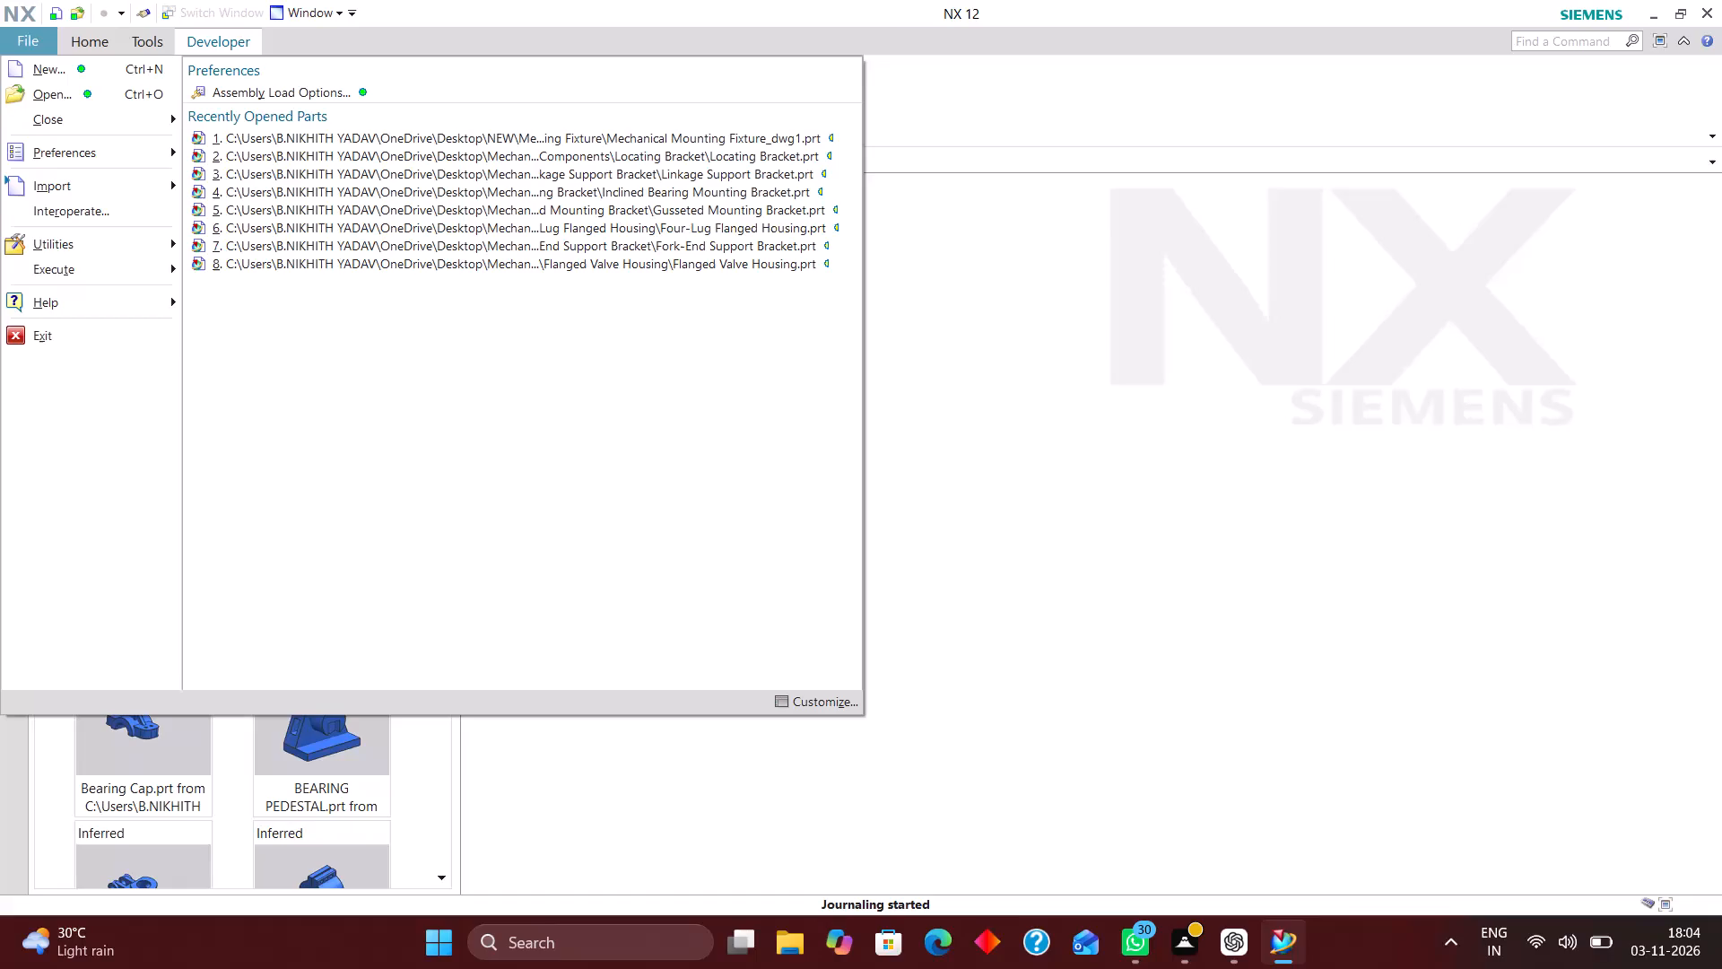
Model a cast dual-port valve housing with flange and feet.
Create a new millimetre part from the Model template in the Desktop folder NEW\Dual-Port Valve Housing, keeping the name model1.prt.
{"action": "left_click", "coordinate": [77, 68]}
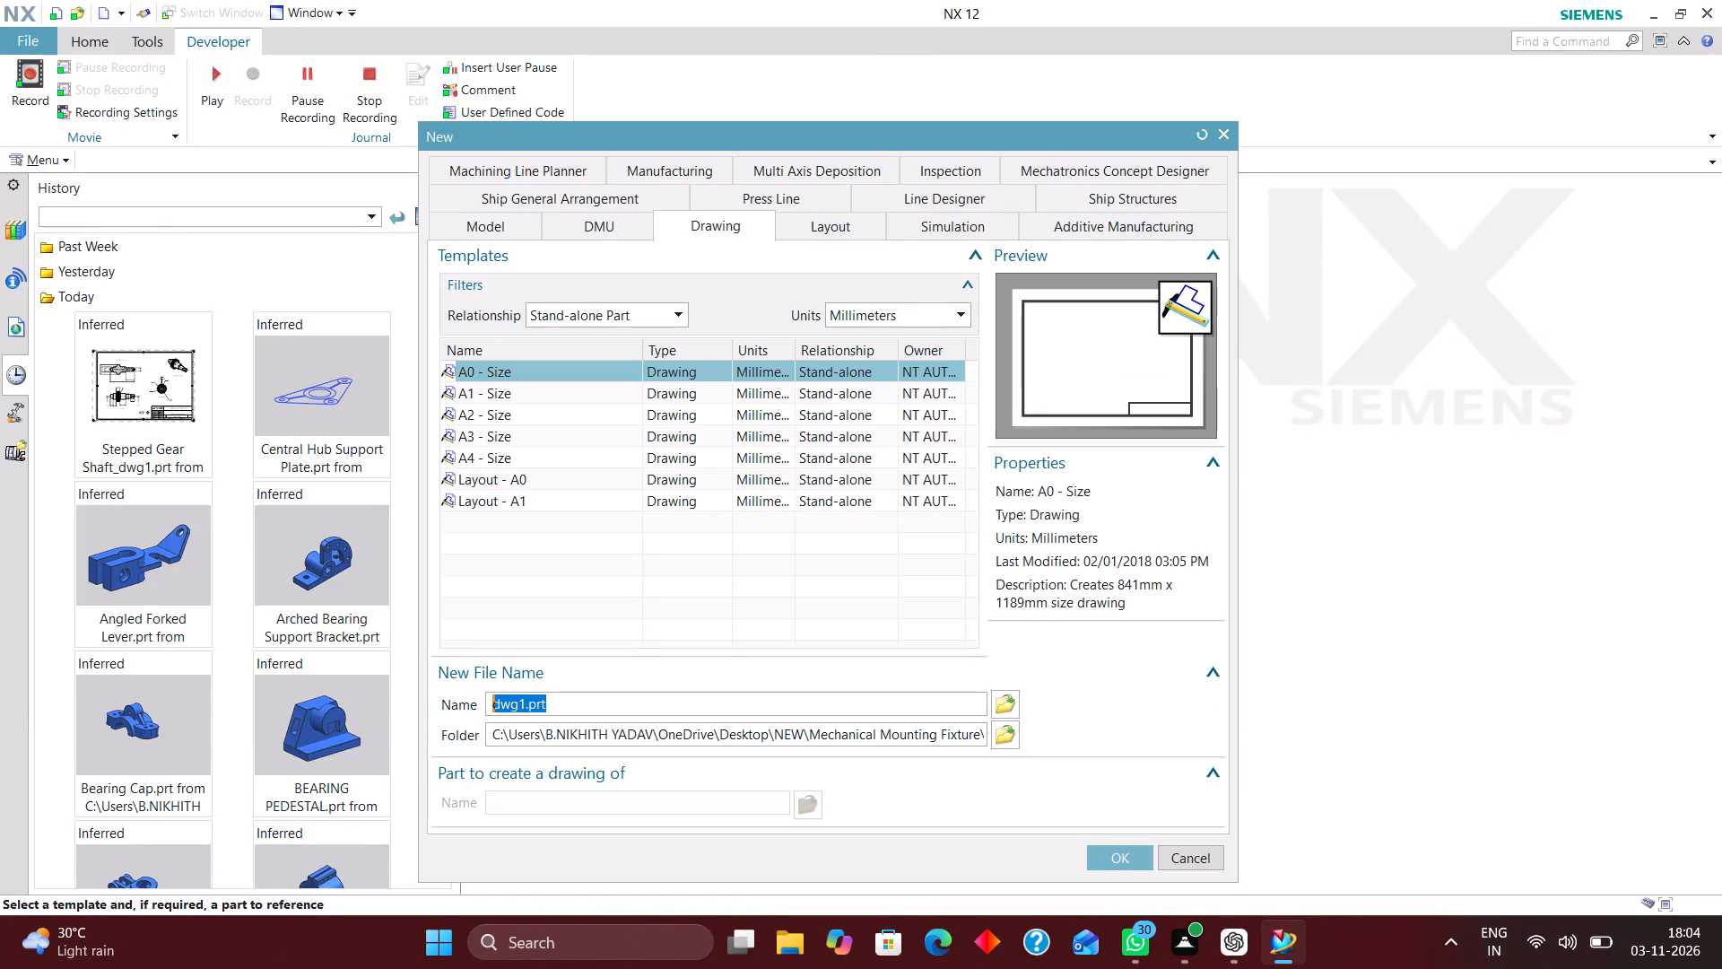
{"action": "left_click", "coordinate": [478, 229]}
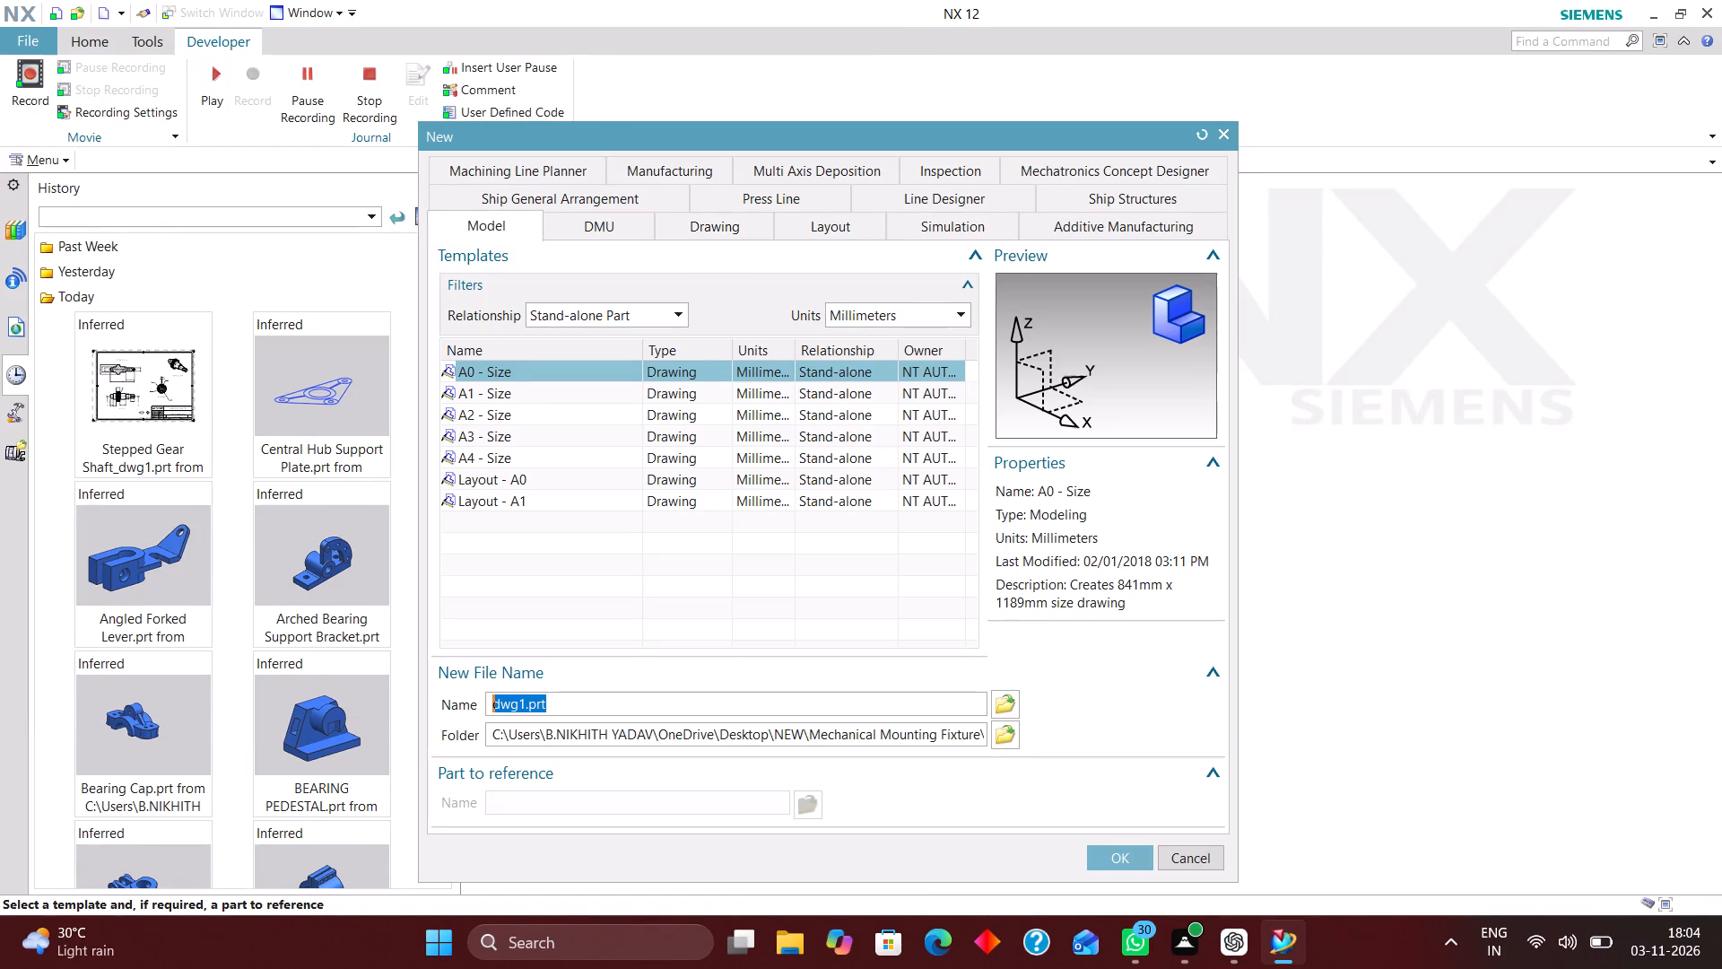
{"action": "left_click", "coordinate": [1013, 742]}
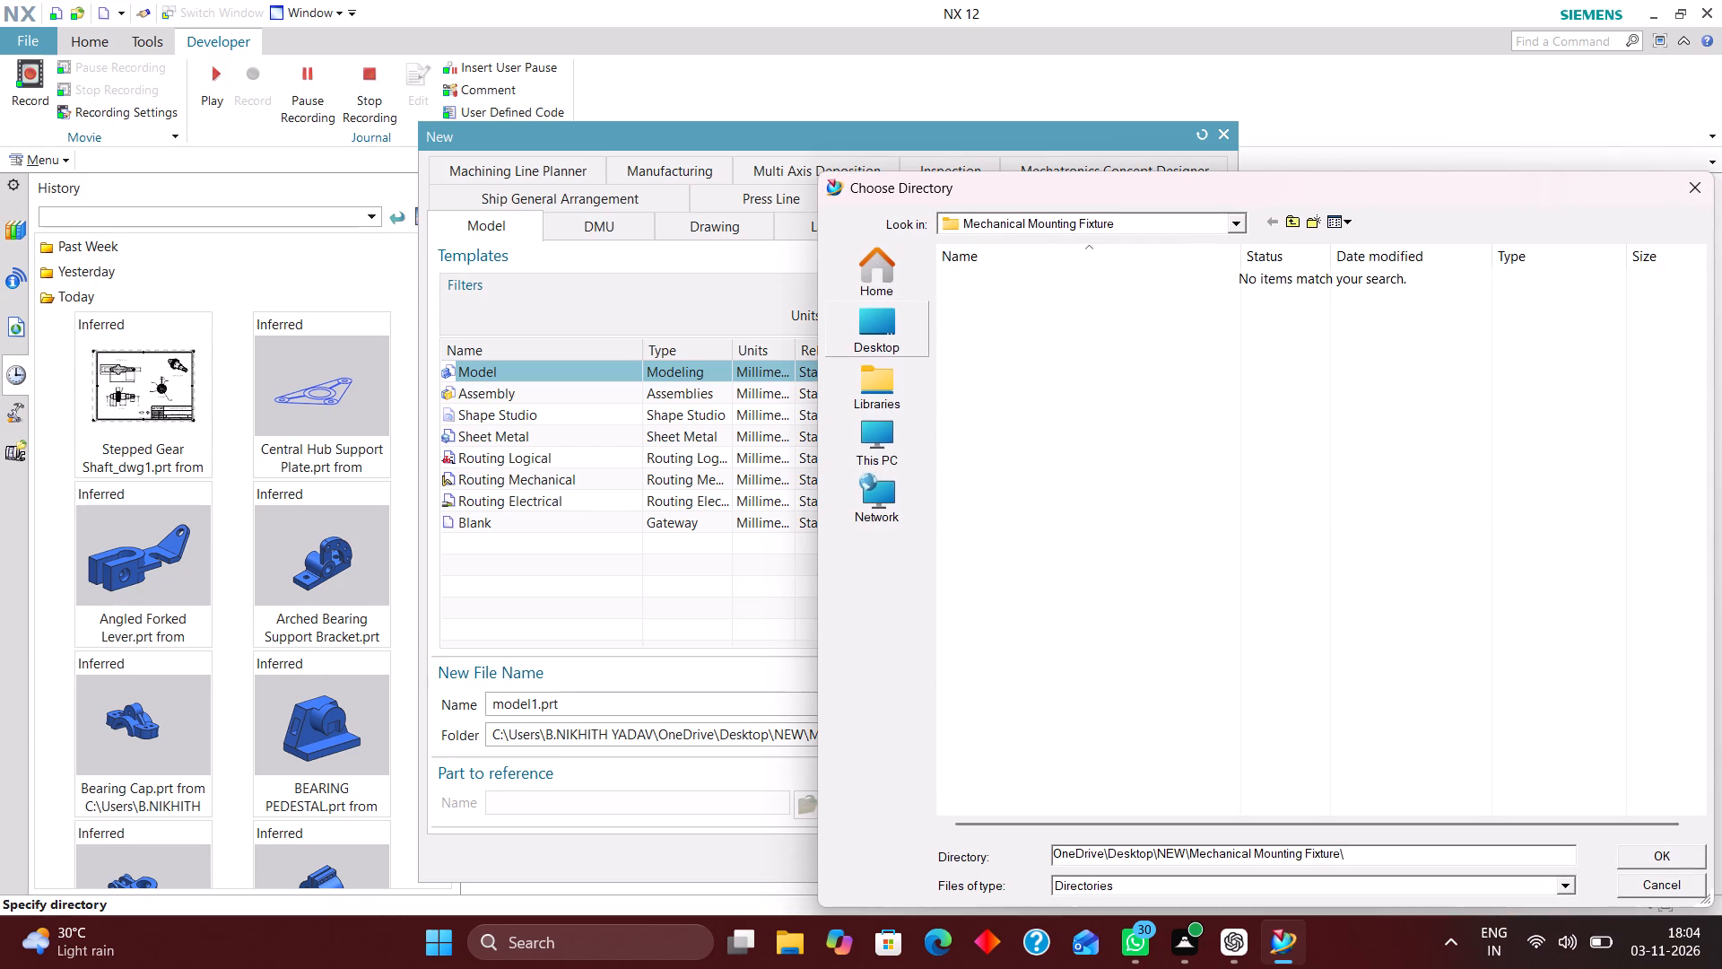
{"action": "left_click", "coordinate": [877, 320]}
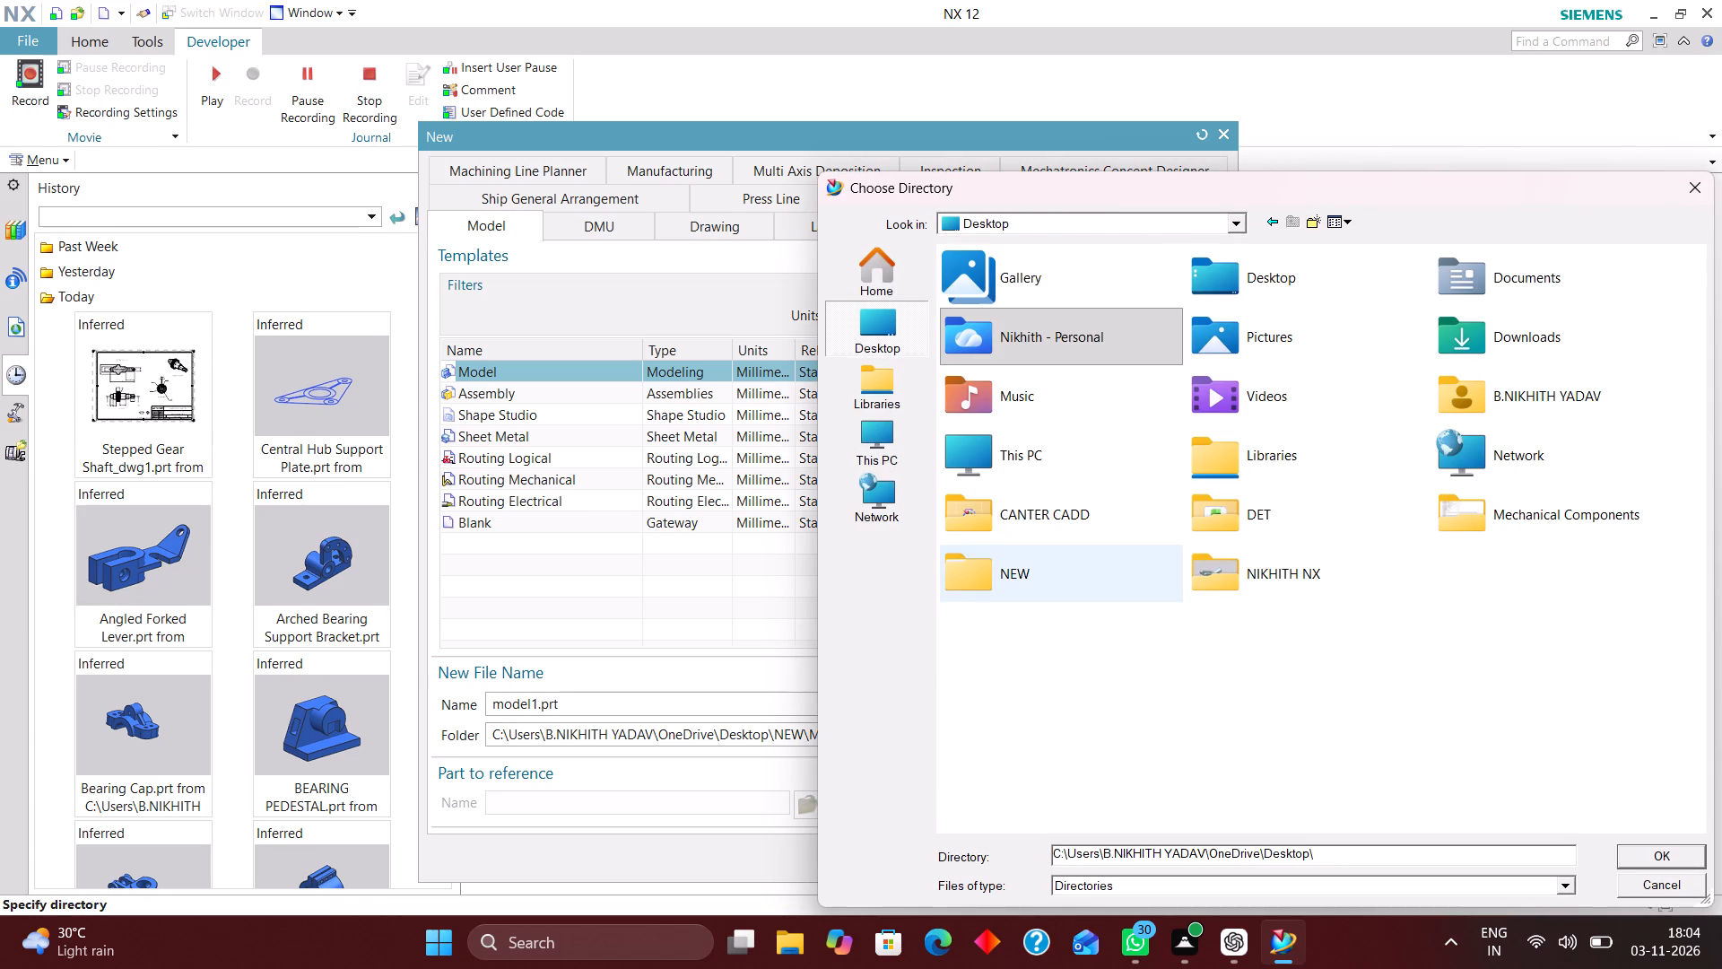
{"action": "left_click", "coordinate": [1079, 573]}
{"action": "left_click", "coordinate": [1078, 568]}
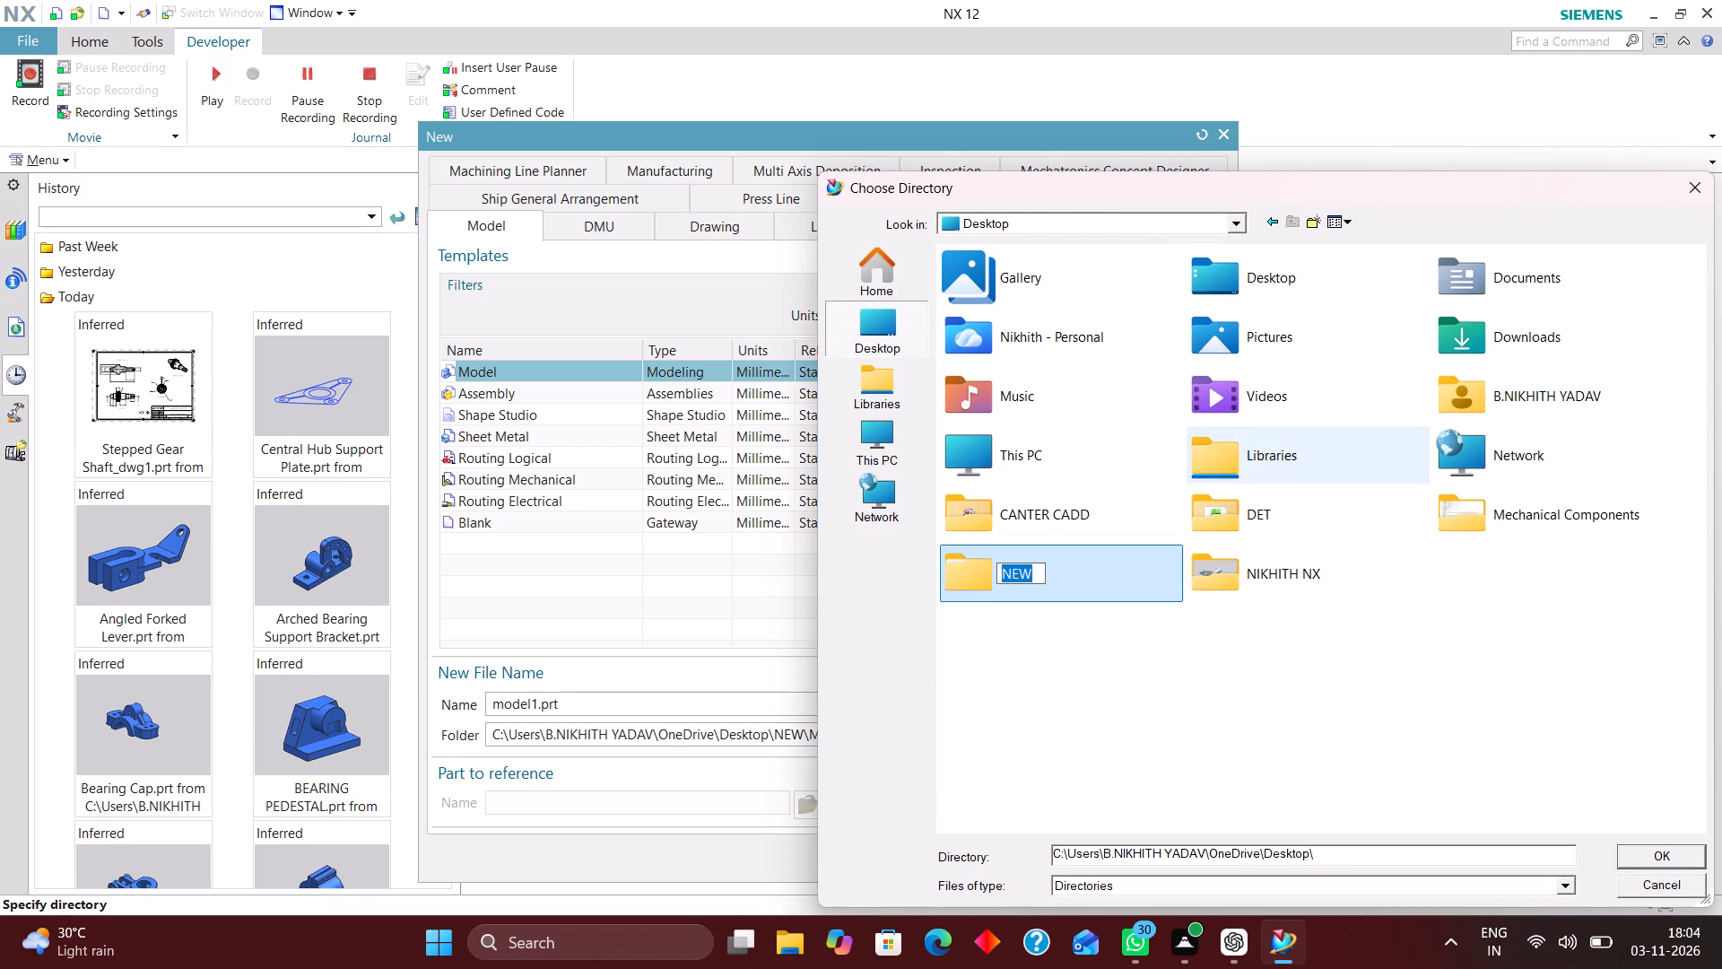
{"action": "double_click", "coordinate": [1103, 575]}
{"action": "double_click", "coordinate": [959, 577]}
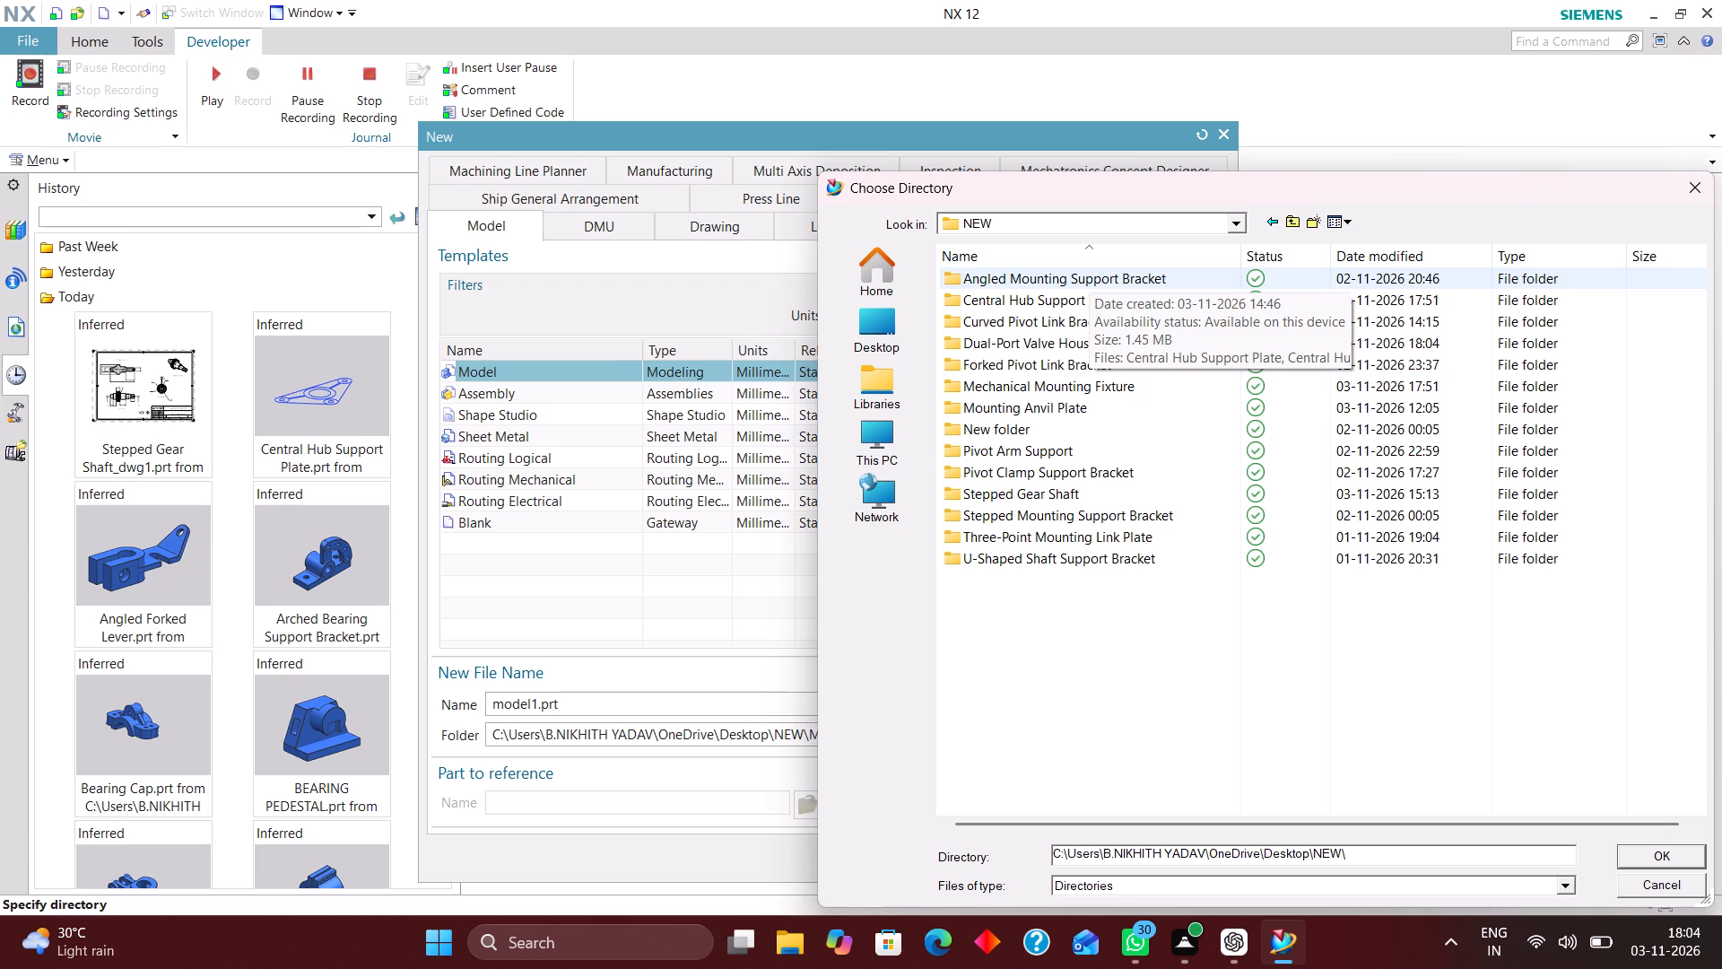
{"action": "double_click", "coordinate": [1038, 346]}
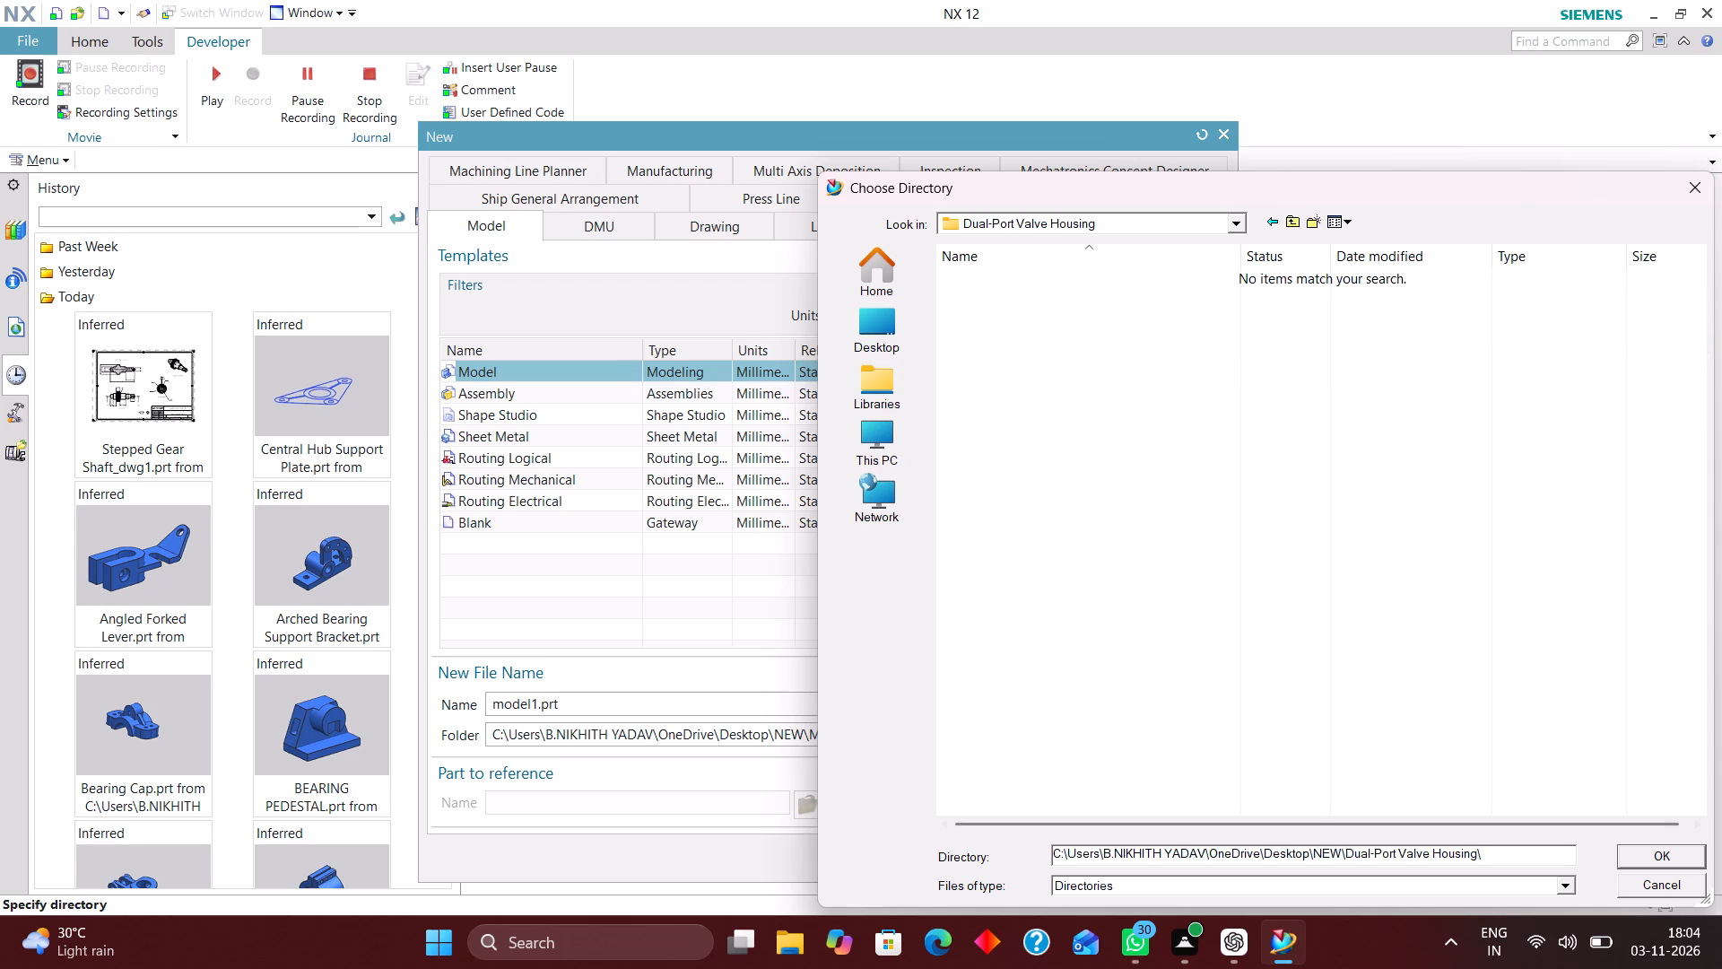
{"action": "left_click", "coordinate": [1660, 849]}
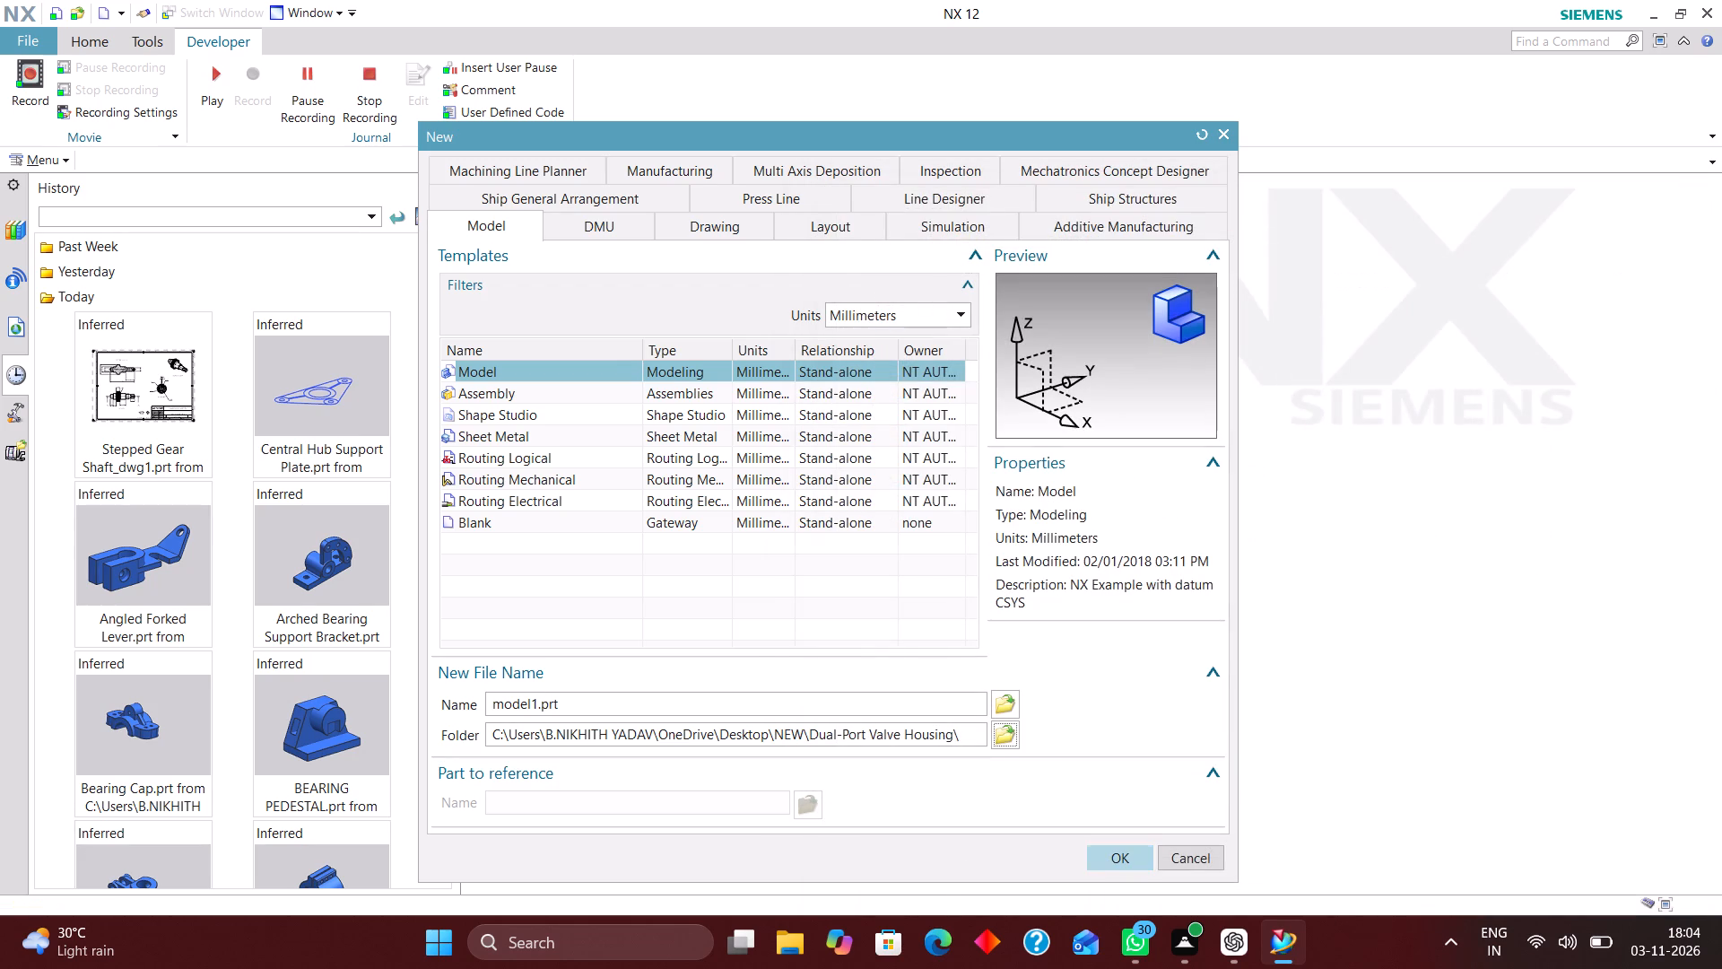
{"action": "left_click", "coordinate": [1098, 849]}
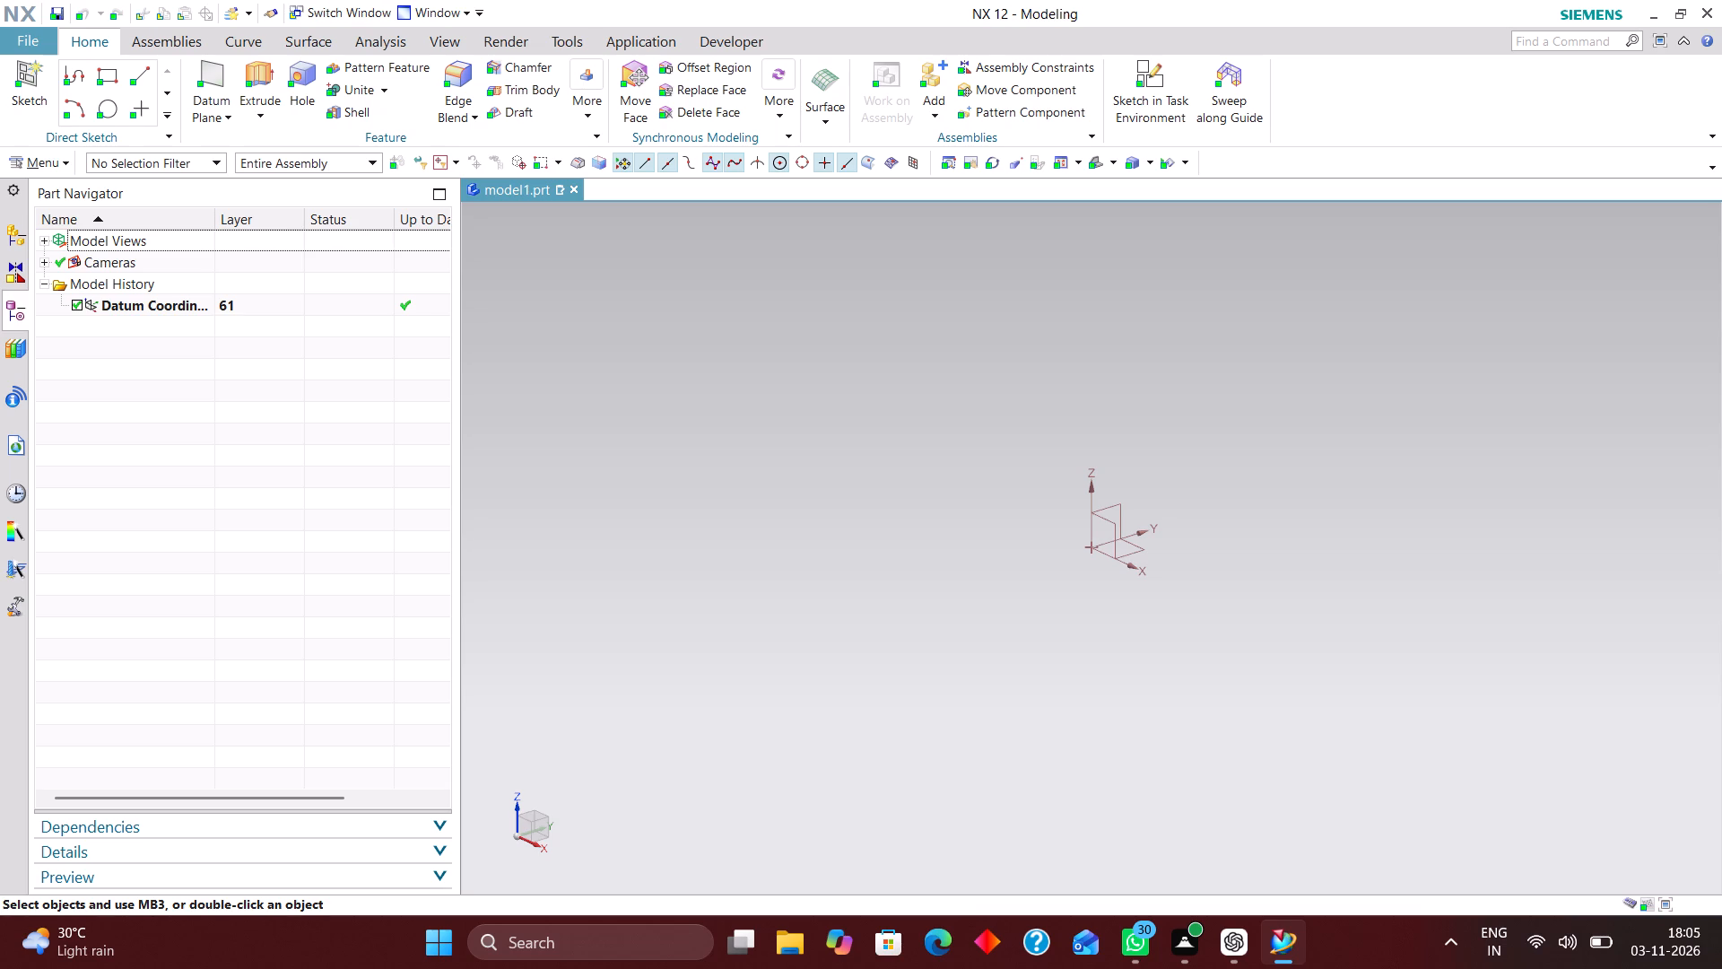
Start a task-environment sketch on the XY plane and draw a rectangle around the origin, about 148 mm tall.
{"action": "left_click", "coordinate": [1165, 64]}
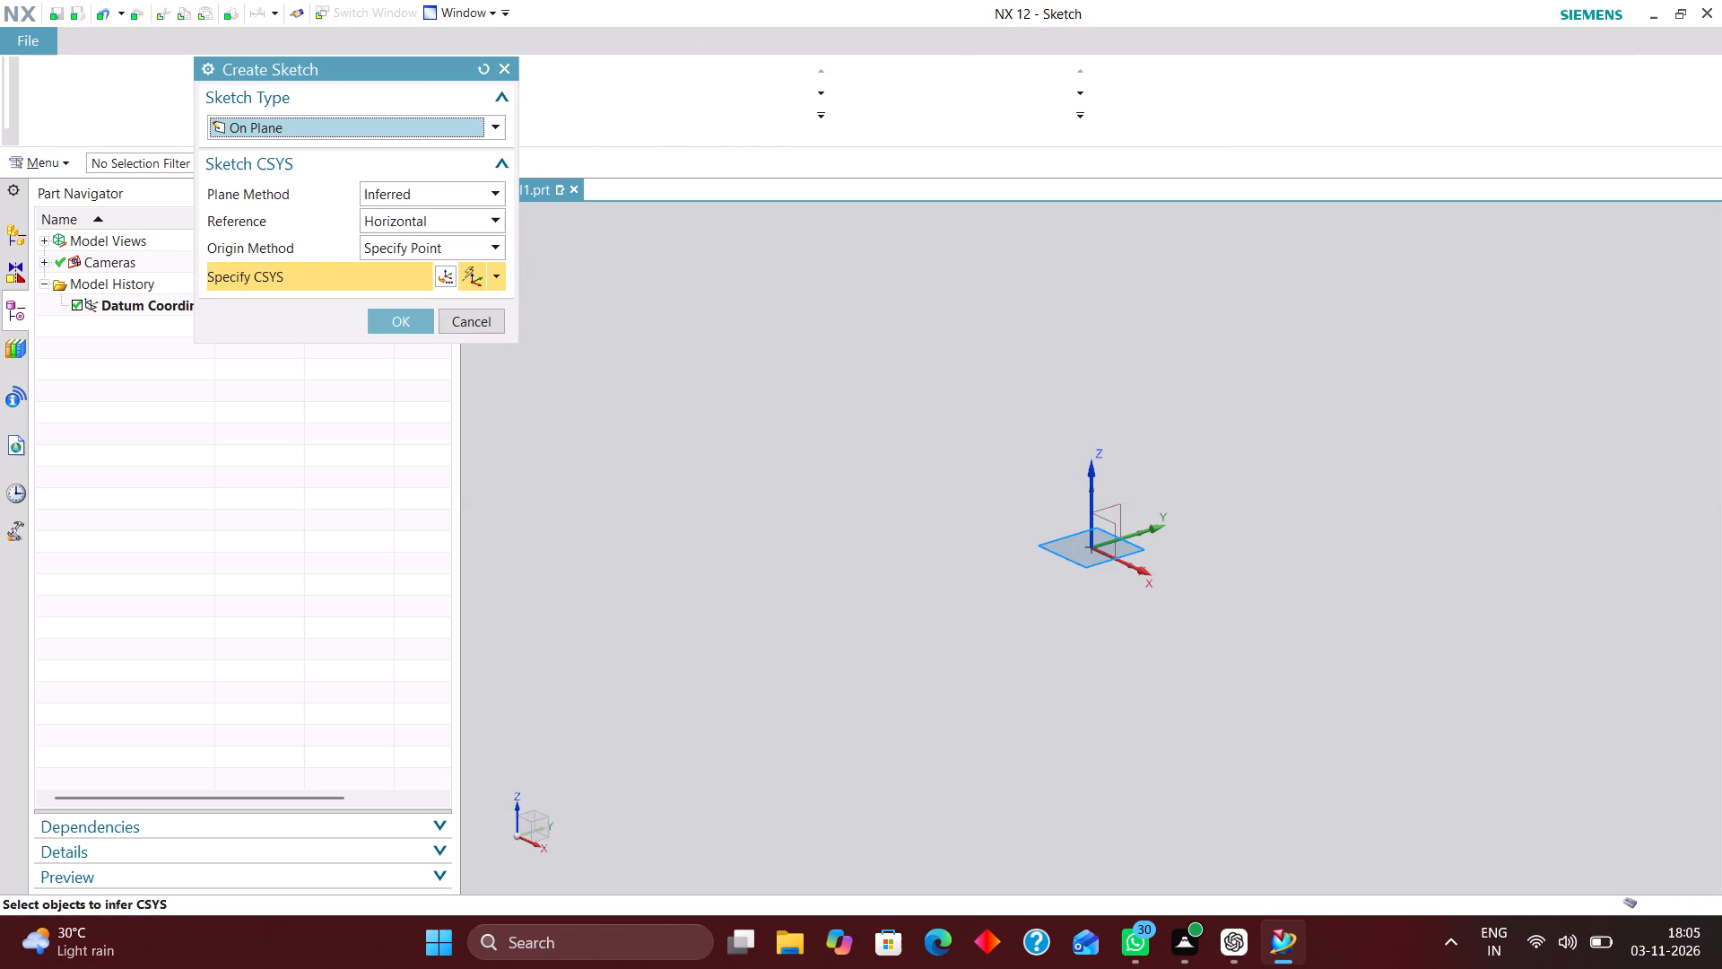
{"action": "left_click", "coordinate": [1135, 553]}
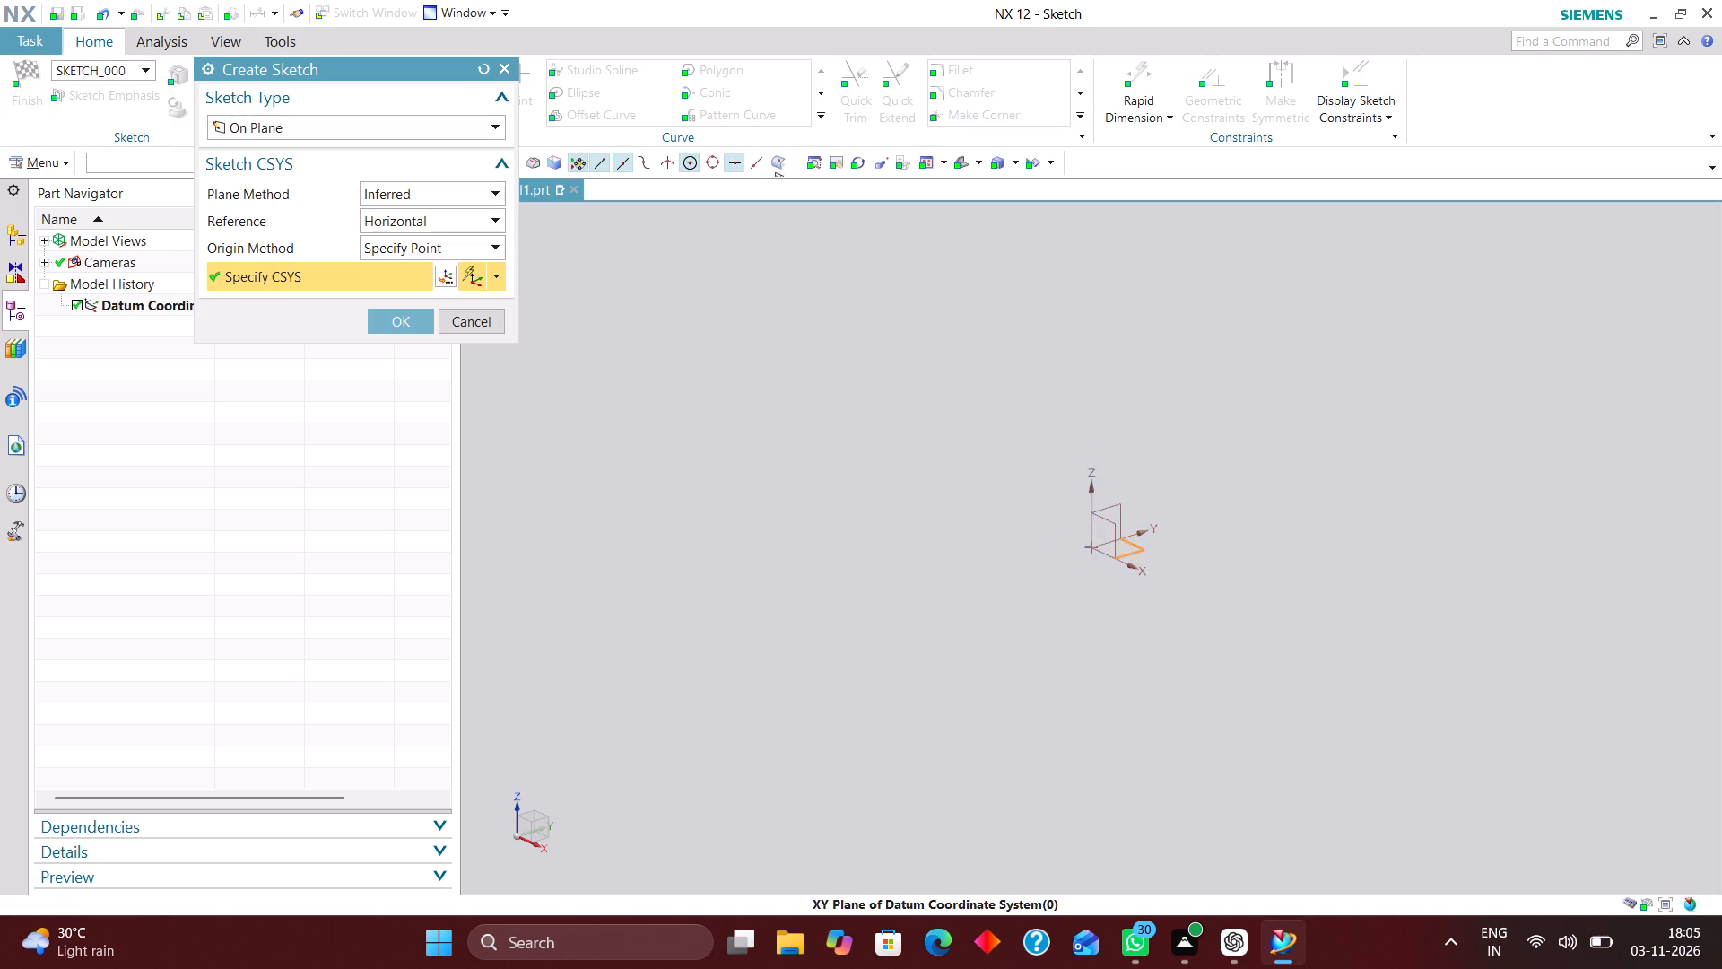
{"action": "left_click", "coordinate": [411, 324]}
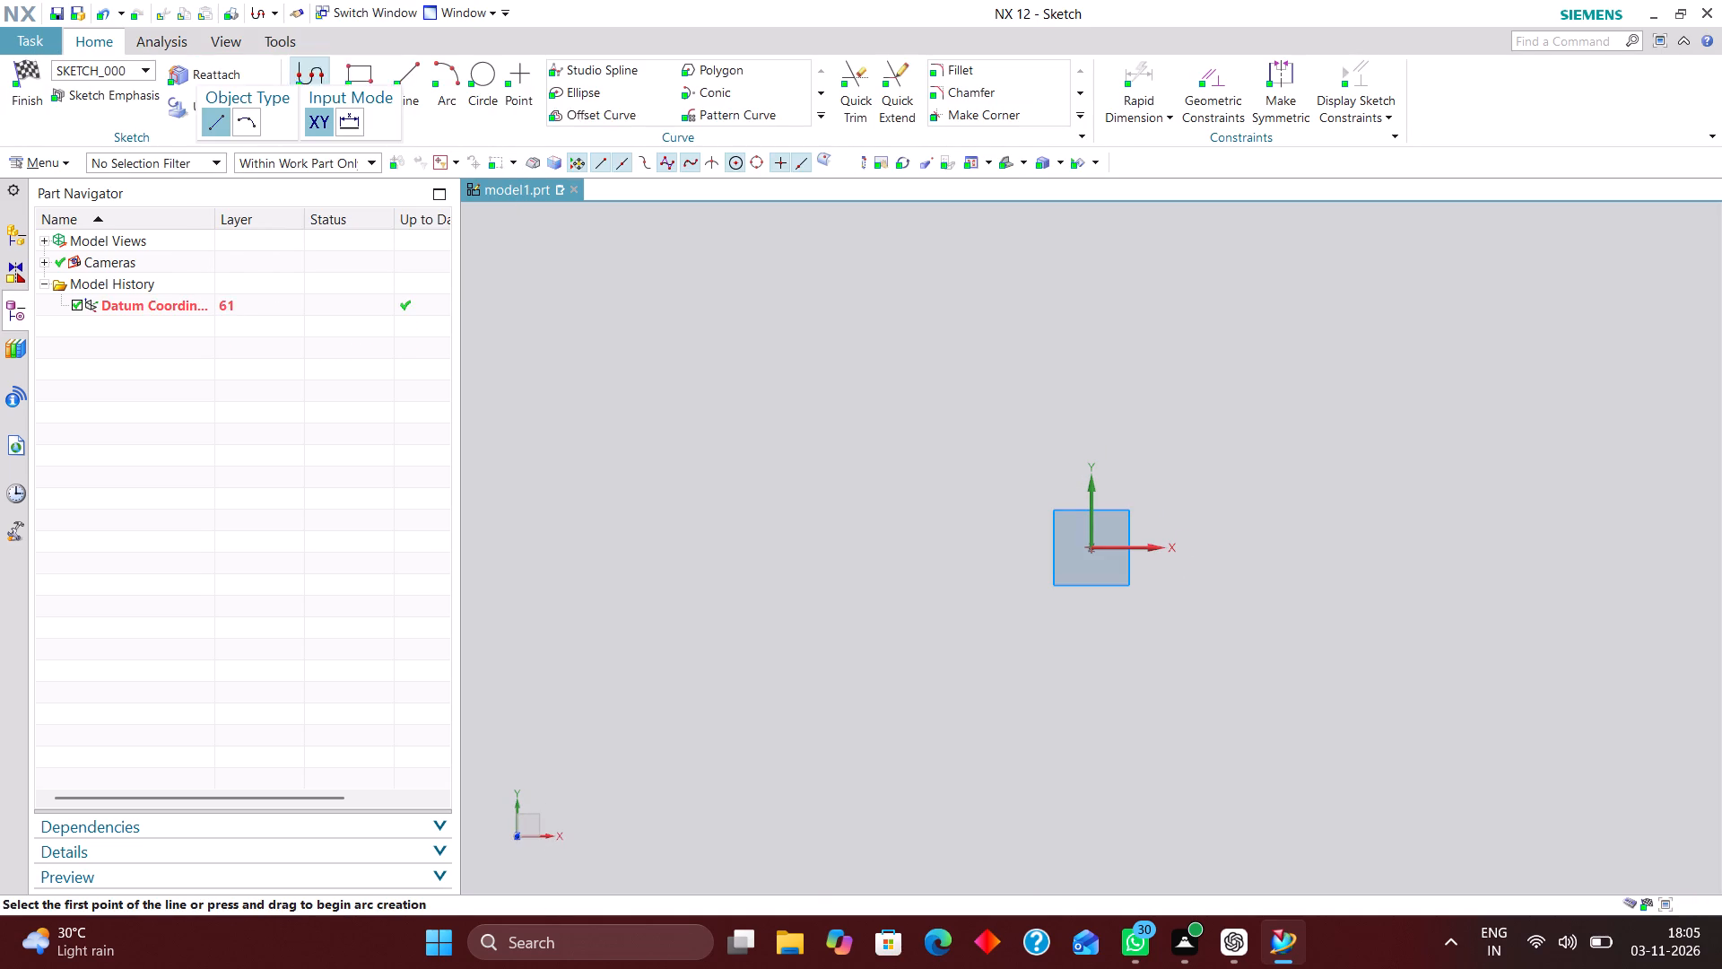
{"action": "left_click_drag", "start_coordinate": [333, 68], "coordinate": [333, 176]}
{"action": "left_click", "coordinate": [352, 92]}
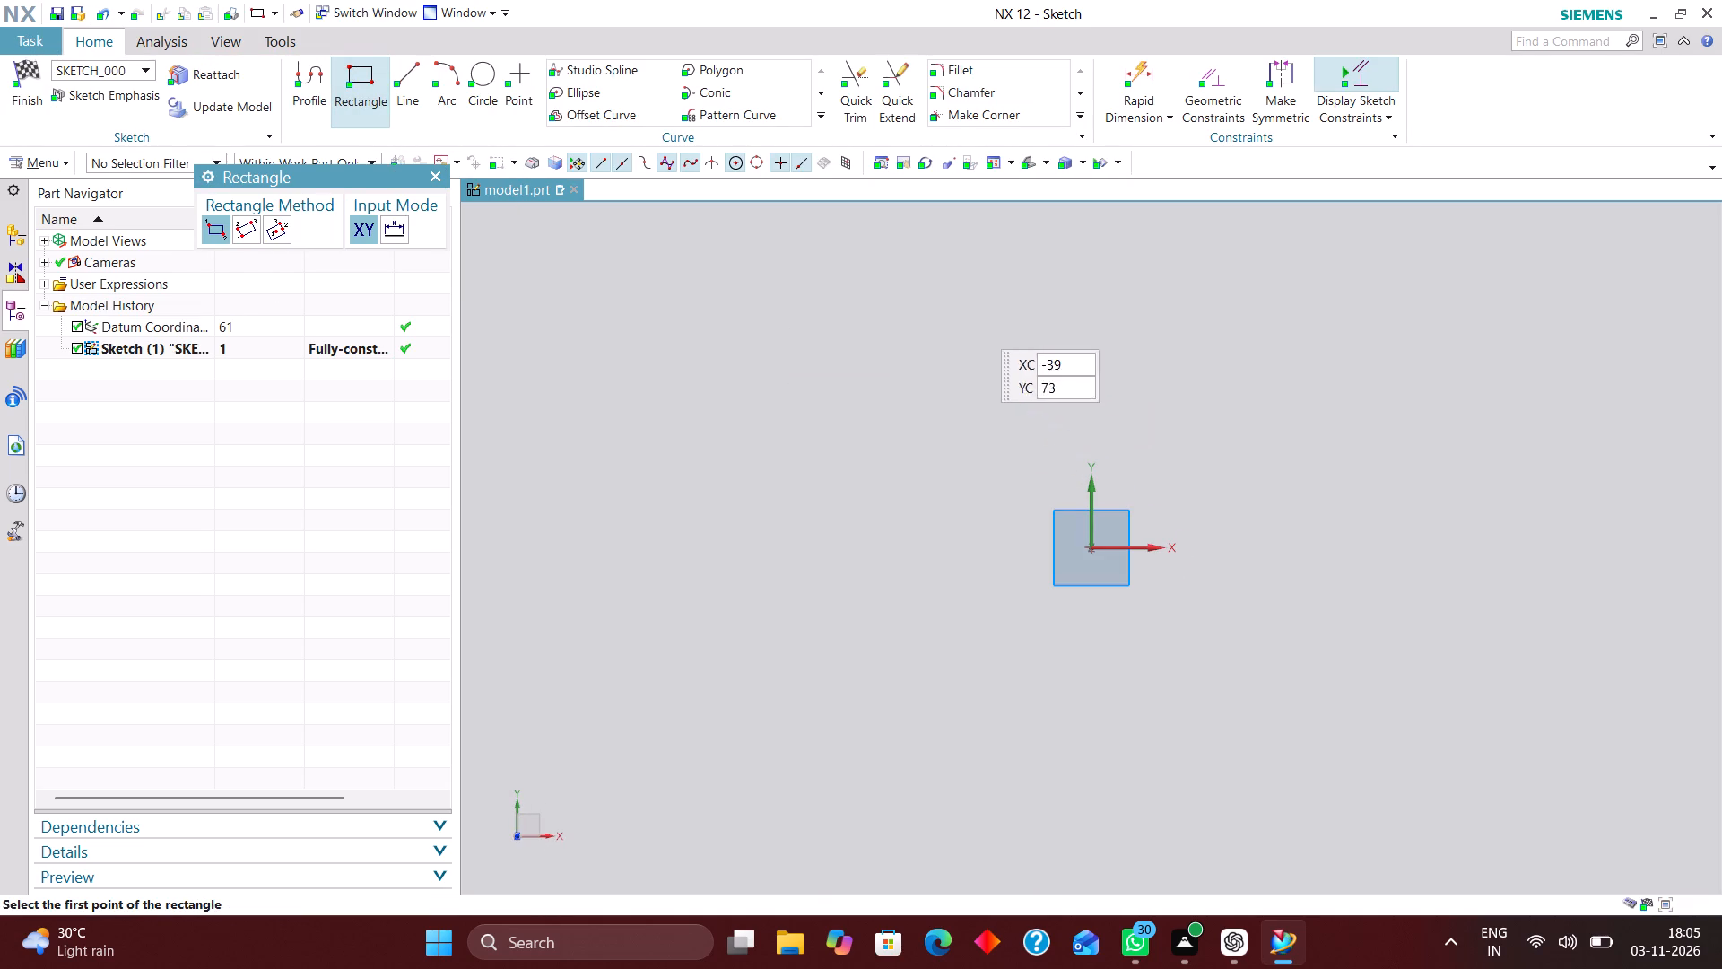
{"action": "left_click", "coordinate": [970, 319]}
{"action": "left_click", "coordinate": [1260, 780]}
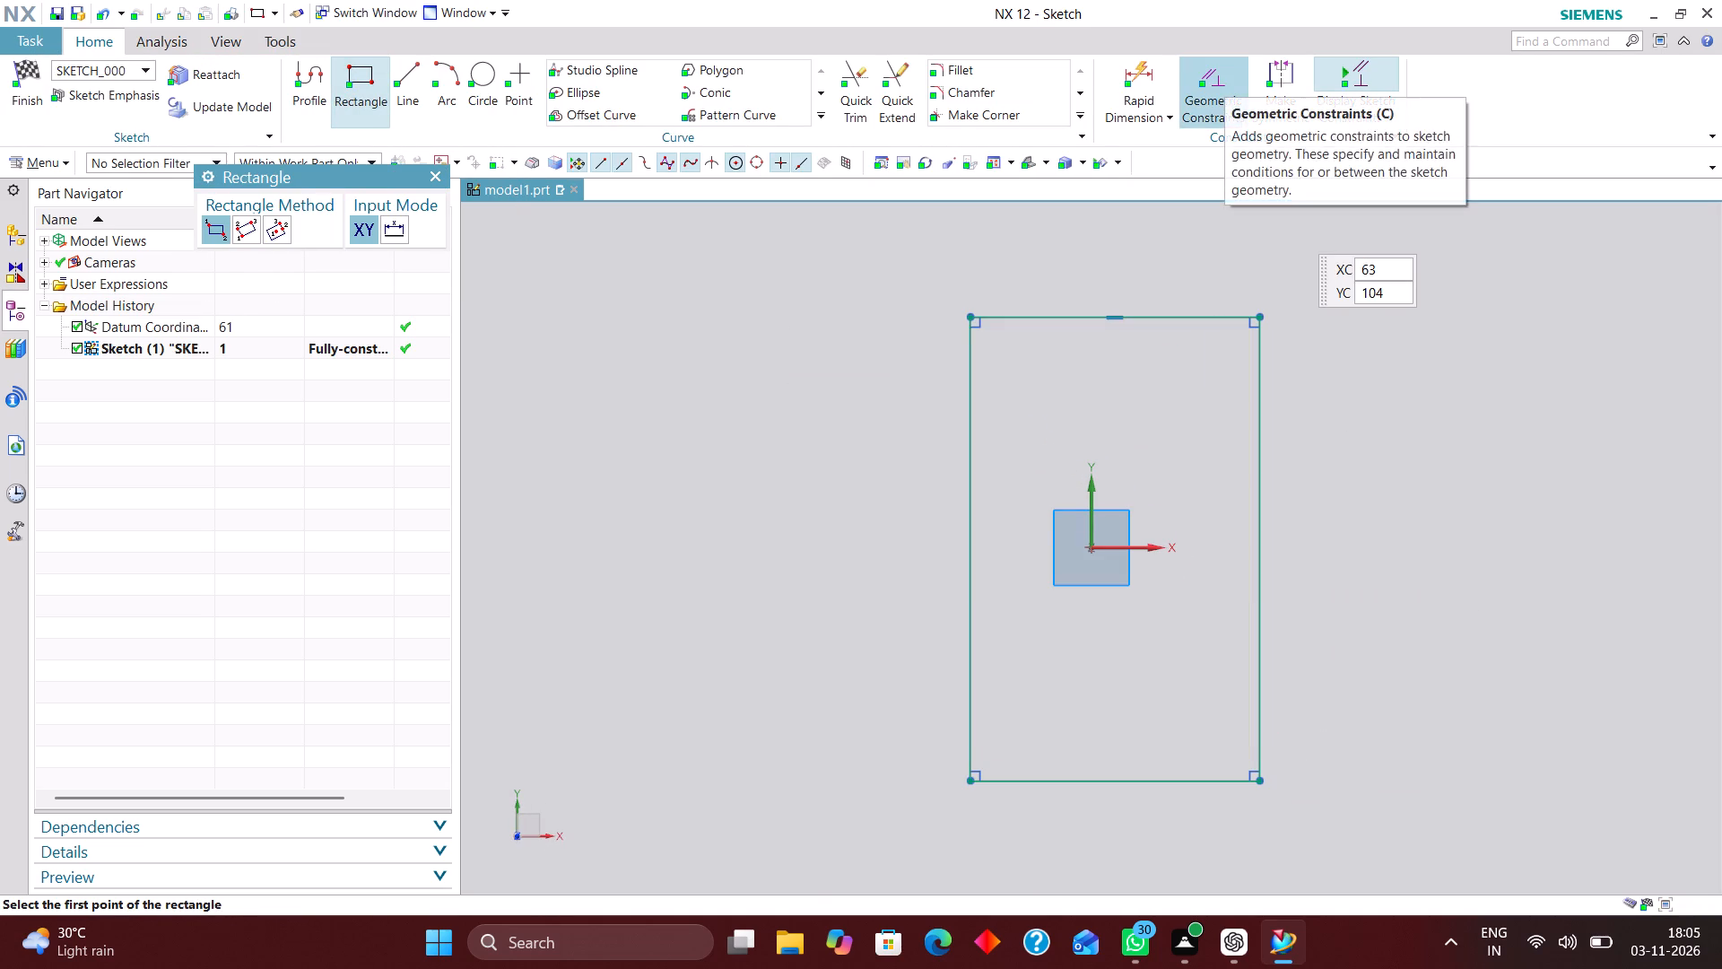
Centre the rectangle on the origin by constraining its top edge's midpoint to the Y axis and its side edge's midpoint to the X axis.
{"action": "left_click", "coordinate": [1224, 76]}
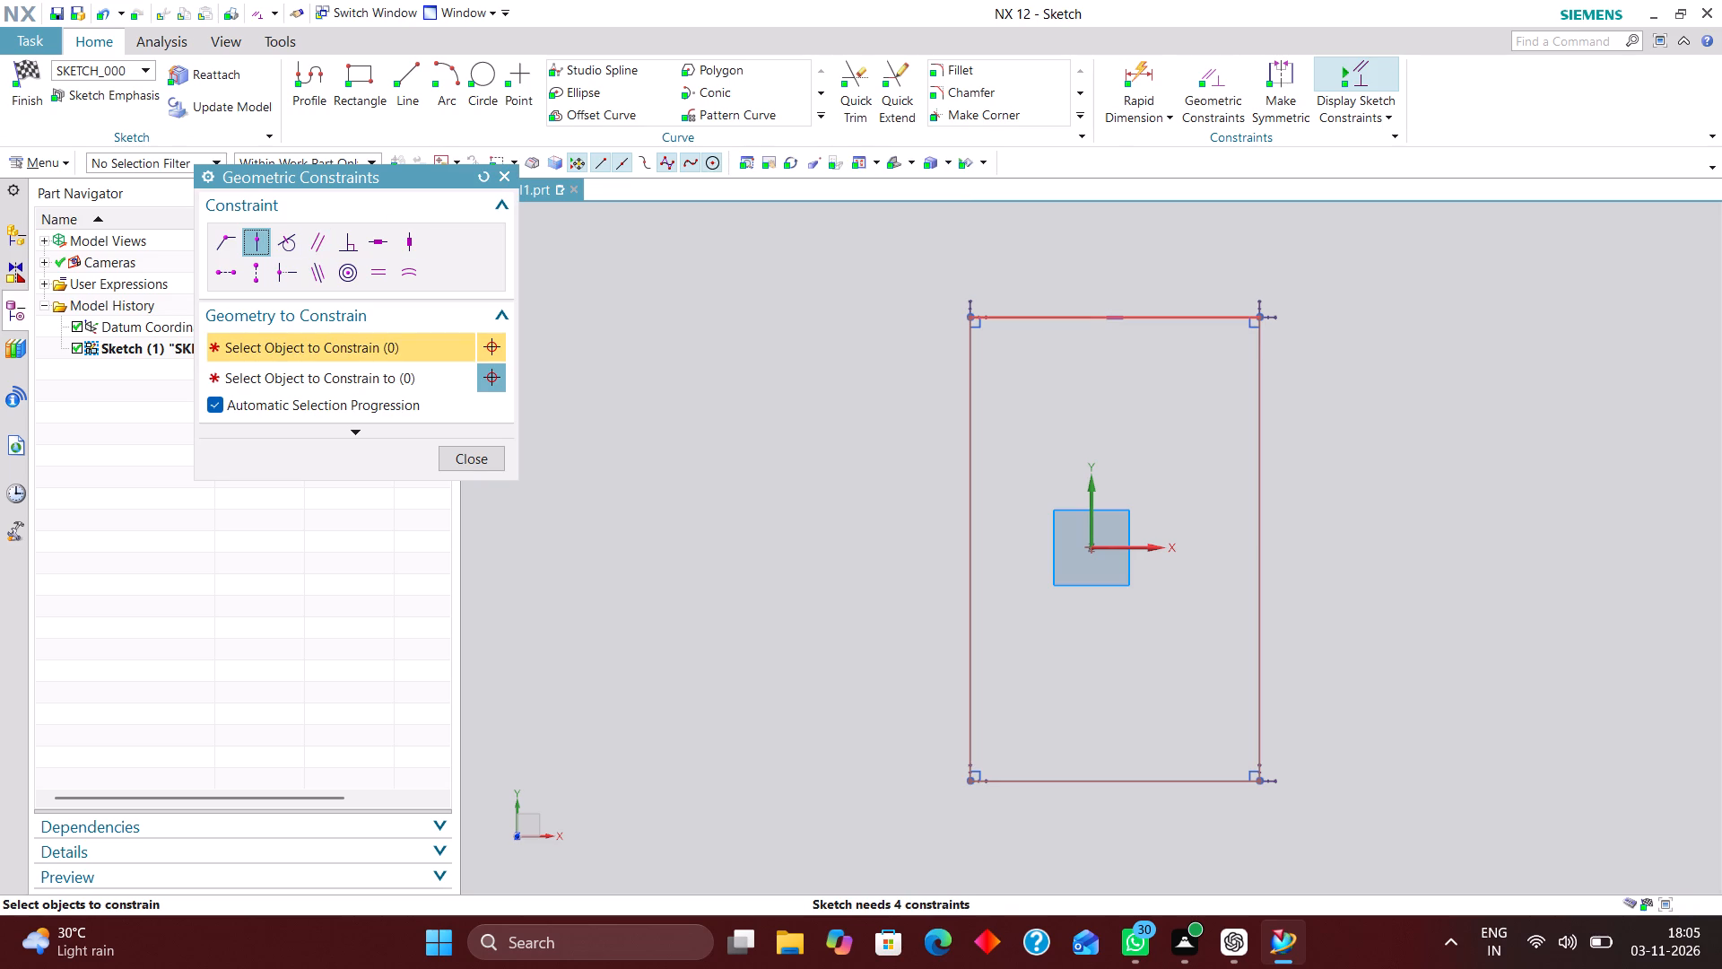
{"action": "left_click", "coordinate": [1115, 313]}
{"action": "left_click", "coordinate": [1091, 498]}
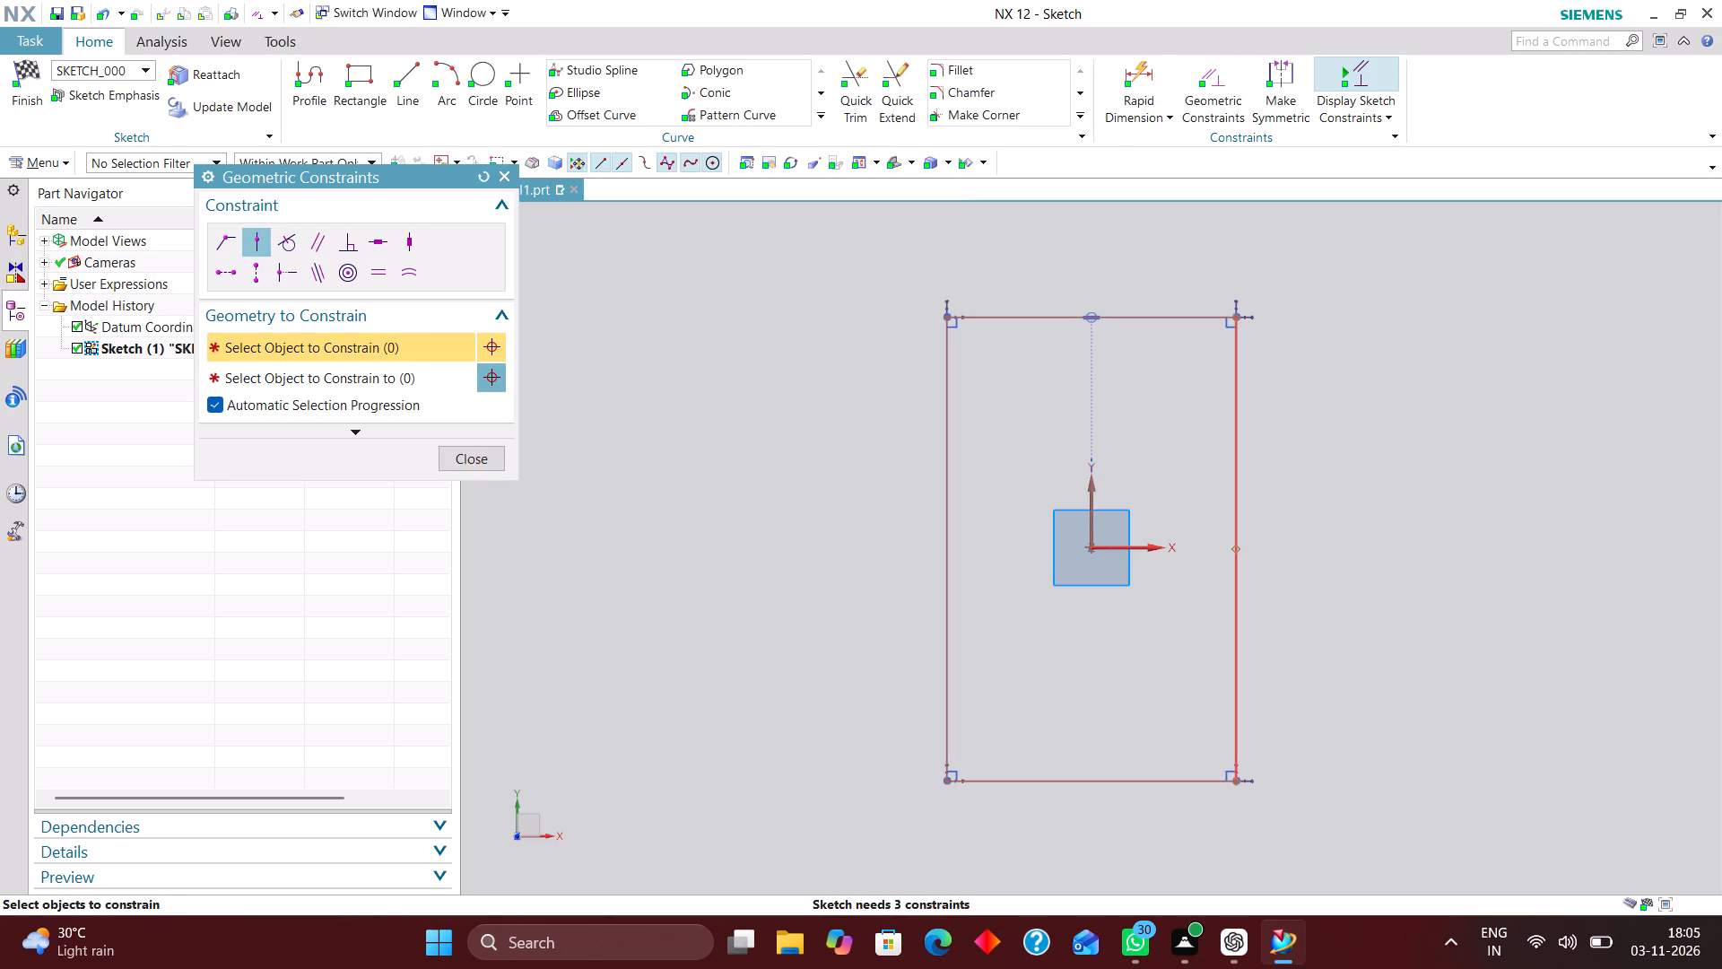
{"action": "left_click", "coordinate": [1232, 548]}
{"action": "left_click", "coordinate": [1145, 549]}
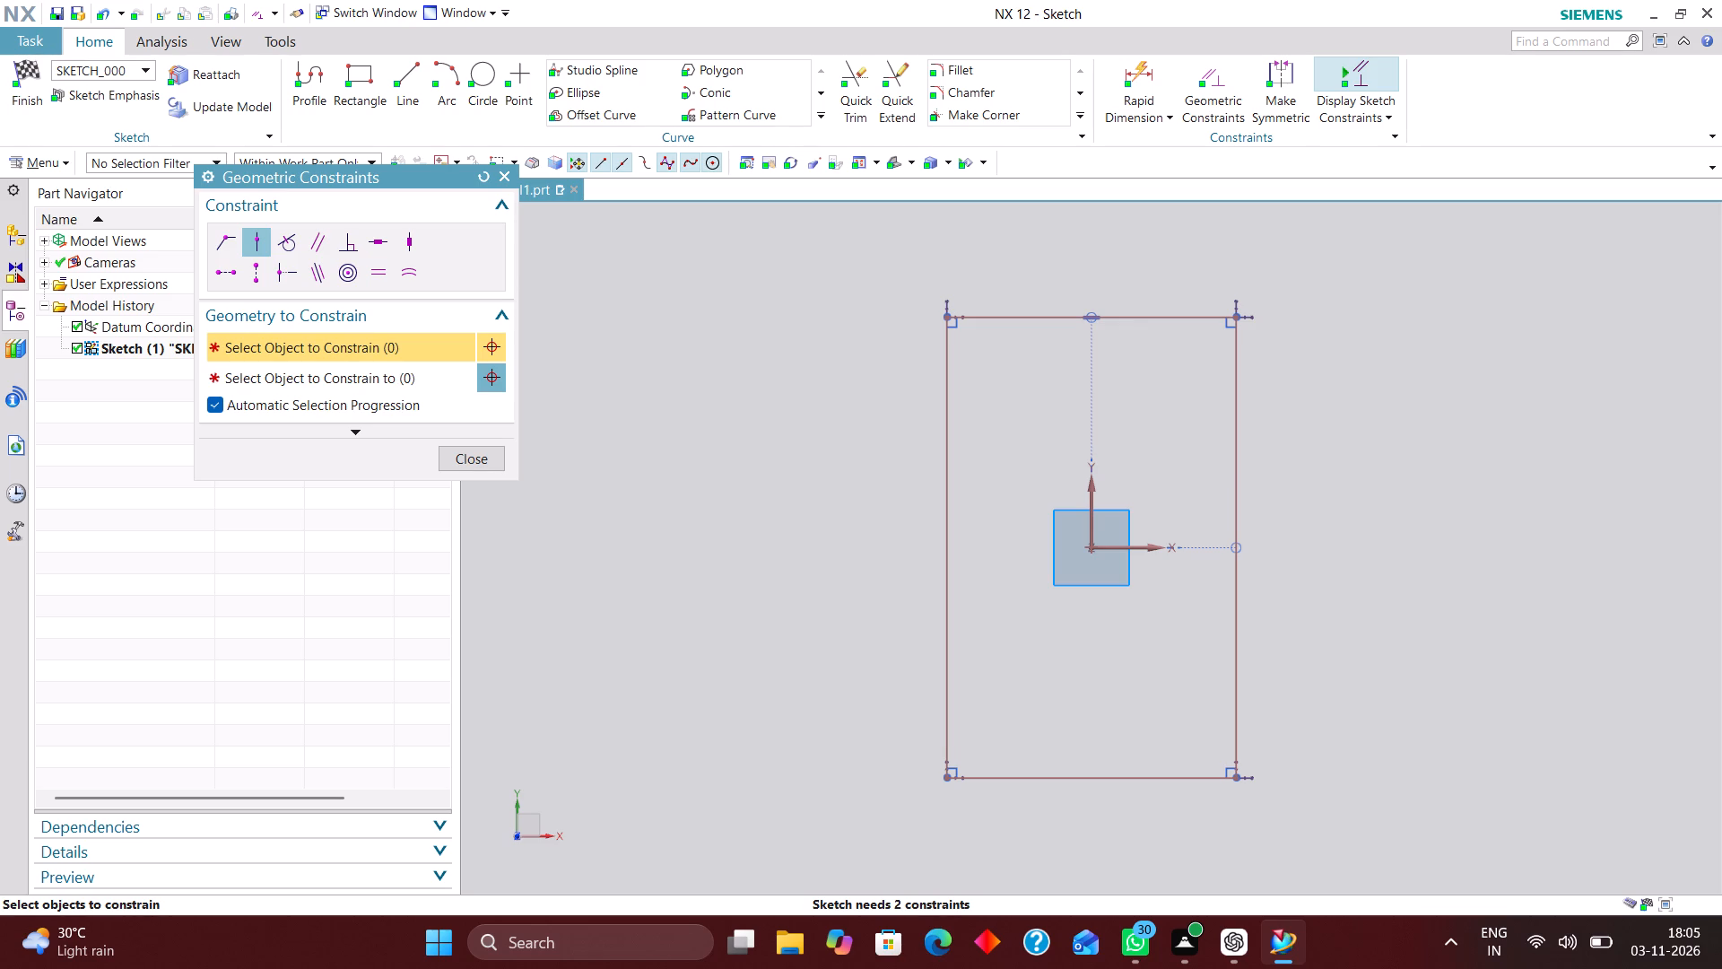
{"action": "left_click", "coordinate": [485, 459]}
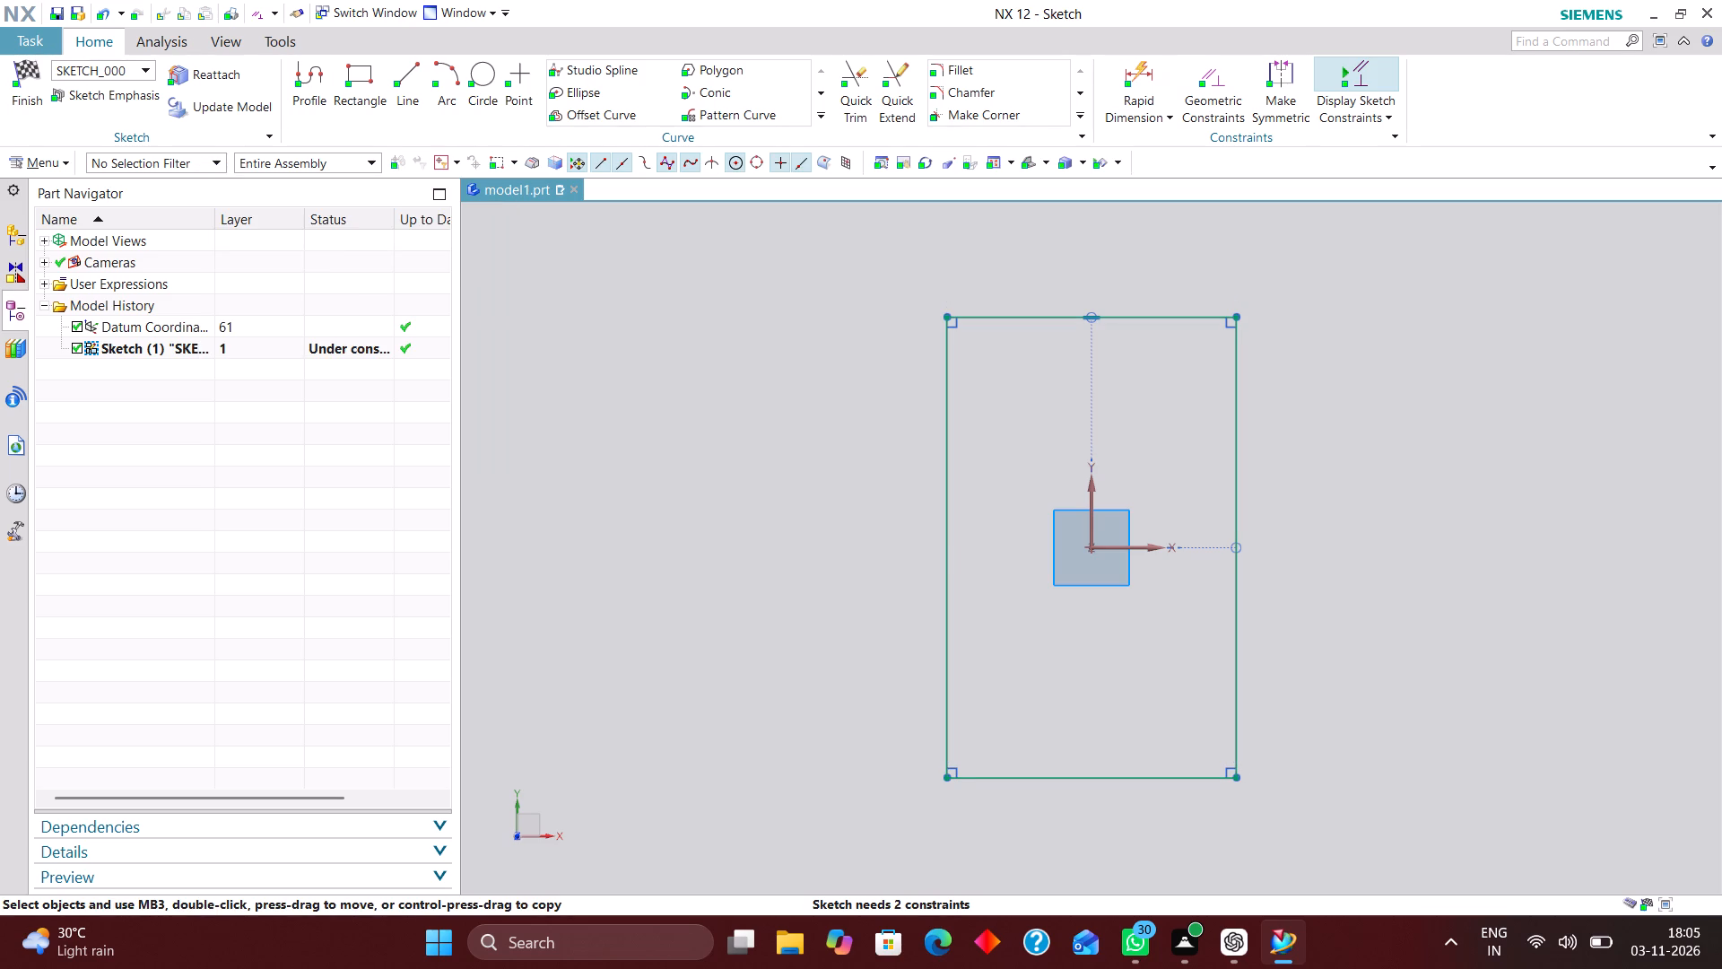
Dimension the rectangle's vertical side and set it to 185 mm.
{"action": "left_click", "coordinate": [1133, 70]}
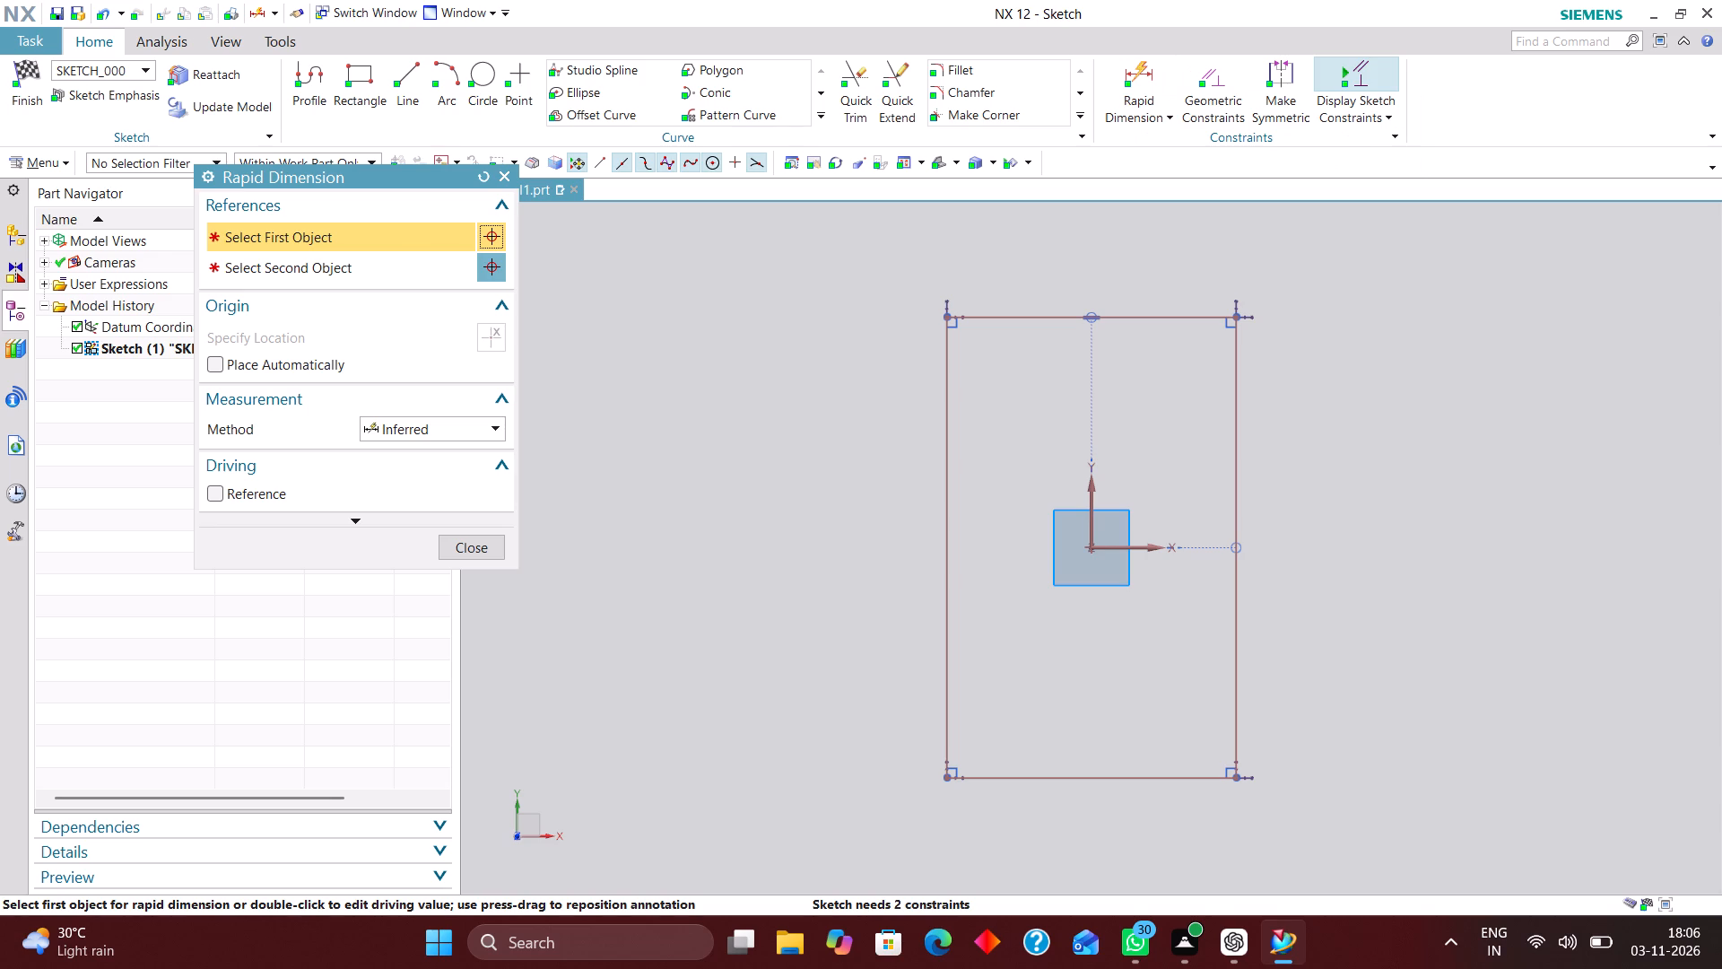
{"action": "left_click", "coordinate": [1237, 631]}
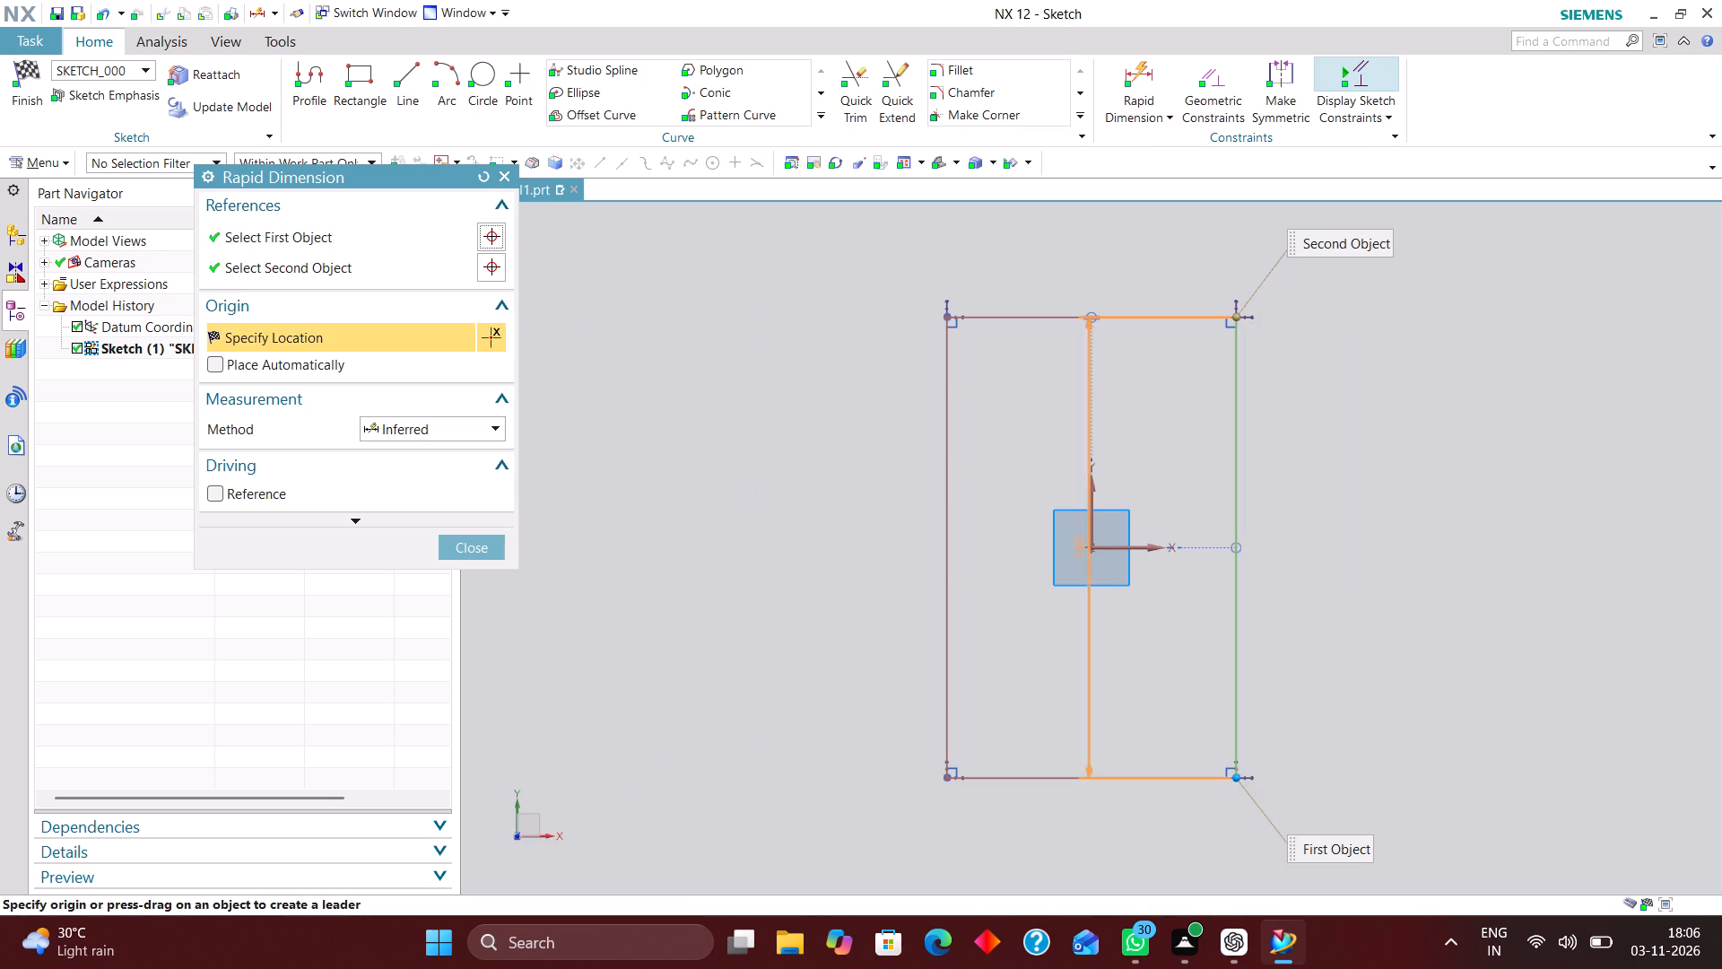
{"action": "left_click", "coordinate": [1457, 561]}
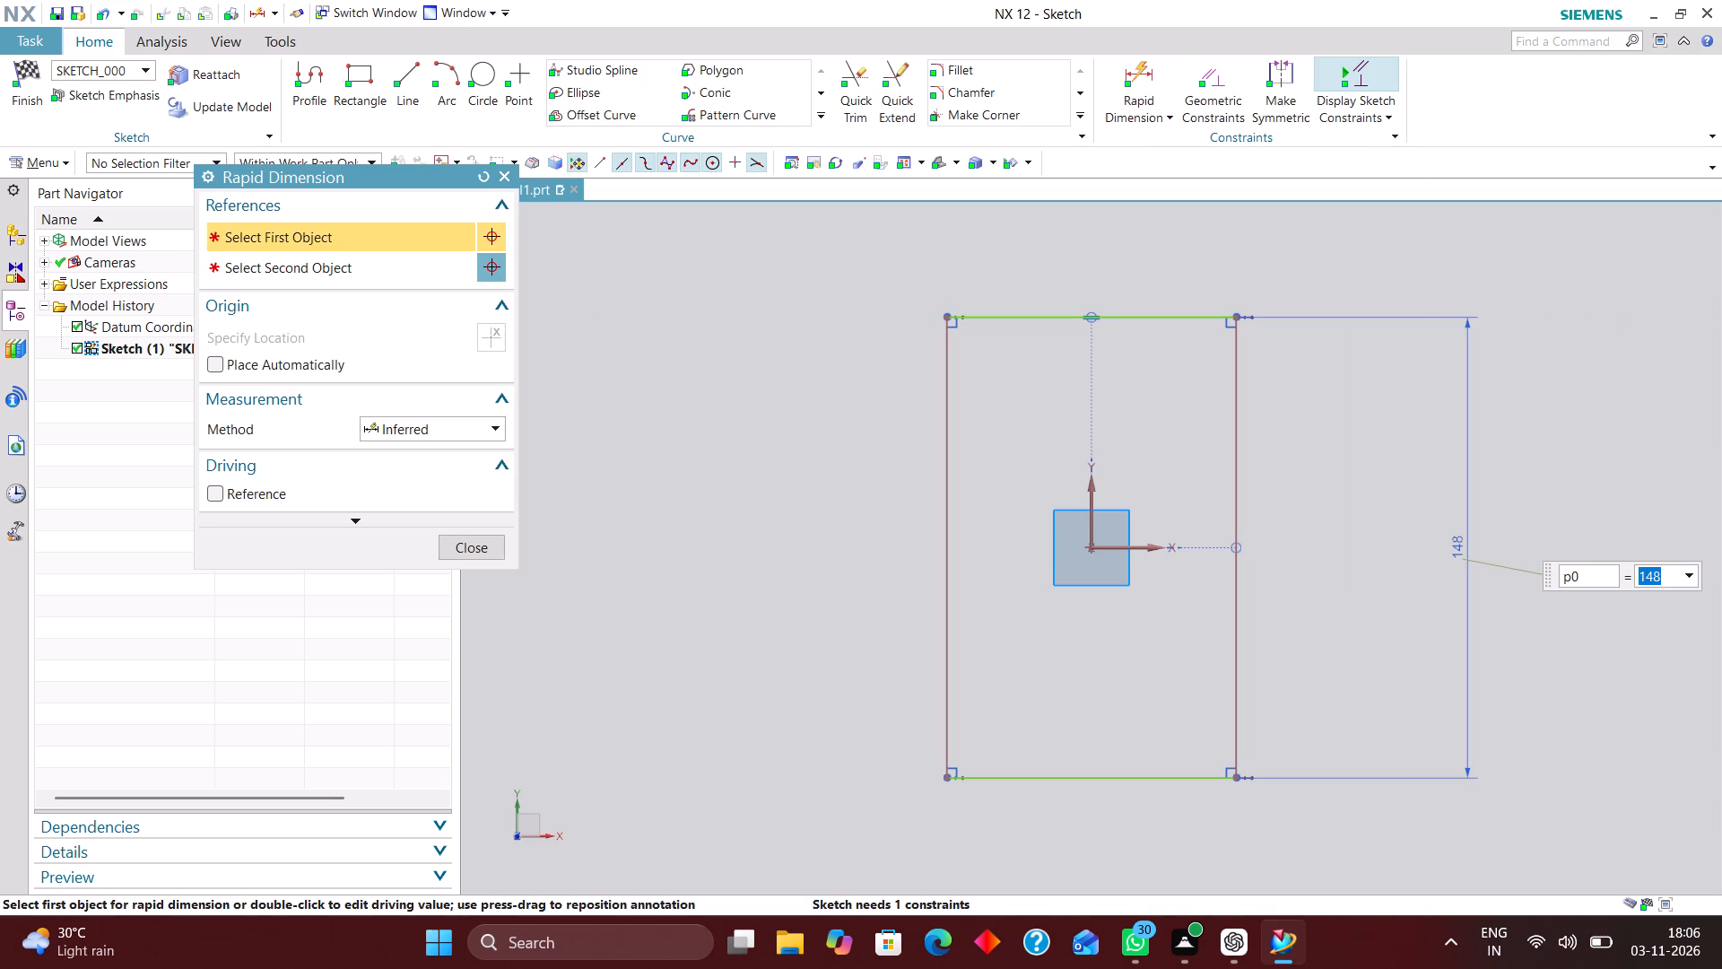
{"action": "type", "text": "185"}
{"action": "key", "text": "Return"}
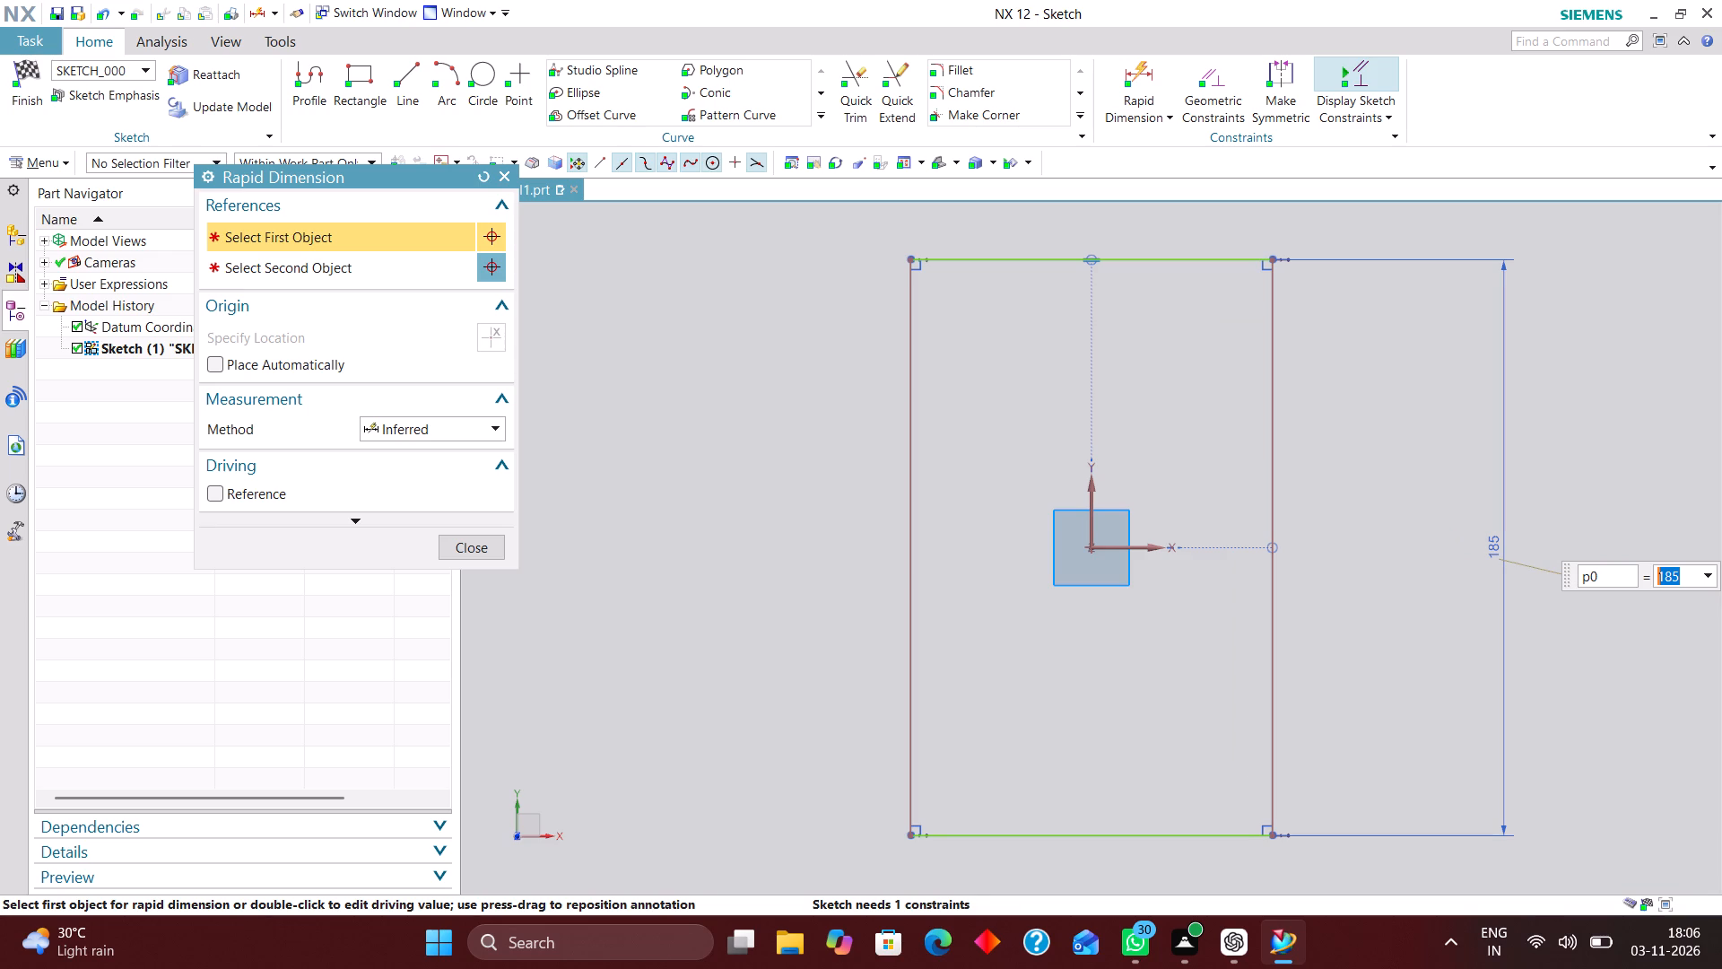
Dimension the rectangle's bottom edge at 102 mm and finish the sketch.
{"action": "scroll", "coordinate": [1211, 558], "scroll_direction": "down", "scroll_amount": 2}
{"action": "scroll", "coordinate": [1212, 746], "scroll_direction": "up", "scroll_amount": 2}
{"action": "left_click", "coordinate": [1214, 729]}
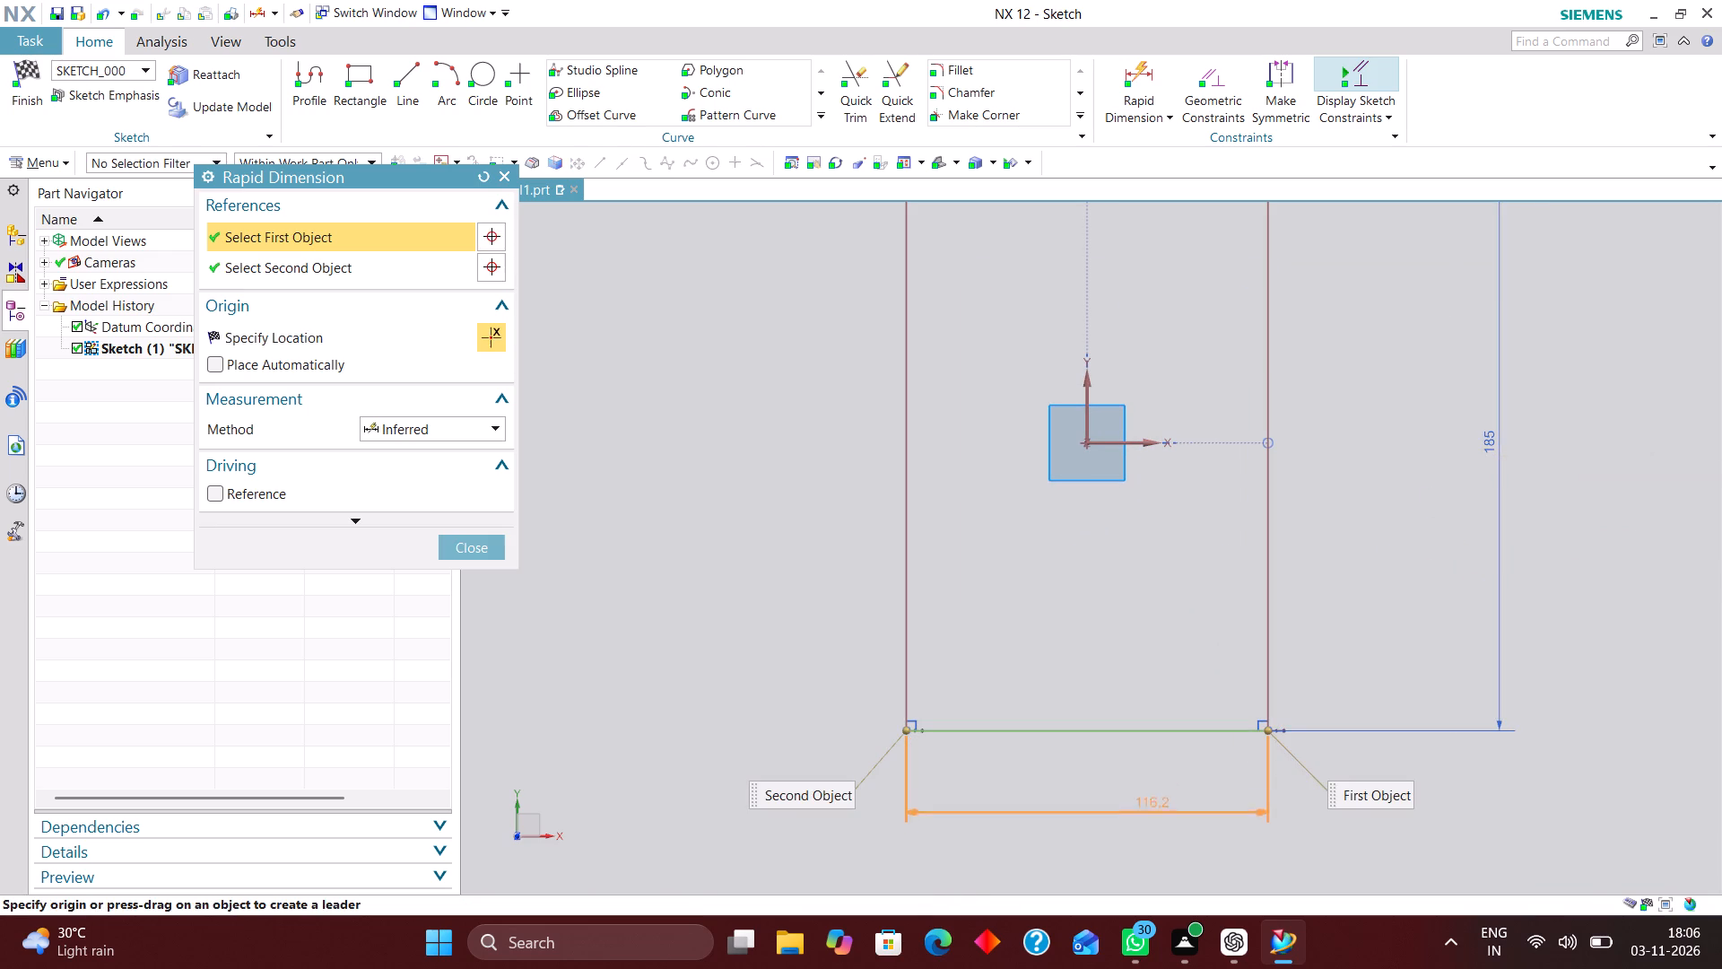
{"action": "left_click", "coordinate": [1097, 836]}
{"action": "type", "text": "102"}
{"action": "key", "text": "Return"}
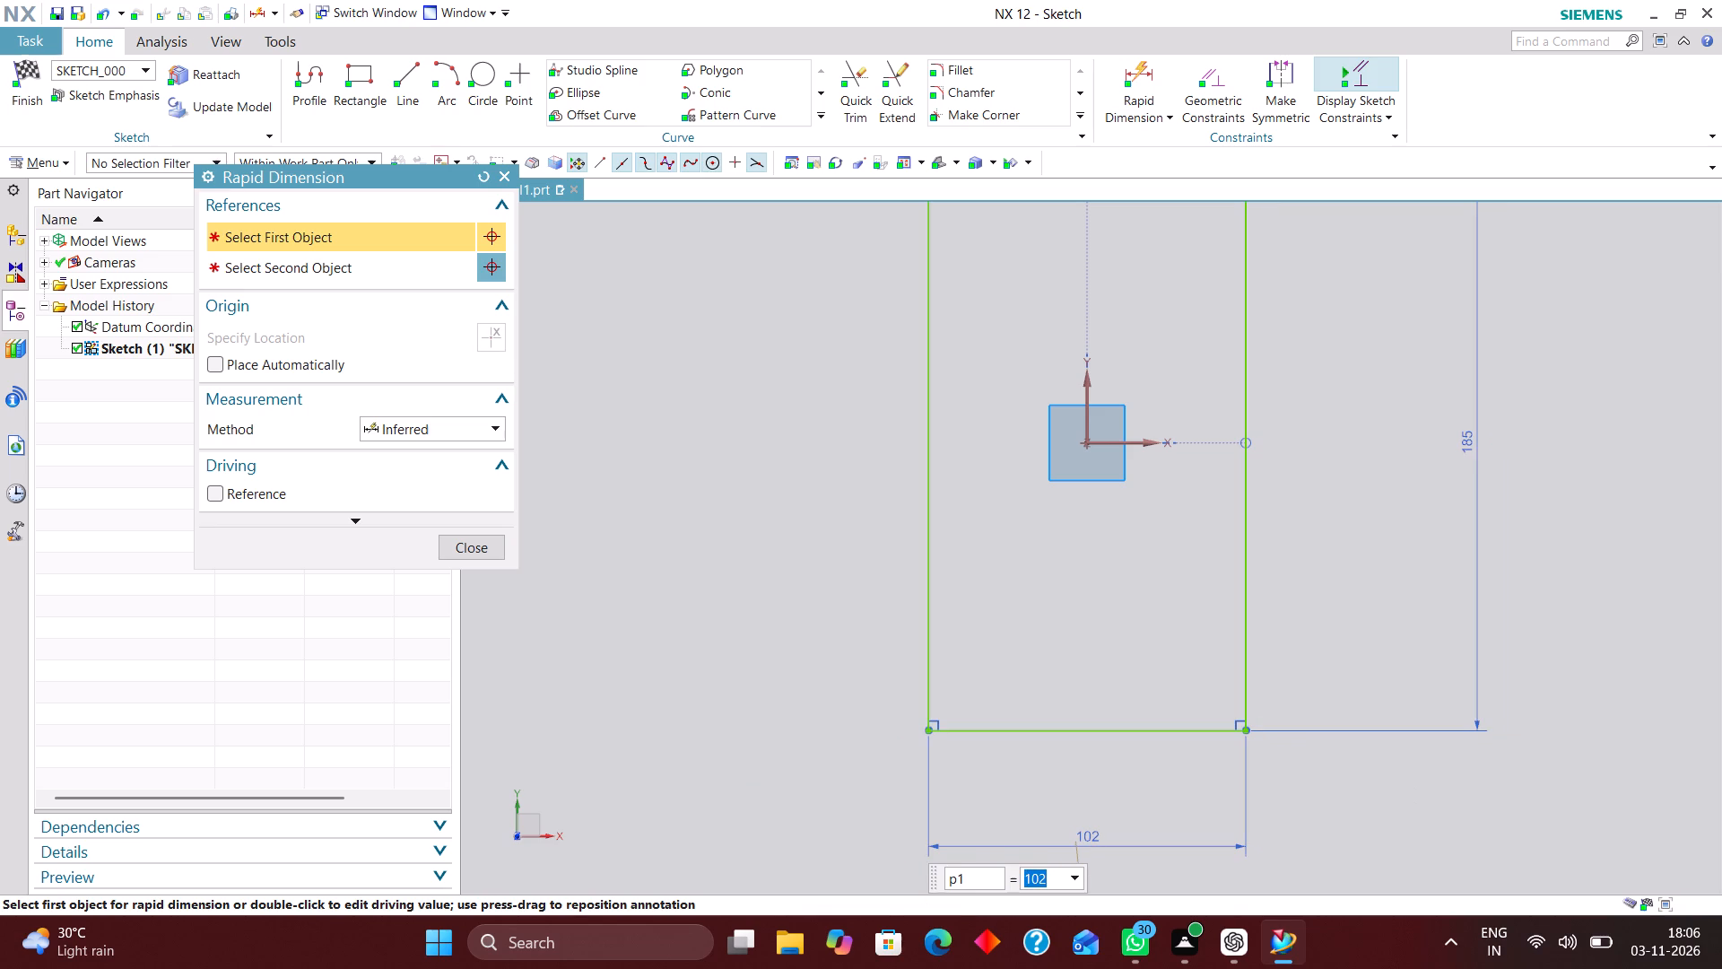
{"action": "left_click", "coordinate": [496, 548]}
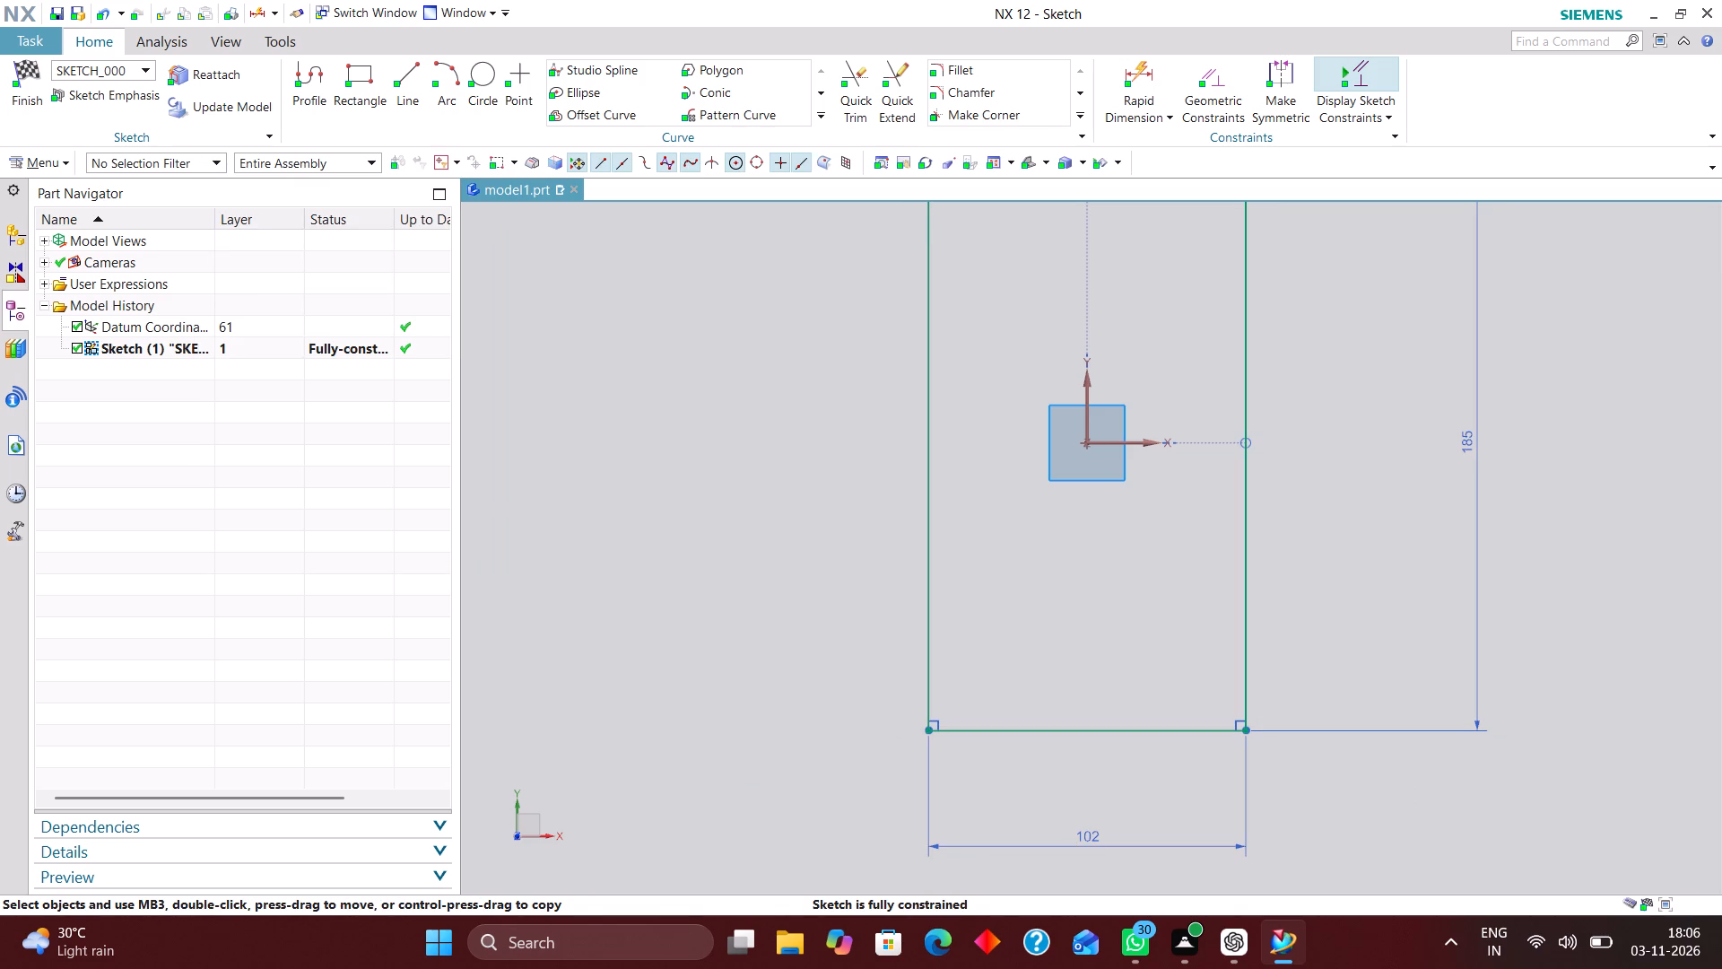
{"action": "left_click", "coordinate": [19, 66]}
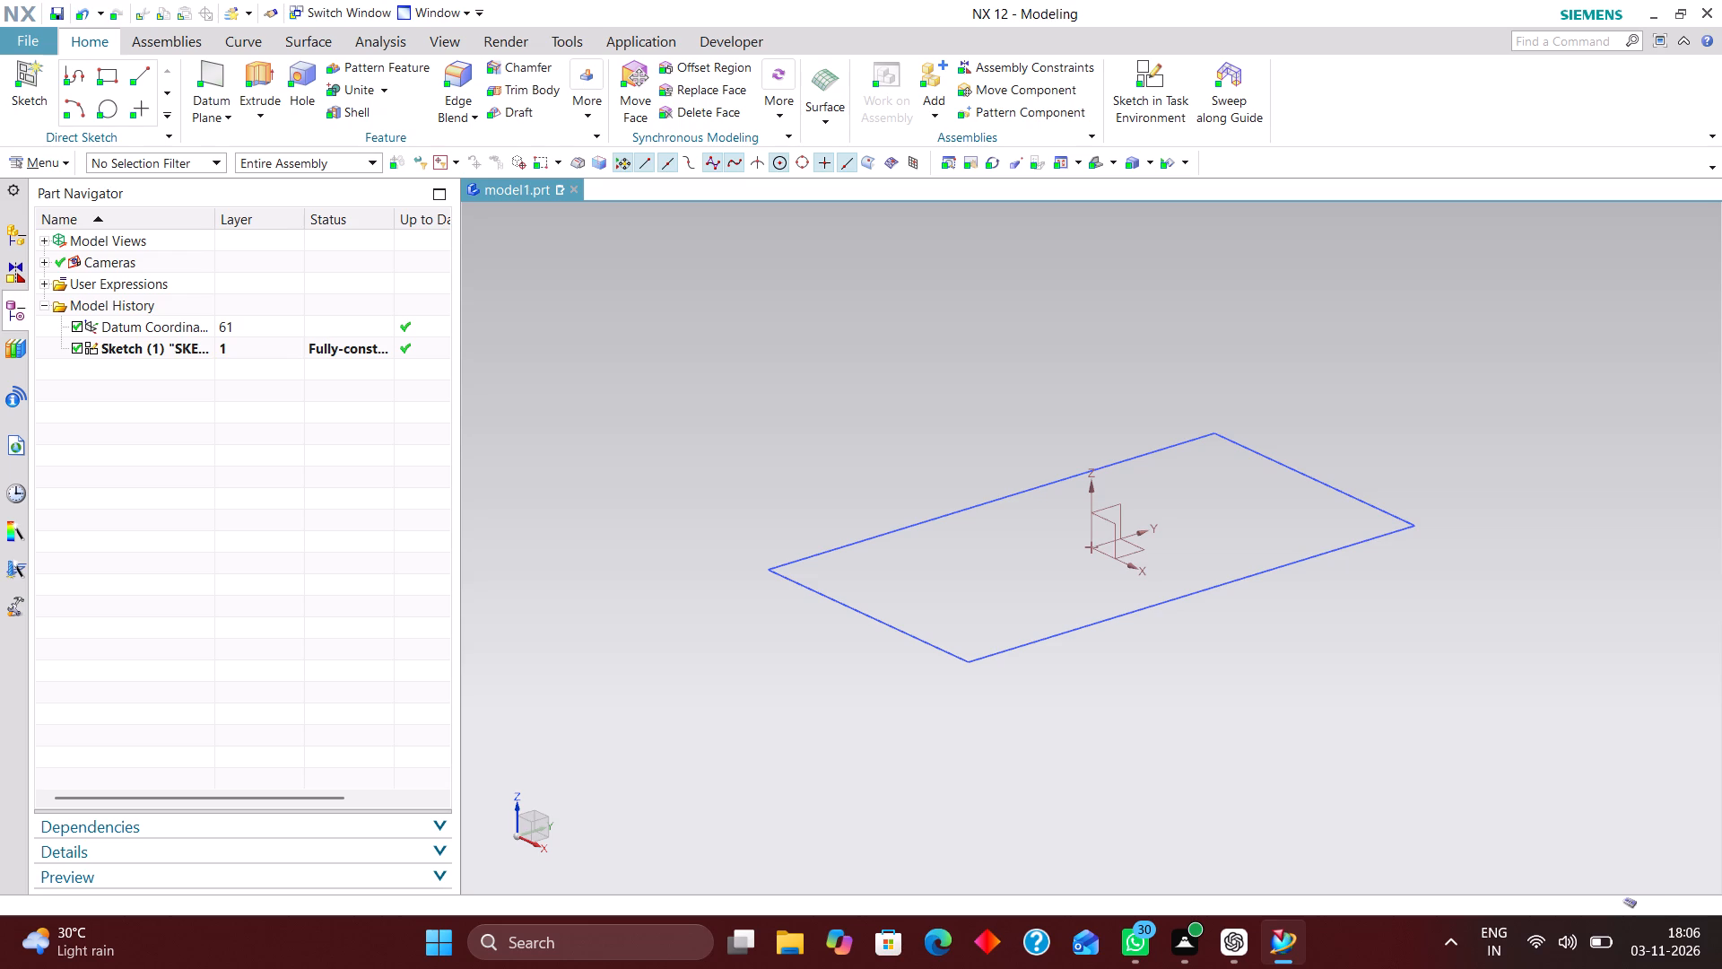
Reopen the rectangle sketch with rollback and set its horizontal dimension to 185 mm.
{"action": "left_click", "coordinate": [265, 353]}
{"action": "right_click", "coordinate": [266, 353]}
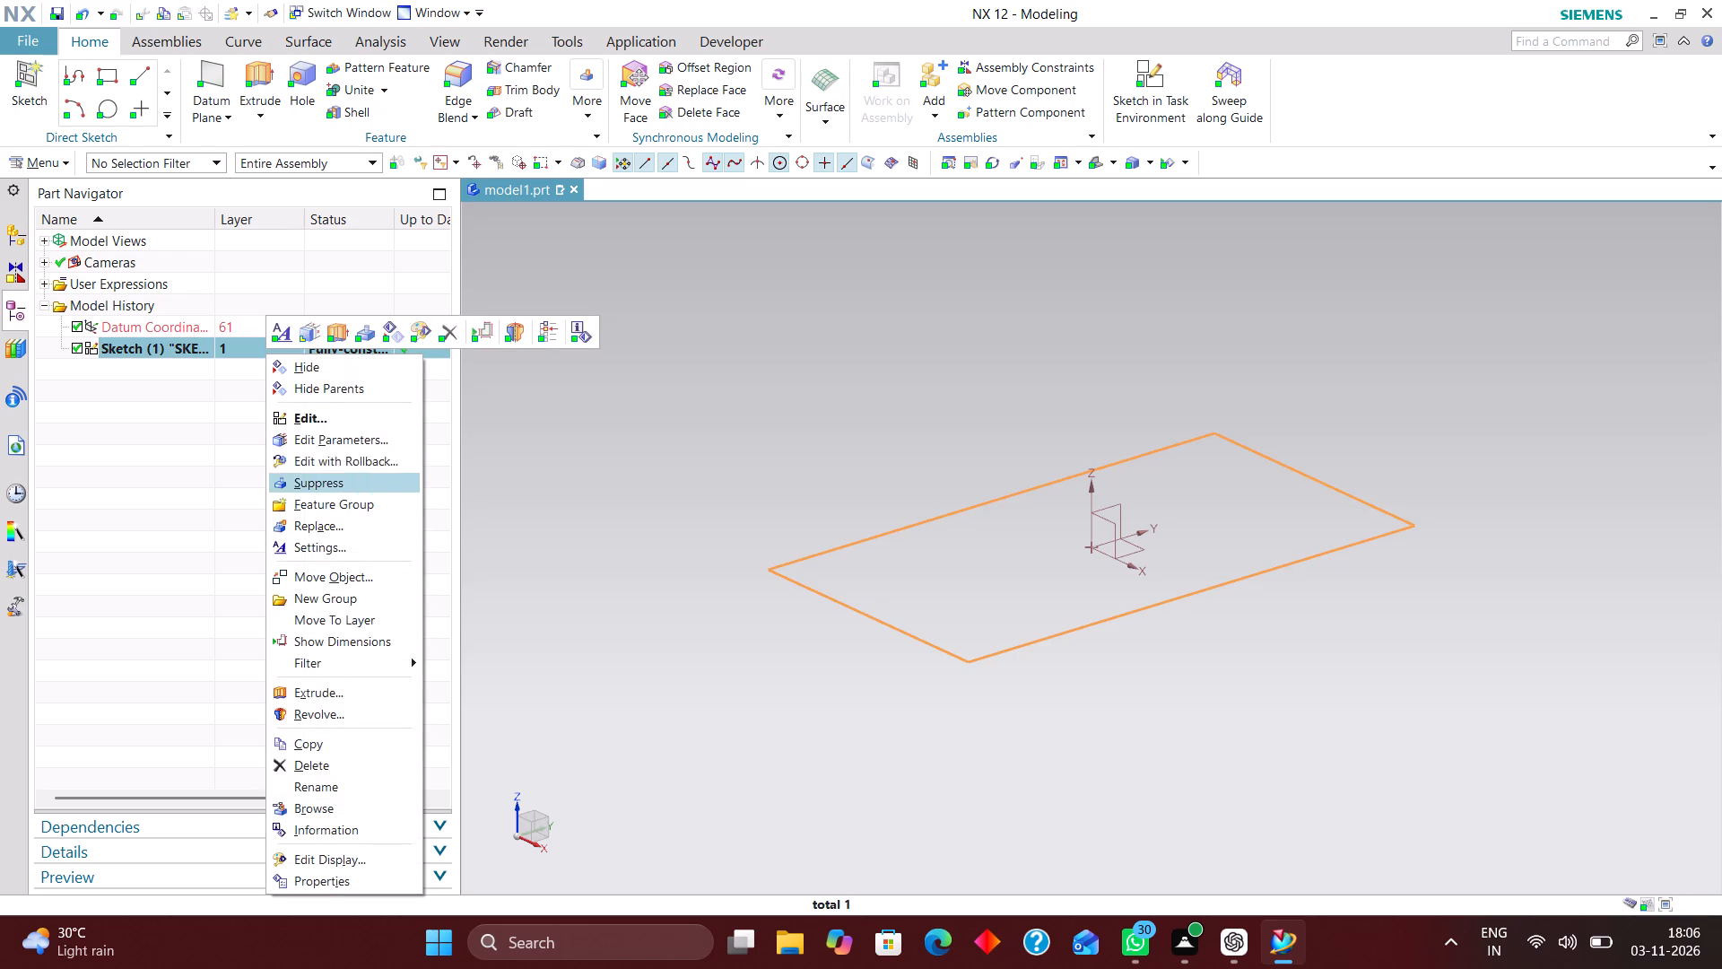
{"action": "left_click", "coordinate": [380, 462]}
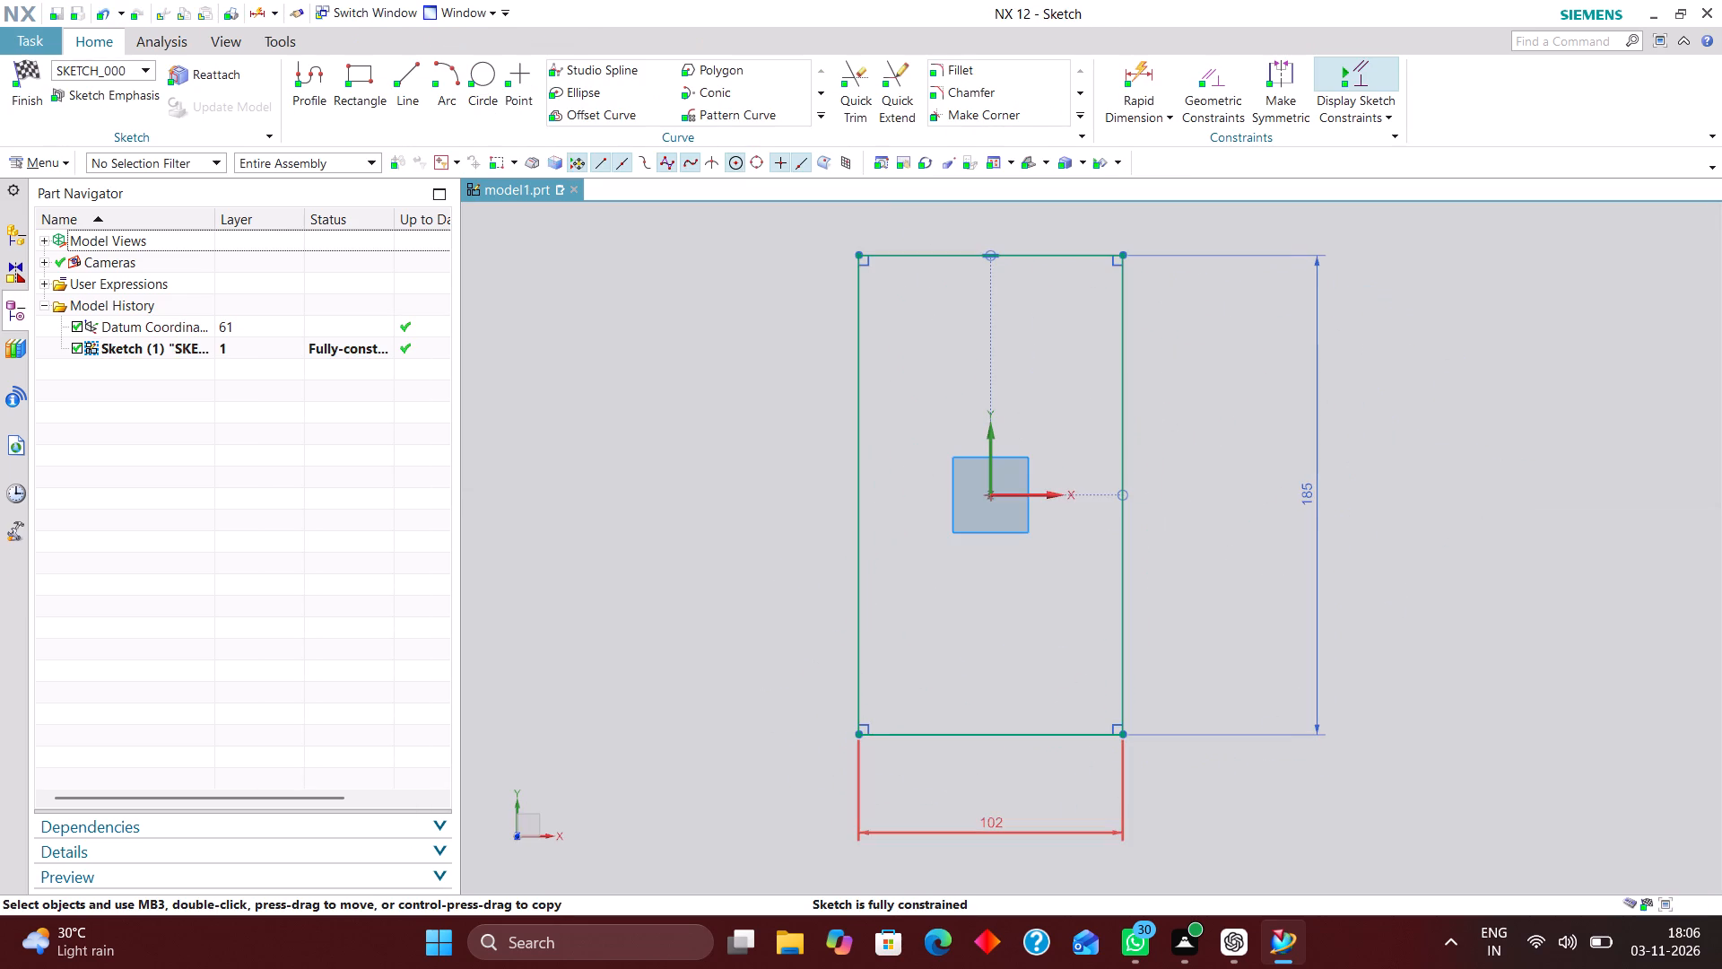
{"action": "double_click", "coordinate": [991, 819]}
{"action": "left_click_drag", "start_coordinate": [876, 792], "coordinate": [772, 801]}
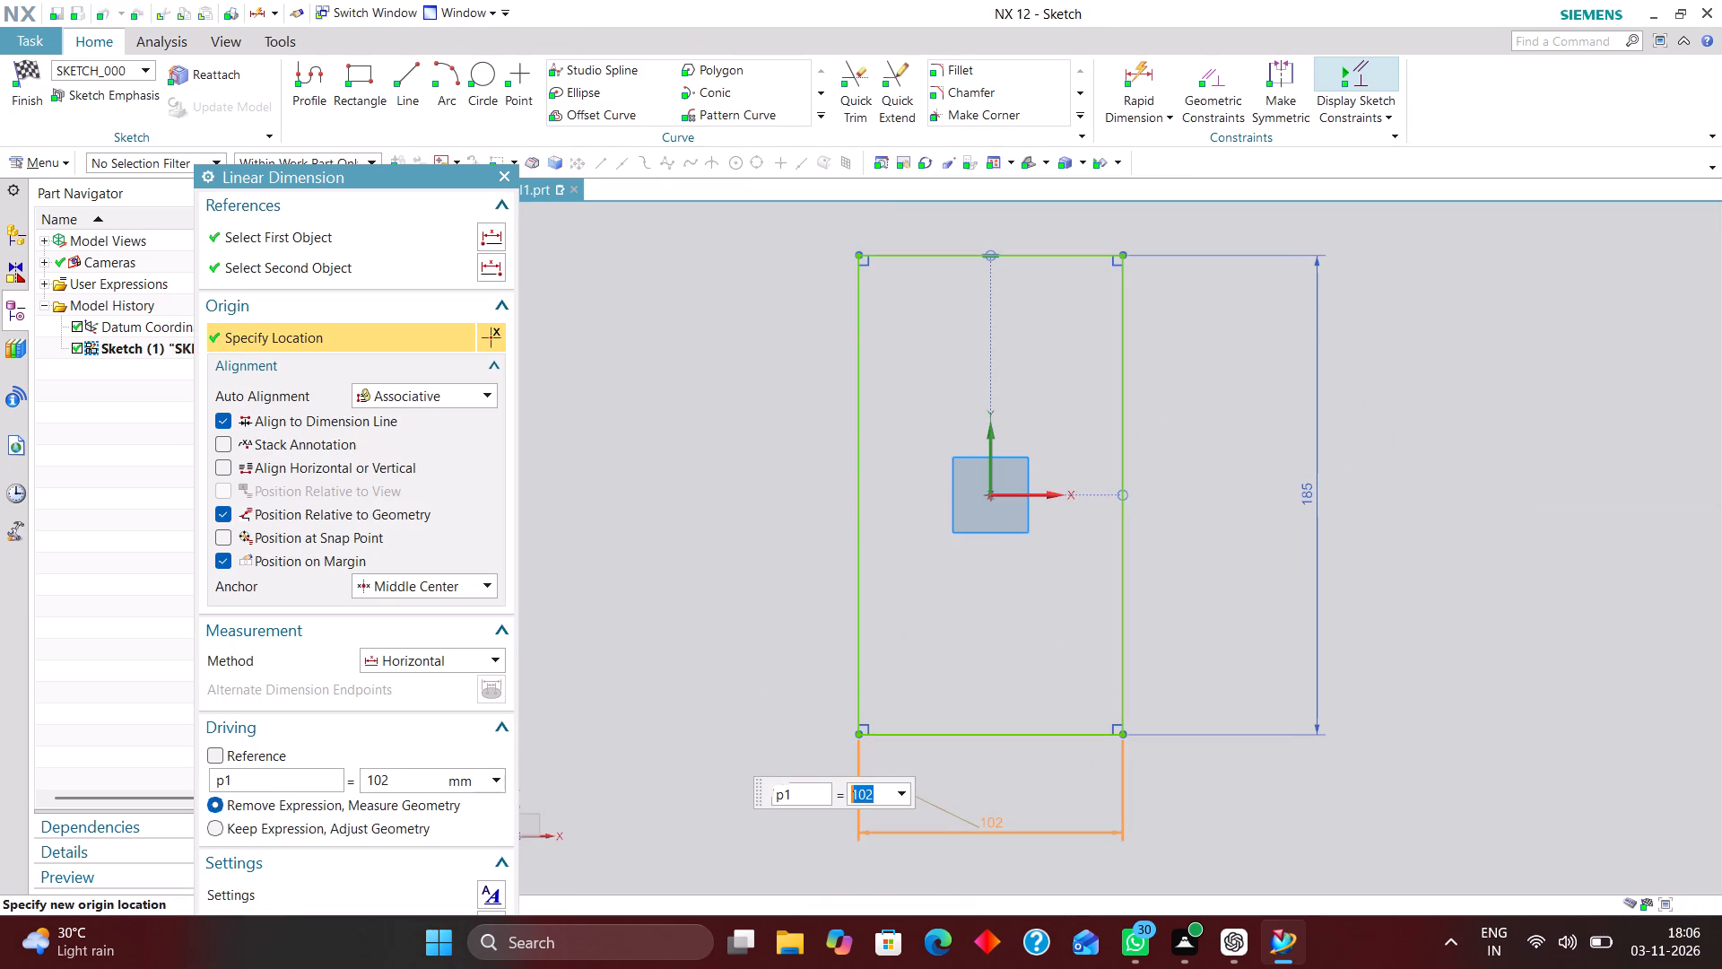
{"action": "type", "text": "185"}
{"action": "key", "text": "Return"}
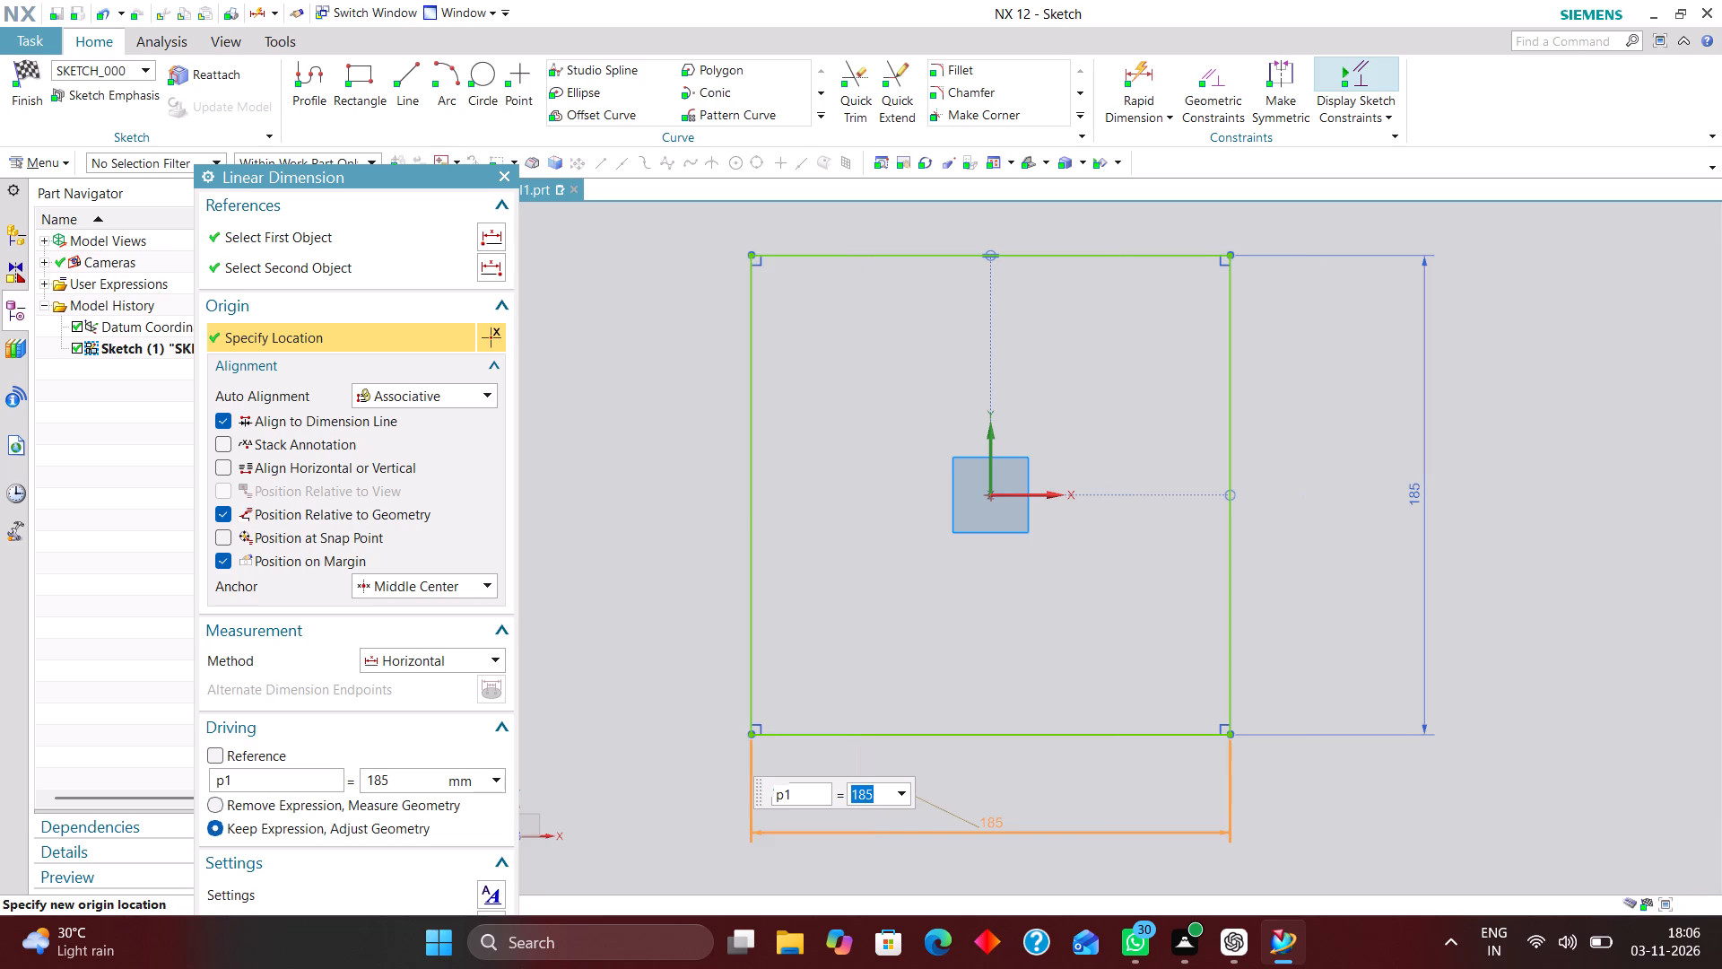
Set the rectangle's vertical dimension to 102 mm and close the dimension editor.
{"action": "double_click", "coordinate": [1420, 503]}
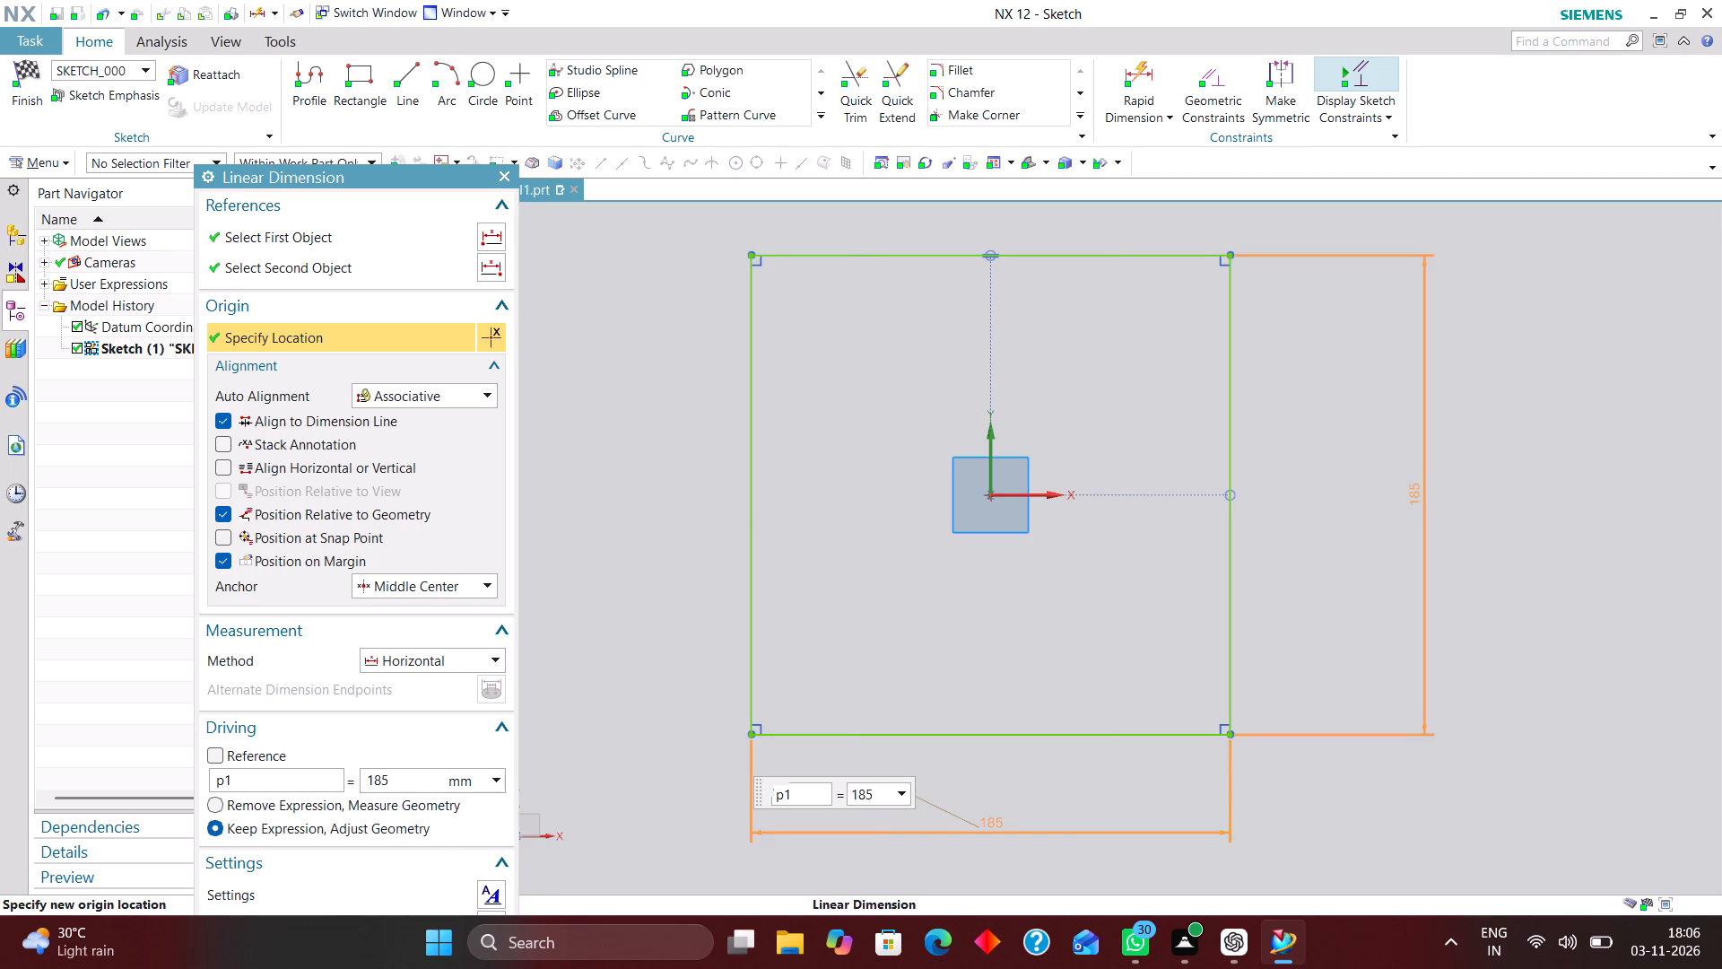
{"action": "left_click_drag", "start_coordinate": [1320, 477], "coordinate": [1145, 481]}
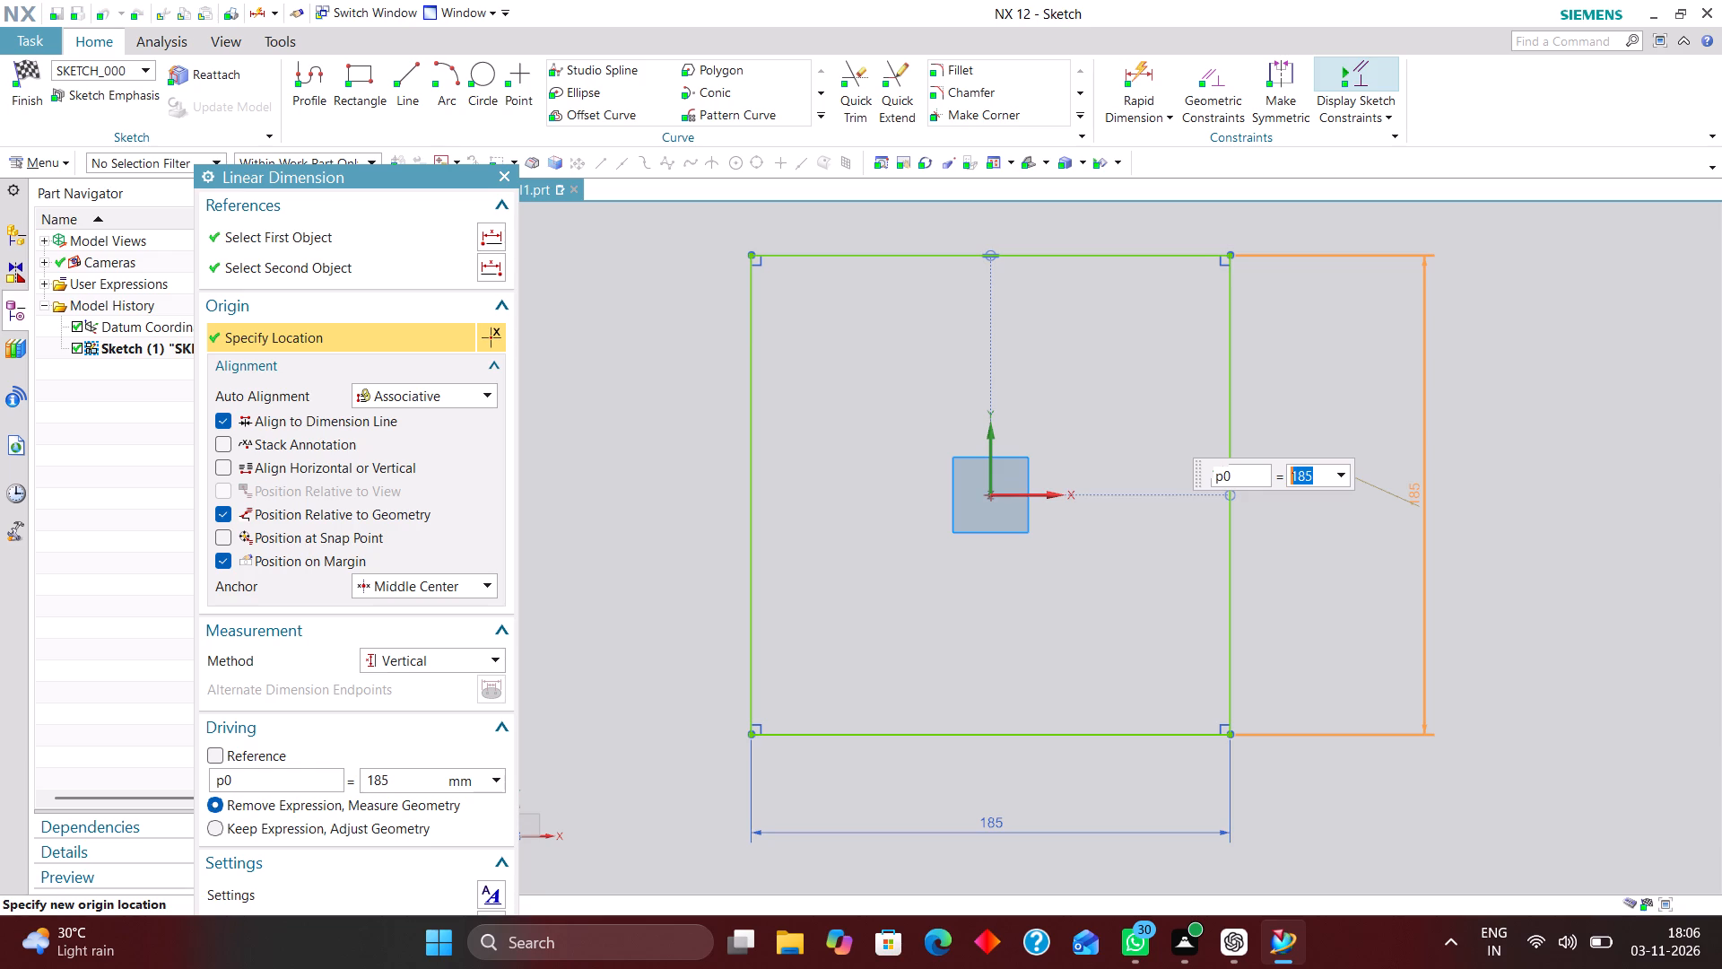
{"action": "type", "text": "102"}
{"action": "key", "text": "Return"}
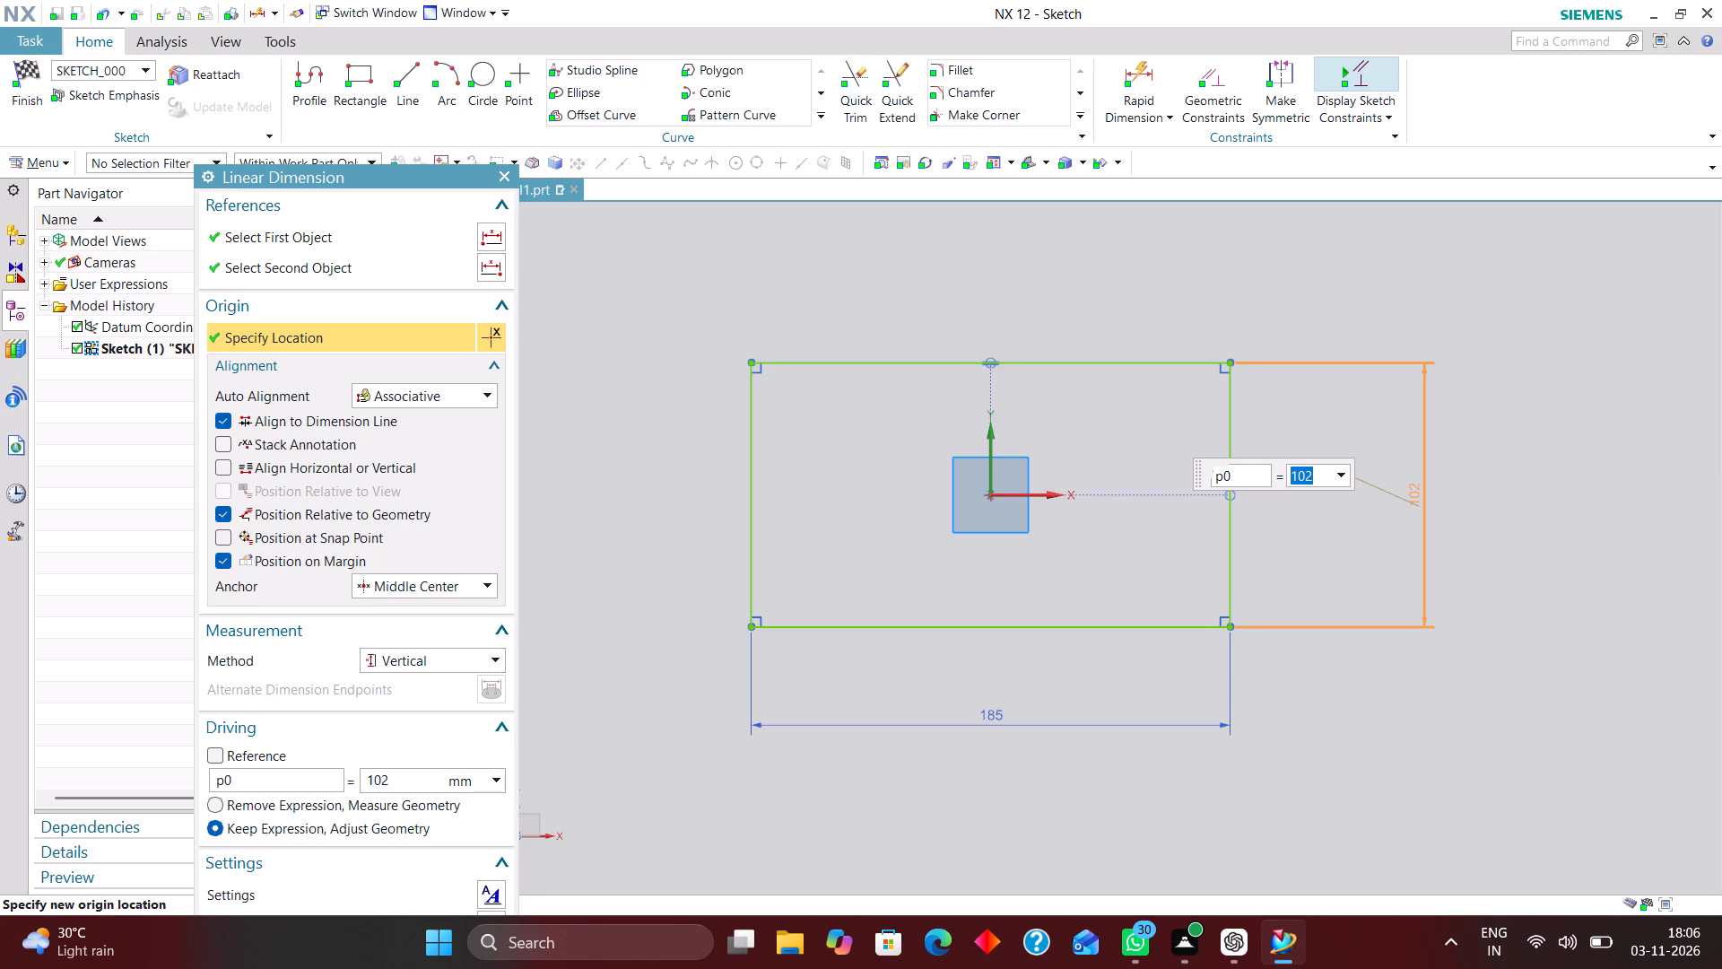
{"action": "left_click_drag", "start_coordinate": [389, 173], "coordinate": [387, 0]}
{"action": "left_click", "coordinate": [476, 838]}
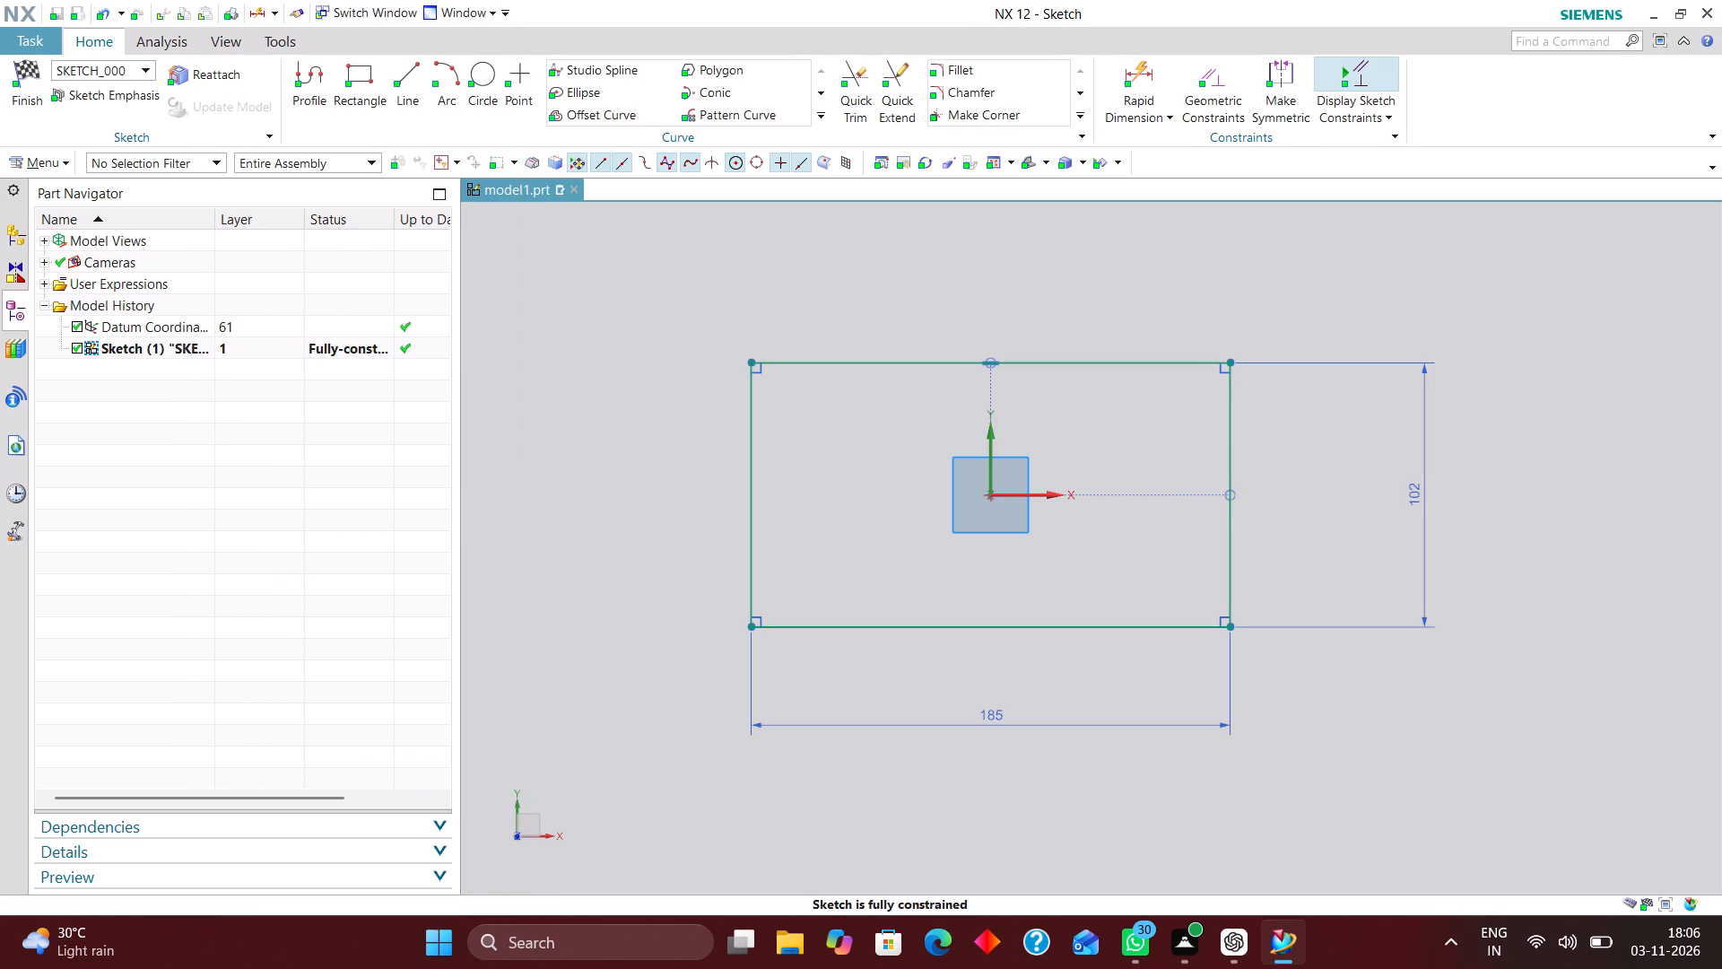
Finish the base rectangle sketch.
{"action": "left_click", "coordinate": [29, 62]}
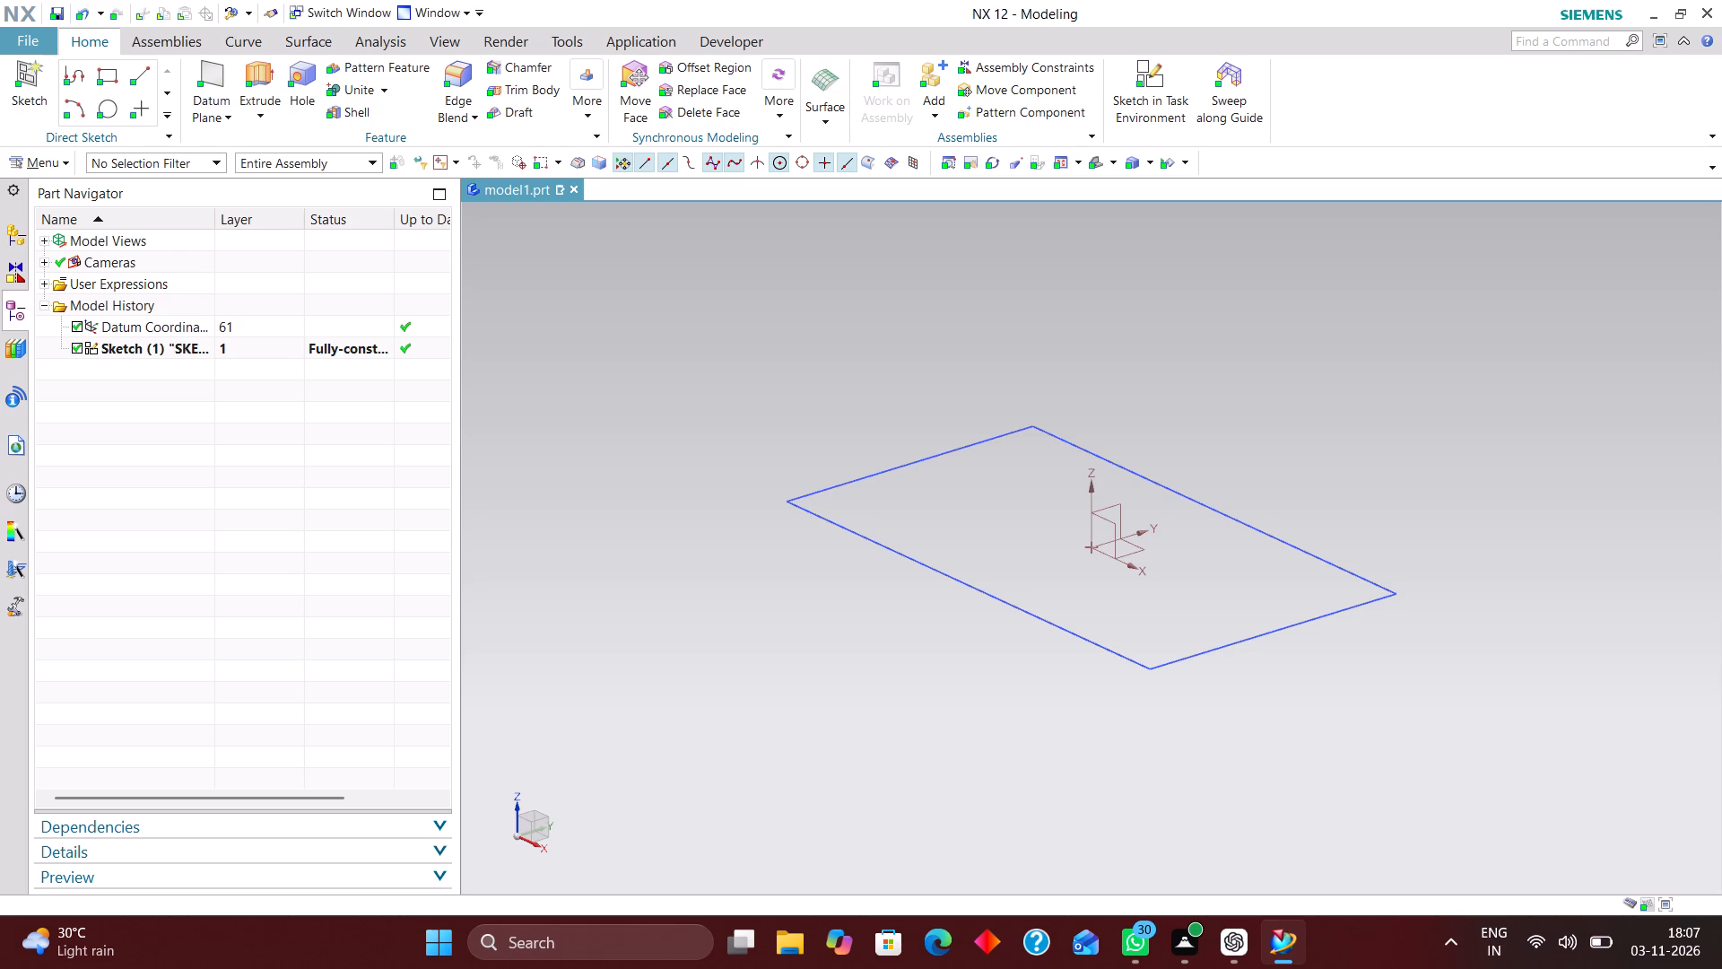
Reopen the base rectangle sketch with rollback and delete its 102 mm vertical dimension.
{"action": "left_click", "coordinate": [258, 344]}
{"action": "right_click", "coordinate": [257, 353]}
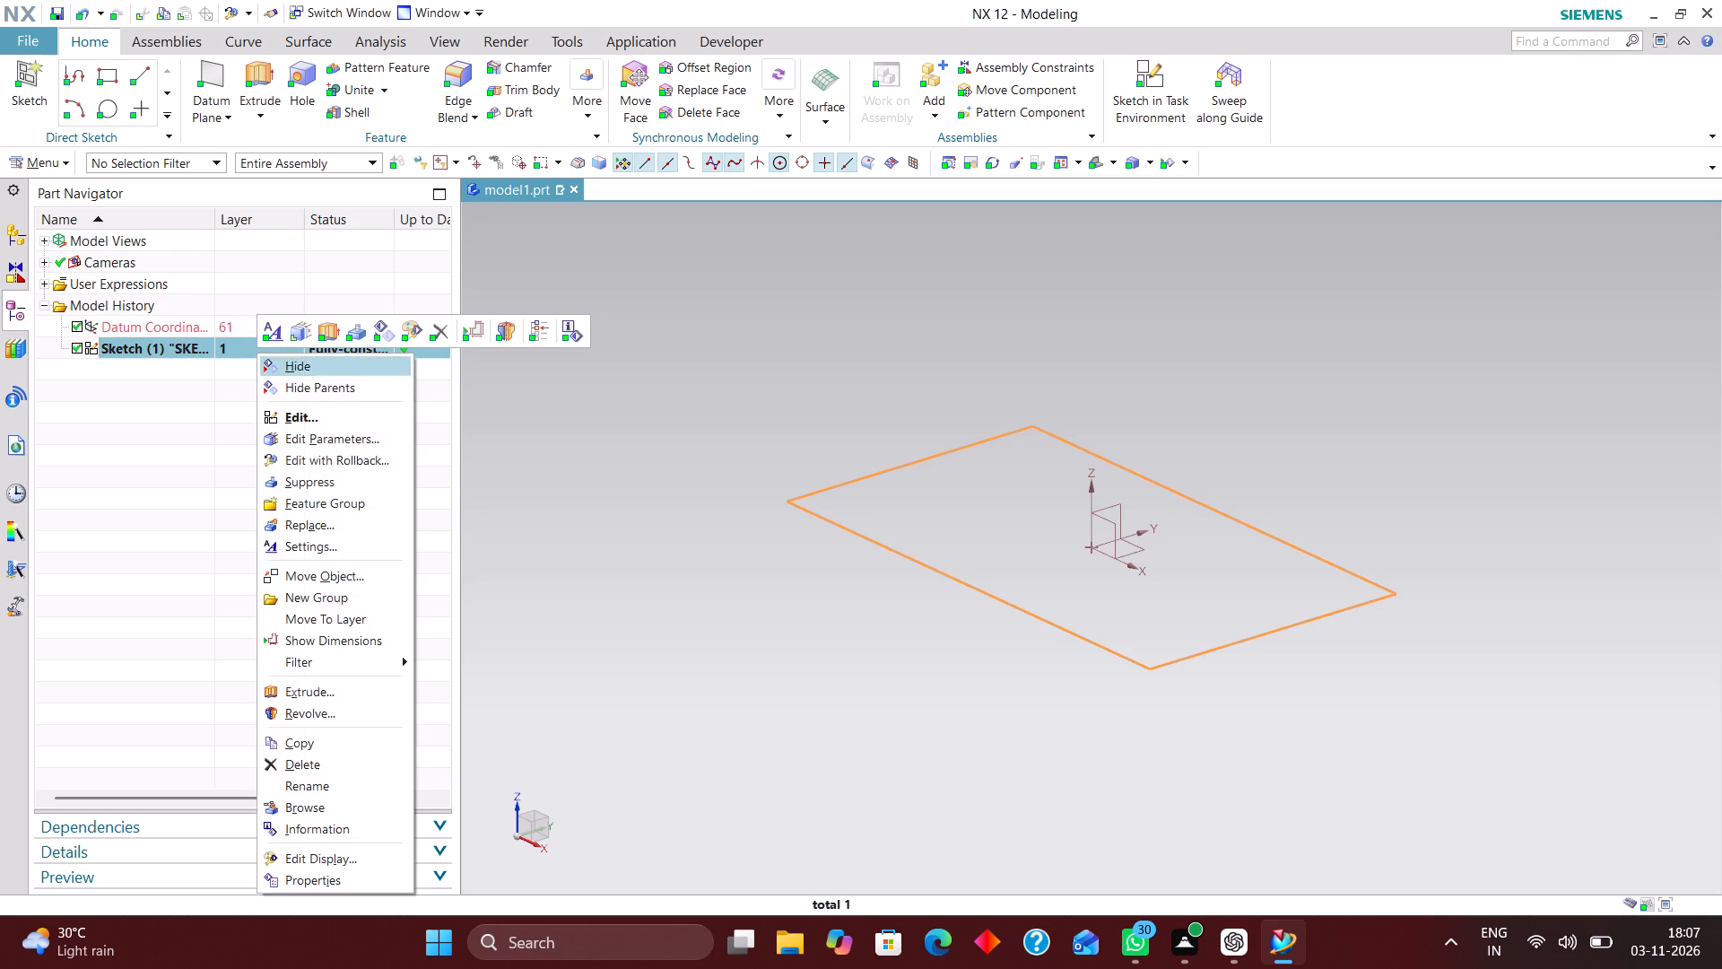
{"action": "left_click", "coordinate": [370, 455]}
{"action": "scroll", "coordinate": [584, 364], "scroll_direction": "down", "scroll_amount": 5}
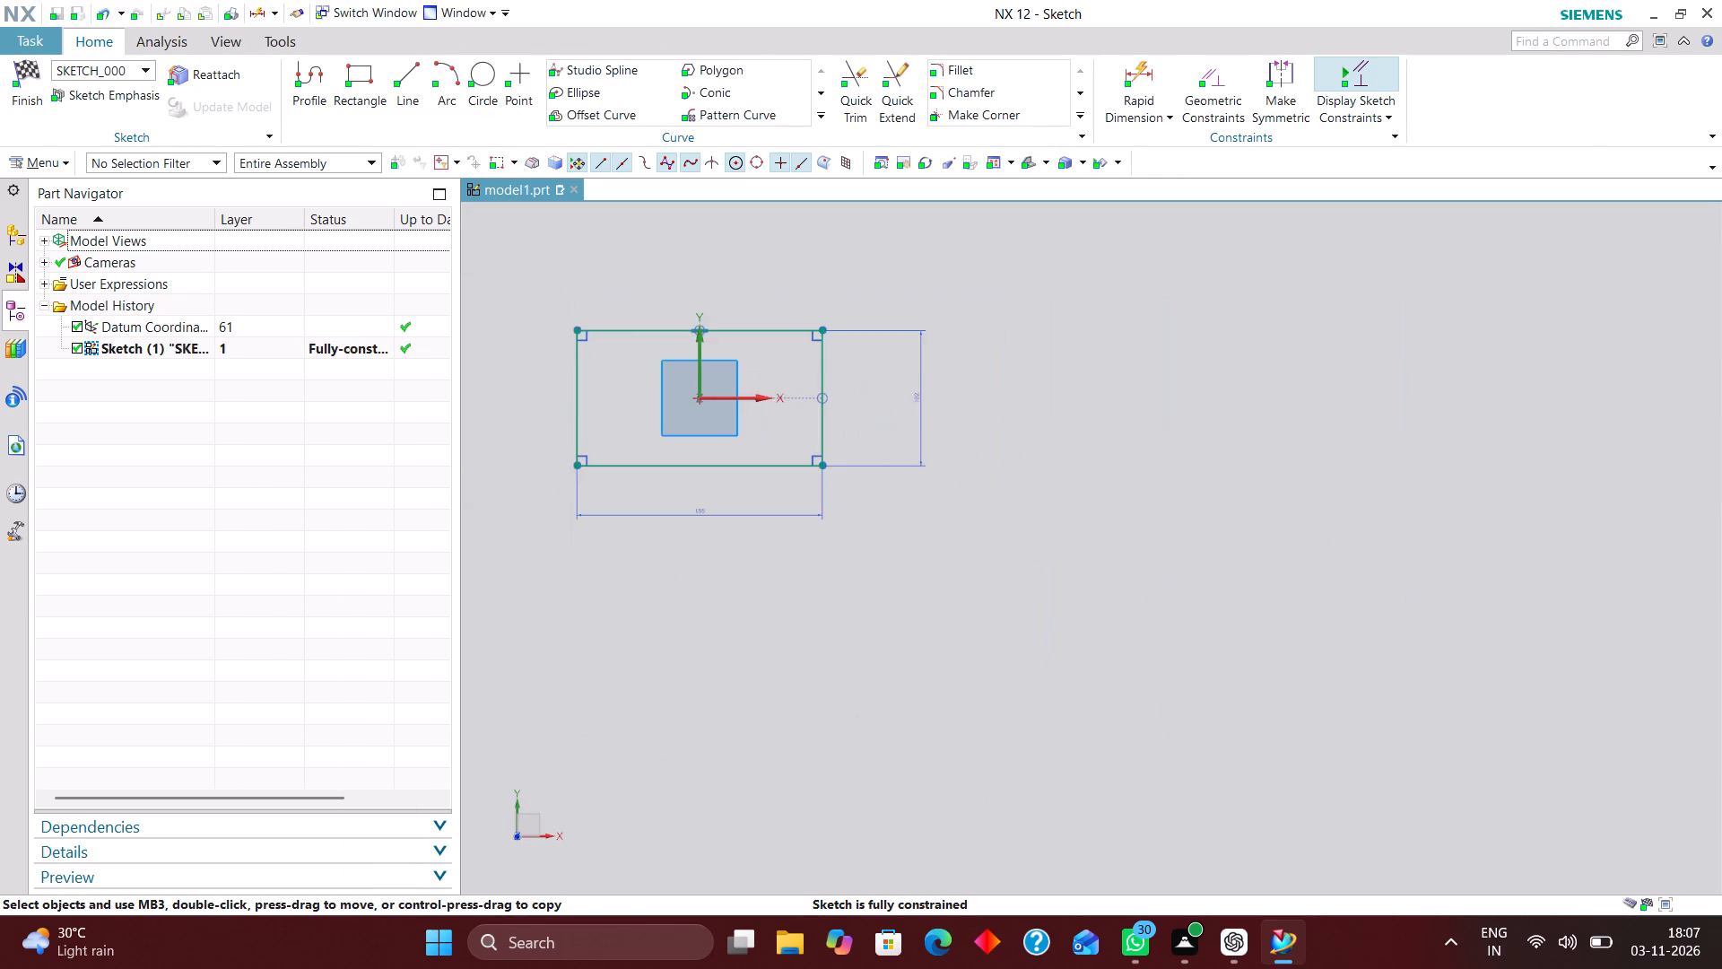
{"action": "scroll", "coordinate": [905, 372], "scroll_direction": "up", "scroll_amount": 3}
{"action": "right_click_drag", "start_coordinate": [944, 416], "coordinate": [845, 425]}
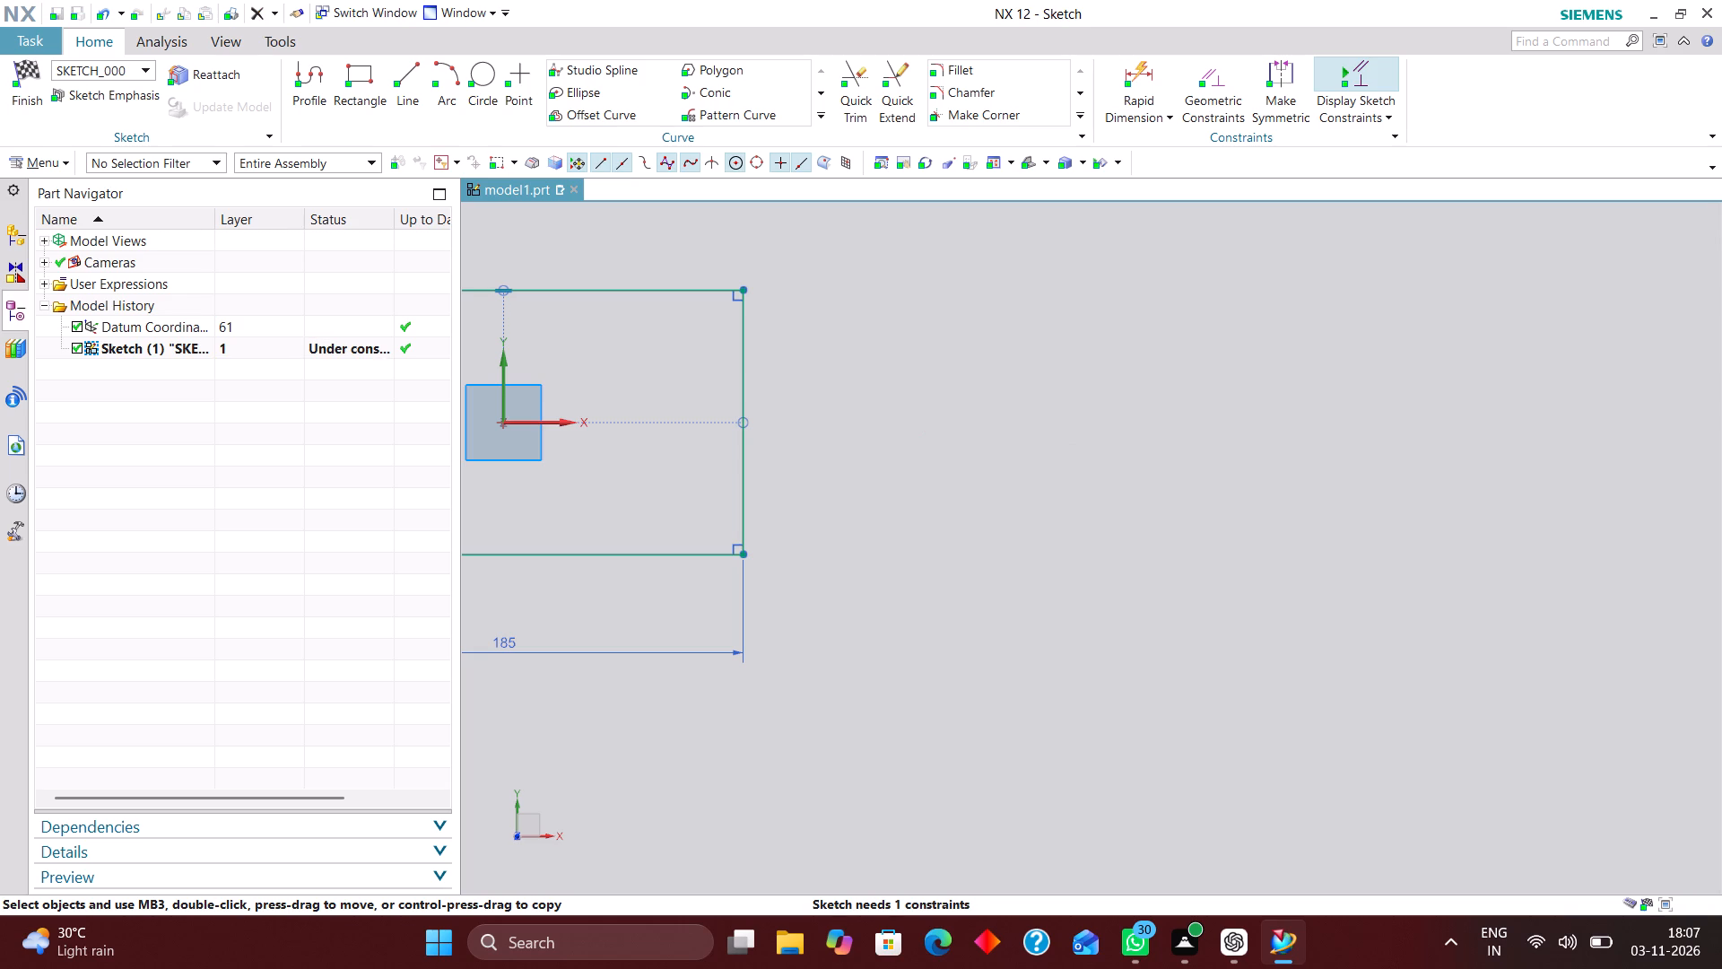
Add a vertical dimension of 96 mm to the rectangle's side with Rapid Dimension and finish the sketch.
{"action": "left_click", "coordinate": [1113, 62]}
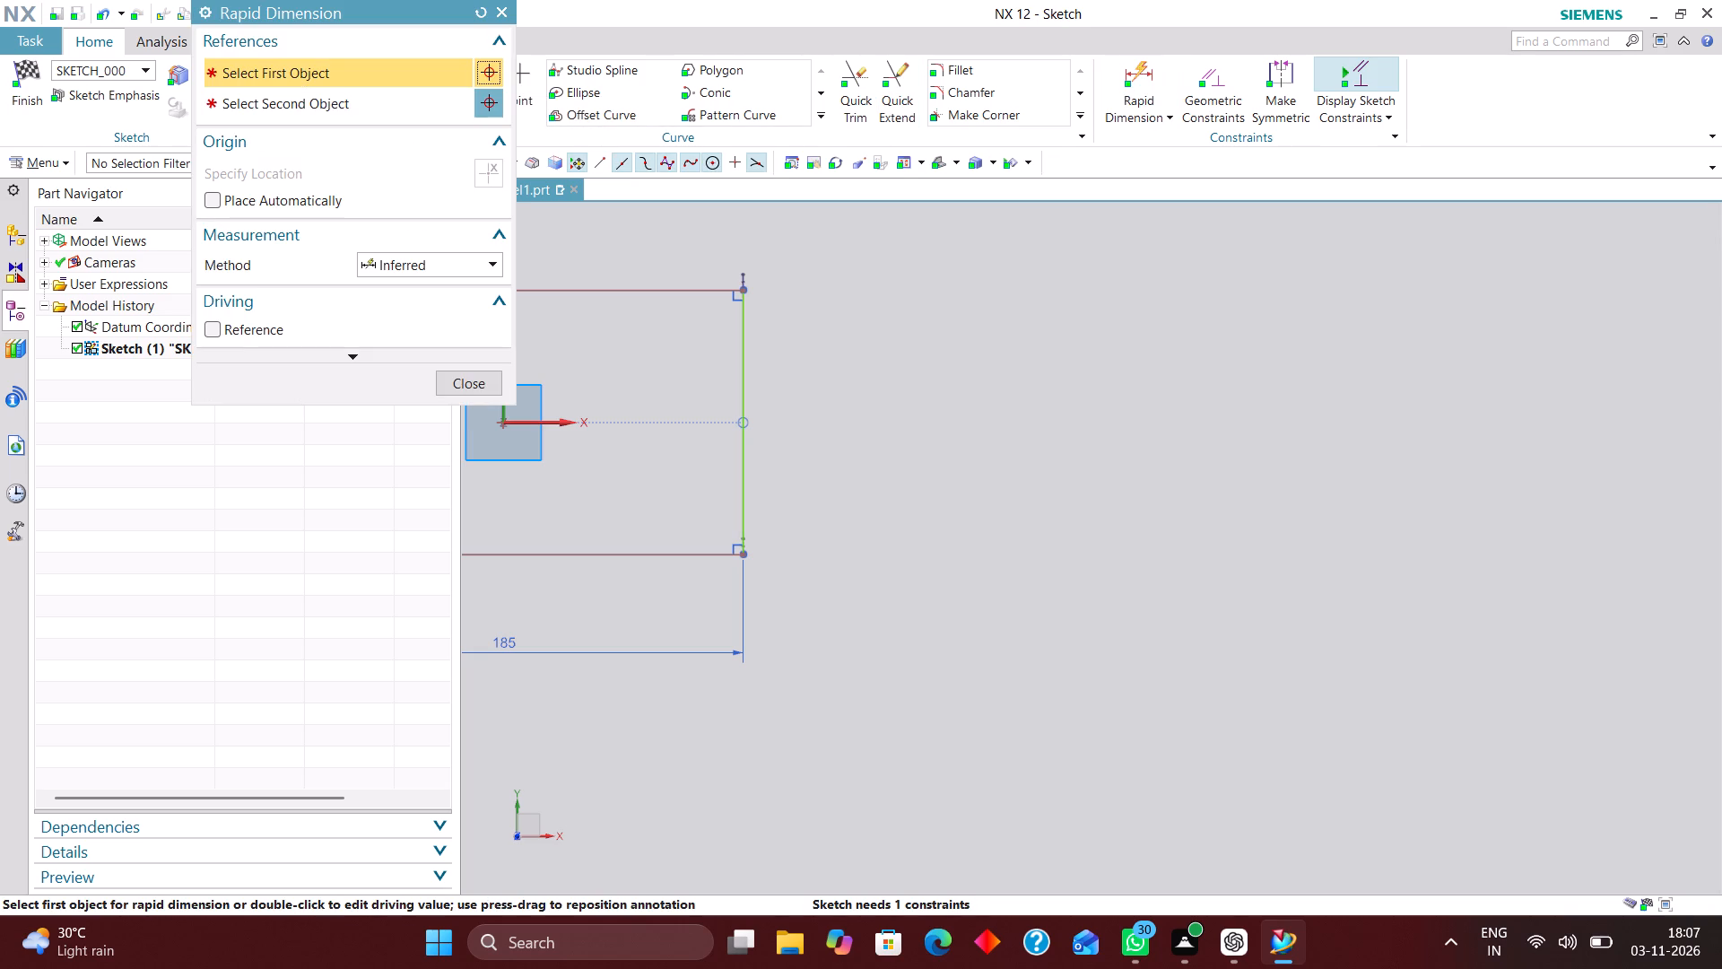
{"action": "left_click", "coordinate": [739, 496]}
{"action": "left_click", "coordinate": [887, 401]}
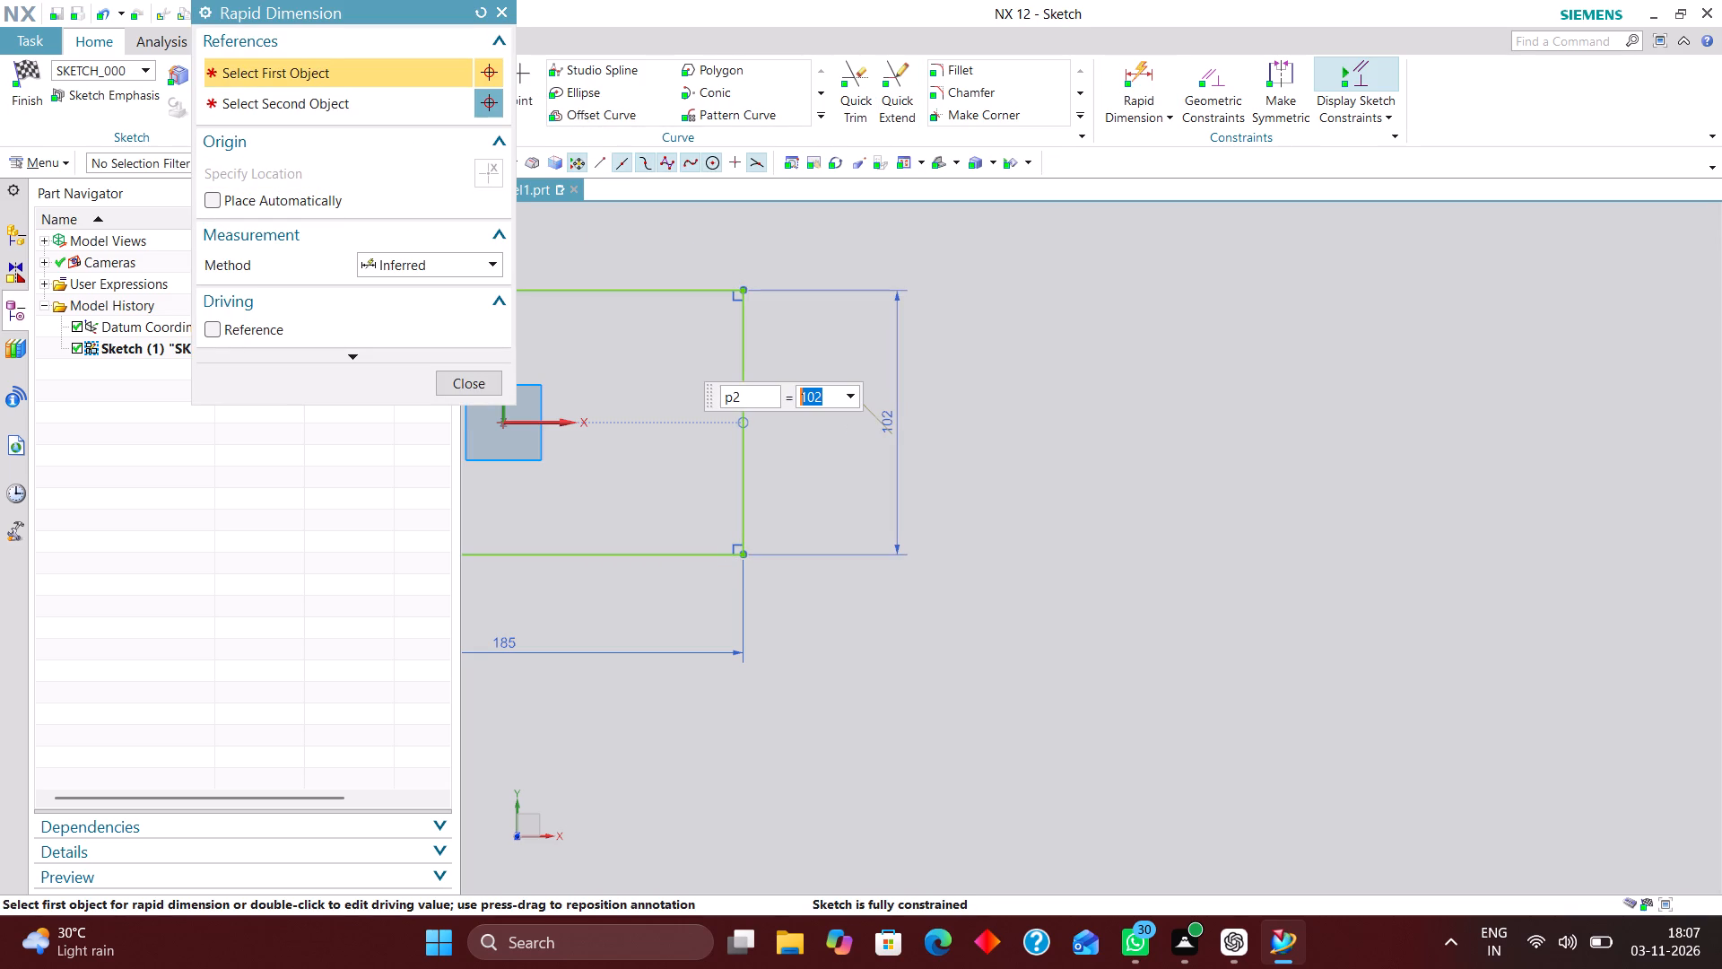
{"action": "type", "text": "96"}
{"action": "key", "text": "Return"}
{"action": "key", "text": "Print"}
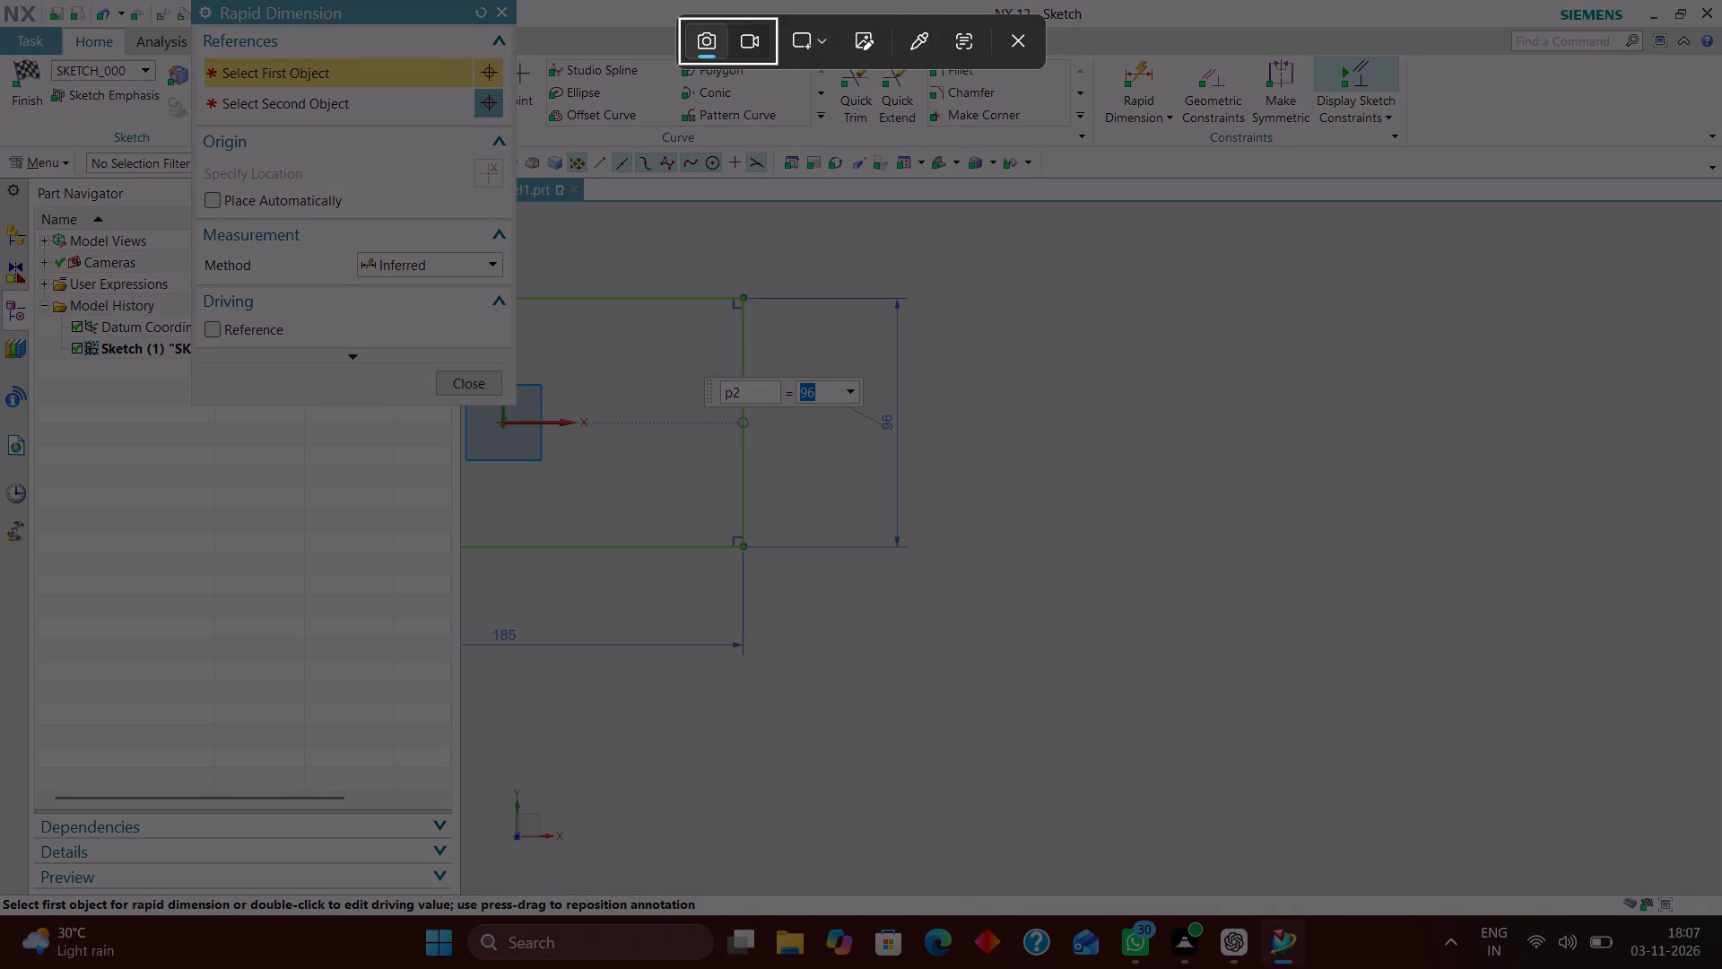
{"action": "left_click", "coordinate": [1019, 35]}
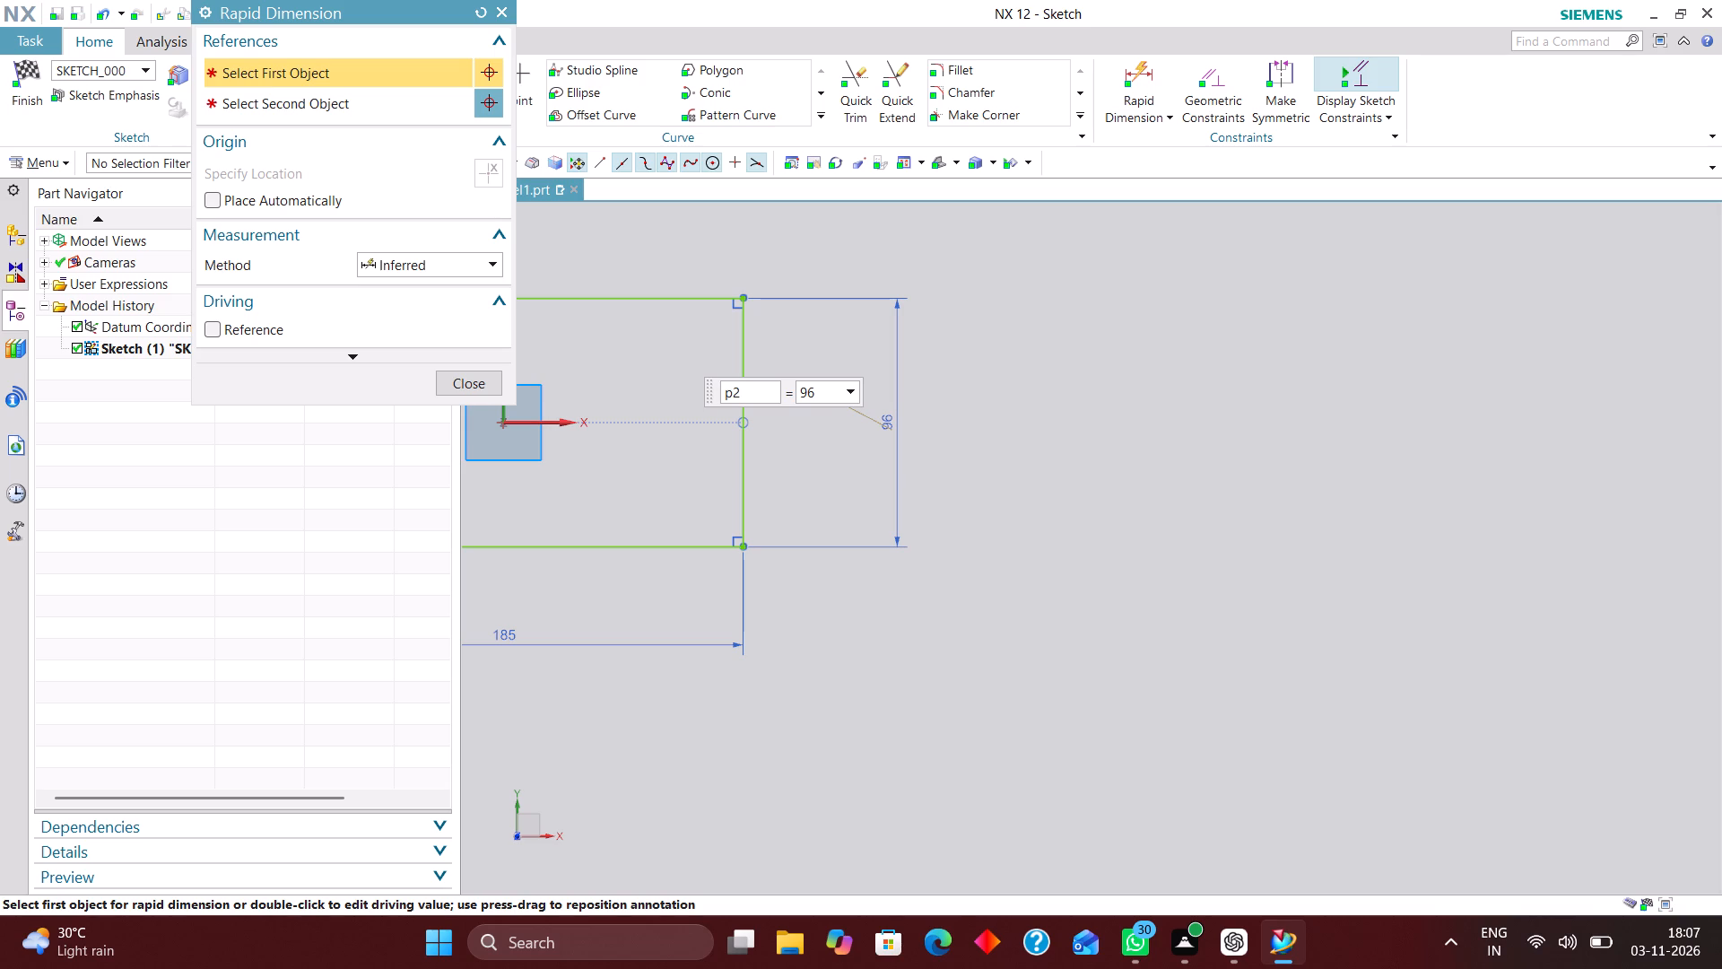
{"action": "scroll", "coordinate": [889, 492], "scroll_direction": "down", "scroll_amount": 4}
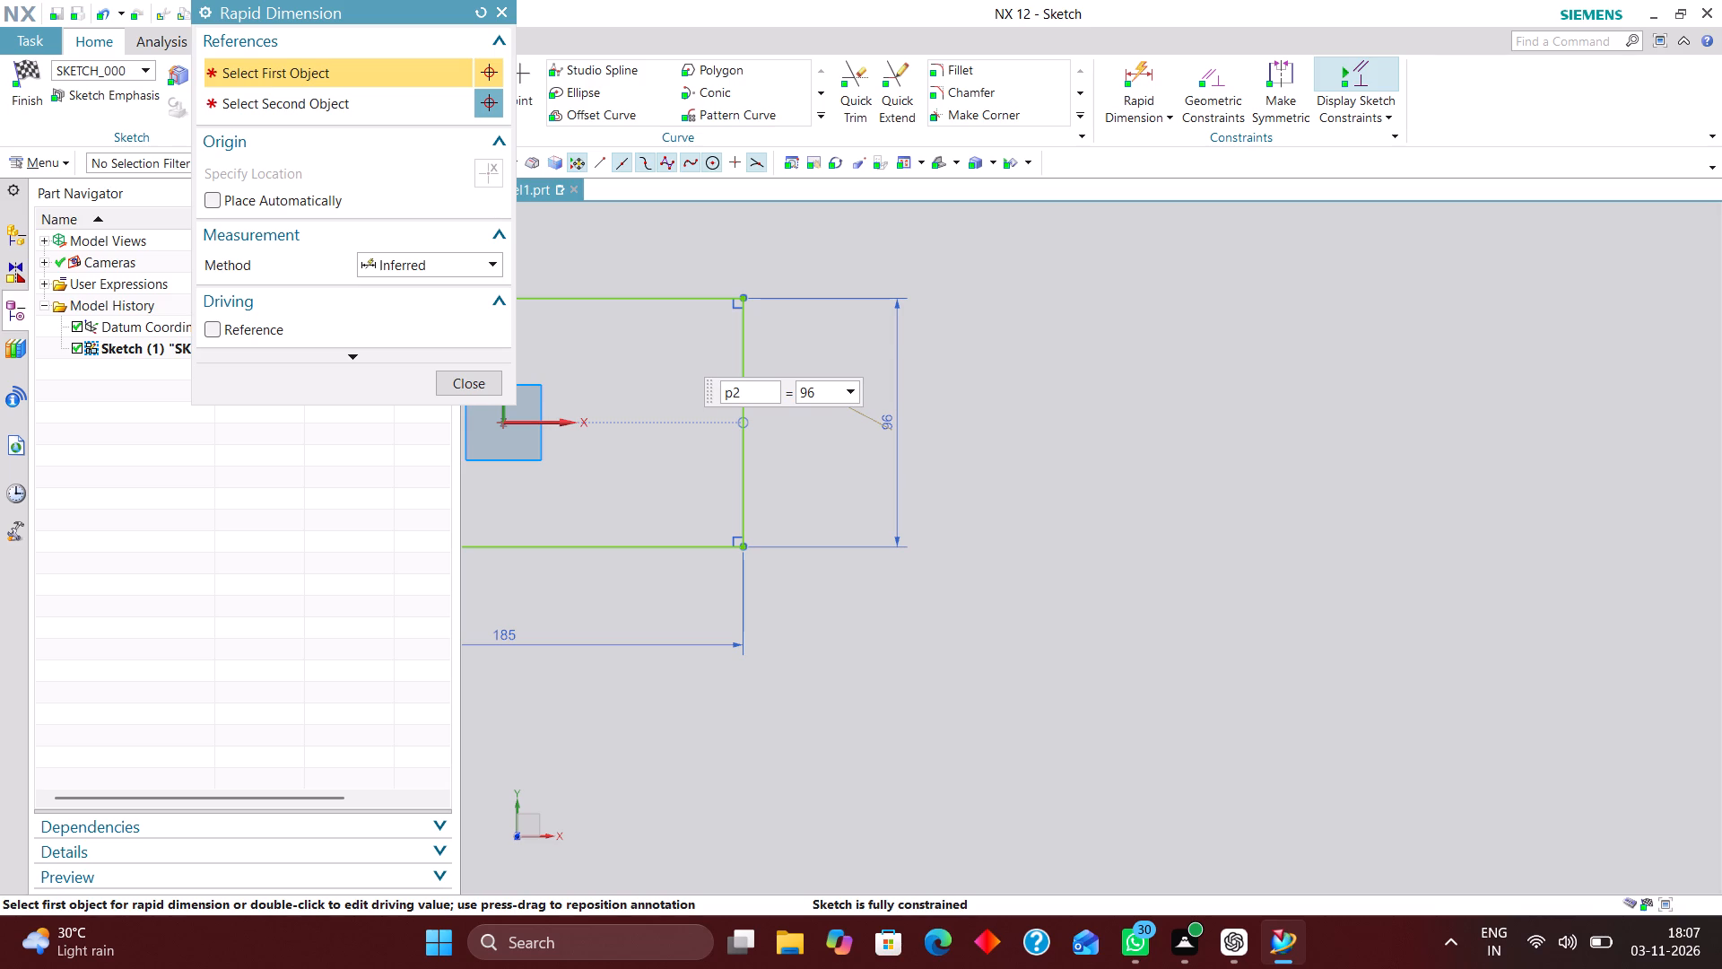
{"action": "scroll", "coordinate": [1678, 718], "scroll_direction": "down", "scroll_amount": 3}
{"action": "scroll", "coordinate": [1531, 703], "scroll_direction": "up", "scroll_amount": 3}
{"action": "scroll", "coordinate": [1469, 547], "scroll_direction": "down", "scroll_amount": 2}
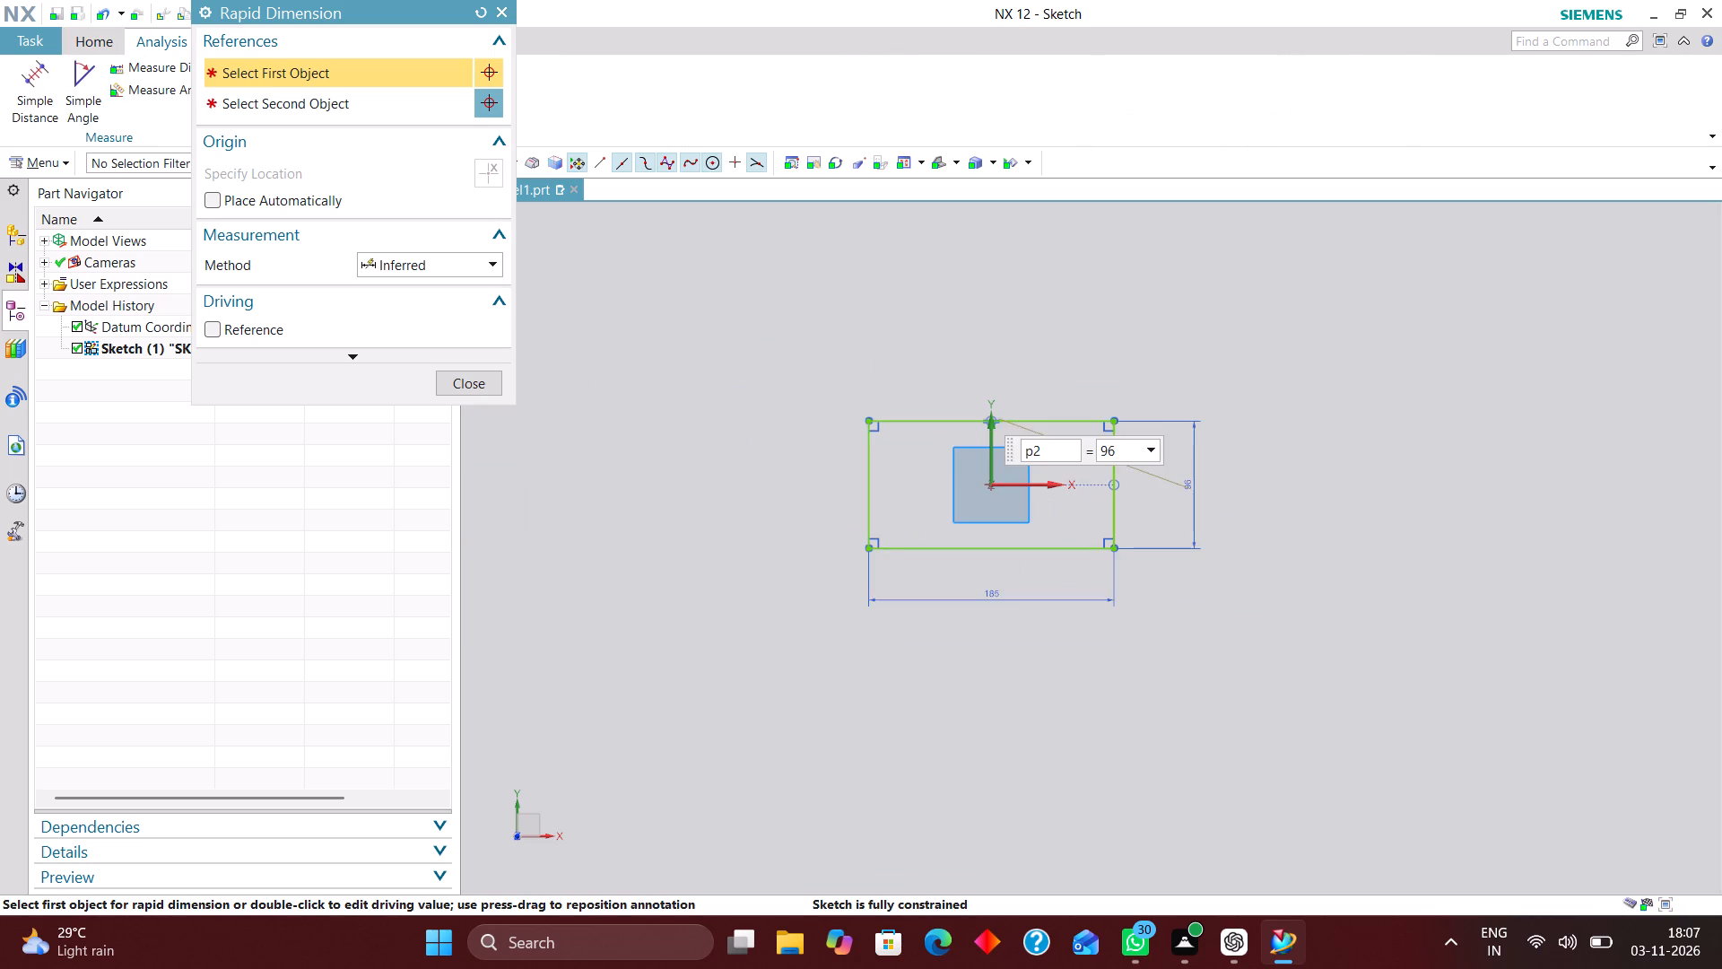
{"action": "scroll", "coordinate": [1330, 523], "scroll_direction": "up", "scroll_amount": 2}
{"action": "left_click", "coordinate": [474, 382]}
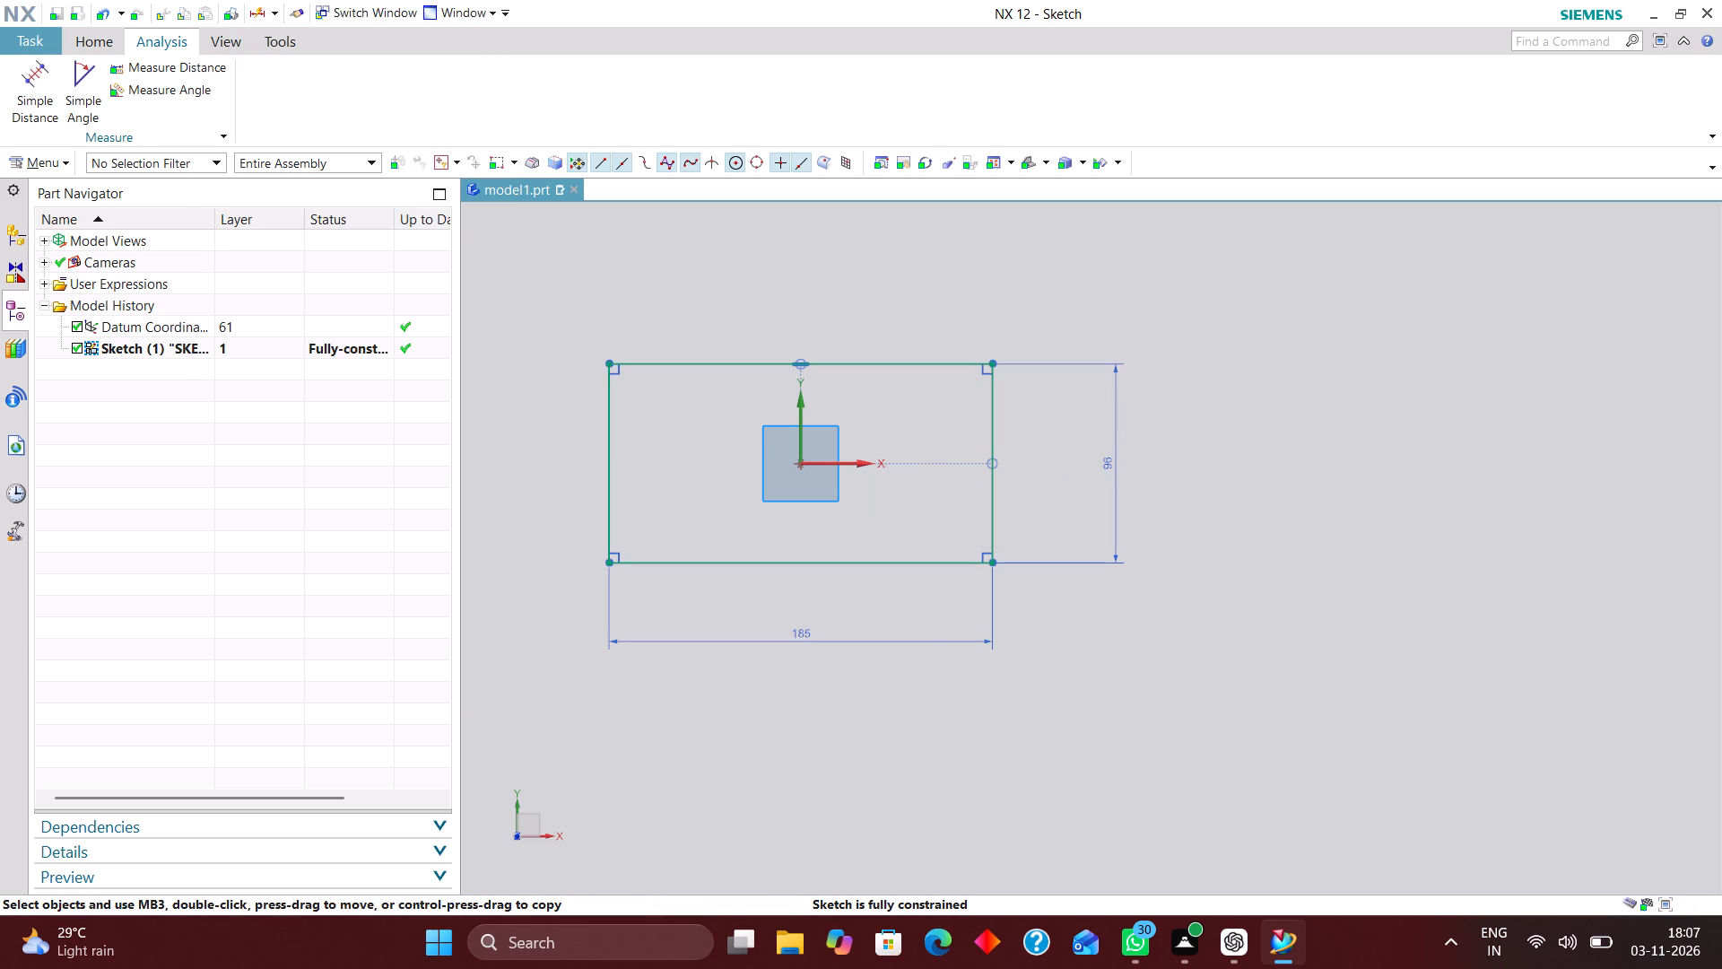
{"action": "left_click", "coordinate": [74, 37]}
{"action": "left_click", "coordinate": [27, 70]}
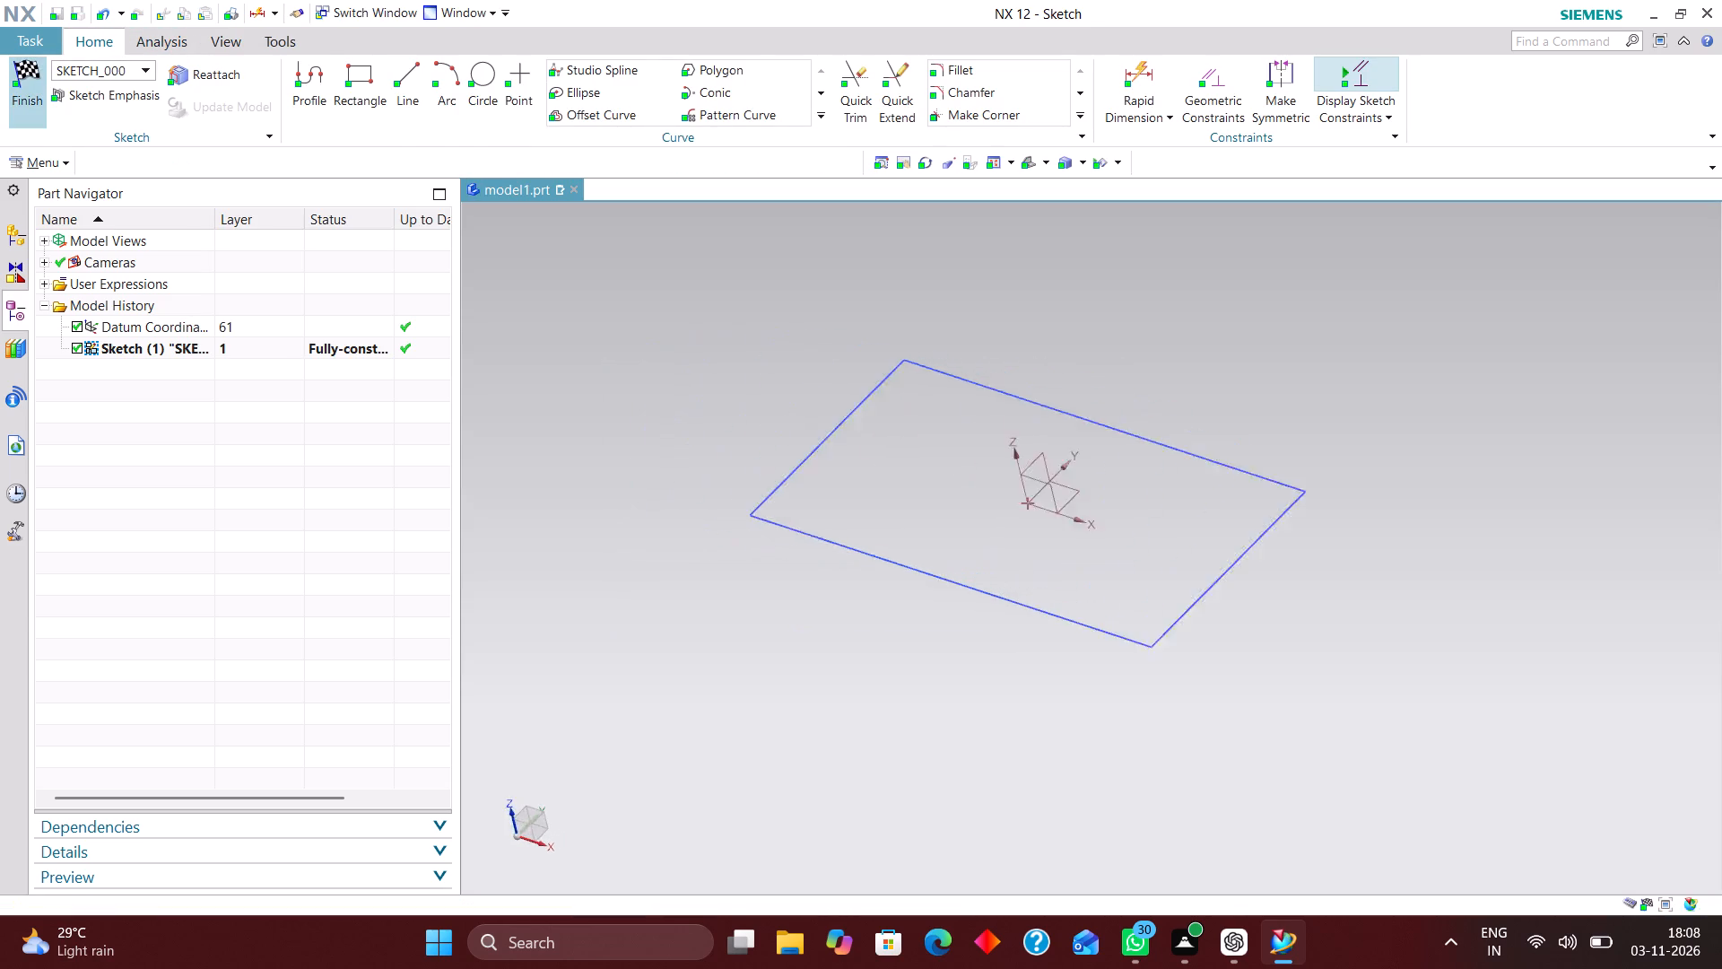
Extrude the base rectangle from 0 to 102 mm as a new solid block.
{"action": "left_click", "coordinate": [254, 76]}
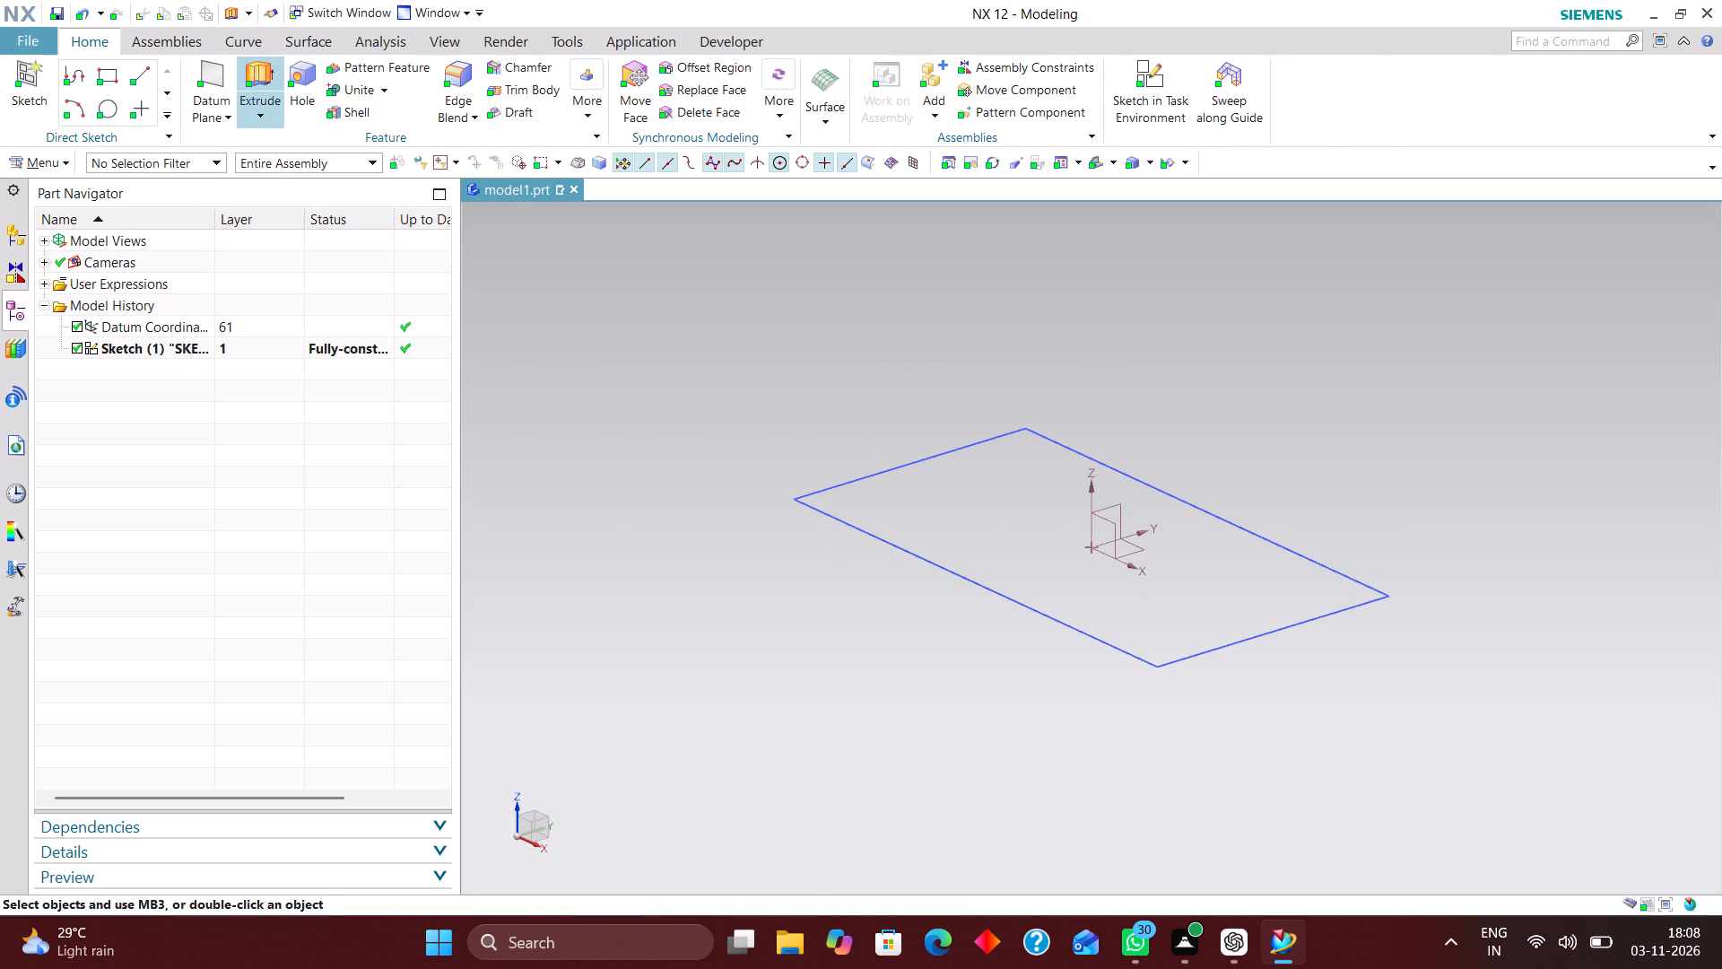
{"action": "left_click", "coordinate": [1126, 658]}
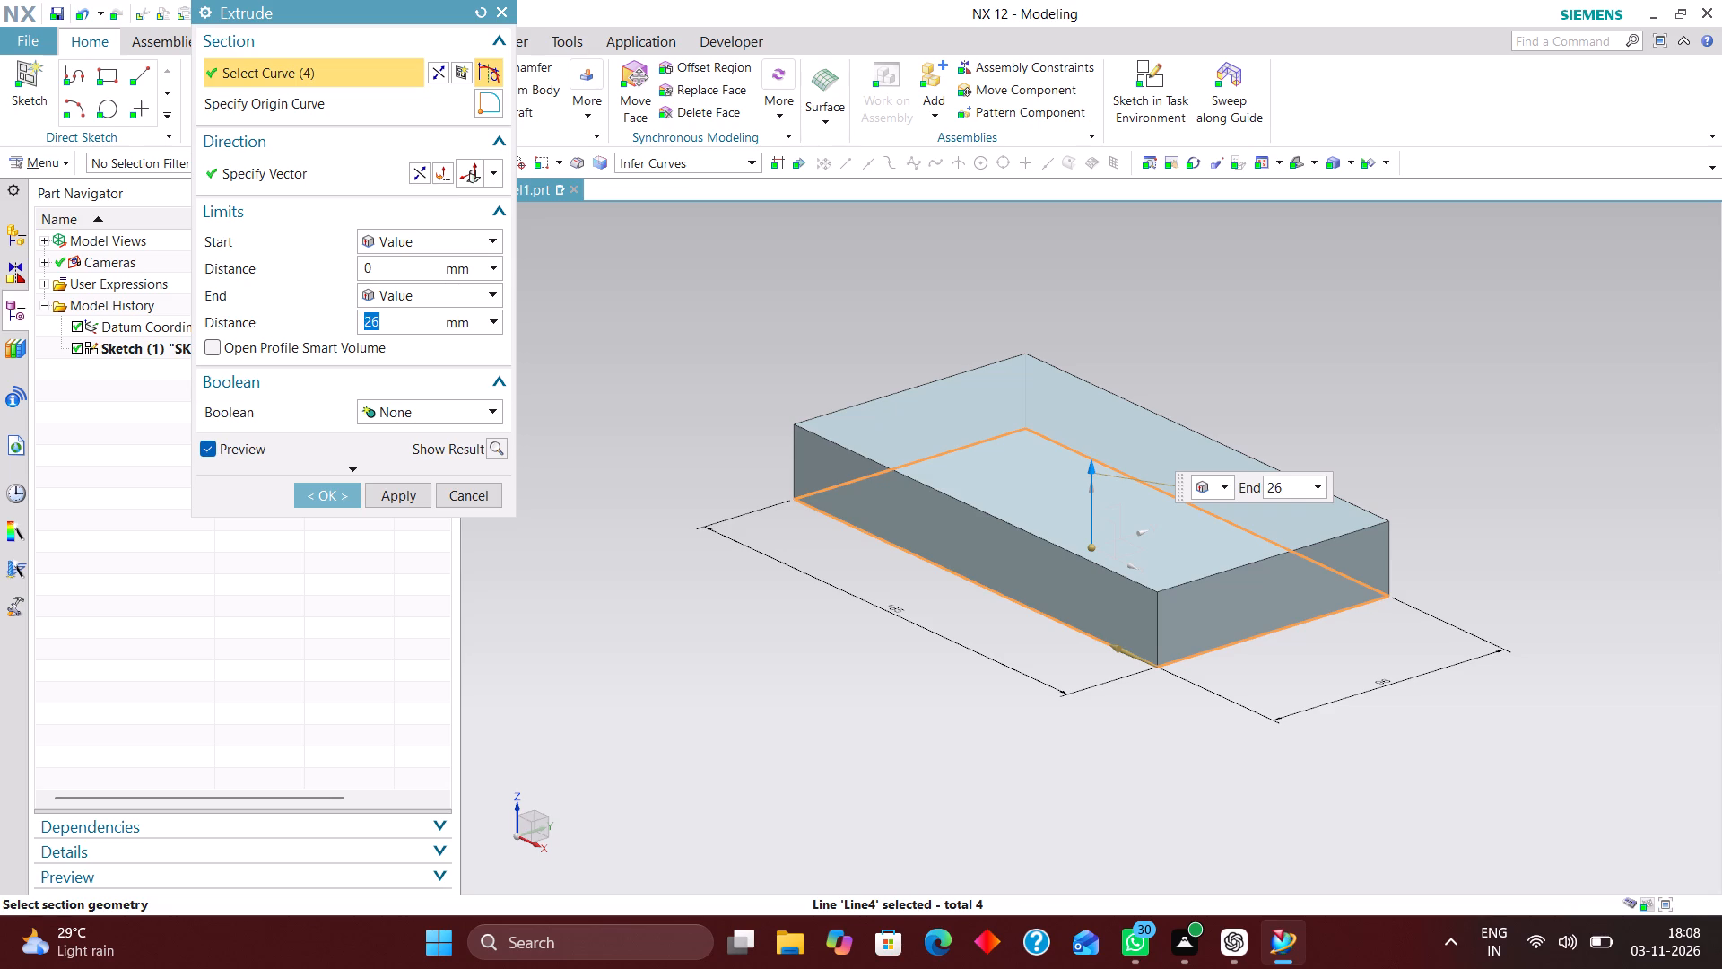
{"action": "left_click_drag", "start_coordinate": [395, 275], "coordinate": [222, 275]}
{"action": "left_click_drag", "start_coordinate": [395, 321], "coordinate": [297, 319]}
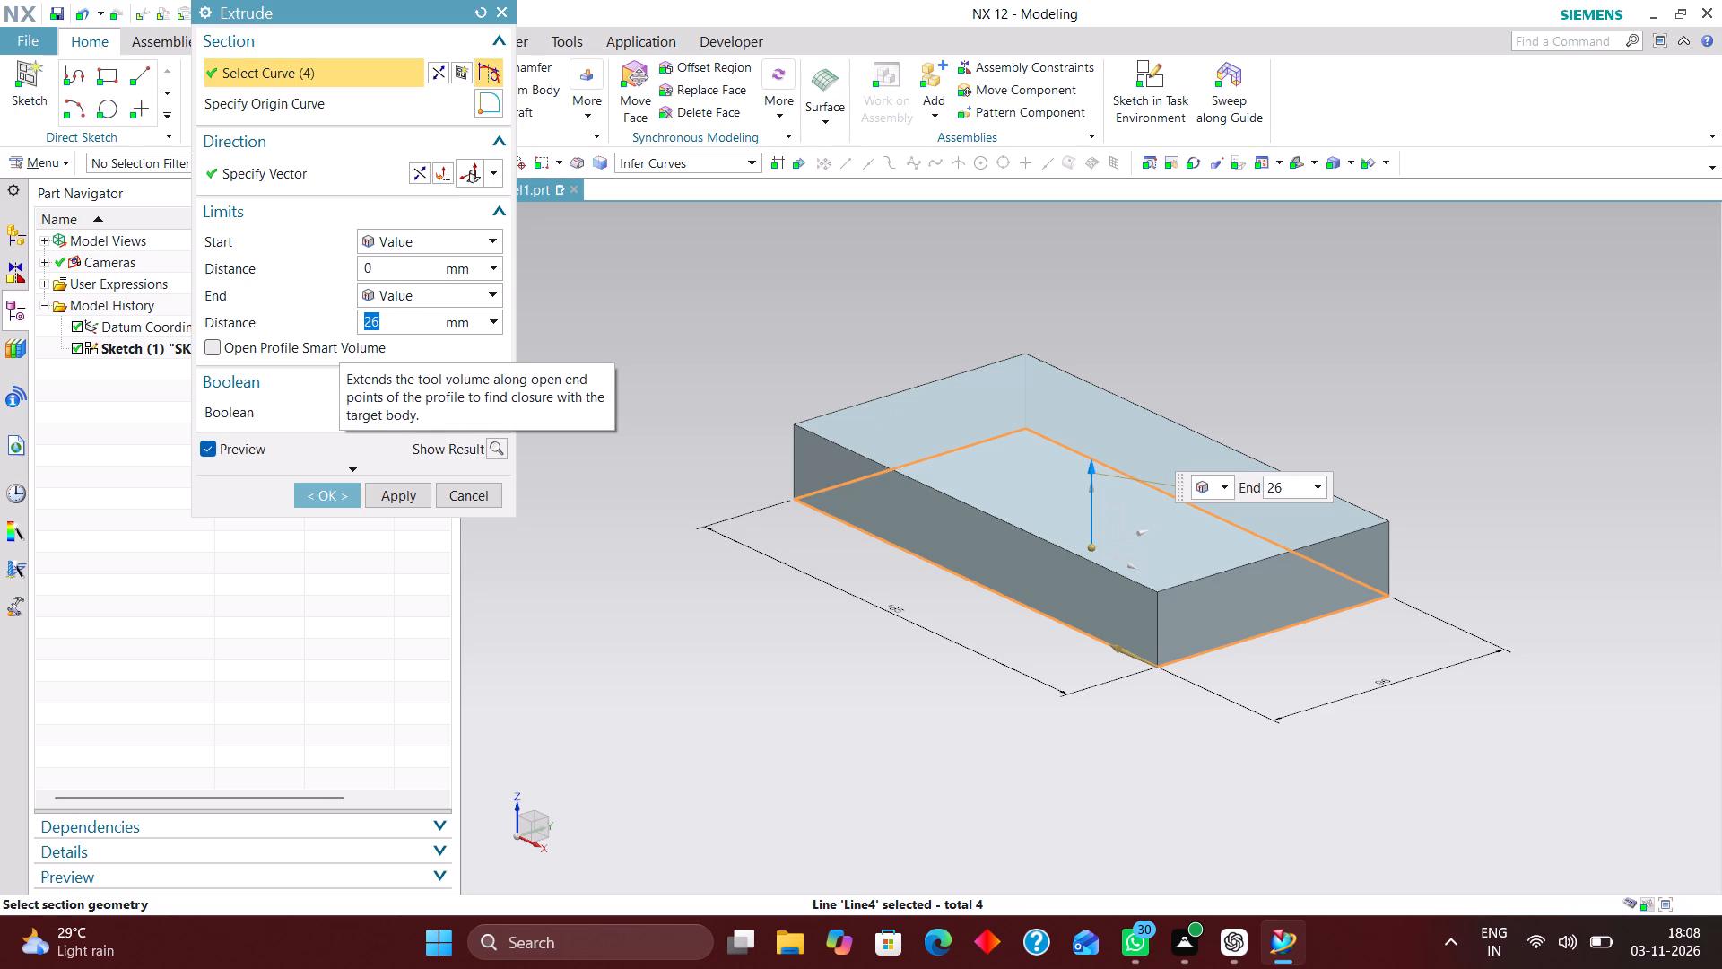
{"action": "type", "text": "102"}
{"action": "key", "text": "Return"}
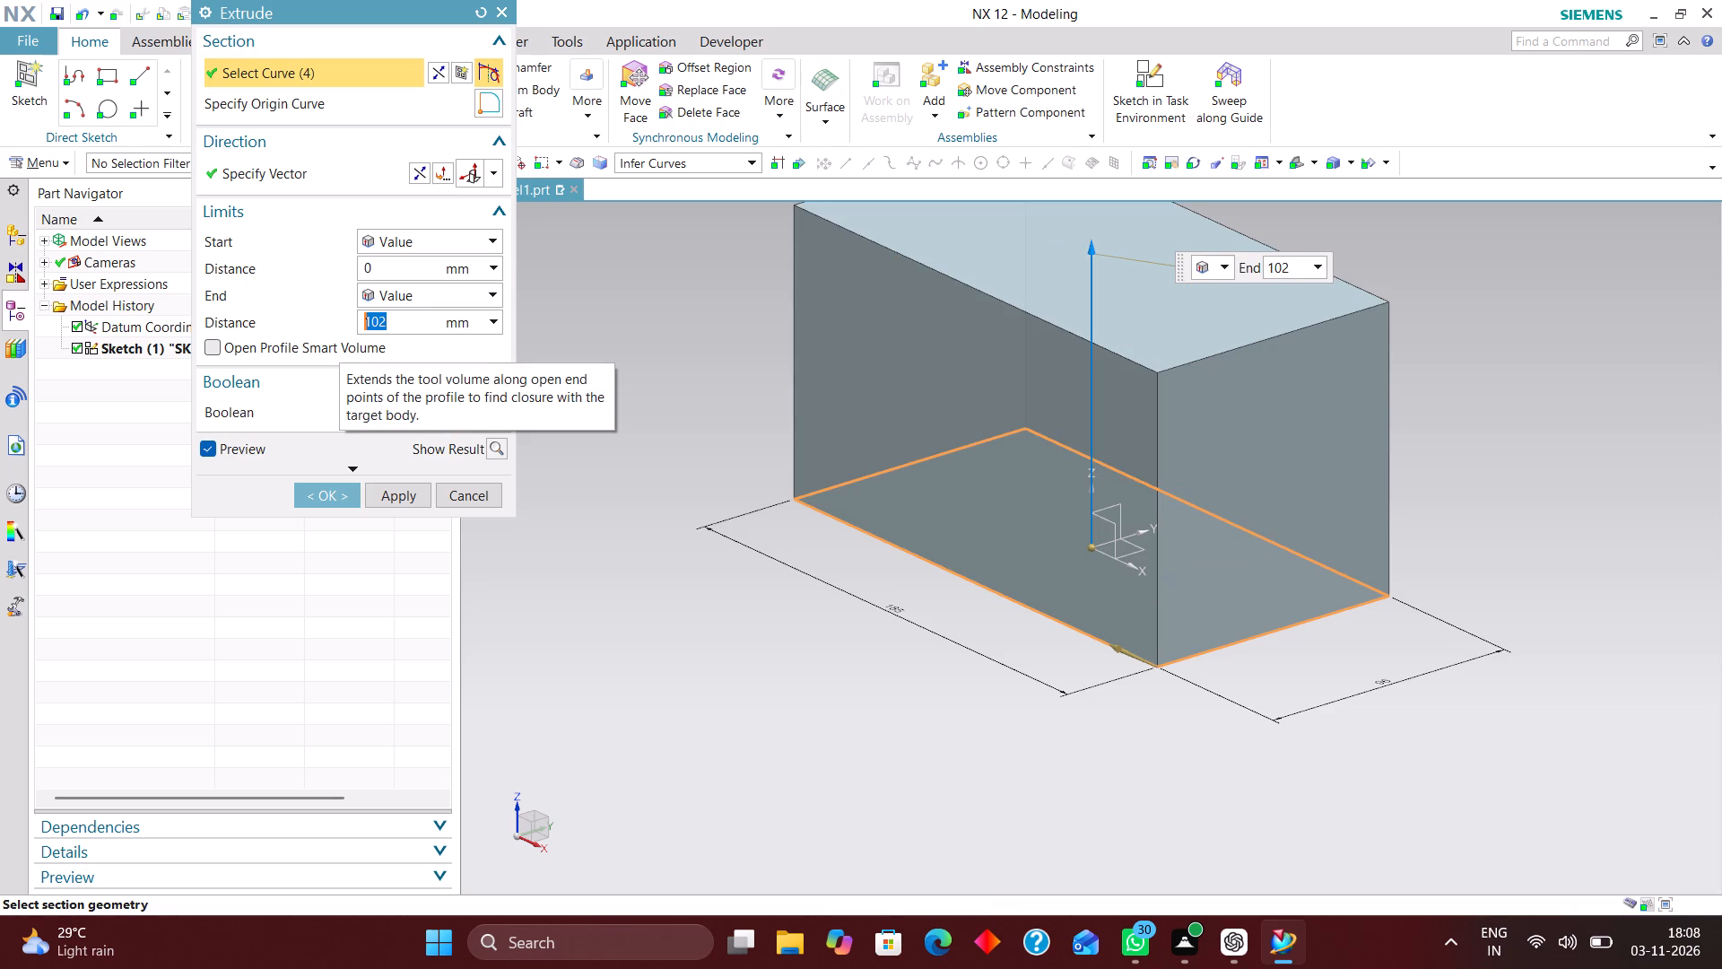
{"action": "left_click", "coordinate": [342, 493]}
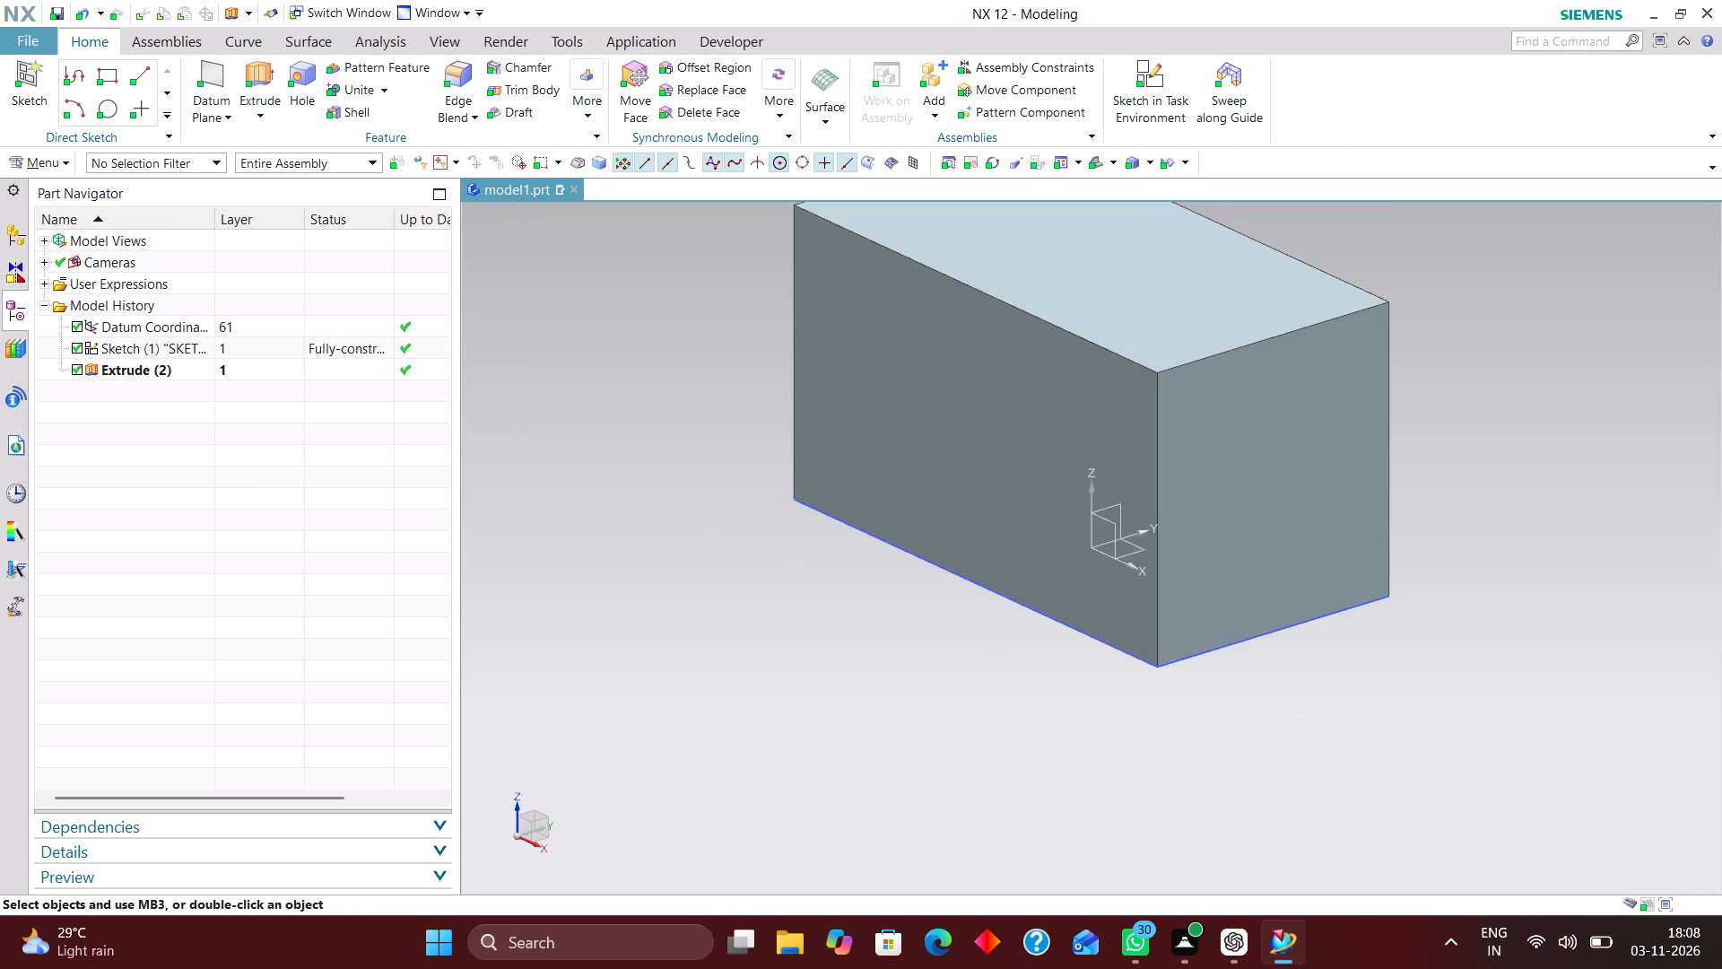
Edit the block's extrusion and set its end distance to 102-10 mm.
{"action": "right_click_drag", "start_coordinate": [965, 580], "coordinate": [957, 700]}
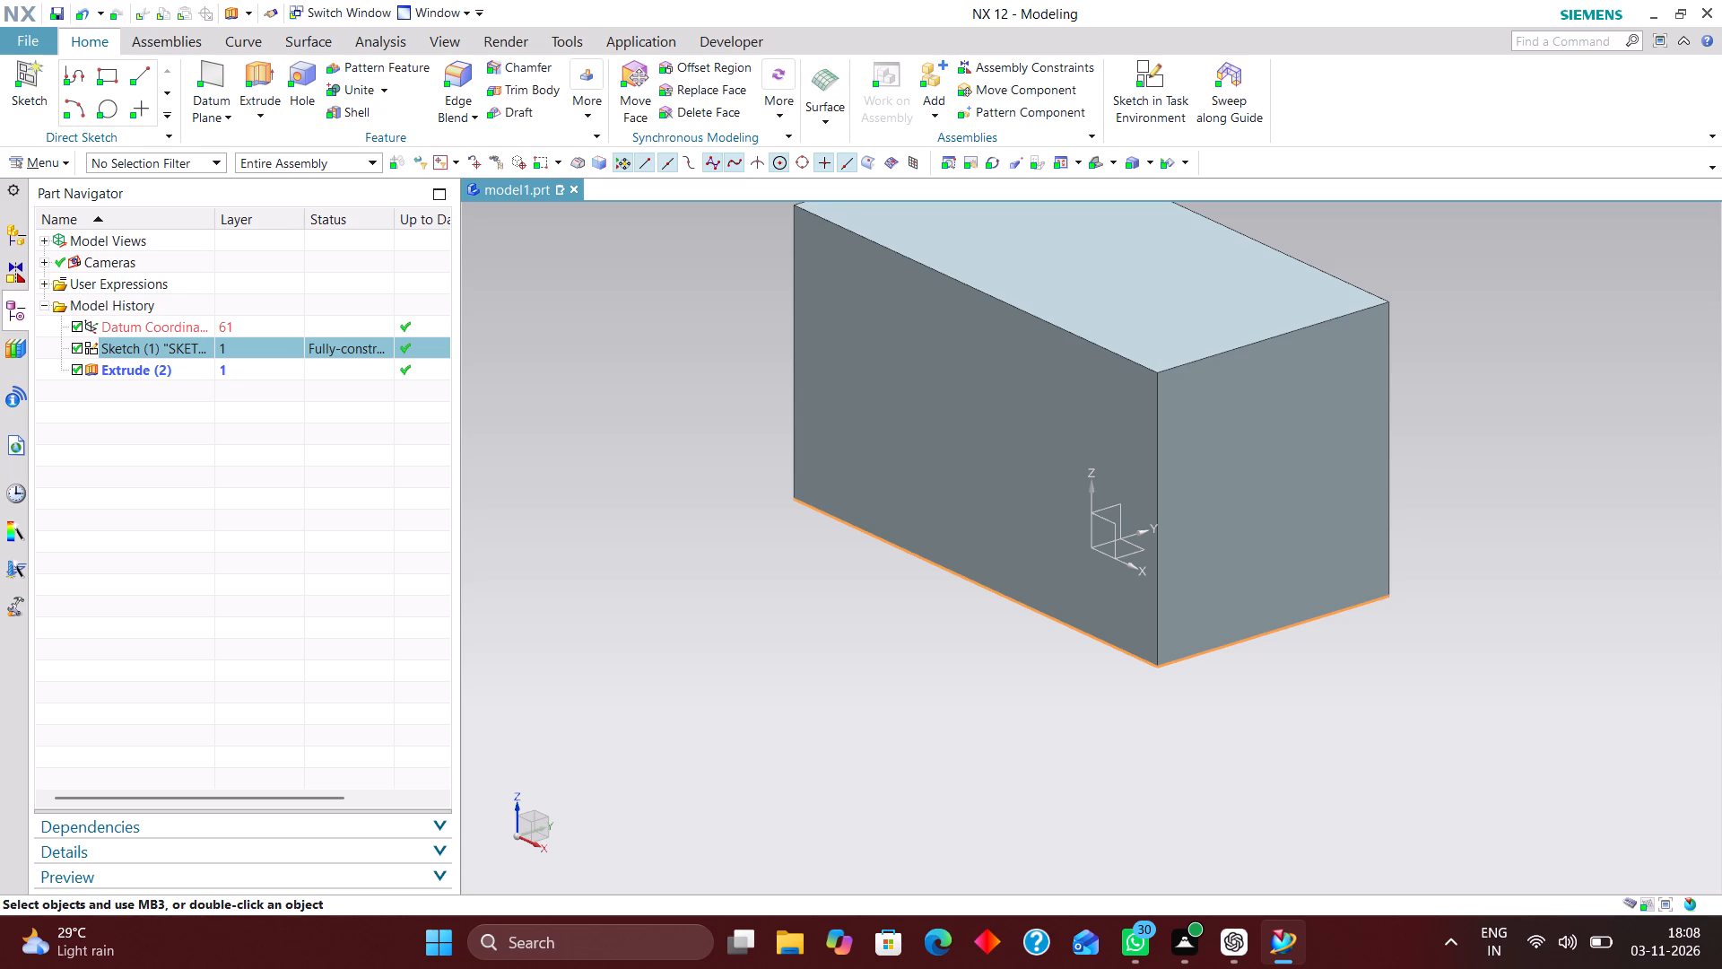
{"action": "double_click", "coordinate": [978, 432]}
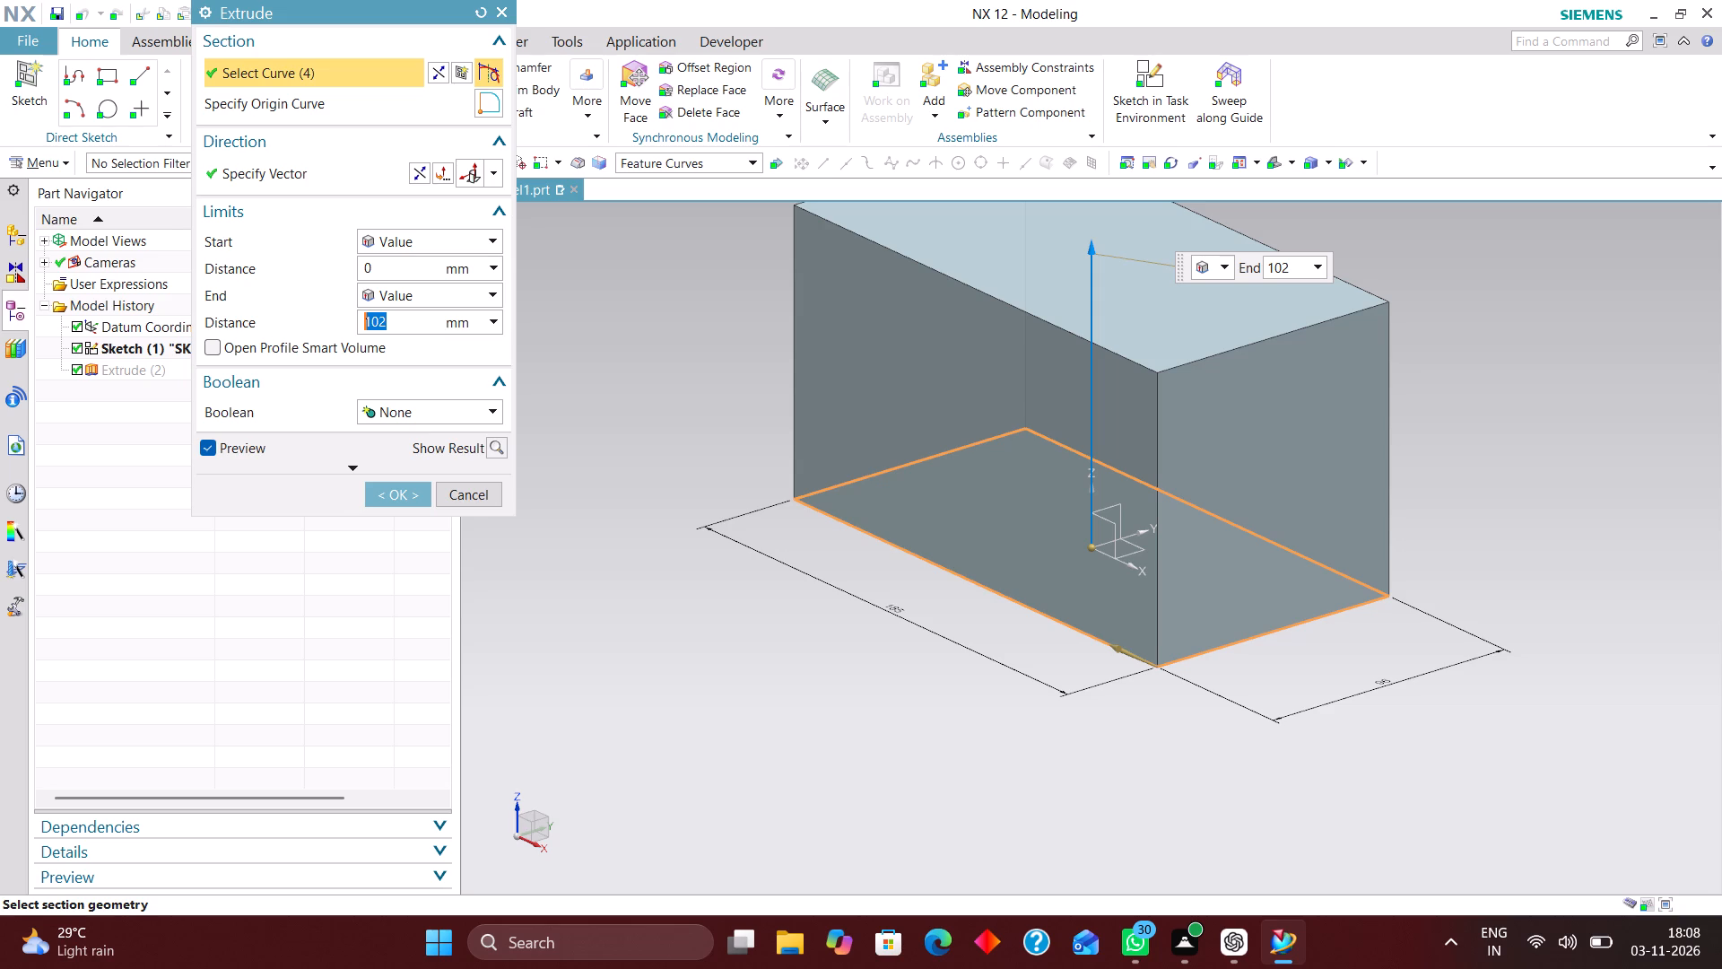
{"action": "type", "text": "102-10"}
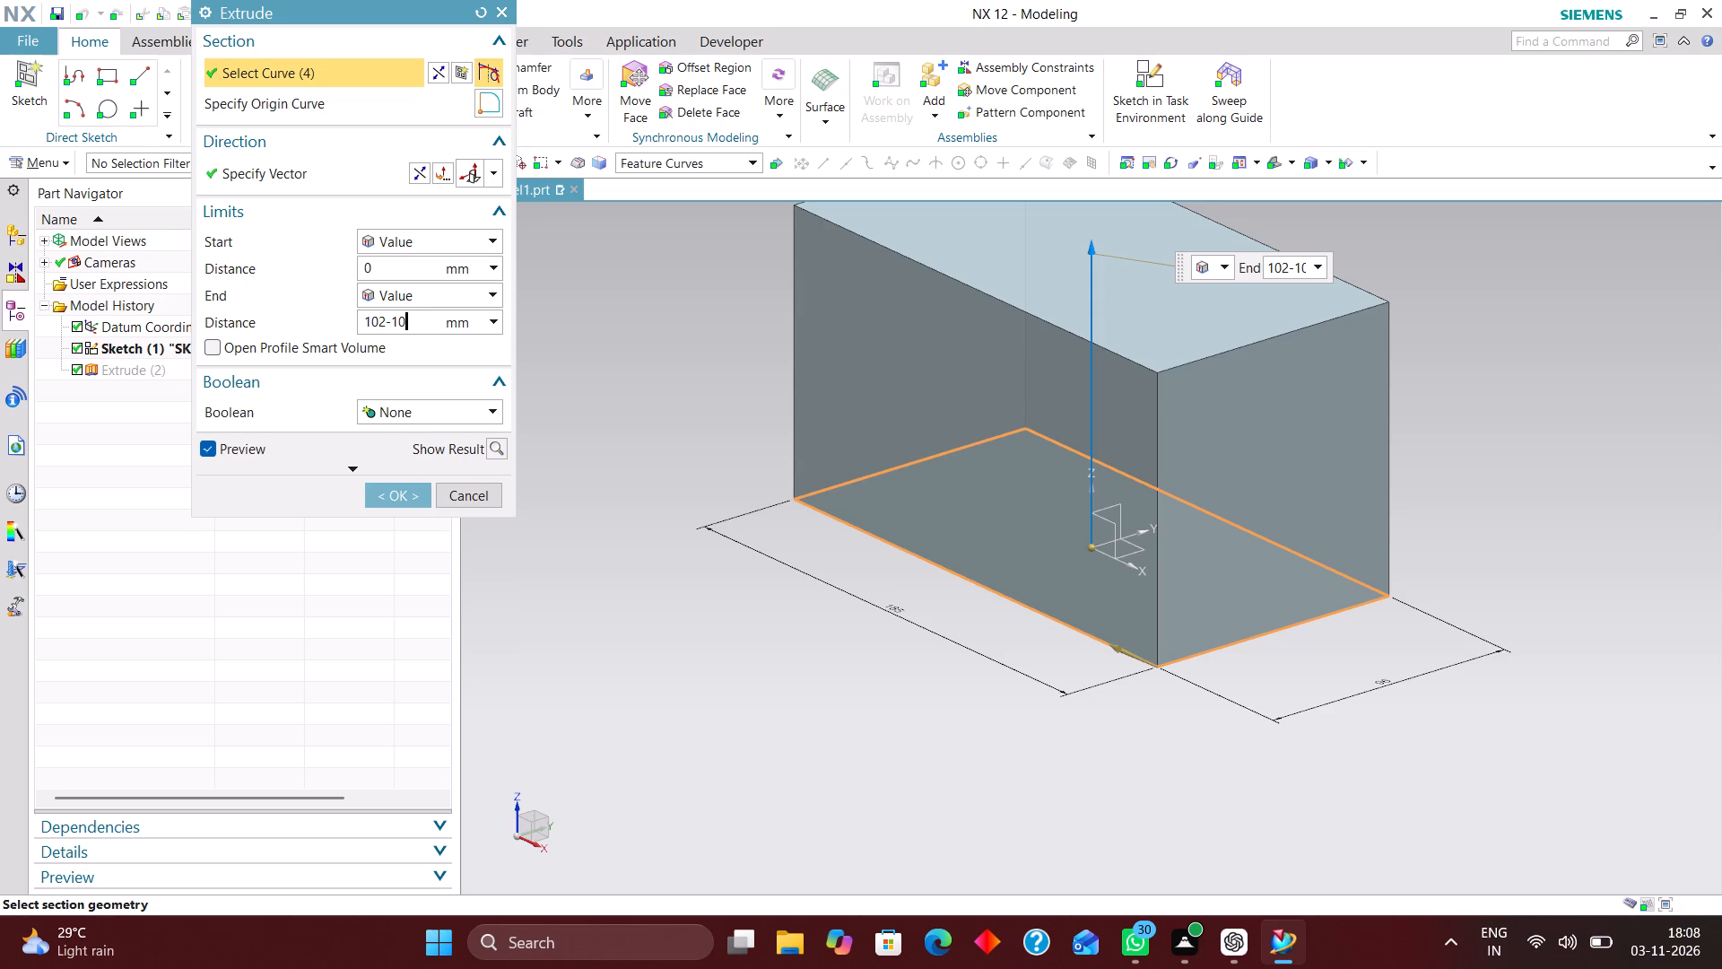
{"action": "key", "text": "Return"}
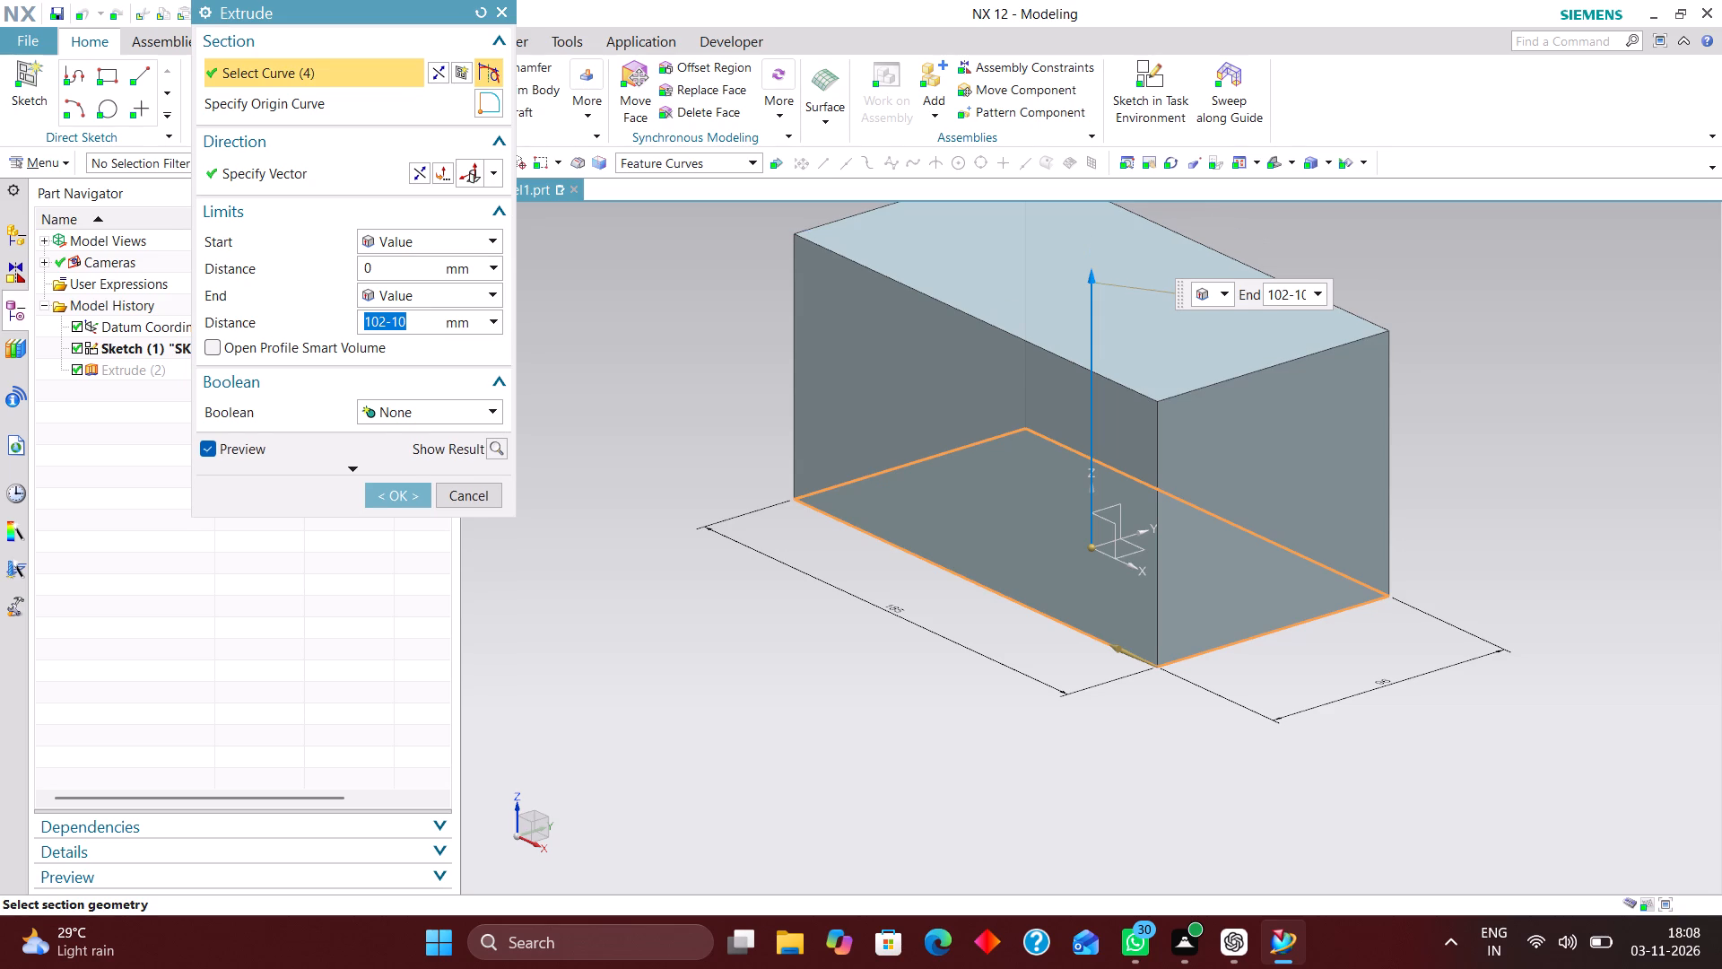
{"action": "left_click", "coordinate": [392, 495]}
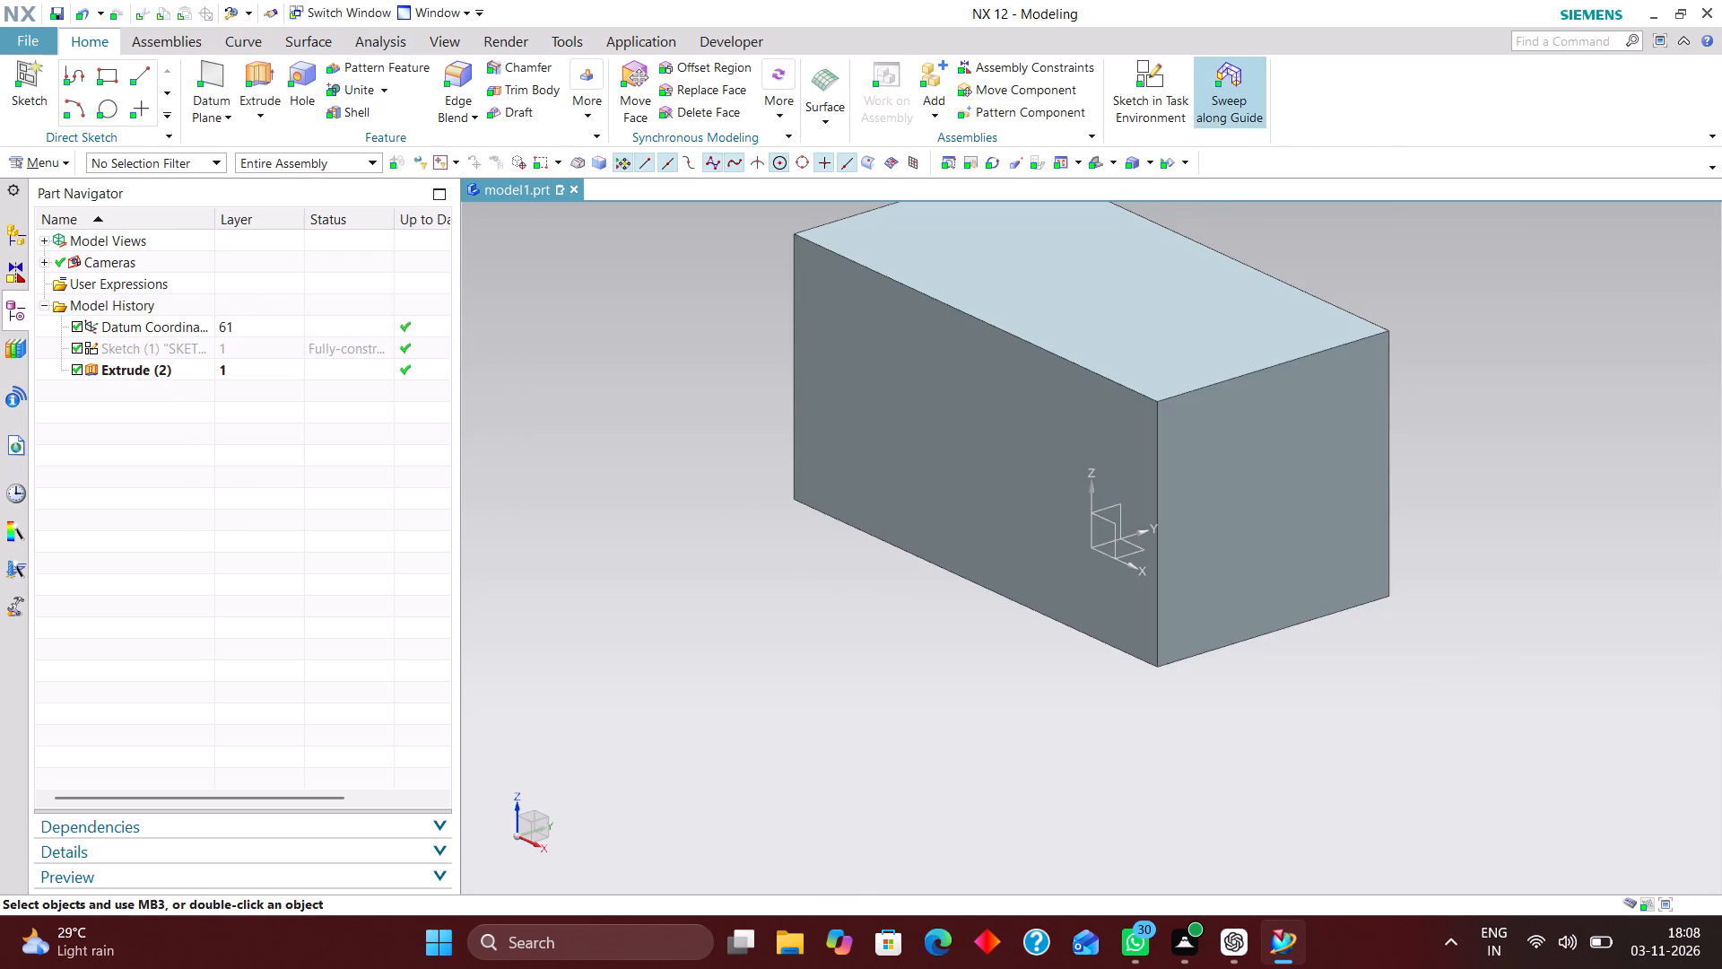
Create a sketch on the datum XY plane and draw a rectangle about 206 mm wide enclosing the block's outline.
{"action": "left_click", "coordinate": [1146, 68]}
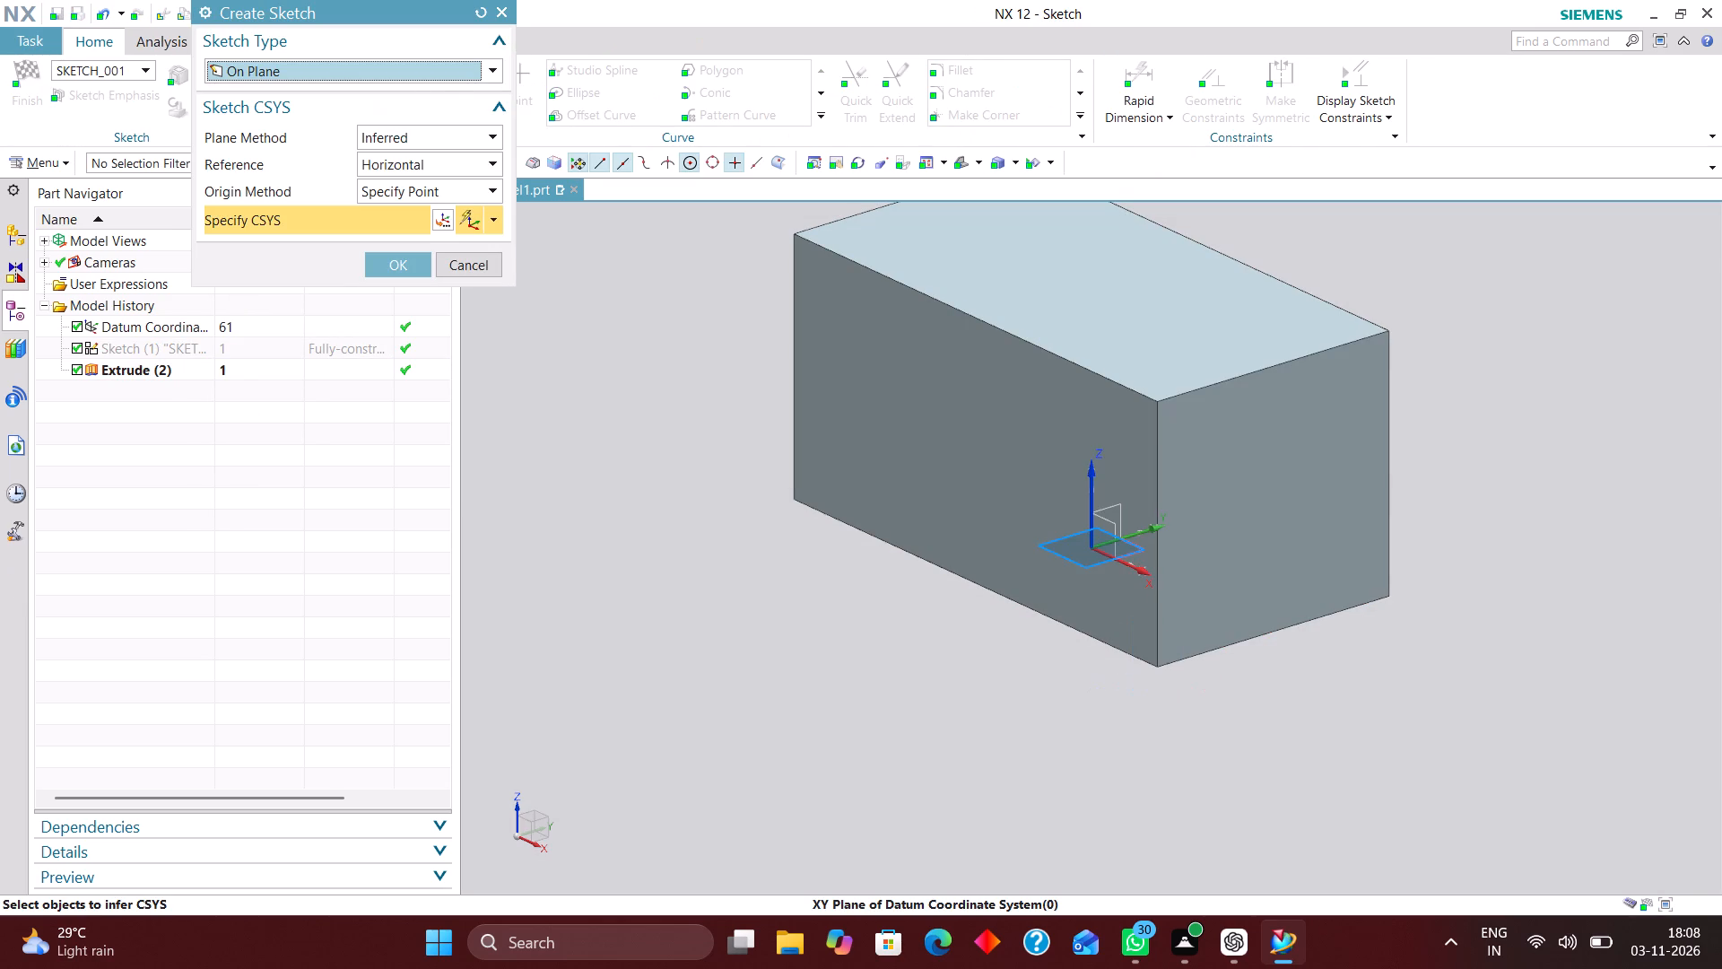
{"action": "left_click", "coordinate": [1134, 554]}
{"action": "left_click", "coordinate": [394, 269]}
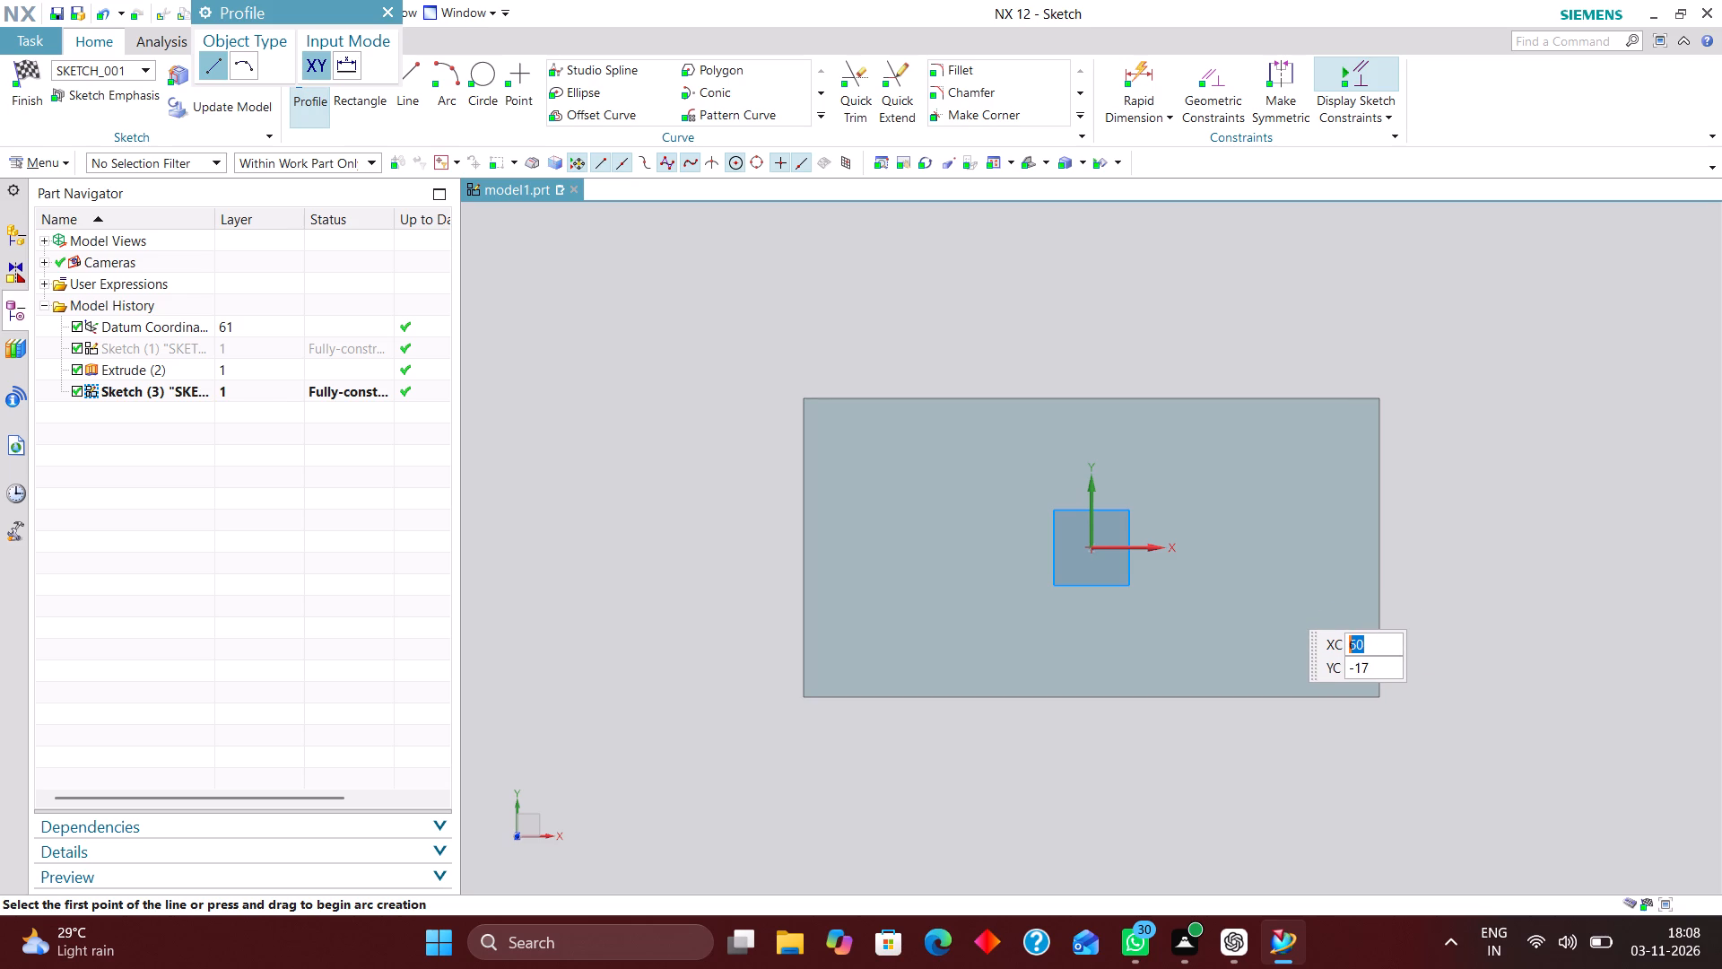
{"action": "left_click_drag", "start_coordinate": [283, 12], "coordinate": [251, 170]}
{"action": "left_click", "coordinate": [345, 73]}
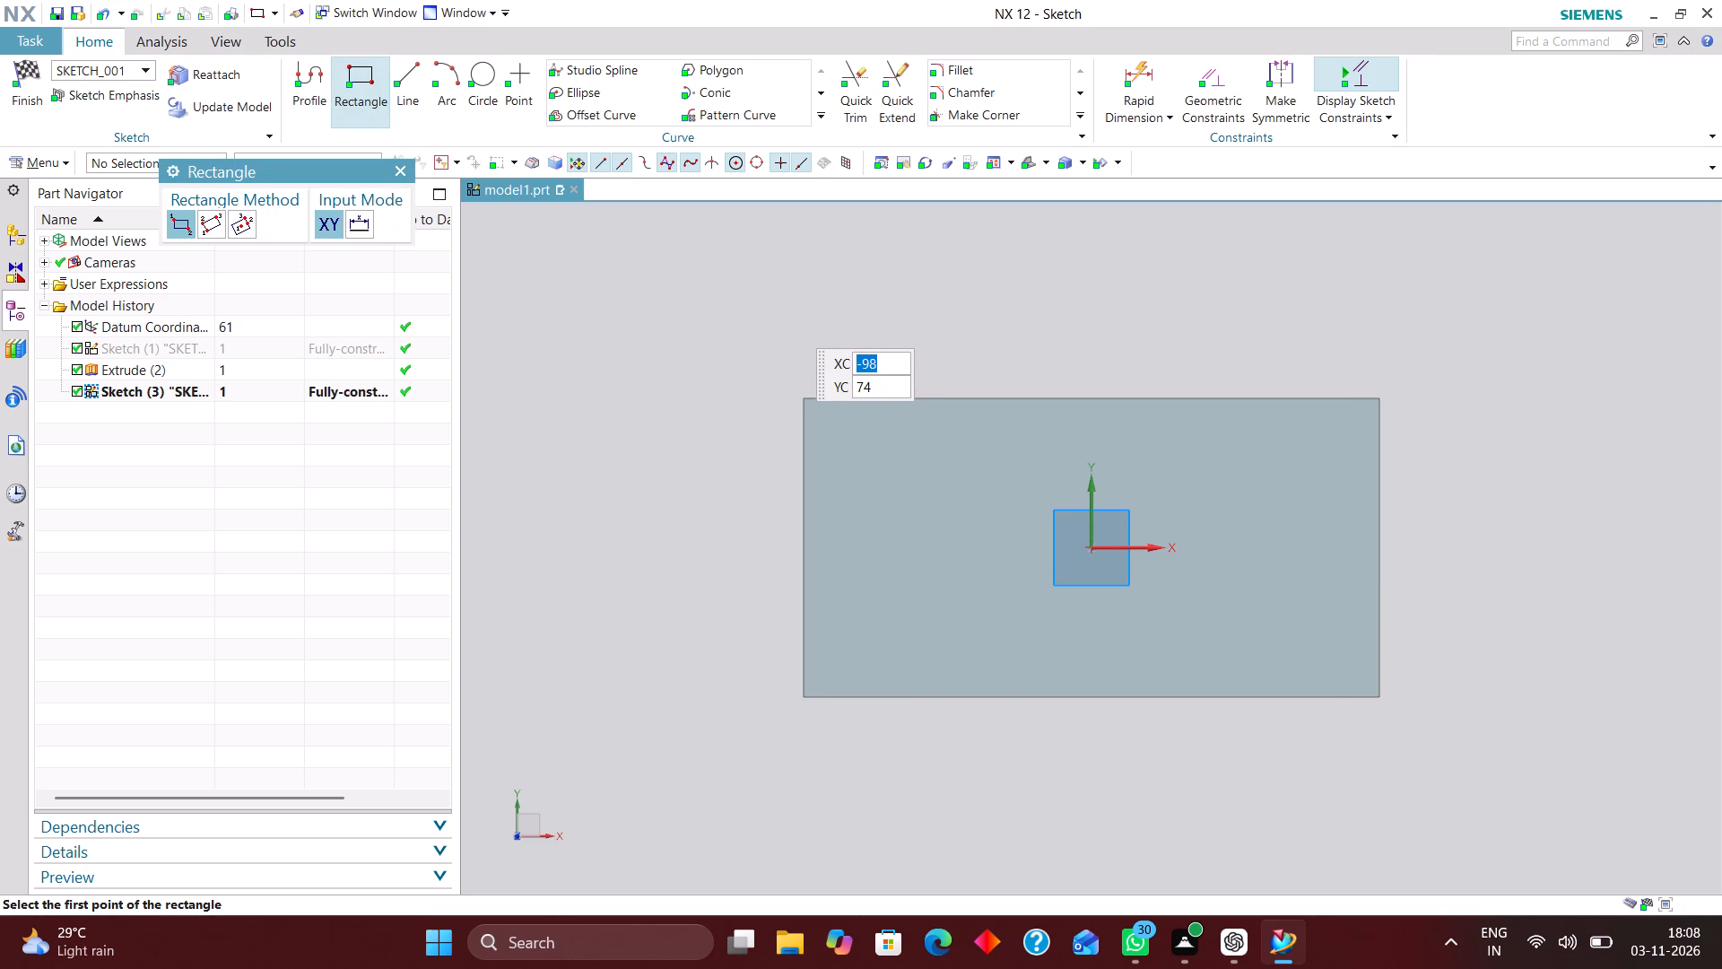
{"action": "left_click", "coordinate": [780, 364]}
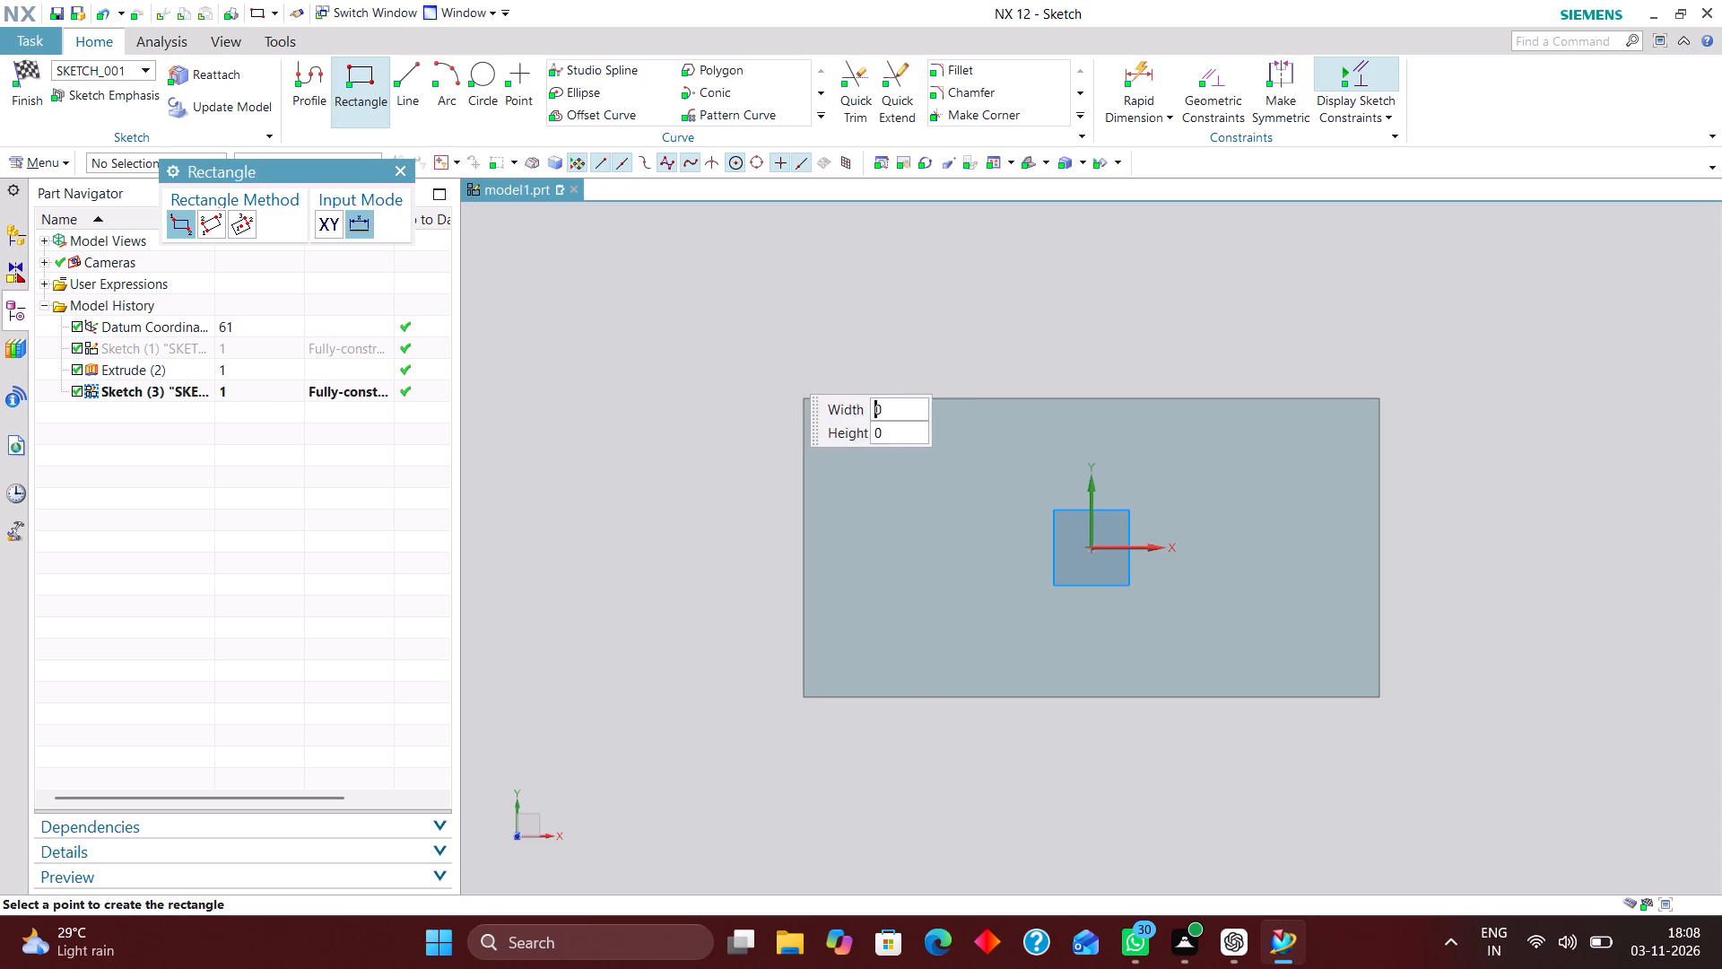
{"action": "left_click", "coordinate": [1421, 736]}
Centre the new rectangle horizontally by constraining its top edge's midpoint to the sketch's Y axis.
{"action": "left_click", "coordinate": [1214, 75]}
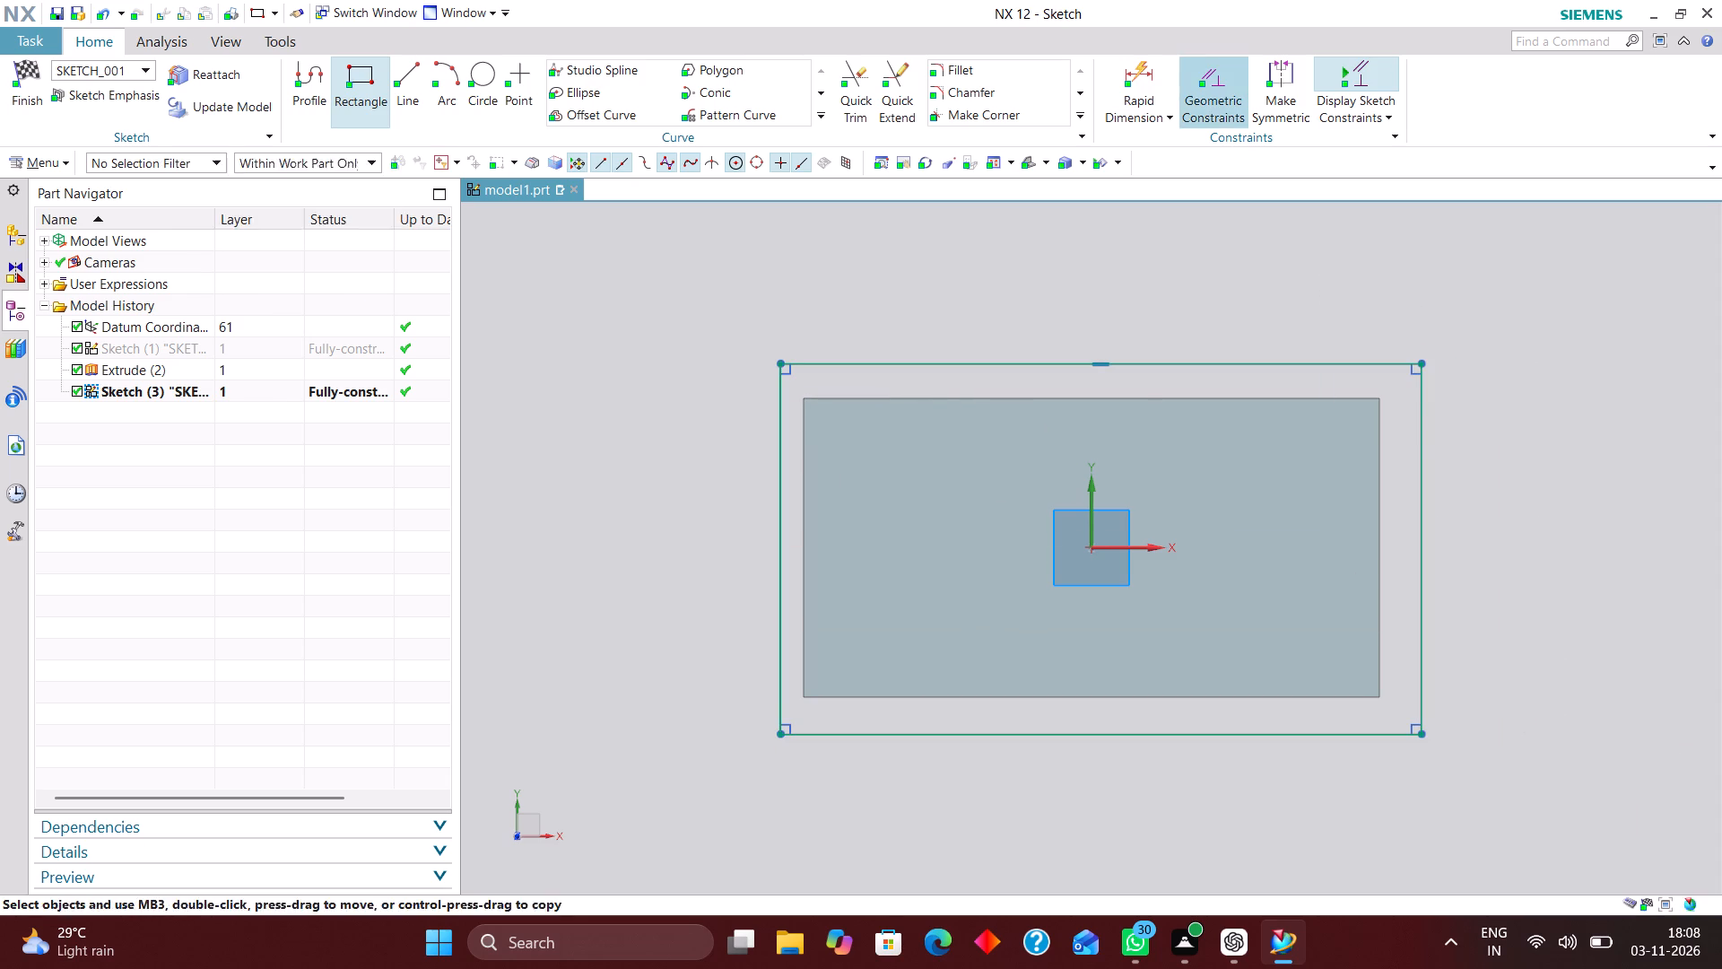
{"action": "left_click", "coordinate": [1100, 359]}
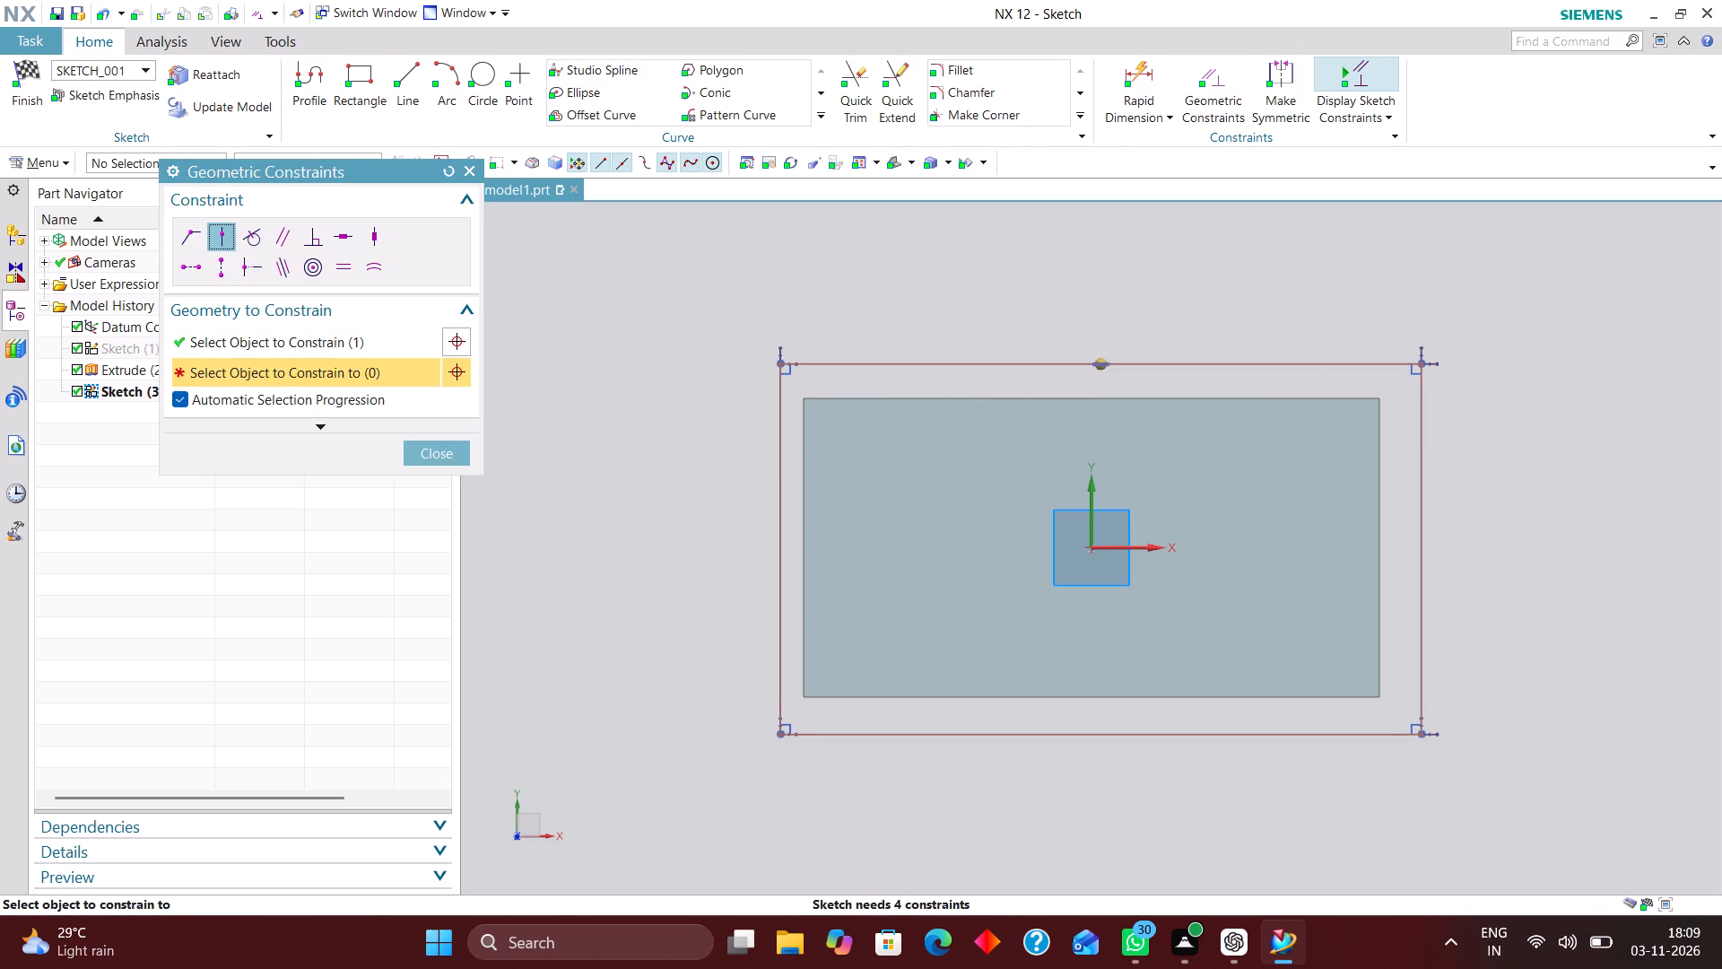
{"action": "left_click", "coordinate": [1091, 500]}
Place a horizontal dimension below the new rectangle's bottom edge with Rapid Dimension.
{"action": "left_click", "coordinate": [1138, 70]}
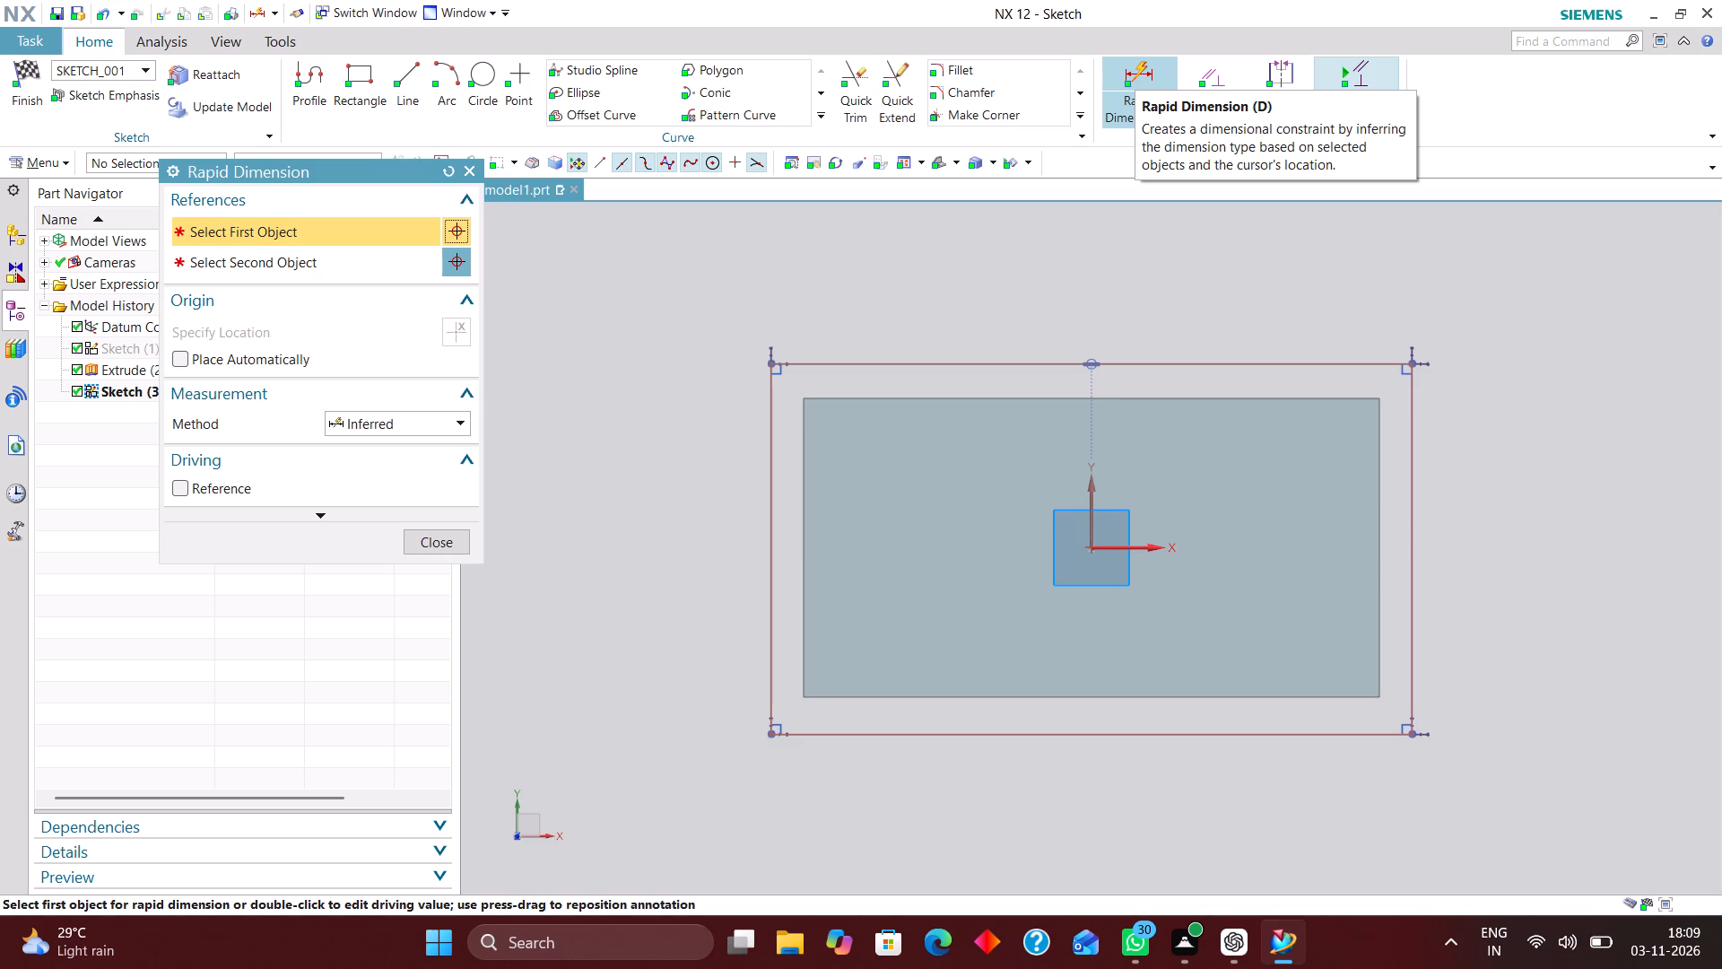
{"action": "left_click", "coordinate": [1104, 734]}
{"action": "left_click", "coordinate": [1115, 807]}
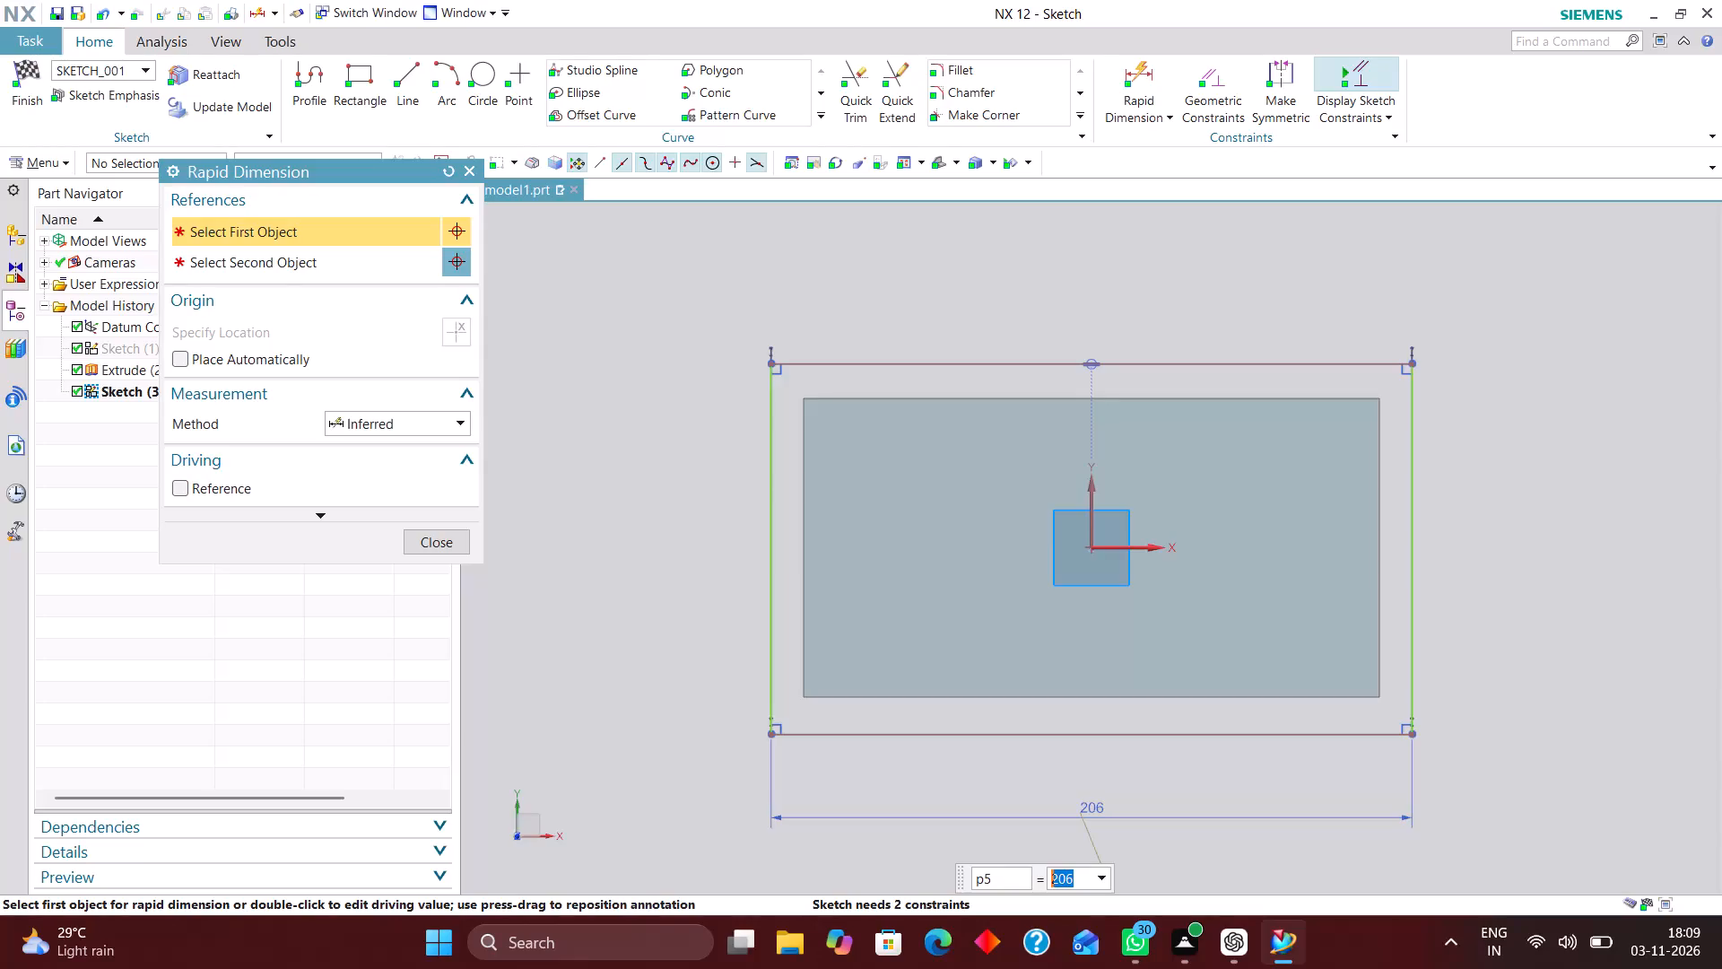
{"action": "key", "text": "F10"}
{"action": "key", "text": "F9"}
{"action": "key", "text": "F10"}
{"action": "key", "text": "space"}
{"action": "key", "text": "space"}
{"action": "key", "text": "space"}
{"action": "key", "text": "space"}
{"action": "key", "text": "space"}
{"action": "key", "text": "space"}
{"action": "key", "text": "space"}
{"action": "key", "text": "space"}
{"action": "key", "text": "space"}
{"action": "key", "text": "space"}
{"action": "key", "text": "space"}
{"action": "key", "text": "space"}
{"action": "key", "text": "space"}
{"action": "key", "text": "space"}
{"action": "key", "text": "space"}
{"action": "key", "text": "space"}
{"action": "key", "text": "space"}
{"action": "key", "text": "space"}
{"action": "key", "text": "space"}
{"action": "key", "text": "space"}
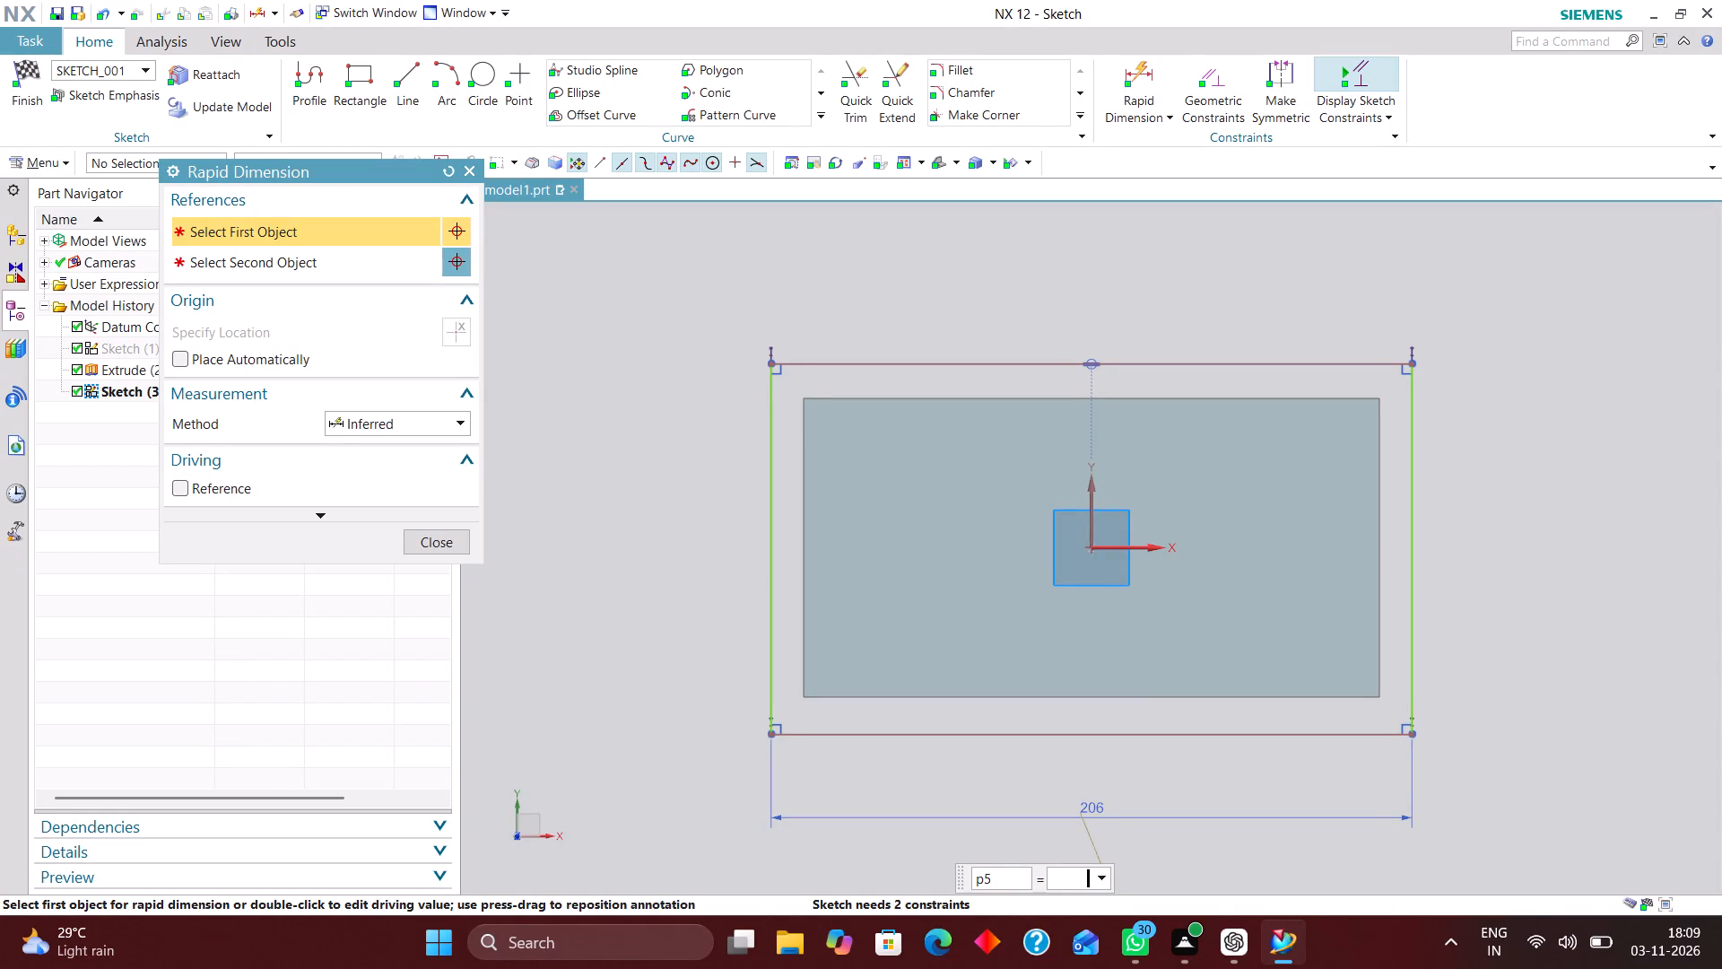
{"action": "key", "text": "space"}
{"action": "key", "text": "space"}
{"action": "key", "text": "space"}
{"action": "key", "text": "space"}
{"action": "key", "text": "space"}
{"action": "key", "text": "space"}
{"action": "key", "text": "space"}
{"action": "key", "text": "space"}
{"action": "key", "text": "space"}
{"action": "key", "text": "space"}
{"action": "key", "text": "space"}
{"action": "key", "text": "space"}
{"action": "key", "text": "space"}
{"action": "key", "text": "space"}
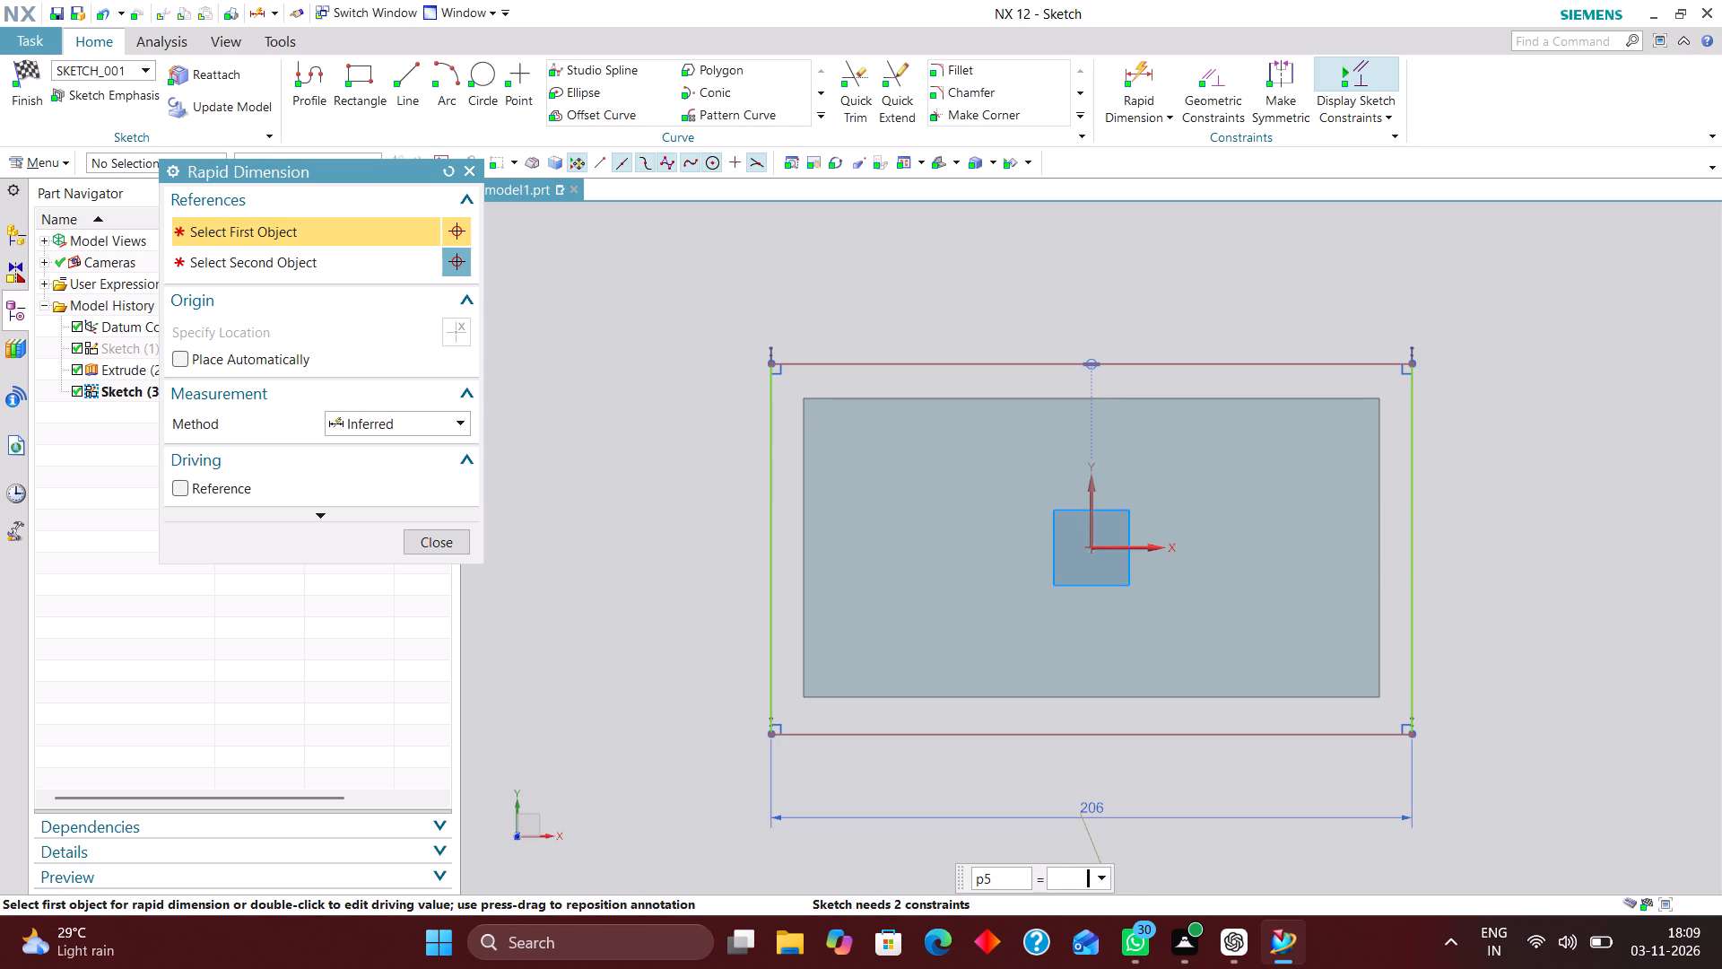
Set the larger rectangle's horizontal dimension to 190 mm.
{"action": "left_click", "coordinate": [1090, 882]}
{"action": "left_click", "coordinate": [451, 537]}
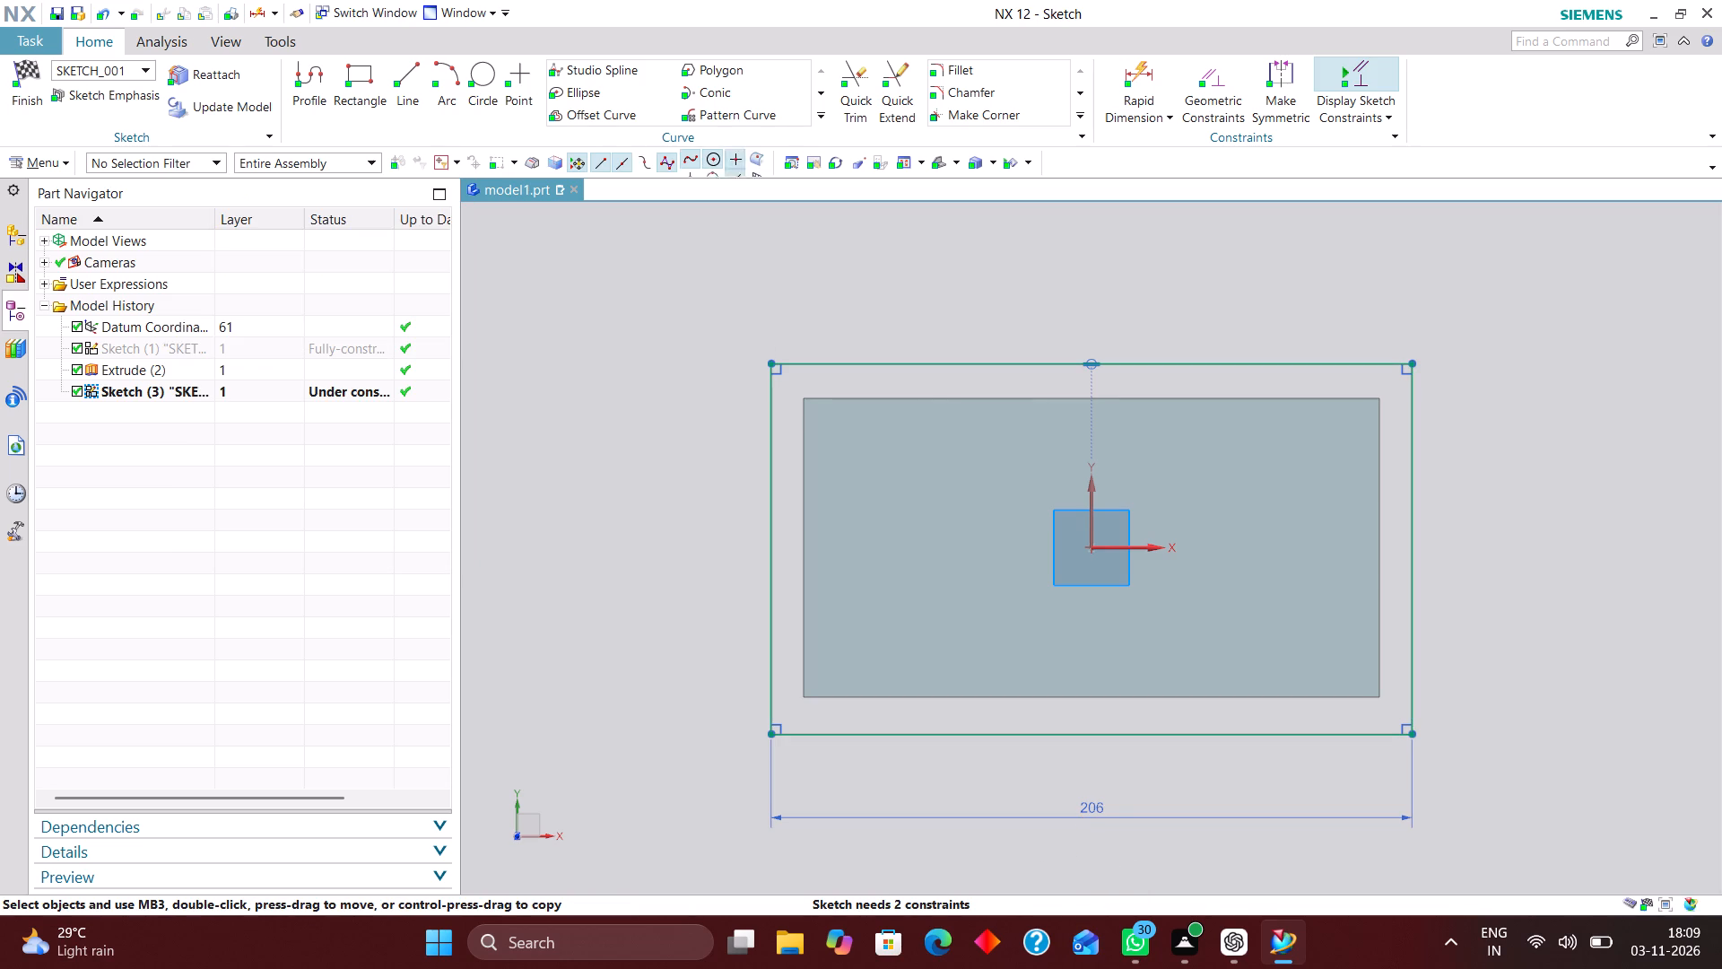
{"action": "double_click", "coordinate": [1092, 809]}
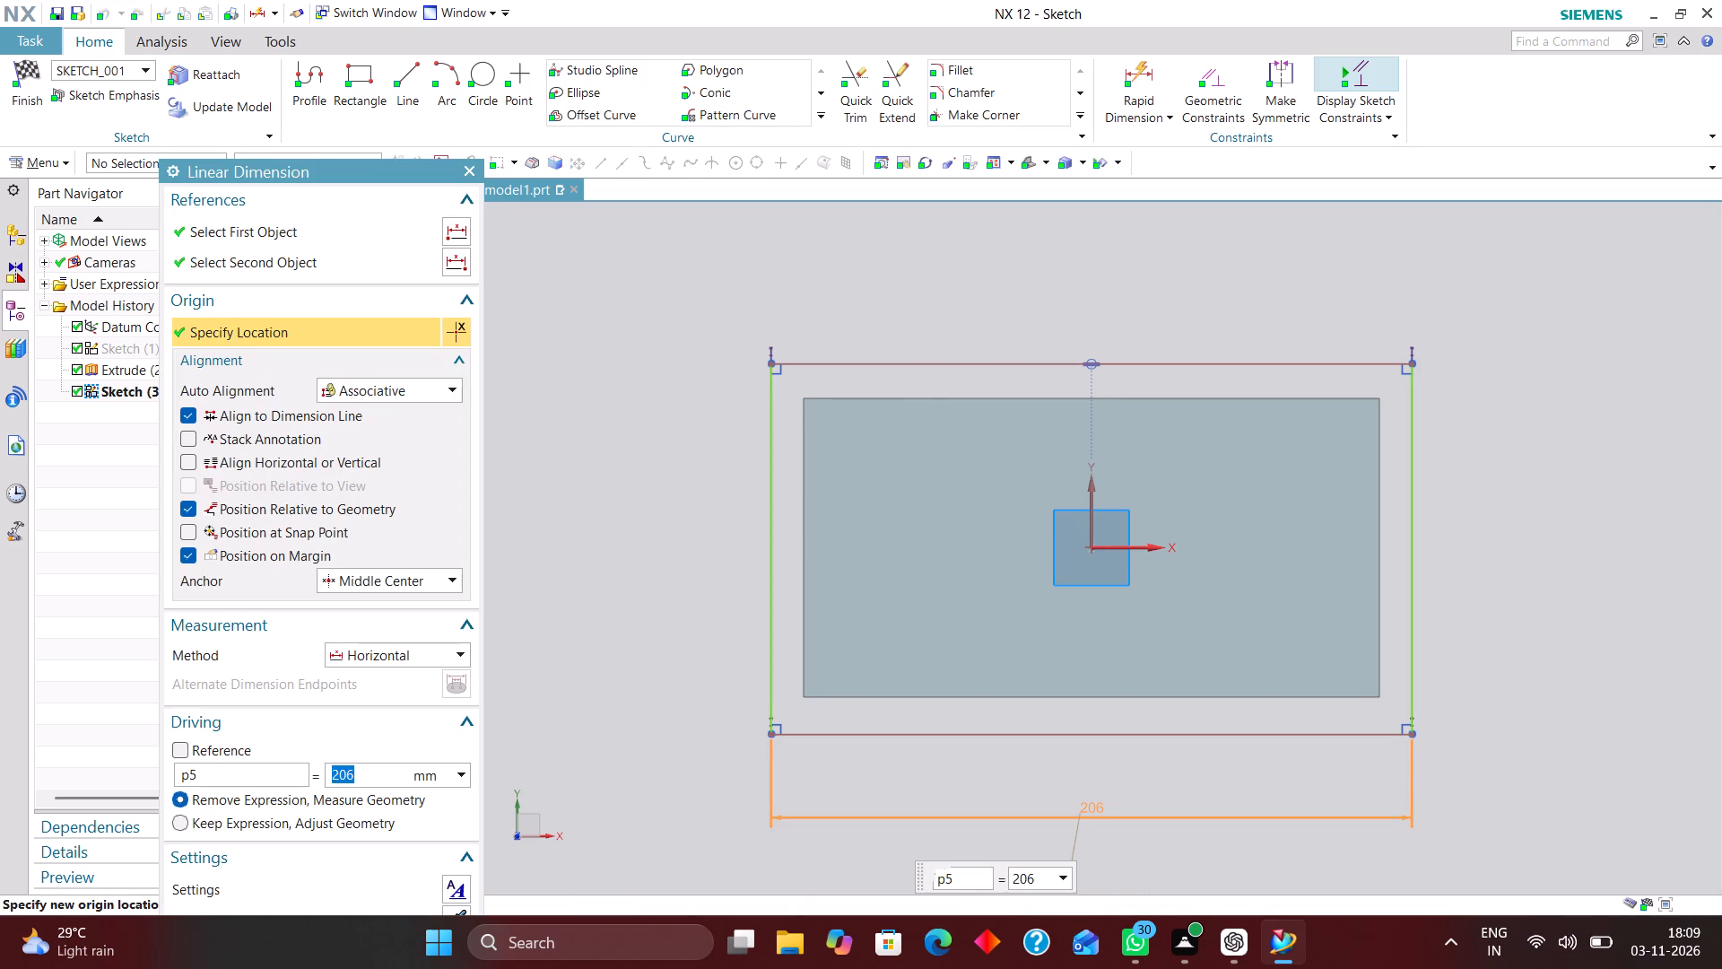
{"action": "left_click_drag", "start_coordinate": [1034, 876], "coordinate": [842, 863]}
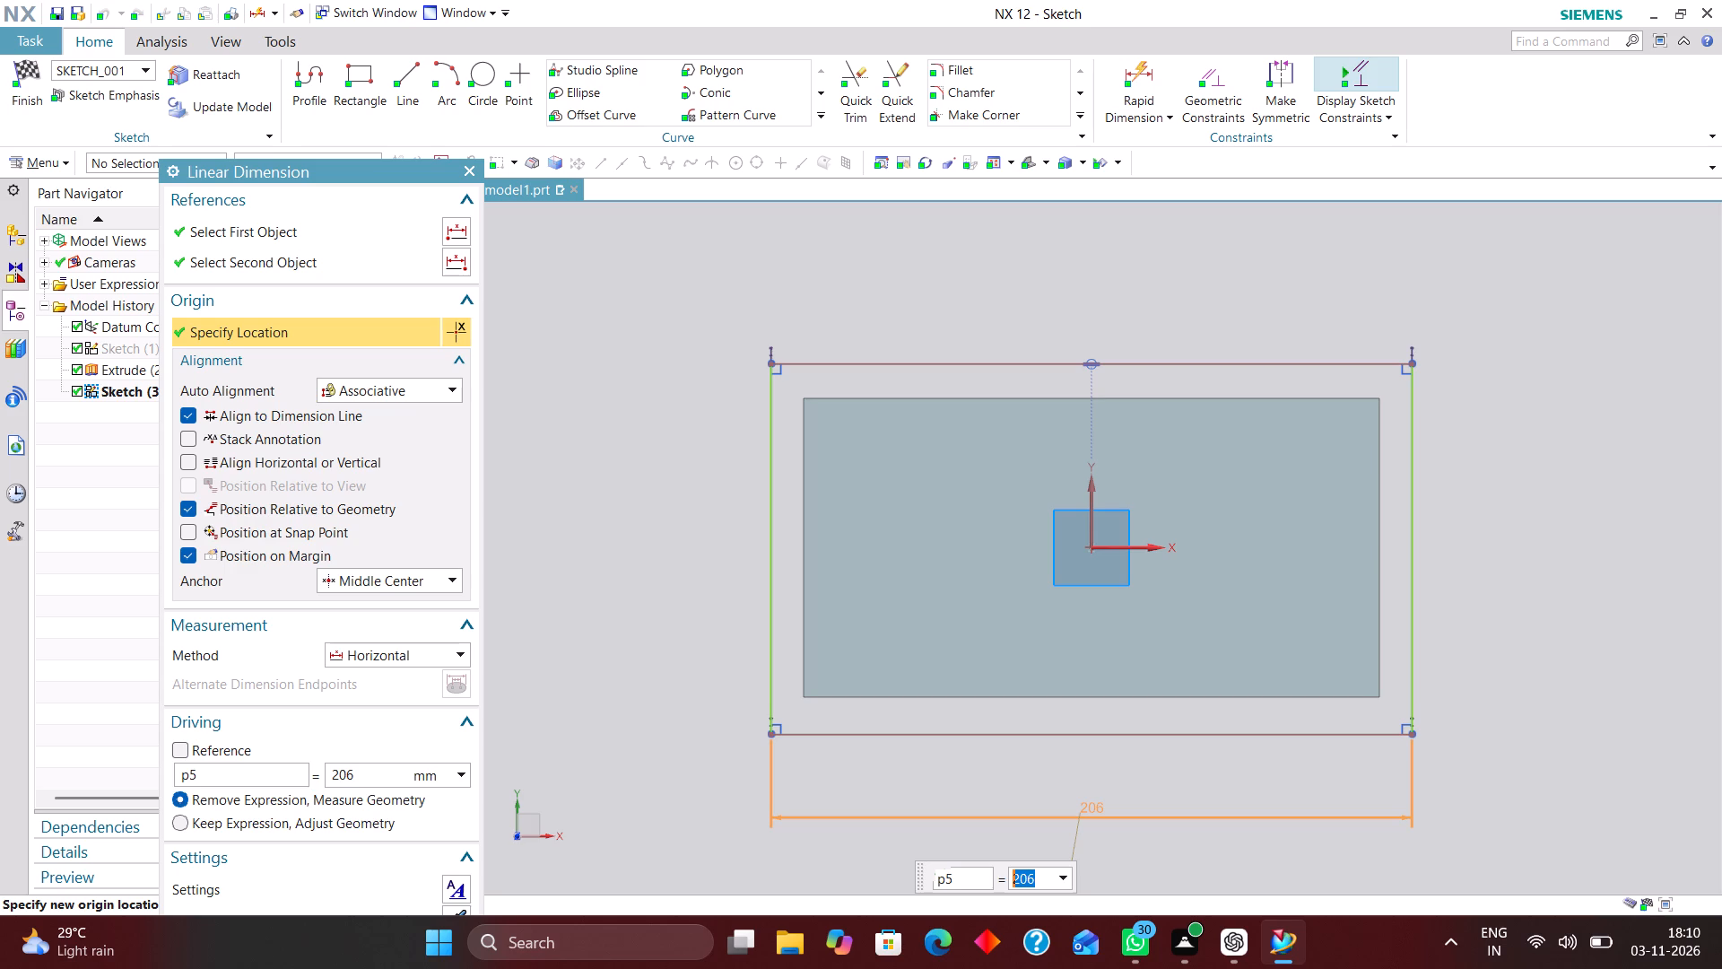
{"action": "type", "text": "190"}
{"action": "key", "text": "Return"}
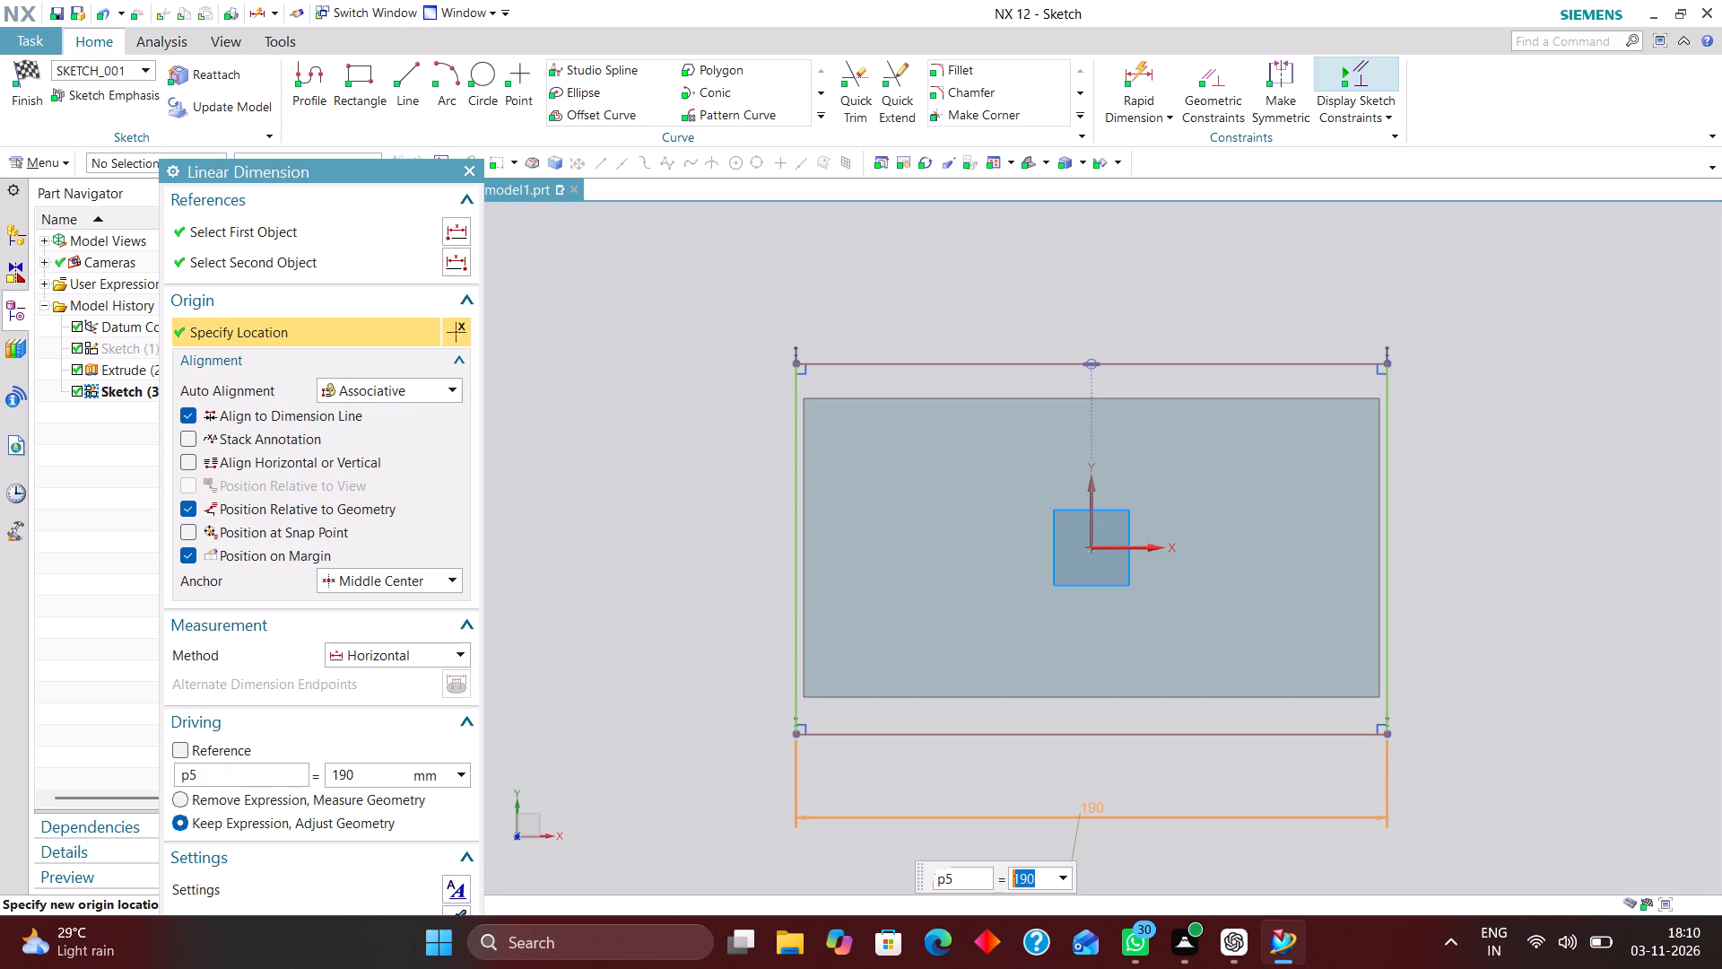
{"action": "left_click", "coordinate": [1387, 692]}
{"action": "left_click", "coordinate": [467, 166]}
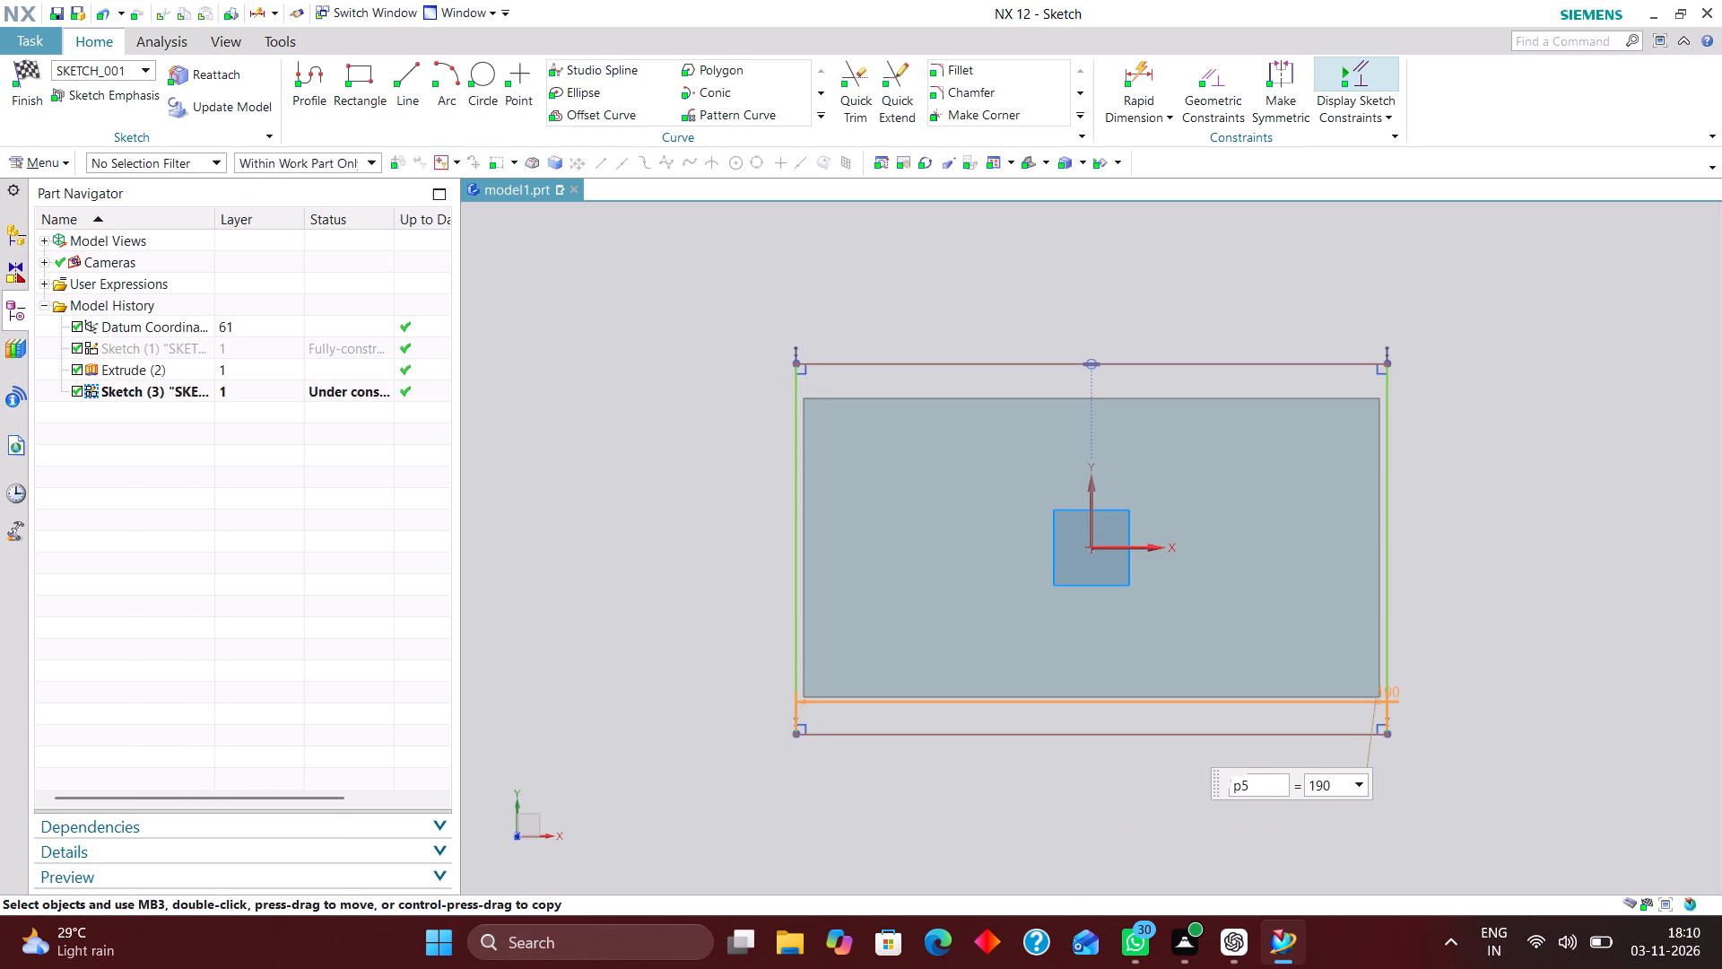
Add a vertical dimension to the larger rectangle's side edge with Rapid Dimension and set it to 102 mm.
{"action": "left_click", "coordinate": [1118, 68]}
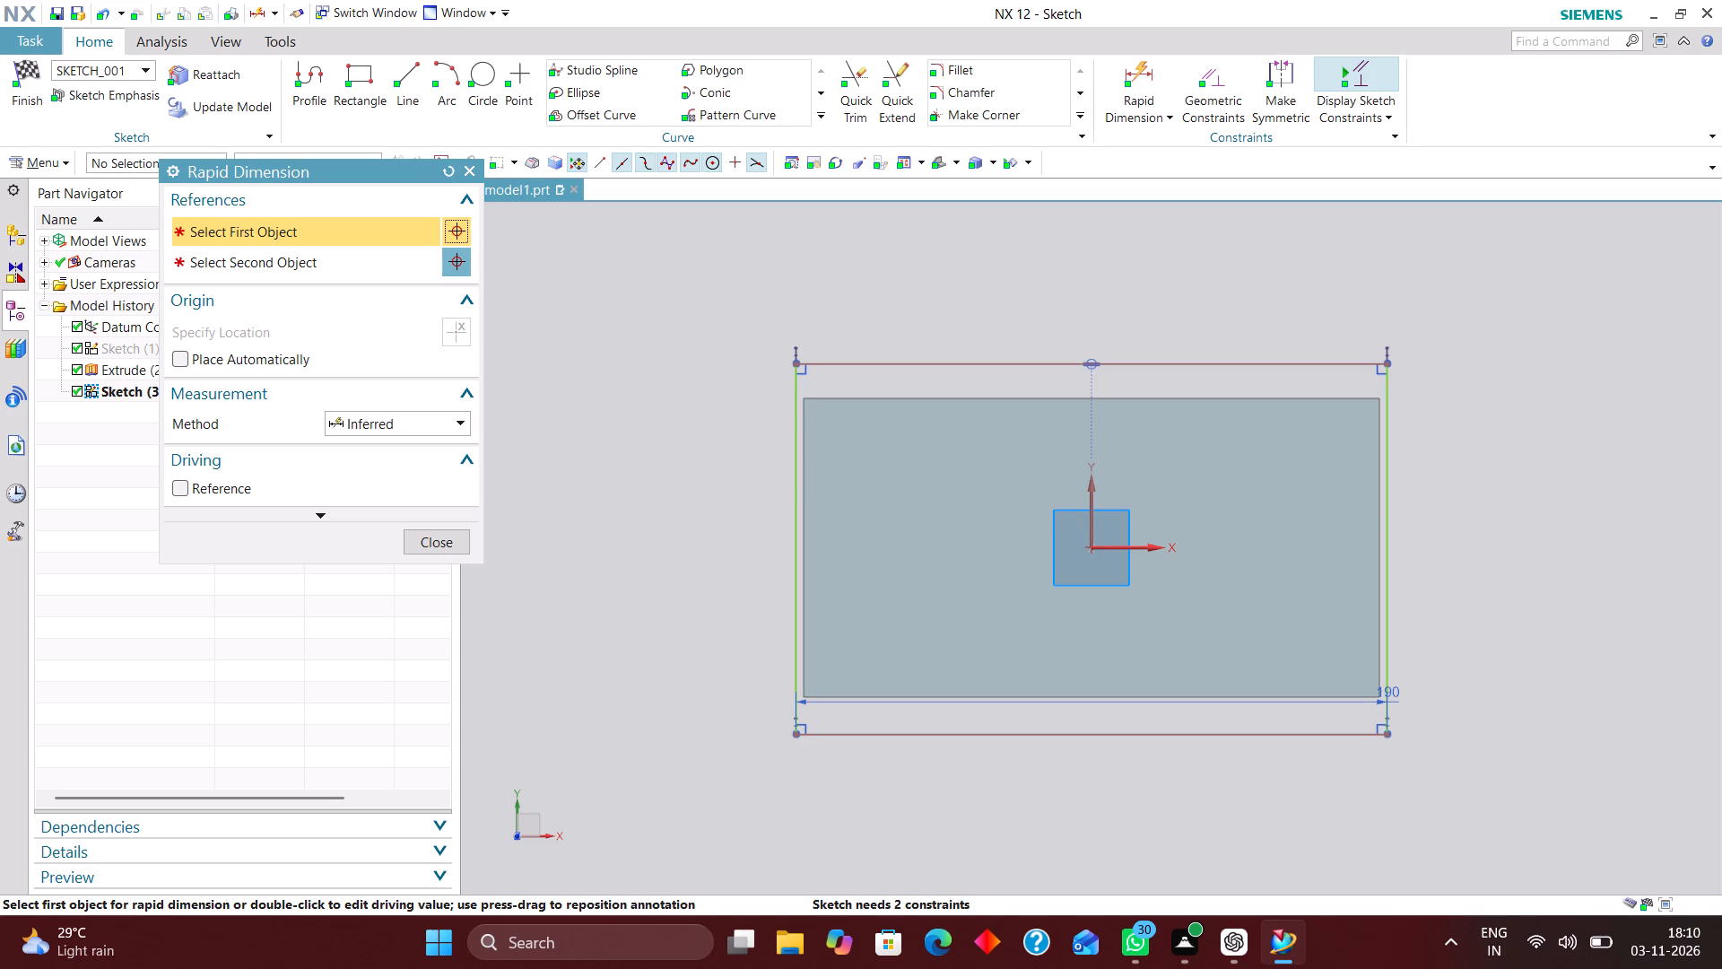
{"action": "left_click", "coordinate": [1394, 599]}
{"action": "left_click", "coordinate": [1484, 548]}
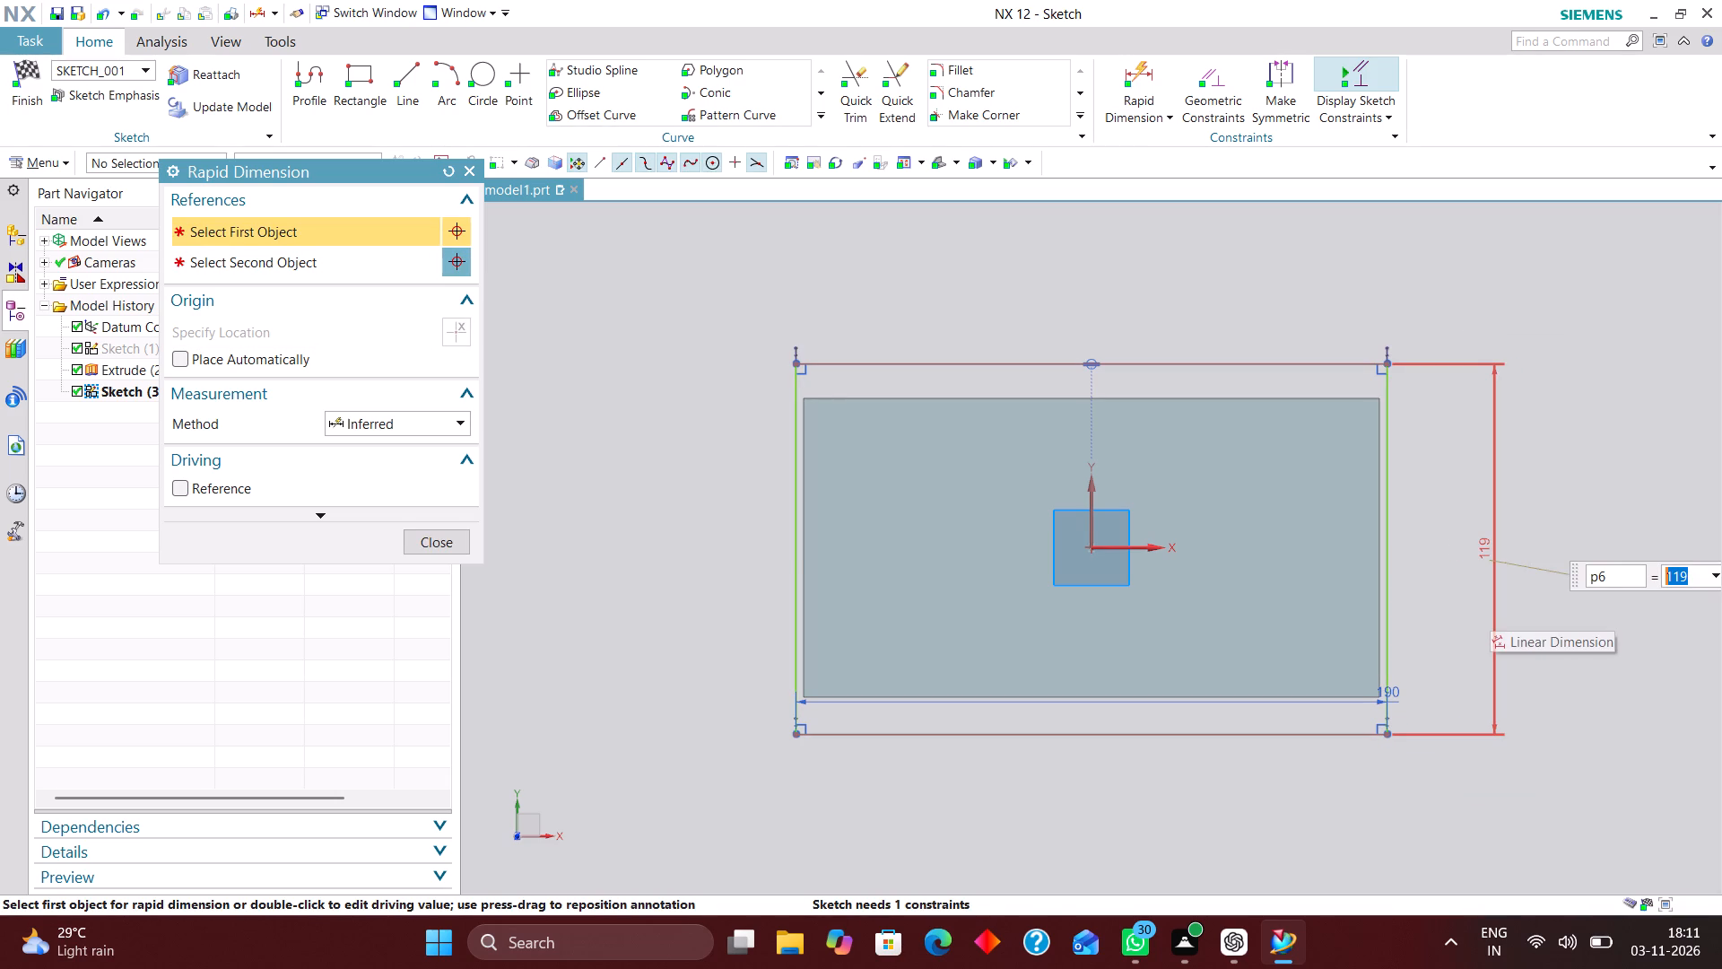
{"action": "type", "text": "102"}
{"action": "key", "text": "Return"}
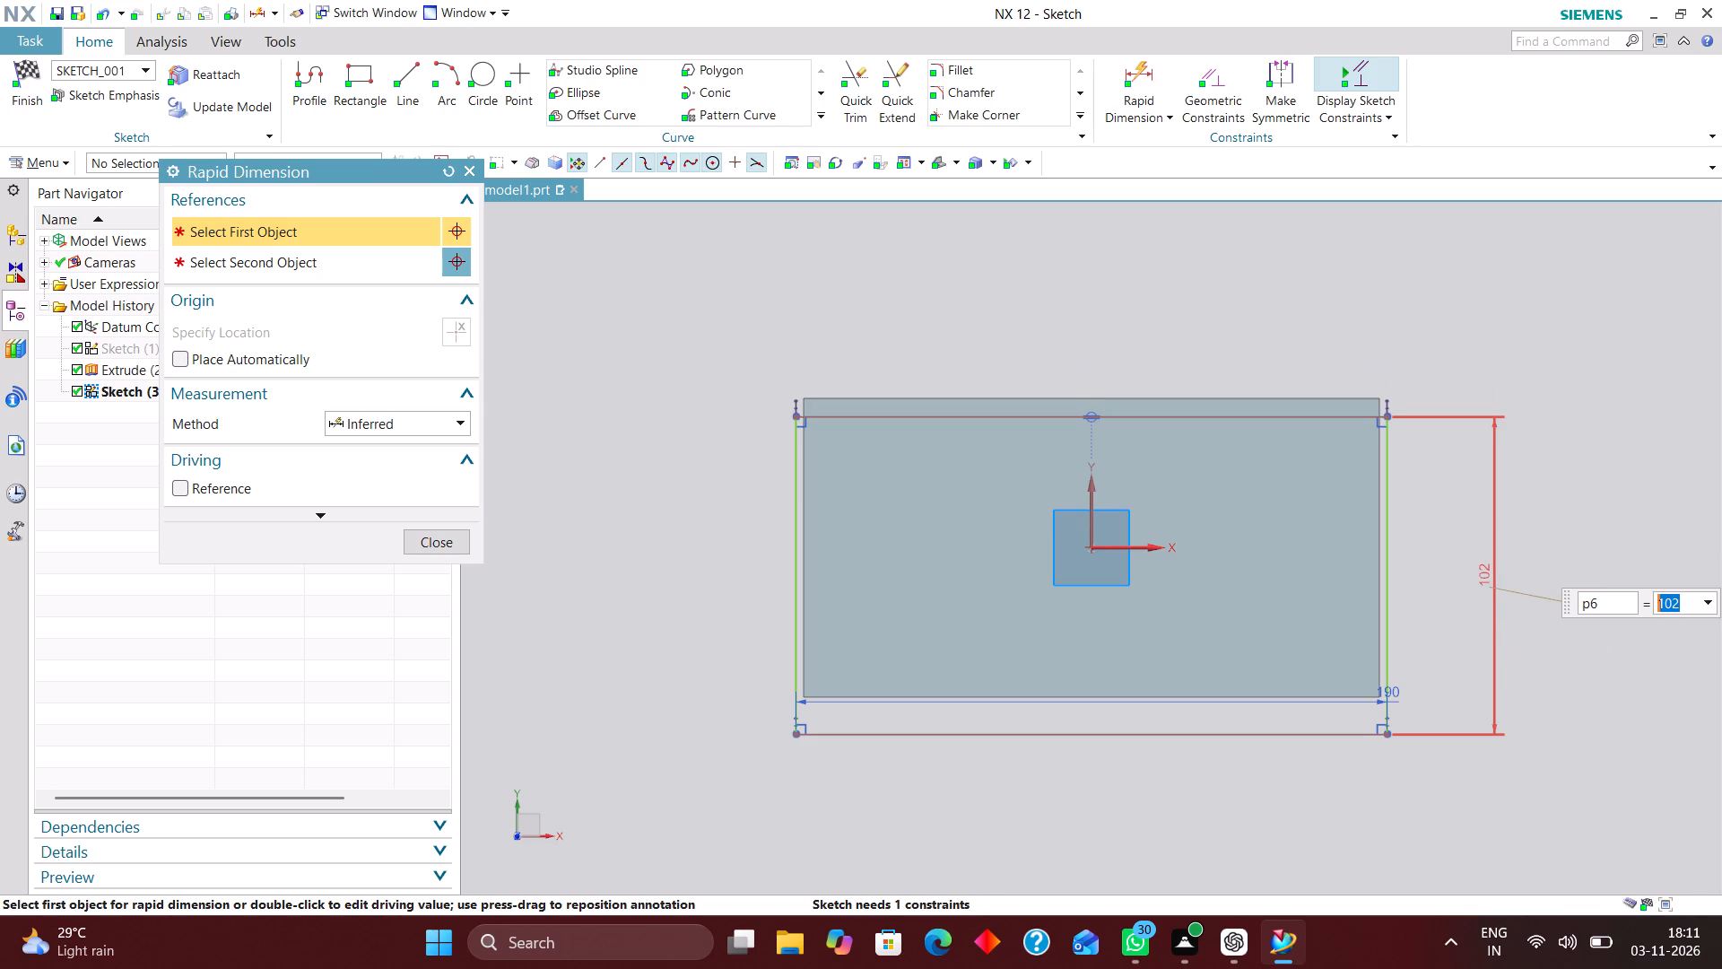
Centre the larger rectangle vertically by constraining its side edge's midpoint to the sketch's X axis, and finish the sketch.
{"action": "left_click", "coordinate": [1227, 77]}
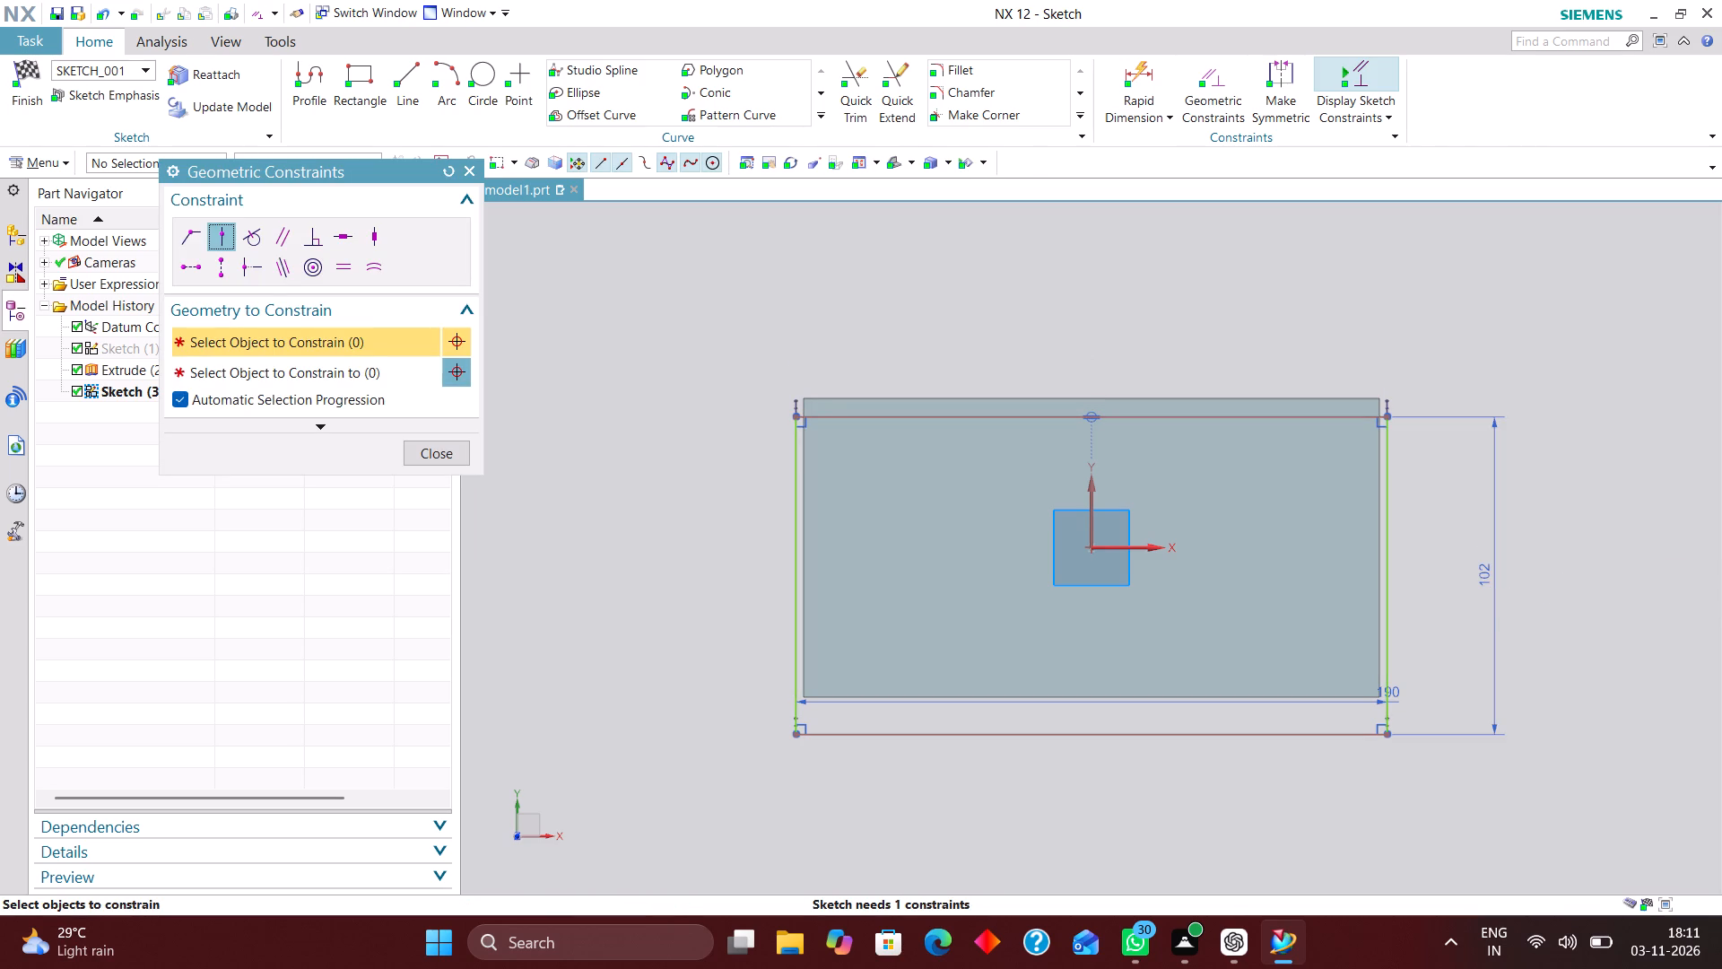
{"action": "left_click", "coordinate": [1385, 576]}
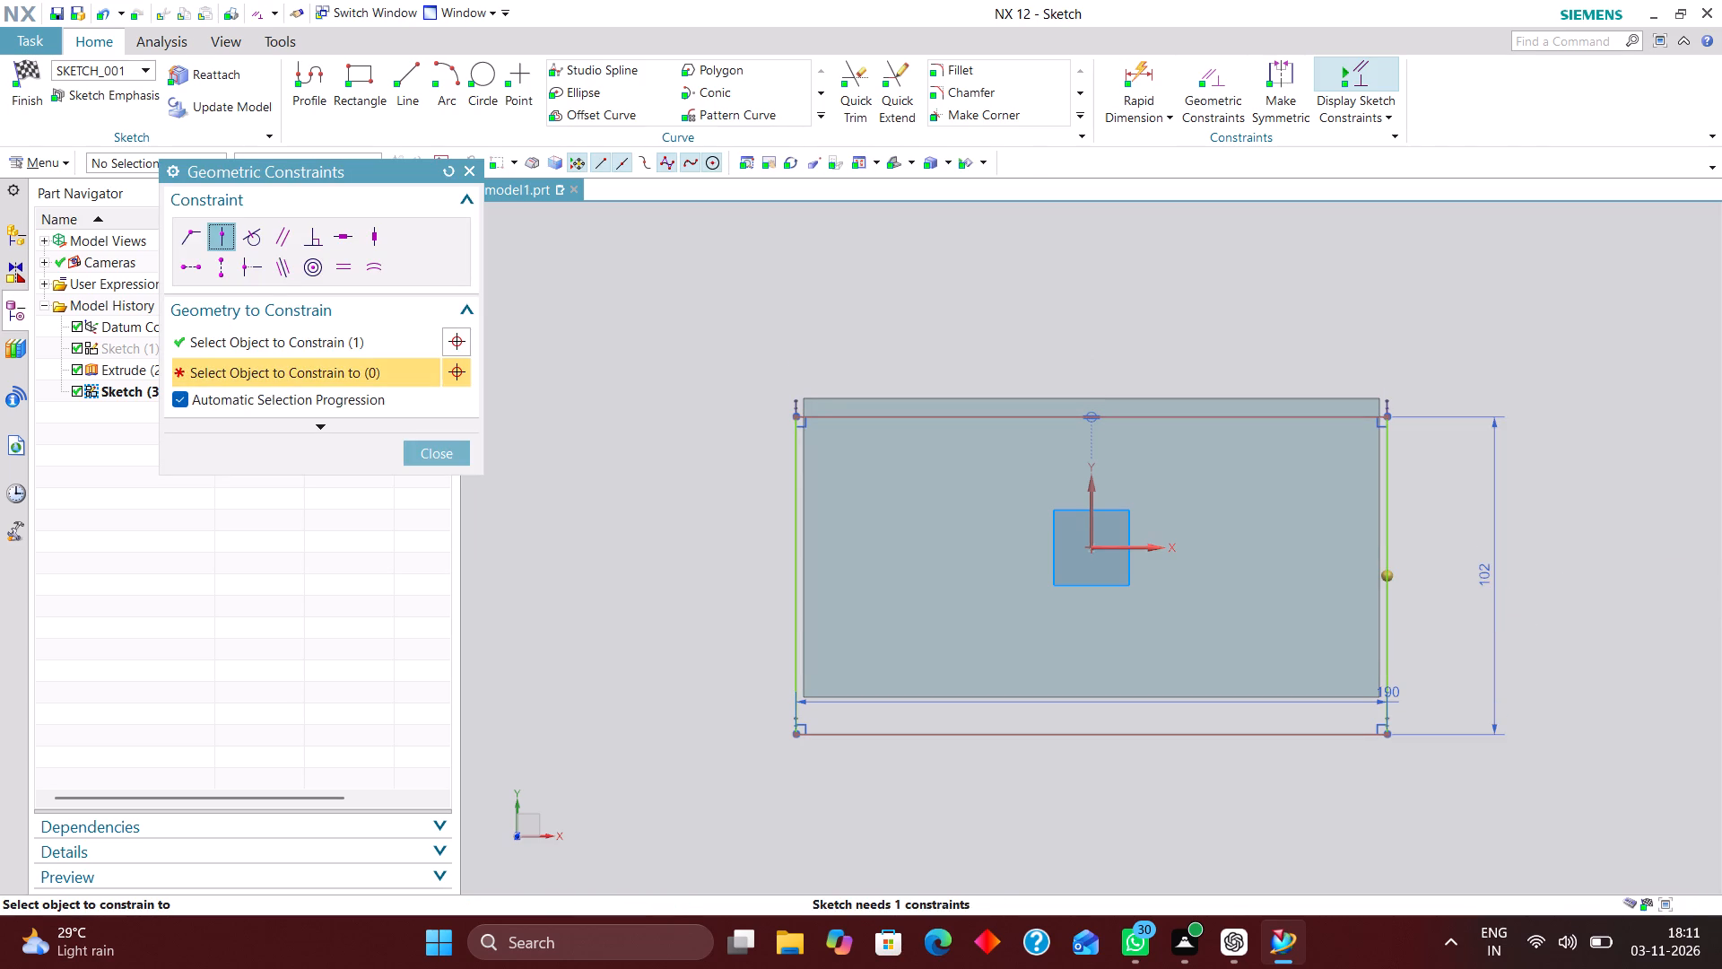
{"action": "left_click", "coordinate": [1142, 546]}
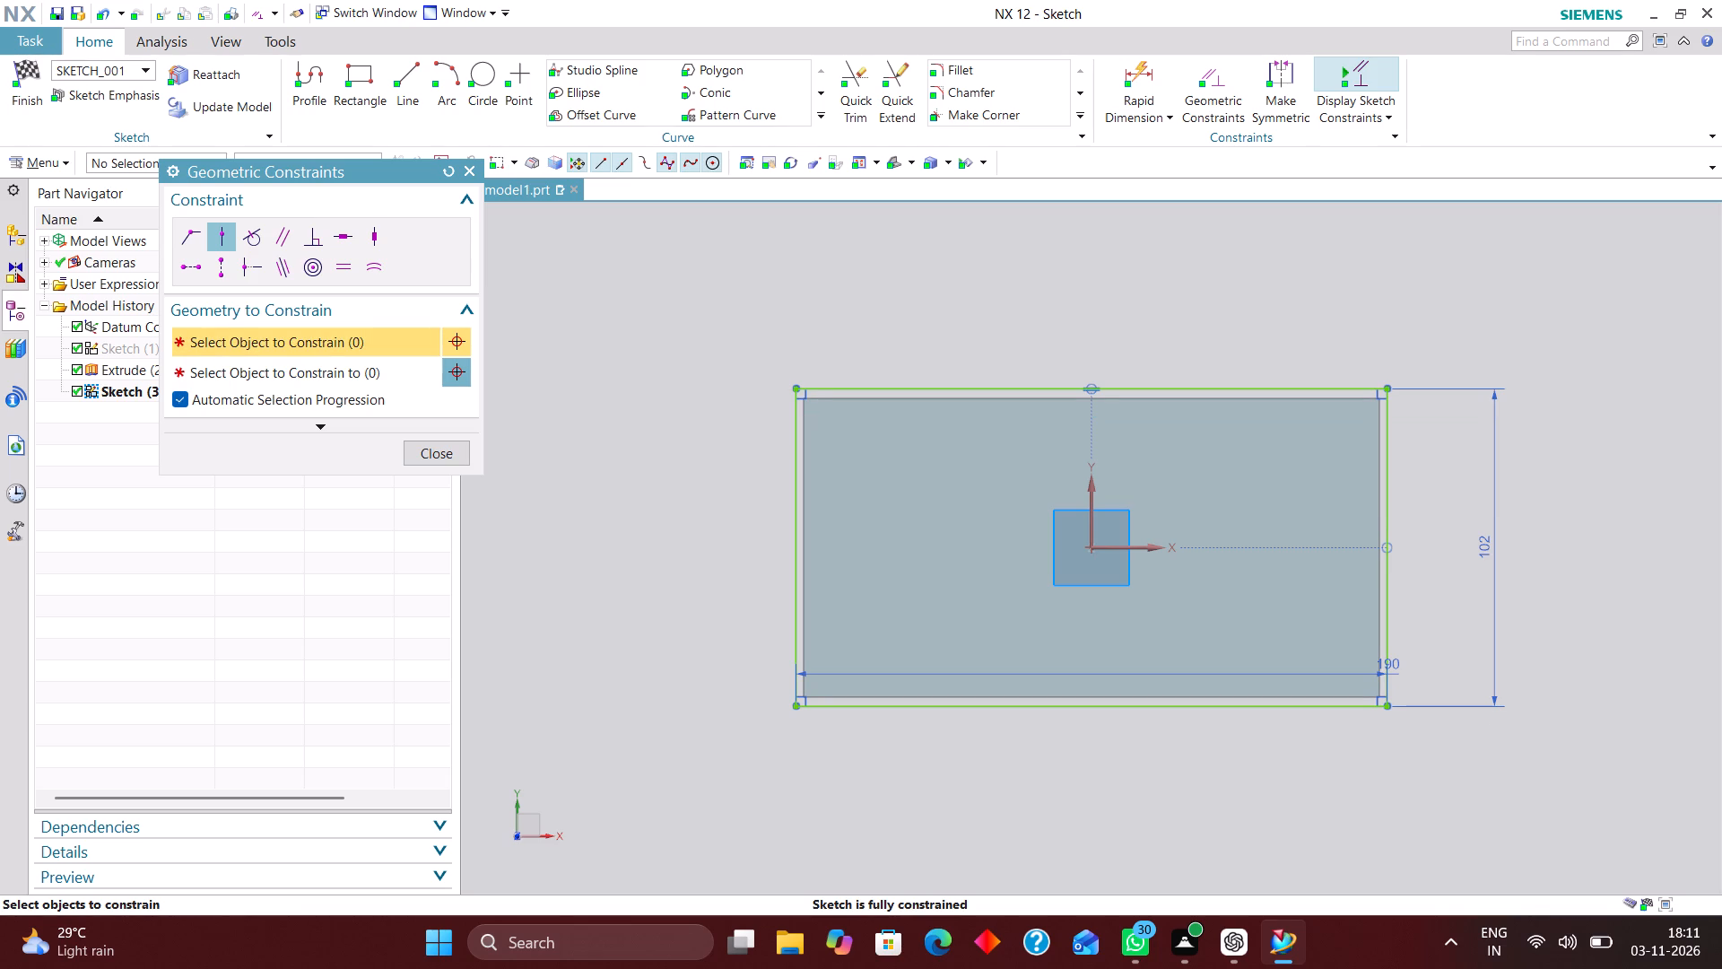
{"action": "left_click", "coordinate": [439, 451]}
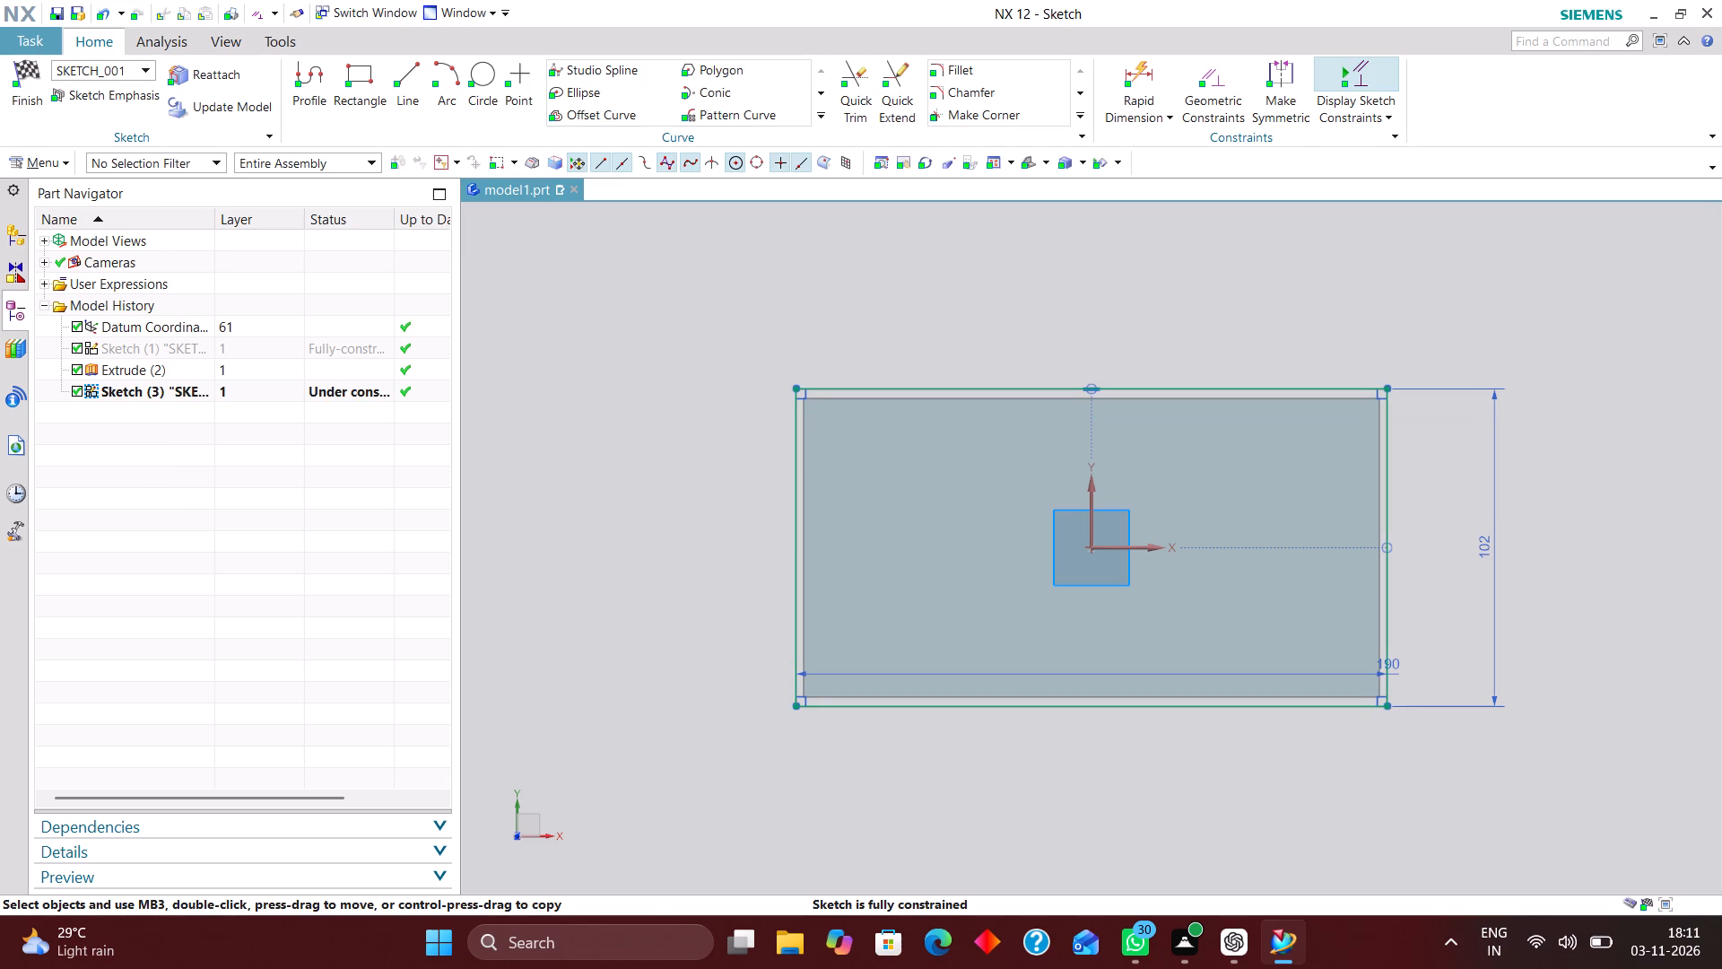
{"action": "left_click", "coordinate": [25, 71]}
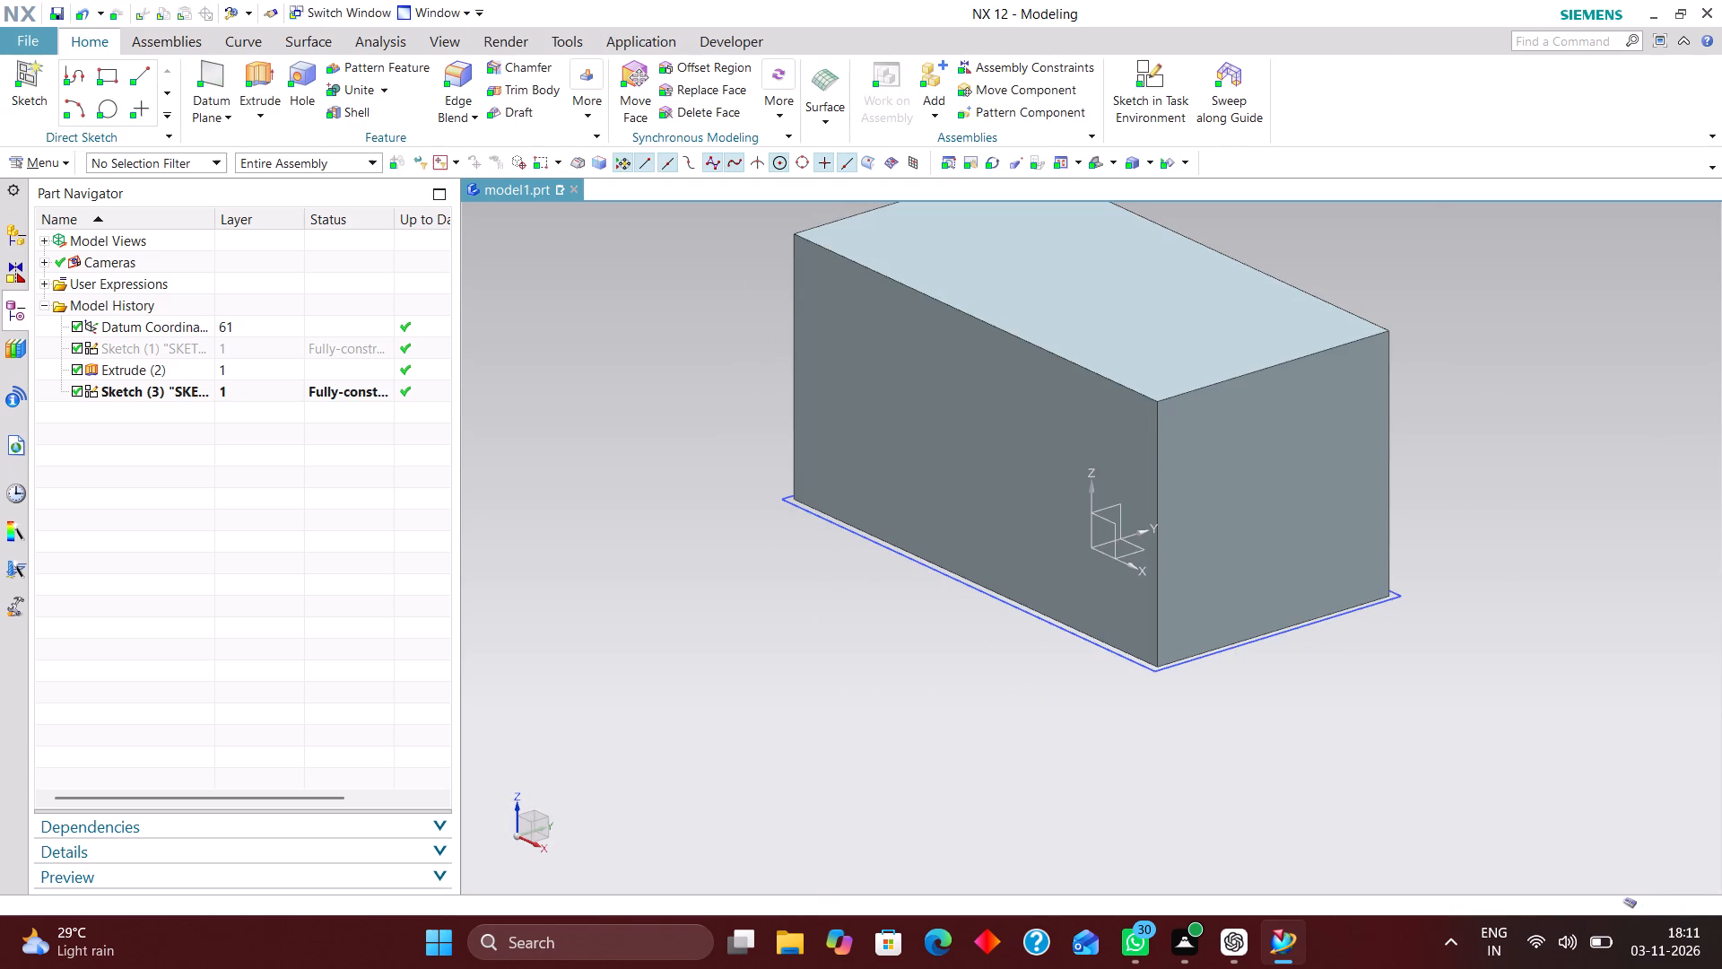
Extrude the 190 x 102 mm rectangle from a start distance of 102-10 mm to an end distance of 102 mm, without a Boolean.
{"action": "left_click", "coordinate": [250, 72]}
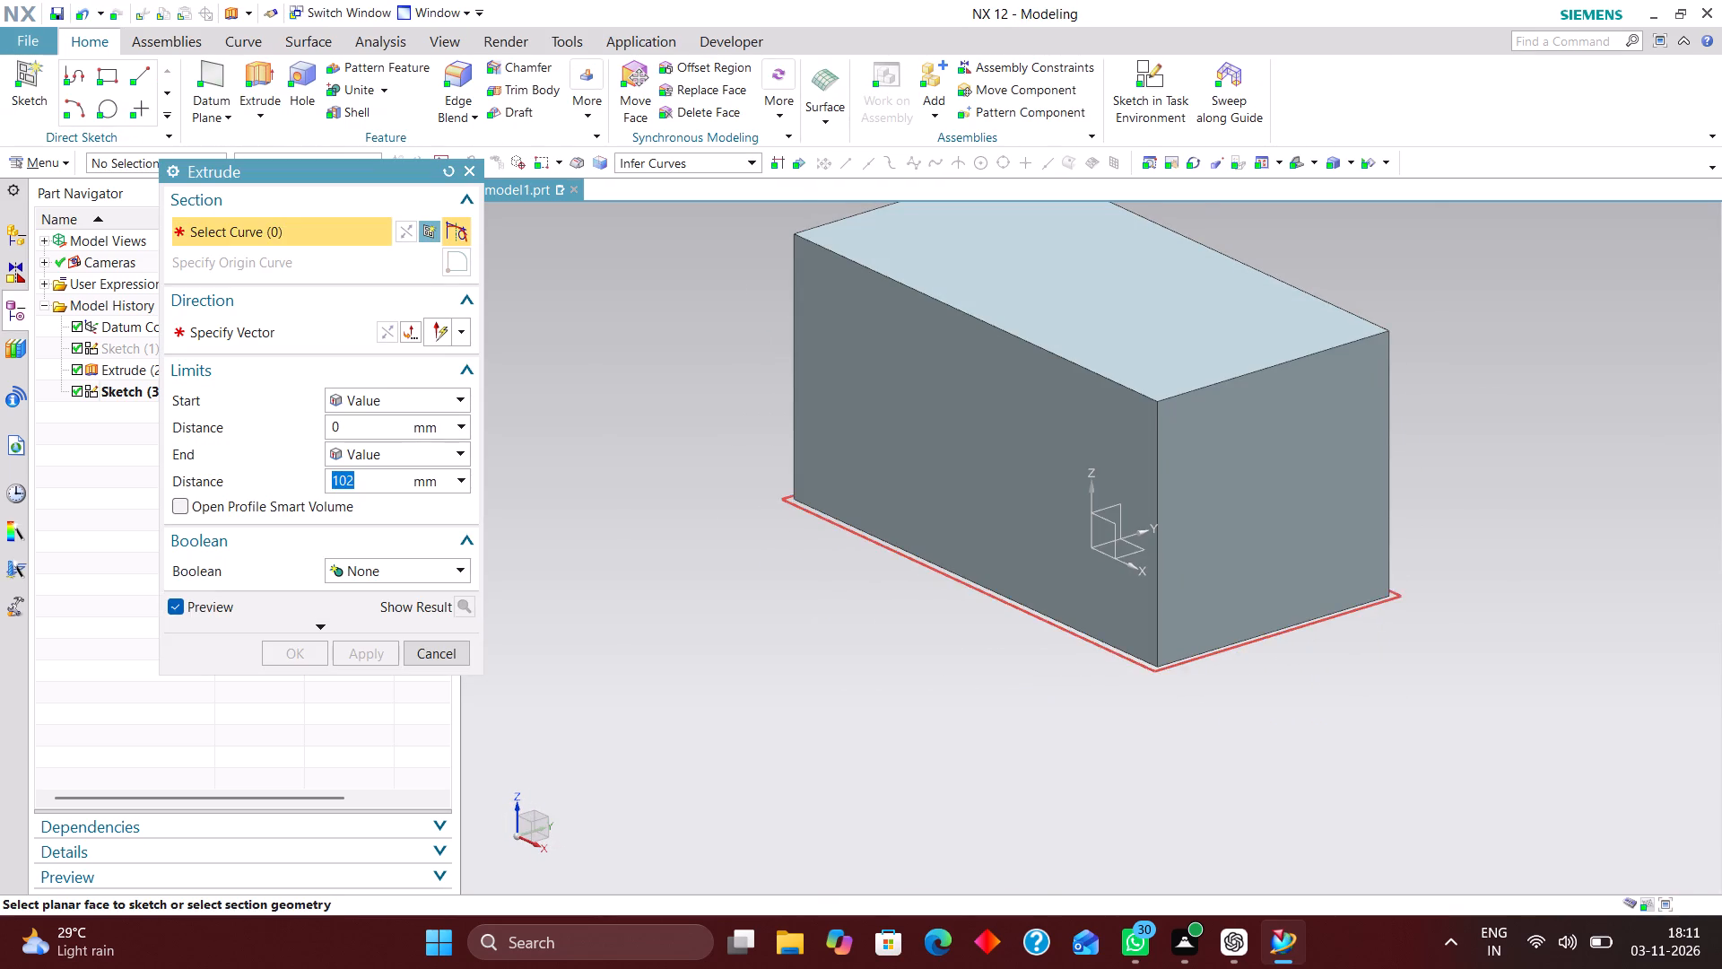
{"action": "left_click", "coordinate": [824, 525]}
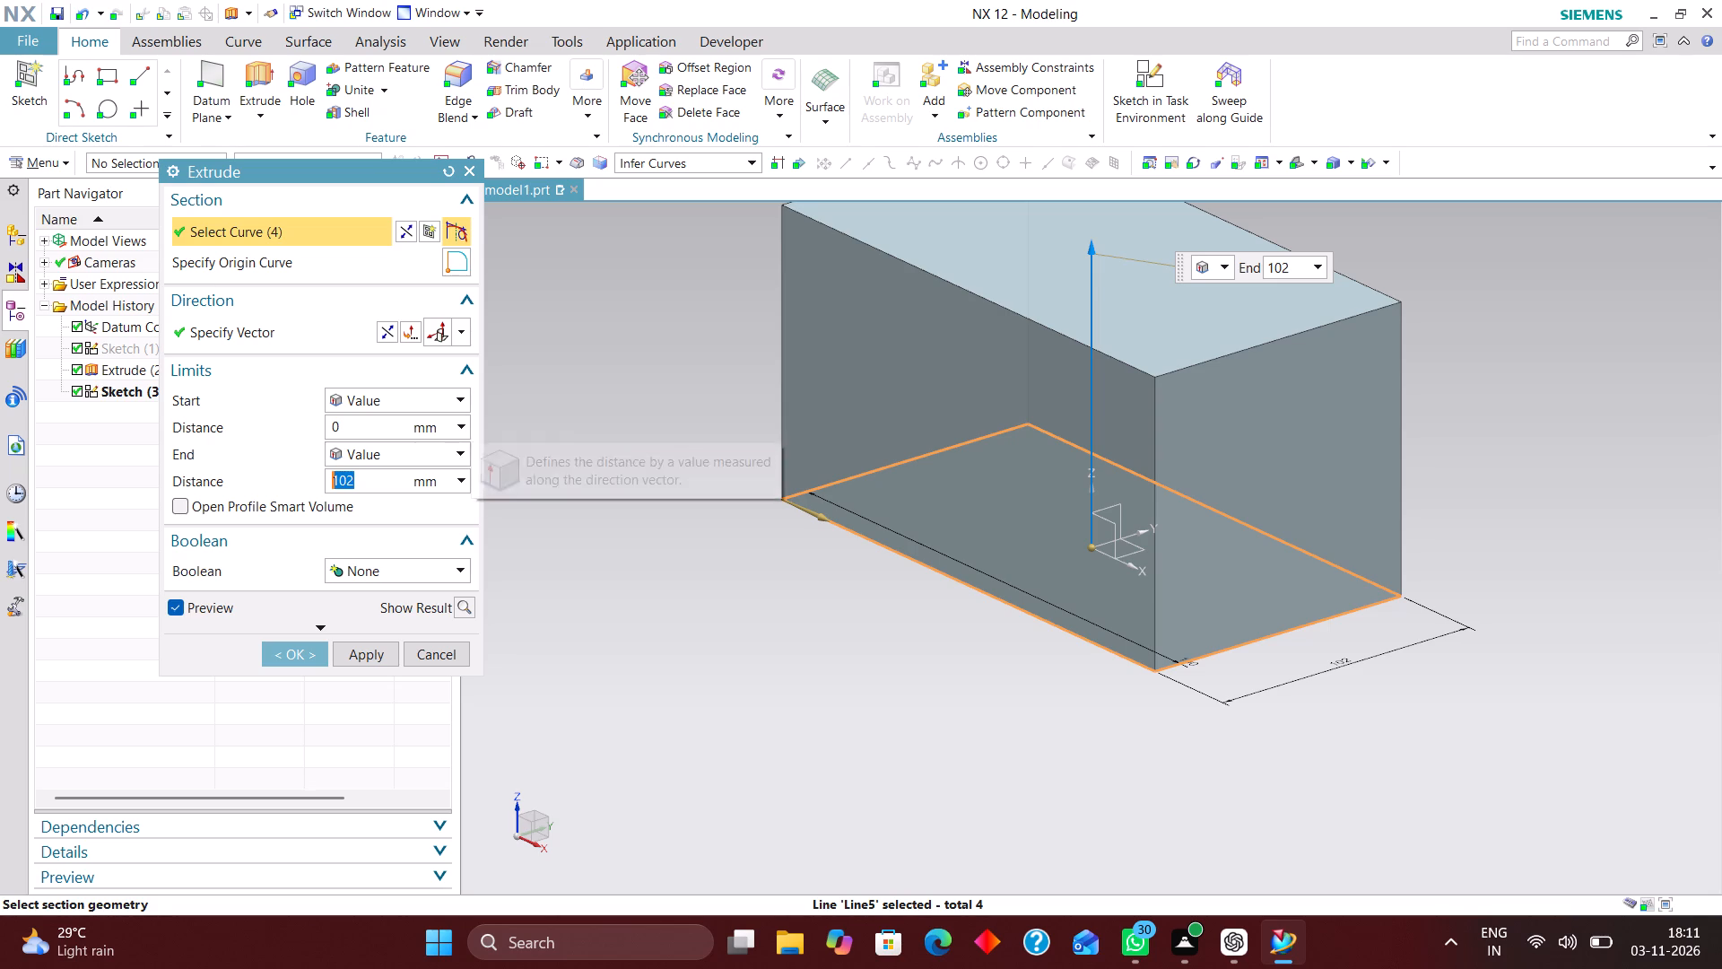
{"action": "left_click_drag", "start_coordinate": [361, 423], "coordinate": [212, 423]}
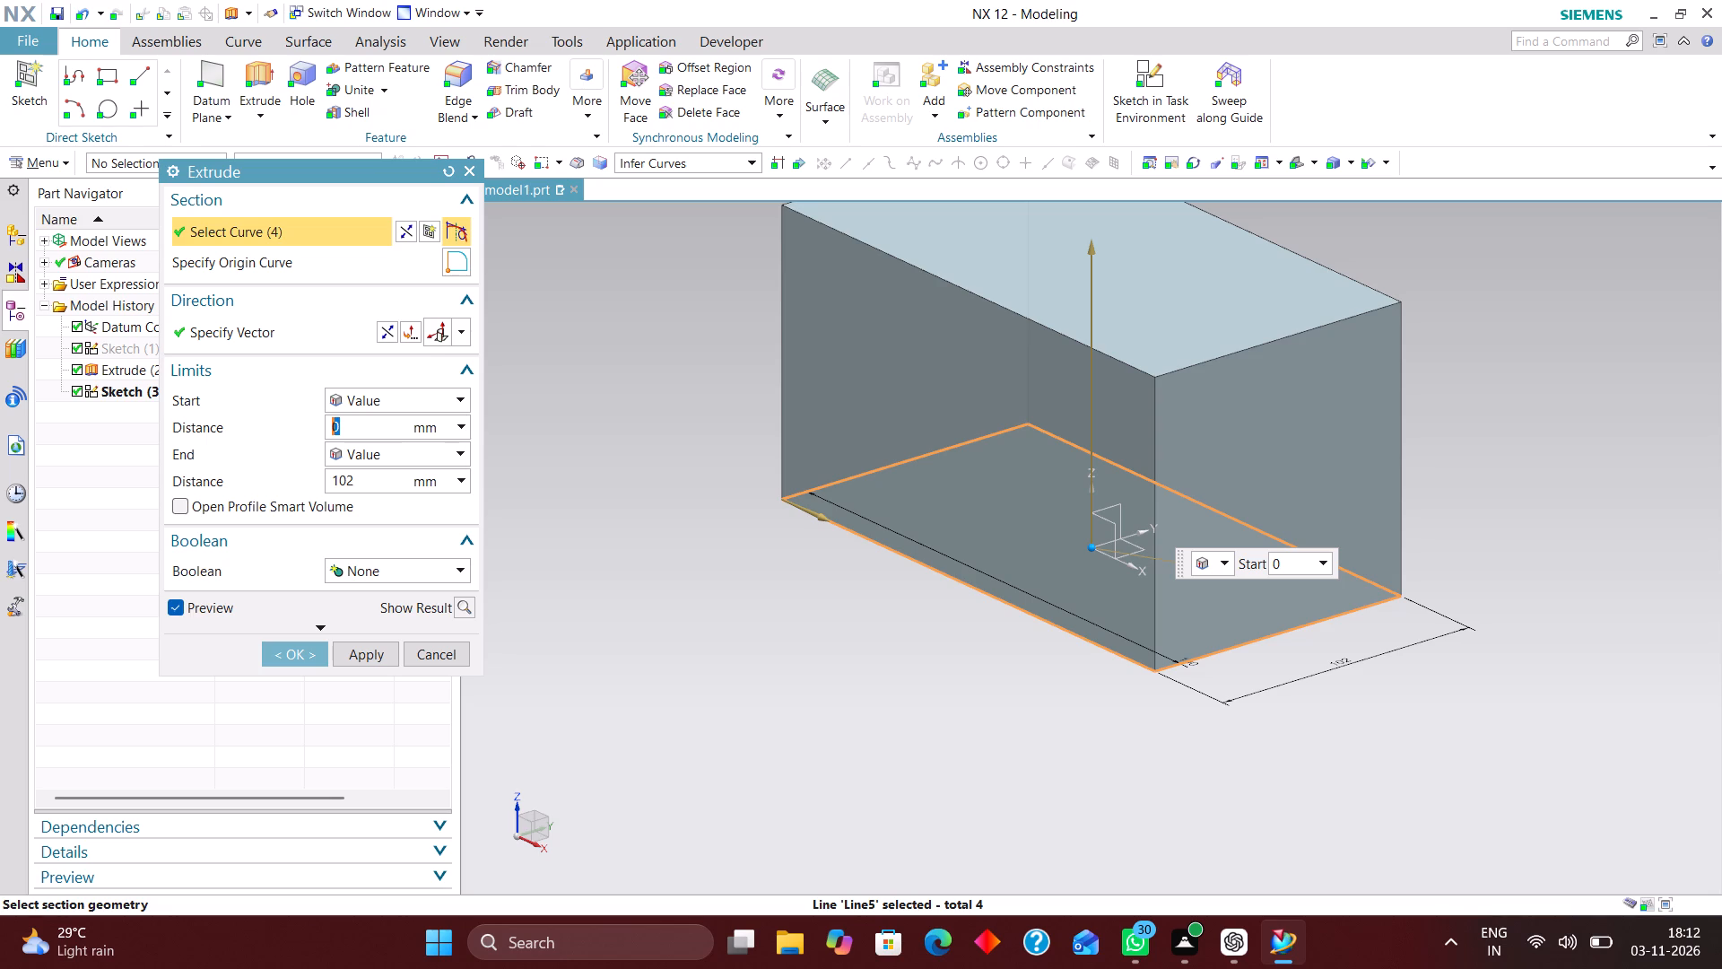
{"action": "type", "text": "20"}
{"action": "key", "text": "BackSpace"}
{"action": "key", "text": "BackSpace"}
{"action": "type", "text": "102"}
{"action": "type", "text": "-10"}
{"action": "key", "text": "Return"}
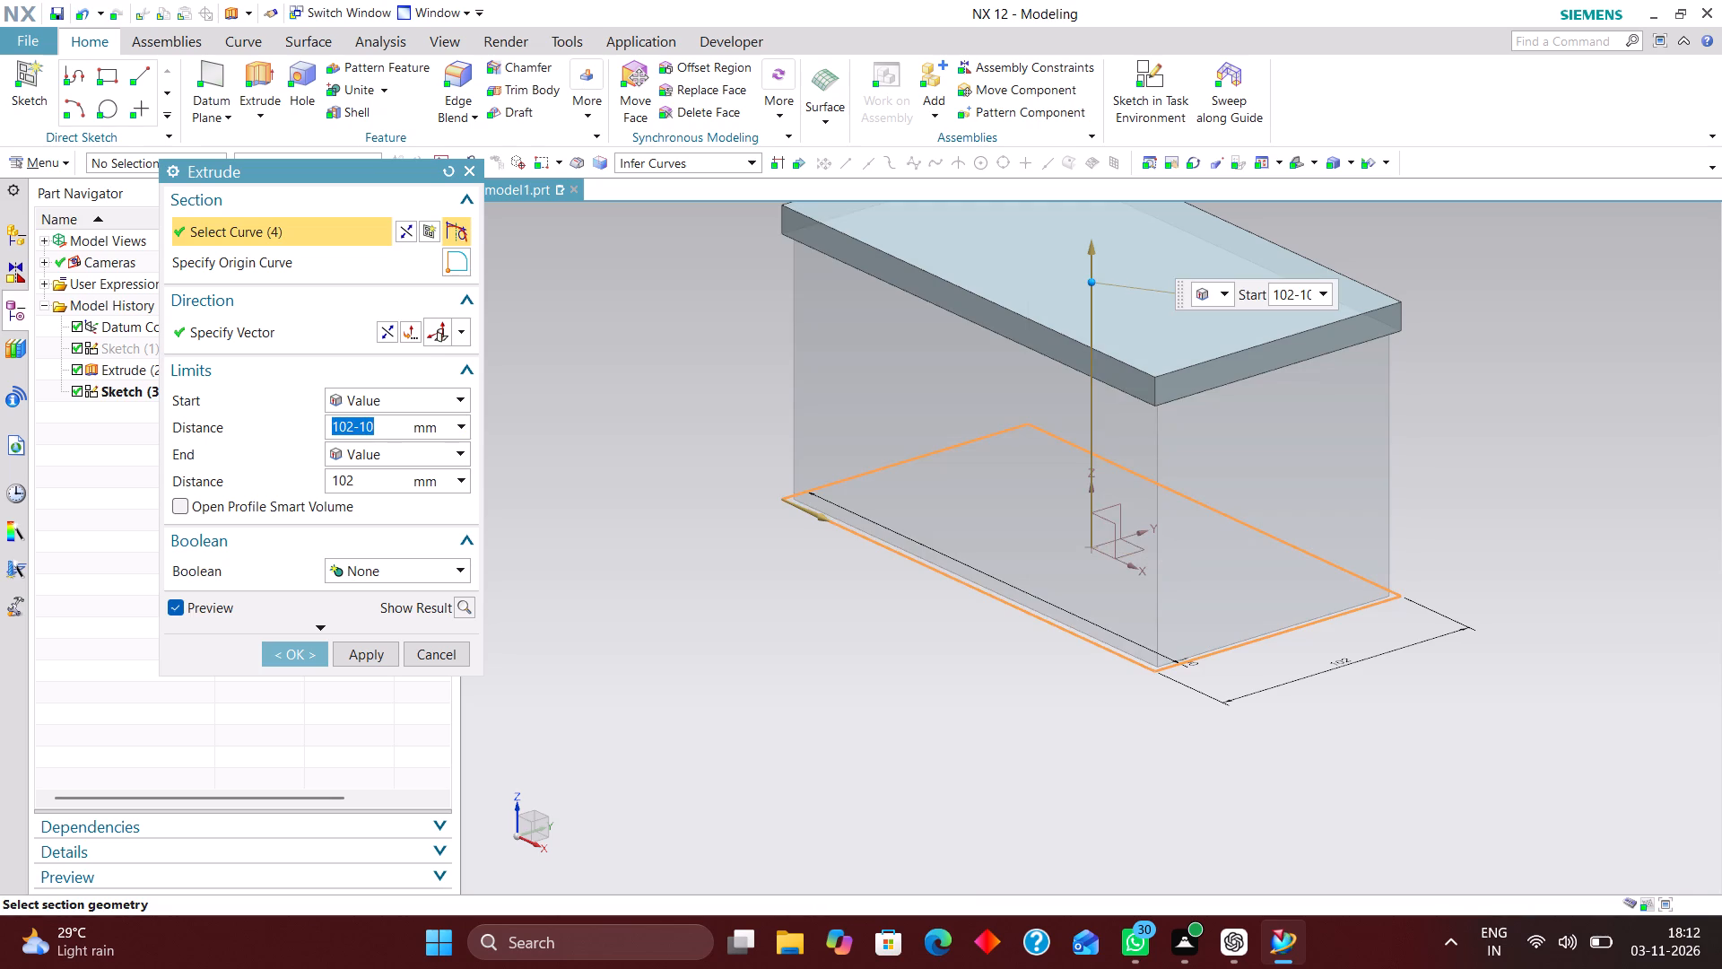
{"action": "left_click", "coordinate": [294, 658]}
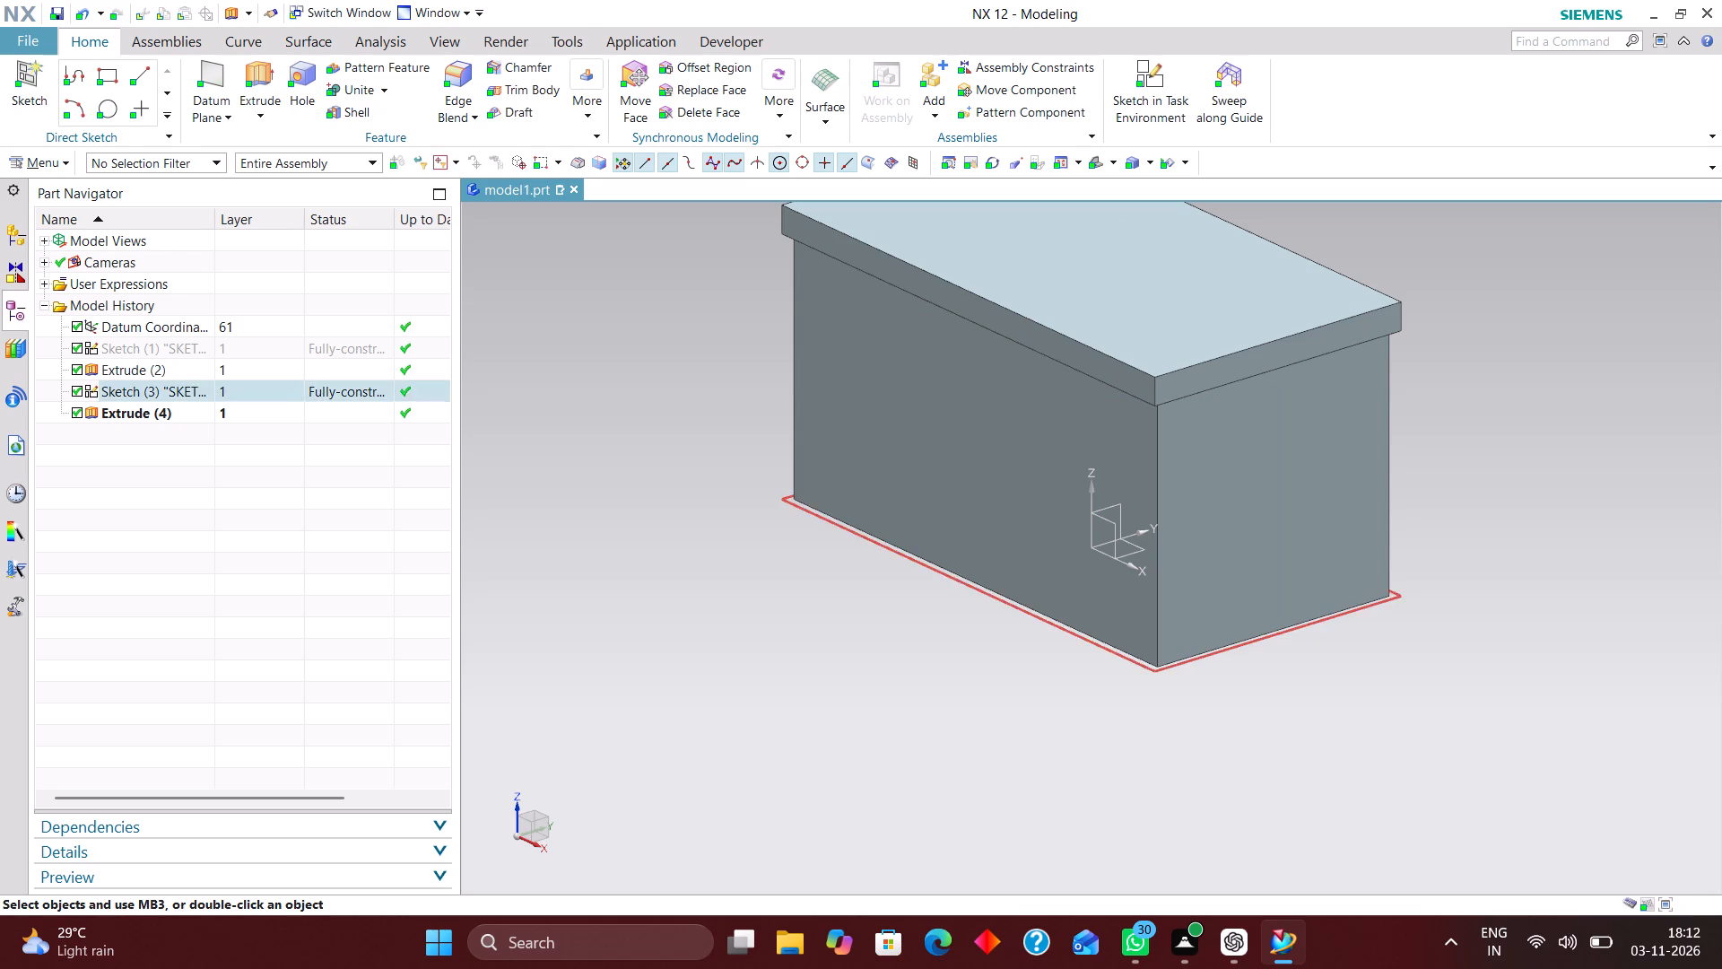
Hide the sketch of the 190 x 102 mm rectangle.
{"action": "right_click_drag", "start_coordinate": [826, 519], "coordinate": [810, 605]}
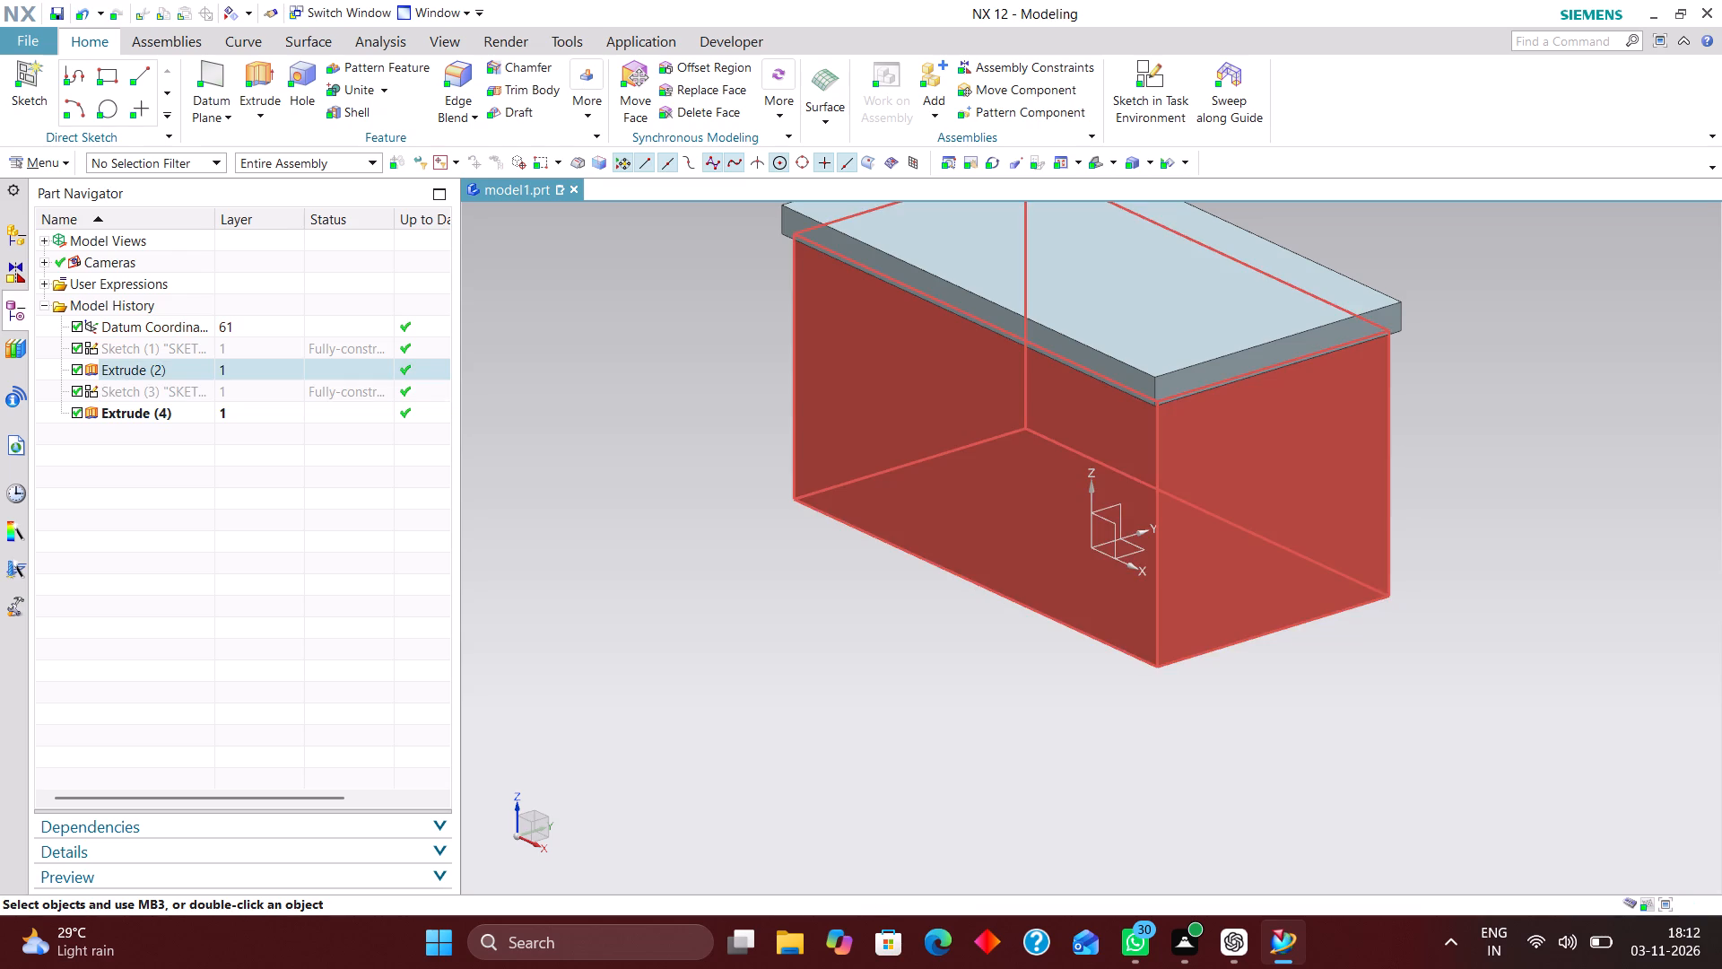
Unite the bodies, with the block as the target and the top plate as the tool.
{"action": "scroll", "coordinate": [1160, 317], "scroll_direction": "up", "scroll_amount": 3}
{"action": "left_click", "coordinate": [342, 83]}
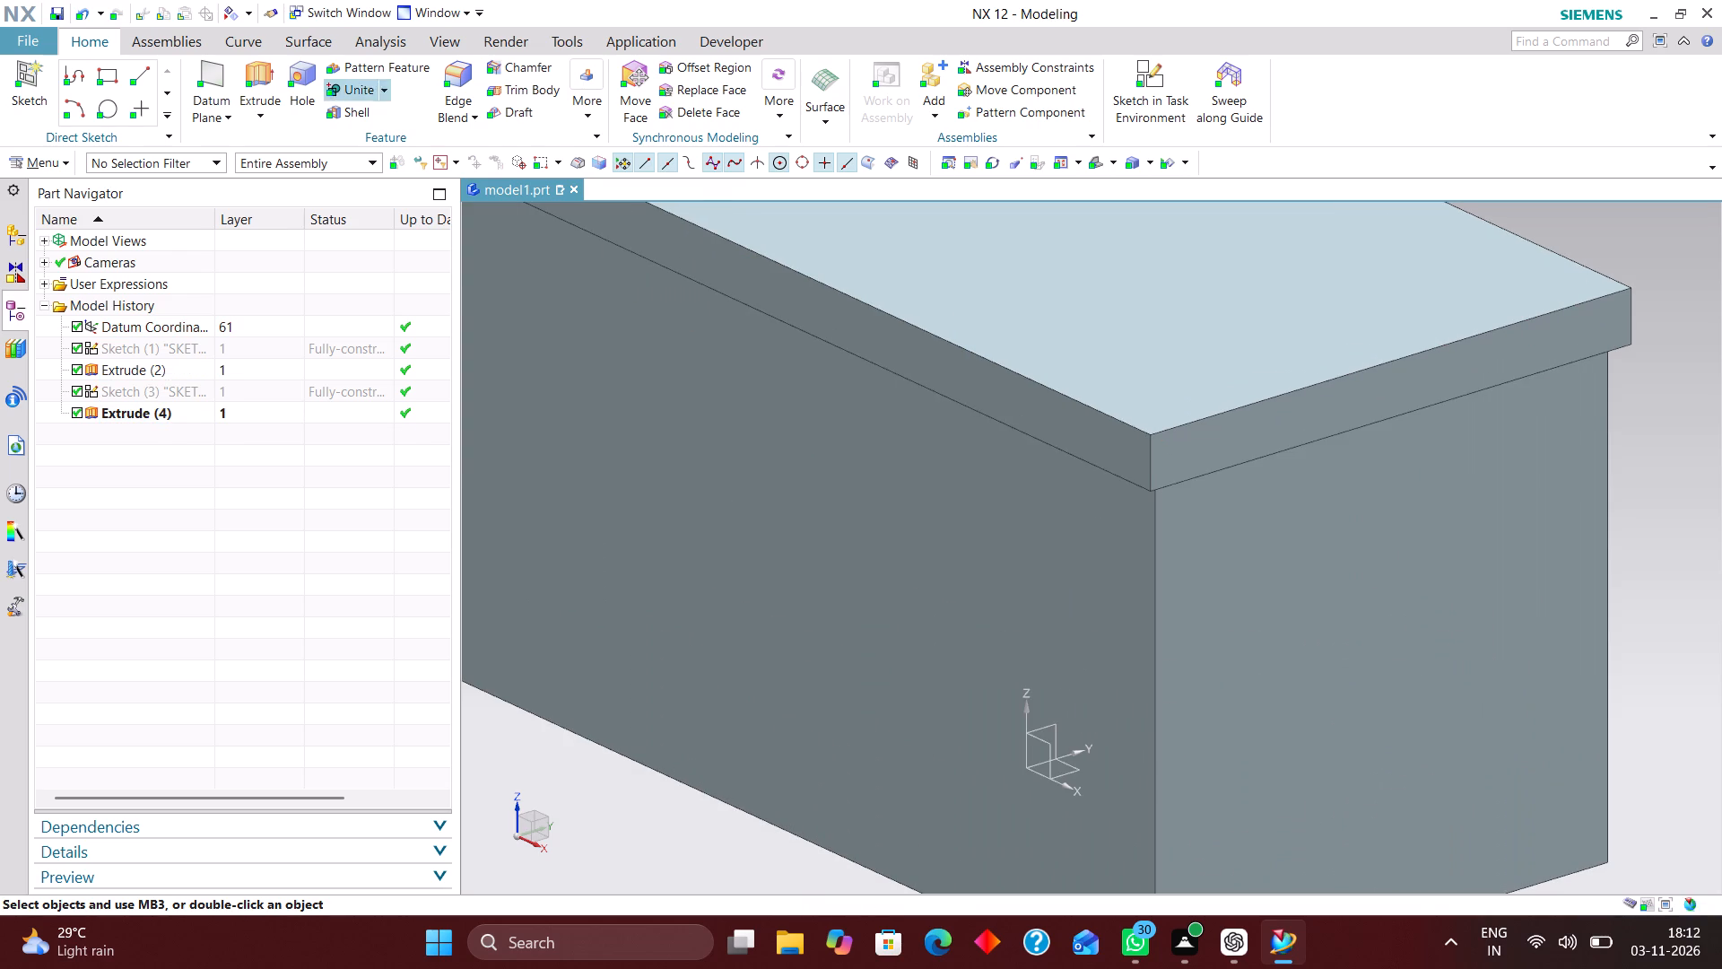
{"action": "left_click", "coordinate": [884, 542]}
{"action": "left_click", "coordinate": [1057, 406]}
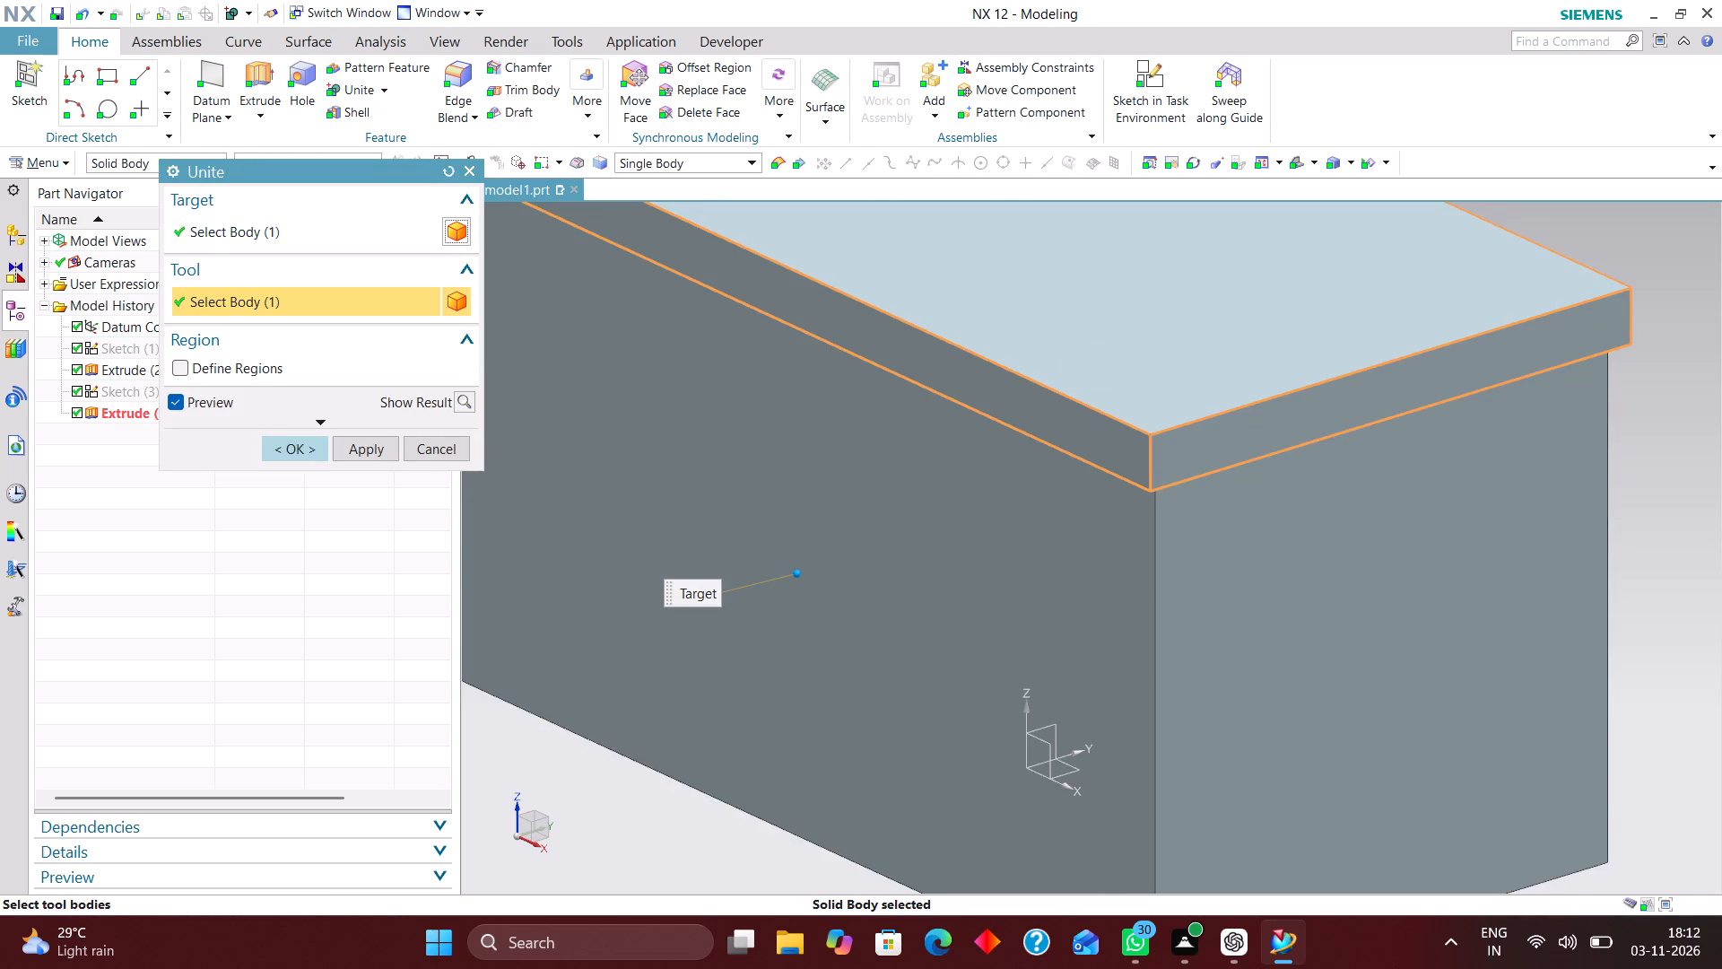
{"action": "left_click", "coordinate": [304, 454]}
{"action": "scroll", "coordinate": [1014, 510], "scroll_direction": "down", "scroll_amount": 3}
{"action": "scroll", "coordinate": [984, 446], "scroll_direction": "up", "scroll_amount": 2}
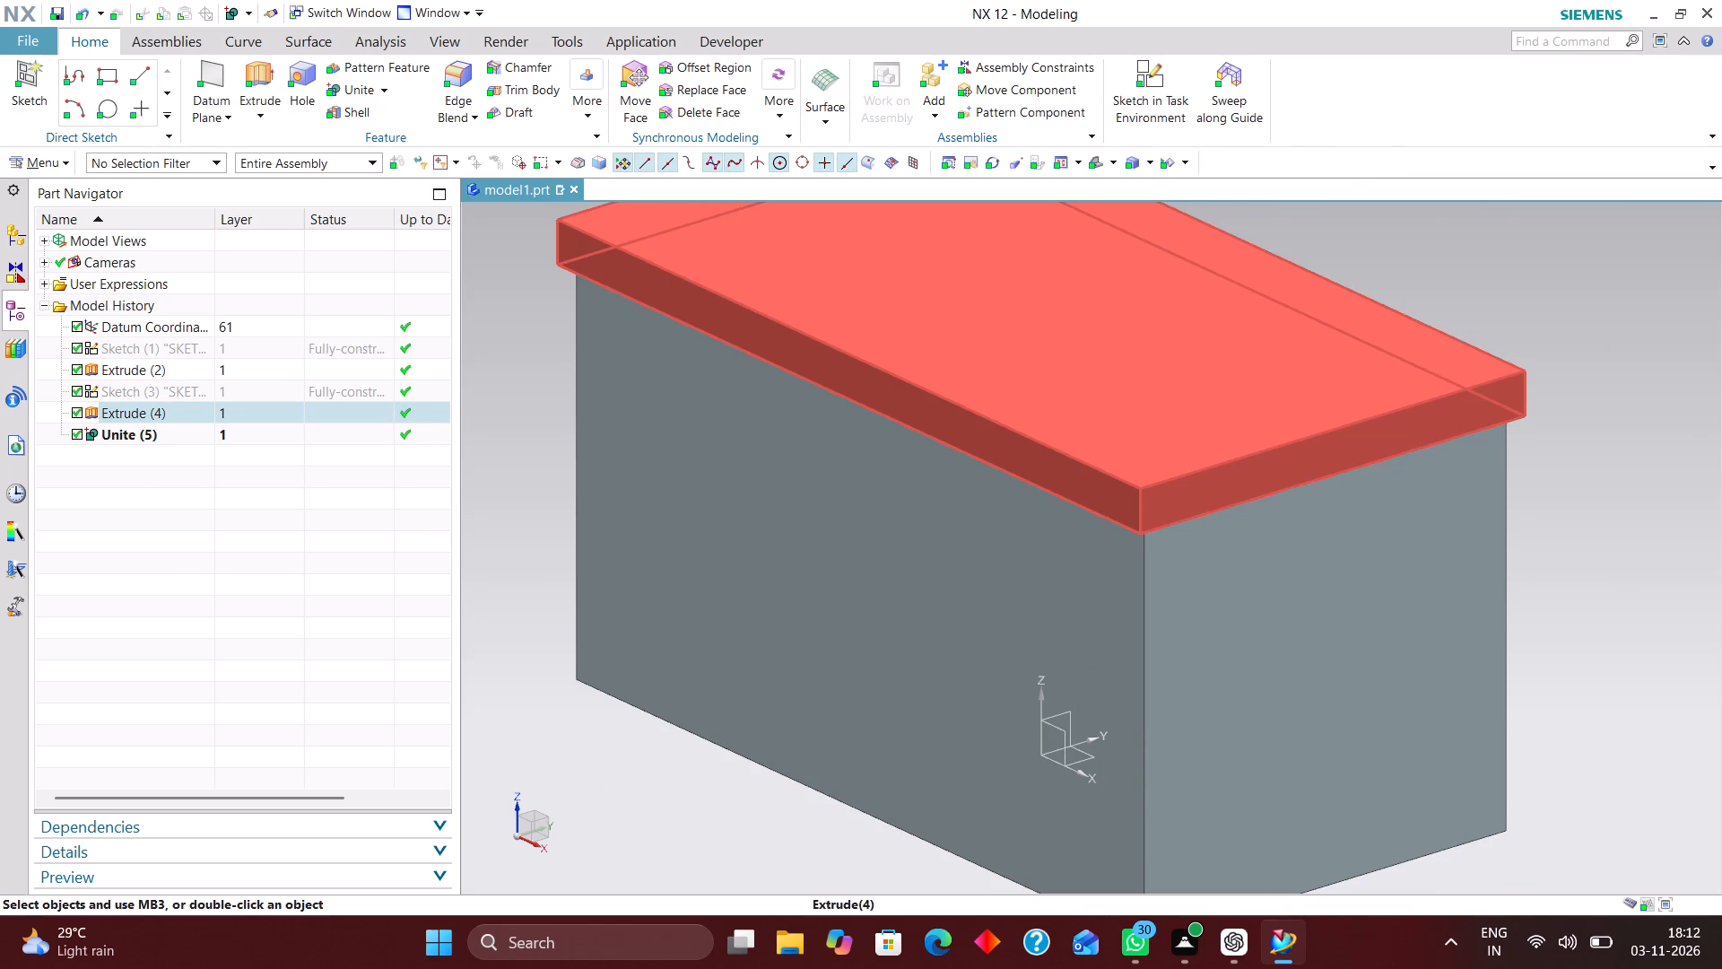
Create a sketch on the datum XY plane and draw a rectangle about 167 x 81 mm inside the block's outline.
{"action": "left_click", "coordinate": [1166, 69]}
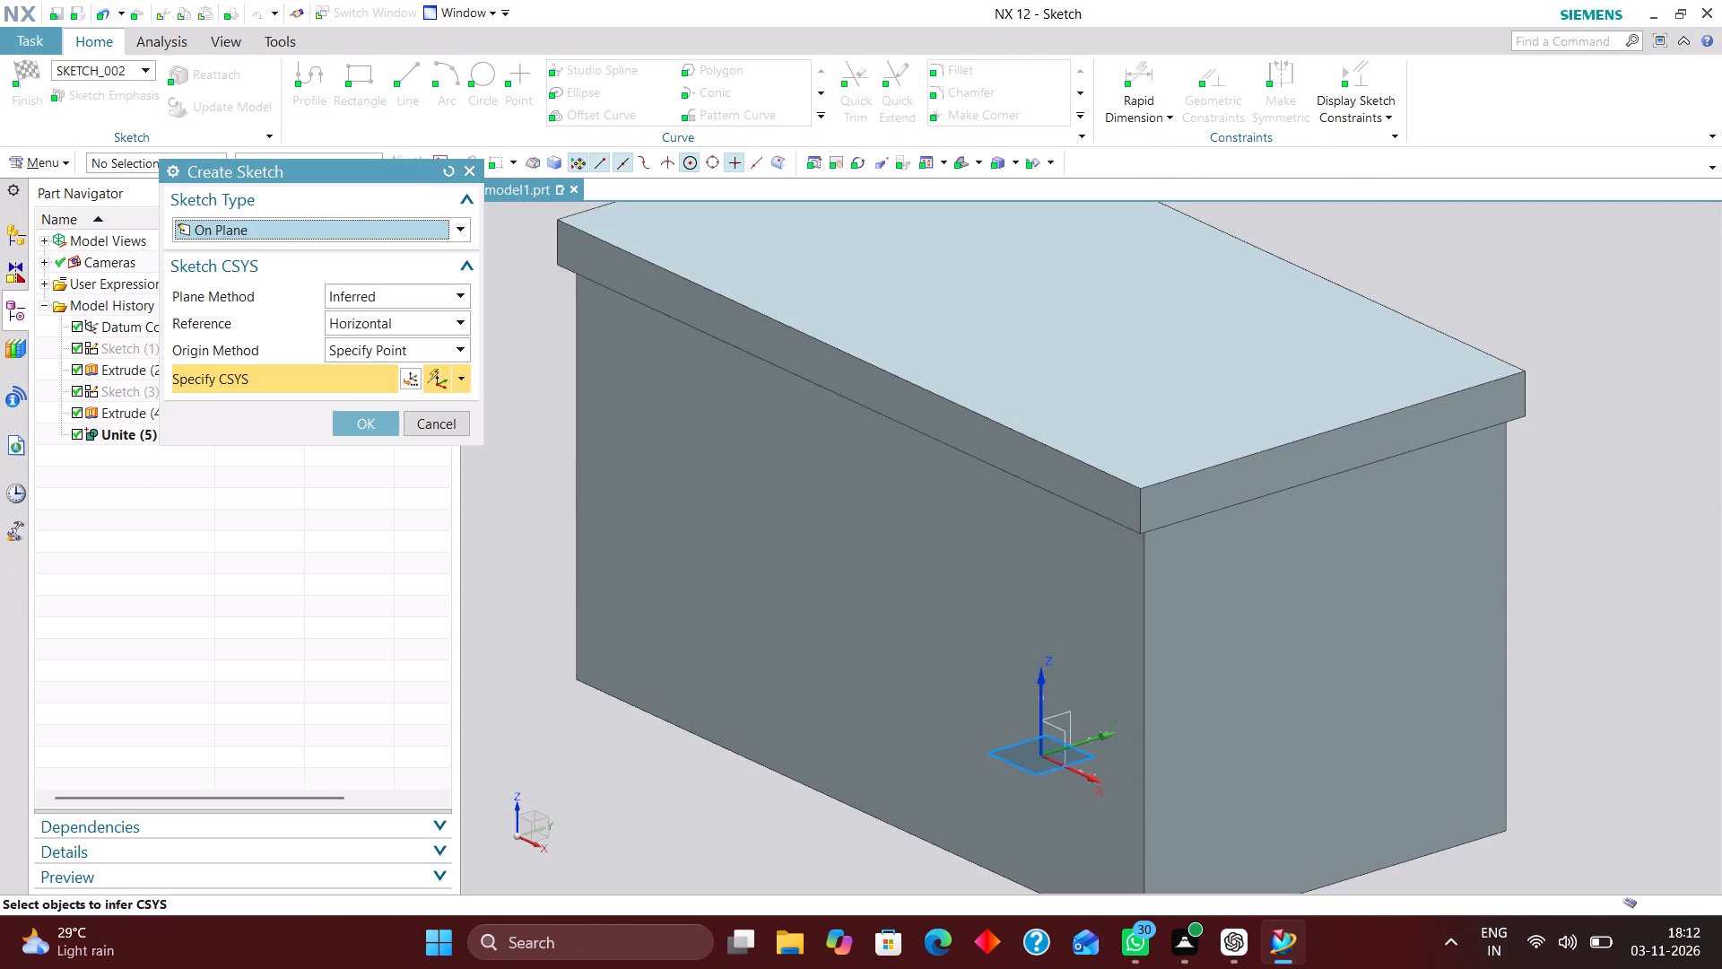
{"action": "left_click", "coordinate": [1083, 760]}
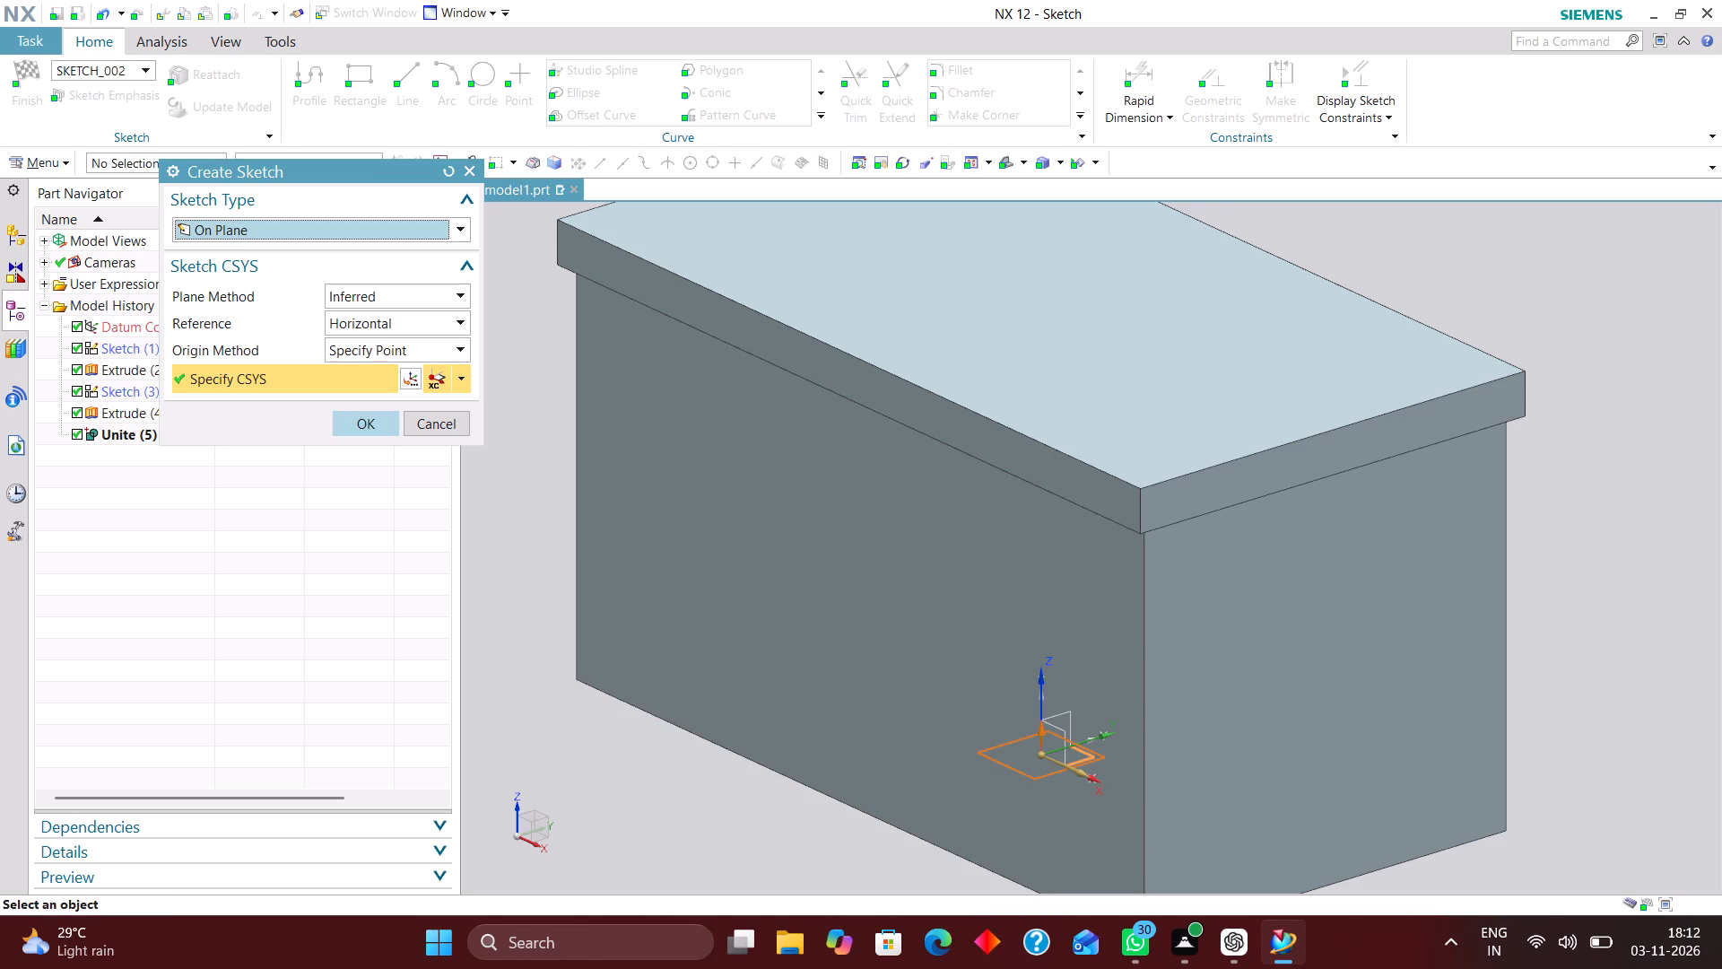
{"action": "left_click", "coordinate": [354, 423]}
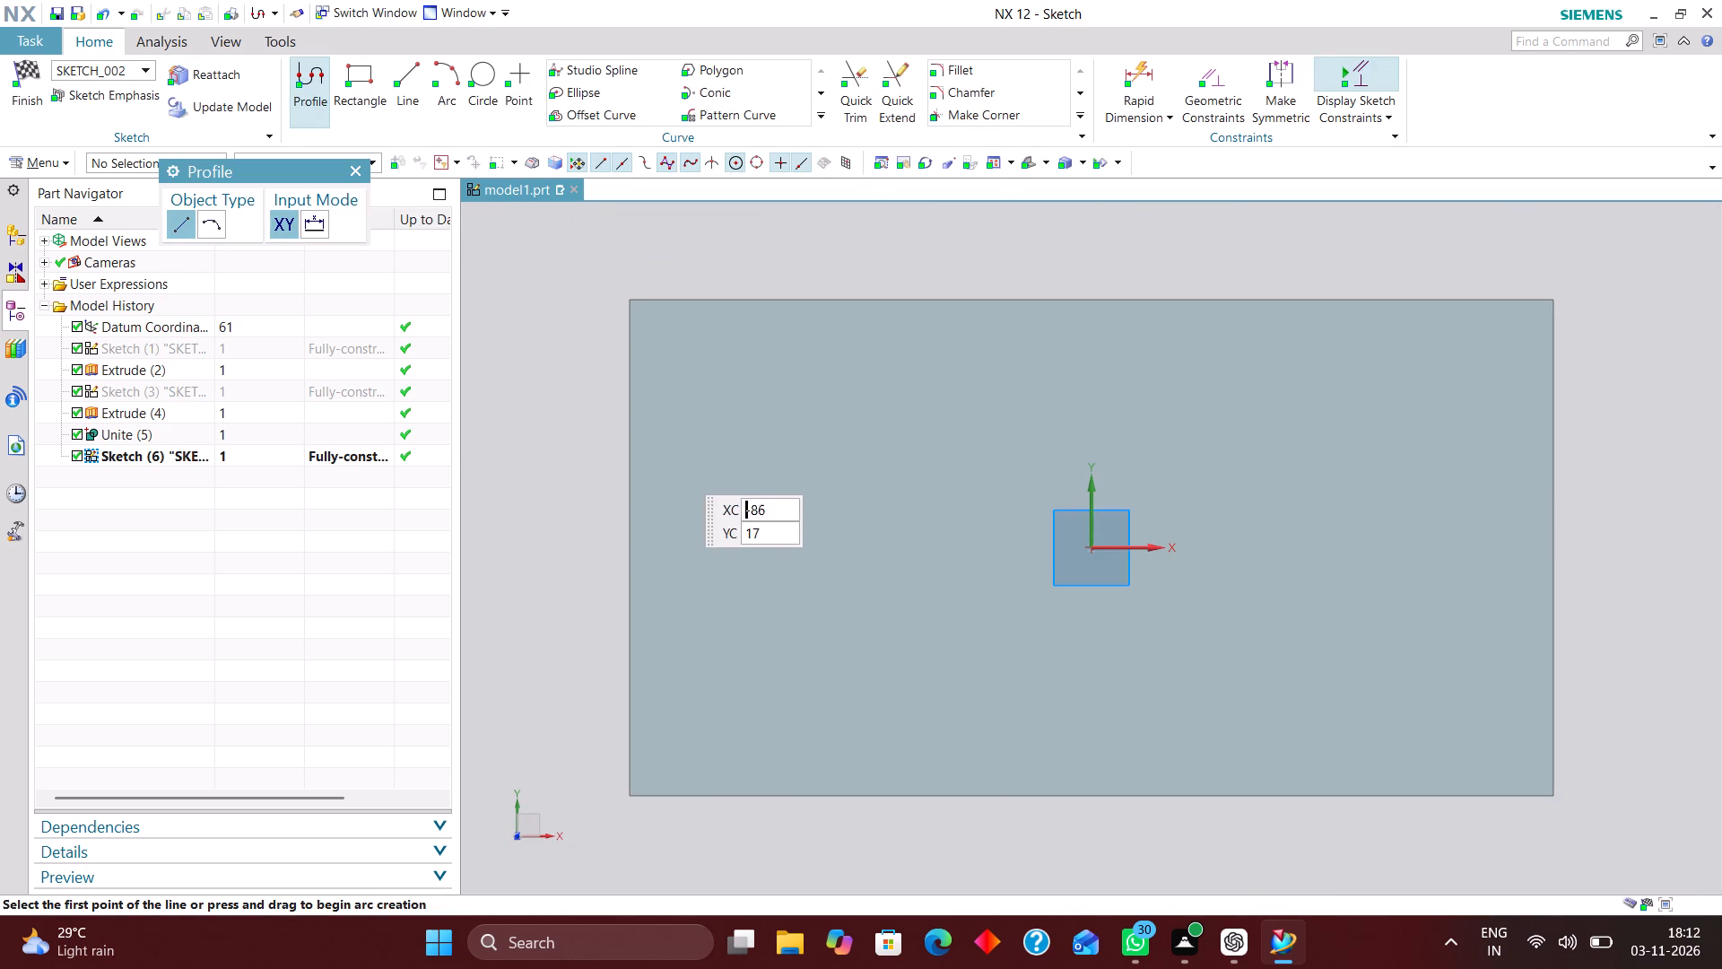
{"action": "left_click", "coordinate": [355, 72]}
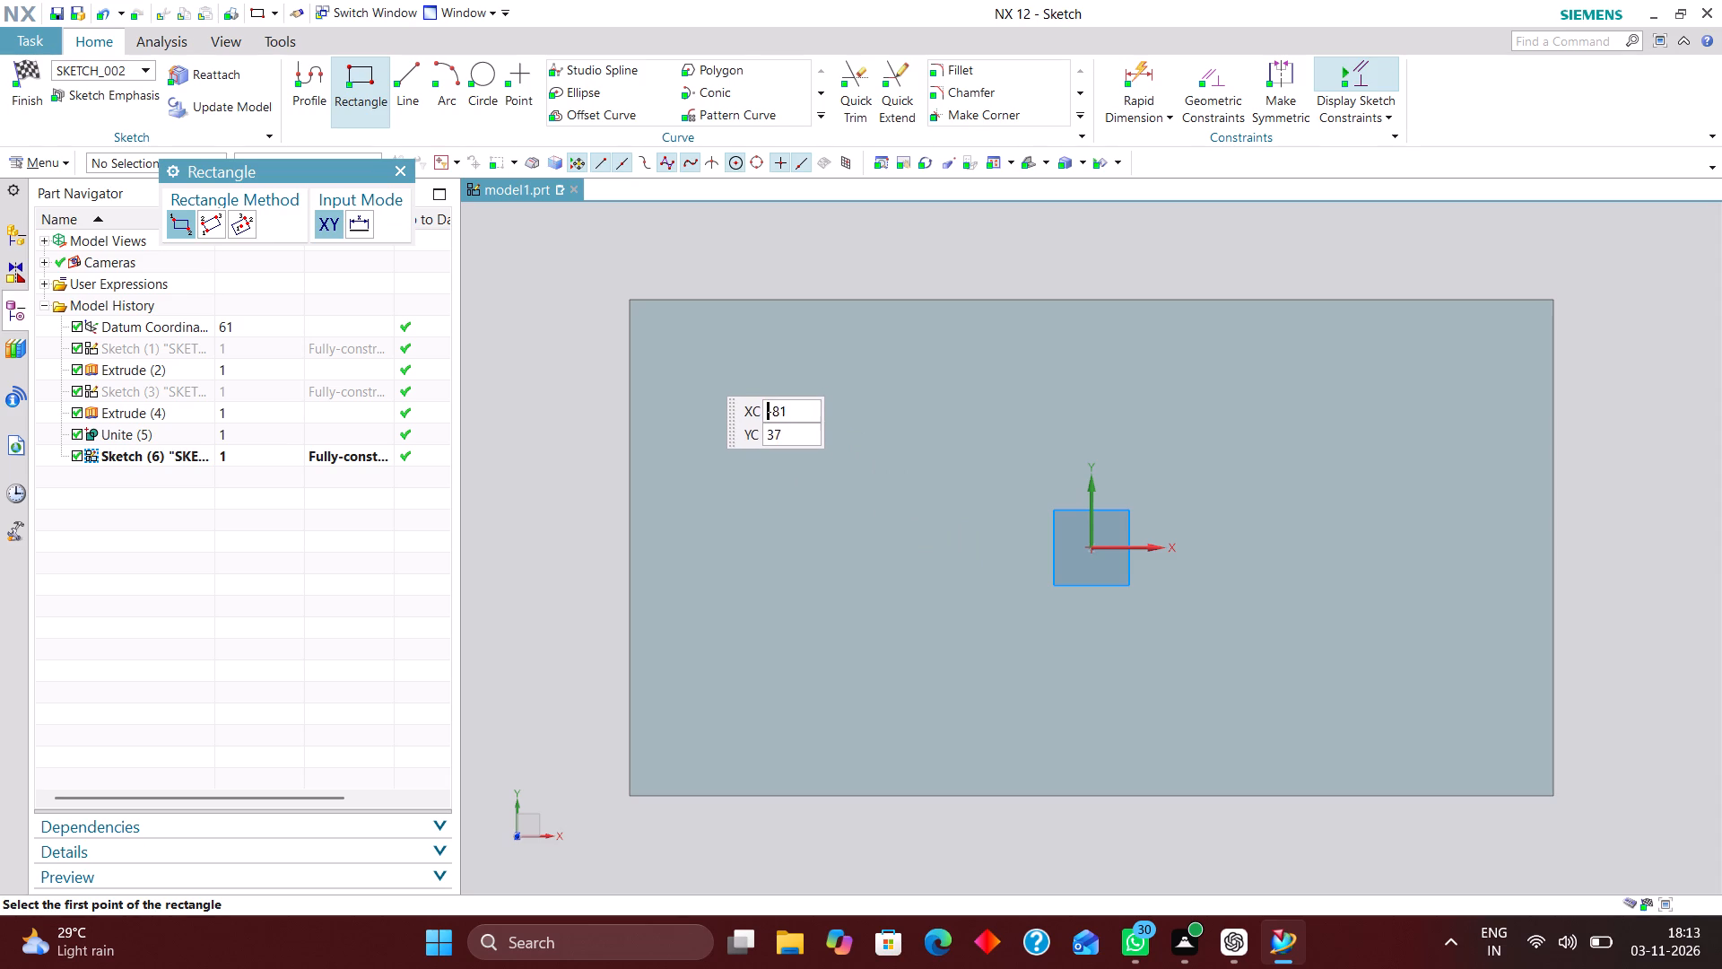
{"action": "left_click", "coordinate": [695, 355]}
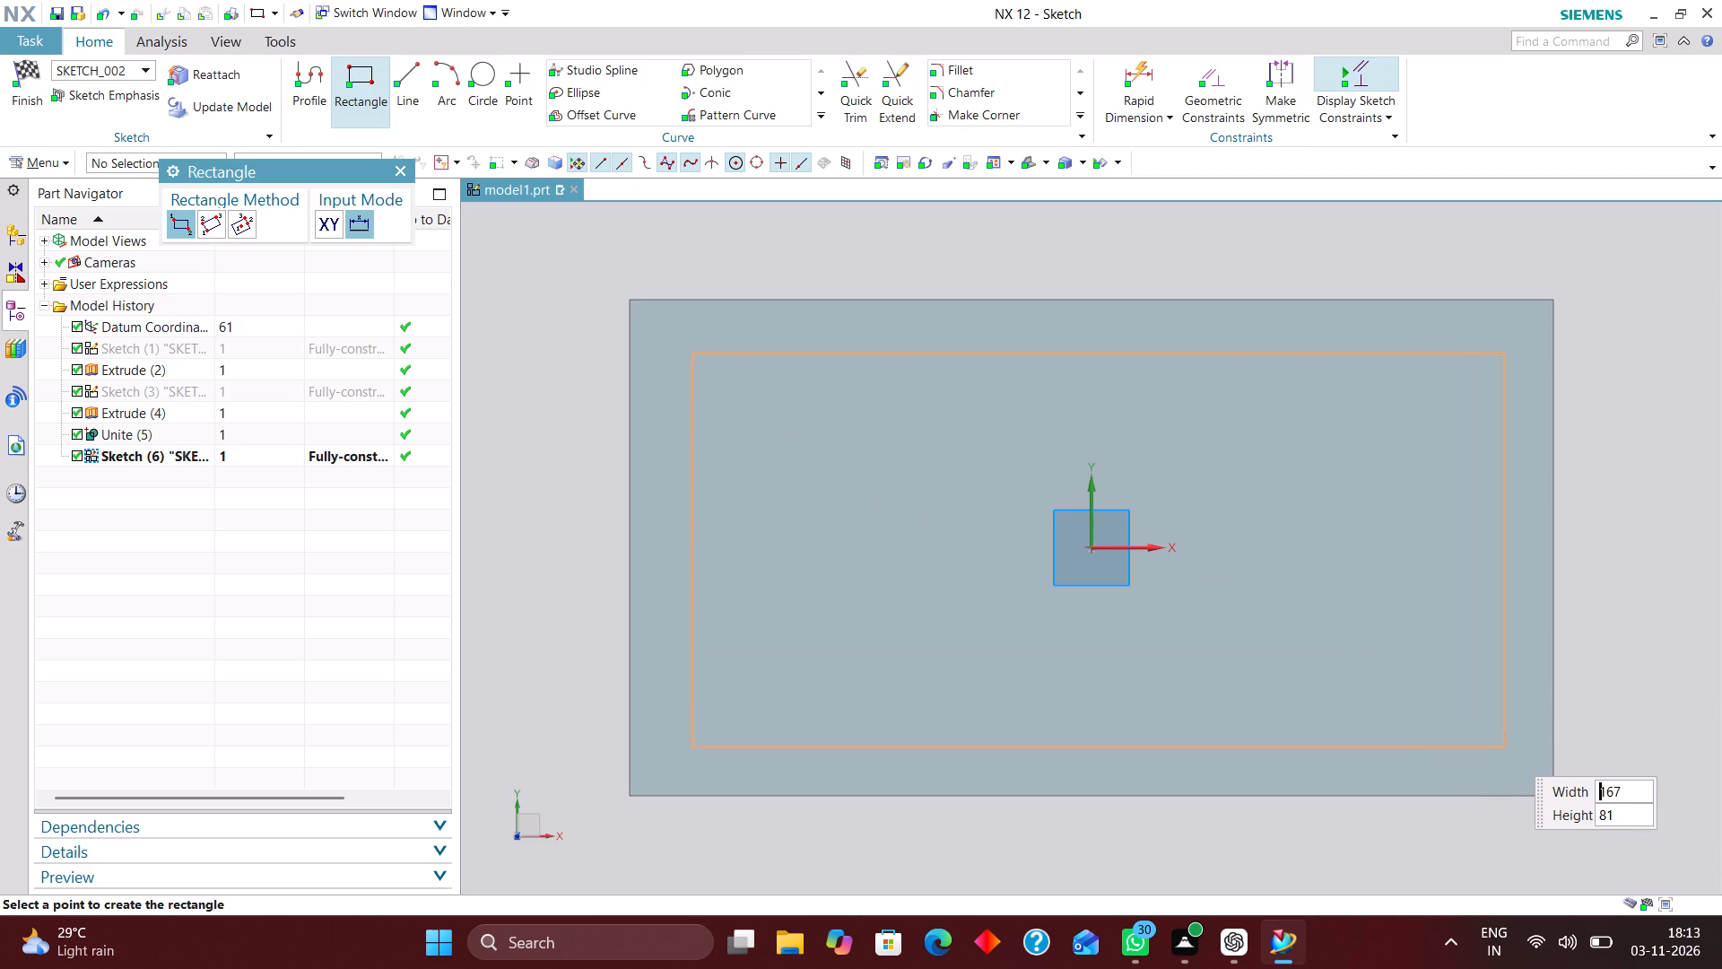
{"action": "left_click", "coordinate": [1509, 749]}
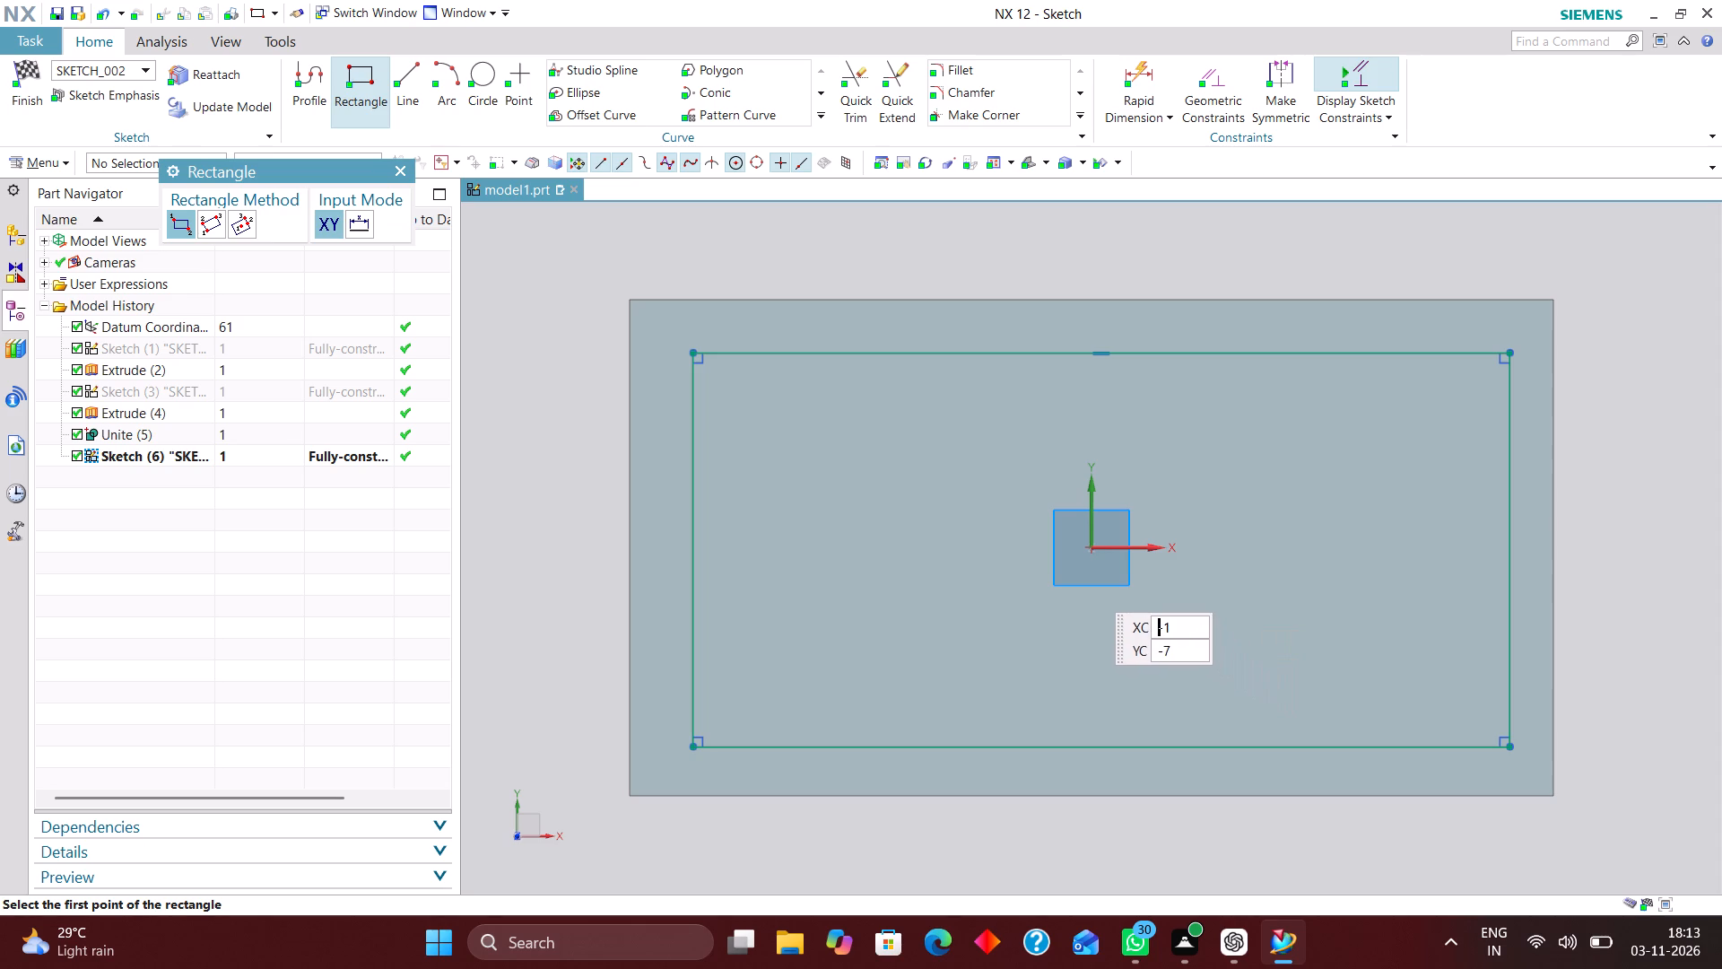
Centre the inner rectangle on the sketch origin by constraining its side edge's midpoint to the X axis and its top edge's midpoint to the Y axis.
{"action": "left_click", "coordinate": [1220, 76]}
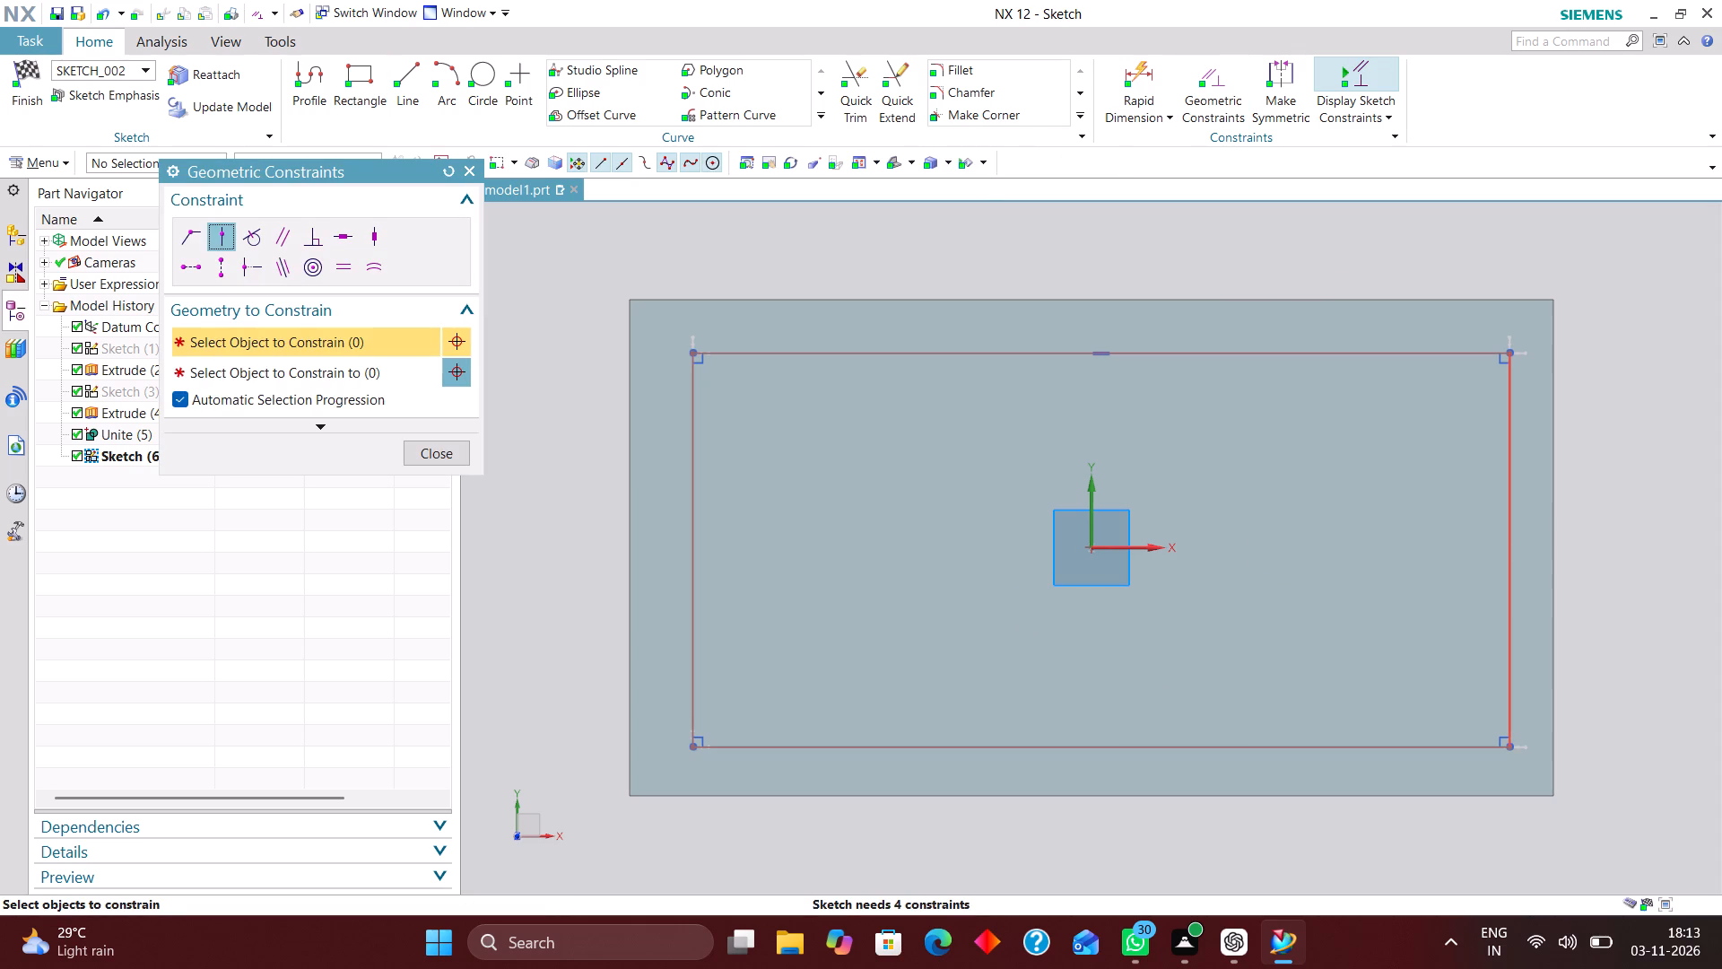
{"action": "left_click", "coordinate": [1514, 546]}
{"action": "left_click", "coordinate": [1145, 545]}
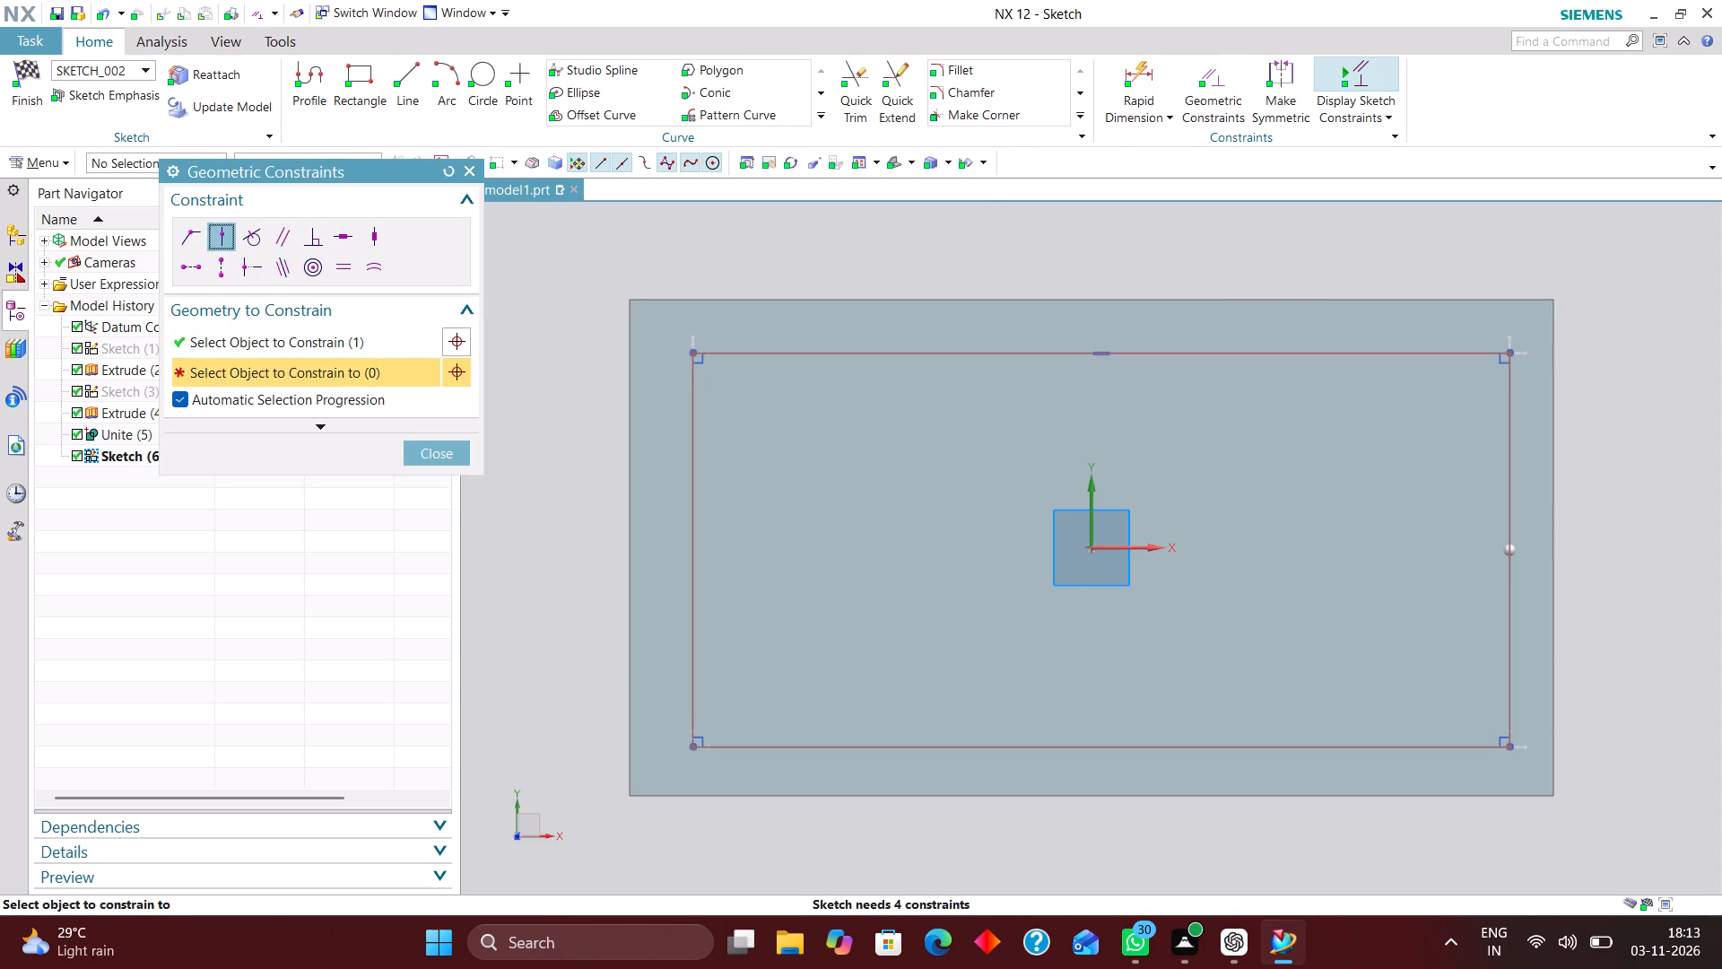
{"action": "left_click", "coordinate": [1101, 346]}
{"action": "left_click", "coordinate": [1091, 524]}
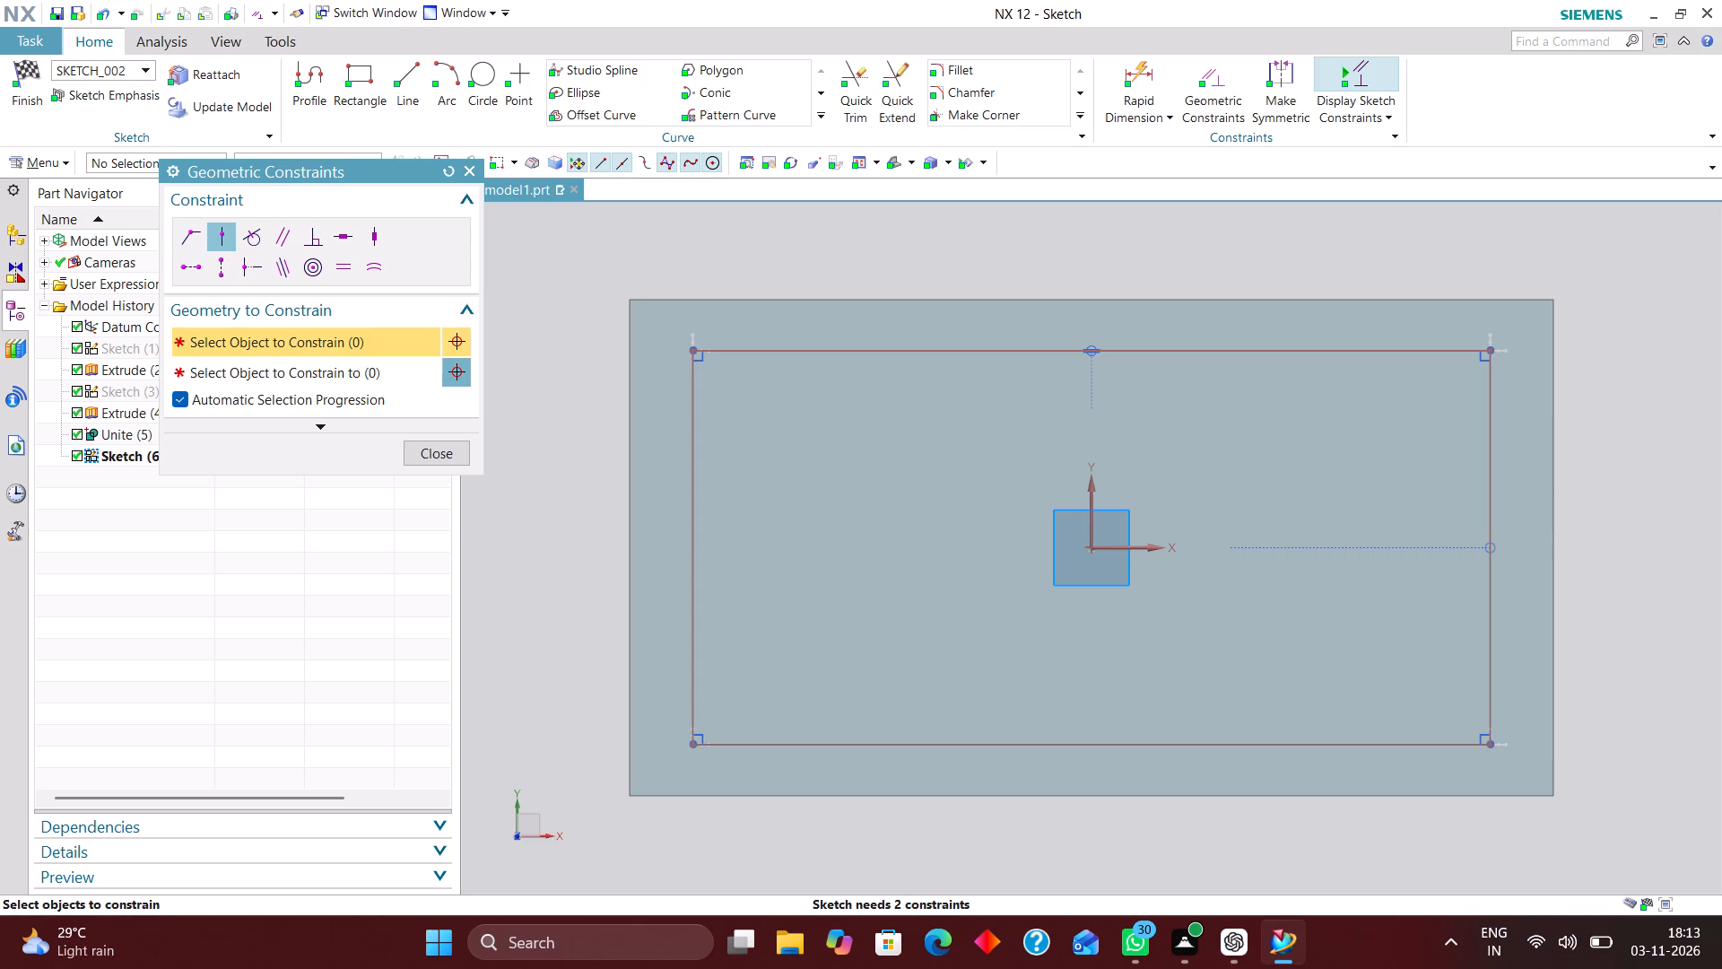
Draw a small circle inside the inner rectangle near its lower-left corner, centred about 22 mm from the body's outer left edge.
{"action": "left_click", "coordinate": [1139, 69]}
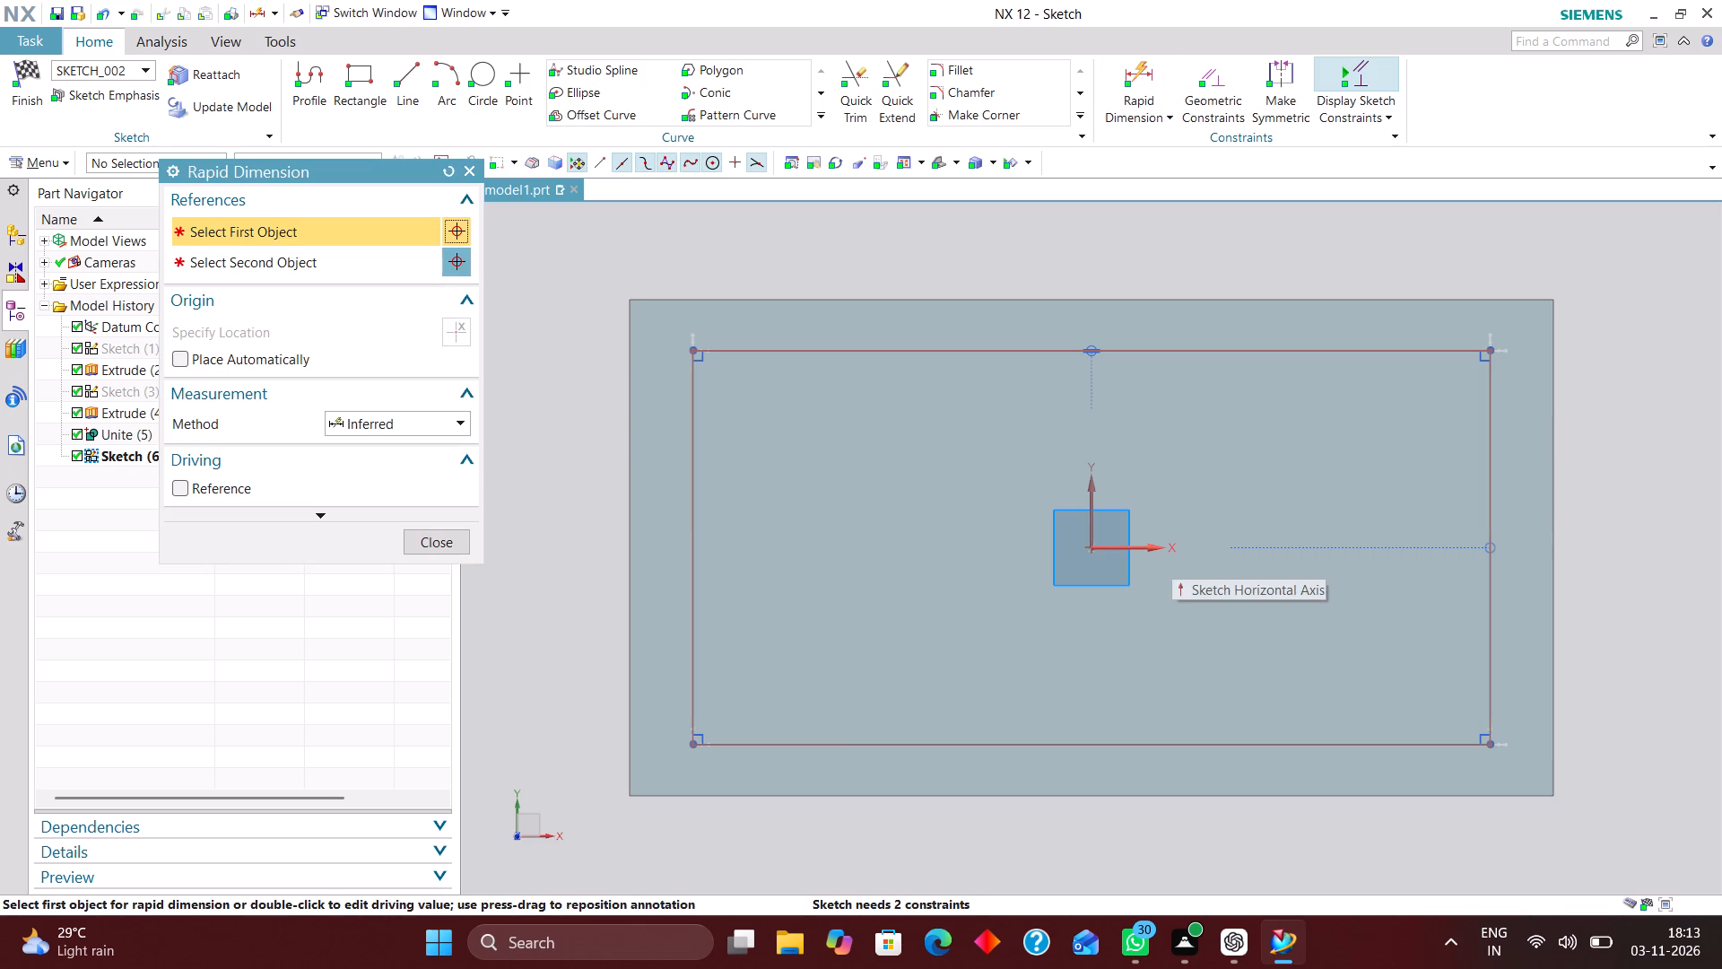
{"action": "left_click", "coordinate": [448, 544]}
{"action": "left_click", "coordinate": [482, 80]}
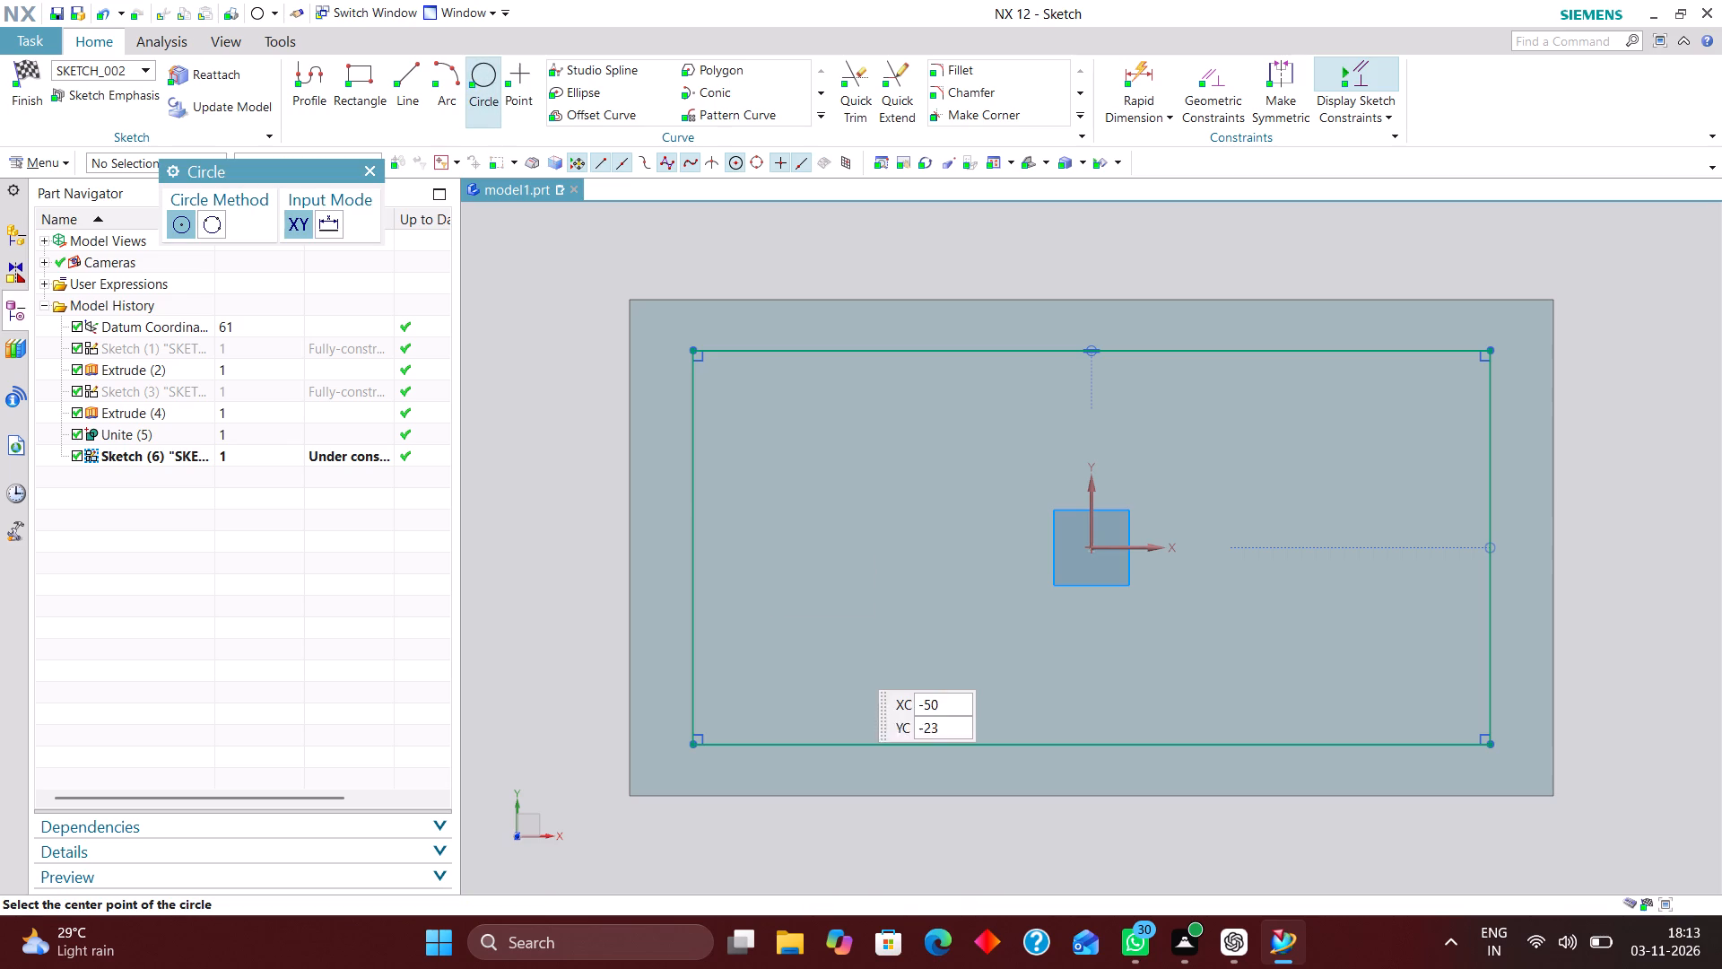
{"action": "scroll", "coordinate": [820, 632], "scroll_direction": "down", "scroll_amount": 2}
{"action": "scroll", "coordinate": [770, 703], "scroll_direction": "up", "scroll_amount": 4}
{"action": "left_click", "coordinate": [761, 623]}
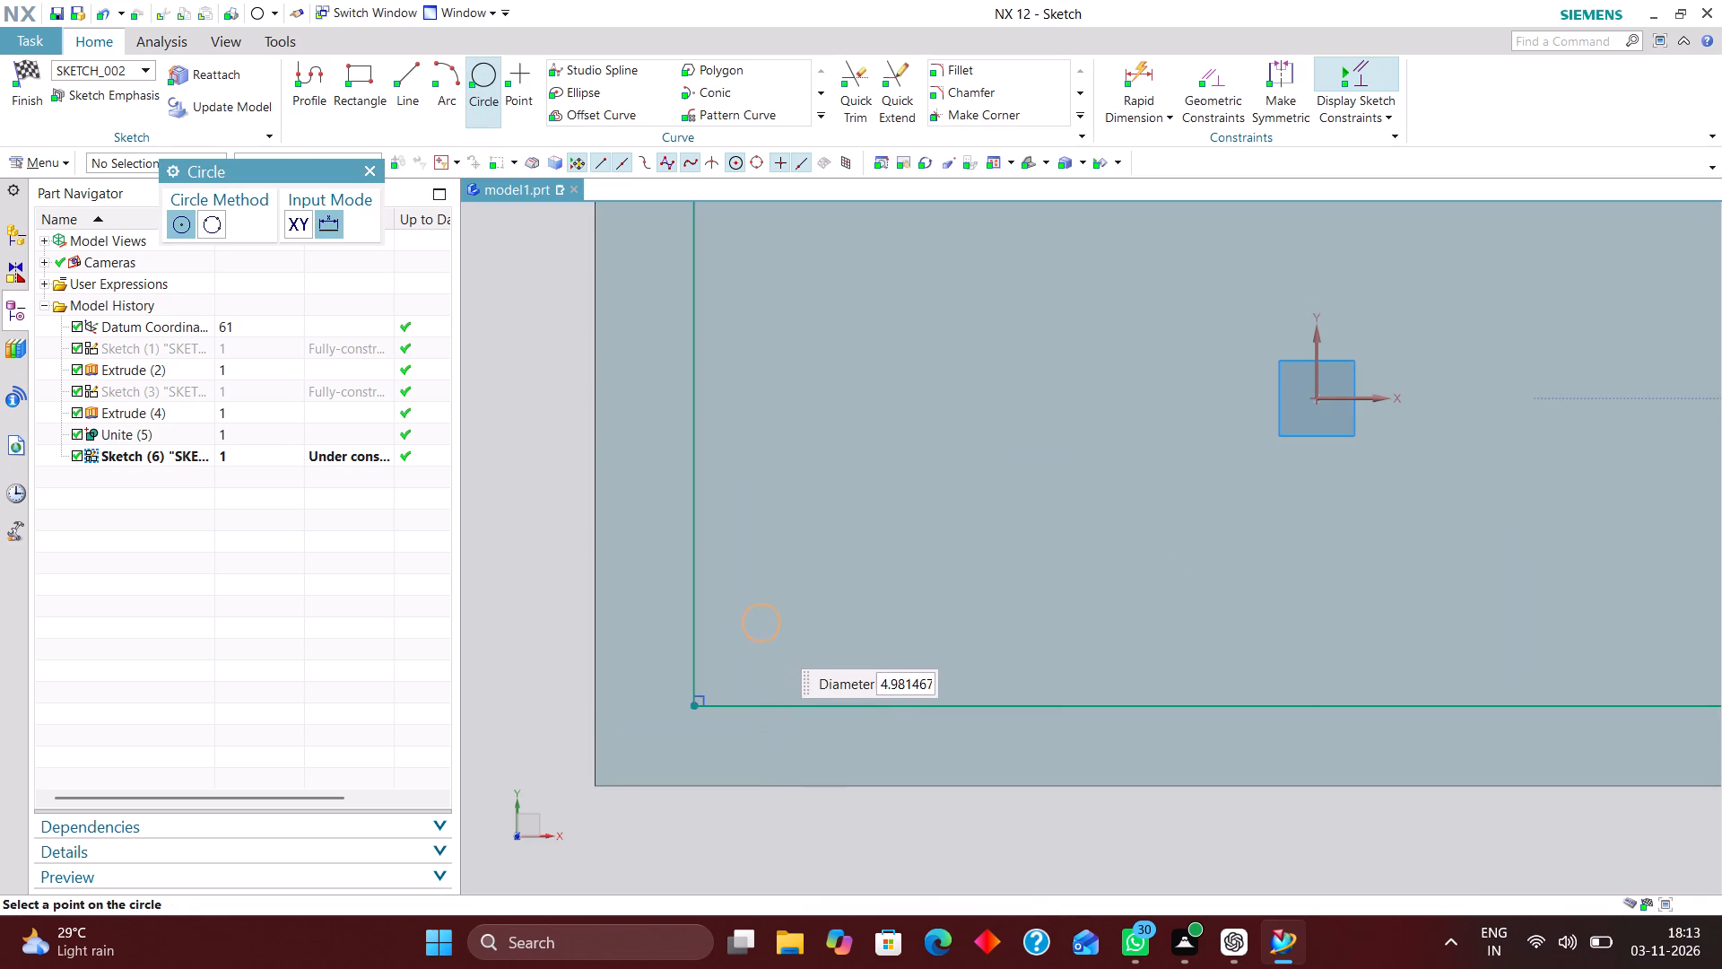
{"action": "left_click", "coordinate": [780, 656]}
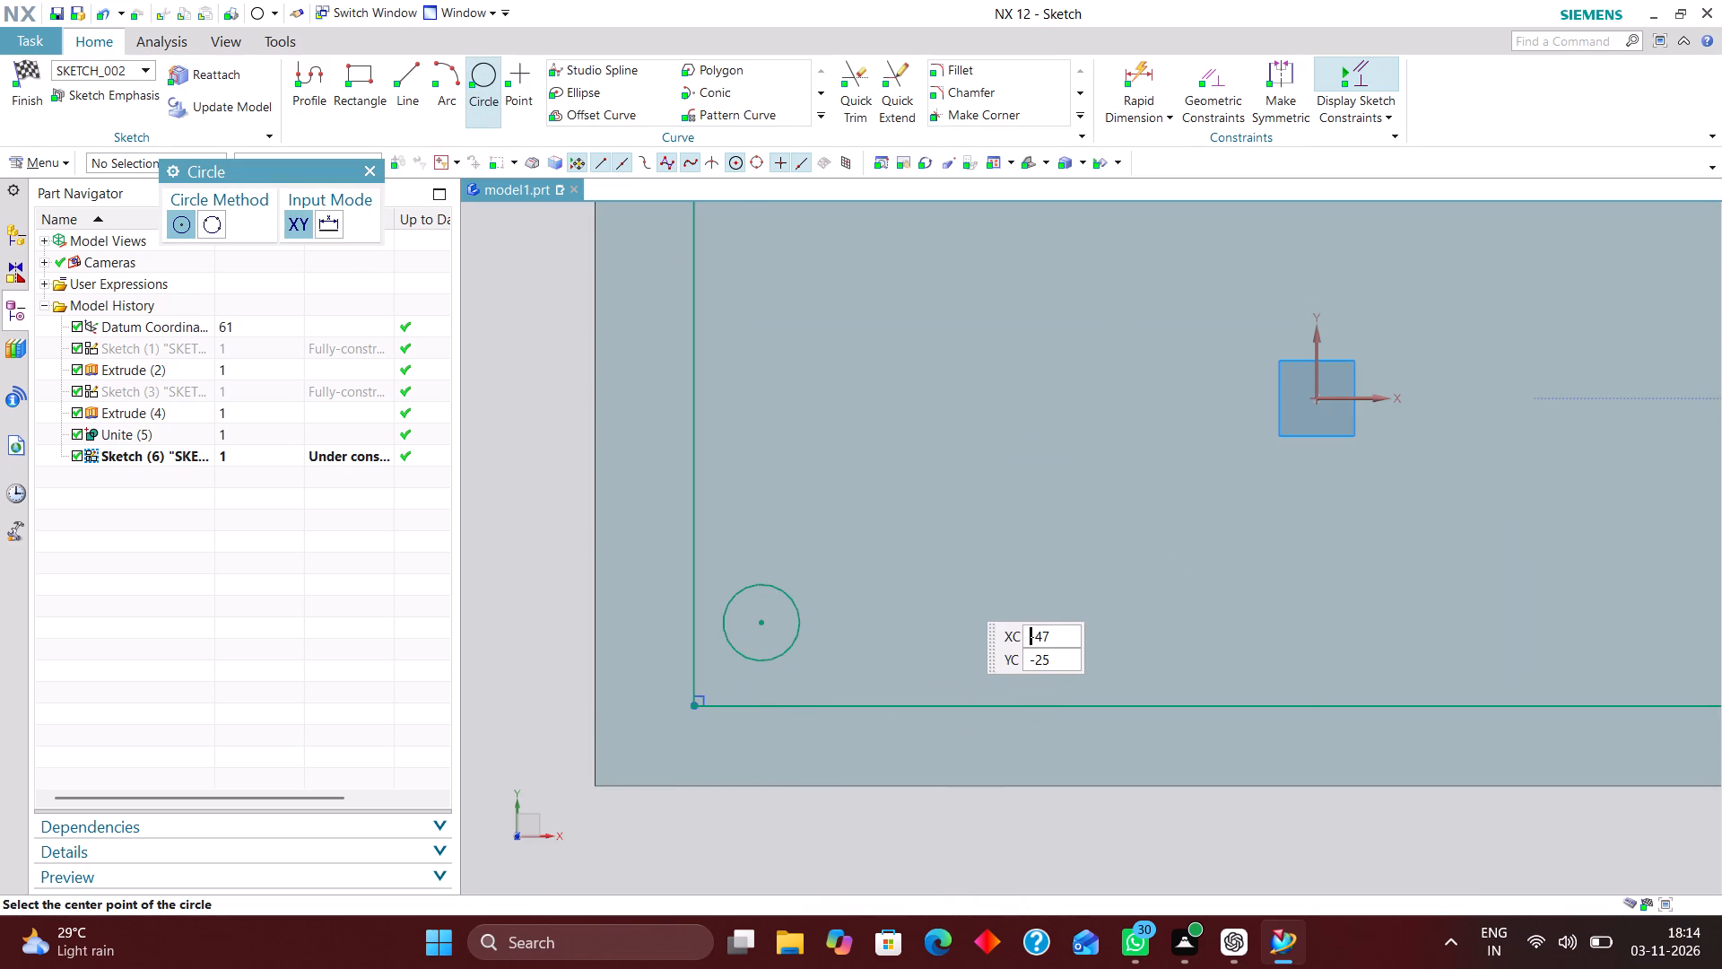
Dimension the horizontal distance from the body's outer left edge to the circle's centre as 12 mm.
{"action": "scroll", "coordinate": [957, 576], "scroll_direction": "down", "scroll_amount": 2}
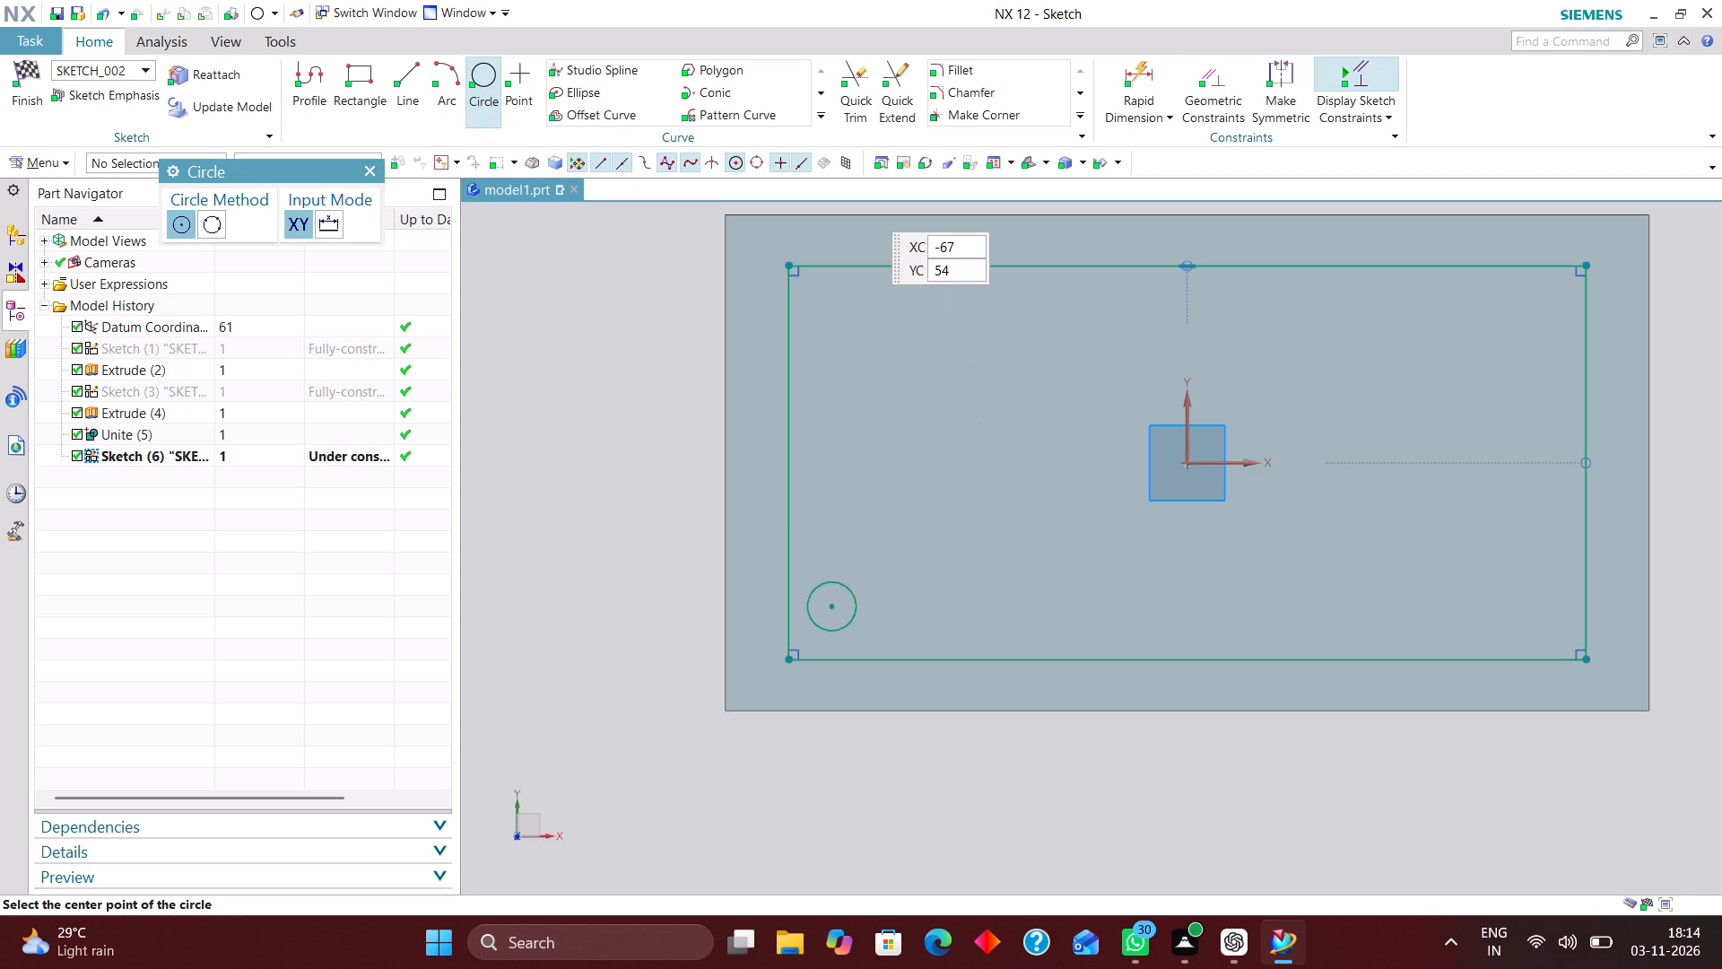
{"action": "left_click", "coordinate": [1114, 71]}
{"action": "left_click", "coordinate": [724, 651]}
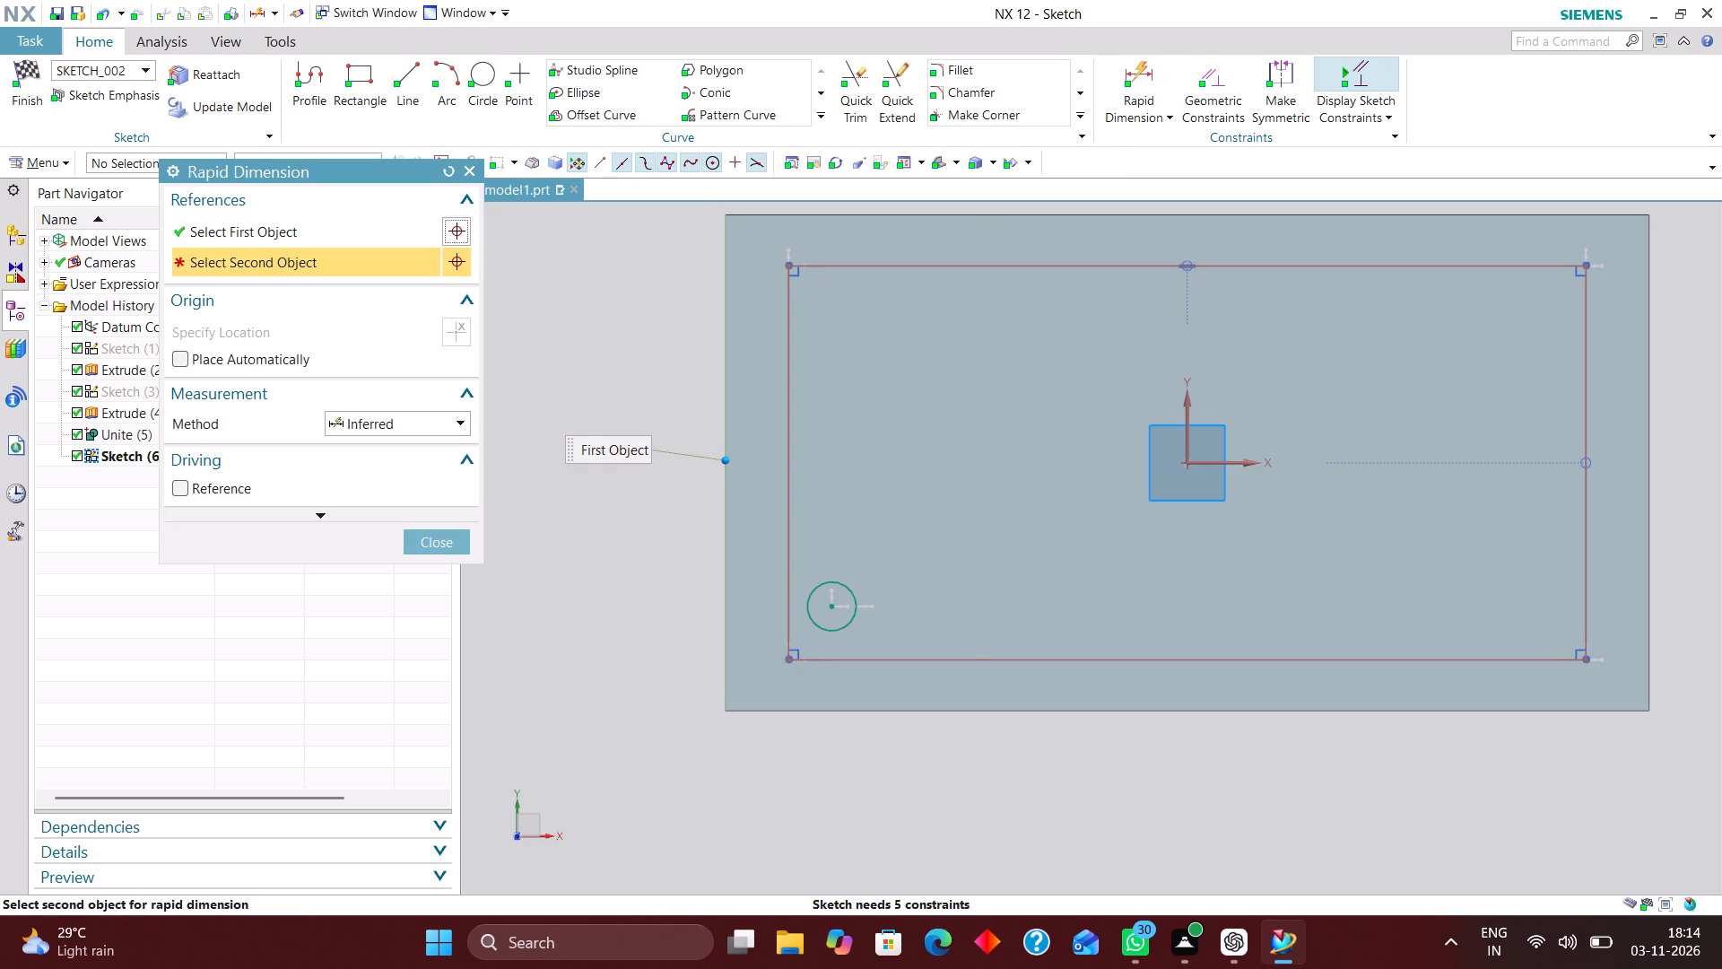
{"action": "left_click", "coordinate": [832, 607]}
{"action": "left_click", "coordinate": [783, 829]}
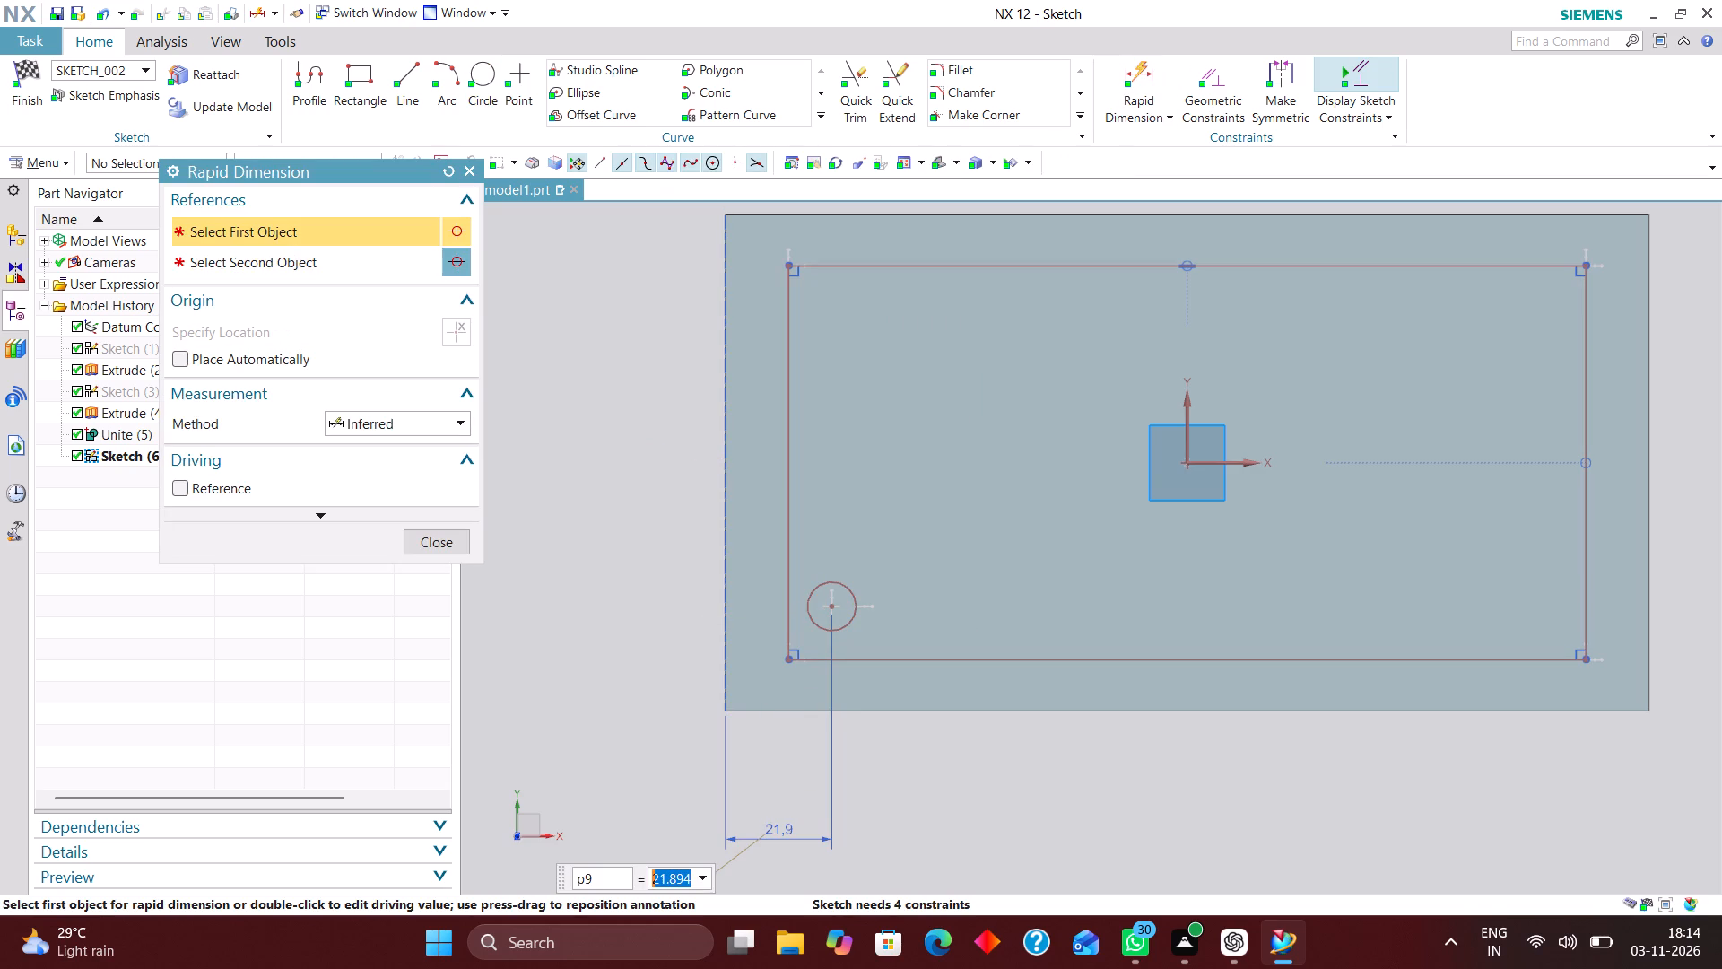
{"action": "key", "text": "1"}
{"action": "key", "text": "2"}
{"action": "key", "text": "Return"}
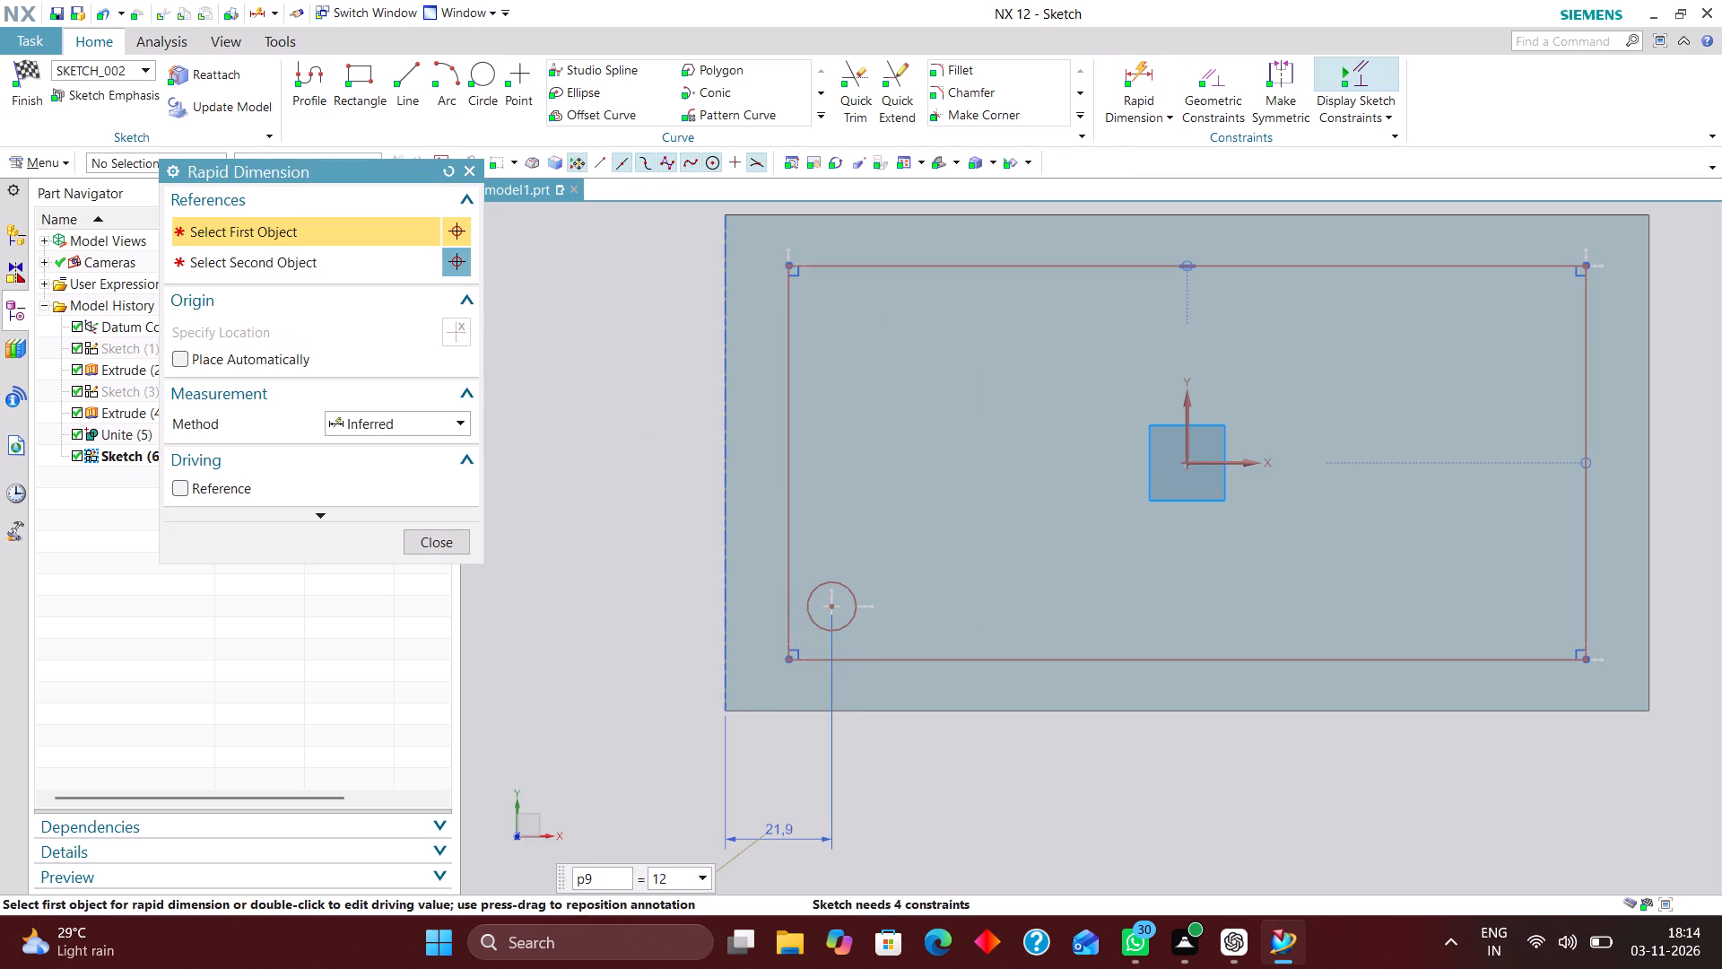
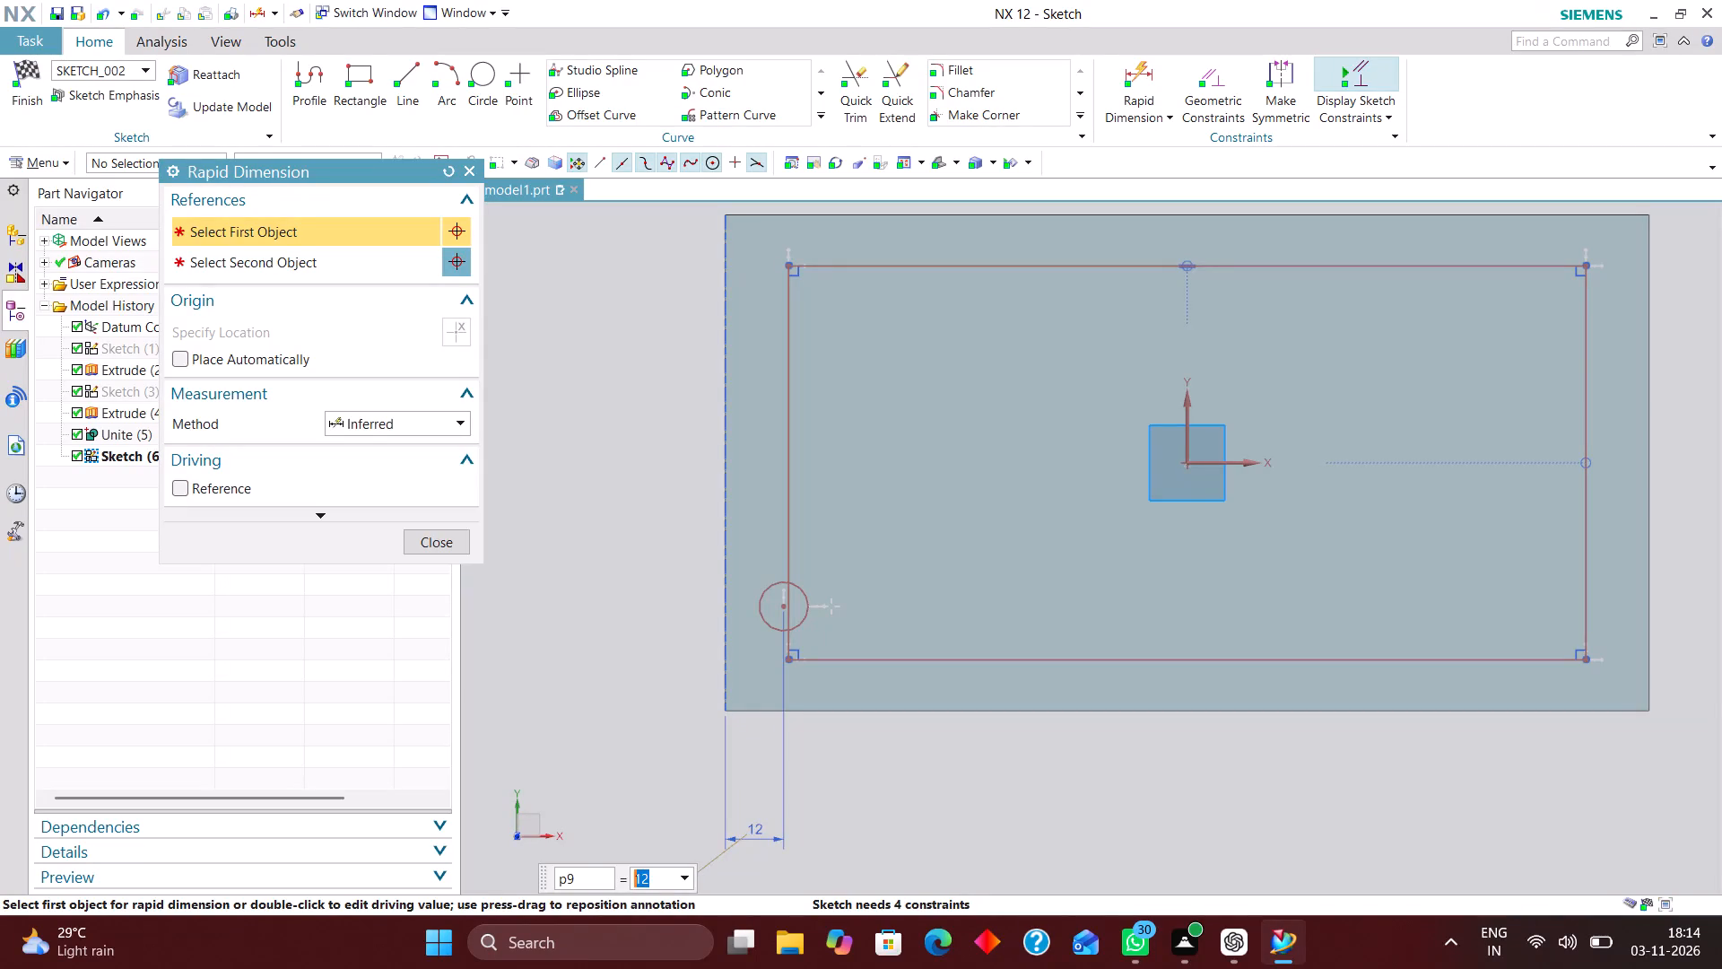
Draw a second small circle just inside the inner rectangle's upper-left corner.
{"action": "left_click", "coordinate": [478, 65]}
{"action": "scroll", "coordinate": [935, 638], "scroll_direction": "down", "scroll_amount": 1}
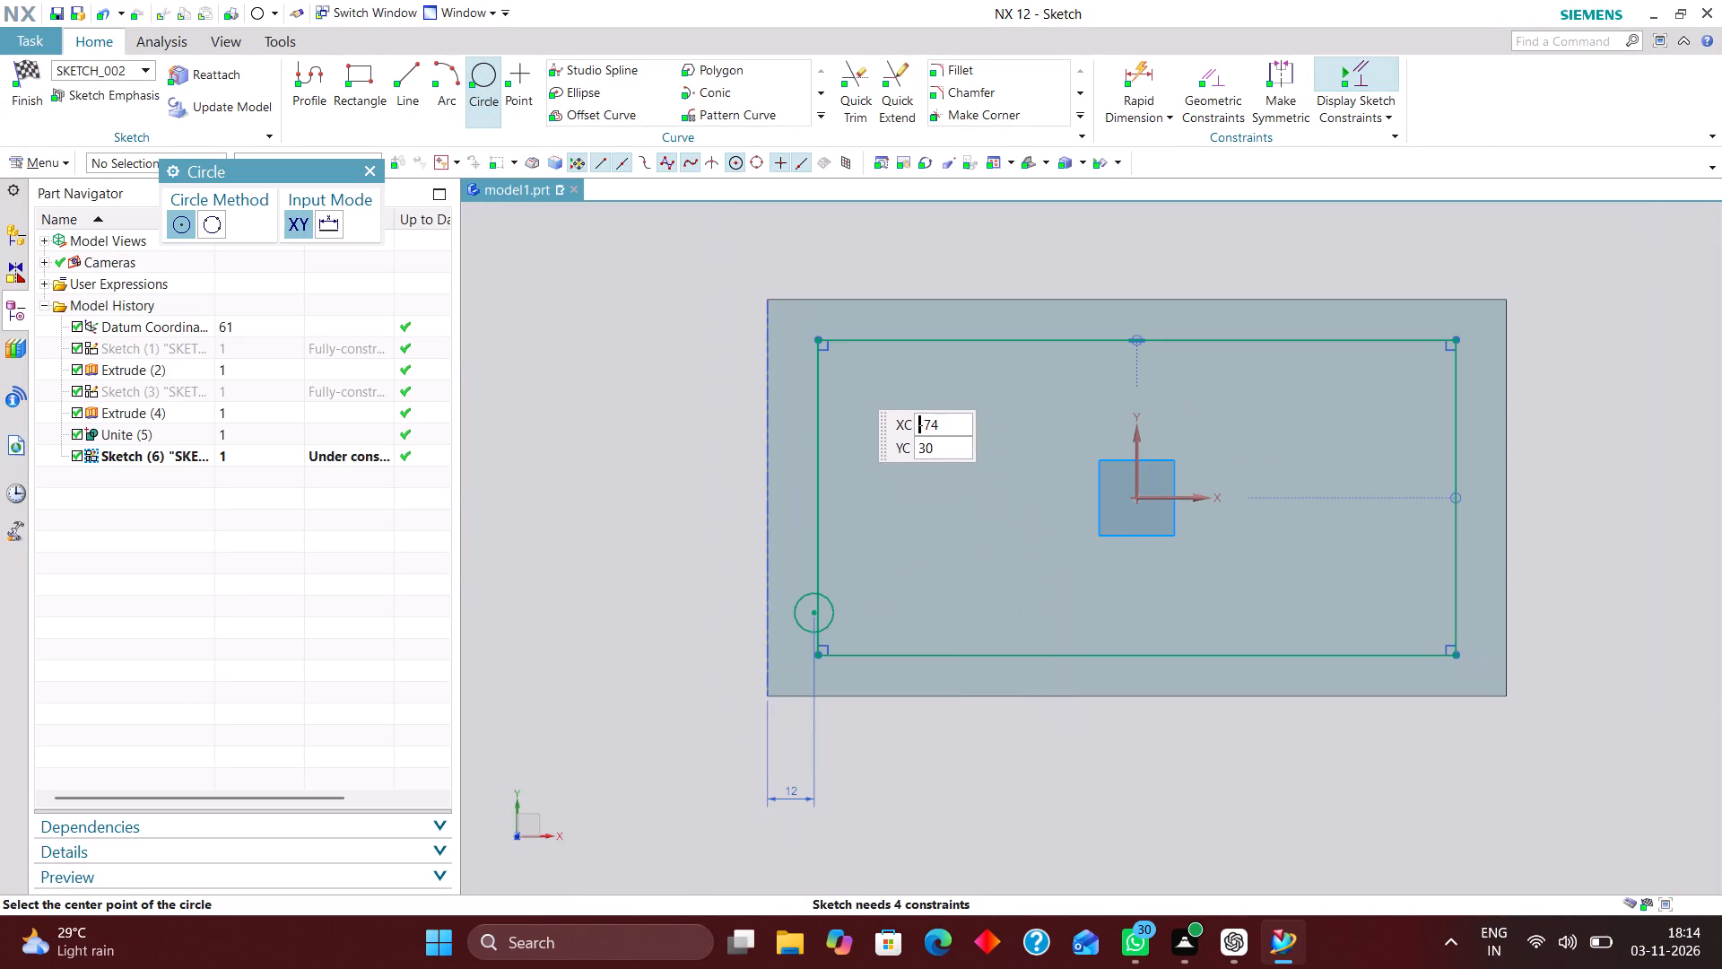
{"action": "scroll", "coordinate": [831, 371], "scroll_direction": "up", "scroll_amount": 4}
{"action": "left_click", "coordinate": [836, 357]}
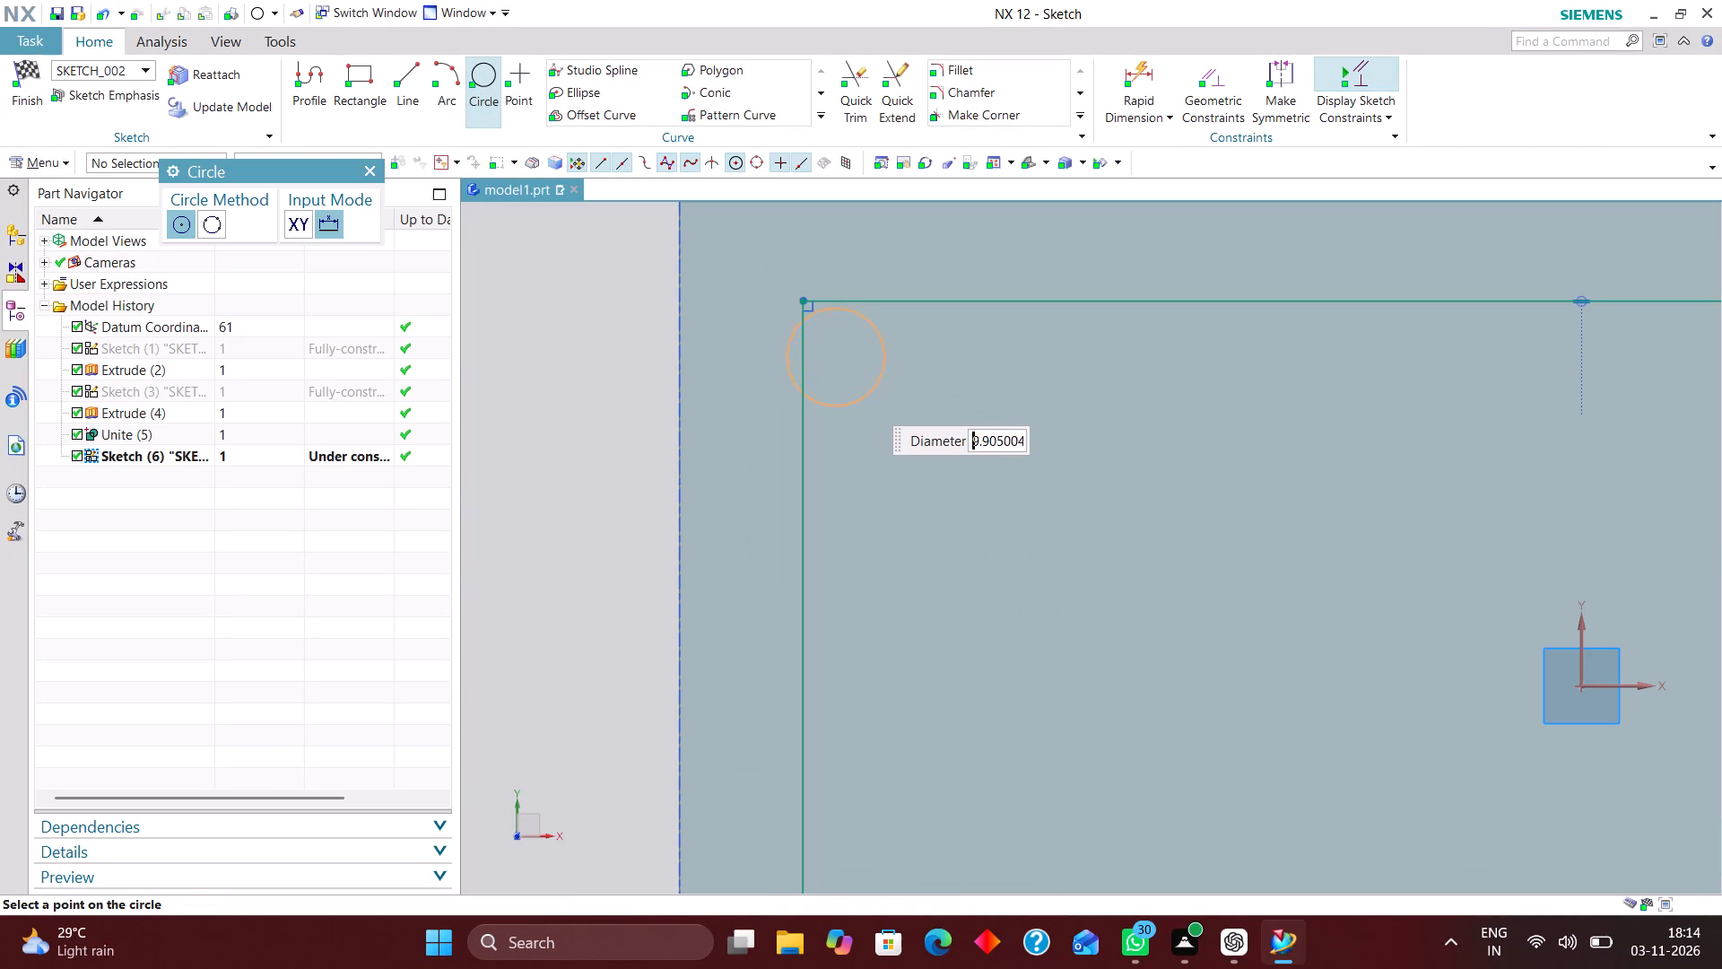
{"action": "left_click", "coordinate": [860, 392]}
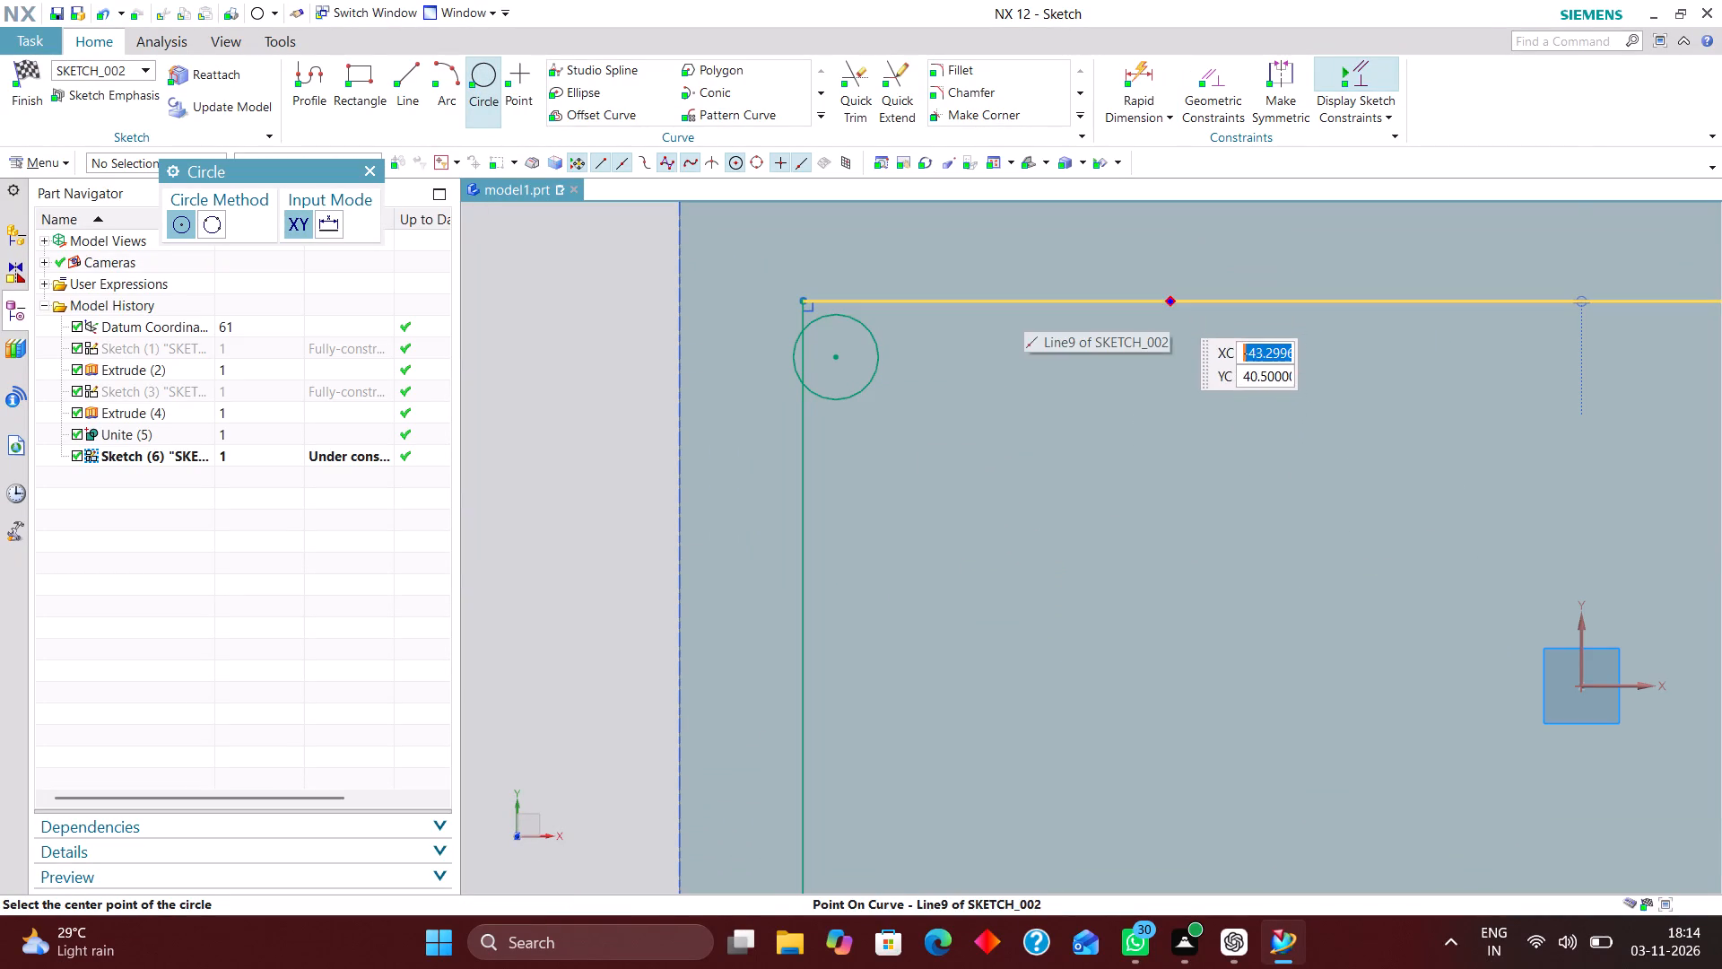
{"action": "scroll", "coordinate": [1004, 317], "scroll_direction": "down", "scroll_amount": 2}
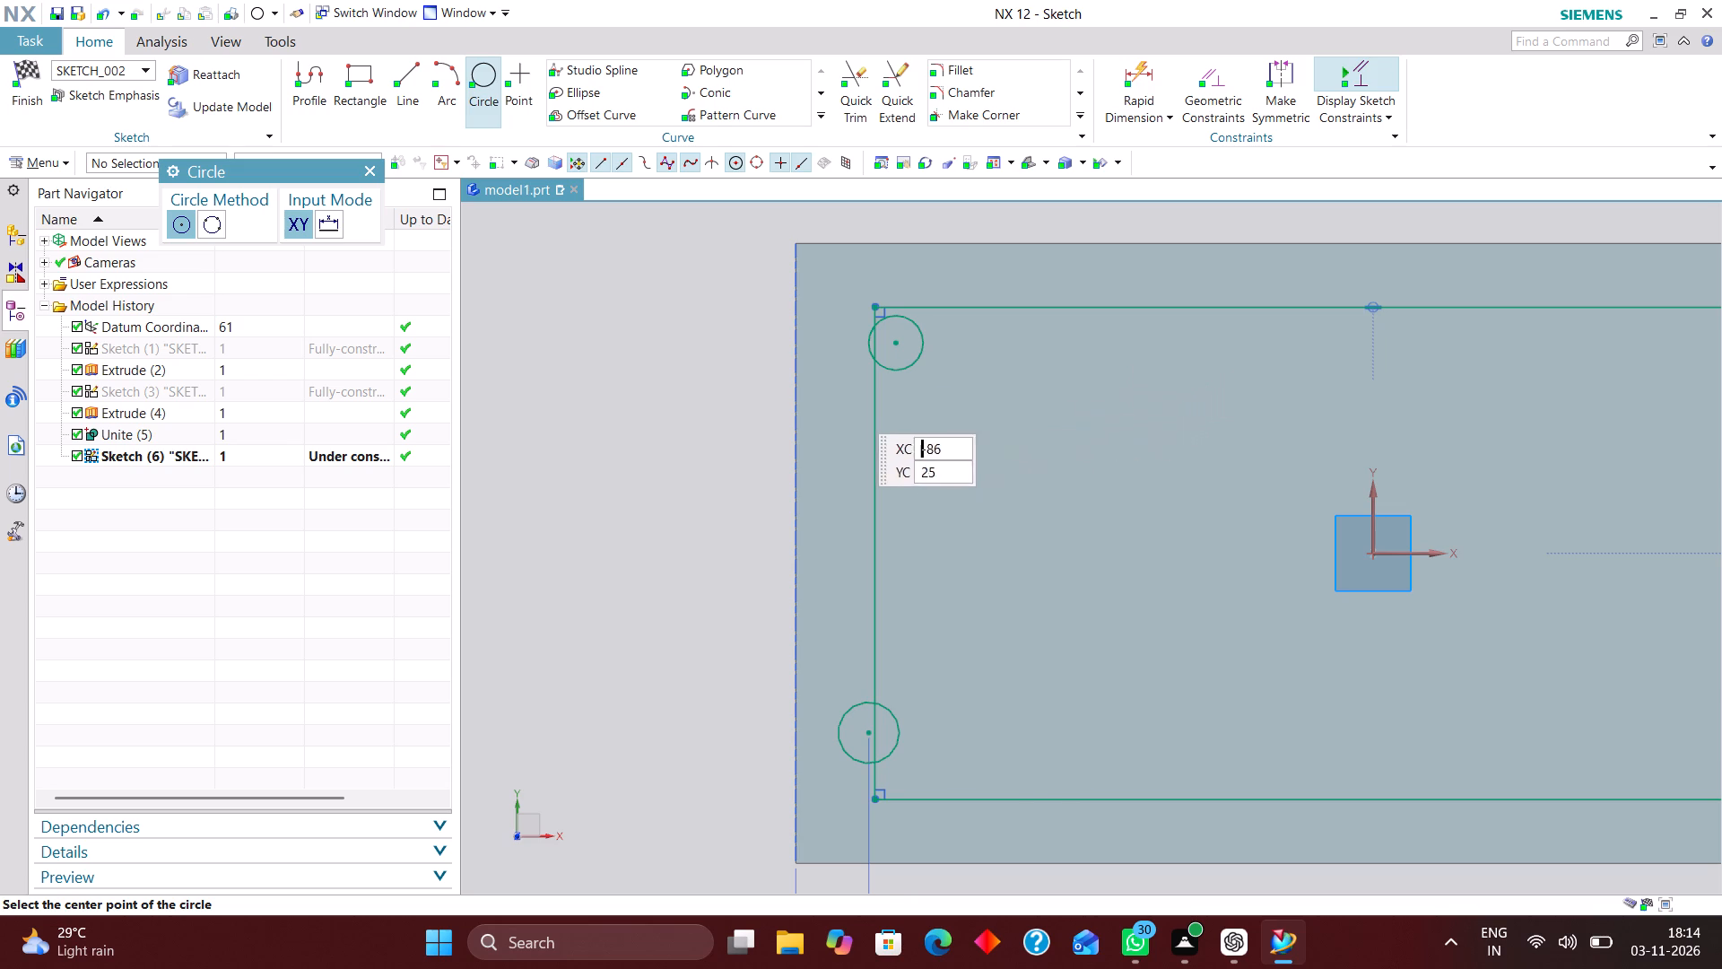
{"action": "left_click", "coordinate": [378, 171]}
Dimension the vertical distance from the body's lower outer edge to the lower-left circle's centre as 15 mm.
{"action": "left_click", "coordinate": [1148, 64]}
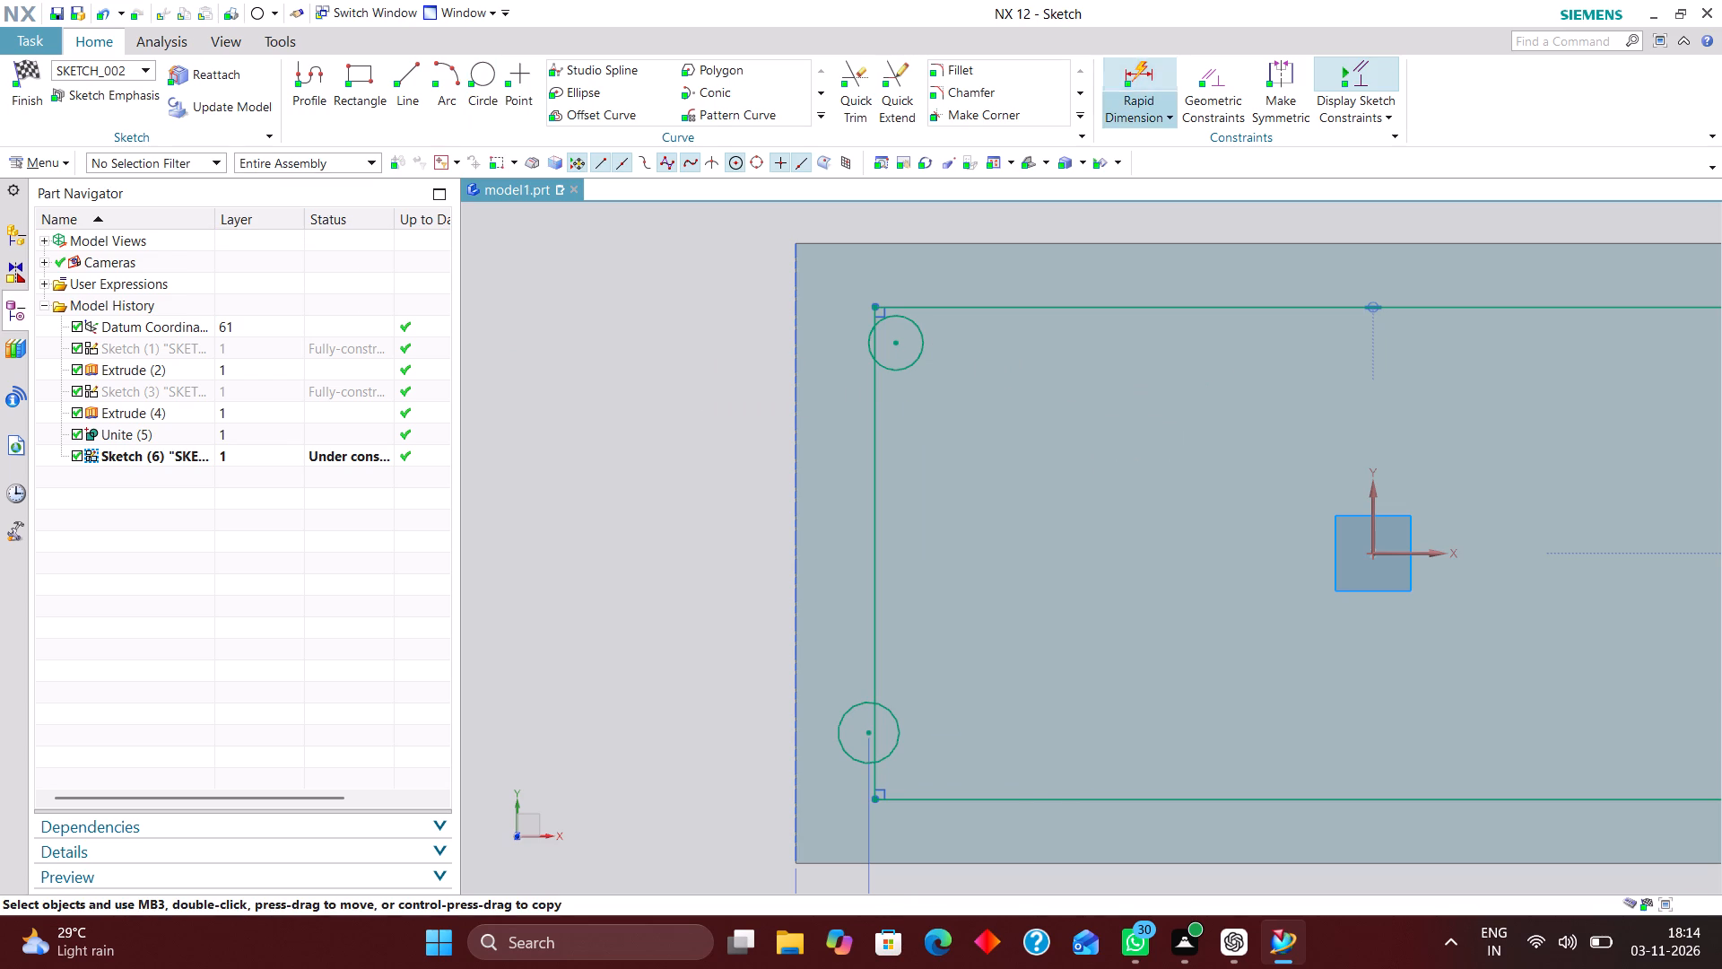
{"action": "scroll", "coordinate": [886, 497], "scroll_direction": "down", "scroll_amount": 2}
{"action": "scroll", "coordinate": [866, 707], "scroll_direction": "up", "scroll_amount": 4}
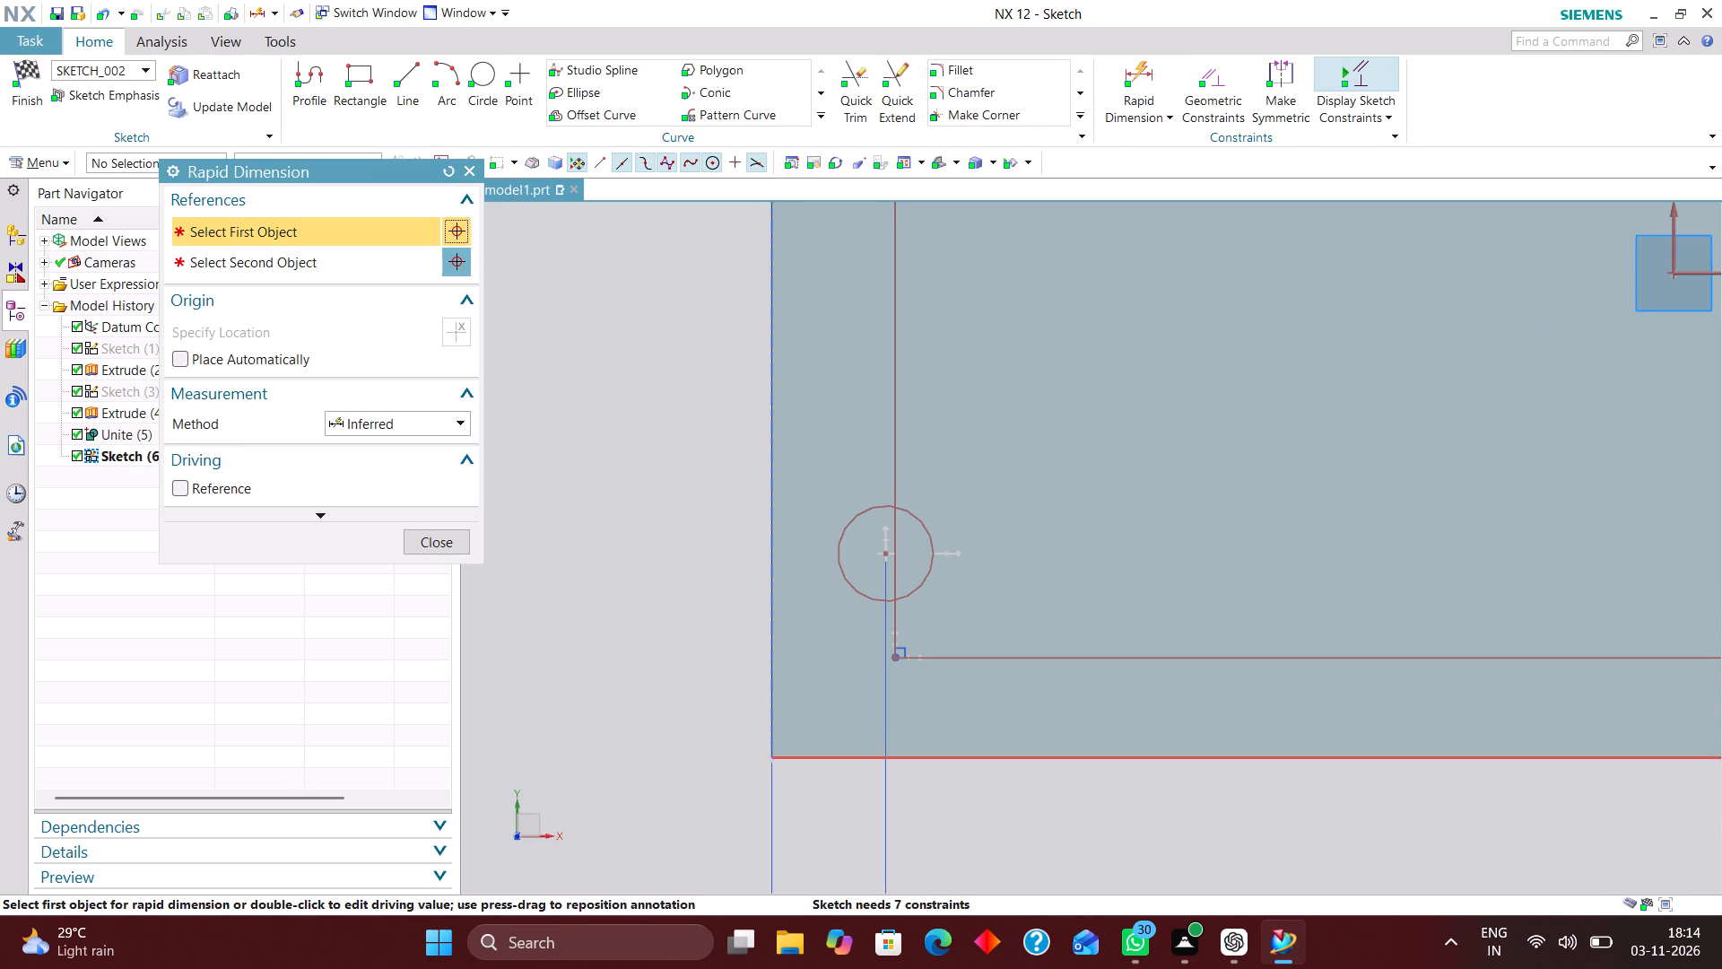
{"action": "left_click", "coordinate": [935, 760]}
{"action": "left_click", "coordinate": [887, 553]}
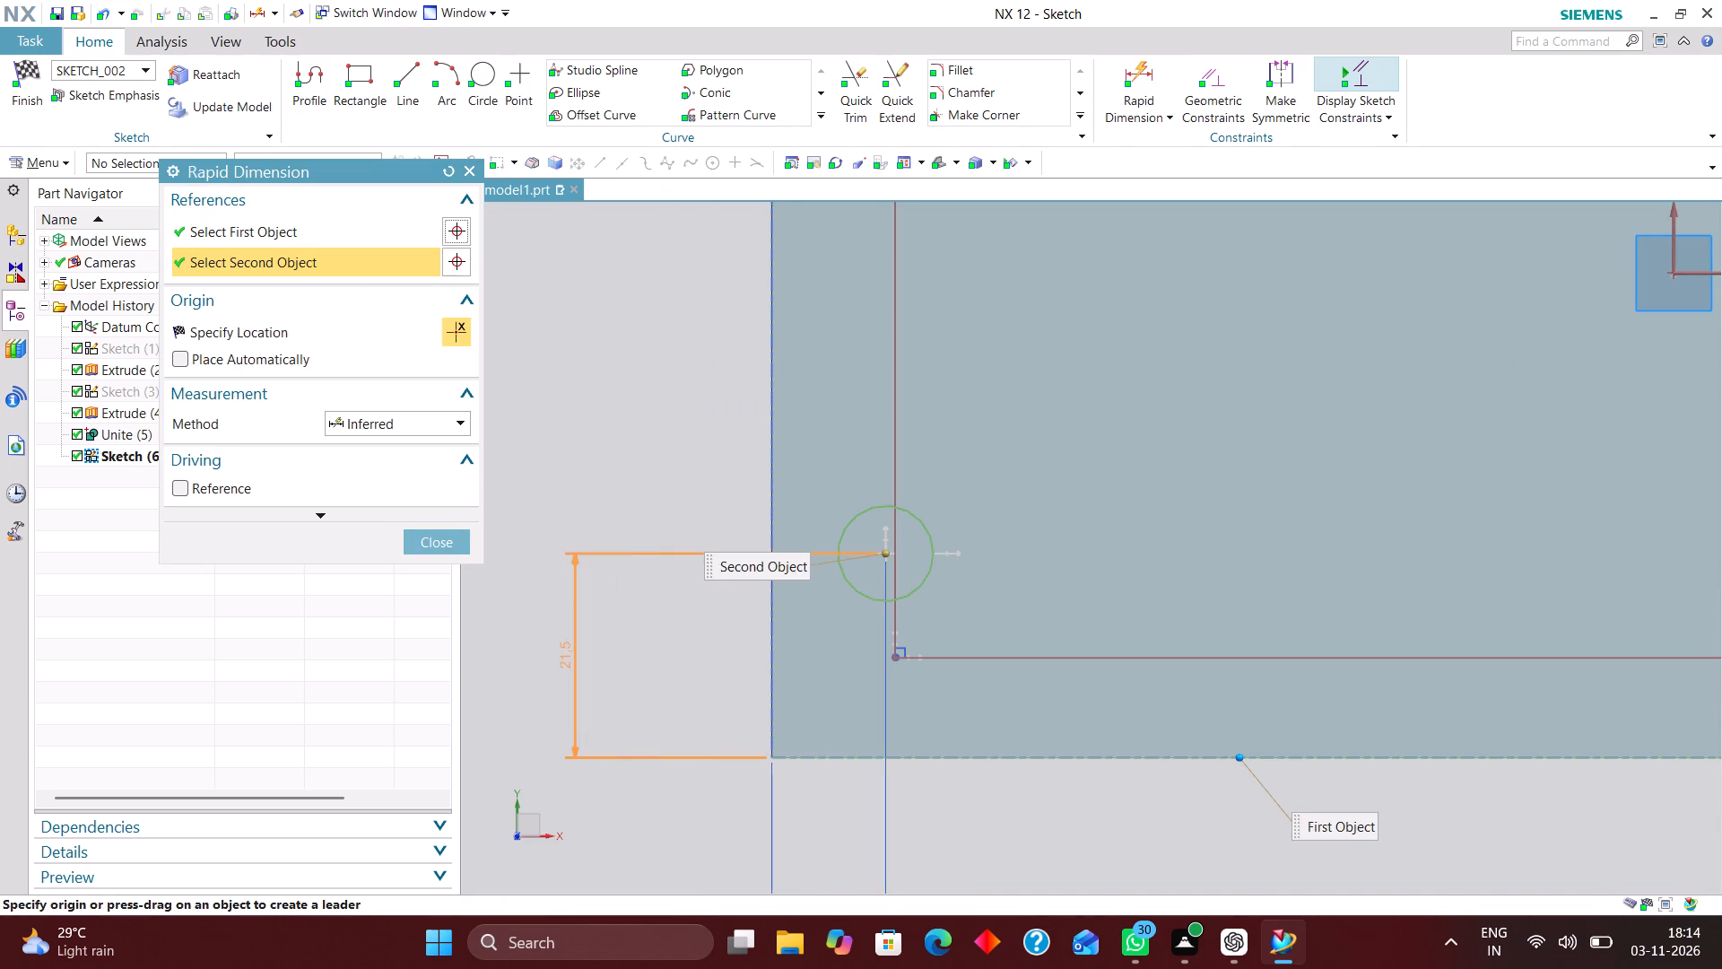
{"action": "left_click", "coordinate": [565, 646]}
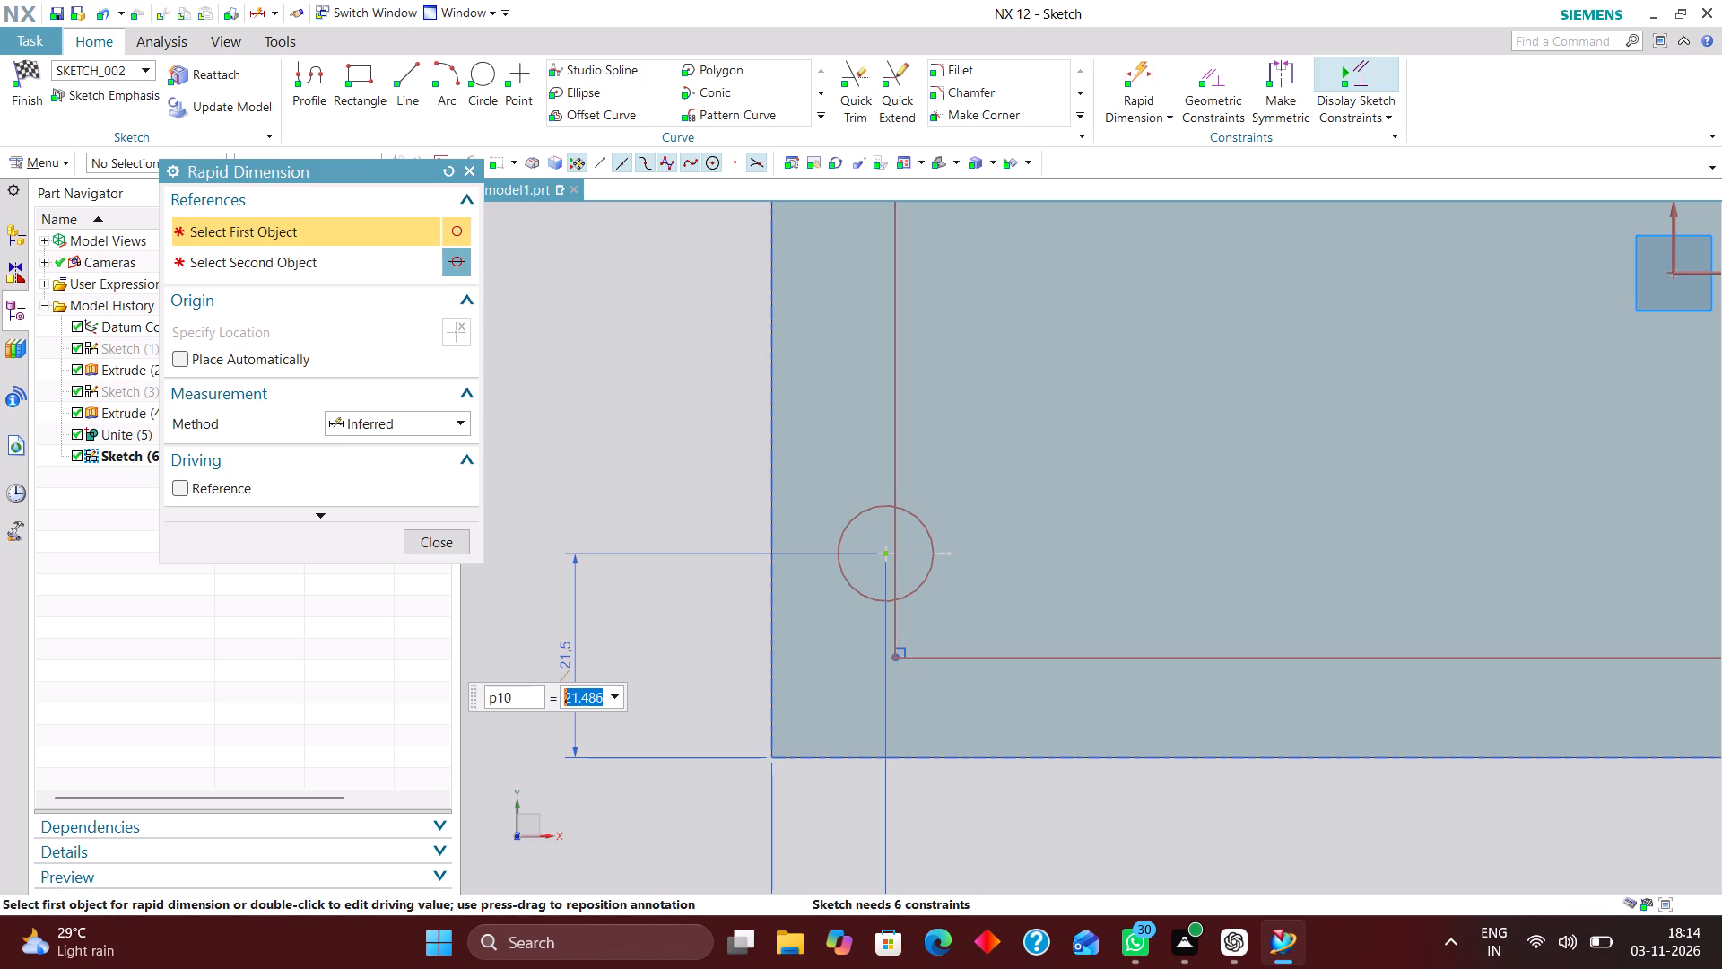
{"action": "type", "text": "15"}
{"action": "key", "text": "Return"}
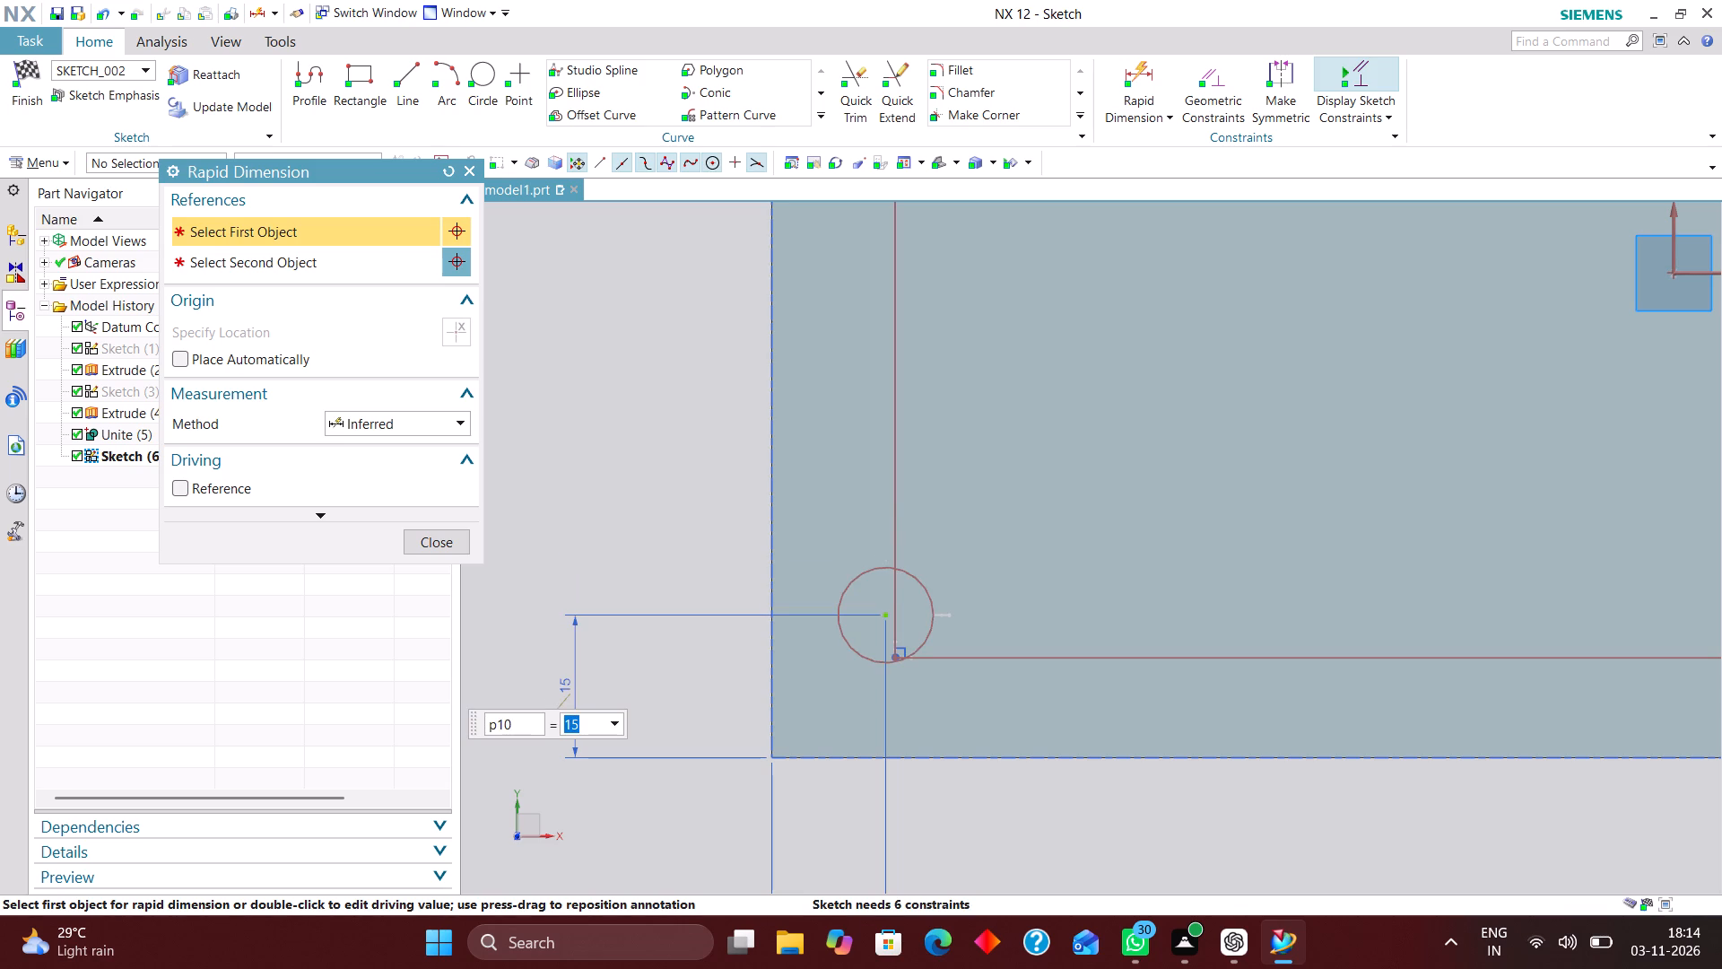
Add a radial dimension to the lower-left circle and set its radius to 10 mm.
{"action": "left_click", "coordinate": [429, 421]}
{"action": "left_click", "coordinate": [417, 588]}
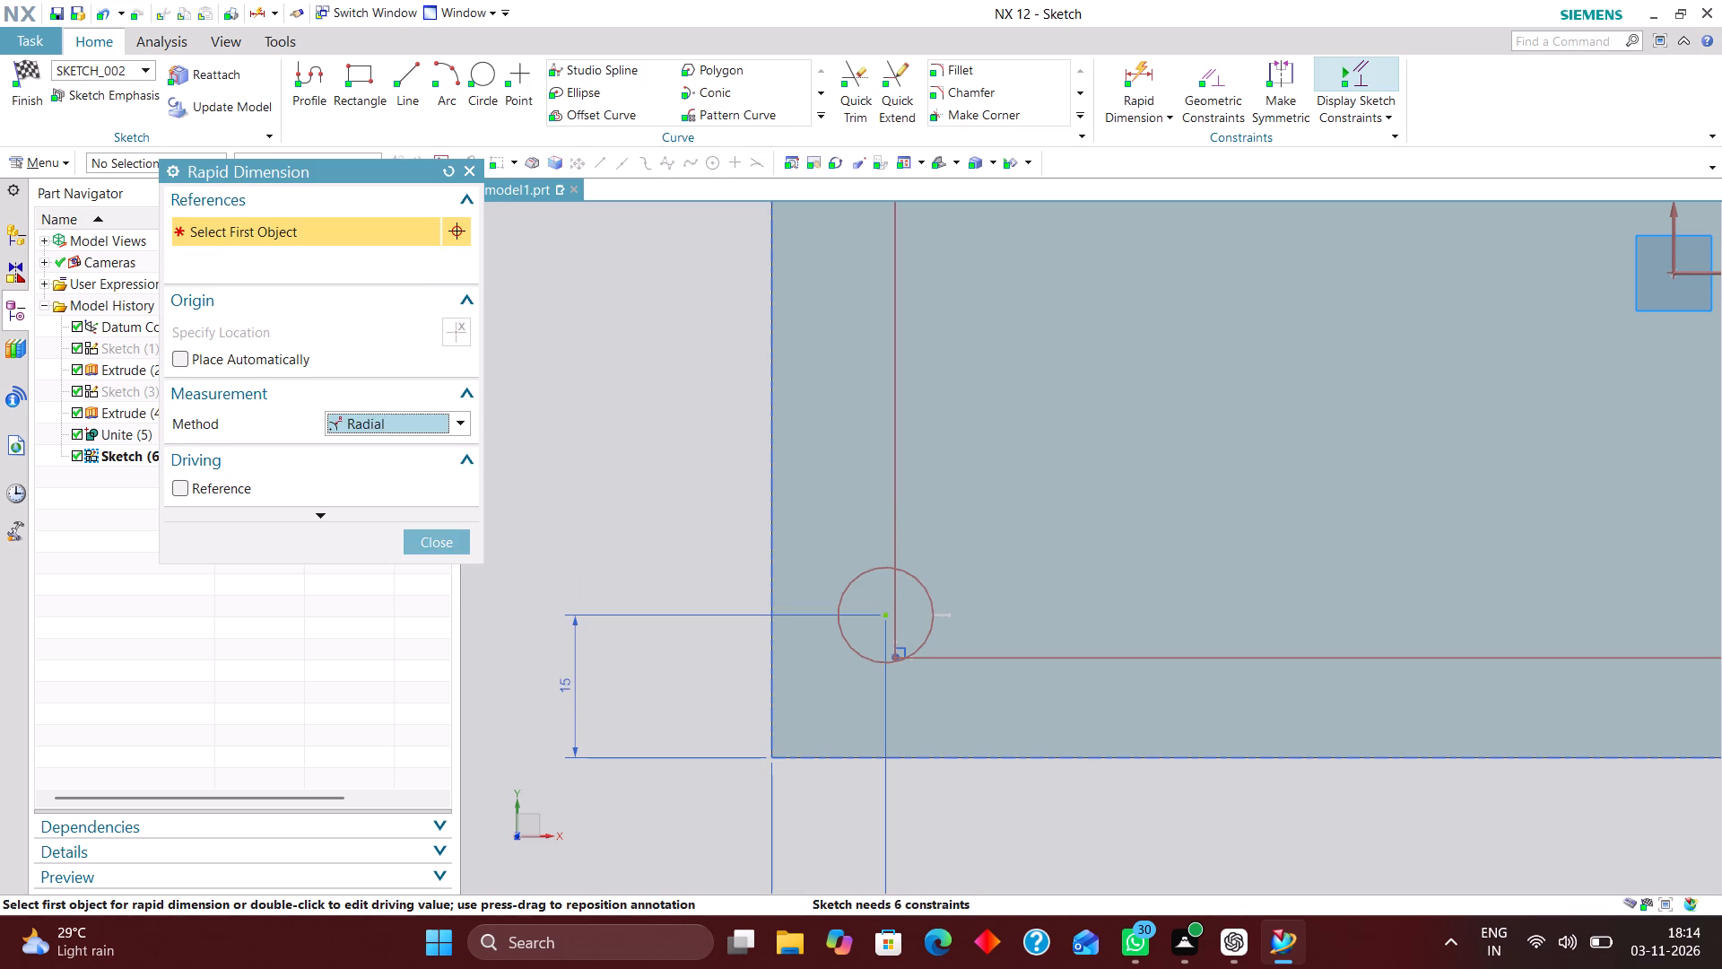
{"action": "left_click", "coordinate": [929, 589]}
{"action": "left_click", "coordinate": [996, 509]}
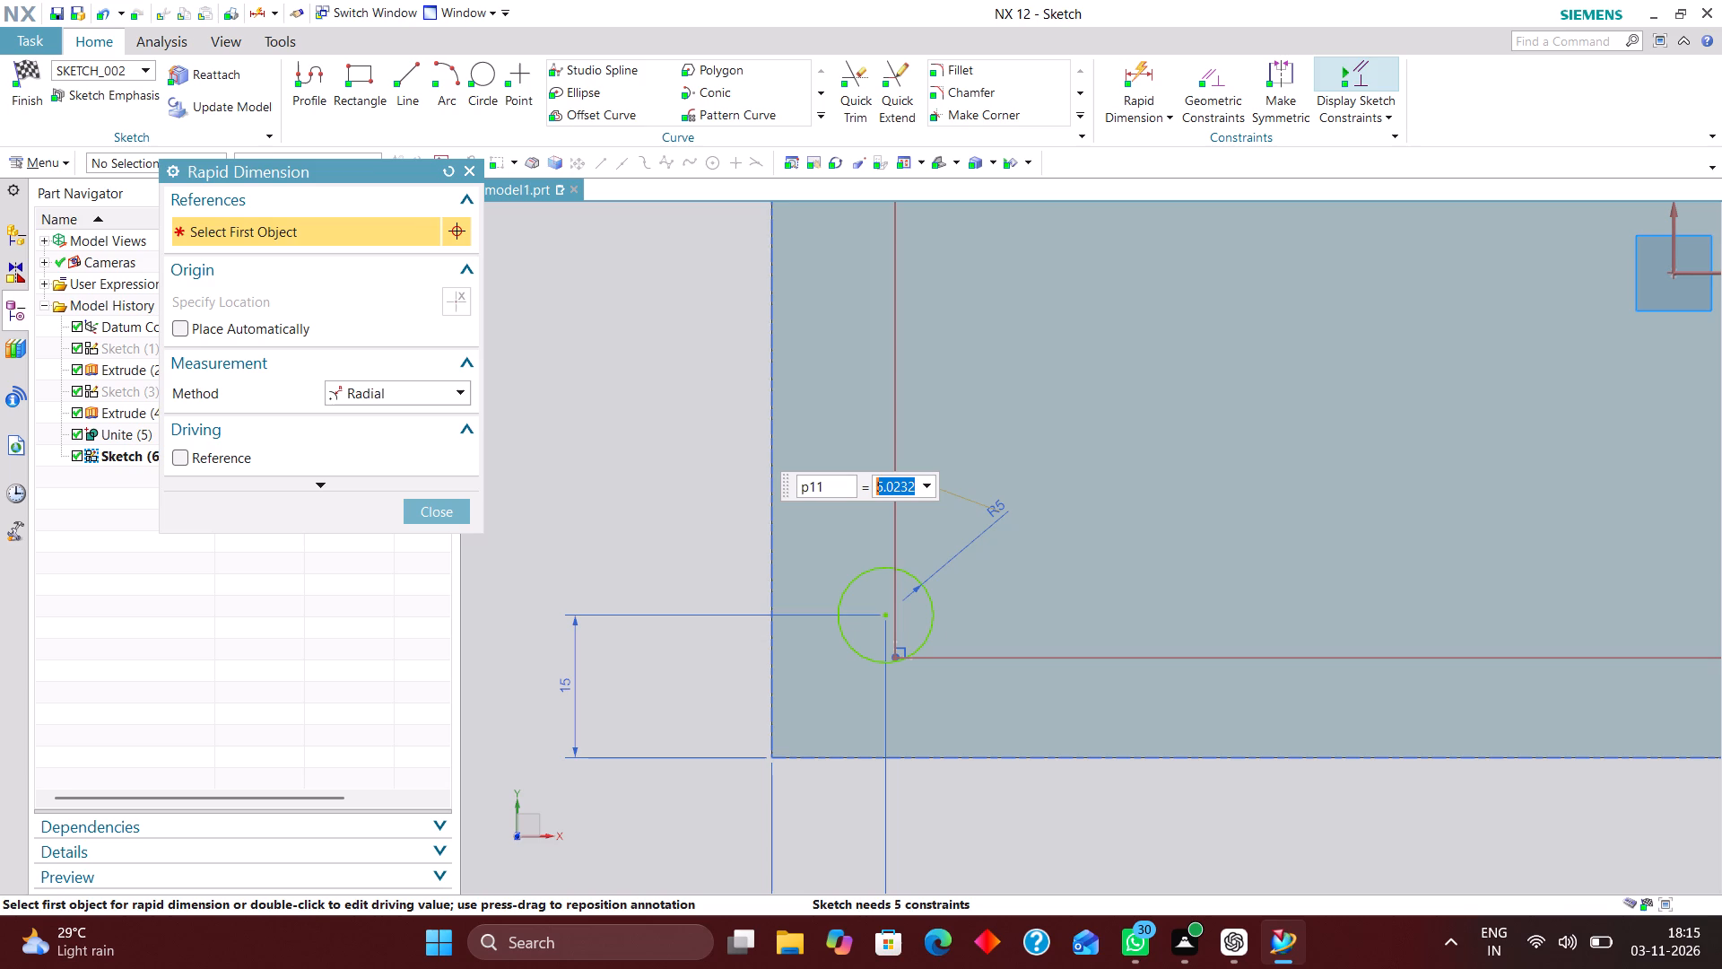
{"action": "type", "text": "10"}
{"action": "key", "text": "Return"}
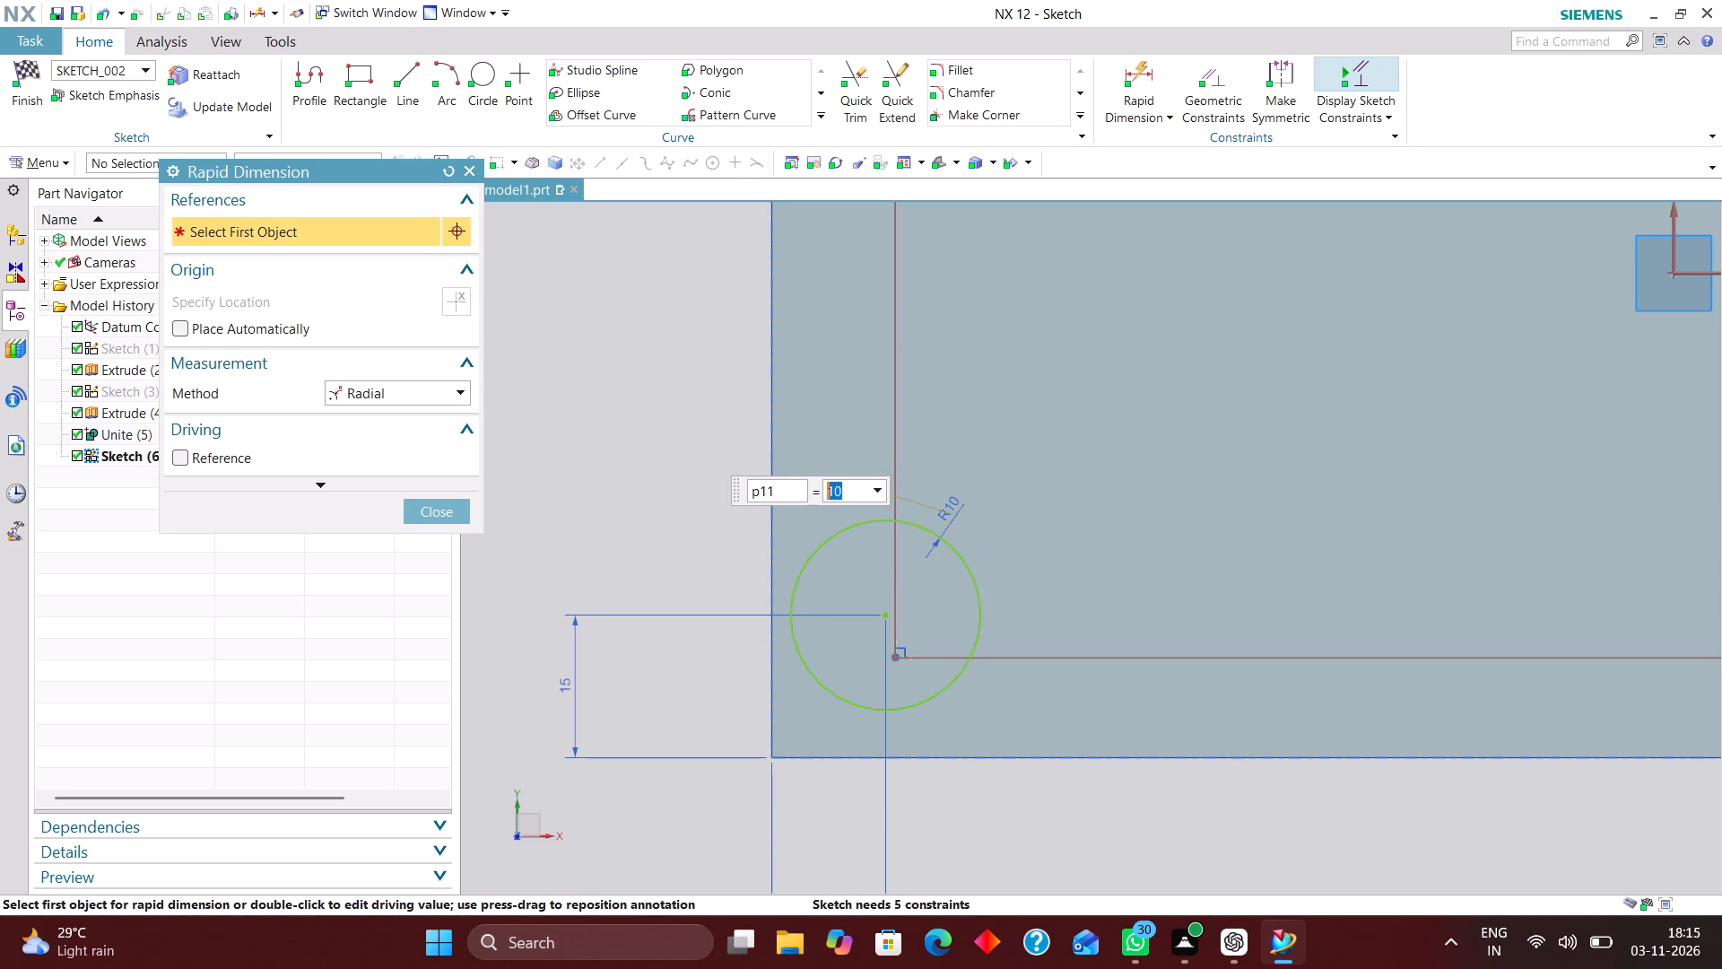
{"action": "left_click", "coordinate": [443, 501]}
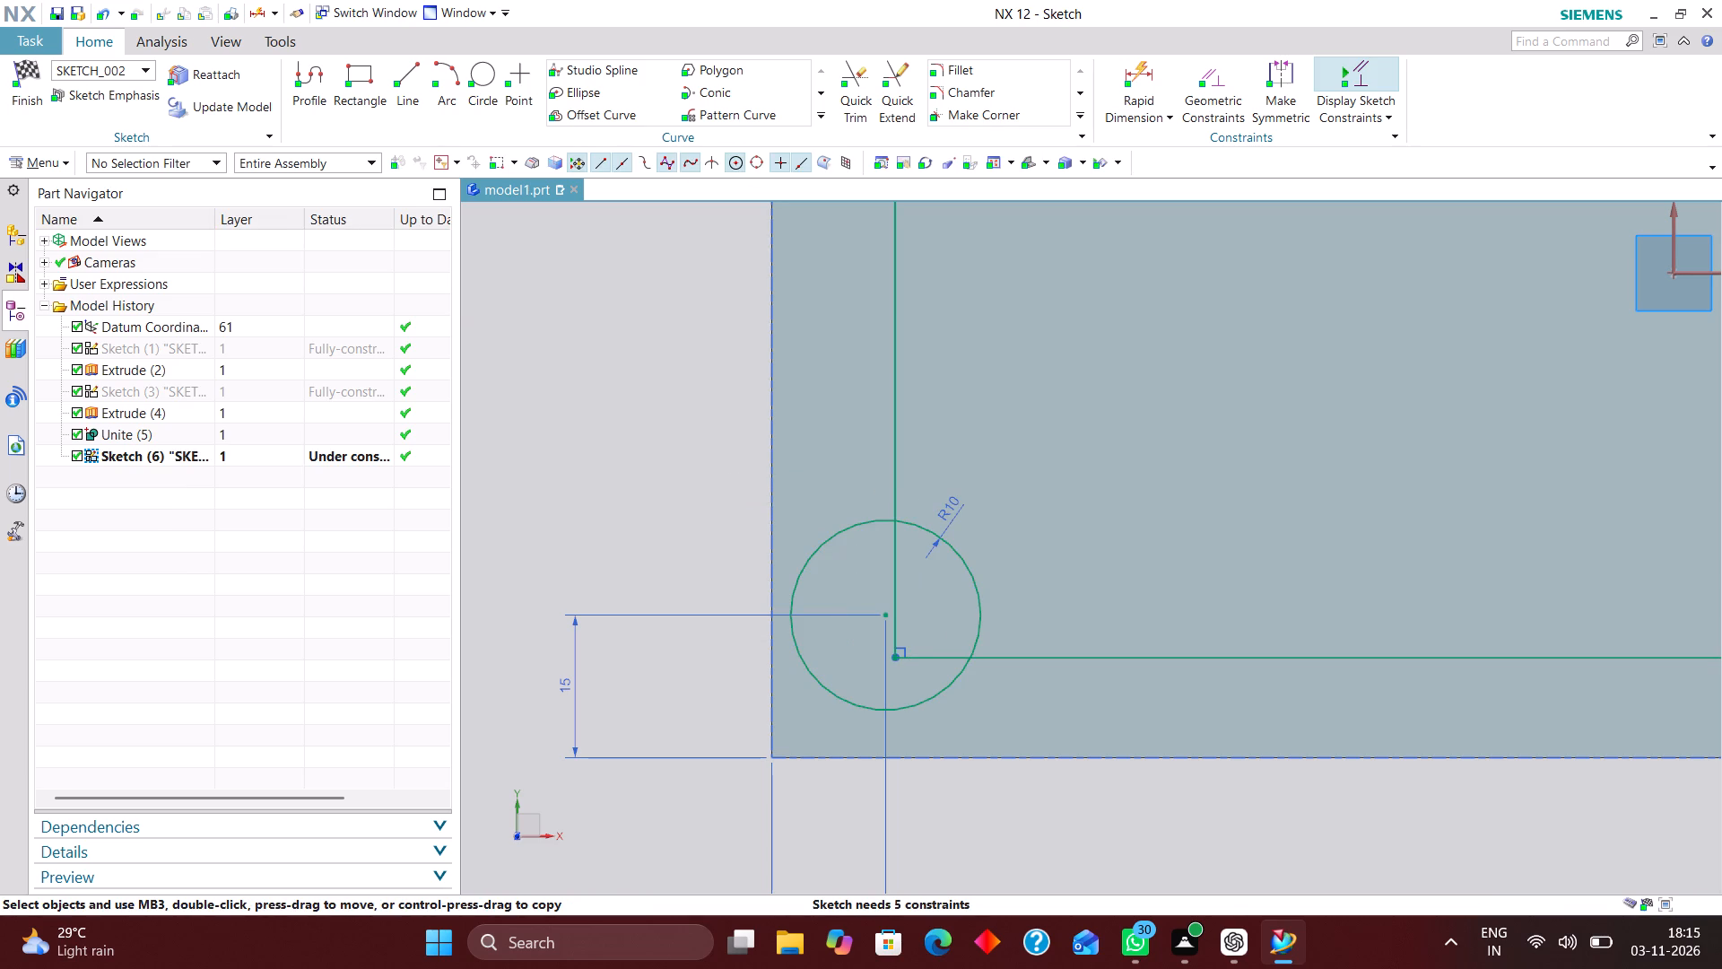
Dimension the vertical distance from the X axis to the inner rectangle's bottom edge as 66/2 mm.
{"action": "scroll", "coordinate": [808, 679], "scroll_direction": "down", "scroll_amount": 4}
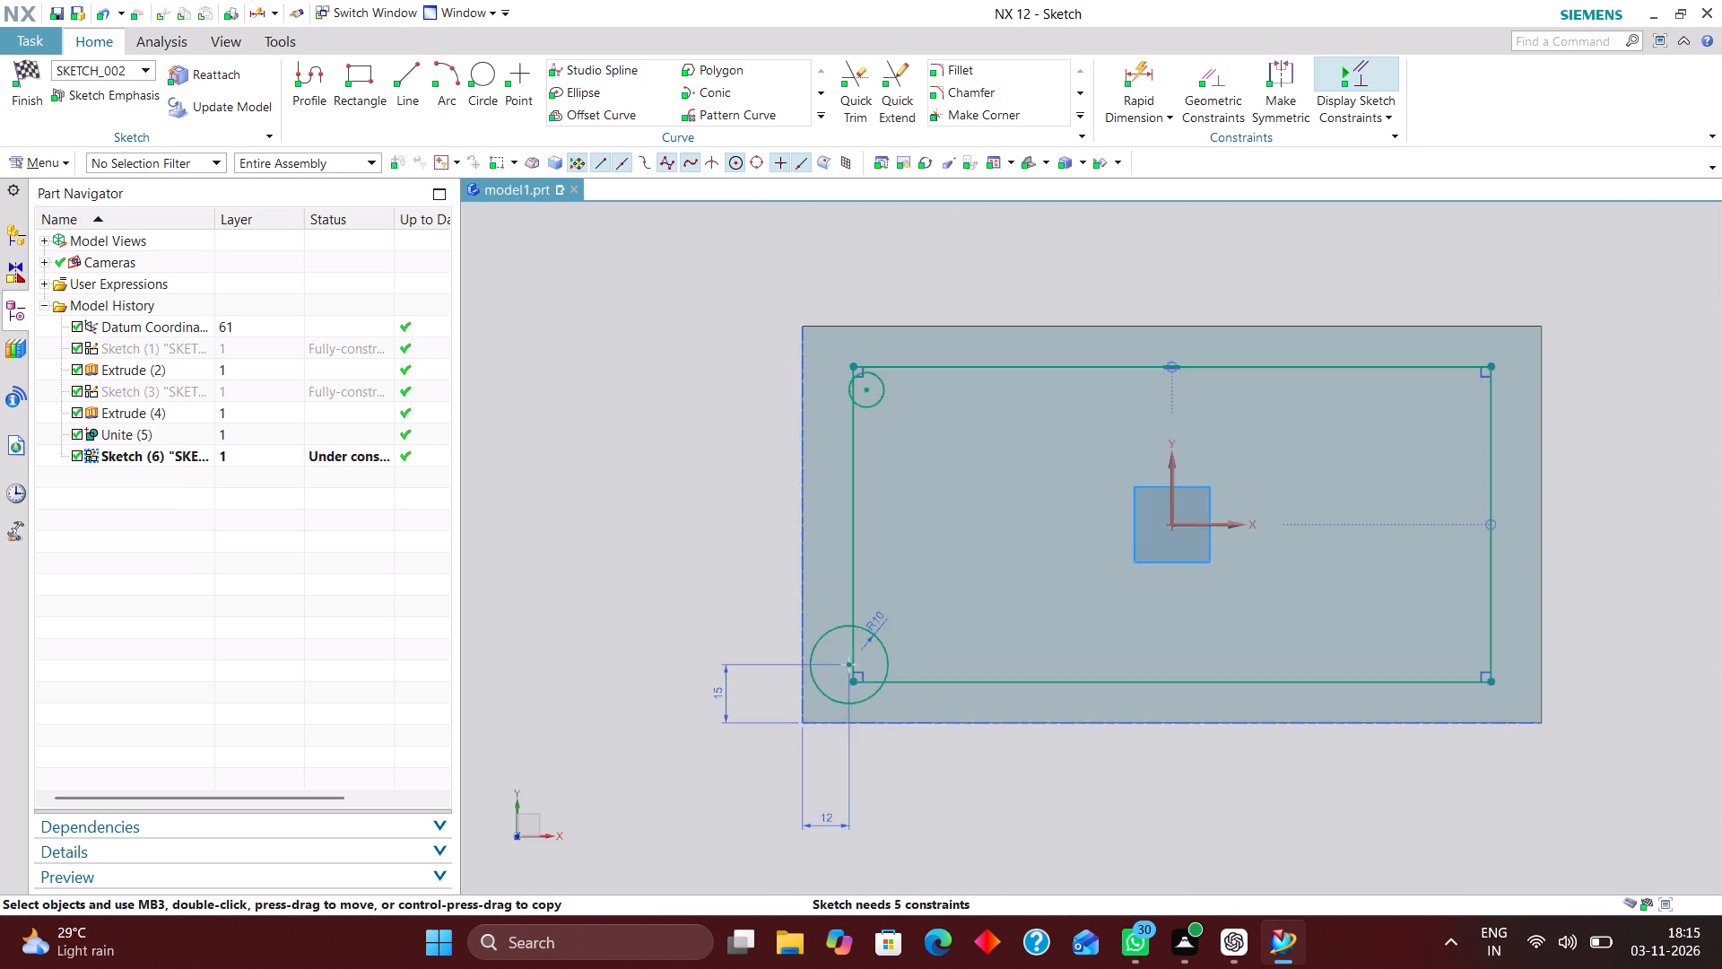
{"action": "scroll", "coordinate": [918, 608], "scroll_direction": "up", "scroll_amount": 1}
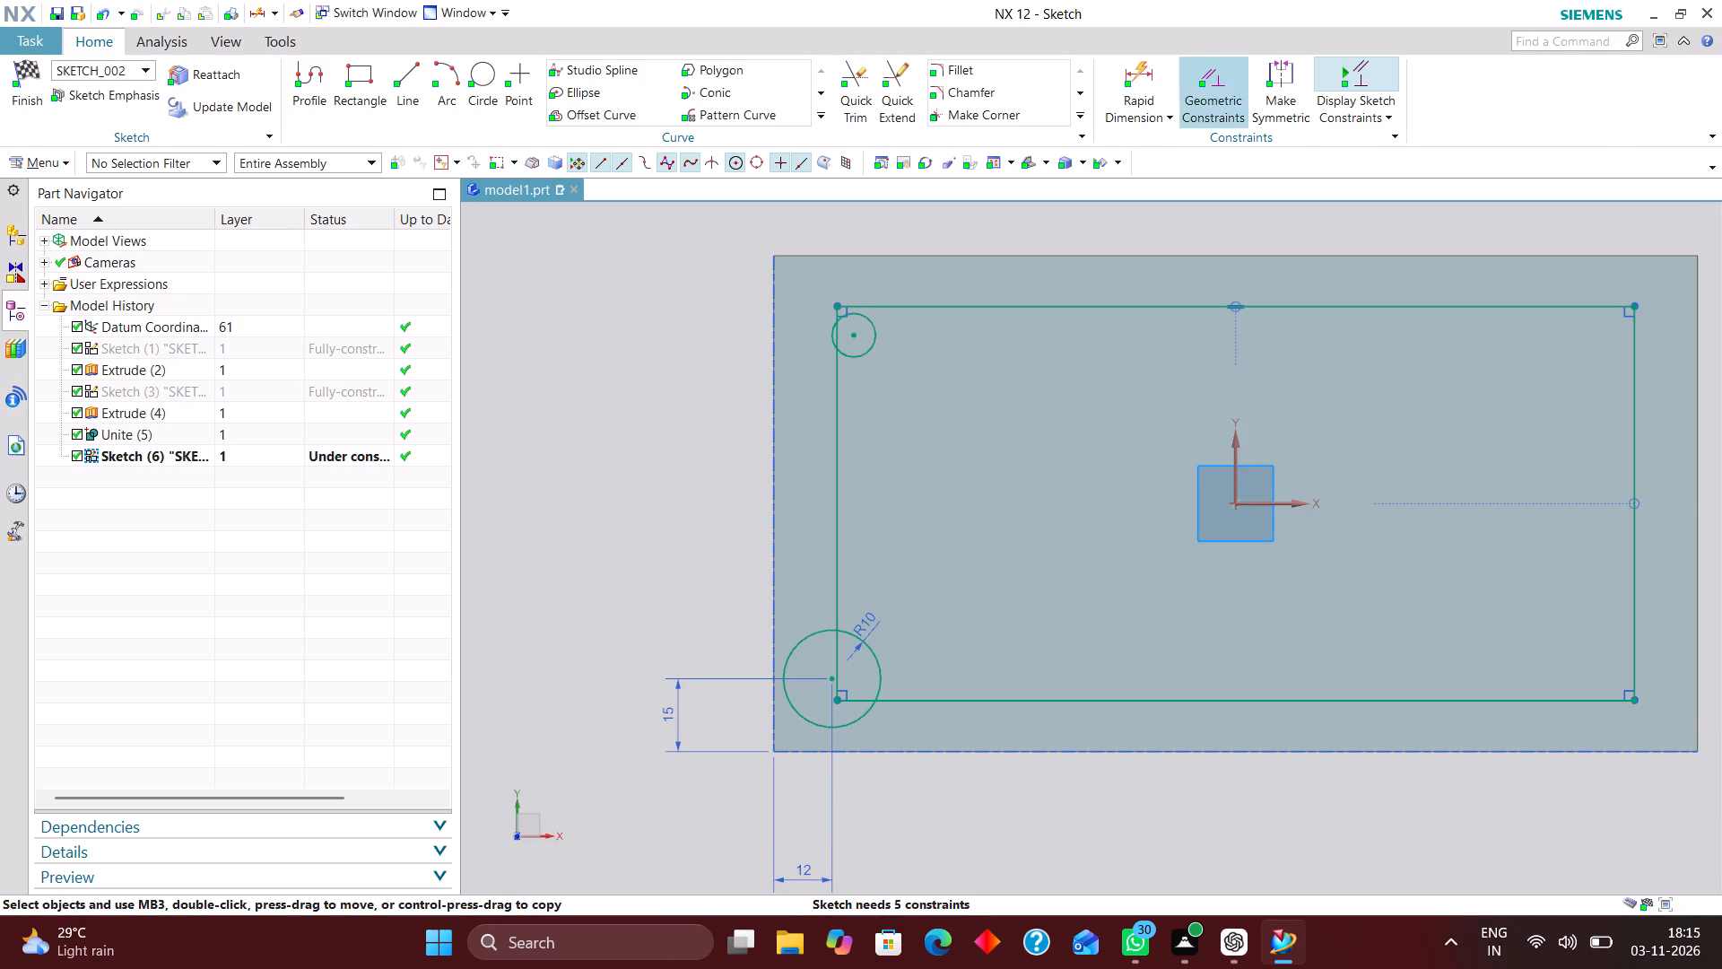
{"action": "left_click", "coordinate": [1136, 71]}
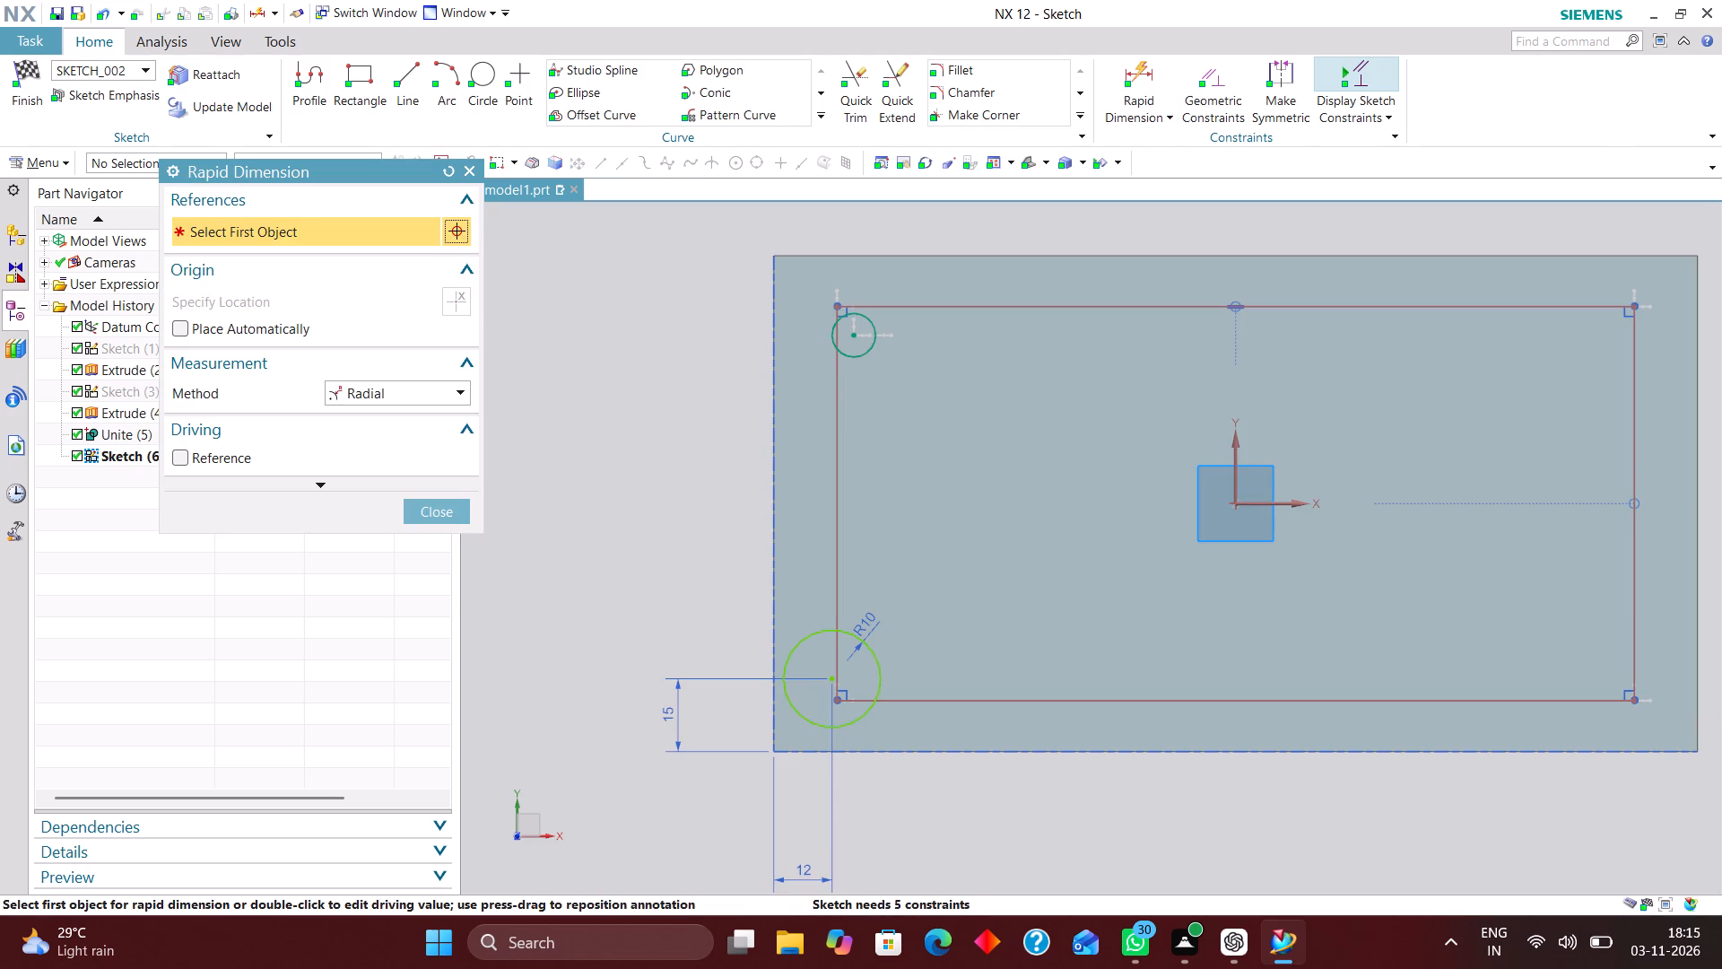
{"action": "left_click", "coordinate": [438, 398]}
{"action": "left_click", "coordinate": [439, 410]}
{"action": "scroll", "coordinate": [794, 521], "scroll_direction": "down", "scroll_amount": 2}
{"action": "scroll", "coordinate": [1254, 552], "scroll_direction": "up", "scroll_amount": 1}
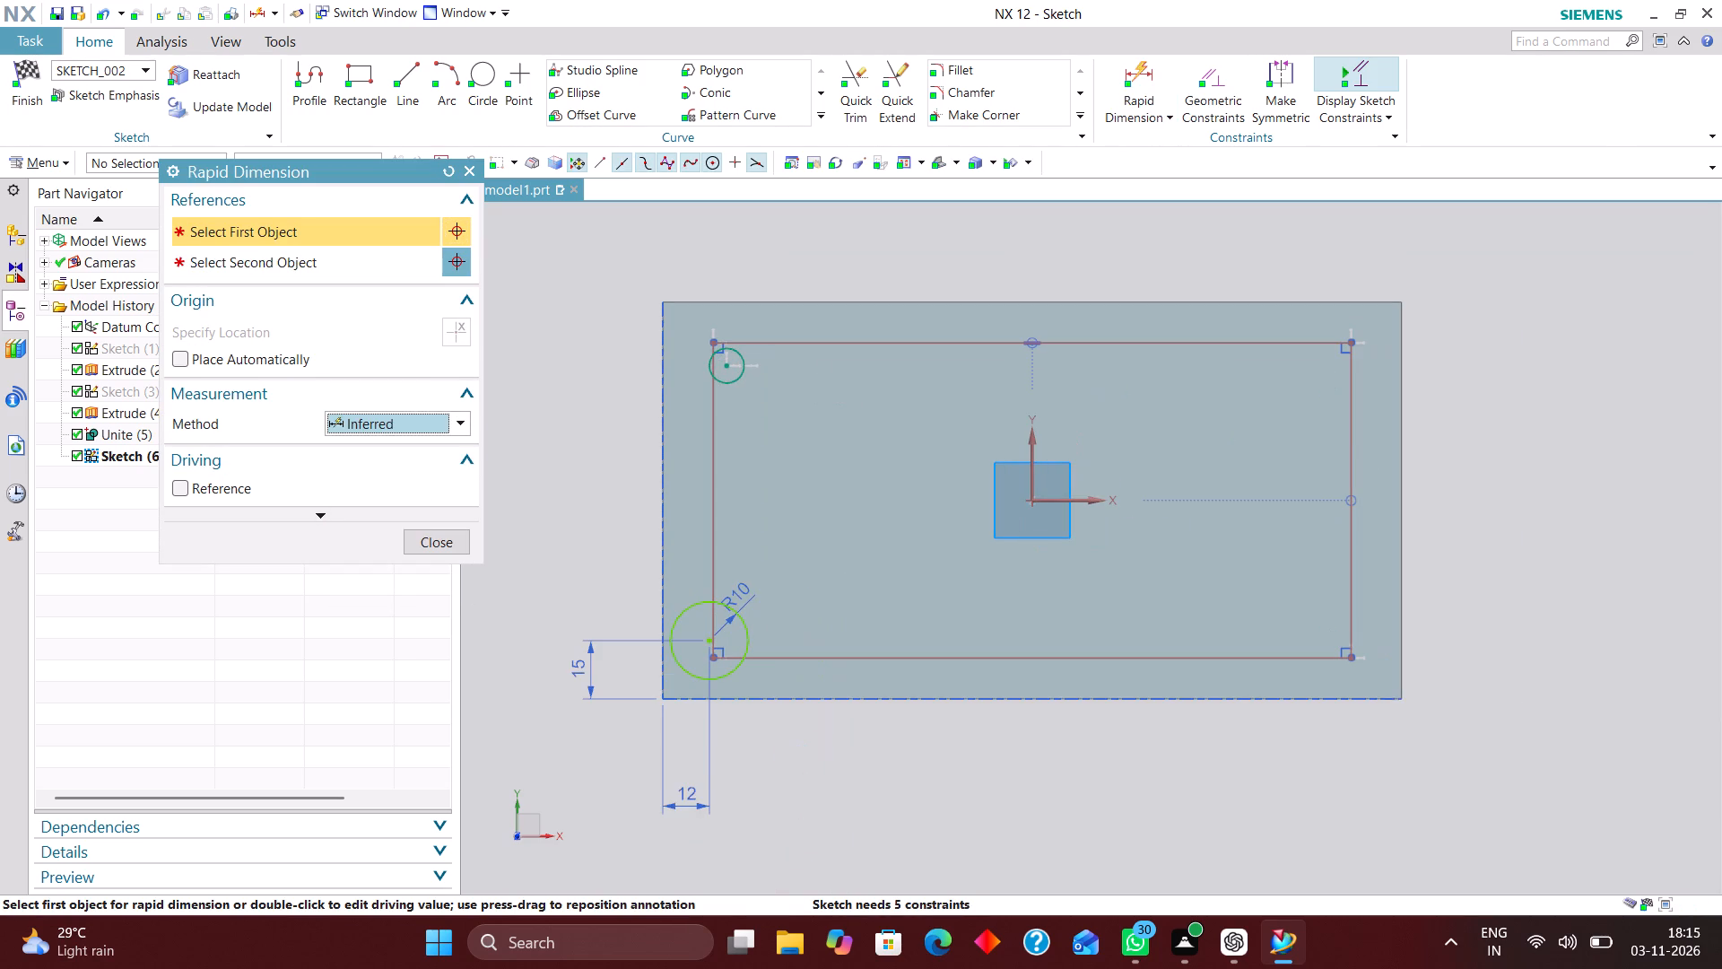
{"action": "left_click", "coordinate": [1196, 658]}
{"action": "left_click", "coordinate": [1066, 495]}
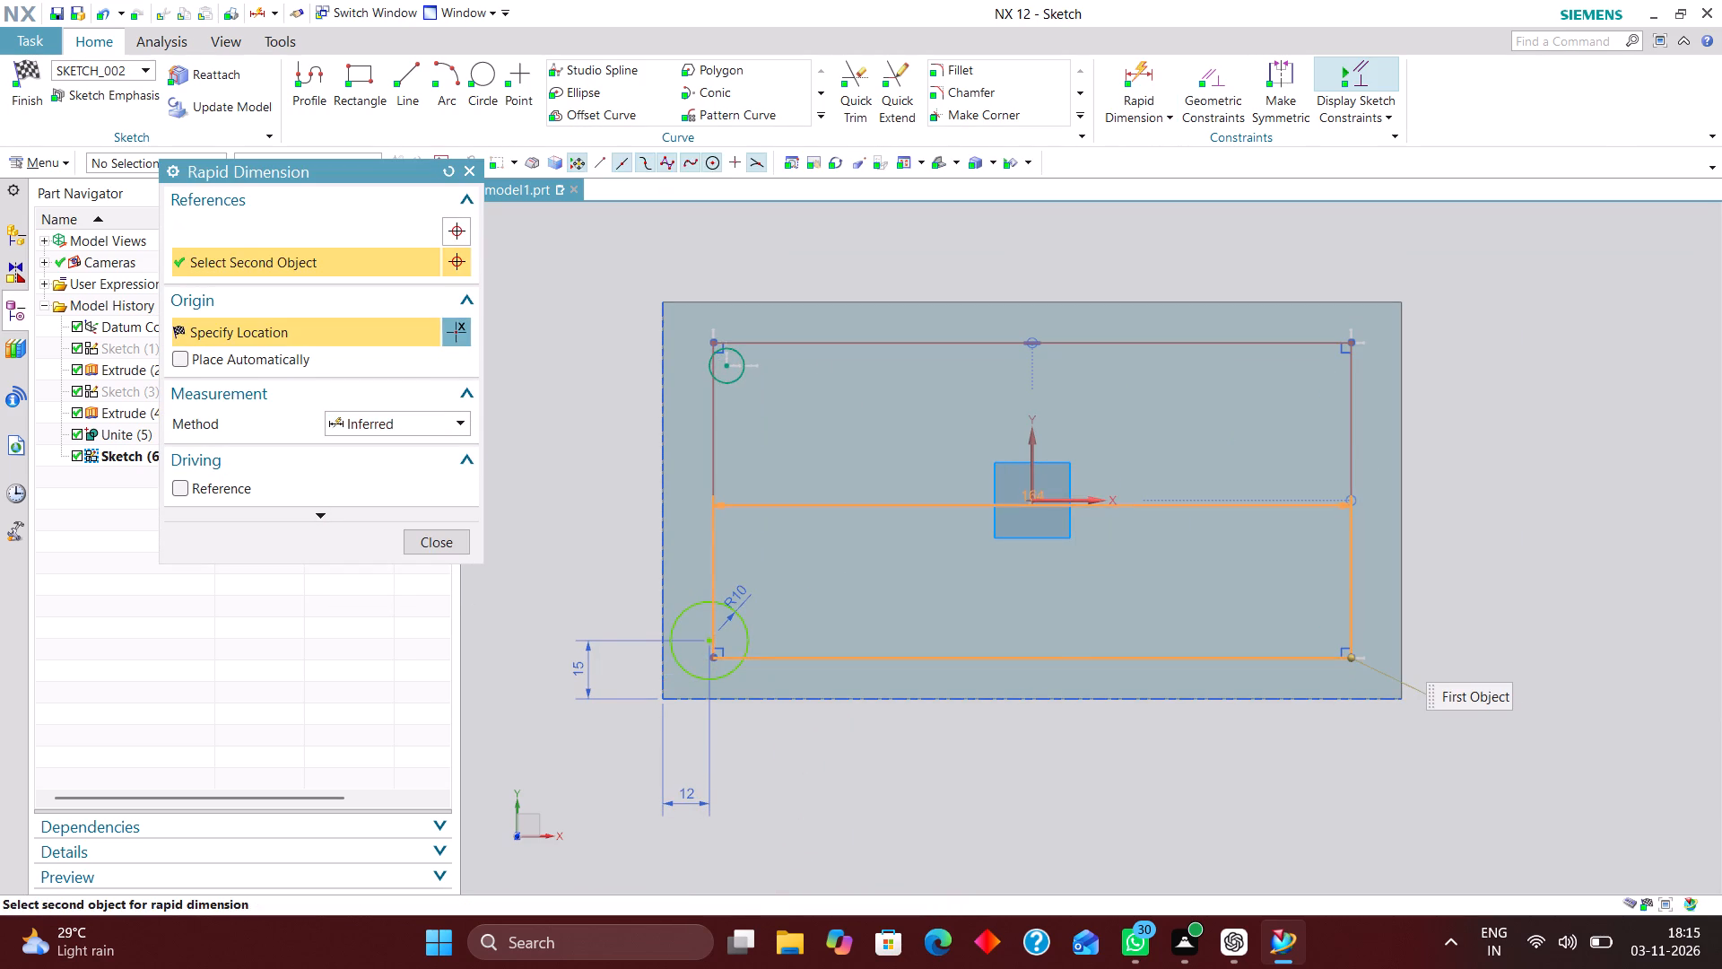
{"action": "left_click", "coordinate": [1543, 572]}
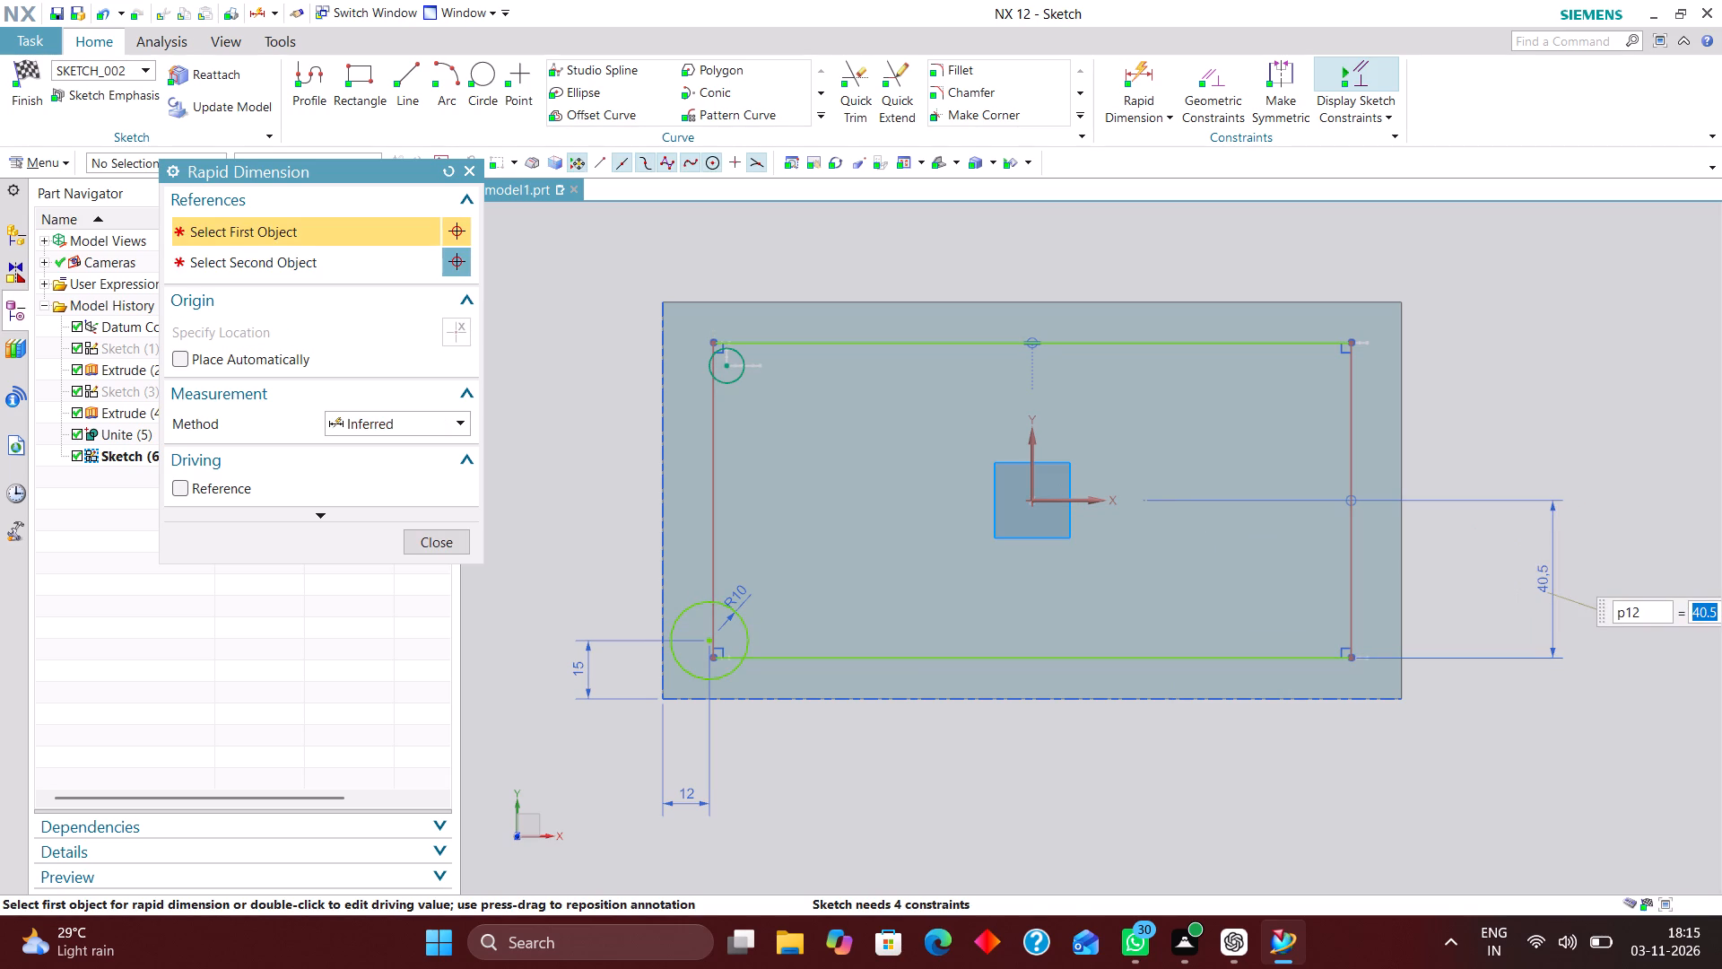
{"action": "type", "text": "66/2"}
{"action": "key", "text": "Return"}
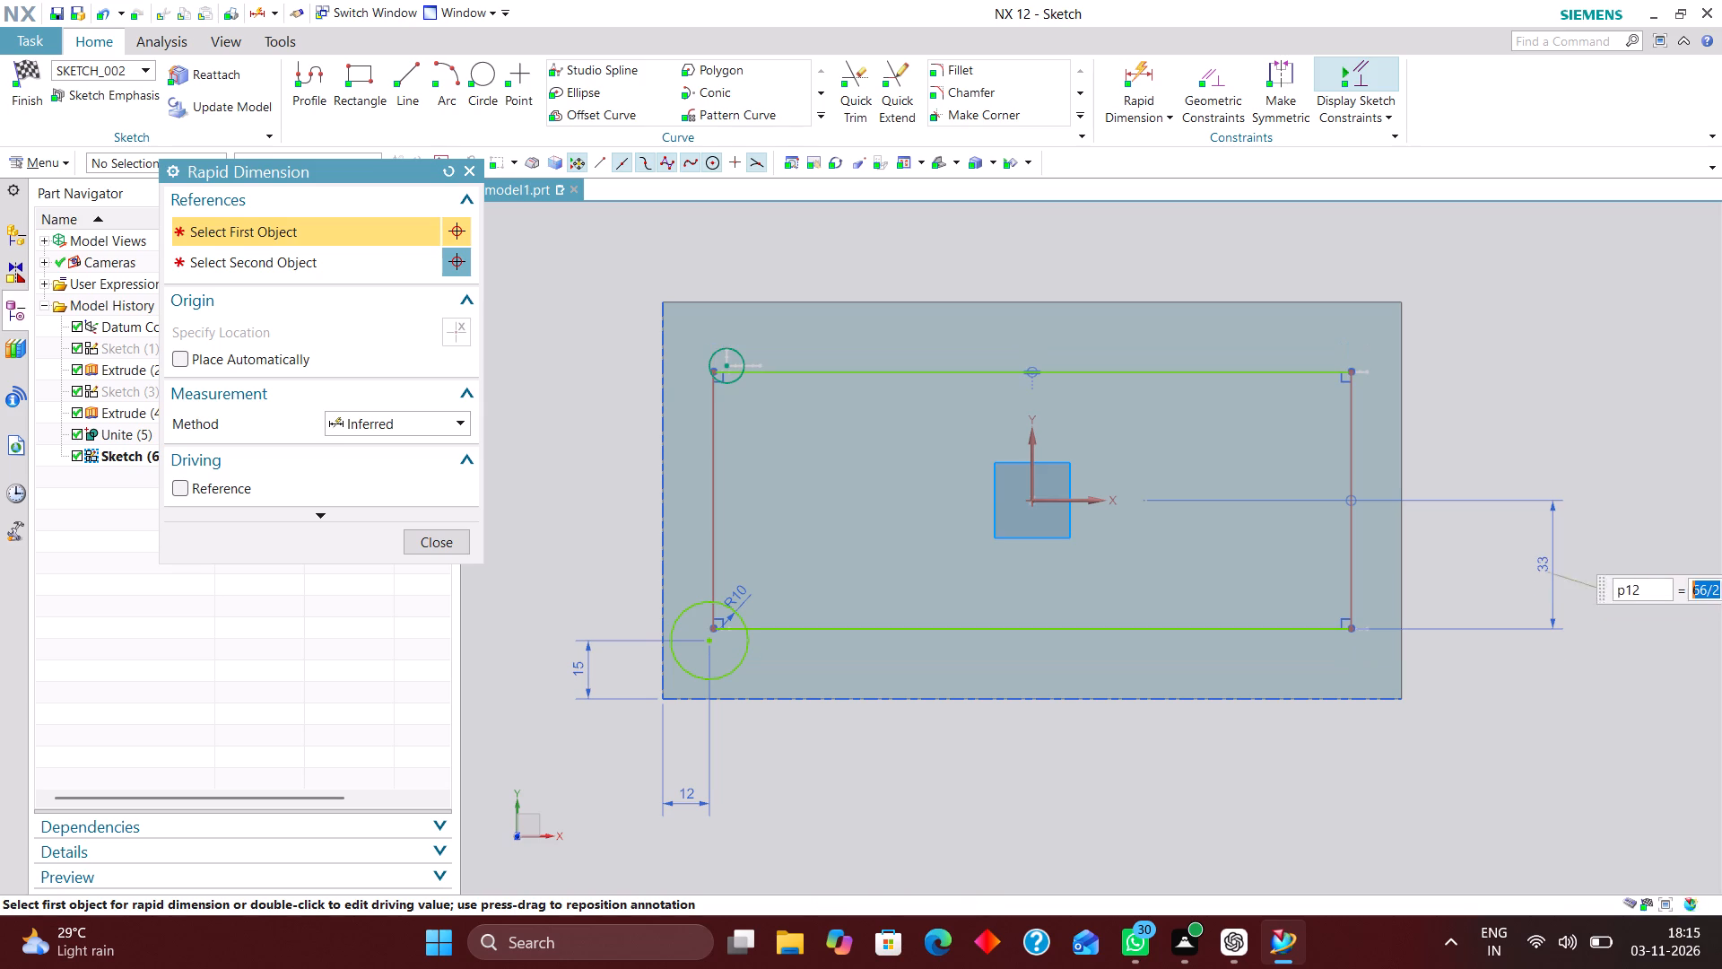
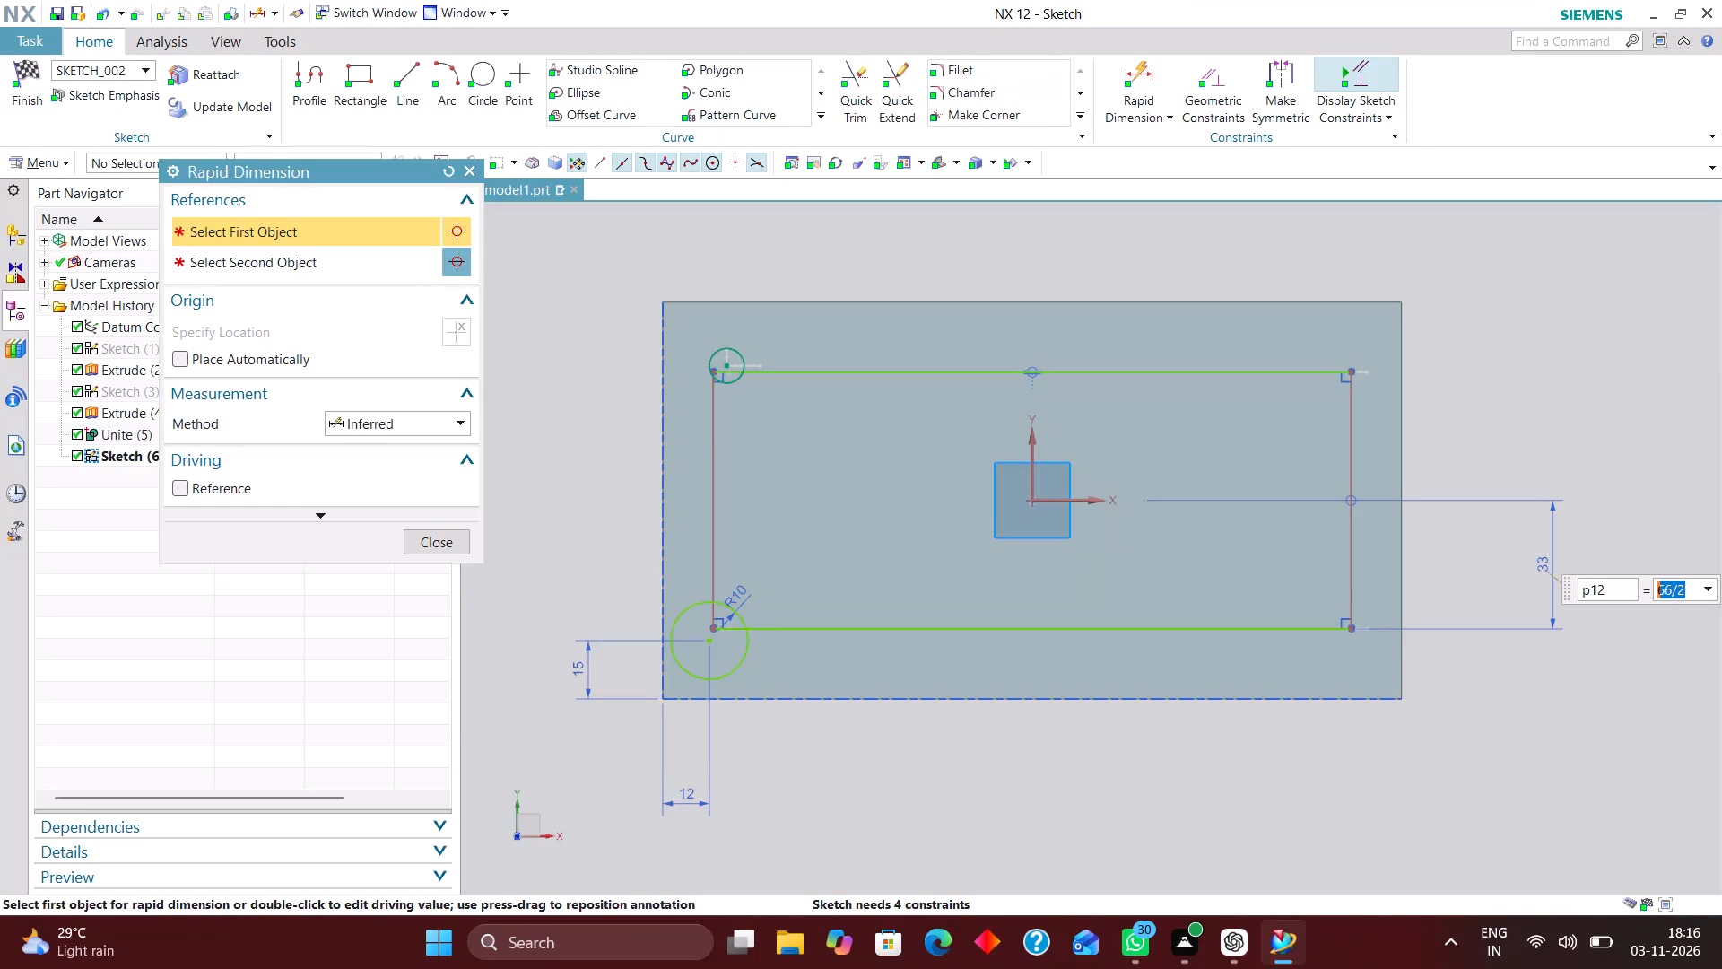
Dimension the vertical distance from the body's upper outer edge to the upper-left circle's centre as 15 mm.
{"action": "left_click", "coordinate": [1137, 65]}
{"action": "scroll", "coordinate": [860, 328], "scroll_direction": "down", "scroll_amount": 1}
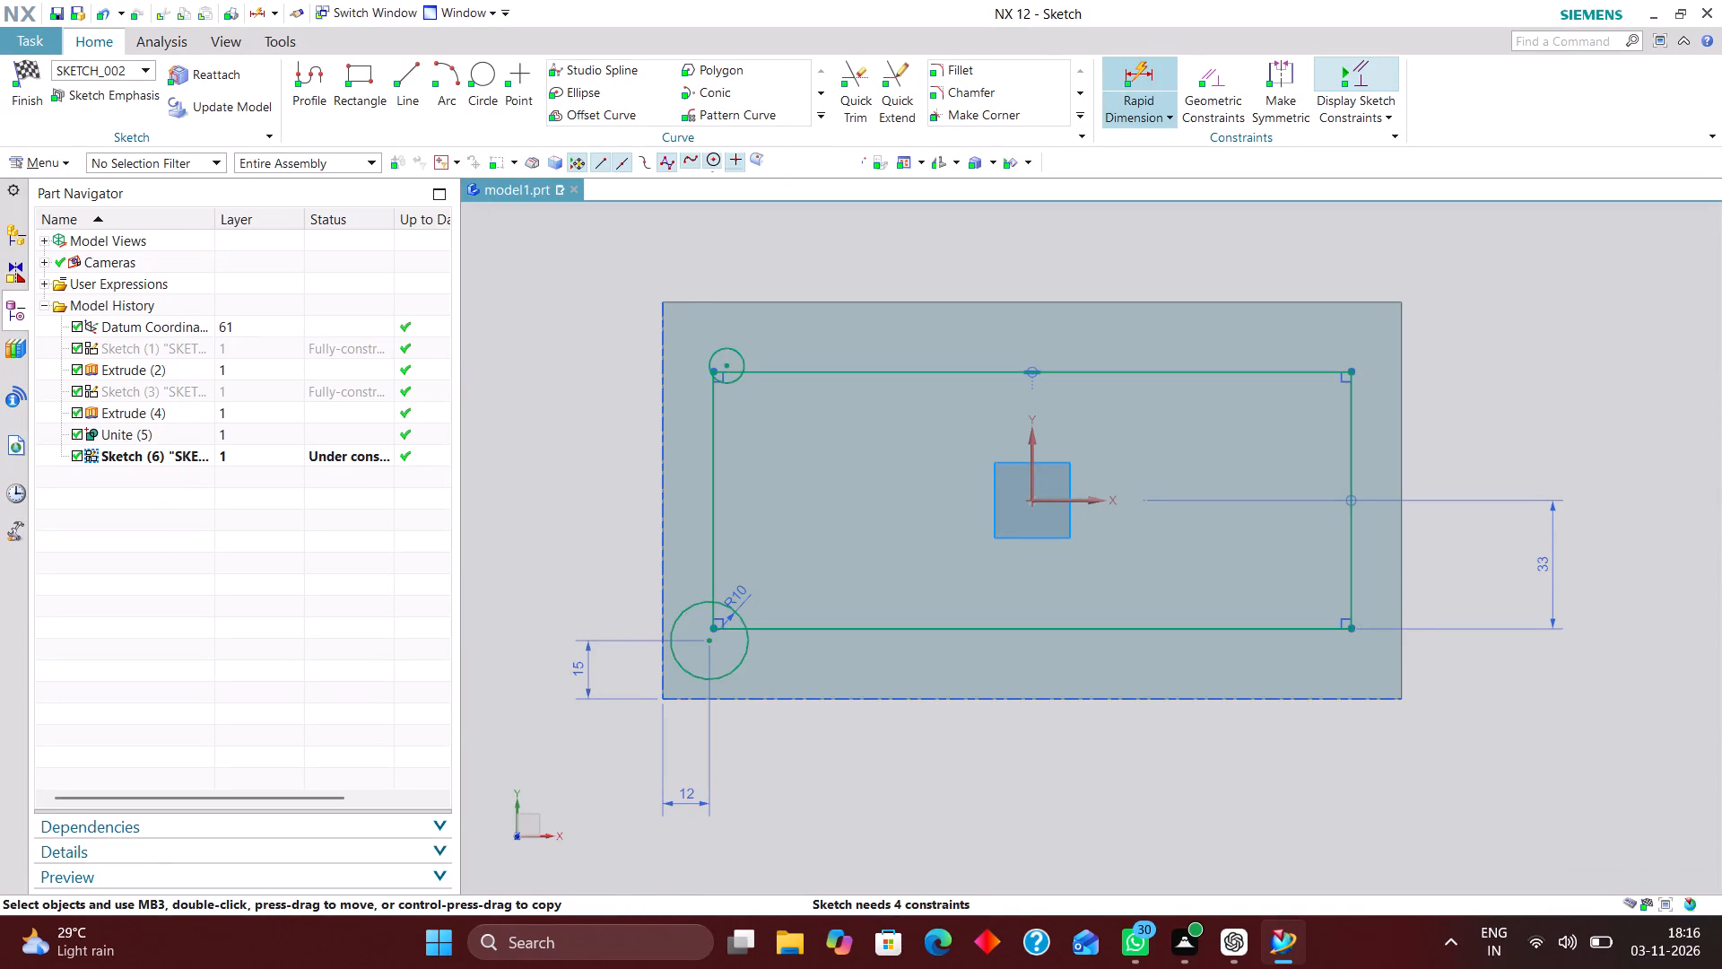
{"action": "scroll", "coordinate": [726, 336], "scroll_direction": "up", "scroll_amount": 2}
{"action": "left_click", "coordinate": [764, 290]}
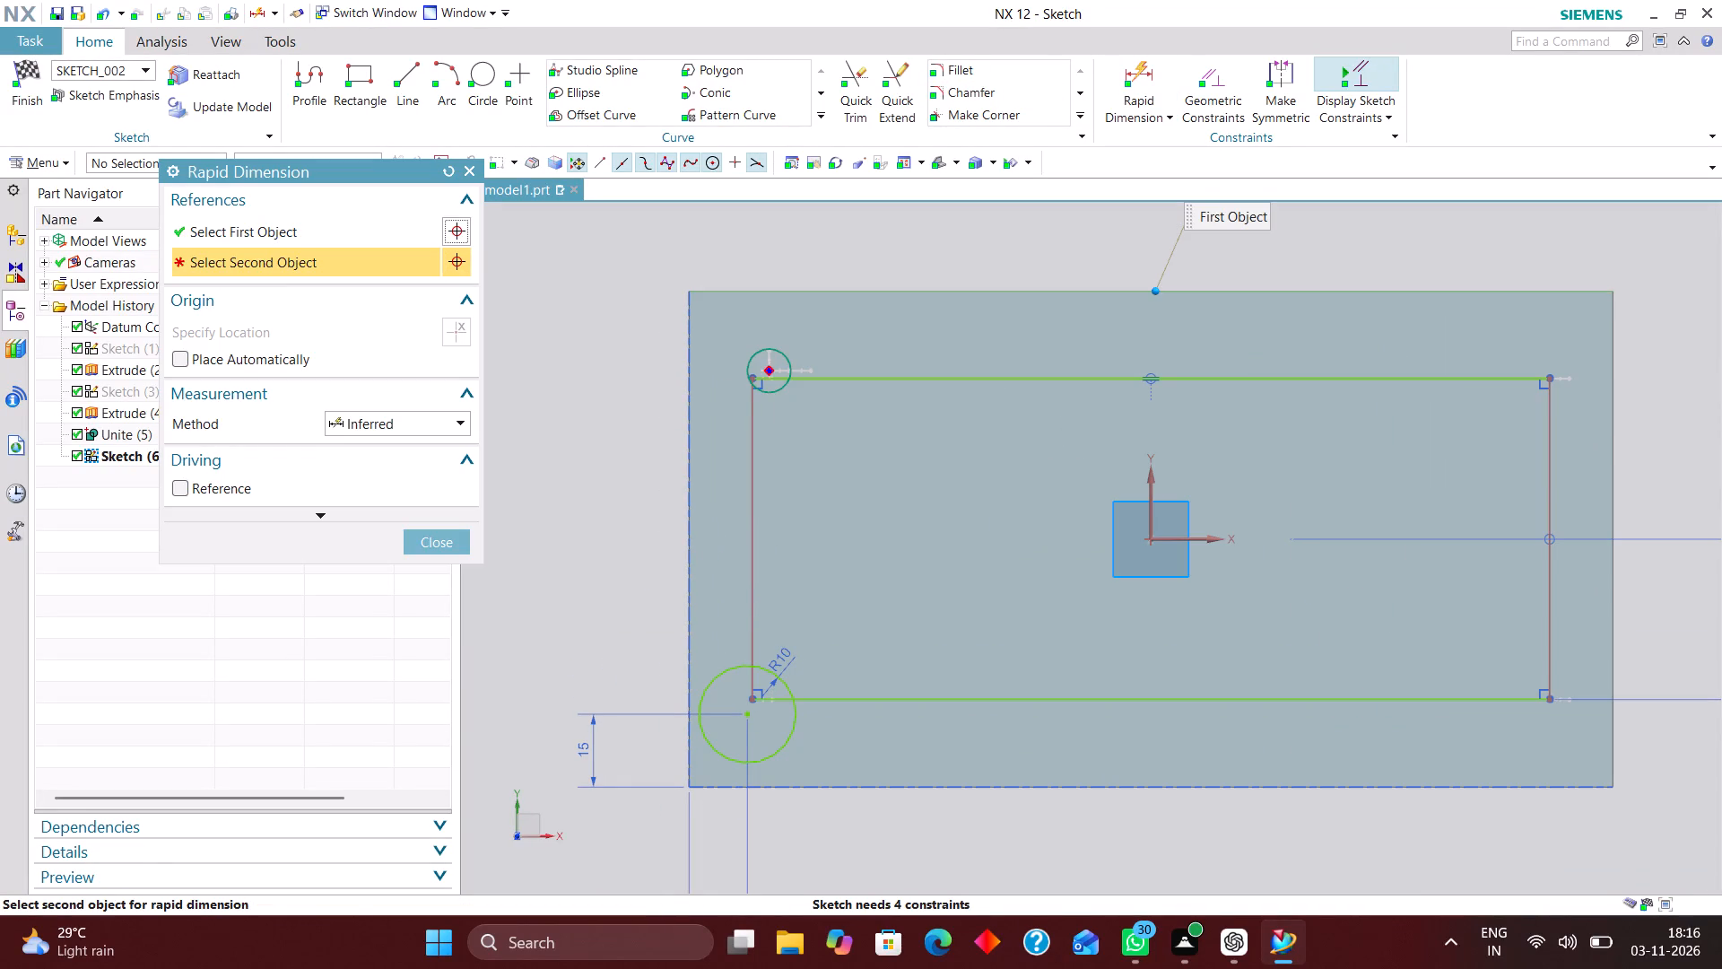
{"action": "left_click", "coordinate": [771, 369]}
{"action": "left_click", "coordinate": [553, 331]}
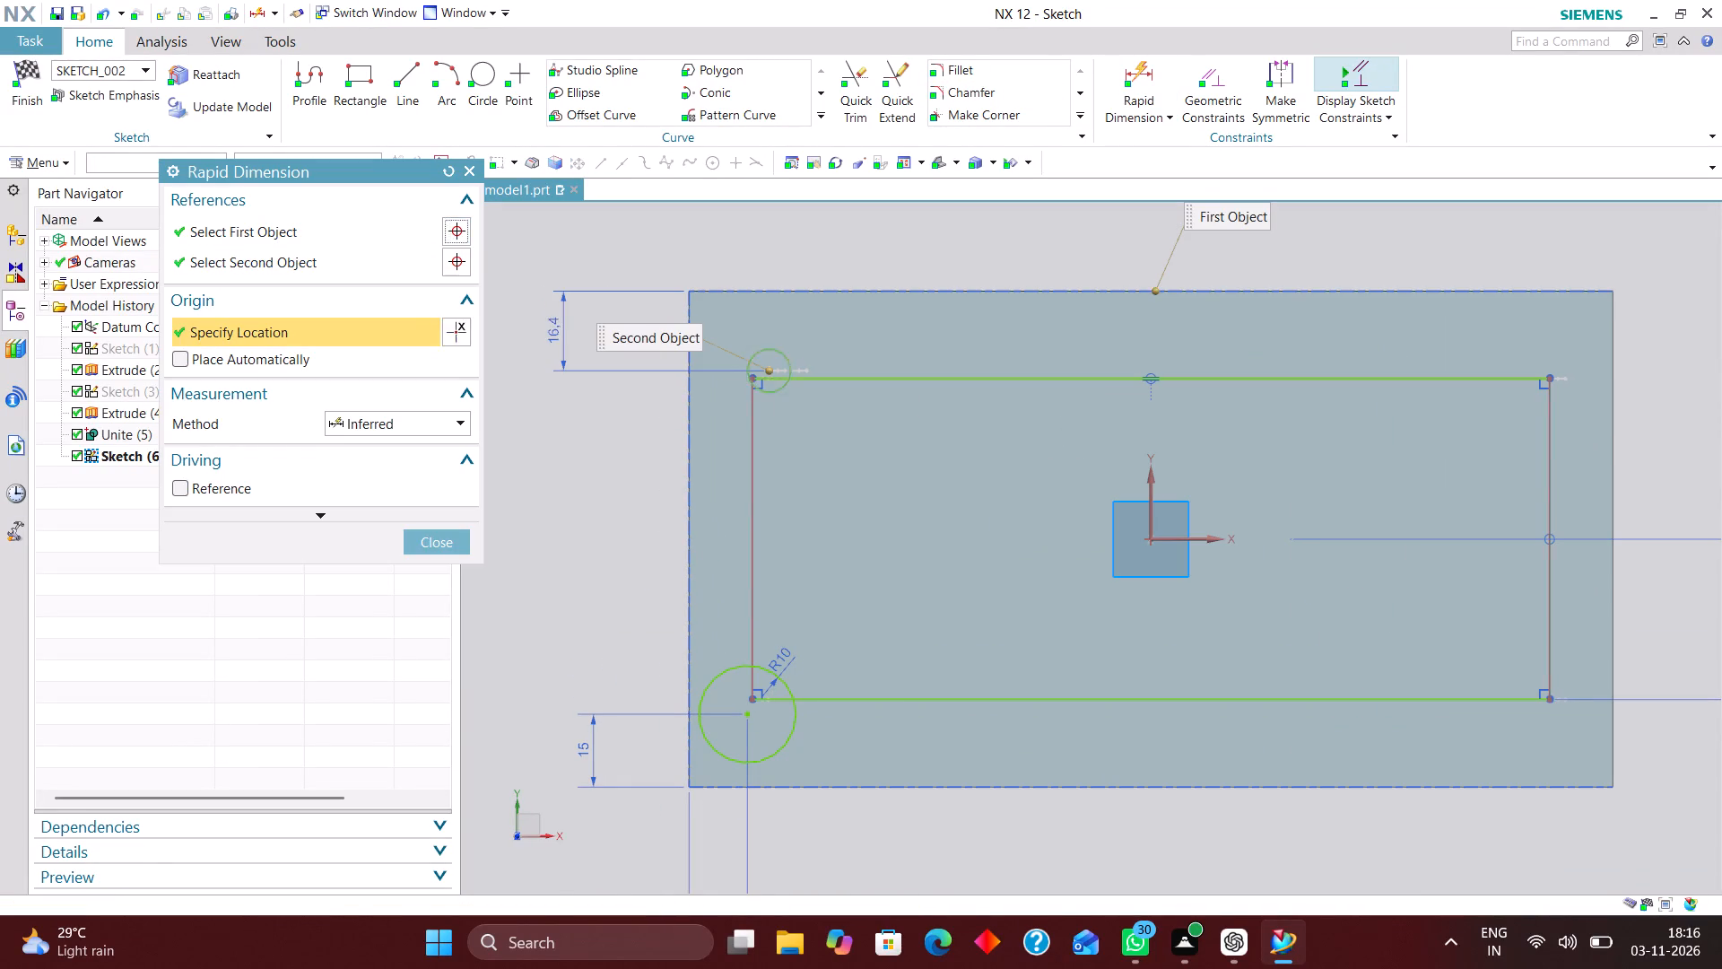
{"action": "type", "text": "15"}
{"action": "key", "text": "Return"}
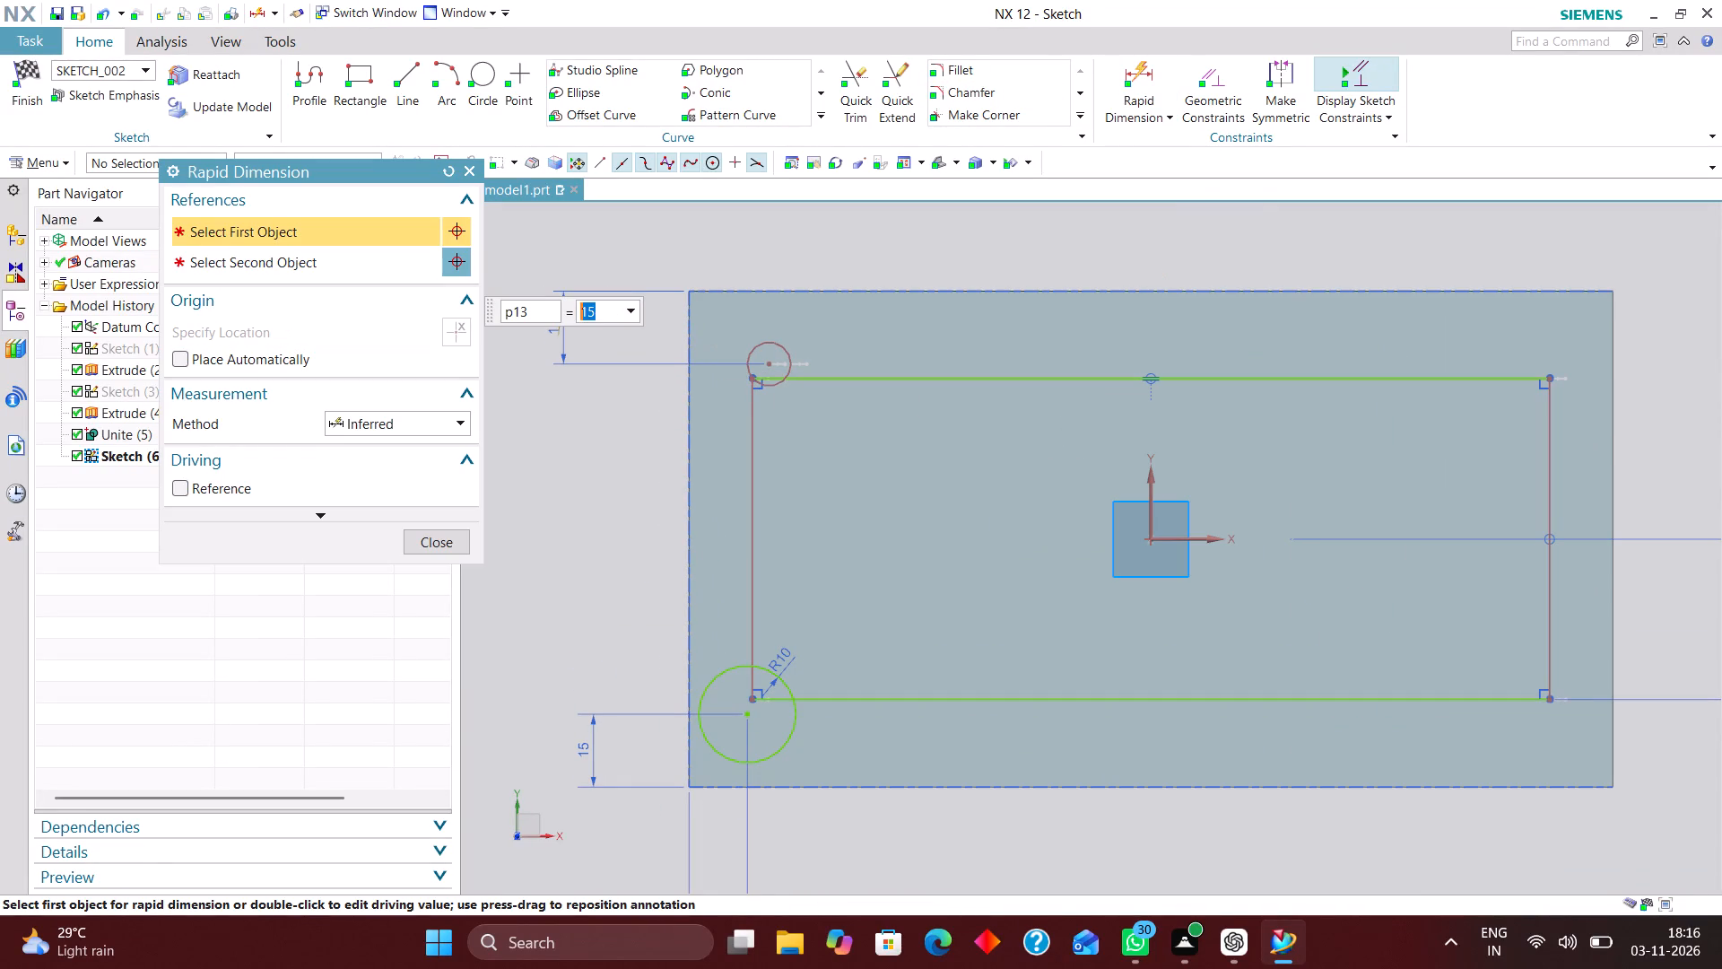
Apply an Equal Radius constraint between the lower-left circle and the upper-left circle.
{"action": "left_click", "coordinate": [1209, 74]}
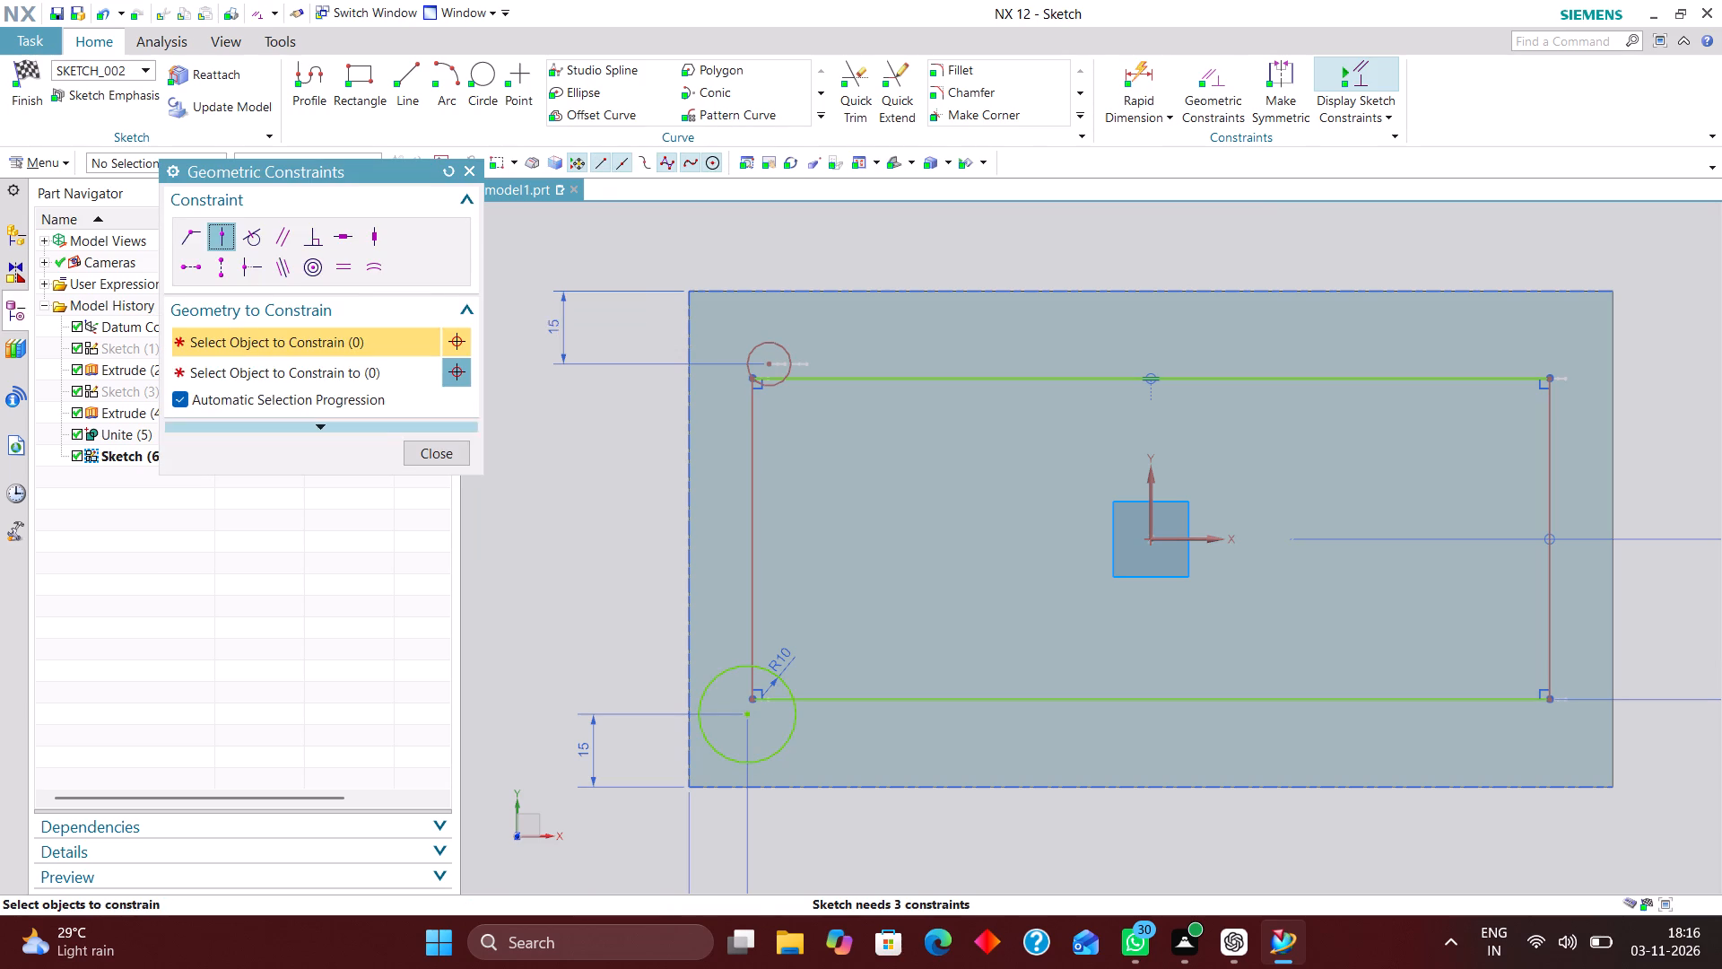
{"action": "left_click", "coordinate": [363, 272]}
{"action": "left_click", "coordinate": [797, 736]}
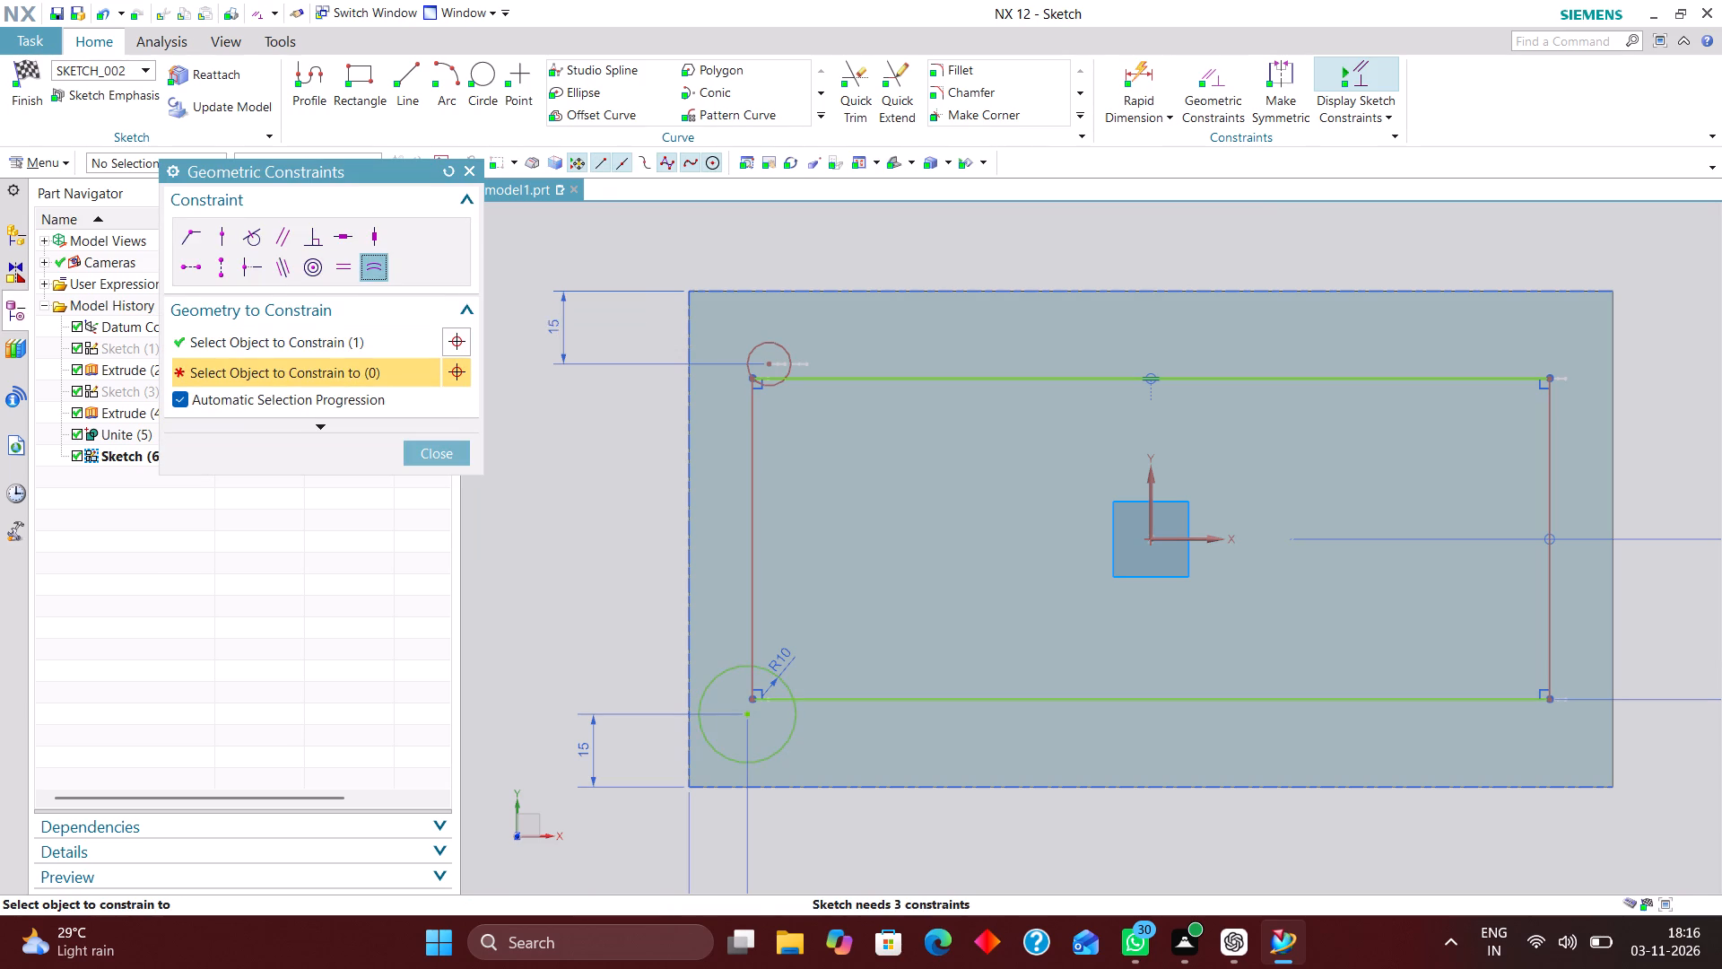
{"action": "left_click", "coordinate": [785, 344]}
{"action": "left_click", "coordinate": [437, 455]}
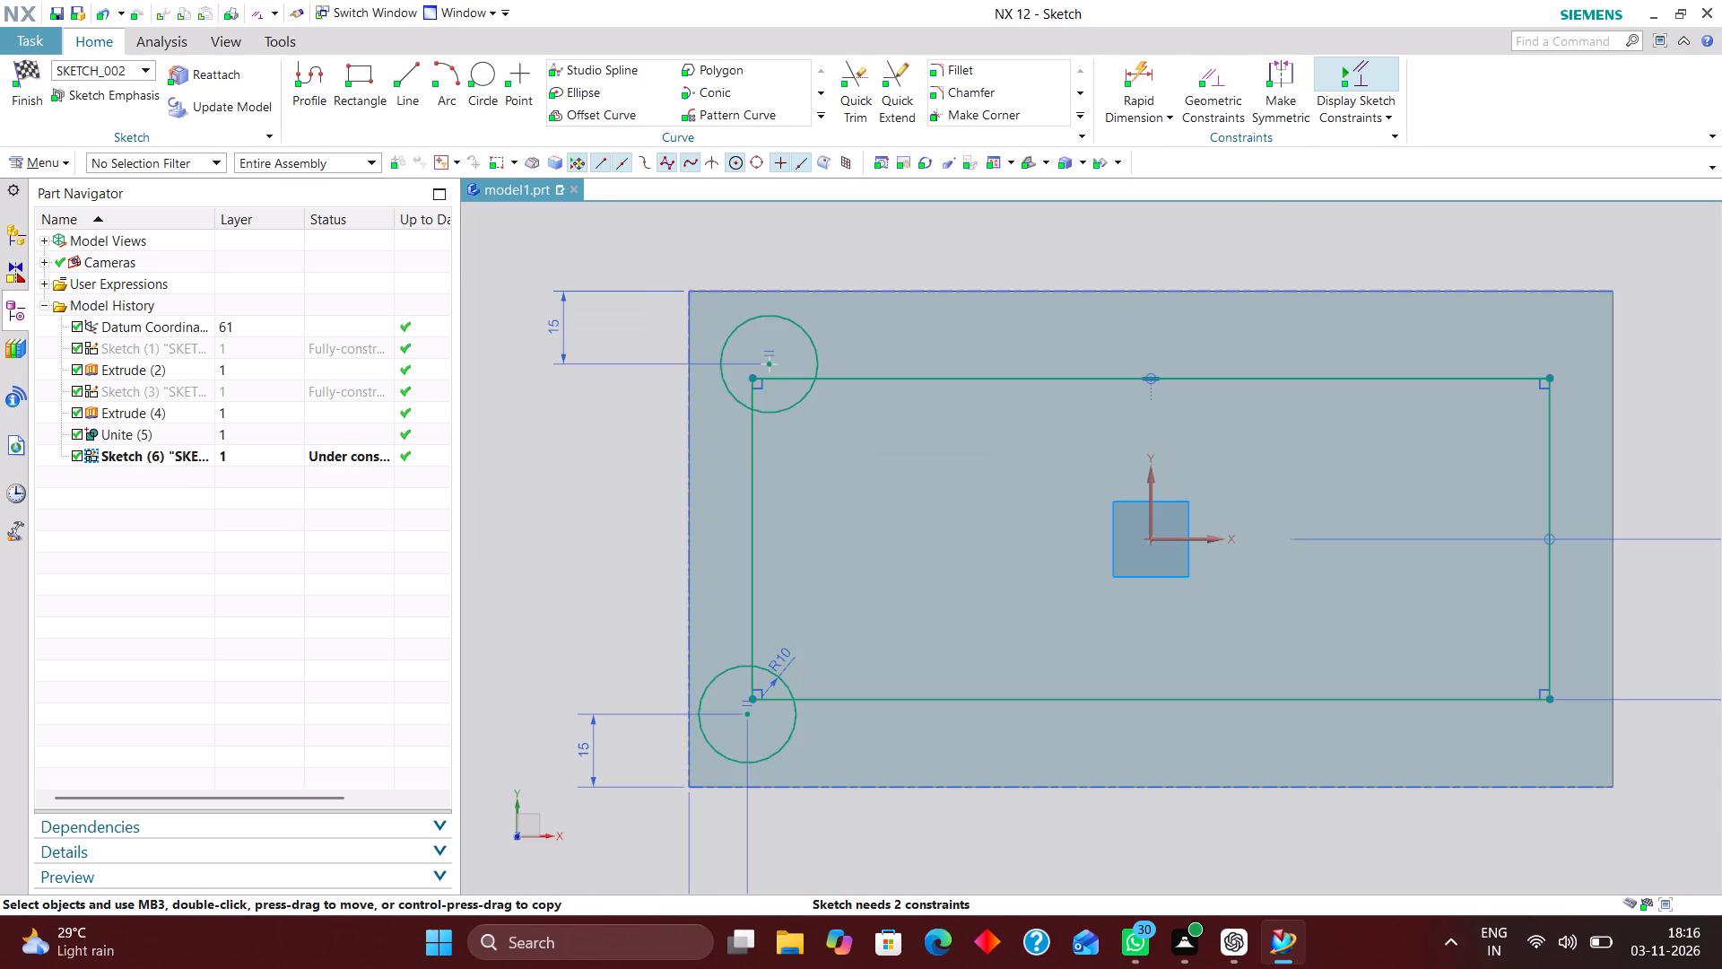
Dimension the horizontal distance from the body's left outer edge to the upper-left circle's centre as 15 mm.
{"action": "left_click", "coordinate": [1133, 65]}
{"action": "left_click", "coordinate": [691, 449]}
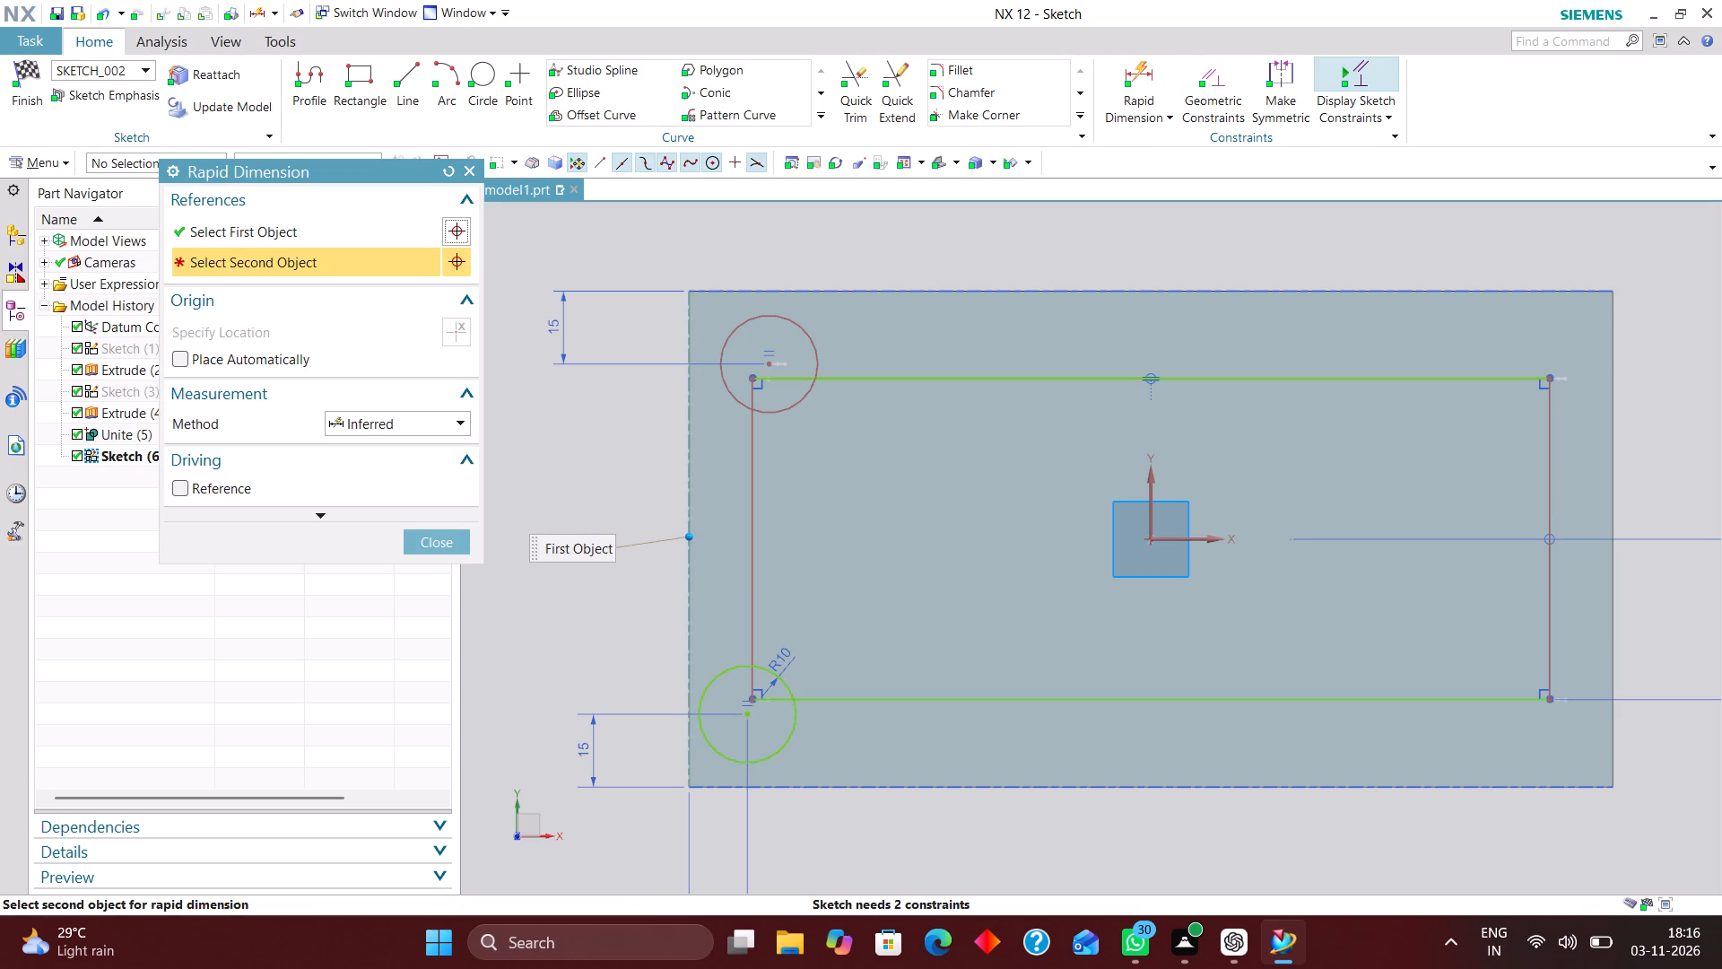
{"action": "left_click", "coordinate": [773, 362]}
{"action": "scroll", "coordinate": [731, 487], "scroll_direction": "down", "scroll_amount": 2}
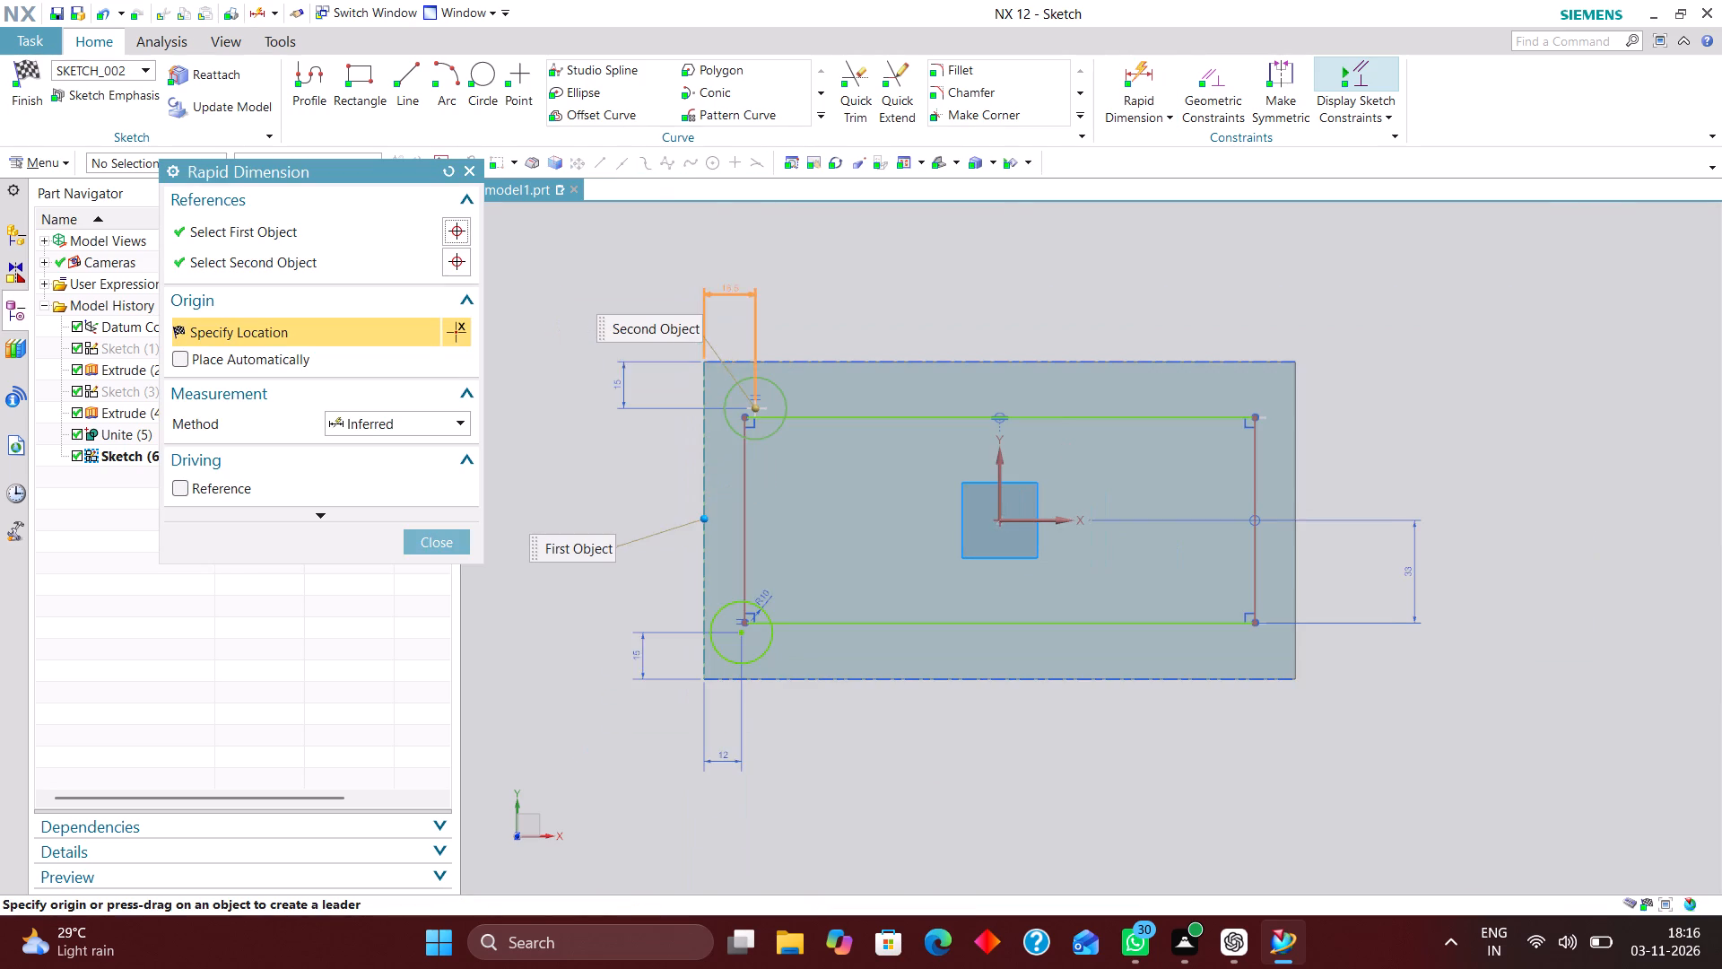
{"action": "left_click", "coordinate": [726, 255]}
{"action": "type", "text": "15"}
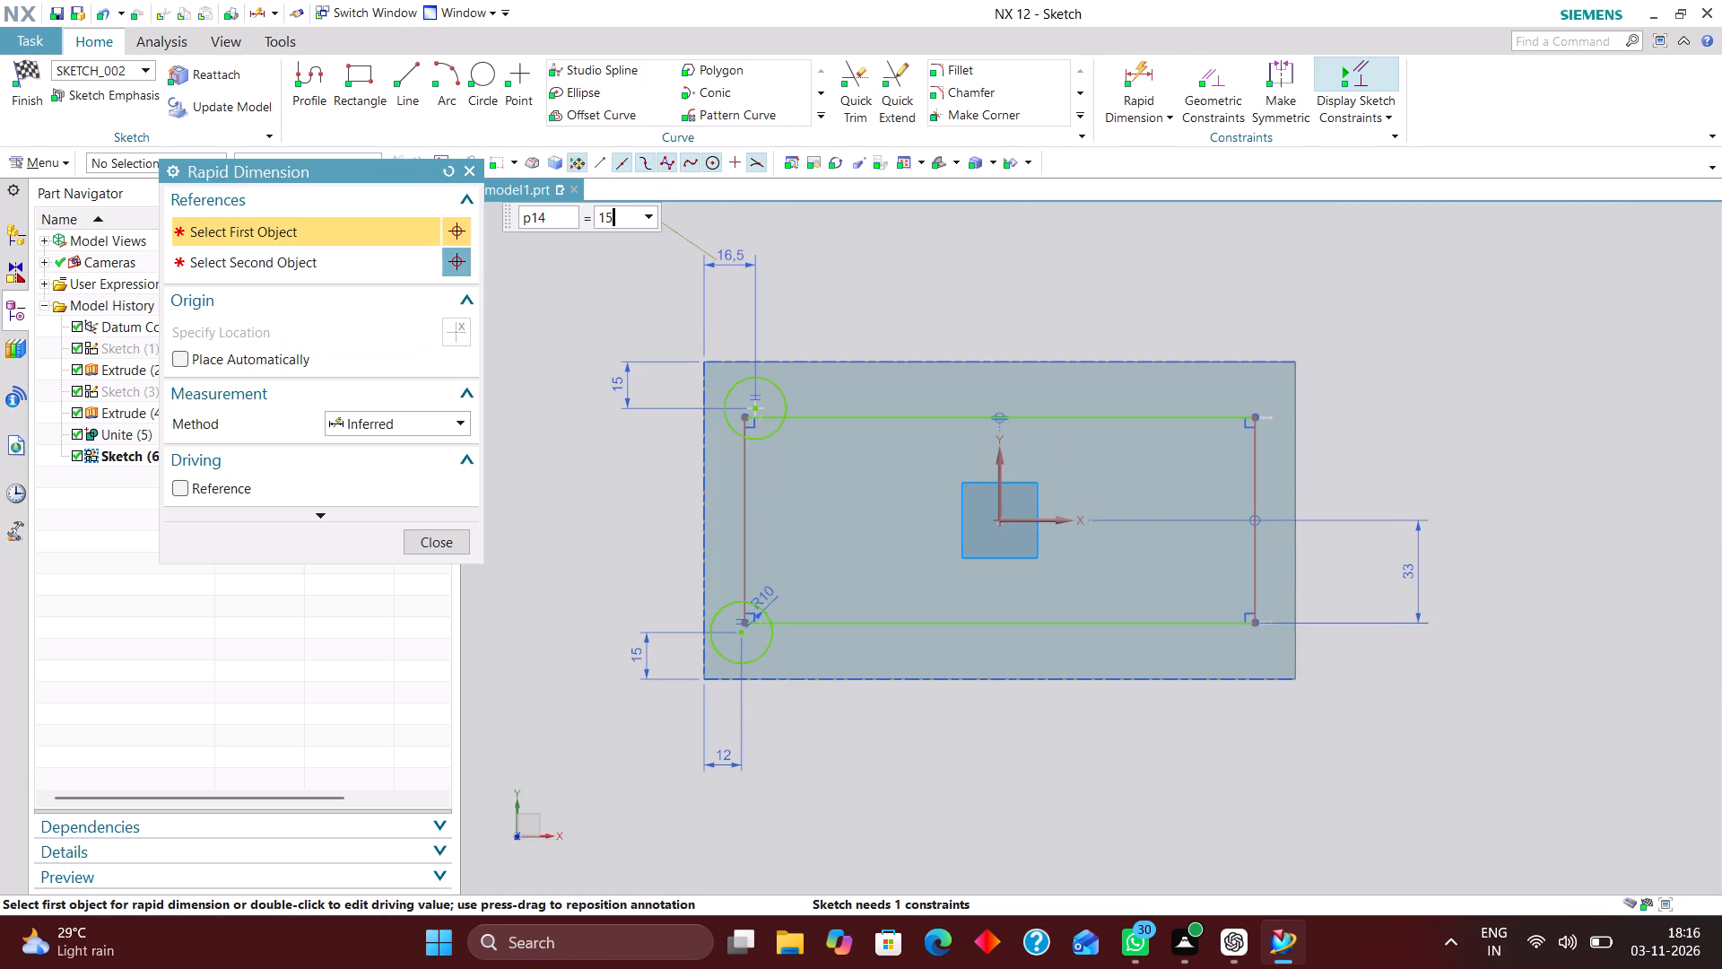
{"action": "key", "text": "Return"}
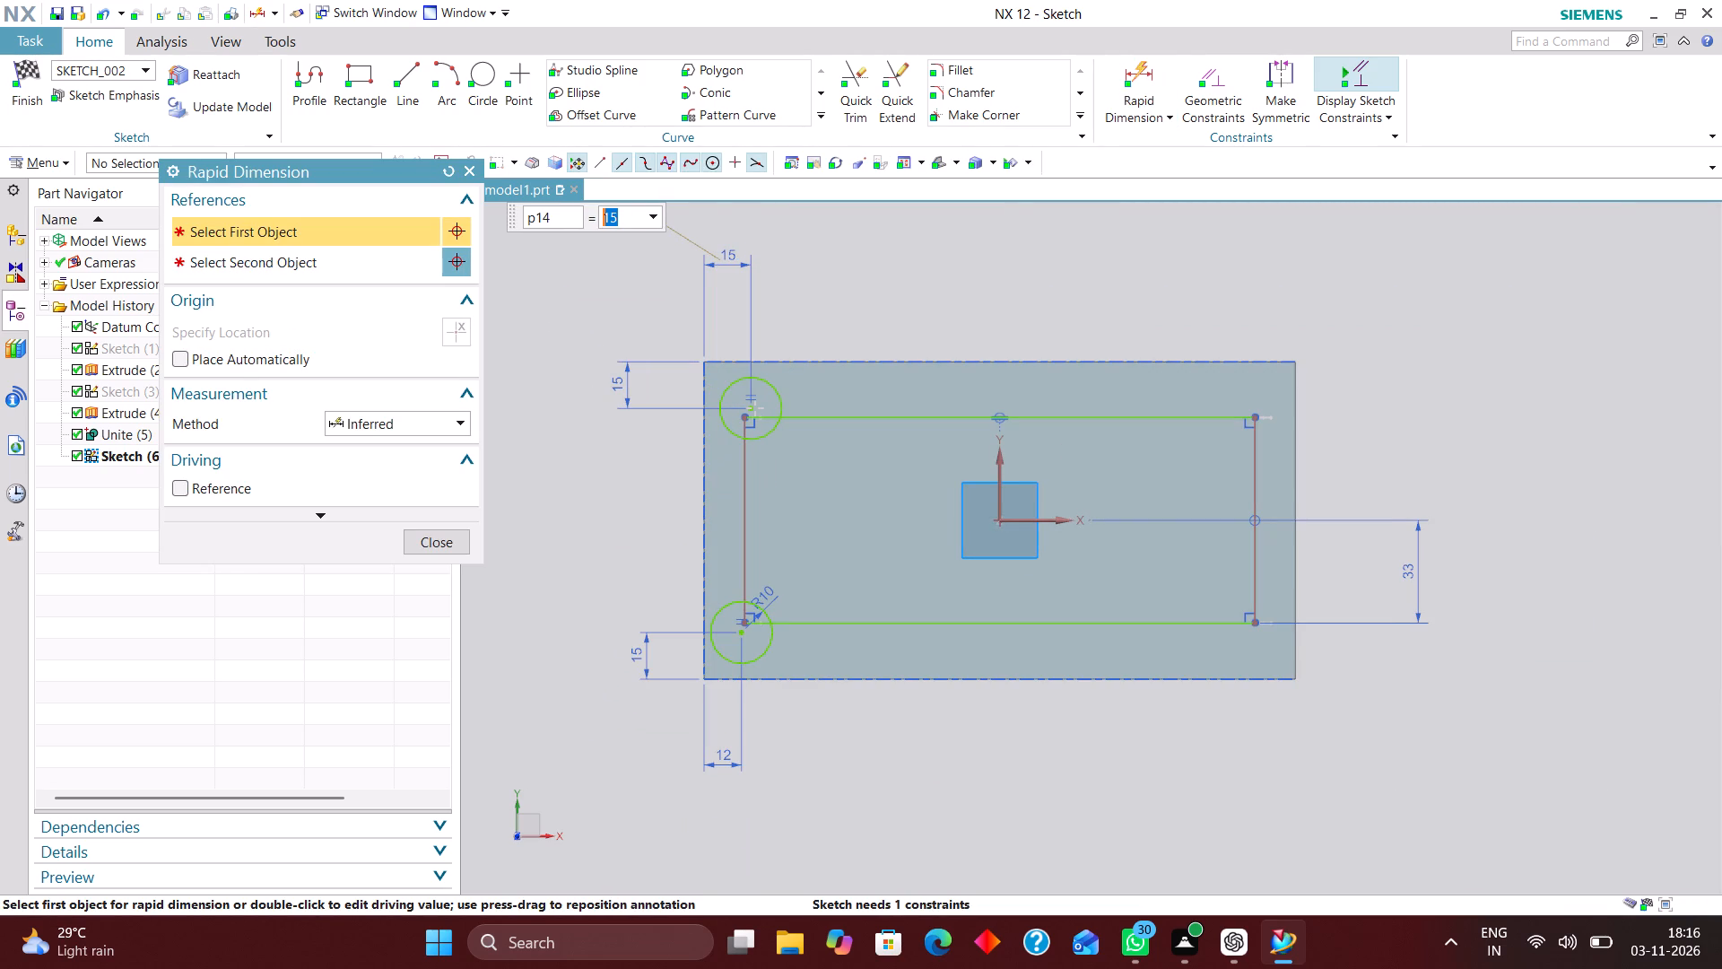
{"action": "left_click", "coordinate": [455, 537]}
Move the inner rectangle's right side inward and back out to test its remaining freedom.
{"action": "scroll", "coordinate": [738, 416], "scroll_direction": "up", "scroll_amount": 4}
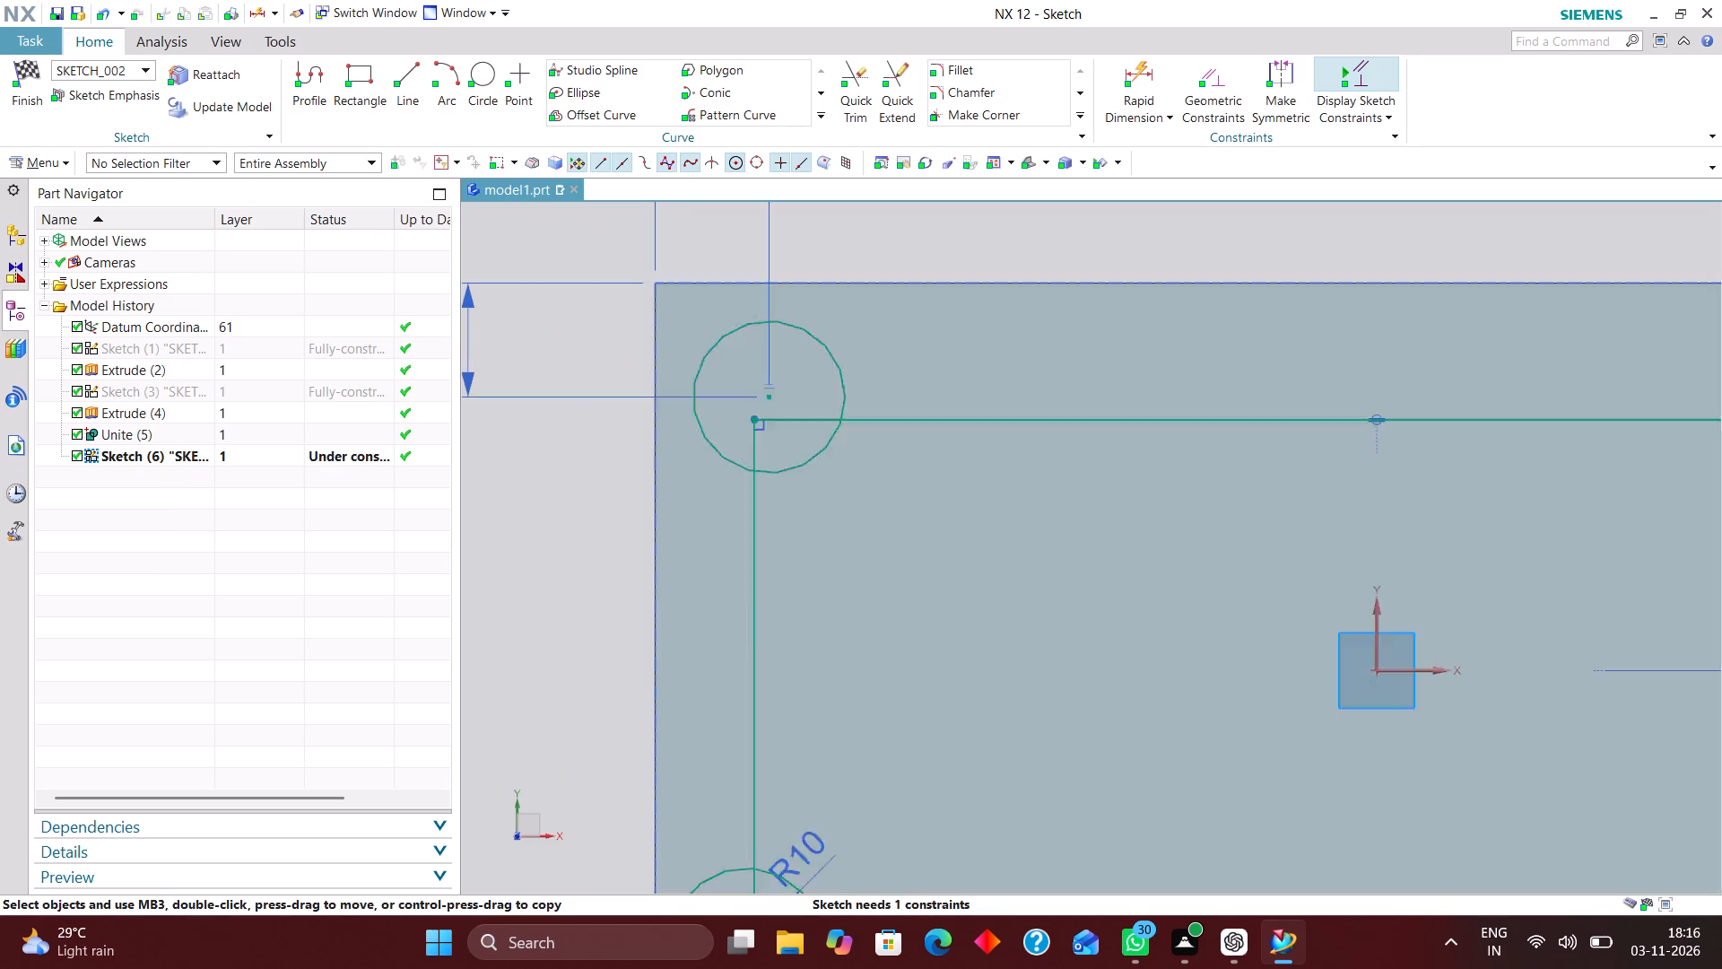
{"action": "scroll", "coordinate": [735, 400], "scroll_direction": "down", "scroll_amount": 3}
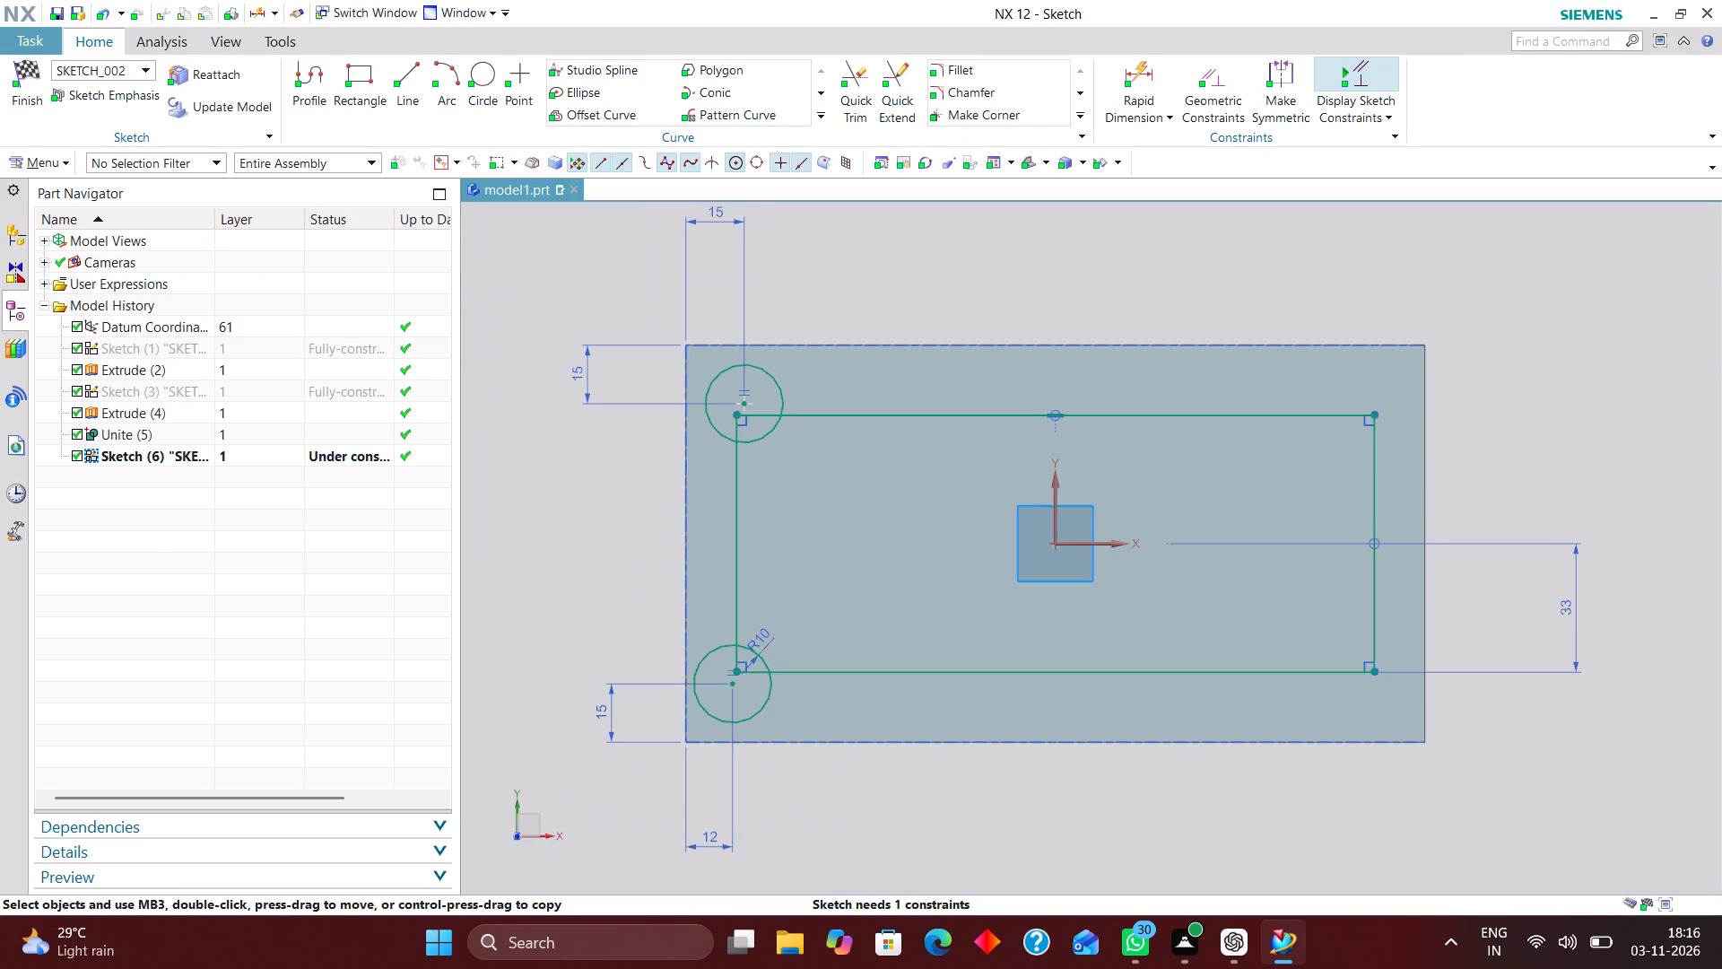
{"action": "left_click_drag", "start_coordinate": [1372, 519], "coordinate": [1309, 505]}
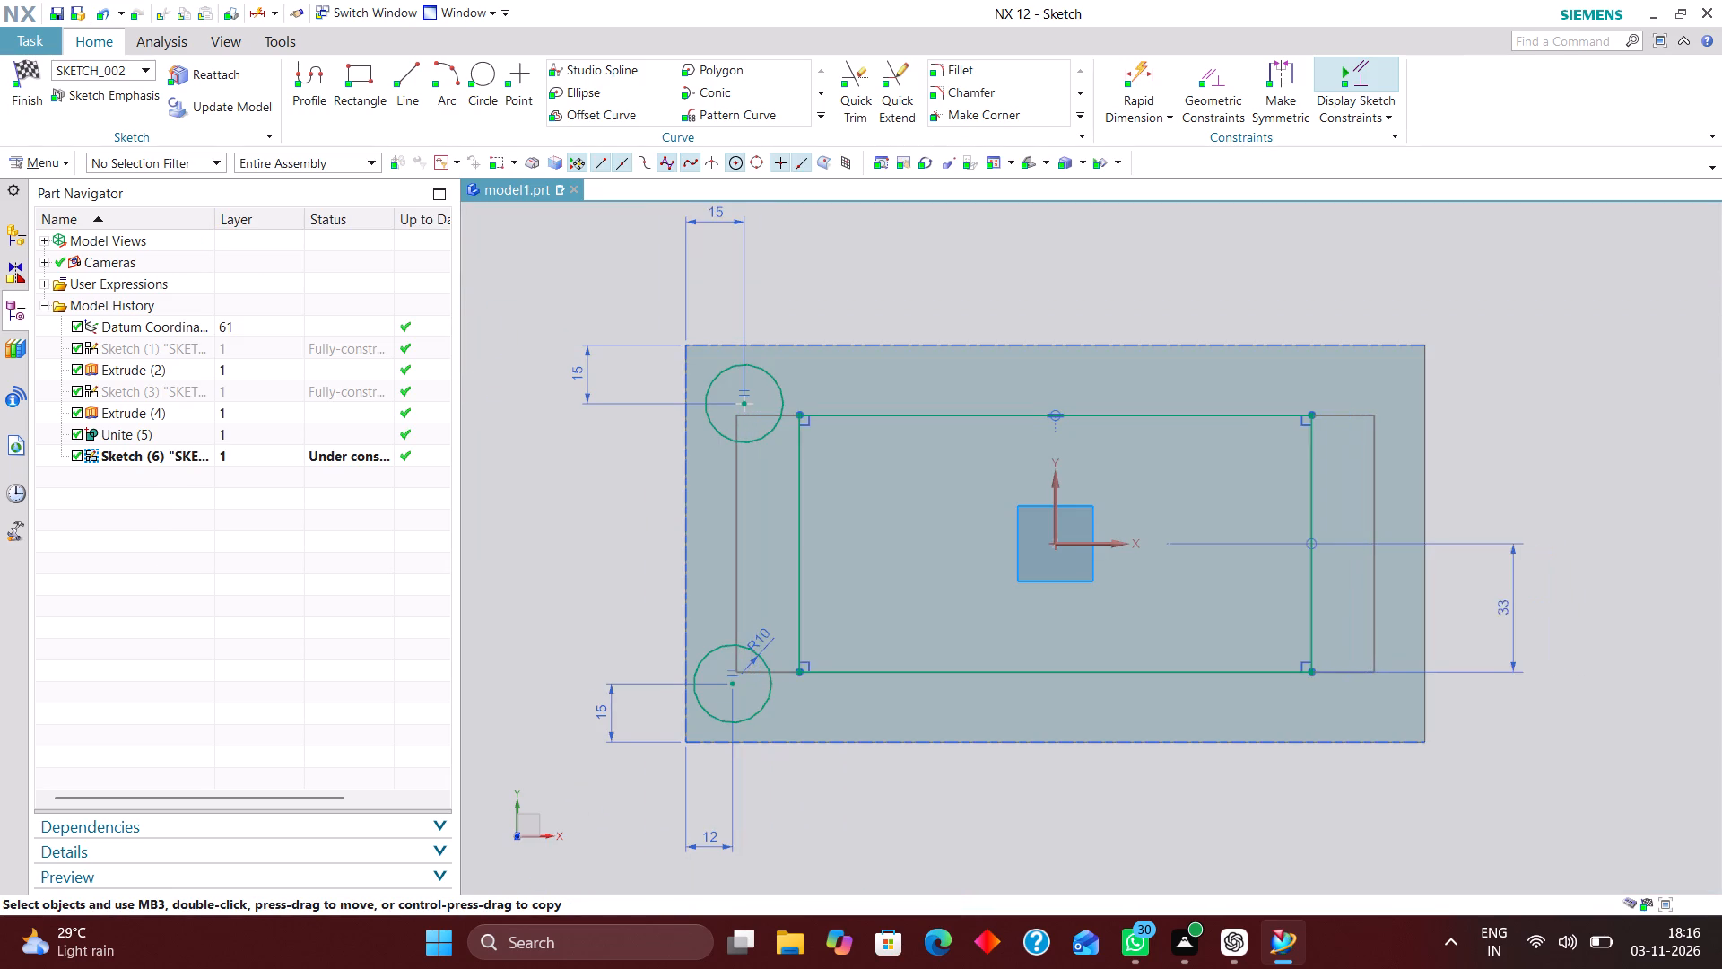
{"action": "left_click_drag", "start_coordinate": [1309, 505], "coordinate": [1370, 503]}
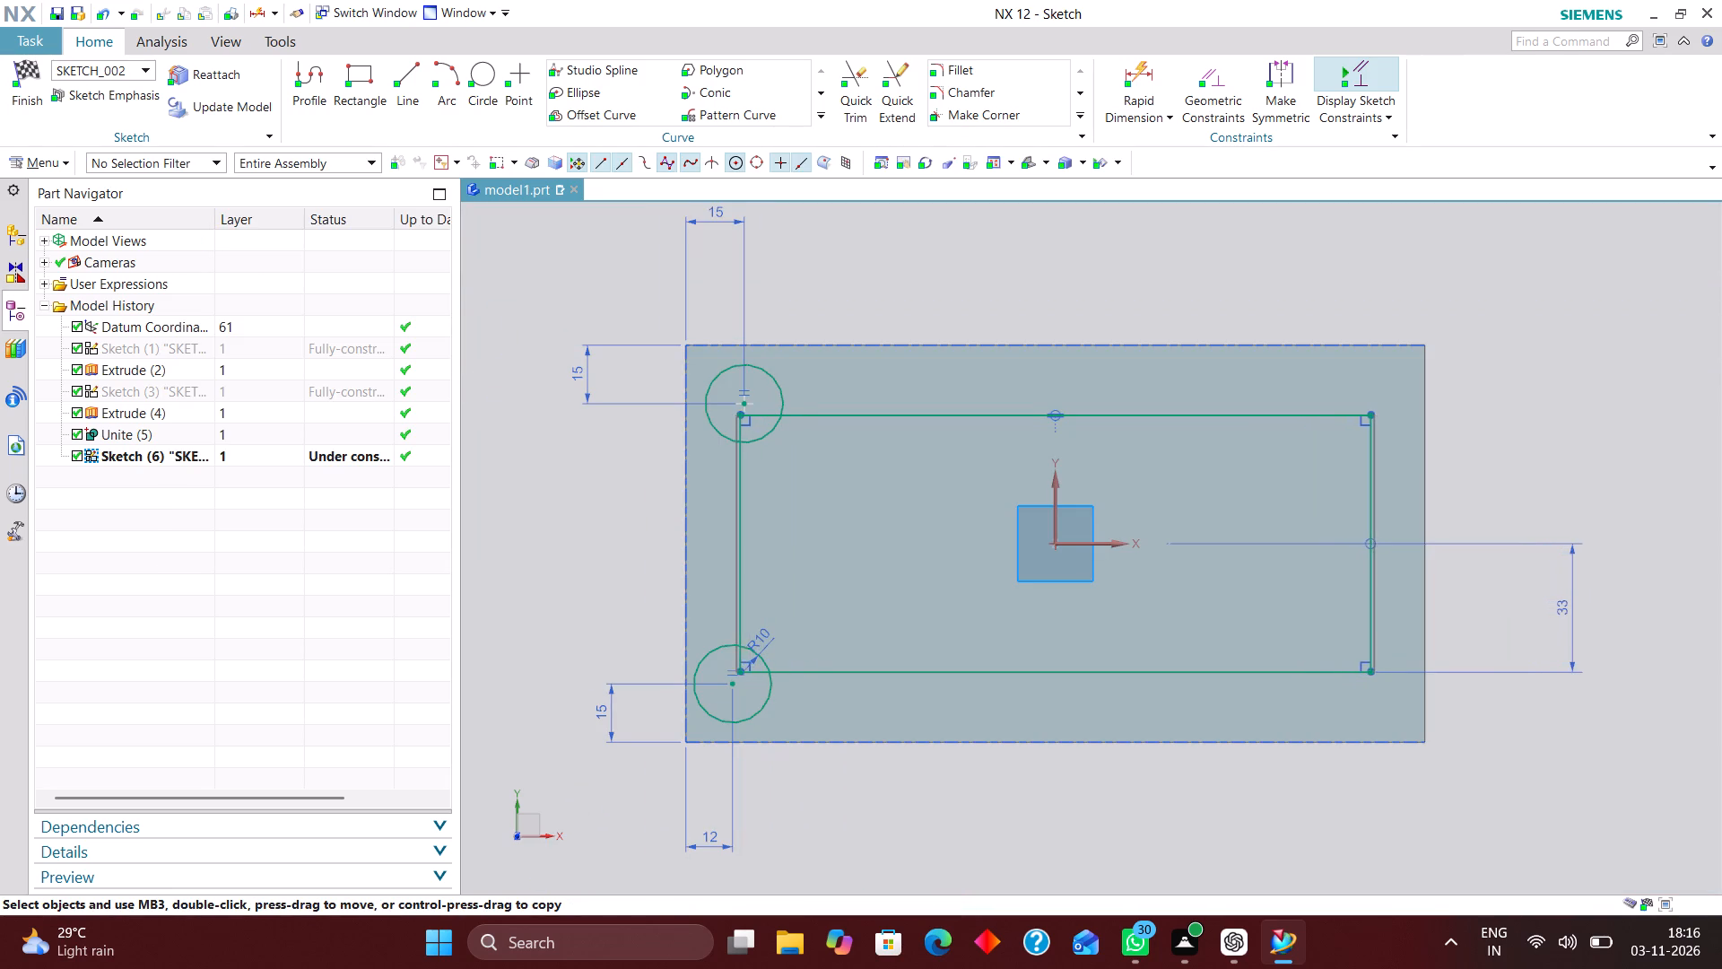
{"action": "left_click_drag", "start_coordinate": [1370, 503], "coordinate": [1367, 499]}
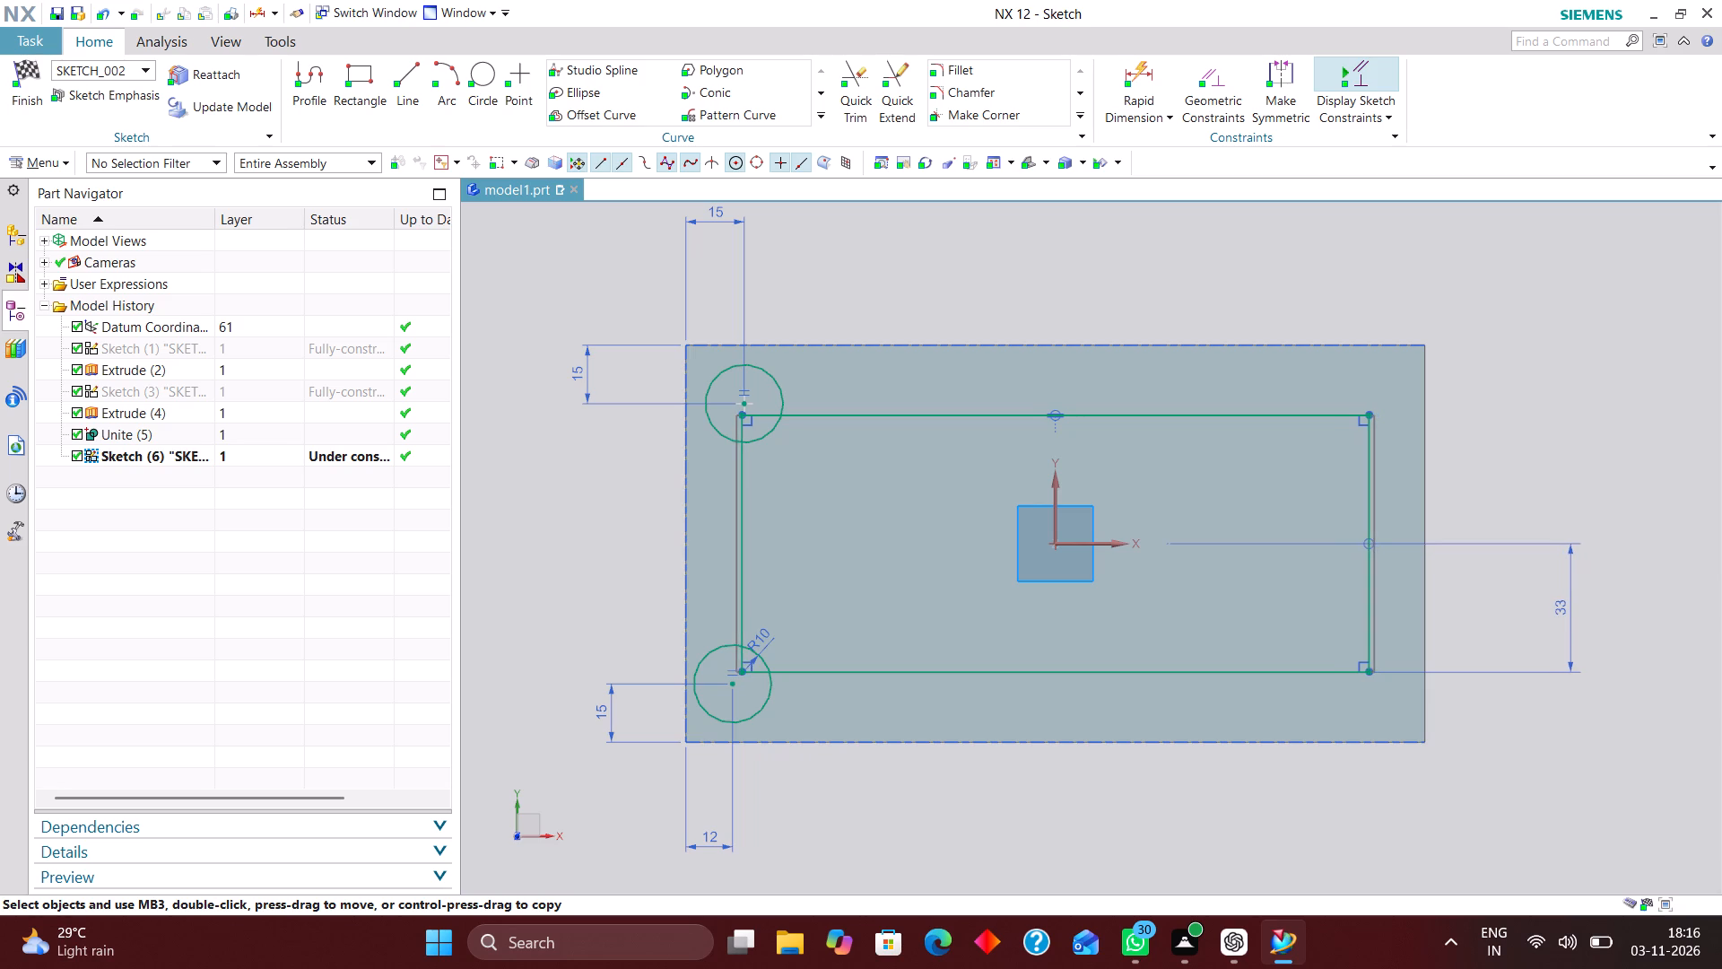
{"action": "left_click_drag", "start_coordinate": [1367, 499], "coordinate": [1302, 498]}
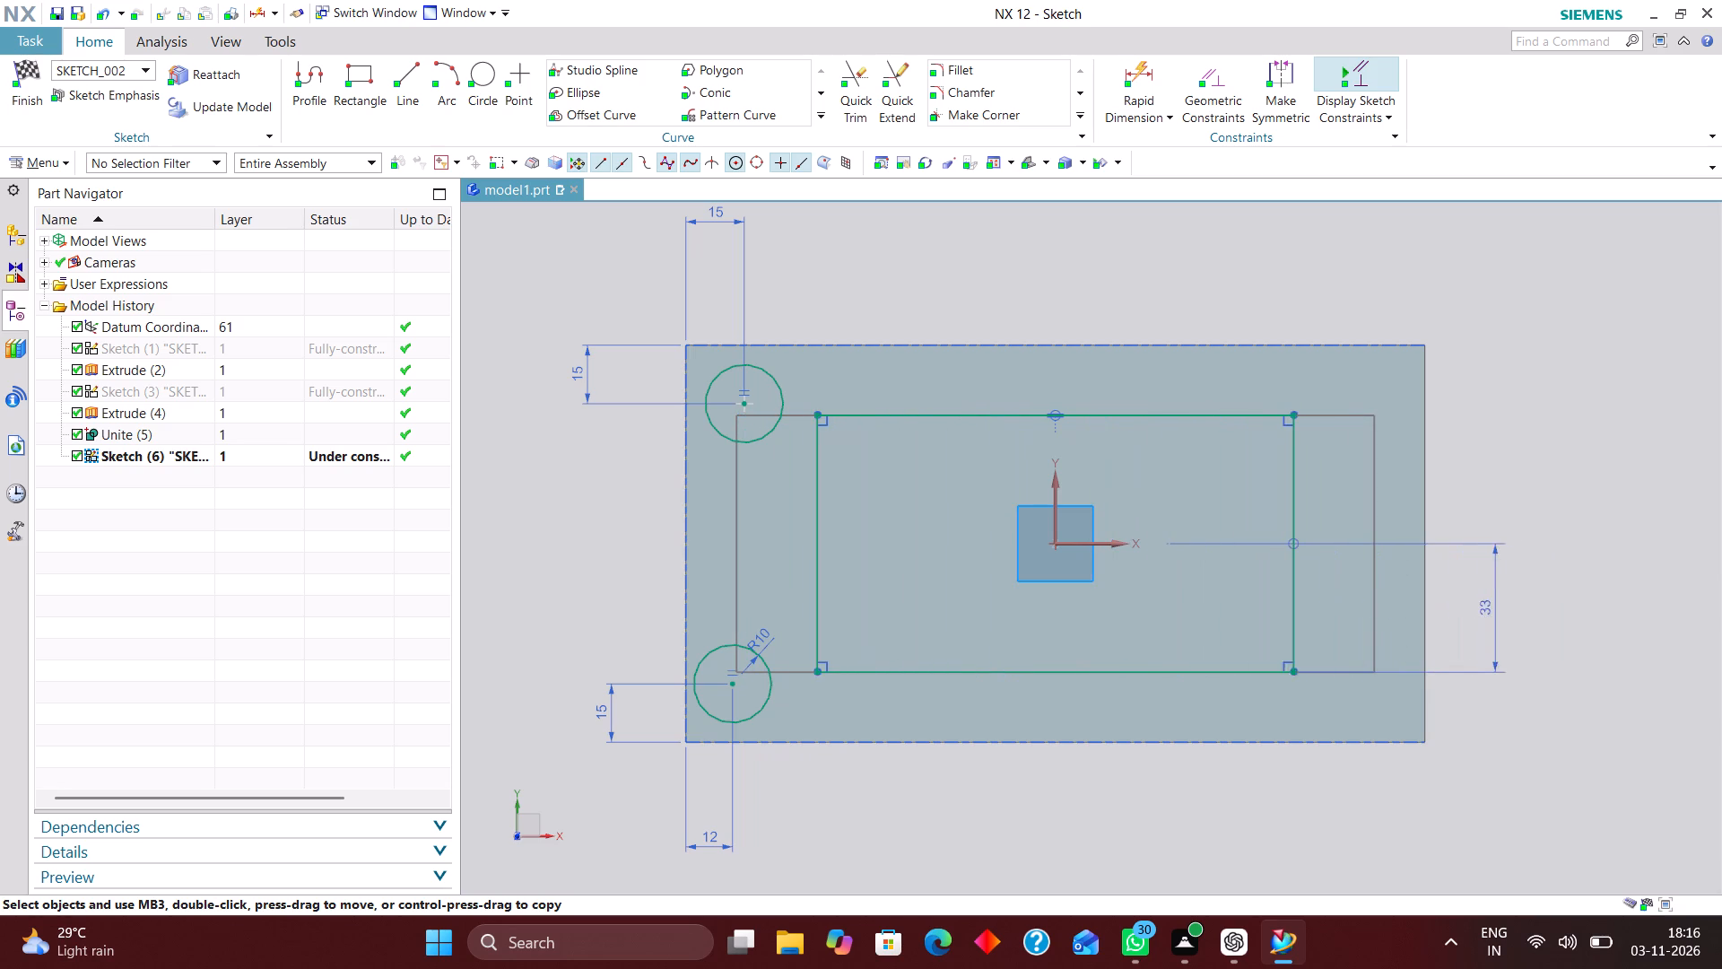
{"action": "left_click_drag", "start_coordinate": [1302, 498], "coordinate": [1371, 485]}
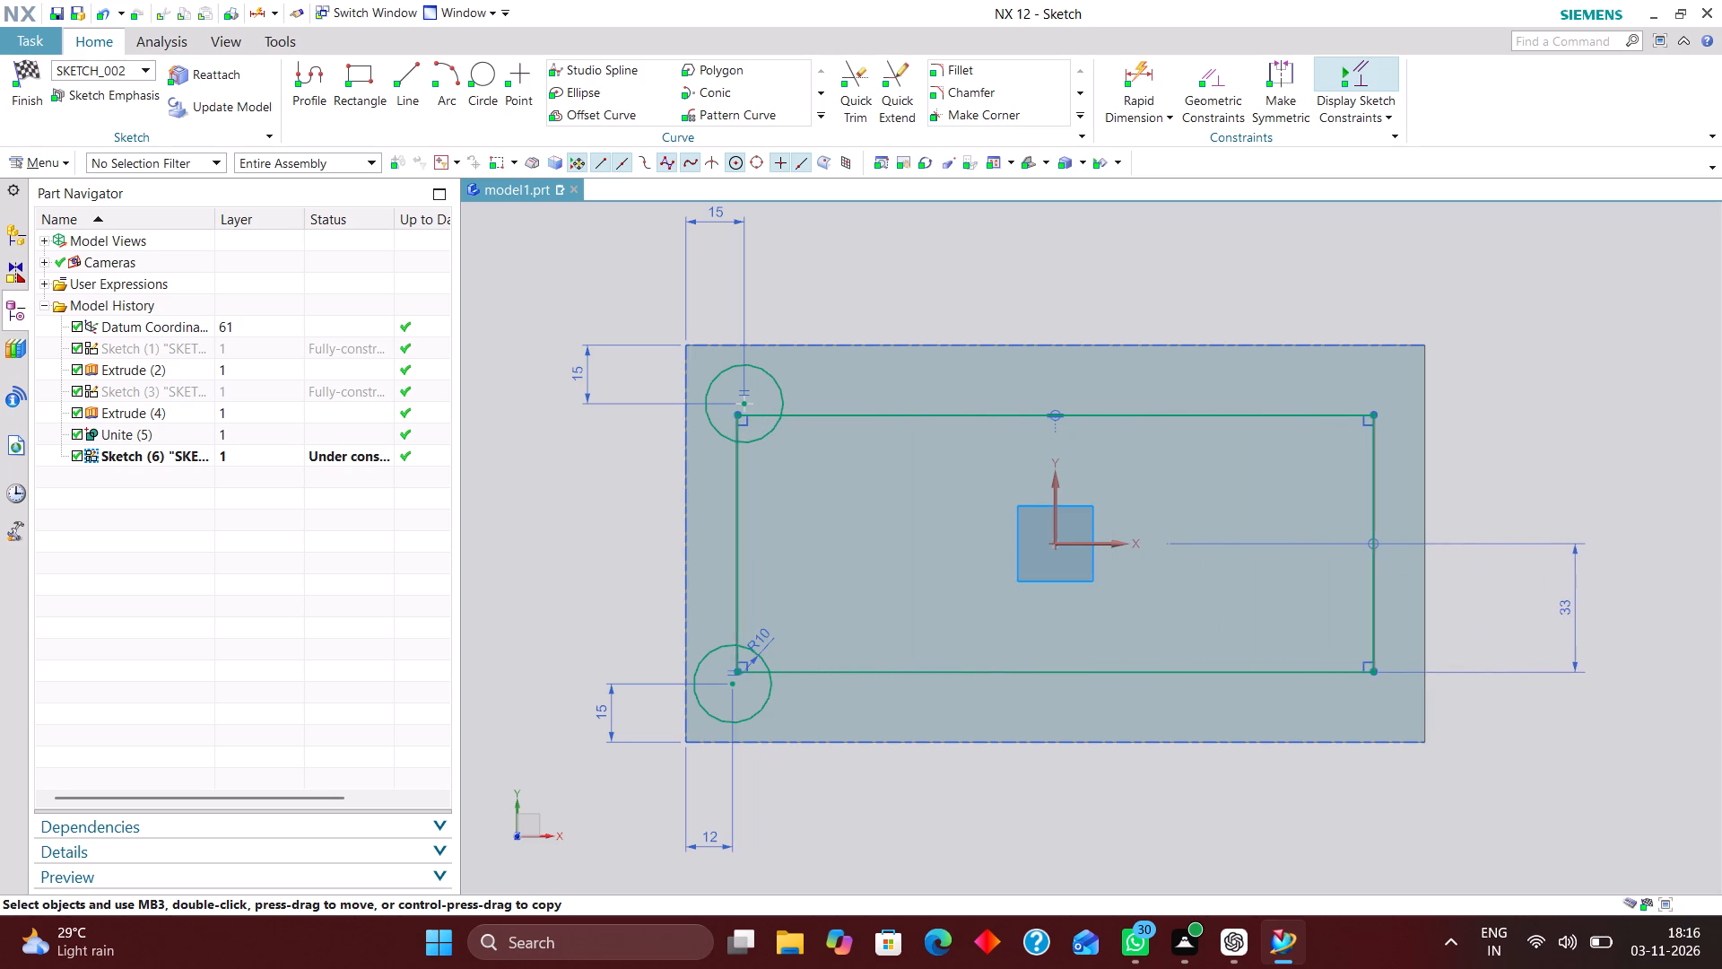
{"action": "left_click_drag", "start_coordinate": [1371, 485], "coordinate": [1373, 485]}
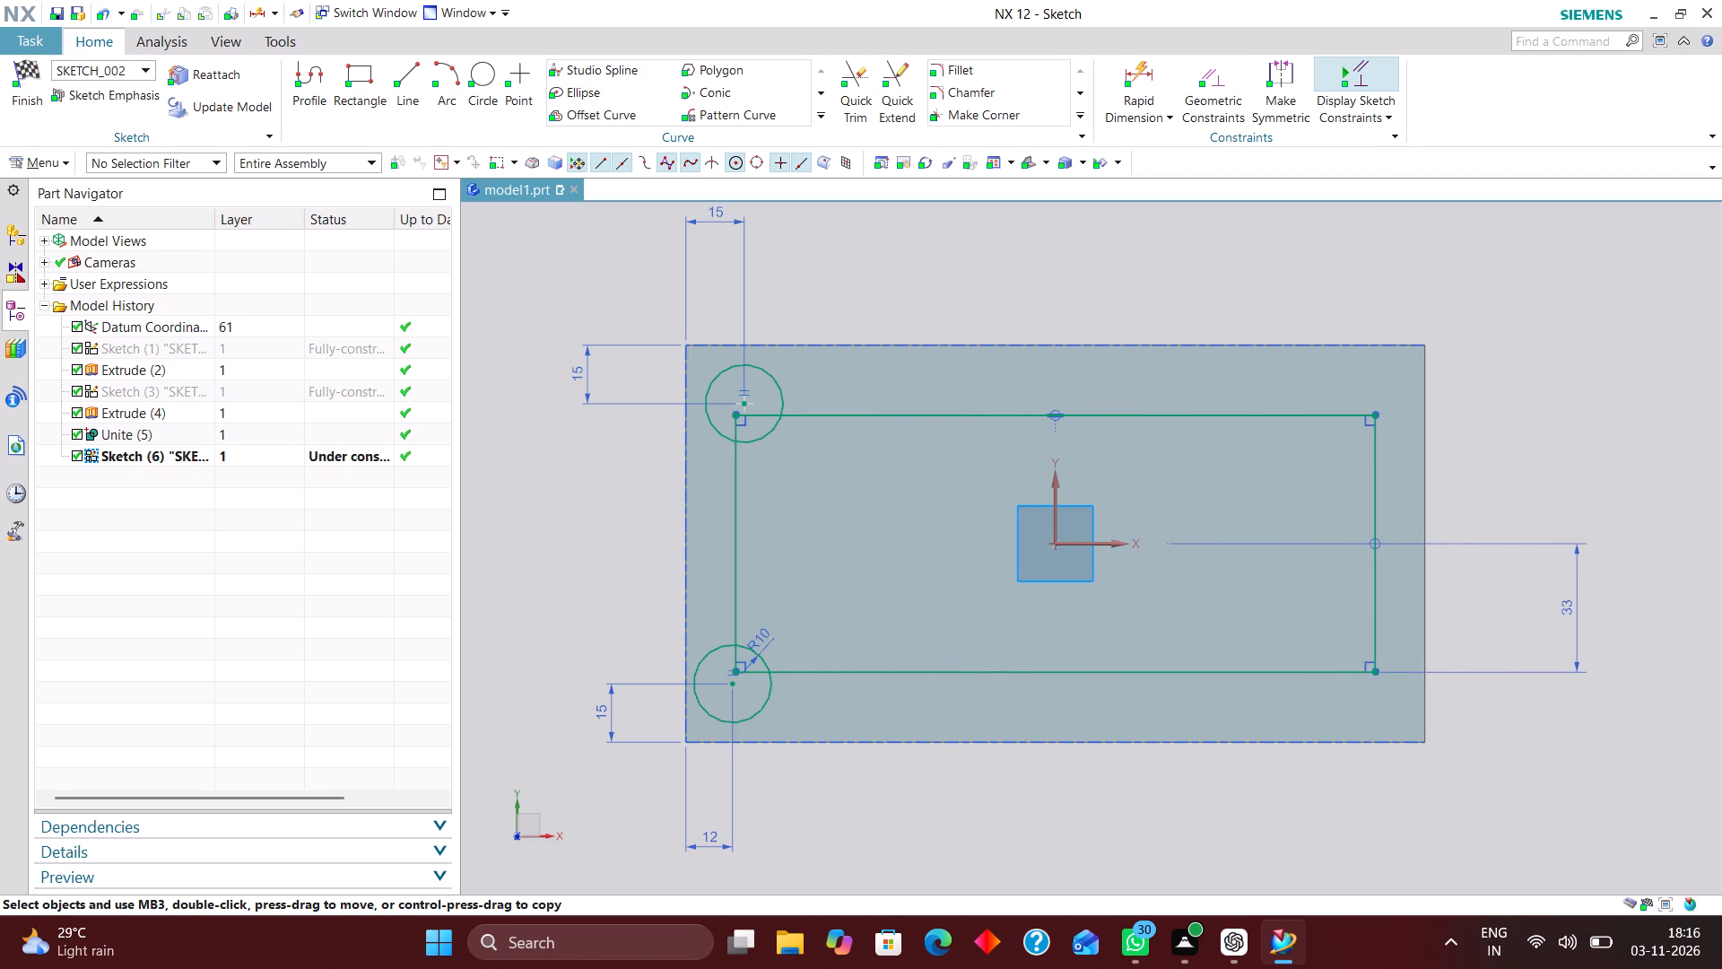
Dimension the horizontal distance from the body's right outer edge to the inner rectangle's right side as 15 mm.
{"action": "left_click", "coordinate": [1146, 81]}
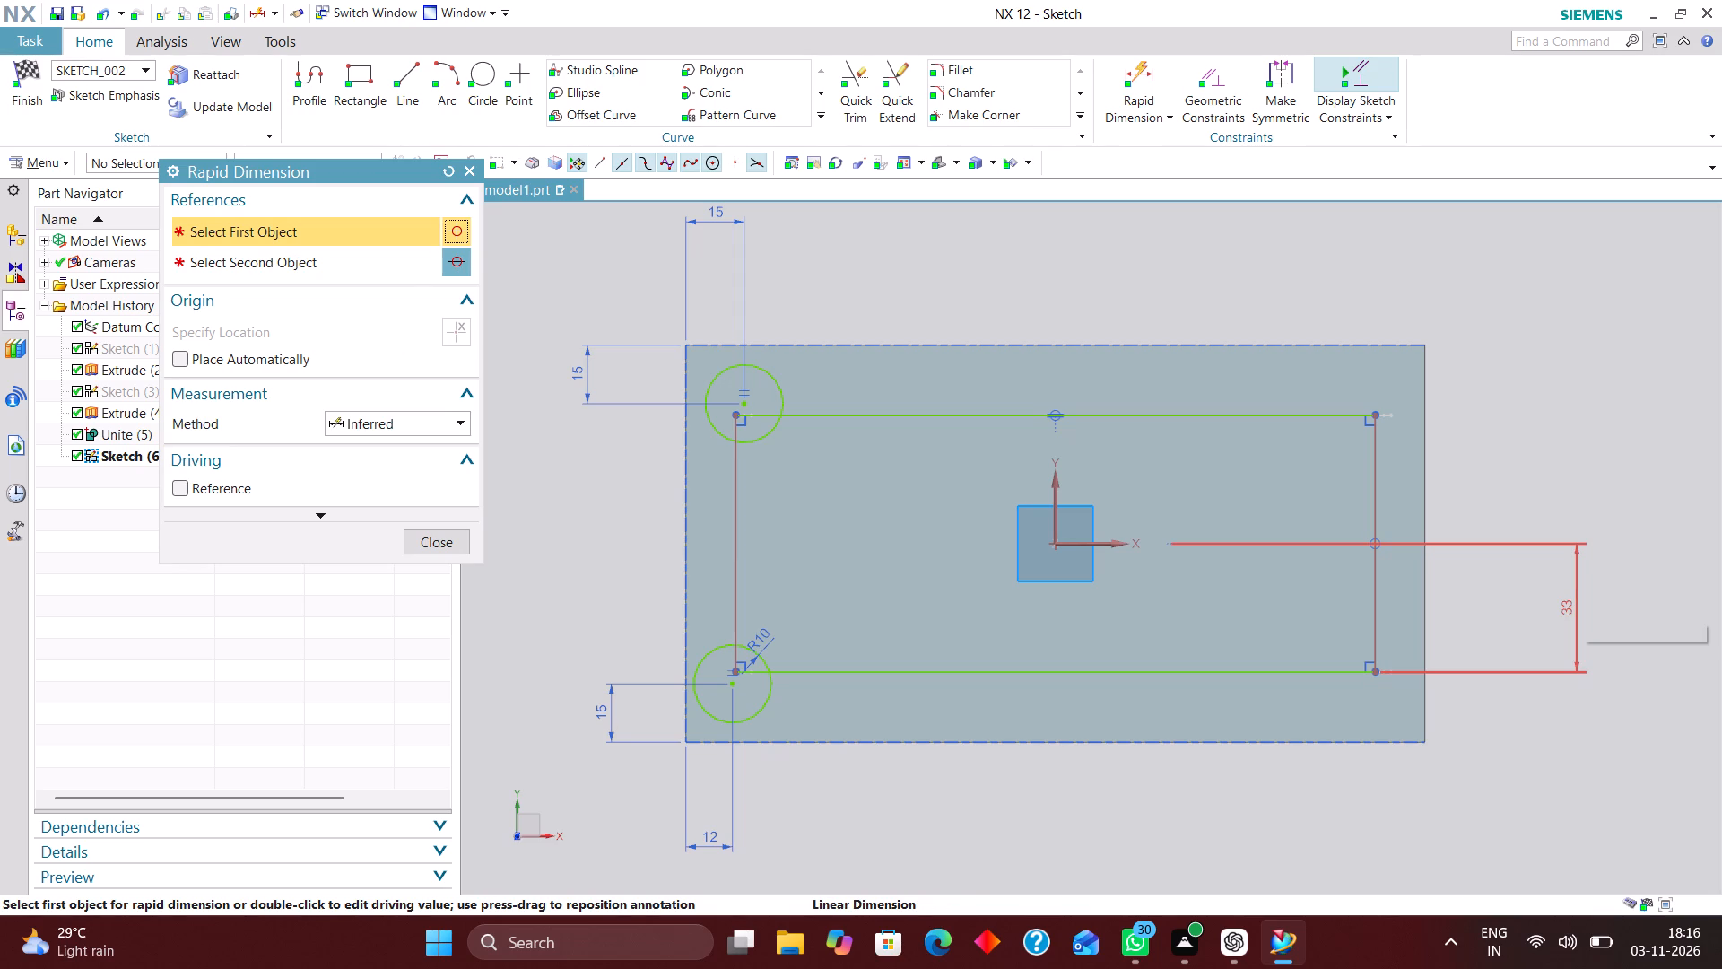
{"action": "left_click", "coordinate": [1429, 622]}
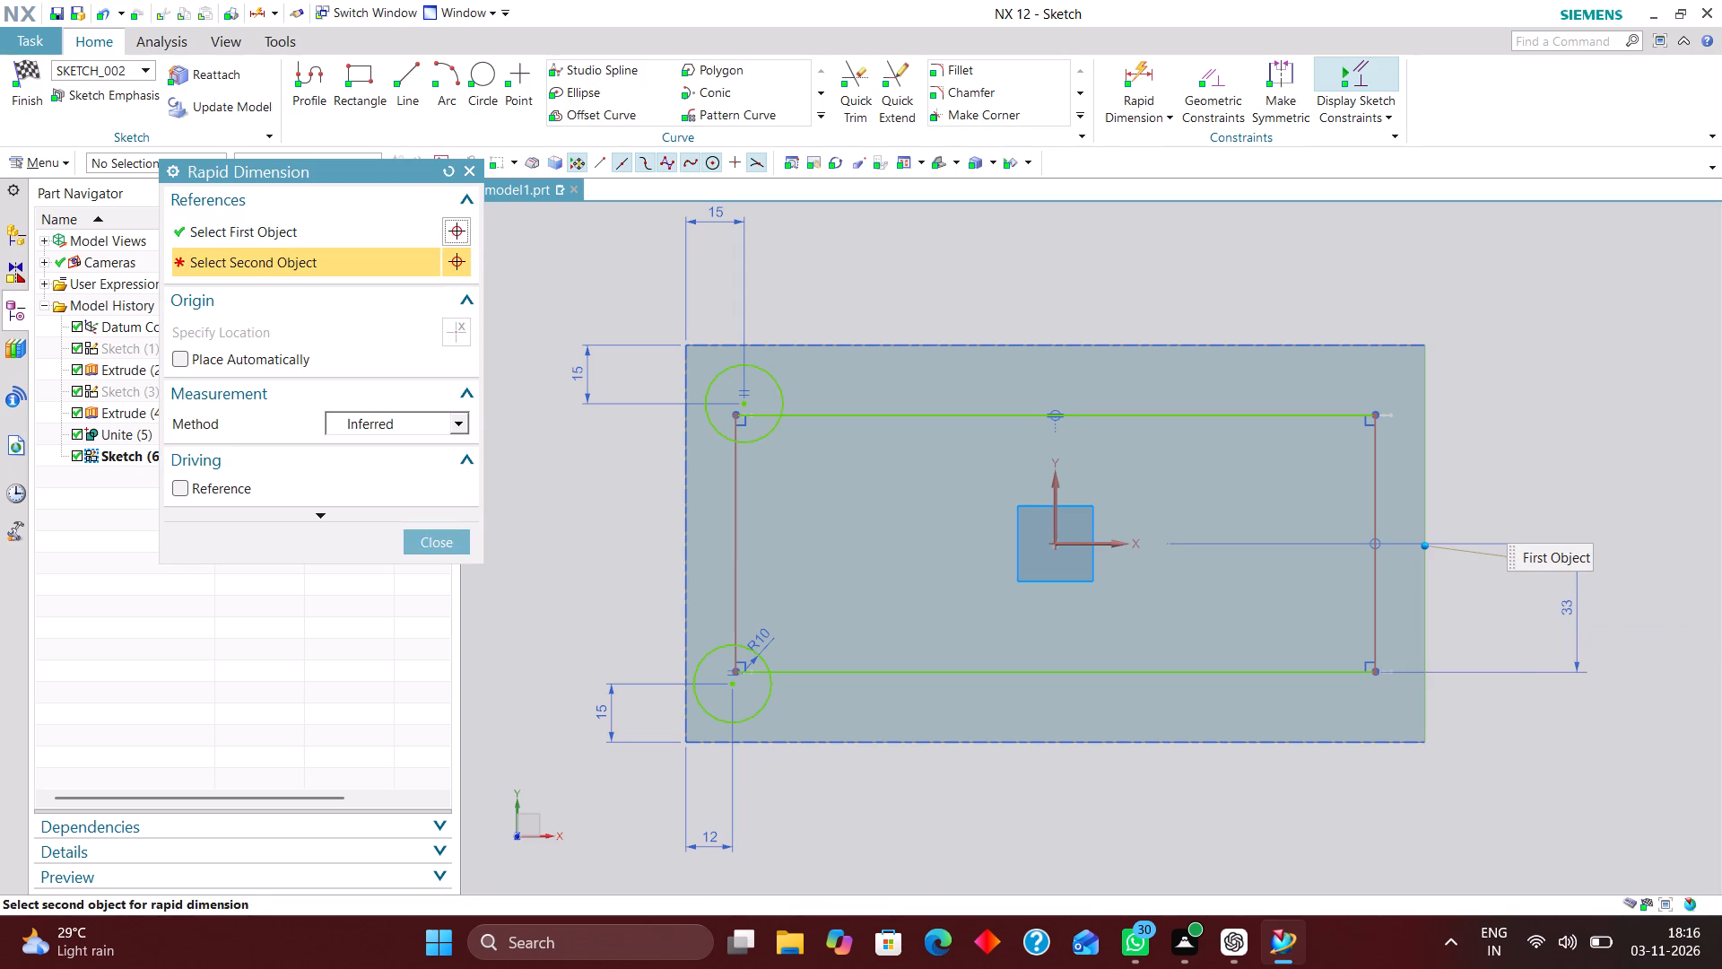
{"action": "left_click", "coordinate": [1374, 624]}
{"action": "left_click", "coordinate": [1406, 840]}
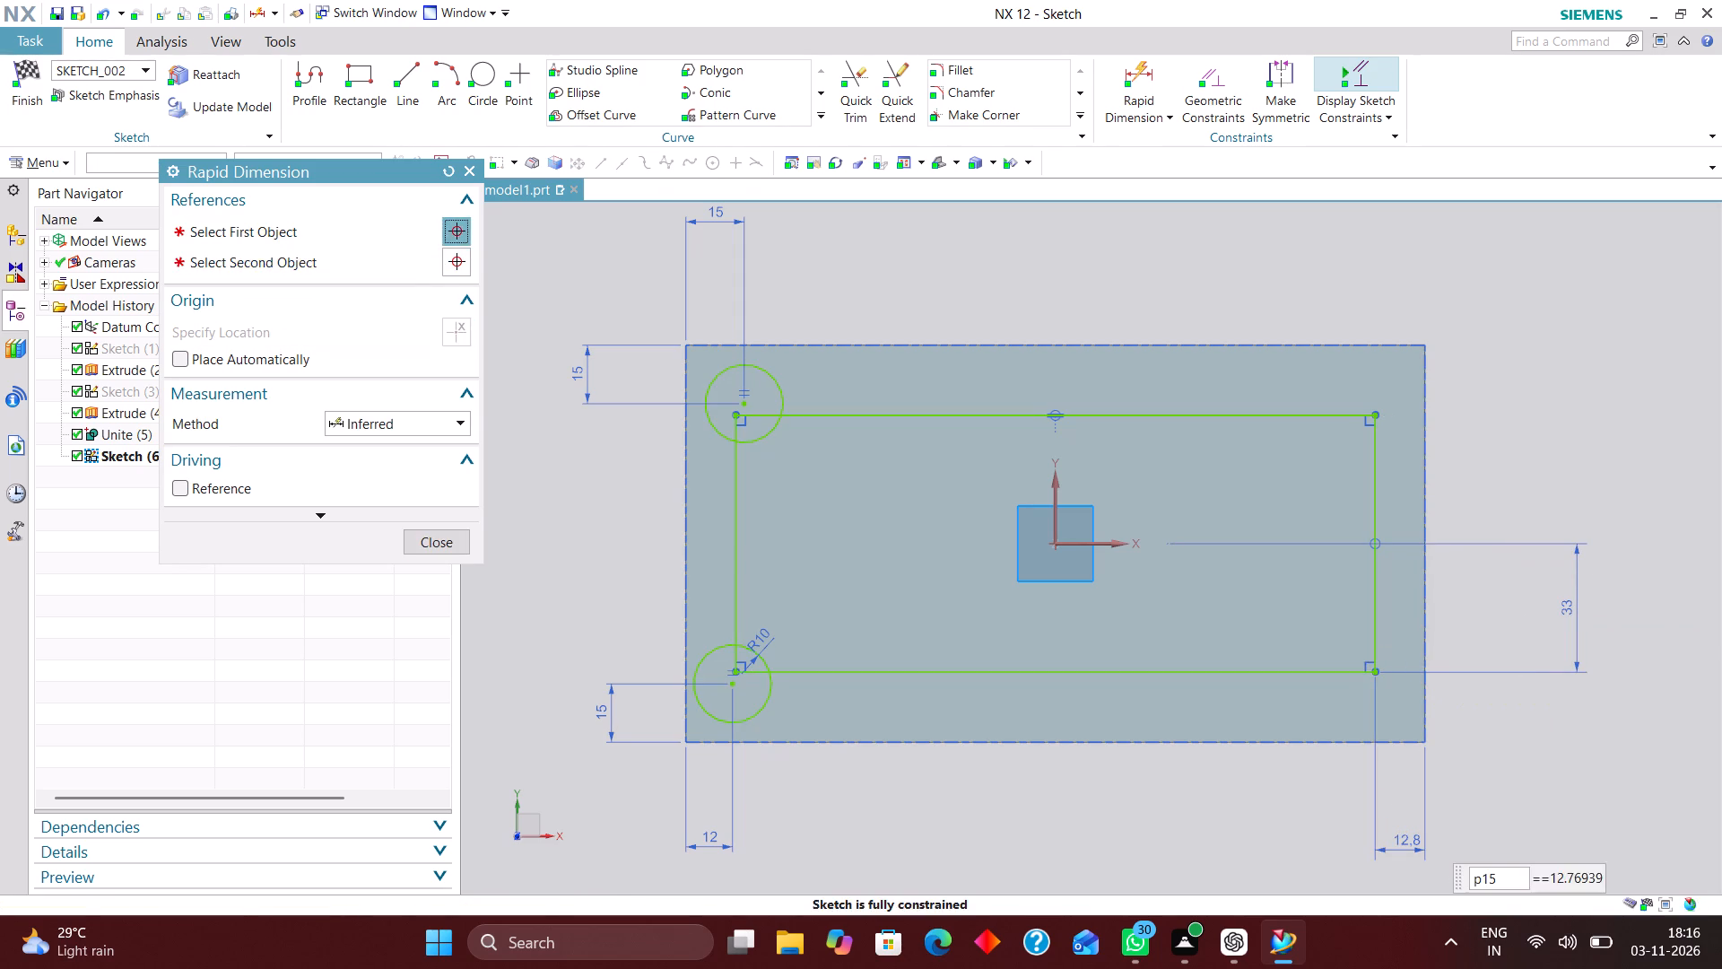
{"action": "type", "text": "15"}
{"action": "key", "text": "Return"}
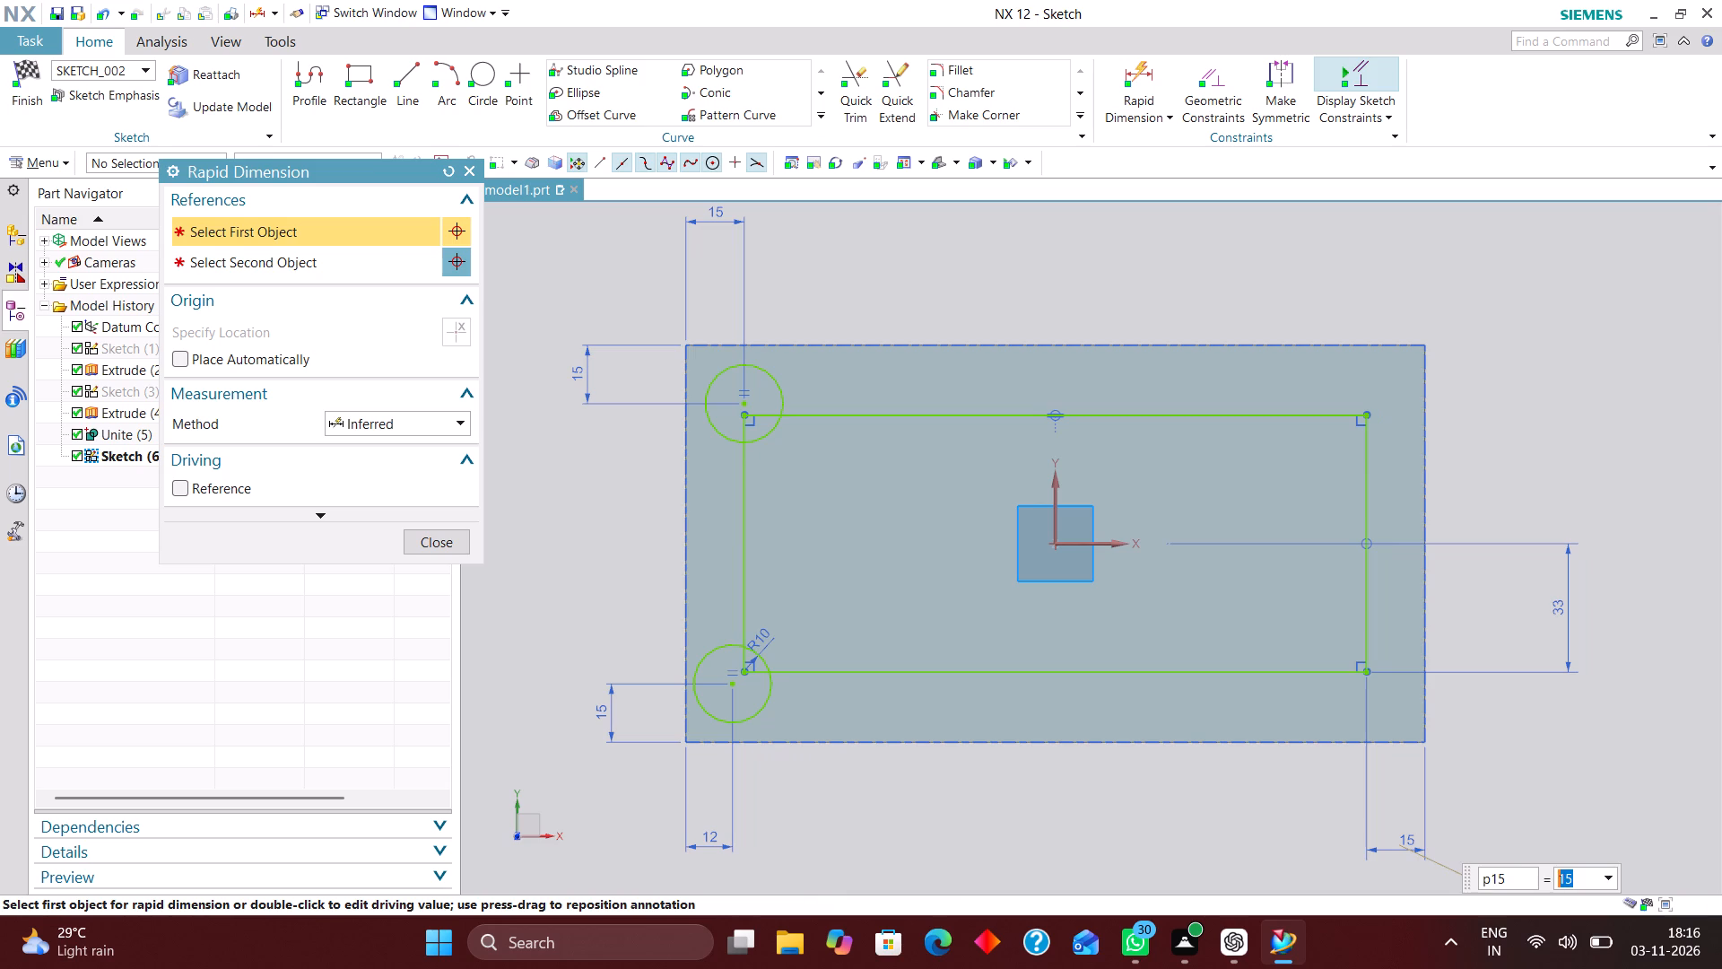
{"action": "left_click", "coordinate": [441, 540]}
Finish the sketch containing the inner rectangle and corner circles and return to the solid model.
{"action": "scroll", "coordinate": [769, 703], "scroll_direction": "up", "scroll_amount": 4}
{"action": "scroll", "coordinate": [877, 682], "scroll_direction": "down", "scroll_amount": 4}
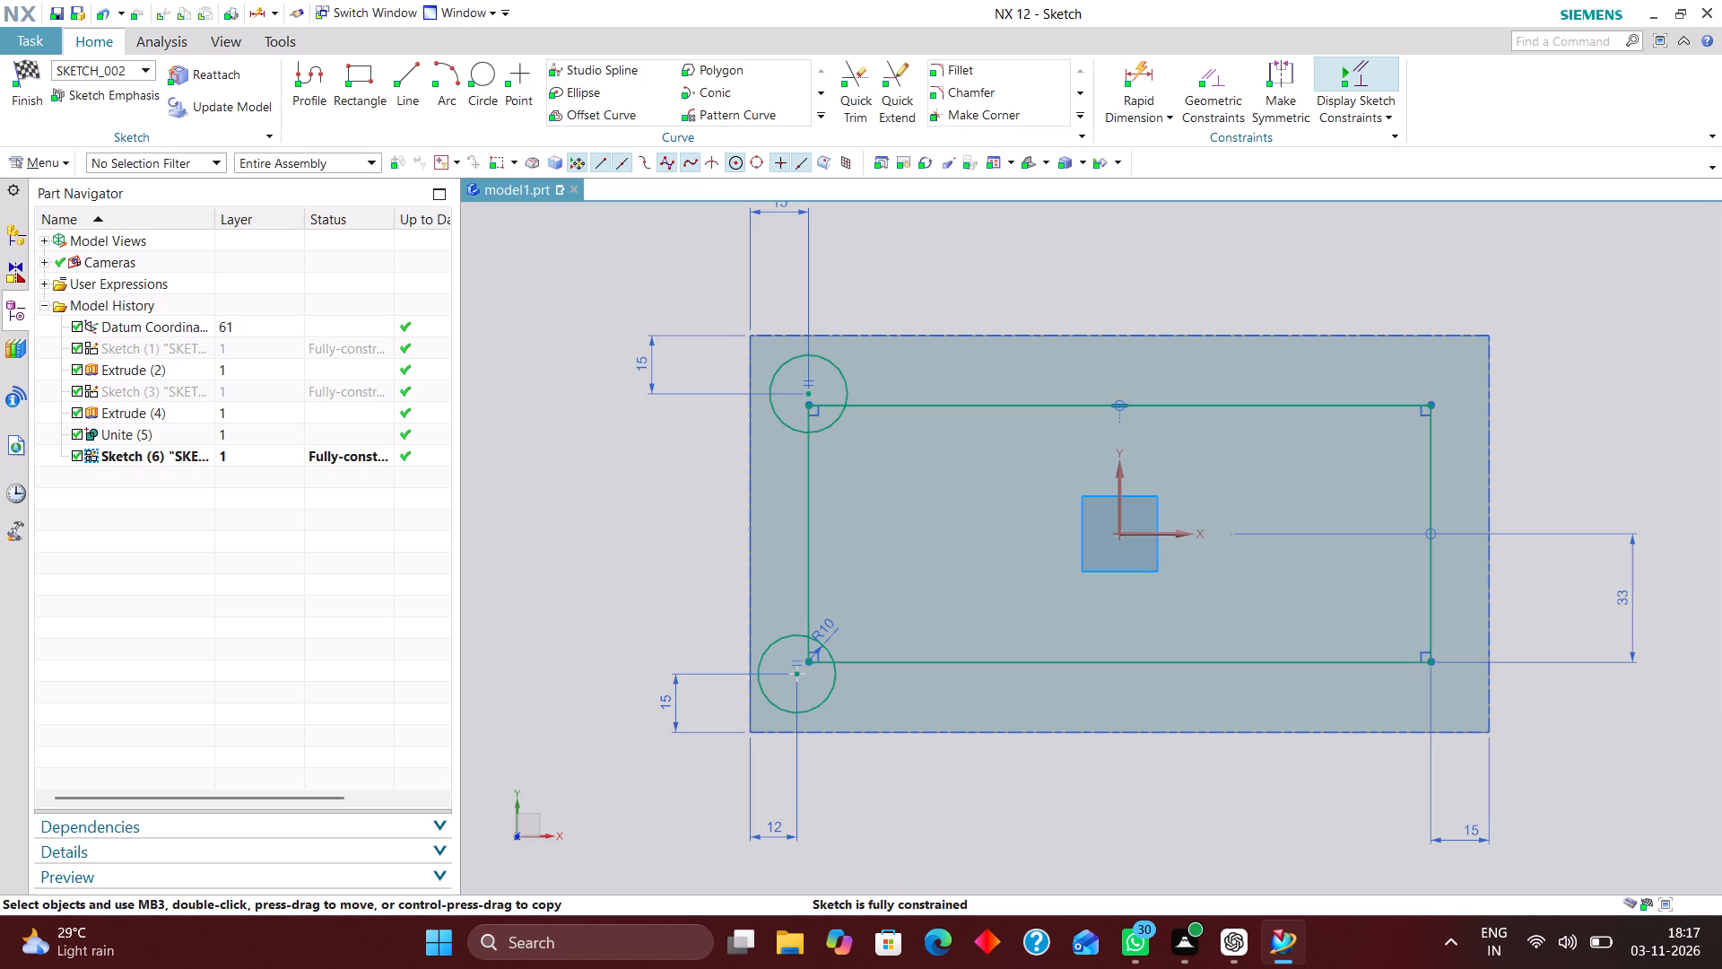
{"action": "scroll", "coordinate": [949, 382], "scroll_direction": "down", "scroll_amount": 2}
{"action": "scroll", "coordinate": [1218, 400], "scroll_direction": "up", "scroll_amount": 3}
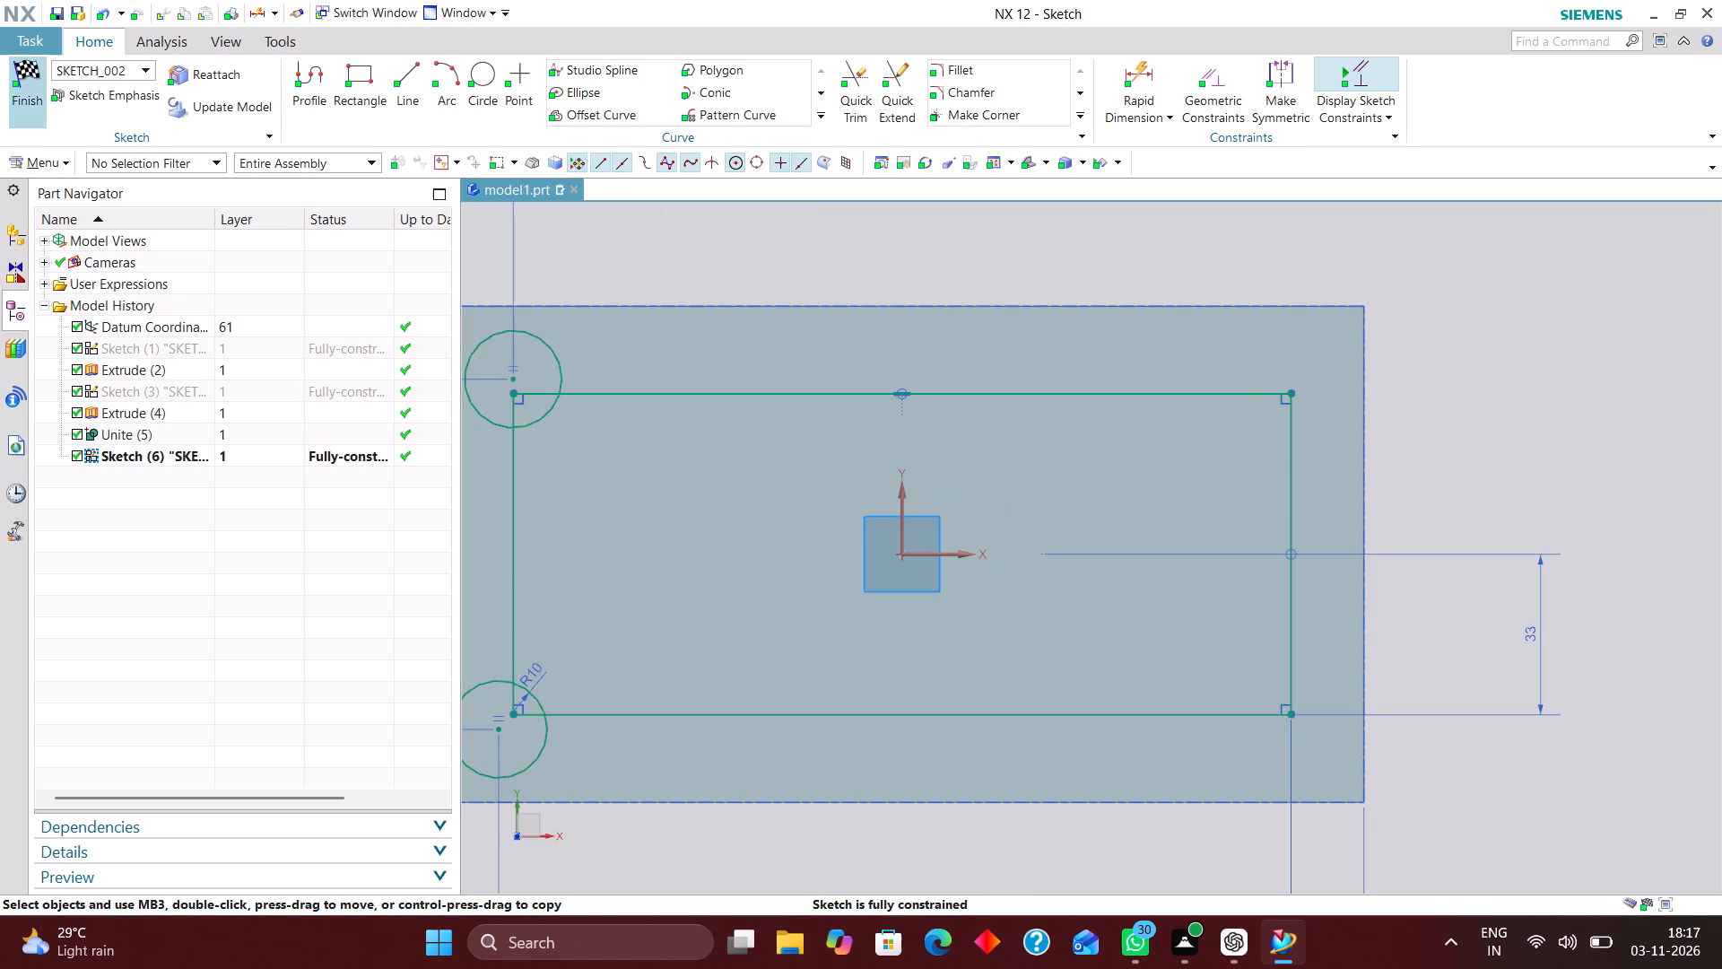
{"action": "left_click", "coordinate": [22, 68]}
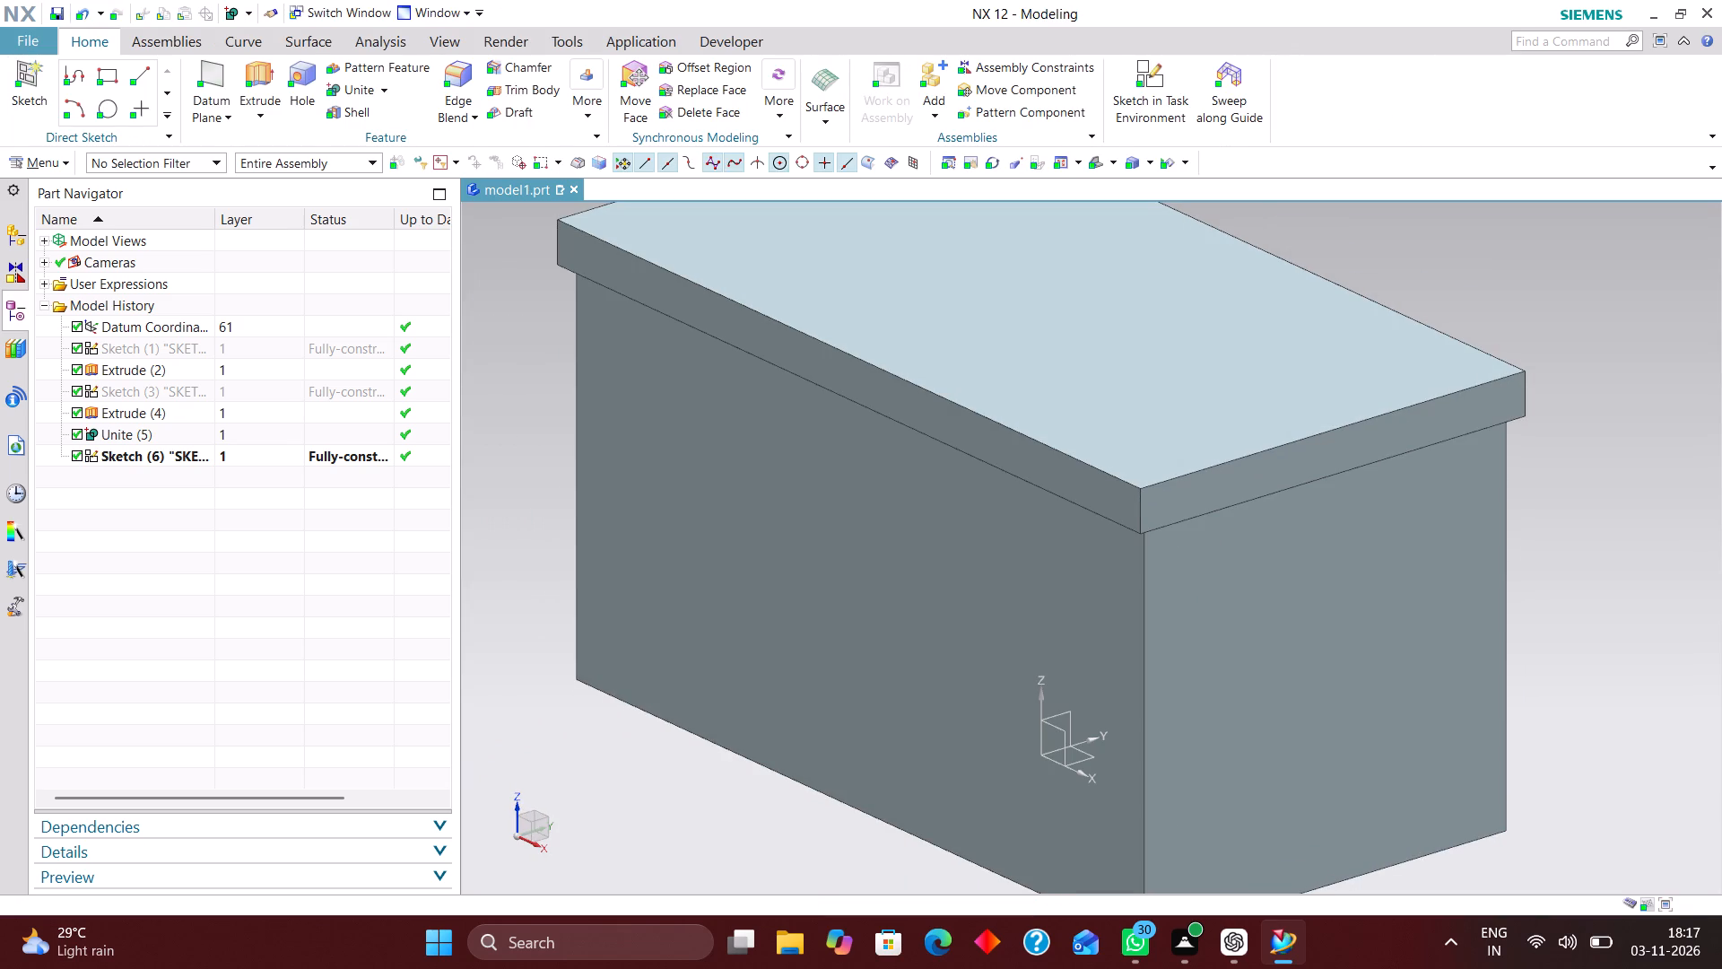
Open Sketch (1), the block's base profile, to examine its dimensions, and leave it unedited.
{"action": "left_click", "coordinate": [276, 347]}
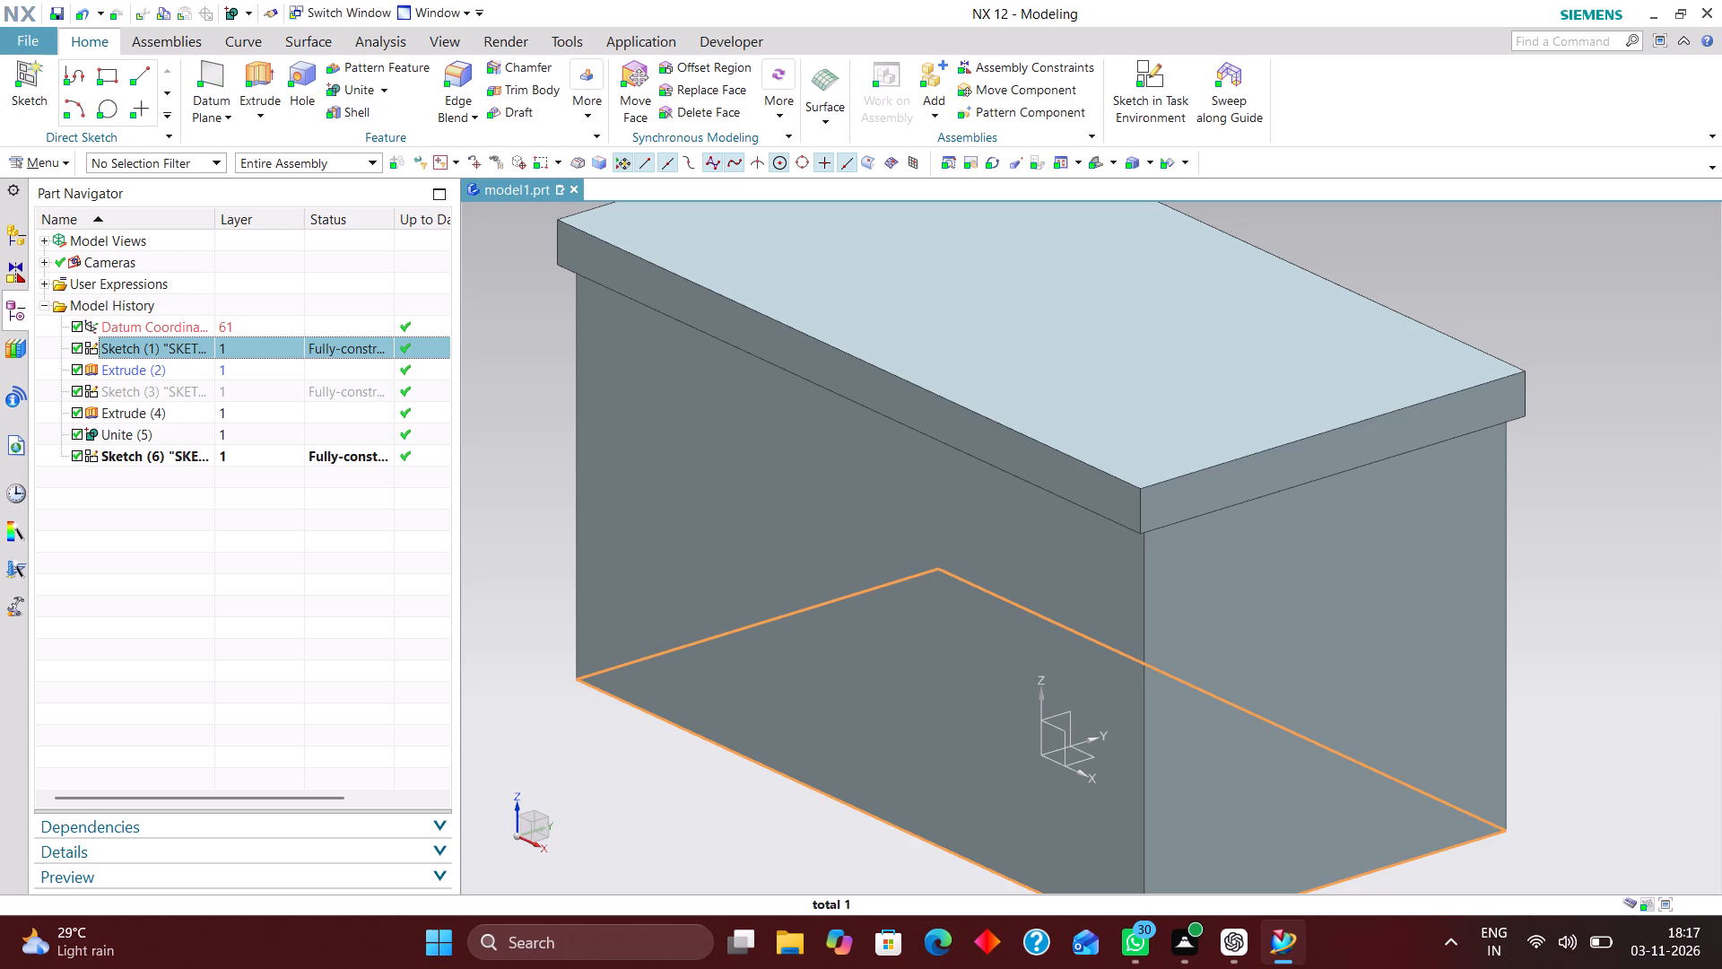
{"action": "left_click", "coordinate": [243, 389]}
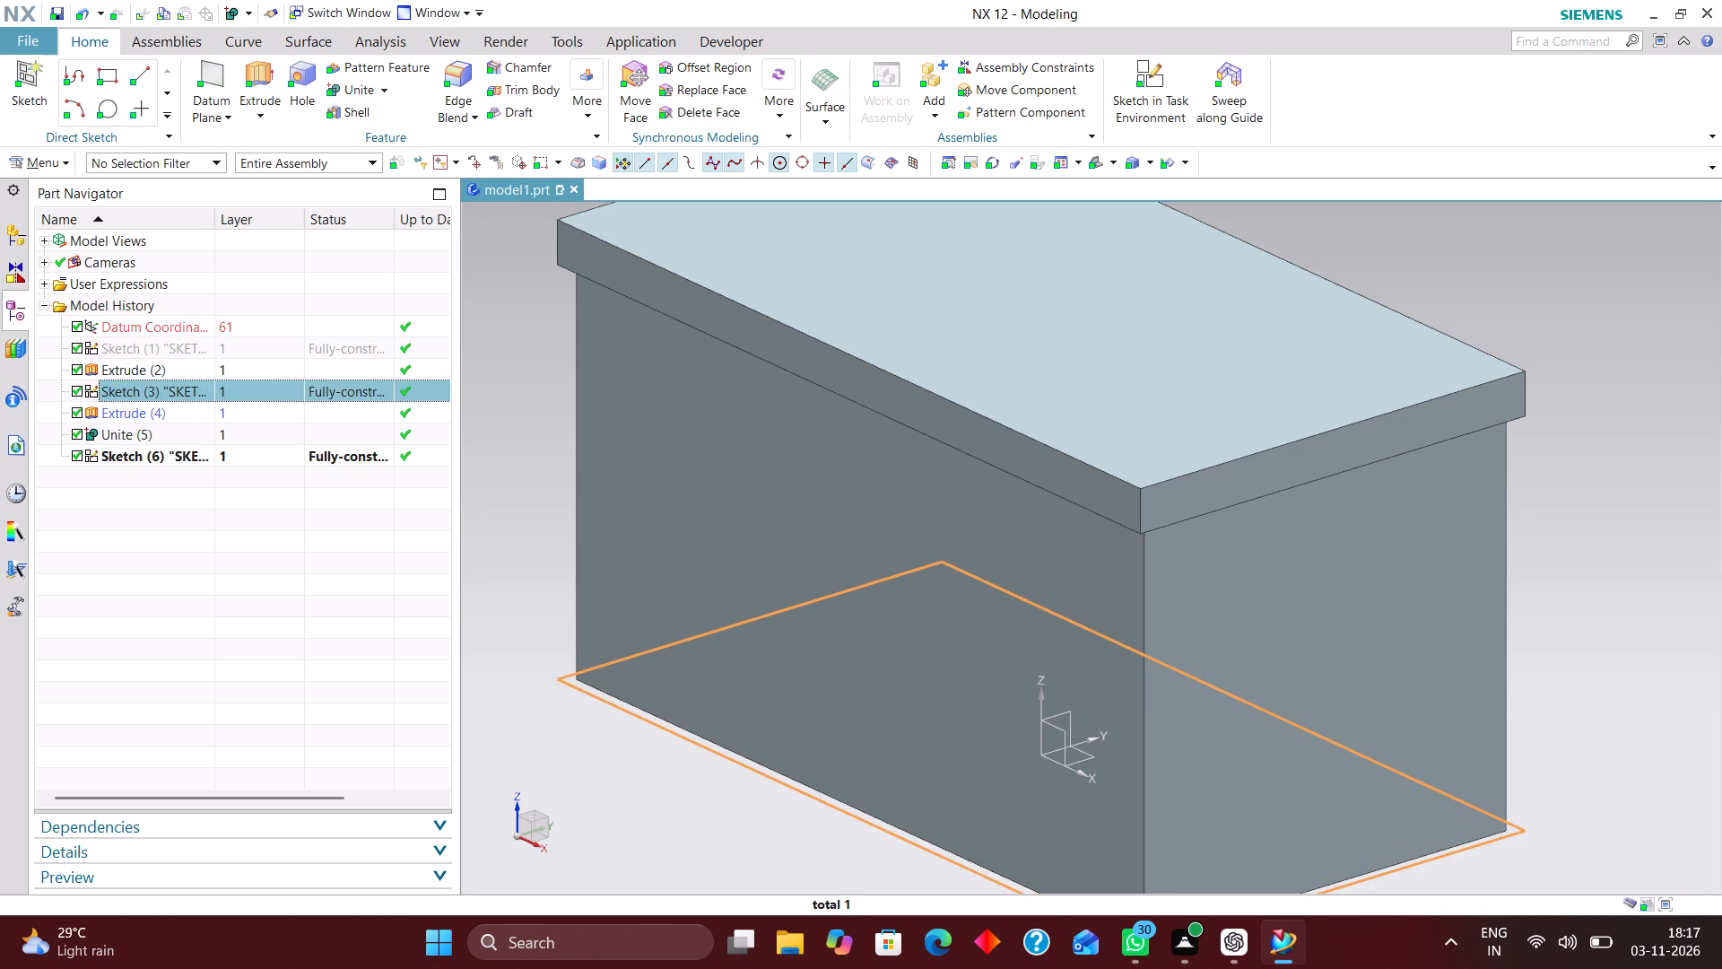
{"action": "left_click", "coordinate": [264, 345]}
{"action": "right_click", "coordinate": [260, 343]}
{"action": "left_click", "coordinate": [367, 447]}
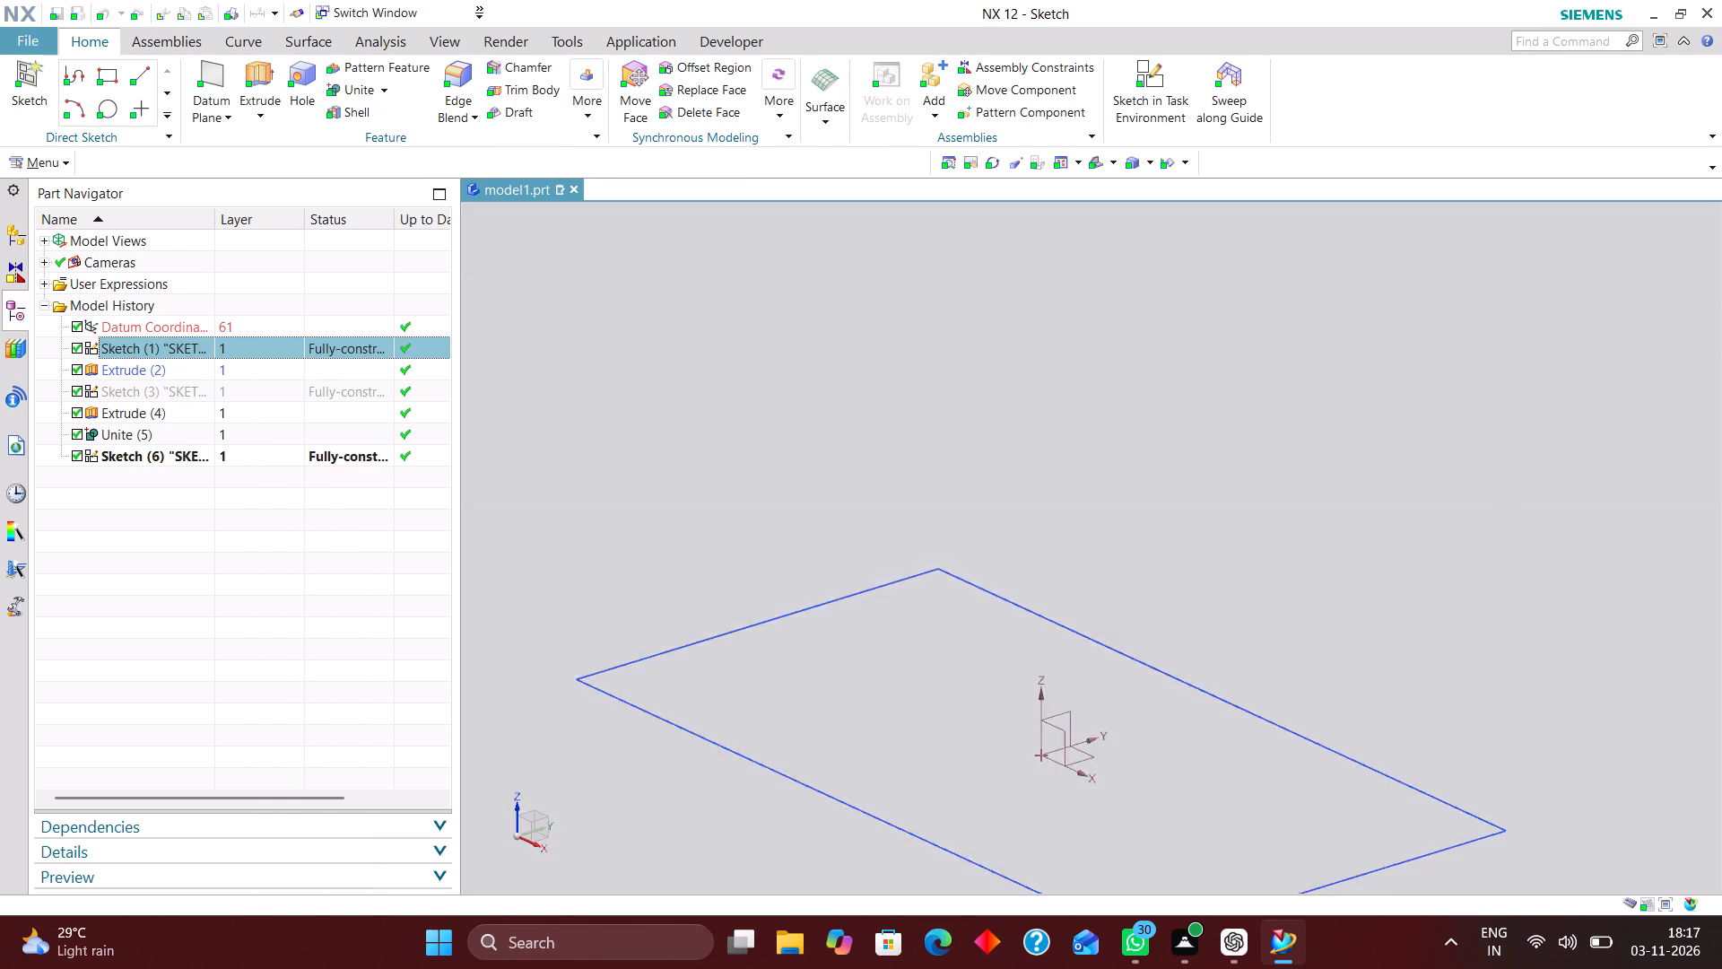
{"action": "left_click", "coordinate": [27, 57]}
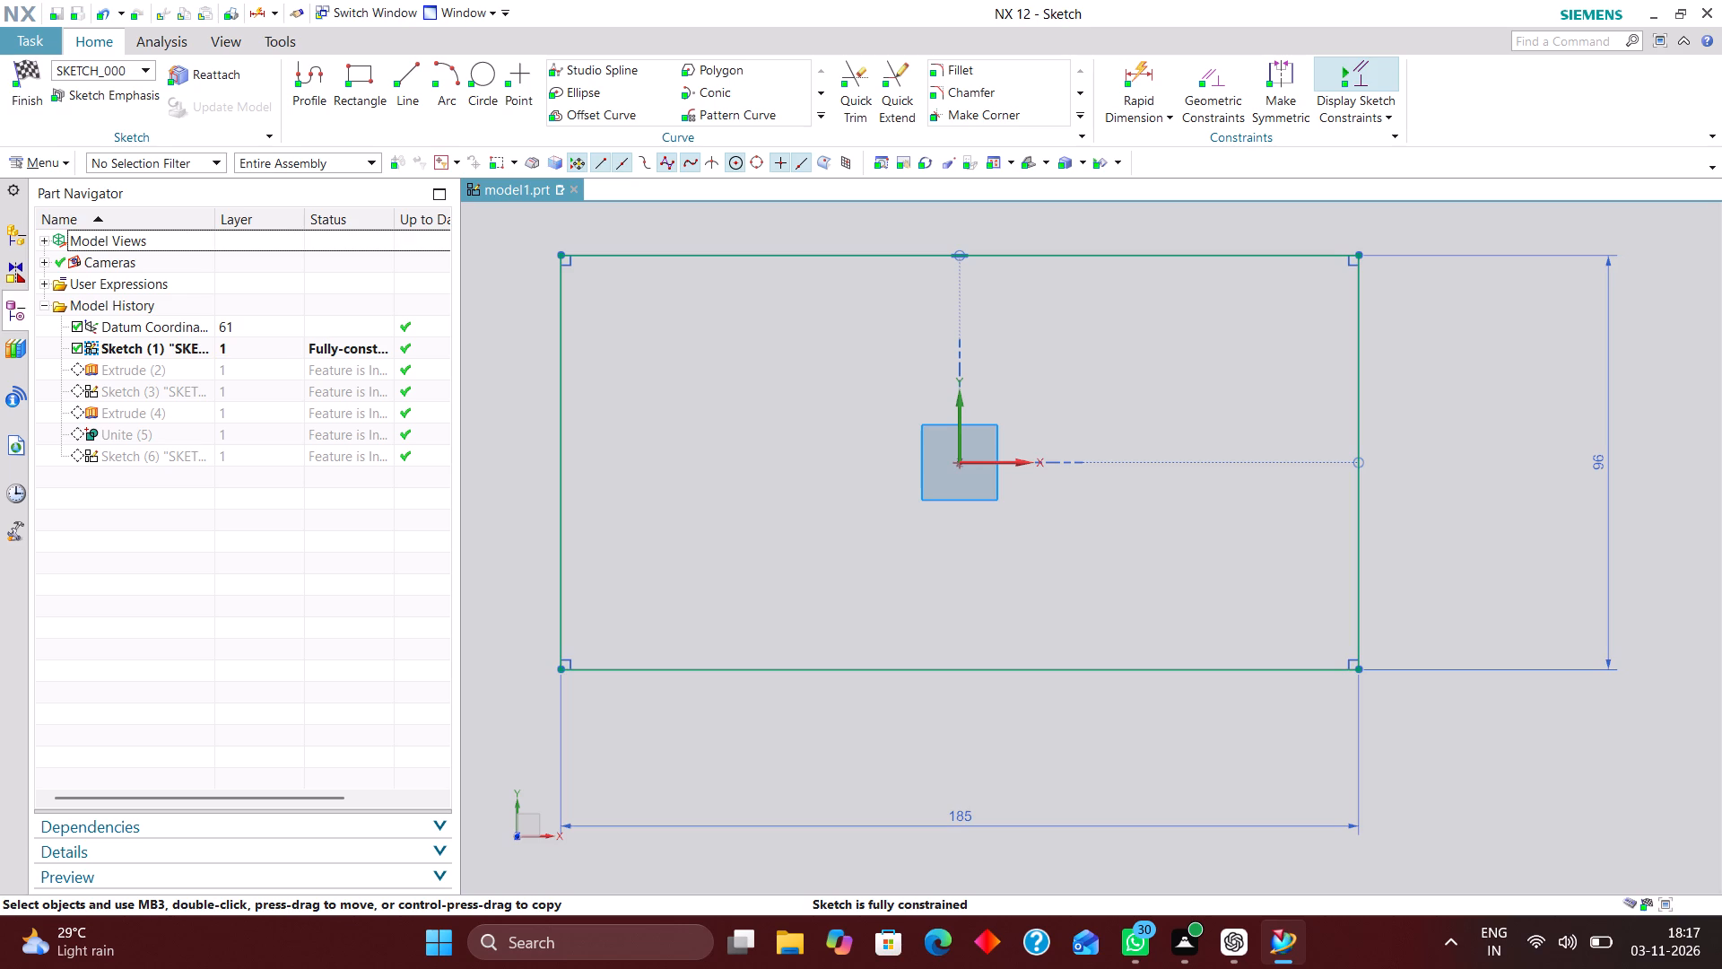
{"action": "left_click", "coordinate": [24, 80]}
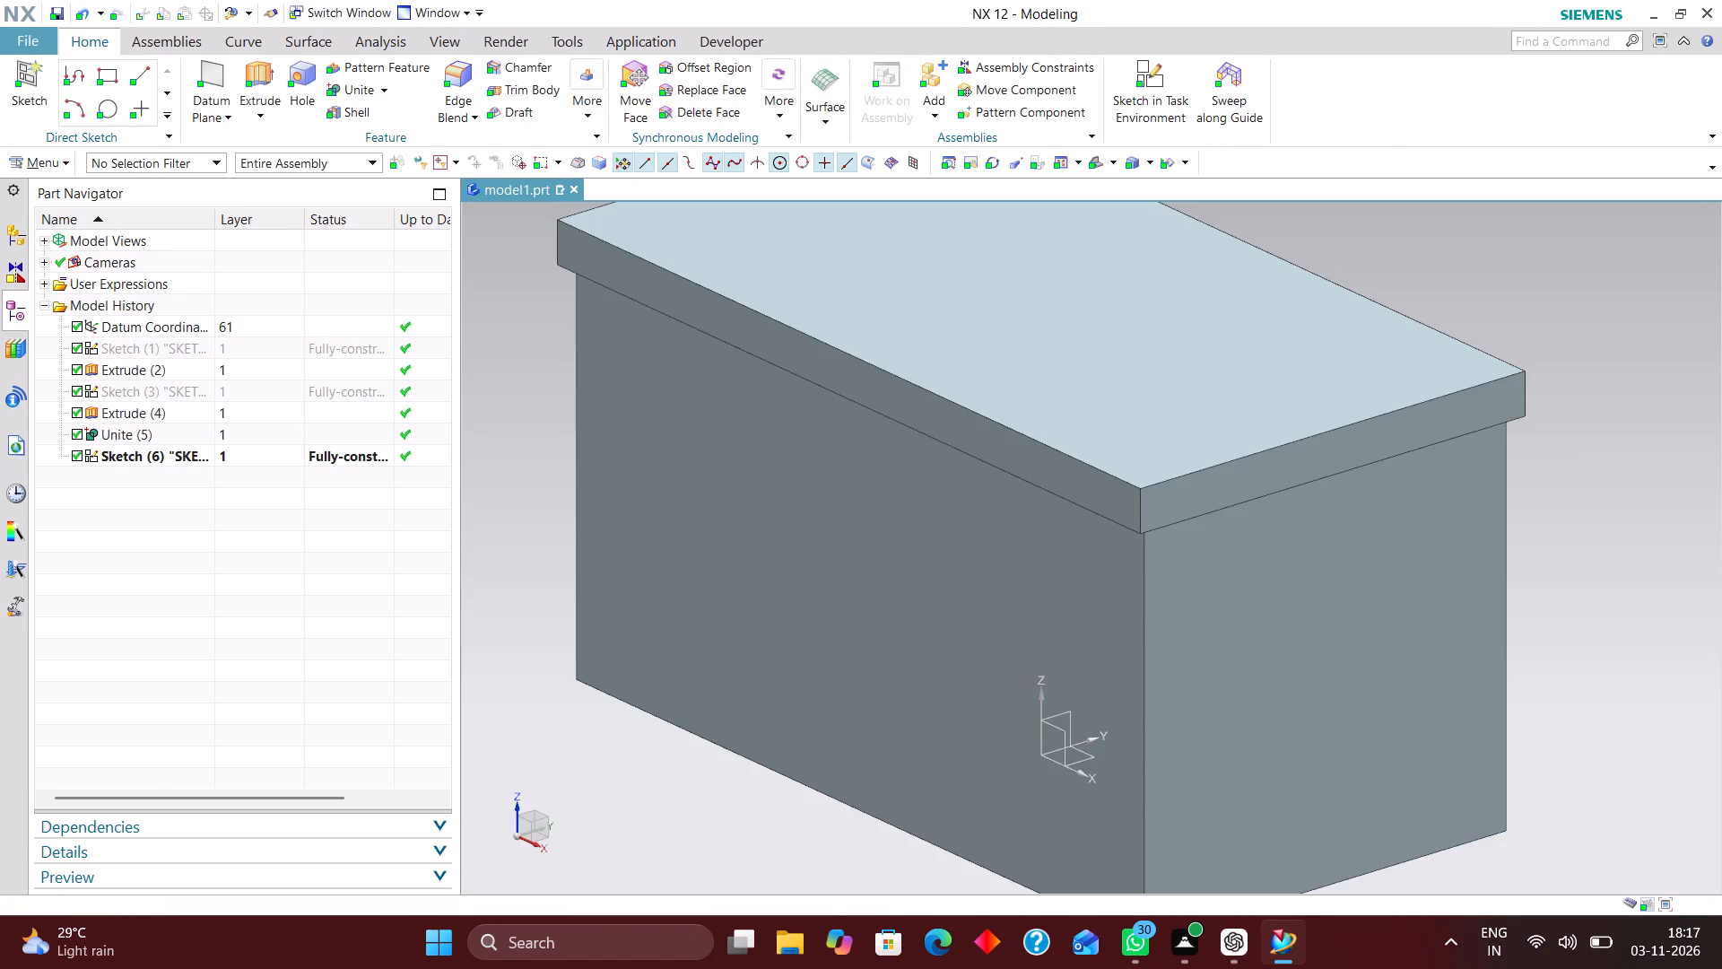
Reopen the top plate's profile, Sketch (3), and set the rectangle's vertical dimension to 96 mm.
{"action": "left_click", "coordinate": [282, 389]}
{"action": "right_click", "coordinate": [282, 397]}
{"action": "left_click", "coordinate": [393, 437]}
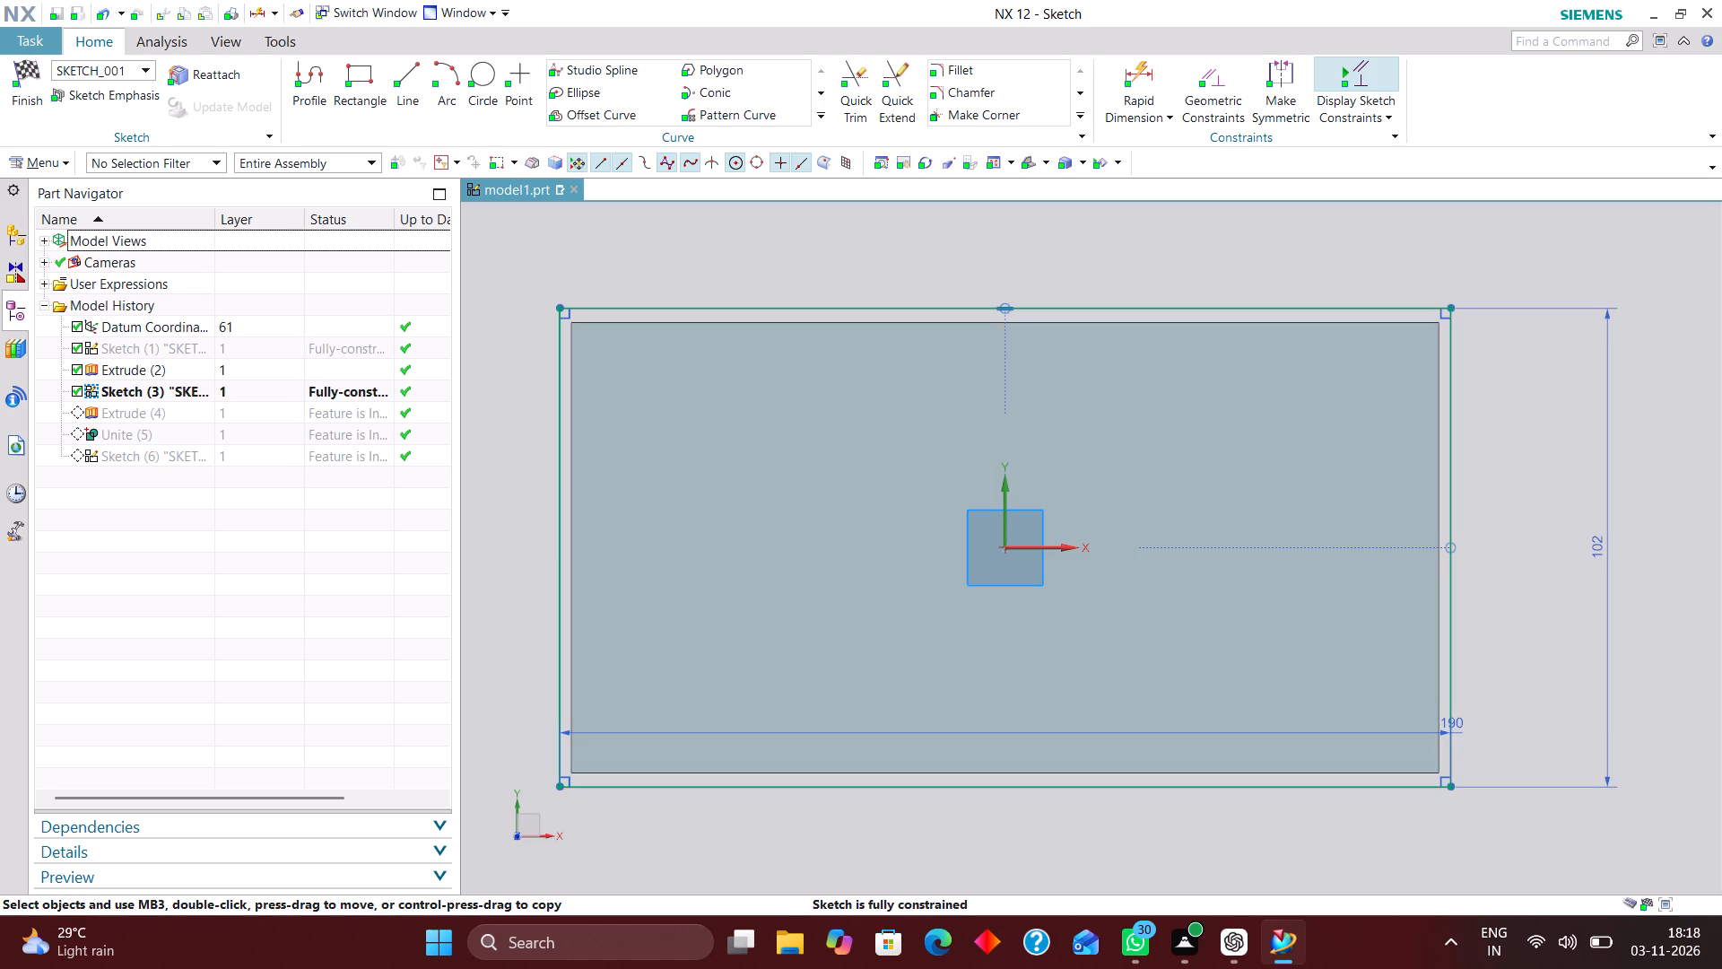
{"action": "double_click", "coordinate": [1605, 547]}
{"action": "left_click_drag", "start_coordinate": [1495, 572], "coordinate": [1492, 570]}
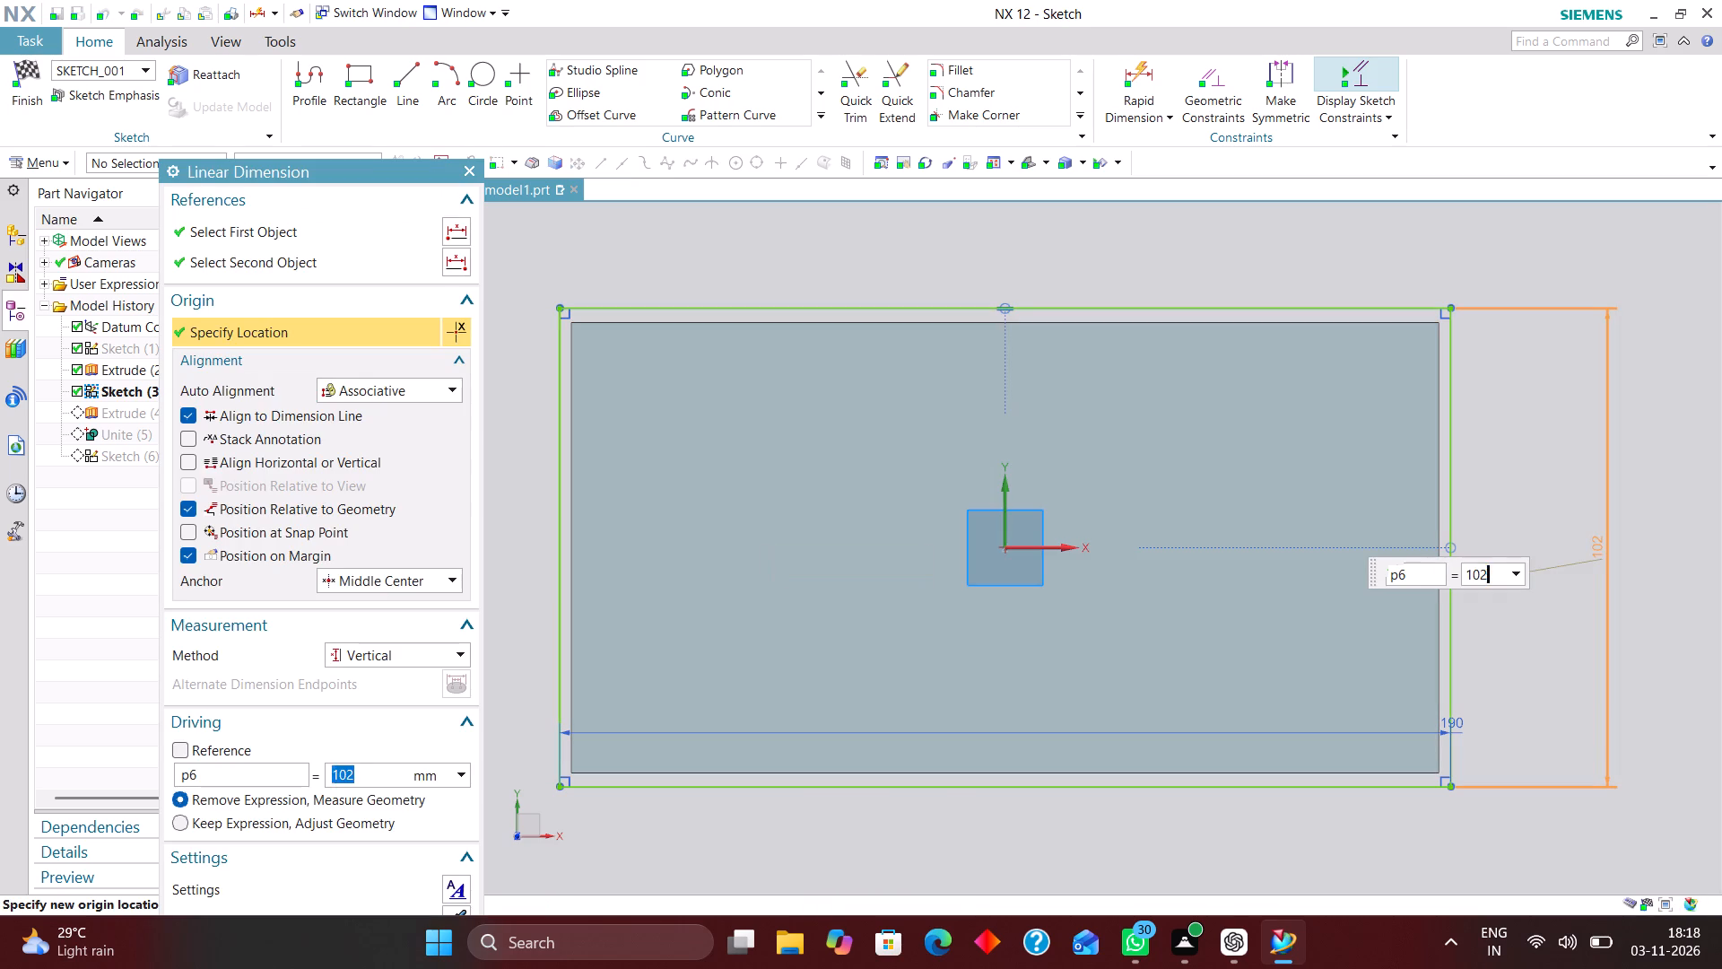
{"action": "left_click_drag", "start_coordinate": [1492, 570], "coordinate": [1353, 553]}
{"action": "type", "text": "96"}
{"action": "key", "text": "Return"}
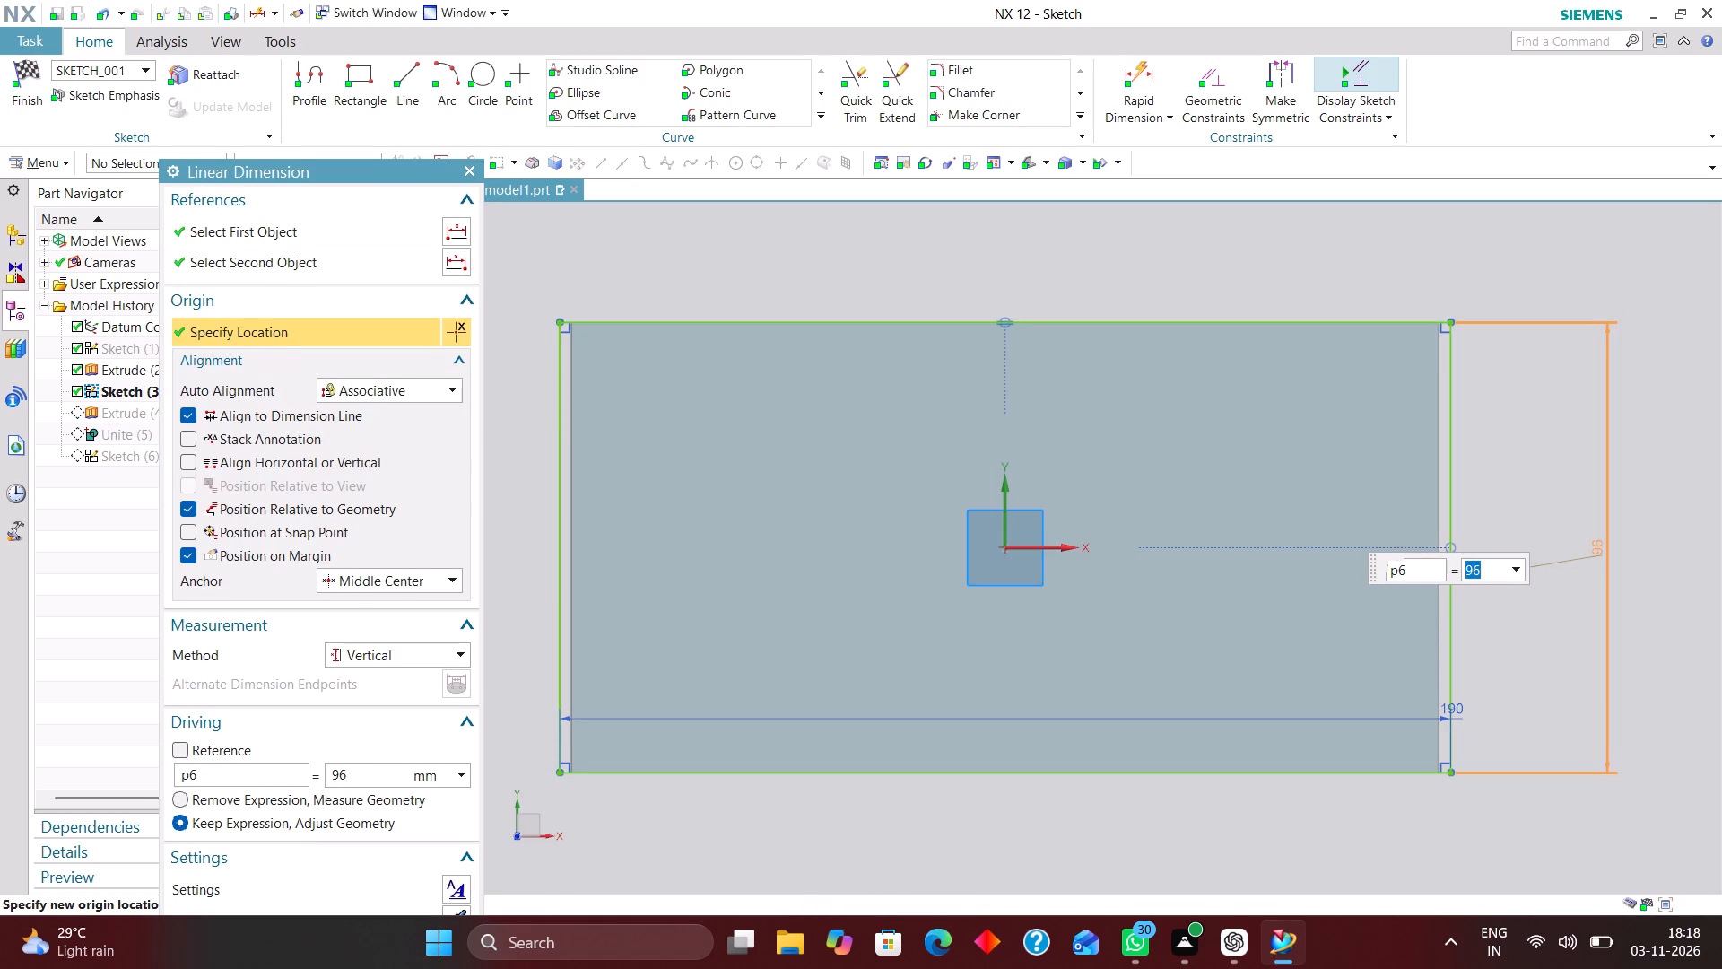
{"action": "left_click_drag", "start_coordinate": [318, 169], "coordinate": [314, 29]}
{"action": "left_click", "coordinate": [429, 857]}
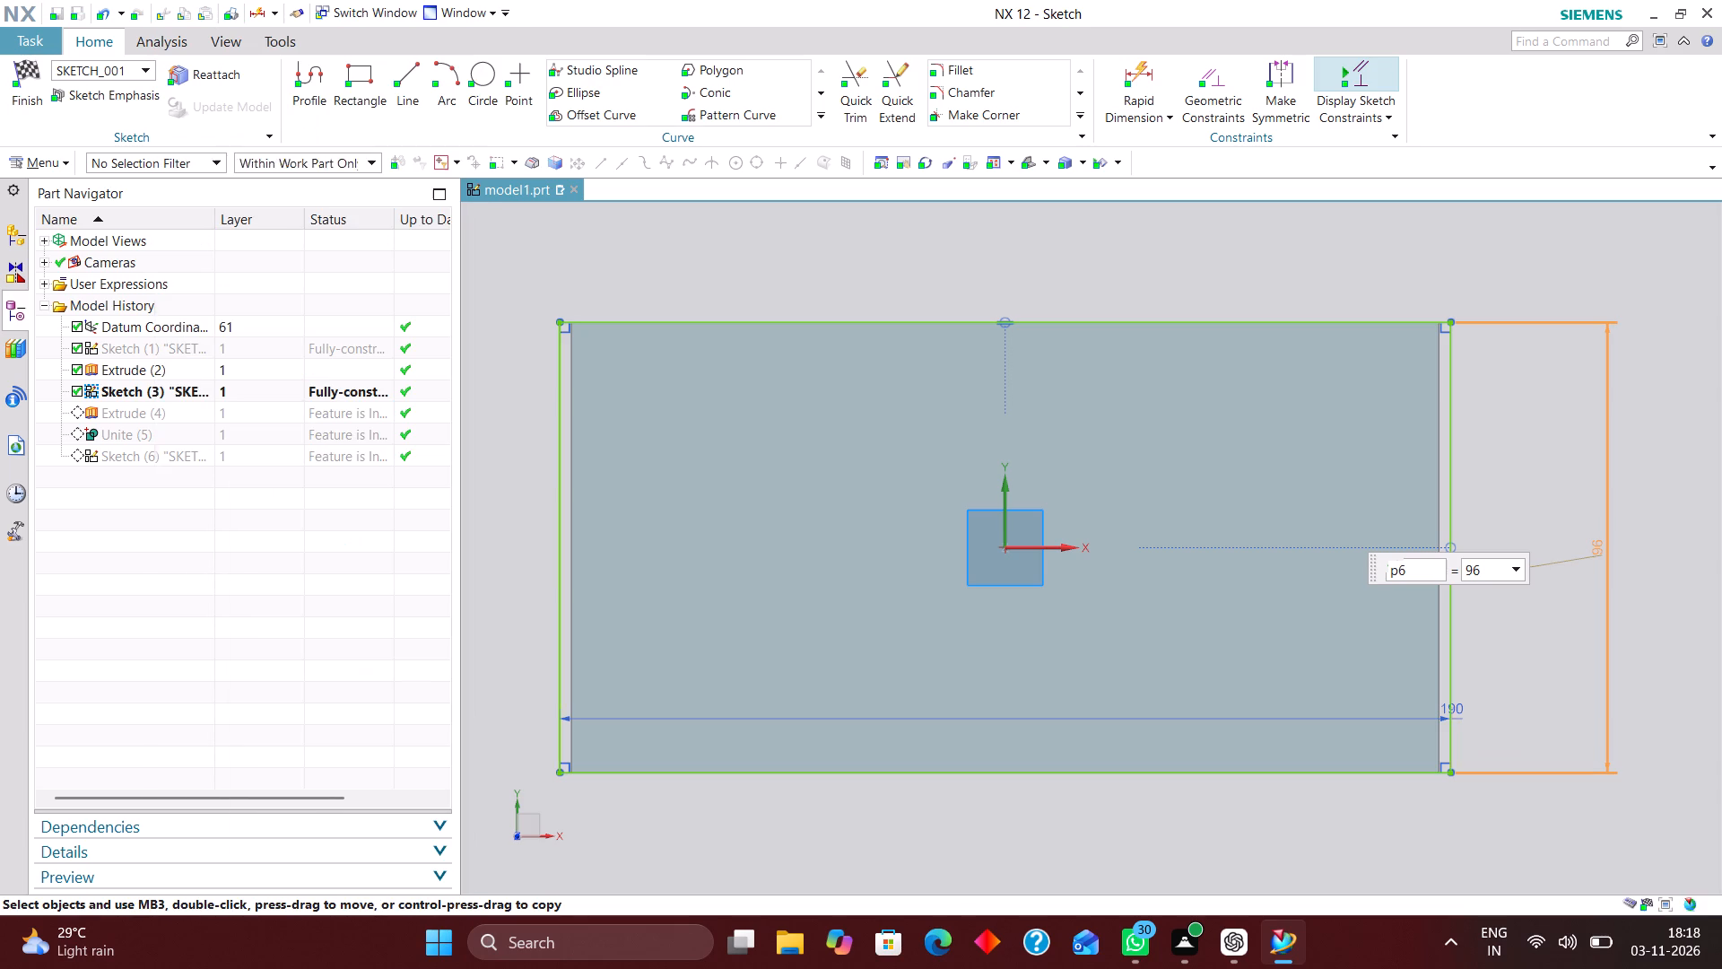
Finish editing the top plate's profile sketch and return to the solid model.
{"action": "left_click", "coordinate": [30, 78]}
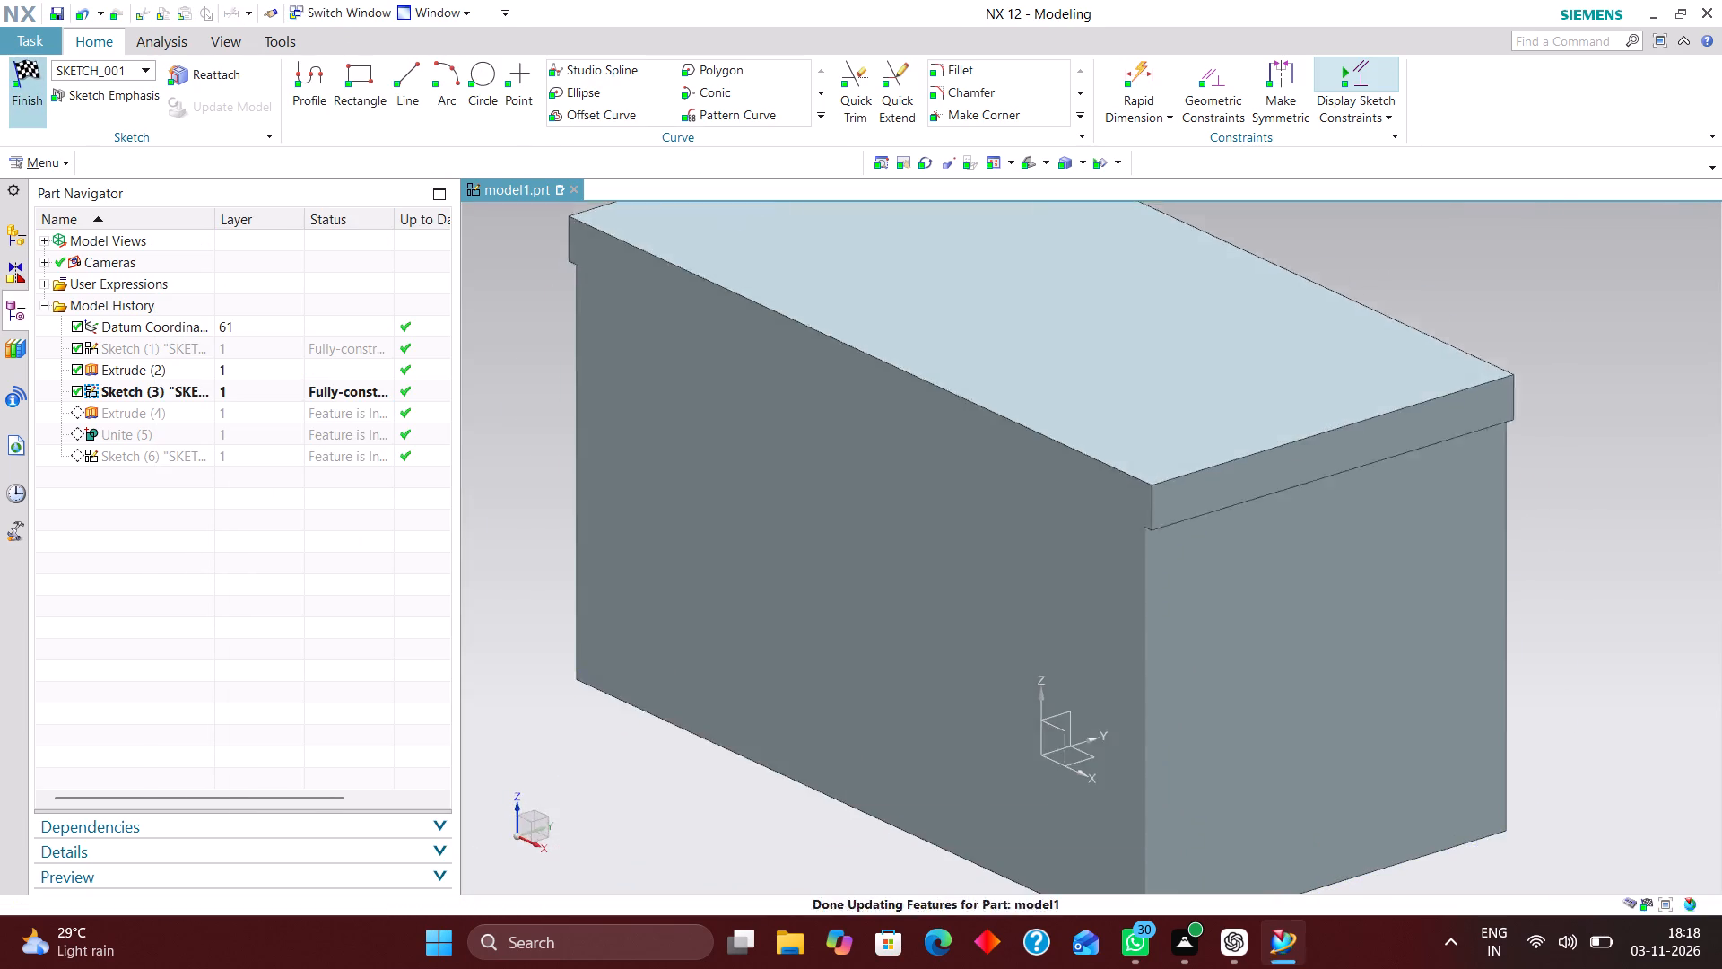
{"action": "left_click", "coordinate": [1544, 189]}
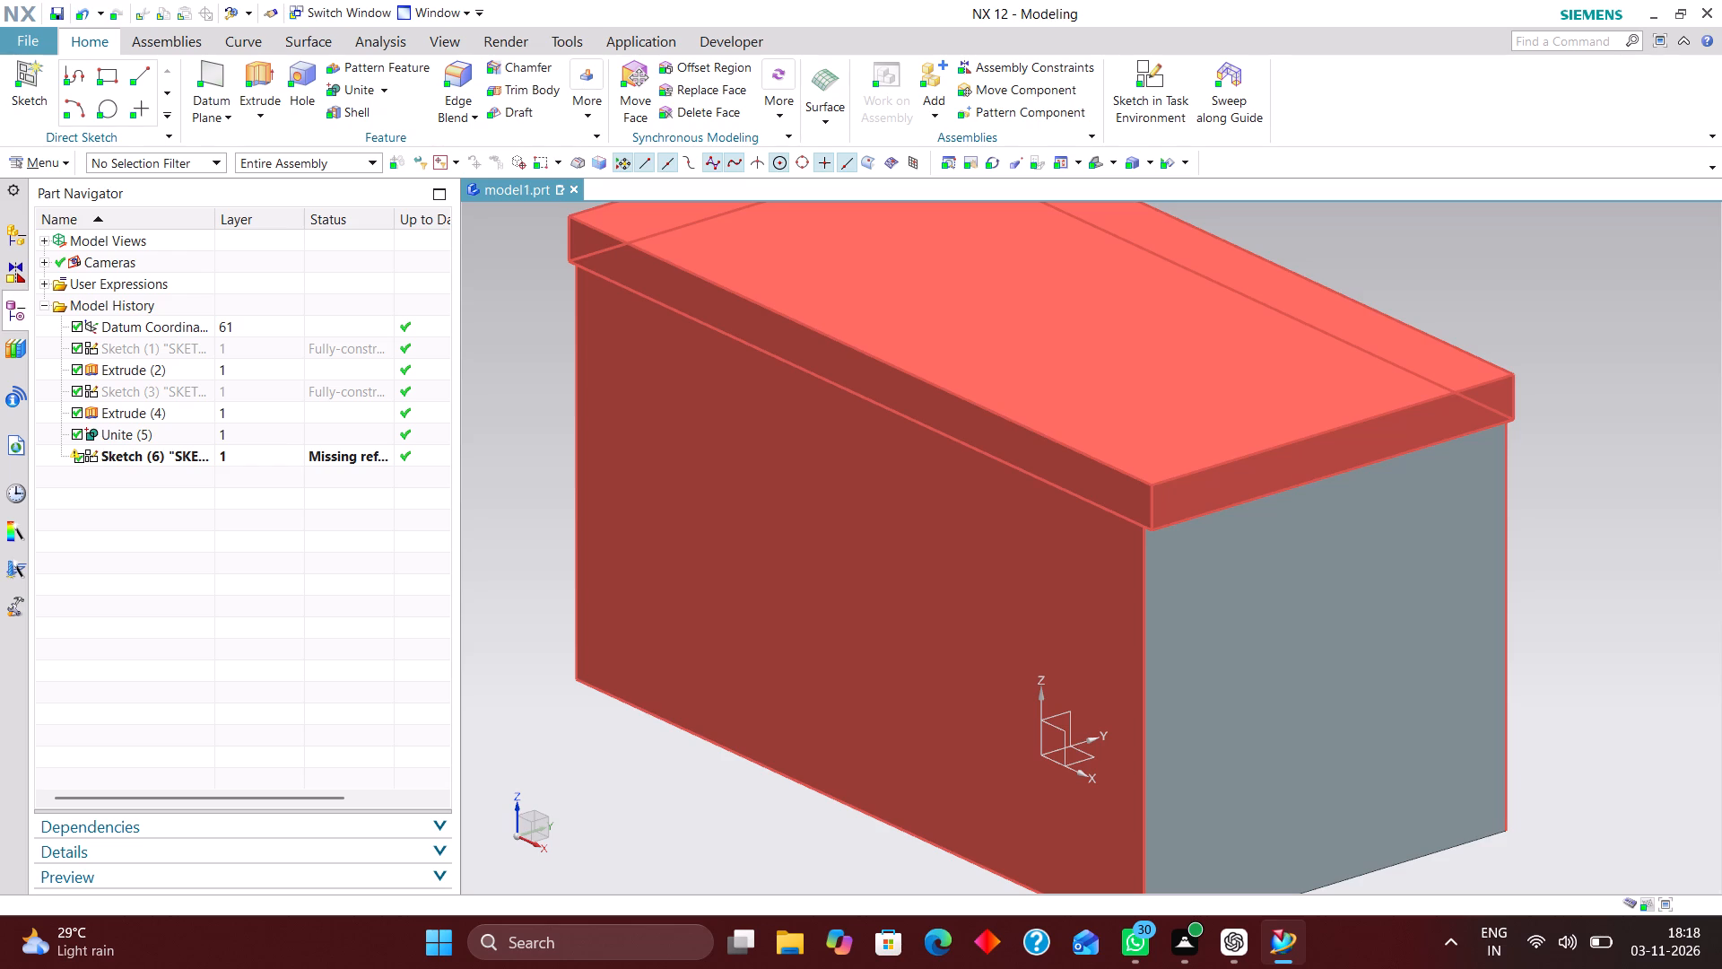
Delete Sketch (6), the base sketch with the inner rectangle and corner circles.
{"action": "left_click", "coordinate": [275, 462]}
{"action": "right_click", "coordinate": [277, 461]}
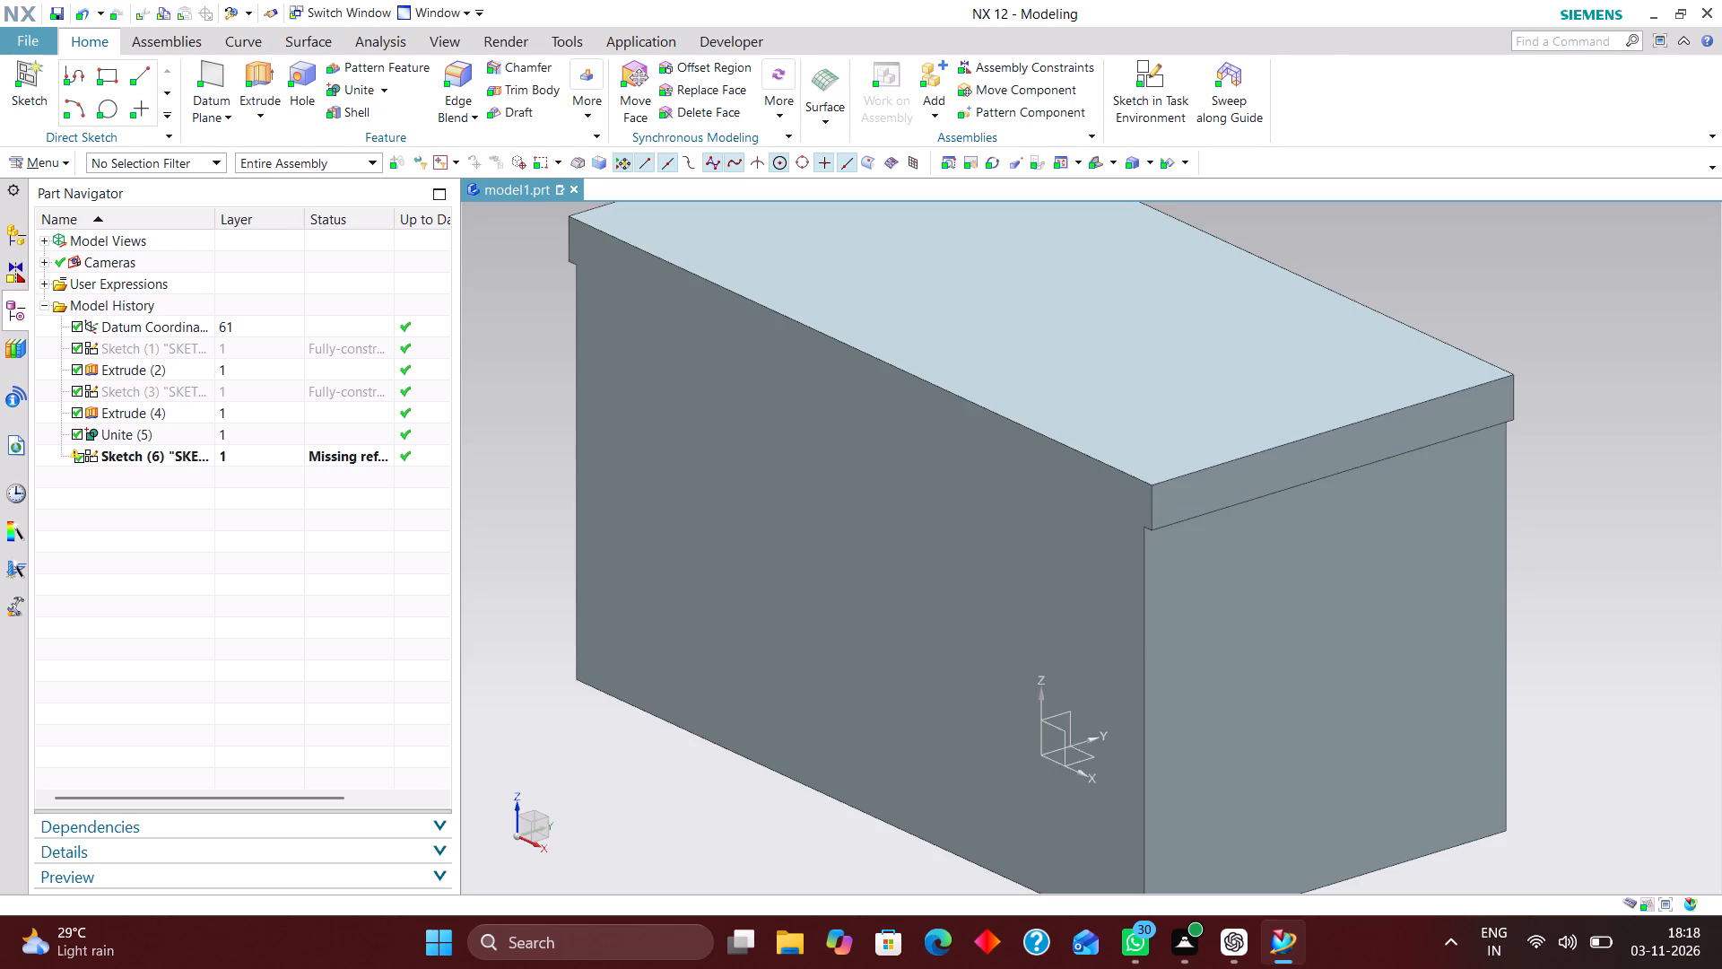
{"action": "left_click", "coordinate": [355, 439]}
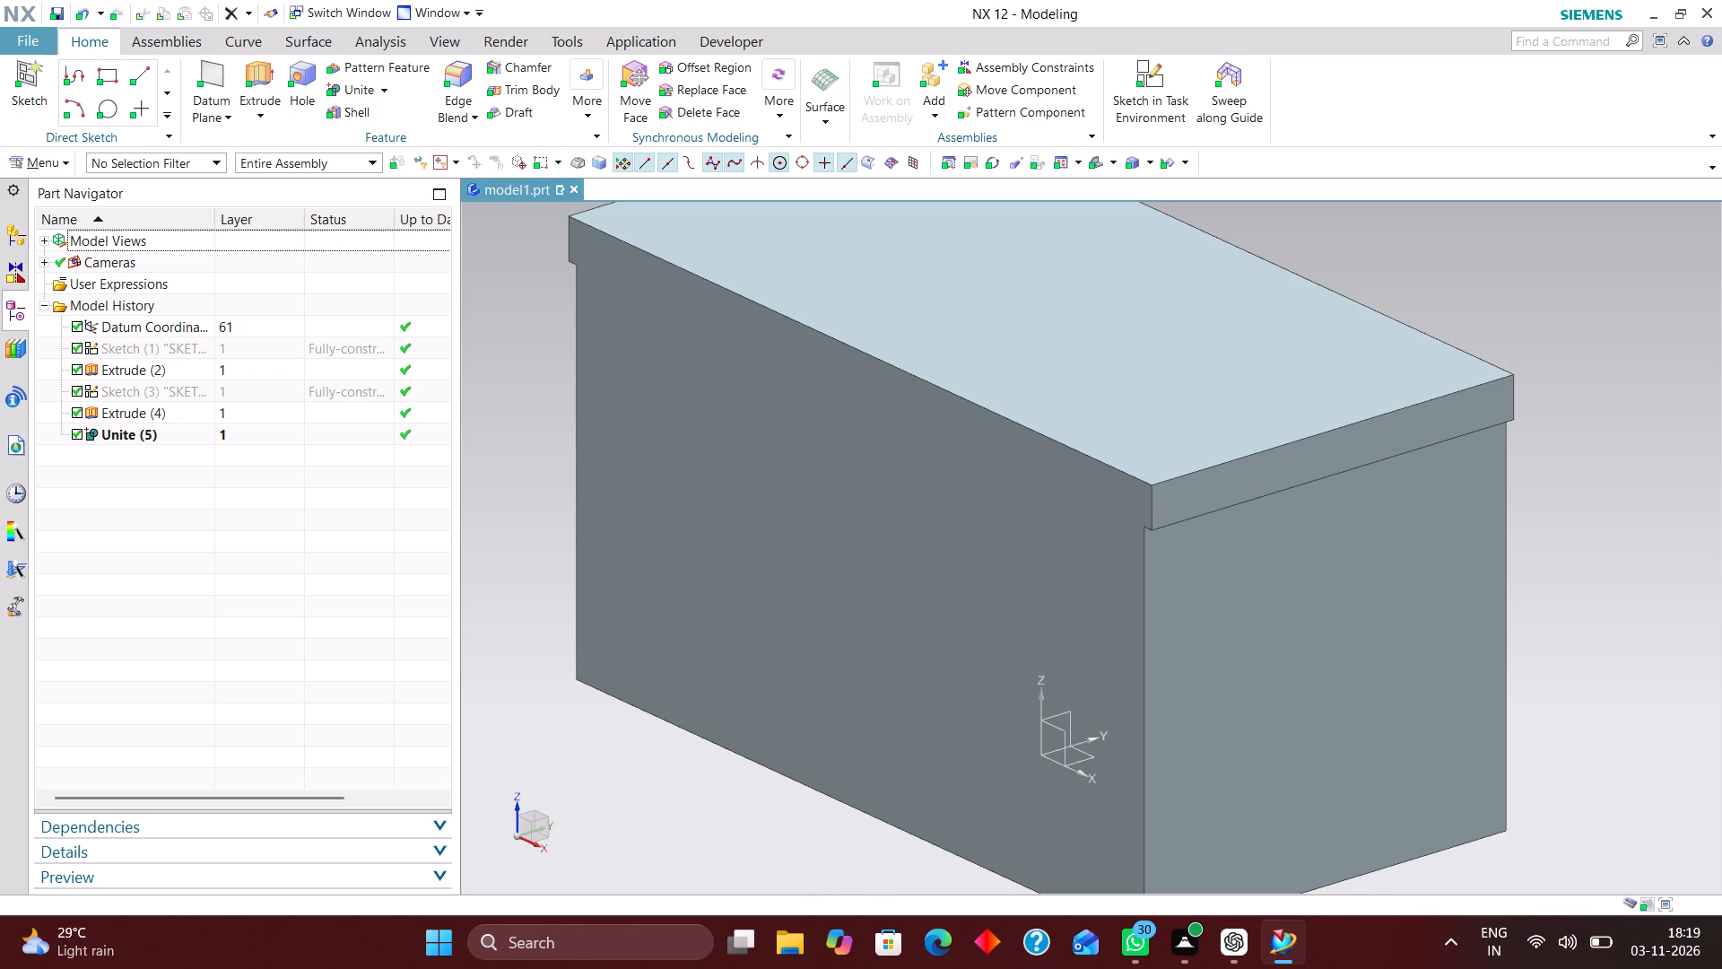
Create a new sketch on the datum XY plane and draw a rectangle about 148 by 64 mm inside the body's outline.
{"action": "left_click", "coordinate": [1155, 74]}
{"action": "left_click", "coordinate": [1083, 758]}
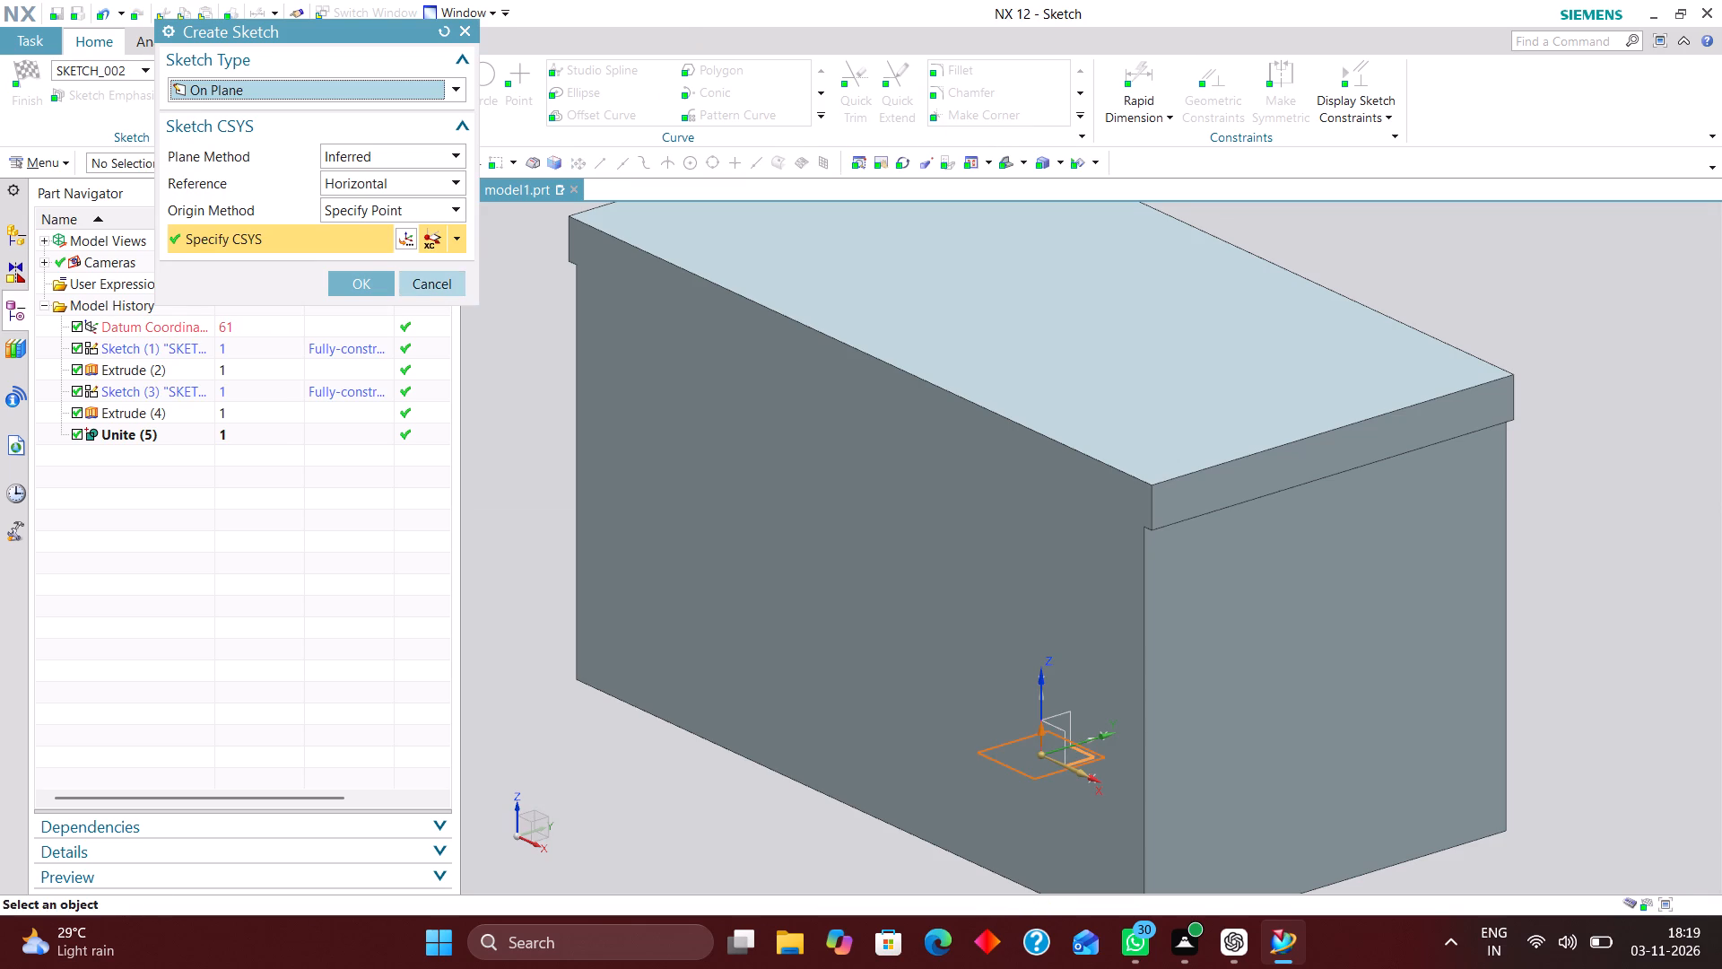
{"action": "left_click", "coordinate": [368, 276]}
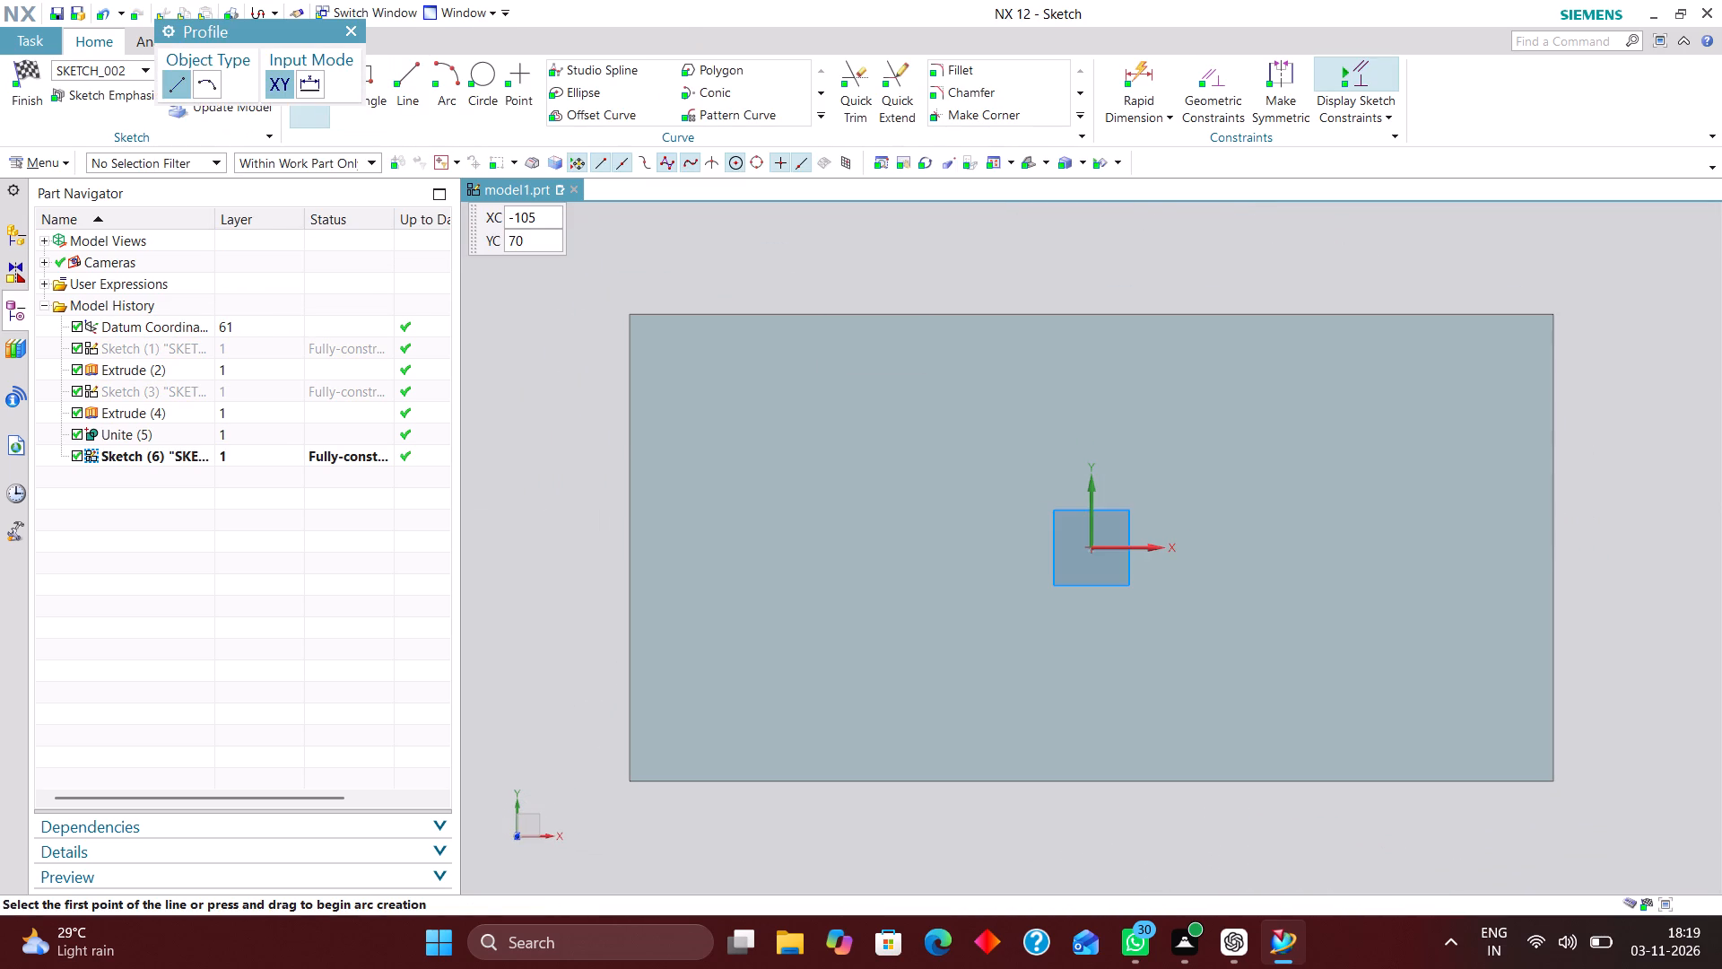
{"action": "left_click_drag", "start_coordinate": [302, 32], "coordinate": [300, 240]}
{"action": "left_click", "coordinate": [352, 71]}
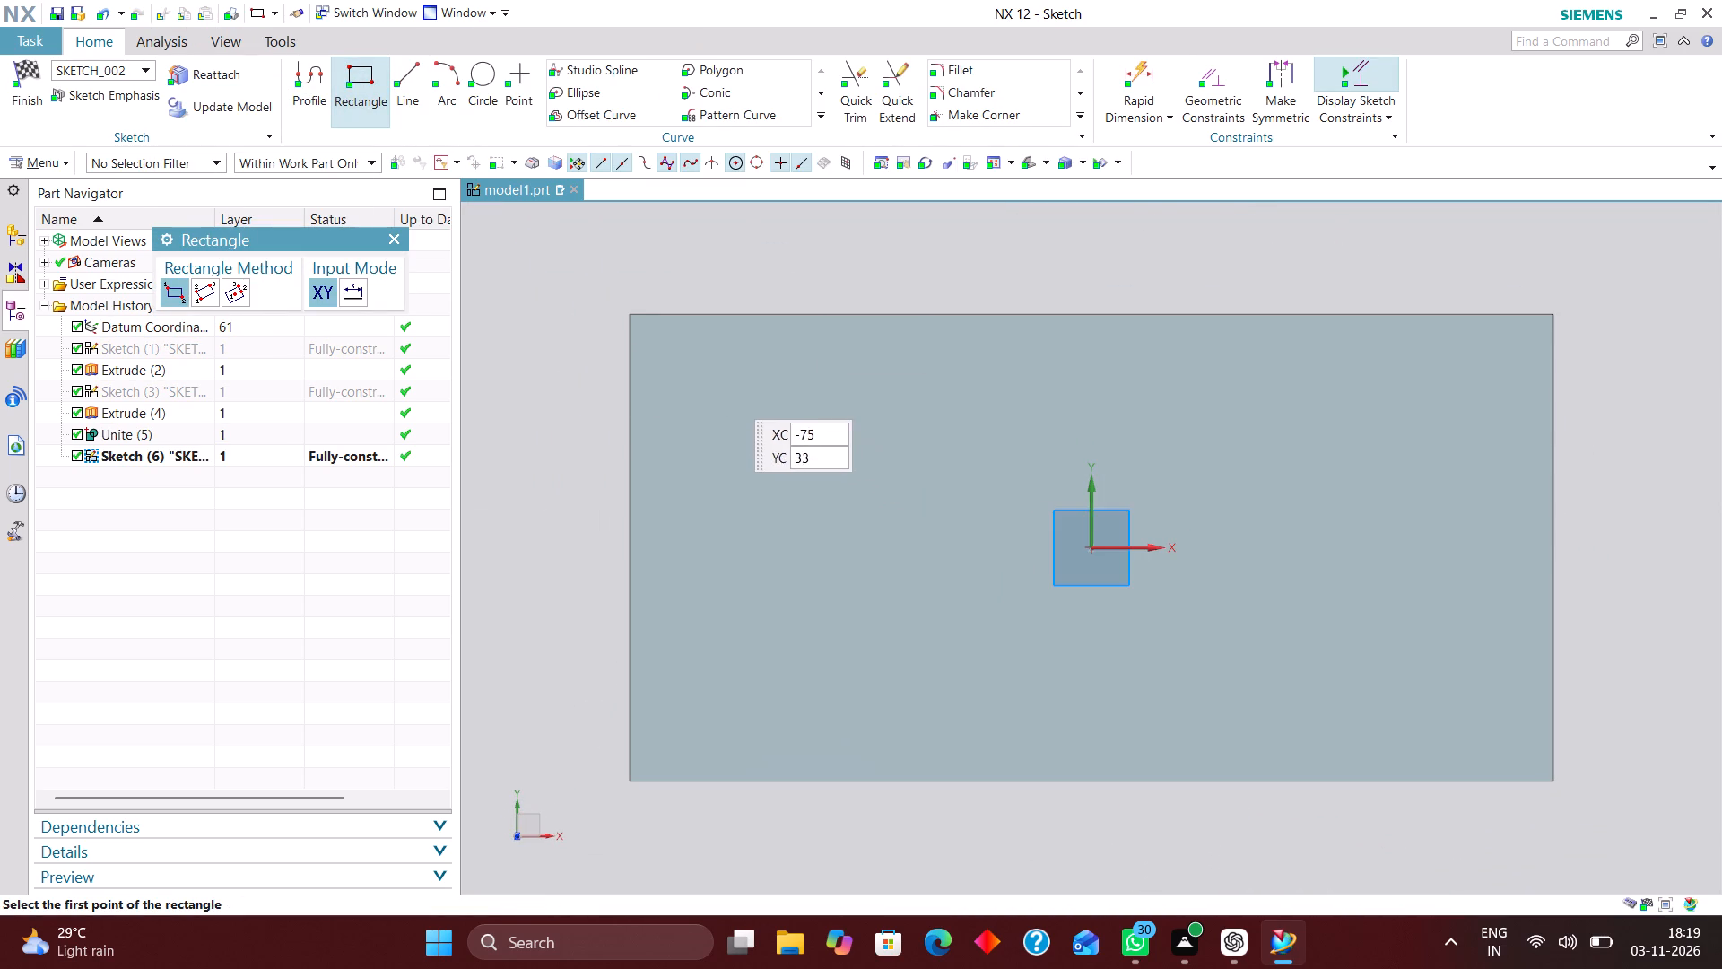
{"action": "left_click", "coordinate": [724, 389]}
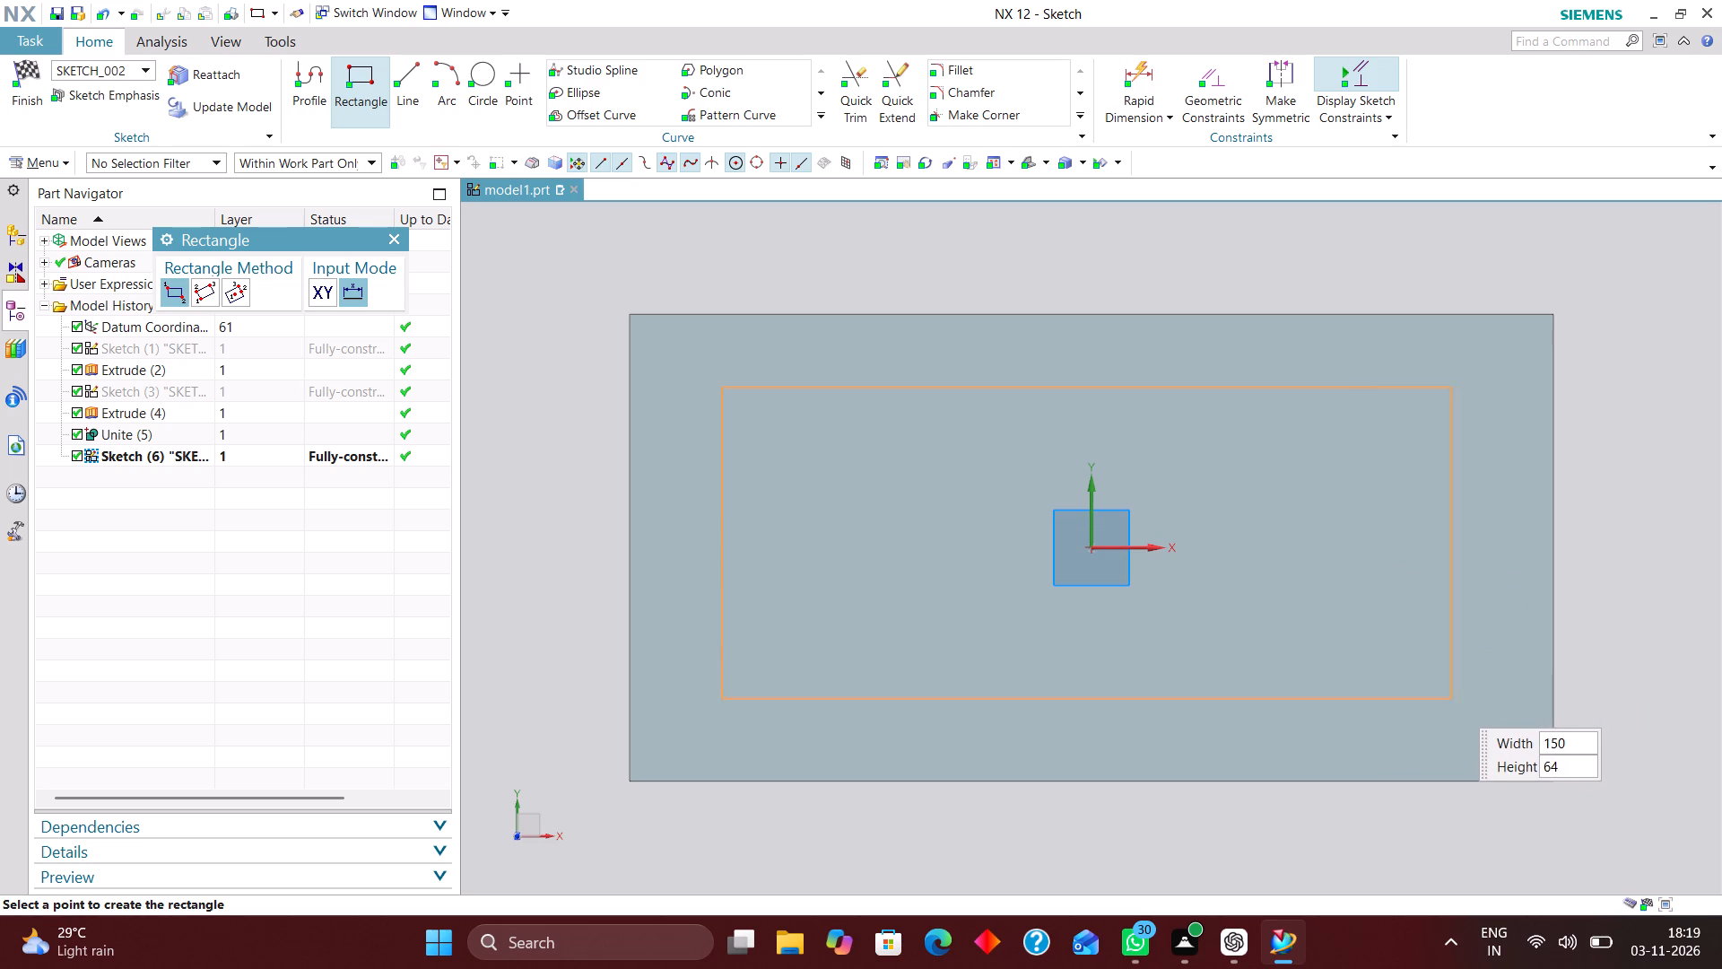
{"action": "left_click", "coordinate": [1440, 696]}
Centre the rectangle on the origin by constraining its top side's midpoint to the Y axis and its right side's midpoint to the X axis.
{"action": "left_click", "coordinate": [1209, 83]}
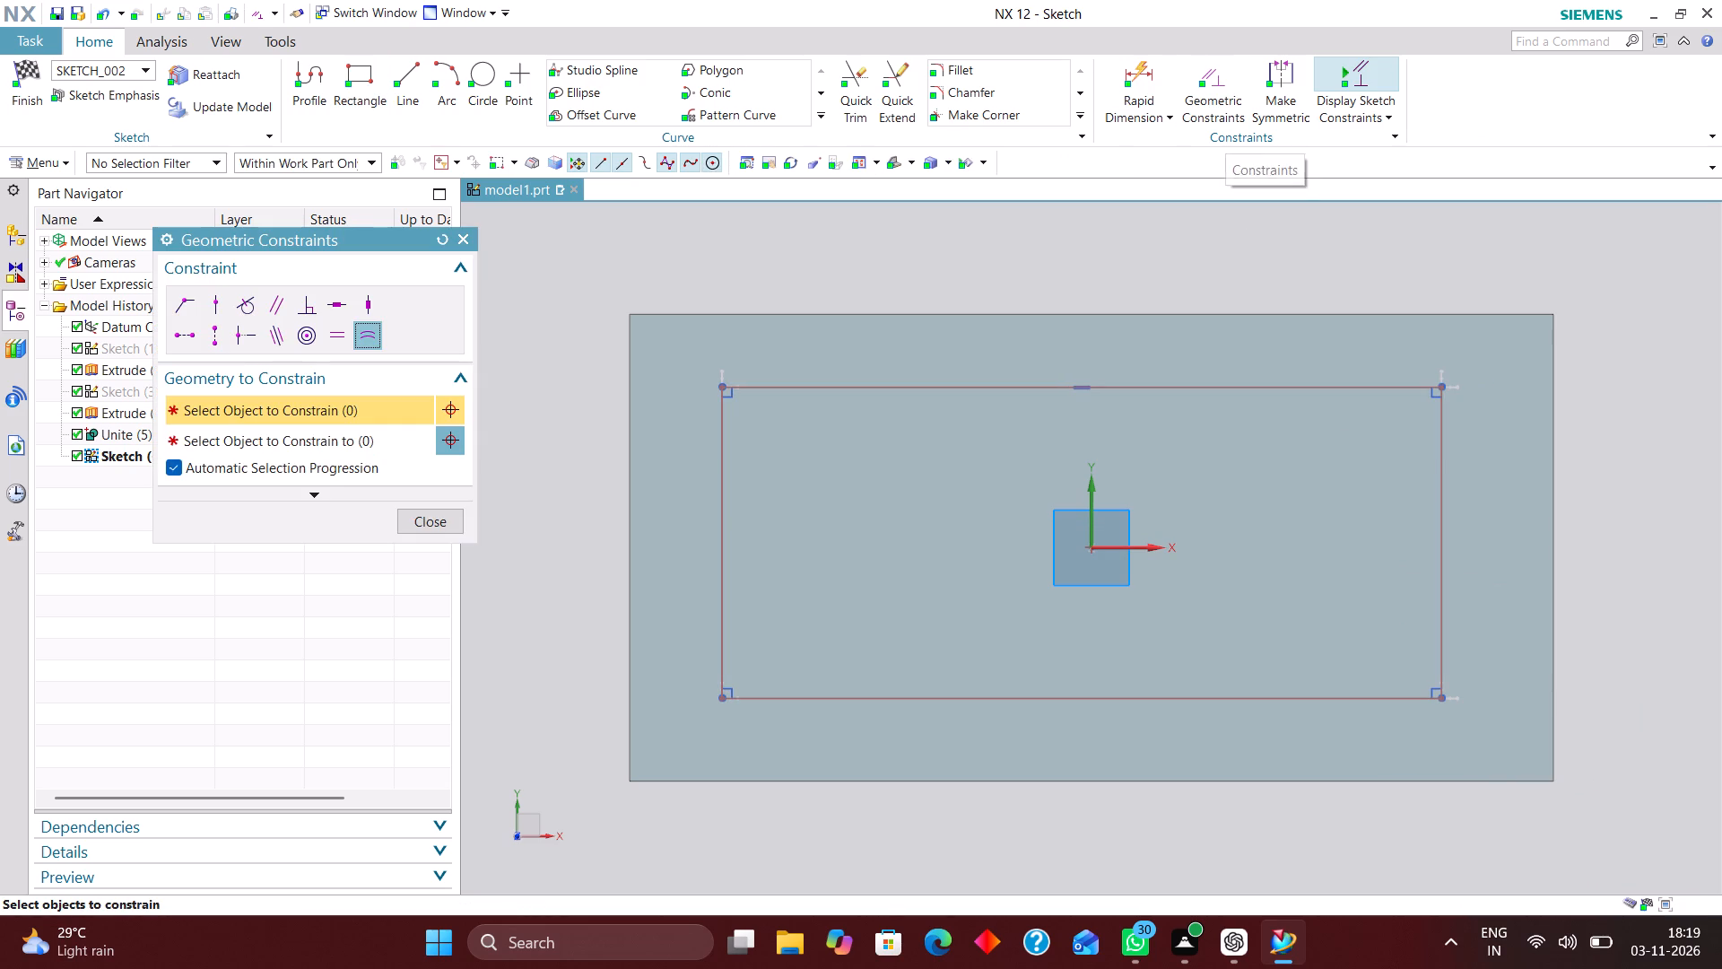
{"action": "left_click", "coordinate": [225, 311]}
{"action": "left_click", "coordinate": [1081, 382]}
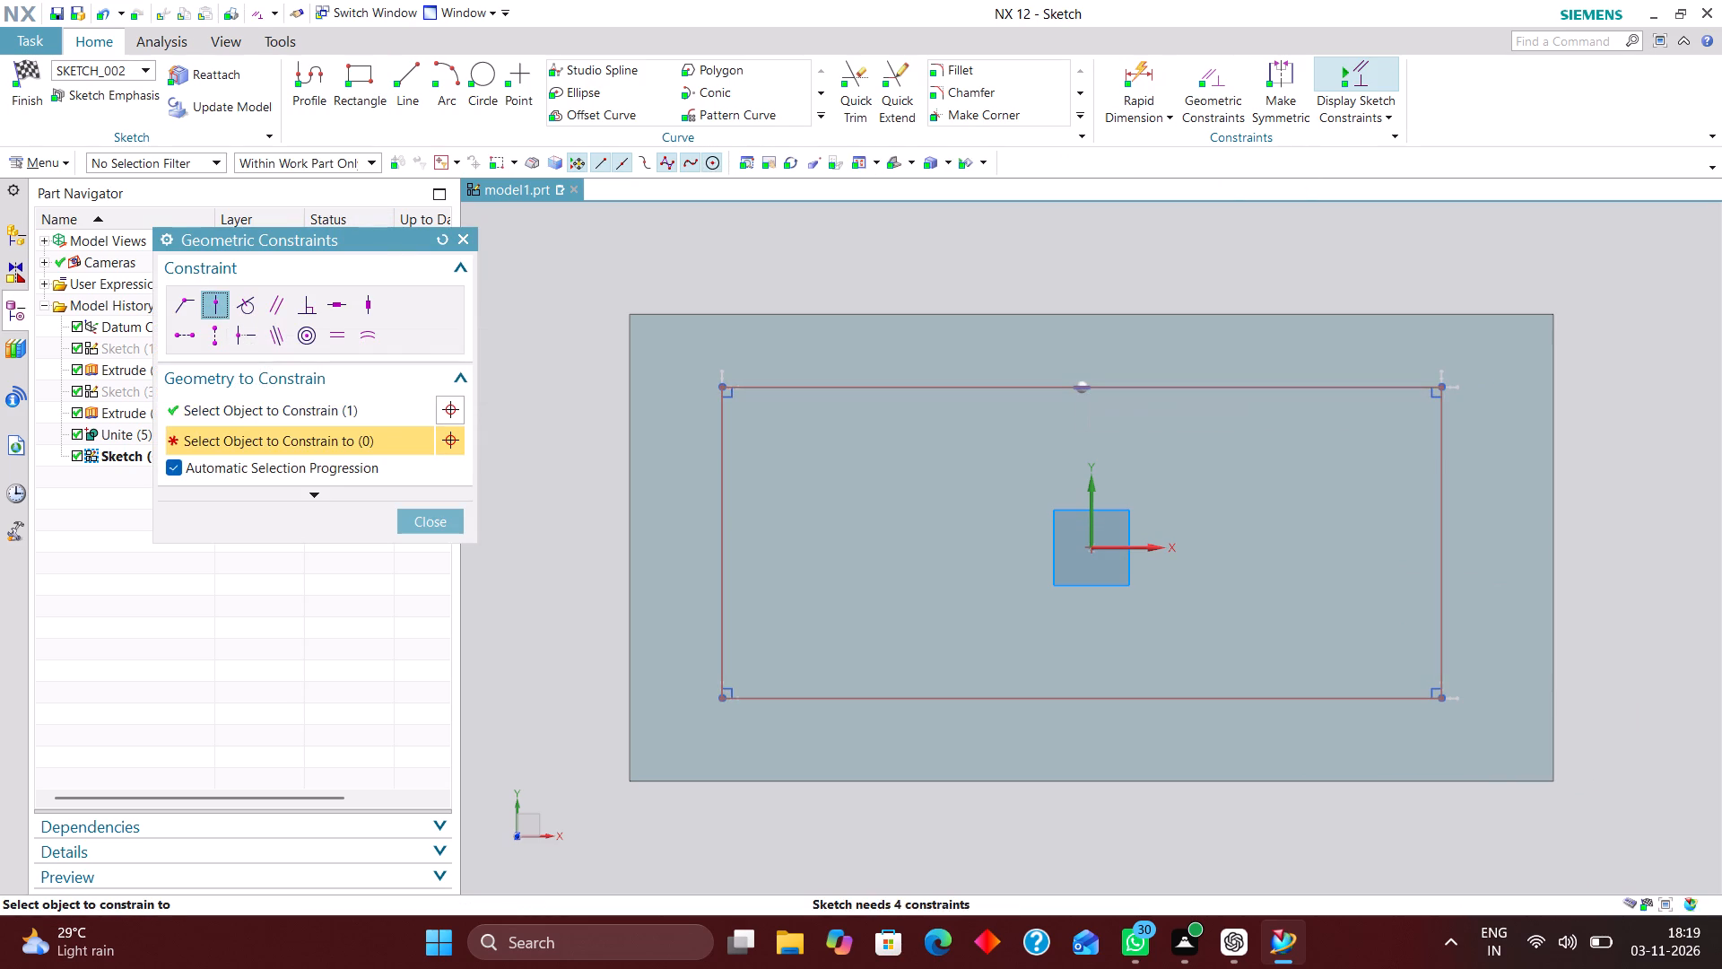
{"action": "left_click", "coordinate": [1090, 501]}
{"action": "left_click", "coordinate": [1452, 546]}
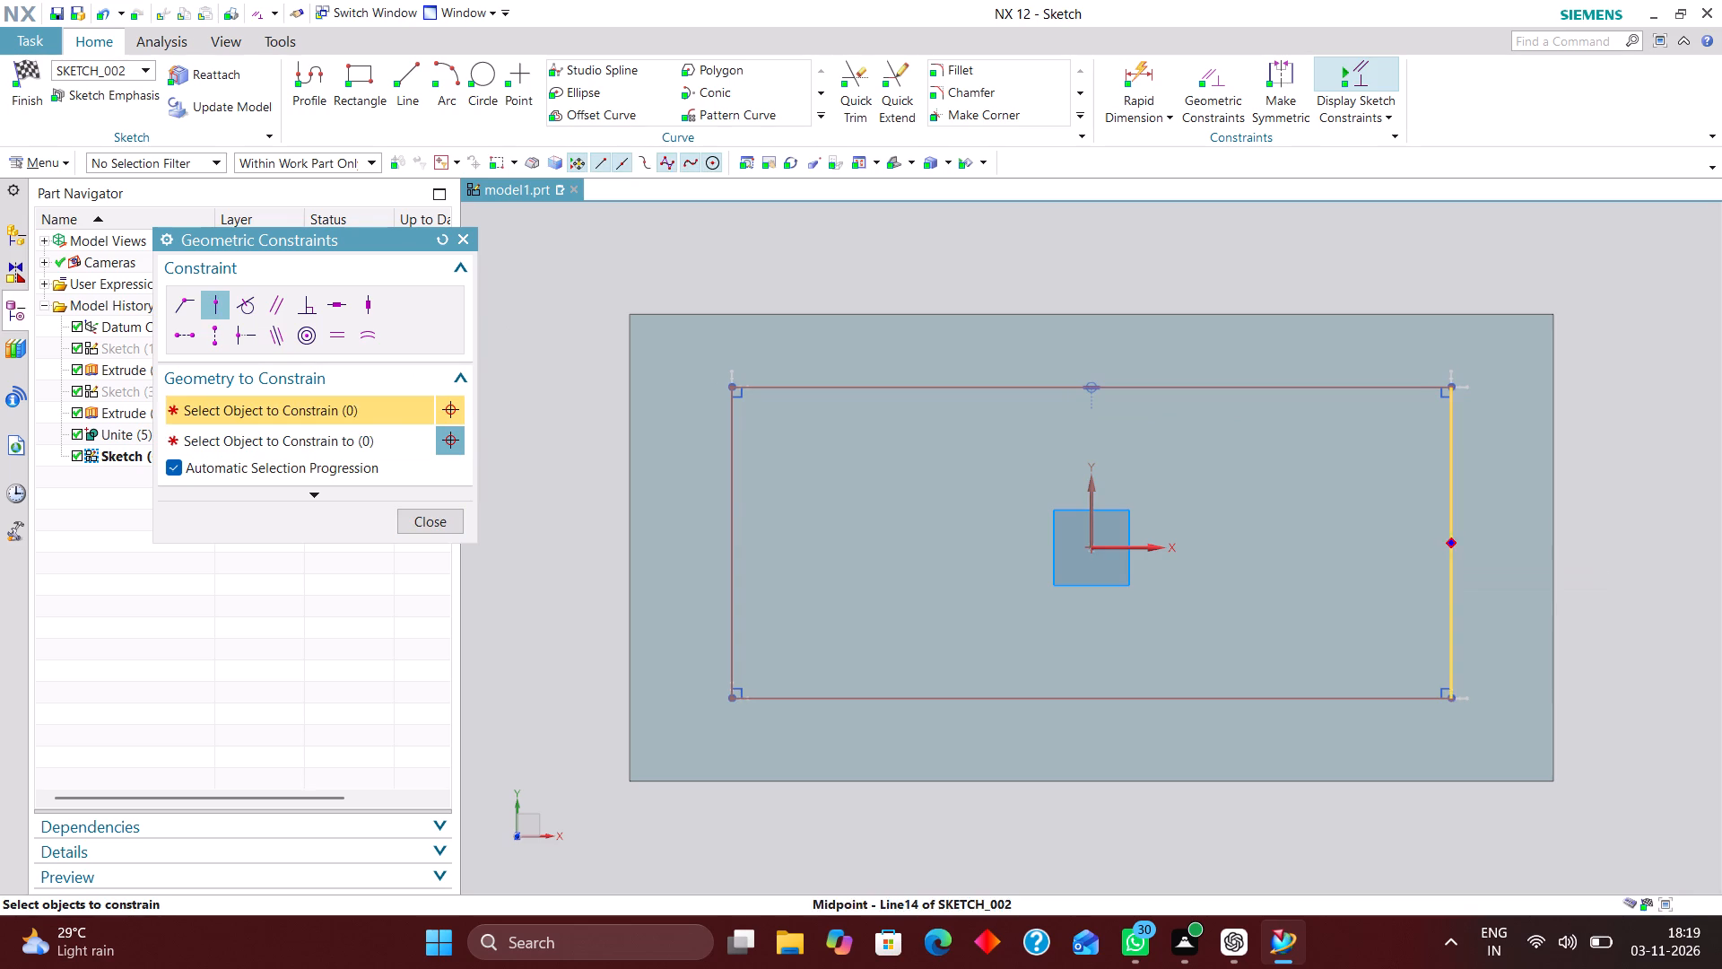
{"action": "left_click", "coordinate": [1129, 548]}
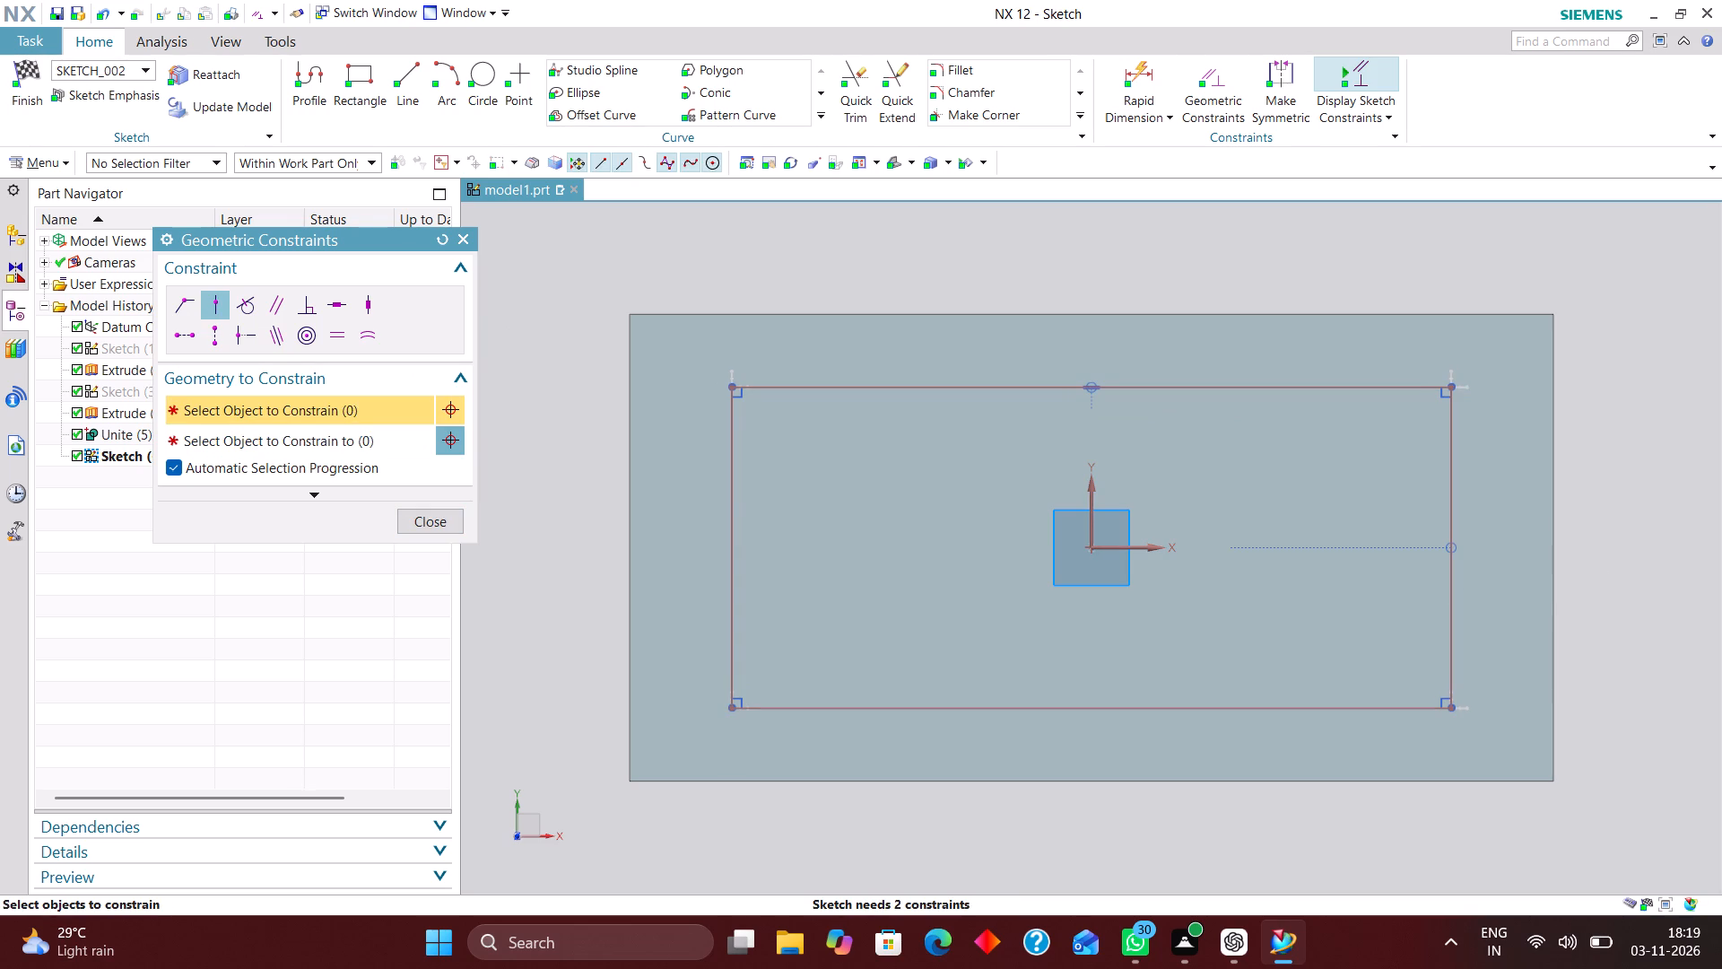
Dimension the inner rectangle's height beside it and its width below it.
{"action": "left_click", "coordinate": [1127, 59]}
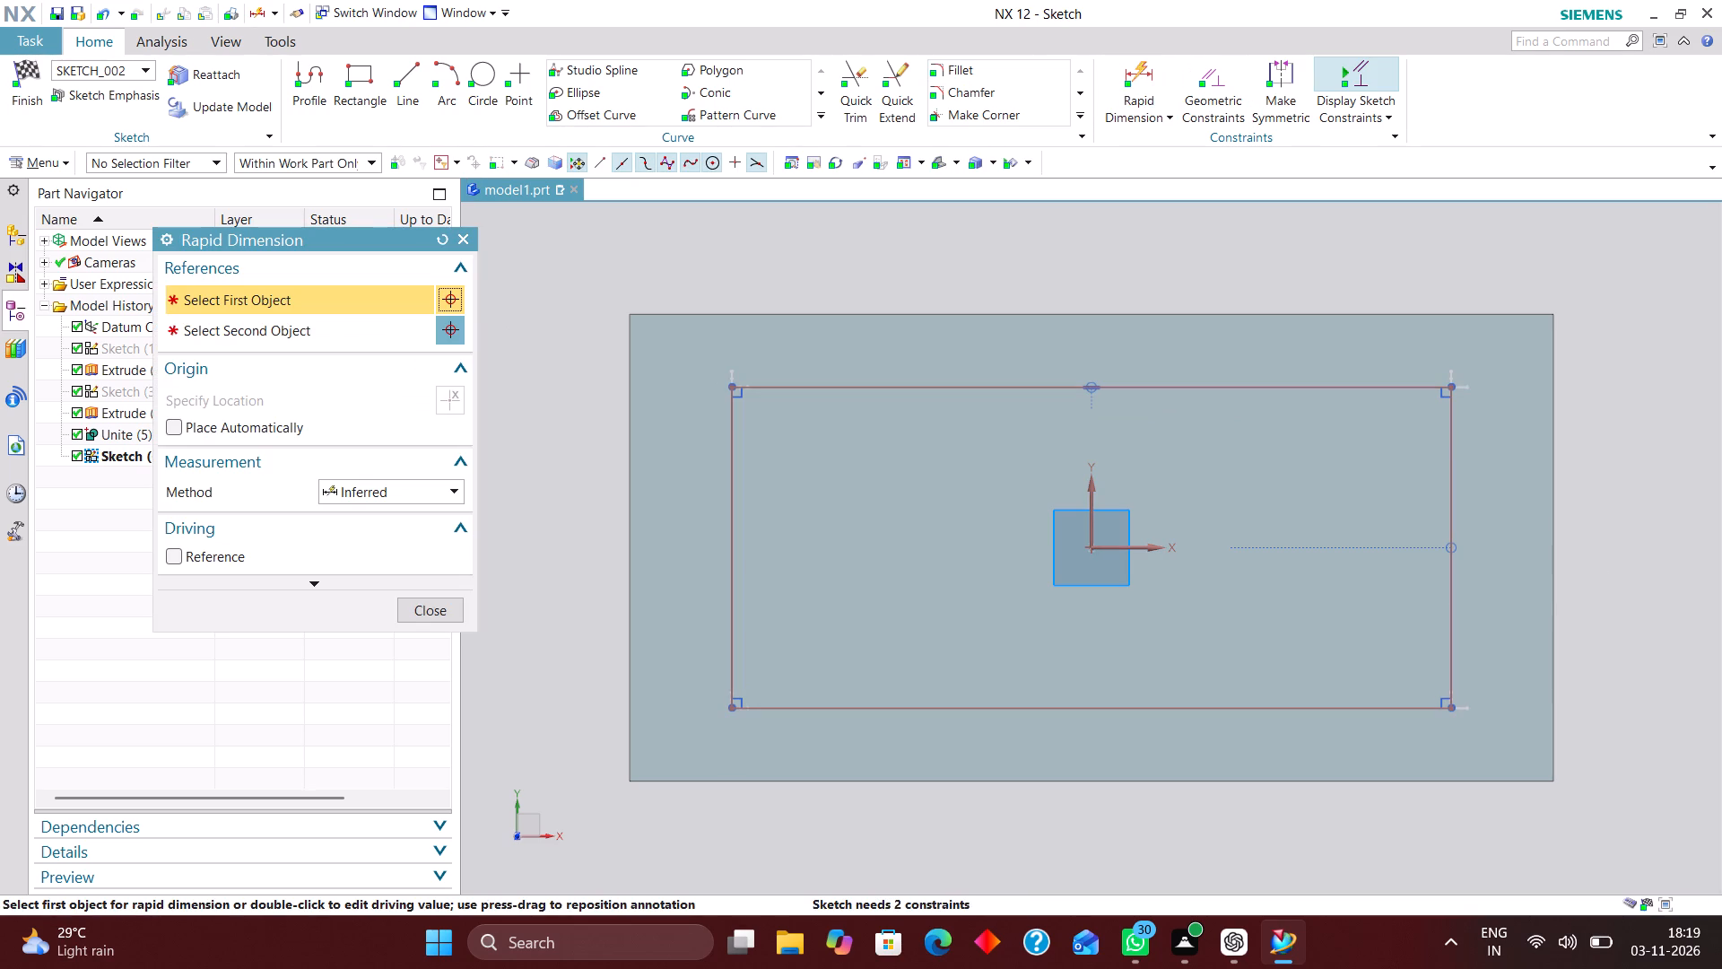
{"action": "left_click", "coordinate": [1449, 654]}
{"action": "left_click", "coordinate": [1599, 539]}
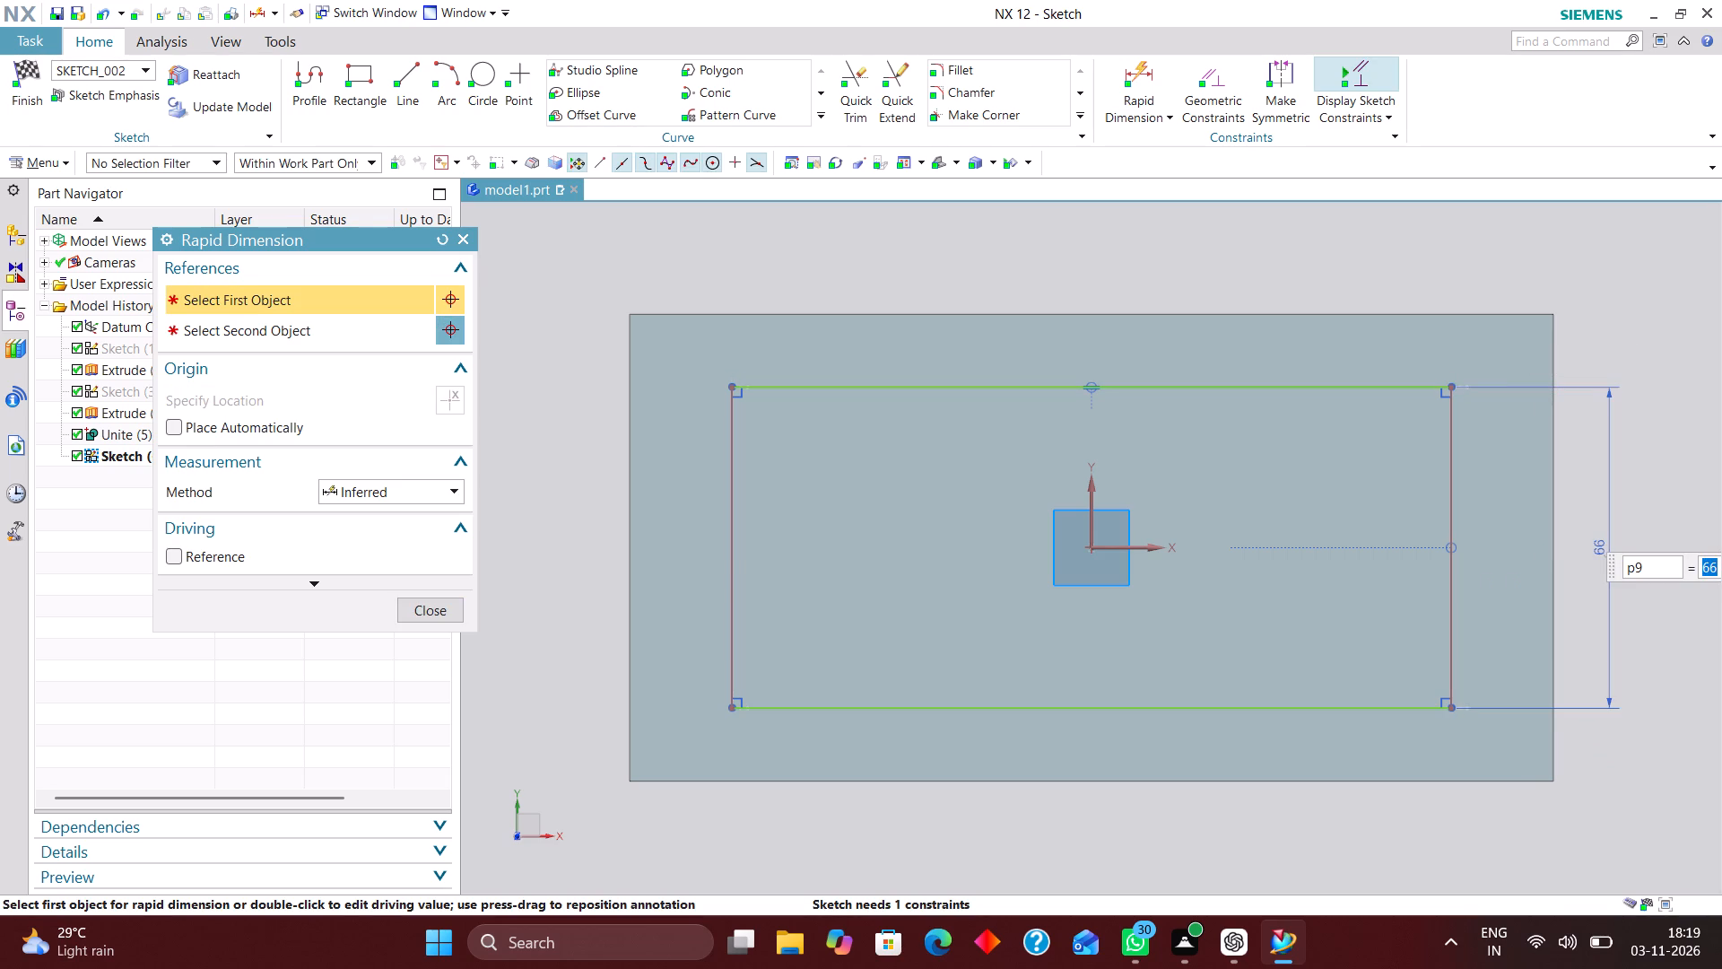
{"action": "left_click", "coordinate": [1298, 708]}
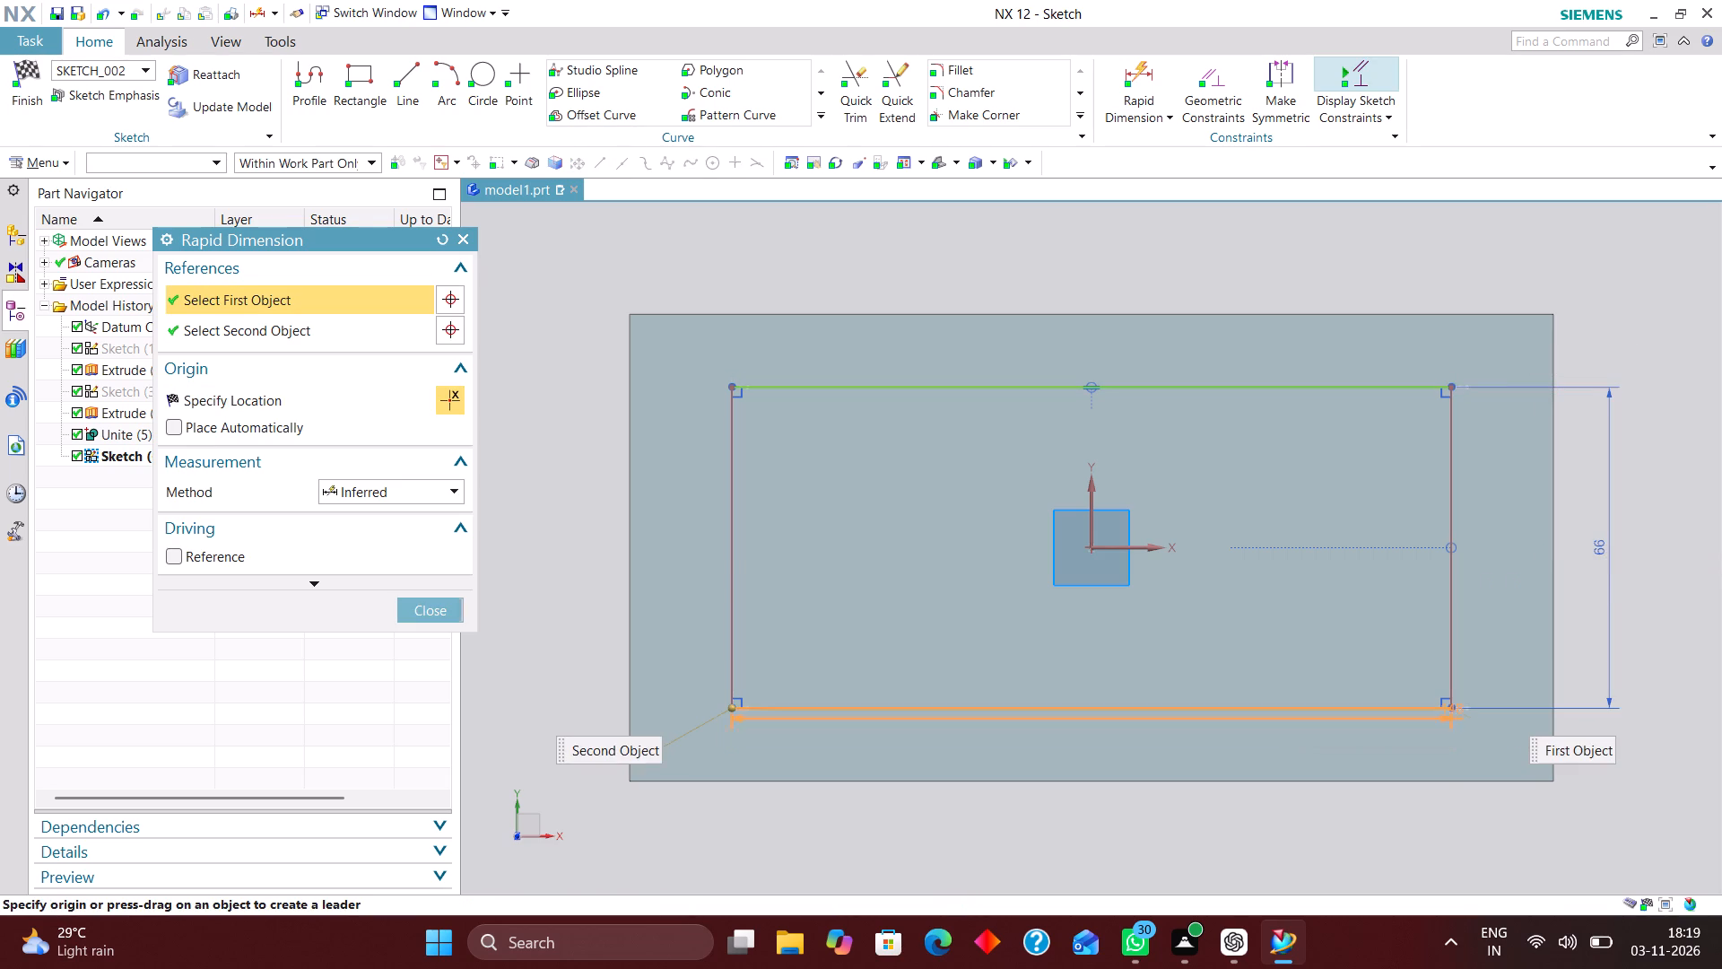
{"action": "left_click", "coordinate": [1122, 867]}
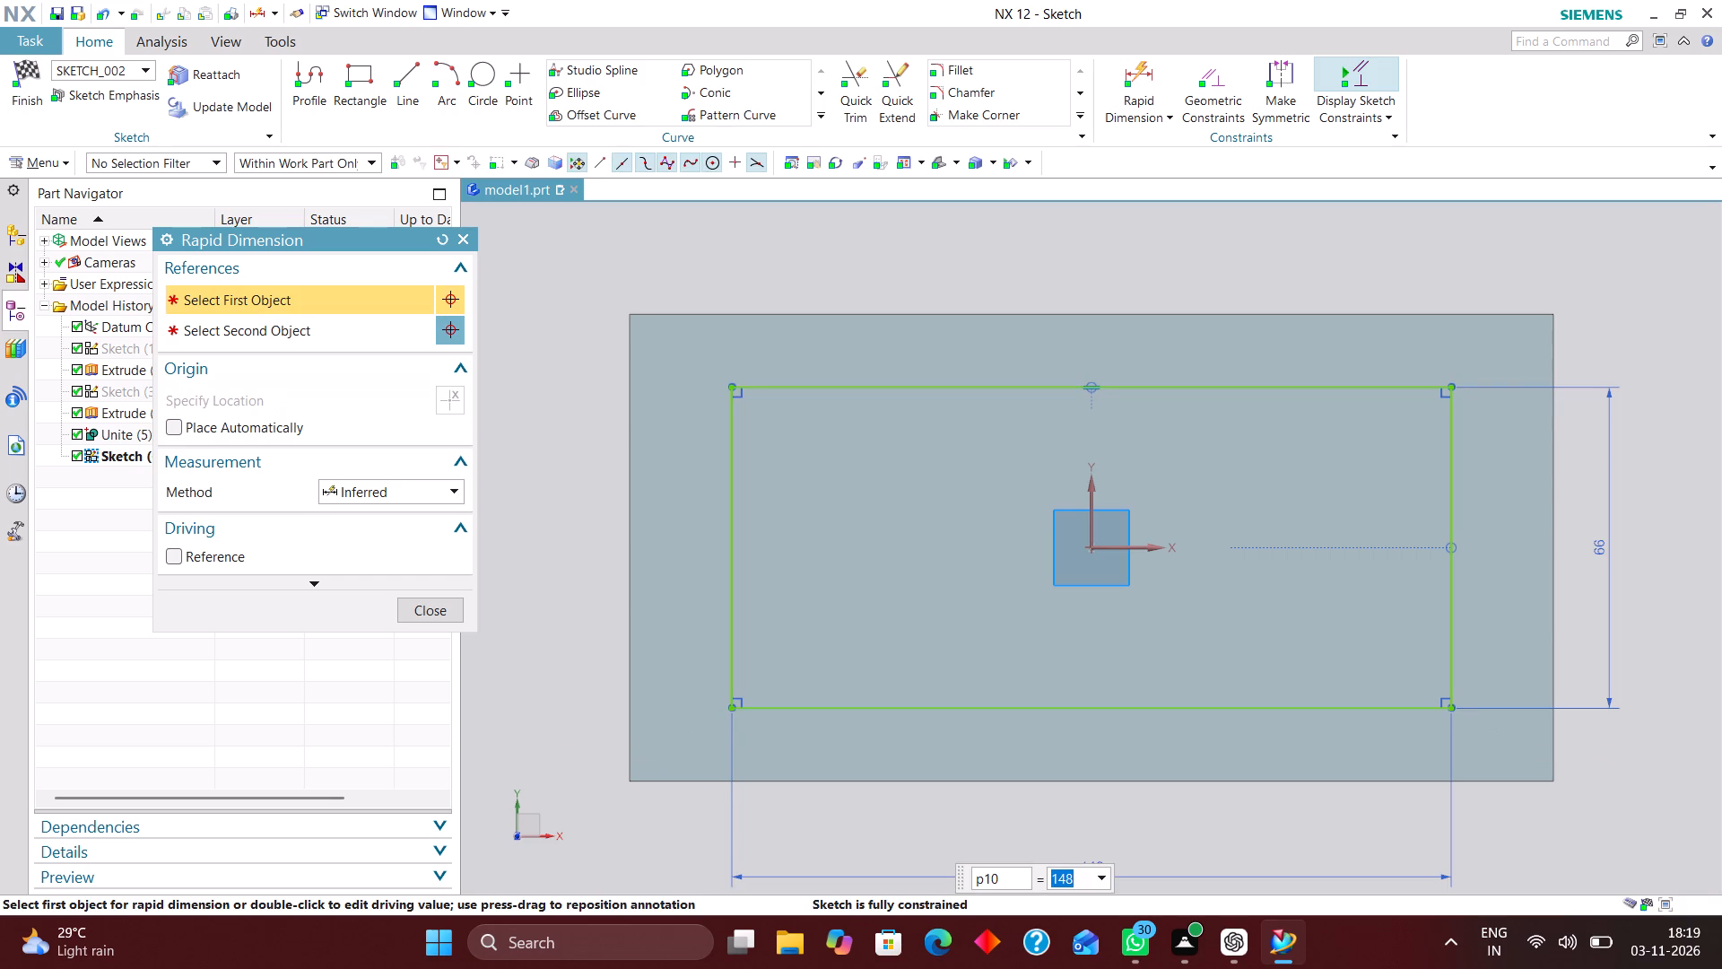
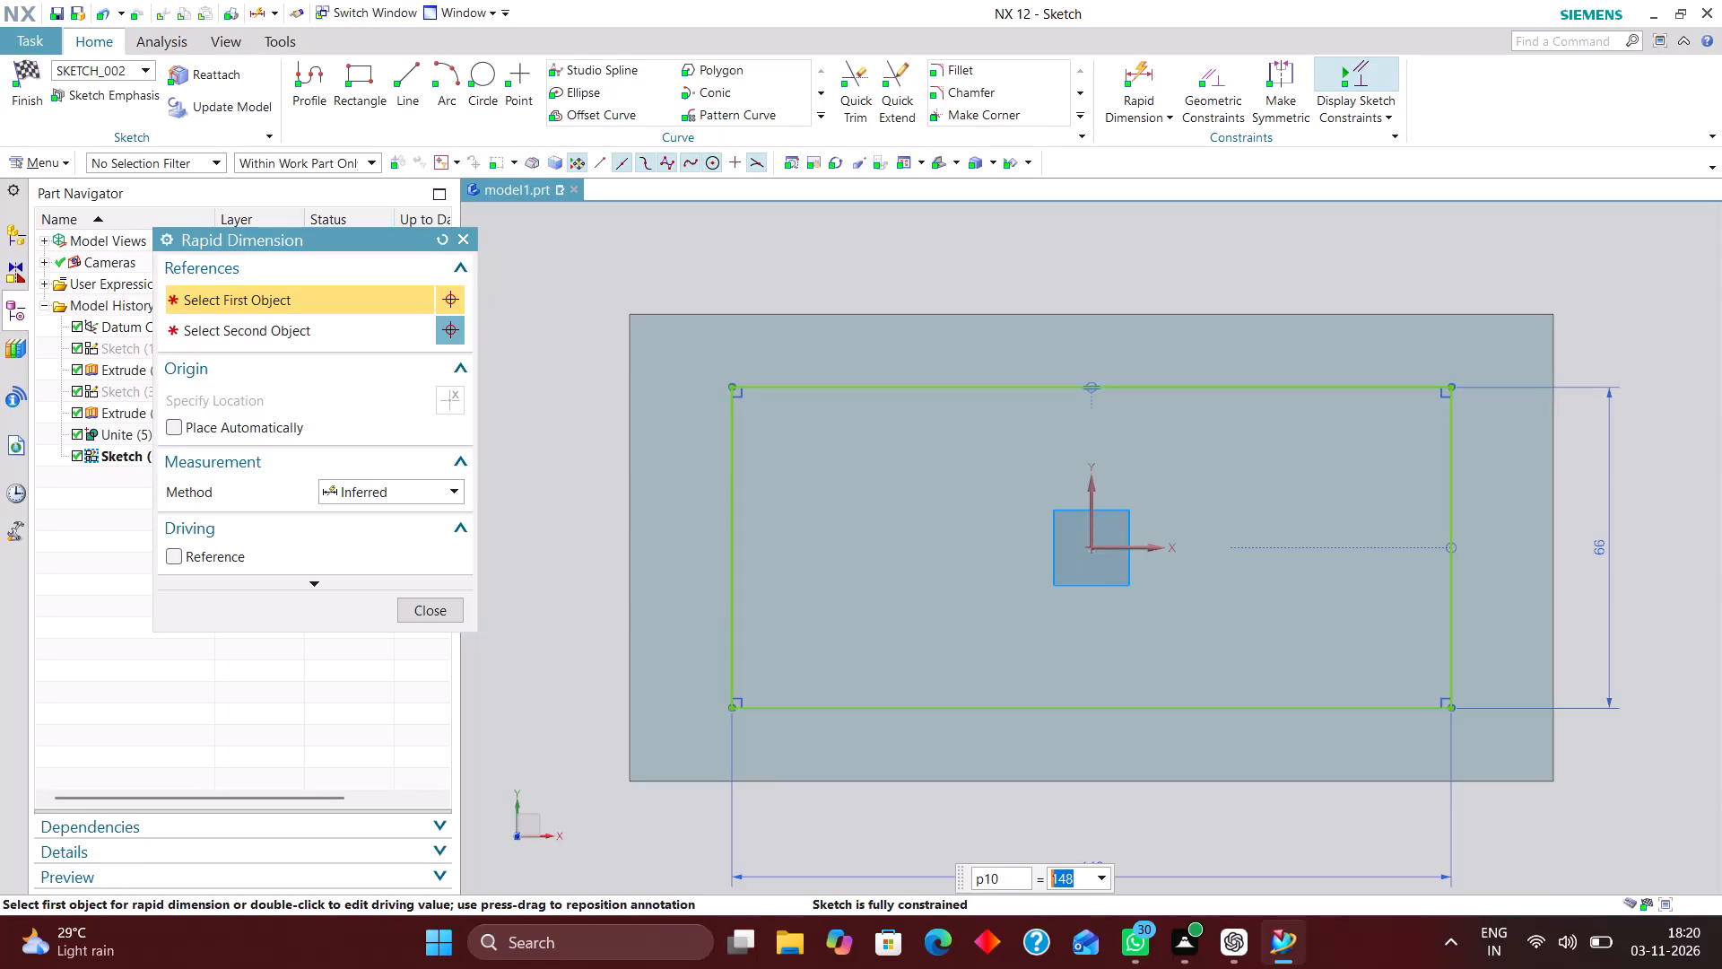
Set the inner rectangle's width to 166 mm and finish the sketch.
{"action": "scroll", "coordinate": [1253, 471], "scroll_direction": "down", "scroll_amount": 2}
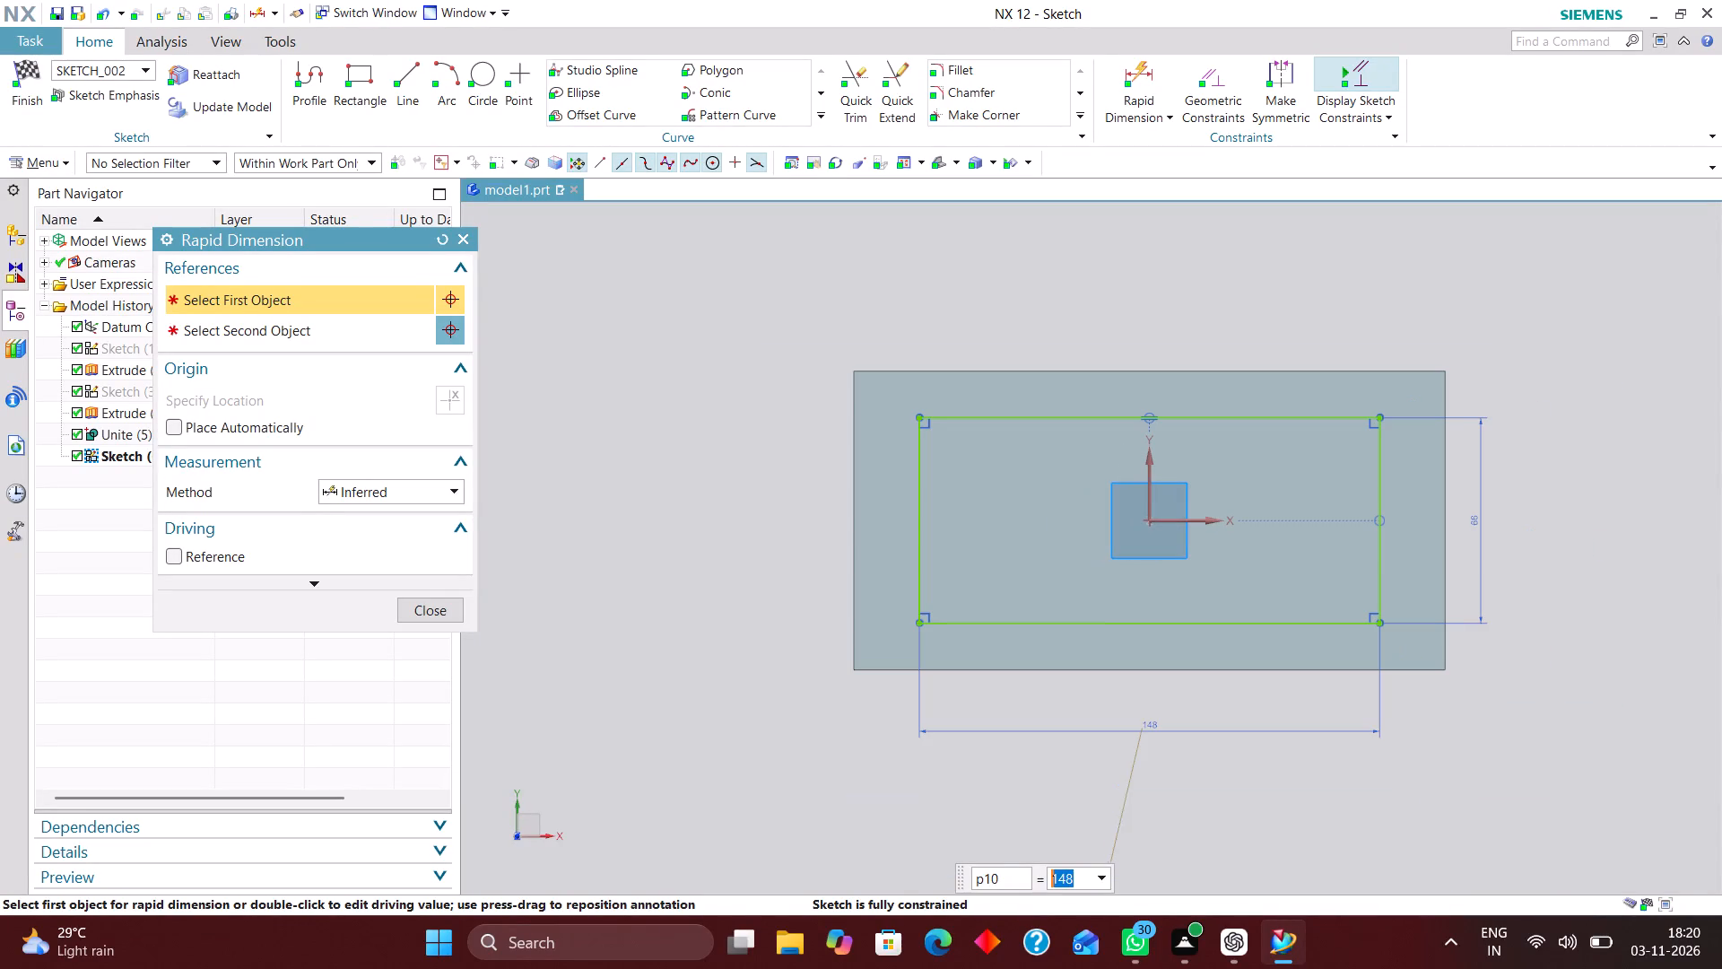
{"action": "type", "text": "166"}
{"action": "key", "text": "Return"}
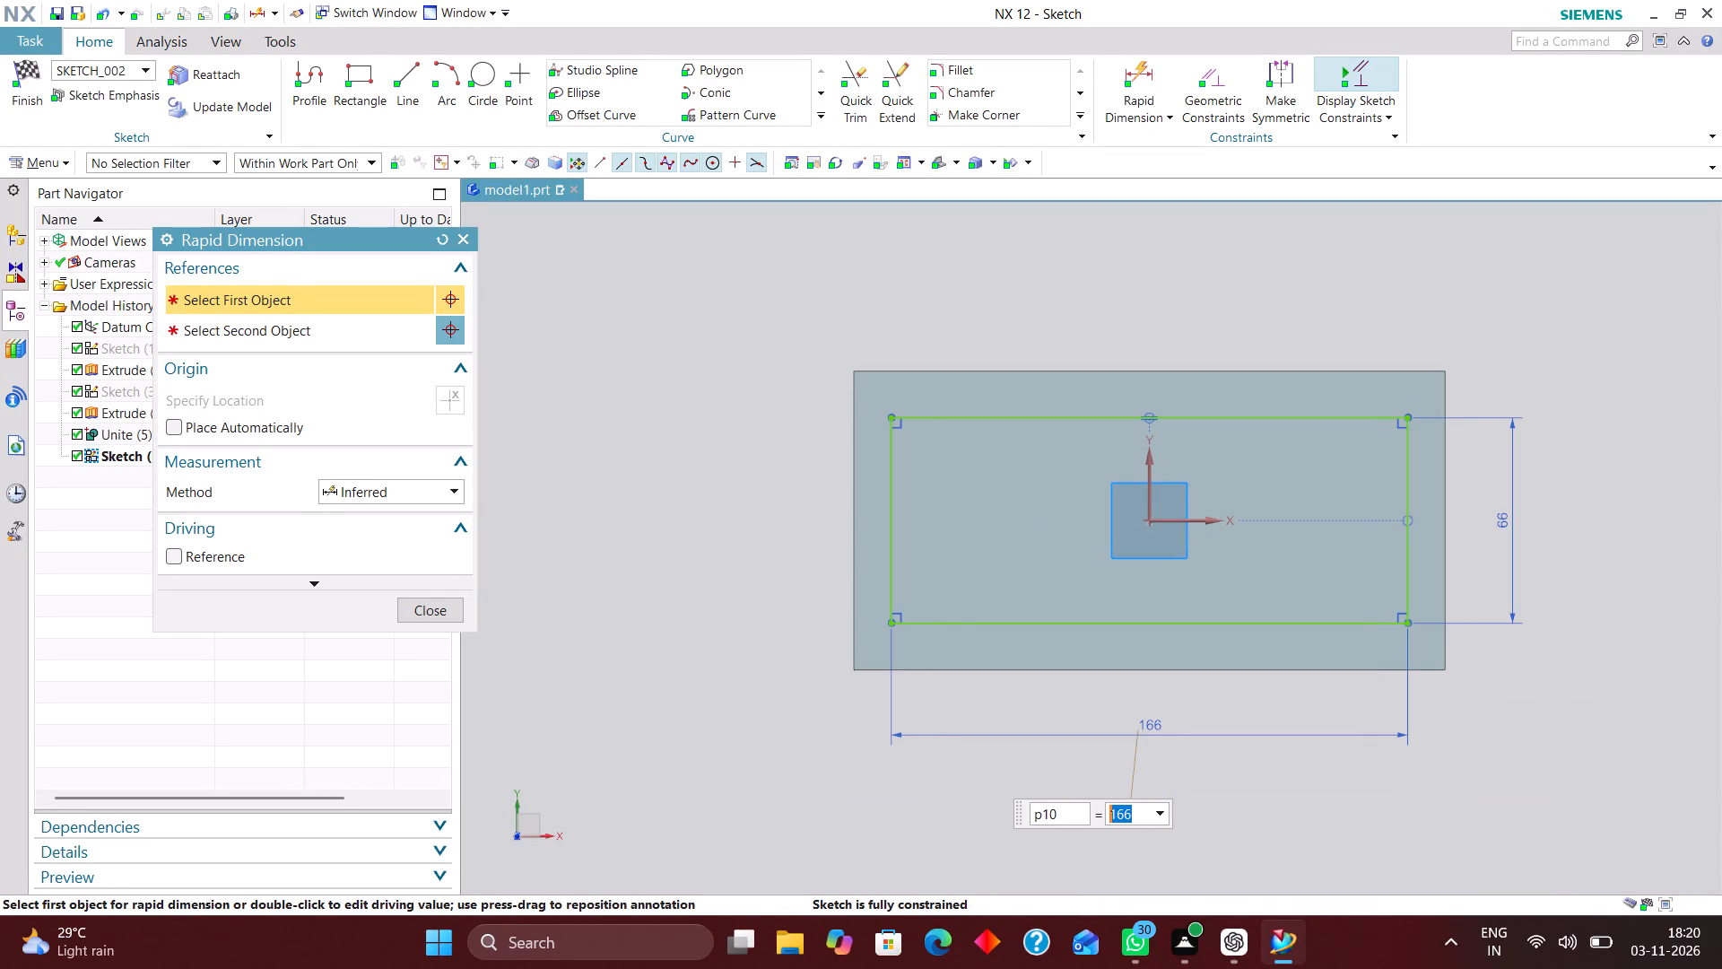
{"action": "left_click", "coordinate": [451, 607]}
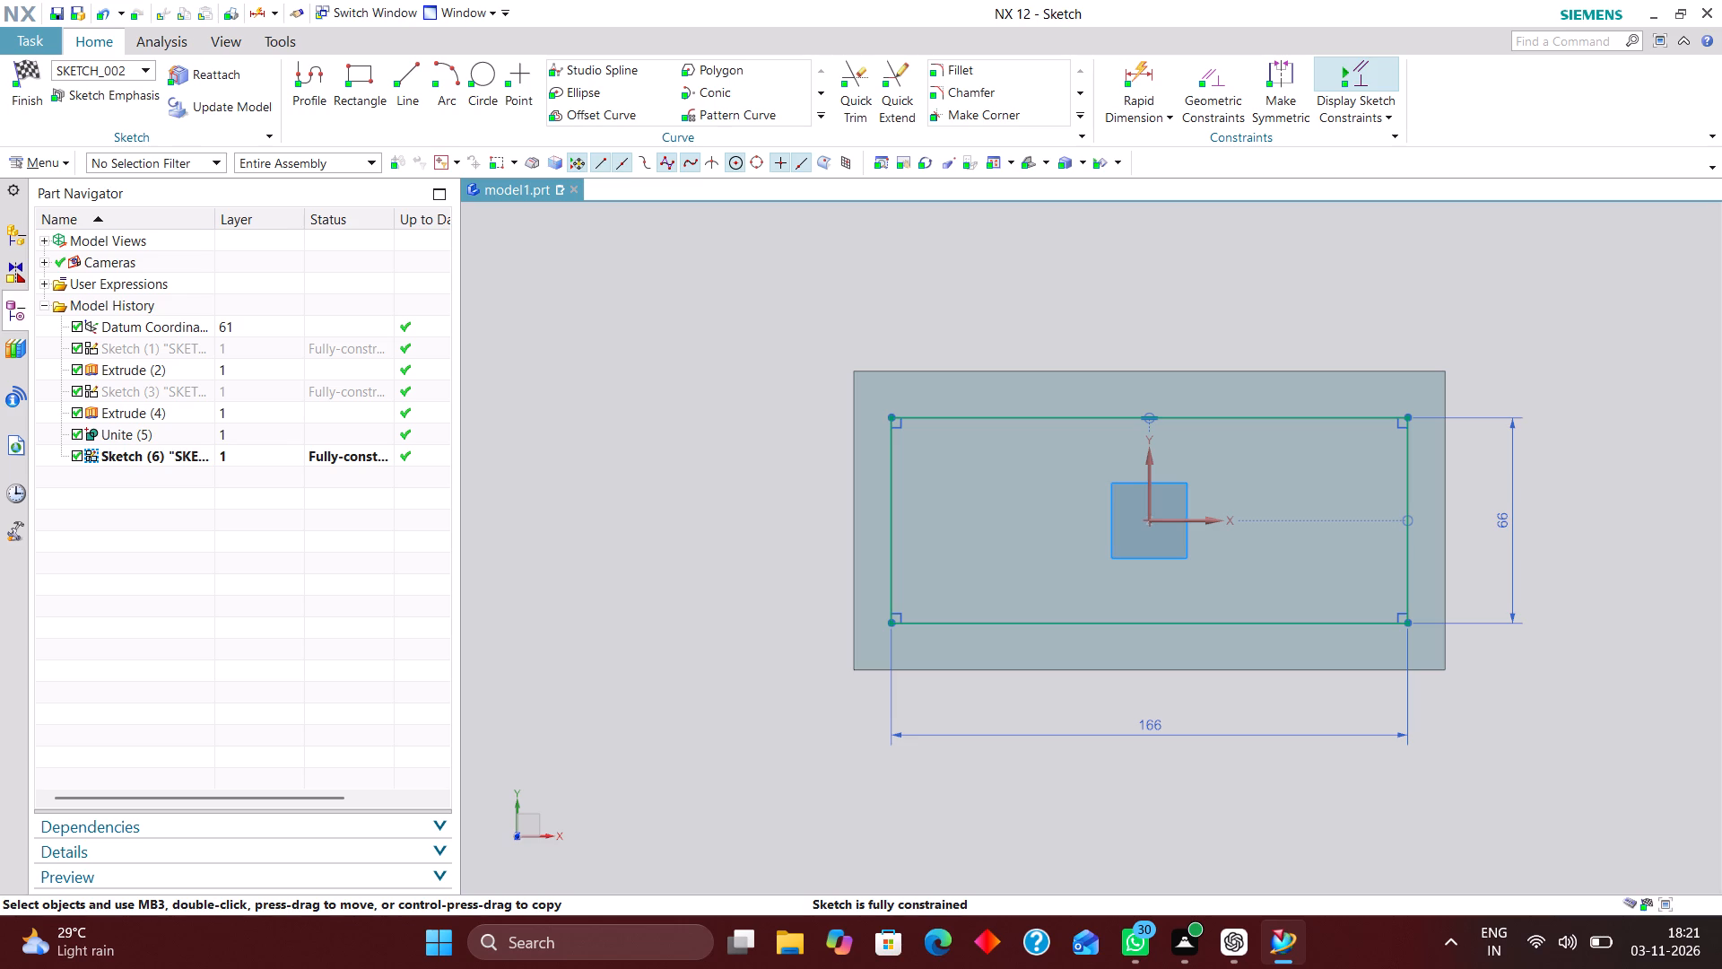
{"action": "left_click", "coordinate": [29, 73]}
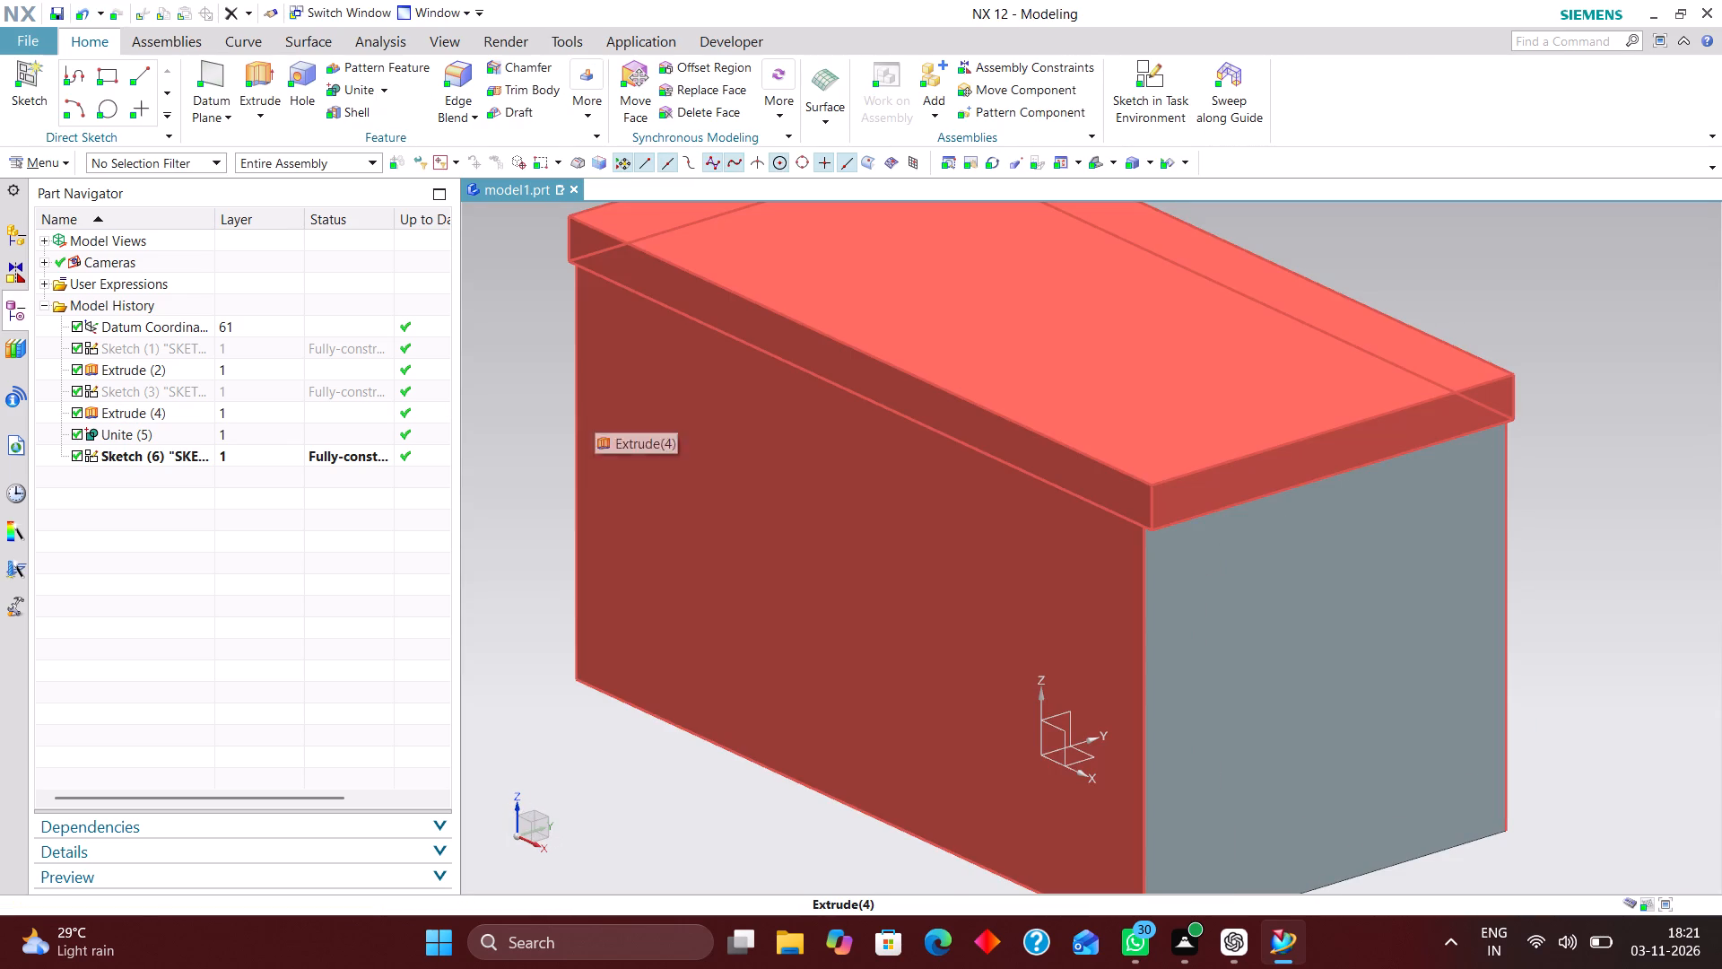
Begin extruding the inner rectangle sketch upward with its start distance at 10 mm and no Boolean.
{"action": "left_click", "coordinate": [263, 73]}
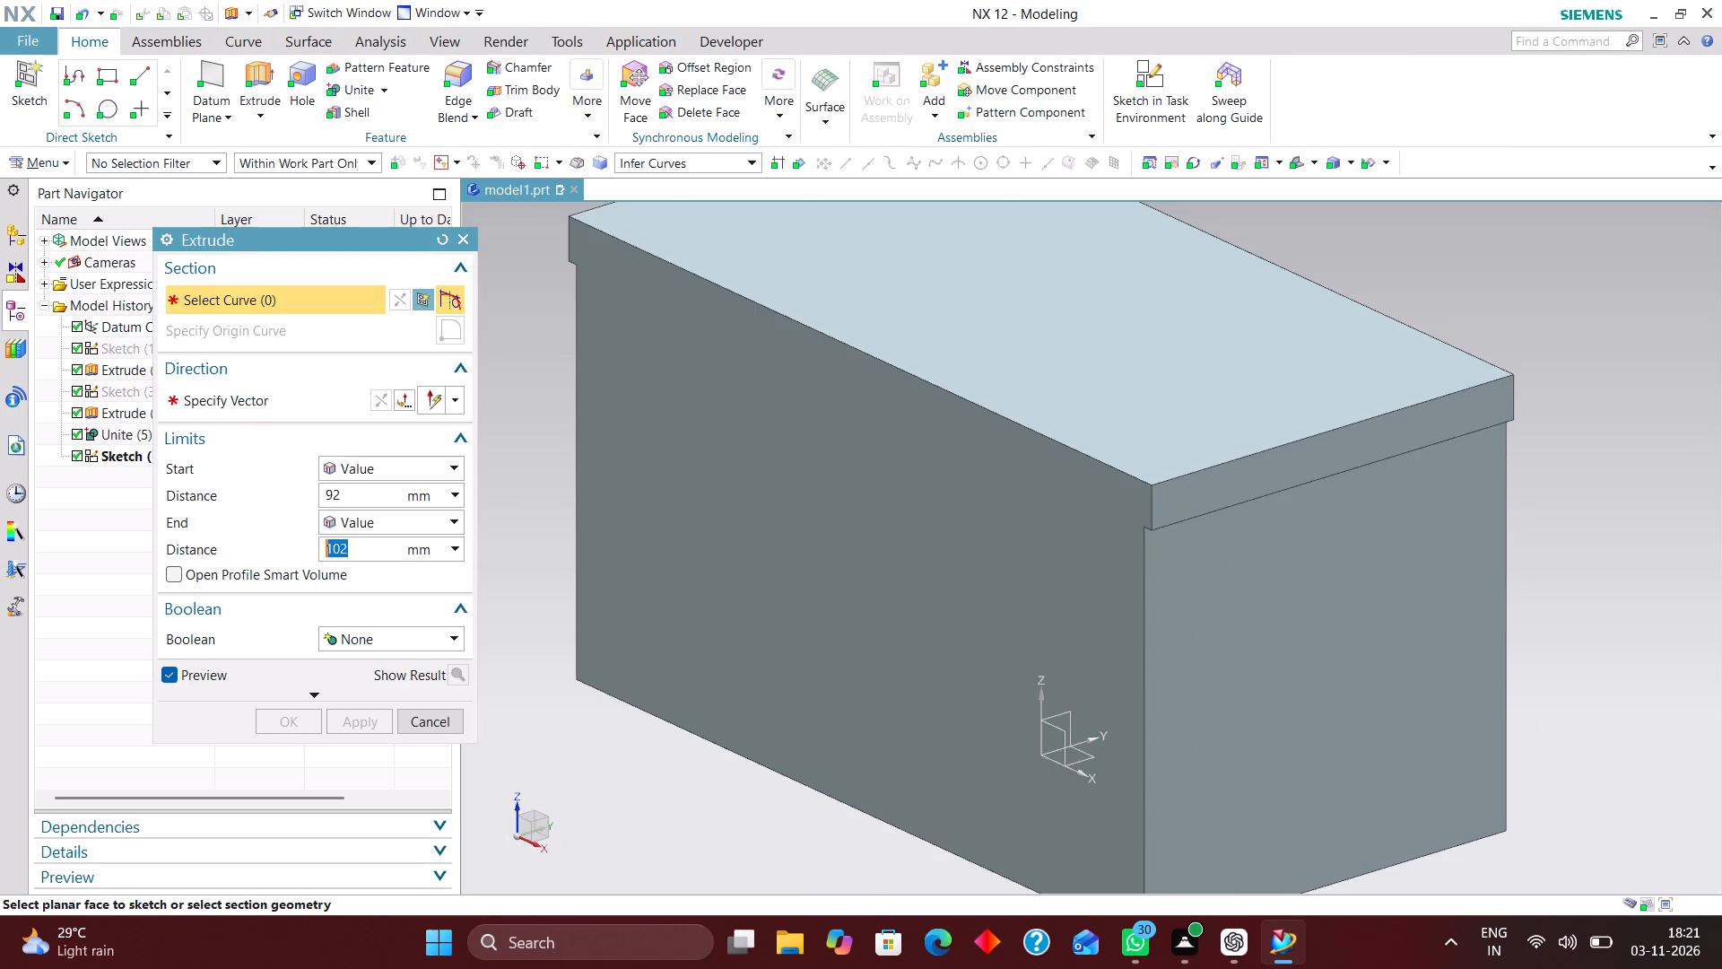
{"action": "left_click", "coordinate": [124, 453]}
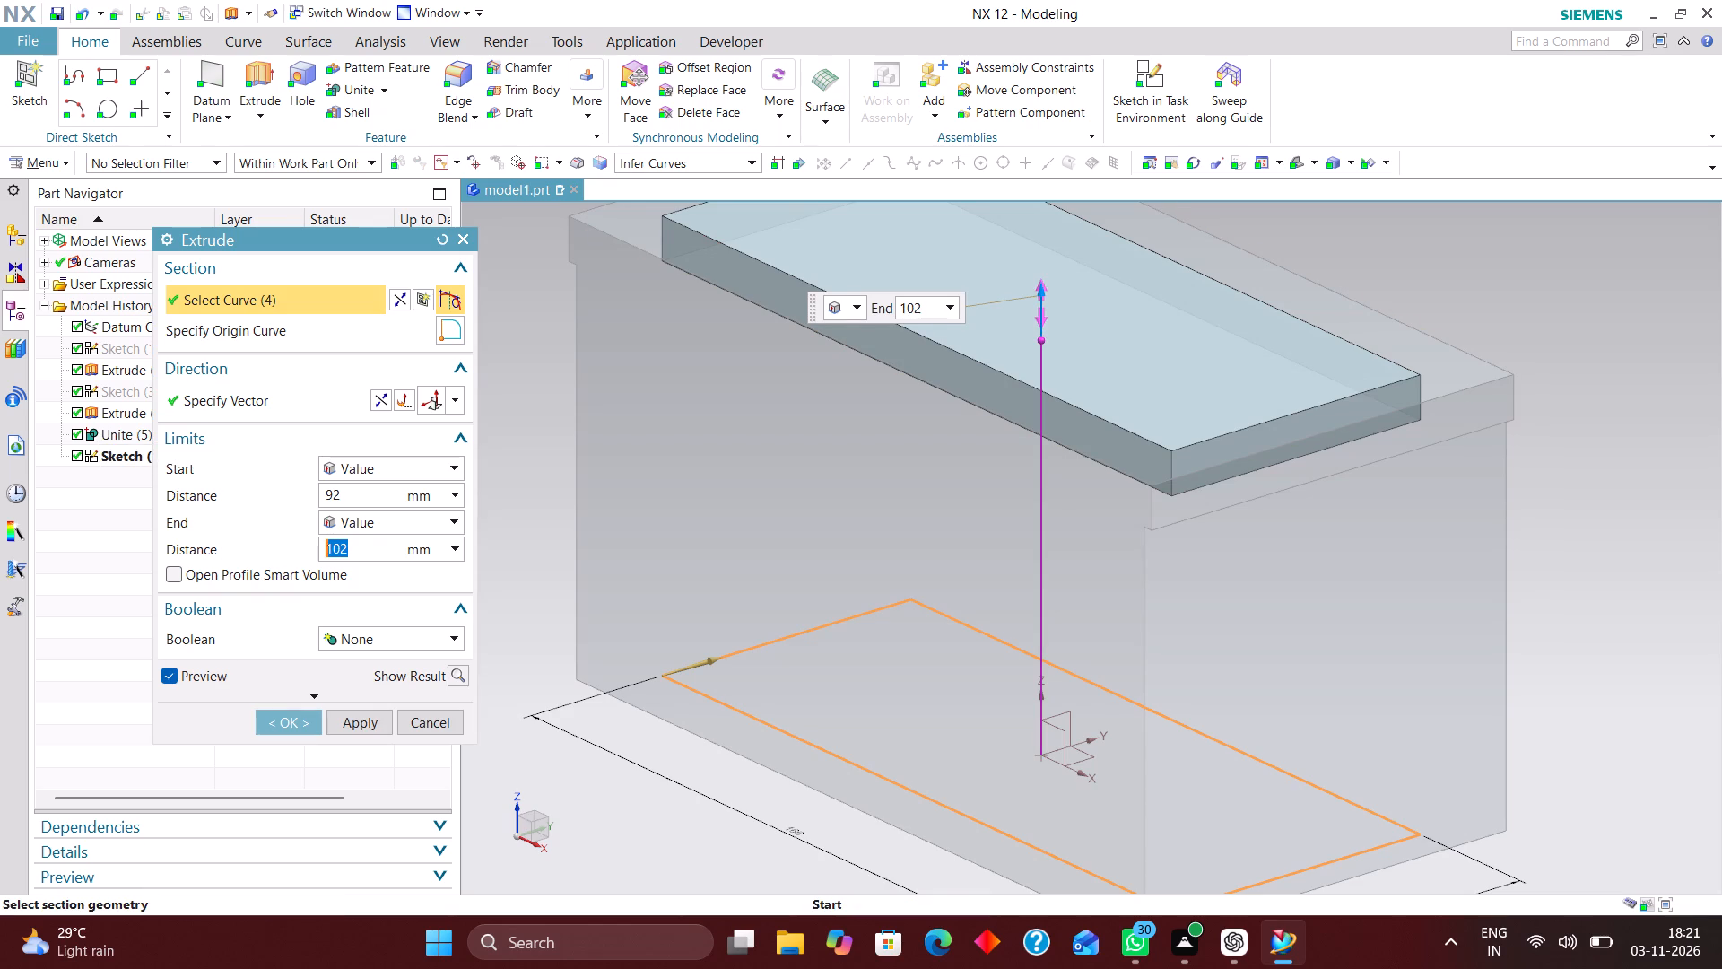
{"action": "left_click_drag", "start_coordinate": [1039, 343], "coordinate": [996, 711]}
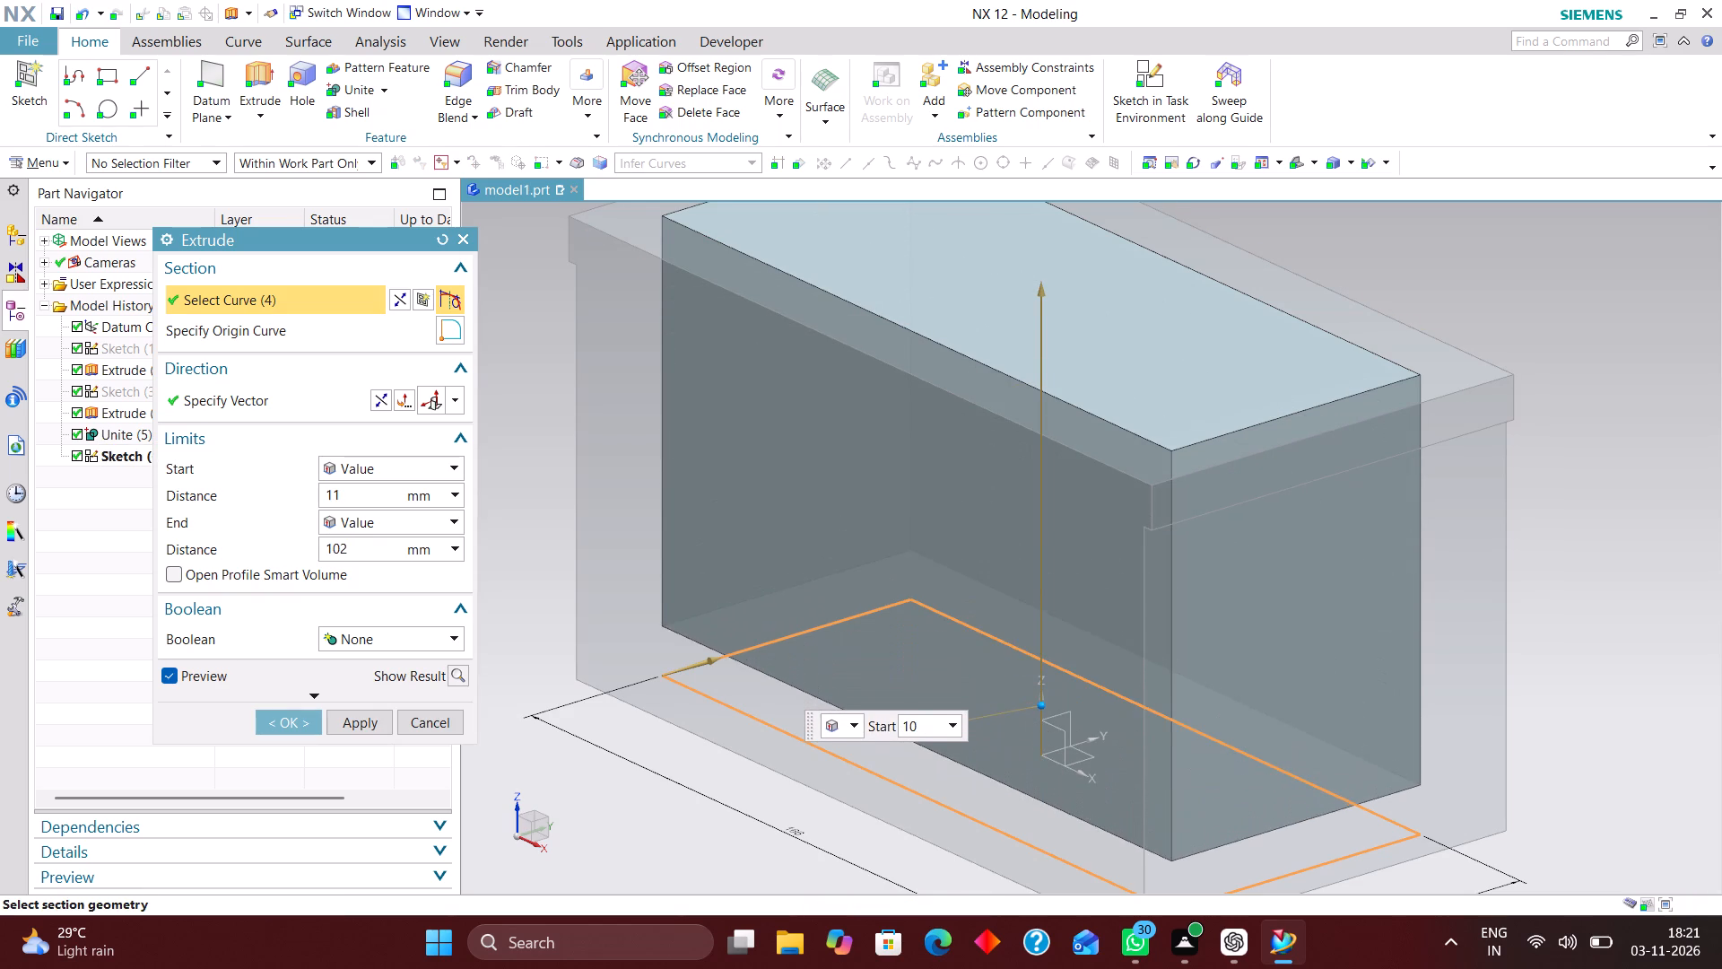
{"action": "left_click_drag", "start_coordinate": [996, 711], "coordinate": [1003, 713]}
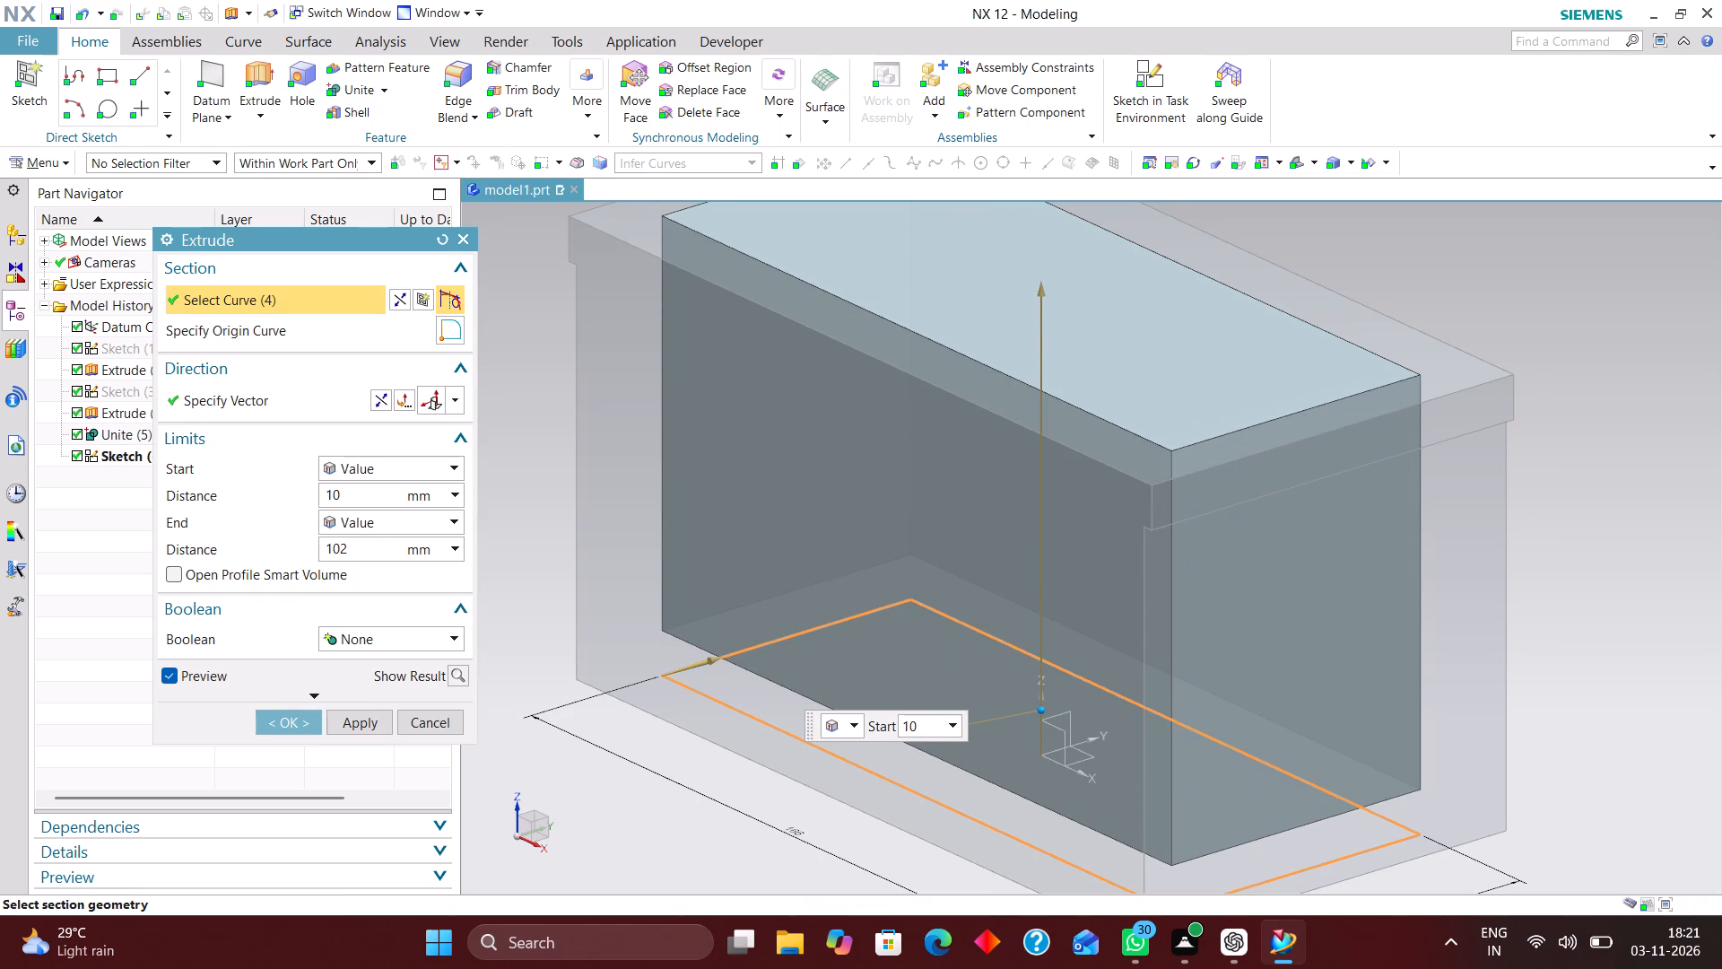
{"action": "left_click_drag", "start_coordinate": [1003, 713], "coordinate": [1004, 710]}
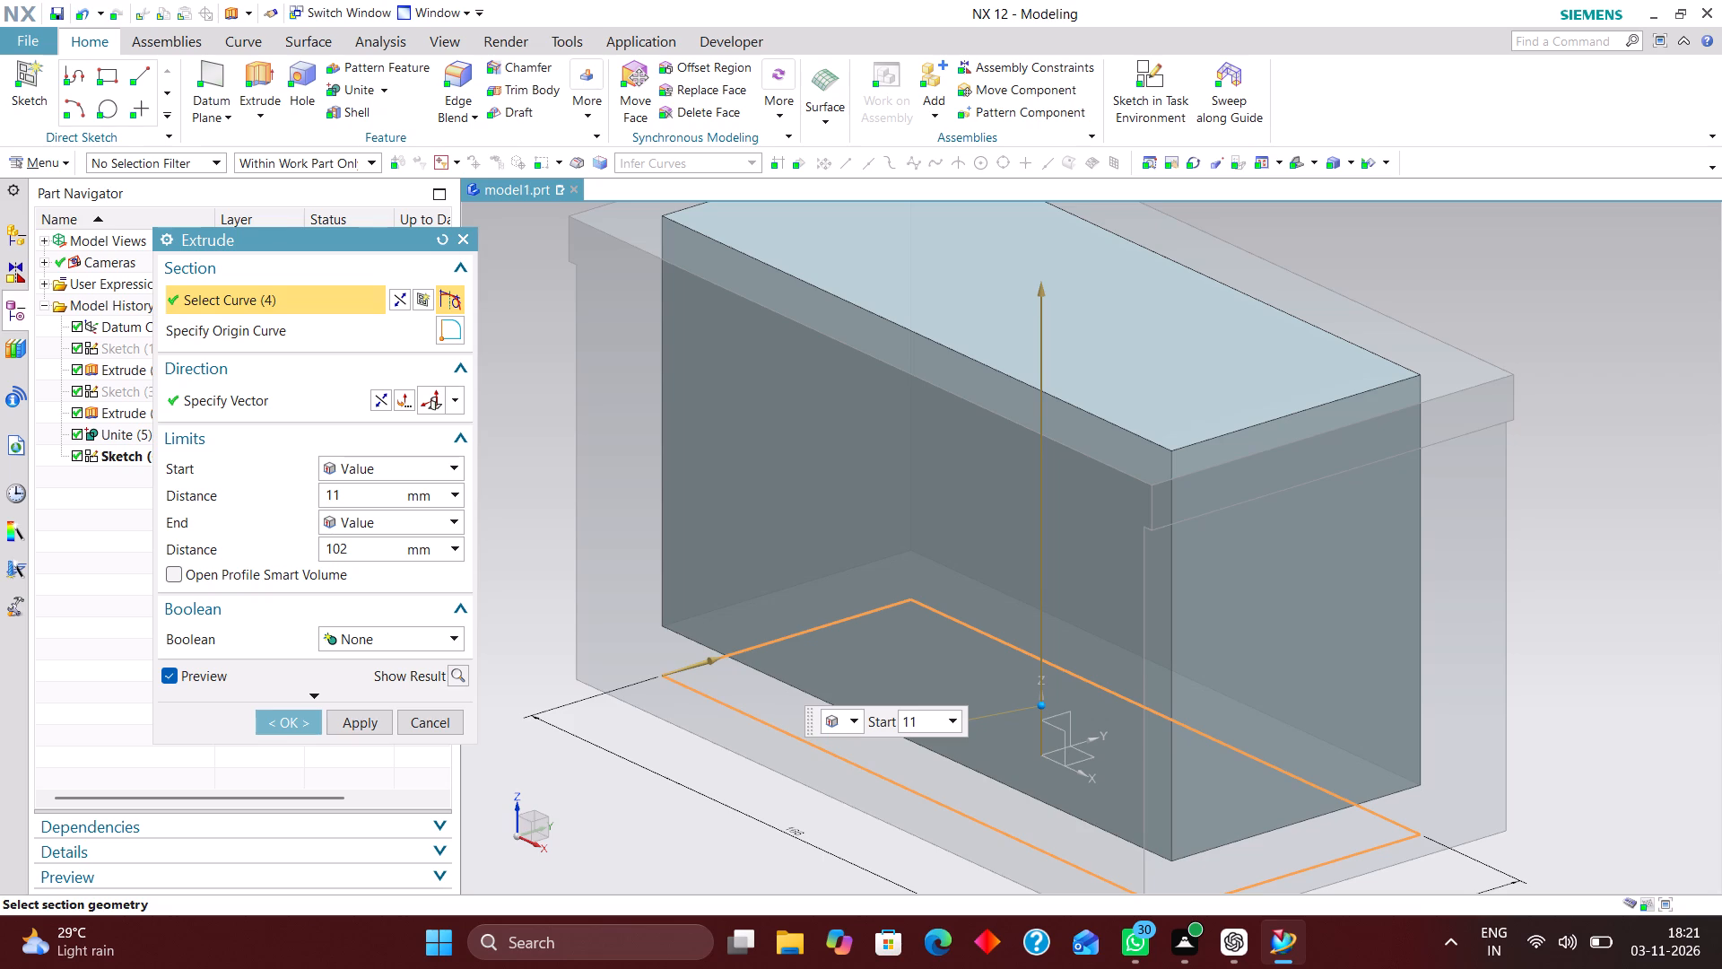
{"action": "left_click_drag", "start_coordinate": [1004, 710], "coordinate": [1004, 709]}
{"action": "left_click_drag", "start_coordinate": [1004, 709], "coordinate": [1006, 707]}
{"action": "left_click_drag", "start_coordinate": [1006, 707], "coordinate": [1007, 706]}
{"action": "left_click_drag", "start_coordinate": [1007, 706], "coordinate": [1013, 698]}
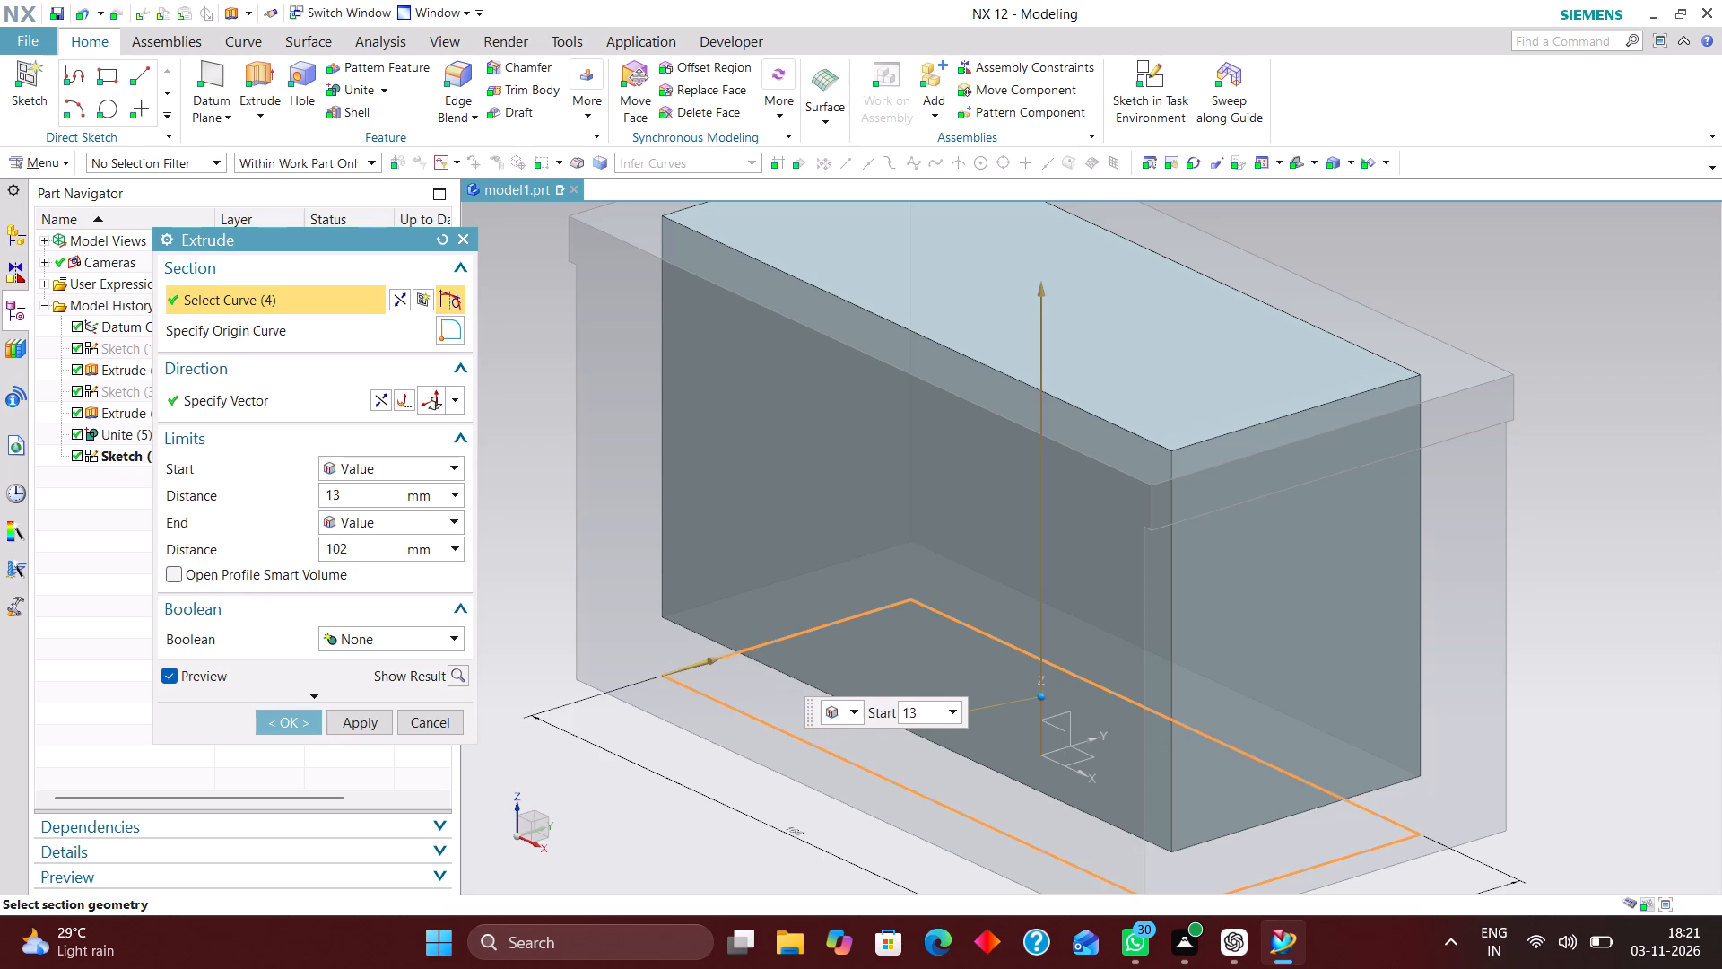
{"action": "left_click_drag", "start_coordinate": [1013, 698], "coordinate": [998, 770]}
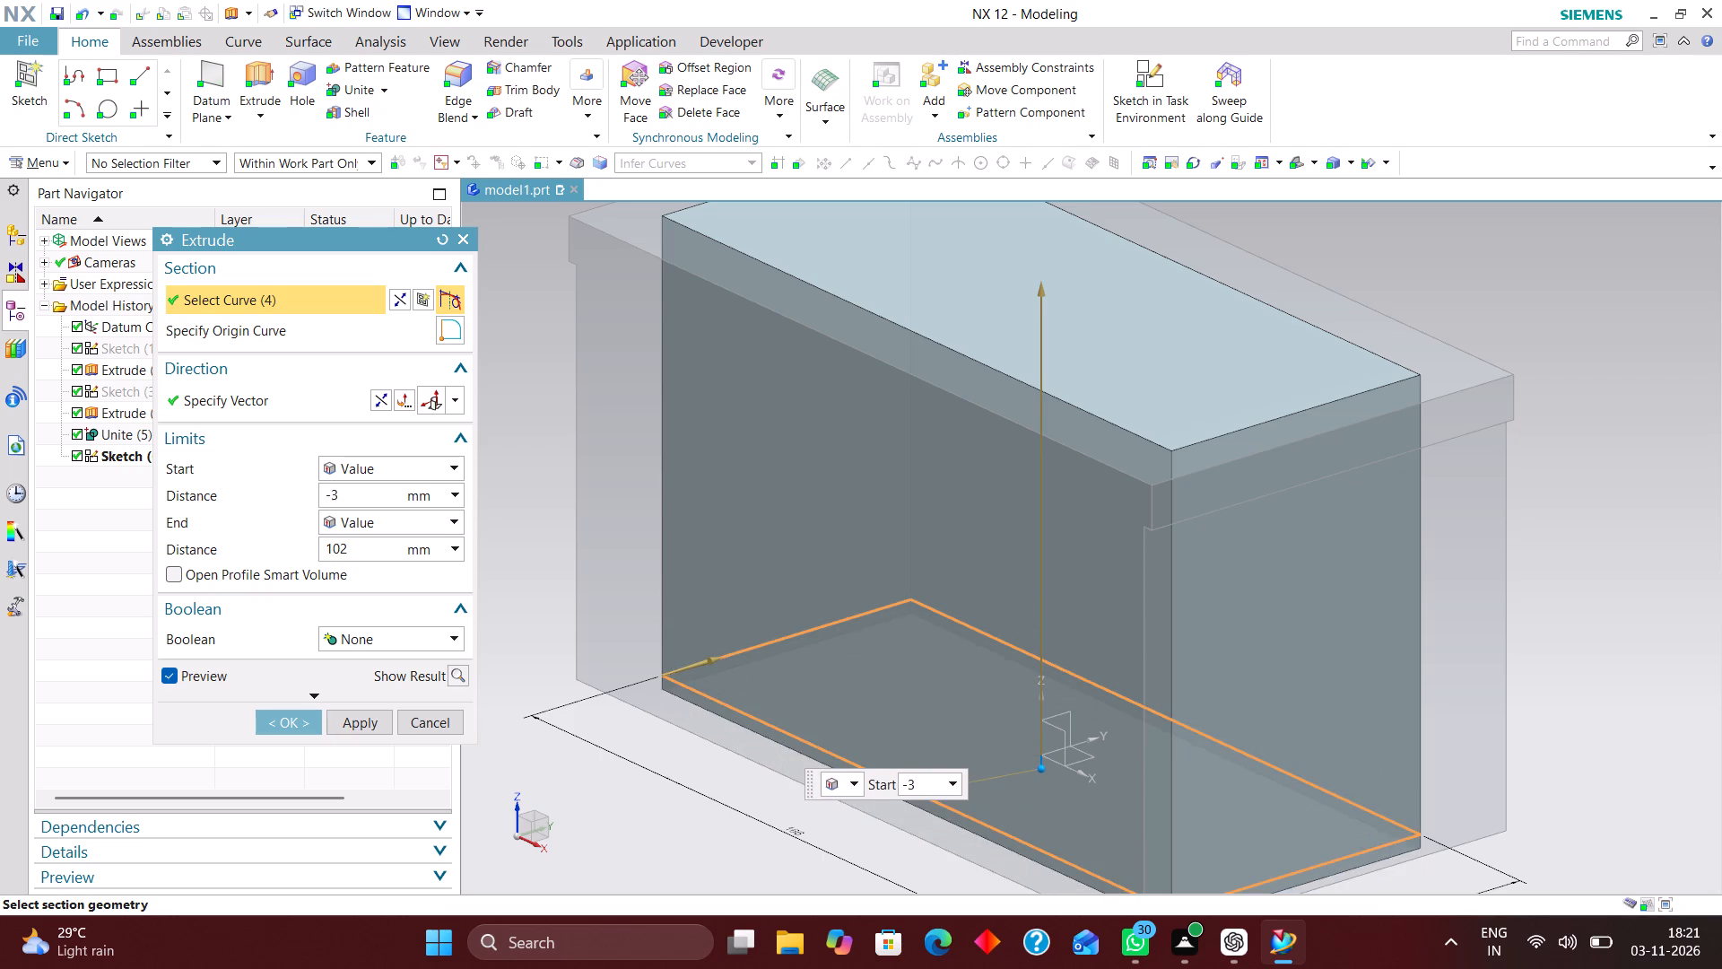
{"action": "left_click_drag", "start_coordinate": [998, 770], "coordinate": [1003, 758]}
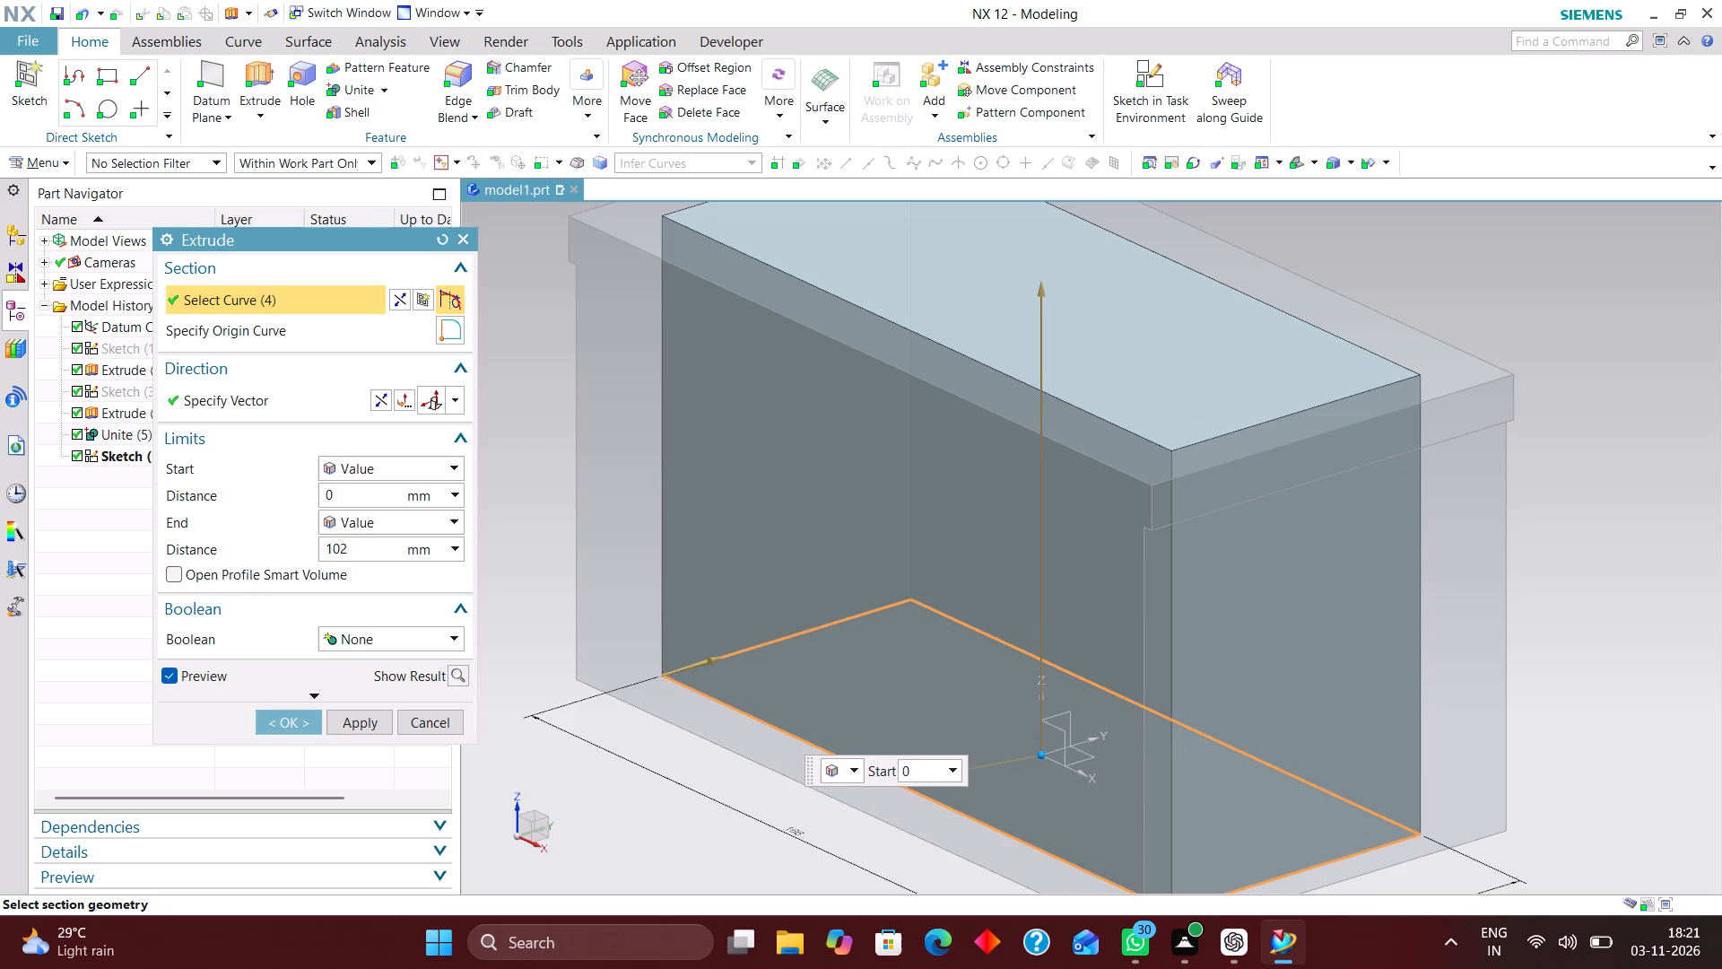
{"action": "left_click_drag", "start_coordinate": [1003, 758], "coordinate": [1017, 720]}
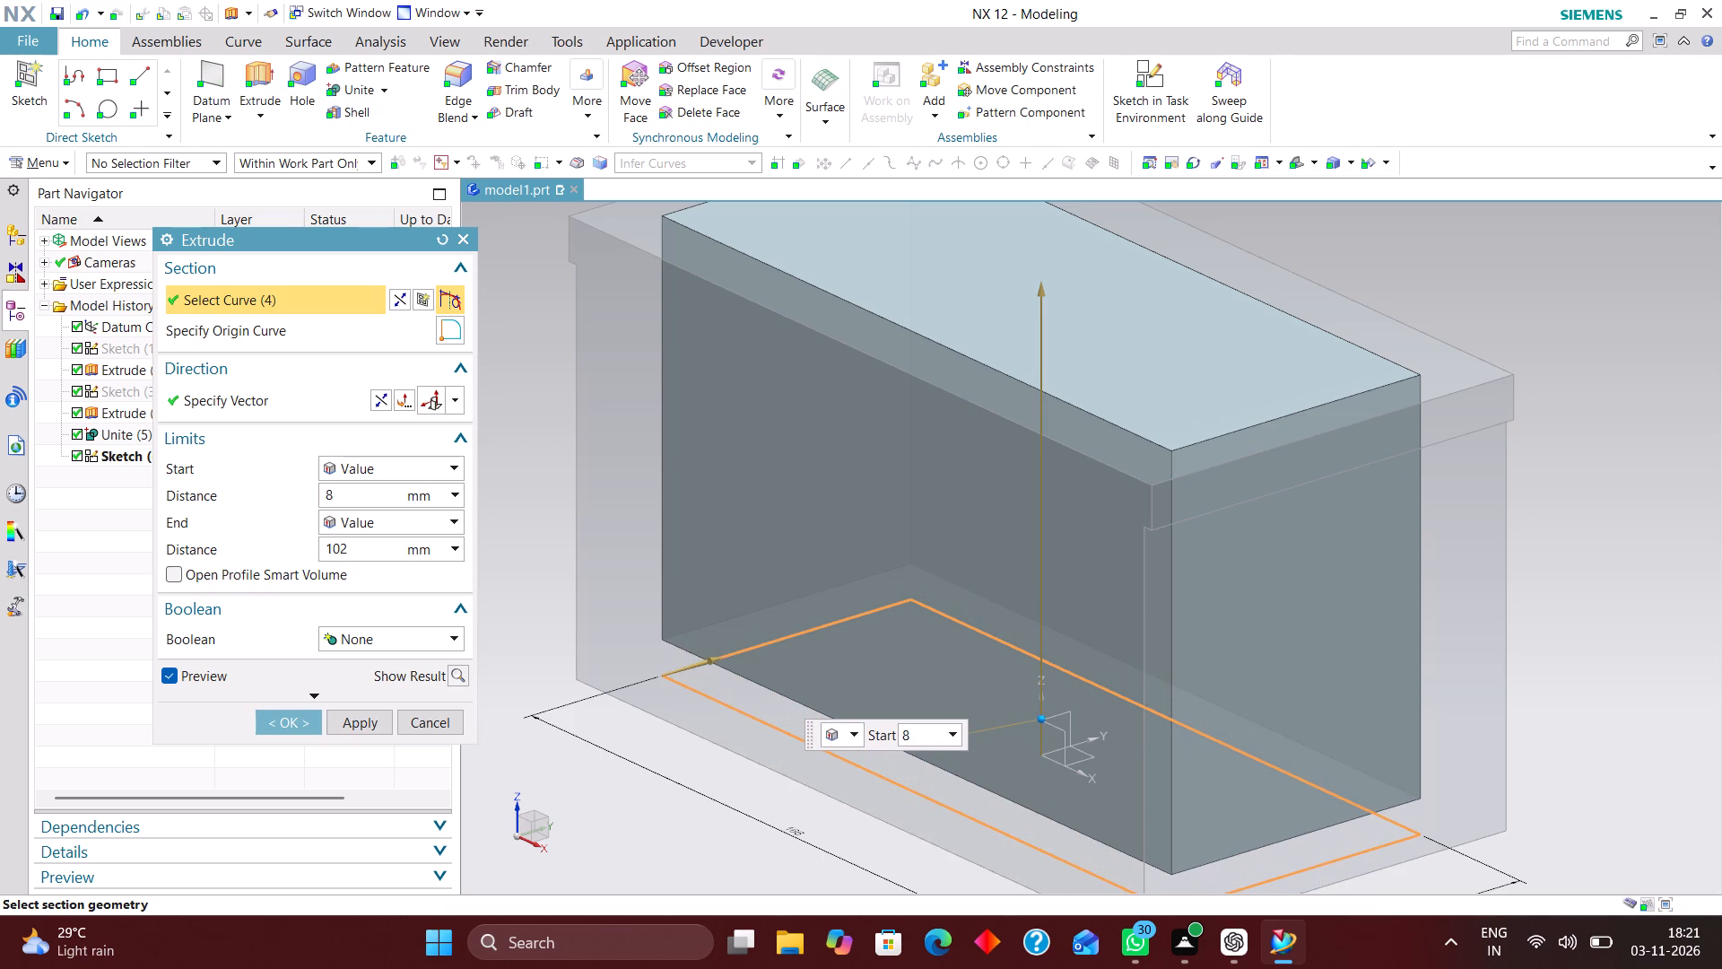
{"action": "left_click_drag", "start_coordinate": [1017, 720], "coordinate": [1019, 714]}
Extend the extrusion's end distance to 123 mm, above the top plate, and create it as a separate body.
{"action": "middle_click_drag", "start_coordinate": [1007, 530], "coordinate": [1087, 467]}
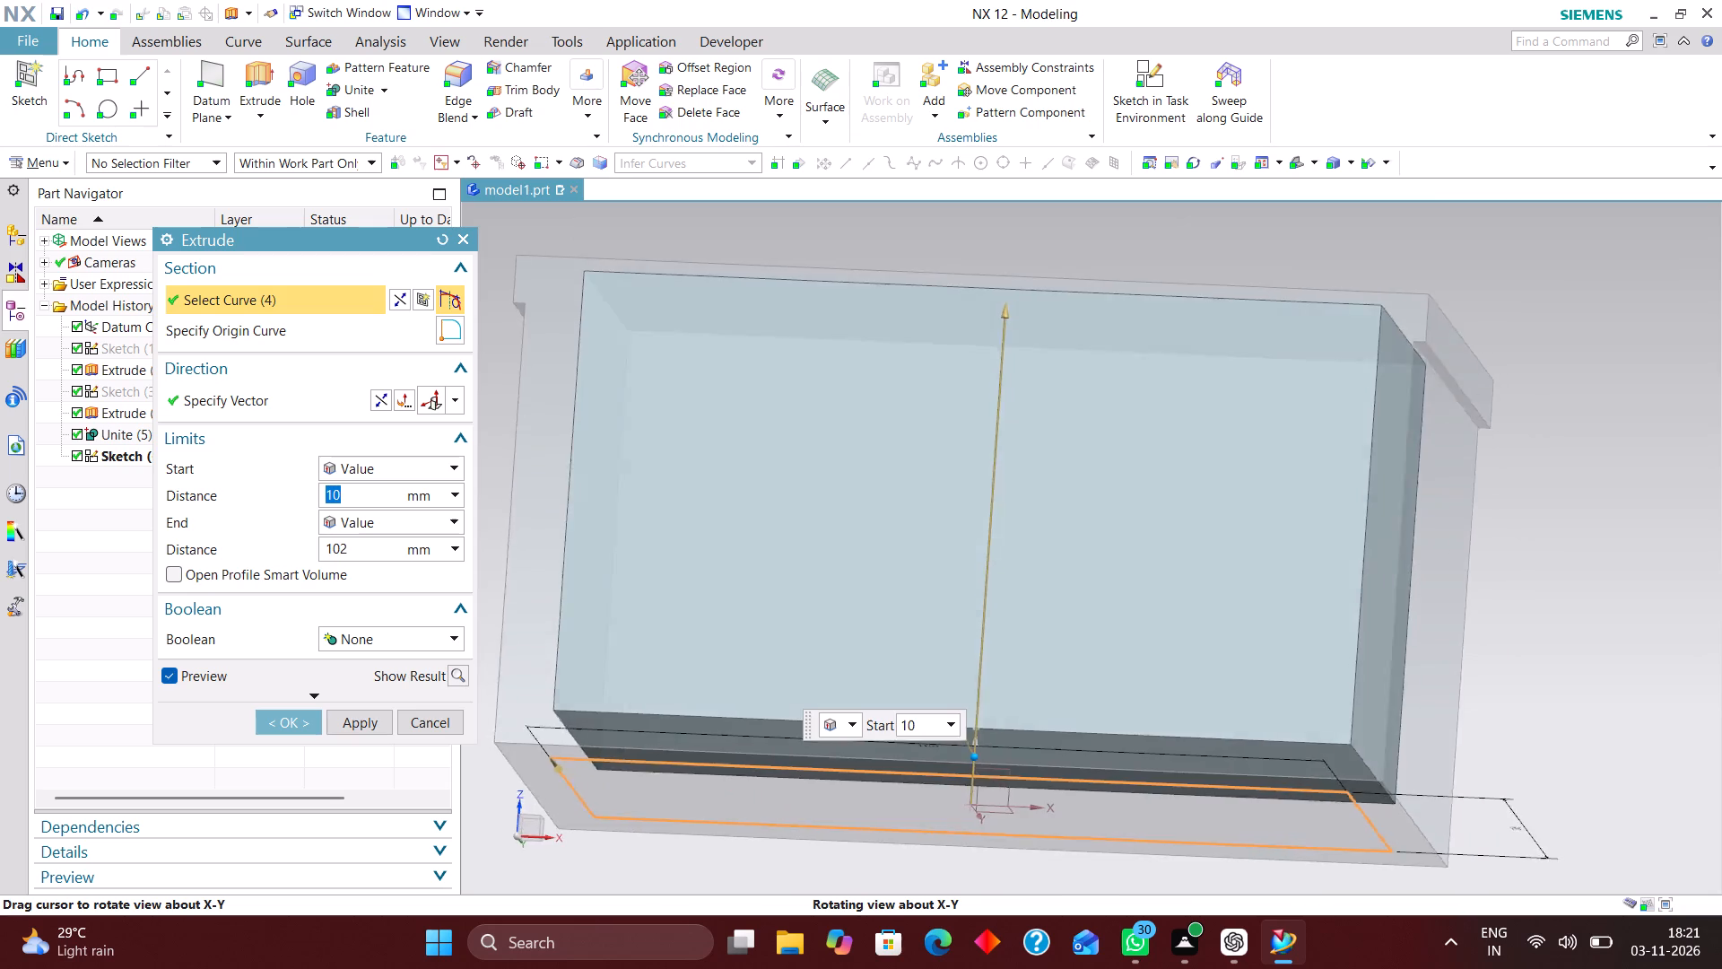
{"action": "middle_click_drag", "start_coordinate": [1087, 467], "coordinate": [1063, 524]}
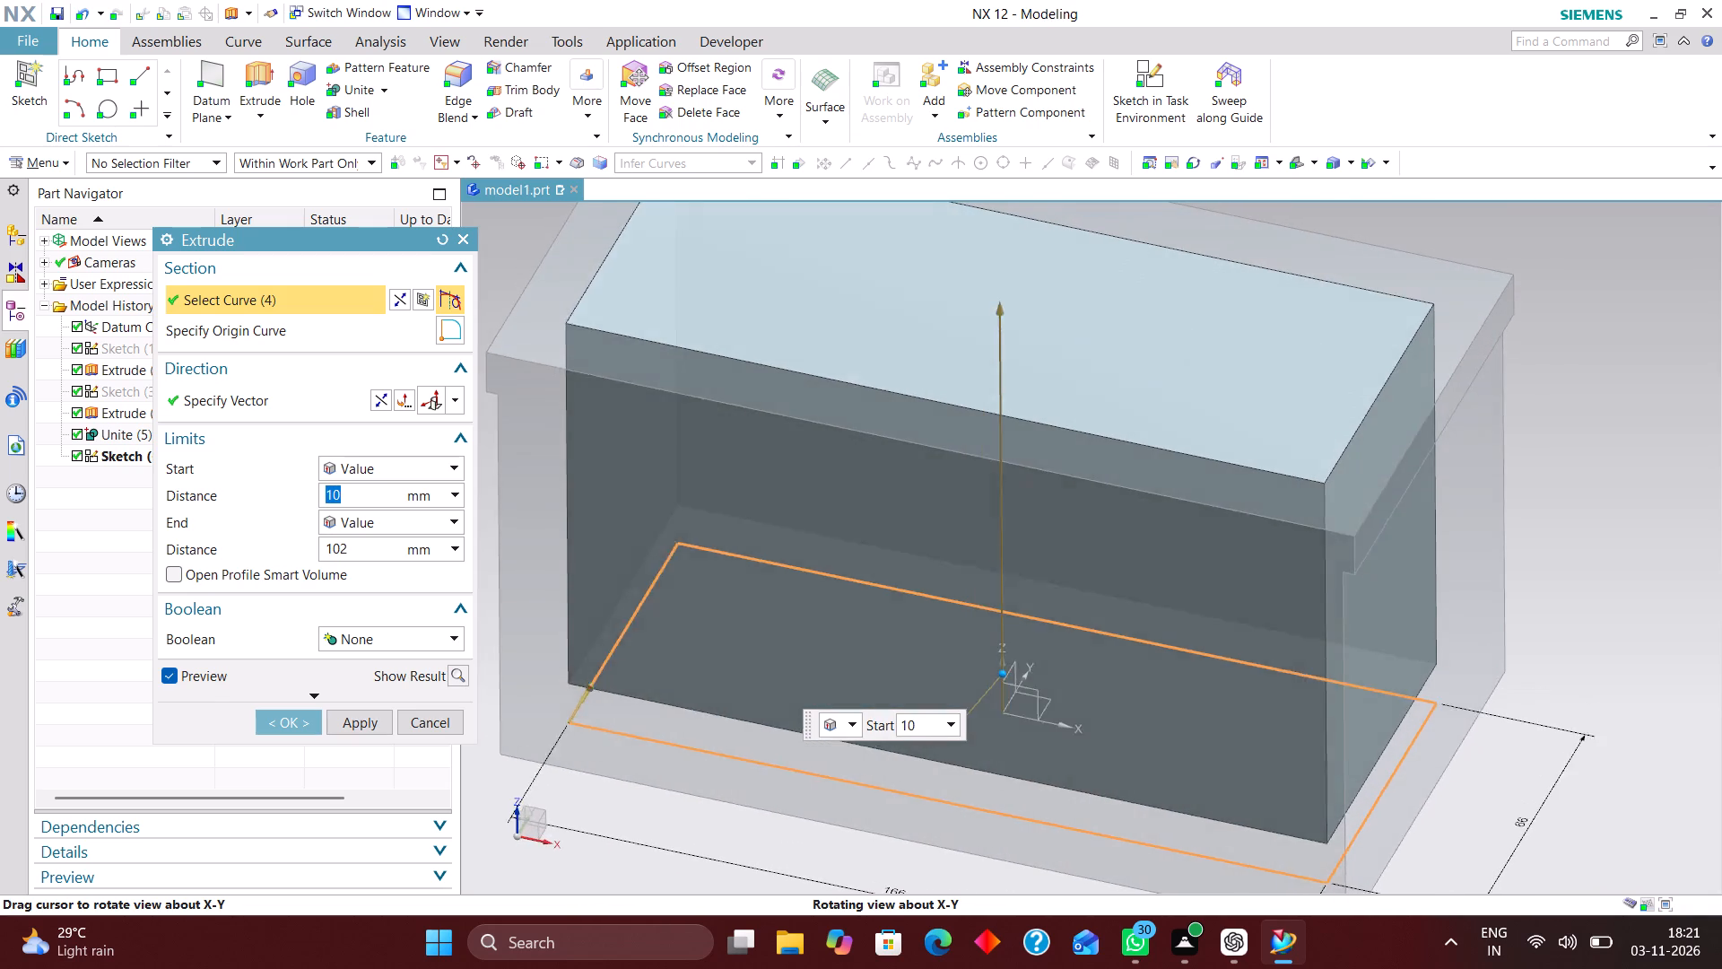
{"action": "middle_click_drag", "start_coordinate": [1063, 524], "coordinate": [1058, 523]}
{"action": "scroll", "coordinate": [1045, 512], "scroll_direction": "down", "scroll_amount": 1}
{"action": "left_click_drag", "start_coordinate": [999, 345], "coordinate": [996, 277]}
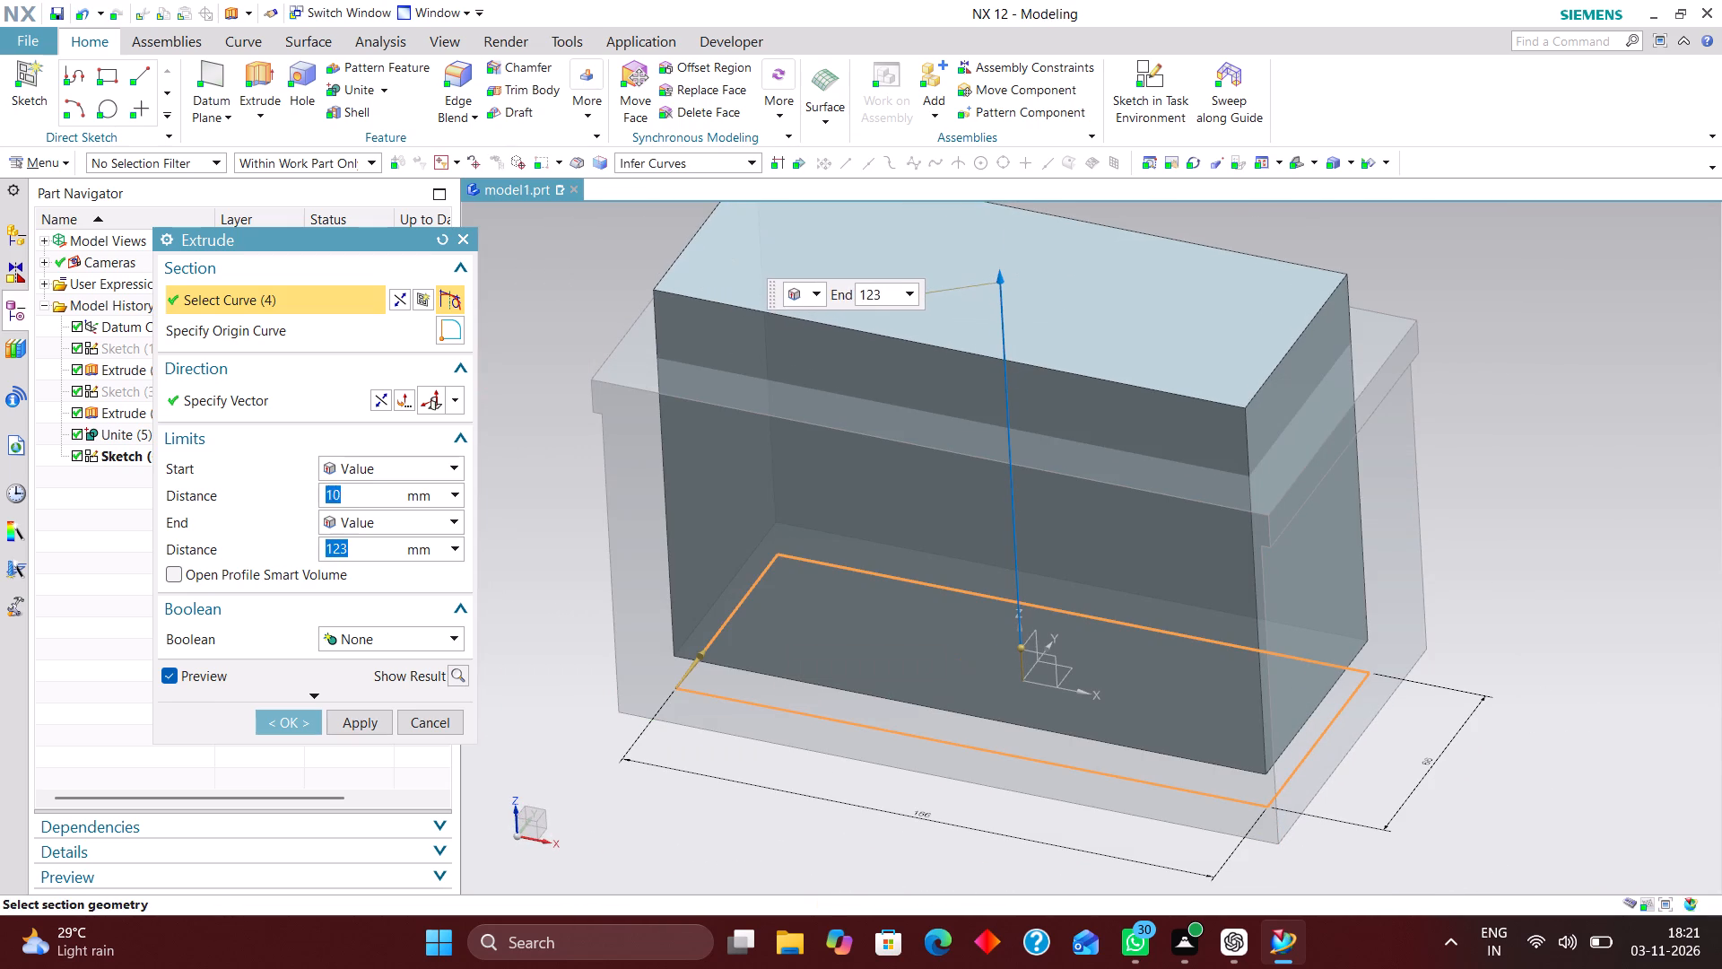
{"action": "left_click", "coordinate": [283, 720]}
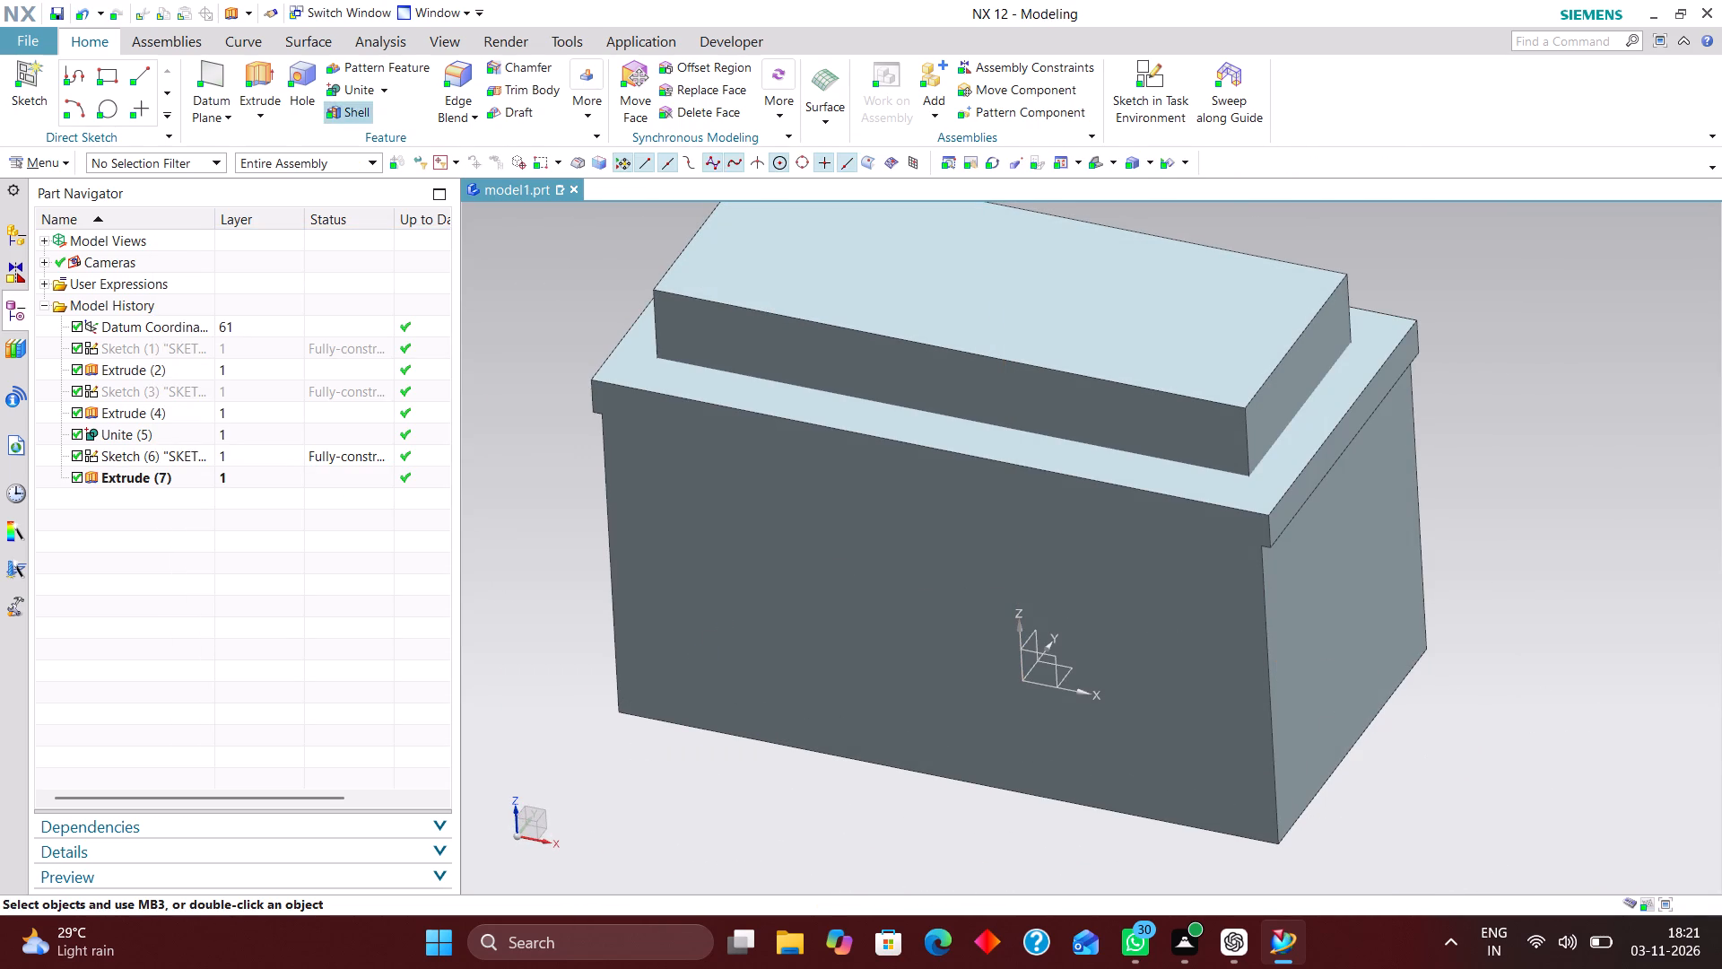
Subtract the extruded inner block from the housing body to hollow out an open-topped cavity.
{"action": "left_click", "coordinate": [383, 95]}
{"action": "left_click", "coordinate": [386, 140]}
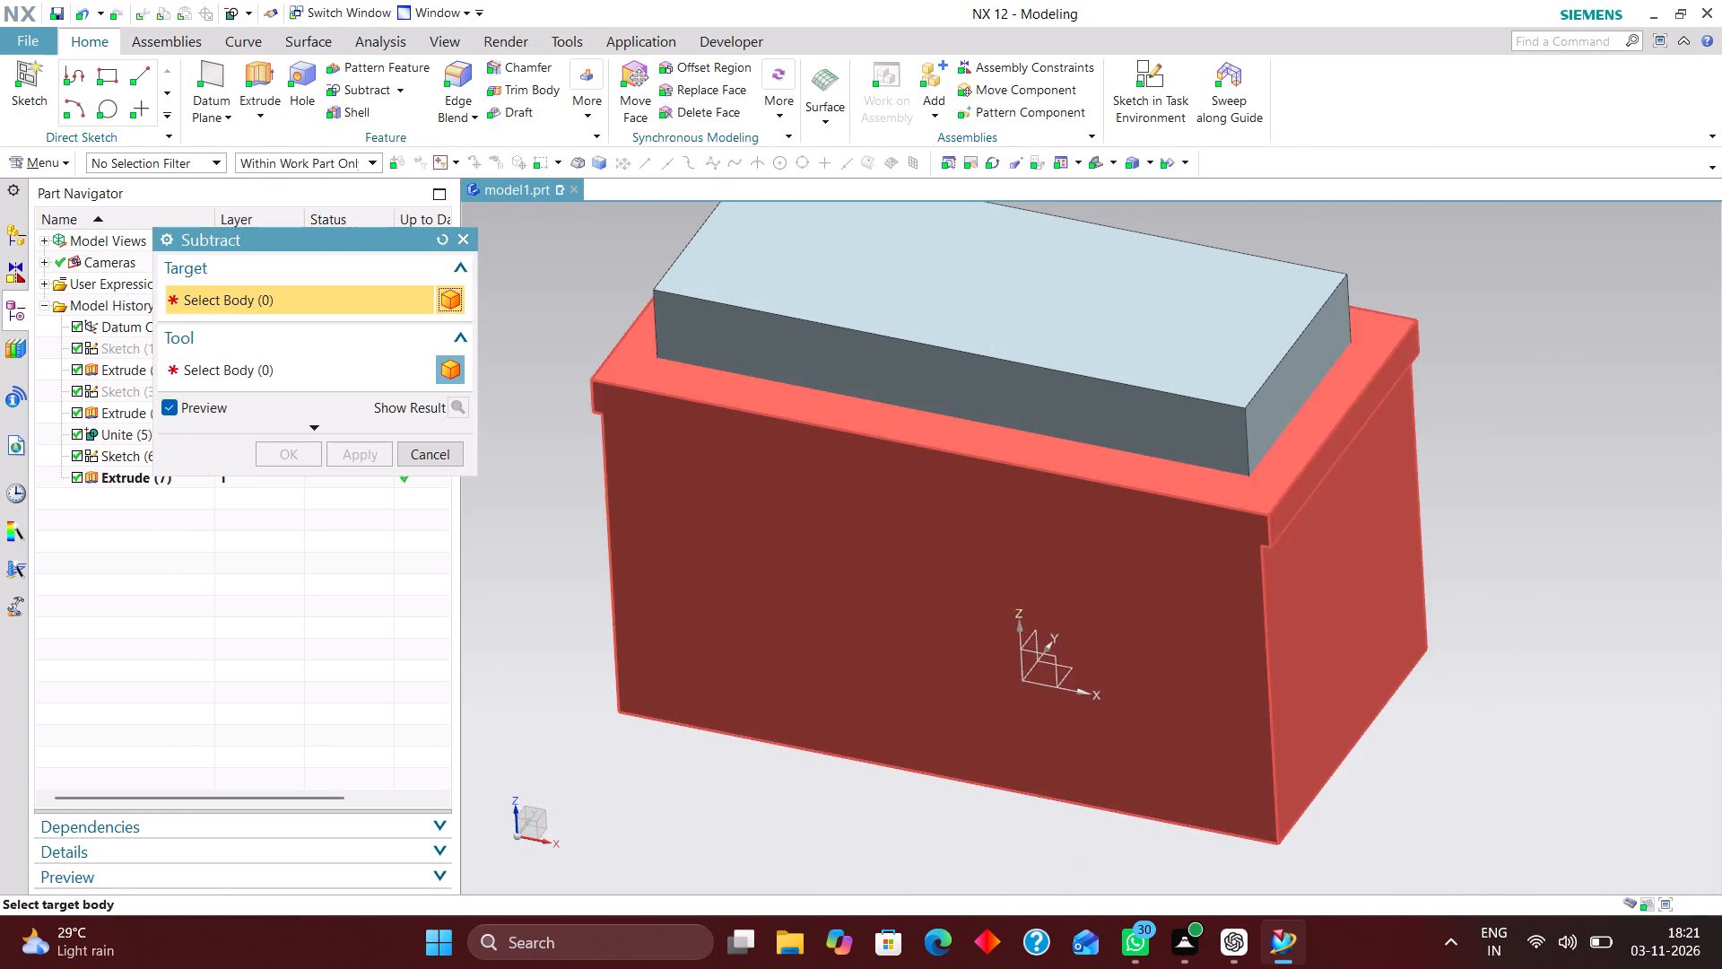
{"action": "left_click", "coordinate": [806, 548]}
{"action": "left_click", "coordinate": [862, 322]}
{"action": "left_click", "coordinate": [292, 455]}
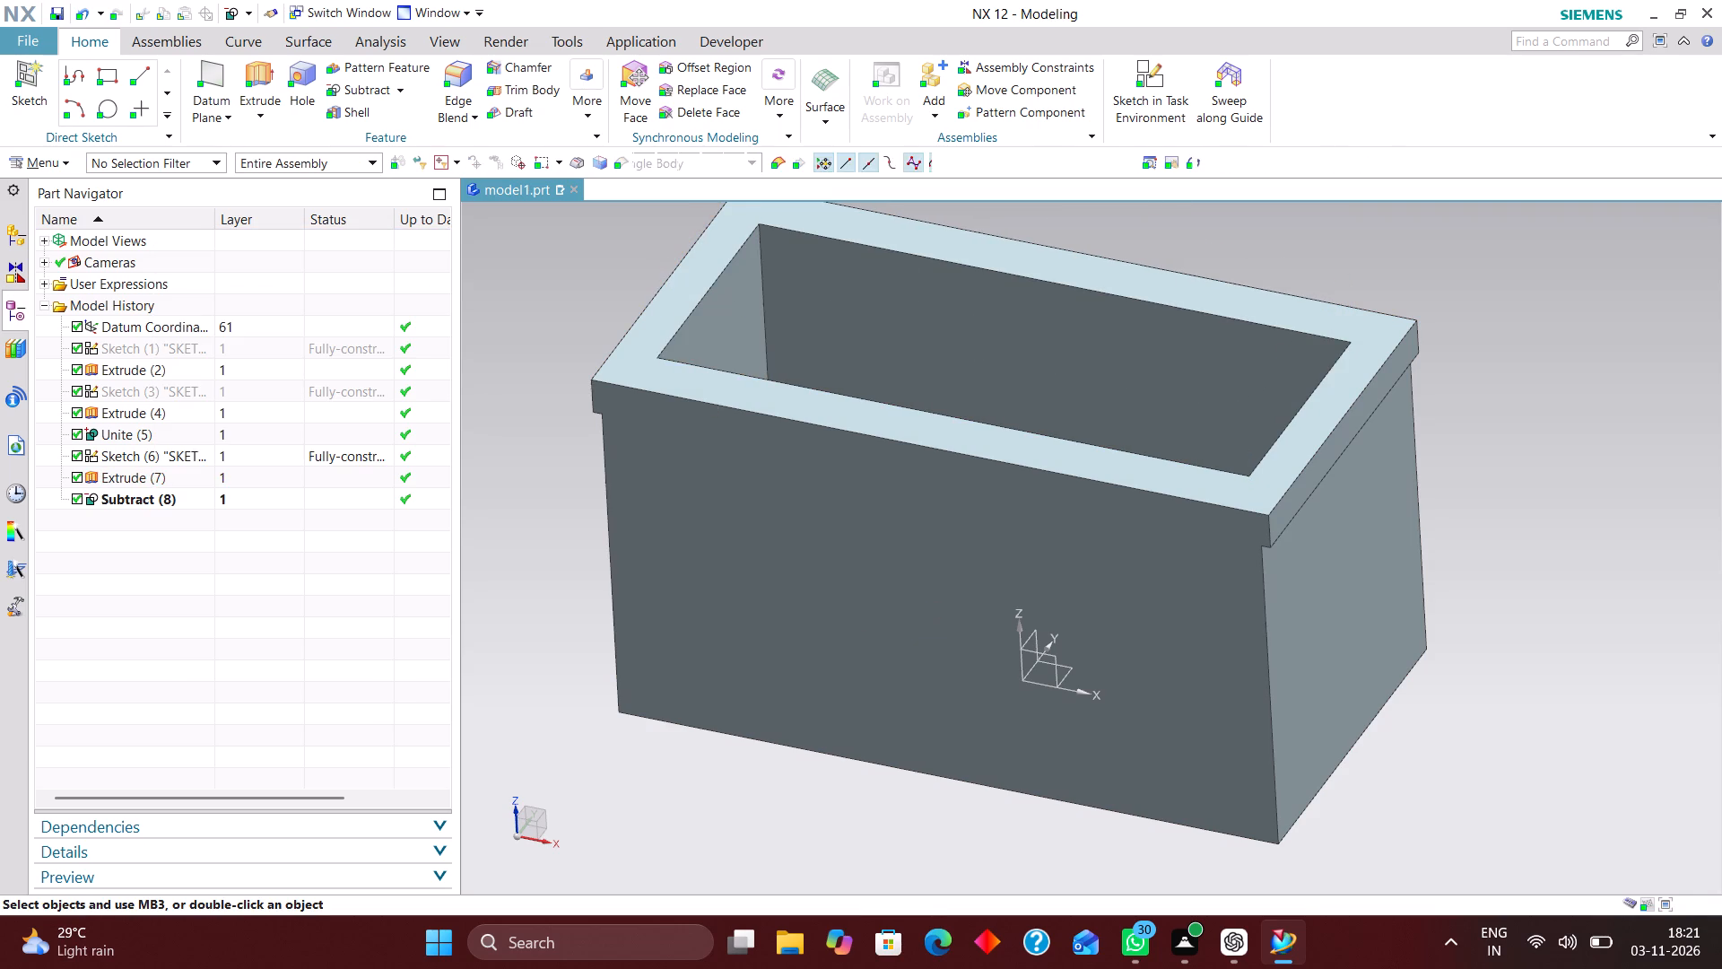
Reopen Sketch (1), the base block's rectangle, open its horizontal width dimension, and finish the sketch.
{"action": "middle_click_drag", "start_coordinate": [924, 444], "coordinate": [1017, 479]}
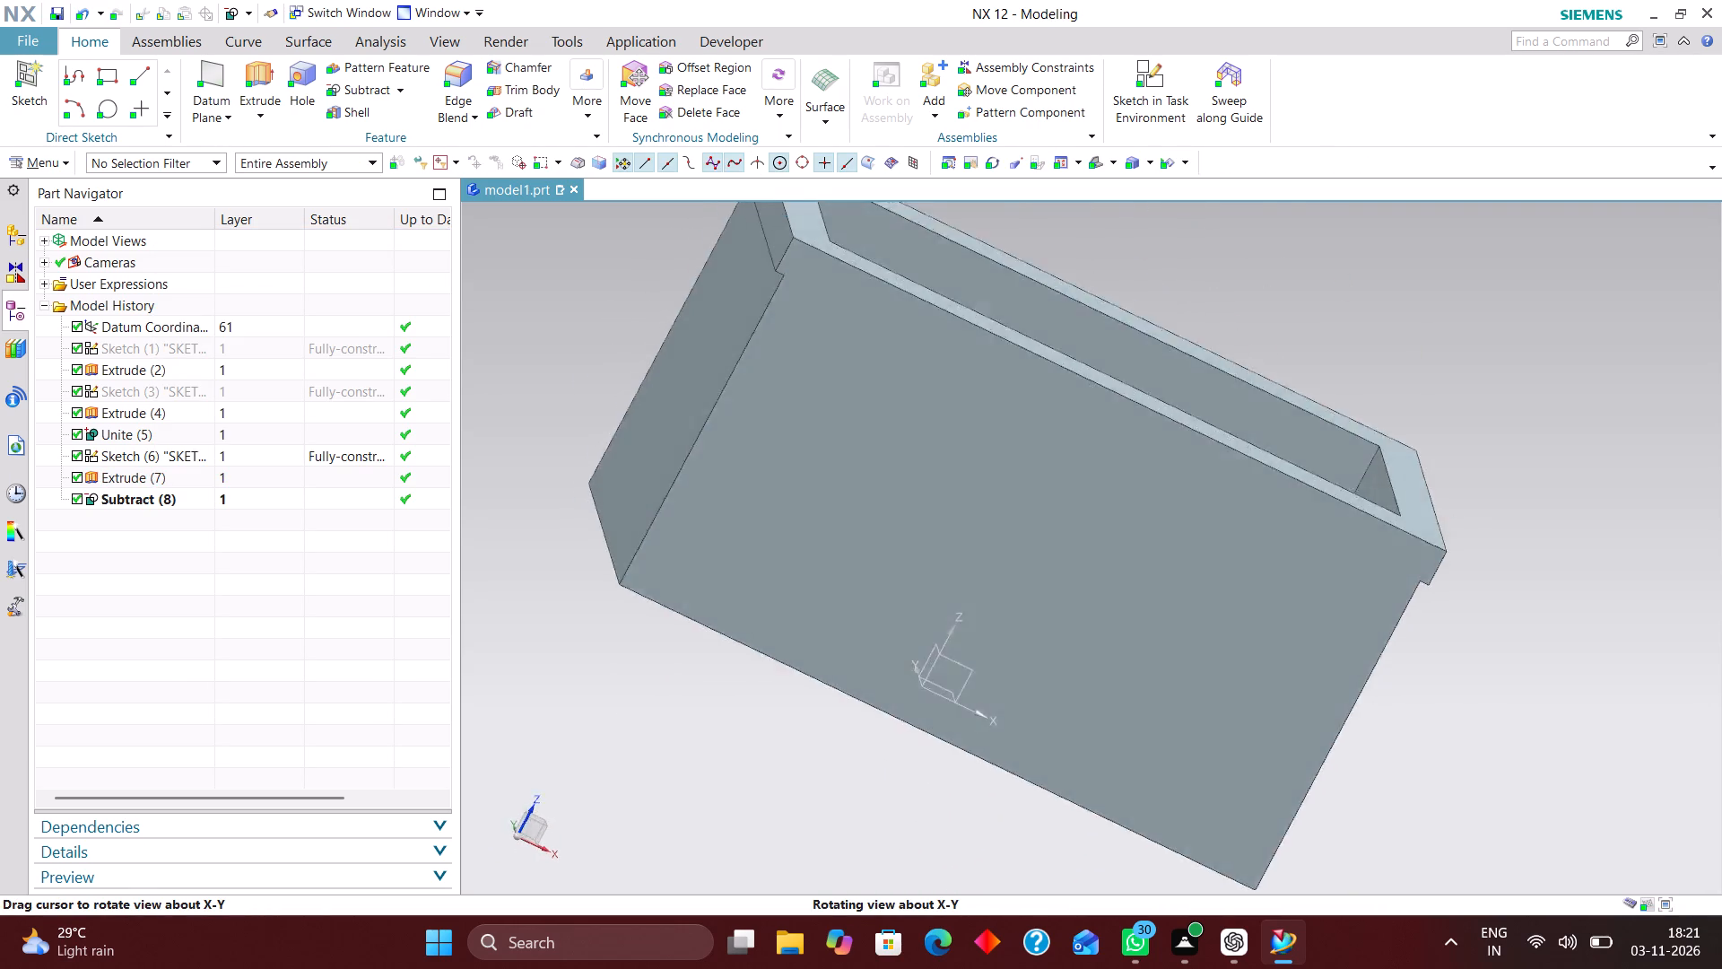
{"action": "middle_click_drag", "start_coordinate": [1017, 479], "coordinate": [931, 473]}
{"action": "left_click", "coordinate": [250, 342]}
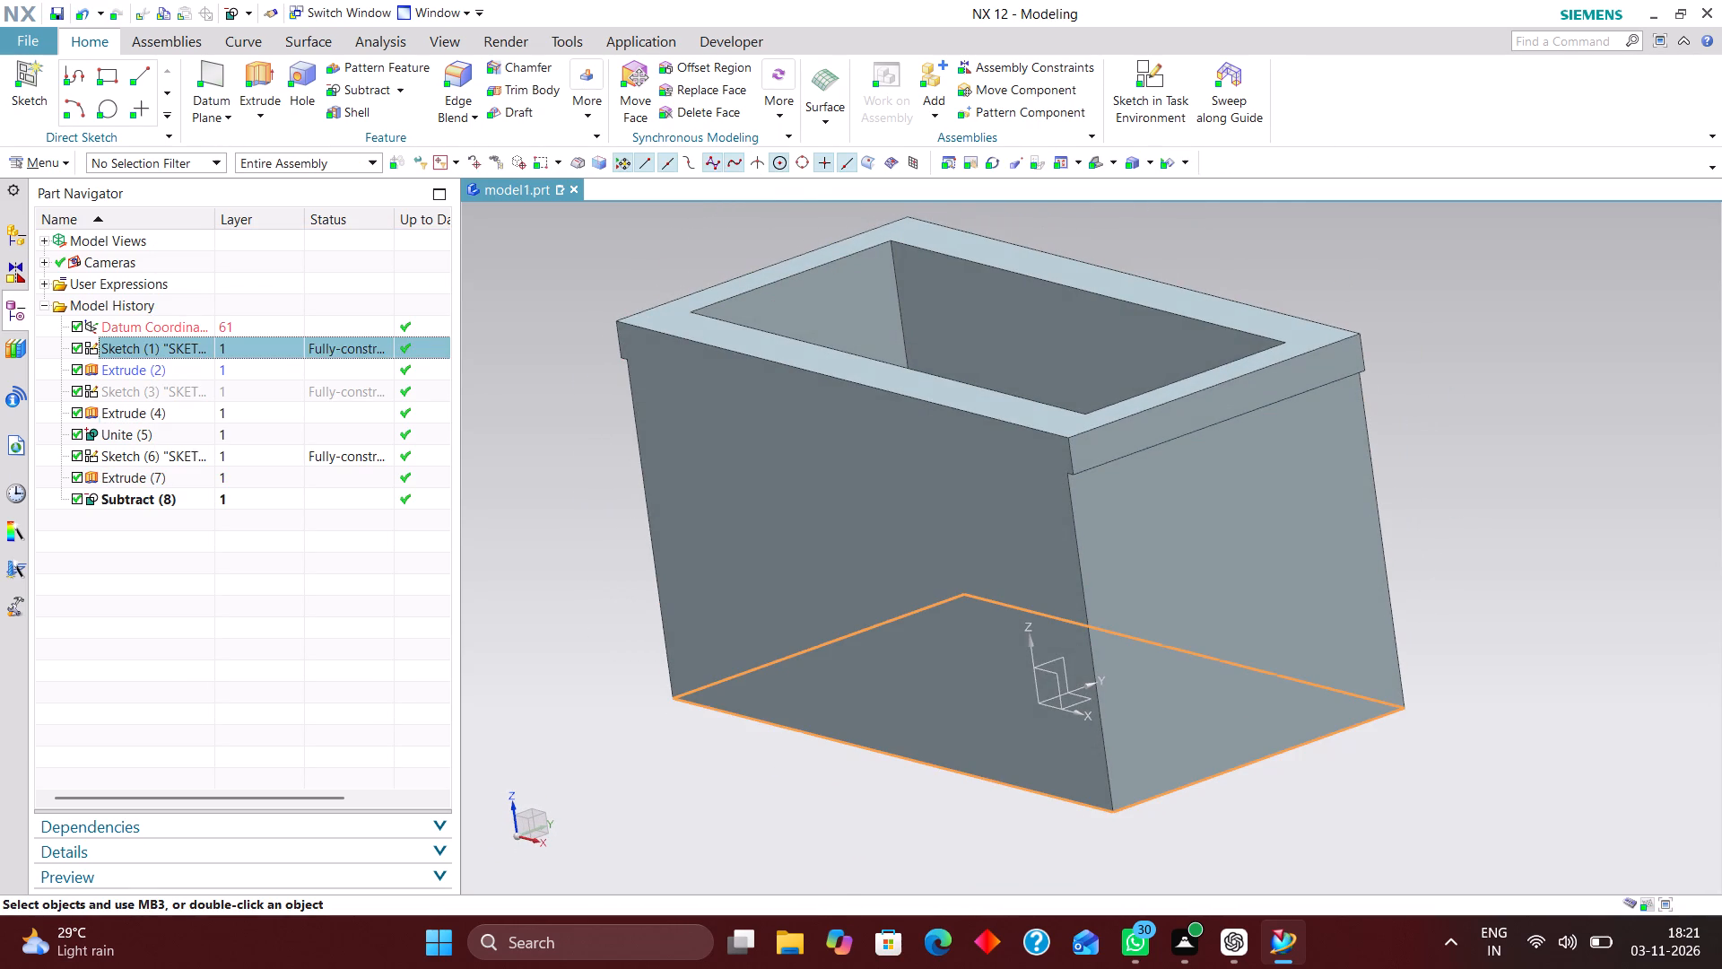
{"action": "right_click", "coordinate": [256, 342]}
{"action": "left_click", "coordinate": [377, 446]}
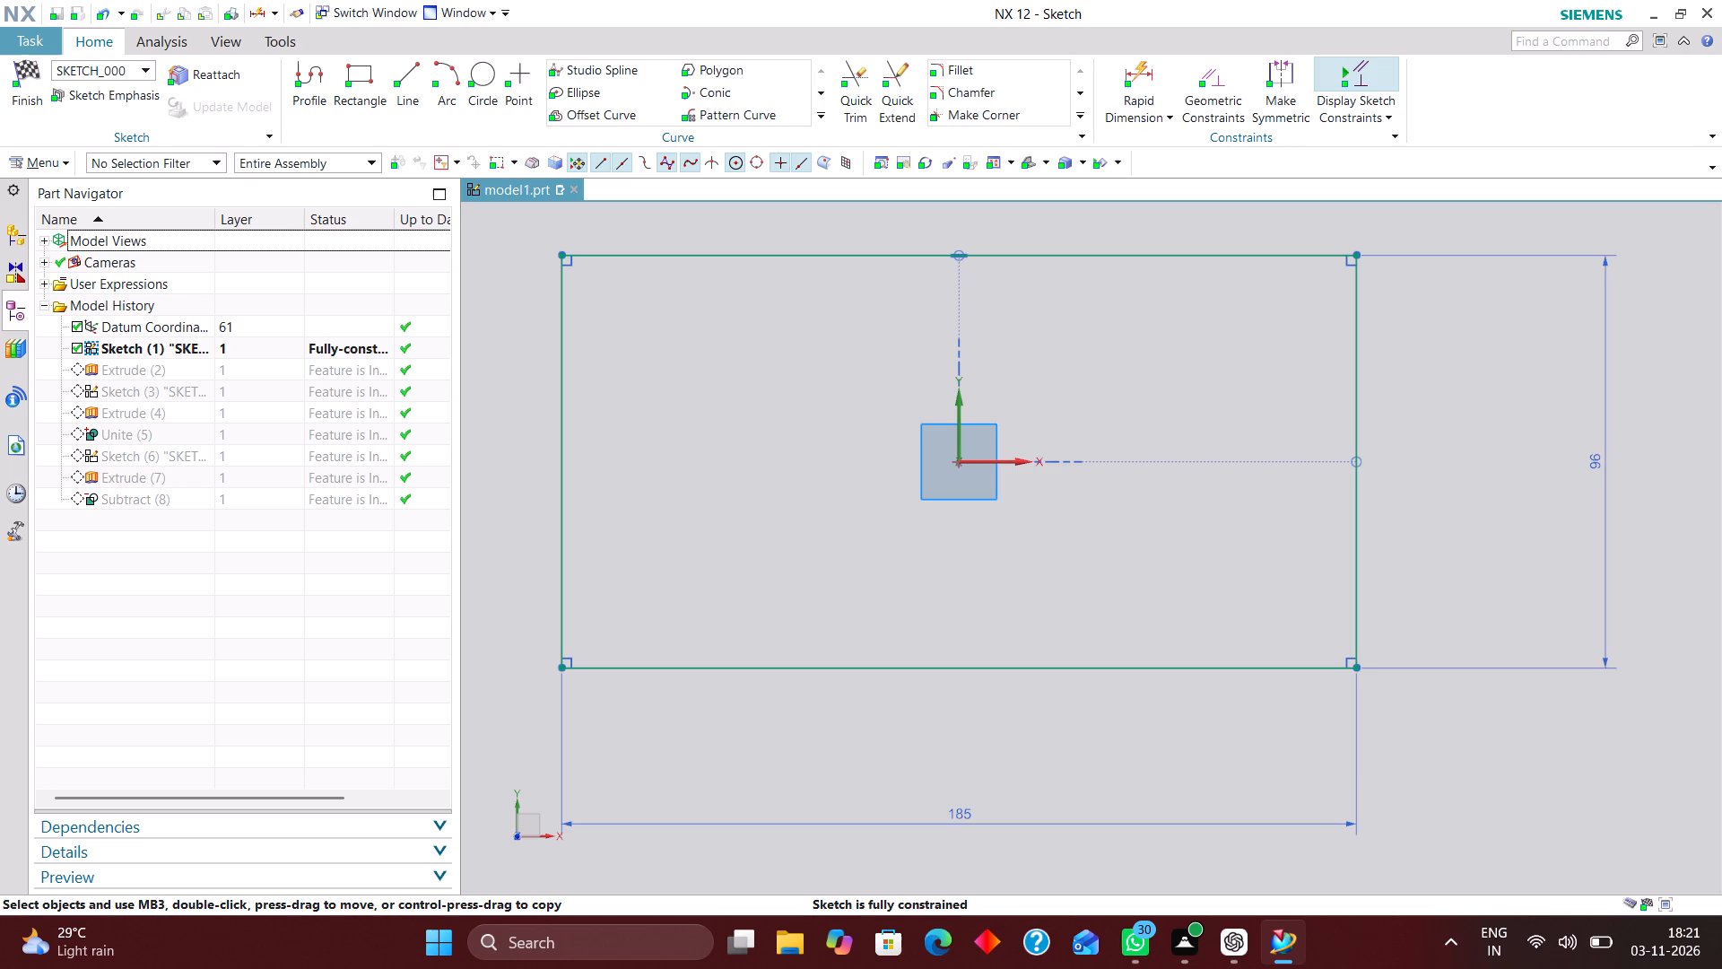
{"action": "scroll", "coordinate": [966, 499], "scroll_direction": "down", "scroll_amount": 1}
{"action": "double_click", "coordinate": [956, 752]}
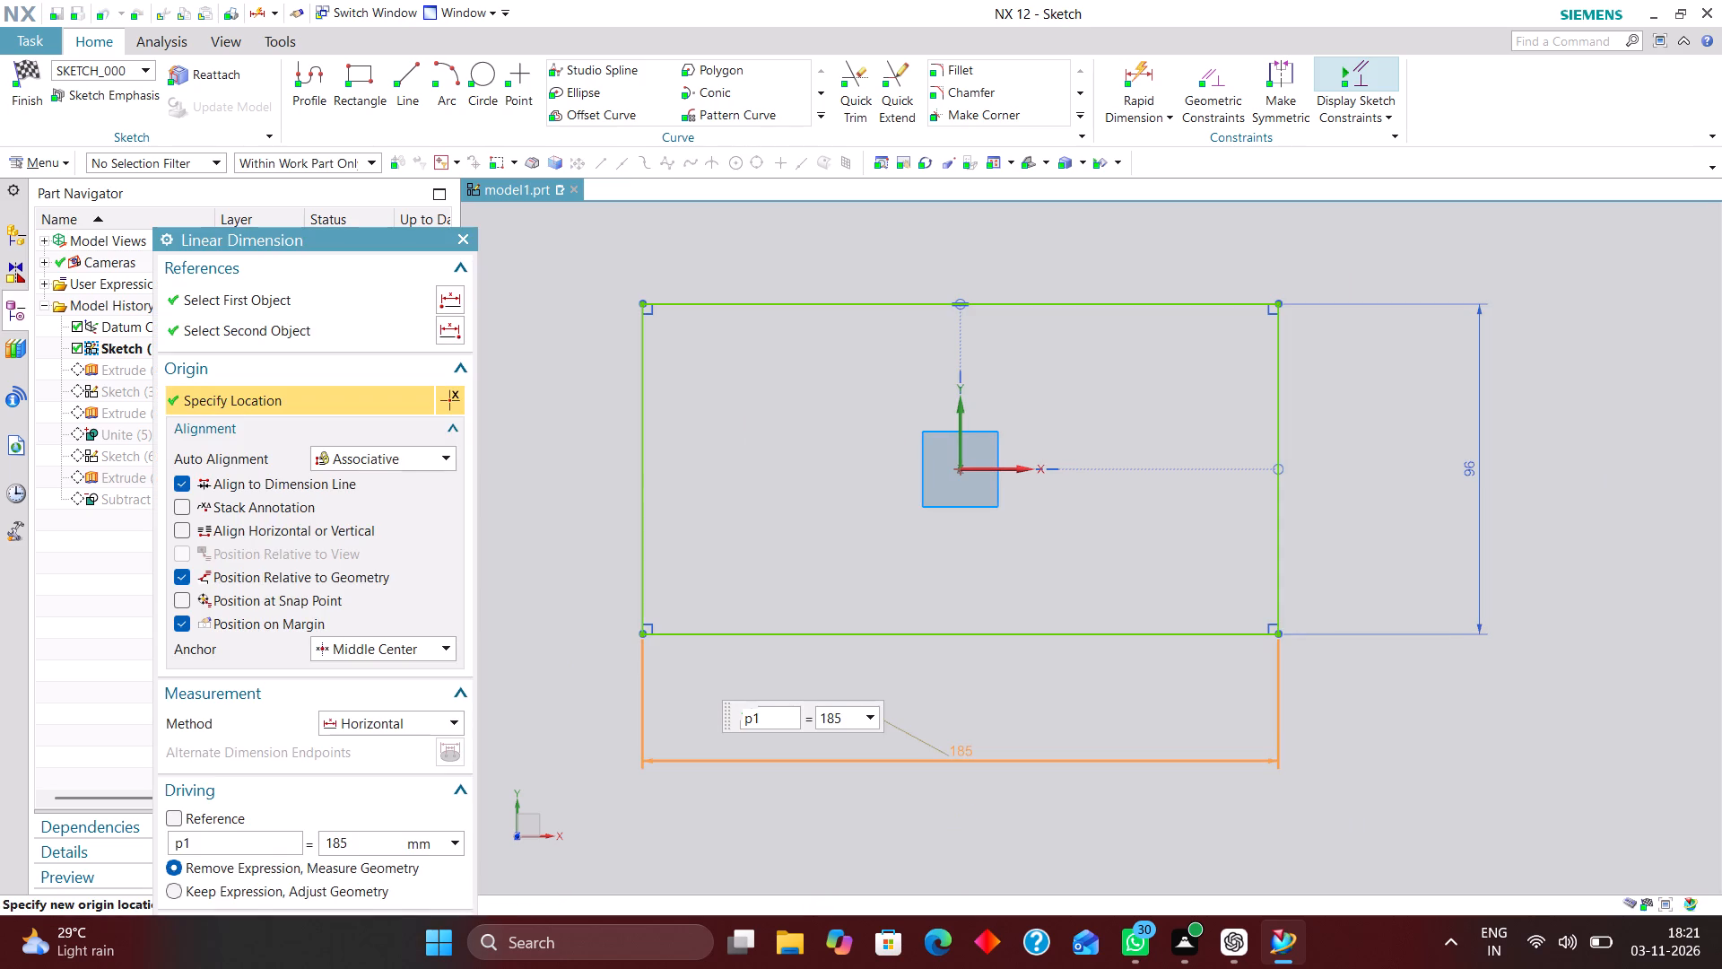
{"action": "left_click_drag", "start_coordinate": [848, 715], "coordinate": [675, 713]}
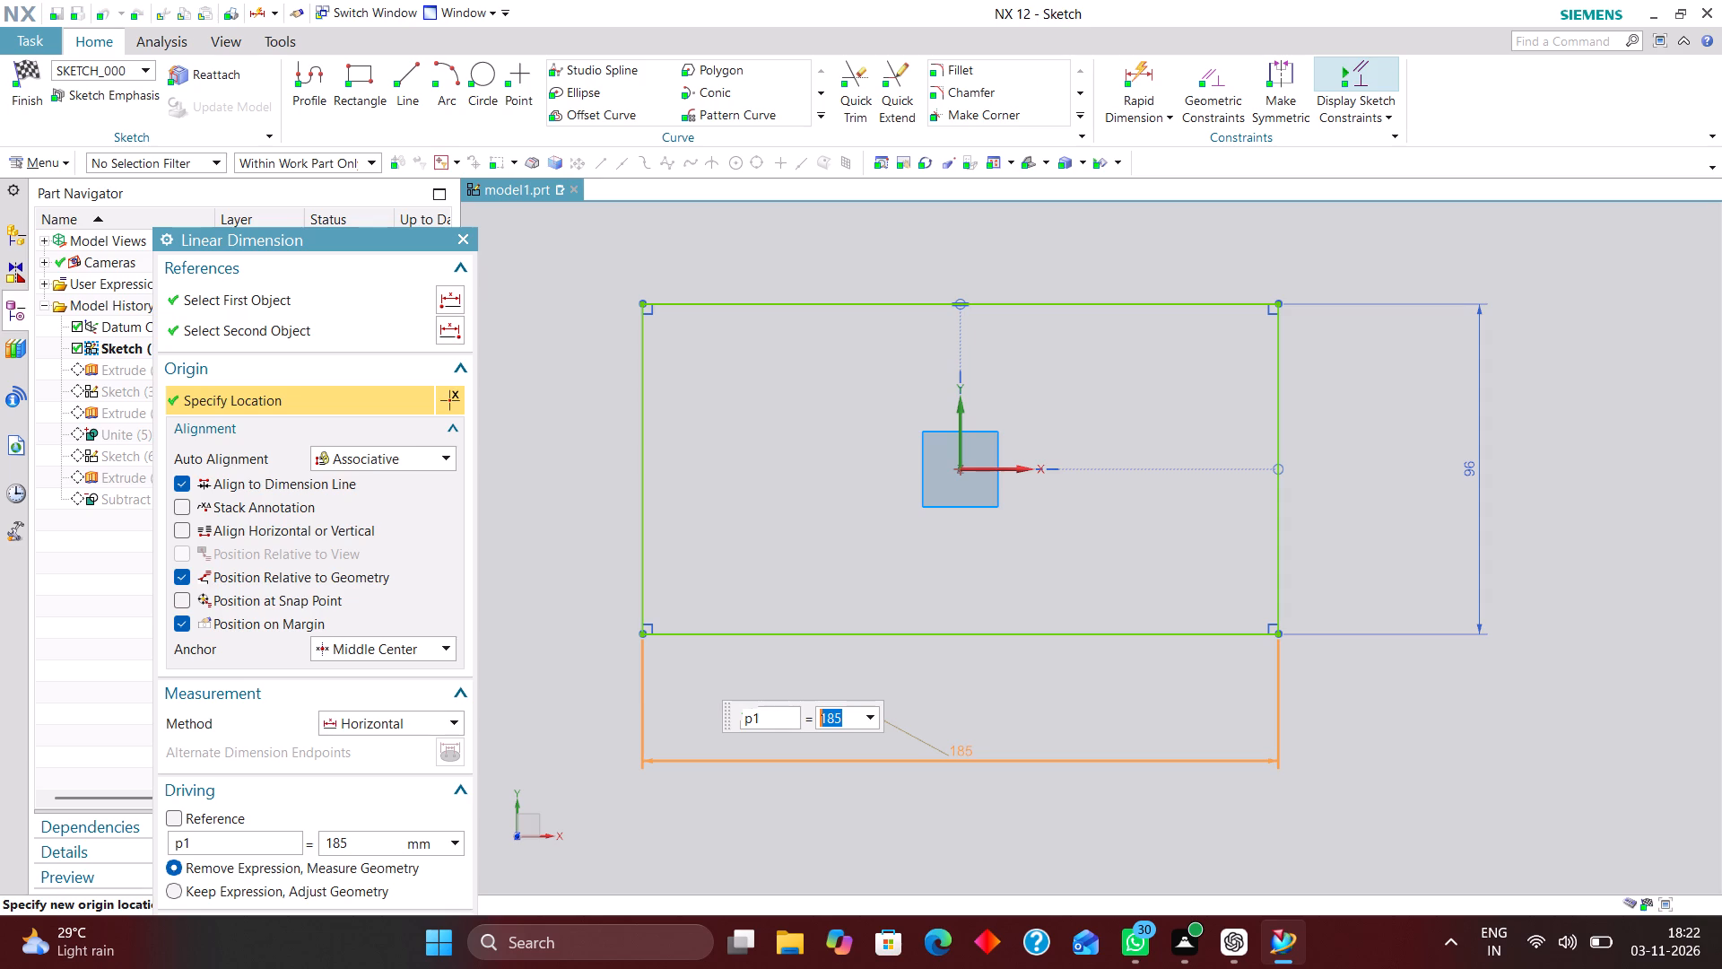
{"action": "left_click_drag", "start_coordinate": [426, 235], "coordinate": [410, 123]}
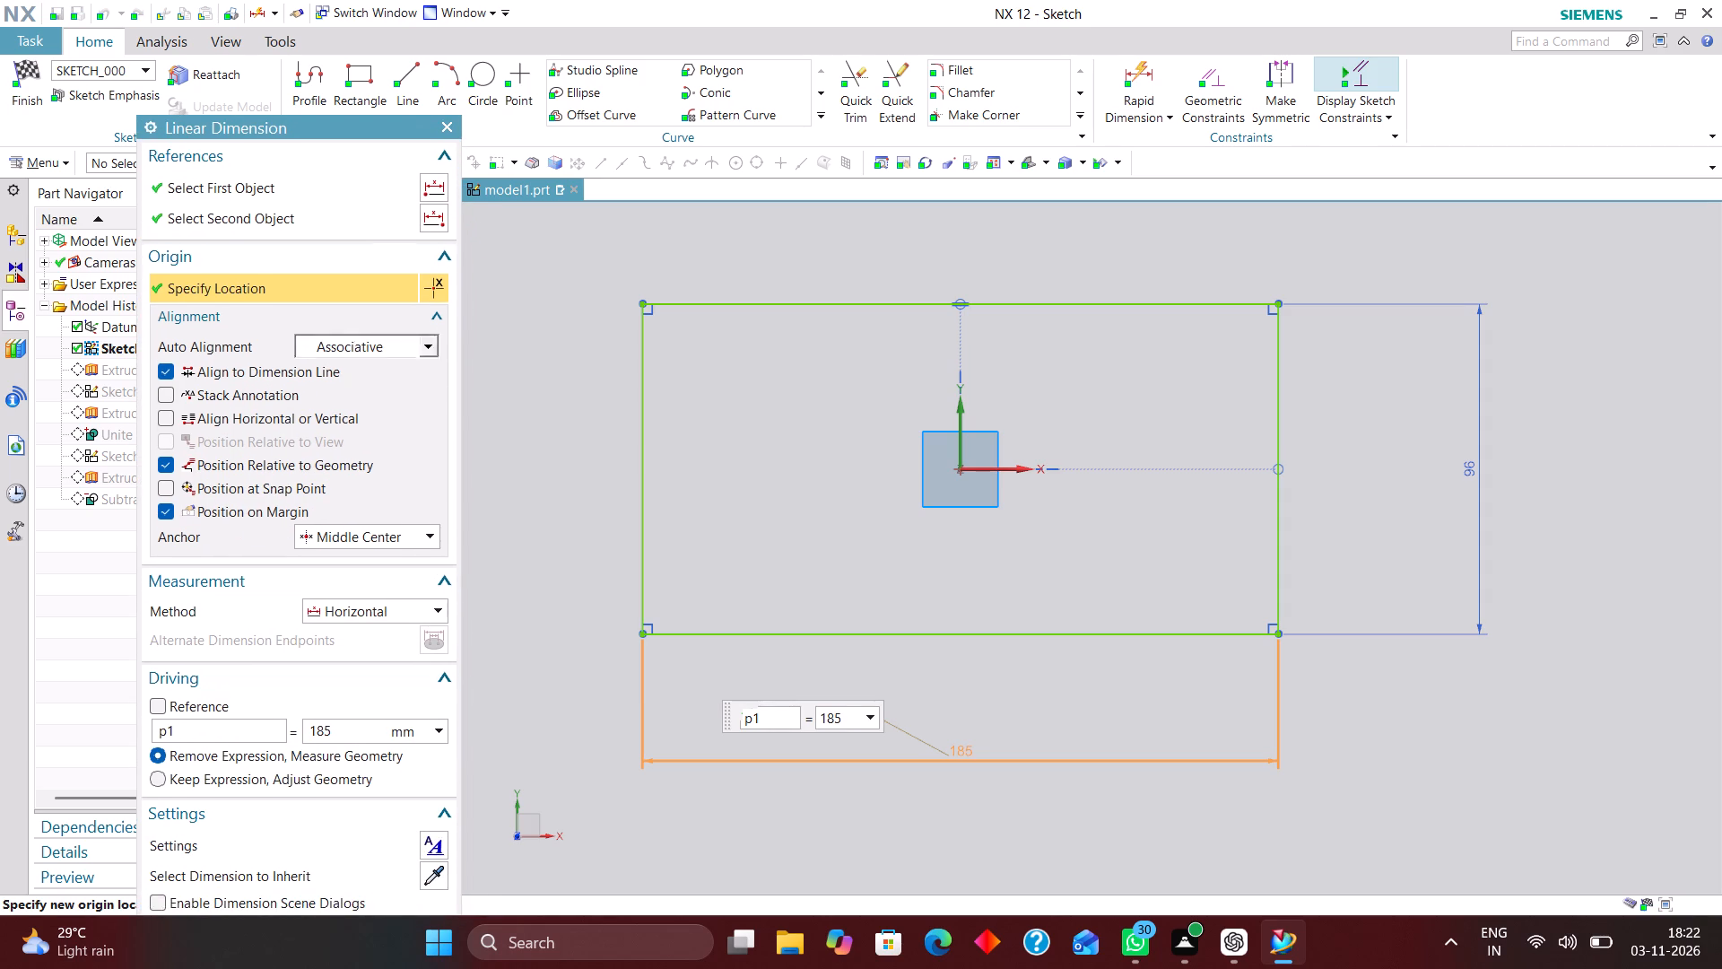
{"action": "left_click_drag", "start_coordinate": [389, 119], "coordinate": [357, 145]}
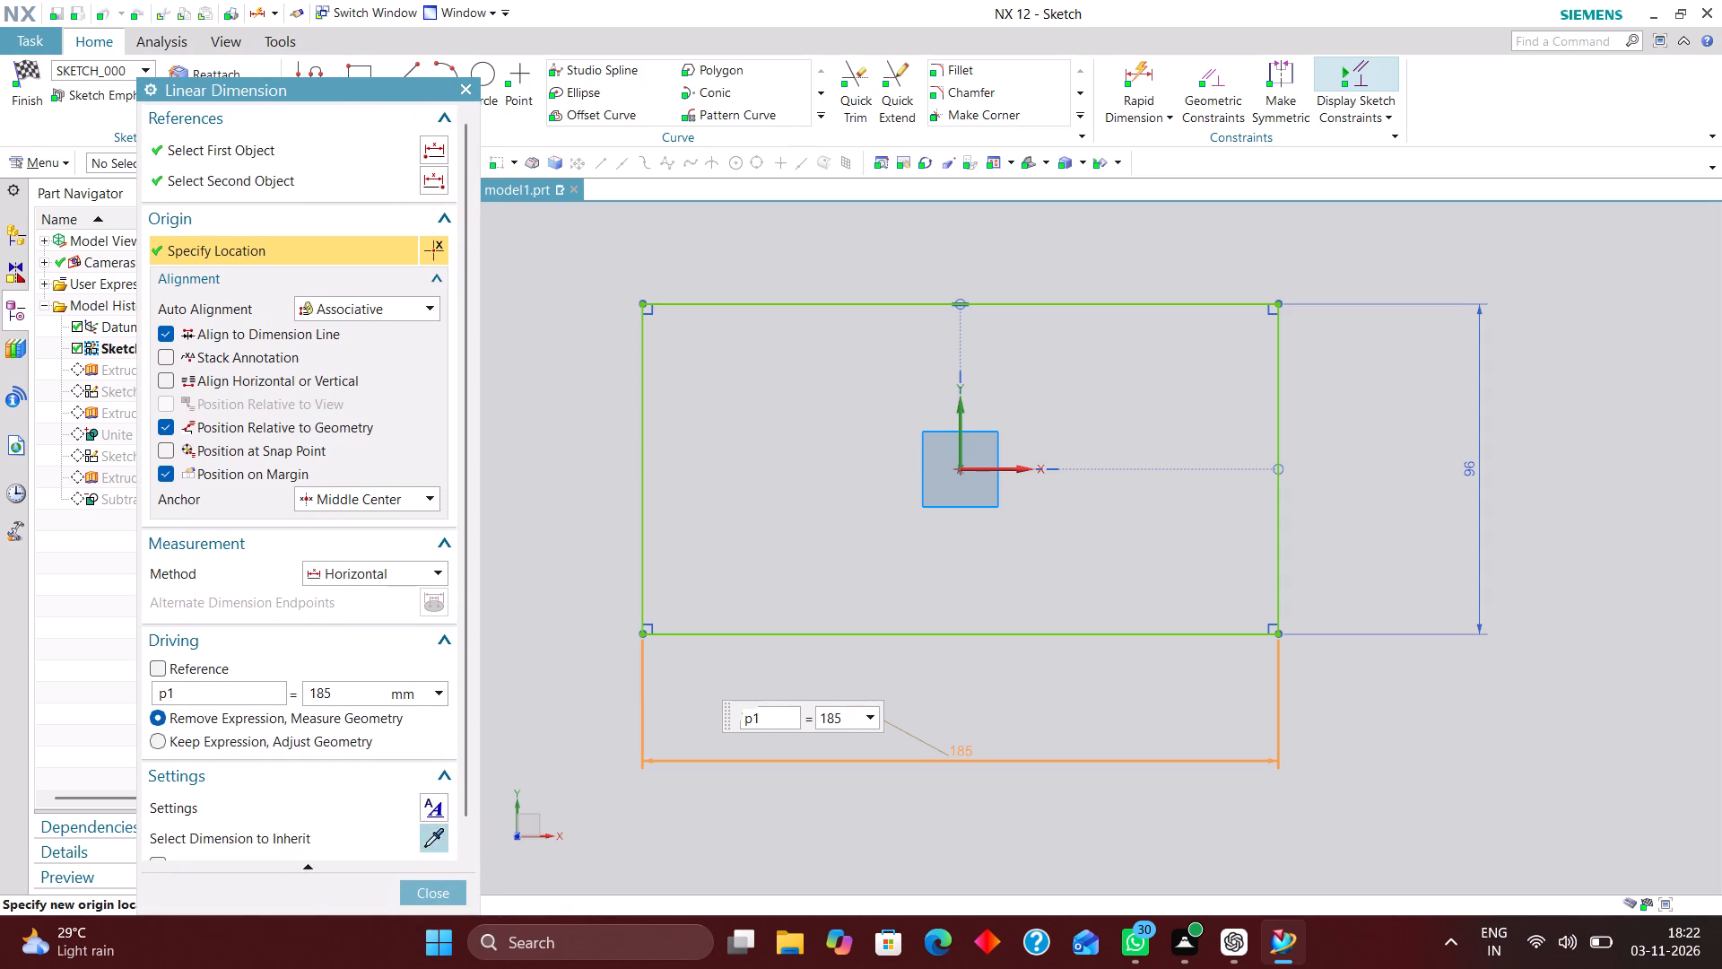
{"action": "left_click", "coordinate": [445, 895]}
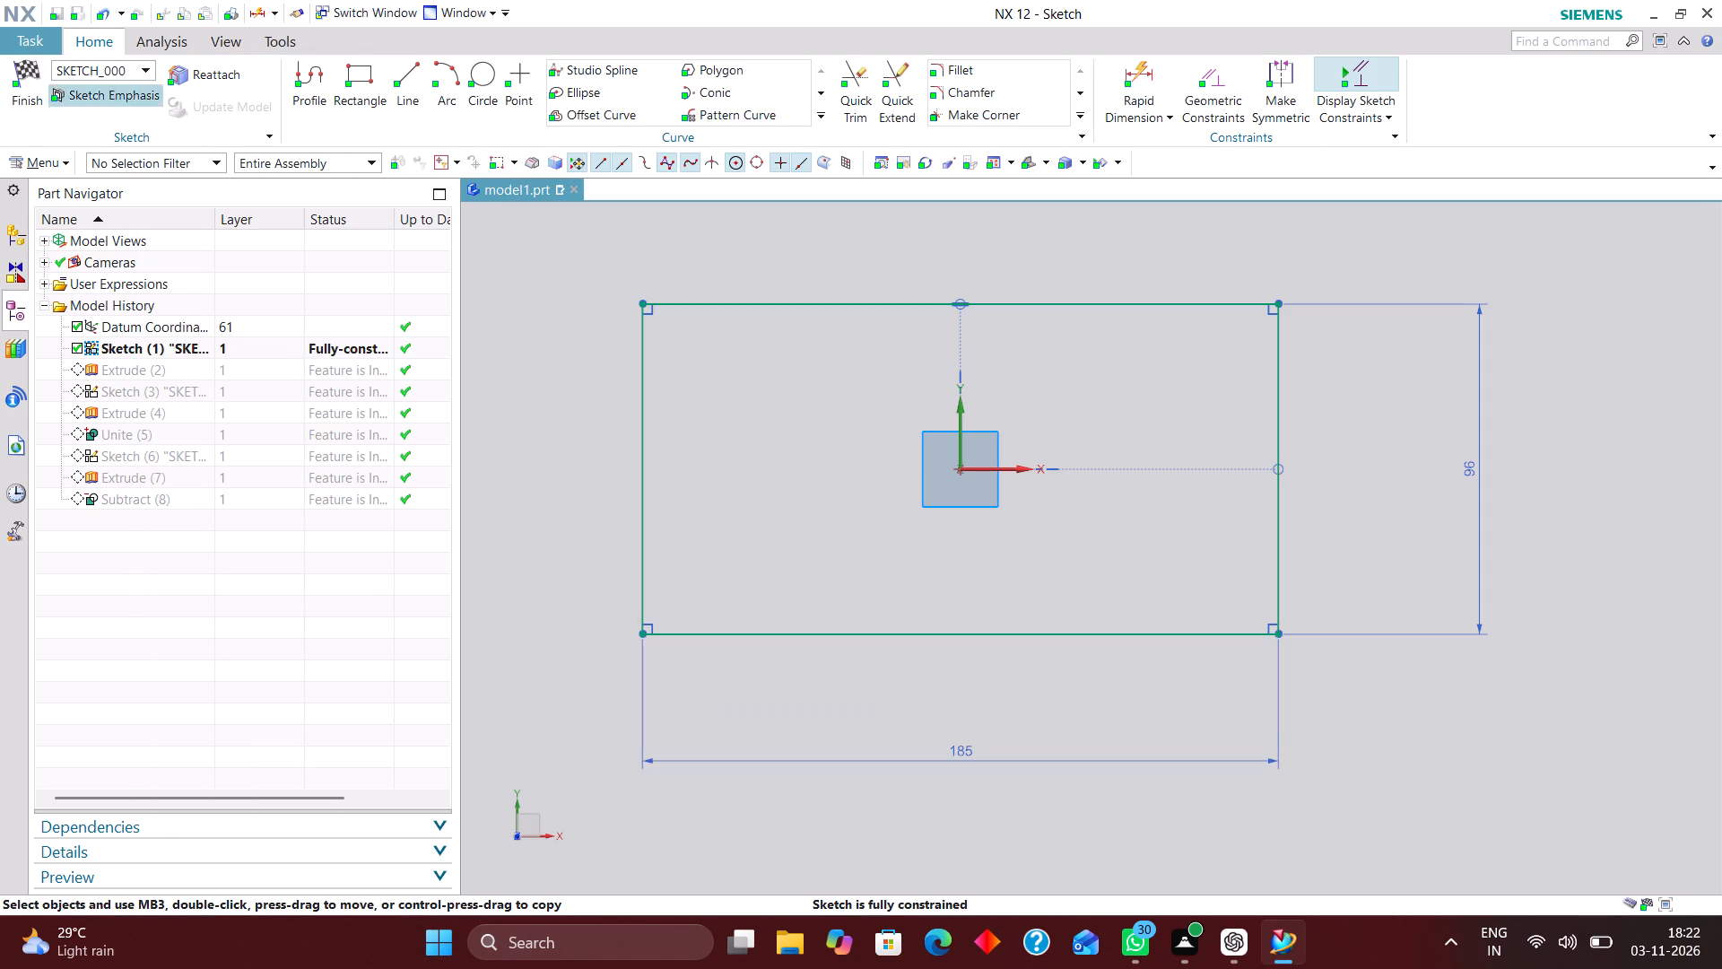
{"action": "left_click", "coordinate": [24, 63]}
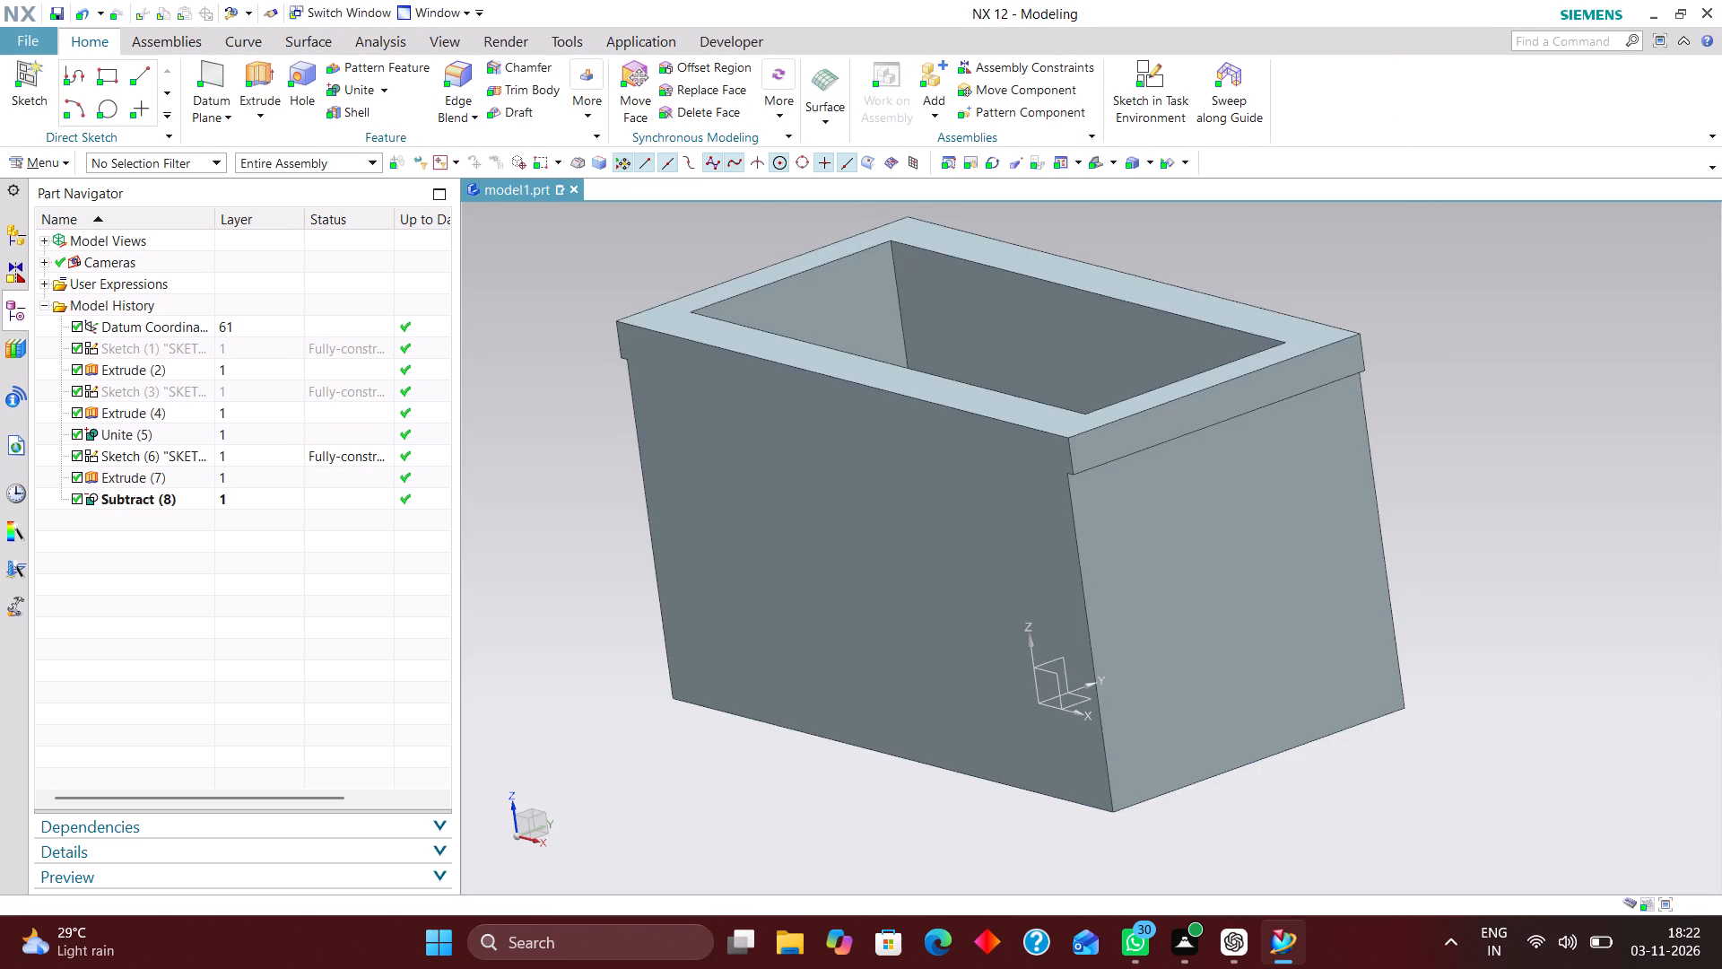
Edit the top plate's rectangle, Sketch (3), setting its vertical dimension to the expression 15+66+15 mm, and finish the sketch.
{"action": "left_click", "coordinate": [271, 393]}
{"action": "right_click", "coordinate": [267, 391]}
{"action": "left_click", "coordinate": [350, 436]}
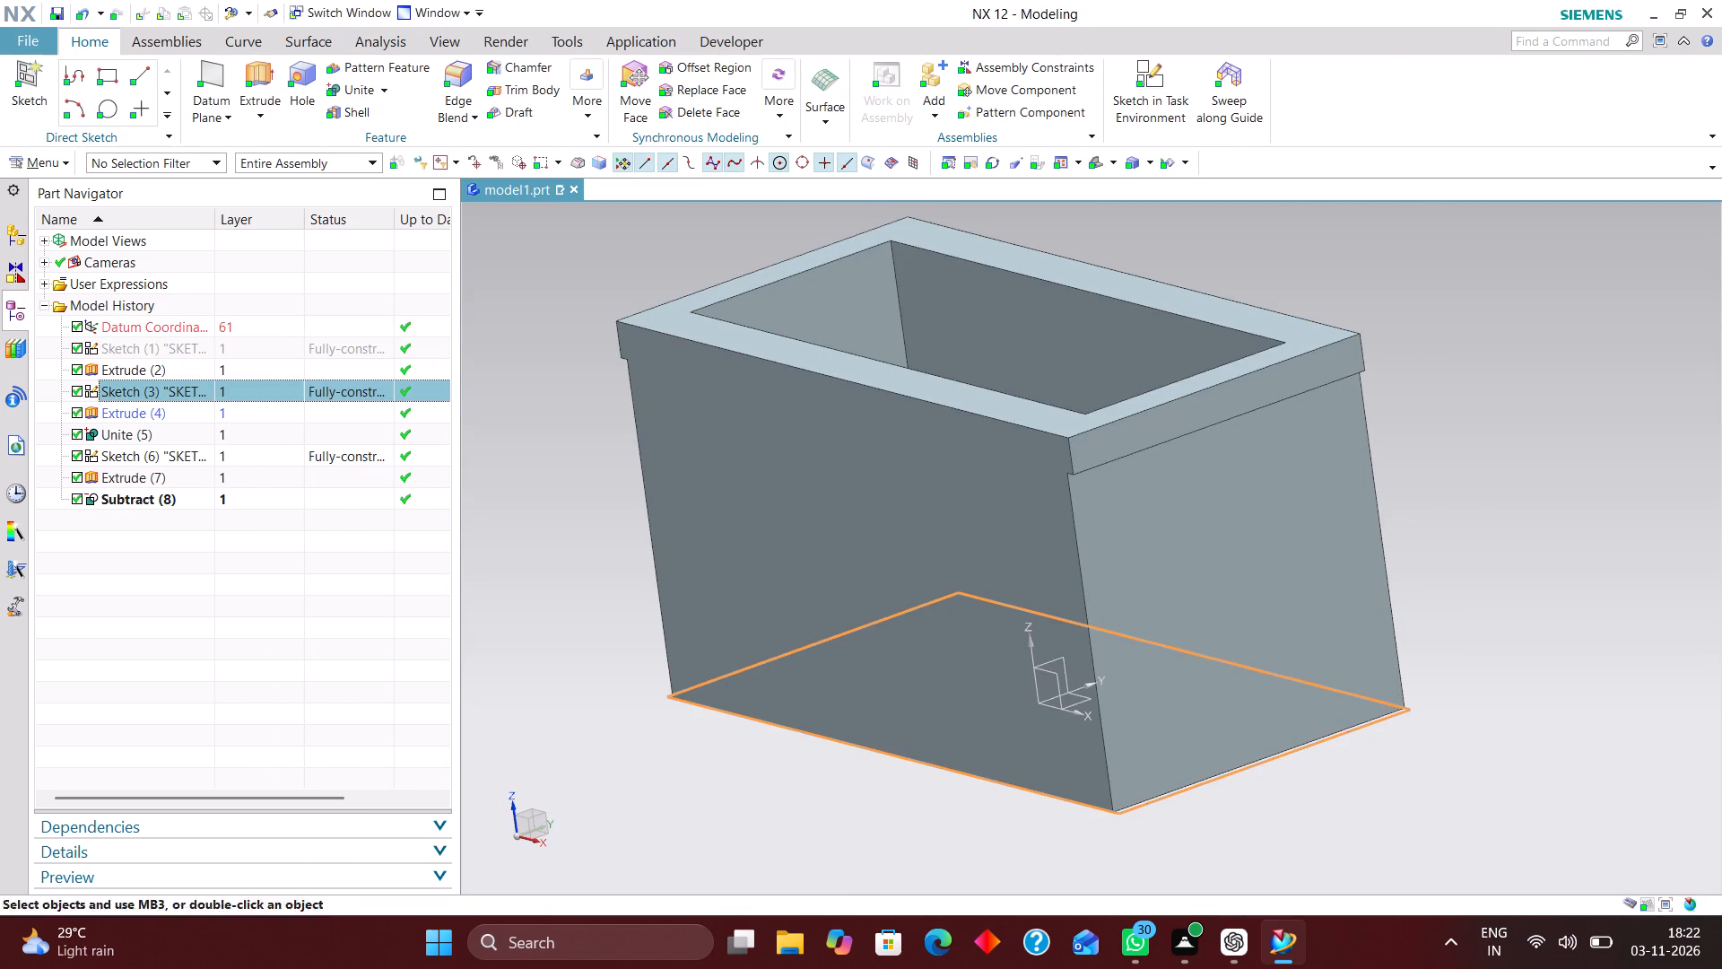
{"action": "scroll", "coordinate": [933, 448], "scroll_direction": "down", "scroll_amount": 2}
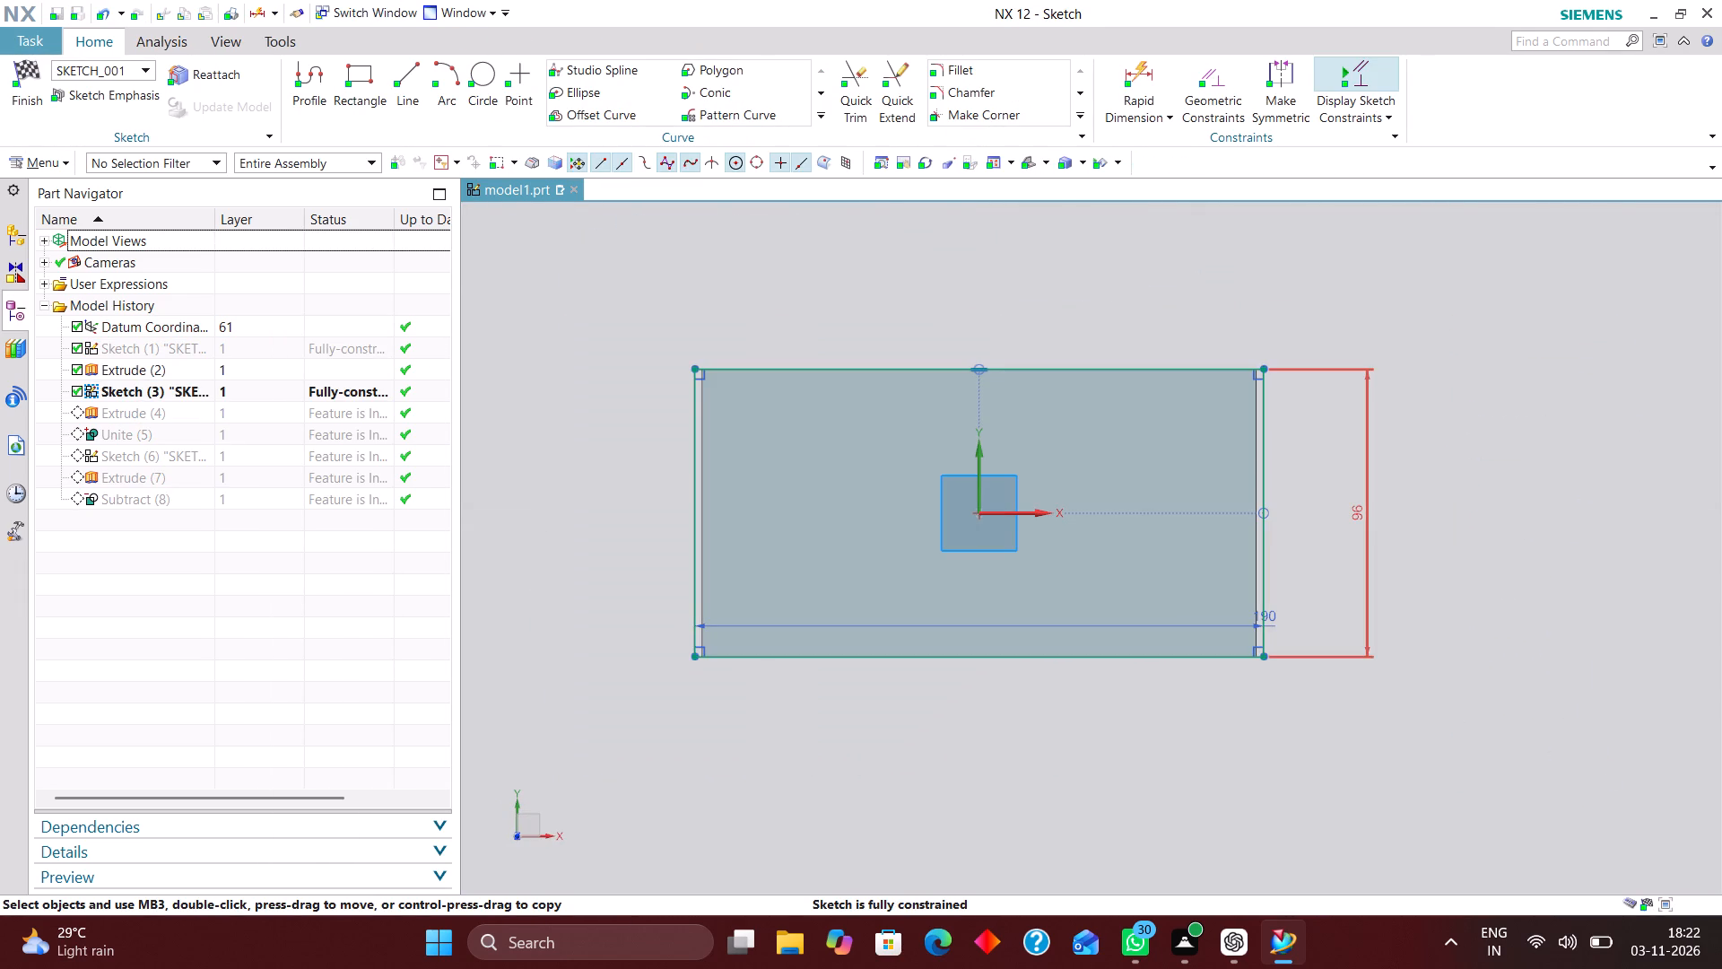
{"action": "double_click", "coordinate": [1363, 508]}
{"action": "left_click_drag", "start_coordinate": [1250, 510], "coordinate": [1111, 507]}
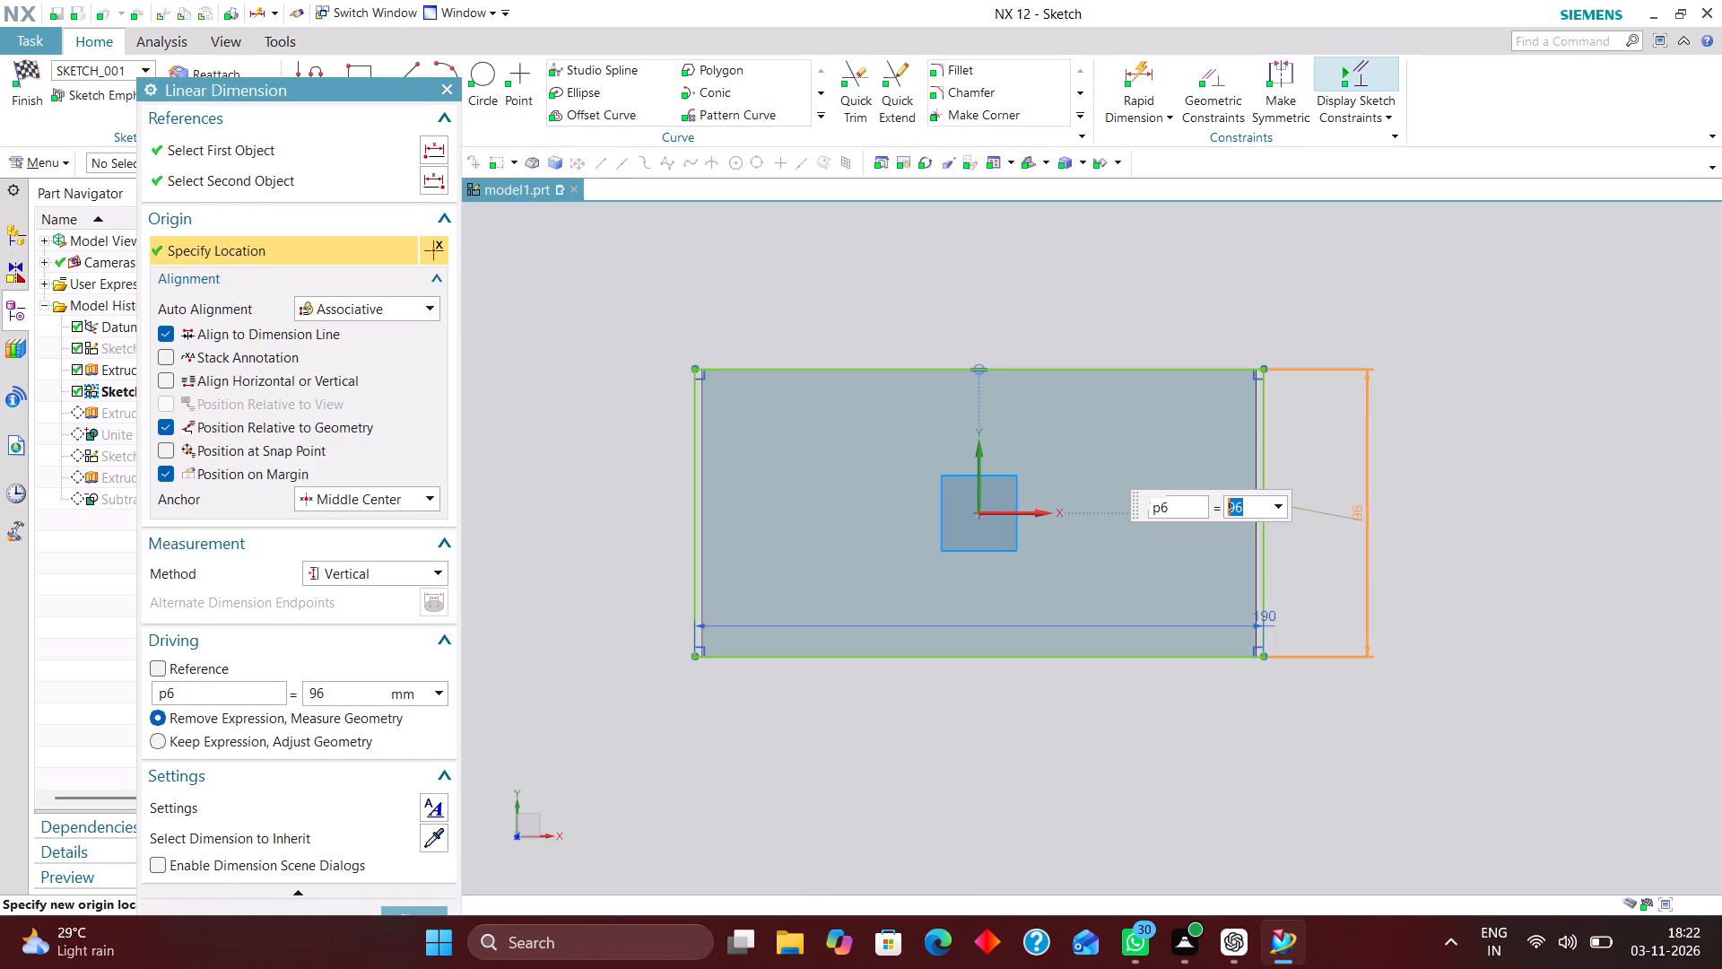
{"action": "type", "text": "15"}
{"action": "type", "text": "+66+"}
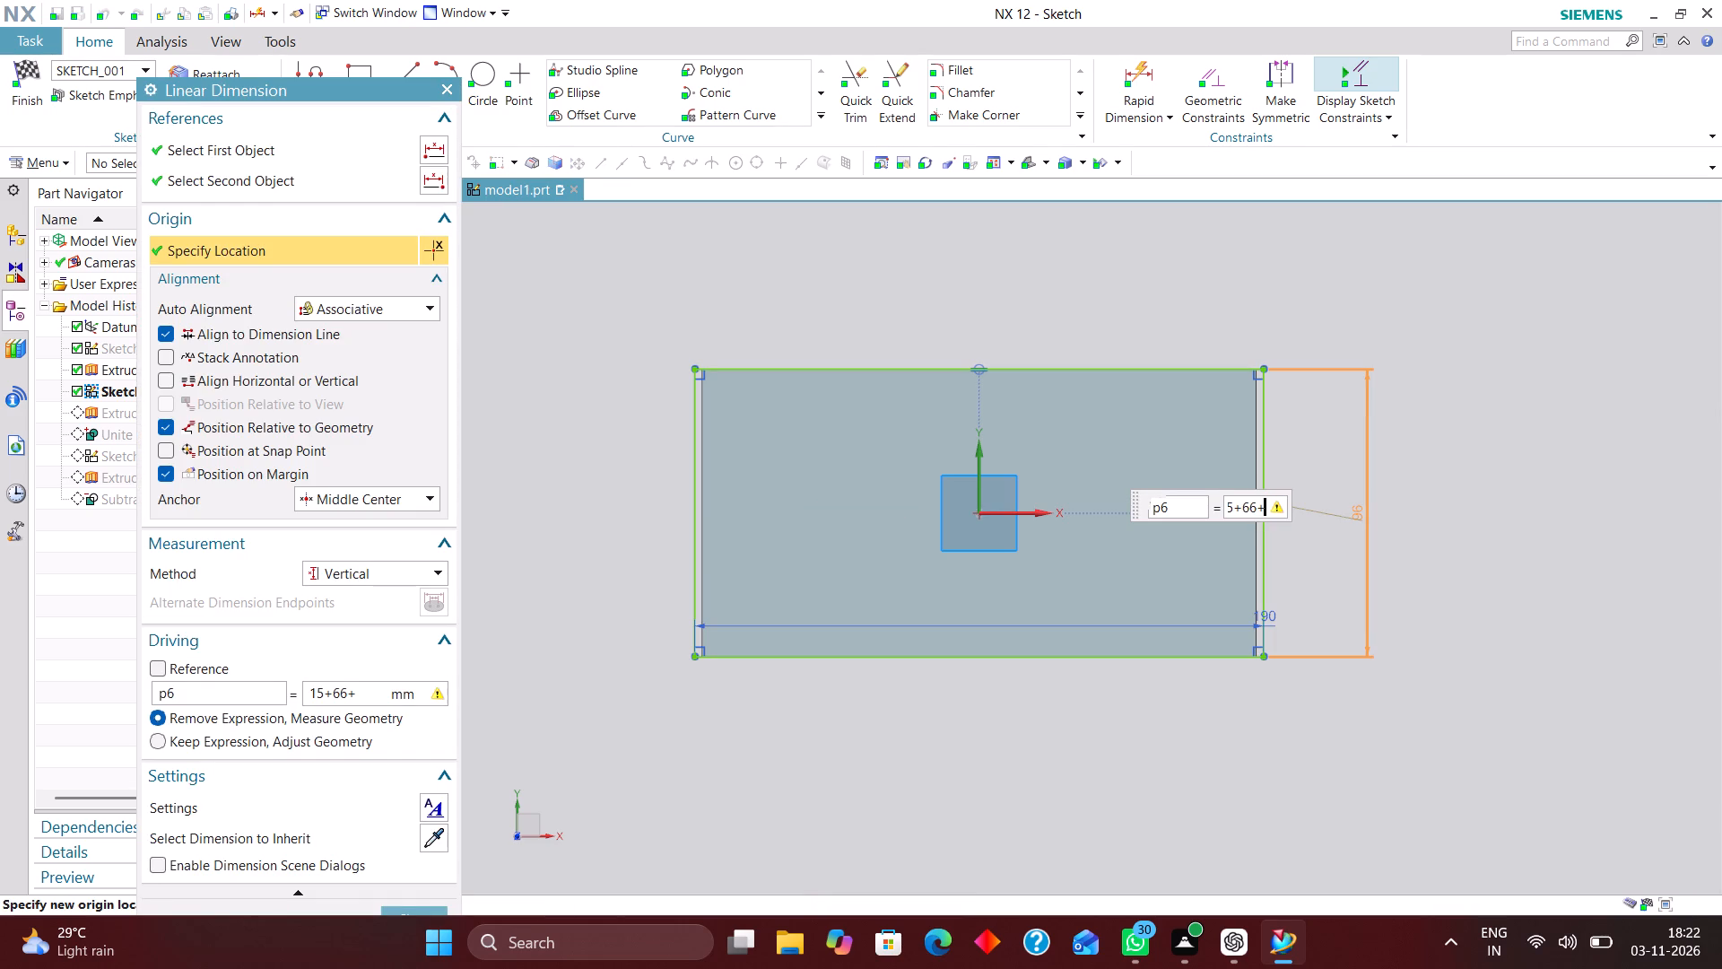
{"action": "type", "text": "15"}
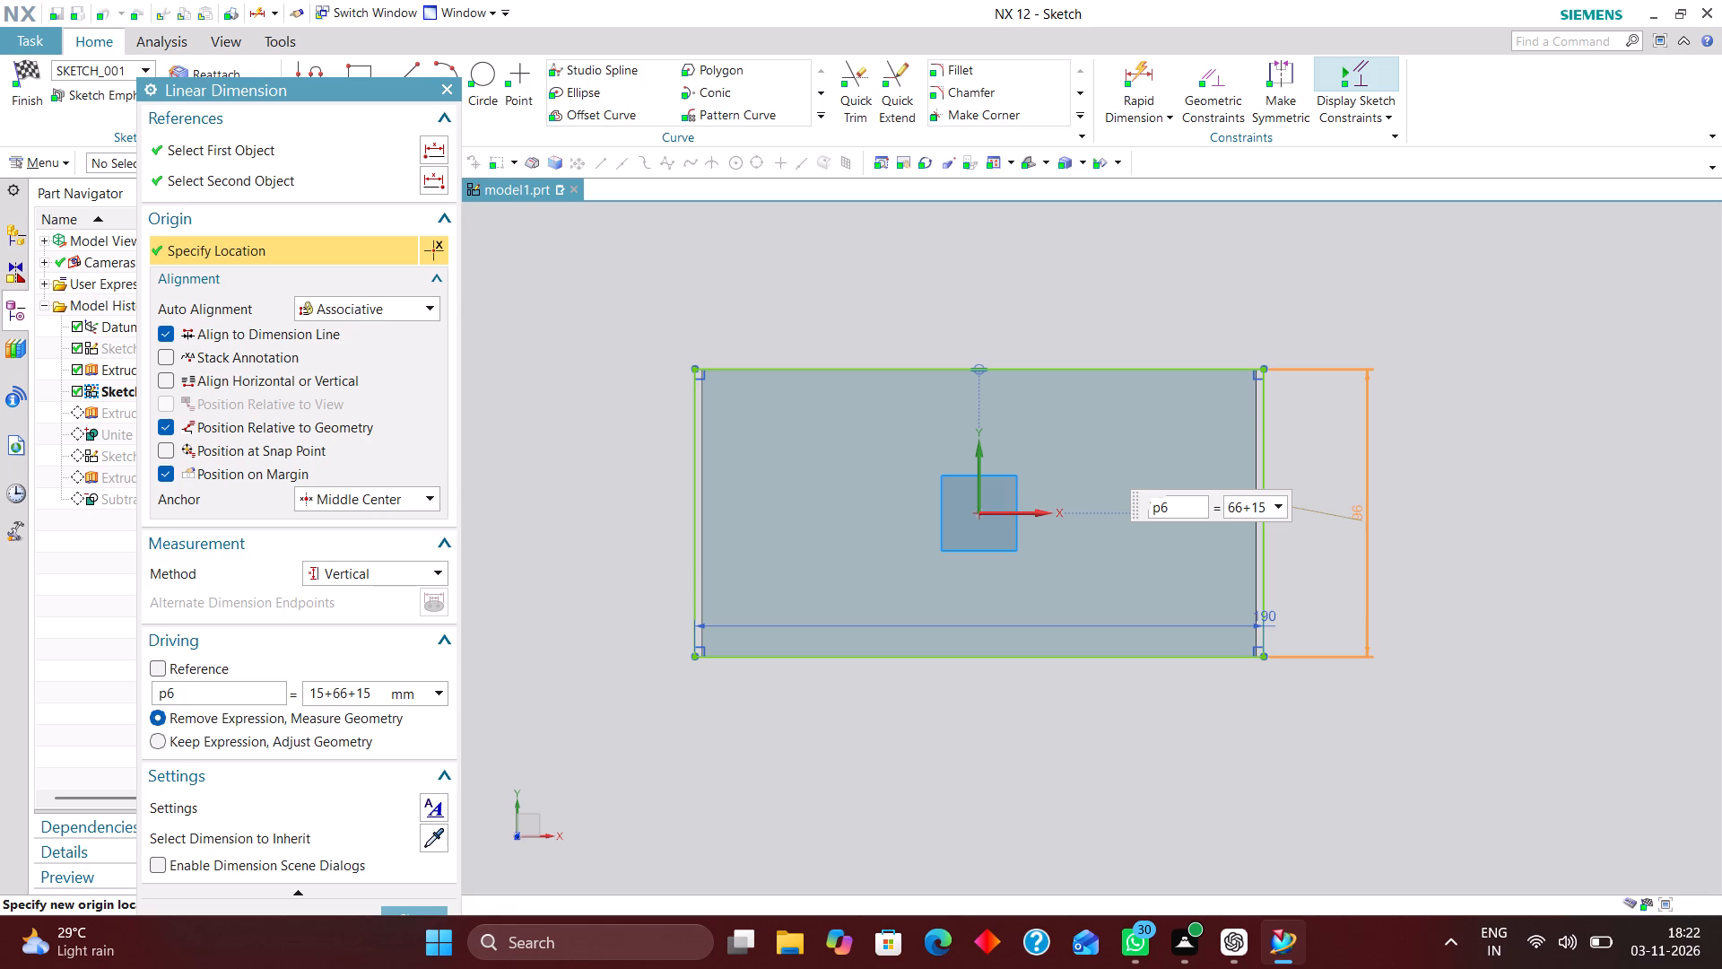
{"action": "key", "text": "Return"}
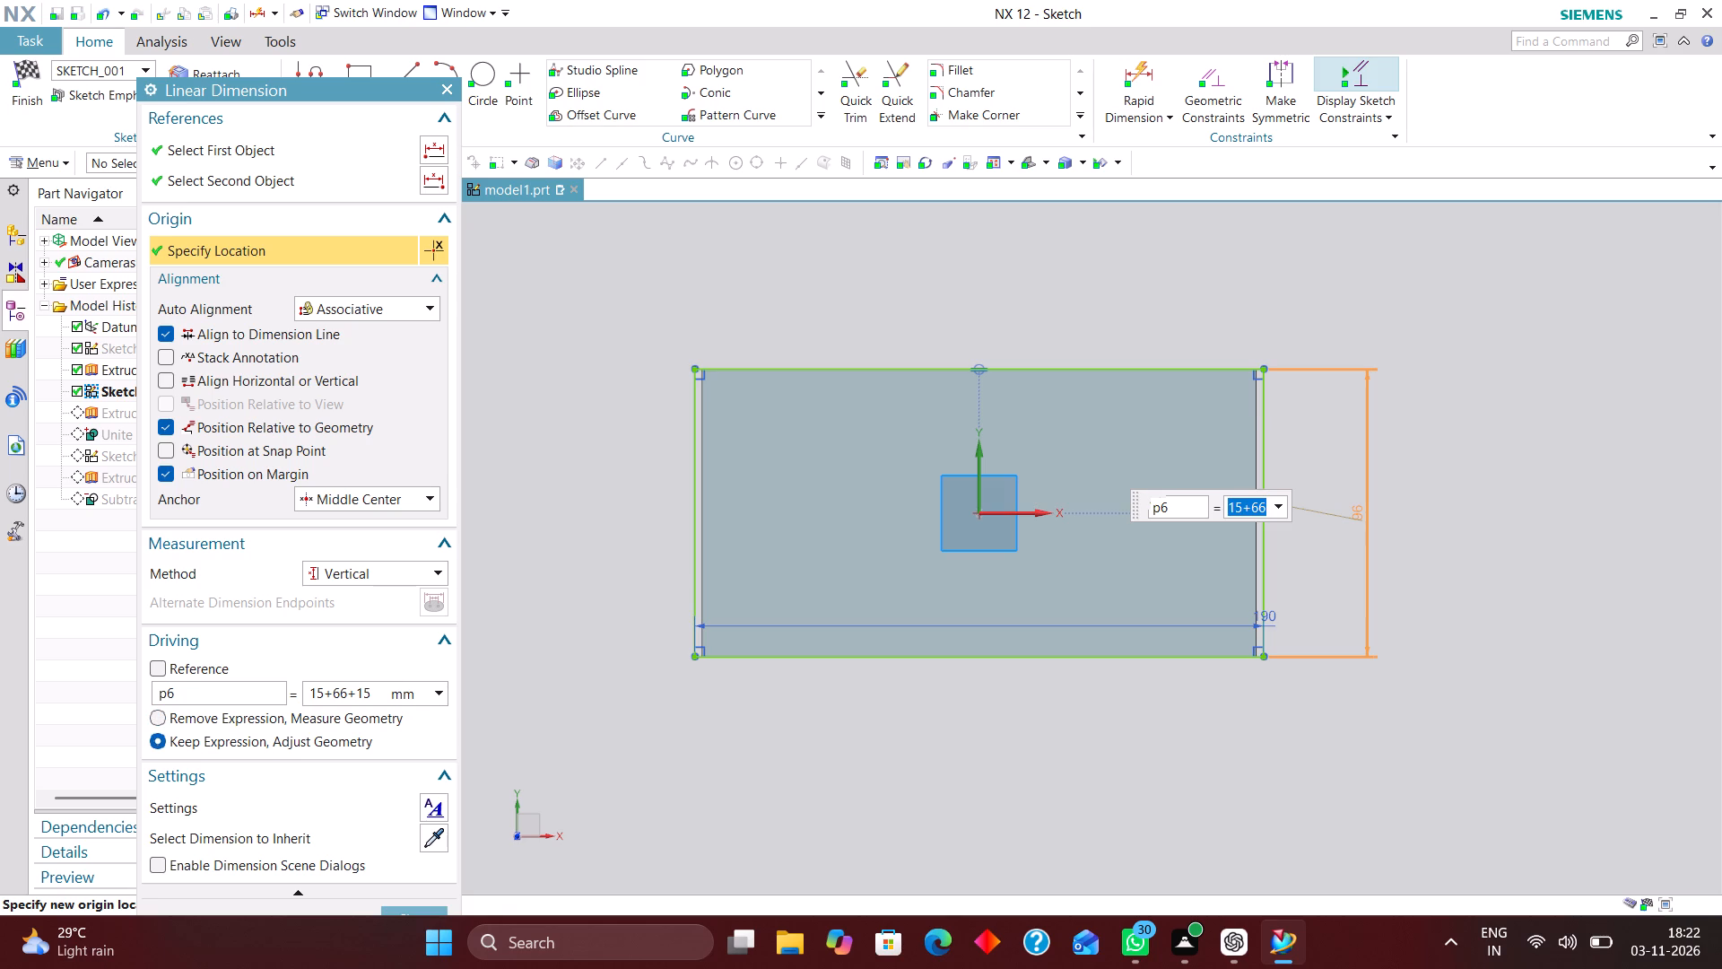
{"action": "left_click_drag", "start_coordinate": [370, 93], "coordinate": [368, 43]}
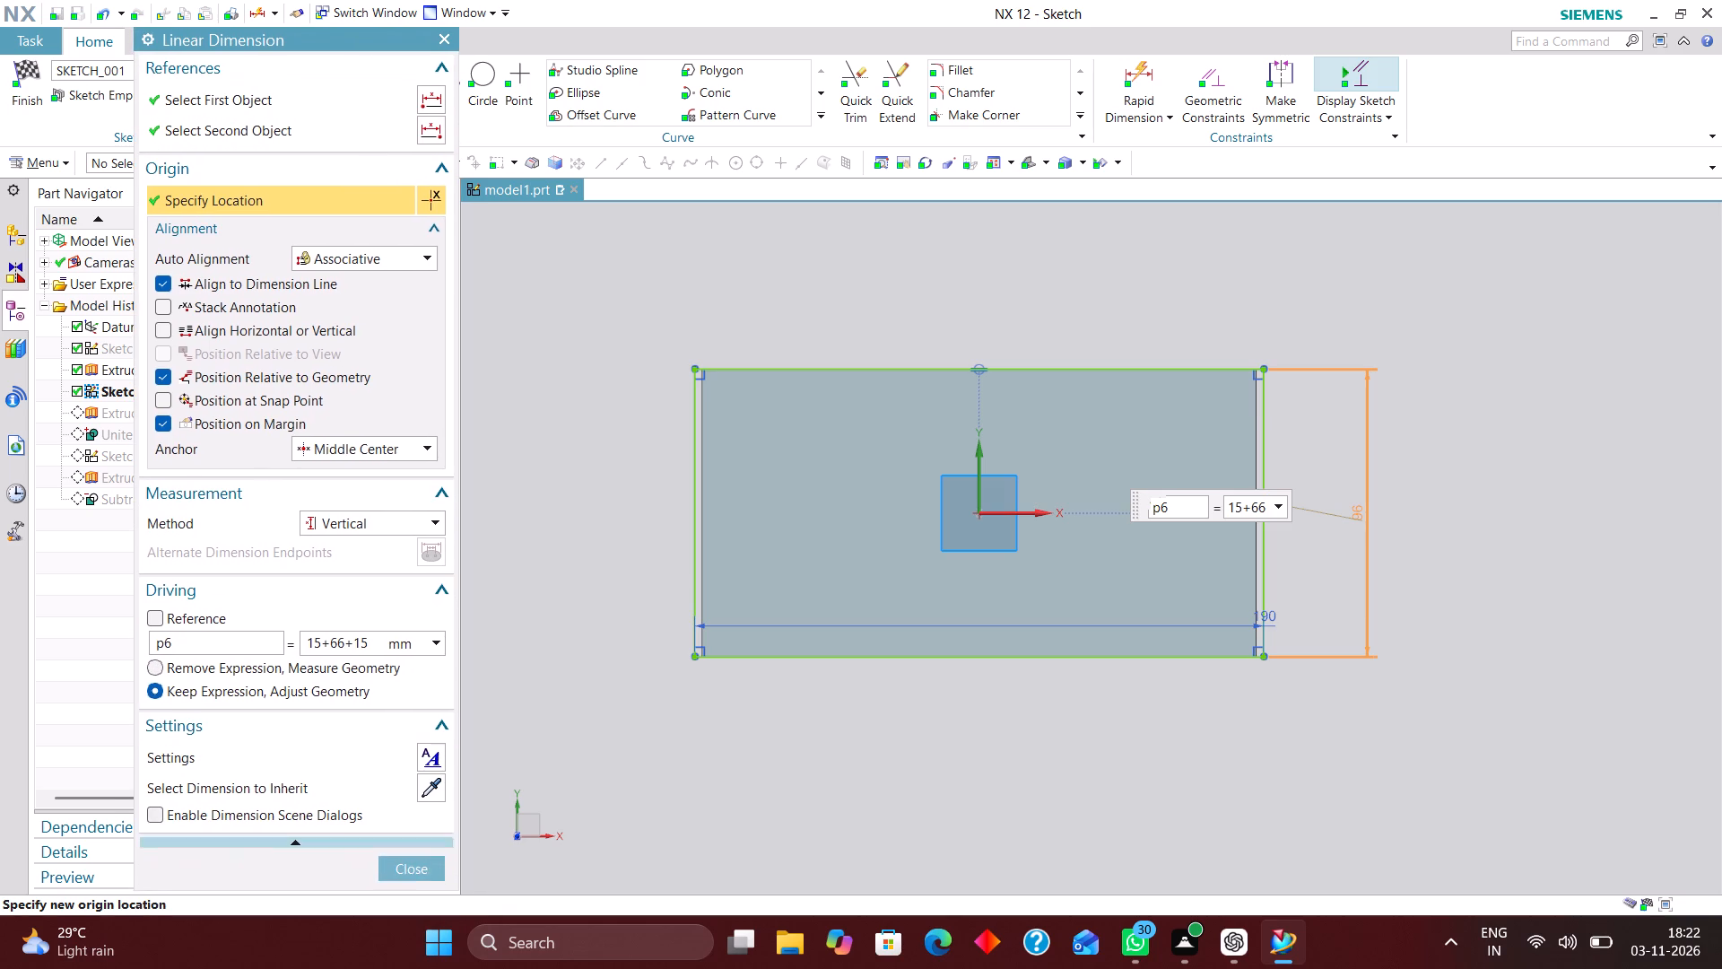
{"action": "left_click", "coordinate": [405, 874]}
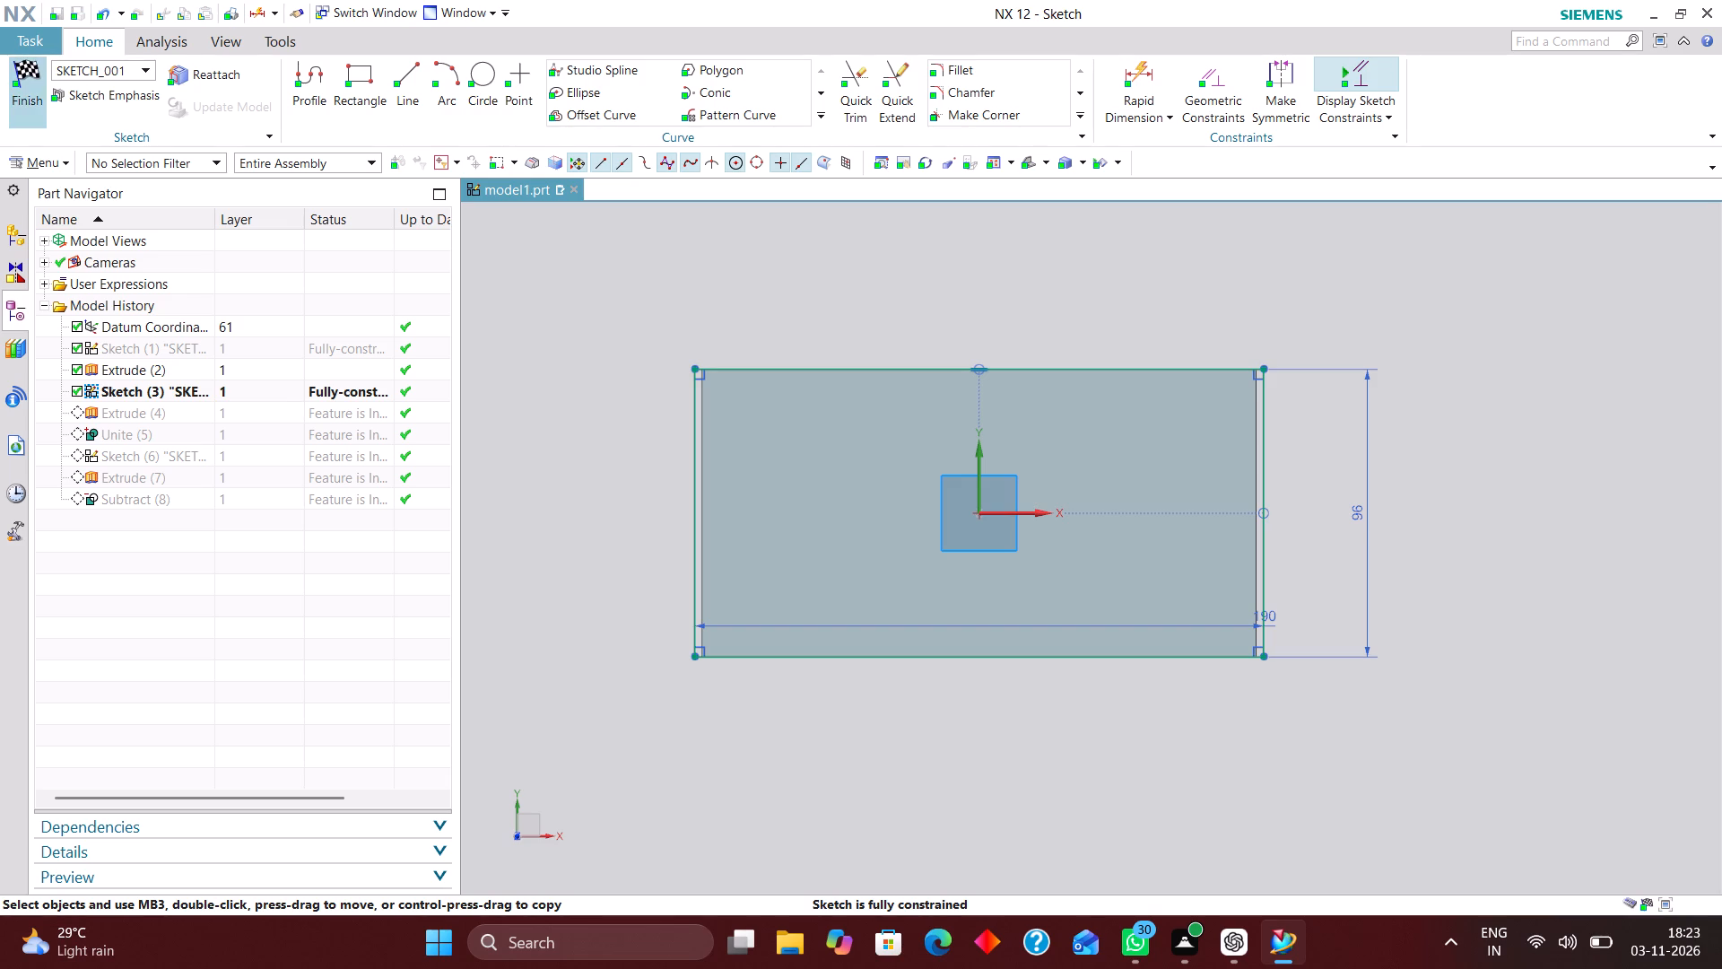
{"action": "left_click", "coordinate": [33, 73]}
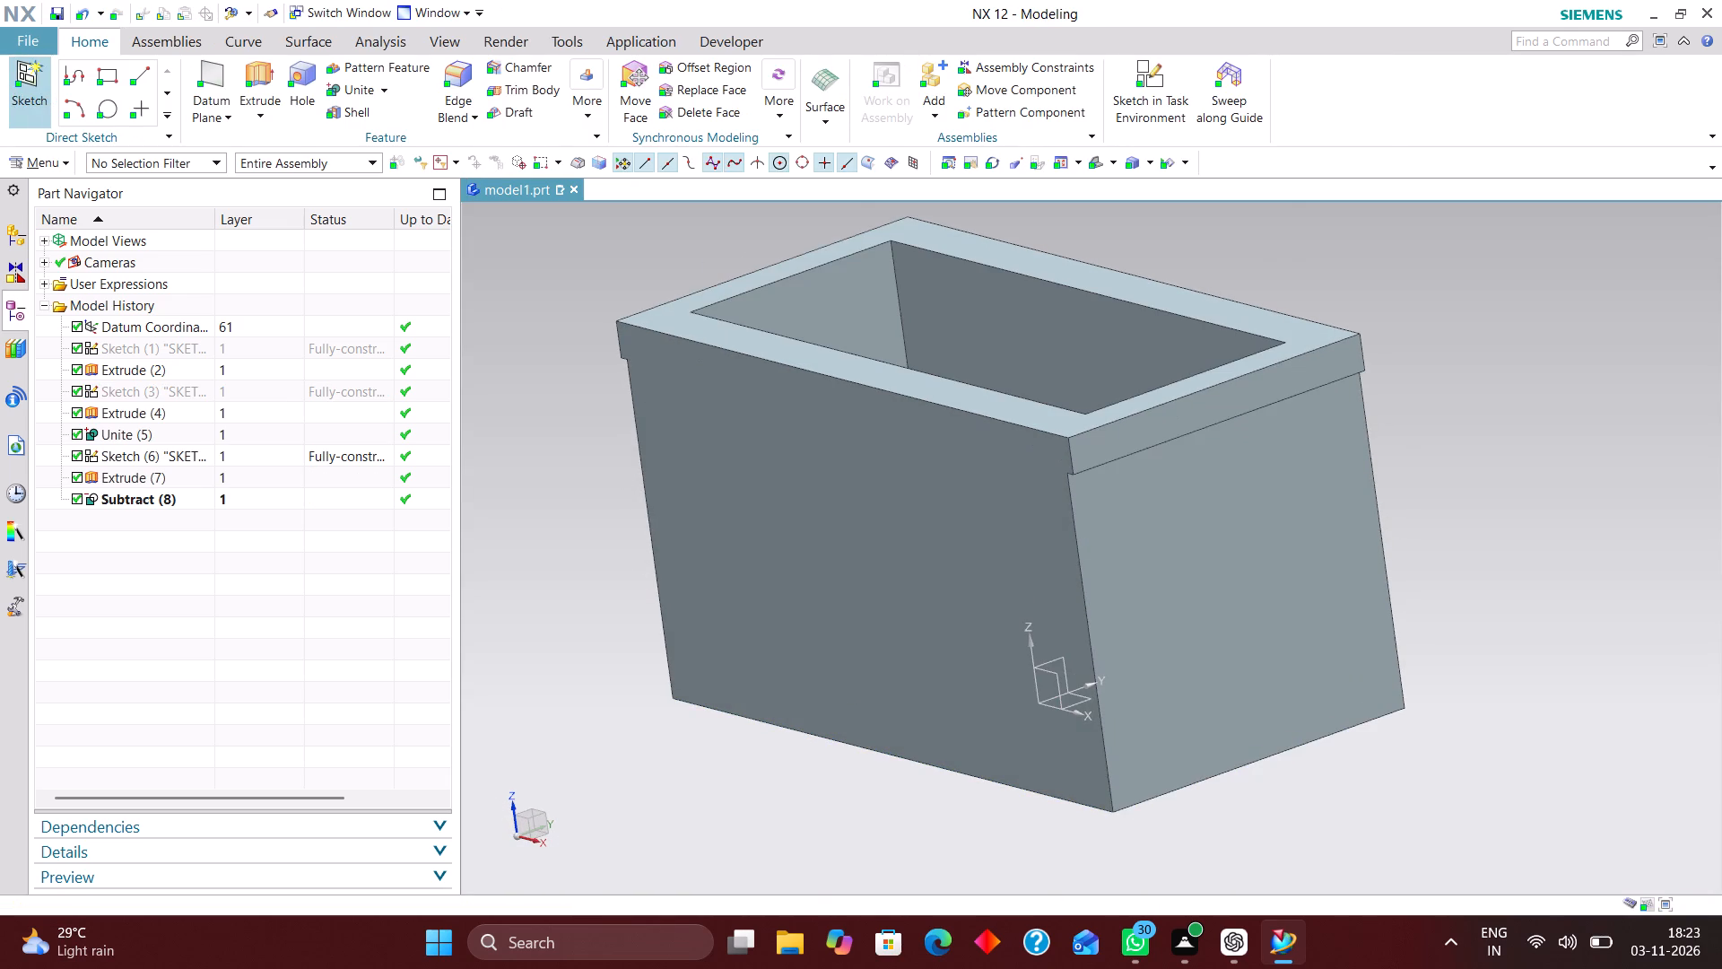
Edit the base block's rectangle, Sketch (1), setting its vertical dimension to 90 mm, and finish the sketch.
{"action": "left_click", "coordinate": [247, 346]}
{"action": "right_click", "coordinate": [247, 346]}
{"action": "left_click", "coordinate": [385, 455]}
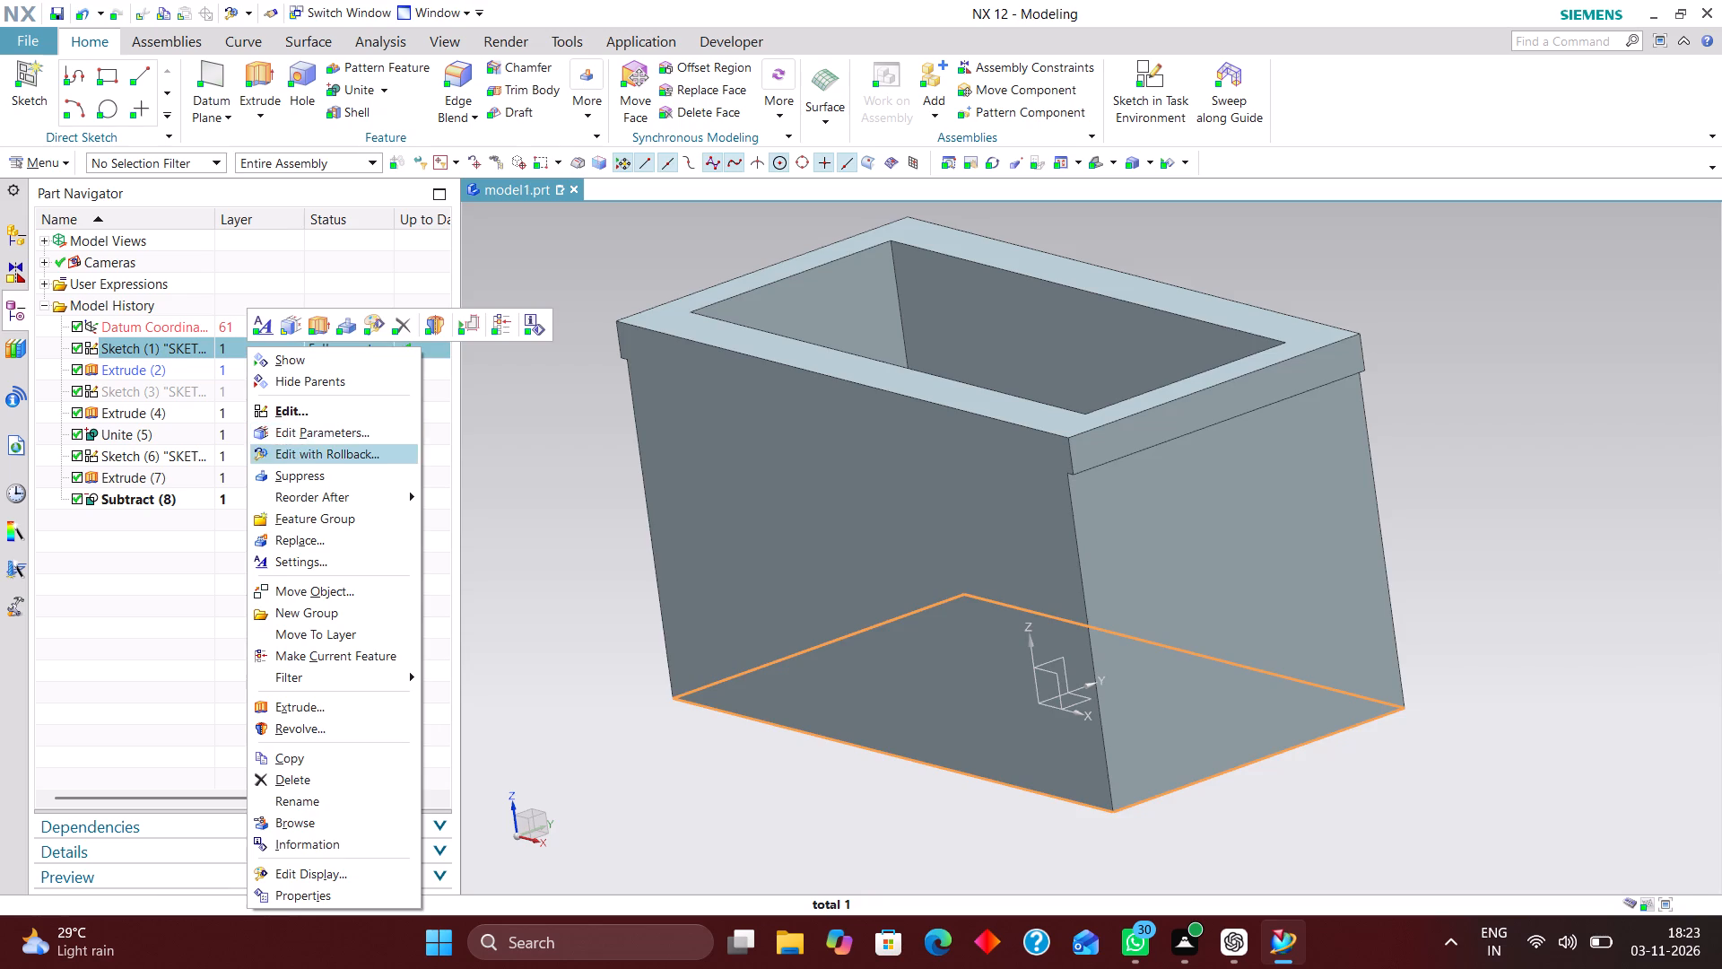
{"action": "double_click", "coordinate": [1592, 462]}
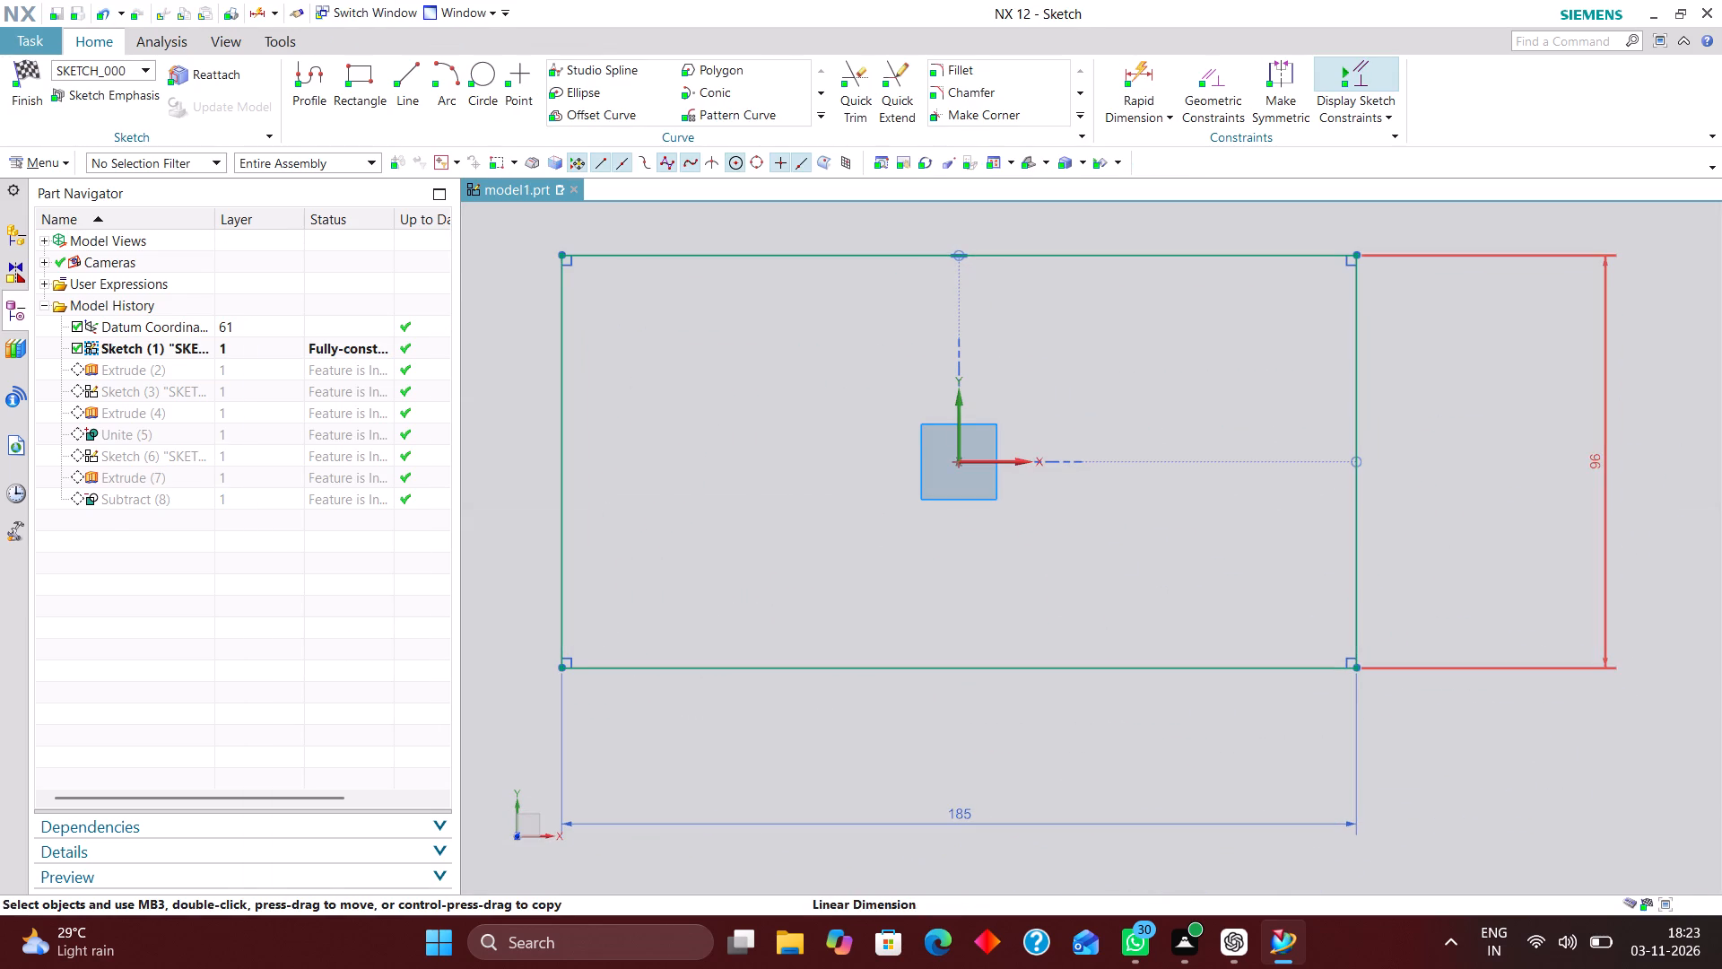
{"action": "left_click_drag", "start_coordinate": [1489, 423], "coordinate": [1359, 423]}
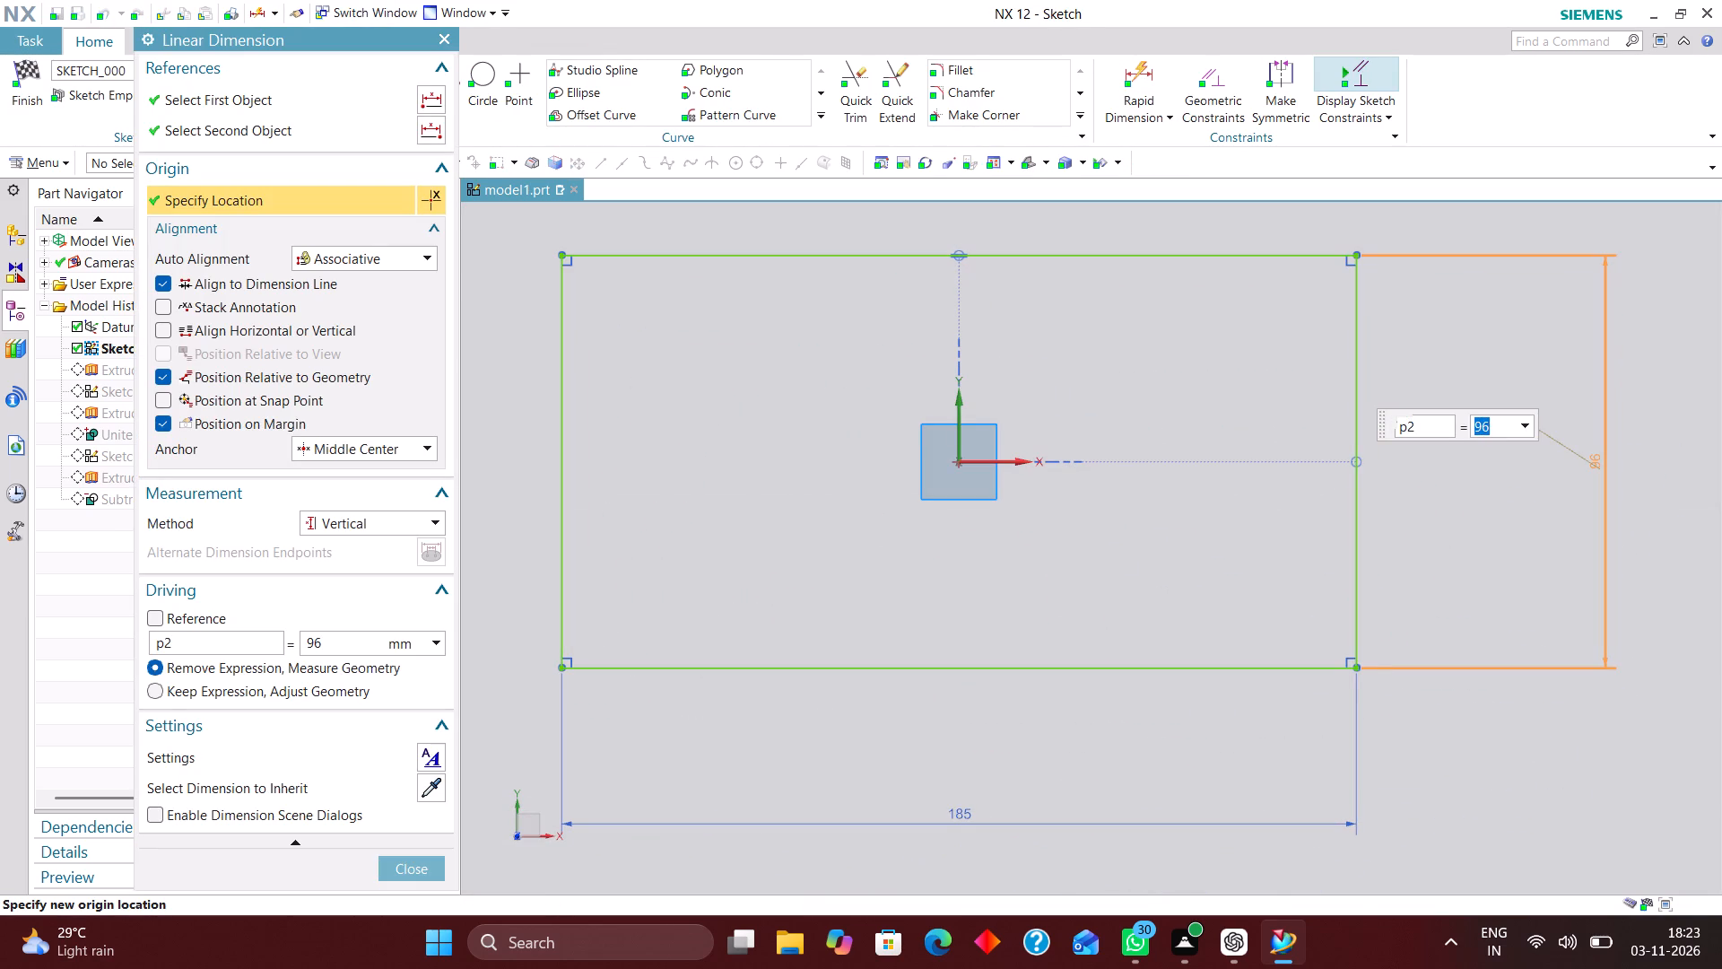
{"action": "type", "text": "90"}
{"action": "key", "text": "Return"}
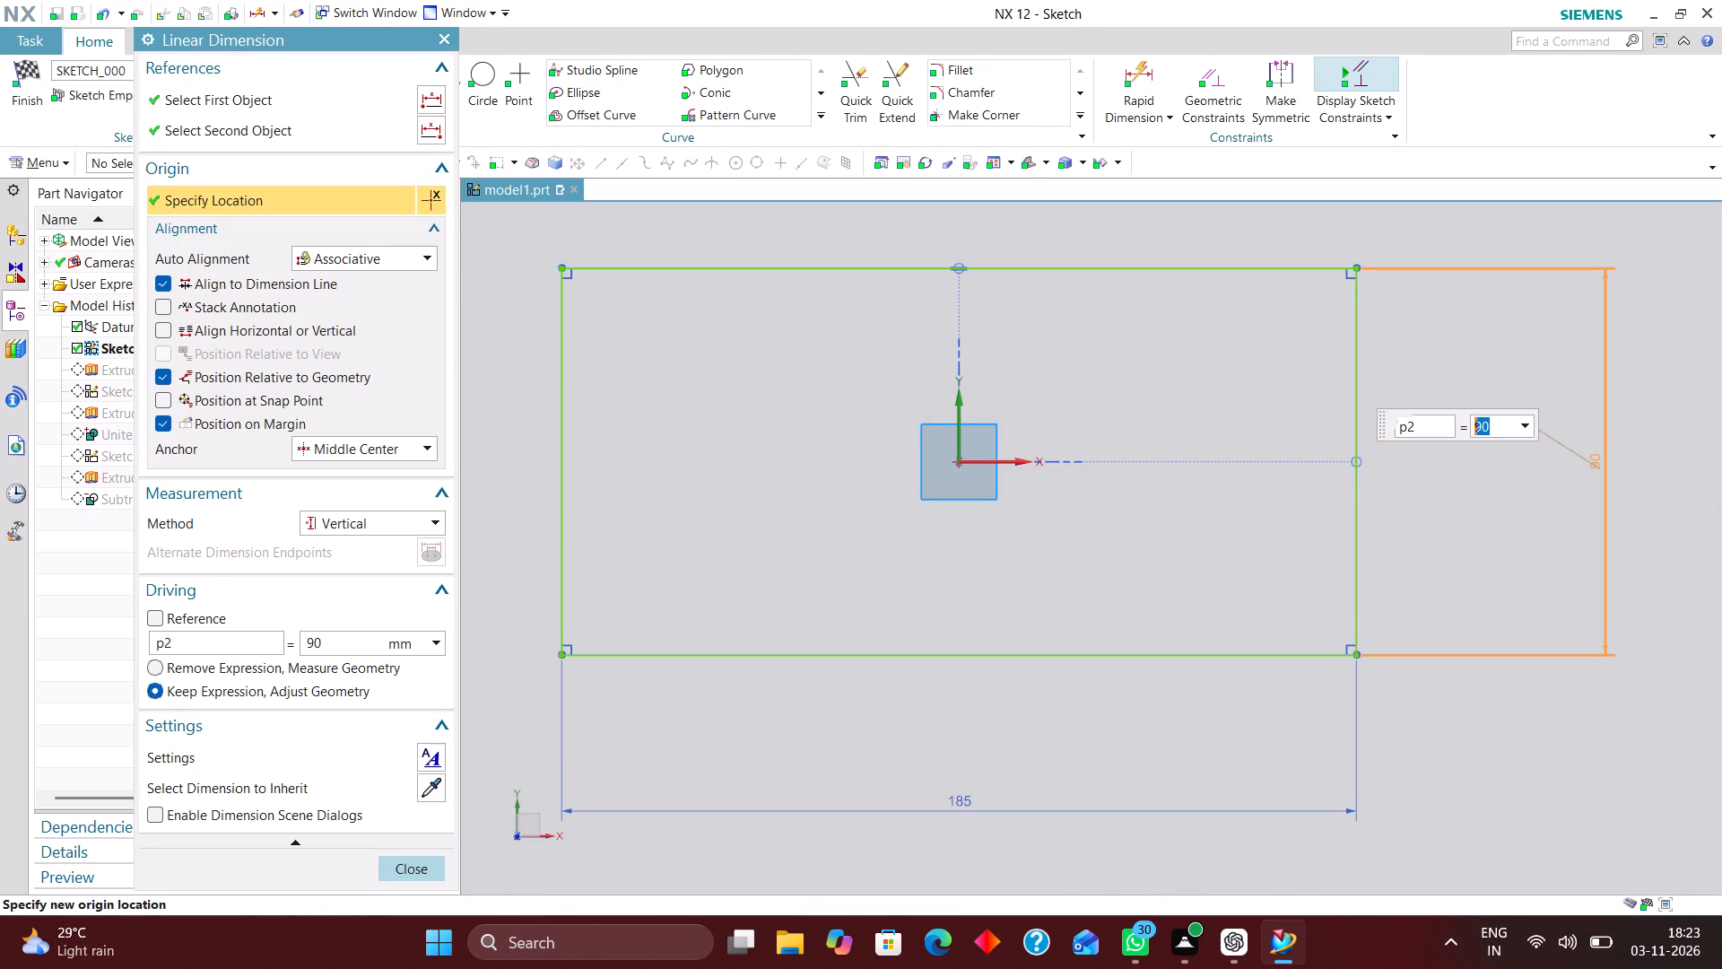
{"action": "left_click", "coordinate": [408, 870]}
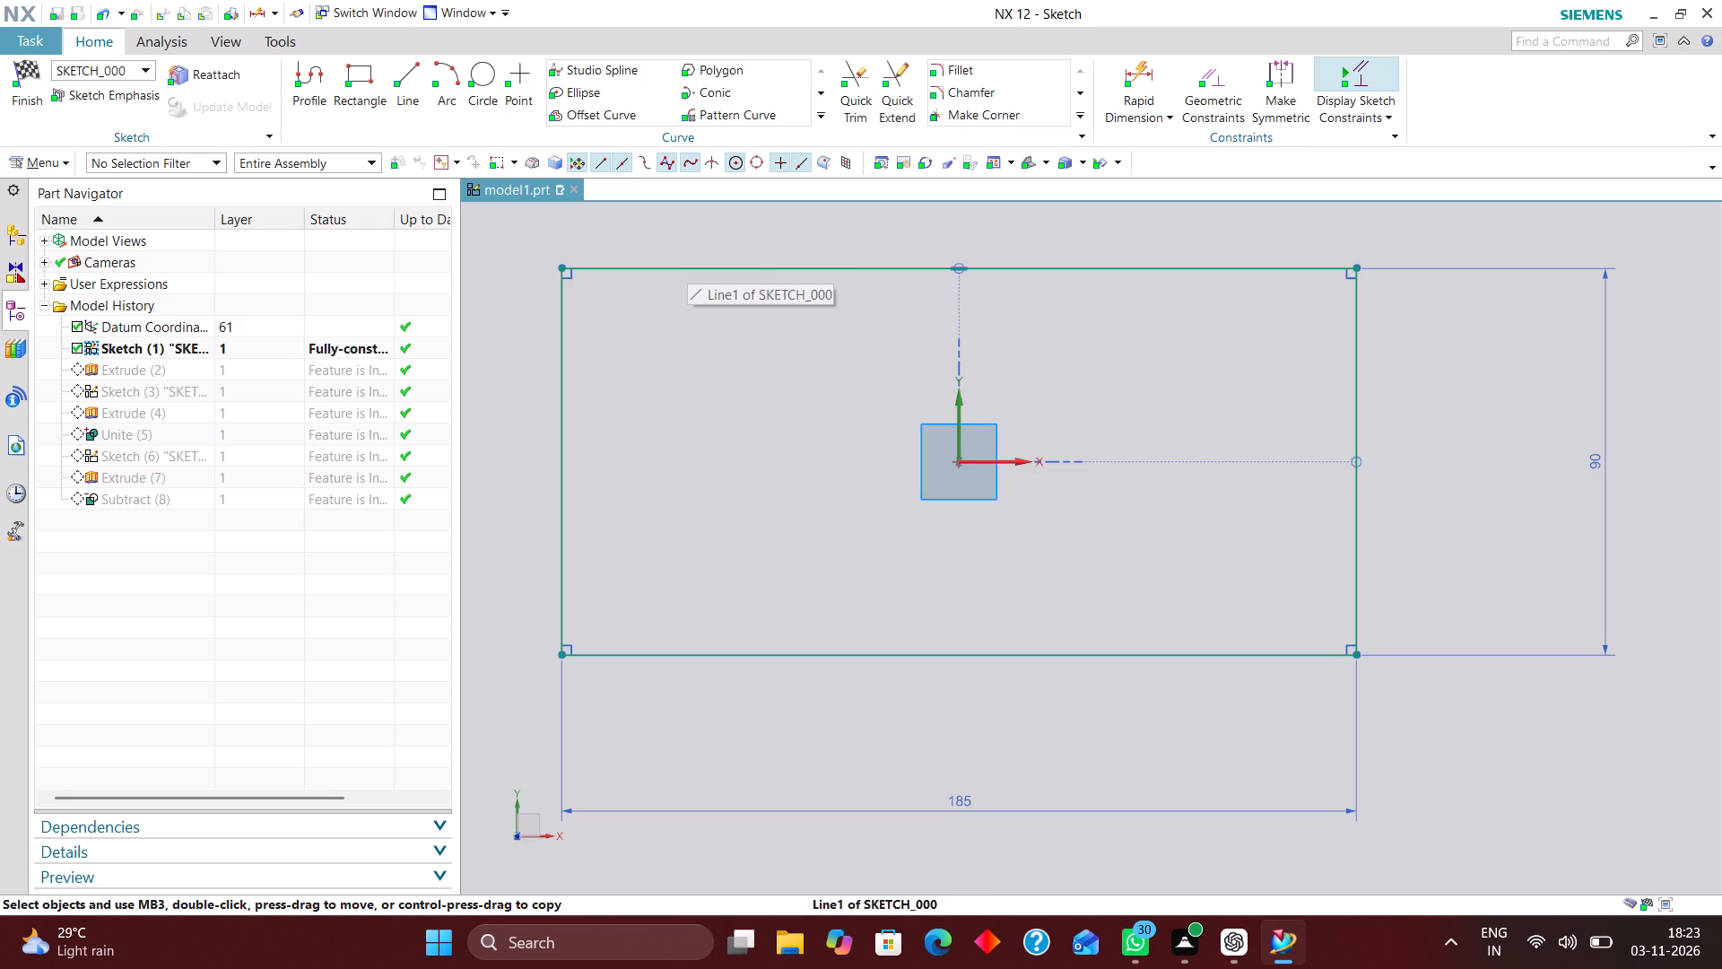
{"action": "left_click", "coordinate": [27, 65]}
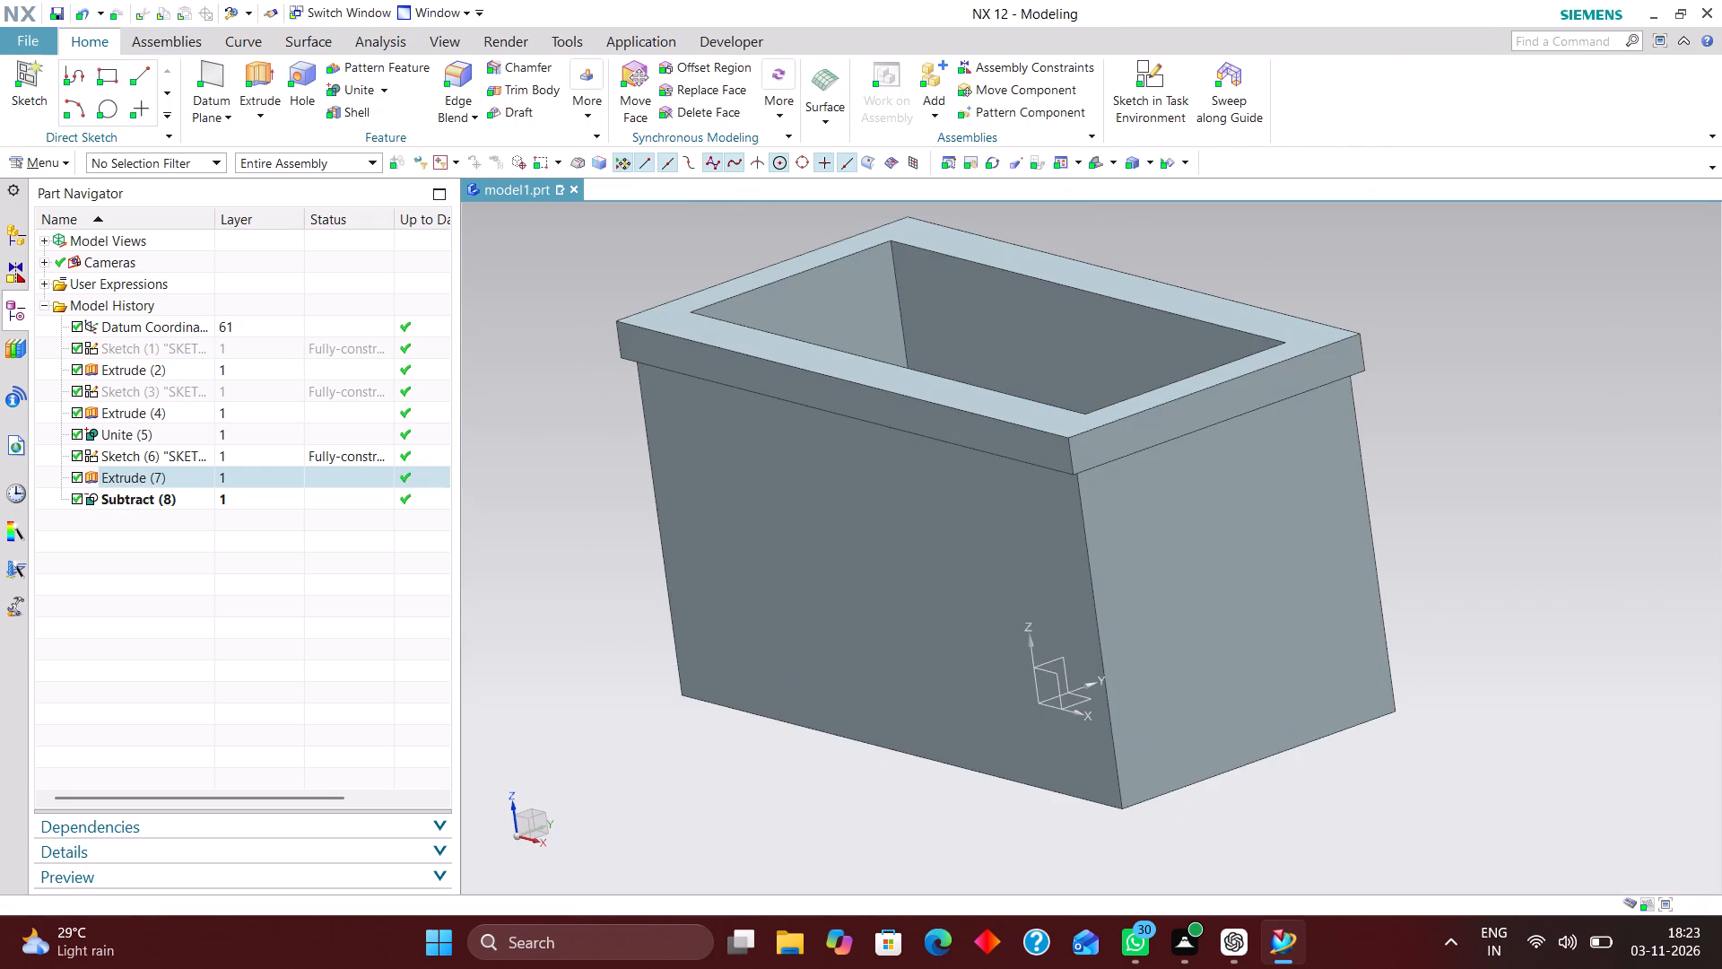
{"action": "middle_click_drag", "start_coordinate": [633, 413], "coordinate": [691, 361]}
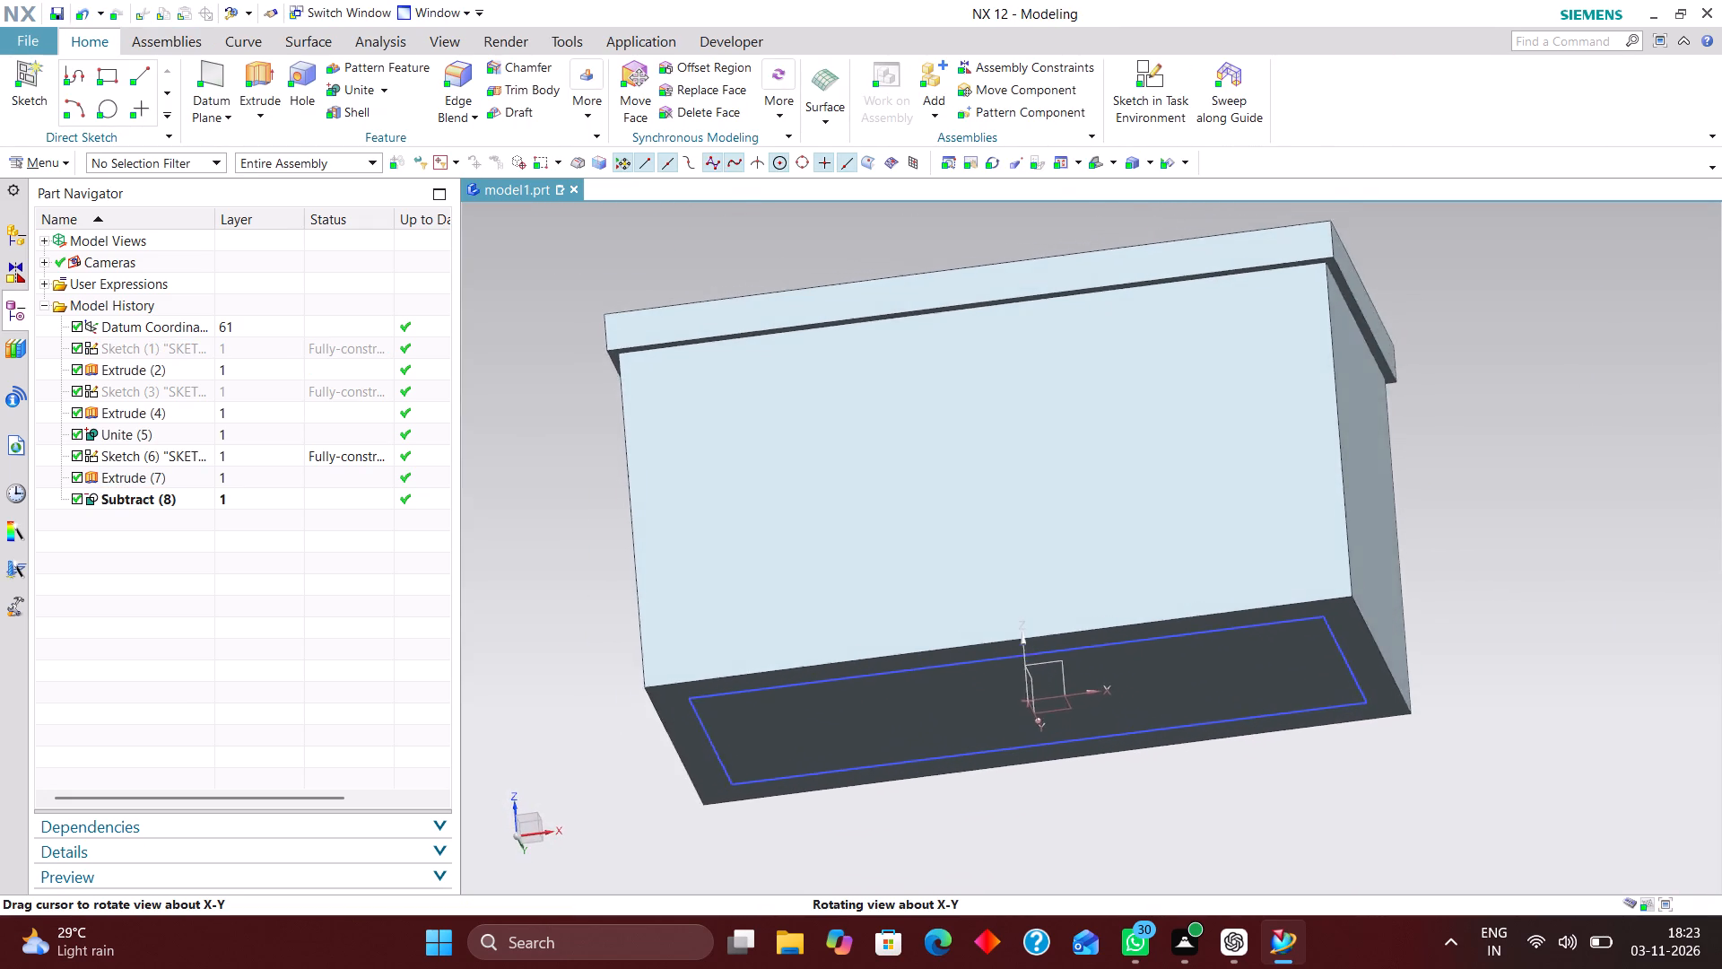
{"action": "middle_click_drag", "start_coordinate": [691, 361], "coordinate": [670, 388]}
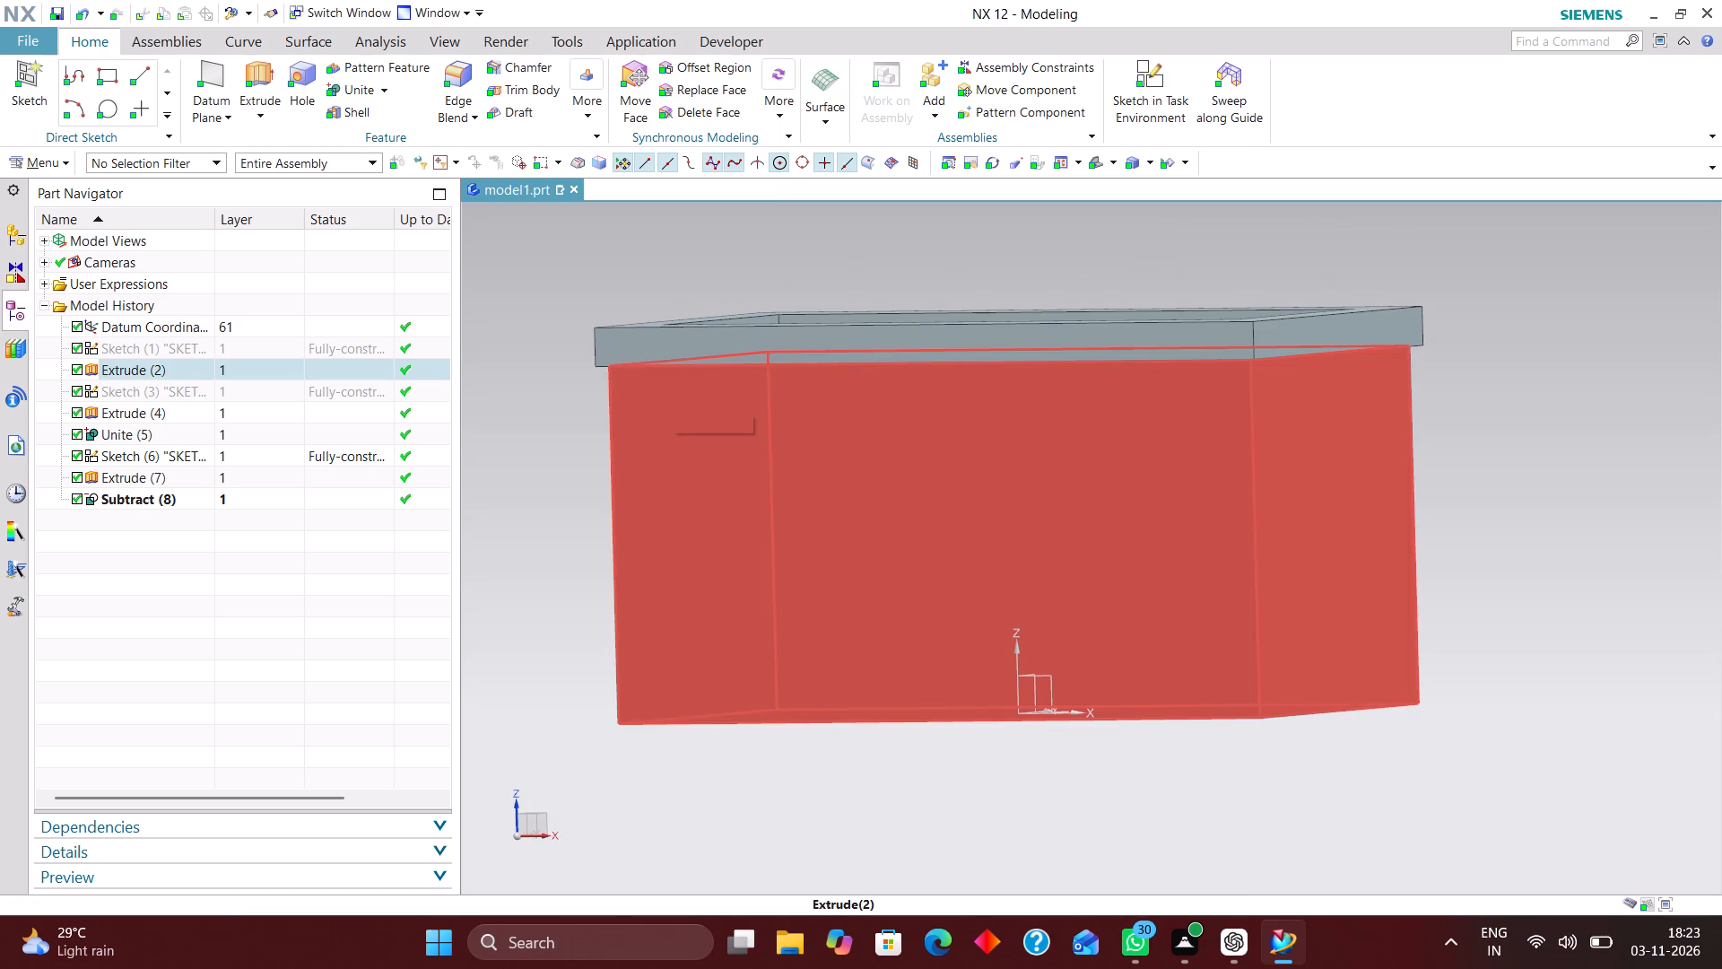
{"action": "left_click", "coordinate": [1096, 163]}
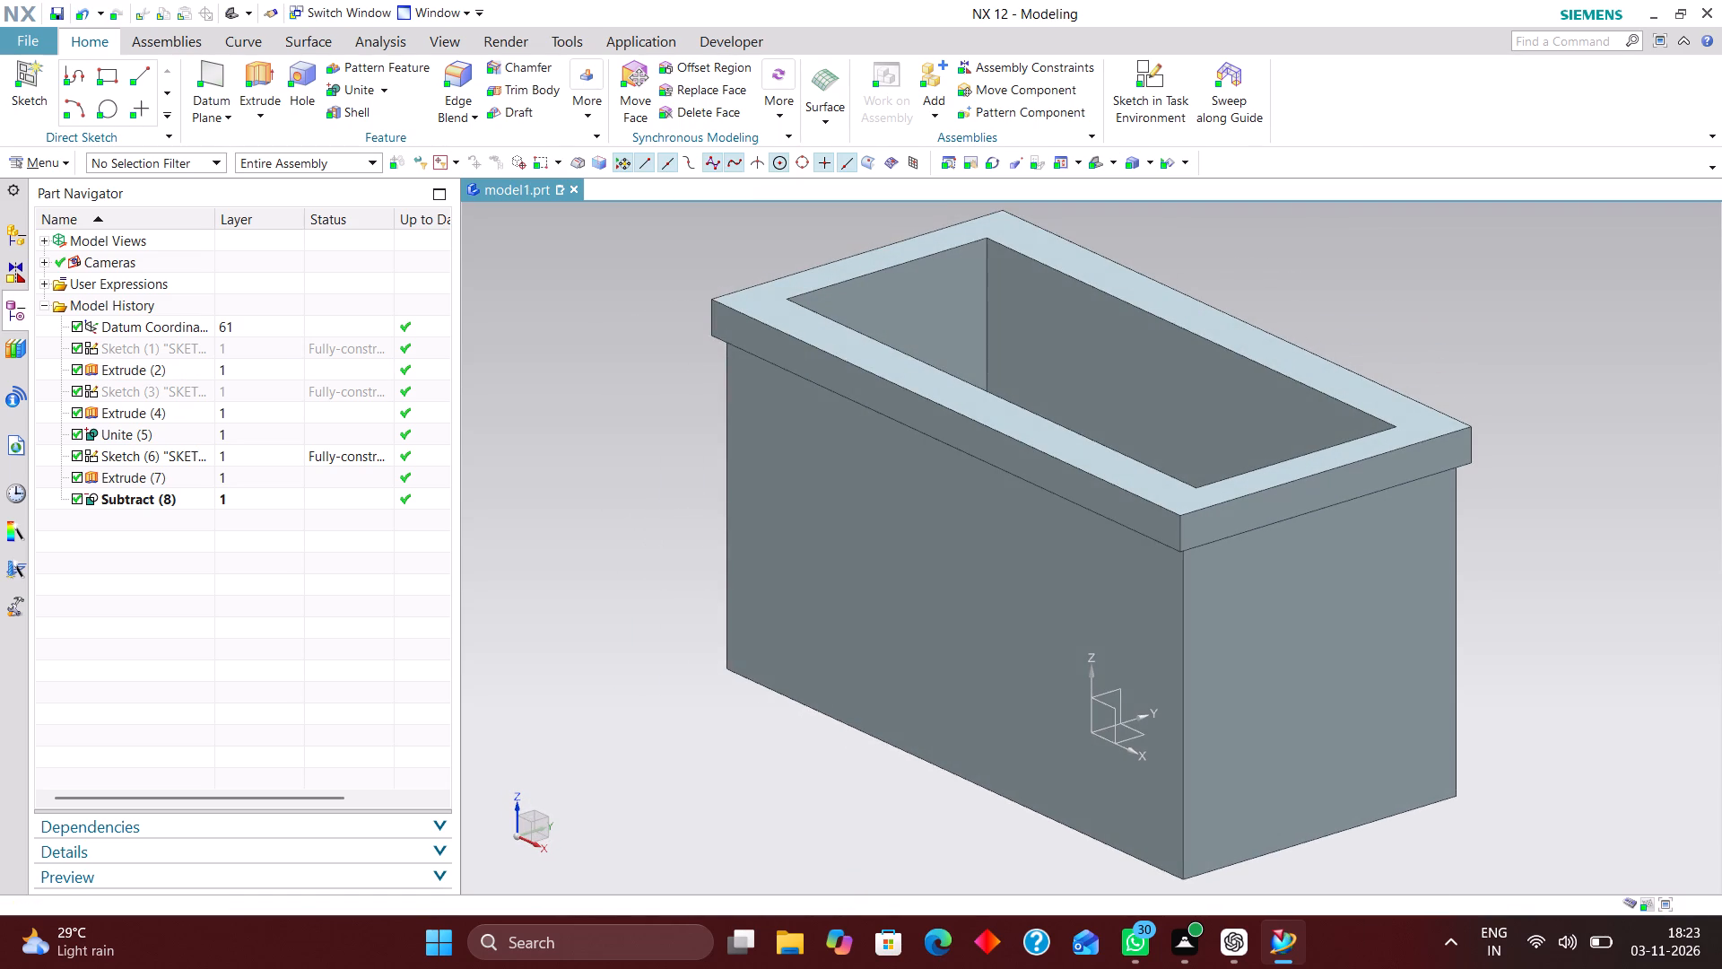
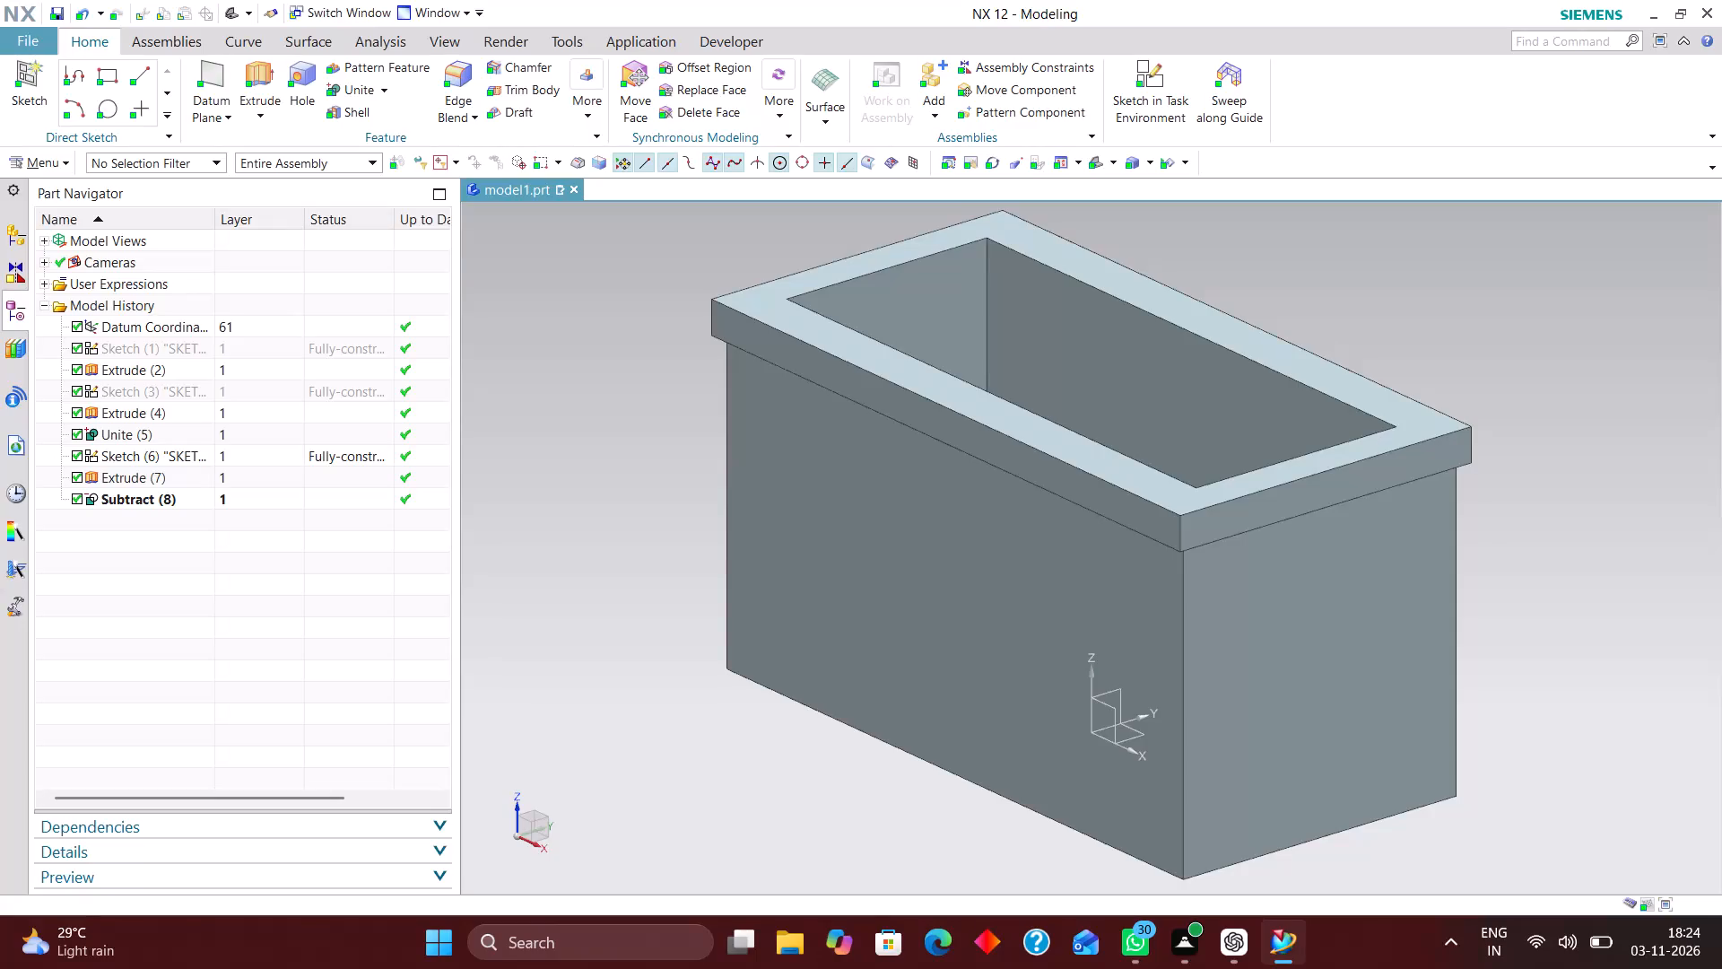
Reopen the top plate's rectangle, Sketch (3), with rollback to check its dimensions, and finish the sketch.
{"action": "left_click", "coordinate": [242, 395]}
{"action": "right_click", "coordinate": [242, 395]}
{"action": "left_click", "coordinate": [324, 432]}
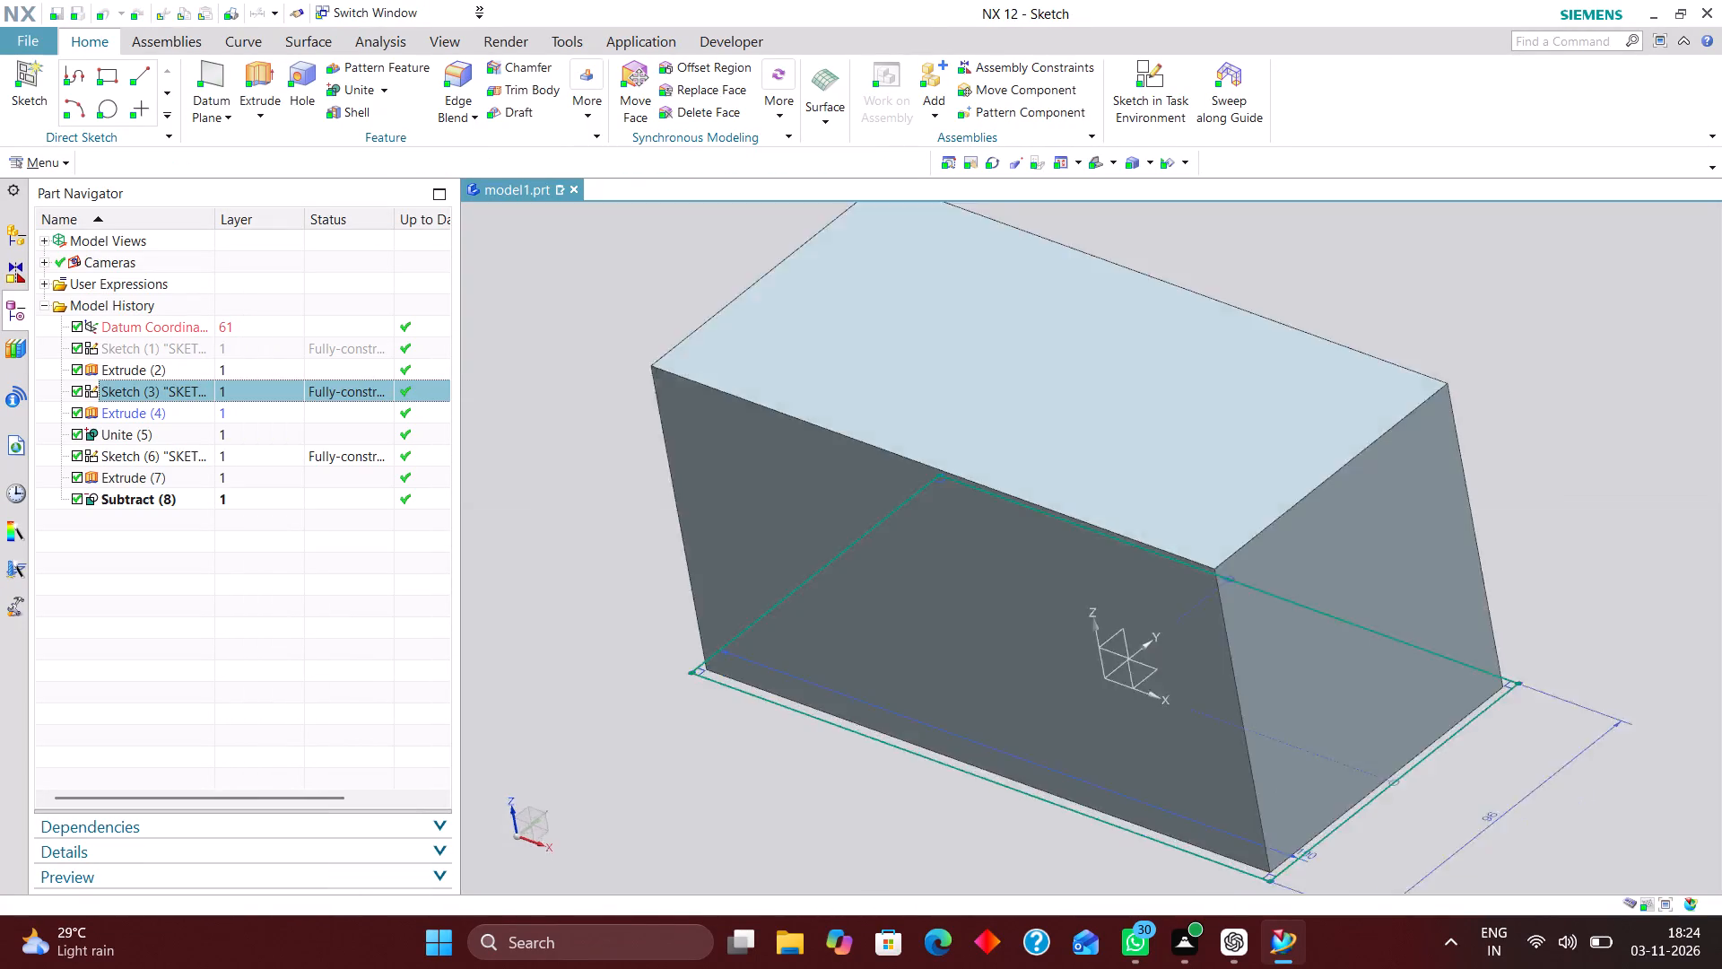
{"action": "scroll", "coordinate": [835, 395], "scroll_direction": "down", "scroll_amount": 2}
{"action": "scroll", "coordinate": [1271, 439], "scroll_direction": "up", "scroll_amount": 3}
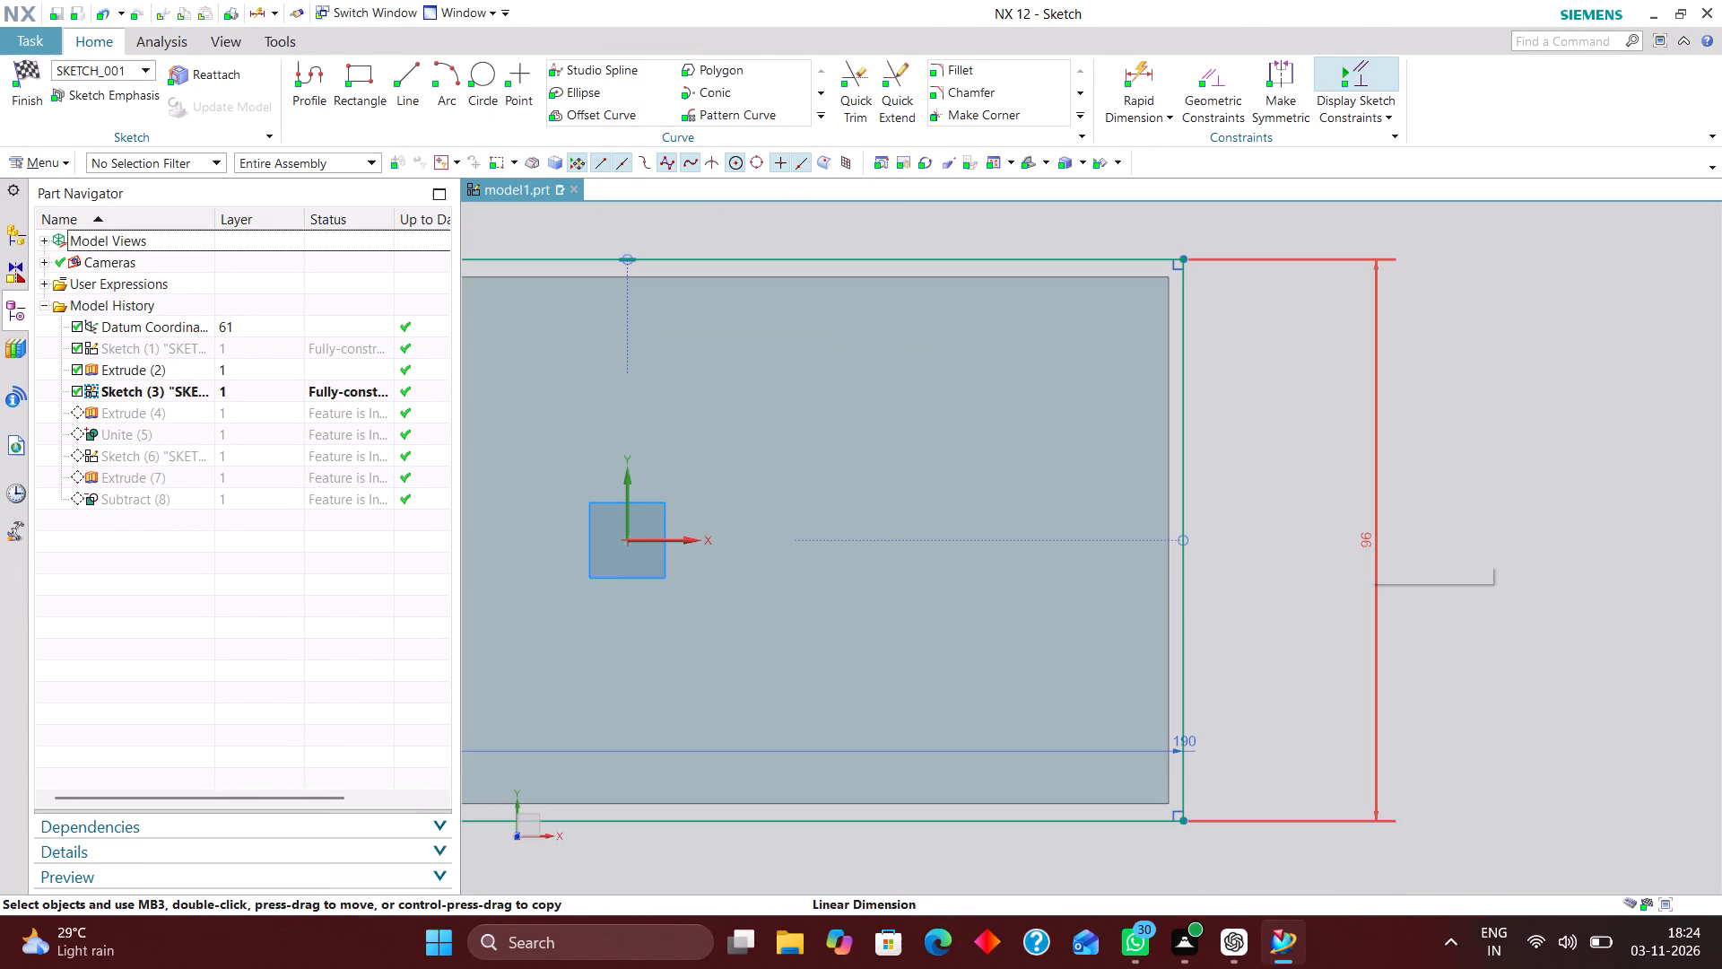
{"action": "left_click", "coordinate": [17, 72]}
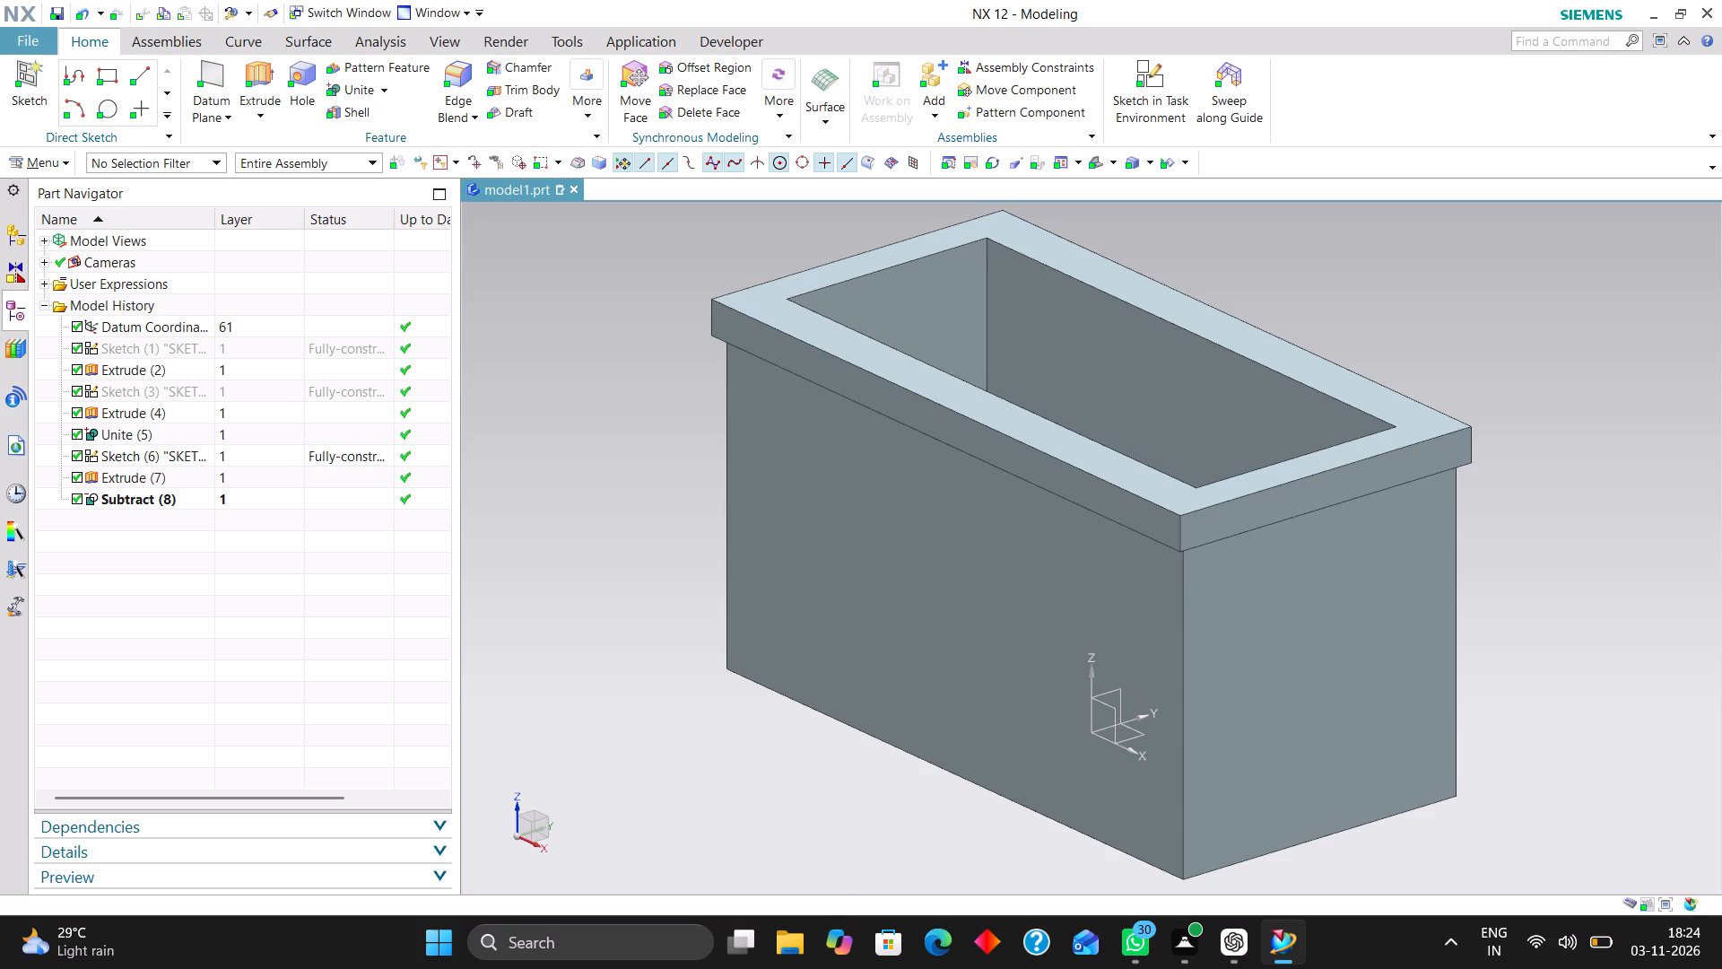
Edit the base block's rectangle, Sketch (1), setting its vertical dimension to 86 mm, and finish the sketch.
{"action": "left_click", "coordinate": [245, 384]}
{"action": "left_click", "coordinate": [268, 339]}
{"action": "right_click", "coordinate": [266, 340]}
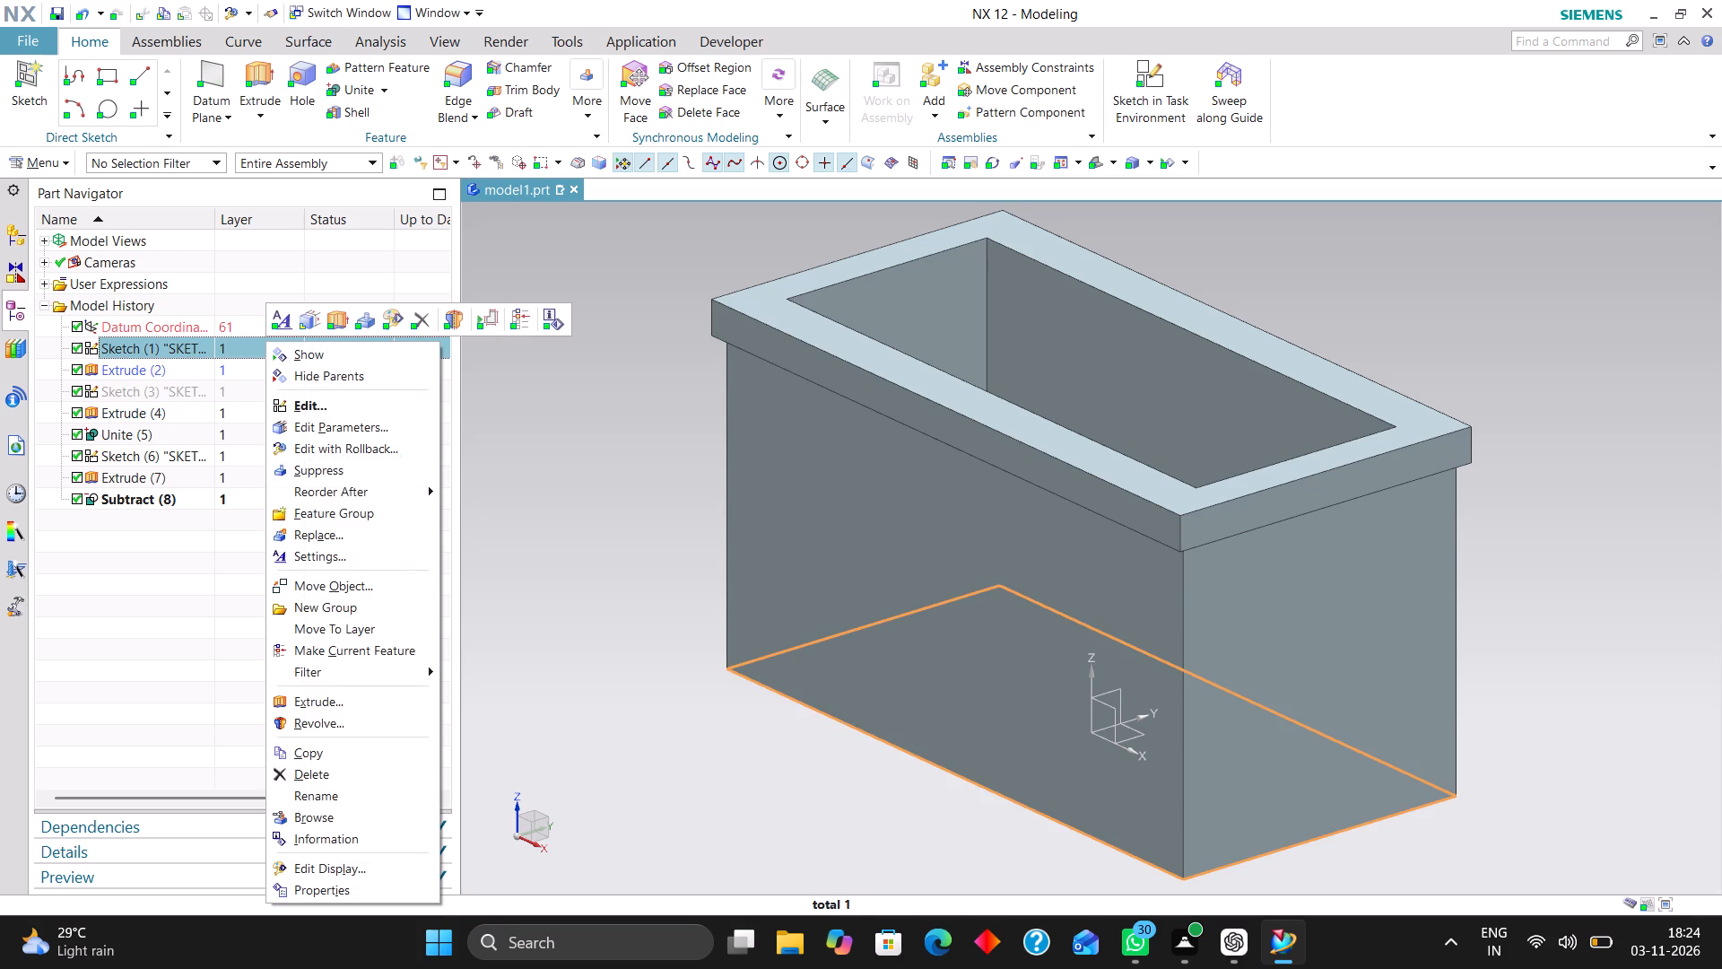
{"action": "left_click", "coordinate": [370, 450]}
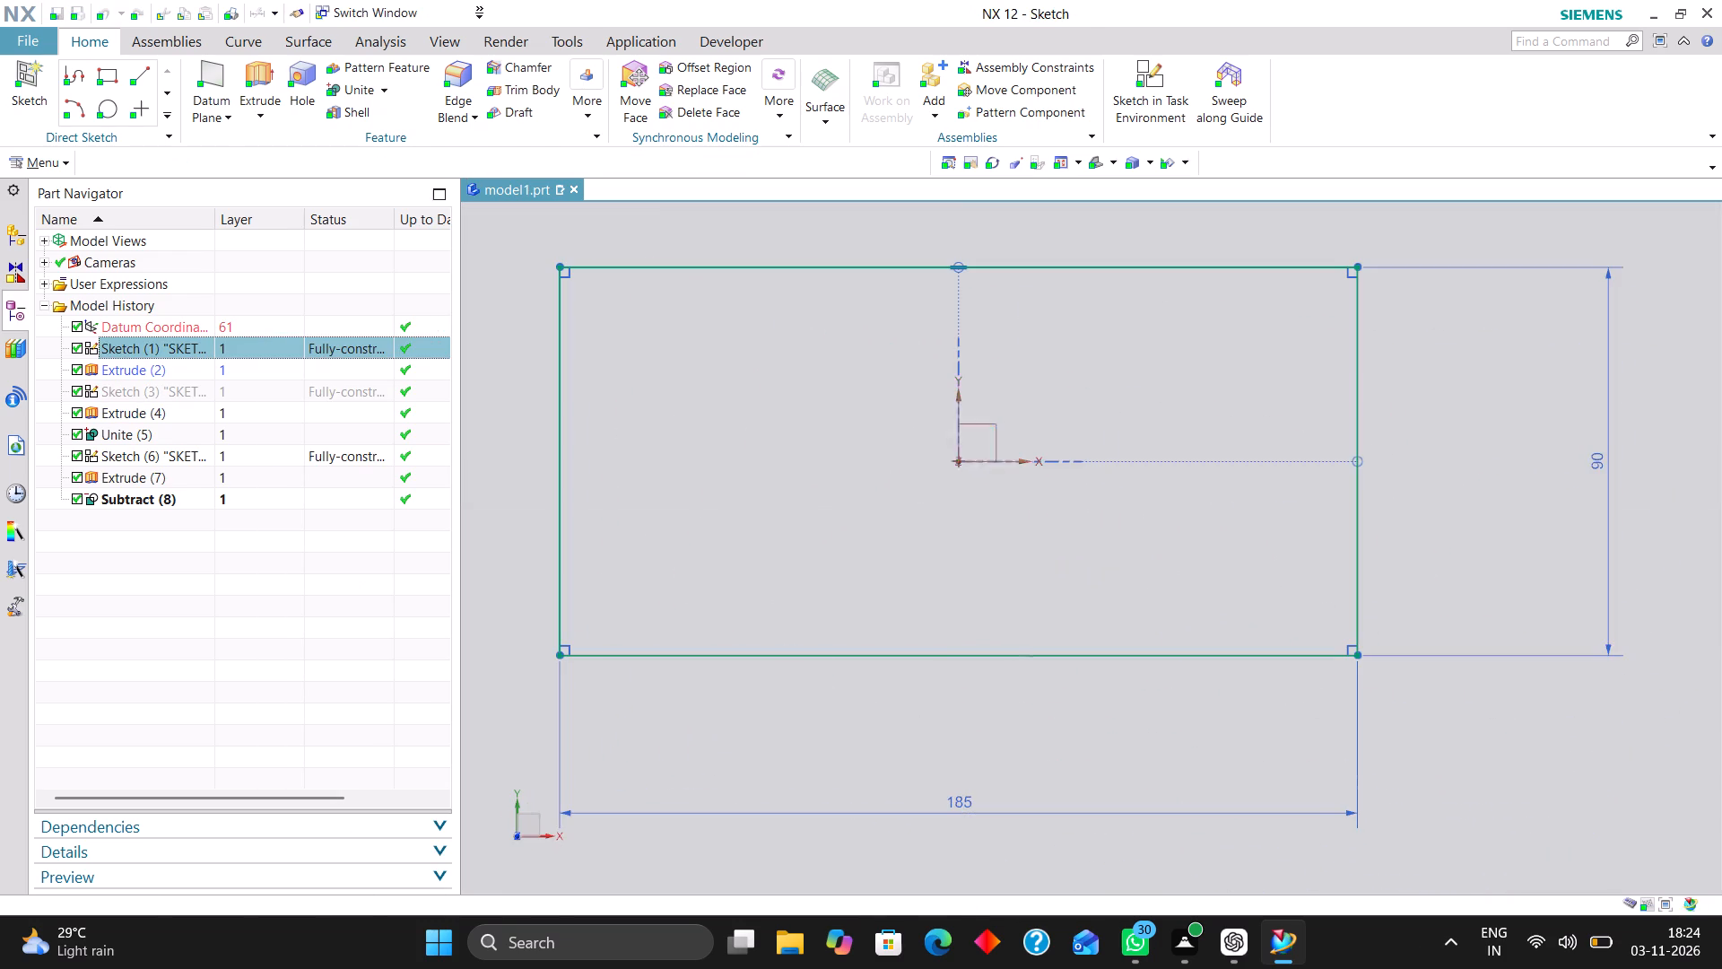
{"action": "scroll", "coordinate": [900, 461], "scroll_direction": "down", "scroll_amount": 2}
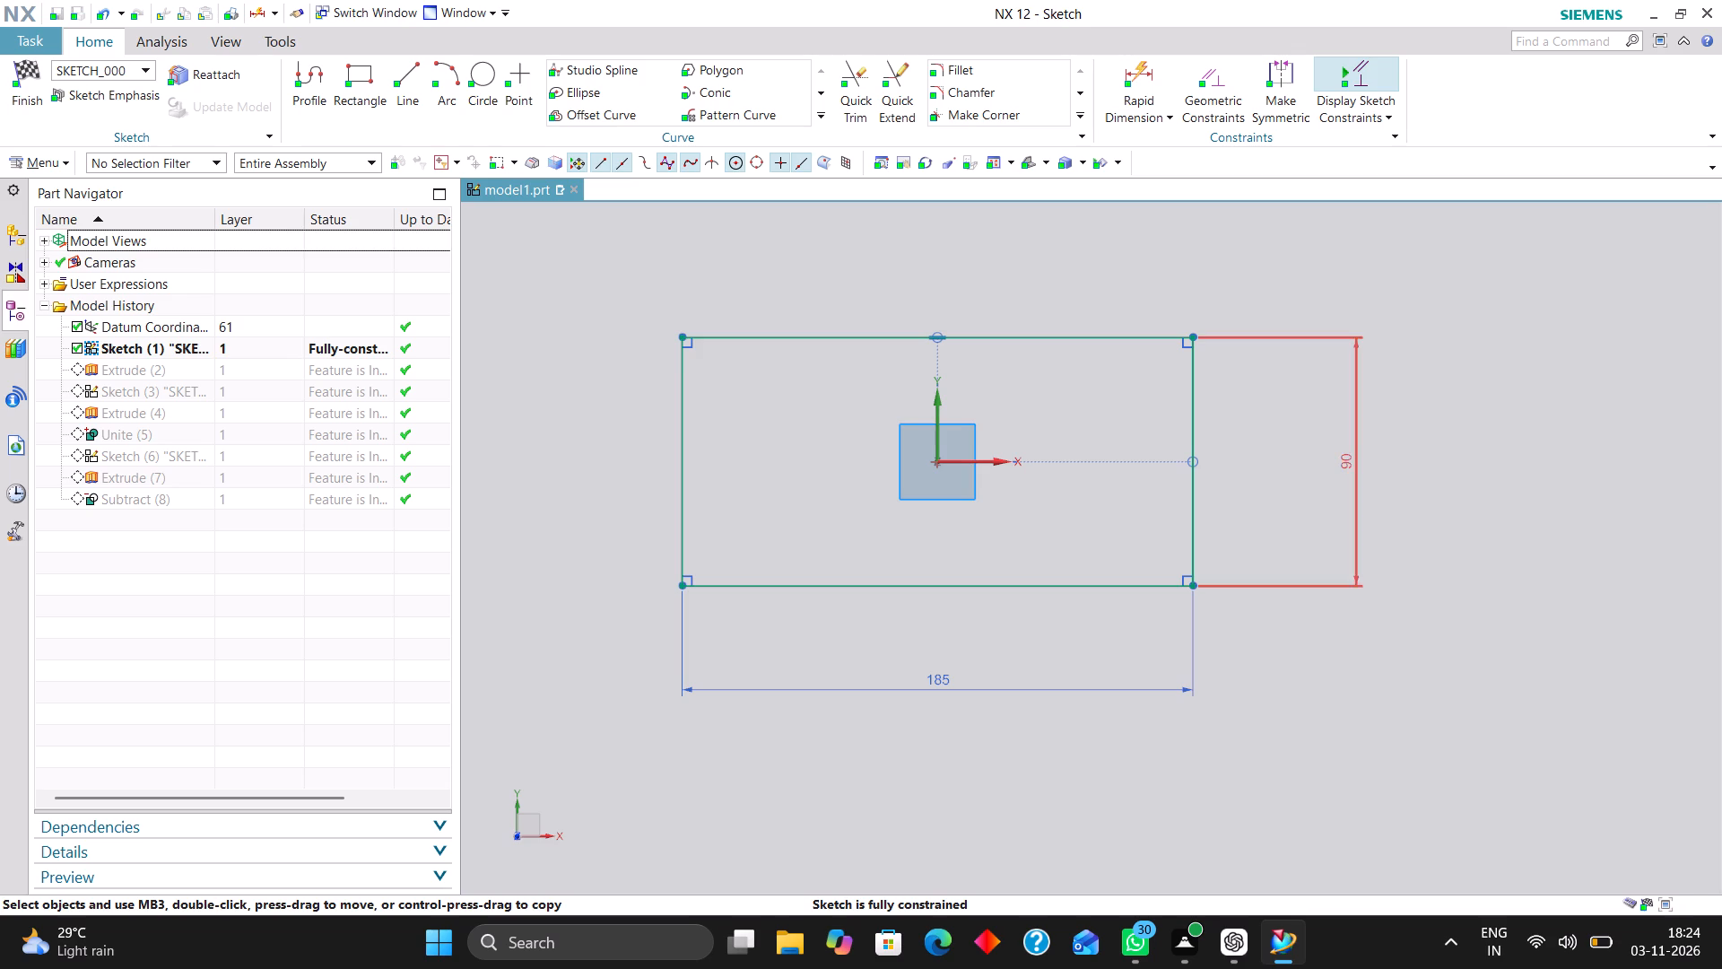
{"action": "double_click", "coordinate": [1344, 462]}
{"action": "left_click_drag", "start_coordinate": [1242, 434], "coordinate": [1145, 434]}
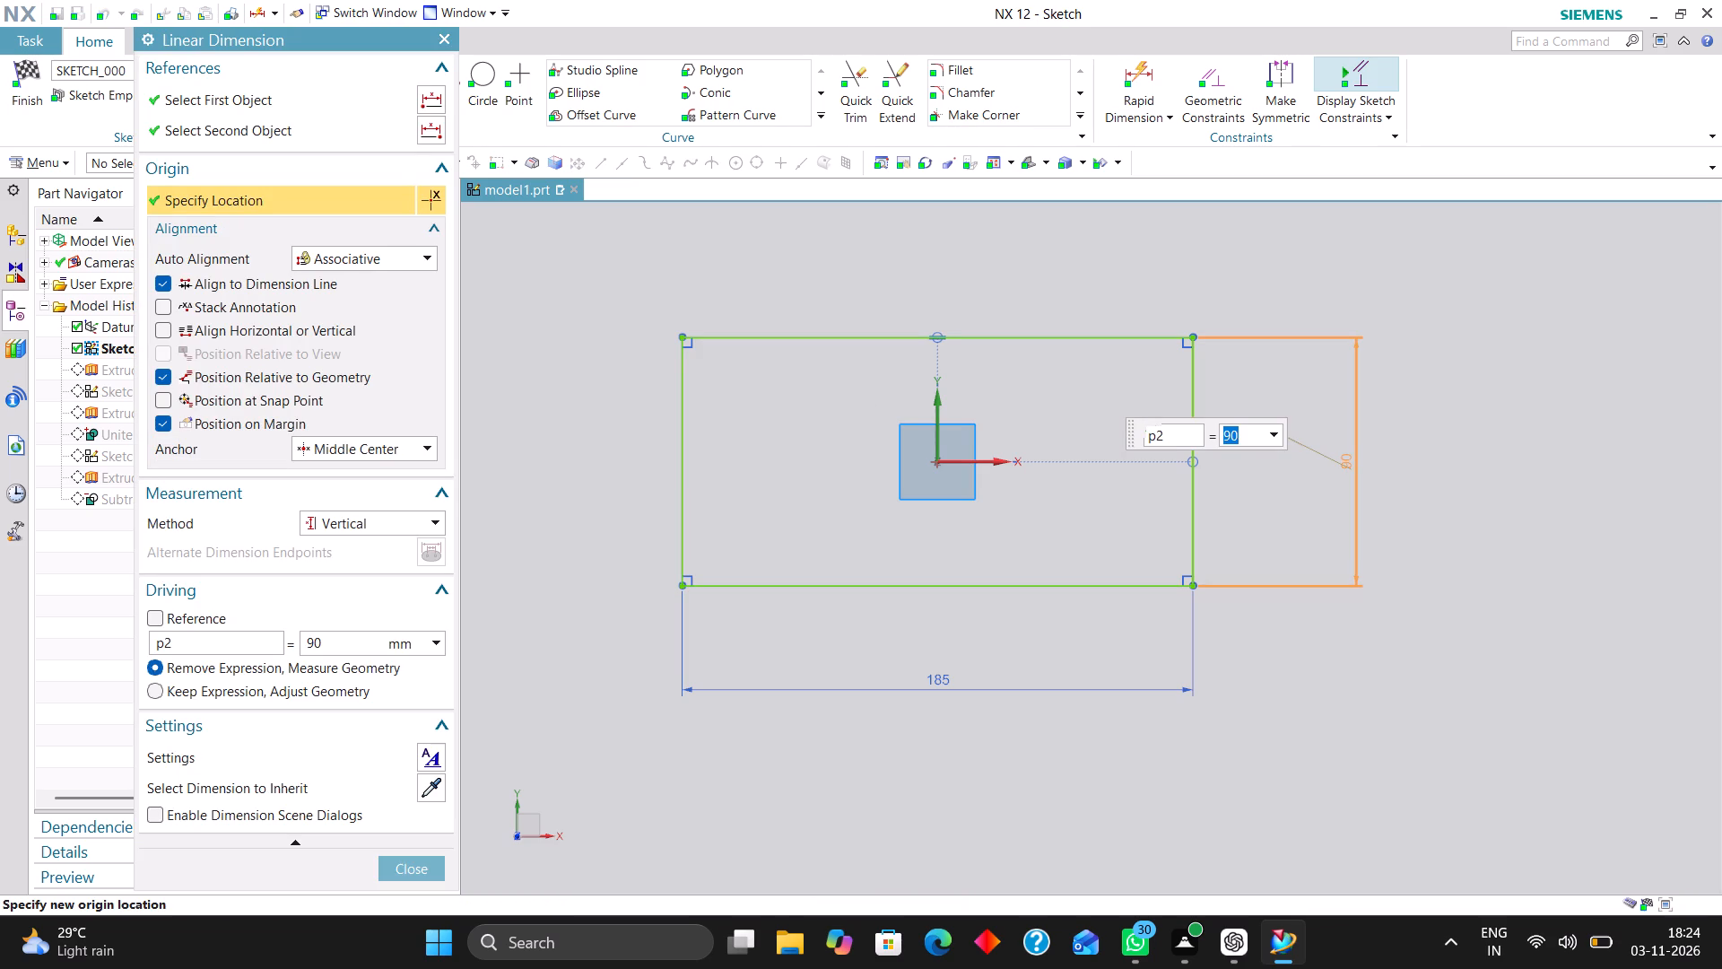
{"action": "type", "text": "86"}
{"action": "key", "text": "Return"}
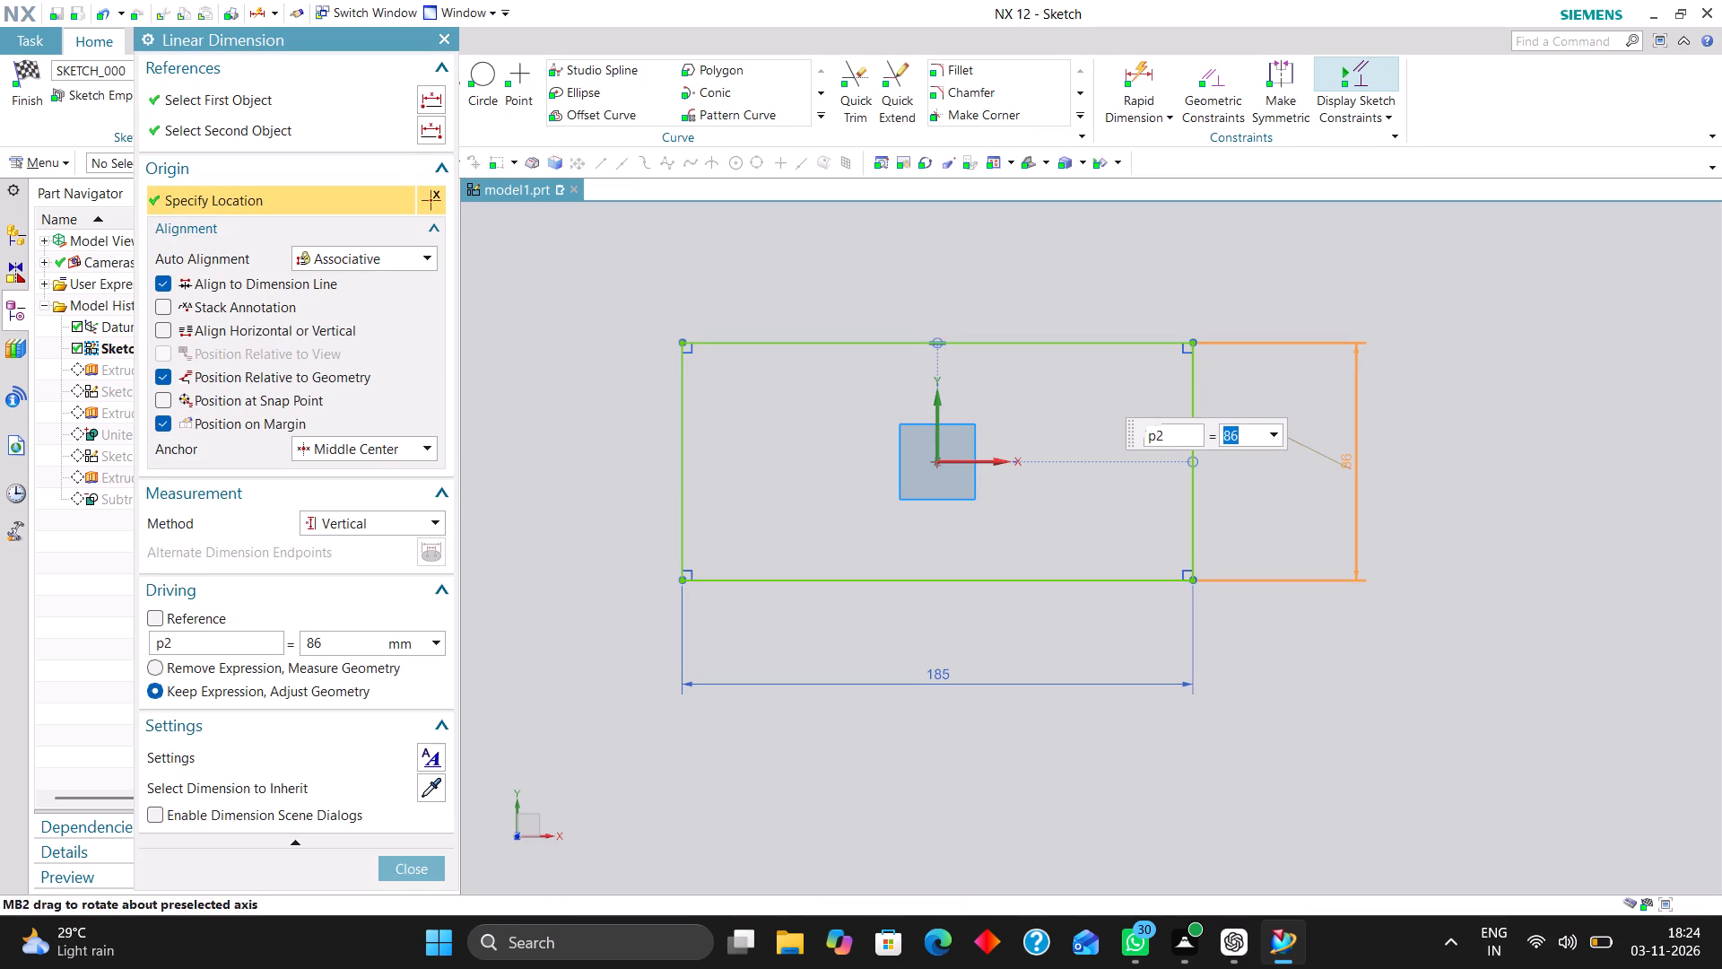
{"action": "left_click", "coordinate": [422, 864]}
{"action": "left_click", "coordinate": [20, 65]}
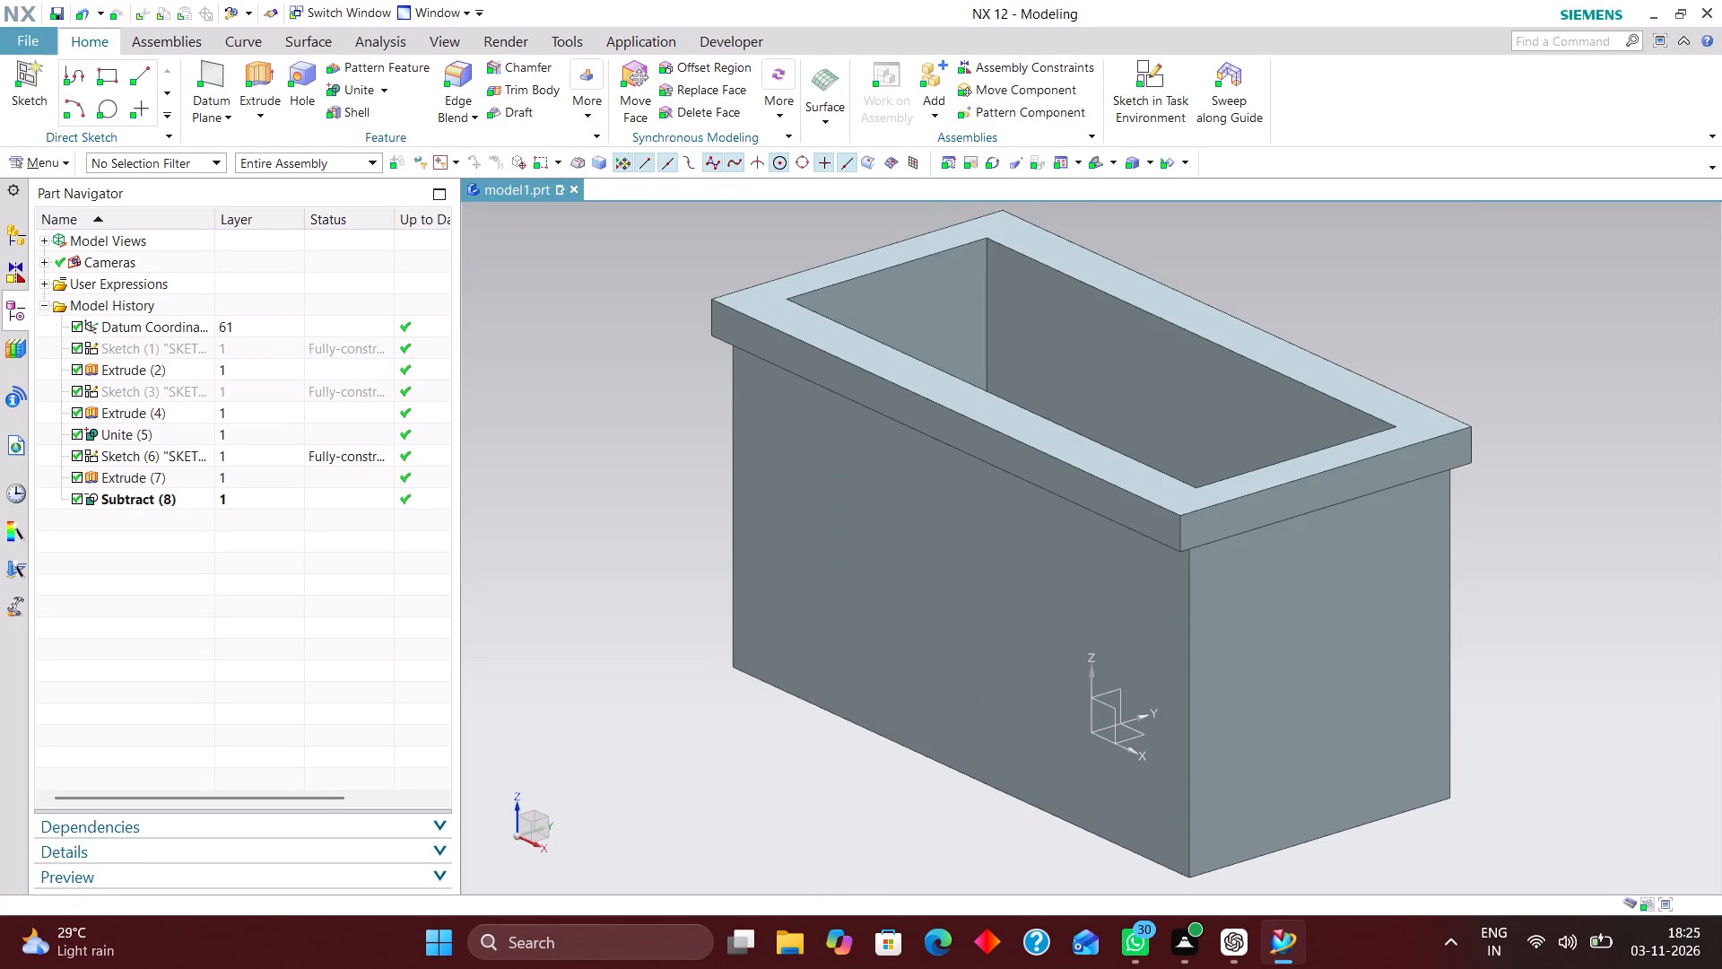
Edit the base block's rectangle, Sketch (1), setting its horizontal dimension to 176 mm, and finish the sketch.
{"action": "middle_click_drag", "start_coordinate": [1580, 503], "coordinate": [1600, 511]}
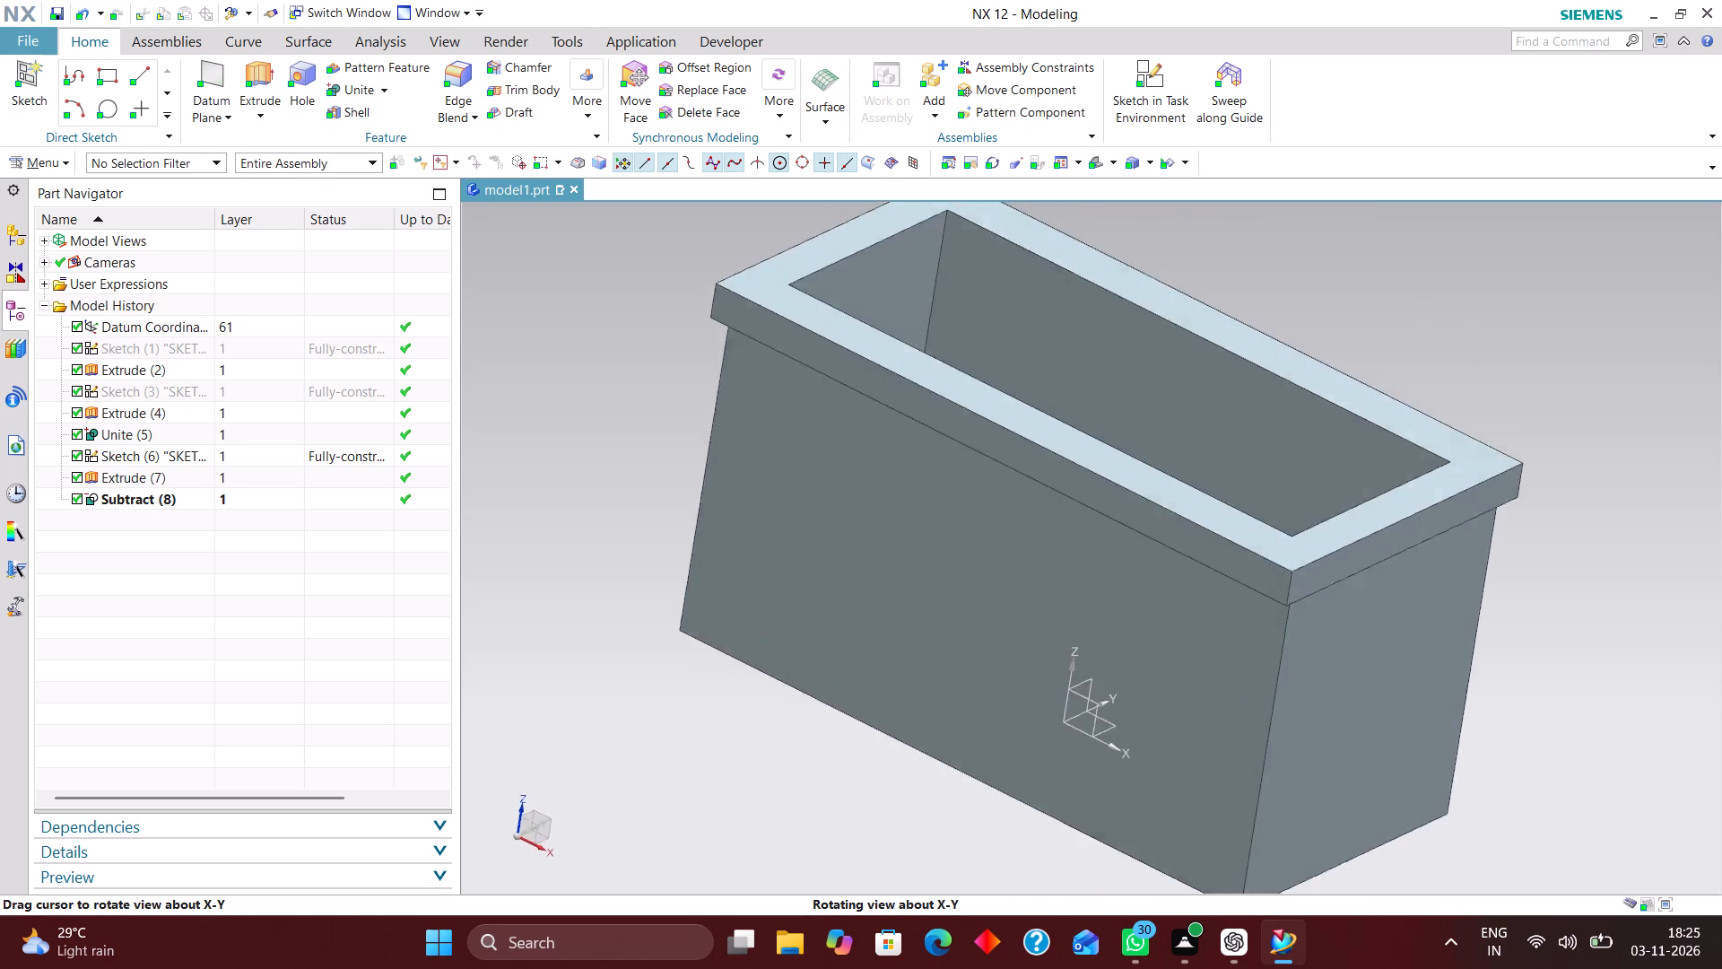
{"action": "middle_click_drag", "start_coordinate": [1600, 511], "coordinate": [1590, 510]}
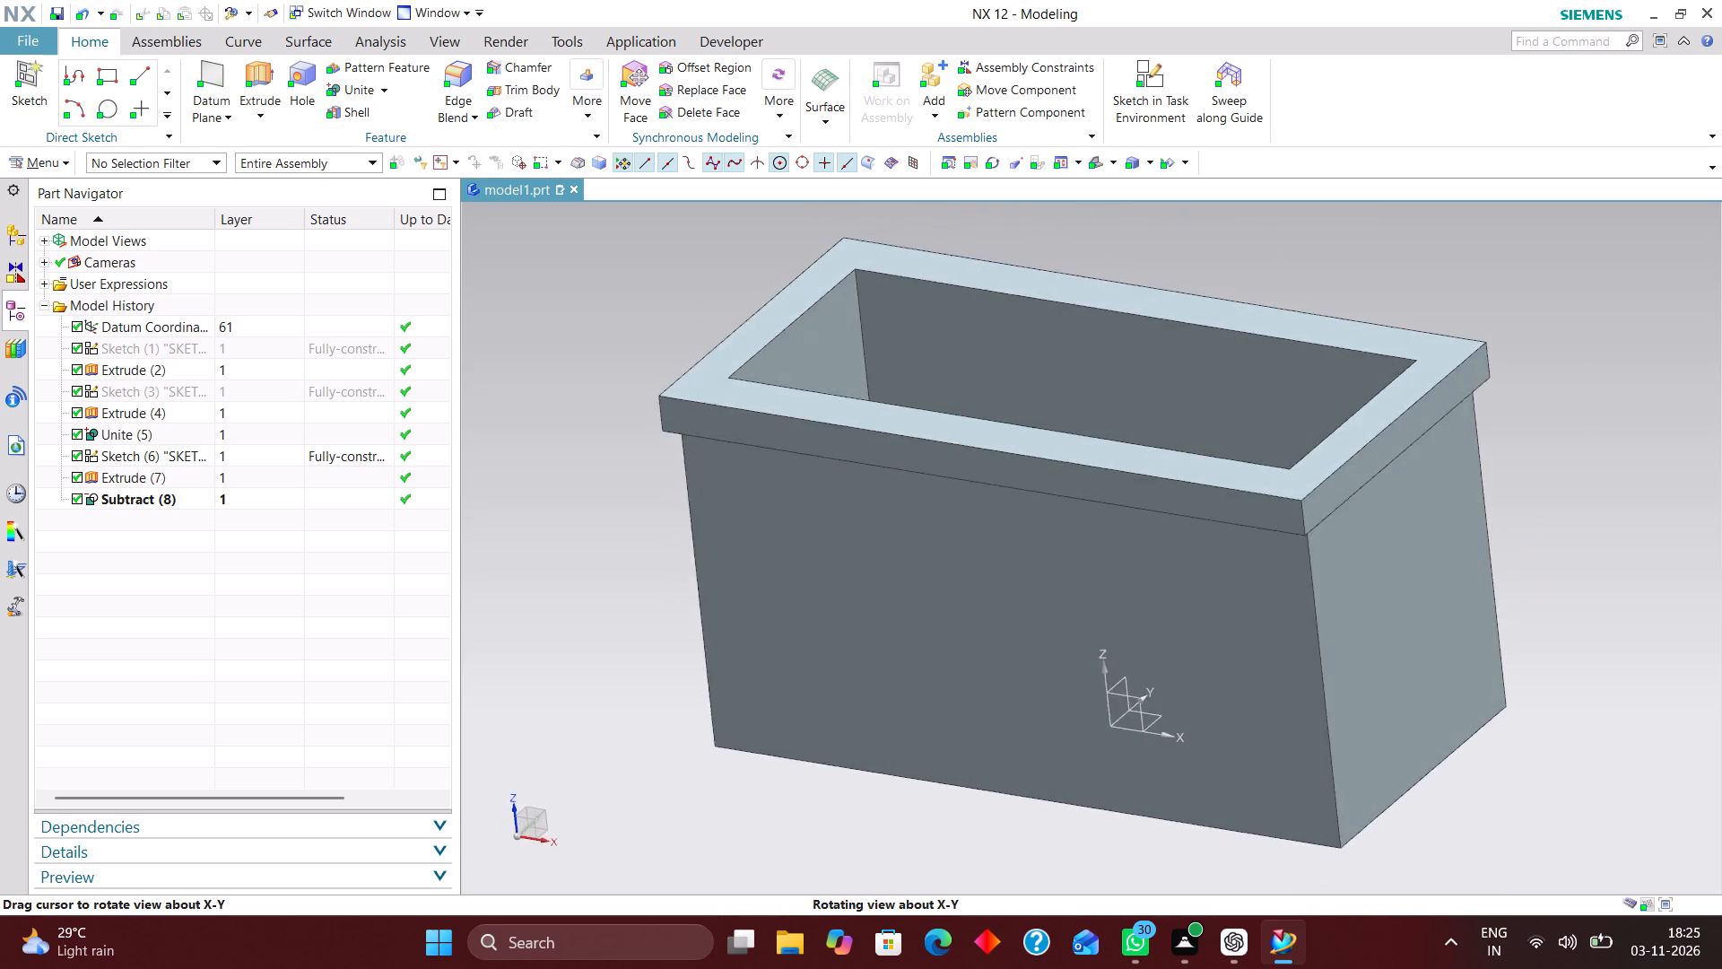
{"action": "middle_click_drag", "start_coordinate": [1590, 510], "coordinate": [1612, 528]}
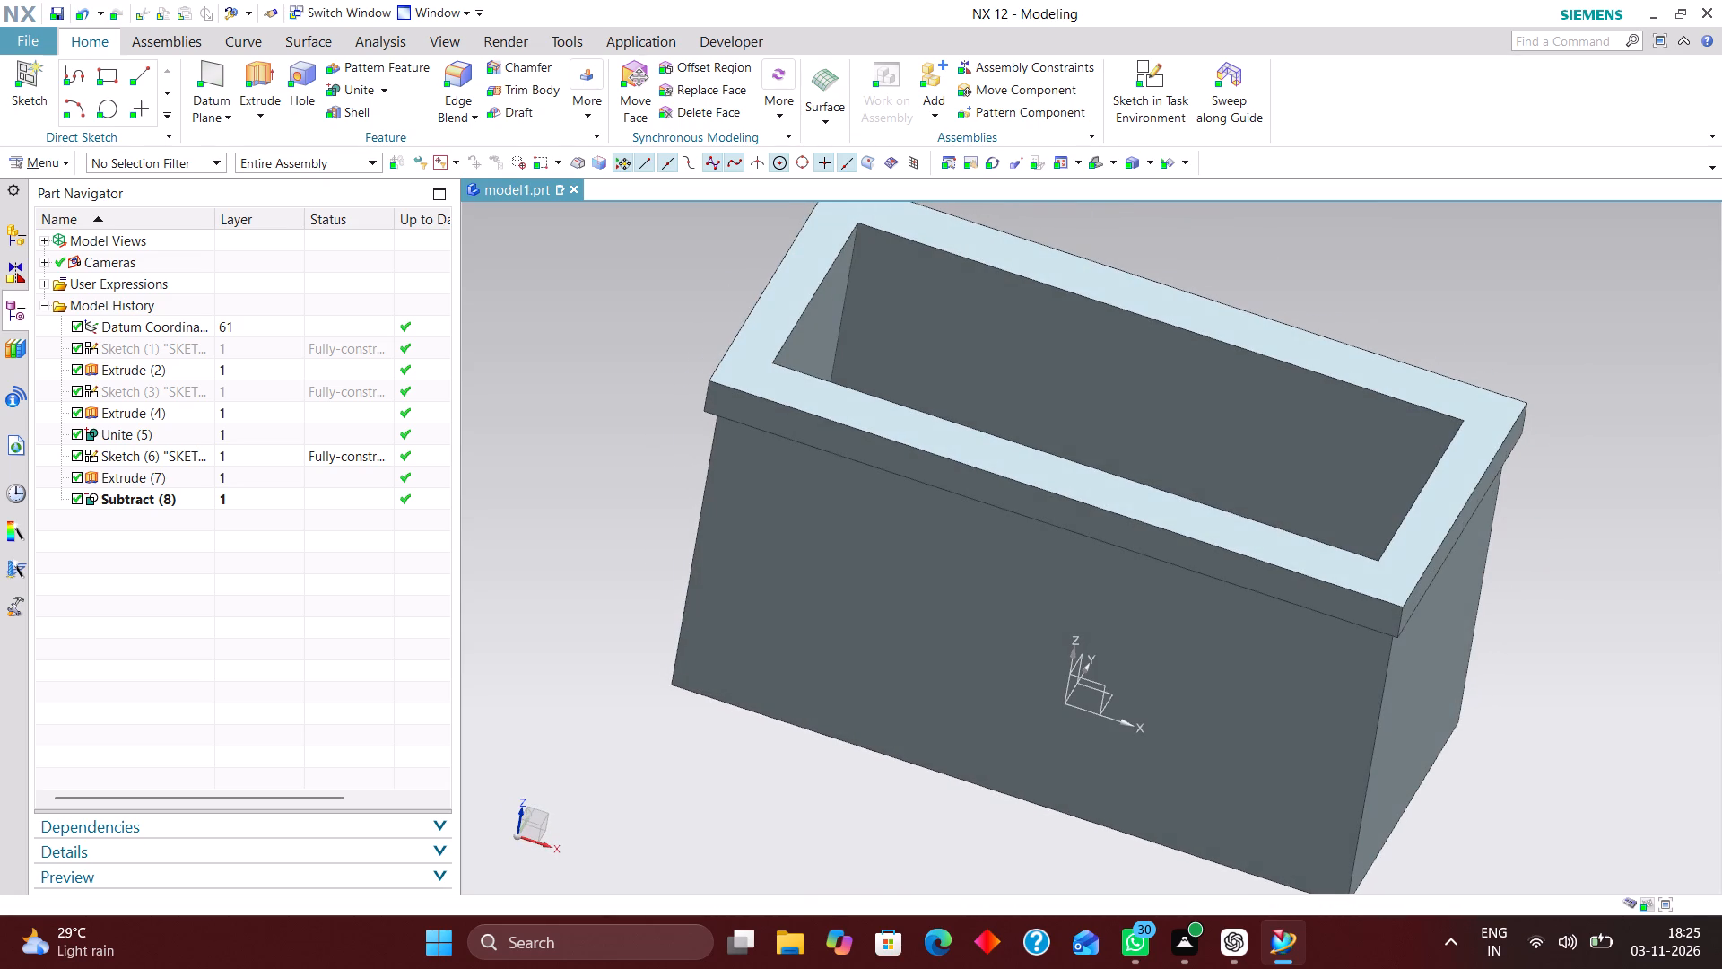
{"action": "left_click", "coordinate": [265, 389]}
{"action": "right_click", "coordinate": [268, 389]}
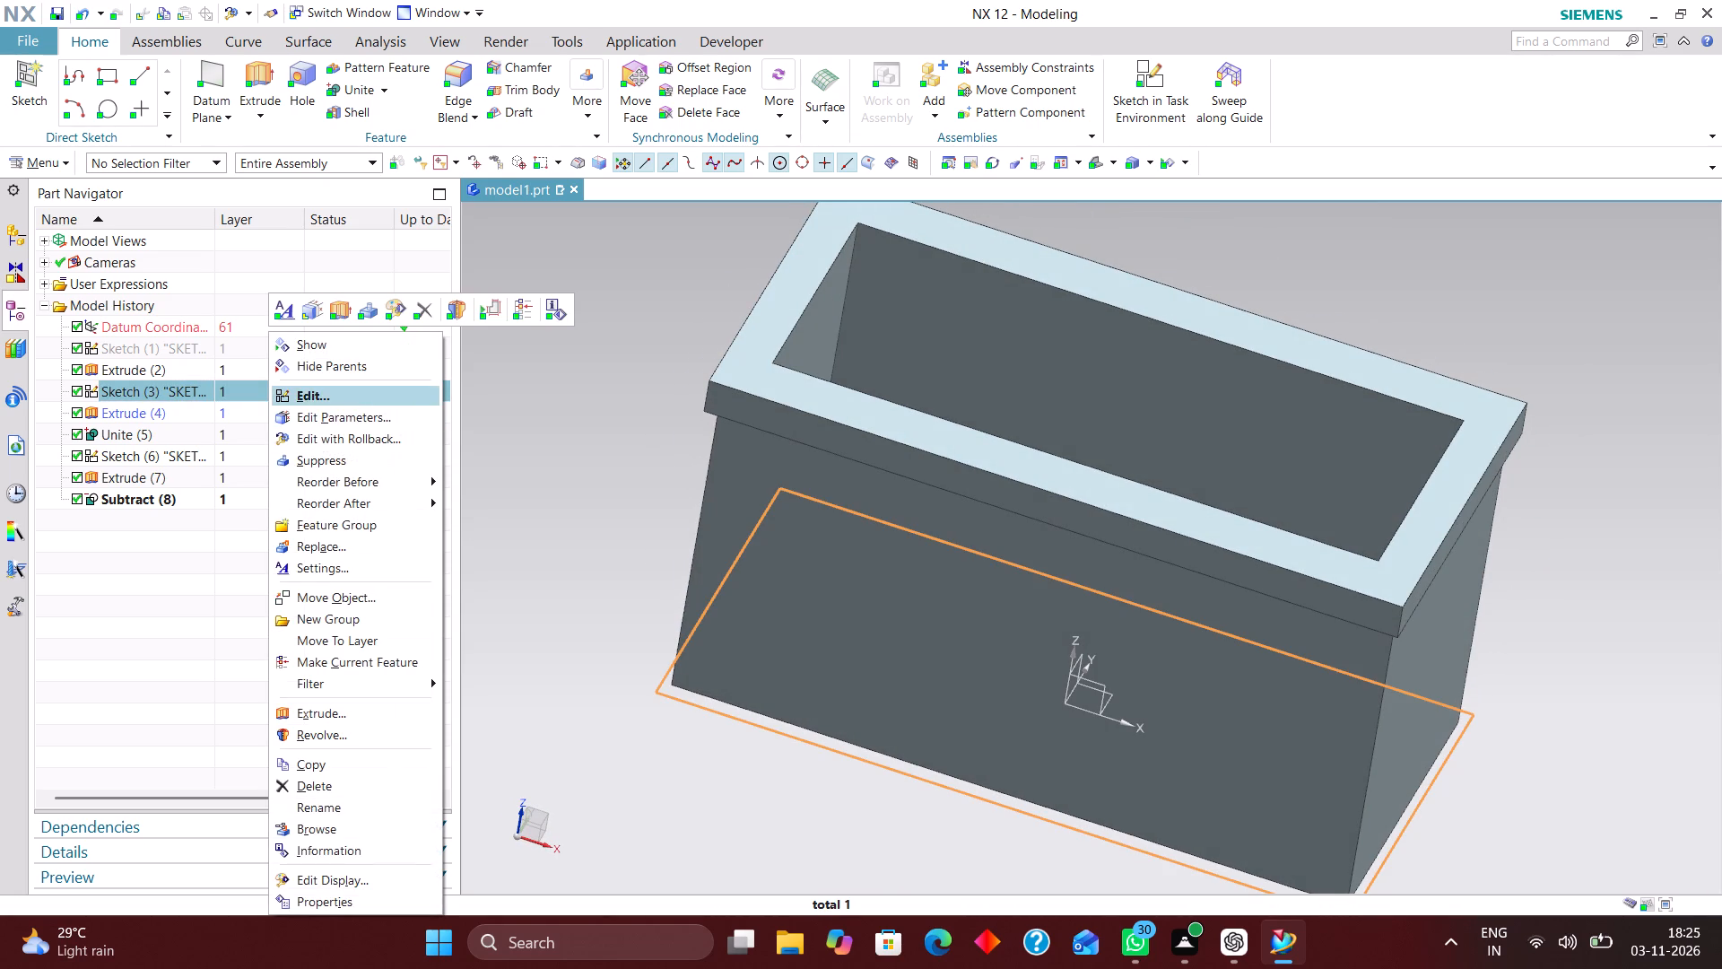
{"action": "left_click", "coordinate": [220, 344]}
{"action": "right_click", "coordinate": [249, 352]}
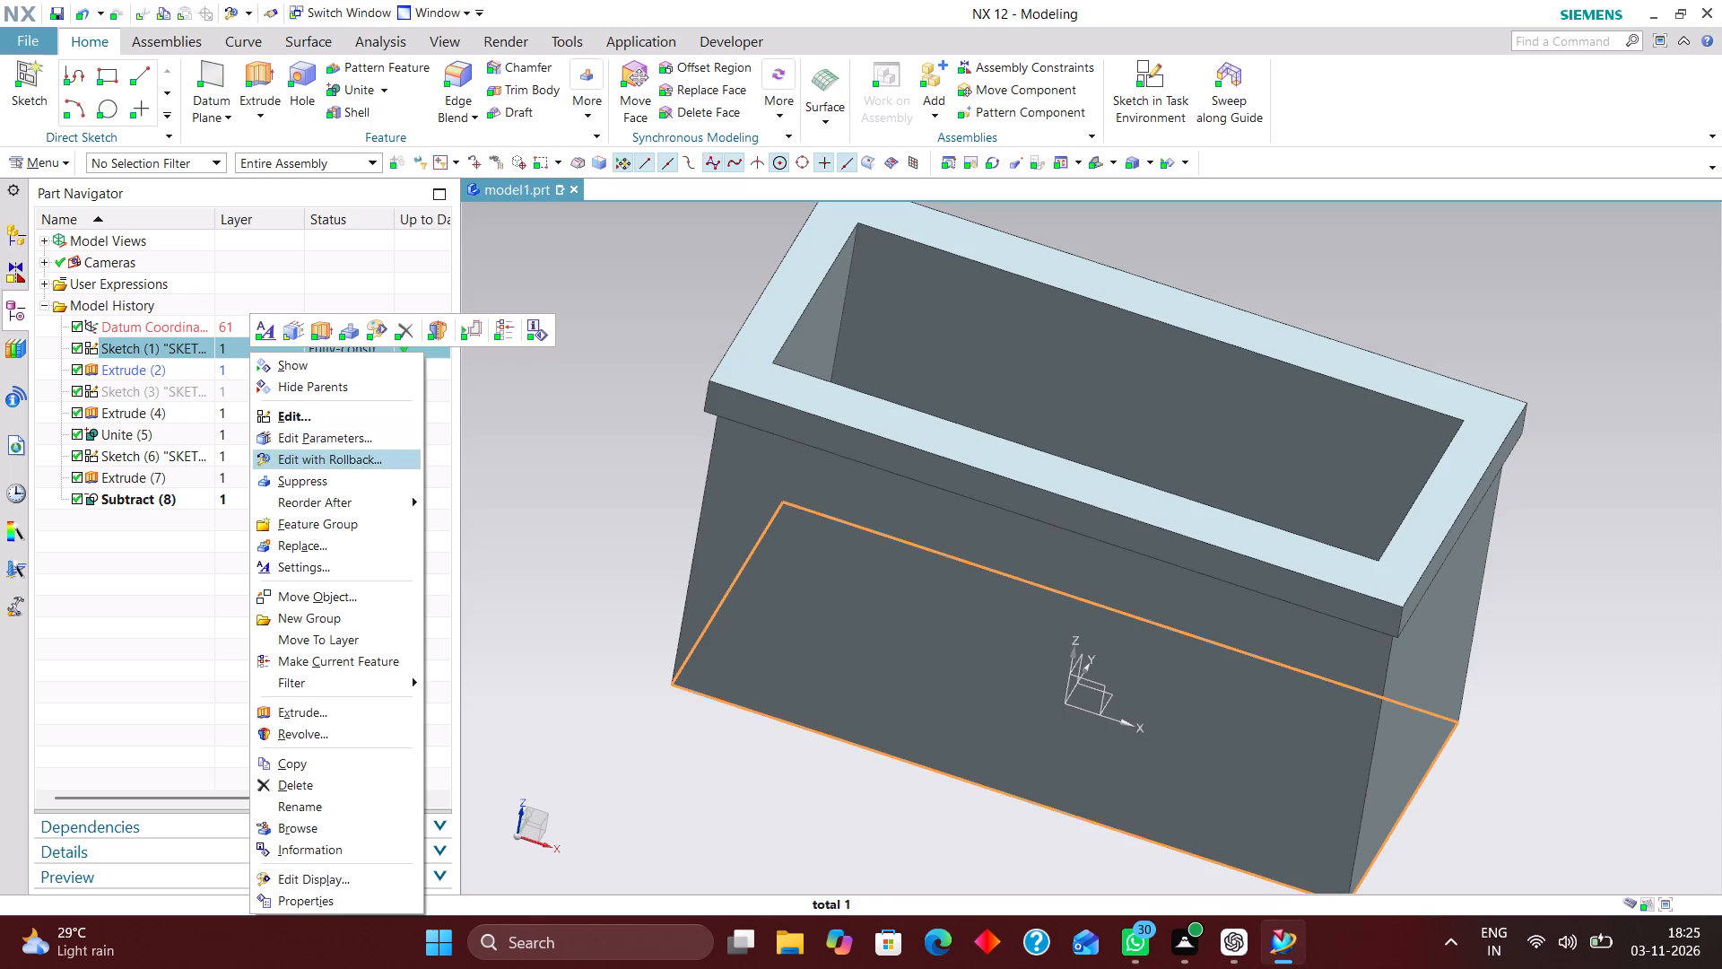
{"action": "left_click", "coordinate": [375, 462]}
{"action": "scroll", "coordinate": [1318, 400], "scroll_direction": "down", "scroll_amount": 1}
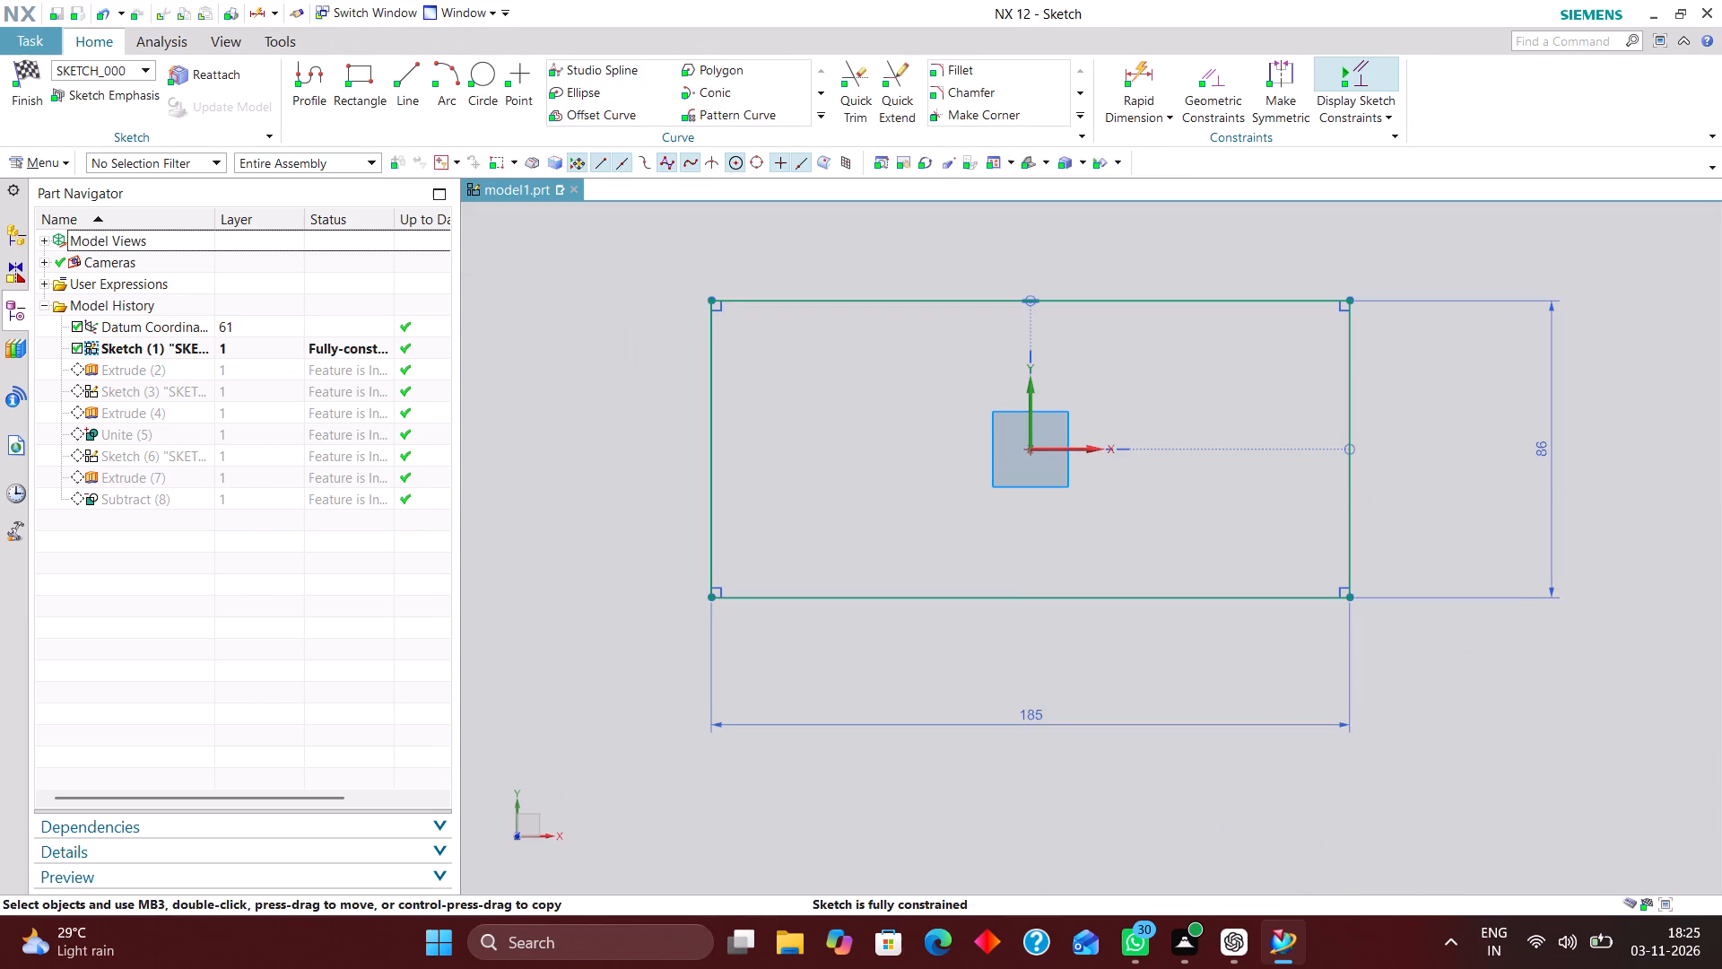
{"action": "double_click", "coordinate": [1044, 715]}
{"action": "left_click_drag", "start_coordinate": [936, 640], "coordinate": [870, 644]}
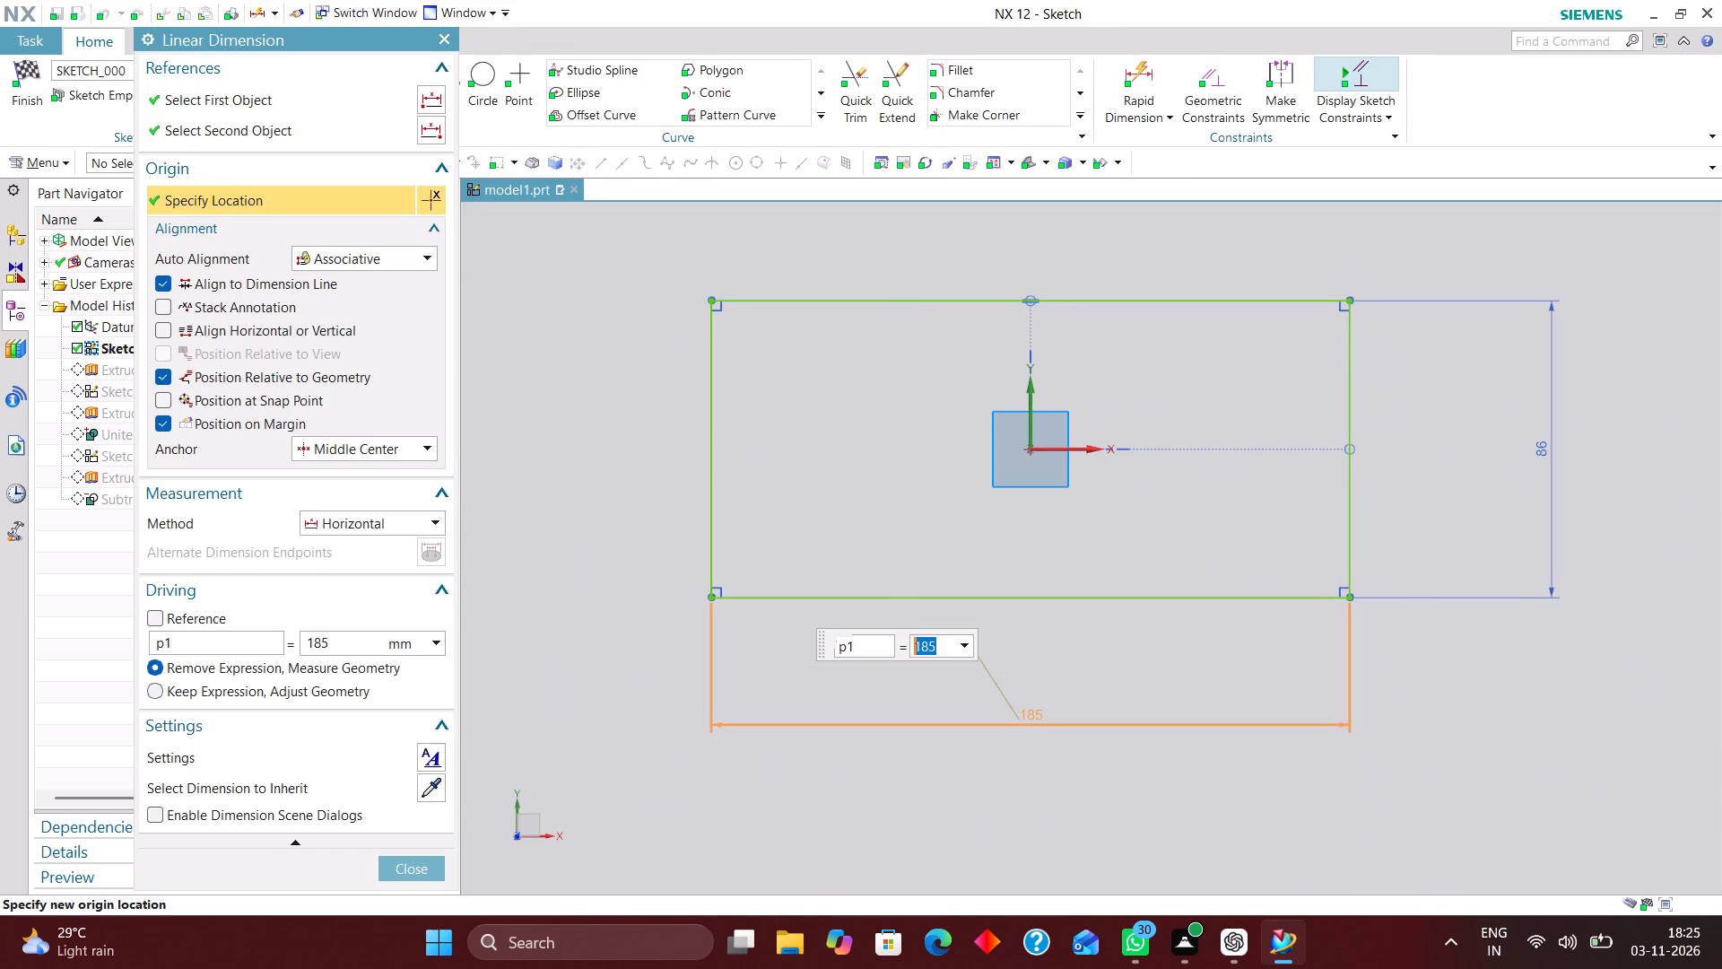
{"action": "type", "text": "176"}
{"action": "key", "text": "Return"}
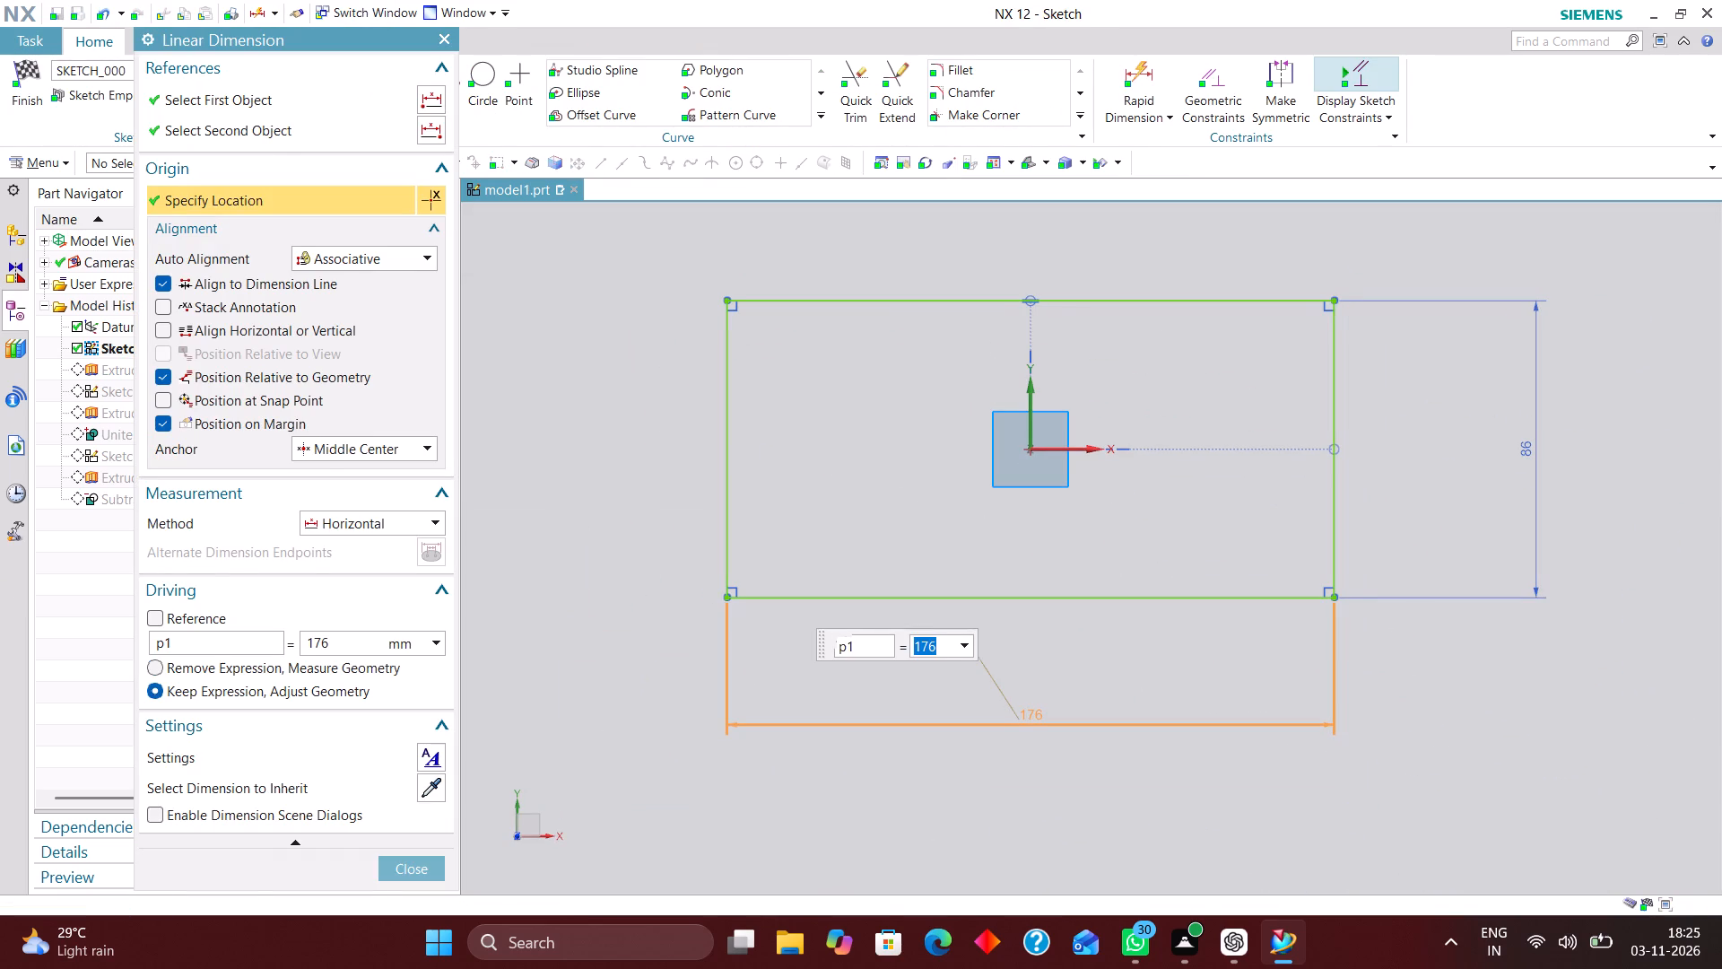
{"action": "left_click", "coordinate": [426, 869]}
{"action": "left_click", "coordinate": [20, 65]}
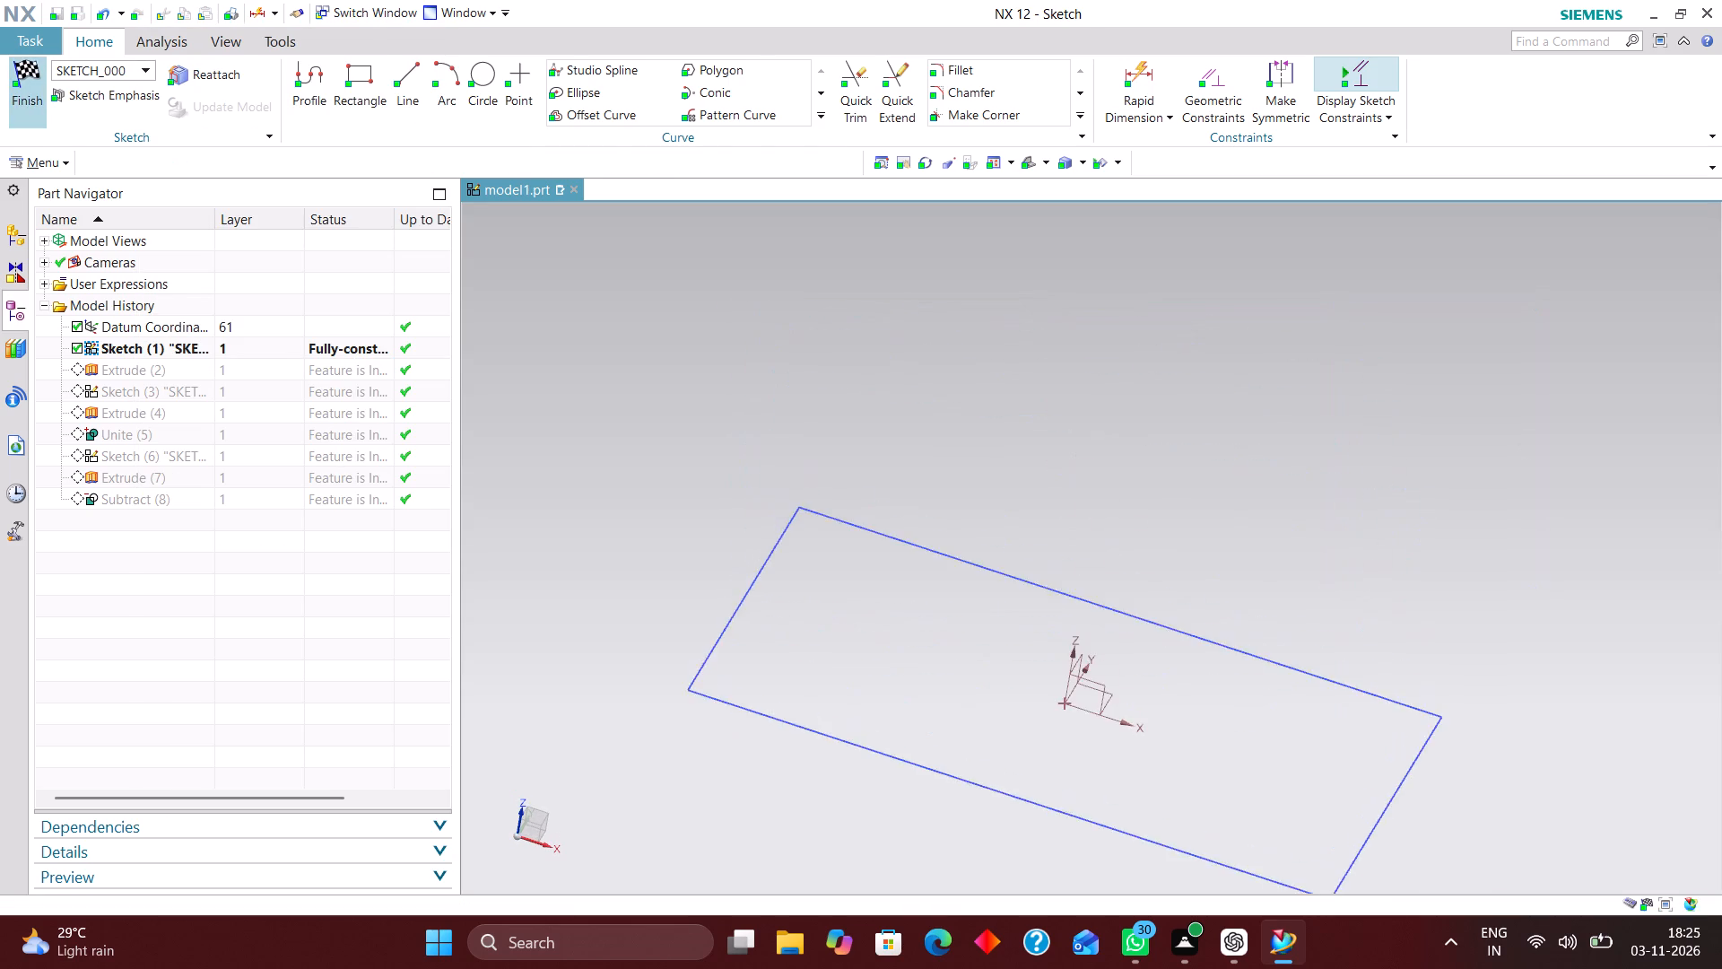
Hide the inner cavity's rectangle, Sketch (6), on the underside of the housing and restore the isometric view.
{"action": "middle_click_drag", "start_coordinate": [1450, 382], "coordinate": [1396, 278]}
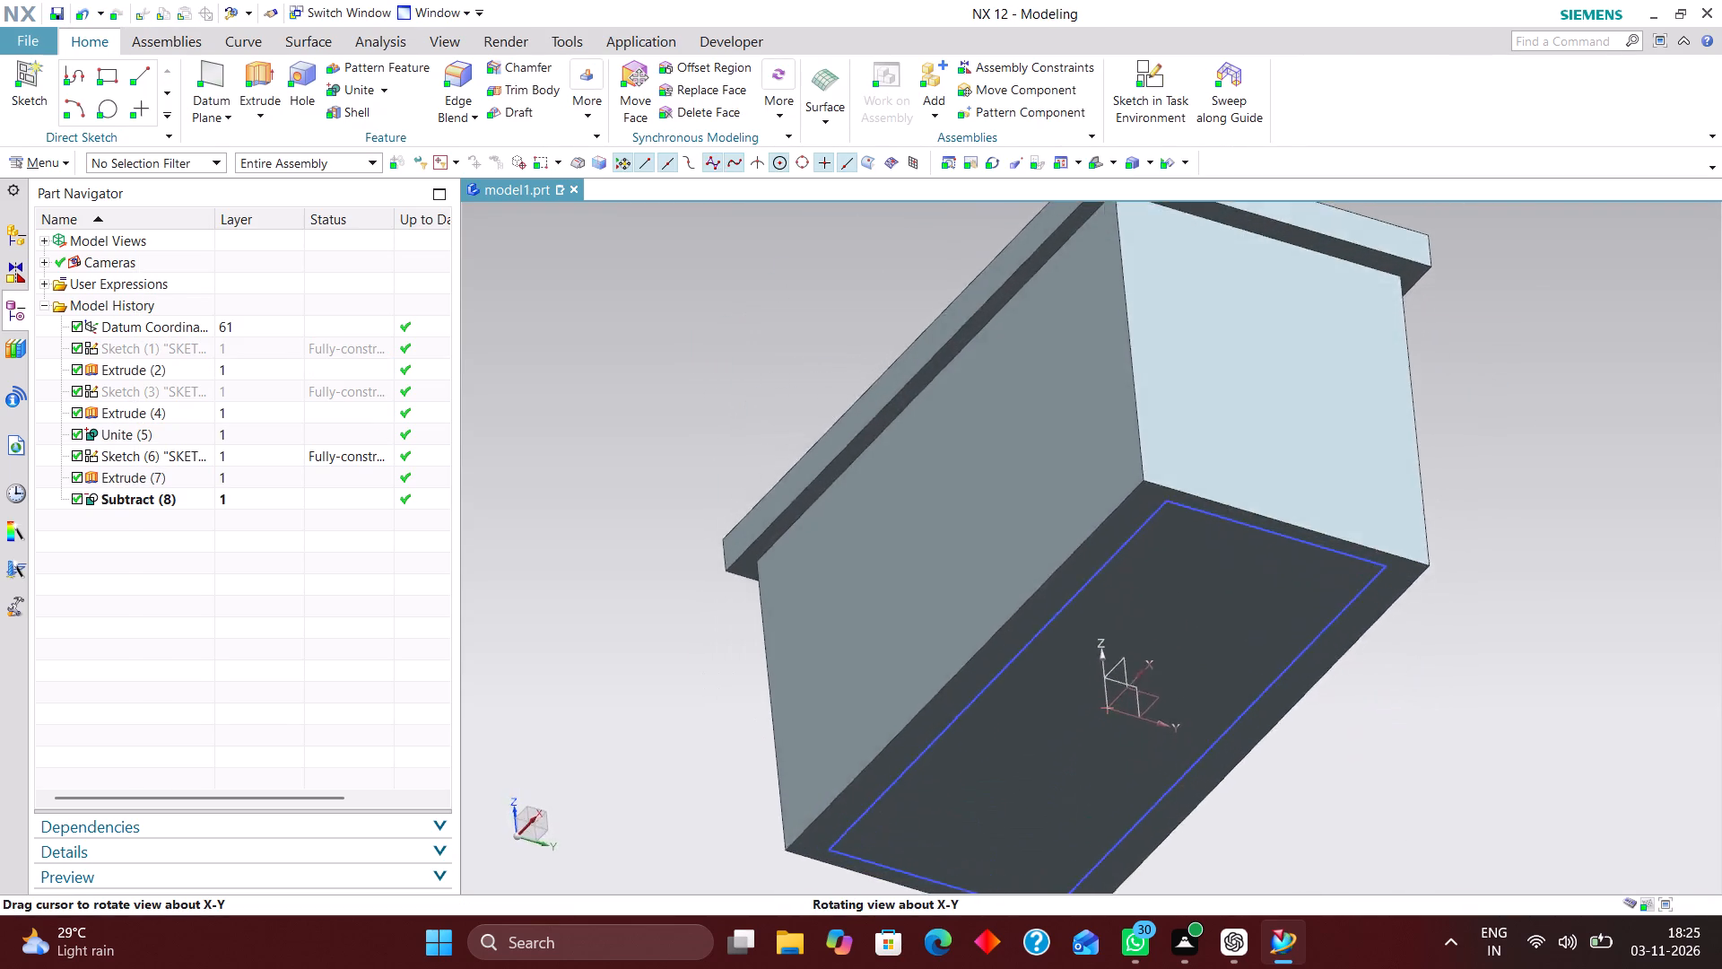
{"action": "middle_click_drag", "start_coordinate": [1396, 278], "coordinate": [1397, 279]}
{"action": "right_click_drag", "start_coordinate": [1121, 560], "coordinate": [1125, 614]}
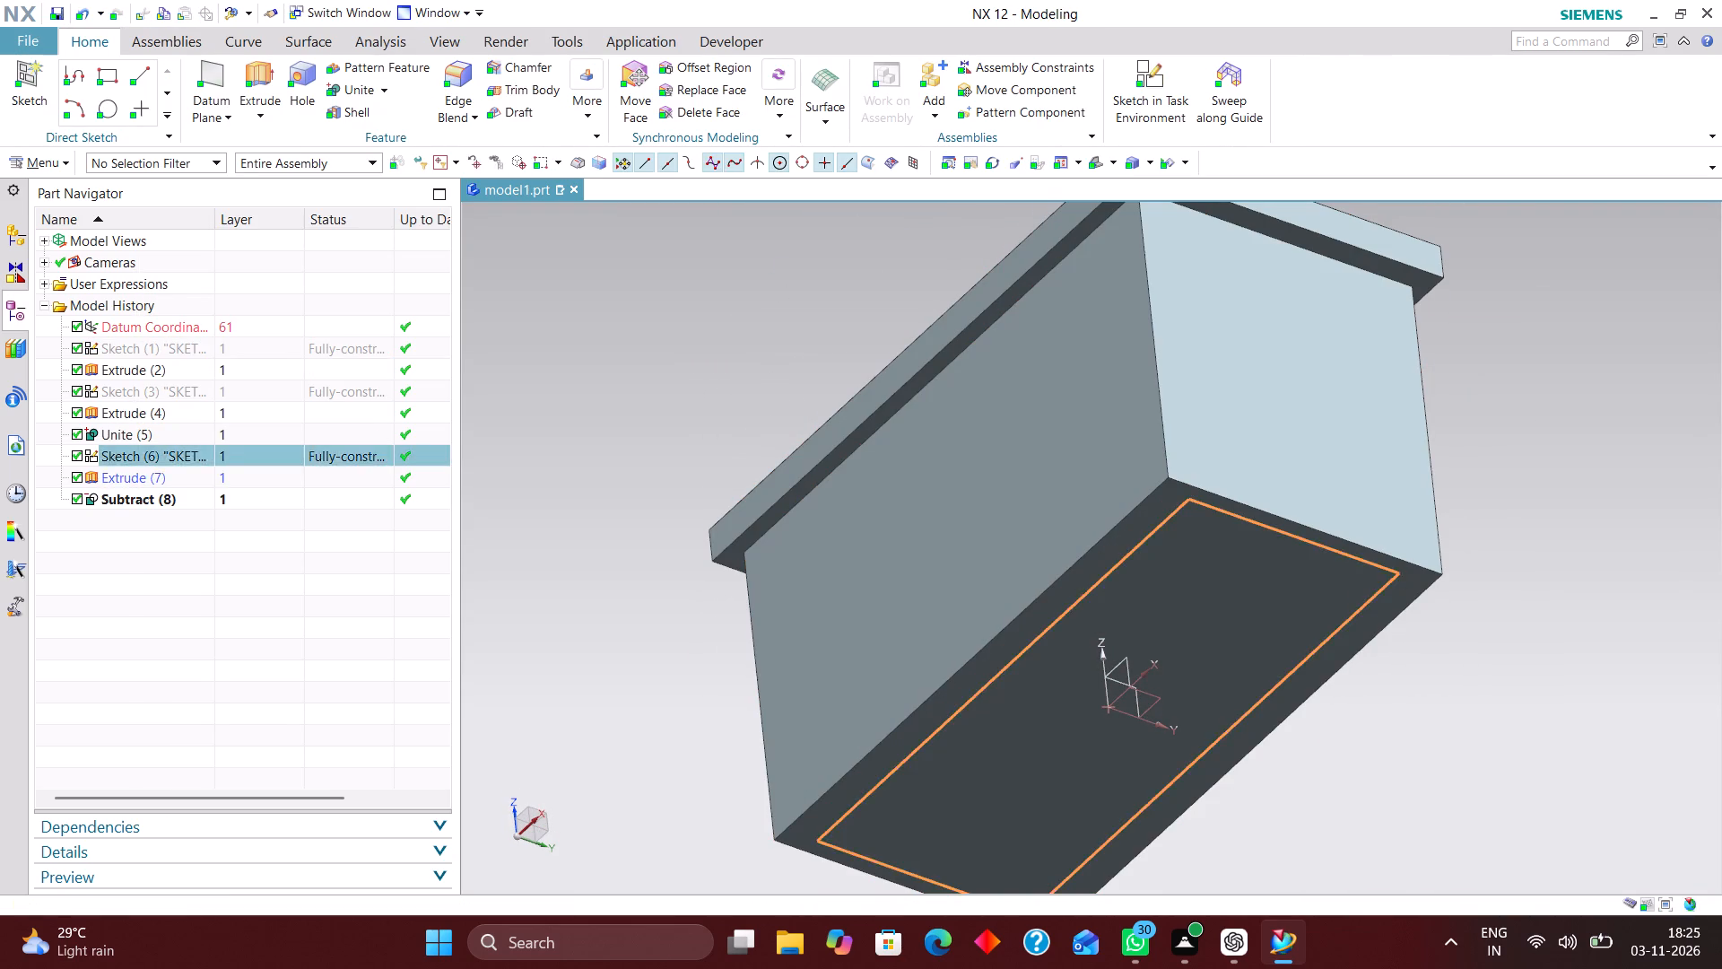
{"action": "left_click", "coordinate": [1091, 161]}
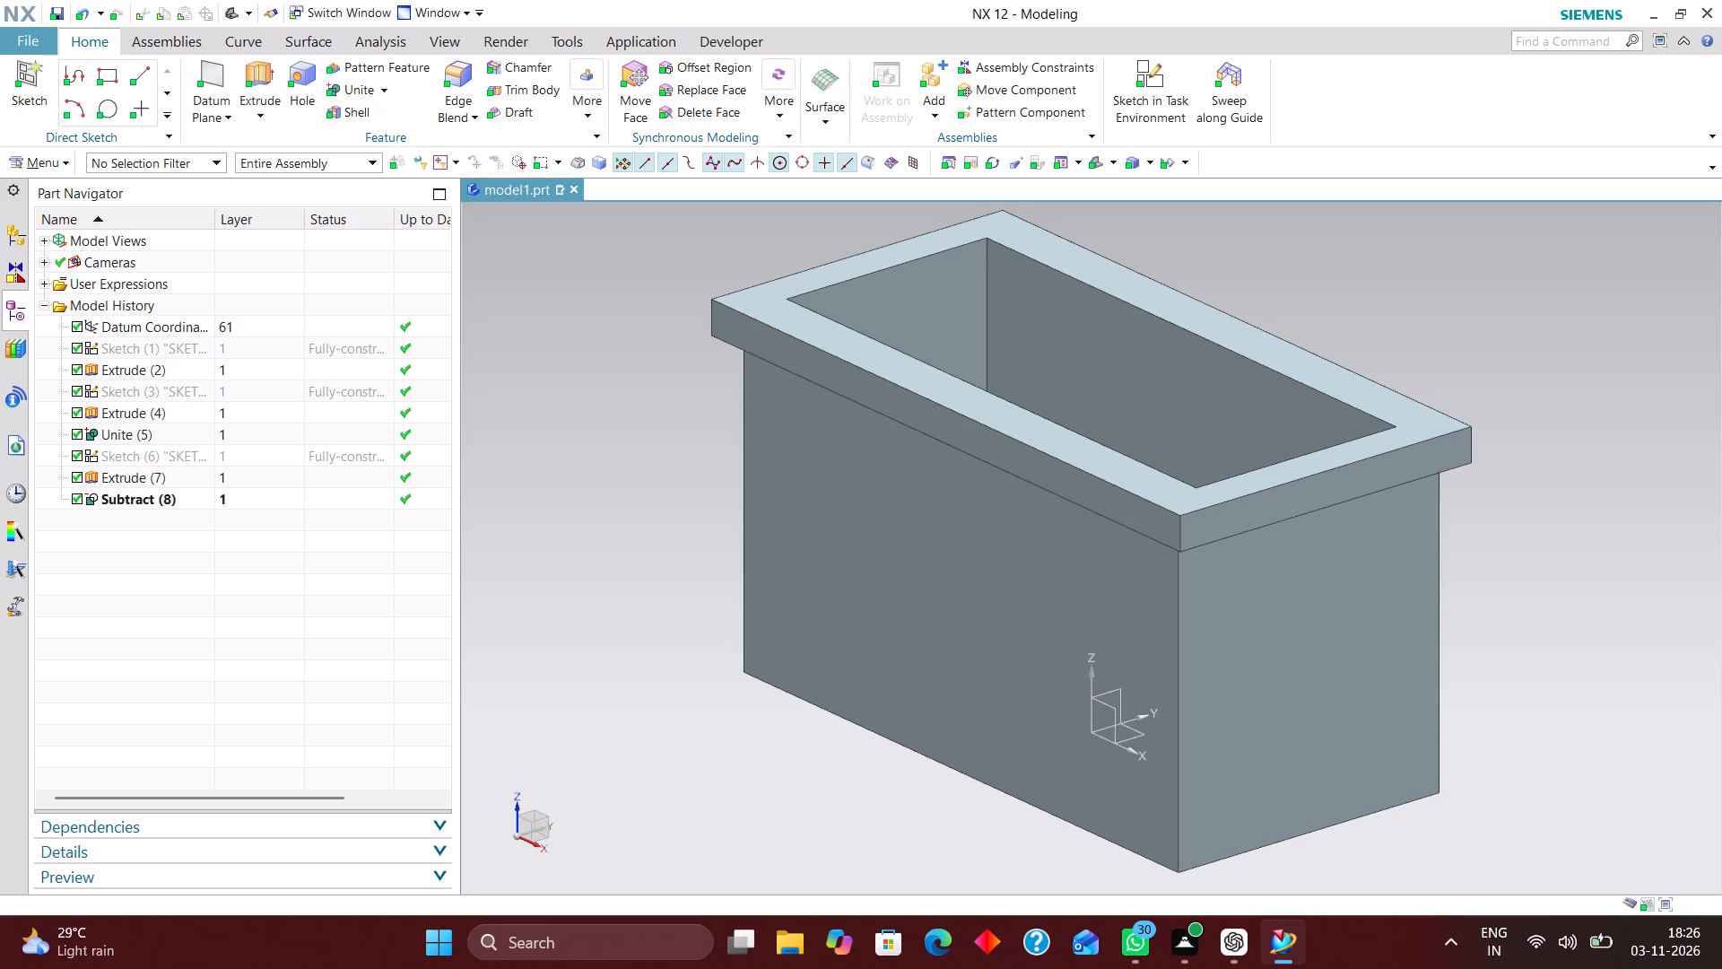
Start a new sketch in the task environment on the XY plane of the datum coordinate system.
{"action": "scroll", "coordinate": [1239, 339], "scroll_direction": "down", "scroll_amount": 3}
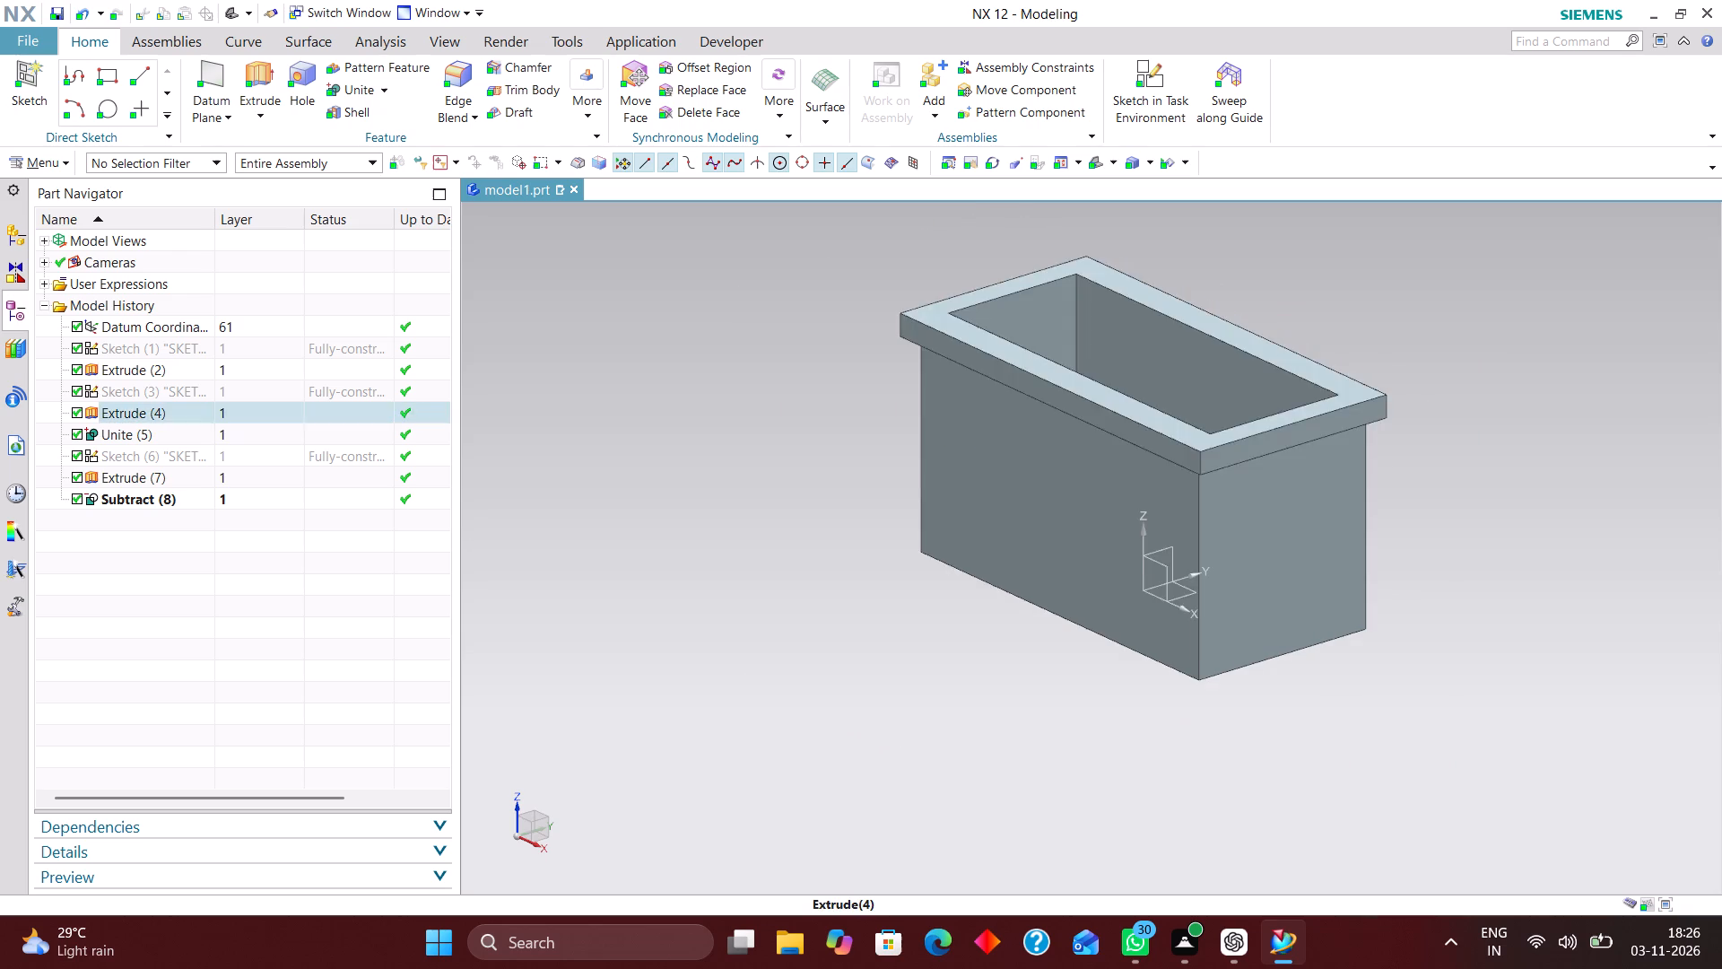
{"action": "scroll", "coordinate": [1304, 389], "scroll_direction": "up", "scroll_amount": 2}
{"action": "left_click", "coordinate": [1144, 77]}
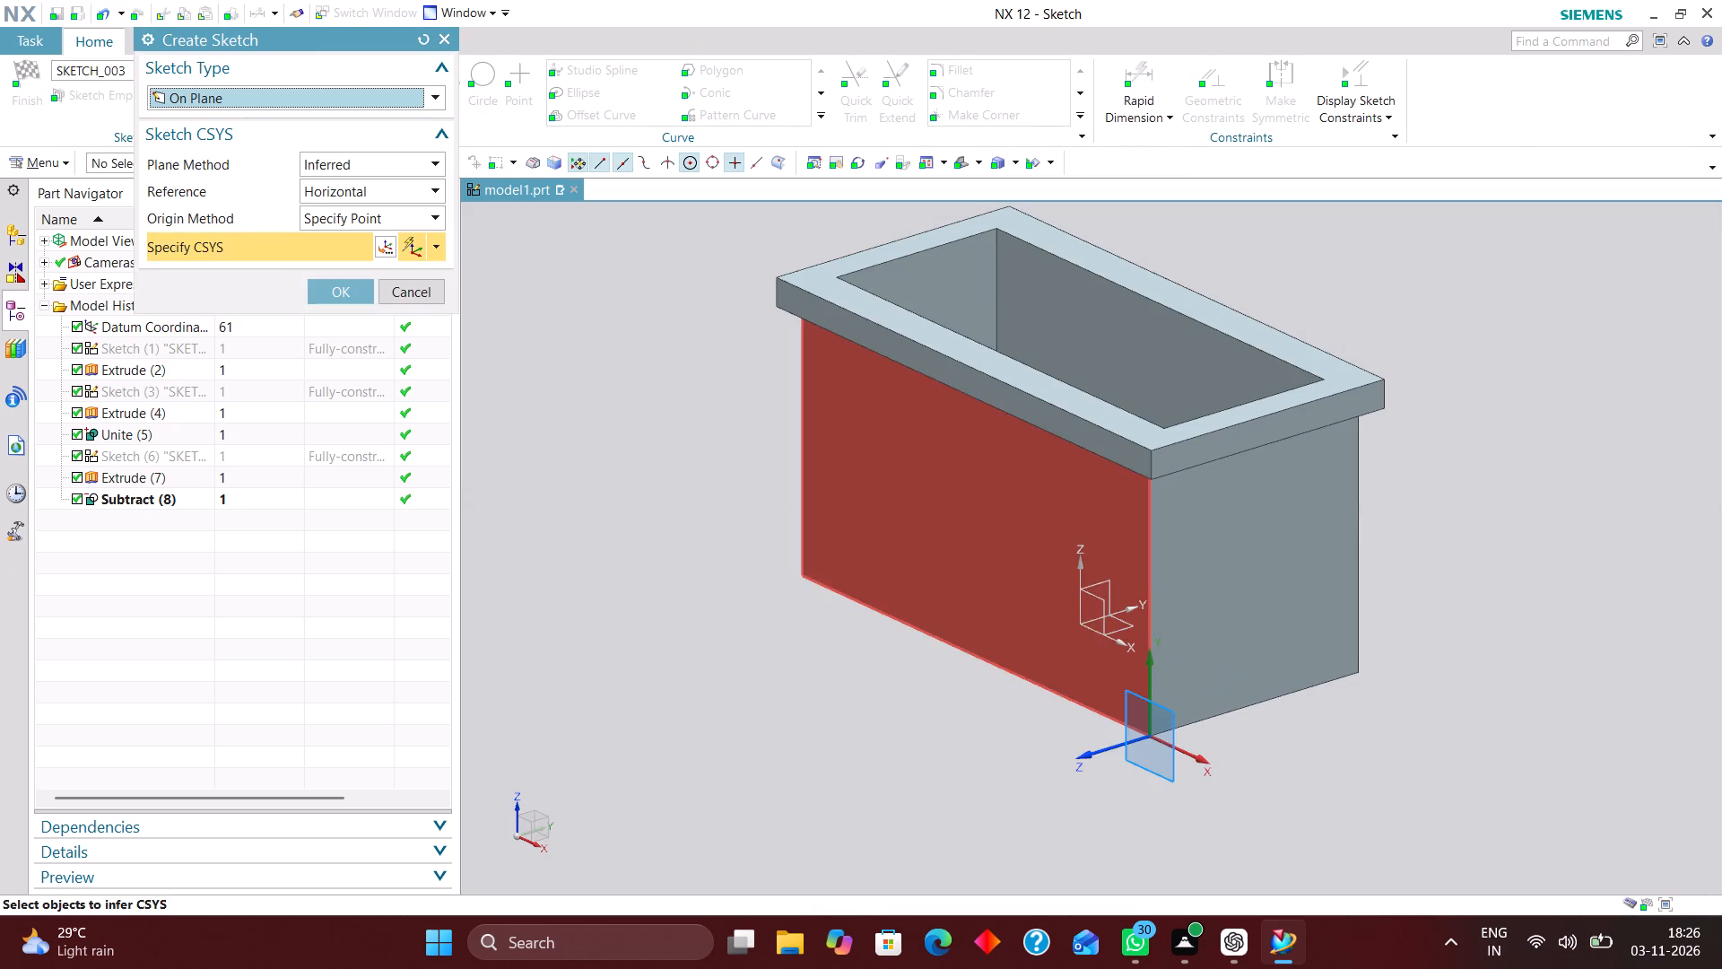
{"action": "left_click", "coordinate": [1121, 628]}
{"action": "left_click", "coordinate": [345, 280]}
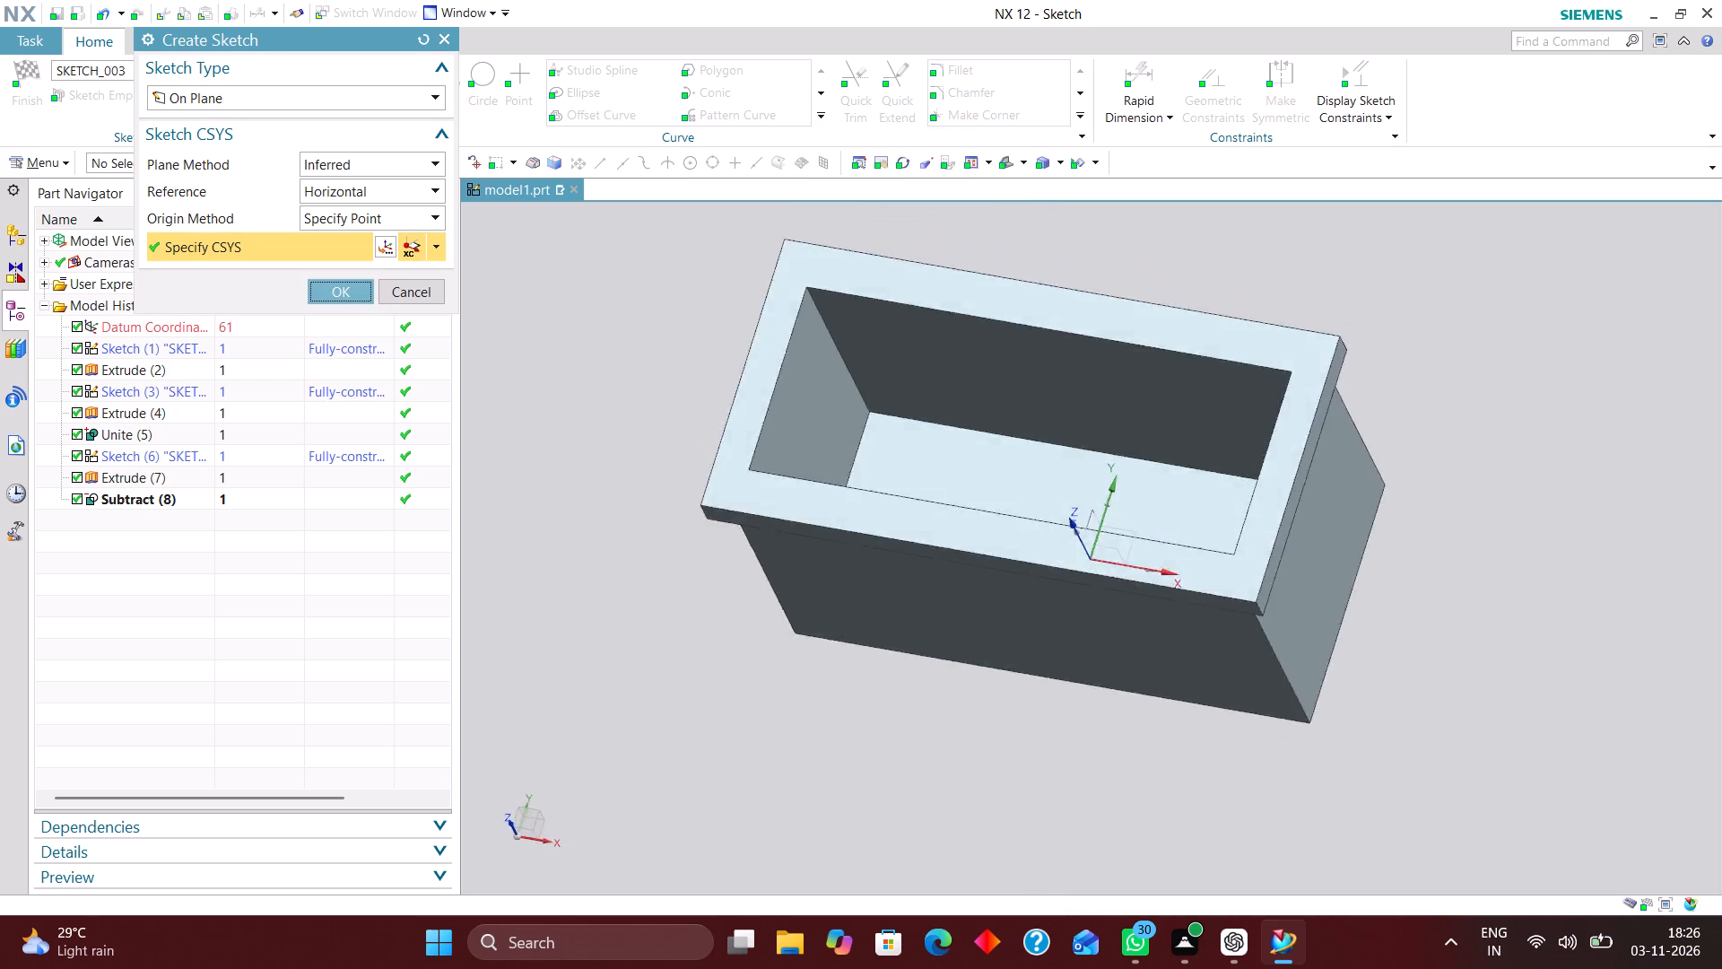
{"action": "scroll", "coordinate": [899, 333], "scroll_direction": "down", "scroll_amount": 3}
{"action": "scroll", "coordinate": [1265, 491], "scroll_direction": "up", "scroll_amount": 2}
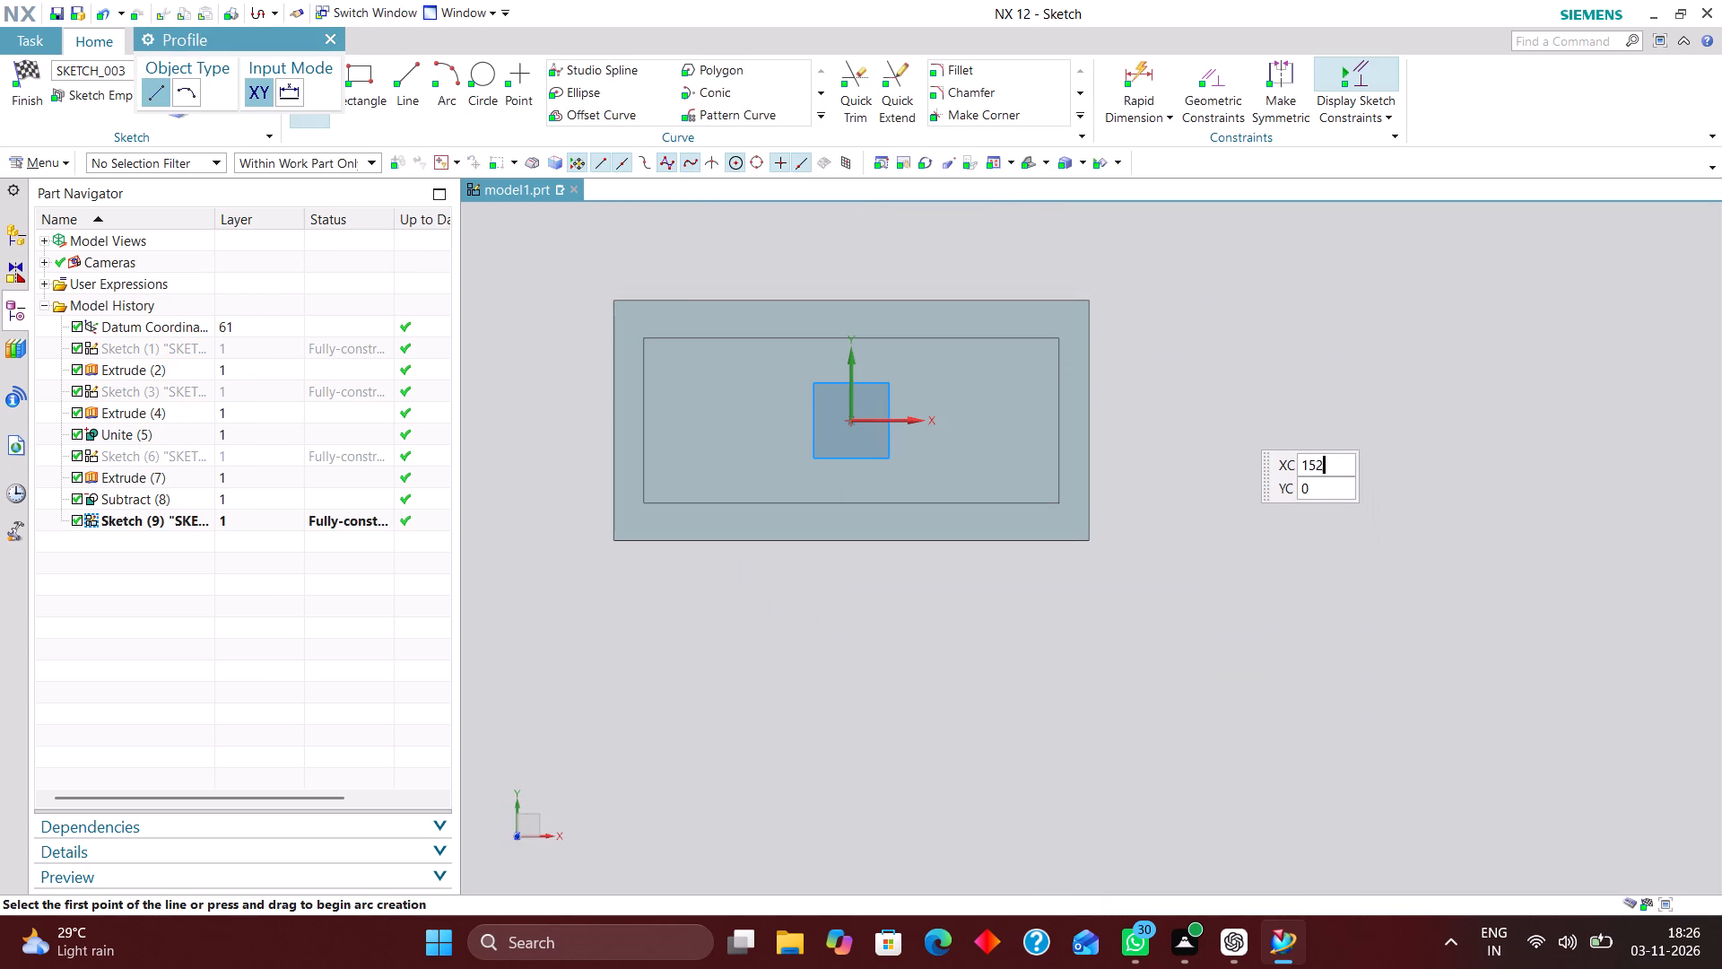
Sketch a vertical line just outside the plate's +X short edge, spanning roughly the plate's full width.
{"action": "left_click", "coordinate": [1106, 301]}
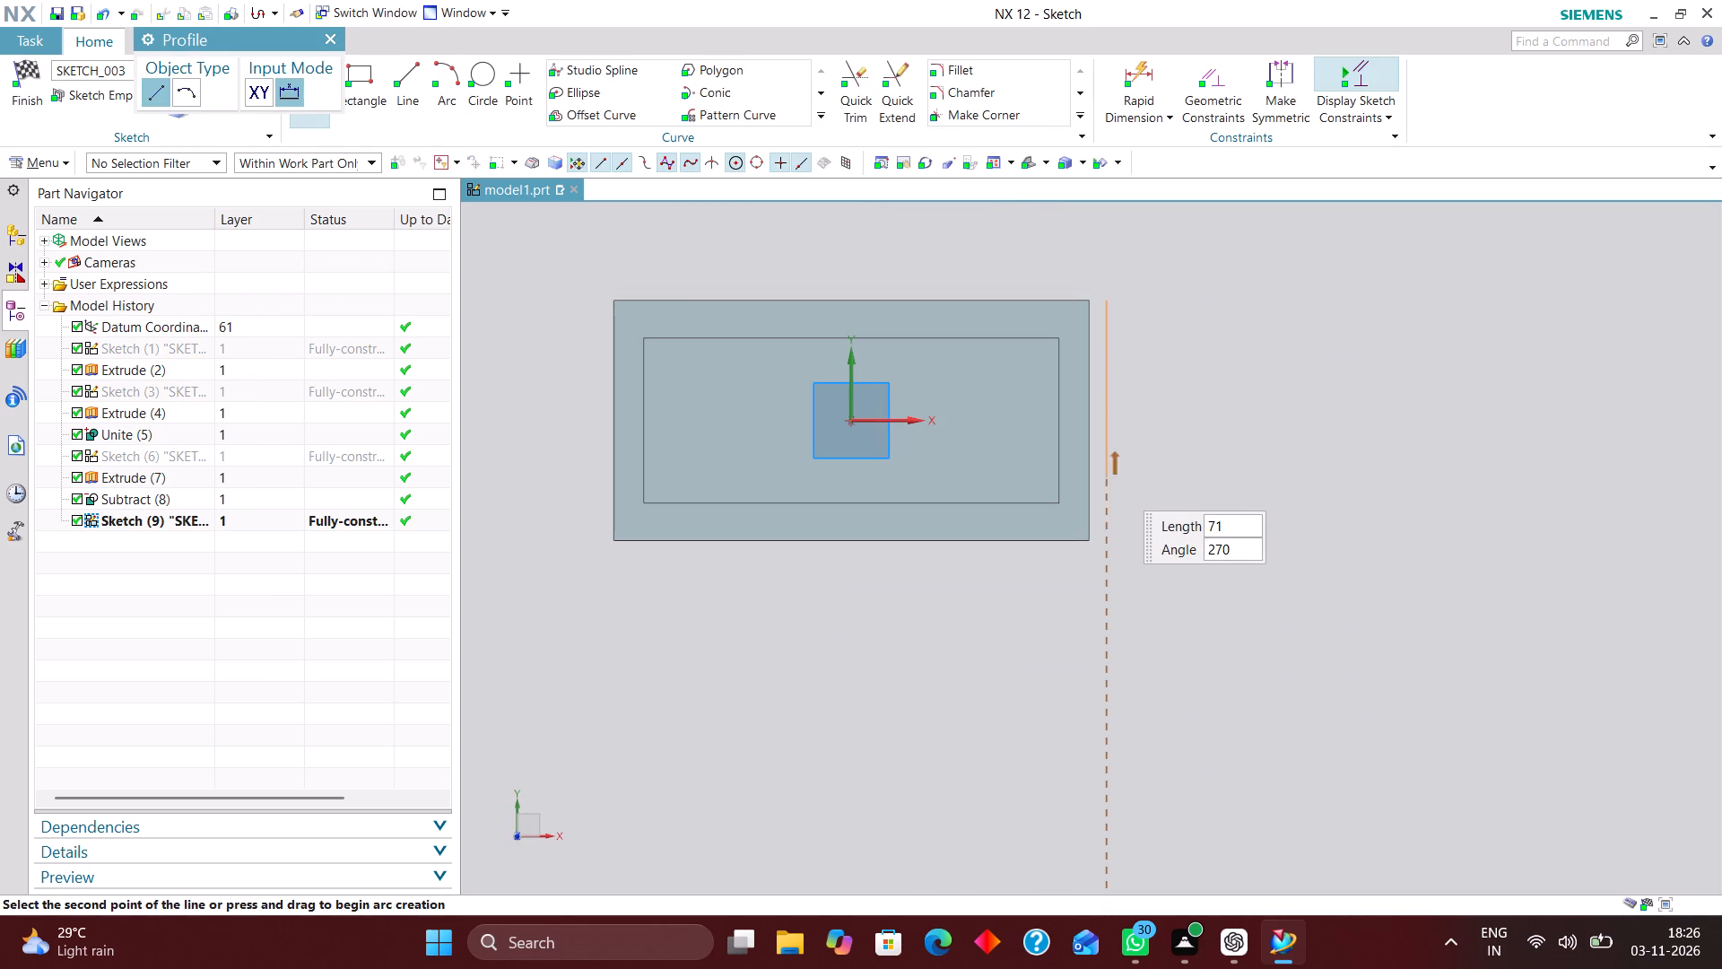
{"action": "left_click", "coordinate": [1102, 536]}
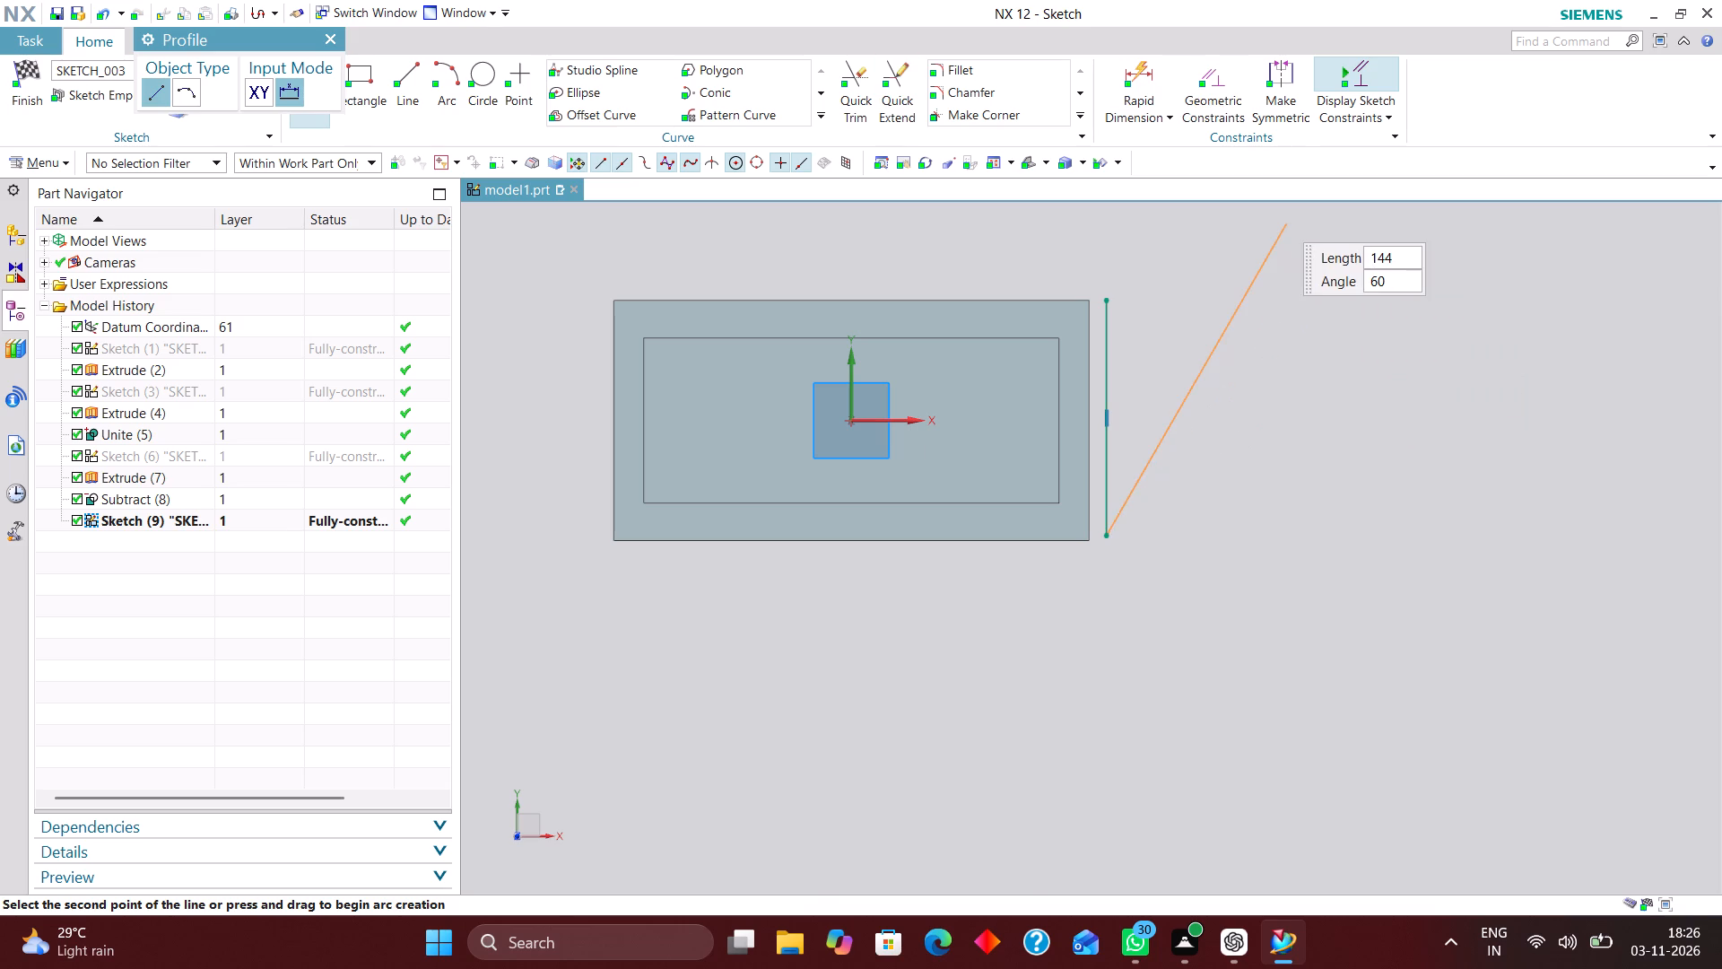
Sketch a circle about 36 mm in diameter beyond the vertical line and constrain its centre onto the sketch's X axis.
{"action": "left_click", "coordinate": [473, 72]}
{"action": "left_click", "coordinate": [1234, 396]}
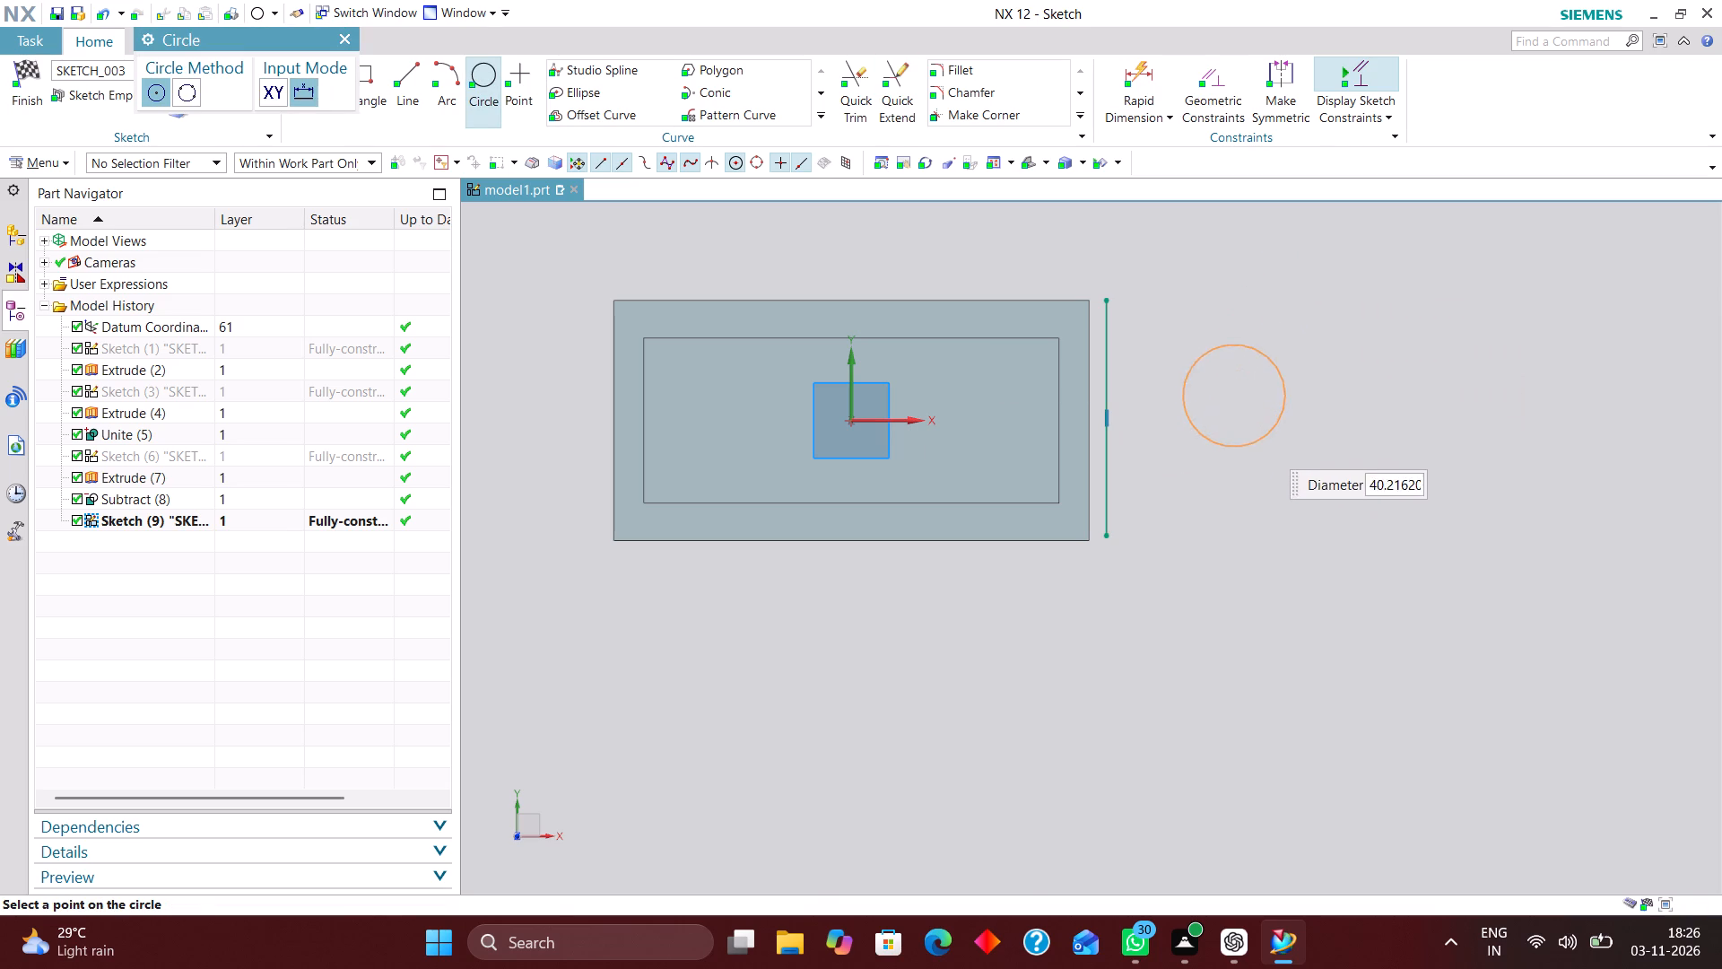
{"action": "left_click", "coordinate": [1257, 435]}
{"action": "left_click", "coordinate": [1213, 76]}
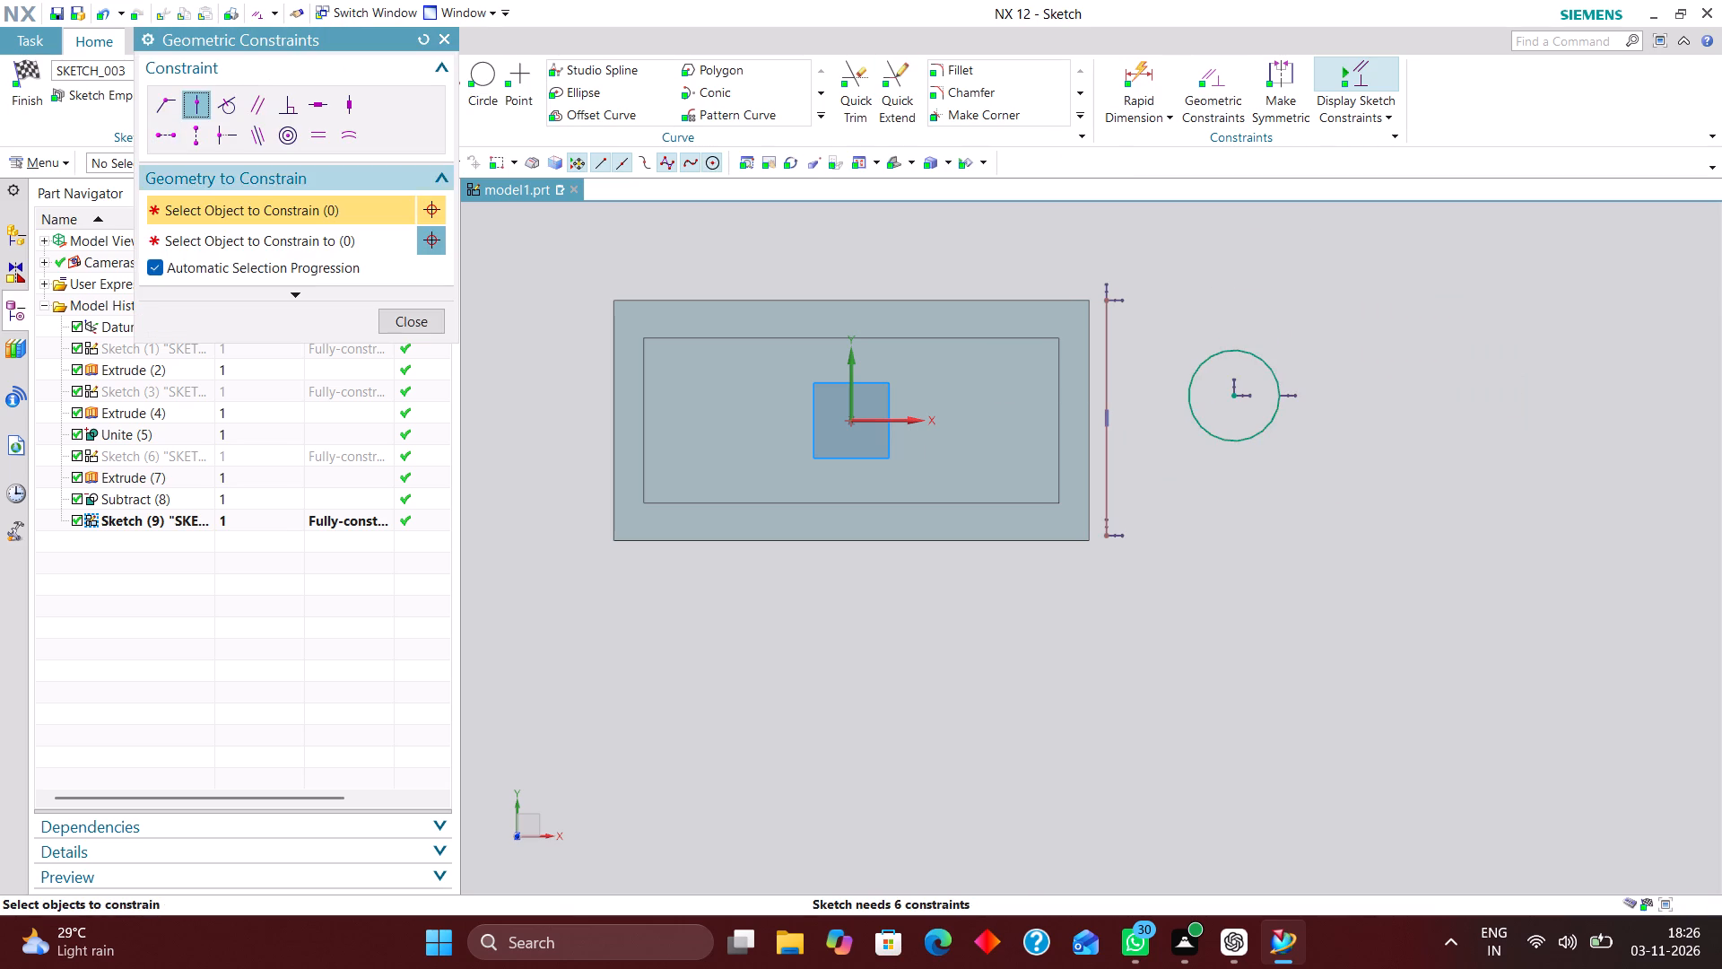
{"action": "left_click", "coordinate": [1236, 399]}
{"action": "left_click", "coordinate": [899, 422]}
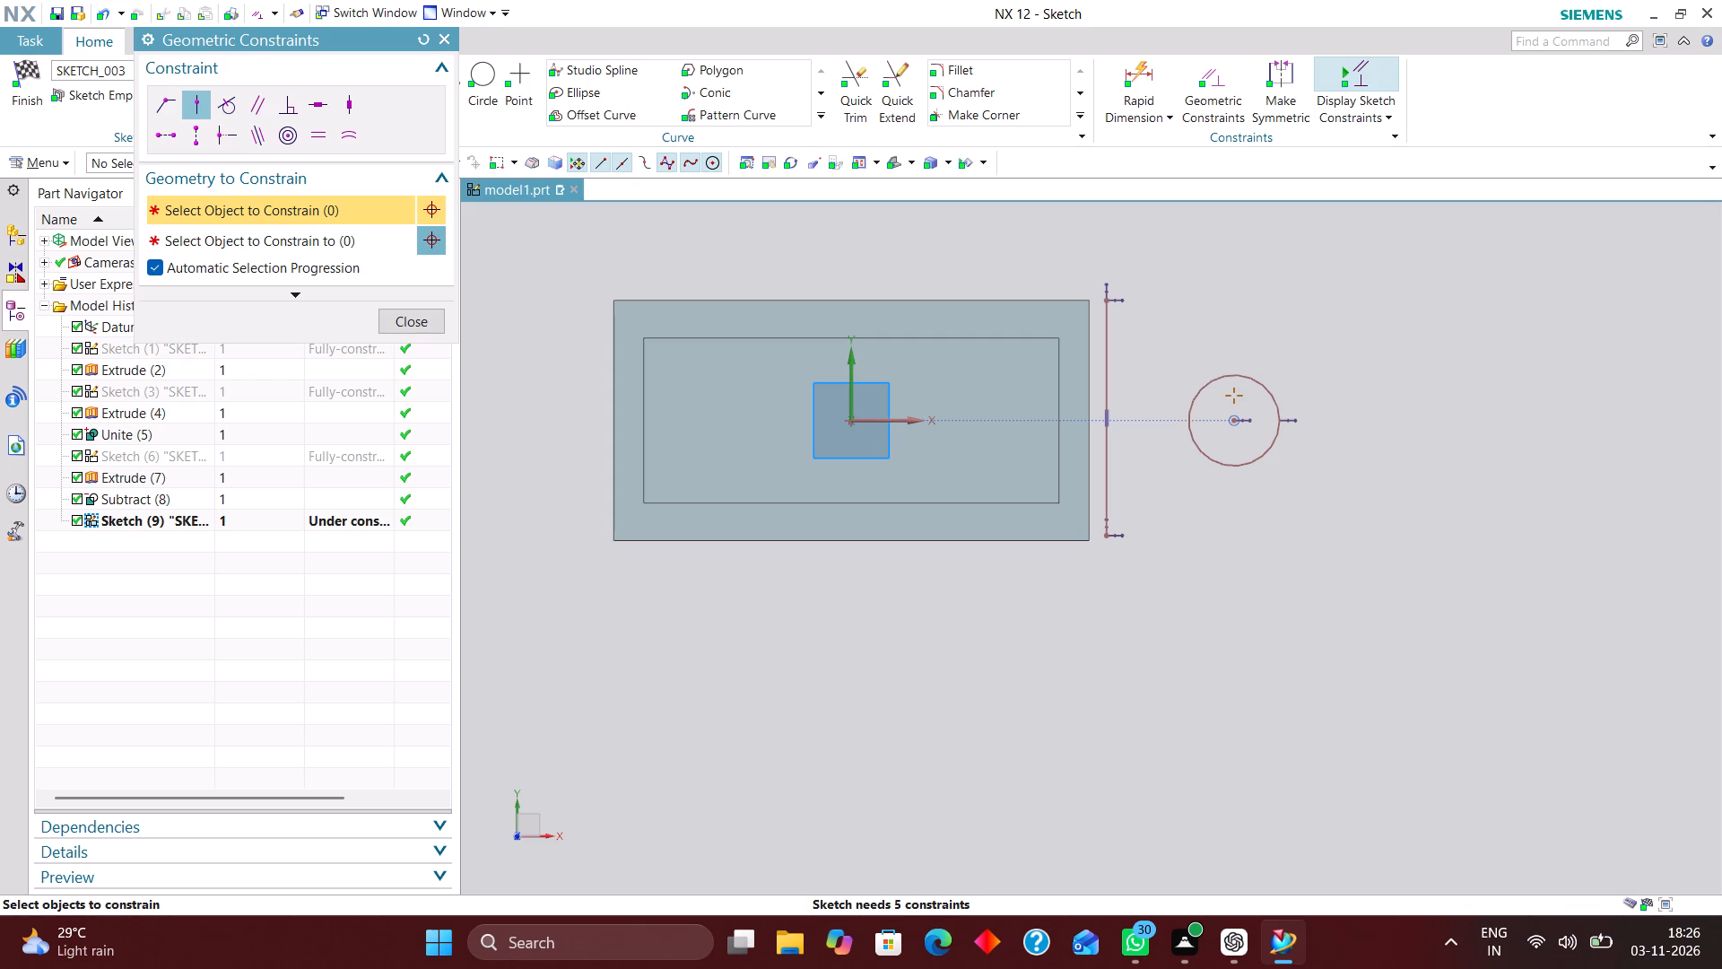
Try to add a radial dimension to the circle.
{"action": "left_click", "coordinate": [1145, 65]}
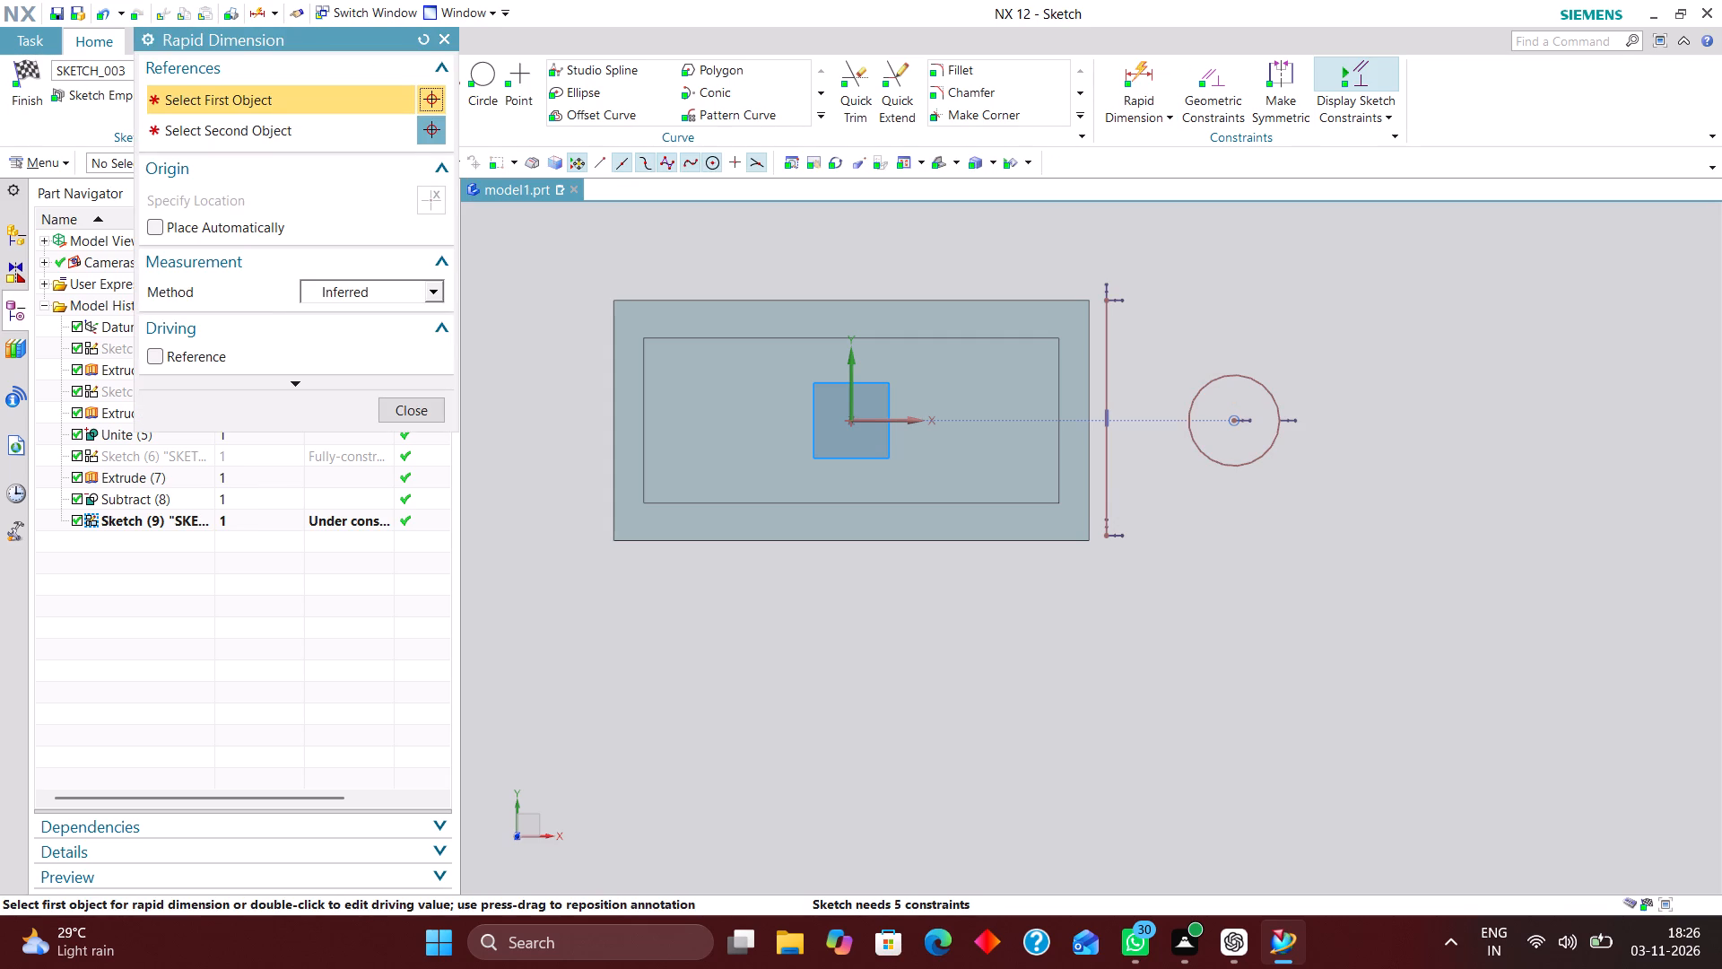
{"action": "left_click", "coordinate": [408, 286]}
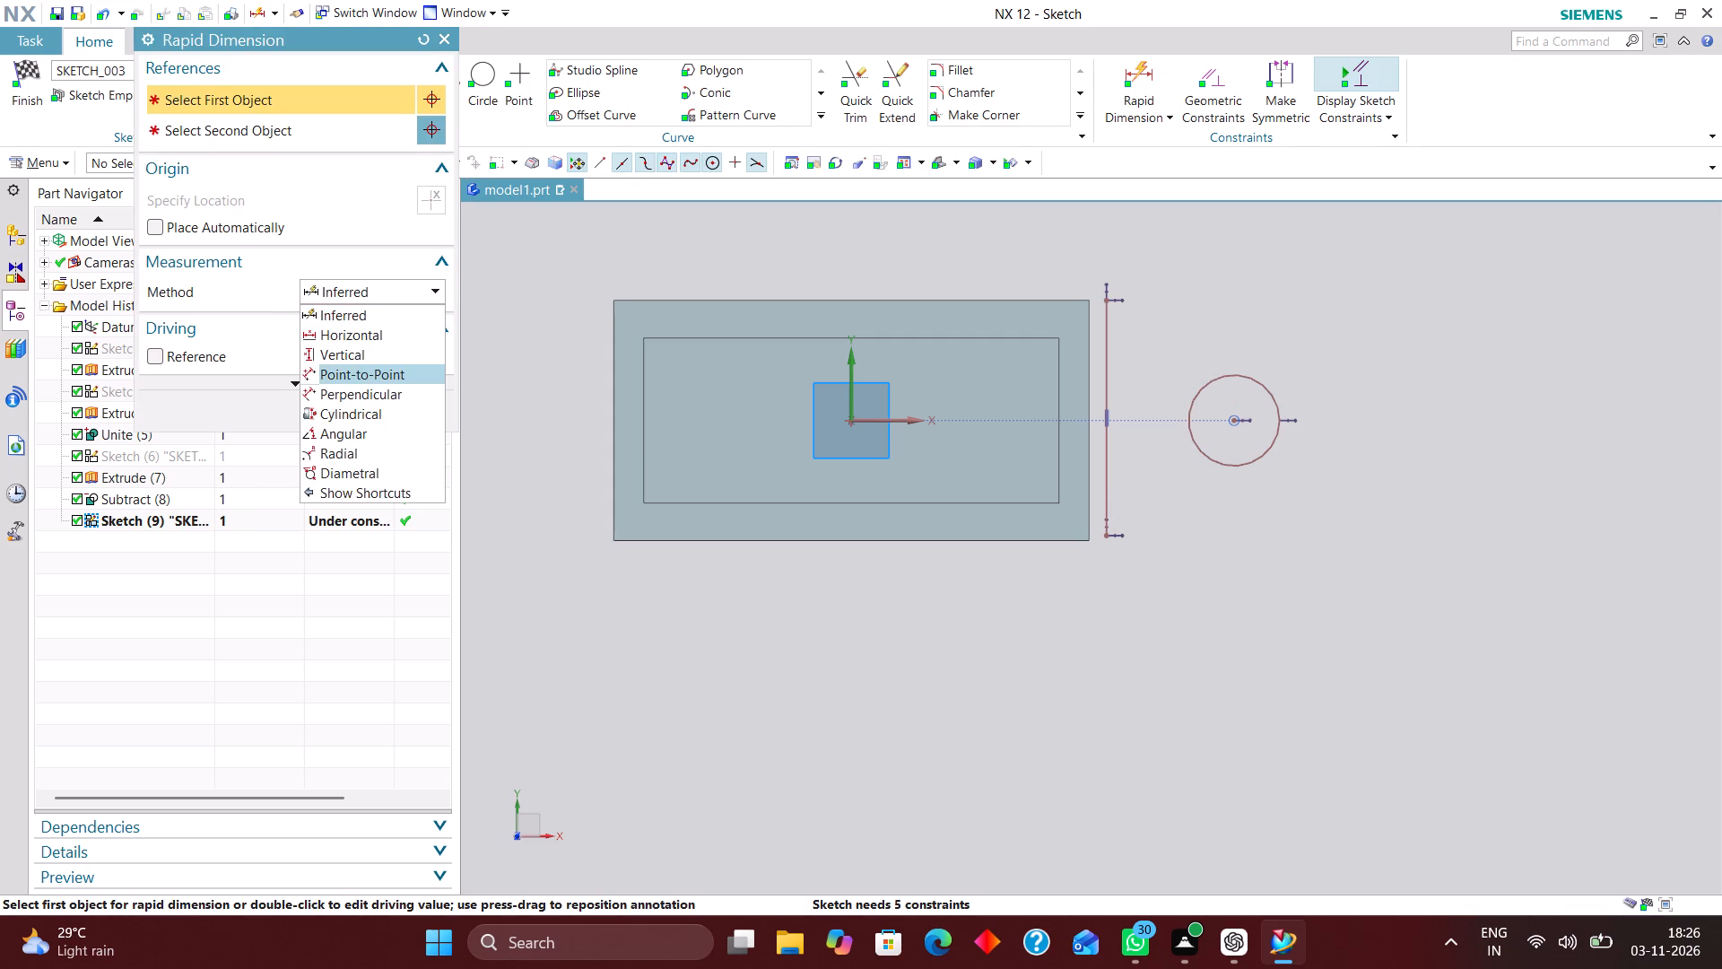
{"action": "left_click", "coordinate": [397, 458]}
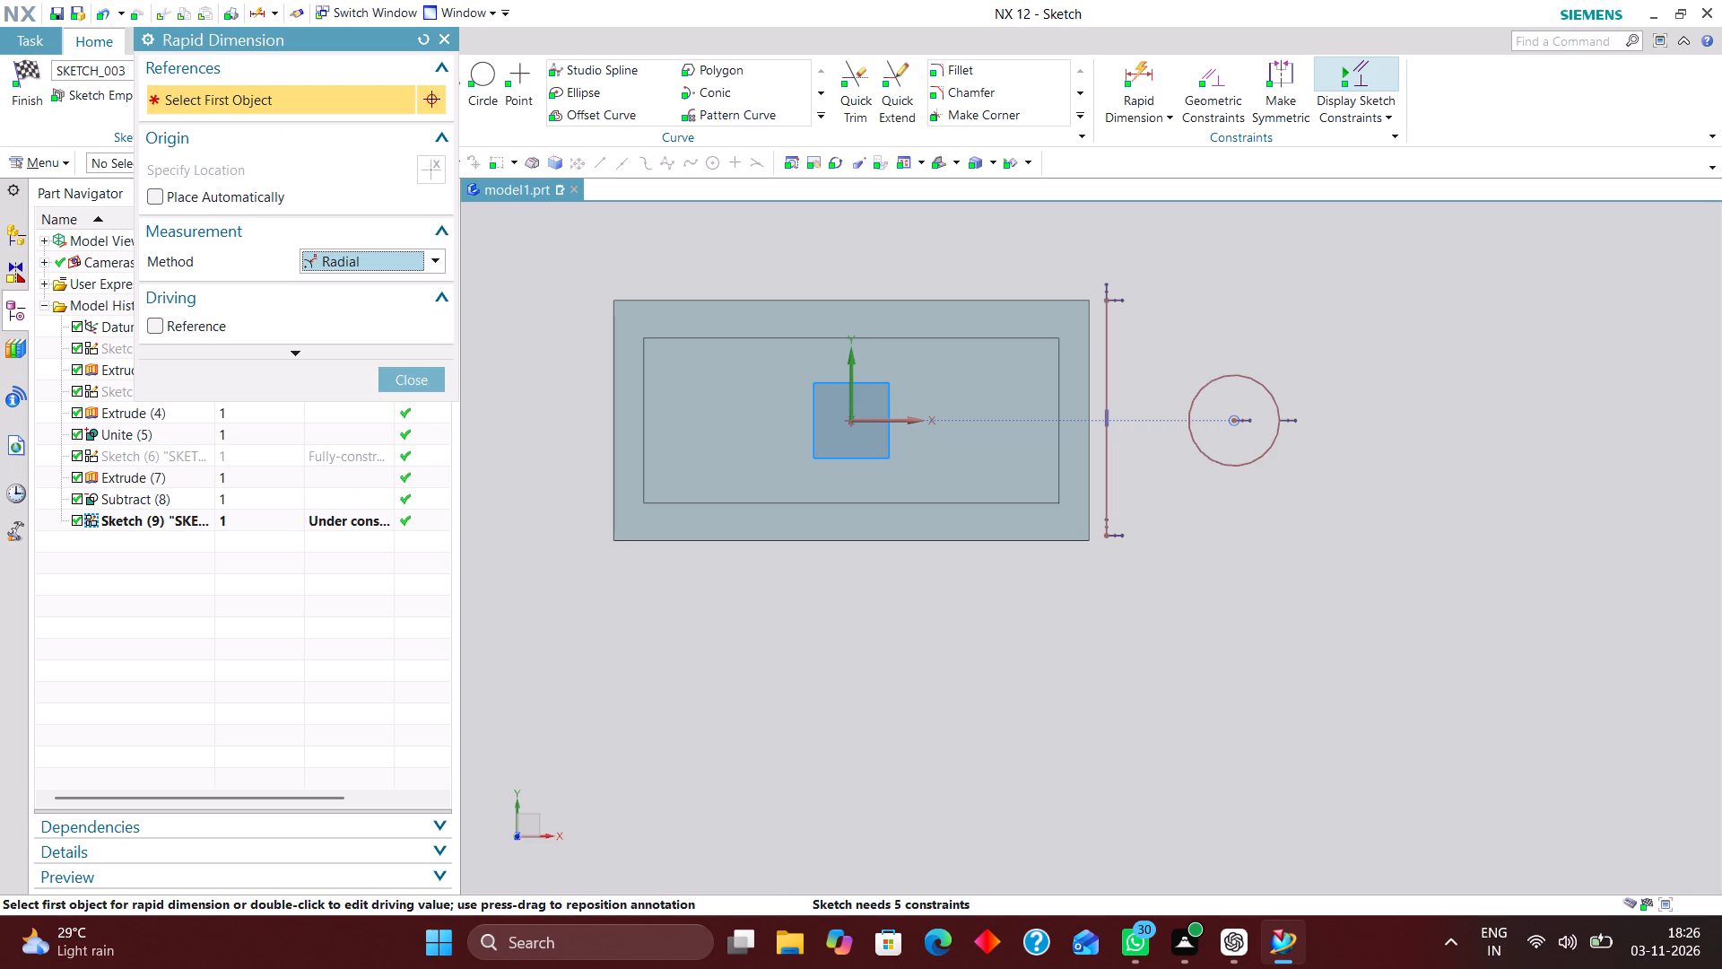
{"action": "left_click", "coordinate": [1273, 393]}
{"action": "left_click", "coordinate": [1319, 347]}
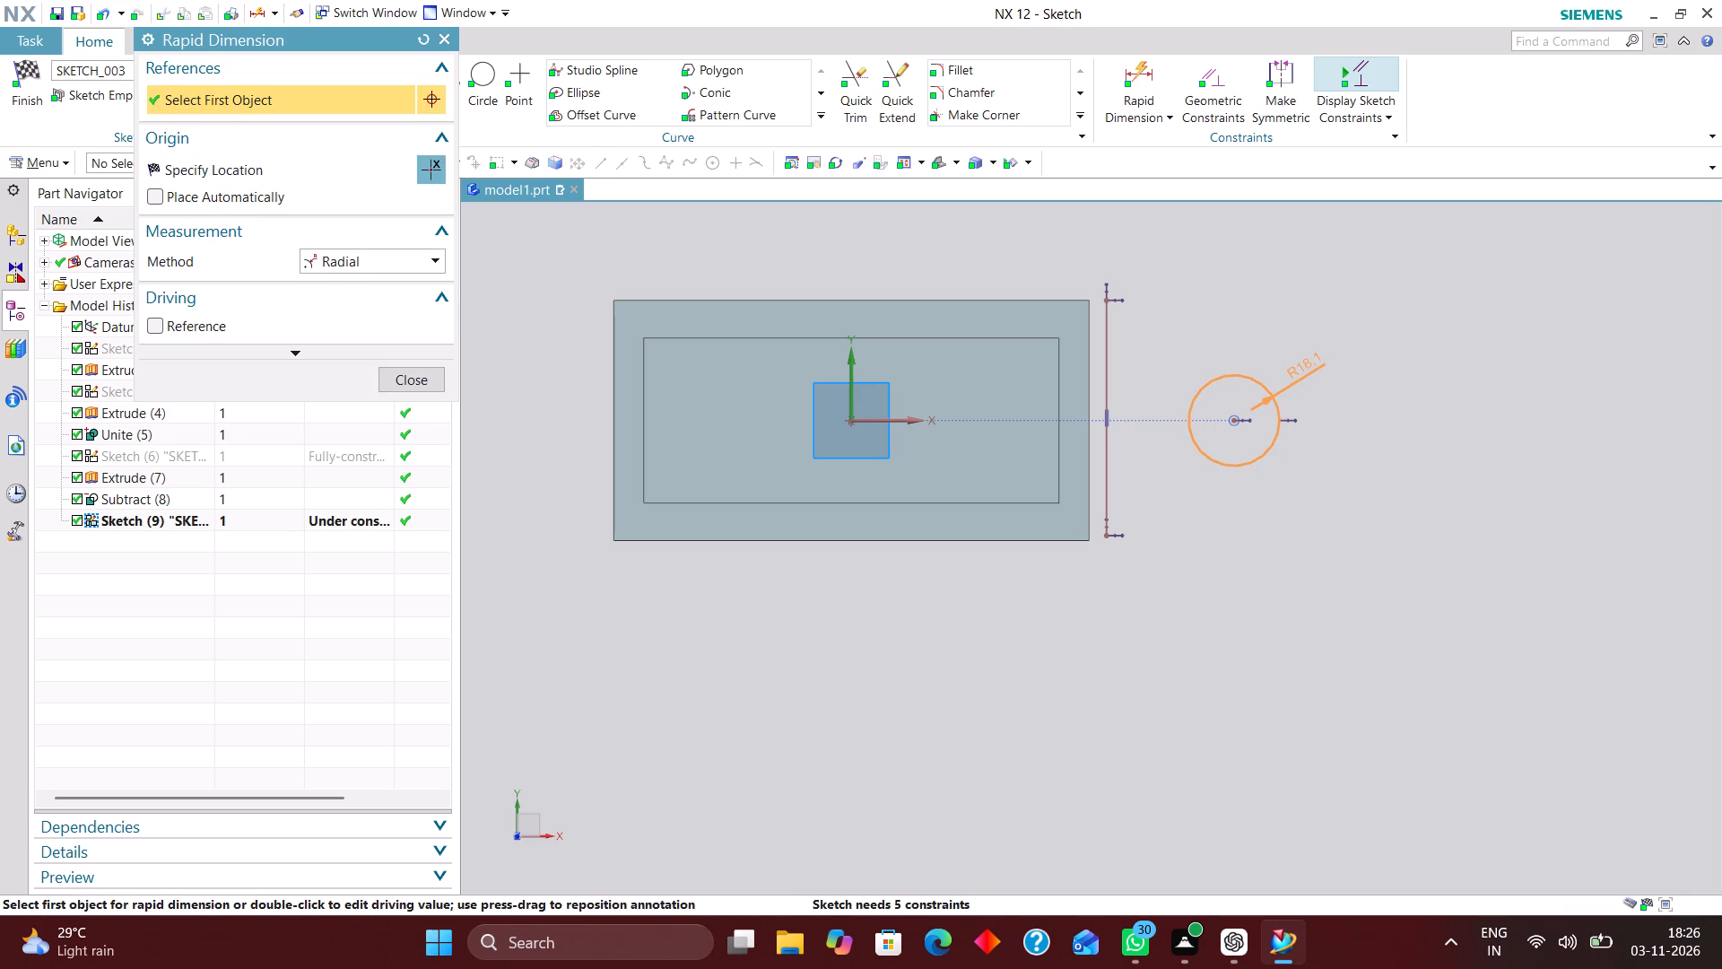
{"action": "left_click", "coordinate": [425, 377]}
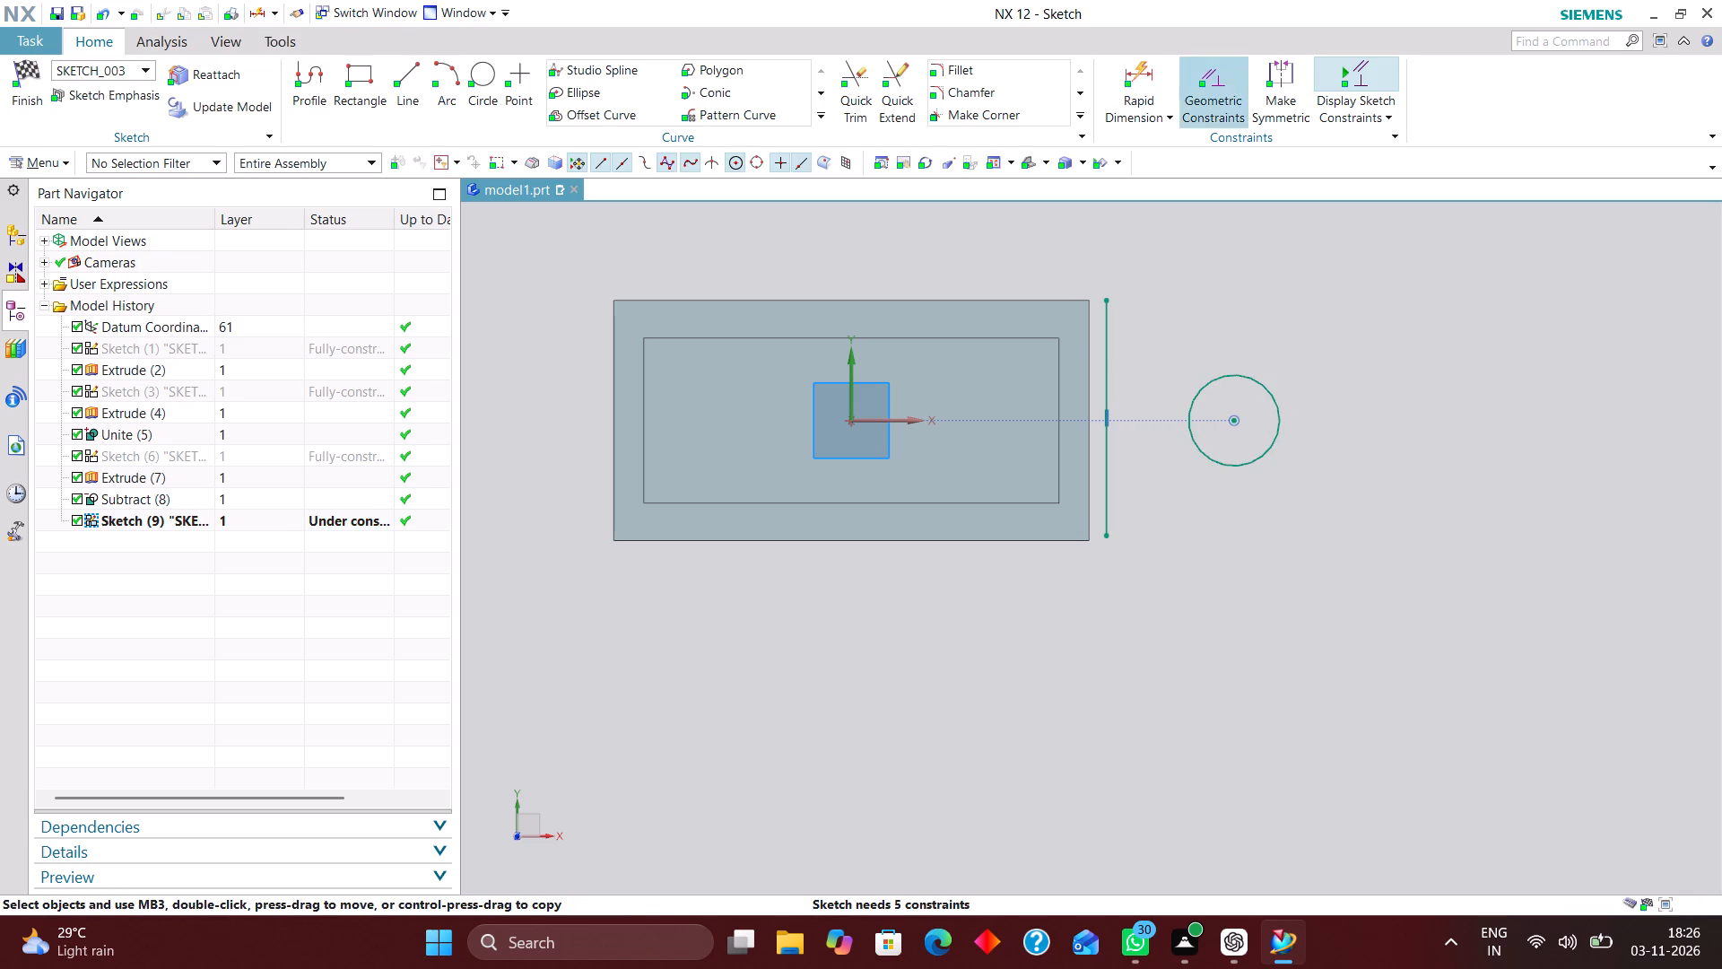
Add a radial dimension of 18 mm to the circle.
{"action": "left_click", "coordinate": [1134, 77]}
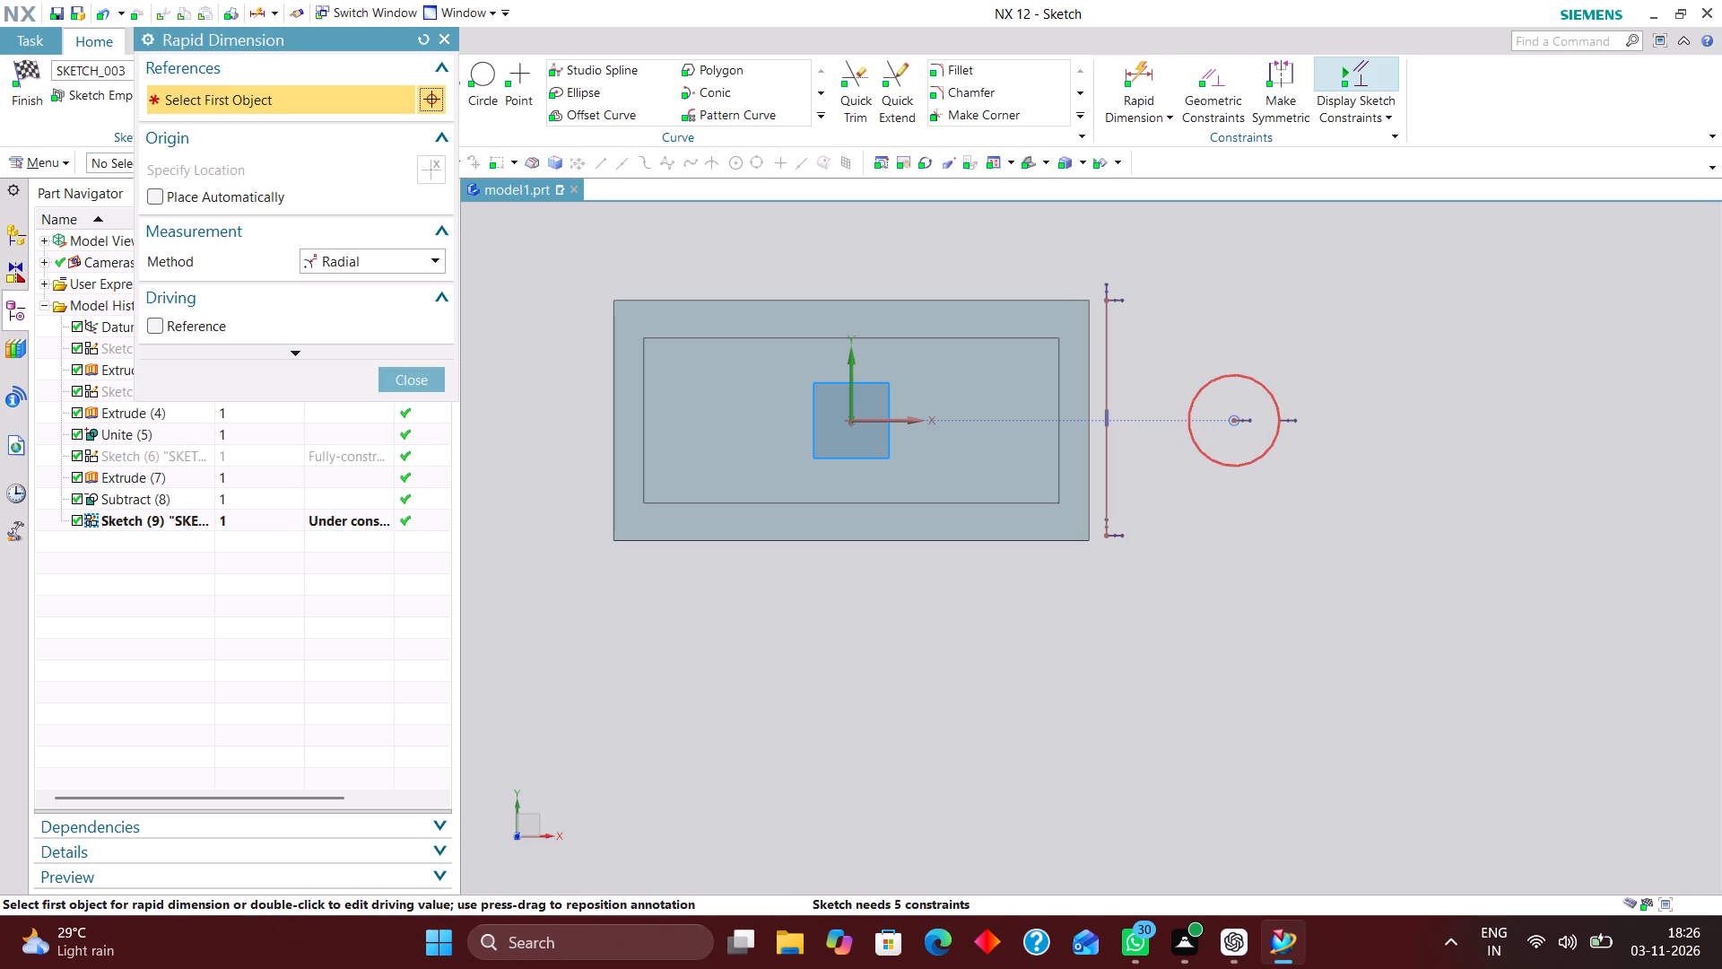
{"action": "left_click", "coordinate": [1275, 437]}
{"action": "left_click", "coordinate": [1371, 492]}
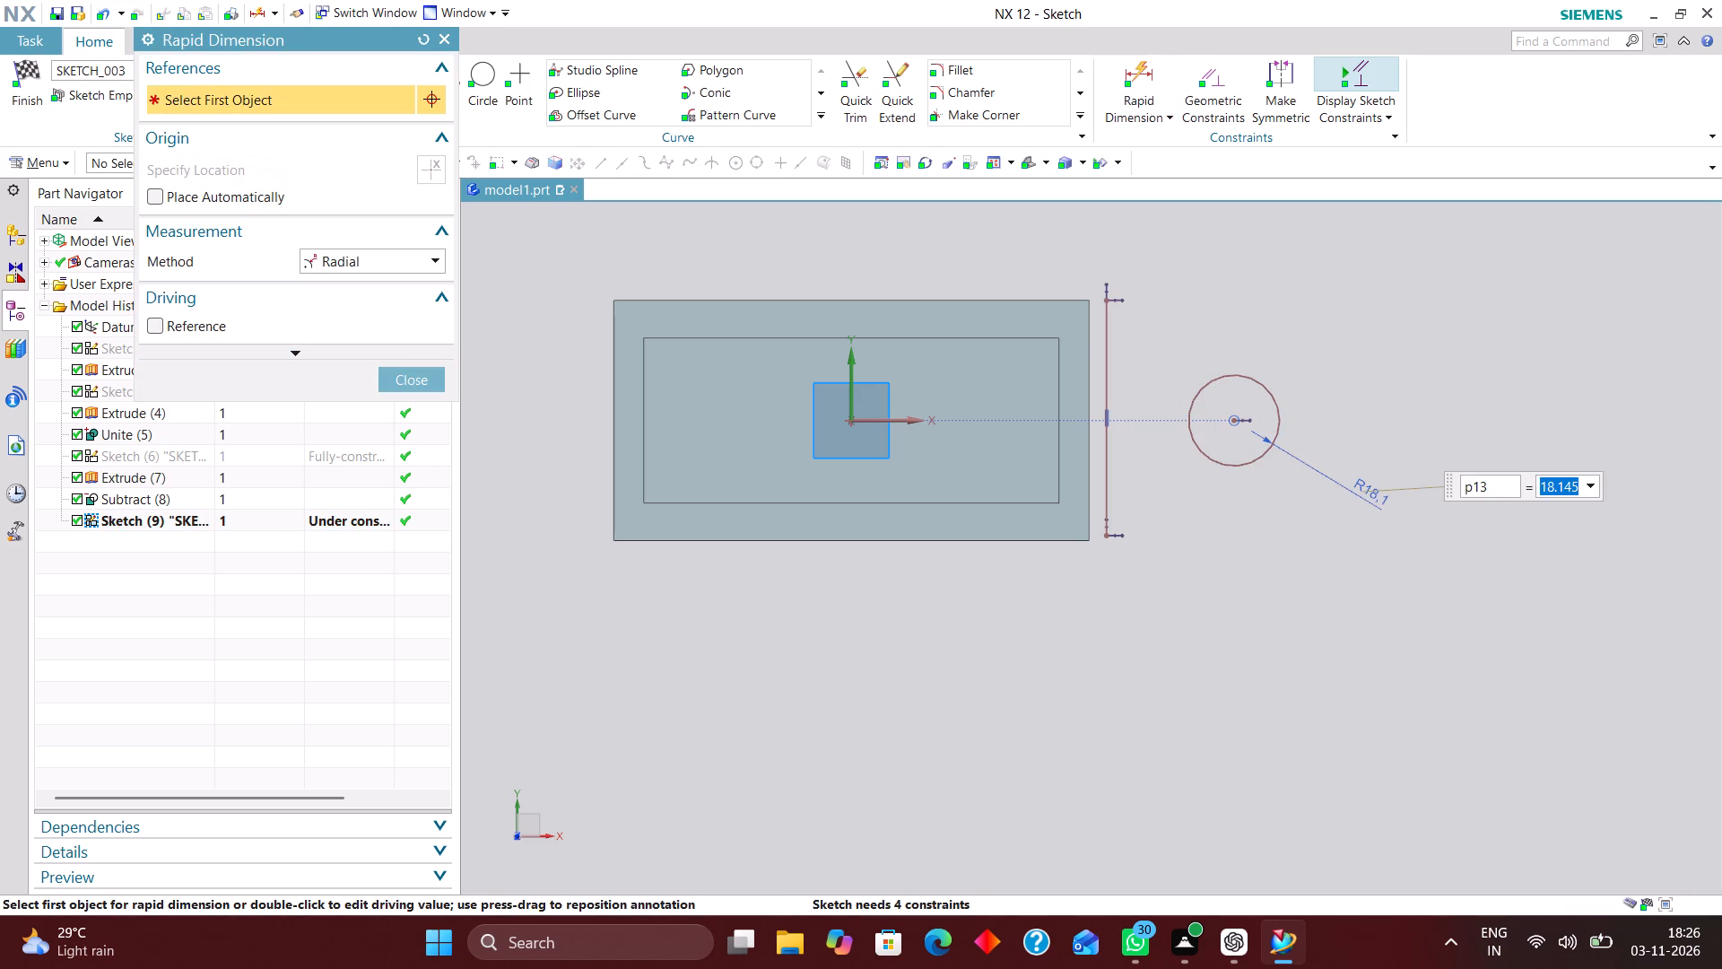
{"action": "type", "text": "18"}
{"action": "key", "text": "Return"}
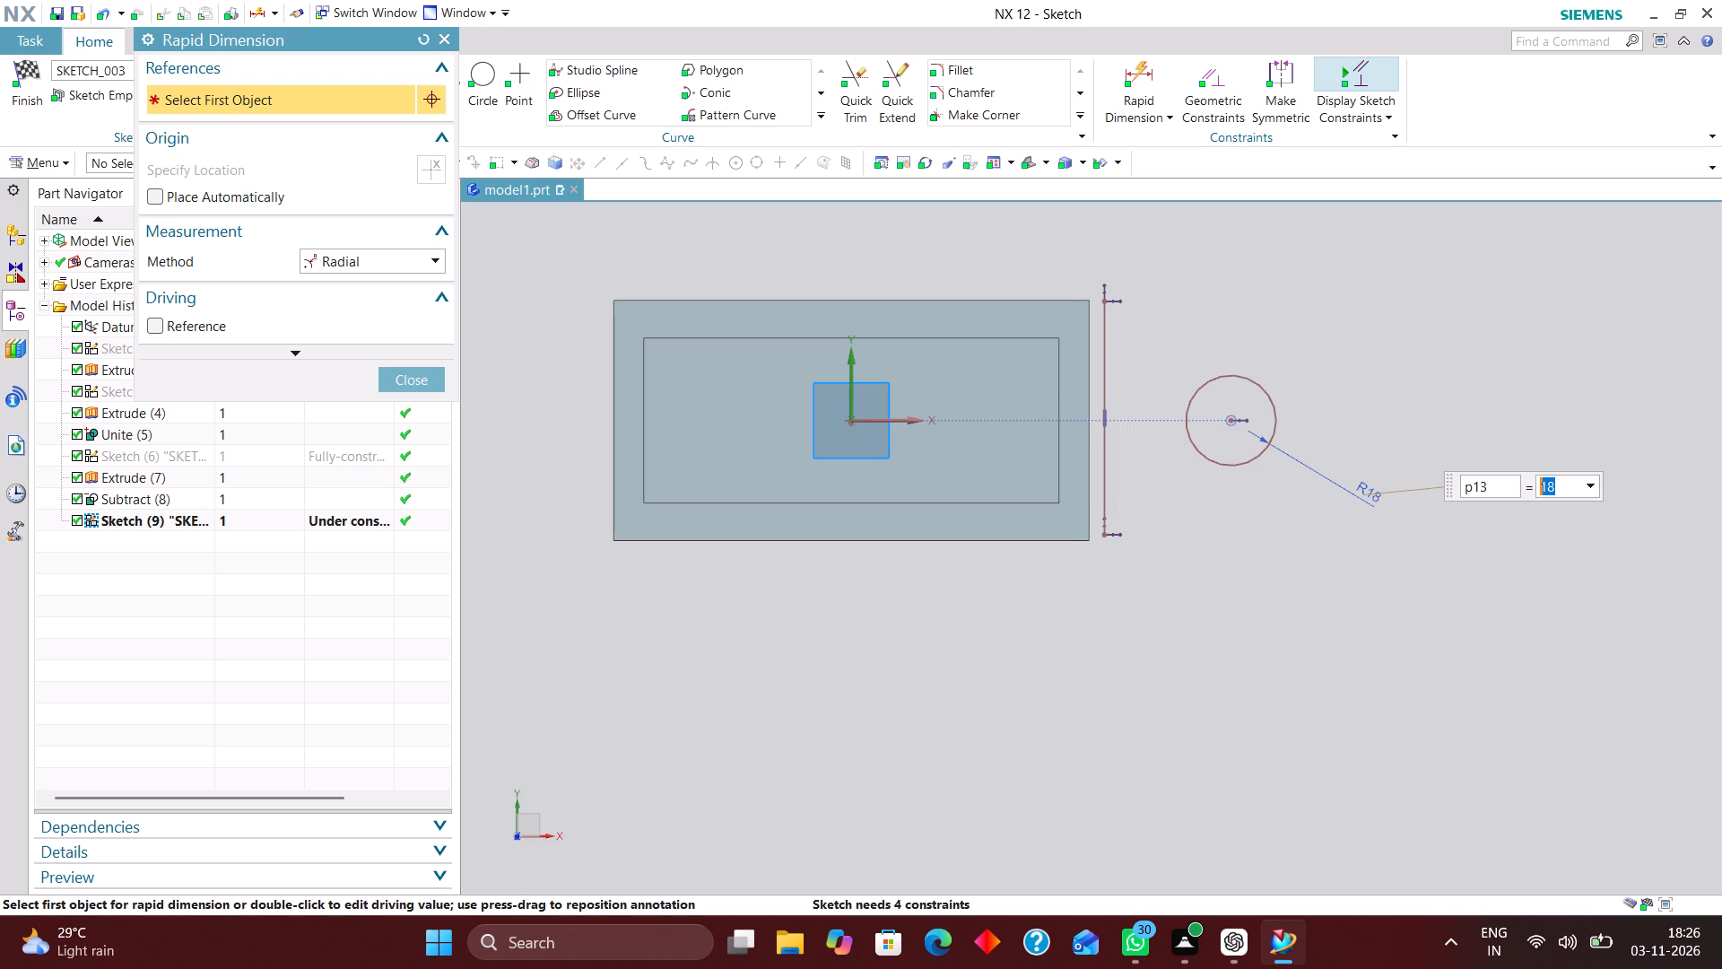
Dimension the circle's centre horizontally from the sketch's Y axis with the value 228/2.
{"action": "left_click", "coordinate": [371, 262]}
{"action": "left_click", "coordinate": [374, 284]}
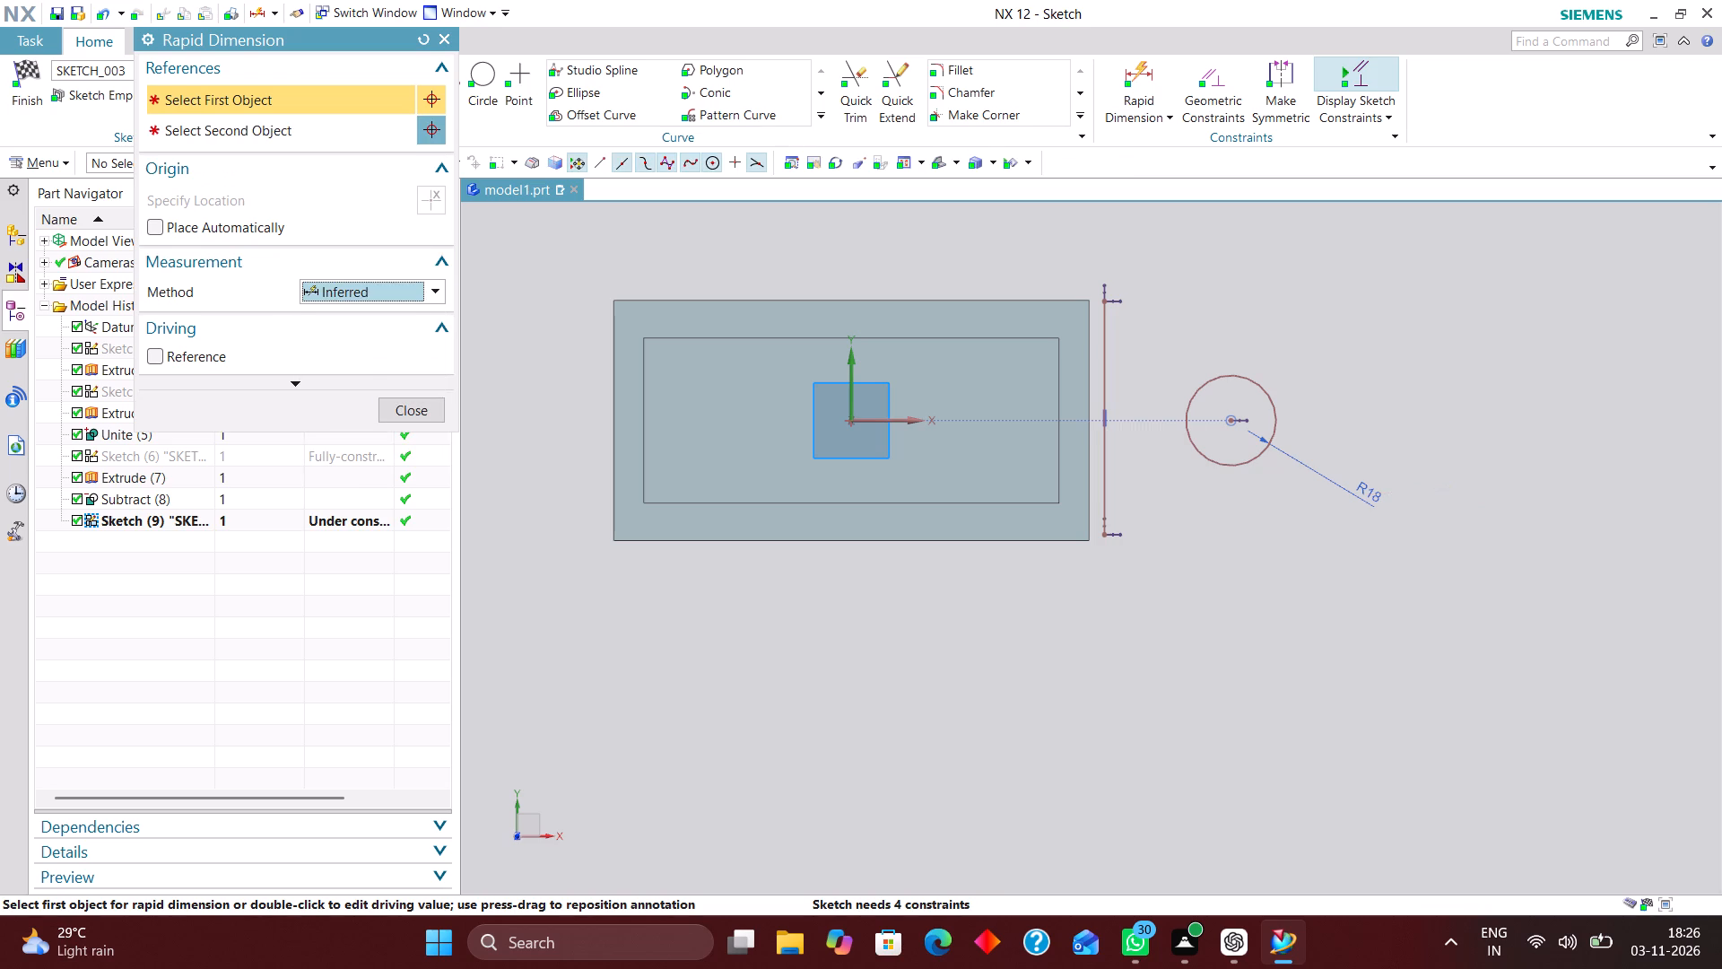
{"action": "left_click", "coordinate": [1144, 66]}
{"action": "left_click", "coordinate": [394, 268]}
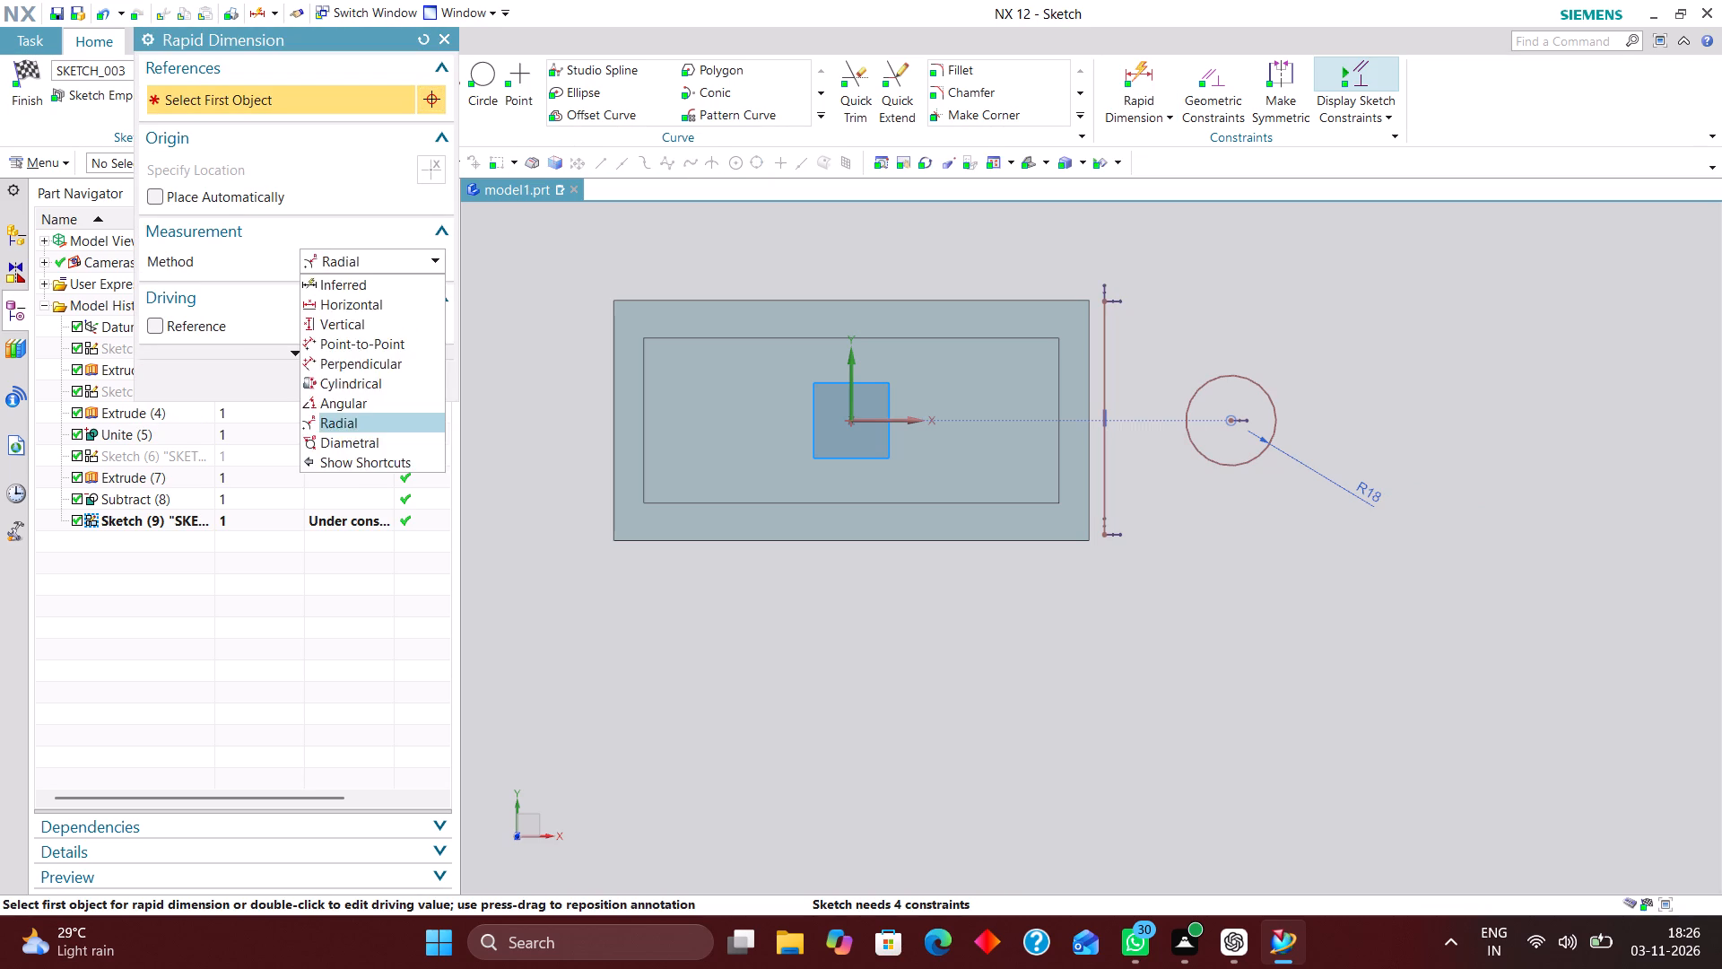
{"action": "left_click", "coordinate": [388, 290]}
{"action": "left_click", "coordinate": [855, 374]}
{"action": "left_click", "coordinate": [1232, 422]}
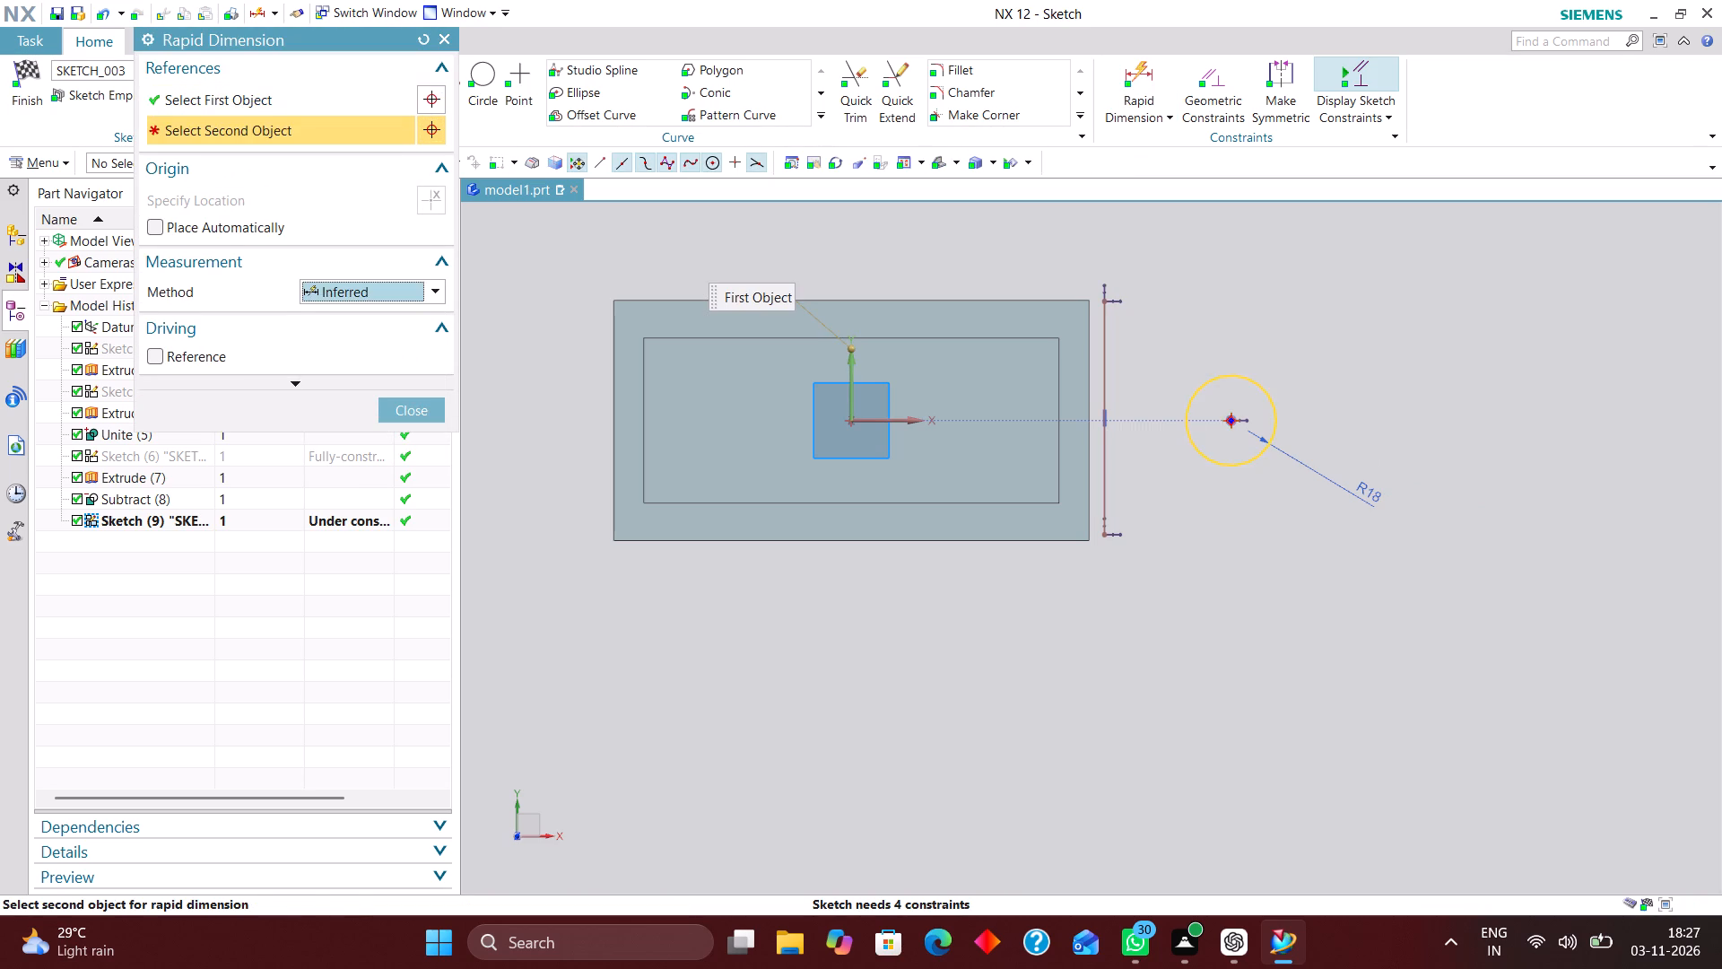
{"action": "left_click", "coordinate": [1010, 790]}
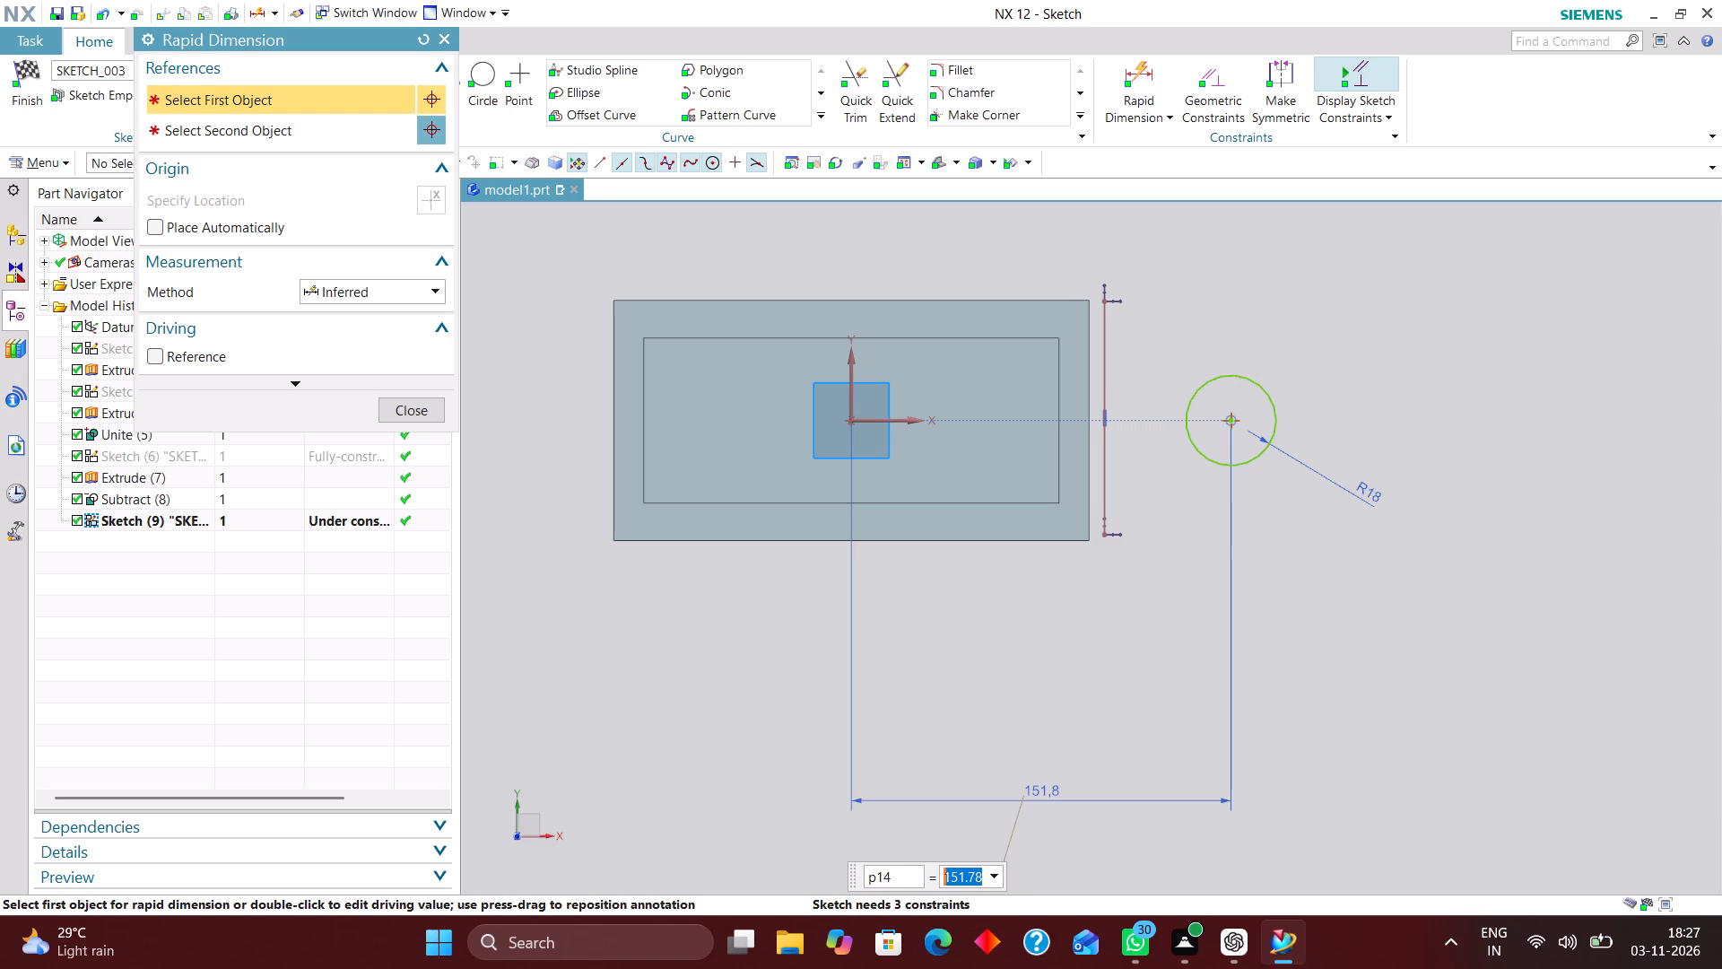
{"action": "type", "text": "22"}
{"action": "type", "text": "8/2"}
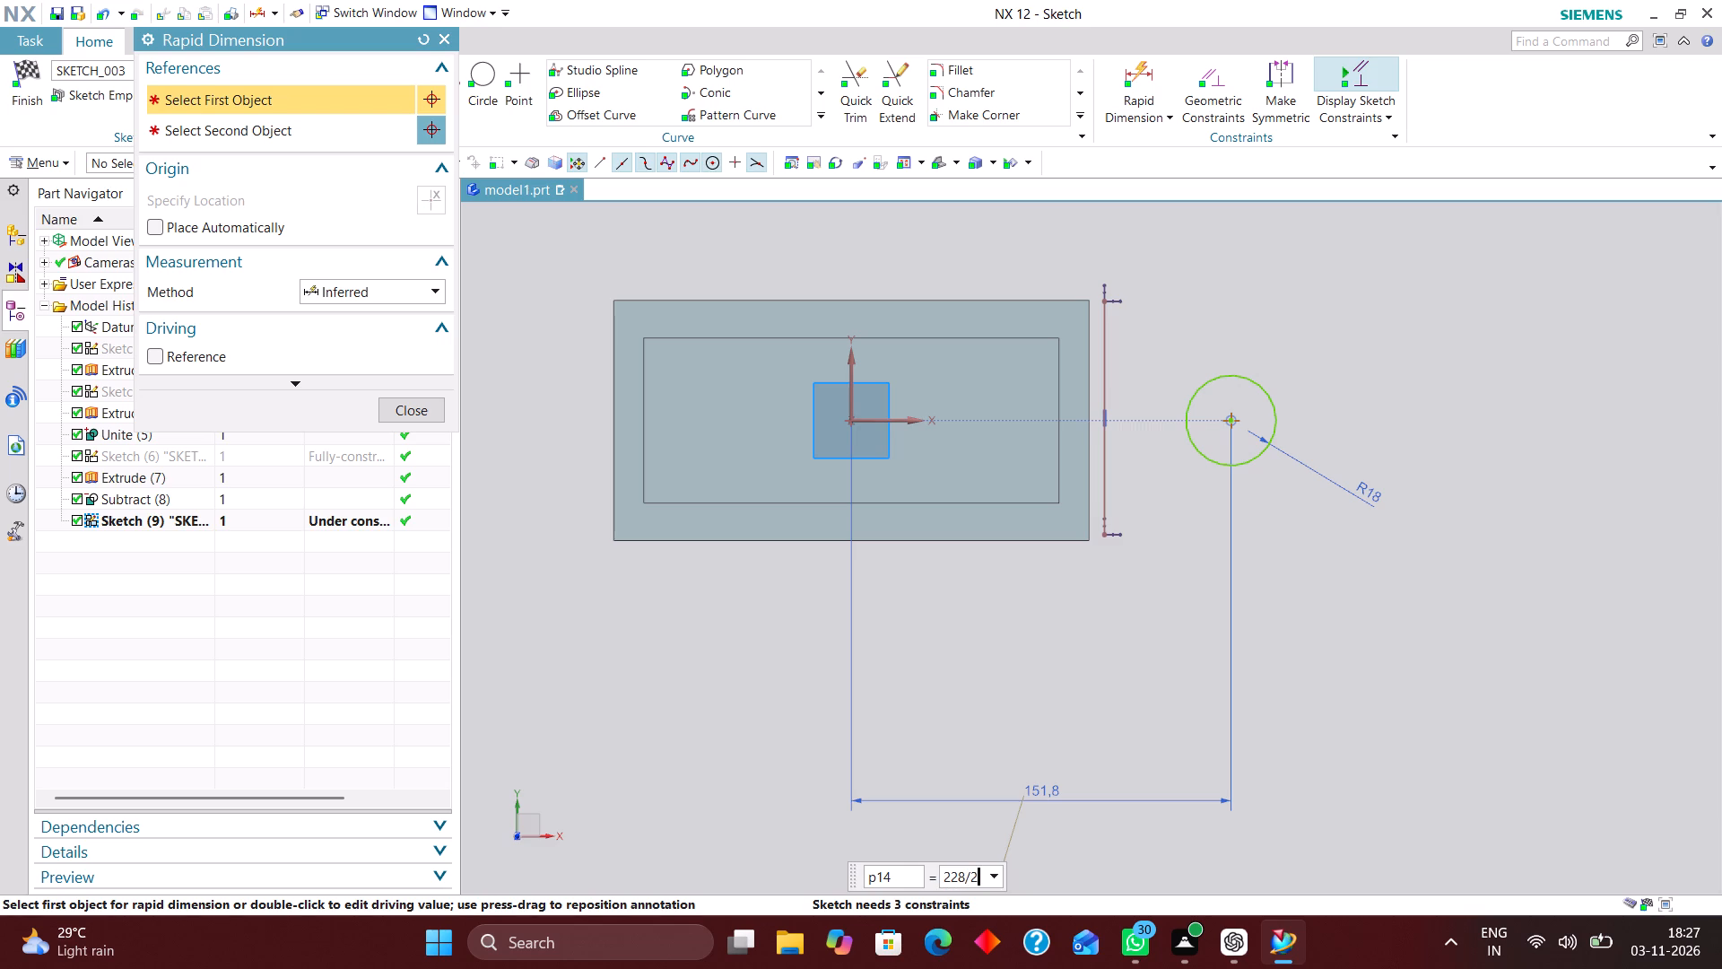
{"action": "key", "text": "Return"}
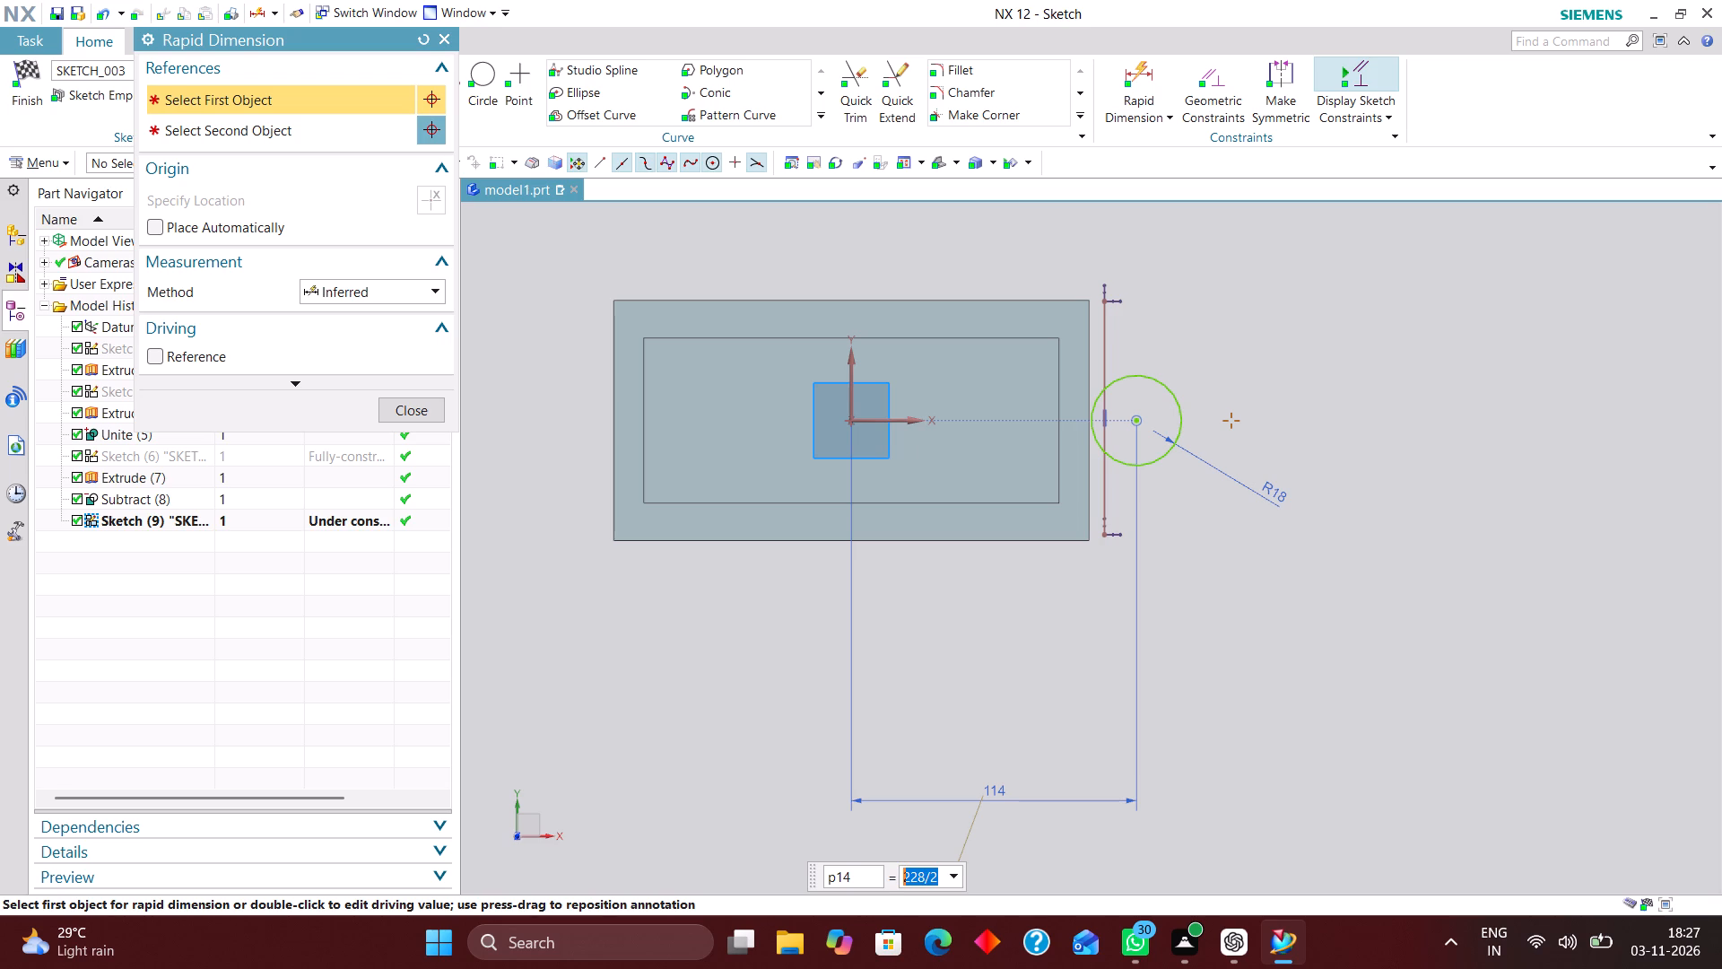
{"action": "left_click", "coordinate": [414, 406]}
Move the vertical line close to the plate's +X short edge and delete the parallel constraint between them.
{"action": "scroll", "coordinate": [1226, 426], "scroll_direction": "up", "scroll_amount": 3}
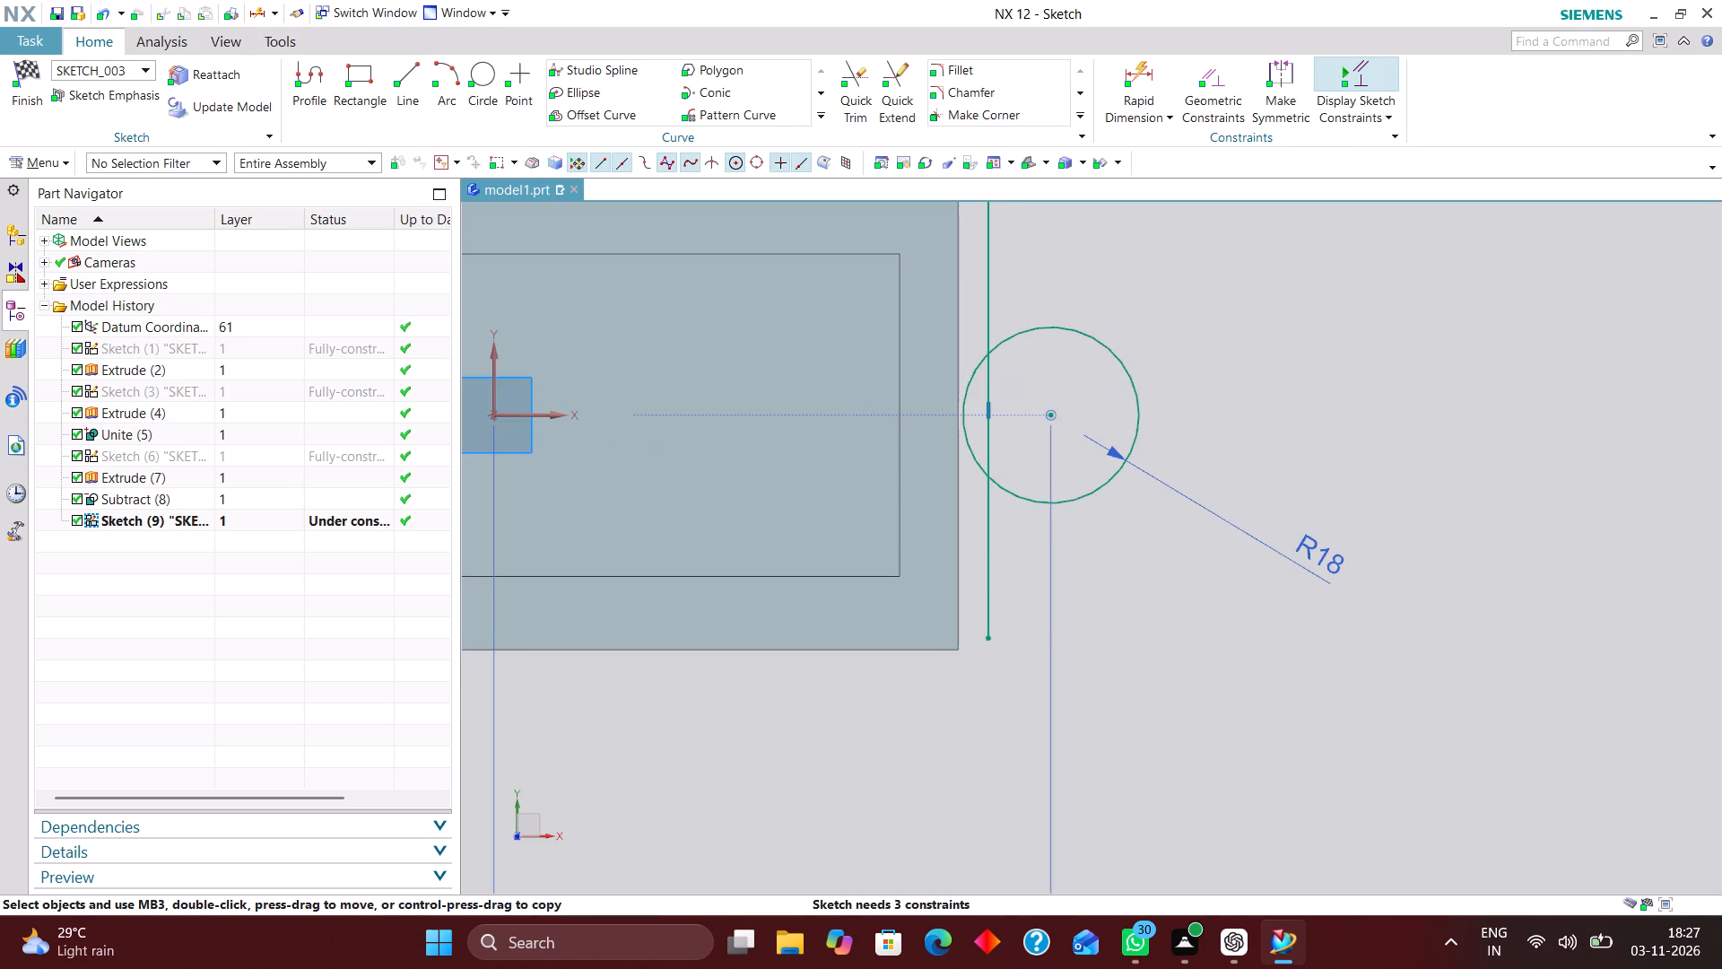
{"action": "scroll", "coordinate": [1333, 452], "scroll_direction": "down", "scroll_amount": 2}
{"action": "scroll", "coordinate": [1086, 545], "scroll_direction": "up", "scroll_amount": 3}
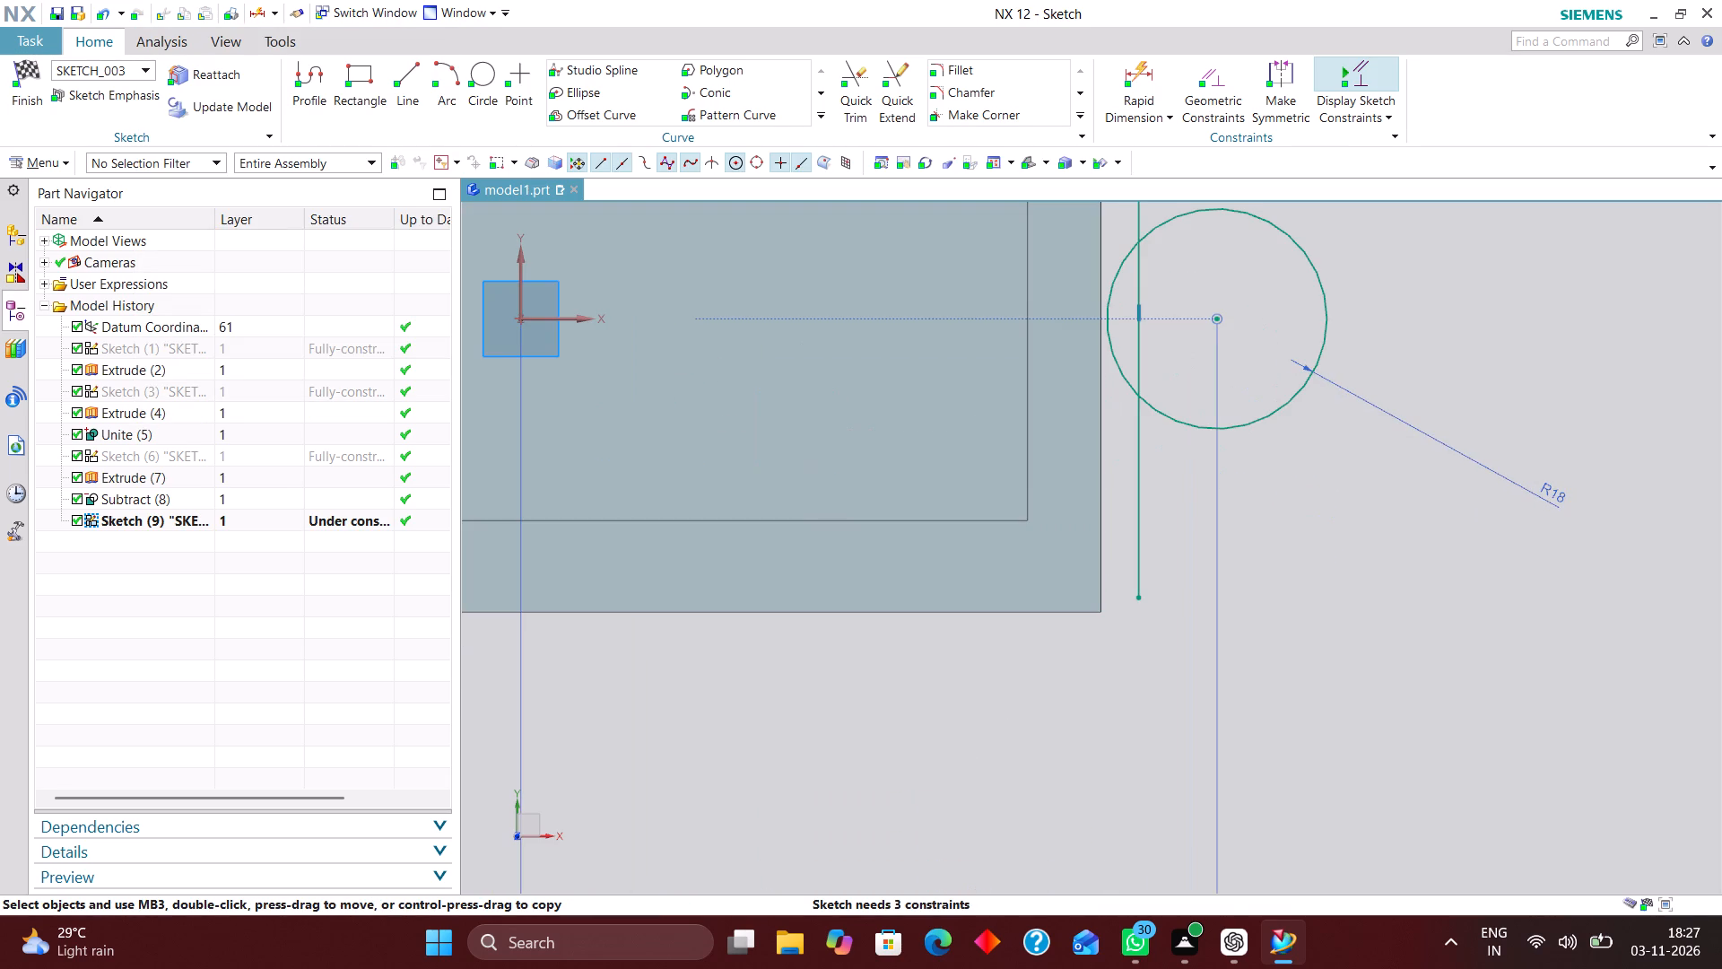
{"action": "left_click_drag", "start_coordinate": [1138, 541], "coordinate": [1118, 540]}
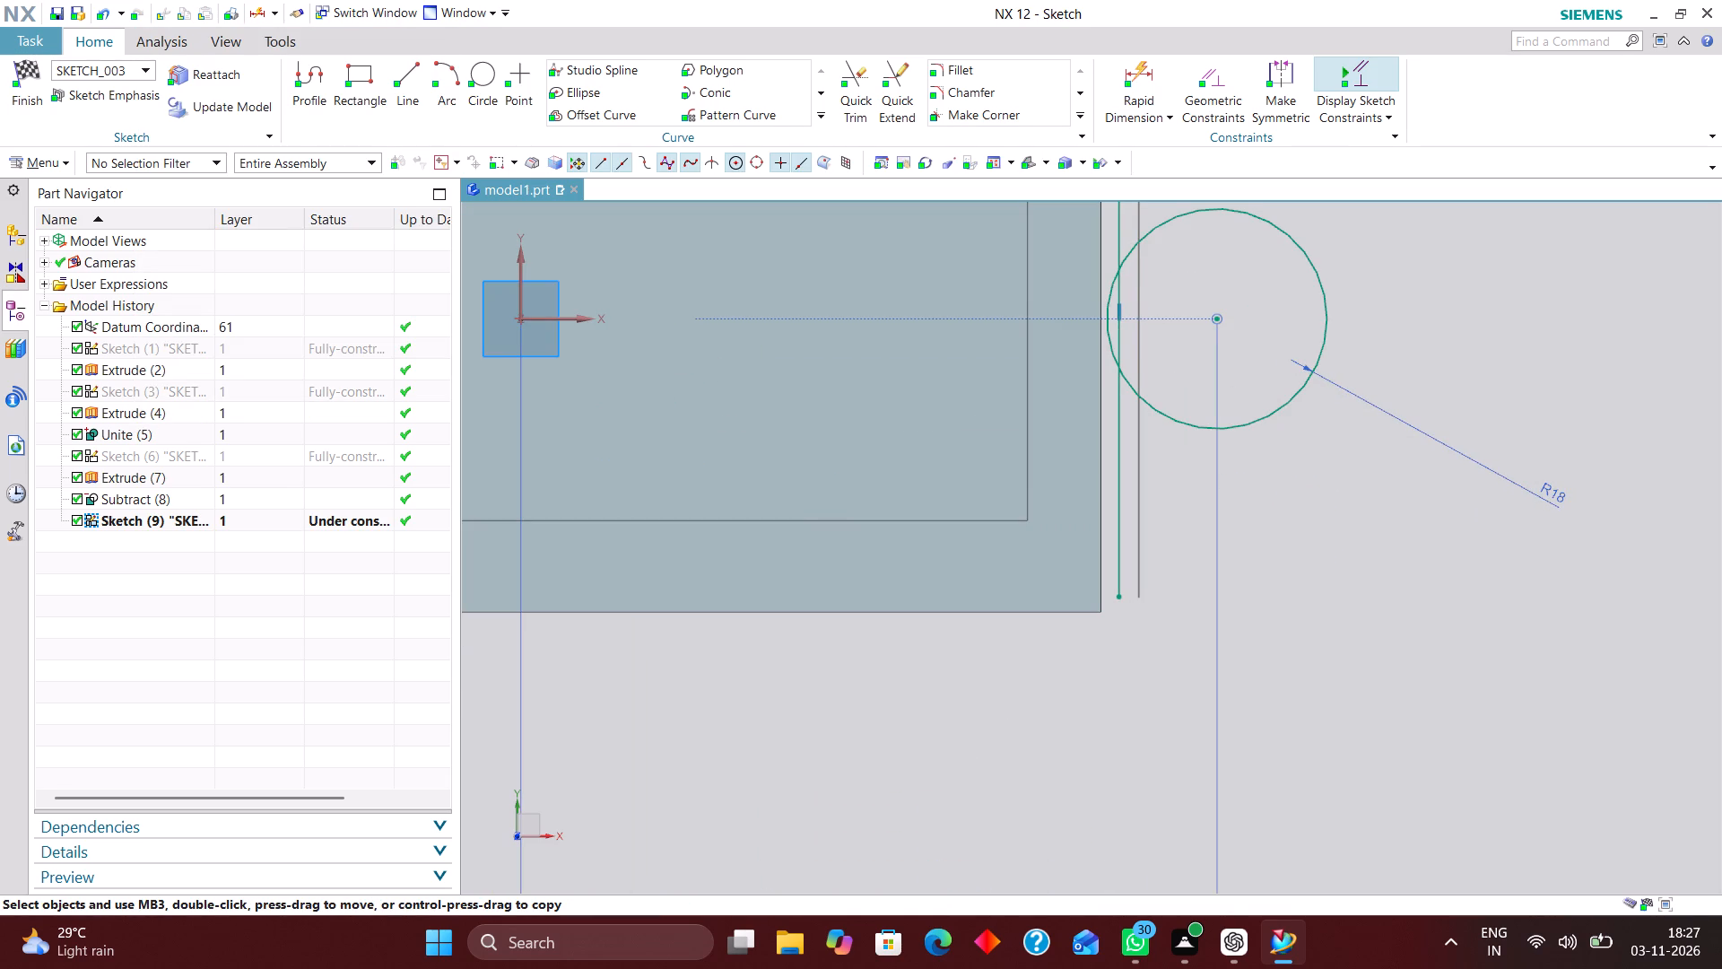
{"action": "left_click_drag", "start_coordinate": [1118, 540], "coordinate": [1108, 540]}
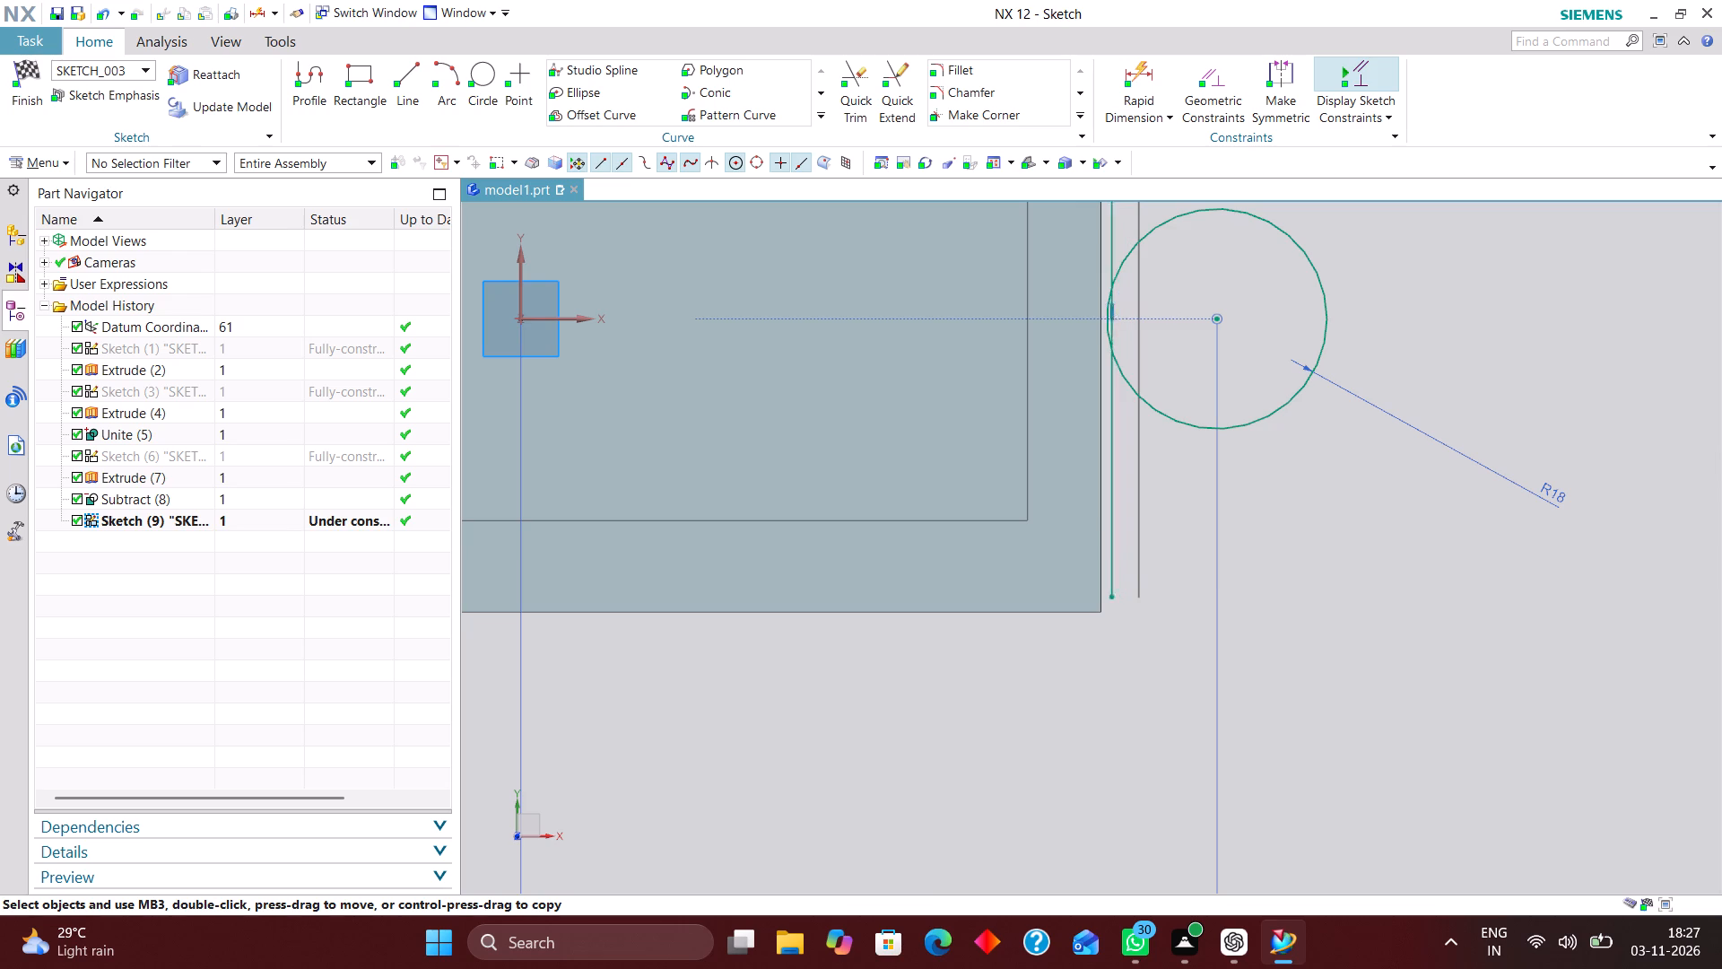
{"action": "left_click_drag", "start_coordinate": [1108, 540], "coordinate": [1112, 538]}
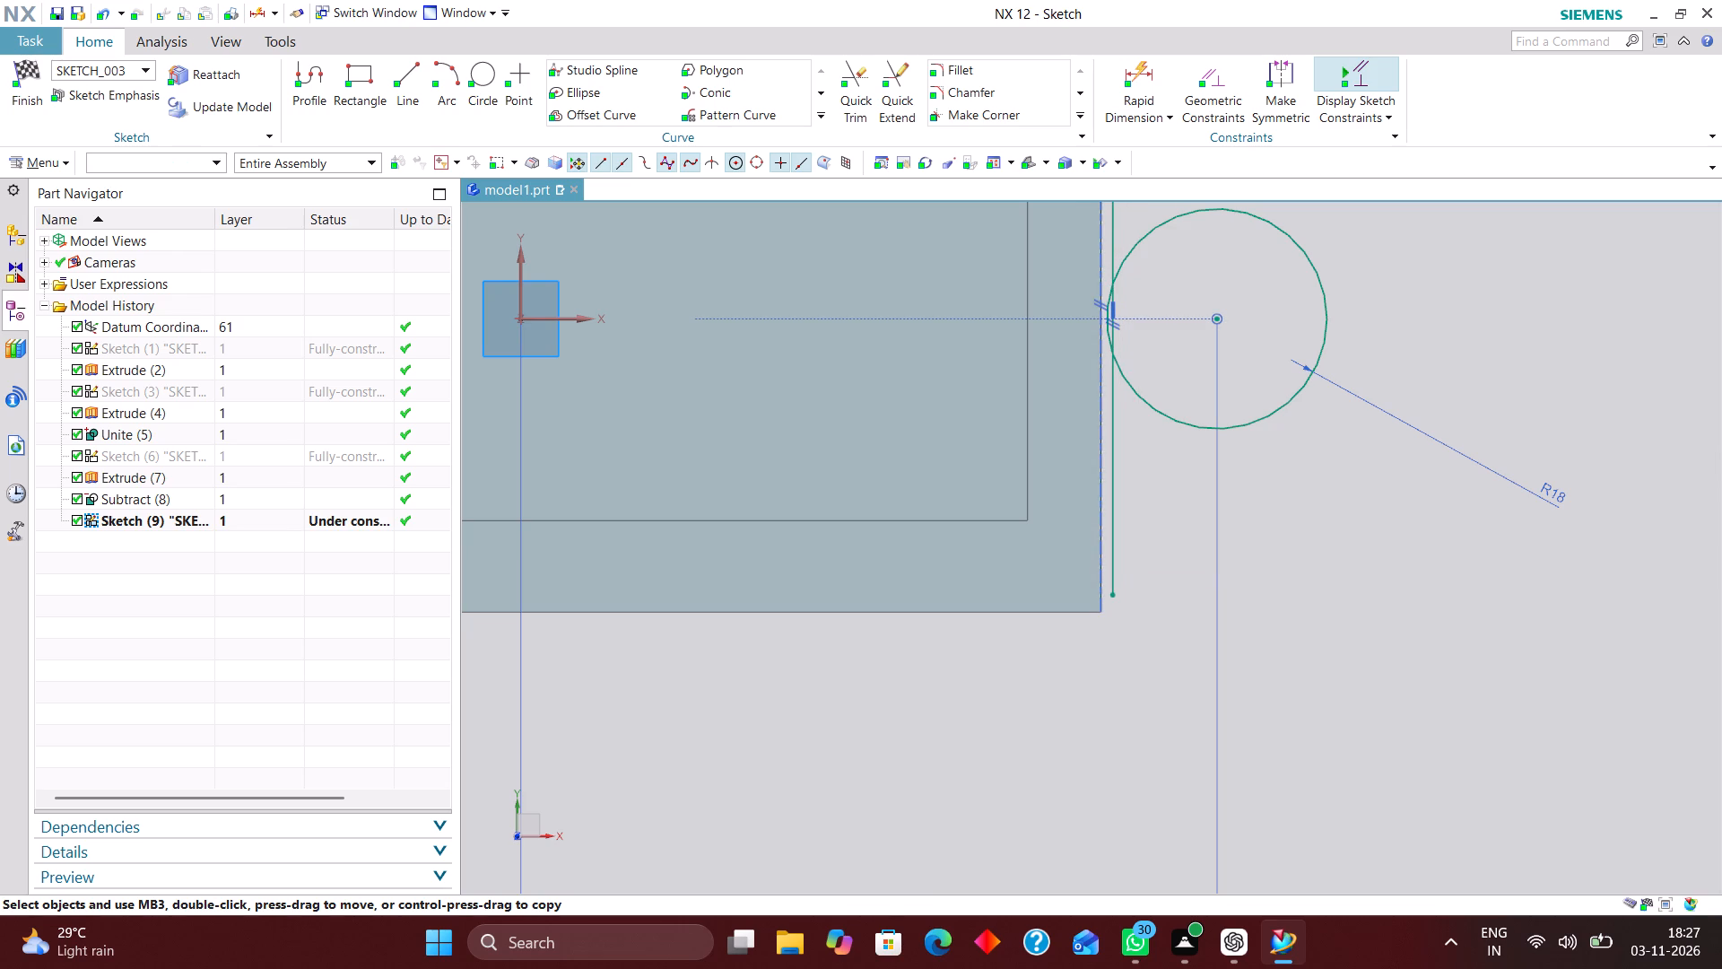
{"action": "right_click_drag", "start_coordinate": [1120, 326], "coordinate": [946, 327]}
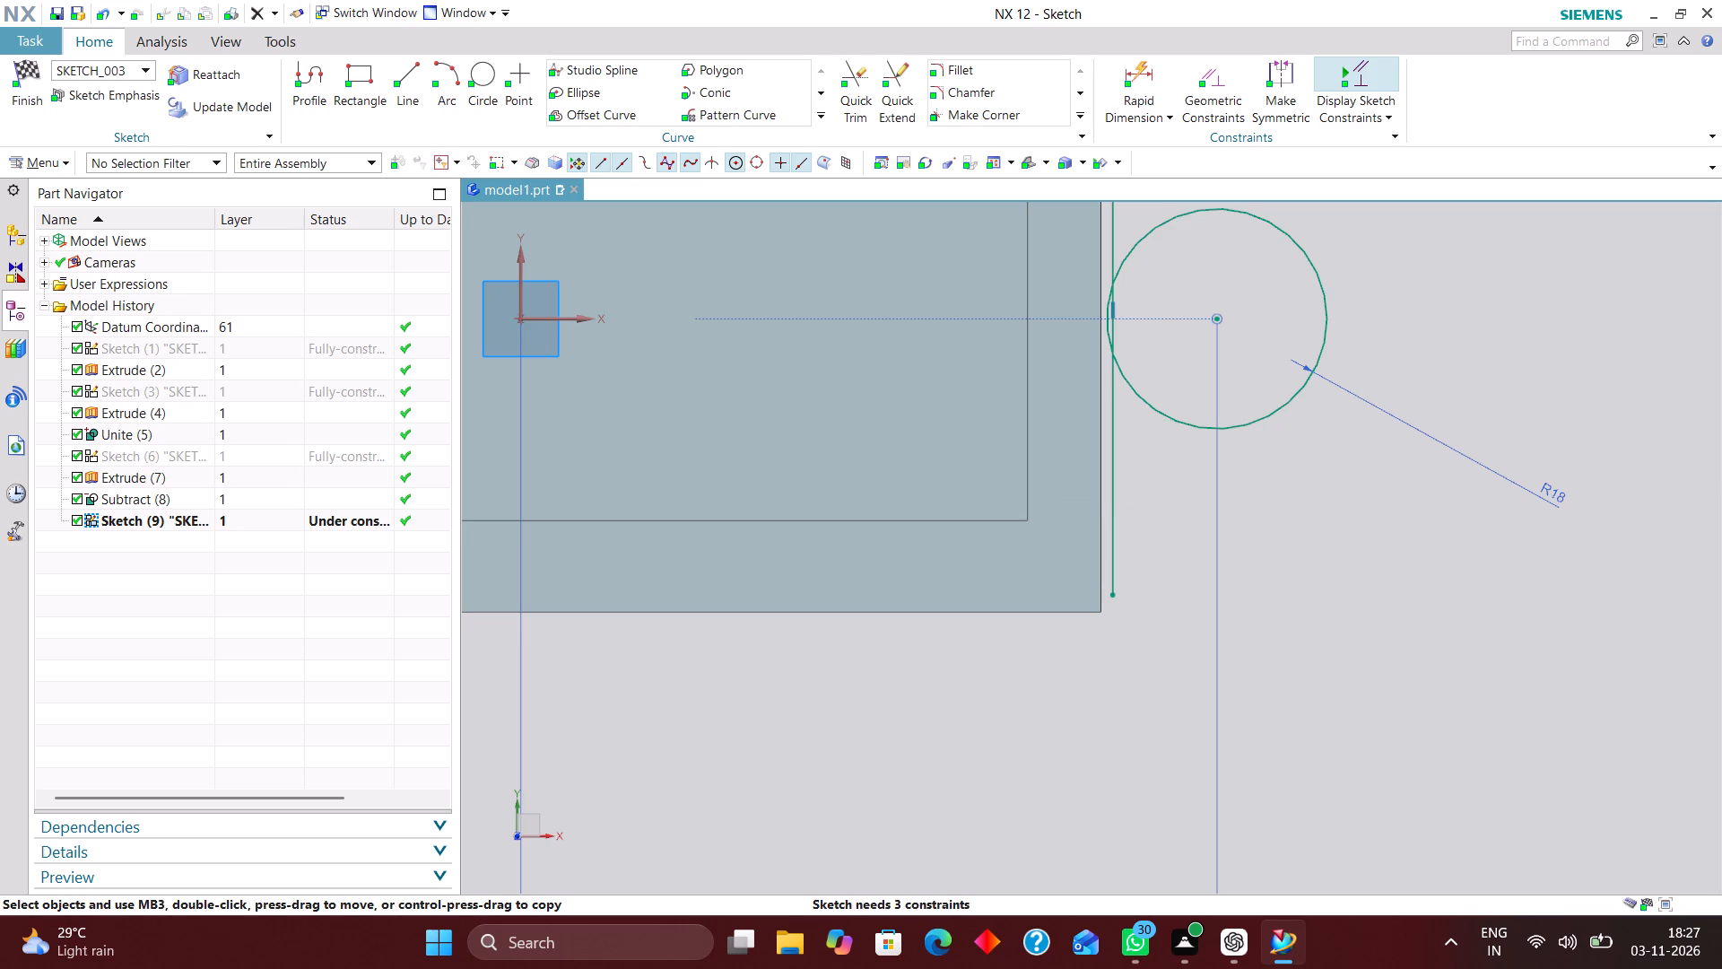
Dimension the vertical line 95 mm from the sketch's Y axis.
{"action": "scroll", "coordinate": [1162, 529], "scroll_direction": "down", "scroll_amount": 1}
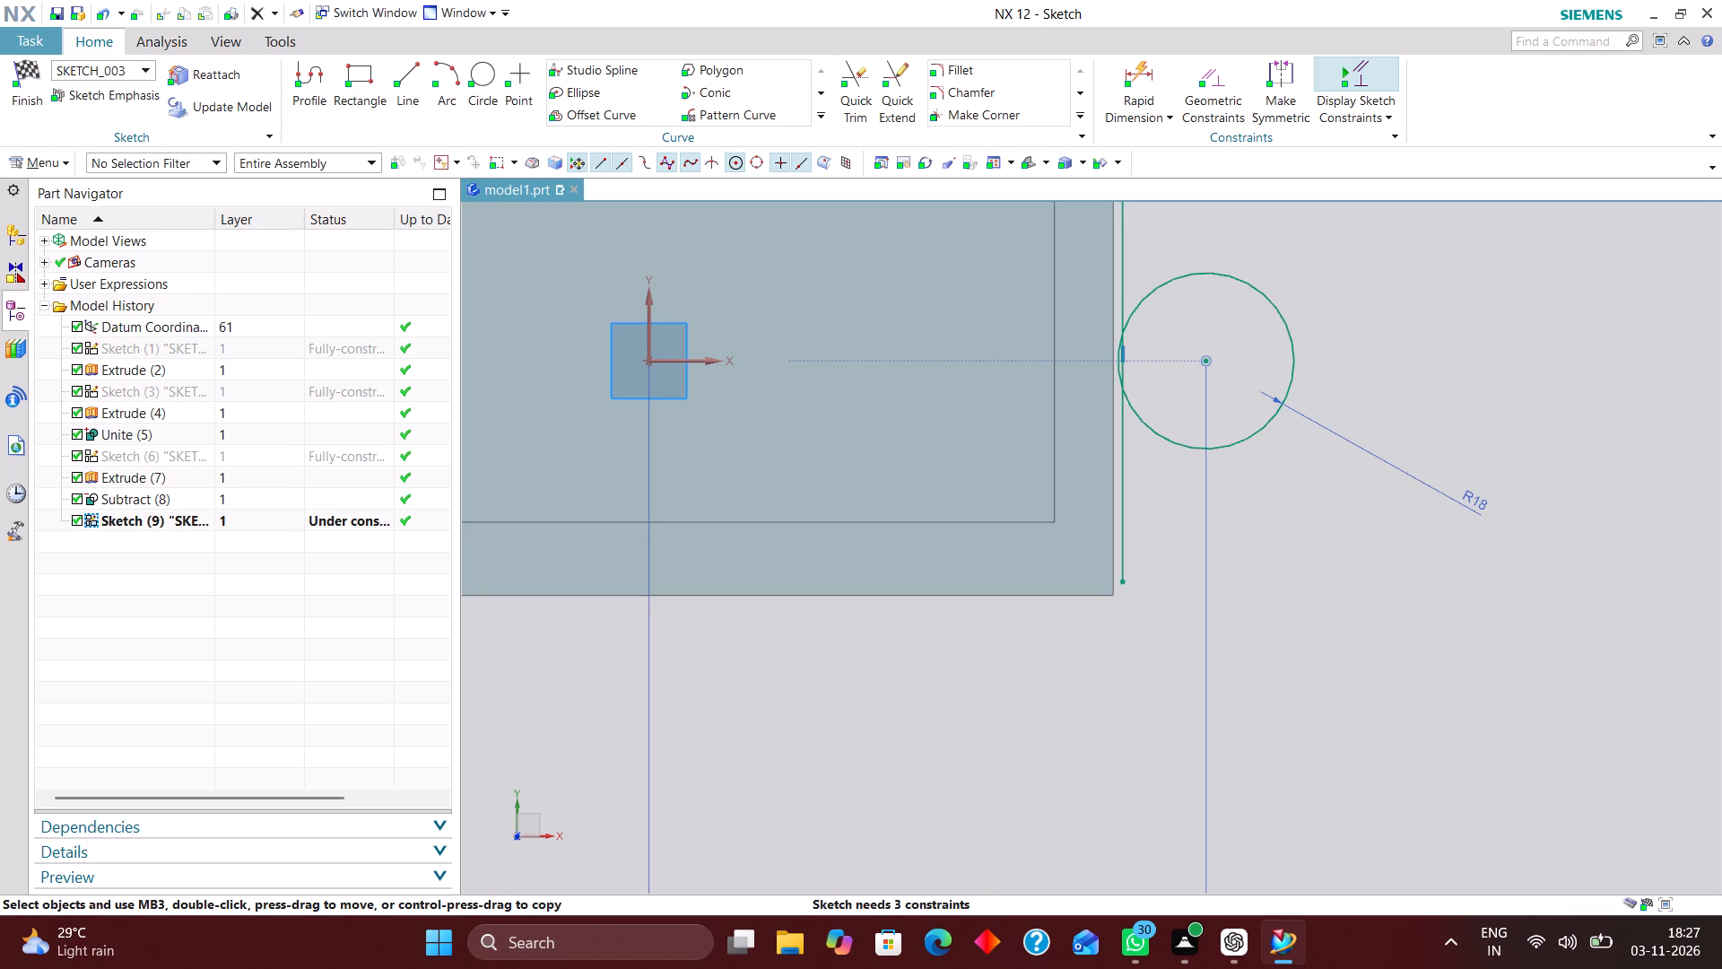
{"action": "scroll", "coordinate": [1263, 450], "scroll_direction": "down", "scroll_amount": 2}
{"action": "scroll", "coordinate": [1253, 349], "scroll_direction": "up", "scroll_amount": 2}
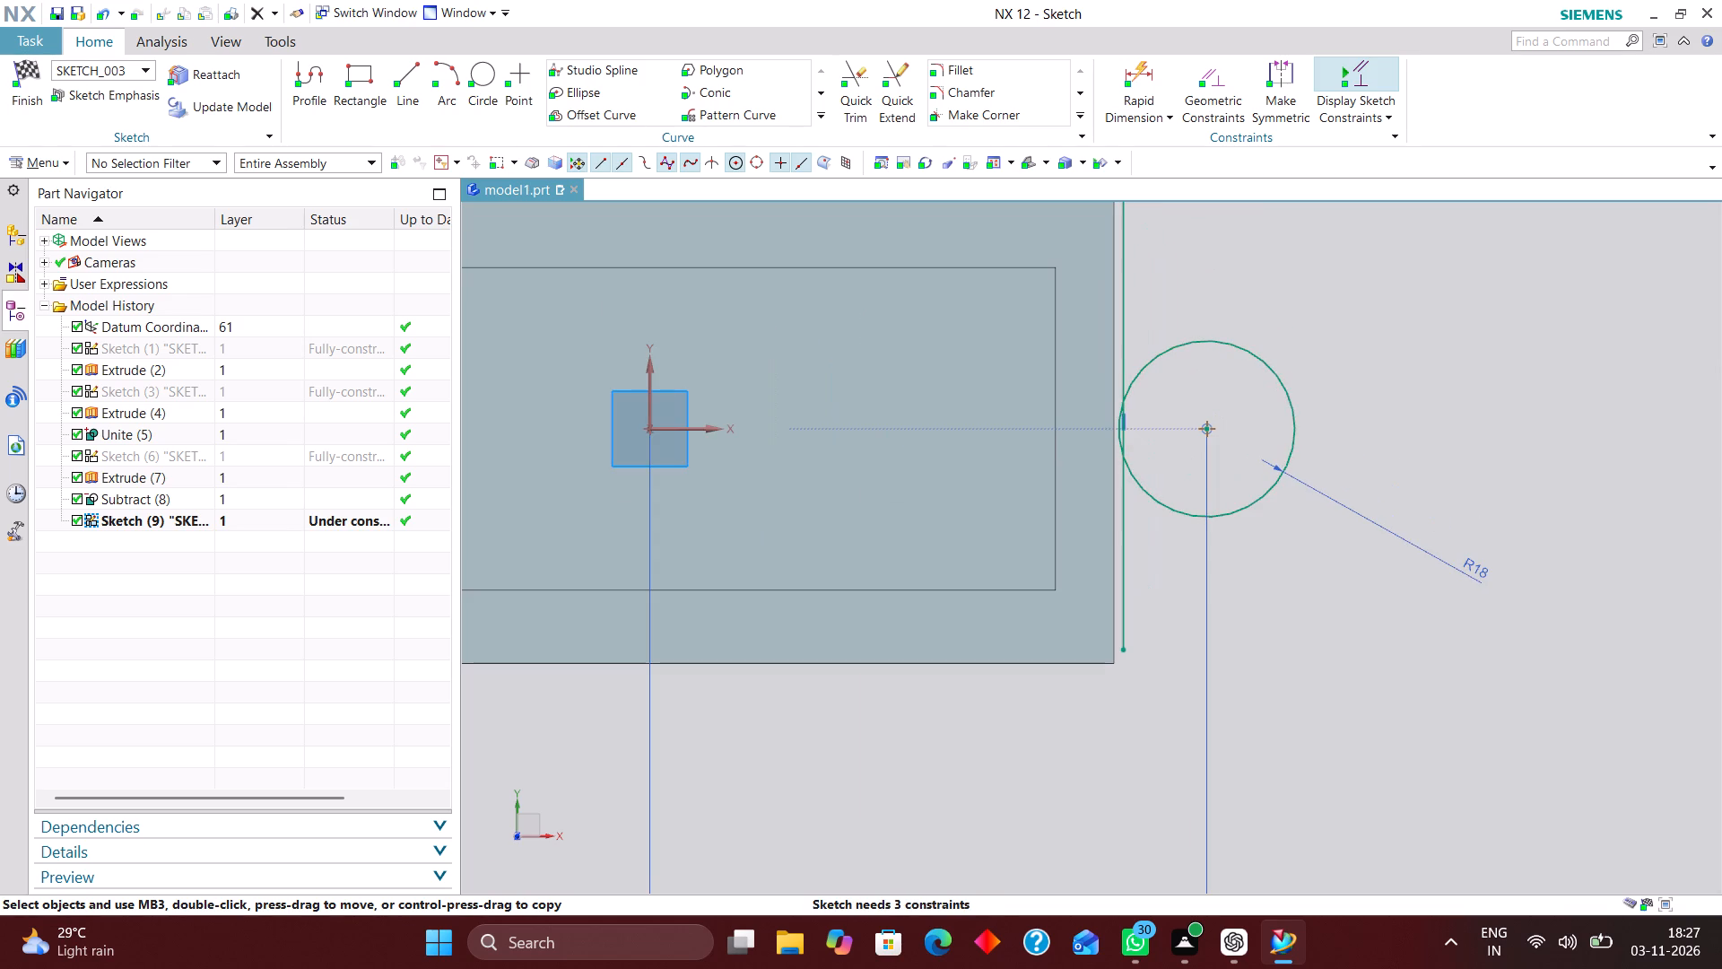
{"action": "left_click", "coordinate": [1126, 76]}
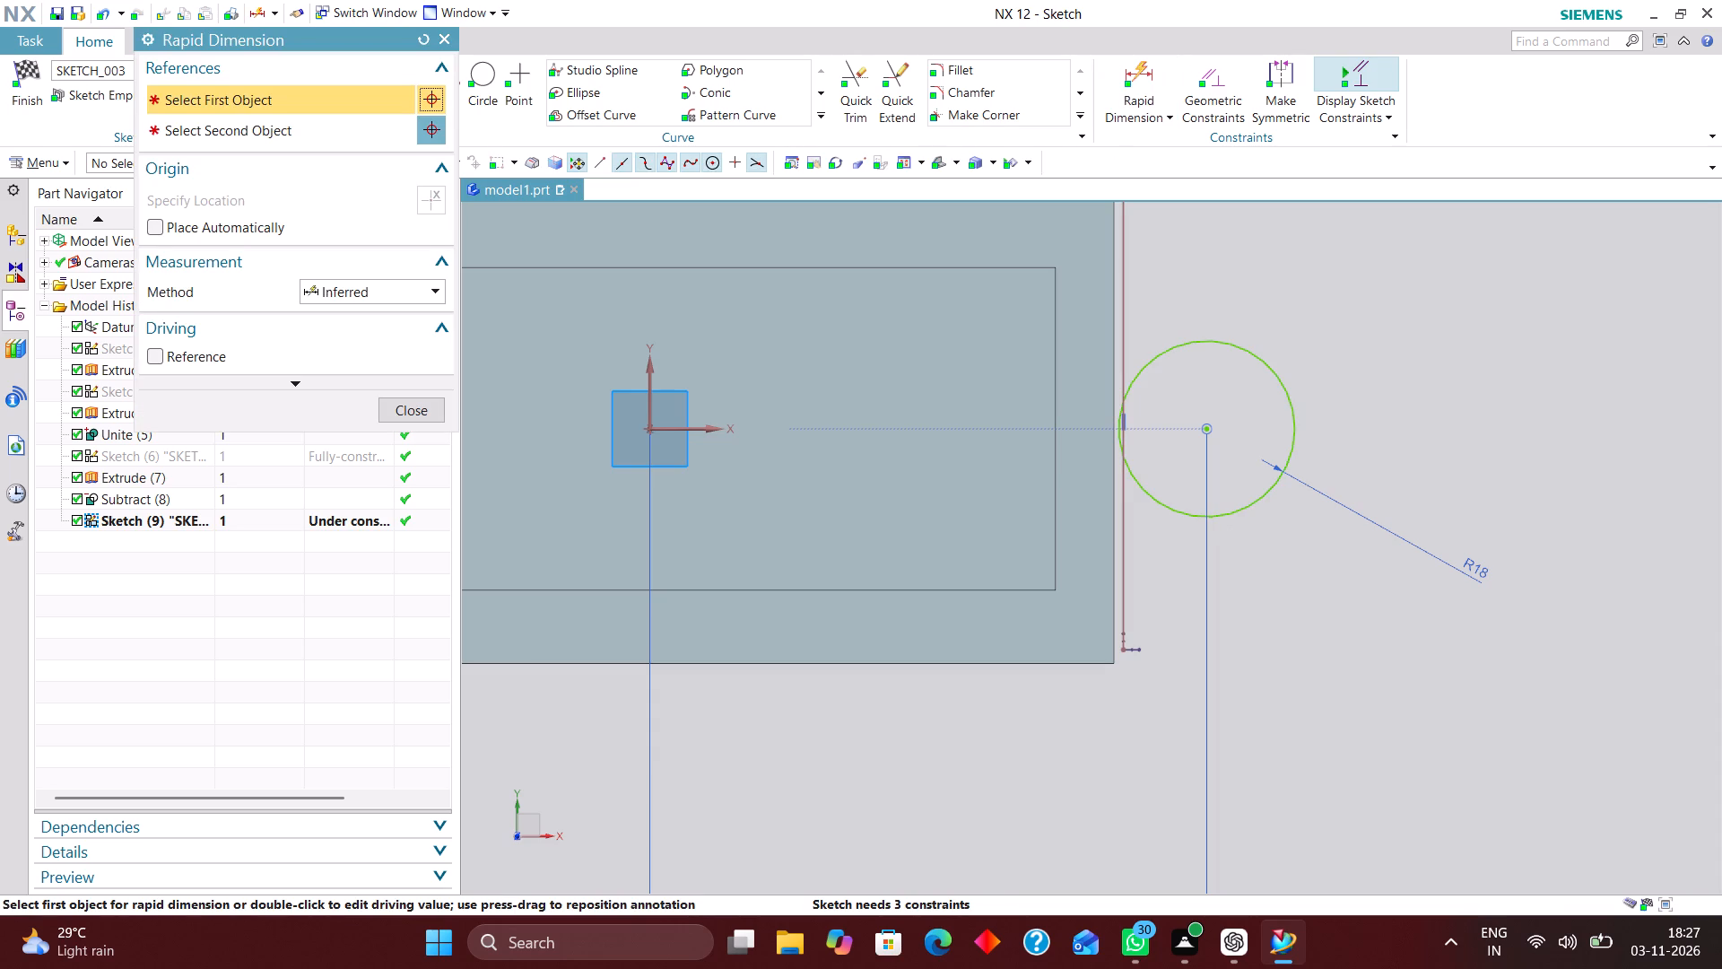
{"action": "left_click", "coordinate": [650, 394]}
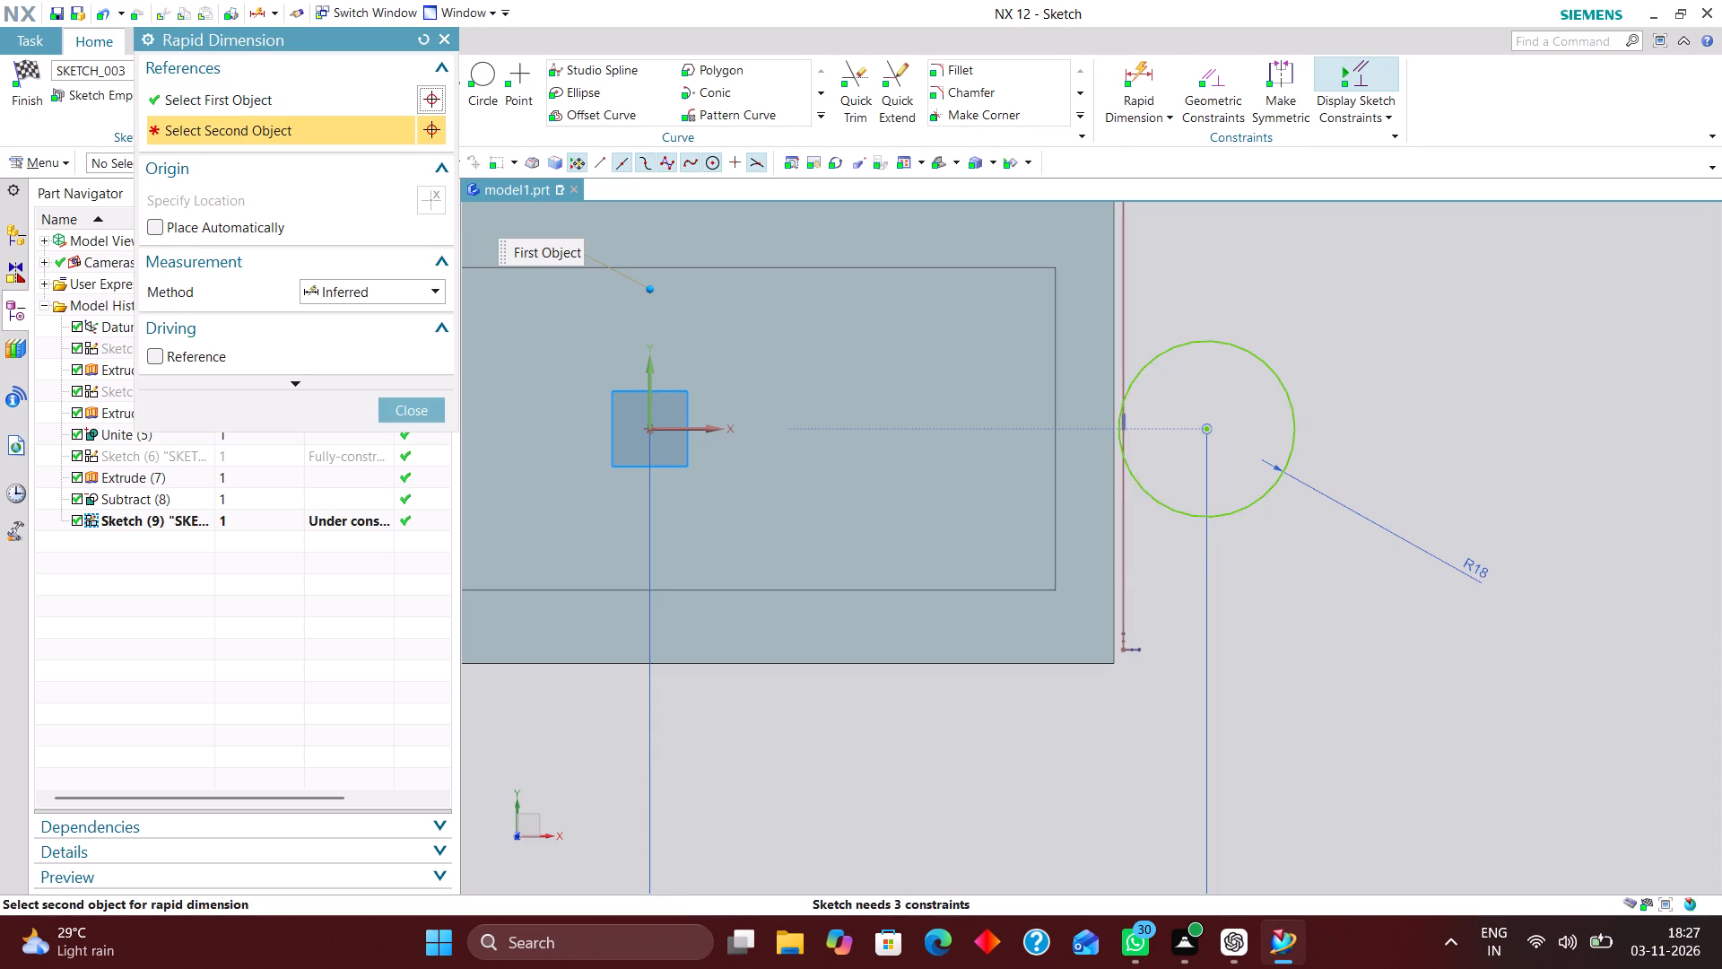
{"action": "left_click", "coordinate": [1129, 536]}
{"action": "left_click", "coordinate": [906, 776]}
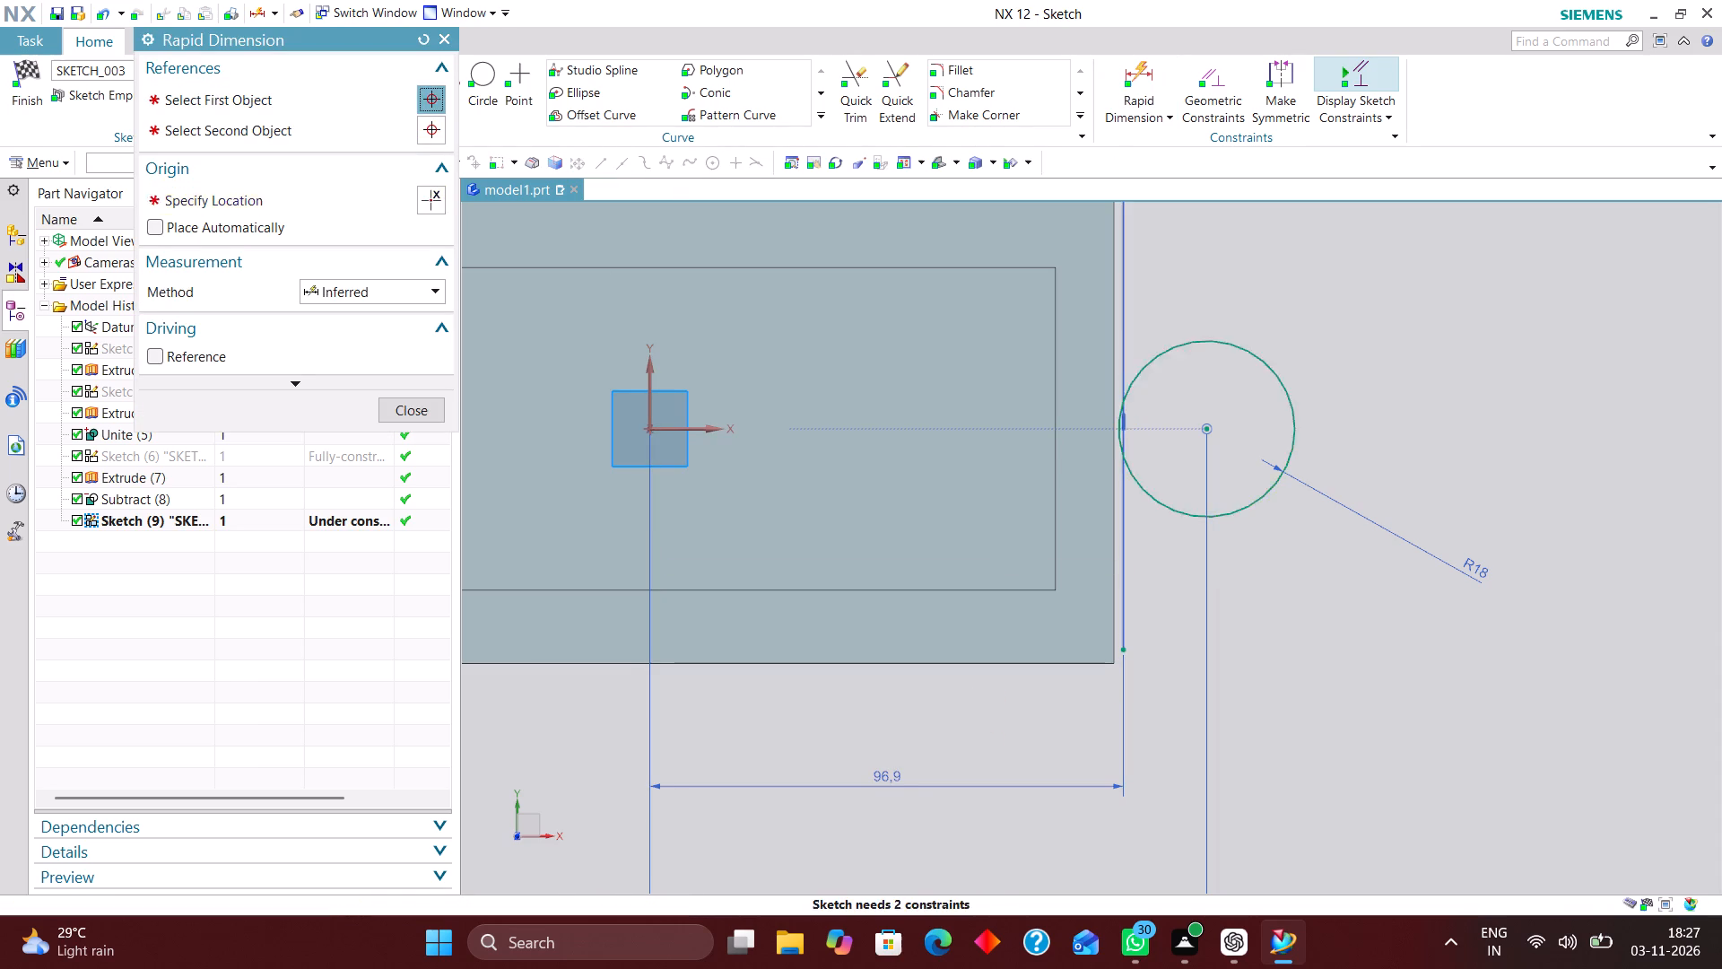
{"action": "type", "text": "95"}
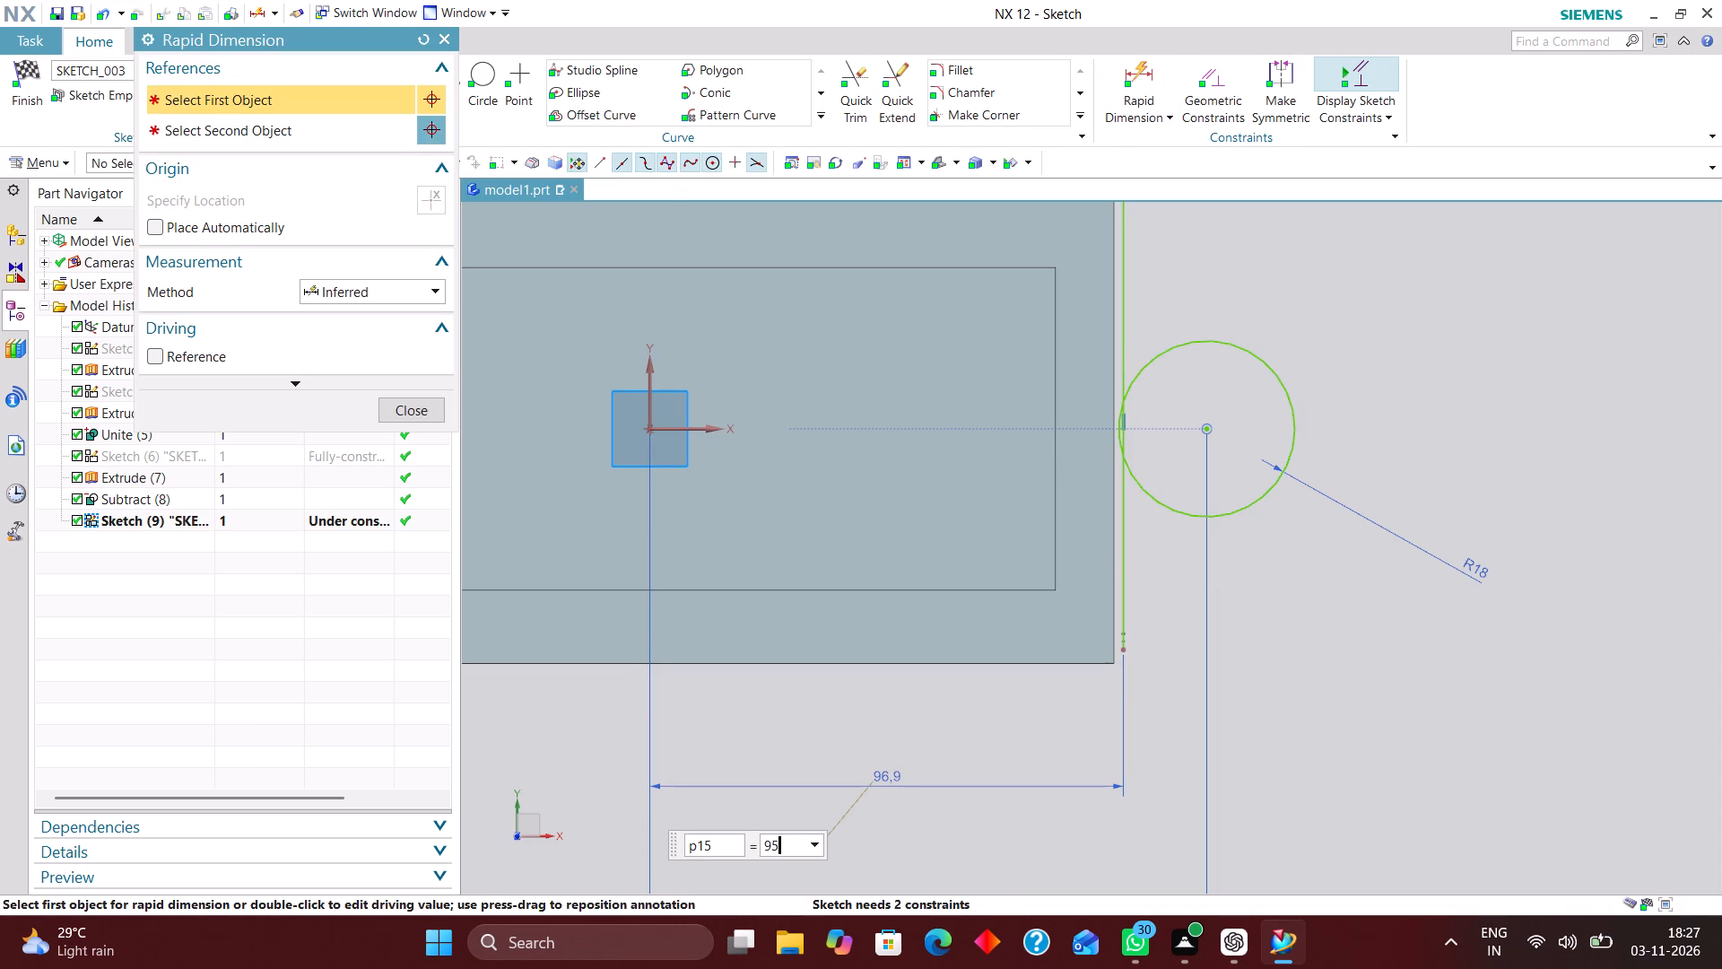
{"action": "key", "text": "Return"}
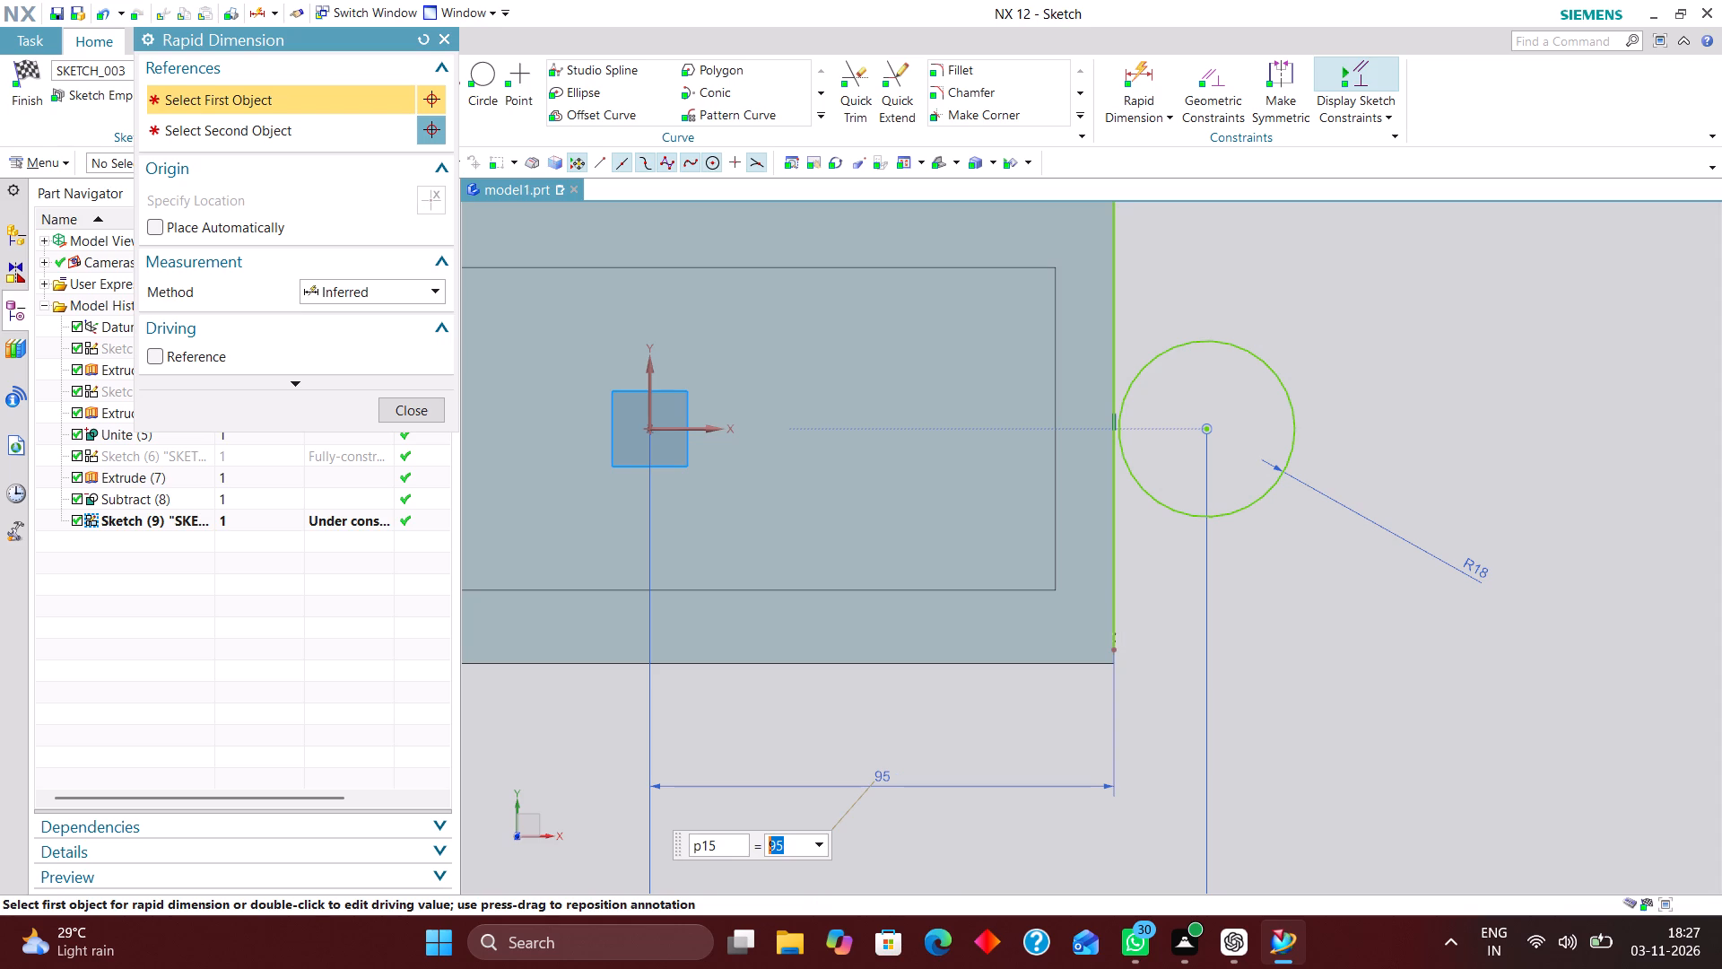
Dimension the vertical line's length as 96 mm.
{"action": "left_click", "coordinate": [1119, 556]}
{"action": "left_click", "coordinate": [1588, 397]}
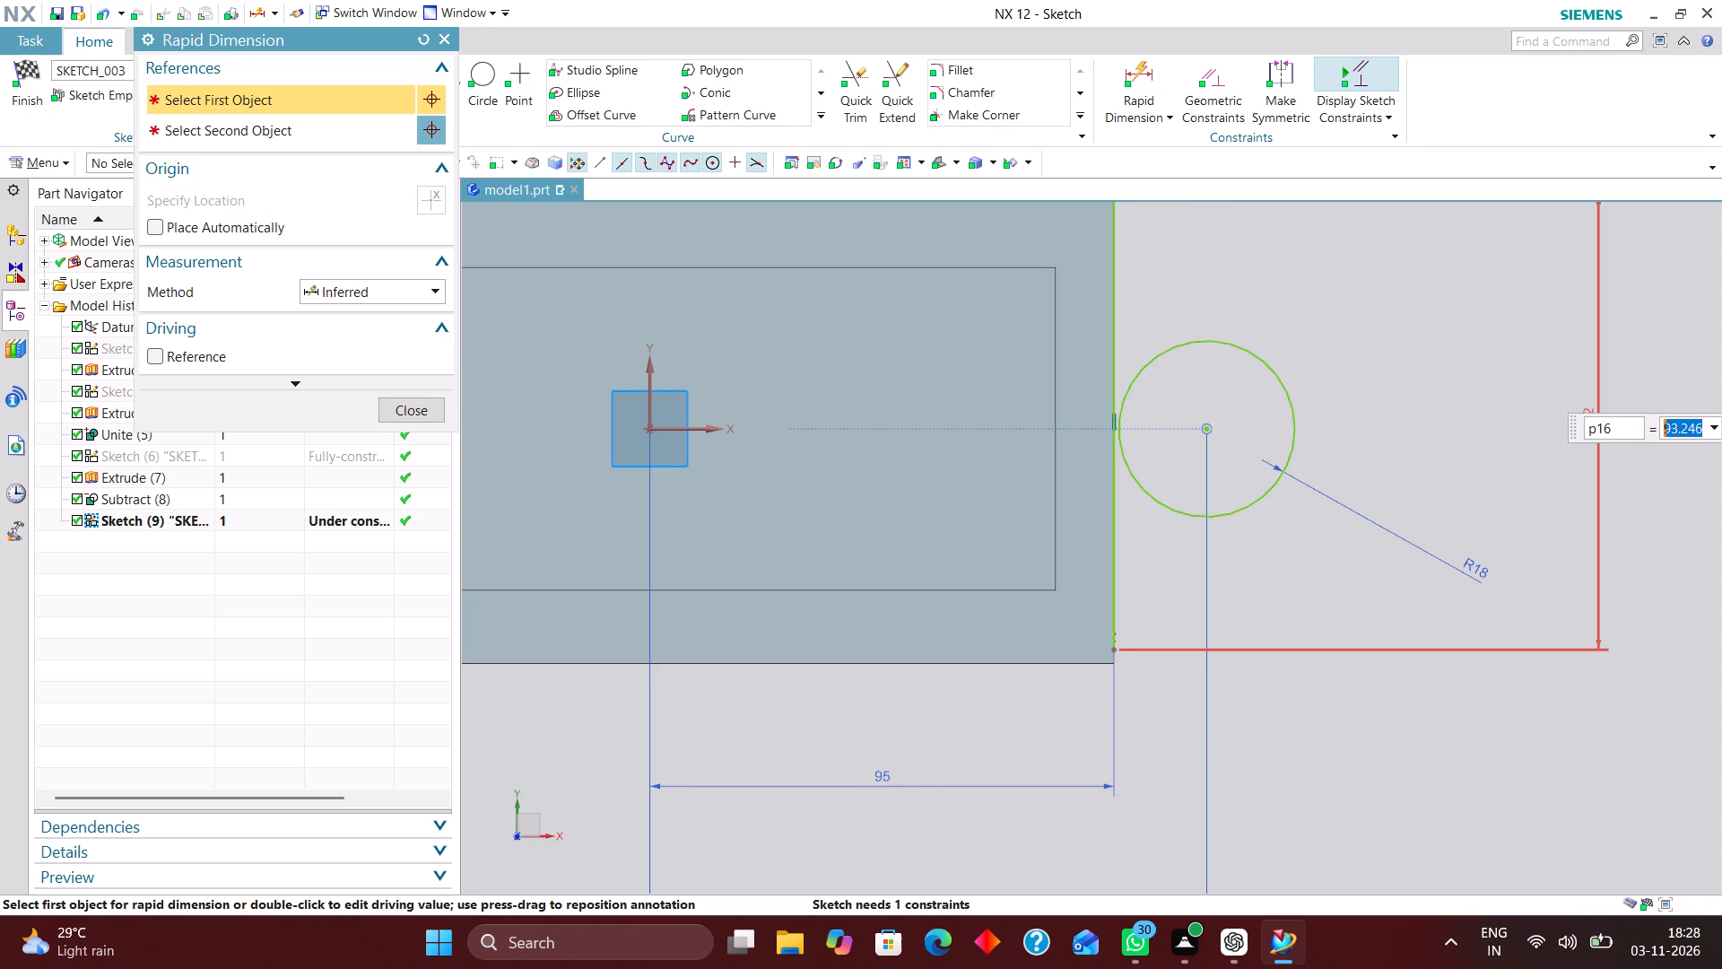
{"action": "type", "text": "96"}
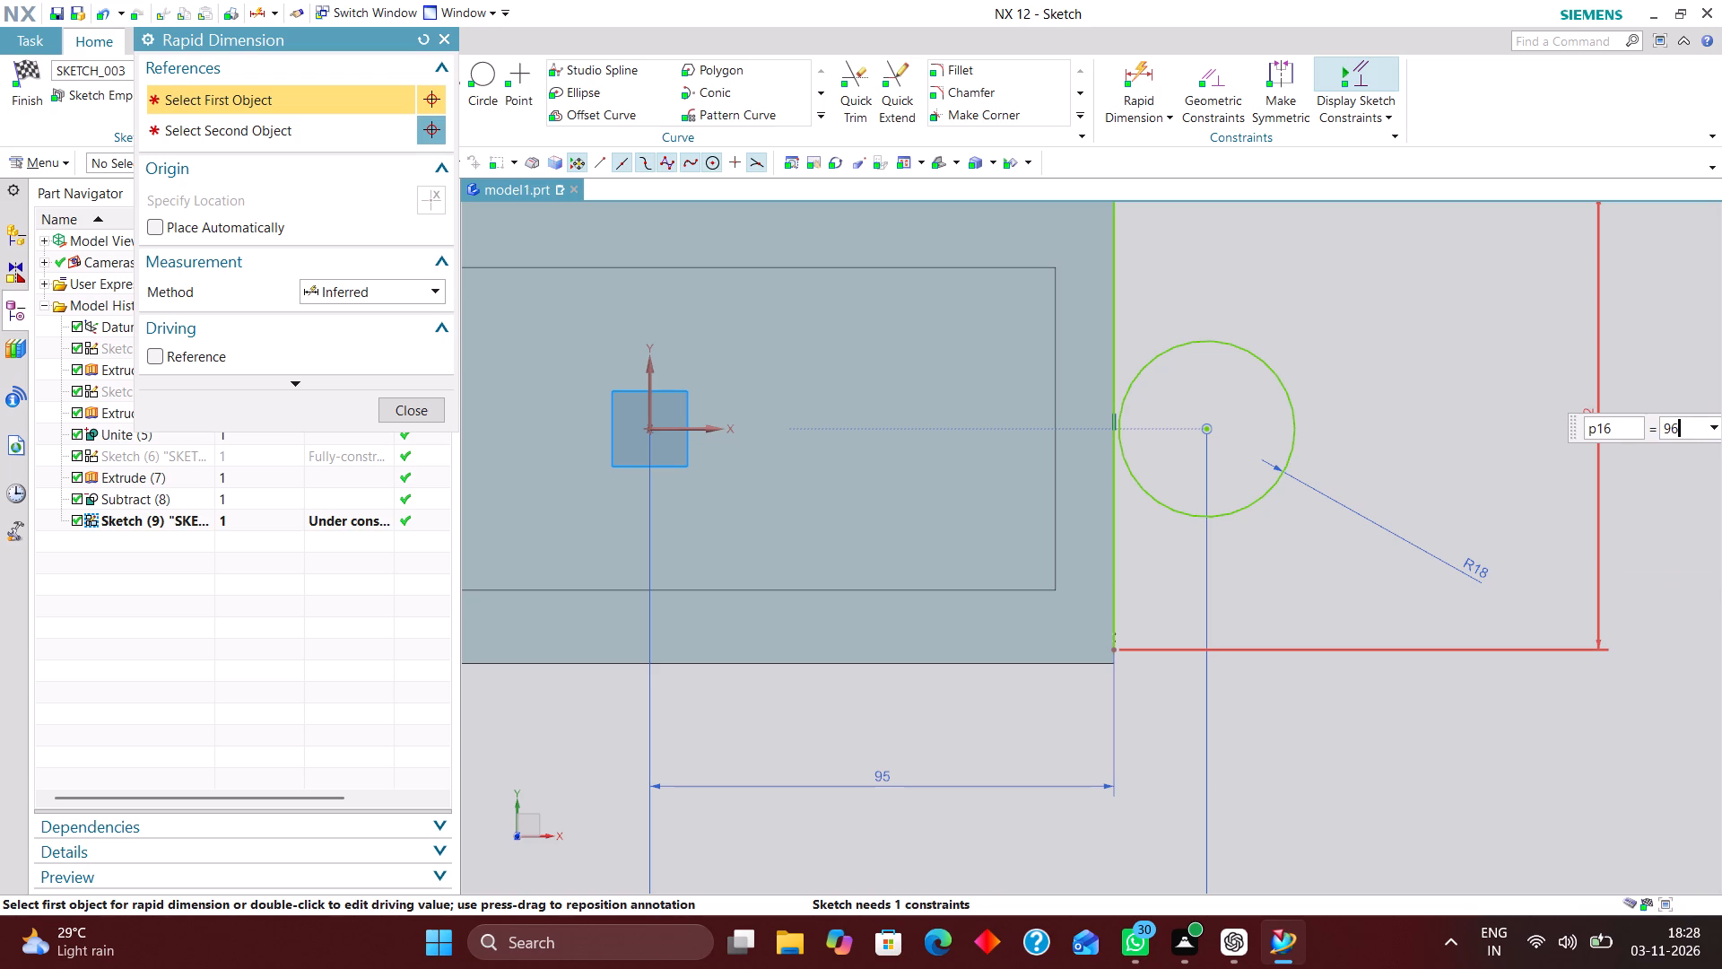
{"action": "key", "text": "Return"}
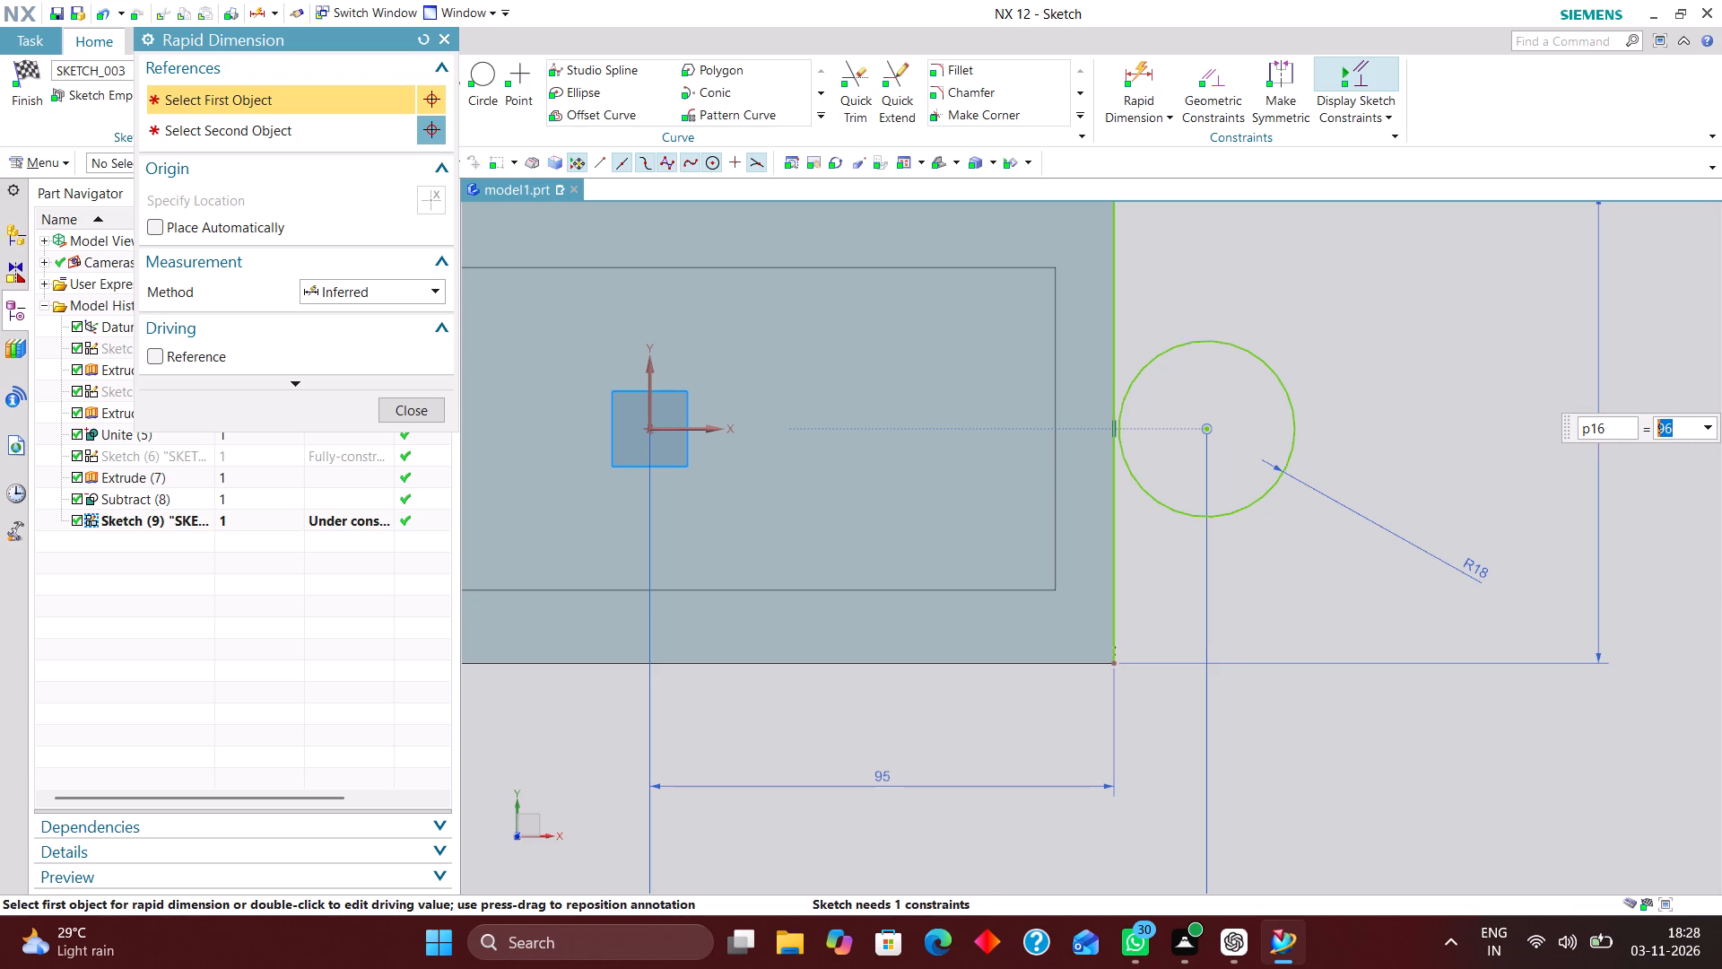
{"action": "left_click", "coordinate": [411, 405]}
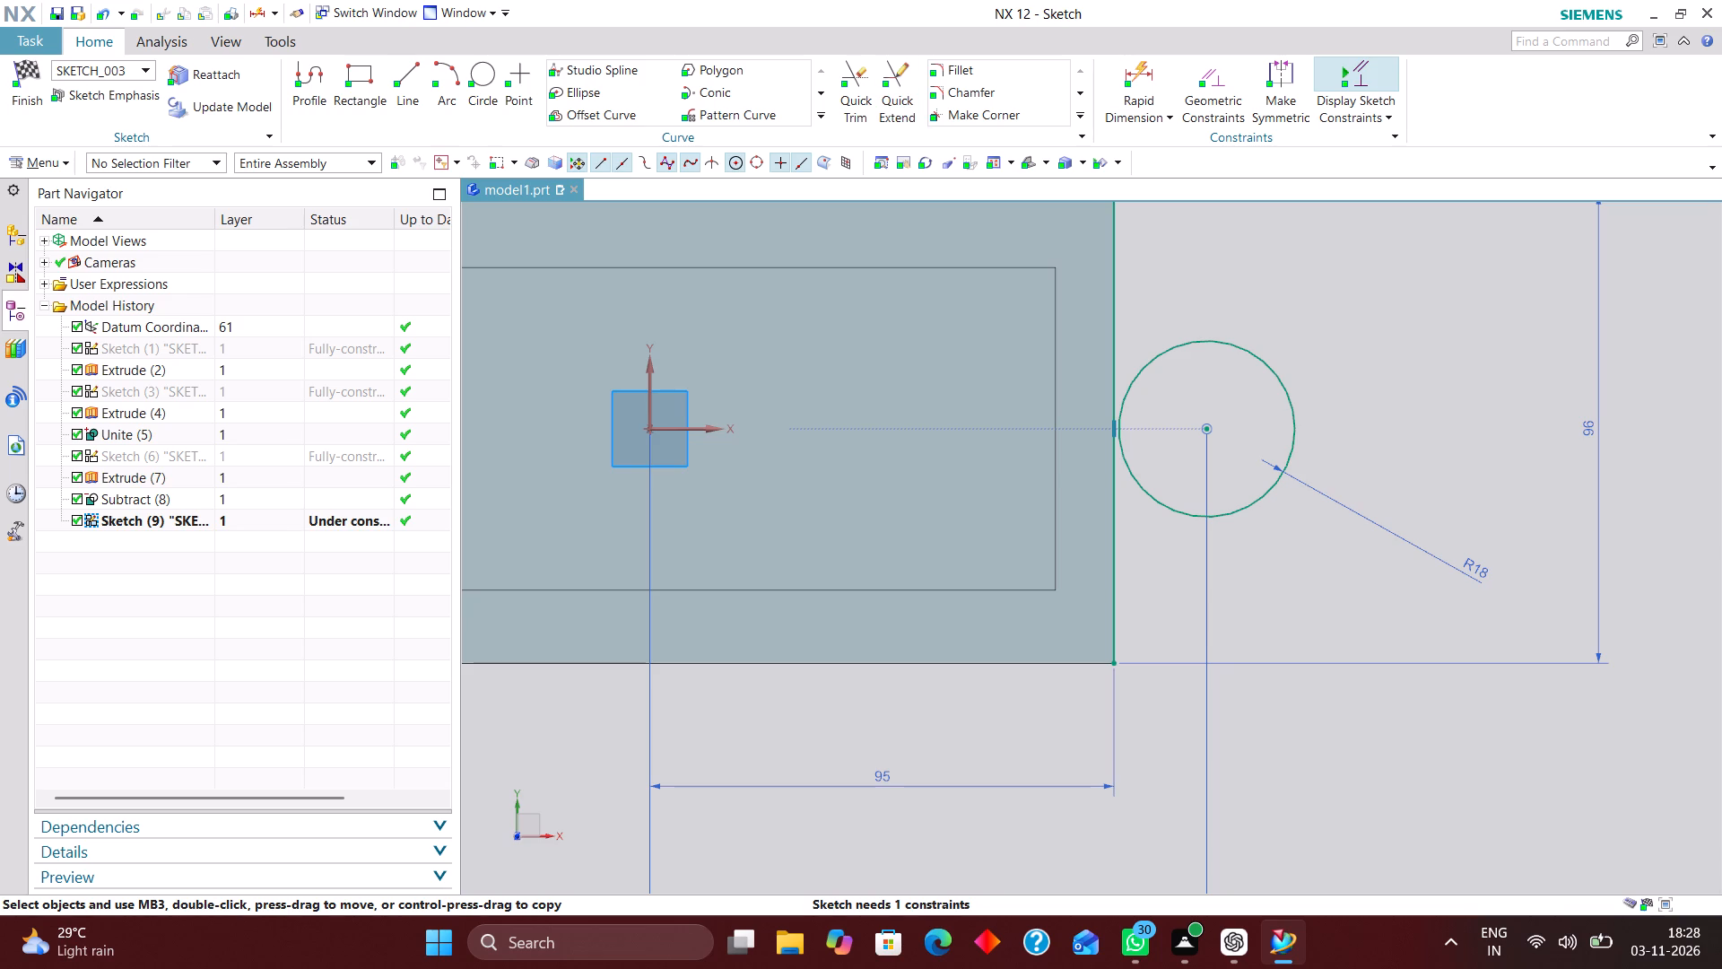
Sketch two inclined lines, one below and one above the circle, running from near the vertical line's ends toward the circle's +X side.
{"action": "left_click", "coordinate": [398, 80]}
{"action": "scroll", "coordinate": [1178, 624], "scroll_direction": "up", "scroll_amount": 1}
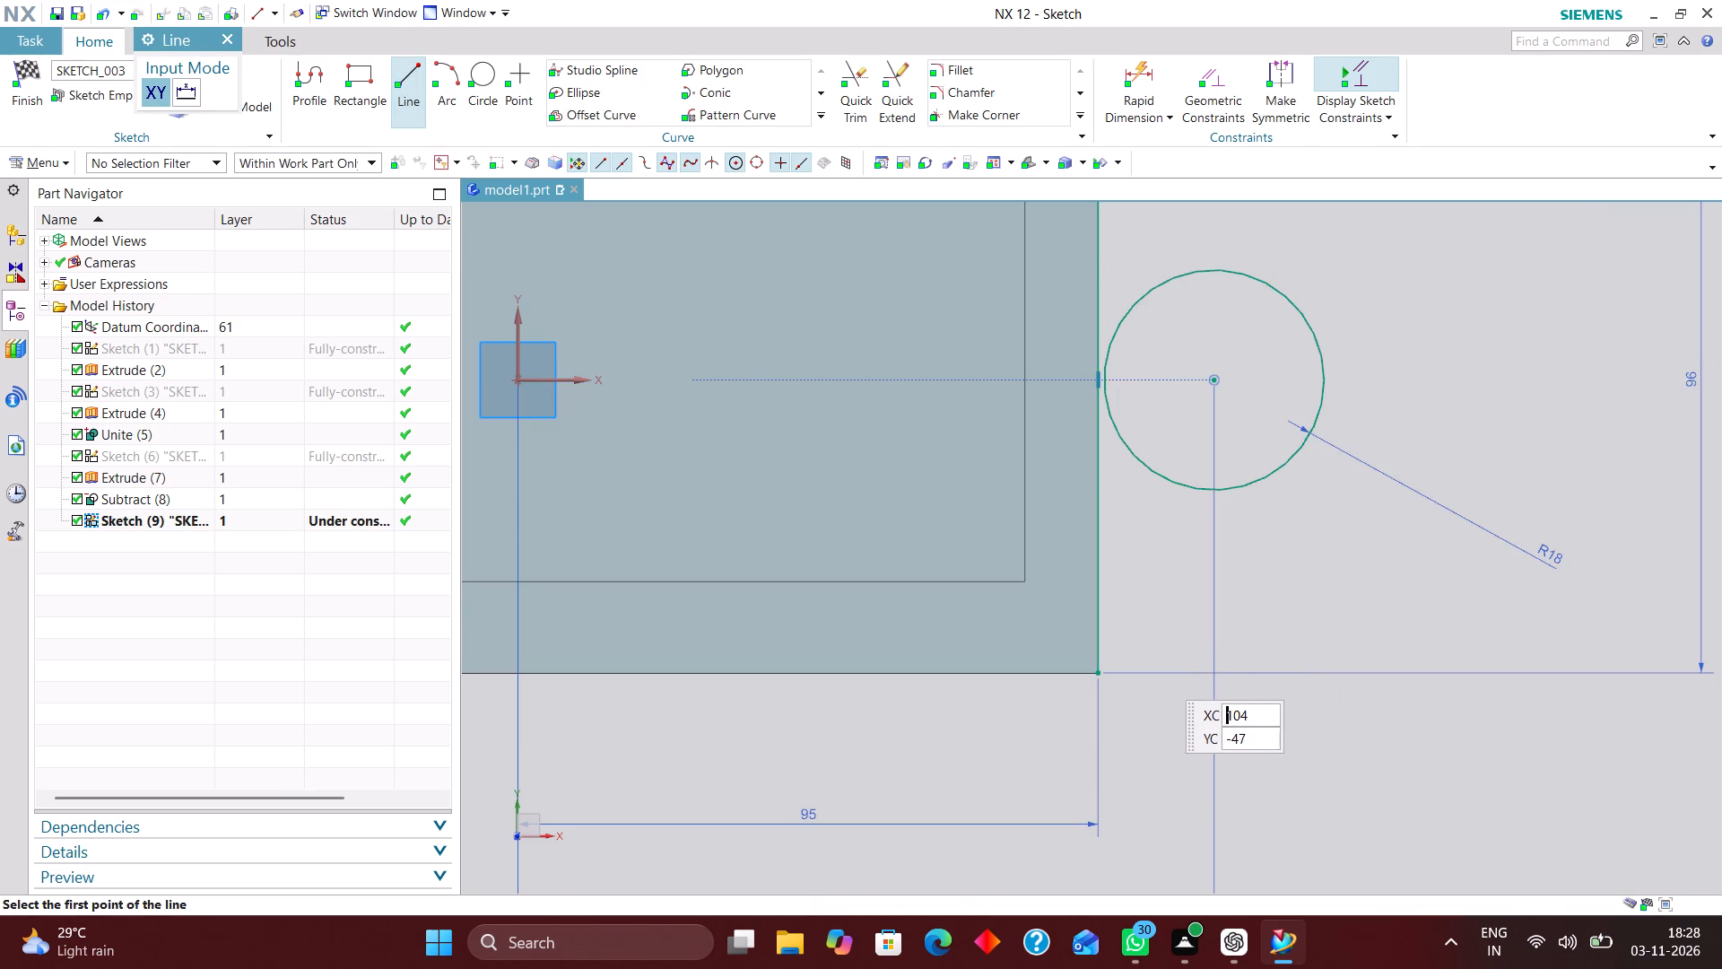
{"action": "left_click", "coordinate": [1125, 677]}
{"action": "left_click", "coordinate": [1331, 444]}
{"action": "scroll", "coordinate": [1318, 644], "scroll_direction": "down", "scroll_amount": 3}
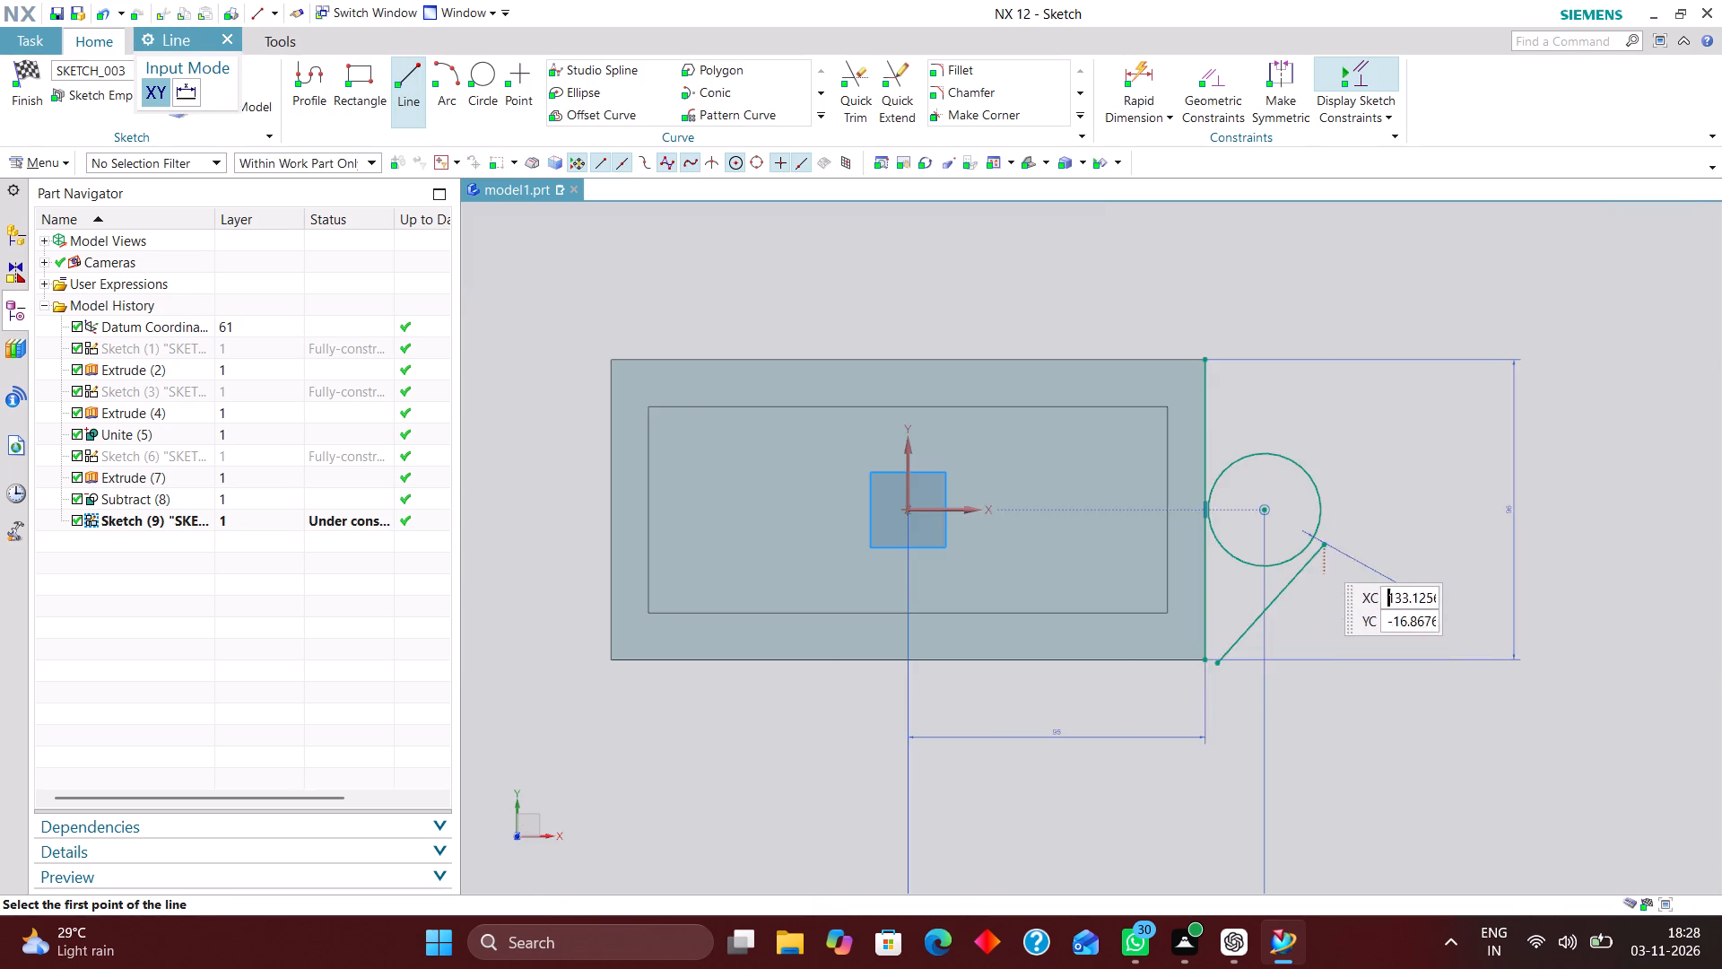
{"action": "scroll", "coordinate": [1305, 469], "scroll_direction": "up", "scroll_amount": 3}
{"action": "left_click", "coordinate": [1137, 278]}
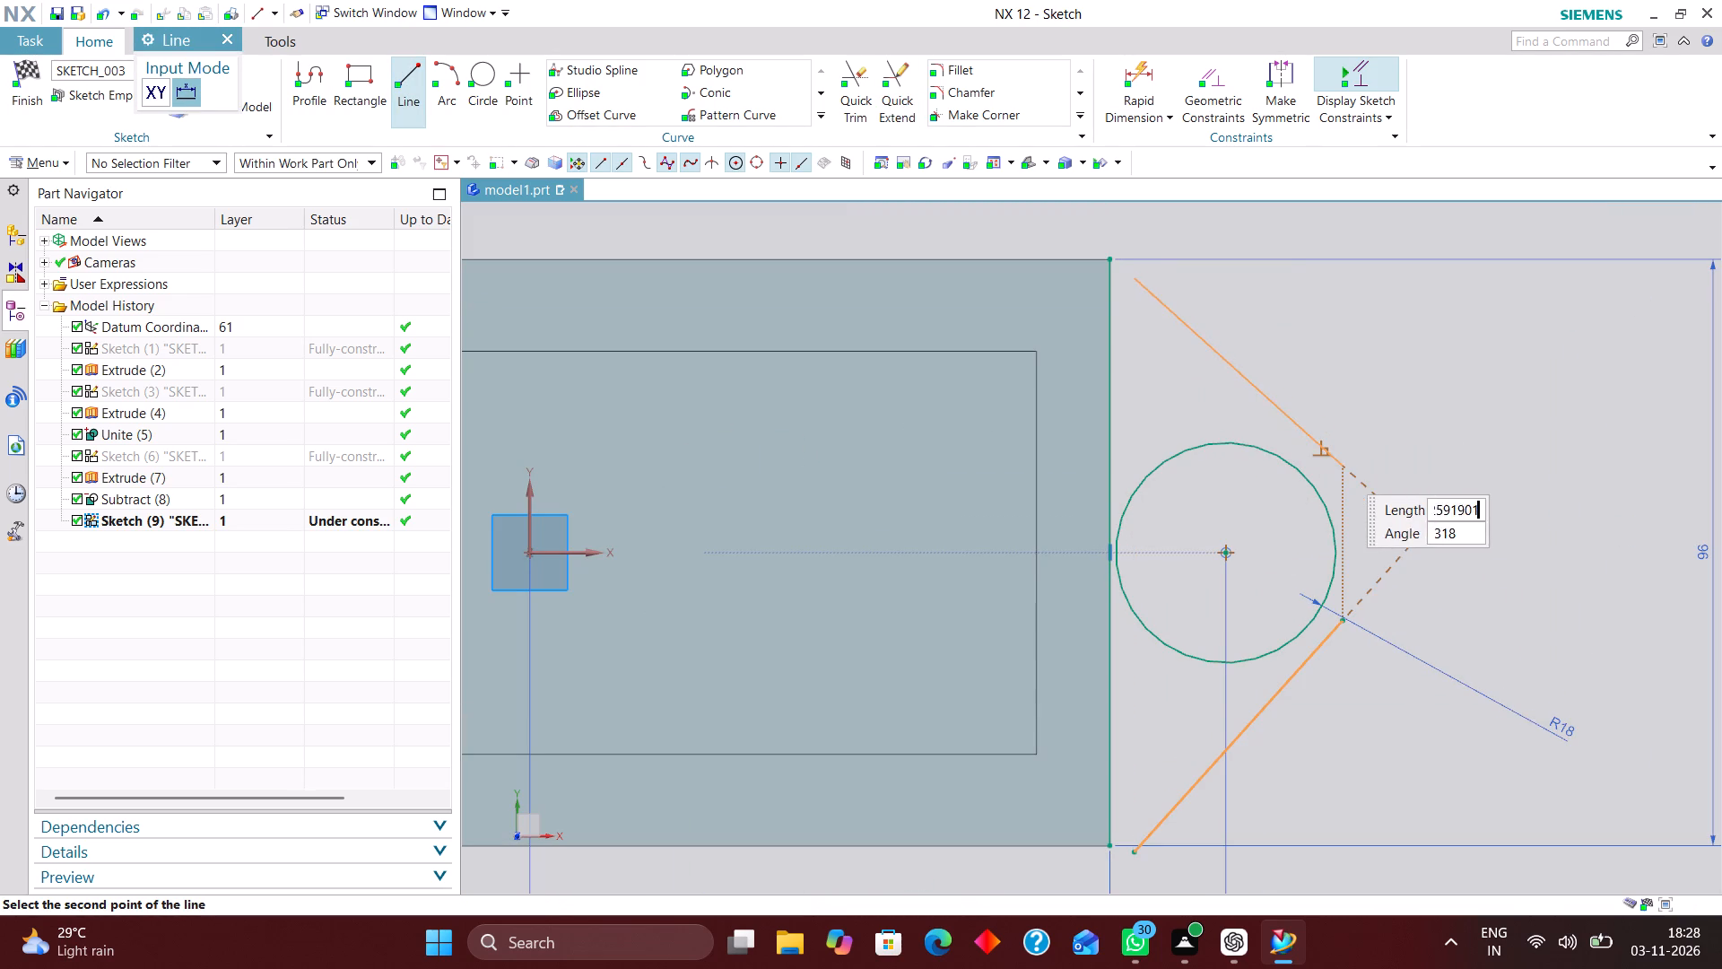
{"action": "left_click", "coordinate": [1337, 465]}
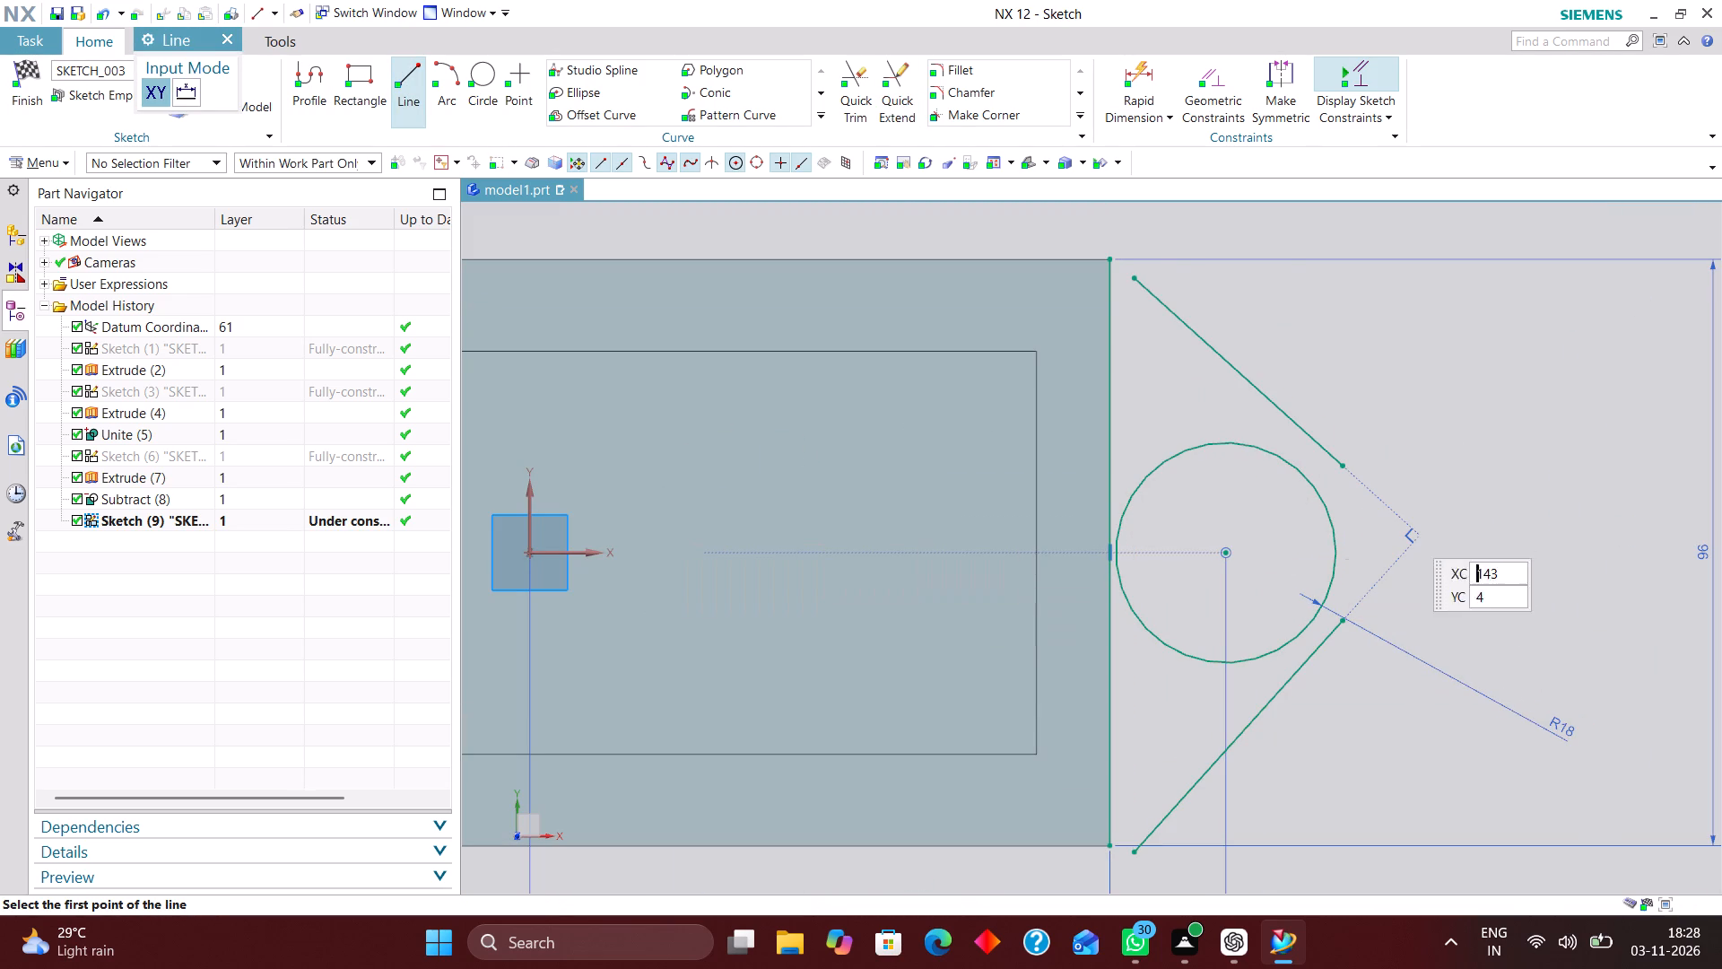
{"action": "left_click", "coordinate": [231, 36]}
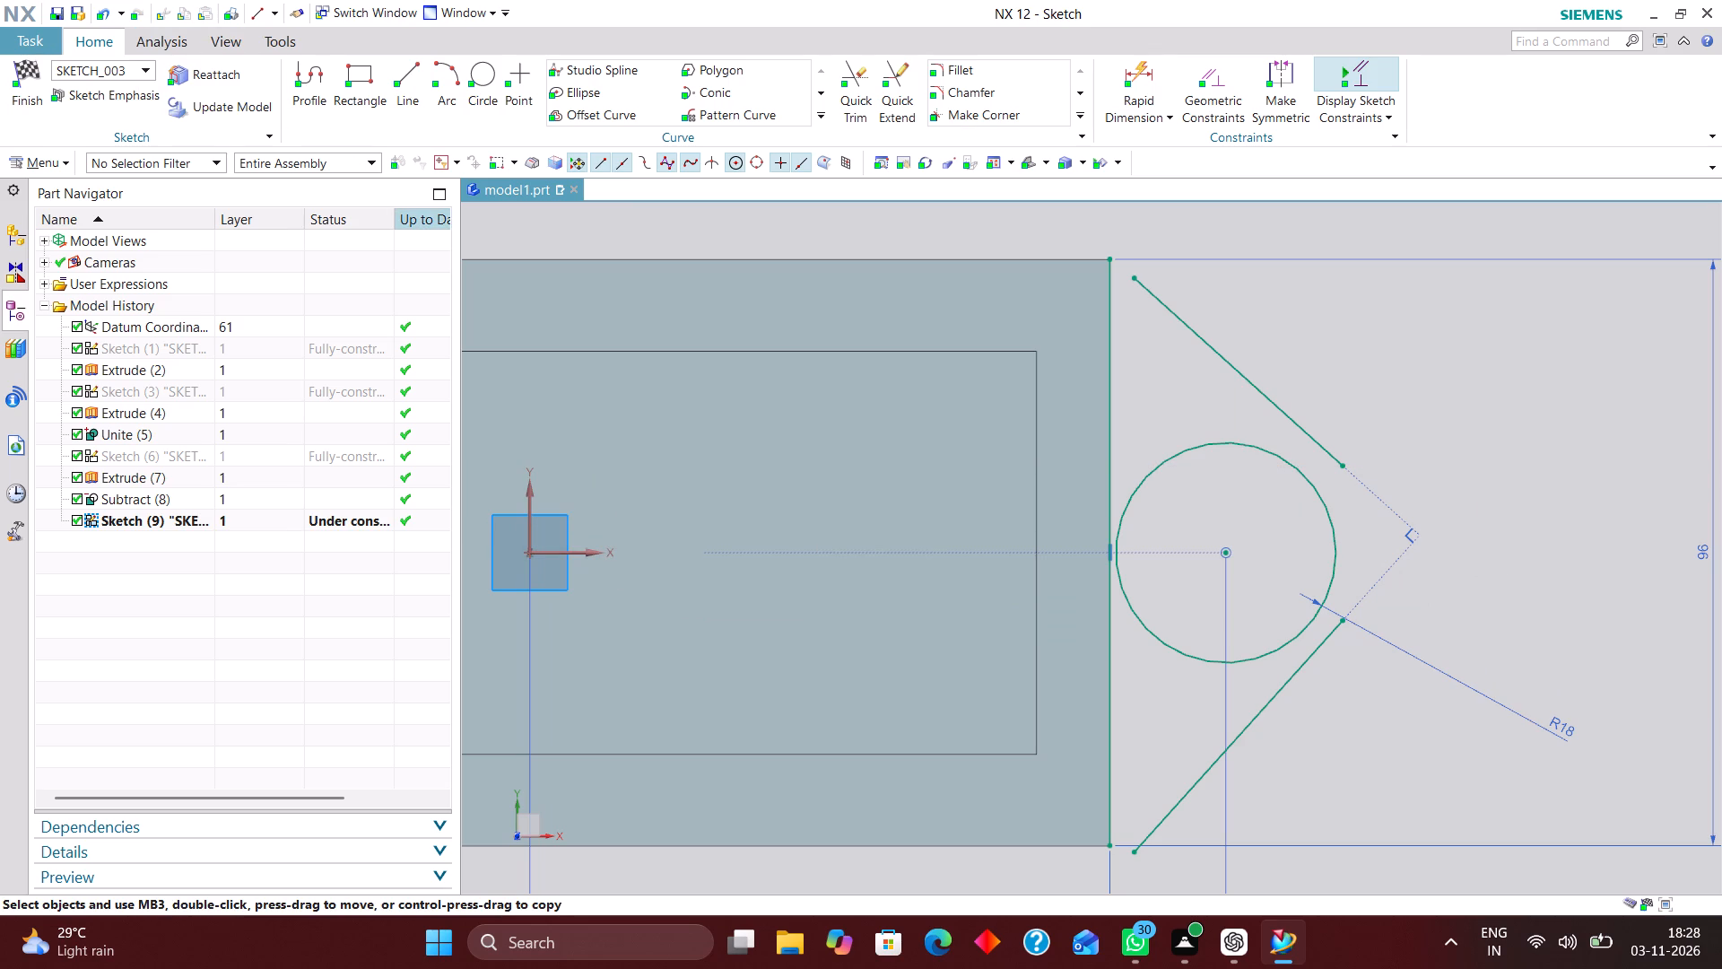
Delete the perpendicular constraint between the two inclined lines.
{"action": "right_click_drag", "start_coordinate": [1422, 536], "coordinate": [1306, 532]}
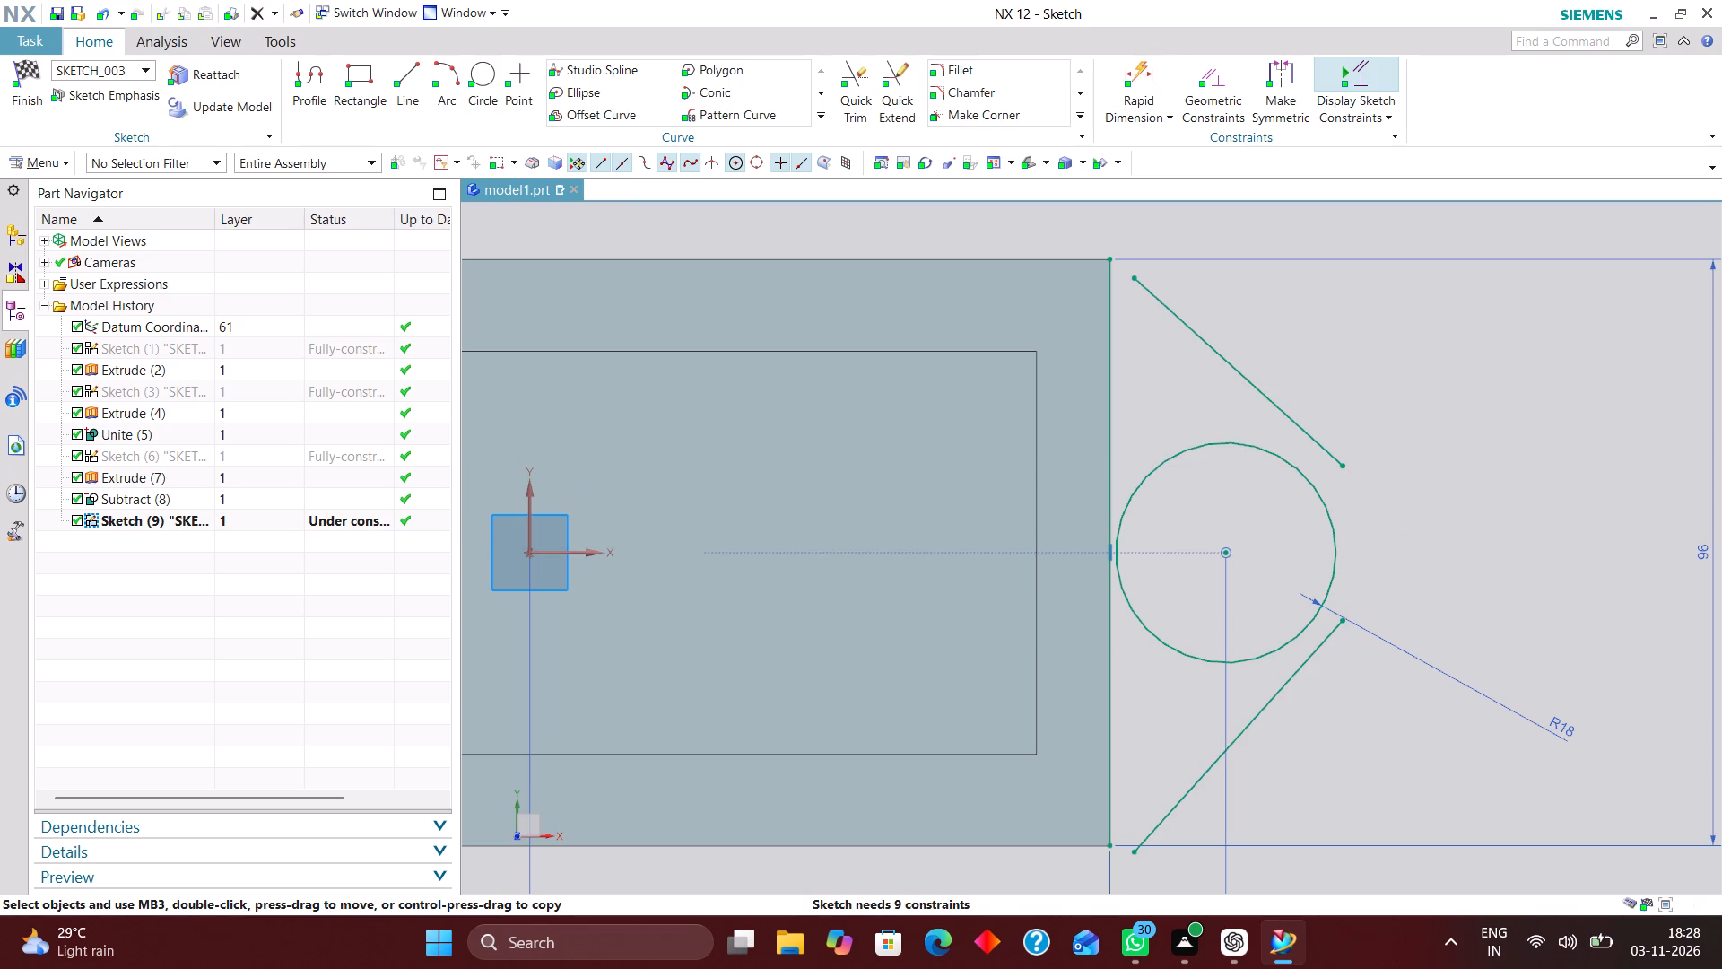
Constrain both inclined lines tangent to the R18 circle.
{"action": "left_click", "coordinate": [1218, 80]}
{"action": "left_click", "coordinate": [229, 106]}
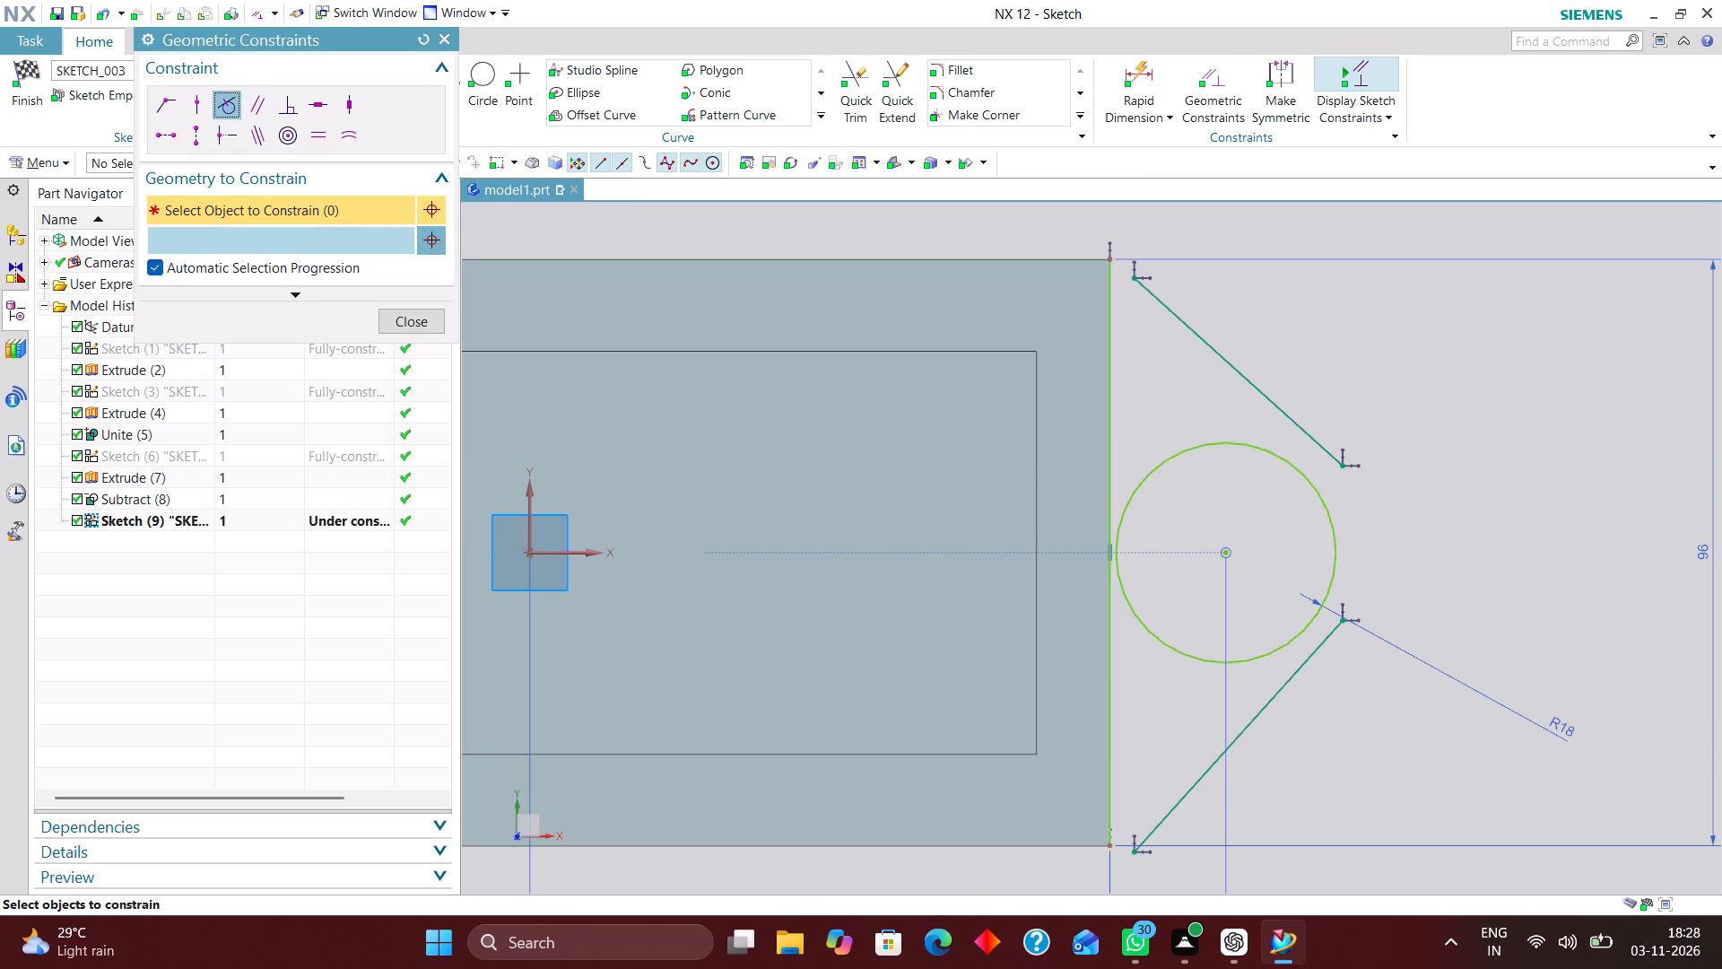
{"action": "left_click", "coordinate": [1328, 503]}
{"action": "left_click", "coordinate": [1330, 449]}
{"action": "left_click", "coordinate": [1313, 617]}
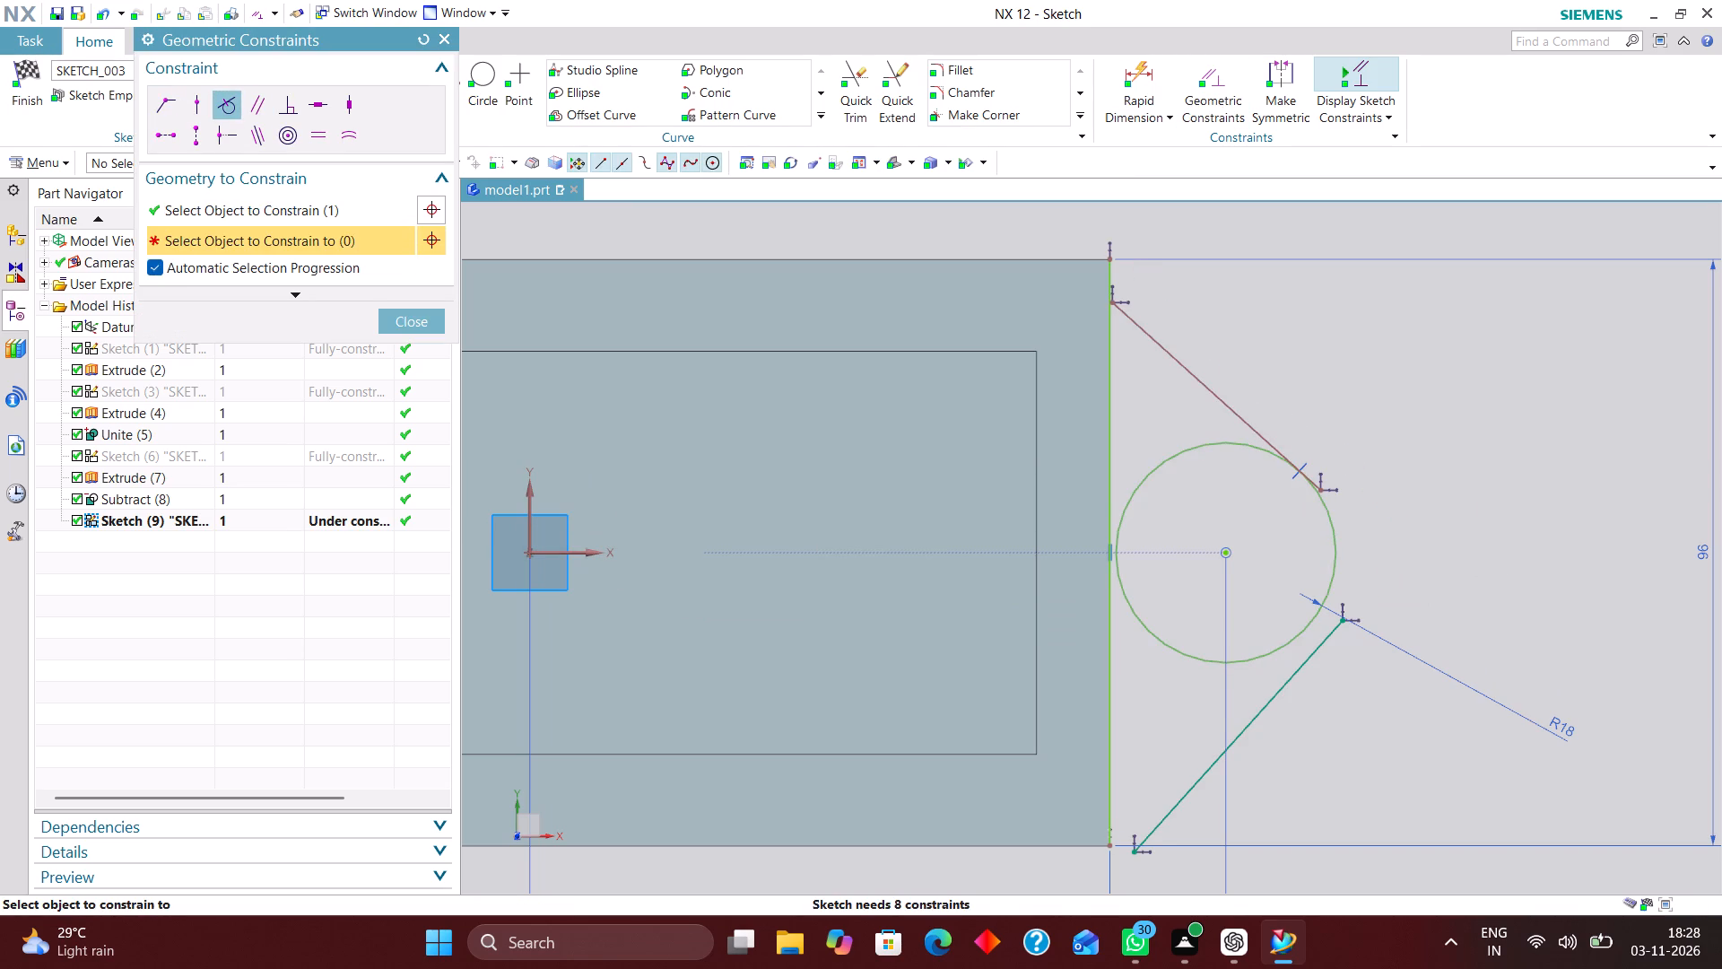
{"action": "left_click", "coordinate": [1333, 641]}
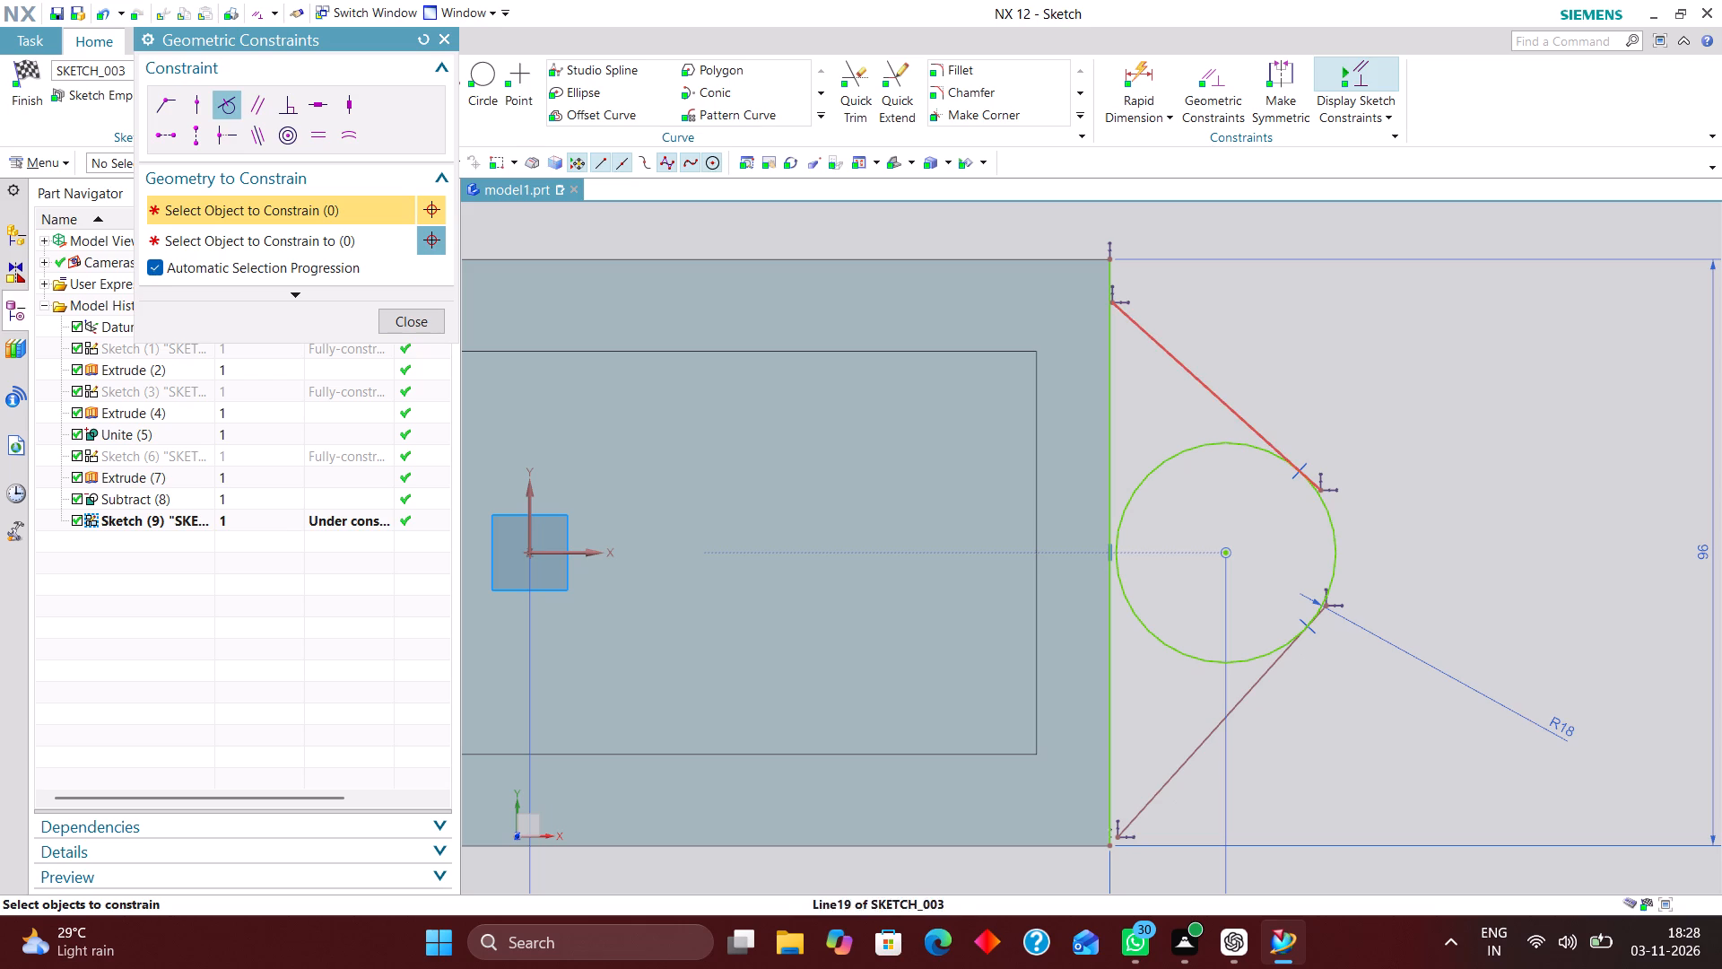
Constrain the upper inclined line's outer endpoint onto the R18 circle with a Point on Curve constraint.
{"action": "left_click", "coordinate": [193, 94]}
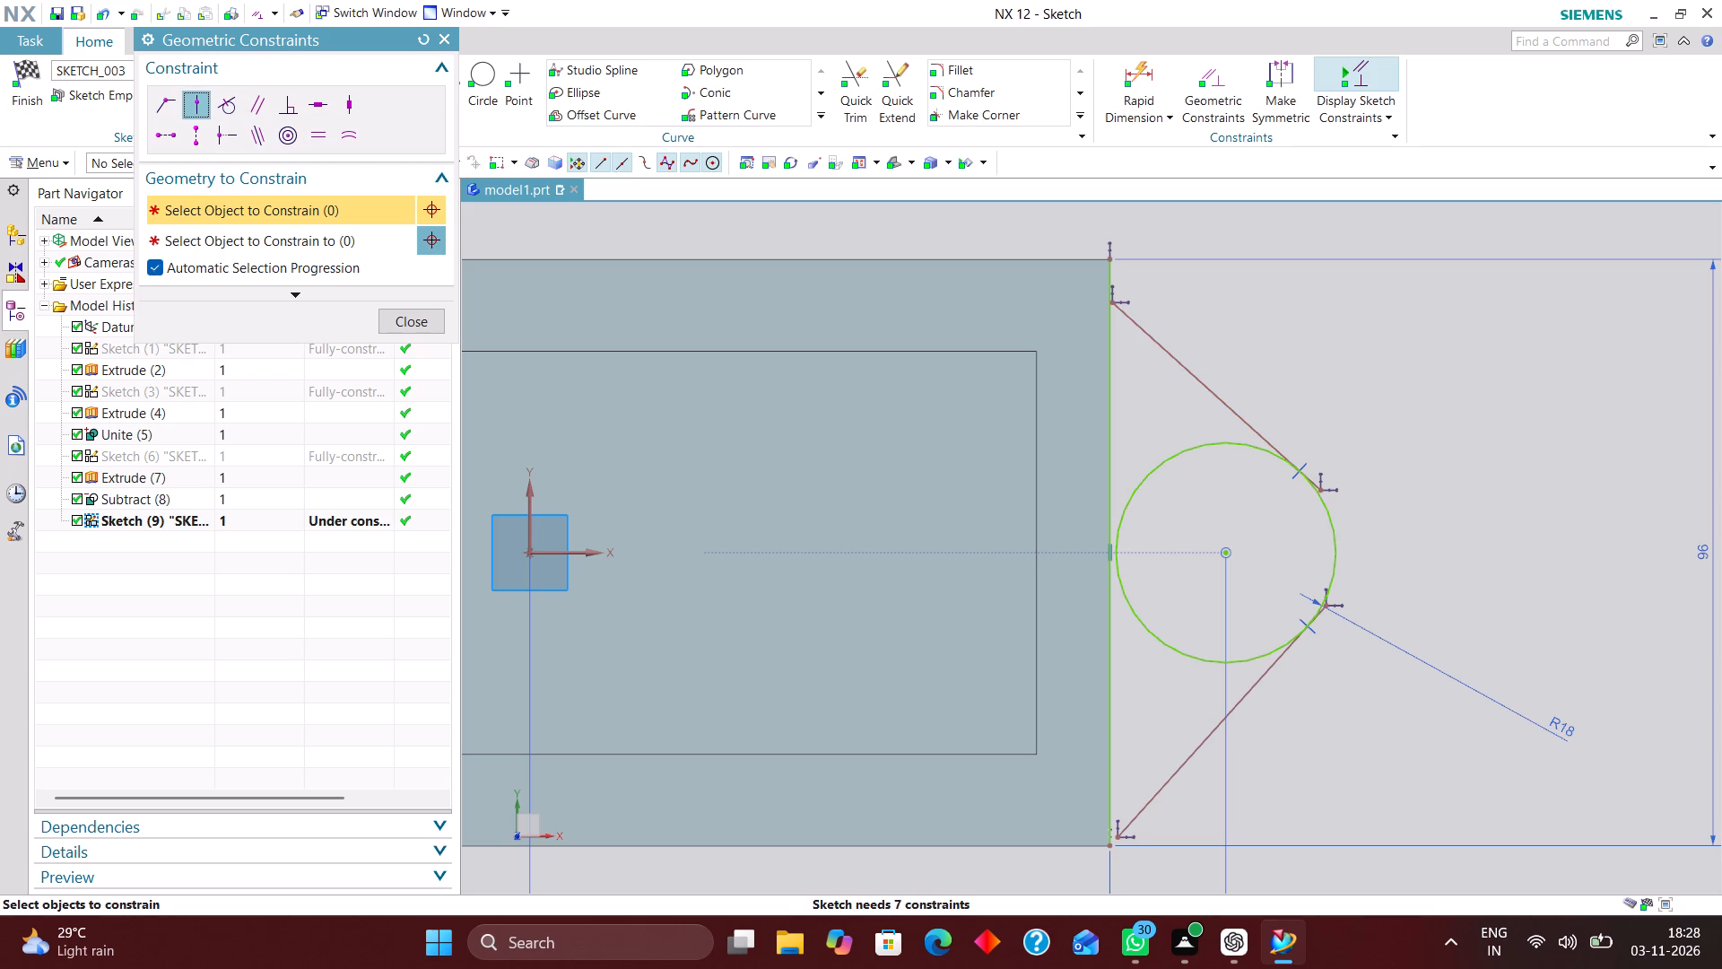
{"action": "left_click", "coordinate": [1326, 491]}
{"action": "left_click", "coordinate": [1331, 513]}
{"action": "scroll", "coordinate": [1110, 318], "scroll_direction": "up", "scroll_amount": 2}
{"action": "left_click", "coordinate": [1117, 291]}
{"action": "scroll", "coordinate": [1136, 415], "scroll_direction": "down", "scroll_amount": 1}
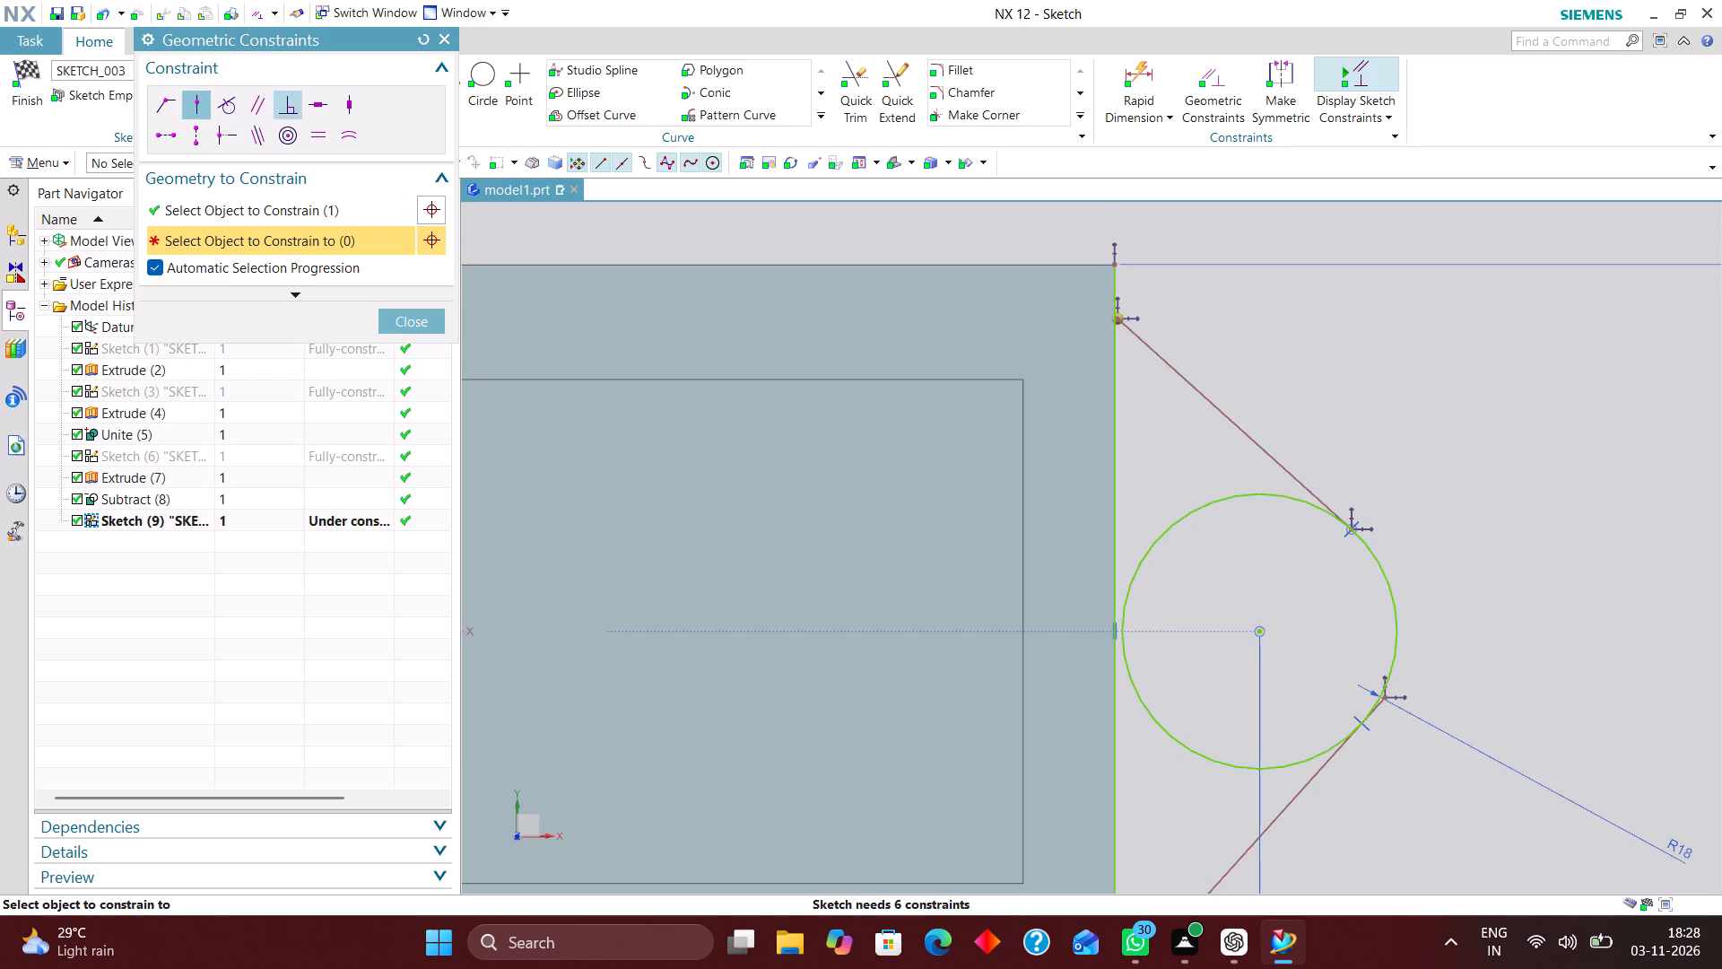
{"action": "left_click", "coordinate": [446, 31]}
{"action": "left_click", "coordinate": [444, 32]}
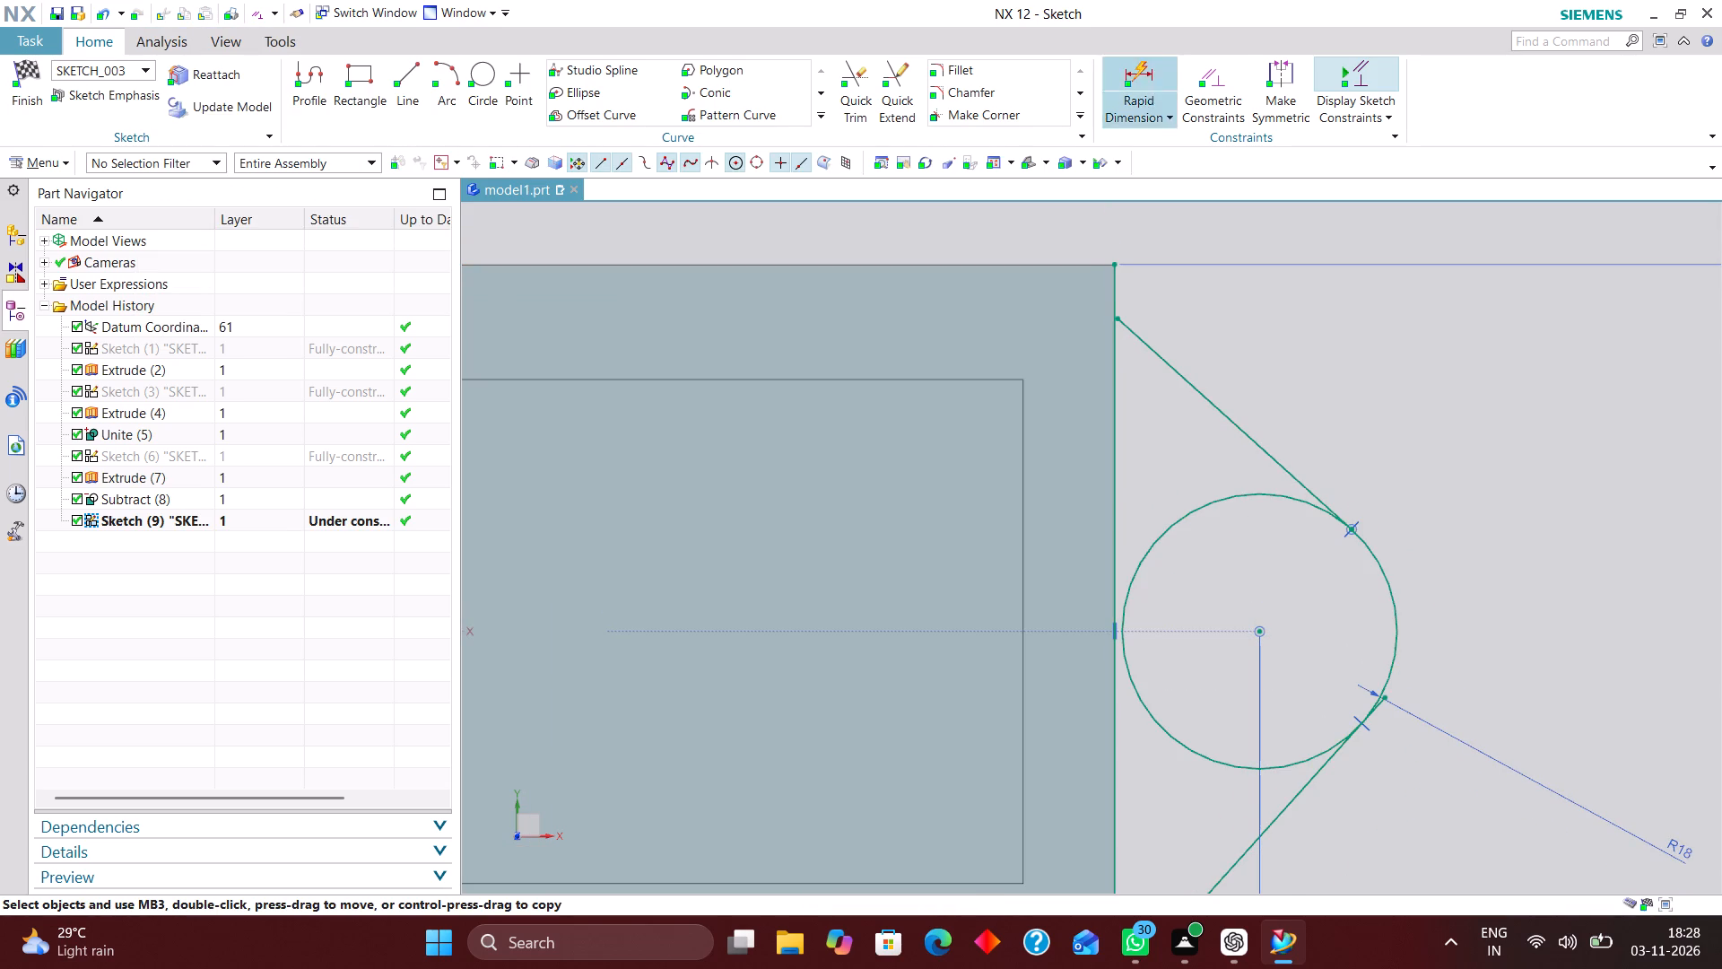
Make the inclined lines' inner endpoints coincident with the upper and lower endpoints of the vertical line.
{"action": "left_click", "coordinate": [1206, 83]}
{"action": "left_click", "coordinate": [155, 100]}
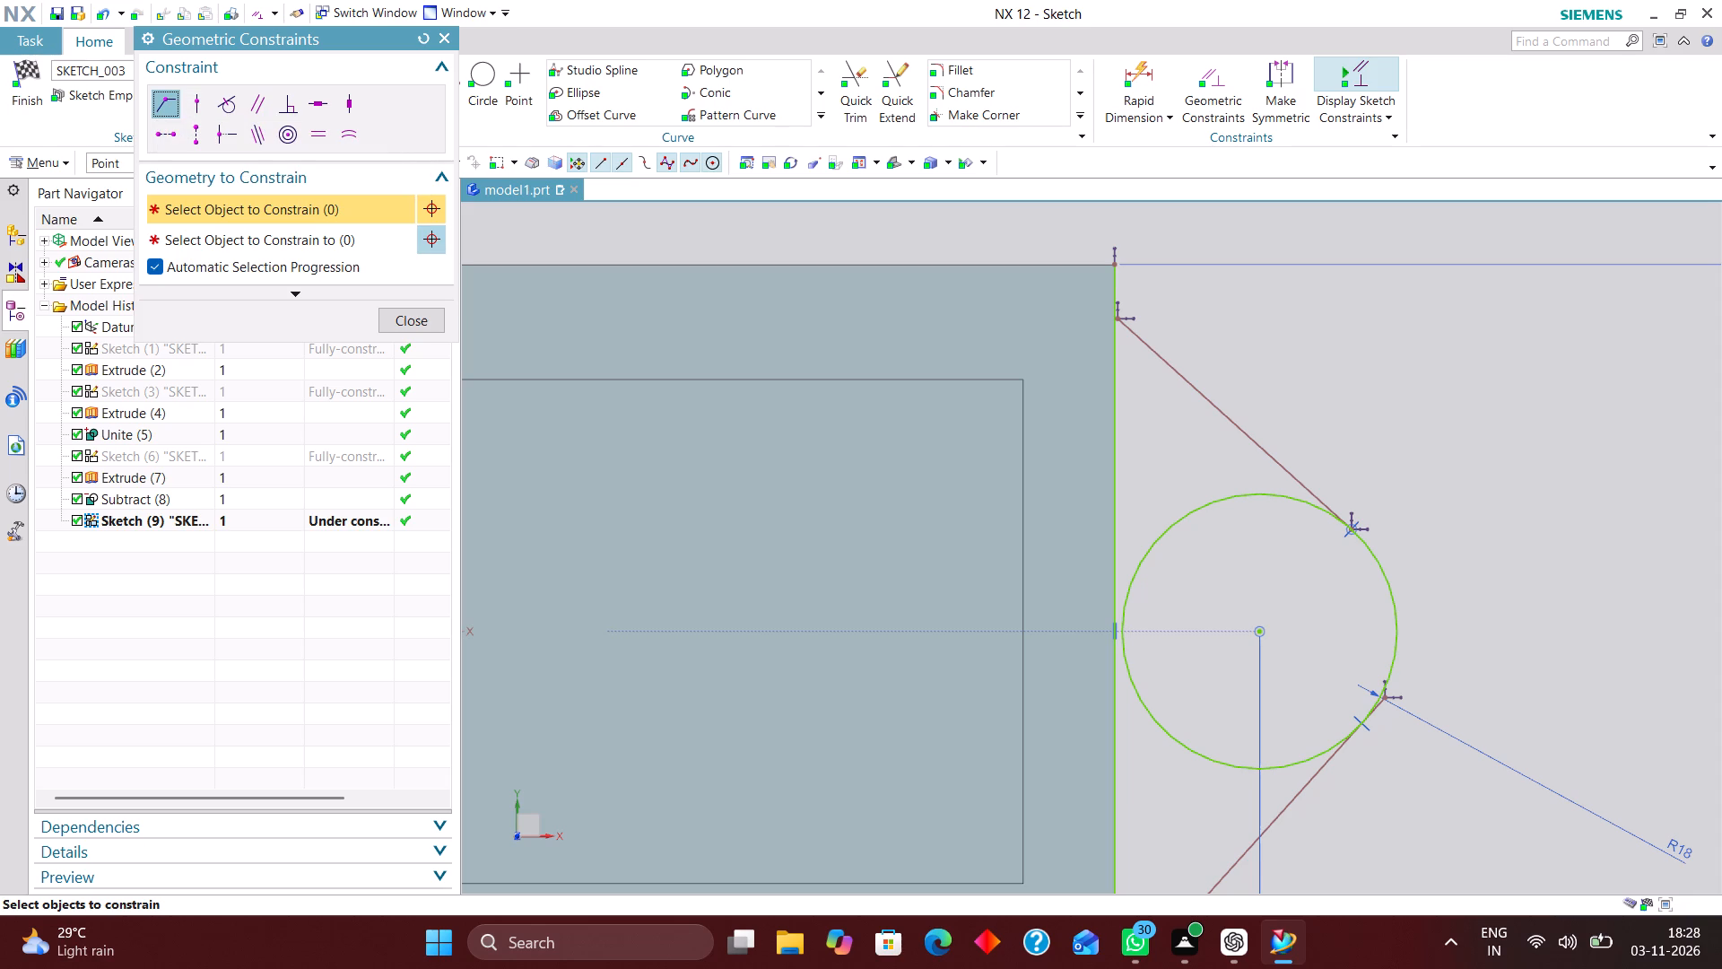
{"action": "left_click", "coordinate": [1119, 318]}
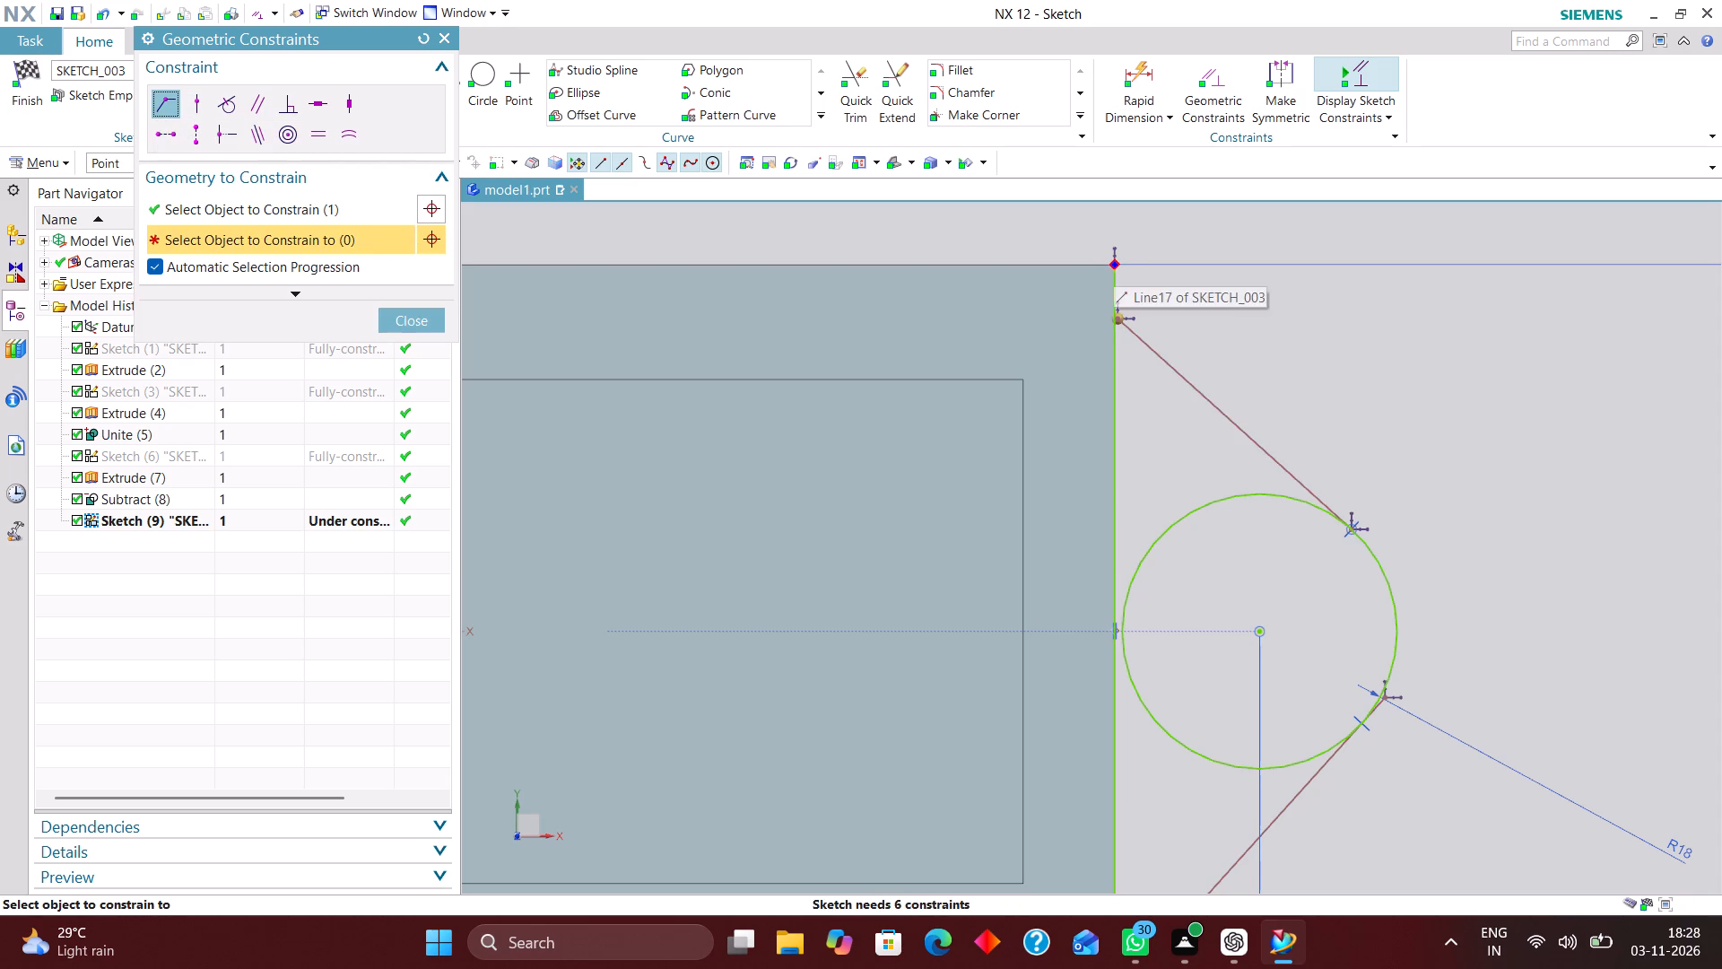
{"action": "left_click", "coordinate": [1112, 260]}
{"action": "scroll", "coordinate": [1177, 256], "scroll_direction": "down", "scroll_amount": 3}
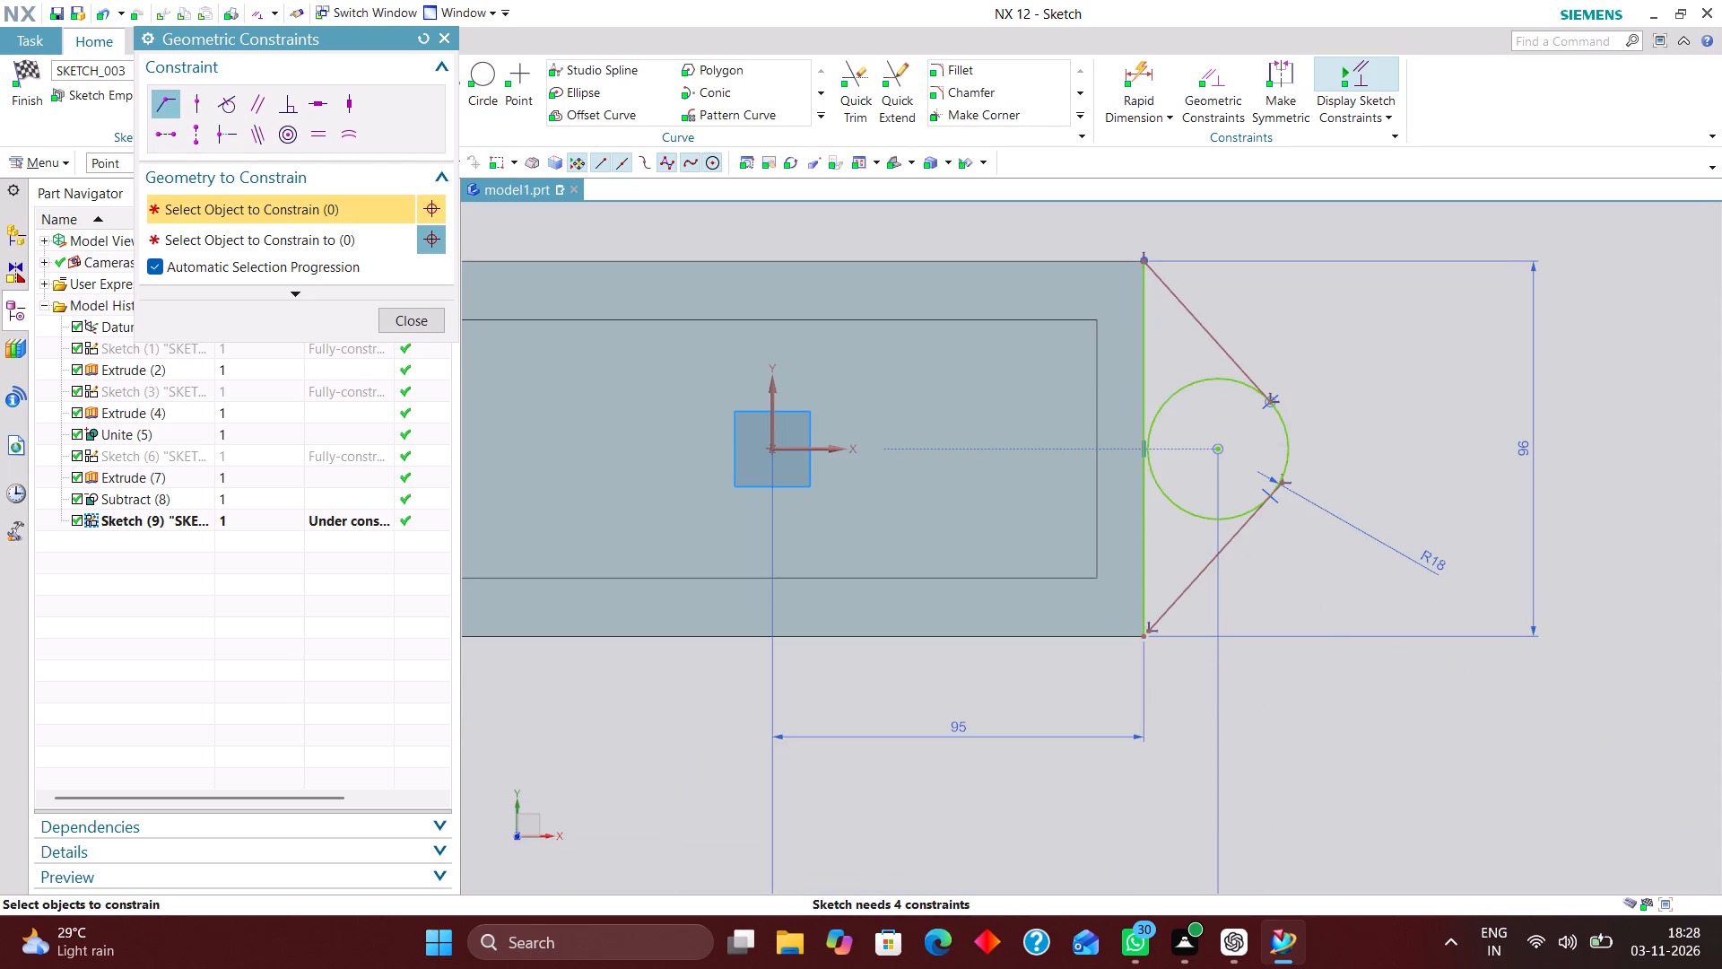
{"action": "scroll", "coordinate": [1179, 610], "scroll_direction": "up", "scroll_amount": 4}
{"action": "left_click", "coordinate": [1104, 666]}
{"action": "left_click", "coordinate": [1096, 676]}
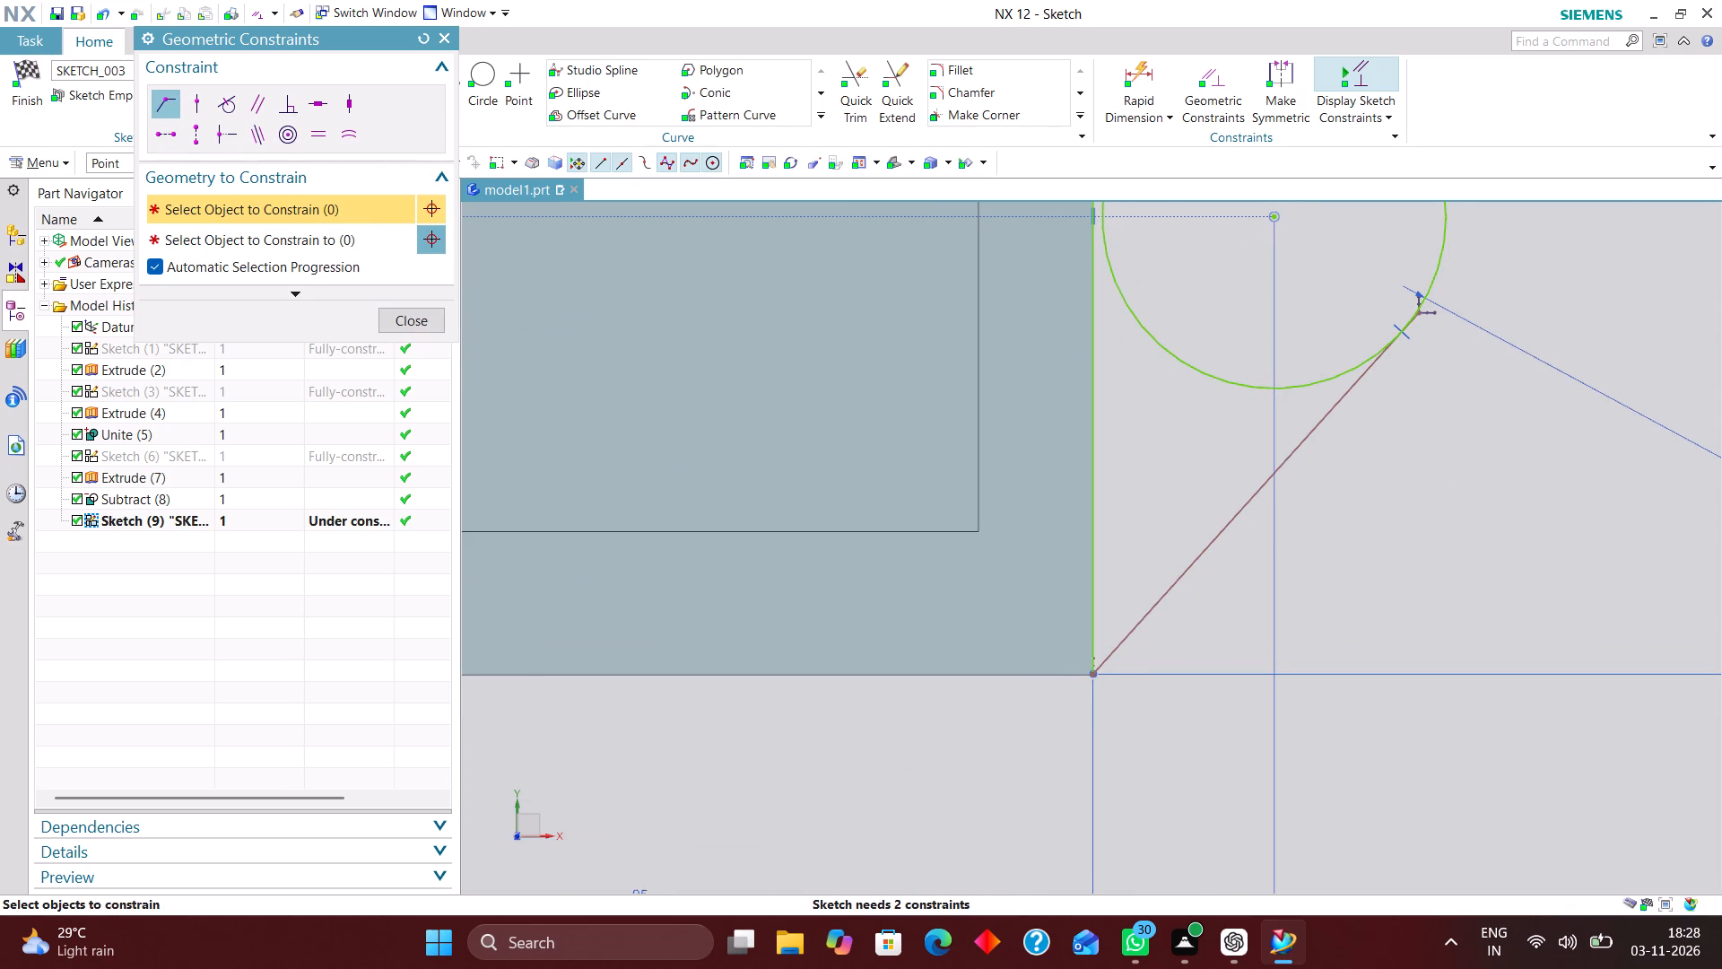
Constrain the lower inclined line's outer endpoint onto the R18 circle with a Point on Curve constraint.
{"action": "left_click", "coordinate": [197, 103]}
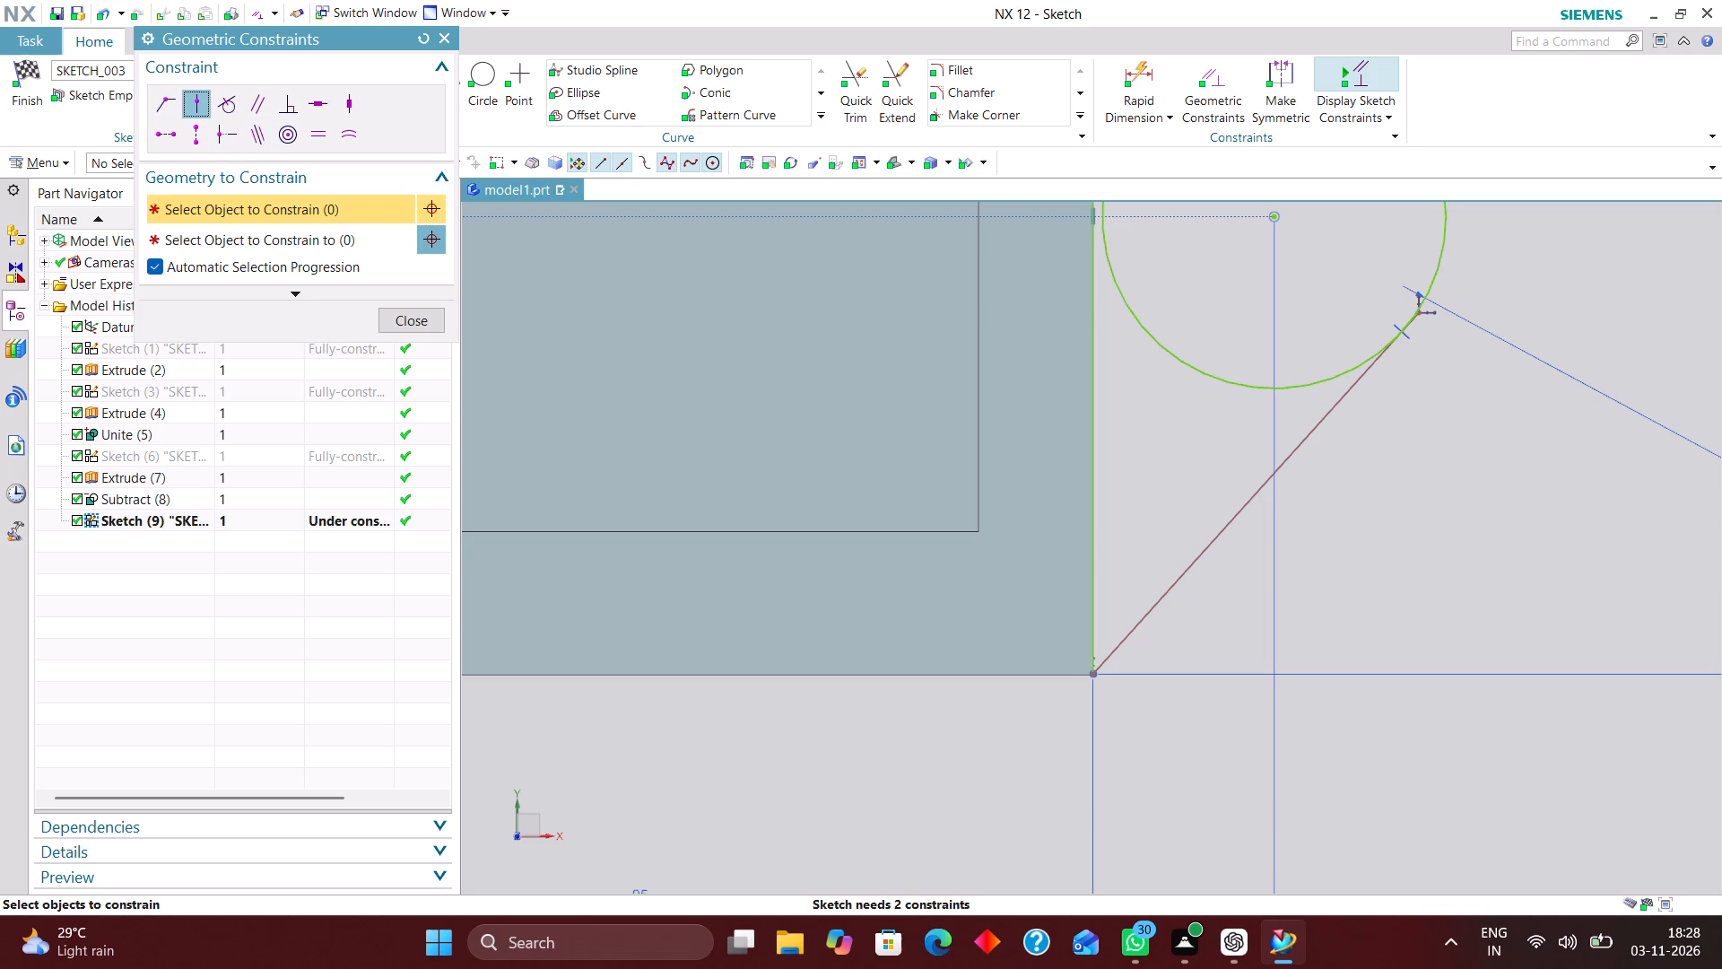
{"action": "left_click", "coordinate": [1421, 312]}
{"action": "left_click", "coordinate": [1433, 278]}
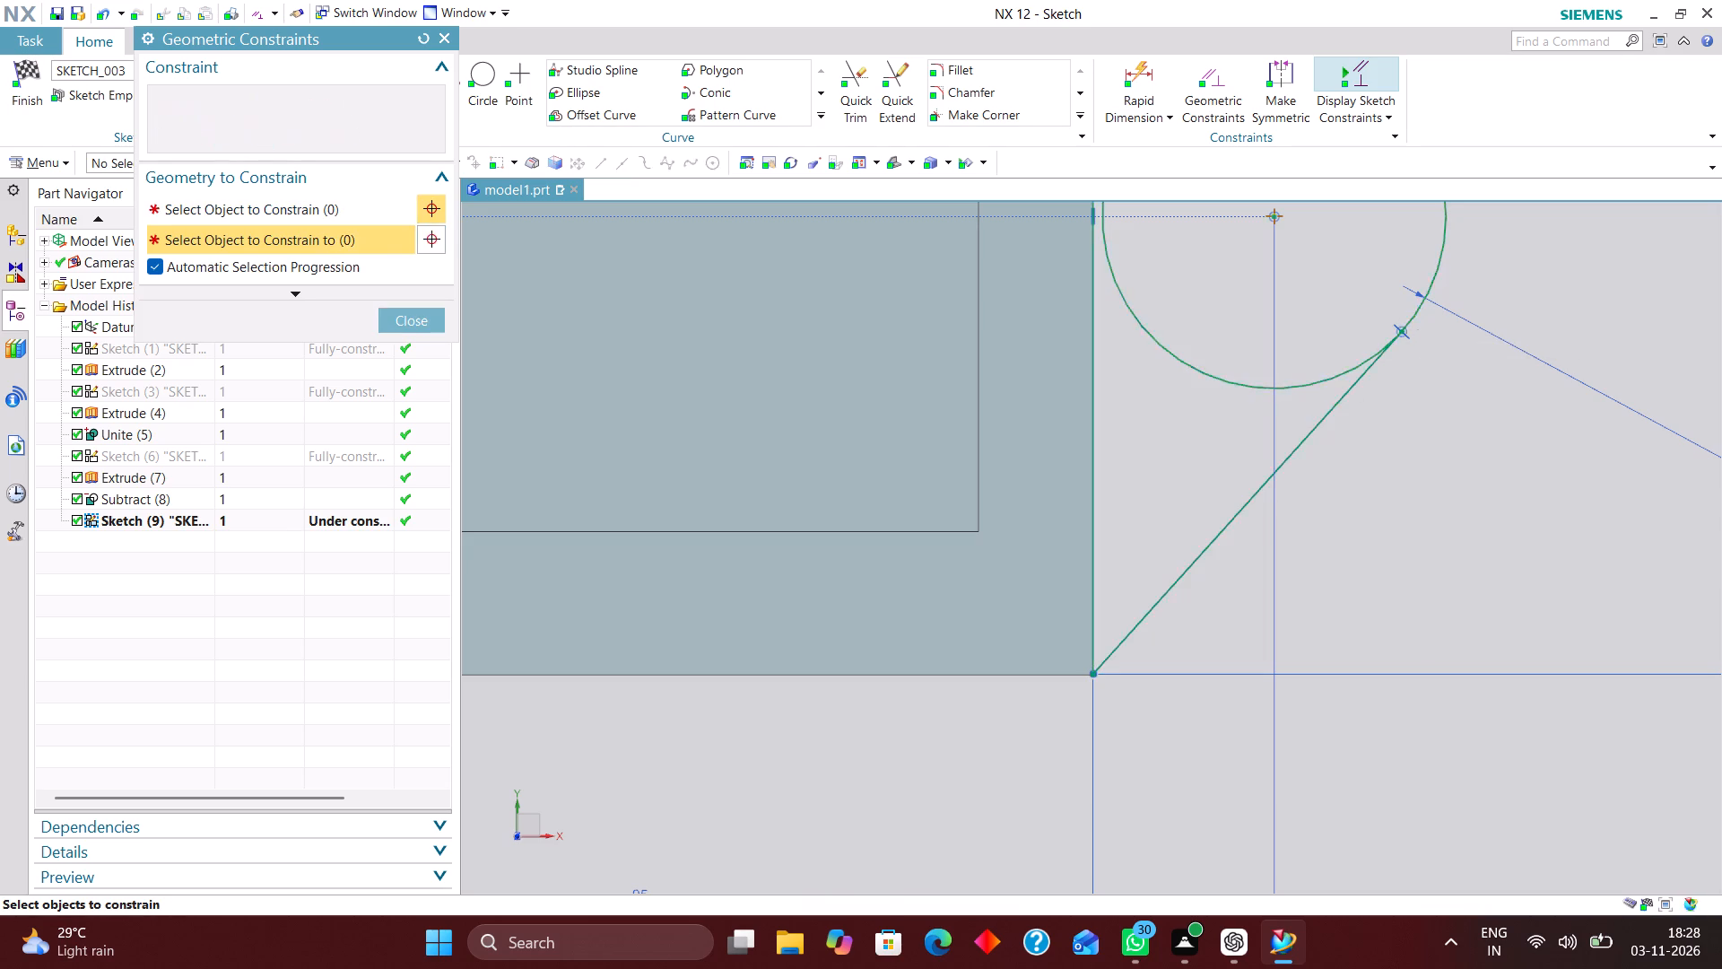
{"action": "left_click", "coordinate": [403, 311]}
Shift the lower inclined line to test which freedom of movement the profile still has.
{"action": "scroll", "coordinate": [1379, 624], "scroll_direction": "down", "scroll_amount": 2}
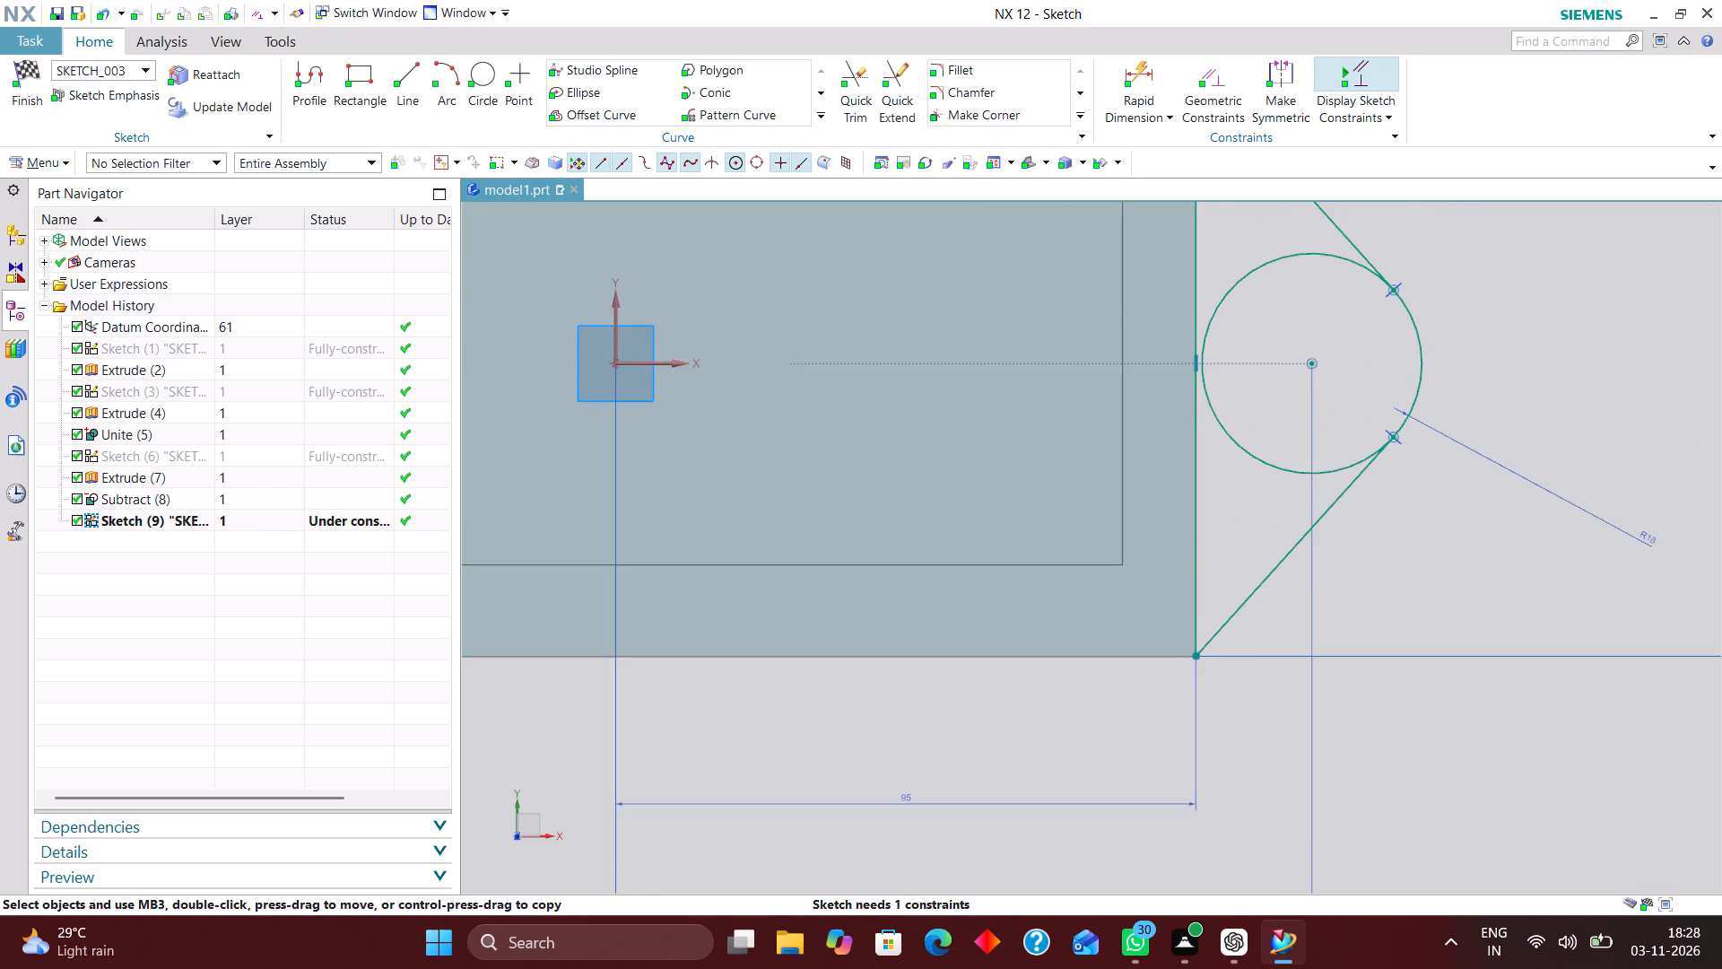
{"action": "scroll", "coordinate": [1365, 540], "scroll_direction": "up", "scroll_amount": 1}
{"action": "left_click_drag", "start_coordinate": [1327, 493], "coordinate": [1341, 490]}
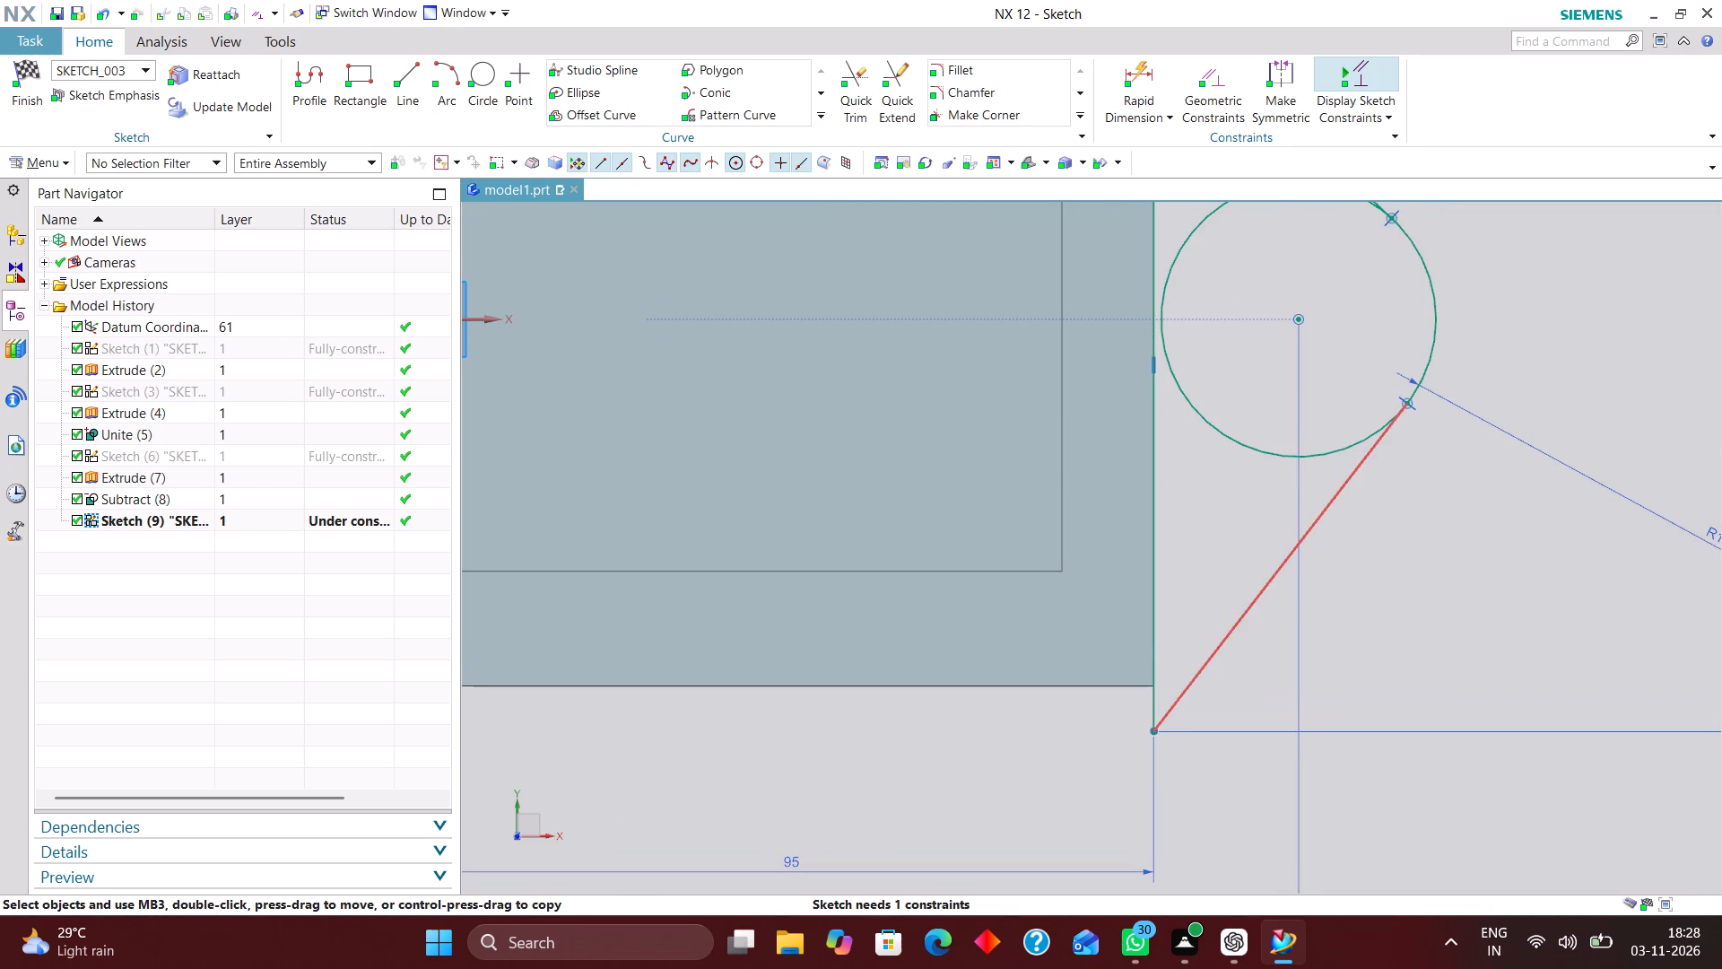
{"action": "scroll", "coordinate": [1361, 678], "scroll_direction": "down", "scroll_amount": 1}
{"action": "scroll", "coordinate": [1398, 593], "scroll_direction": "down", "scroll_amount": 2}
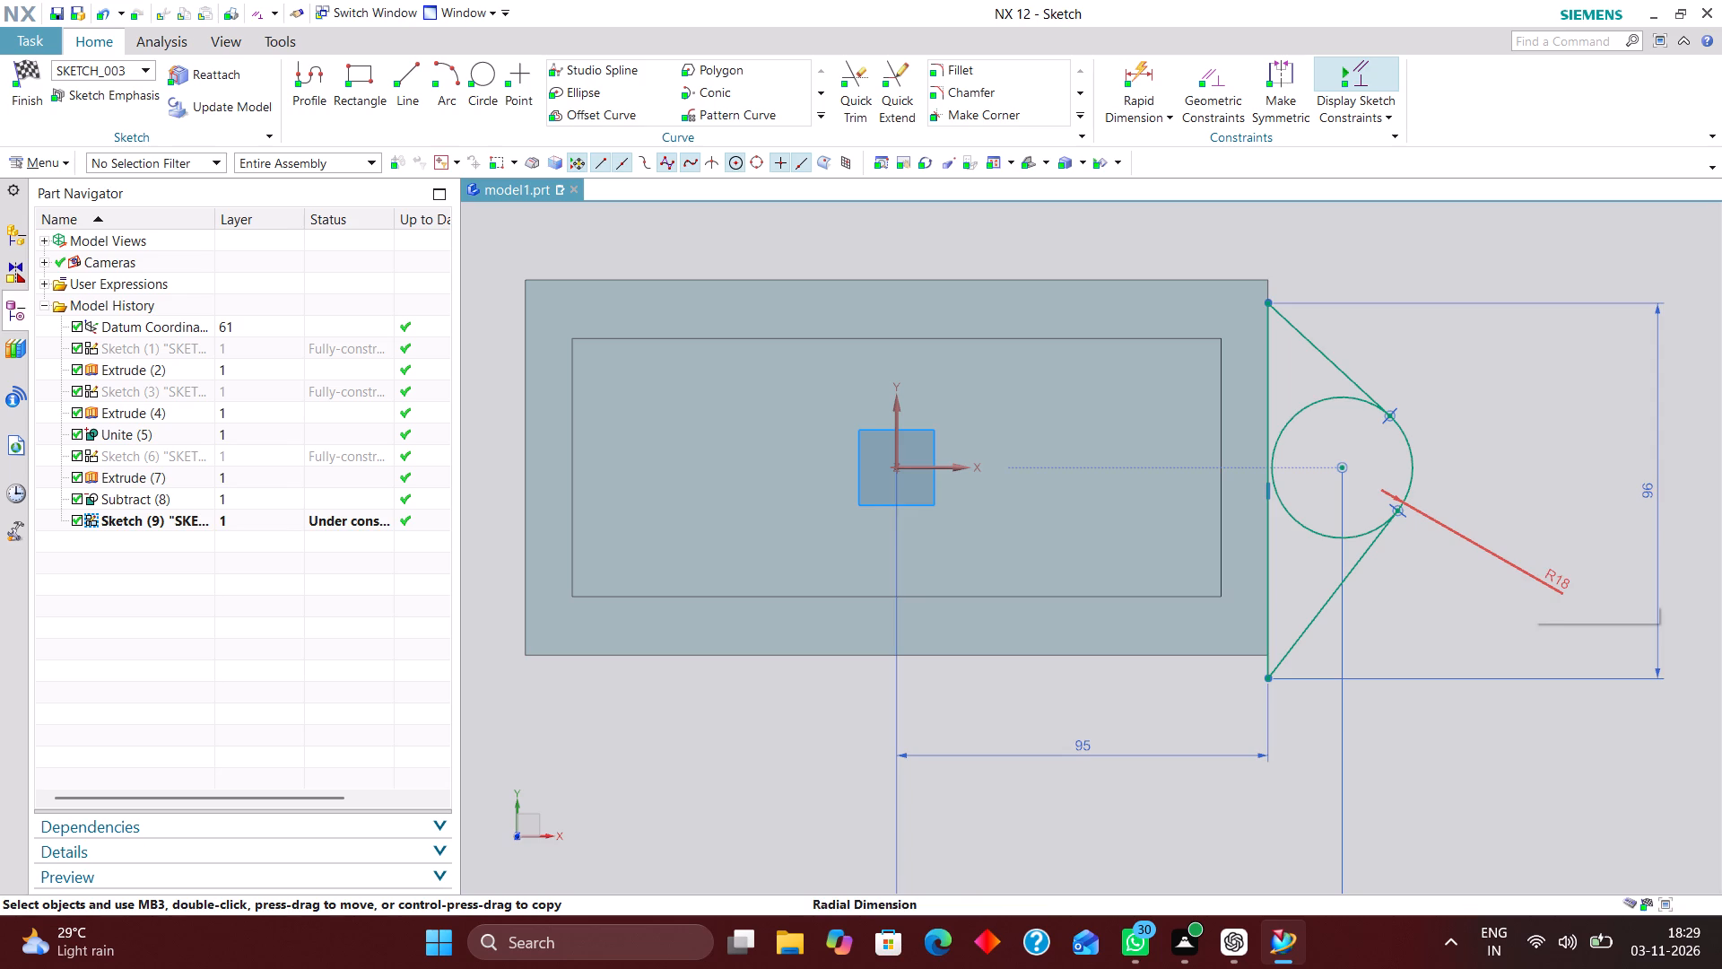
Constrain the vertical line's midpoint onto the sketch's X axis with a Point on Curve constraint.
{"action": "left_click", "coordinate": [1205, 90]}
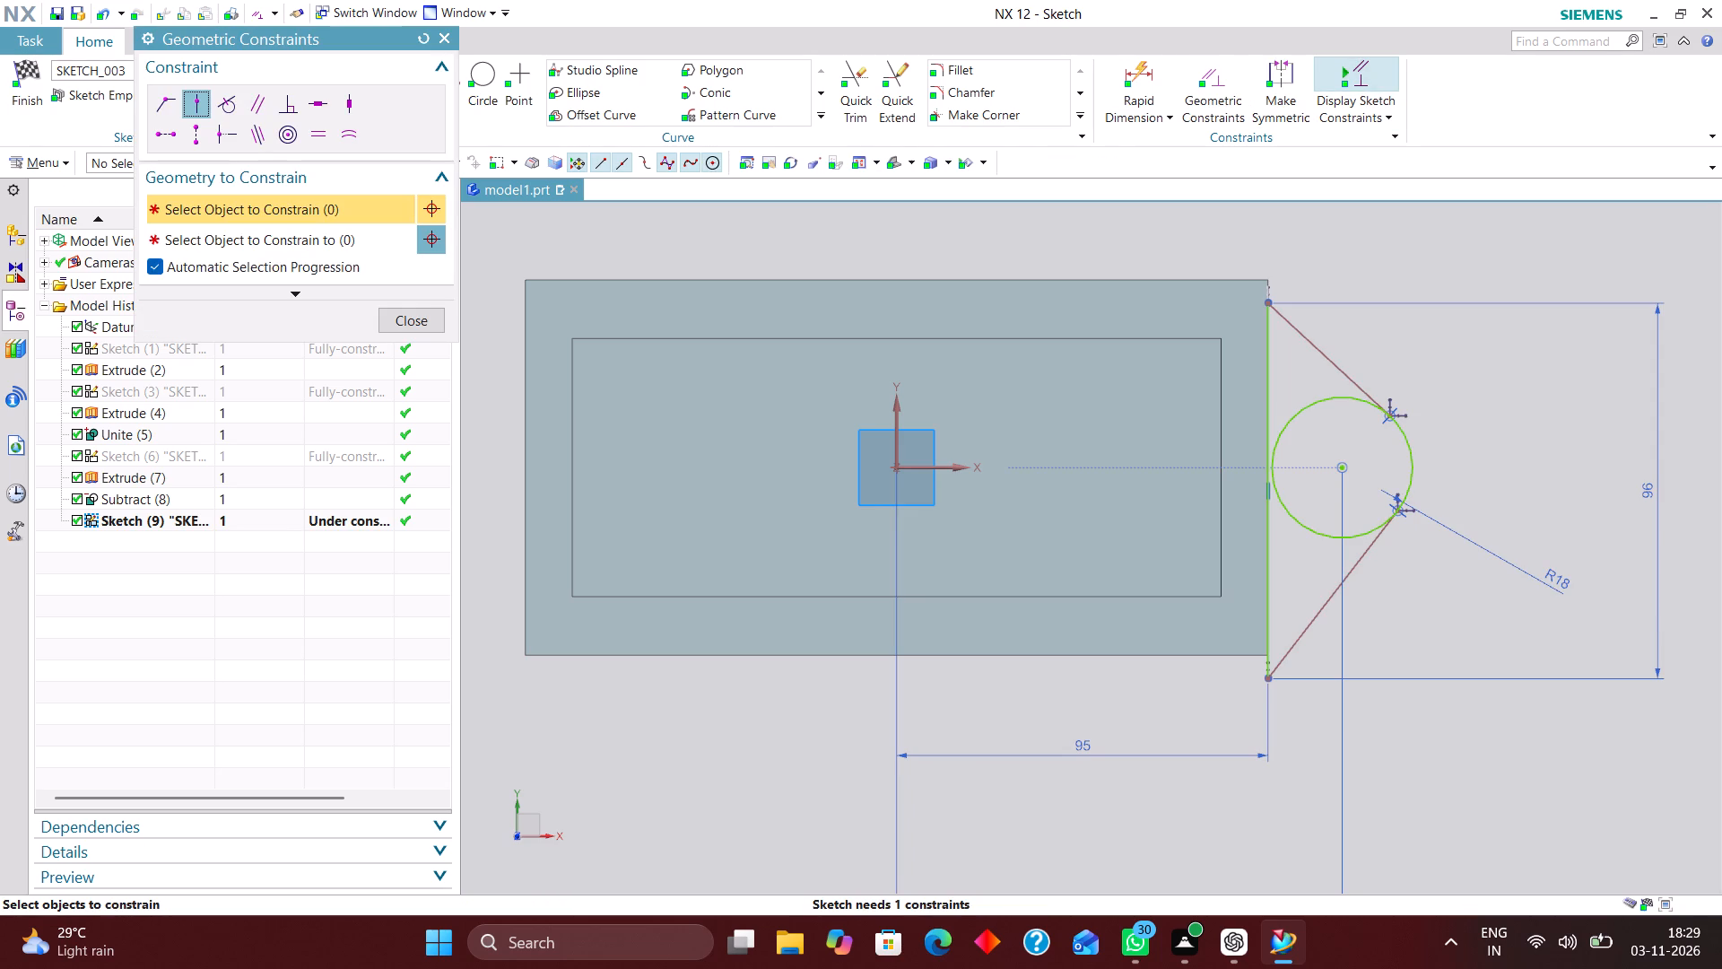
{"action": "left_click", "coordinate": [1269, 491]}
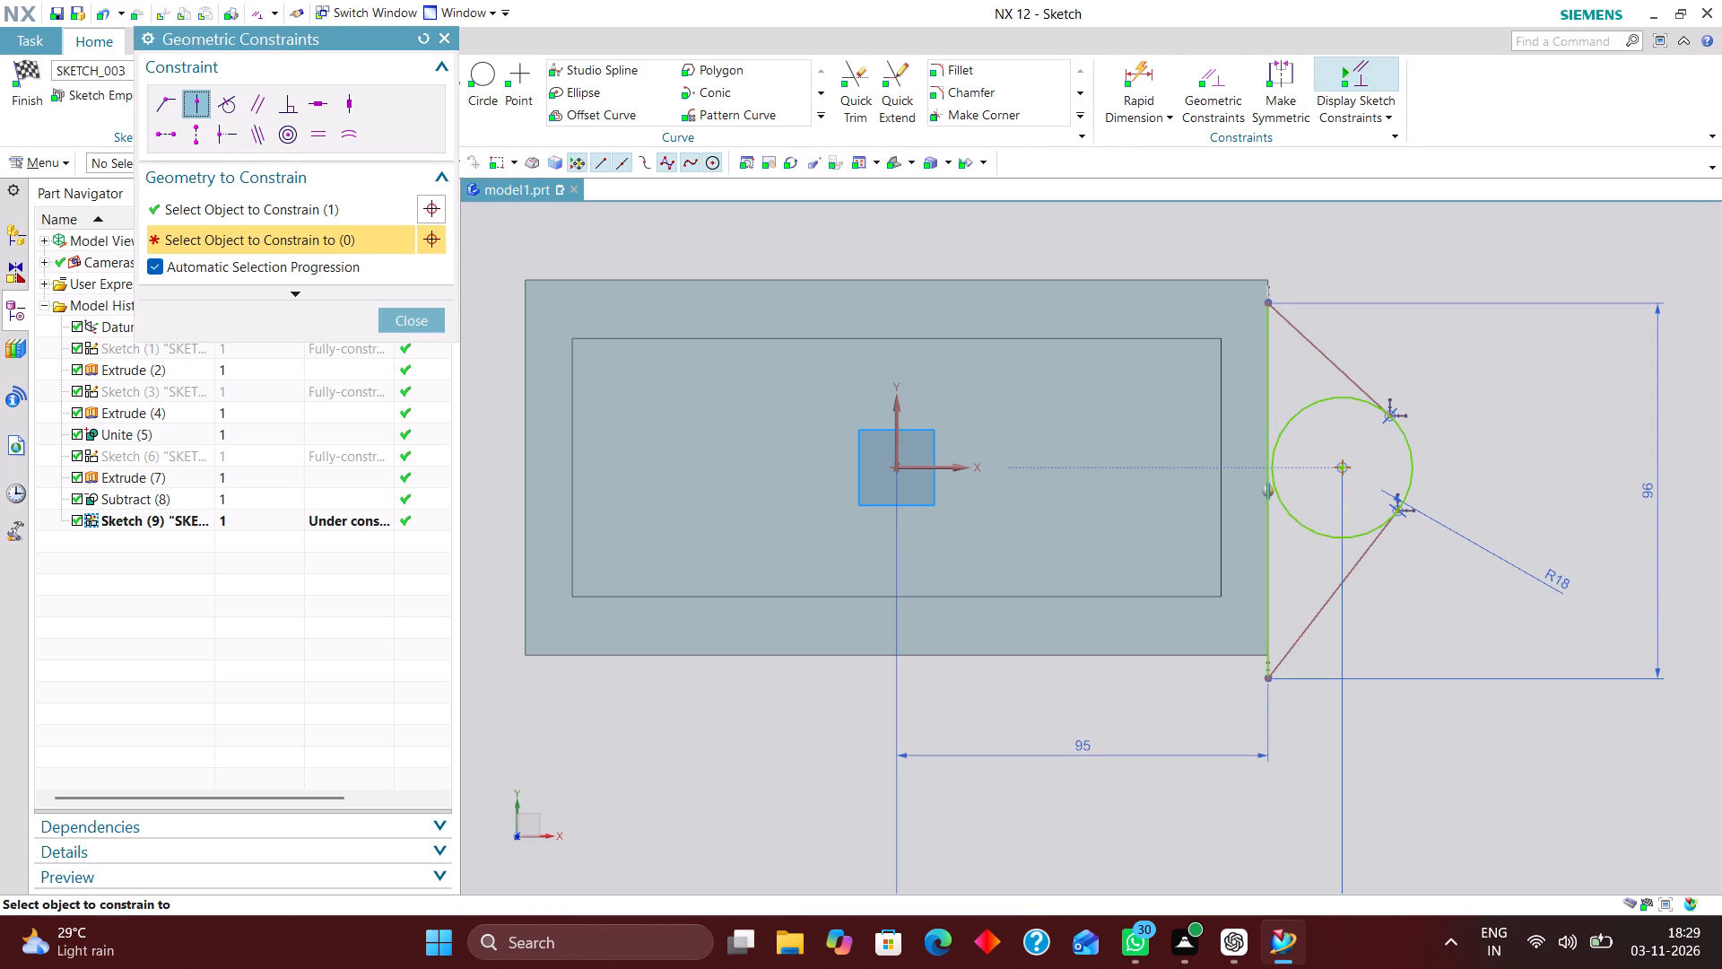
{"action": "left_click", "coordinate": [941, 467]}
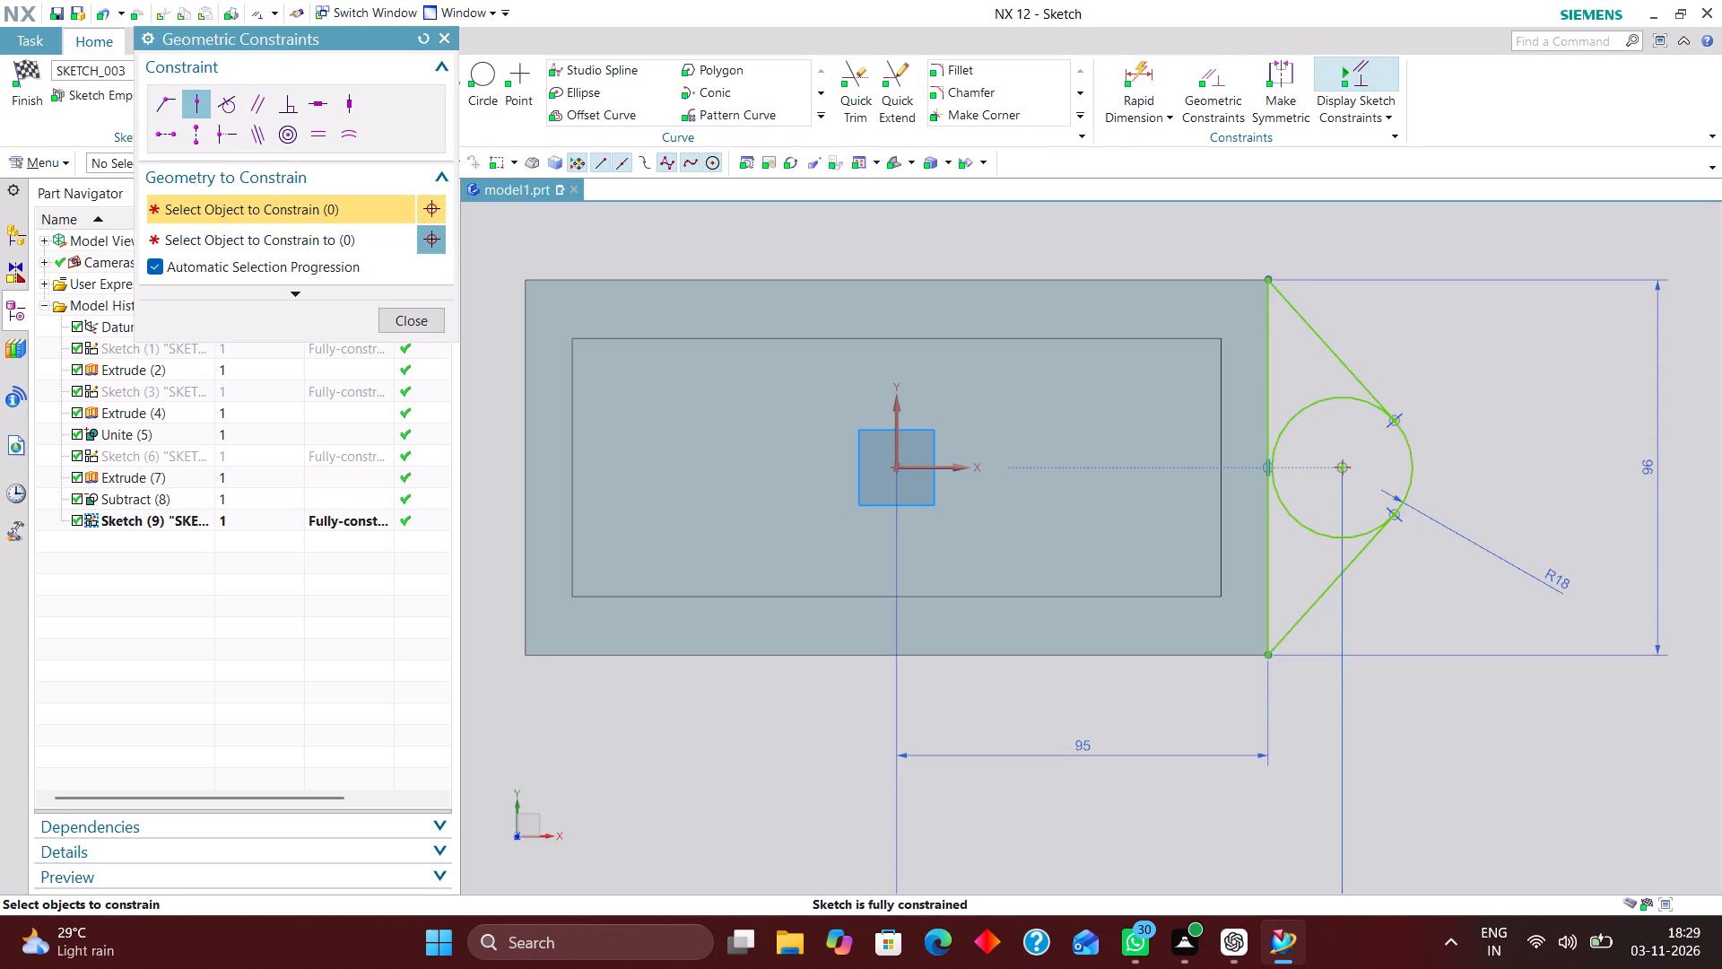
{"action": "left_click", "coordinate": [416, 314]}
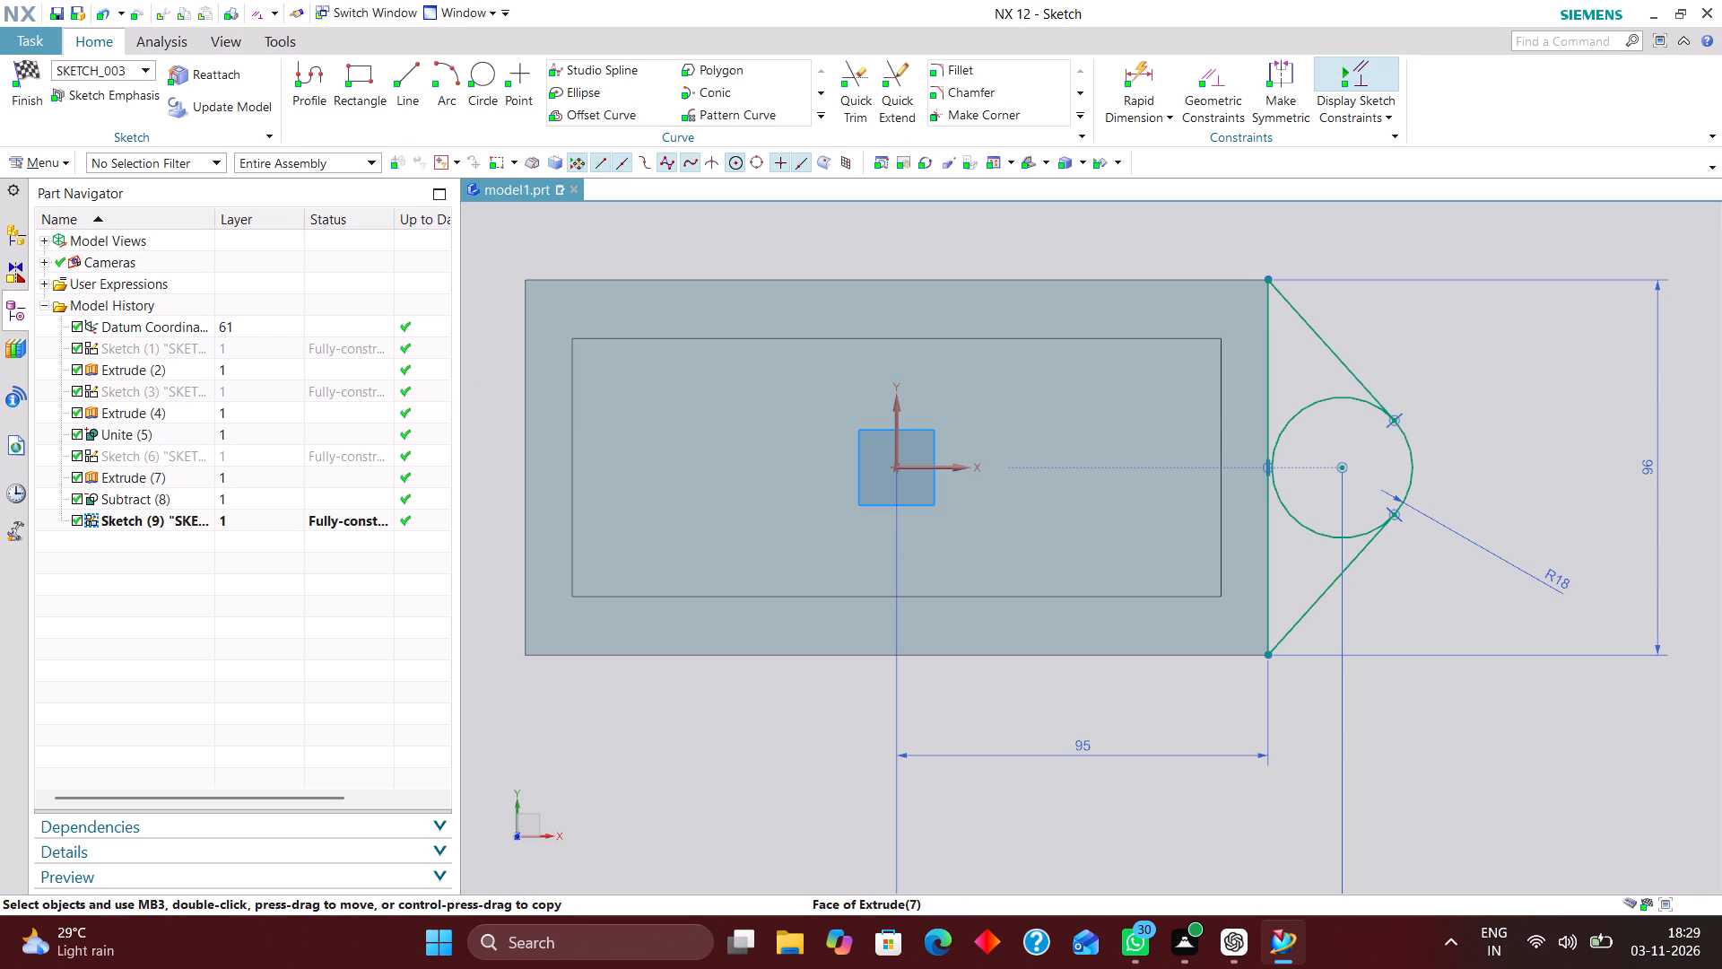
Add an angular dimension between the two inclined lines, placed over the plate on the vertical line's -X side.
{"action": "left_click", "coordinate": [1150, 79]}
{"action": "left_click", "coordinate": [375, 289]}
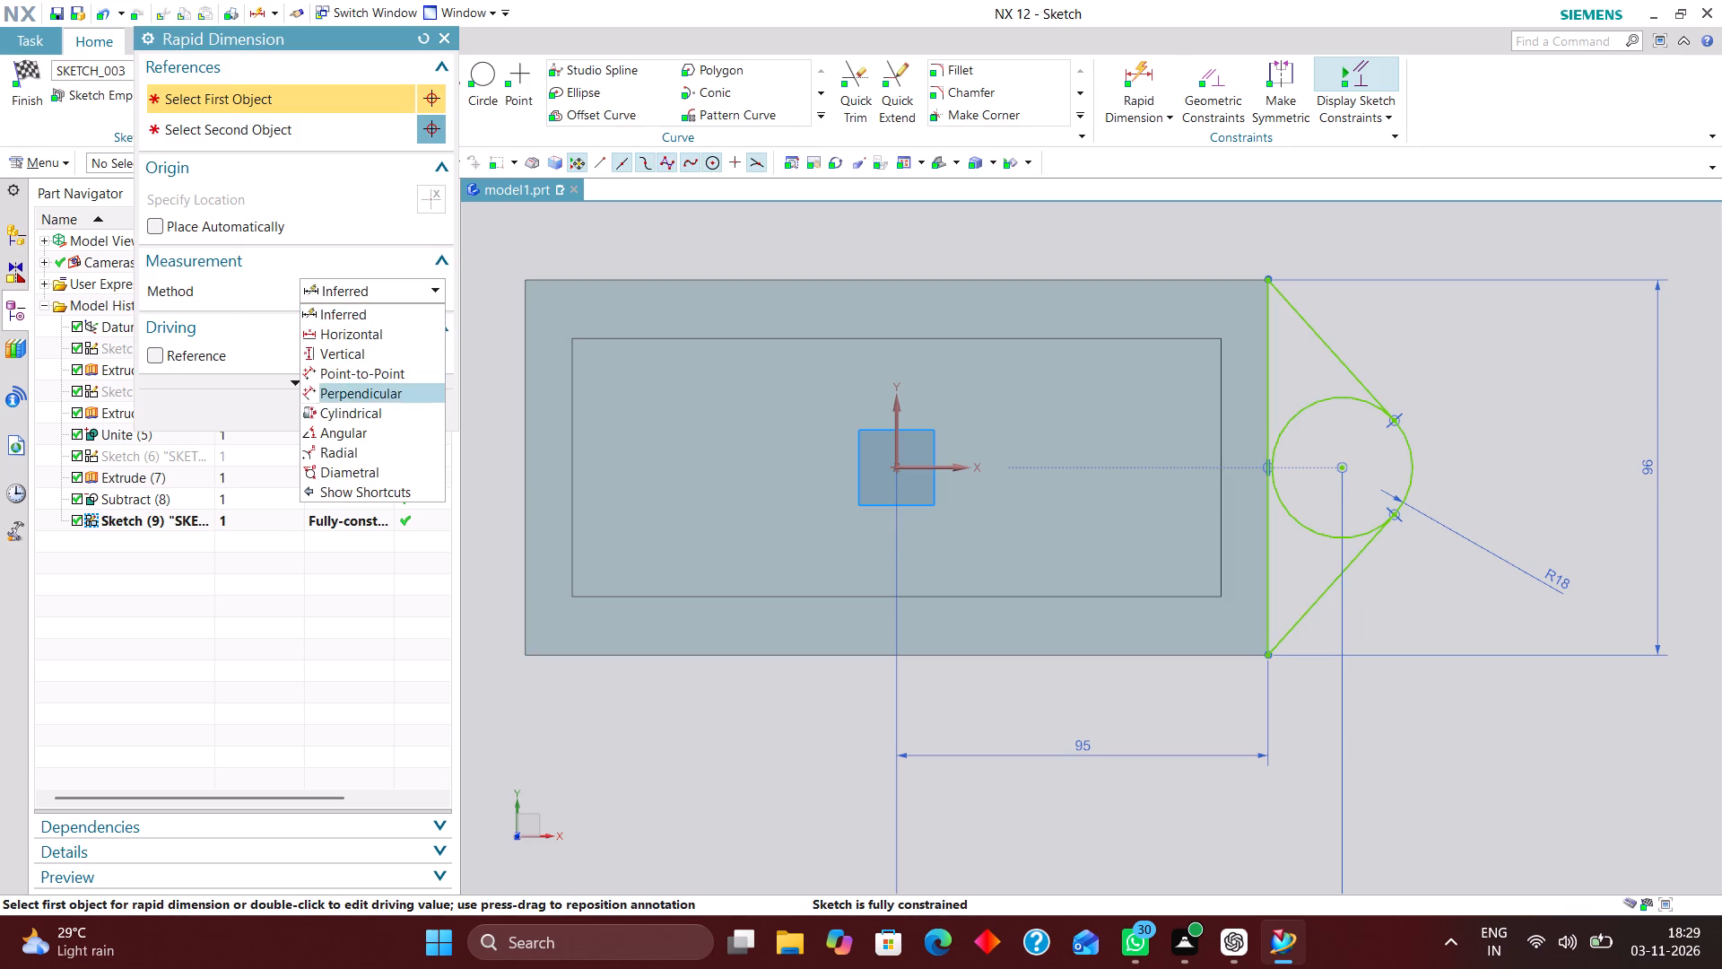
{"action": "left_click", "coordinate": [374, 431]}
{"action": "left_click", "coordinate": [1361, 379]}
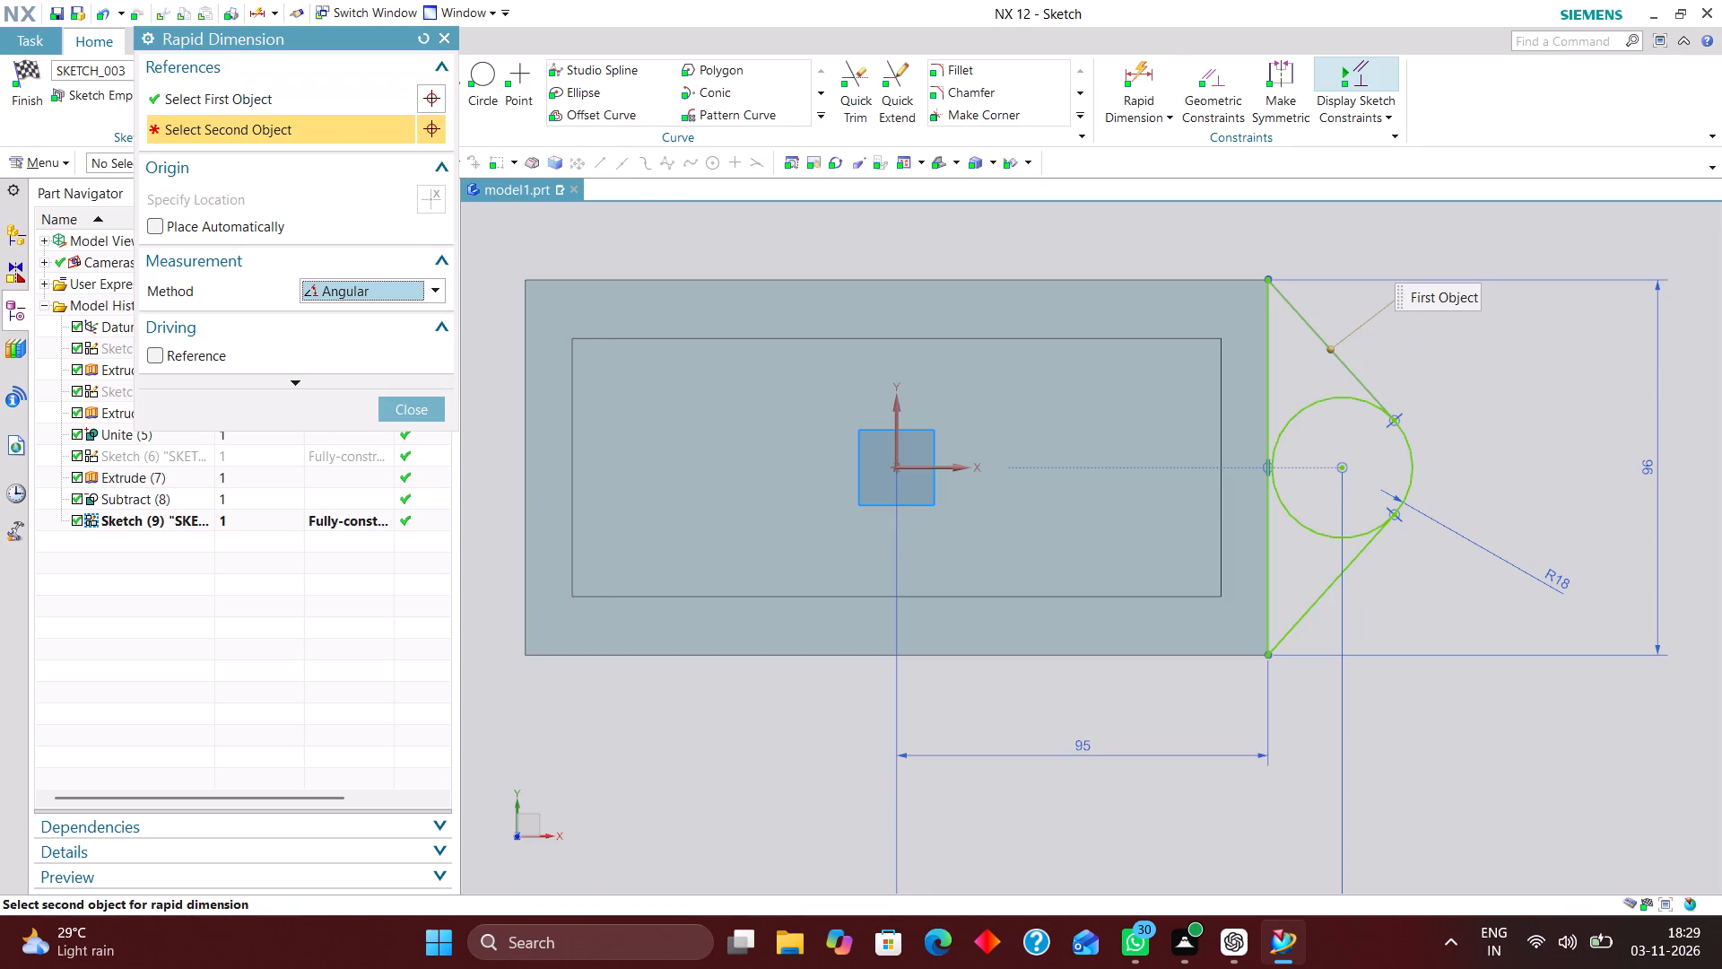
{"action": "left_click", "coordinate": [1358, 549]}
{"action": "left_click", "coordinate": [1097, 439]}
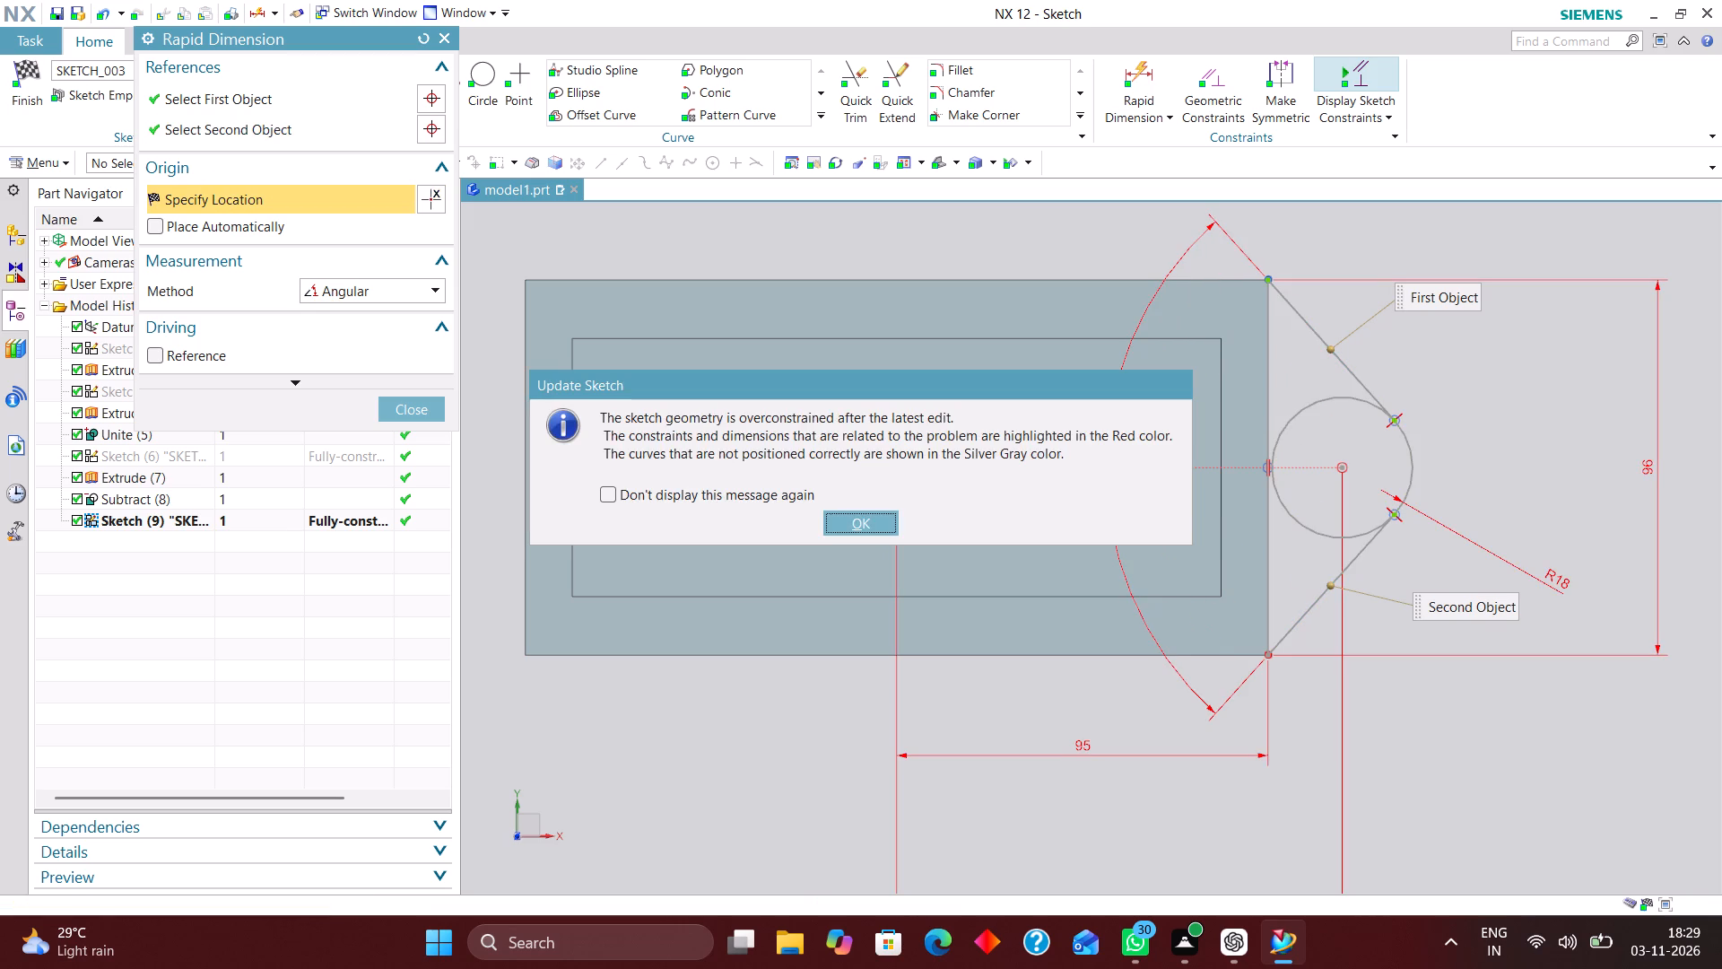
{"action": "left_click", "coordinate": [871, 523]}
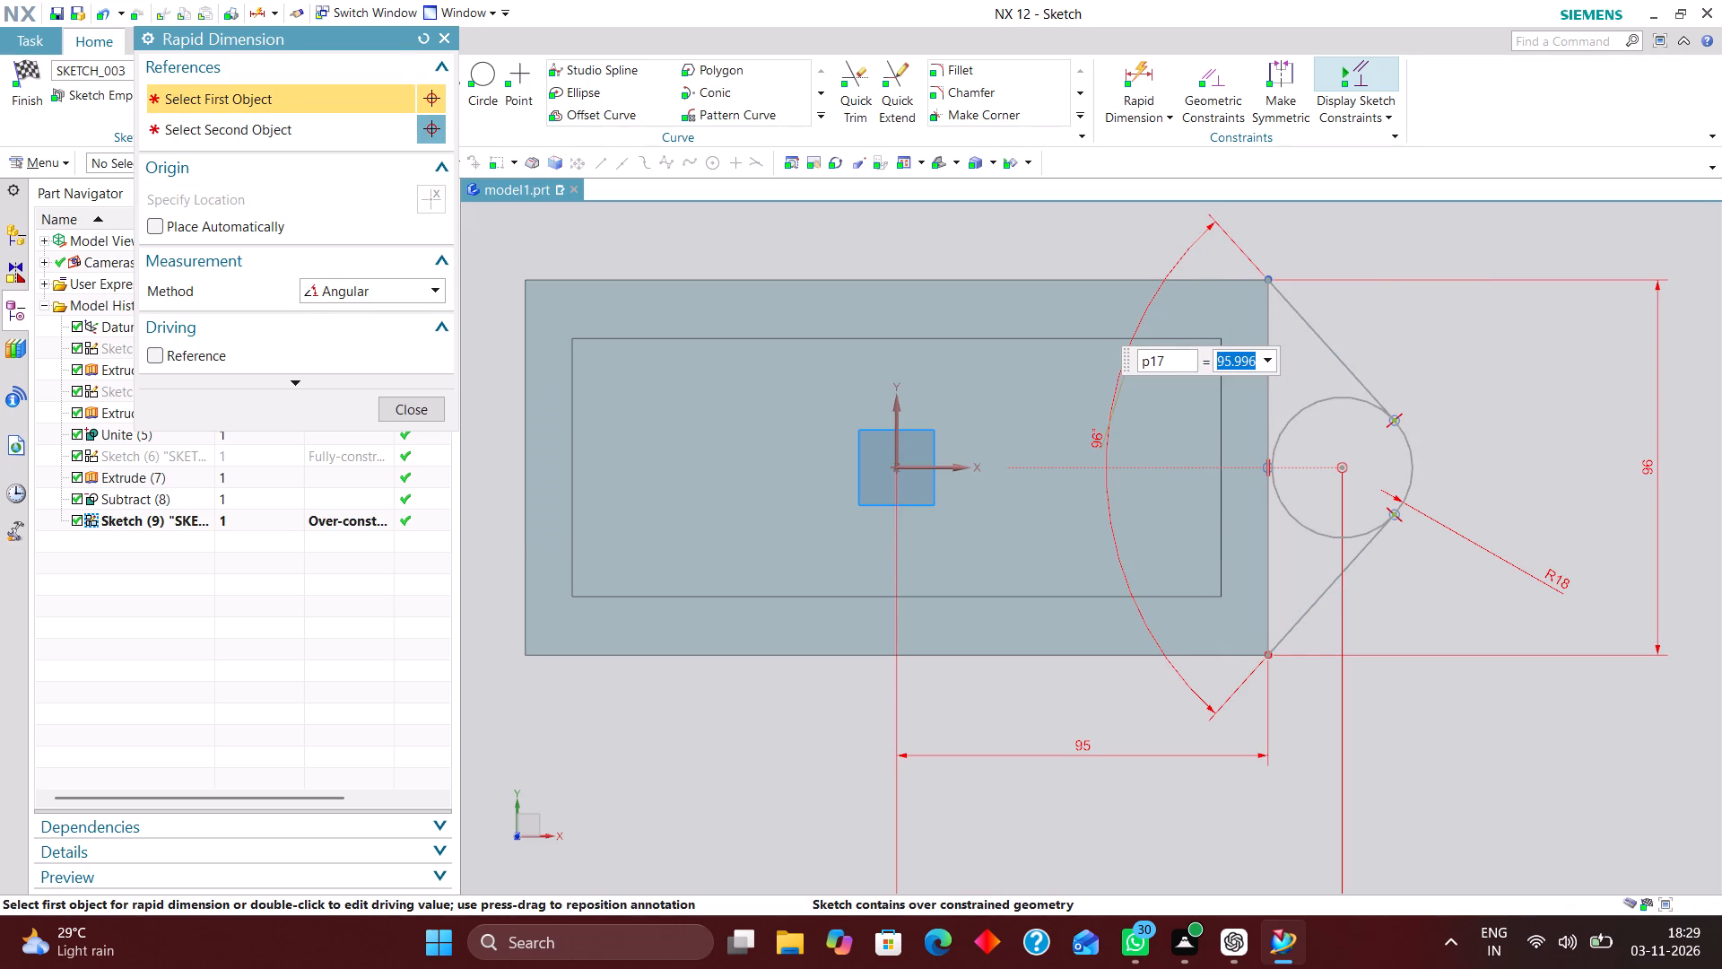
{"action": "left_click", "coordinate": [404, 400]}
Delete the 96 mm length dimension of the vertical line.
{"action": "scroll", "coordinate": [891, 583], "scroll_direction": "down", "scroll_amount": 2}
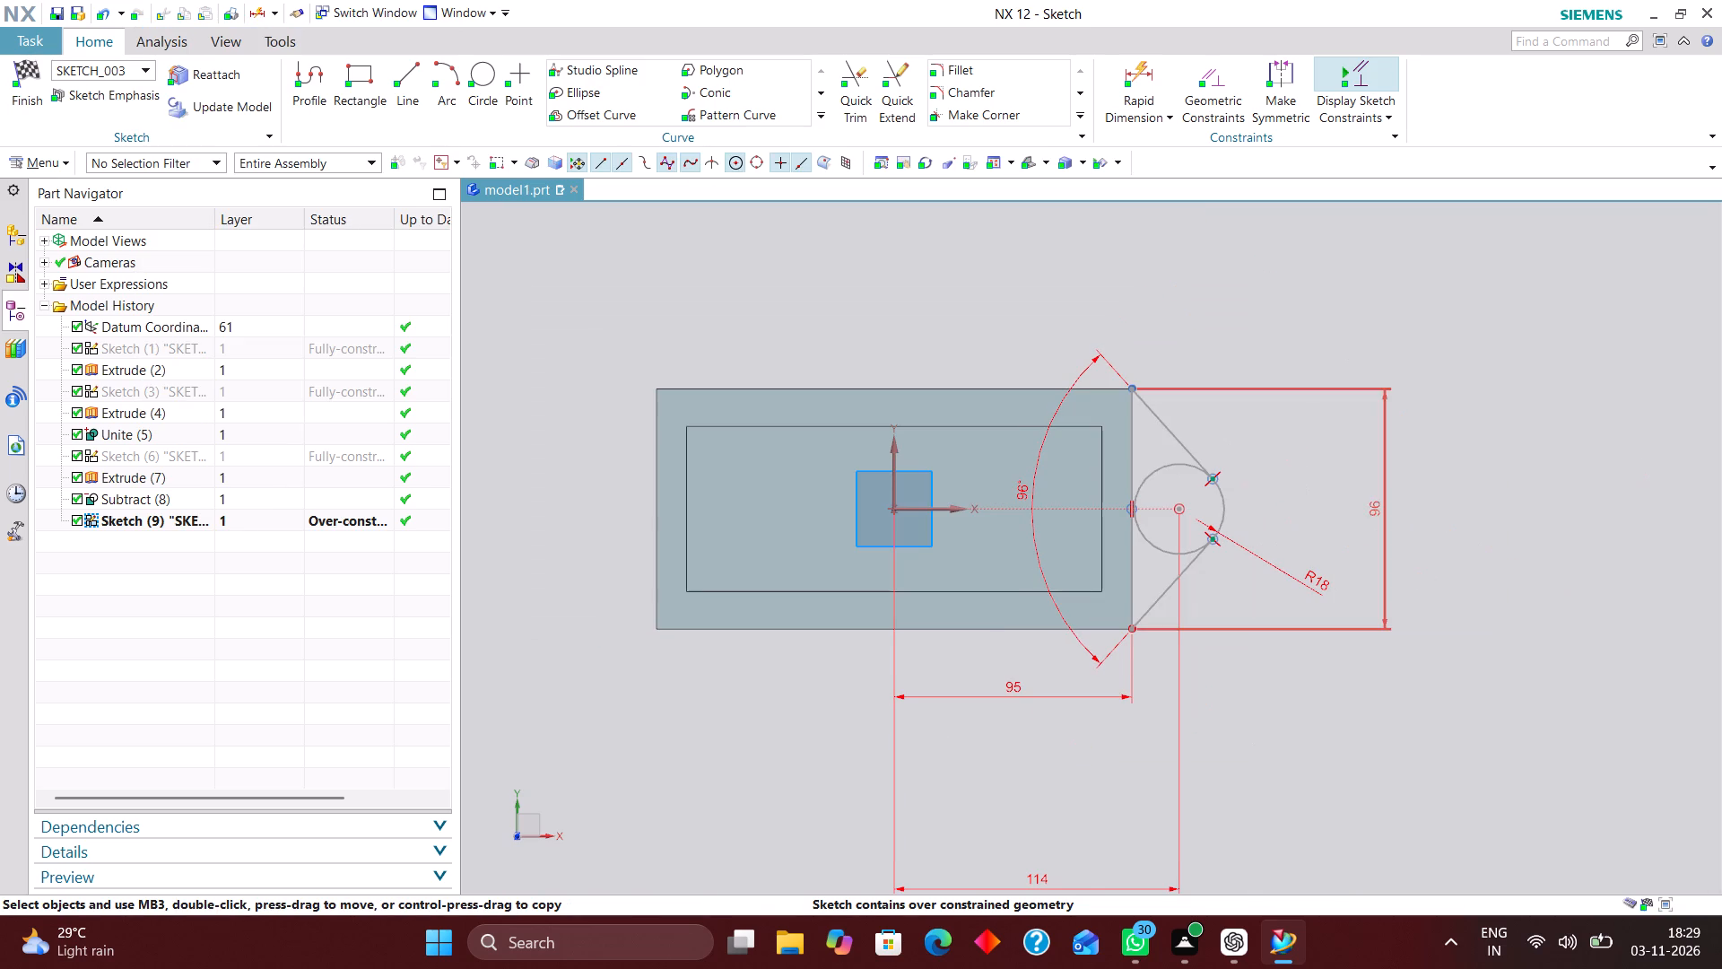
{"action": "right_click_drag", "start_coordinate": [1382, 505], "coordinate": [1294, 467]}
{"action": "right_click_drag", "start_coordinate": [1386, 508], "coordinate": [1304, 502]}
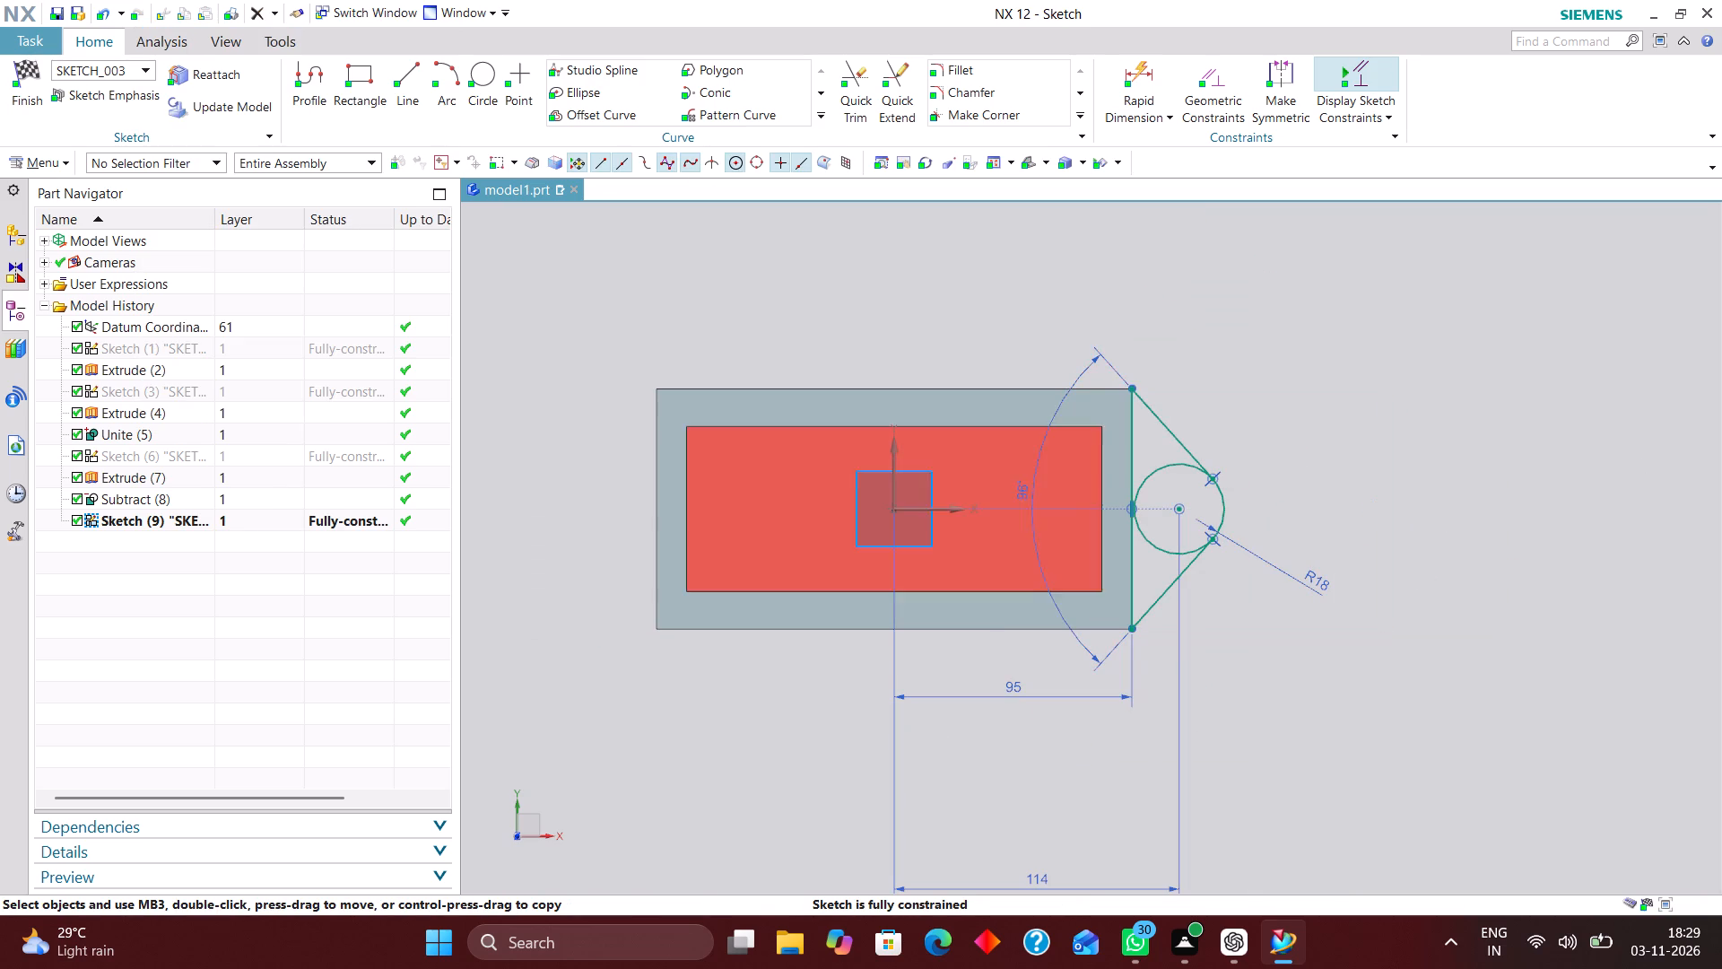
Try 60° for the angle between the two inclined lines, and finally set it to 80°.
{"action": "double_click", "coordinate": [1022, 485]}
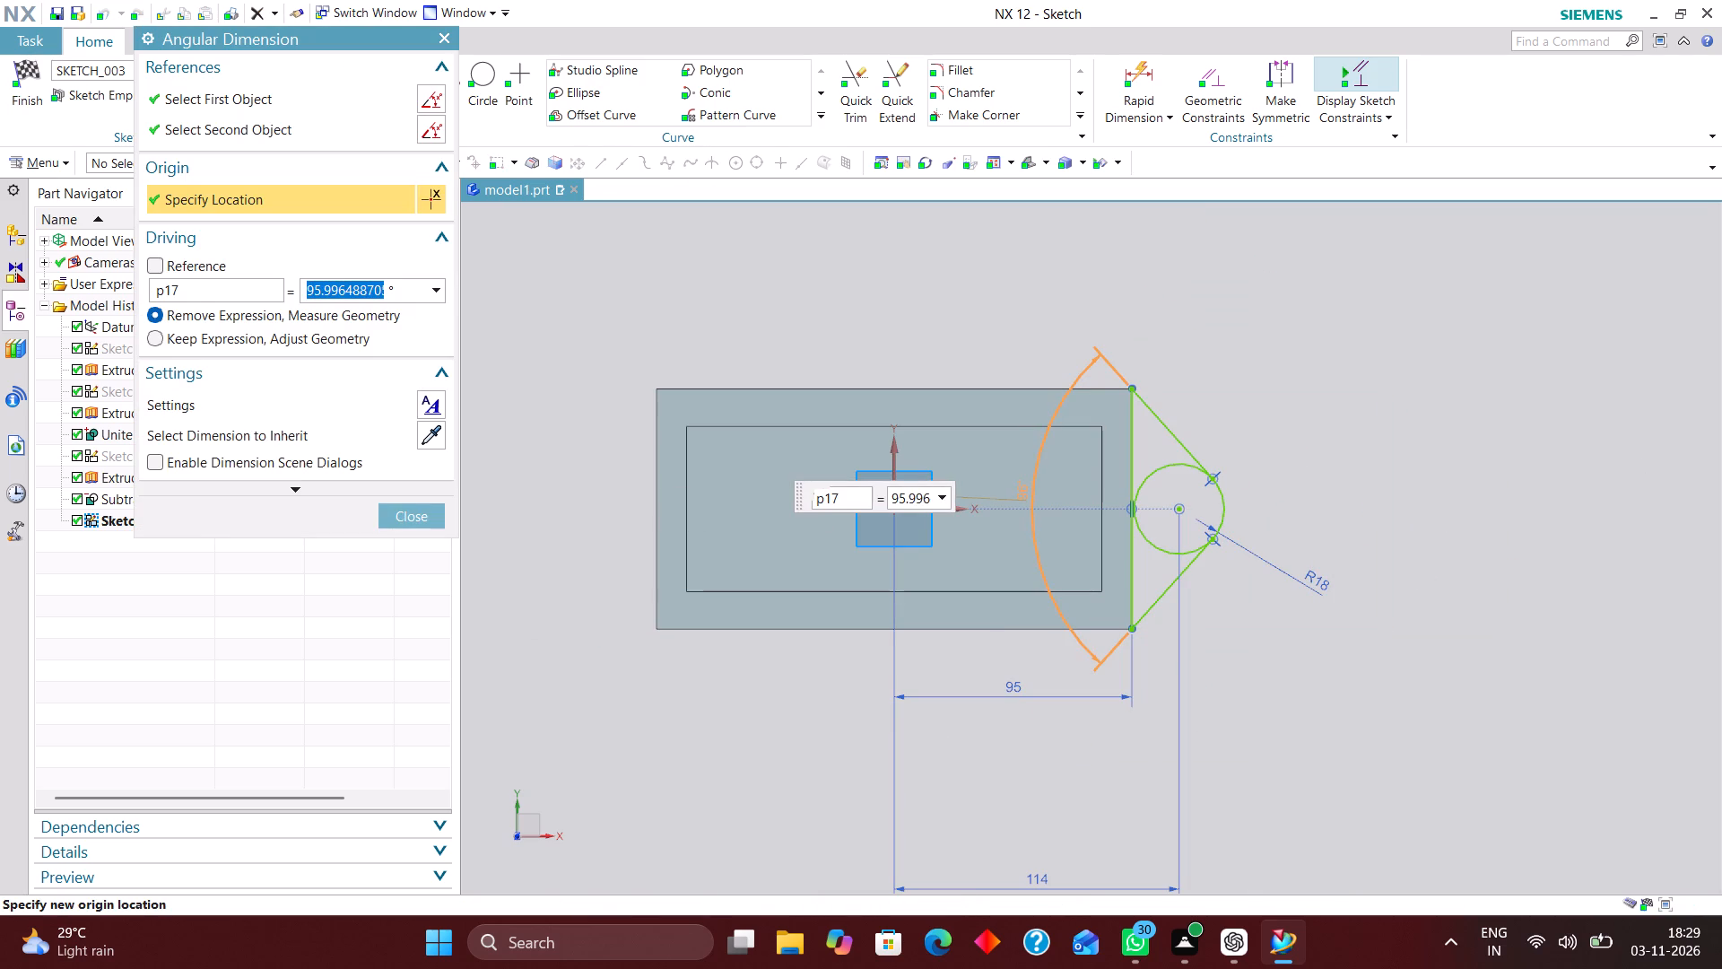
{"action": "type", "text": "60"}
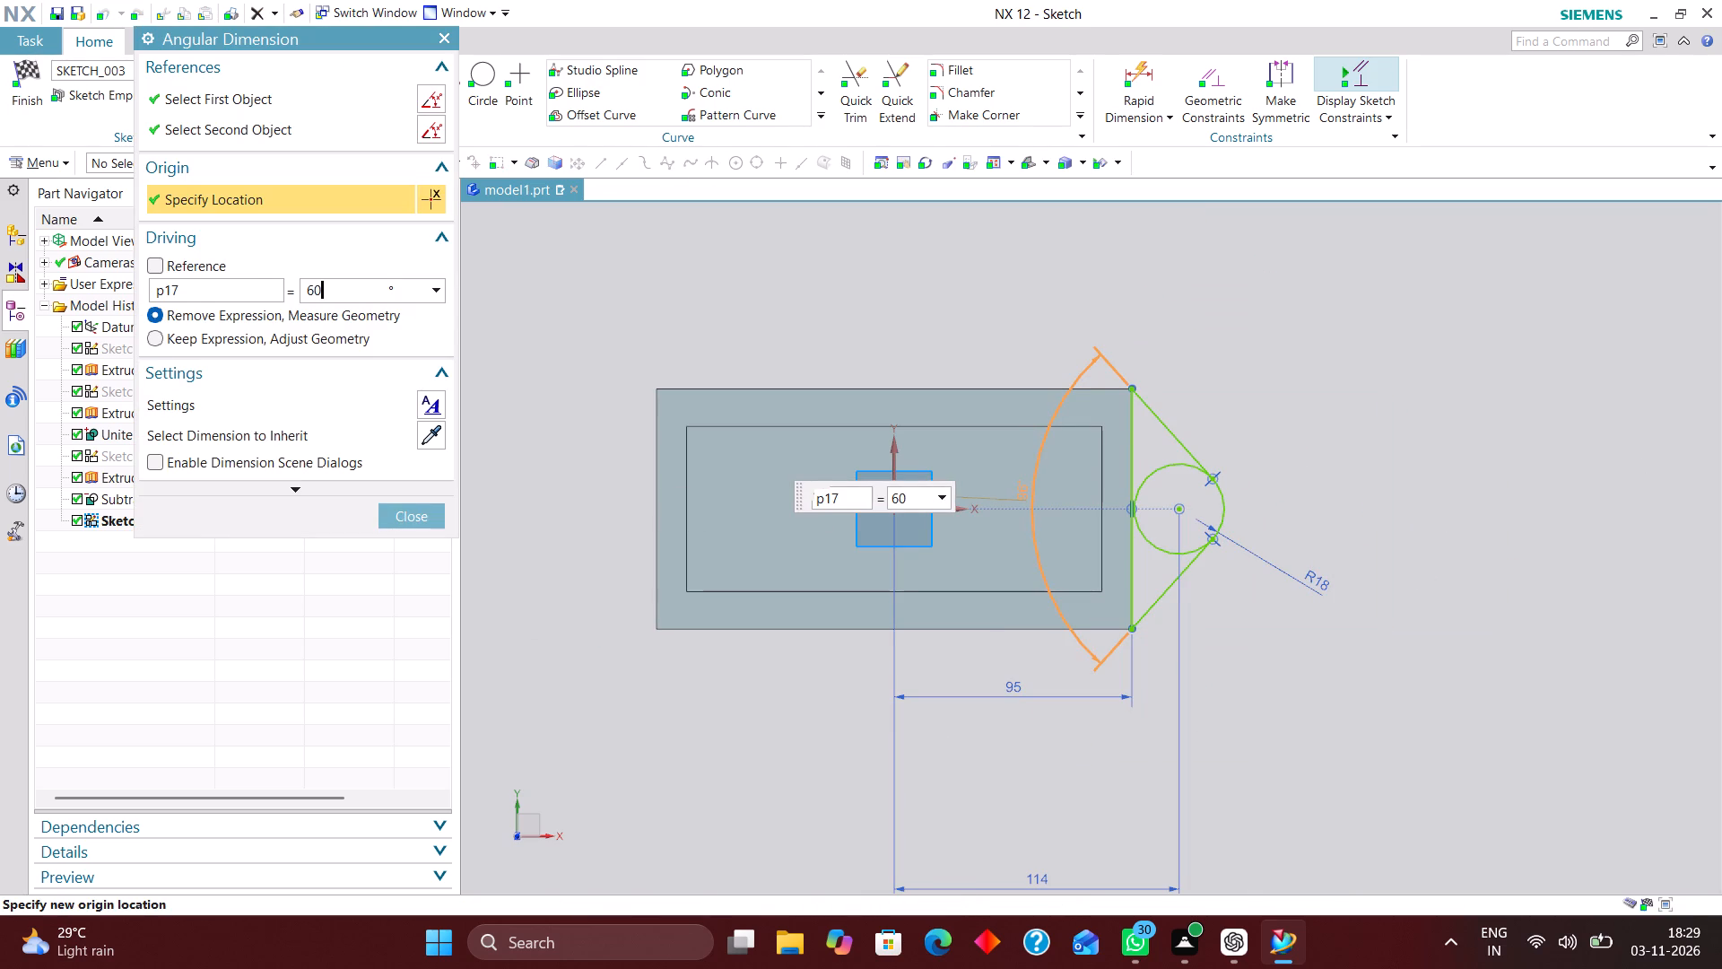
{"action": "key", "text": "Return"}
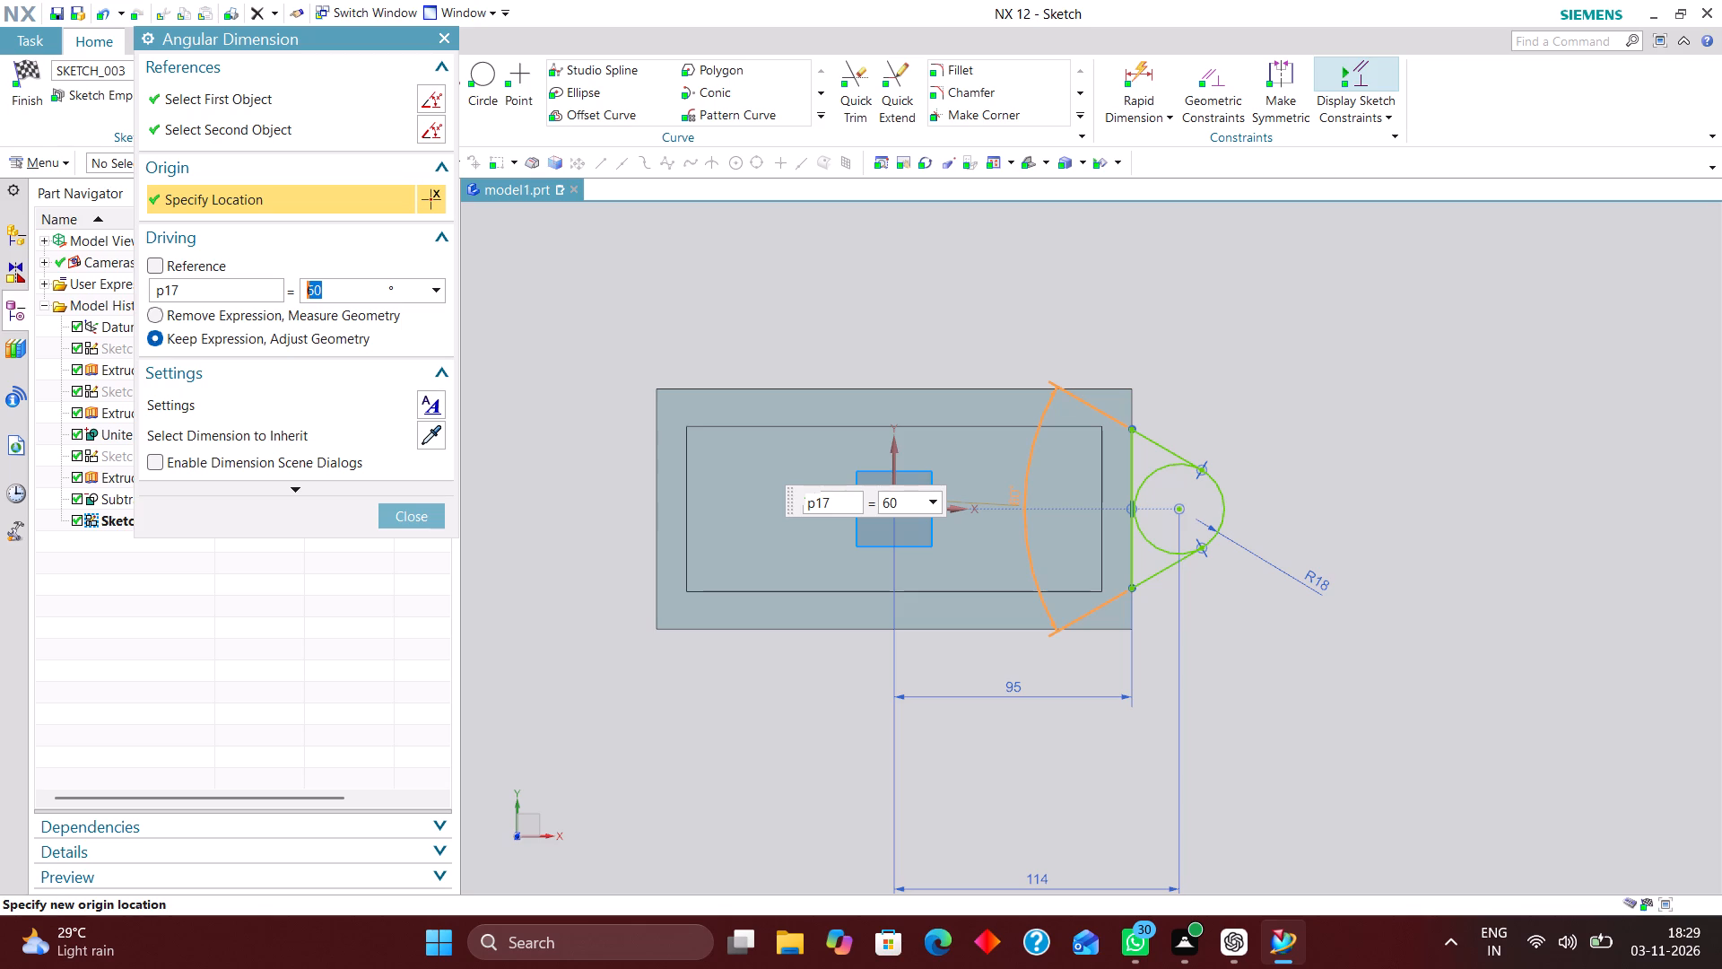
{"action": "type", "text": "80"}
{"action": "key", "text": "Return"}
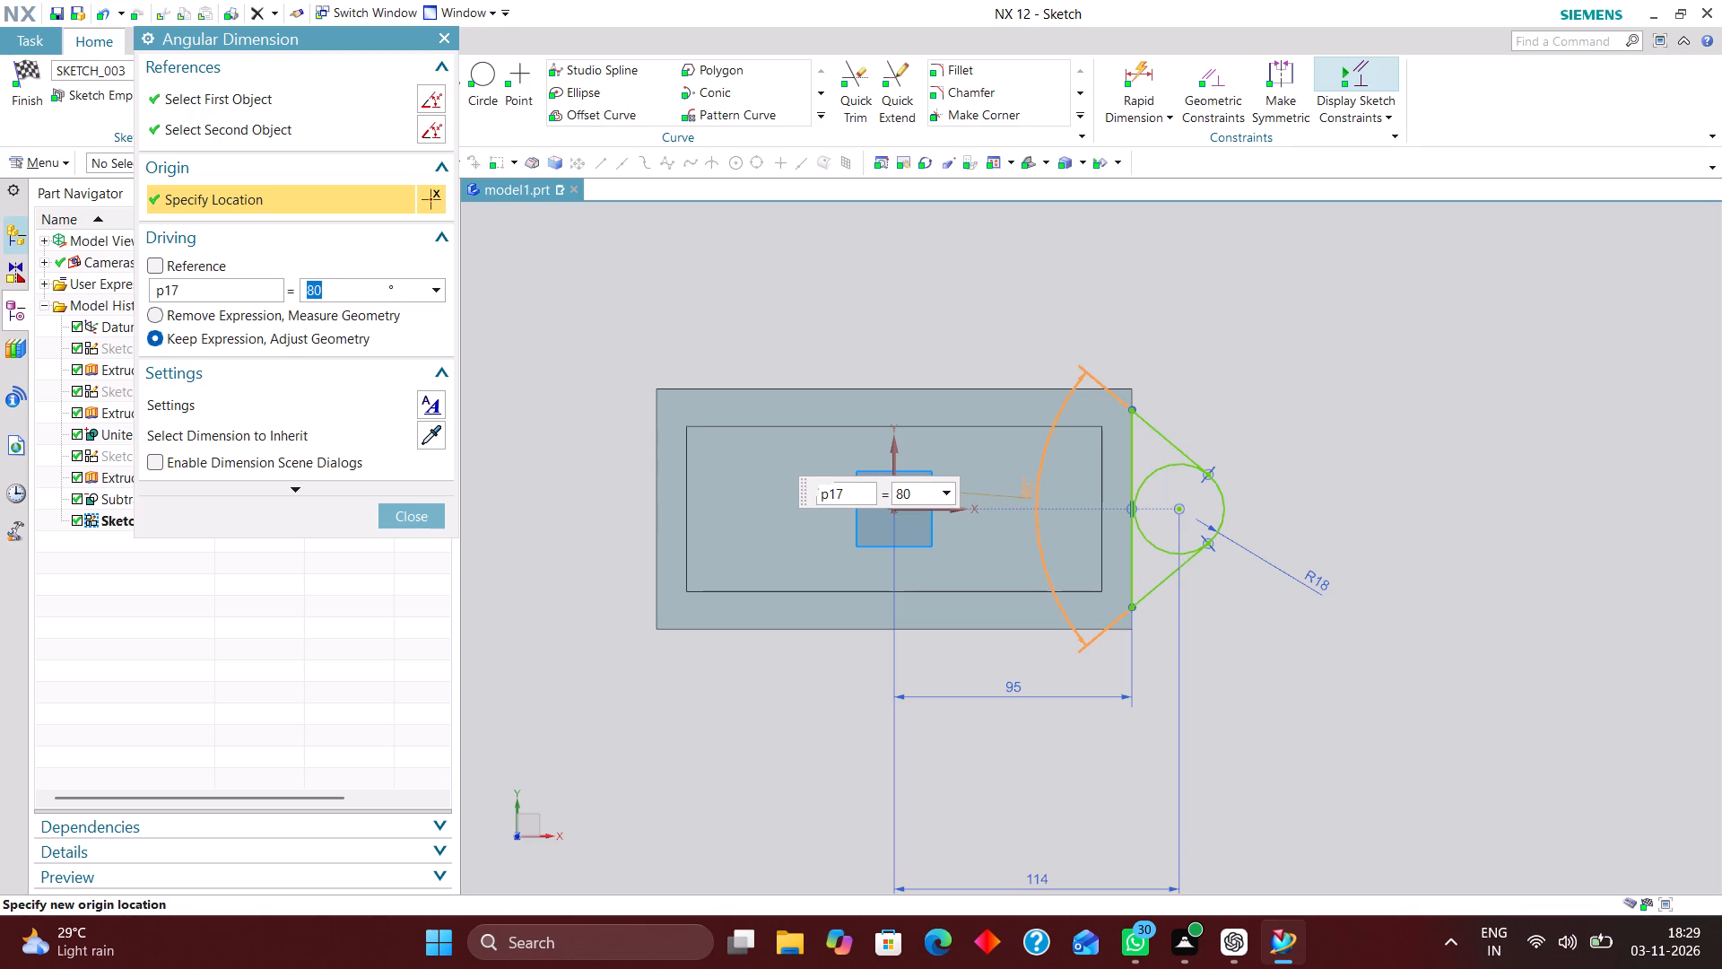
{"action": "left_click", "coordinate": [417, 515]}
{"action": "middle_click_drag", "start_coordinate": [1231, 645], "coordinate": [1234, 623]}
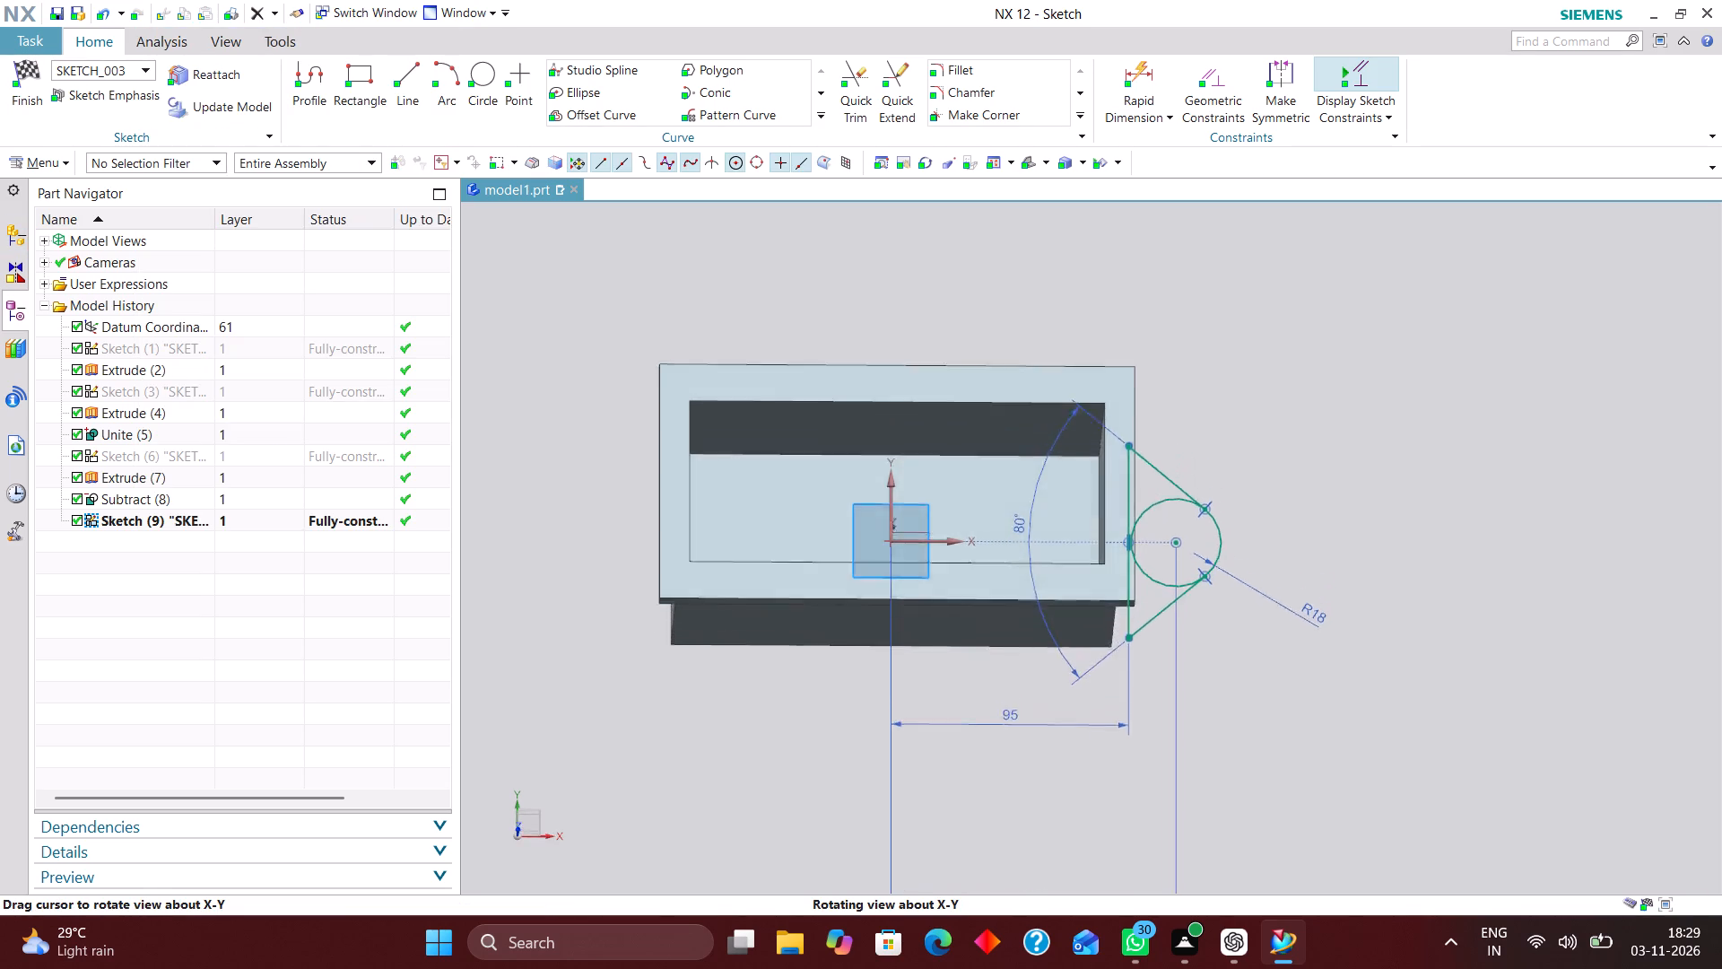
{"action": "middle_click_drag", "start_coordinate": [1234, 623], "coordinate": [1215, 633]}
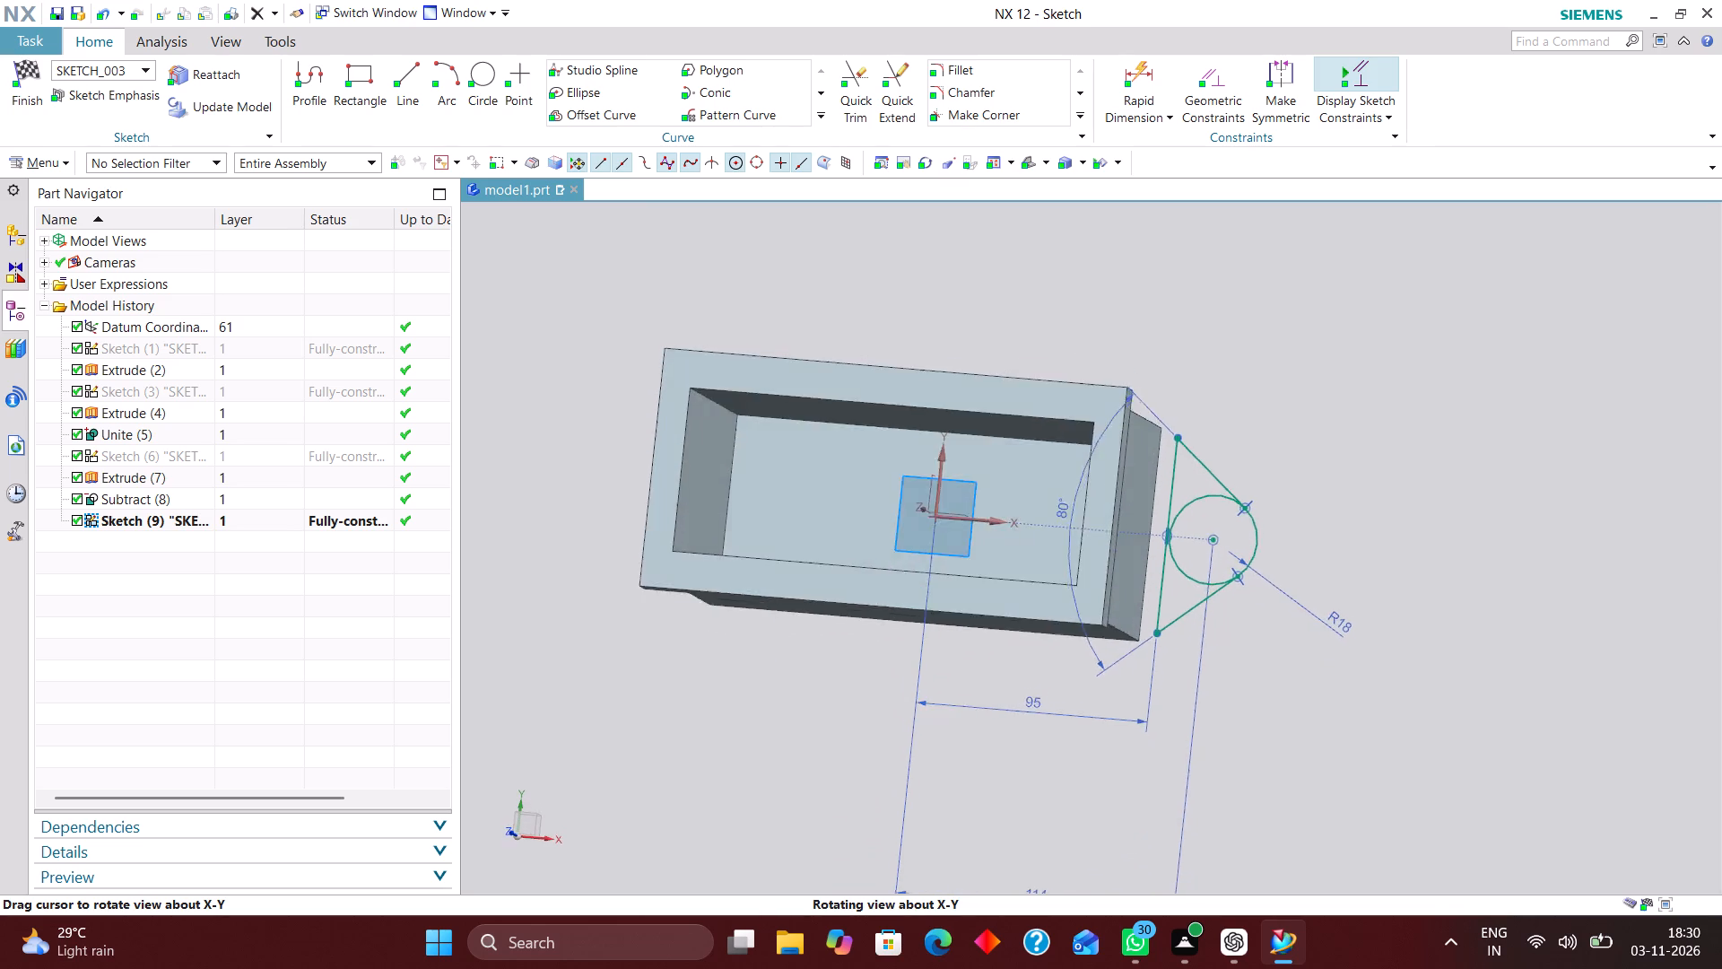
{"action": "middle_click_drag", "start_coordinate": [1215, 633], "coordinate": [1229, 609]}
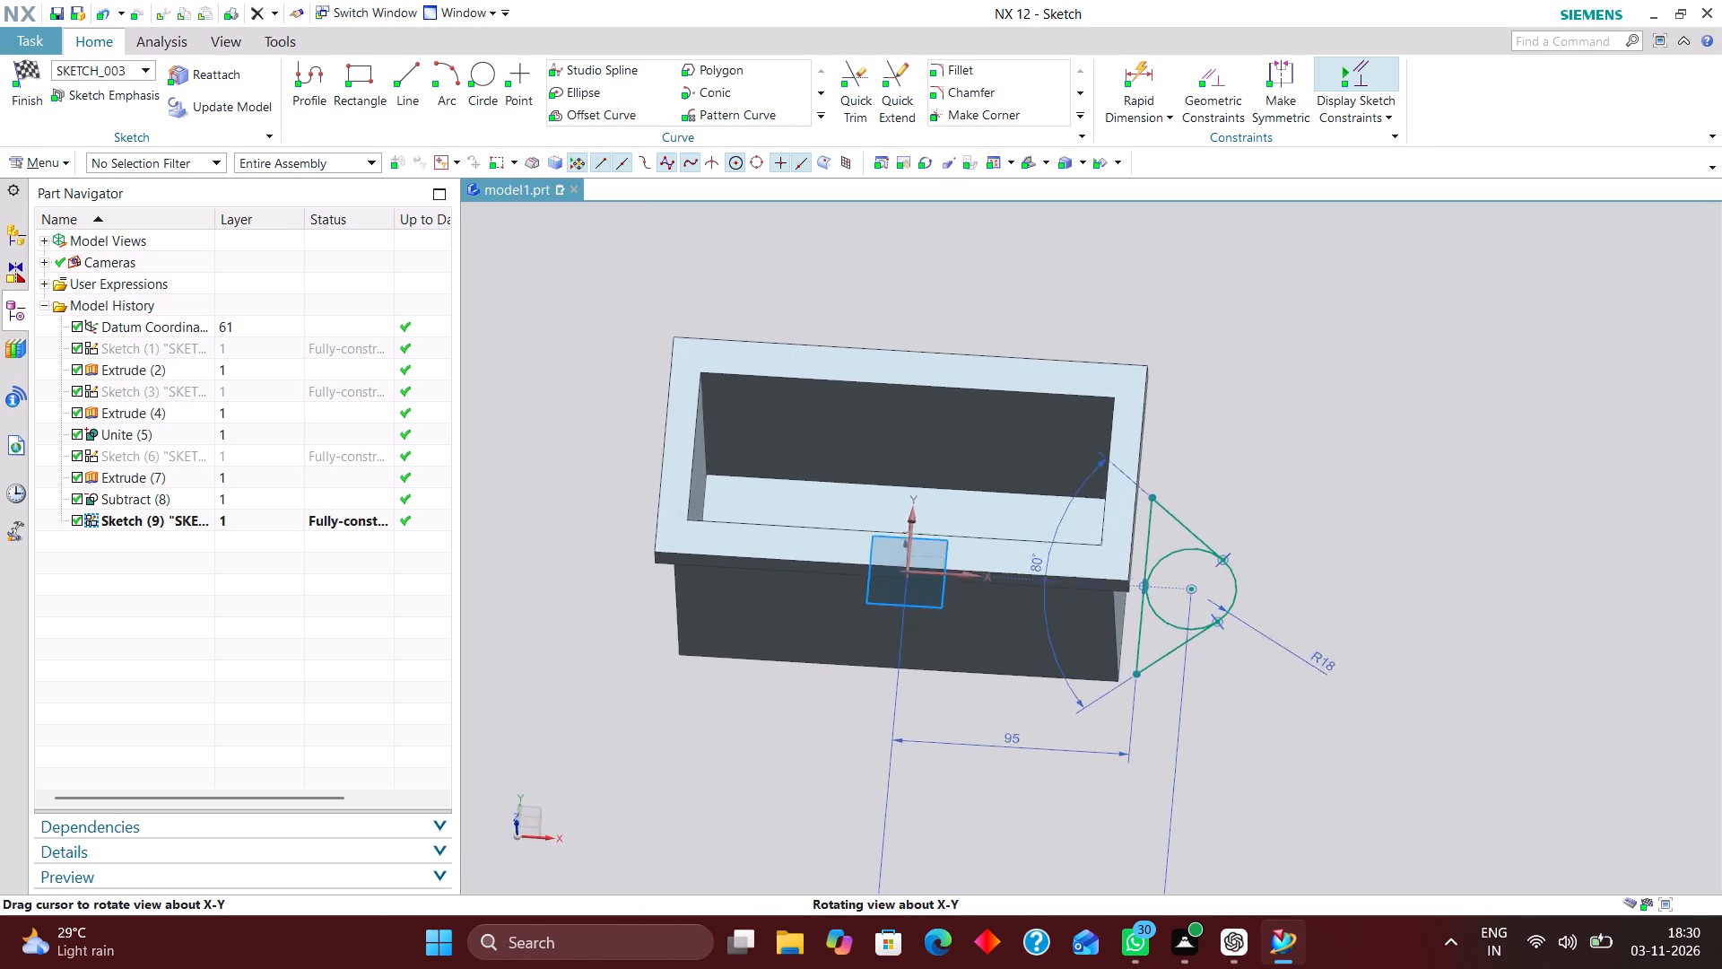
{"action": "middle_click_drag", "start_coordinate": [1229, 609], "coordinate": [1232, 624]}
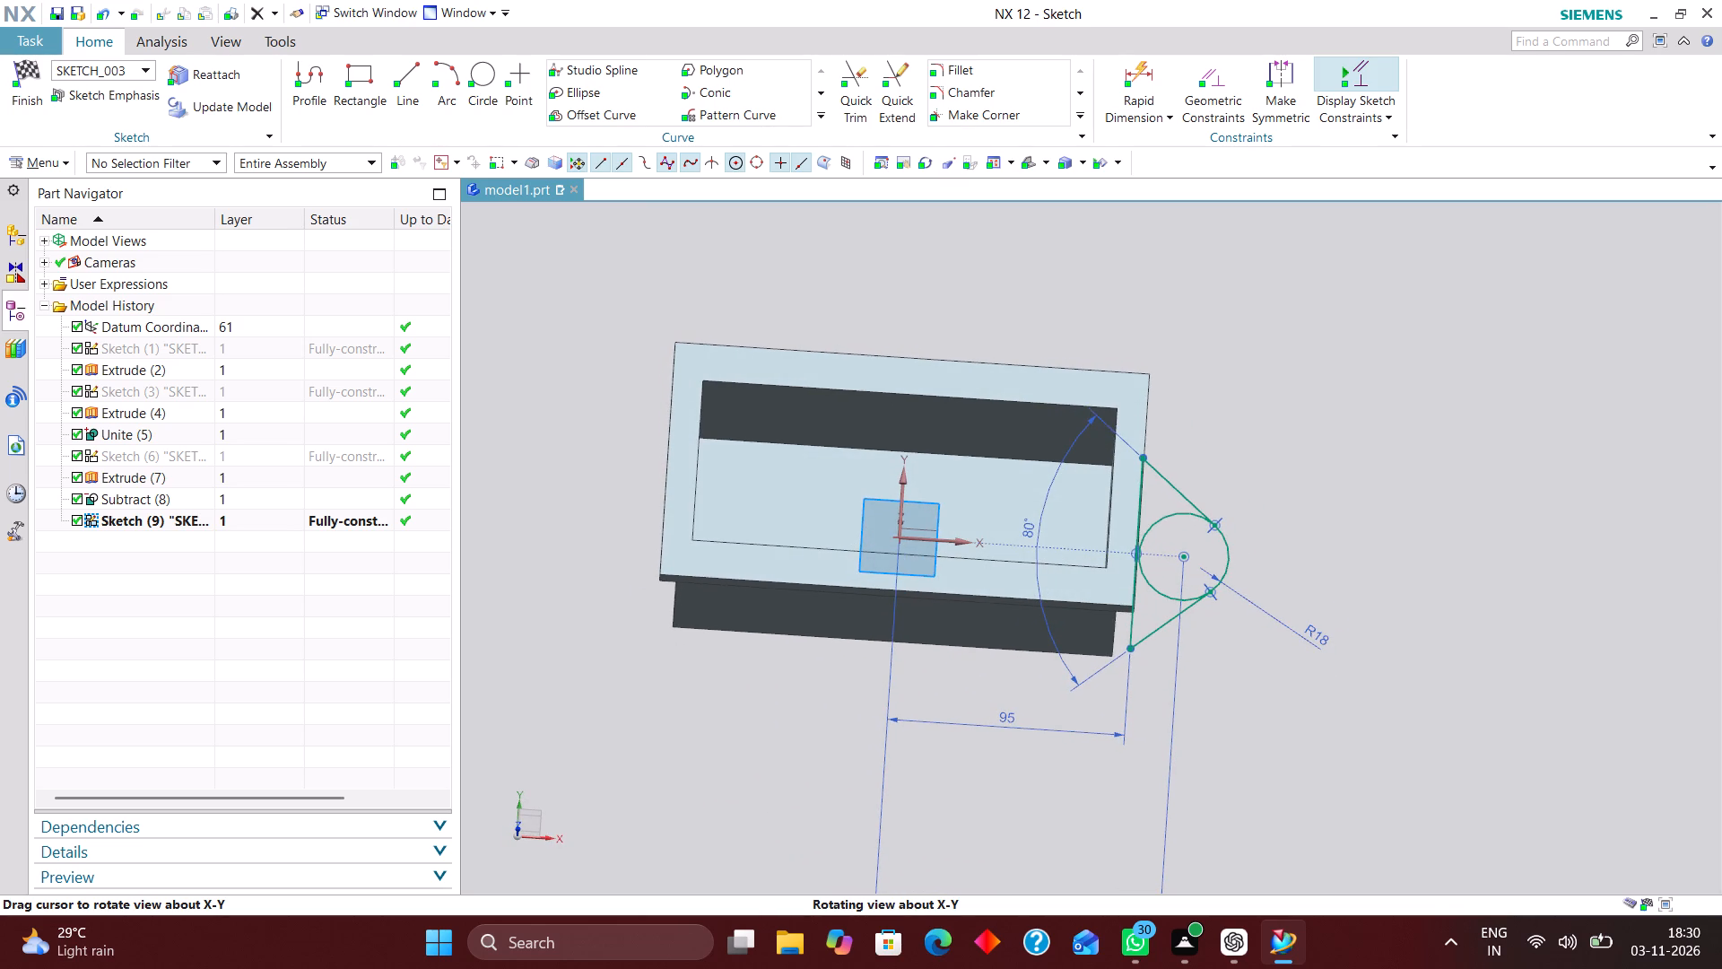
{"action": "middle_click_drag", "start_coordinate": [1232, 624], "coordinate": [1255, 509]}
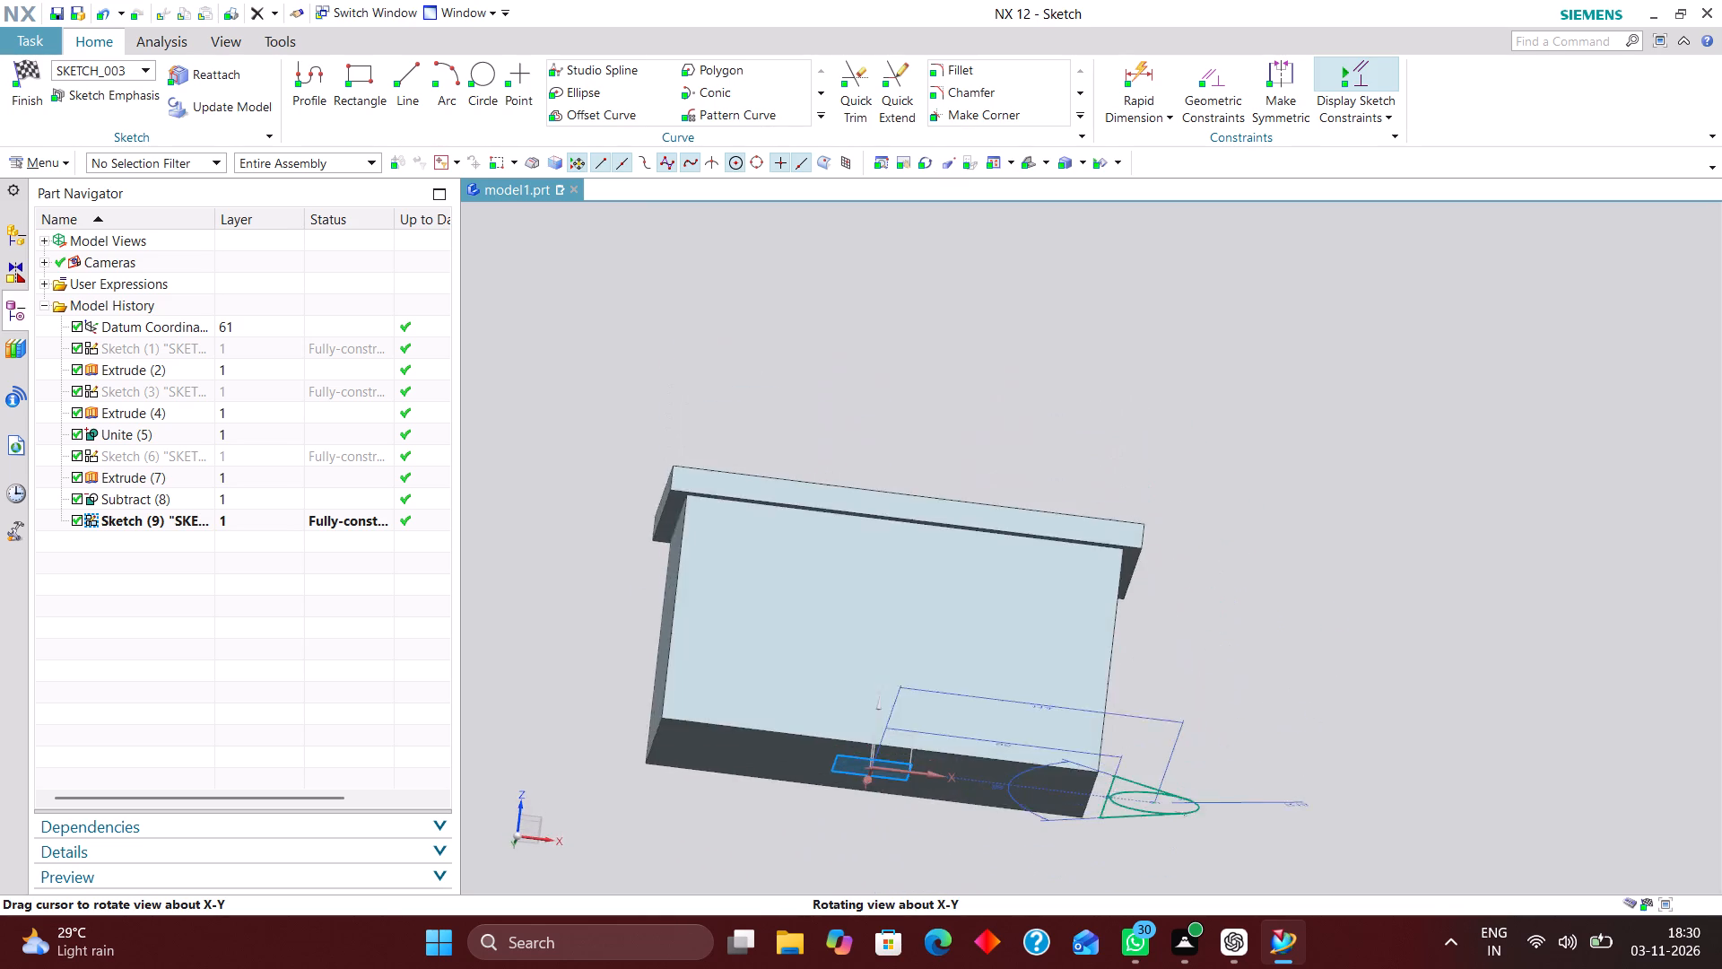
Trim away the inner part of the R18 circle between the tangent lines, leaving only the rounded outer tip, and finish the sketch.
{"action": "middle_click_drag", "start_coordinate": [1255, 509], "coordinate": [1244, 598]}
{"action": "right_click_drag", "start_coordinate": [1318, 537], "coordinate": [1276, 536]}
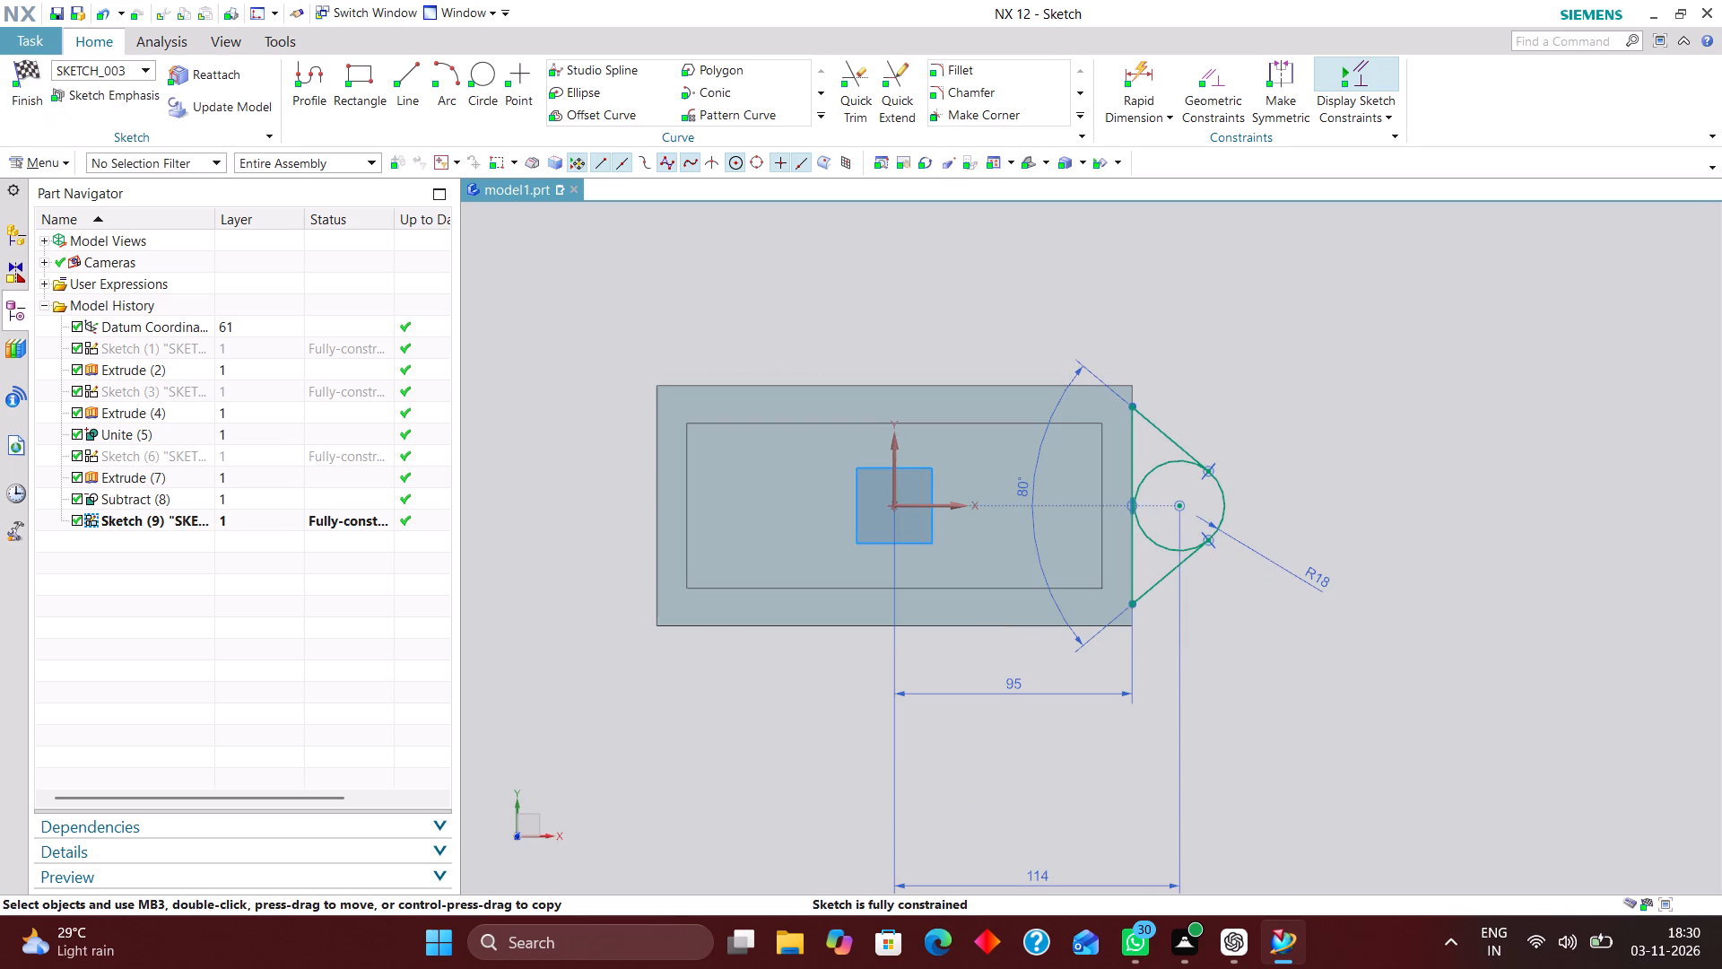
{"action": "left_click", "coordinate": [864, 81]}
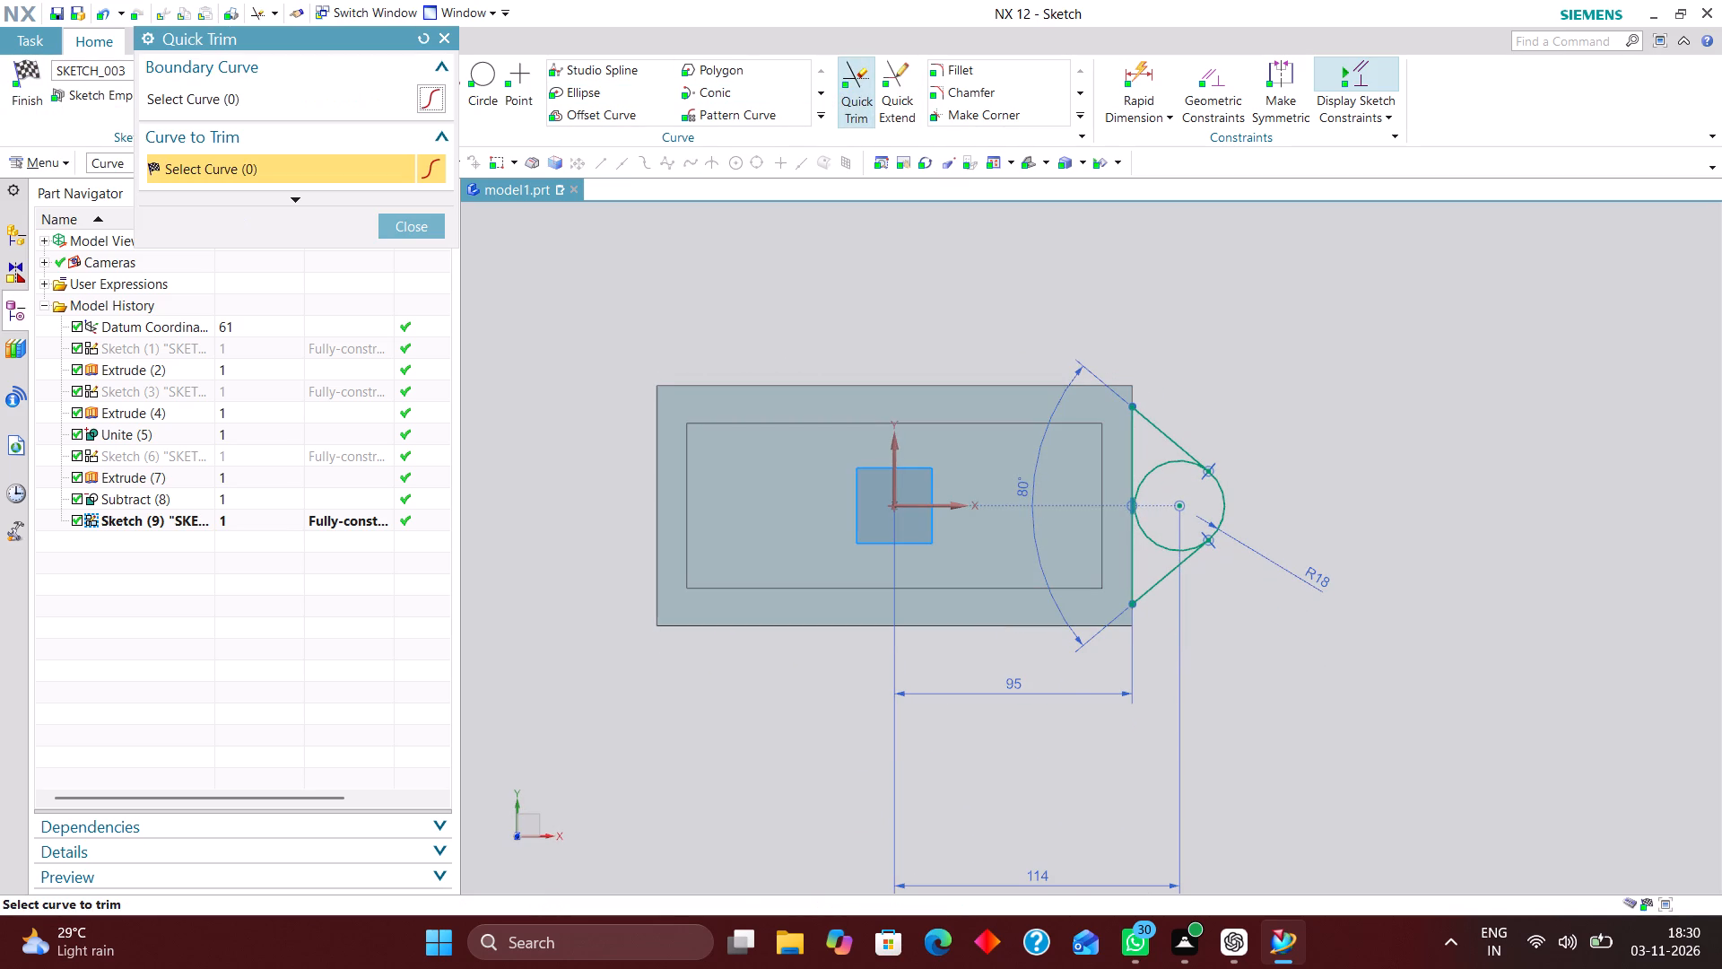
{"action": "scroll", "coordinate": [1159, 492], "scroll_direction": "up", "scroll_amount": 5}
{"action": "left_click", "coordinate": [1148, 410]}
{"action": "scroll", "coordinate": [1243, 573], "scroll_direction": "down", "scroll_amount": 4}
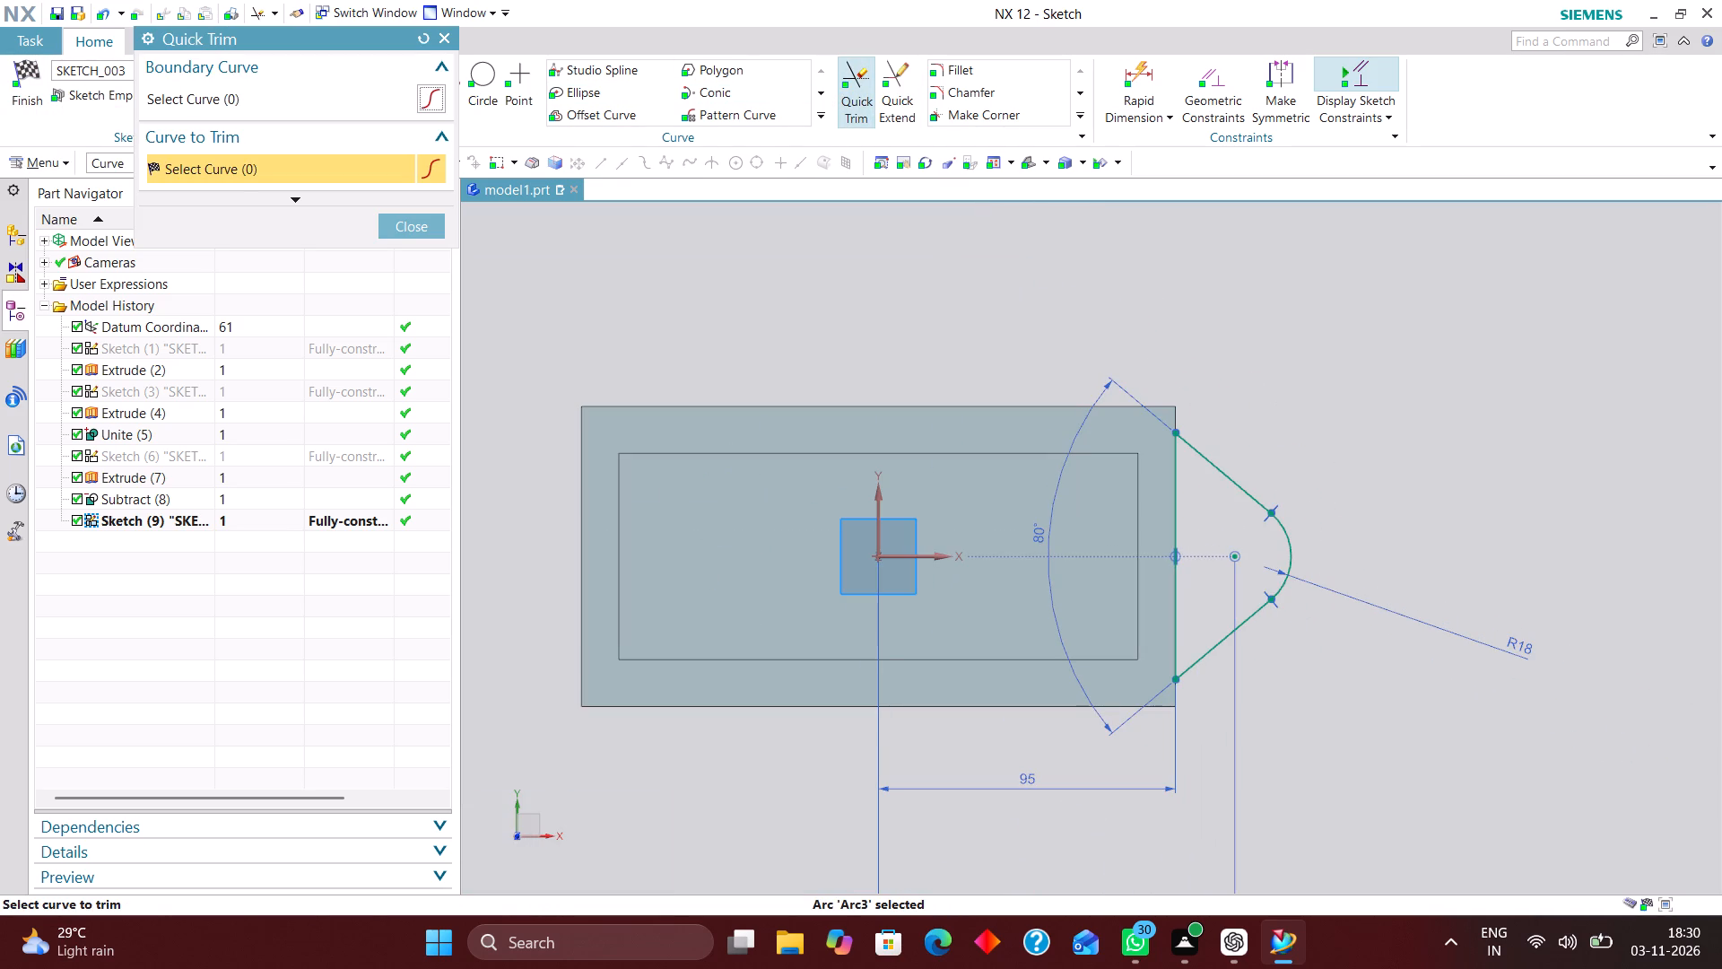
{"action": "left_click", "coordinate": [414, 228]}
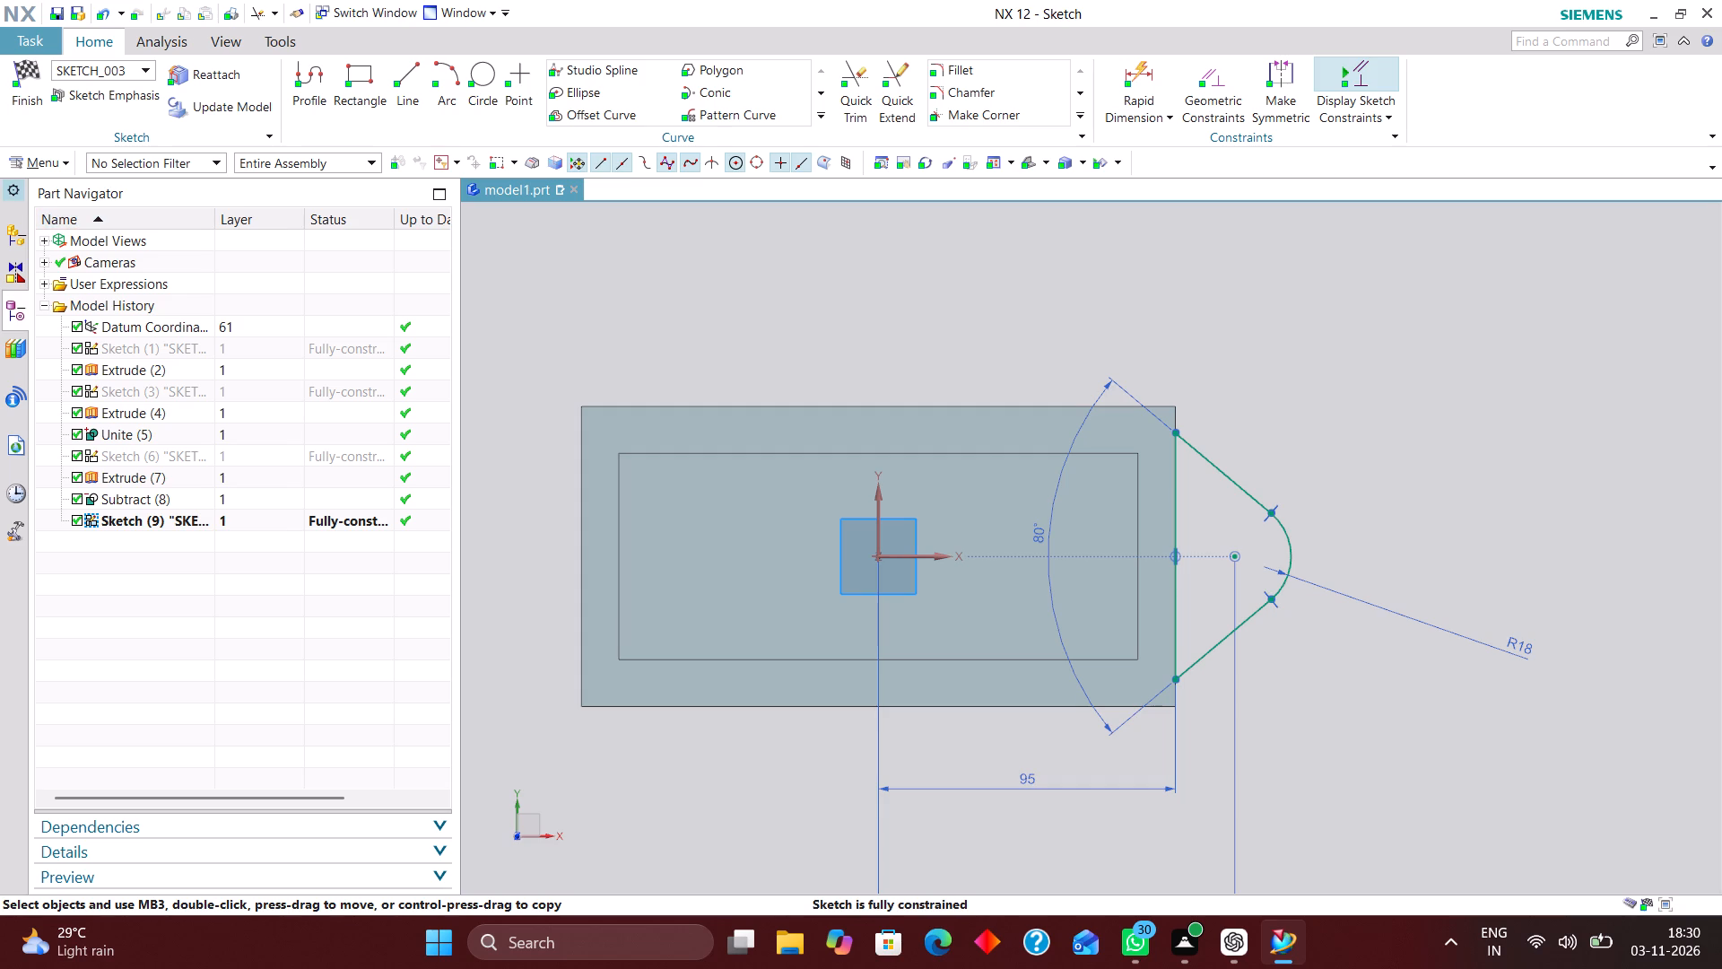
{"action": "left_click", "coordinate": [14, 70]}
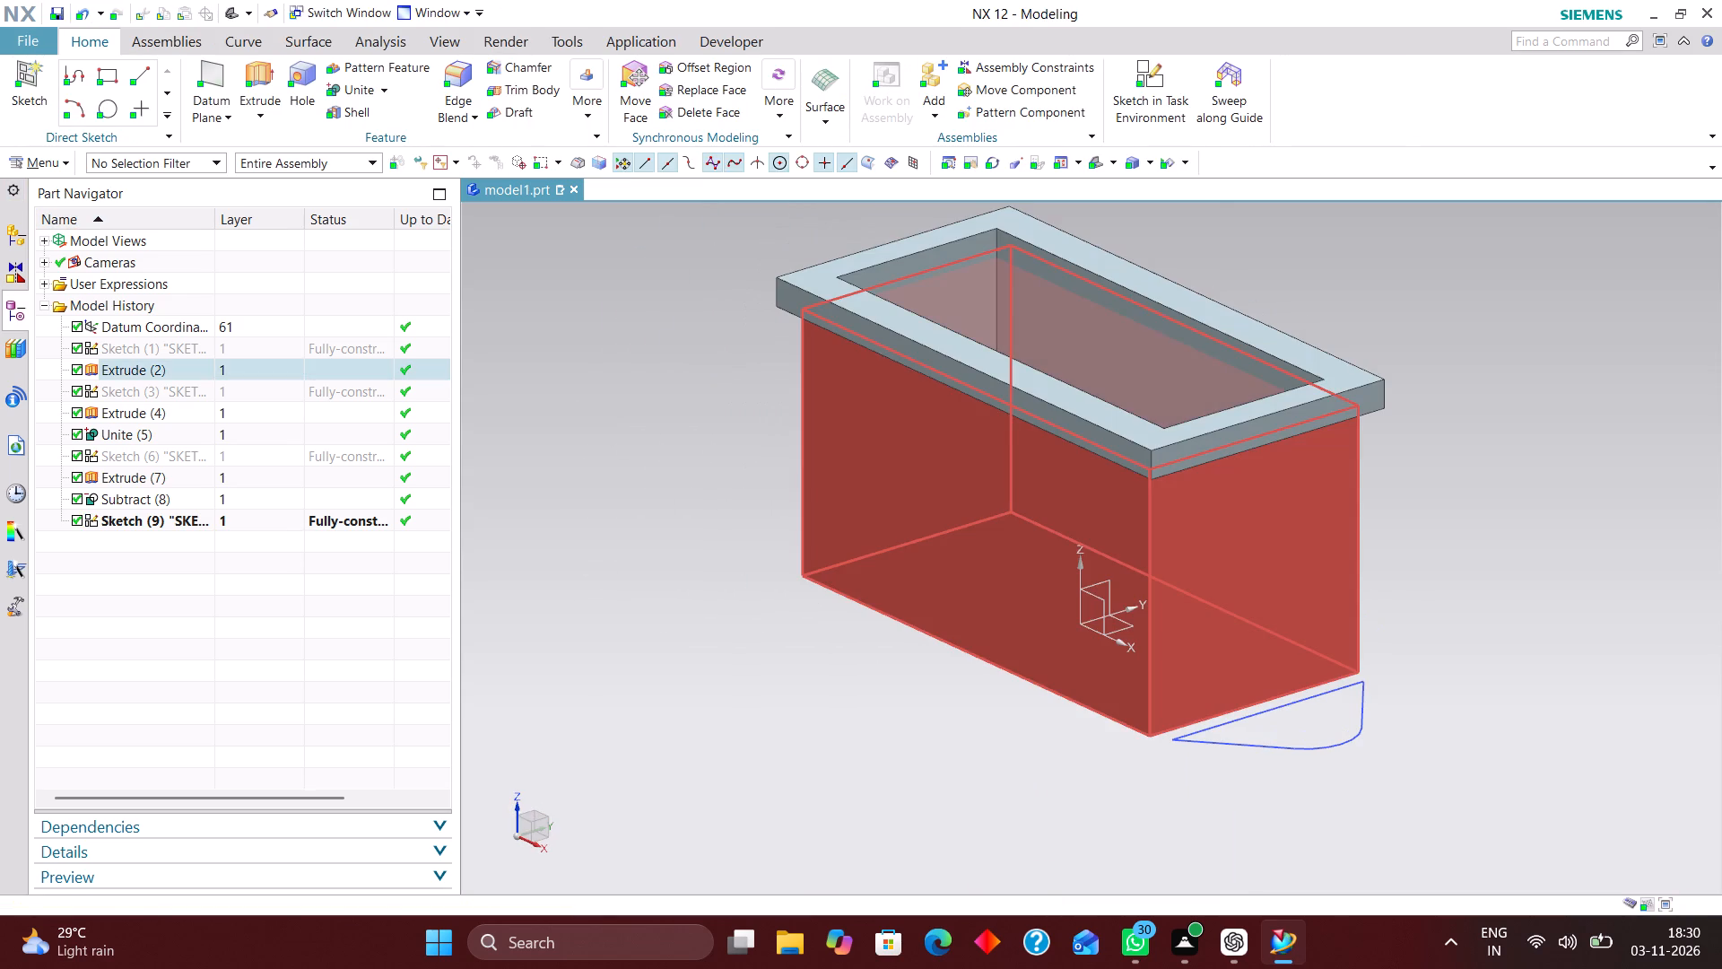
Reopen the end-lug sketch for editing.
{"action": "scroll", "coordinate": [1327, 538], "scroll_direction": "down", "scroll_amount": 1}
{"action": "middle_click_drag", "start_coordinate": [1376, 574], "coordinate": [1428, 634]}
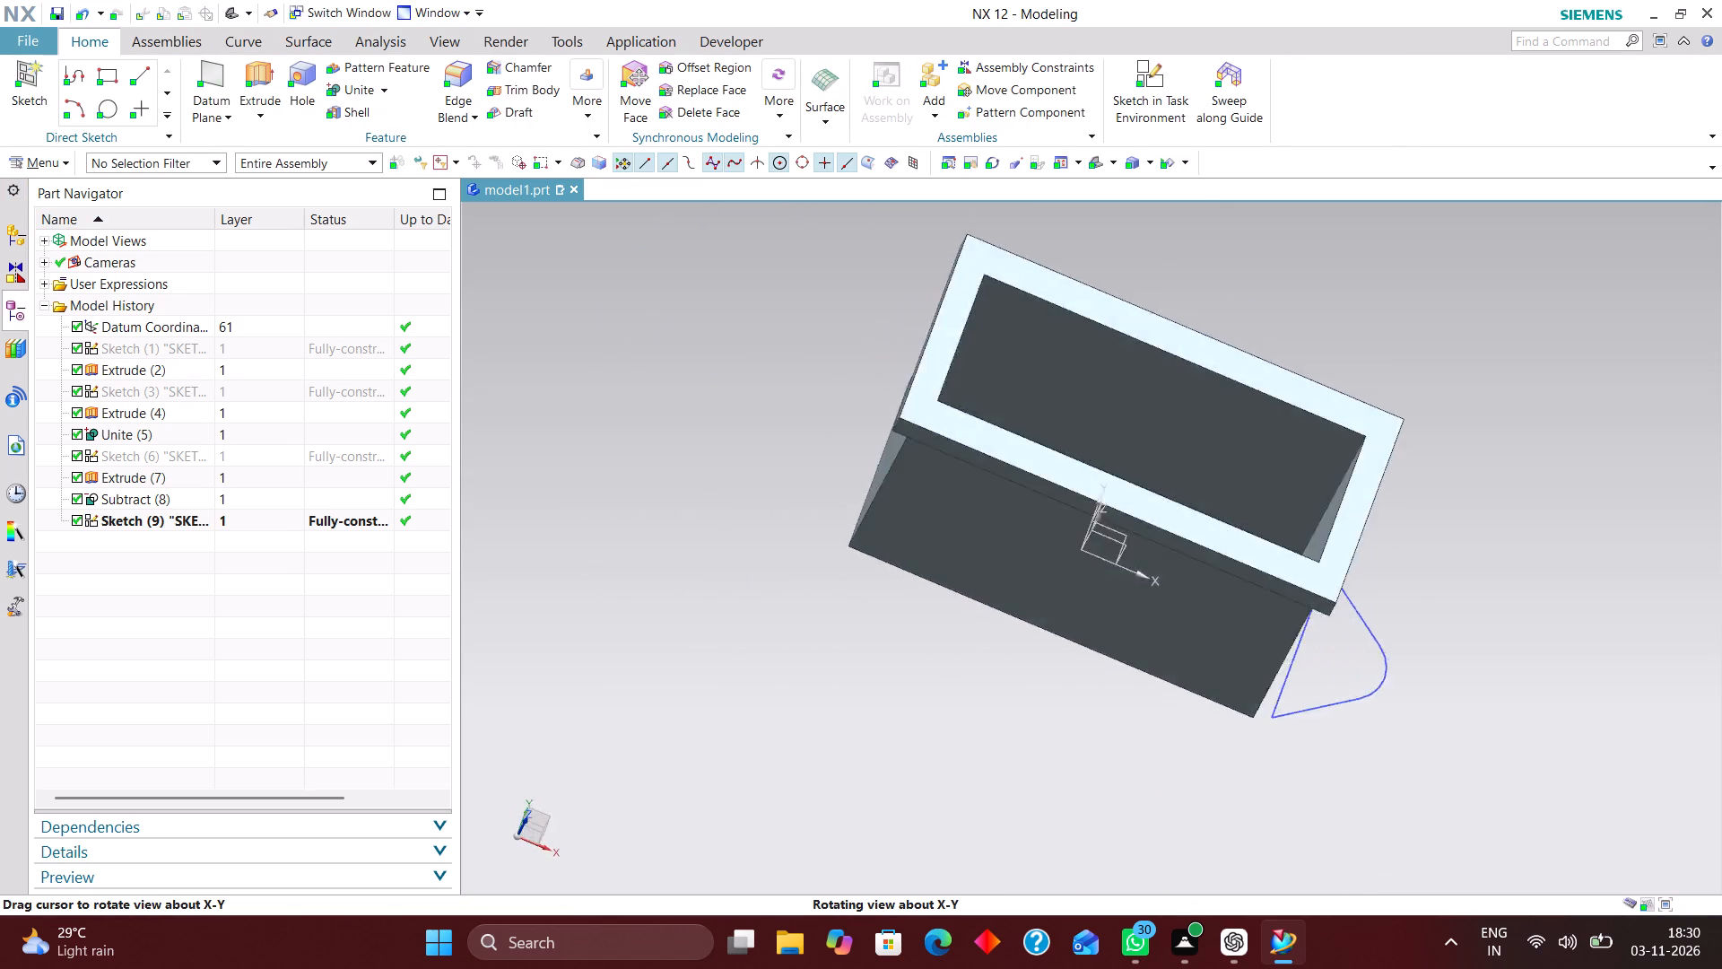
{"action": "middle_click_drag", "start_coordinate": [1428, 634], "coordinate": [1416, 663]}
{"action": "left_click", "coordinate": [255, 516]}
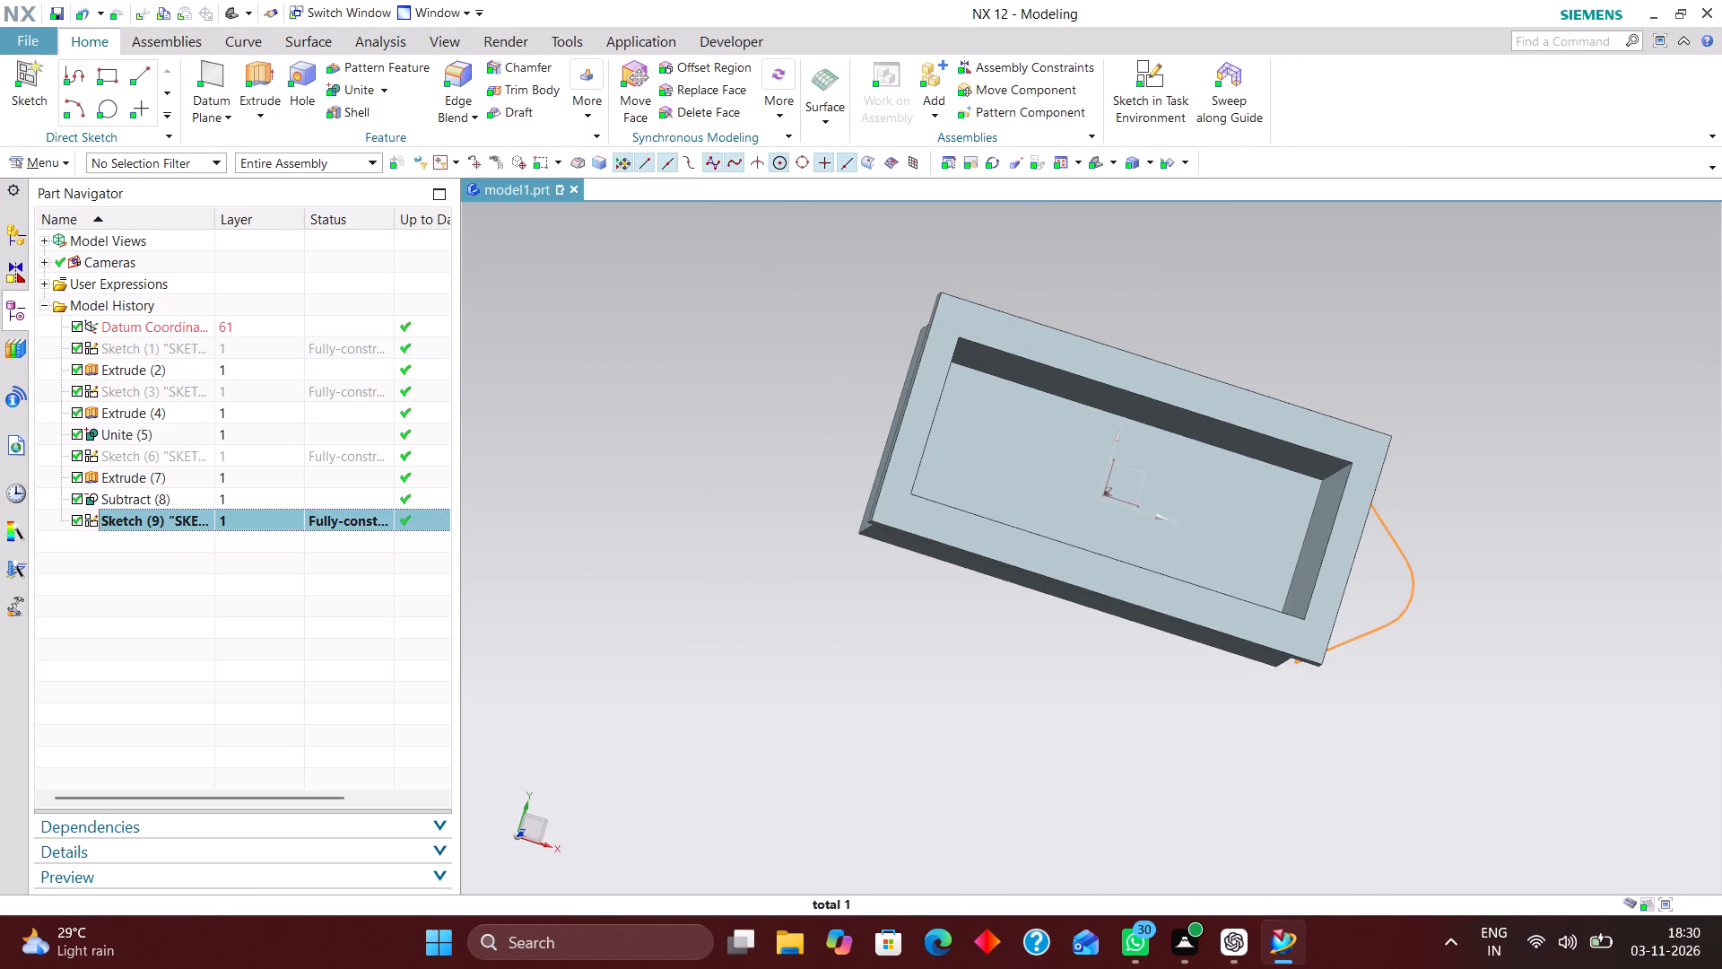
{"action": "right_click", "coordinate": [257, 518]}
{"action": "left_click", "coordinate": [361, 109]}
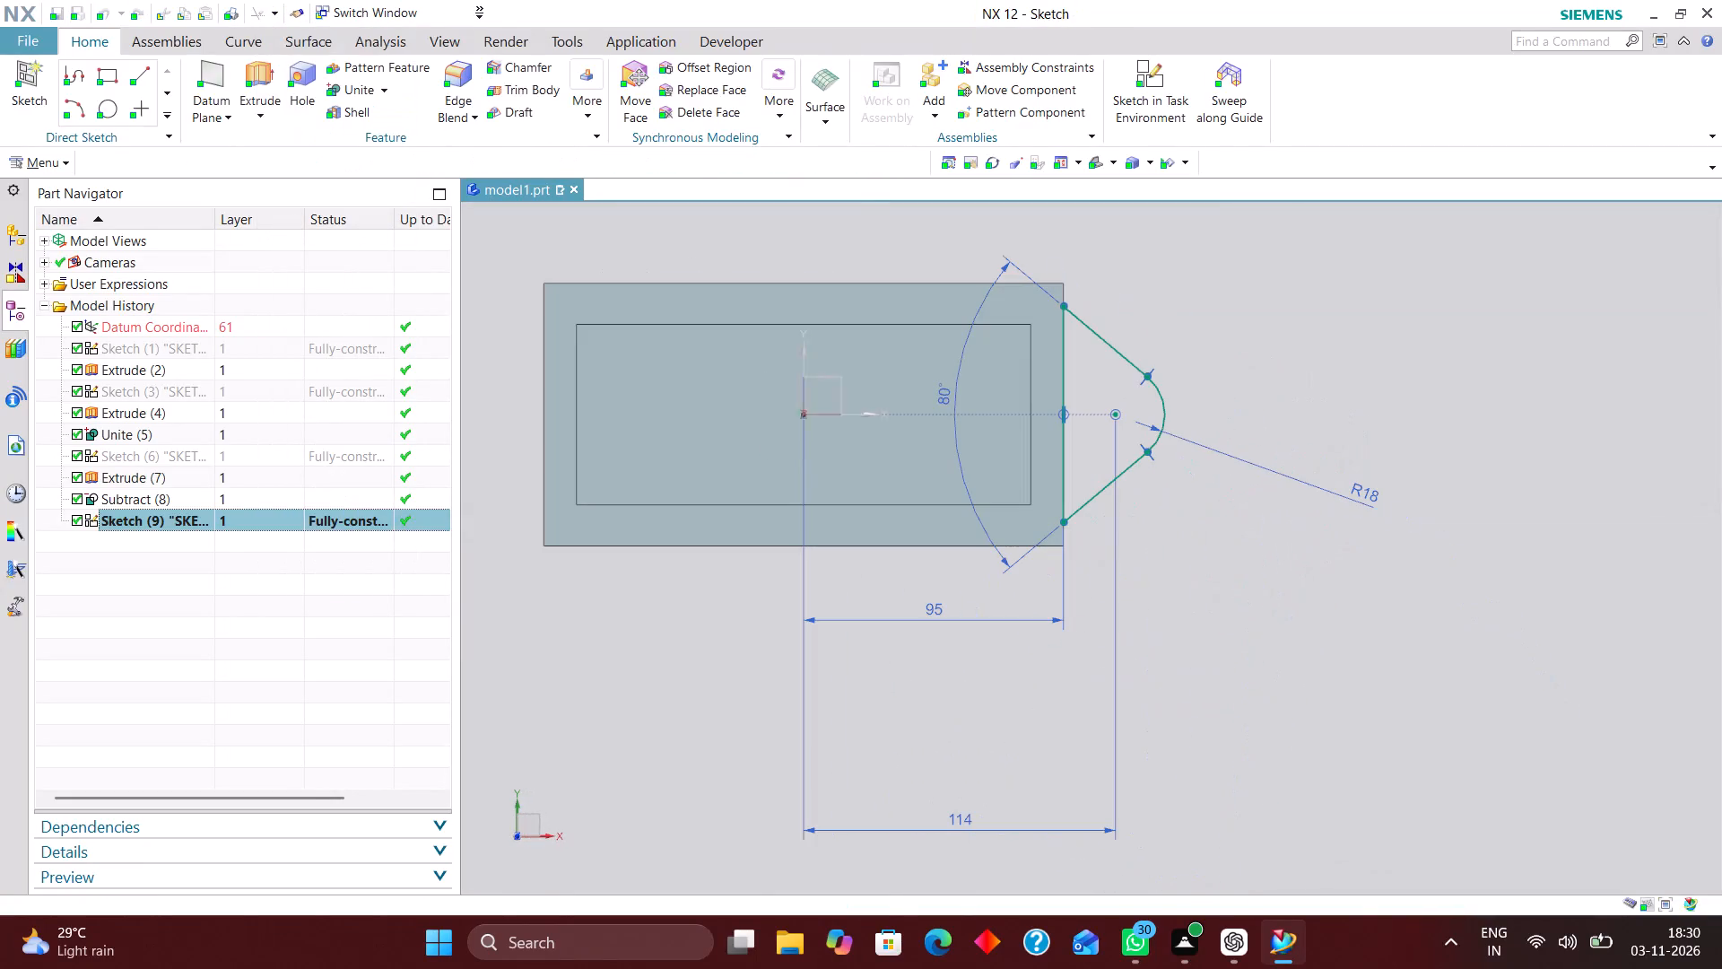
Hide the housing body and show the base rectangle sketch as a reference for the lug profile.
{"action": "right_click_drag", "start_coordinate": [1022, 519], "coordinate": [1028, 585]}
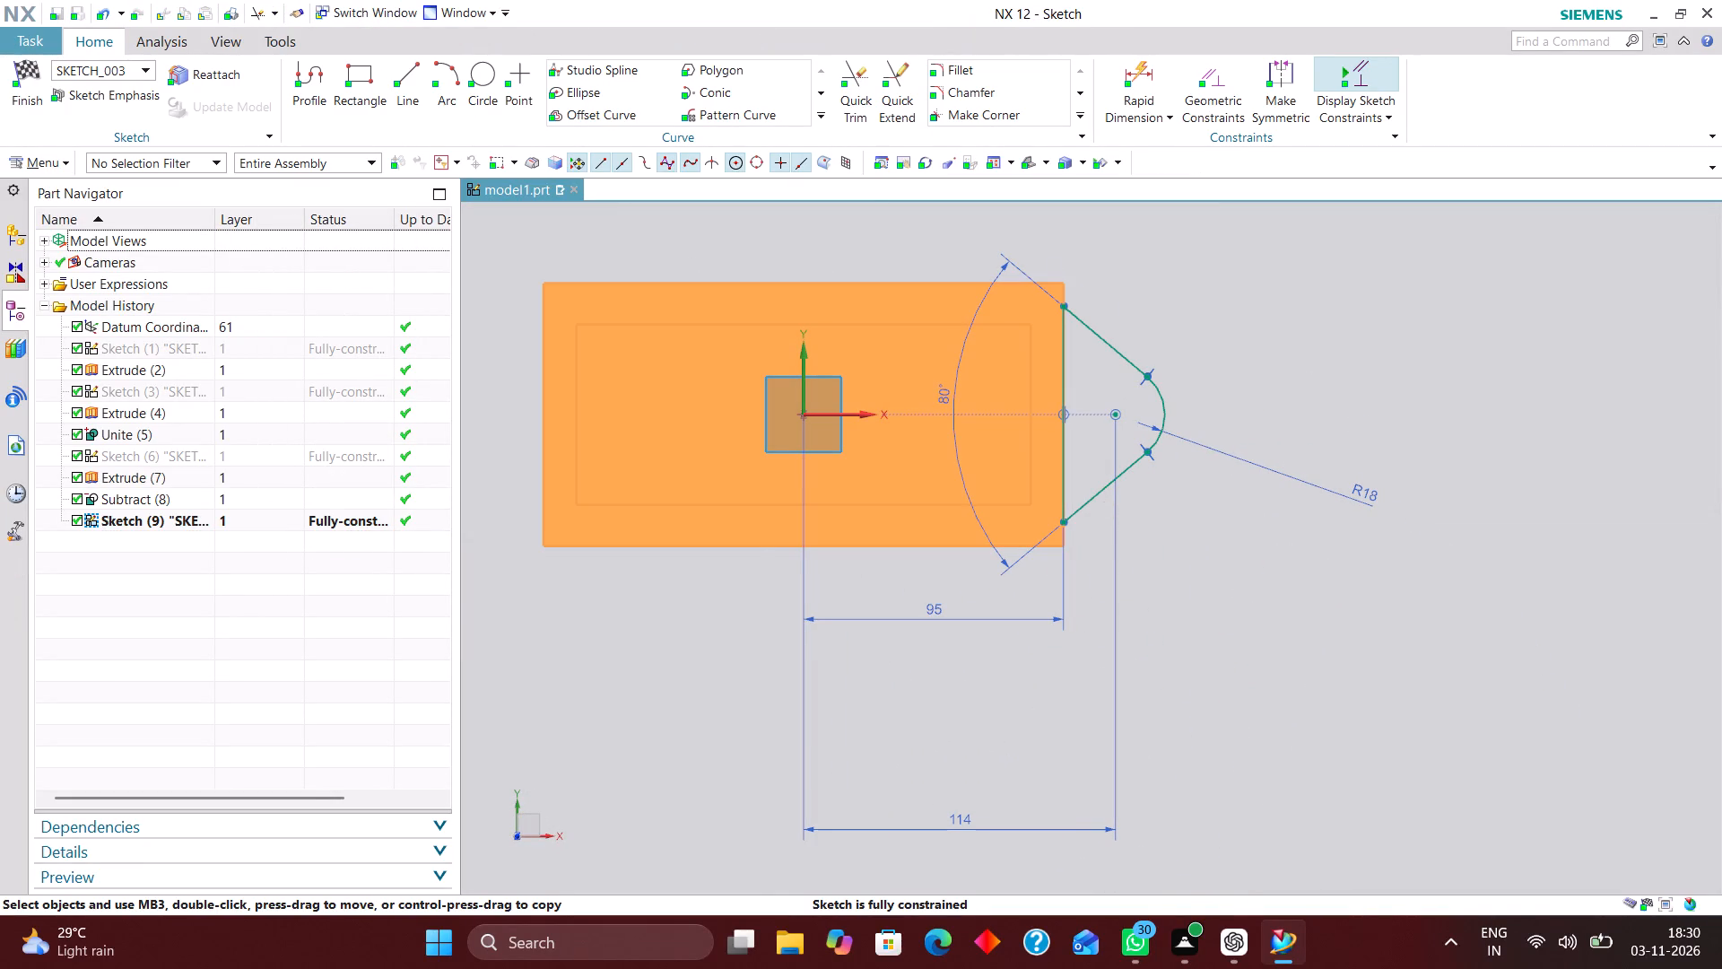
{"action": "right_click", "coordinate": [239, 346]}
{"action": "left_click", "coordinate": [285, 356]}
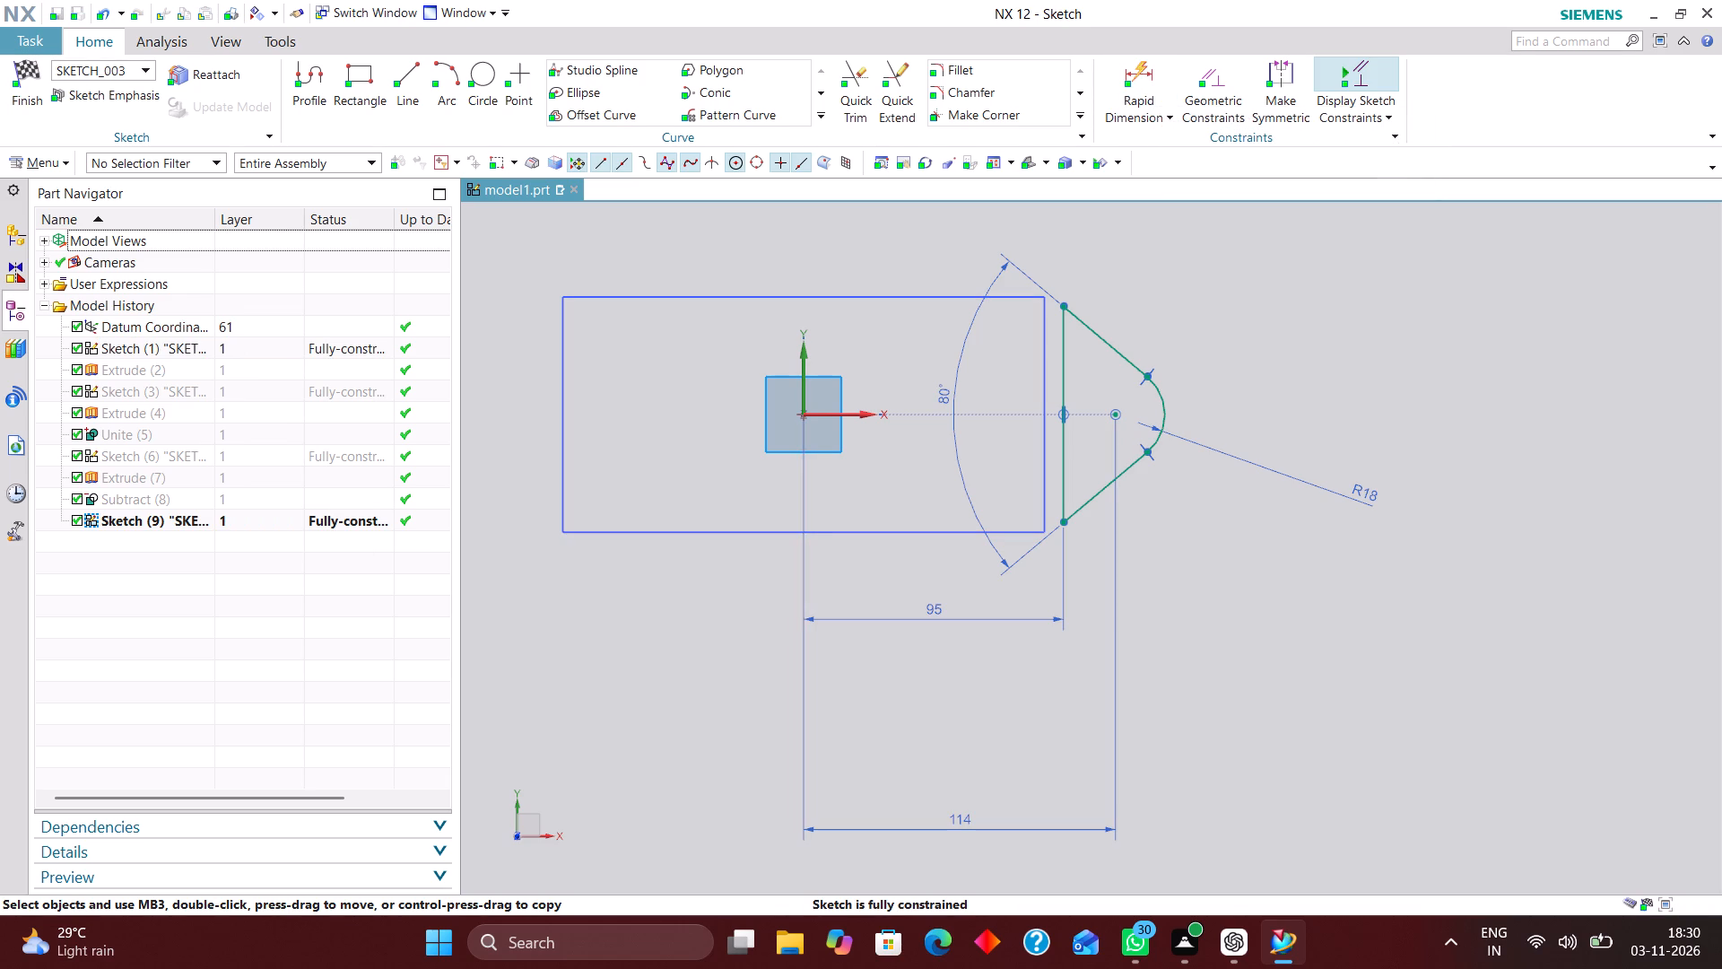
Try 90 and 89 mm for the vertical line's distance from the Y axis, finally set it to 88 mm, and finish the sketch.
{"action": "double_click", "coordinate": [932, 607]}
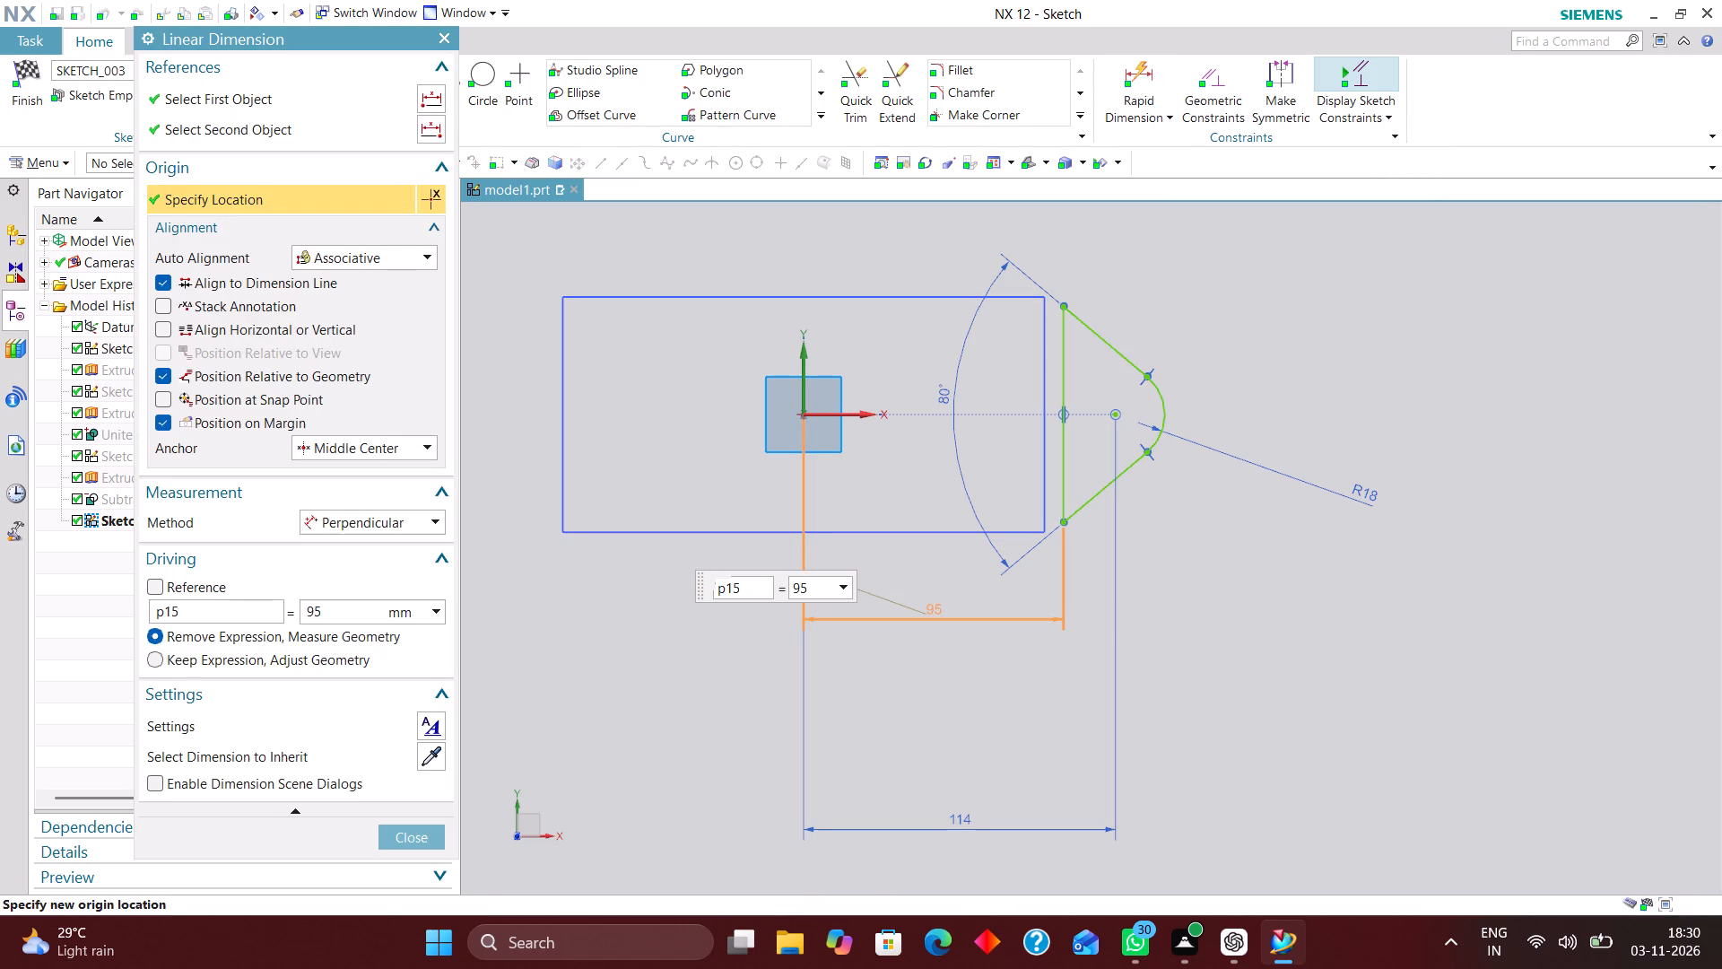
{"action": "left_click_drag", "start_coordinate": [806, 585], "coordinate": [693, 583]}
{"action": "type", "text": "90"}
{"action": "key", "text": "Return"}
{"action": "type", "text": "89"}
{"action": "key", "text": "Return"}
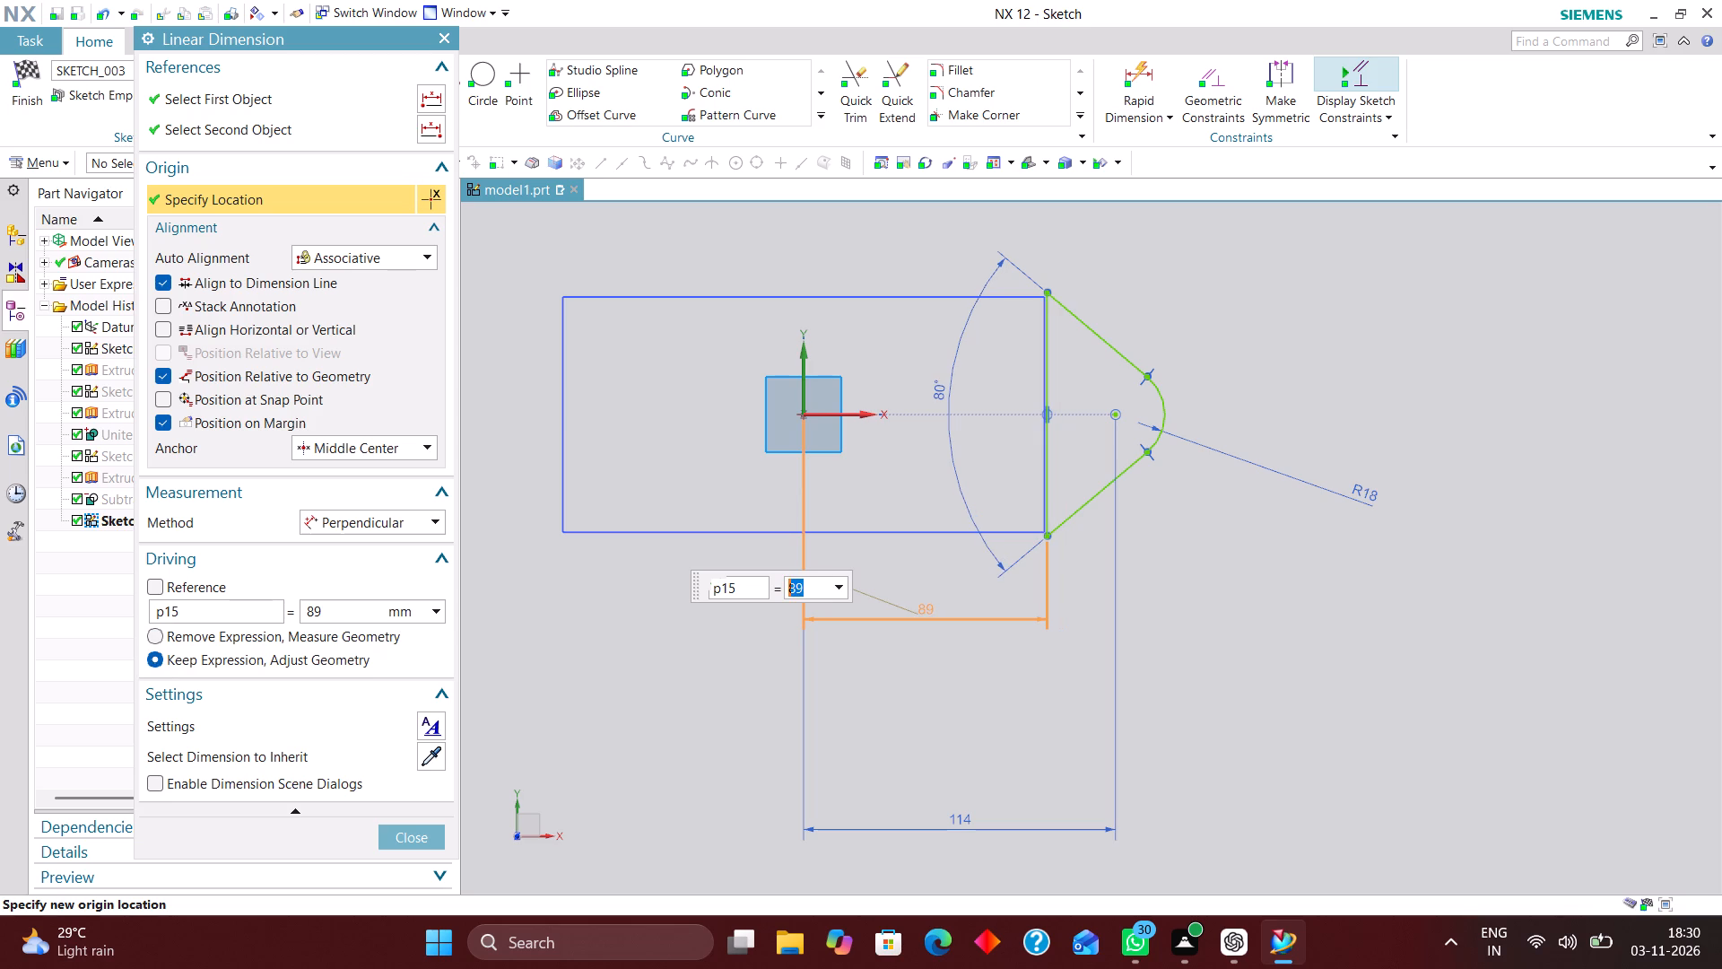
{"action": "type", "text": "88"}
{"action": "key", "text": "Return"}
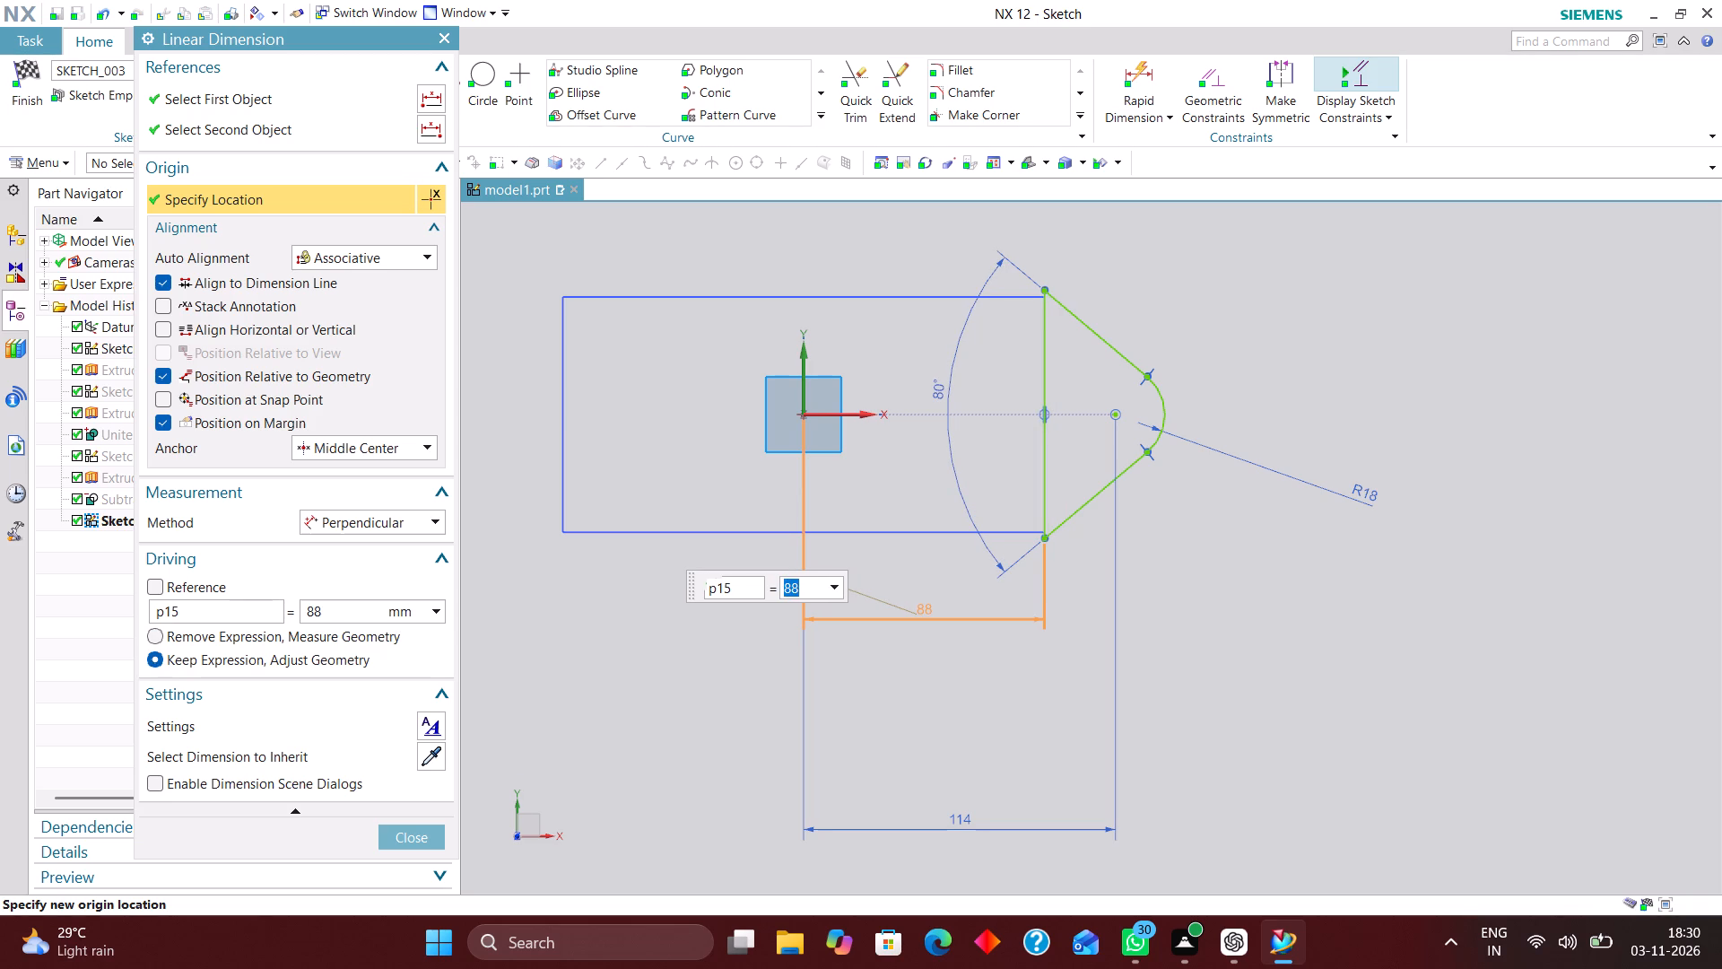
{"action": "left_click", "coordinate": [413, 841]}
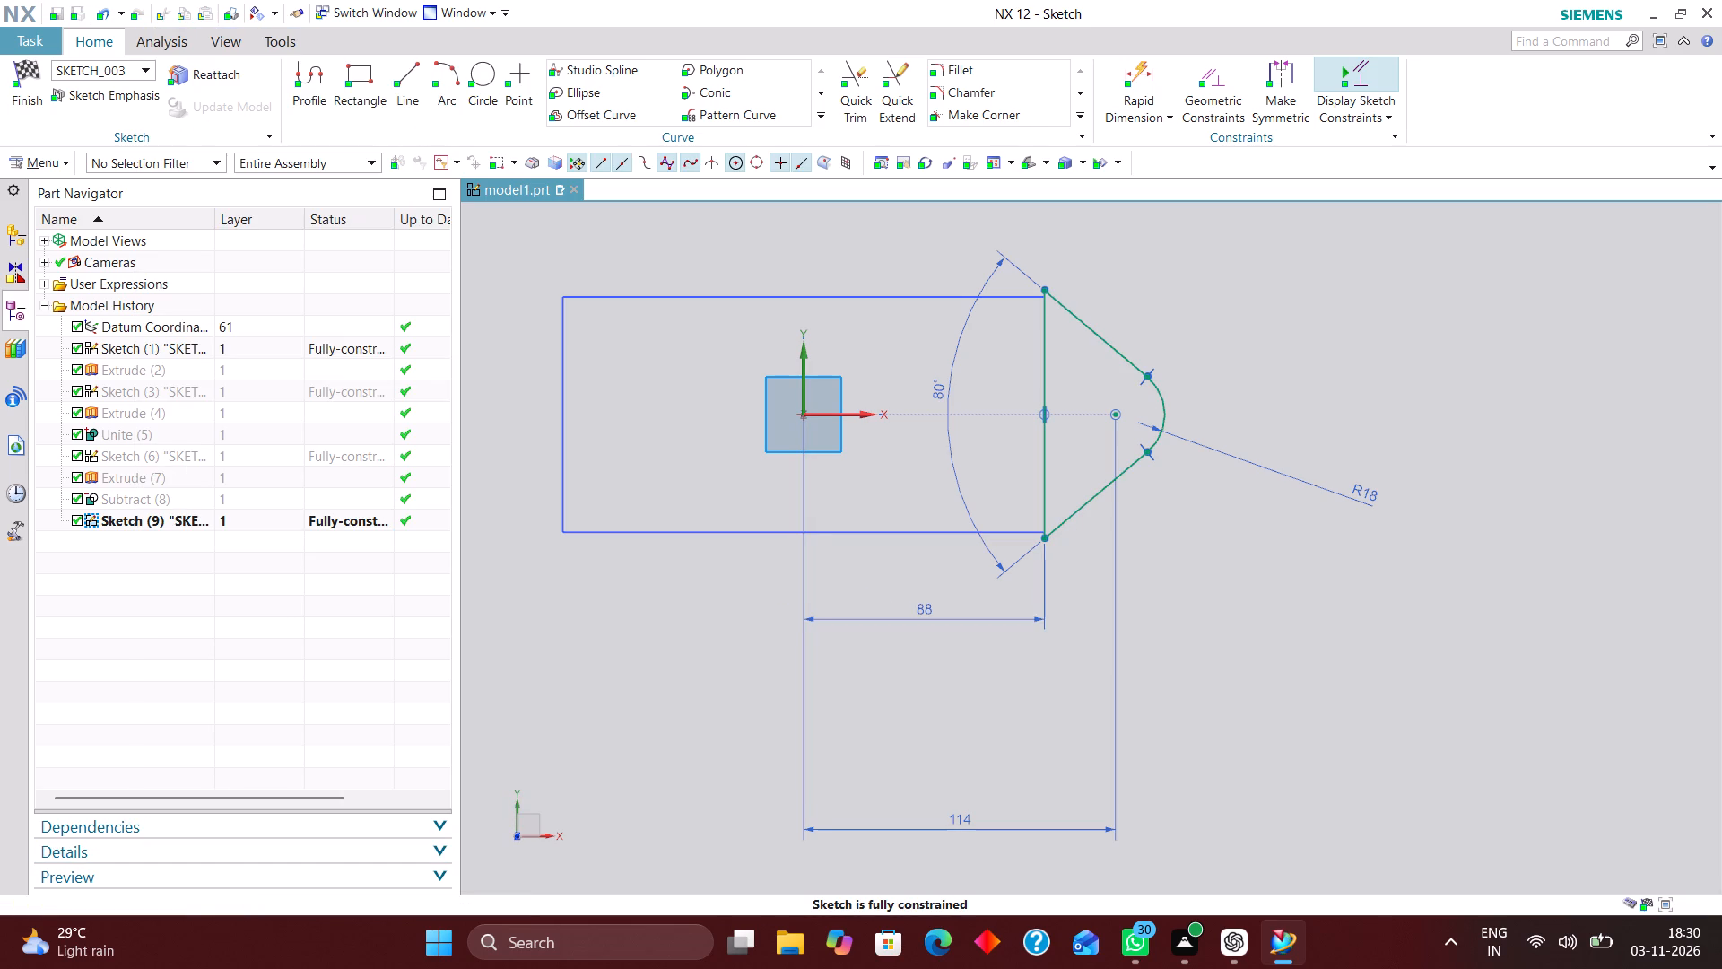
{"action": "left_click", "coordinate": [32, 68]}
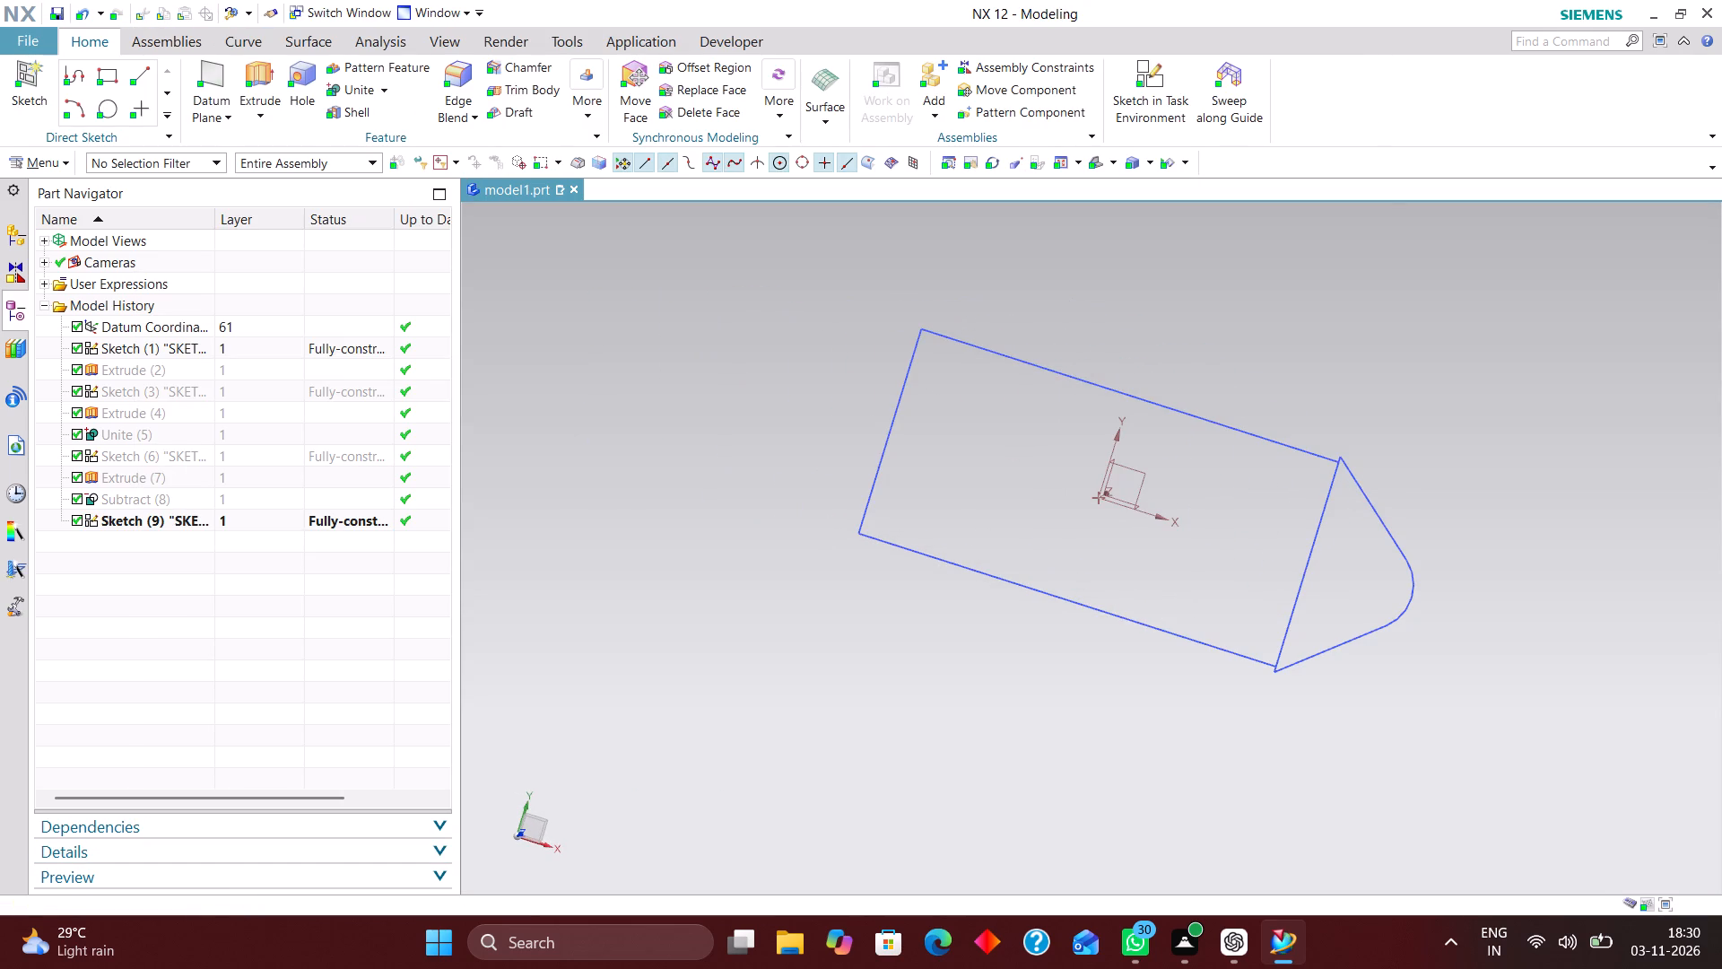
Show the hidden housing body again through its Subtract feature.
{"action": "middle_click_drag", "start_coordinate": [1484, 712], "coordinate": [1492, 669]}
{"action": "scroll", "coordinate": [1489, 698], "scroll_direction": "up", "scroll_amount": 1}
{"action": "right_click", "coordinate": [249, 494]}
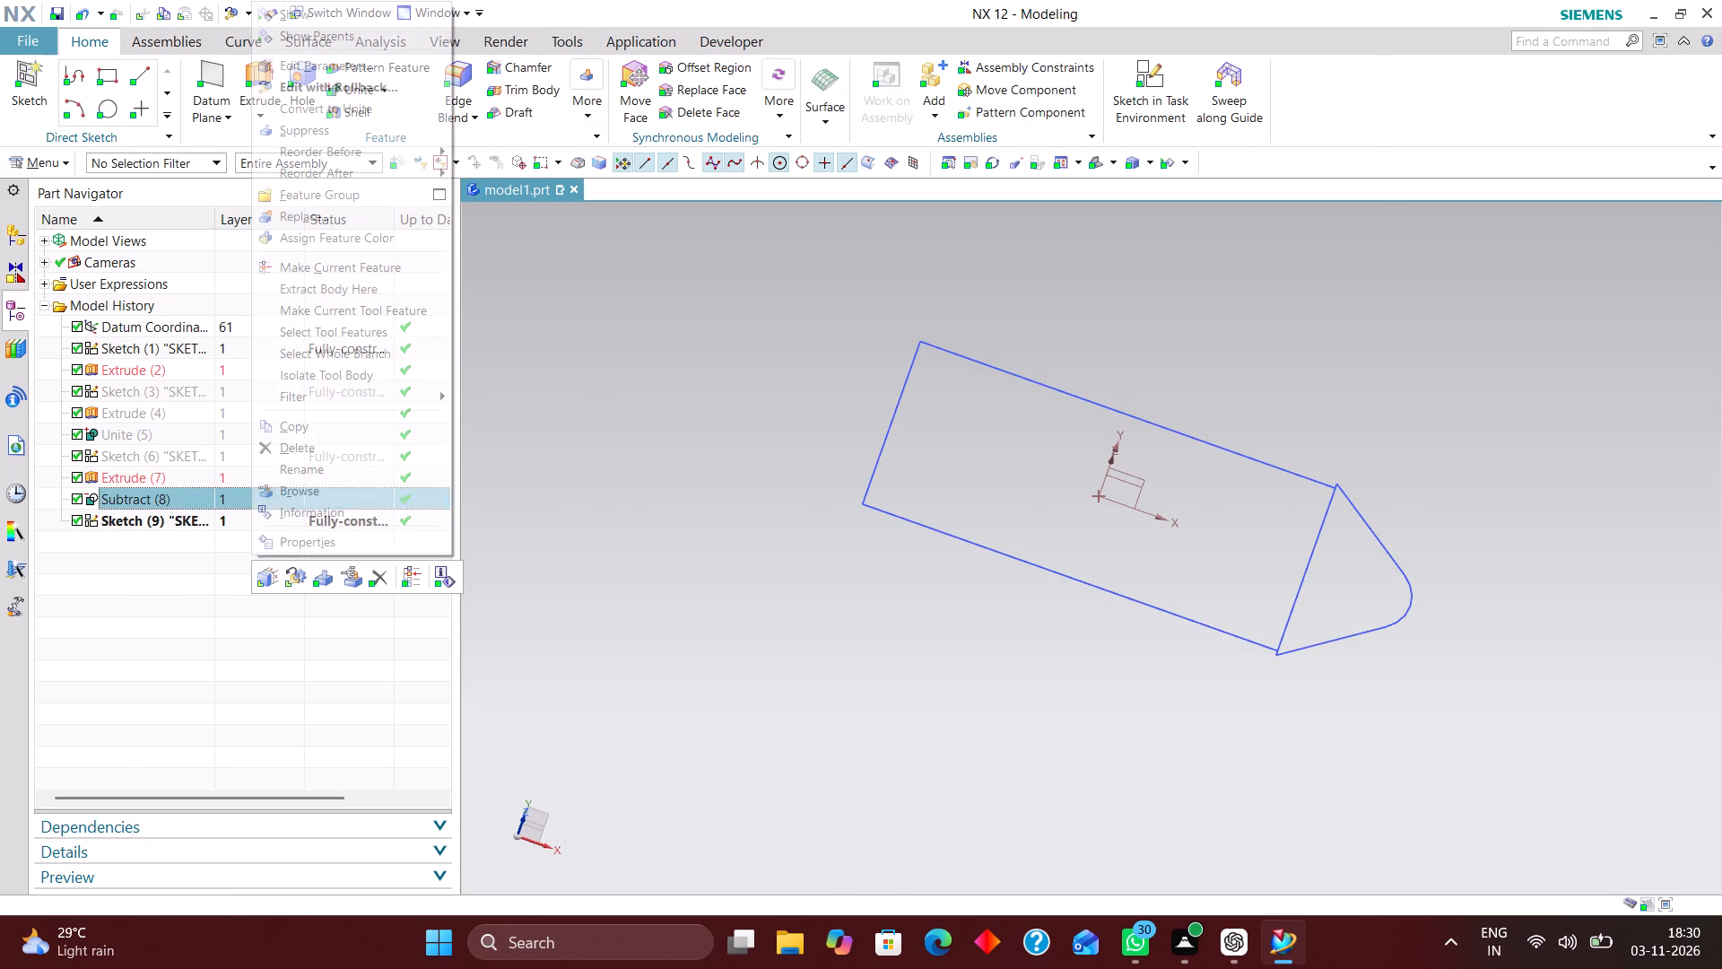
{"action": "left_click", "coordinate": [340, 13]}
{"action": "middle_click_drag", "start_coordinate": [1413, 686], "coordinate": [1383, 634]}
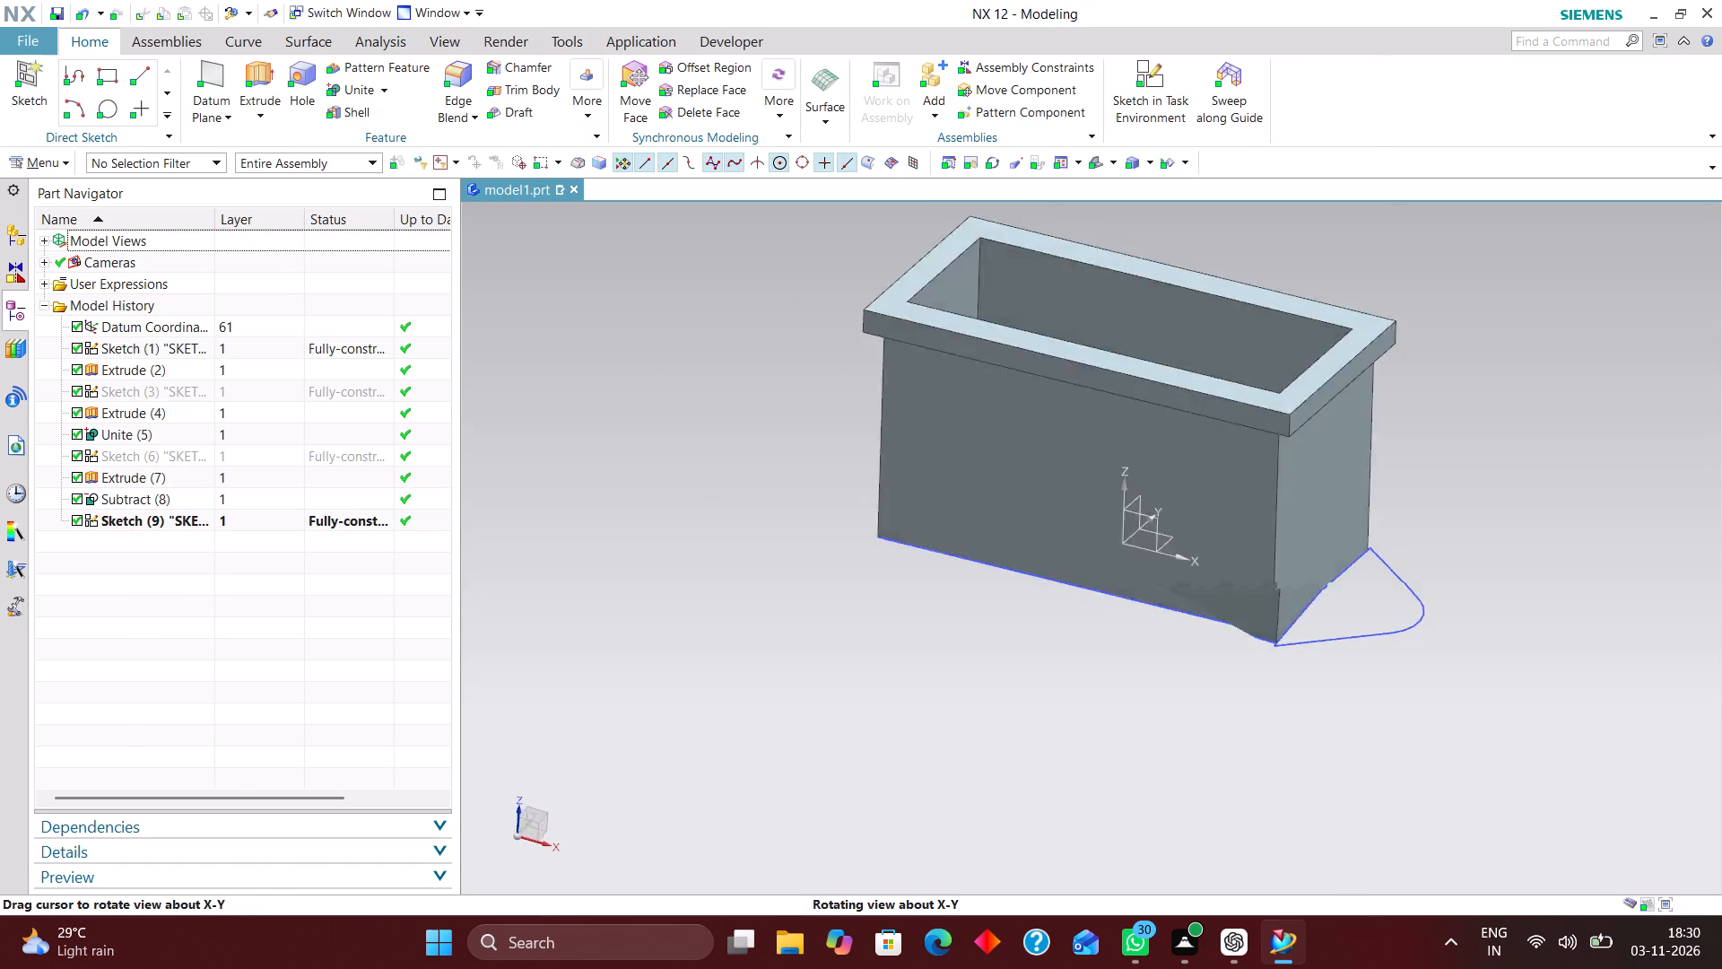
{"action": "middle_click_drag", "start_coordinate": [1383, 634], "coordinate": [1387, 651]}
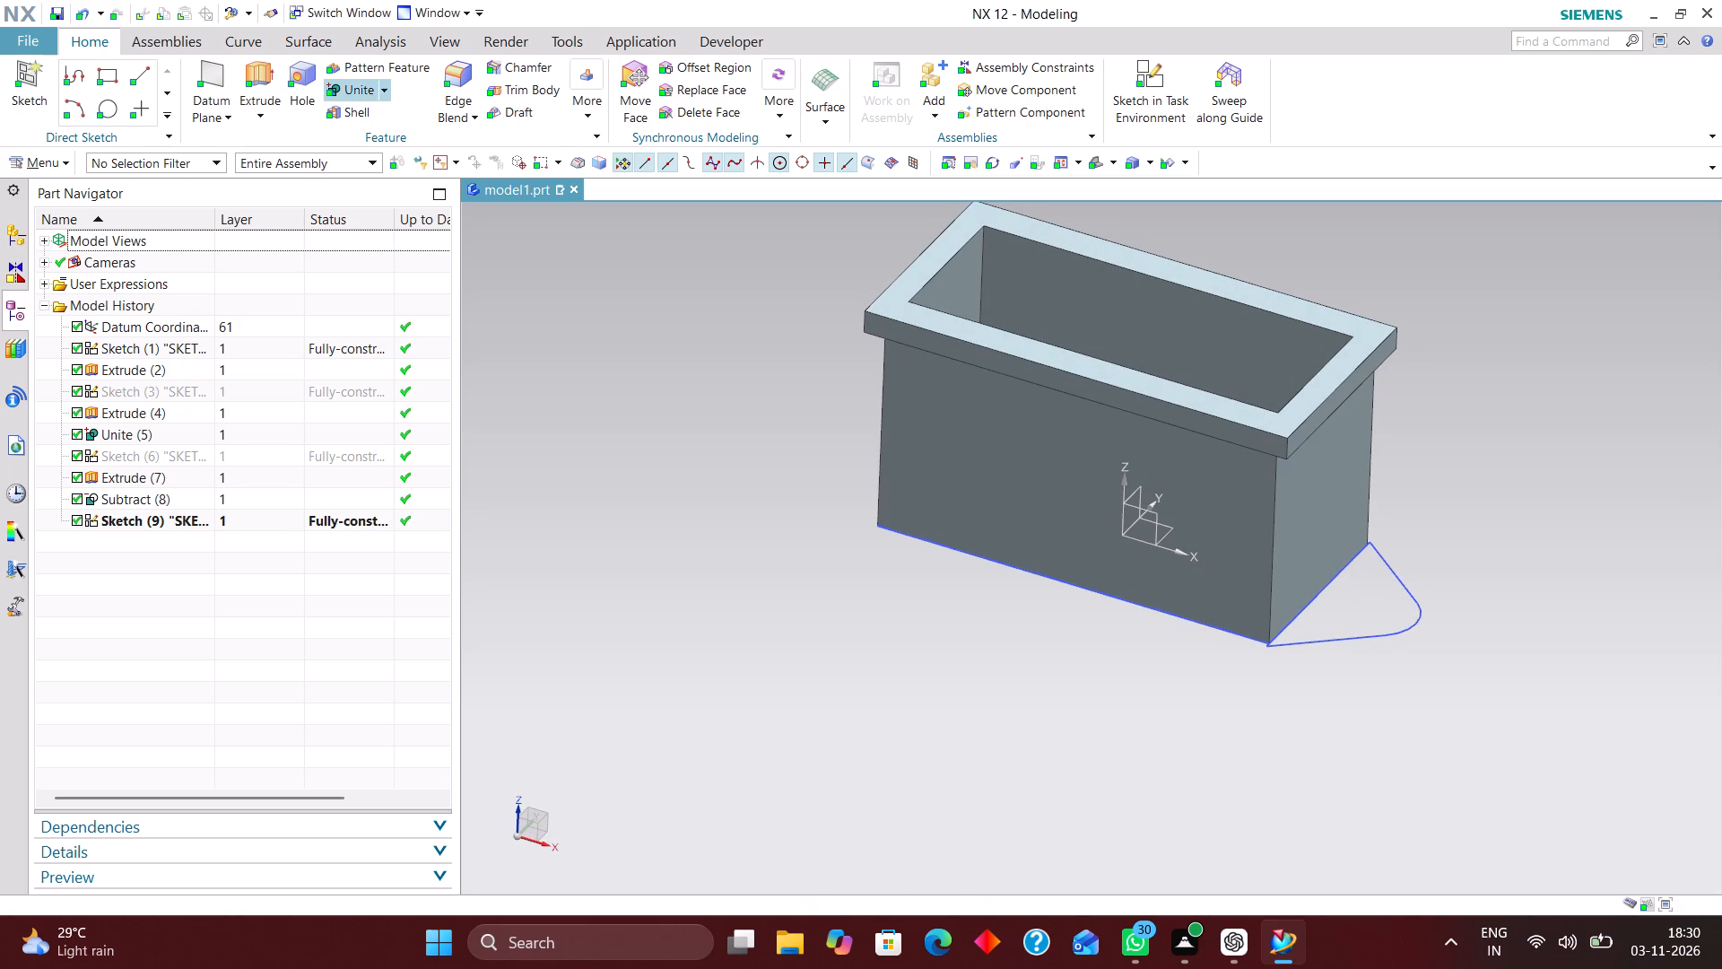
Extrude the end-lug profile upward from 0 to 14 mm as a separate body with Boolean None.
{"action": "left_click", "coordinate": [265, 76]}
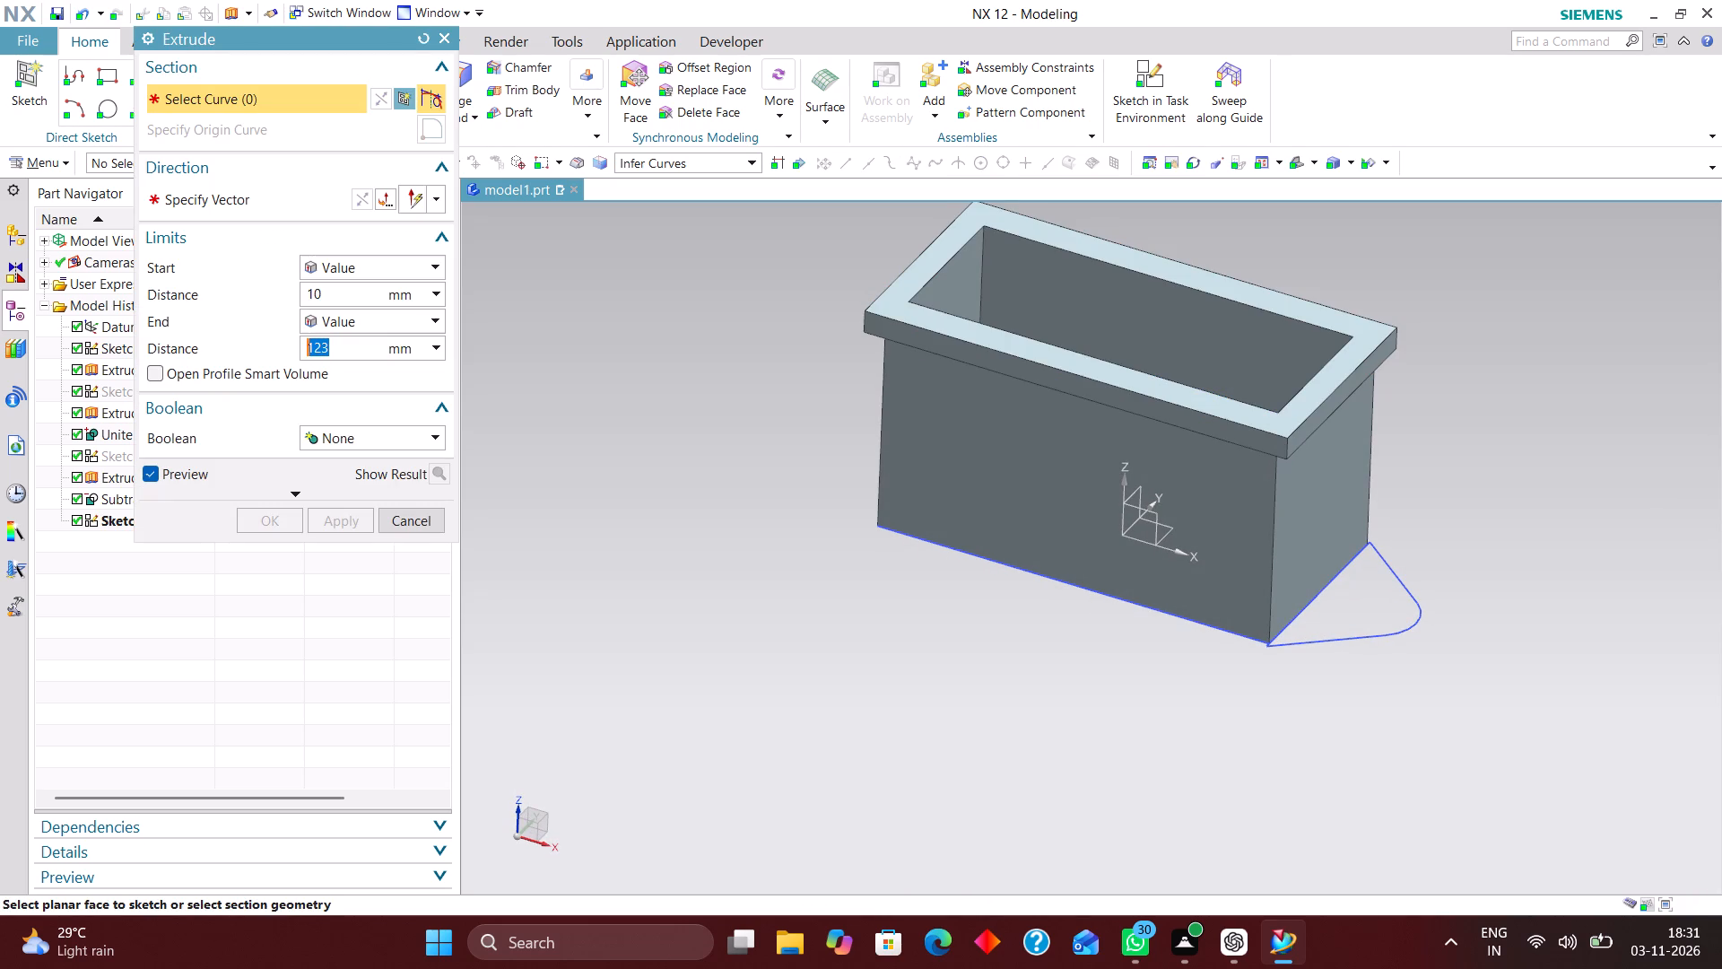
{"action": "left_click", "coordinate": [1299, 645]}
{"action": "middle_click_drag", "start_coordinate": [1470, 756], "coordinate": [1476, 712]}
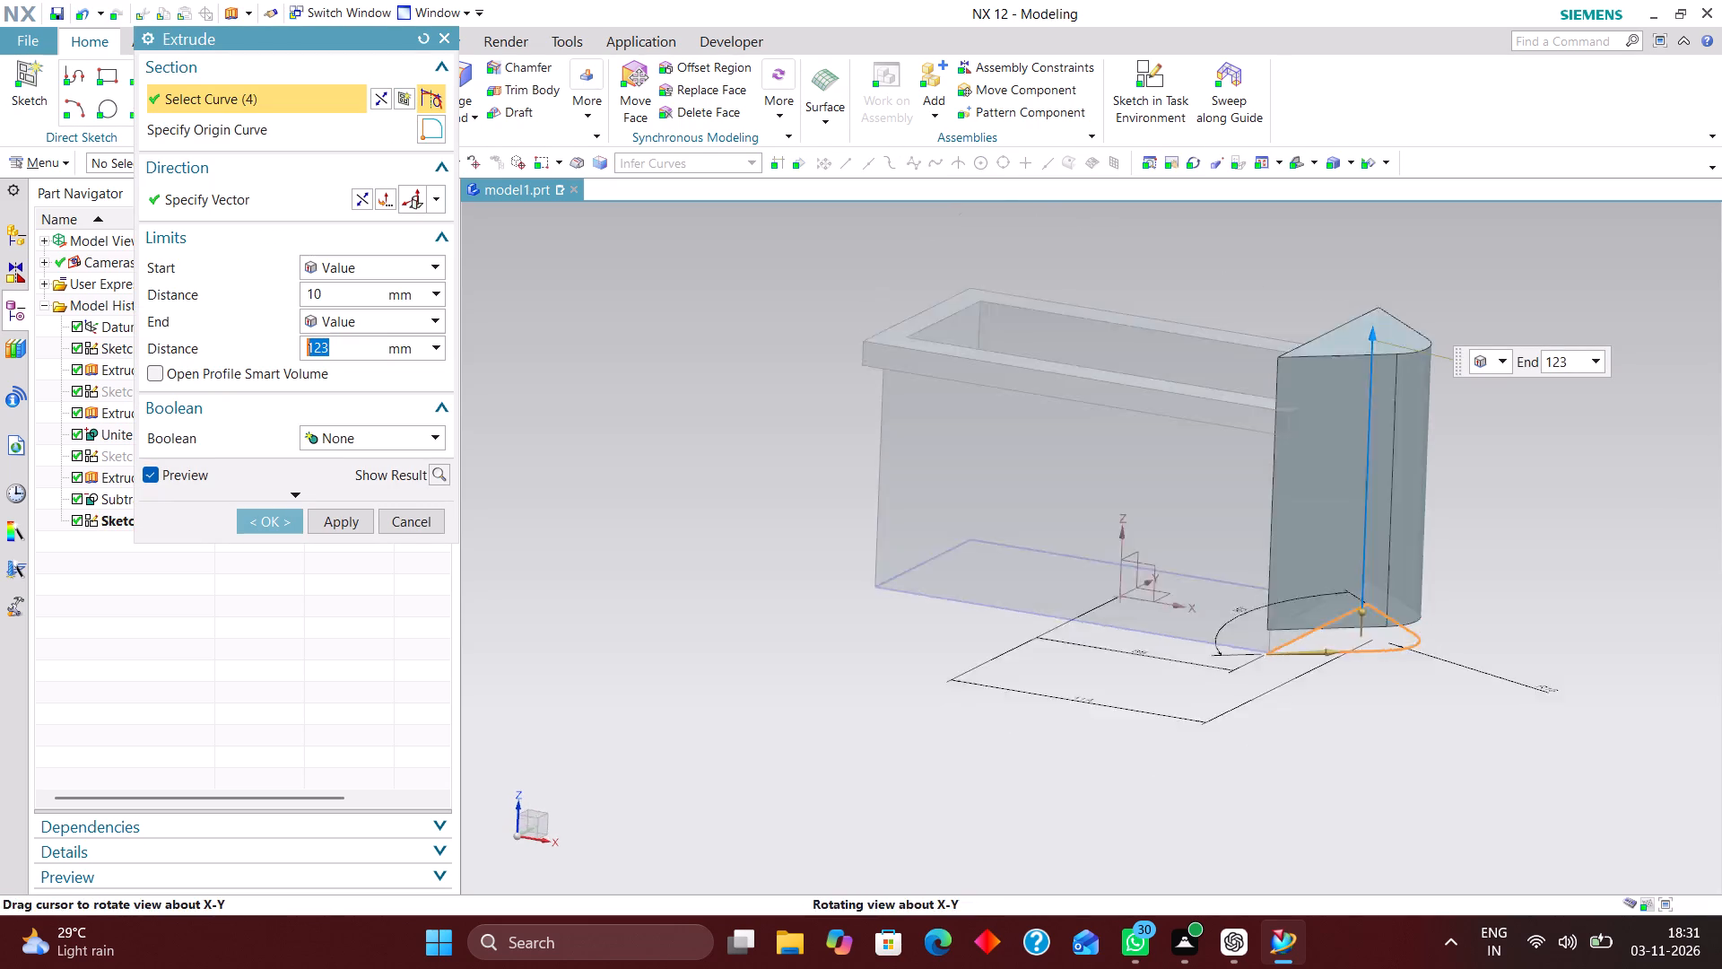
{"action": "middle_click_drag", "start_coordinate": [1476, 712], "coordinate": [1485, 694]}
{"action": "right_click_drag", "start_coordinate": [1498, 706], "coordinate": [1269, 733]}
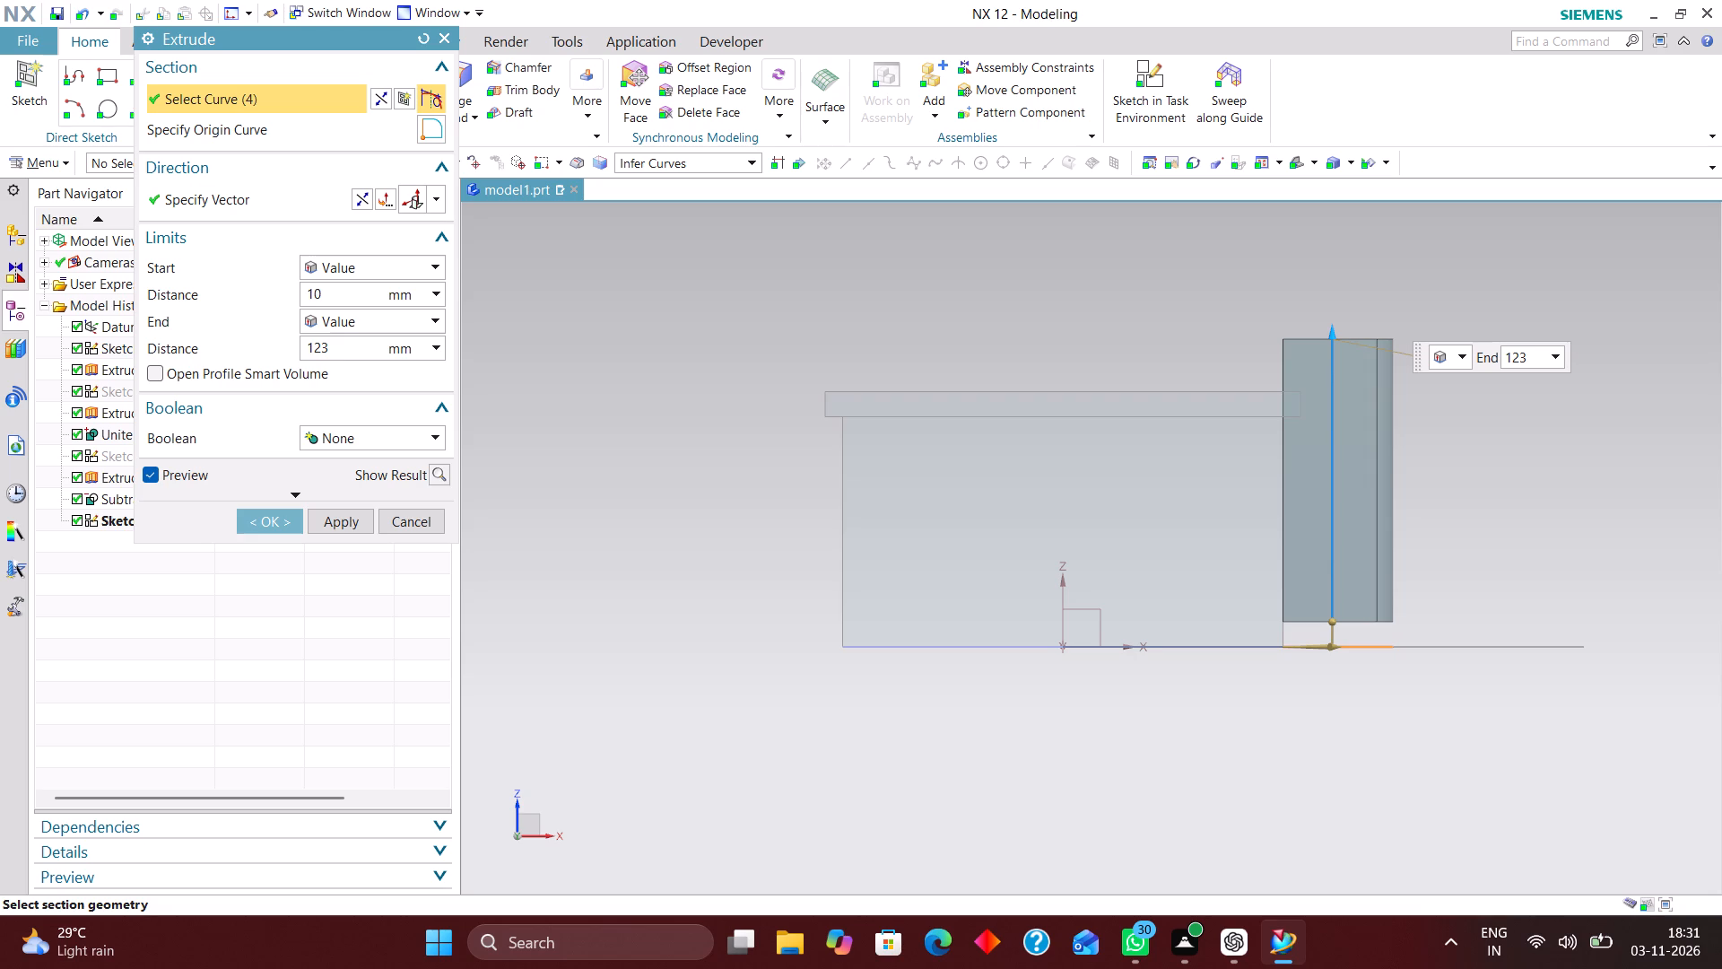
{"action": "scroll", "coordinate": [1382, 683], "scroll_direction": "up", "scroll_amount": 1}
{"action": "left_click_drag", "start_coordinate": [1321, 607], "coordinate": [1327, 633]}
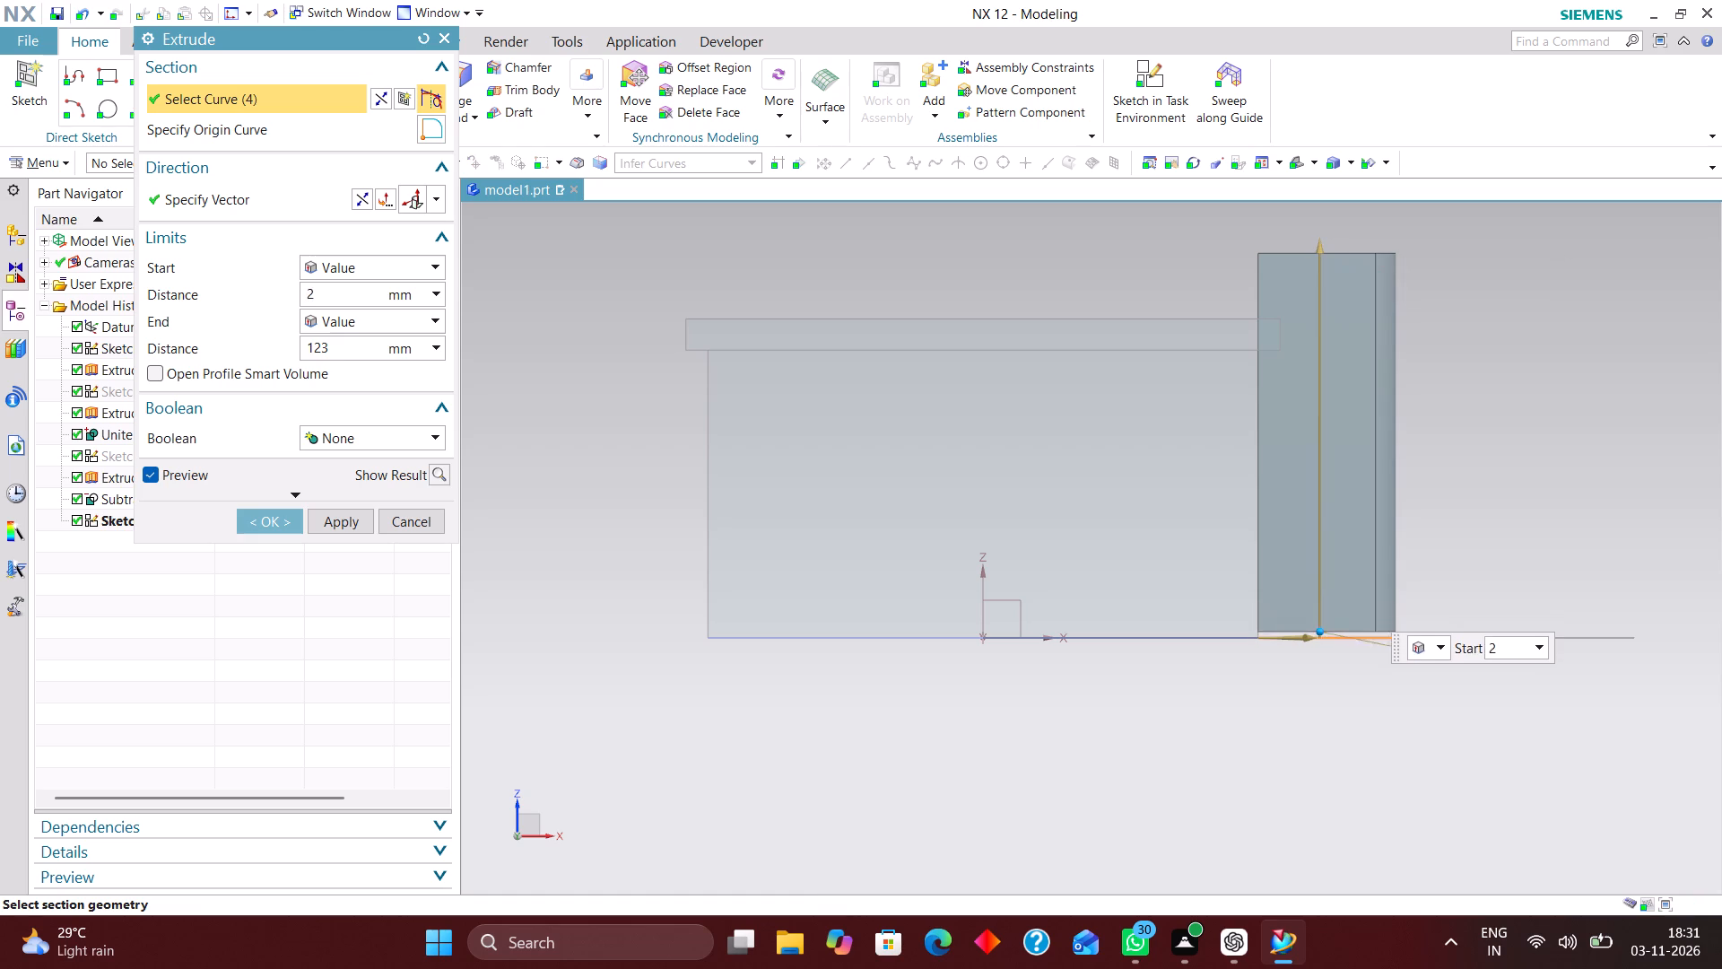
{"action": "left_click_drag", "start_coordinate": [1327, 633], "coordinate": [1329, 638]}
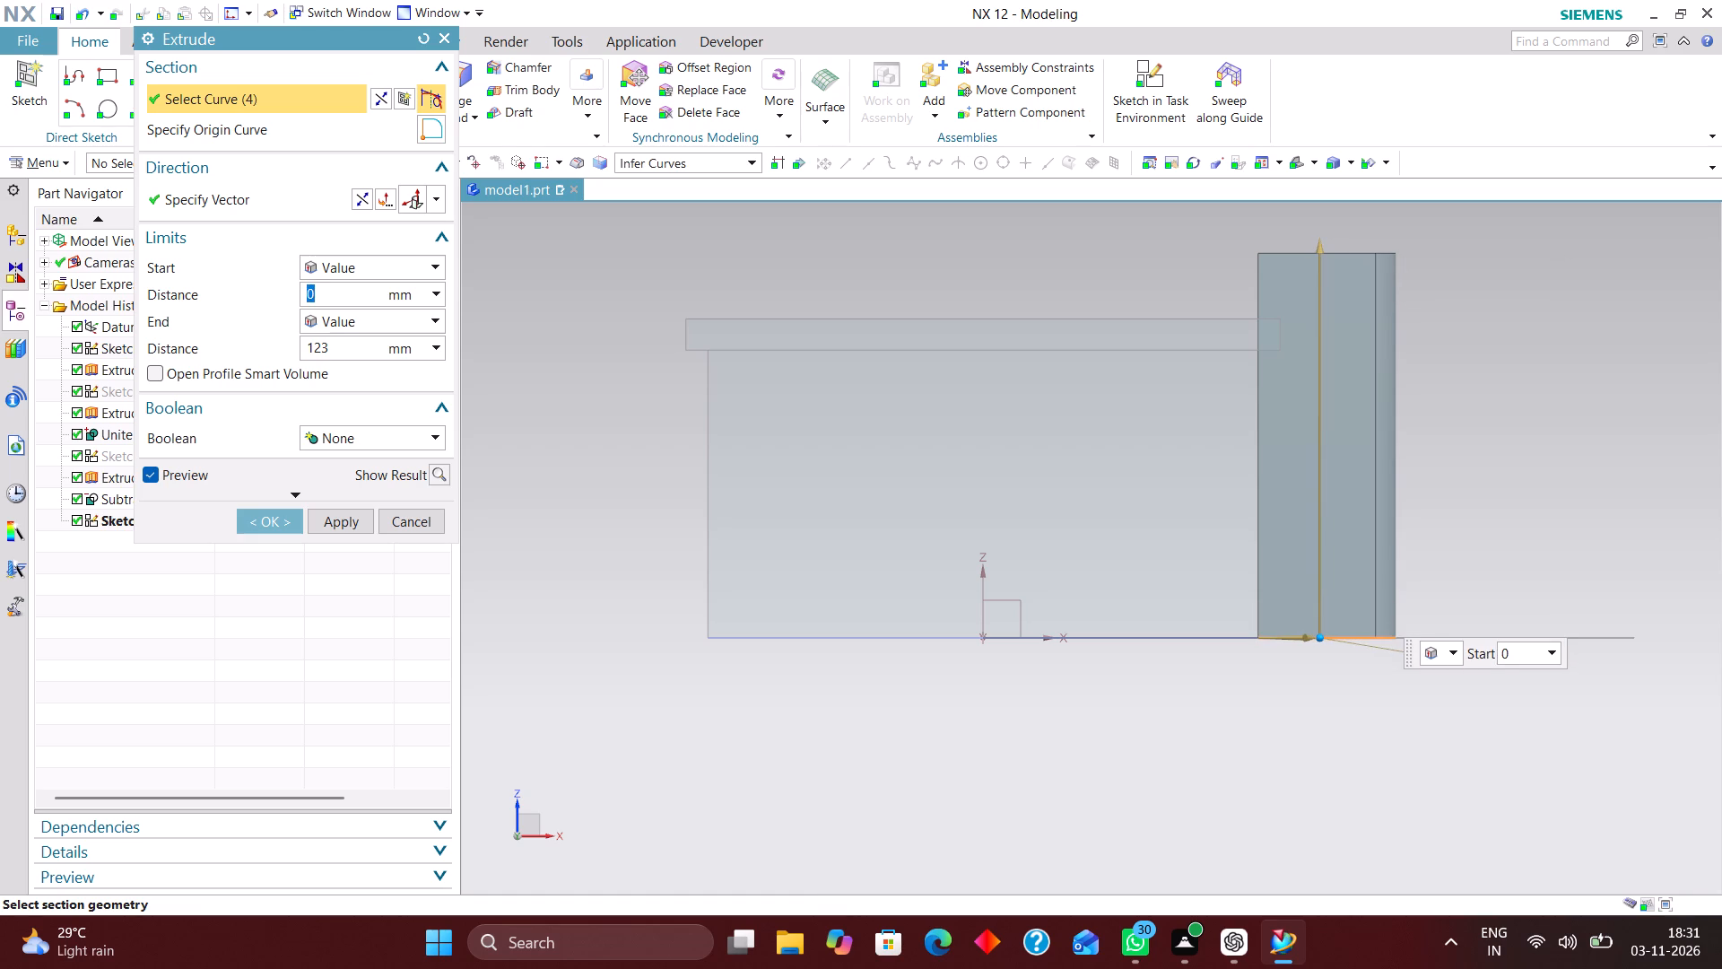
{"action": "left_click_drag", "start_coordinate": [336, 347], "coordinate": [204, 336]}
{"action": "type", "text": "14"}
{"action": "key", "text": "Return"}
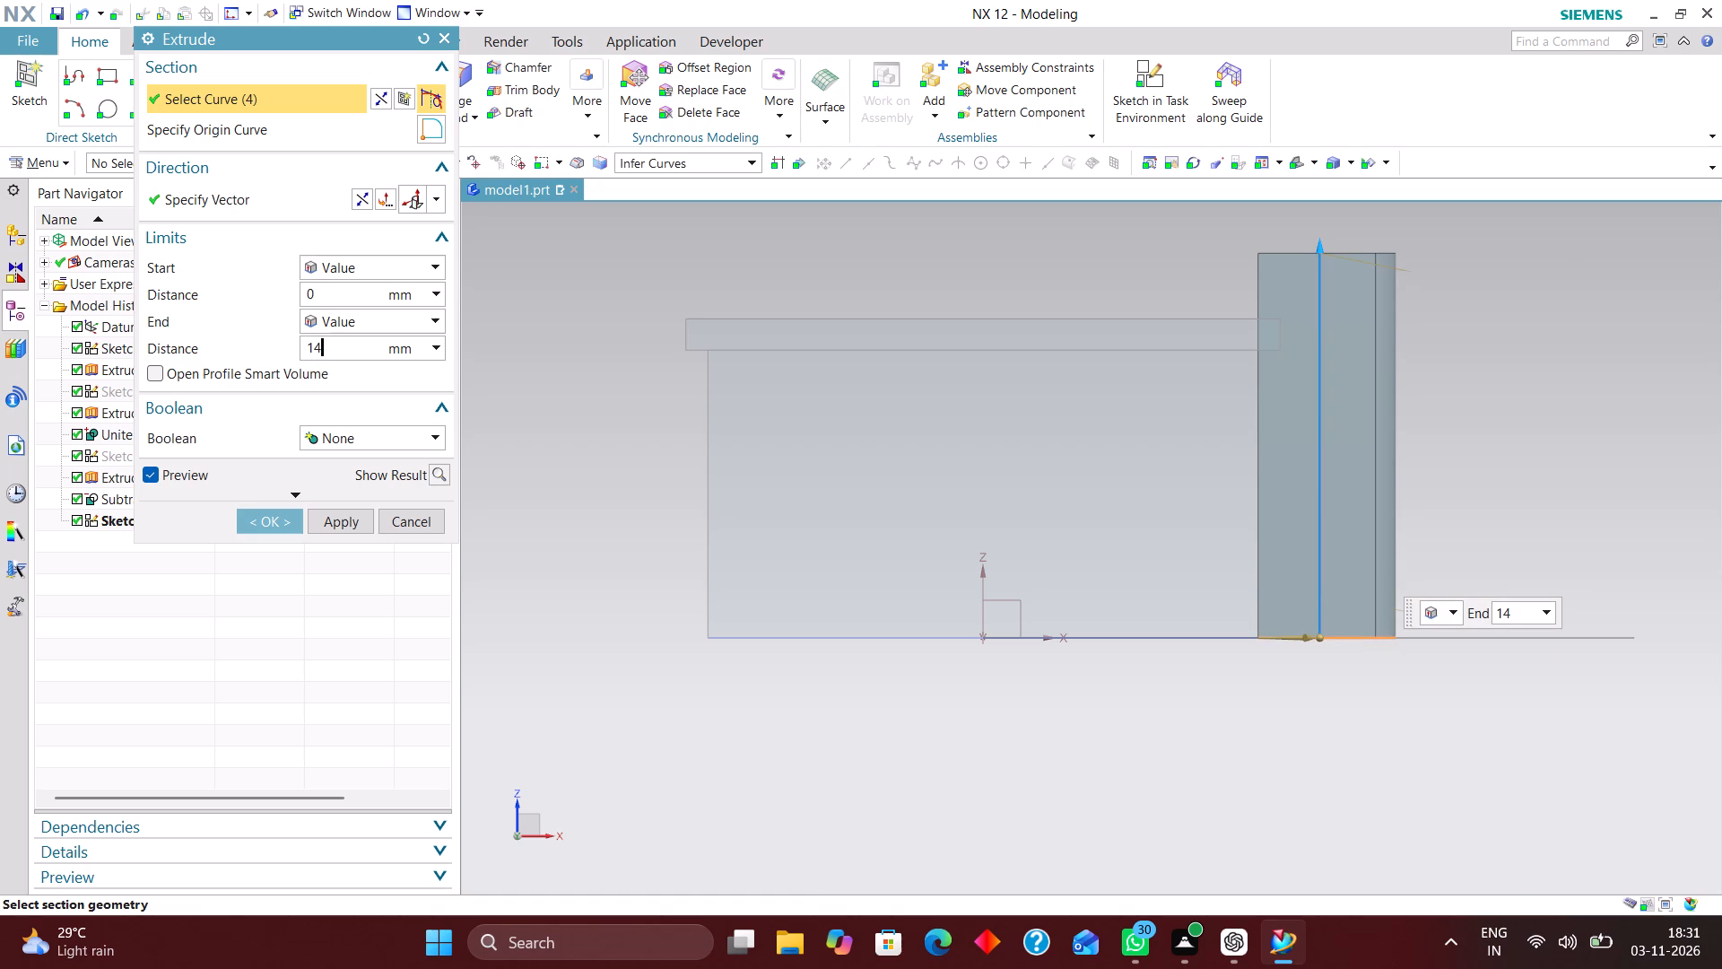
{"action": "left_click", "coordinate": [269, 515]}
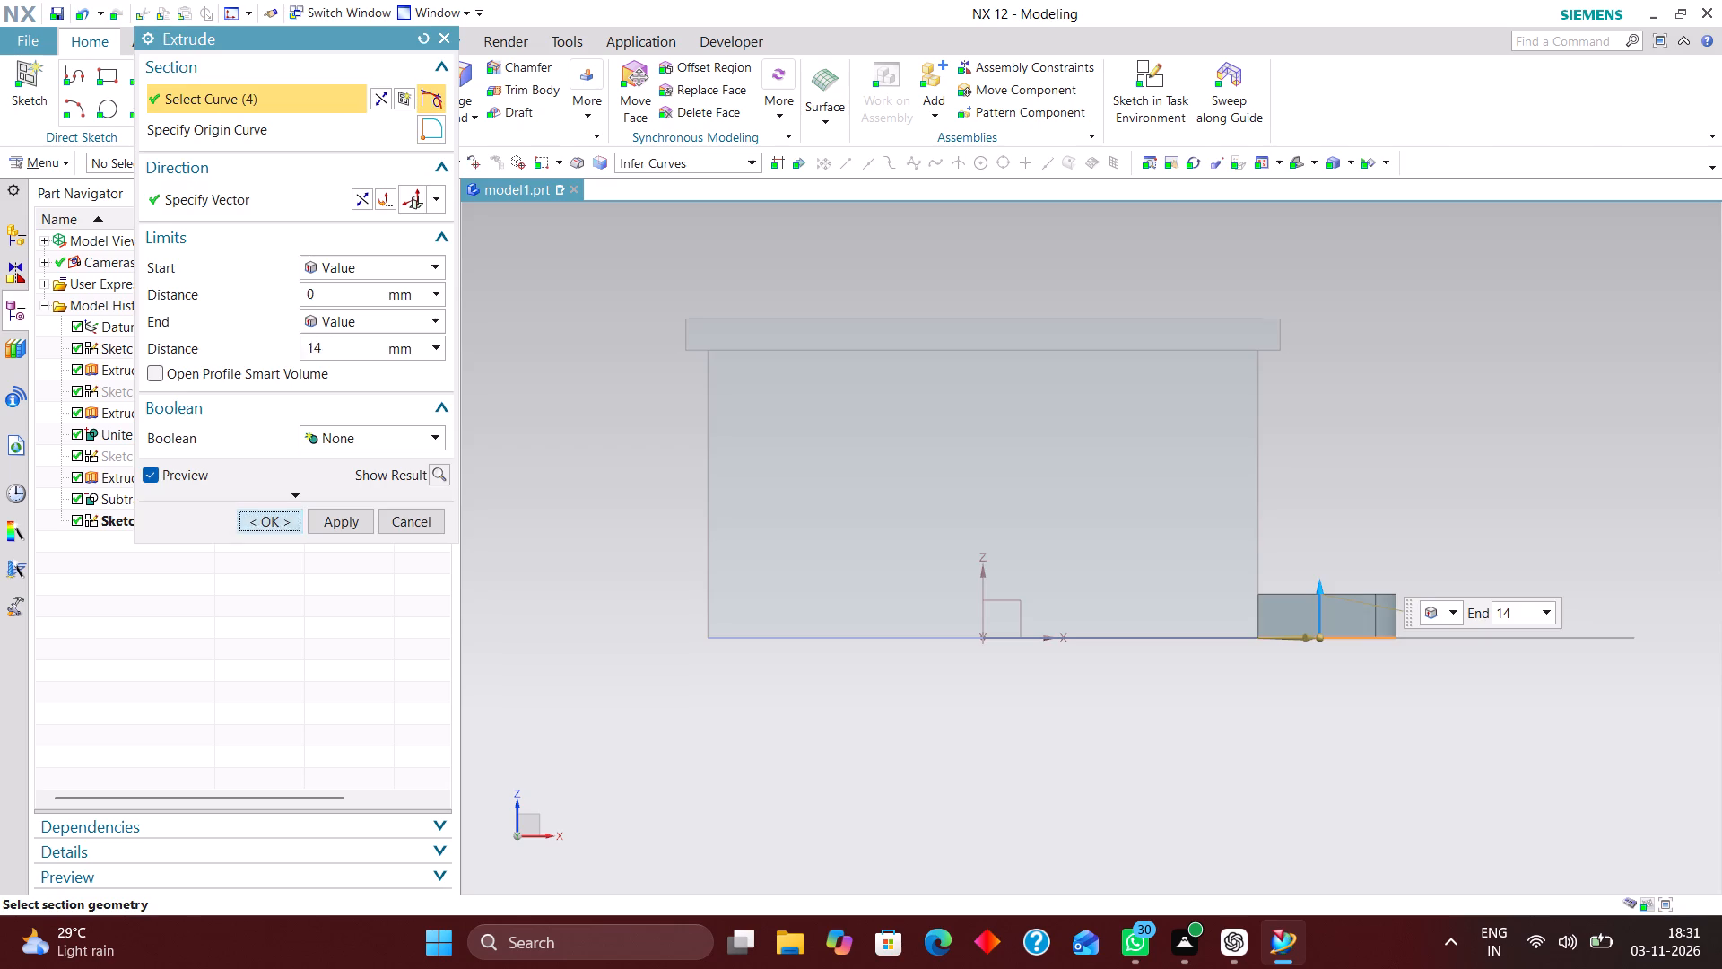
Unite the end lug with the housing, using the housing as target and the lug as tool.
{"action": "middle_click_drag", "start_coordinate": [1482, 569], "coordinate": [1403, 661]}
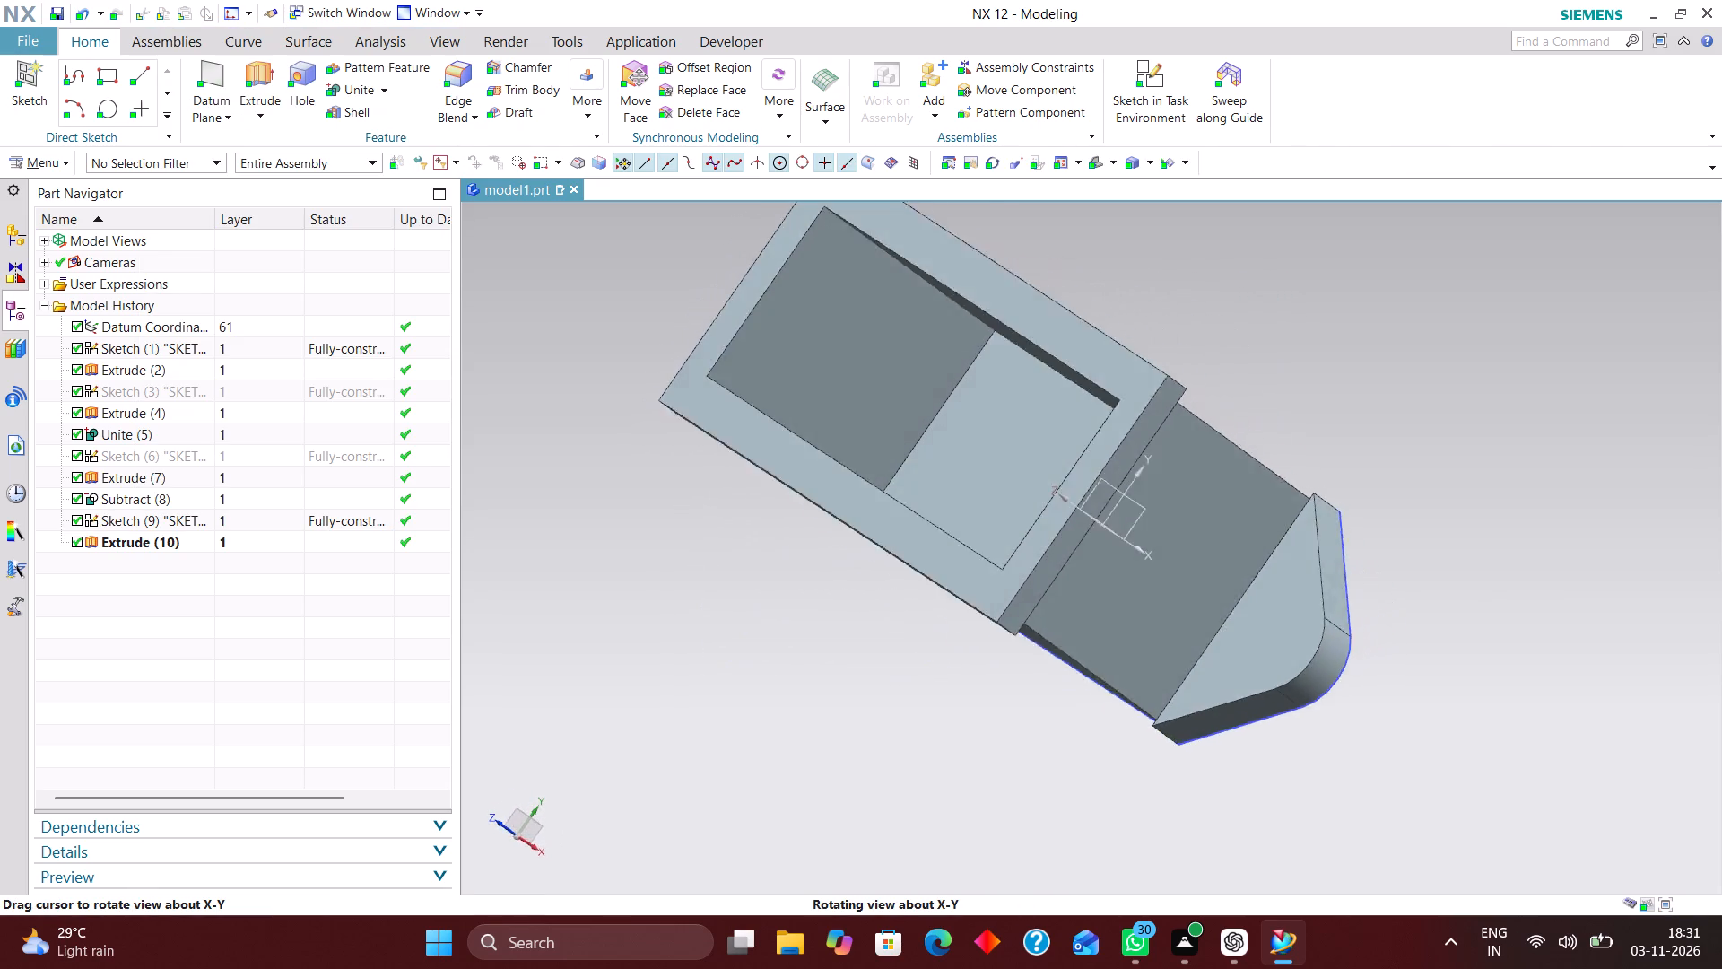
{"action": "middle_click_drag", "start_coordinate": [1403, 661], "coordinate": [1472, 628]}
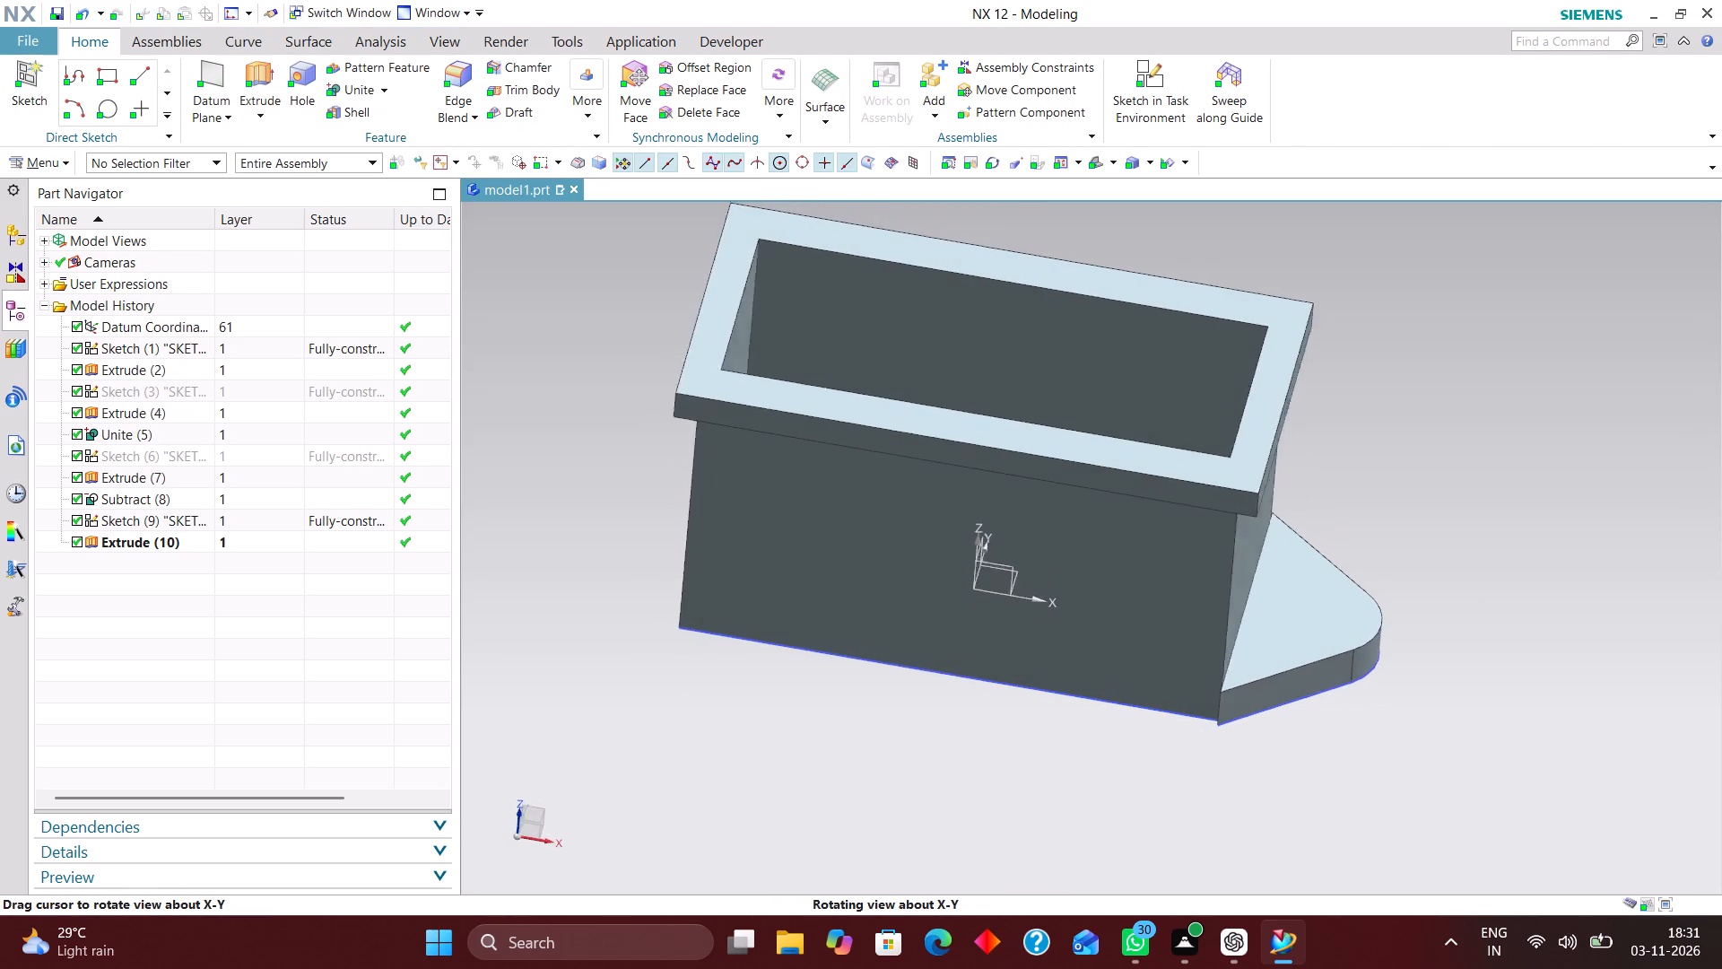
{"action": "middle_click_drag", "start_coordinate": [1472, 628], "coordinate": [1448, 632]}
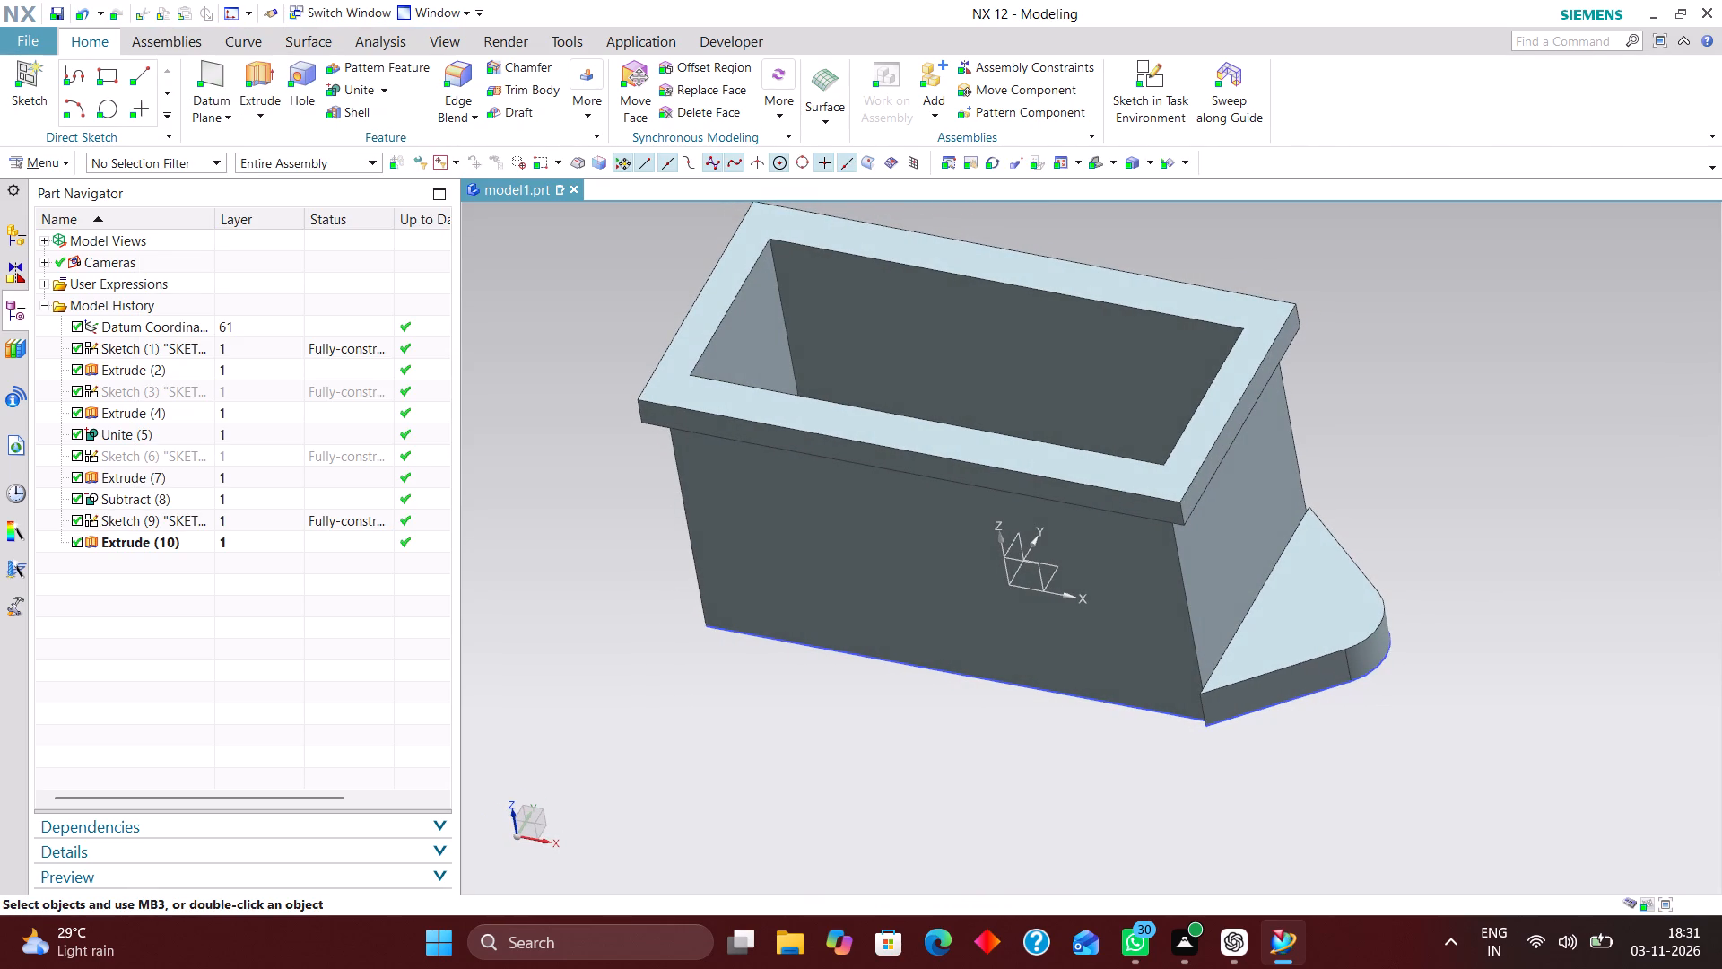
{"action": "left_click", "coordinate": [355, 94]}
{"action": "left_click", "coordinate": [1046, 489]}
{"action": "left_click", "coordinate": [1333, 657]}
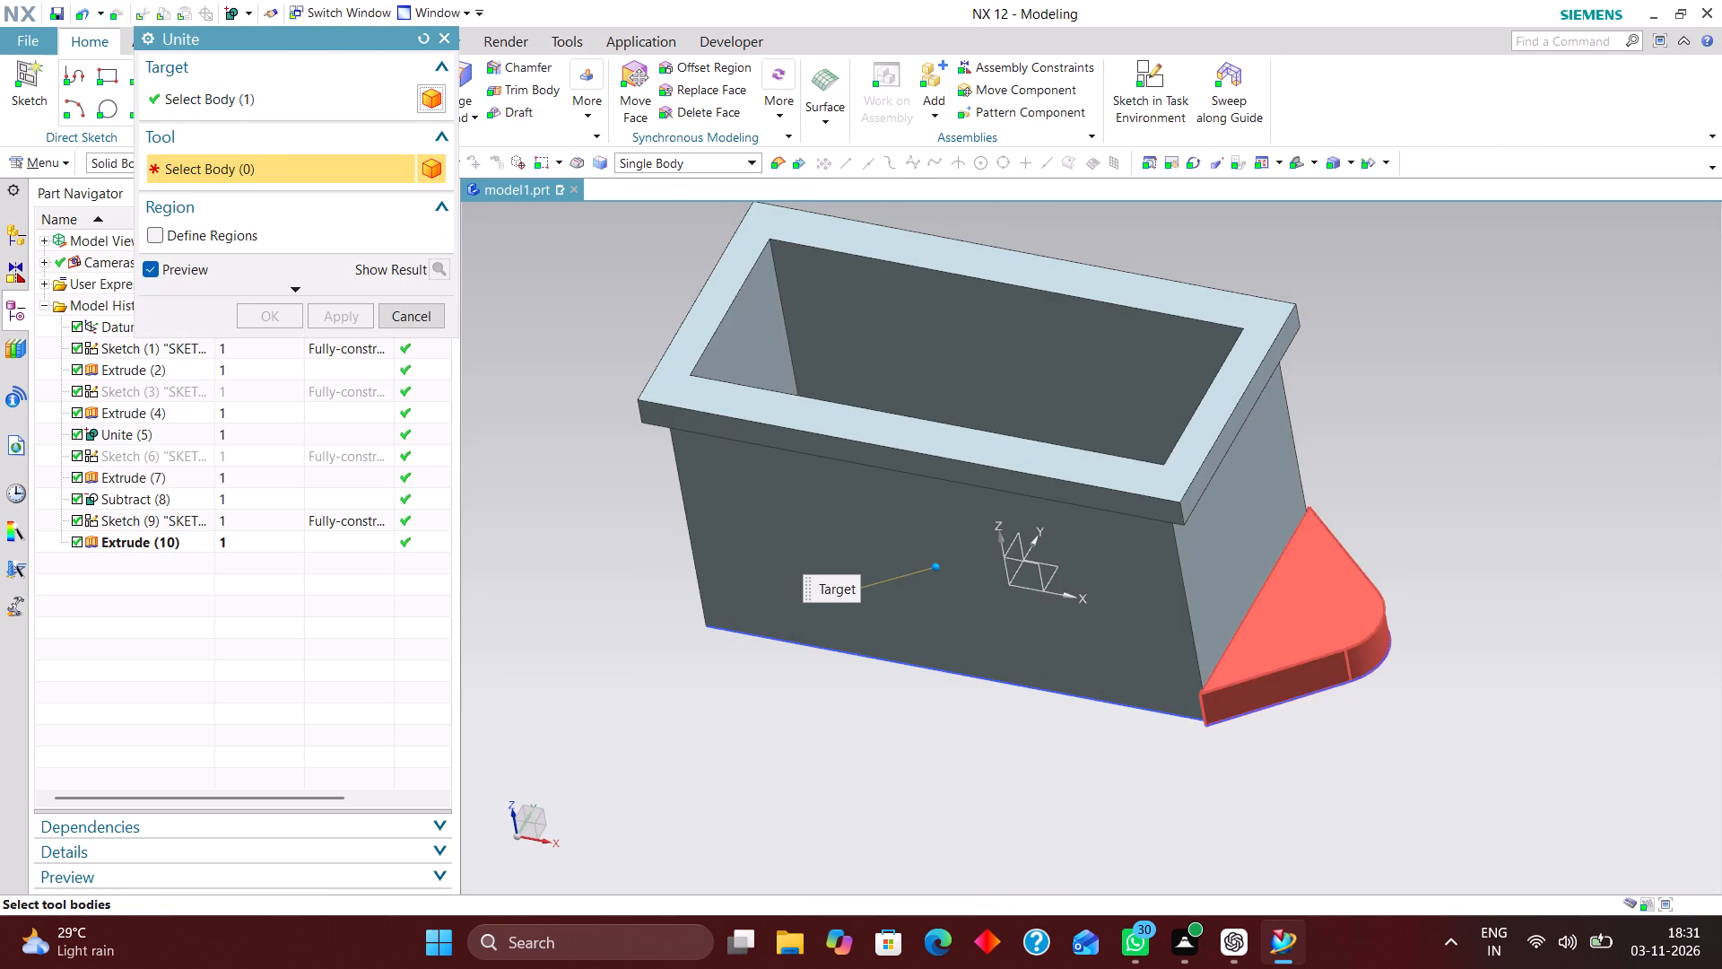
{"action": "left_click", "coordinate": [274, 313]}
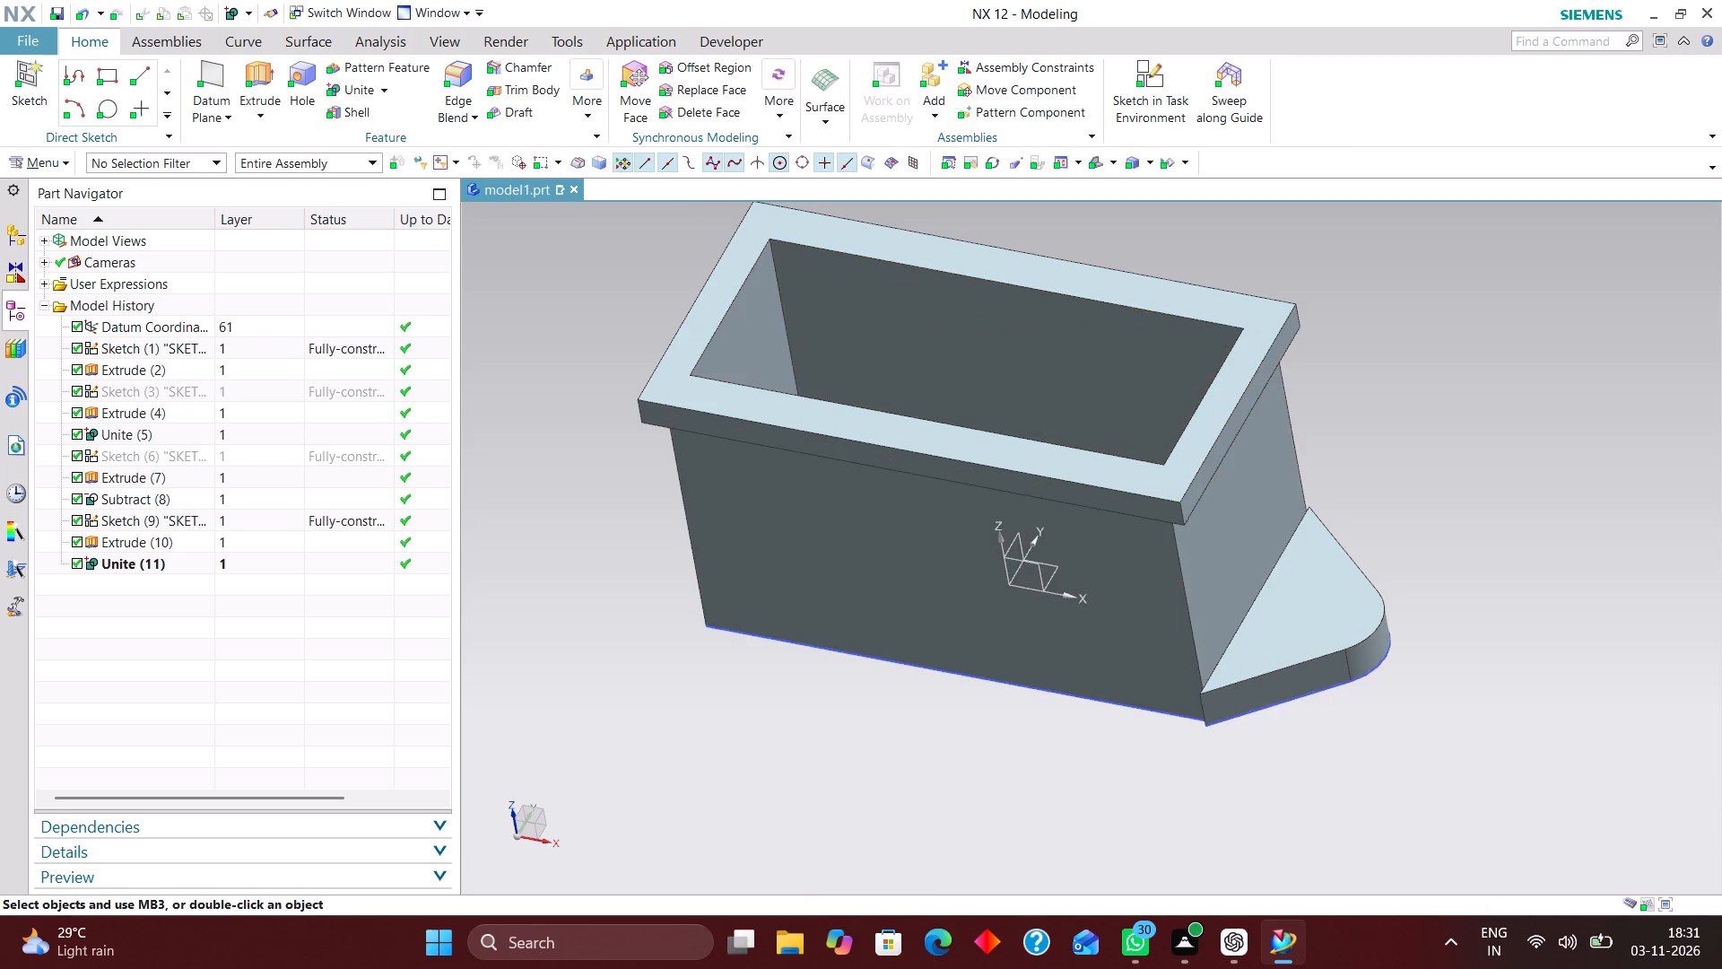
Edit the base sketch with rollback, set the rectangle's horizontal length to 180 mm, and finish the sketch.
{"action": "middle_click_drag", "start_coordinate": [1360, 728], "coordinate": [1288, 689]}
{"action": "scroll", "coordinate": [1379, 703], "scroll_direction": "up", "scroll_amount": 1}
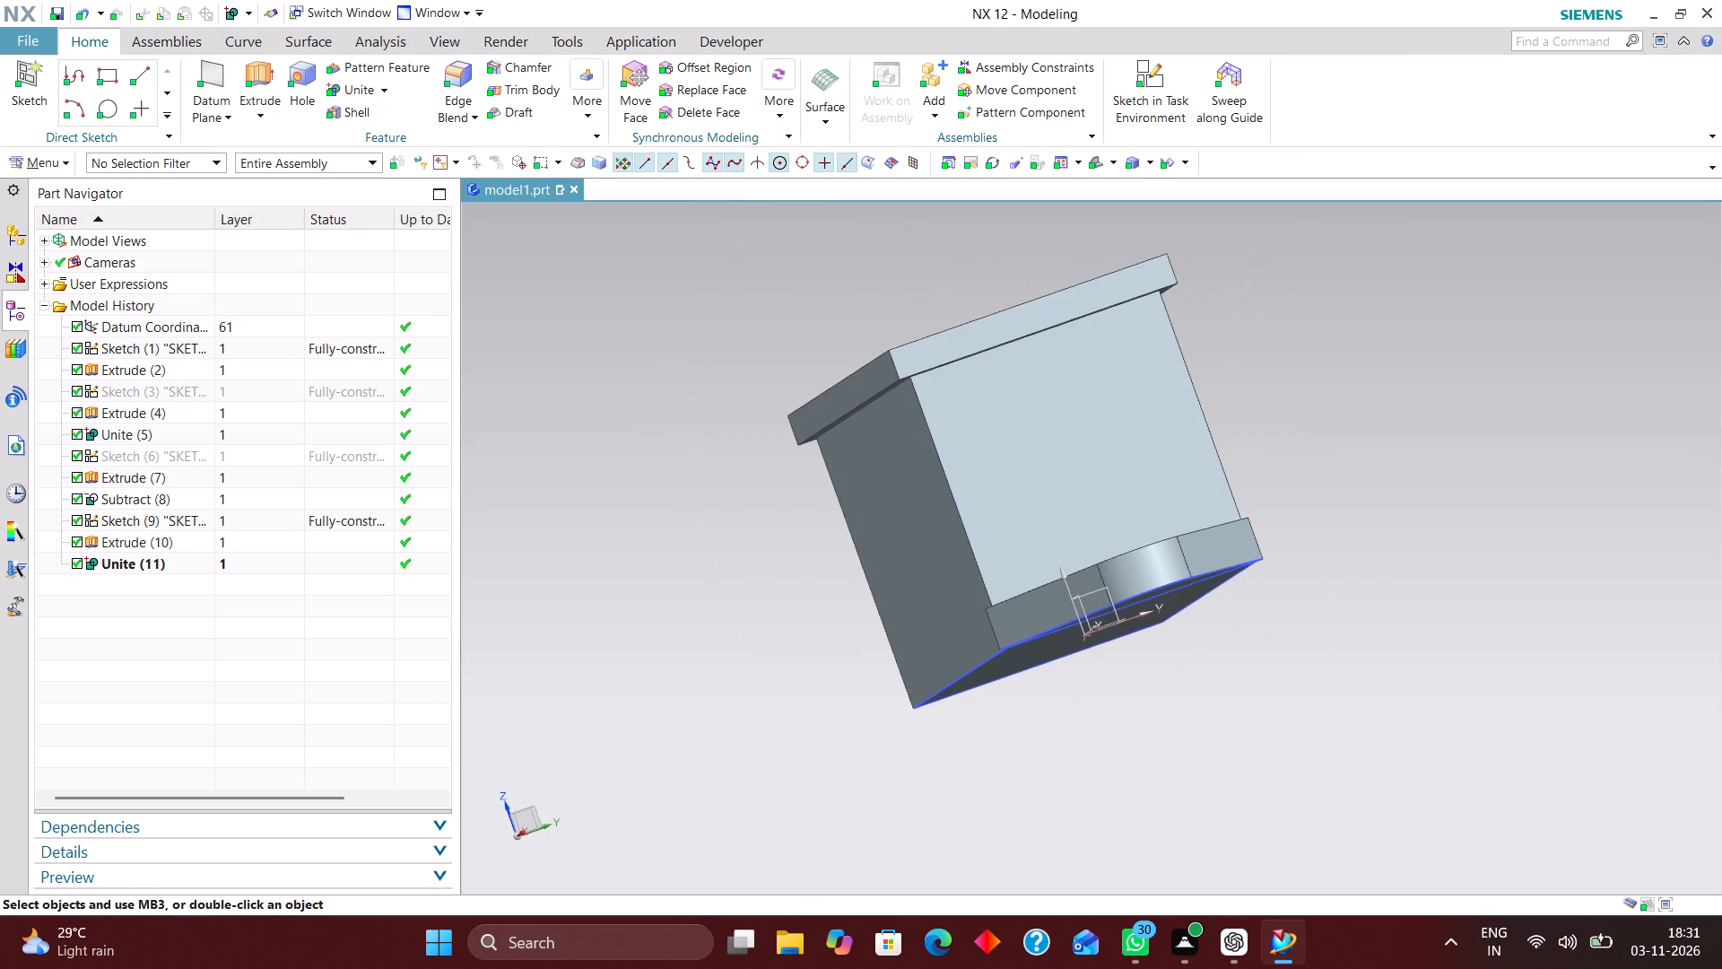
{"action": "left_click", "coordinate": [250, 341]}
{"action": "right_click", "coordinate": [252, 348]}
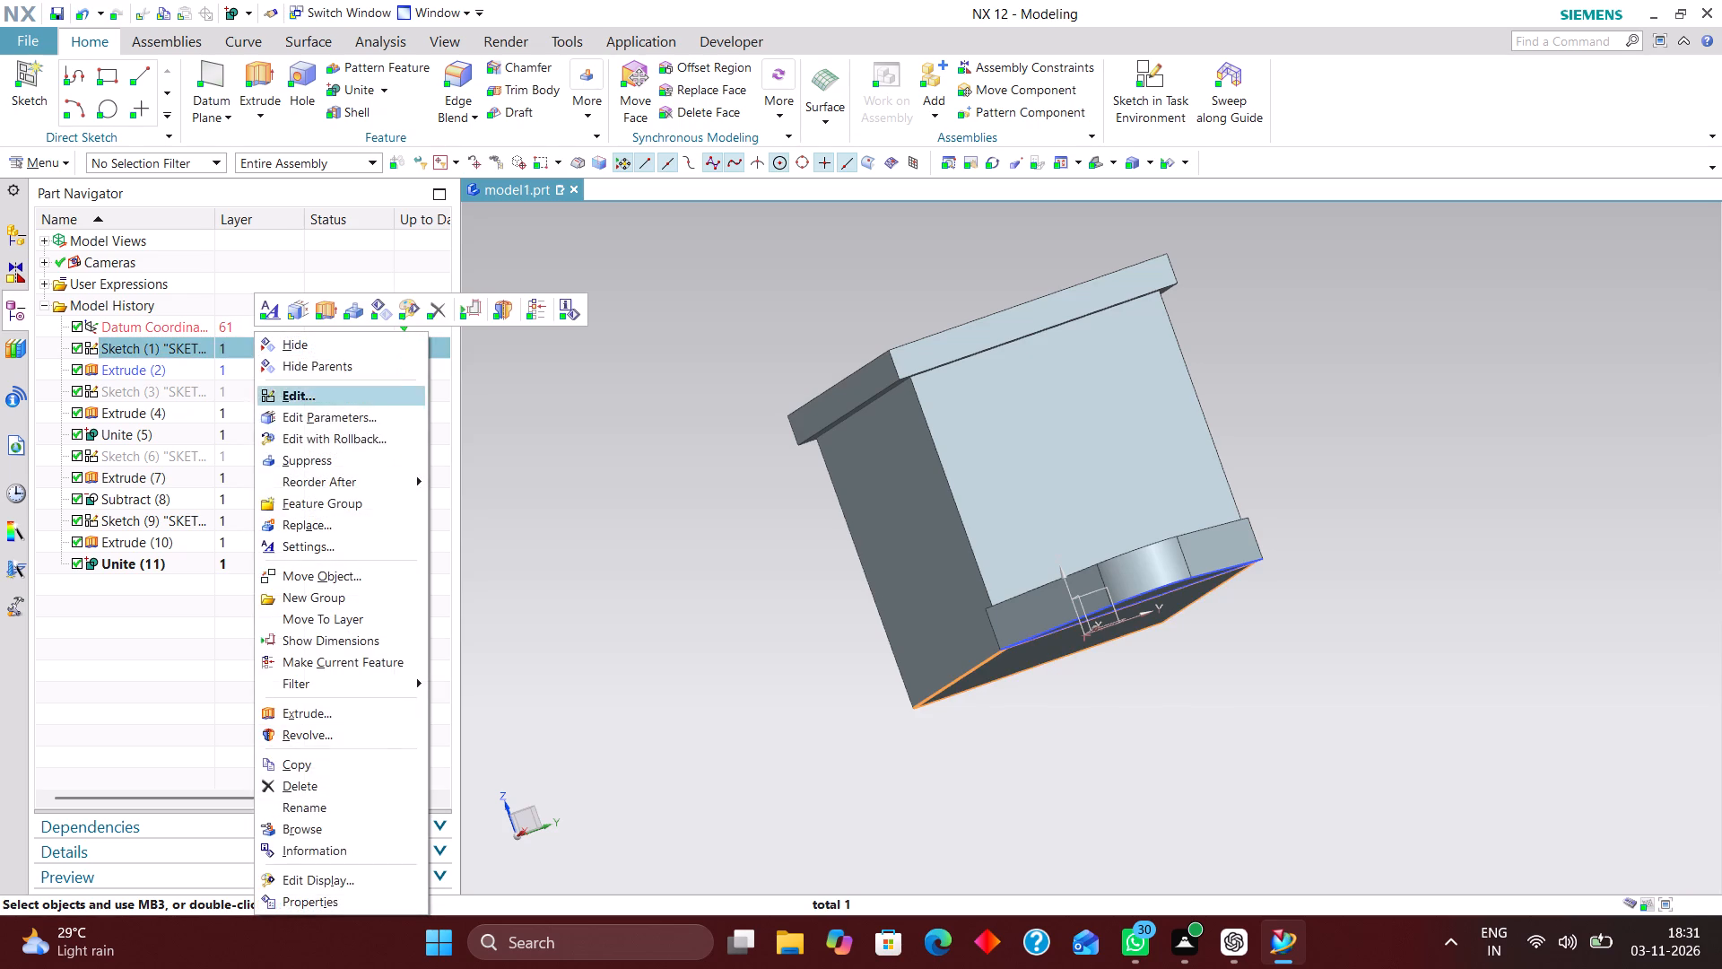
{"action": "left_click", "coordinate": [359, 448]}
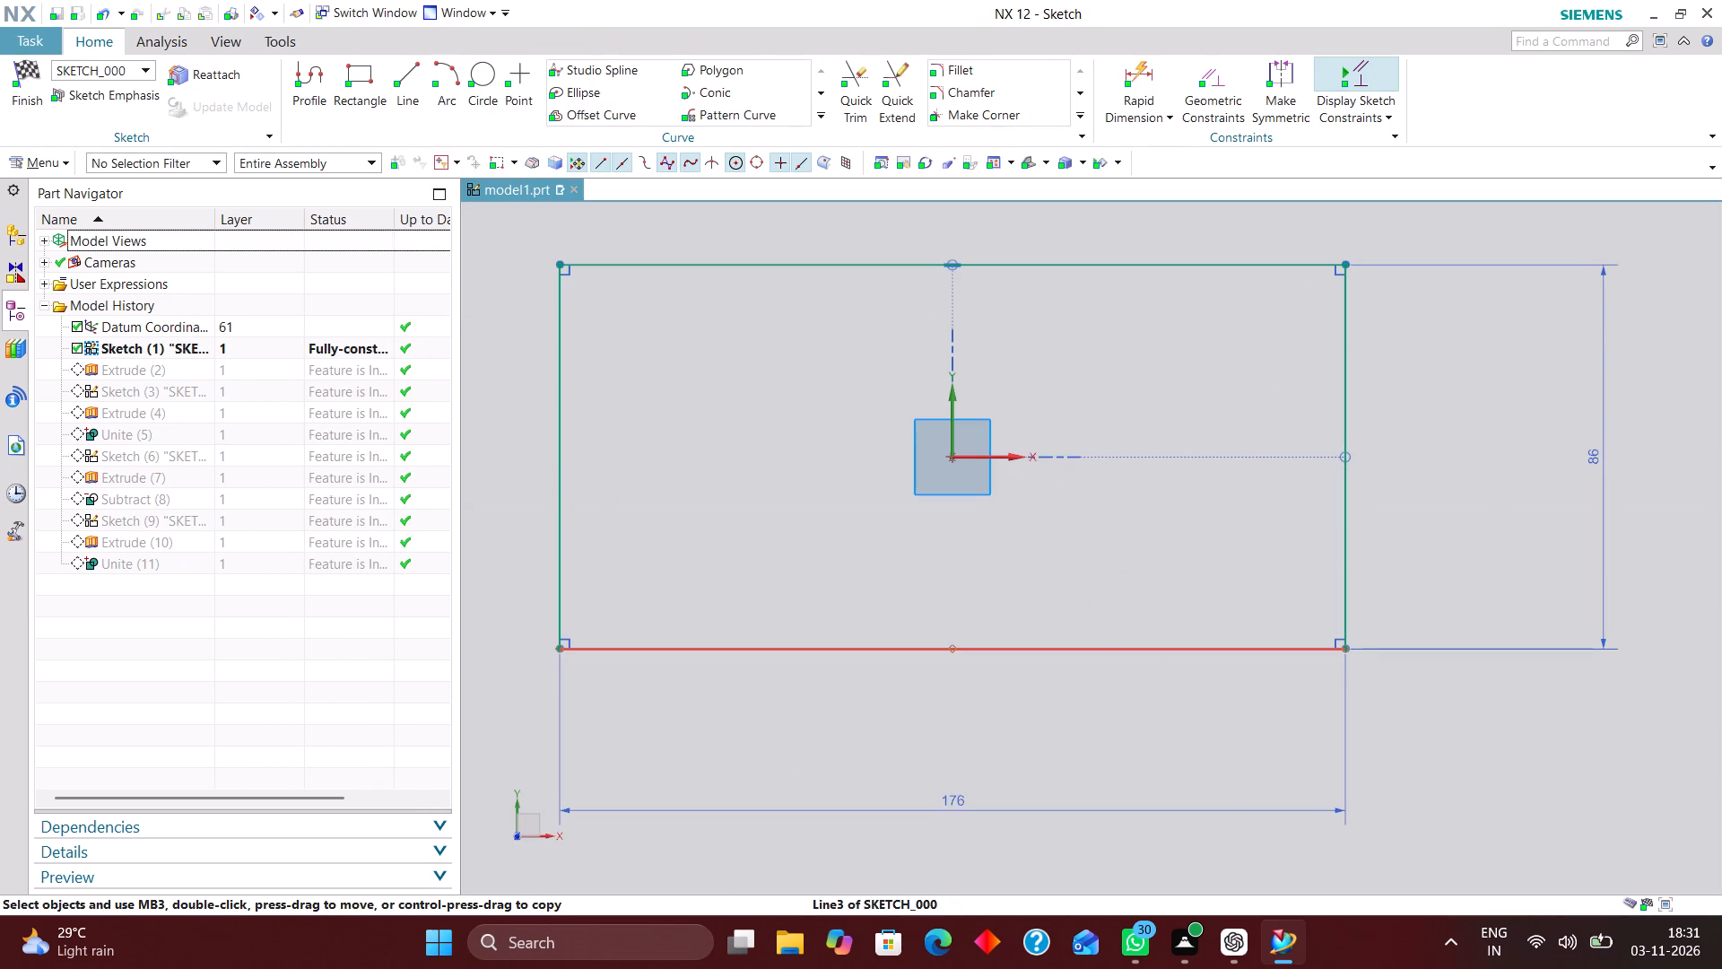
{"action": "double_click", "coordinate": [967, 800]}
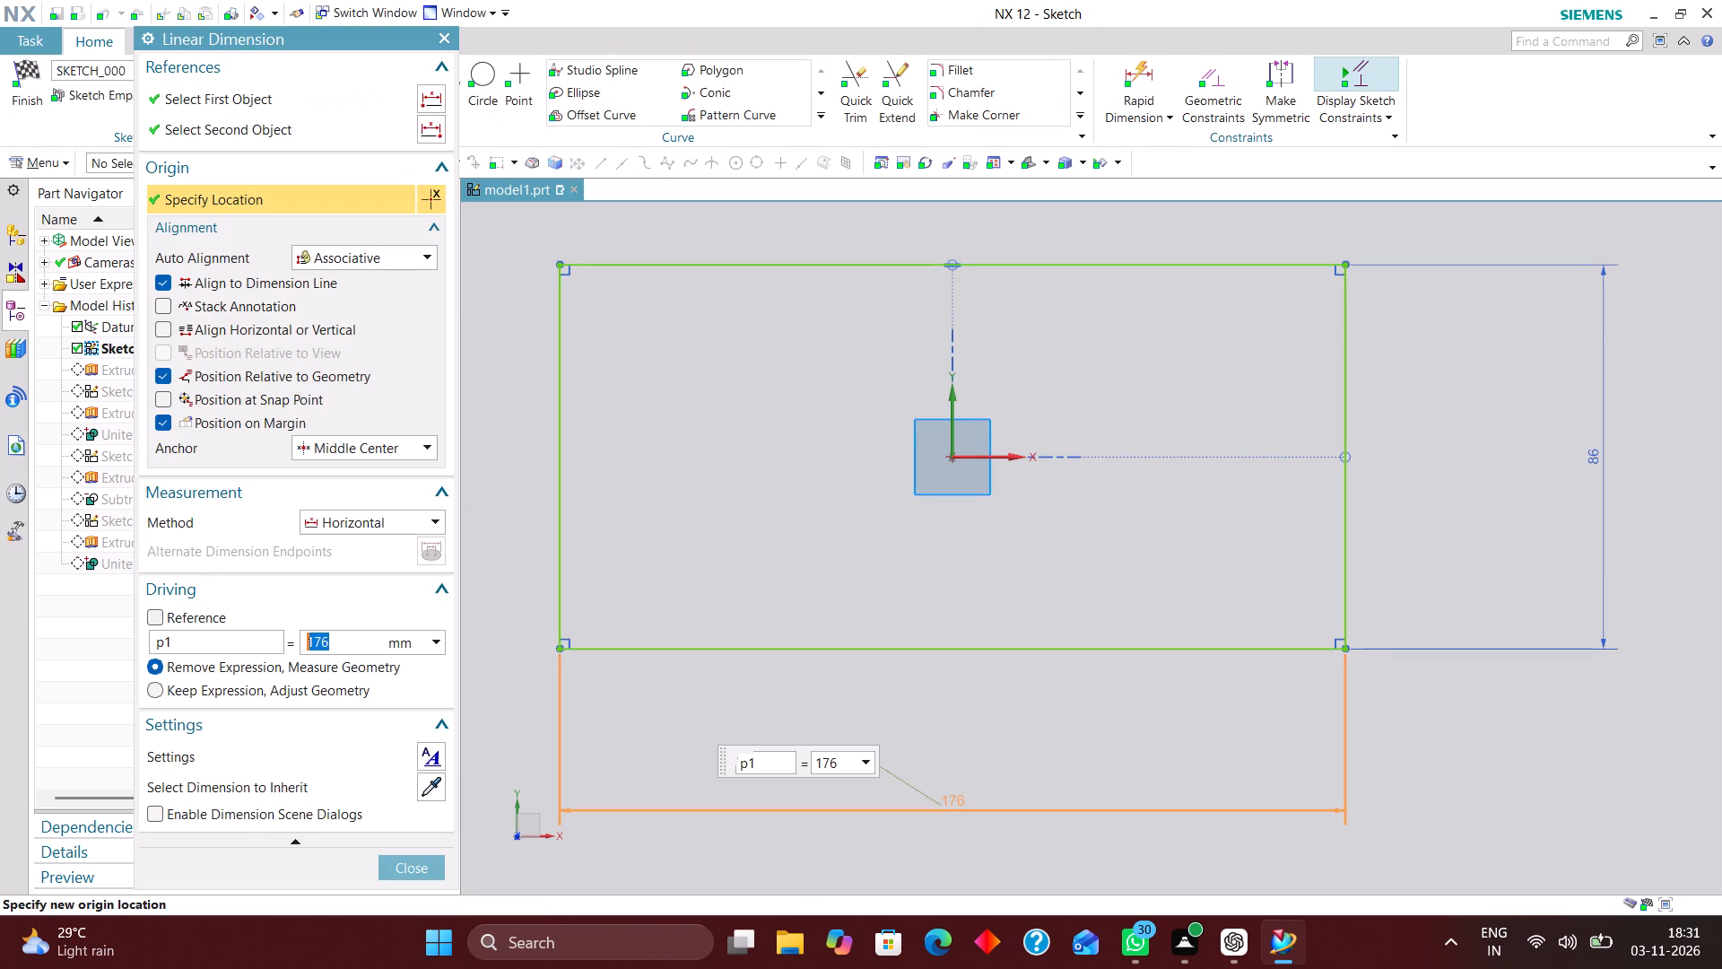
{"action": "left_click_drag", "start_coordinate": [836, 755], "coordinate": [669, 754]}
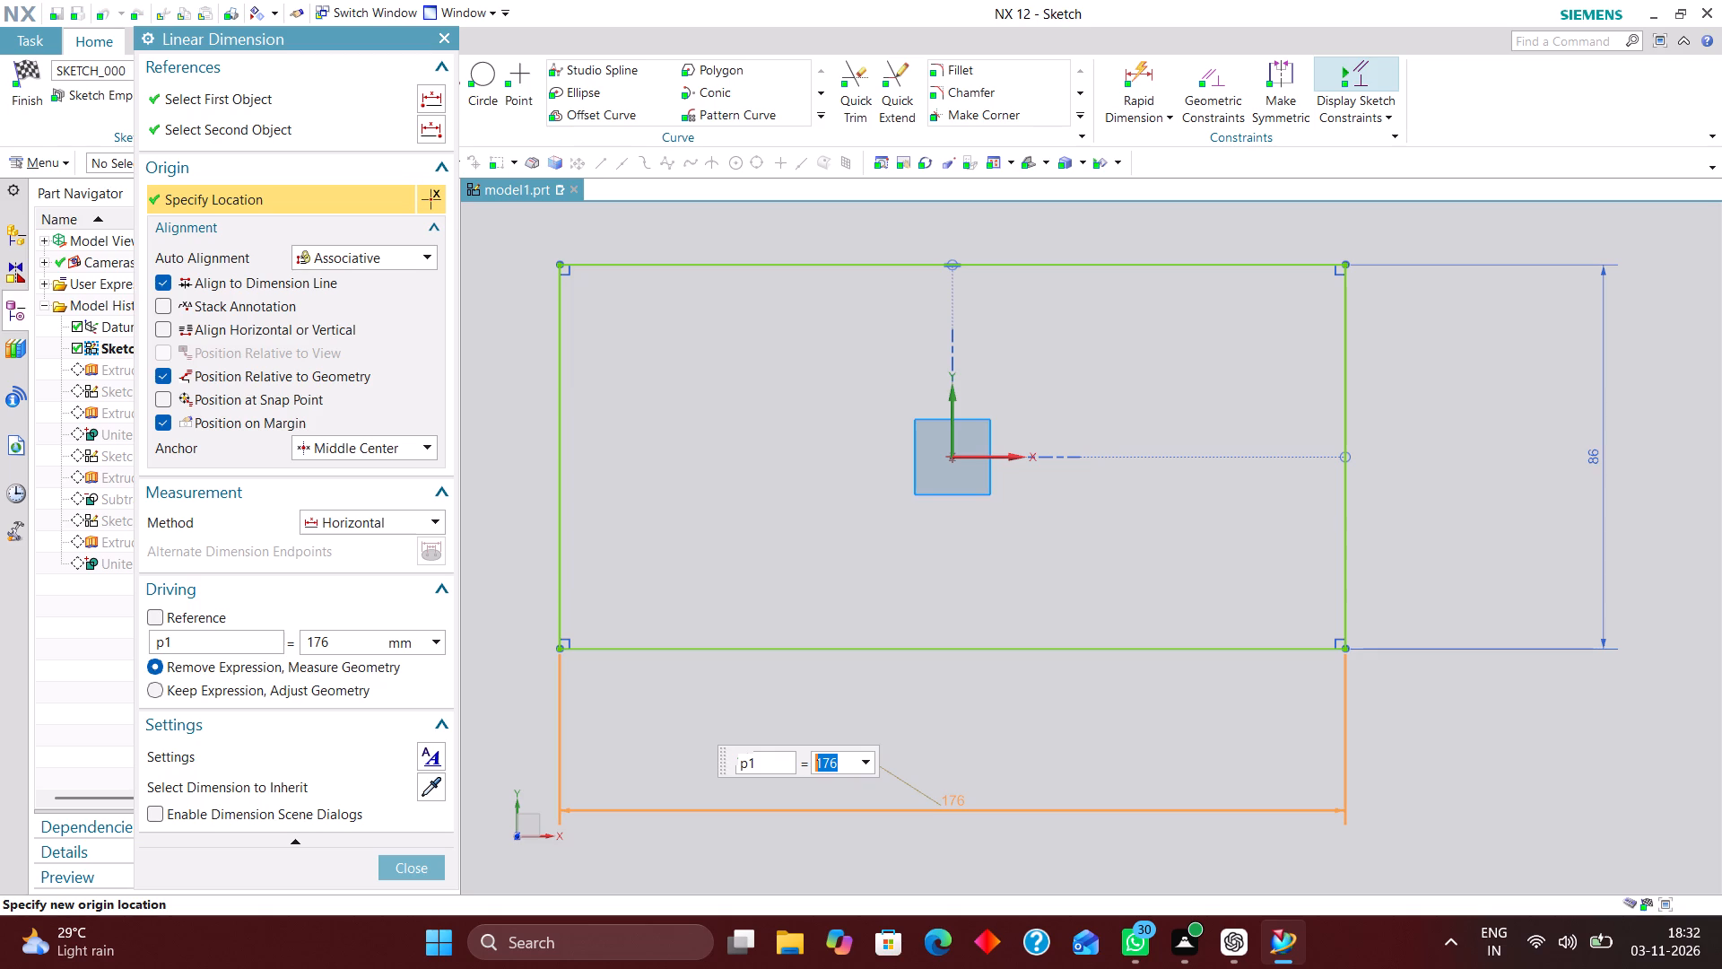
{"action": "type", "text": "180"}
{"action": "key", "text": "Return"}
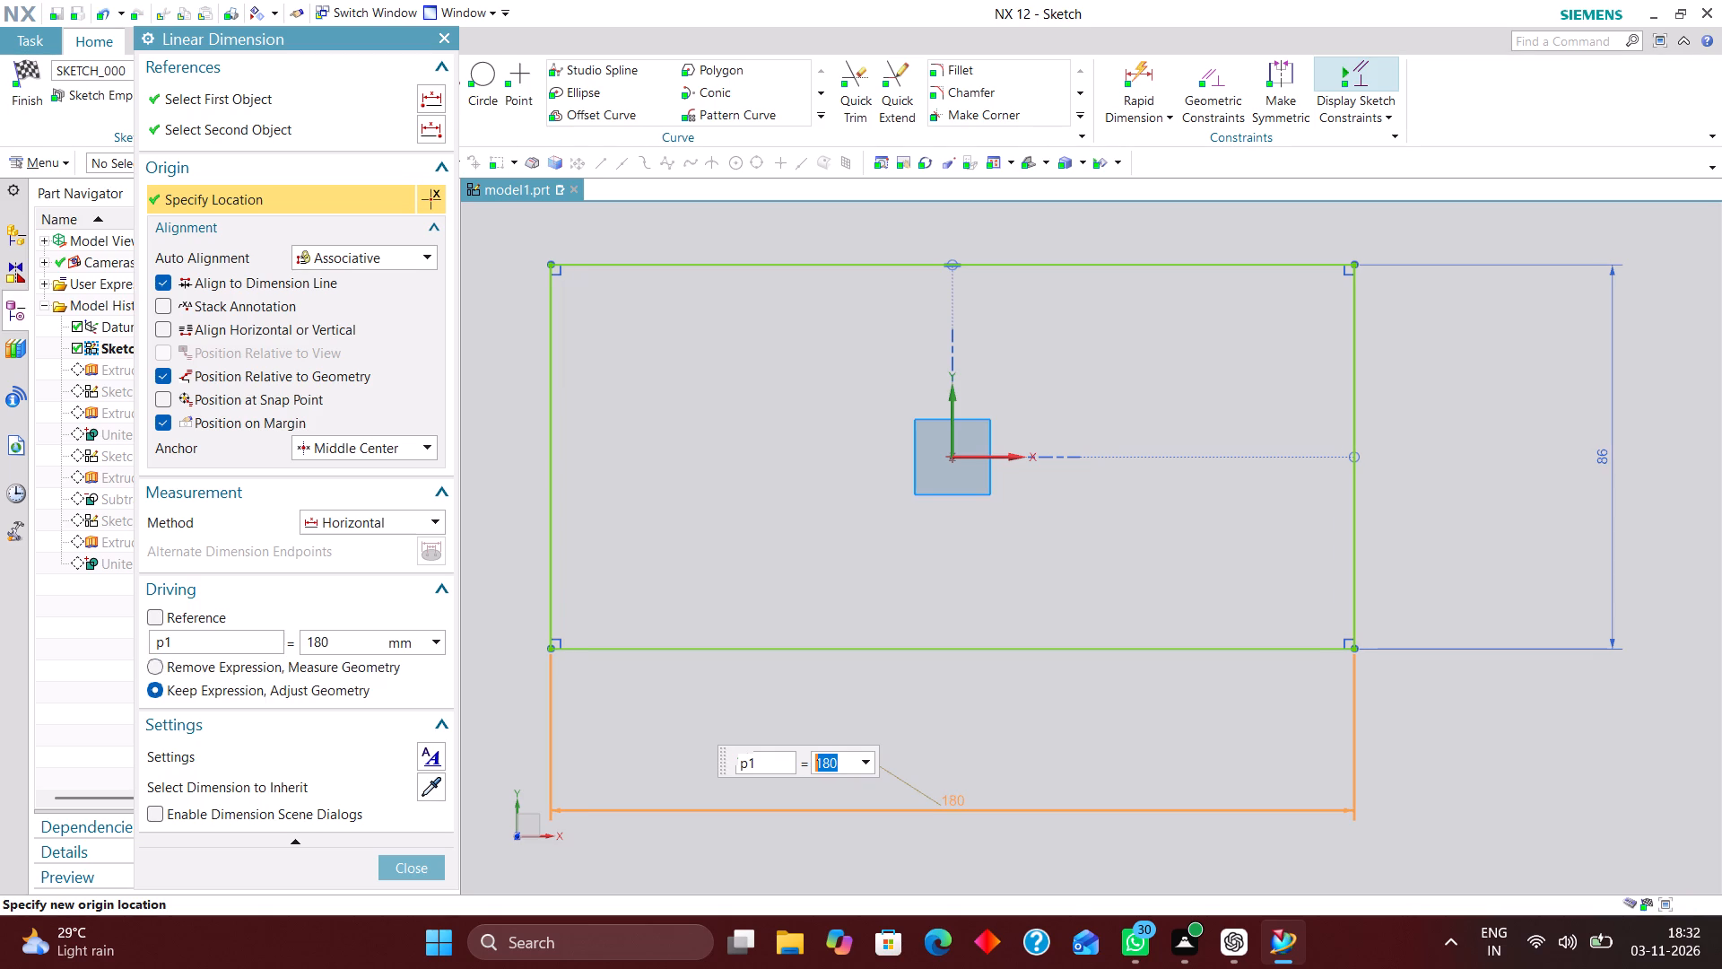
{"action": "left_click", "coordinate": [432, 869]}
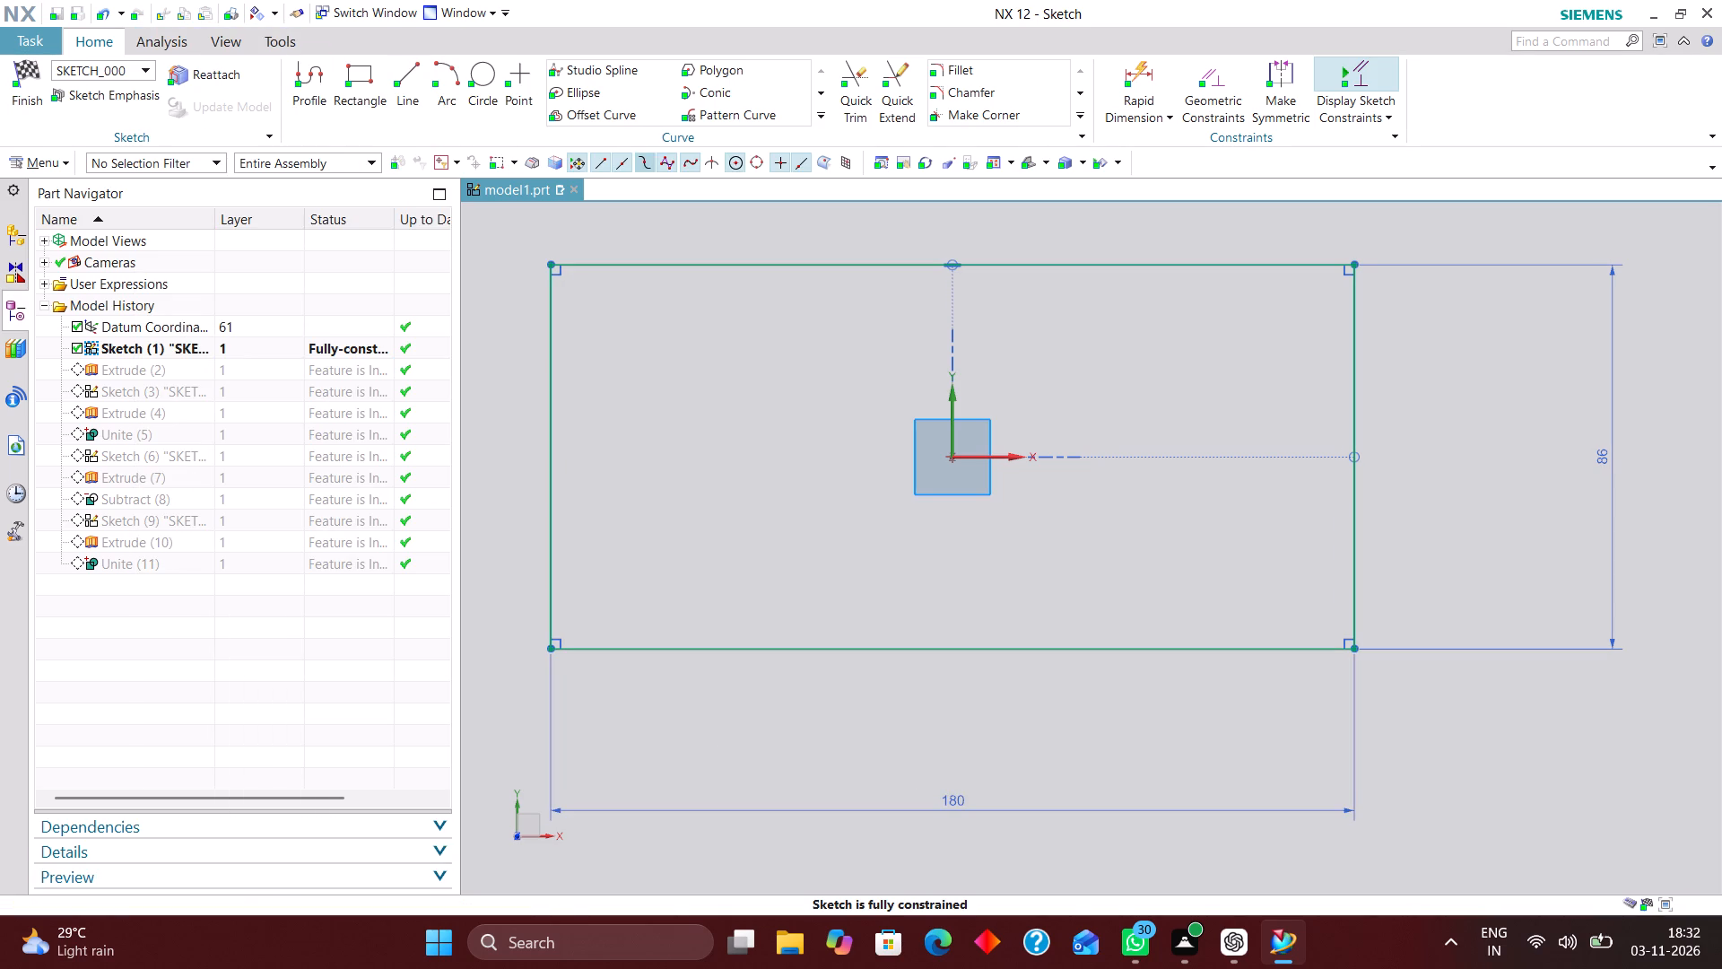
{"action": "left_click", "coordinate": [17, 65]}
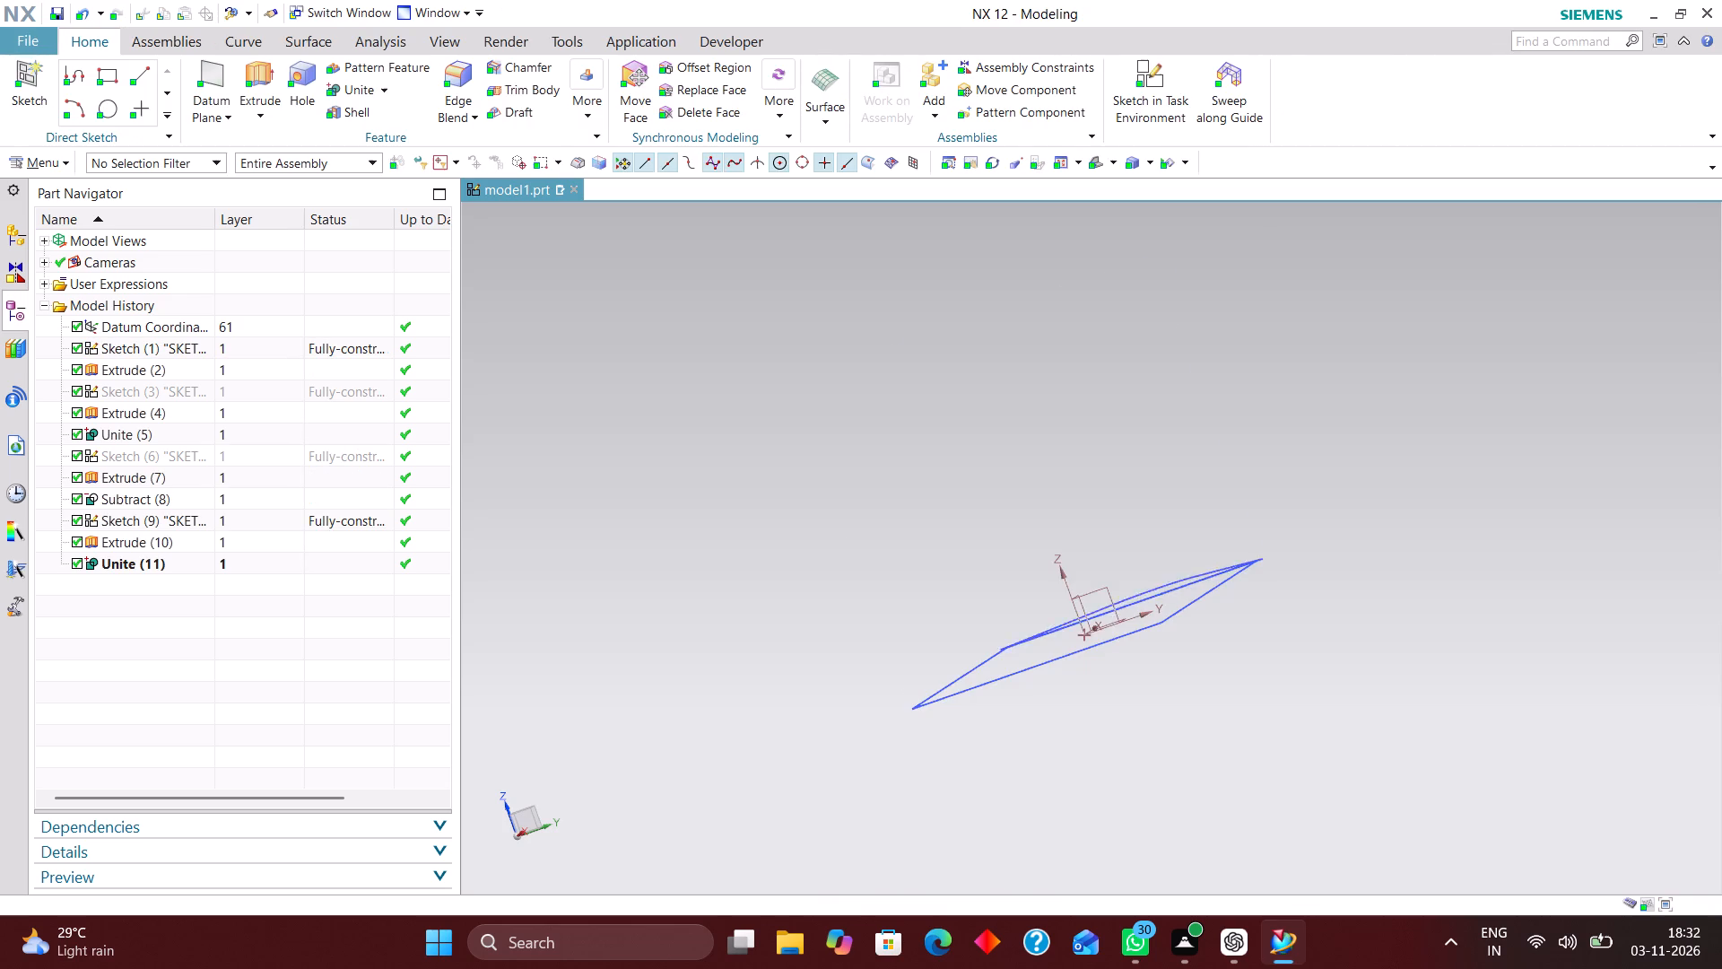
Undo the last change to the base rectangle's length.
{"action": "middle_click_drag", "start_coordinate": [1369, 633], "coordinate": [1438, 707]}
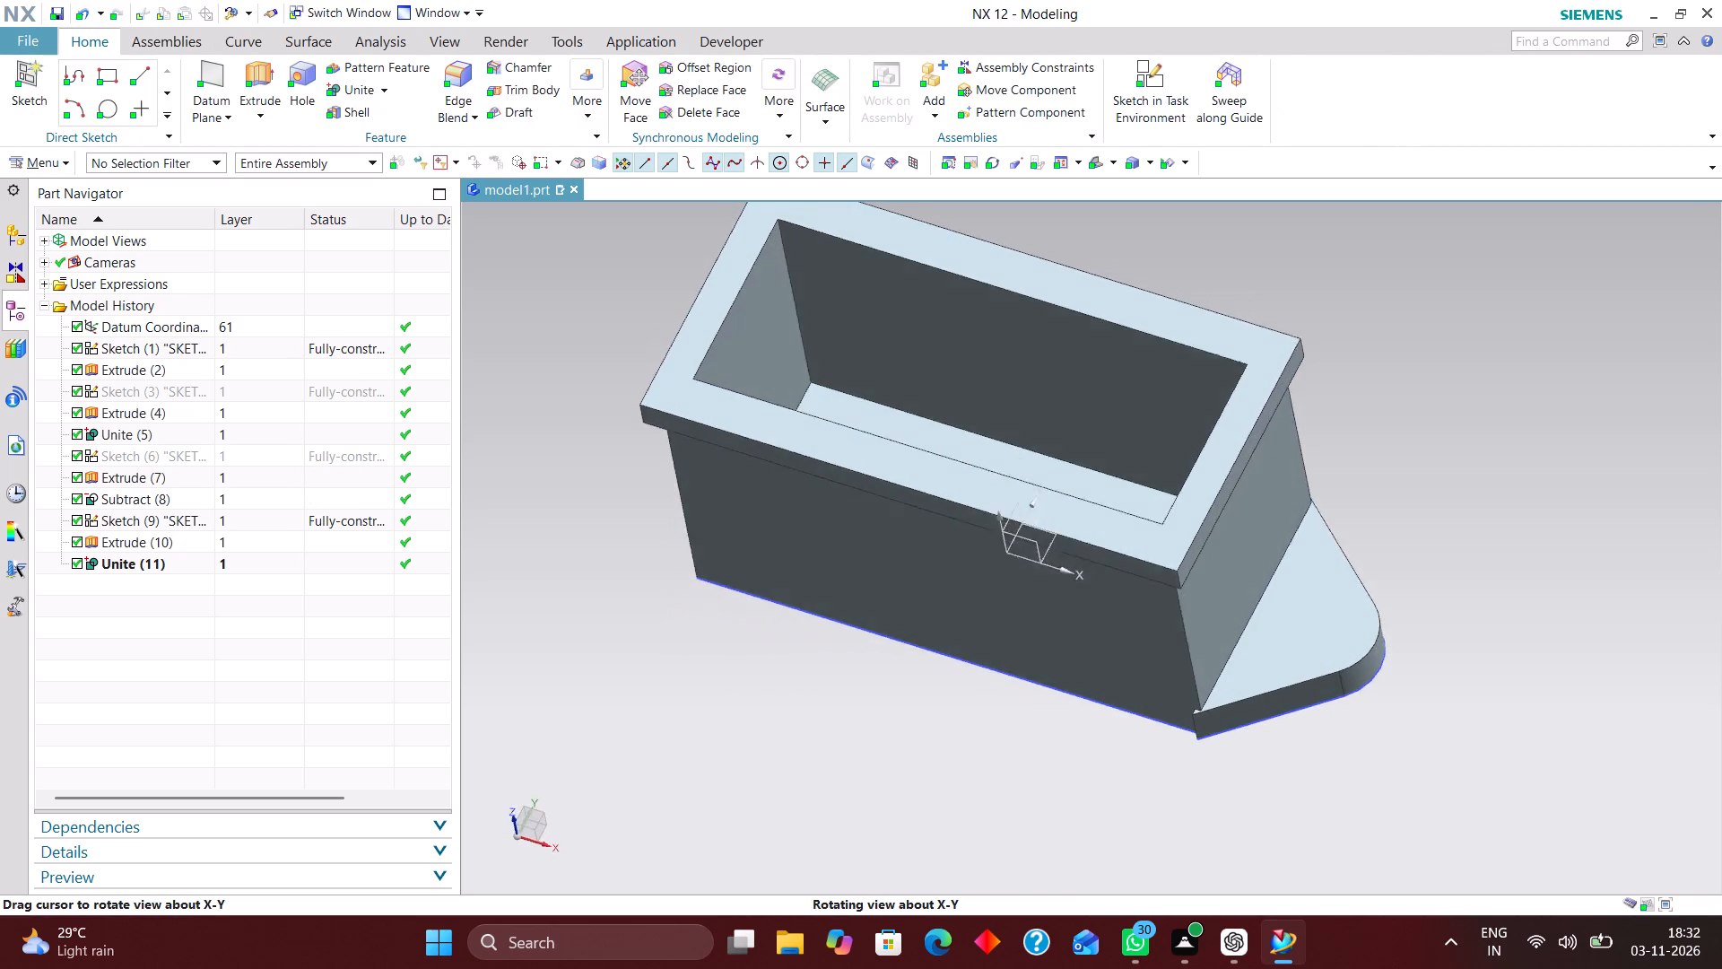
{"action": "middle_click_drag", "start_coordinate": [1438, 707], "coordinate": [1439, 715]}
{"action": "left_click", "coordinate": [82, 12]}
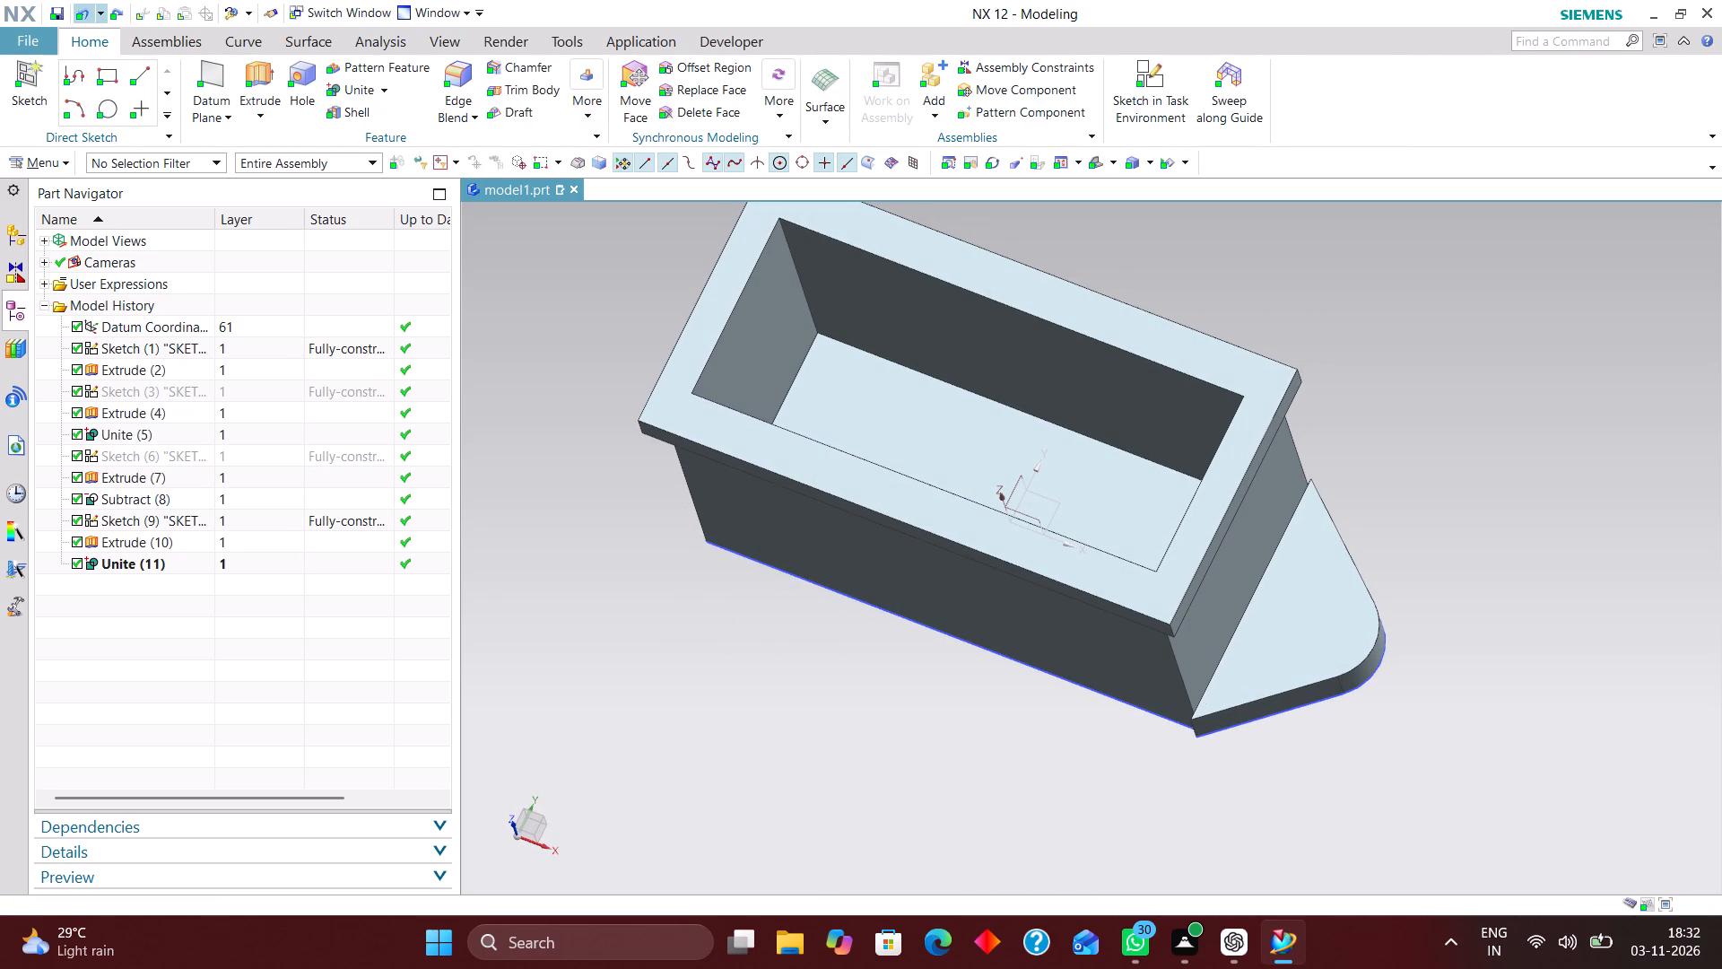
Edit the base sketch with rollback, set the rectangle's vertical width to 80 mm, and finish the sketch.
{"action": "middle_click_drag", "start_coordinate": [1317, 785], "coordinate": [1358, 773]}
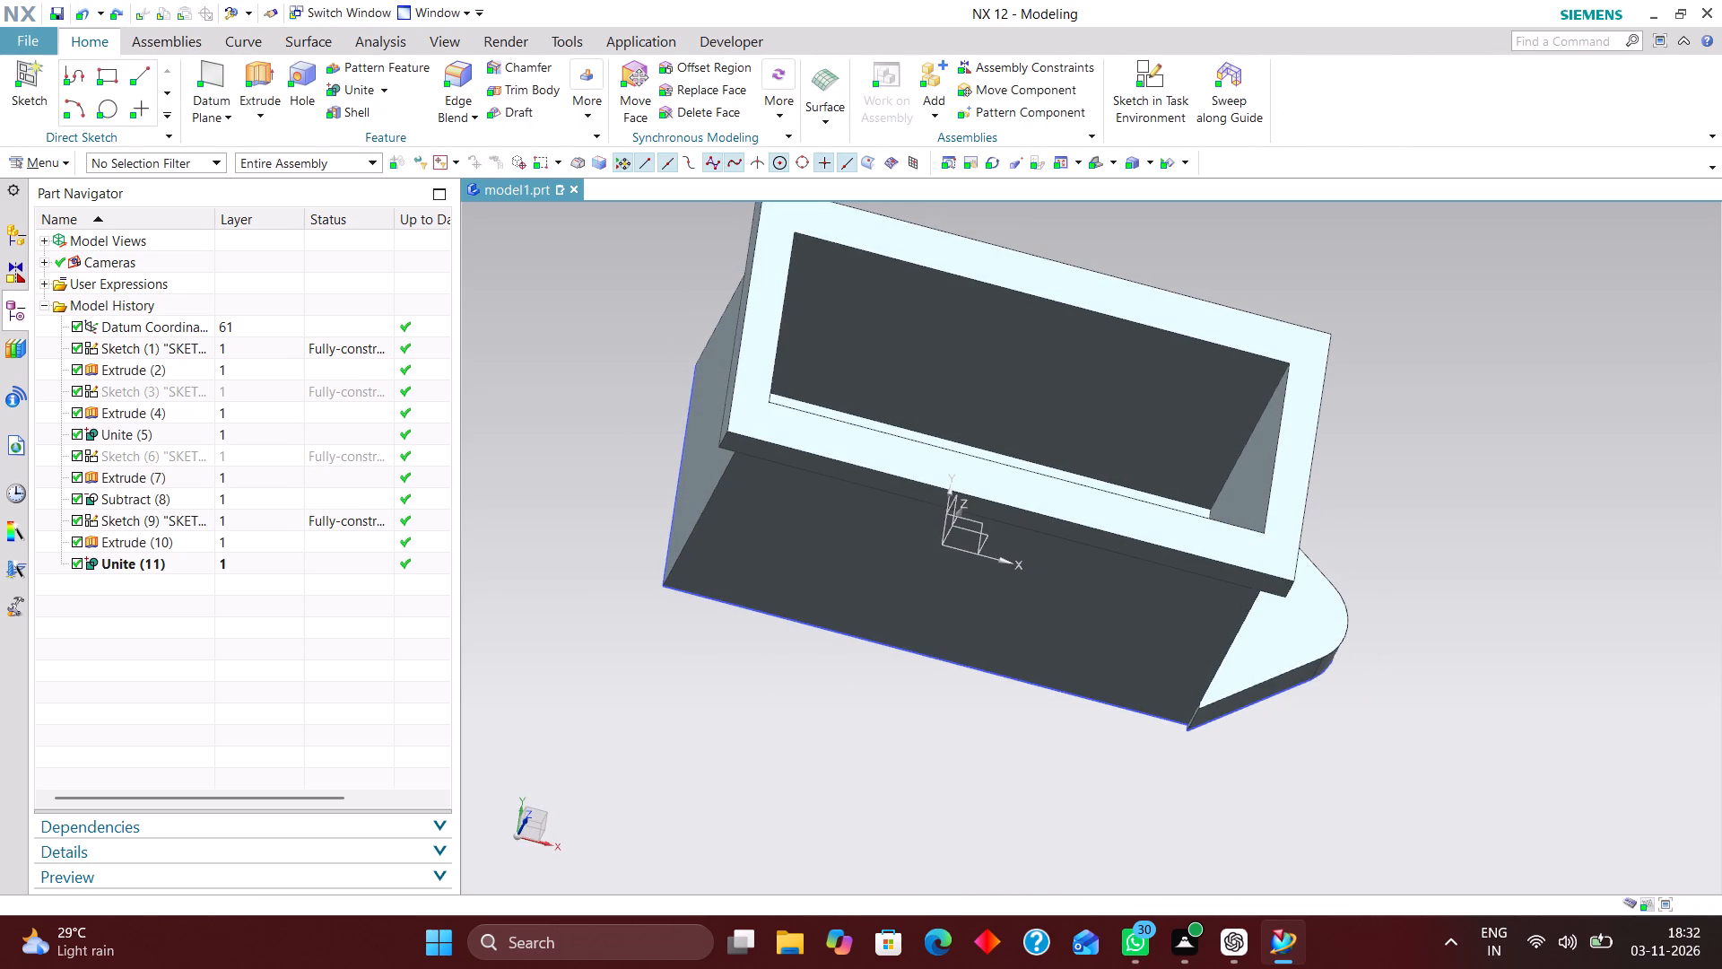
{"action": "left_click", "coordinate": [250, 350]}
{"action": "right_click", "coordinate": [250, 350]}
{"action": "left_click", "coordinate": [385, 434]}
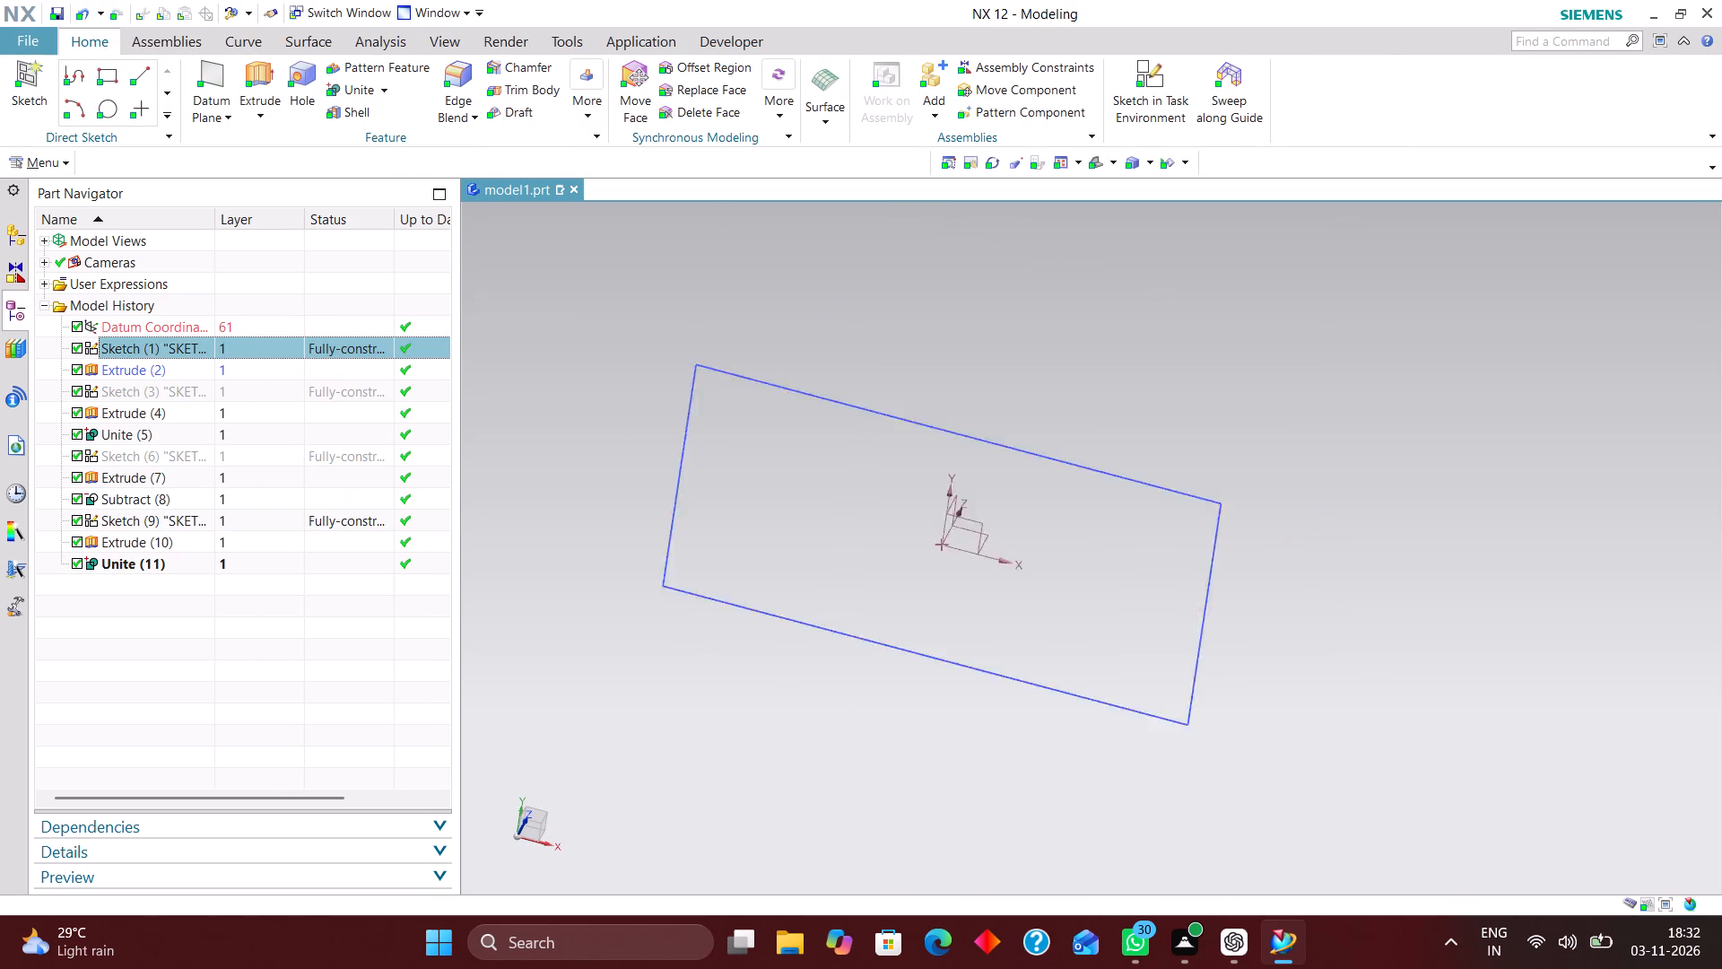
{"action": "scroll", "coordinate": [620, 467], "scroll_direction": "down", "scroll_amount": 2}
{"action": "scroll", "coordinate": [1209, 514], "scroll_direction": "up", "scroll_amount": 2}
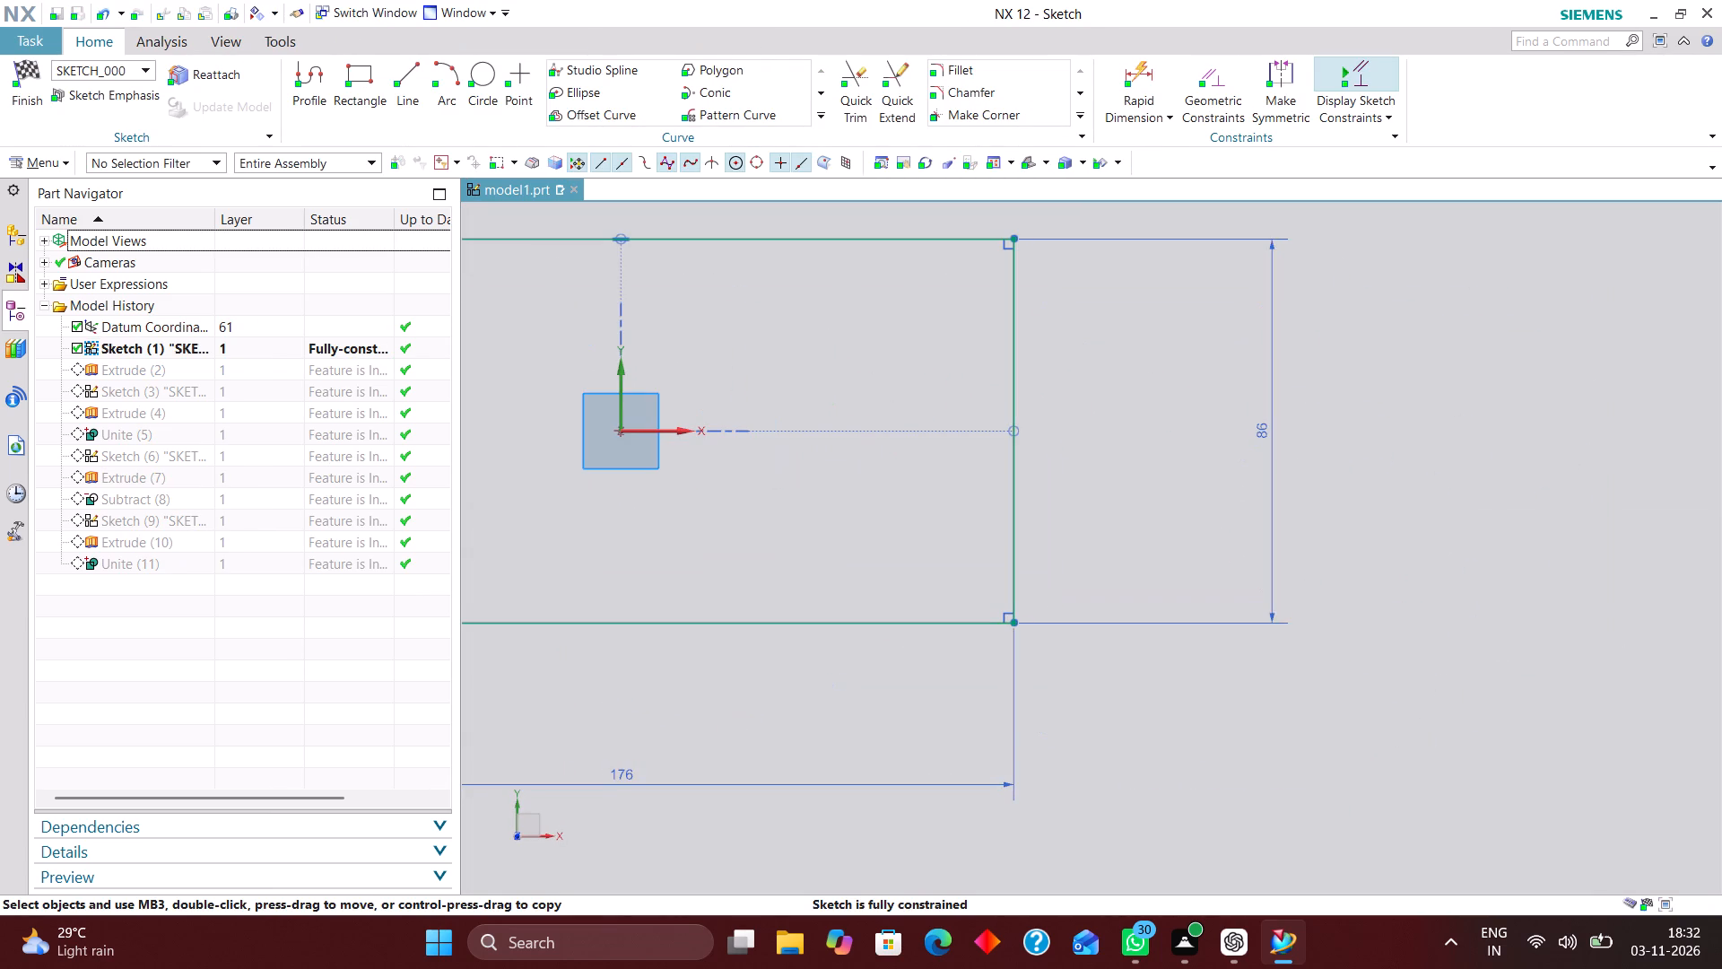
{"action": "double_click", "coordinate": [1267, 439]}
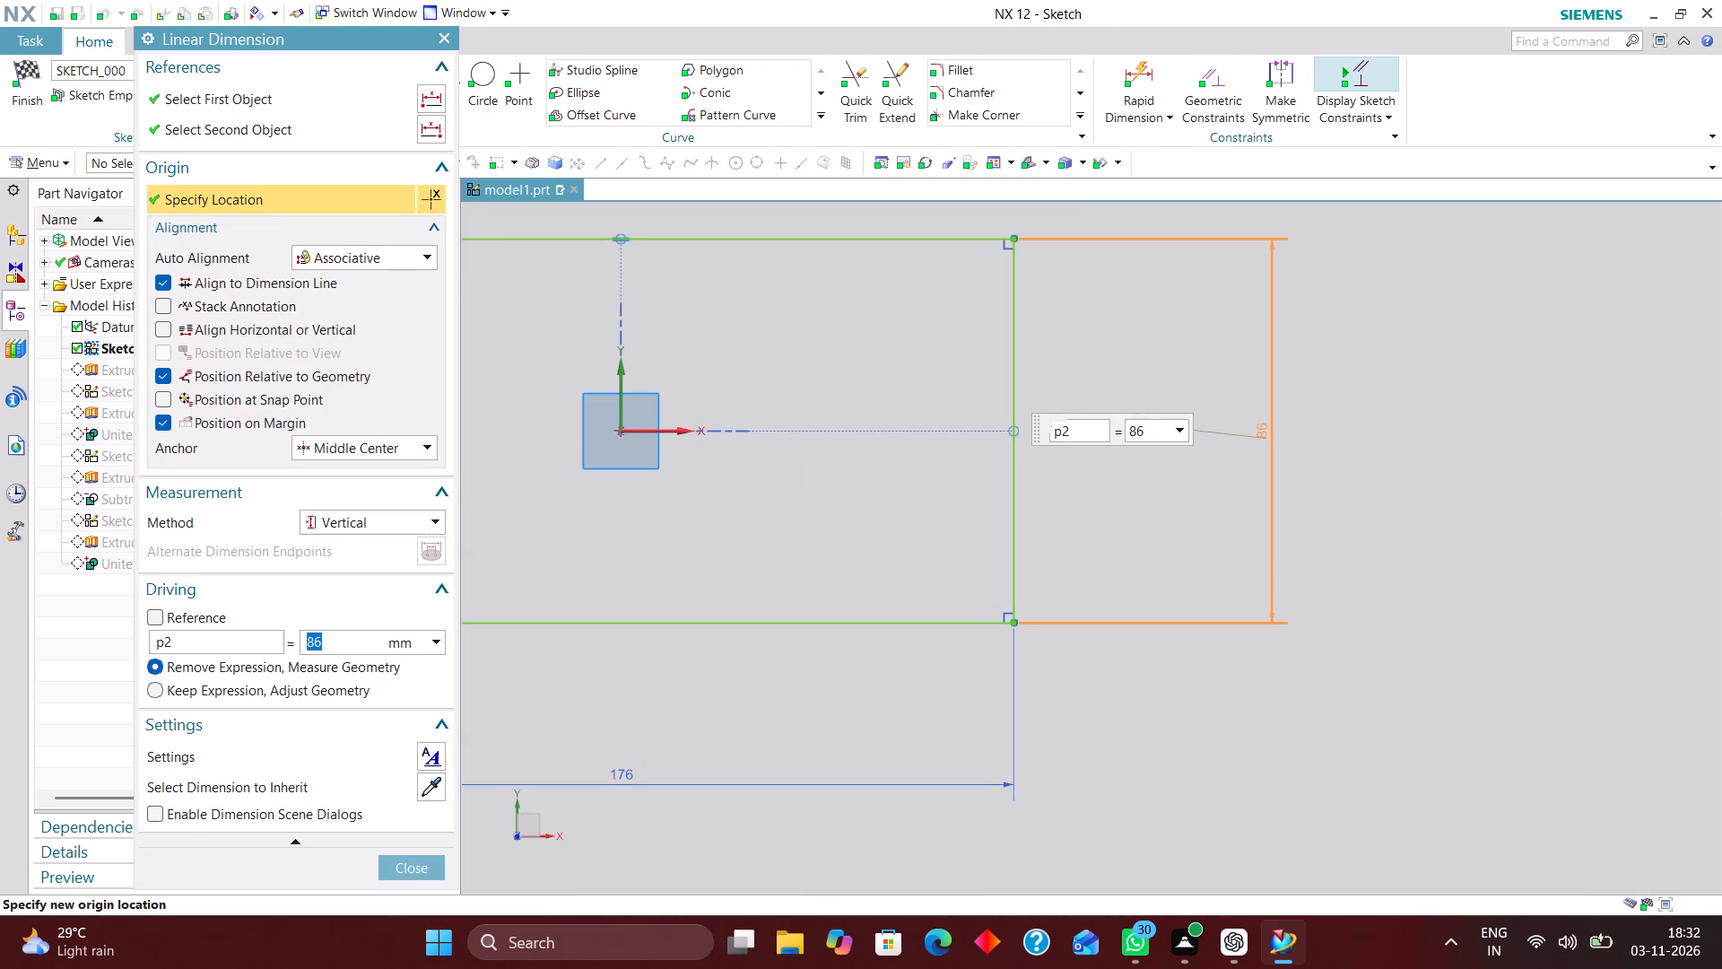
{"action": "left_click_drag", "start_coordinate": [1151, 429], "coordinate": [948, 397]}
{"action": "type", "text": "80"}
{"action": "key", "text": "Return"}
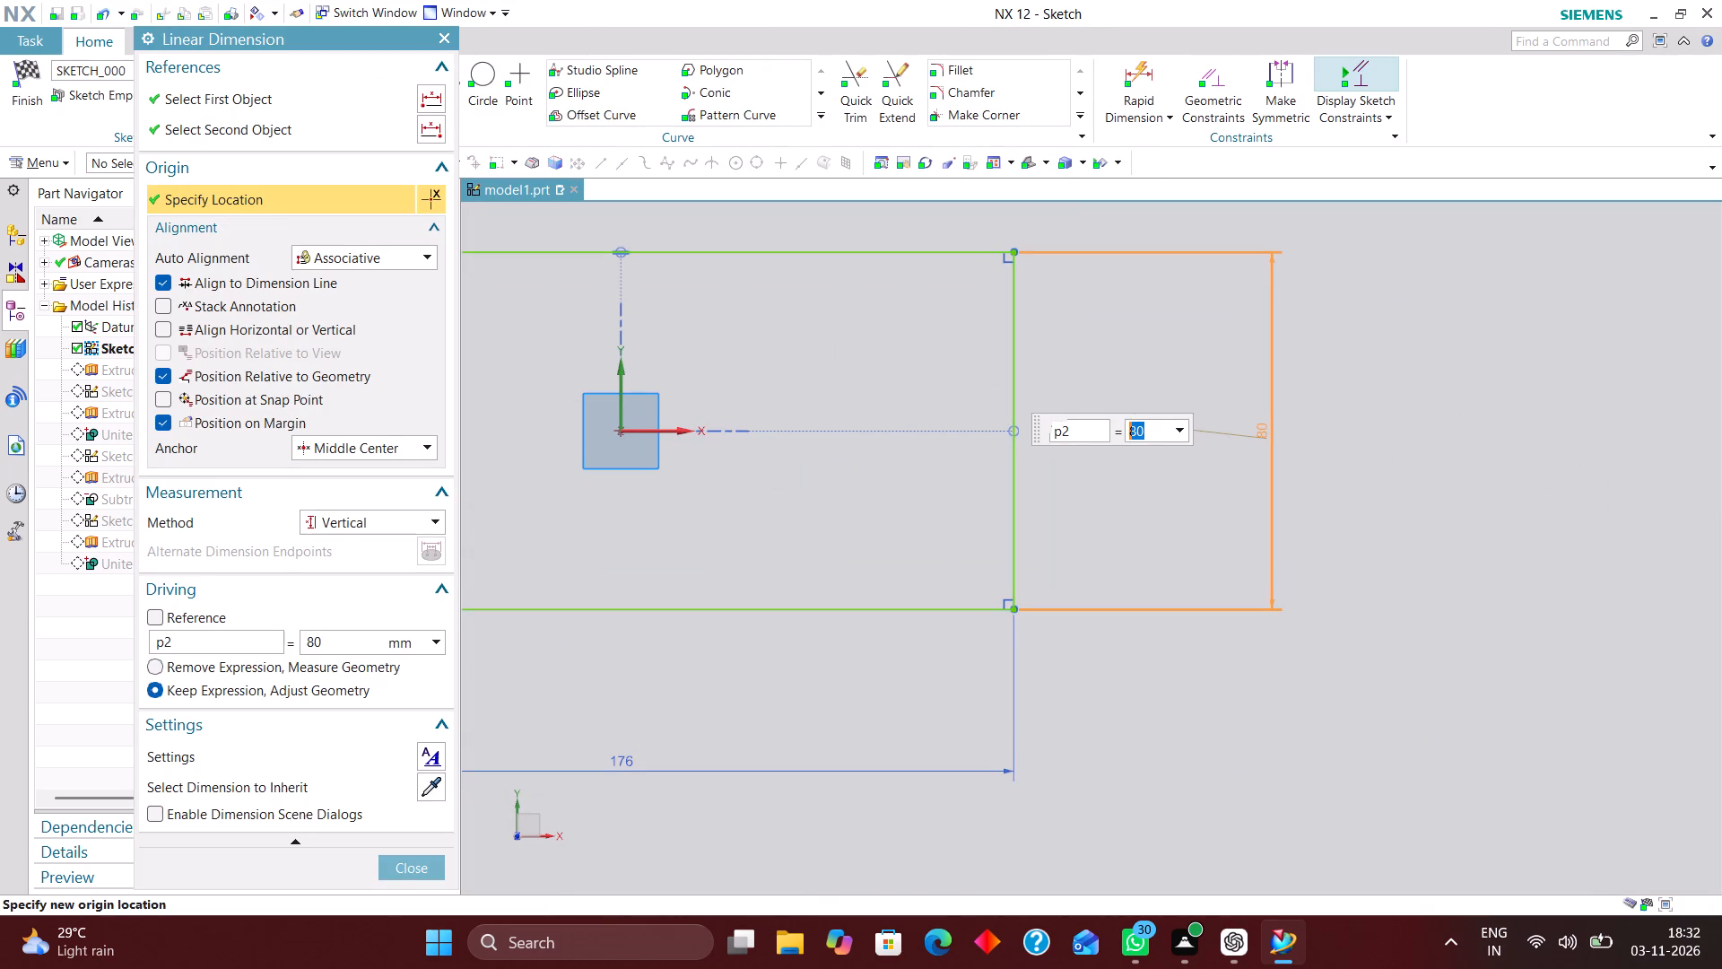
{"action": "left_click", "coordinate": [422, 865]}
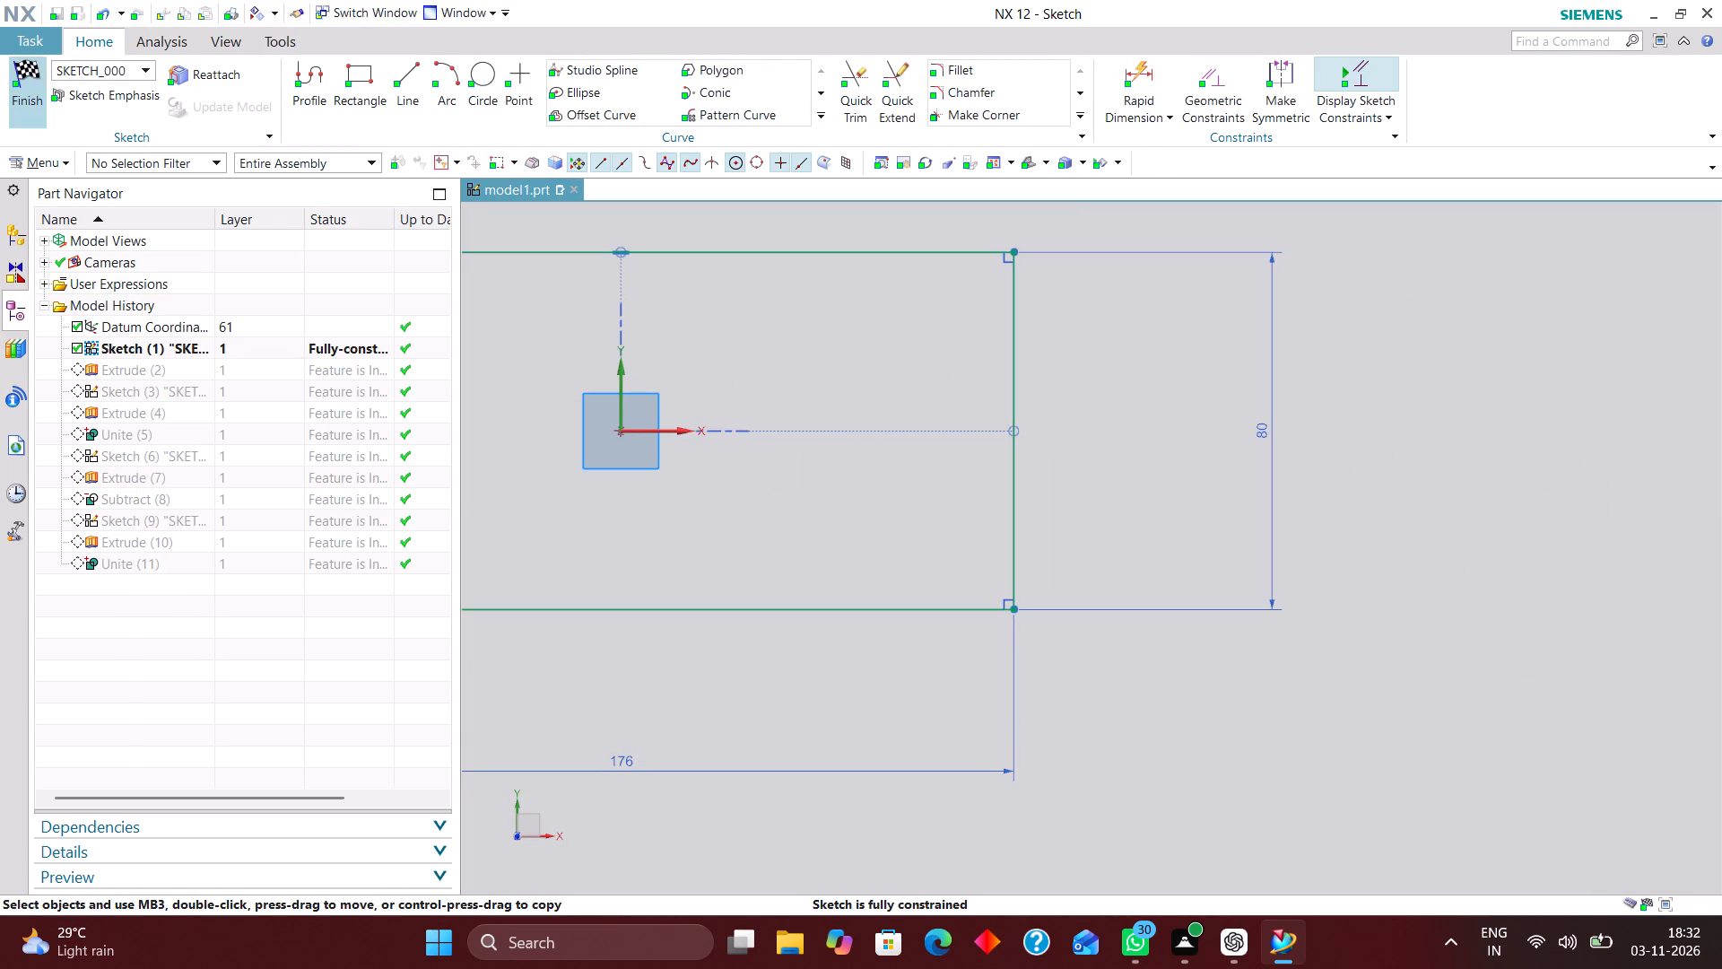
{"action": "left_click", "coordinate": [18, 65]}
Examine how the end lug meets the box body and check the box's Extrude settings without changing them.
{"action": "middle_click_drag", "start_coordinate": [1369, 729], "coordinate": [1320, 696]}
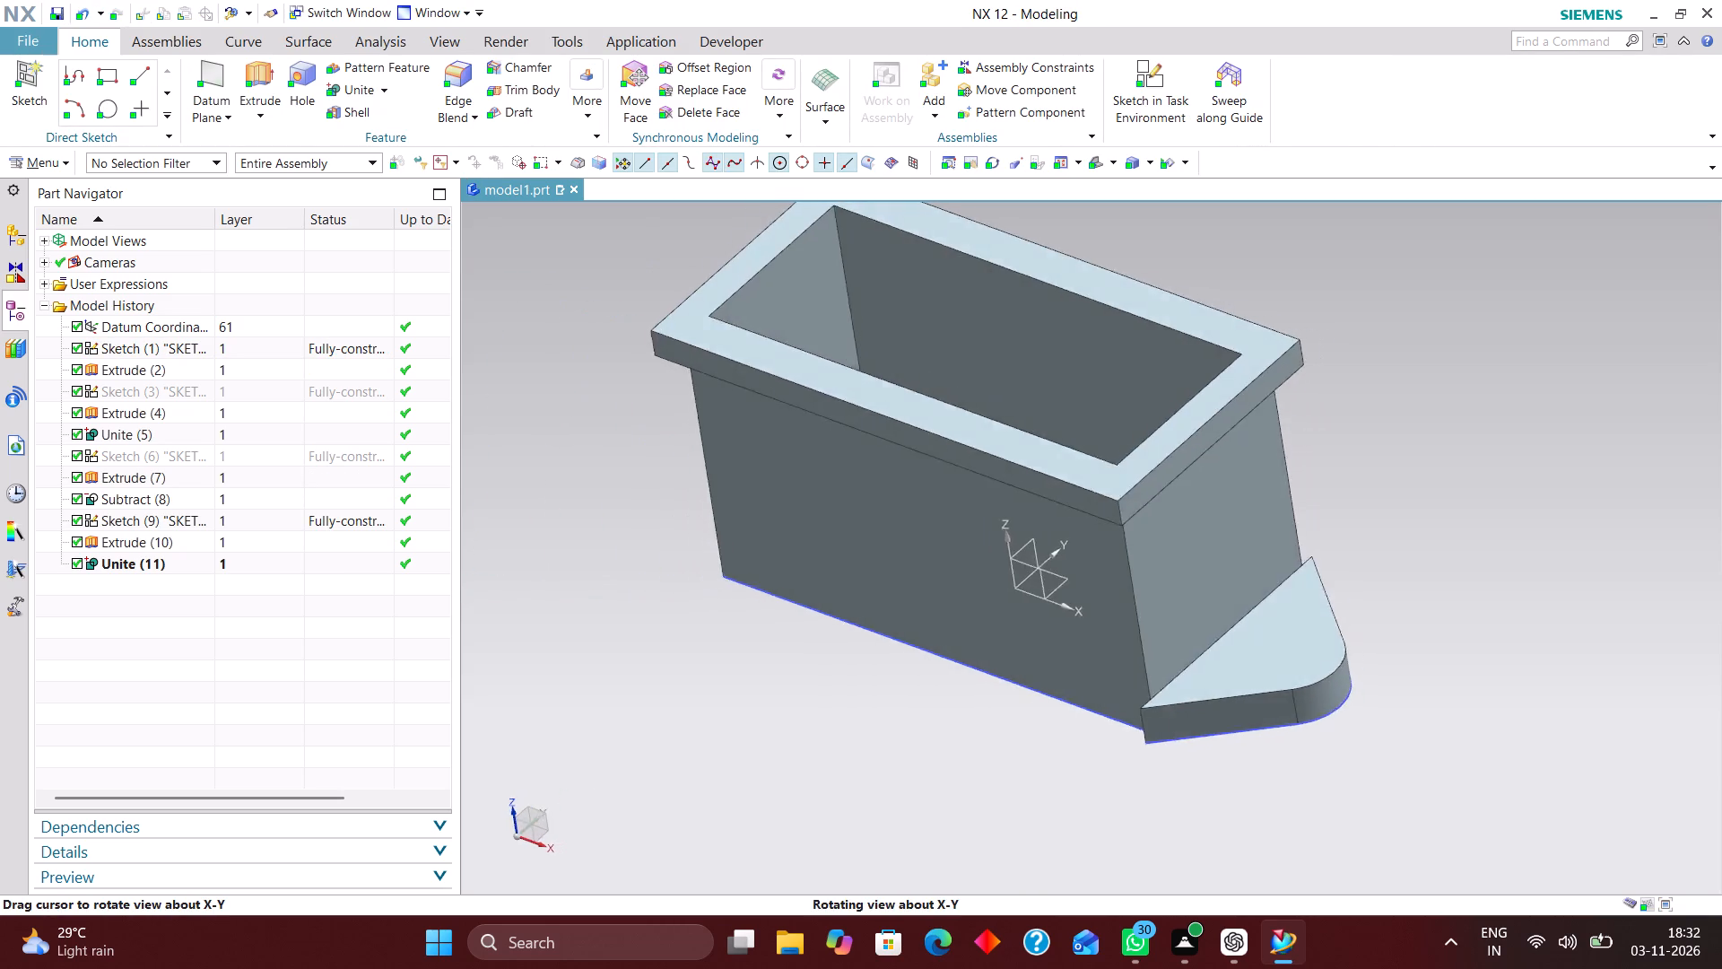
{"action": "middle_click_drag", "start_coordinate": [1320, 696], "coordinate": [1308, 704]}
{"action": "middle_click_drag", "start_coordinate": [1304, 708], "coordinate": [1318, 703]}
{"action": "middle_click", "coordinate": [1318, 703]}
{"action": "middle_click_drag", "start_coordinate": [1326, 699], "coordinate": [1361, 706]}
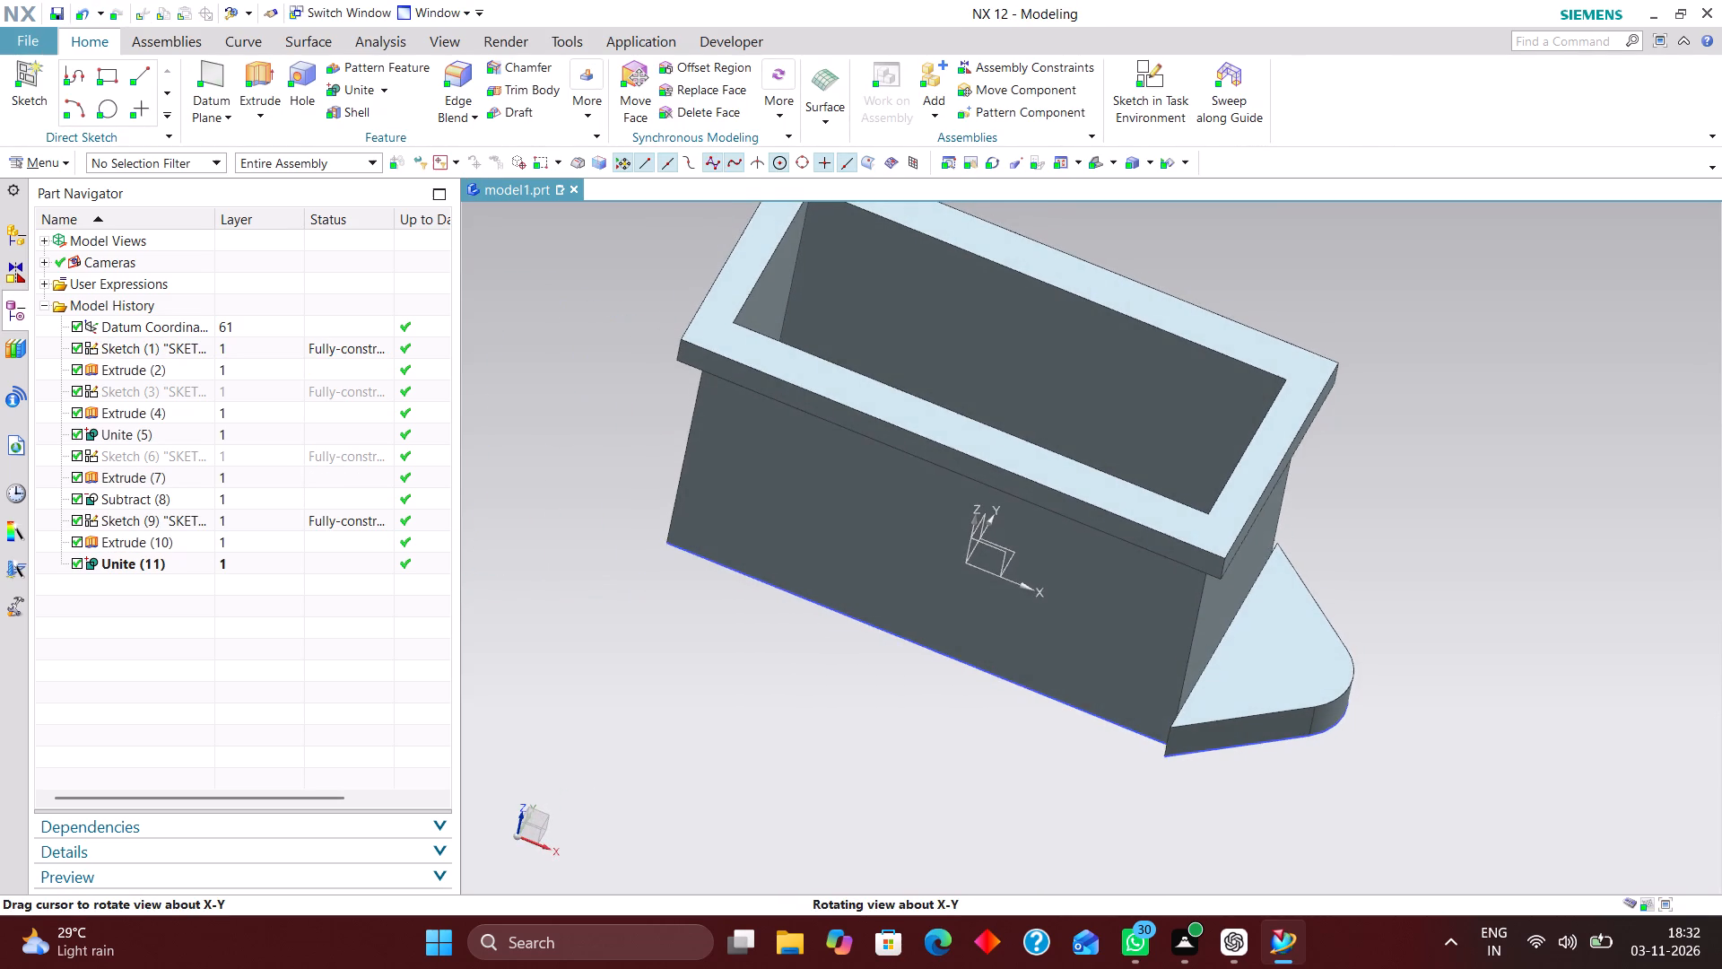
{"action": "middle_click_drag", "start_coordinate": [1361, 706], "coordinate": [1369, 685]}
{"action": "double_click", "coordinate": [1152, 646]}
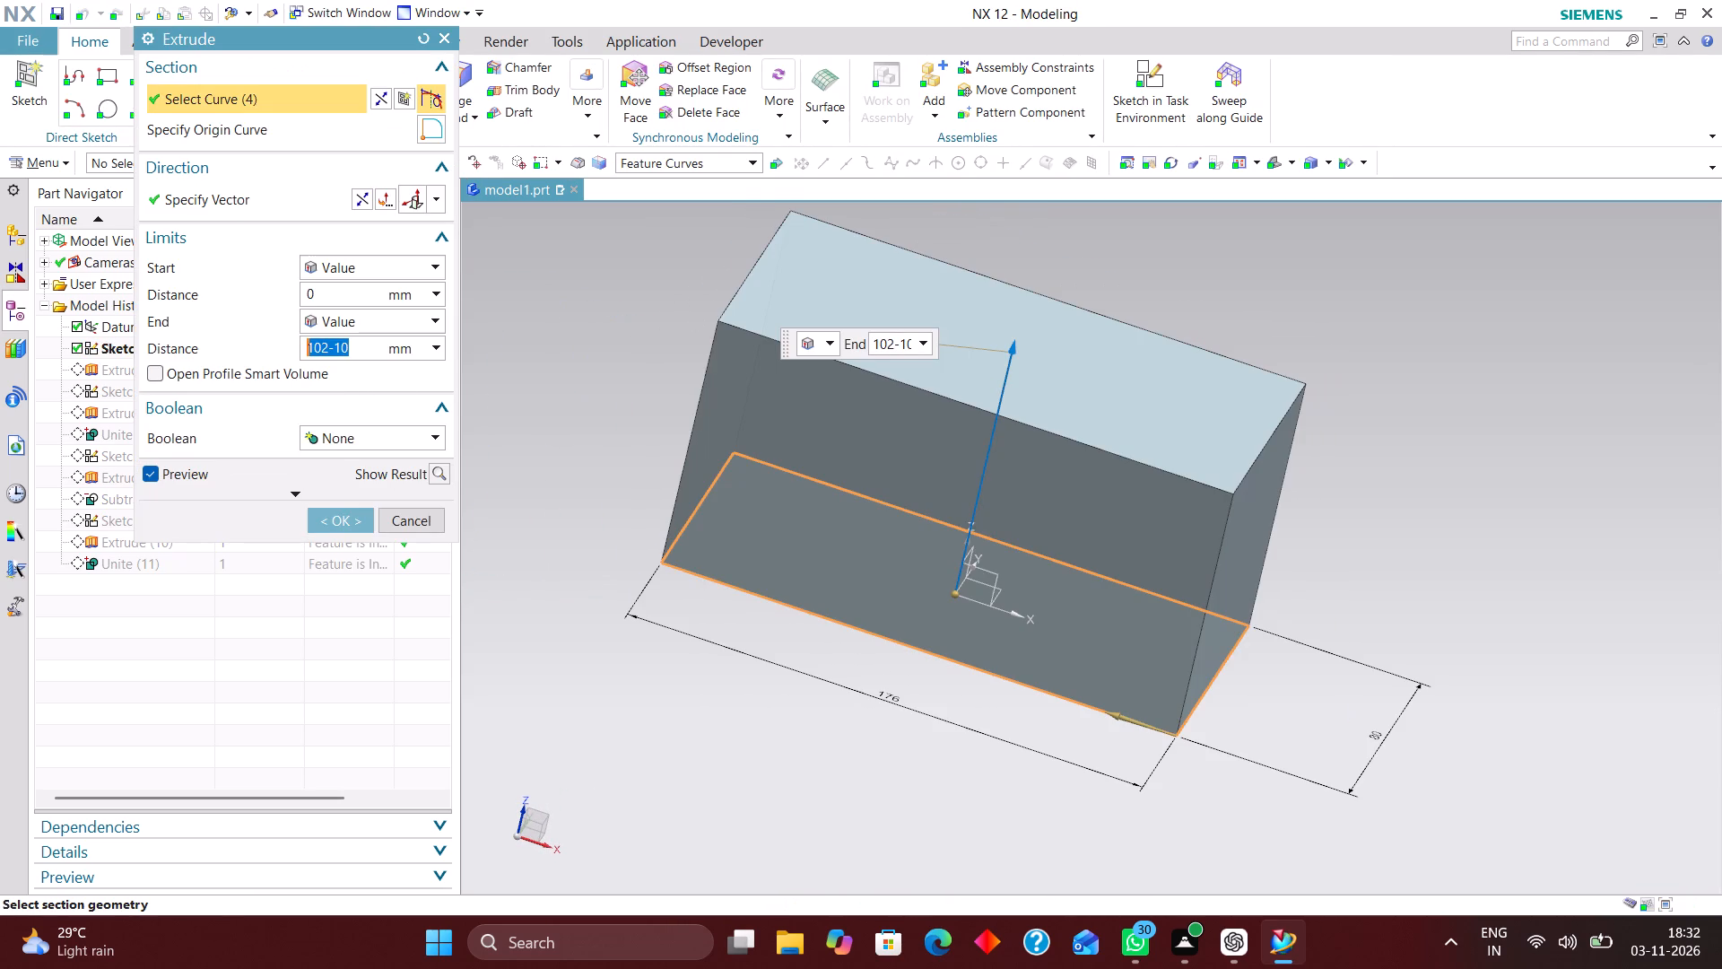
{"action": "left_click", "coordinate": [431, 526]}
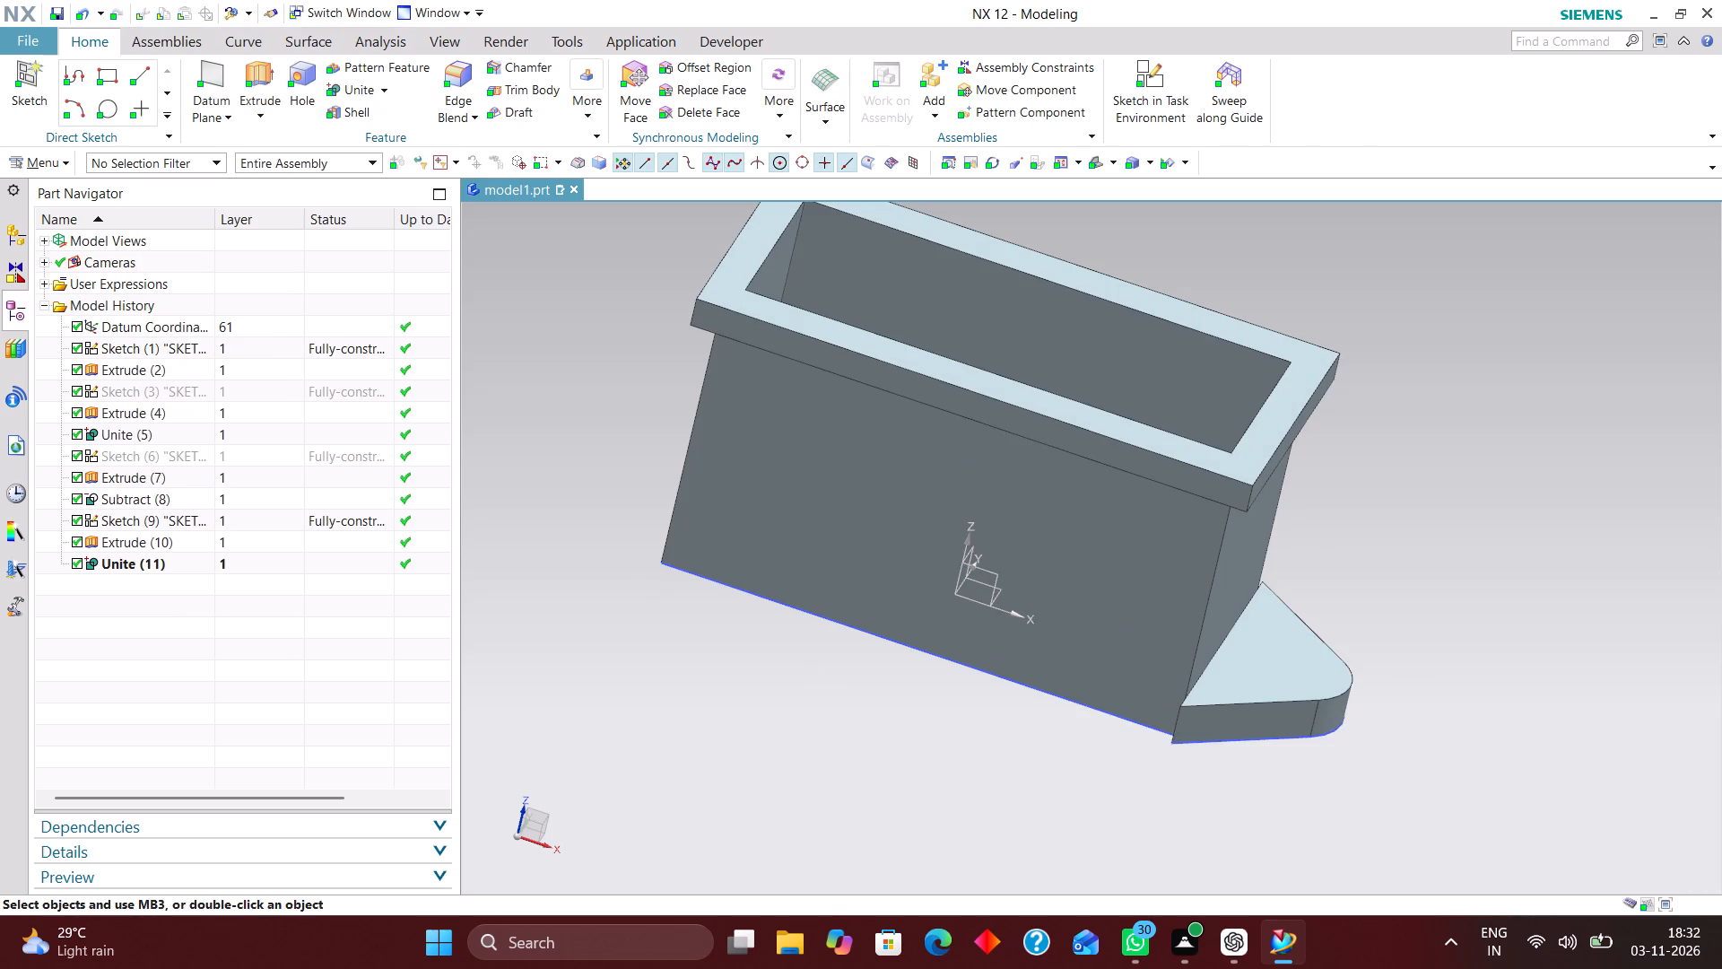
Edit the base sketch with rollback, set the rectangle's vertical width to 88 mm, and finish the sketch.
{"action": "left_click", "coordinate": [248, 346]}
{"action": "right_click", "coordinate": [250, 347]}
{"action": "left_click", "coordinate": [370, 432]}
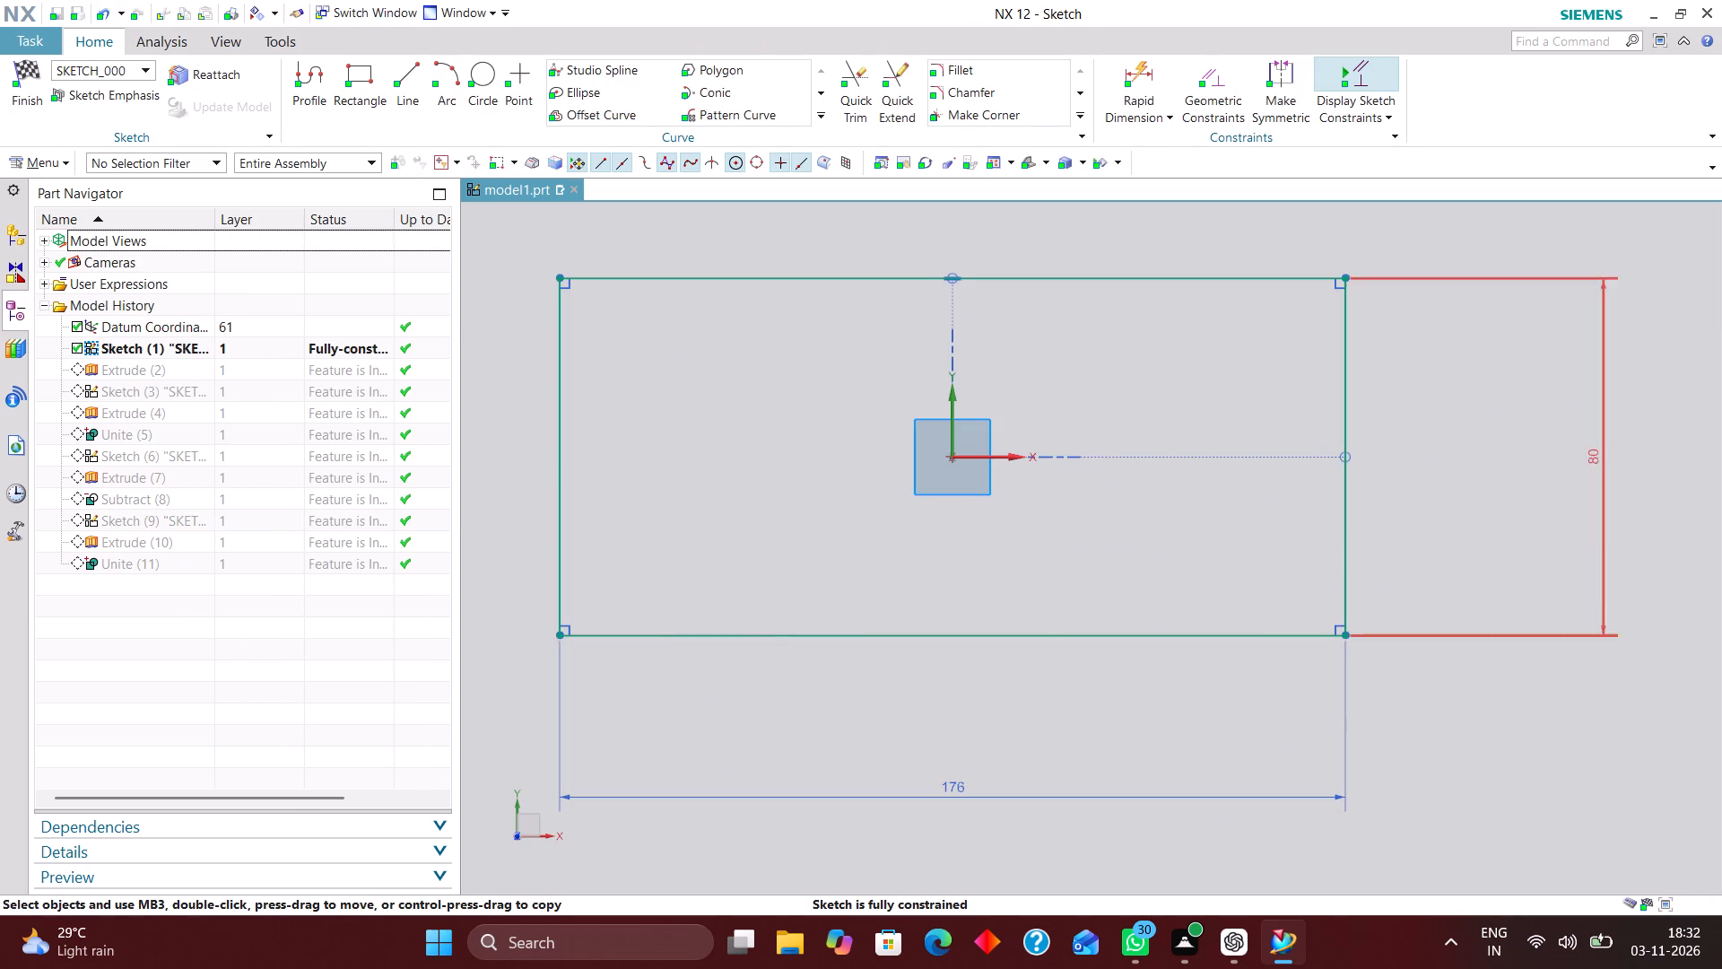
{"action": "double_click", "coordinate": [1593, 457]}
{"action": "left_click_drag", "start_coordinate": [1490, 419], "coordinate": [1392, 421]}
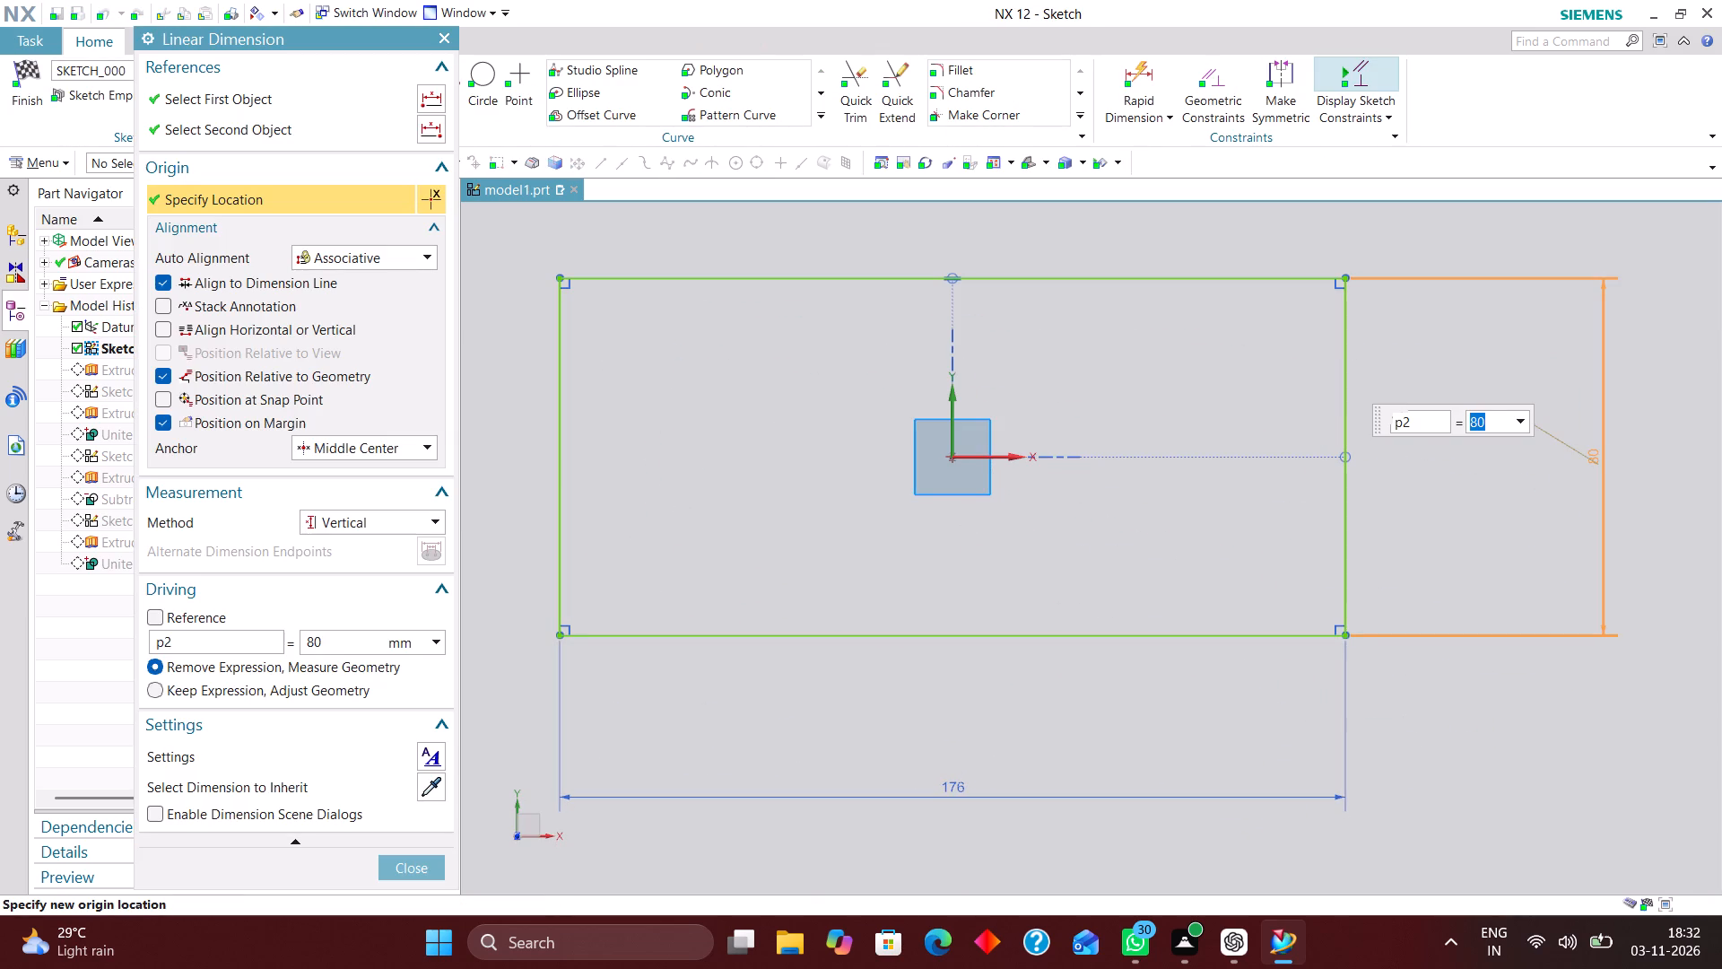
{"action": "type", "text": "88"}
{"action": "key", "text": "Return"}
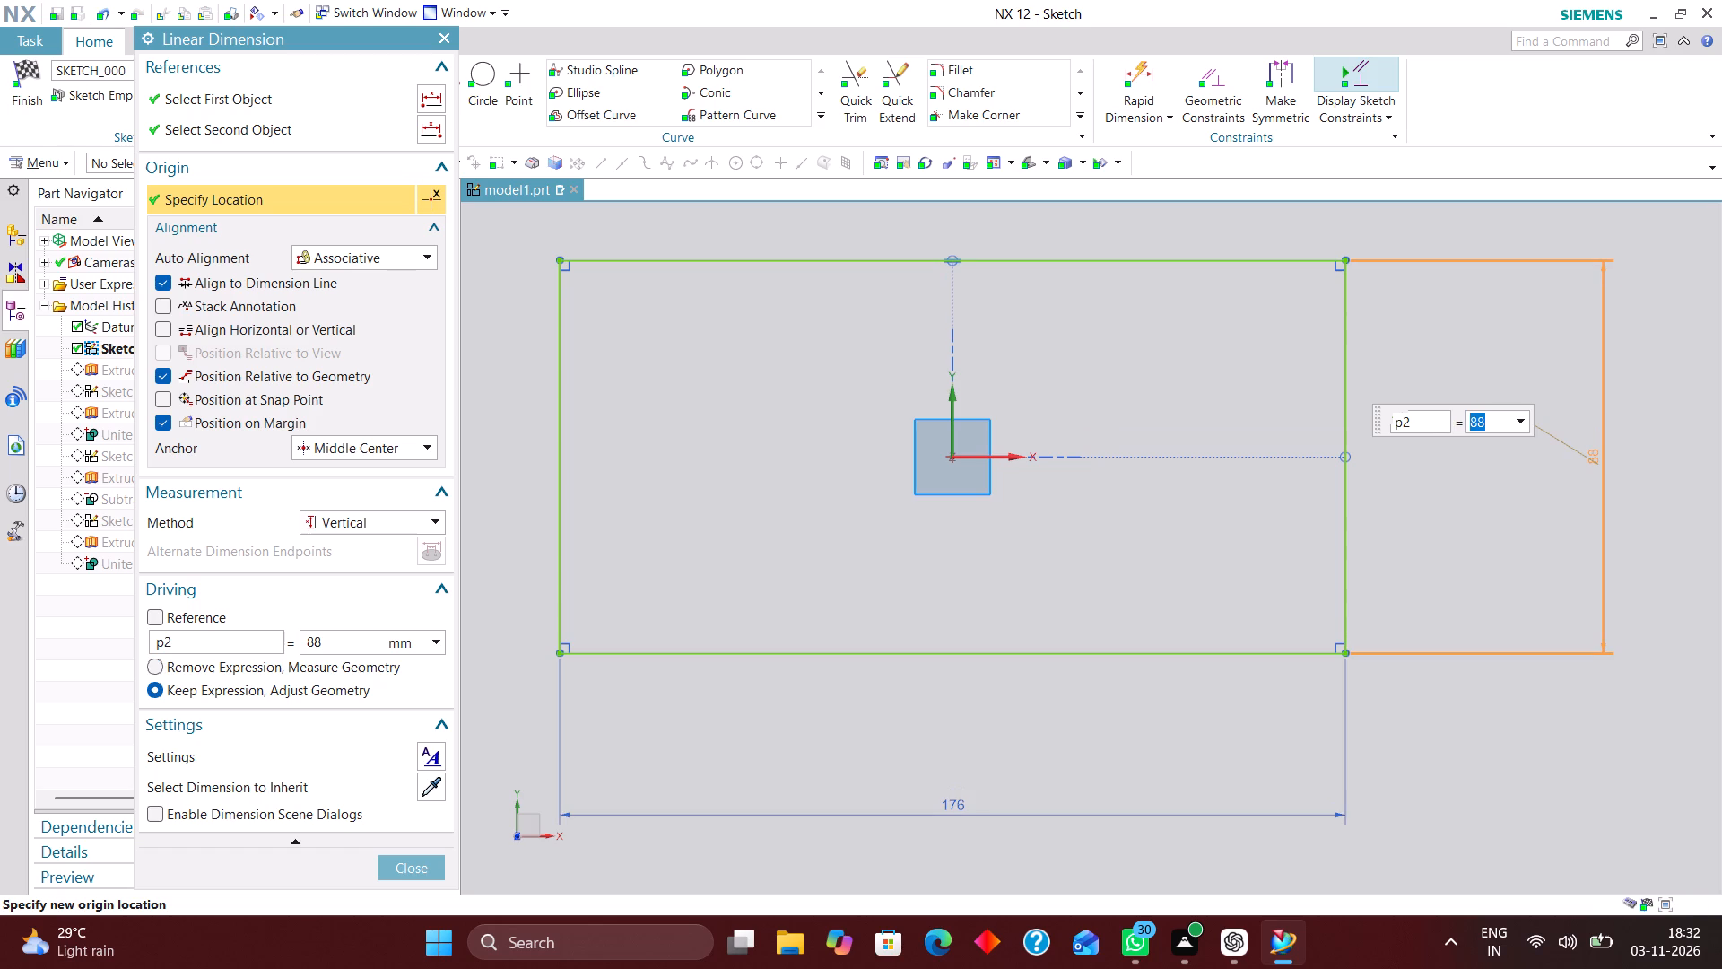
{"action": "left_click", "coordinate": [426, 865]}
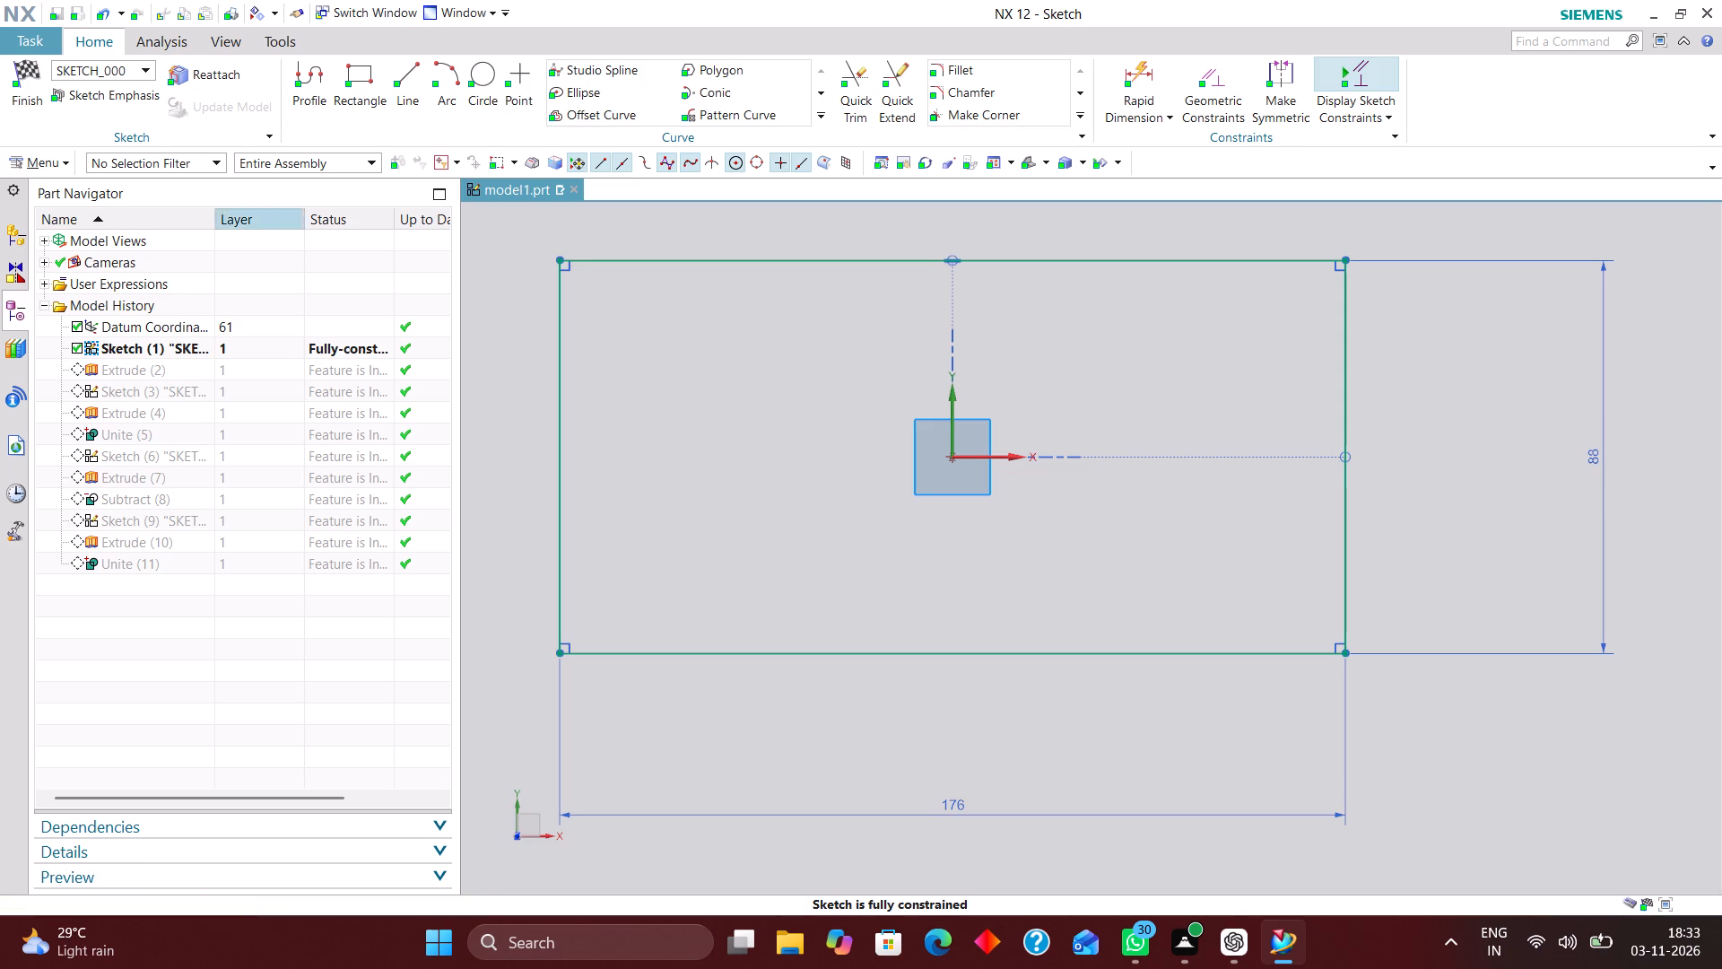
{"action": "left_click", "coordinate": [33, 74]}
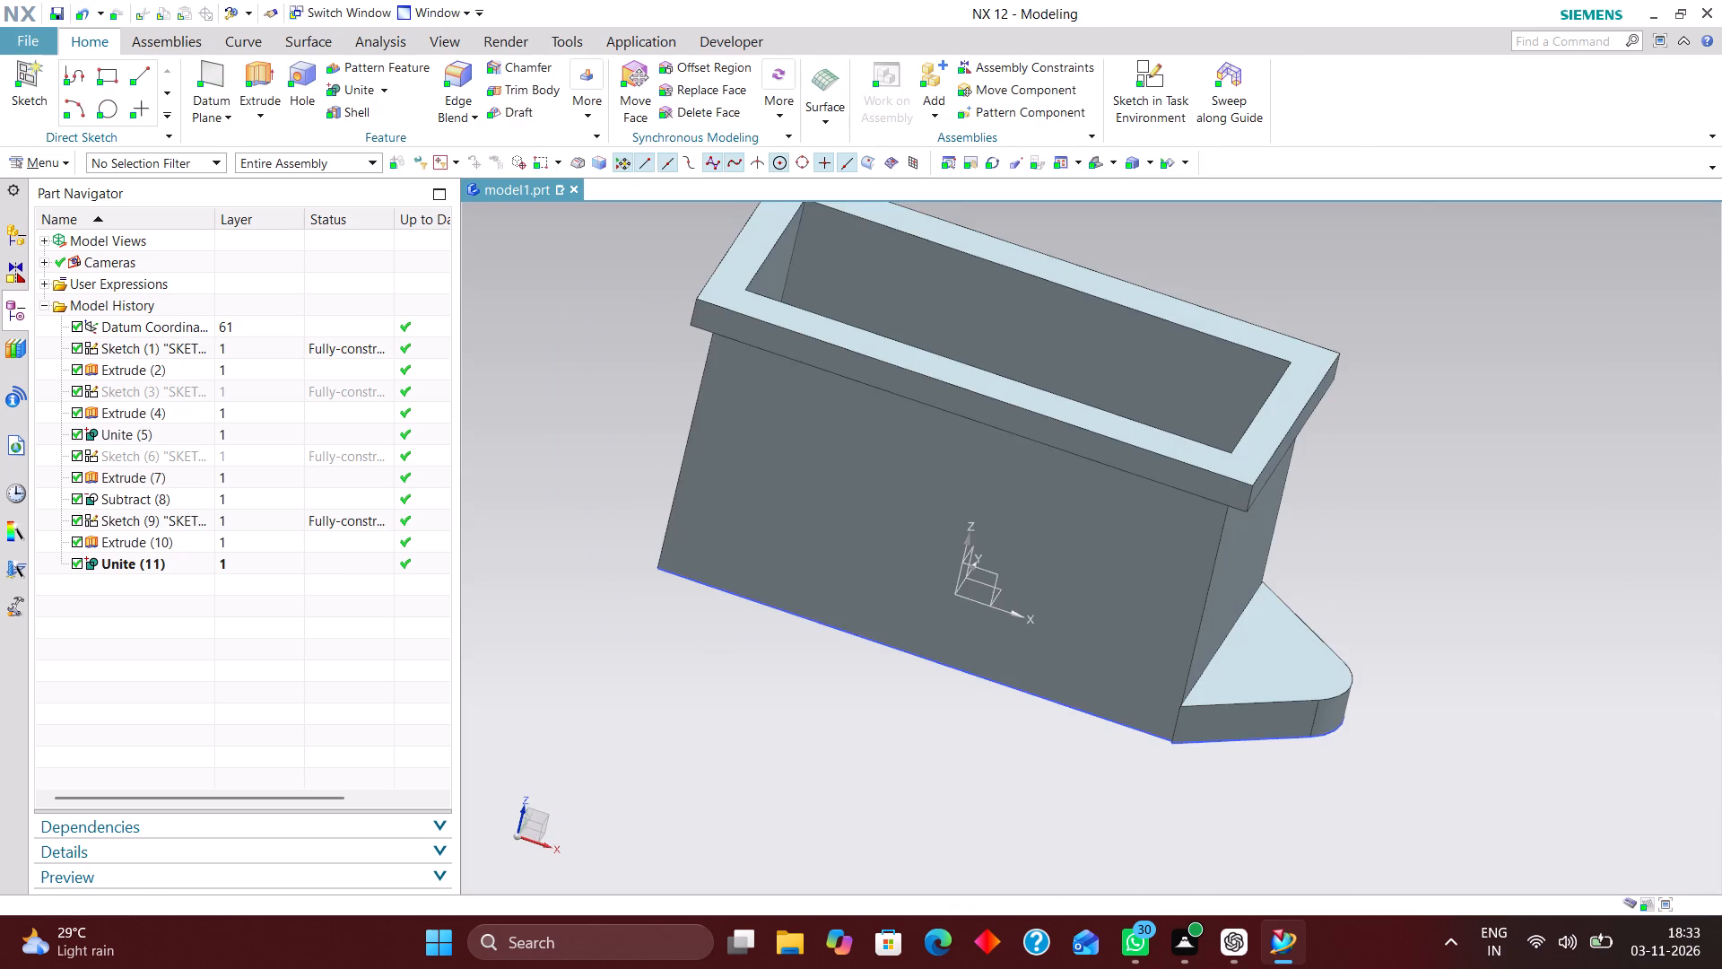
Examine from the front and end views how the lug's width lines up with the box's end face.
{"action": "middle_click_drag", "start_coordinate": [1472, 693], "coordinate": [1519, 656]}
{"action": "right_click_drag", "start_coordinate": [1543, 505], "coordinate": [1224, 505]}
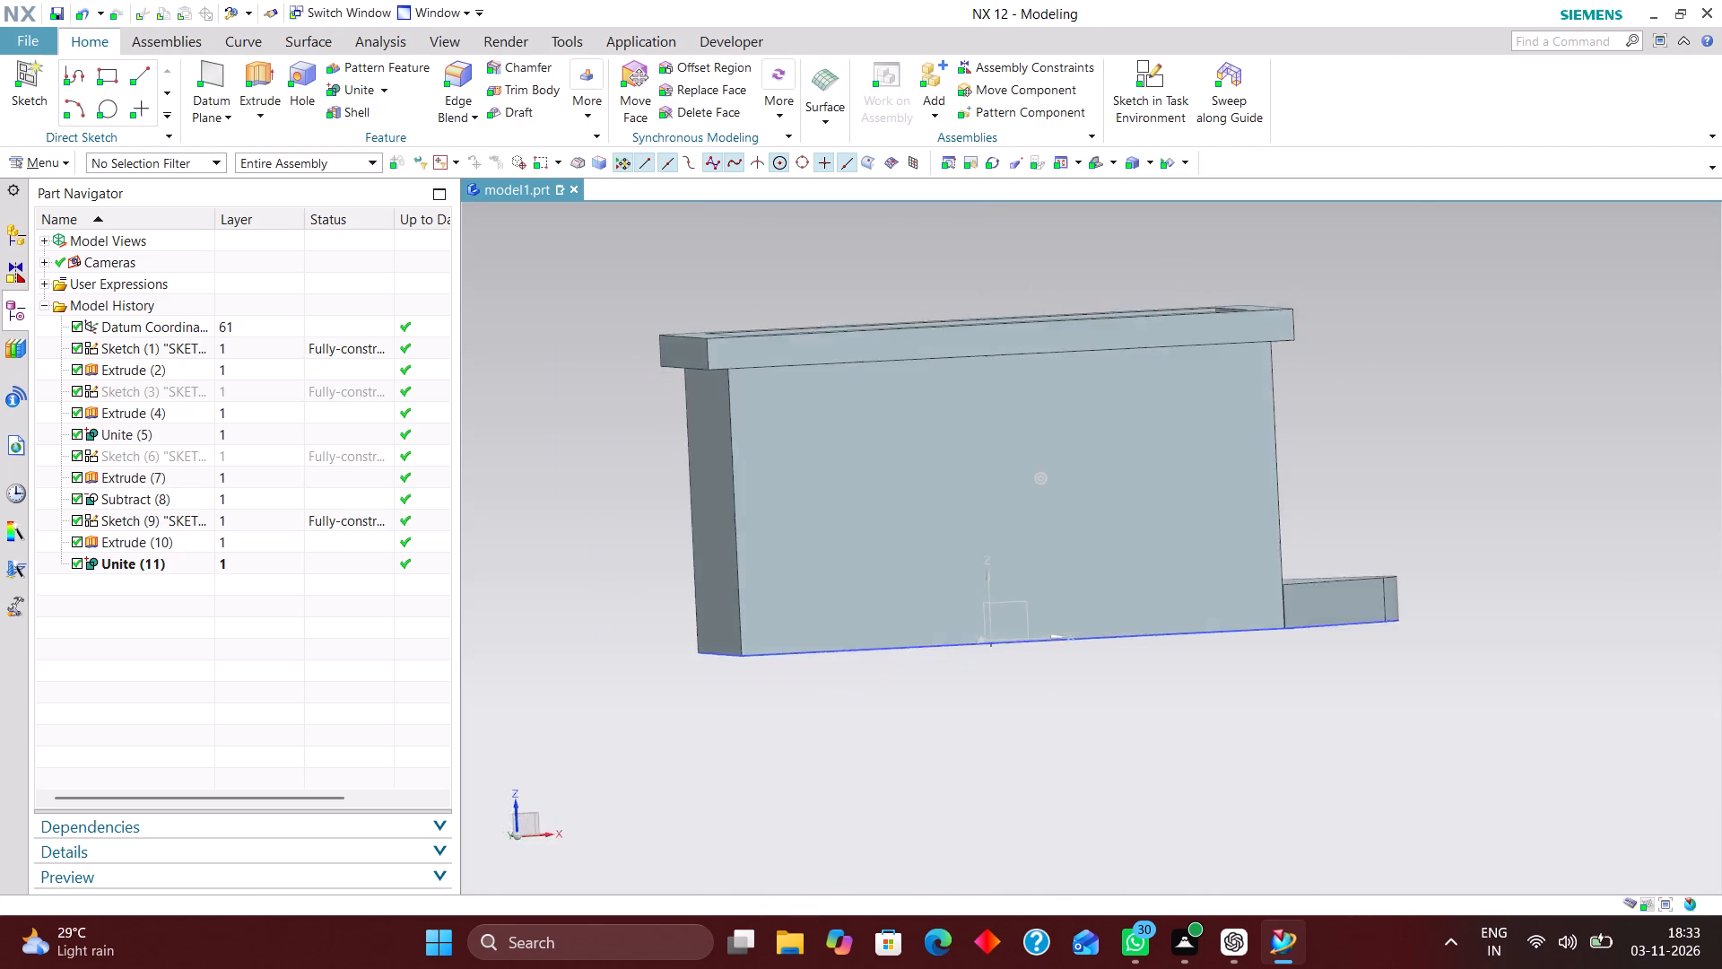
{"action": "scroll", "coordinate": [1500, 592], "scroll_direction": "up", "scroll_amount": 1}
{"action": "middle_click_drag", "start_coordinate": [1492, 598], "coordinate": [1390, 613]}
{"action": "right_click_drag", "start_coordinate": [1447, 550], "coordinate": [1095, 559]}
{"action": "scroll", "coordinate": [1058, 617], "scroll_direction": "up", "scroll_amount": 6}
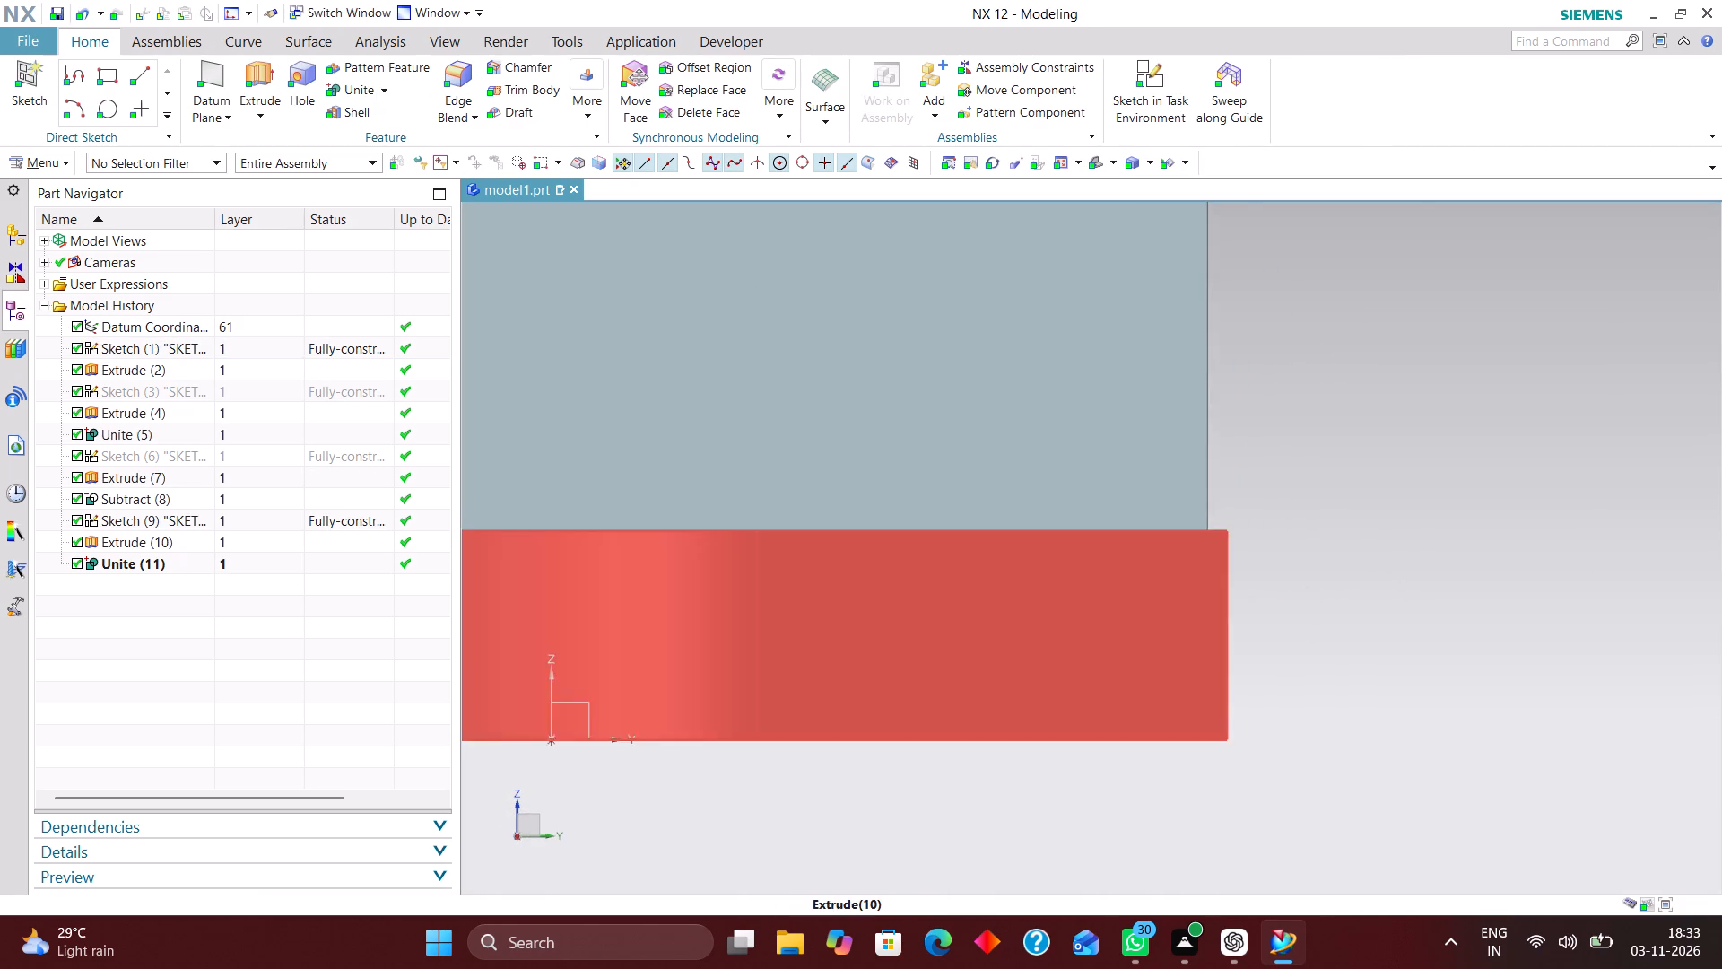
{"action": "scroll", "coordinate": [1289, 597], "scroll_direction": "down", "scroll_amount": 5}
{"action": "middle_click_drag", "start_coordinate": [1322, 751], "coordinate": [1428, 799]}
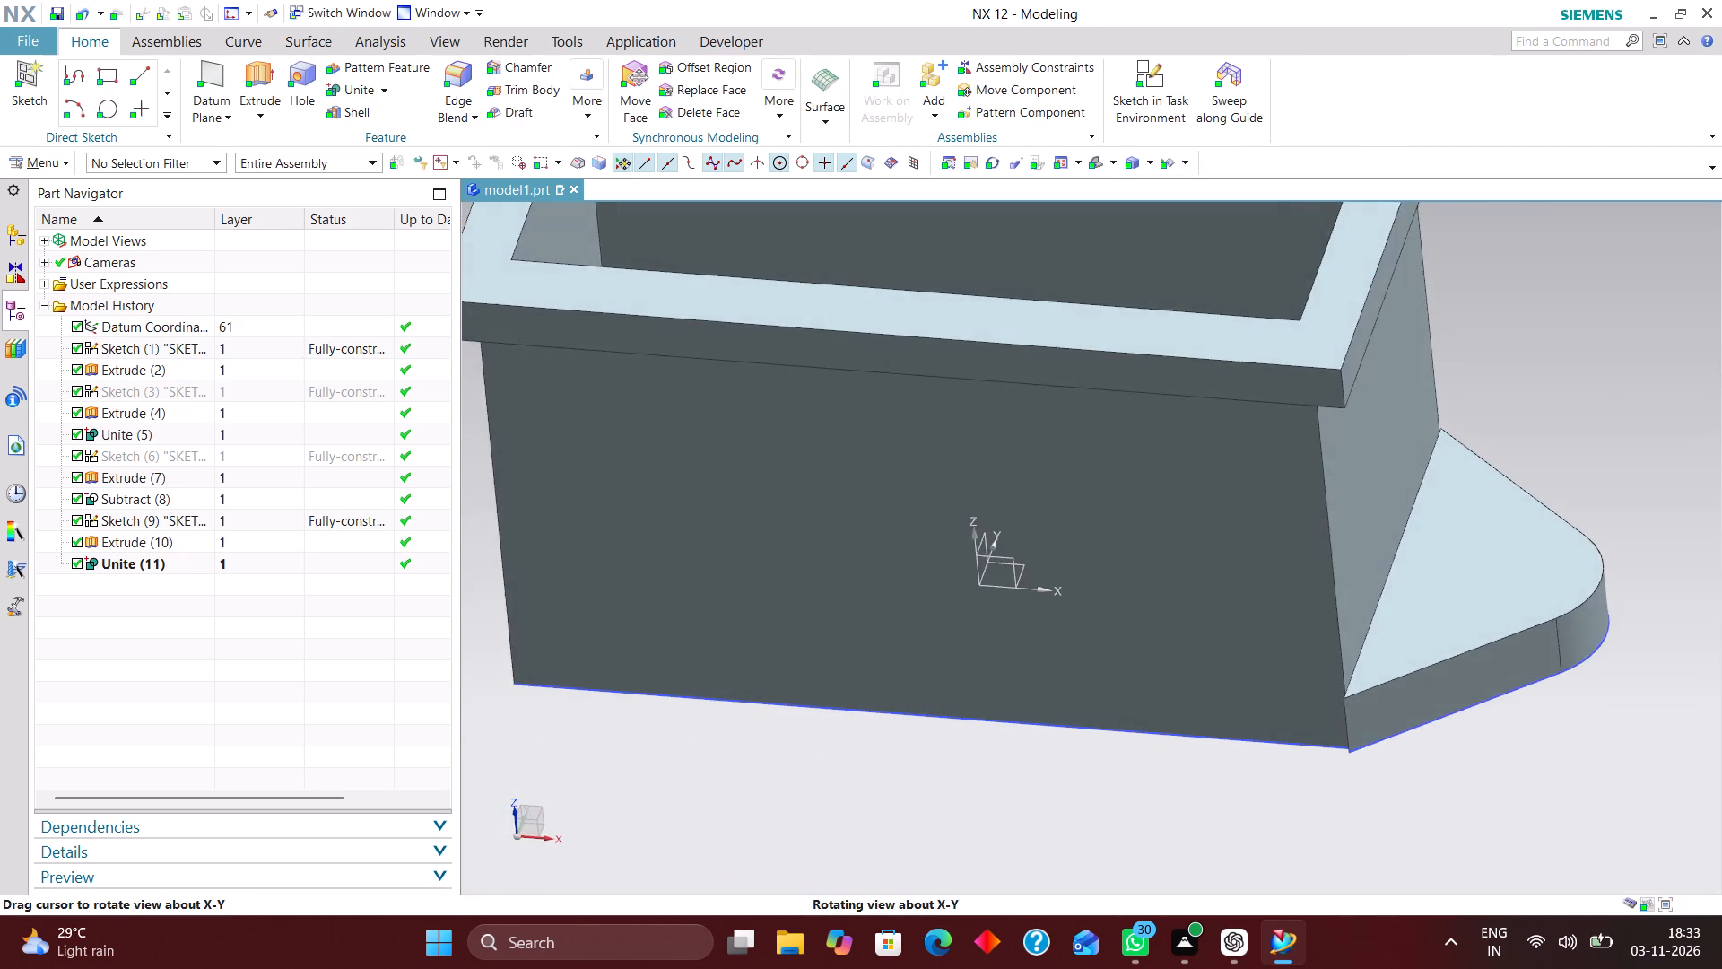
{"action": "middle_click_drag", "start_coordinate": [1428, 799], "coordinate": [1435, 807]}
Open the end-lug sketch from its Extrude feature and set the vertical line's distance from the Y axis to 90 mm.
{"action": "double_click", "coordinate": [1437, 612]}
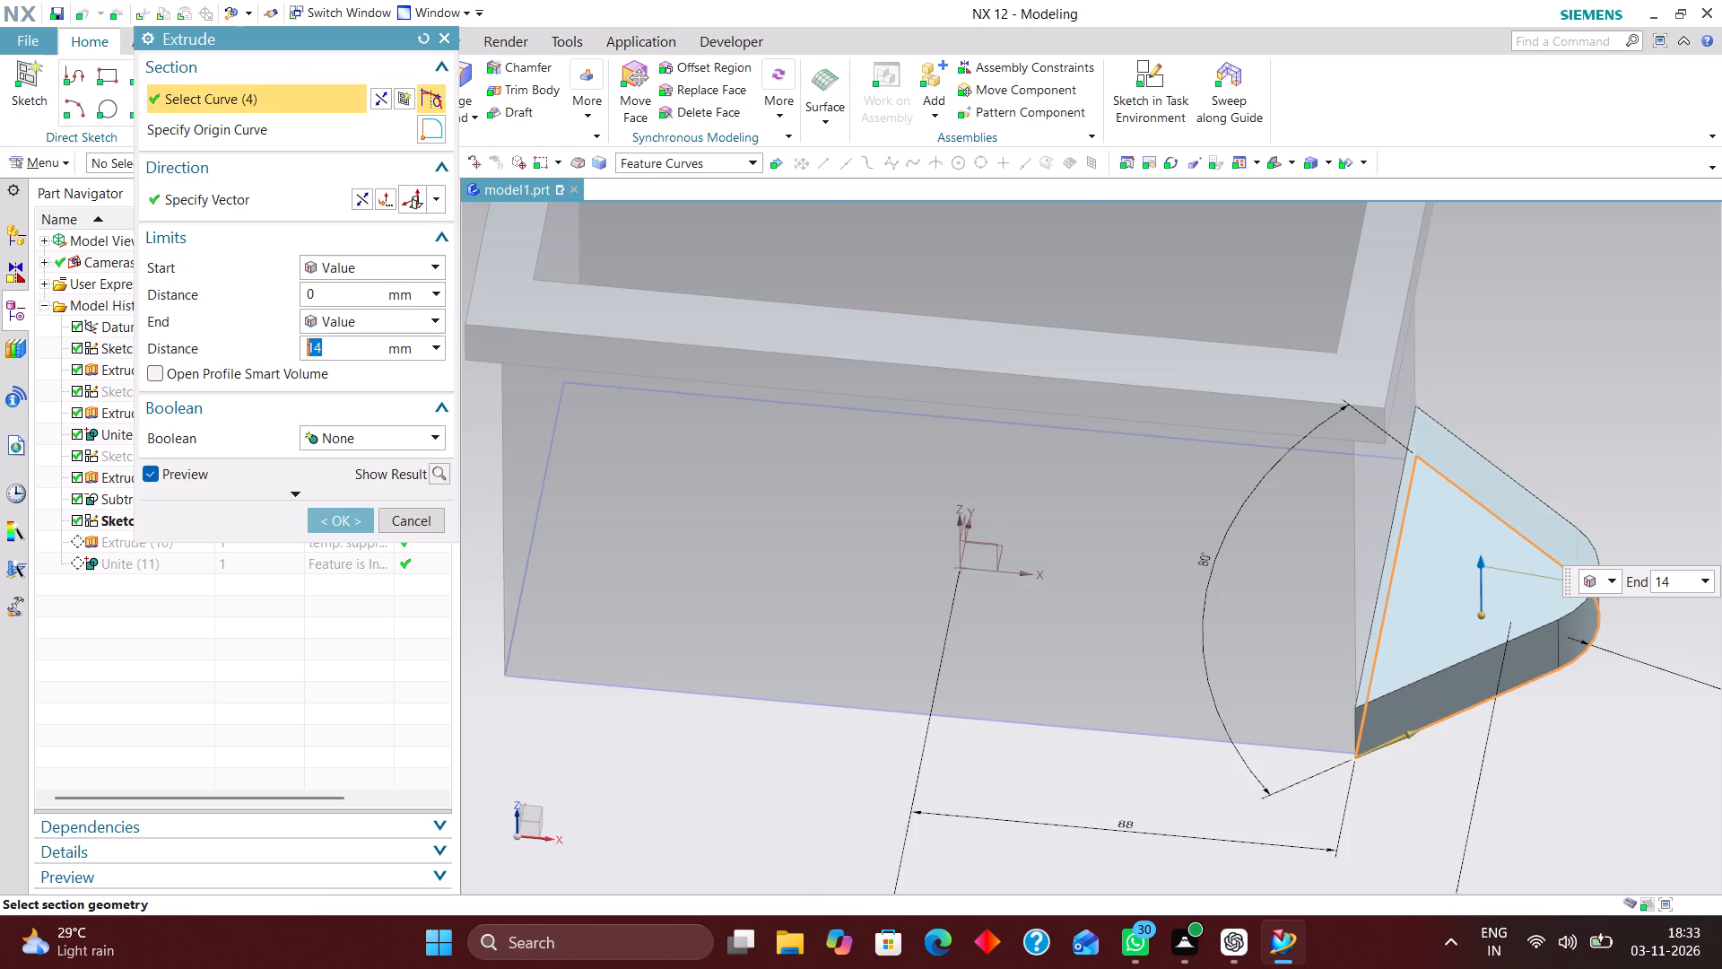
{"action": "left_click", "coordinate": [406, 103]}
{"action": "scroll", "coordinate": [991, 429], "scroll_direction": "up", "scroll_amount": 4}
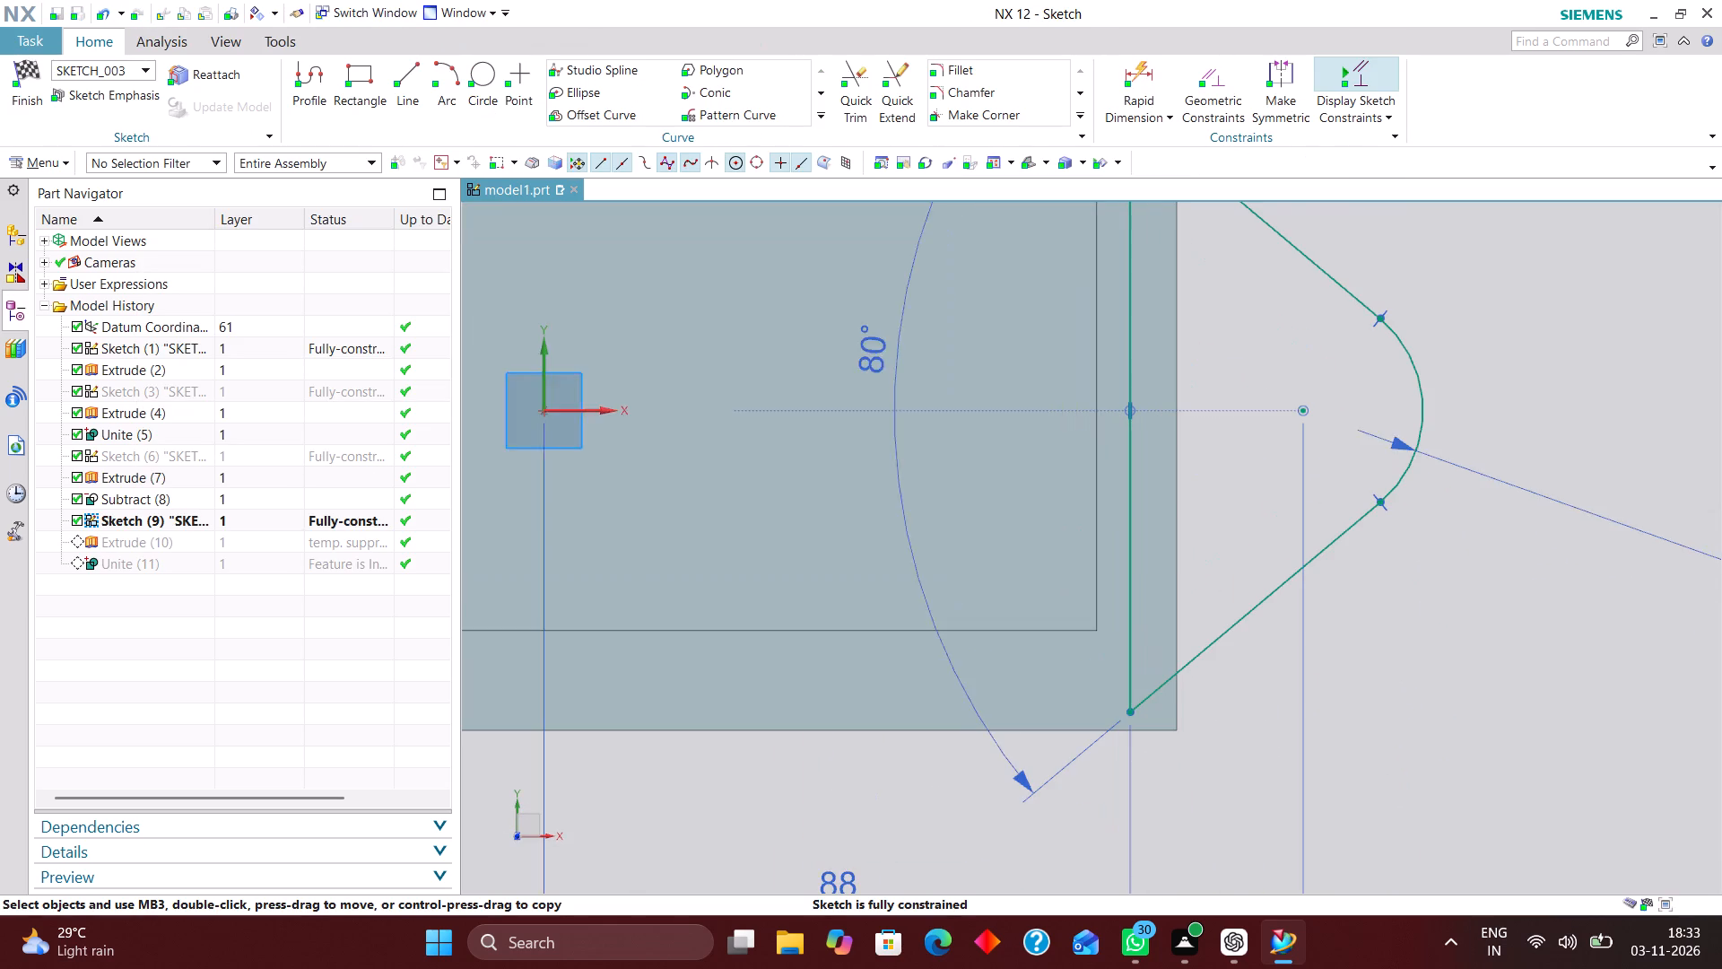
{"action": "scroll", "coordinate": [991, 604], "scroll_direction": "down", "scroll_amount": 2}
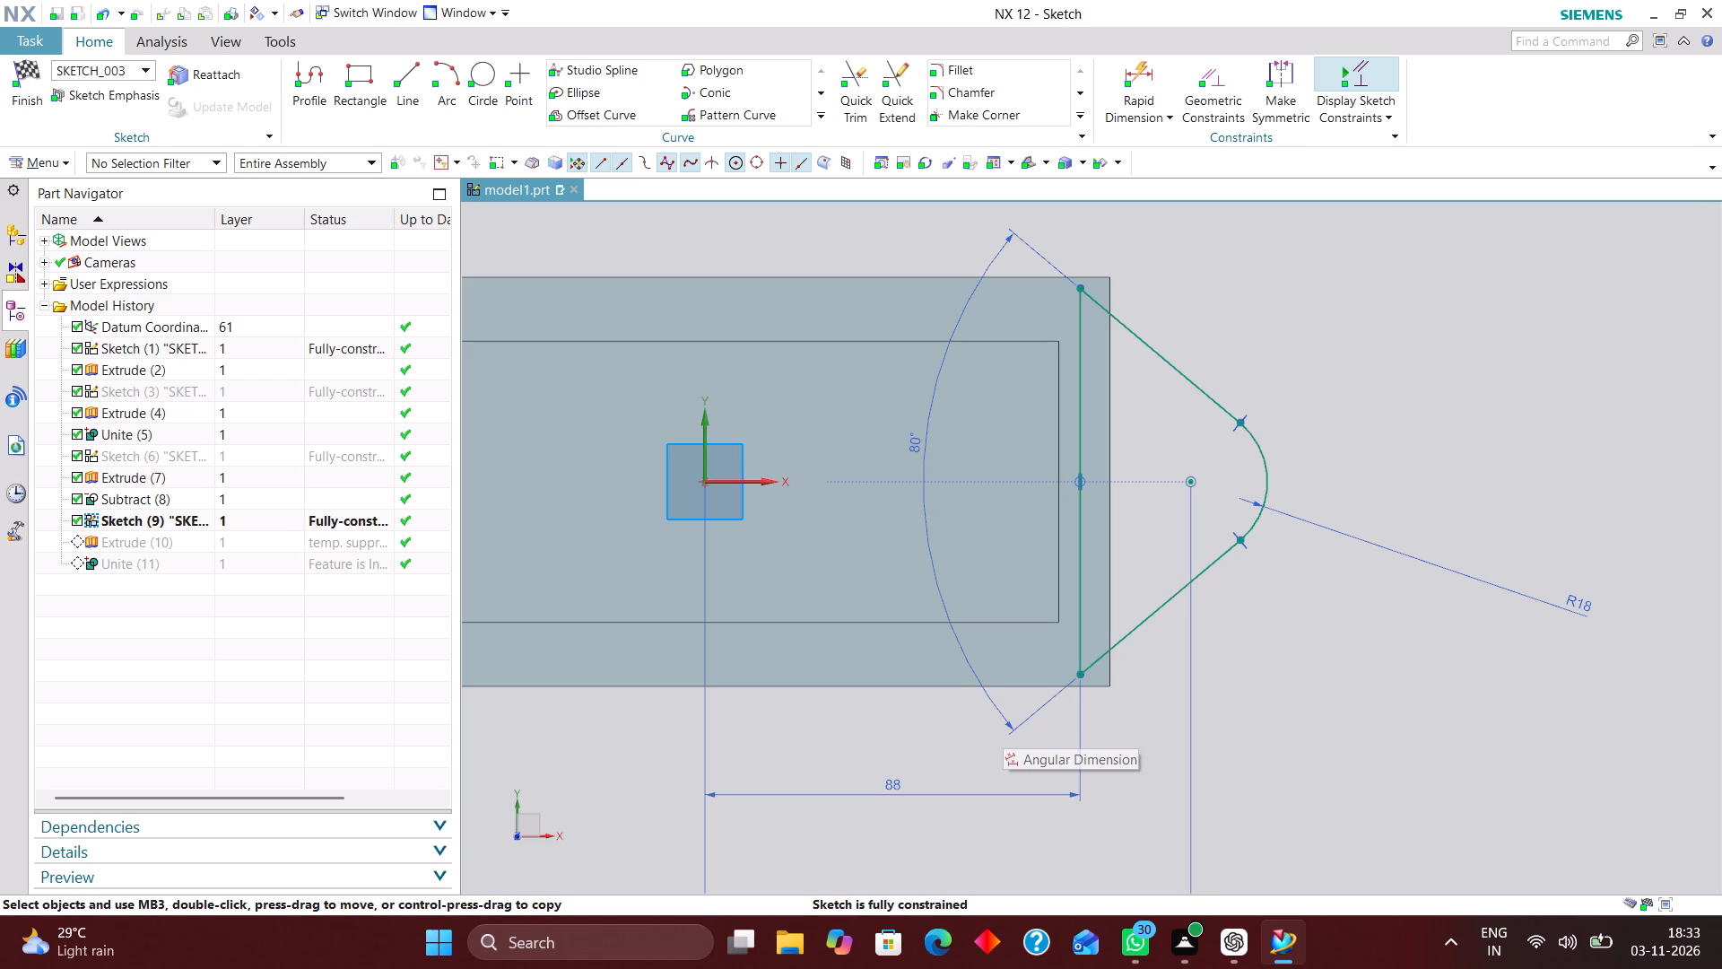
{"action": "middle_click_drag", "start_coordinate": [1136, 726], "coordinate": [1126, 688]}
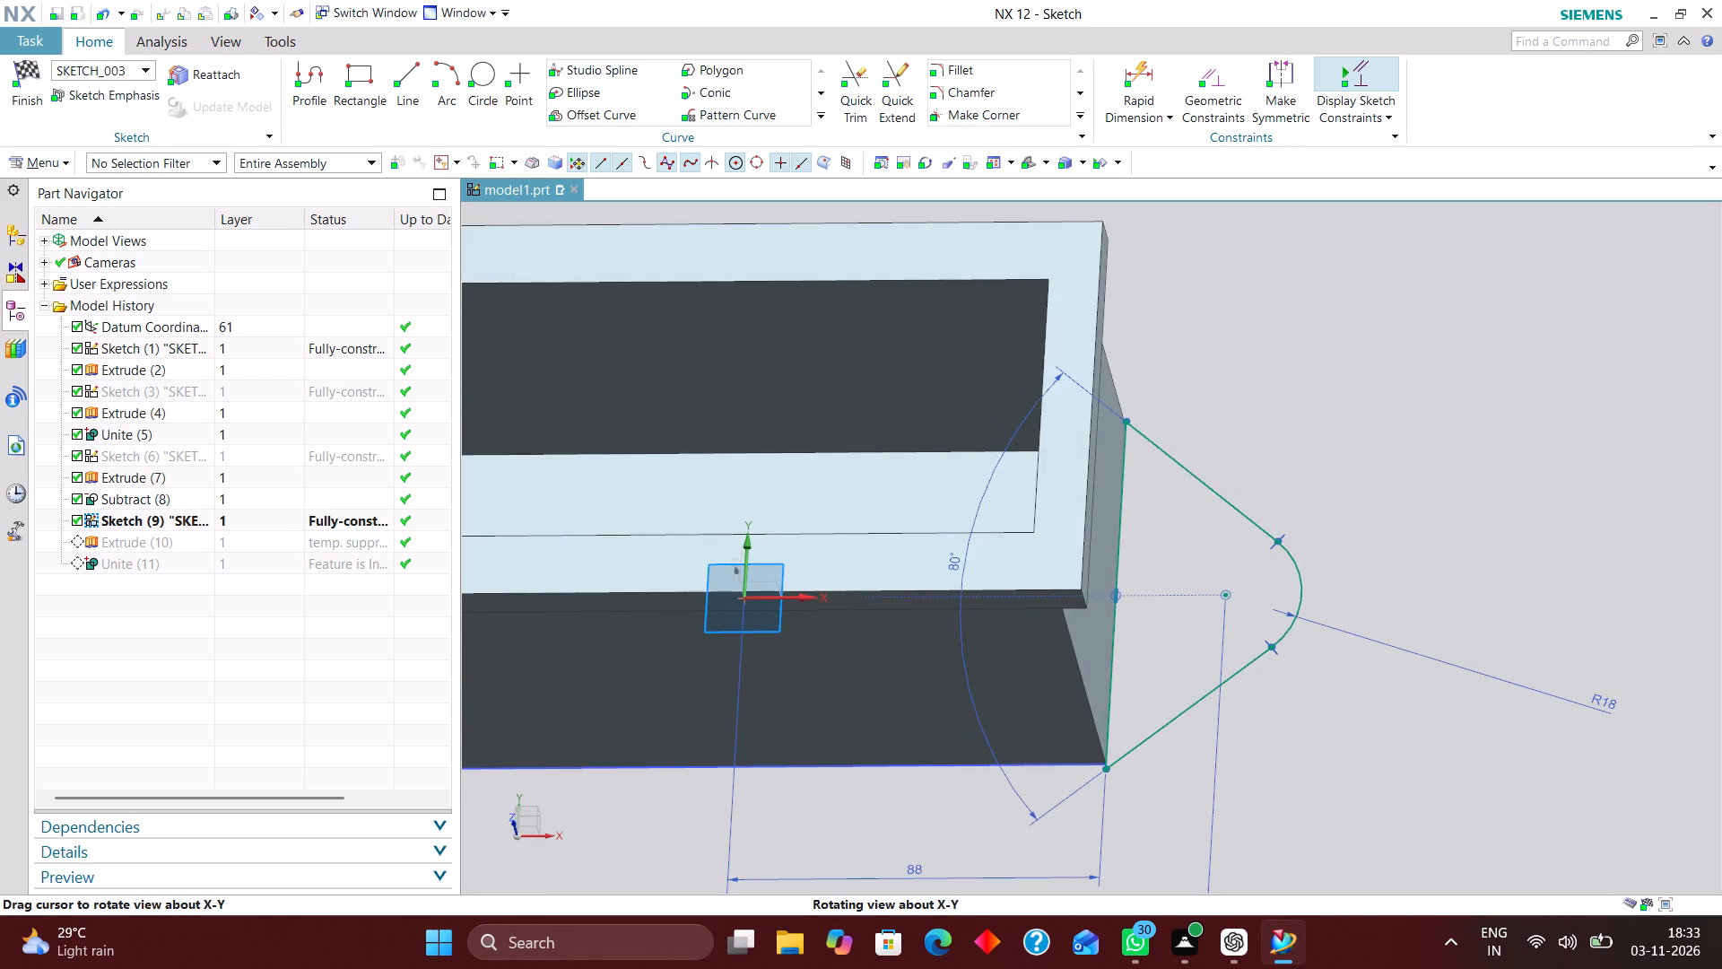
{"action": "middle_click_drag", "start_coordinate": [1126, 688], "coordinate": [1135, 702]}
{"action": "right_click_drag", "start_coordinate": [1241, 719], "coordinate": [1186, 735]}
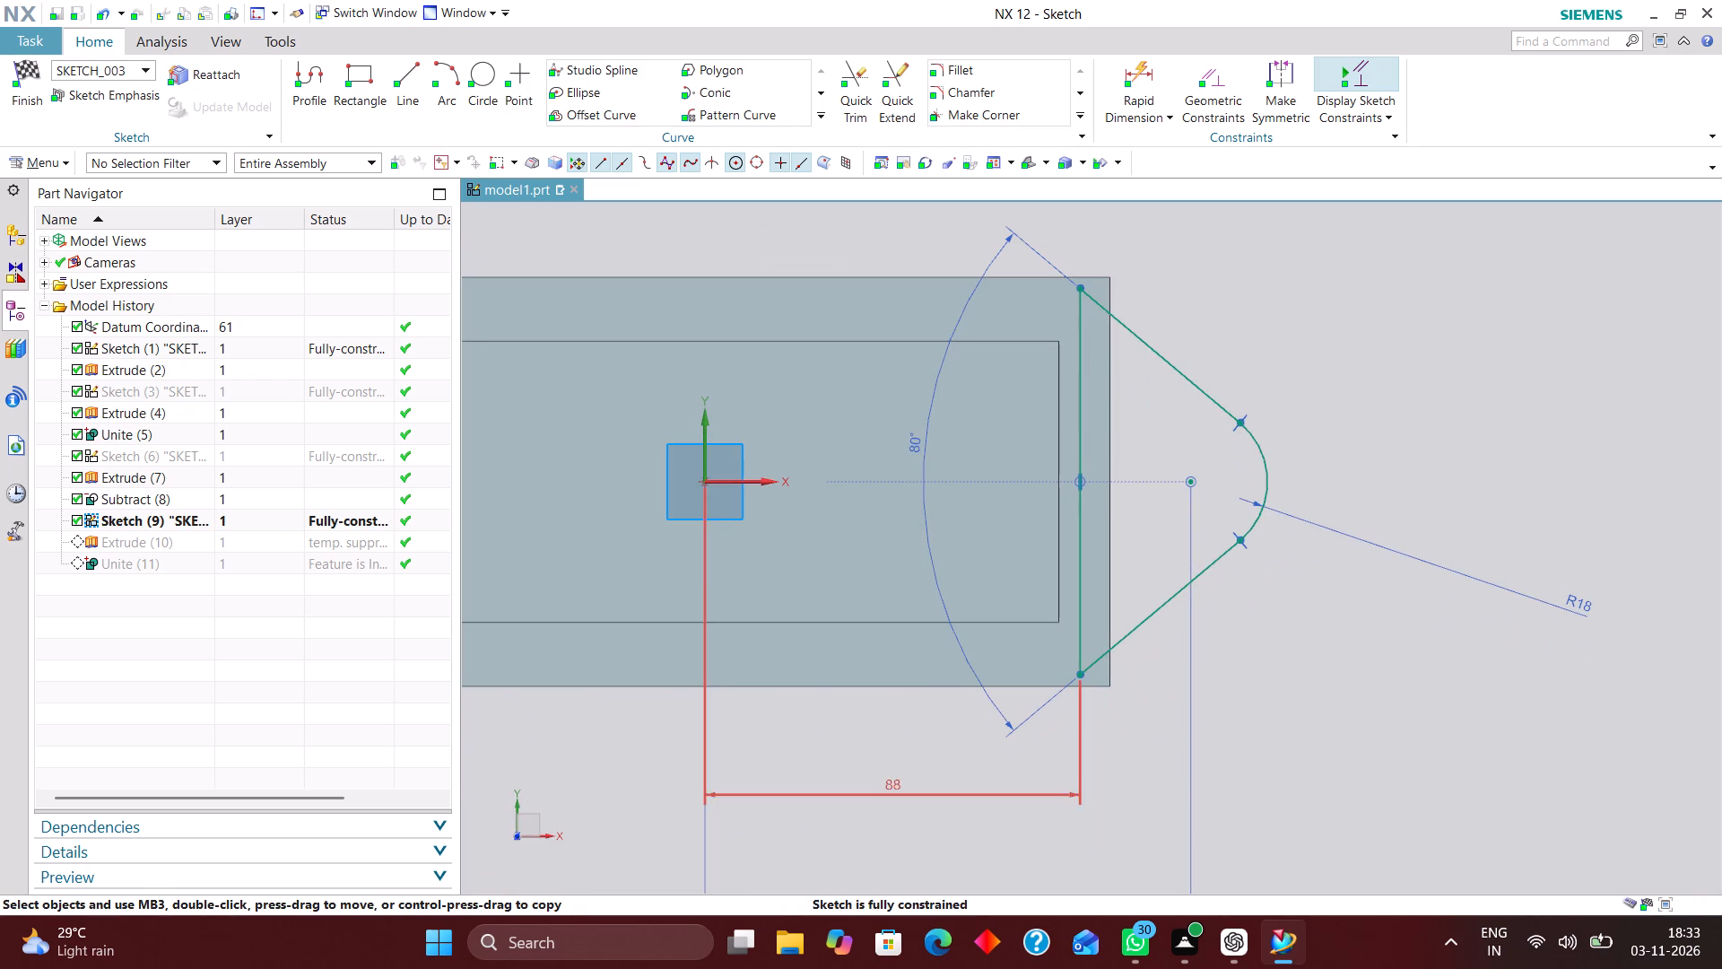
{"action": "double_click", "coordinate": [896, 786]}
{"action": "left_click_drag", "start_coordinate": [772, 790], "coordinate": [628, 783]}
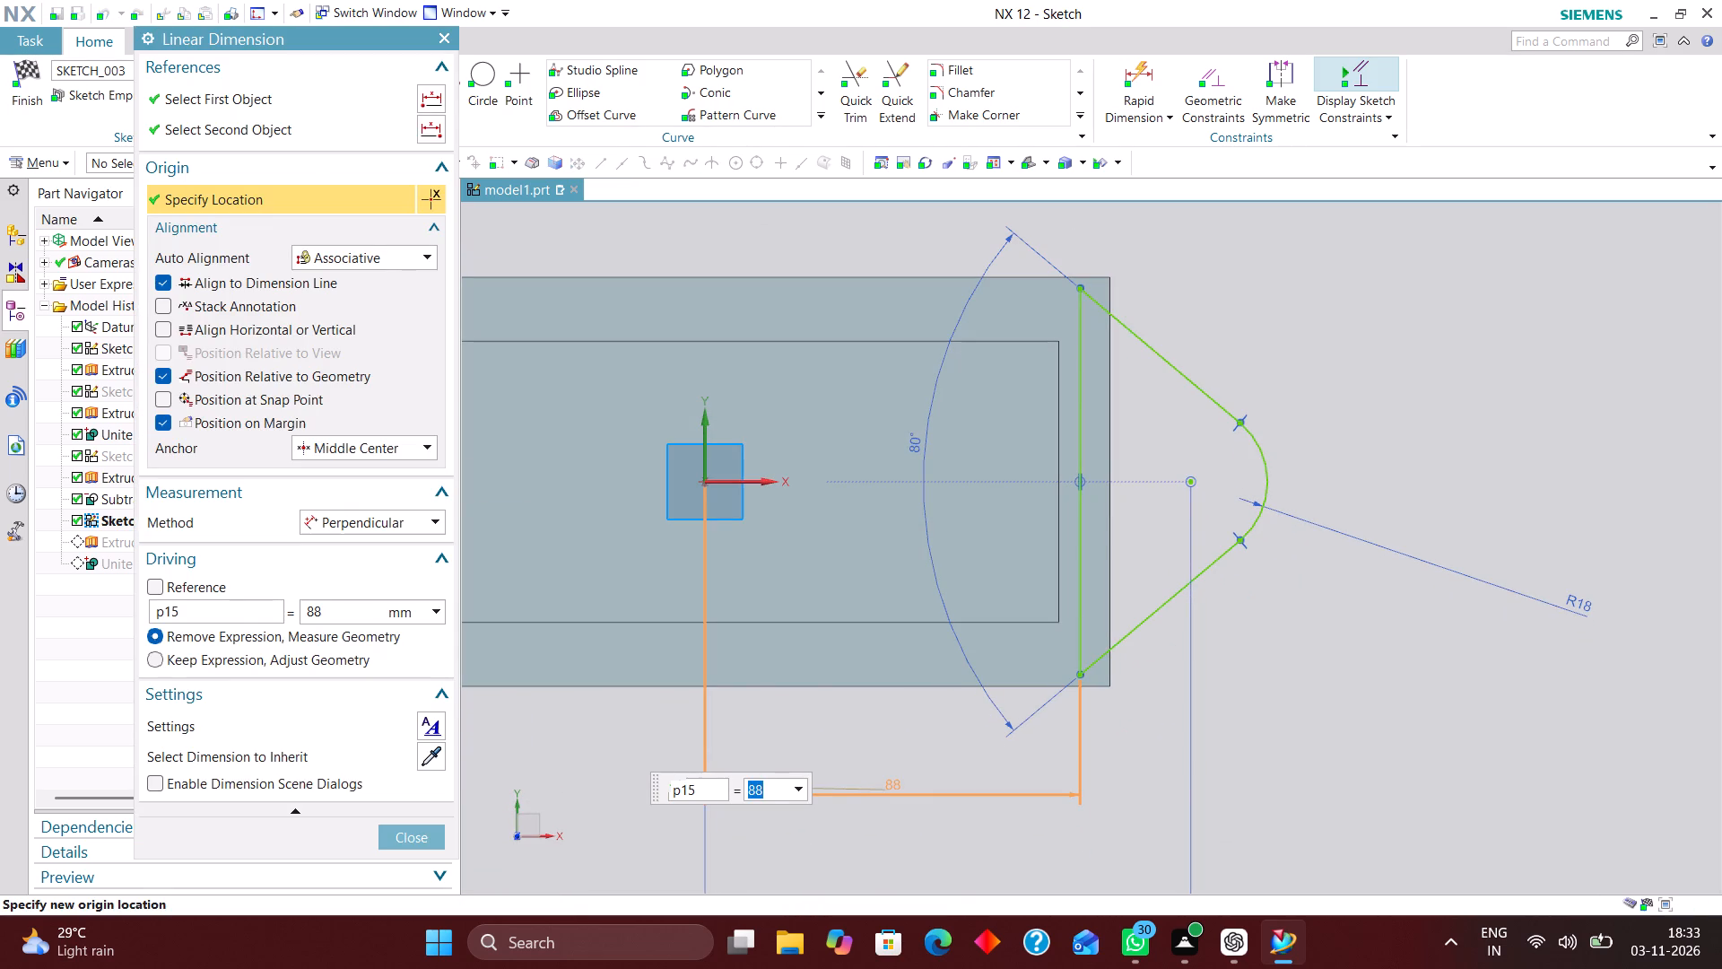
{"action": "type", "text": "90"}
{"action": "key", "text": "Return"}
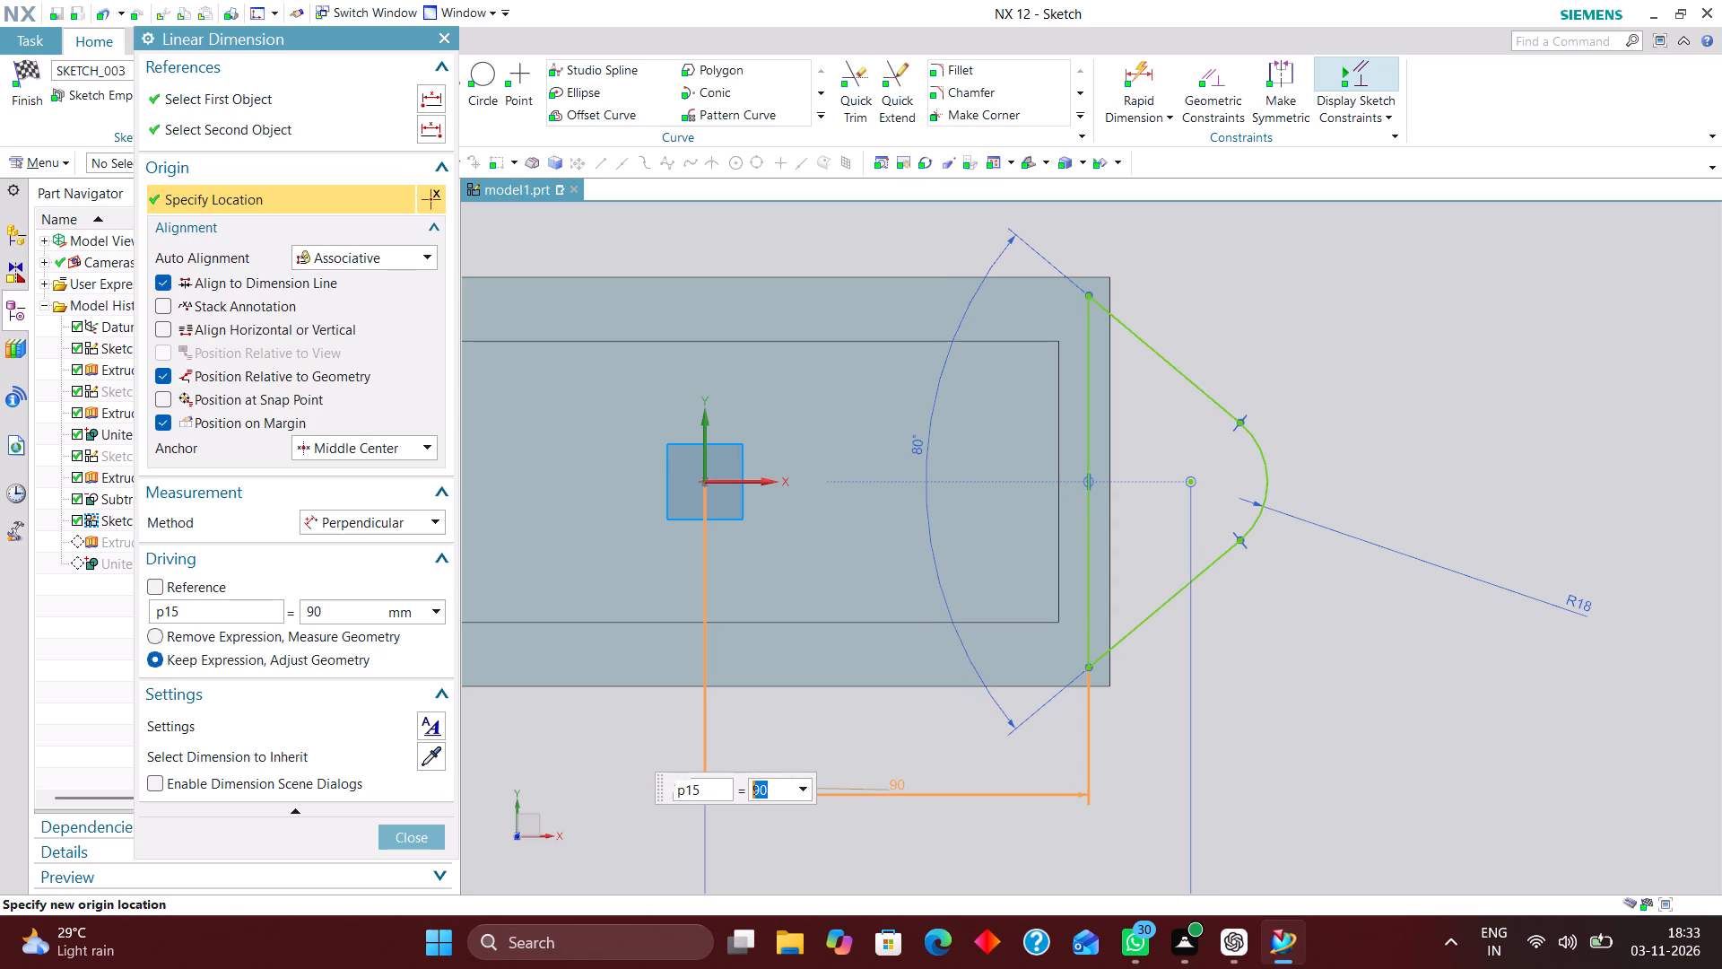
Finish the end-lug sketch, apply the lug's 14 mm Extrude, and dismiss the update report.
{"action": "middle_click_drag", "start_coordinate": [1248, 742], "coordinate": [1208, 651]}
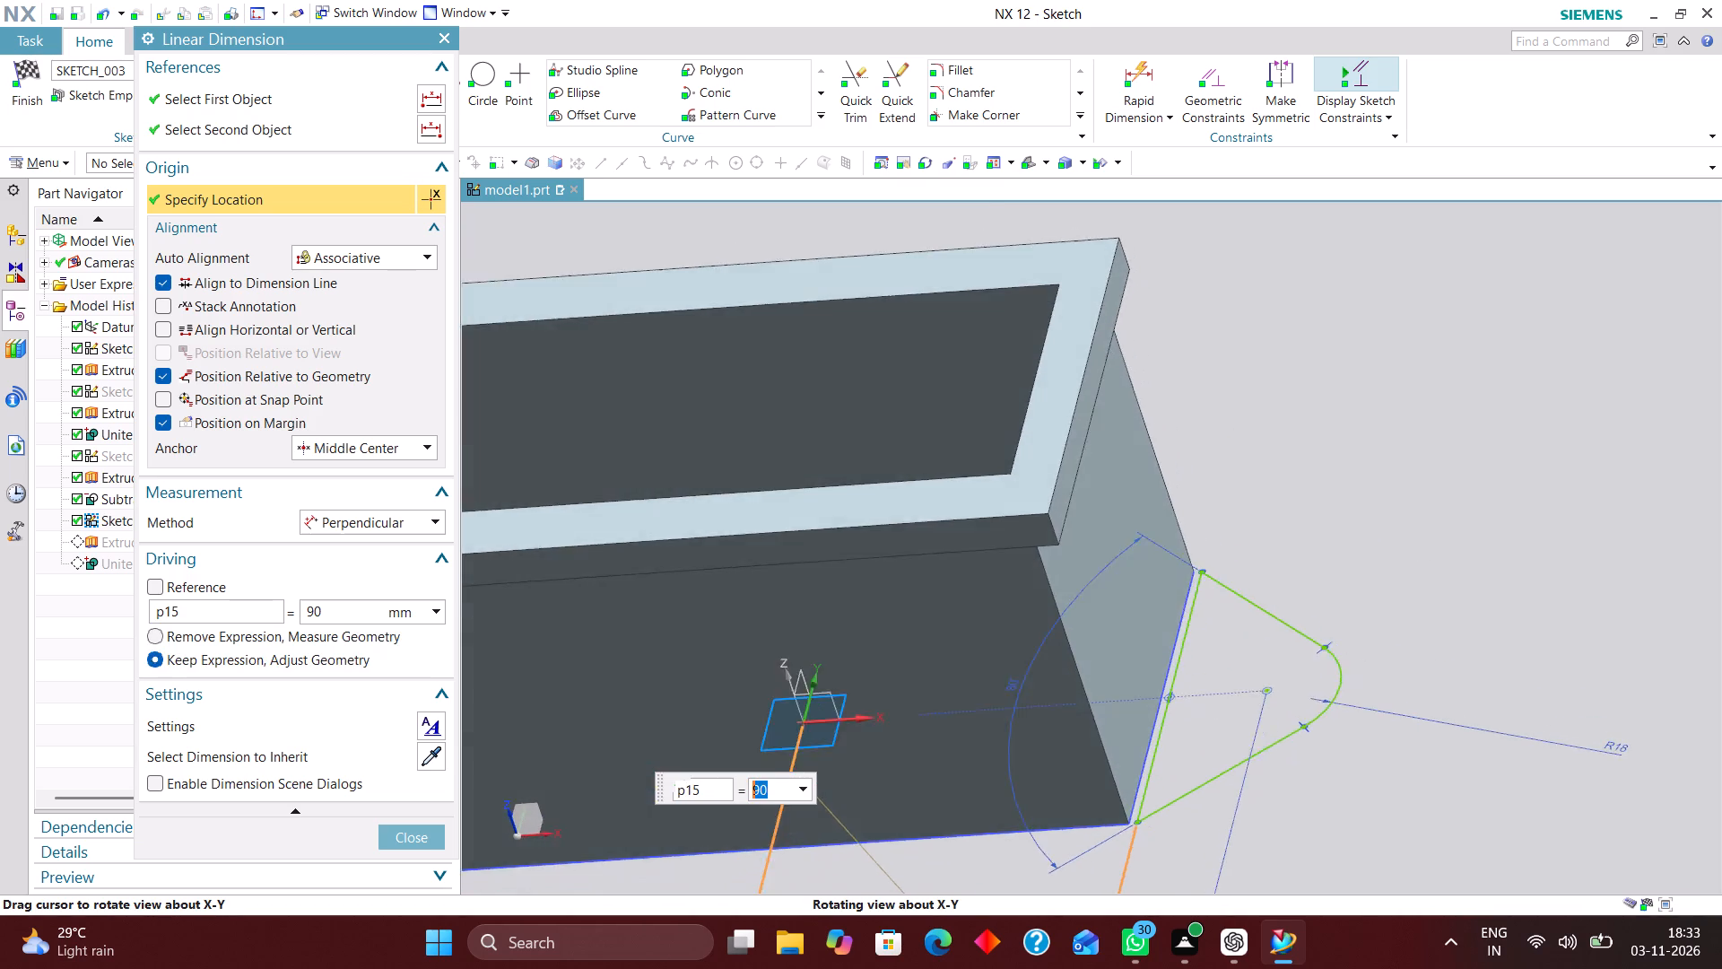
{"action": "middle_click_drag", "start_coordinate": [1208, 651], "coordinate": [1215, 660]}
{"action": "left_click", "coordinate": [403, 833]}
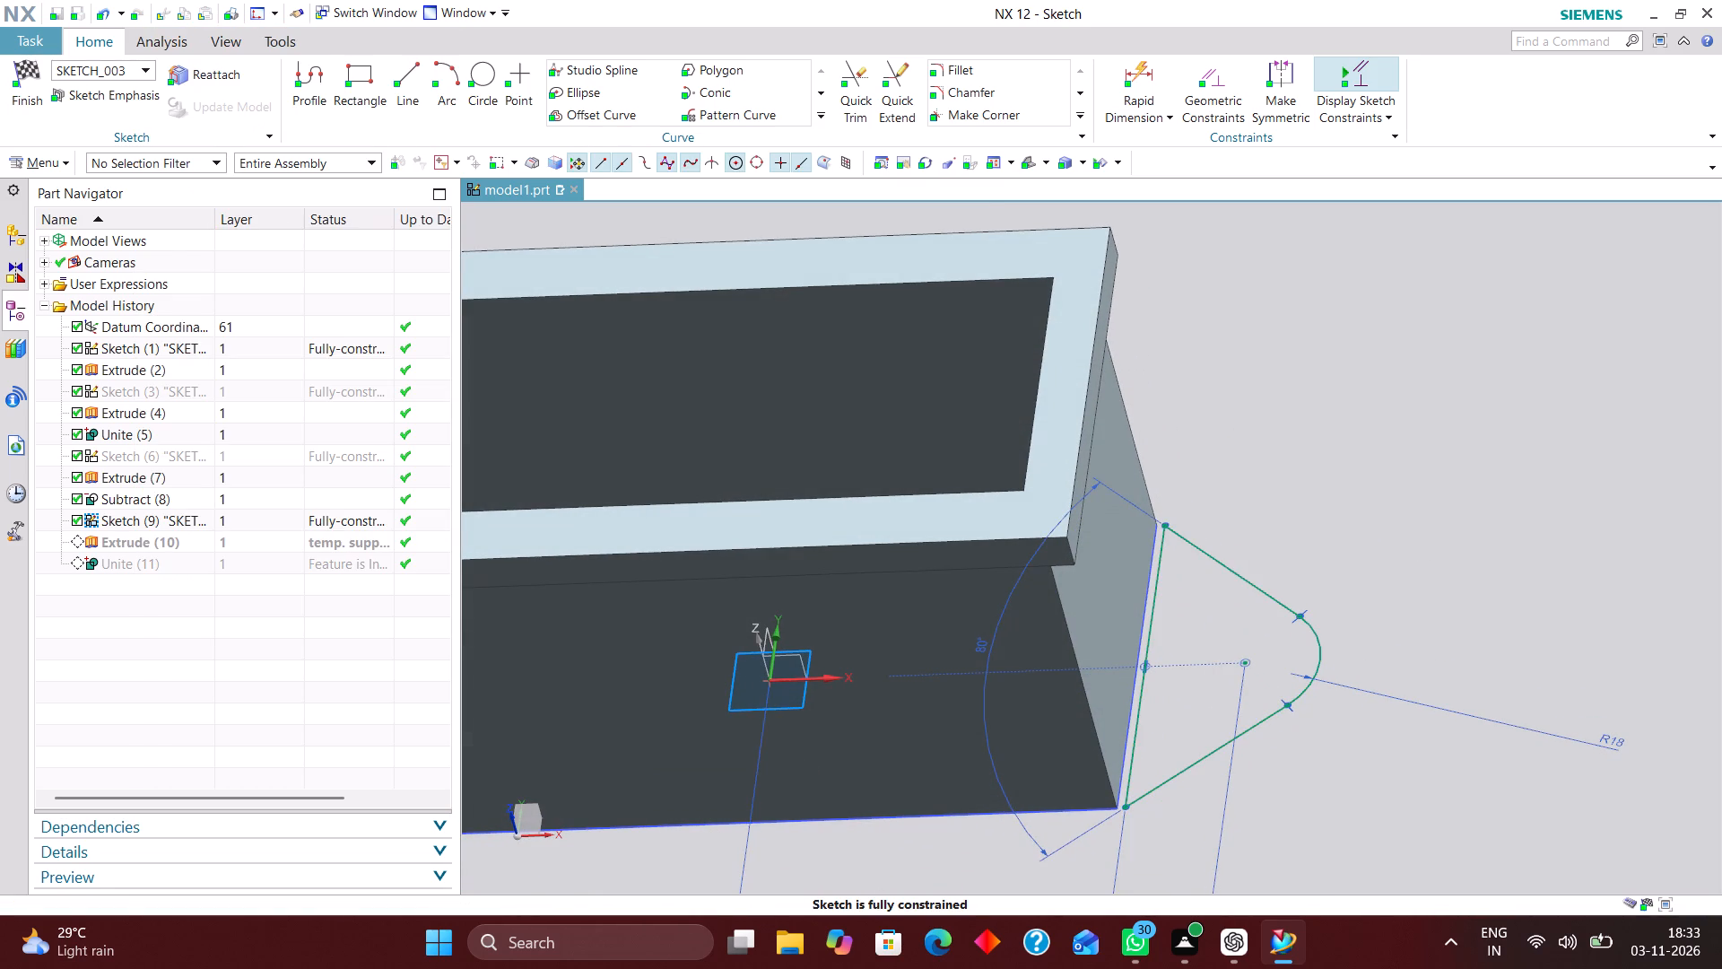
{"action": "middle_click_drag", "start_coordinate": [1422, 789], "coordinate": [1436, 813]}
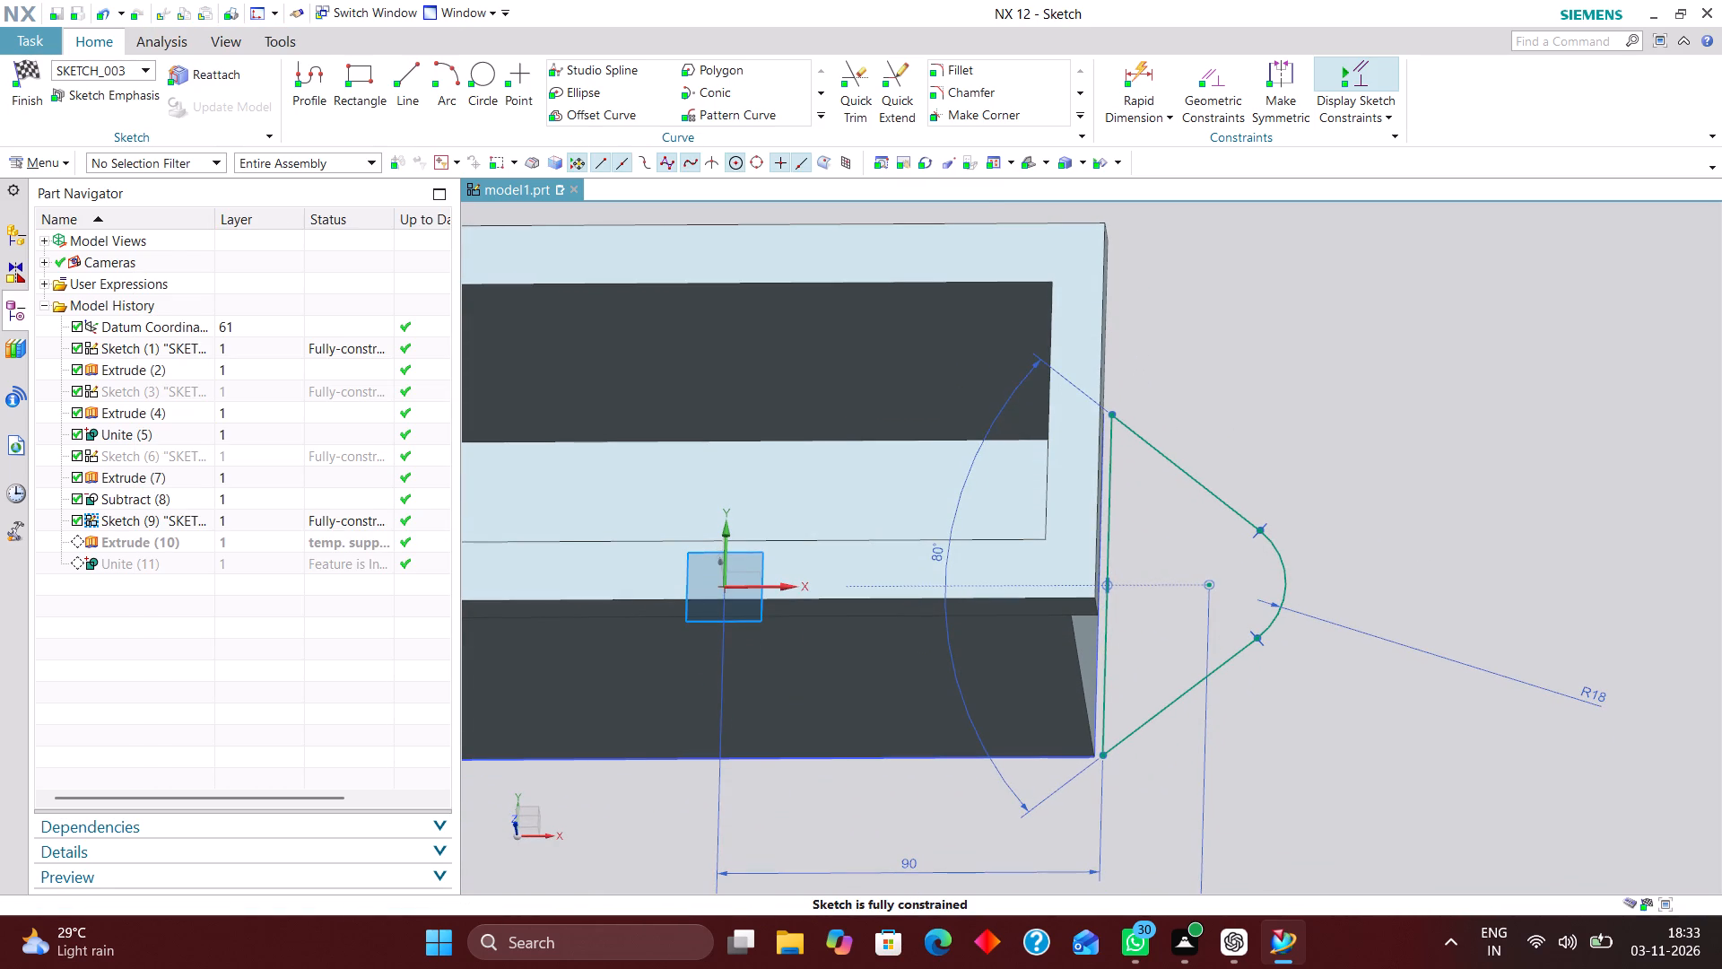
{"action": "right_click_drag", "start_coordinate": [1444, 735], "coordinate": [1345, 738]}
{"action": "left_click", "coordinate": [30, 69]}
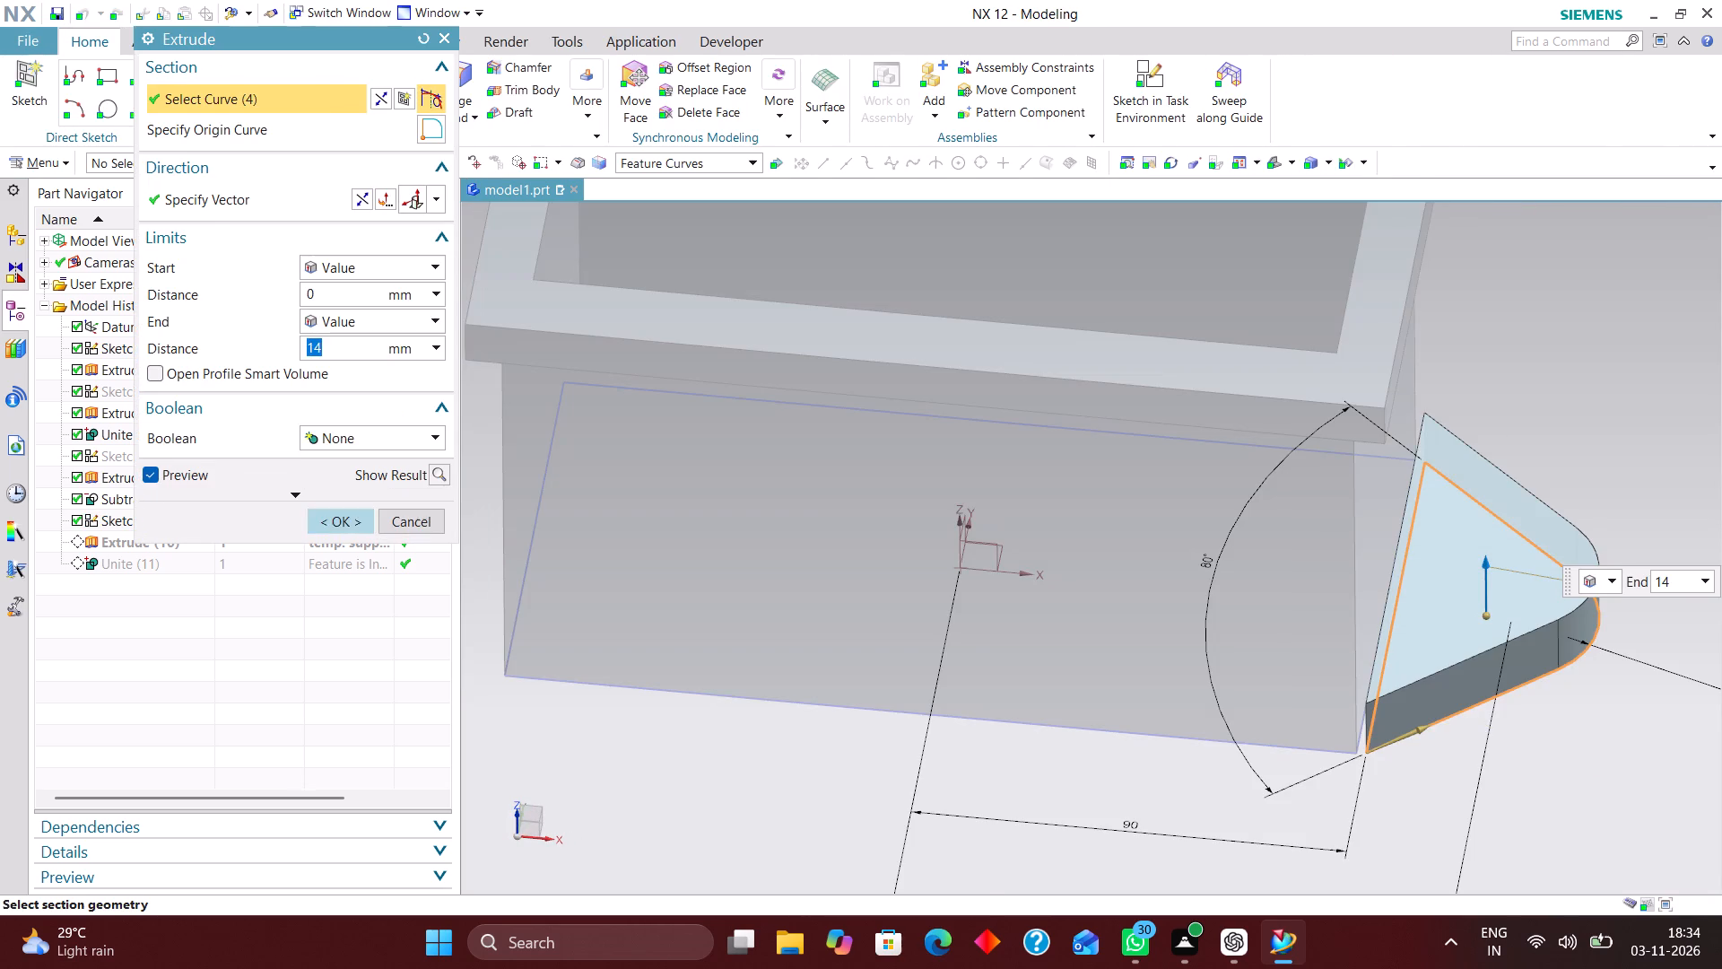
{"action": "left_click", "coordinate": [335, 525]}
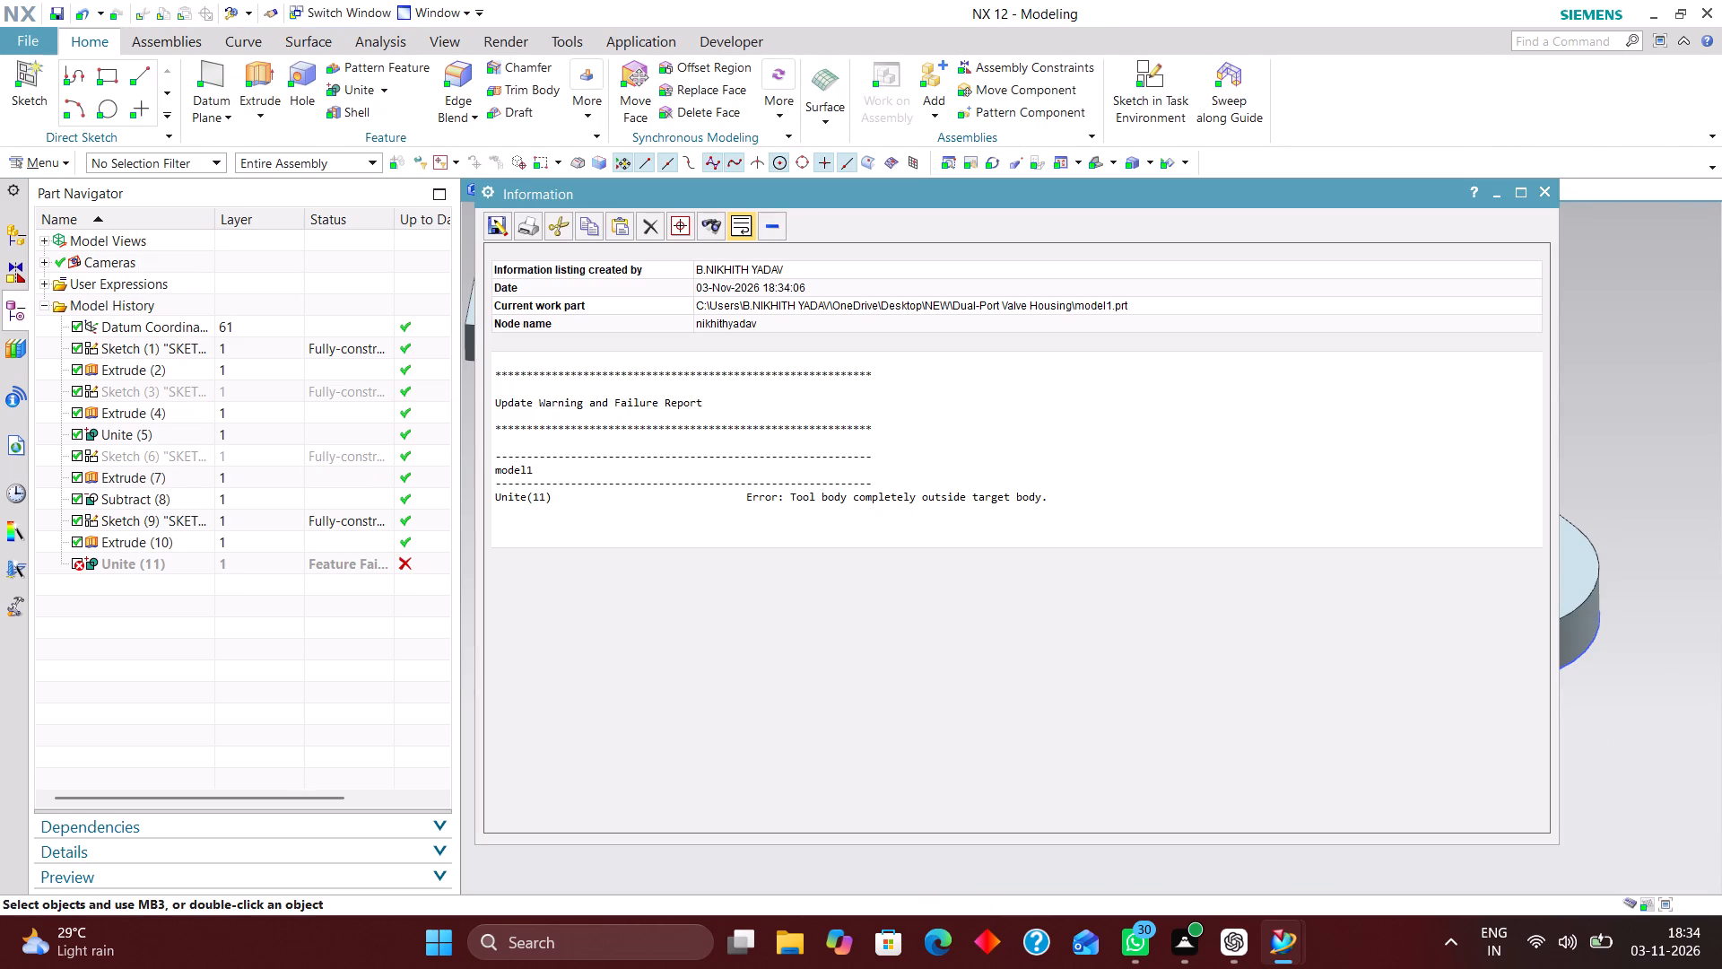
{"action": "left_click", "coordinate": [1552, 187]}
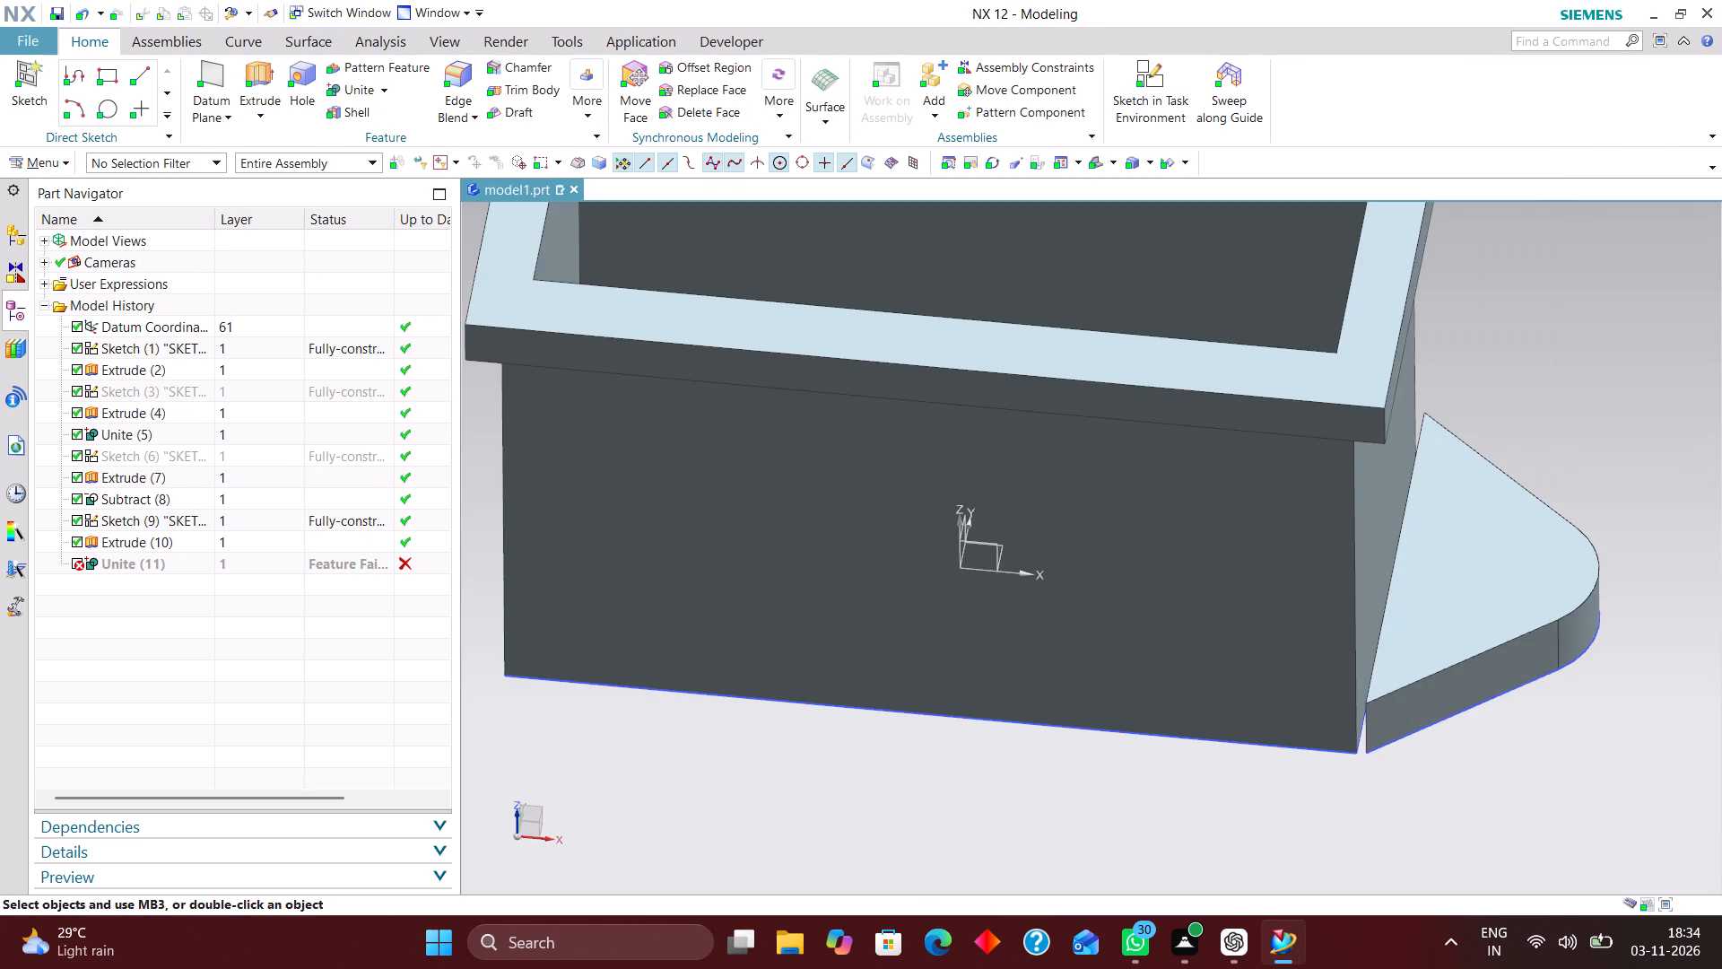
Edit the base sketch with rollback, set the rectangle's horizontal length to 180 mm, and finish the sketch.
{"action": "left_click", "coordinate": [249, 345]}
{"action": "right_click", "coordinate": [249, 351]}
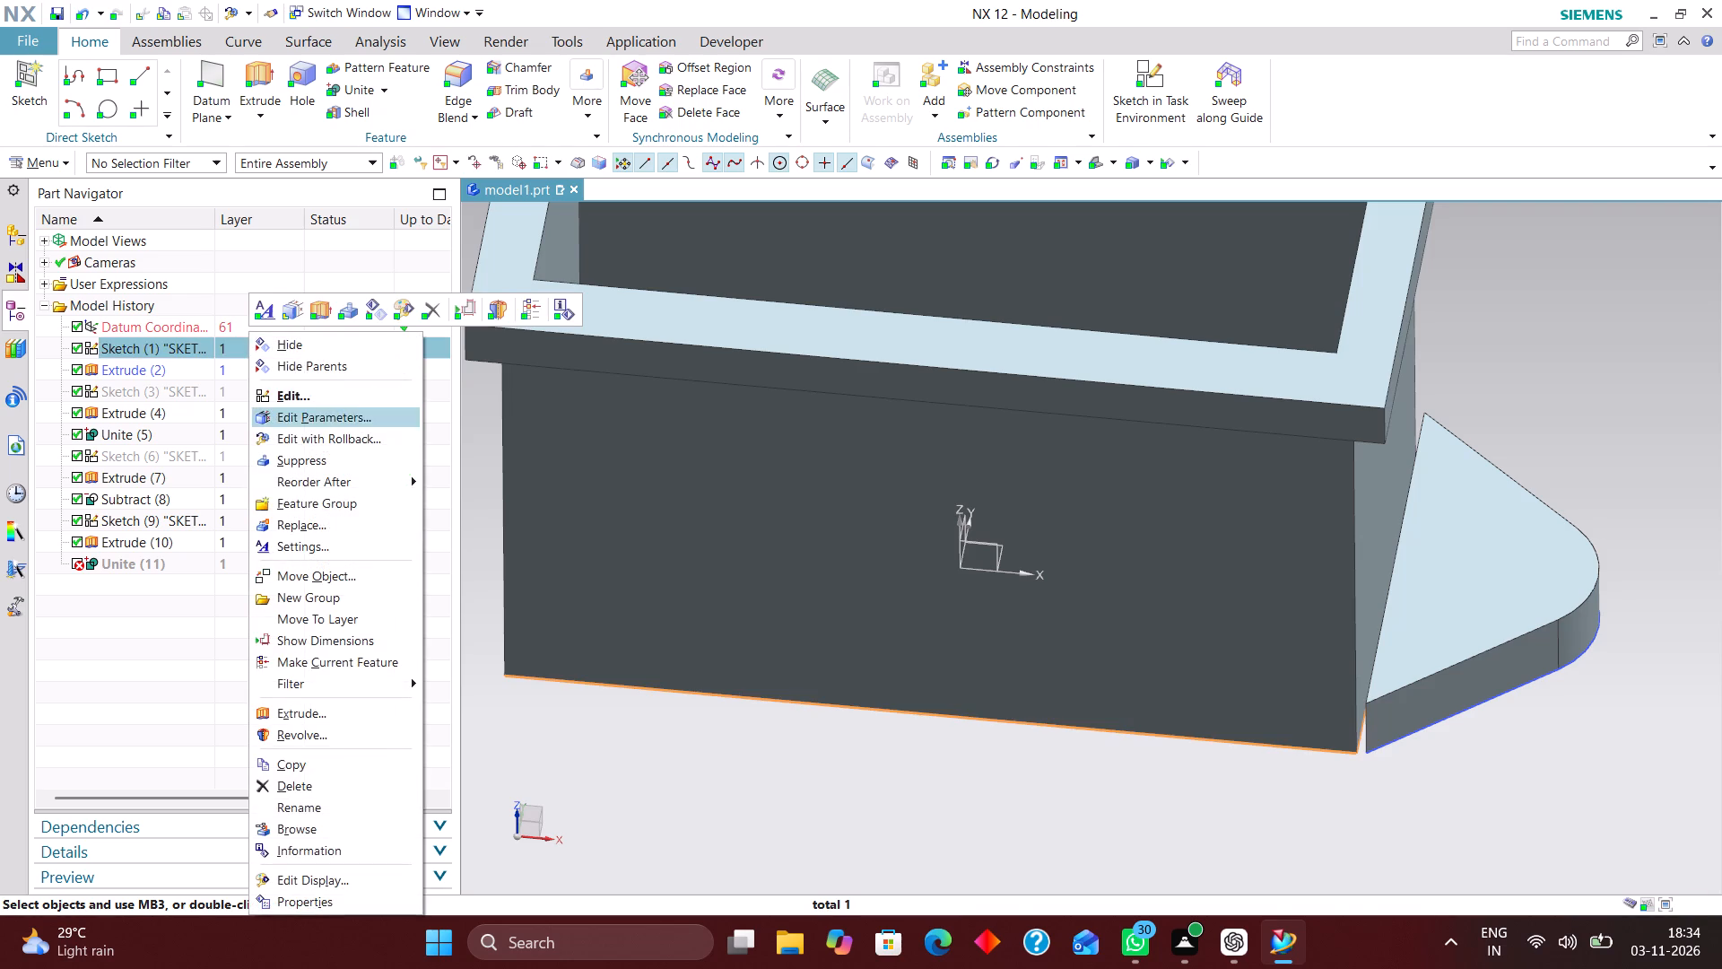
{"action": "left_click", "coordinate": [342, 436]}
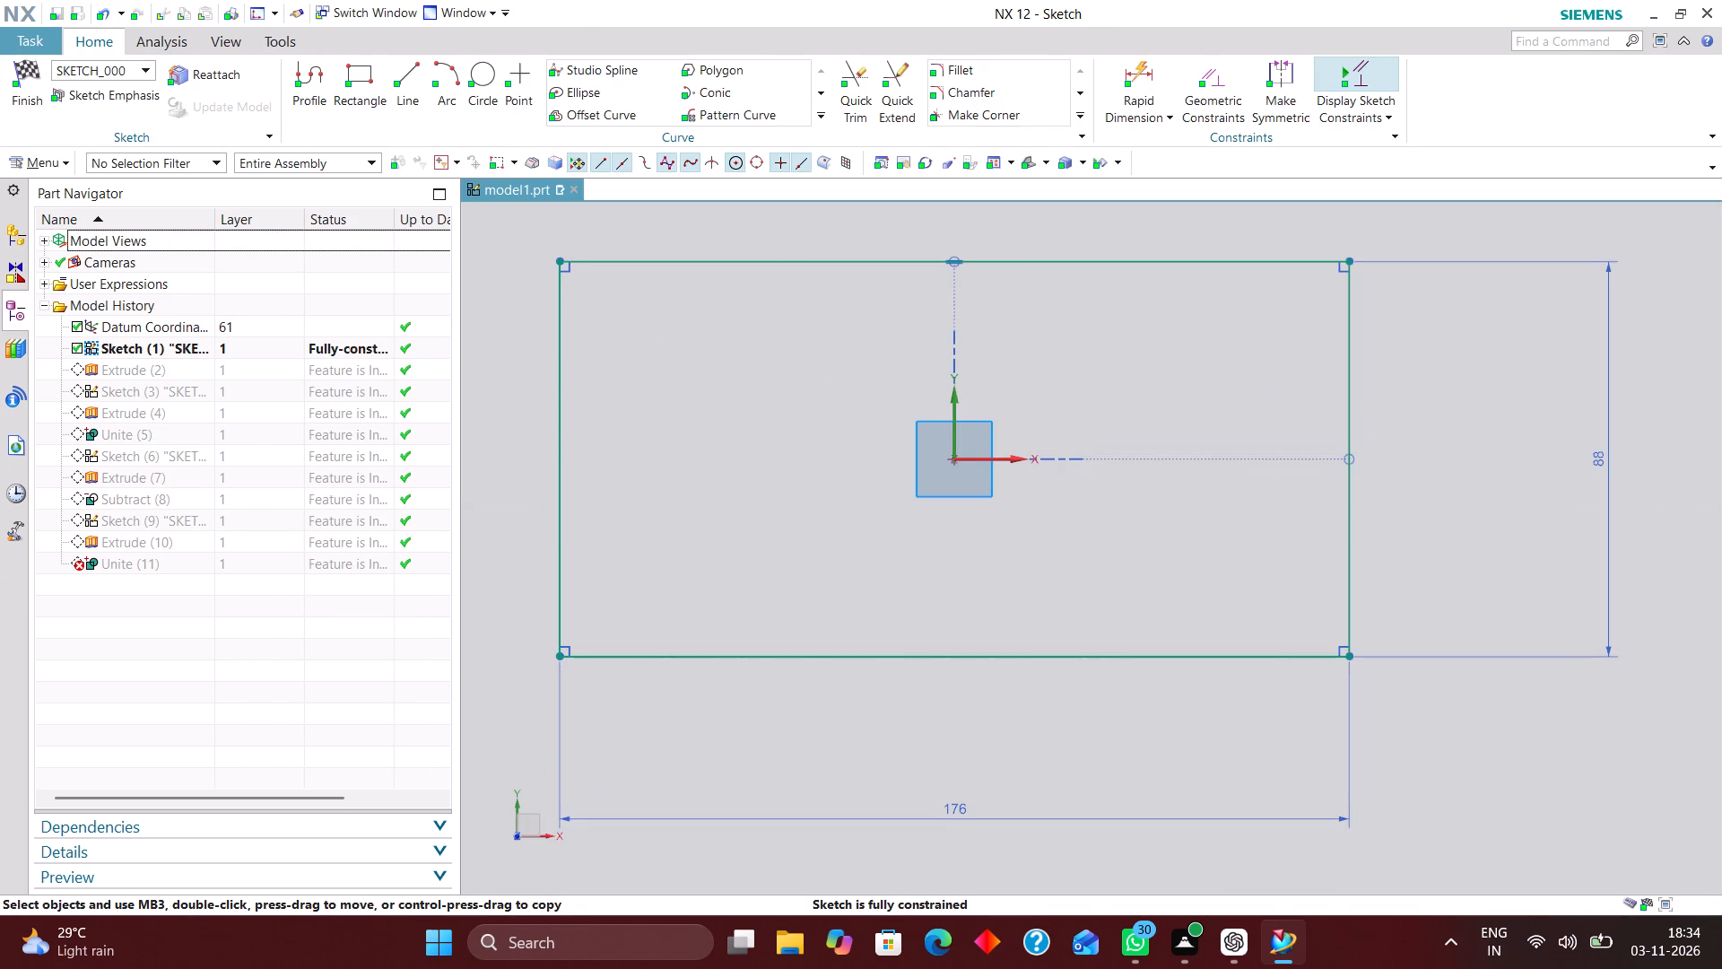
{"action": "double_click", "coordinate": [955, 809]}
{"action": "left_click_drag", "start_coordinate": [842, 766], "coordinate": [767, 768]}
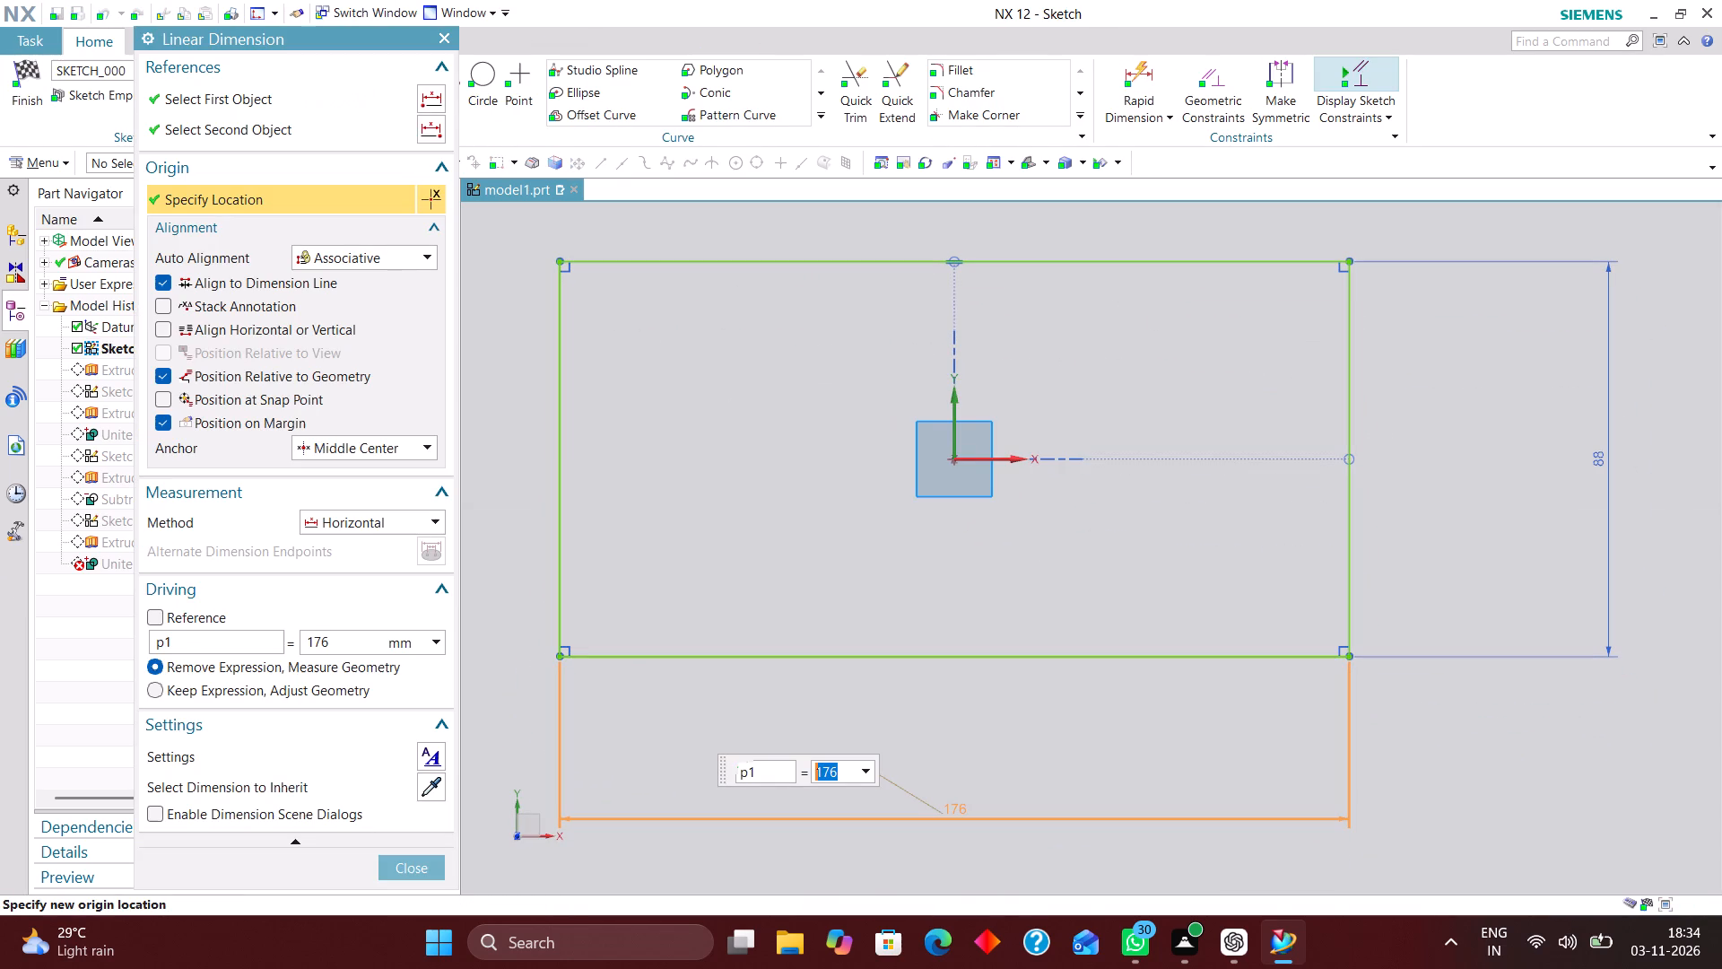
{"action": "type", "text": "18"}
{"action": "key", "text": "0"}
{"action": "key", "text": "Return"}
{"action": "left_click", "coordinate": [414, 869]}
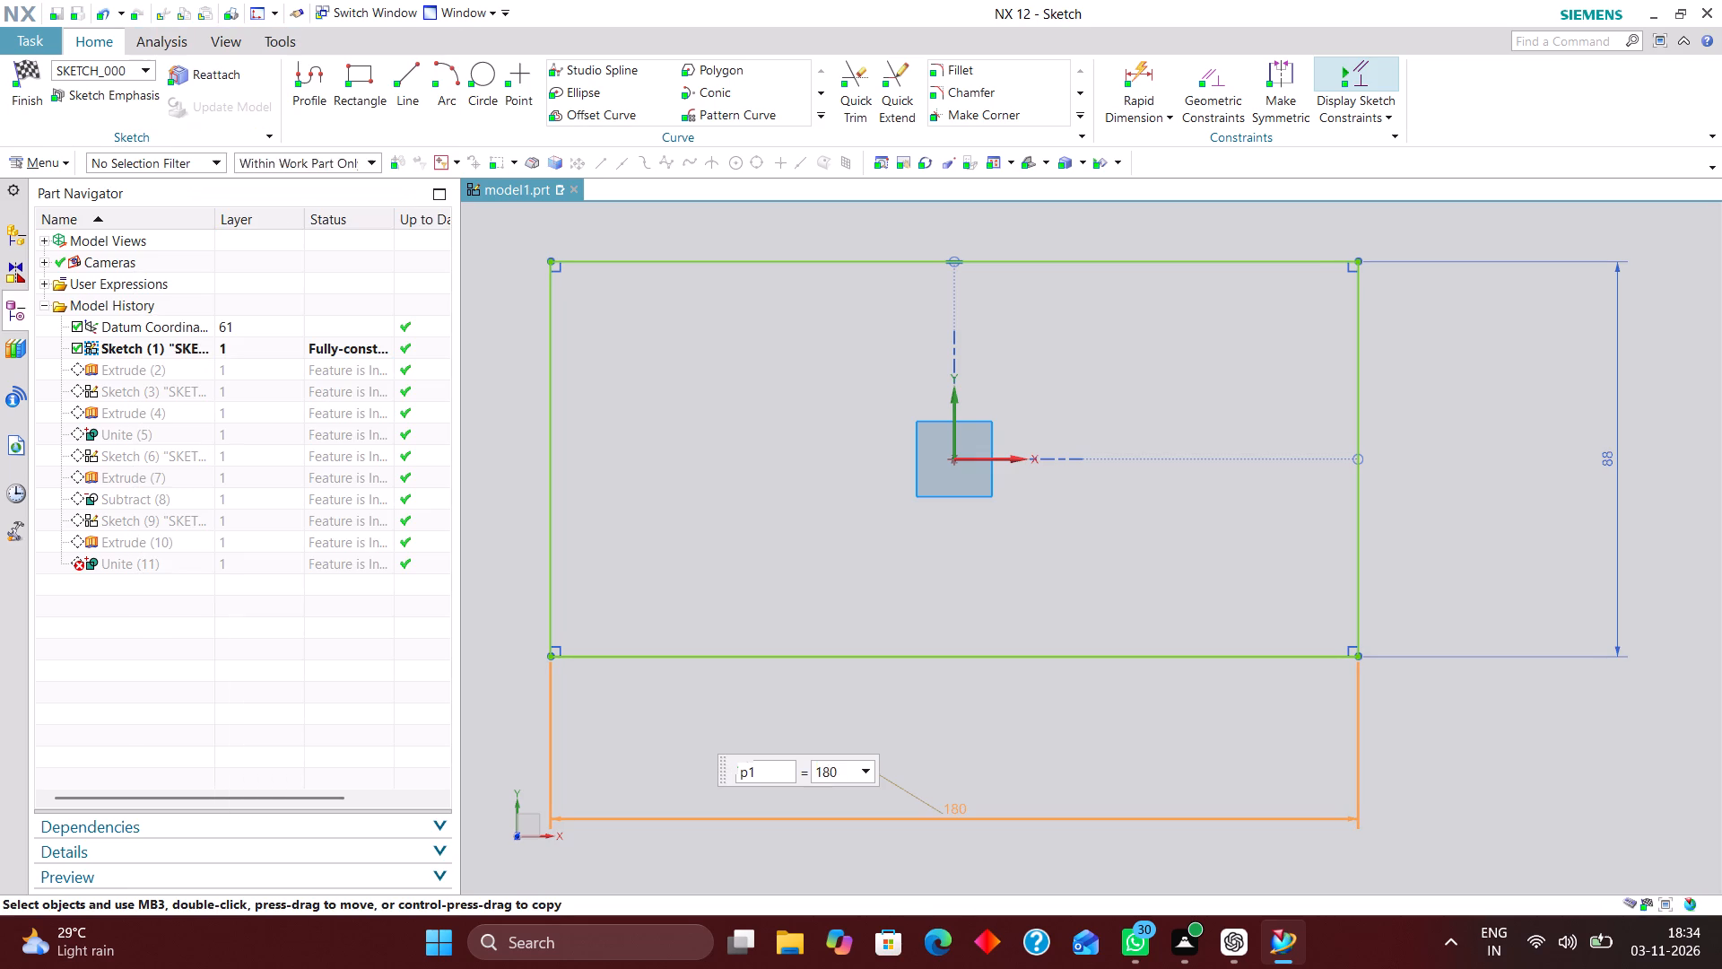
{"action": "left_click", "coordinate": [21, 72]}
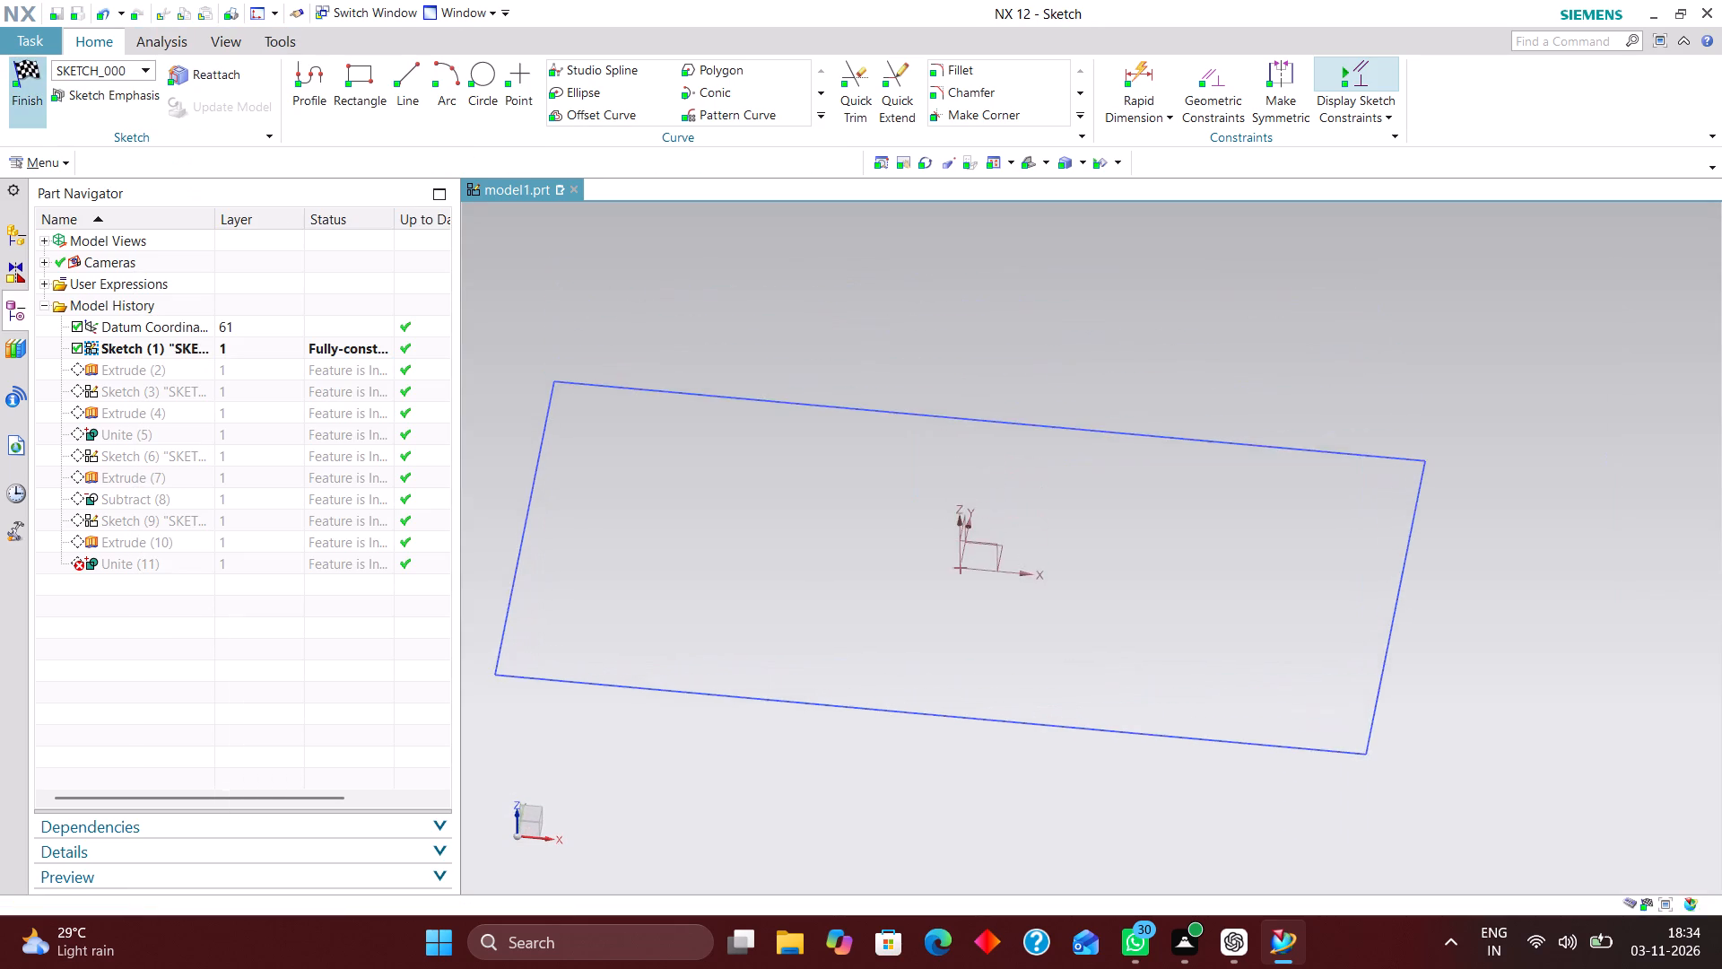
Examine from several angles and close up how the end lug meets the box's end face and lower corners.
{"action": "middle_click_drag", "start_coordinate": [1647, 507], "coordinate": [1577, 457]}
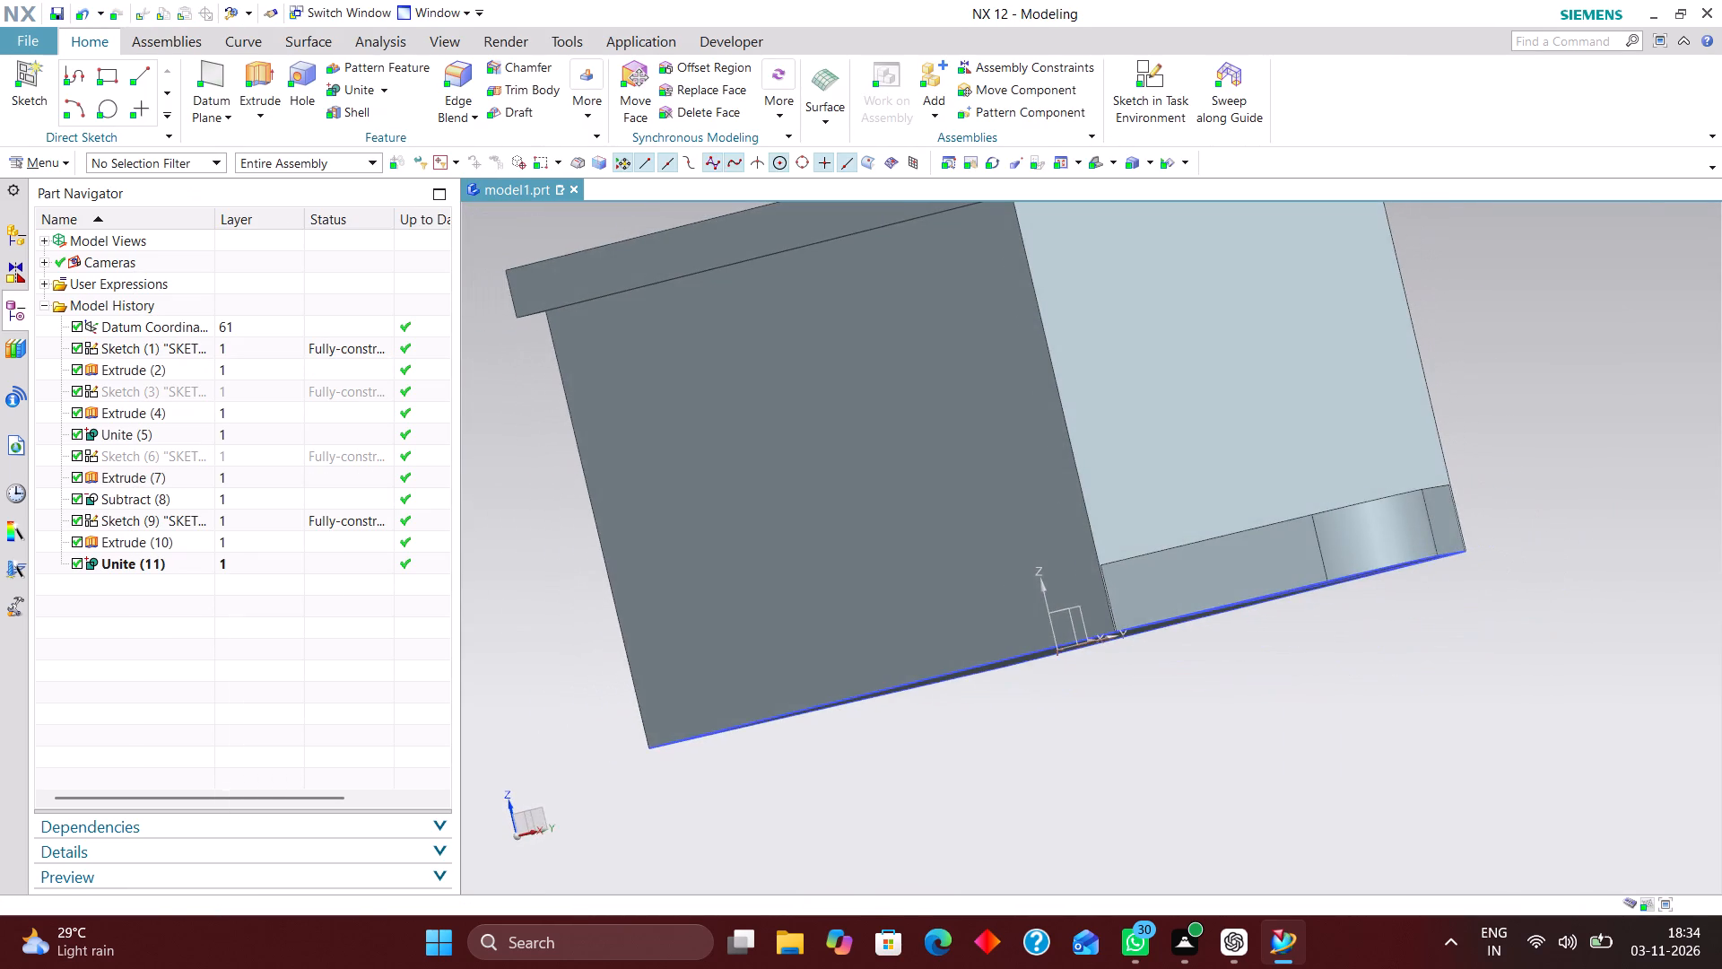
{"action": "scroll", "coordinate": [1184, 568], "scroll_direction": "up", "scroll_amount": 5}
{"action": "middle_click_drag", "start_coordinate": [1135, 468], "coordinate": [1202, 481]}
{"action": "scroll", "coordinate": [1030, 474], "scroll_direction": "down", "scroll_amount": 4}
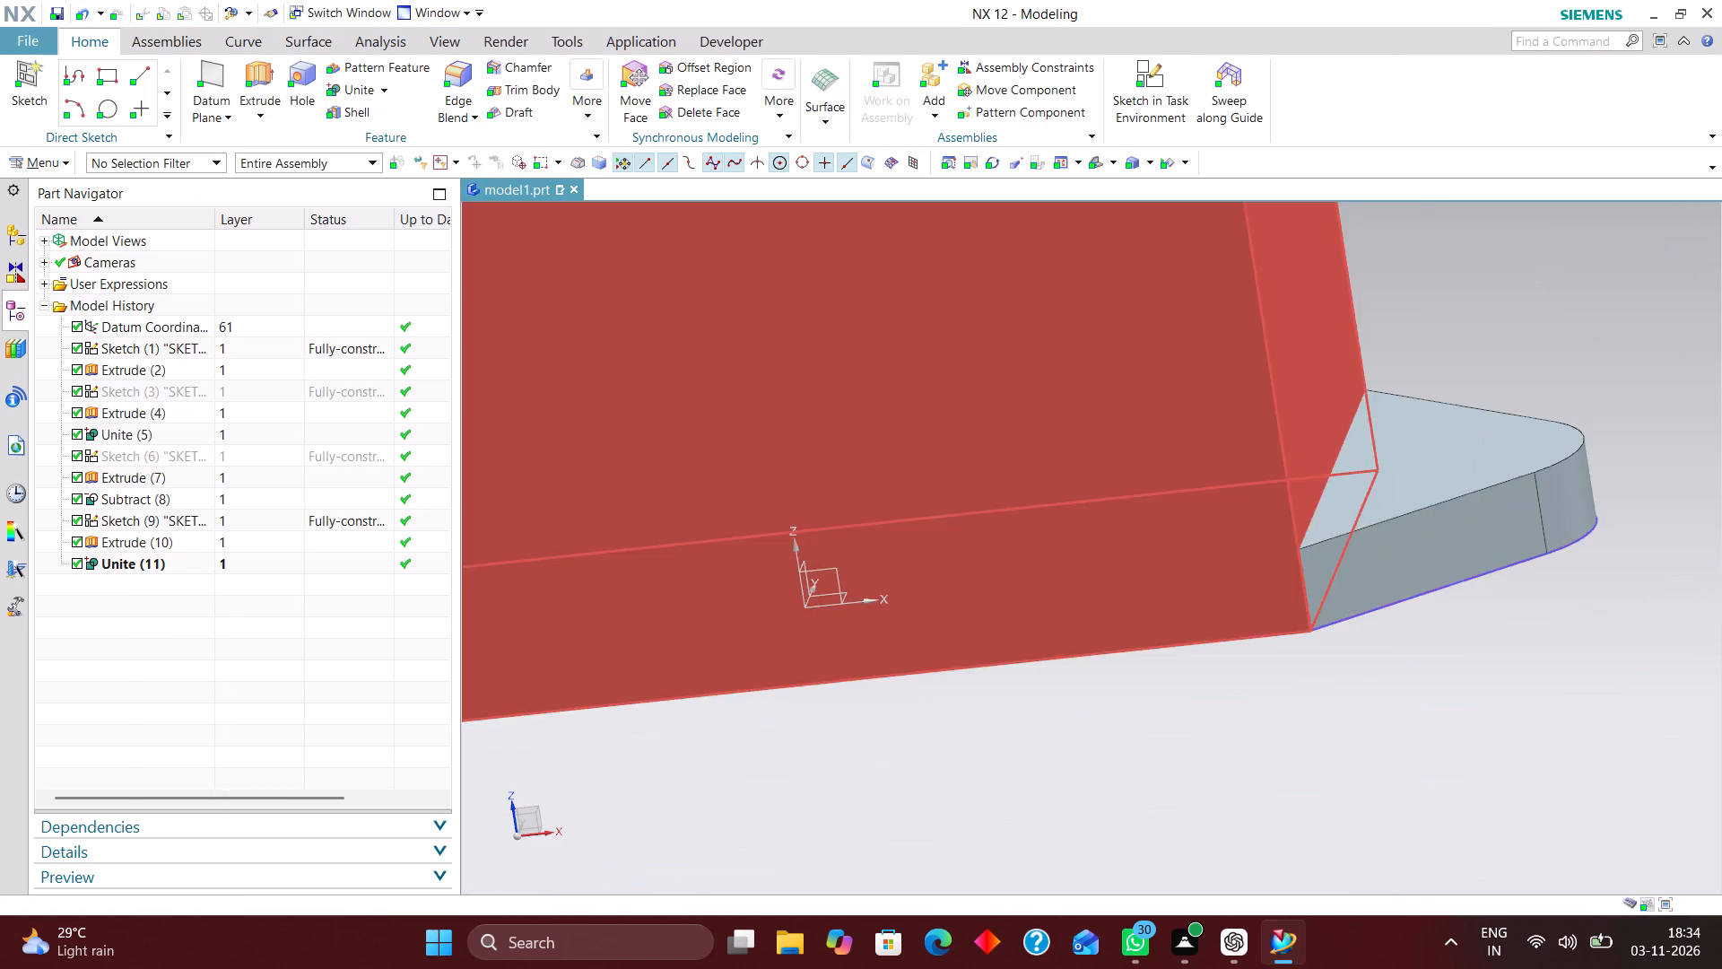
{"action": "middle_click_drag", "start_coordinate": [1378, 495], "coordinate": [1381, 542]}
{"action": "middle_click_drag", "start_coordinate": [1496, 607], "coordinate": [1496, 598]}
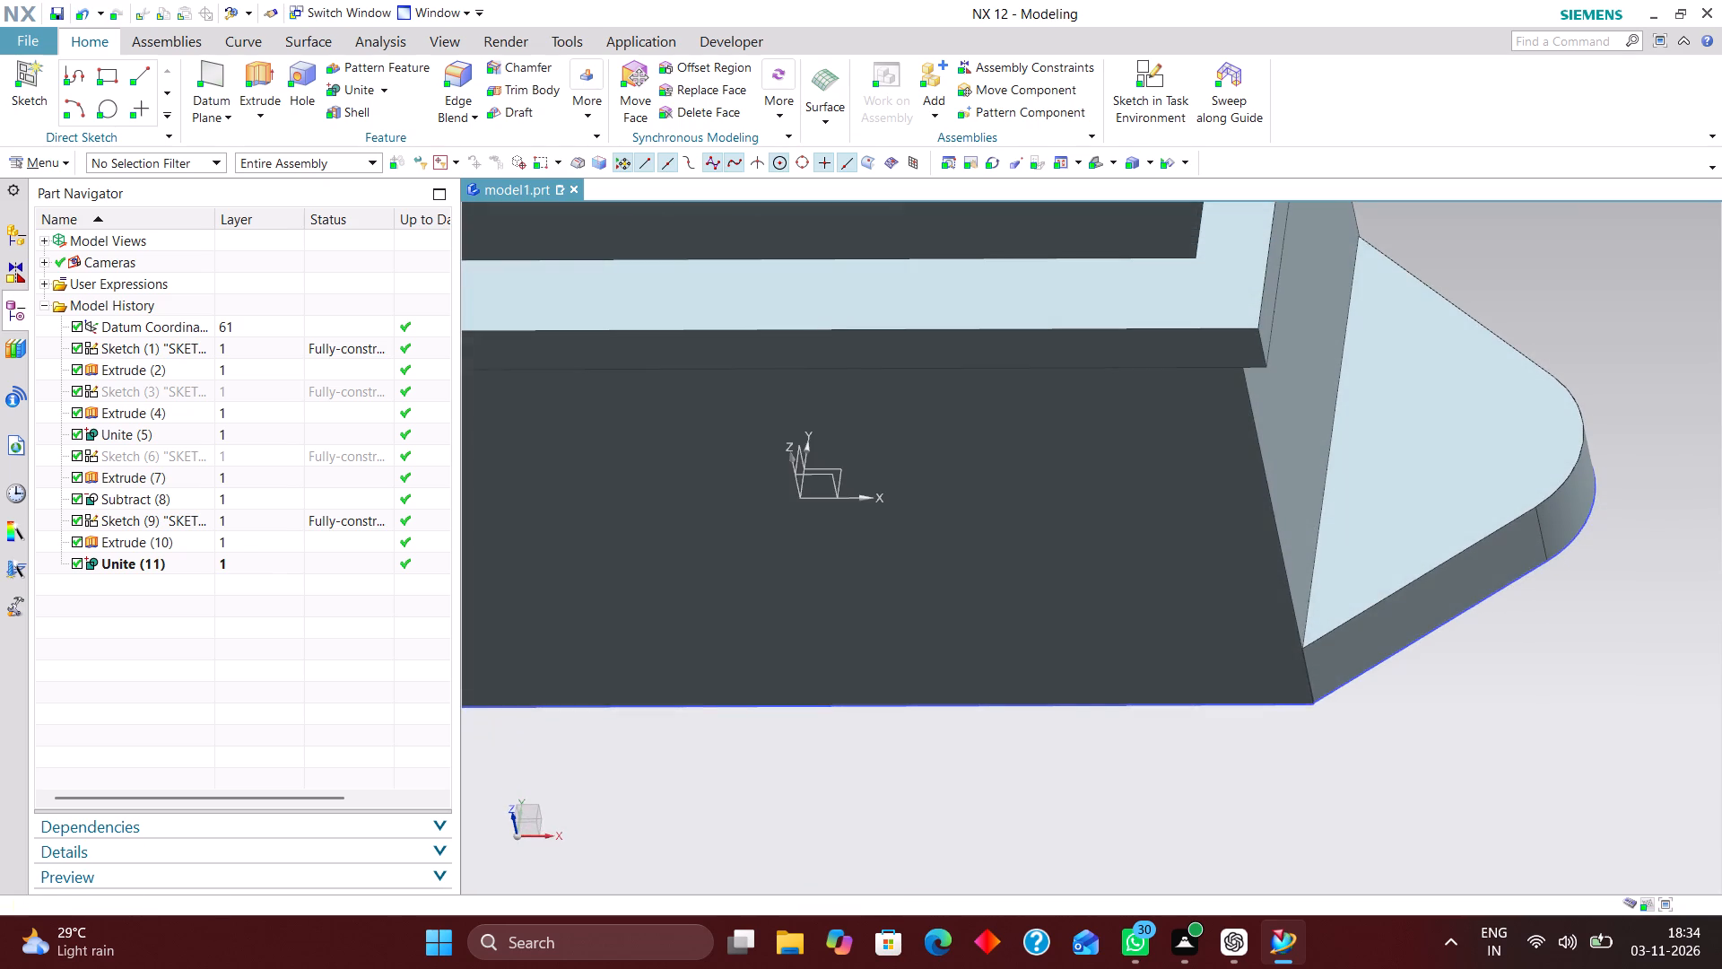
{"action": "middle_click_drag", "start_coordinate": [1496, 598], "coordinate": [1497, 563]}
{"action": "scroll", "coordinate": [1301, 603], "scroll_direction": "up", "scroll_amount": 16}
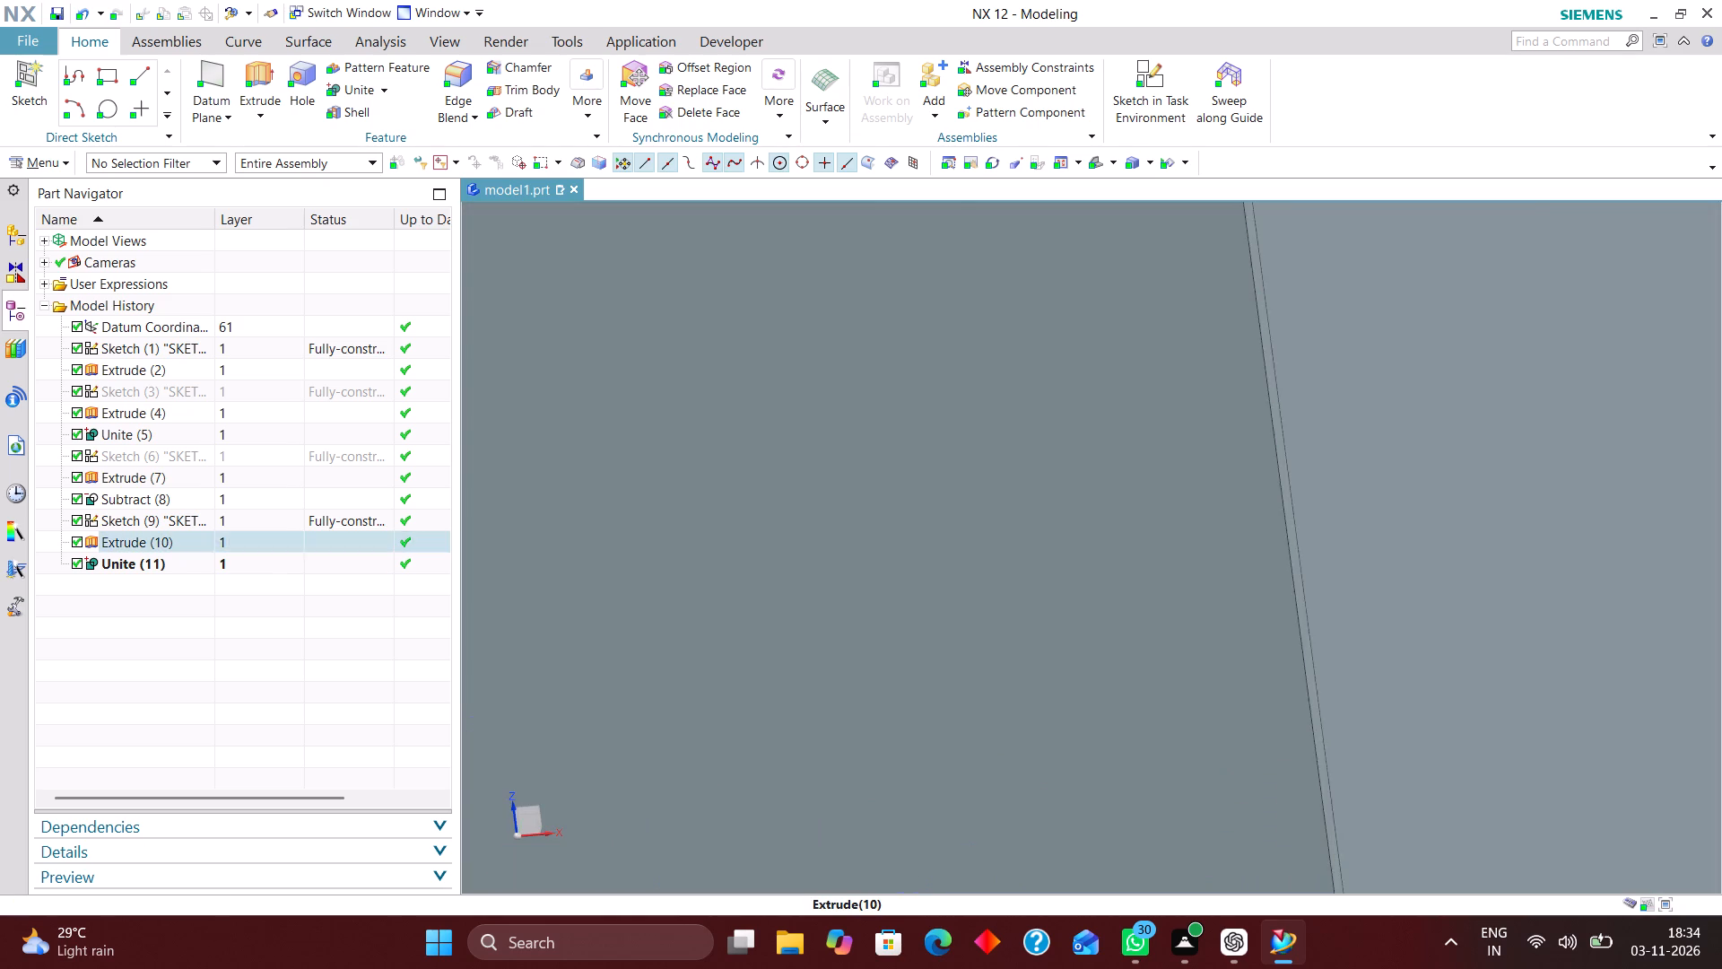
{"action": "scroll", "coordinate": [1230, 532], "scroll_direction": "down", "scroll_amount": 12}
{"action": "middle_click_drag", "start_coordinate": [1375, 638], "coordinate": [1389, 686]}
{"action": "scroll", "coordinate": [1376, 628], "scroll_direction": "down", "scroll_amount": 3}
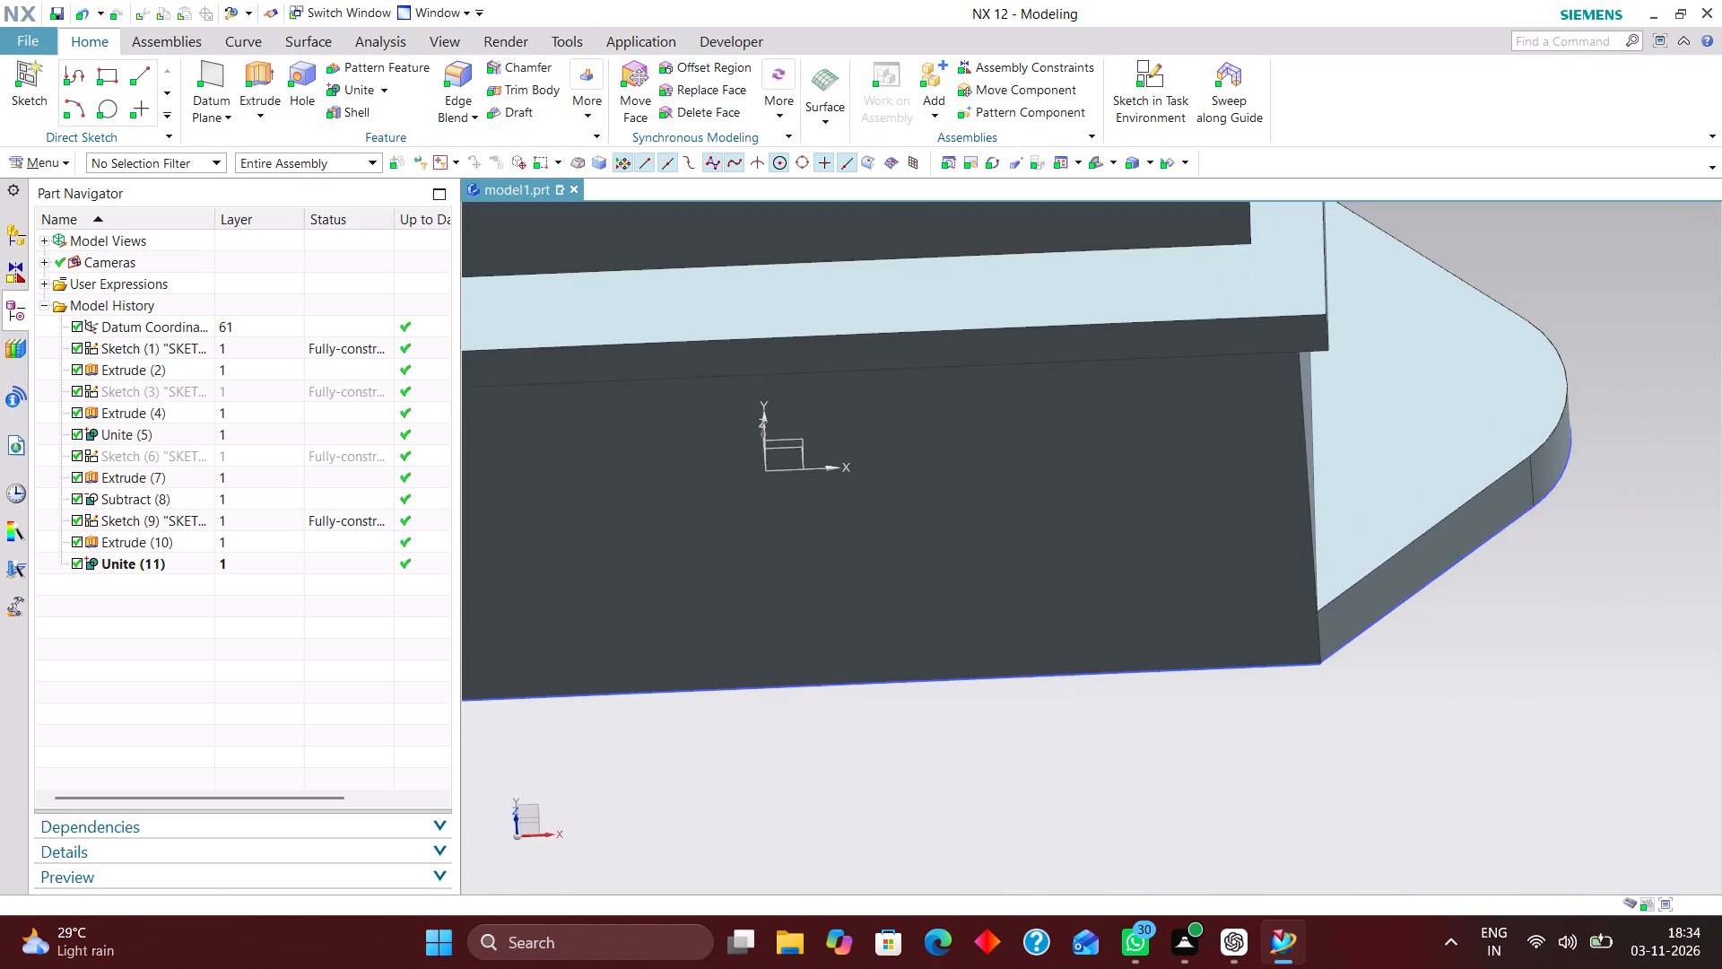
{"action": "middle_click_drag", "start_coordinate": [1422, 651], "coordinate": [1422, 687]}
{"action": "scroll", "coordinate": [1423, 687], "scroll_direction": "up", "scroll_amount": 1}
{"action": "right_click_drag", "start_coordinate": [1527, 660], "coordinate": [1248, 652]}
{"action": "scroll", "coordinate": [1366, 599], "scroll_direction": "down", "scroll_amount": 4}
{"action": "middle_click_drag", "start_coordinate": [1377, 593], "coordinate": [1252, 513]}
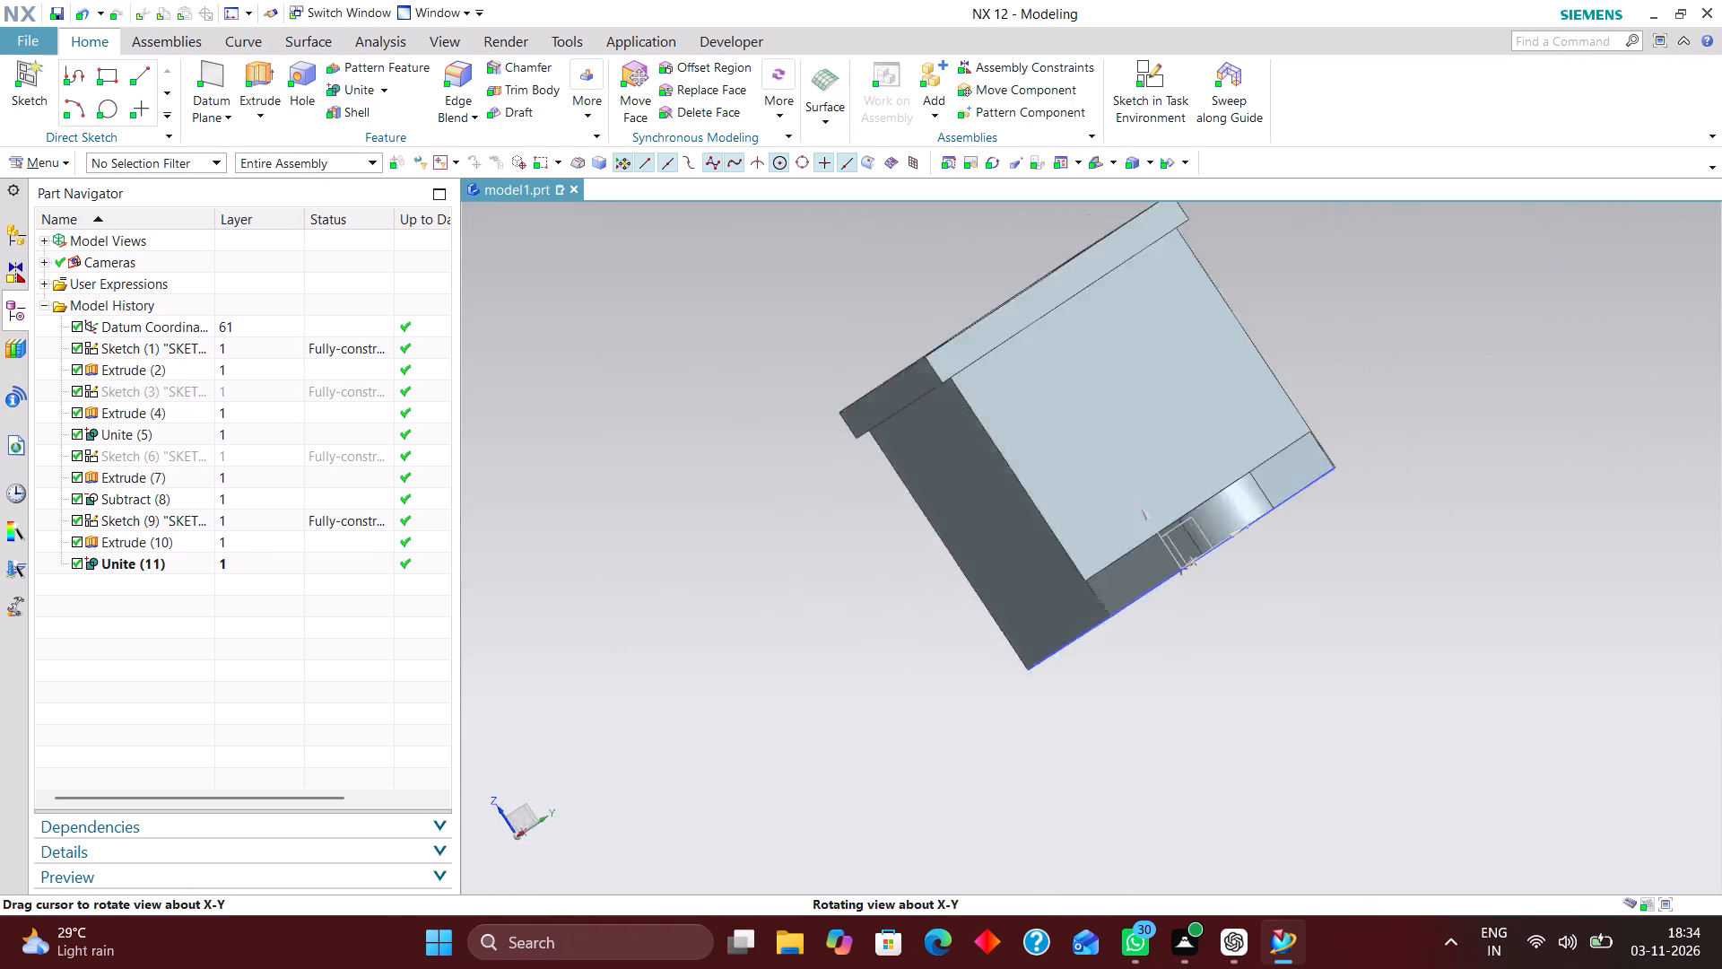
{"action": "middle_click_drag", "start_coordinate": [1252, 513], "coordinate": [1205, 571]}
{"action": "scroll", "coordinate": [1288, 583], "scroll_direction": "up", "scroll_amount": 1}
{"action": "right_click", "coordinate": [1404, 602]}
{"action": "right_click_drag", "start_coordinate": [1404, 602], "coordinate": [1294, 622]}
{"action": "right_click_drag", "start_coordinate": [1240, 737], "coordinate": [1106, 729]}
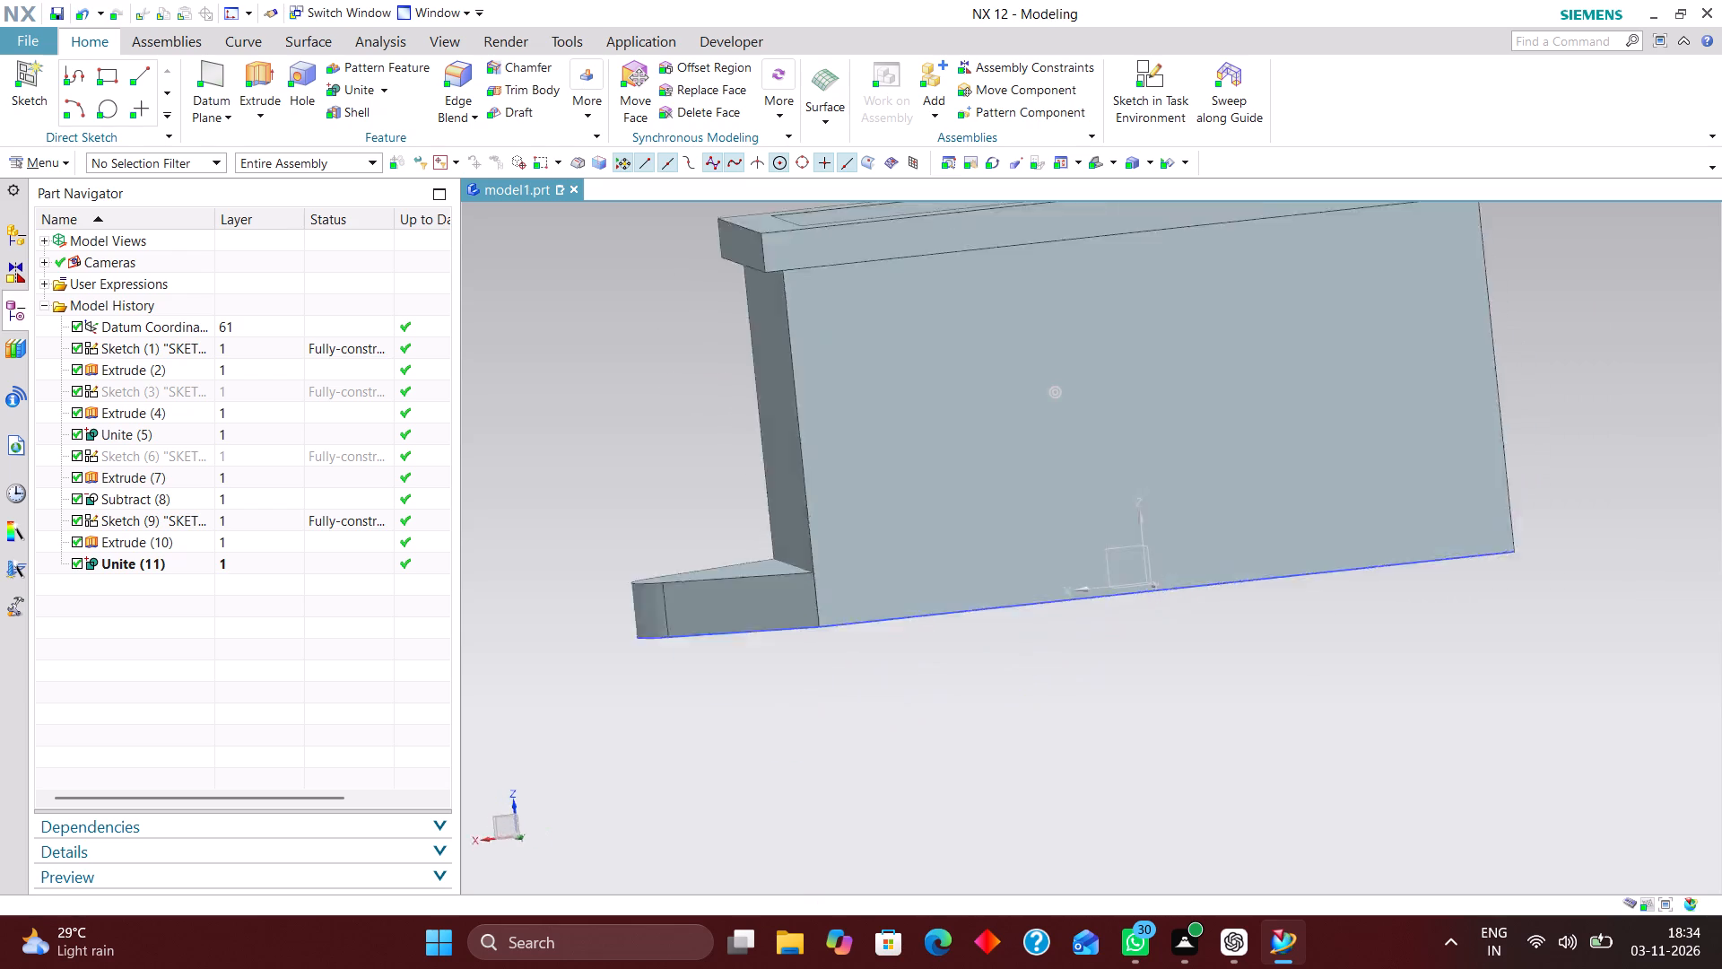
{"action": "middle_click_drag", "start_coordinate": [1126, 678], "coordinate": [1272, 665]}
{"action": "scroll", "coordinate": [1278, 662], "scroll_direction": "up", "scroll_amount": 1}
{"action": "right_click_drag", "start_coordinate": [1431, 702], "coordinate": [1091, 688]}
{"action": "scroll", "coordinate": [1199, 511], "scroll_direction": "up", "scroll_amount": 6}
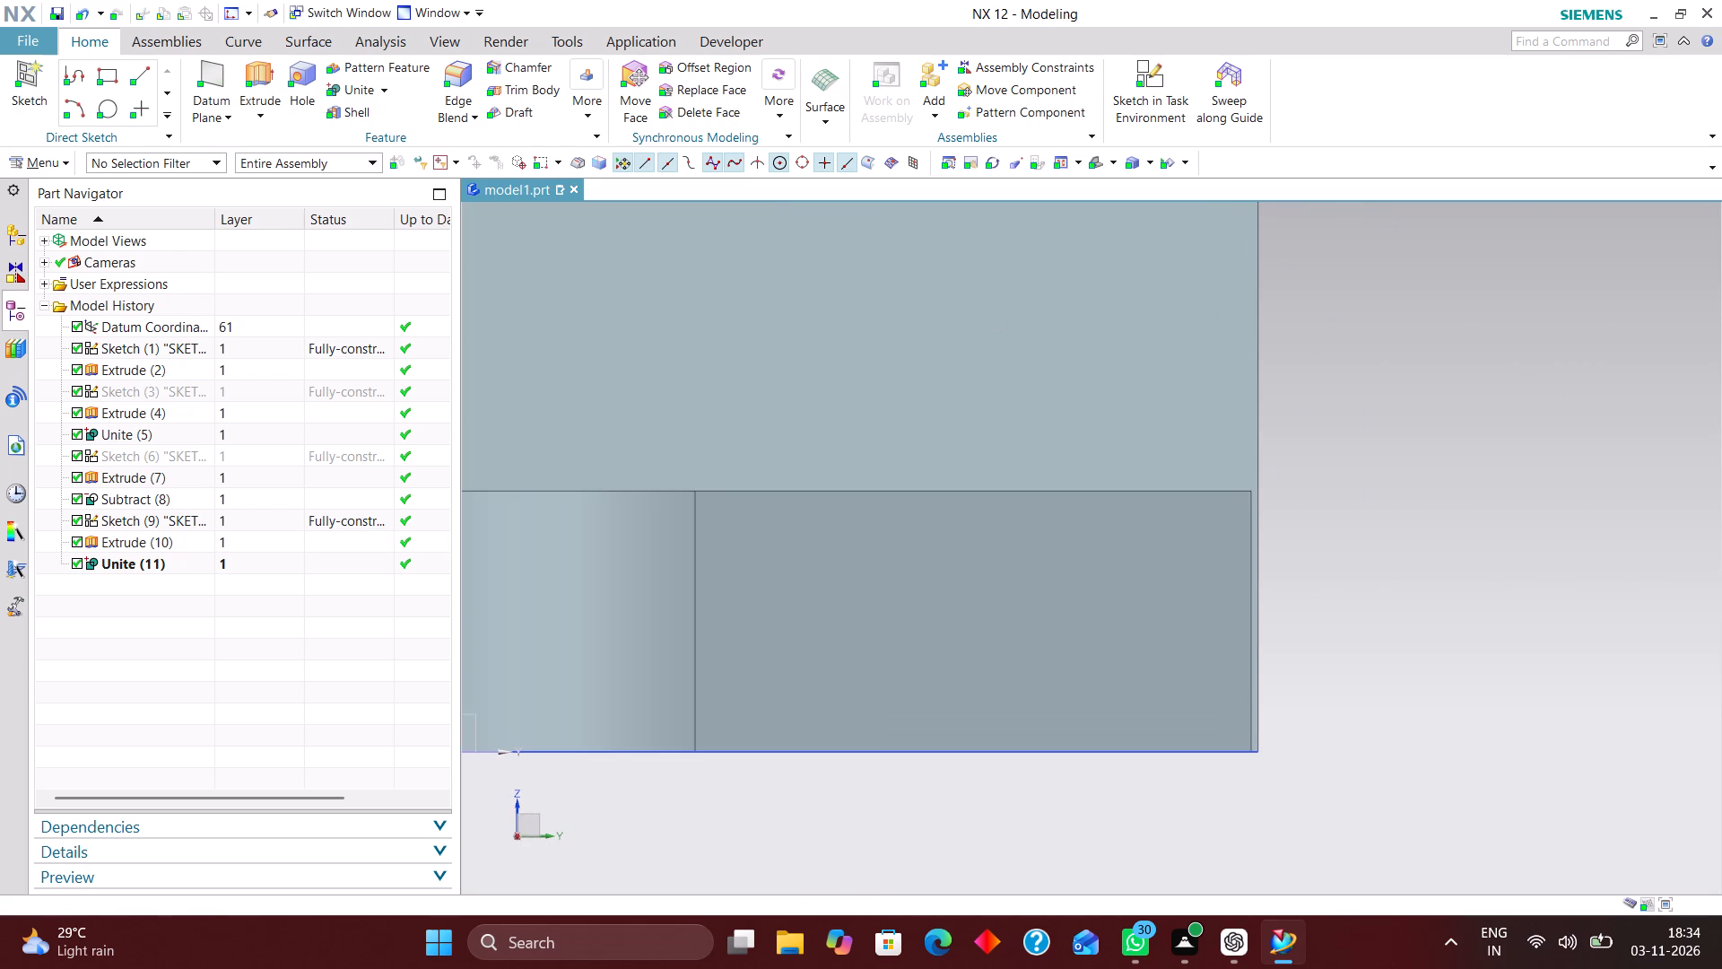
{"action": "scroll", "coordinate": [1232, 632], "scroll_direction": "up", "scroll_amount": 2}
{"action": "scroll", "coordinate": [1215, 514], "scroll_direction": "down", "scroll_amount": 6}
{"action": "middle_click_drag", "start_coordinate": [1307, 650], "coordinate": [1377, 676]}
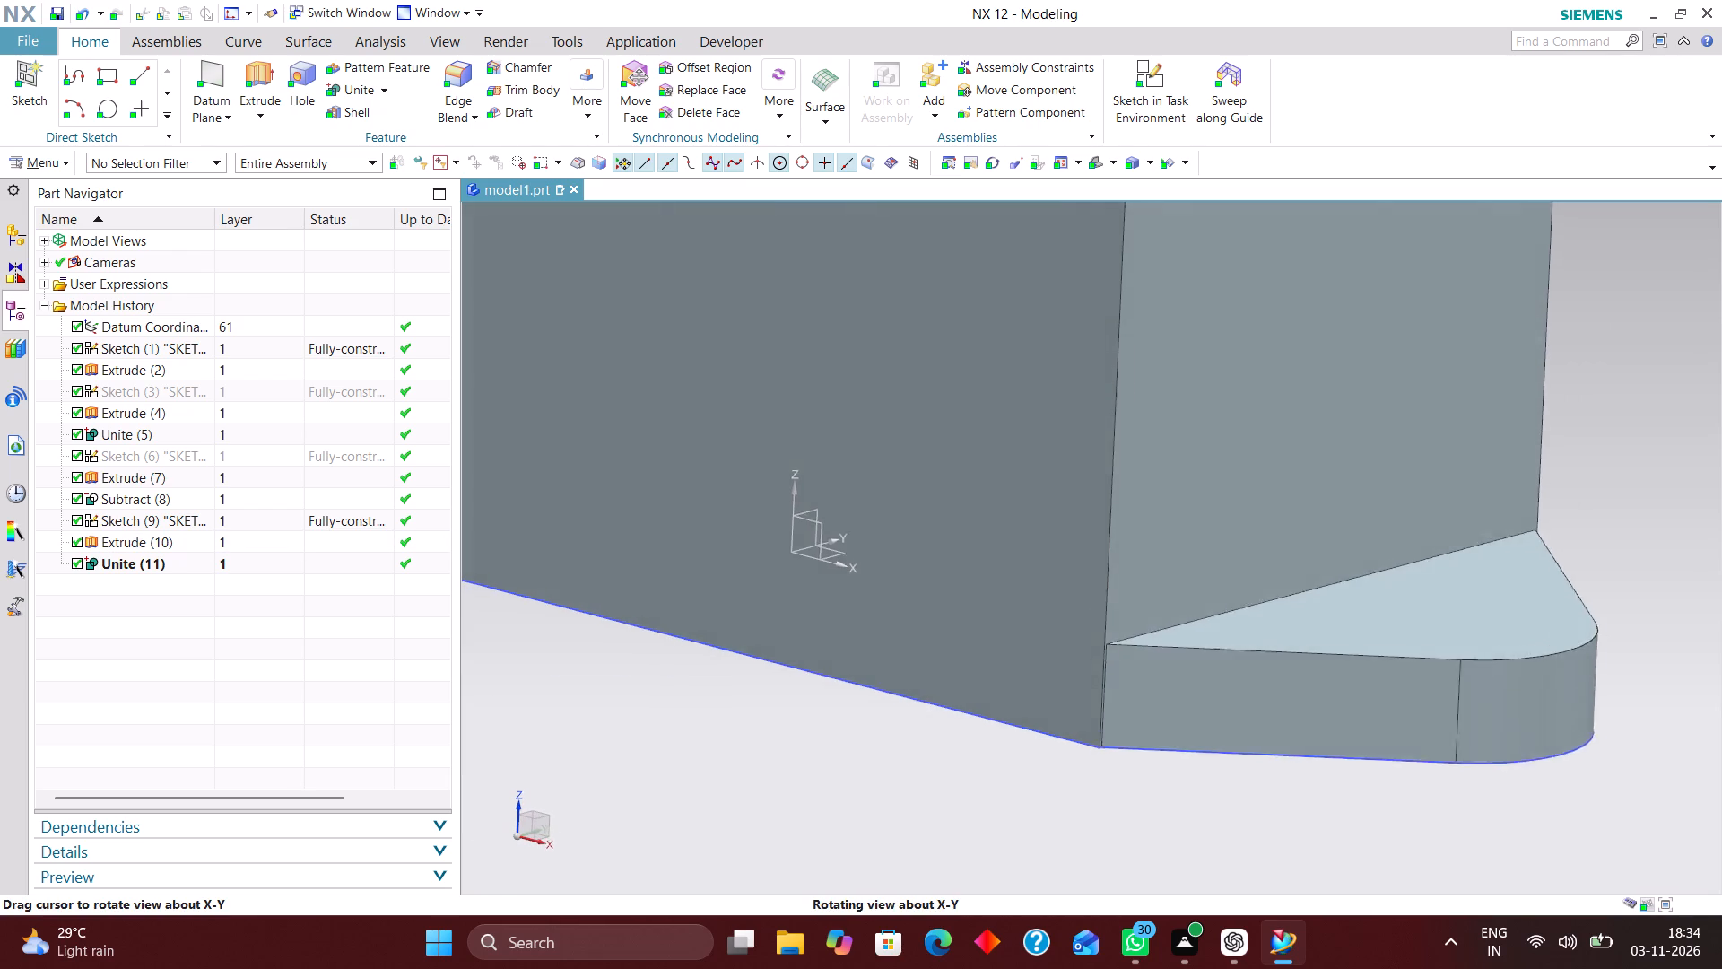
{"action": "middle_click_drag", "start_coordinate": [1377, 676], "coordinate": [1378, 676]}
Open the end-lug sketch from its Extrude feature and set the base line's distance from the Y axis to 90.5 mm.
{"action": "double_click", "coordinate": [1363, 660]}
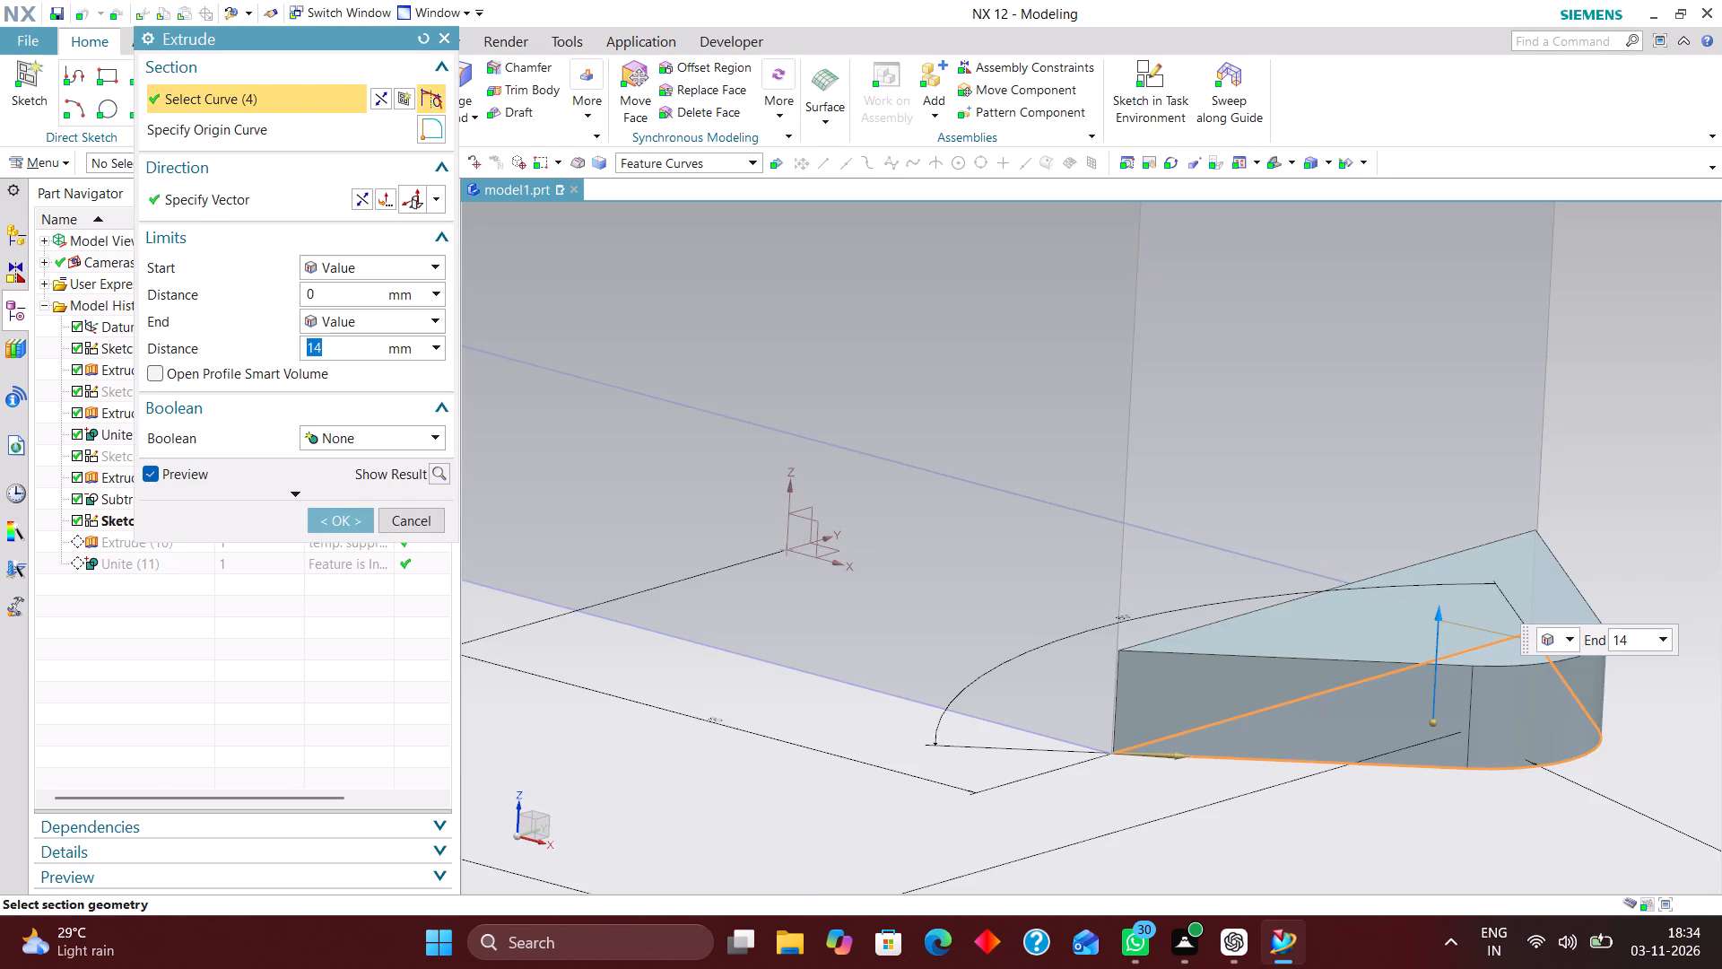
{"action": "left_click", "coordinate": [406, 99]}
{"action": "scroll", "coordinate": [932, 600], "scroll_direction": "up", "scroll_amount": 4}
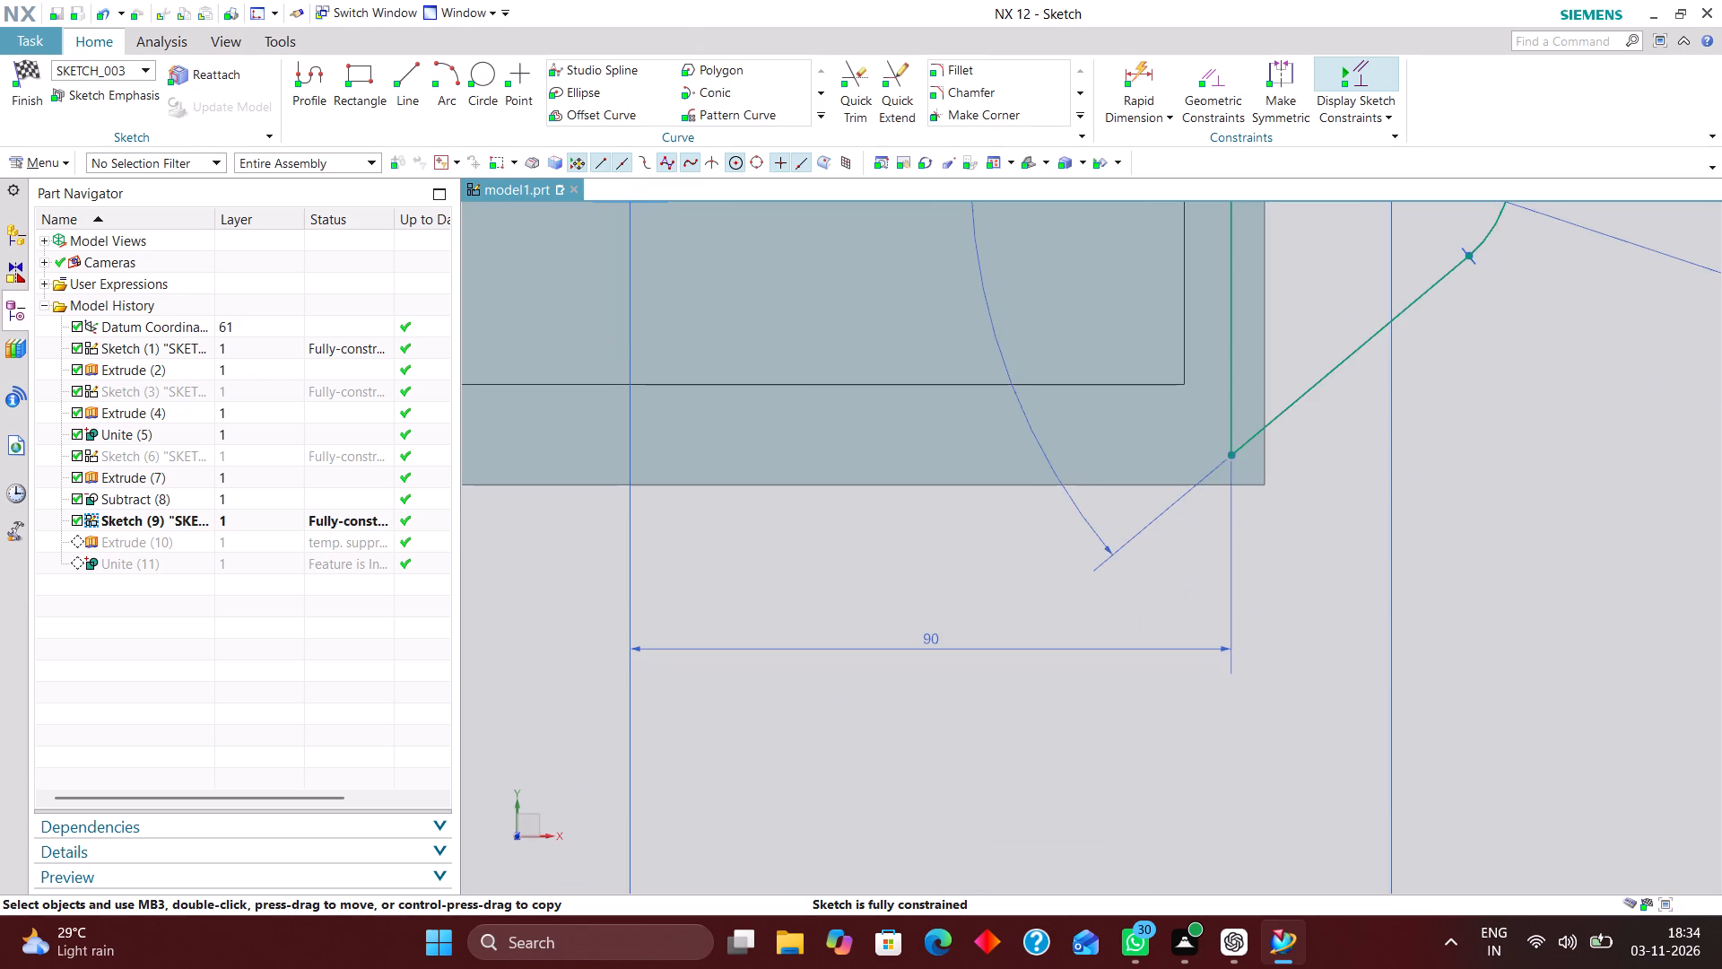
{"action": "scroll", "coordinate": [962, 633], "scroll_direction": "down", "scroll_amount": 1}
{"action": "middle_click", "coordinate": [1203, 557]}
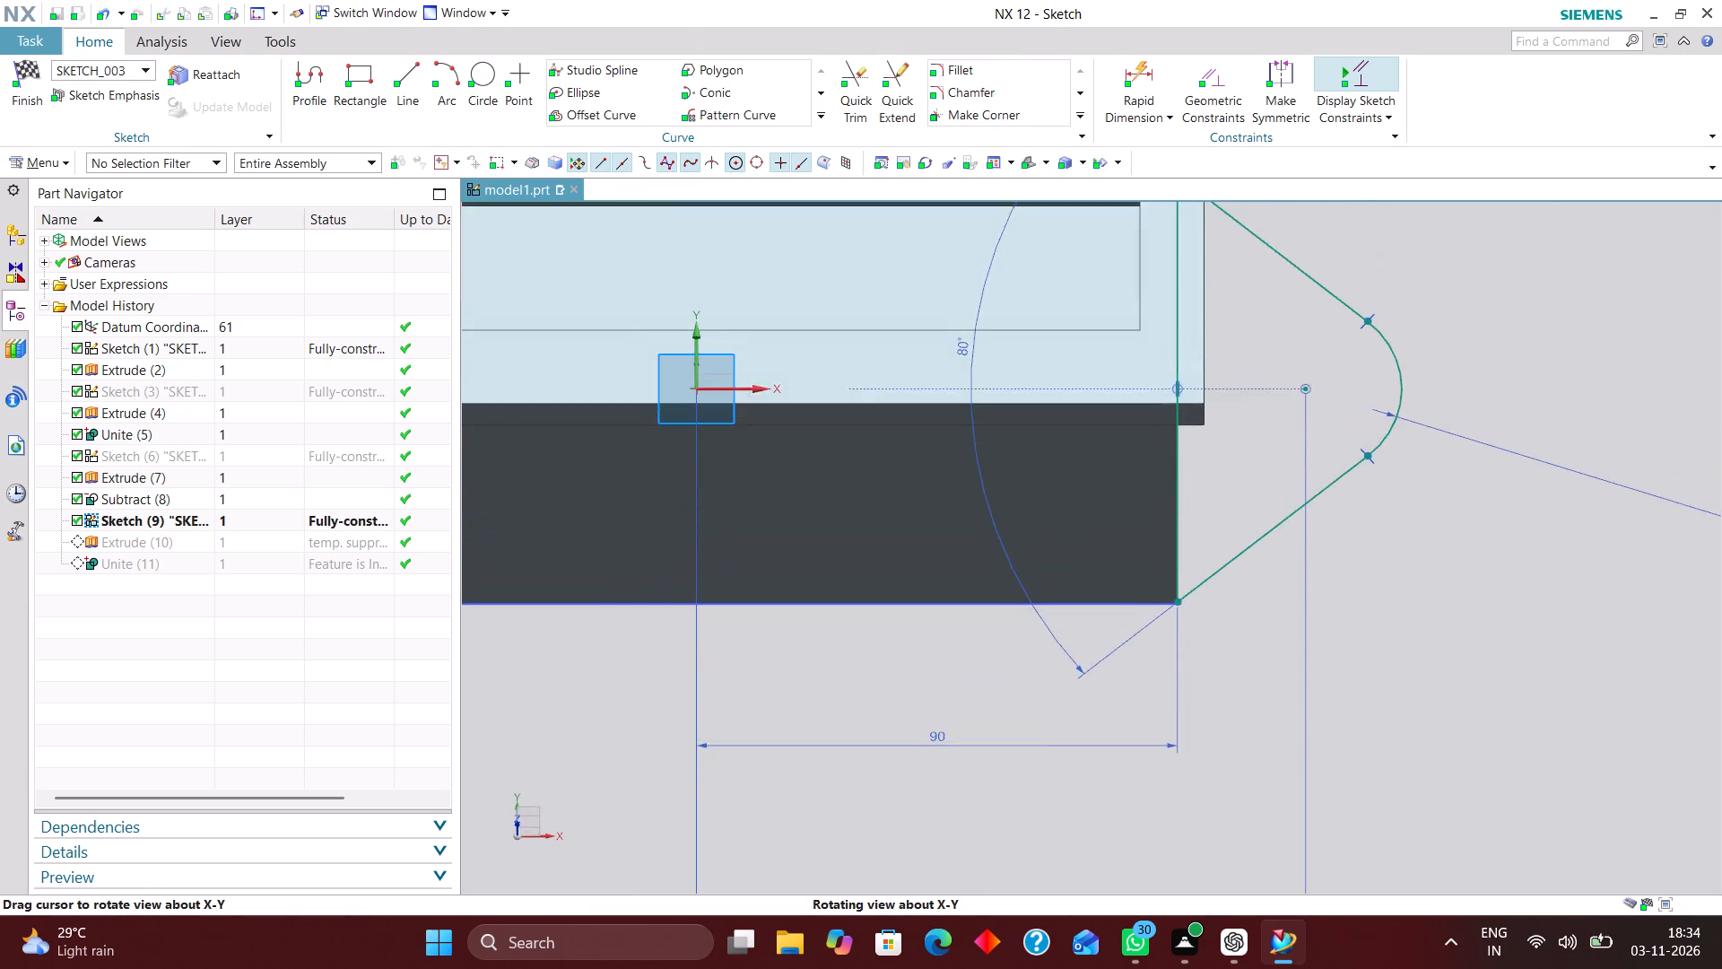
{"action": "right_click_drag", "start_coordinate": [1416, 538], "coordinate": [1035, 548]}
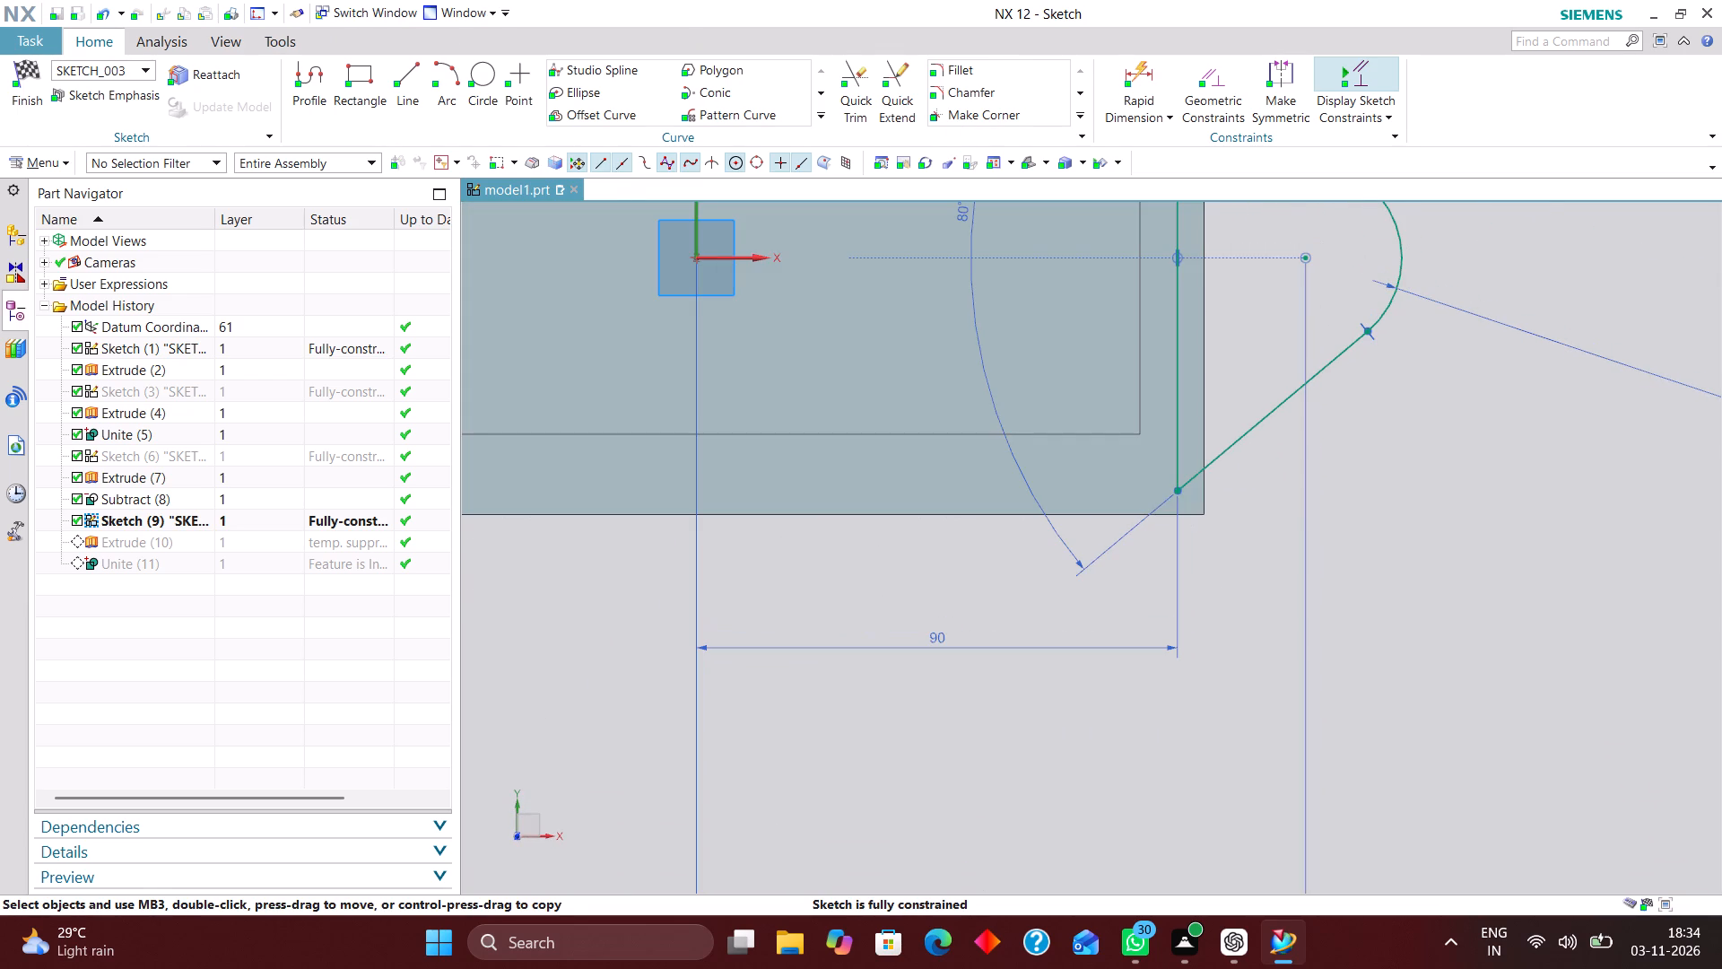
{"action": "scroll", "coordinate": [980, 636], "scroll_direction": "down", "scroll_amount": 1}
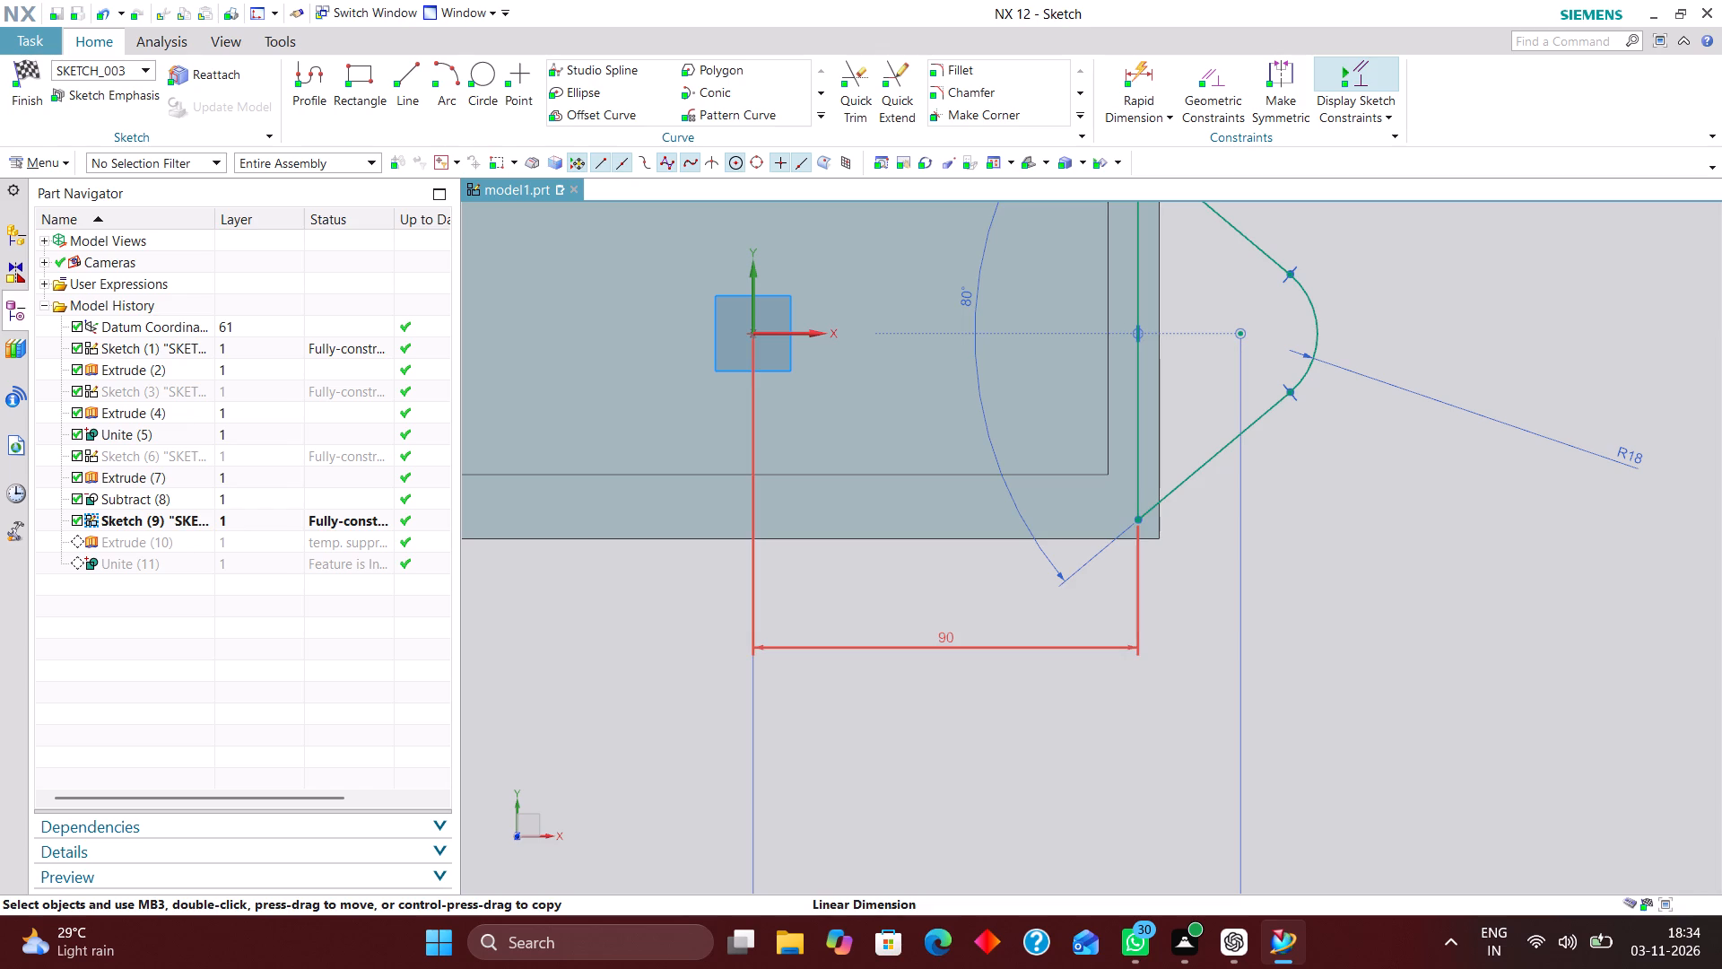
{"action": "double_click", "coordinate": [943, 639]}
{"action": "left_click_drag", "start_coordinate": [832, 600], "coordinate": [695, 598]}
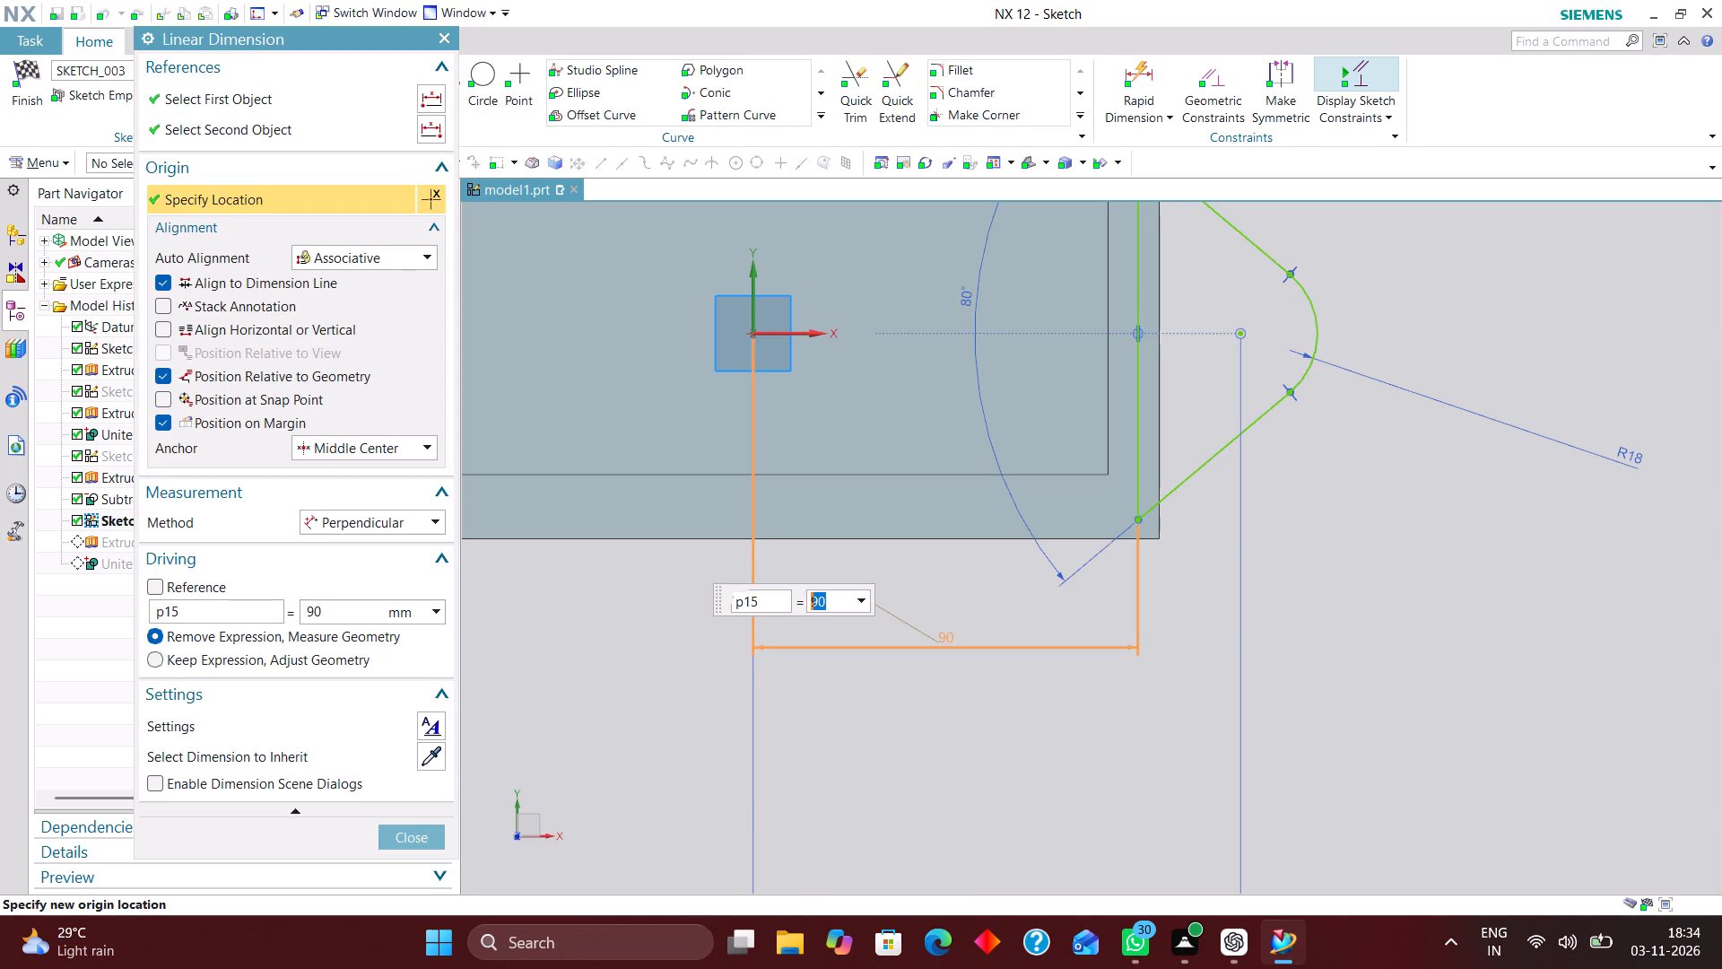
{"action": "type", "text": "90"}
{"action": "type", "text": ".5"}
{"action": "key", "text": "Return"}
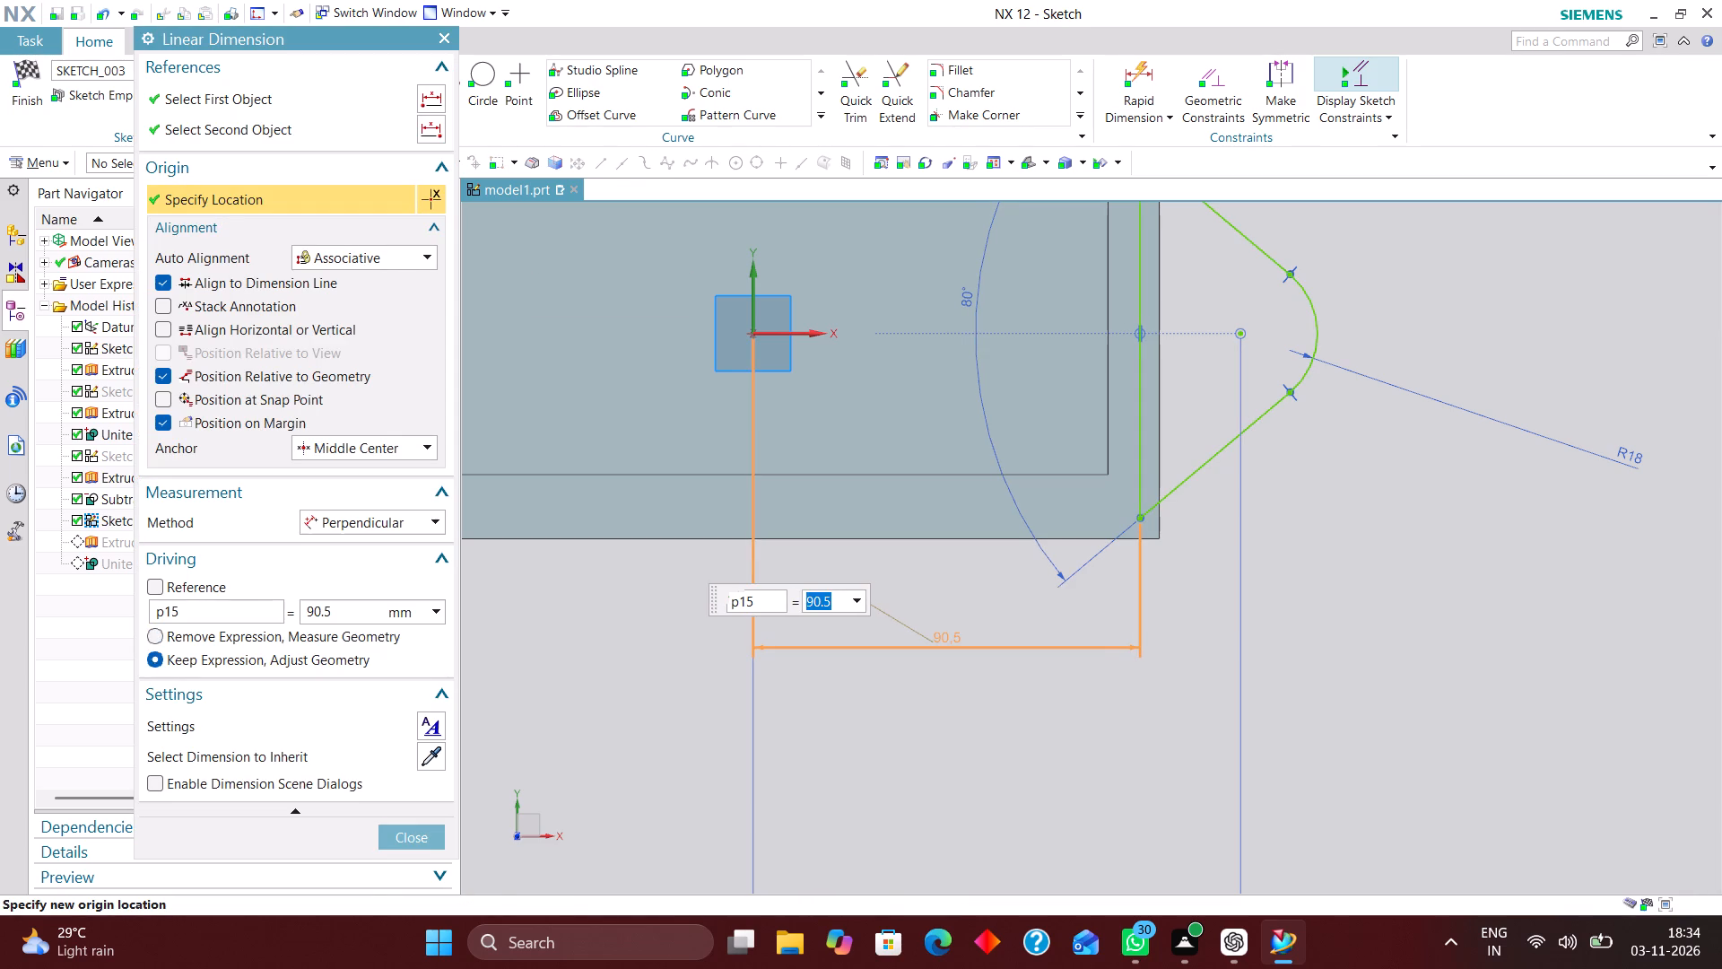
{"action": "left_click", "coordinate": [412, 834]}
Examine from above and below how the lug sketch's base line and corners line up with the box's bottom end edge.
{"action": "middle_click_drag", "start_coordinate": [1271, 738], "coordinate": [1248, 665]}
{"action": "right_click_drag", "start_coordinate": [1388, 697], "coordinate": [1263, 700]}
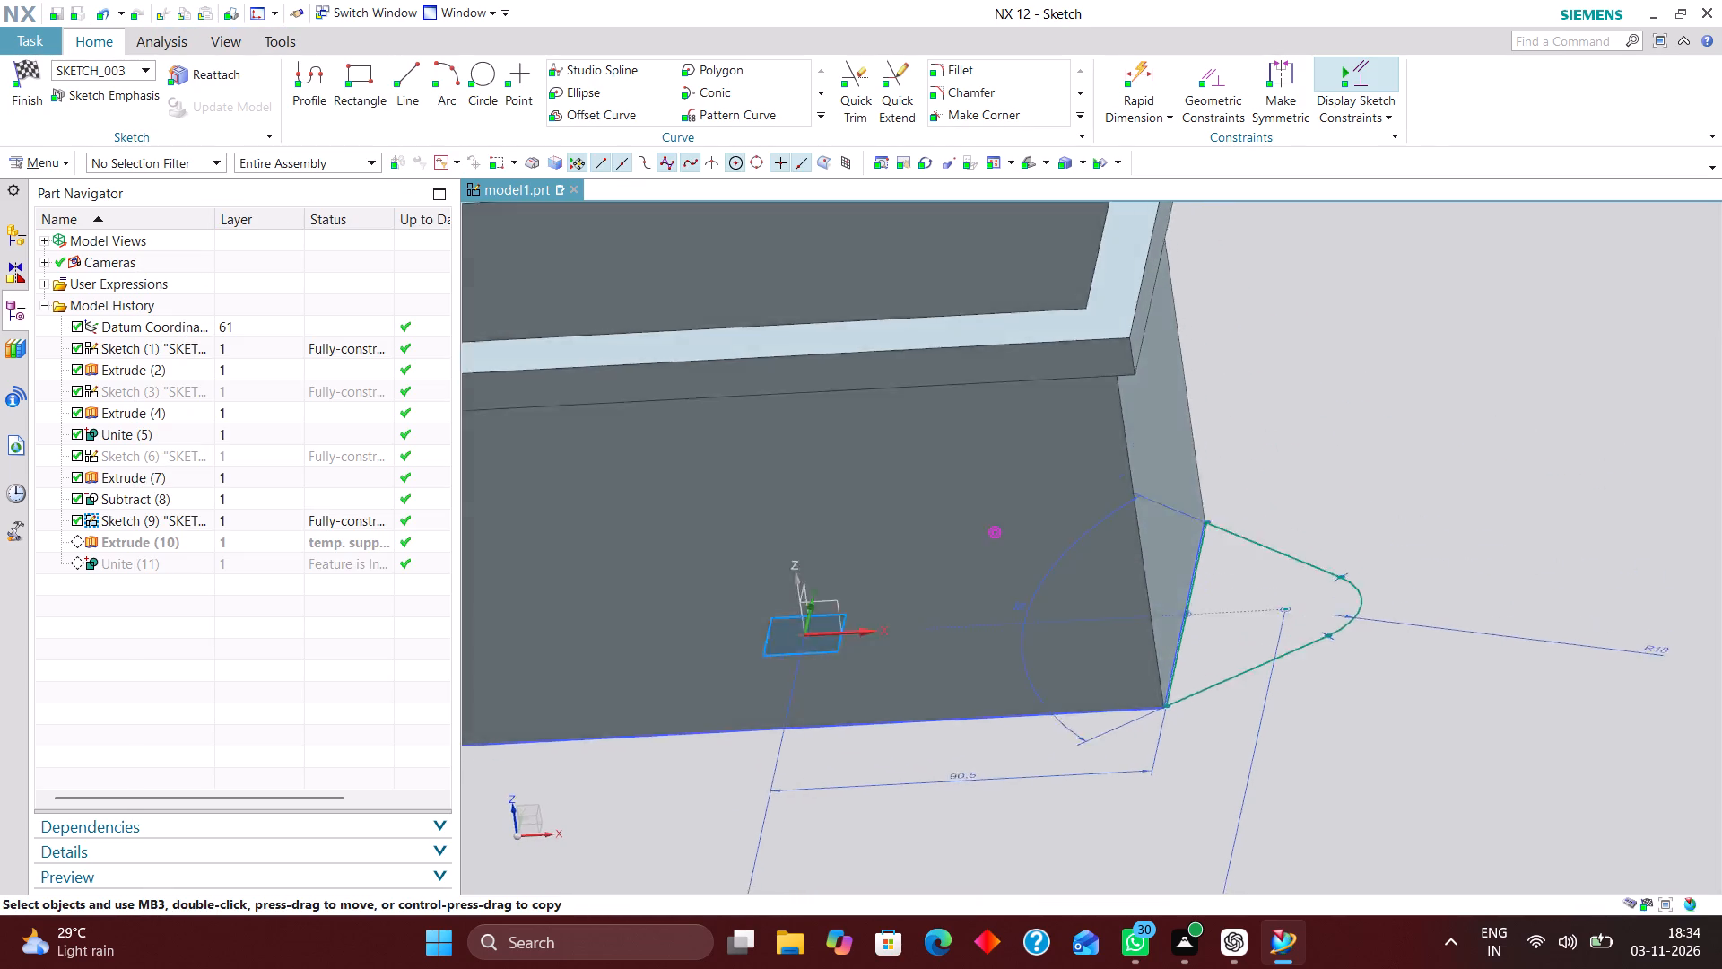
{"action": "scroll", "coordinate": [1281, 801], "scroll_direction": "up", "scroll_amount": 1}
{"action": "middle_click_drag", "start_coordinate": [1269, 813], "coordinate": [1182, 878]}
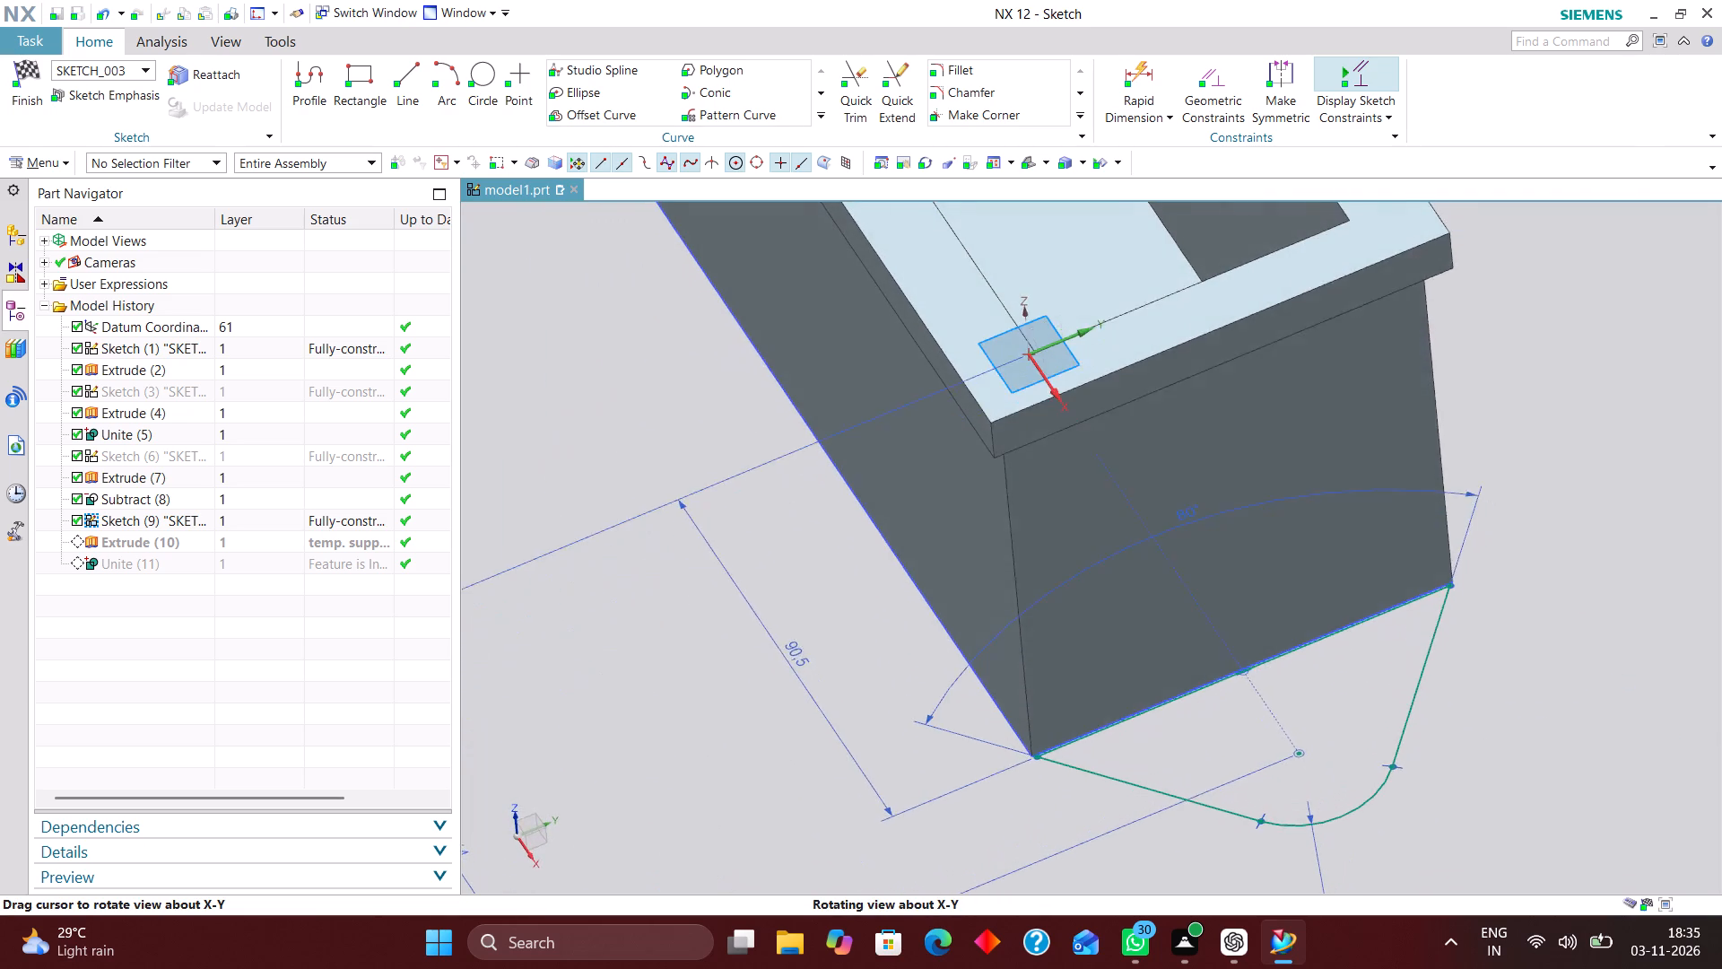
{"action": "middle_click_drag", "start_coordinate": [1182, 878], "coordinate": [1190, 889]}
{"action": "middle_click_drag", "start_coordinate": [1191, 889], "coordinate": [1257, 650]}
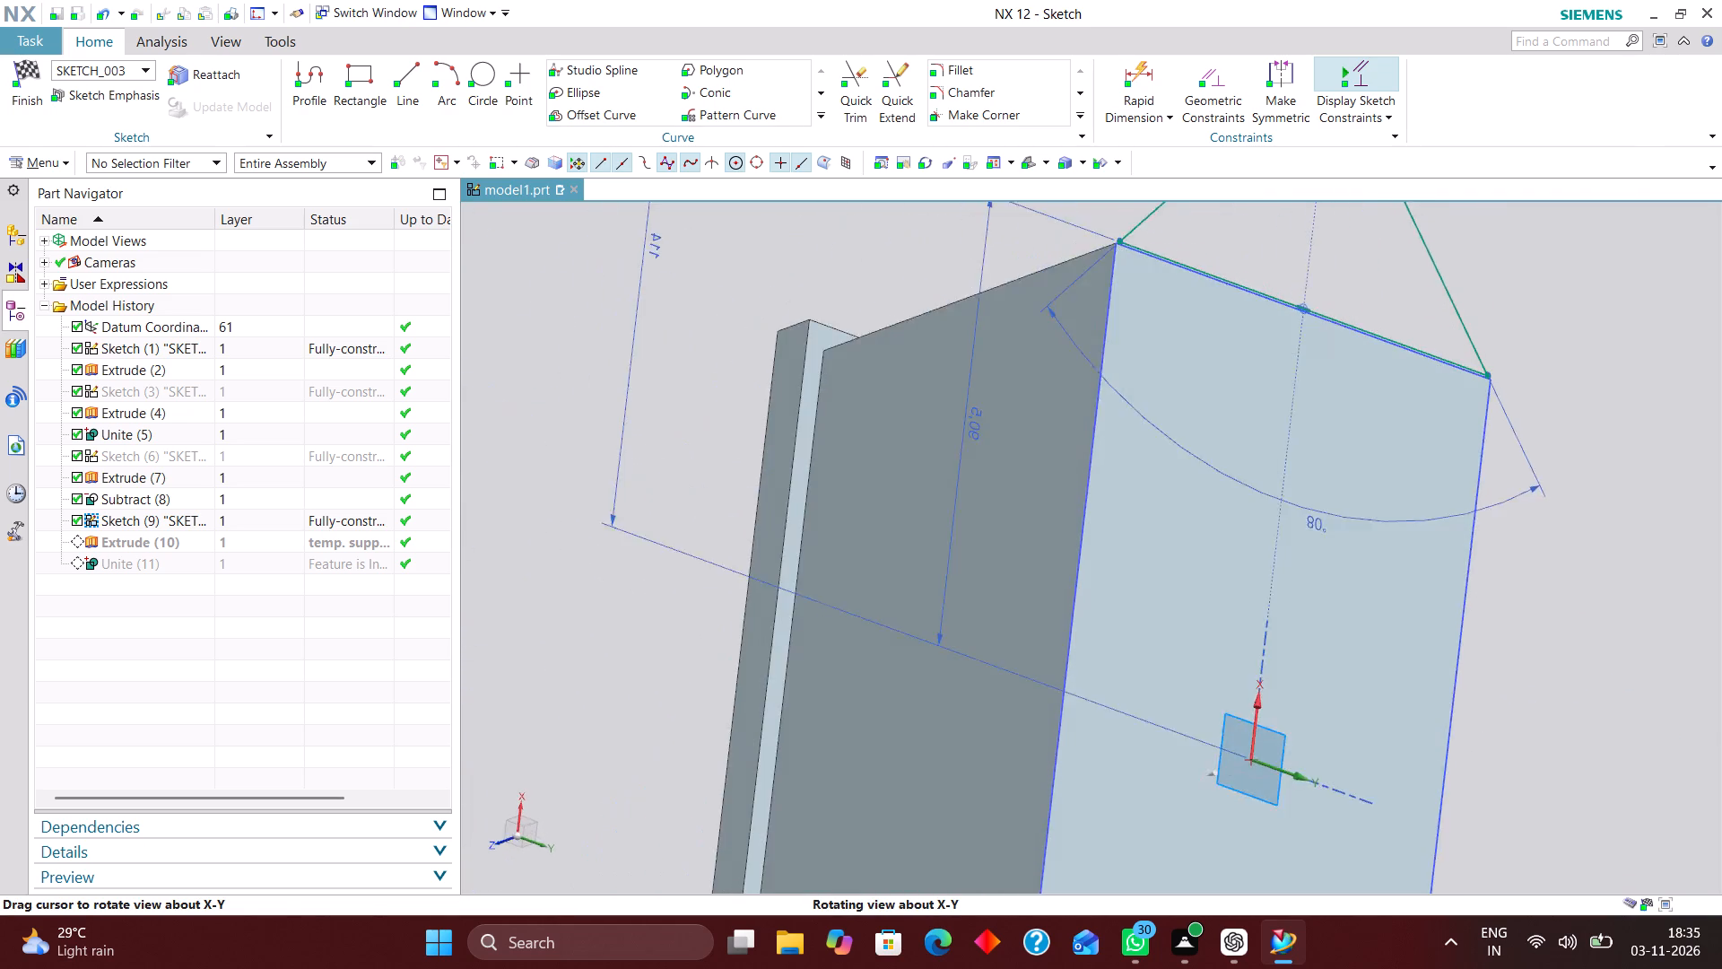
{"action": "middle_click_drag", "start_coordinate": [1257, 650], "coordinate": [1244, 668]}
{"action": "right_click_drag", "start_coordinate": [1586, 601], "coordinate": [1476, 595]}
{"action": "scroll", "coordinate": [1171, 252], "scroll_direction": "up", "scroll_amount": 5}
{"action": "scroll", "coordinate": [1027, 339], "scroll_direction": "down", "scroll_amount": 4}
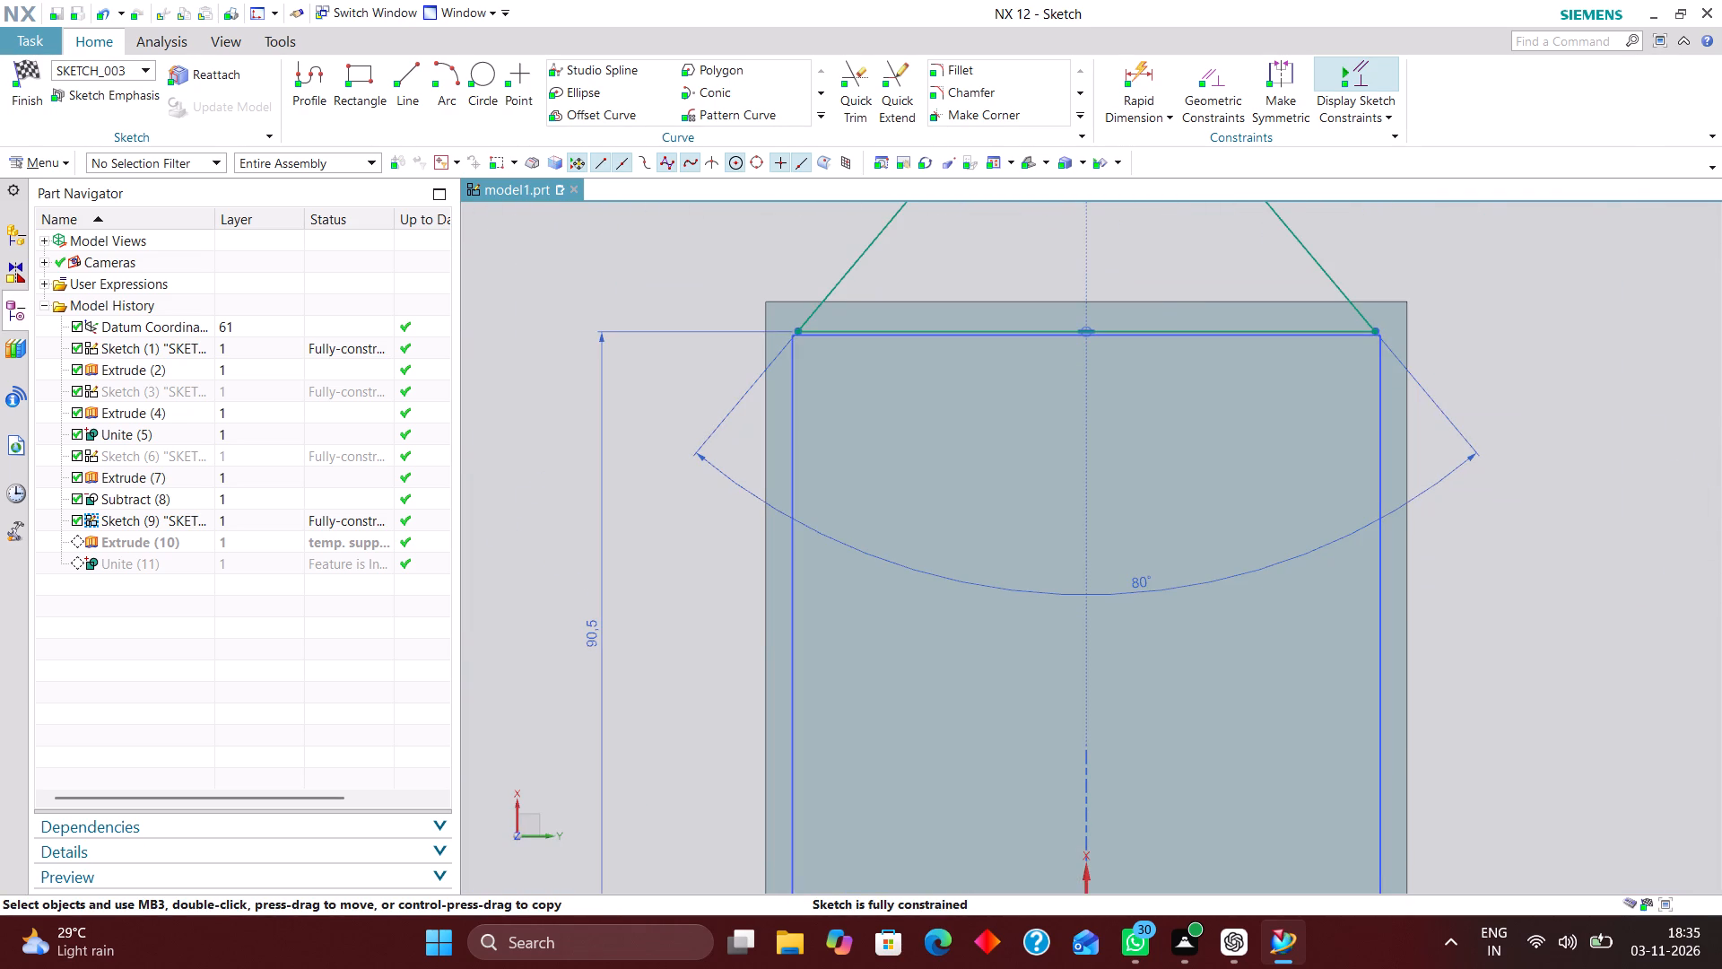
Set the distance of the lug sketch's base line from the Y axis to 90 mm.
{"action": "double_click", "coordinate": [589, 642]}
{"action": "left_click_drag", "start_coordinate": [587, 729], "coordinate": [543, 731]}
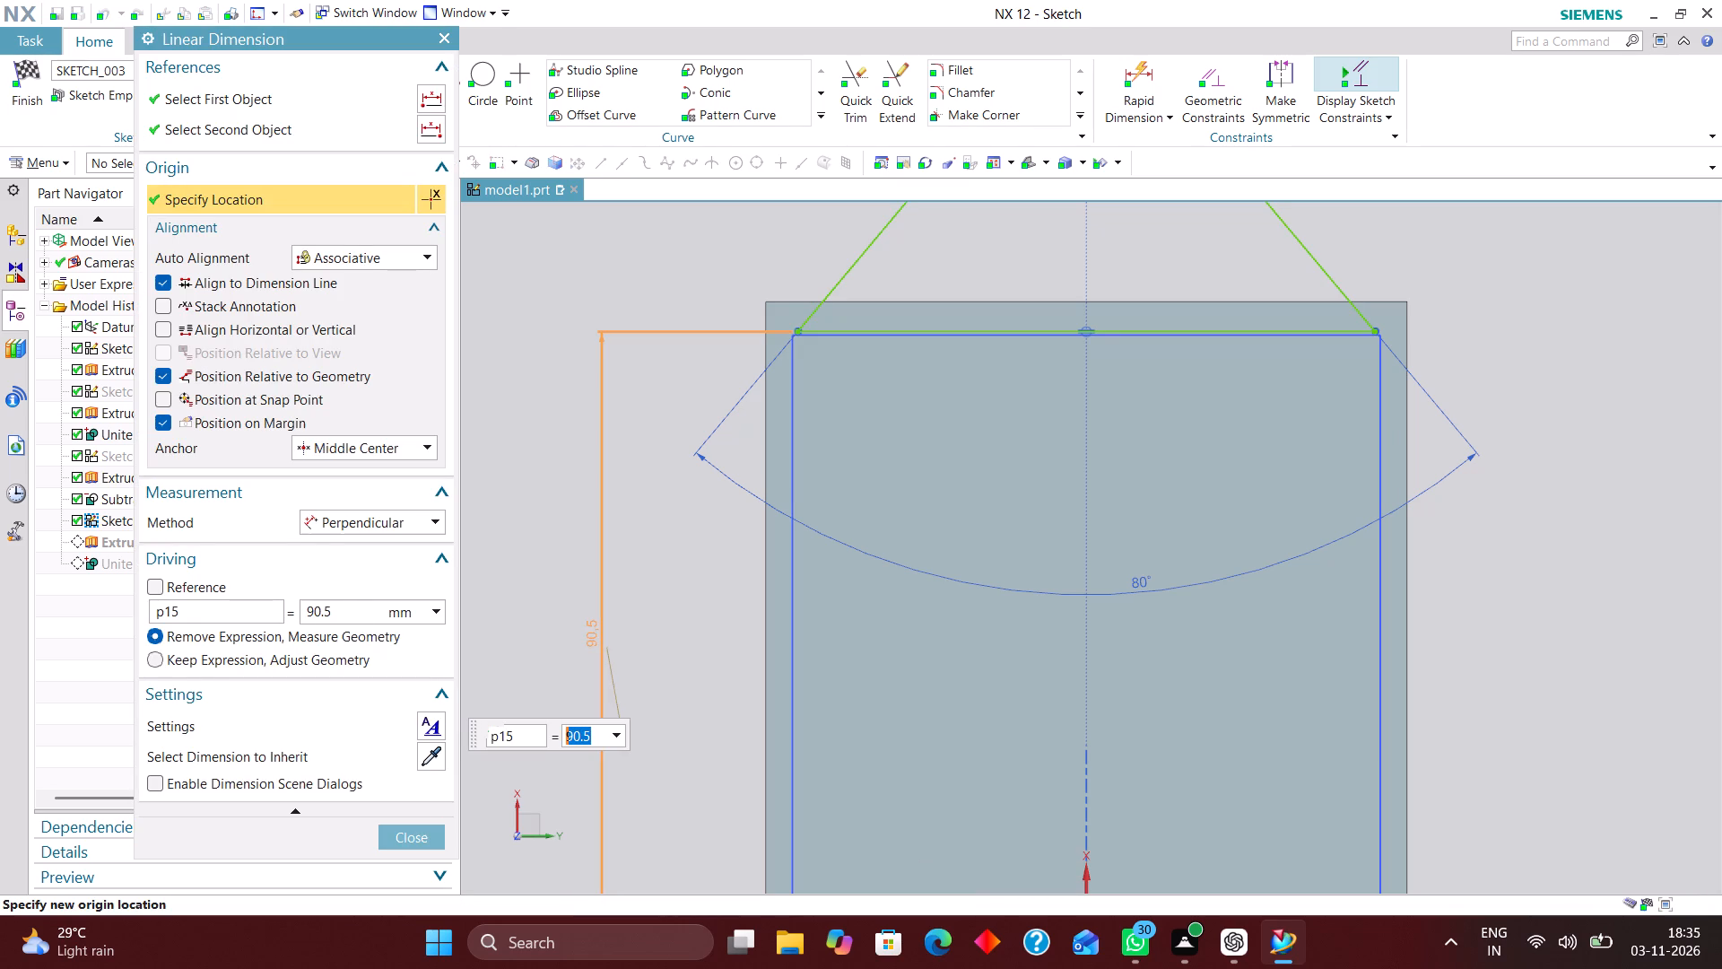
{"action": "type", "text": "90"}
{"action": "key", "text": "Return"}
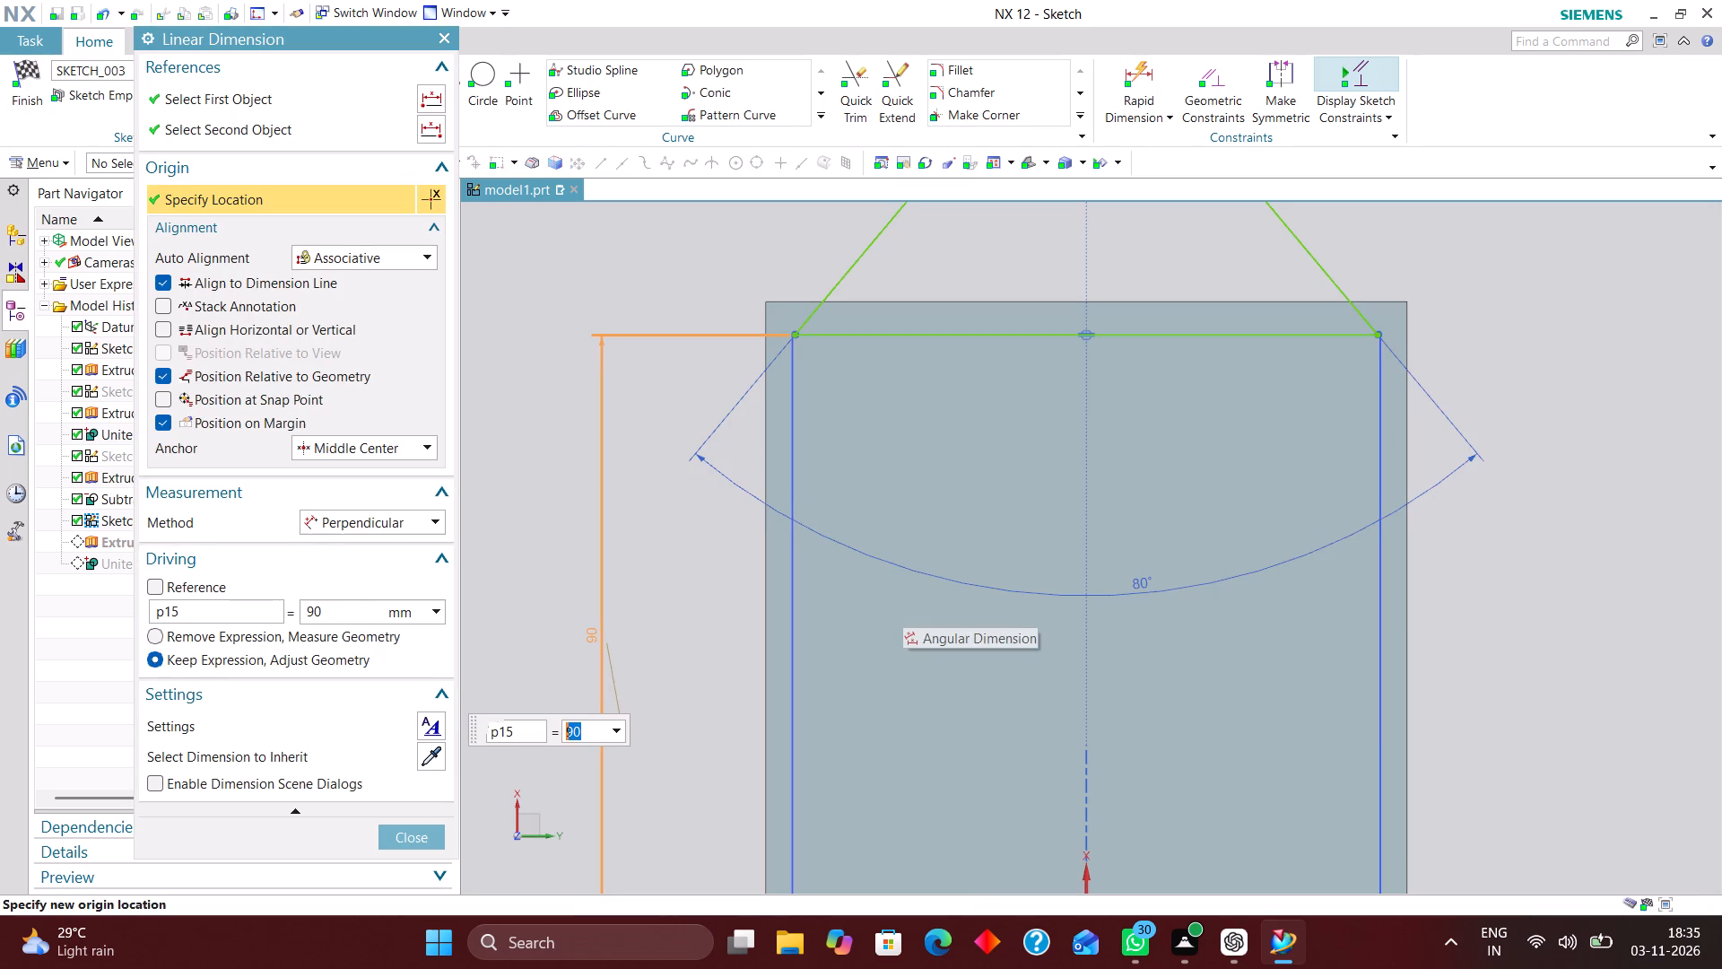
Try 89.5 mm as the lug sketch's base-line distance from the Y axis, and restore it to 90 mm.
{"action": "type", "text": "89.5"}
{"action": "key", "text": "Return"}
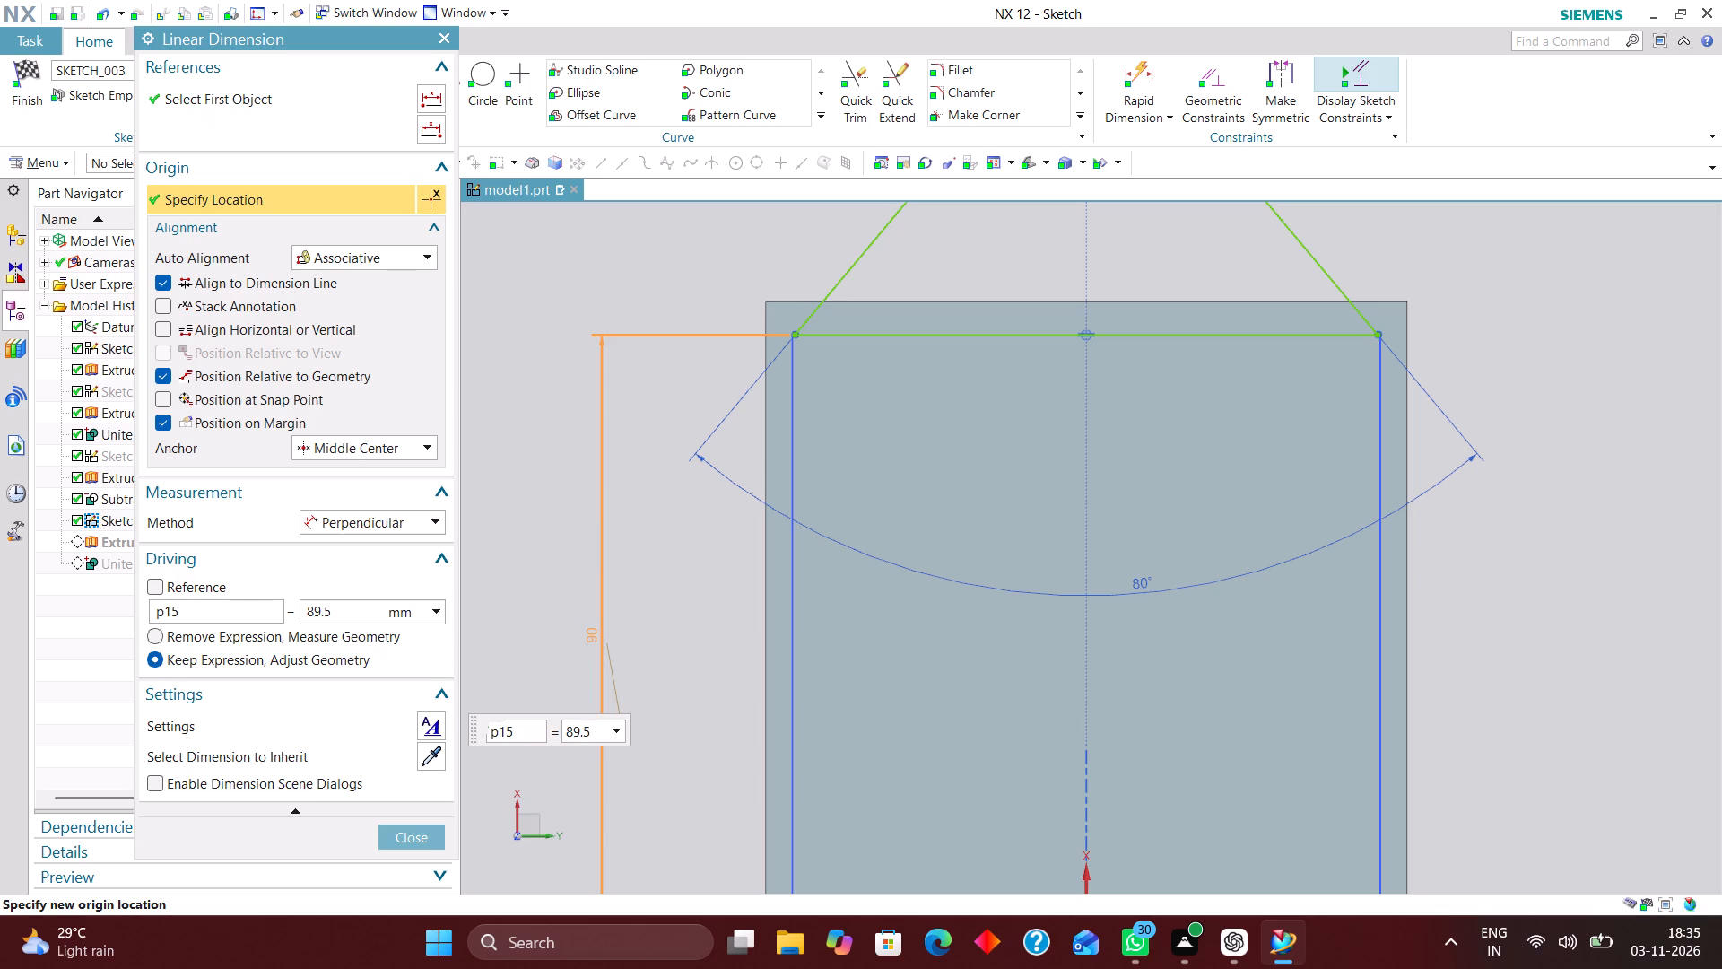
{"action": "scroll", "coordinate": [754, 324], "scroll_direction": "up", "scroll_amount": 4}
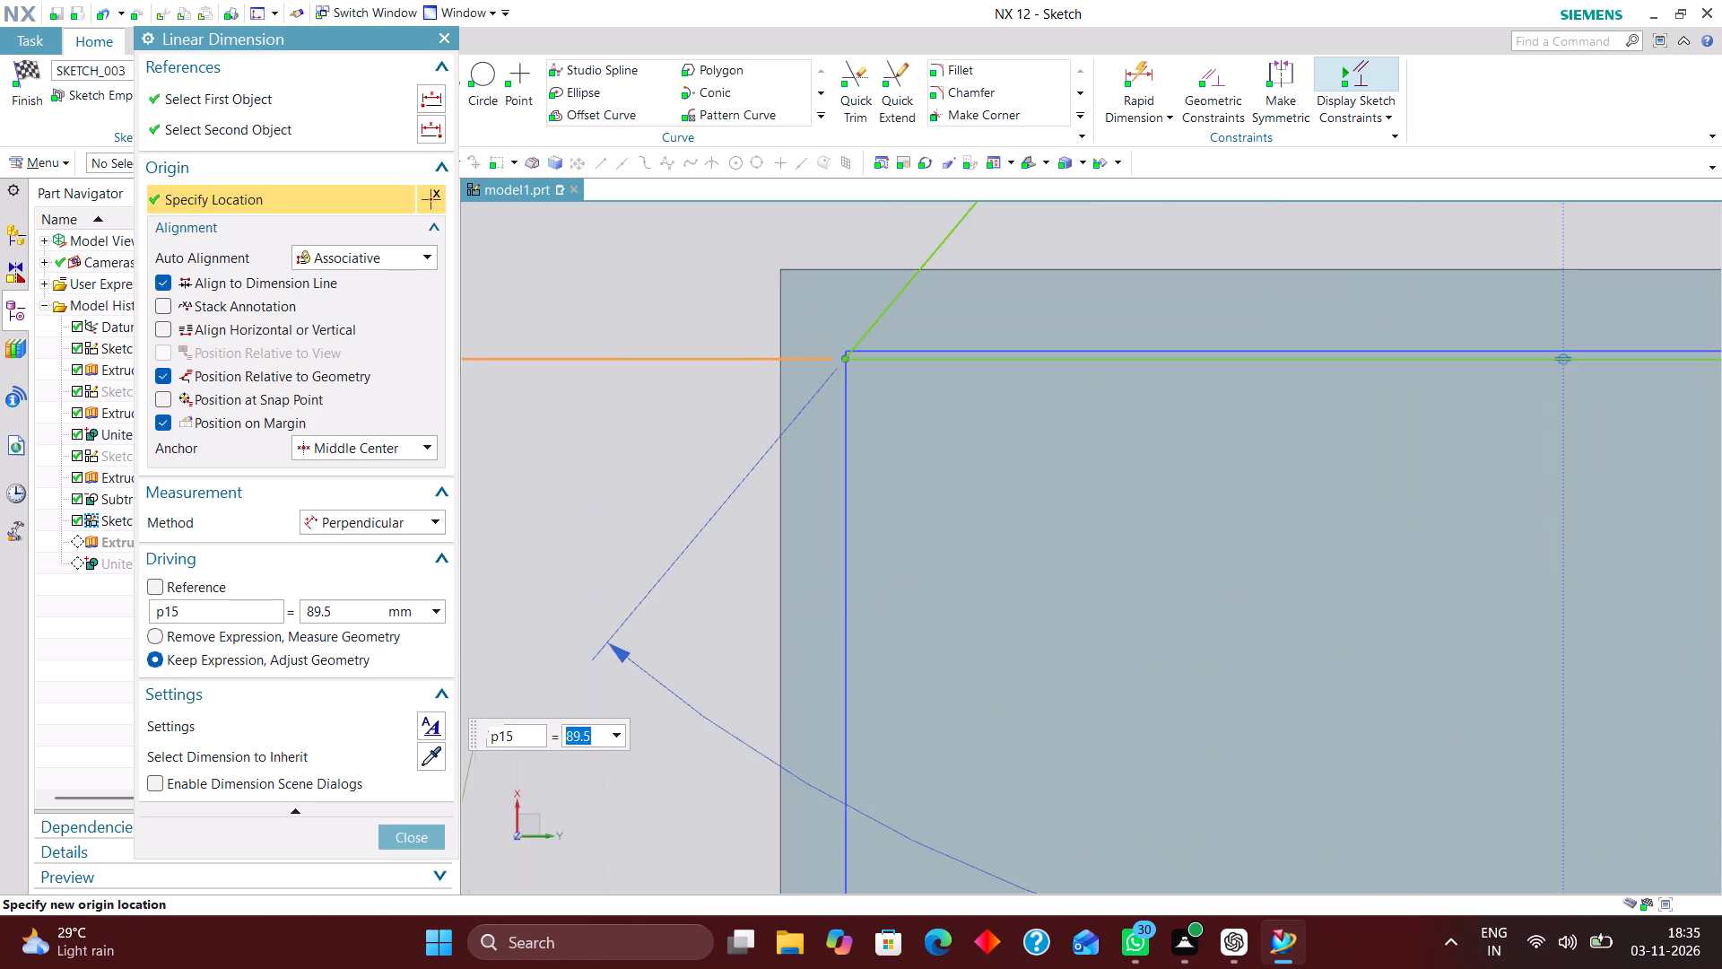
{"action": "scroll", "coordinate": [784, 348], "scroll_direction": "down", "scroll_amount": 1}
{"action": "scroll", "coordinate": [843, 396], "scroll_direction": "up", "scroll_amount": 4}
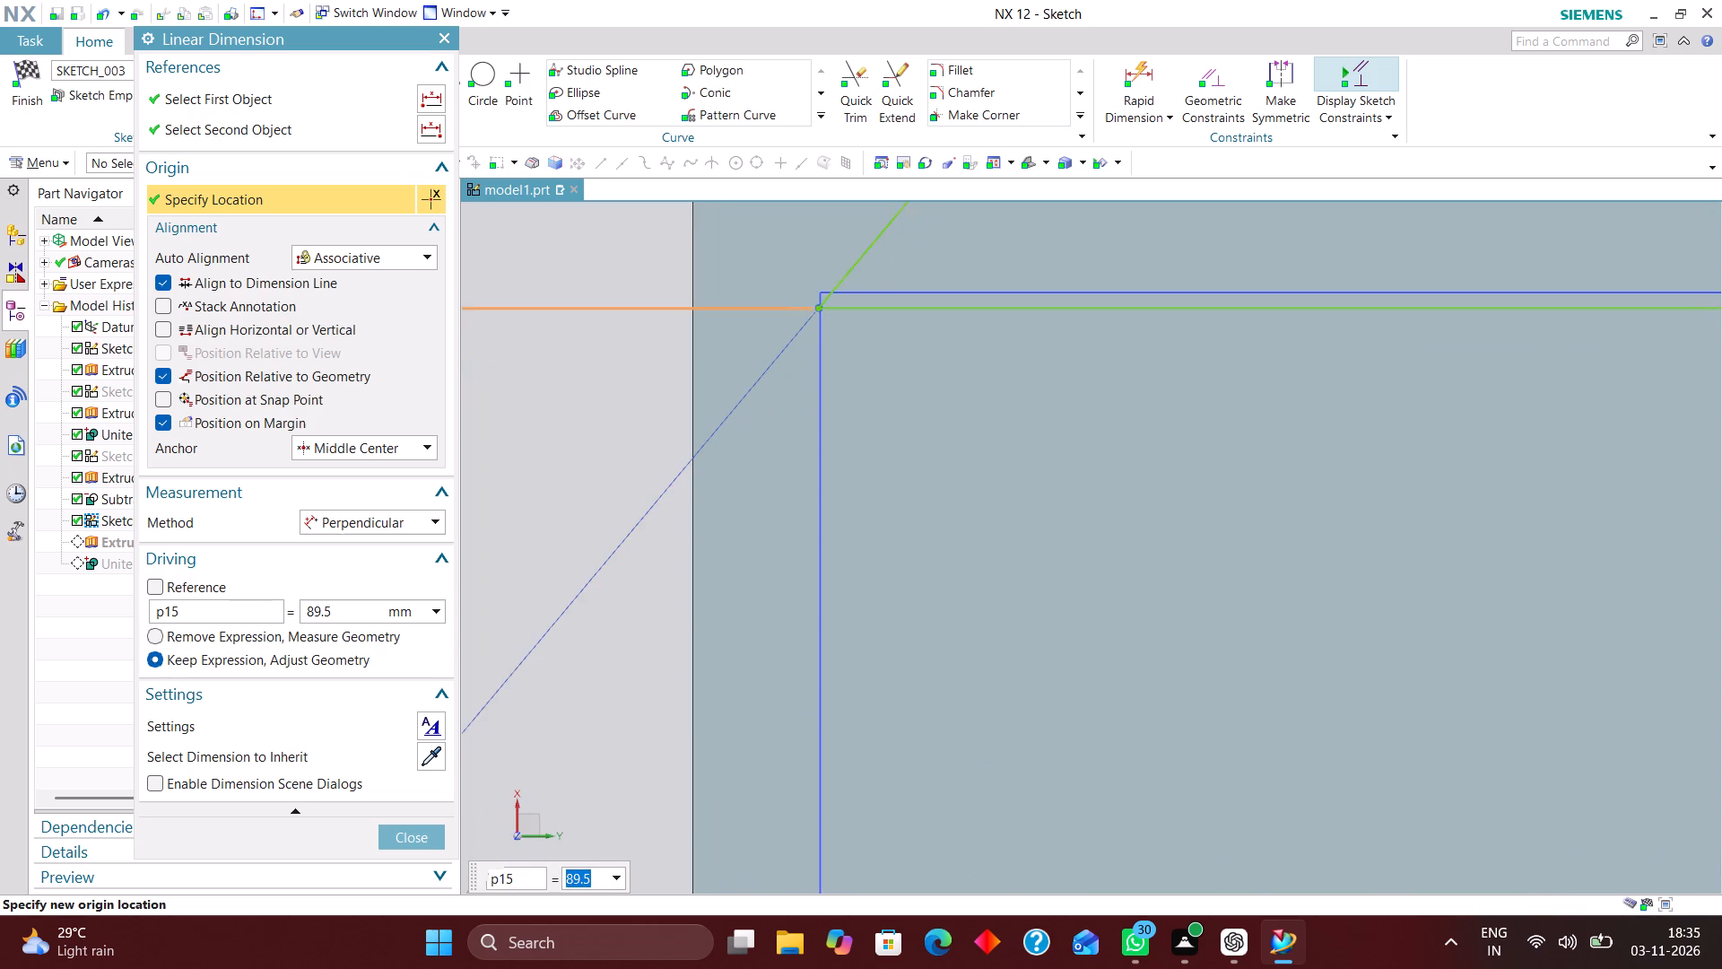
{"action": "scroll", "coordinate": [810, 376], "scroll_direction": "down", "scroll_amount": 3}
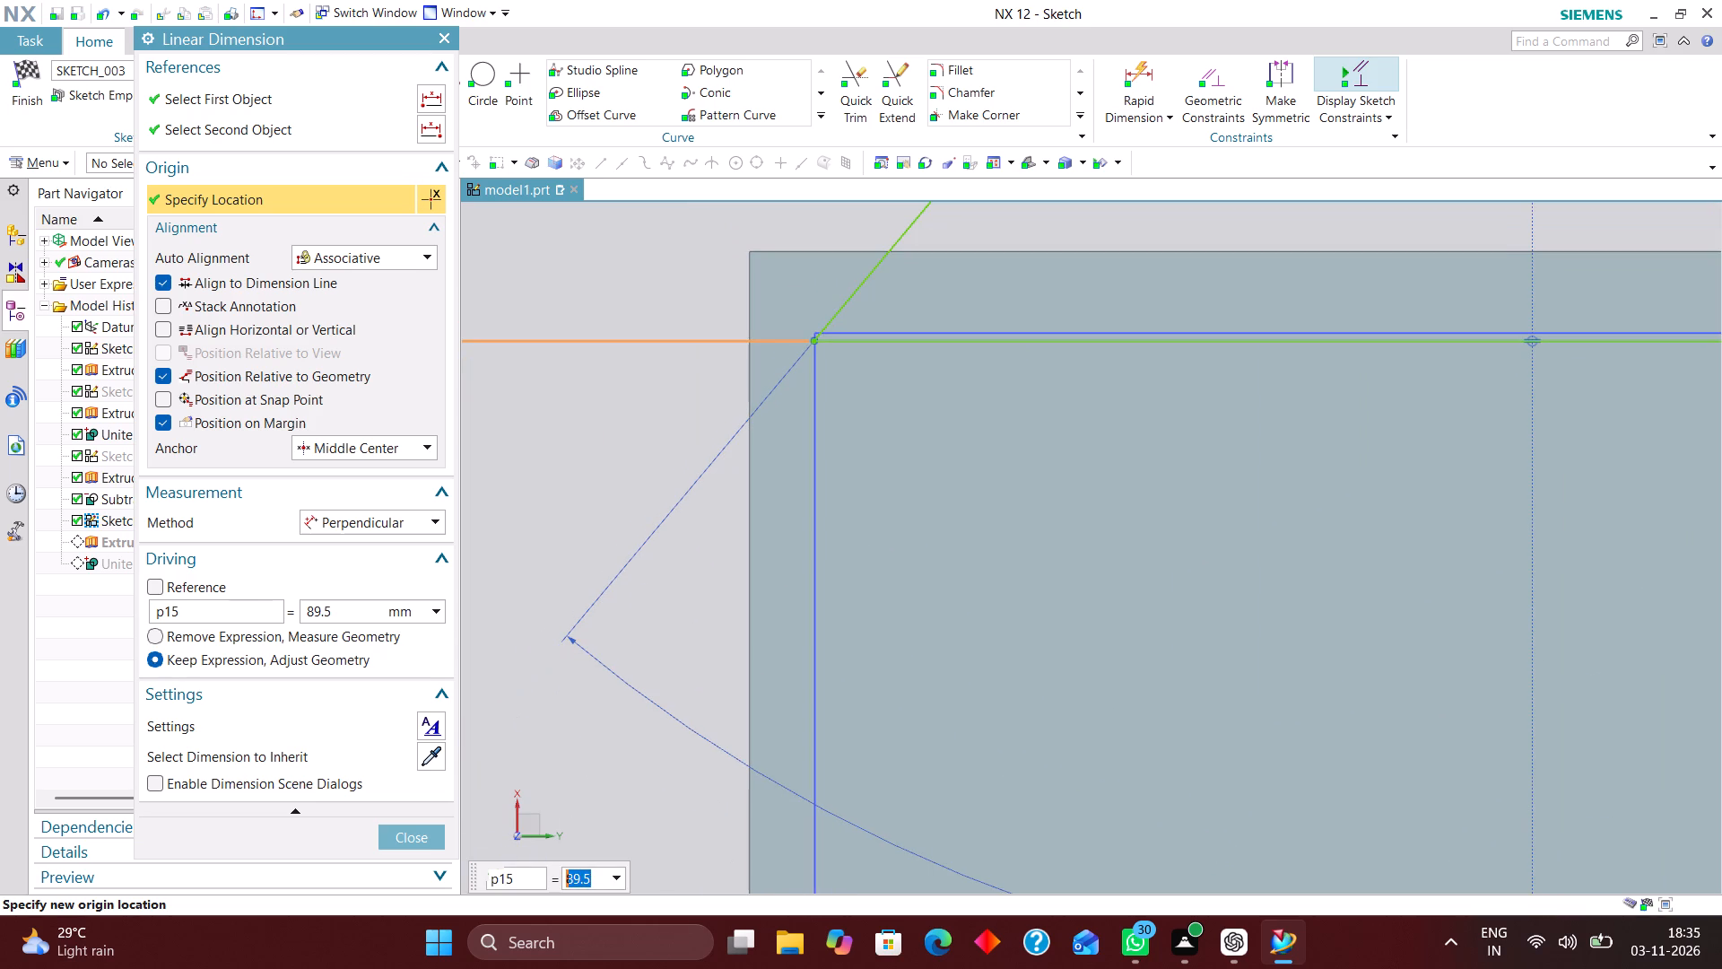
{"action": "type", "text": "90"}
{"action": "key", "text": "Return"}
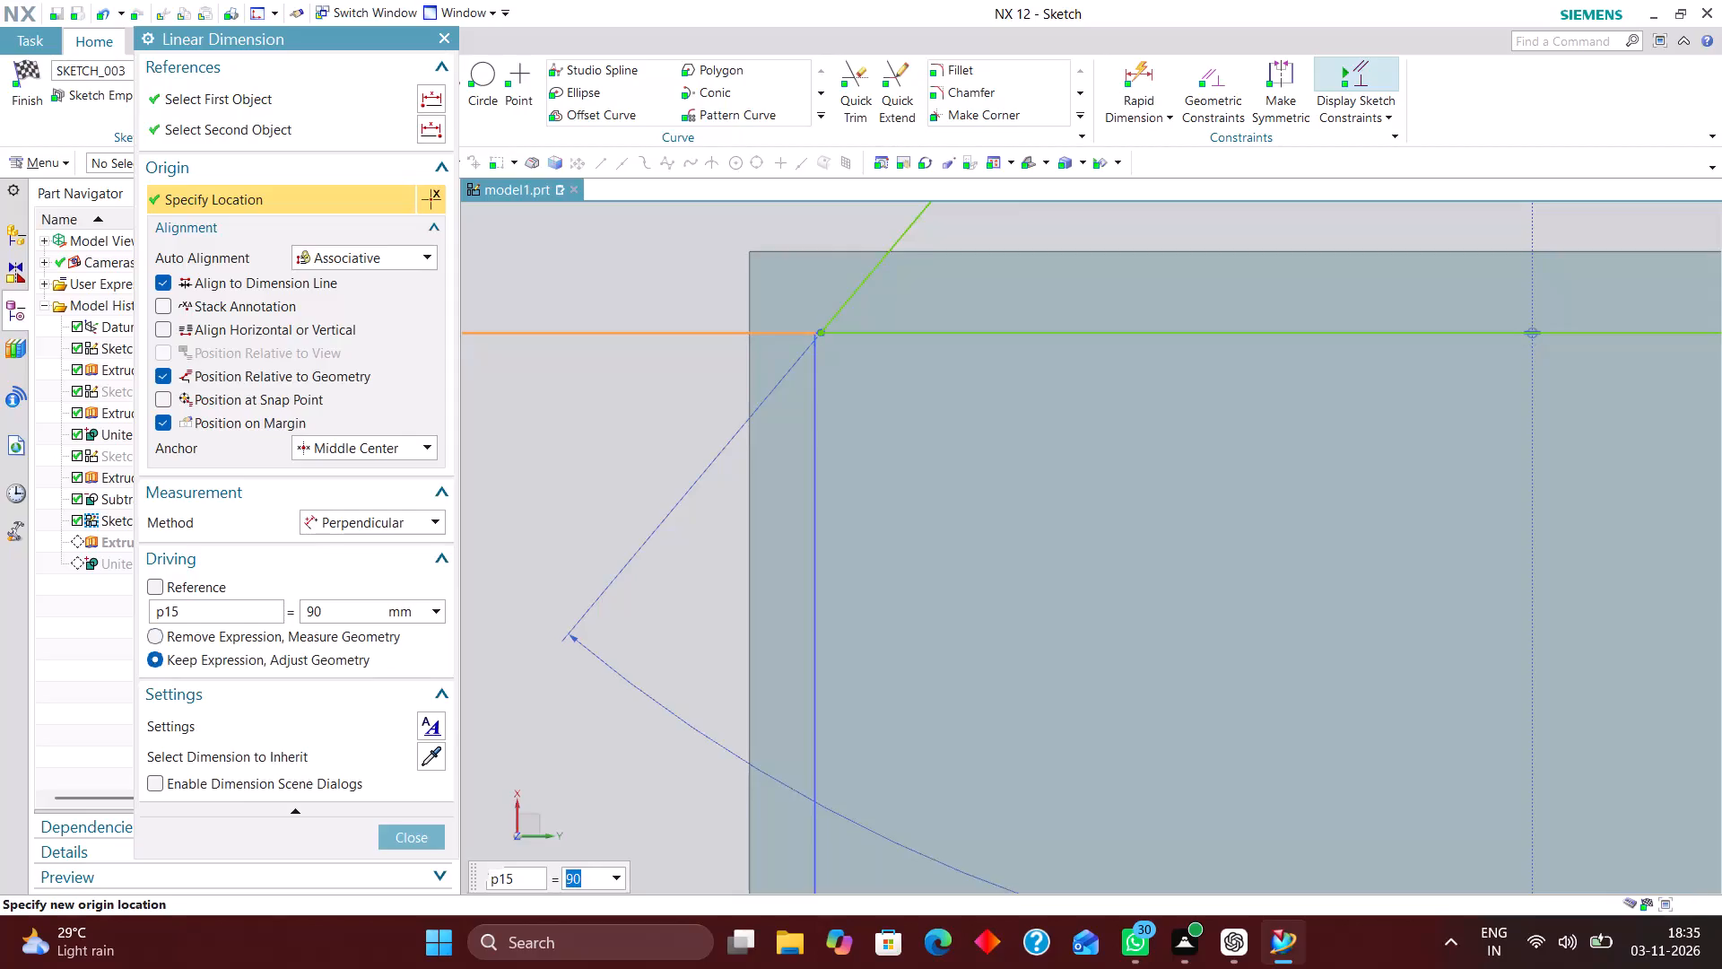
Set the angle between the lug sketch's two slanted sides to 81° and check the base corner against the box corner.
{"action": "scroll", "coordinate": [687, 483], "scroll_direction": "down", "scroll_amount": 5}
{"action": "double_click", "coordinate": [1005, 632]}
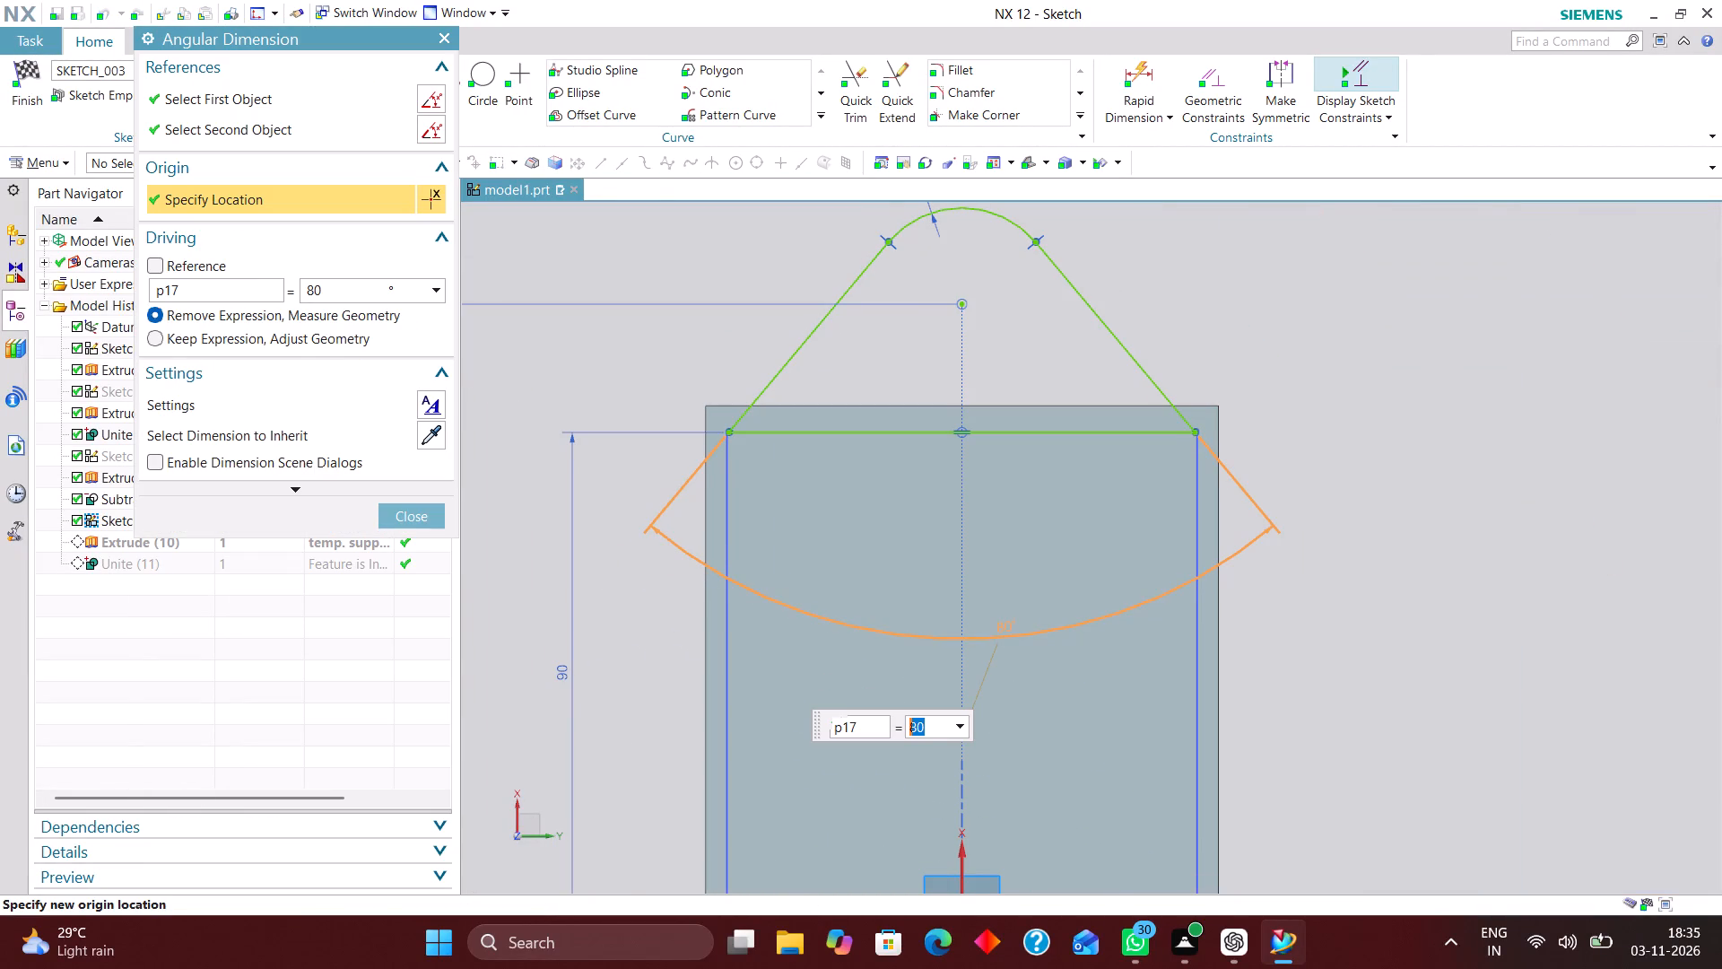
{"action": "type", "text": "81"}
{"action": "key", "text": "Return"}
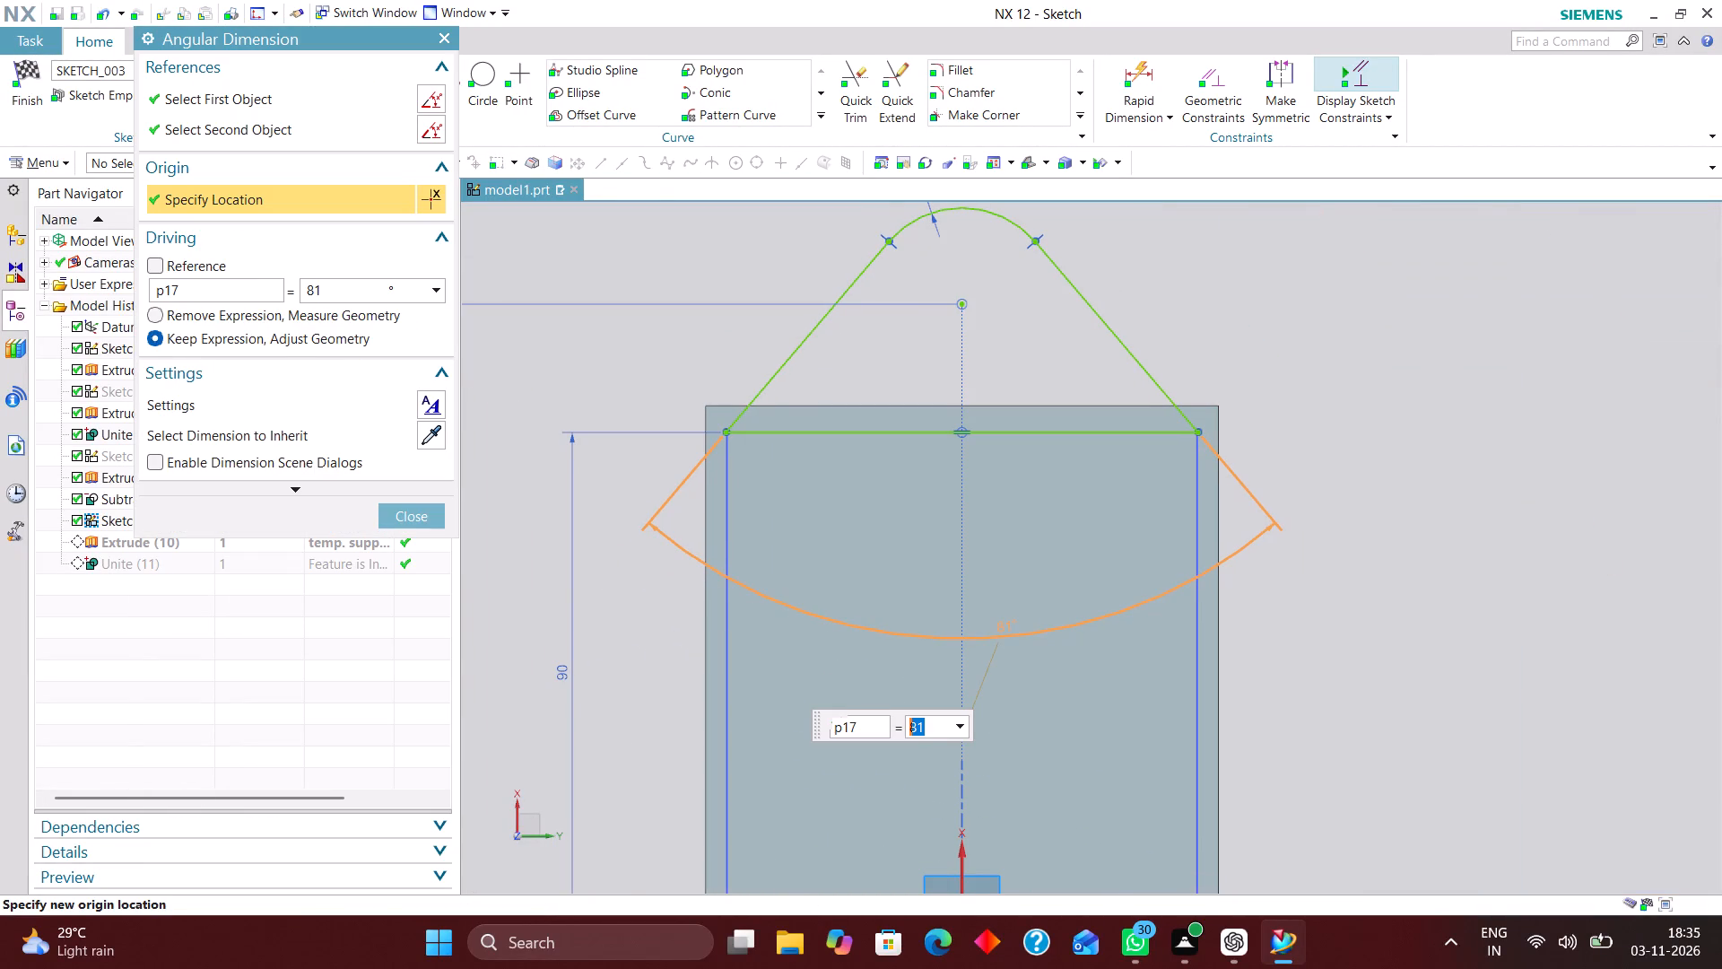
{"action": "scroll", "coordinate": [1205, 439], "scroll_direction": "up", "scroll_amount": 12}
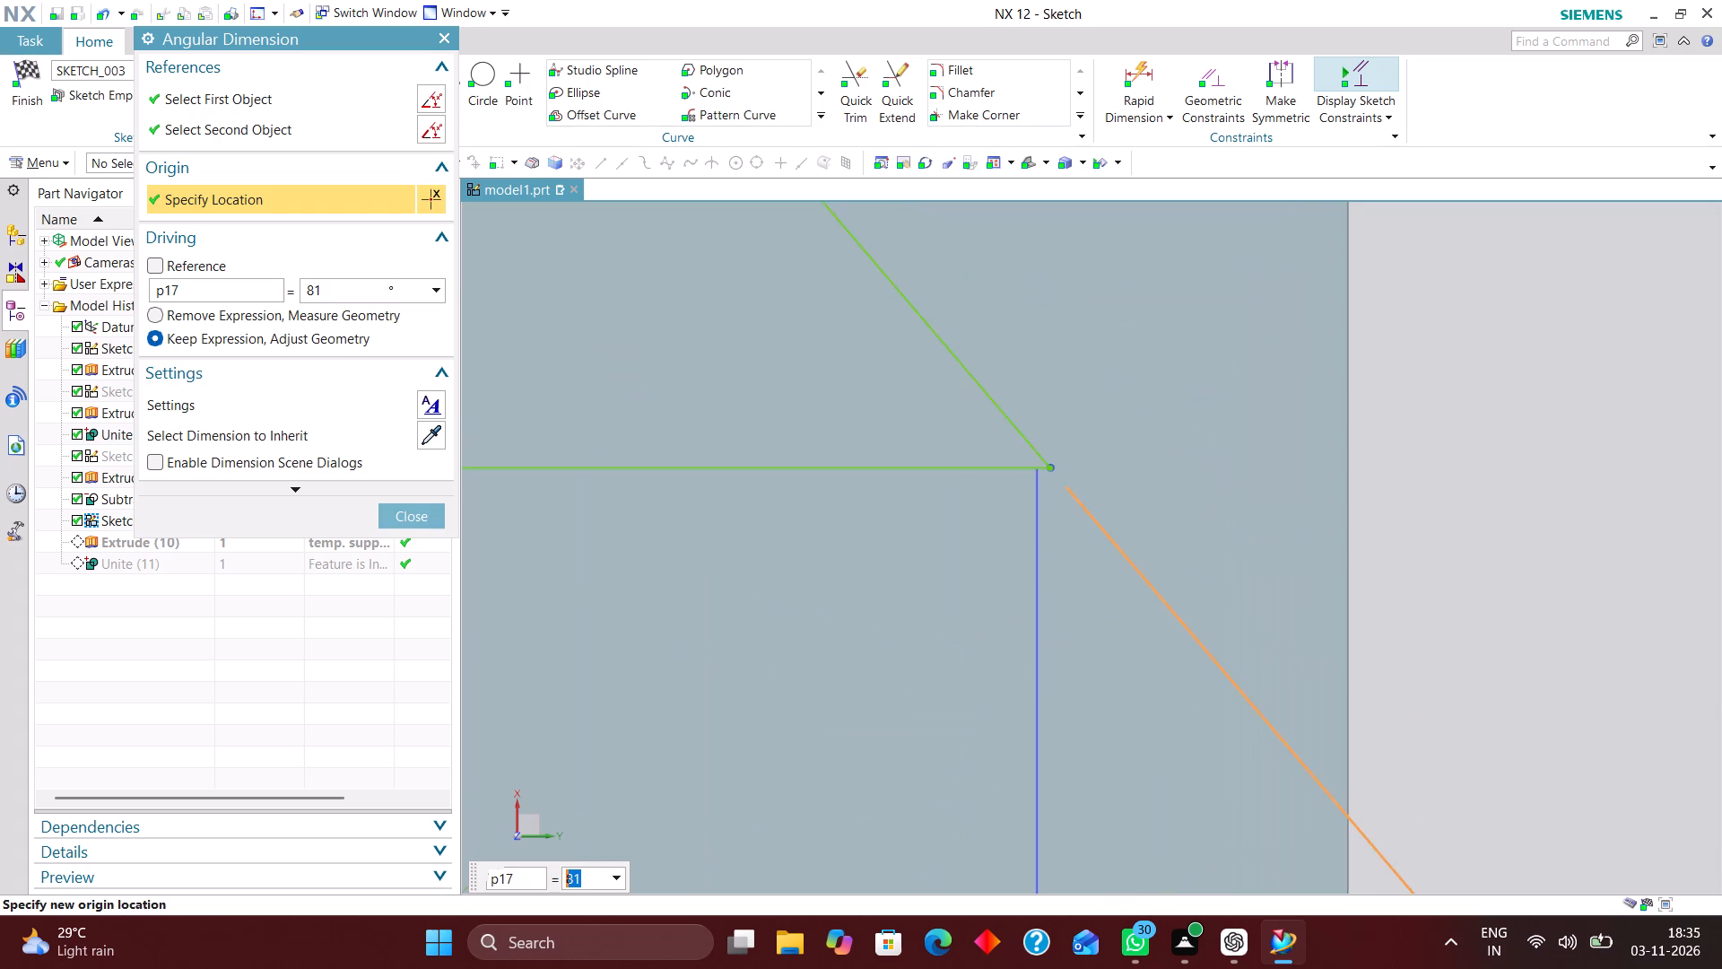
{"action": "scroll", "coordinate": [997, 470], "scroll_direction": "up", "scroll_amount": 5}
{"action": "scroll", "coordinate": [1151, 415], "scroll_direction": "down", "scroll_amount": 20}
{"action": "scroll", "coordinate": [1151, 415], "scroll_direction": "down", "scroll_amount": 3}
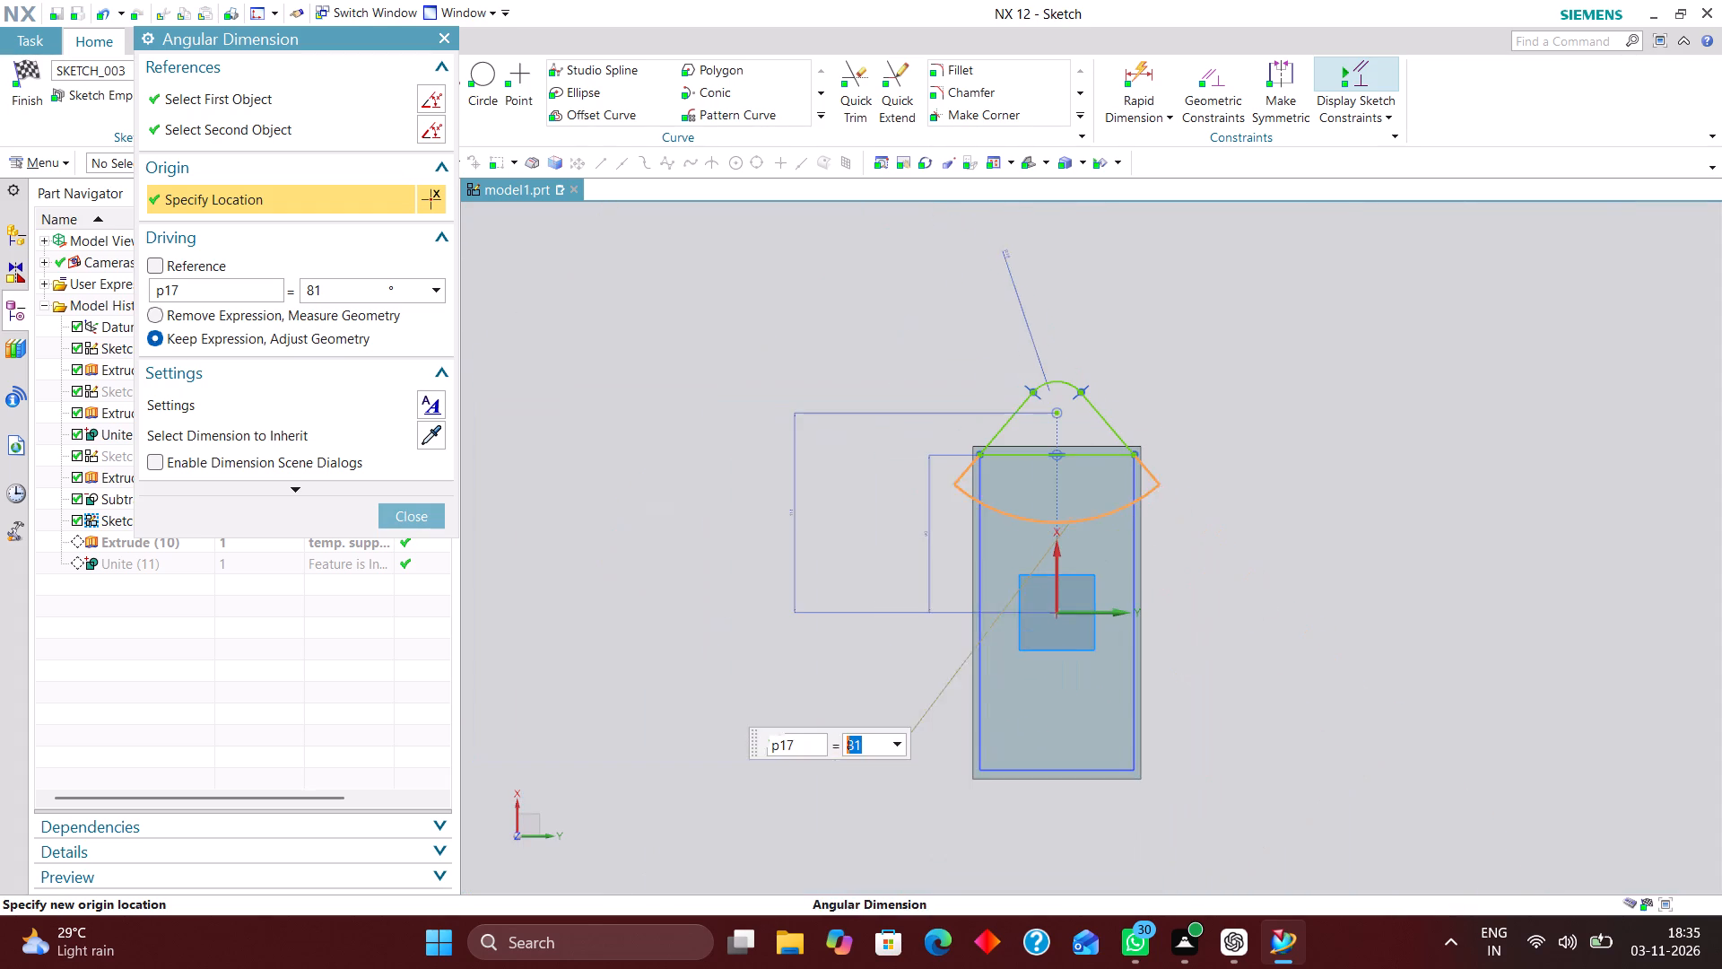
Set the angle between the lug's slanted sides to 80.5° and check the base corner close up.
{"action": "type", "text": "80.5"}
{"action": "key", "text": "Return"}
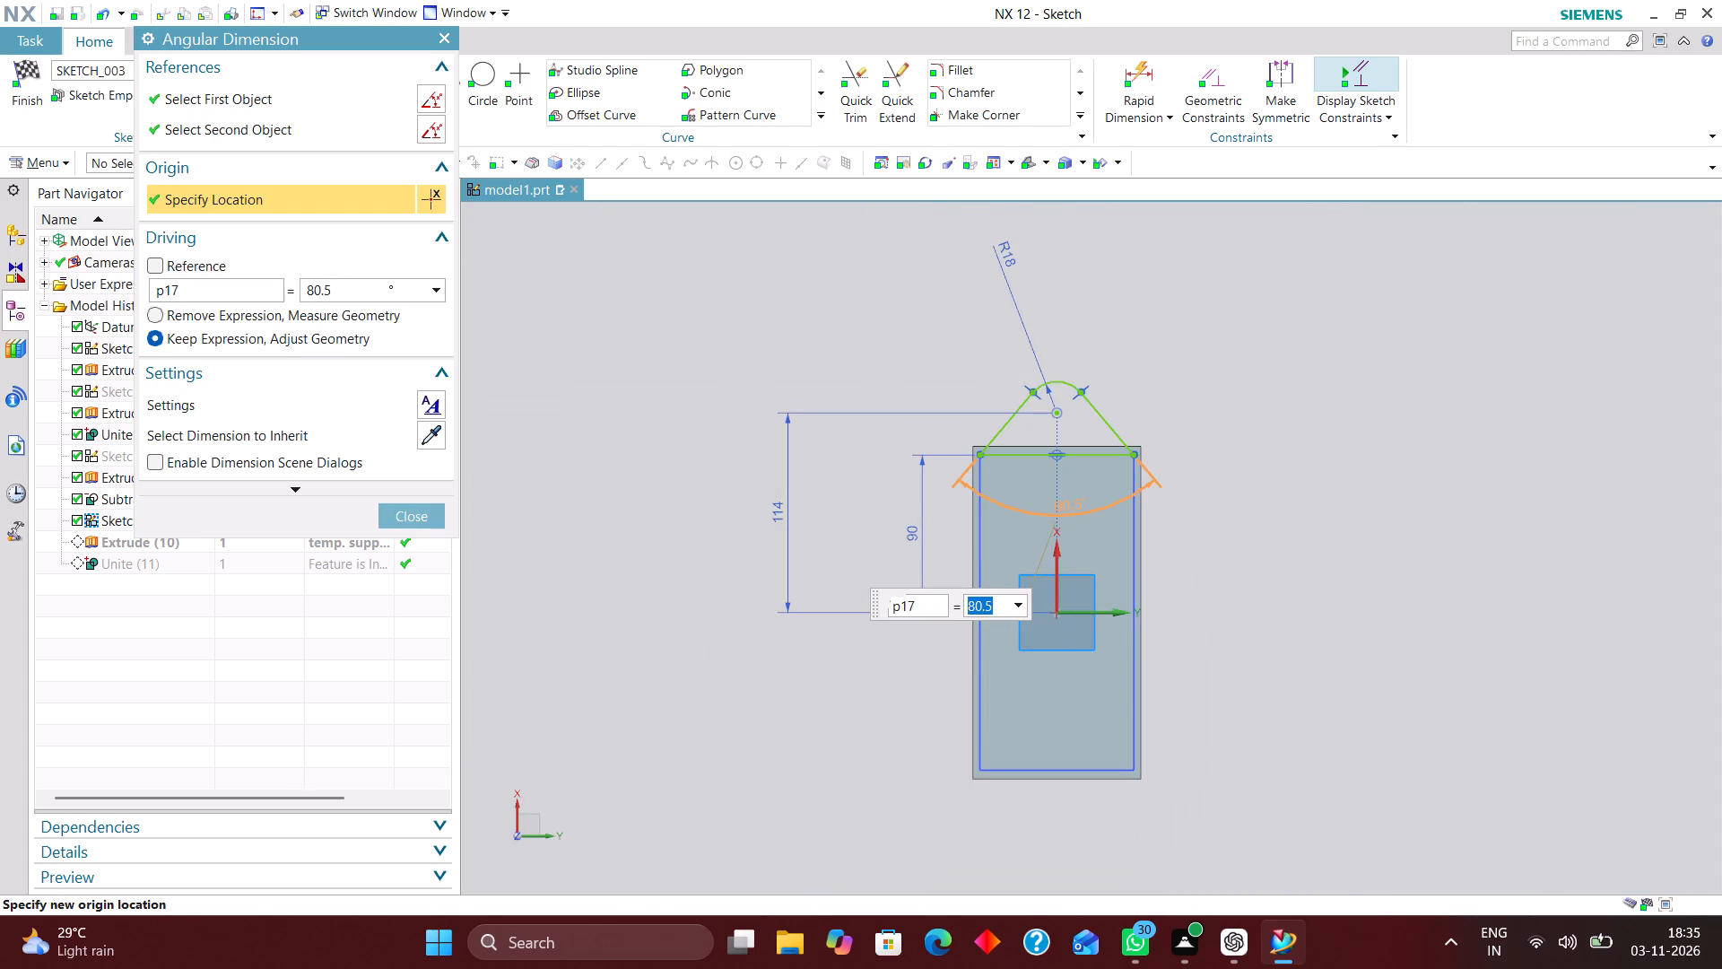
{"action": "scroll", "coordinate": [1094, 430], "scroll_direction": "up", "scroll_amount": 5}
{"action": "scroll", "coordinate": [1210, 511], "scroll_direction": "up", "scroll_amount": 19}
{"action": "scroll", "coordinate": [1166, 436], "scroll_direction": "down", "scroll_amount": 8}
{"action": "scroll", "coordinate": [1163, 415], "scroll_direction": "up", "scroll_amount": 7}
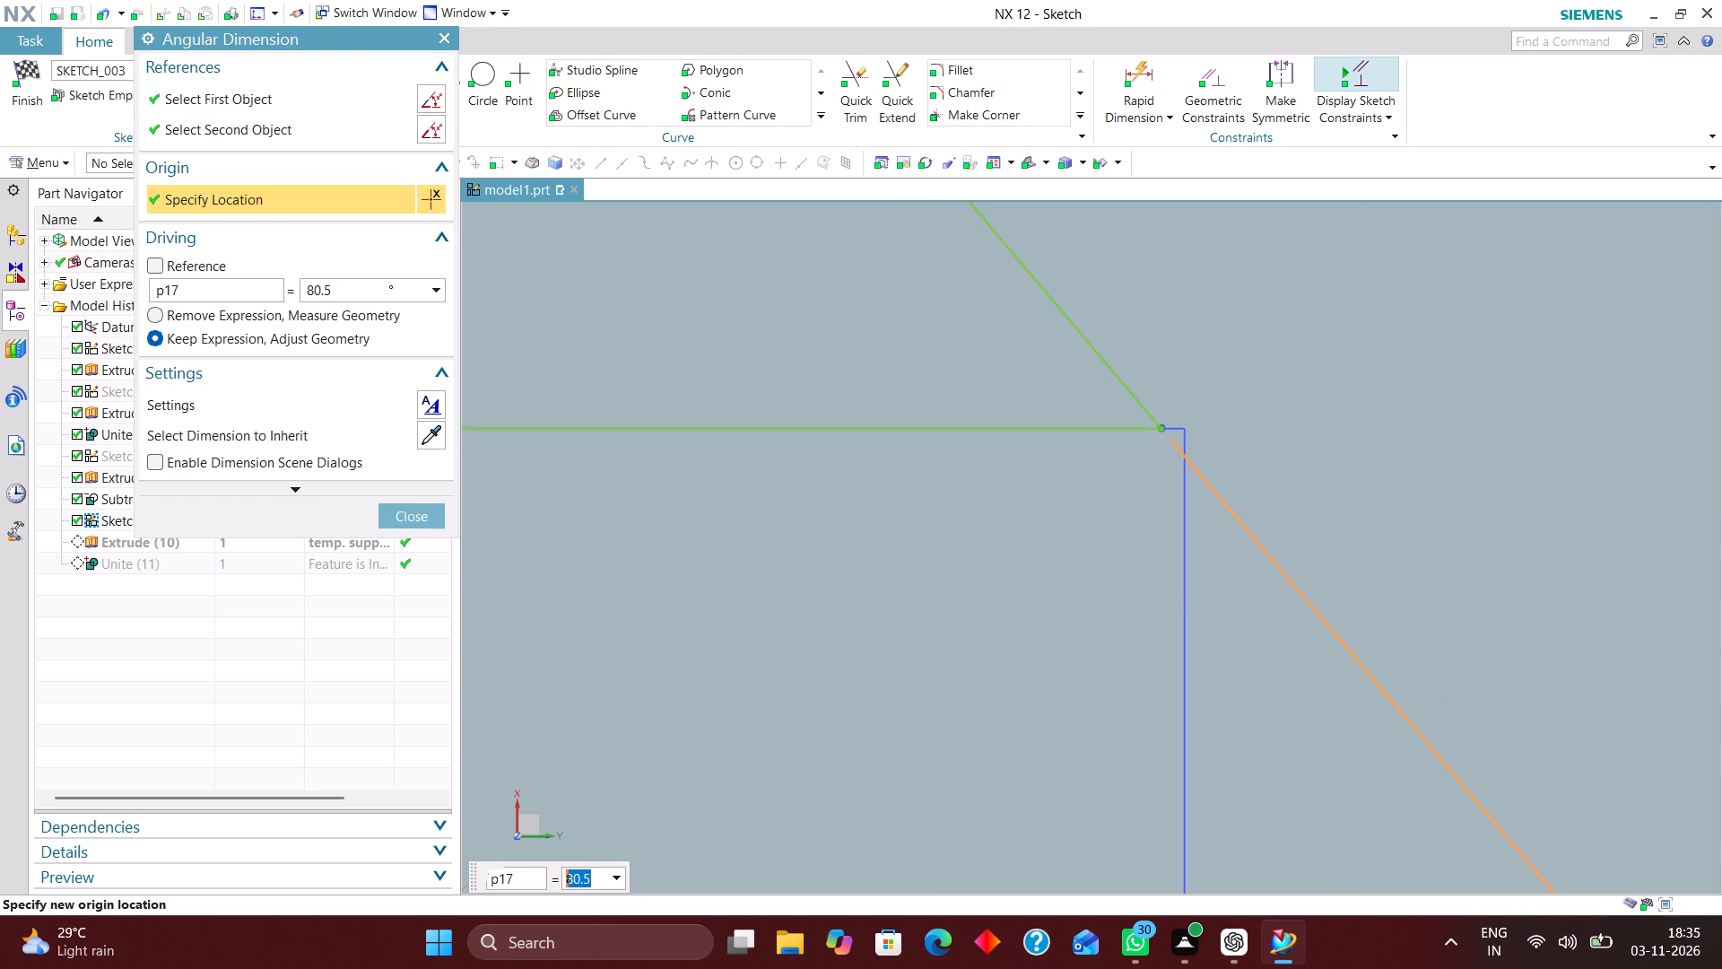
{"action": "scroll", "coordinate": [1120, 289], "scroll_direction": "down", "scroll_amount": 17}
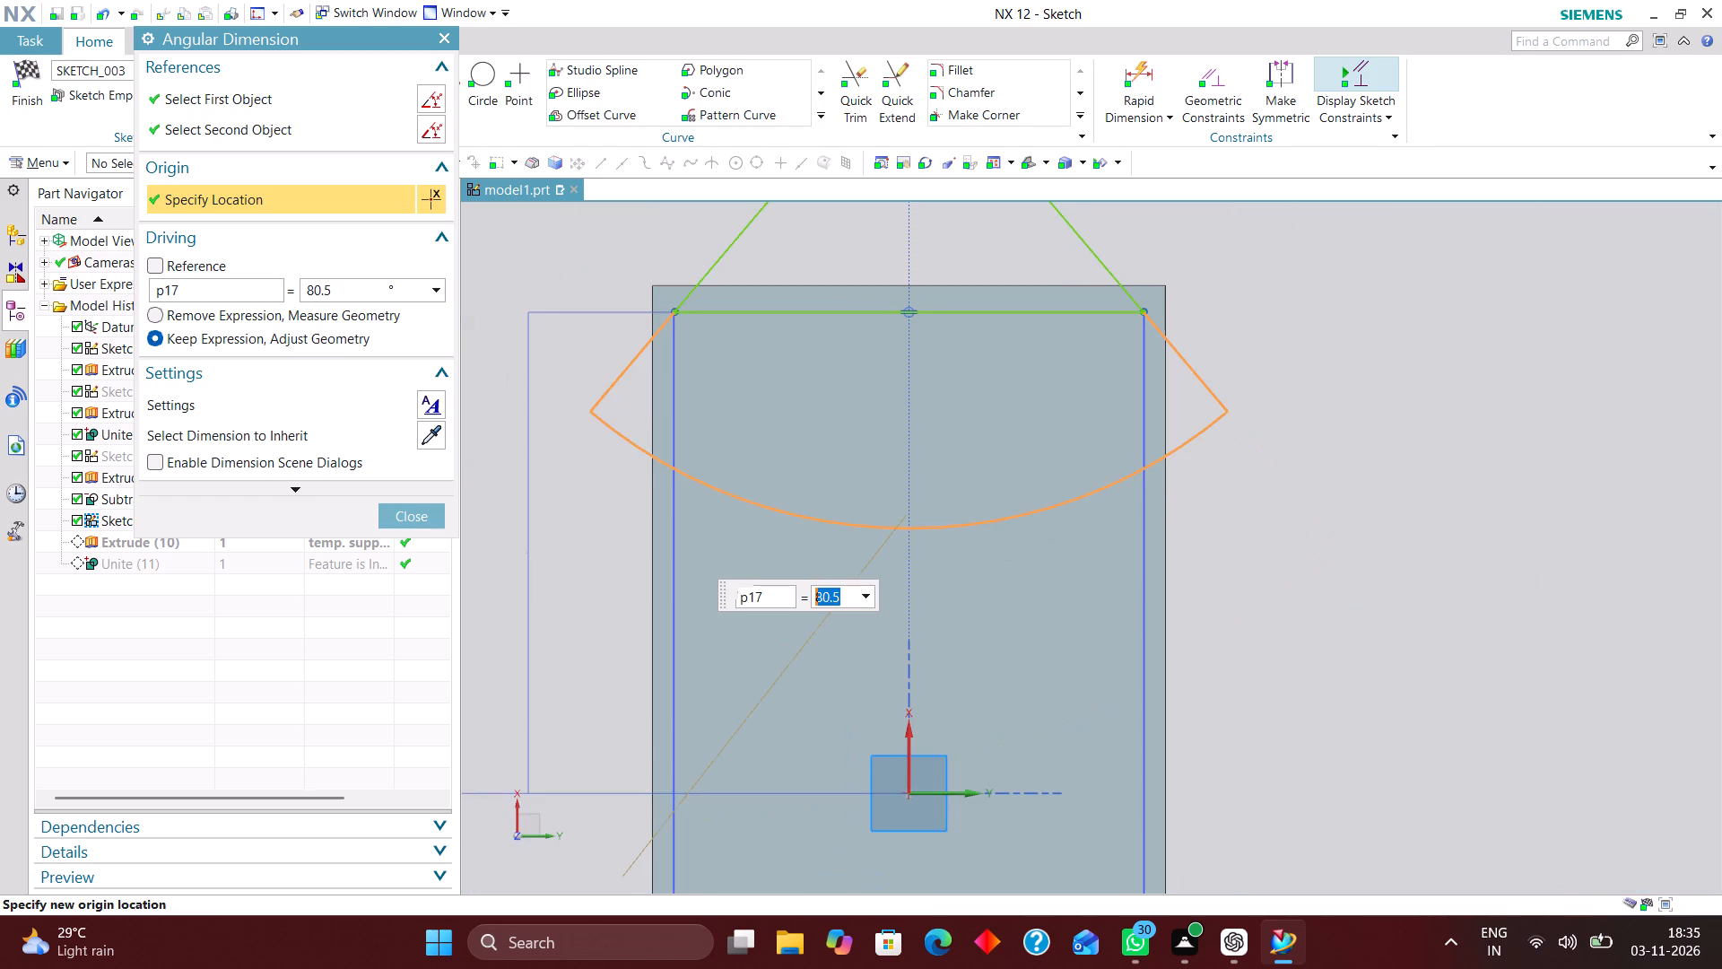
Move the lug's angle dimension clear of the box outline, beside the slanted side's base corner.
{"action": "left_click_drag", "start_coordinate": [954, 511], "coordinate": [1269, 288]}
{"action": "scroll", "coordinate": [1273, 233], "scroll_direction": "up", "scroll_amount": 5}
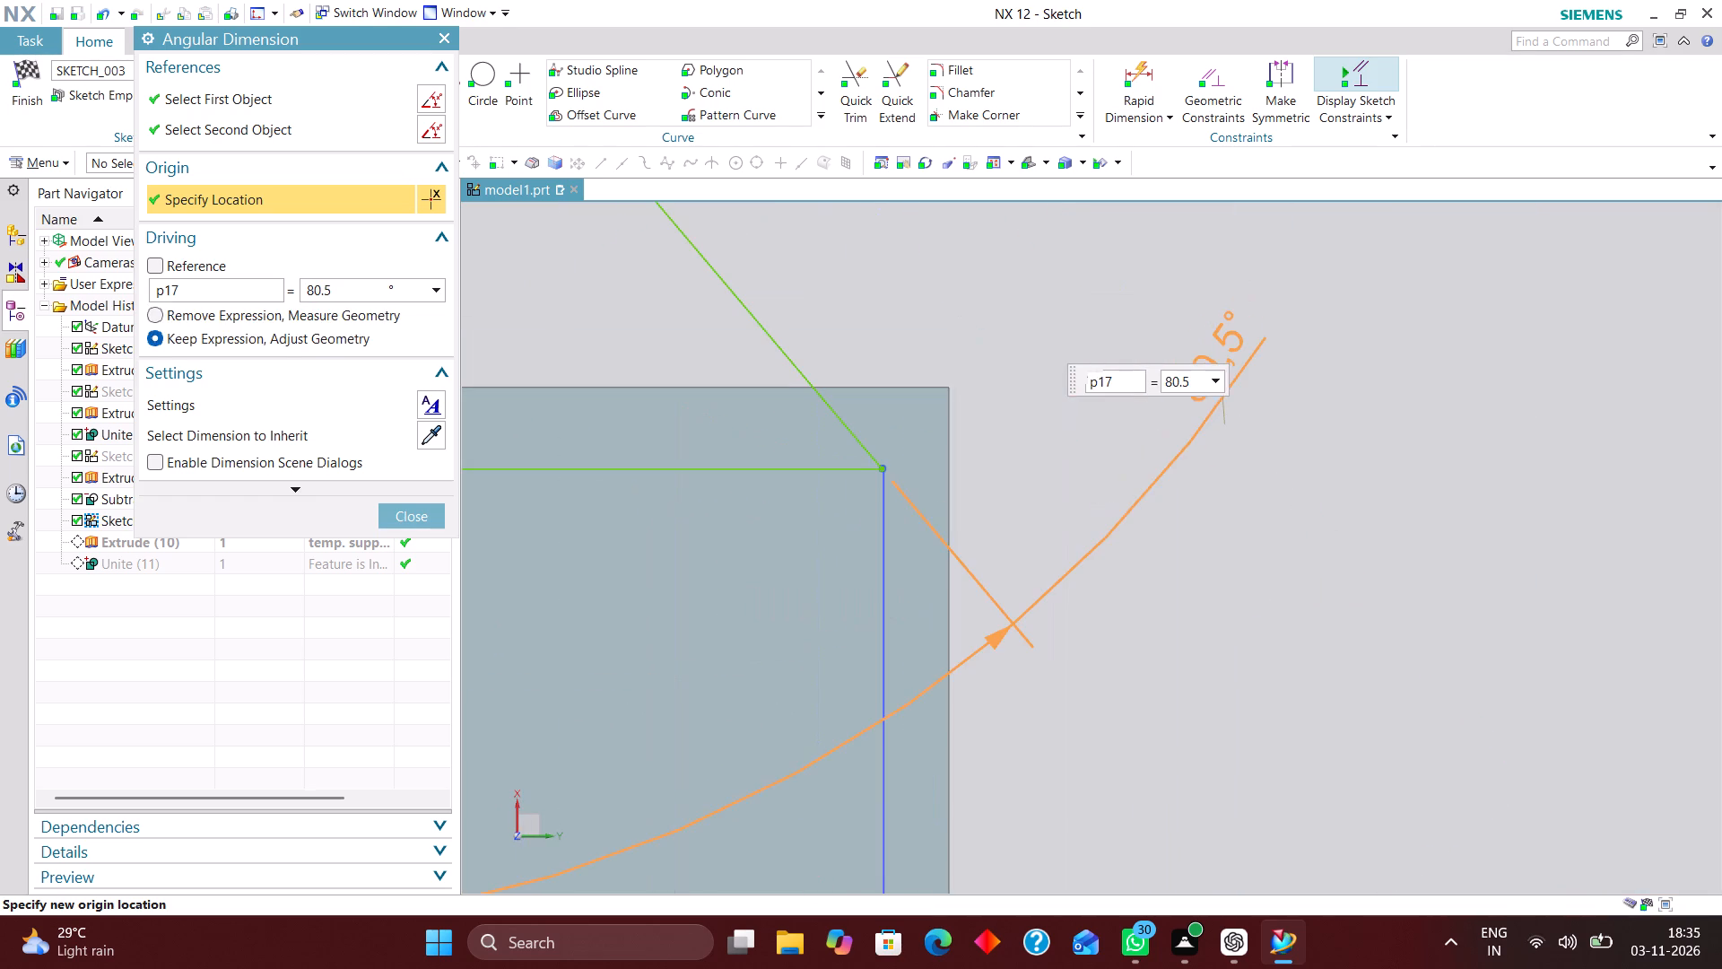
{"action": "left_click_drag", "start_coordinate": [1162, 502], "coordinate": [1048, 502]}
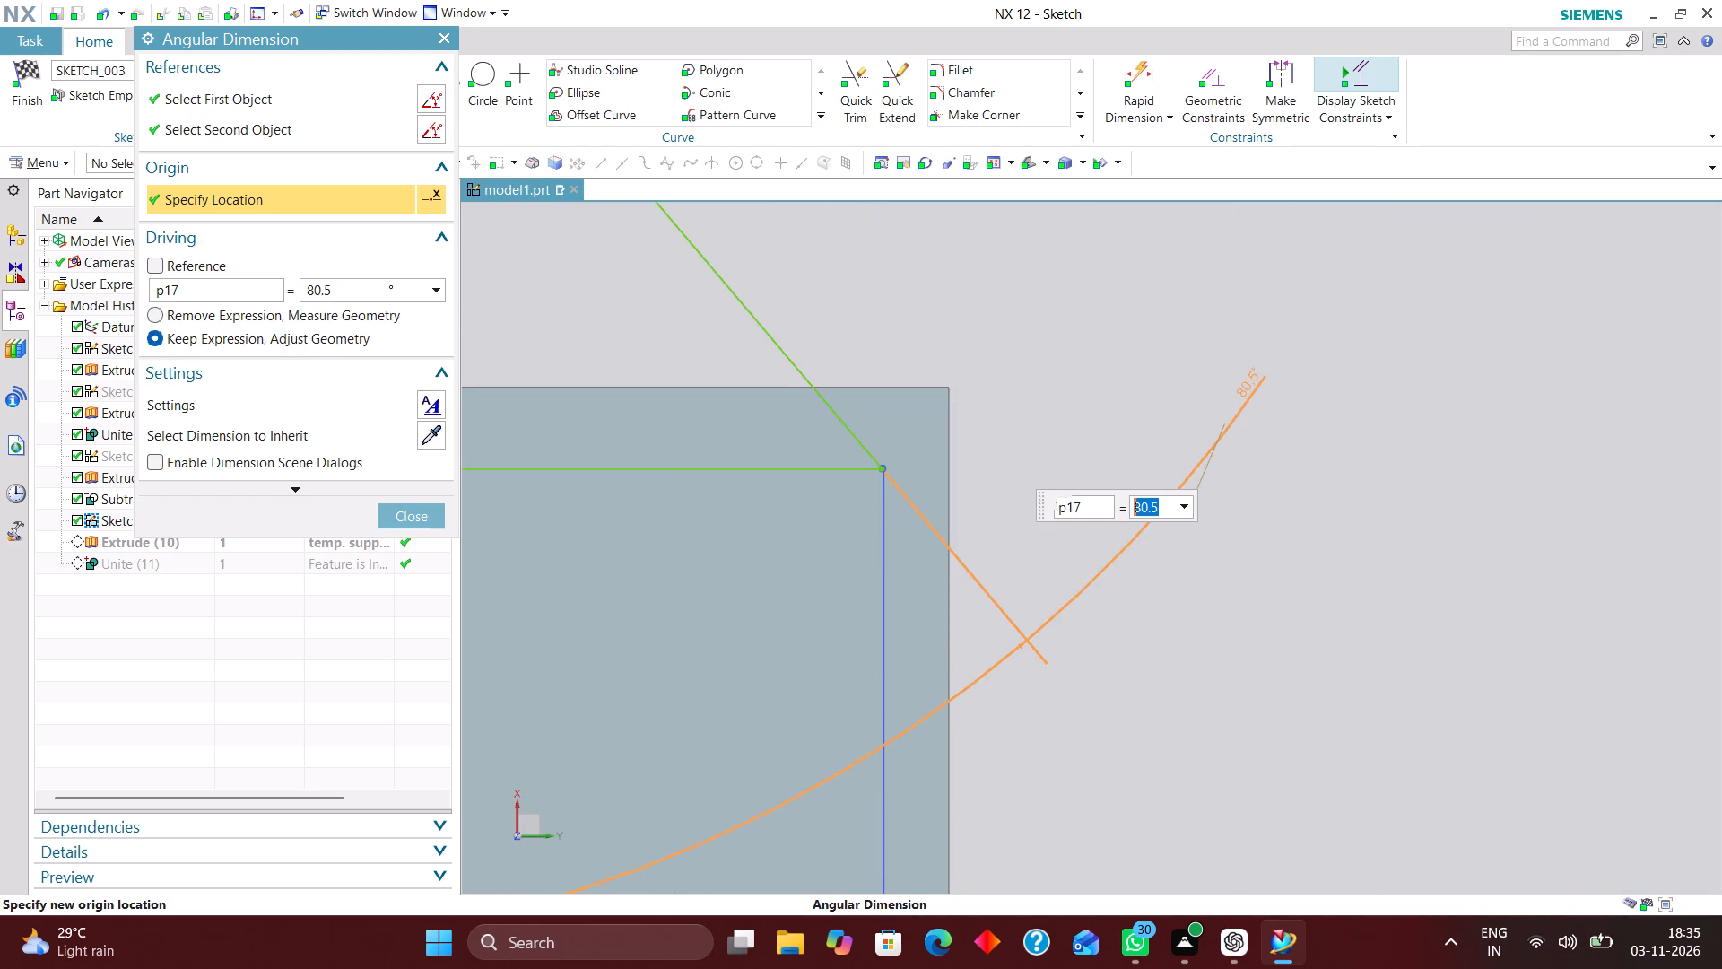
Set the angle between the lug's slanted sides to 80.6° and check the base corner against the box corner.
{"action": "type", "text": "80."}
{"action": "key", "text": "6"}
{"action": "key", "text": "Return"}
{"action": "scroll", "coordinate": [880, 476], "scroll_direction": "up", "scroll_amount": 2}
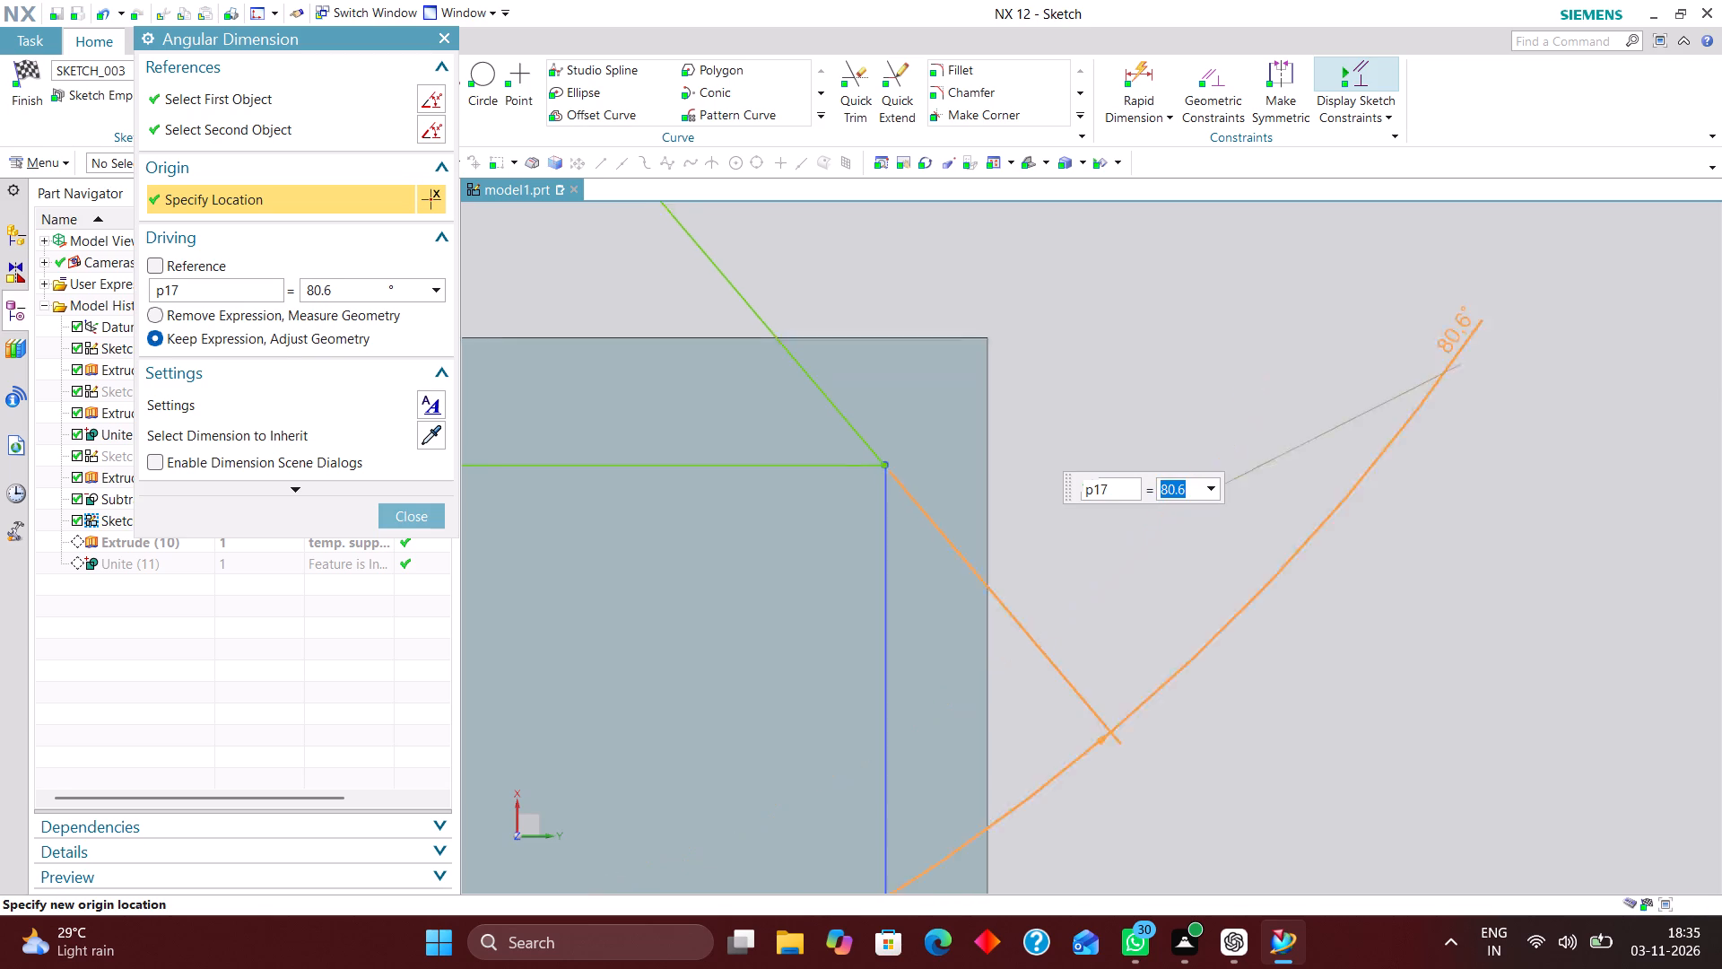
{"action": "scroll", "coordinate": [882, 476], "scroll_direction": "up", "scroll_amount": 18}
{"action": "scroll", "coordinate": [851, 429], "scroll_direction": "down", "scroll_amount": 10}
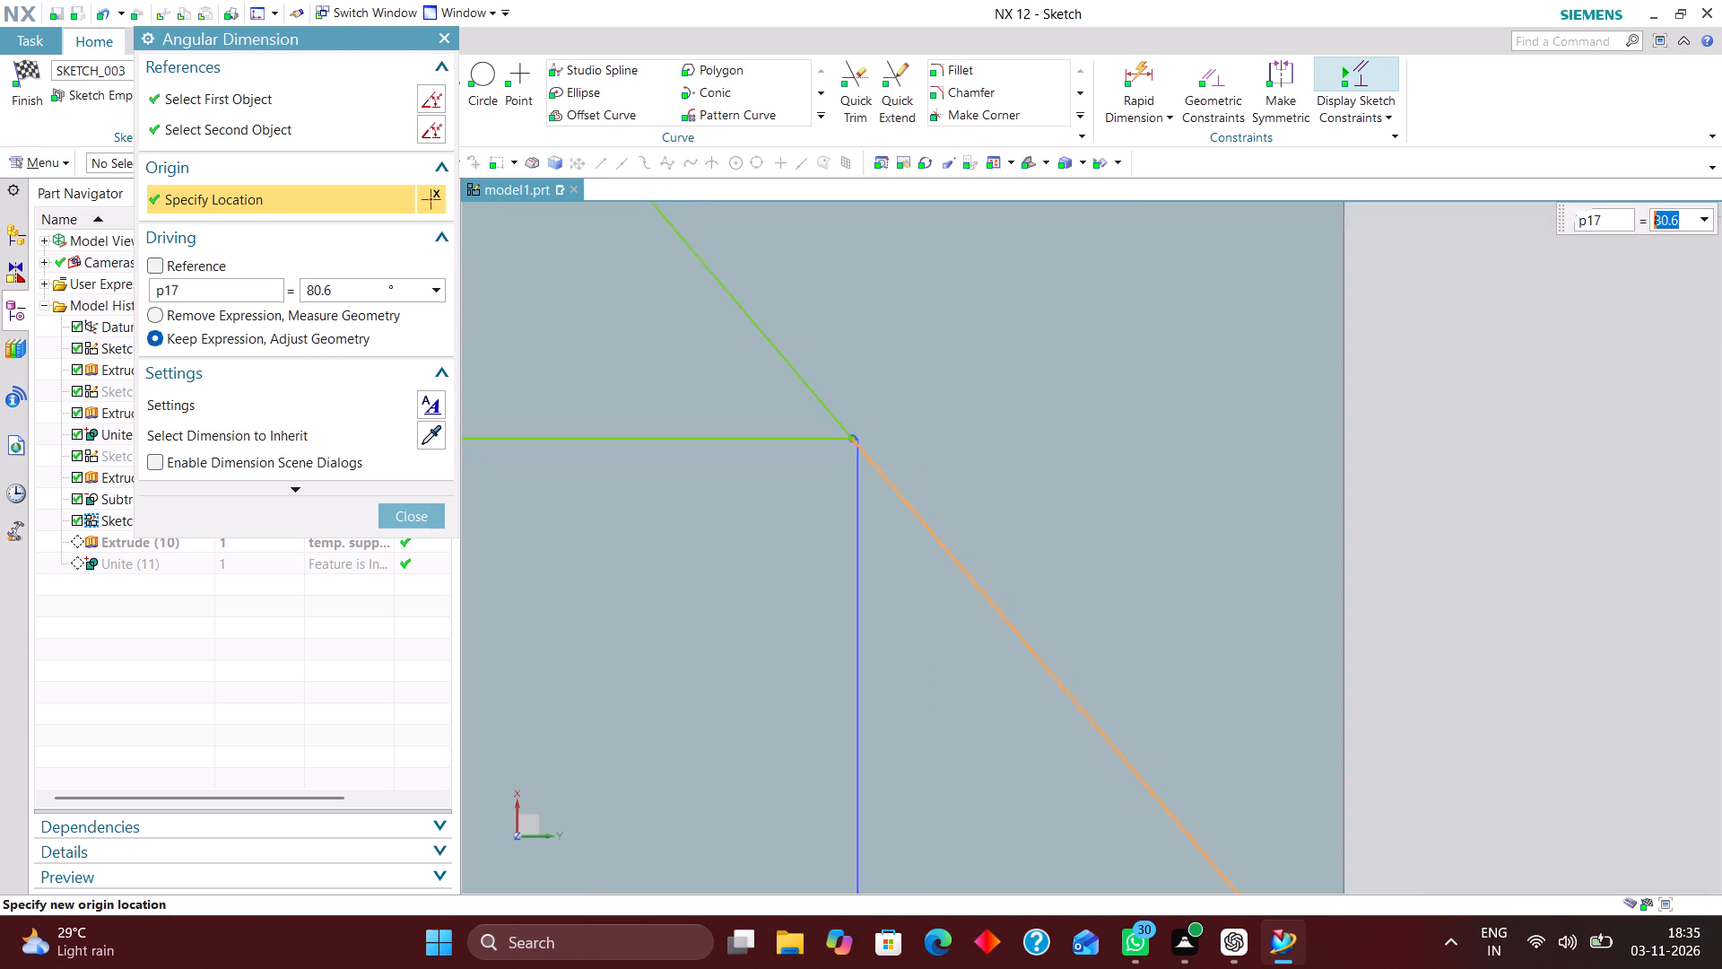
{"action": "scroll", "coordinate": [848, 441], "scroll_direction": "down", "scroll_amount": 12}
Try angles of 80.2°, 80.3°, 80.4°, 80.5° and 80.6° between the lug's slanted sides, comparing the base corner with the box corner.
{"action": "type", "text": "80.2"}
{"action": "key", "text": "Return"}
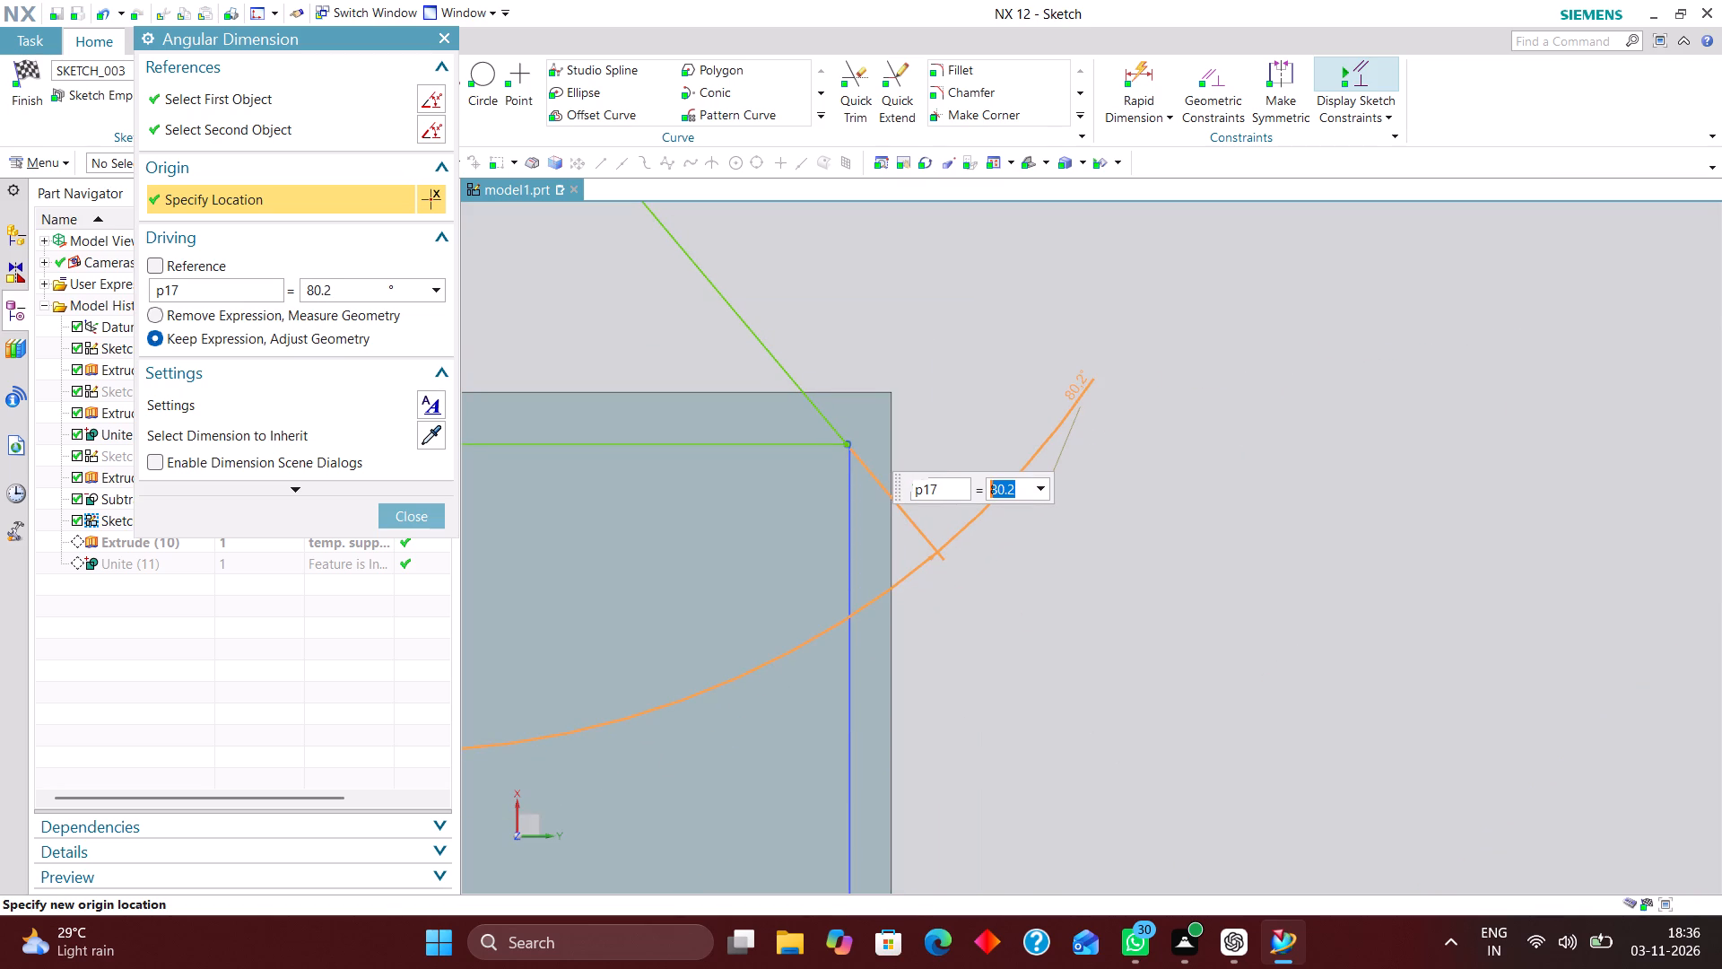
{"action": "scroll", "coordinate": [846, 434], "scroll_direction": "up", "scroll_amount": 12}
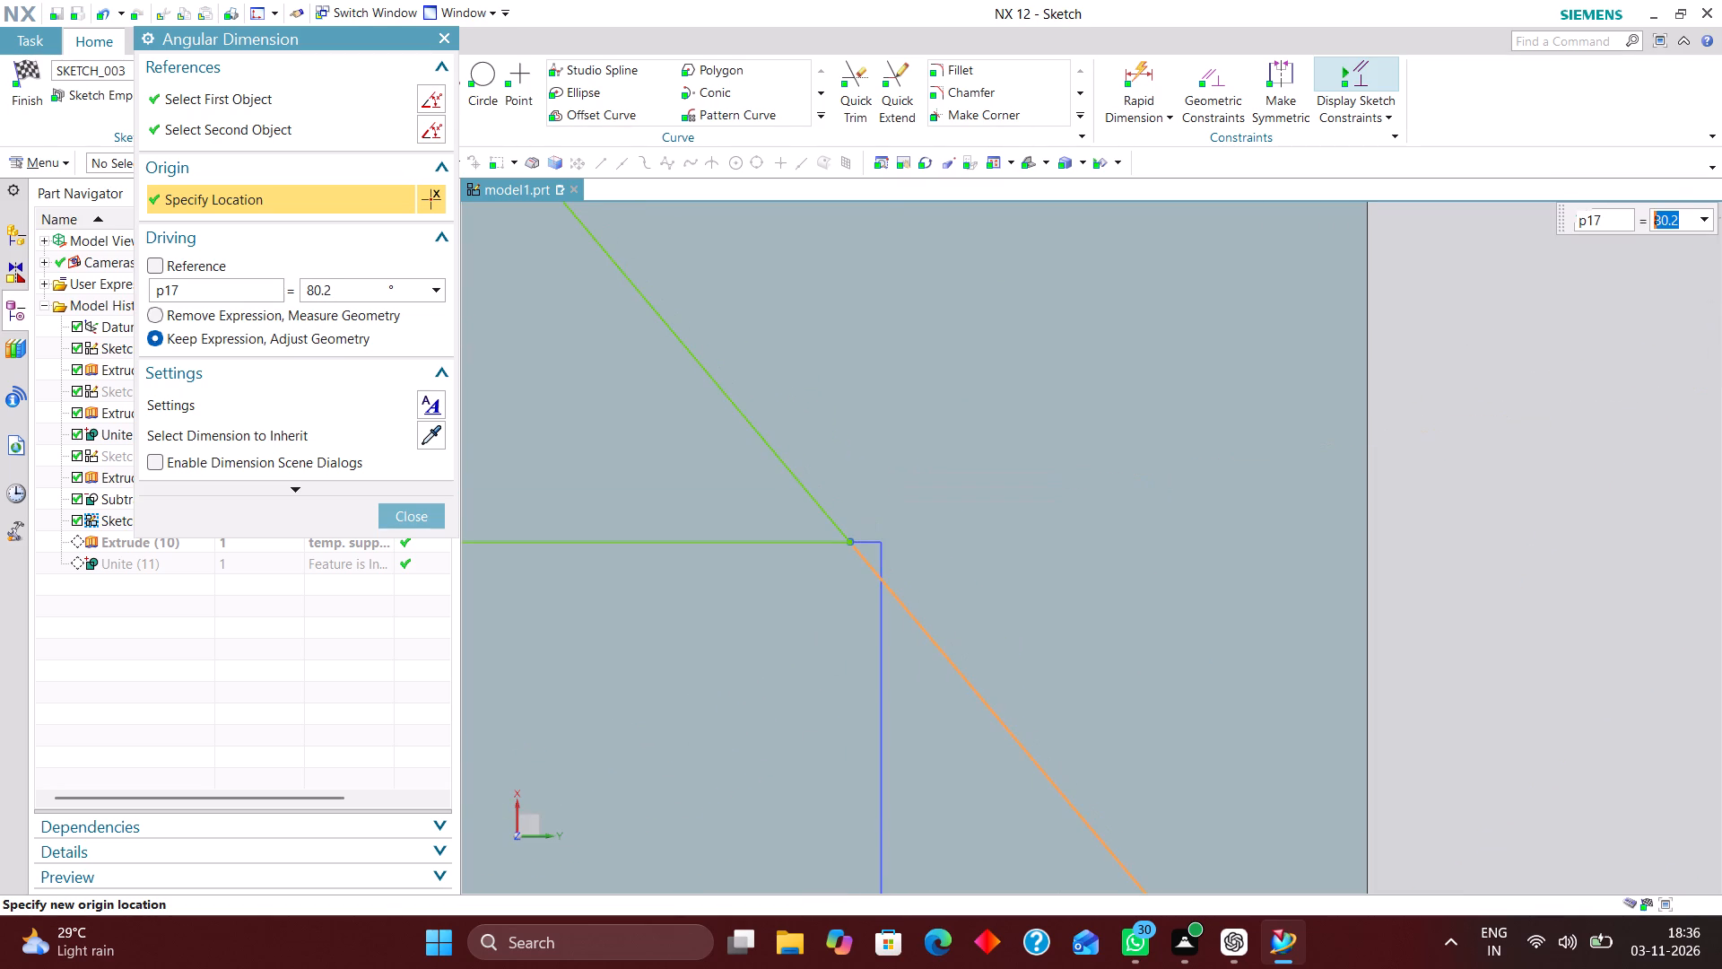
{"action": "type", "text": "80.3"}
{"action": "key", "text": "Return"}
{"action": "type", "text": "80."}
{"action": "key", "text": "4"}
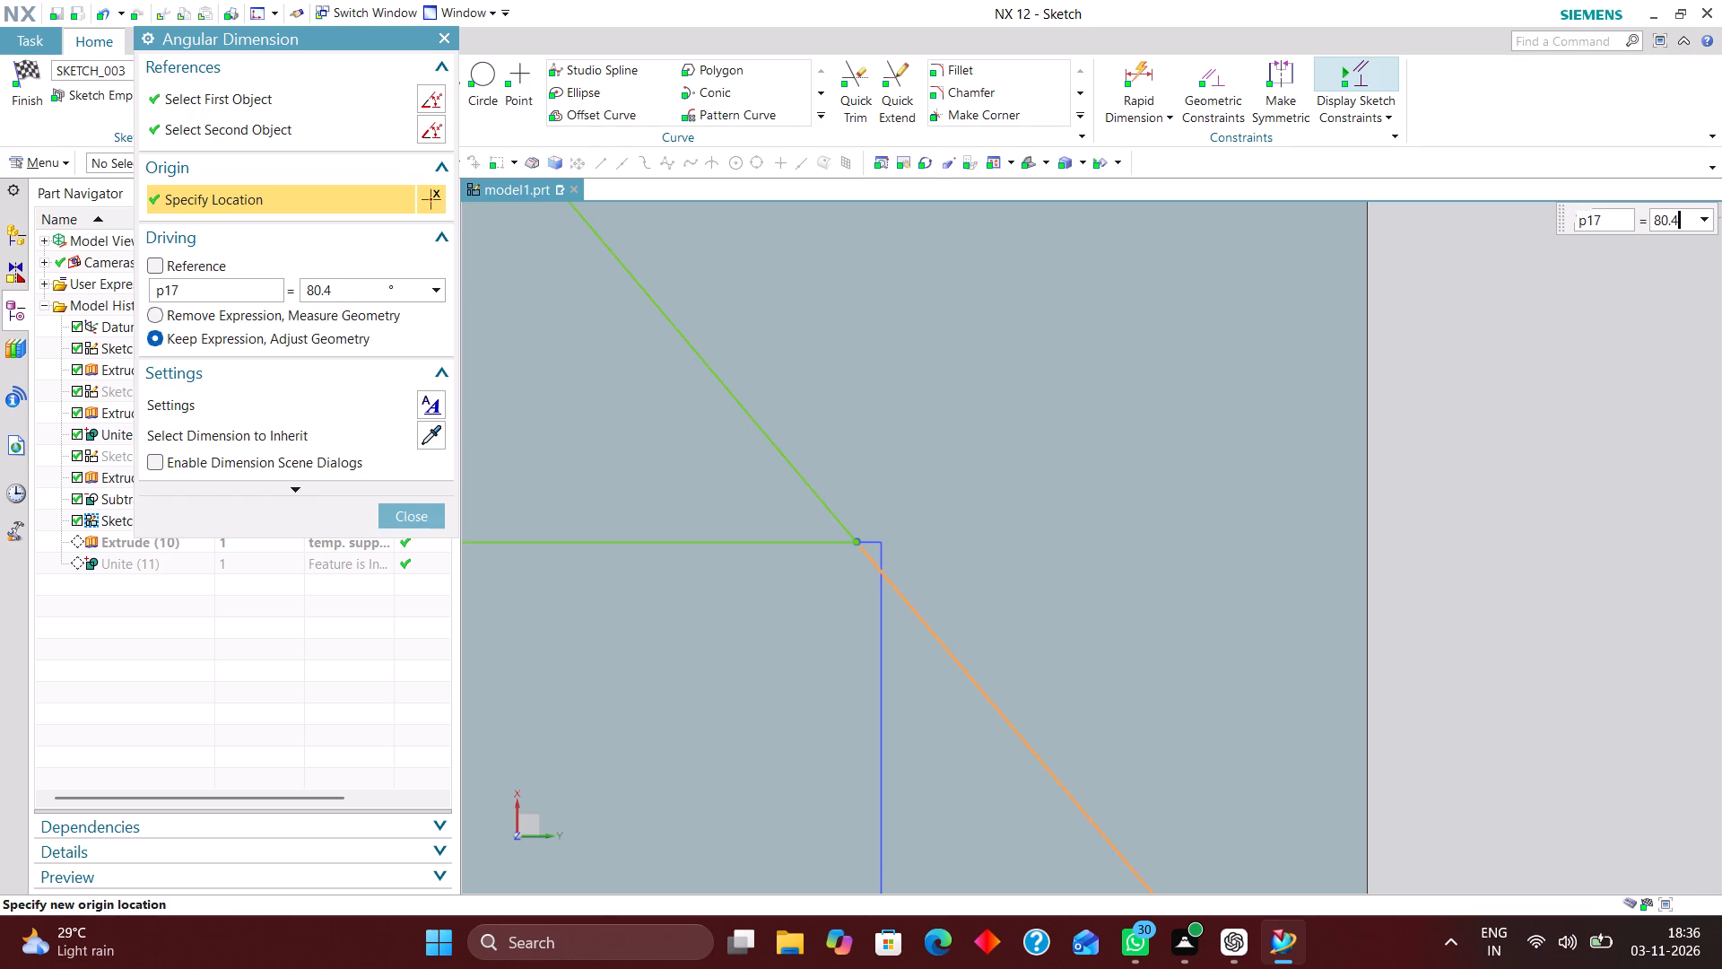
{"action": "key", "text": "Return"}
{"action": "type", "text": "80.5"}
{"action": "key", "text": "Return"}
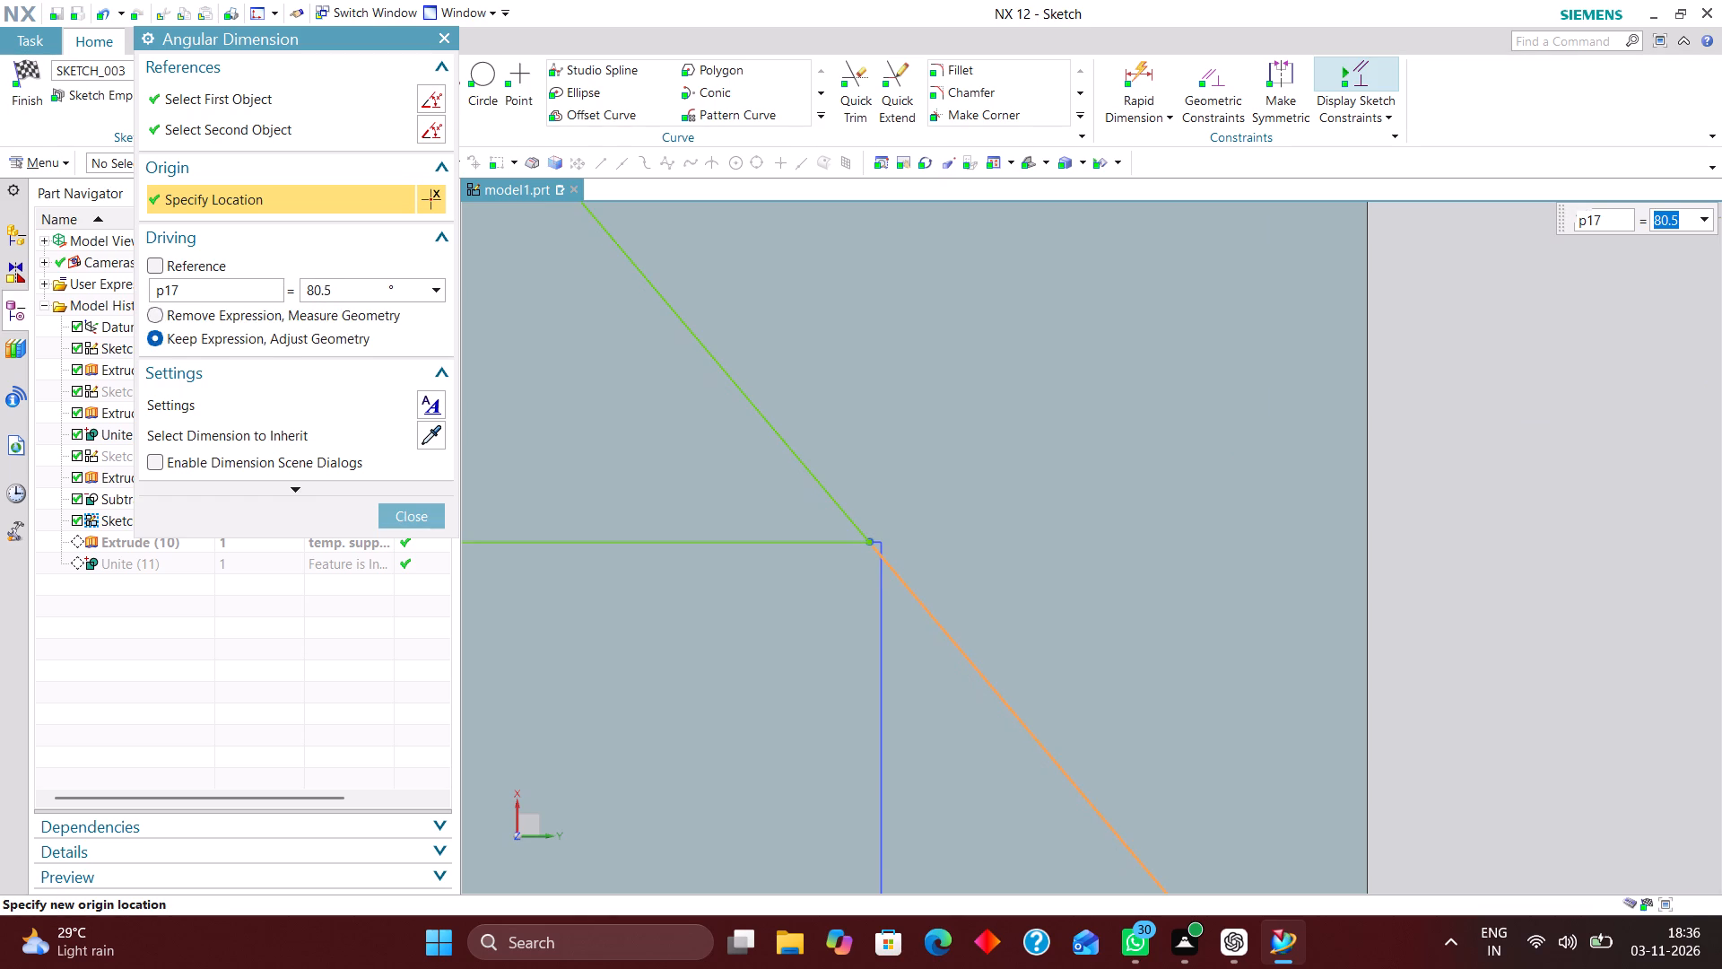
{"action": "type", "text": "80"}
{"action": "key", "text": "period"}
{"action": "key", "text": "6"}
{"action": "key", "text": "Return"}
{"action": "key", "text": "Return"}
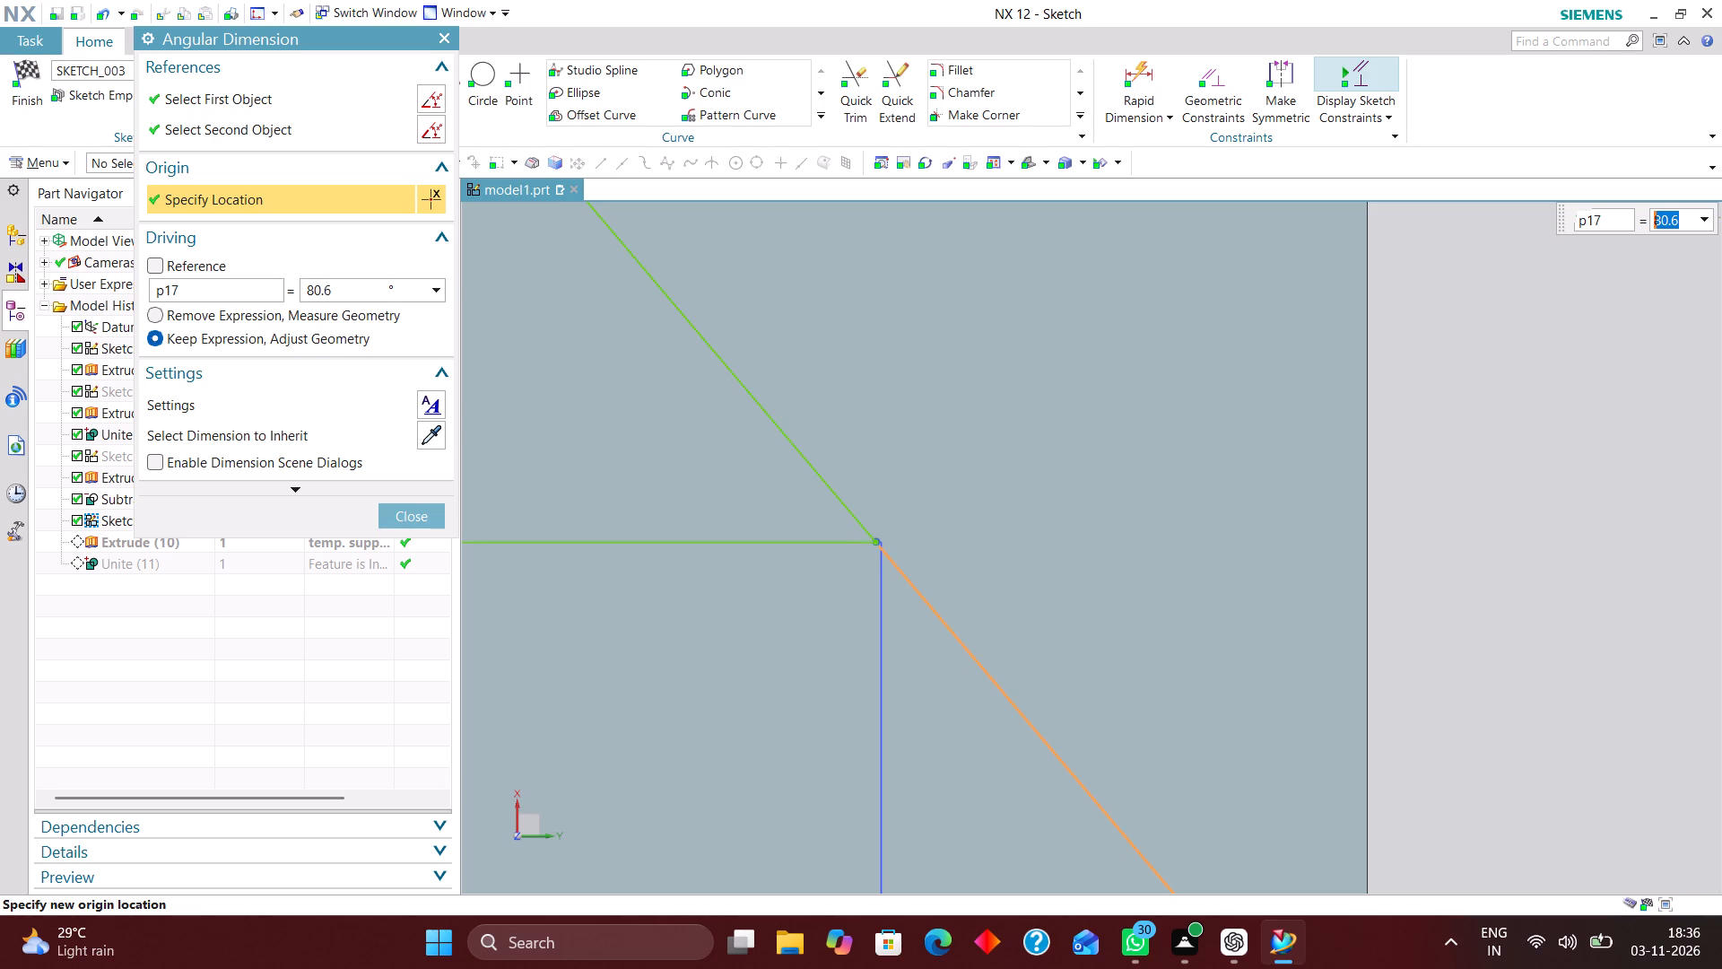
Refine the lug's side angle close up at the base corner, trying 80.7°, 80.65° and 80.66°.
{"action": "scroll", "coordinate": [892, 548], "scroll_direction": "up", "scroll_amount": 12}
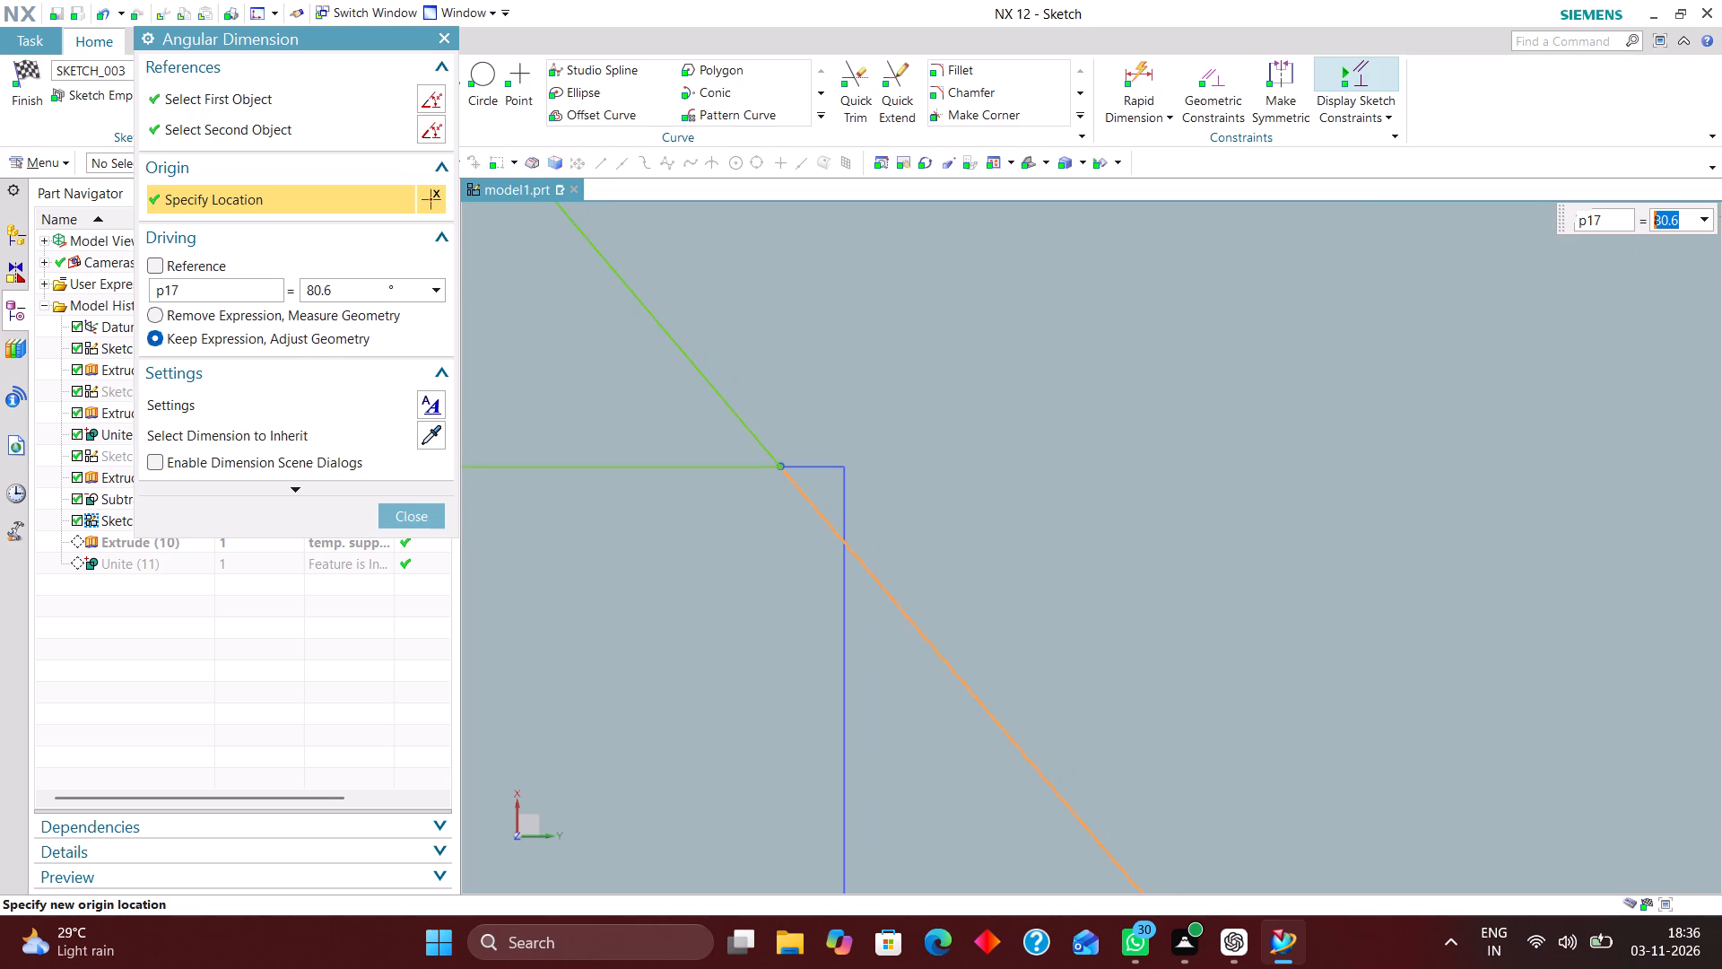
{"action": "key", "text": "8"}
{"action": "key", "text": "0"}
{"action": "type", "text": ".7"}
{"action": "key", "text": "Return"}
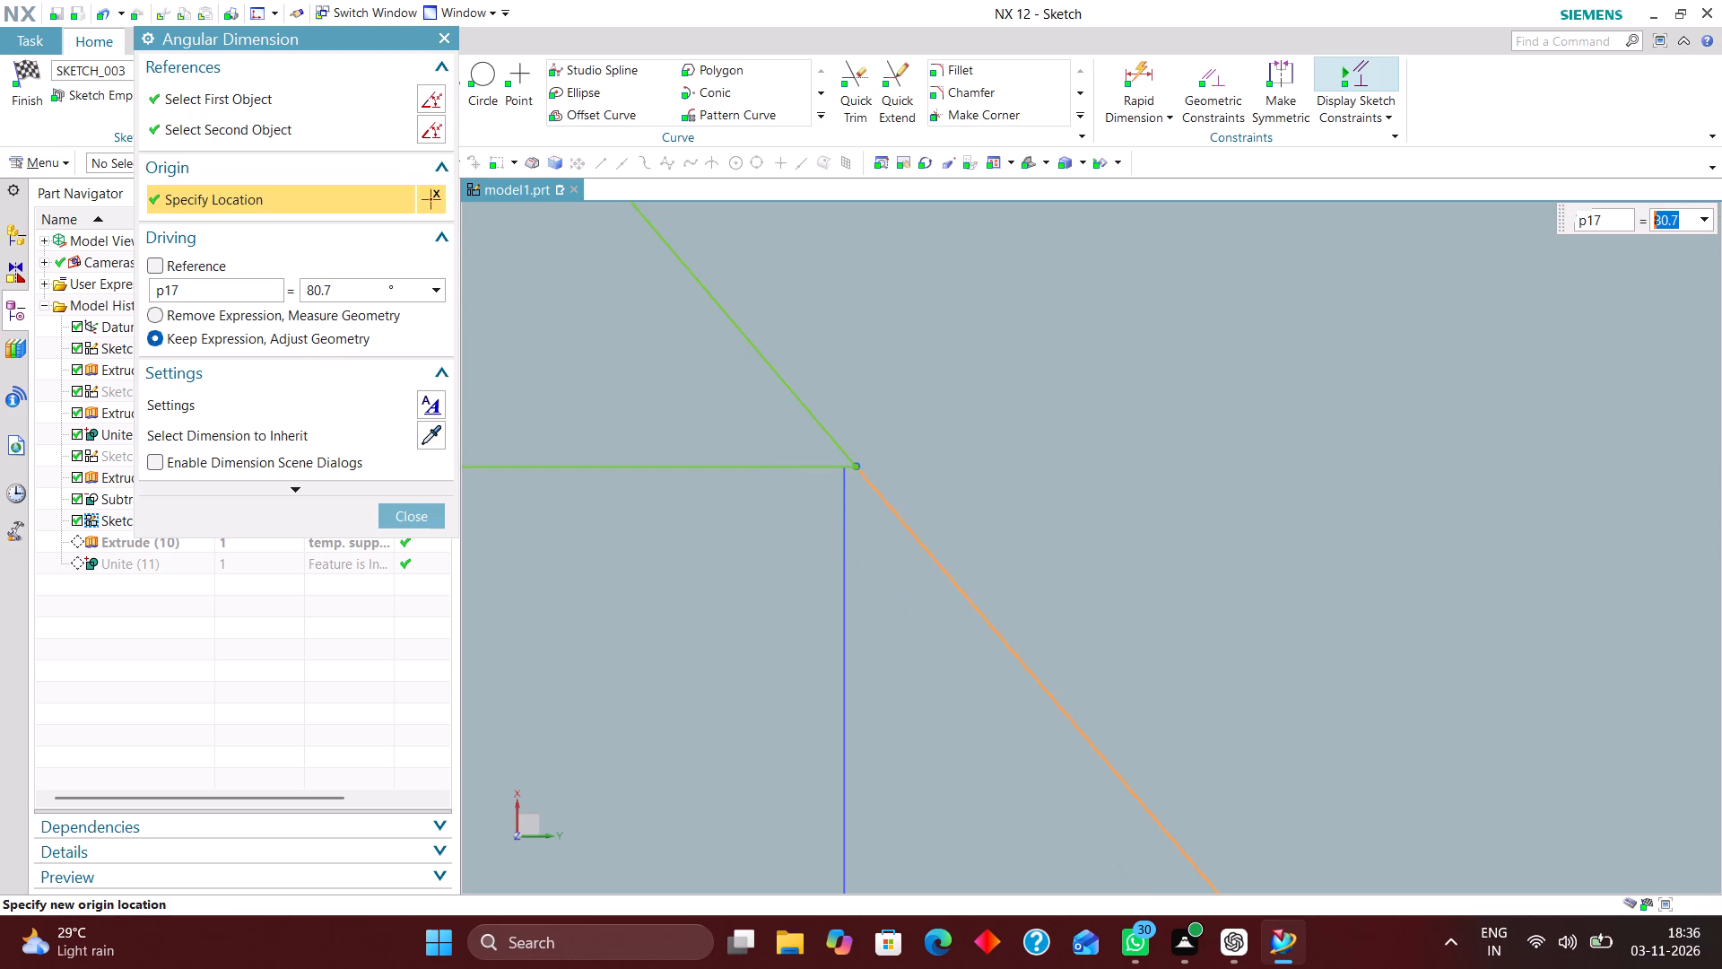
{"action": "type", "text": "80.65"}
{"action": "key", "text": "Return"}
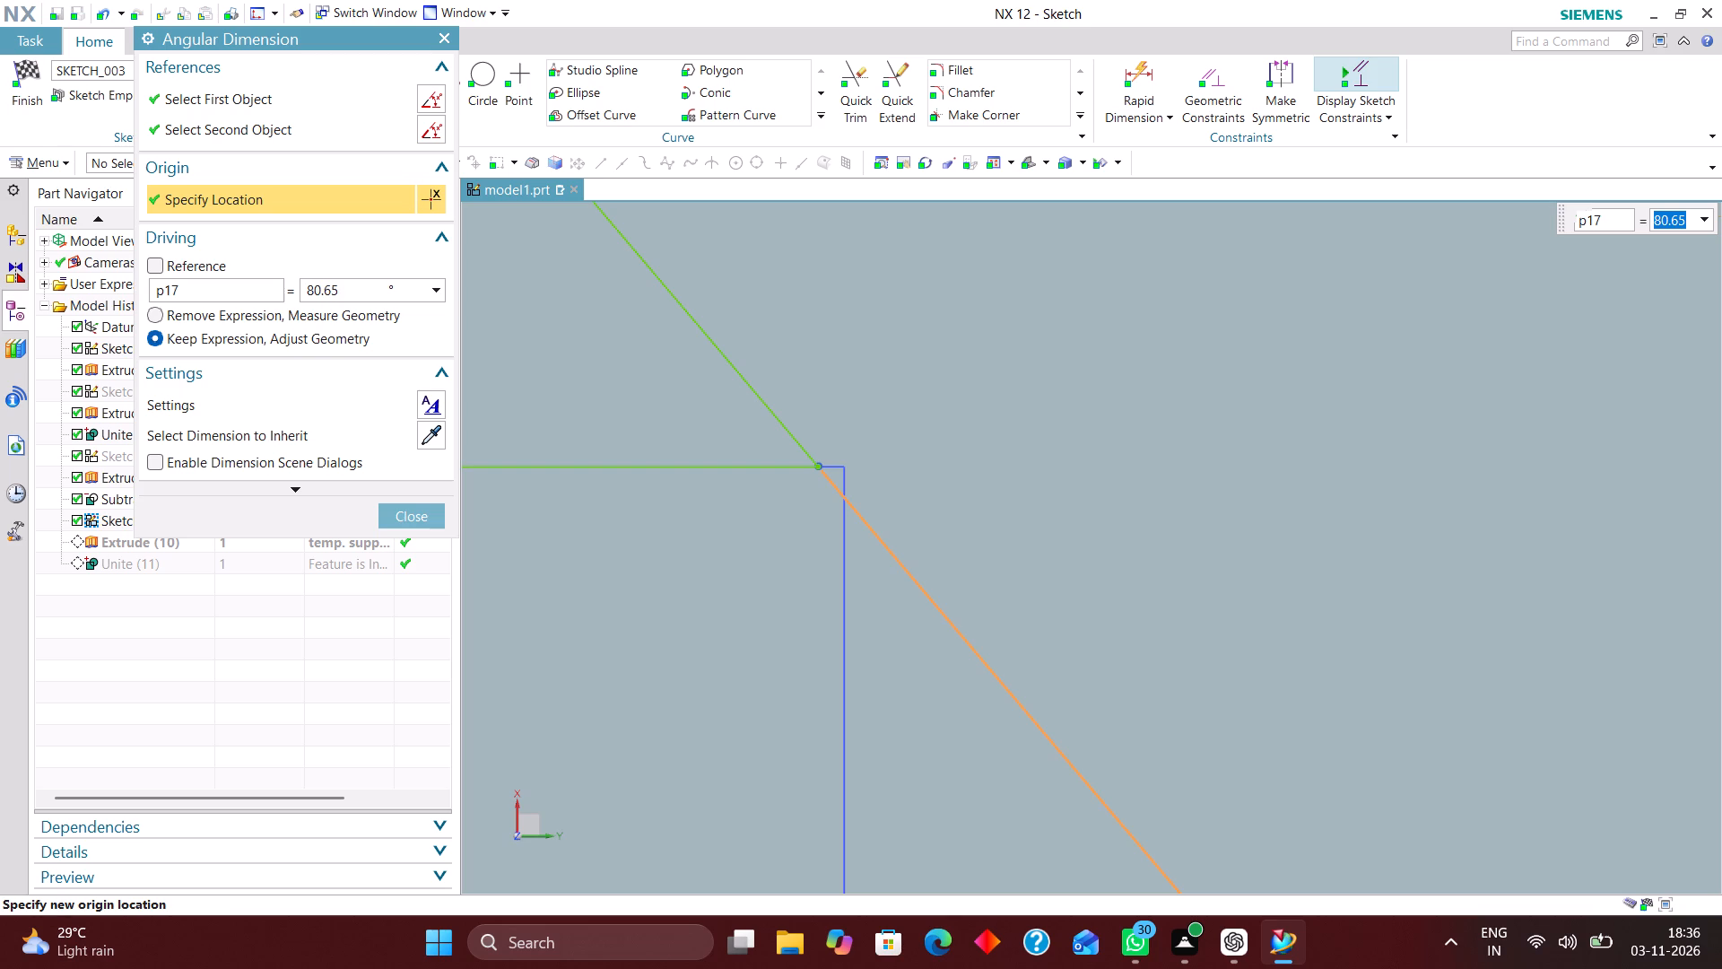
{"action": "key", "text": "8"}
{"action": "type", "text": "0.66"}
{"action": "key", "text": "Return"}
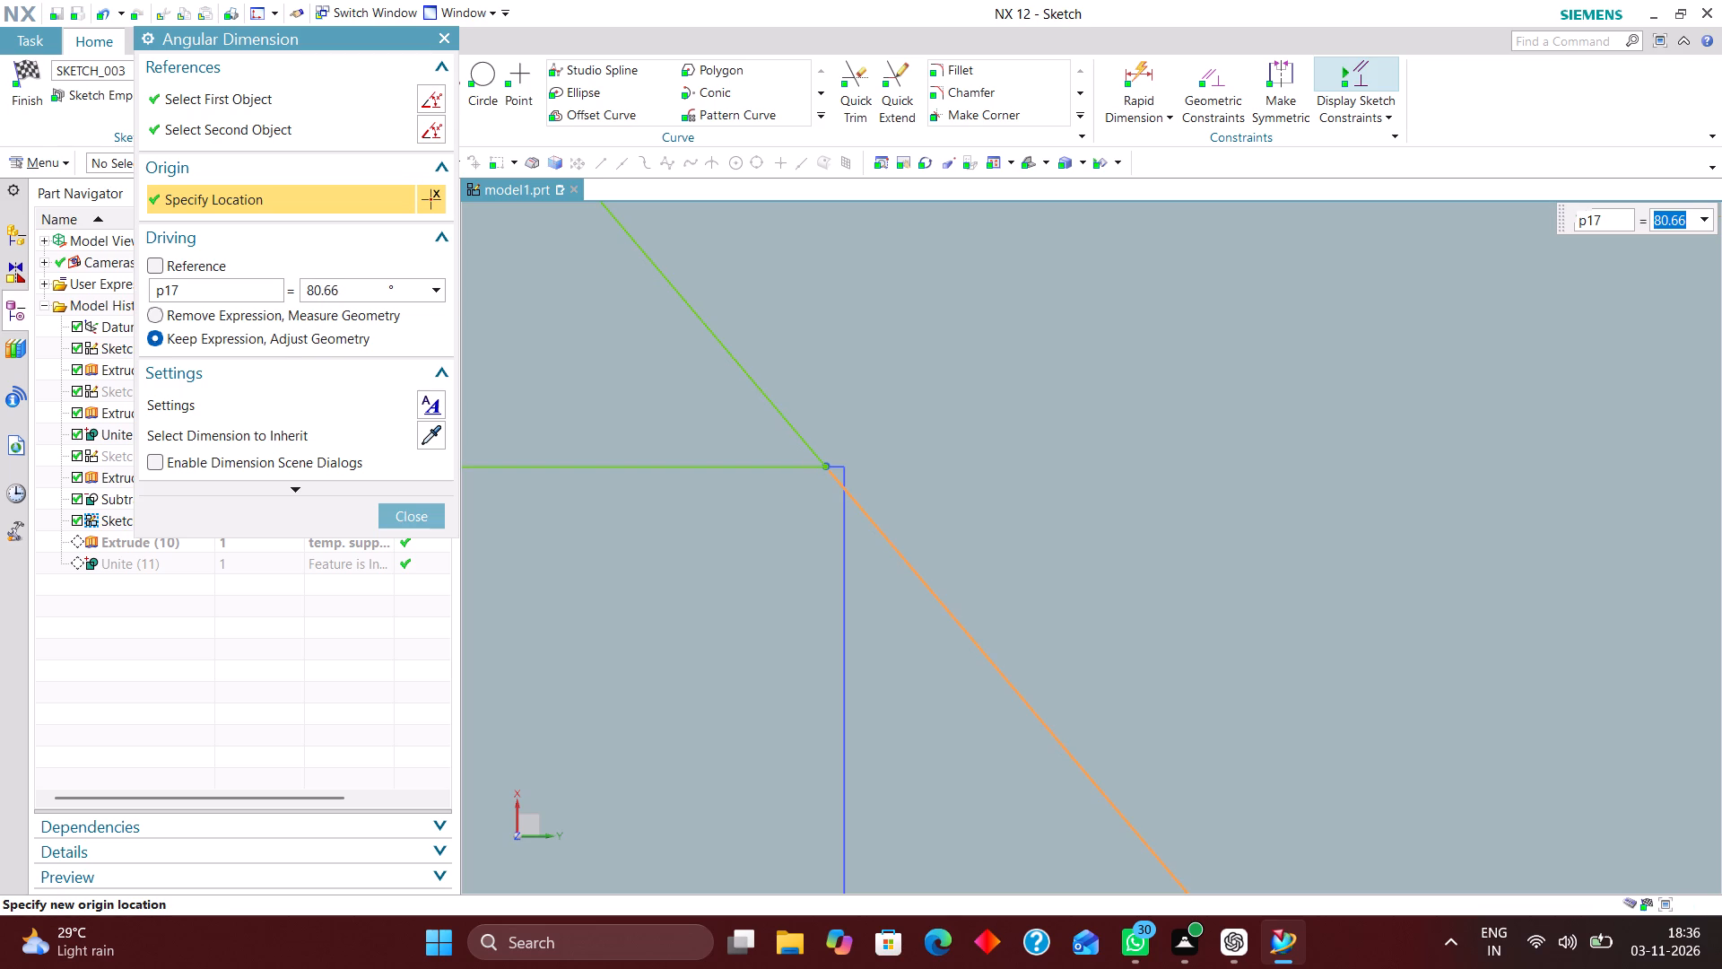
Set the angle between the lug sketch's slanted sides to 80.68° so its base corners meet the box corners.
{"action": "type", "text": "80."}
{"action": "type", "text": "68"}
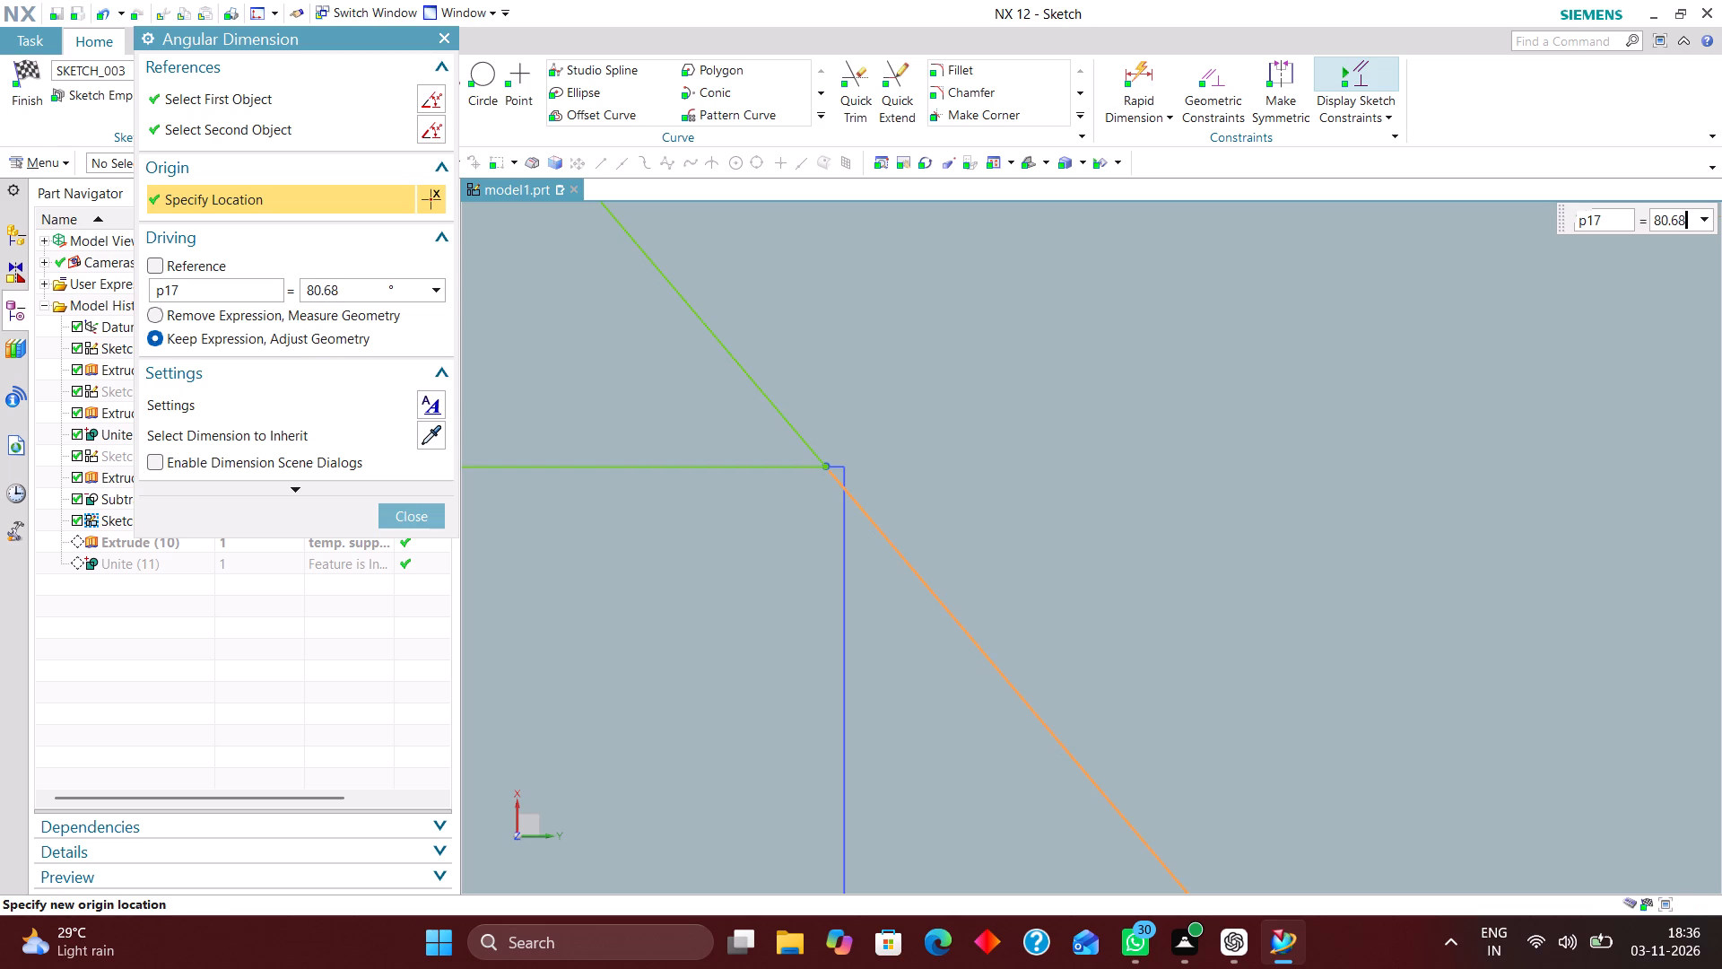
{"action": "key", "text": "Return"}
{"action": "scroll", "coordinate": [848, 369], "scroll_direction": "down", "scroll_amount": 3}
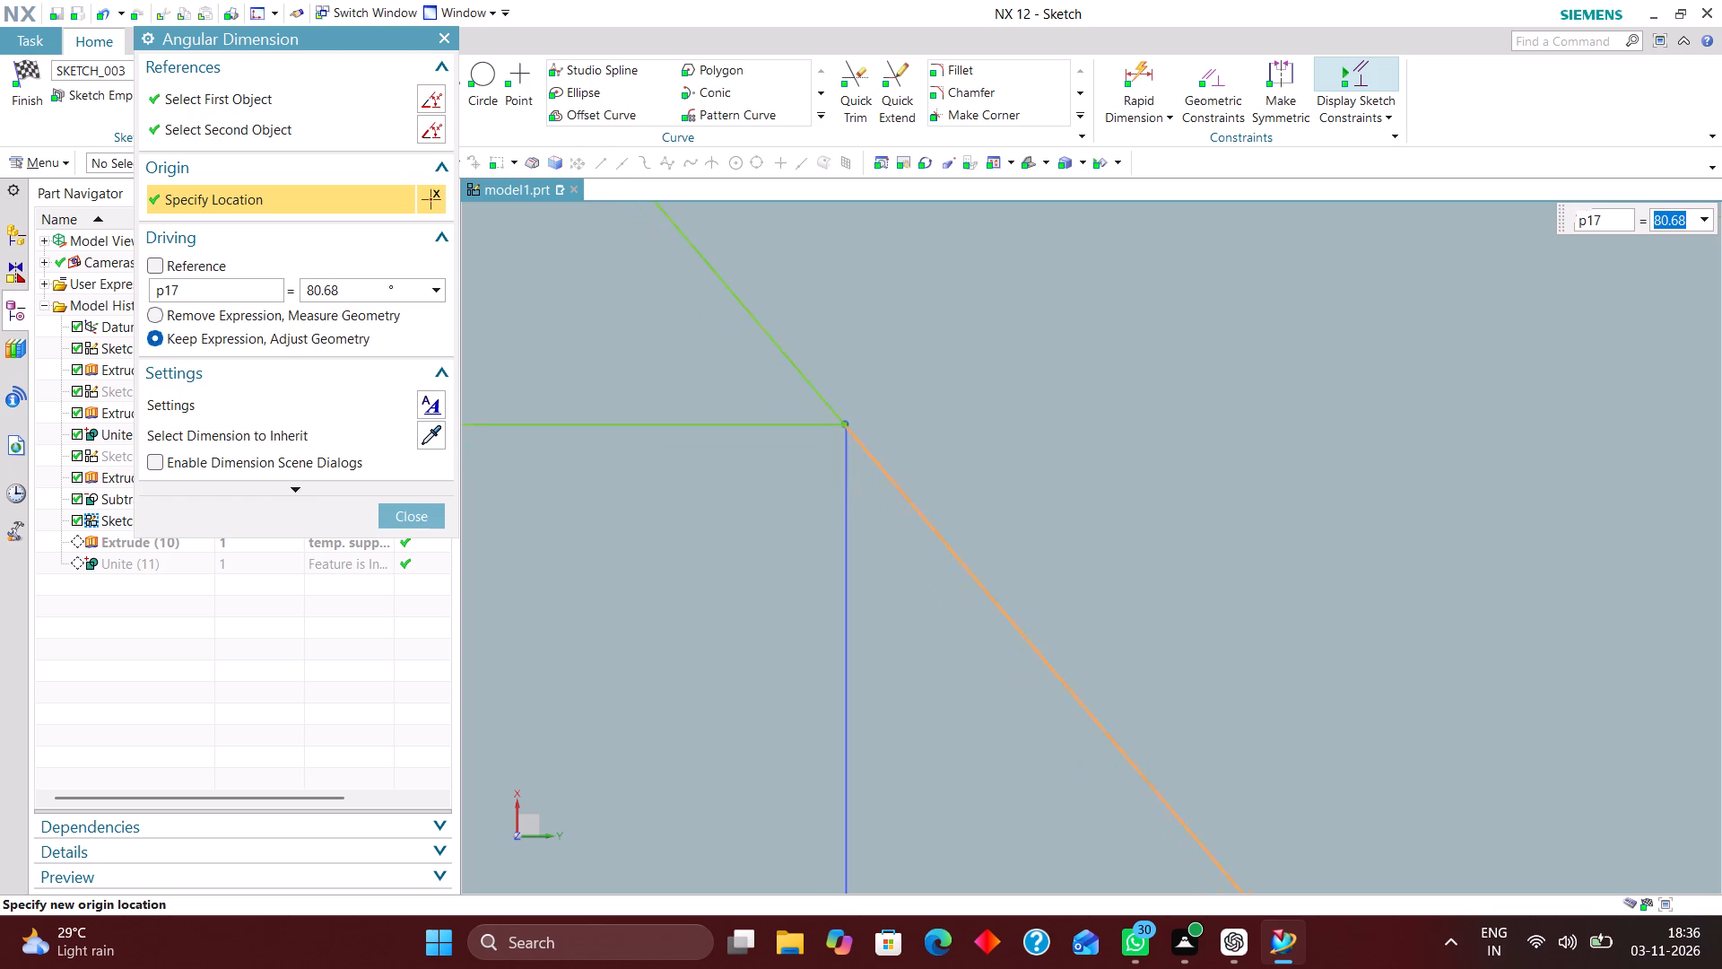
{"action": "scroll", "coordinate": [857, 414], "scroll_direction": "down", "scroll_amount": 20}
{"action": "scroll", "coordinate": [857, 414], "scroll_direction": "down", "scroll_amount": 1}
{"action": "scroll", "coordinate": [1065, 450], "scroll_direction": "down", "scroll_amount": 3}
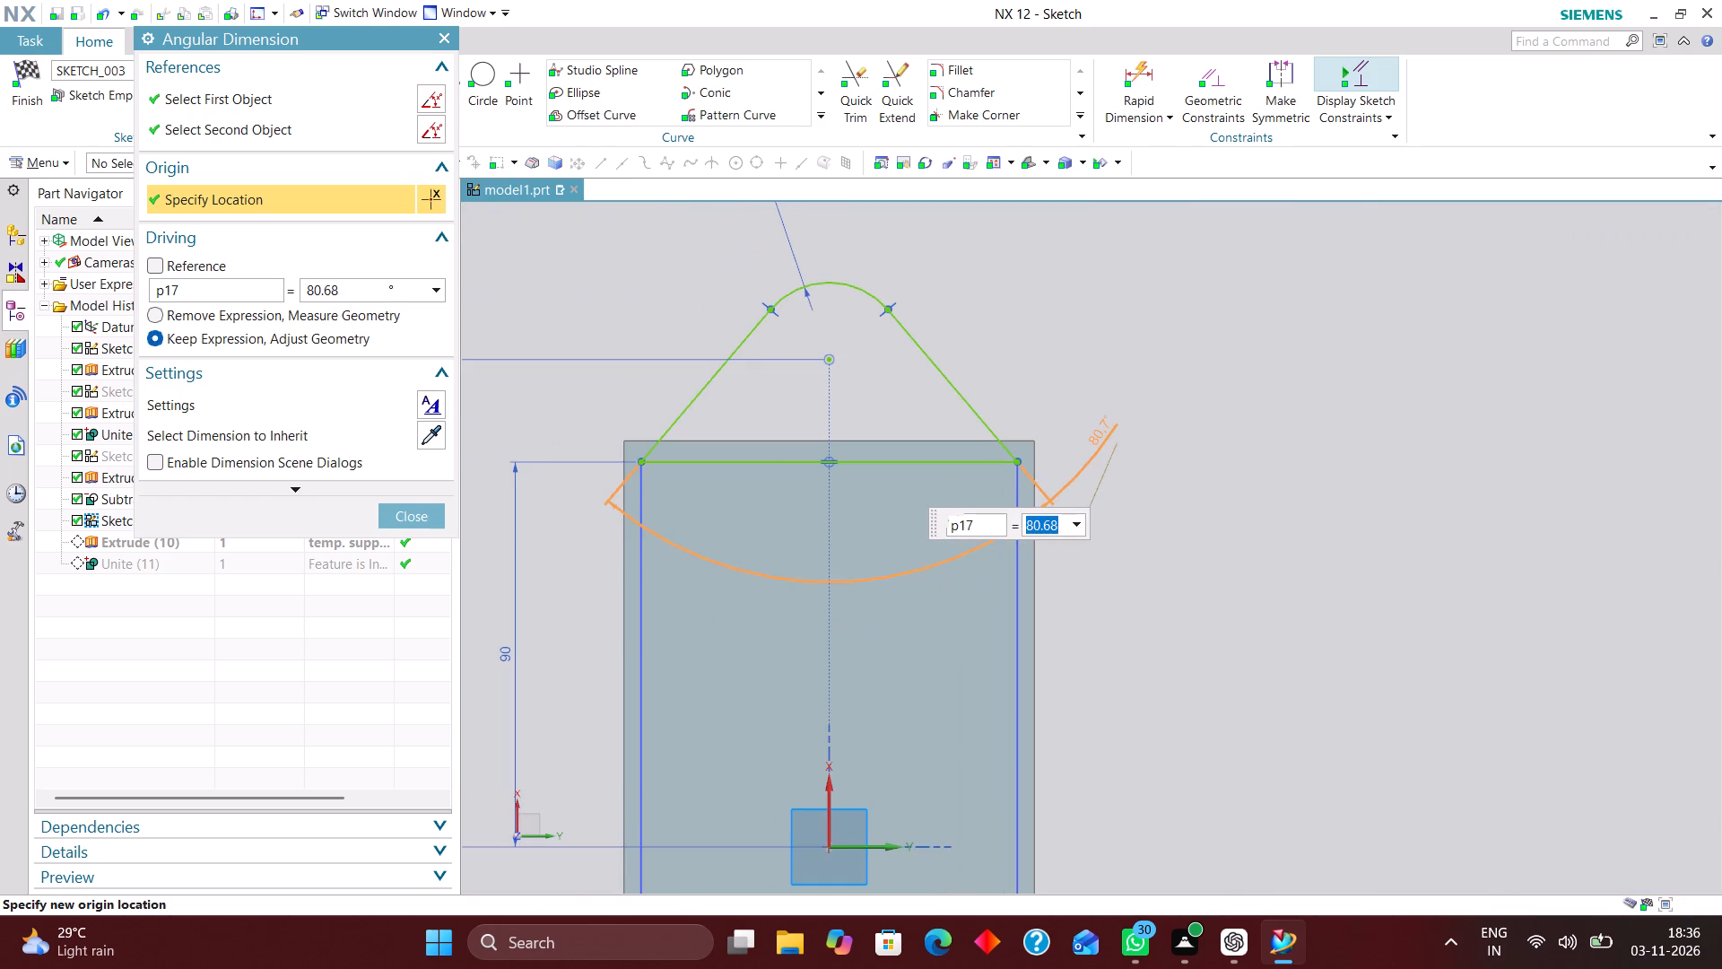
{"action": "left_click", "coordinate": [428, 516]}
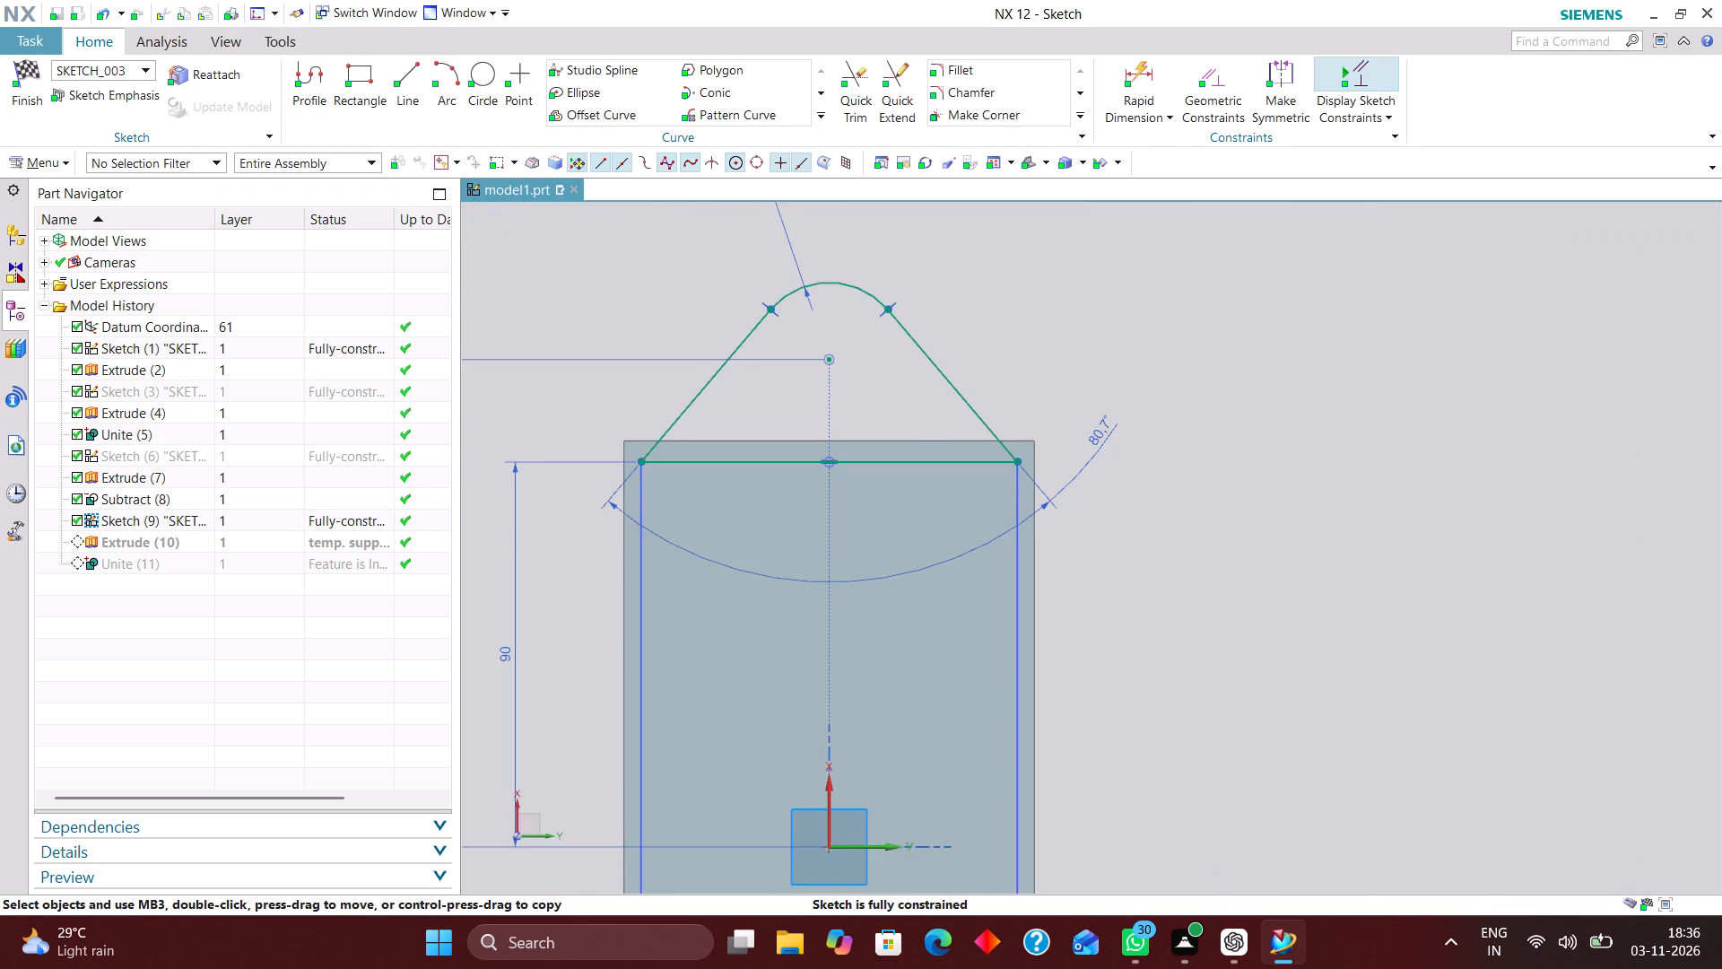
Finish the lug sketch and accept its 14 mm Extrude to update the solid lug.
{"action": "left_click", "coordinate": [26, 72]}
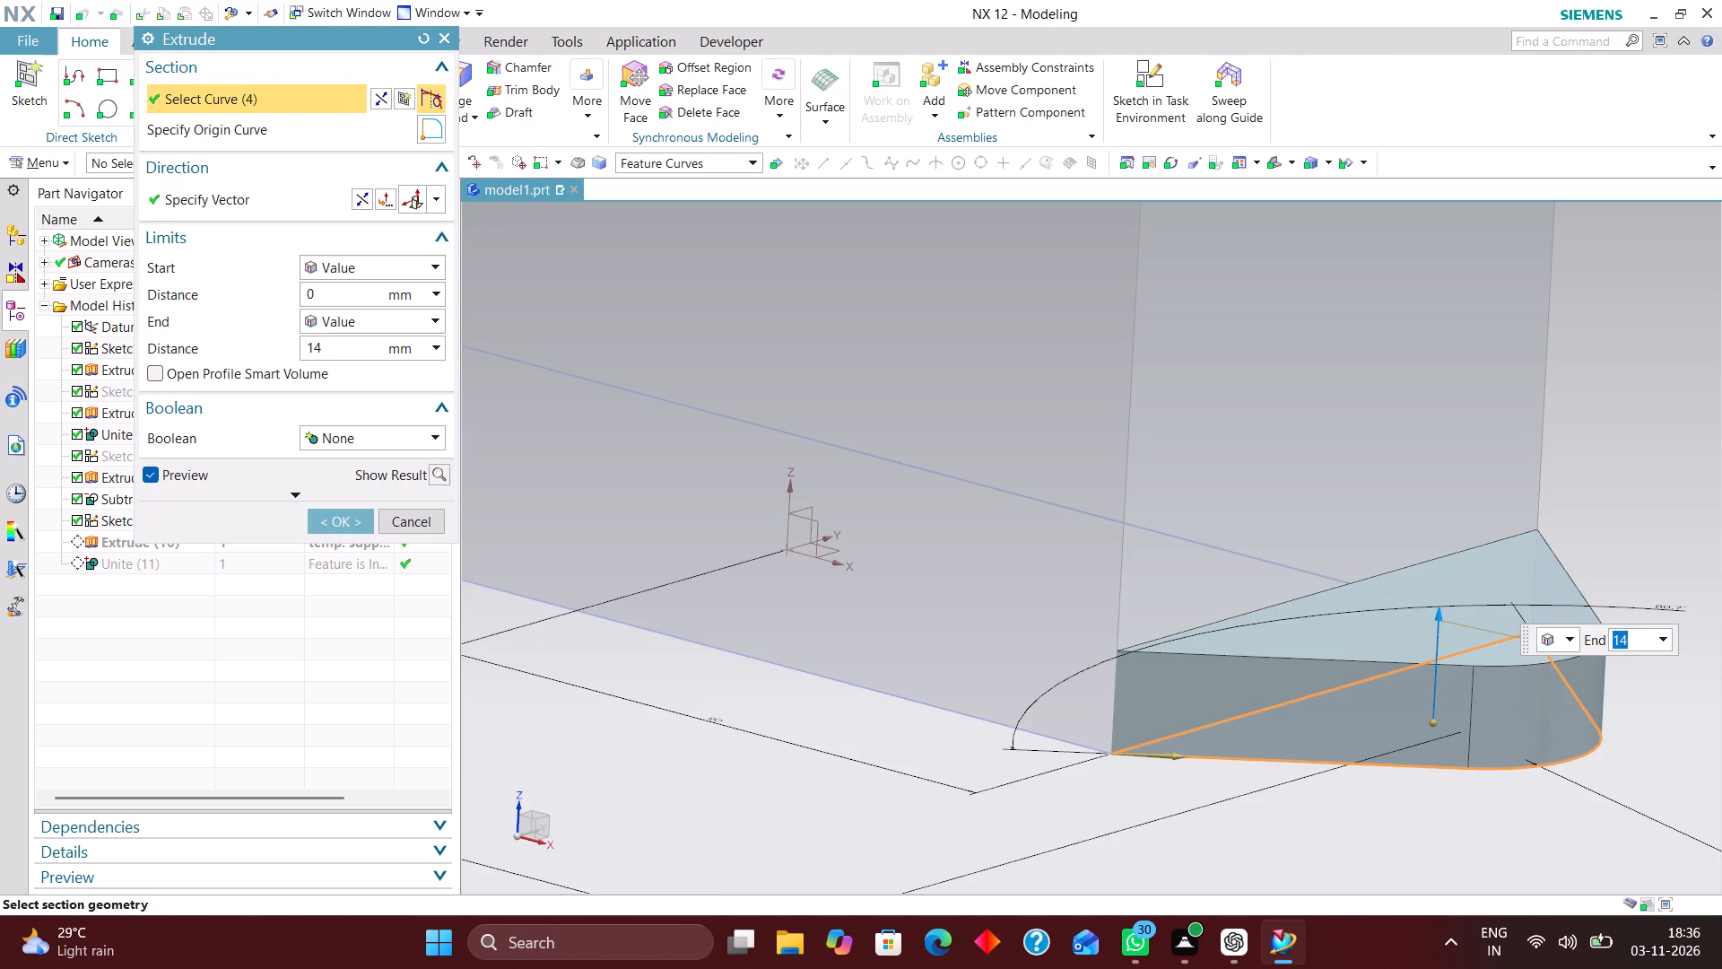
{"action": "left_click", "coordinate": [361, 522]}
{"action": "scroll", "coordinate": [1089, 667], "scroll_direction": "up", "scroll_amount": 4}
{"action": "scroll", "coordinate": [1180, 653], "scroll_direction": "up", "scroll_amount": 5}
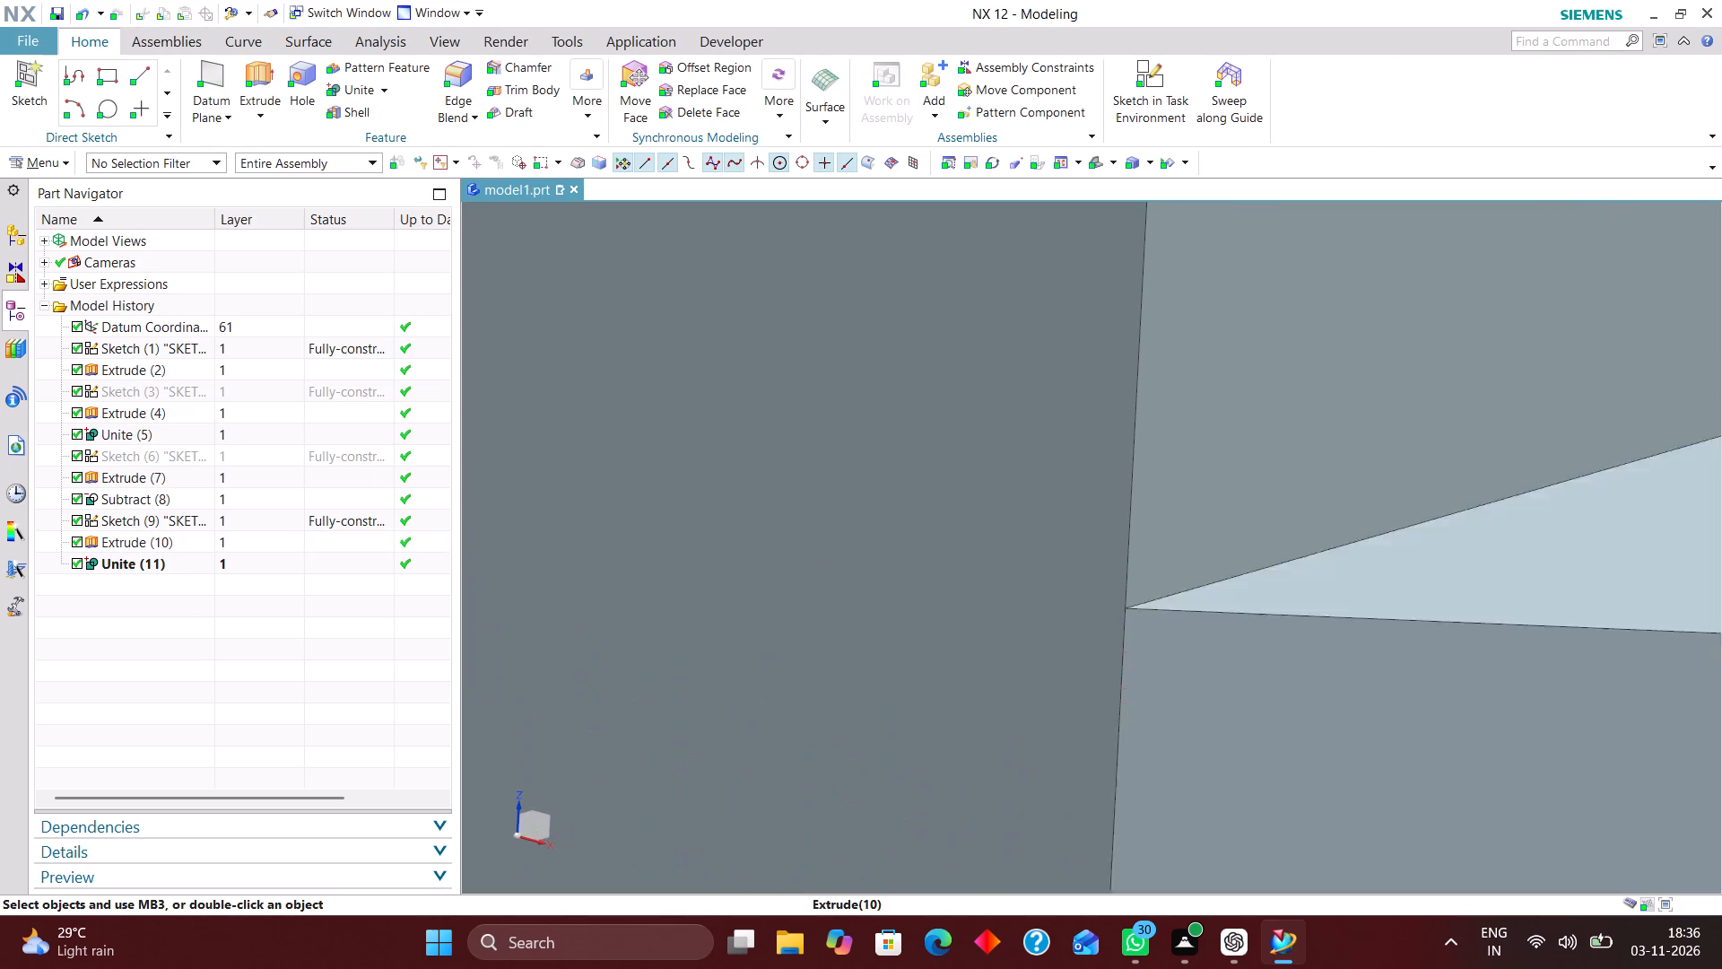
Examine close up the corner where the lug's base meets the box.
{"action": "scroll", "coordinate": [1183, 651], "scroll_direction": "up", "scroll_amount": 1}
{"action": "scroll", "coordinate": [1042, 578], "scroll_direction": "up", "scroll_amount": 6}
{"action": "scroll", "coordinate": [1223, 562], "scroll_direction": "up", "scroll_amount": 6}
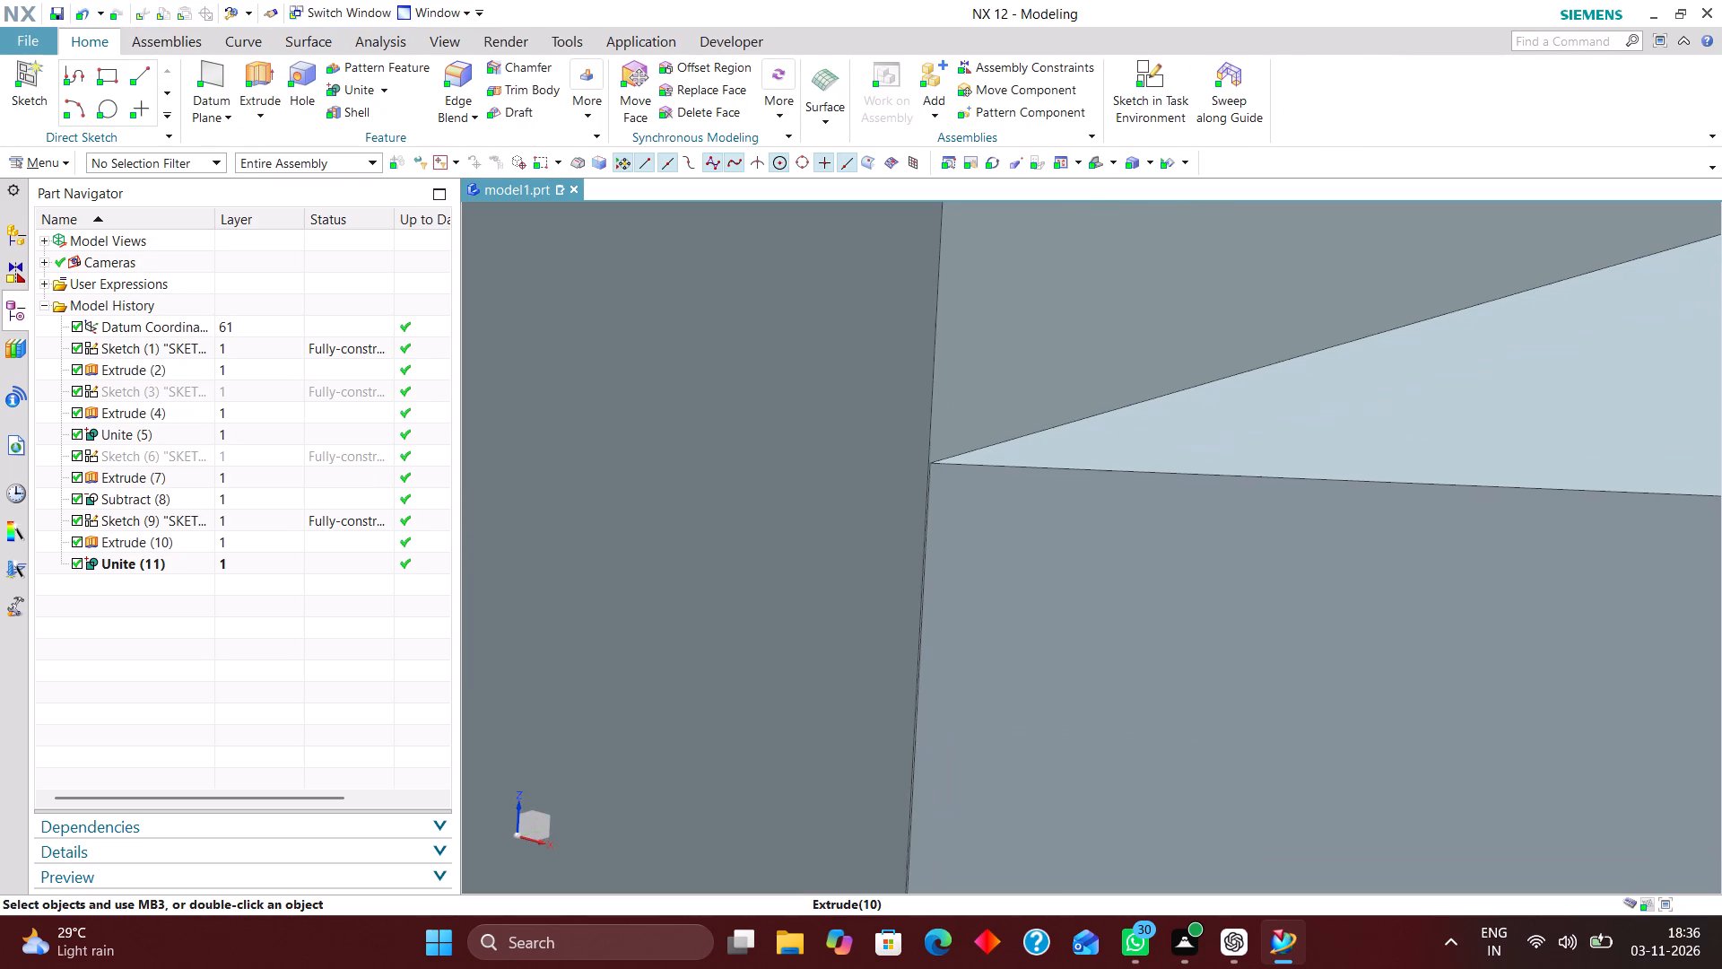
{"action": "scroll", "coordinate": [941, 459], "scroll_direction": "up", "scroll_amount": 13}
{"action": "scroll", "coordinate": [935, 388], "scroll_direction": "down", "scroll_amount": 6}
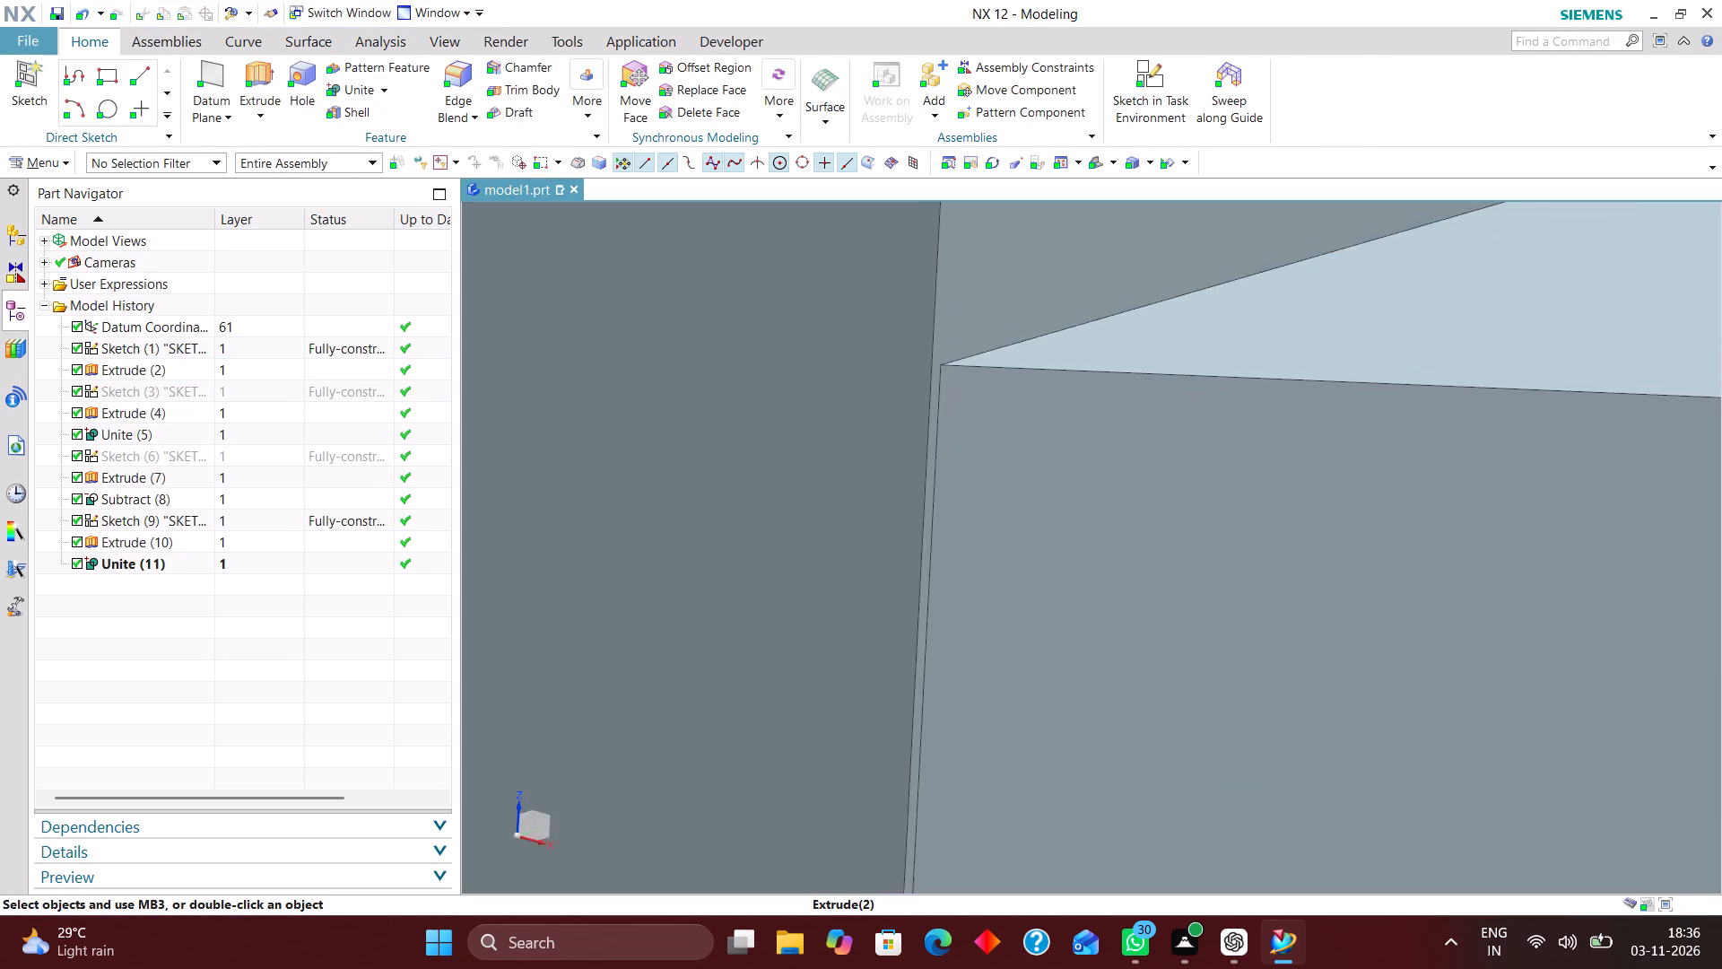
{"action": "scroll", "coordinate": [932, 390], "scroll_direction": "down", "scroll_amount": 20}
{"action": "scroll", "coordinate": [932, 390], "scroll_direction": "down", "scroll_amount": 17}
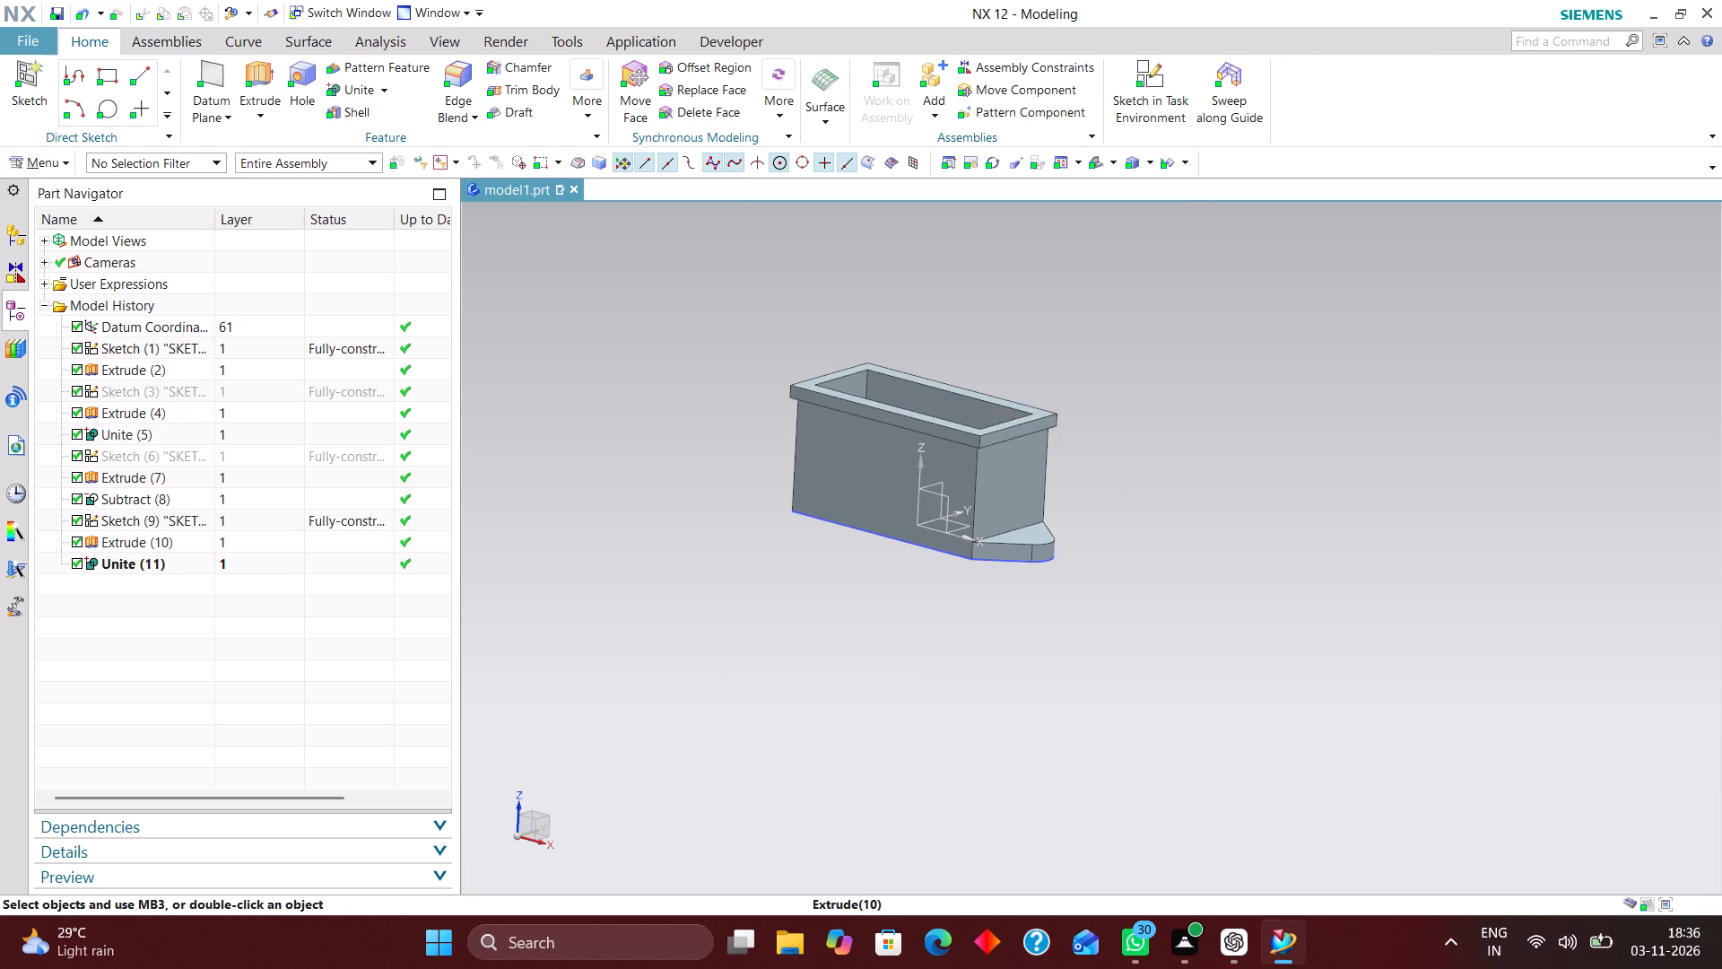
{"action": "scroll", "coordinate": [1006, 480], "scroll_direction": "up", "scroll_amount": 5}
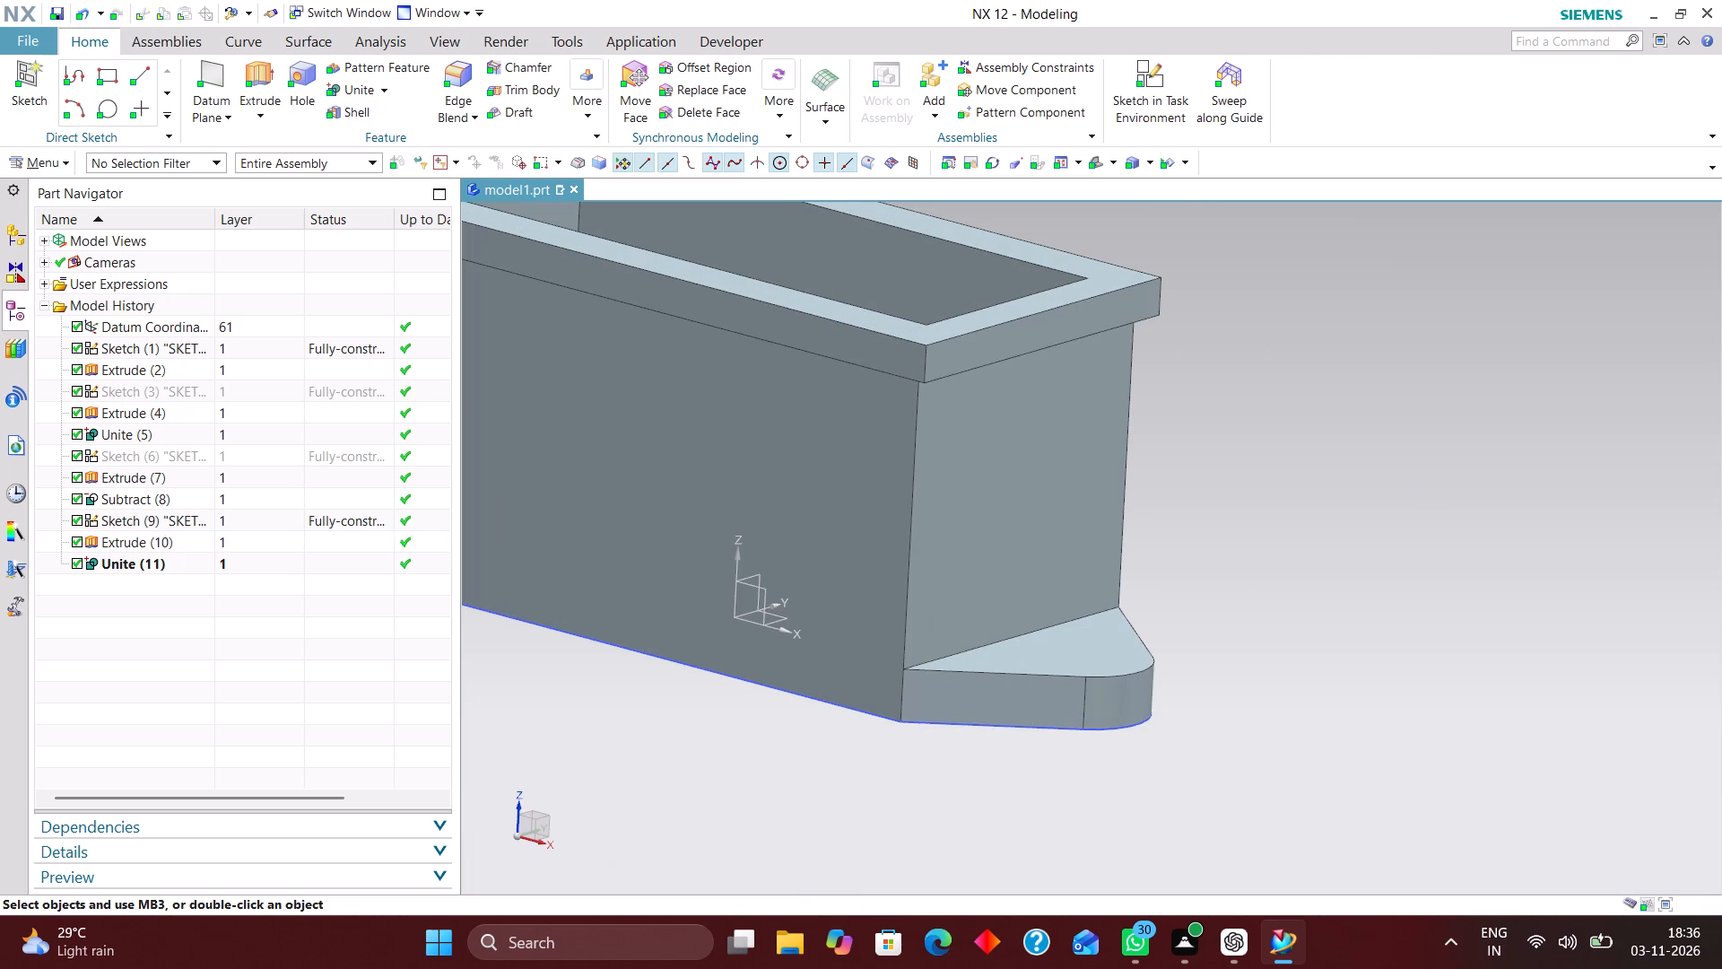
Delete the Unite feature that joins the end lug to the box.
{"action": "left_click", "coordinate": [259, 563]}
{"action": "right_click", "coordinate": [261, 560]}
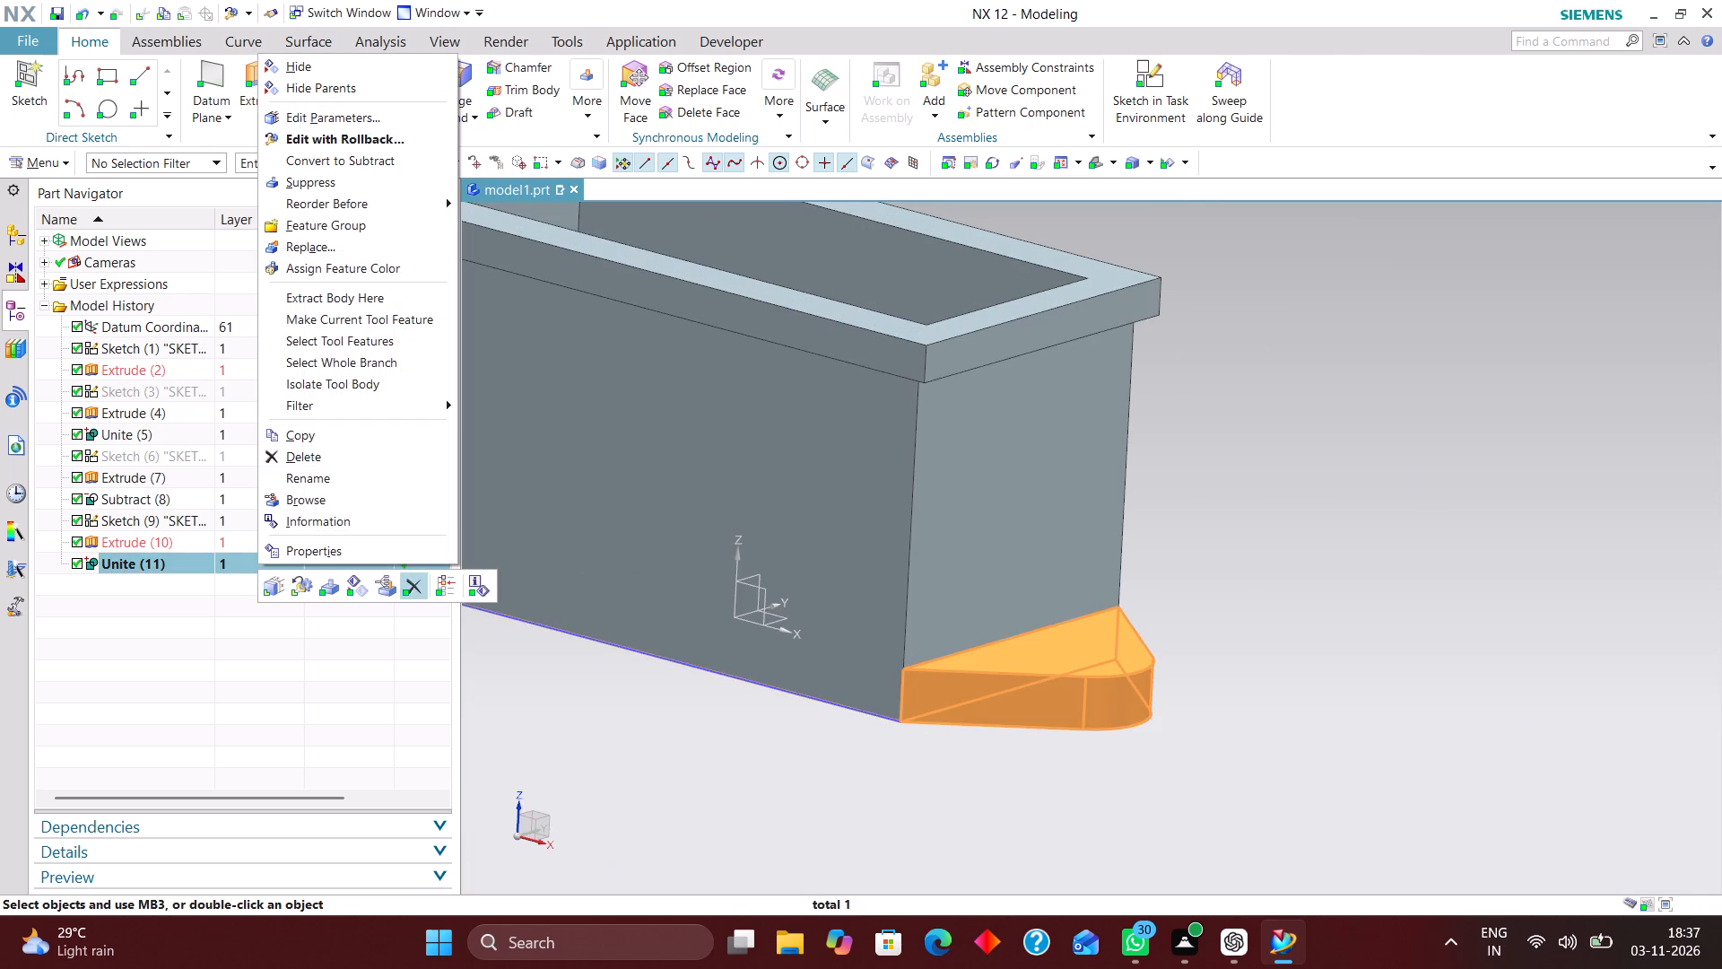
{"action": "left_click", "coordinate": [448, 583]}
{"action": "scroll", "coordinate": [1154, 696], "scroll_direction": "down", "scroll_amount": 4}
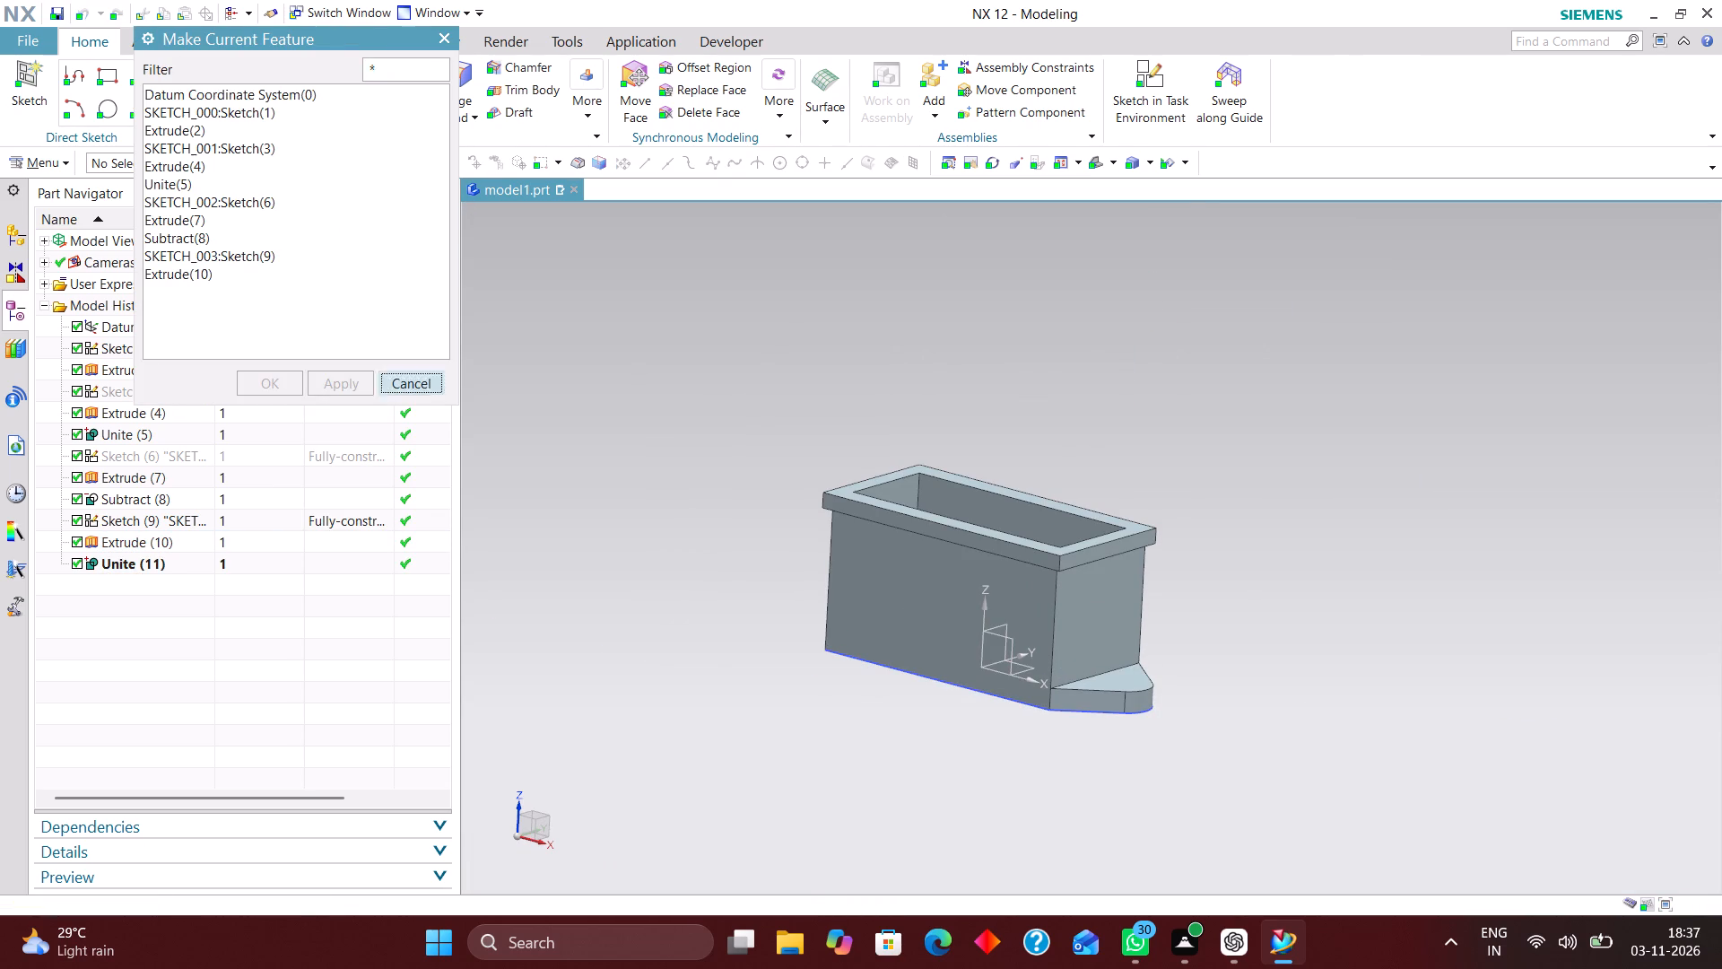
{"action": "left_click", "coordinate": [423, 385]}
{"action": "left_click", "coordinate": [171, 562]}
{"action": "right_click", "coordinate": [176, 562]}
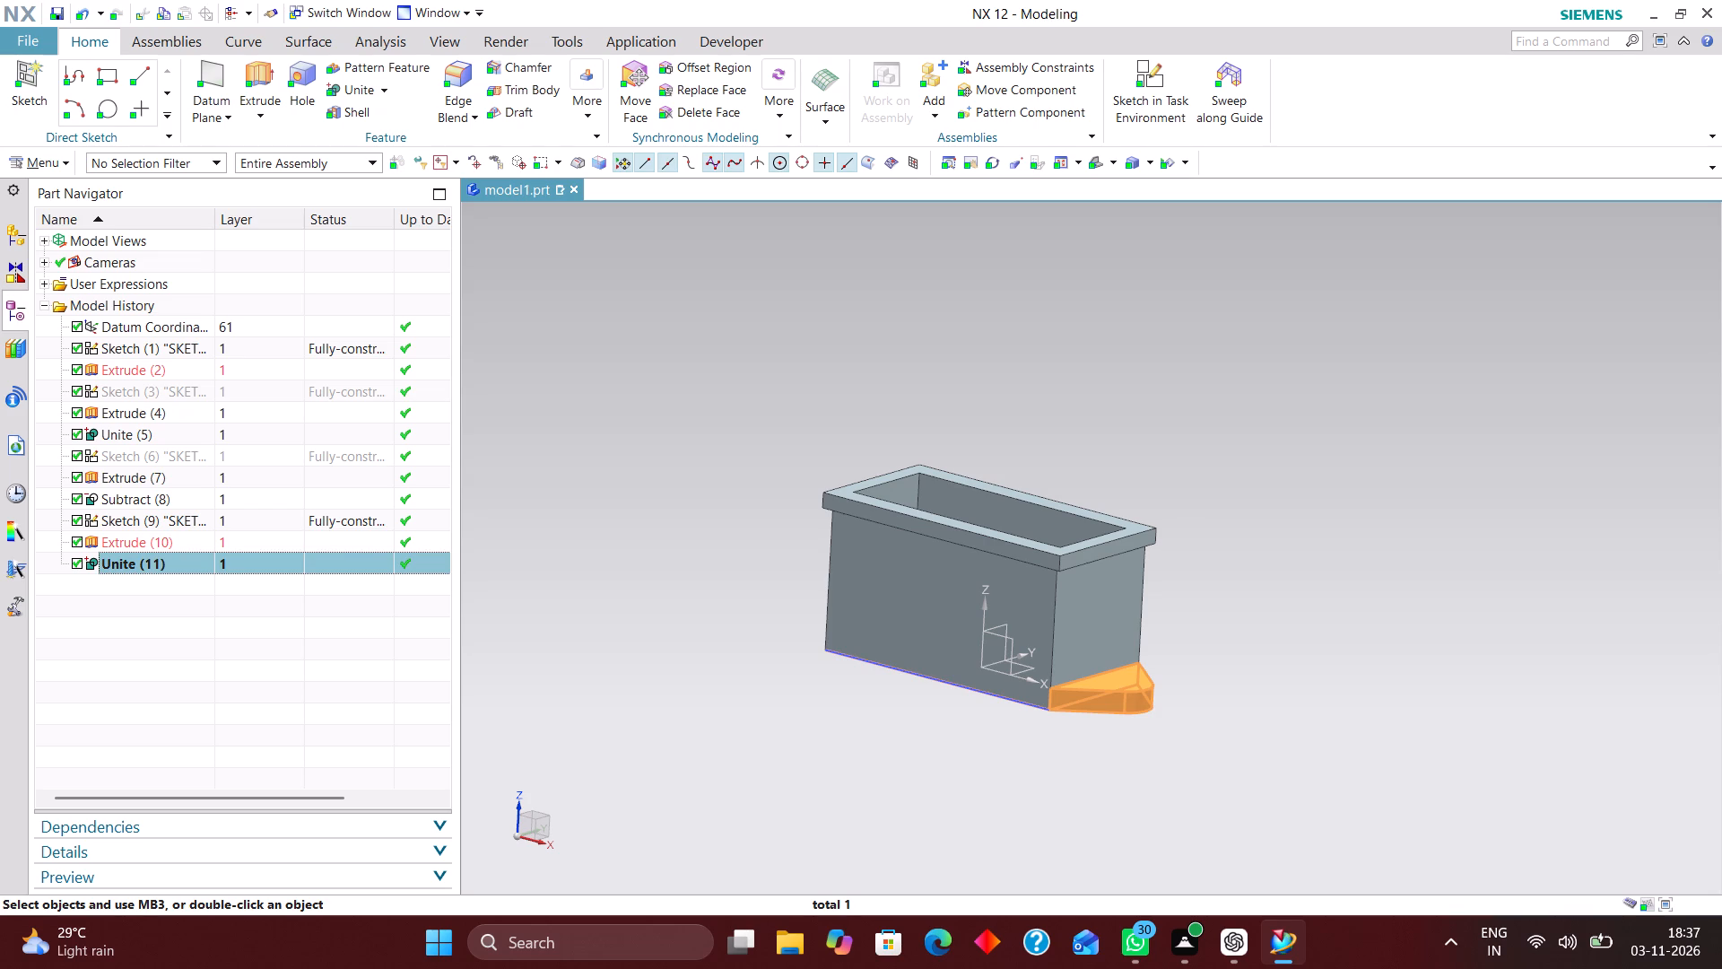
{"action": "right_click", "coordinate": [335, 566]}
{"action": "left_click", "coordinate": [489, 589]}
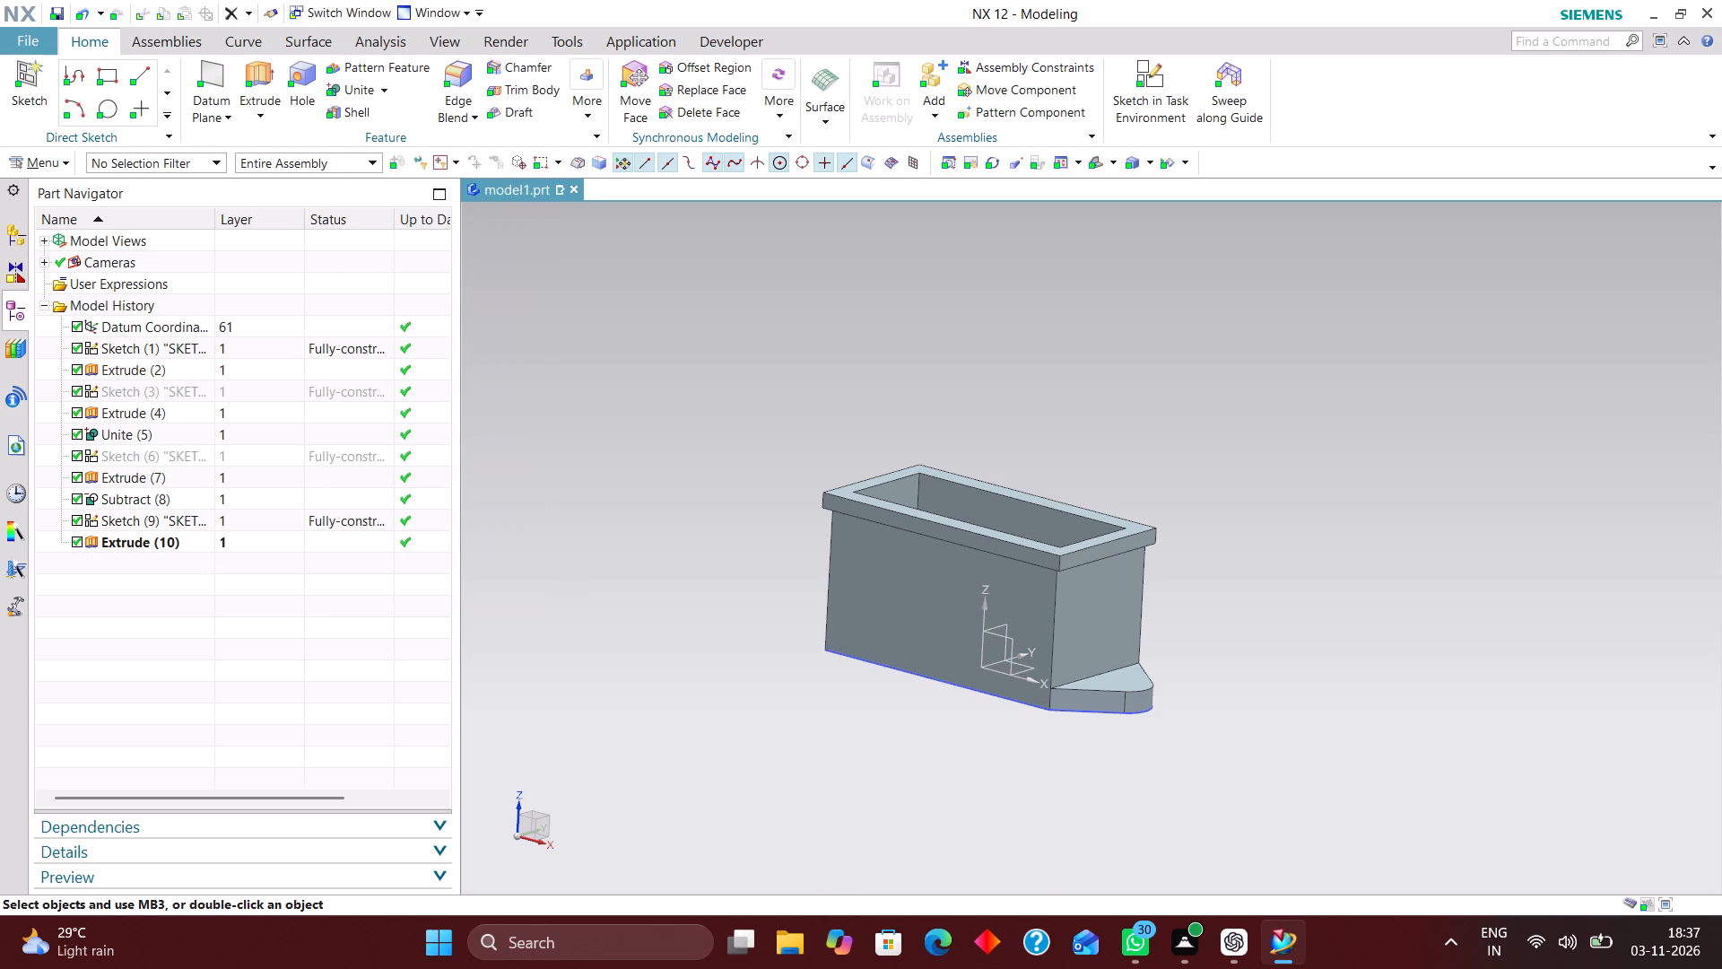
Mirror the end lug's Extrude about the YZ datum plane to the opposite end of the box.
{"action": "scroll", "coordinate": [842, 690], "scroll_direction": "down", "scroll_amount": 3}
{"action": "scroll", "coordinate": [894, 632], "scroll_direction": "up", "scroll_amount": 4}
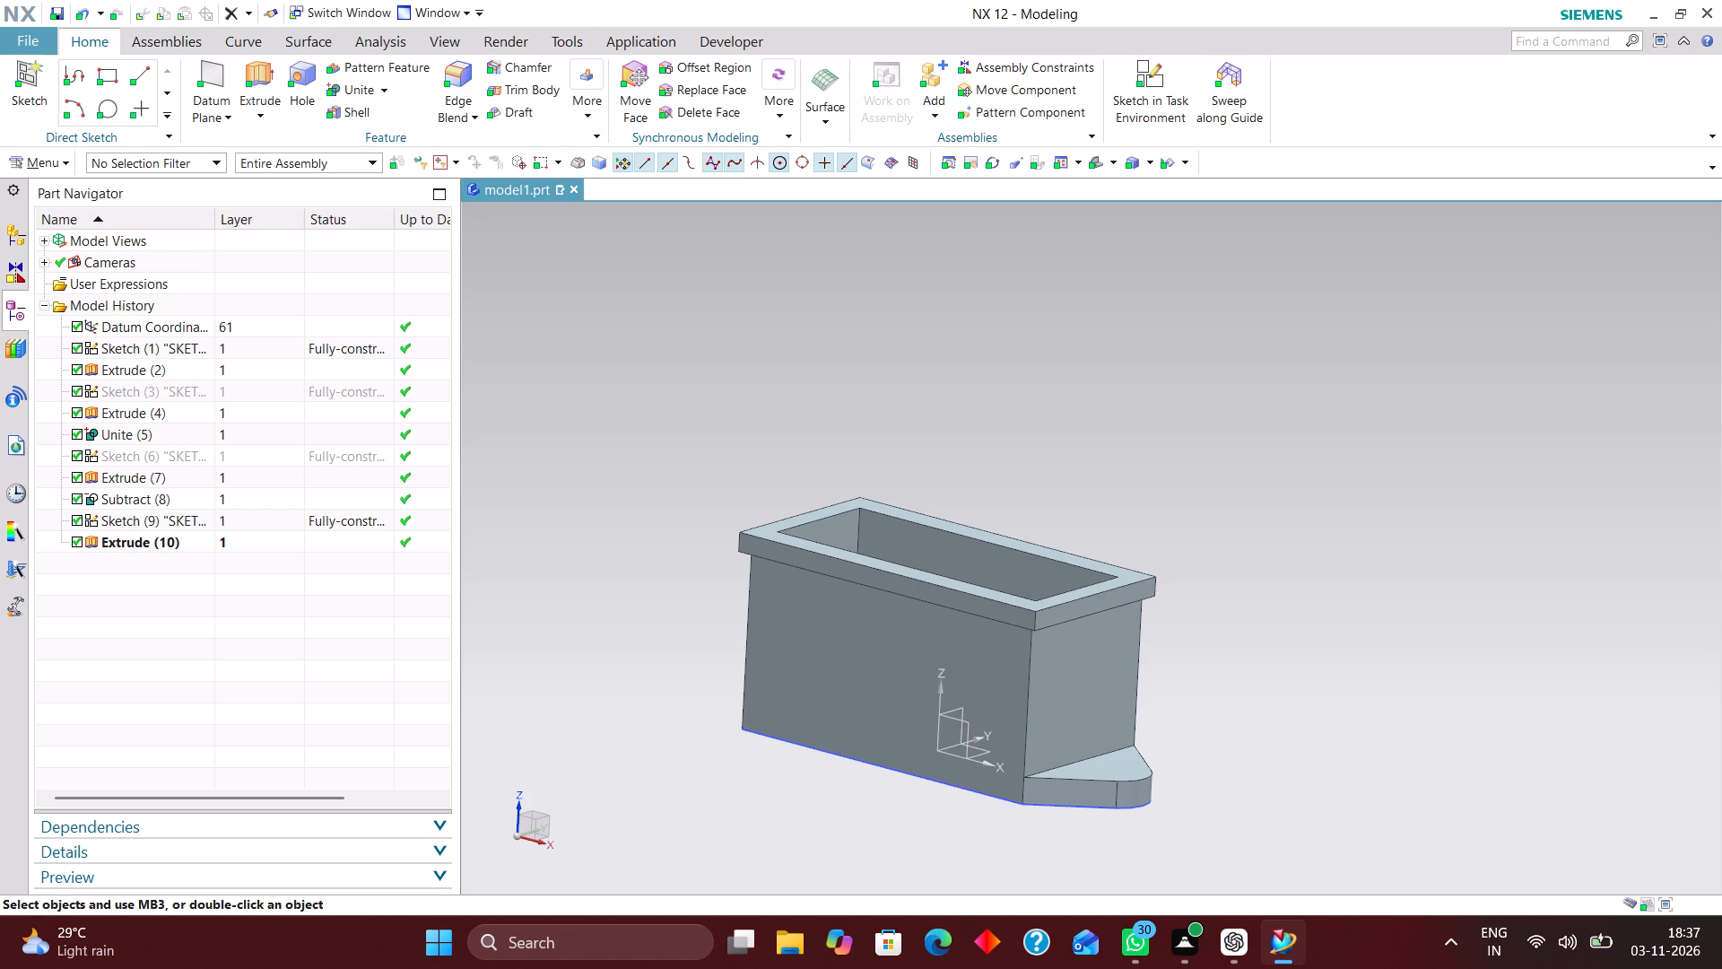
{"action": "left_click", "coordinate": [578, 110]}
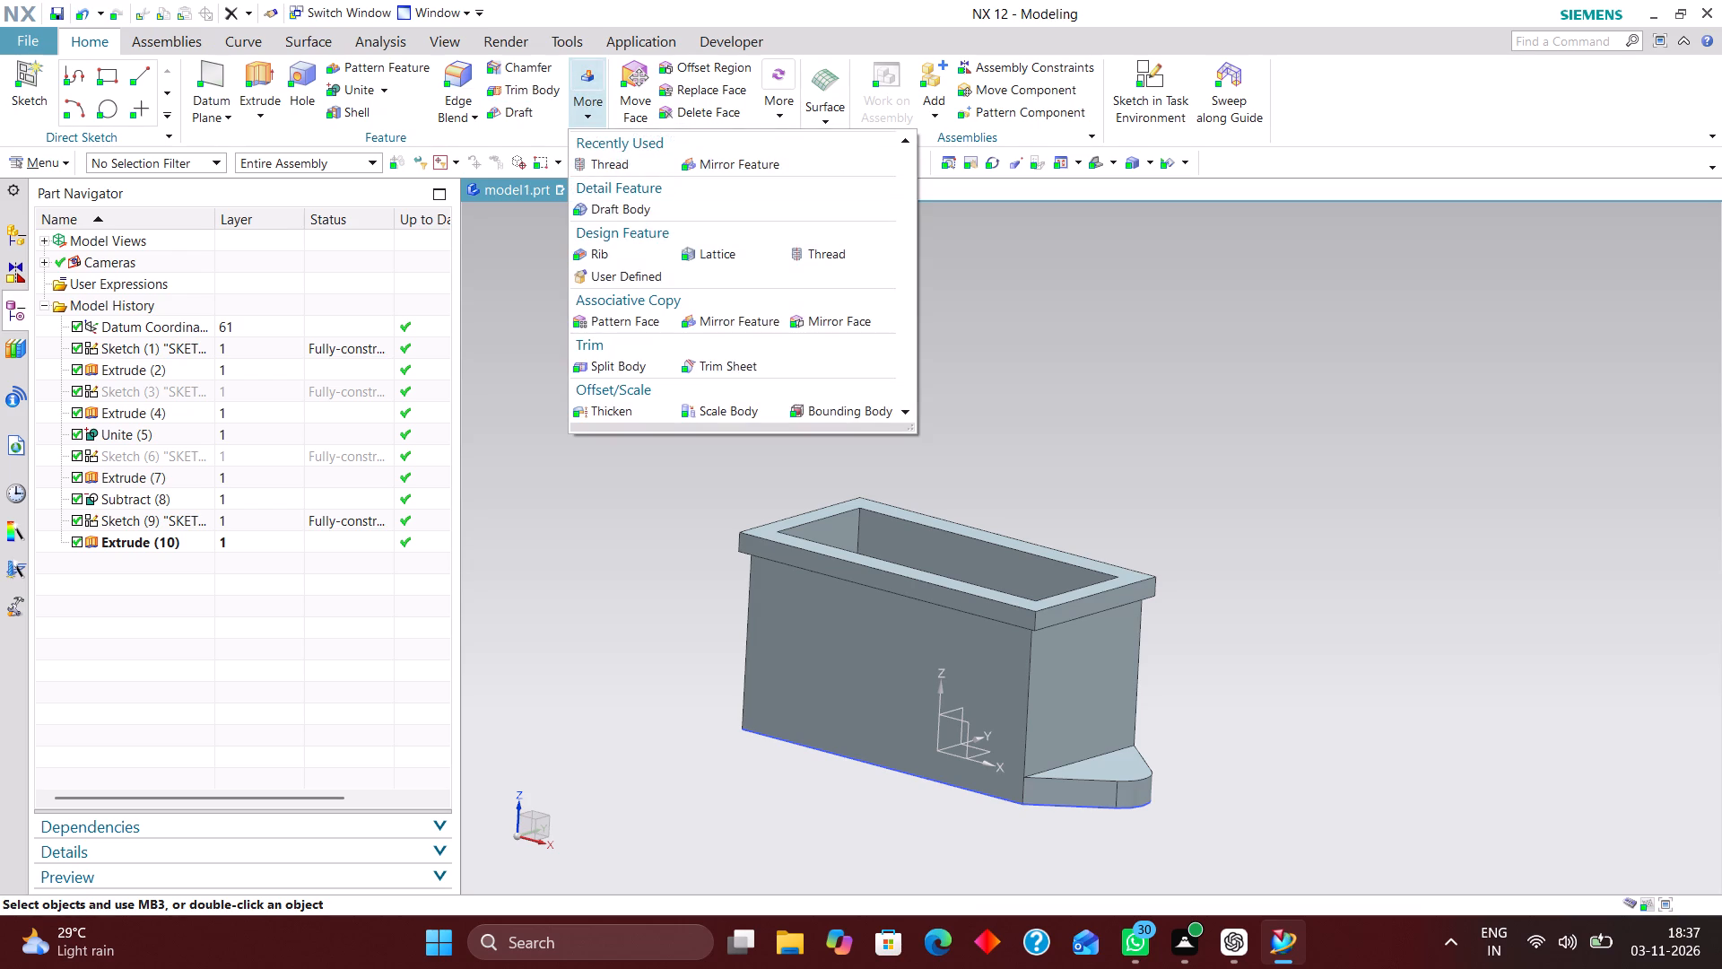
{"action": "left_click", "coordinate": [748, 164]}
{"action": "left_click", "coordinate": [1135, 784]}
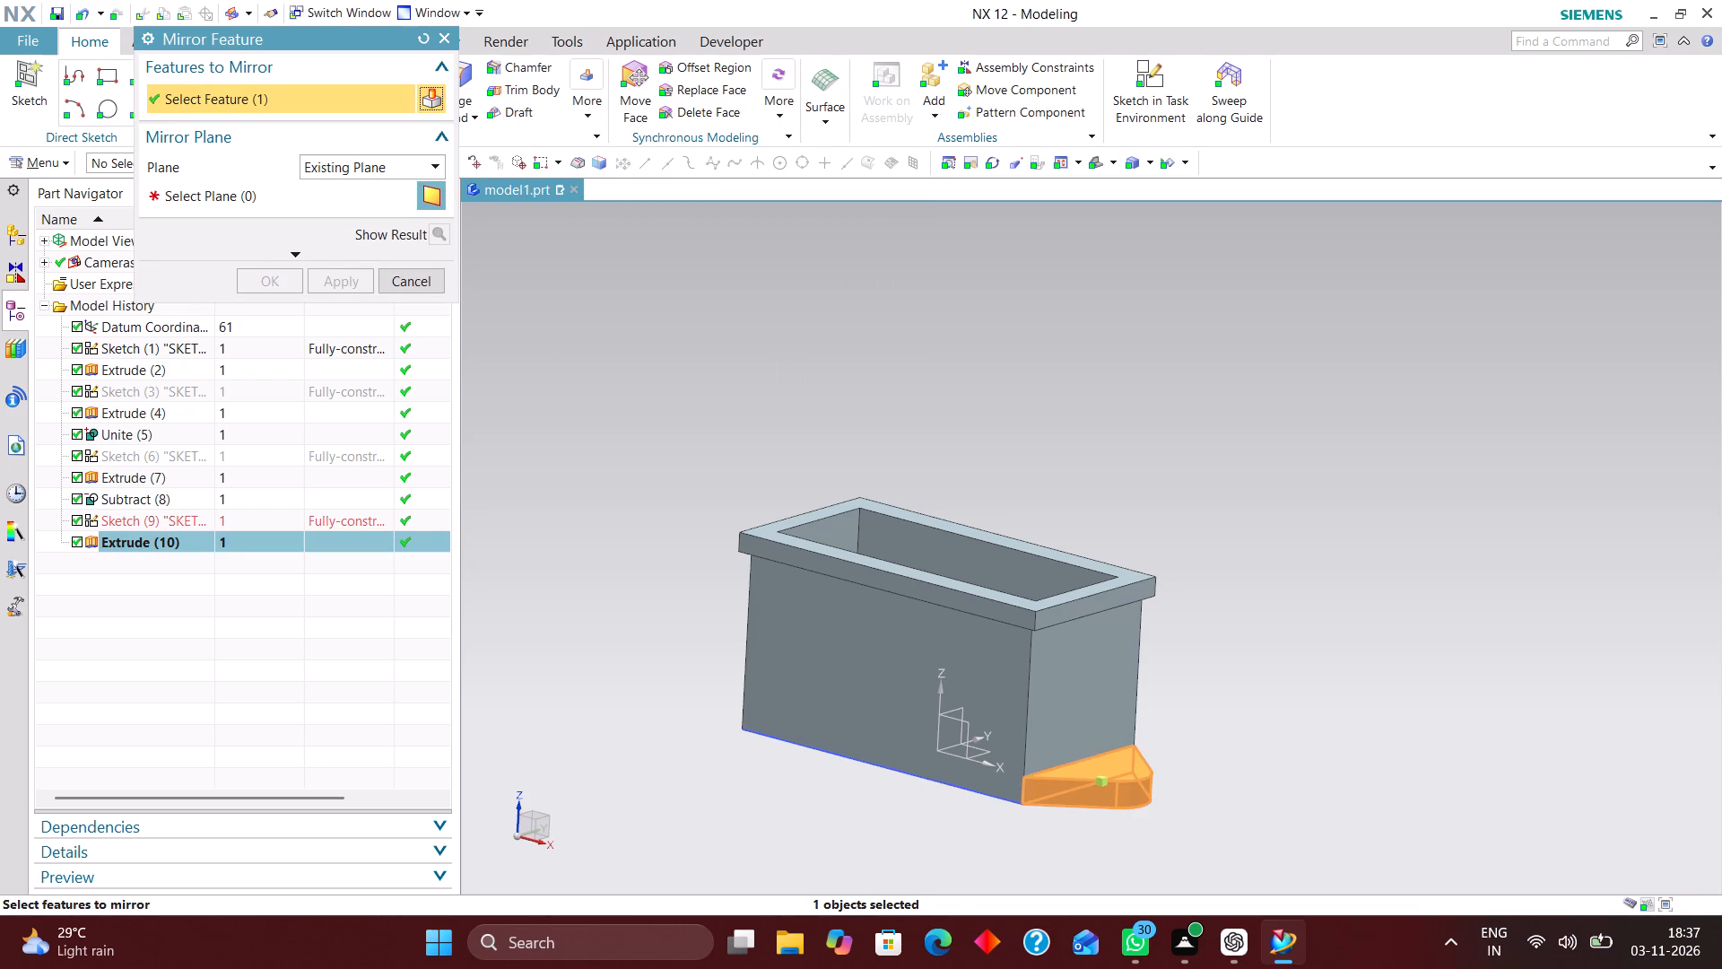
{"action": "left_click", "coordinate": [249, 195]}
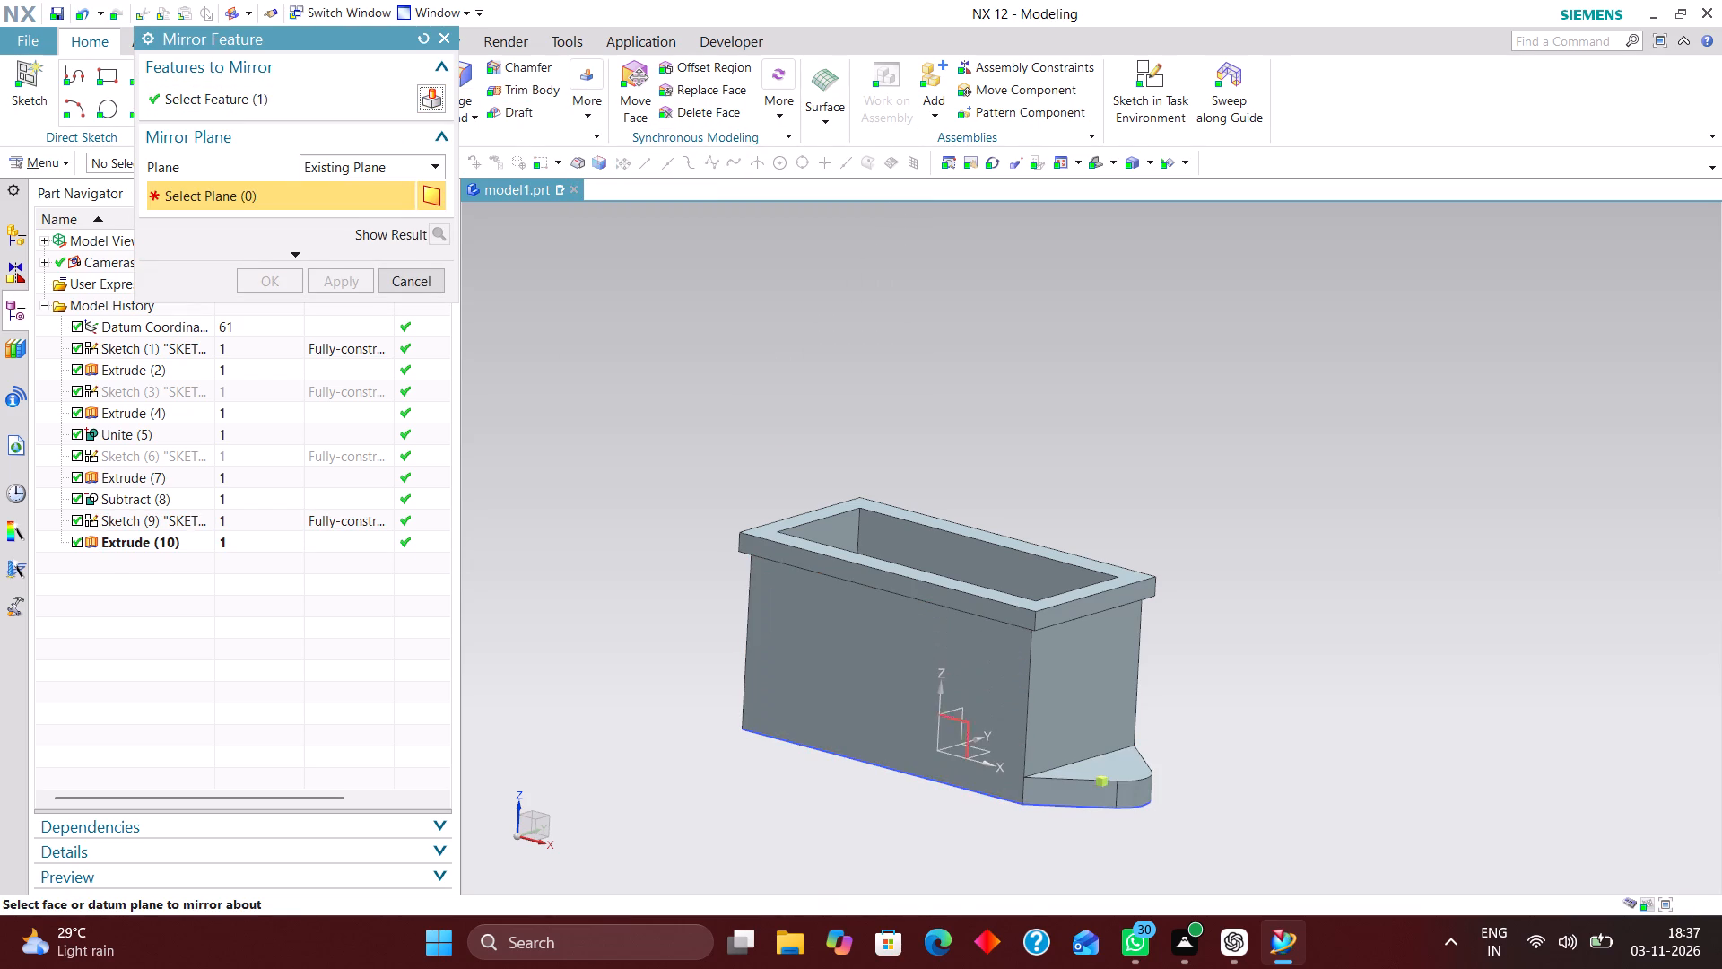
{"action": "left_click", "coordinate": [958, 711]}
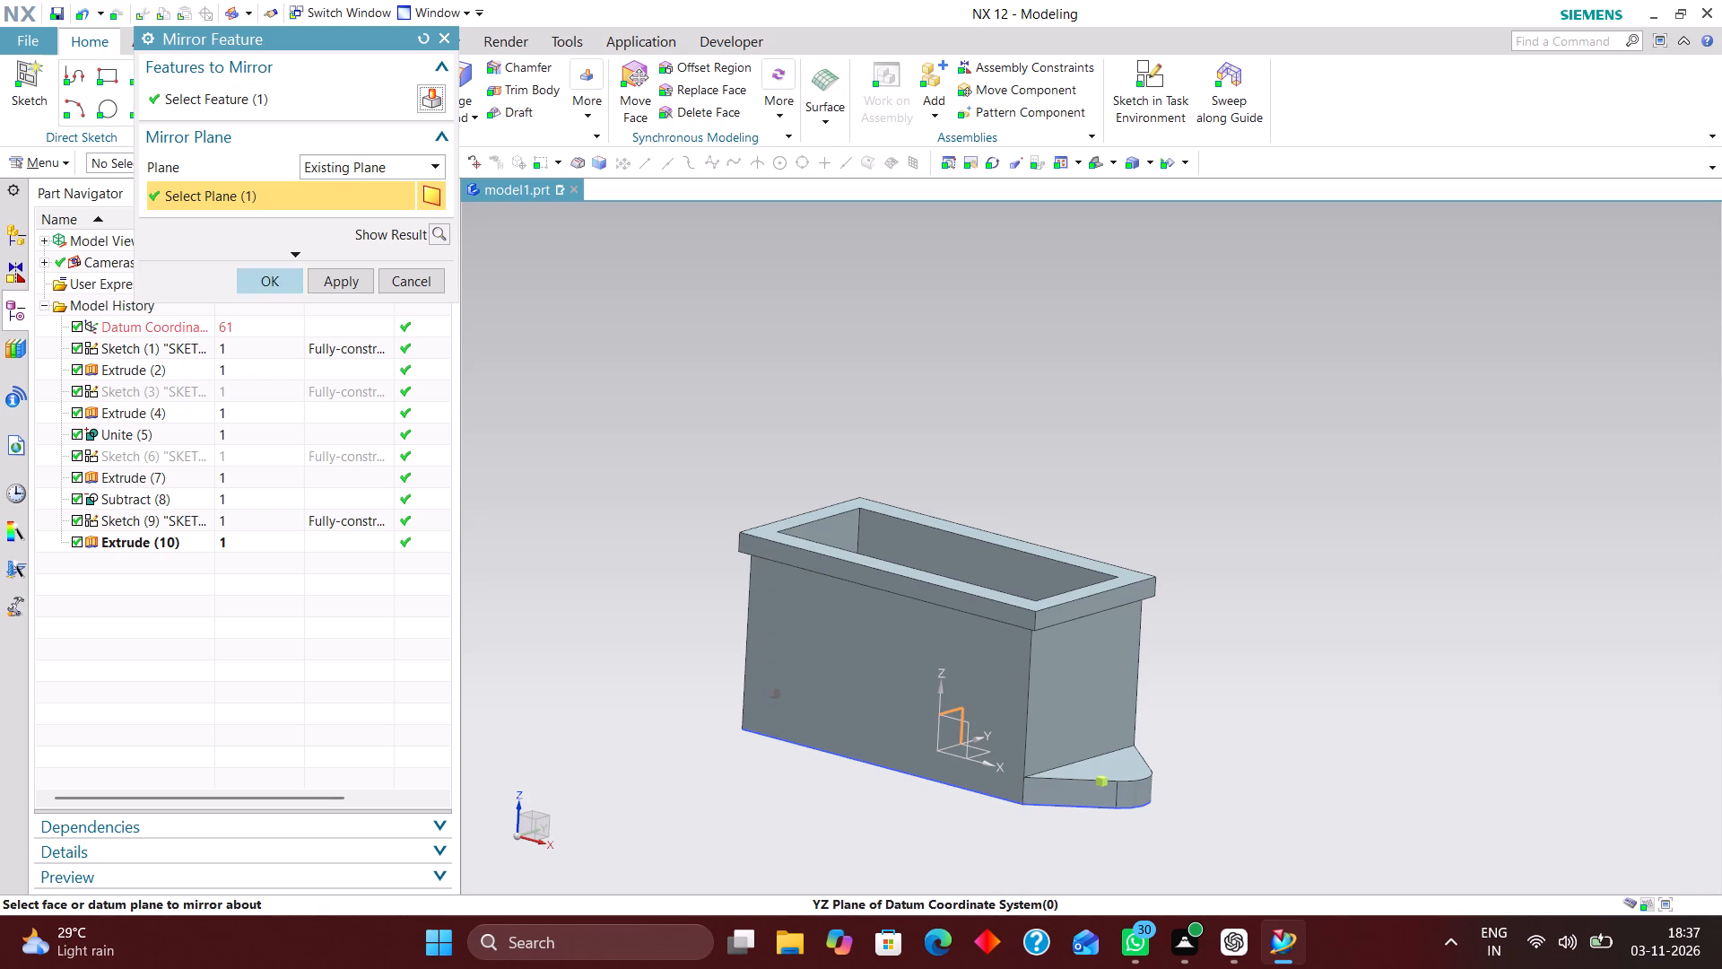
{"action": "left_click", "coordinate": [263, 275]}
Unite the box as target body with both end lugs as tool bodies.
{"action": "middle_click_drag", "start_coordinate": [1225, 482], "coordinate": [1256, 483]}
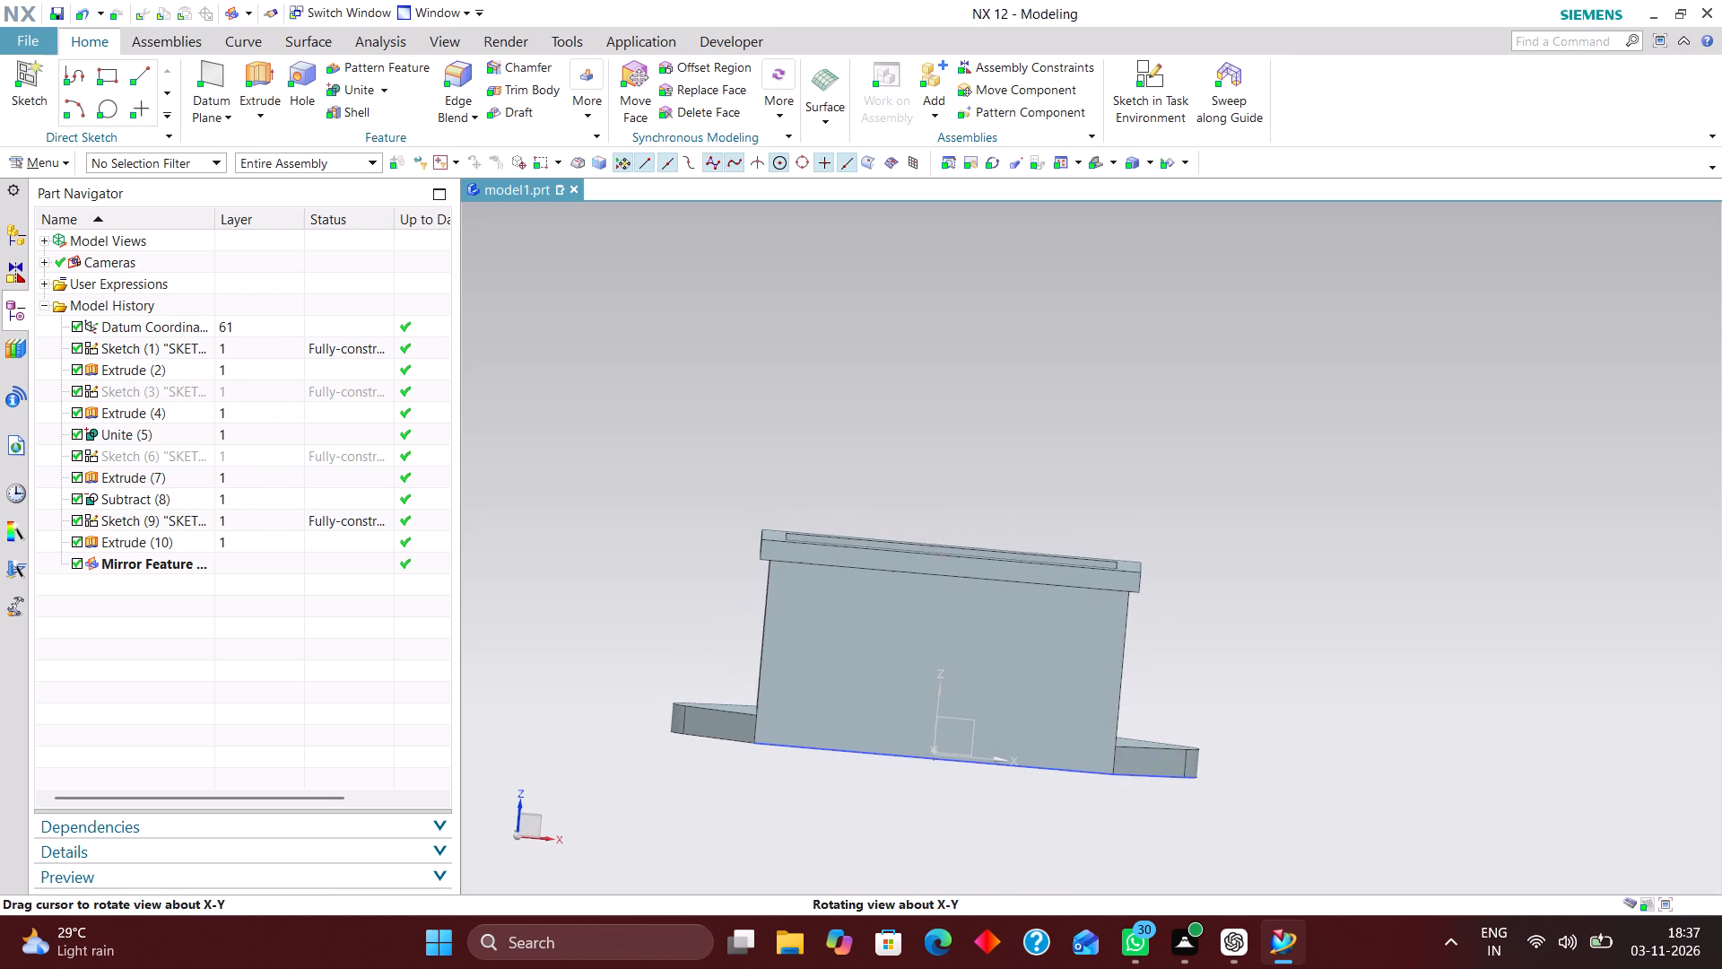
{"action": "middle_click_drag", "start_coordinate": [1256, 483], "coordinate": [1255, 483]}
{"action": "left_click", "coordinate": [373, 93]}
{"action": "scroll", "coordinate": [1470, 617], "scroll_direction": "up", "scroll_amount": 1}
{"action": "middle_click_drag", "start_coordinate": [1465, 628], "coordinate": [1462, 629]}
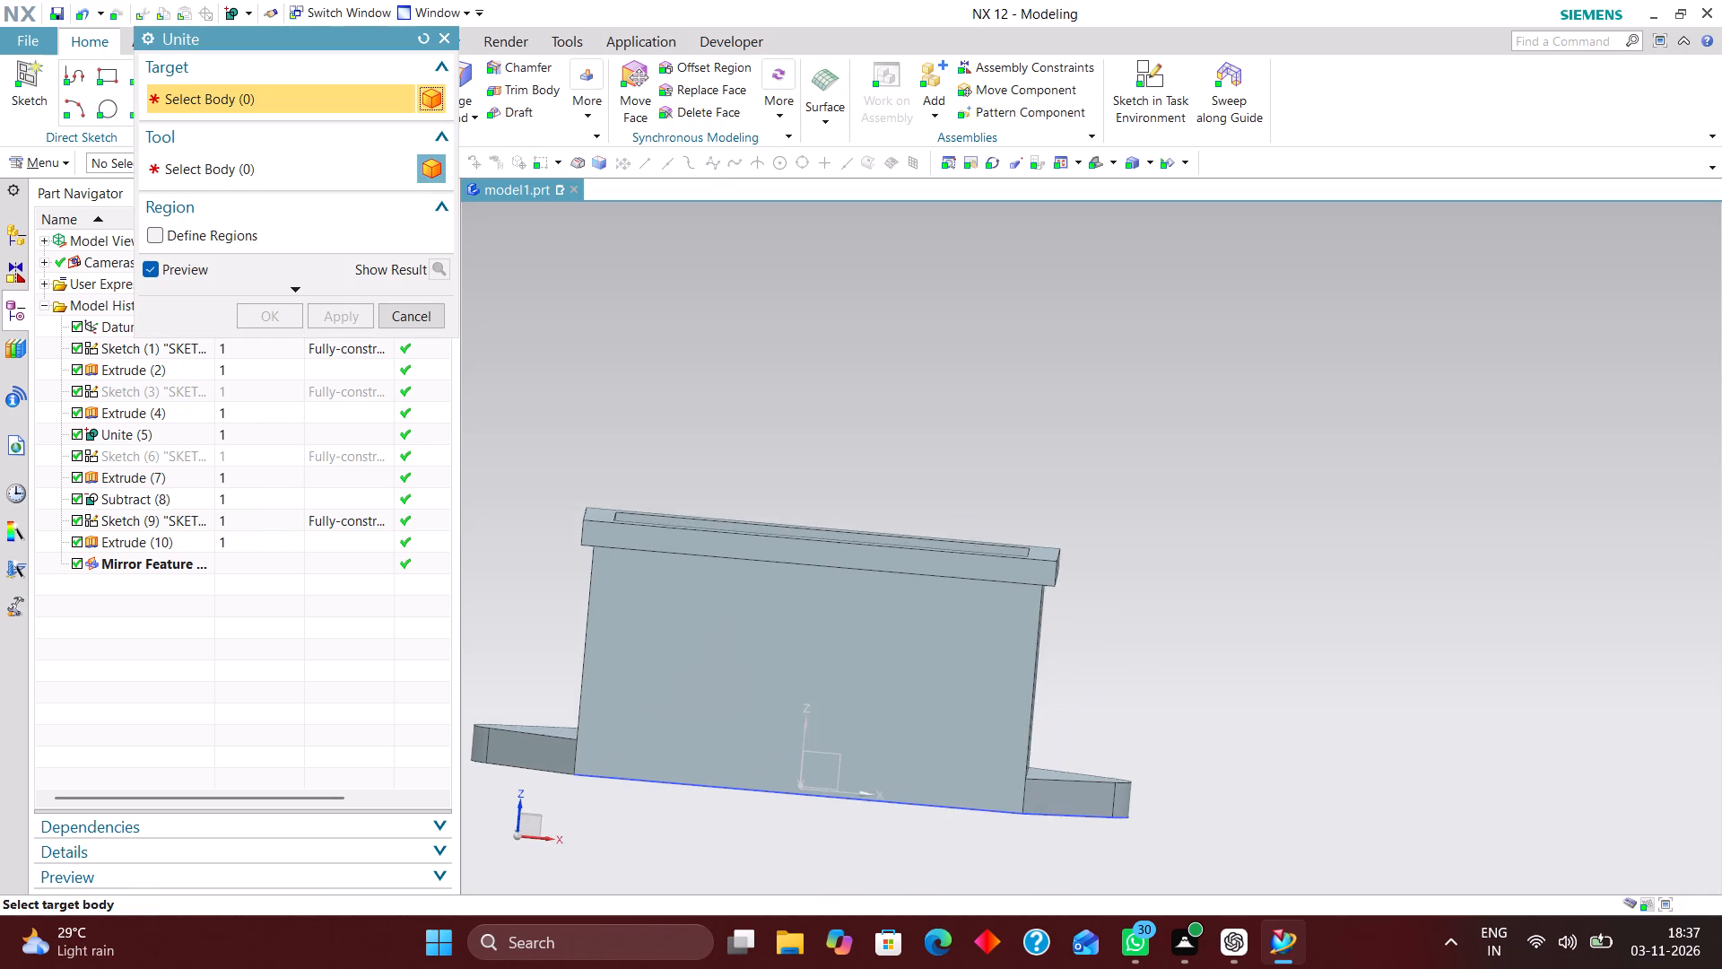
{"action": "middle_click_drag", "start_coordinate": [1462, 629], "coordinate": [1422, 642]}
{"action": "left_click", "coordinate": [941, 673]}
{"action": "scroll", "coordinate": [1257, 603], "scroll_direction": "down", "scroll_amount": 2}
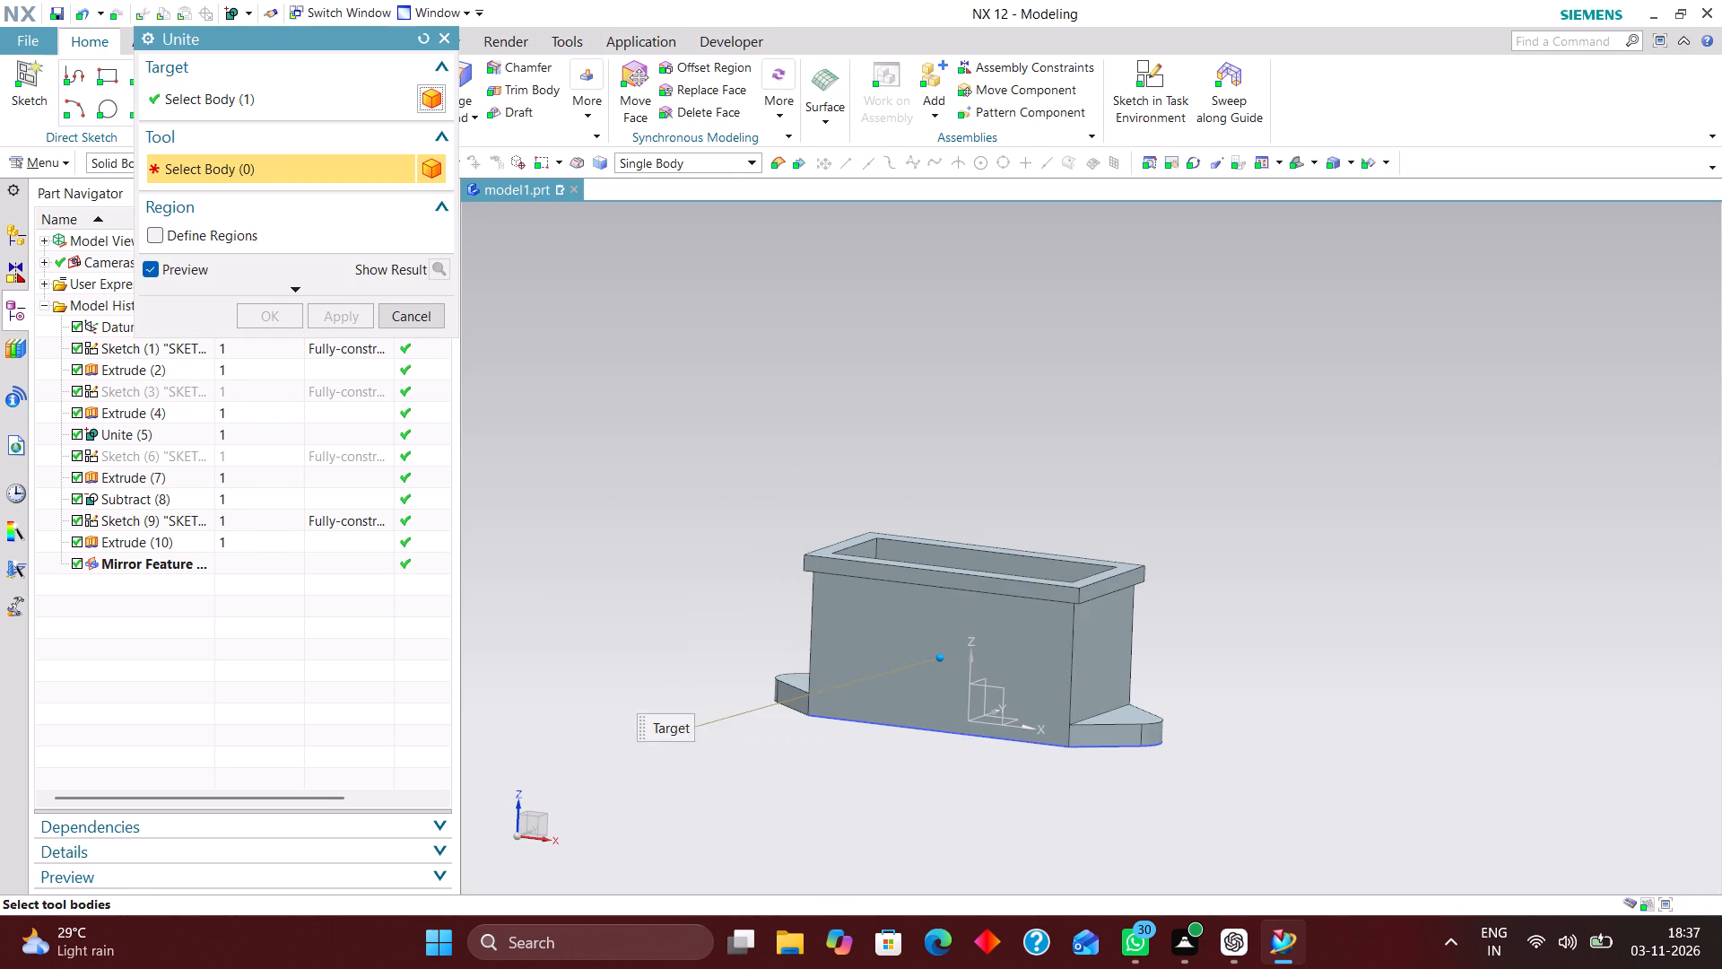
{"action": "left_click", "coordinate": [1133, 739]}
{"action": "scroll", "coordinate": [748, 681], "scroll_direction": "up", "scroll_amount": 3}
{"action": "left_click", "coordinate": [831, 710]}
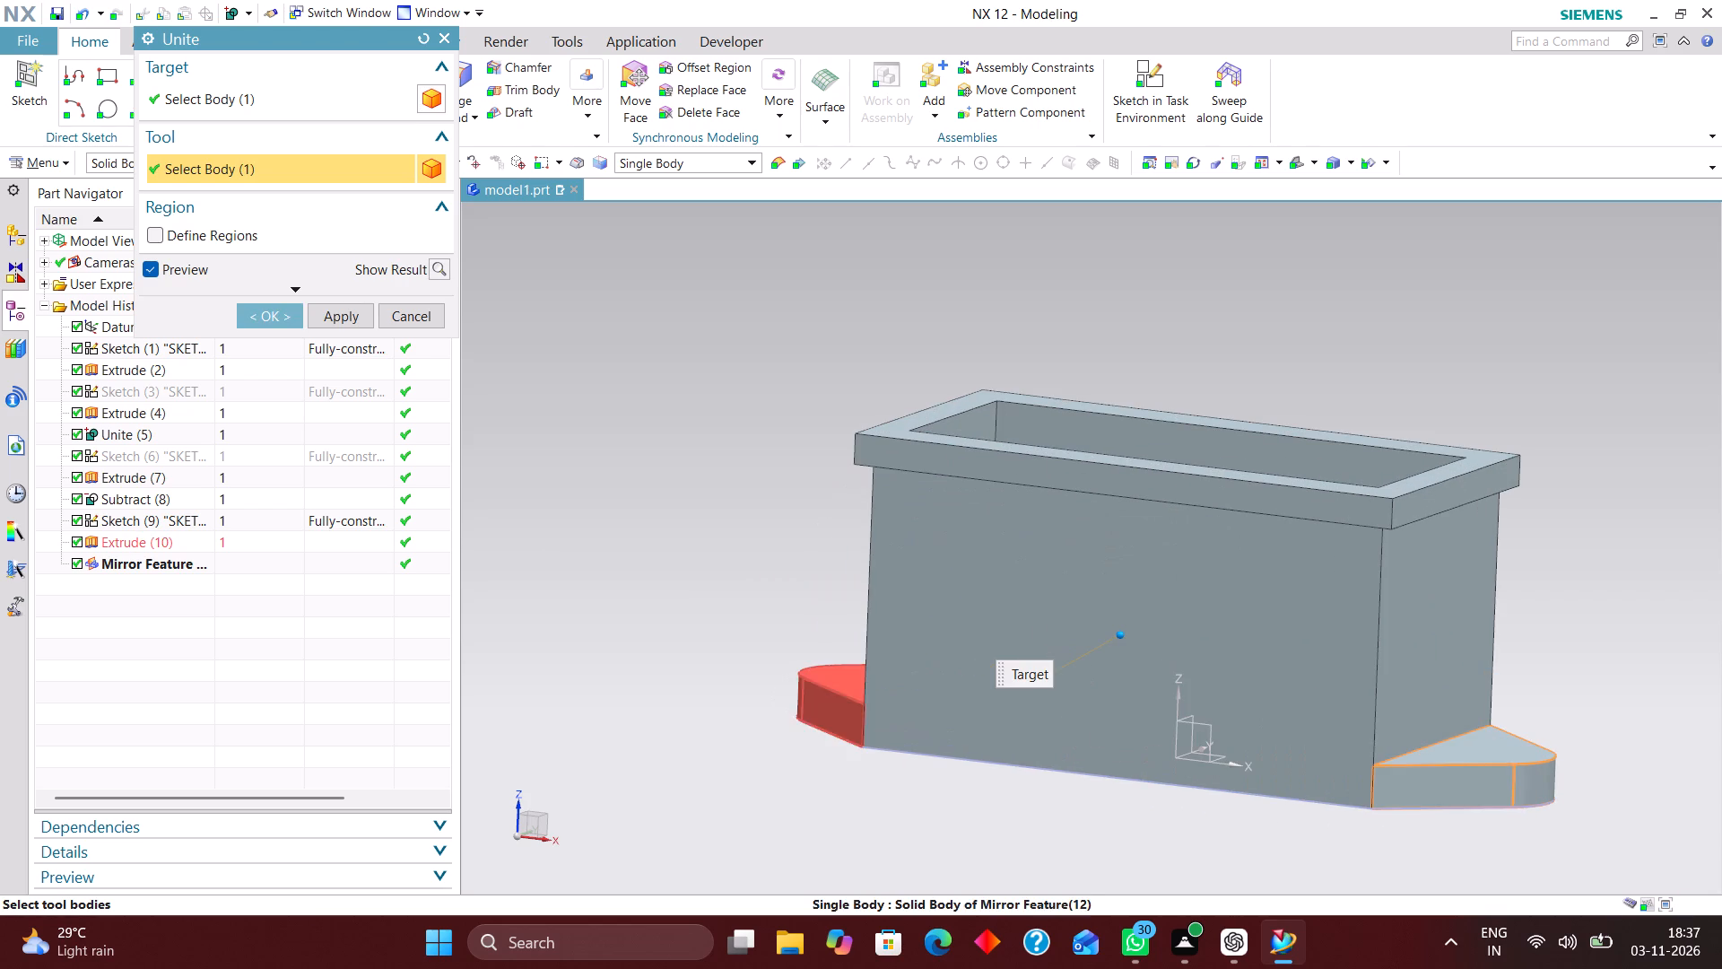
{"action": "left_click", "coordinate": [262, 320]}
Hide the box's base sketch and the end-lug sketch, and return to a standard pictorial view.
{"action": "middle_click_drag", "start_coordinate": [1026, 378], "coordinate": [1034, 463]}
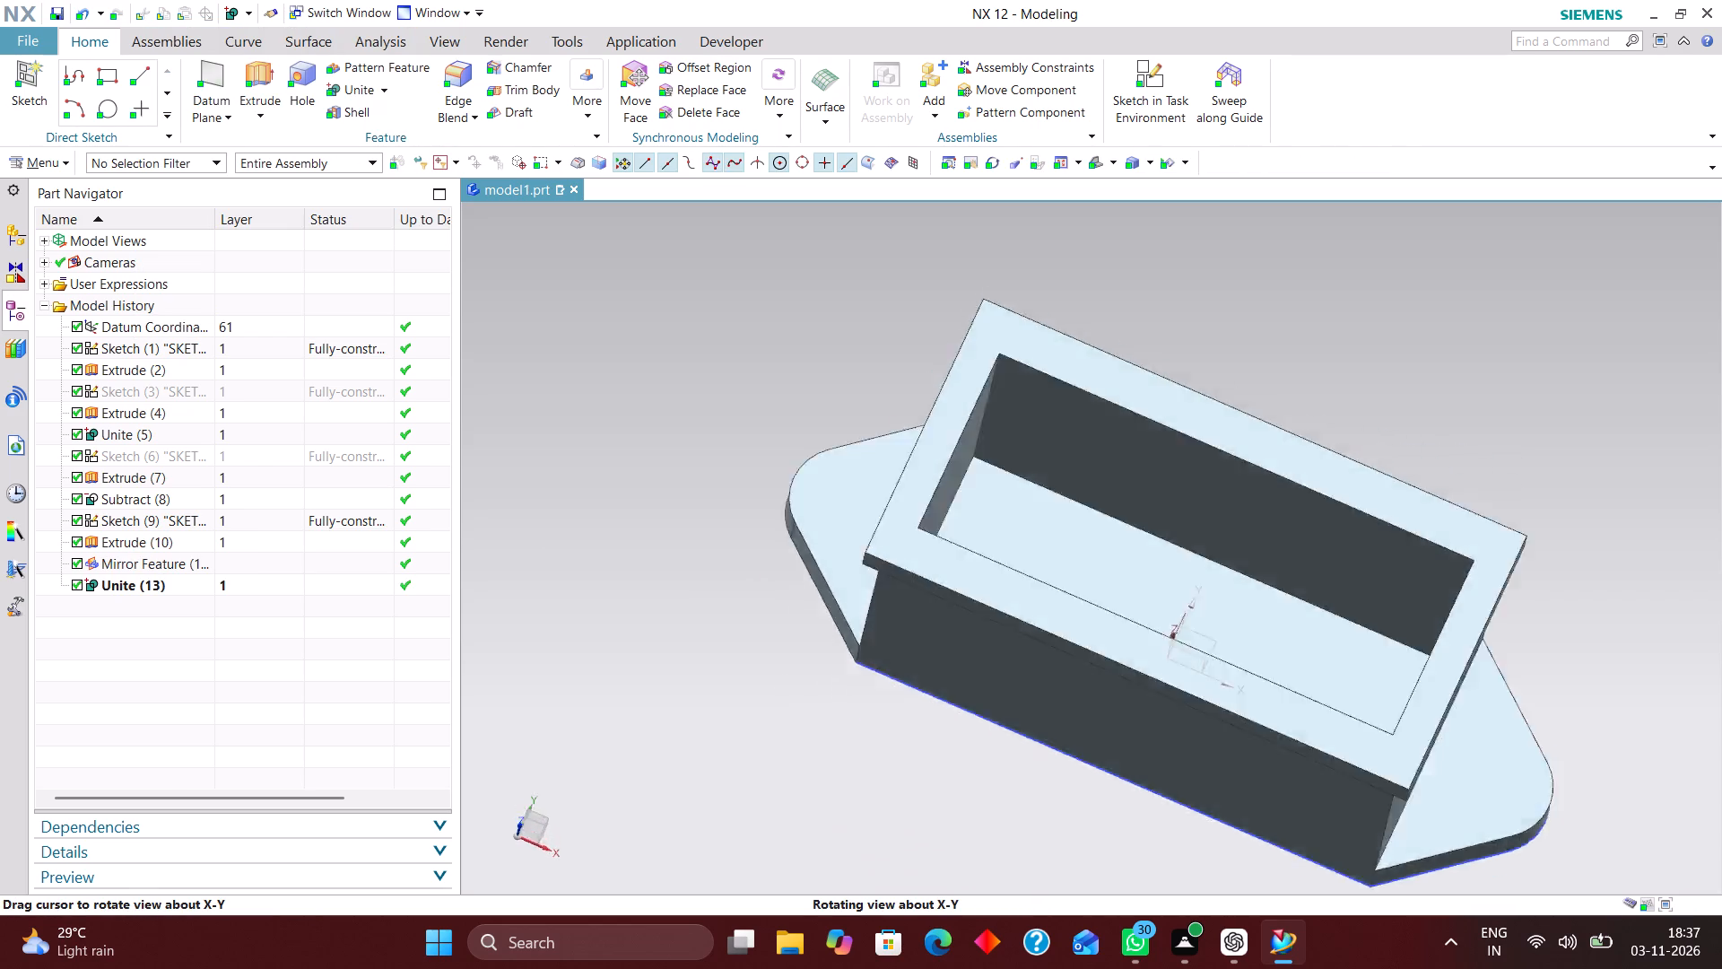
{"action": "middle_click_drag", "start_coordinate": [1034, 463], "coordinate": [1048, 319]}
{"action": "scroll", "coordinate": [1028, 370], "scroll_direction": "up", "scroll_amount": 1}
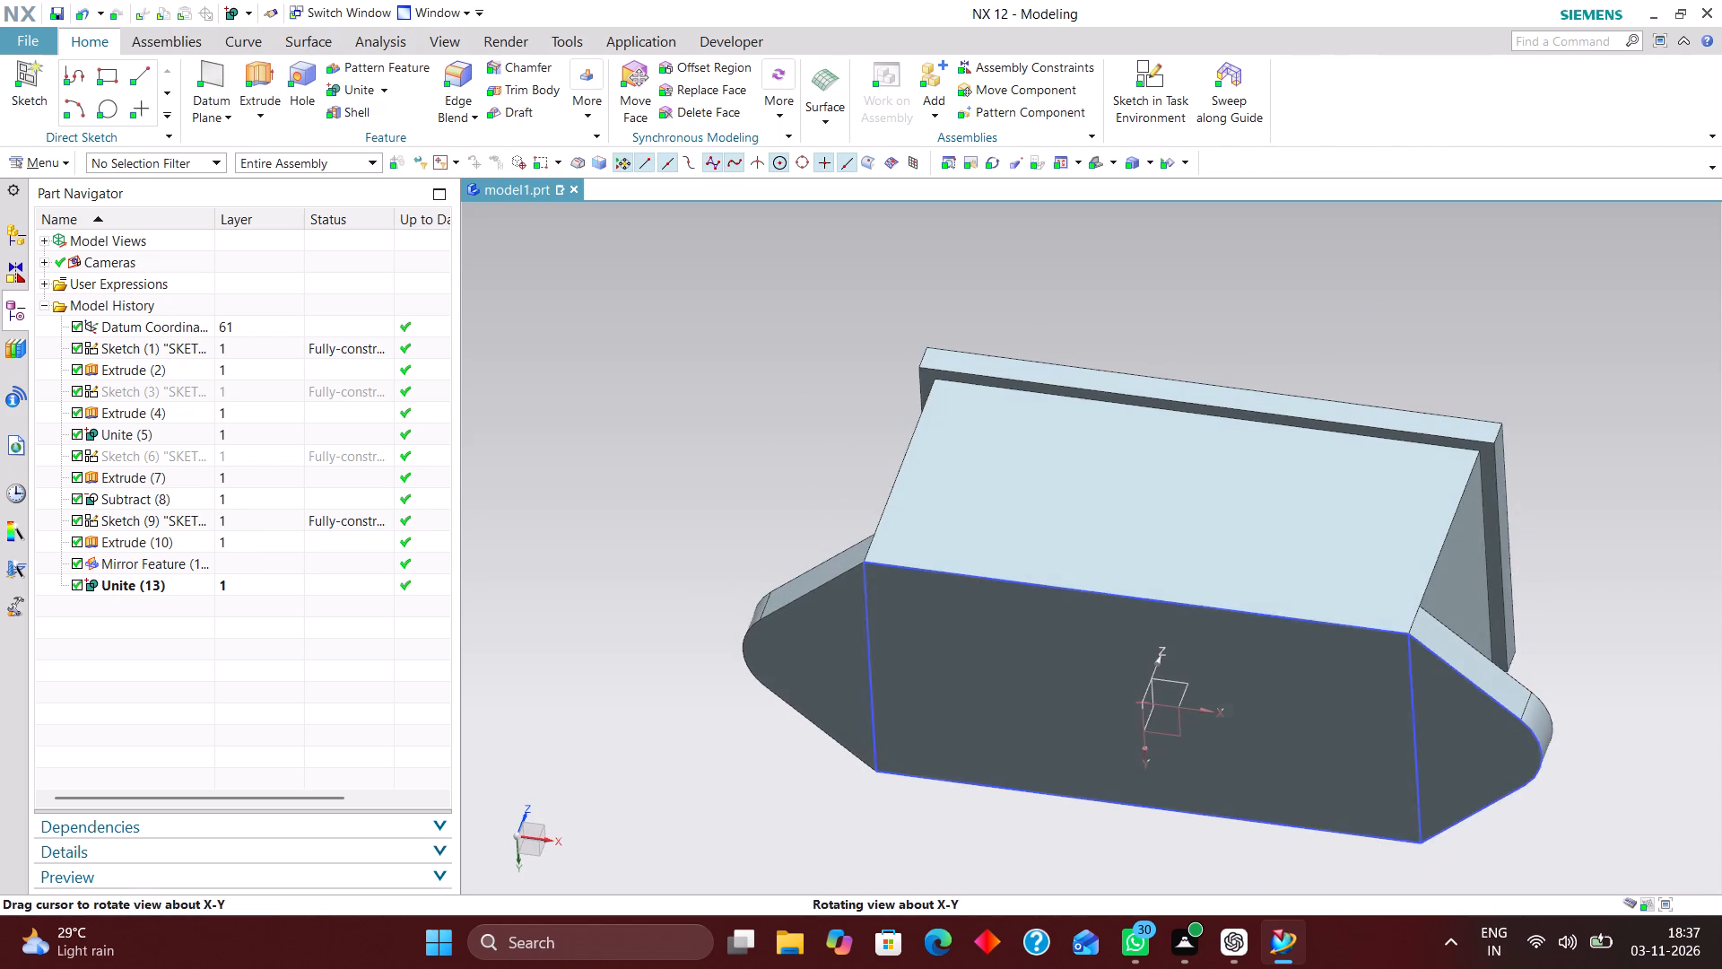
{"action": "middle_click_drag", "start_coordinate": [1048, 319], "coordinate": [1048, 319]}
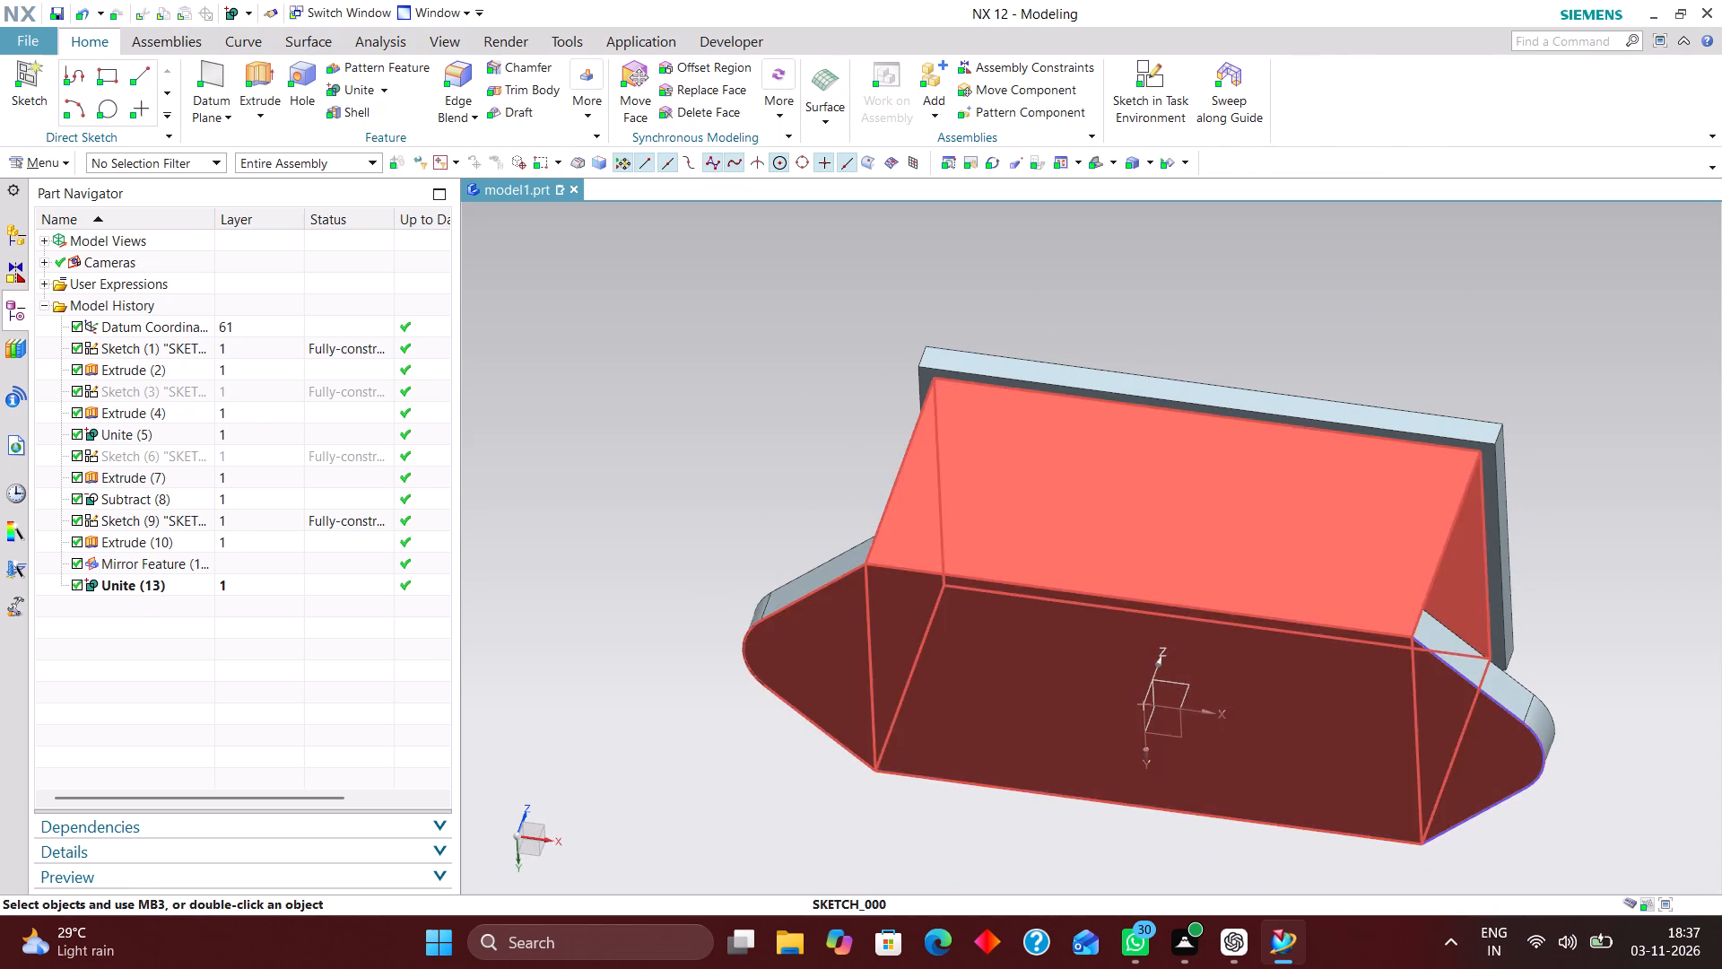
{"action": "right_click_drag", "start_coordinate": [1152, 597], "coordinate": [1143, 638]}
{"action": "right_click_drag", "start_coordinate": [1418, 712], "coordinate": [1408, 764]}
{"action": "middle_click_drag", "start_coordinate": [1442, 421], "coordinate": [1430, 472]}
{"action": "left_click", "coordinate": [1094, 160]}
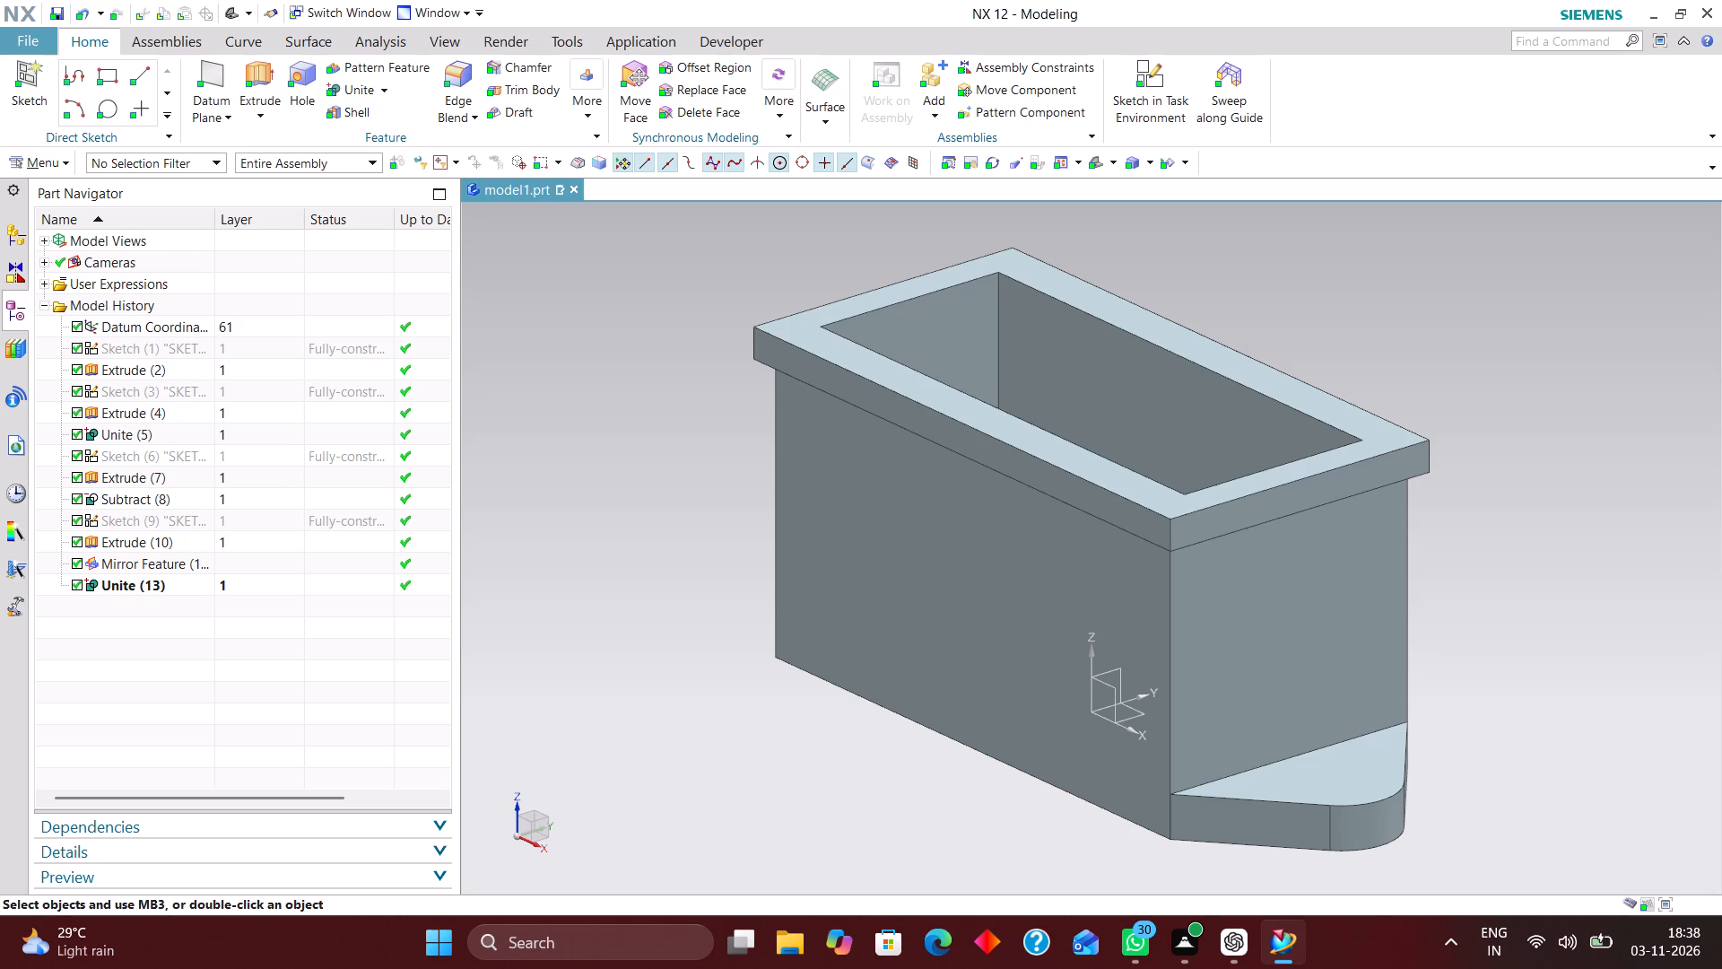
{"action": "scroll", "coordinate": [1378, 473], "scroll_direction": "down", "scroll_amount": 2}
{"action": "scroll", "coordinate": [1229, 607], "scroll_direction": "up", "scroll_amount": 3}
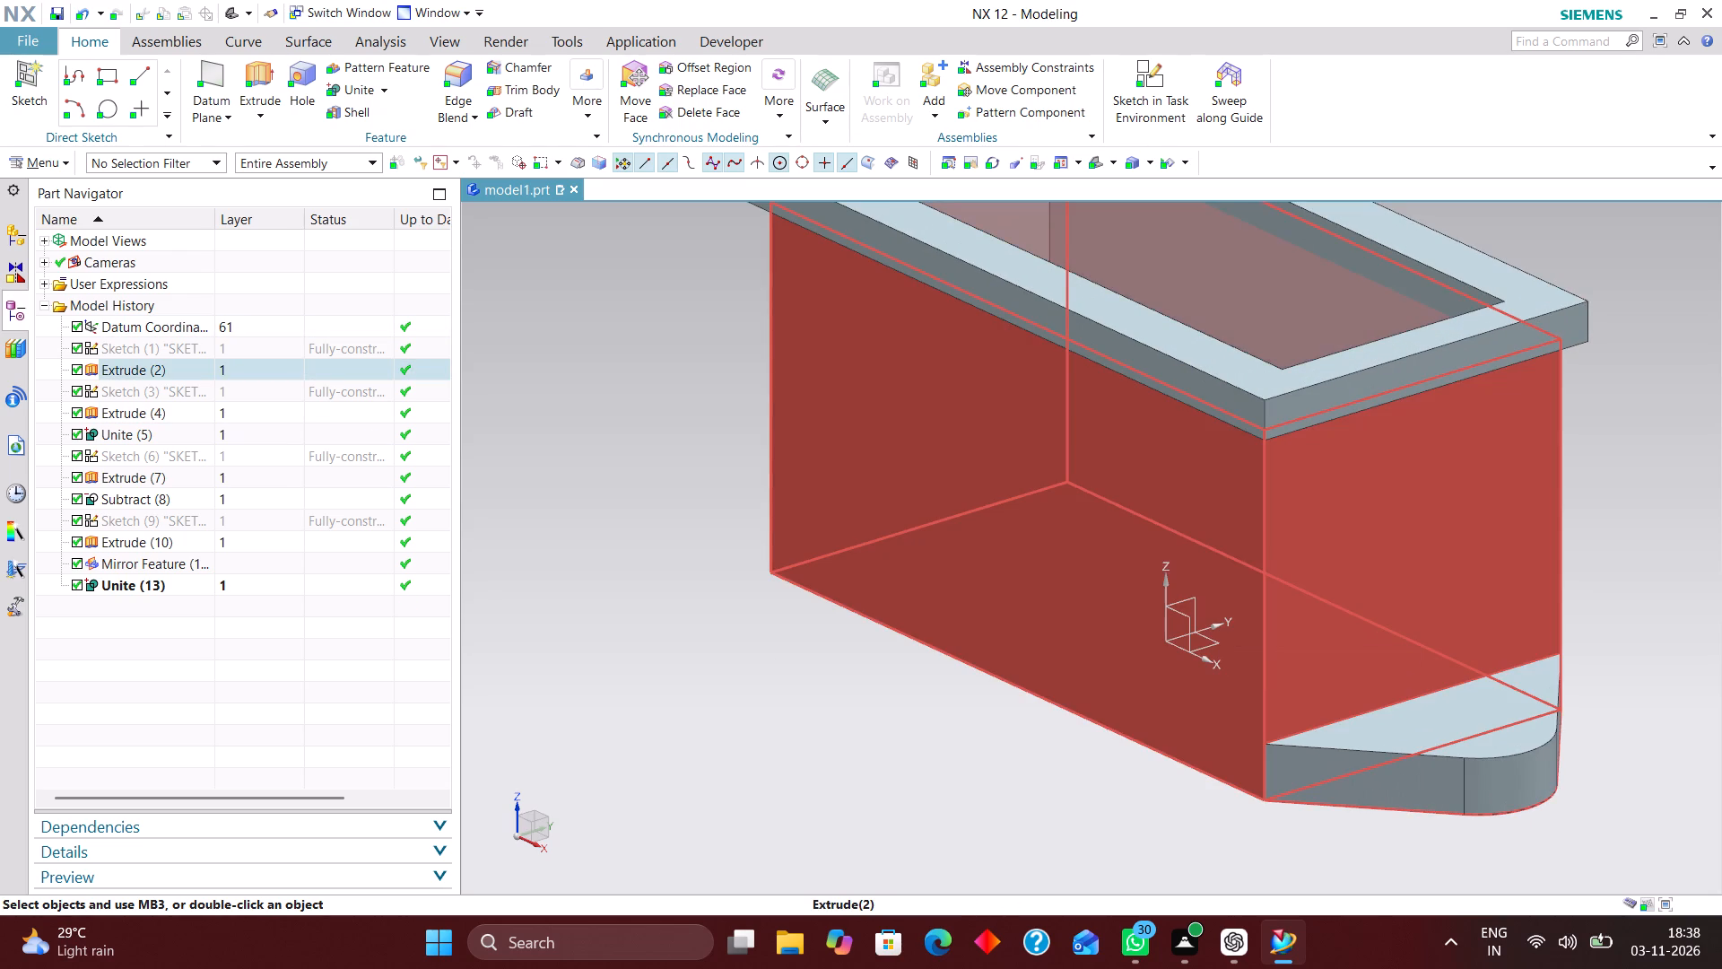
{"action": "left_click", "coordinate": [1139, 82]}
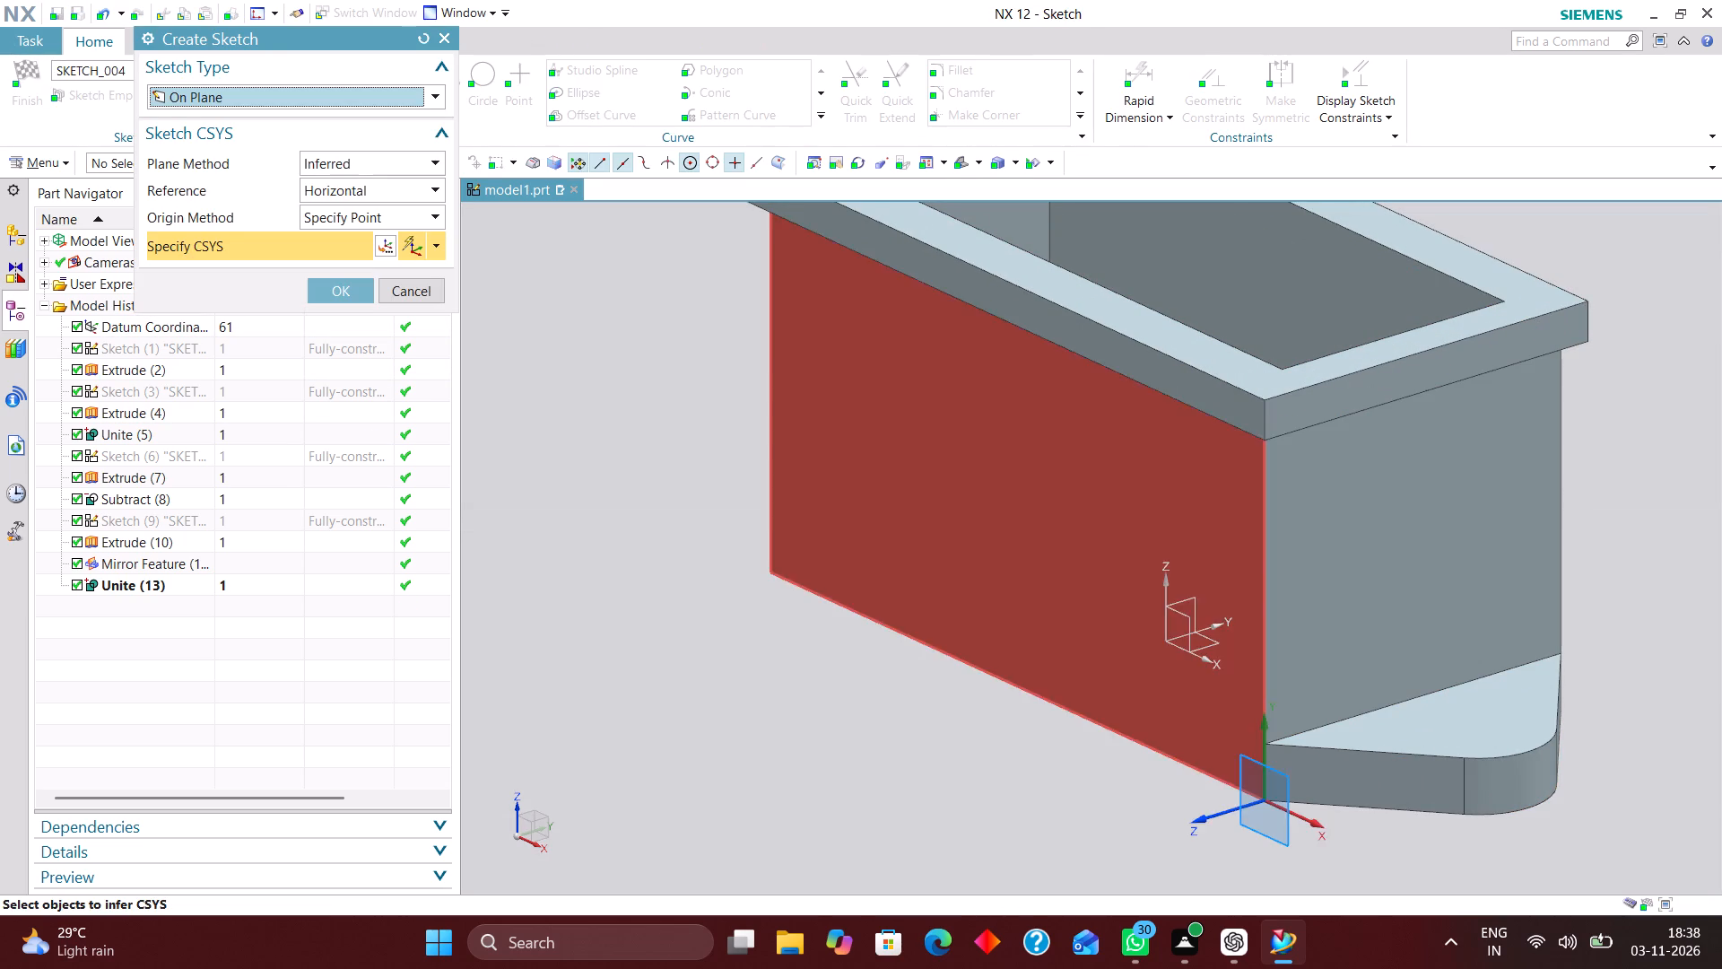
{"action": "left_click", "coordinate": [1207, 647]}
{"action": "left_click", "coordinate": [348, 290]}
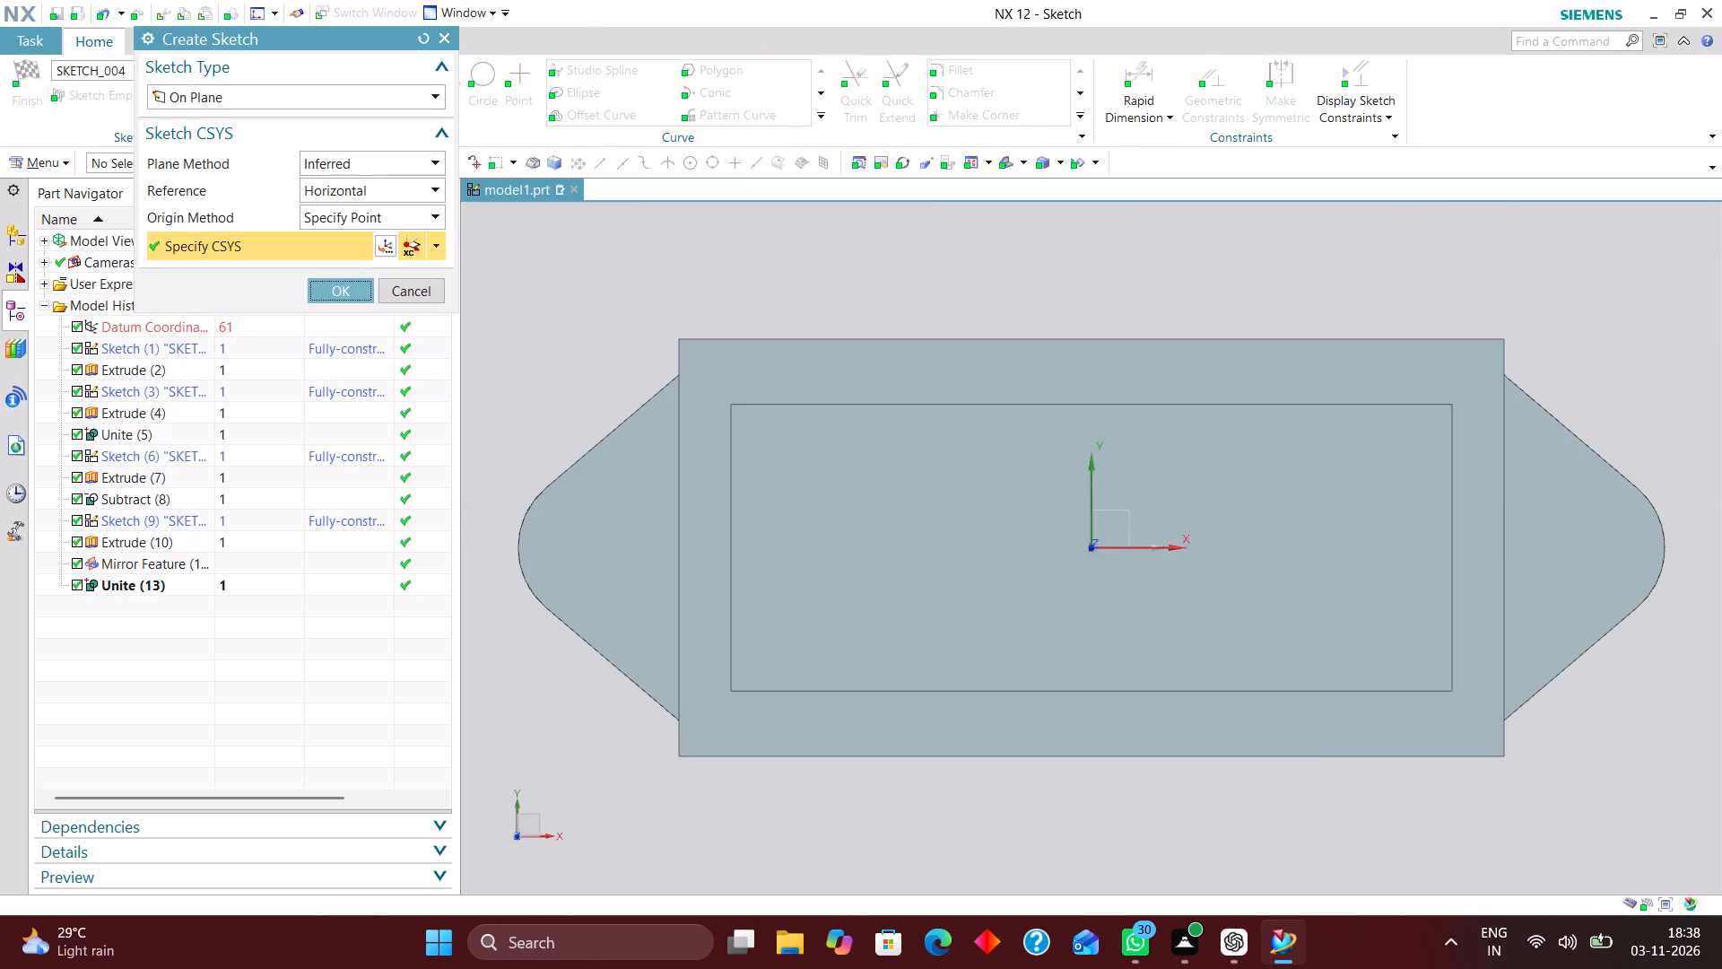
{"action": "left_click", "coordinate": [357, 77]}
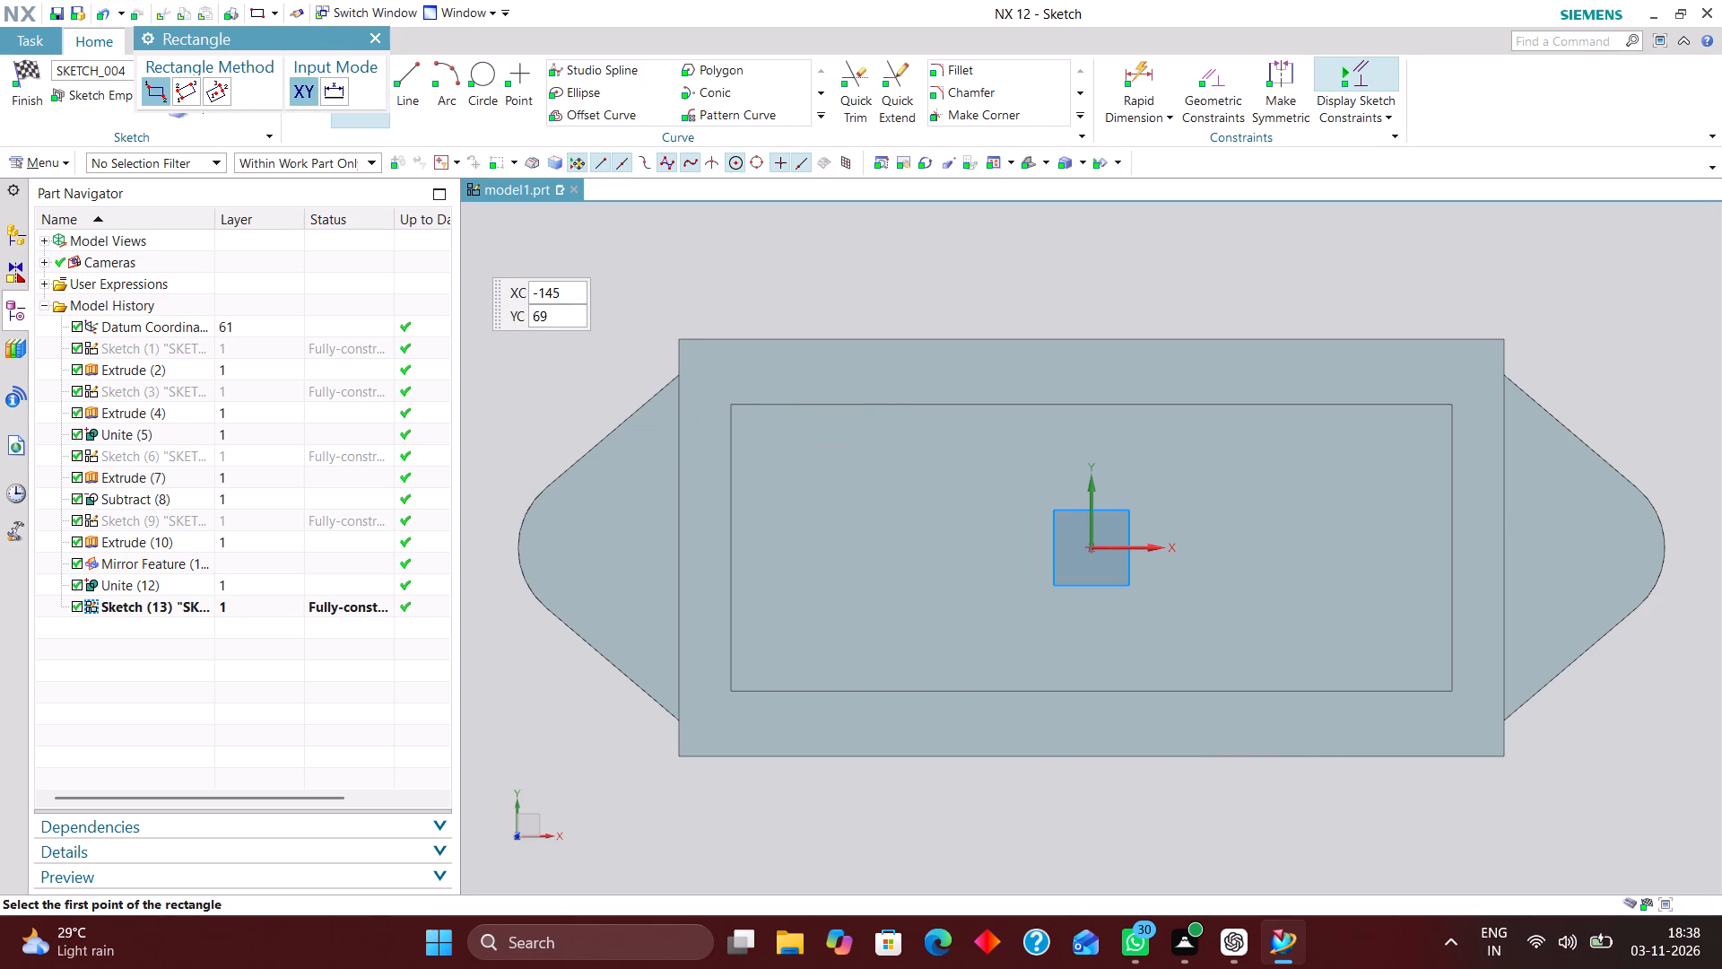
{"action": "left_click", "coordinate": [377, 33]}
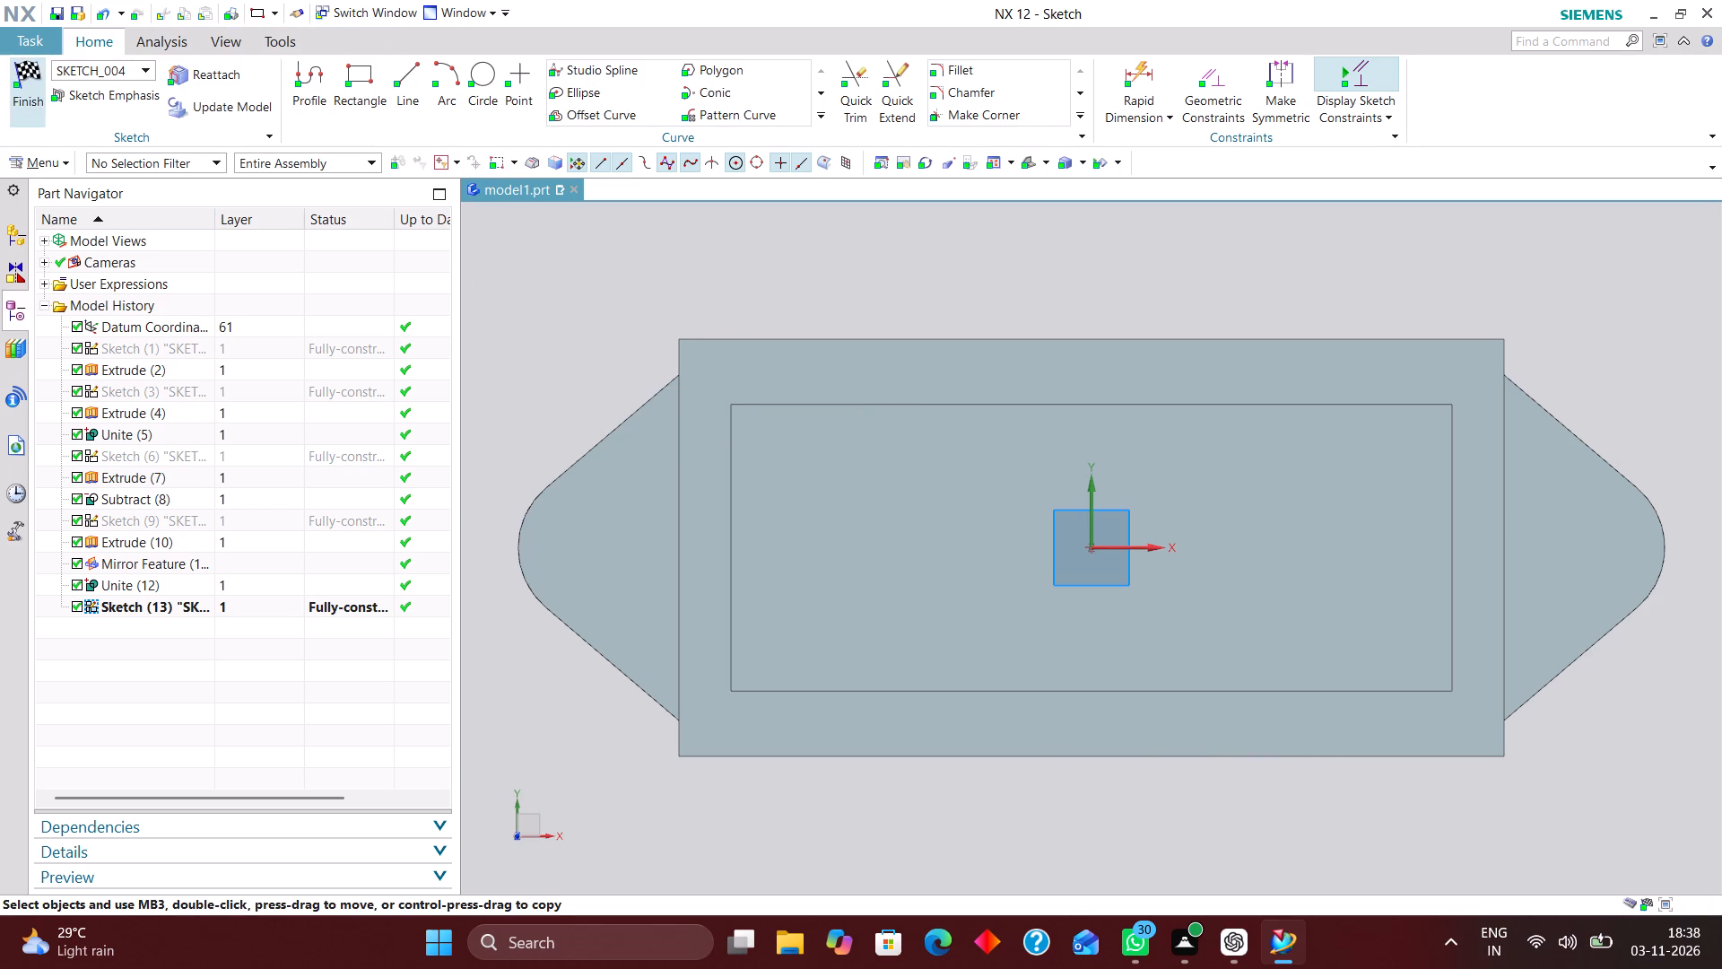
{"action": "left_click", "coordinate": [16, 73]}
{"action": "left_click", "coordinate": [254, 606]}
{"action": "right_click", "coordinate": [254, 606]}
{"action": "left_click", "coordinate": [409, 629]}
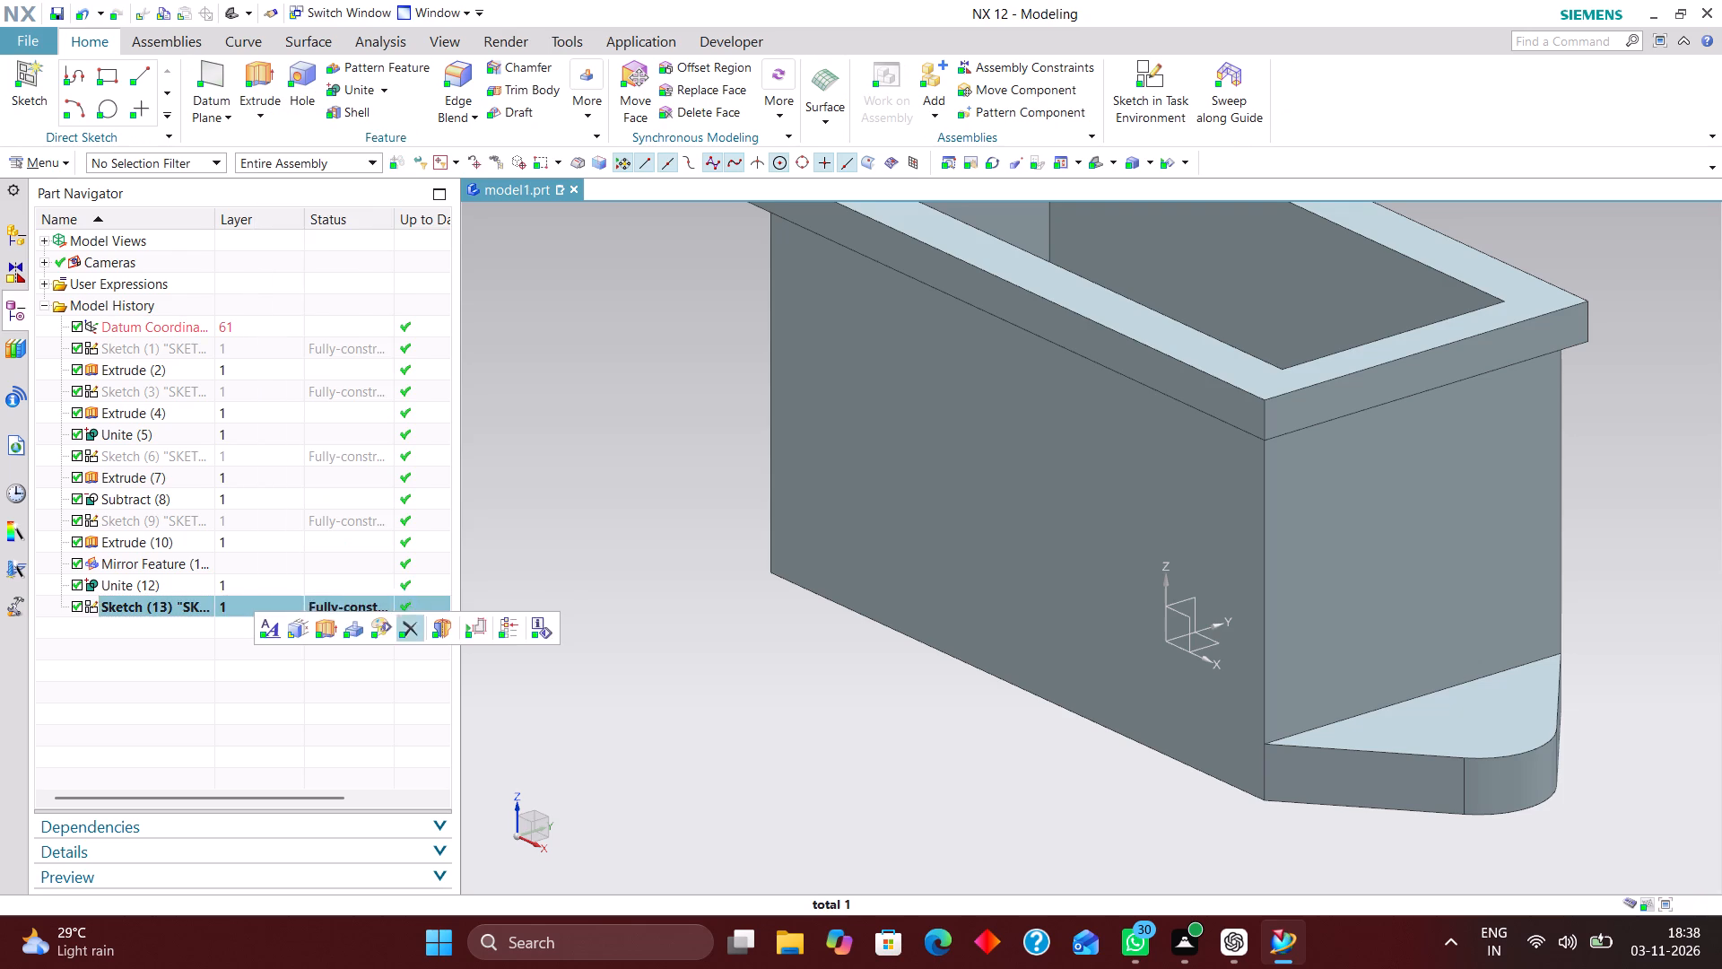
Create a sketch on the XZ datum plane and draw a rectangle straddling the bottom edge of the box.
{"action": "left_click", "coordinate": [1161, 75]}
{"action": "left_click", "coordinate": [1187, 617]}
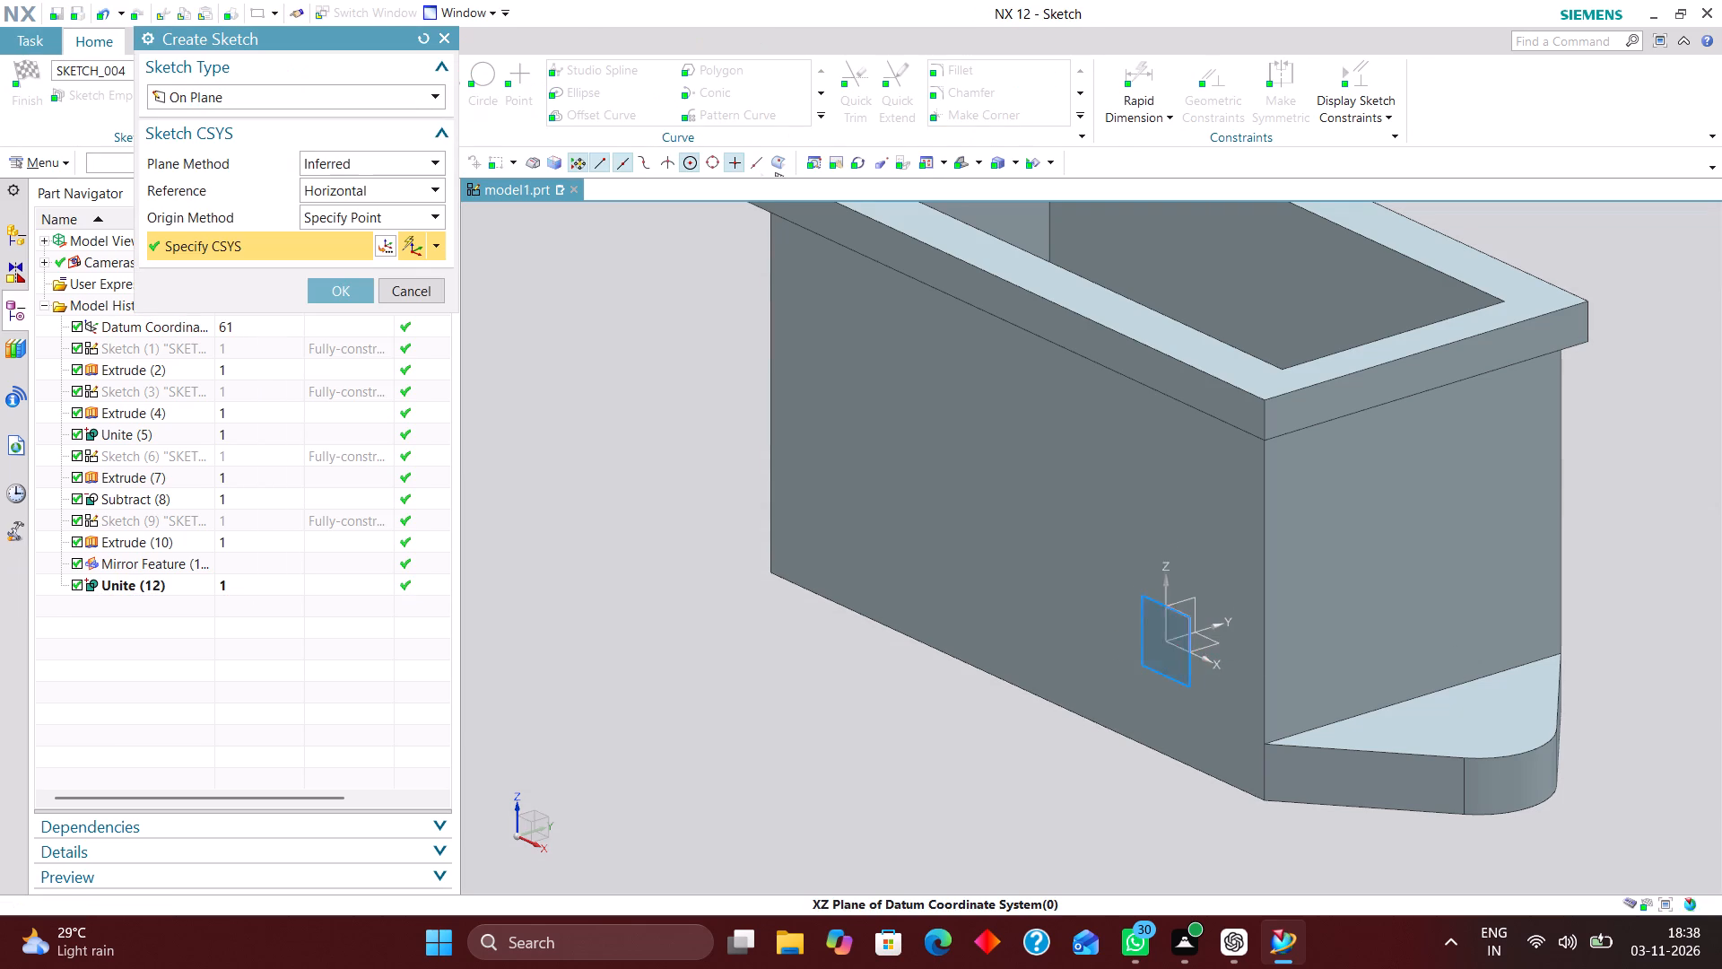
{"action": "left_click", "coordinate": [346, 287]}
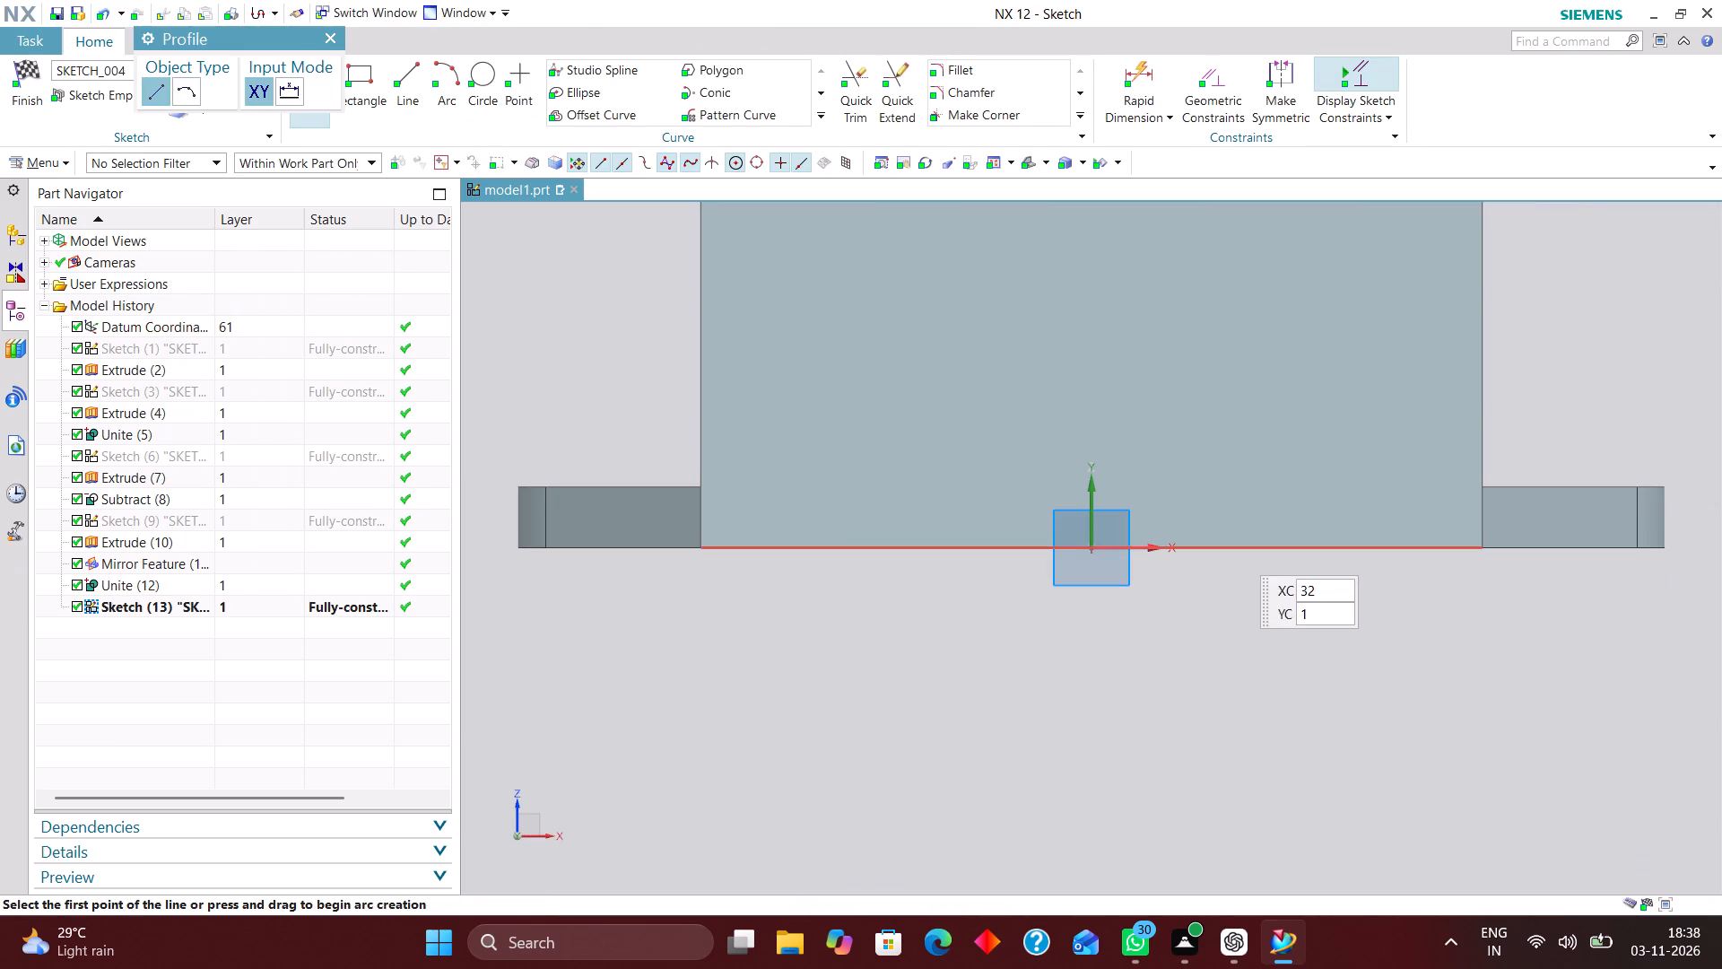
{"action": "left_click_drag", "start_coordinate": [220, 36], "coordinate": [203, 325]}
{"action": "left_click", "coordinate": [359, 79]}
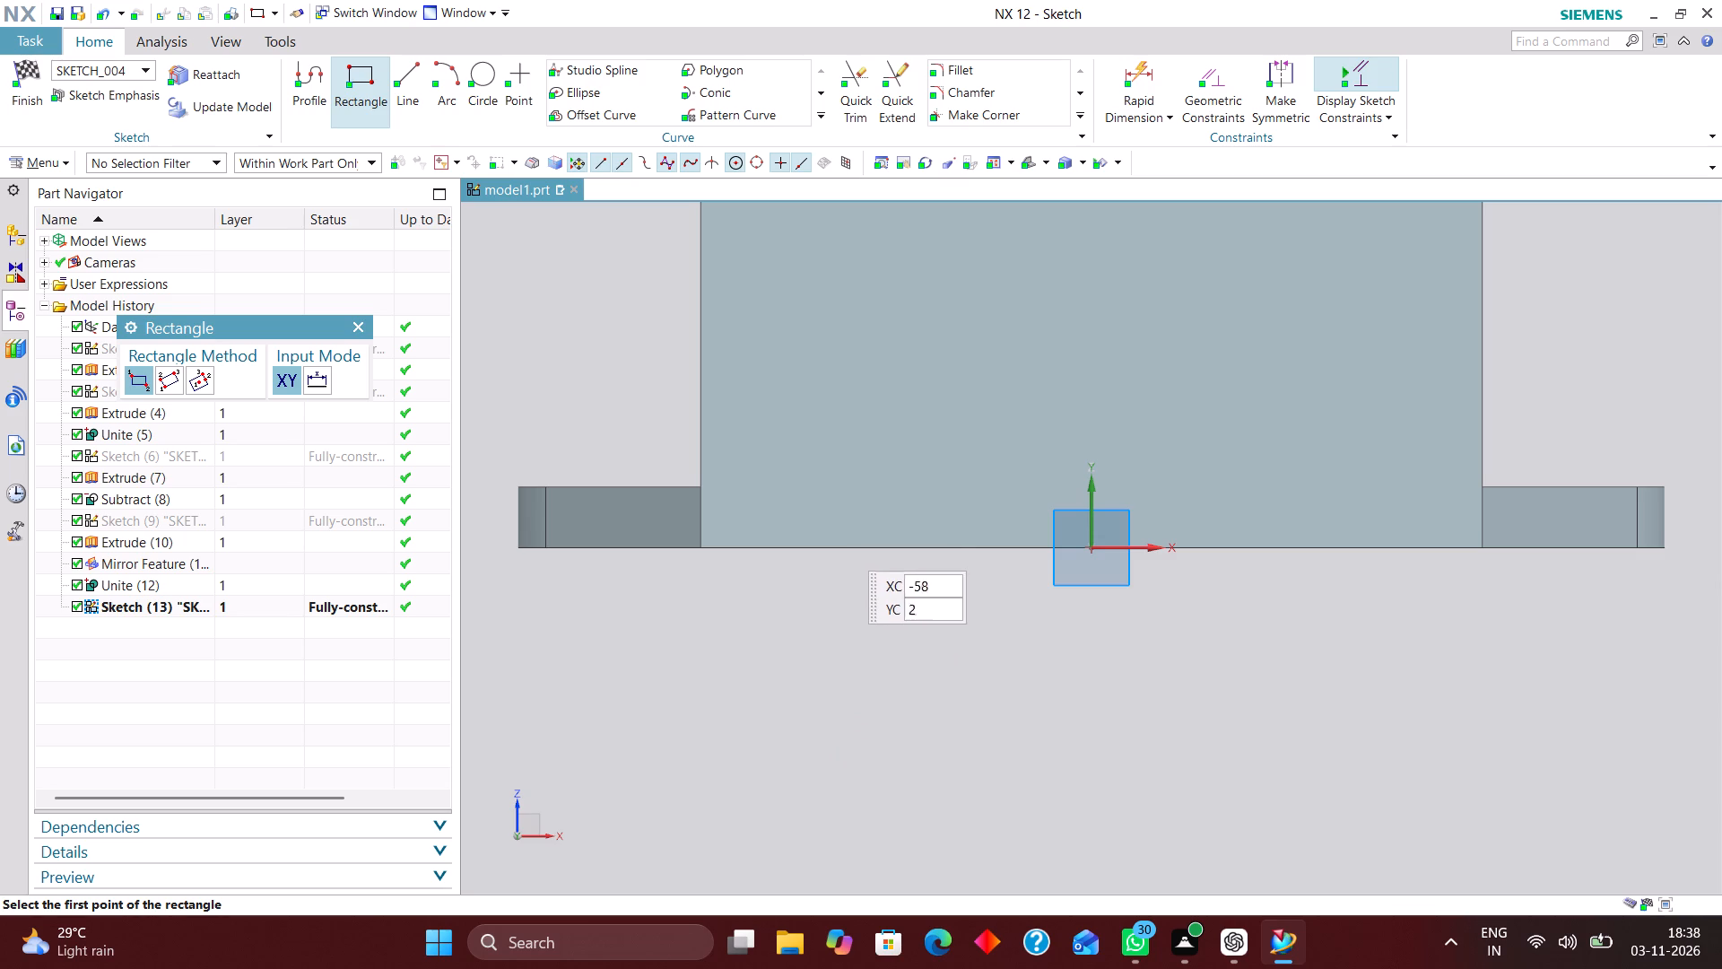
{"action": "left_click", "coordinate": [805, 505]}
{"action": "left_click", "coordinate": [1403, 711]}
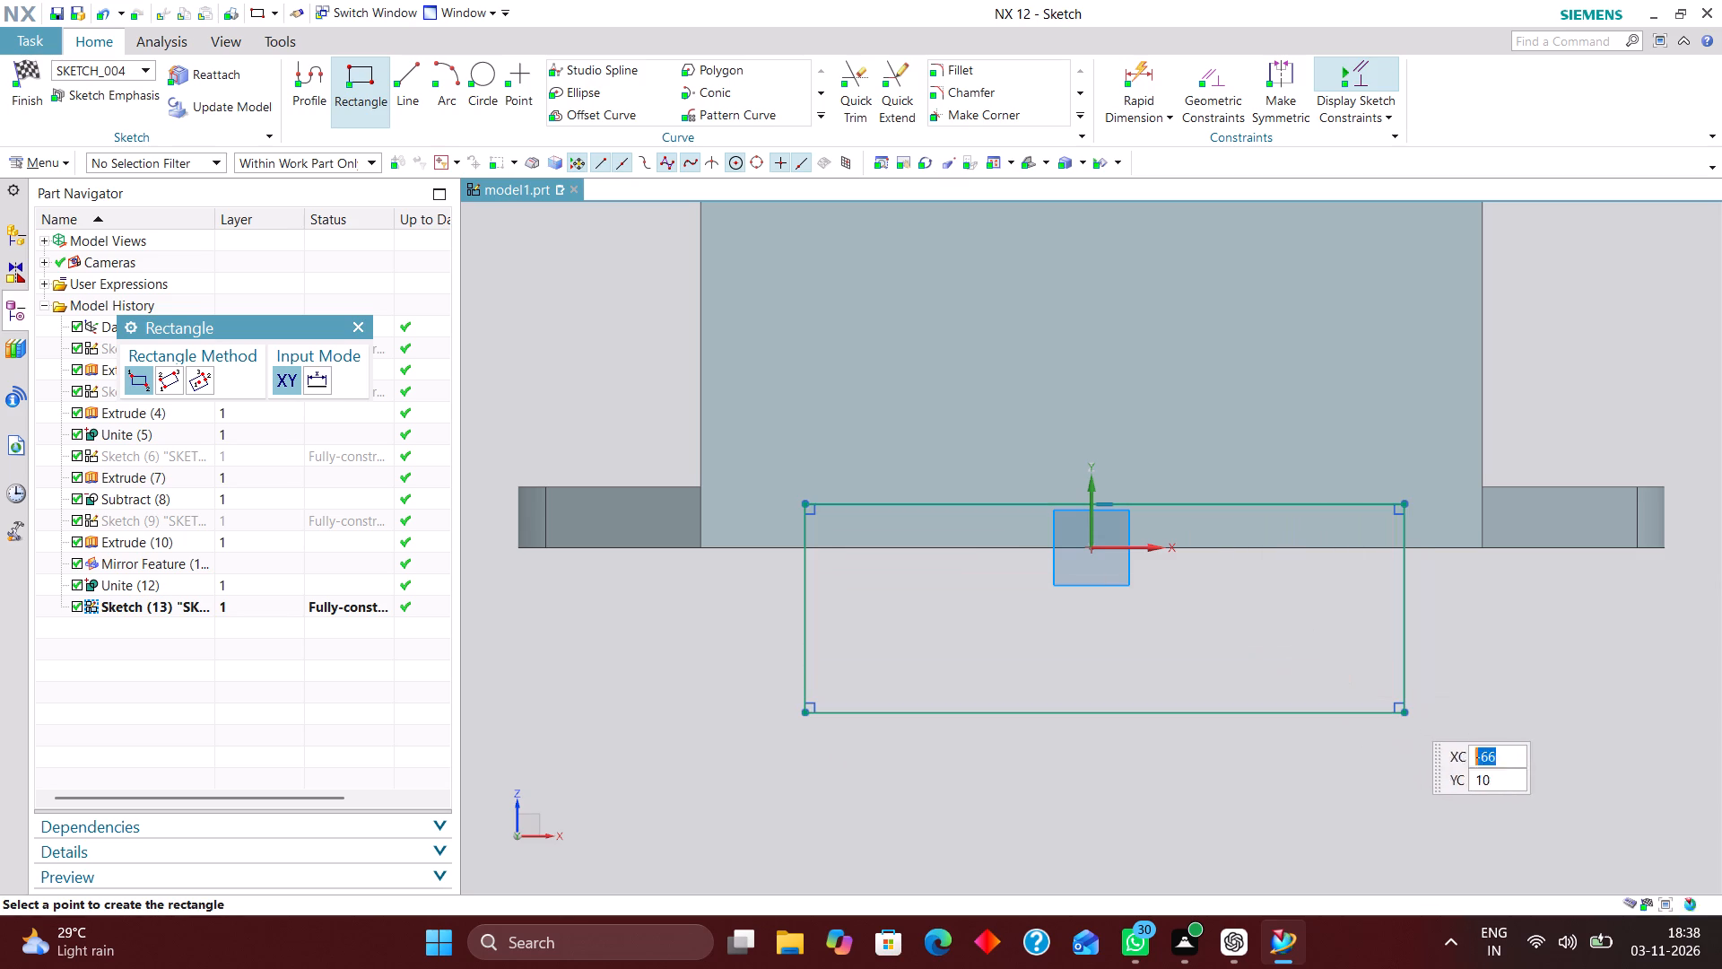
Constrain the midpoint of the rectangle's upper line to the sketch's vertical axis.
{"action": "left_click", "coordinate": [1208, 78]}
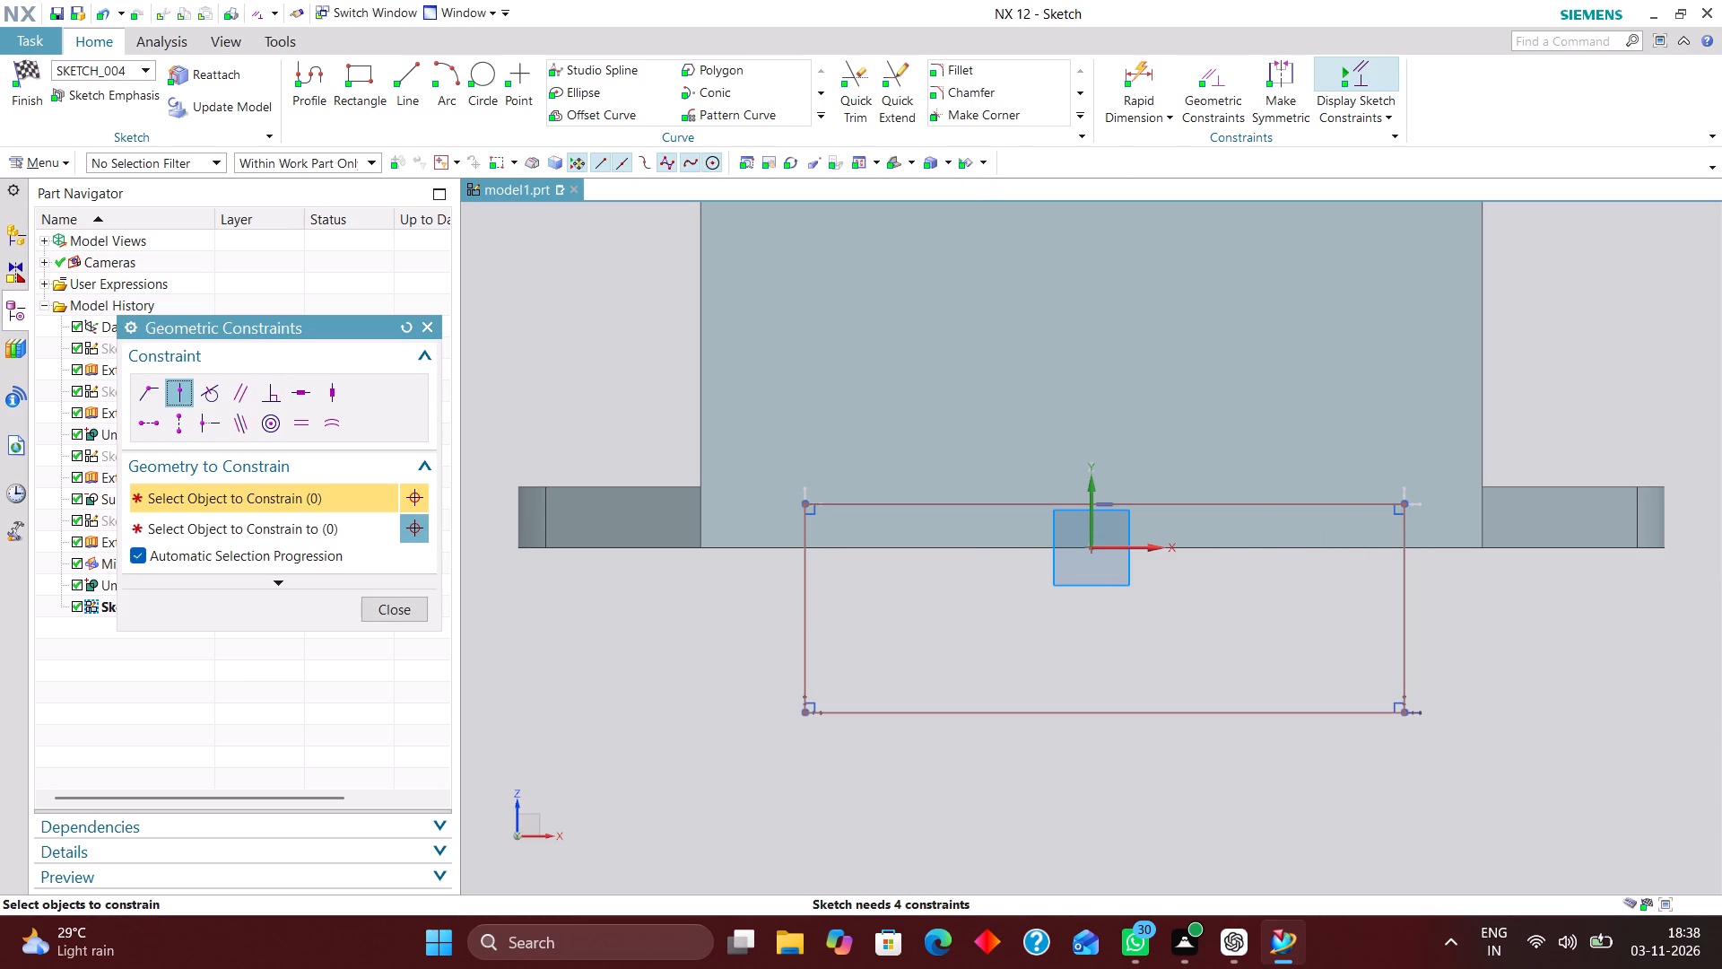
{"action": "left_click", "coordinate": [1108, 501]}
{"action": "left_click", "coordinate": [1085, 524]}
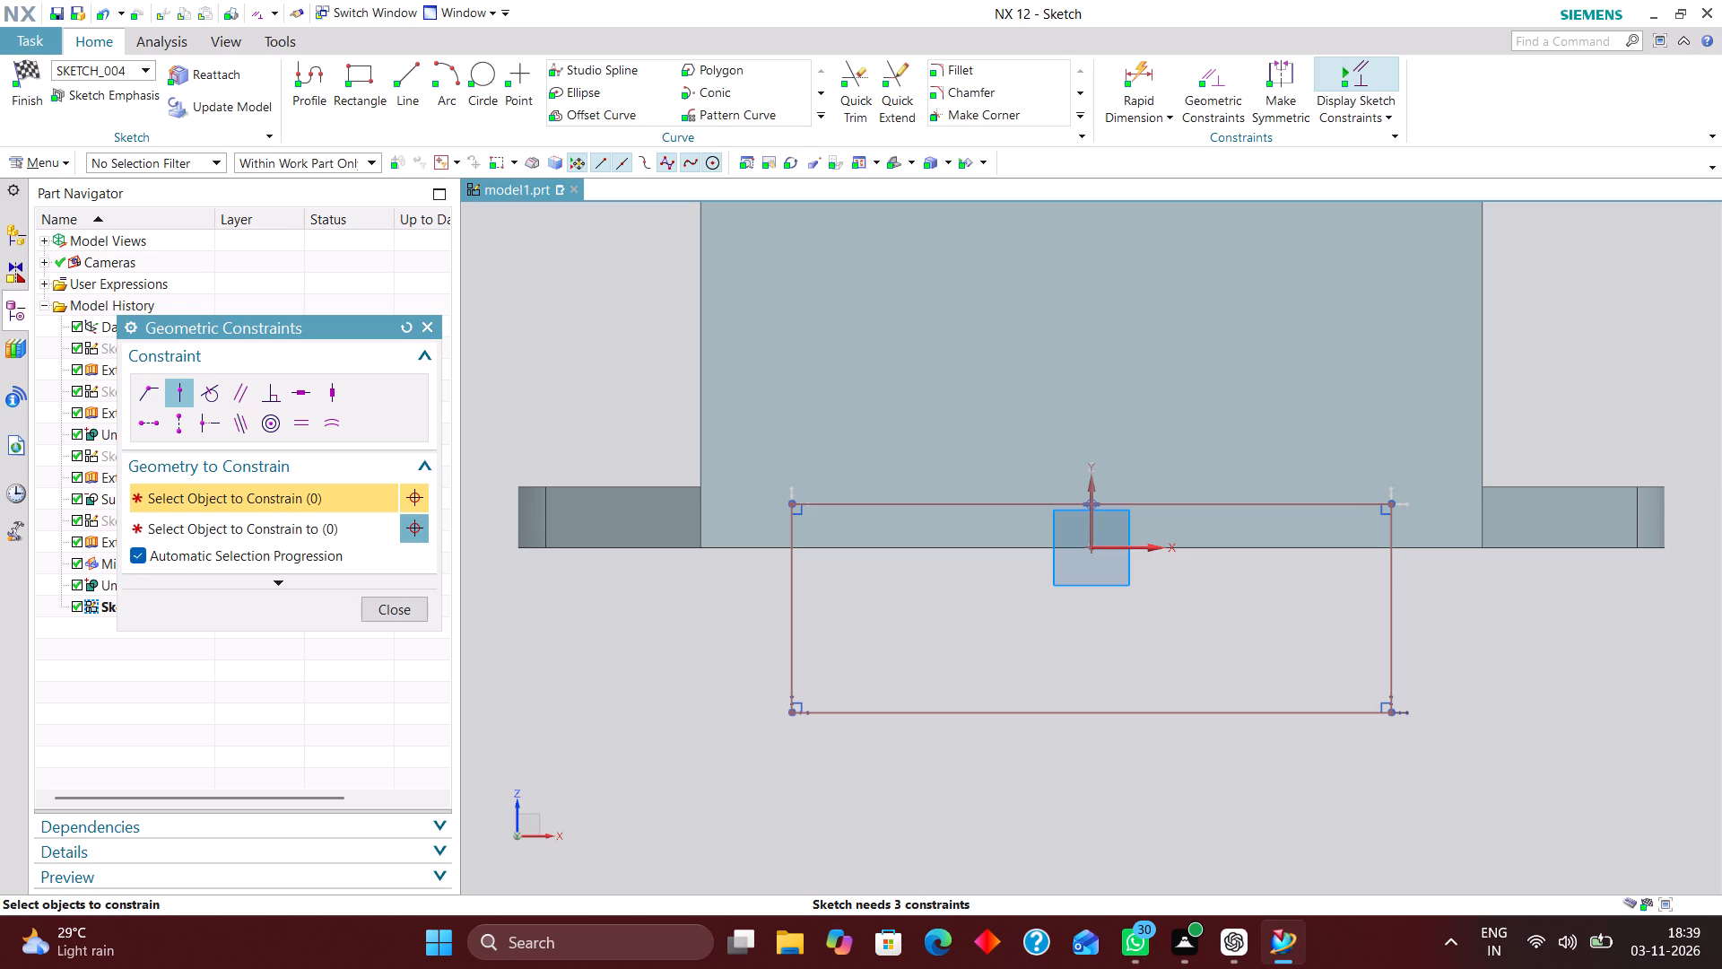
Dimension the rectangle's lower line with the Inferred method and set its width to 150 mm.
{"action": "left_click", "coordinate": [1150, 83]}
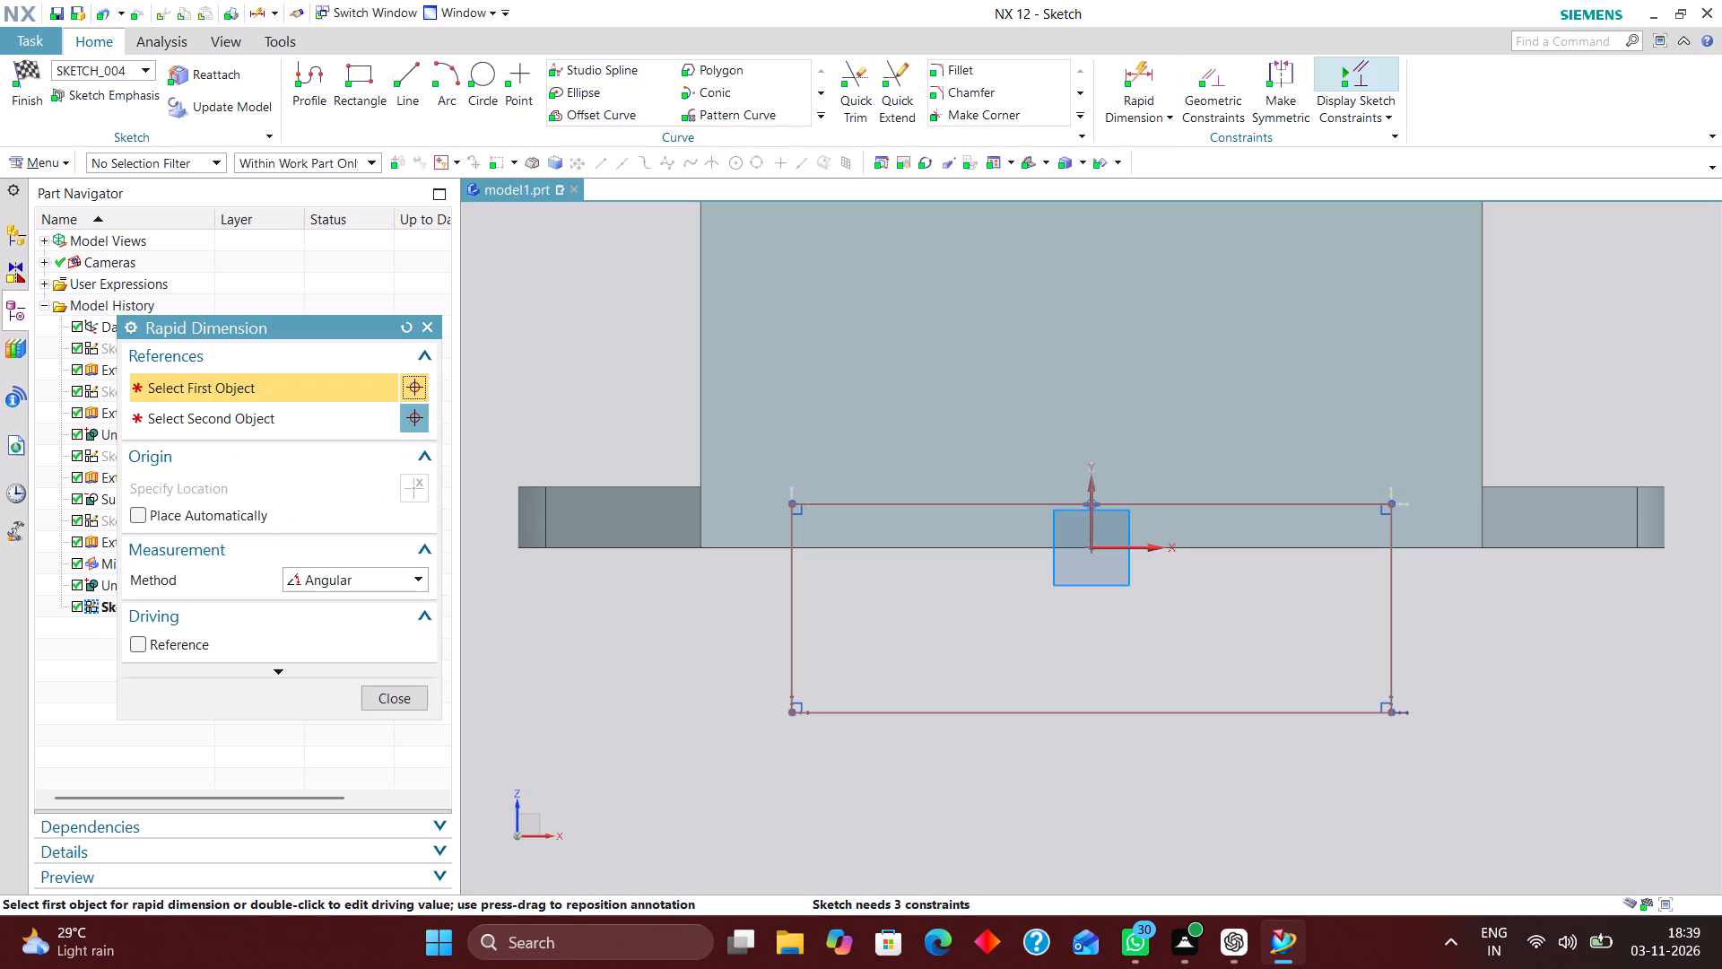
{"action": "left_click", "coordinate": [1161, 718]}
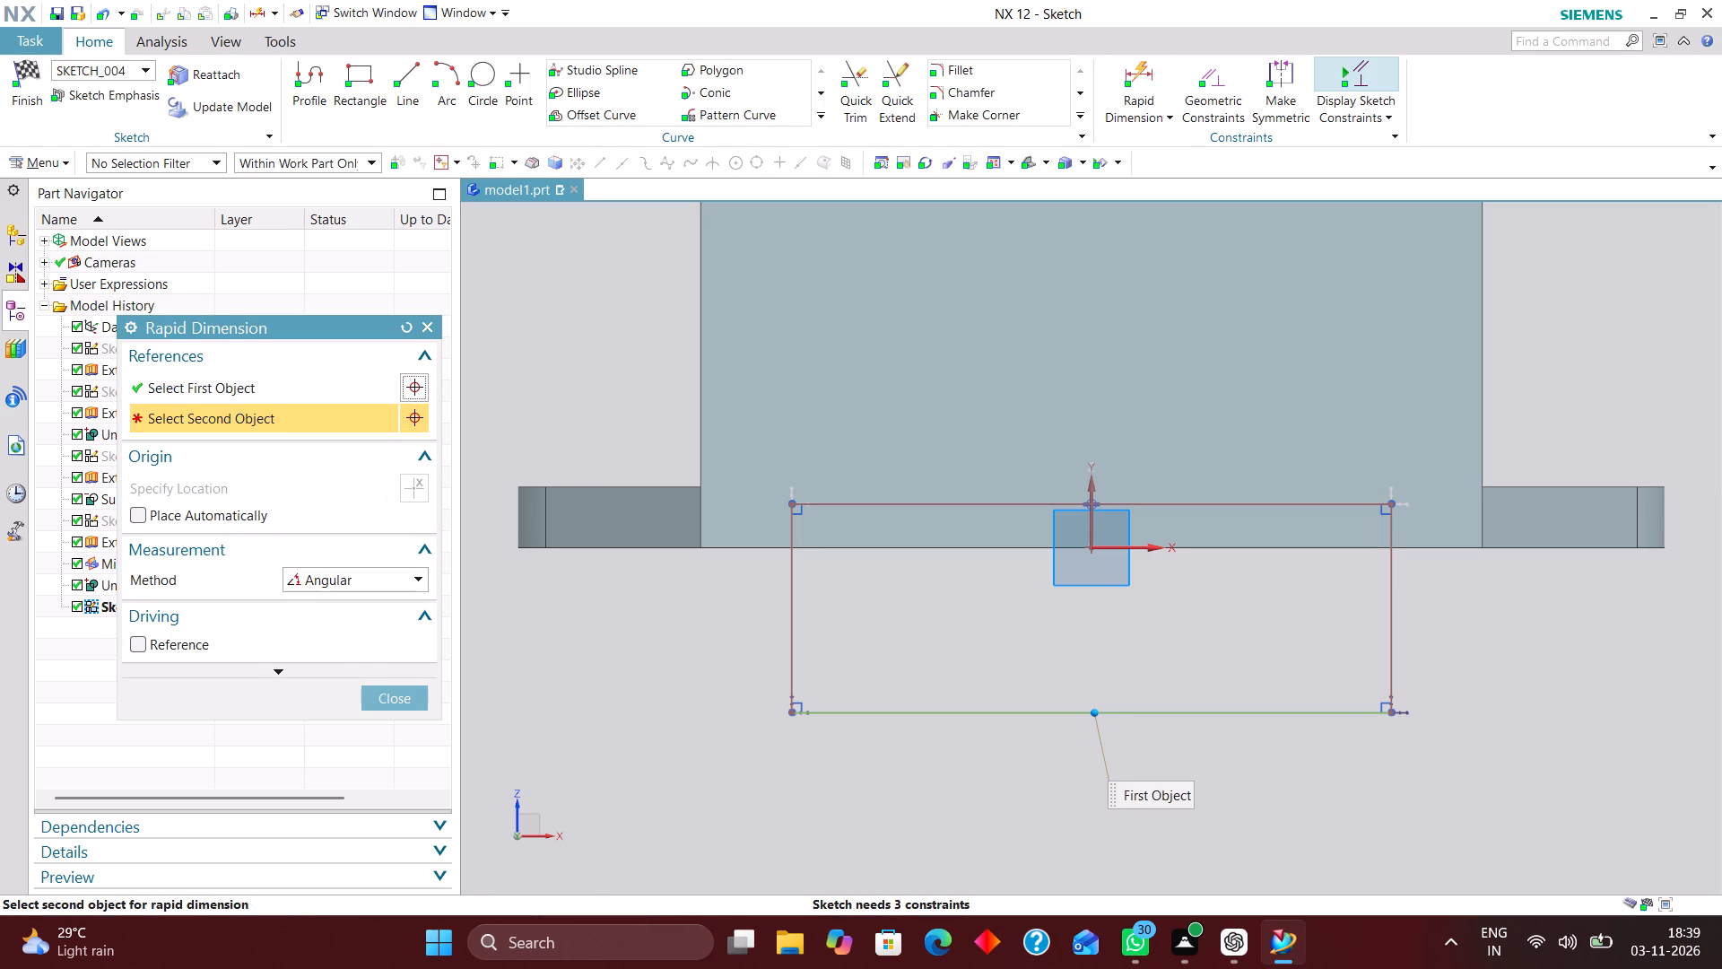
{"action": "left_click", "coordinate": [385, 582]}
{"action": "left_click", "coordinate": [371, 597]}
{"action": "left_click", "coordinate": [407, 330]}
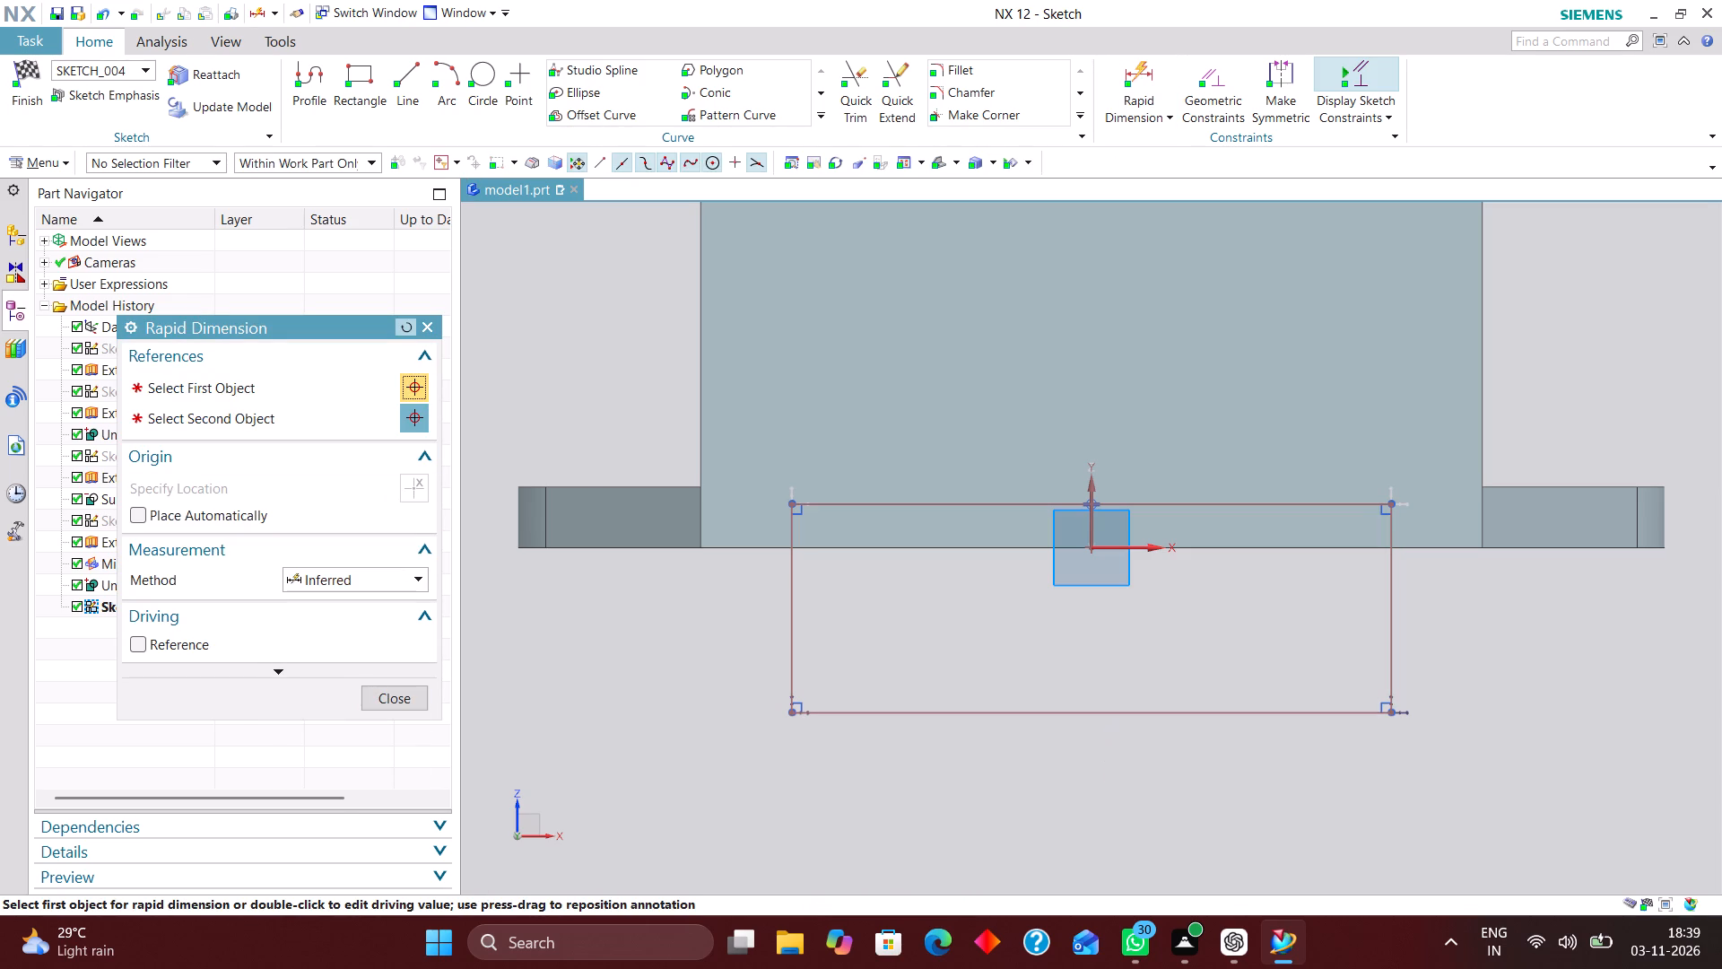
{"action": "left_click", "coordinate": [1170, 709]}
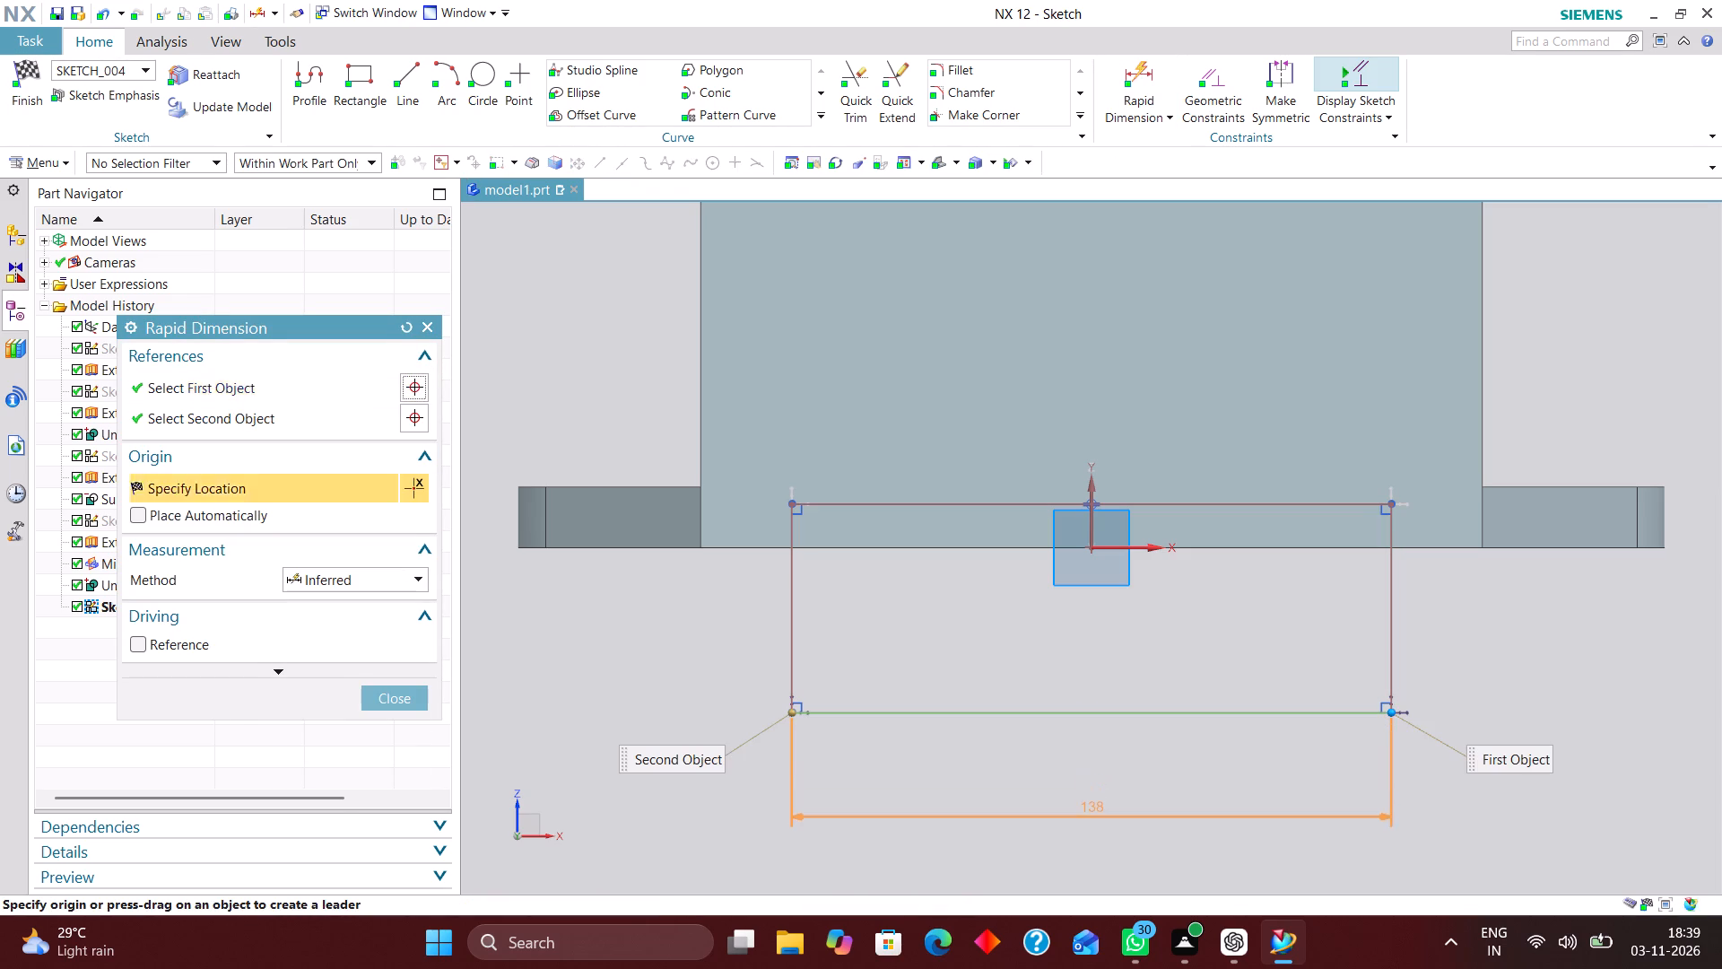
{"action": "left_click", "coordinate": [1090, 790]}
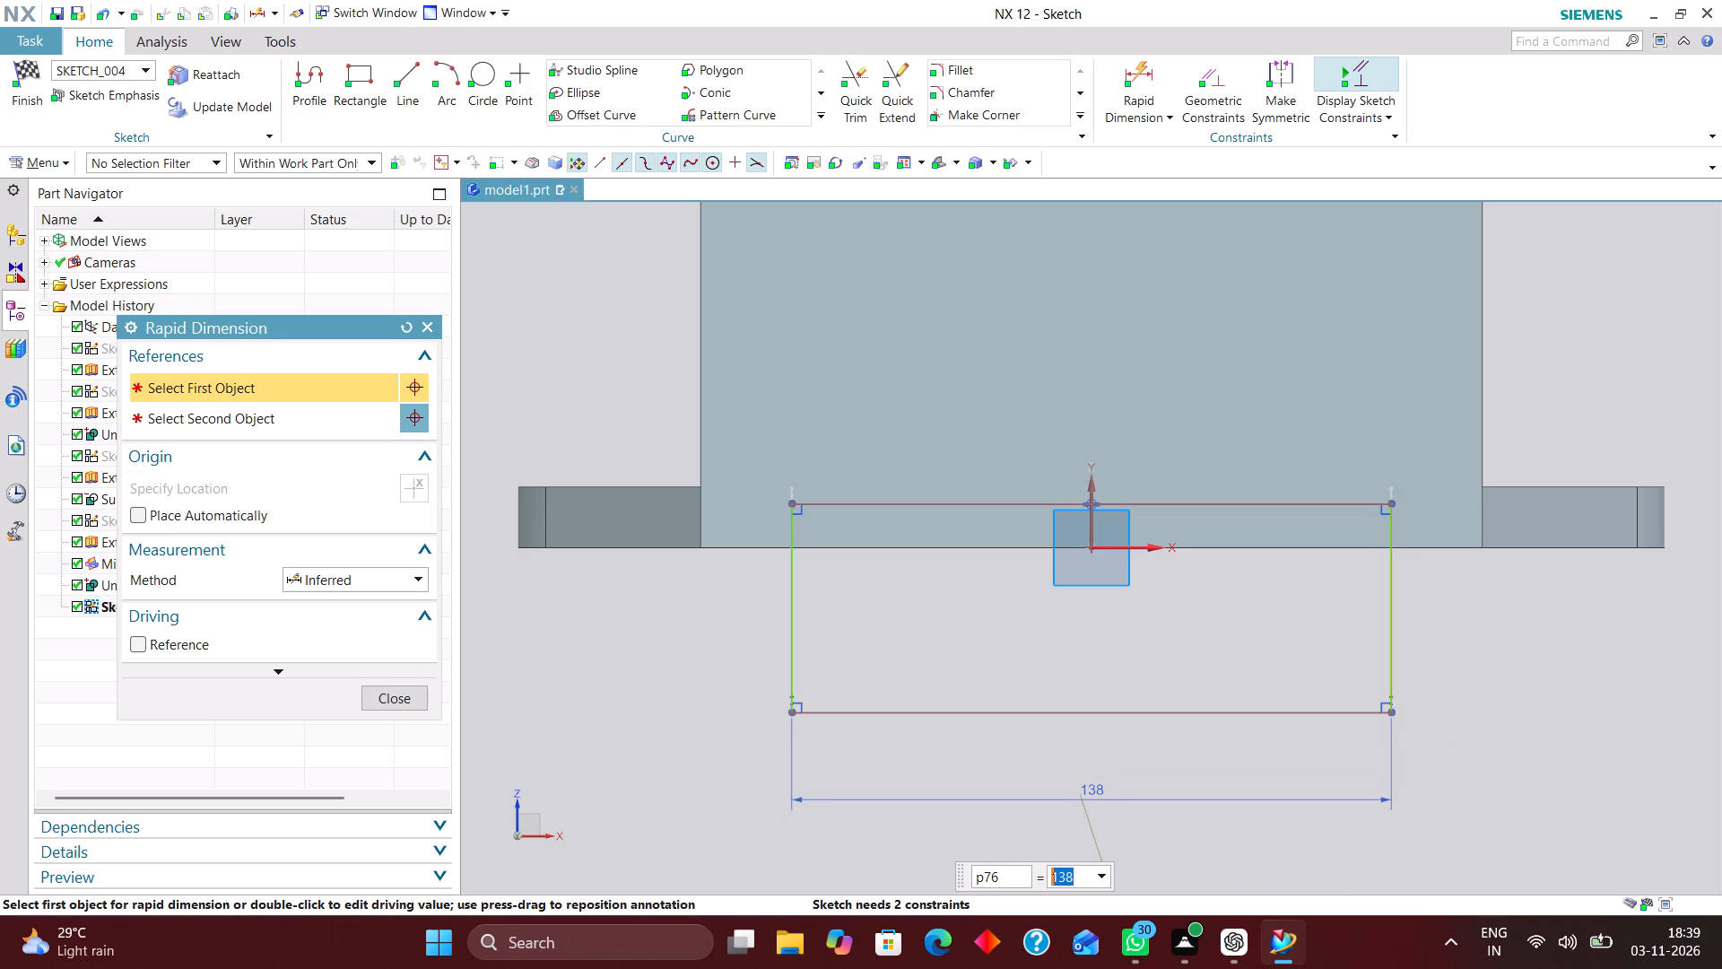
{"action": "type", "text": "150"}
{"action": "key", "text": "Return"}
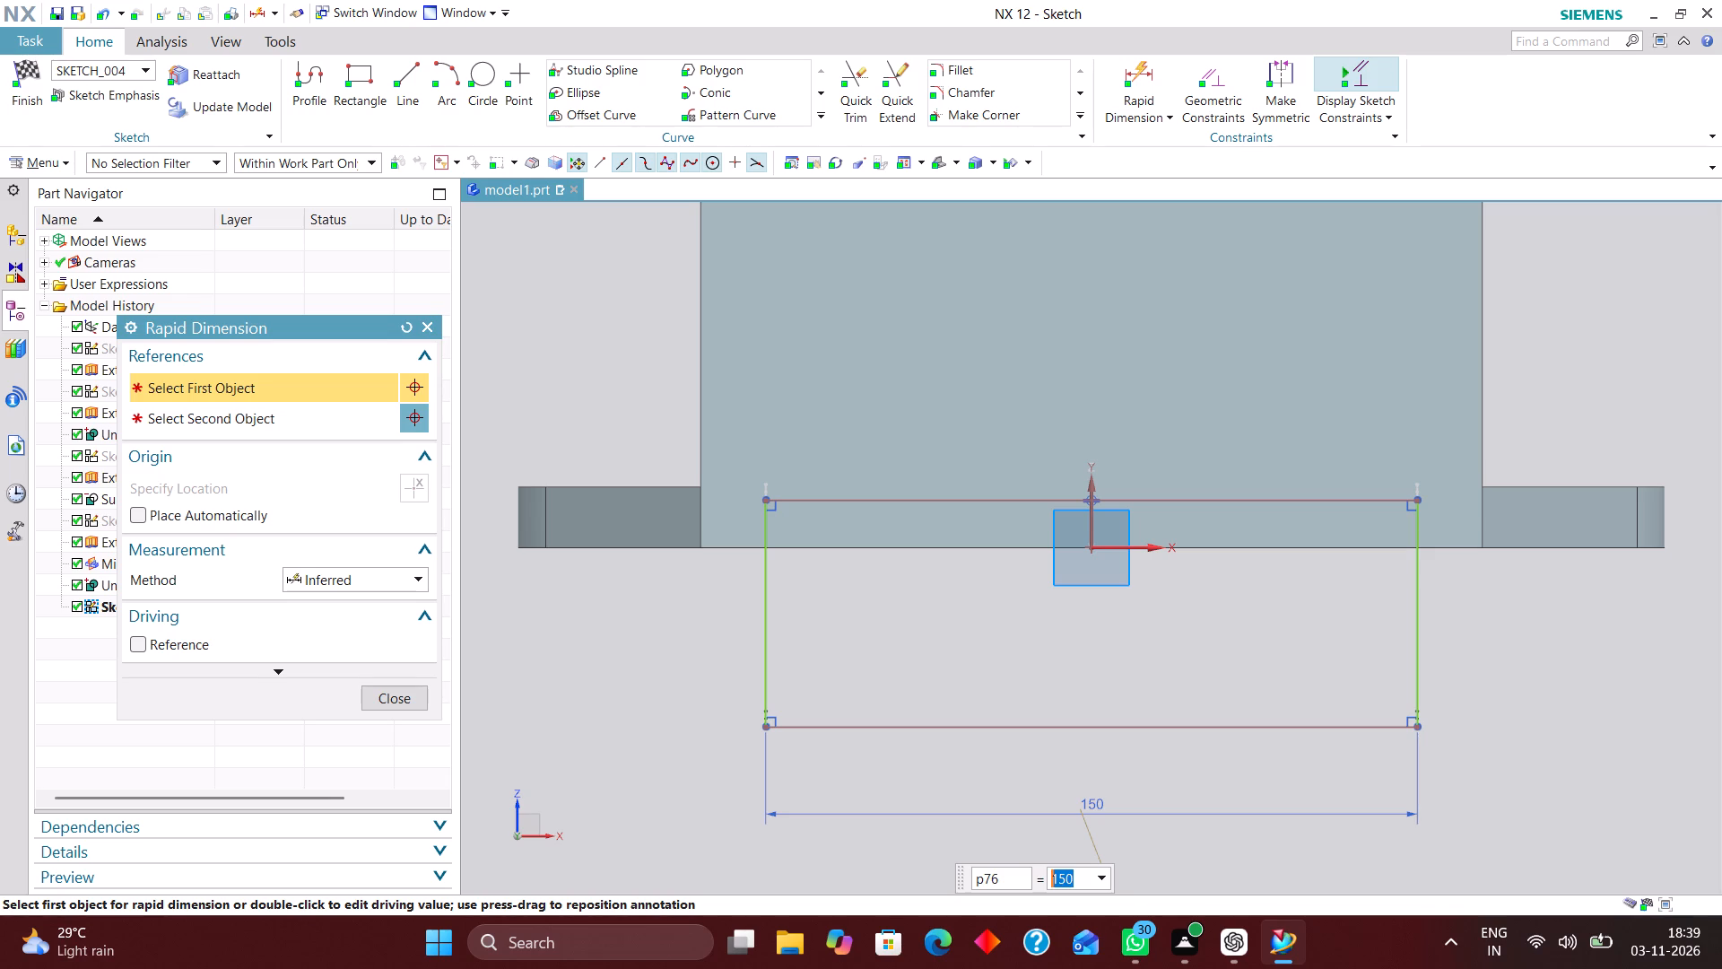
Dimension the rectangle's upper line from the box's bottom edge and set the distance to 5 mm.
{"action": "left_click", "coordinate": [1034, 495]}
{"action": "left_click", "coordinate": [1139, 546]}
{"action": "left_click", "coordinate": [1156, 627]}
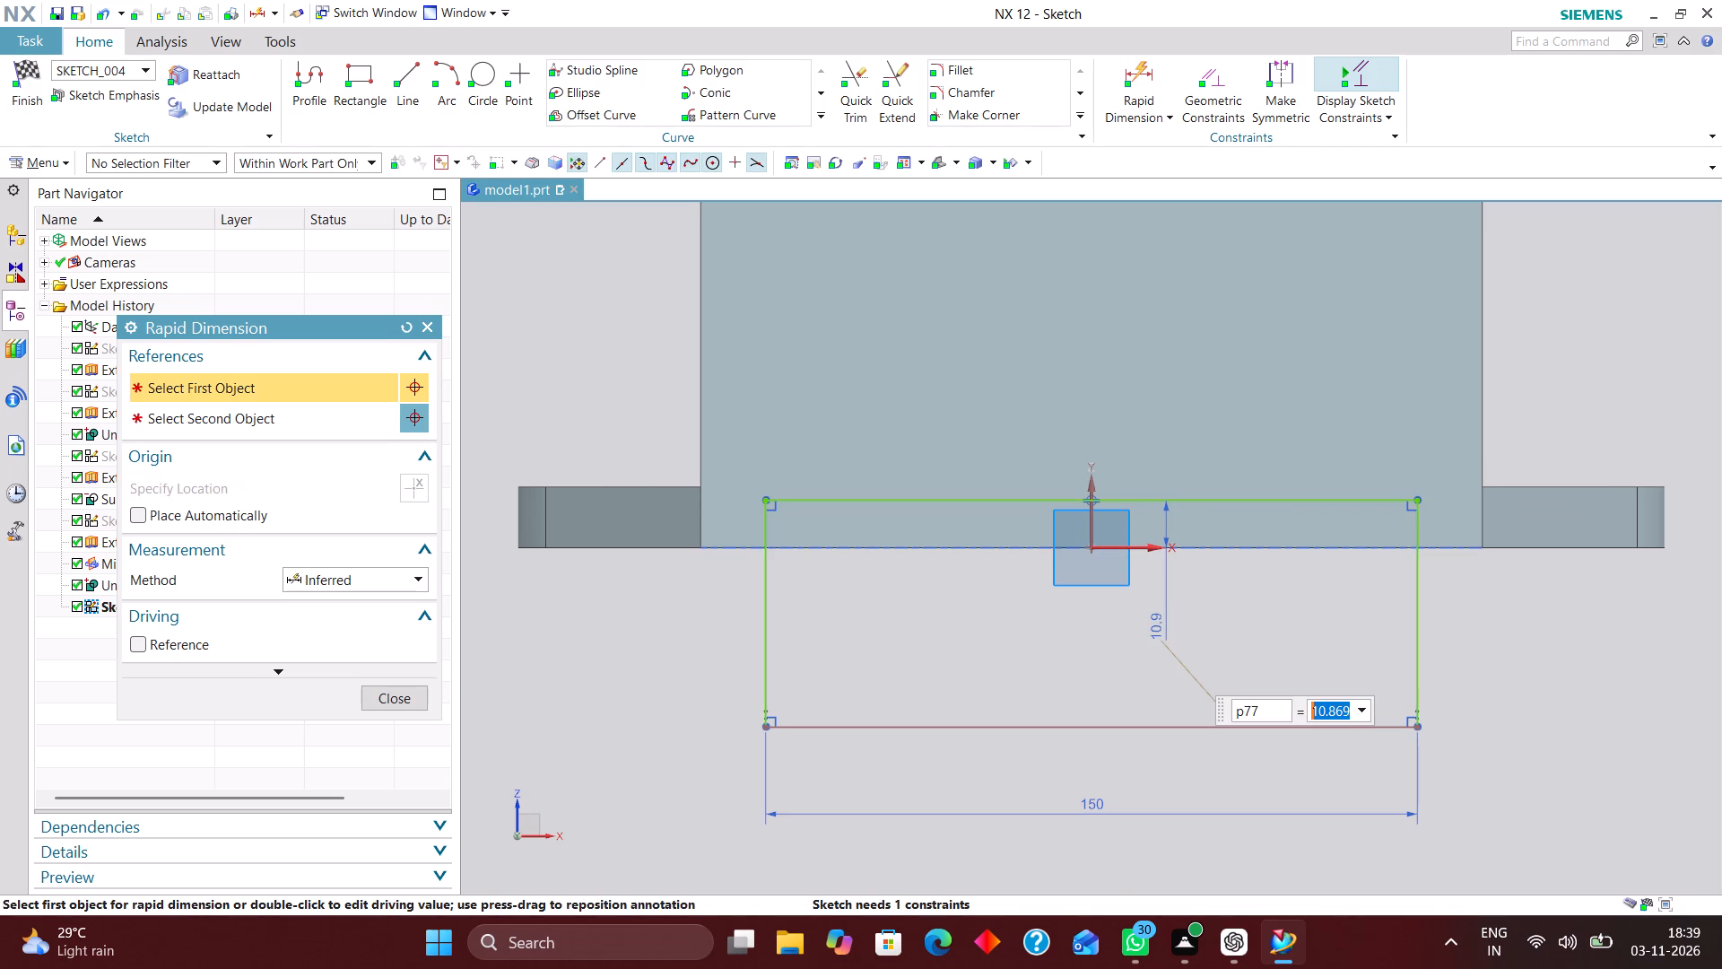
{"action": "key", "text": "minus"}
{"action": "key", "text": "5"}
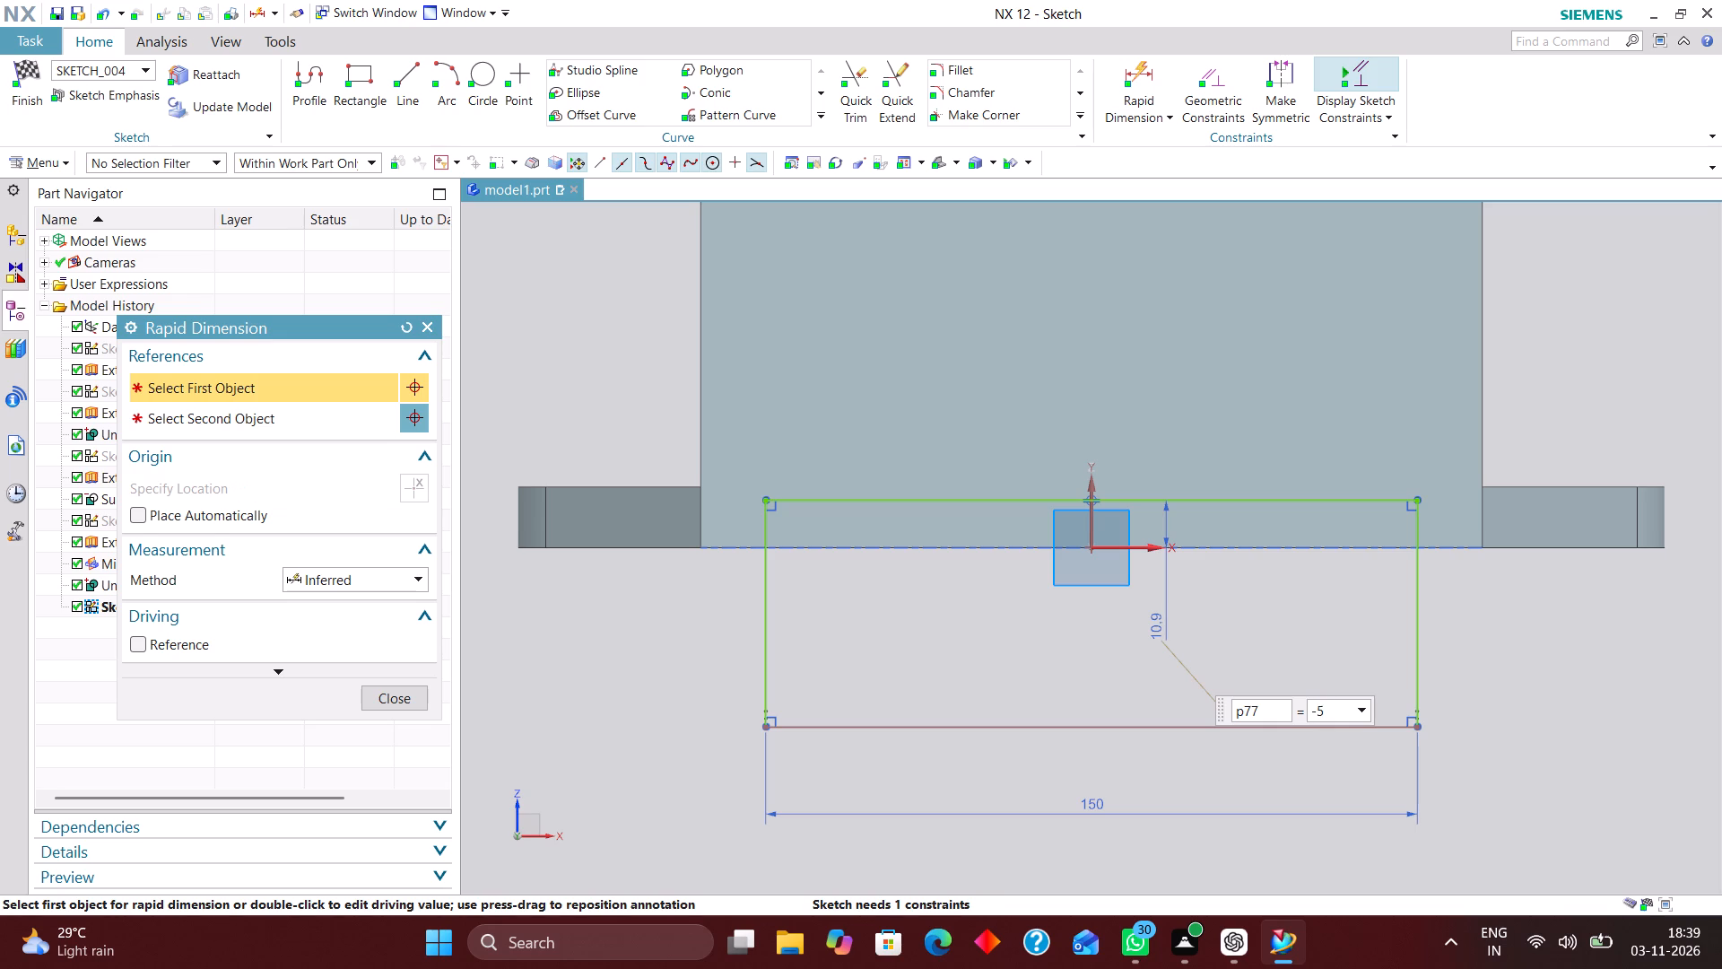
{"action": "key", "text": "BackSpace"}
{"action": "key", "text": "BackSpace"}
{"action": "key", "text": "BackSpace"}
{"action": "key", "text": "5"}
{"action": "key", "text": "Return"}
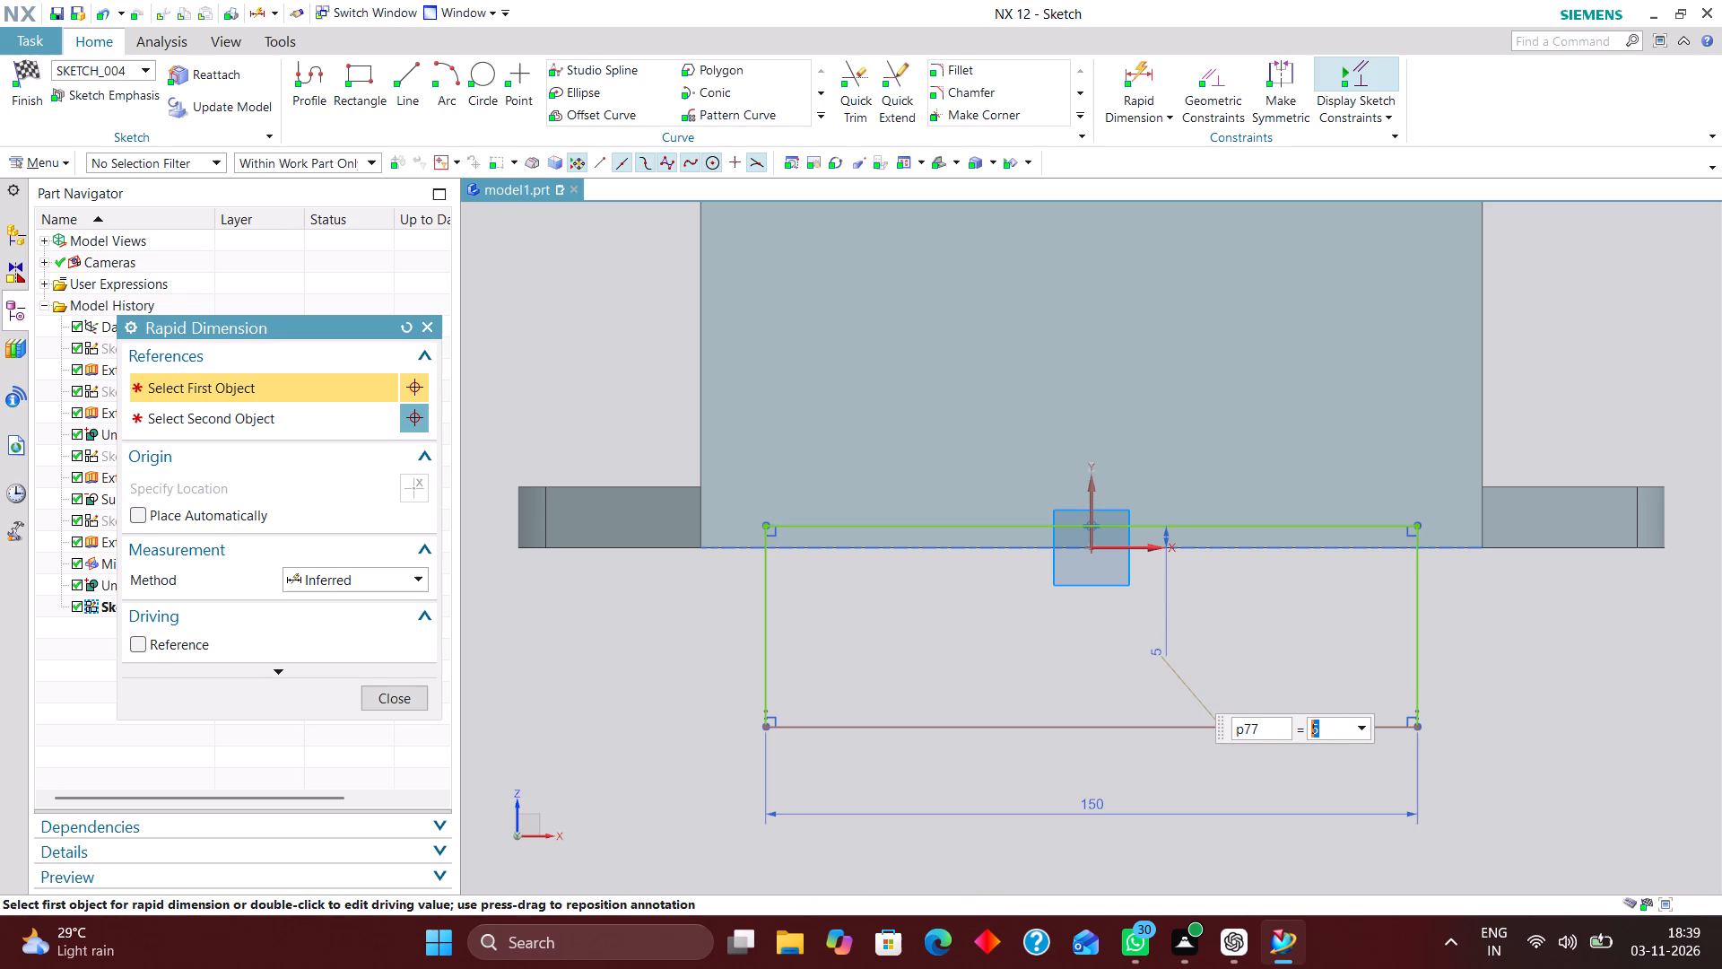
{"action": "left_click", "coordinate": [403, 698]}
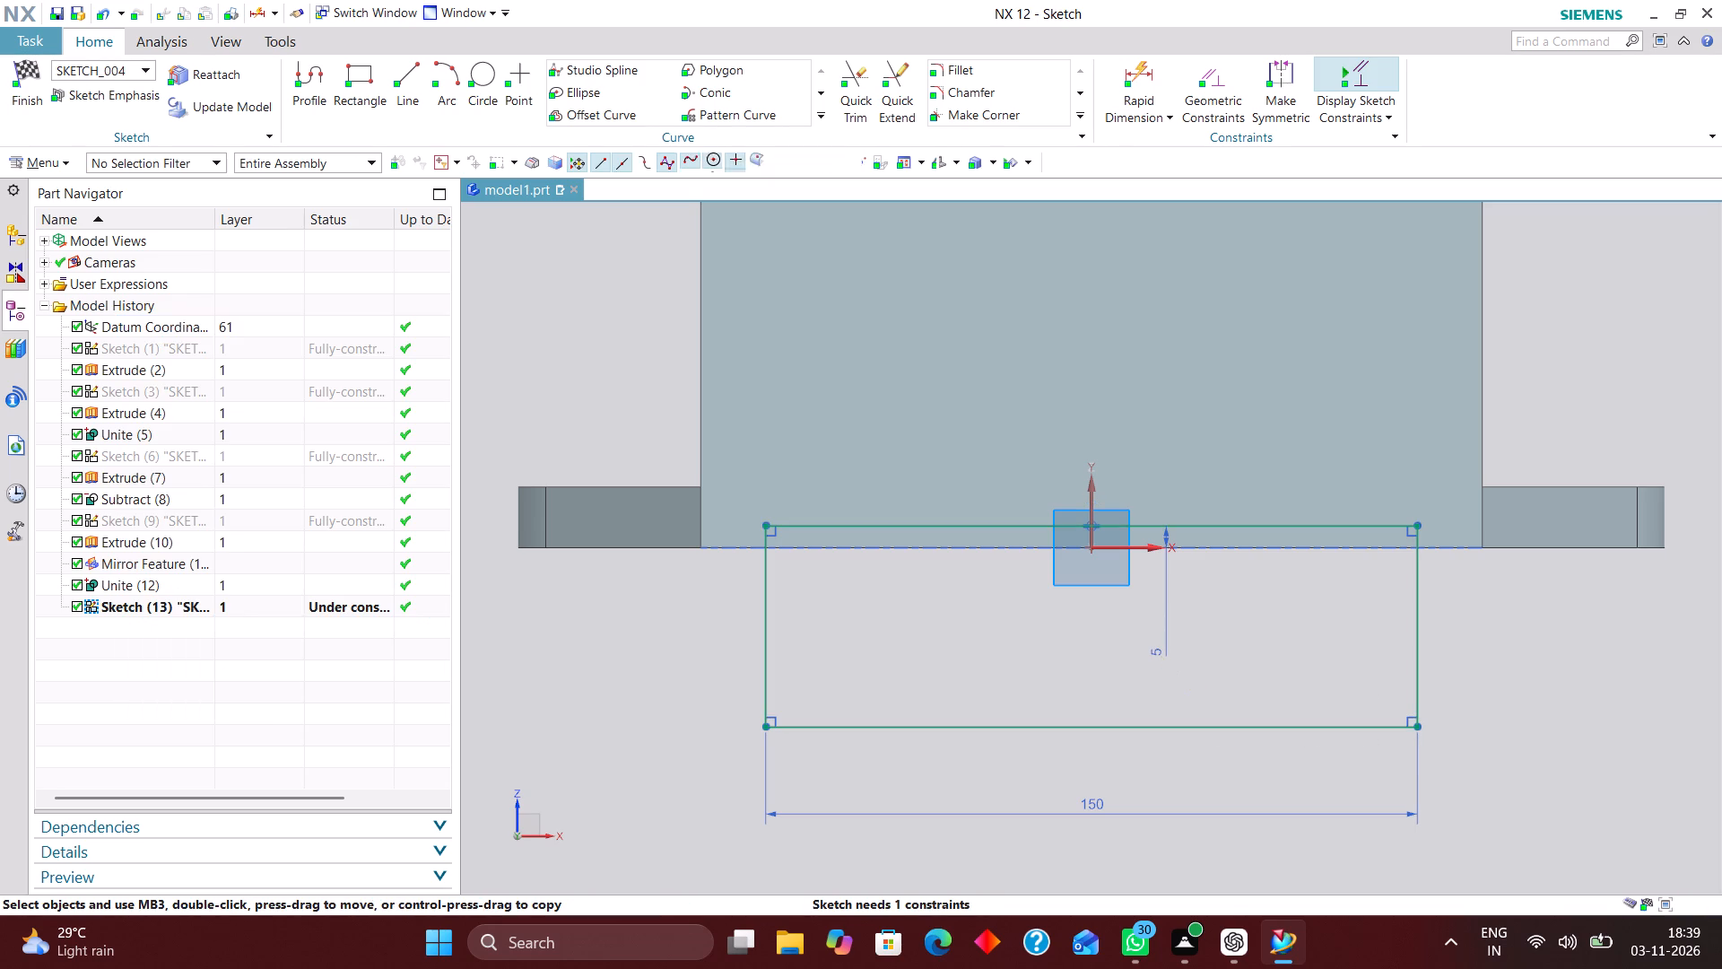
Delete the 5 mm offset dimension and recreate it between the sketch's horizontal axis and the rectangle's upper line.
{"action": "scroll", "coordinate": [1141, 540], "scroll_direction": "up", "scroll_amount": 4}
{"action": "right_click_drag", "start_coordinate": [891, 561], "coordinate": [791, 583]}
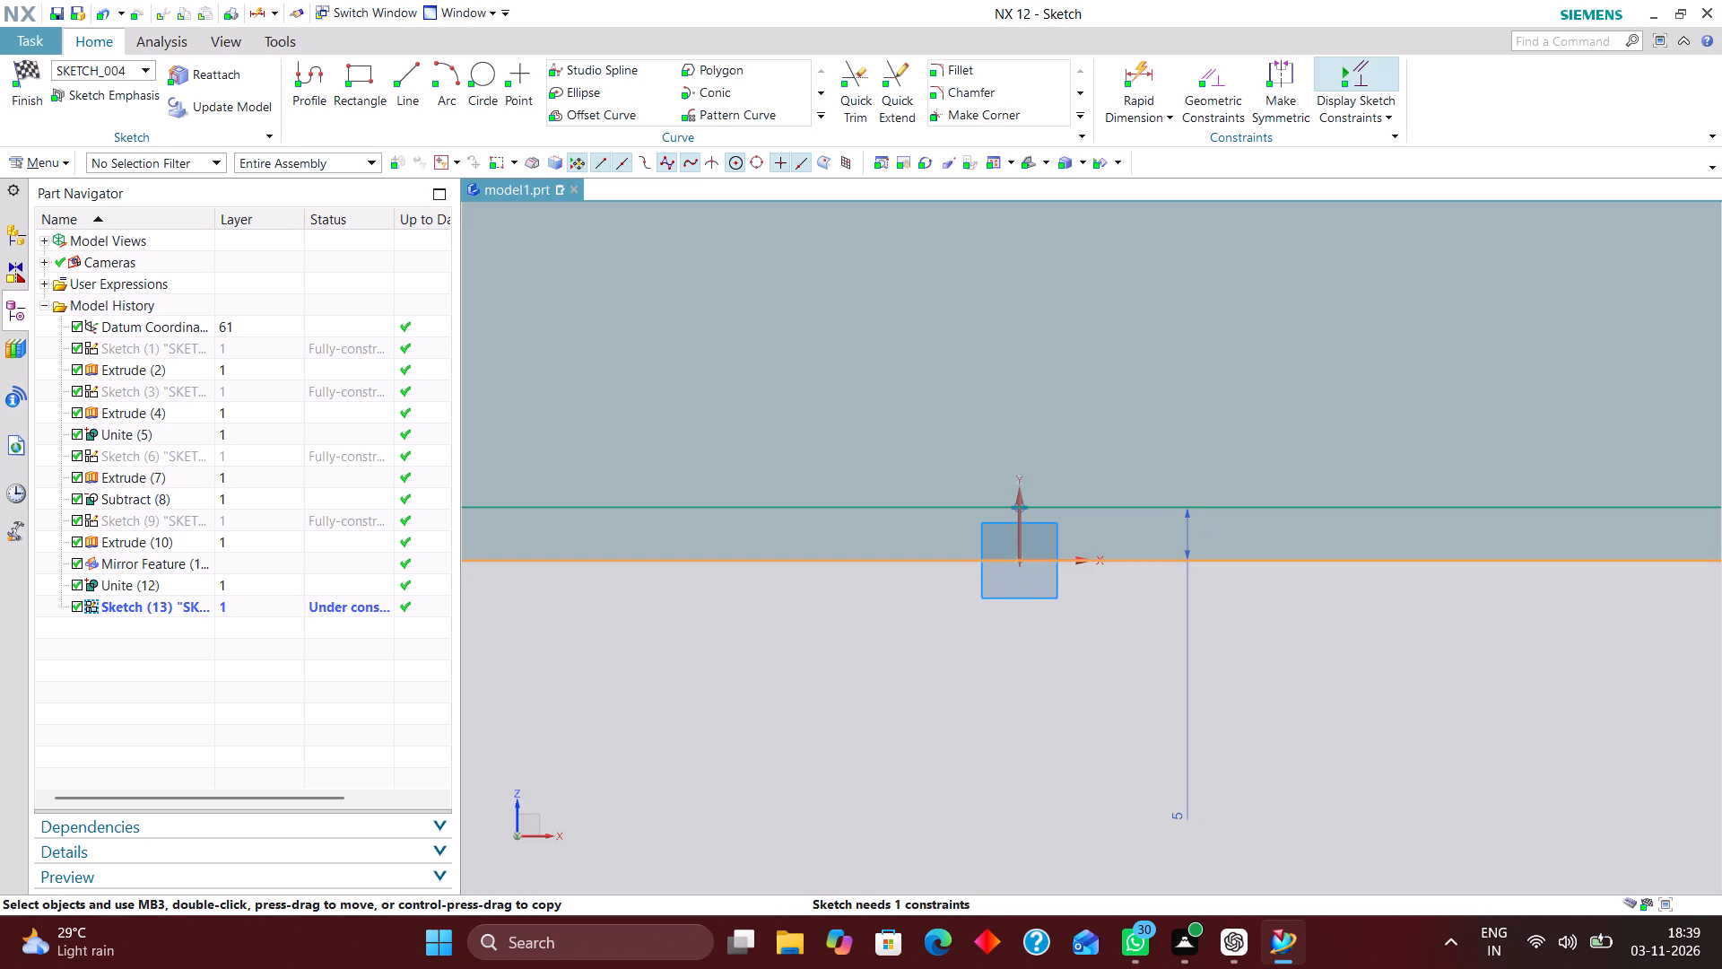
{"action": "right_click_drag", "start_coordinate": [918, 557], "coordinate": [709, 497]}
{"action": "scroll", "coordinate": [919, 645], "scroll_direction": "down", "scroll_amount": 3}
{"action": "right_click_drag", "start_coordinate": [1065, 658], "coordinate": [861, 654]}
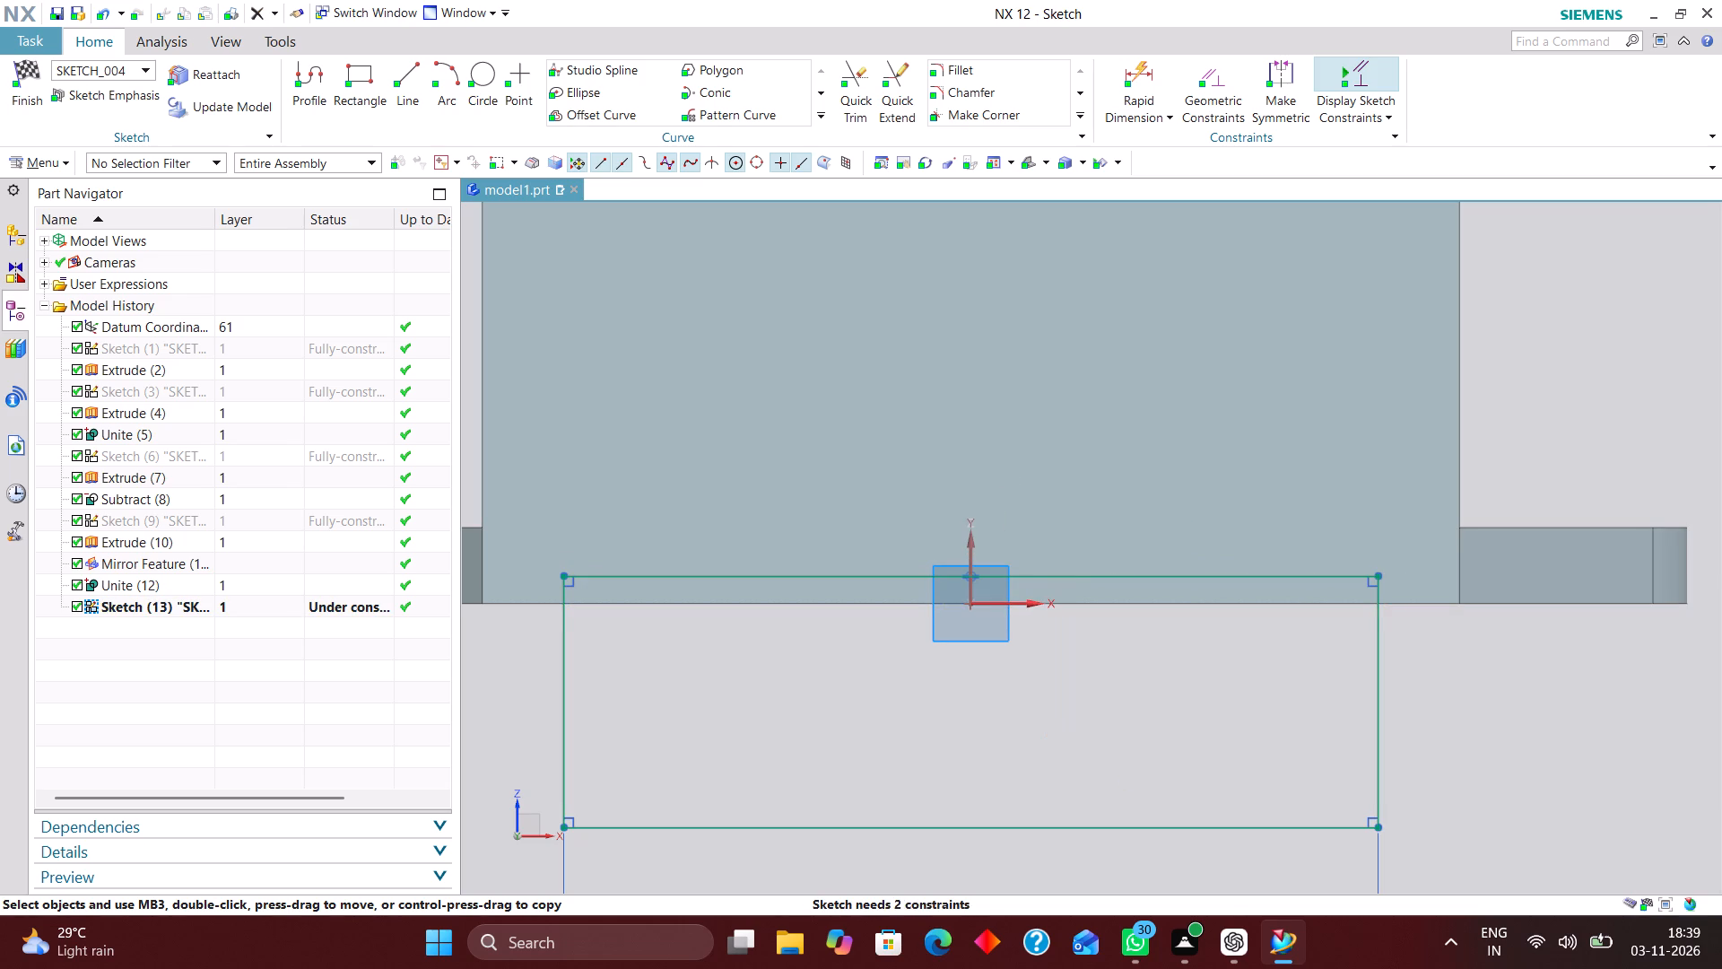
{"action": "left_click", "coordinate": [1145, 75]}
{"action": "scroll", "coordinate": [983, 619], "scroll_direction": "up", "scroll_amount": 5}
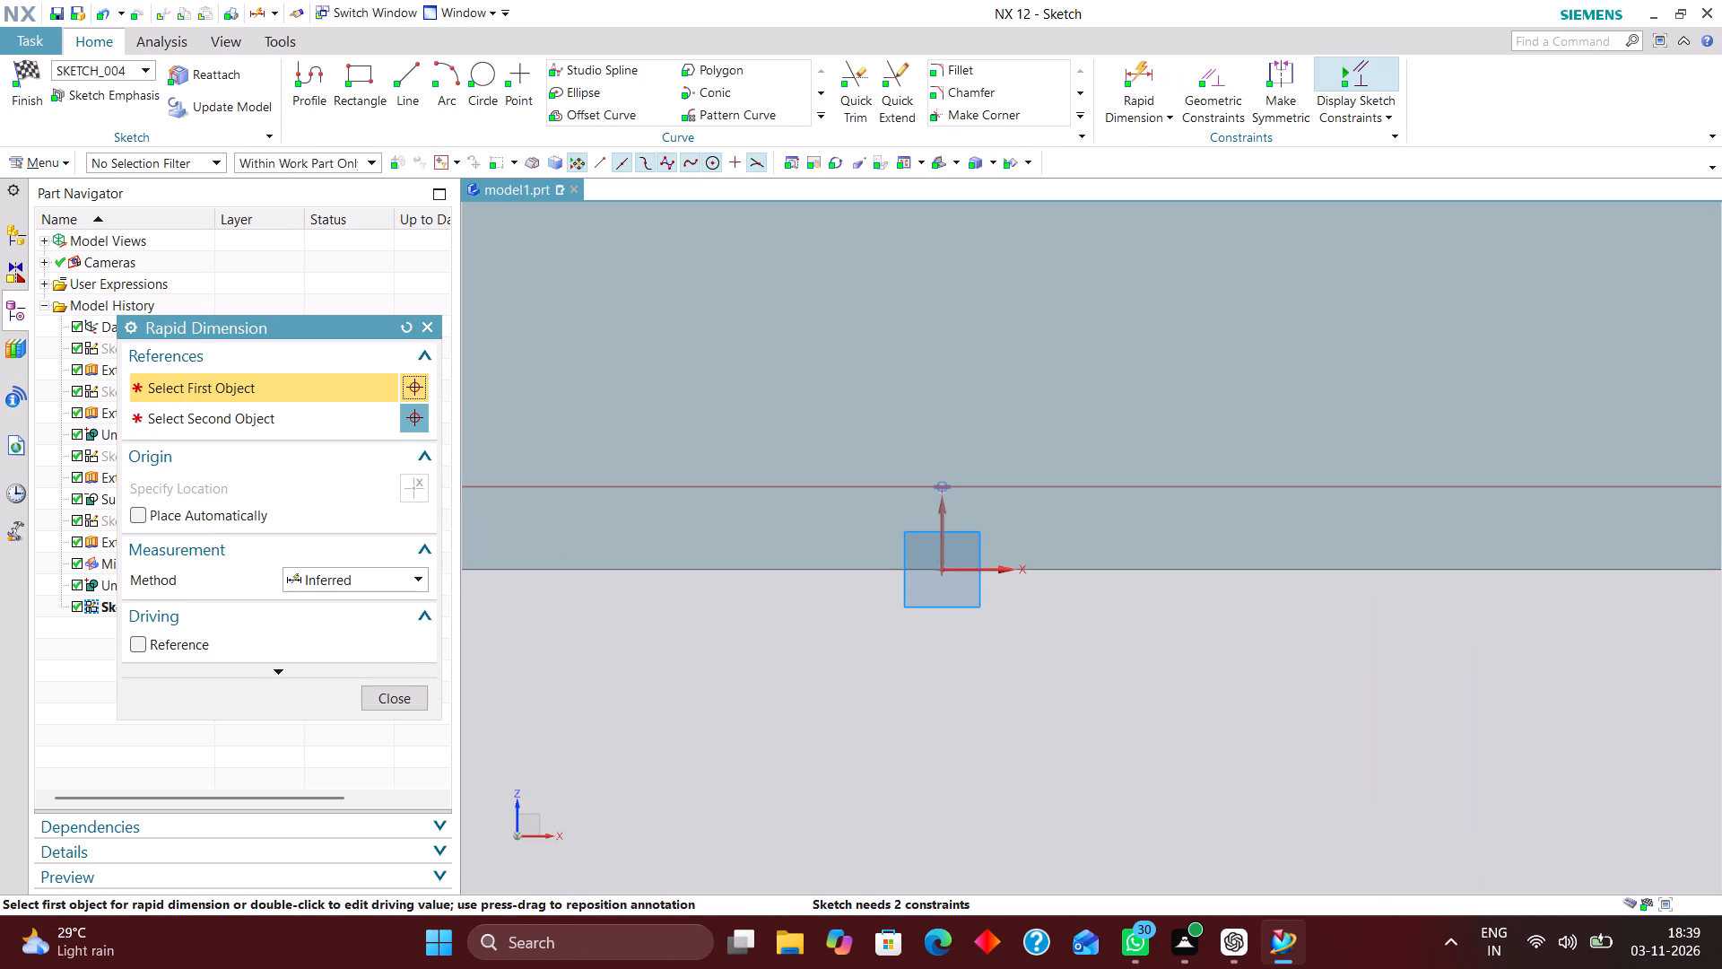
{"action": "left_click", "coordinate": [977, 572]}
{"action": "left_click", "coordinate": [1012, 487]}
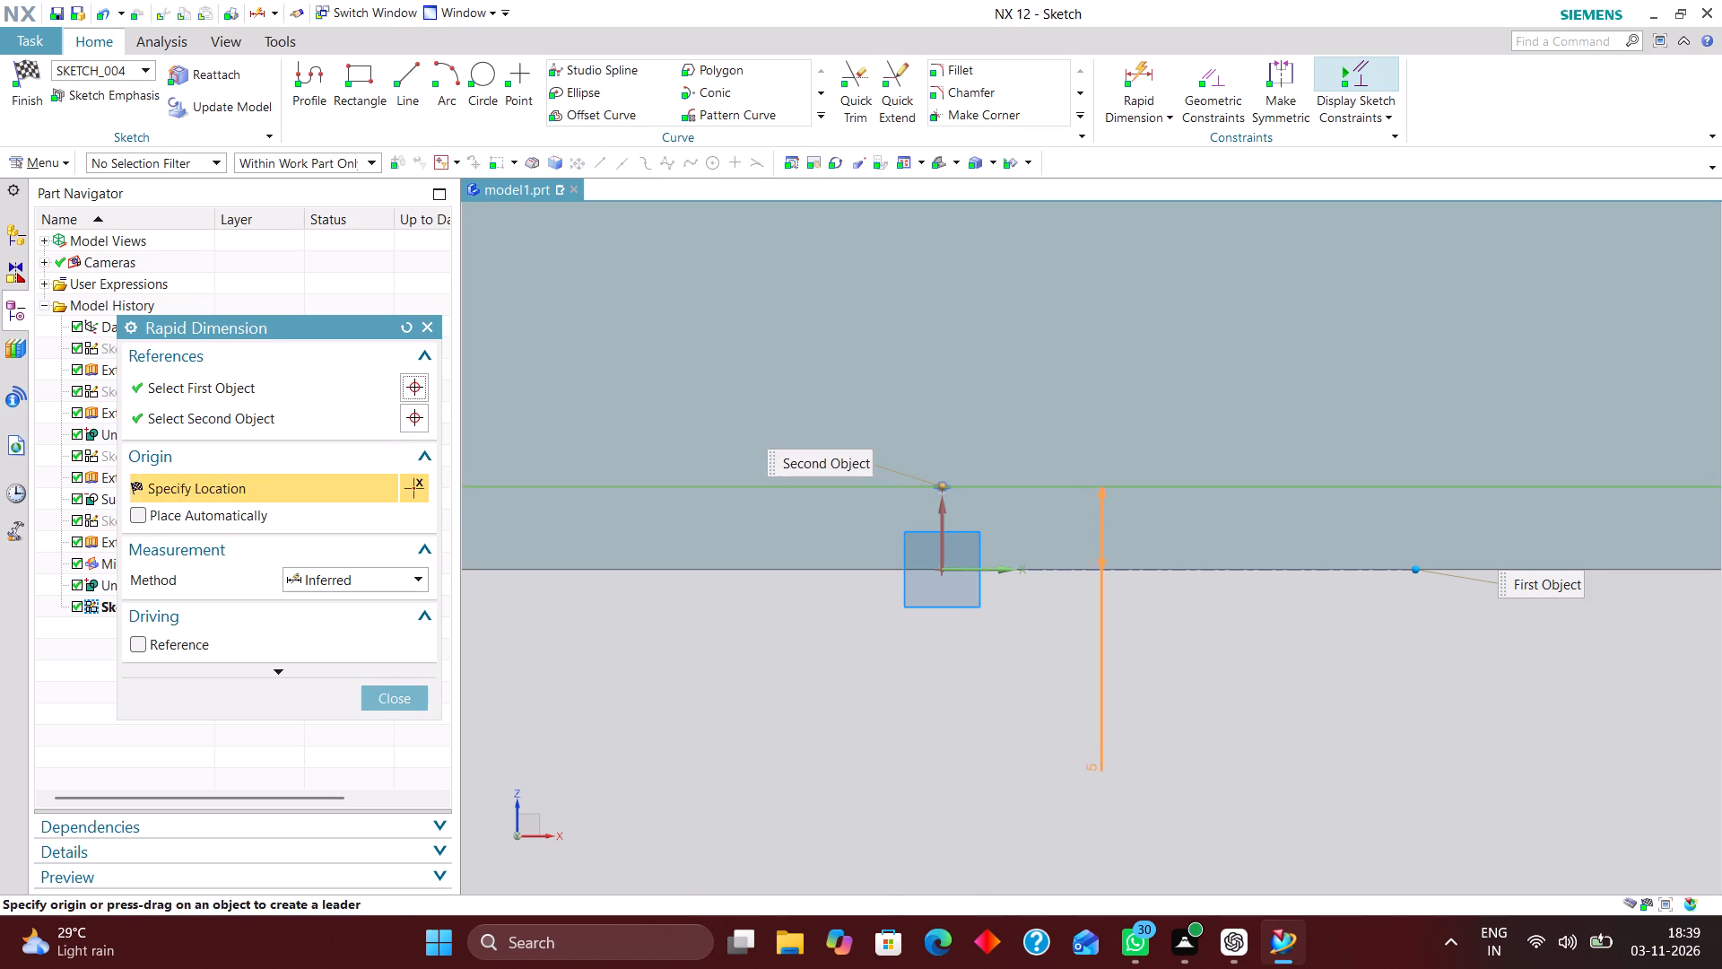
{"action": "left_click", "coordinate": [1092, 768]}
{"action": "left_click", "coordinate": [389, 698]}
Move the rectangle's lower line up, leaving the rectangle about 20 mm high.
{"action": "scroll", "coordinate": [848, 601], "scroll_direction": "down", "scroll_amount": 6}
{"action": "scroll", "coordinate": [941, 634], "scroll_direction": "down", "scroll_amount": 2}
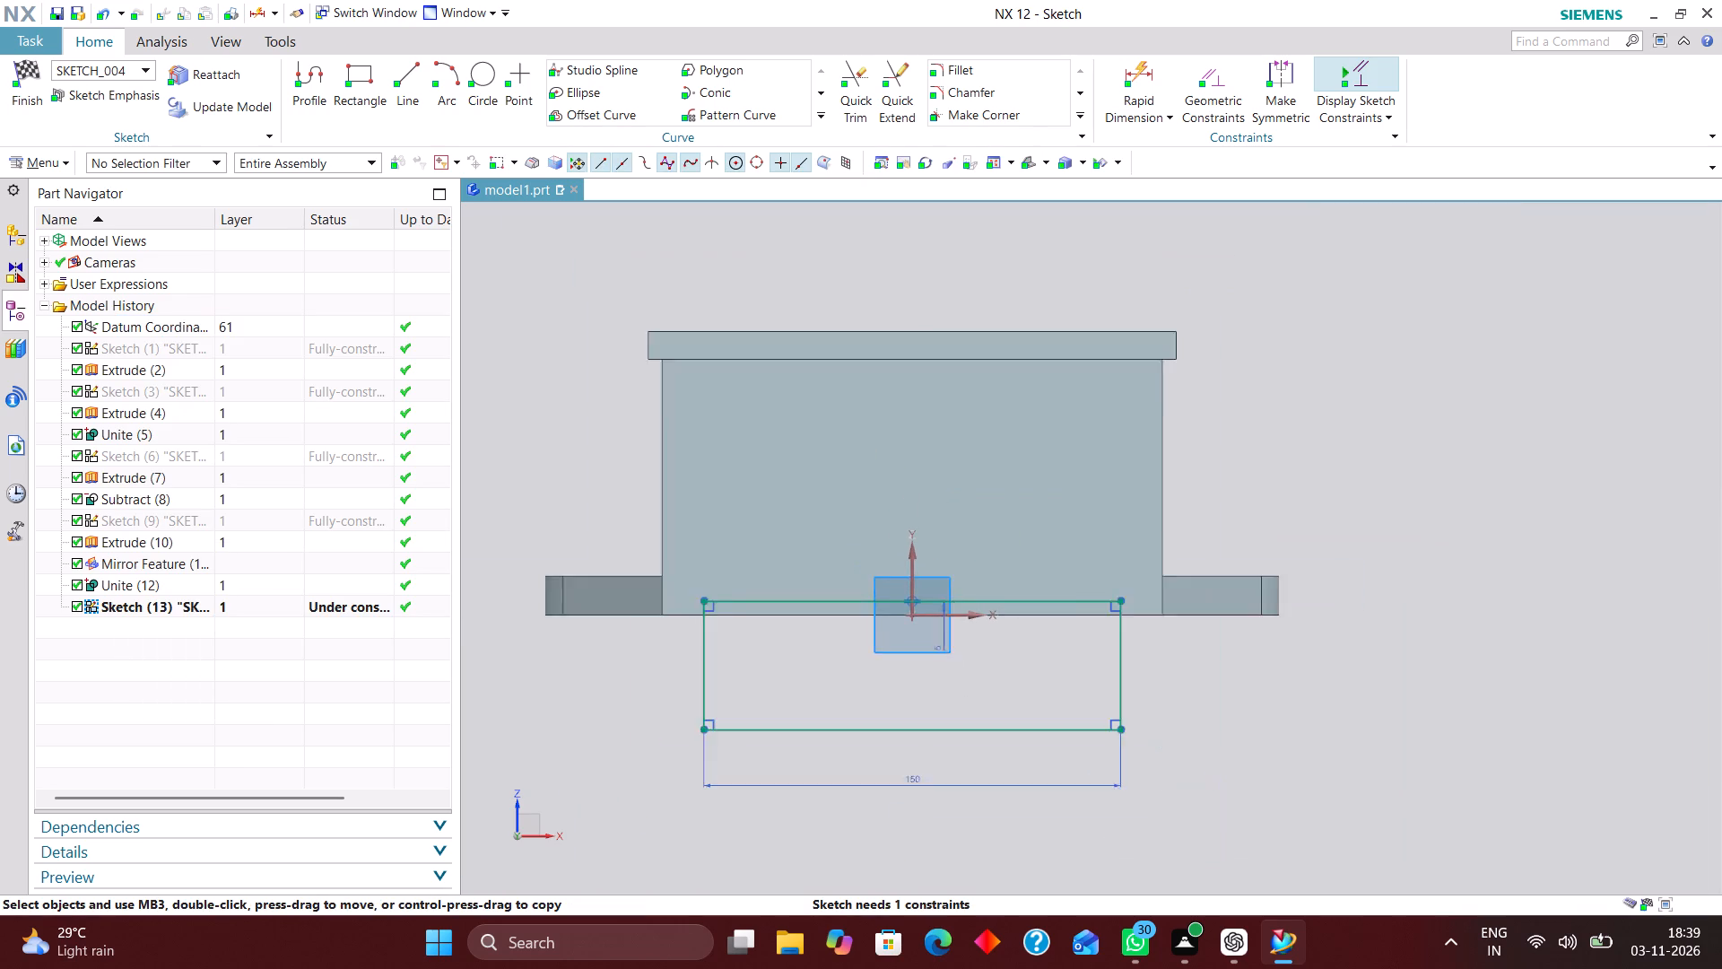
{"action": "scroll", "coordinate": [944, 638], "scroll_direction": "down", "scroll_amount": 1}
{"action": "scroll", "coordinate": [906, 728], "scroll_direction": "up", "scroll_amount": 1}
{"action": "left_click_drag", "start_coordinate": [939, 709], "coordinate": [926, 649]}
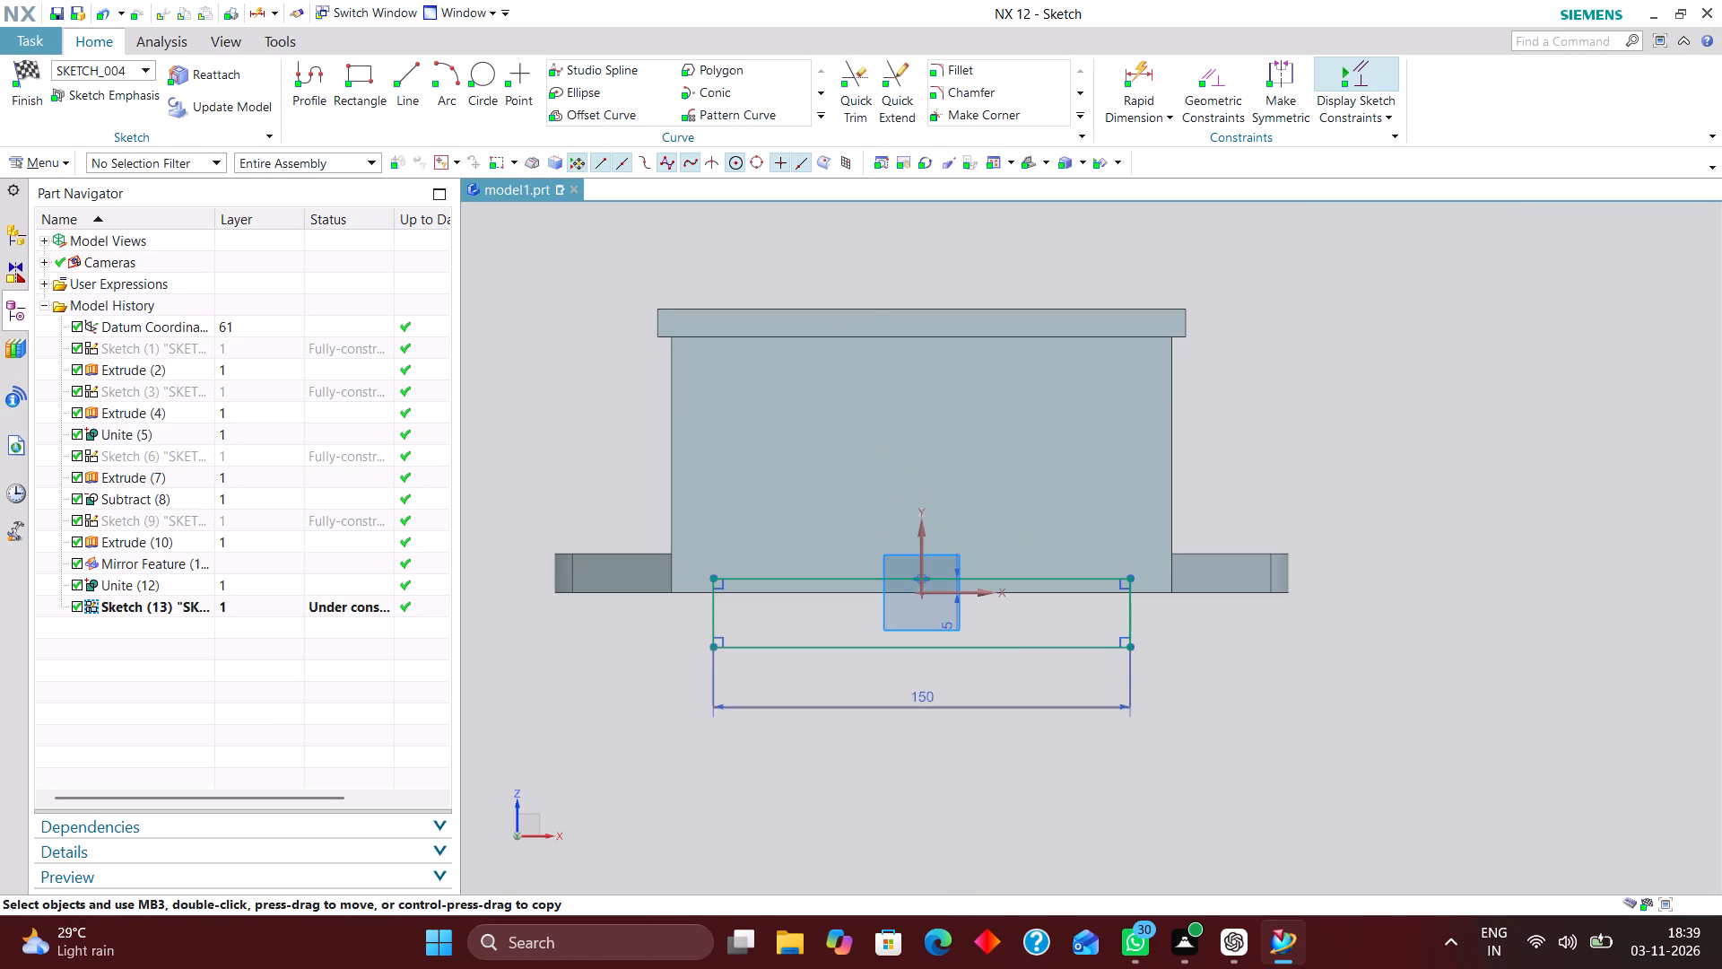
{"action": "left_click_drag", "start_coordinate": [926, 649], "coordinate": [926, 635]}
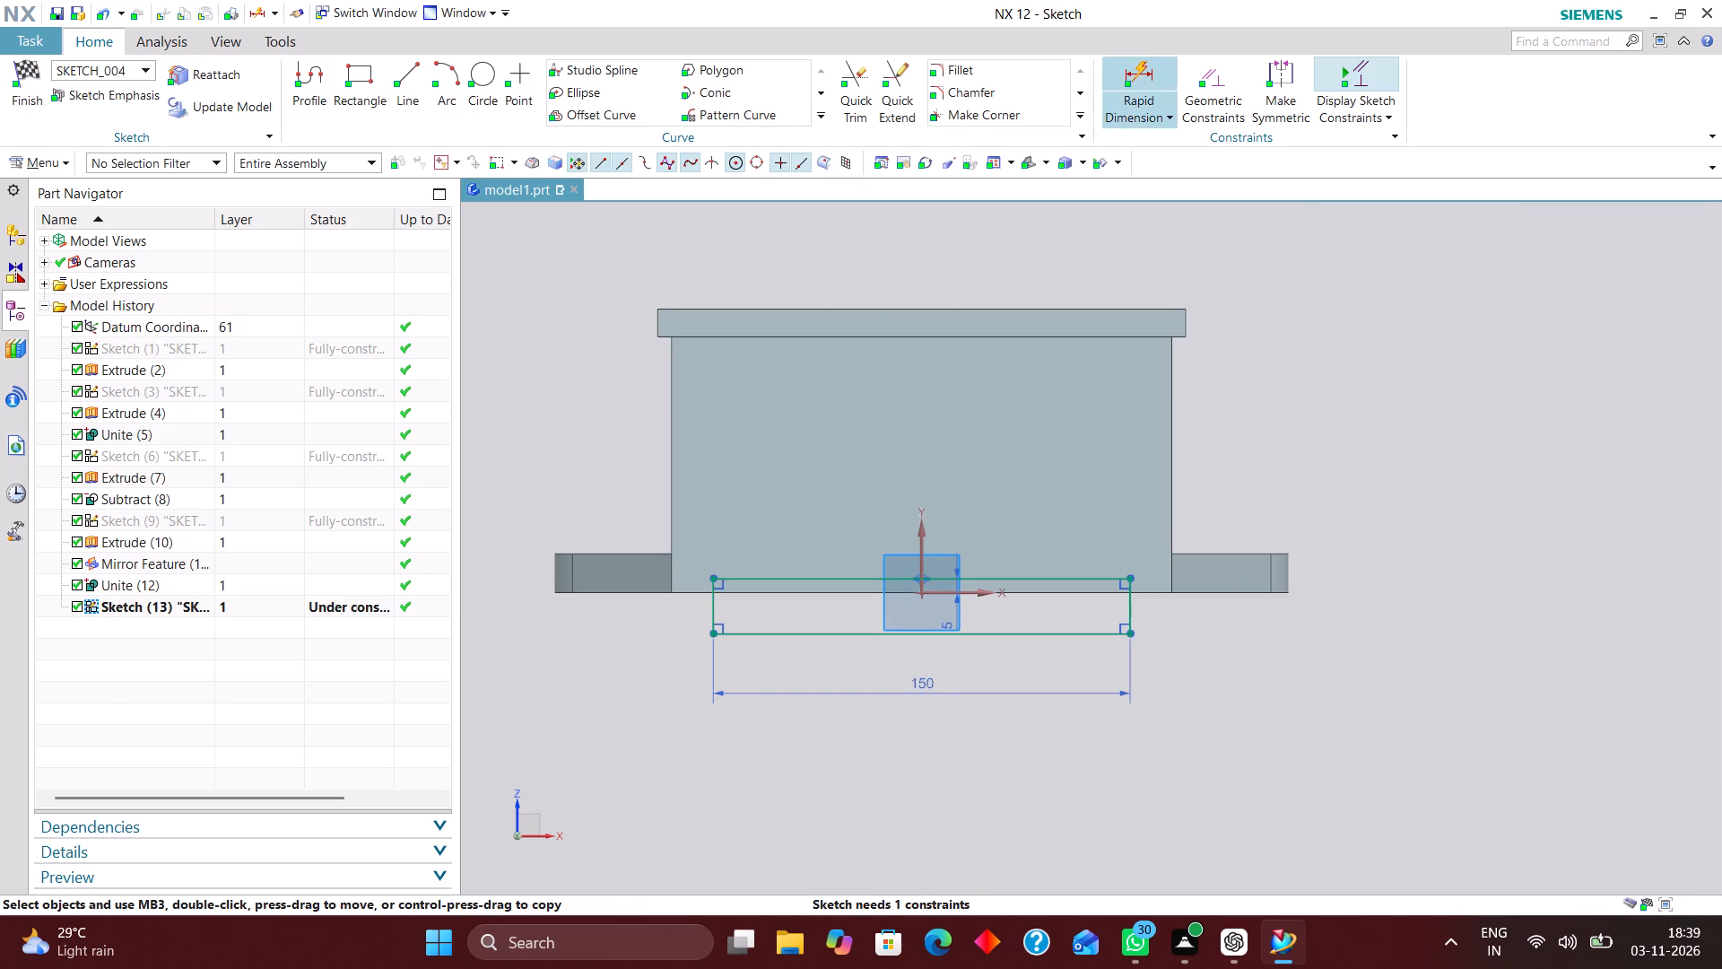
Dimension the rectangle's height as 15 mm and finish the sketch.
{"action": "left_click", "coordinate": [1155, 69]}
{"action": "scroll", "coordinate": [1149, 598], "scroll_direction": "up", "scroll_amount": 4}
{"action": "left_click", "coordinate": [1117, 627]}
{"action": "left_click", "coordinate": [1187, 626]}
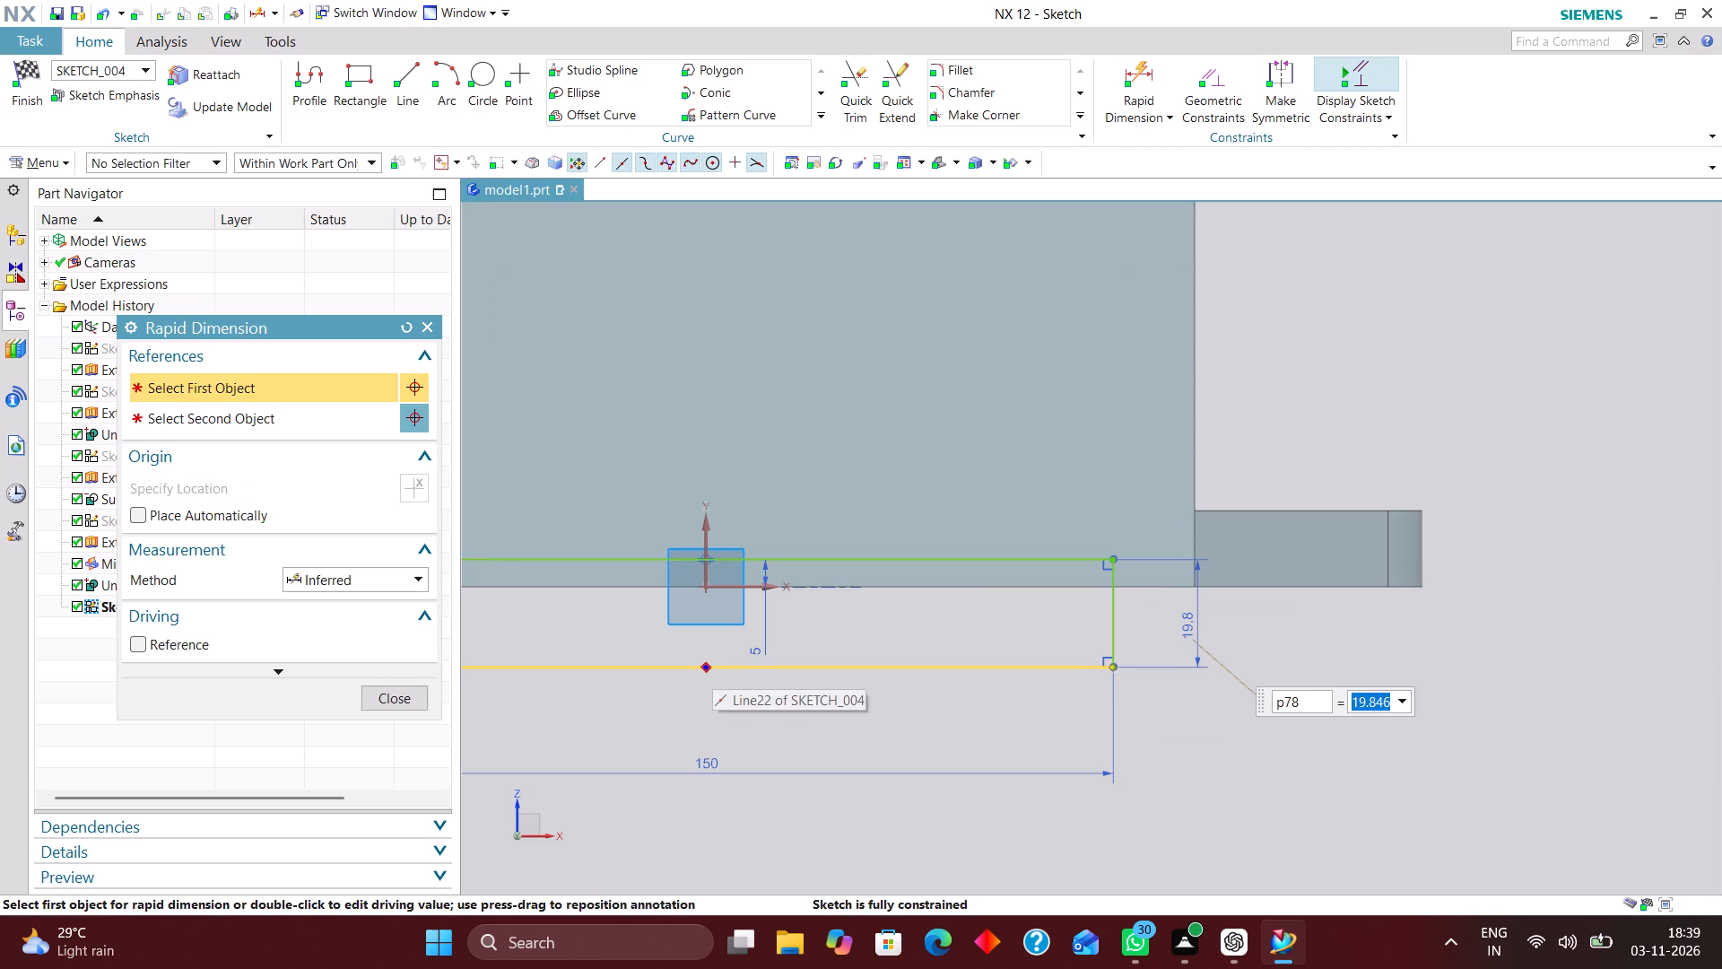
{"action": "type", "text": "15"}
{"action": "key", "text": "Return"}
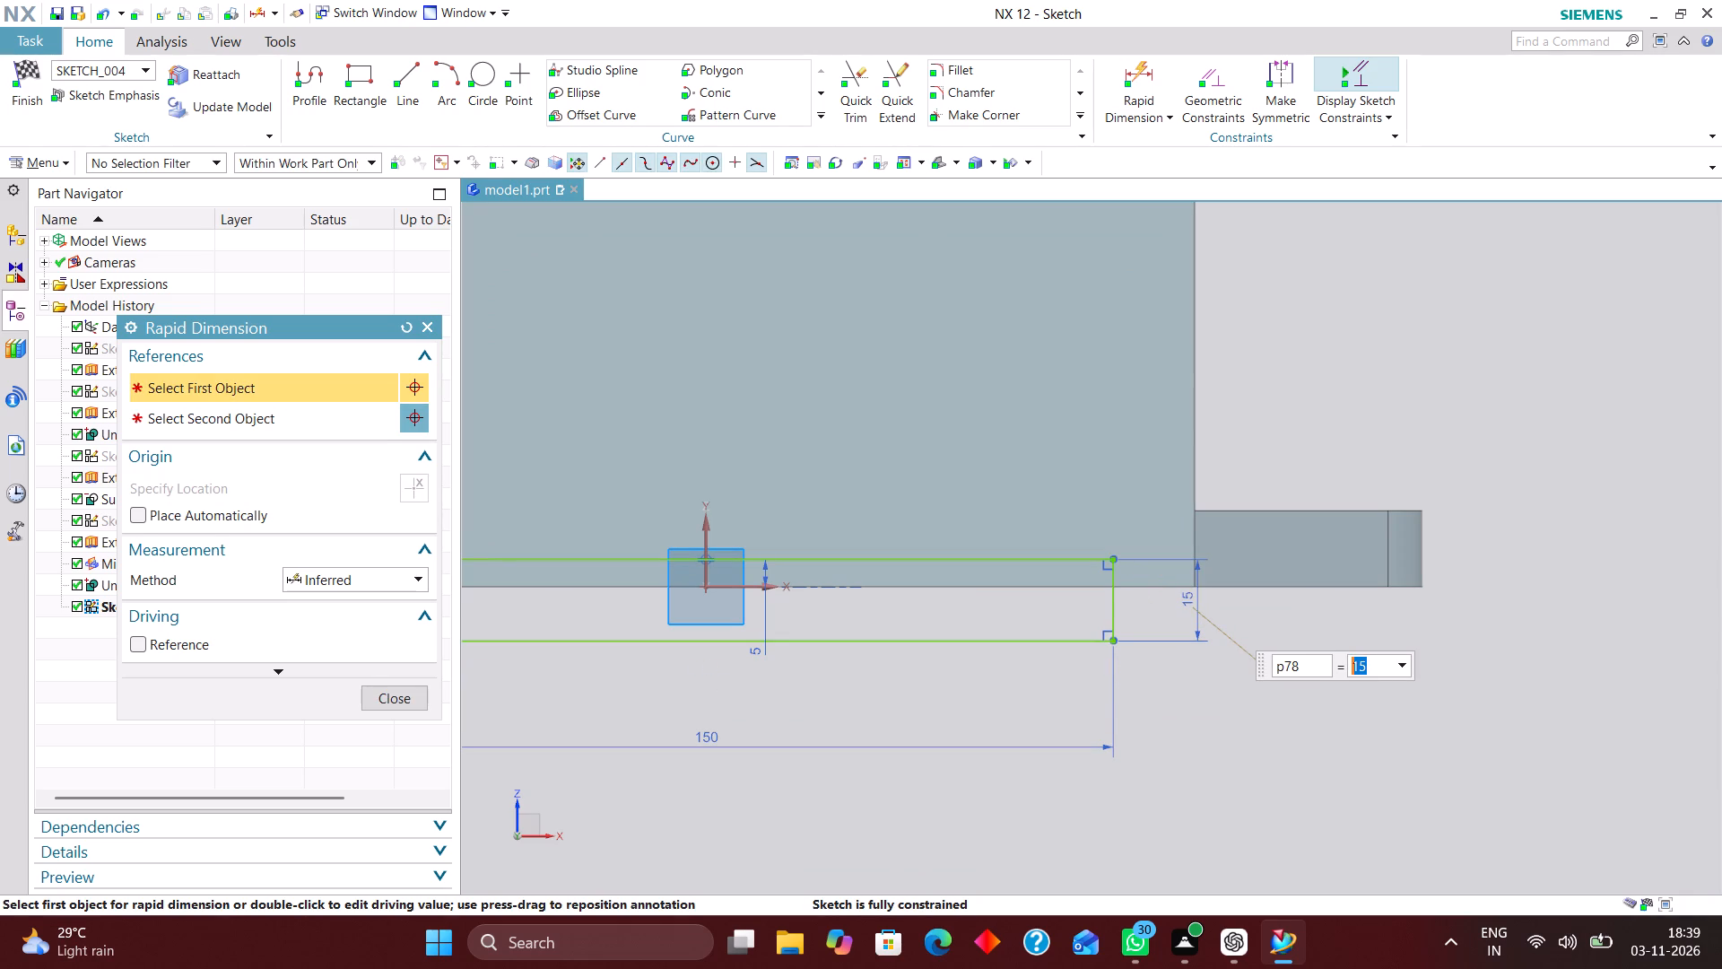
{"action": "left_click", "coordinate": [385, 703]}
{"action": "scroll", "coordinate": [1083, 678], "scroll_direction": "down", "scroll_amount": 4}
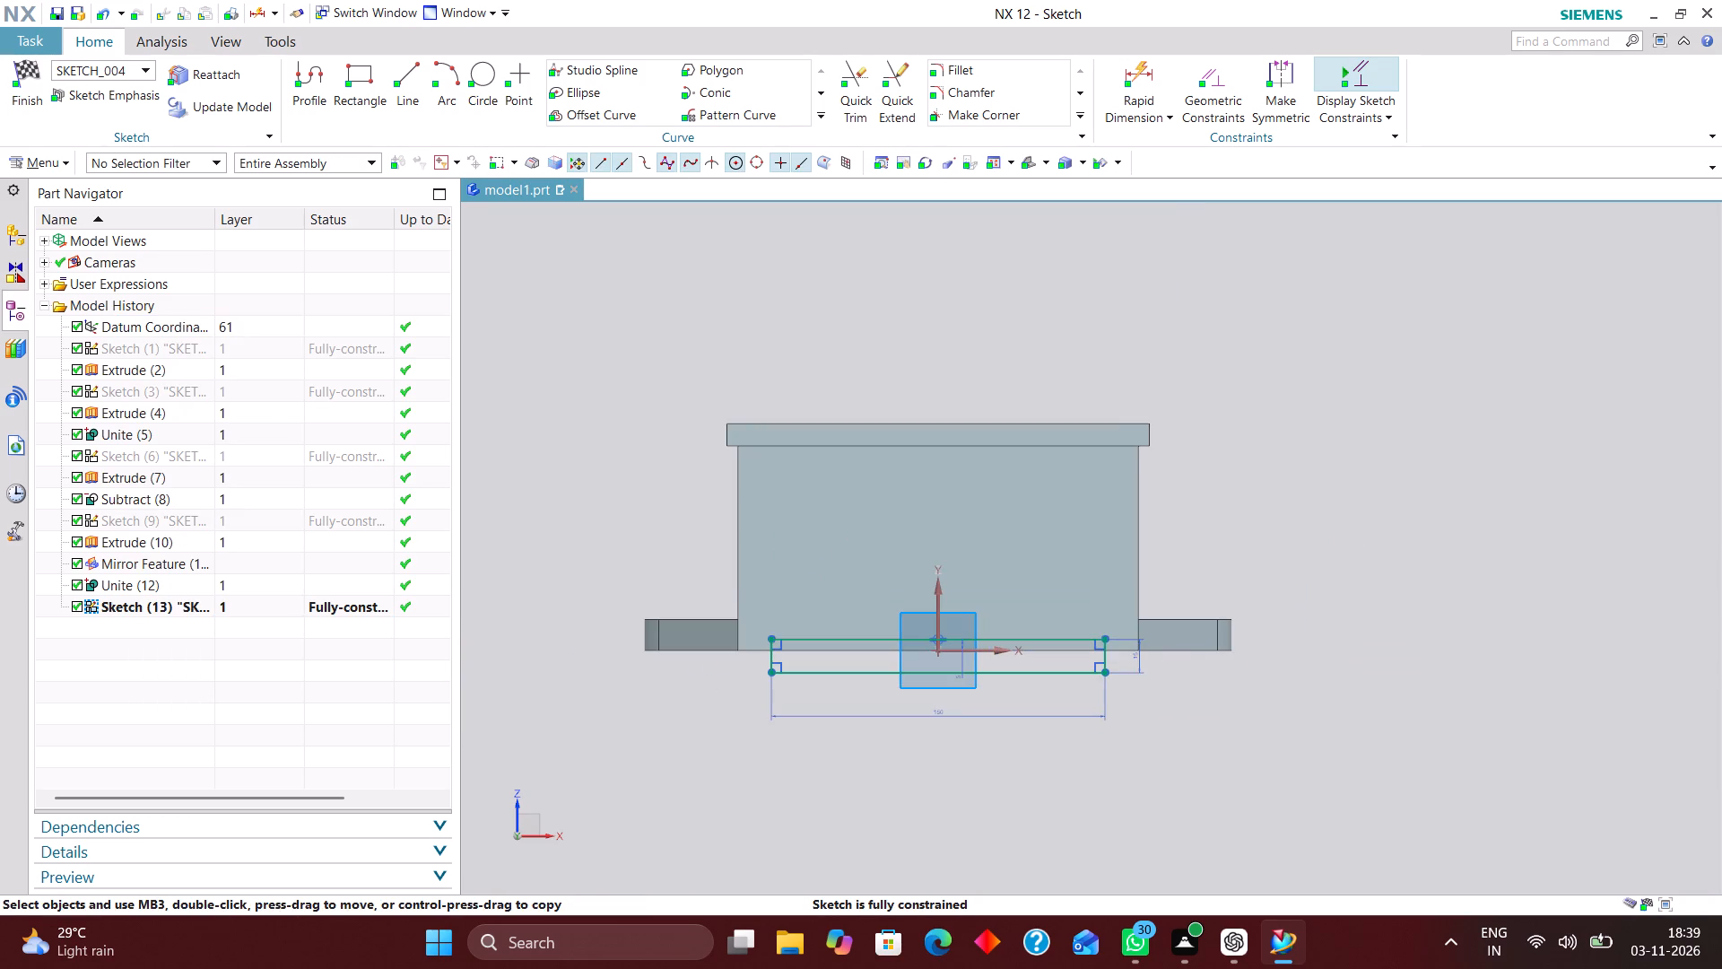
{"action": "middle_click_drag", "start_coordinate": [1309, 629], "coordinate": [1274, 652]}
{"action": "left_click", "coordinate": [16, 65]}
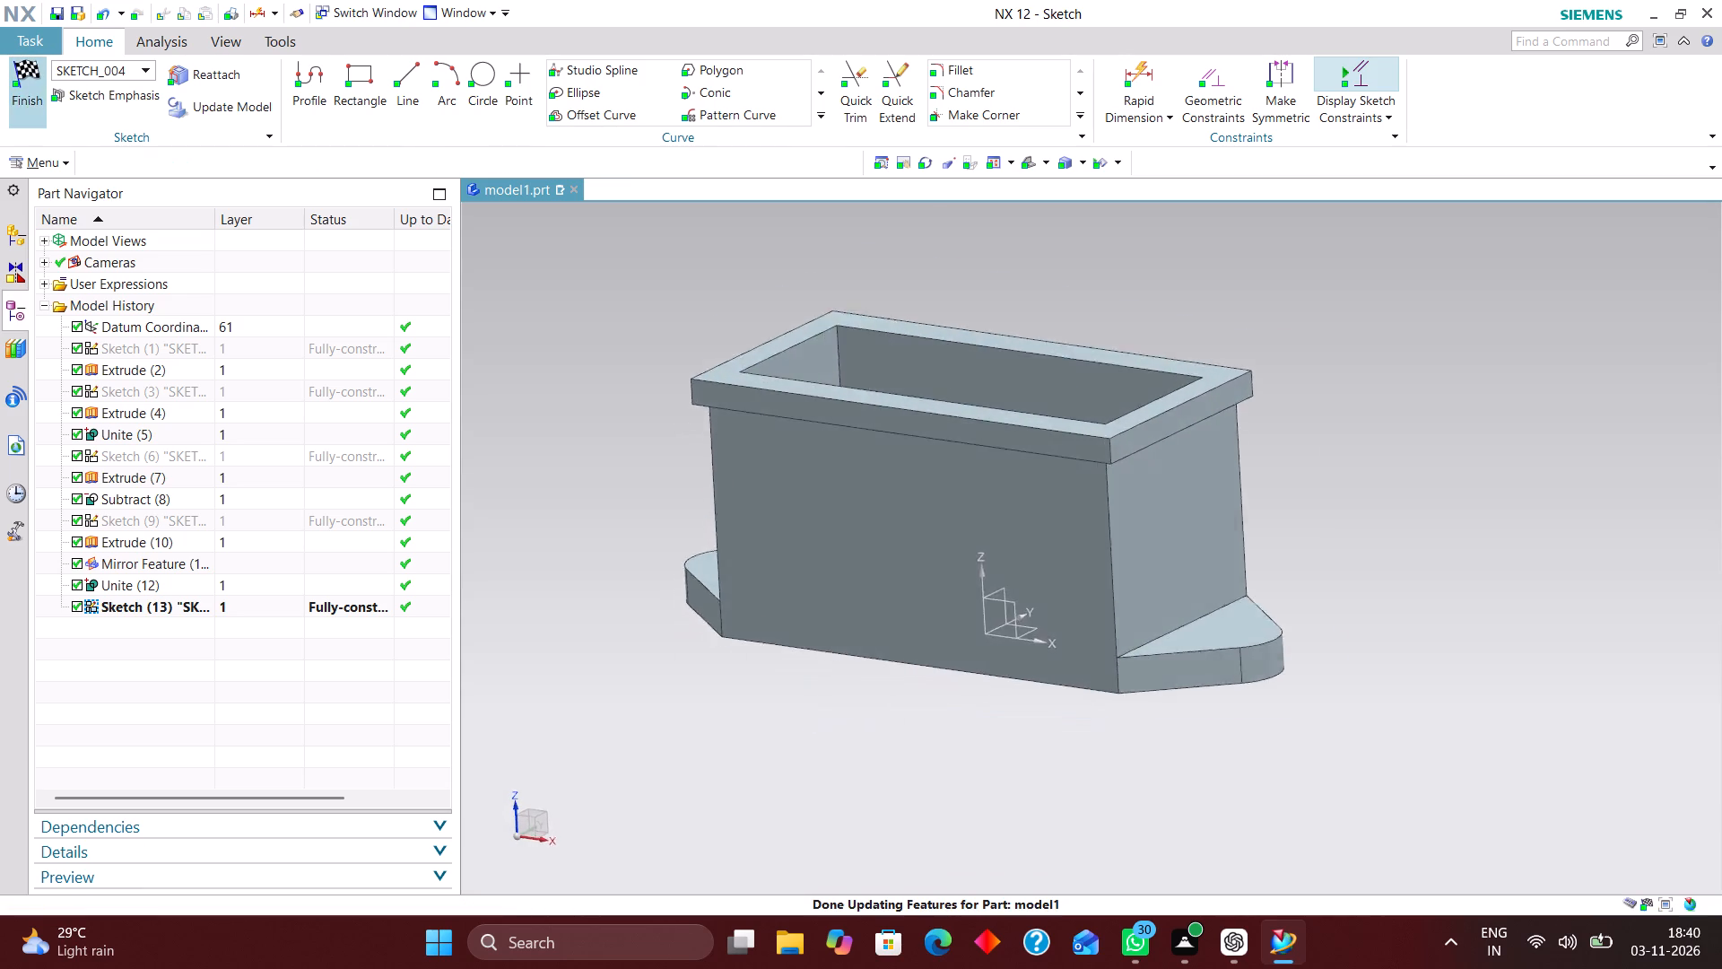
Extrude the rectangle sketch past both long sides of the box, from -53 mm to about 51 mm, with Boolean set to None.
{"action": "left_click", "coordinate": [256, 80]}
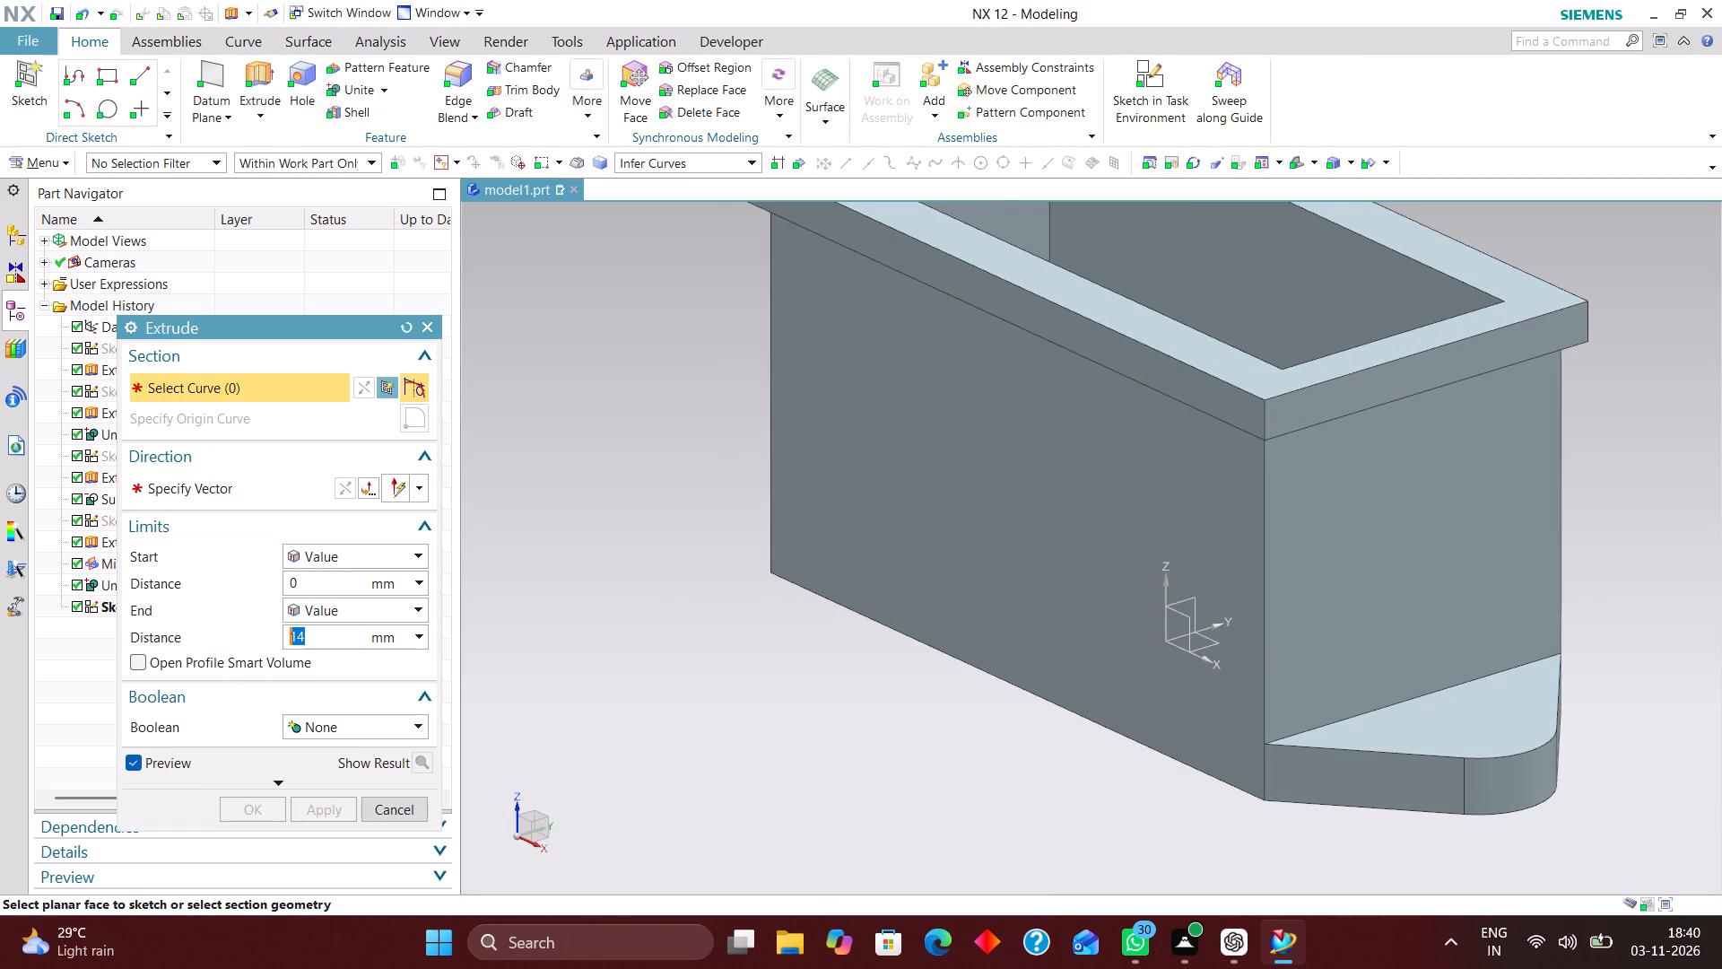
{"action": "left_click", "coordinate": [98, 605]}
{"action": "scroll", "coordinate": [940, 525], "scroll_direction": "up", "scroll_amount": 1}
{"action": "middle_click_drag", "start_coordinate": [928, 500], "coordinate": [905, 467]}
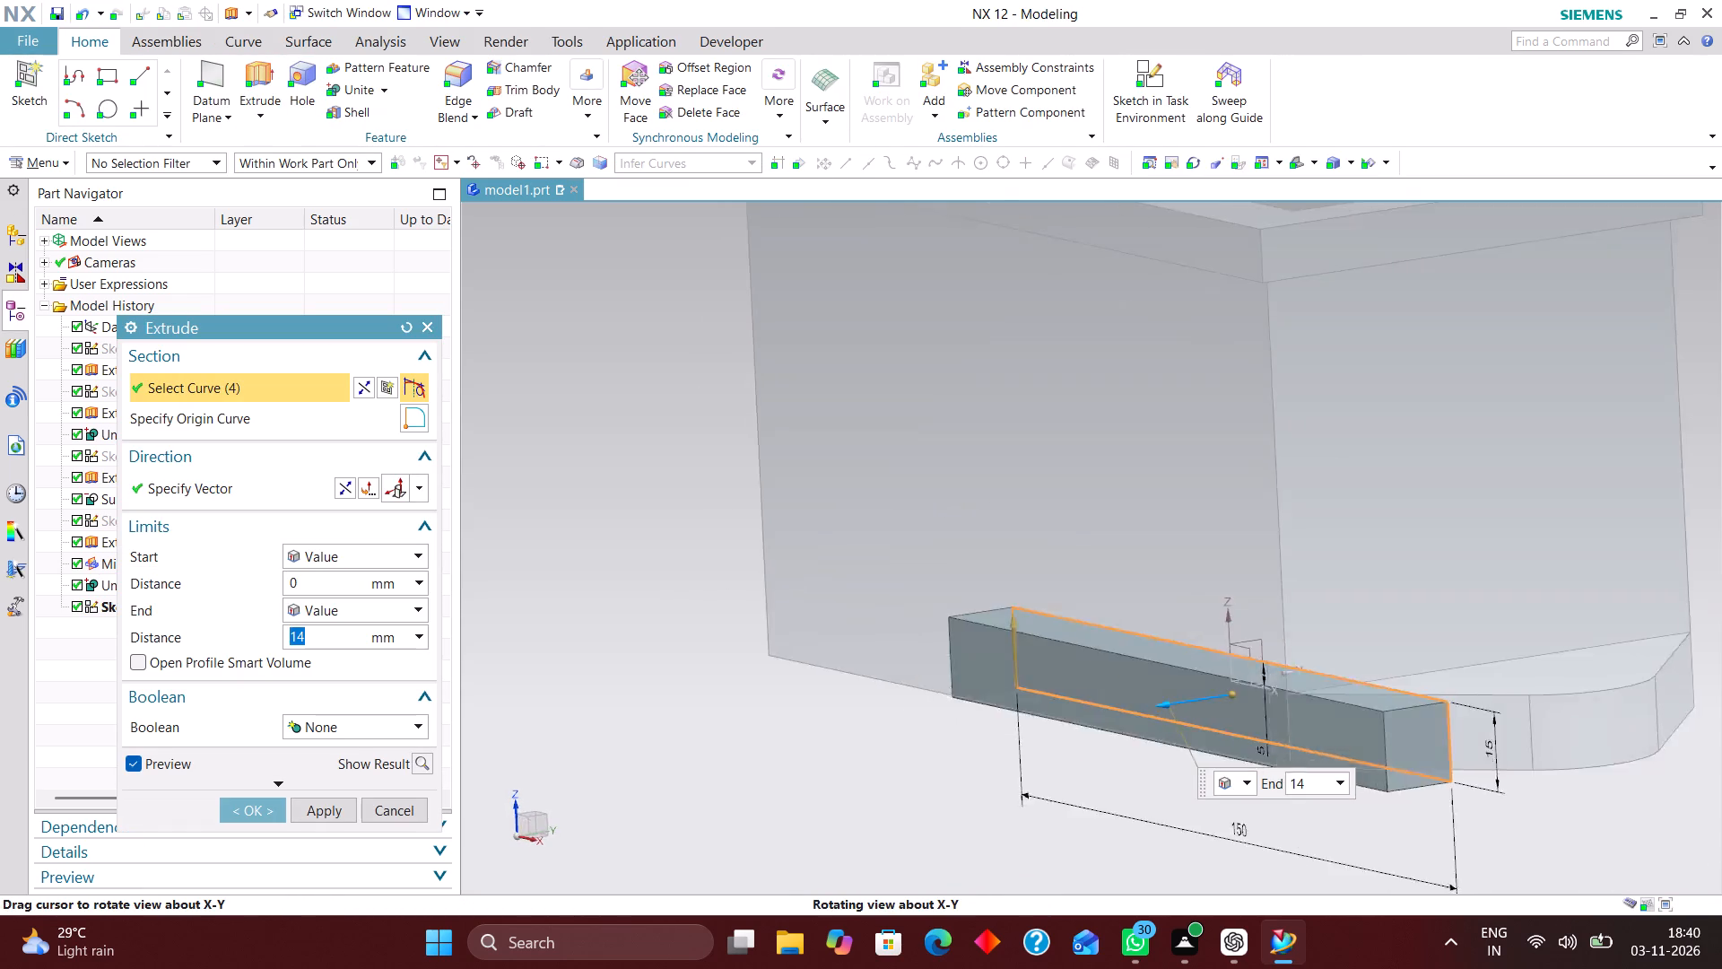
{"action": "middle_click_drag", "start_coordinate": [905, 467], "coordinate": [870, 465]}
{"action": "scroll", "coordinate": [952, 415], "scroll_direction": "down", "scroll_amount": 3}
{"action": "right_click_drag", "start_coordinate": [1356, 401], "coordinate": [1074, 419]}
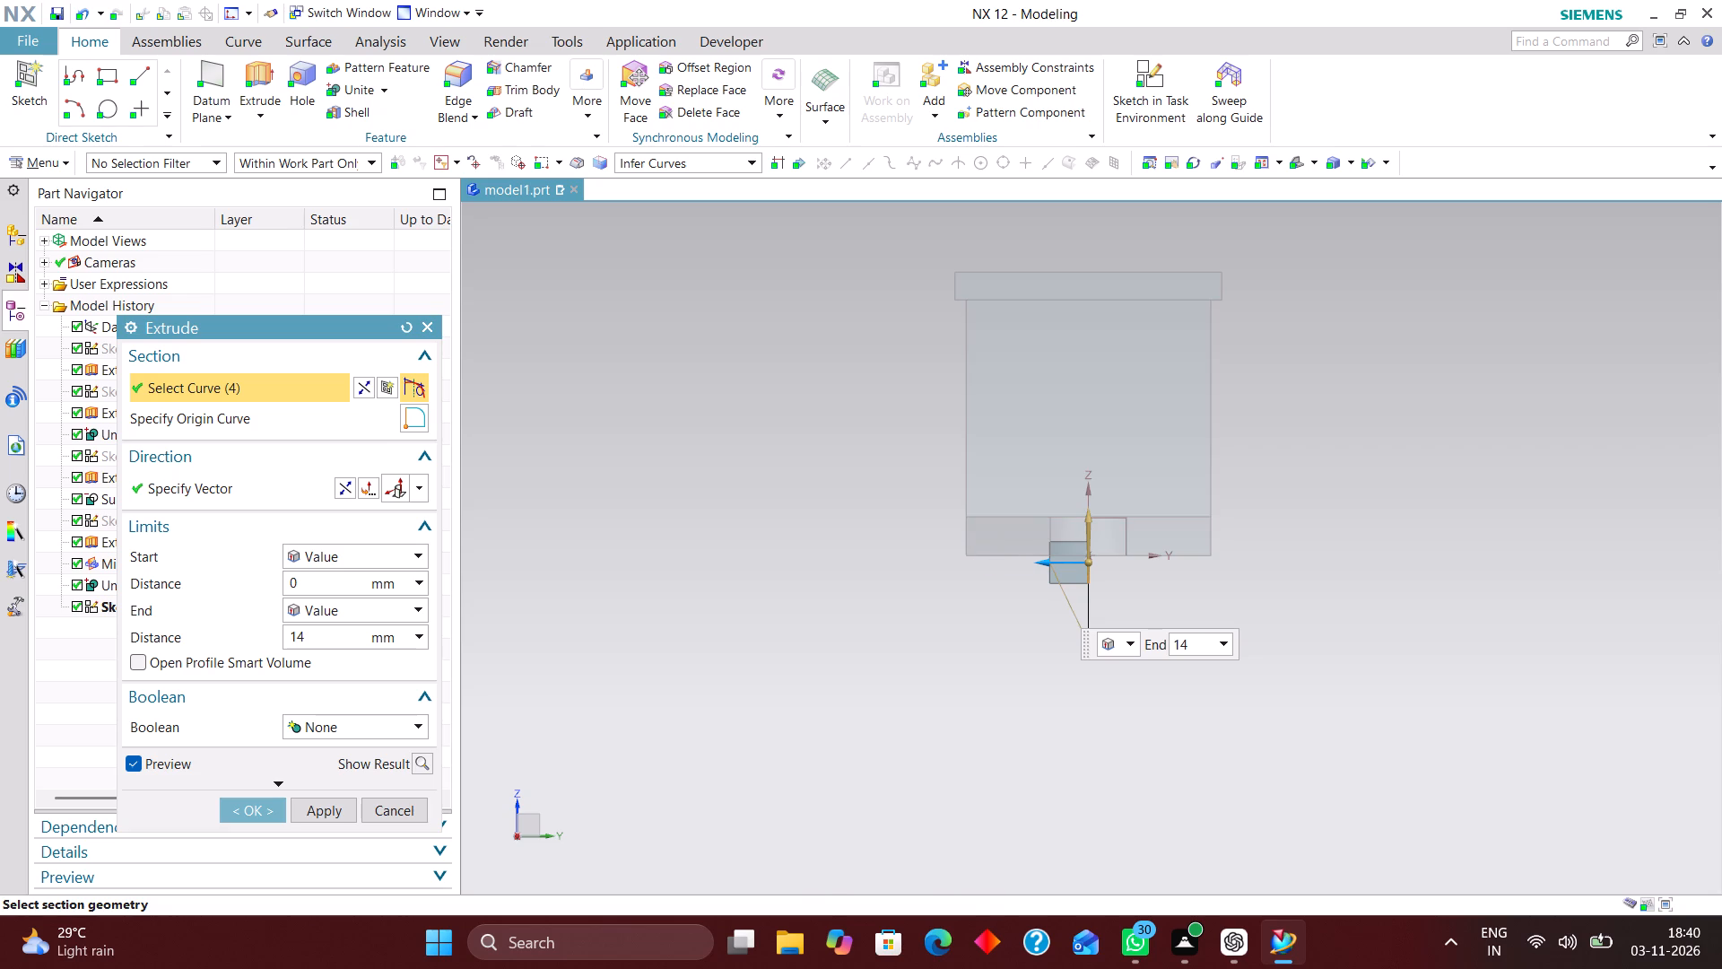
{"action": "left_click_drag", "start_coordinate": [1047, 567], "coordinate": [920, 563]}
{"action": "left_click_drag", "start_coordinate": [1087, 566], "coordinate": [1174, 564]}
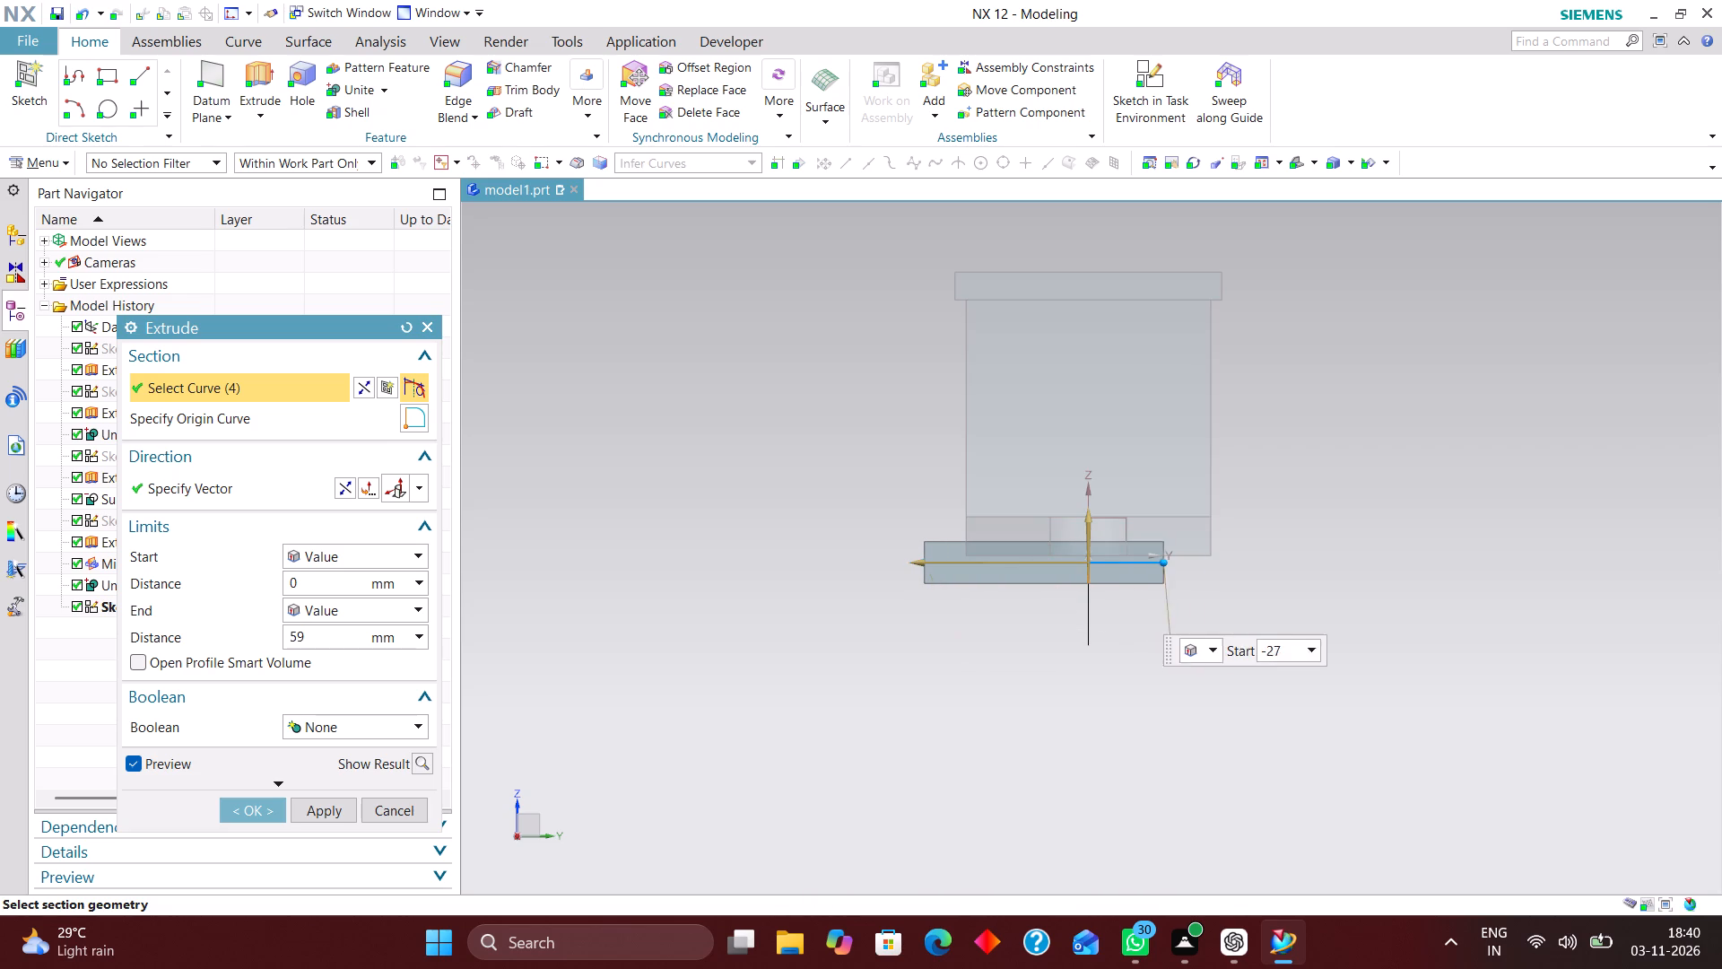
{"action": "left_click_drag", "start_coordinate": [1174, 564], "coordinate": [1235, 563]}
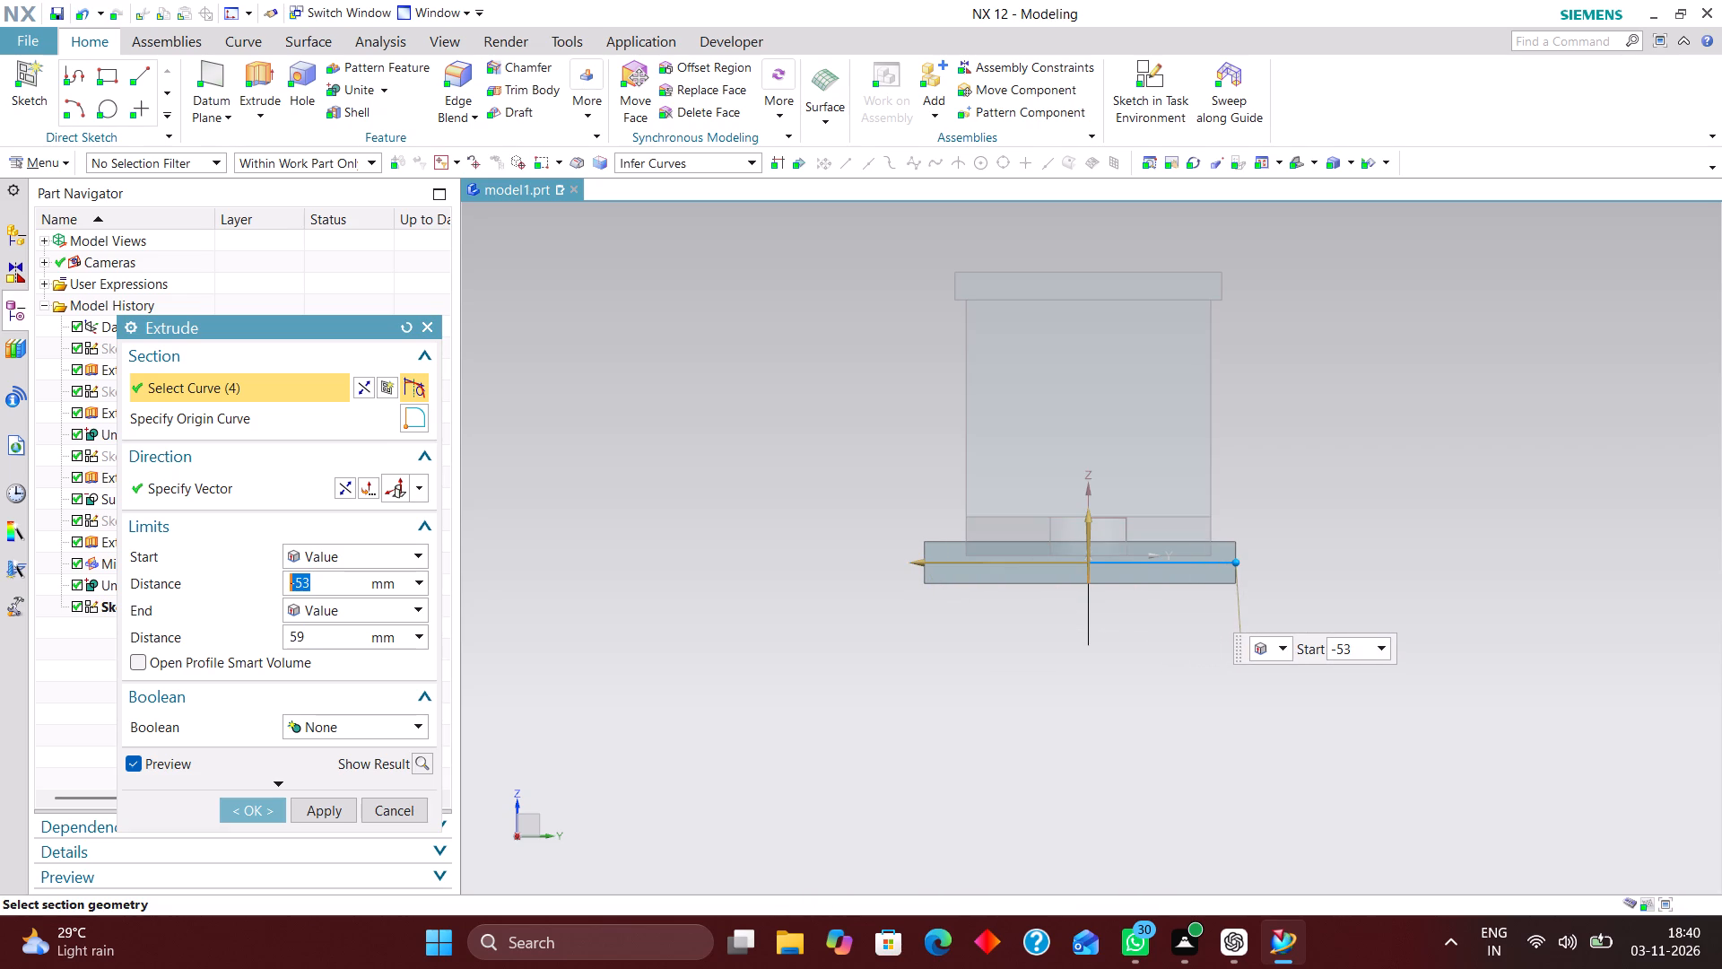
{"action": "left_click_drag", "start_coordinate": [910, 563], "coordinate": [935, 555]}
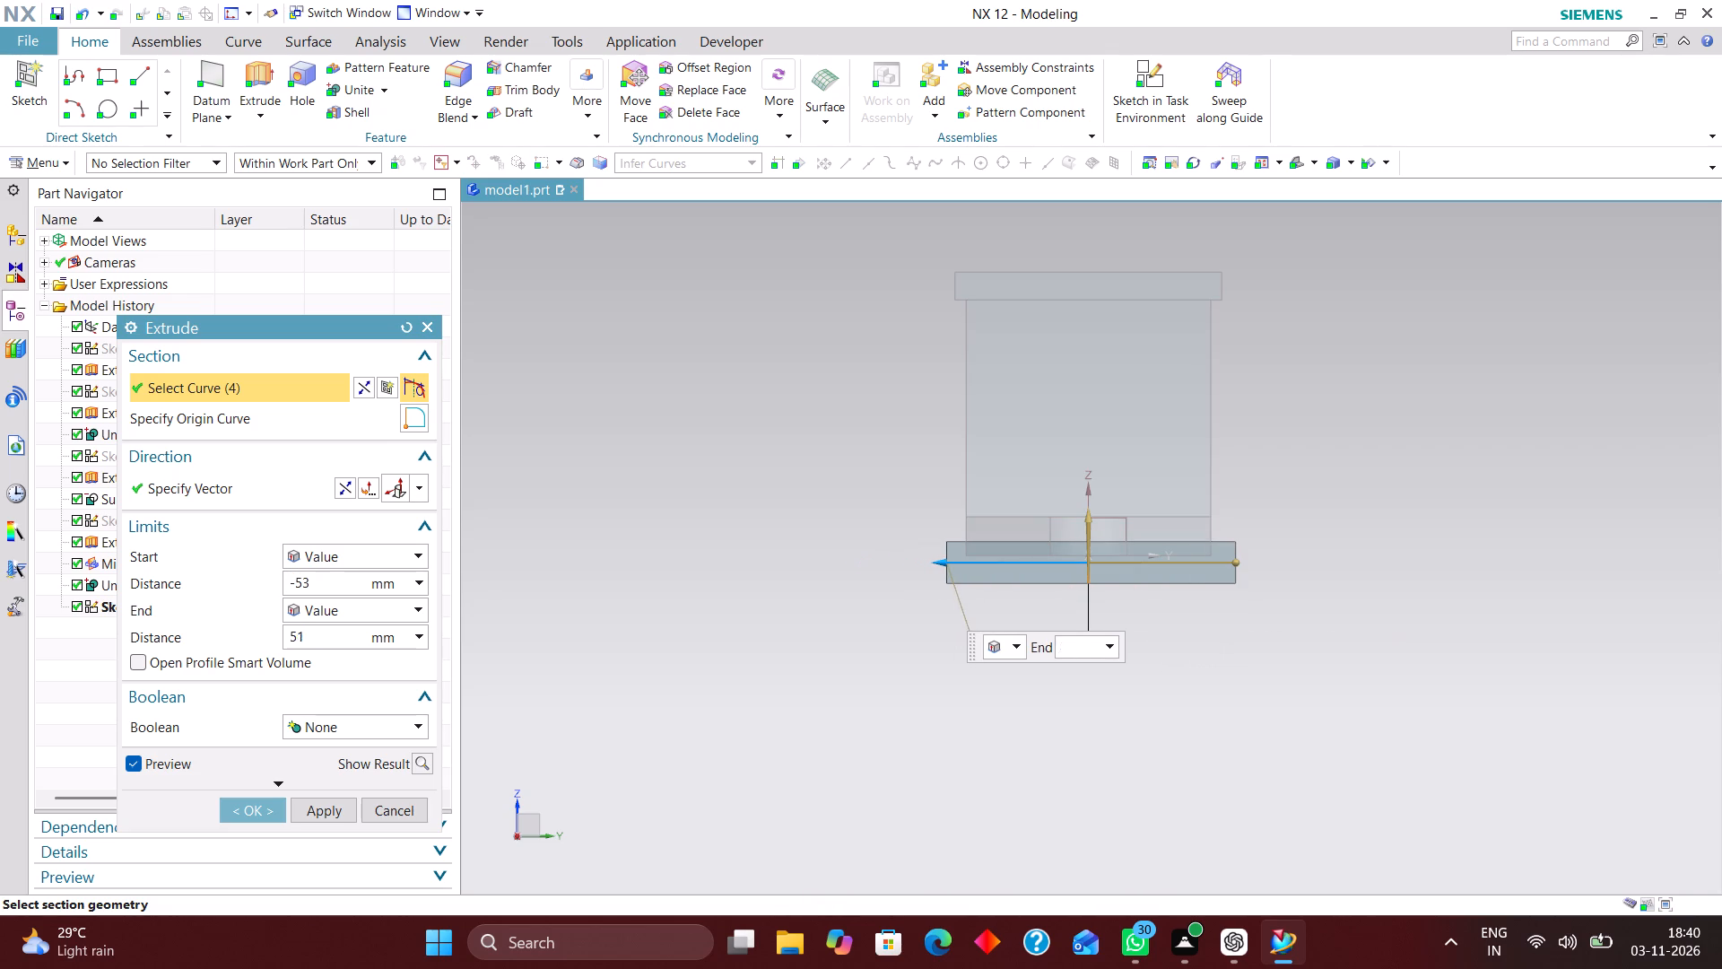
{"action": "left_click_drag", "start_coordinate": [935, 555], "coordinate": [936, 555]}
{"action": "left_click", "coordinate": [257, 807]}
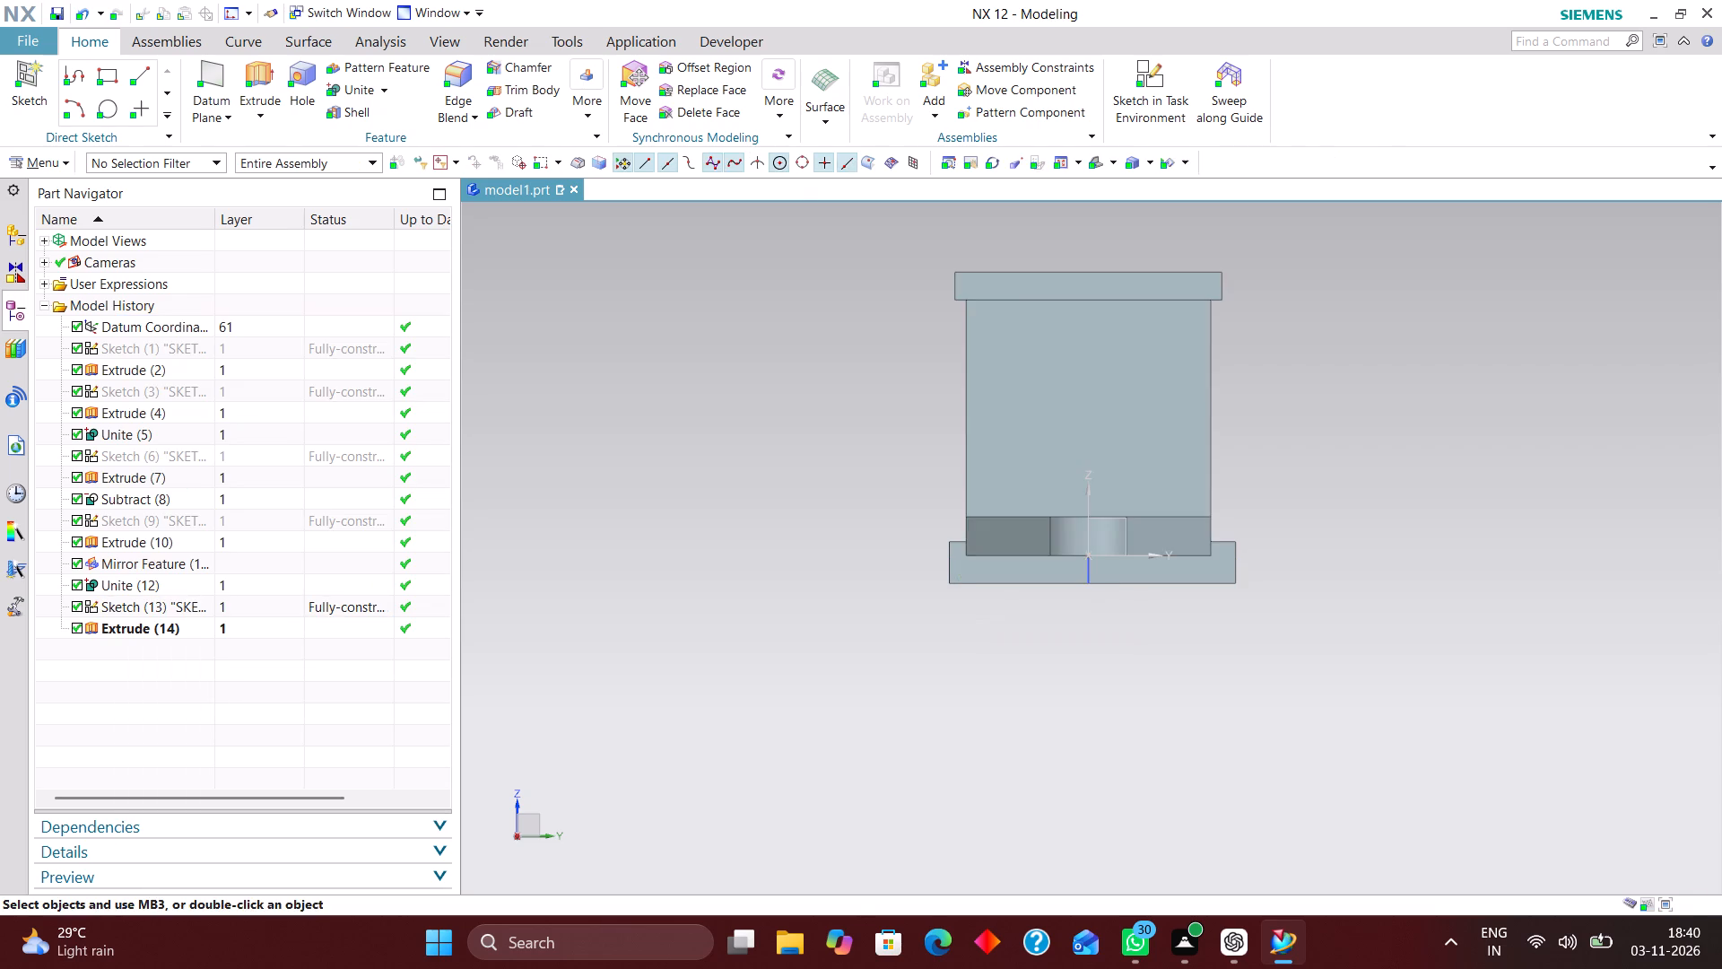
Subtract the extruded rectangular block from the box, using the box as target and the block as tool.
{"action": "middle_click_drag", "start_coordinate": [619, 606], "coordinate": [700, 607]}
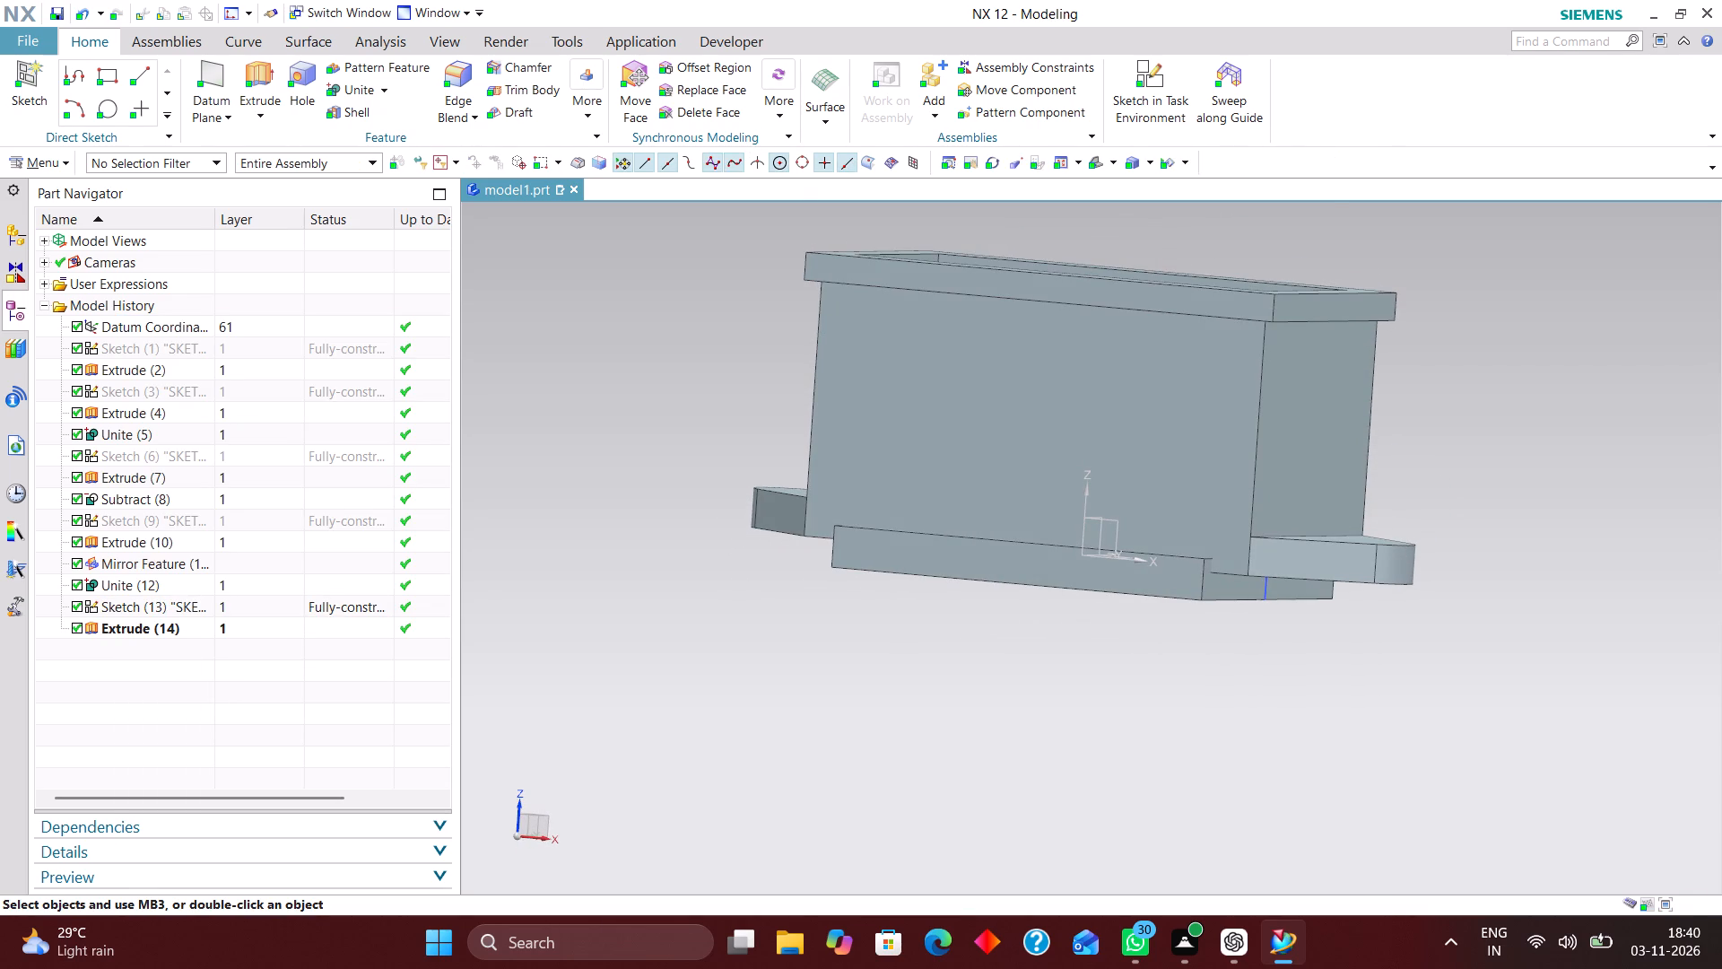
{"action": "left_click", "coordinate": [379, 83]}
{"action": "left_click", "coordinate": [388, 135]}
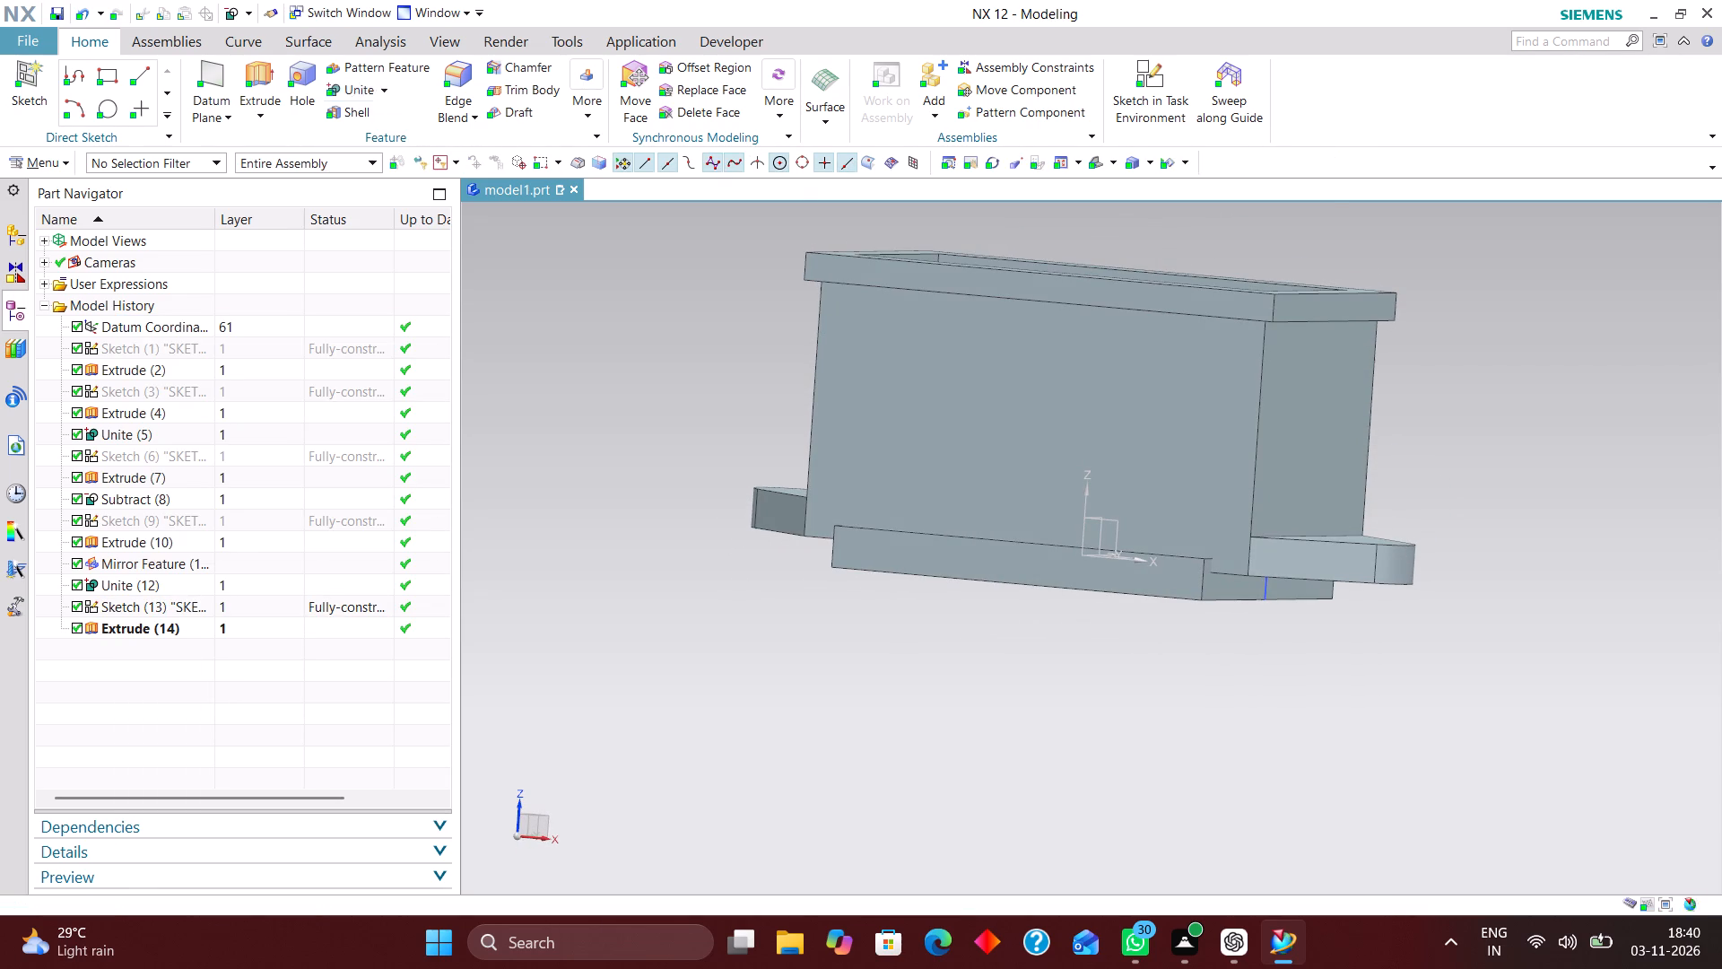
{"action": "left_click", "coordinate": [963, 319]}
{"action": "left_click", "coordinate": [952, 562]}
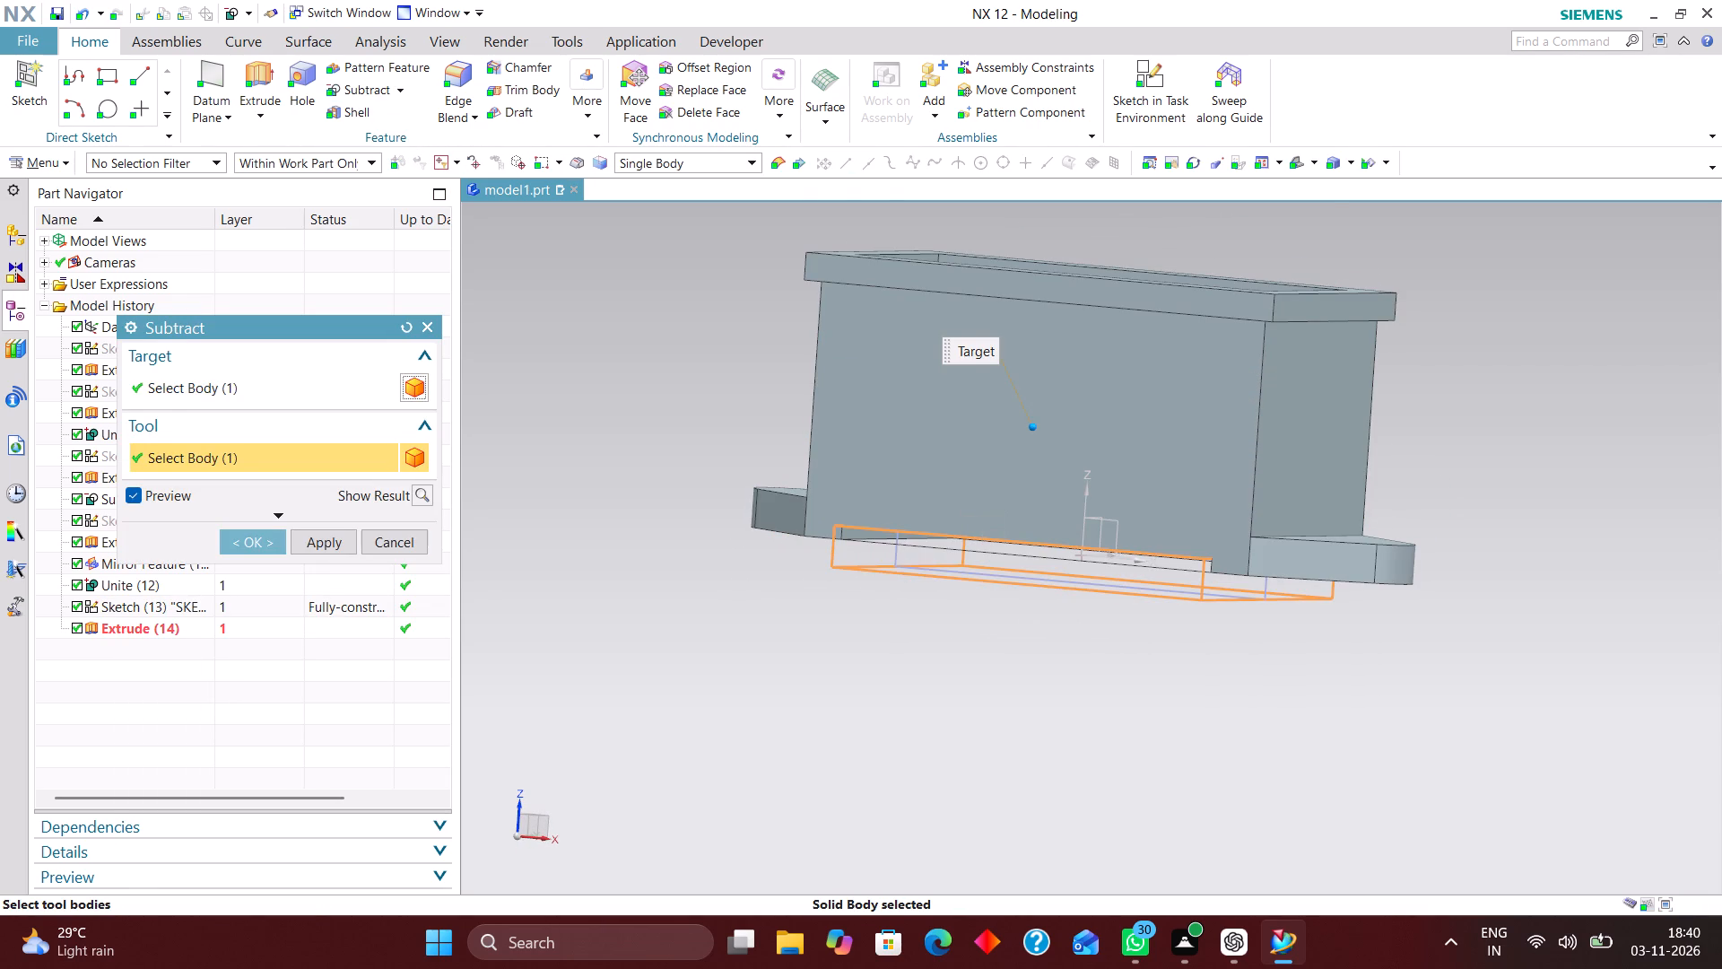
{"action": "left_click", "coordinate": [276, 545]}
Hide the rectangle sketch on the box's underside and return to a standard pictorial view.
{"action": "middle_click_drag", "start_coordinate": [1278, 622], "coordinate": [1233, 574]}
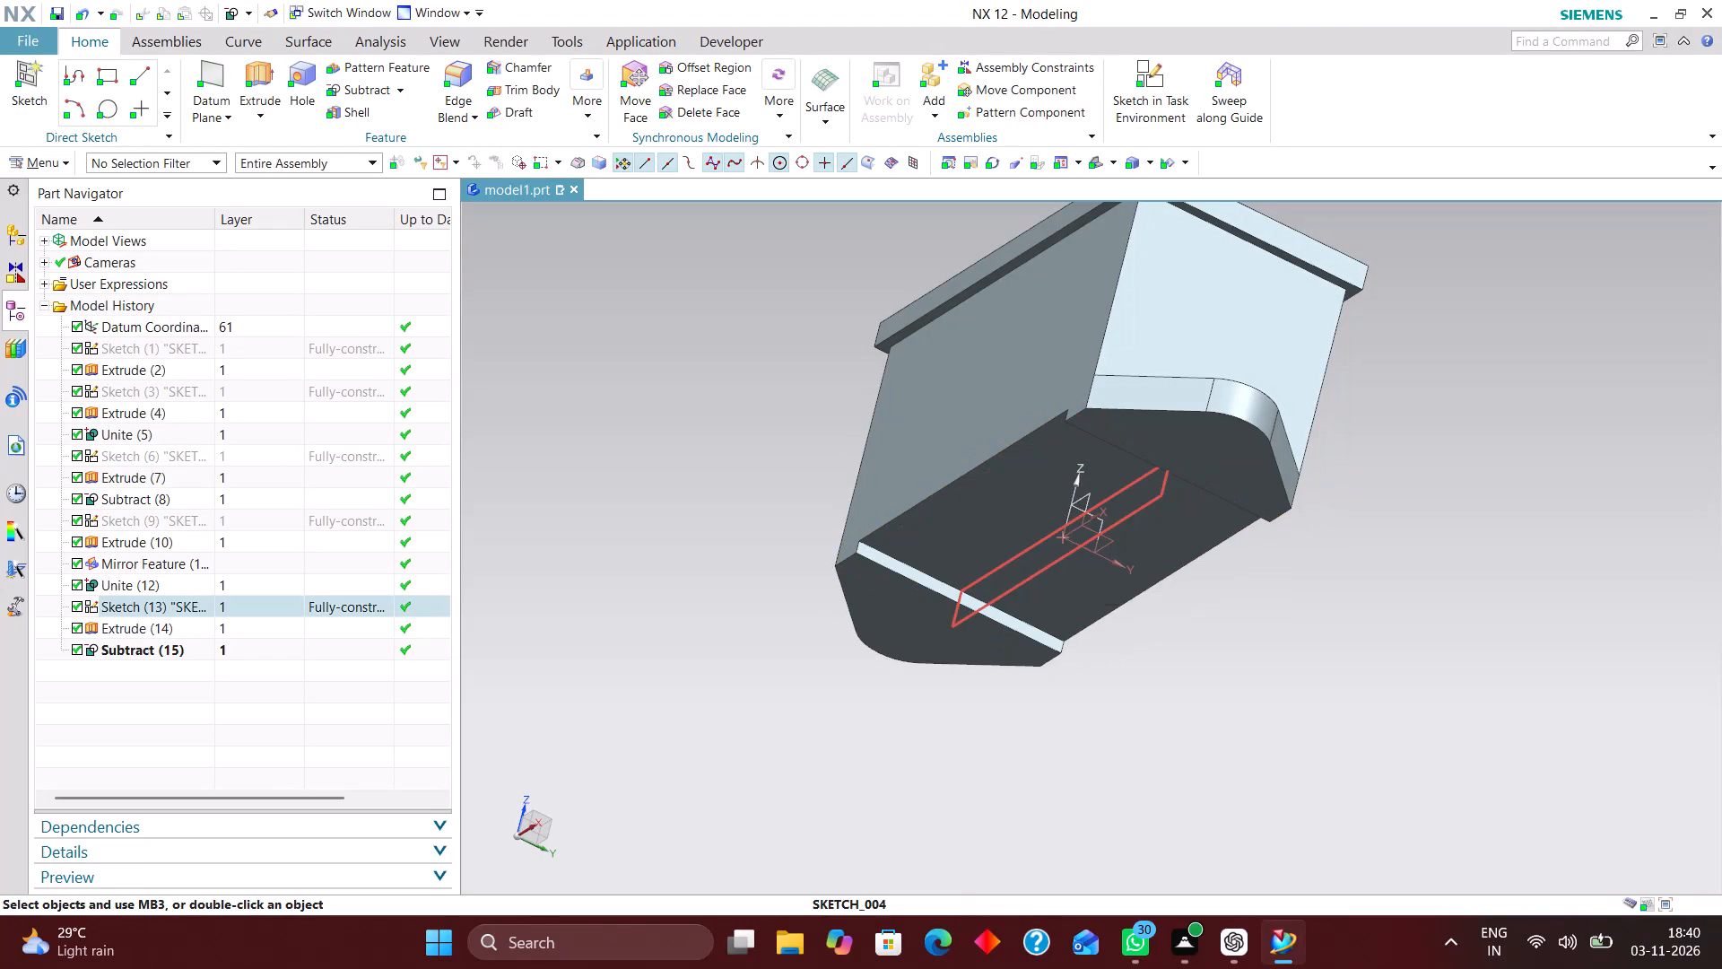
{"action": "right_click_drag", "start_coordinate": [1051, 559], "coordinate": [1052, 674]}
{"action": "left_click", "coordinate": [1093, 164]}
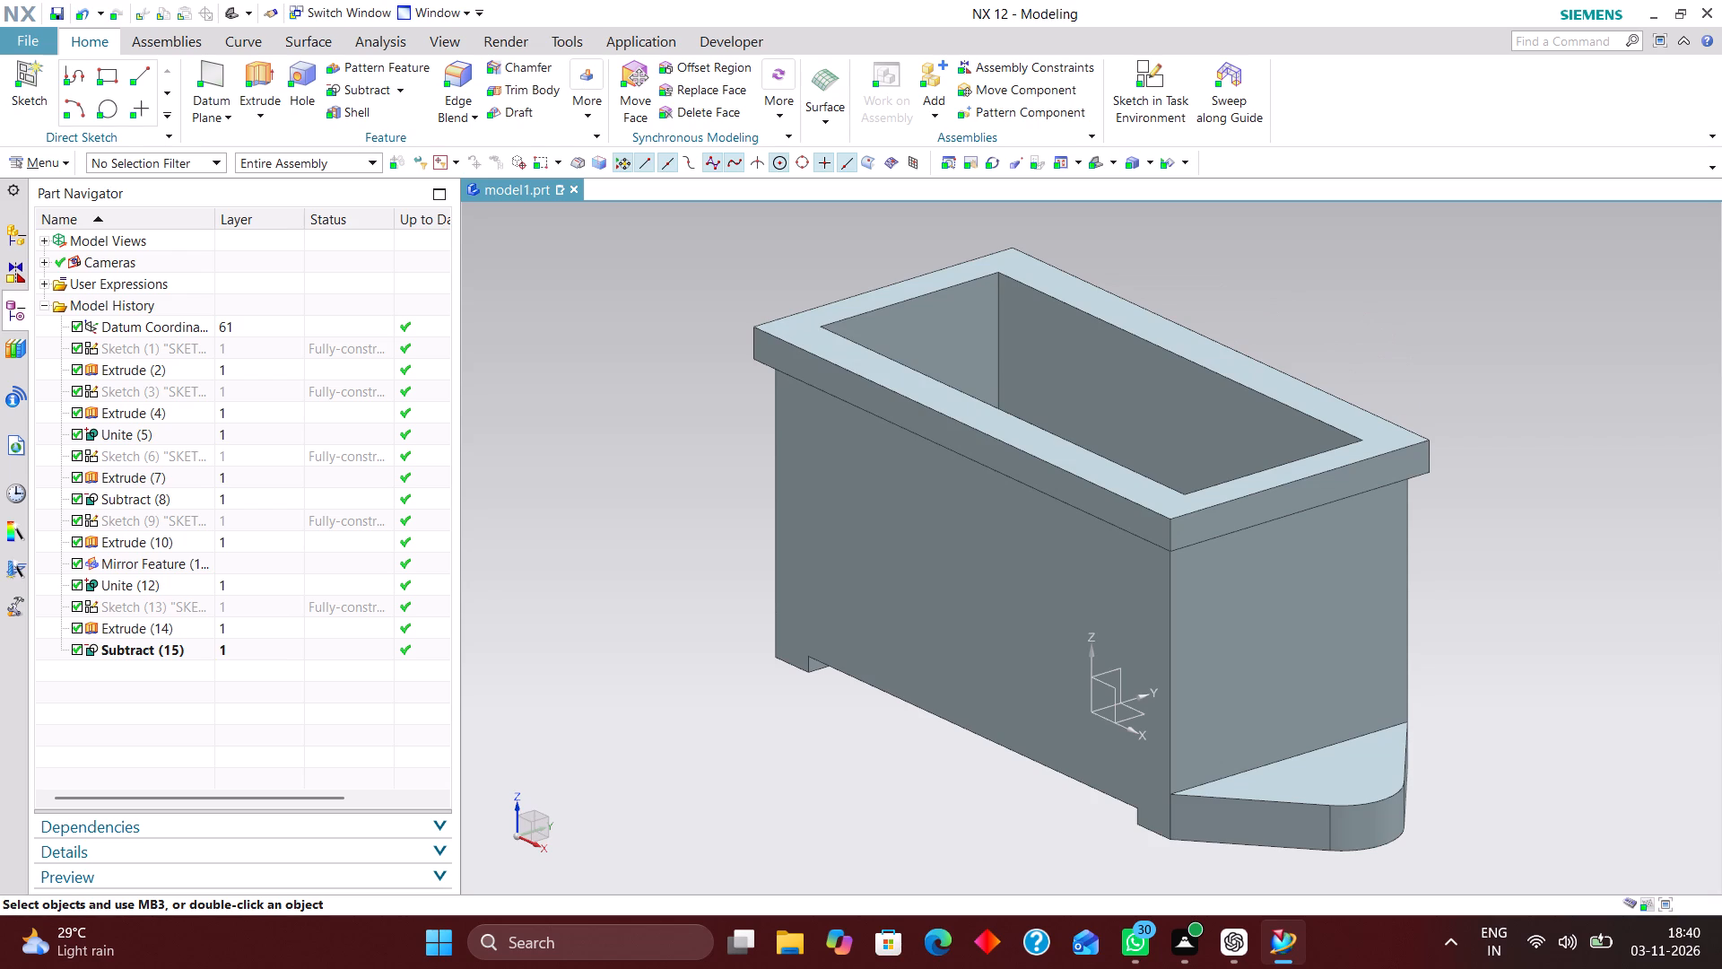
Edit the box's base rectangle sketch, set its 88 mm side to 80 mm, and finish the sketch.
{"action": "scroll", "coordinate": [1261, 800], "scroll_direction": "up", "scroll_amount": 4}
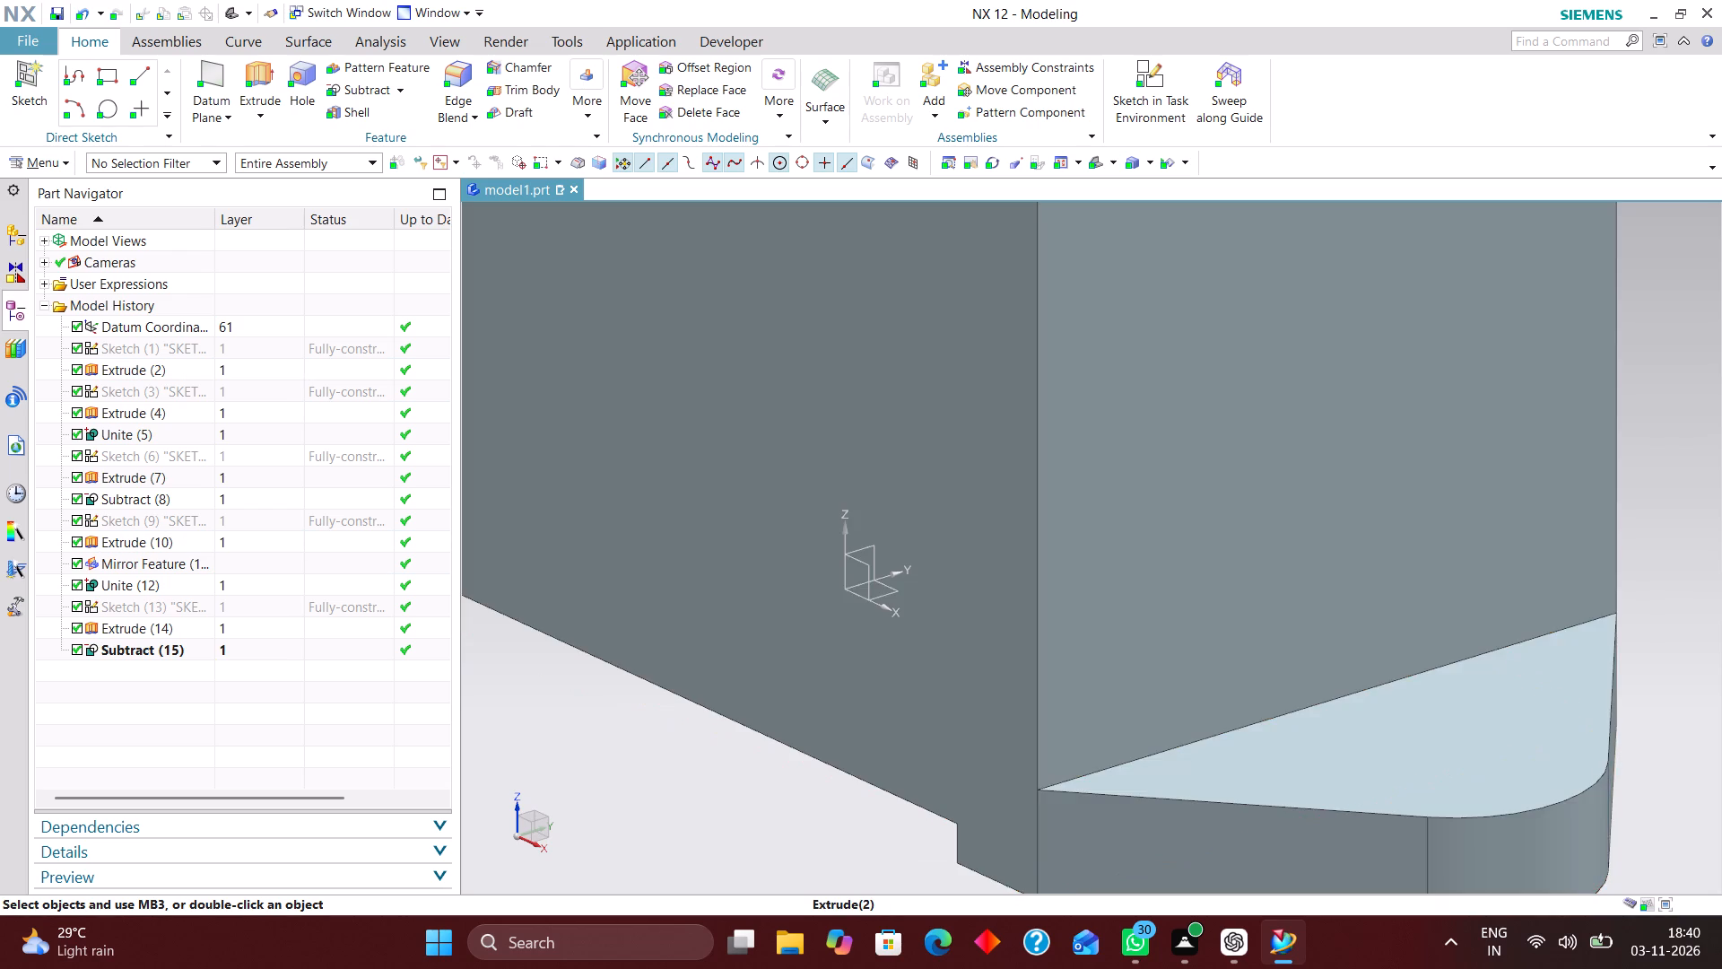
{"action": "scroll", "coordinate": [1213, 756], "scroll_direction": "up", "scroll_amount": 2}
{"action": "scroll", "coordinate": [1153, 540], "scroll_direction": "down", "scroll_amount": 3}
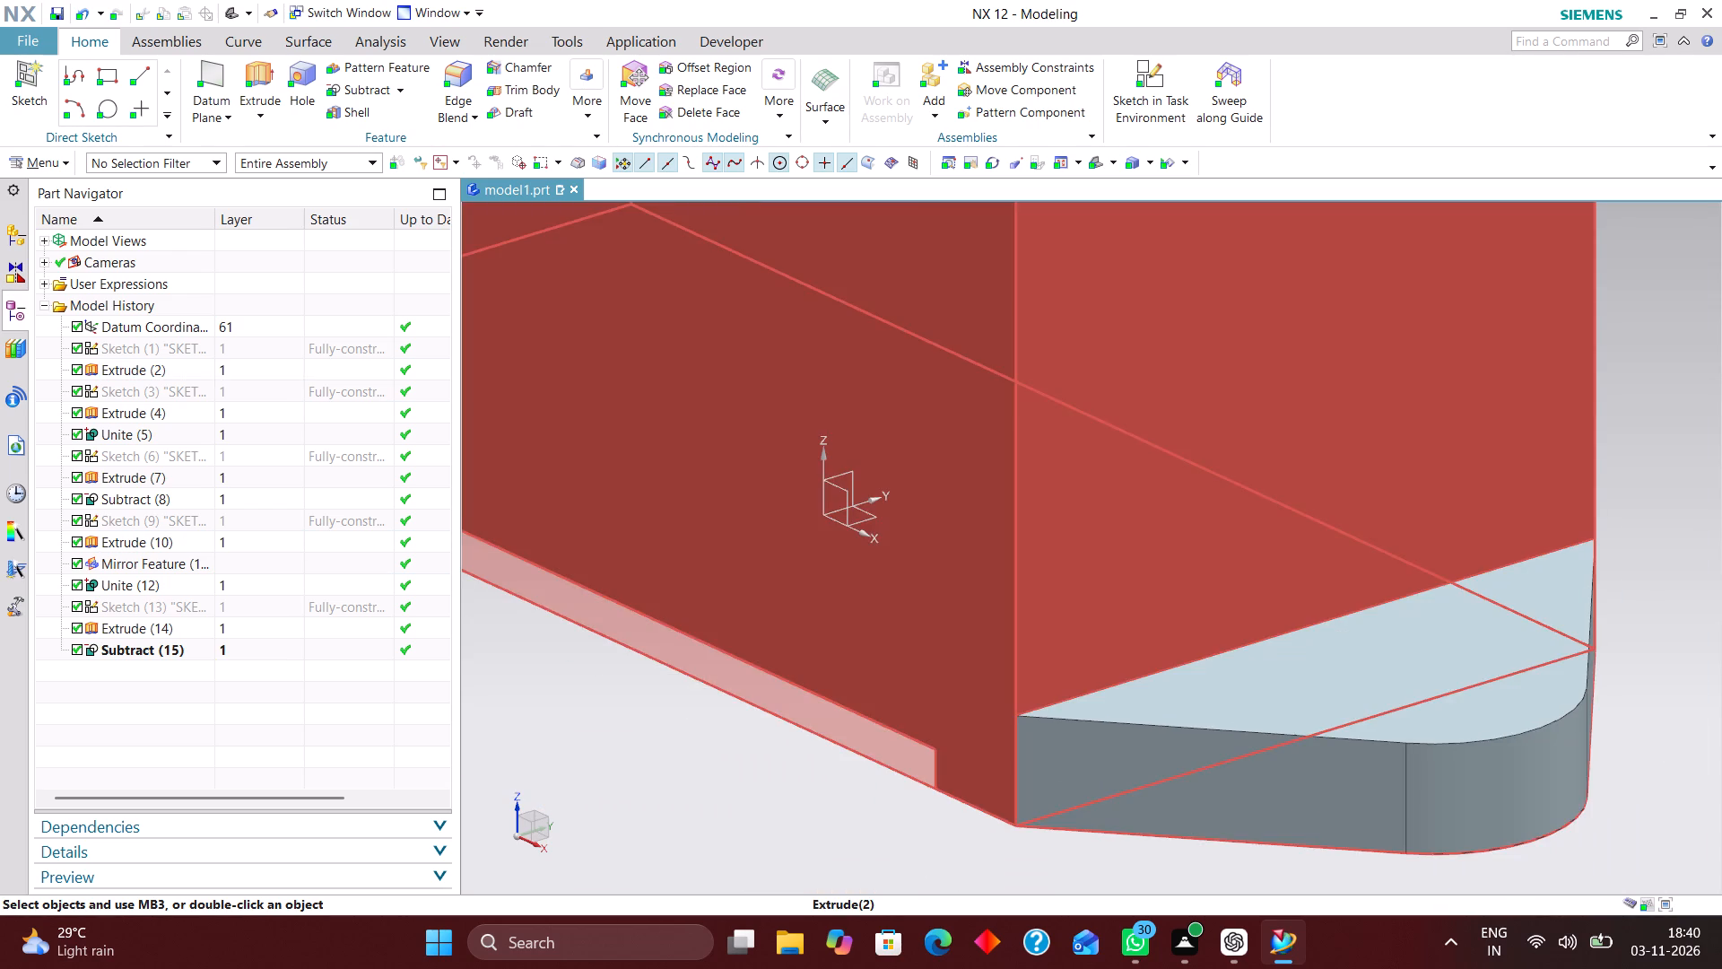
{"action": "scroll", "coordinate": [1140, 545], "scroll_direction": "down", "scroll_amount": 1}
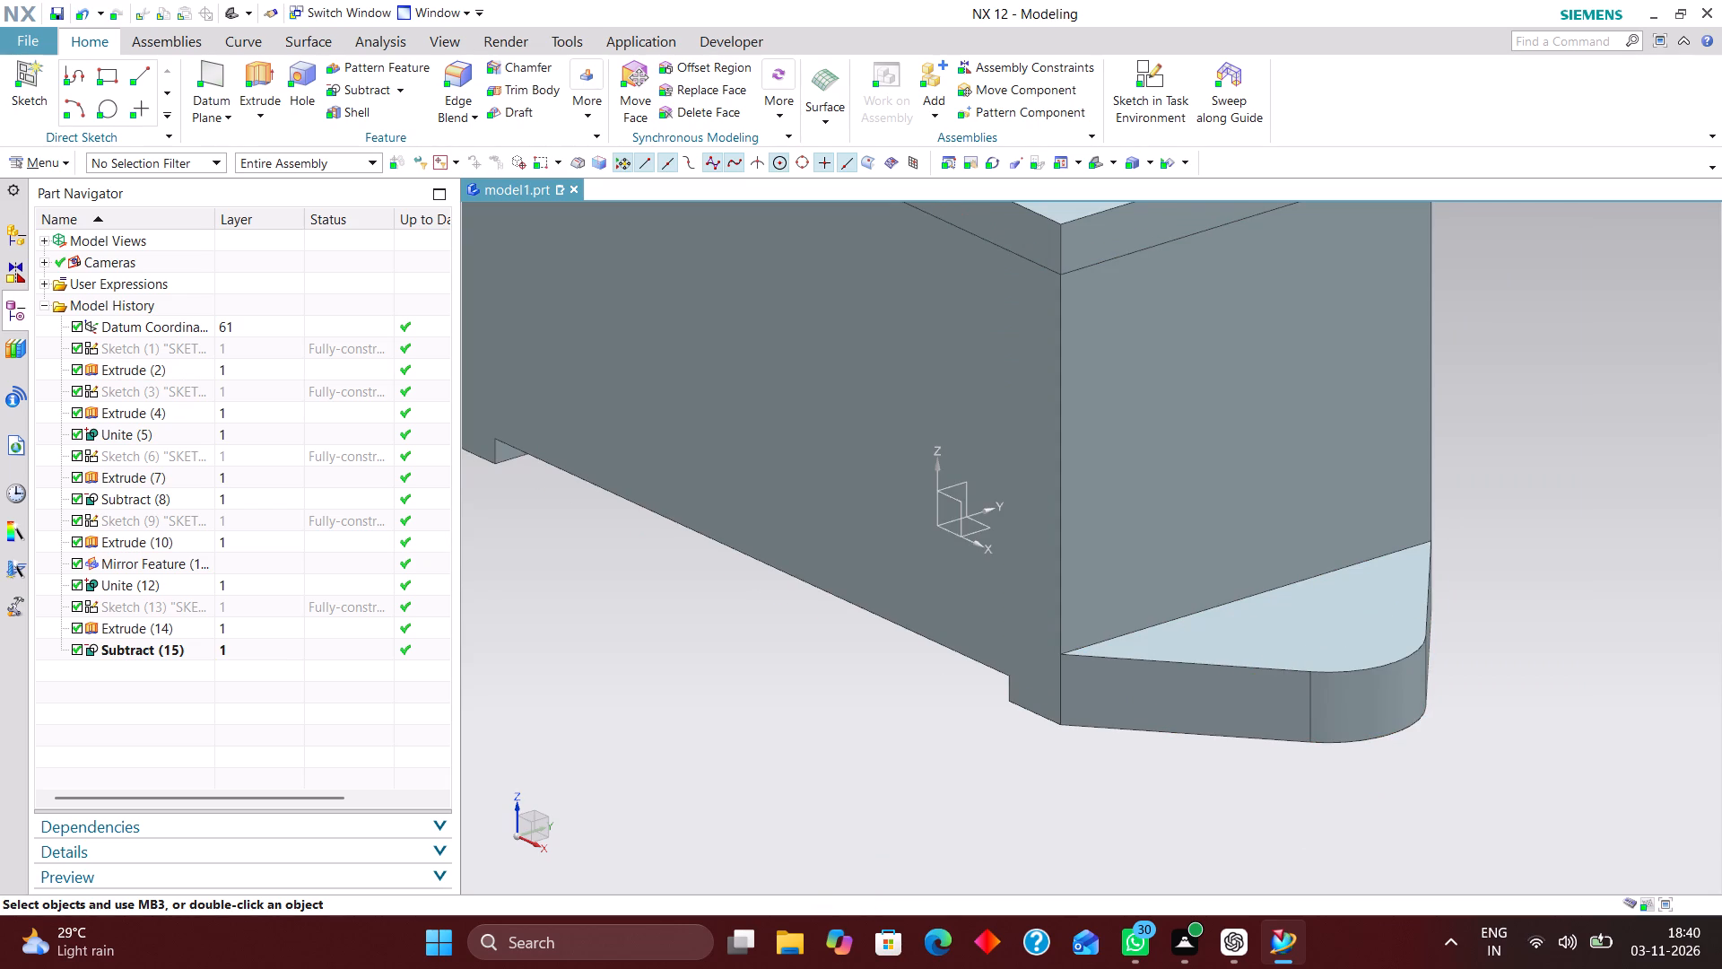
{"action": "left_click", "coordinate": [258, 348]}
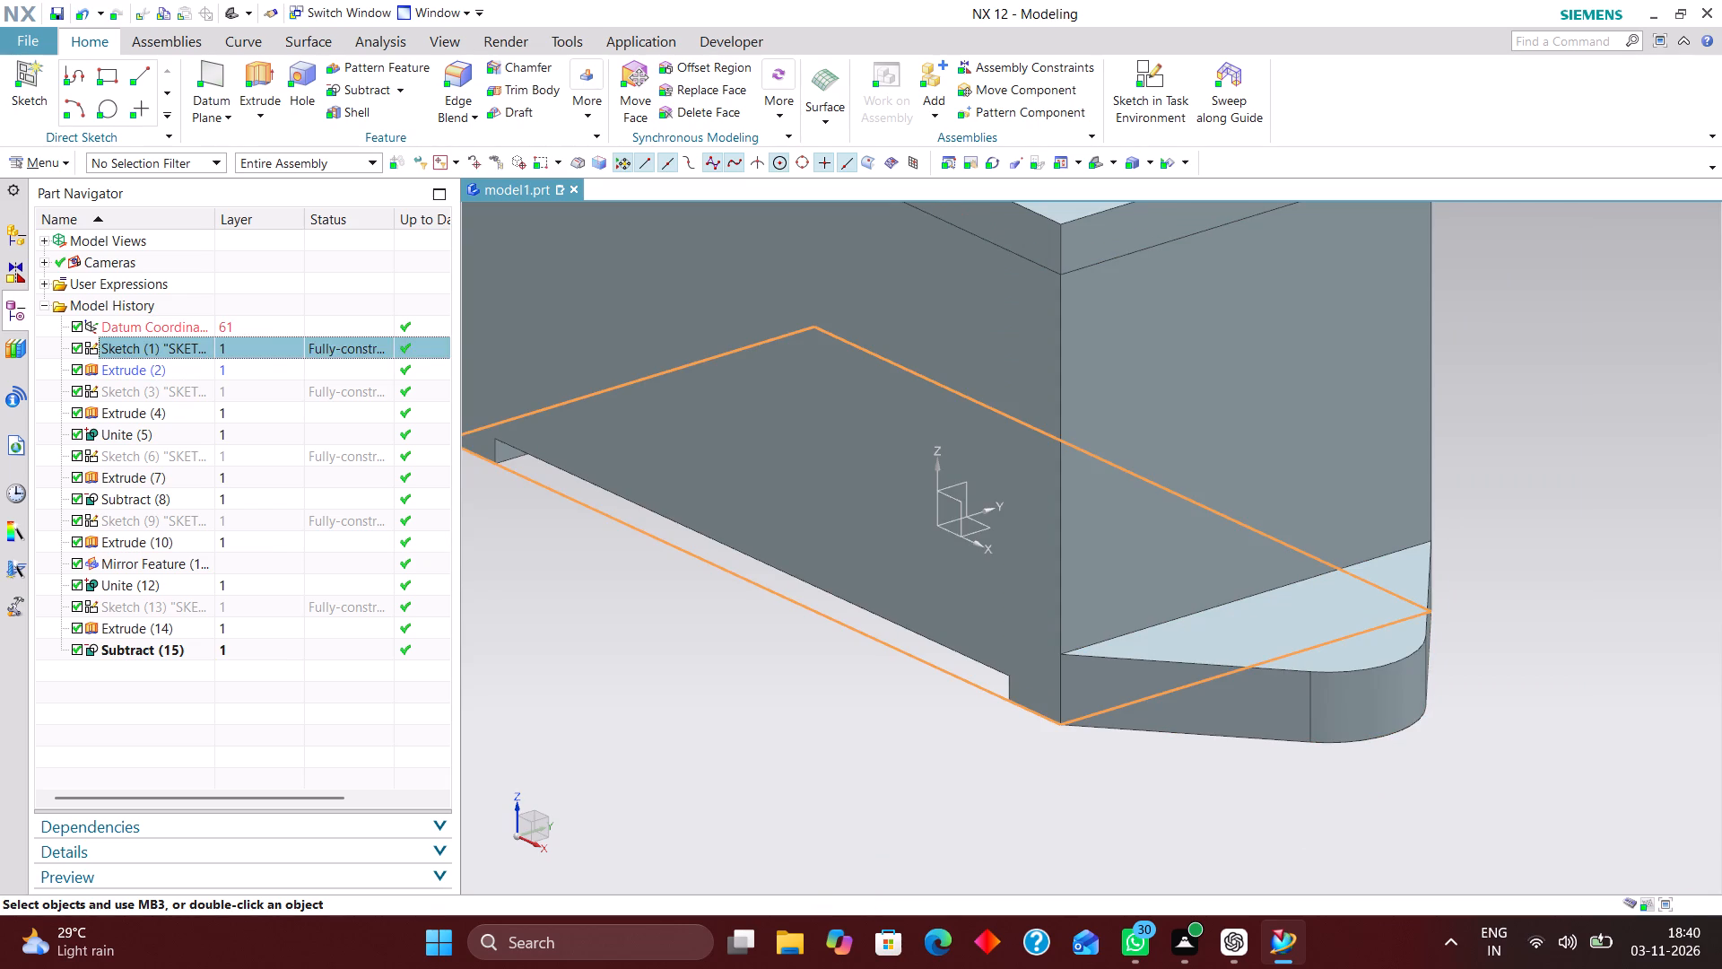
{"action": "right_click", "coordinate": [257, 347]}
{"action": "left_click", "coordinate": [387, 454]}
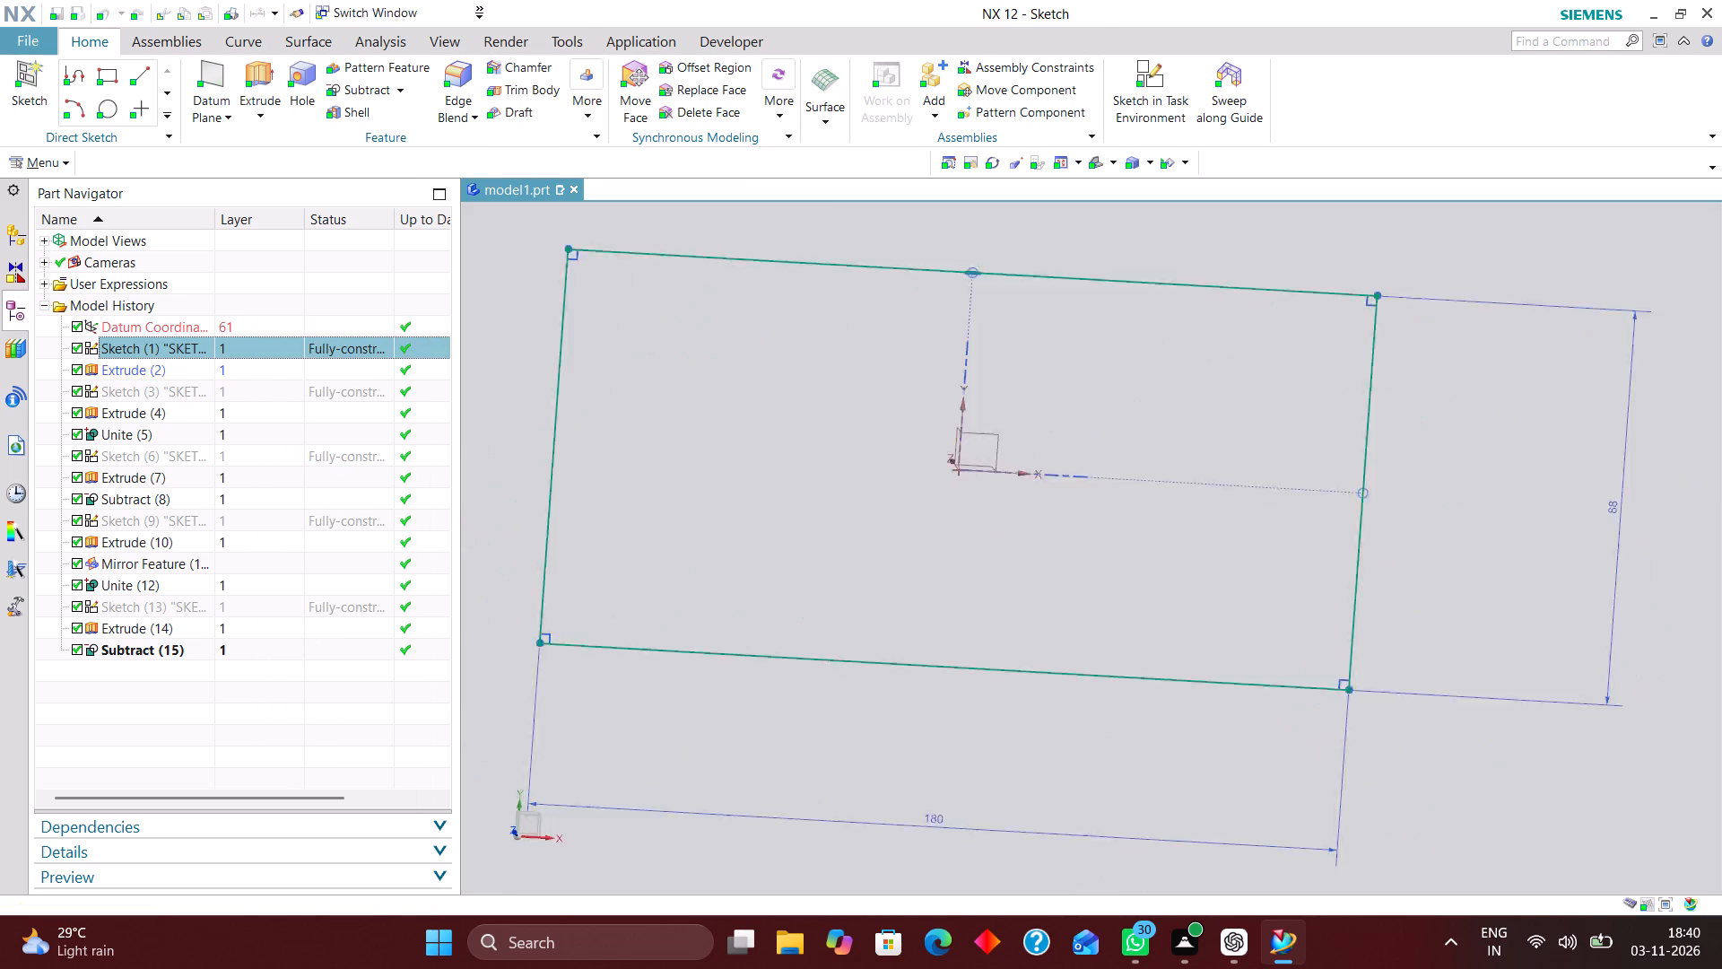
{"action": "scroll", "coordinate": [1613, 460], "scroll_direction": "up", "scroll_amount": 2}
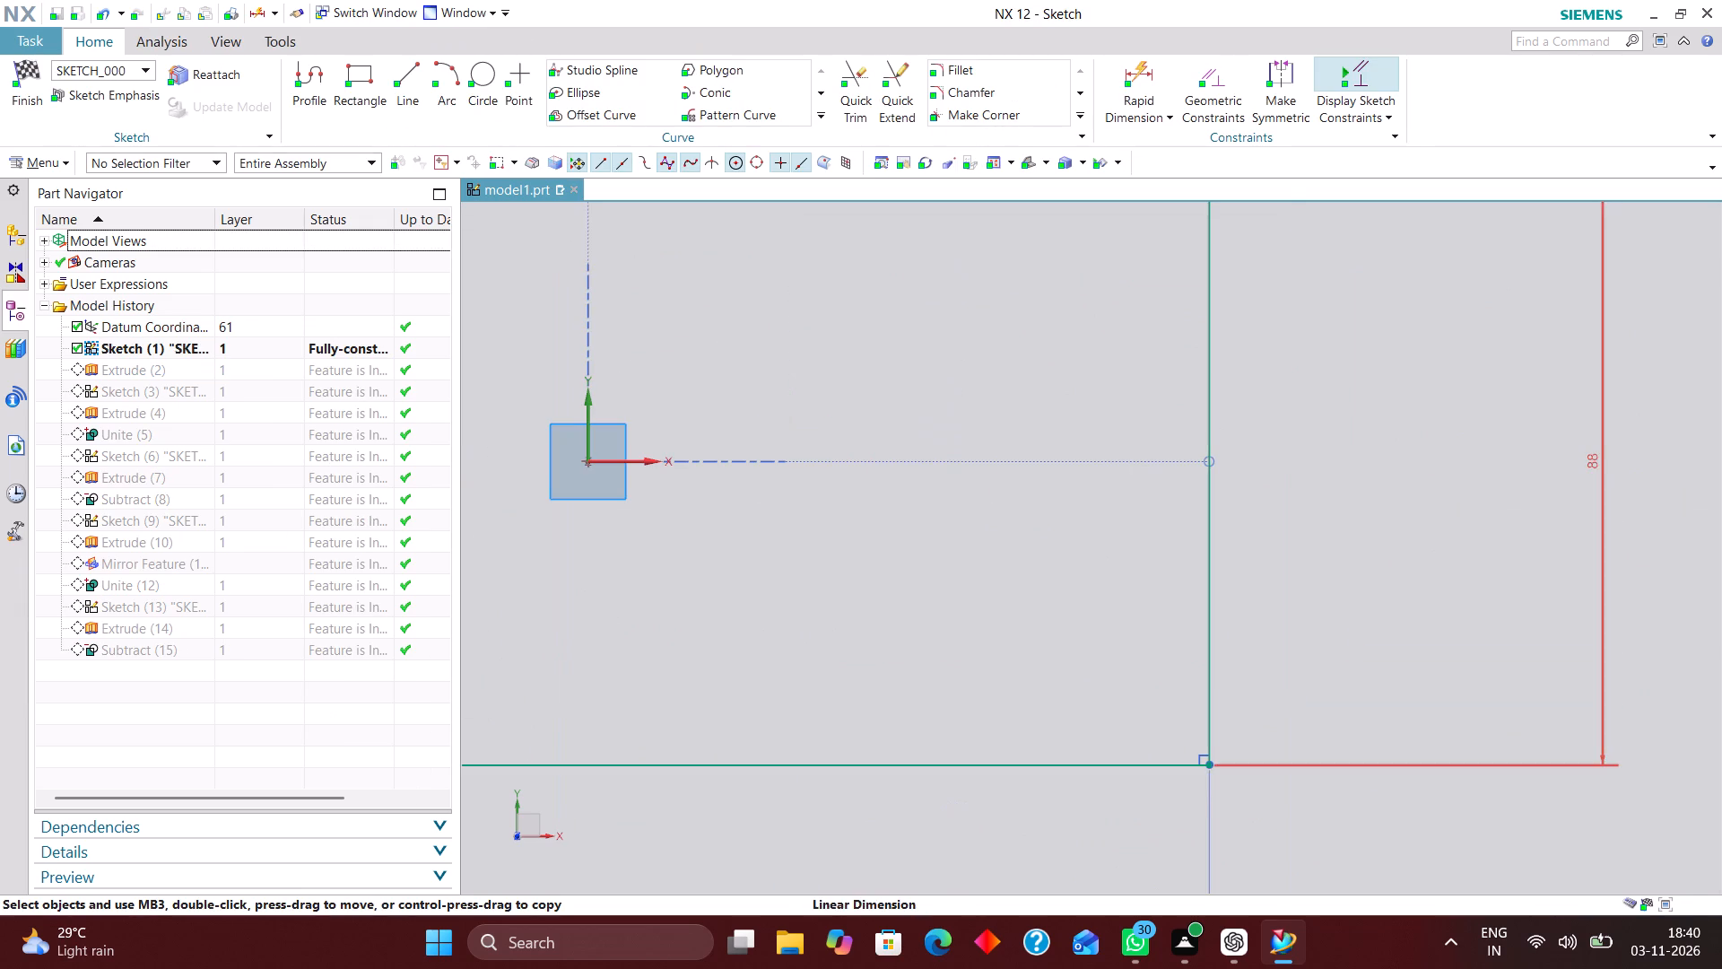
{"action": "double_click", "coordinate": [1590, 464]}
{"action": "left_click_drag", "start_coordinate": [1482, 467], "coordinate": [1373, 467]}
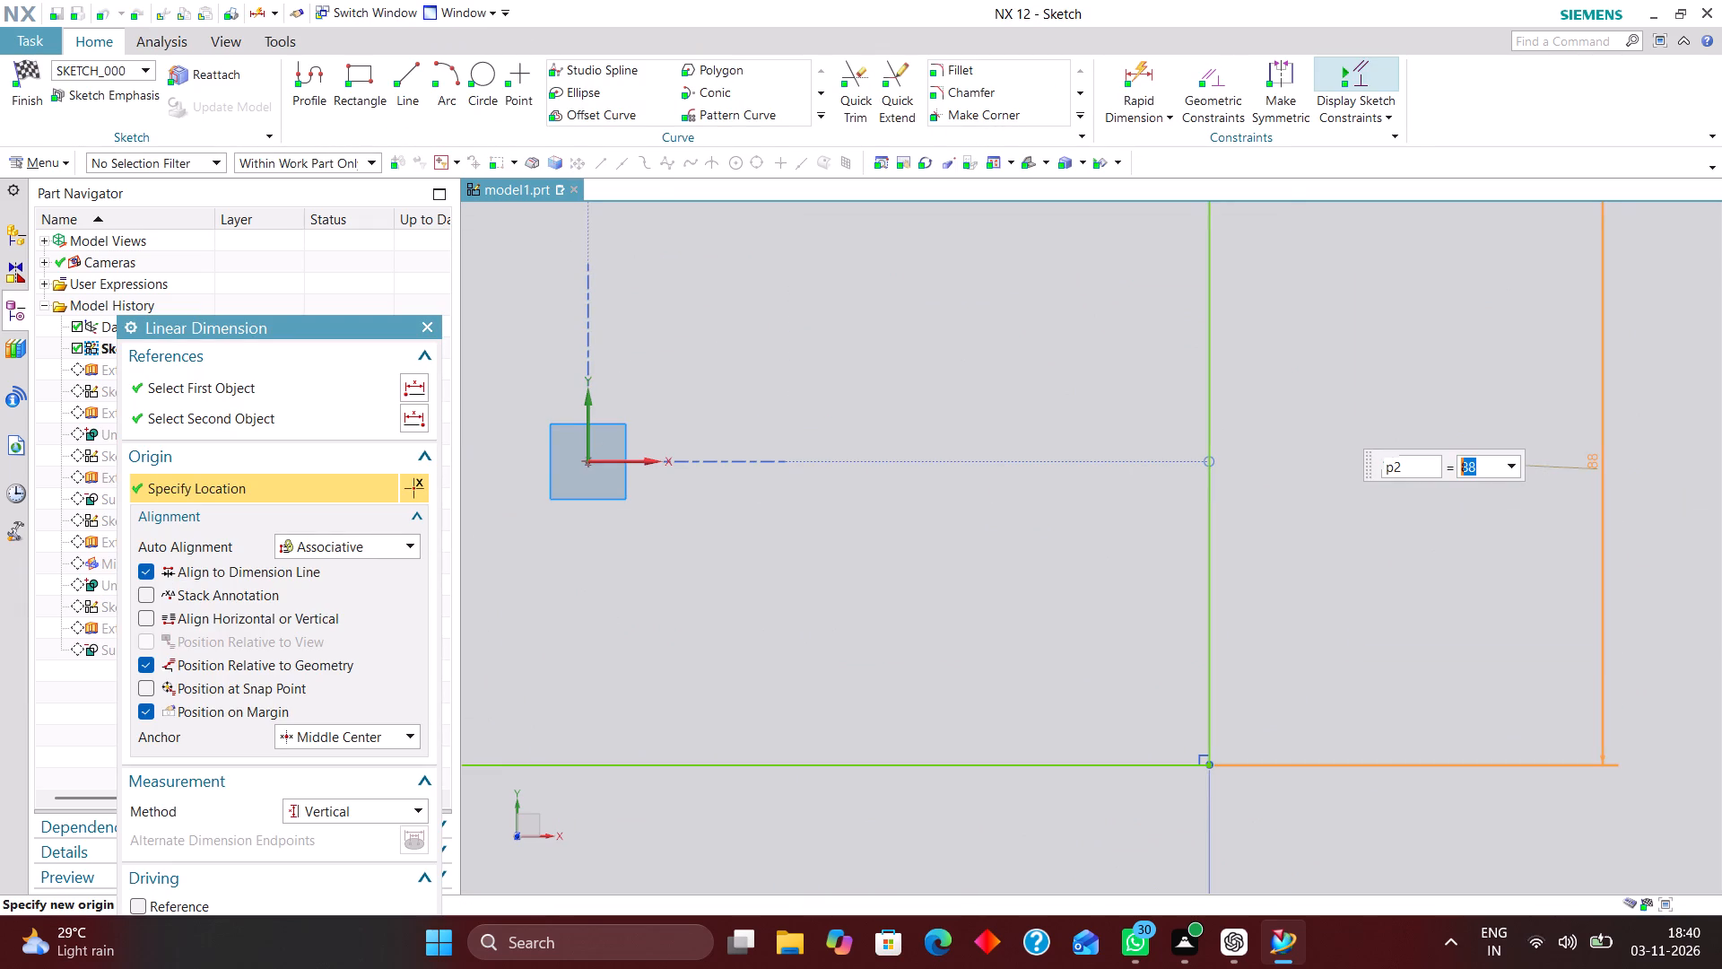
{"action": "type", "text": "80"}
{"action": "key", "text": "Return"}
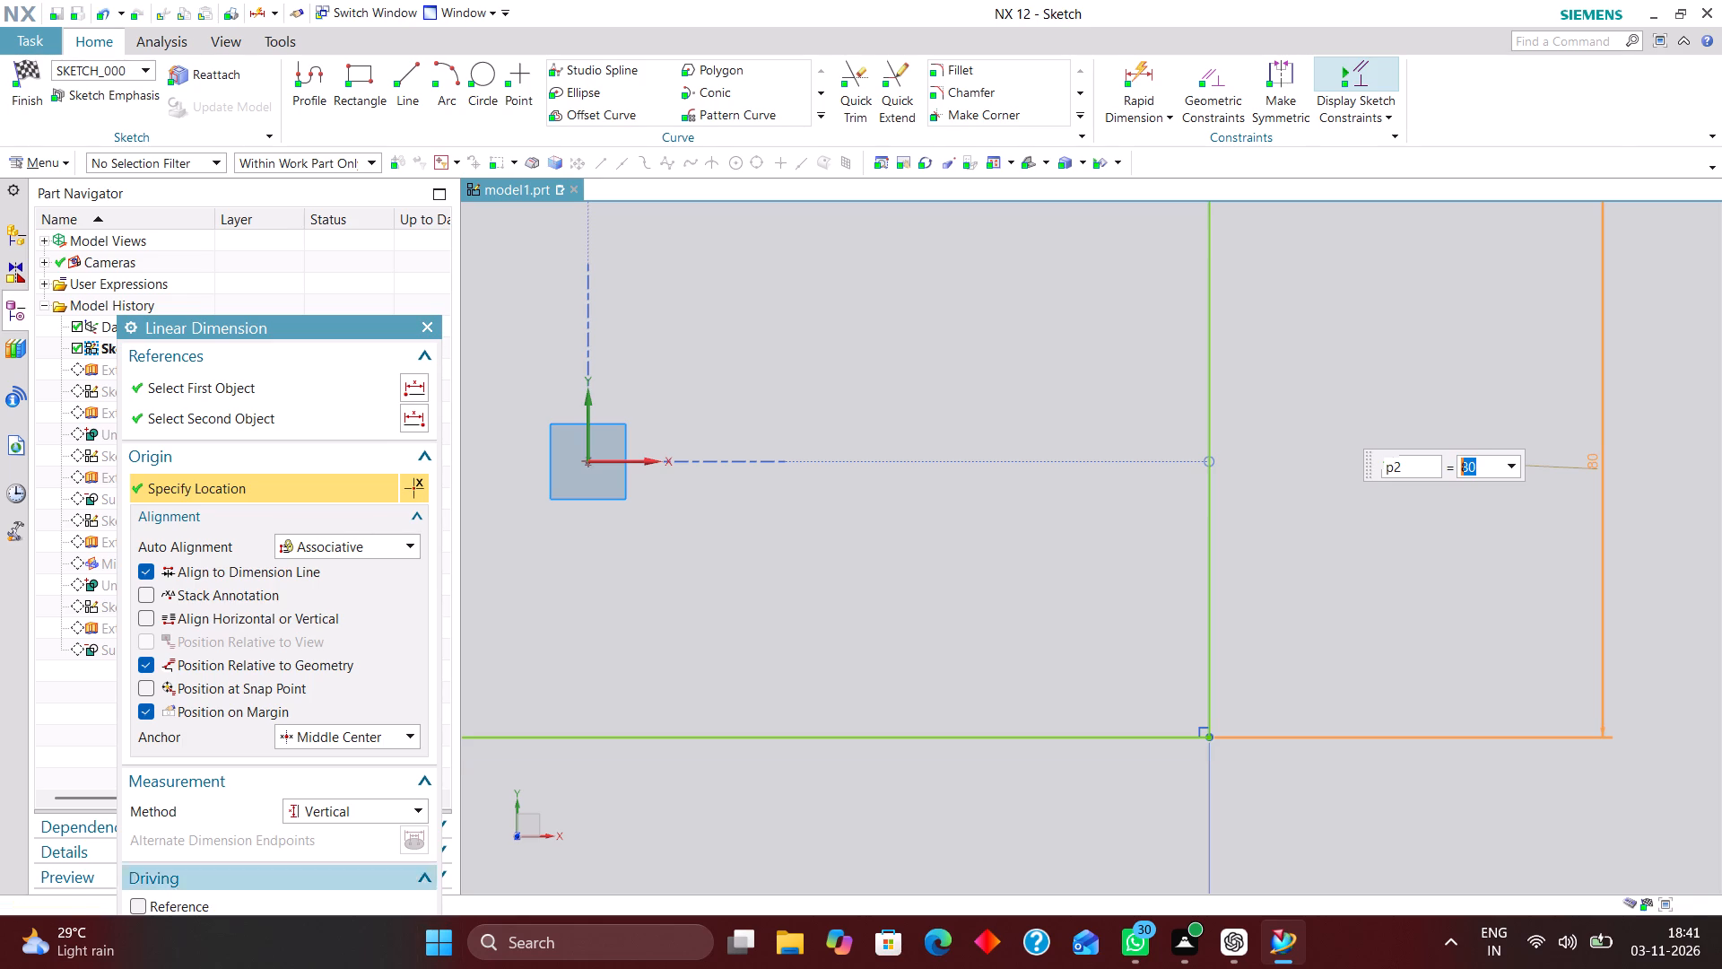
{"action": "left_click_drag", "start_coordinate": [363, 332], "coordinate": [360, 177]}
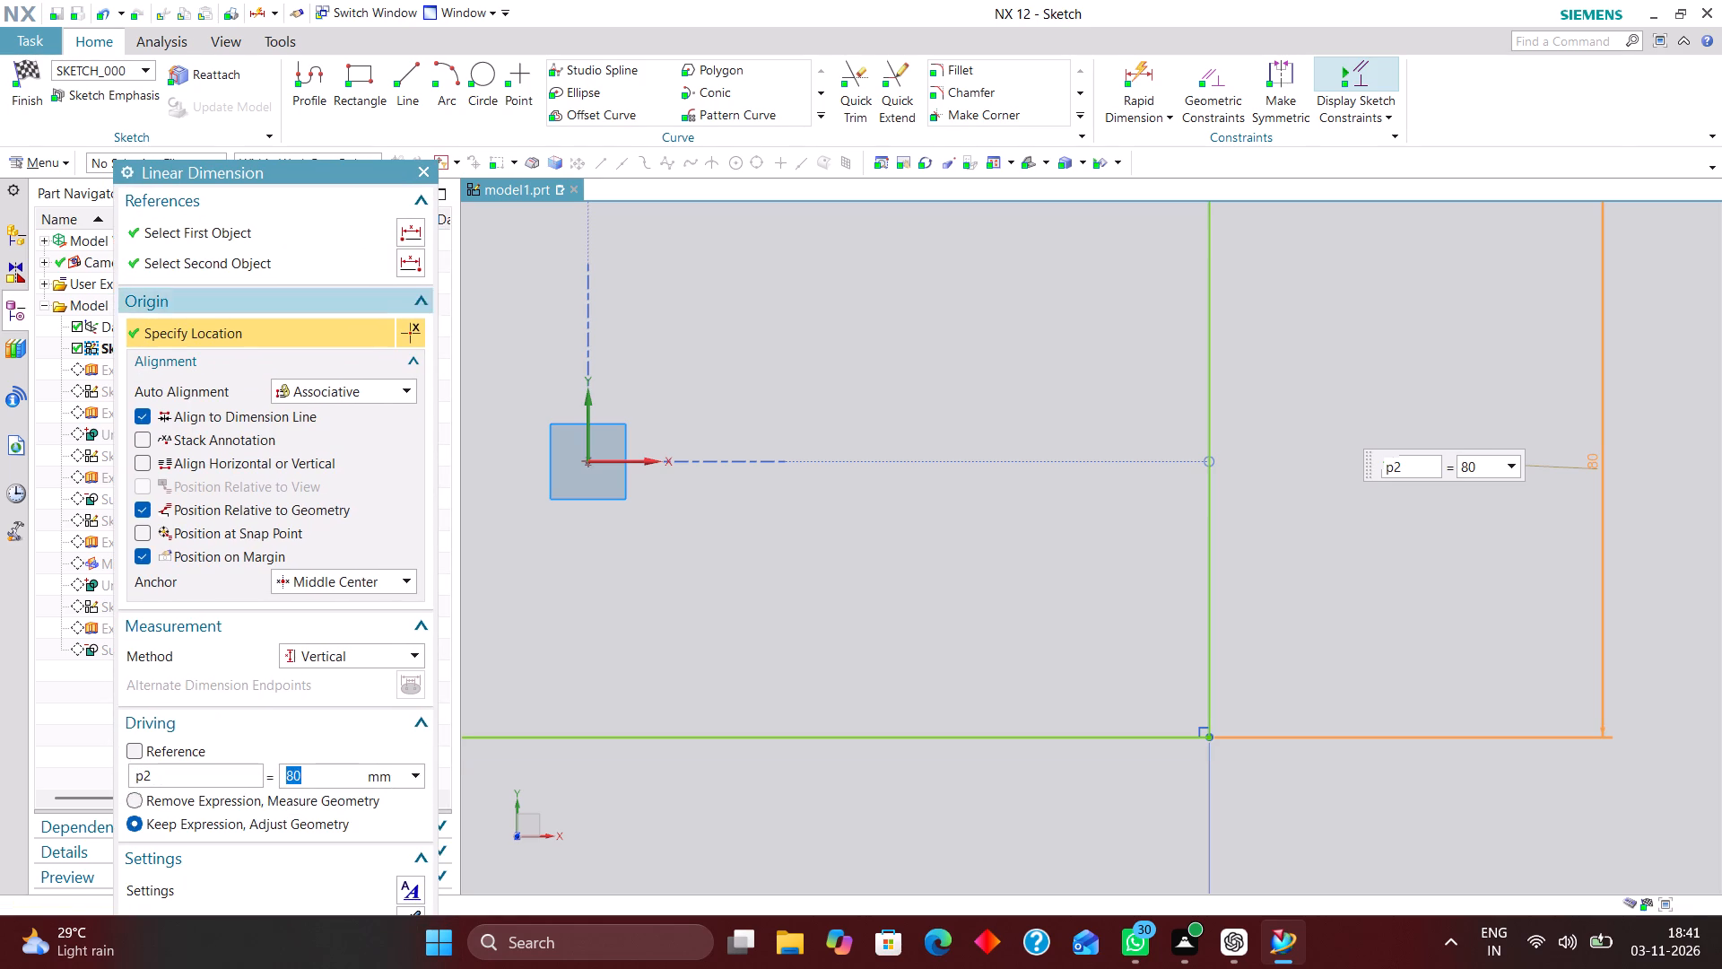
{"action": "left_click_drag", "start_coordinate": [378, 163], "coordinate": [374, 91]}
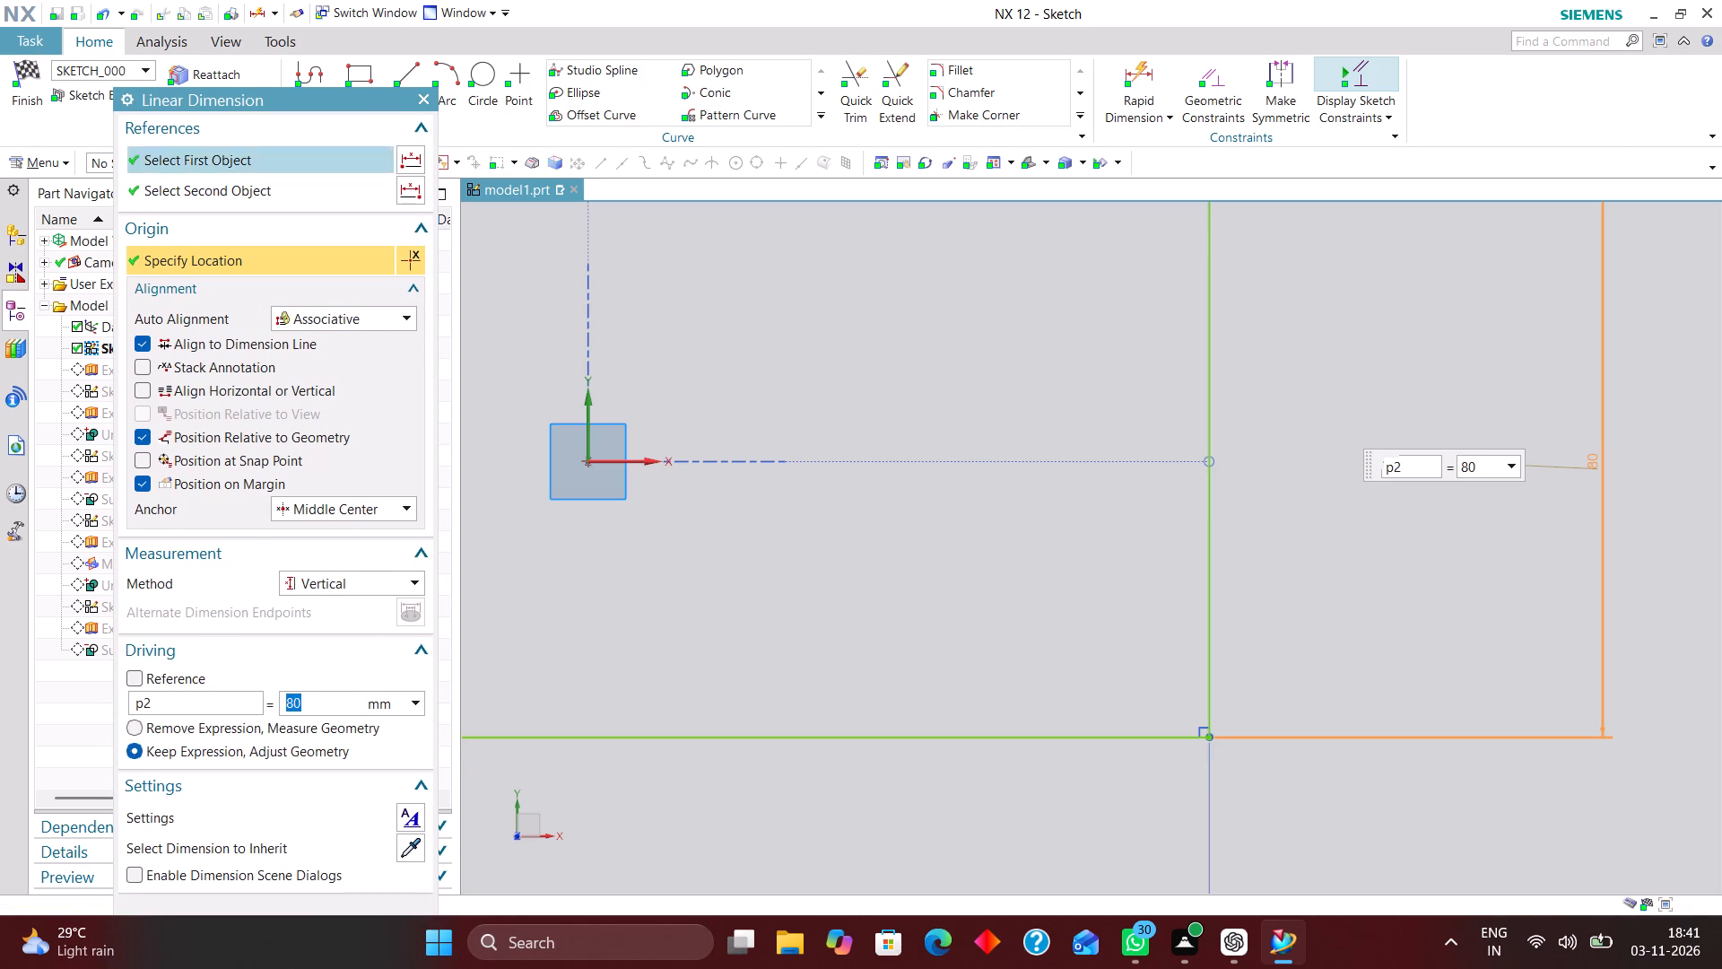
{"action": "left_click_drag", "start_coordinate": [317, 100], "coordinate": [313, 39]}
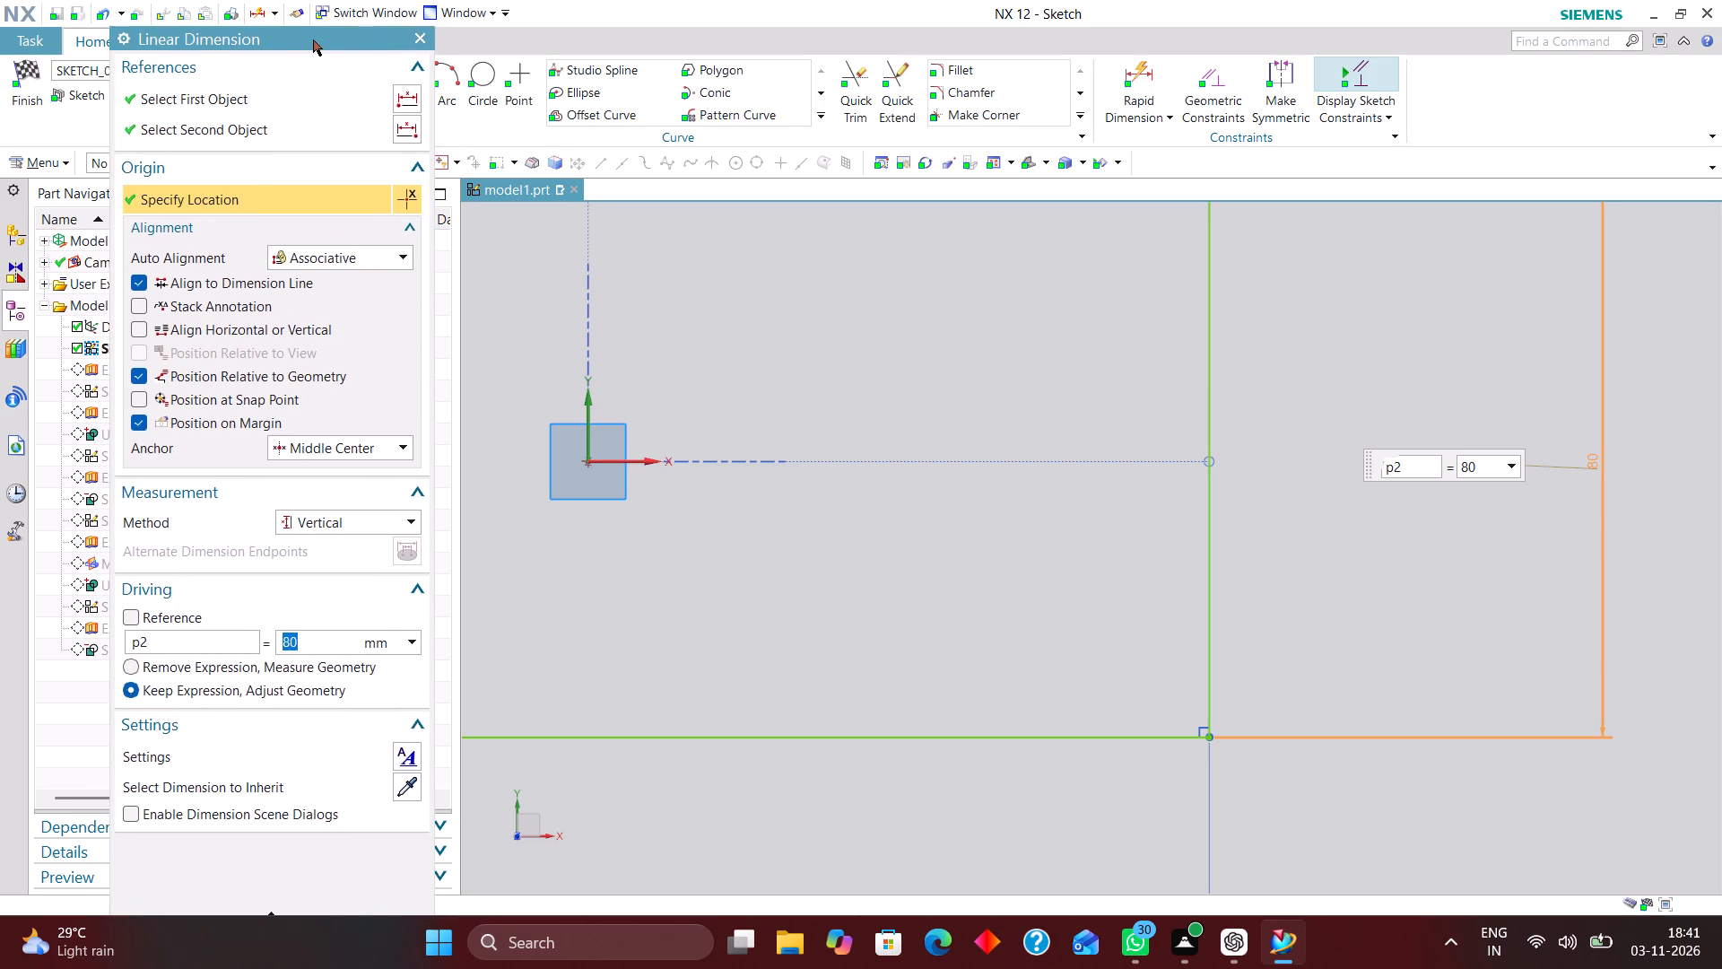
{"action": "left_click_drag", "start_coordinate": [313, 39], "coordinate": [377, 76]}
{"action": "left_click", "coordinate": [280, 75]}
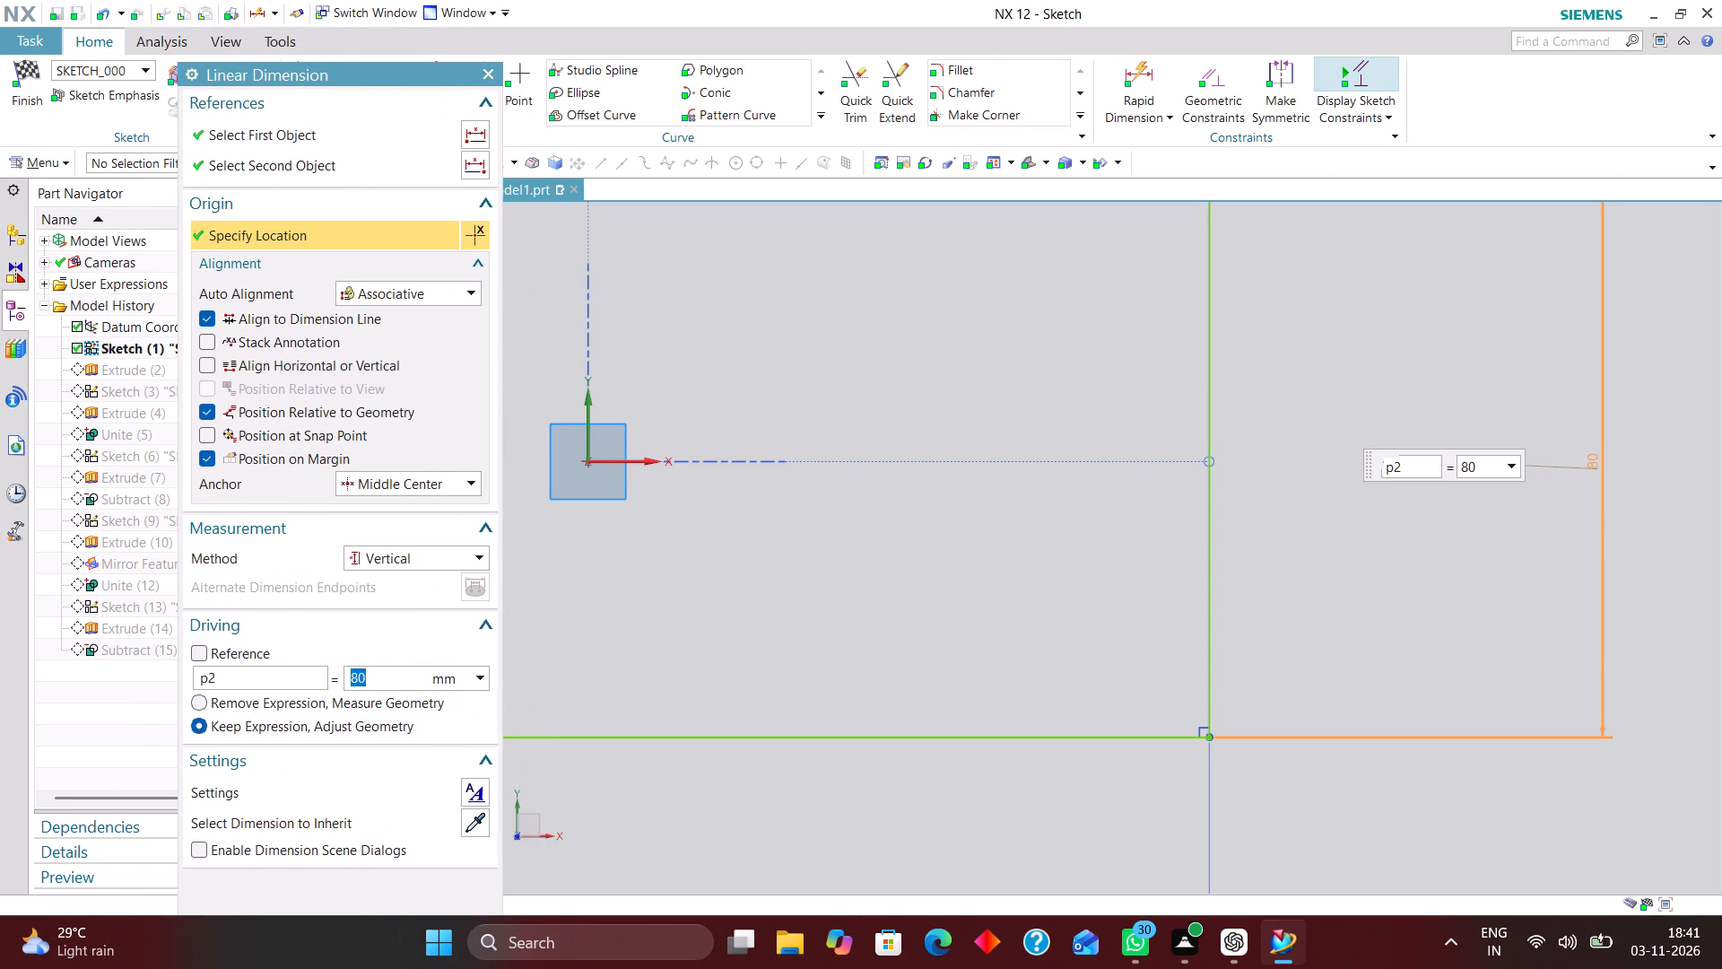
{"action": "left_click", "coordinate": [490, 73]}
{"action": "left_click", "coordinate": [33, 65]}
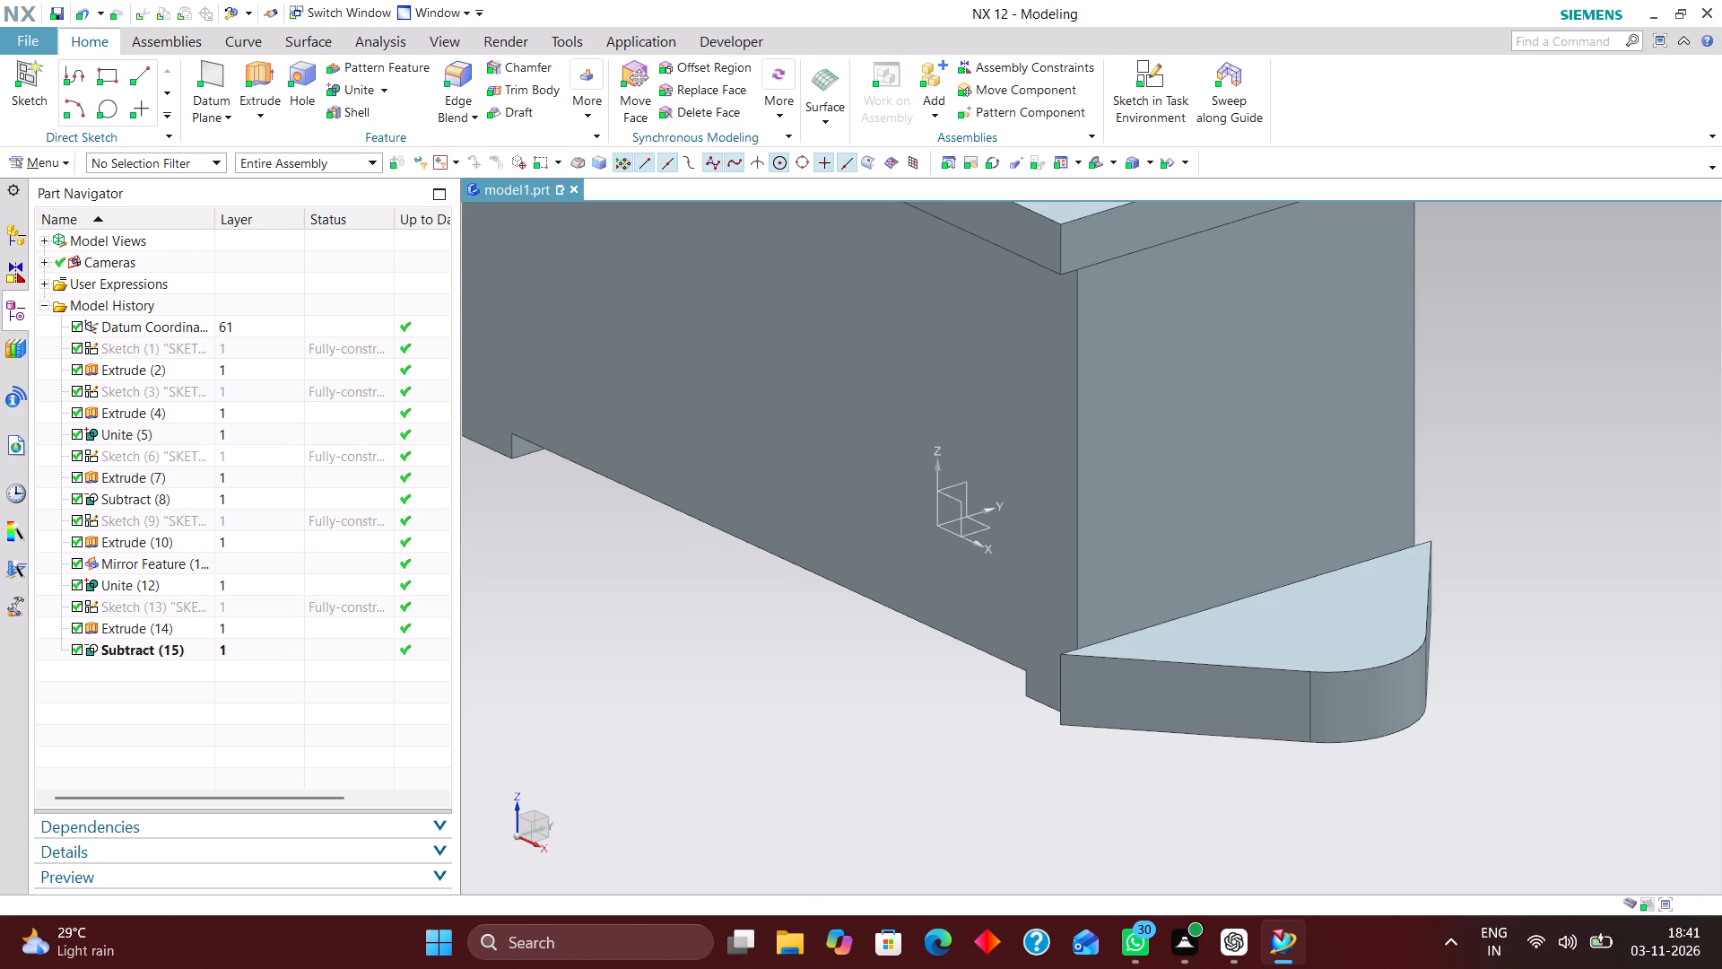
Open the end lug's sketch and set the angle between its two slanted sides to 80°.
{"action": "left_click", "coordinate": [270, 607]}
{"action": "left_click", "coordinate": [257, 465]}
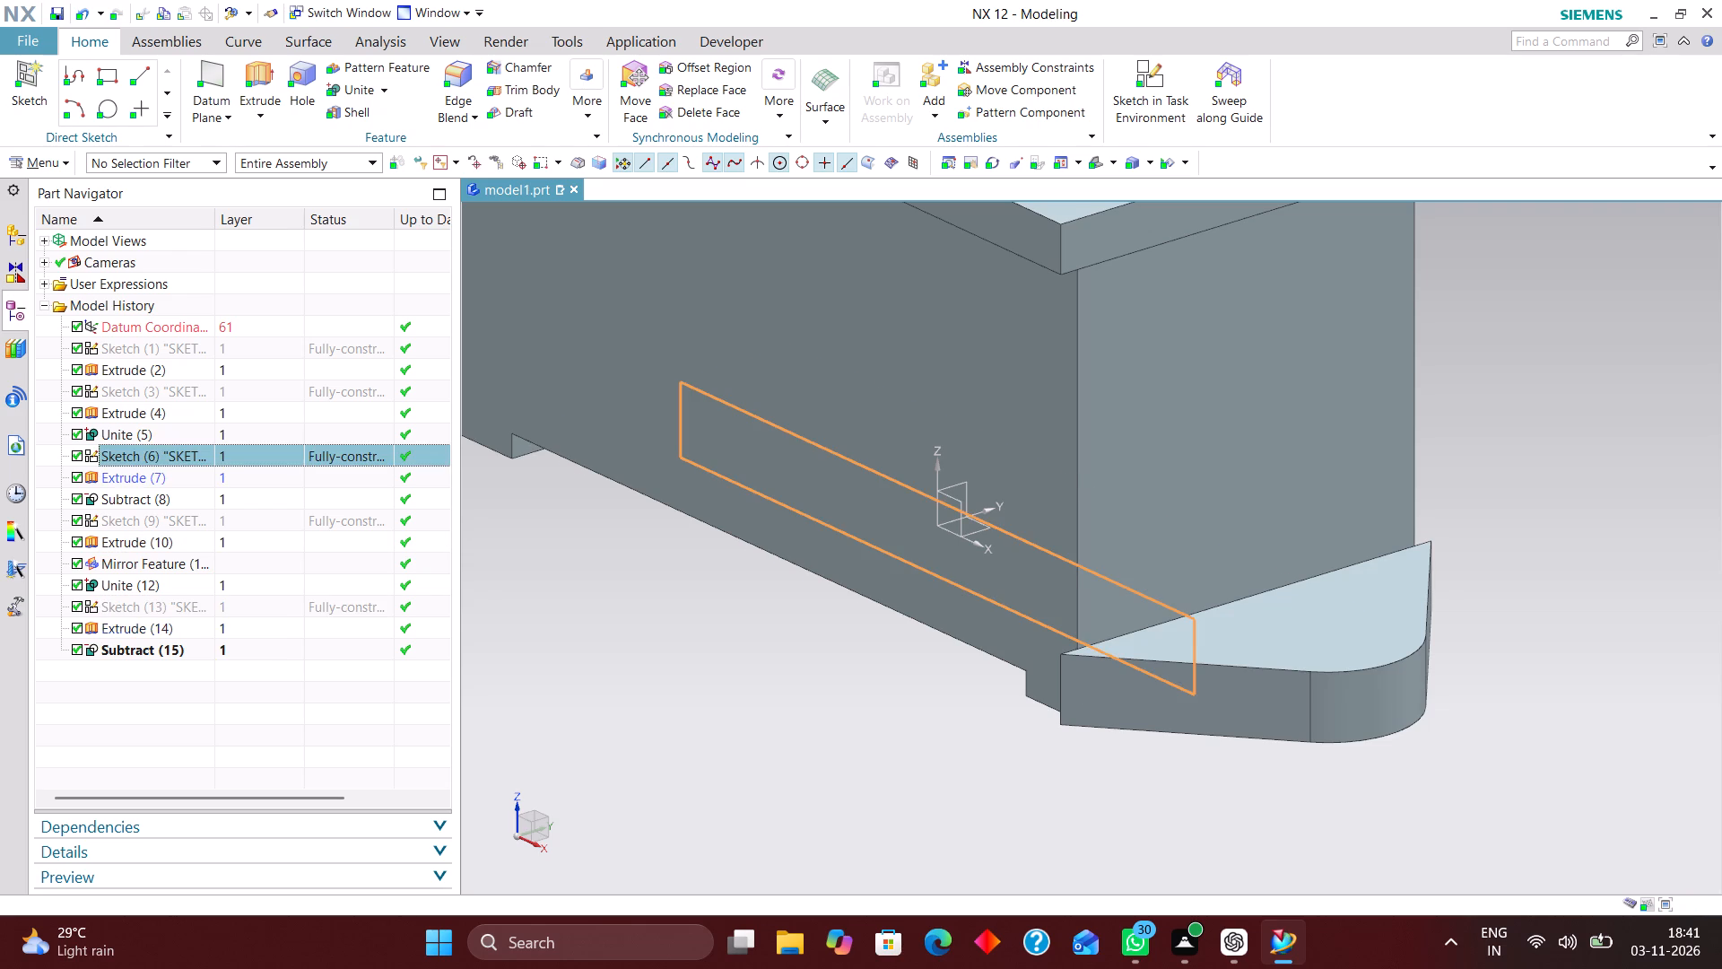
{"action": "left_click", "coordinate": [267, 530]}
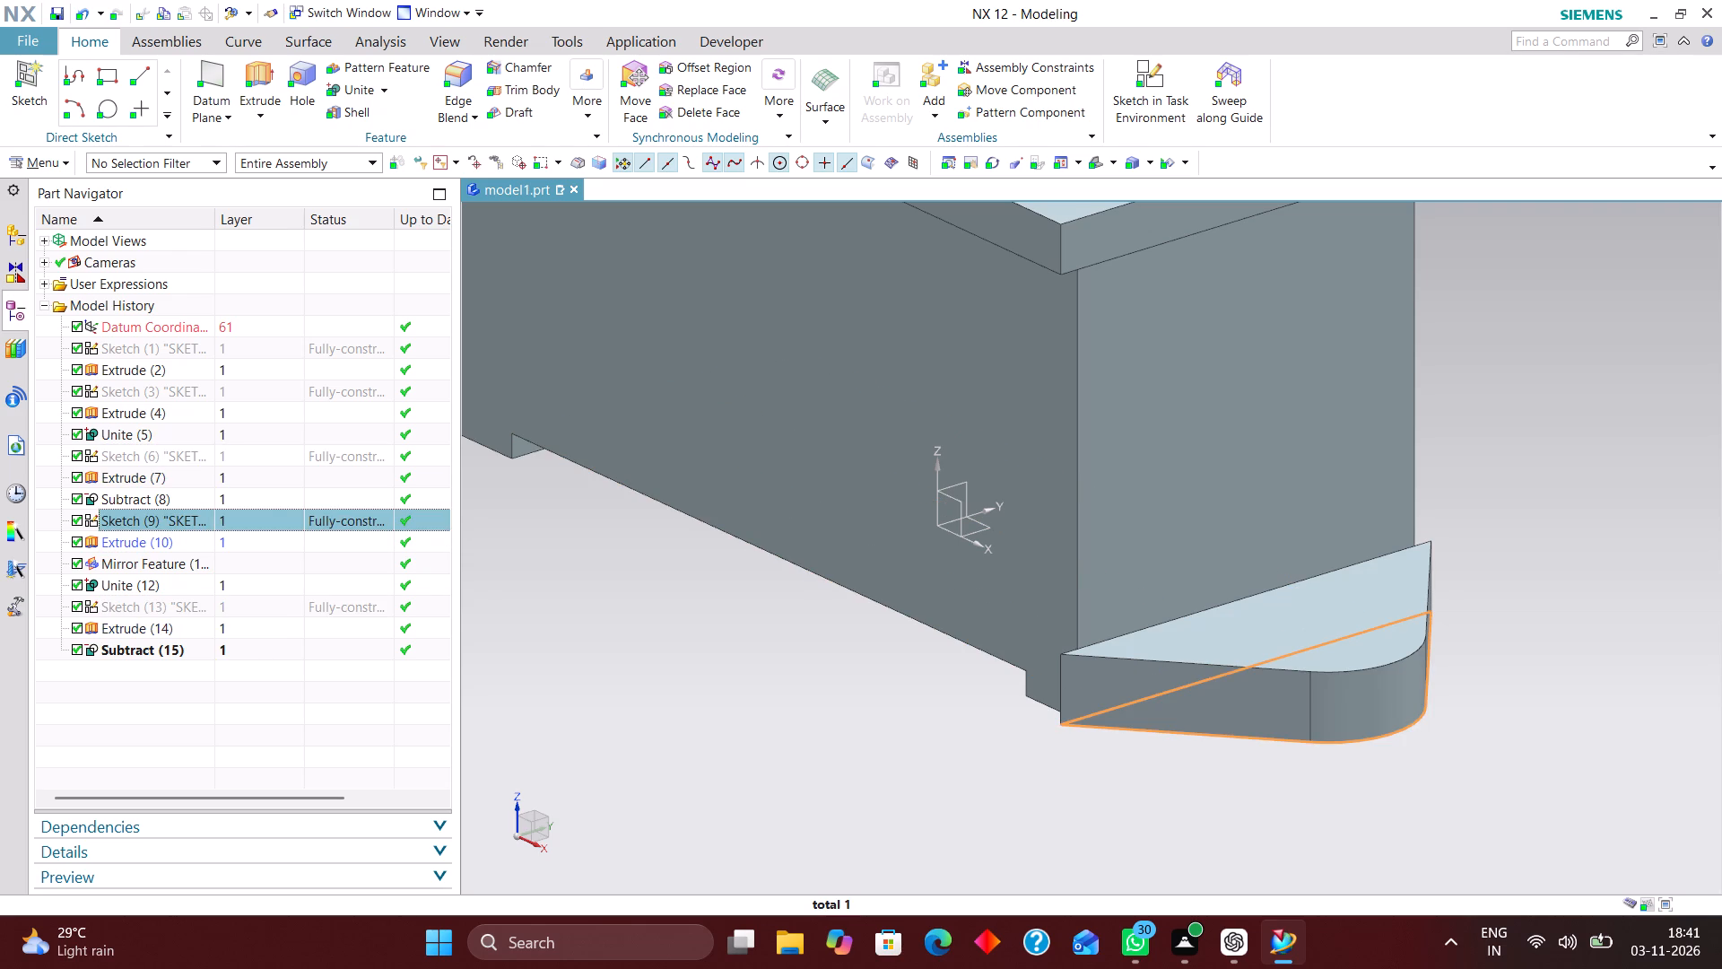
{"action": "right_click", "coordinate": [268, 527]}
{"action": "left_click", "coordinate": [387, 110]}
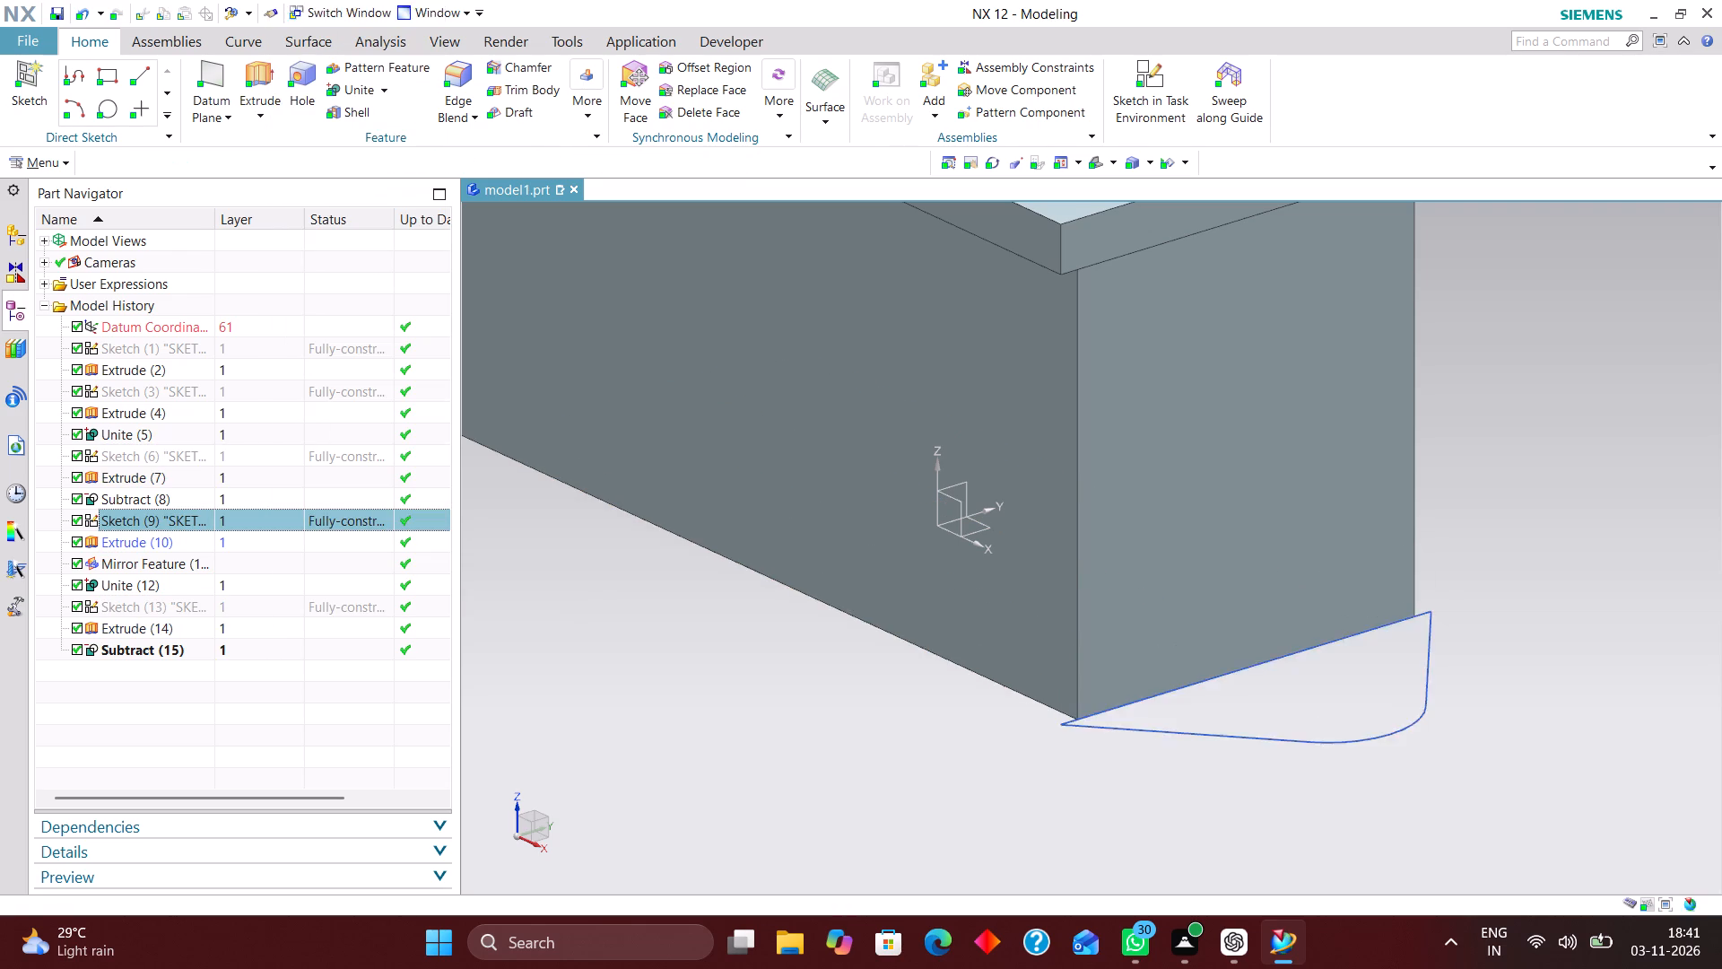
{"action": "scroll", "coordinate": [1097, 433], "scroll_direction": "up", "scroll_amount": 3}
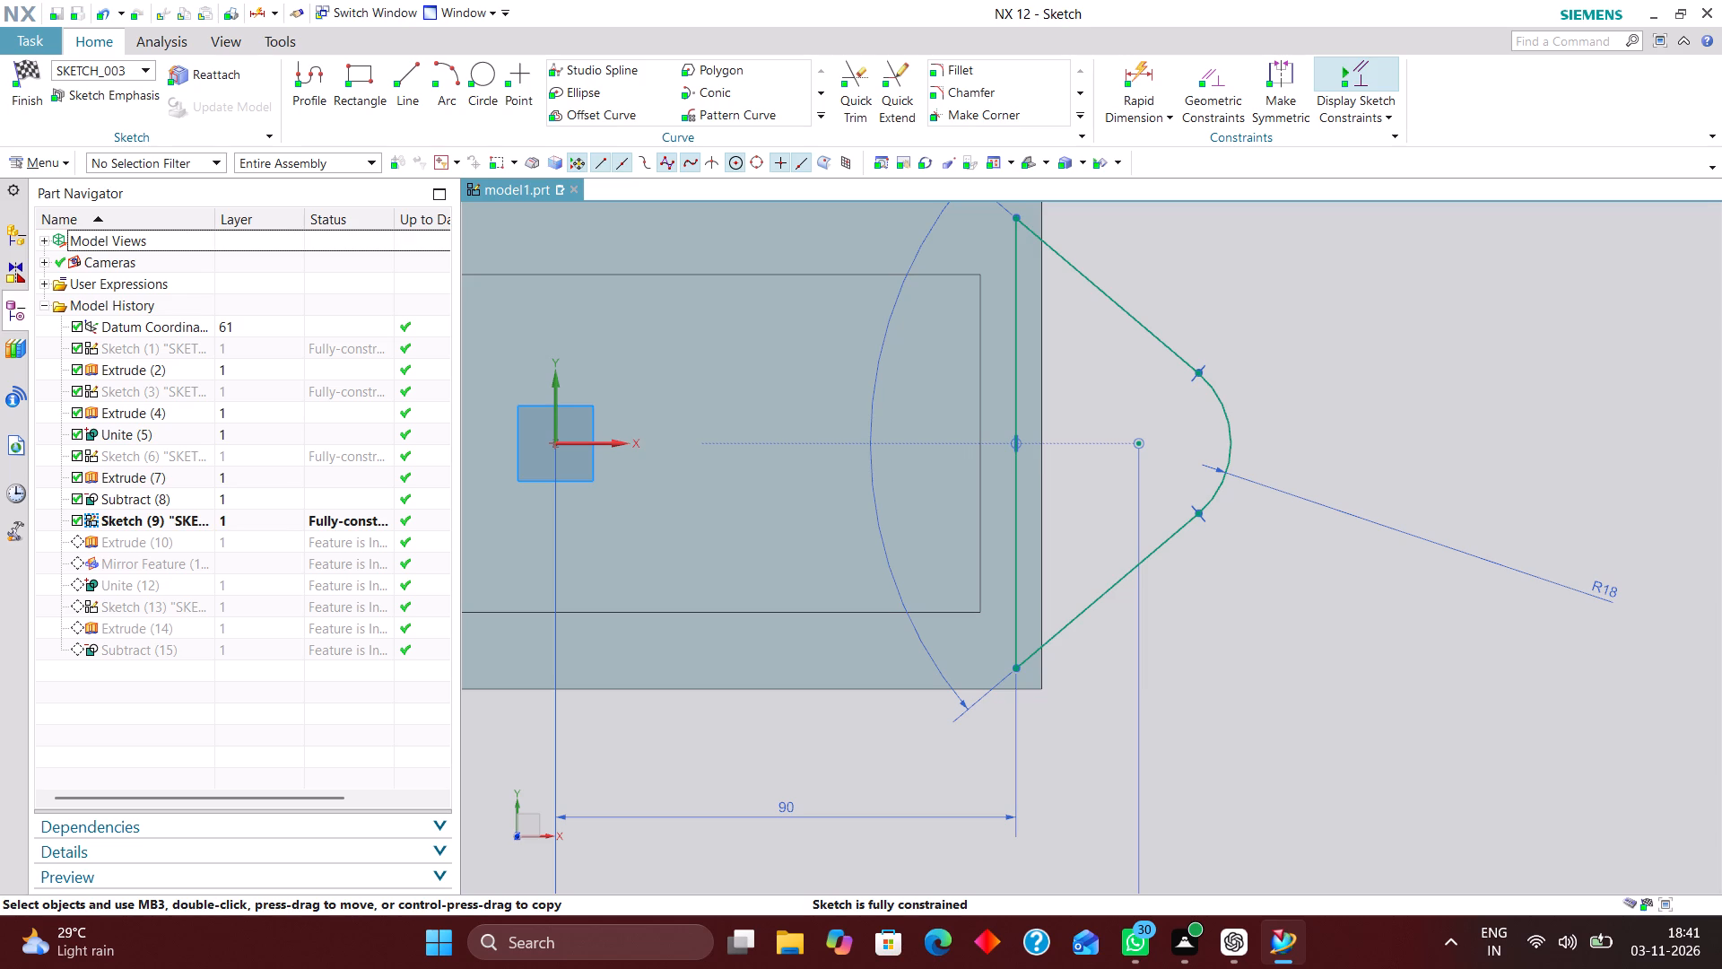
{"action": "scroll", "coordinate": [918, 407], "scroll_direction": "down", "scroll_amount": 2}
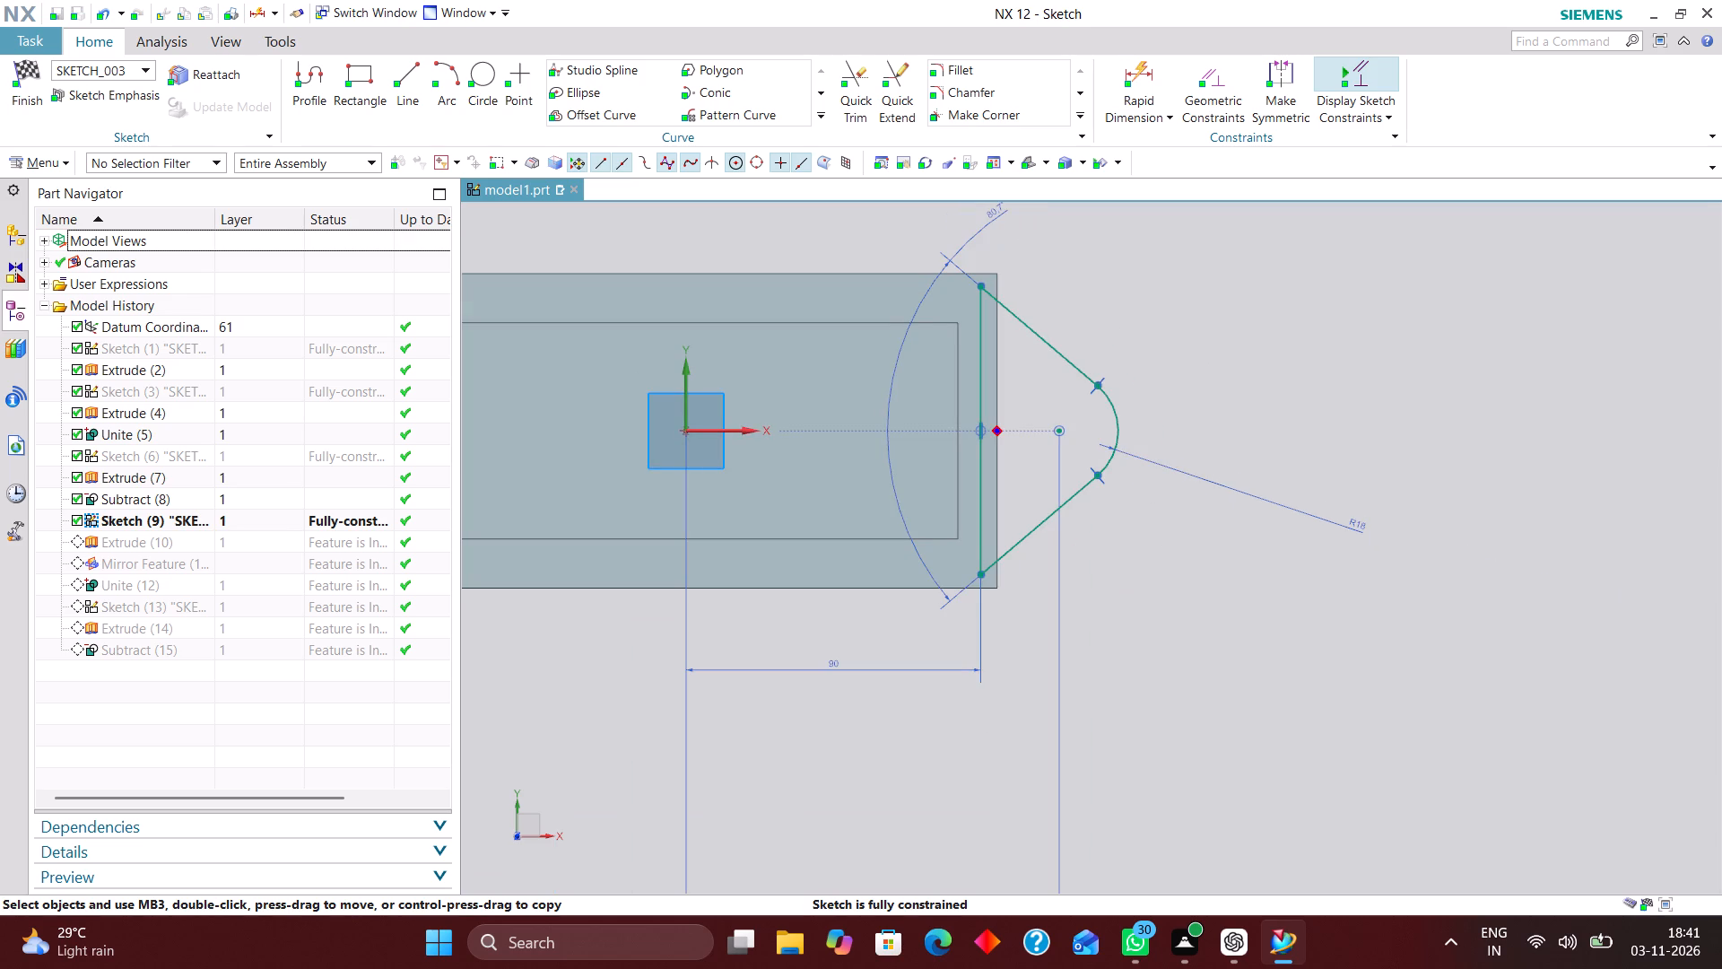
{"action": "left_click_drag", "start_coordinate": [986, 214], "coordinate": [863, 411]}
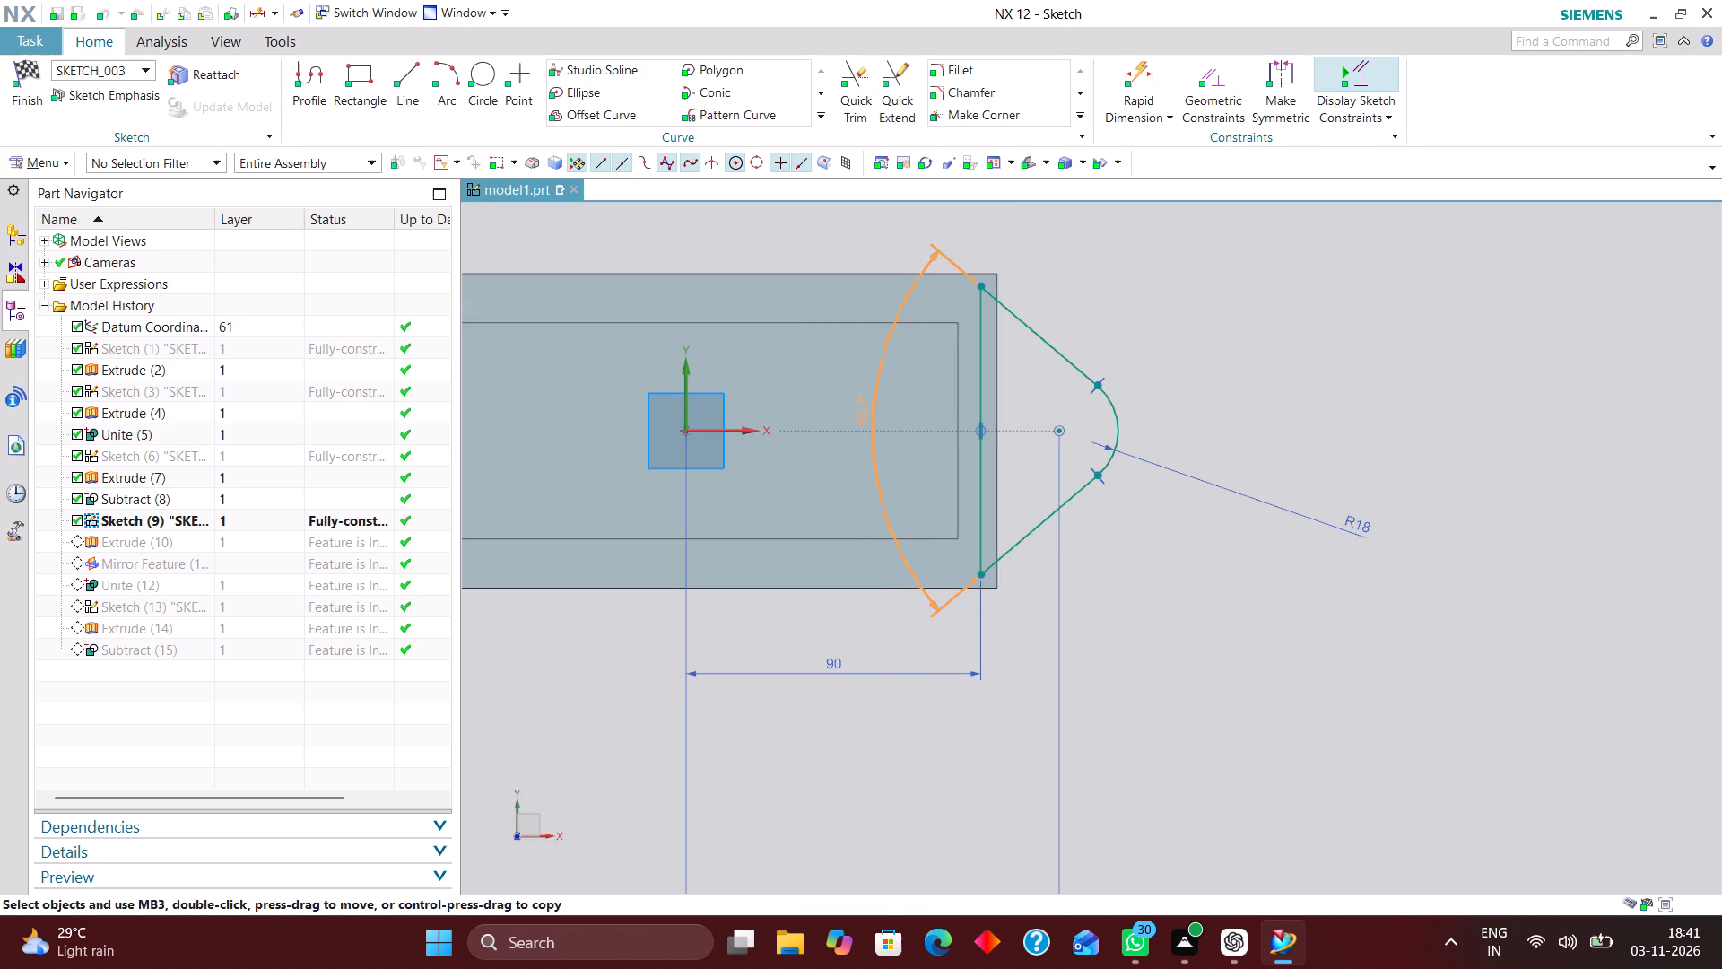
{"action": "left_click_drag", "start_coordinate": [863, 411], "coordinate": [862, 412]}
{"action": "scroll", "coordinate": [866, 420], "scroll_direction": "up", "scroll_amount": 4}
{"action": "double_click", "coordinate": [853, 409]}
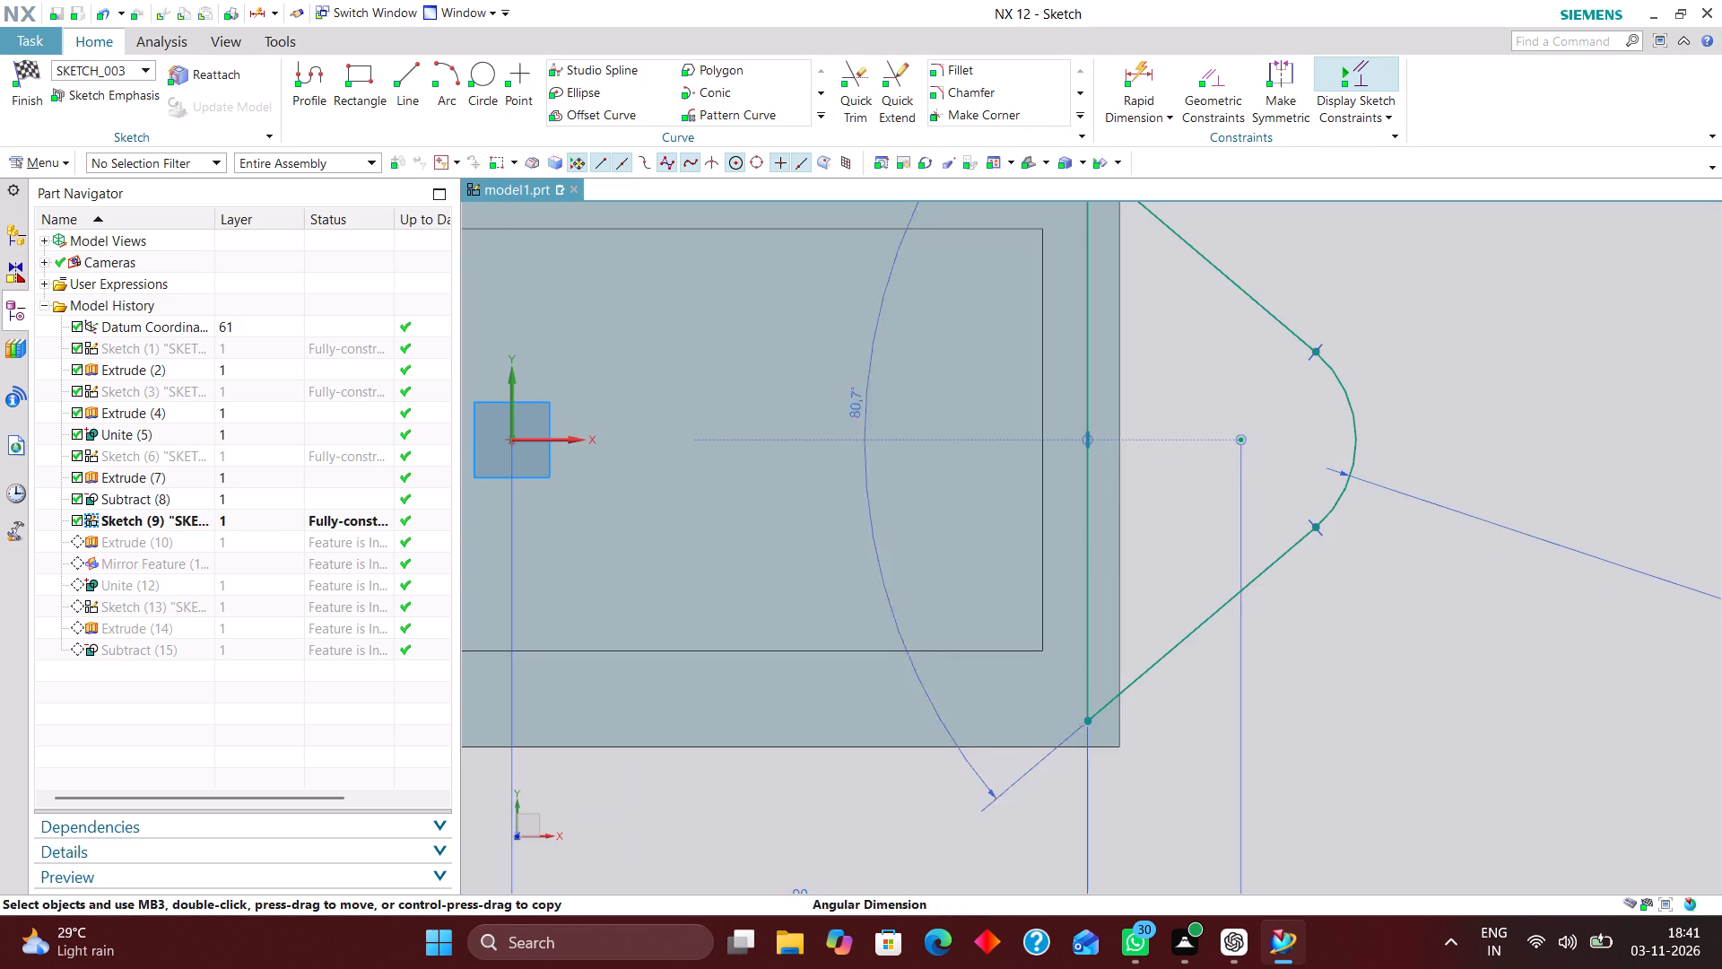
{"action": "left_click_drag", "start_coordinate": [754, 418], "coordinate": [639, 418]}
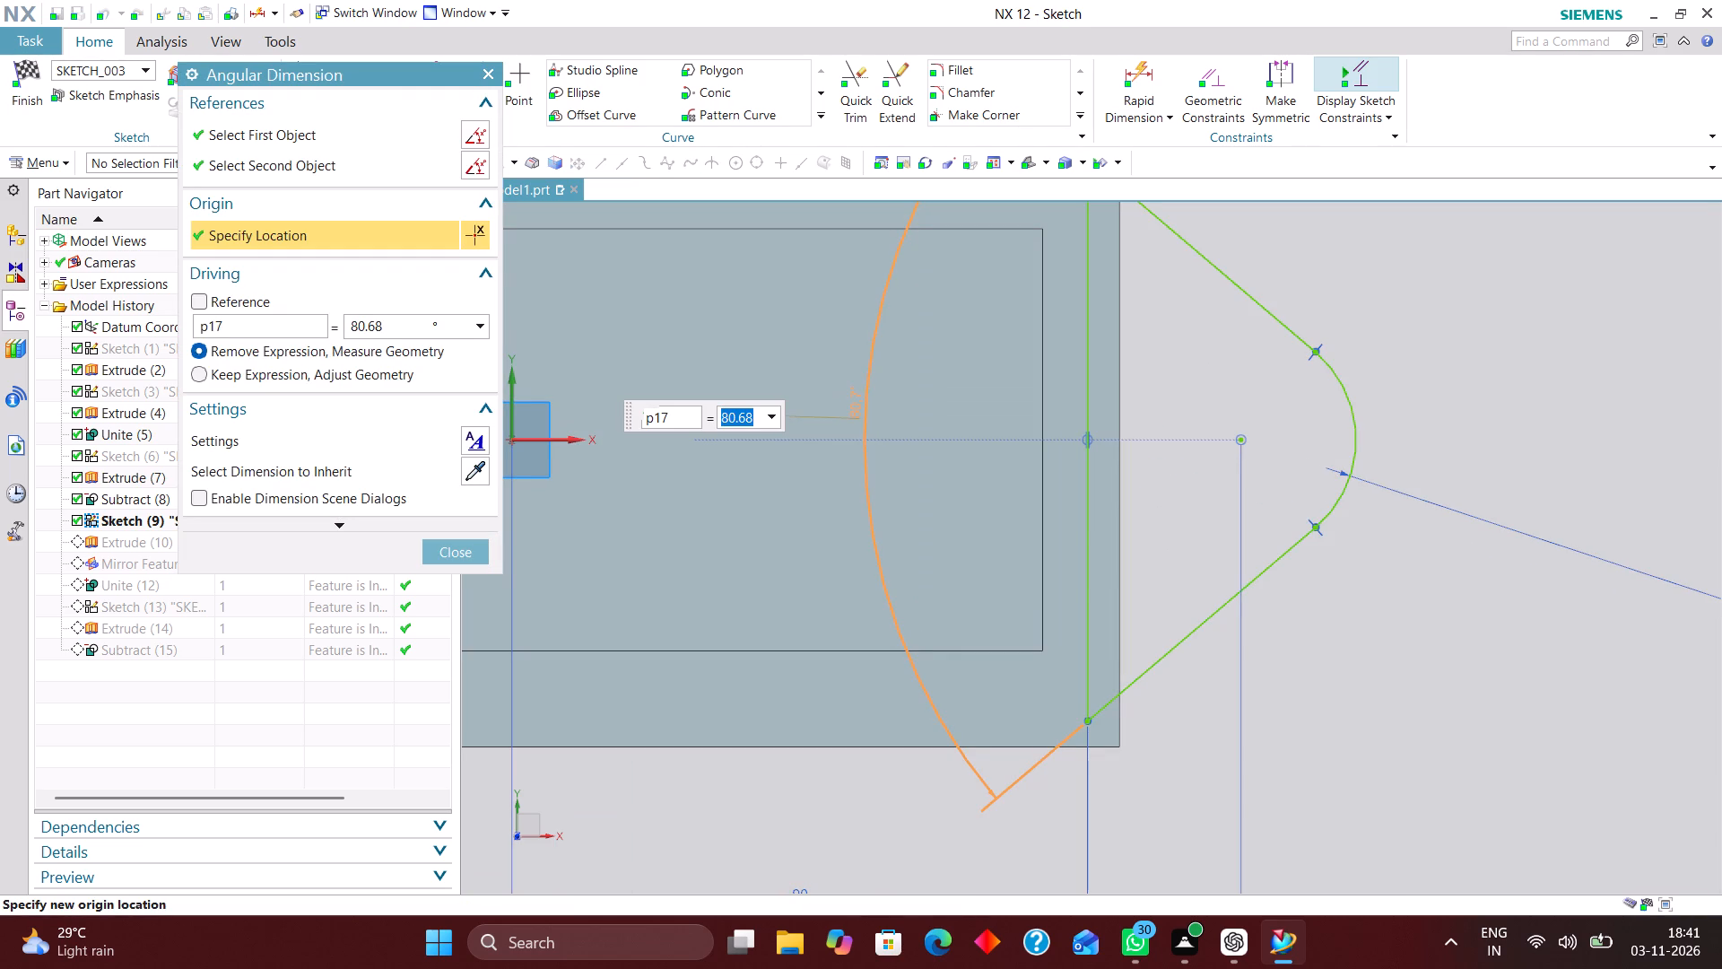
{"action": "type", "text": "80"}
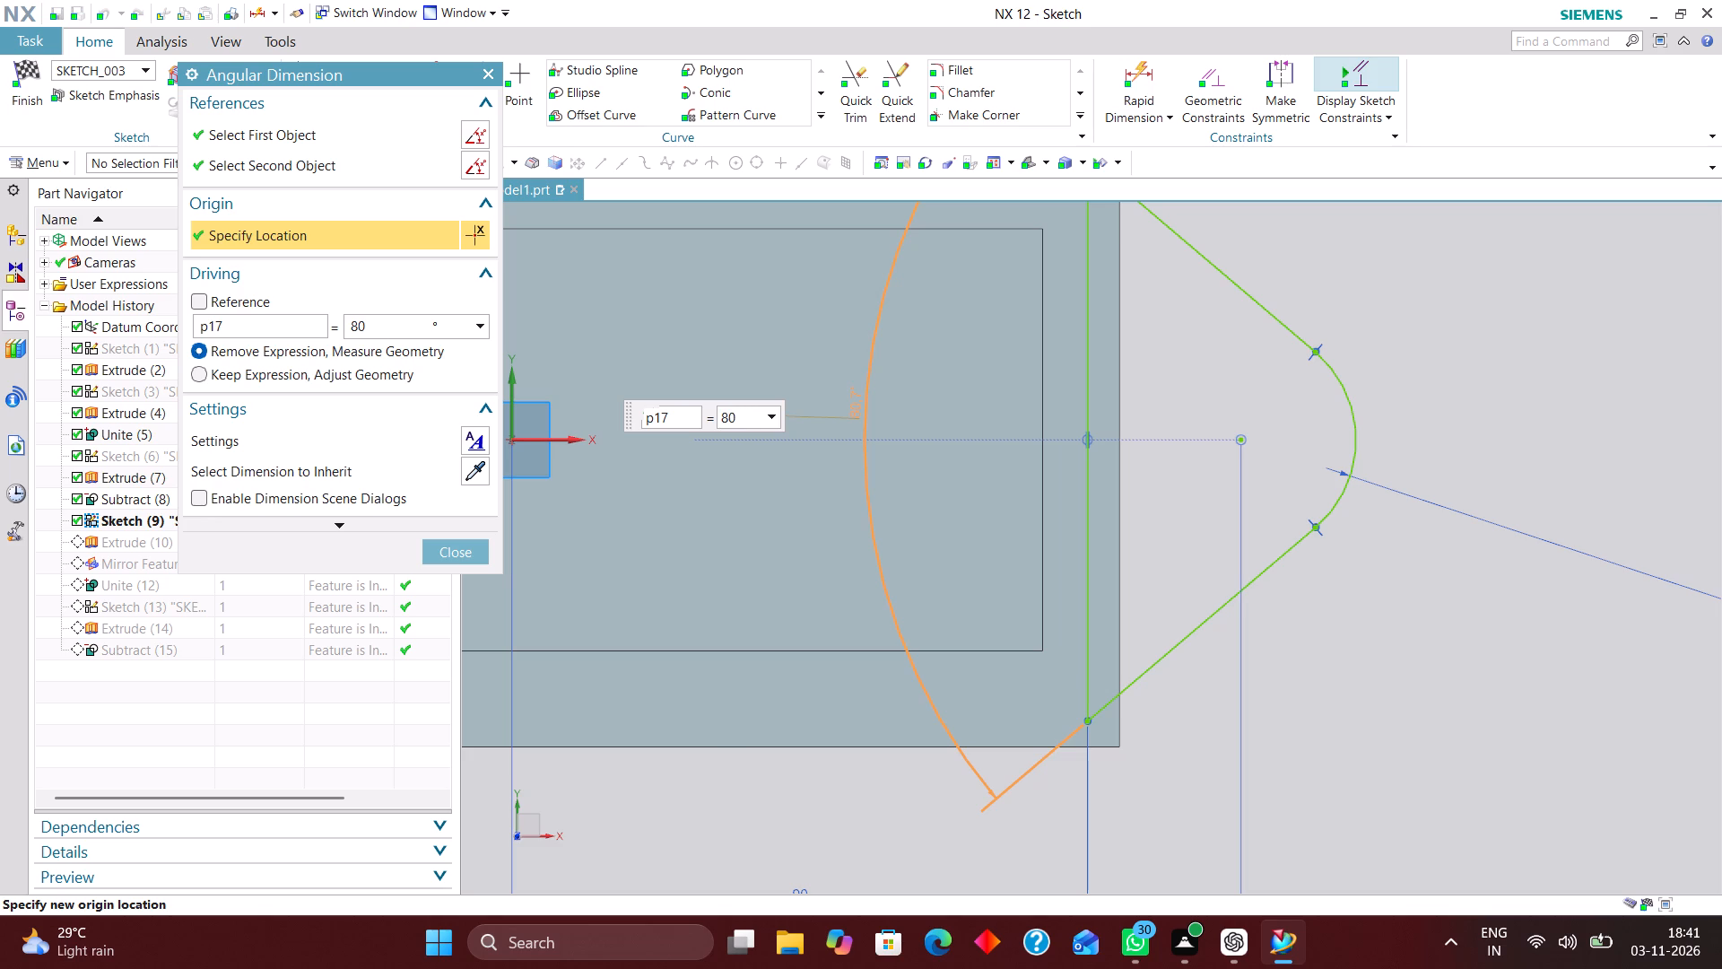
{"action": "key", "text": "Return"}
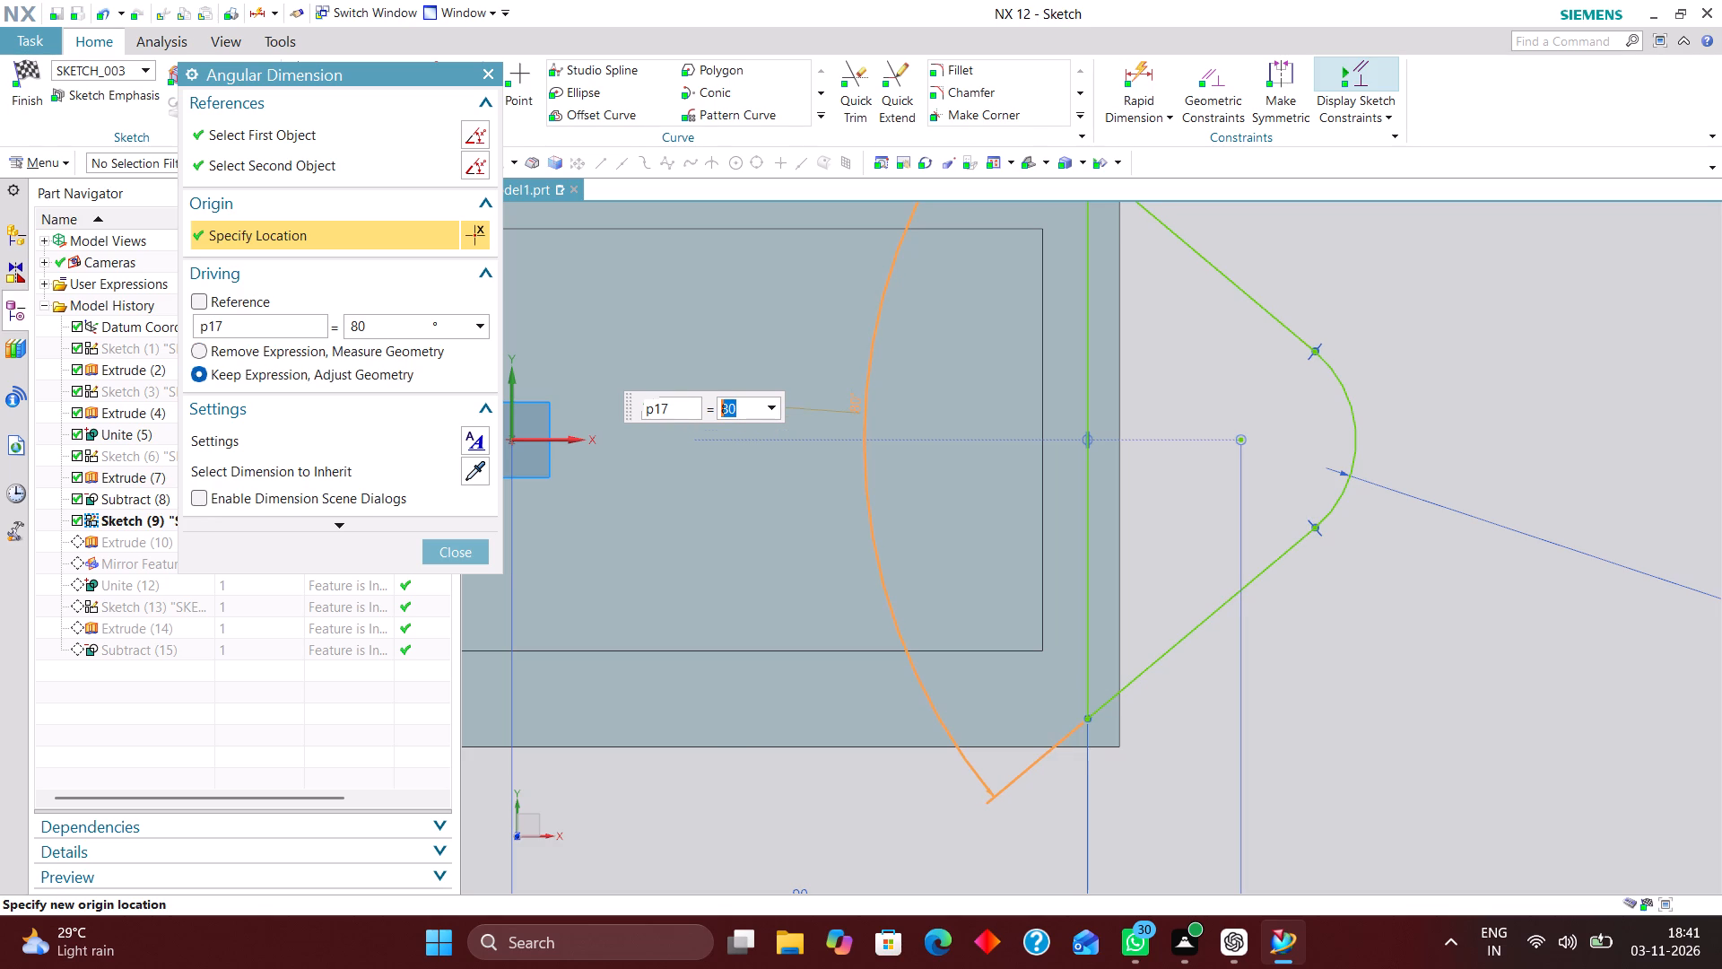
{"action": "left_click", "coordinate": [438, 558]}
Examine how the end lug's sketch meets the box from several viewing angles.
{"action": "middle_click_drag", "start_coordinate": [1283, 735], "coordinate": [1268, 691]}
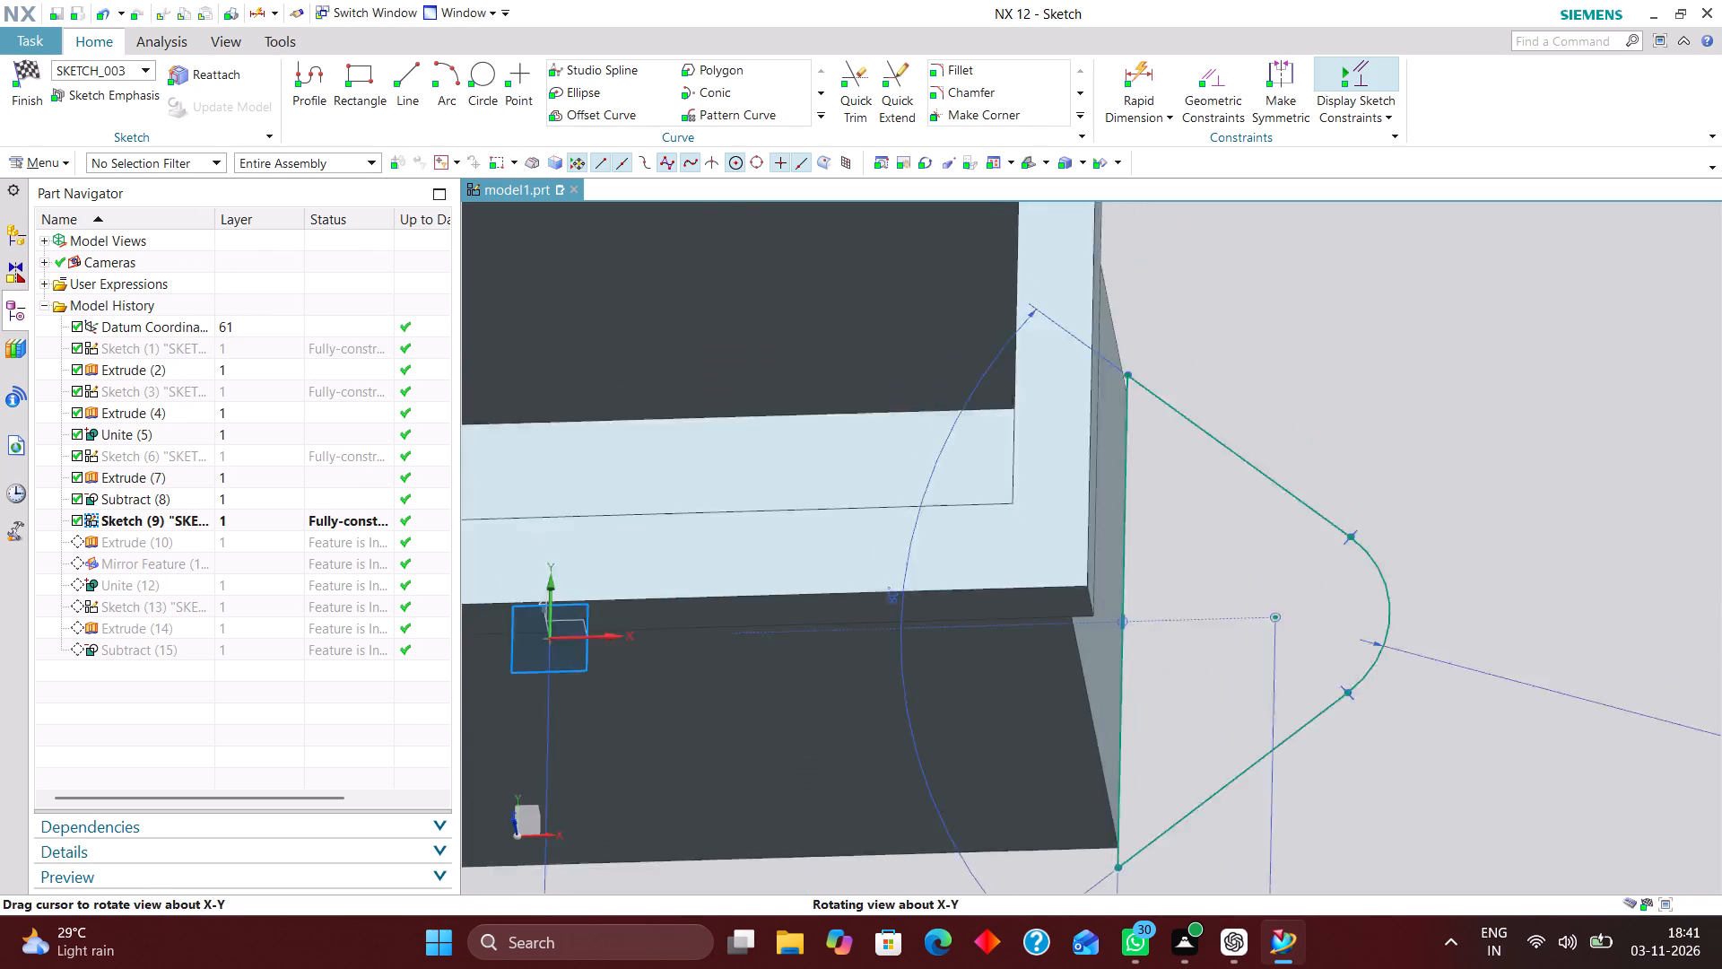
{"action": "middle_click_drag", "start_coordinate": [1268, 691], "coordinate": [1272, 667]}
{"action": "scroll", "coordinate": [1320, 641], "scroll_direction": "down", "scroll_amount": 3}
{"action": "middle_click_drag", "start_coordinate": [1424, 612], "coordinate": [1407, 671]}
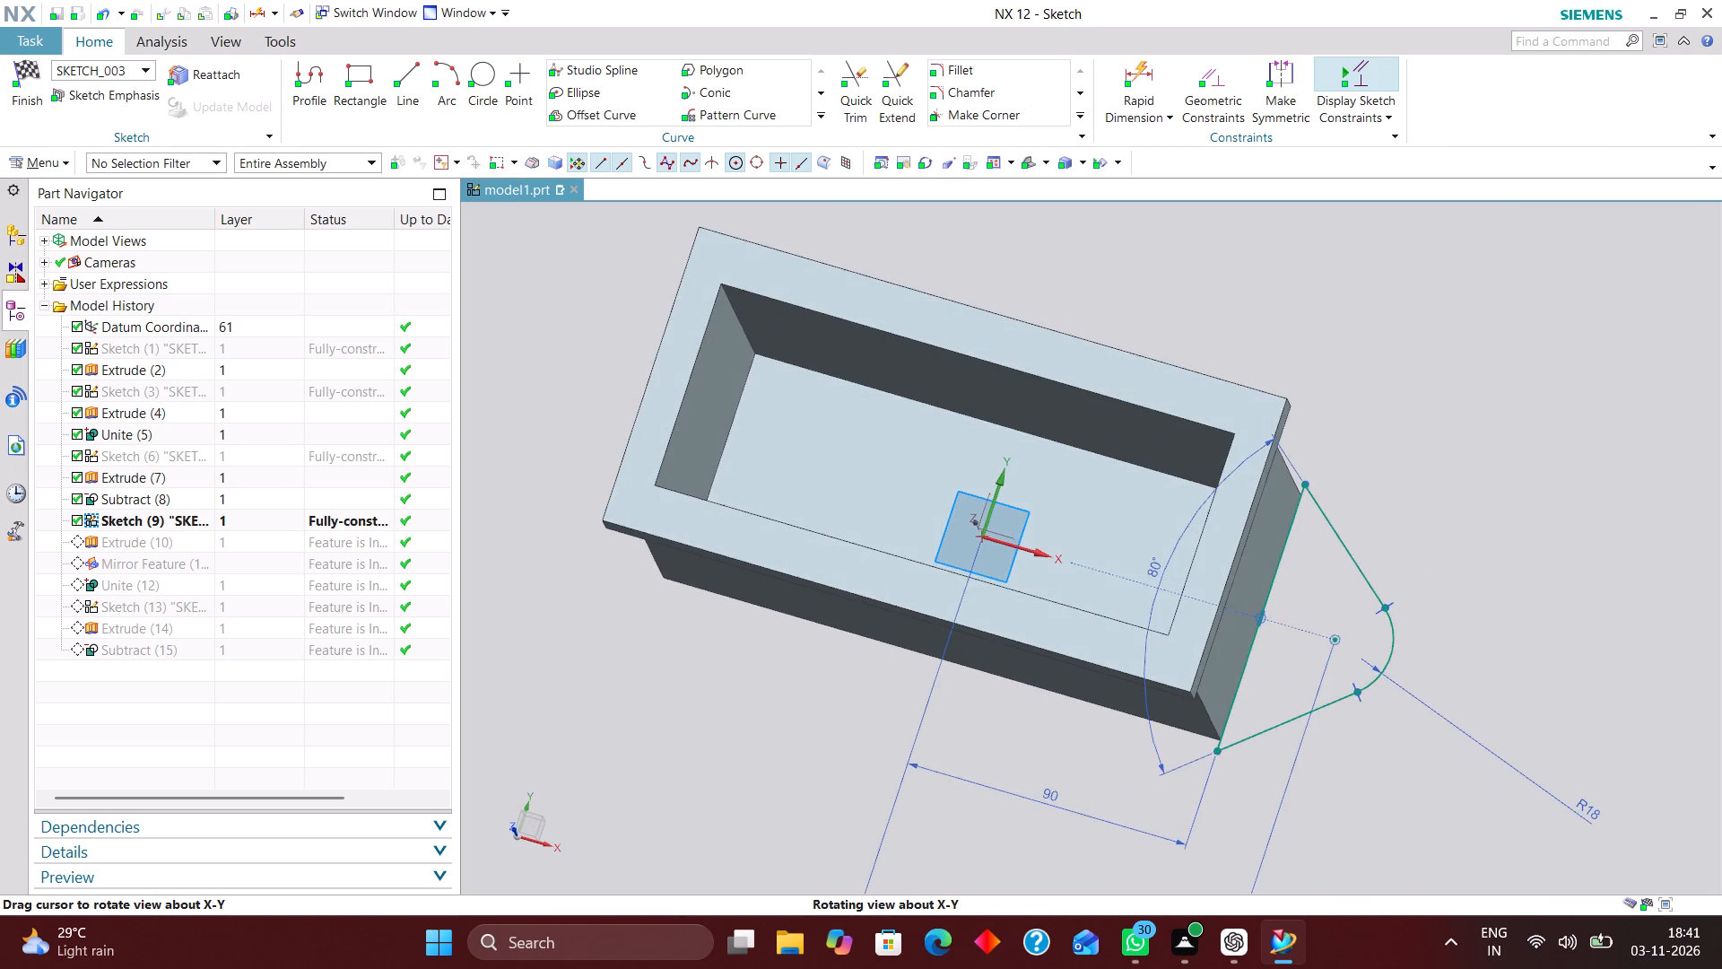
{"action": "middle_click_drag", "start_coordinate": [1407, 671], "coordinate": [1434, 679]}
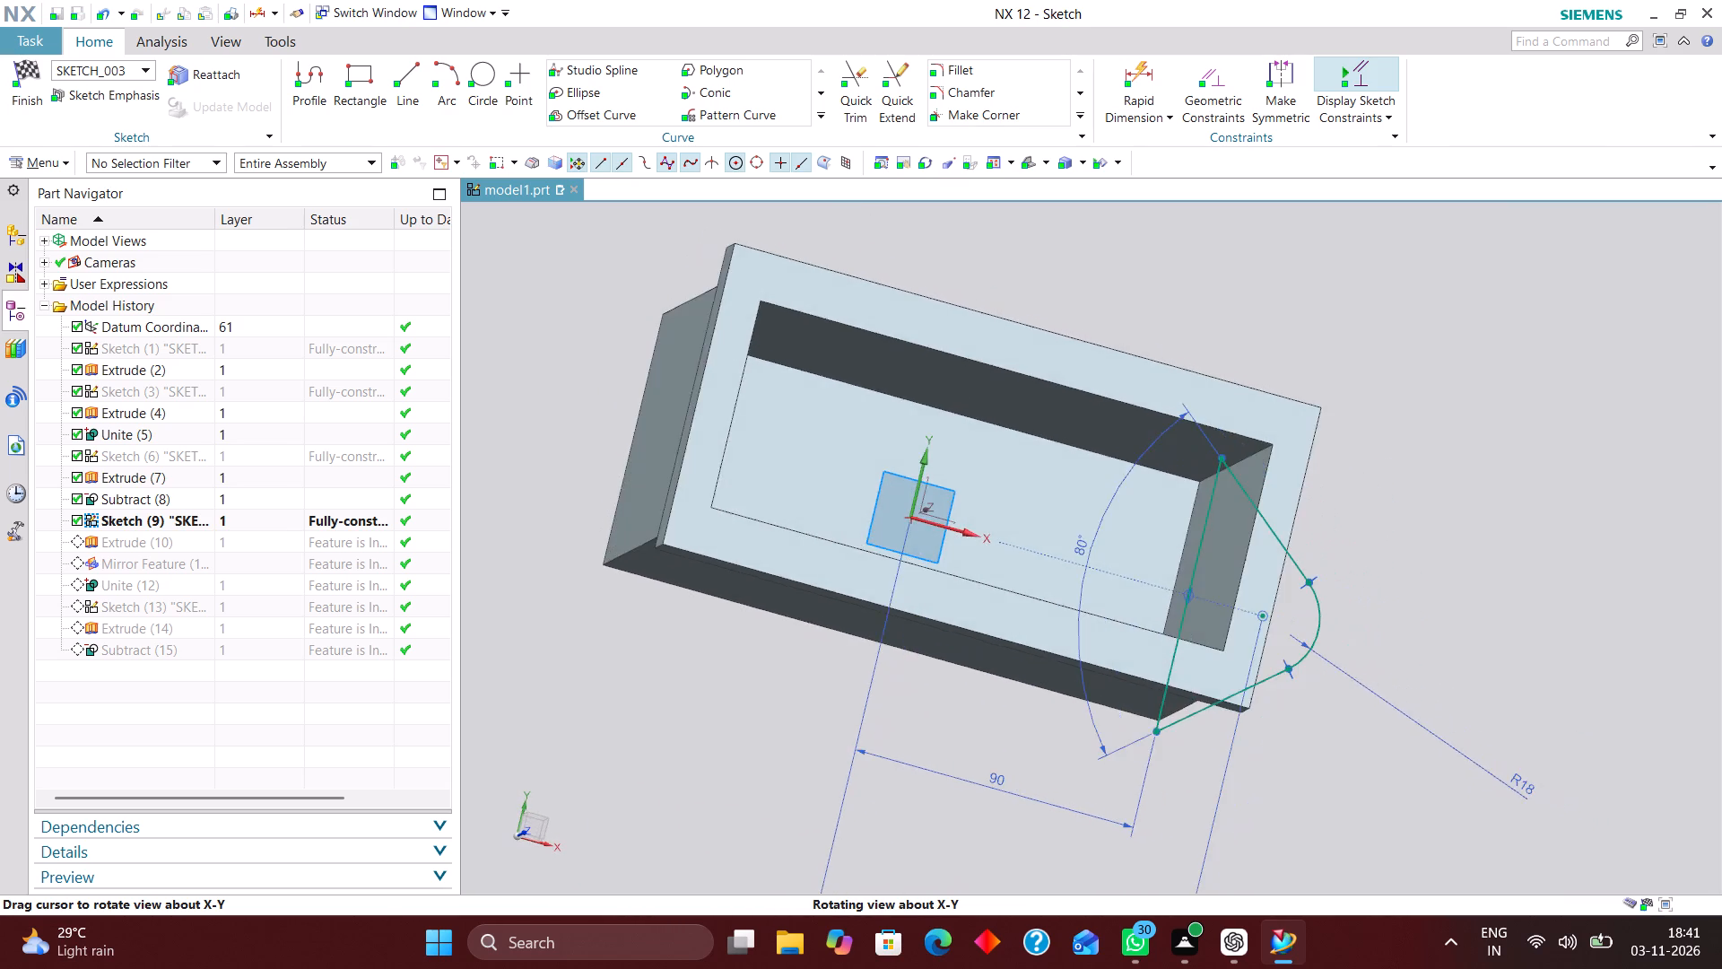
{"action": "middle_click_drag", "start_coordinate": [1434, 679], "coordinate": [1402, 684]}
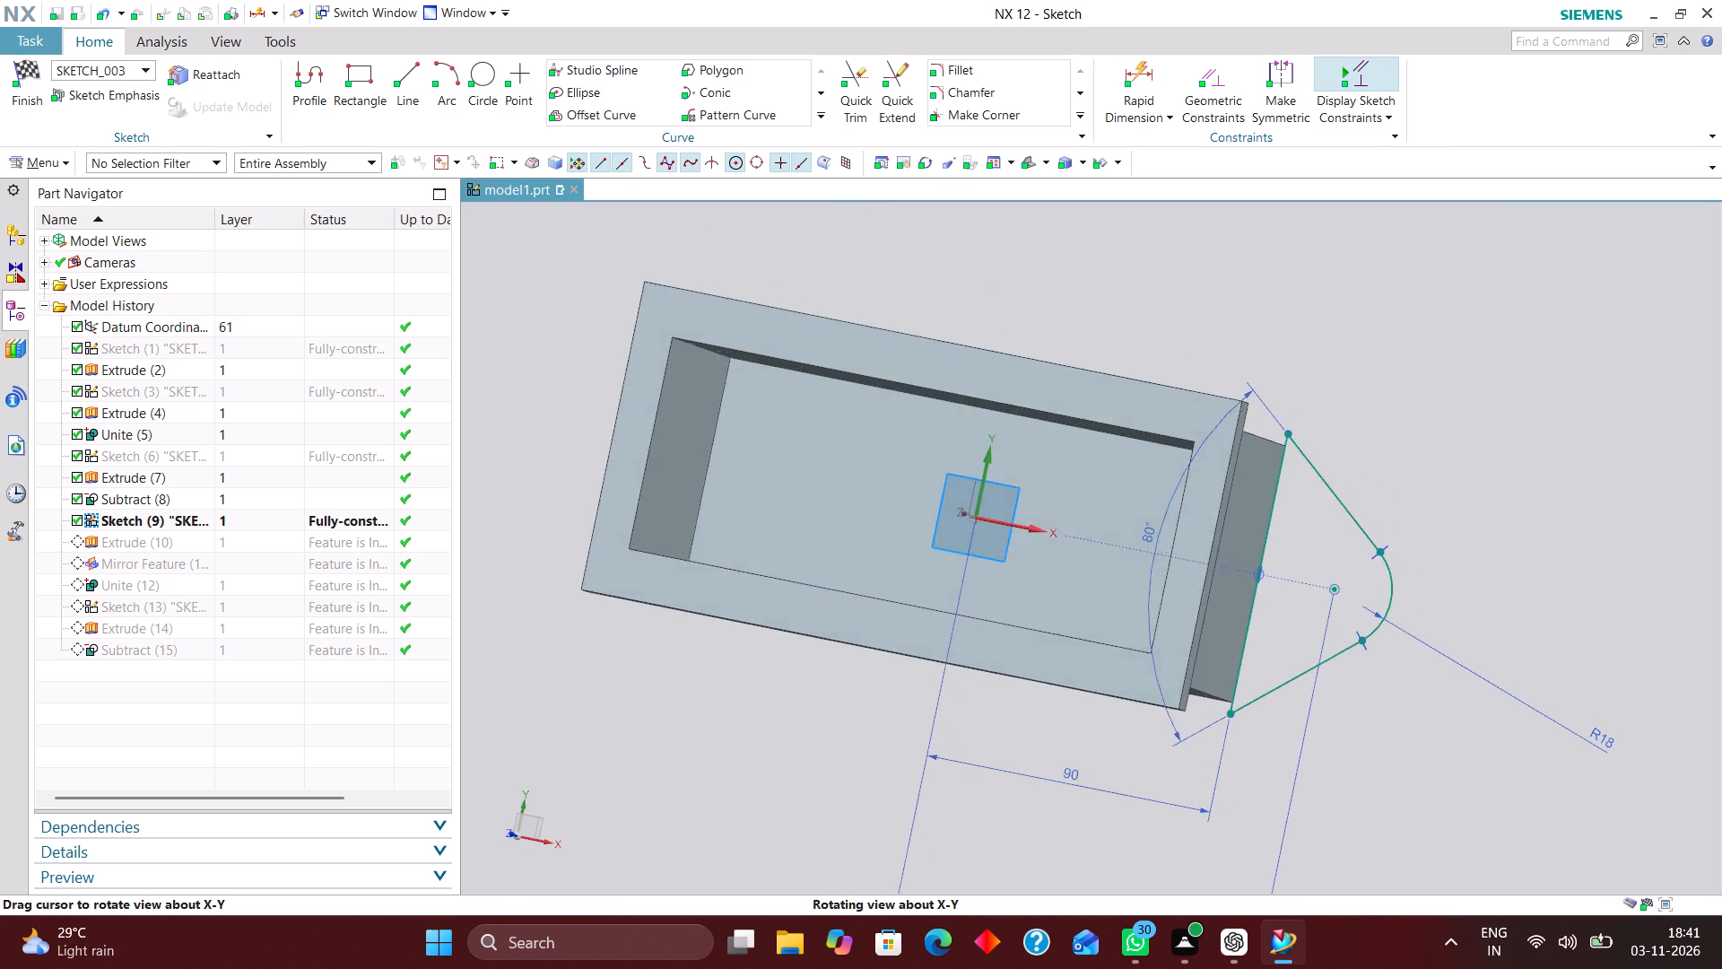
{"action": "middle_click_drag", "start_coordinate": [1402, 684], "coordinate": [1411, 688]}
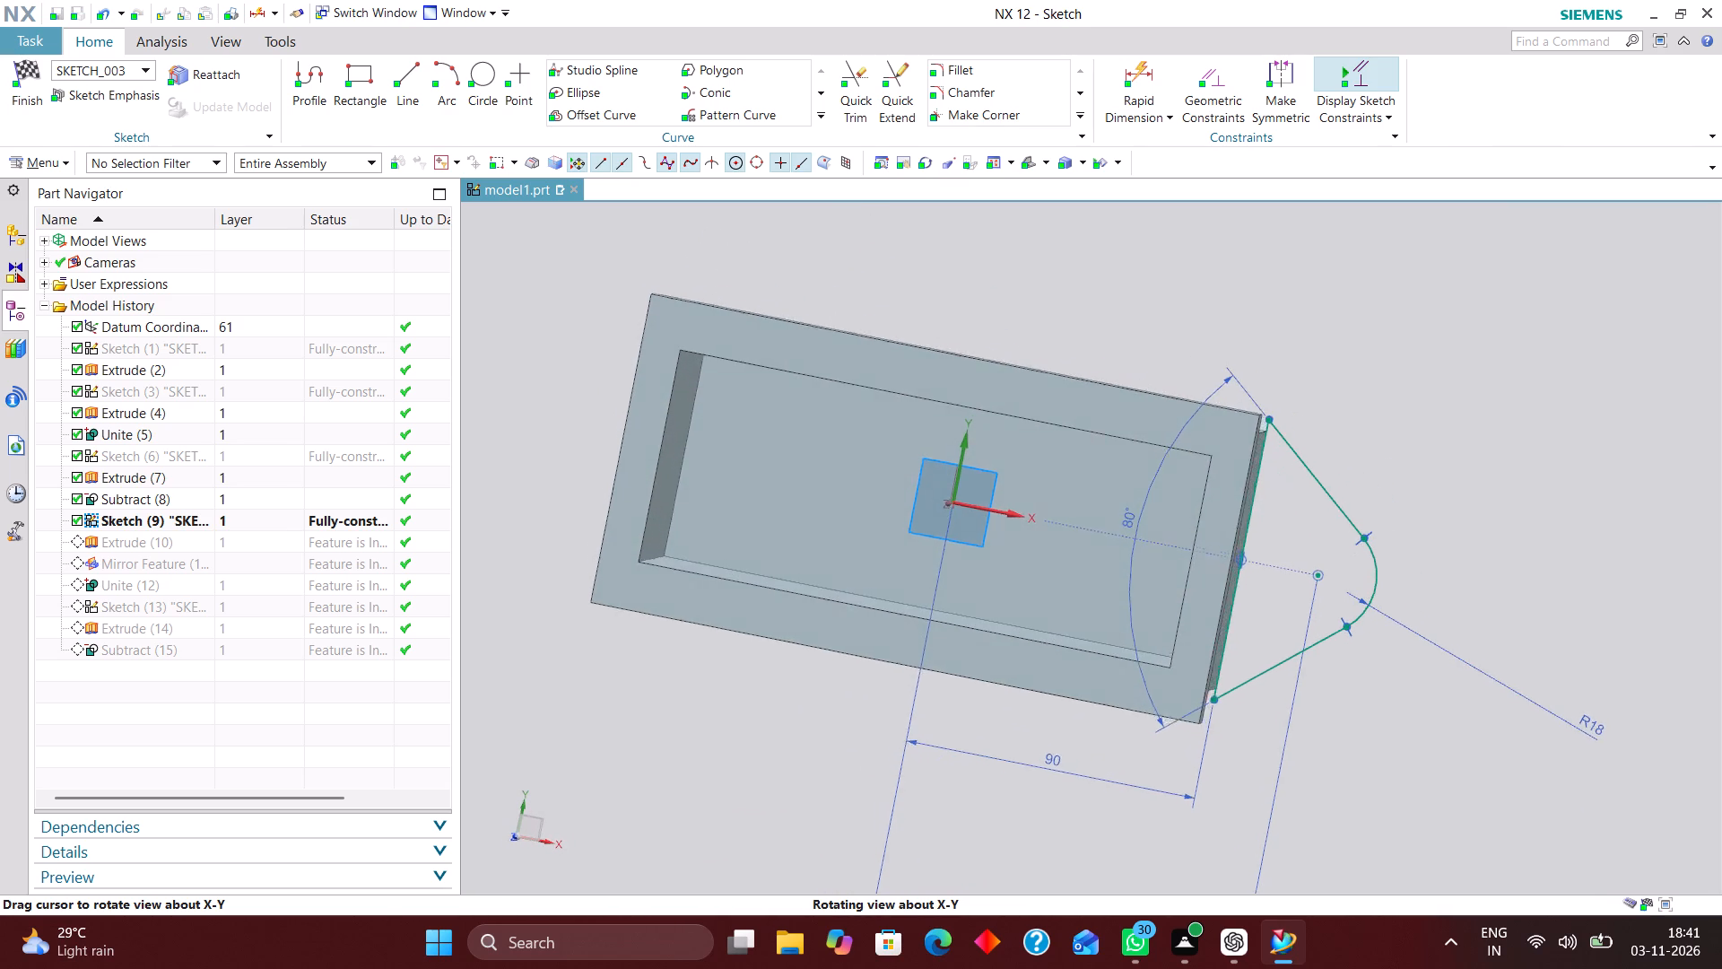
{"action": "middle_click_drag", "start_coordinate": [1411, 688], "coordinate": [1425, 681]}
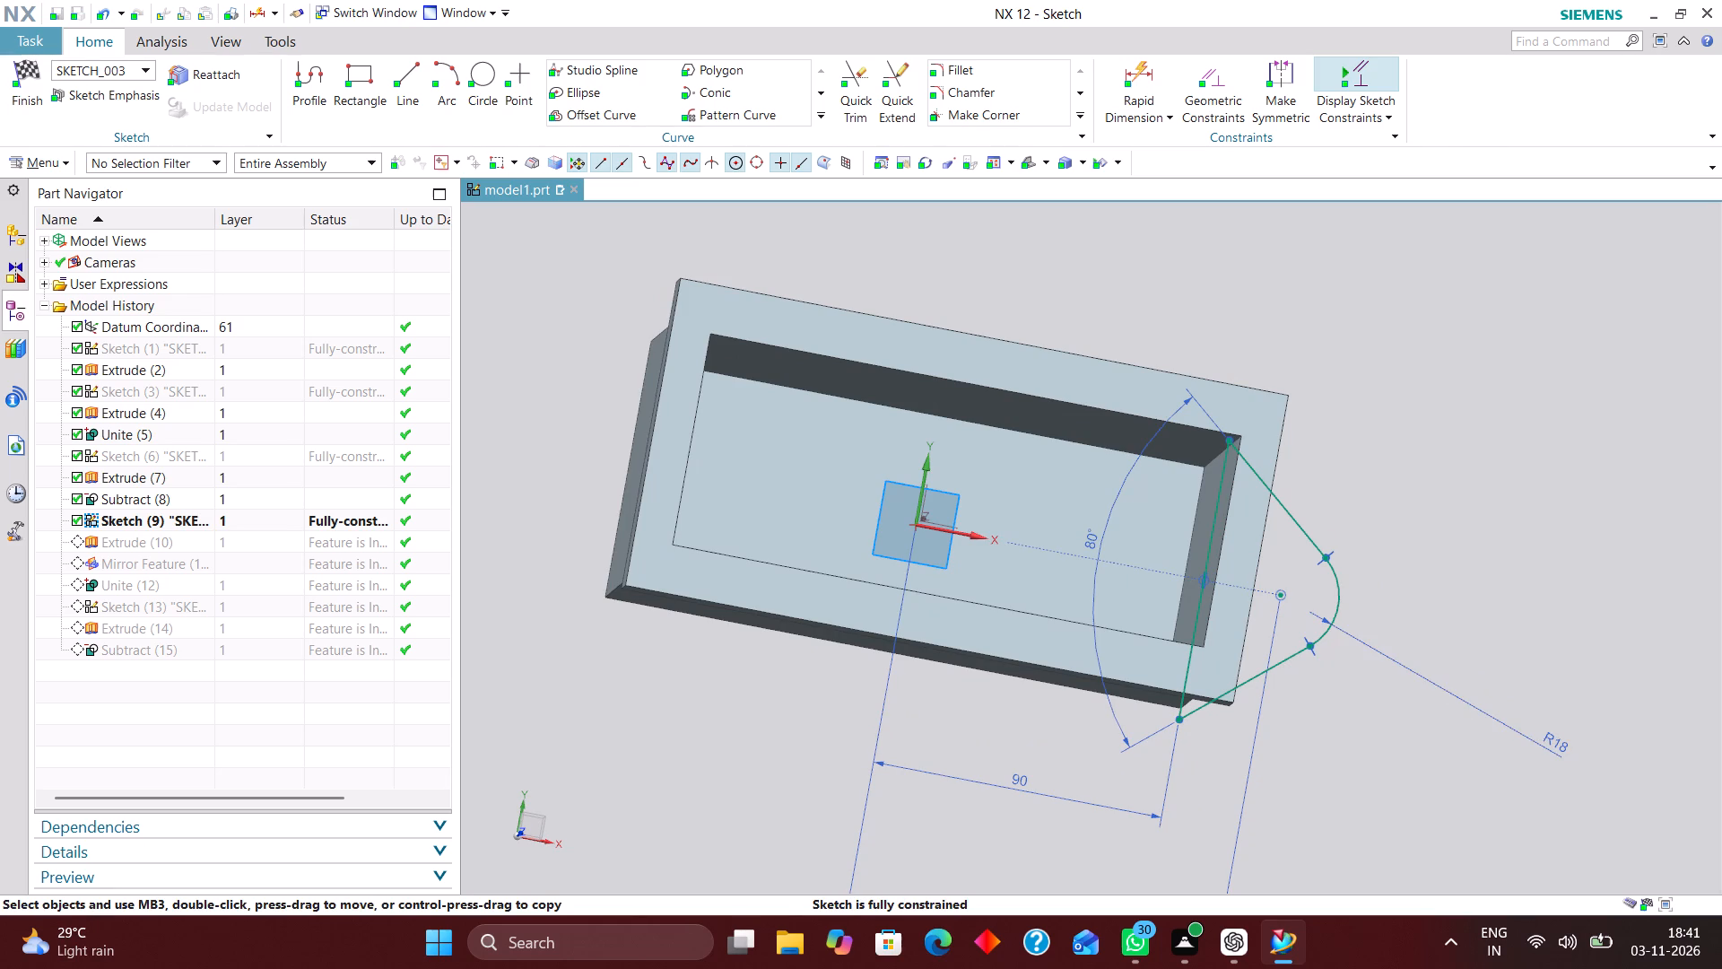
{"action": "middle_click_drag", "start_coordinate": [1492, 500], "coordinate": [1597, 659]}
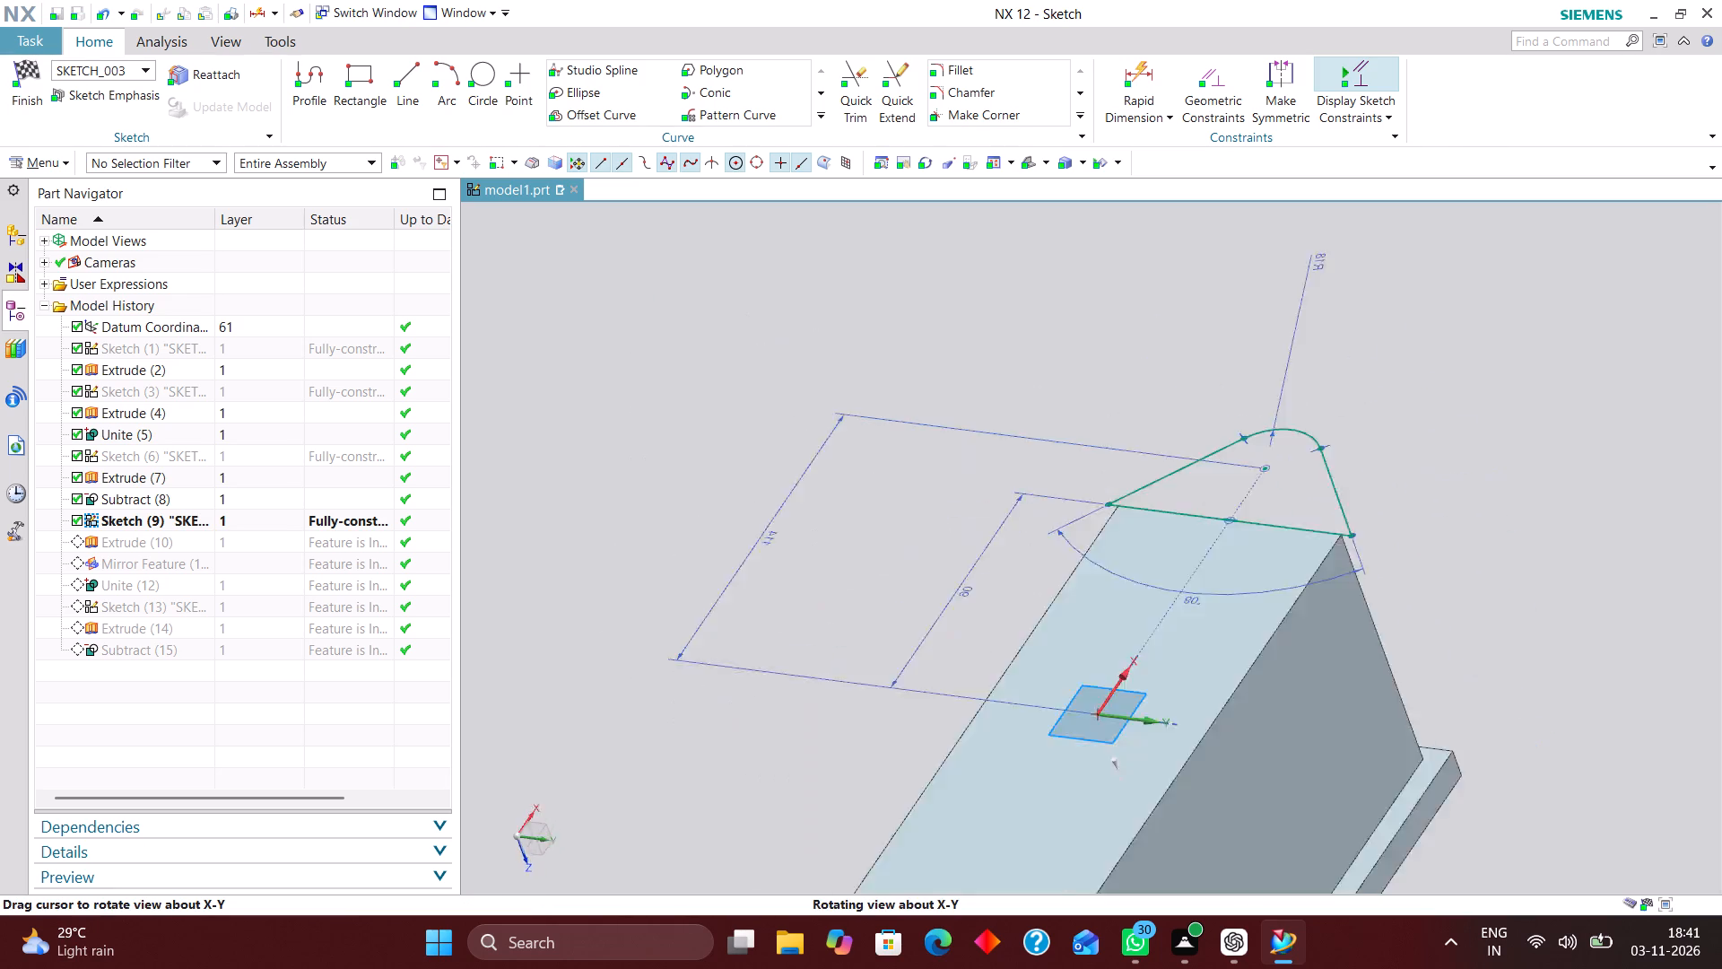
{"action": "middle_click_drag", "start_coordinate": [1597, 659], "coordinate": [1616, 694]}
View the lug sketch face-on and reposition its 80° angular dimension beyond the lug's rounded tip.
{"action": "right_click_drag", "start_coordinate": [1596, 548], "coordinate": [1424, 546]}
{"action": "scroll", "coordinate": [1291, 734], "scroll_direction": "up", "scroll_amount": 5}
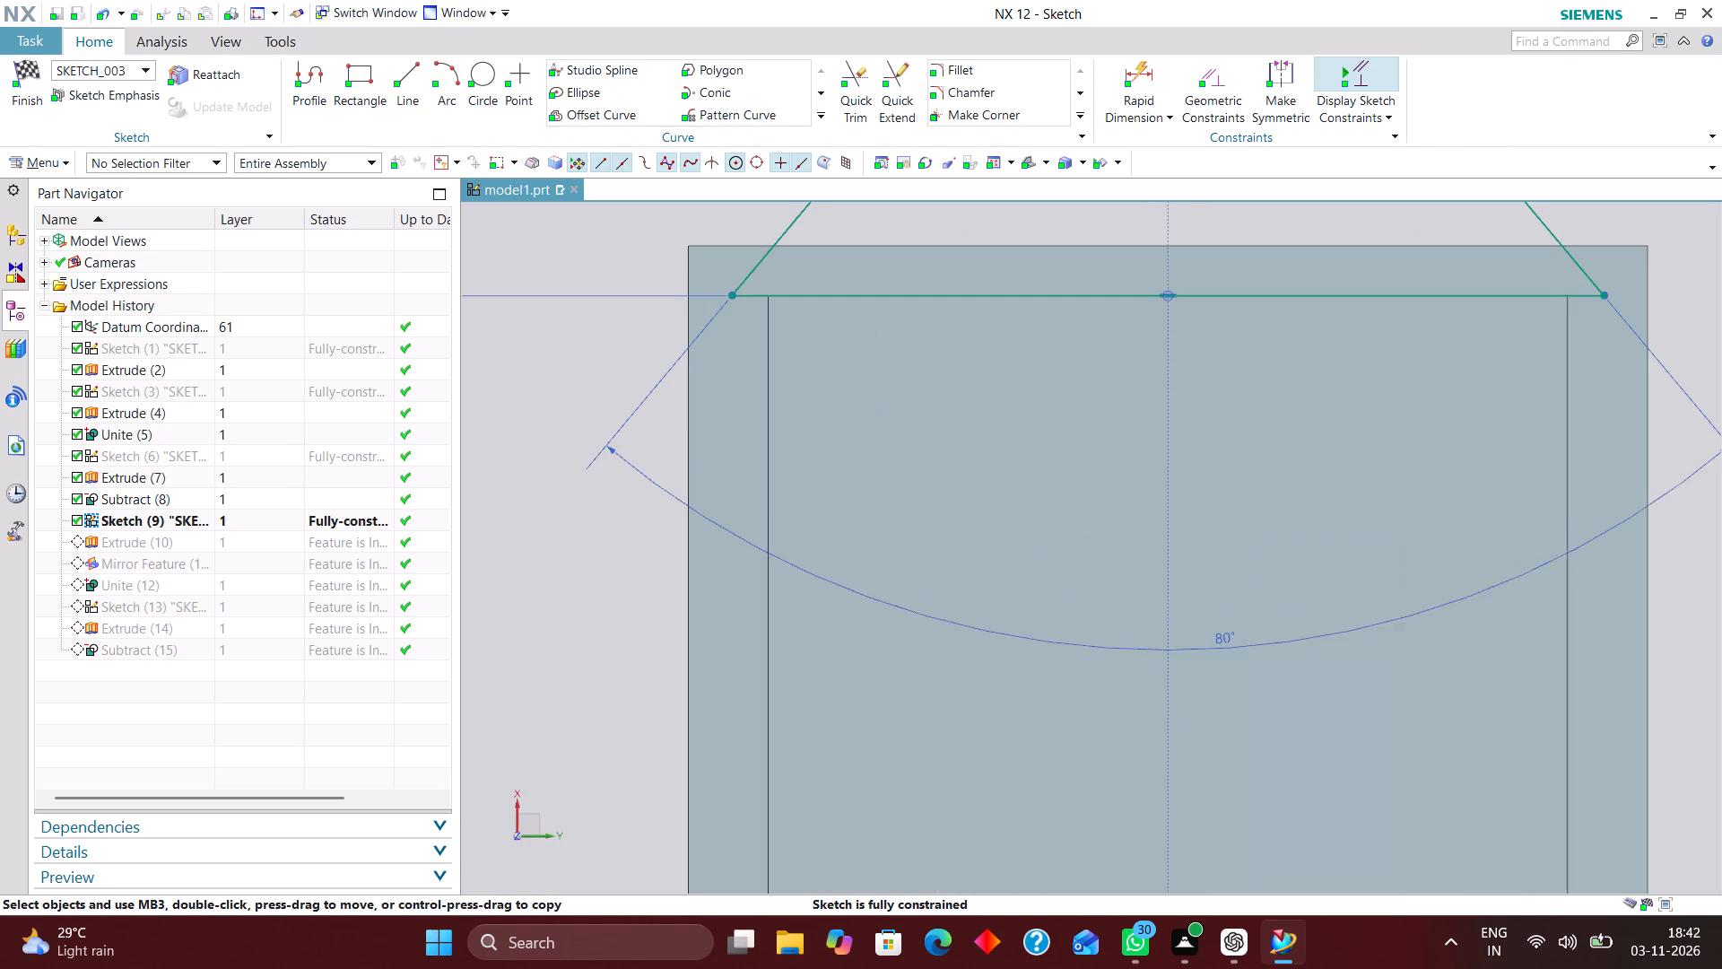
{"action": "scroll", "coordinate": [1213, 691], "scroll_direction": "down", "scroll_amount": 4}
{"action": "left_click_drag", "start_coordinate": [1221, 667], "coordinate": [1221, 631]}
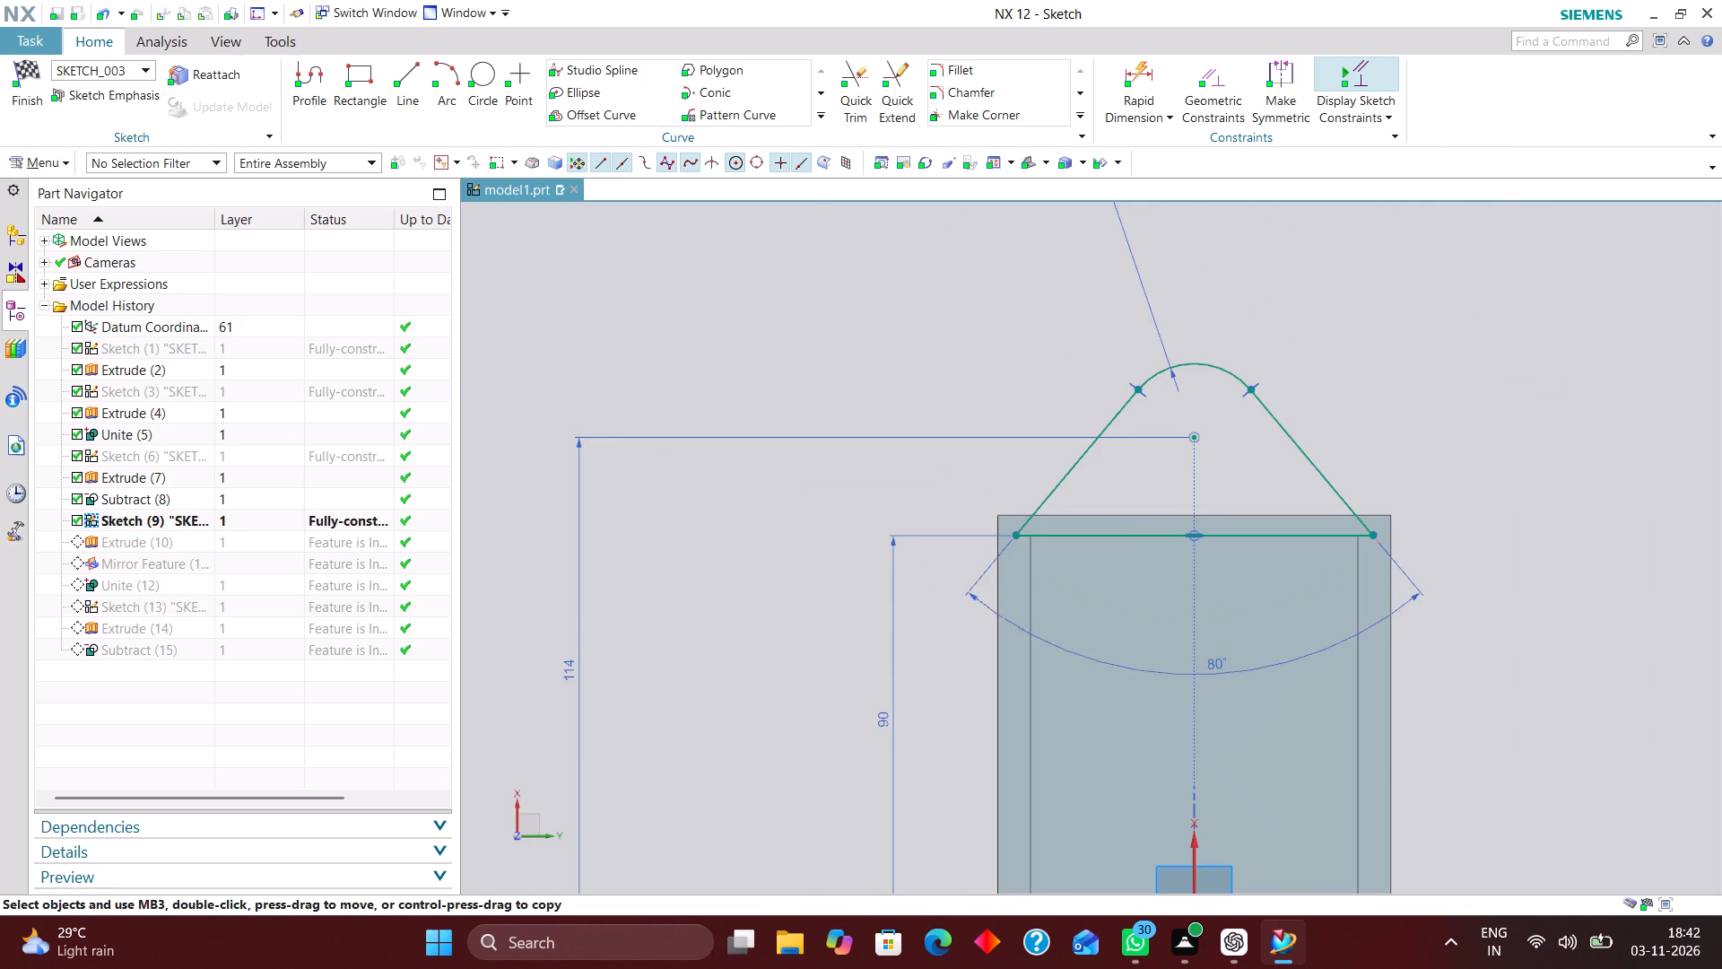
{"action": "left_click_drag", "start_coordinate": [1221, 631], "coordinate": [1189, 226]}
{"action": "scroll", "coordinate": [1220, 480], "scroll_direction": "down", "scroll_amount": 1}
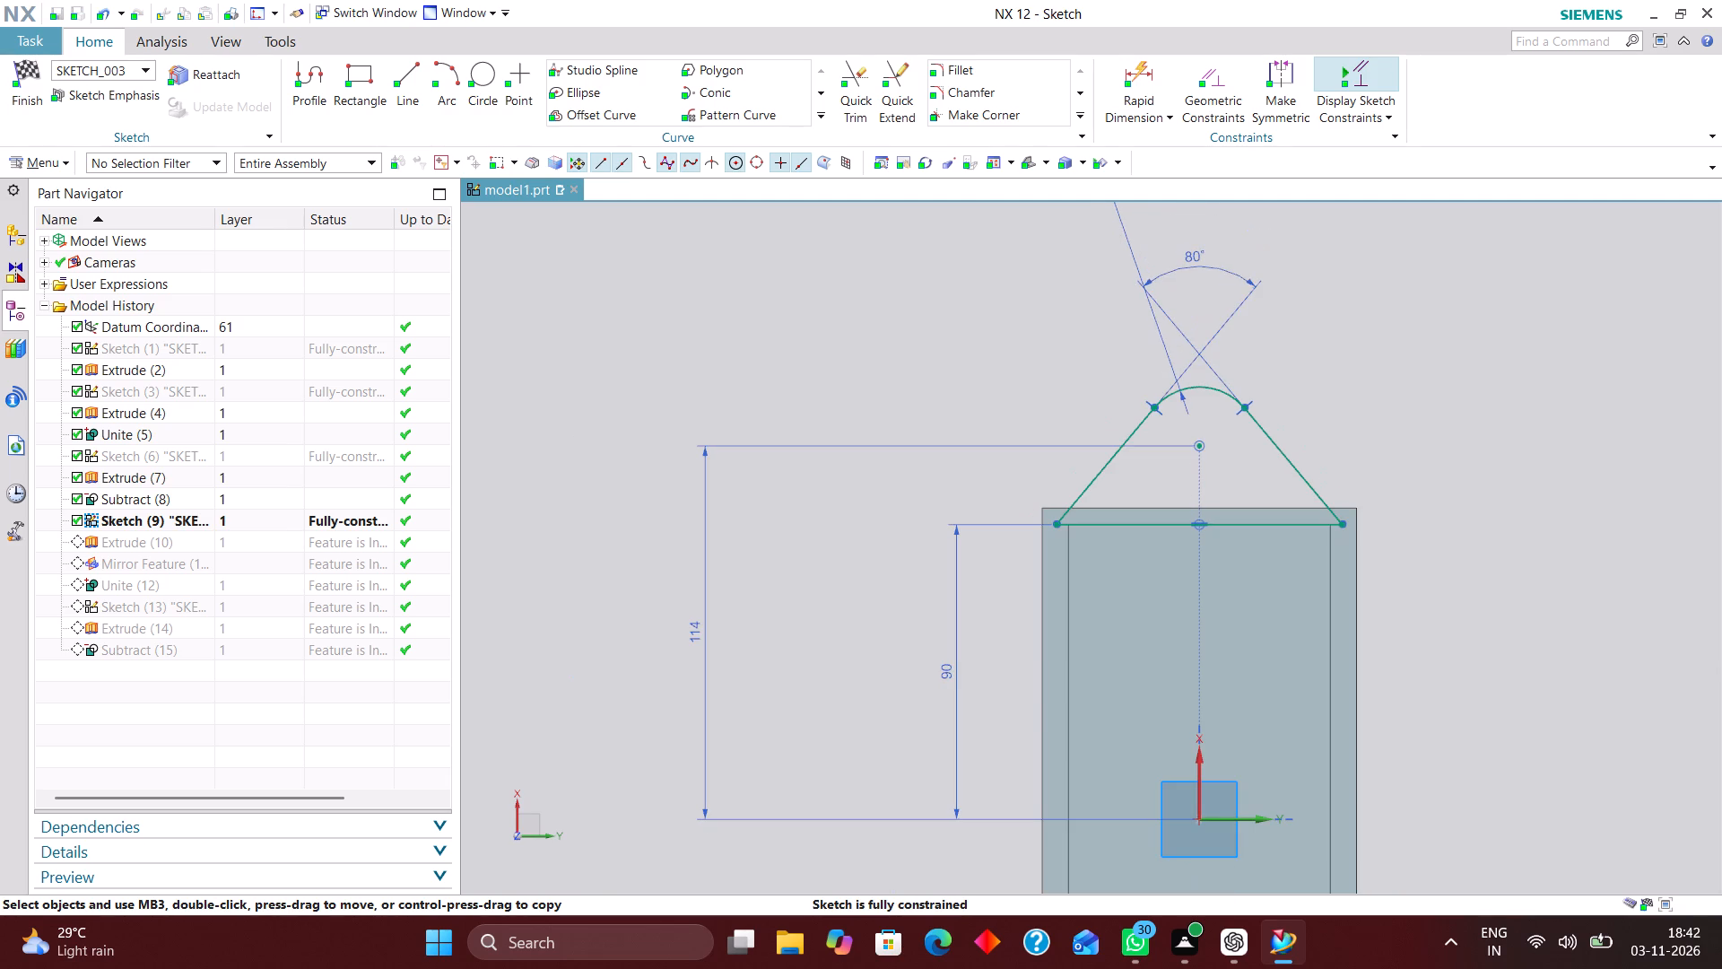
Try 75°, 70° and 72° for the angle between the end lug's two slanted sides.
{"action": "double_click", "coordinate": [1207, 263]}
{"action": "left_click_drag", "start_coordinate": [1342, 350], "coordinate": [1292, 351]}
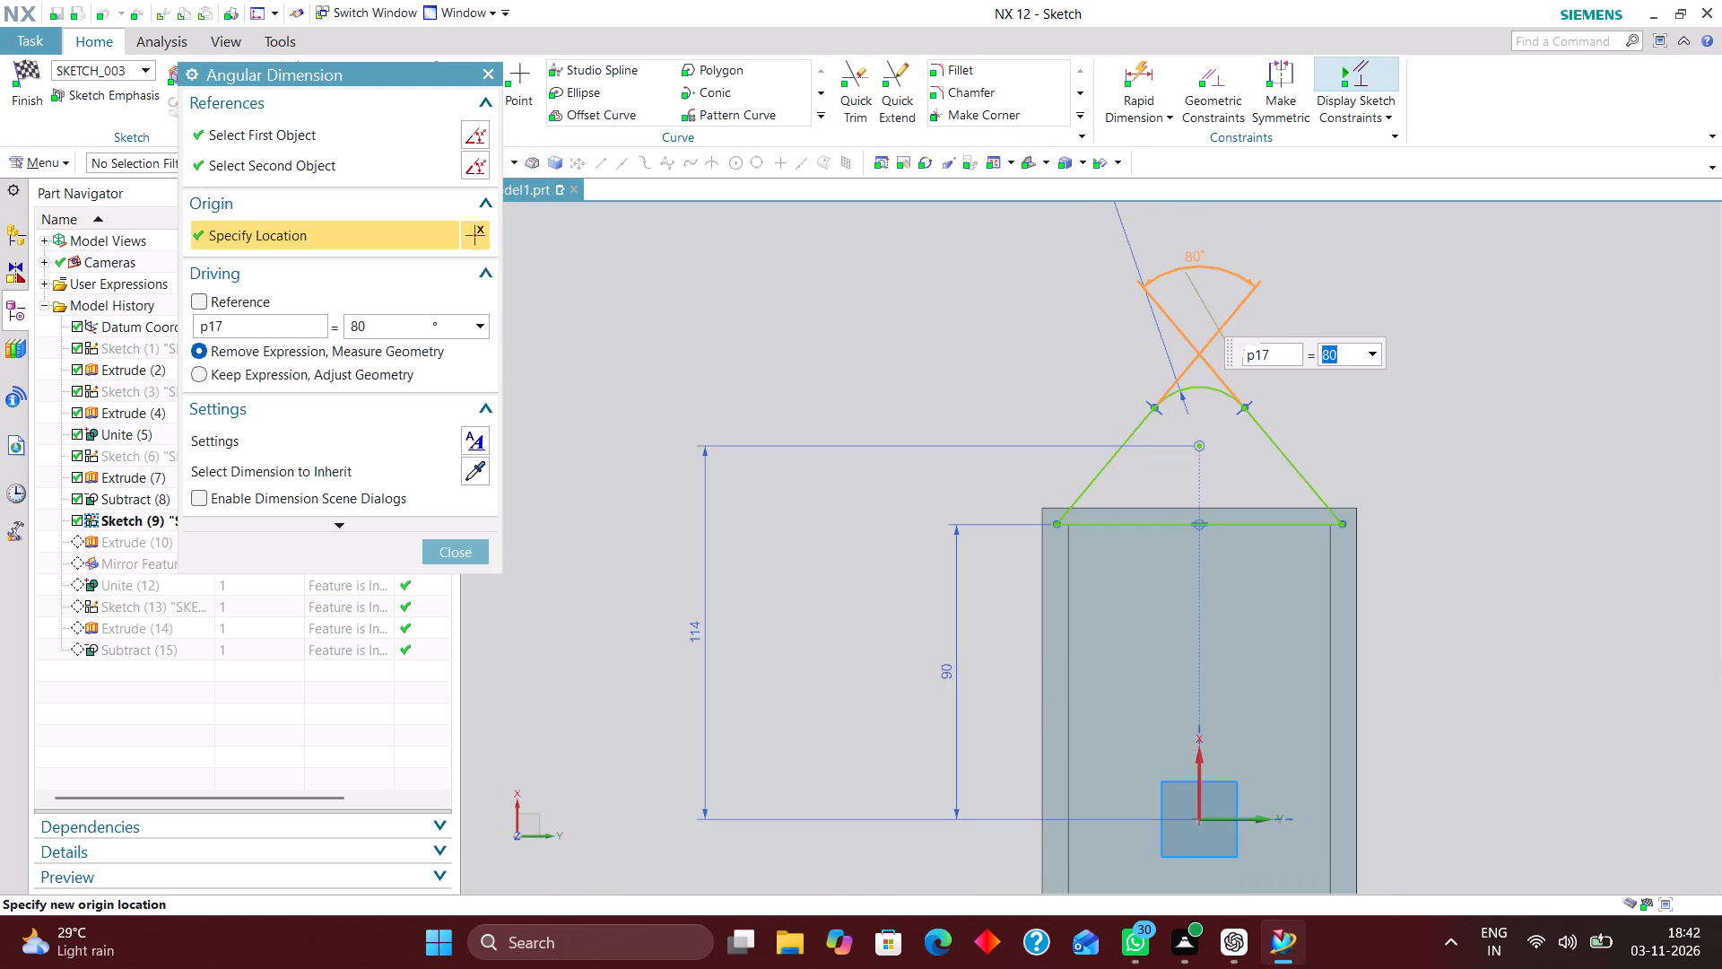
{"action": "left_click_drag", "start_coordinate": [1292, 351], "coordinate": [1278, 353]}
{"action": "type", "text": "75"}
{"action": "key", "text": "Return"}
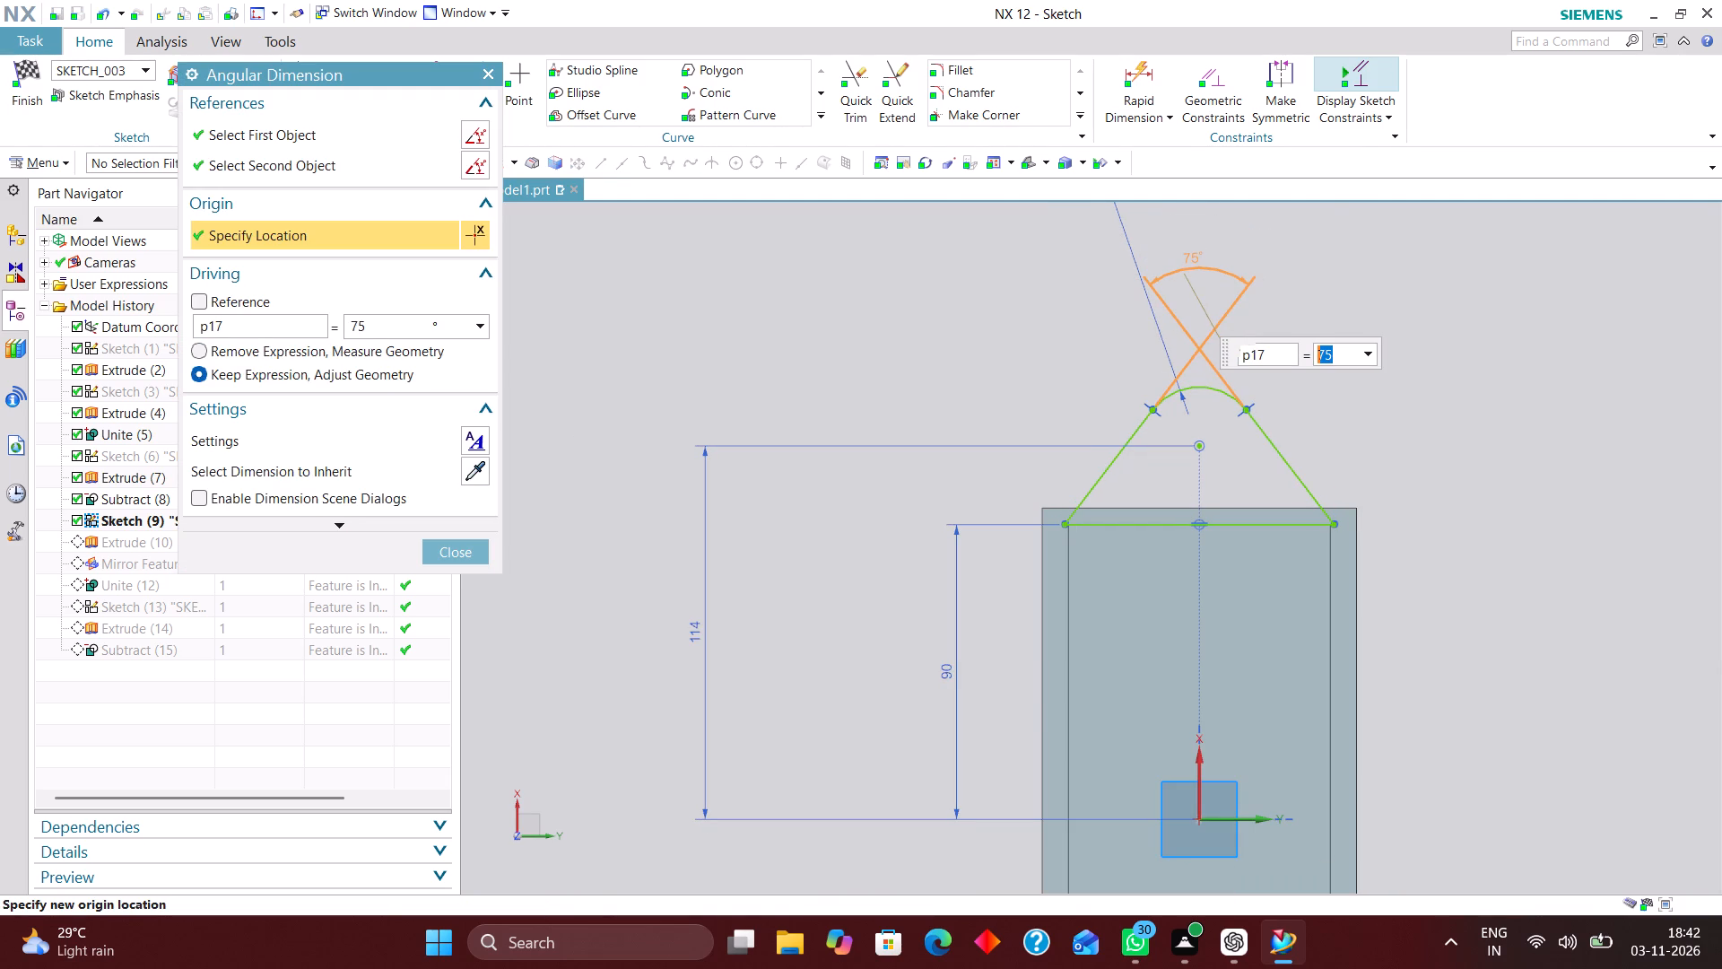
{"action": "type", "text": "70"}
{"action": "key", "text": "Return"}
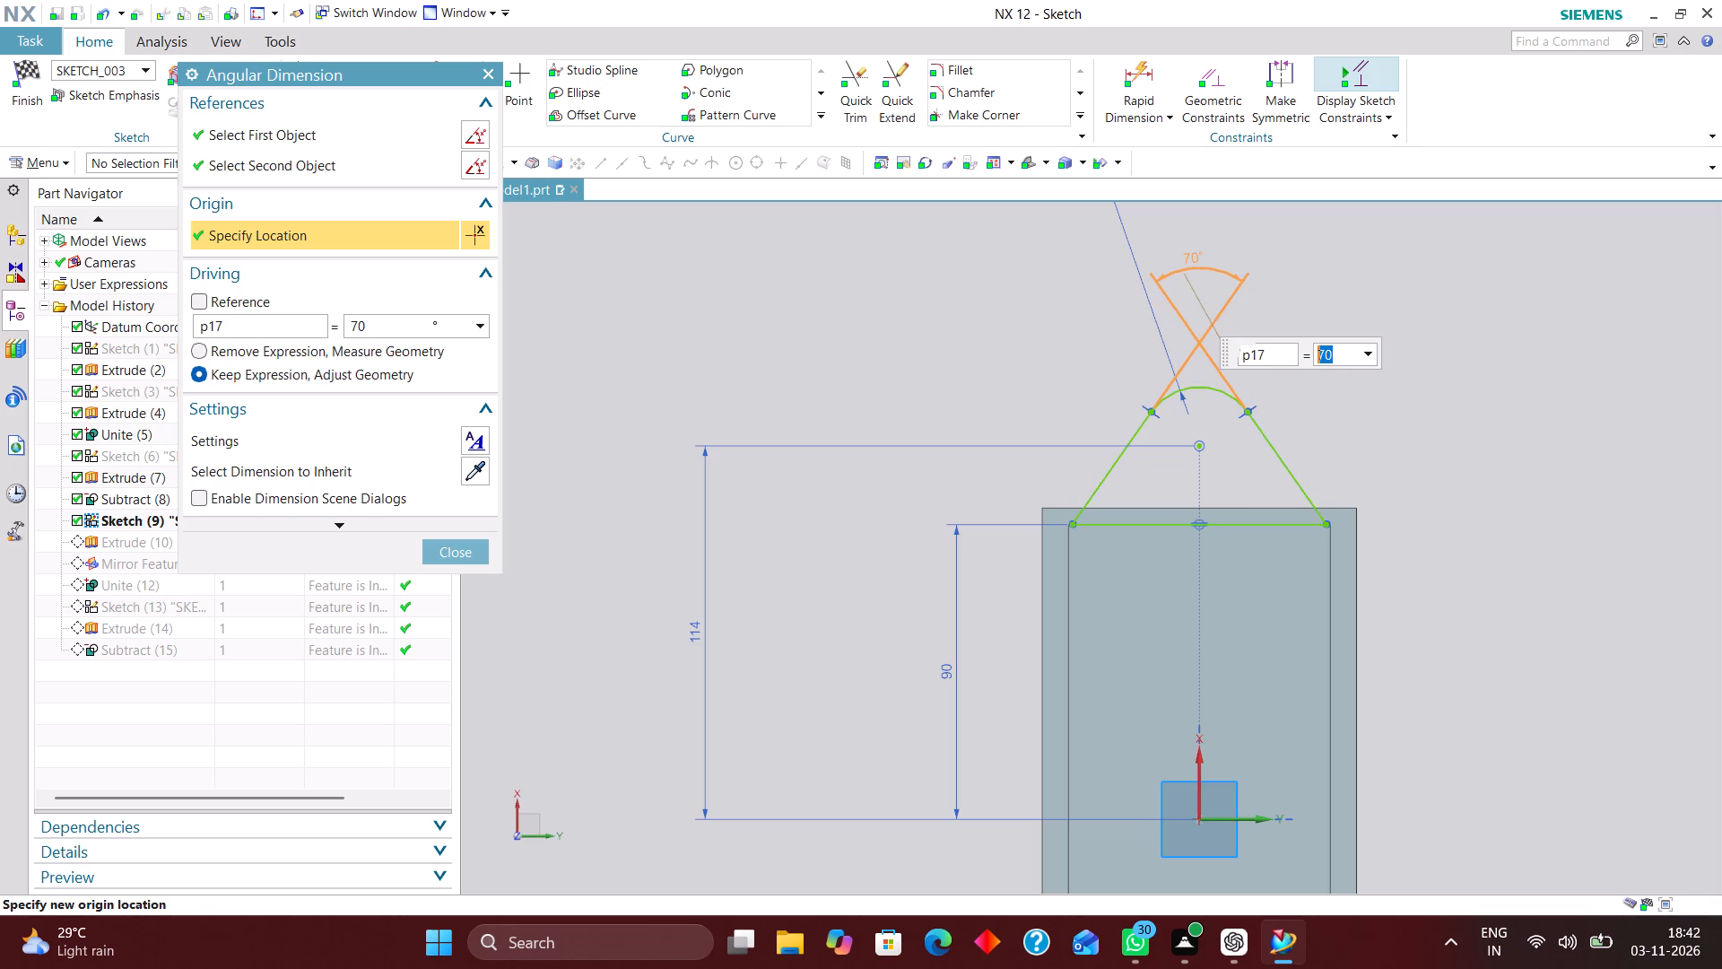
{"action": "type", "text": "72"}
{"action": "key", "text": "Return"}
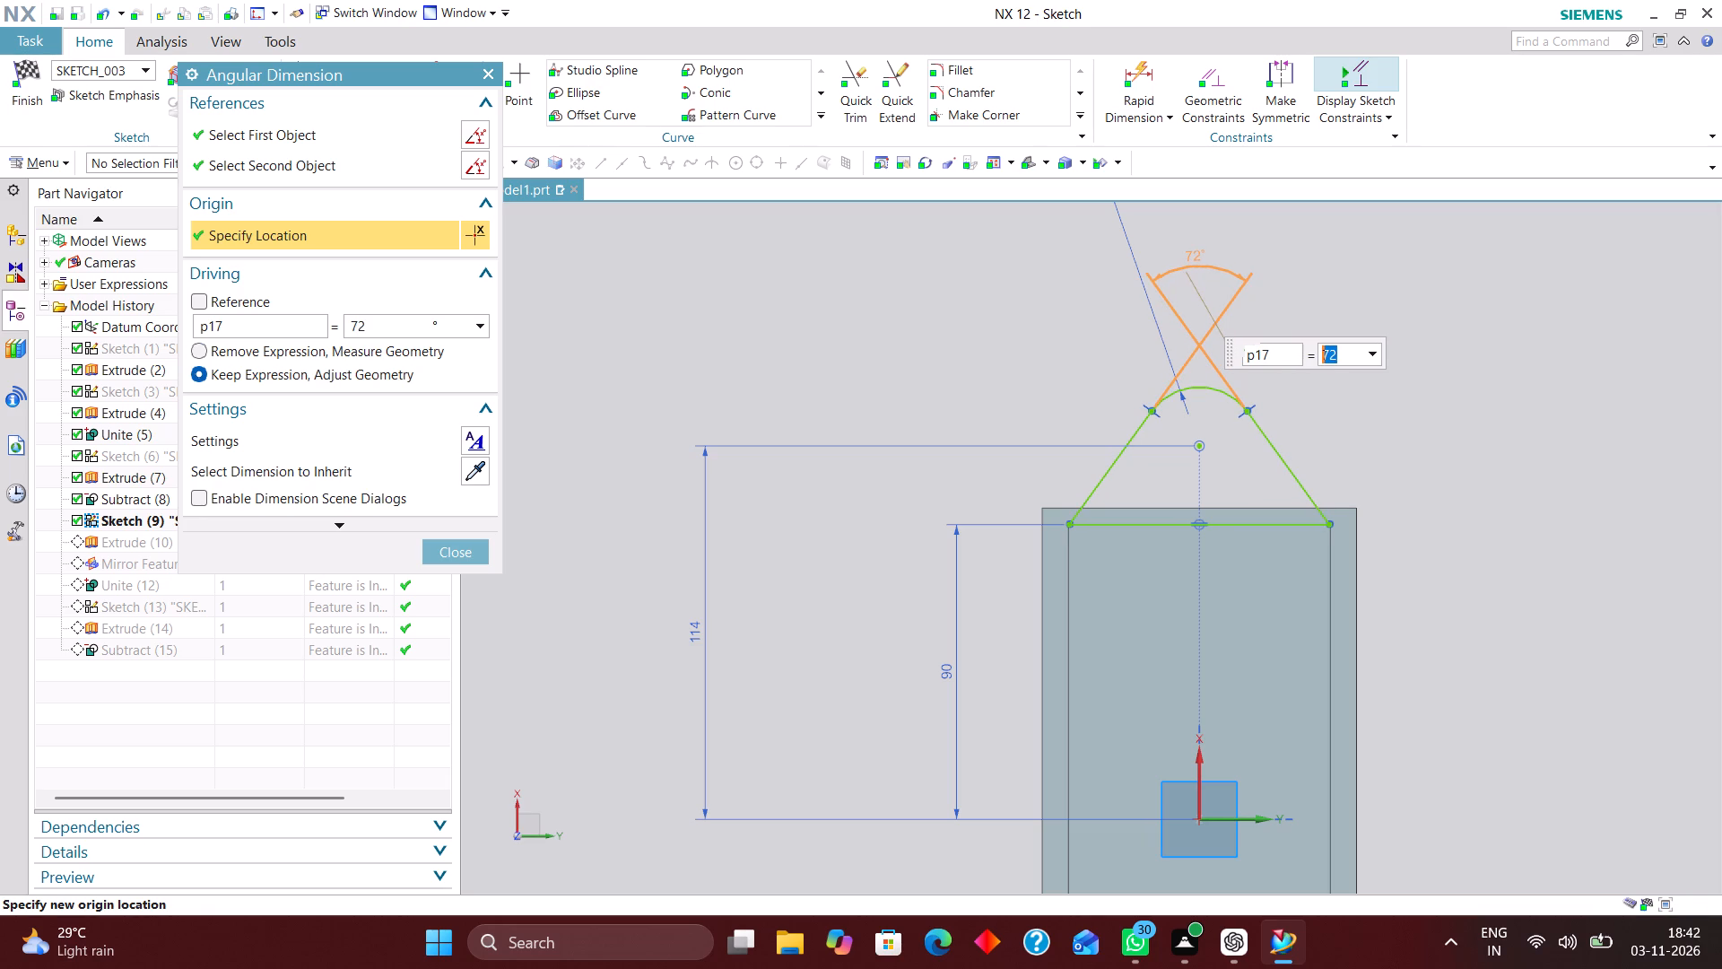
Set the angle between the lug's slanted sides to 73° so its corners fit the box edges, and finish the sketch.
{"action": "scroll", "coordinate": [1222, 548], "scroll_direction": "up", "scroll_amount": 2}
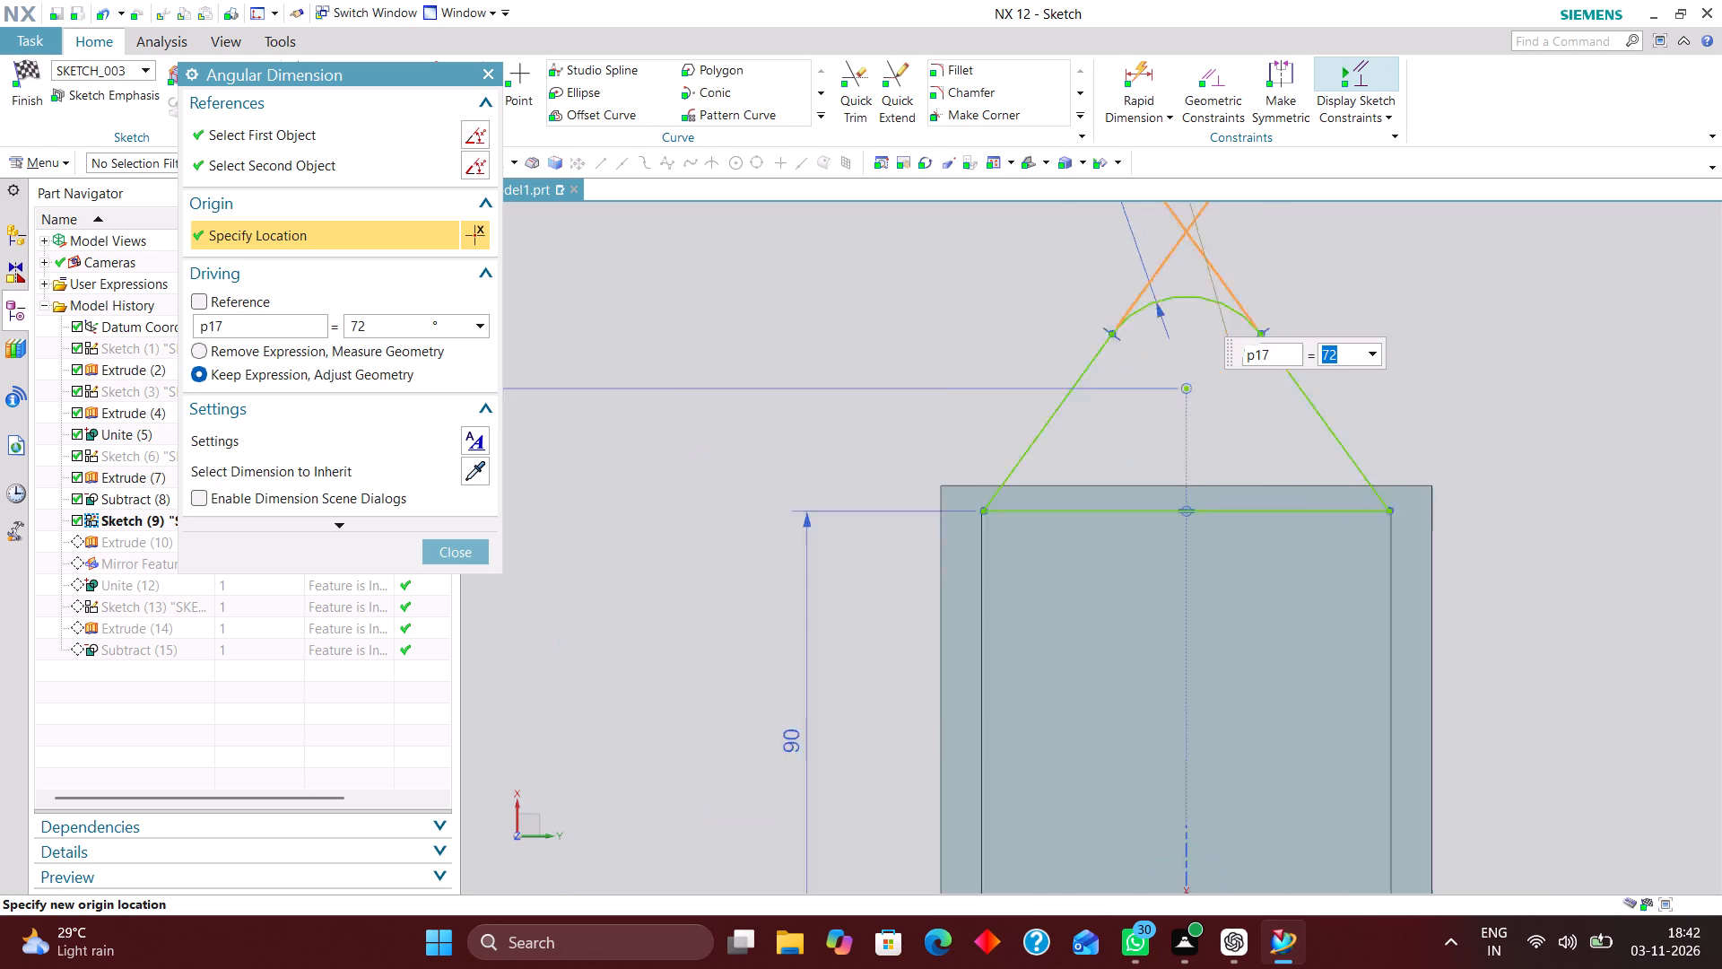
{"action": "scroll", "coordinate": [1219, 548], "scroll_direction": "up", "scroll_amount": 2}
{"action": "scroll", "coordinate": [860, 514], "scroll_direction": "up", "scroll_amount": 6}
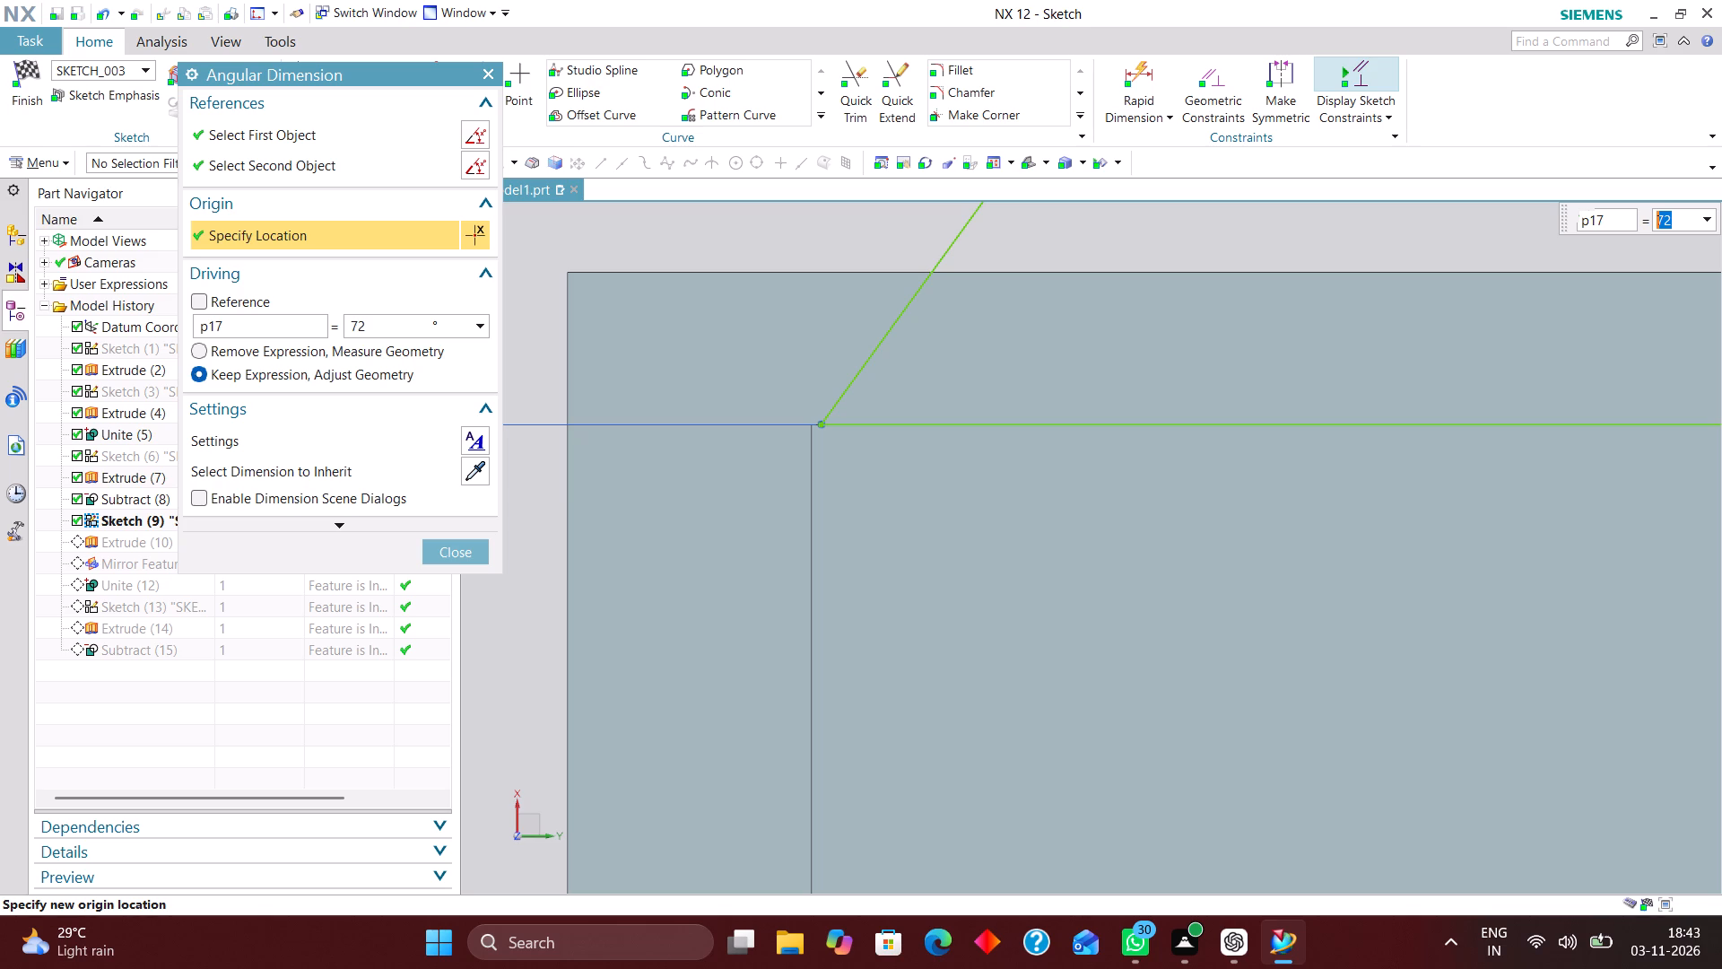
{"action": "scroll", "coordinate": [895, 524], "scroll_direction": "down", "scroll_amount": 2}
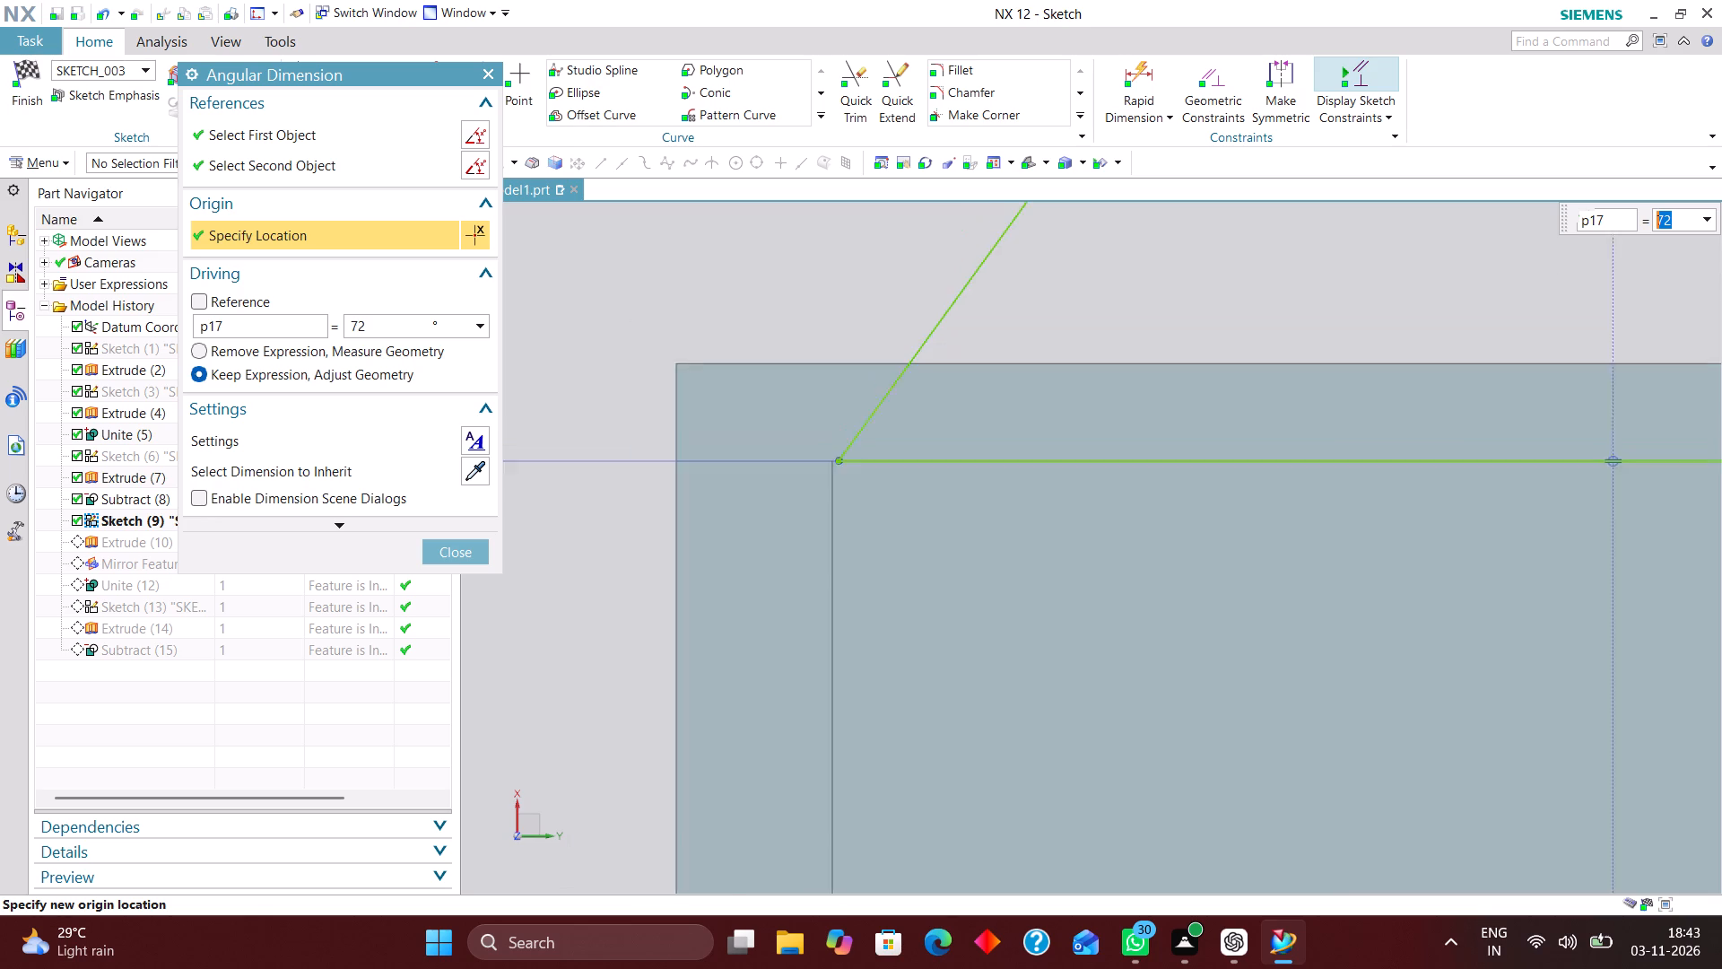
{"action": "scroll", "coordinate": [848, 529], "scroll_direction": "down", "scroll_amount": 2}
{"action": "scroll", "coordinate": [937, 547], "scroll_direction": "up", "scroll_amount": 3}
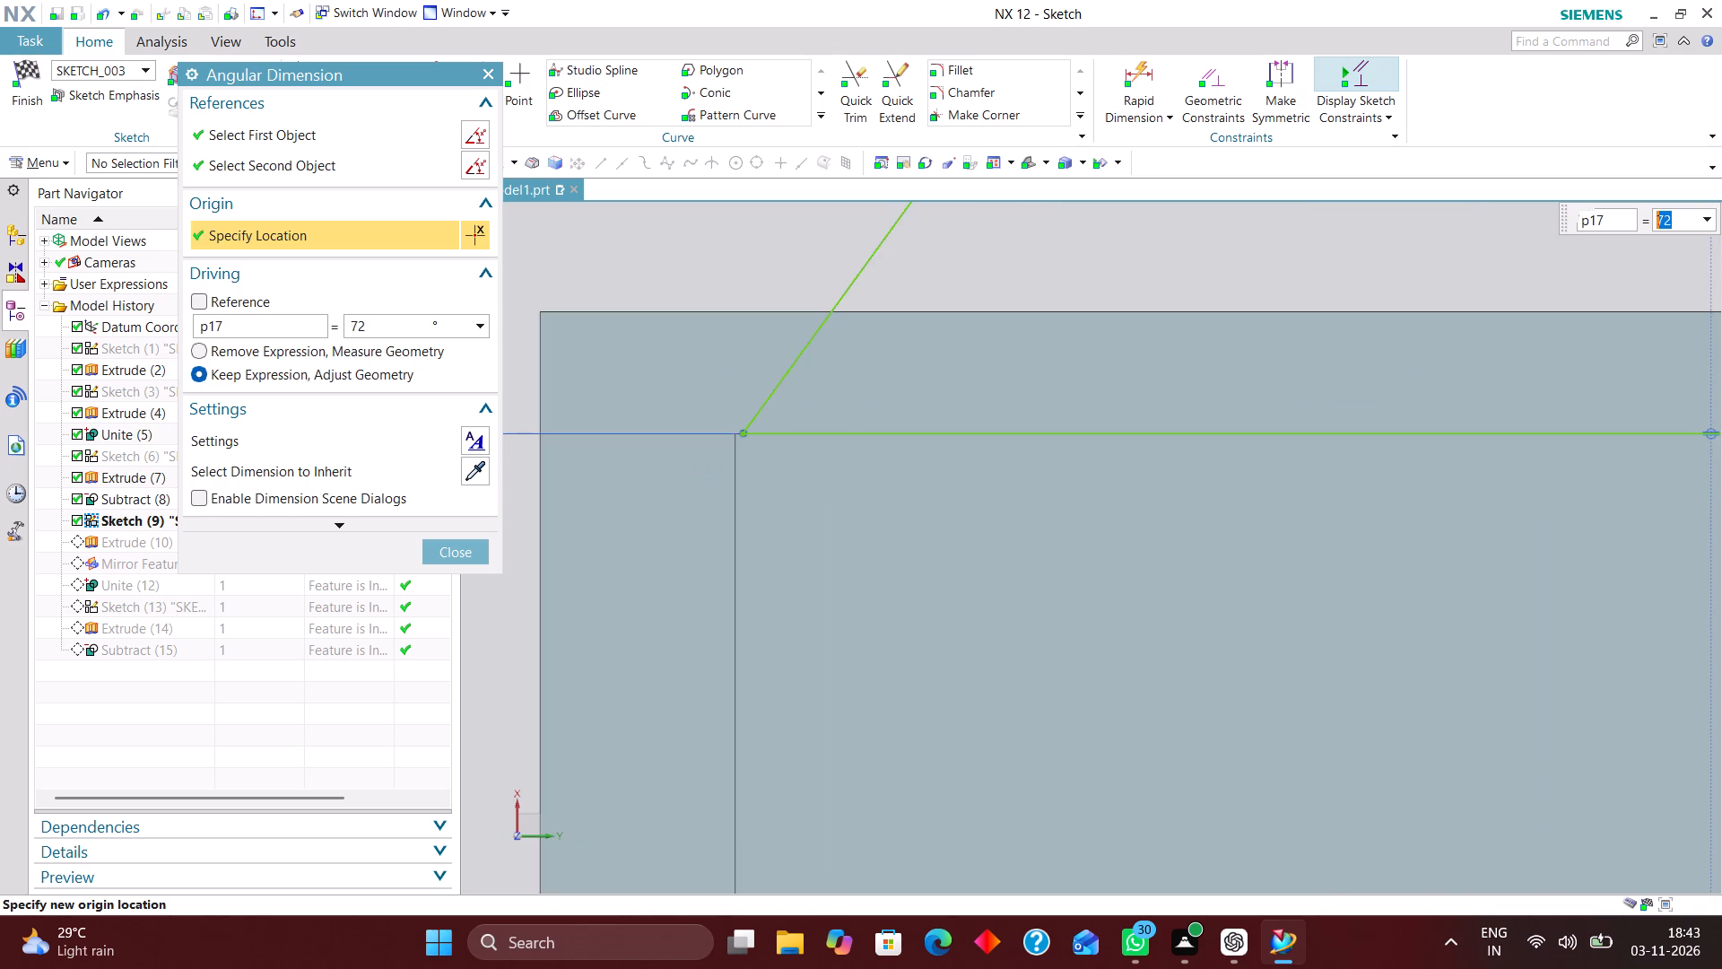
{"action": "left_click_drag", "start_coordinate": [386, 324], "coordinate": [315, 320]}
{"action": "type", "text": "73"}
{"action": "key", "text": "Return"}
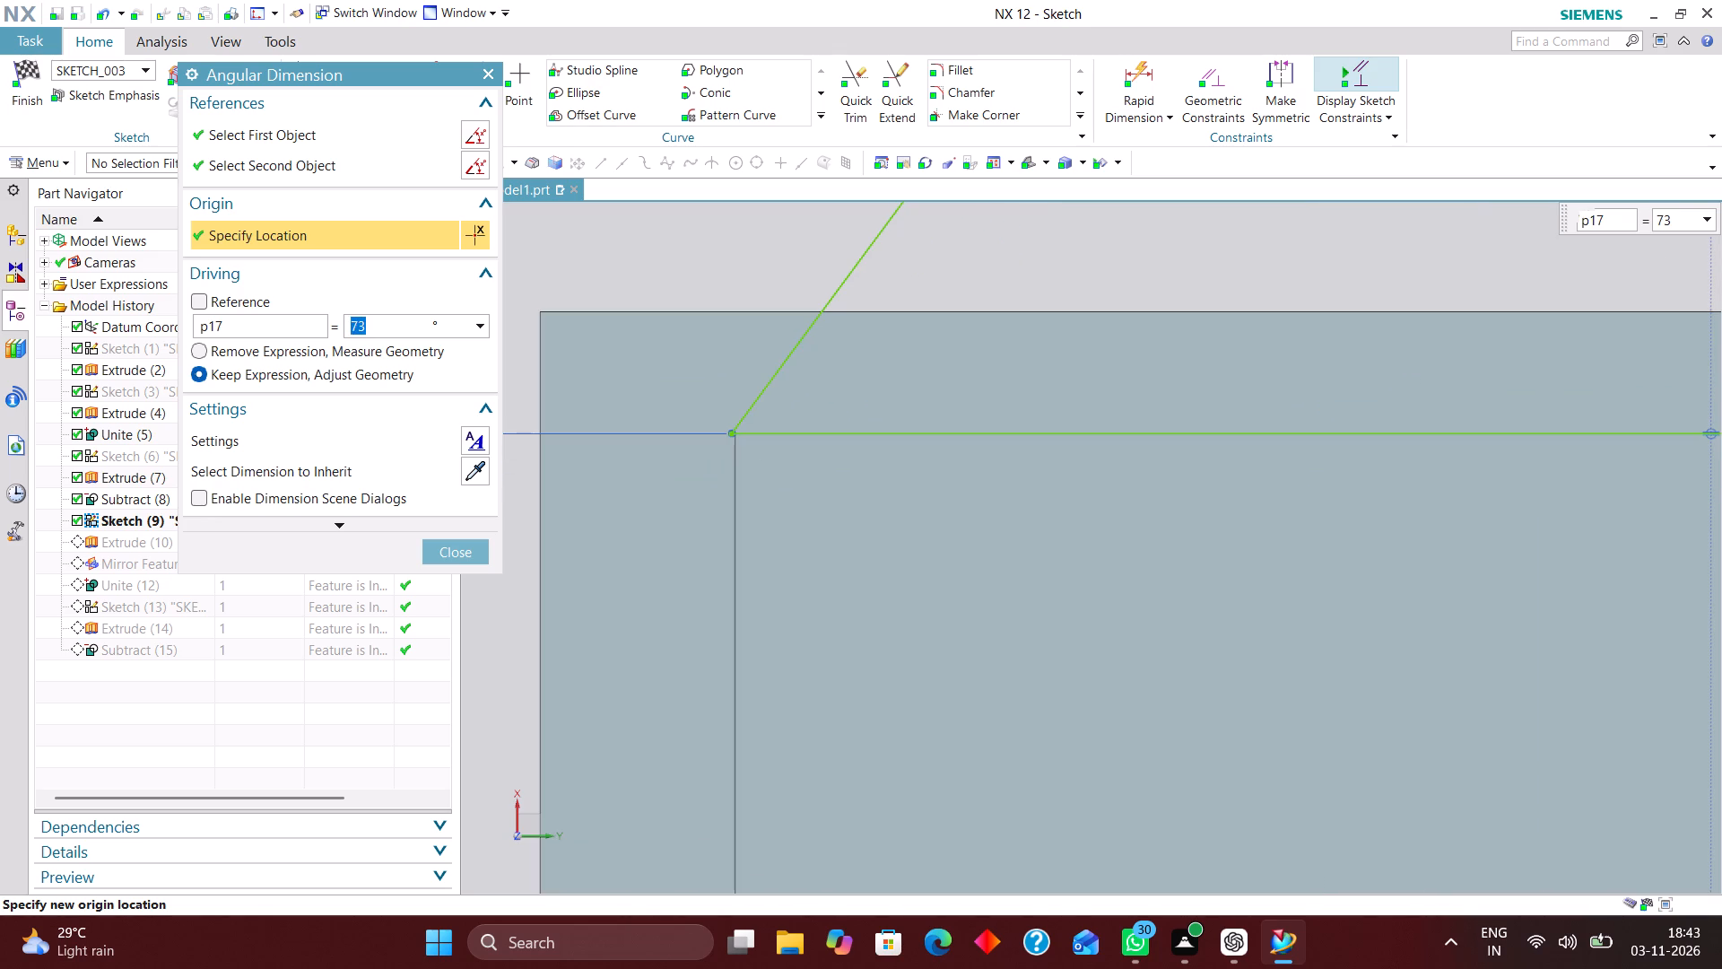
{"action": "left_click", "coordinate": [447, 557]}
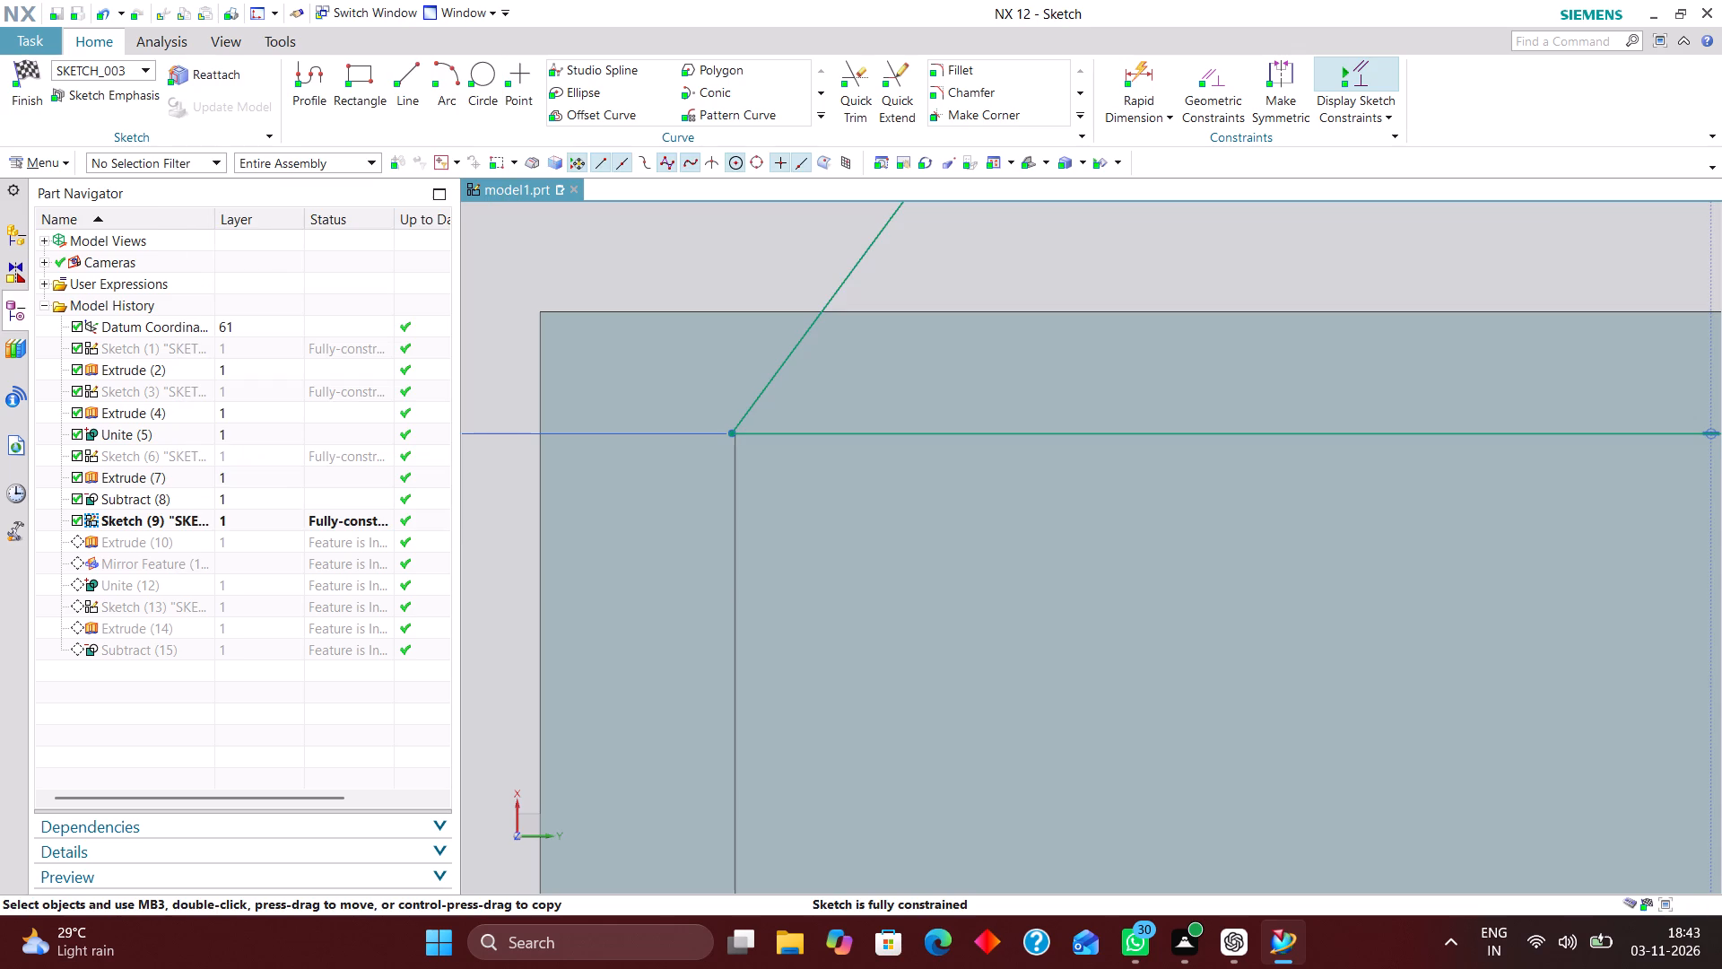
{"action": "left_click", "coordinate": [24, 67]}
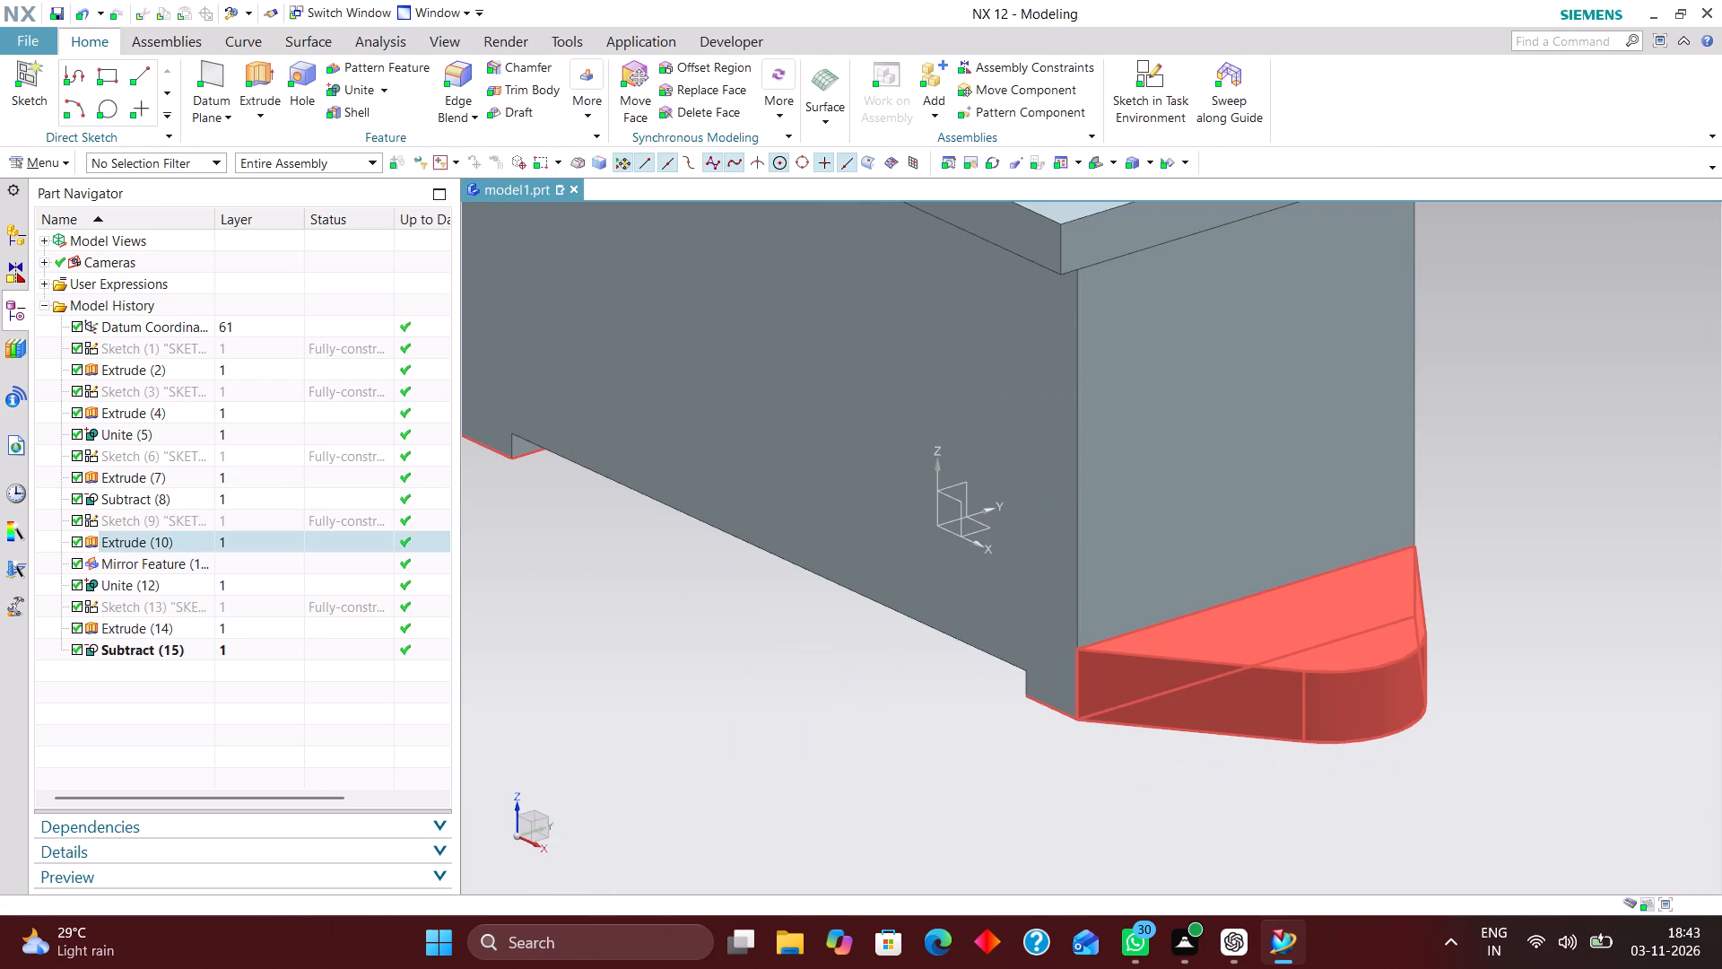
Check the updated lug on the housing in isometric view, and open the inner cavity's rectangle sketch for editing.
{"action": "scroll", "coordinate": [1091, 739], "scroll_direction": "up", "scroll_amount": 5}
{"action": "scroll", "coordinate": [1082, 642], "scroll_direction": "up", "scroll_amount": 5}
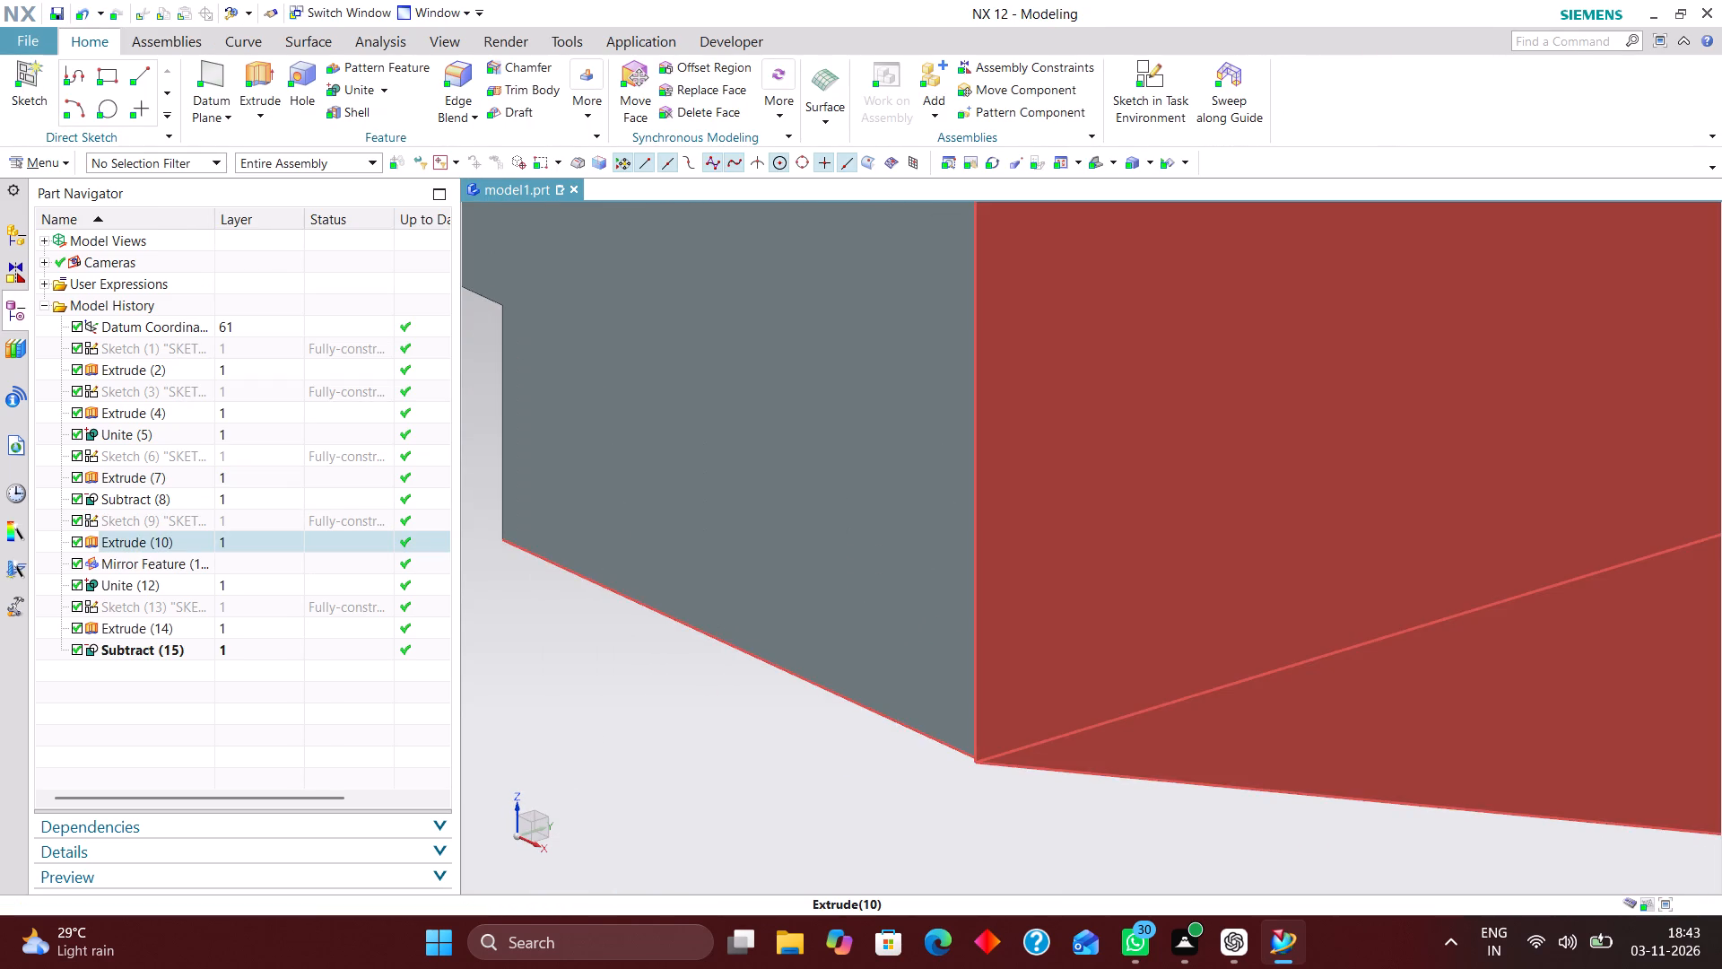
{"action": "scroll", "coordinate": [1096, 691], "scroll_direction": "down", "scroll_amount": 8}
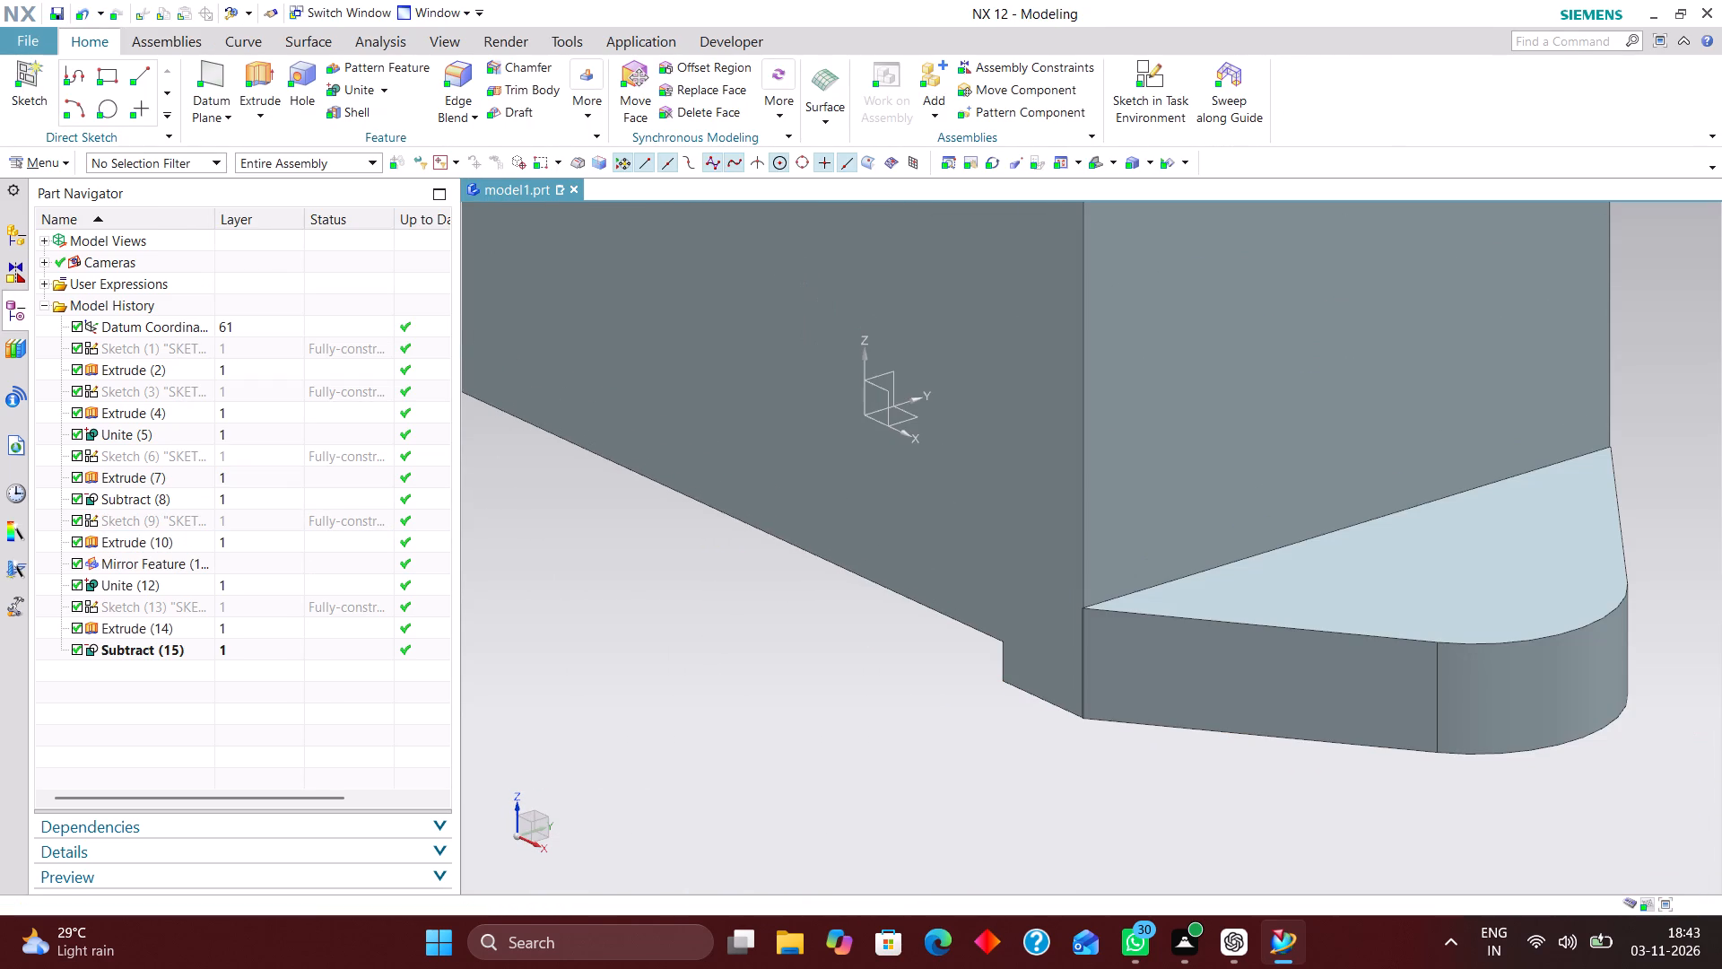
{"action": "left_click", "coordinate": [1094, 165]}
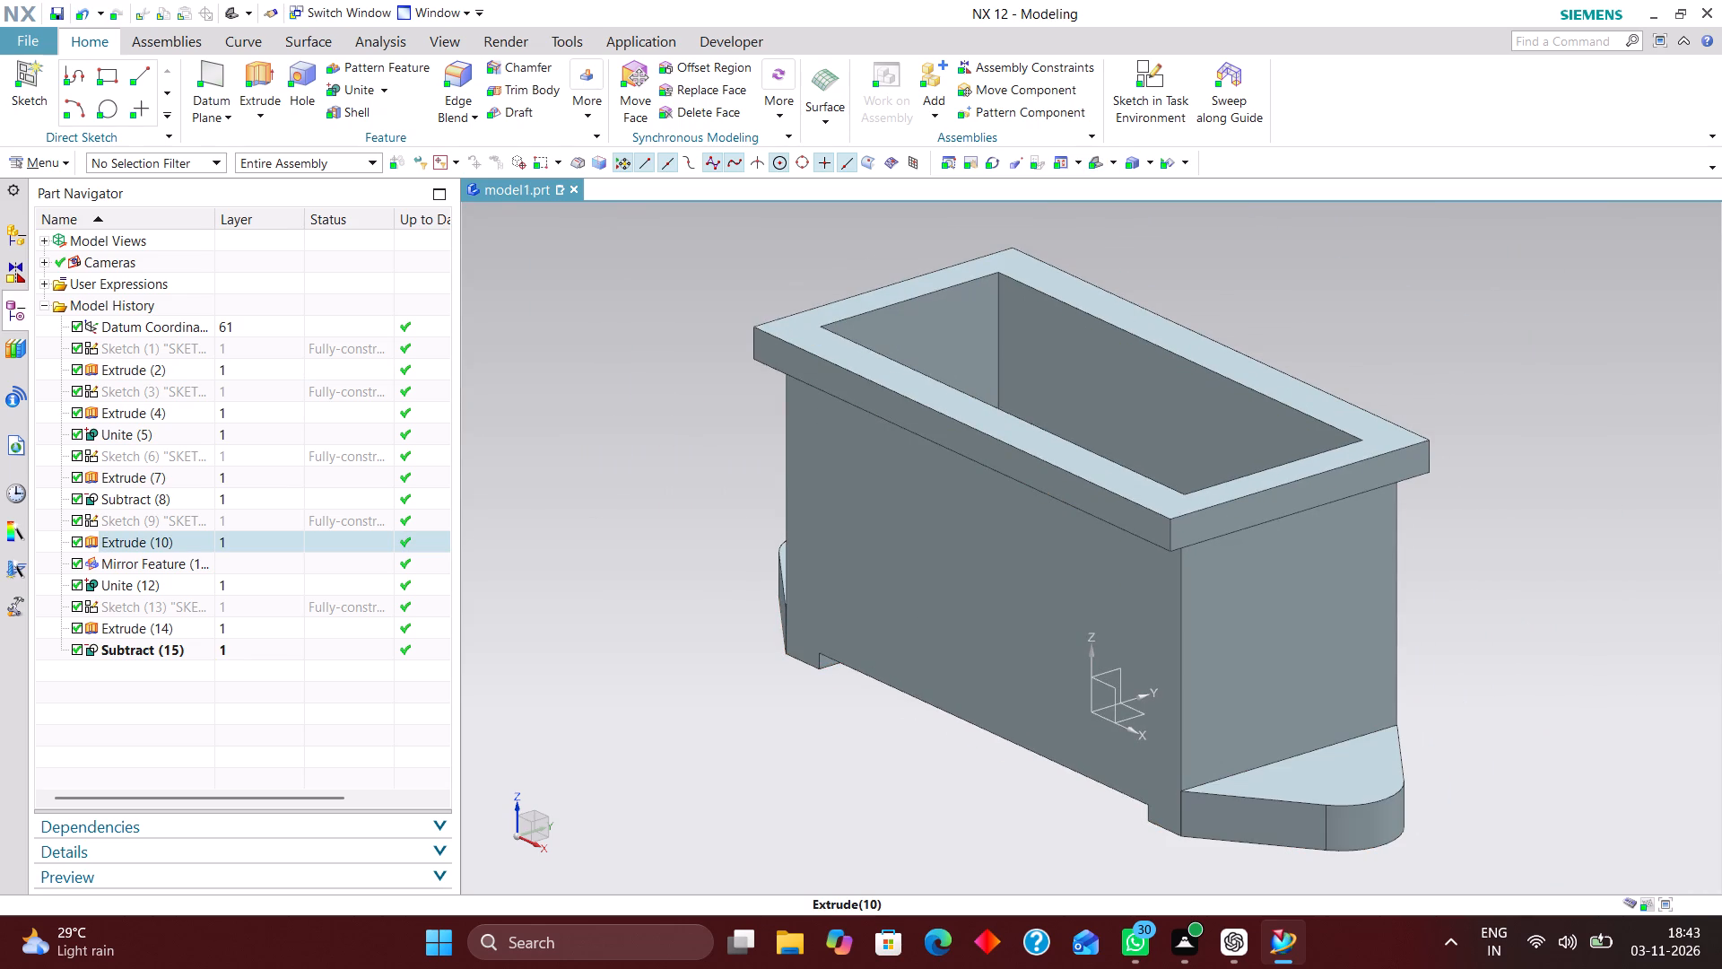
{"action": "key", "text": "End"}
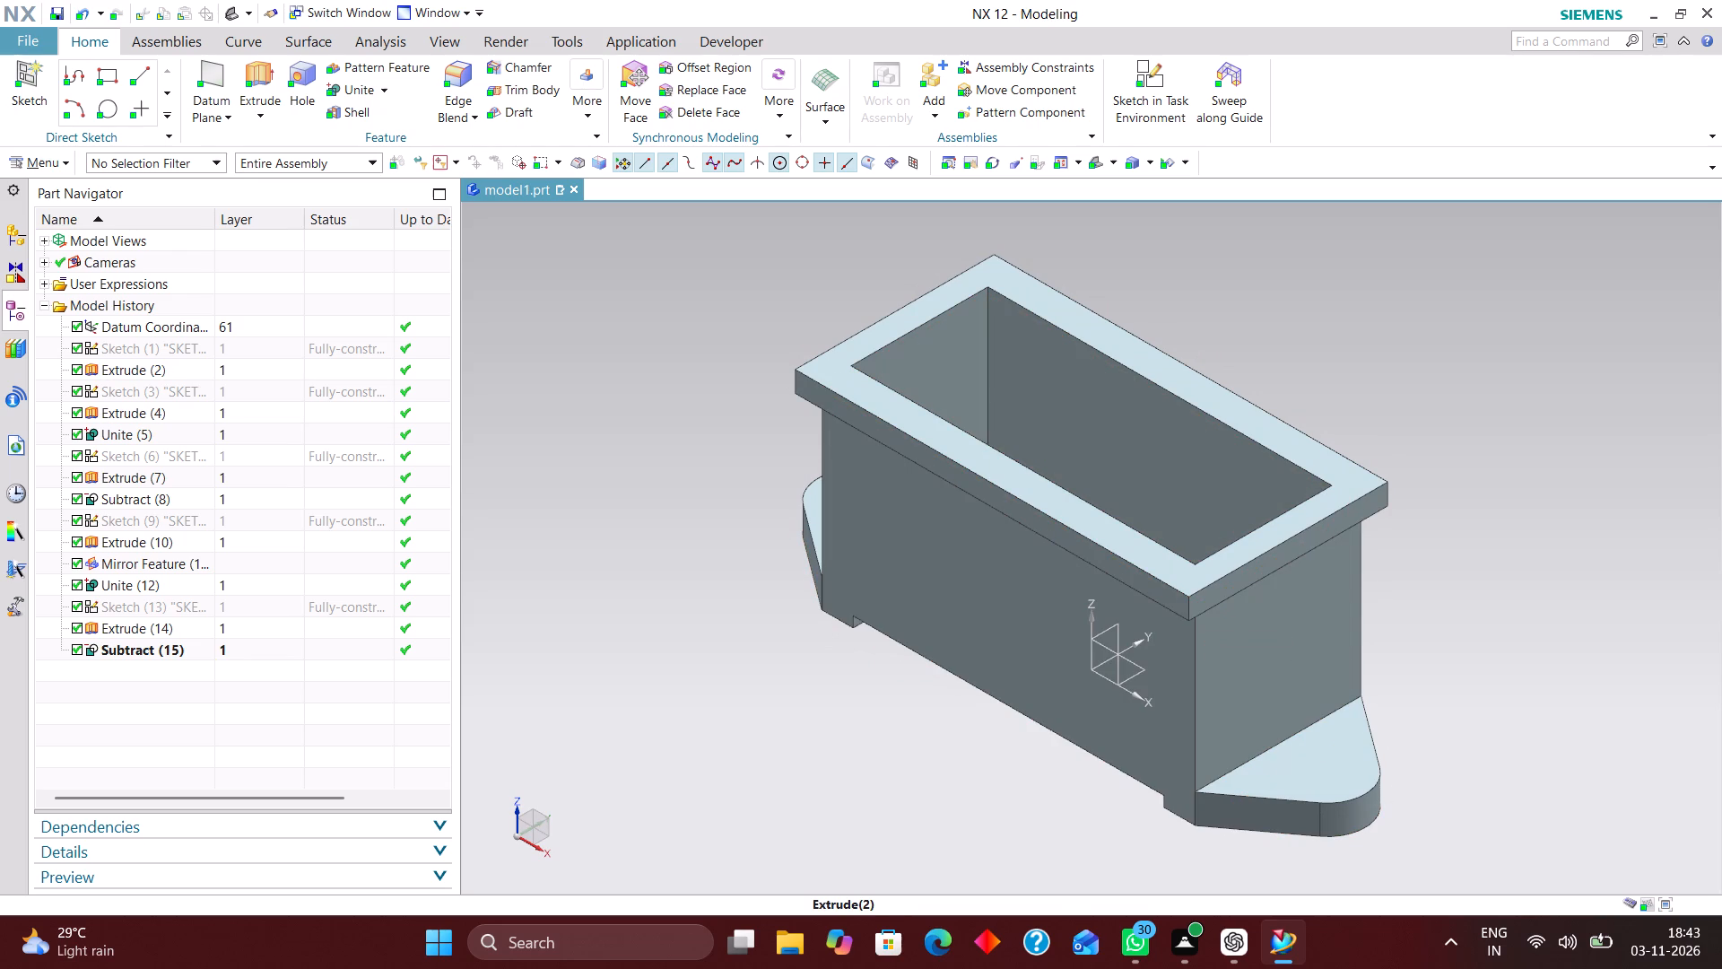
{"action": "left_click", "coordinate": [229, 388]}
{"action": "left_click", "coordinate": [258, 455]}
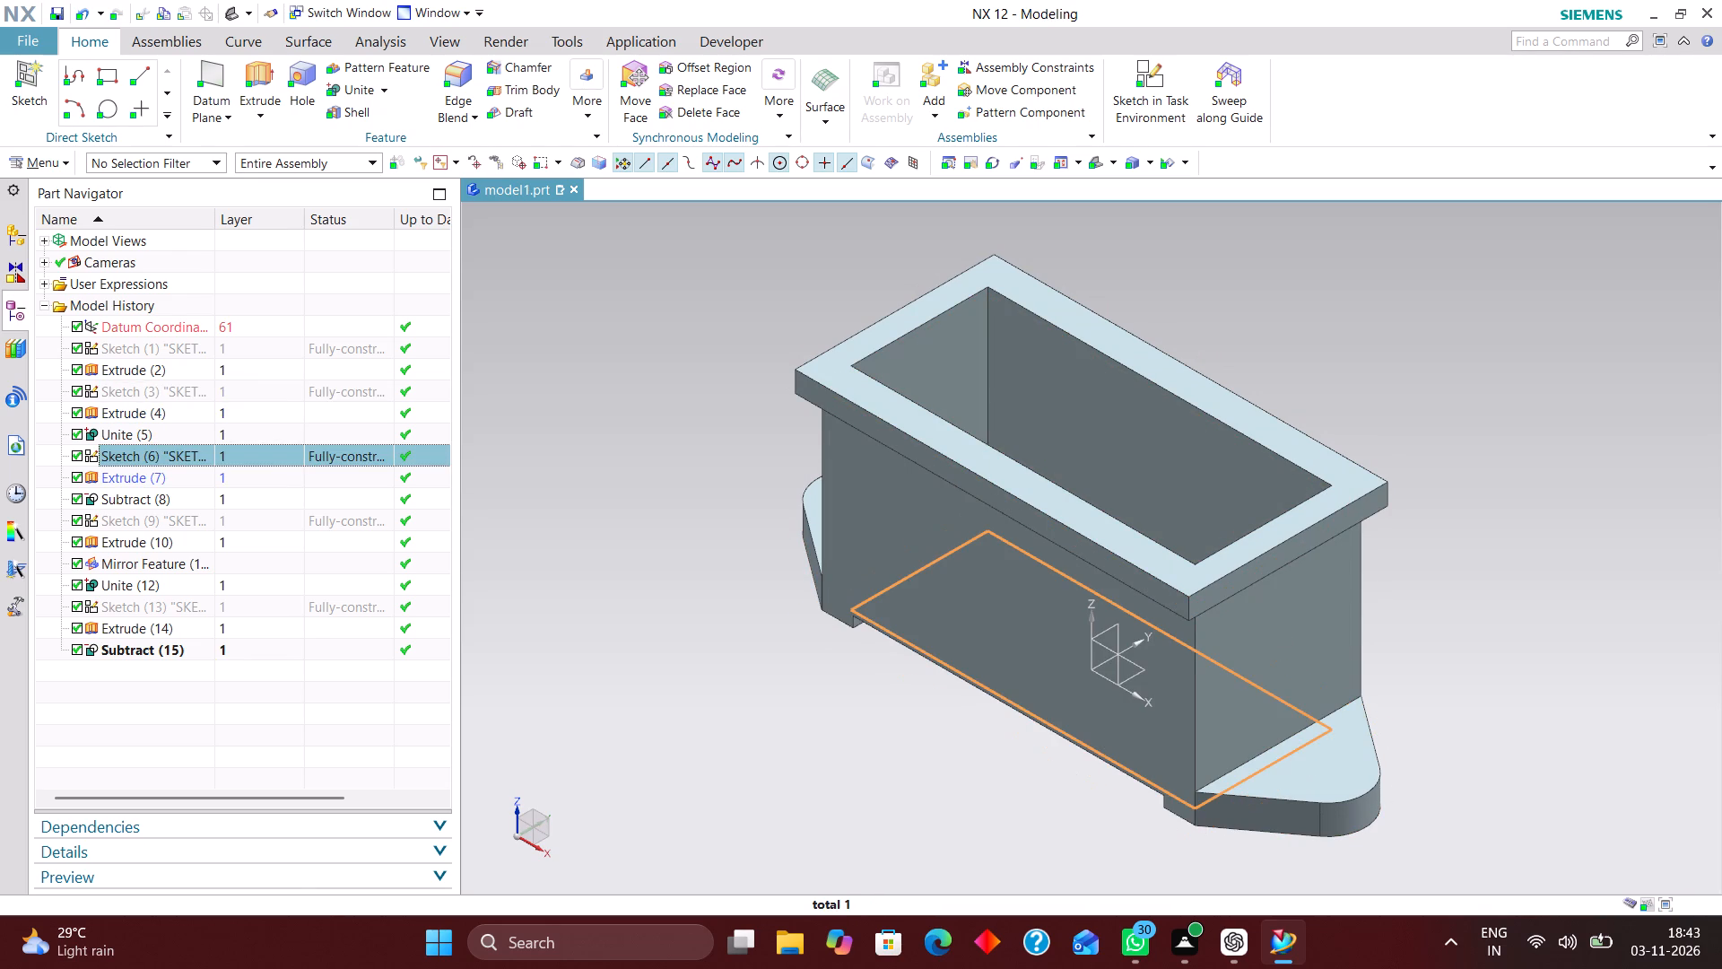
{"action": "right_click", "coordinate": [249, 452]}
{"action": "left_click", "coordinate": [346, 437]}
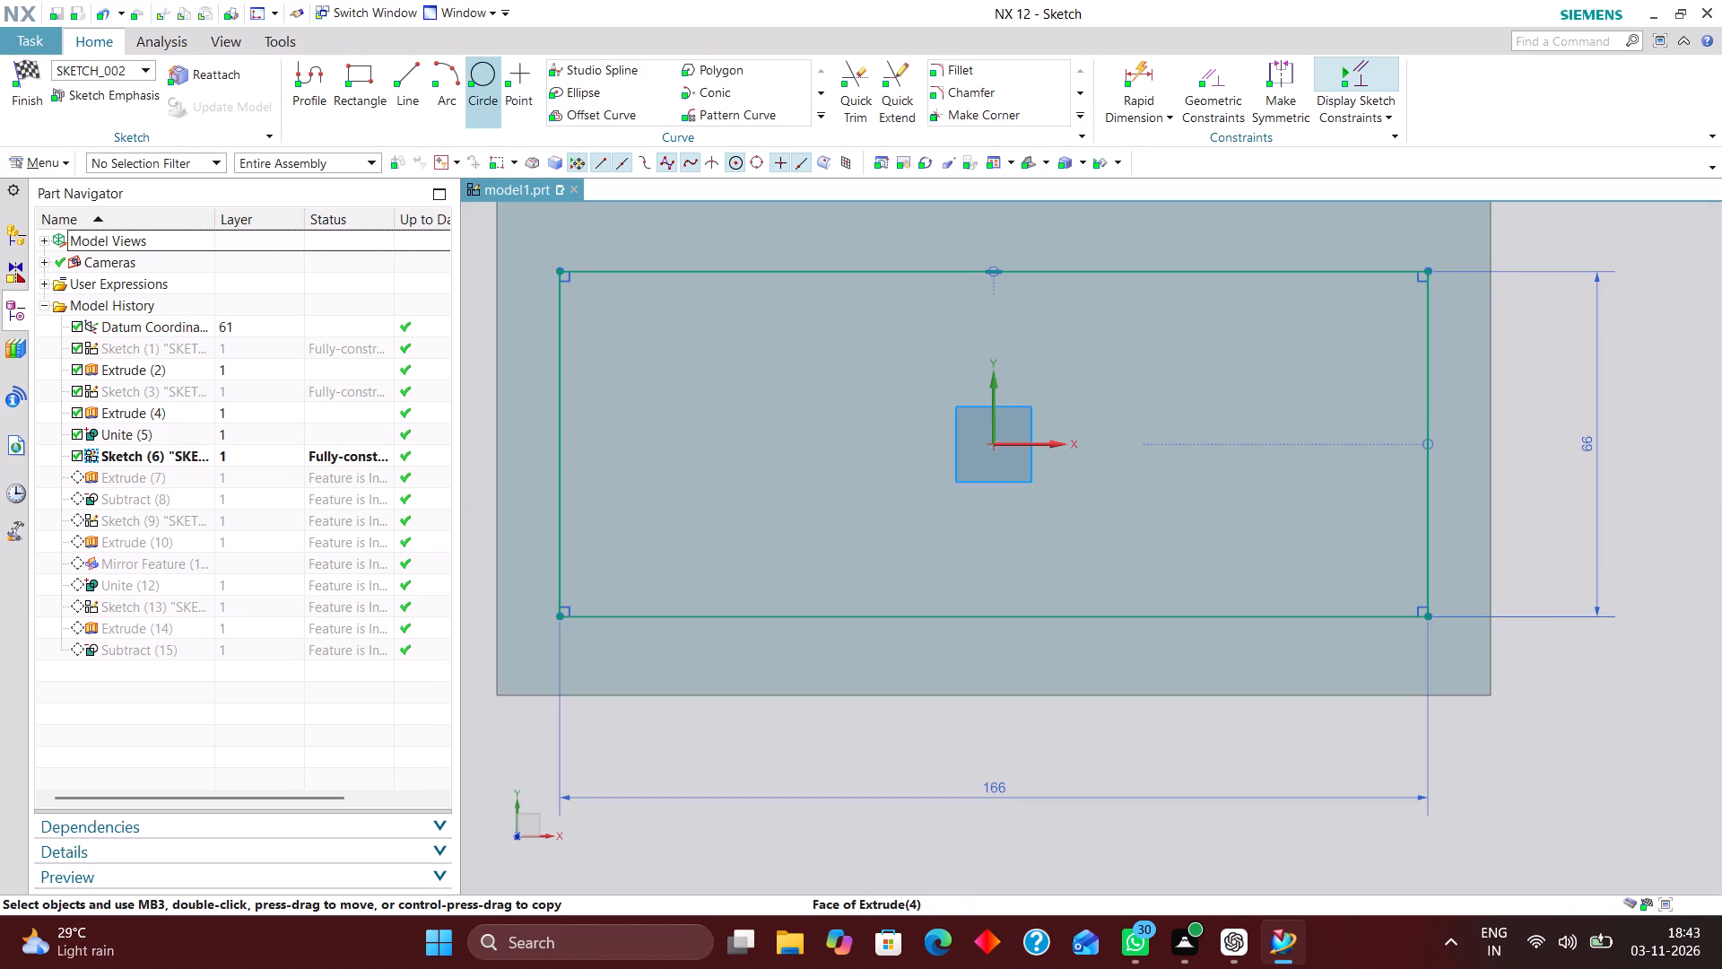
Sketch a circle about 15 mm in diameter and move its centre onto the cavity rectangle's lower-left corner.
{"action": "left_click", "coordinate": [482, 75]}
{"action": "scroll", "coordinate": [942, 454], "scroll_direction": "down", "scroll_amount": 3}
{"action": "scroll", "coordinate": [734, 537], "scroll_direction": "up", "scroll_amount": 4}
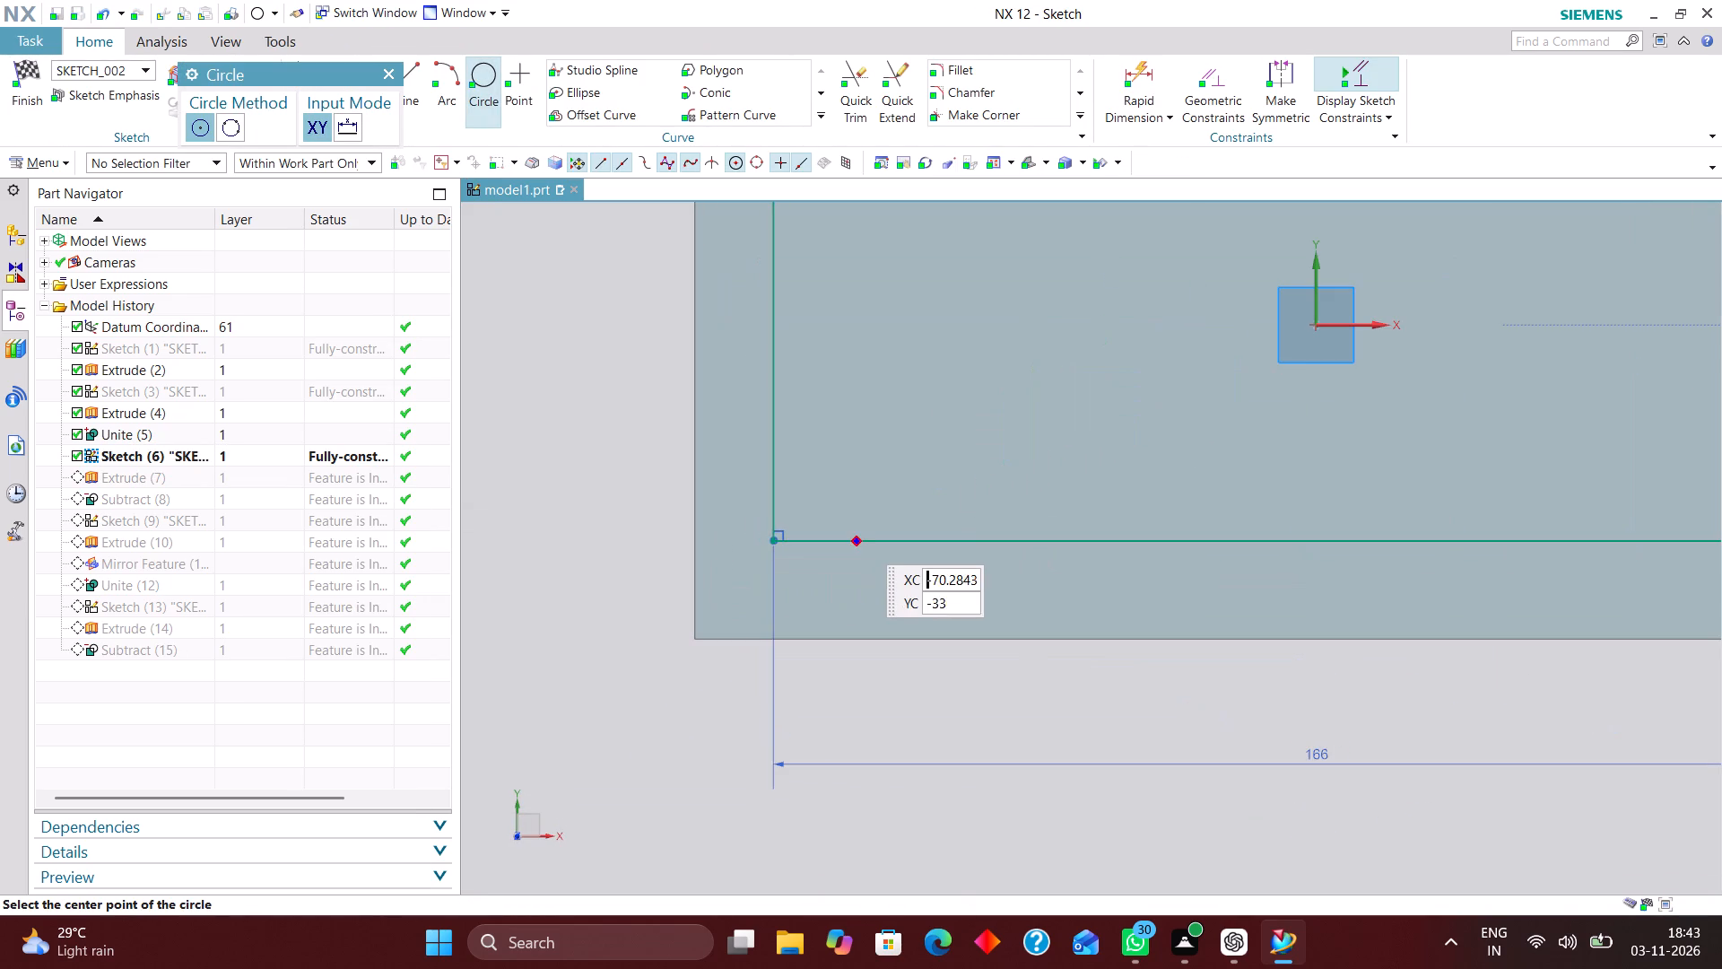
{"action": "left_click", "coordinate": [842, 455]}
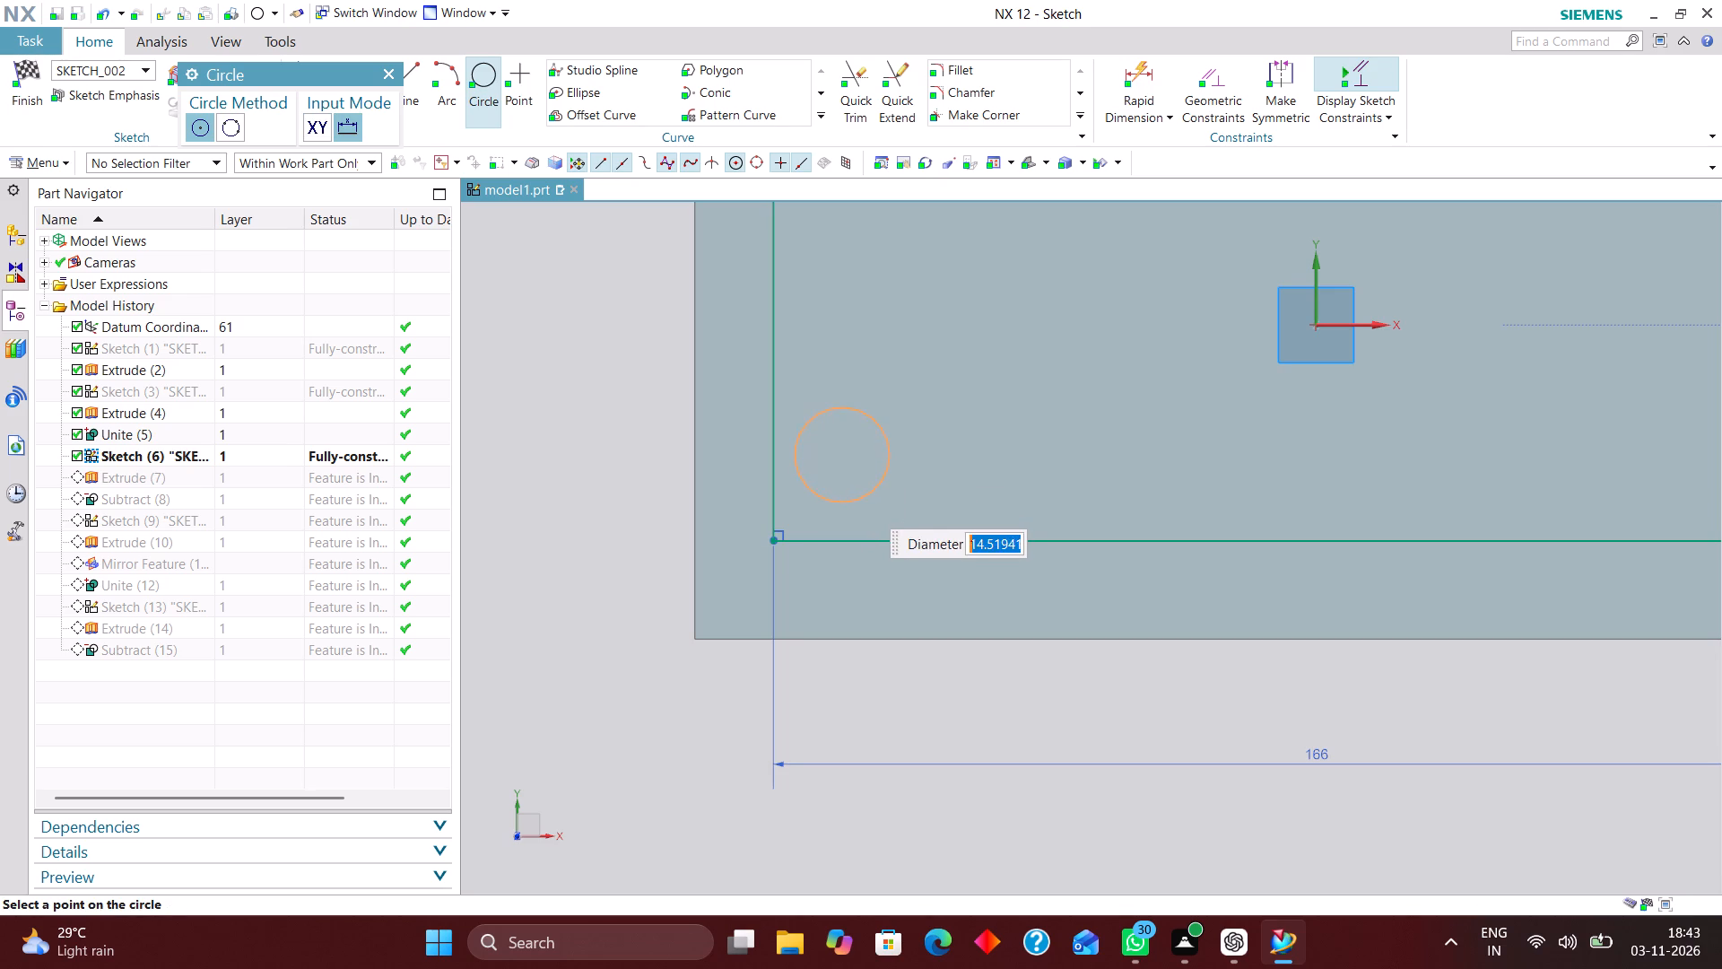
{"action": "left_click", "coordinate": [860, 500]}
{"action": "scroll", "coordinate": [839, 659], "scroll_direction": "down", "scroll_amount": 2}
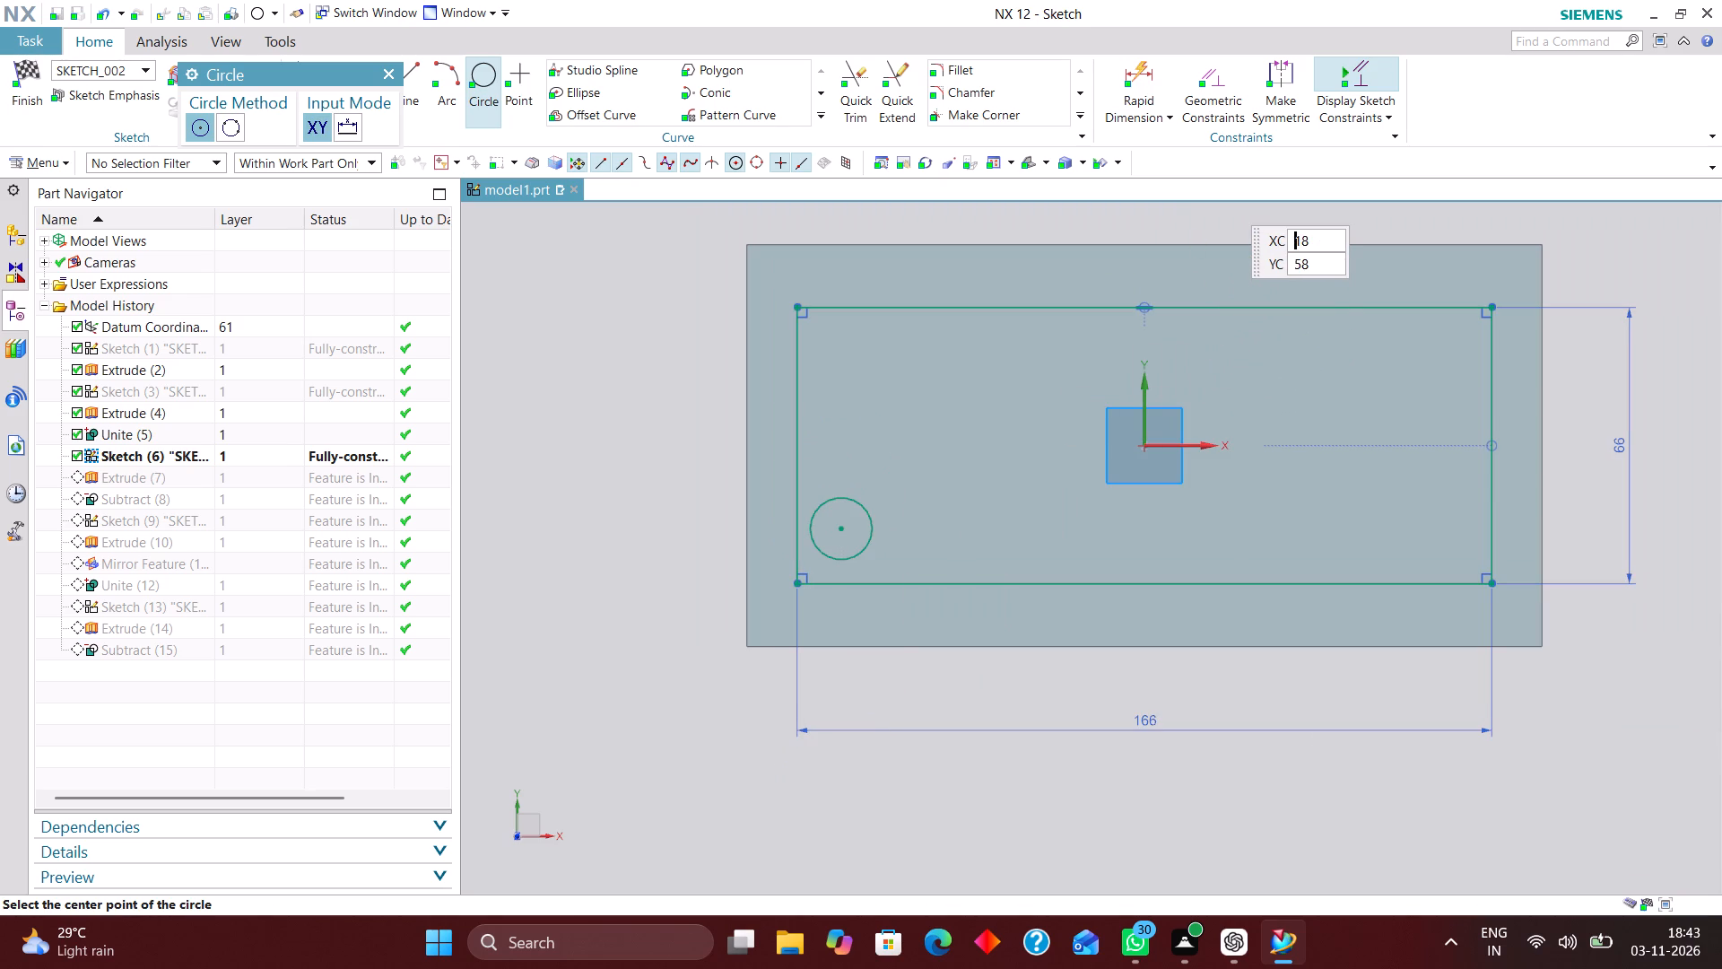
{"action": "left_click", "coordinate": [1147, 80]}
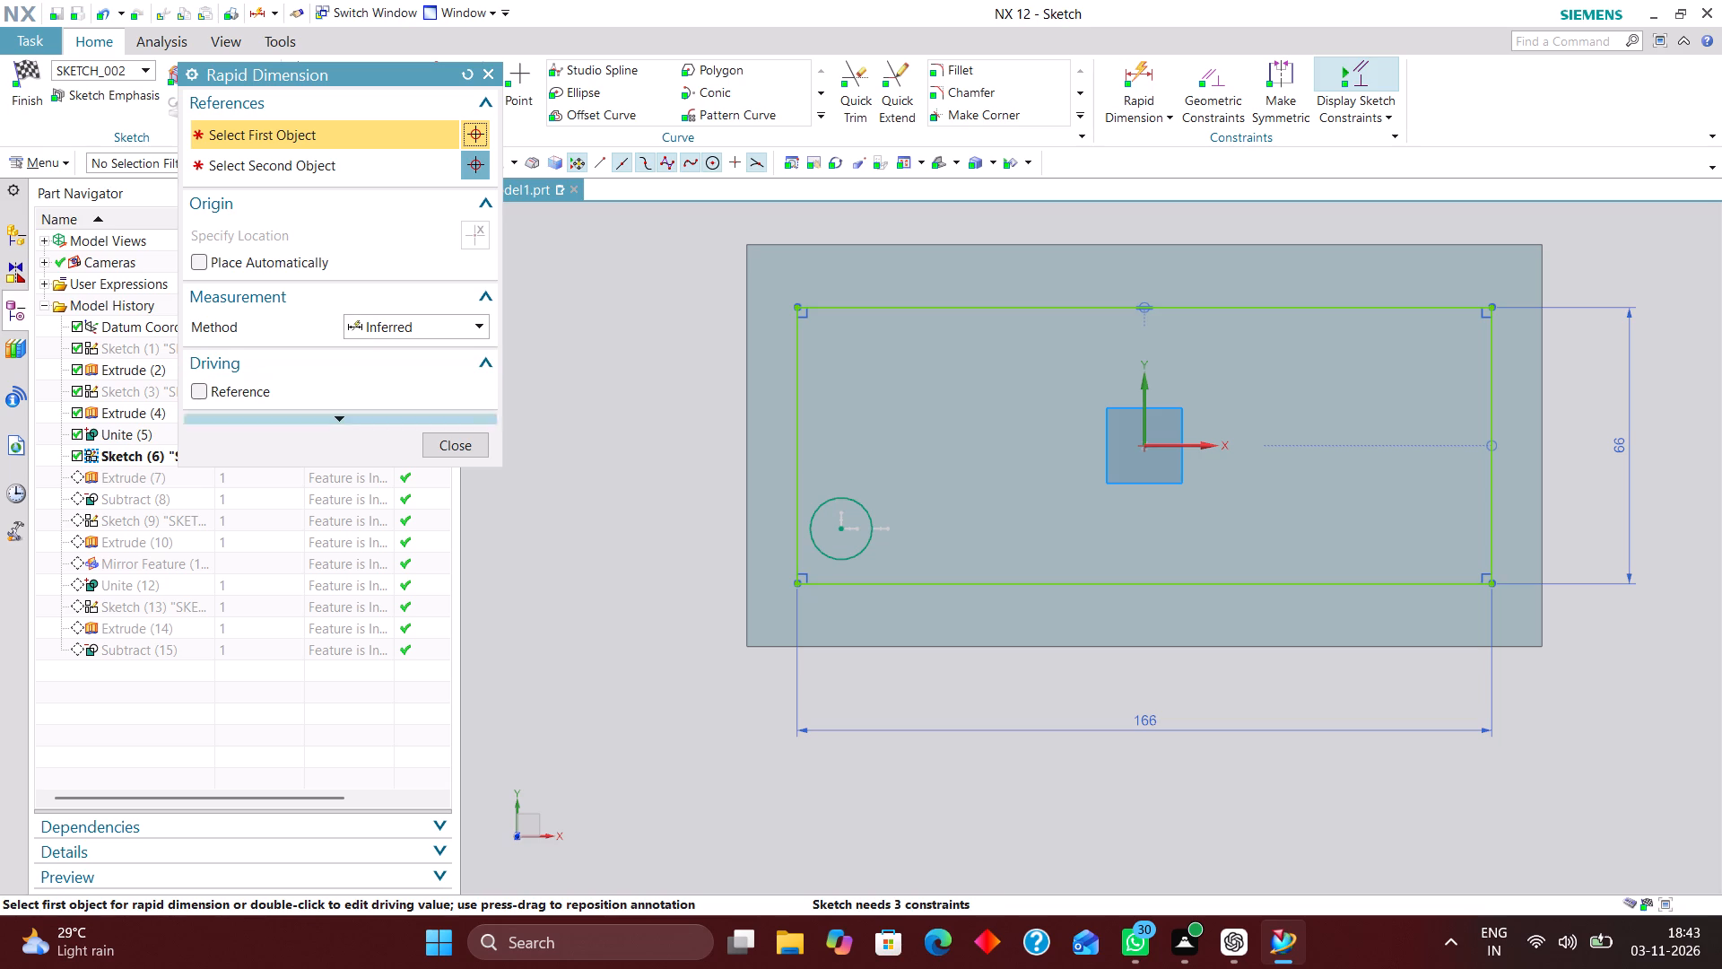
{"action": "left_click", "coordinate": [464, 446]}
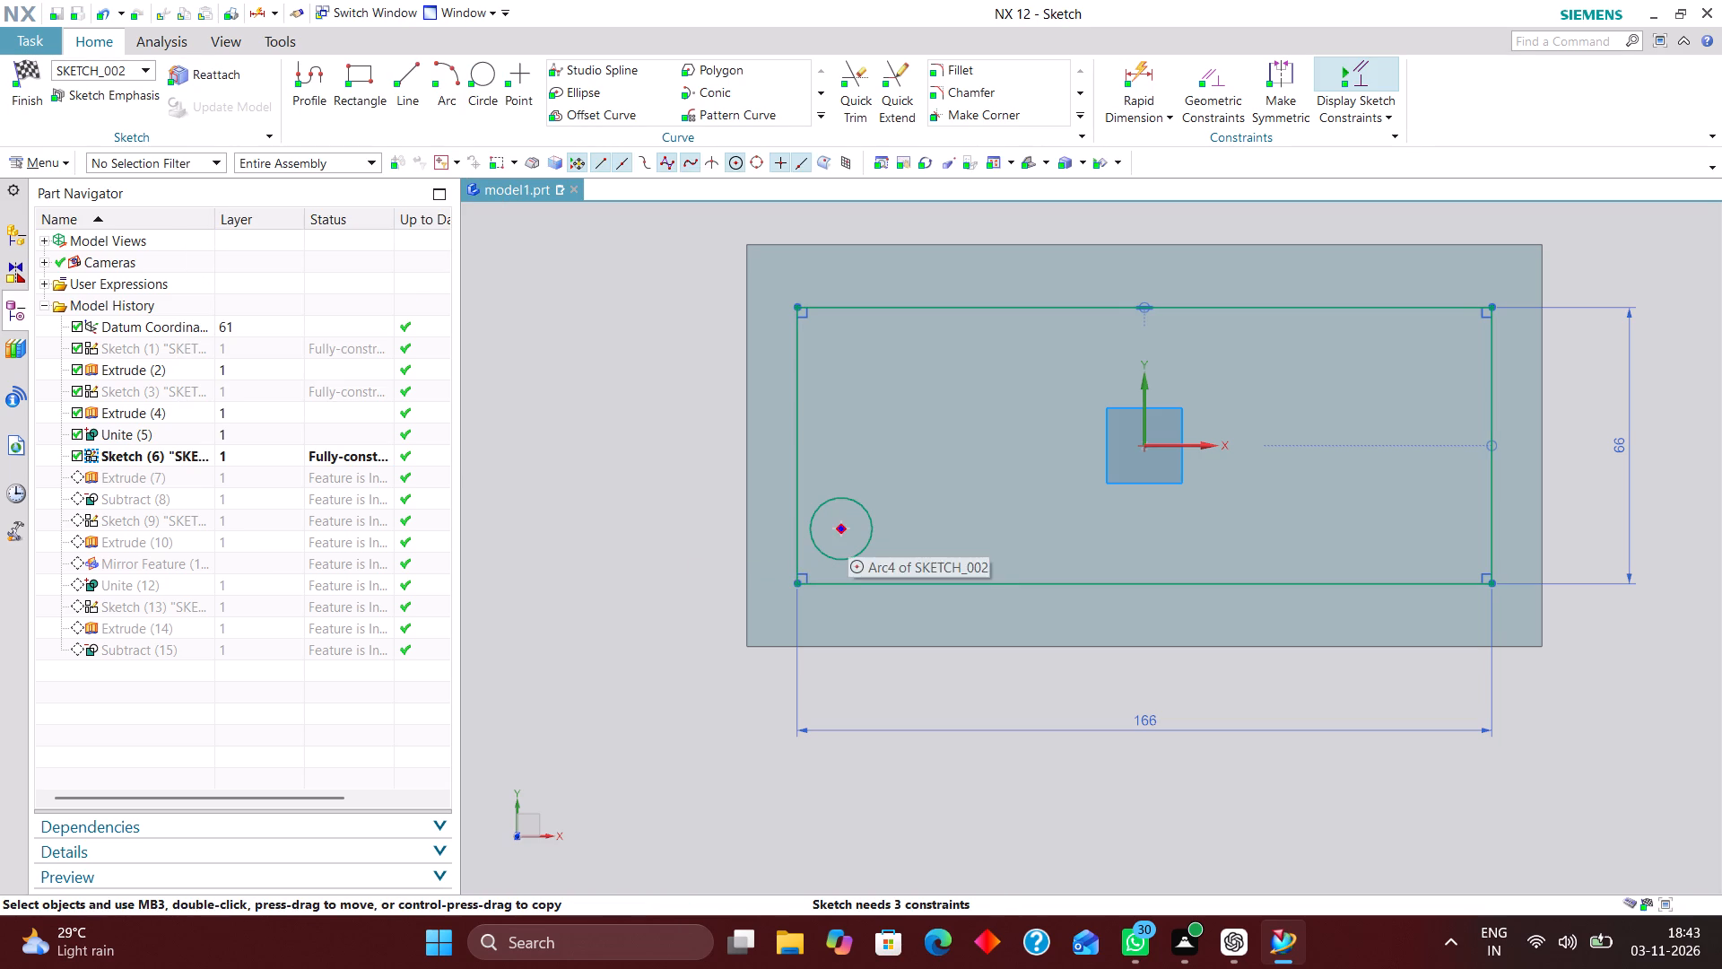
{"action": "left_click_drag", "start_coordinate": [841, 529], "coordinate": [802, 581]}
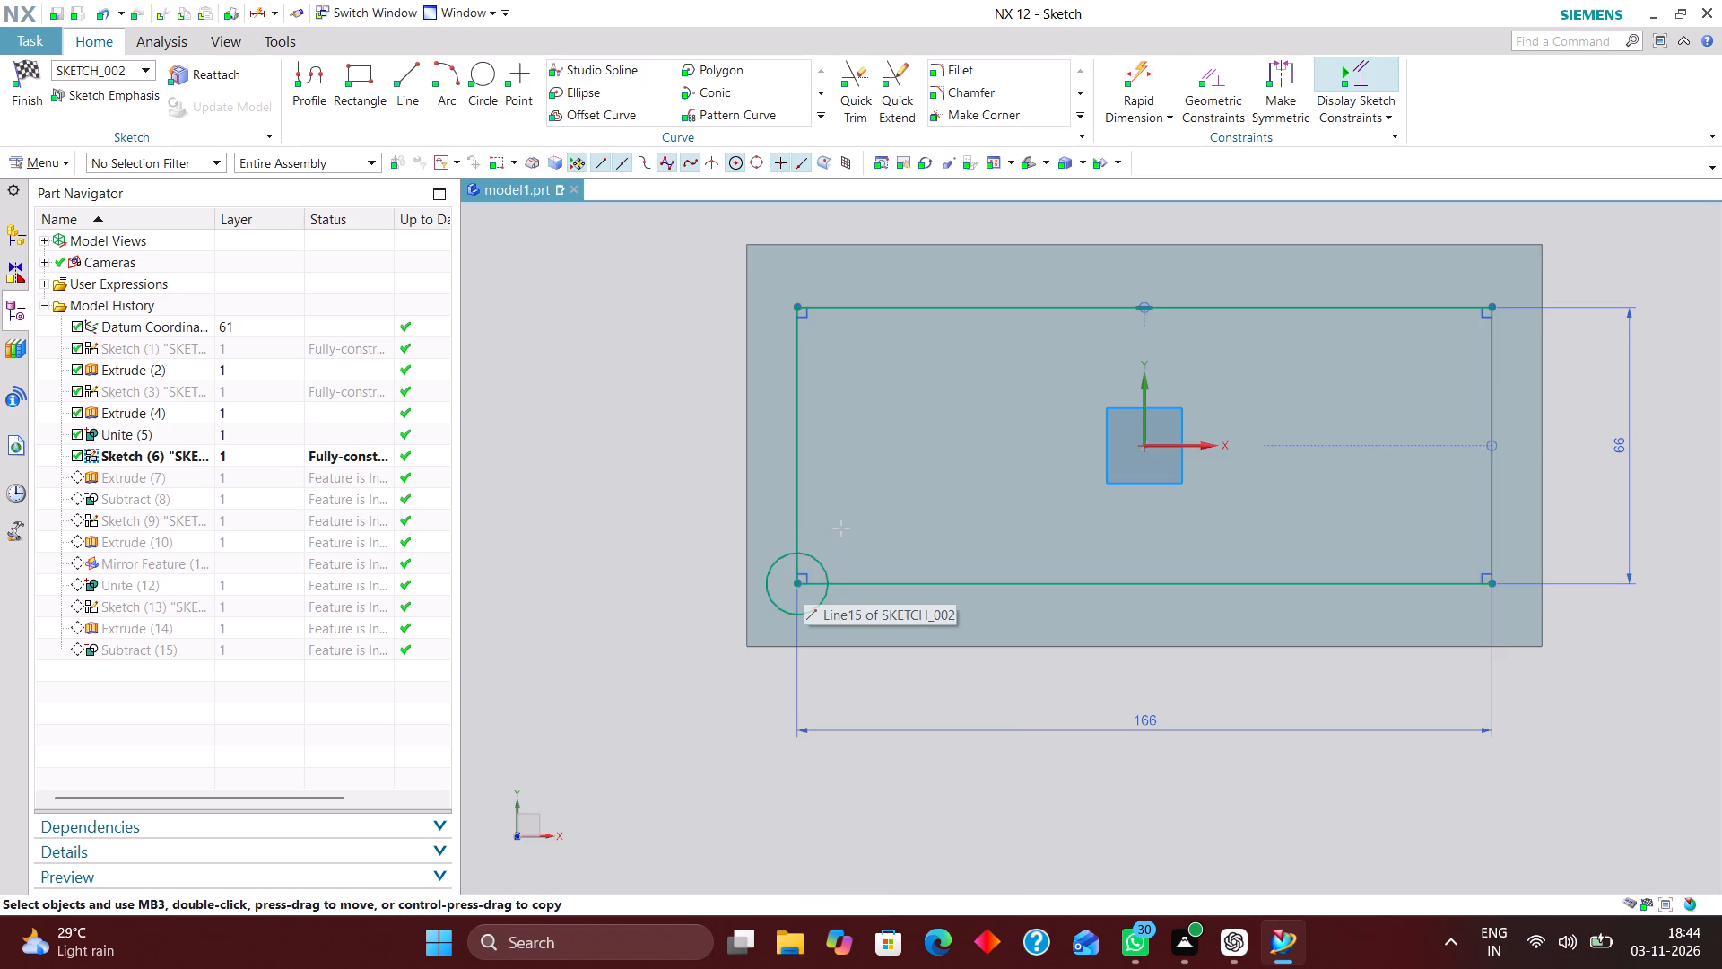
Add a radial dimension to the corner circle and set its radius to 10 mm.
{"action": "left_click", "coordinate": [1144, 68]}
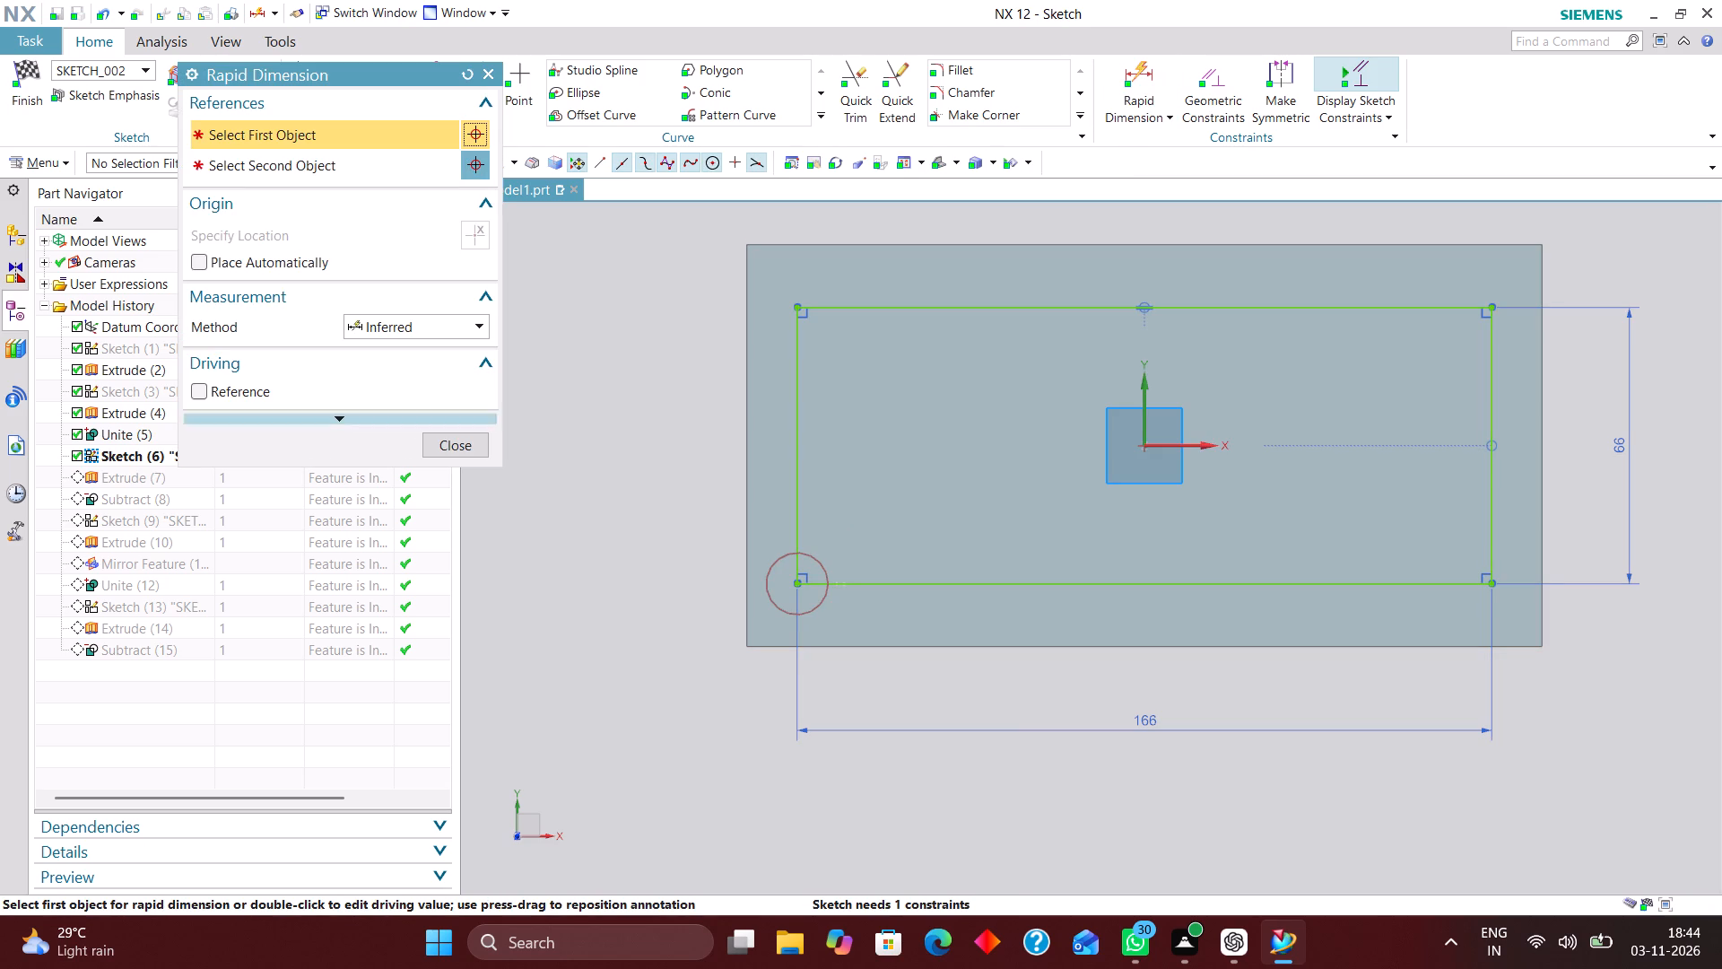
{"action": "left_click", "coordinate": [448, 327]}
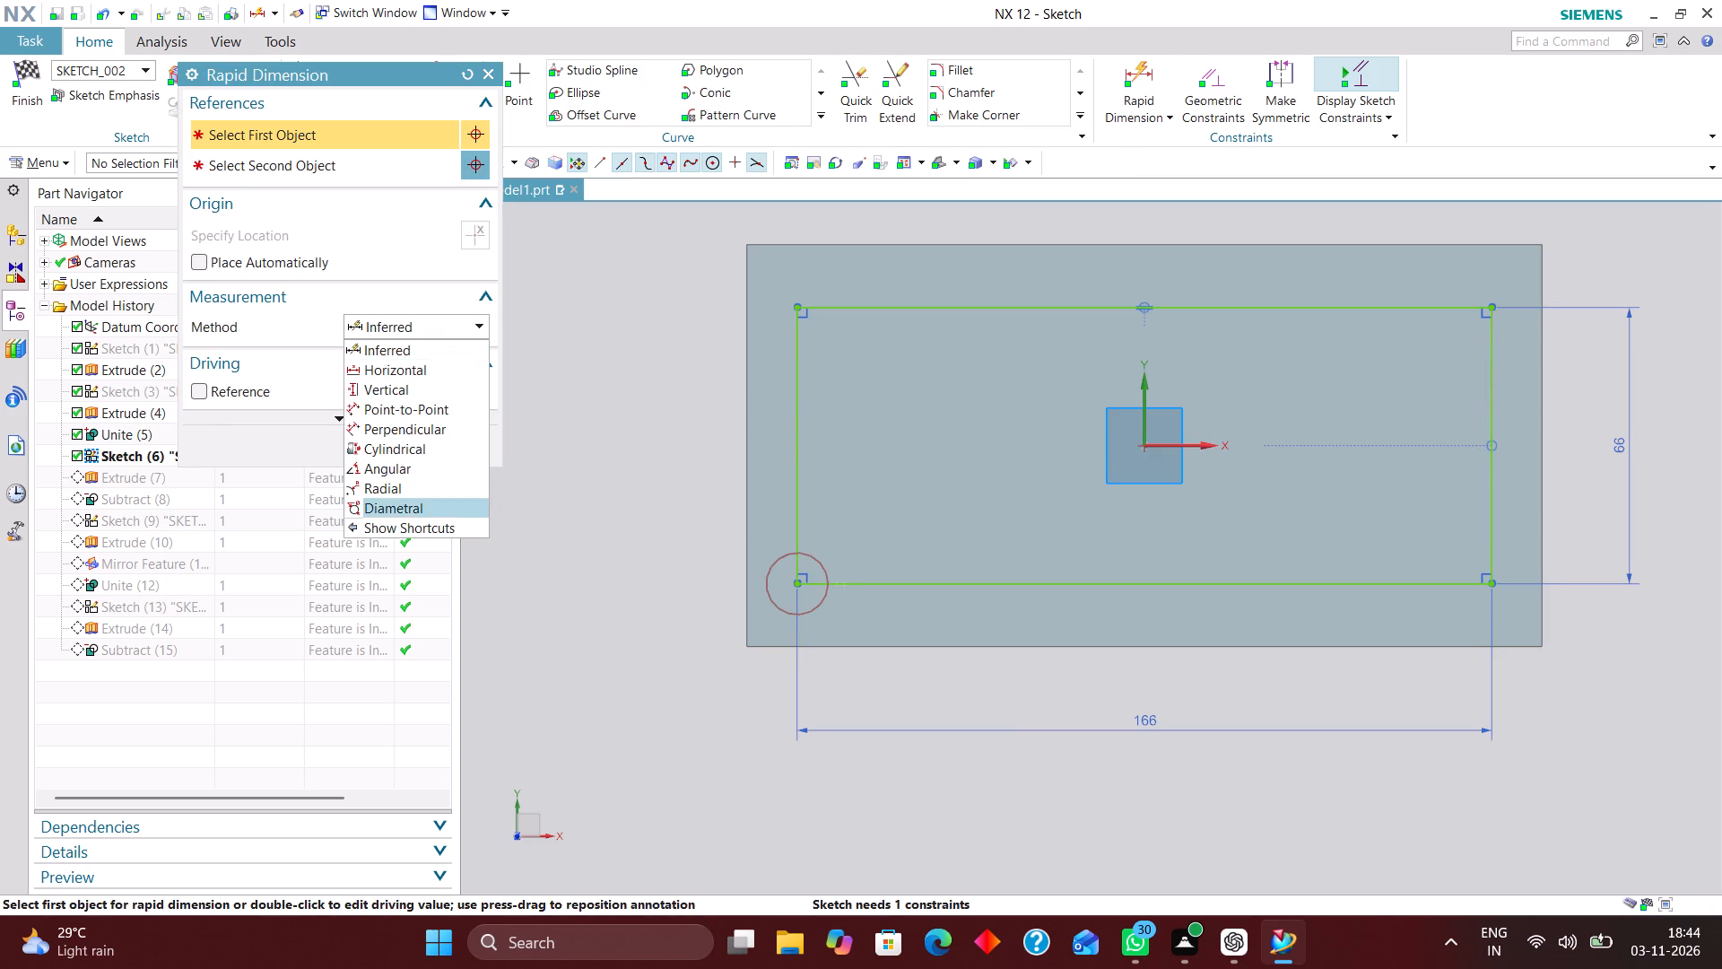
{"action": "left_click", "coordinate": [430, 490]}
{"action": "scroll", "coordinate": [822, 566], "scroll_direction": "up", "scroll_amount": 4}
{"action": "left_click", "coordinate": [817, 567]}
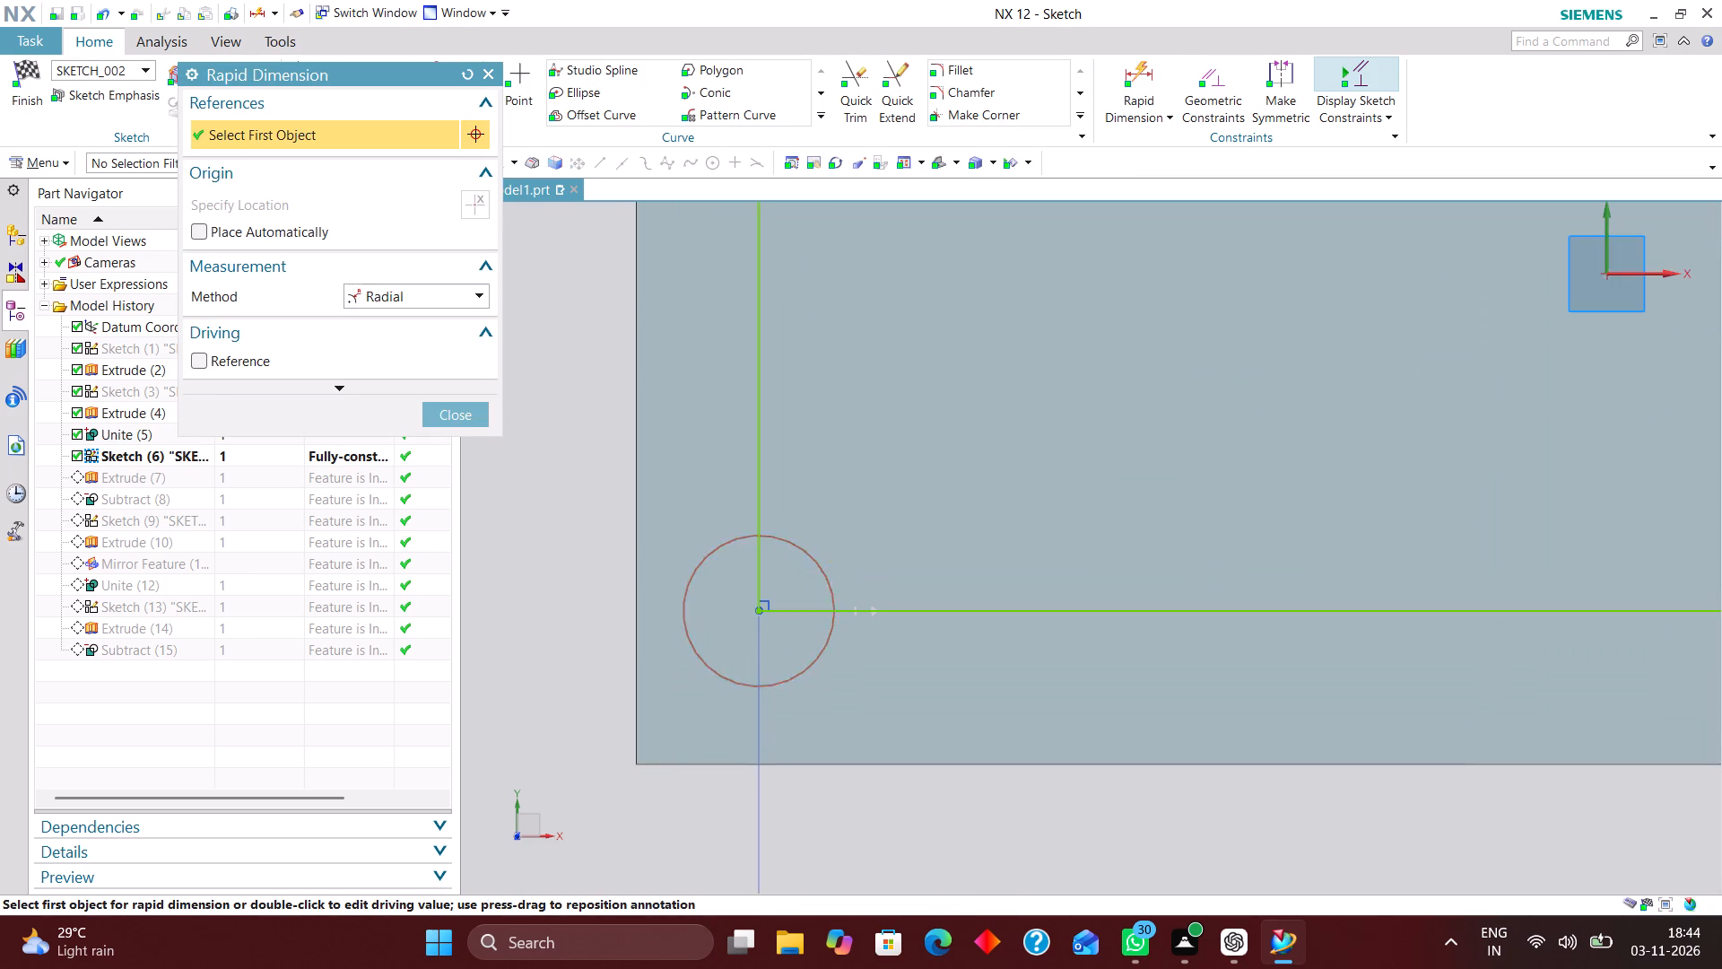
{"action": "left_click", "coordinate": [887, 485]}
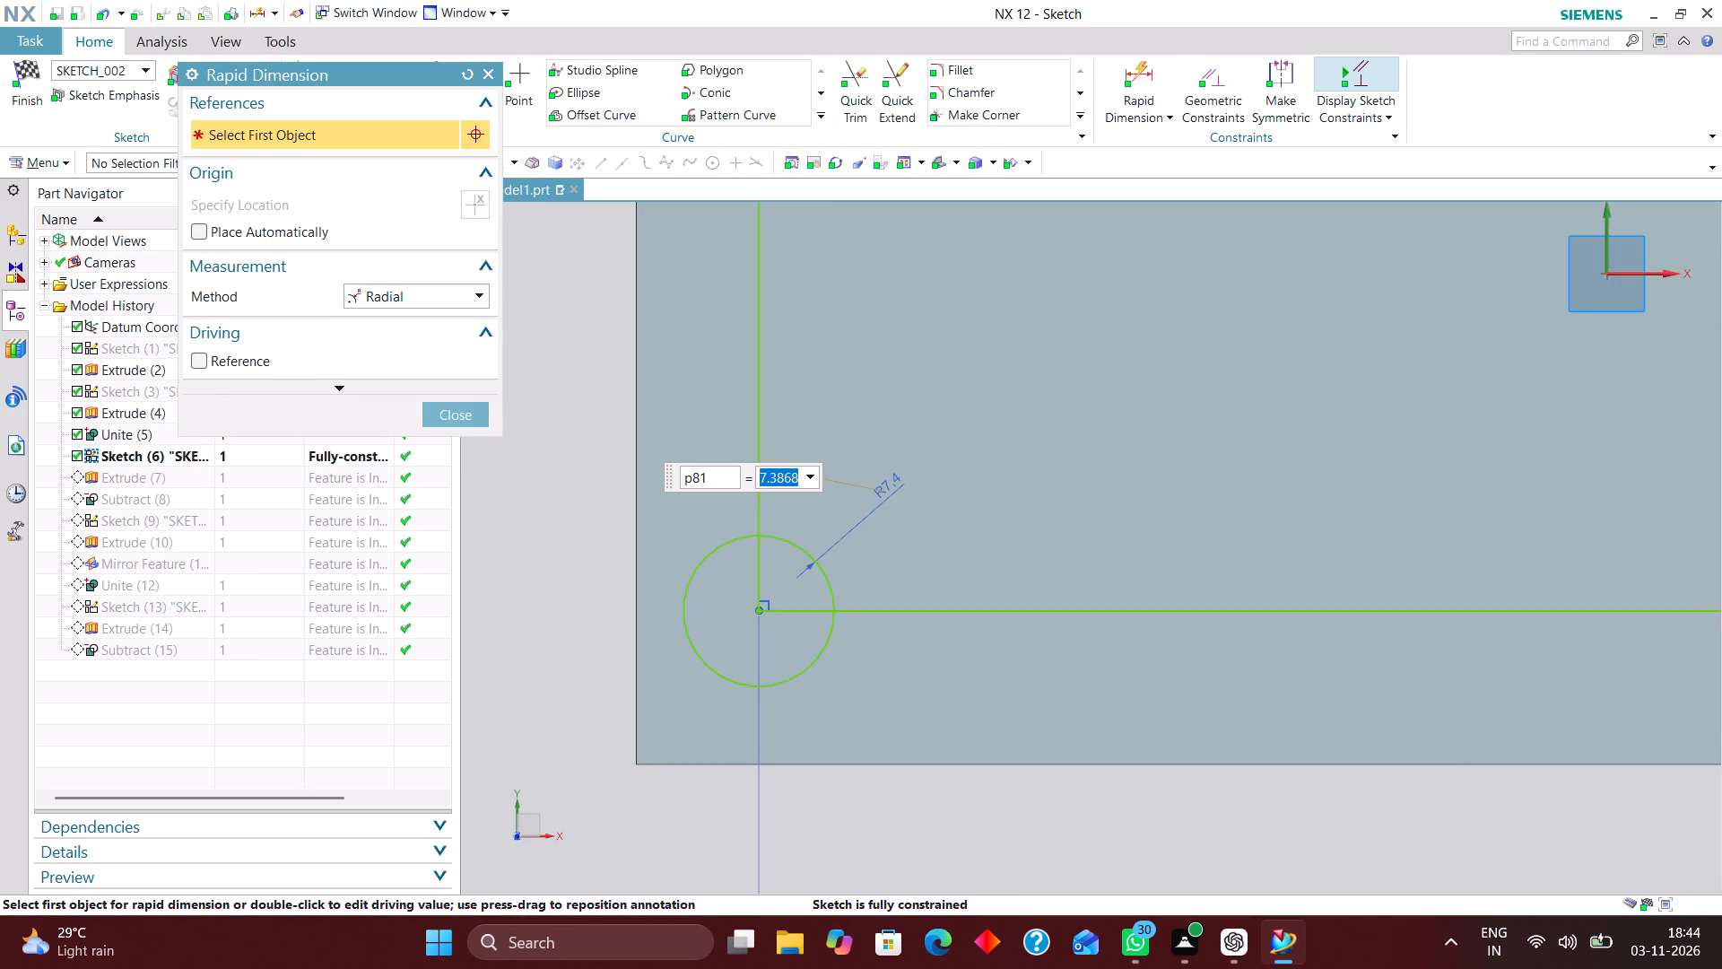
{"action": "key", "text": "1"}
{"action": "key", "text": "Return"}
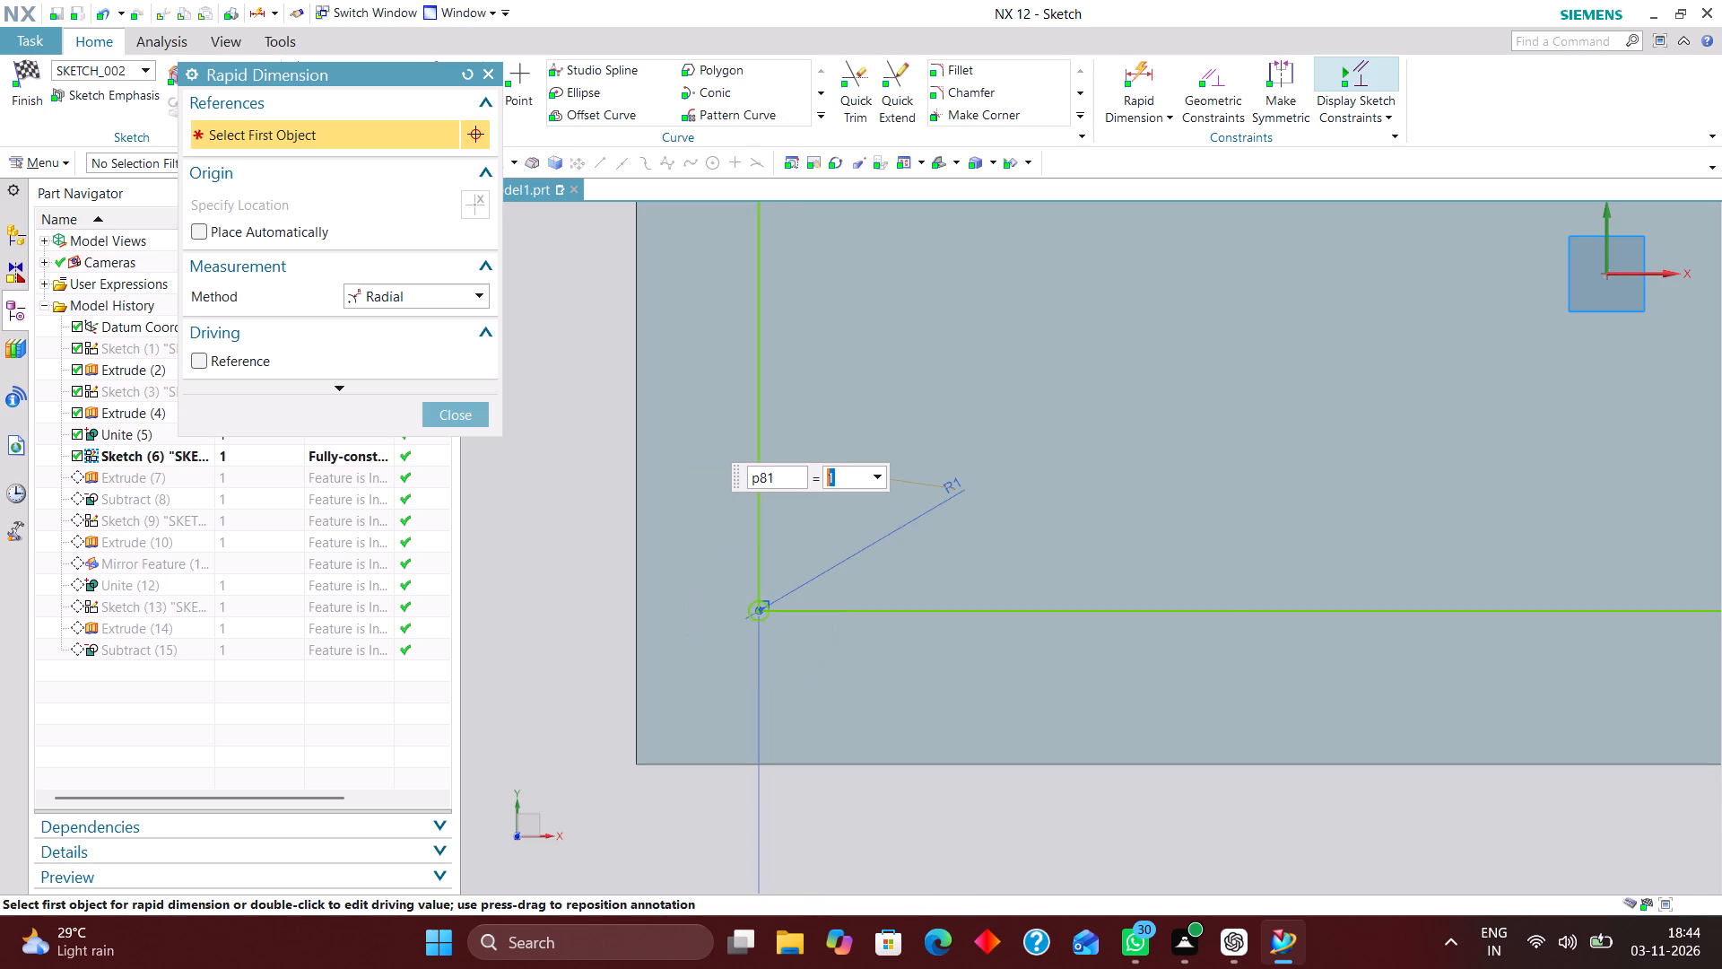
{"action": "type", "text": "10"}
{"action": "key", "text": "Return"}
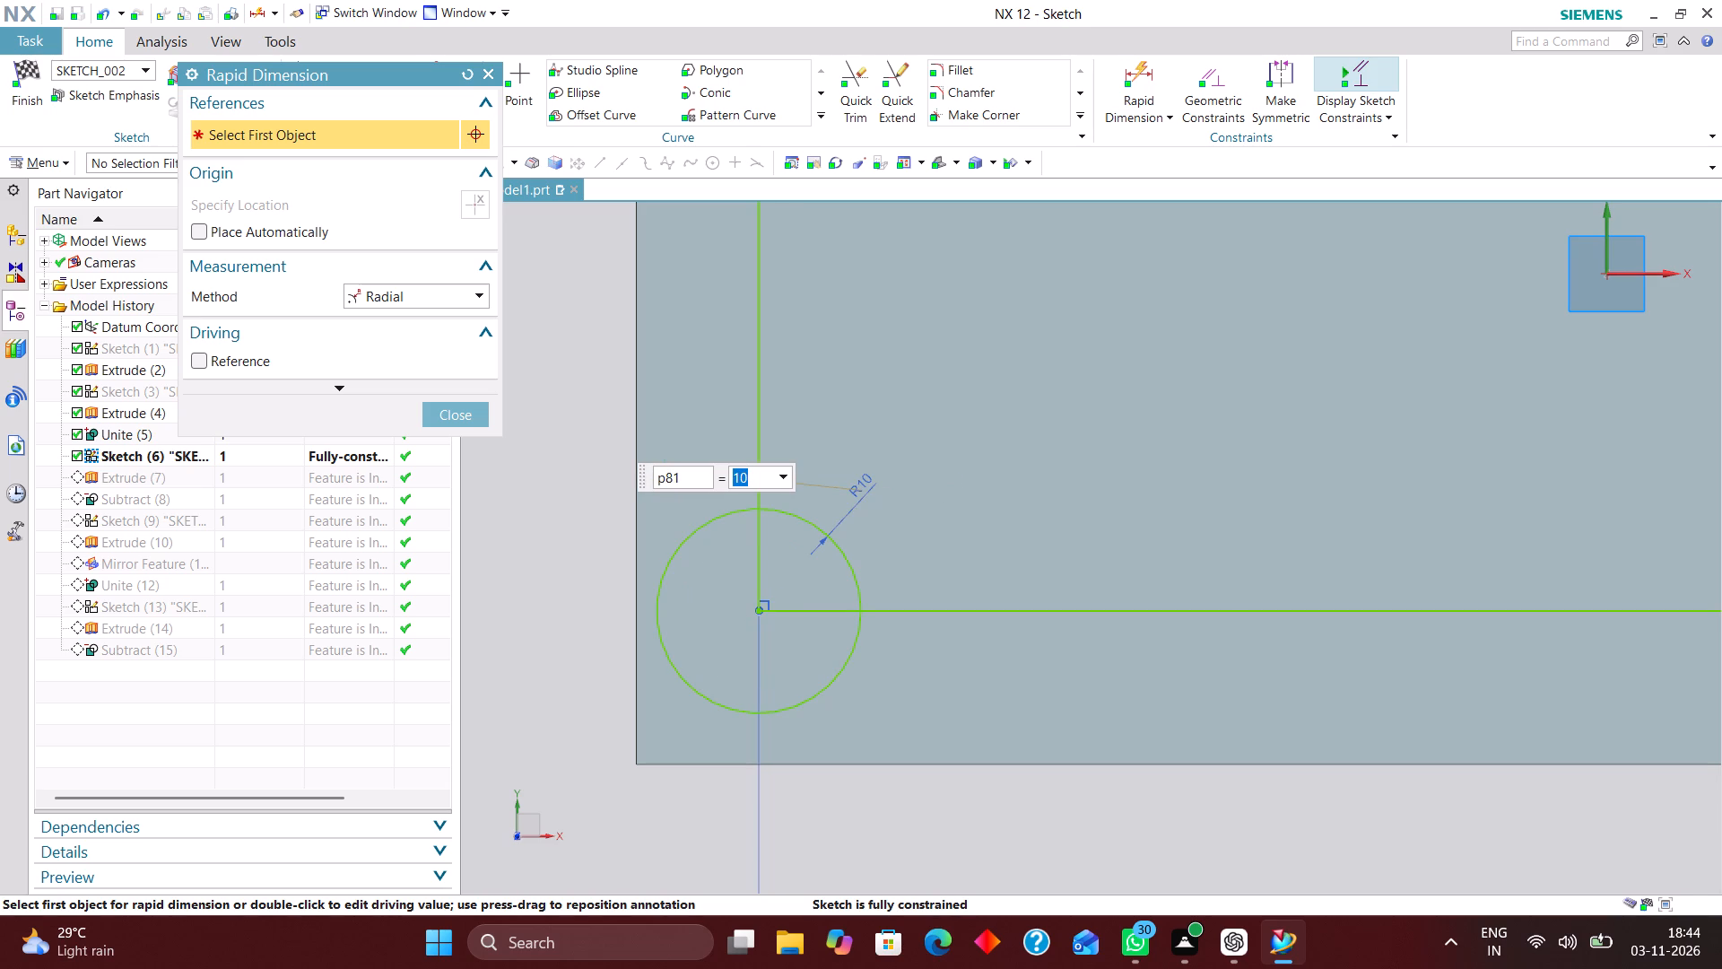
{"action": "left_click", "coordinate": [468, 406]}
Sketch circles centred on the cavity rectangle's upper-right, lower-right and upper-left corners.
{"action": "scroll", "coordinate": [784, 458], "scroll_direction": "down", "scroll_amount": 5}
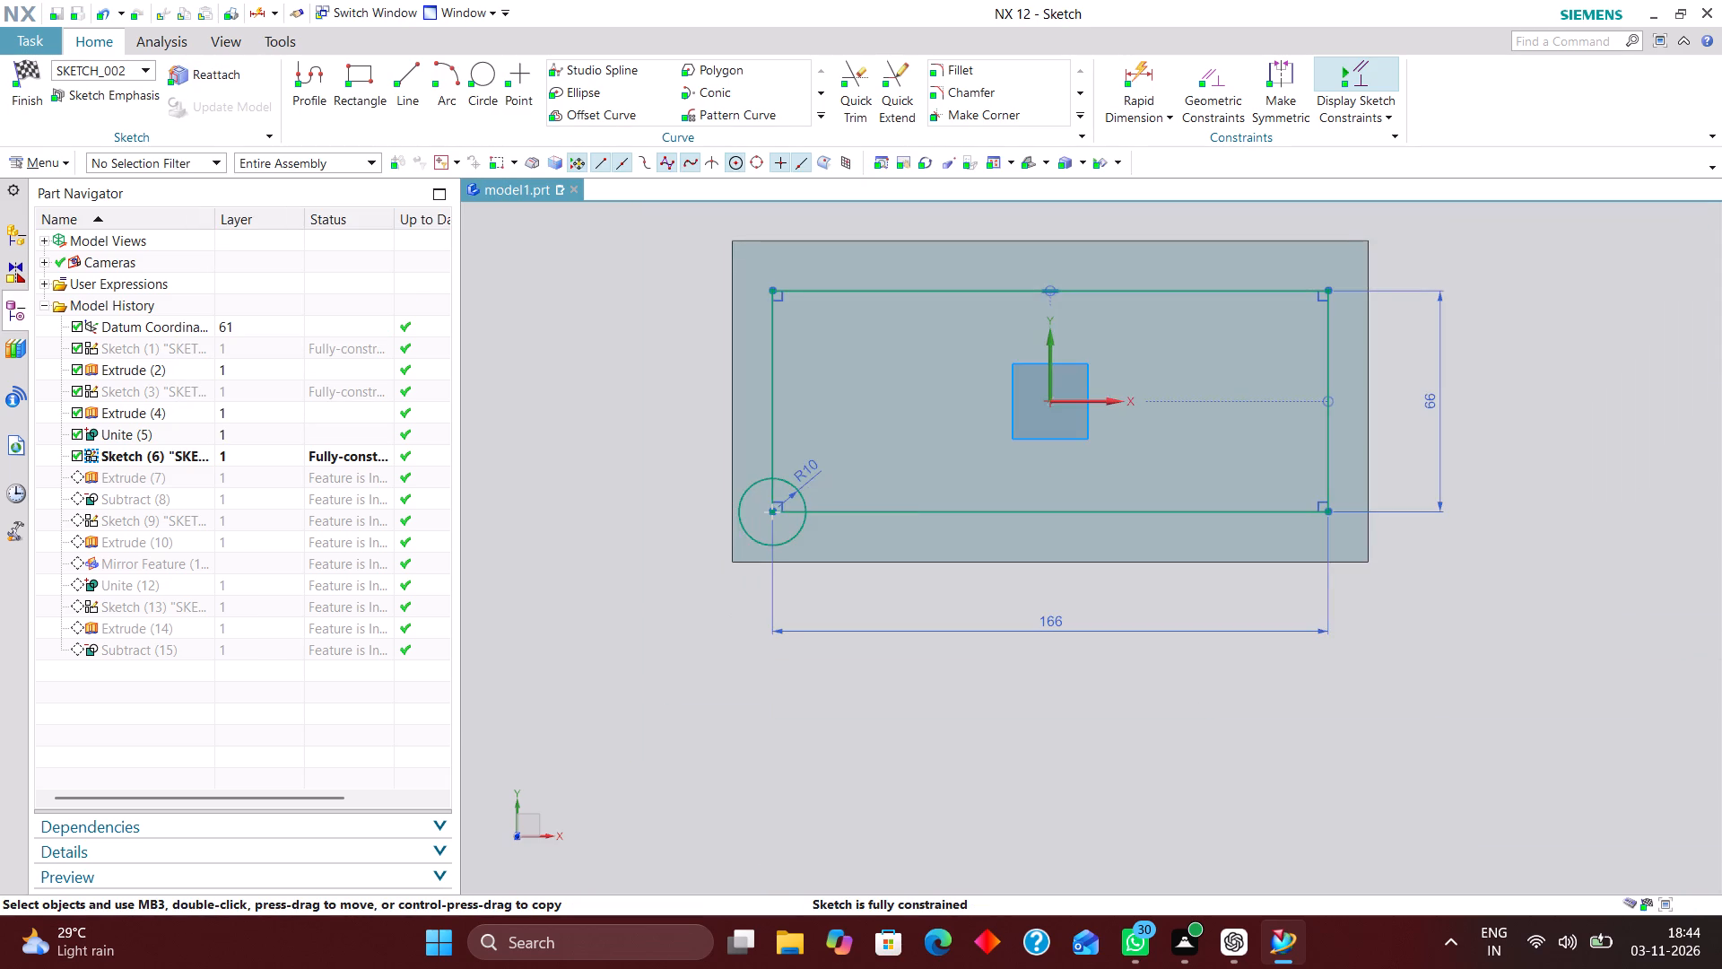
{"action": "scroll", "coordinate": [1397, 258], "scroll_direction": "up", "scroll_amount": 2}
{"action": "left_click", "coordinate": [481, 63]}
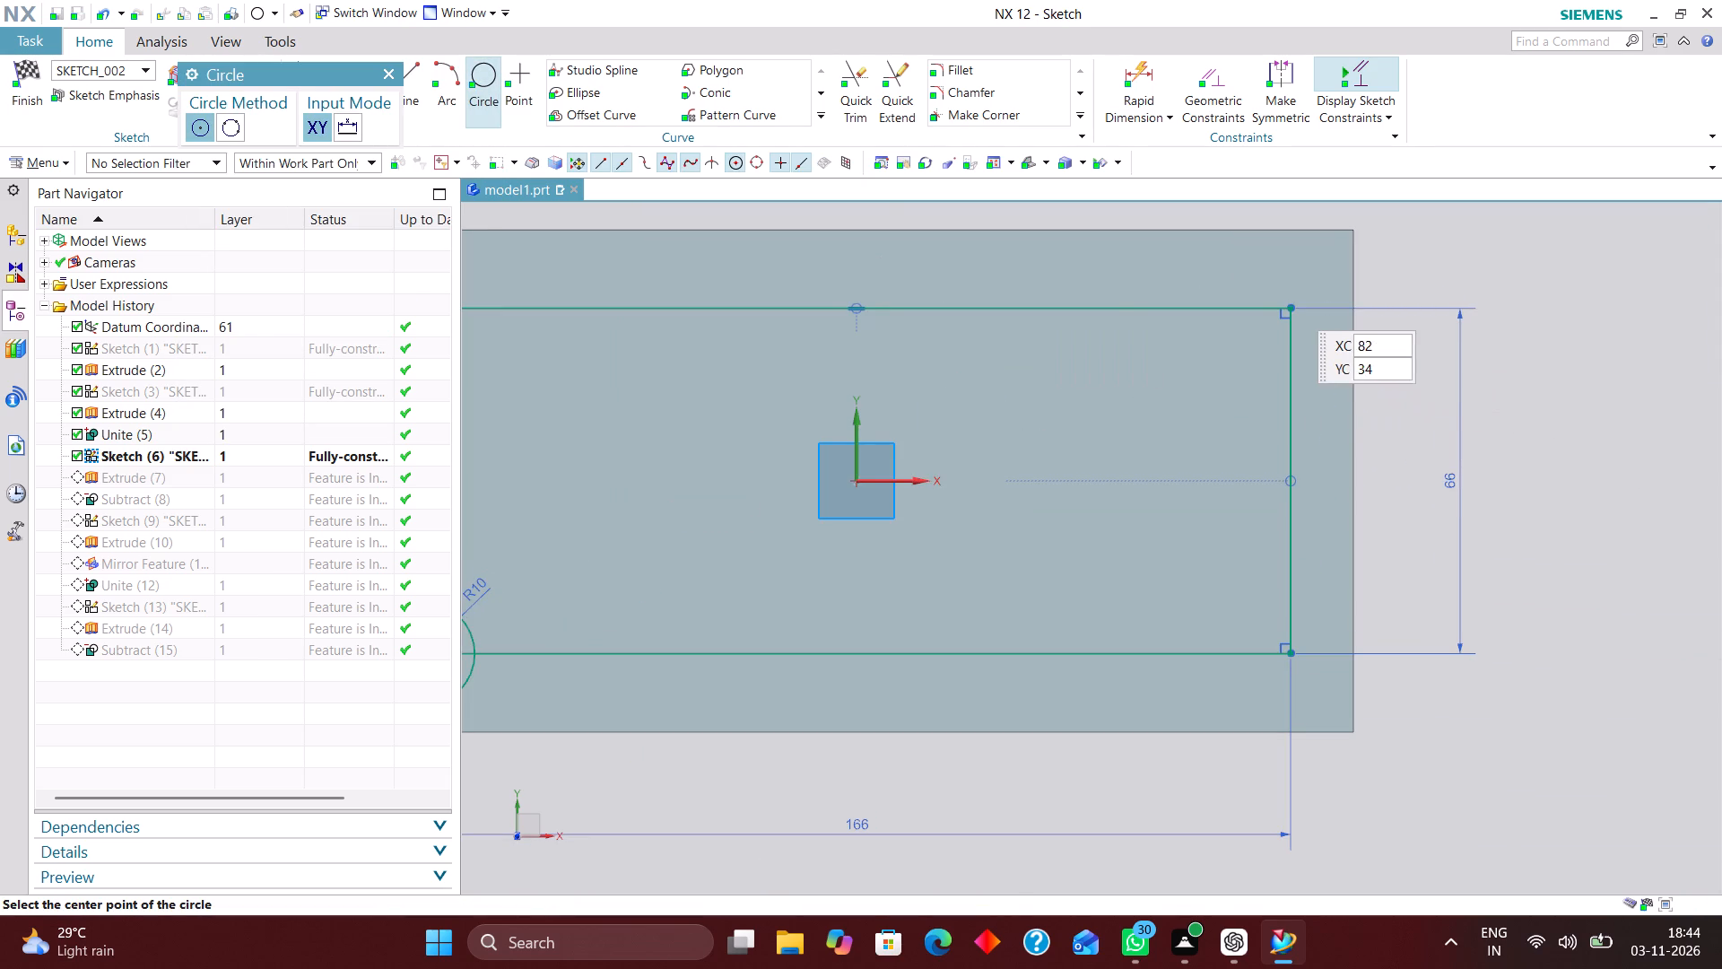
{"action": "left_click", "coordinate": [1291, 304]}
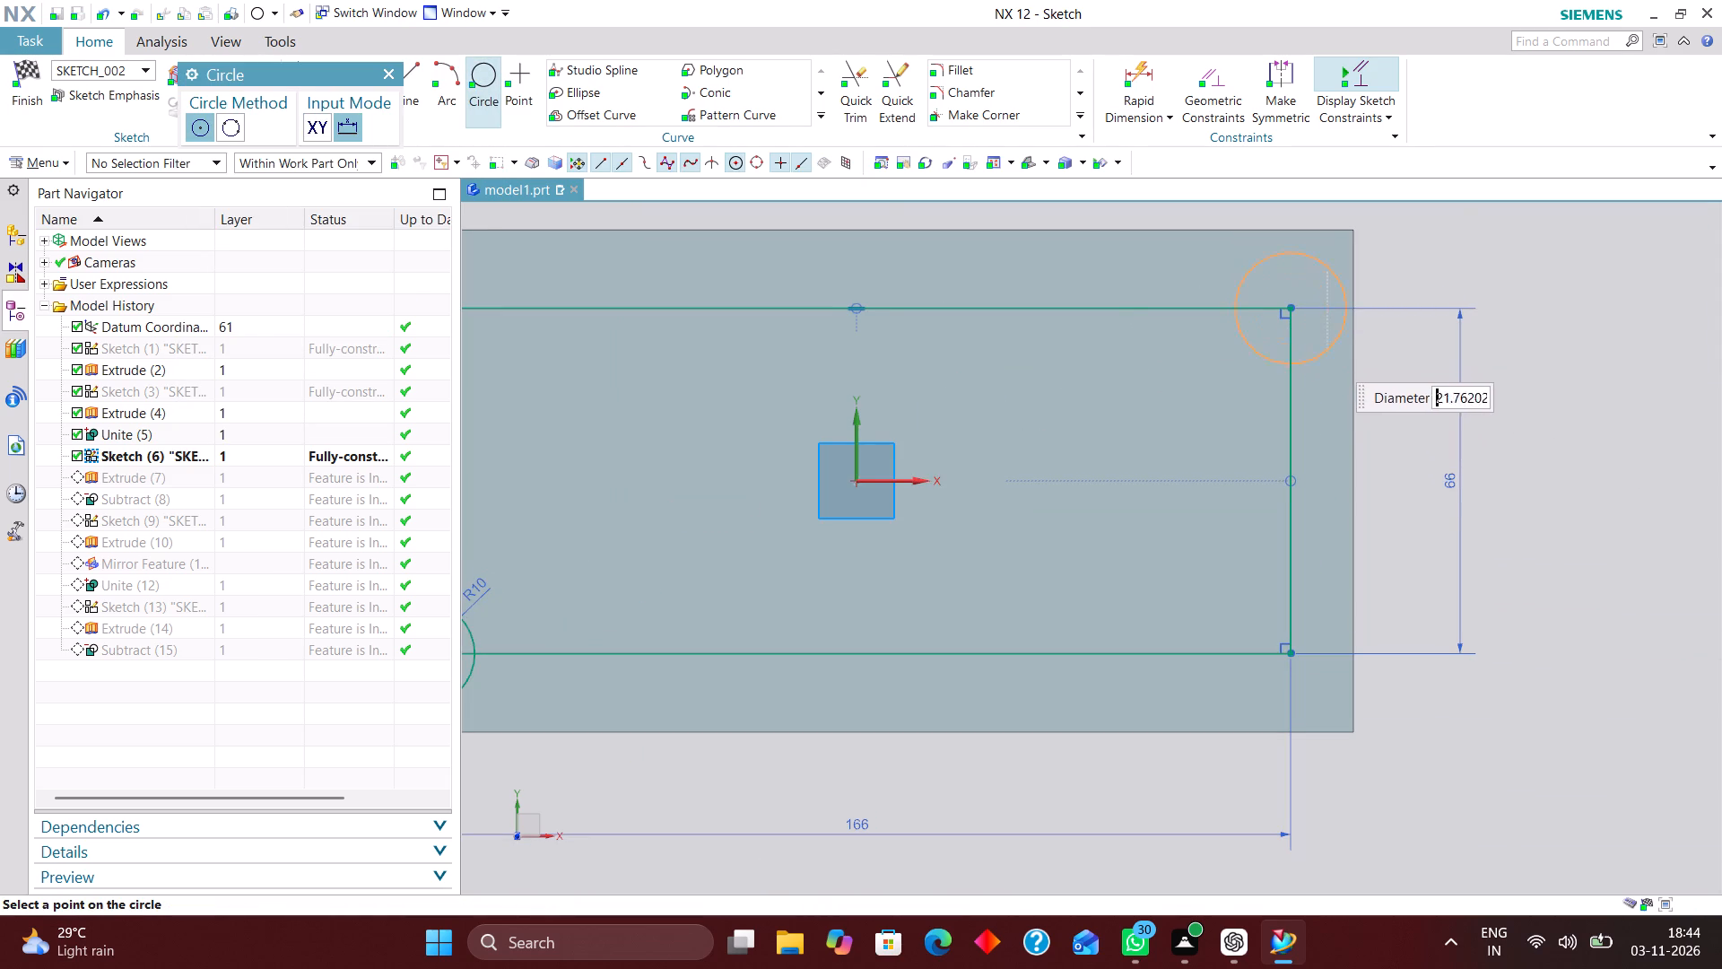
{"action": "scroll", "coordinate": [1316, 345], "scroll_direction": "up", "scroll_amount": 3}
{"action": "left_click", "coordinate": [1331, 362]}
{"action": "scroll", "coordinate": [1281, 317], "scroll_direction": "down", "scroll_amount": 7}
{"action": "scroll", "coordinate": [1280, 521], "scroll_direction": "up", "scroll_amount": 2}
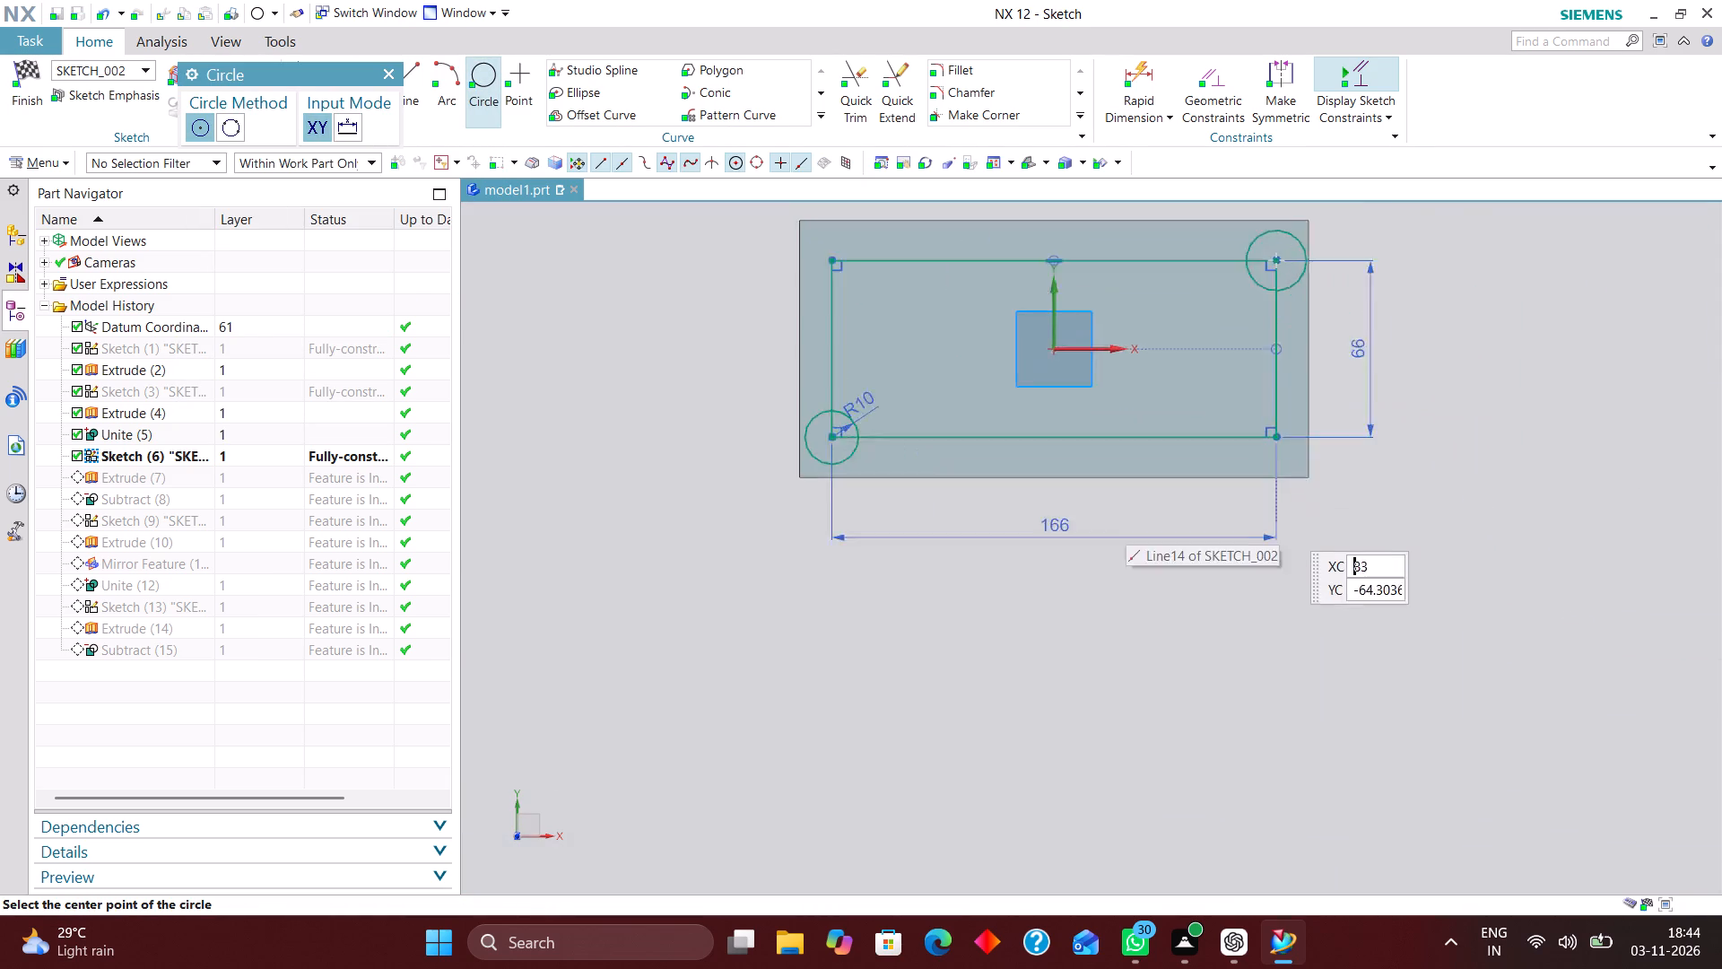
{"action": "scroll", "coordinate": [1282, 522], "scroll_direction": "up", "scroll_amount": 3}
{"action": "left_click", "coordinate": [1267, 317]}
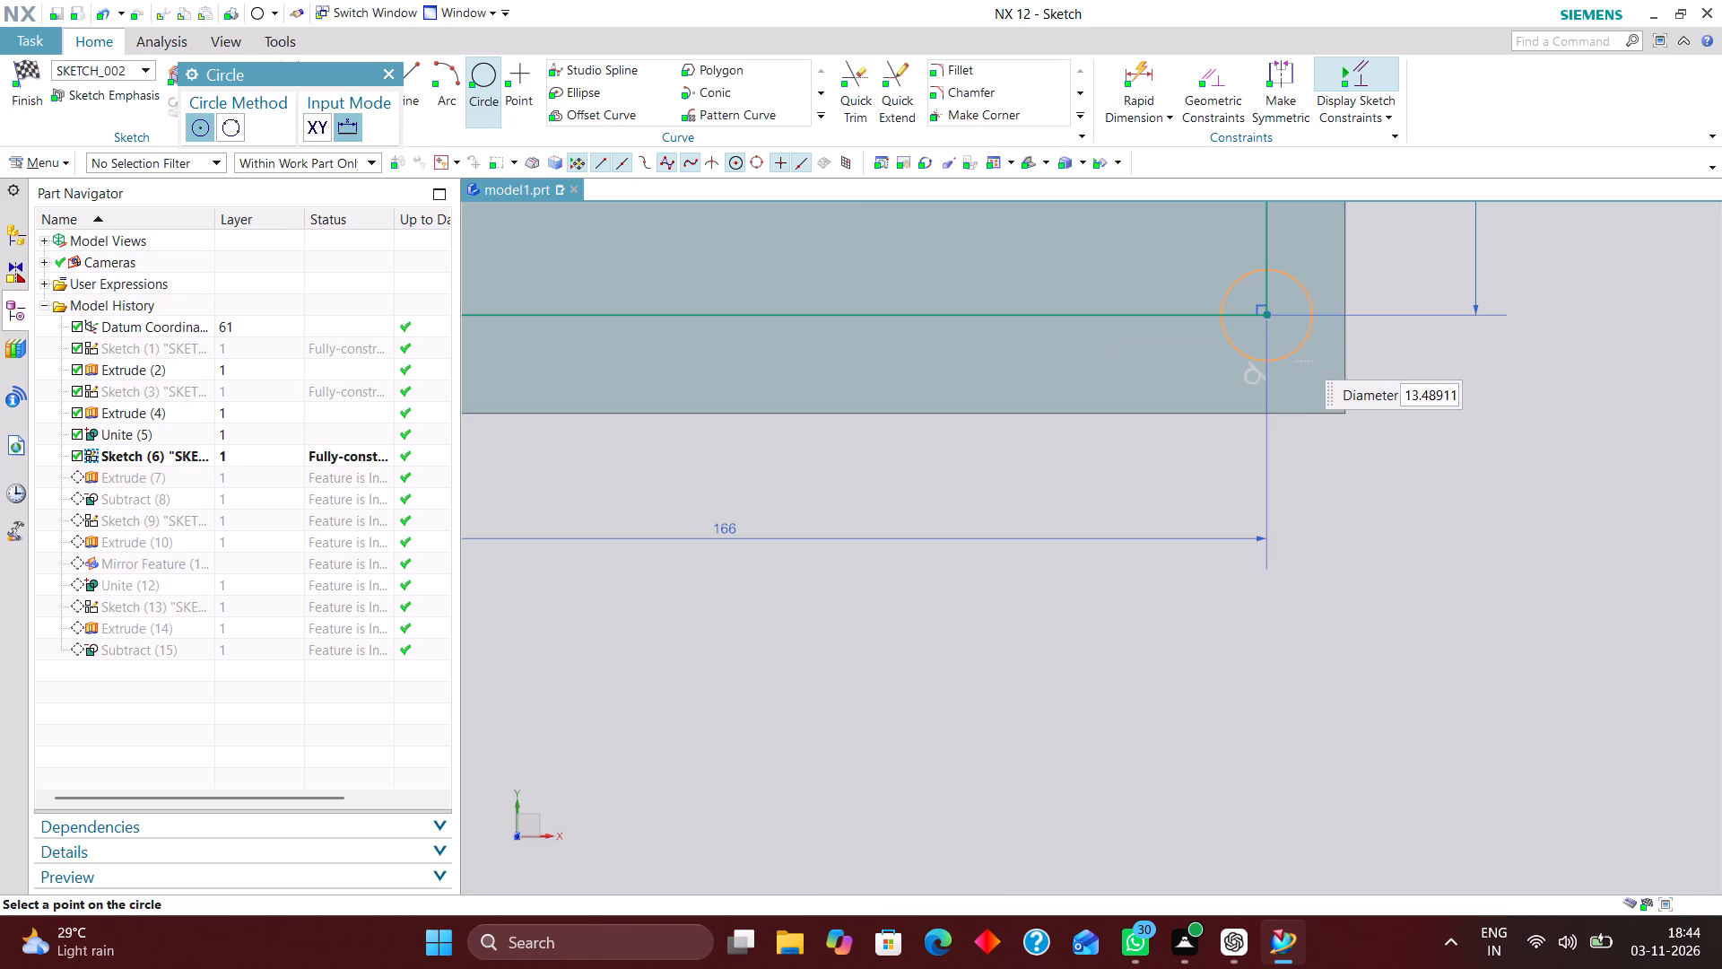
{"action": "left_click", "coordinate": [1307, 366]}
{"action": "scroll", "coordinate": [1292, 519], "scroll_direction": "down", "scroll_amount": 6}
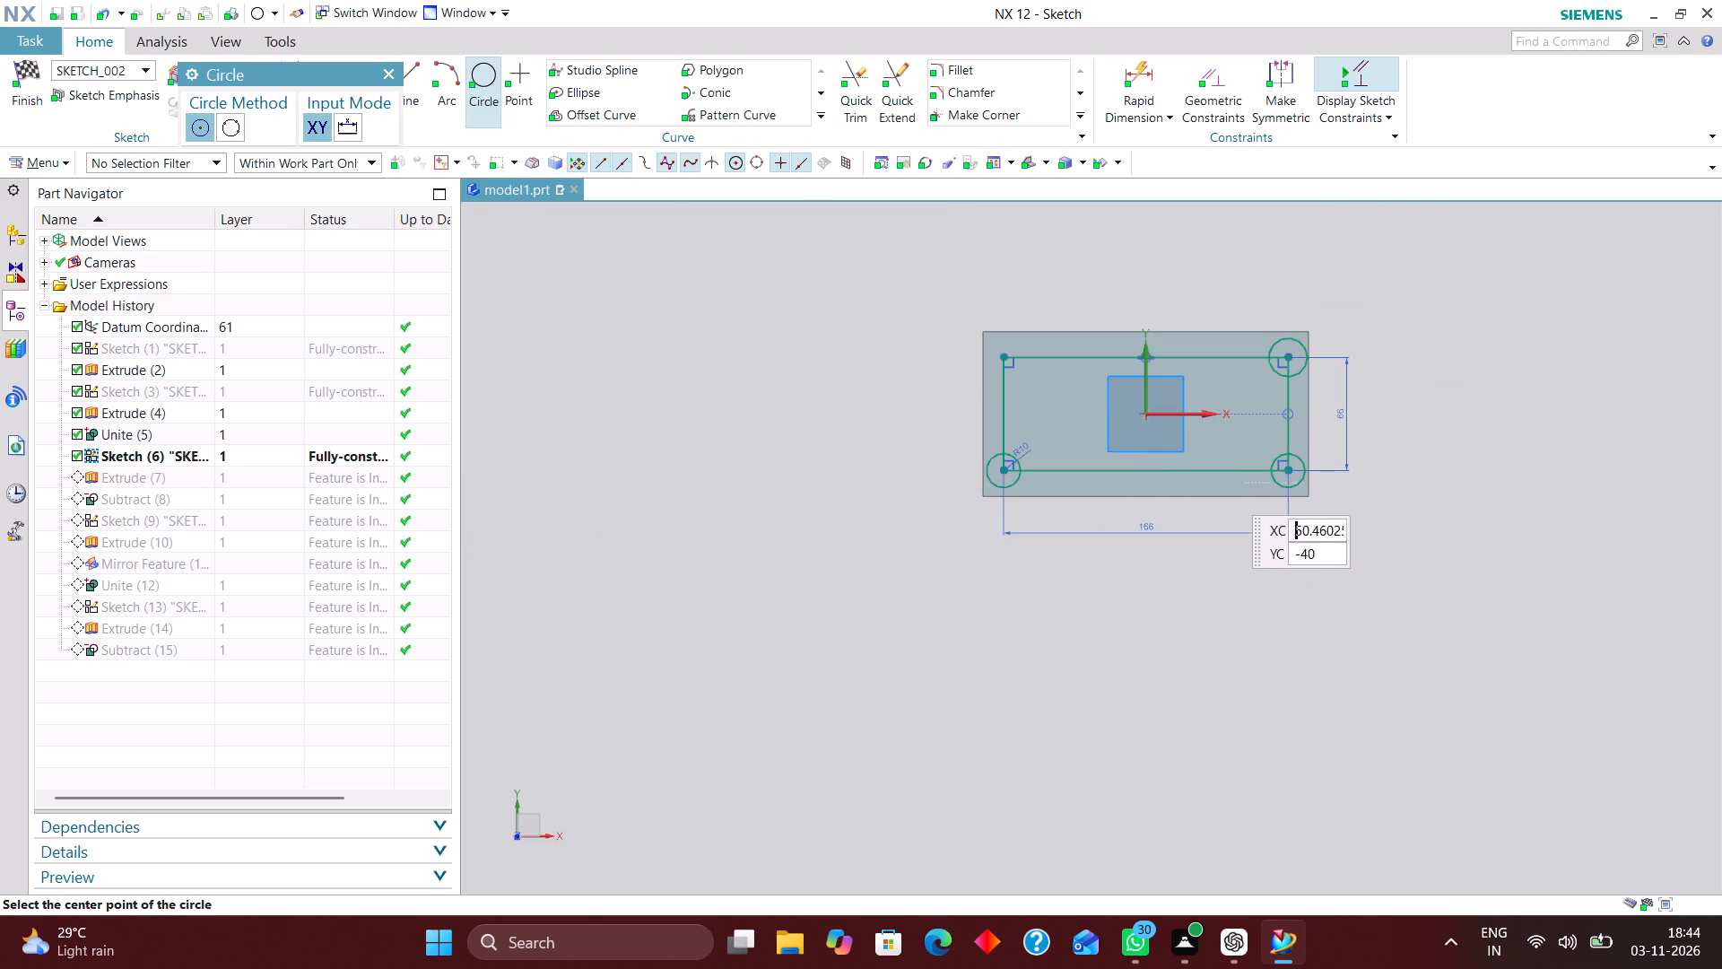
{"action": "scroll", "coordinate": [1025, 389], "scroll_direction": "up", "scroll_amount": 6}
{"action": "left_click", "coordinate": [945, 268]}
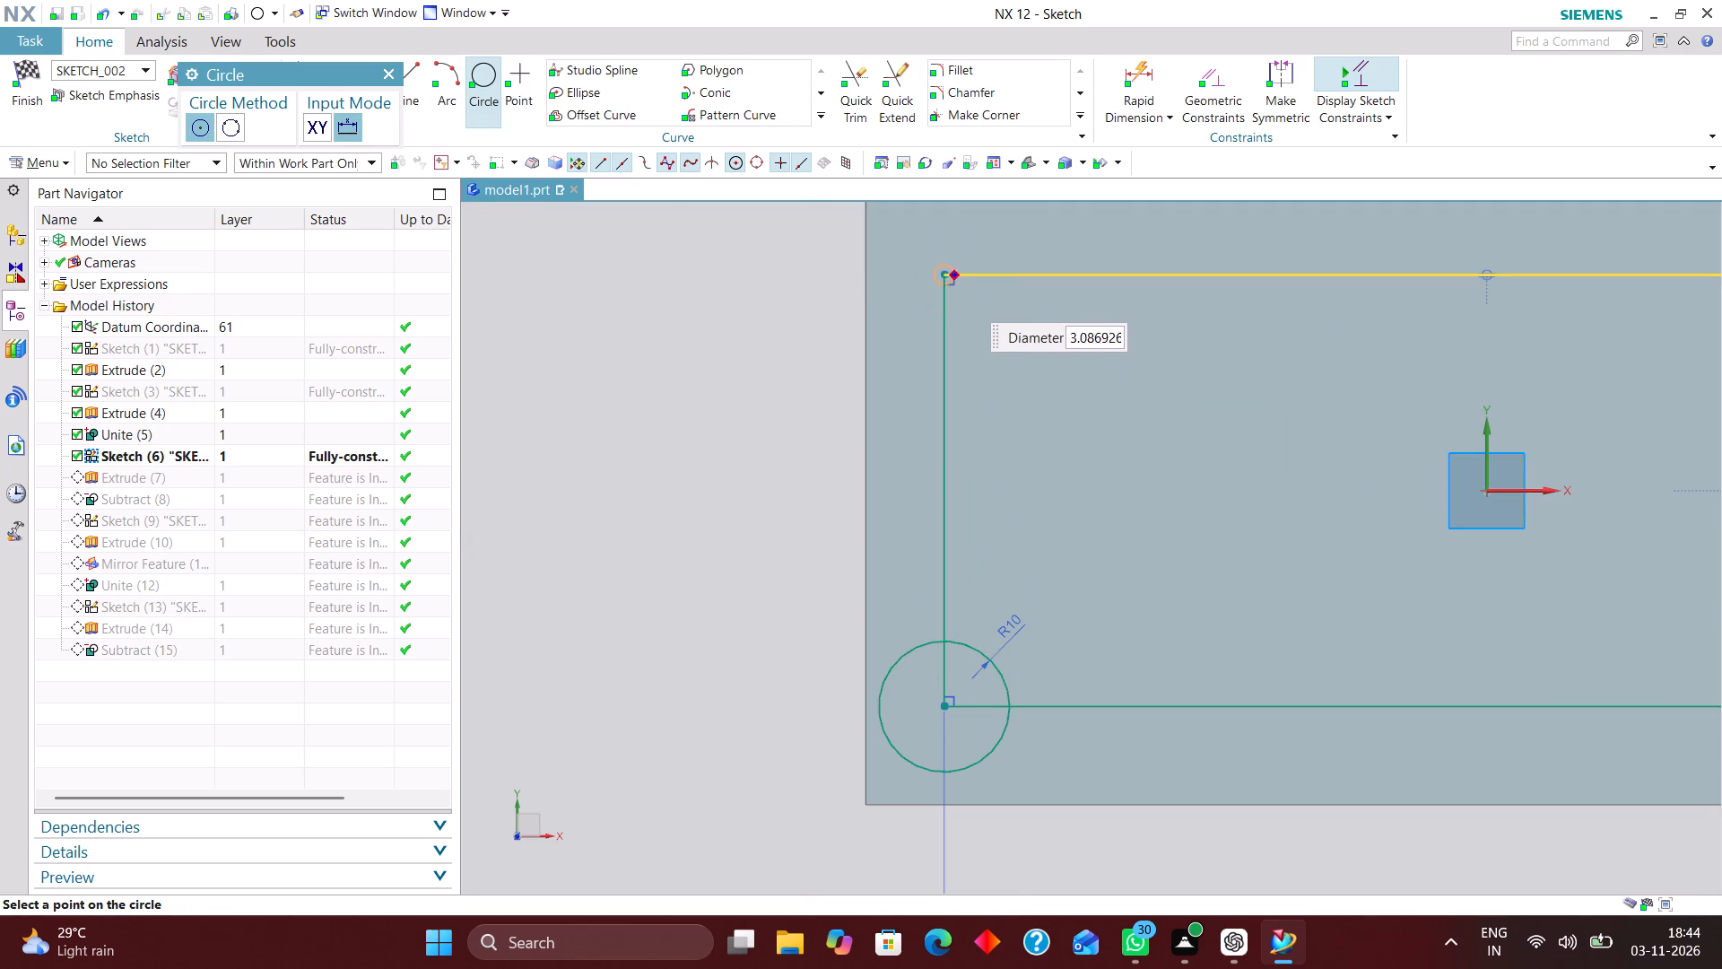
{"action": "left_click", "coordinate": [983, 317]}
Apply equal radius constraints so the other three corner circles match the R10 circle at the lower-left corner.
{"action": "left_click", "coordinate": [1213, 80]}
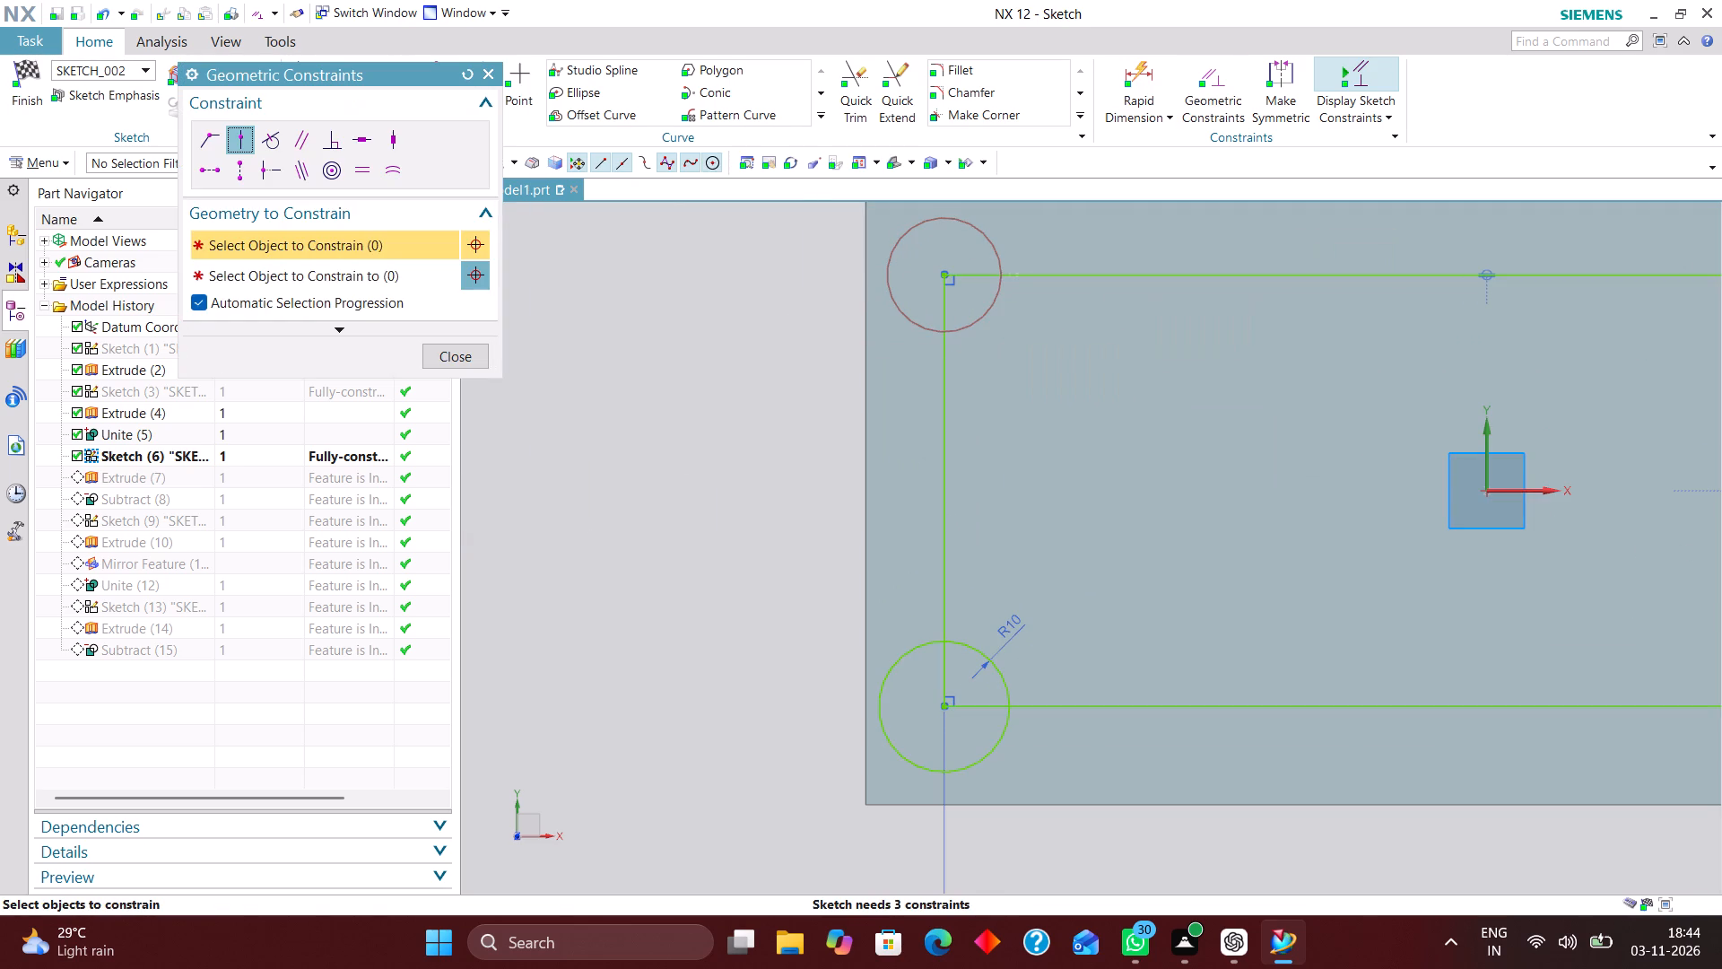
{"action": "left_click", "coordinate": [392, 178]}
{"action": "left_click", "coordinate": [1010, 694]}
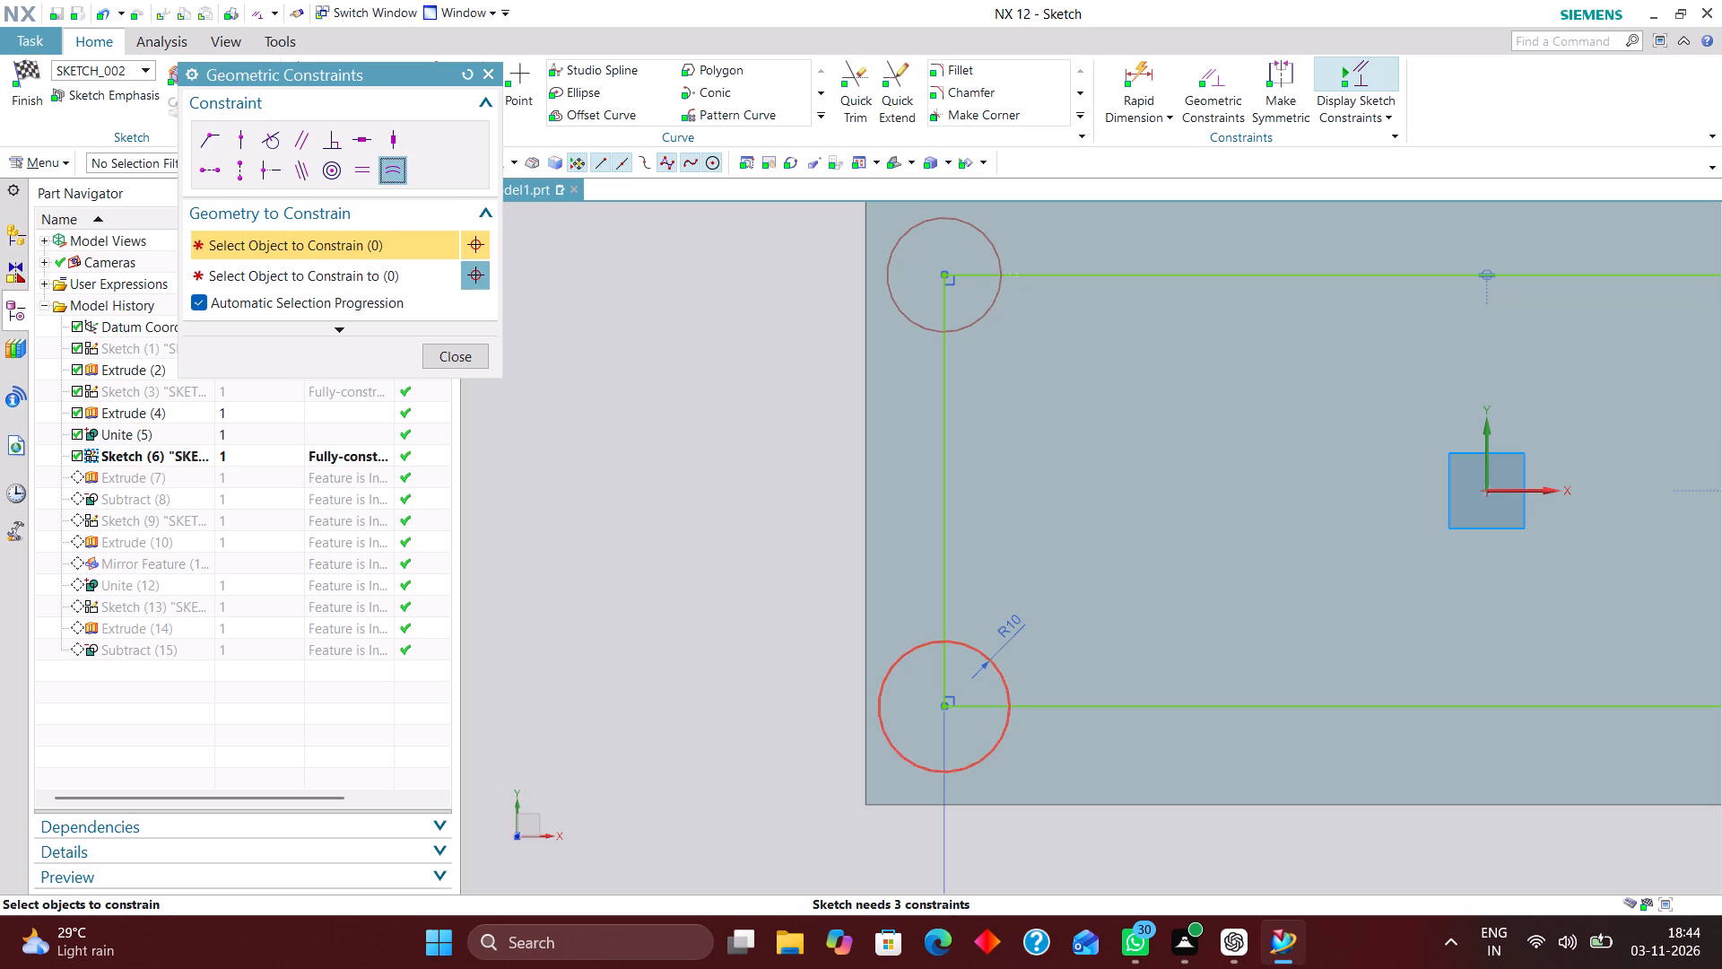
{"action": "left_click", "coordinate": [983, 322]}
{"action": "scroll", "coordinate": [1008, 408], "scroll_direction": "down", "scroll_amount": 3}
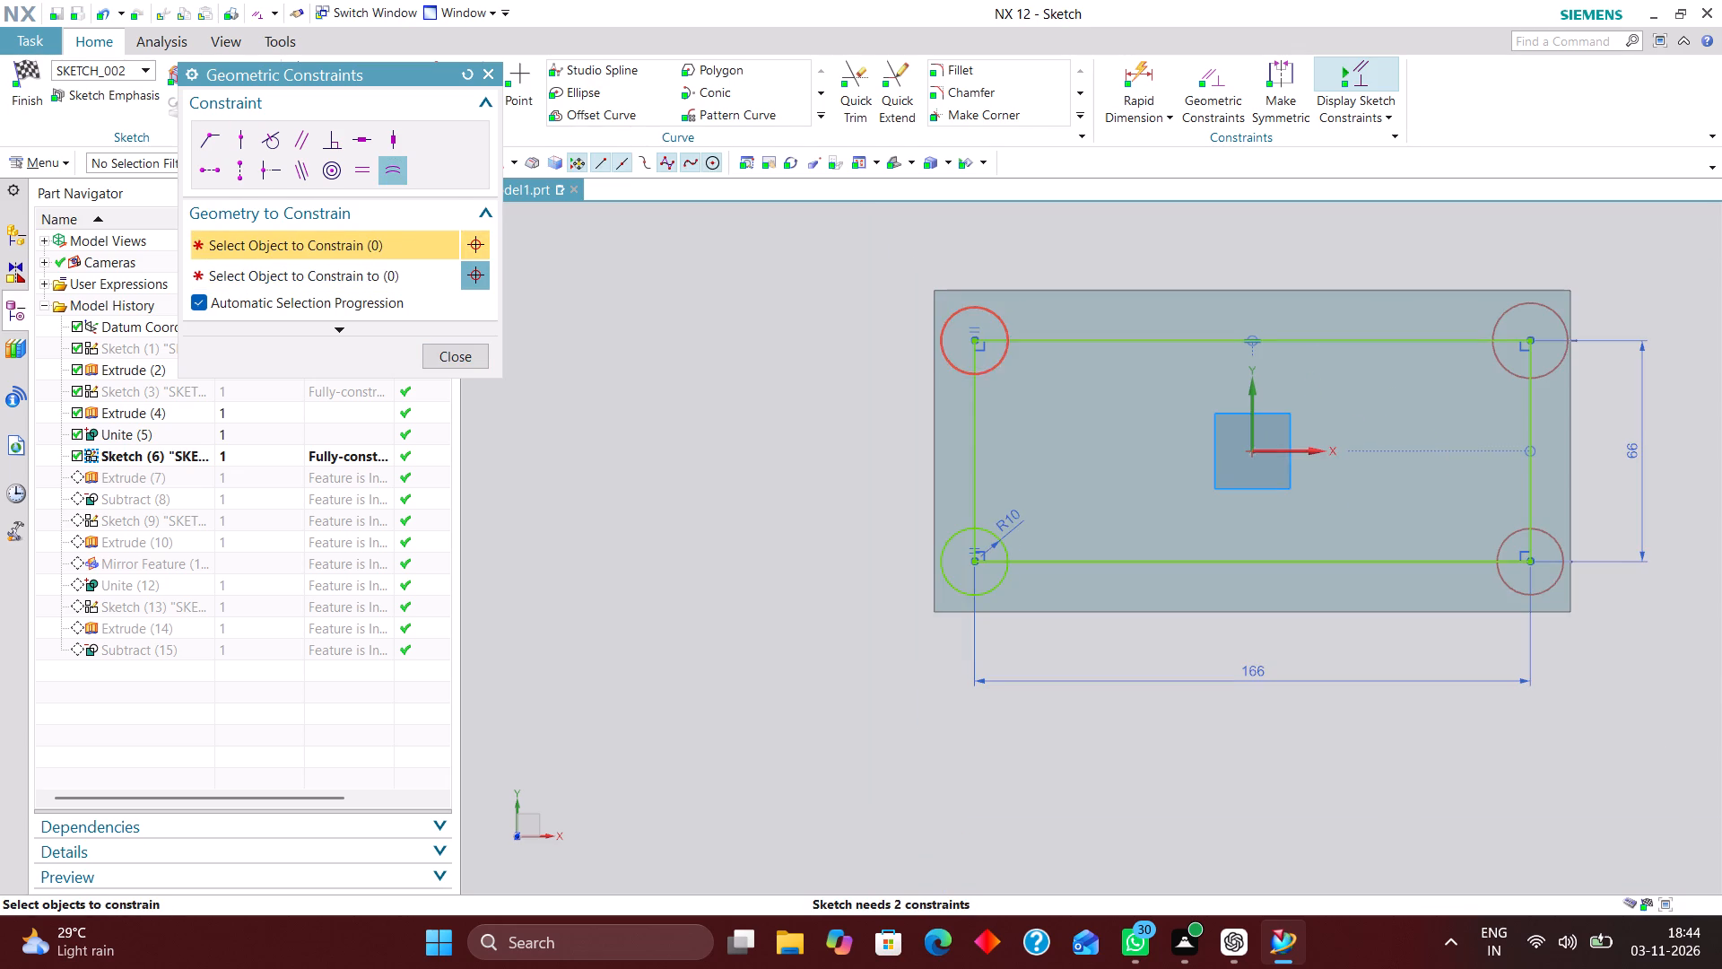
{"action": "left_click", "coordinate": [1004, 361]}
{"action": "left_click", "coordinate": [1508, 369]}
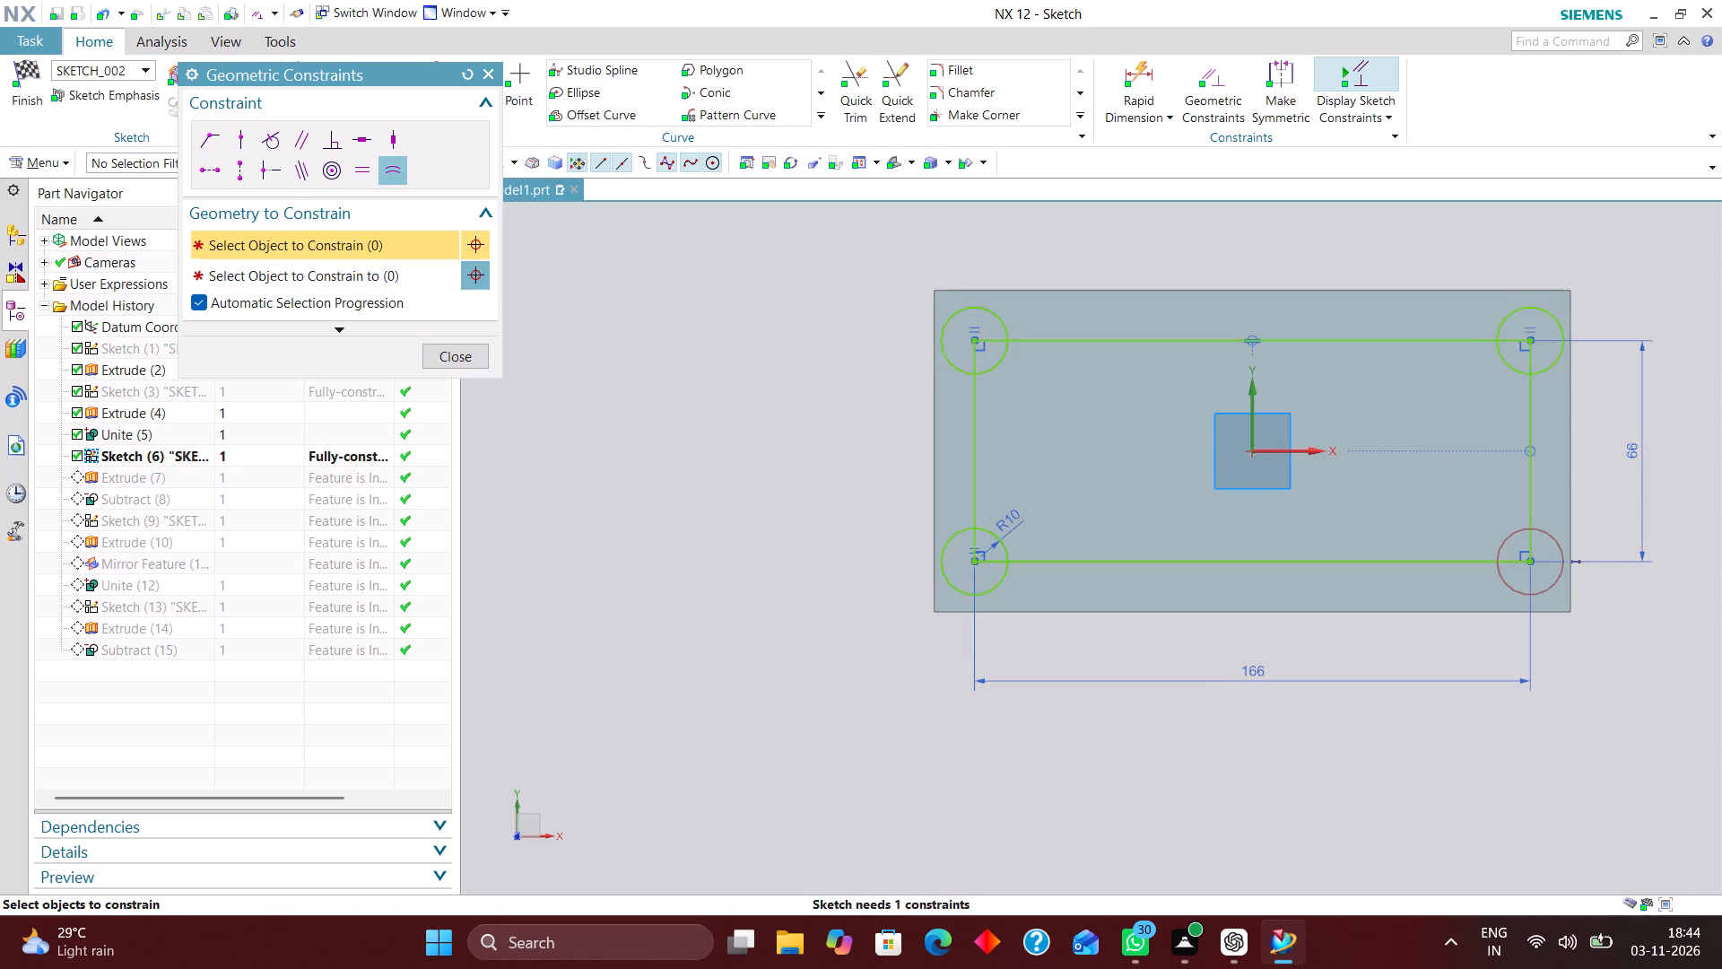
{"action": "left_click", "coordinate": [1509, 365]}
{"action": "left_click", "coordinate": [1515, 537]}
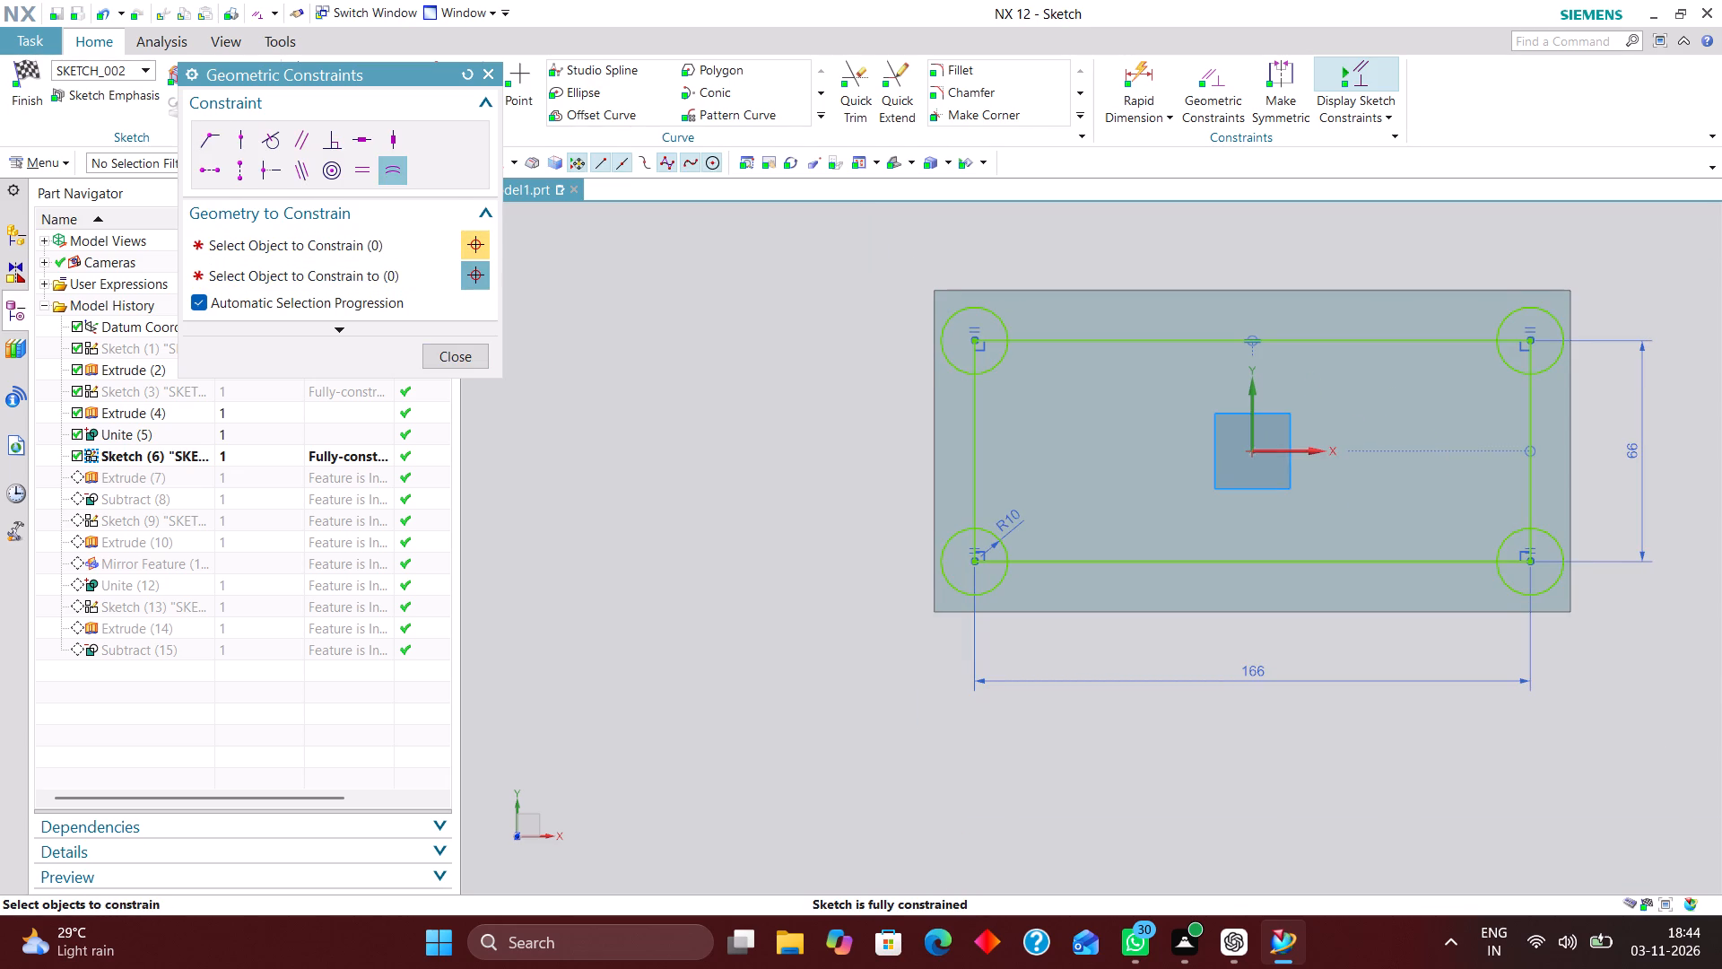
{"action": "left_click", "coordinate": [470, 364]}
Trim the upper-left and lower-left circles and the rectangle's corner segments, leaving only quarter arcs that curve into the cavity.
{"action": "scroll", "coordinate": [1031, 372], "scroll_direction": "up", "scroll_amount": 3}
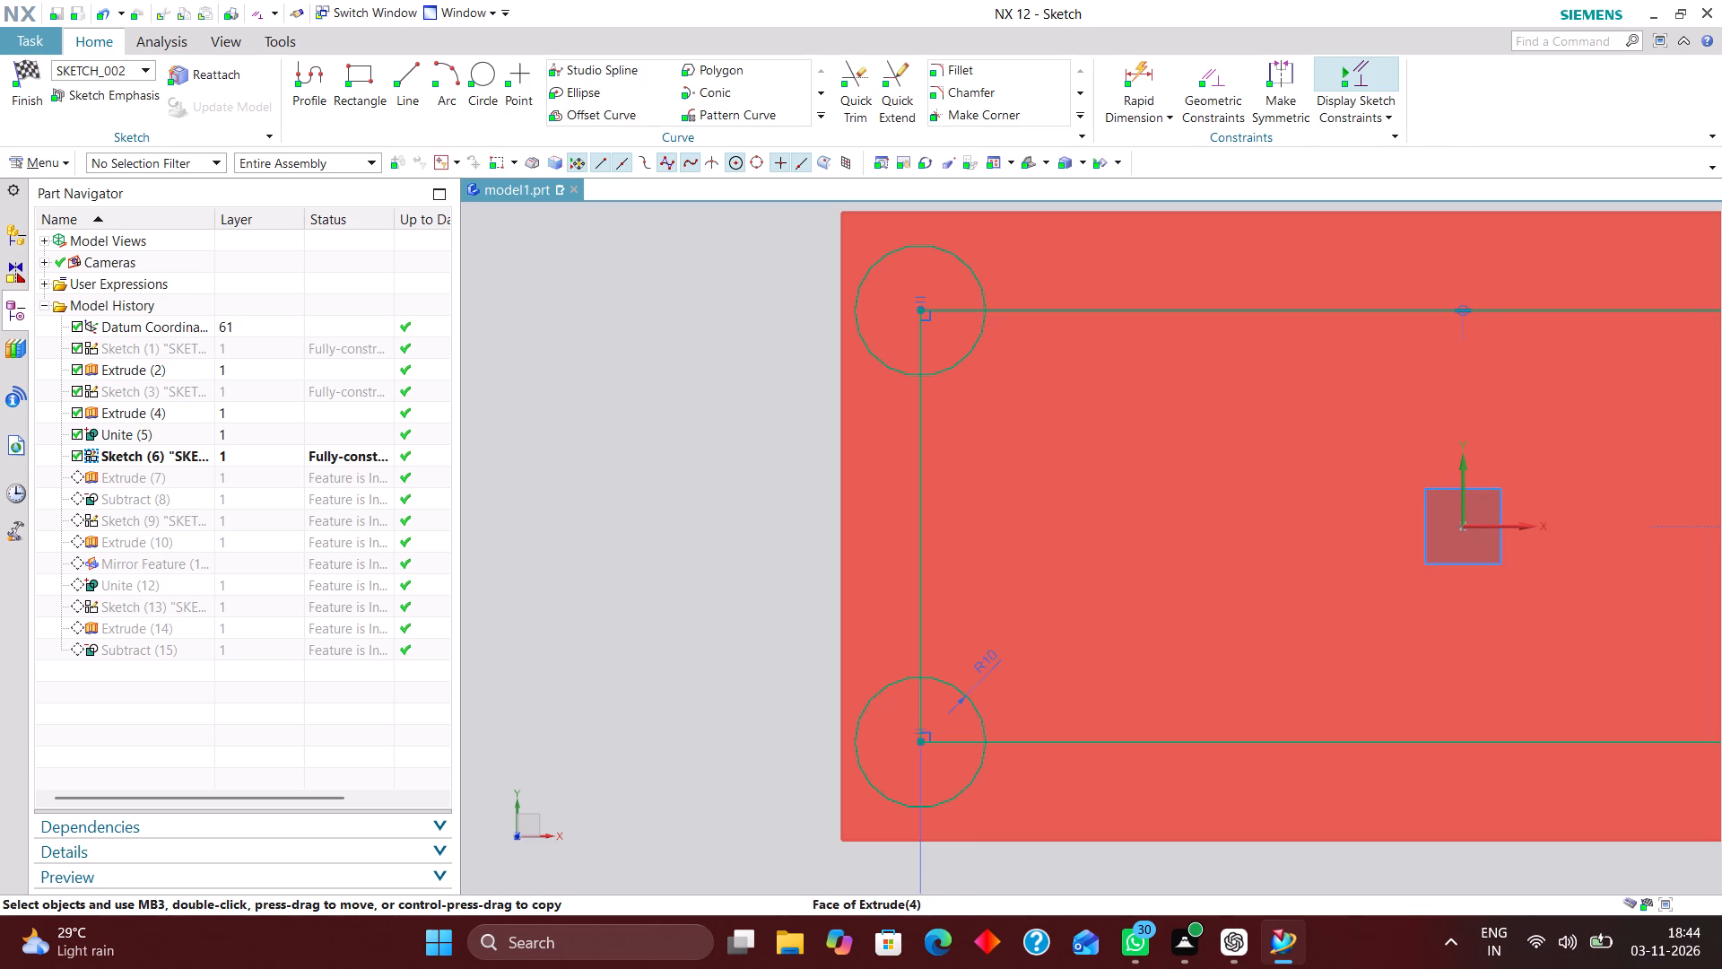
{"action": "left_click", "coordinate": [852, 80]}
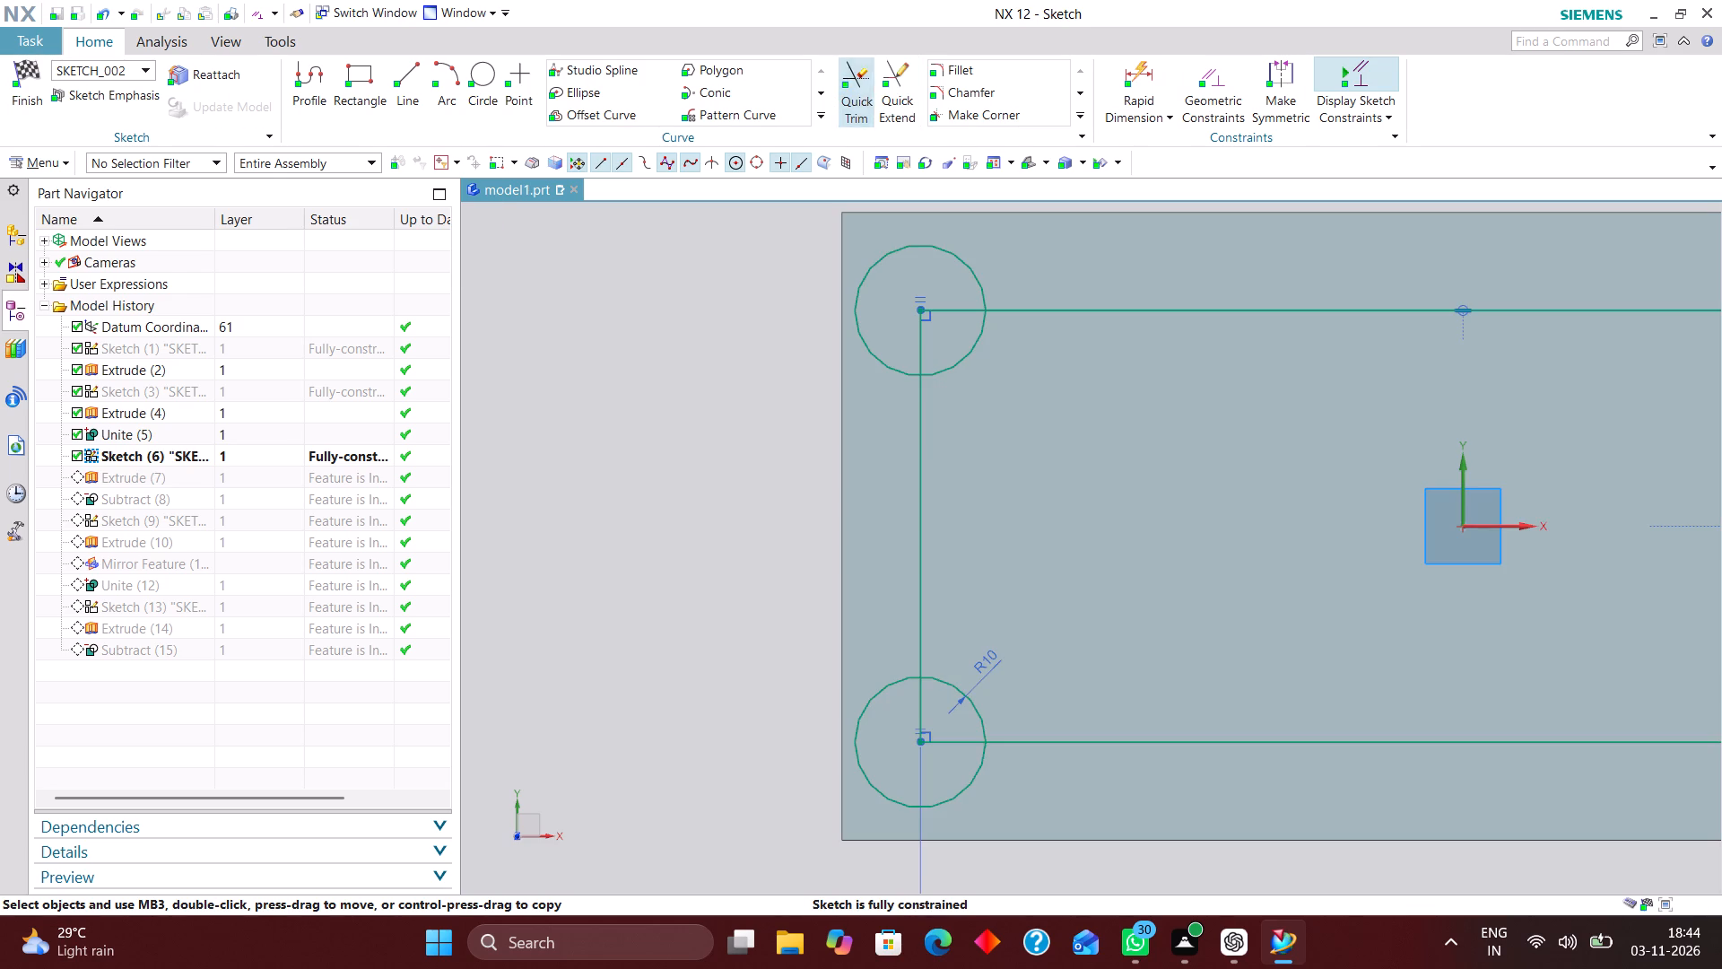
{"action": "scroll", "coordinate": [941, 367], "scroll_direction": "up", "scroll_amount": 2}
{"action": "left_click", "coordinate": [848, 362]}
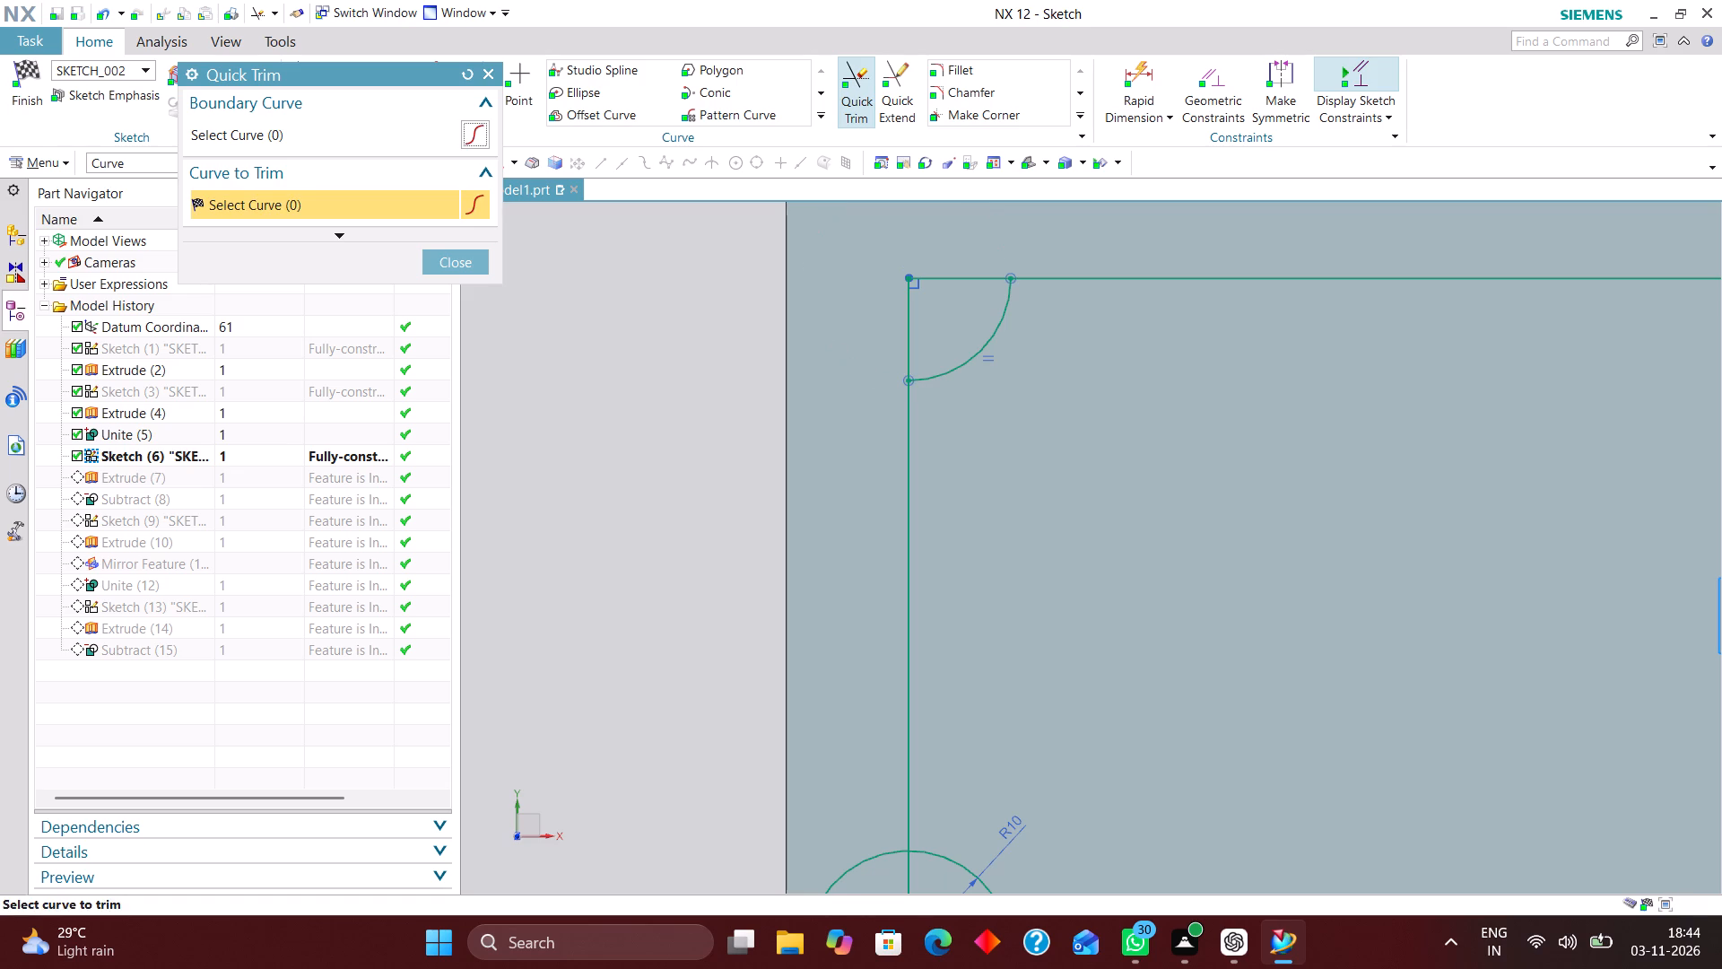
{"action": "left_click", "coordinate": [902, 343]}
{"action": "left_click", "coordinate": [943, 283]}
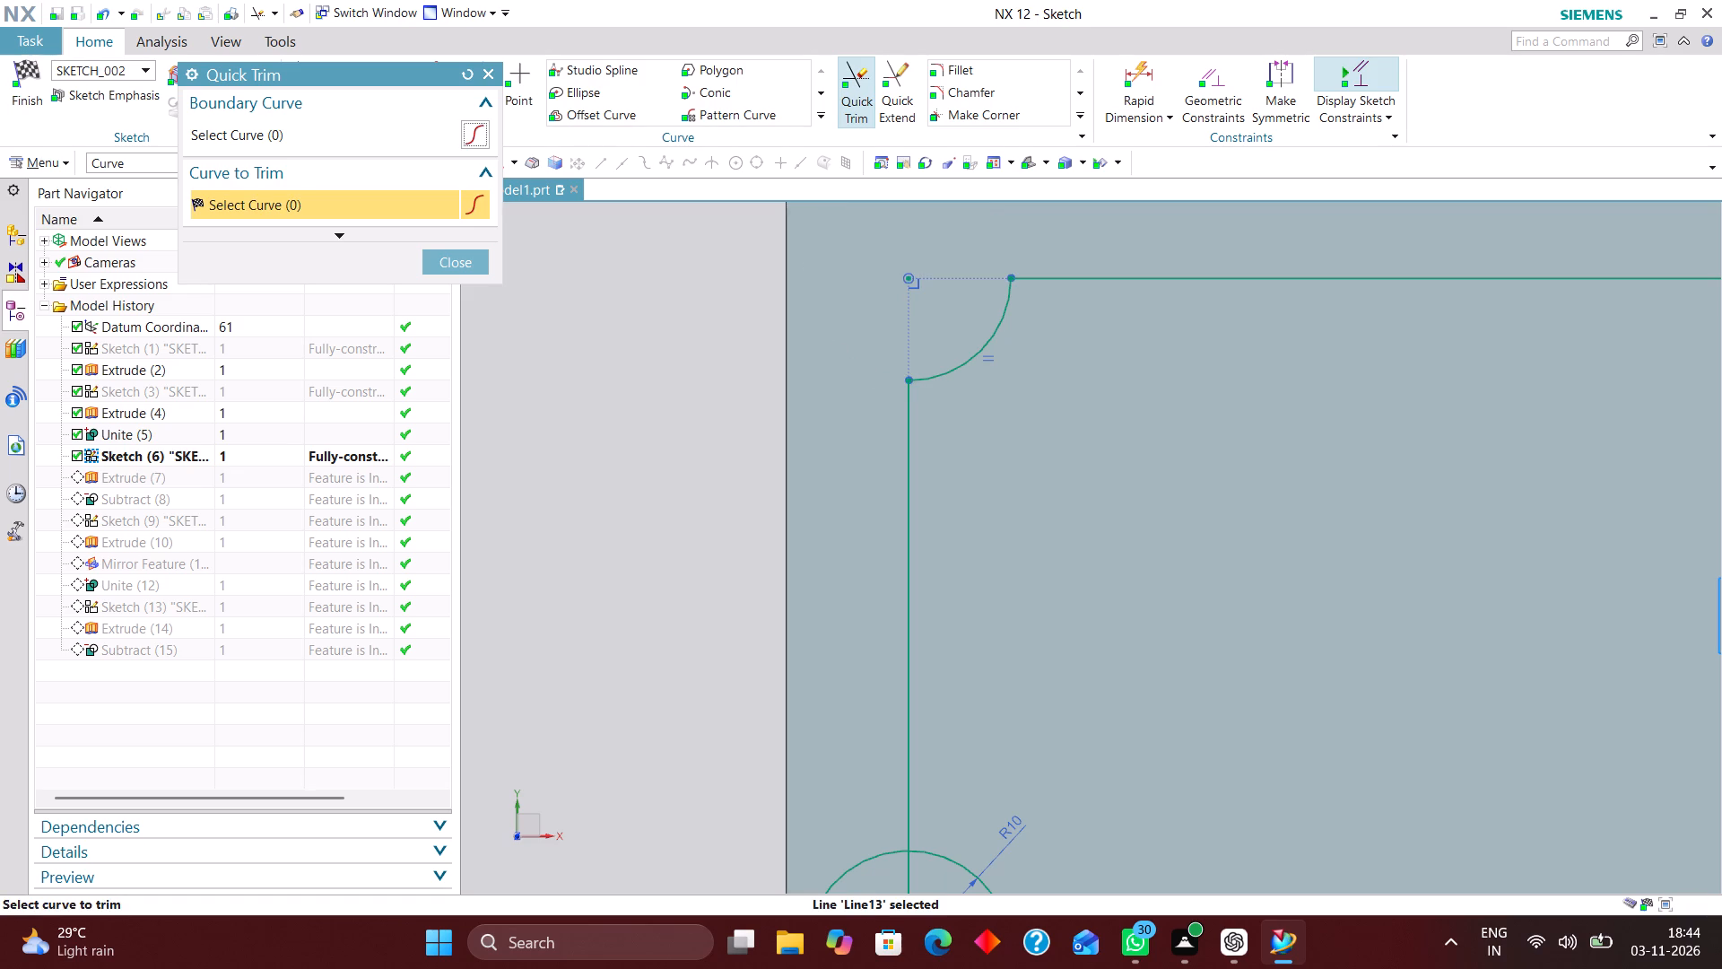
{"action": "scroll", "coordinate": [938, 236], "scroll_direction": "down", "scroll_amount": 4}
{"action": "scroll", "coordinate": [919, 485], "scroll_direction": "up", "scroll_amount": 4}
{"action": "left_click", "coordinate": [916, 495]}
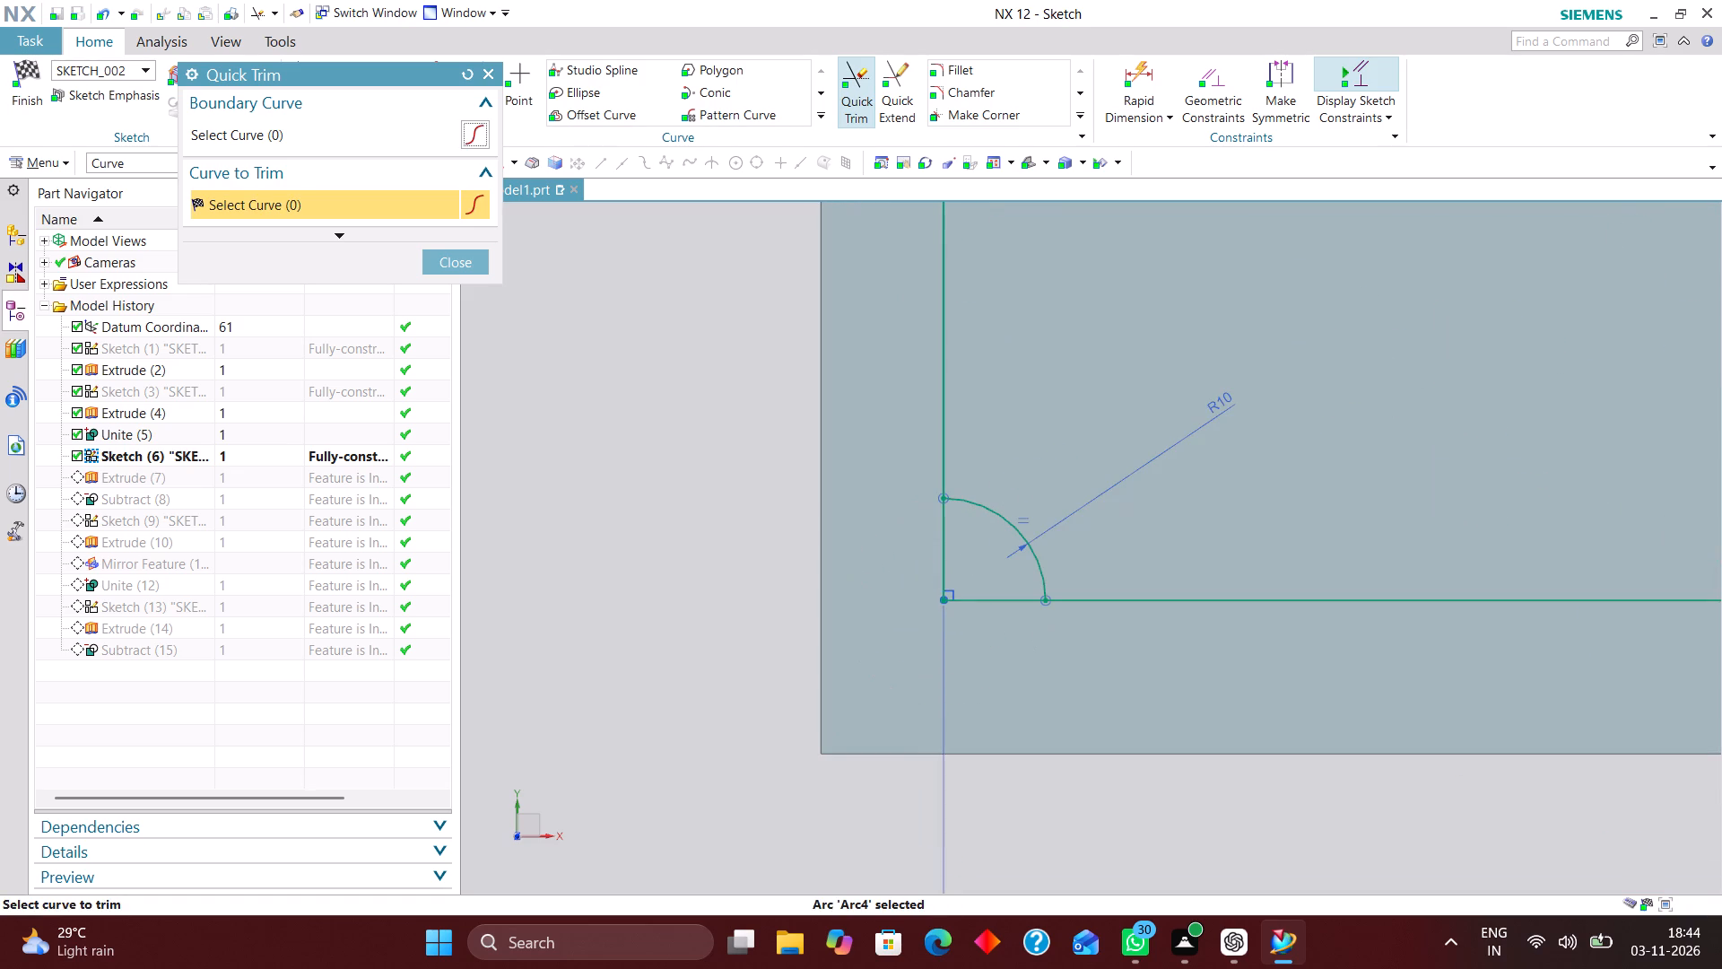
{"action": "left_click", "coordinate": [944, 535]}
{"action": "left_click", "coordinate": [1002, 601]}
{"action": "scroll", "coordinate": [901, 522], "scroll_direction": "down", "scroll_amount": 4}
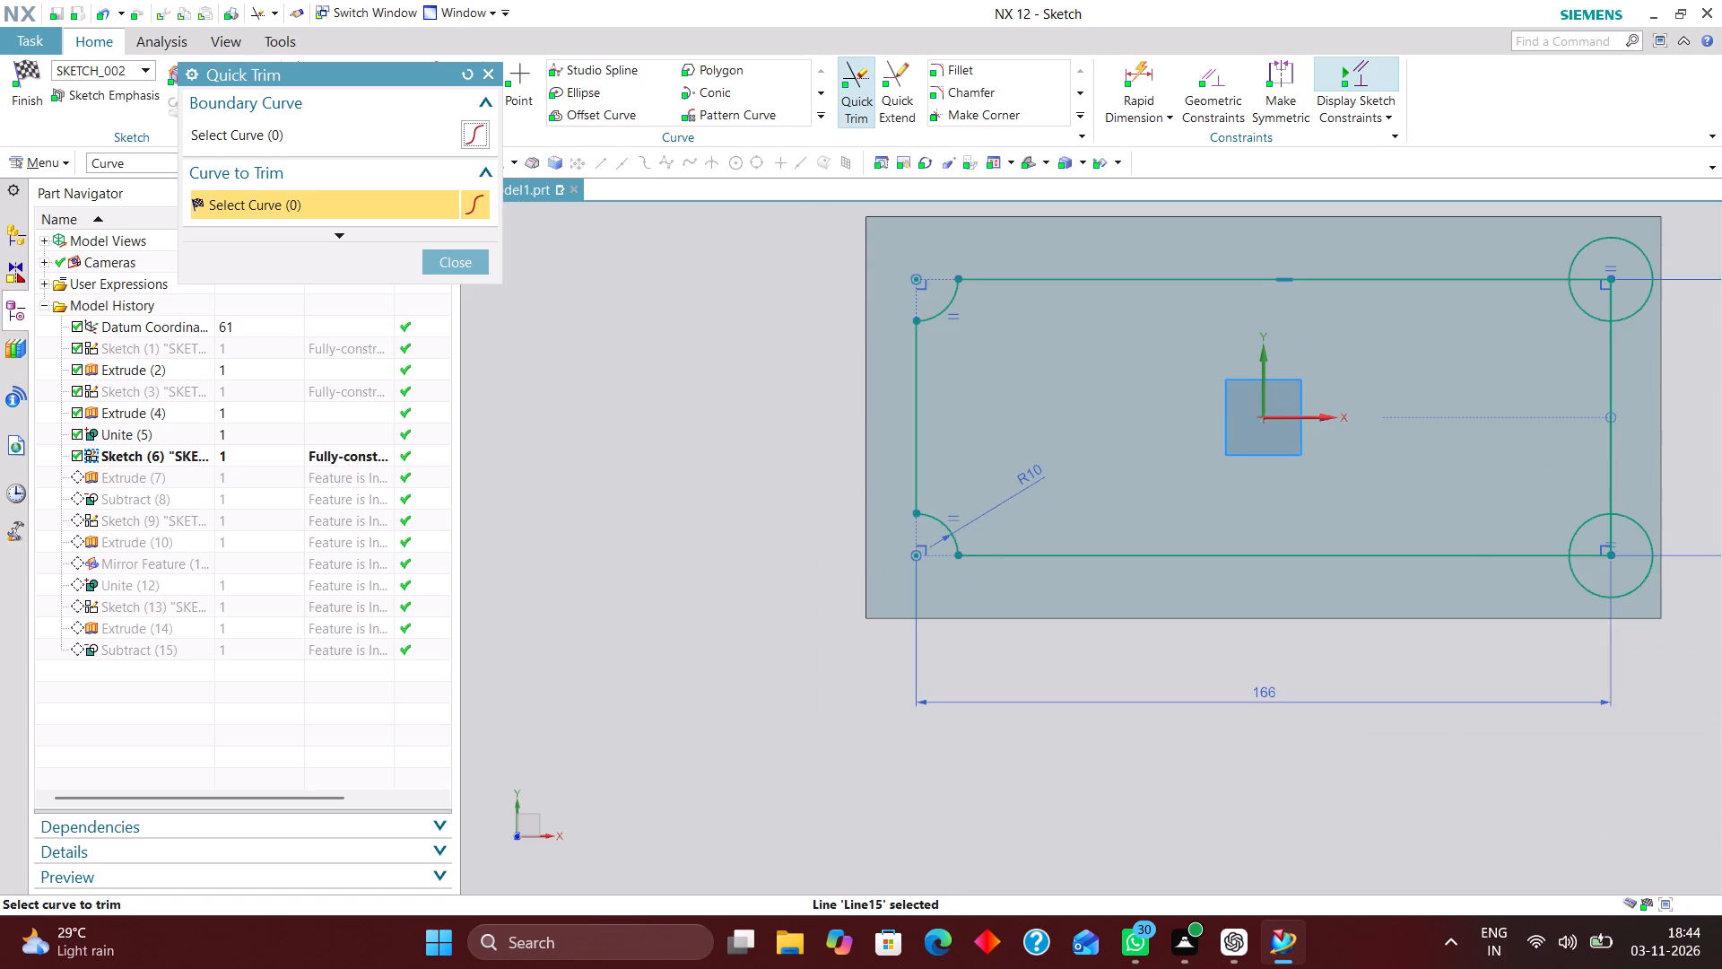
Trim the lower-right and upper-right corners to the same inward quarter arcs, and finish the sketch.
{"action": "scroll", "coordinate": [1105, 546], "scroll_direction": "down", "scroll_amount": 1}
{"action": "scroll", "coordinate": [1535, 549], "scroll_direction": "up", "scroll_amount": 4}
{"action": "left_click", "coordinate": [1387, 602]}
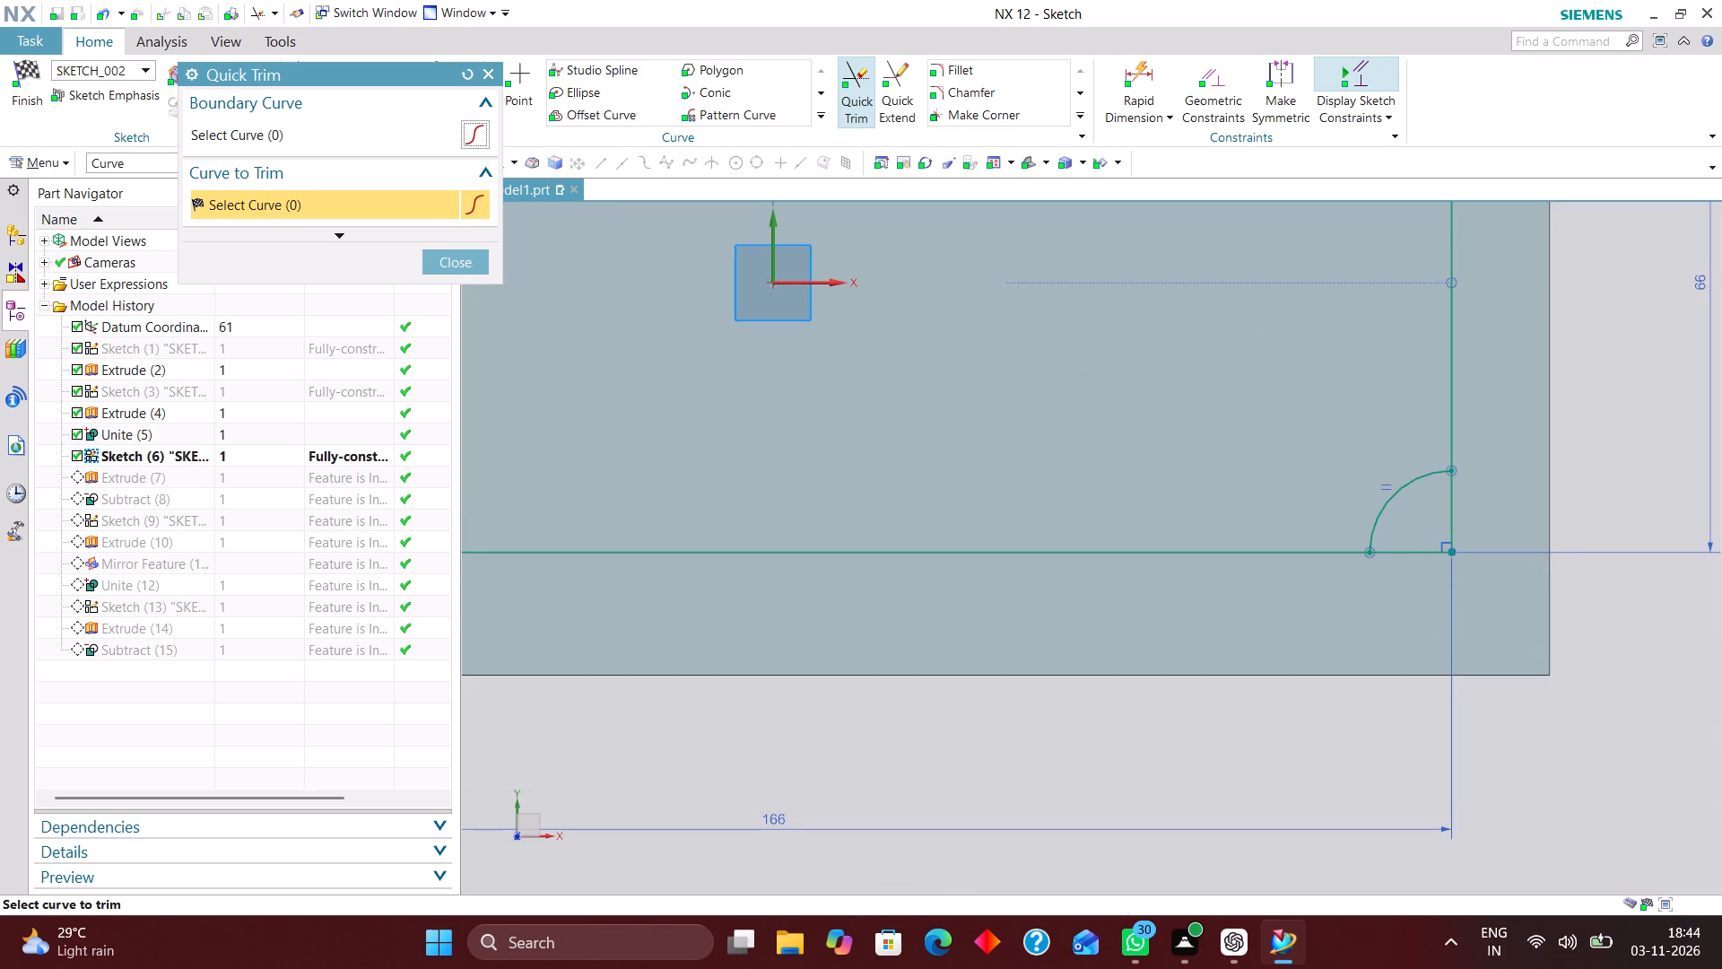
{"action": "left_click", "coordinate": [1406, 552]}
{"action": "left_click", "coordinate": [1455, 519]}
{"action": "scroll", "coordinate": [1419, 672], "scroll_direction": "down", "scroll_amount": 3}
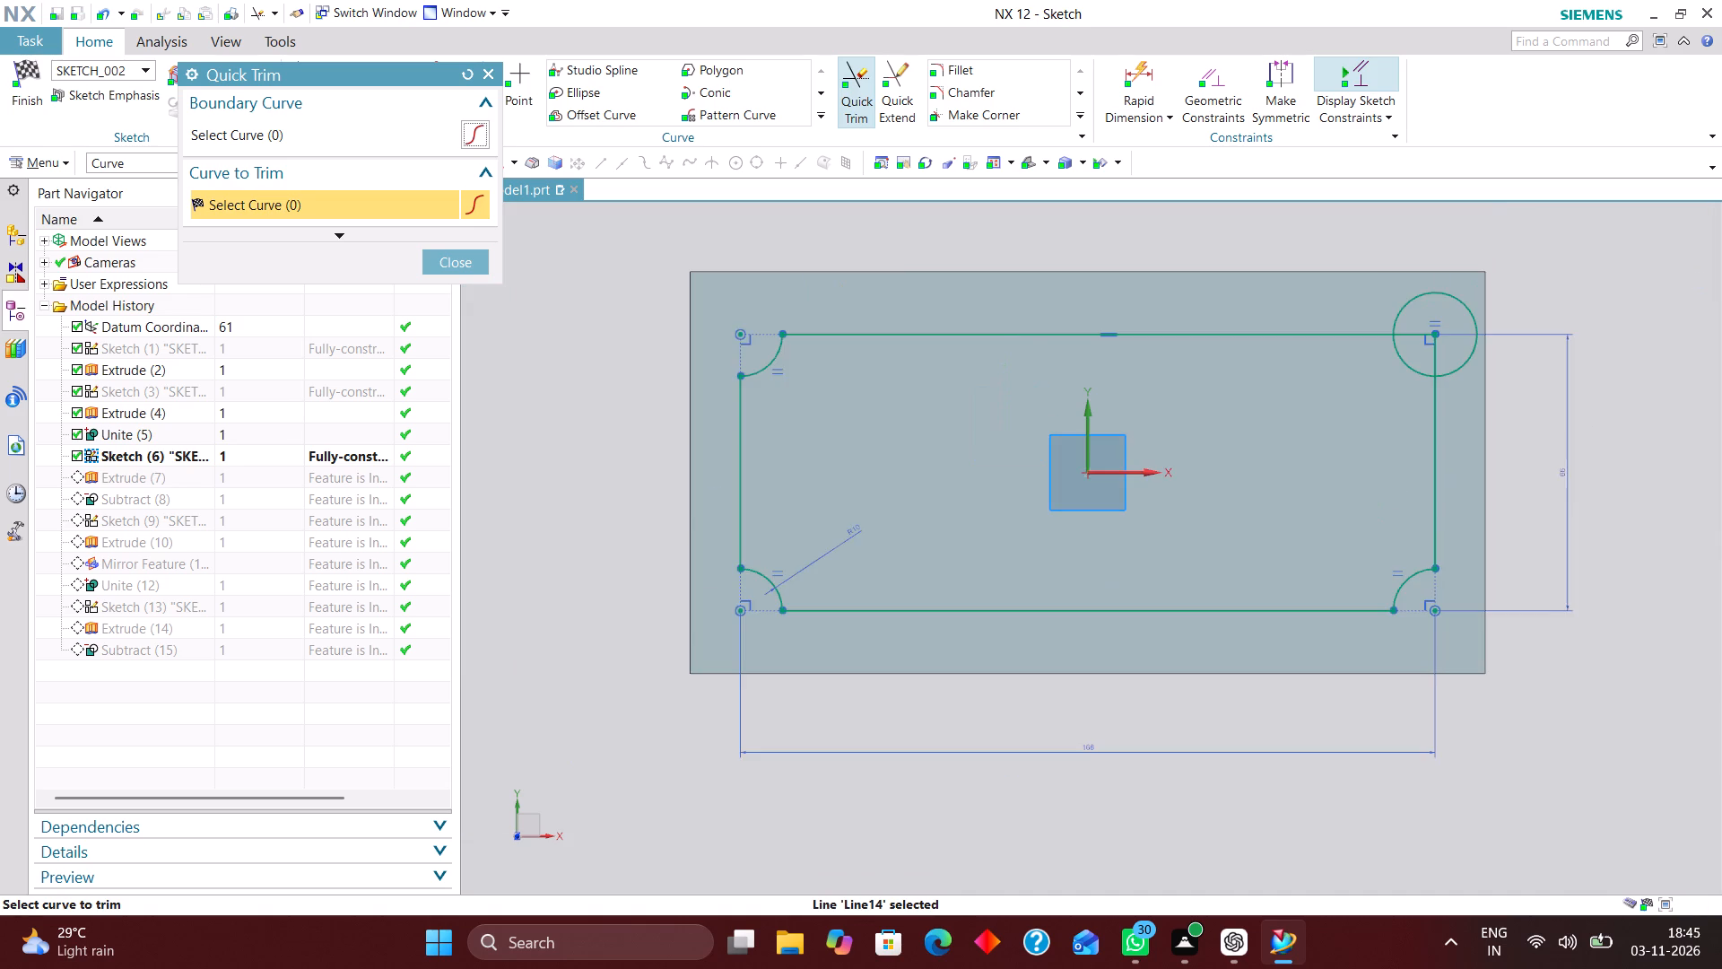
{"action": "scroll", "coordinate": [1449, 284], "scroll_direction": "up", "scroll_amount": 3}
{"action": "left_click", "coordinate": [1471, 329]}
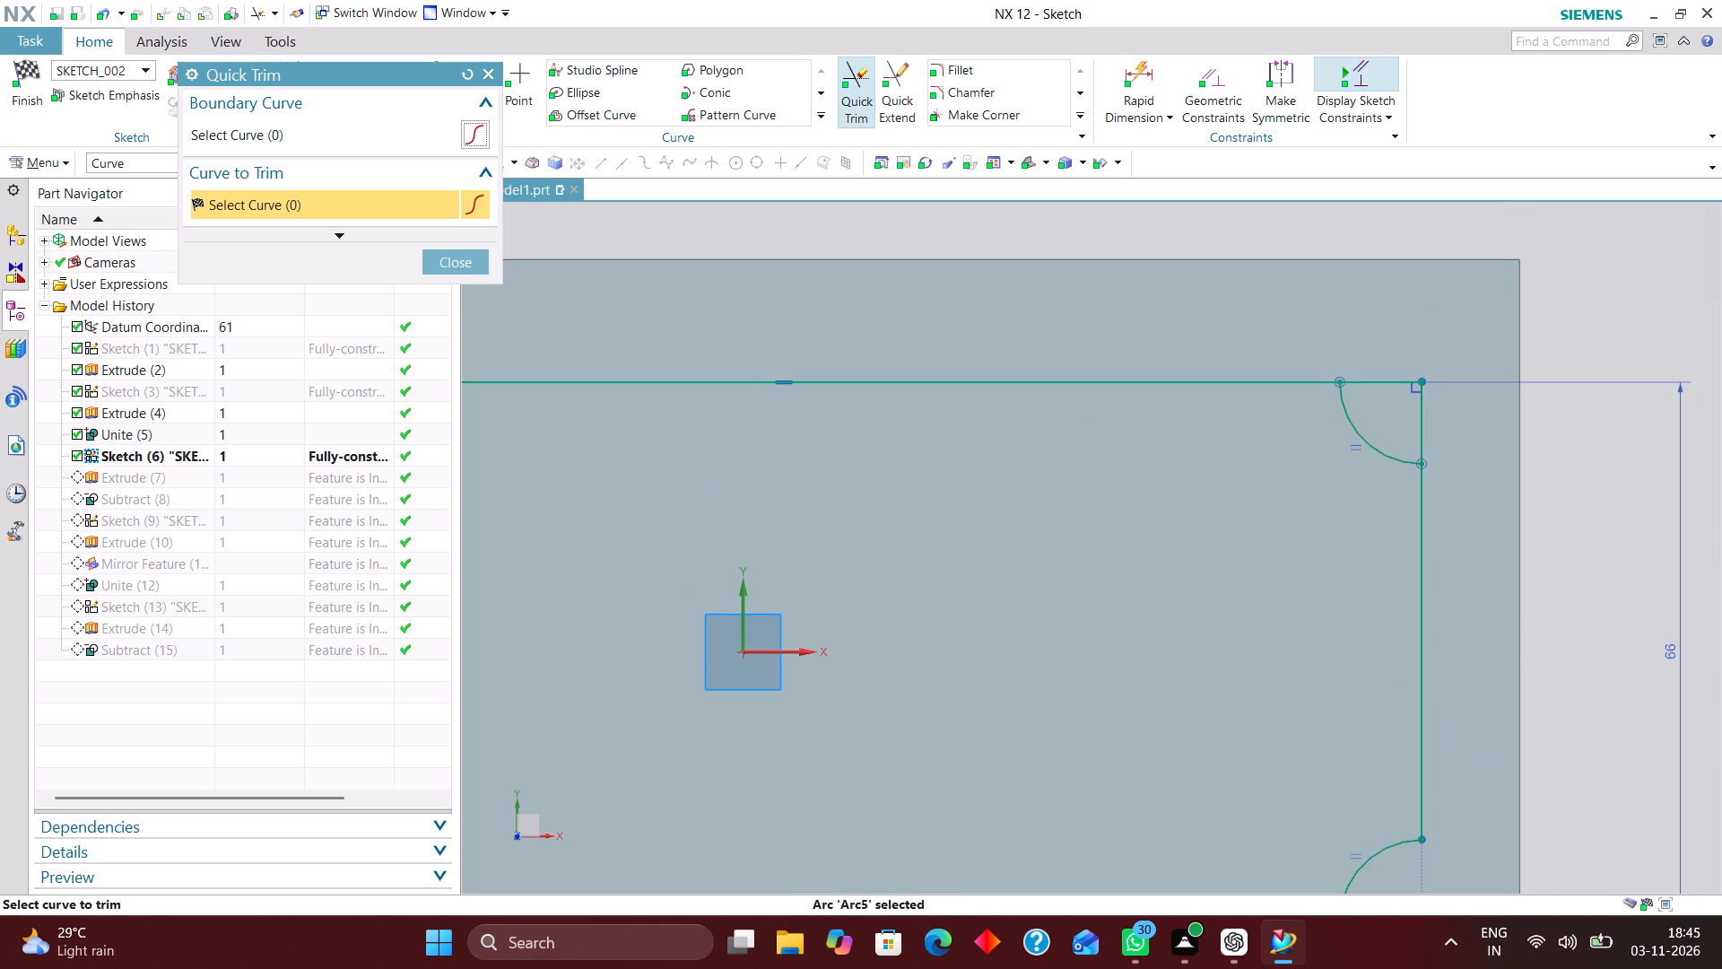
{"action": "left_click", "coordinate": [1388, 388]}
{"action": "left_click", "coordinate": [1422, 429]}
{"action": "scroll", "coordinate": [1481, 341], "scroll_direction": "down", "scroll_amount": 3}
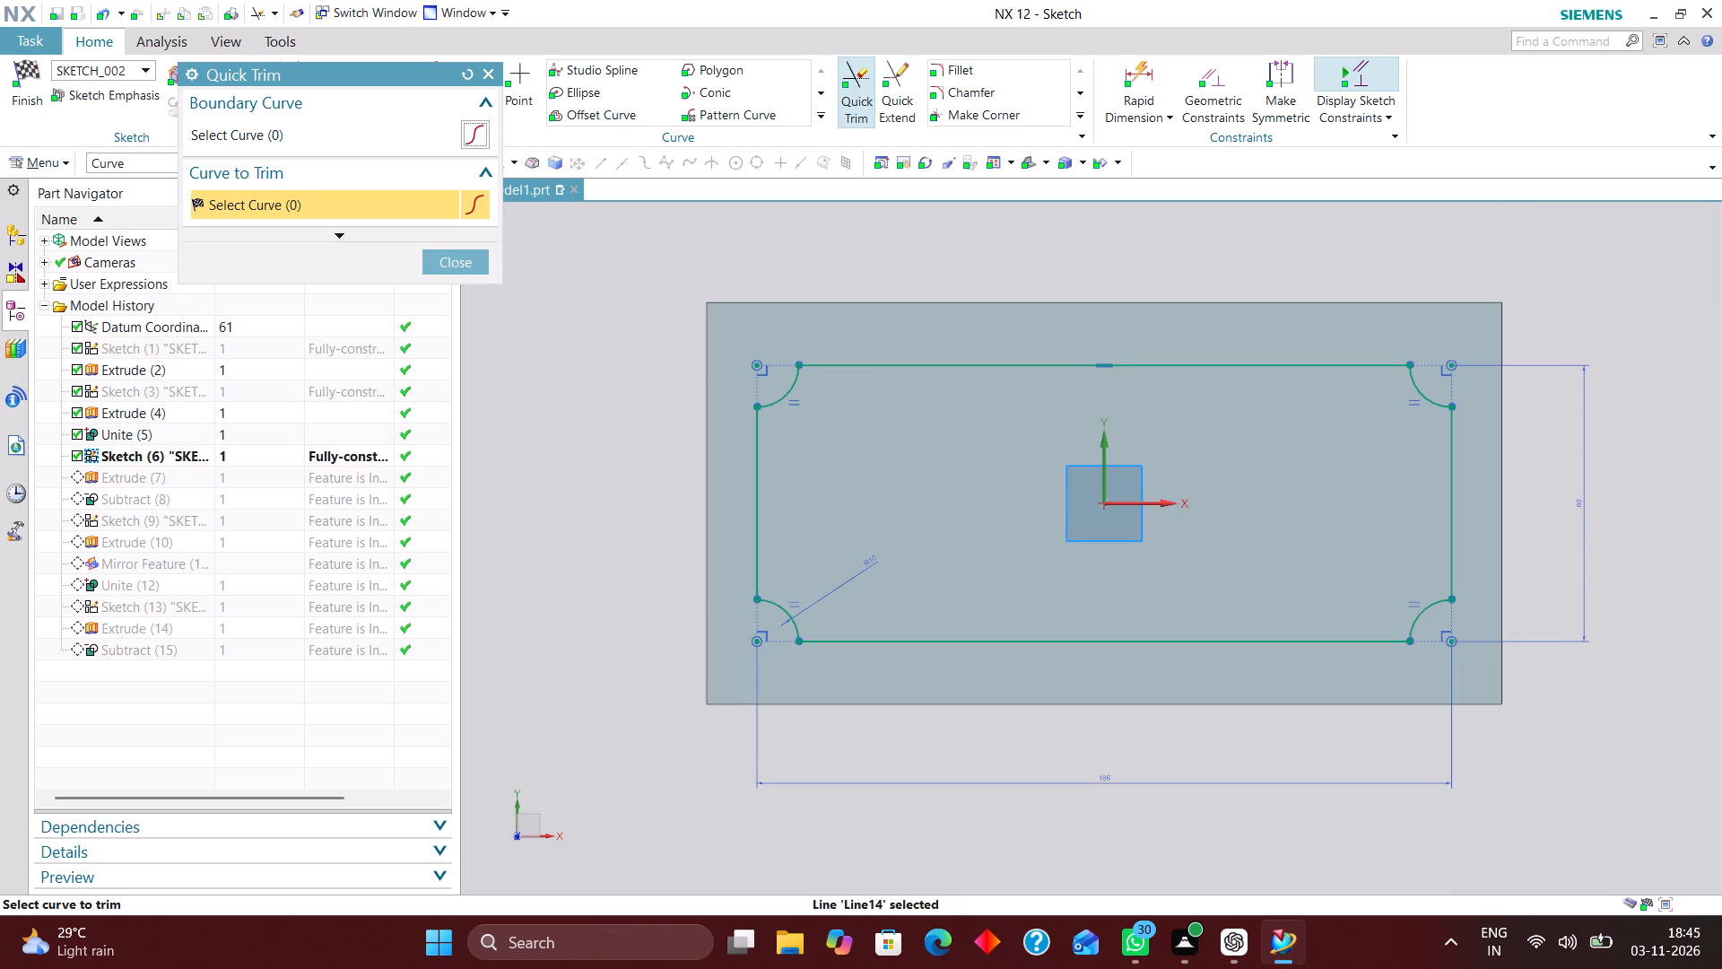
{"action": "left_click", "coordinate": [474, 271]}
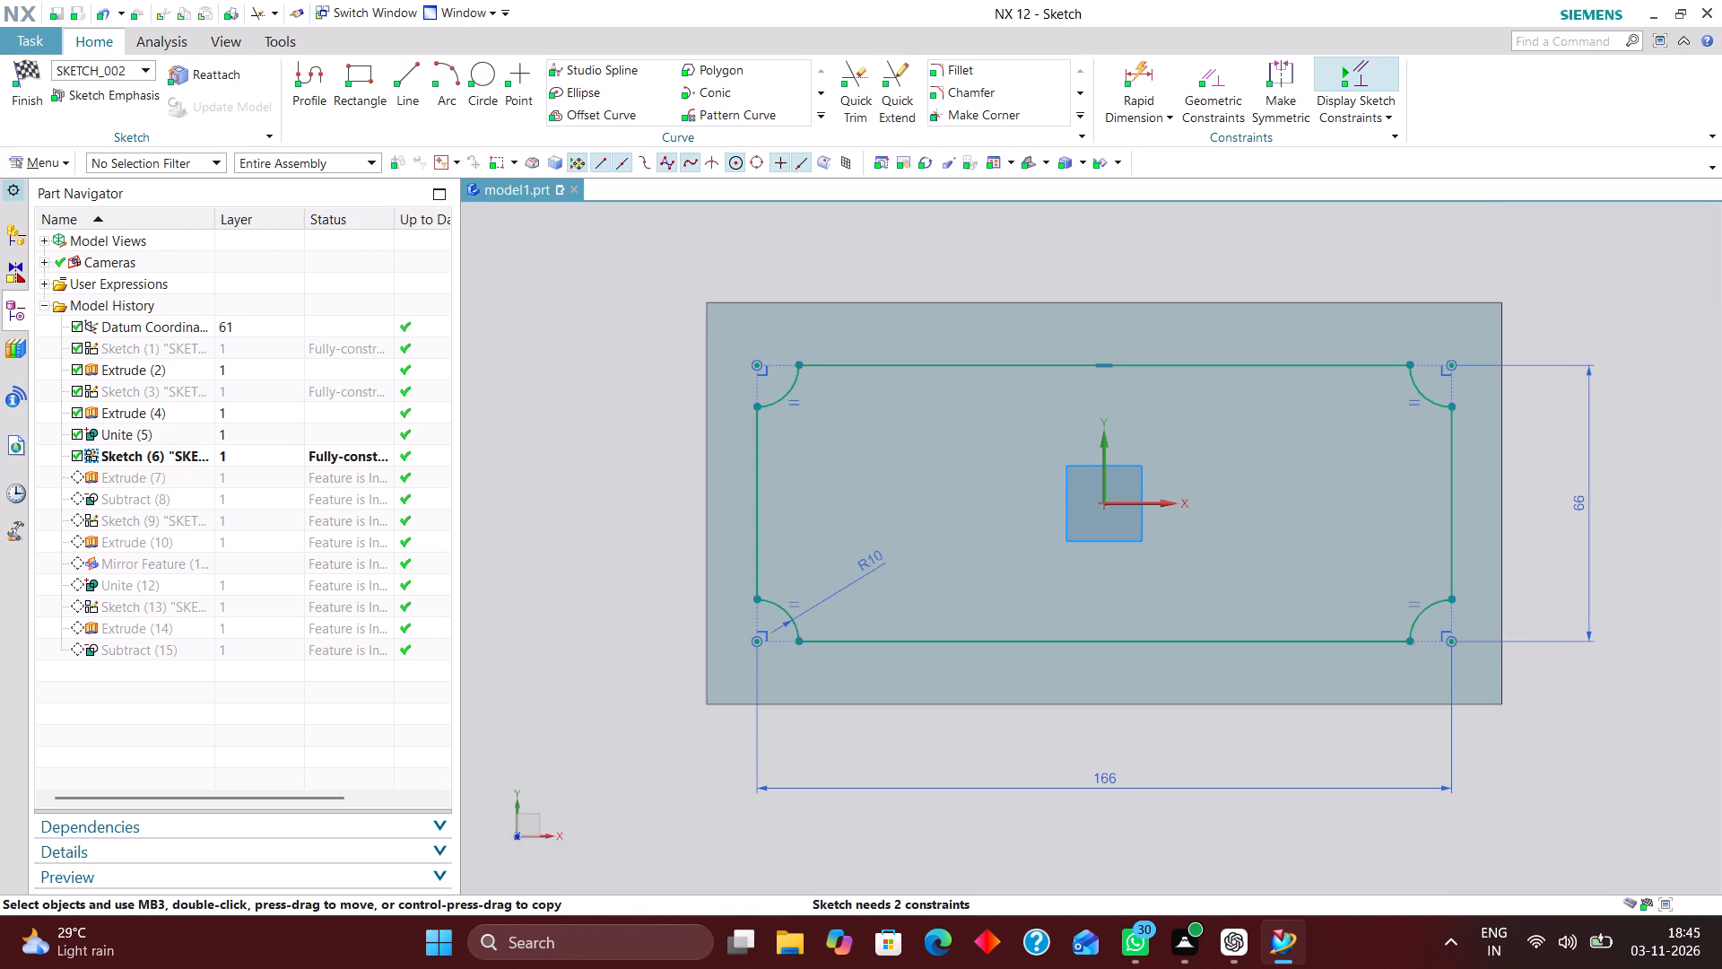
{"action": "left_click", "coordinate": [32, 80]}
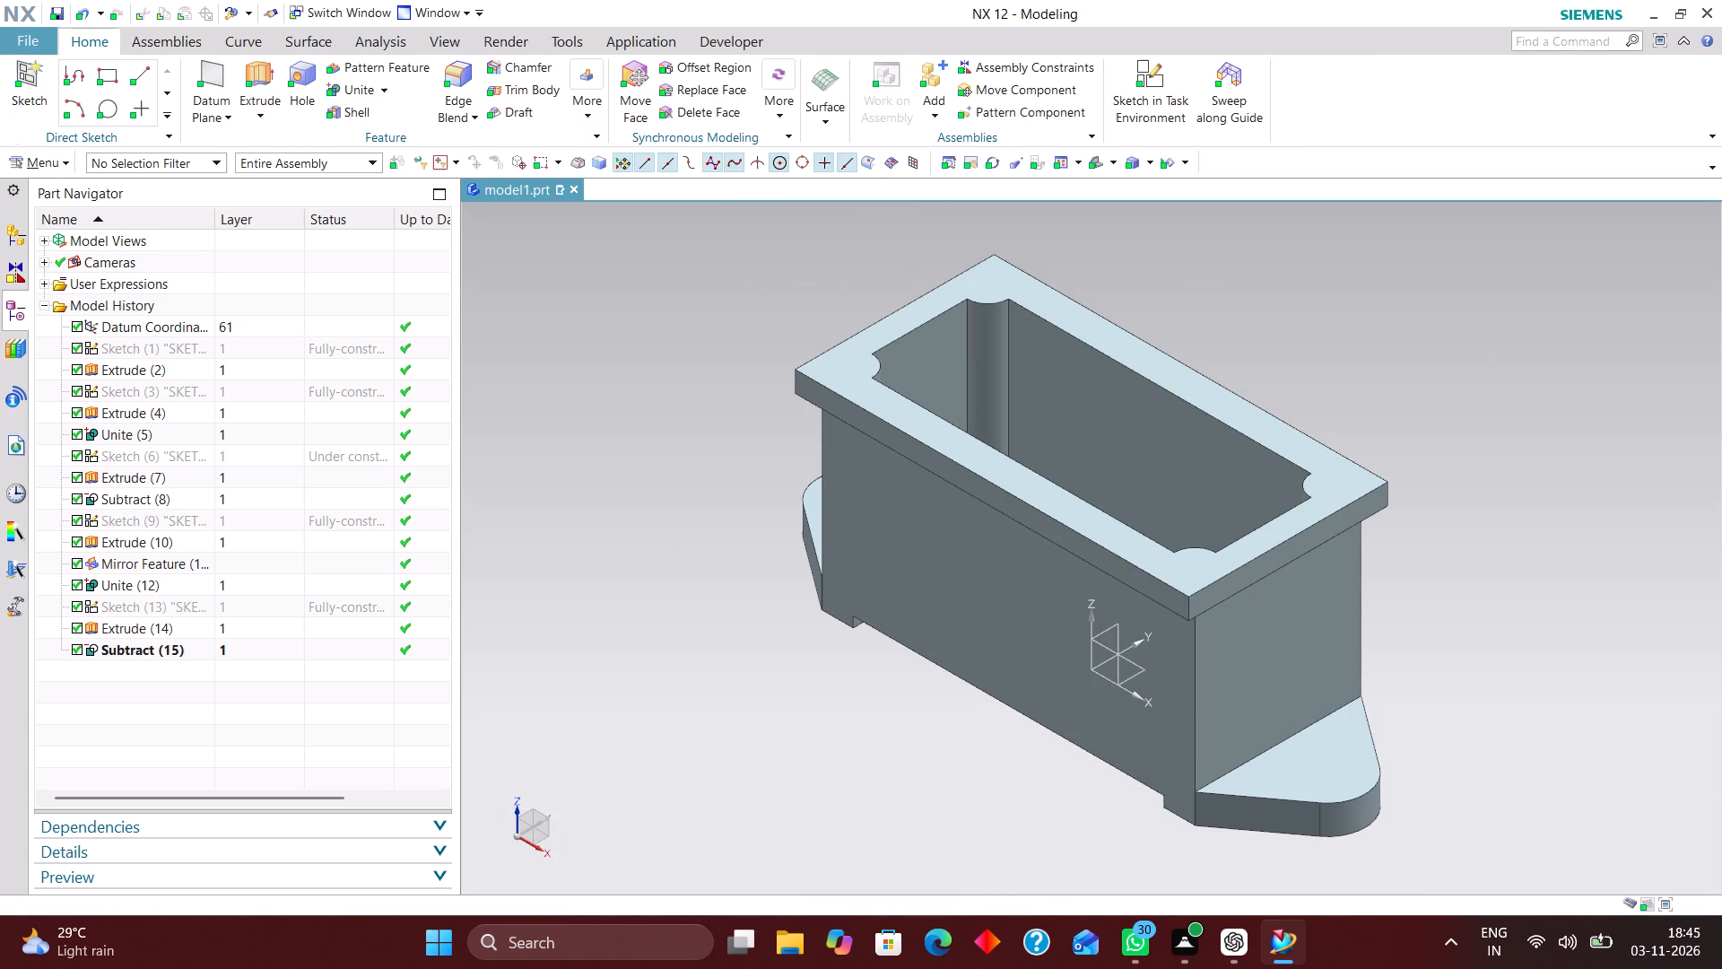
Reopen the cavity sketch and constrain the upper line's midpoint to the Y axis and the right line's midpoint to the X axis.
{"action": "left_click", "coordinate": [285, 458]}
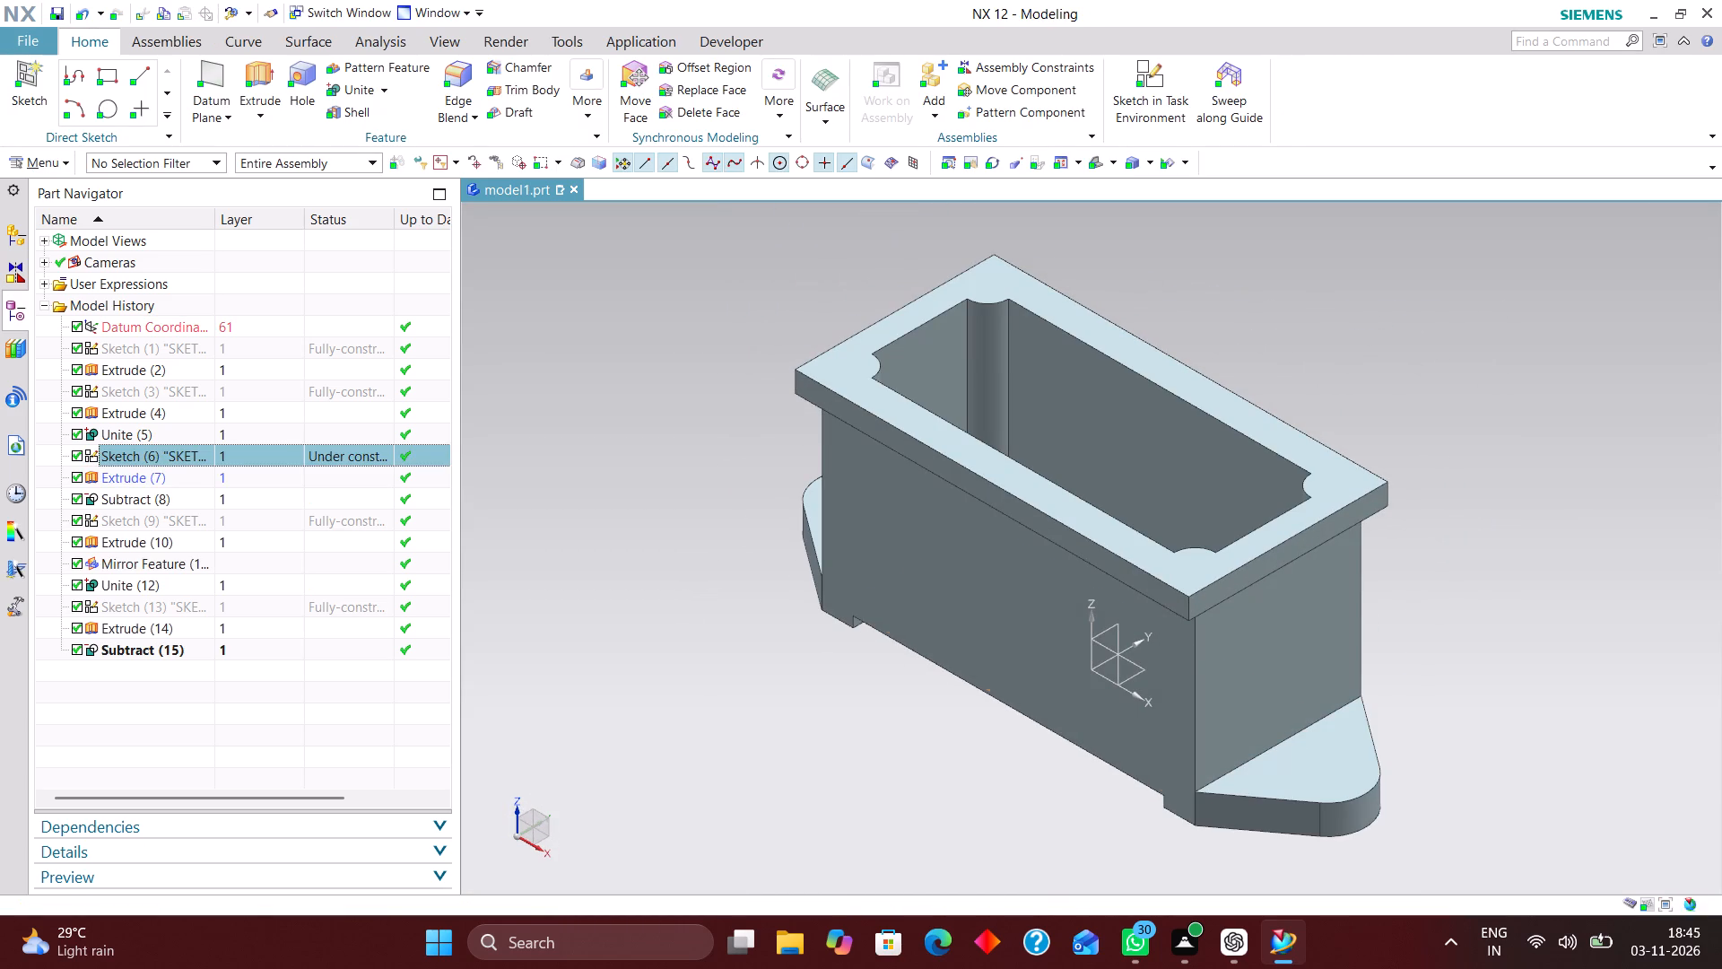
{"action": "right_click", "coordinate": [284, 458]}
{"action": "left_click", "coordinate": [382, 110]}
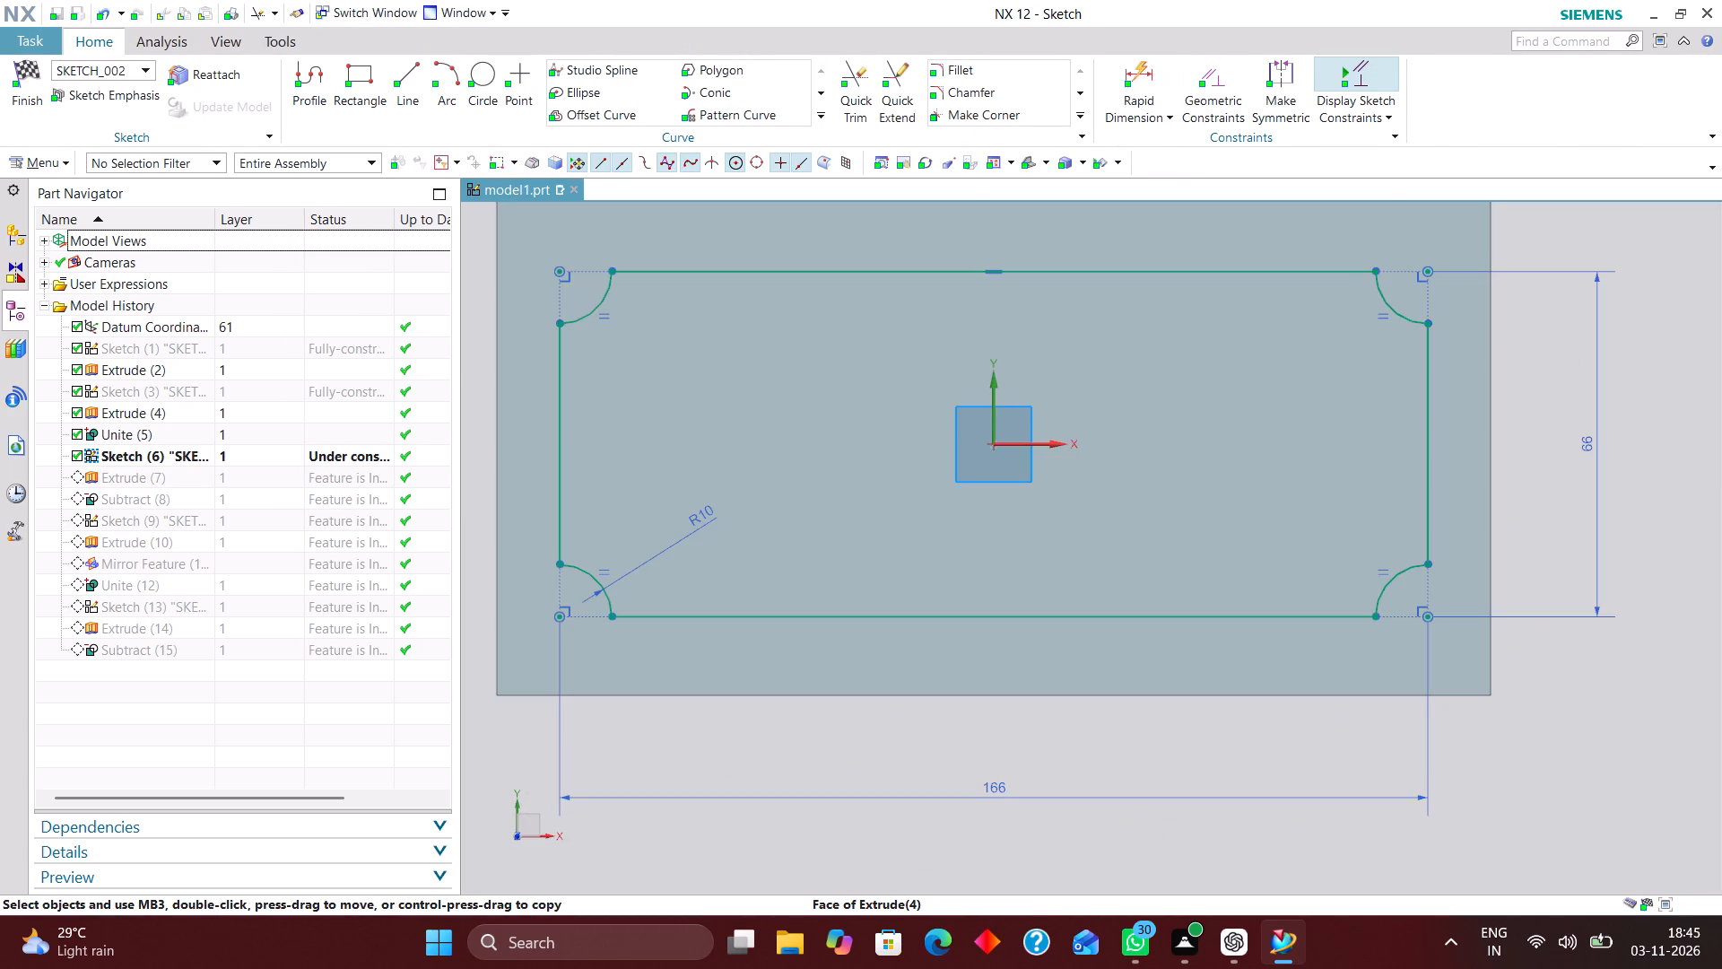
{"action": "left_click", "coordinate": [1203, 80]}
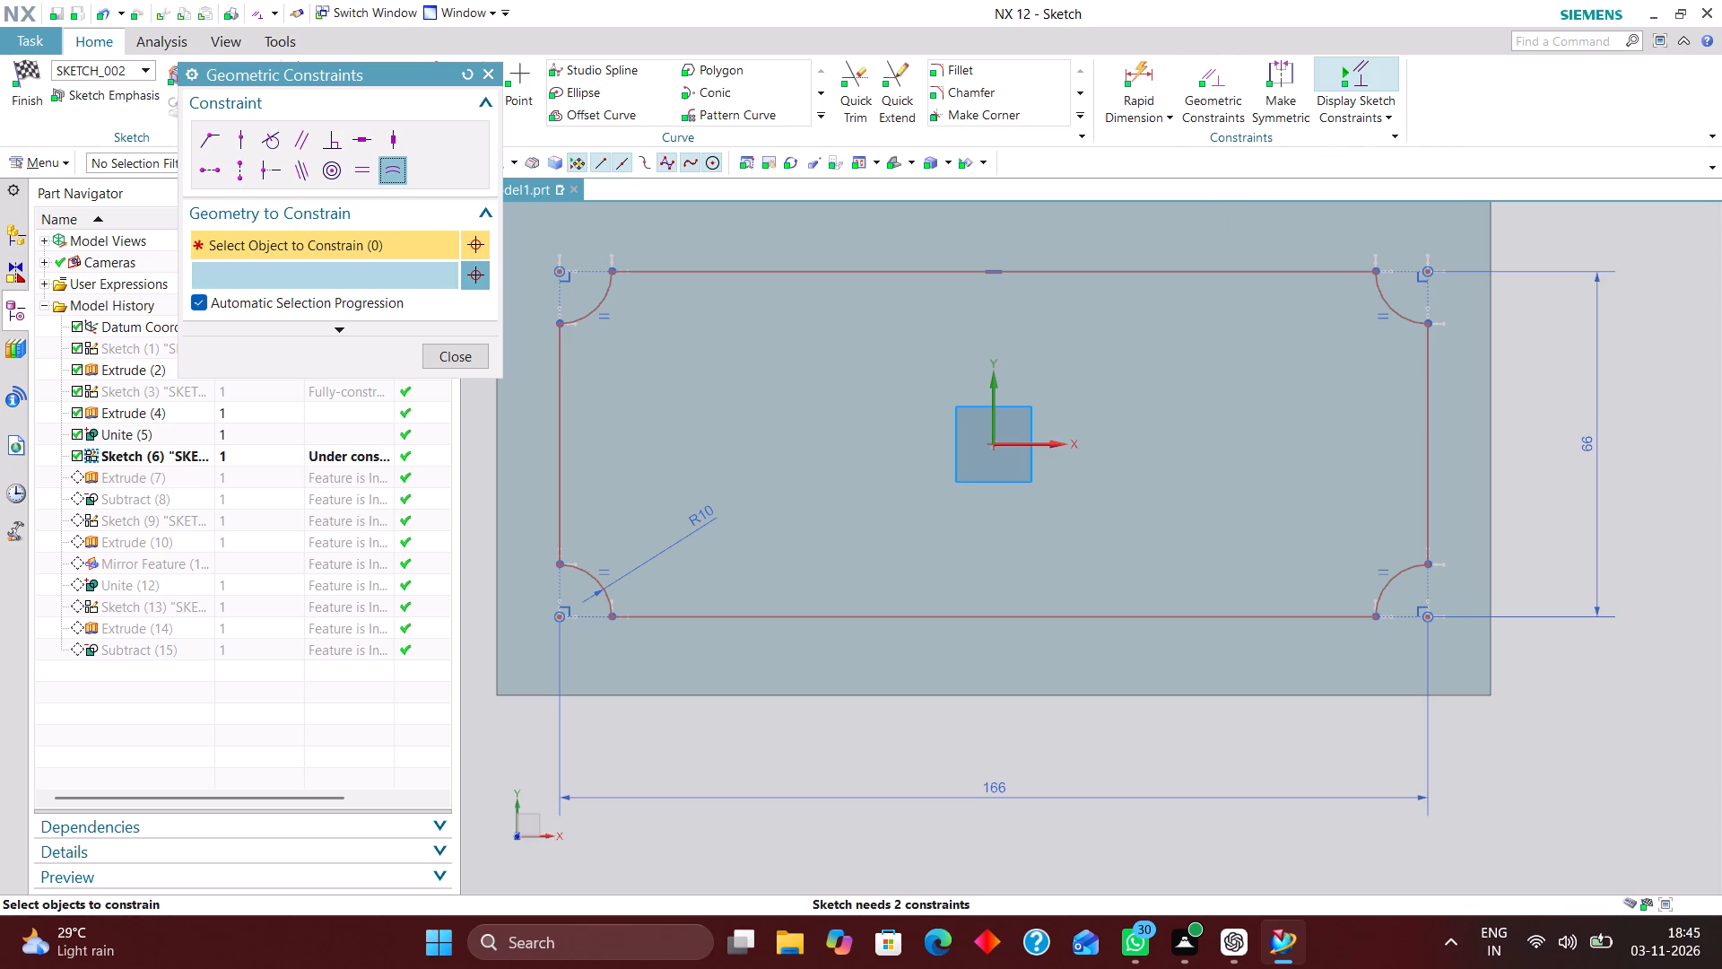
{"action": "left_click", "coordinate": [235, 135]}
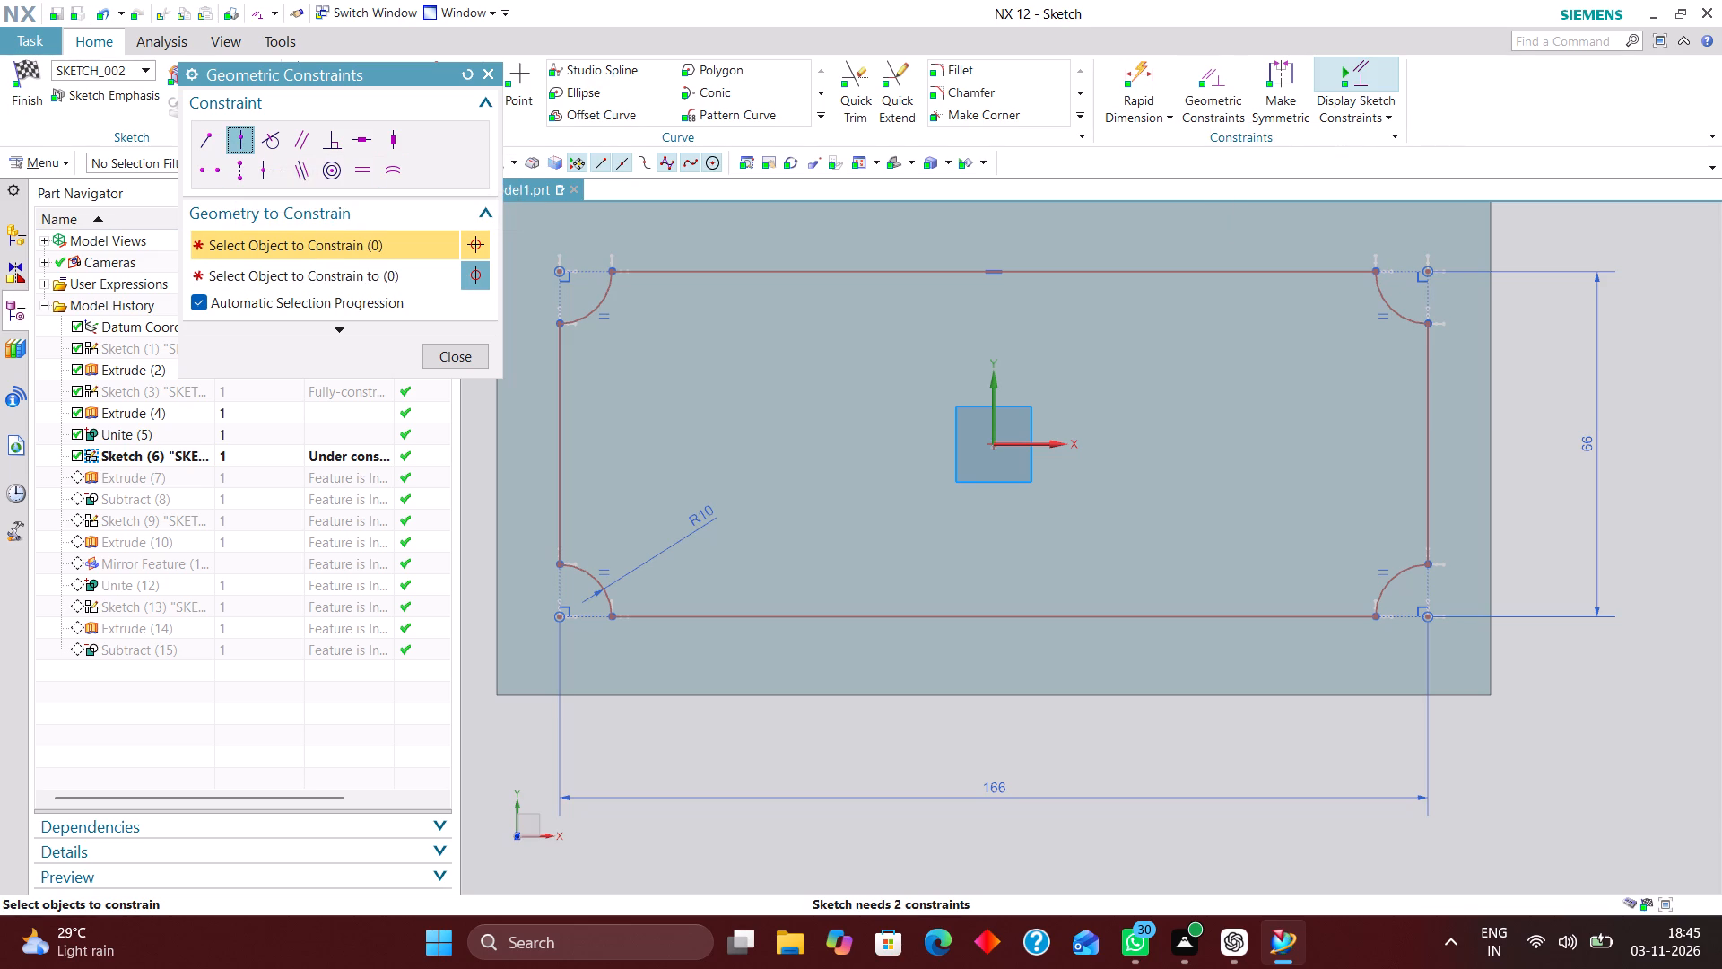
{"action": "left_click", "coordinate": [993, 267]}
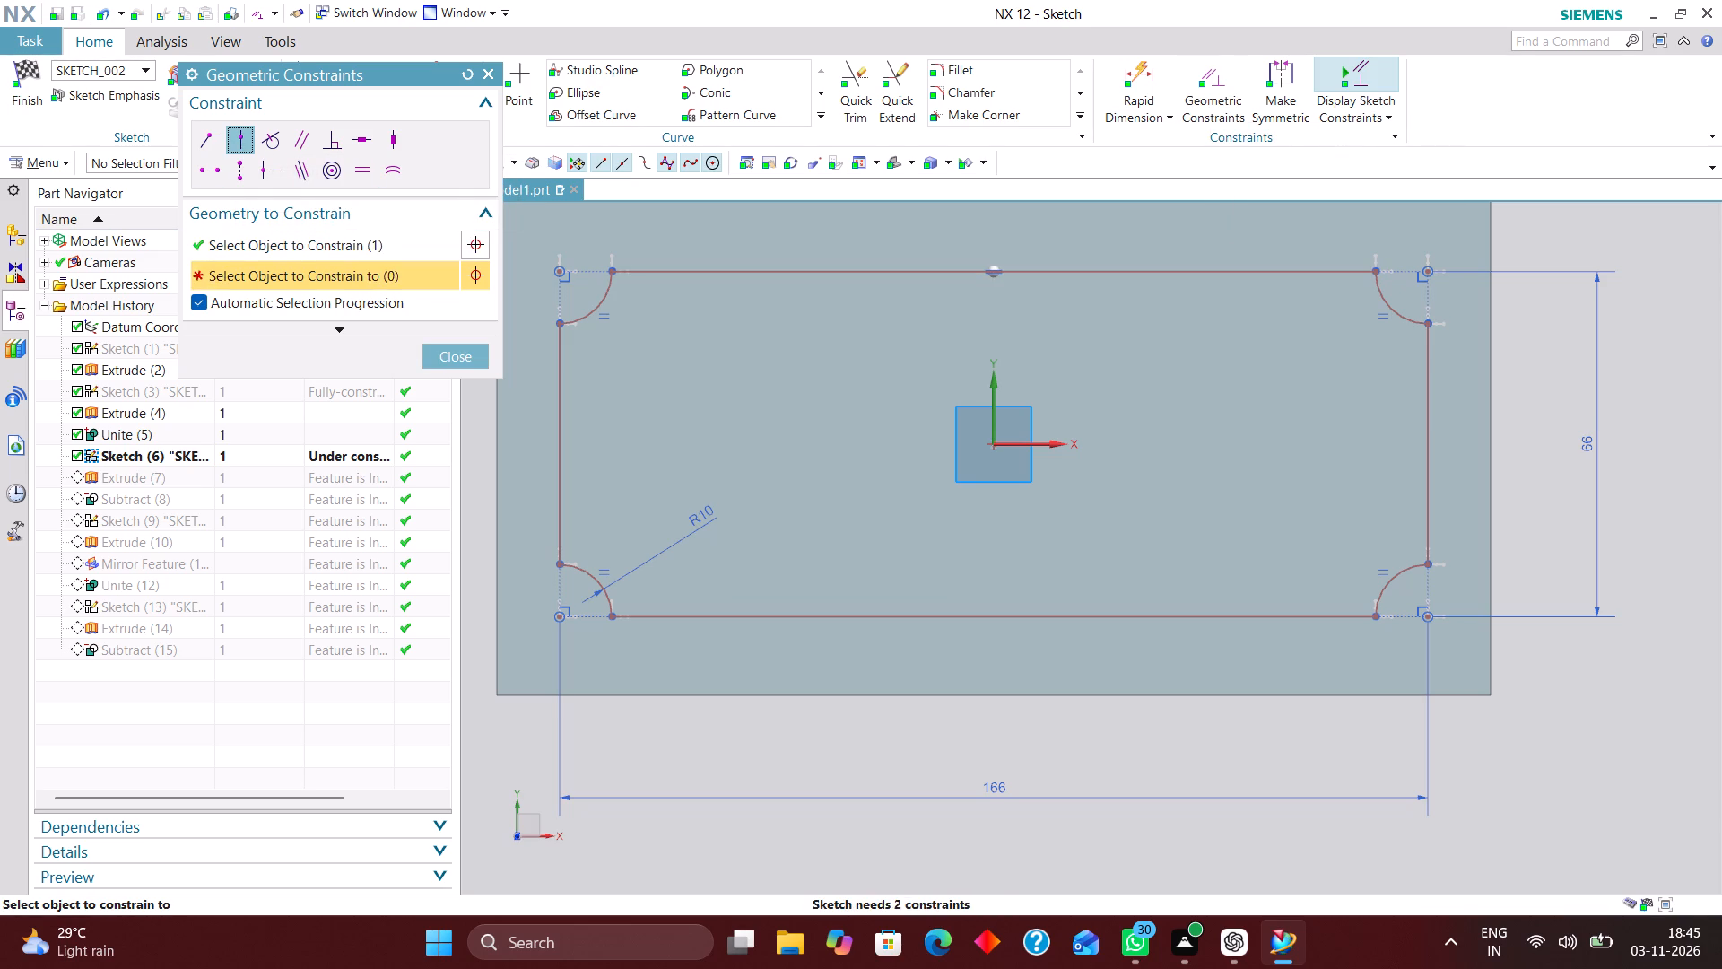
{"action": "left_click", "coordinate": [997, 382]}
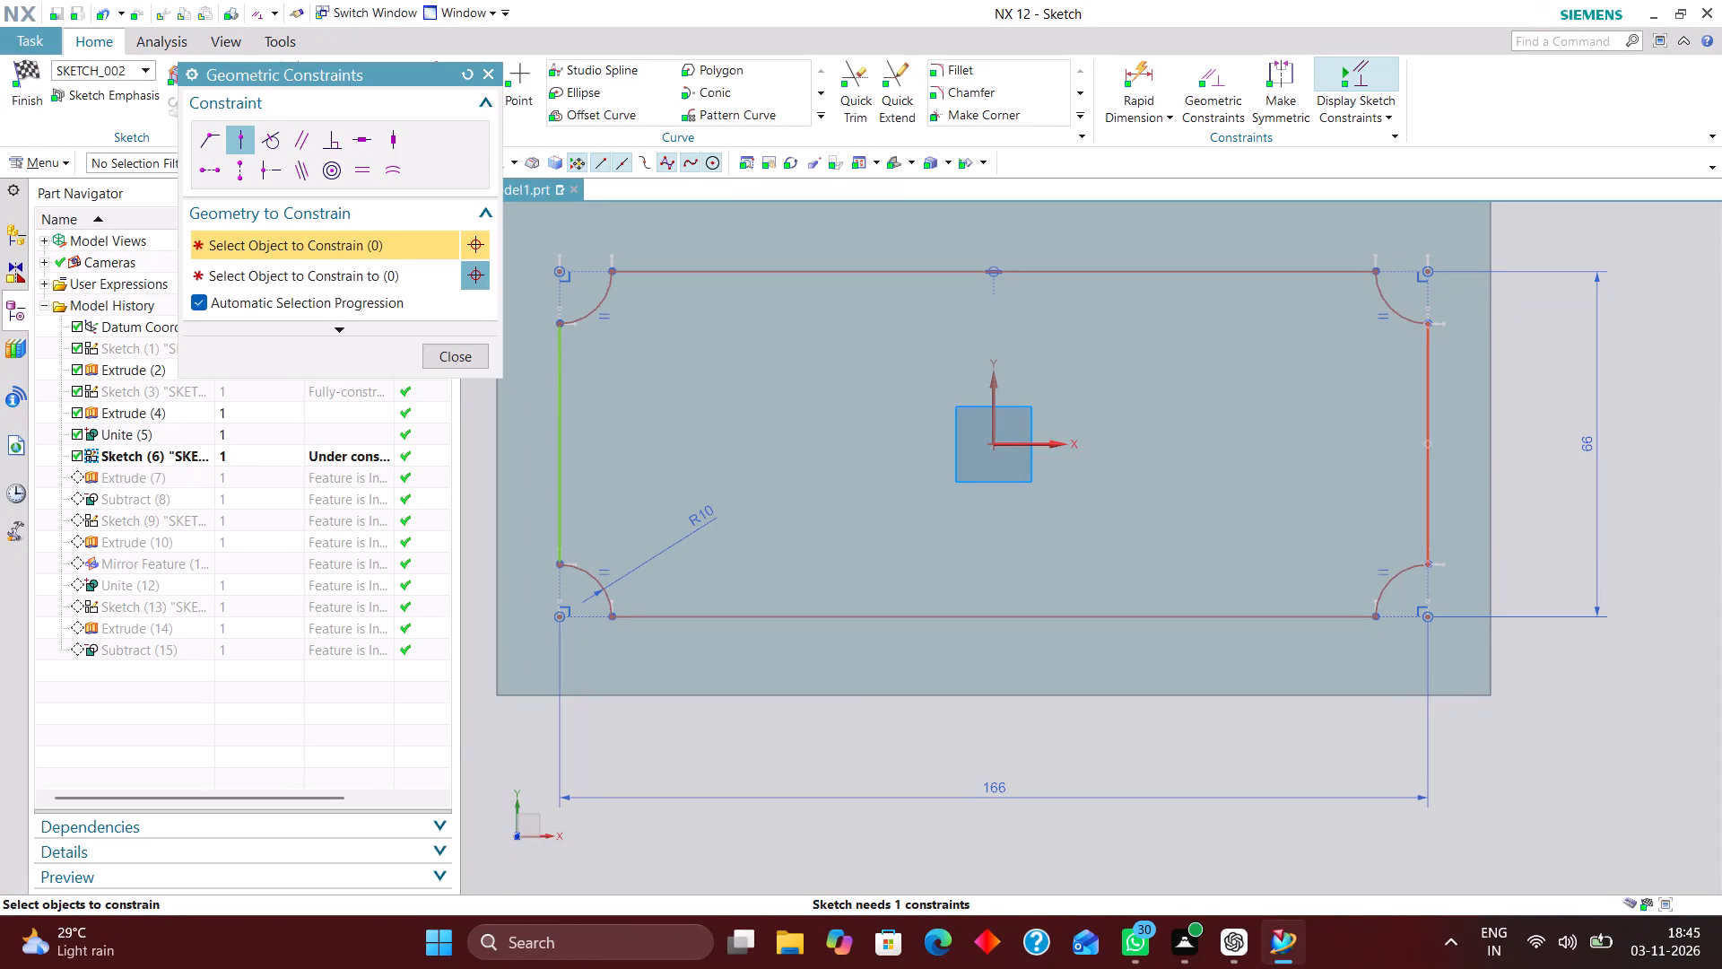
{"action": "left_click", "coordinate": [1427, 441]}
{"action": "left_click", "coordinate": [1047, 441]}
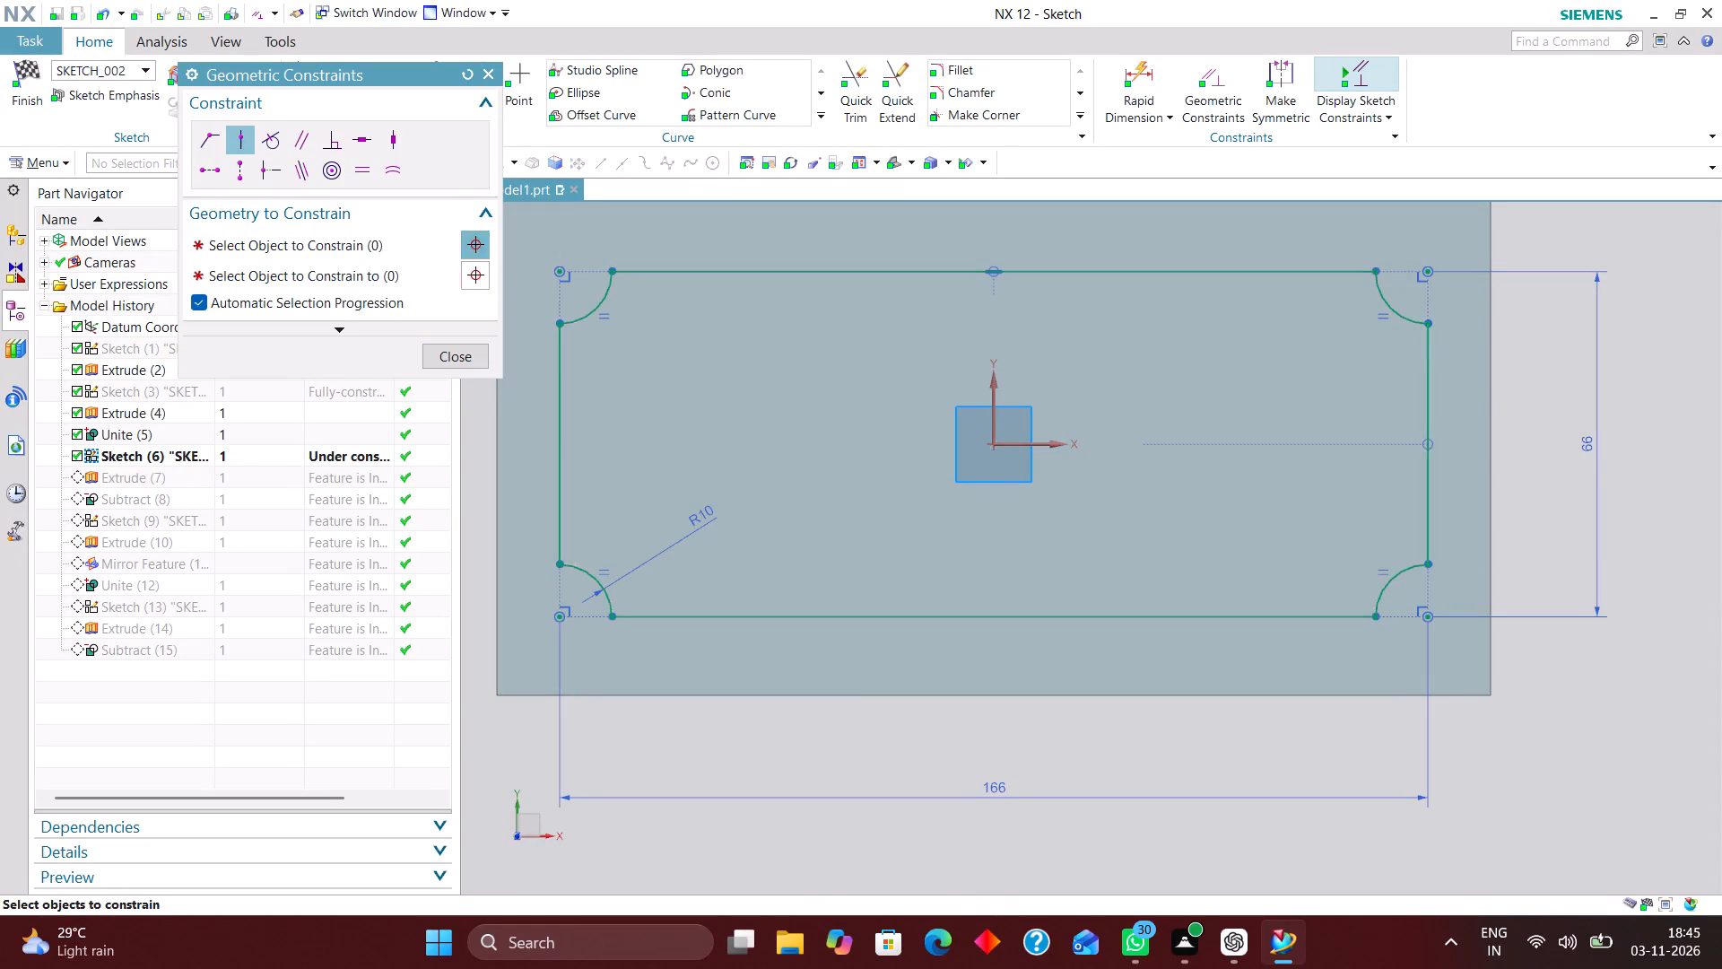
{"action": "left_click", "coordinate": [471, 359]}
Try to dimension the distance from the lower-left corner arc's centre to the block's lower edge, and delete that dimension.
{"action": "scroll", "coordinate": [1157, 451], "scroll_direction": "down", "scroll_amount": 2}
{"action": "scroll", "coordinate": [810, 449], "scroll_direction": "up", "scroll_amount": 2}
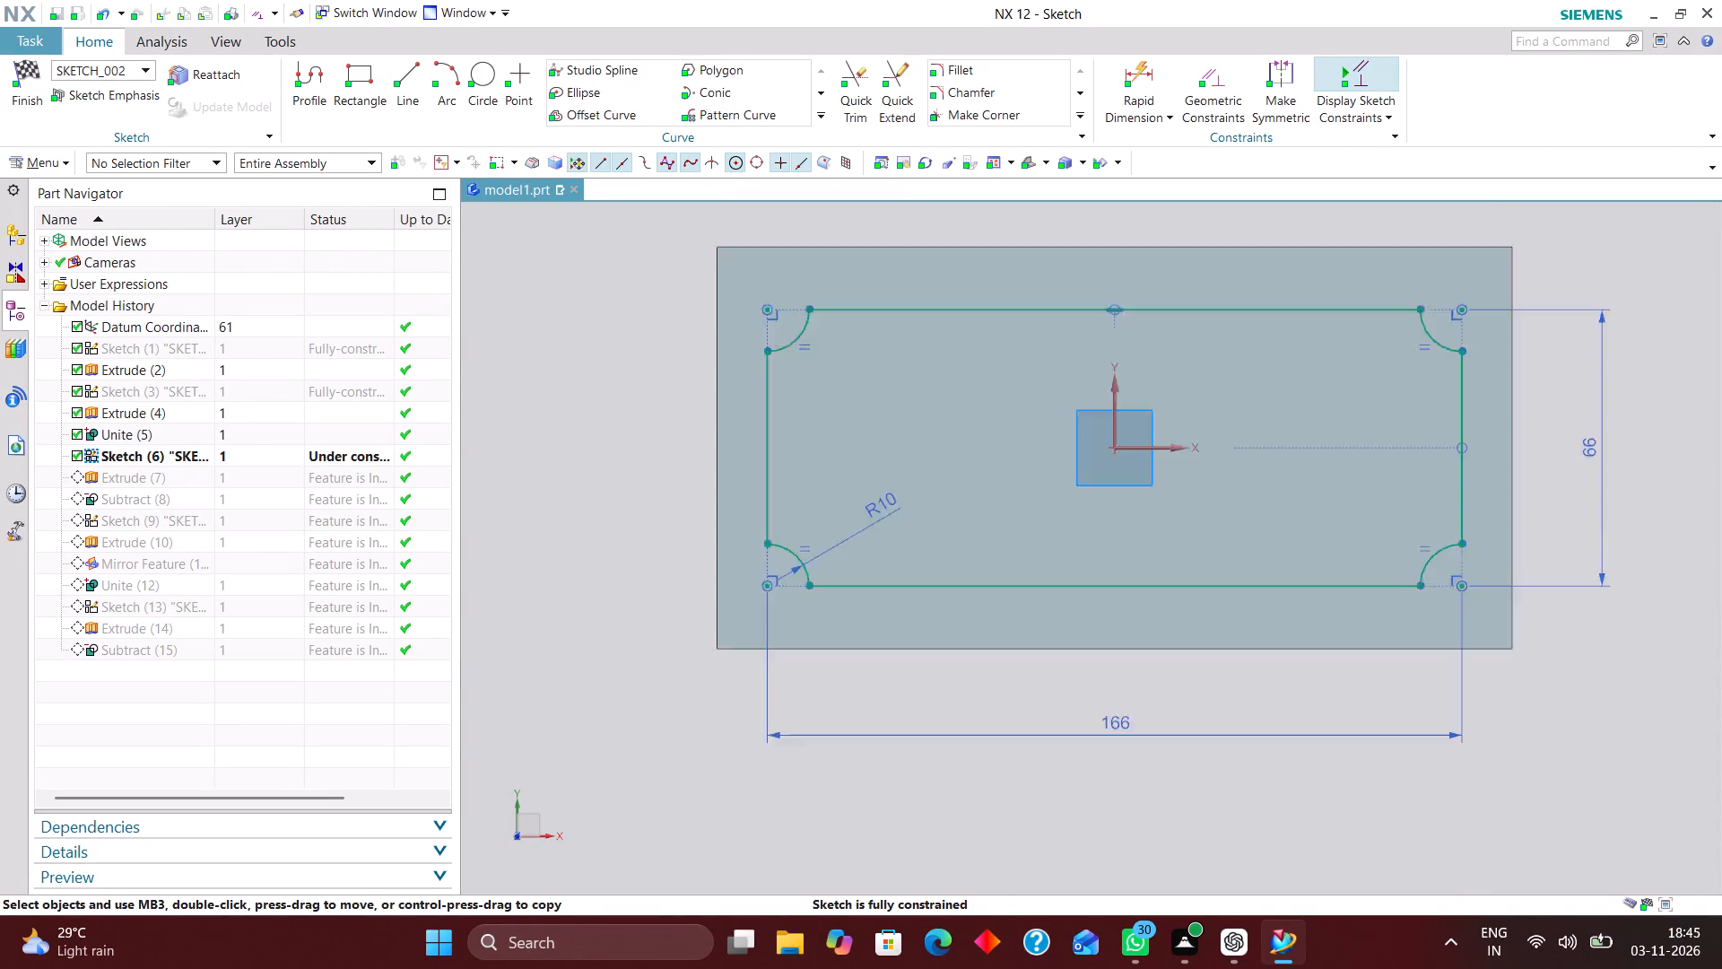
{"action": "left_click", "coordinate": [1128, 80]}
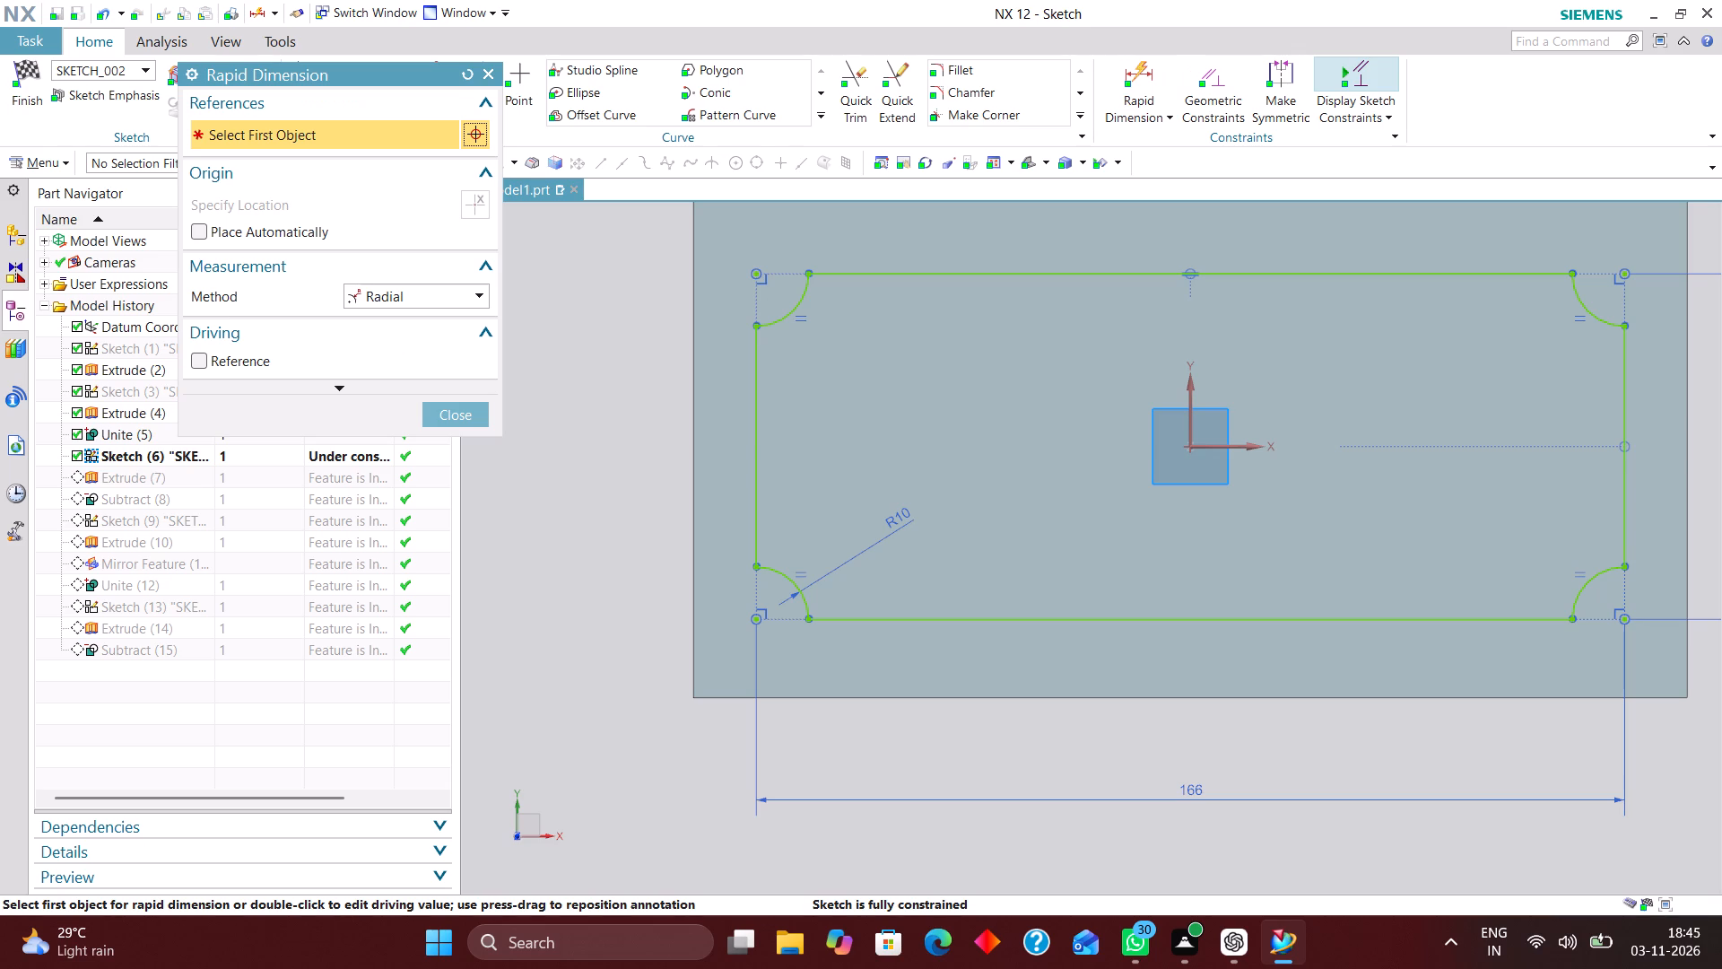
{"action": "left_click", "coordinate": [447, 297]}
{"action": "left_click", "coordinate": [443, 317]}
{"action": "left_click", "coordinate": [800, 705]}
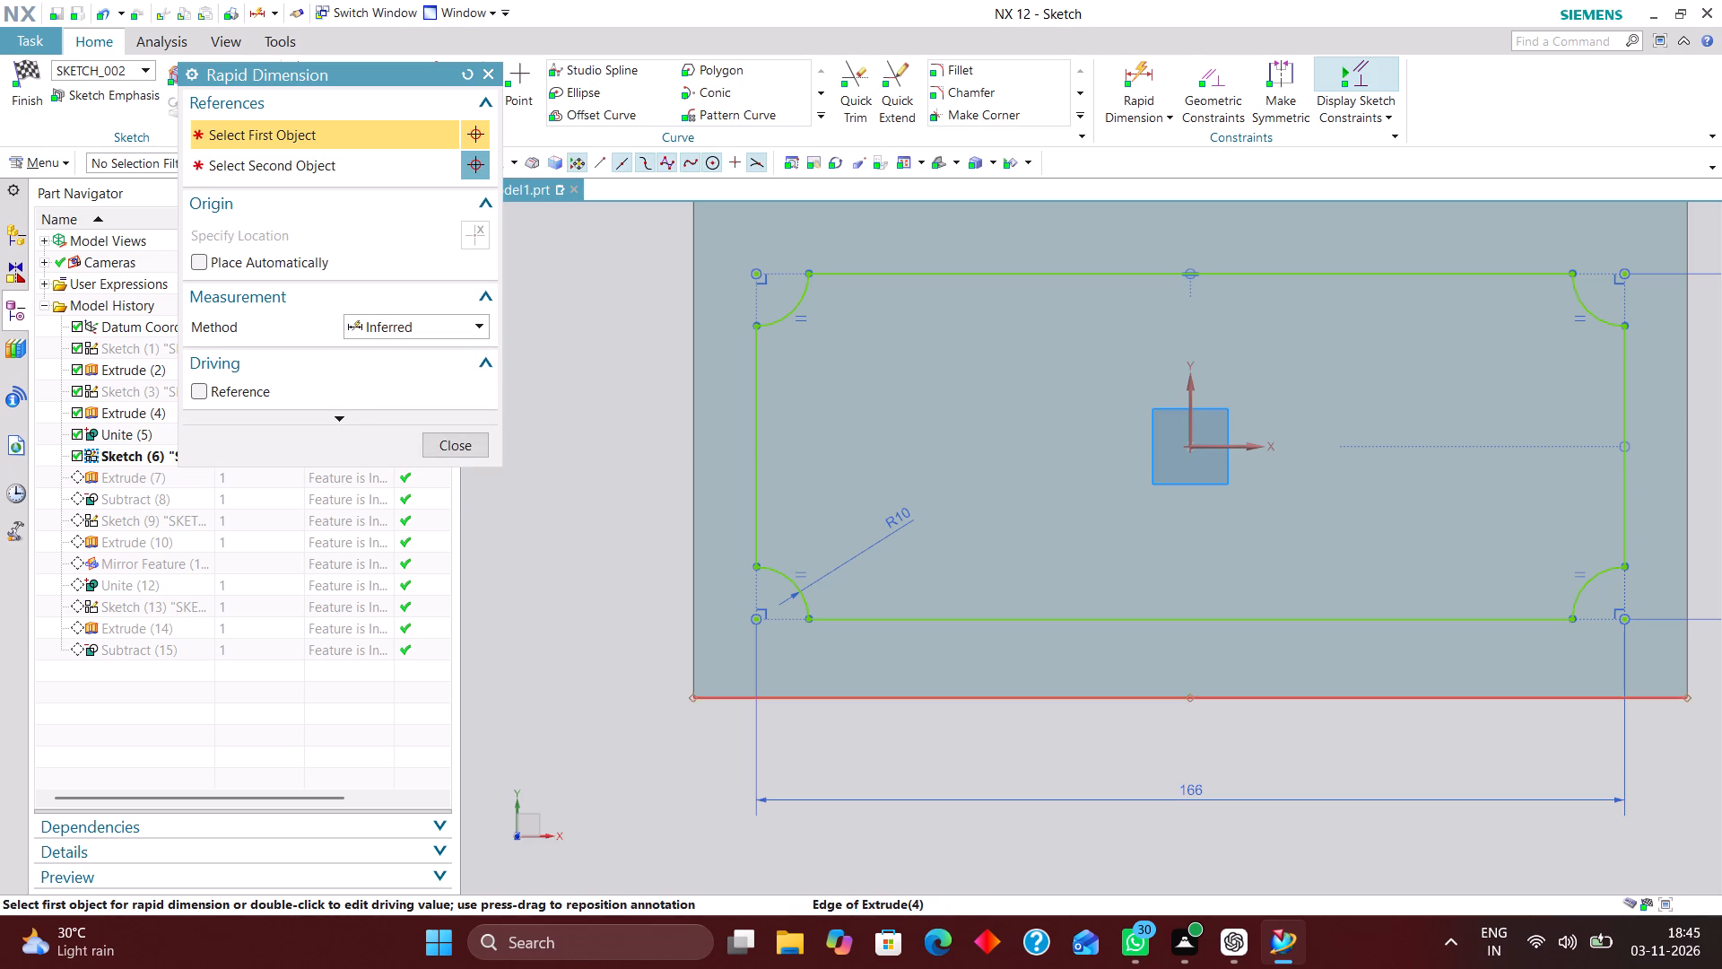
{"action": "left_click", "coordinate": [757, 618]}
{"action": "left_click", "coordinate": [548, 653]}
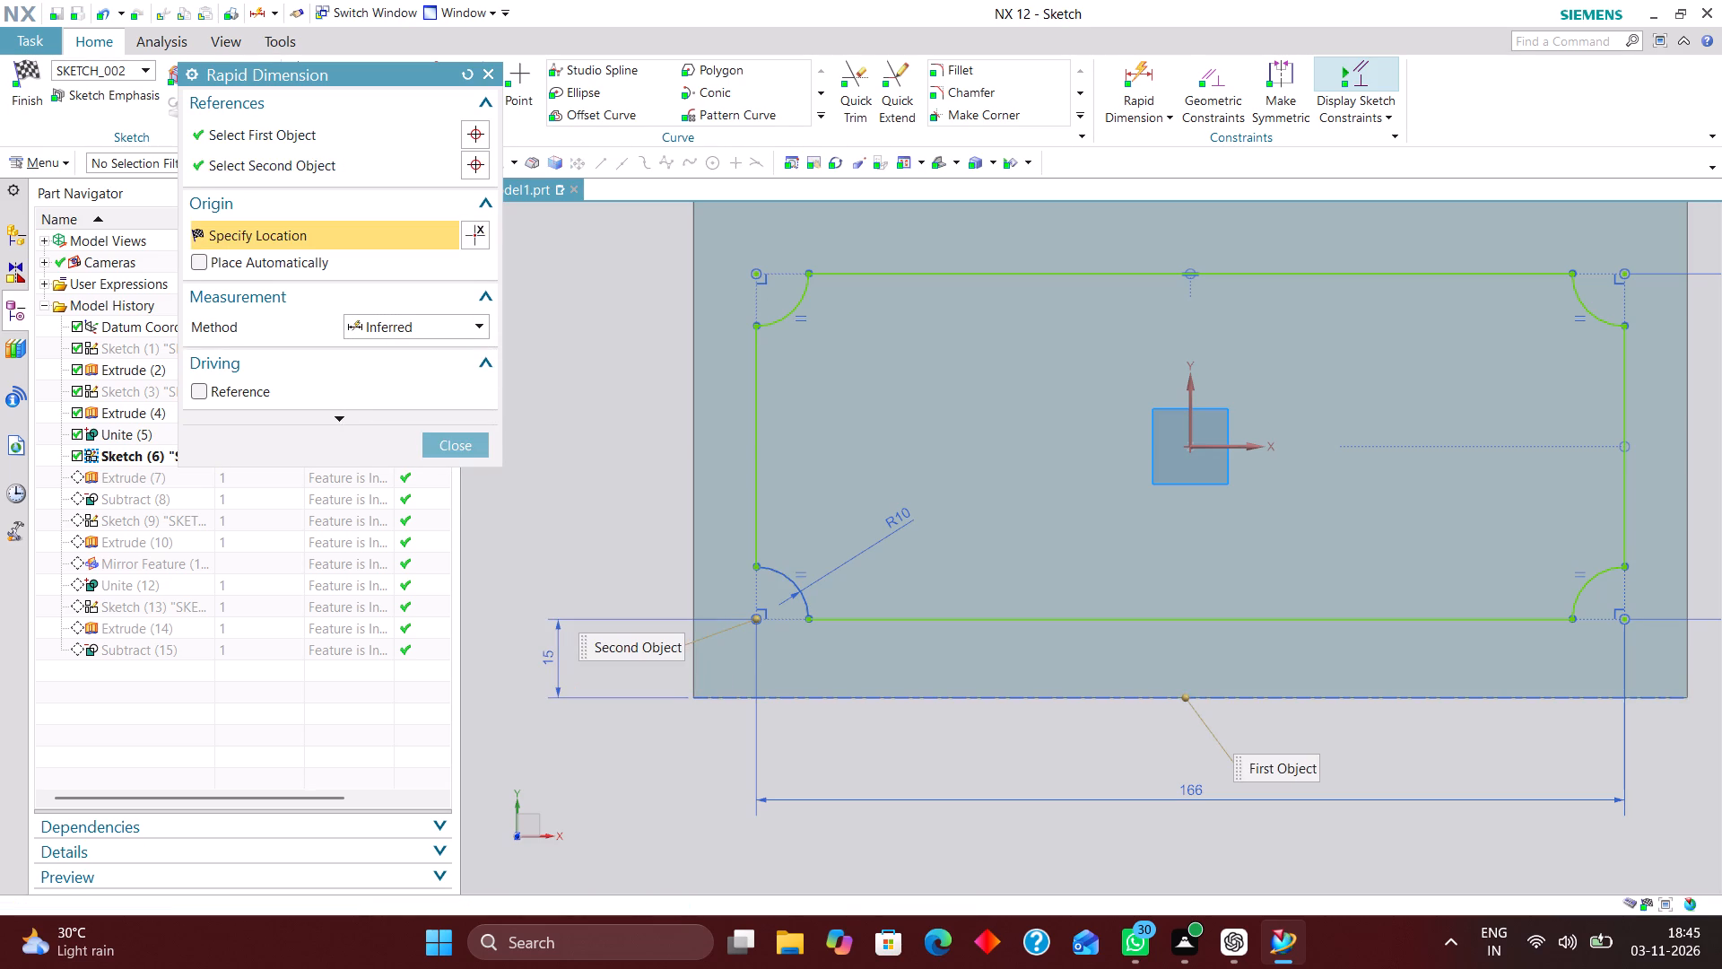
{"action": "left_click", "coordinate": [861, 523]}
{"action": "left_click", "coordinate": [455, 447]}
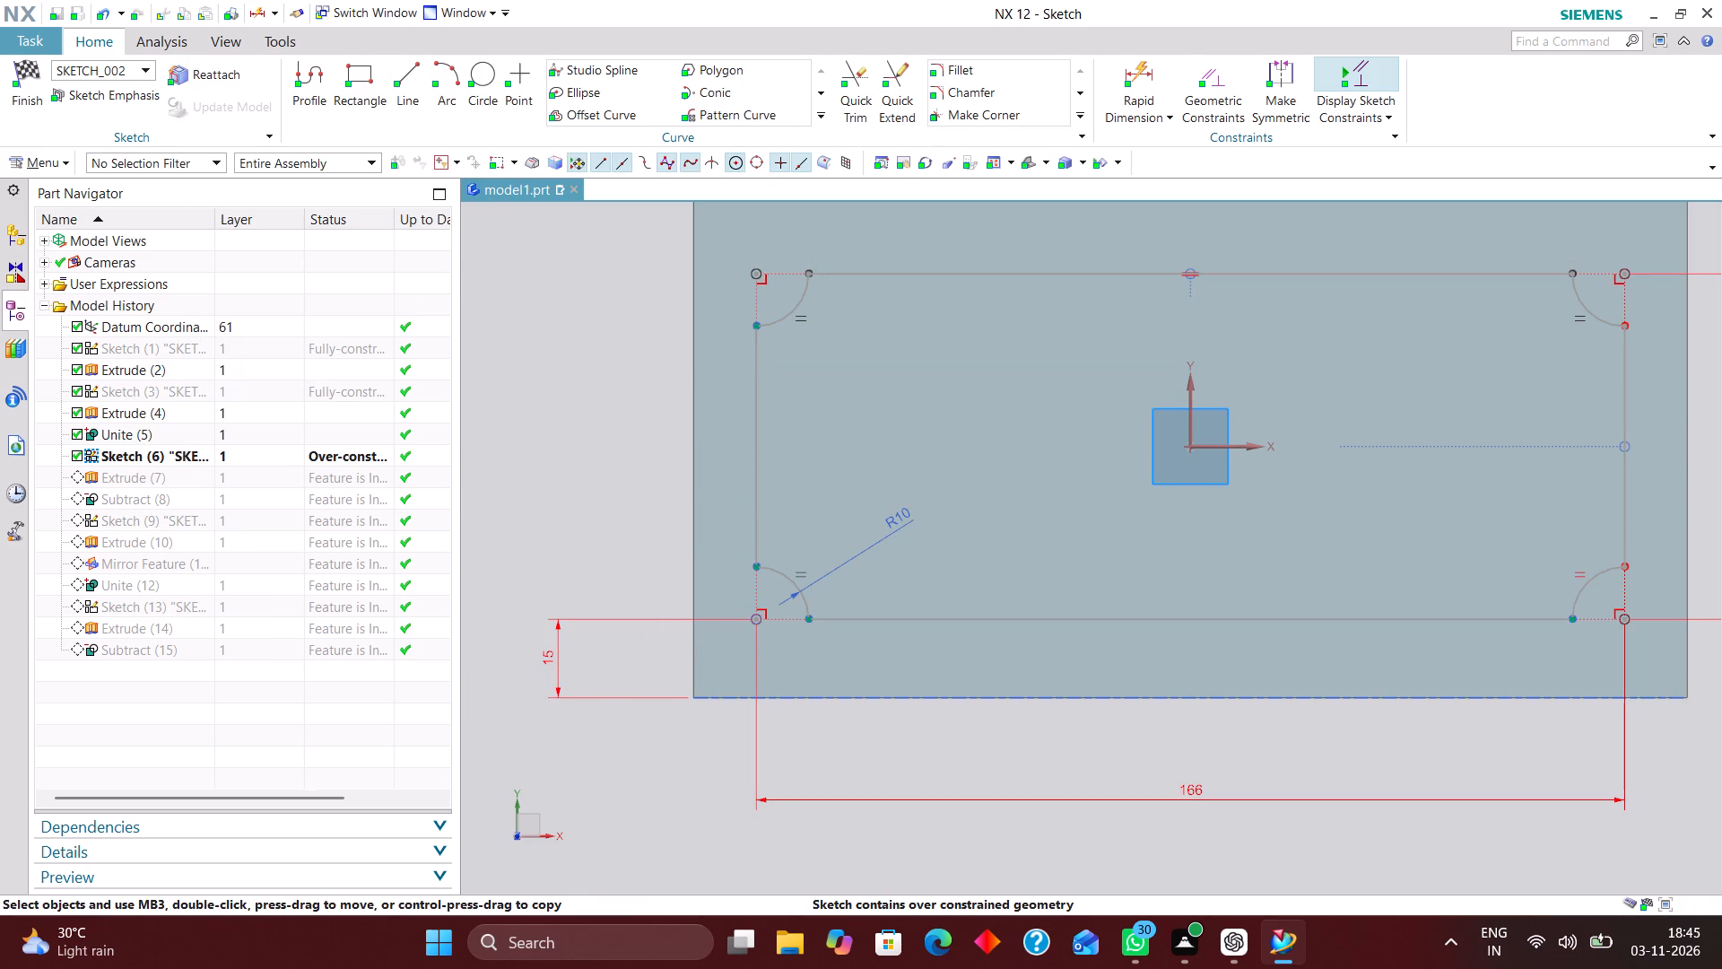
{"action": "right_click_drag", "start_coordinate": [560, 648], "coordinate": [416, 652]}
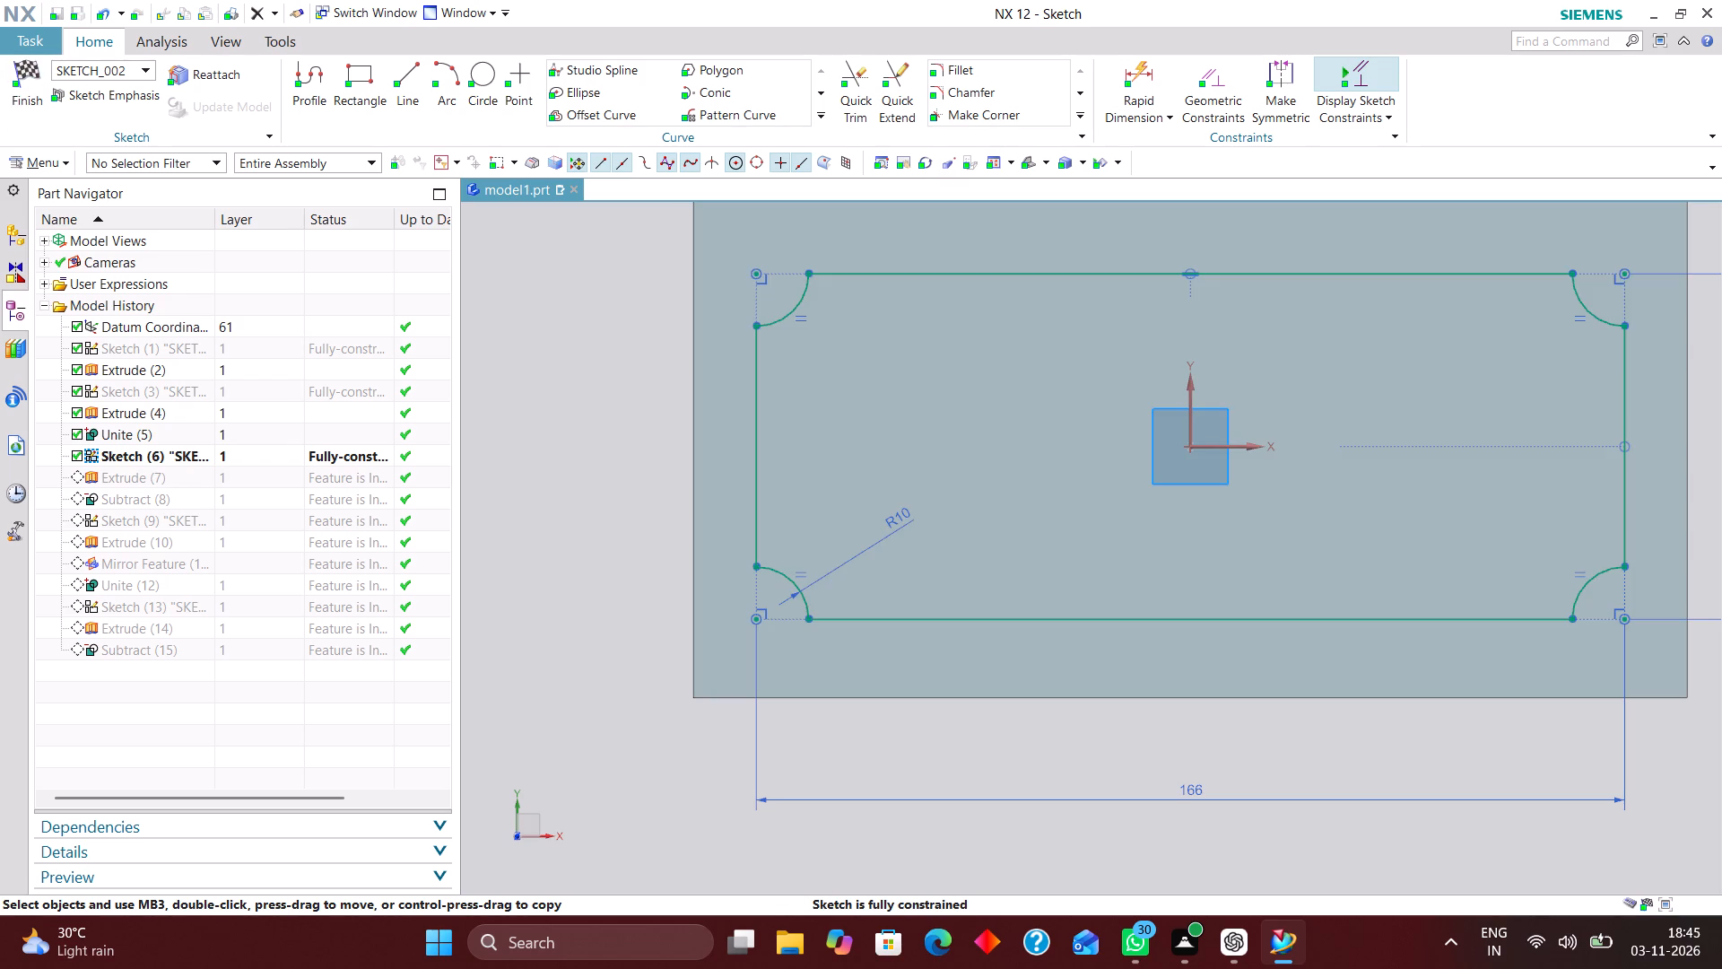
Finish the cavity sketch so the dependent features update.
{"action": "left_click", "coordinate": [32, 72]}
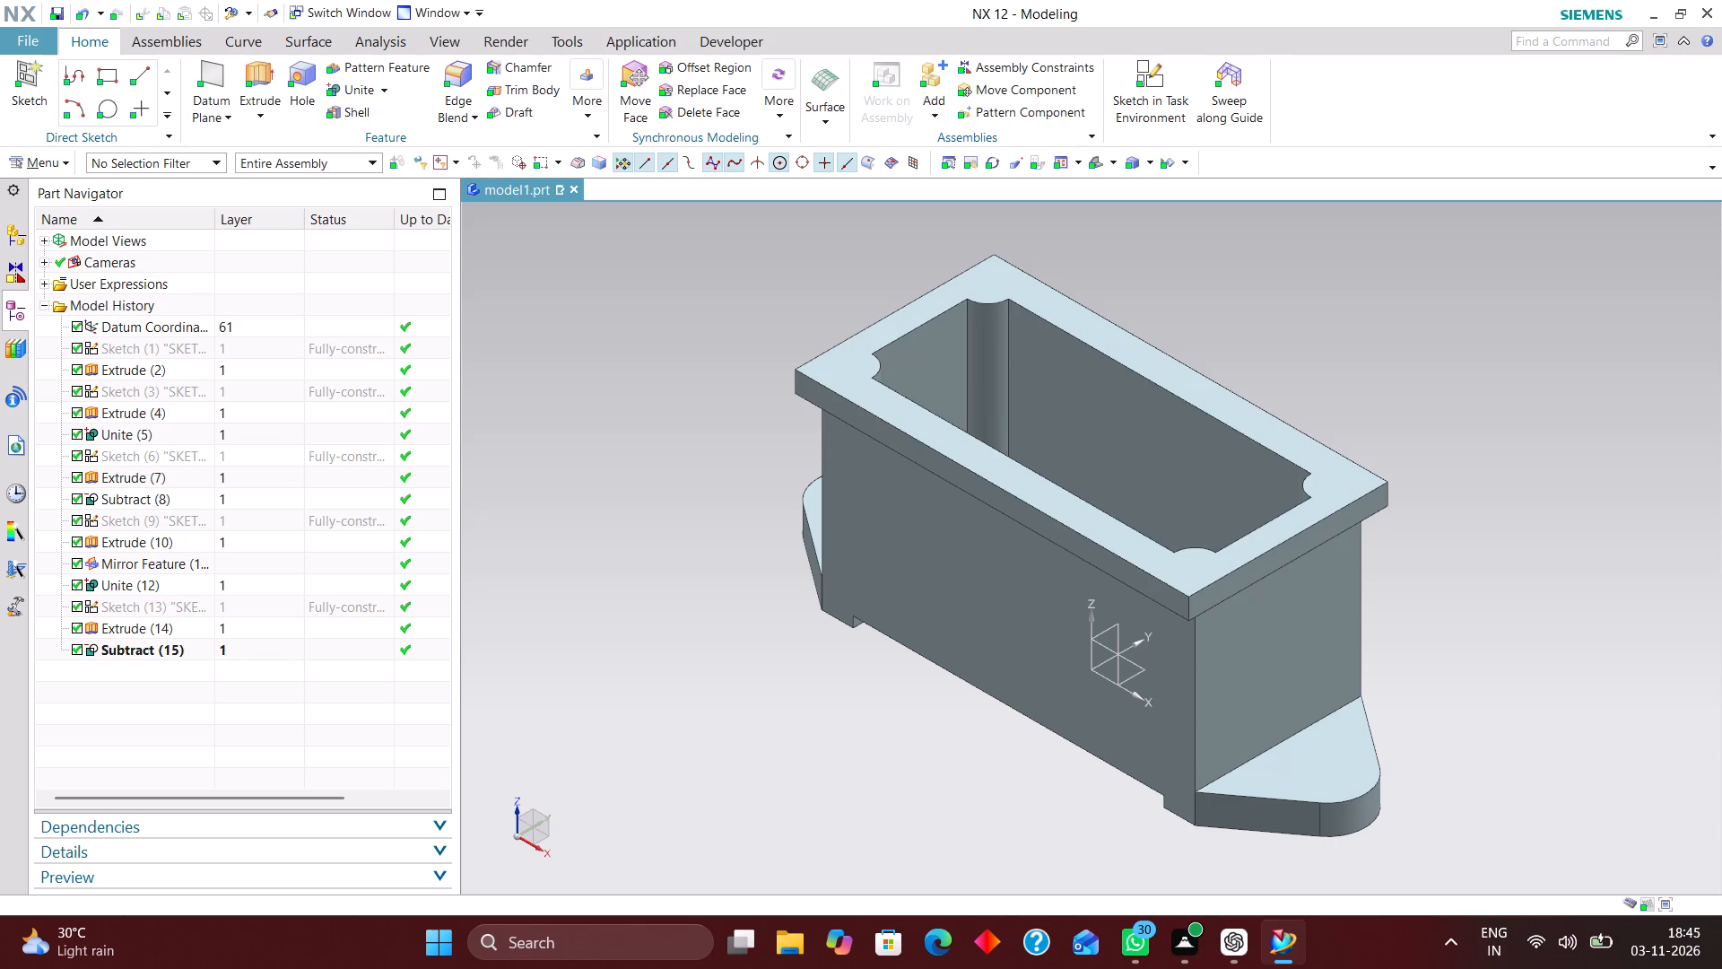
Examine the cavity's inward corner arcs and the housing's top flange from several angles.
{"action": "scroll", "coordinate": [1284, 453], "scroll_direction": "down", "scroll_amount": 1}
{"action": "scroll", "coordinate": [1069, 434], "scroll_direction": "up", "scroll_amount": 3}
{"action": "middle_click_drag", "start_coordinate": [1451, 377], "coordinate": [1443, 408]}
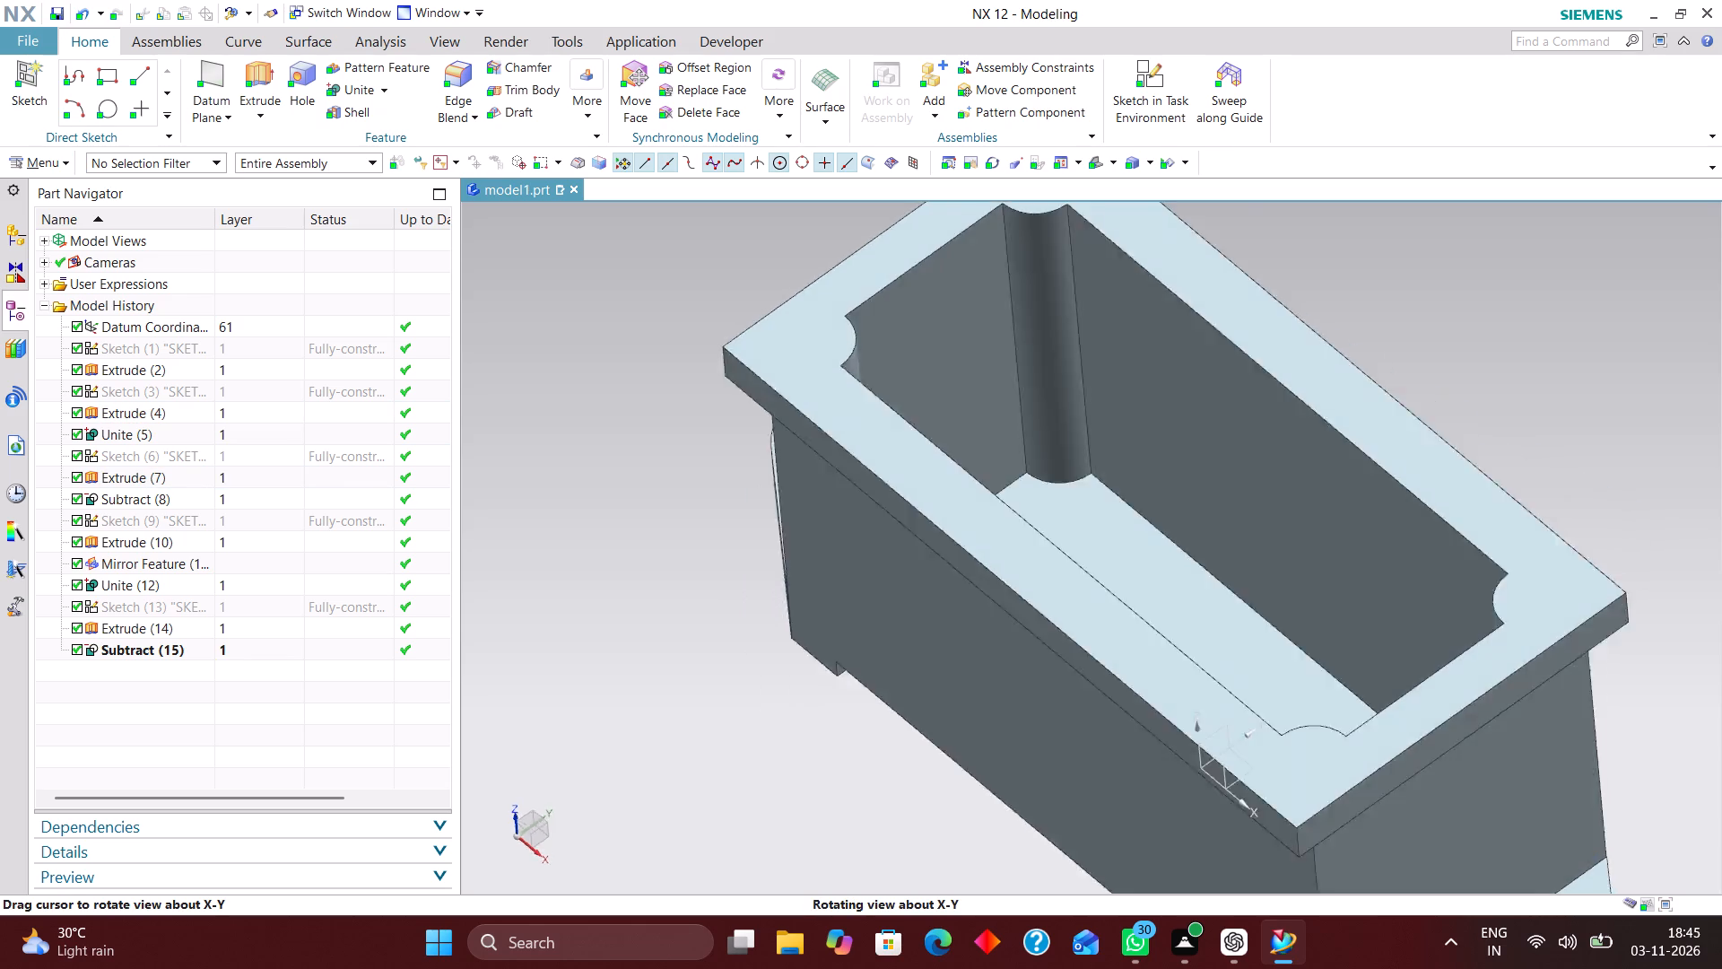
{"action": "middle_click_drag", "start_coordinate": [1443, 408], "coordinate": [1465, 404]}
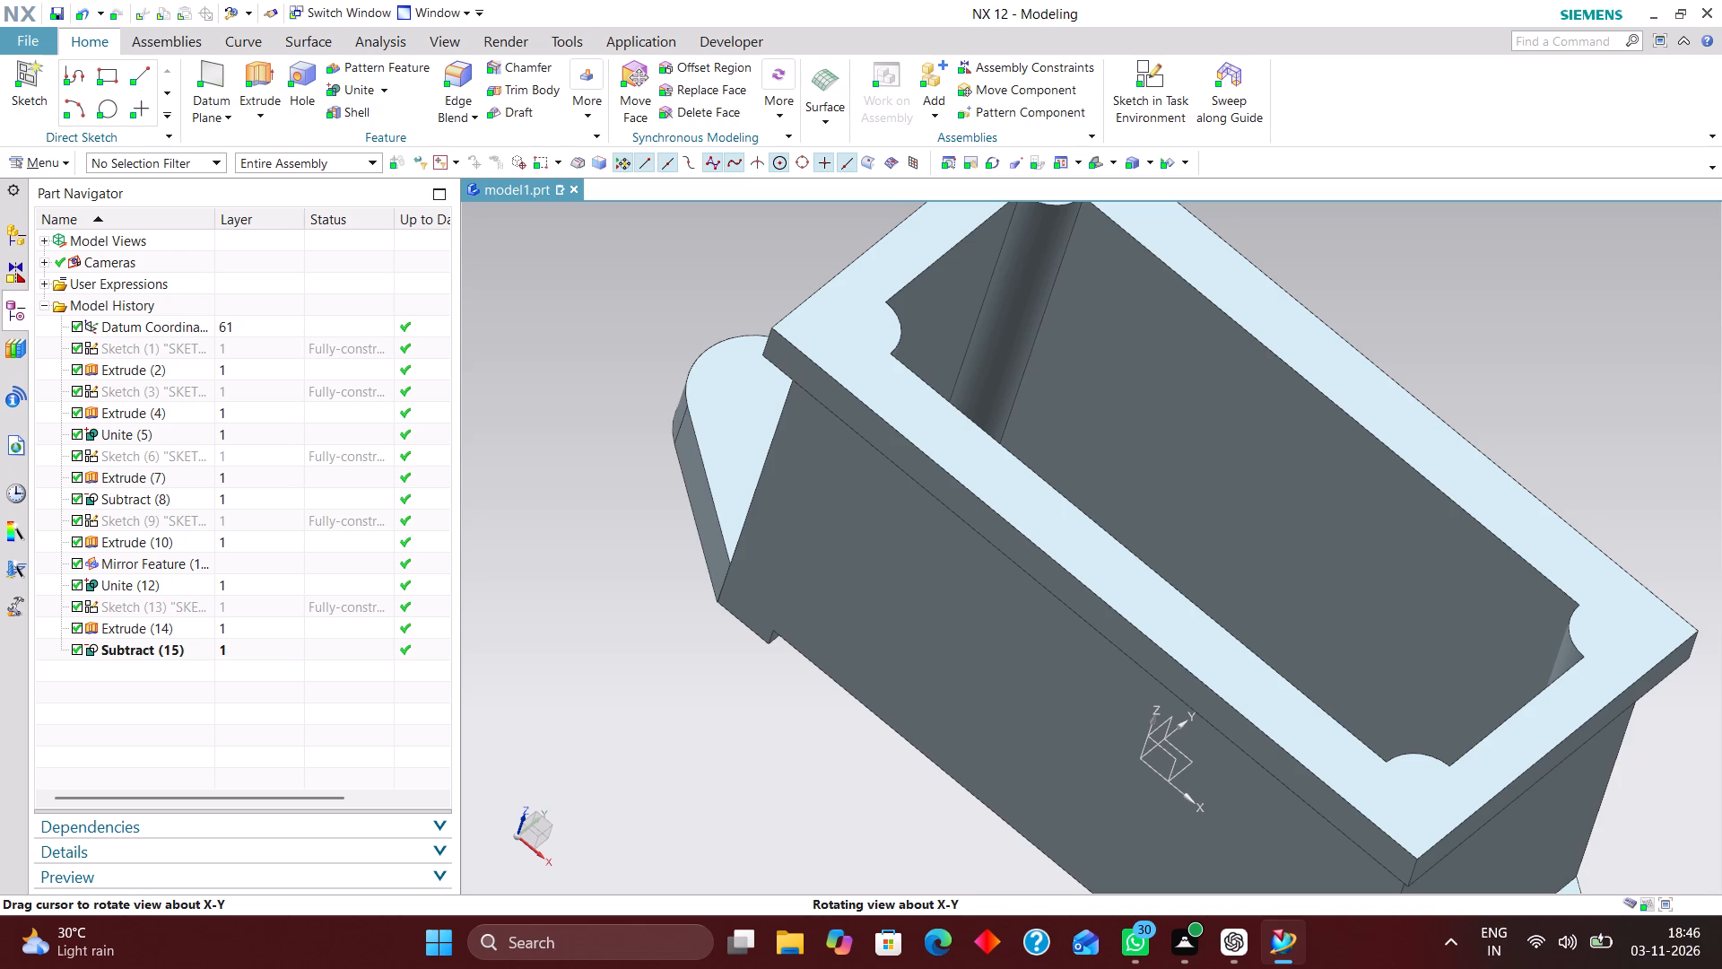
{"action": "middle_click_drag", "start_coordinate": [1465, 404], "coordinate": [1441, 357]}
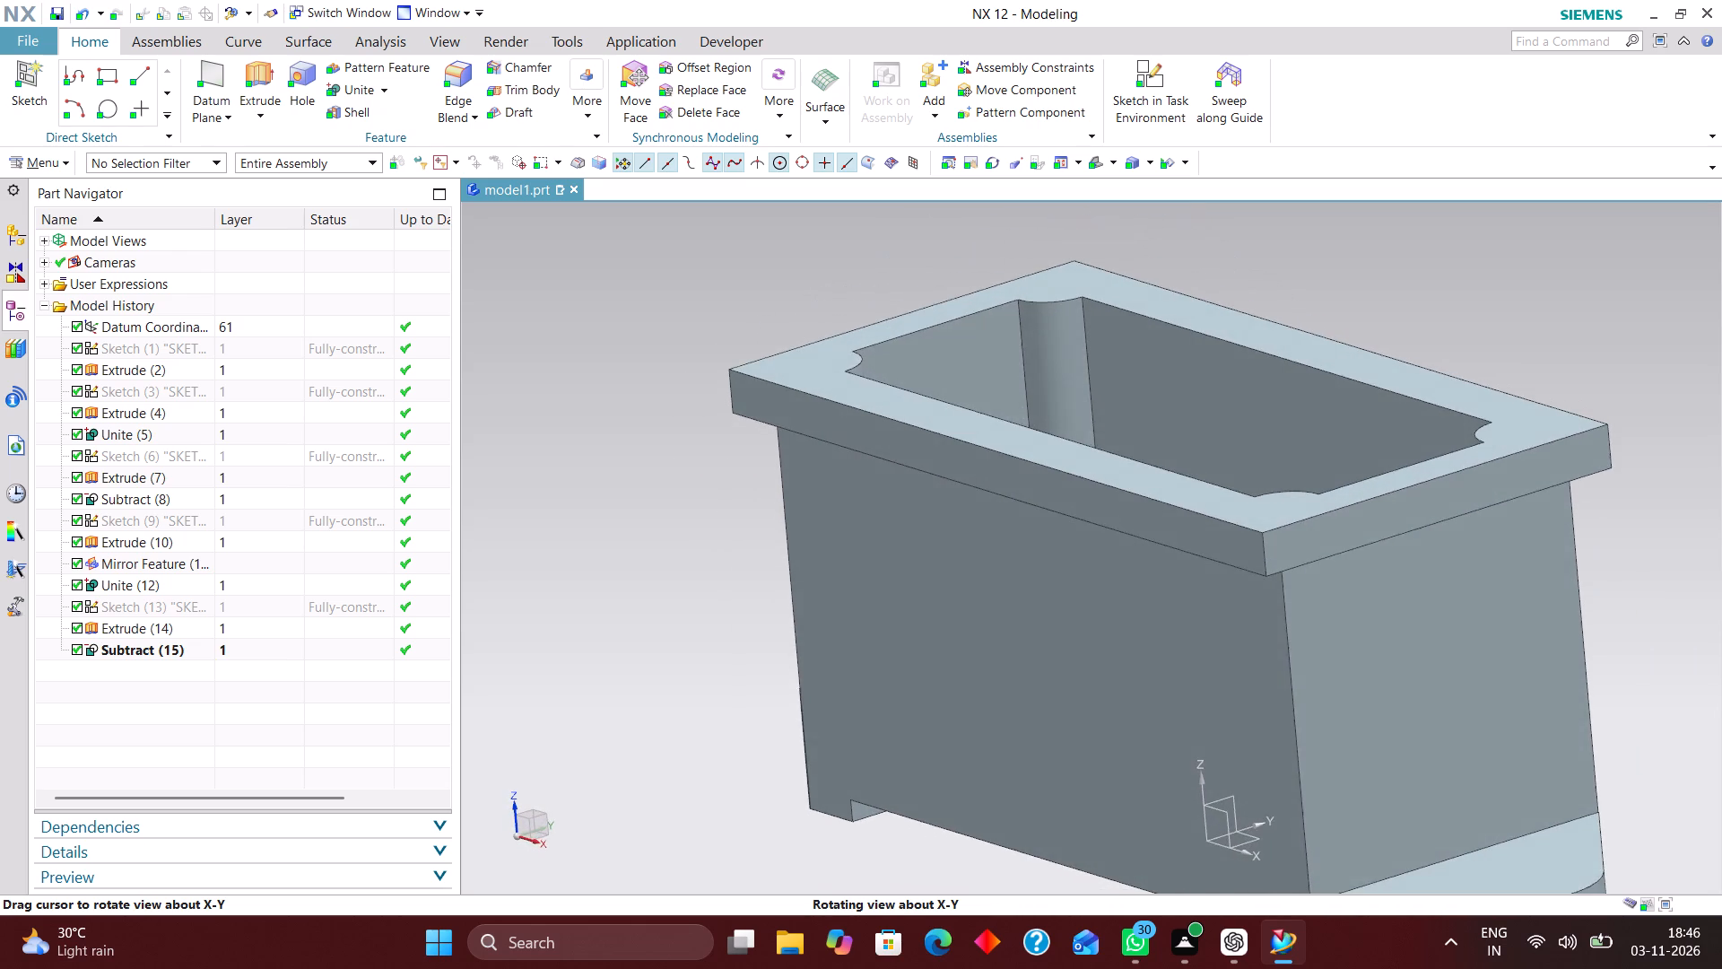
{"action": "middle_click_drag", "start_coordinate": [1441, 357], "coordinate": [1445, 363]}
{"action": "middle_click", "coordinate": [1445, 366]}
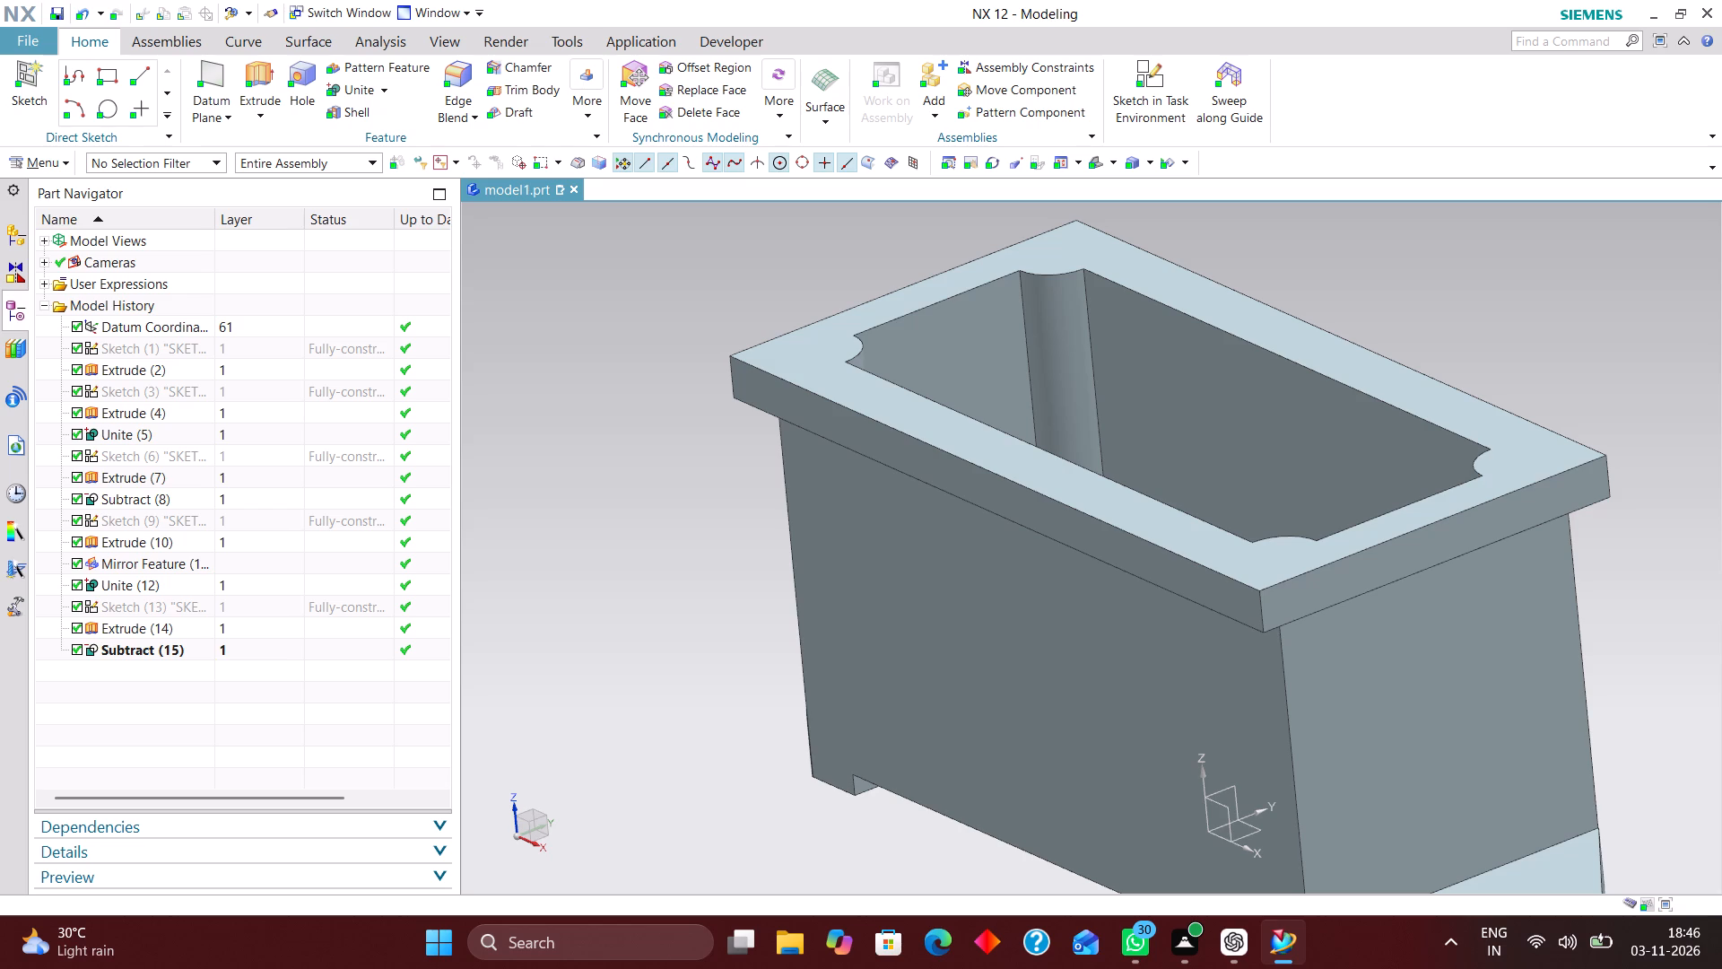
{"action": "scroll", "coordinate": [1290, 300], "scroll_direction": "down", "scroll_amount": 2}
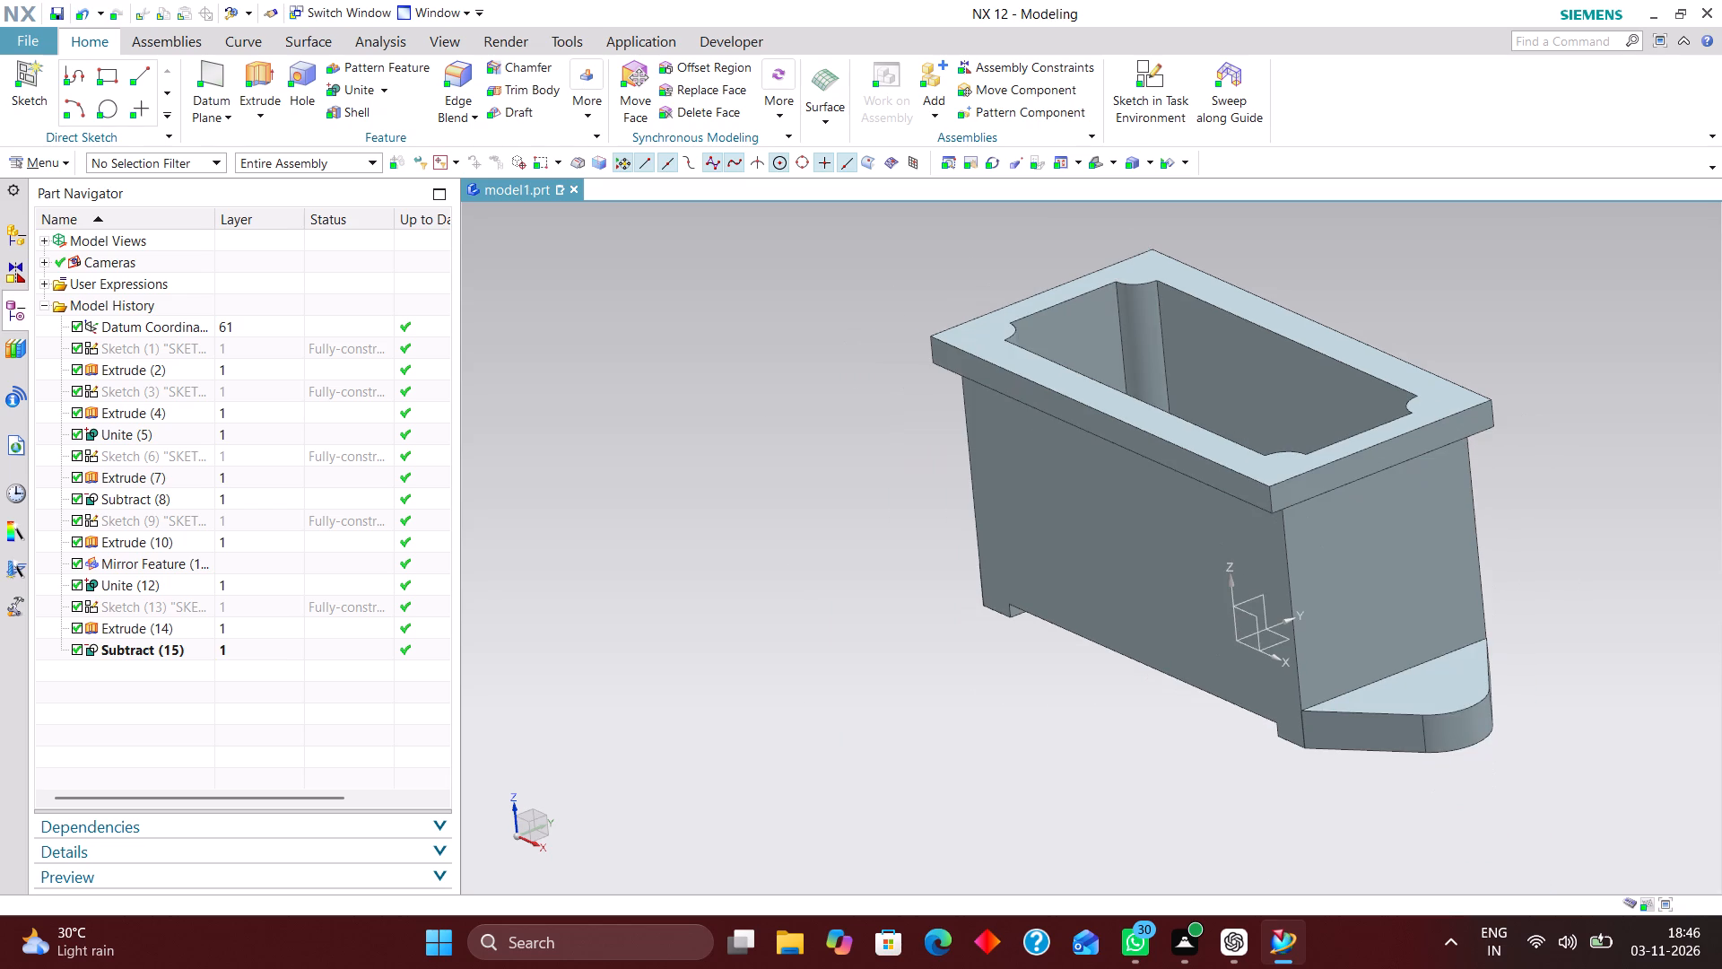
Create a new sketch on the XZ datum plane and dismiss the automatically started Profile command.
{"action": "left_click", "coordinate": [1144, 74]}
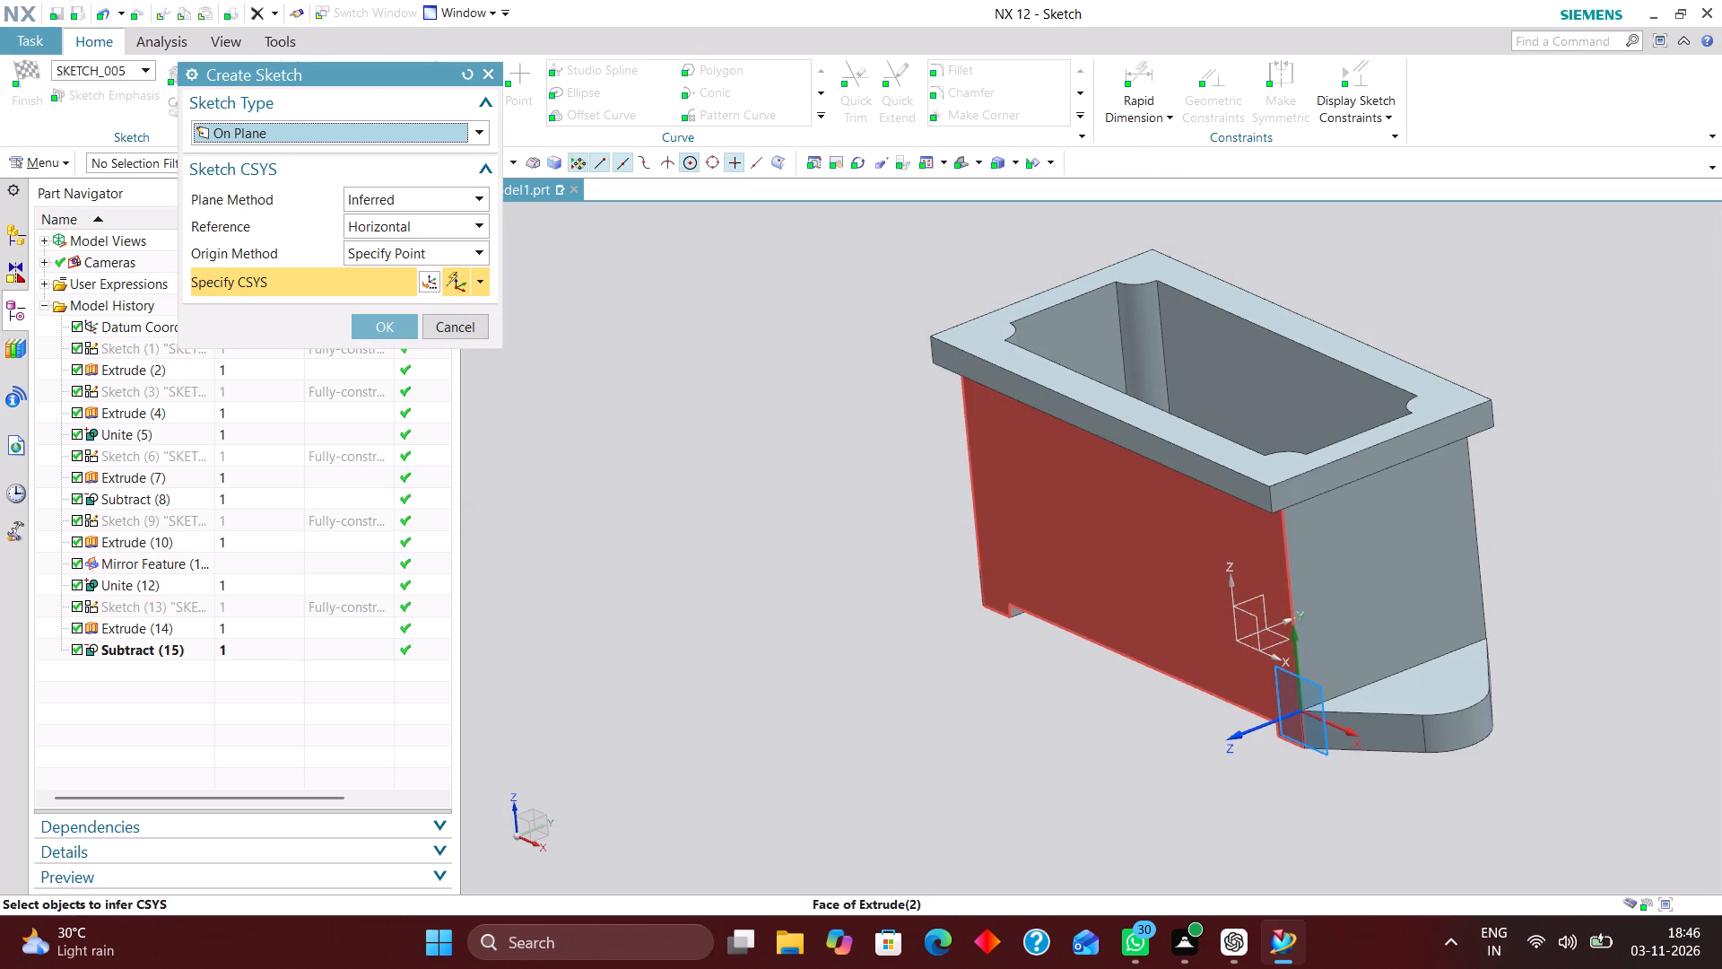
{"action": "left_click", "coordinate": [1251, 617]}
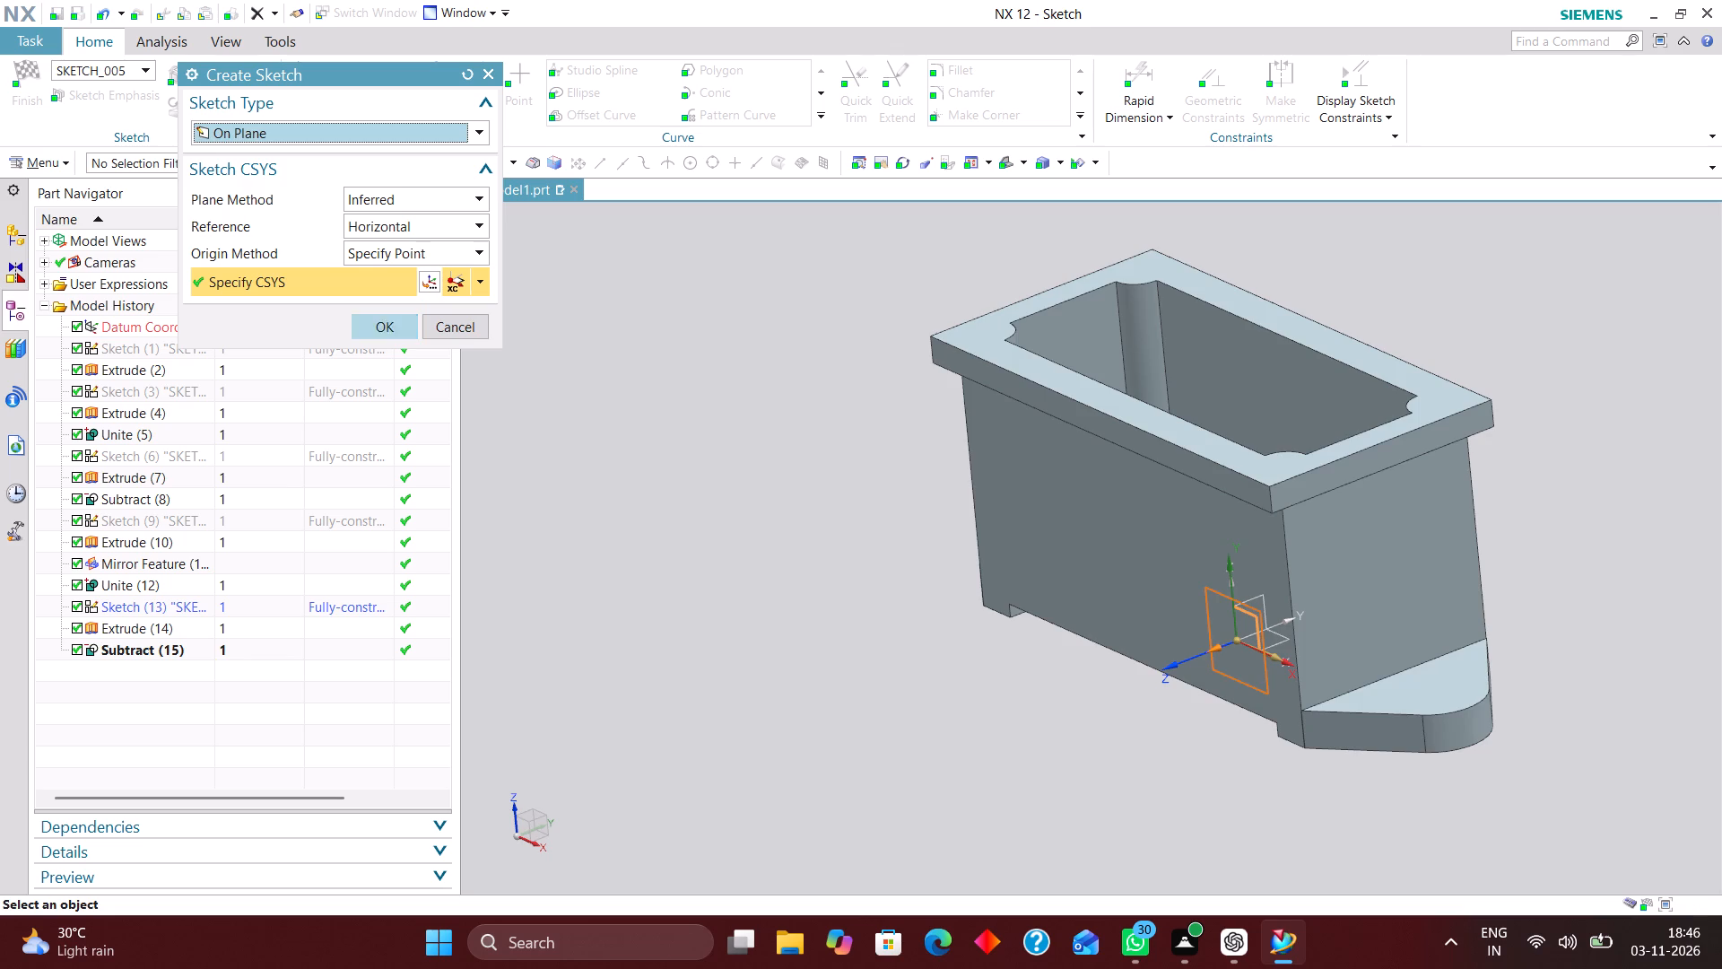
{"action": "left_click", "coordinate": [388, 326]}
{"action": "scroll", "coordinate": [902, 615], "scroll_direction": "down", "scroll_amount": 2}
{"action": "scroll", "coordinate": [930, 450], "scroll_direction": "up", "scroll_amount": 3}
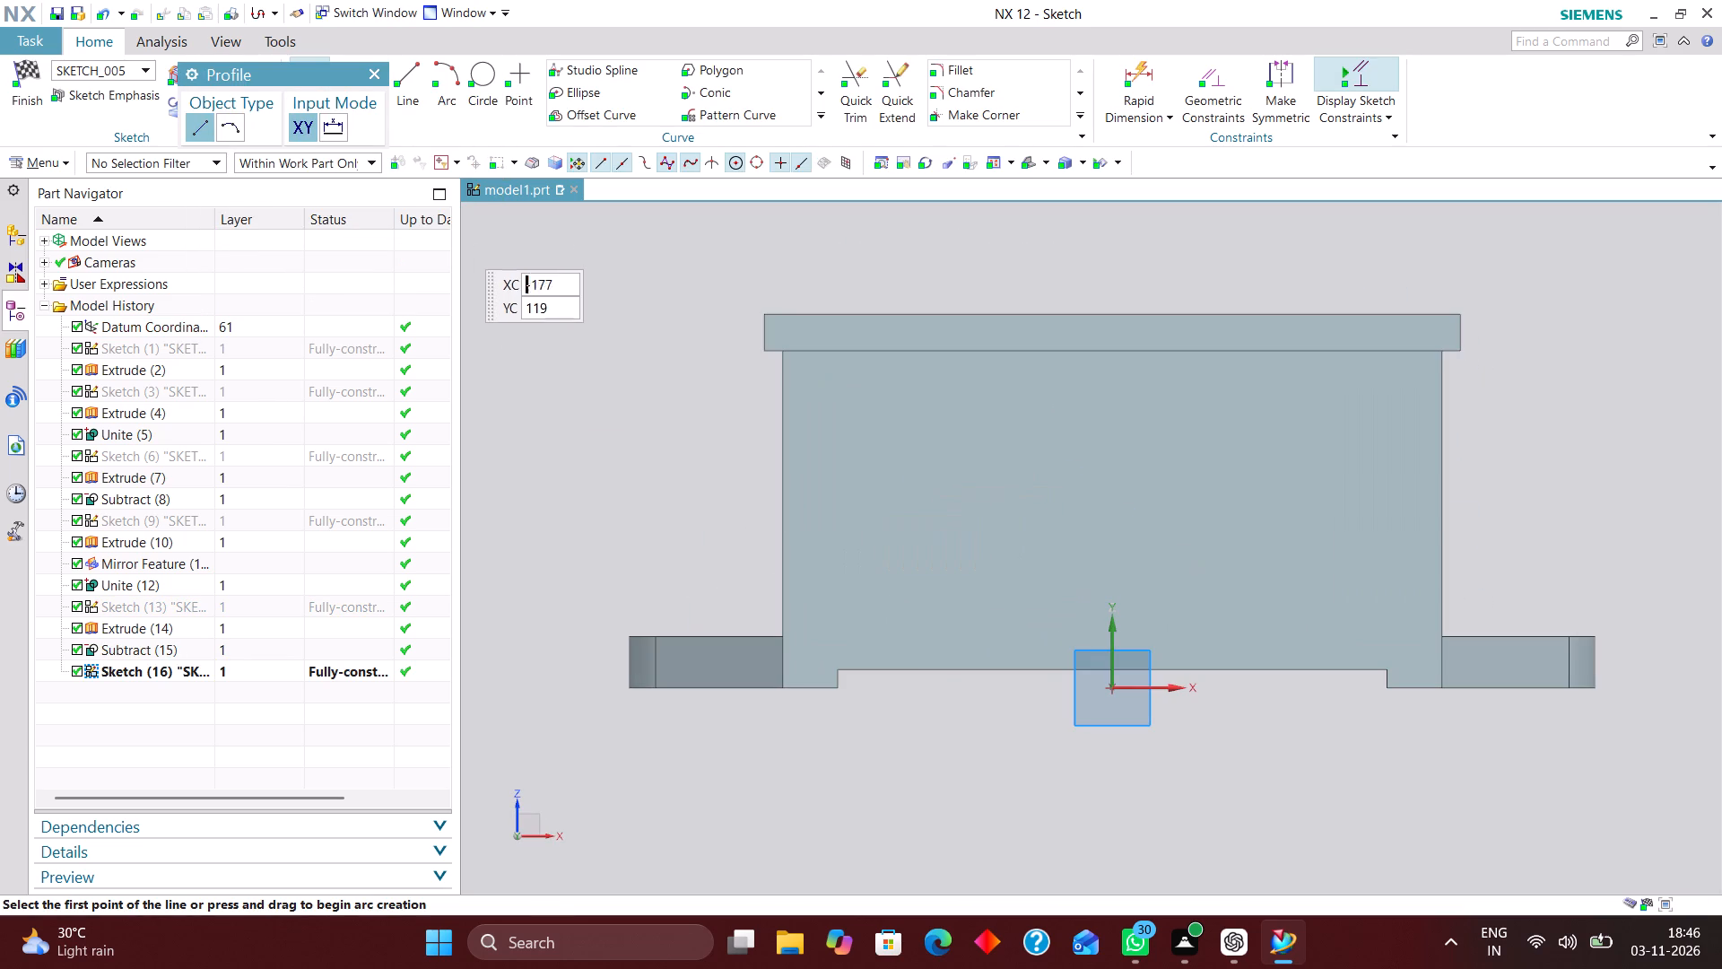
{"action": "left_click", "coordinate": [376, 67]}
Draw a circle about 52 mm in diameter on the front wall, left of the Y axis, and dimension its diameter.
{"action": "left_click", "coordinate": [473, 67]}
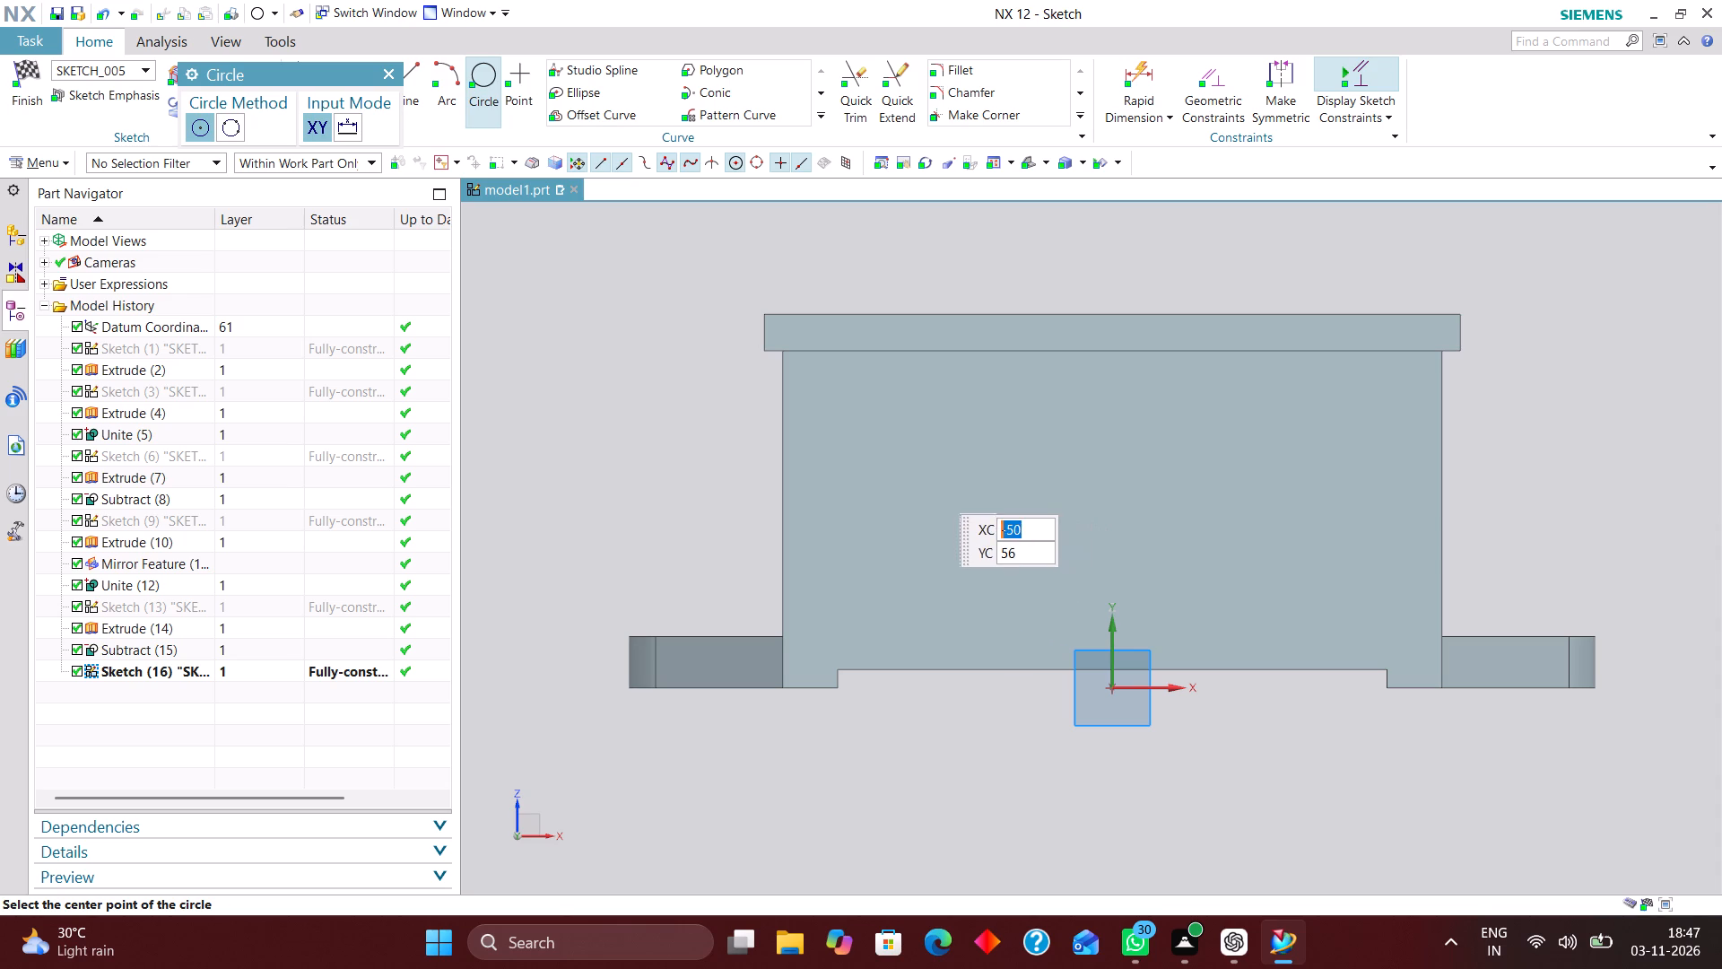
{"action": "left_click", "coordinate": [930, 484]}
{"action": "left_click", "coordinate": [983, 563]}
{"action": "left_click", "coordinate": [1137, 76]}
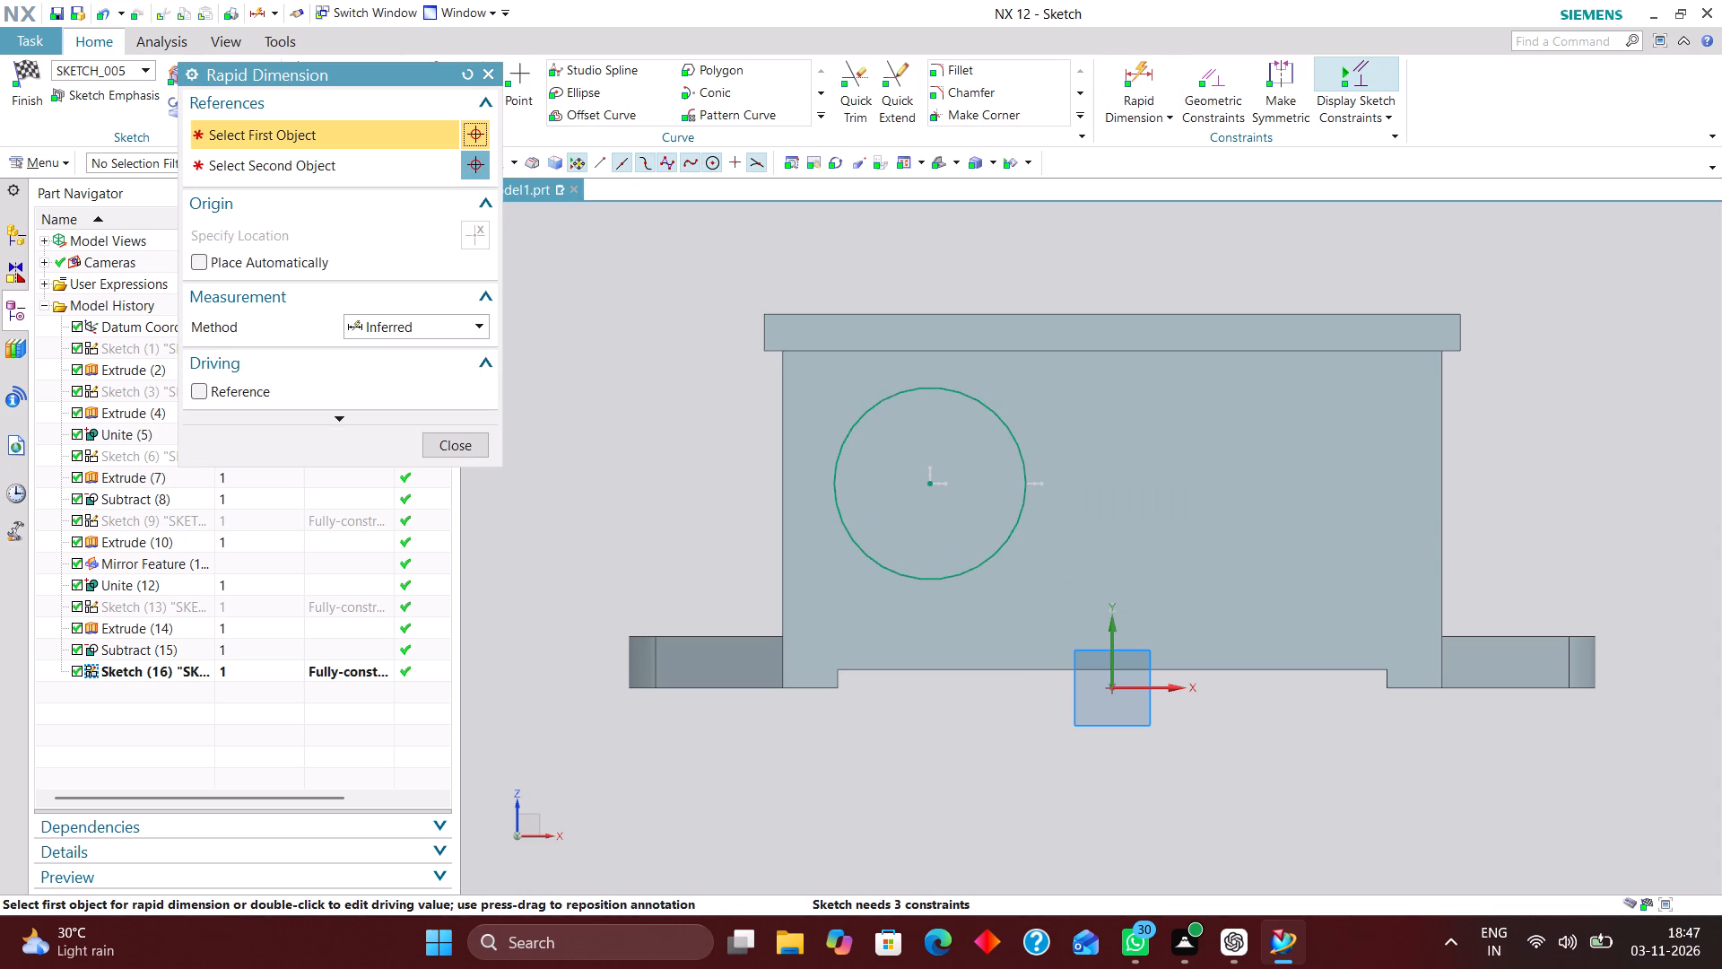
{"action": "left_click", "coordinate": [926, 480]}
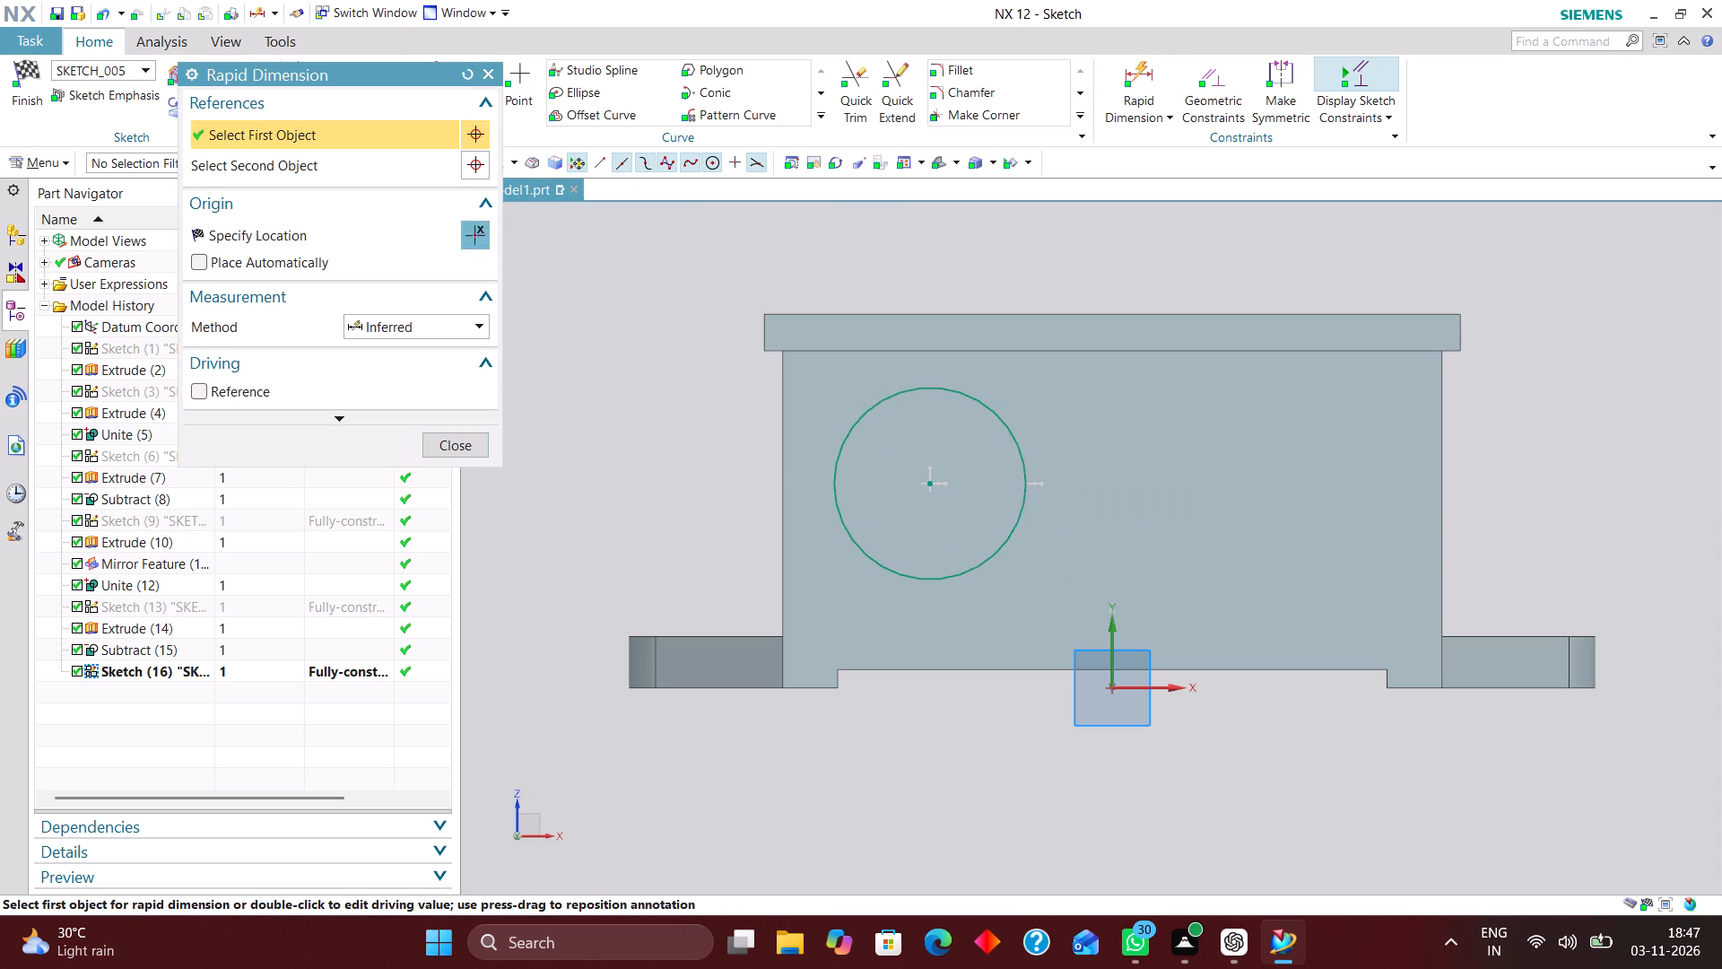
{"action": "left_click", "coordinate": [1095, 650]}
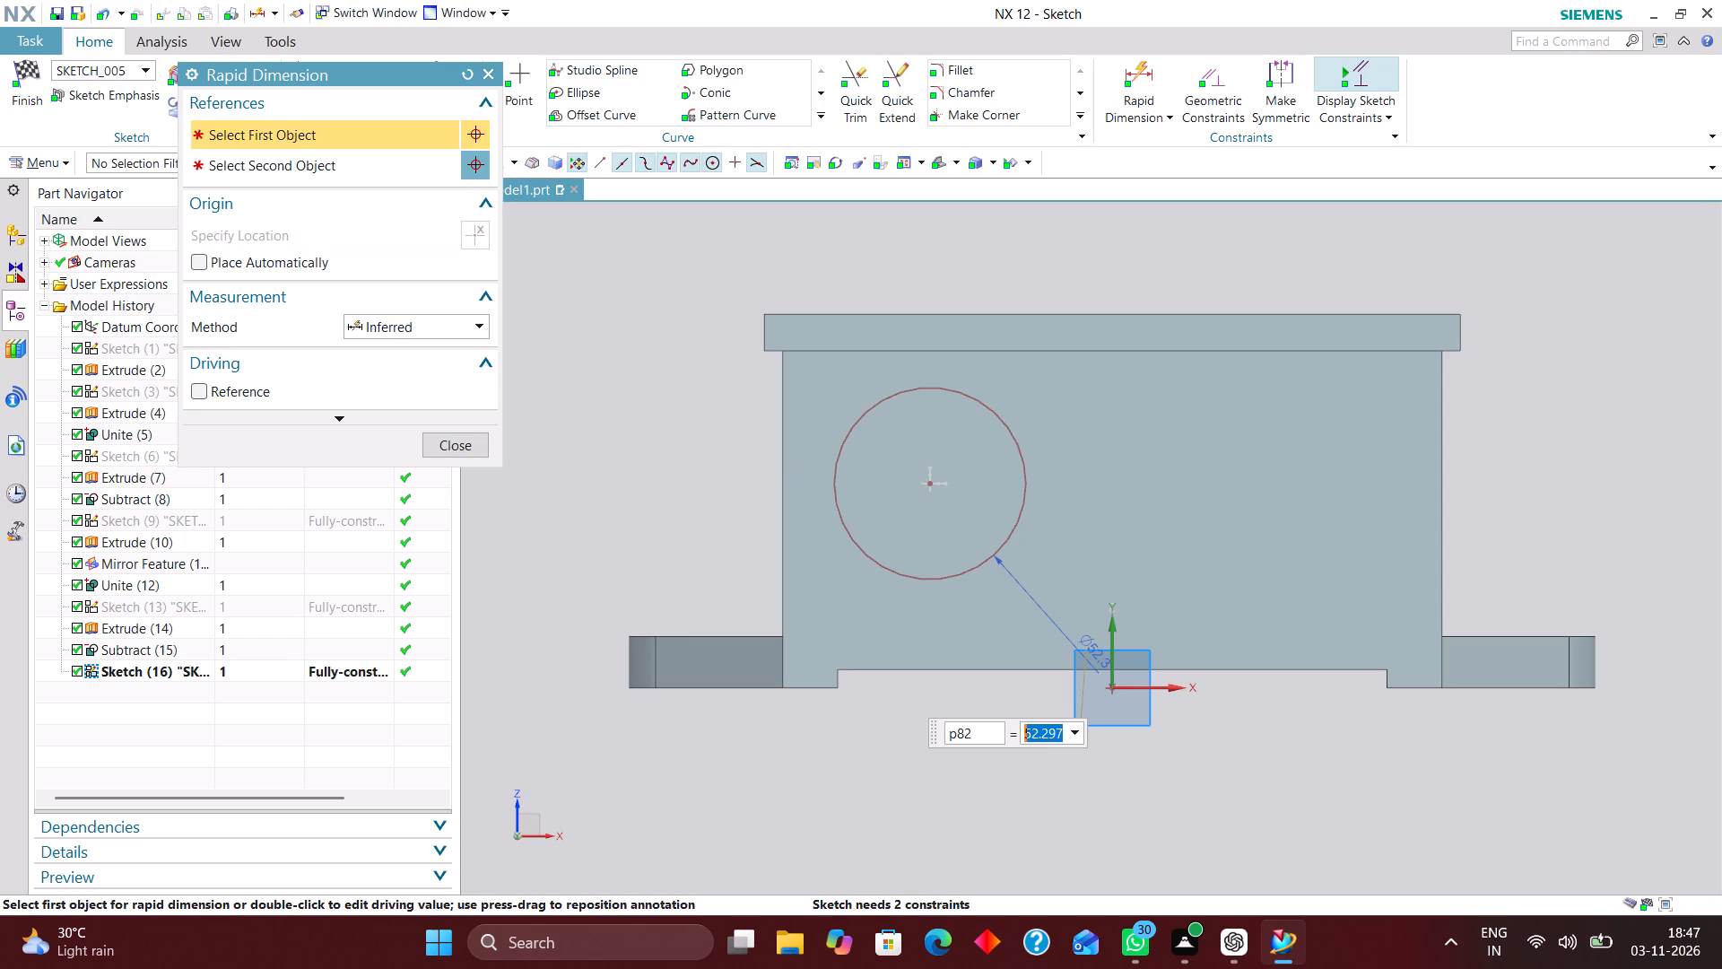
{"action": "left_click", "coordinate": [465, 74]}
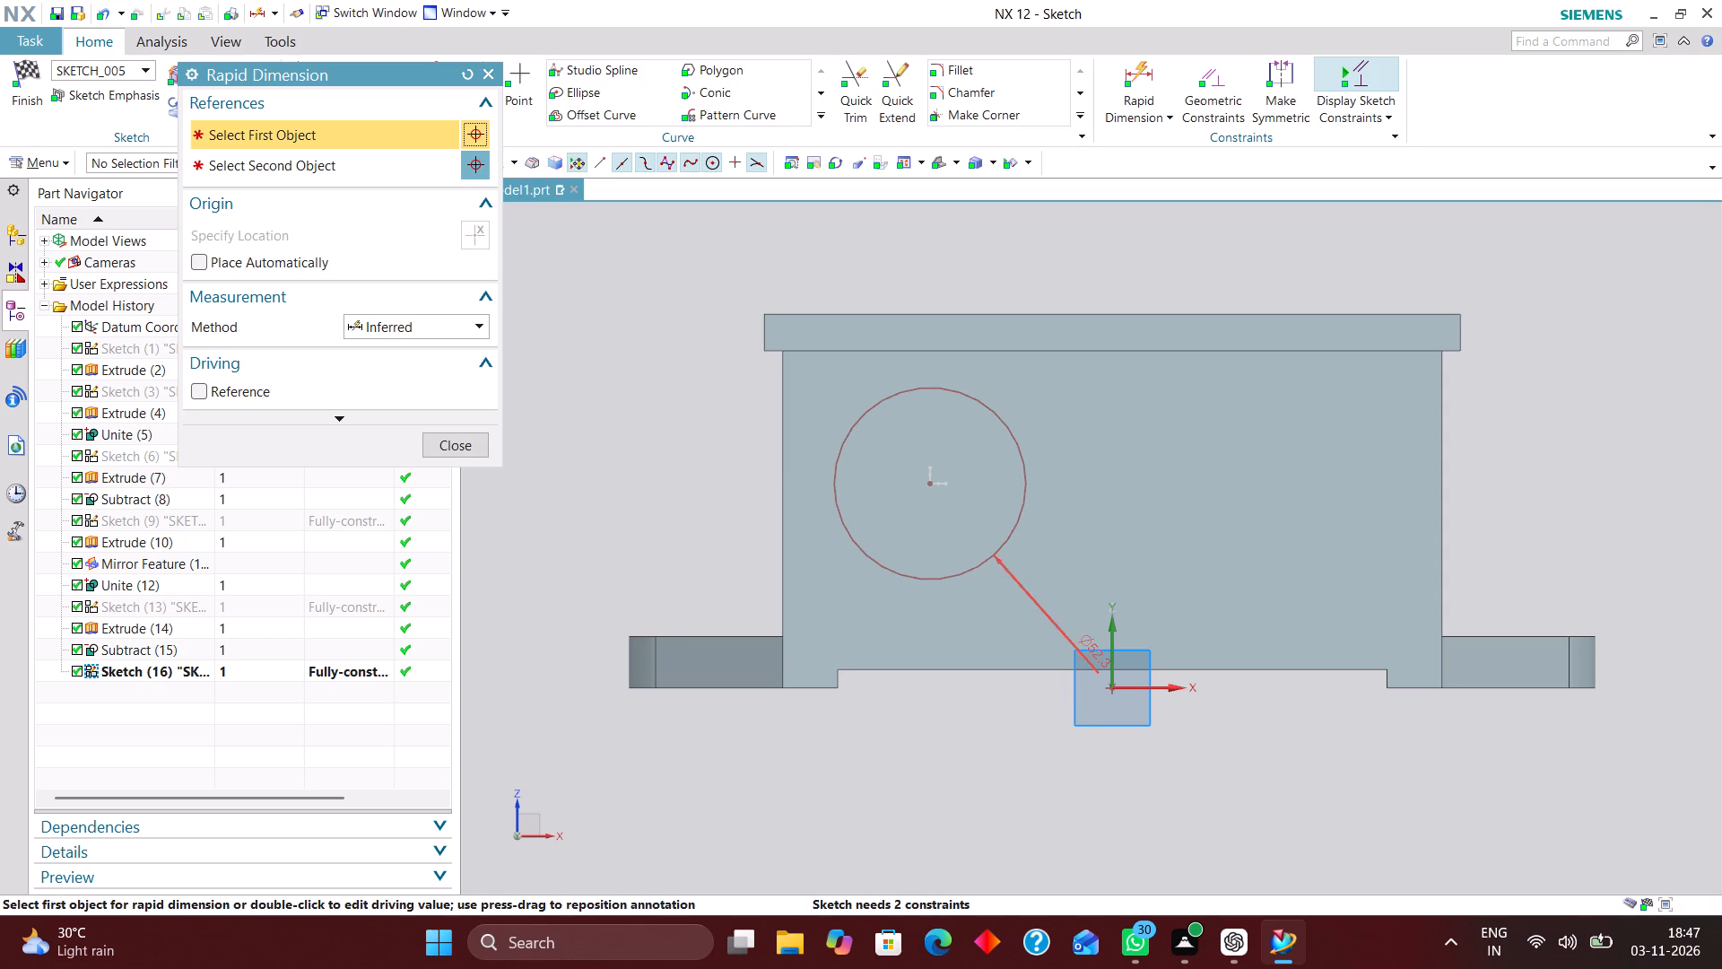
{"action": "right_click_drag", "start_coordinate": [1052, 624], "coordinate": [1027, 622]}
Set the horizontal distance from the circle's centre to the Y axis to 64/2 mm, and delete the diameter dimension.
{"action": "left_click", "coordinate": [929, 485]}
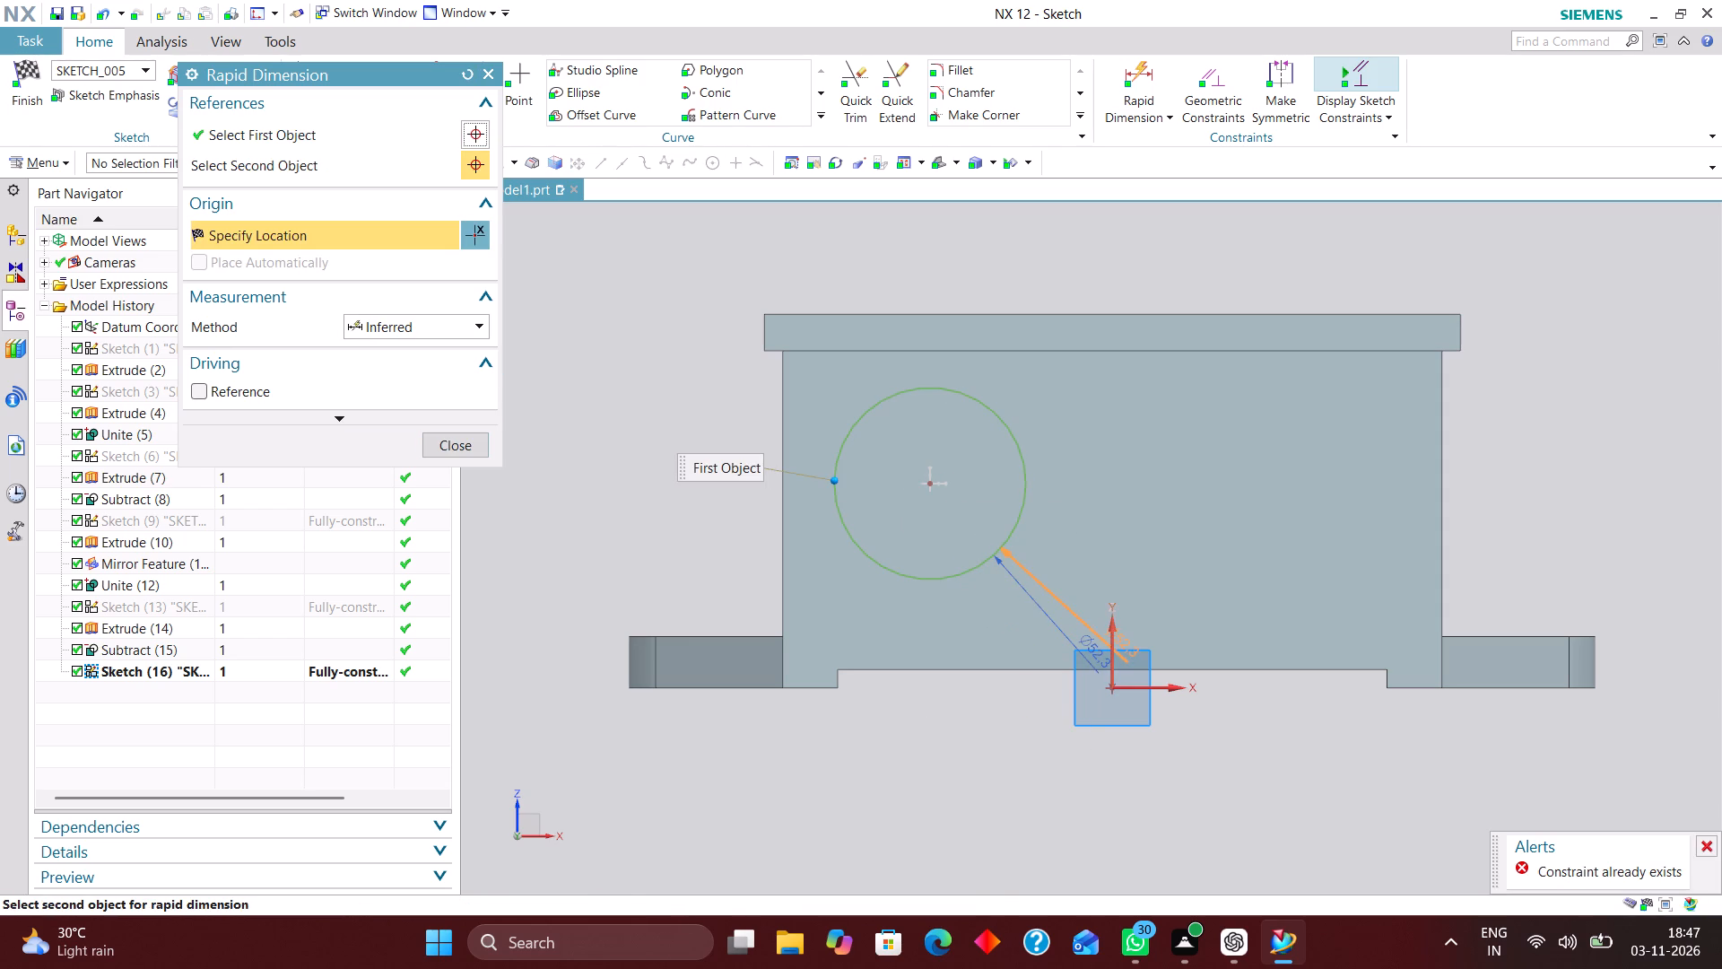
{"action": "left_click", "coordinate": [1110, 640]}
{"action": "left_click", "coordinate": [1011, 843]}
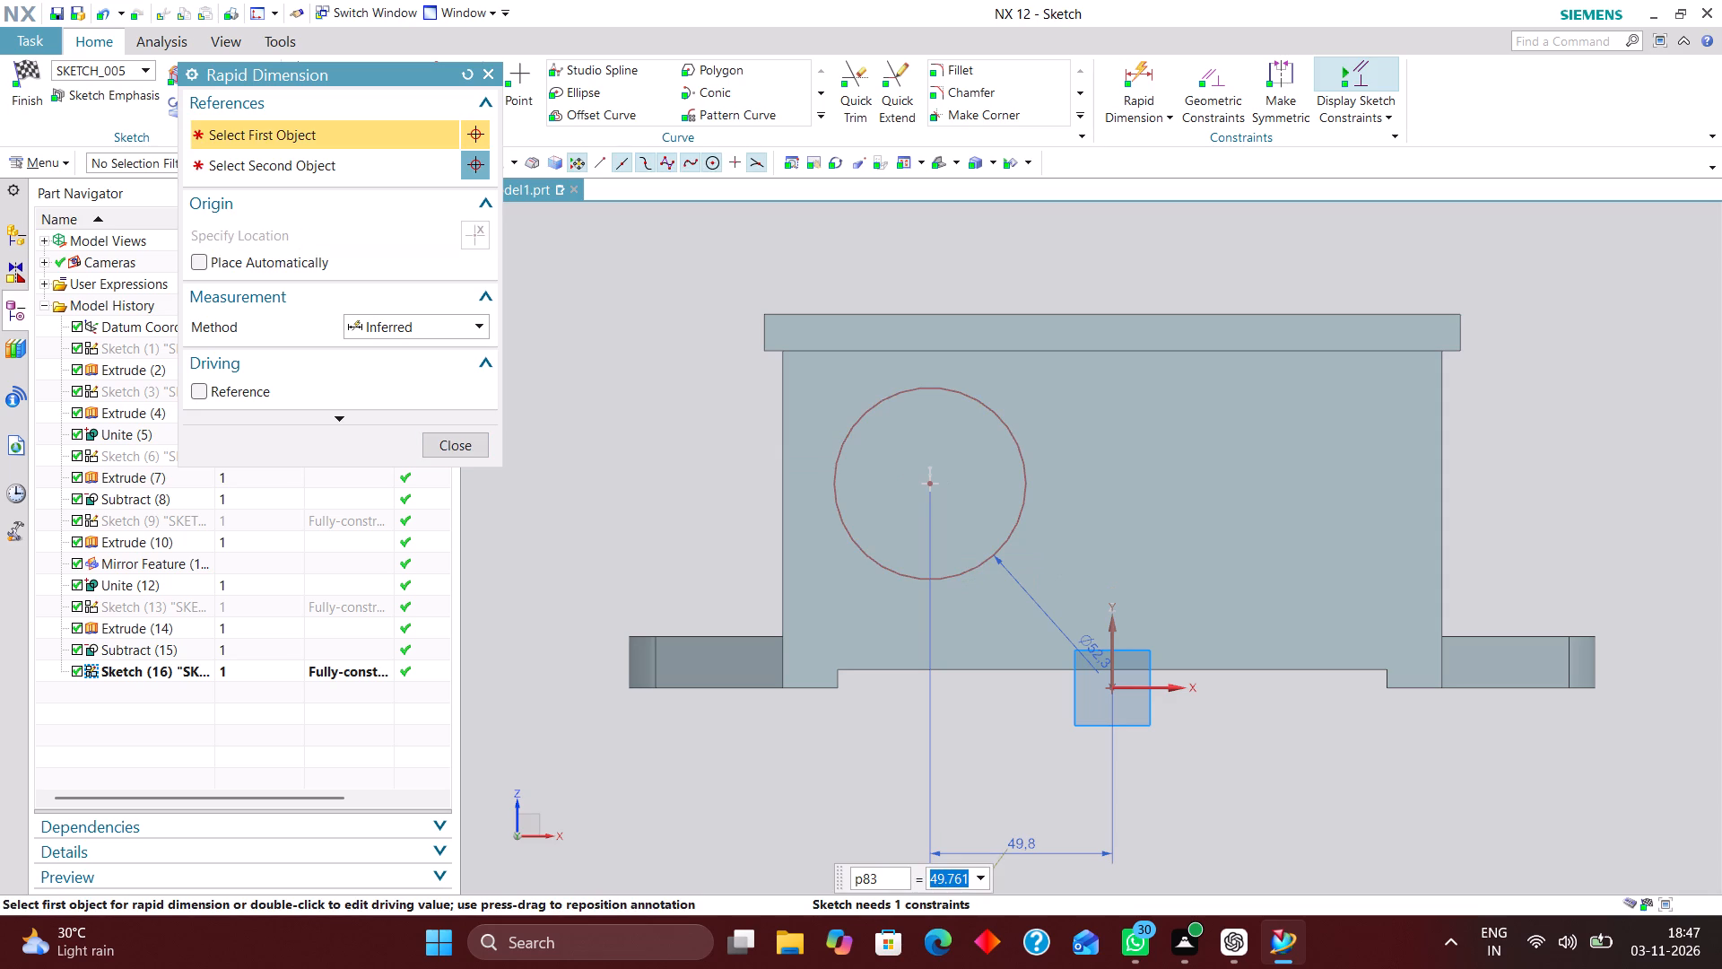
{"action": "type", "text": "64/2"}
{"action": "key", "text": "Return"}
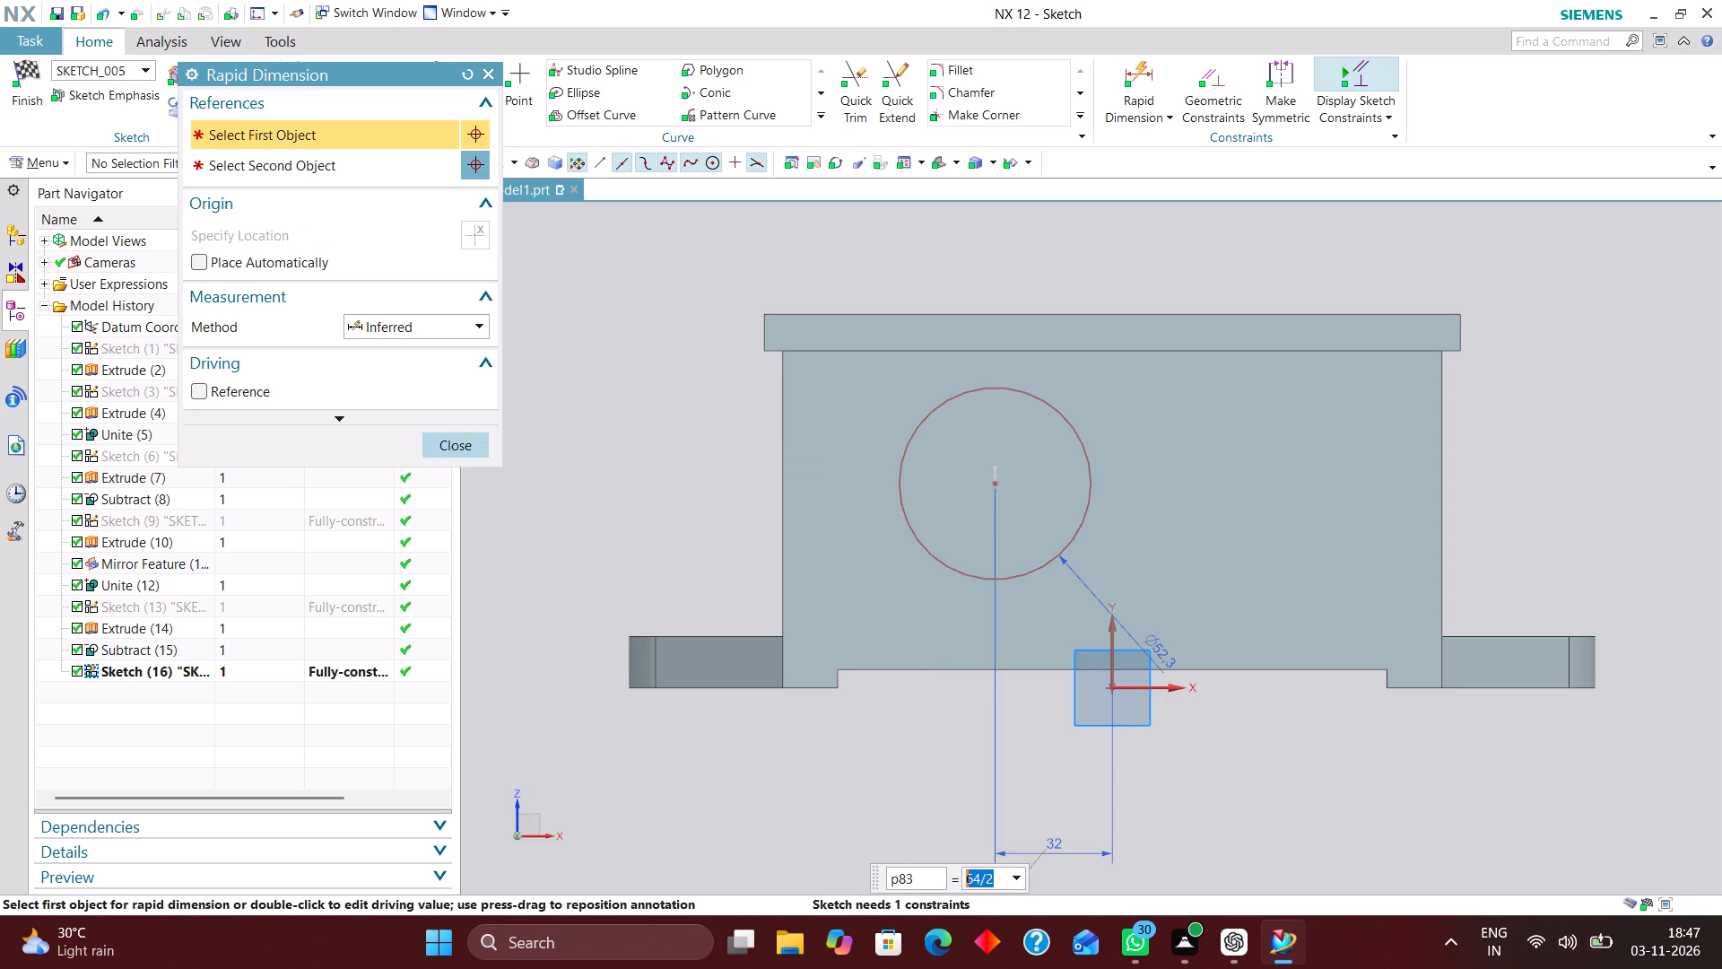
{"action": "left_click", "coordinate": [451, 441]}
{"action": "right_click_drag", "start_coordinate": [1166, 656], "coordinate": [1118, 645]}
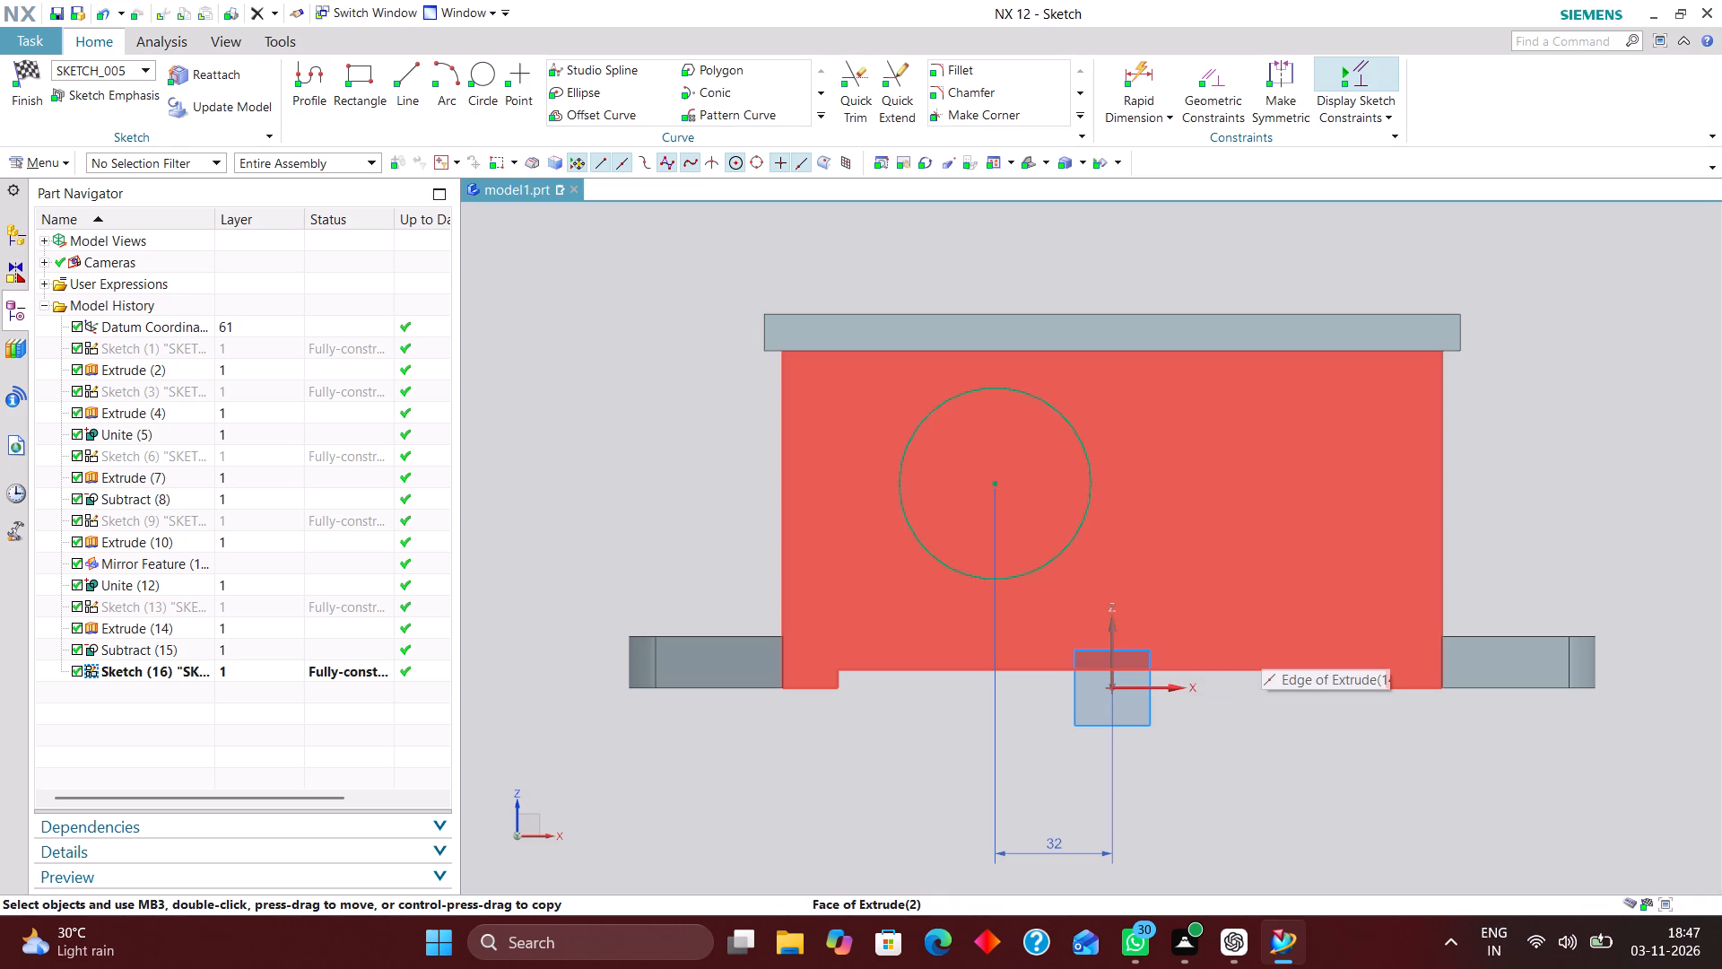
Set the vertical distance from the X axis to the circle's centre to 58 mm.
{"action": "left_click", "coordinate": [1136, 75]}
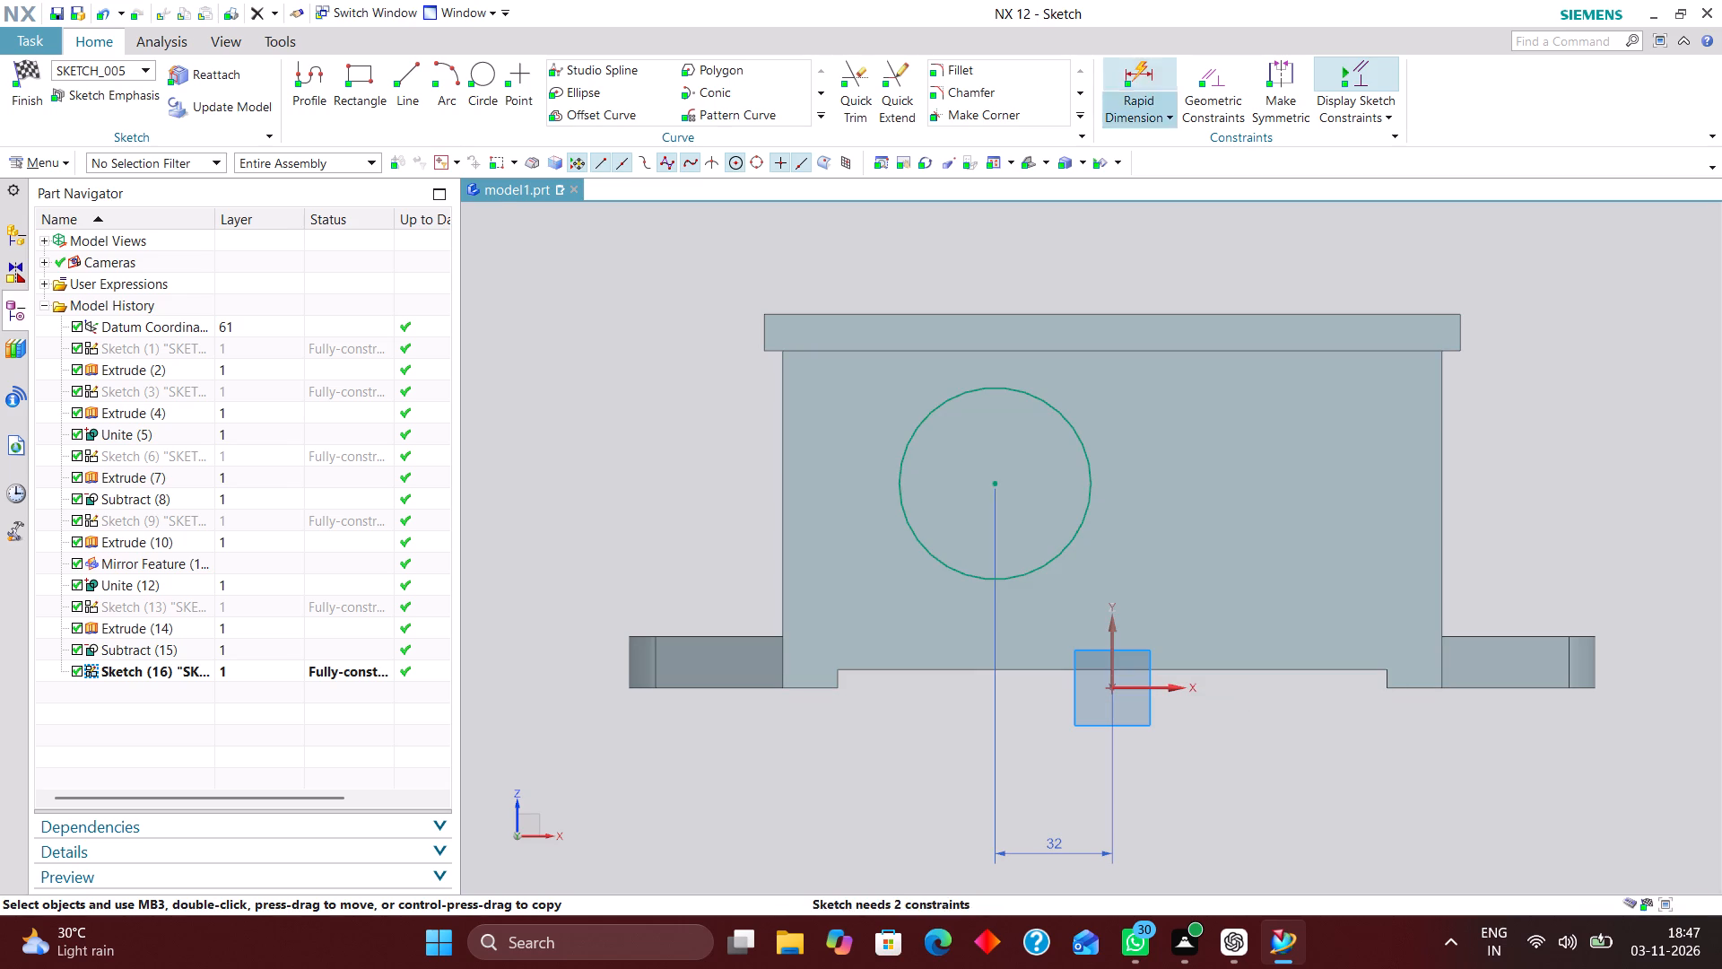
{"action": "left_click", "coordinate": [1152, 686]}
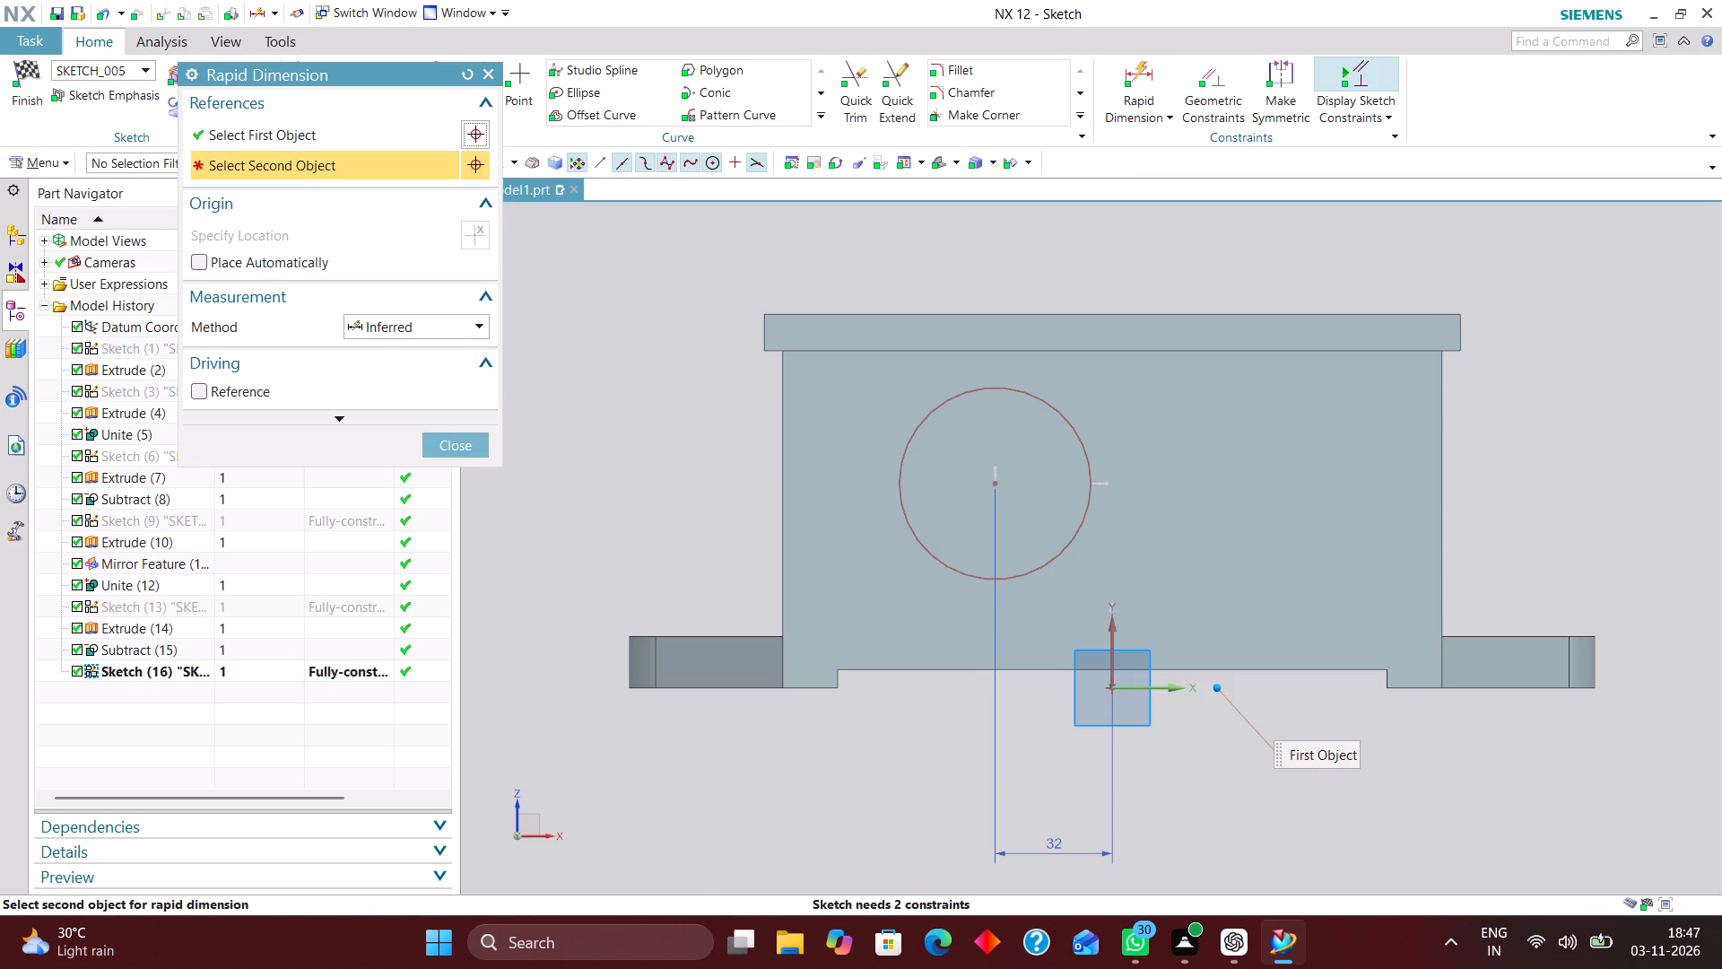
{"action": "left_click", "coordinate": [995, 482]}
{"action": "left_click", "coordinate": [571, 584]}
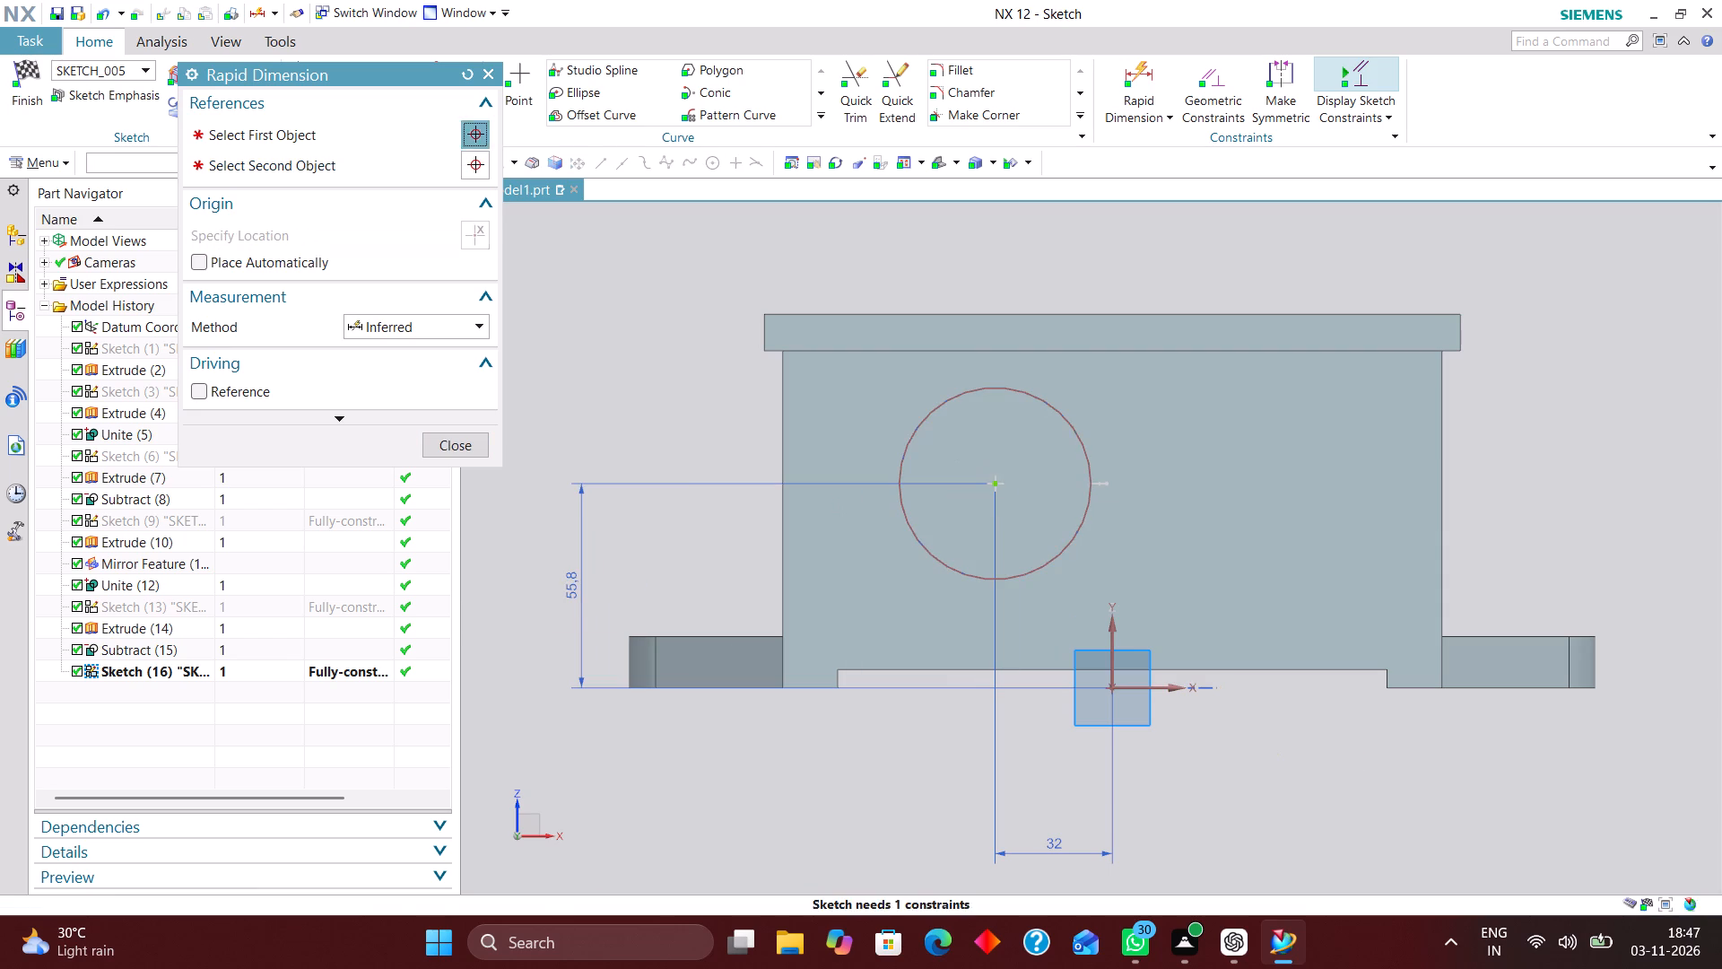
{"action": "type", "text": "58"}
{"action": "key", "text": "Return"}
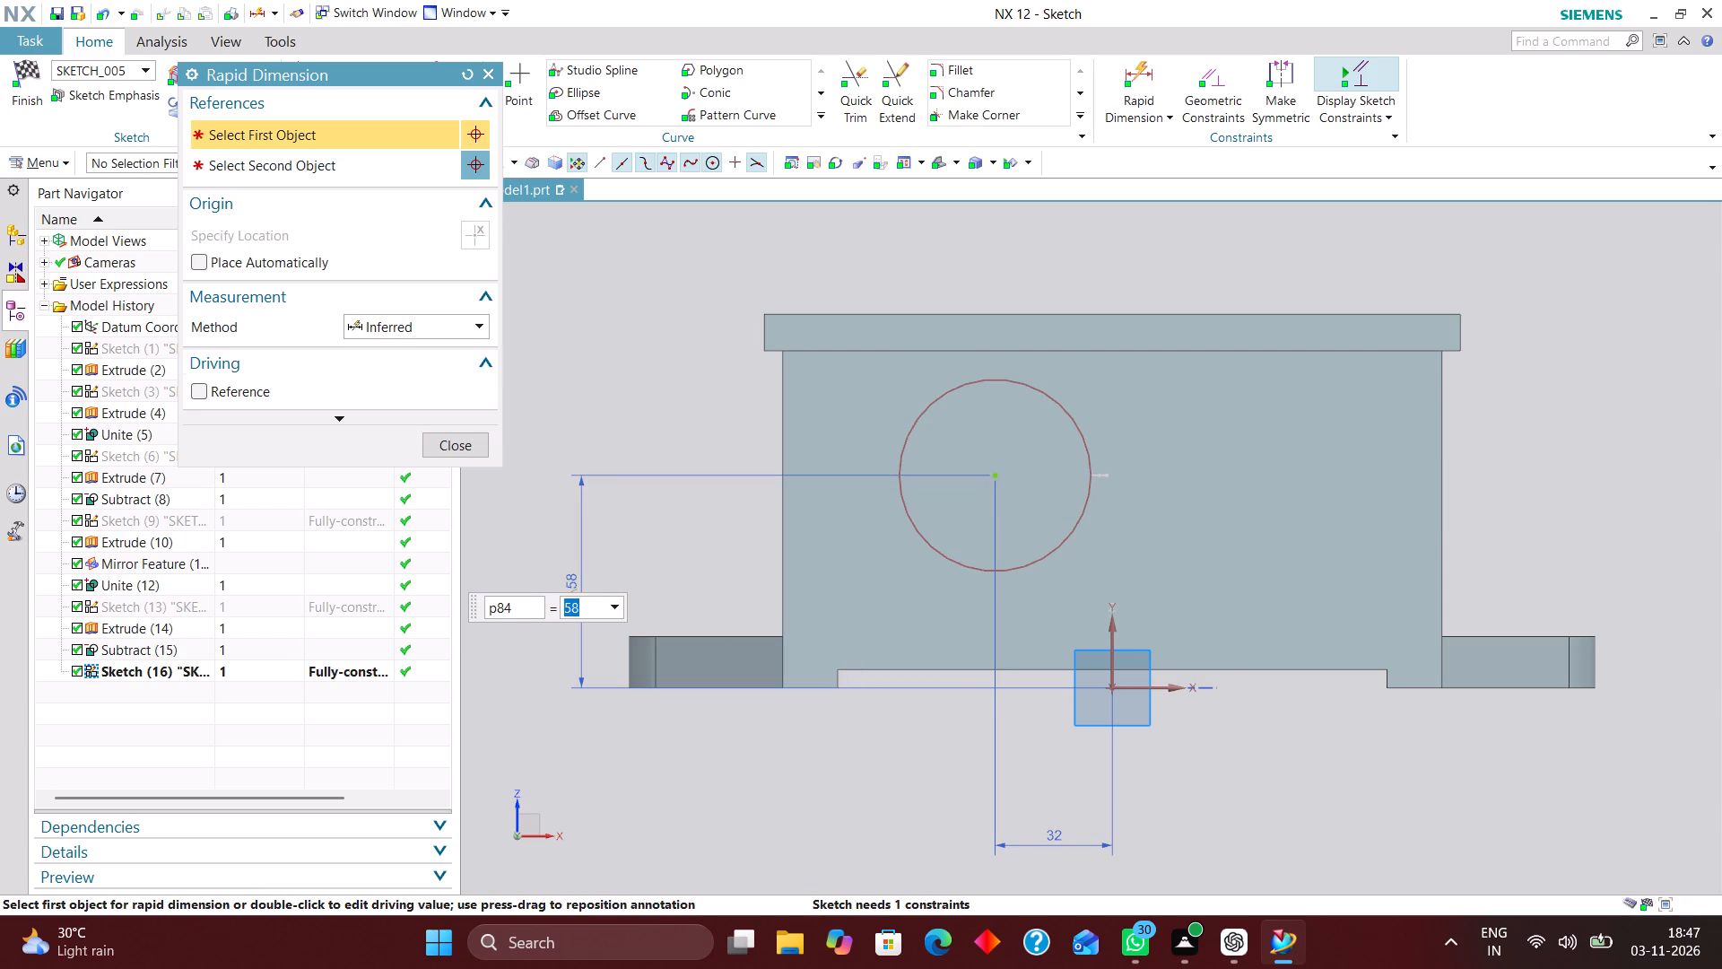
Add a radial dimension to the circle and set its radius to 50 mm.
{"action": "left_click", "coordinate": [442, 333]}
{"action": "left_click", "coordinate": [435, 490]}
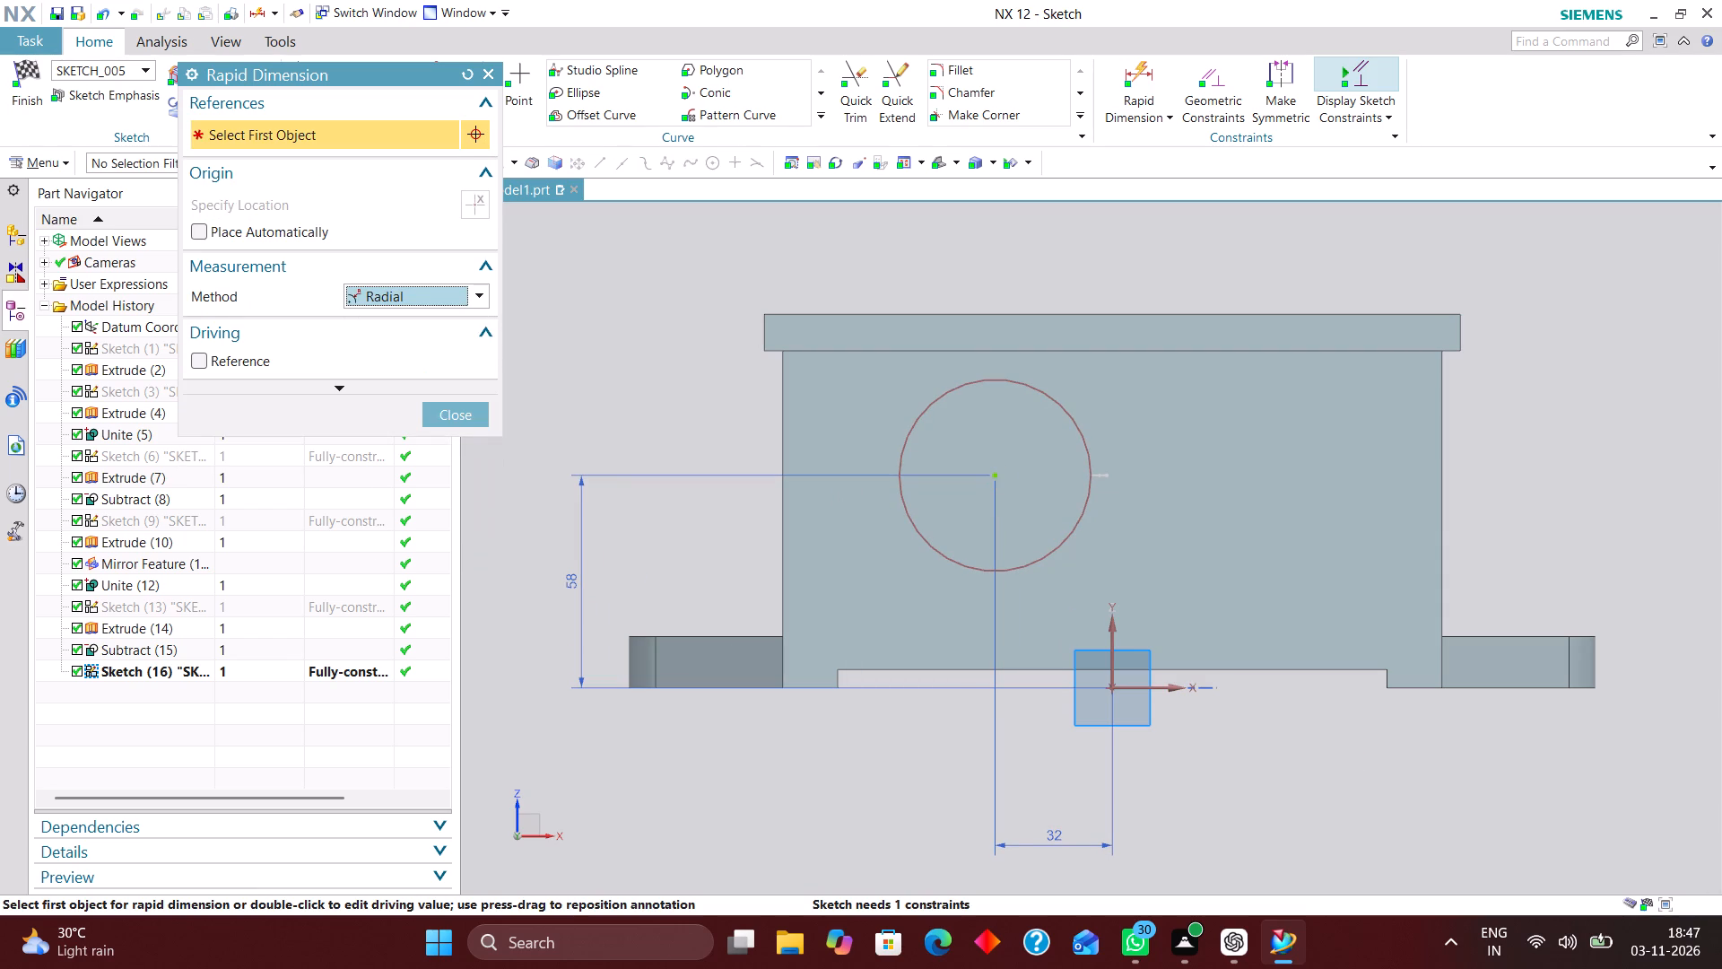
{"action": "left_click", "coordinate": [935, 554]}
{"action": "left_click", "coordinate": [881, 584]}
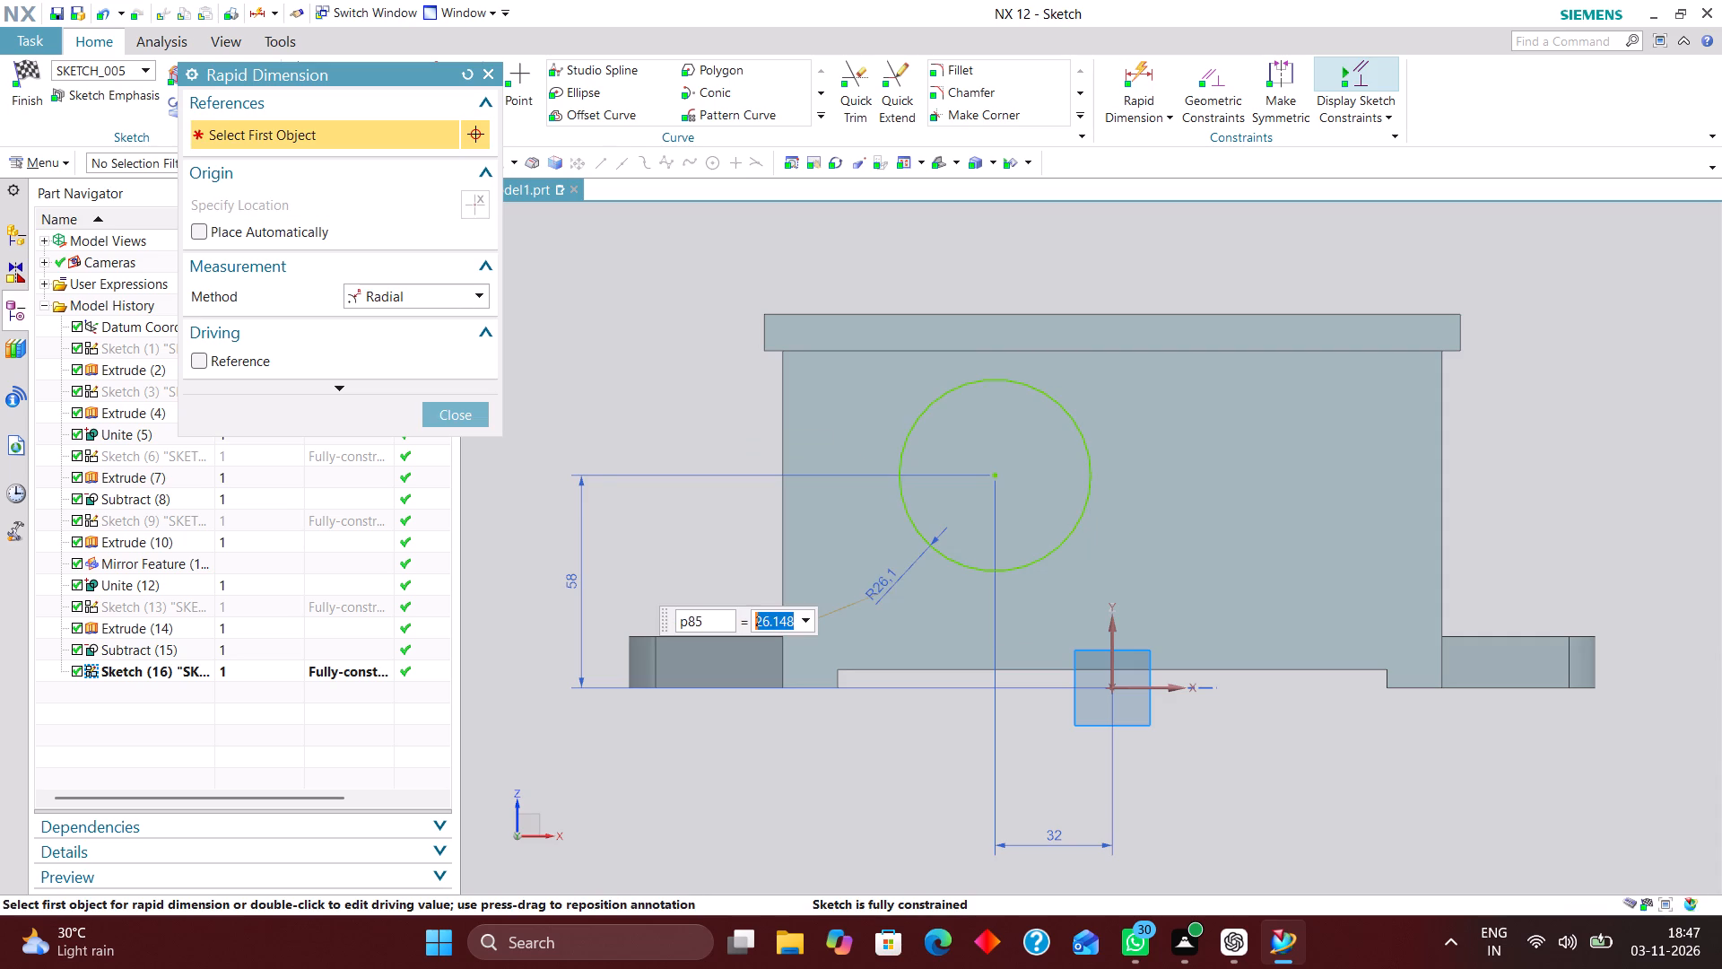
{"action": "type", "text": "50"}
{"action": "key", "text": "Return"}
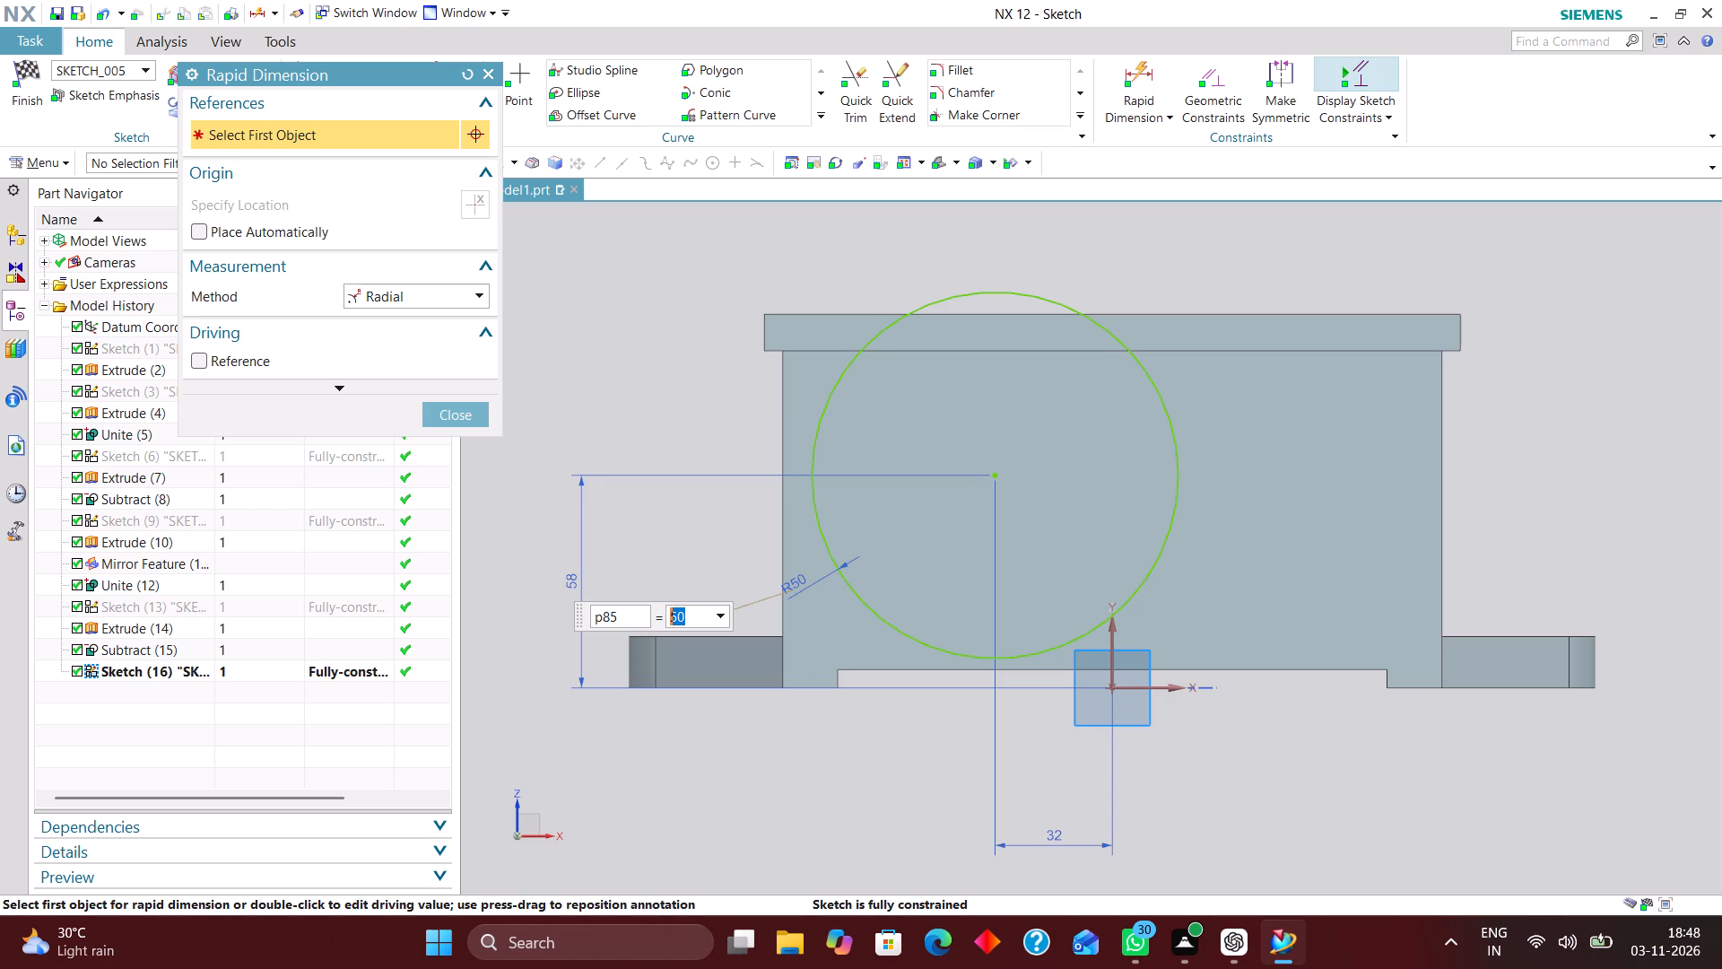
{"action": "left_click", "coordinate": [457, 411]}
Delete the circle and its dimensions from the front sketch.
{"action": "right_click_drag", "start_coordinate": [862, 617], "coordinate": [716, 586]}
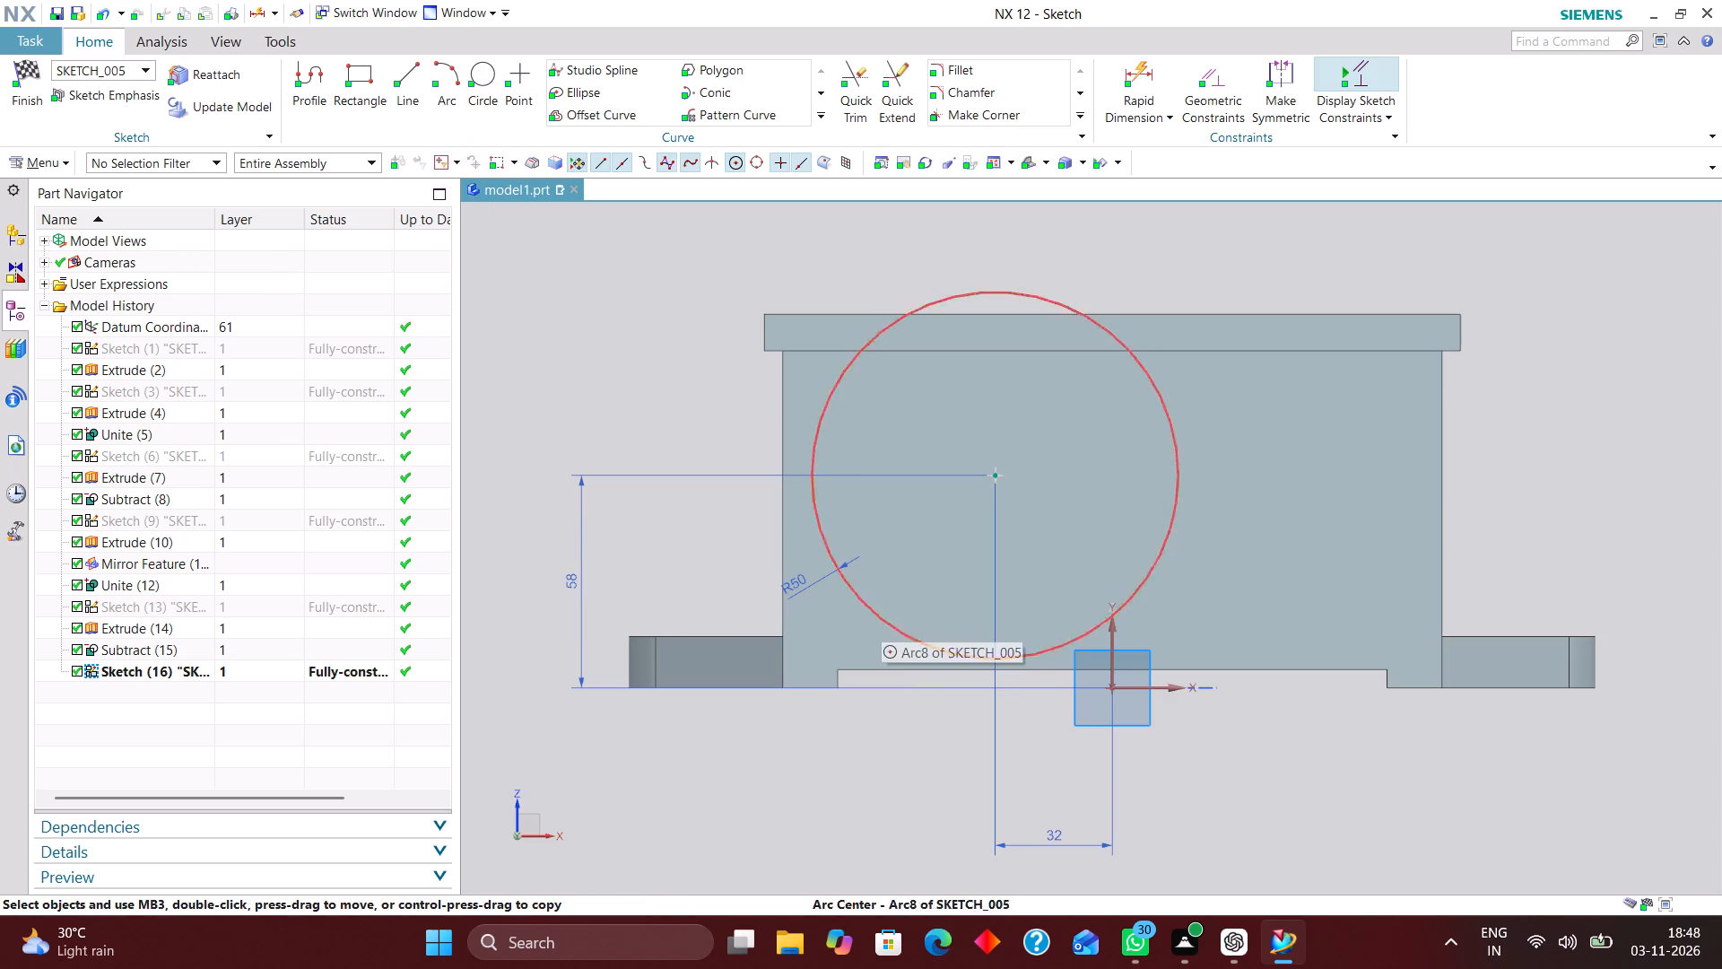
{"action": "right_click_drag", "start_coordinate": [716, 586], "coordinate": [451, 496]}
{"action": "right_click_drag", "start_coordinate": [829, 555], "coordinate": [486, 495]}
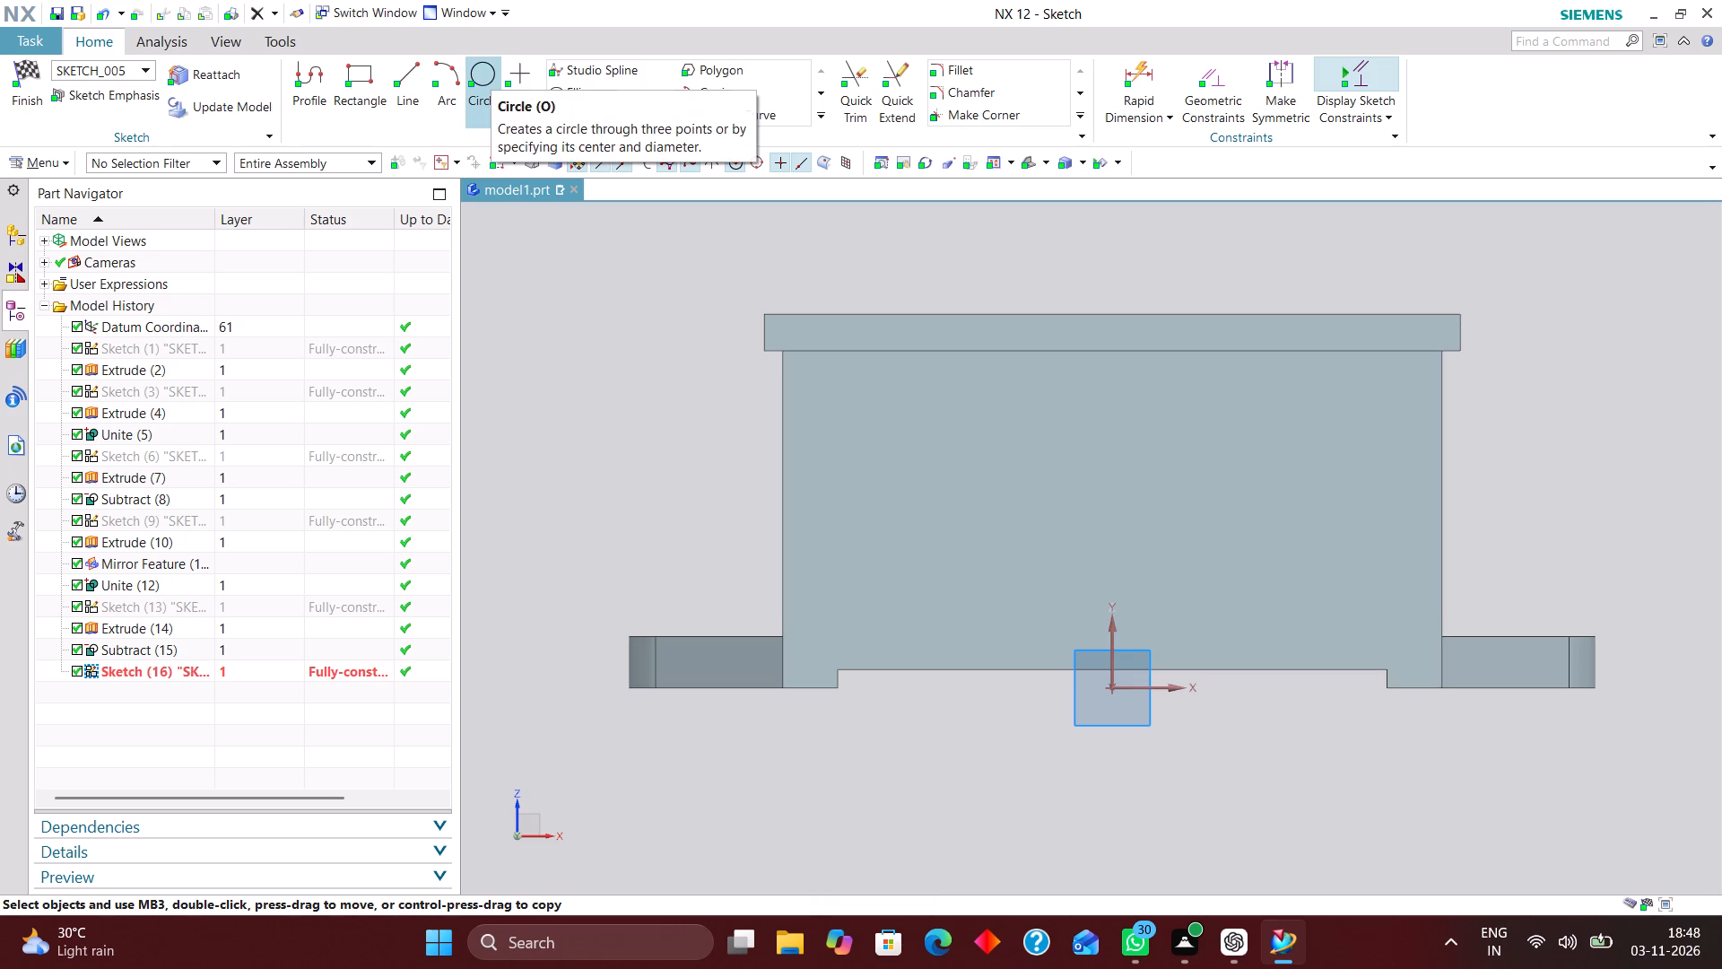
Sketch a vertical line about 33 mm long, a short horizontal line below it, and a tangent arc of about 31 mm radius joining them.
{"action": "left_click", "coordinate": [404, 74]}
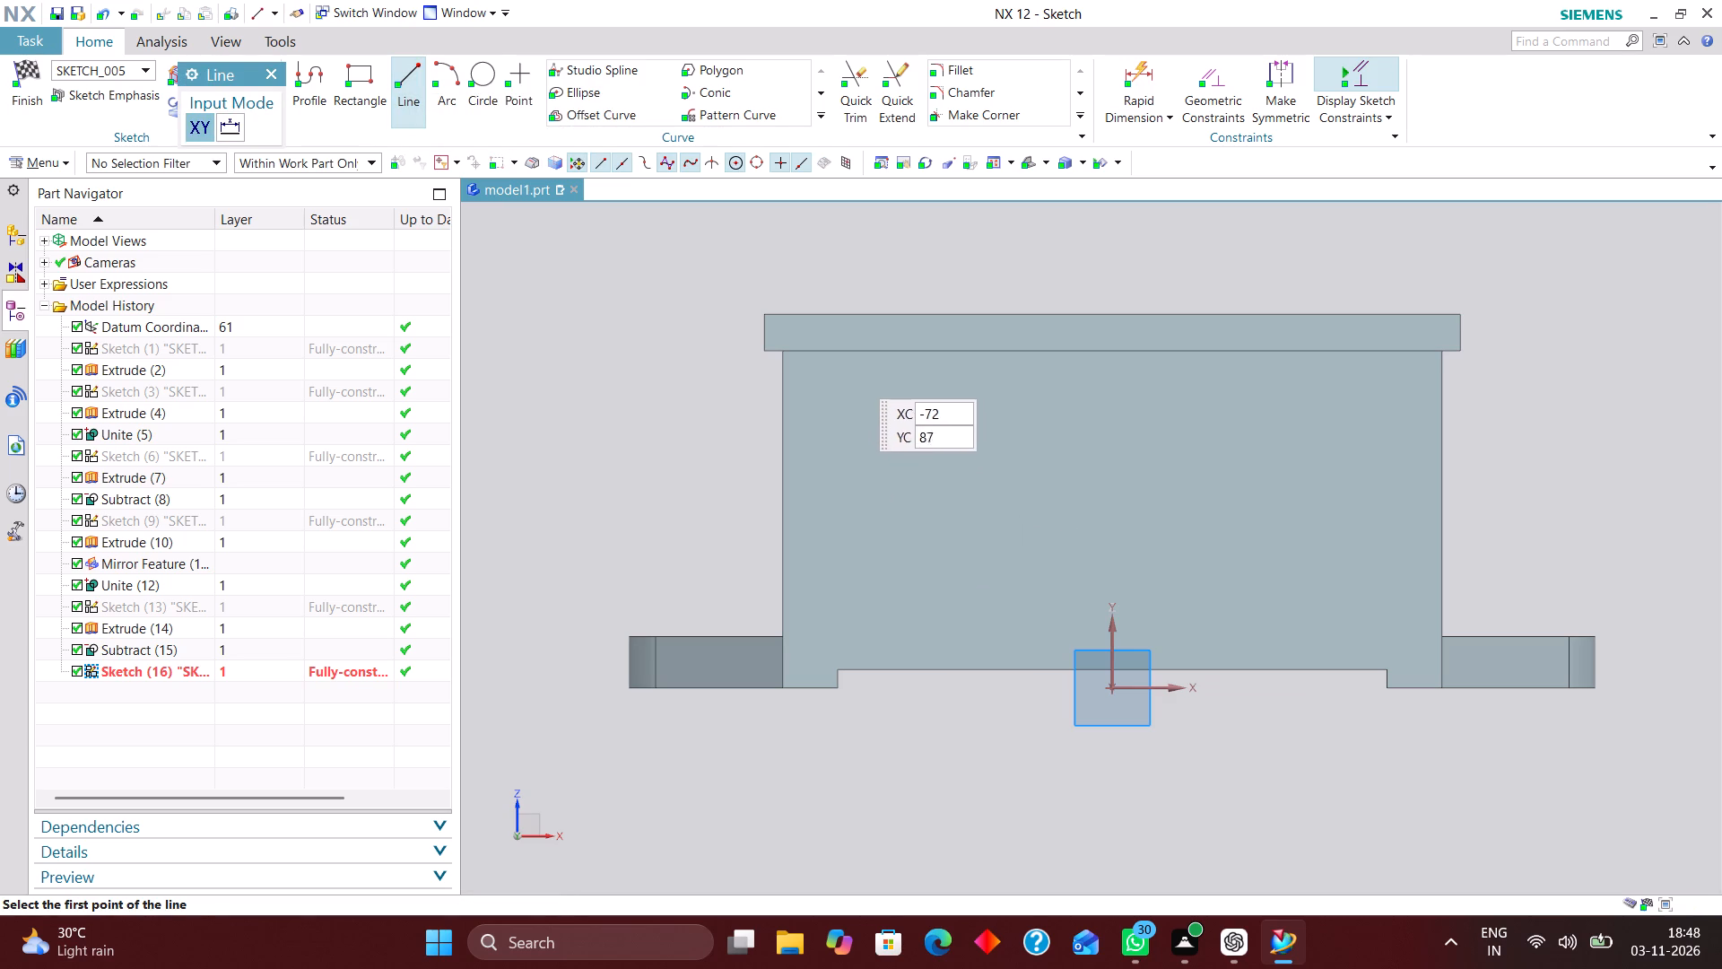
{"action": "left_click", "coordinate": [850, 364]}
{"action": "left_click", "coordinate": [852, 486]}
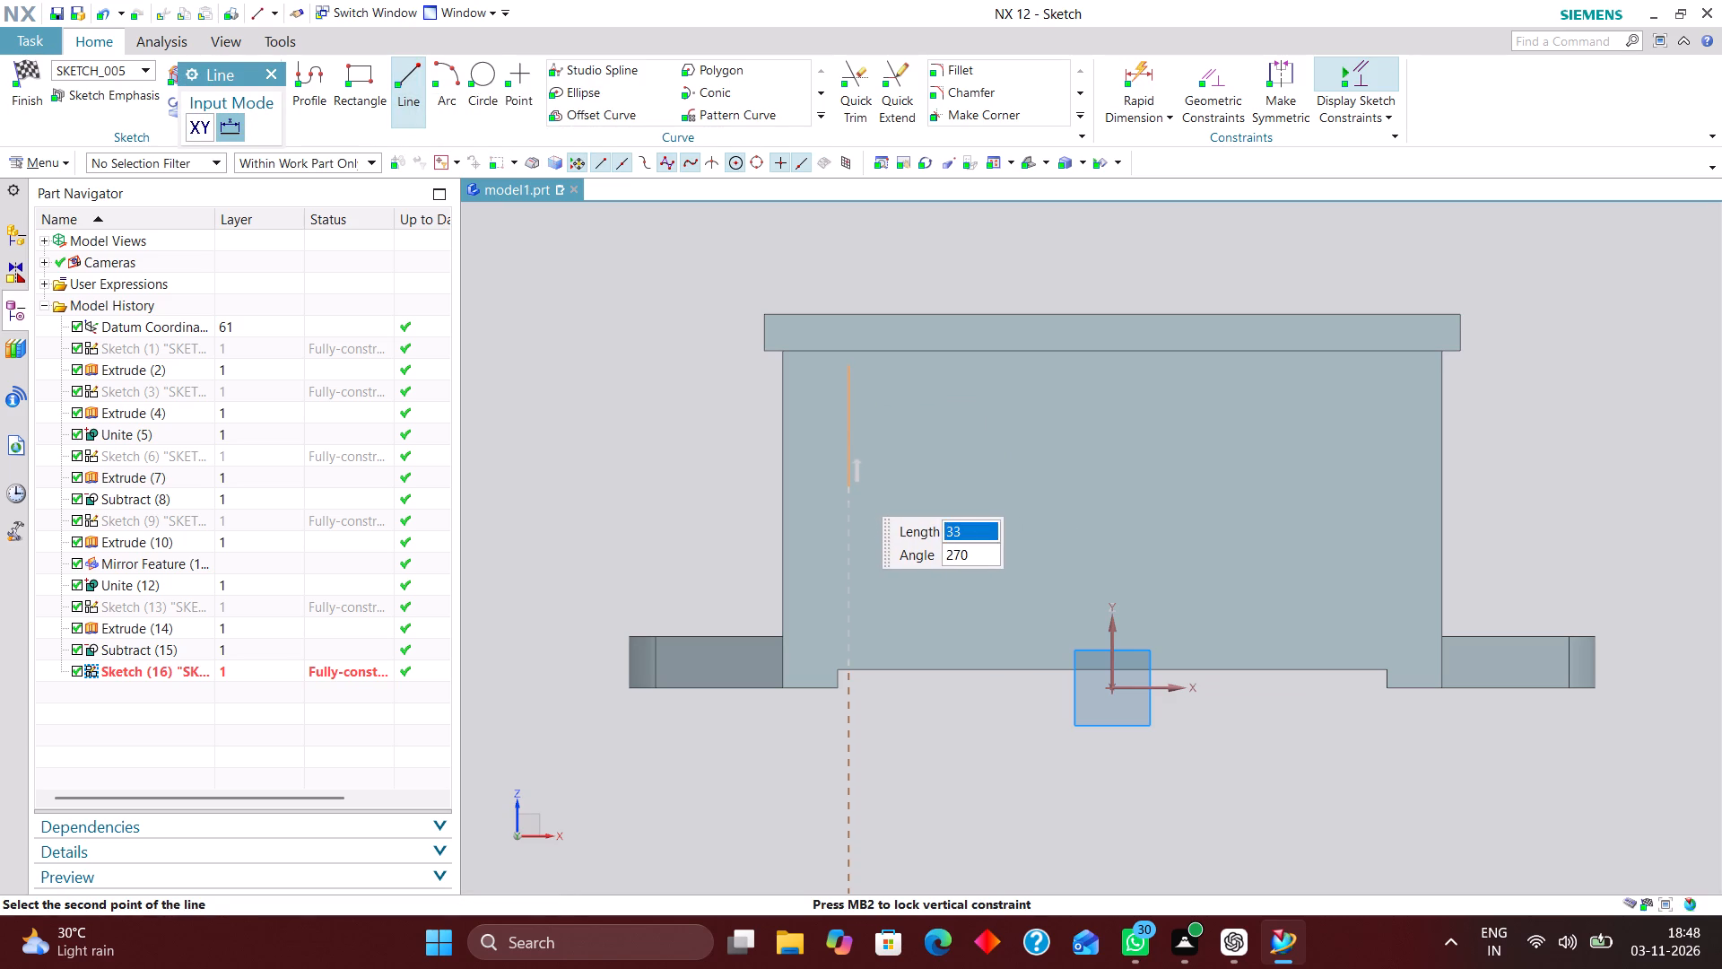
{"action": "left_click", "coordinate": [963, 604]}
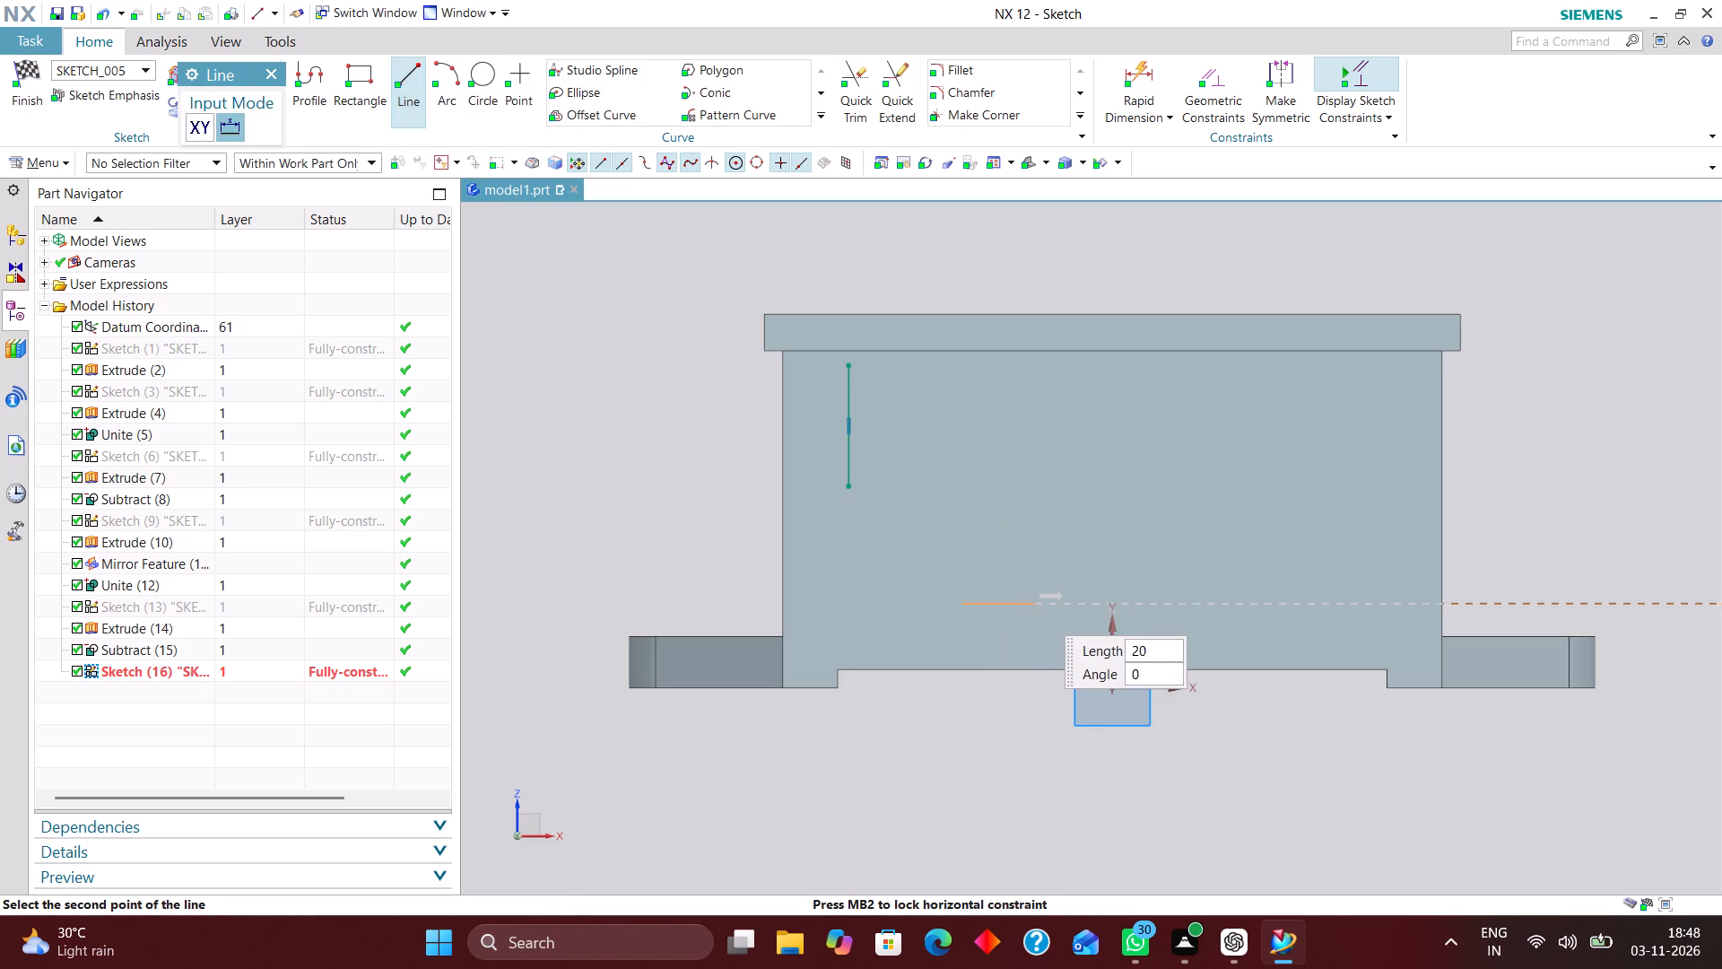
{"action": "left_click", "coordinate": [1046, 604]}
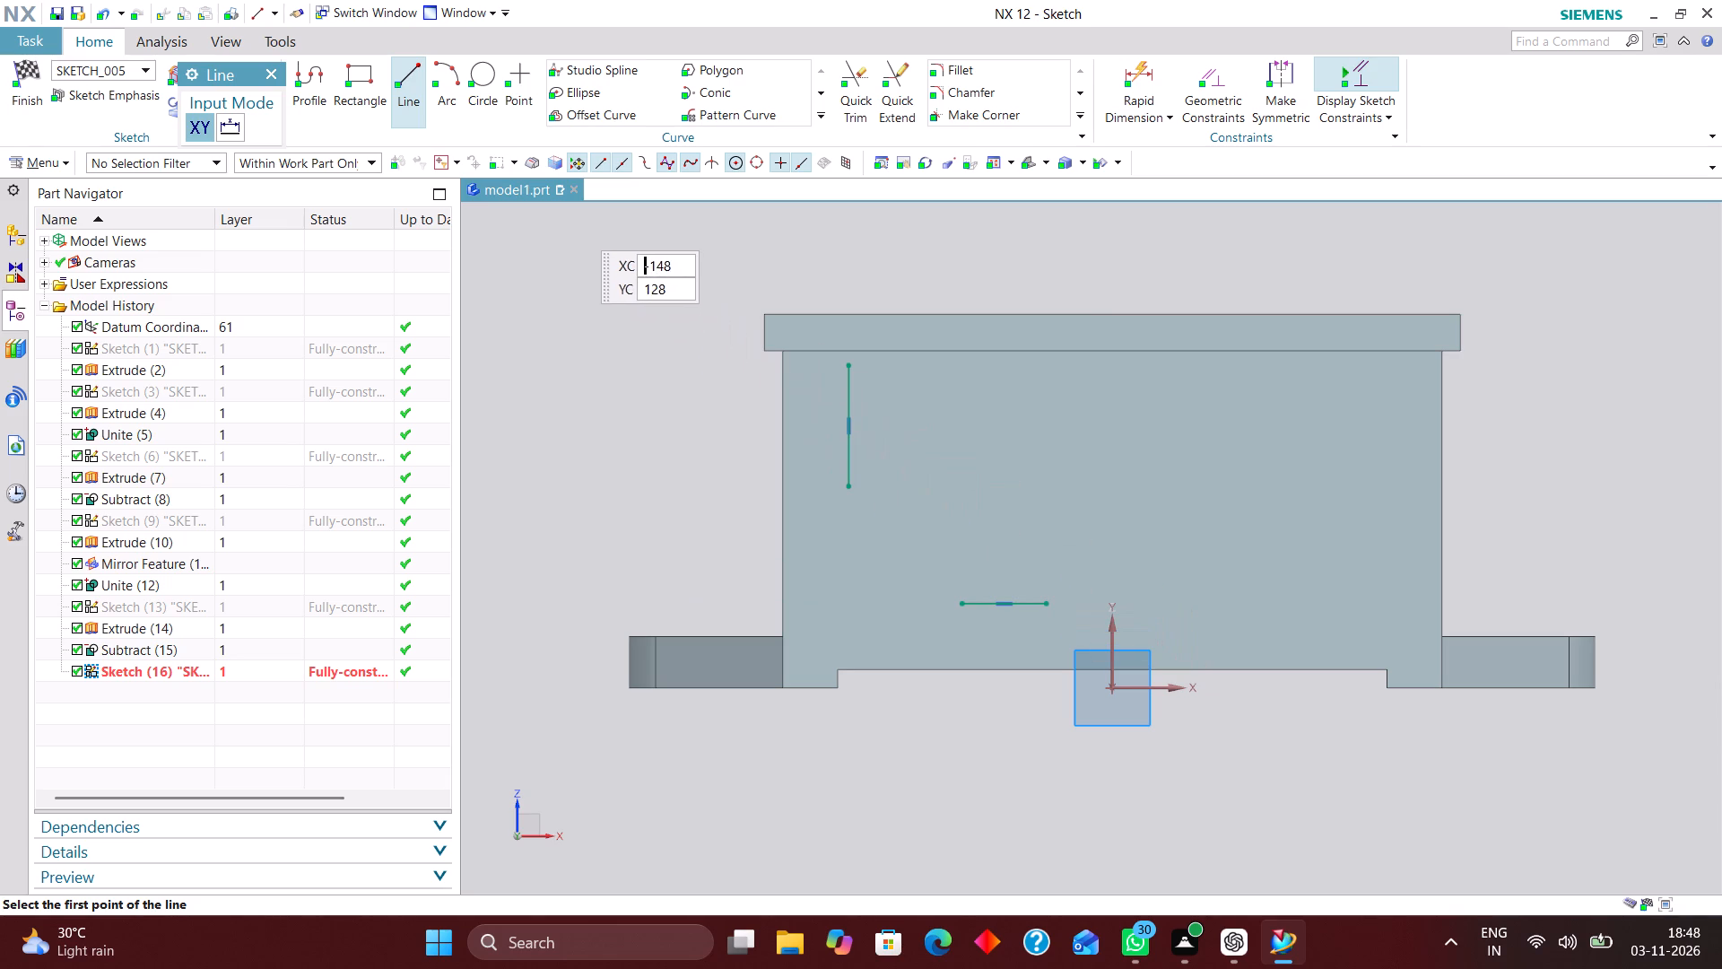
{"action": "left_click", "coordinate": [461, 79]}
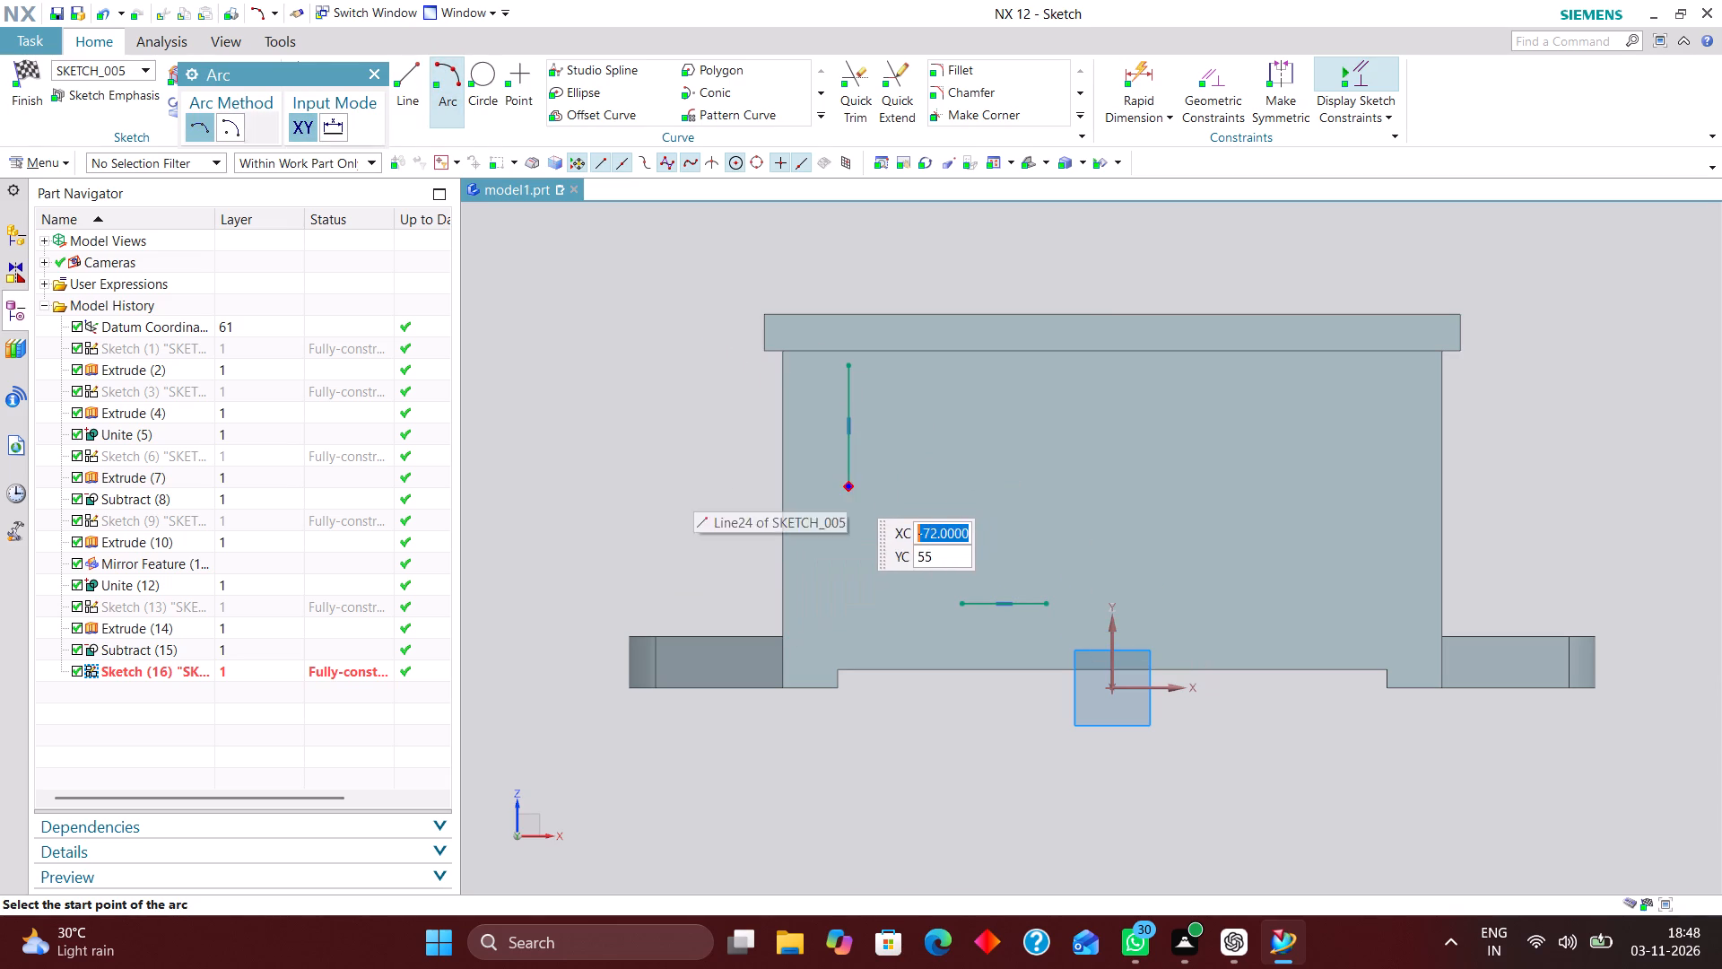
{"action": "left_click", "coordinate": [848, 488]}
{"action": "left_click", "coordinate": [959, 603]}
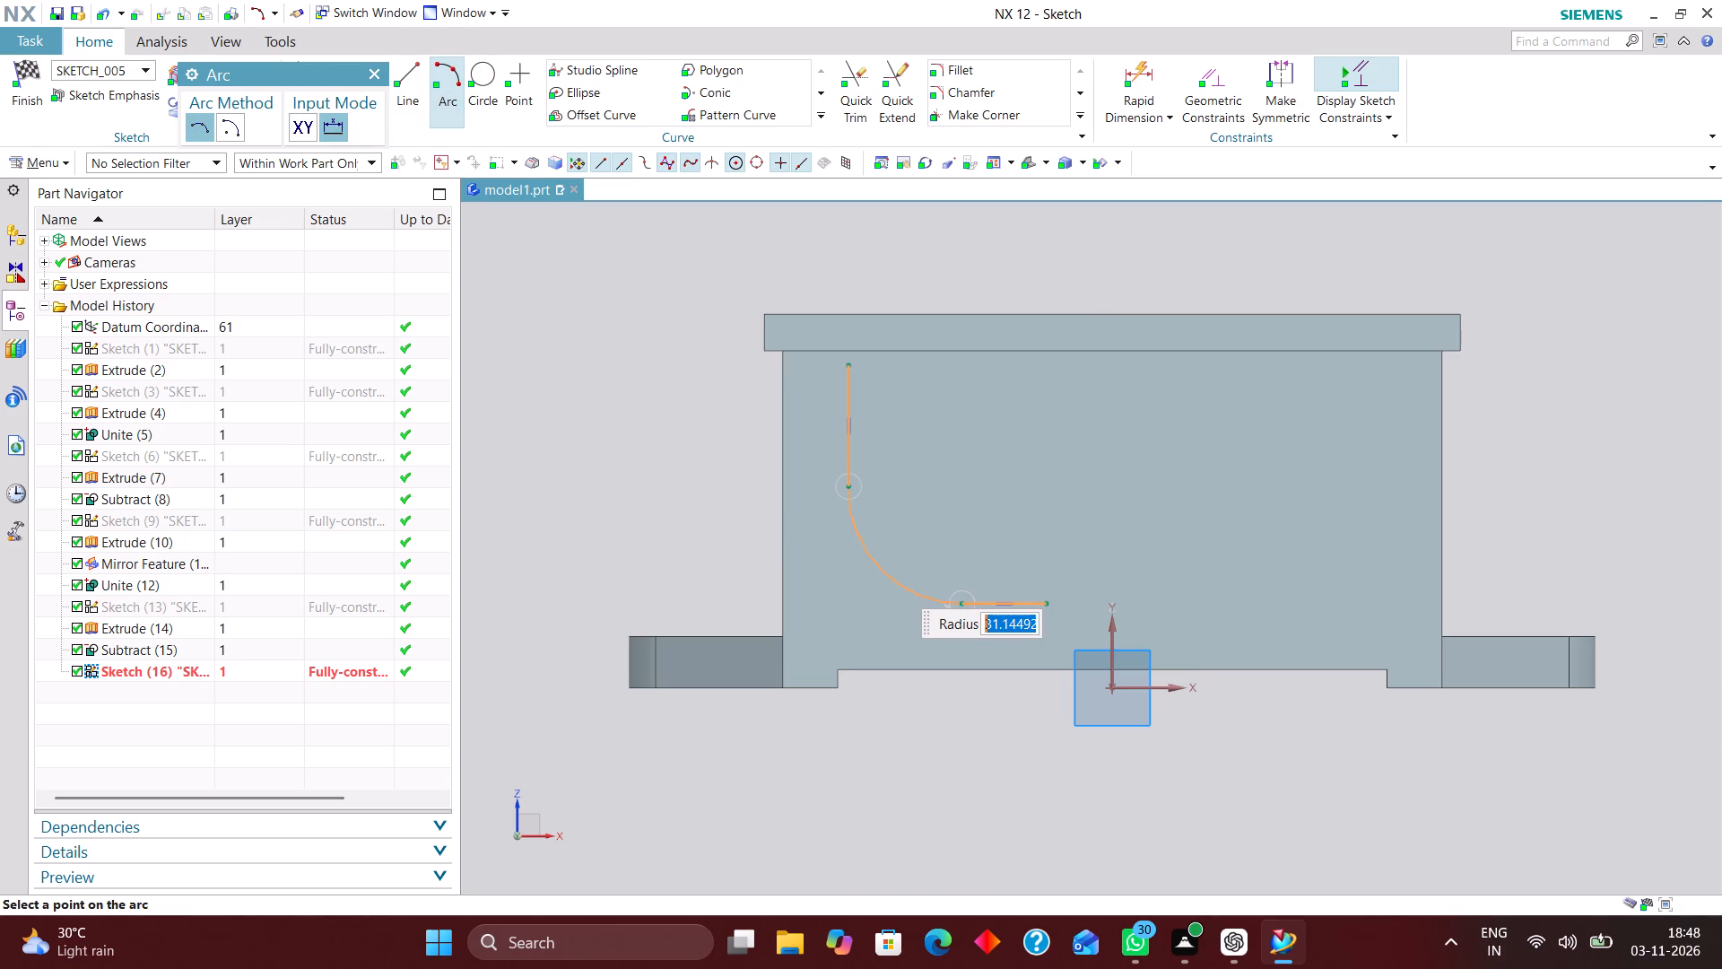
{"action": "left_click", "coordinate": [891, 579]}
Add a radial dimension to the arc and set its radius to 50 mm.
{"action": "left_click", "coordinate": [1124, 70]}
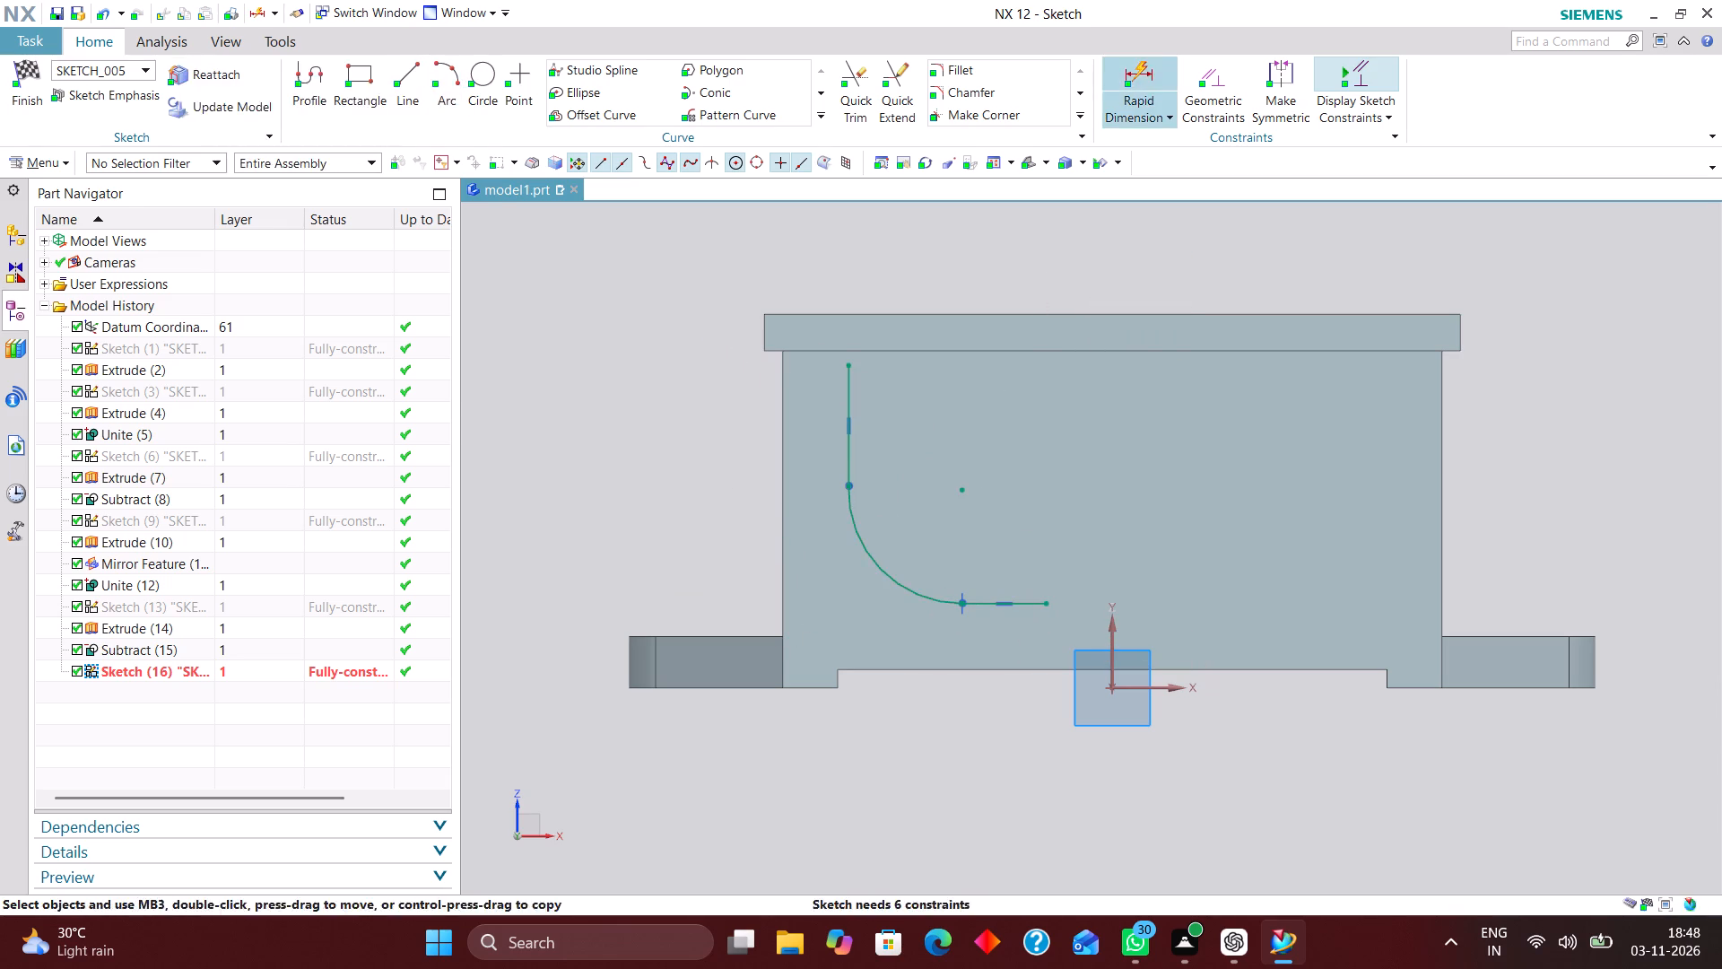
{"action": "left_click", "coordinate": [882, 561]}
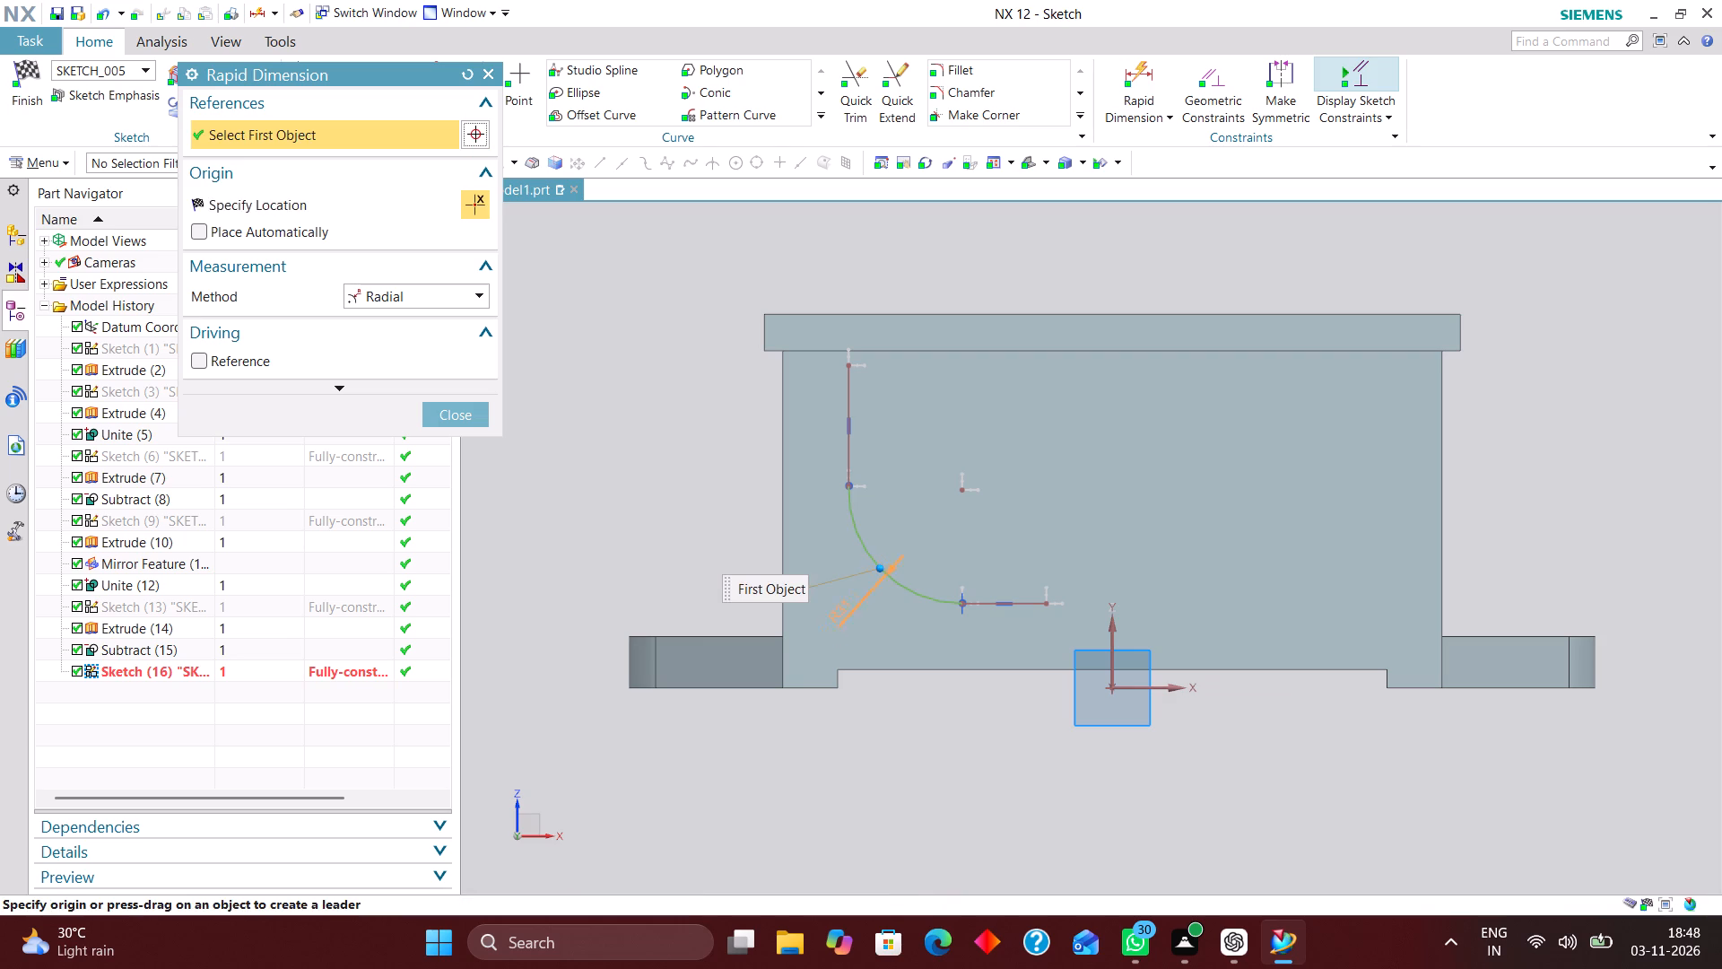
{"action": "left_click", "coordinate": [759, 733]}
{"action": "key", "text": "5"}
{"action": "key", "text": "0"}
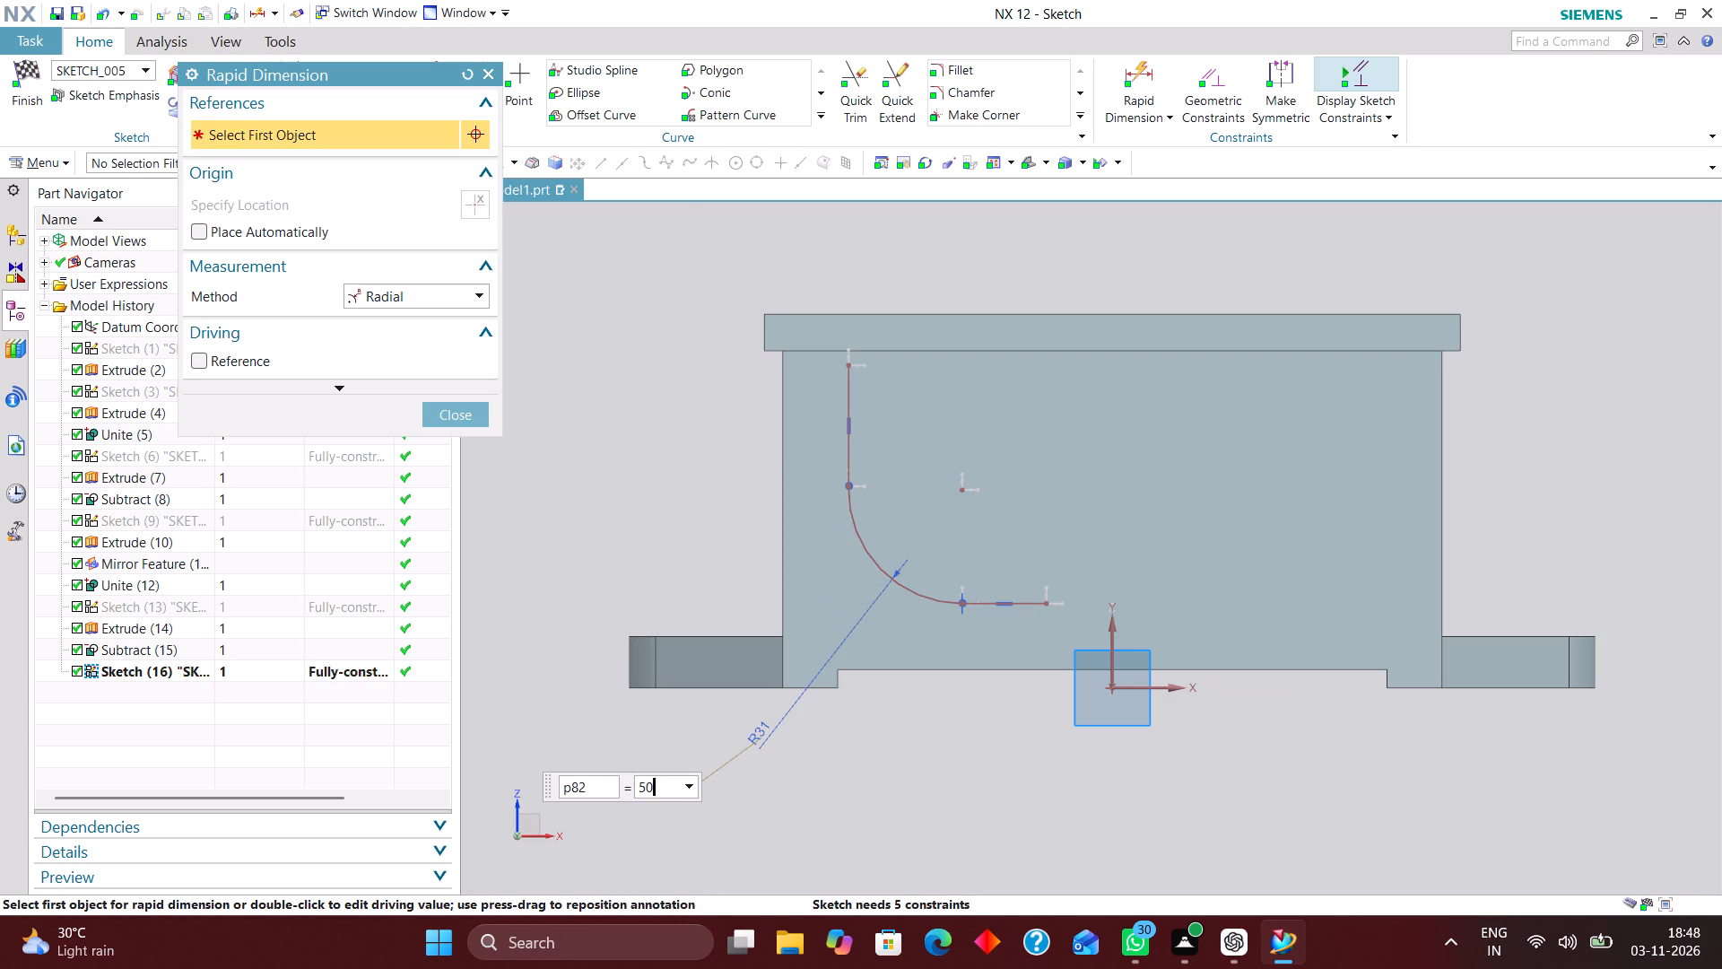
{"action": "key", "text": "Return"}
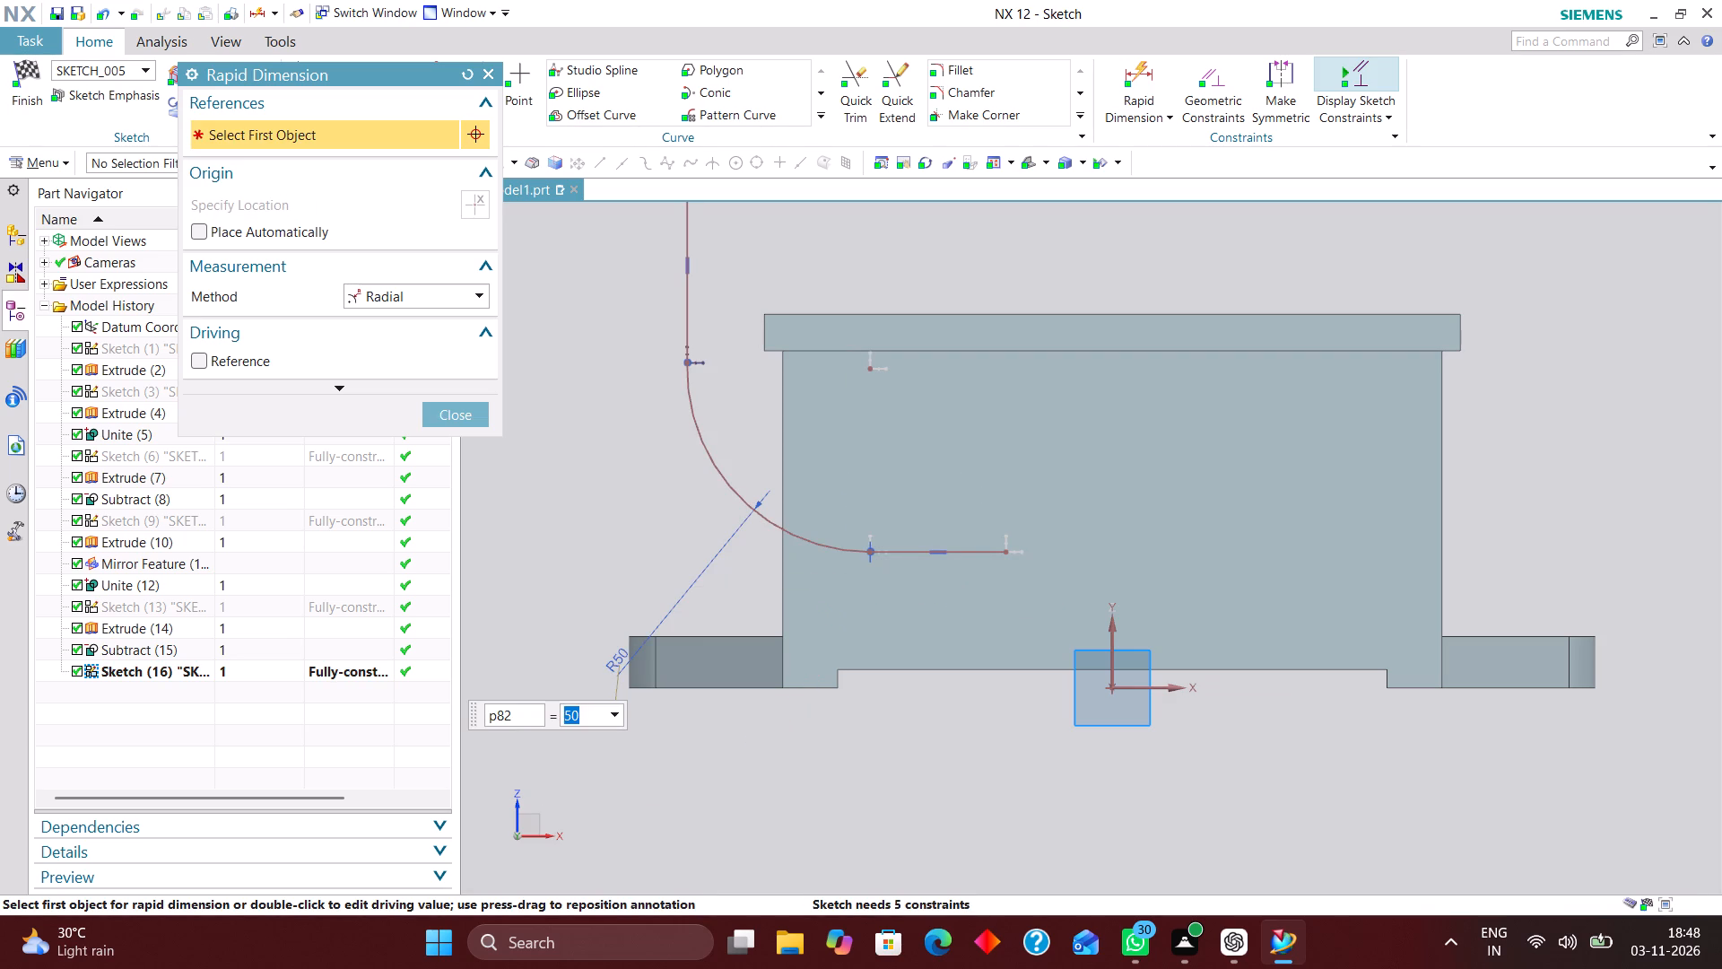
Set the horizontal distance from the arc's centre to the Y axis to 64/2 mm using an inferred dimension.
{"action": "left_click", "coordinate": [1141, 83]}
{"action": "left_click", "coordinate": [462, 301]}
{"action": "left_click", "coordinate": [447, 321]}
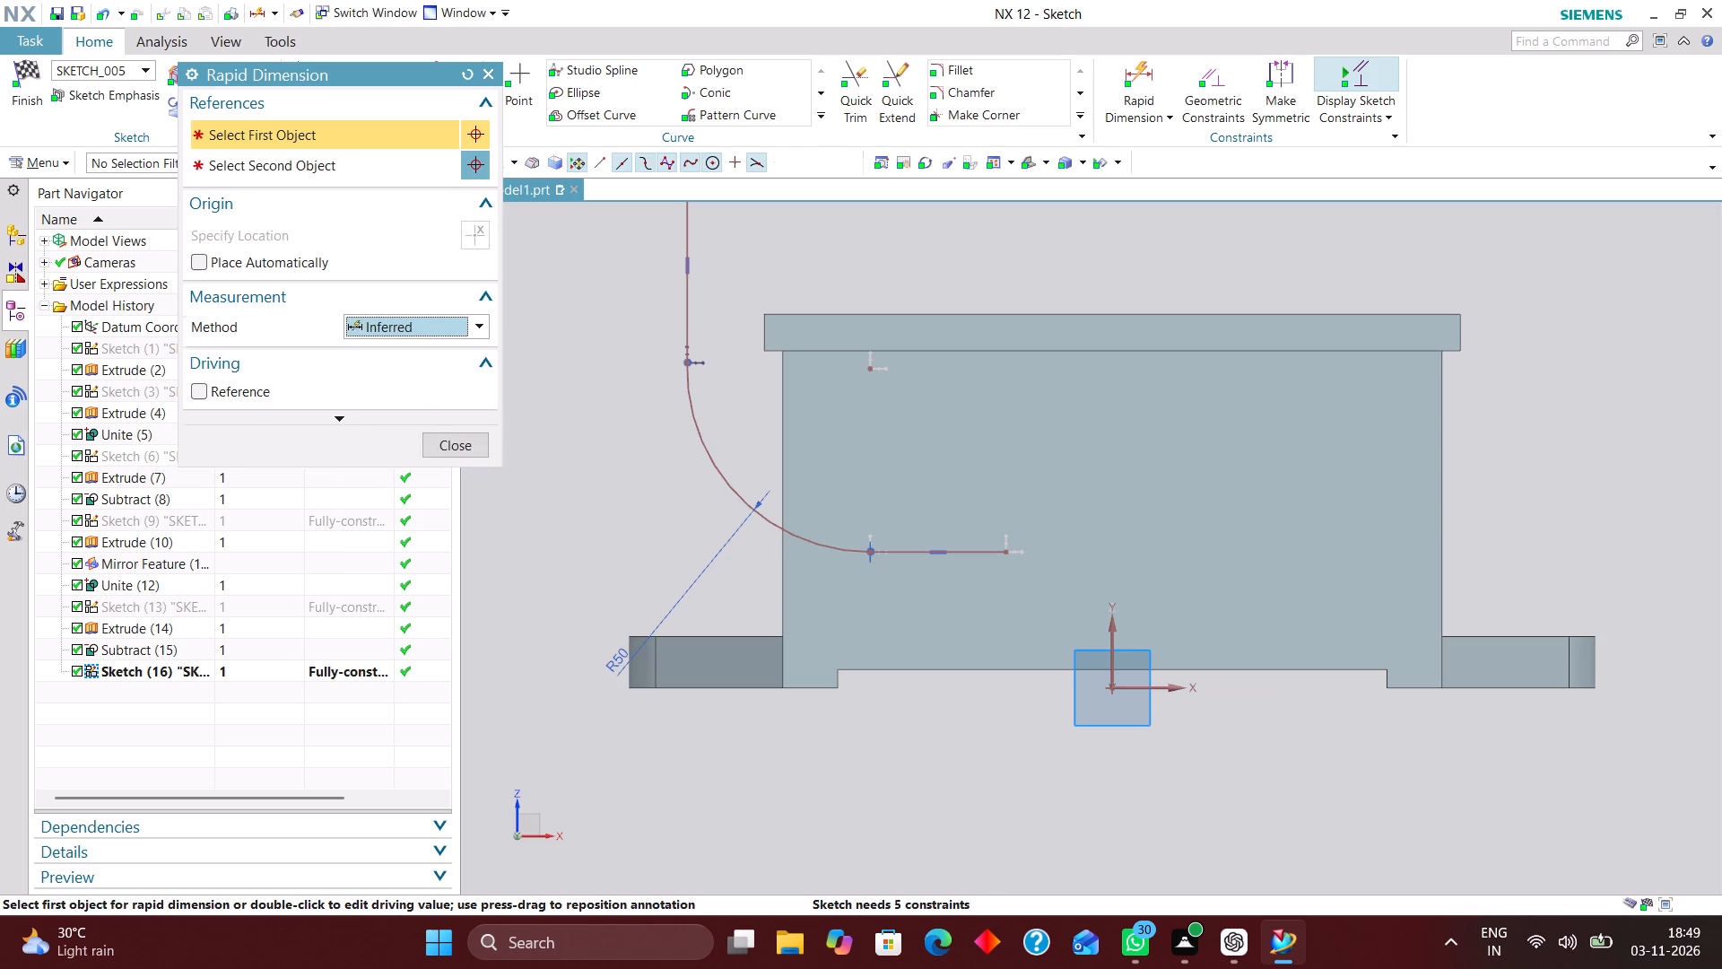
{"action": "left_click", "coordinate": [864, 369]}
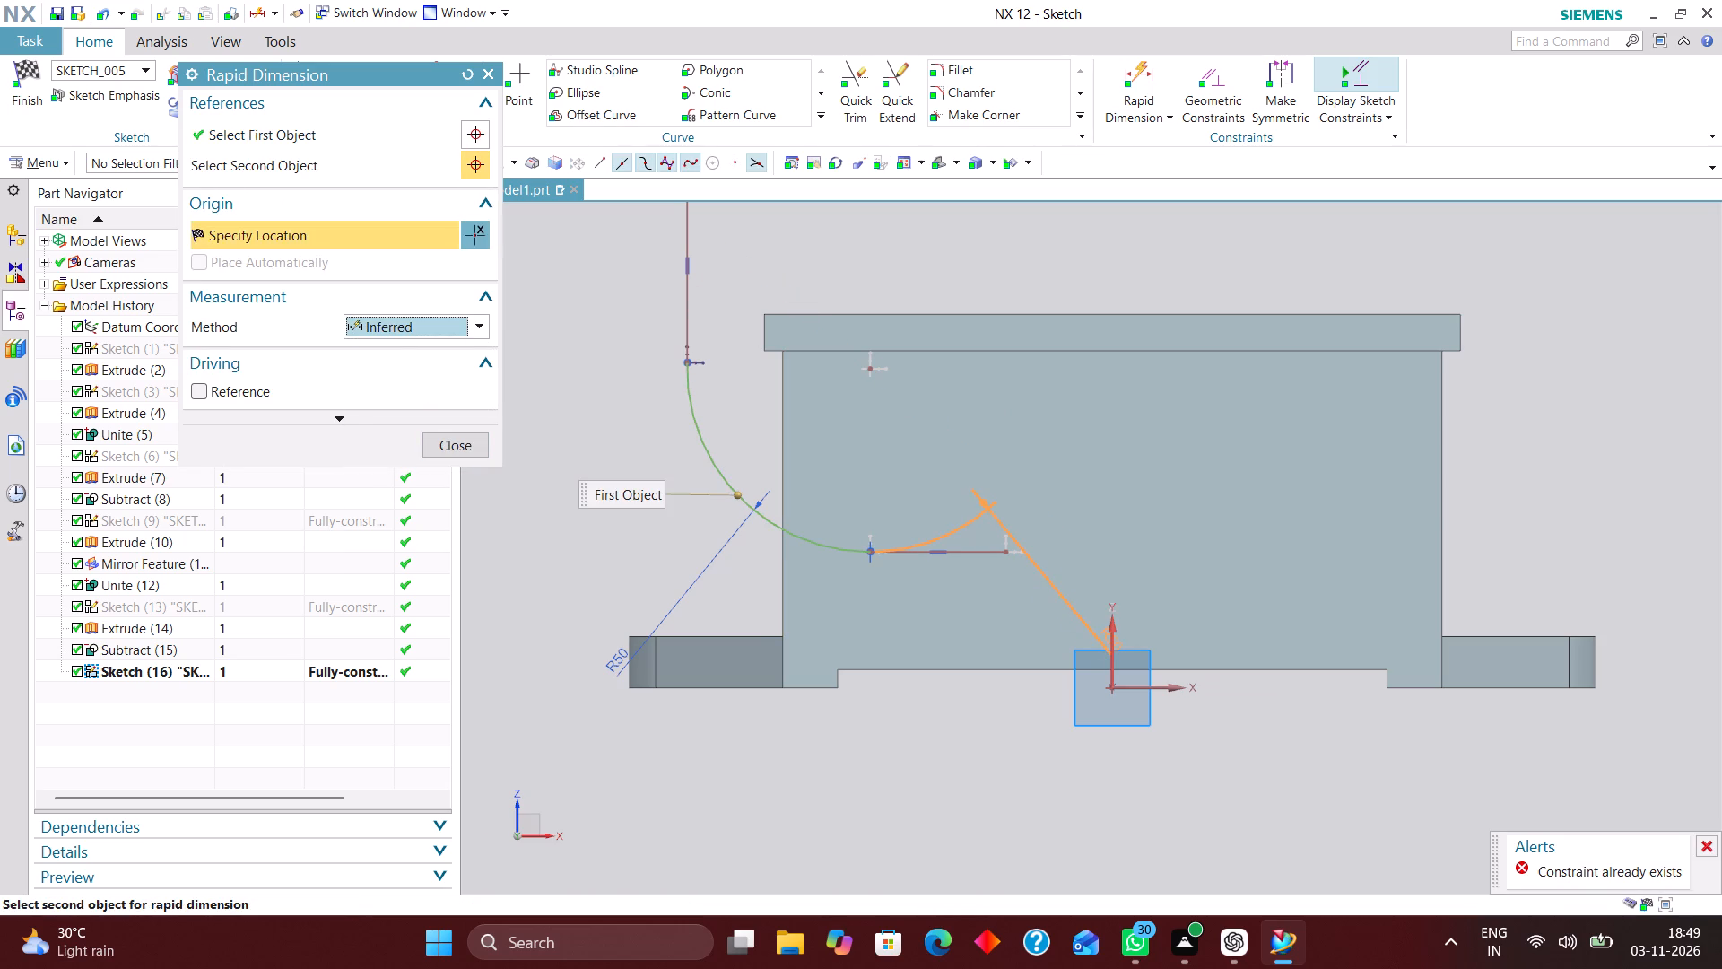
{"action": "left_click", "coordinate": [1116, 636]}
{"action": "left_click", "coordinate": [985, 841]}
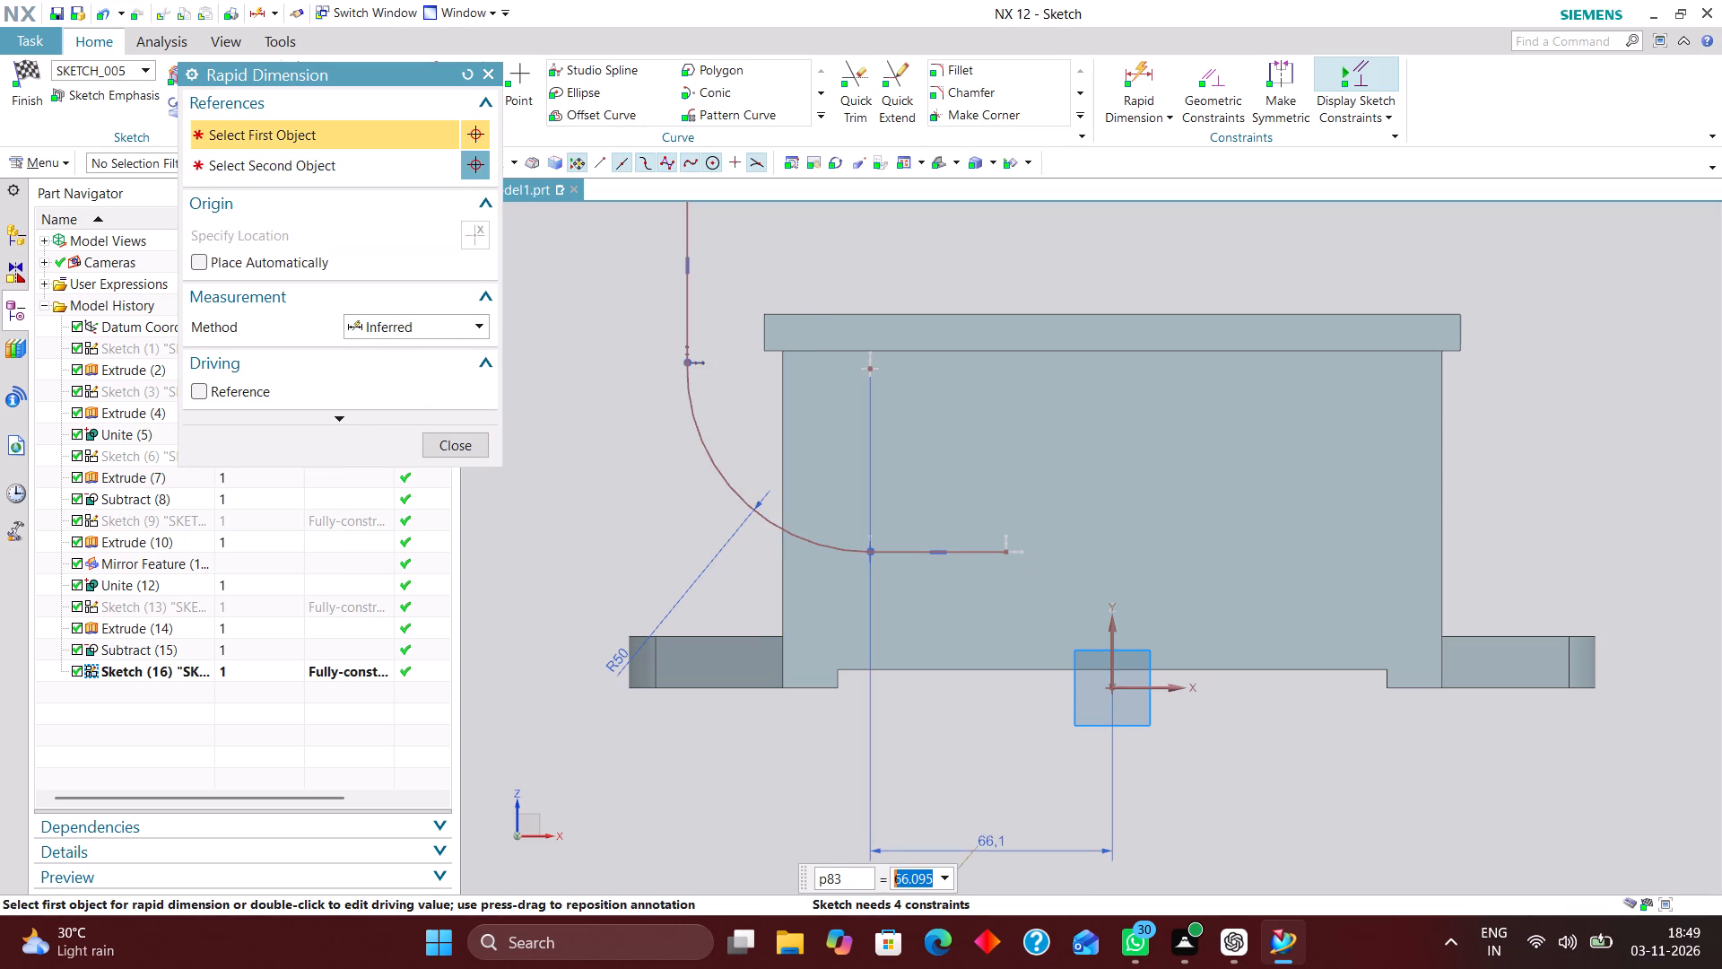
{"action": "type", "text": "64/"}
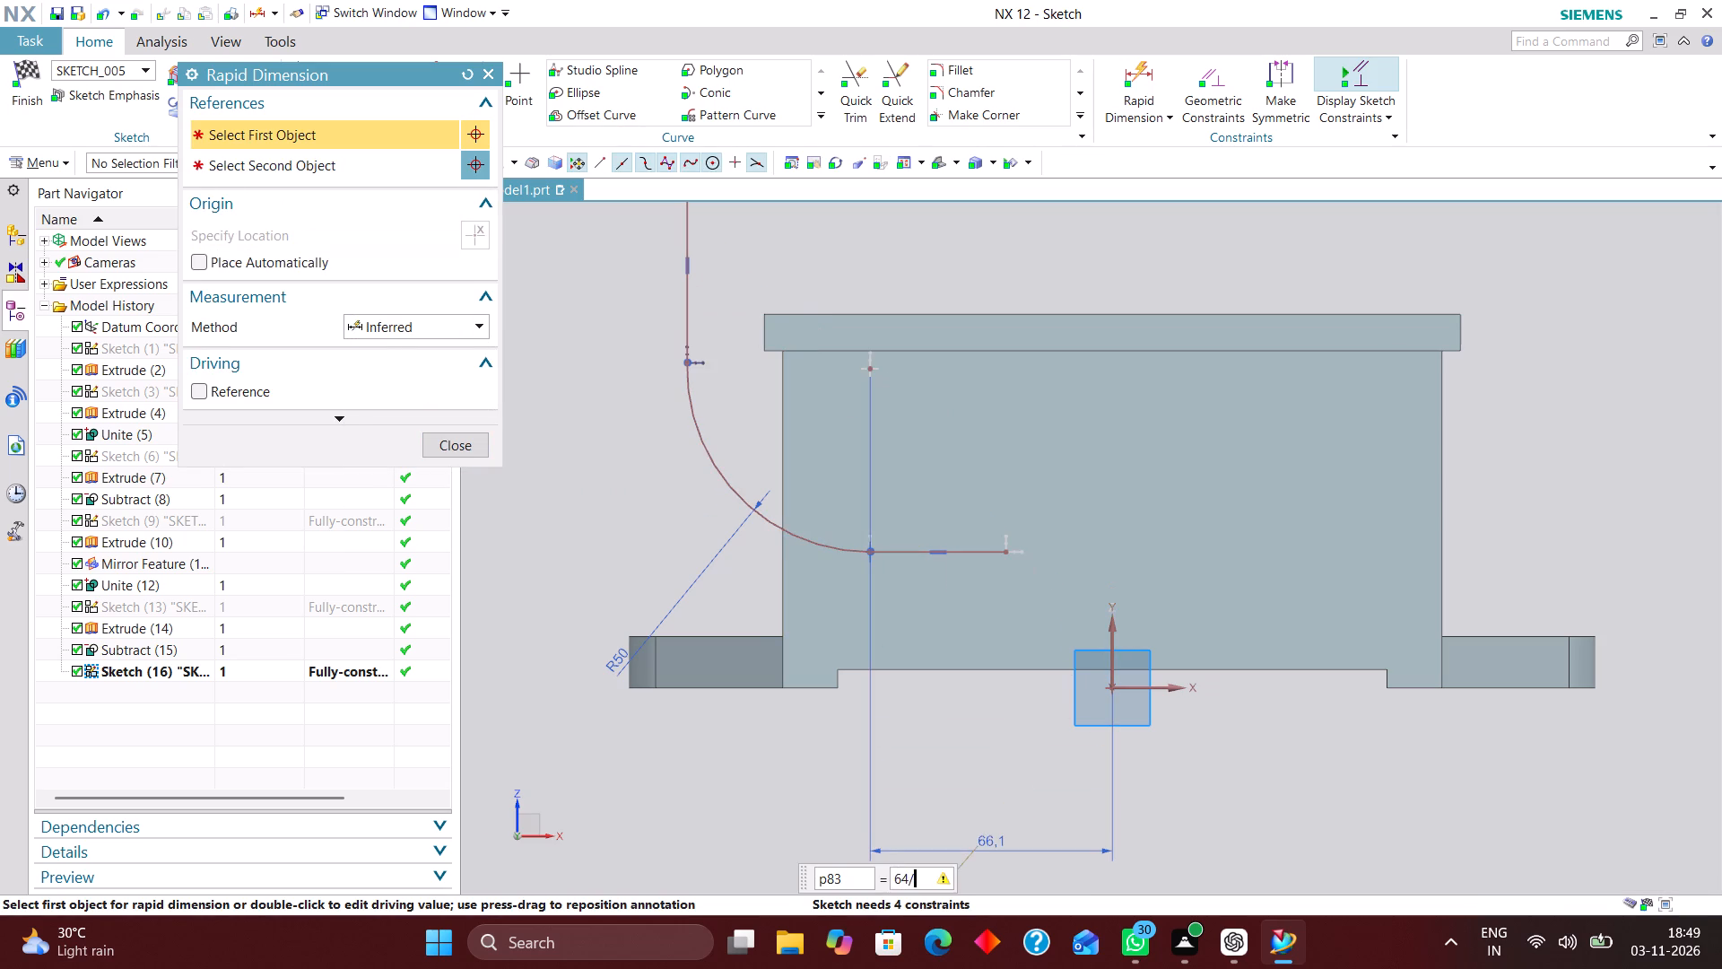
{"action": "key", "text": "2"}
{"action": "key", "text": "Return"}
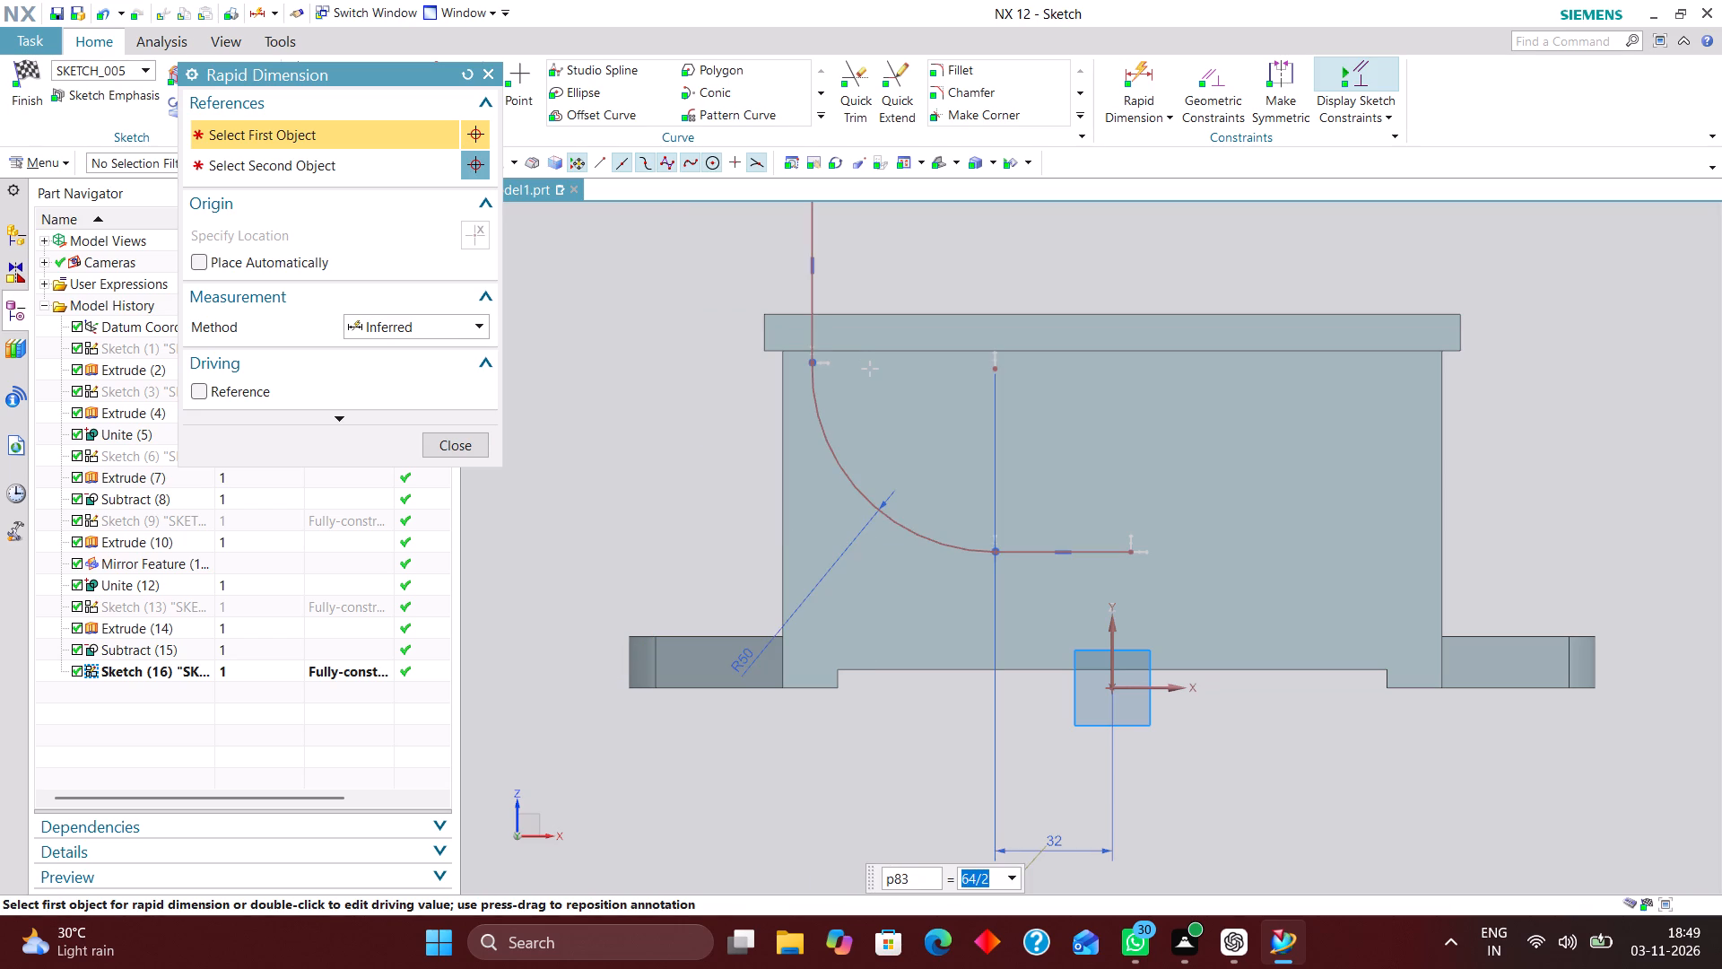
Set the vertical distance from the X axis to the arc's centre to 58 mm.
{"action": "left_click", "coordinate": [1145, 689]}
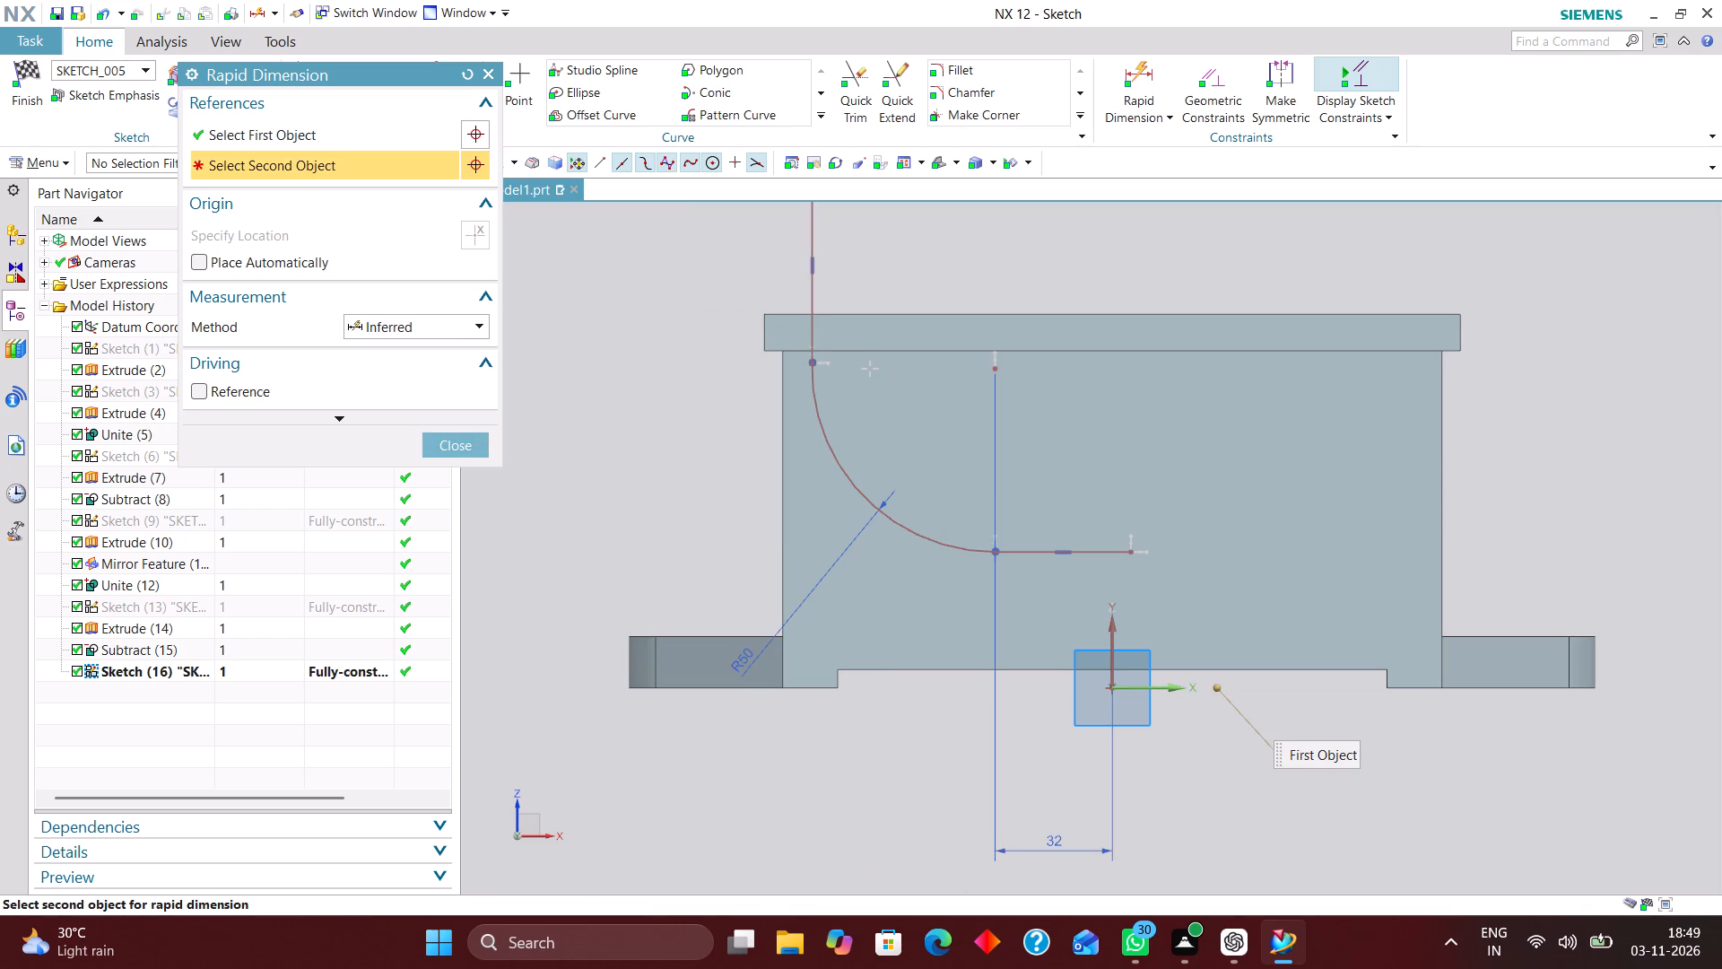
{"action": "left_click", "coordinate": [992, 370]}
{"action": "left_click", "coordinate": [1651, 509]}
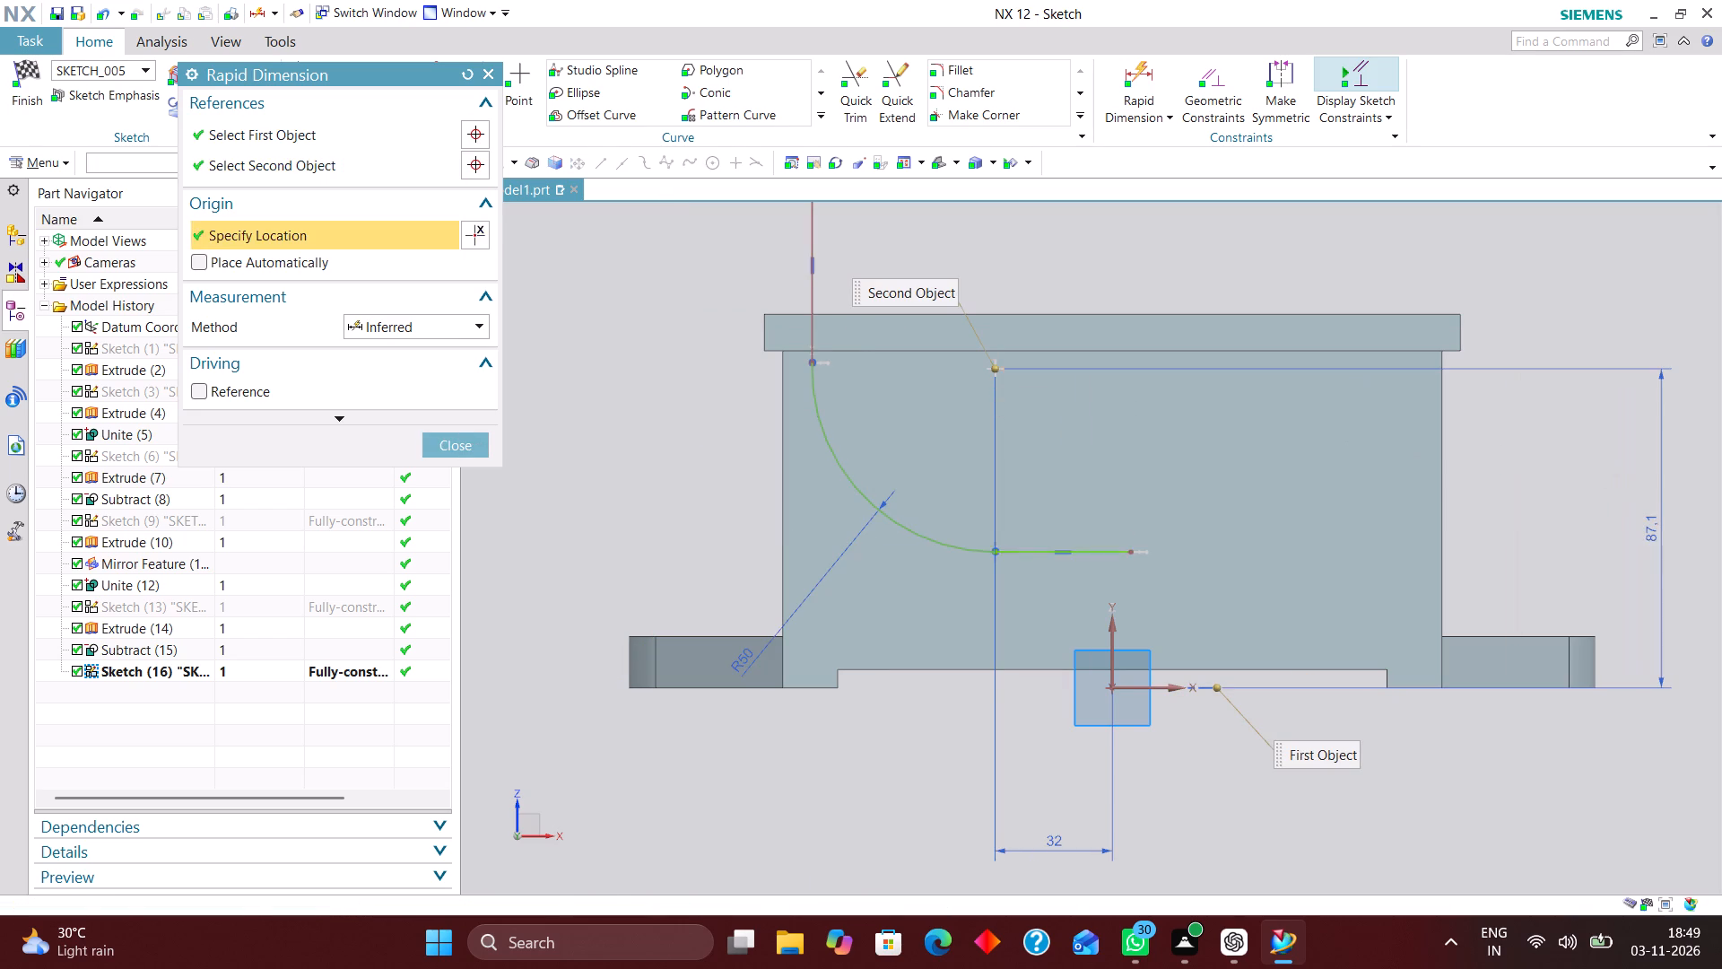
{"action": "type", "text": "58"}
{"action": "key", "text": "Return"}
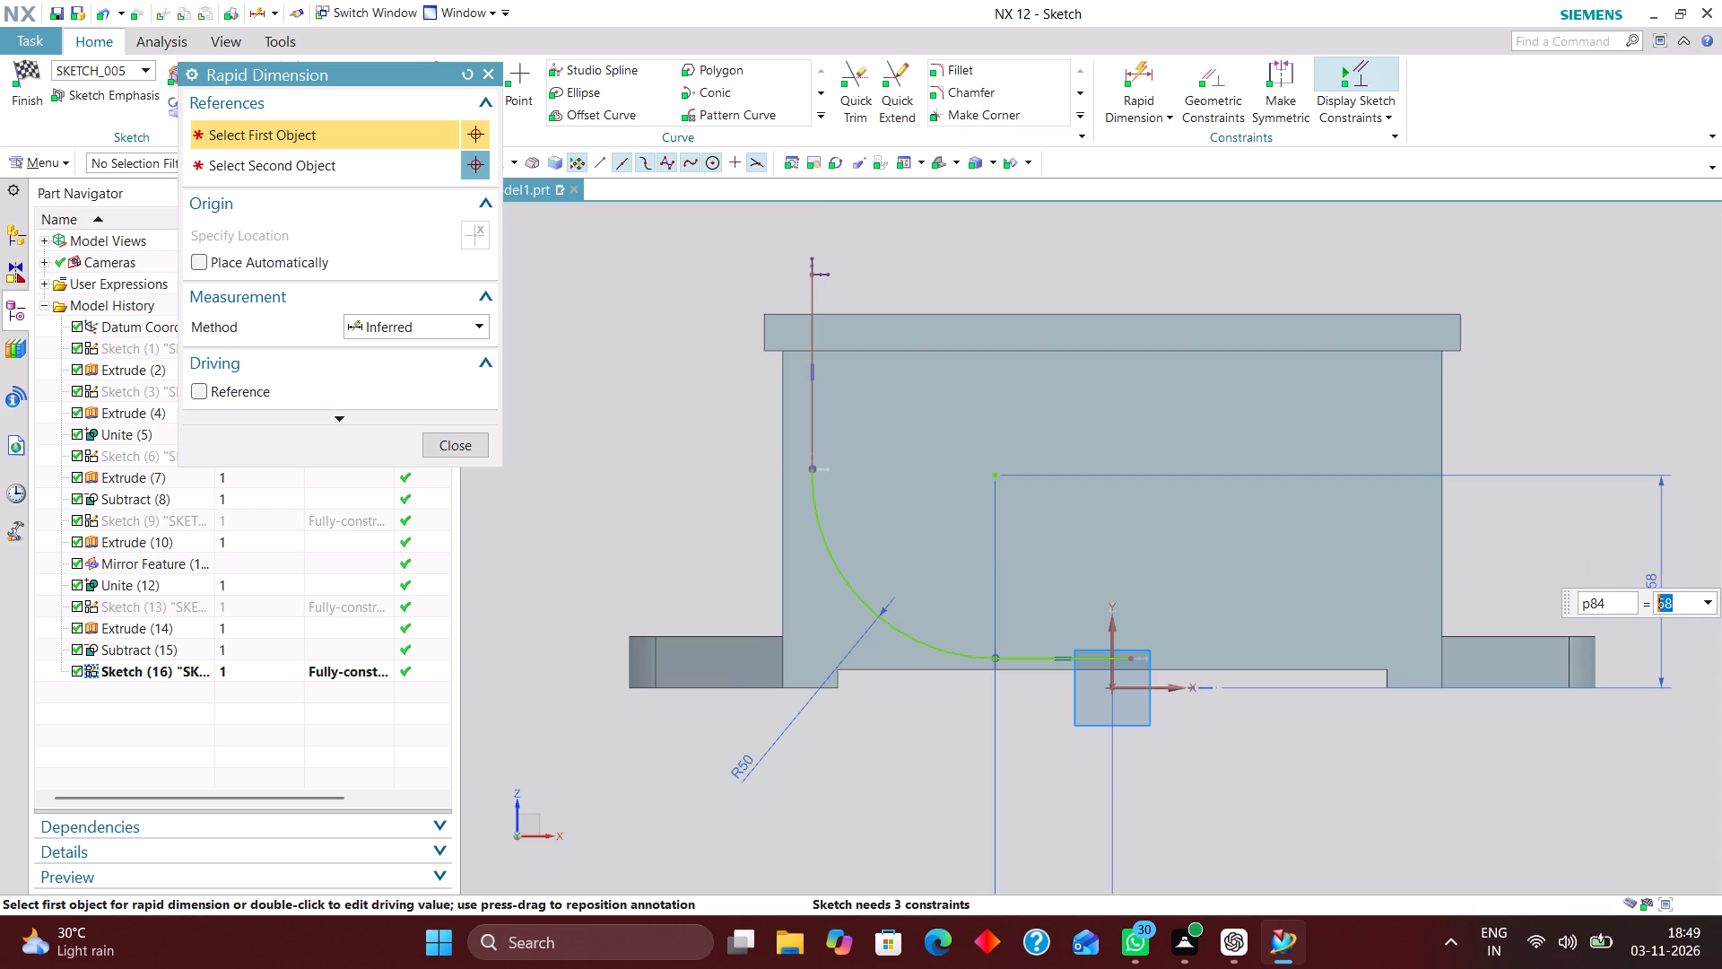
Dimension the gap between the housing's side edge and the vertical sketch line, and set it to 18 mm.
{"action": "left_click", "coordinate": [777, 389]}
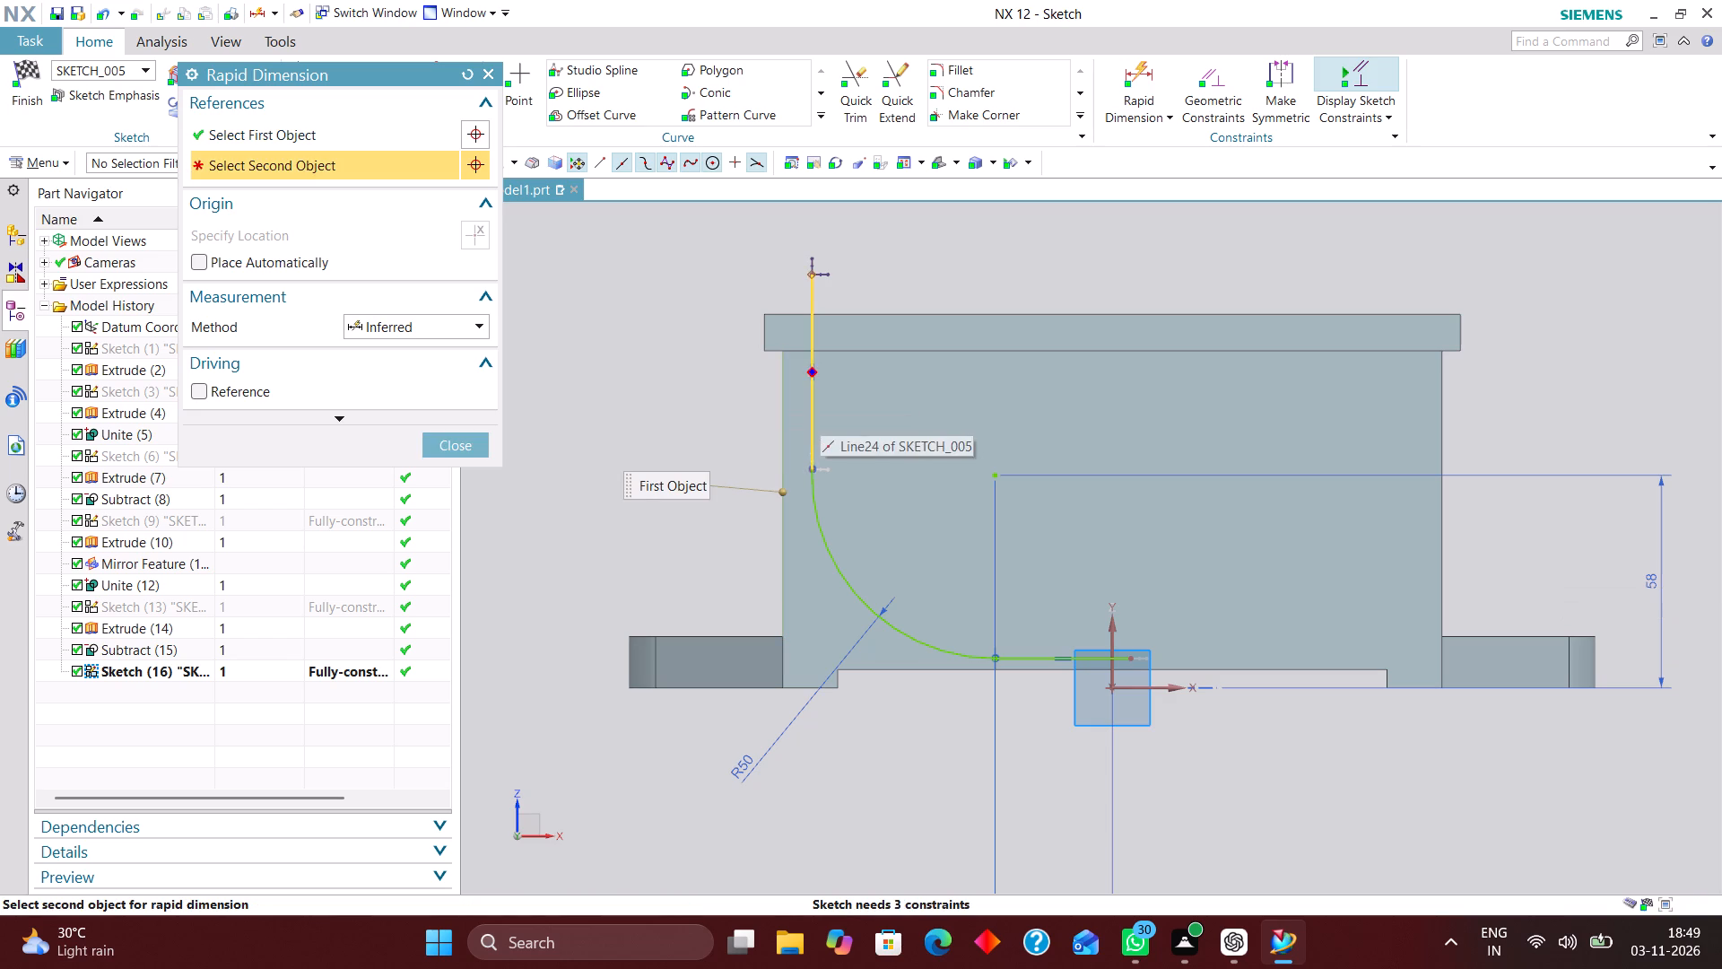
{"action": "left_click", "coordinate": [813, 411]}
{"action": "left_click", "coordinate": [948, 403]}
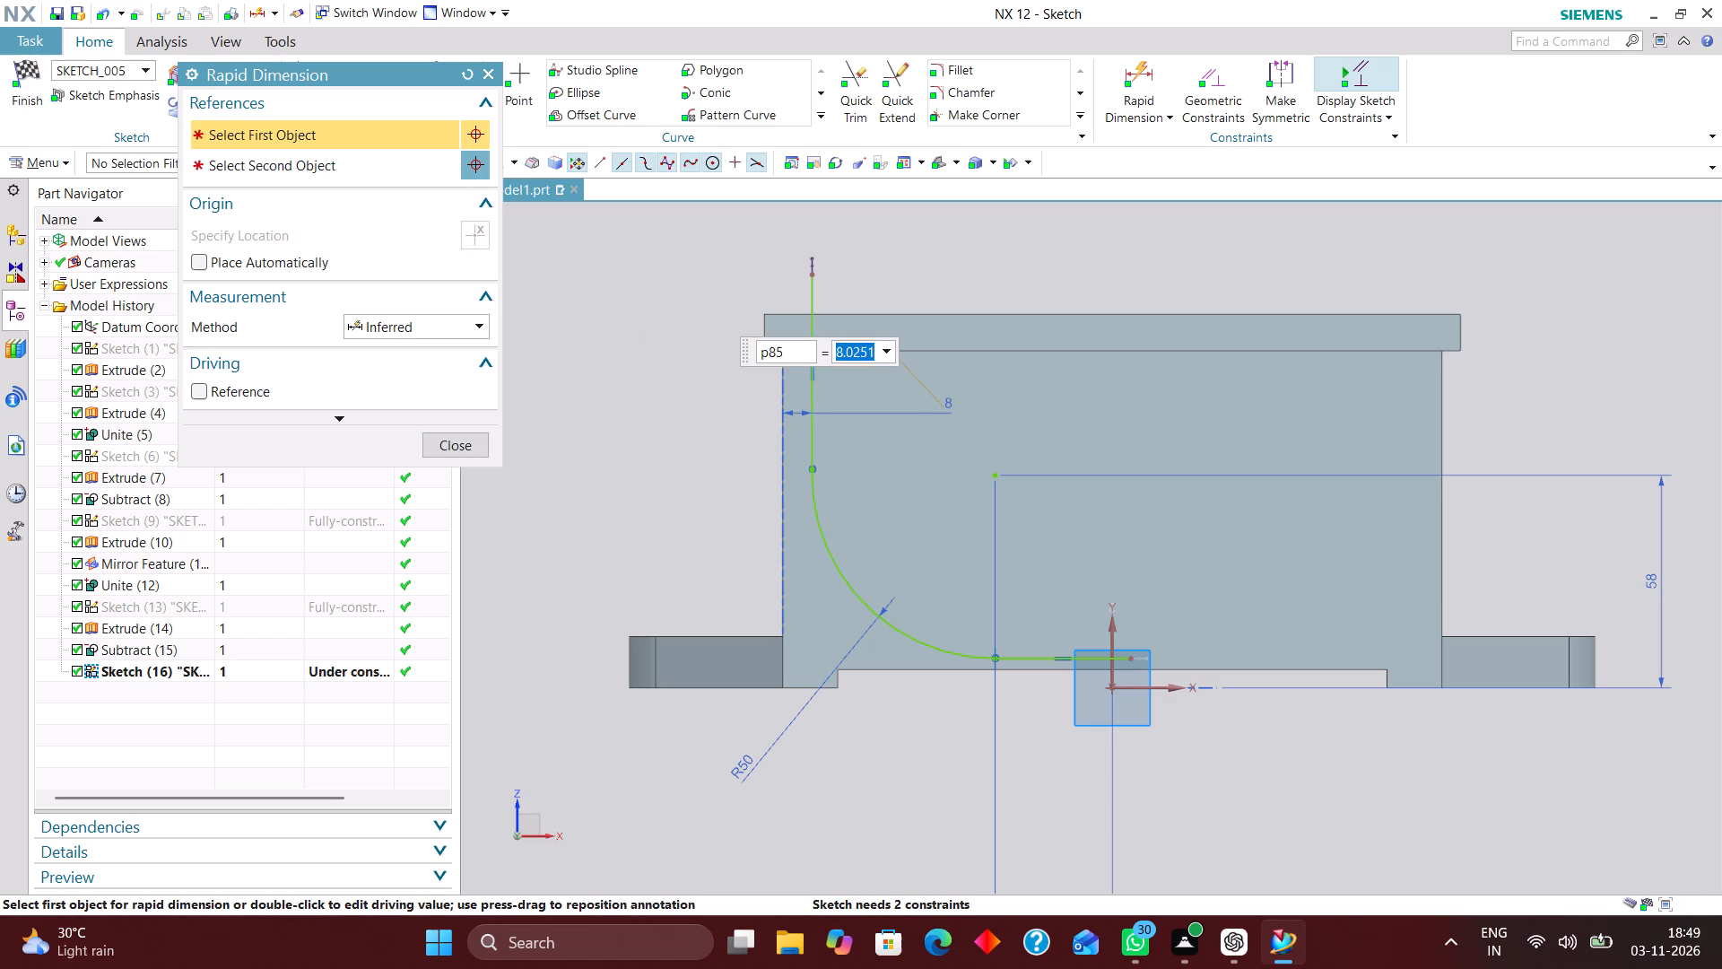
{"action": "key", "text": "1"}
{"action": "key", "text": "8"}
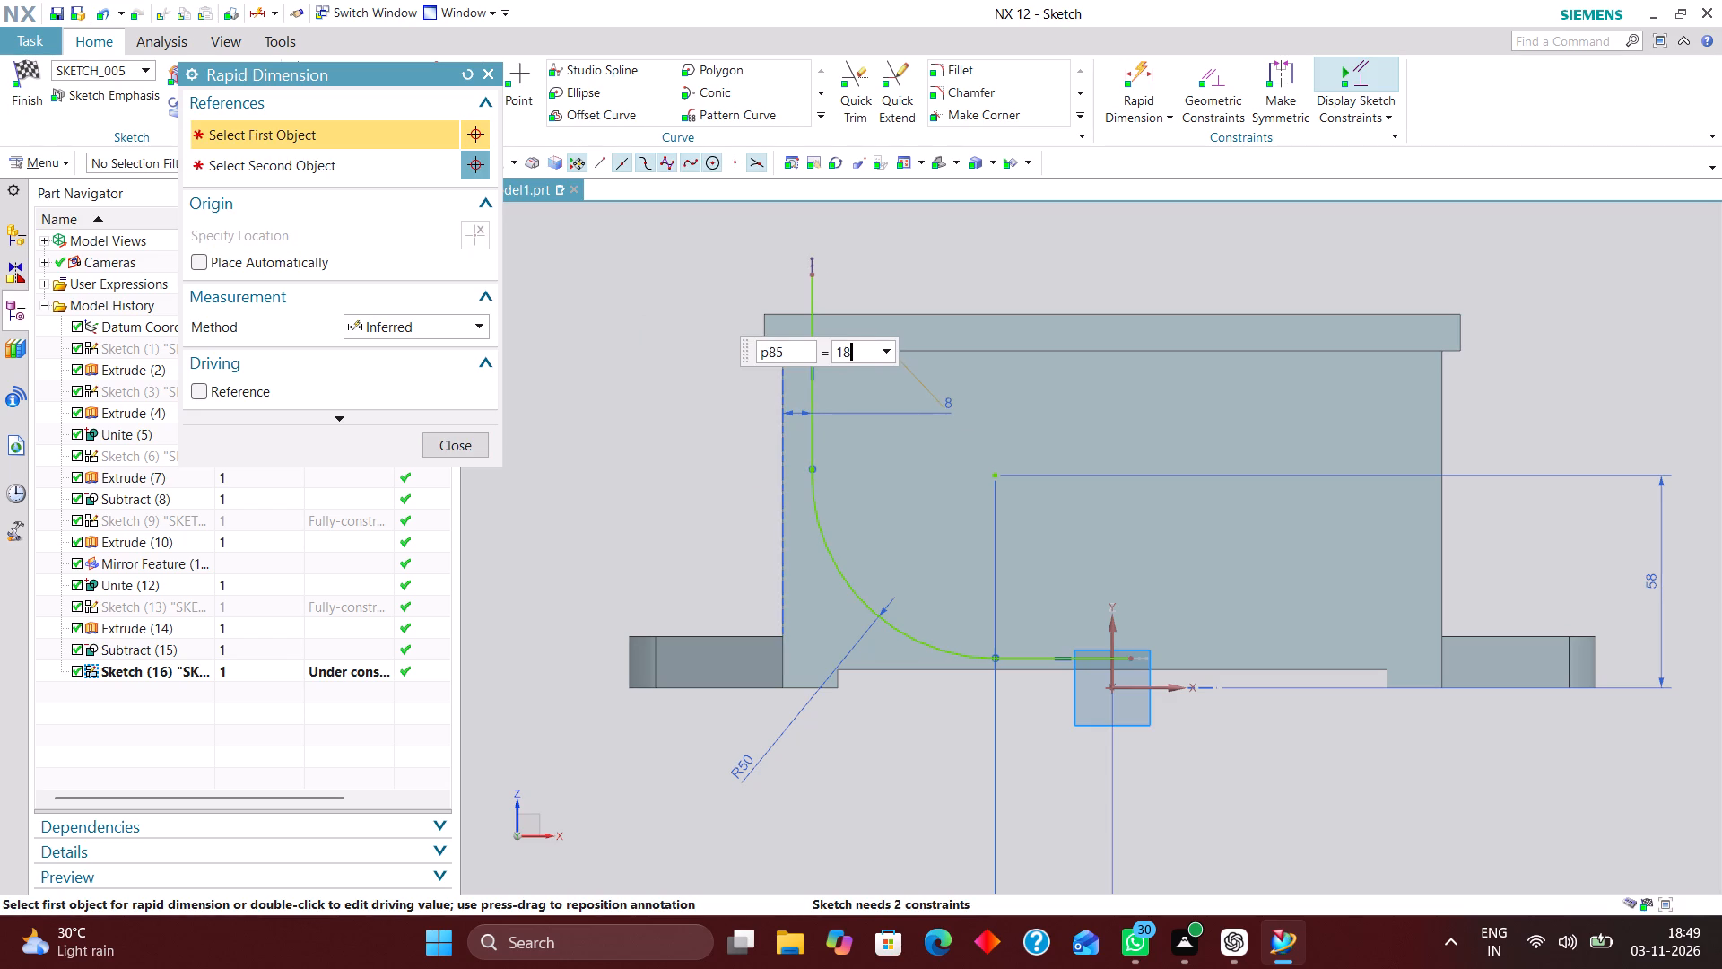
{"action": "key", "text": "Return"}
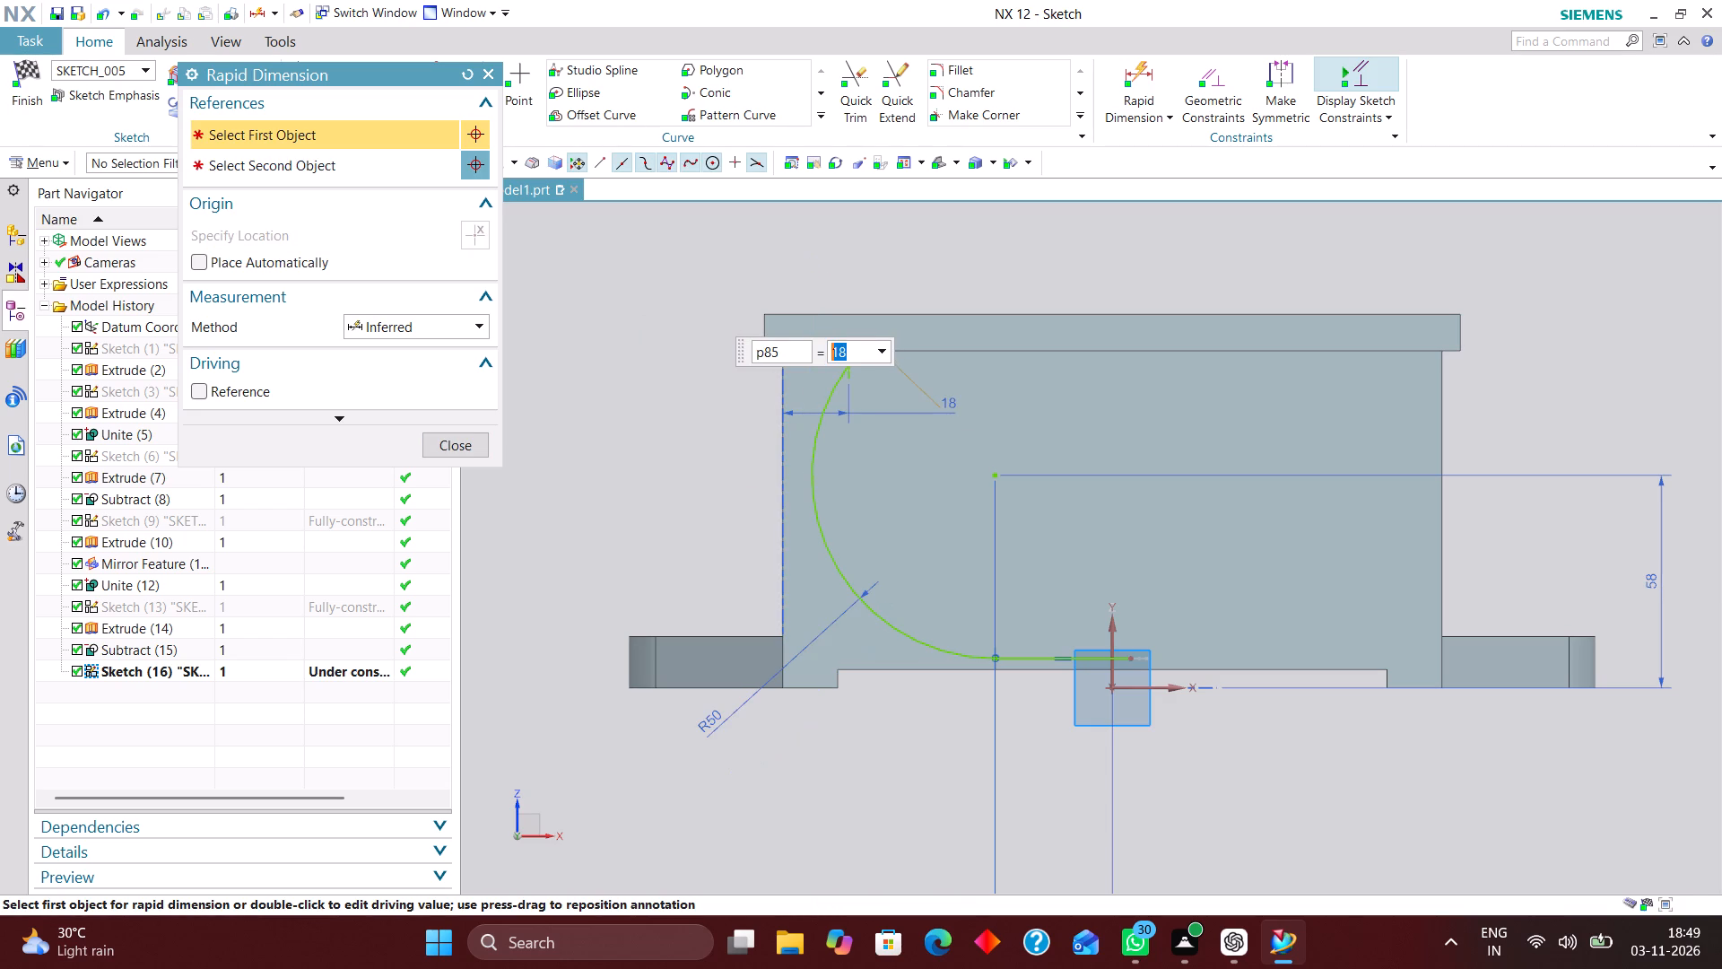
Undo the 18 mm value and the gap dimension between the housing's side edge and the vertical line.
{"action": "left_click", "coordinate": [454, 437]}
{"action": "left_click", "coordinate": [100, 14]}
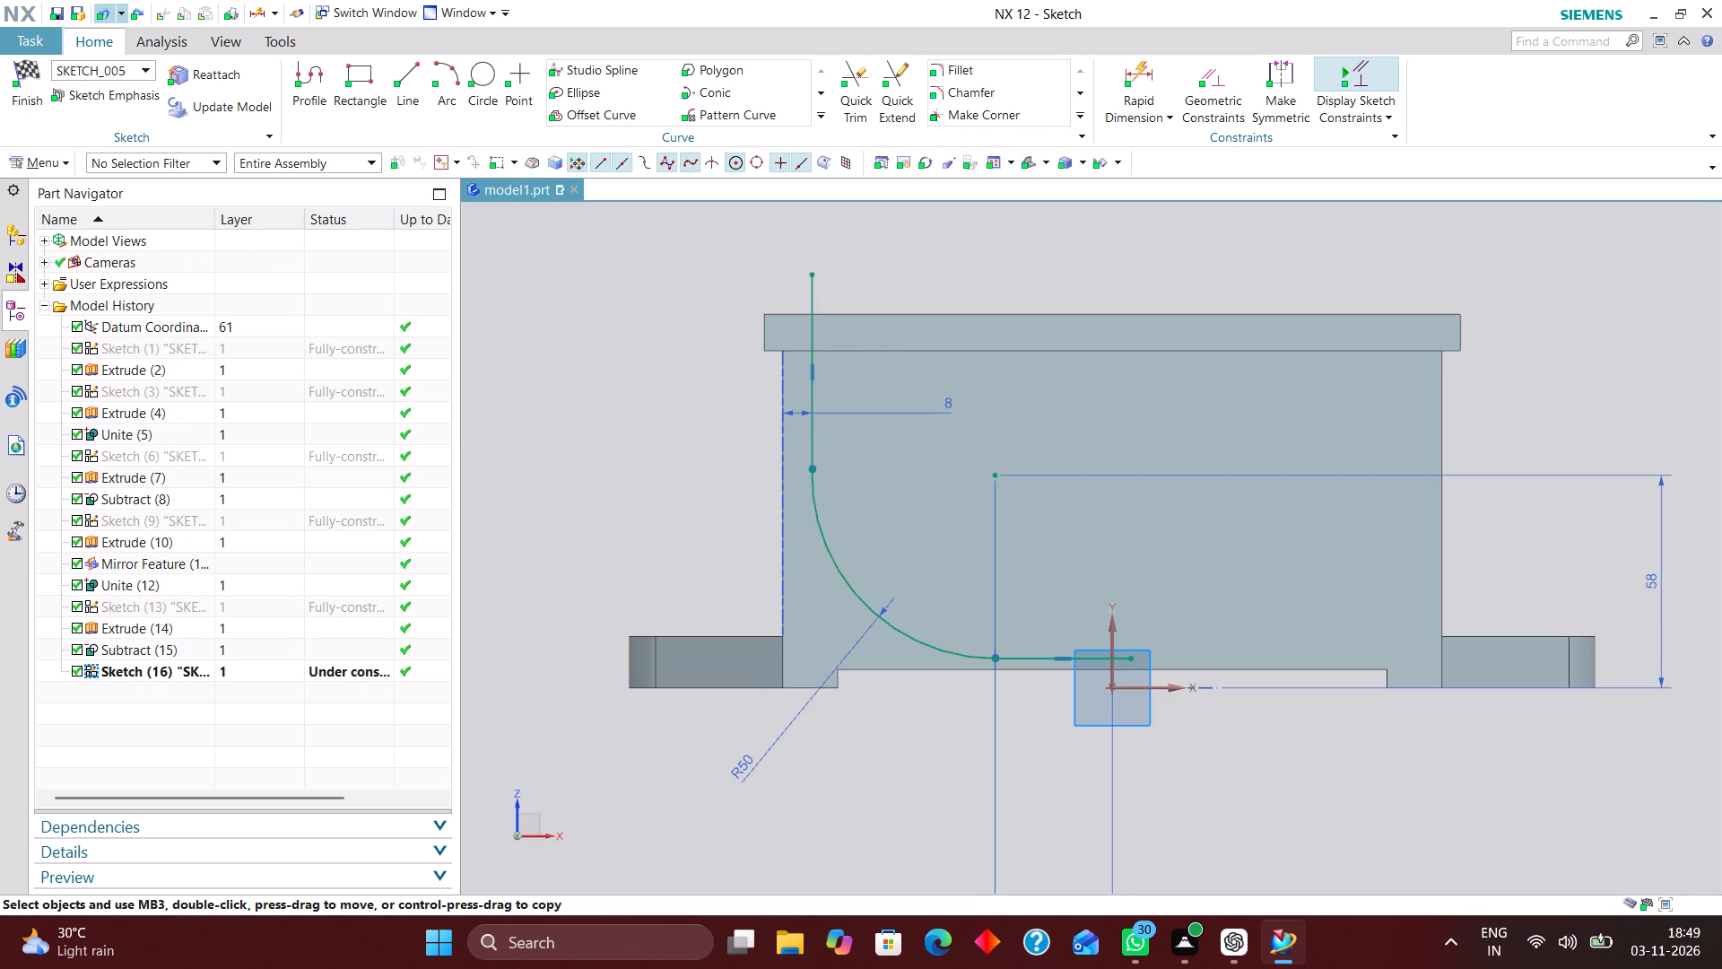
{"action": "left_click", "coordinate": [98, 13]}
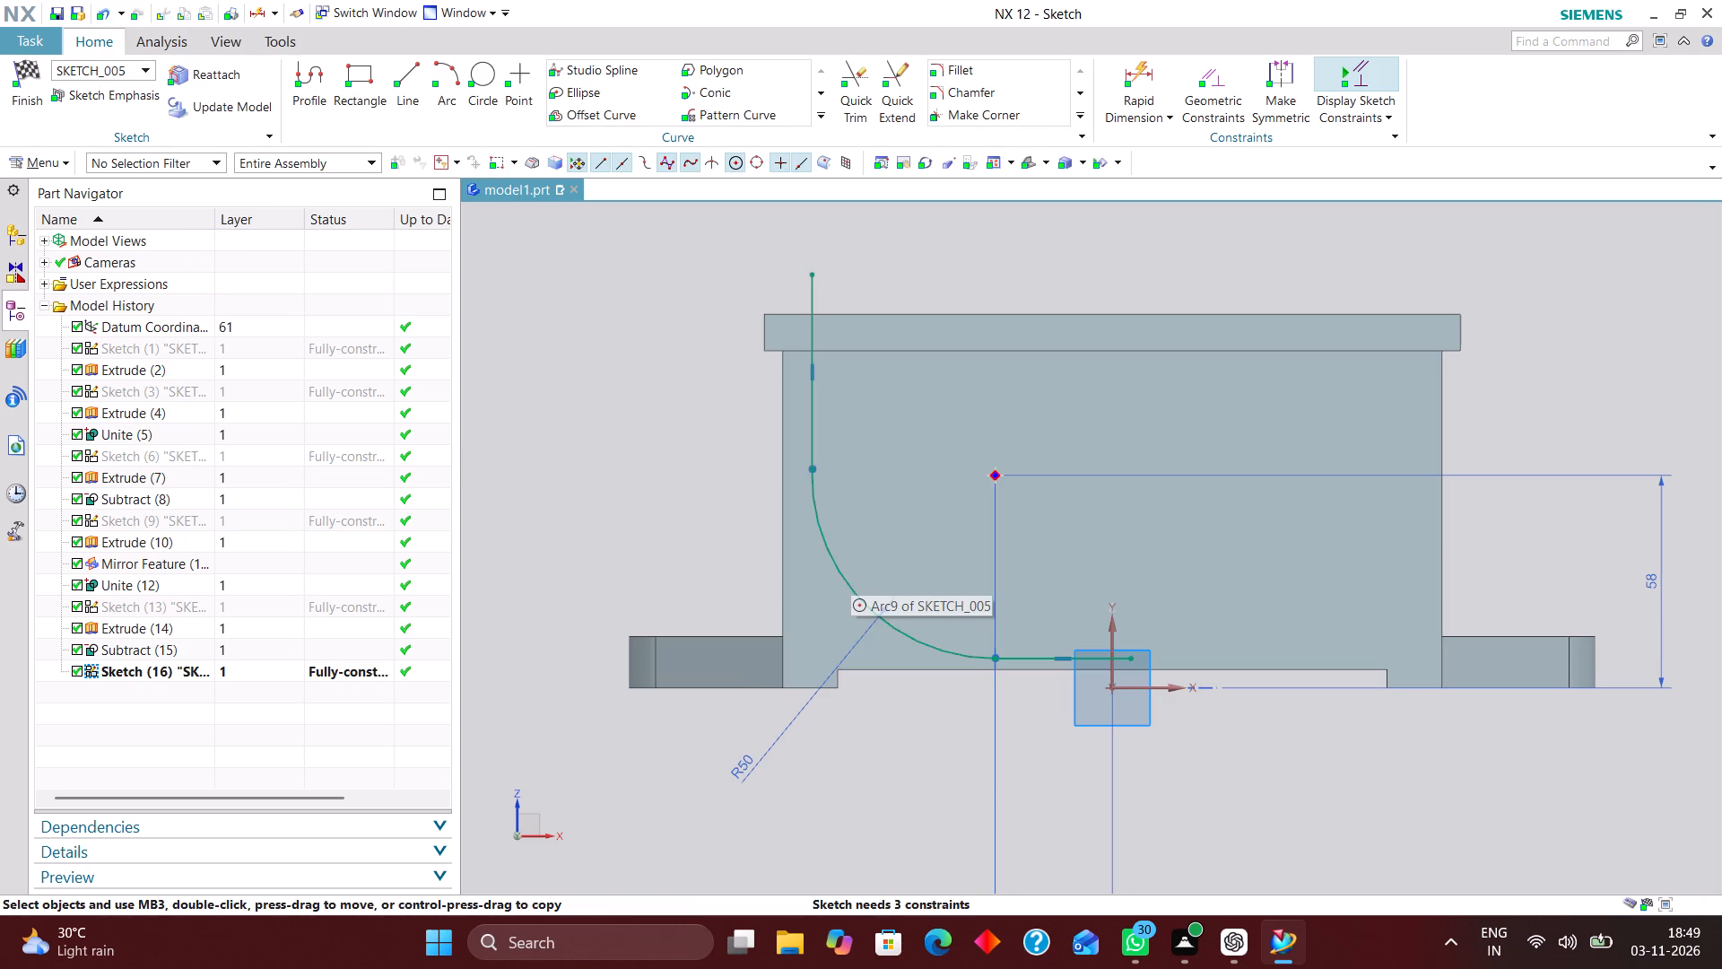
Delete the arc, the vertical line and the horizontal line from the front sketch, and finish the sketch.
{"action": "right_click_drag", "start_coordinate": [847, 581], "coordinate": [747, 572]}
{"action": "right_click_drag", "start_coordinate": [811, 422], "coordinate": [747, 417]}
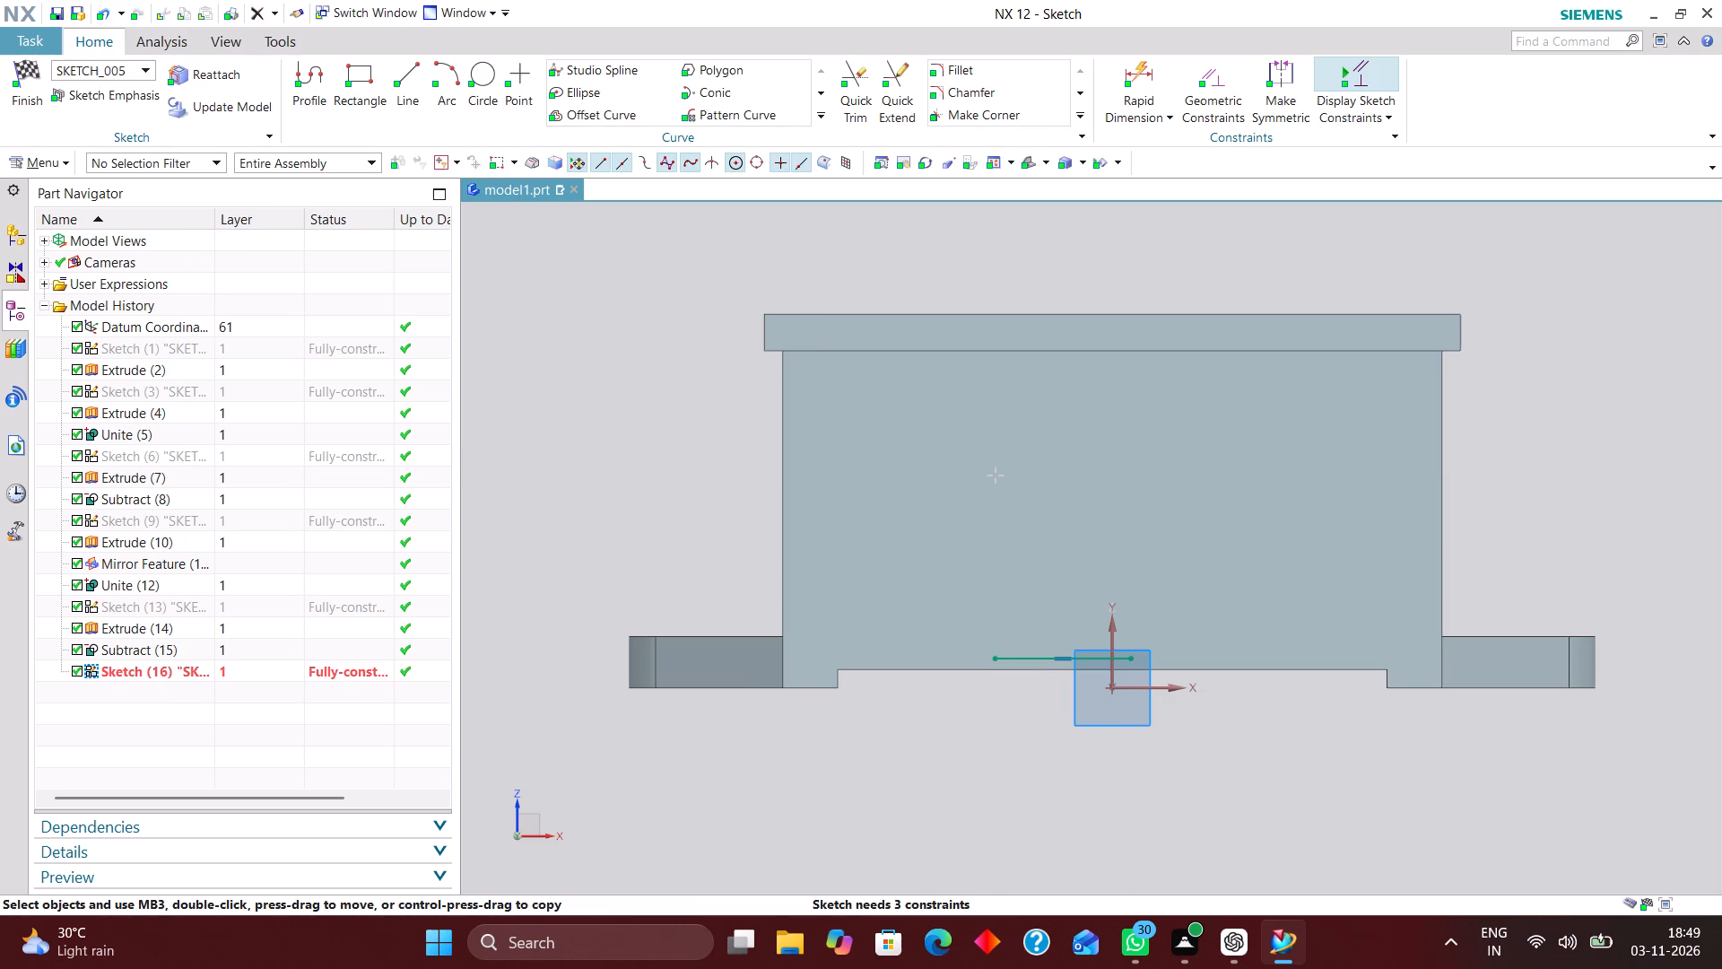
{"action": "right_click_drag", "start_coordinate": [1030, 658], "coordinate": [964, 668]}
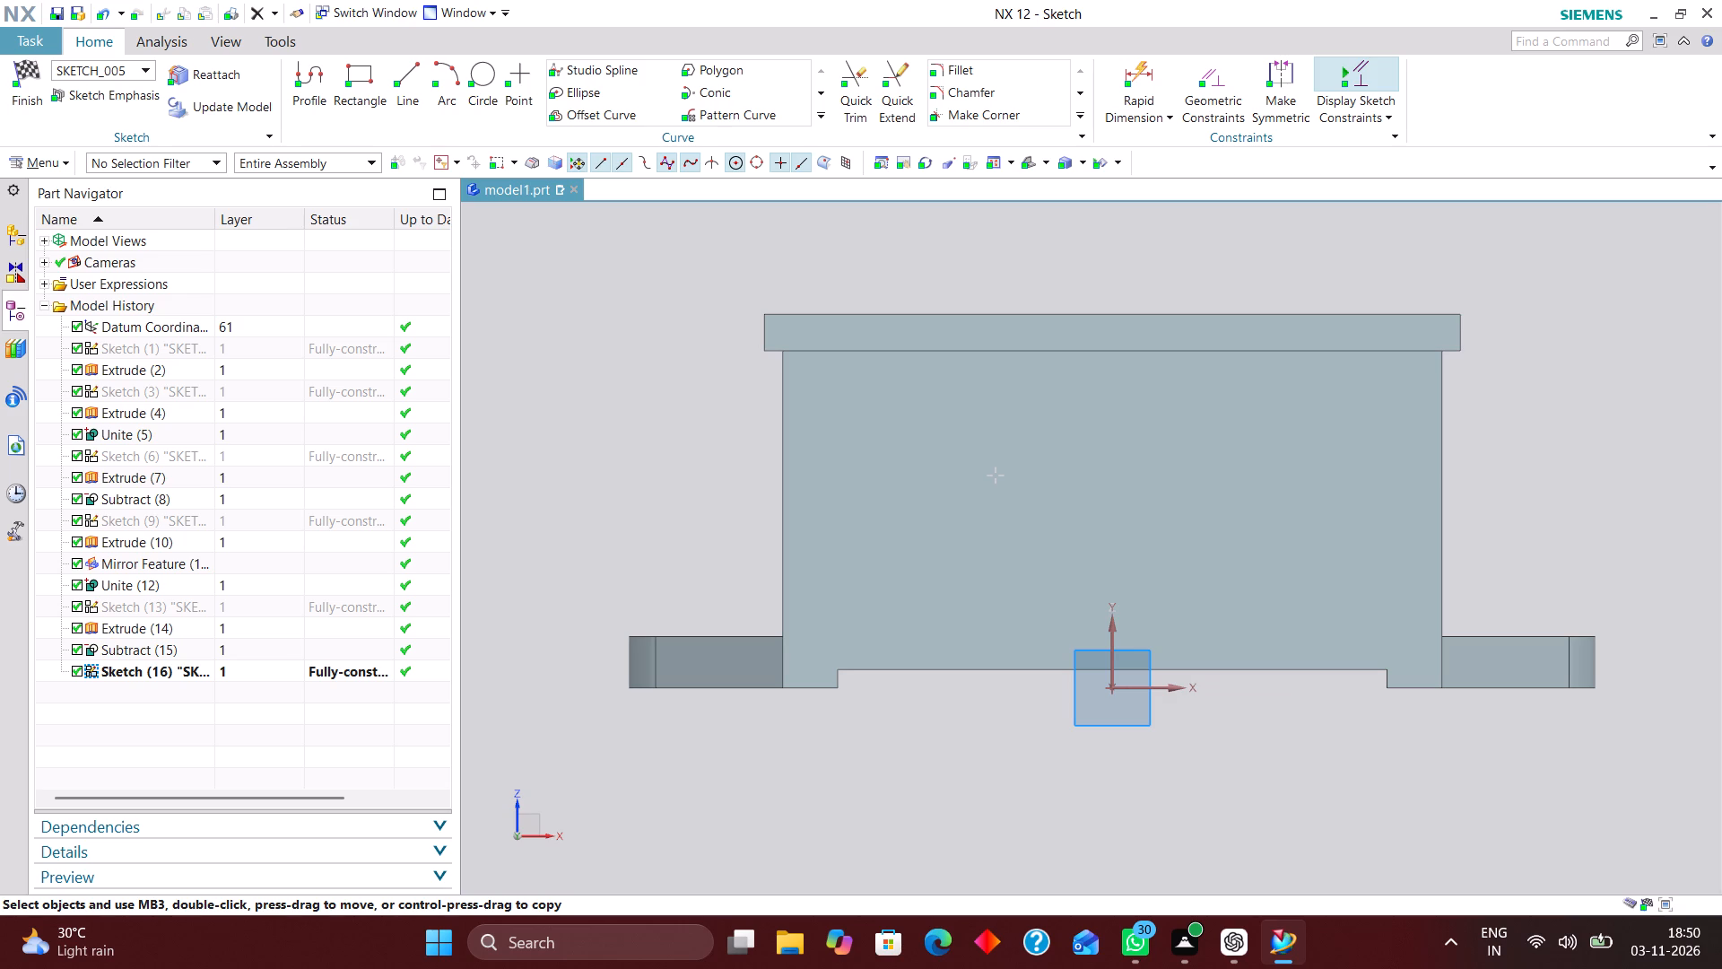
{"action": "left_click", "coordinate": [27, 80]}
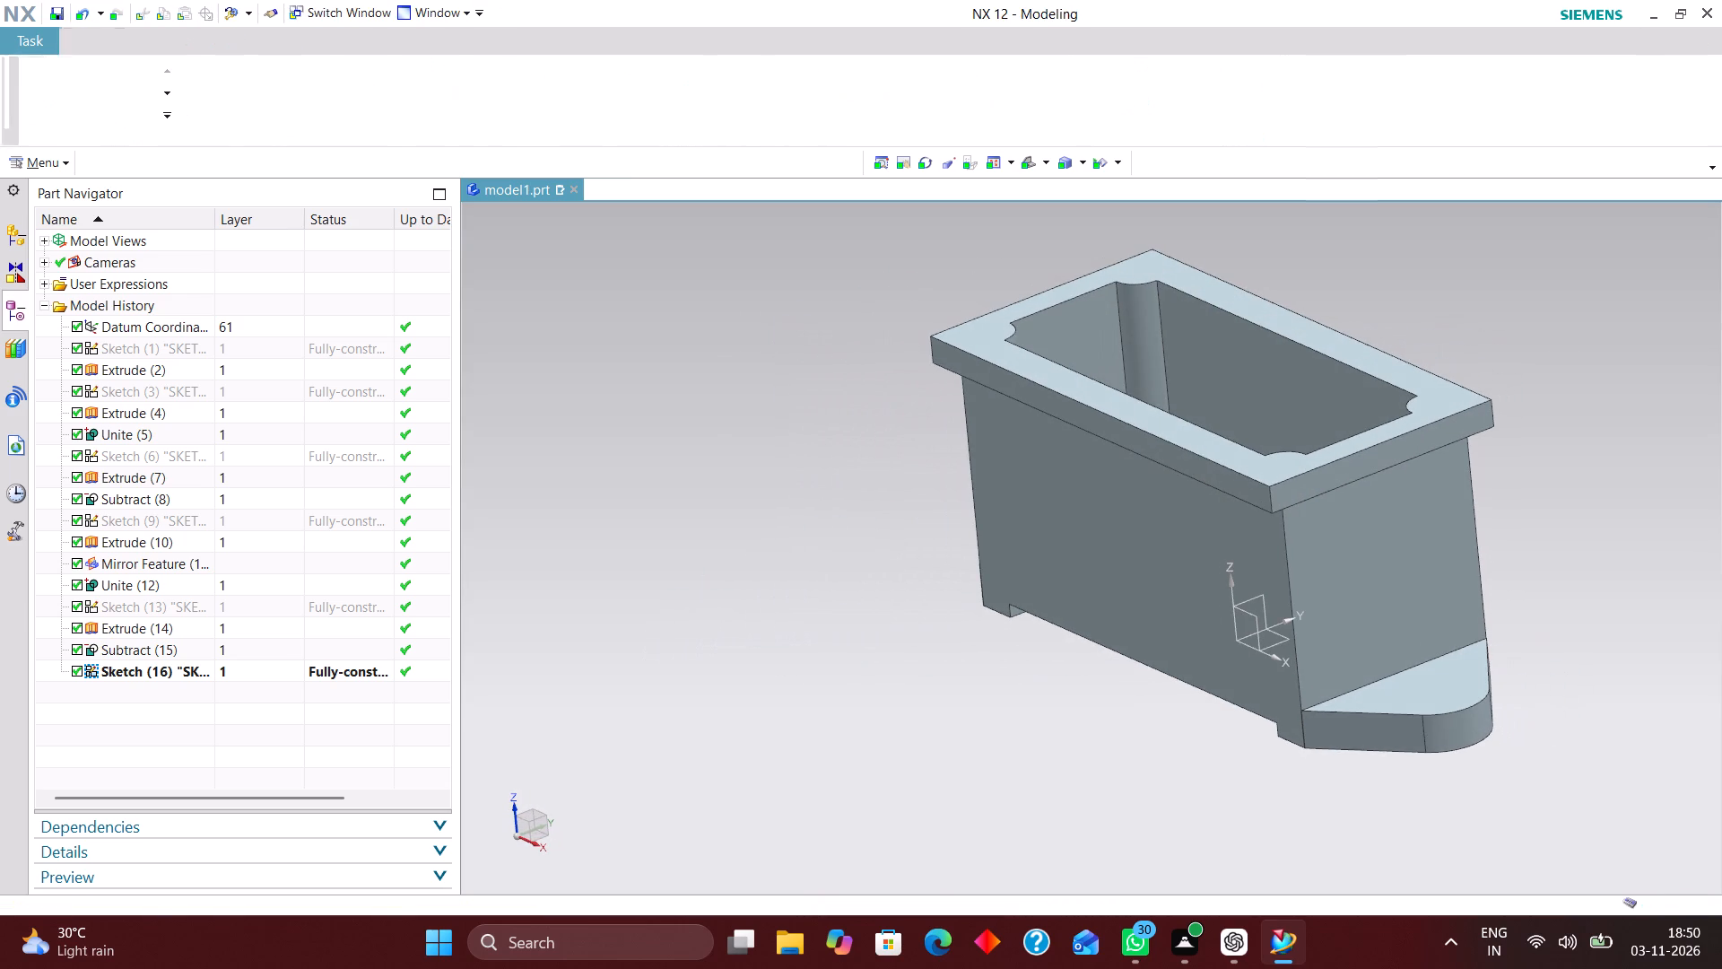
Open the first sketch, the base rectangle, with rollback, examine its dimensions, and exit it.
{"action": "left_click", "coordinate": [277, 400]}
{"action": "left_click", "coordinate": [274, 345]}
{"action": "right_click", "coordinate": [274, 345]}
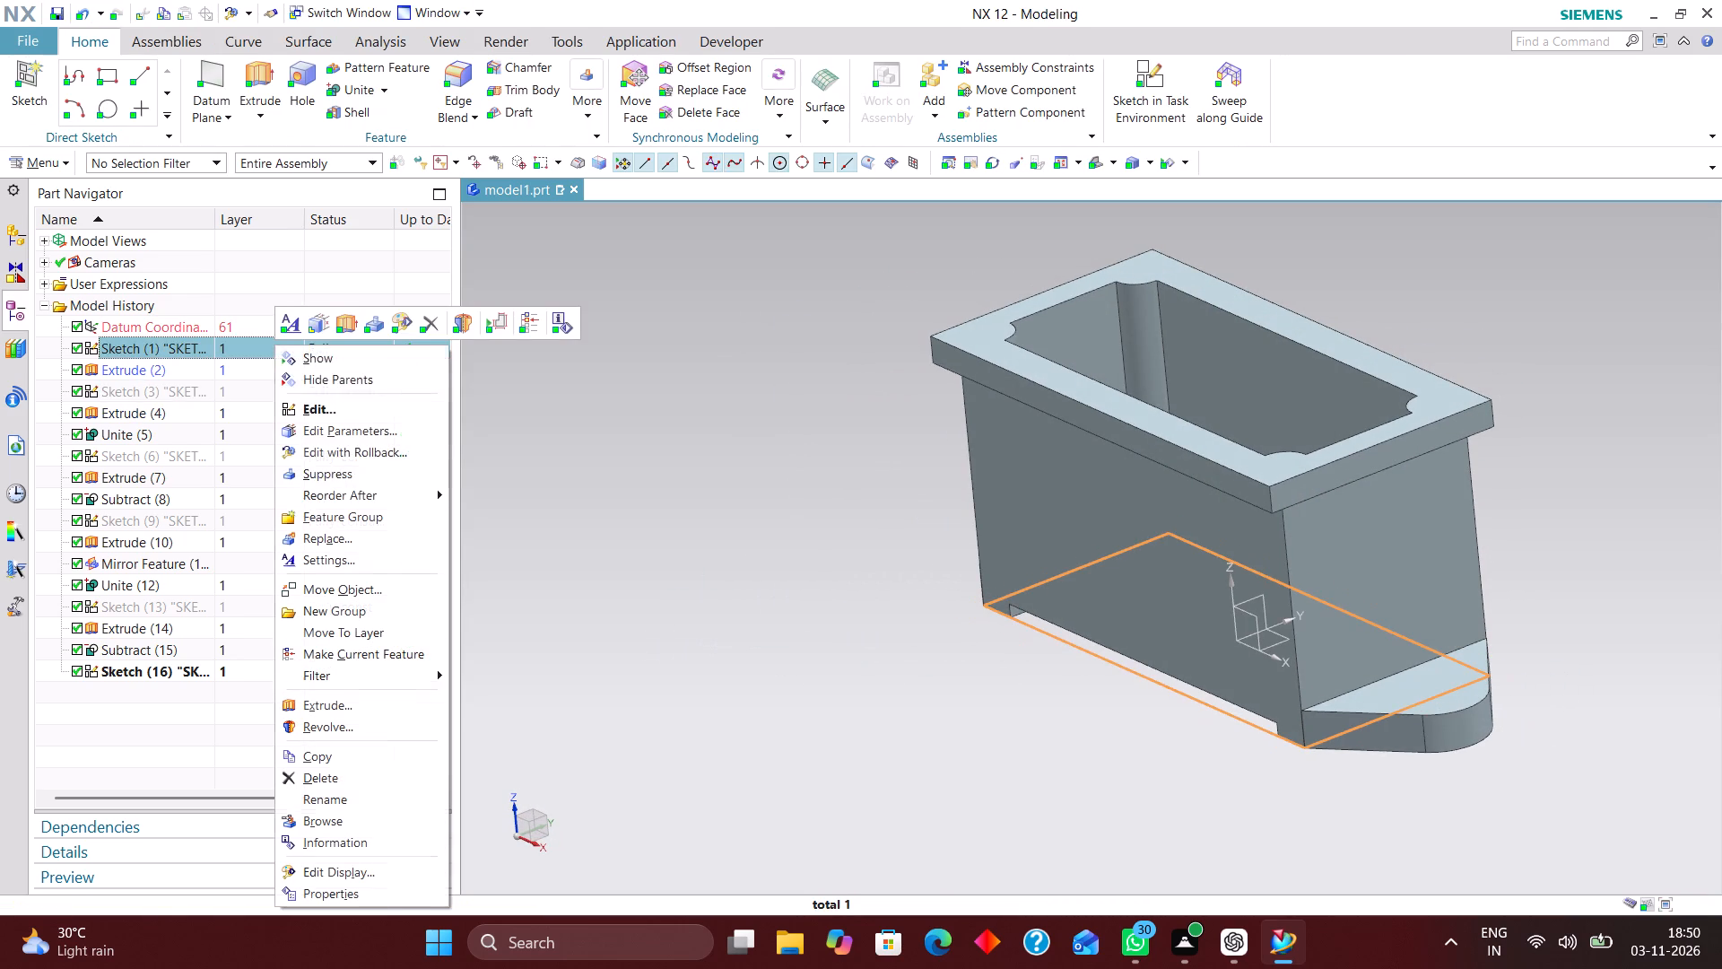
{"action": "left_click", "coordinate": [360, 451]}
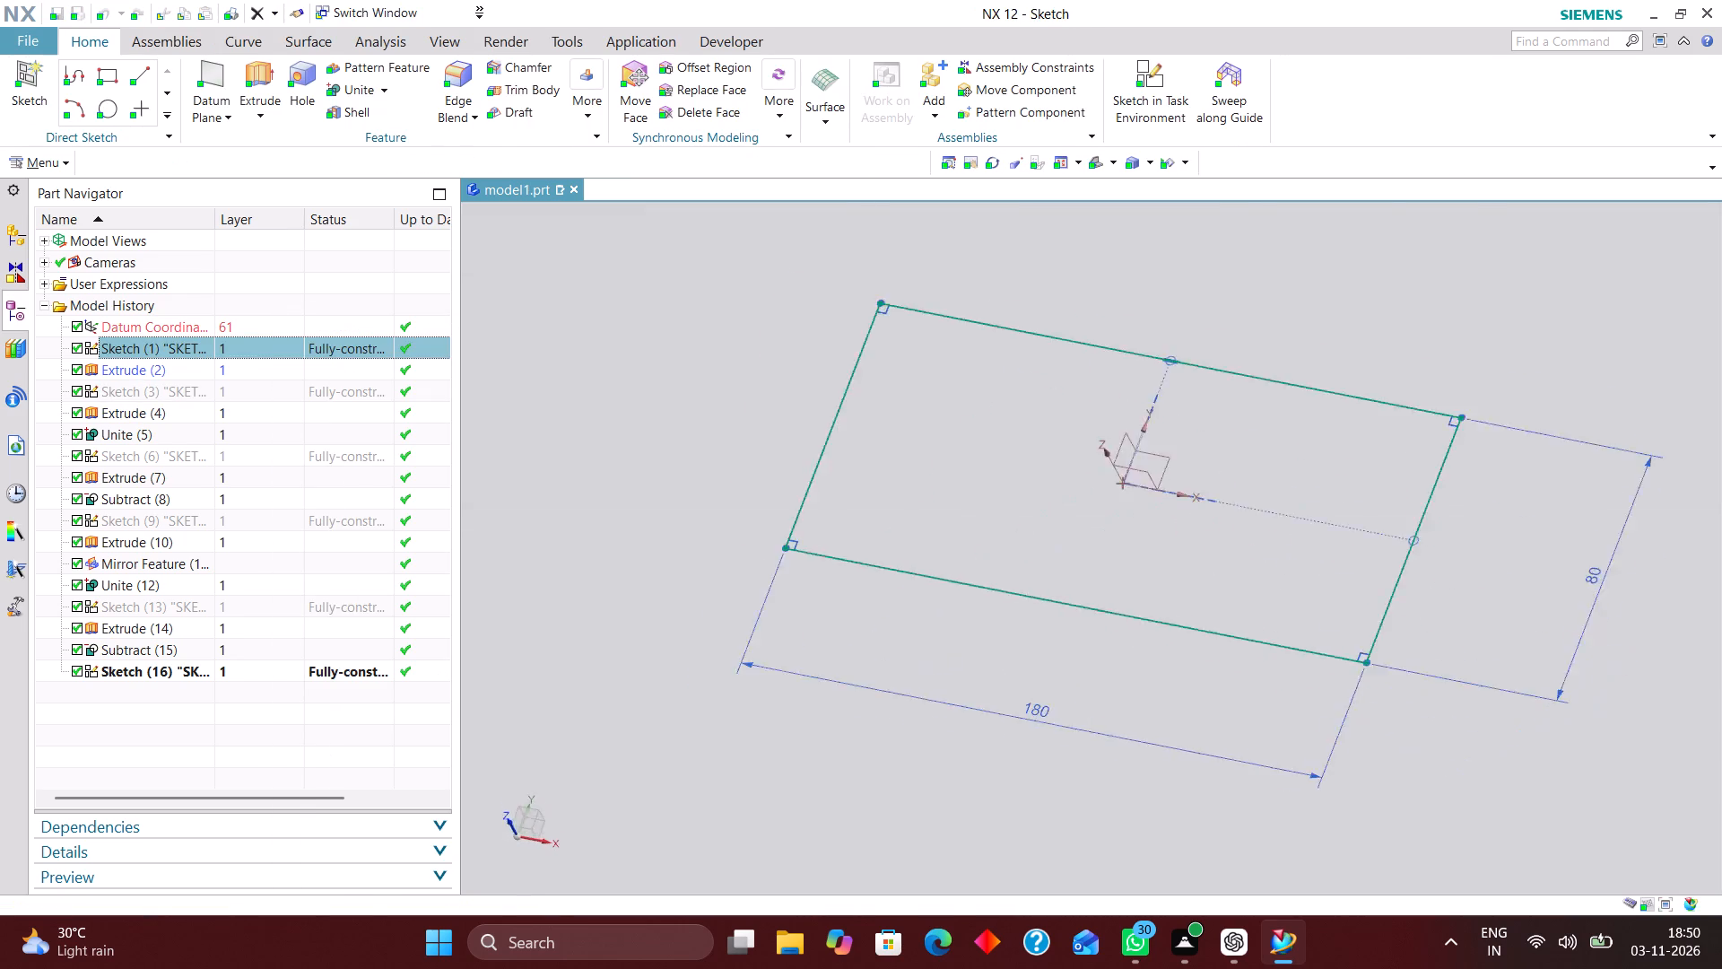
{"action": "scroll", "coordinate": [994, 641], "scroll_direction": "down", "scroll_amount": 1}
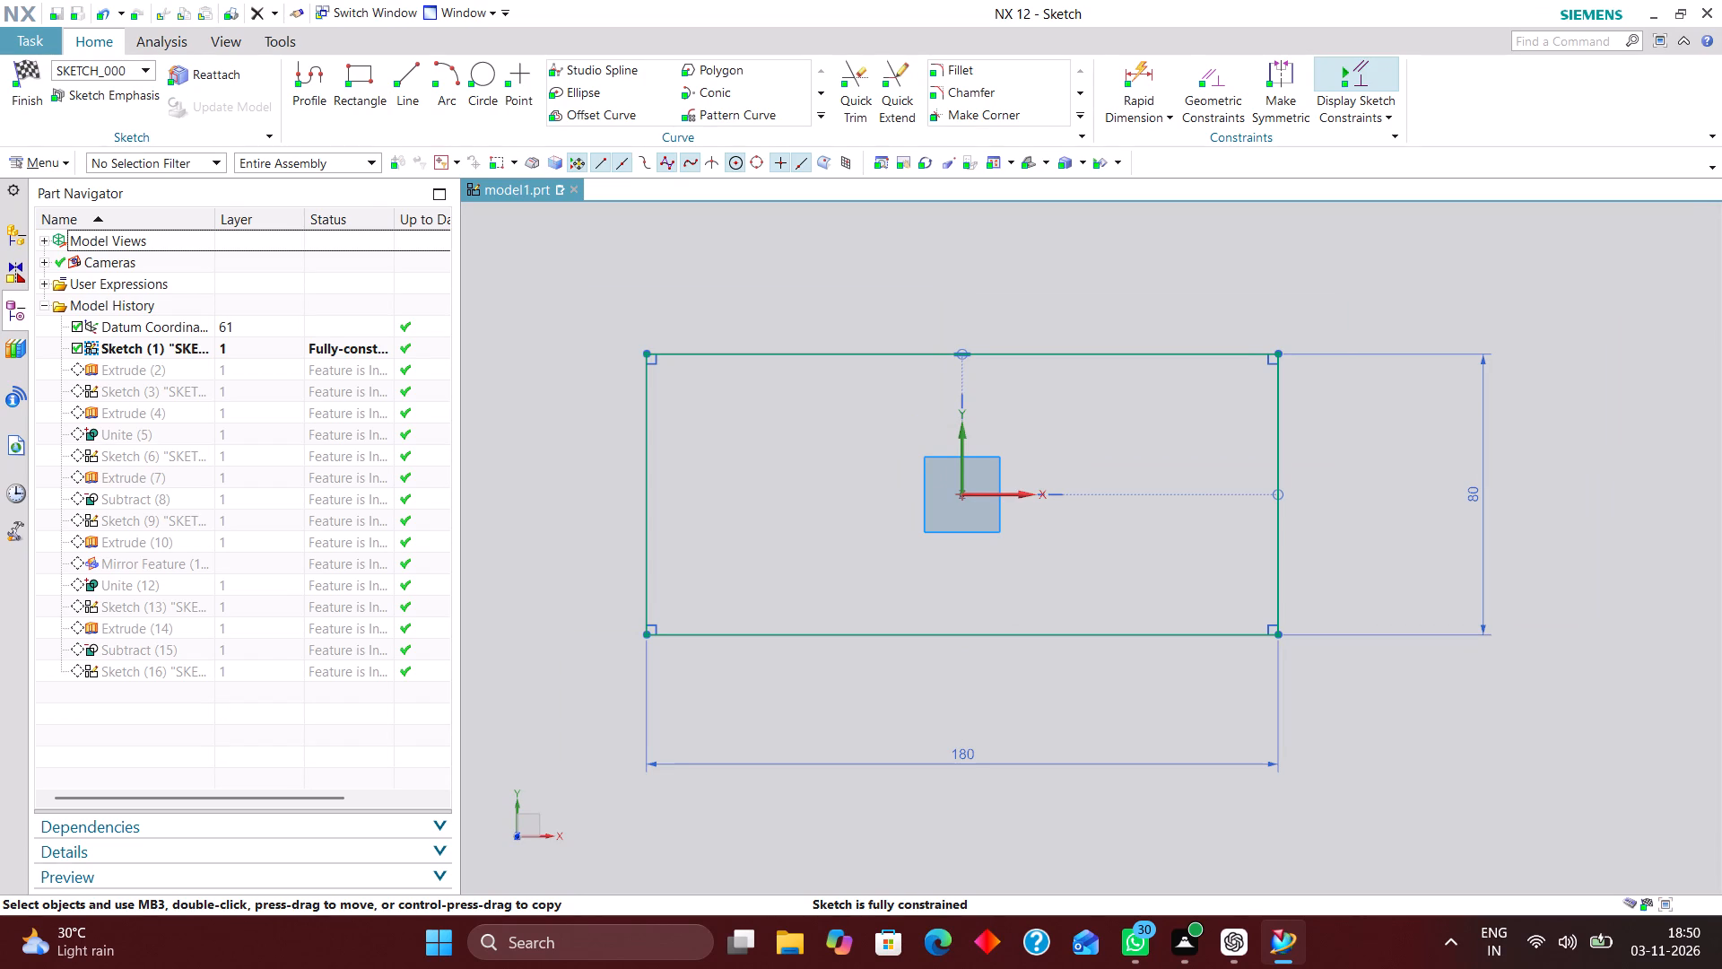
{"action": "scroll", "coordinate": [1358, 512], "scroll_direction": "down", "scroll_amount": 4}
{"action": "scroll", "coordinate": [1310, 574], "scroll_direction": "up", "scroll_amount": 2}
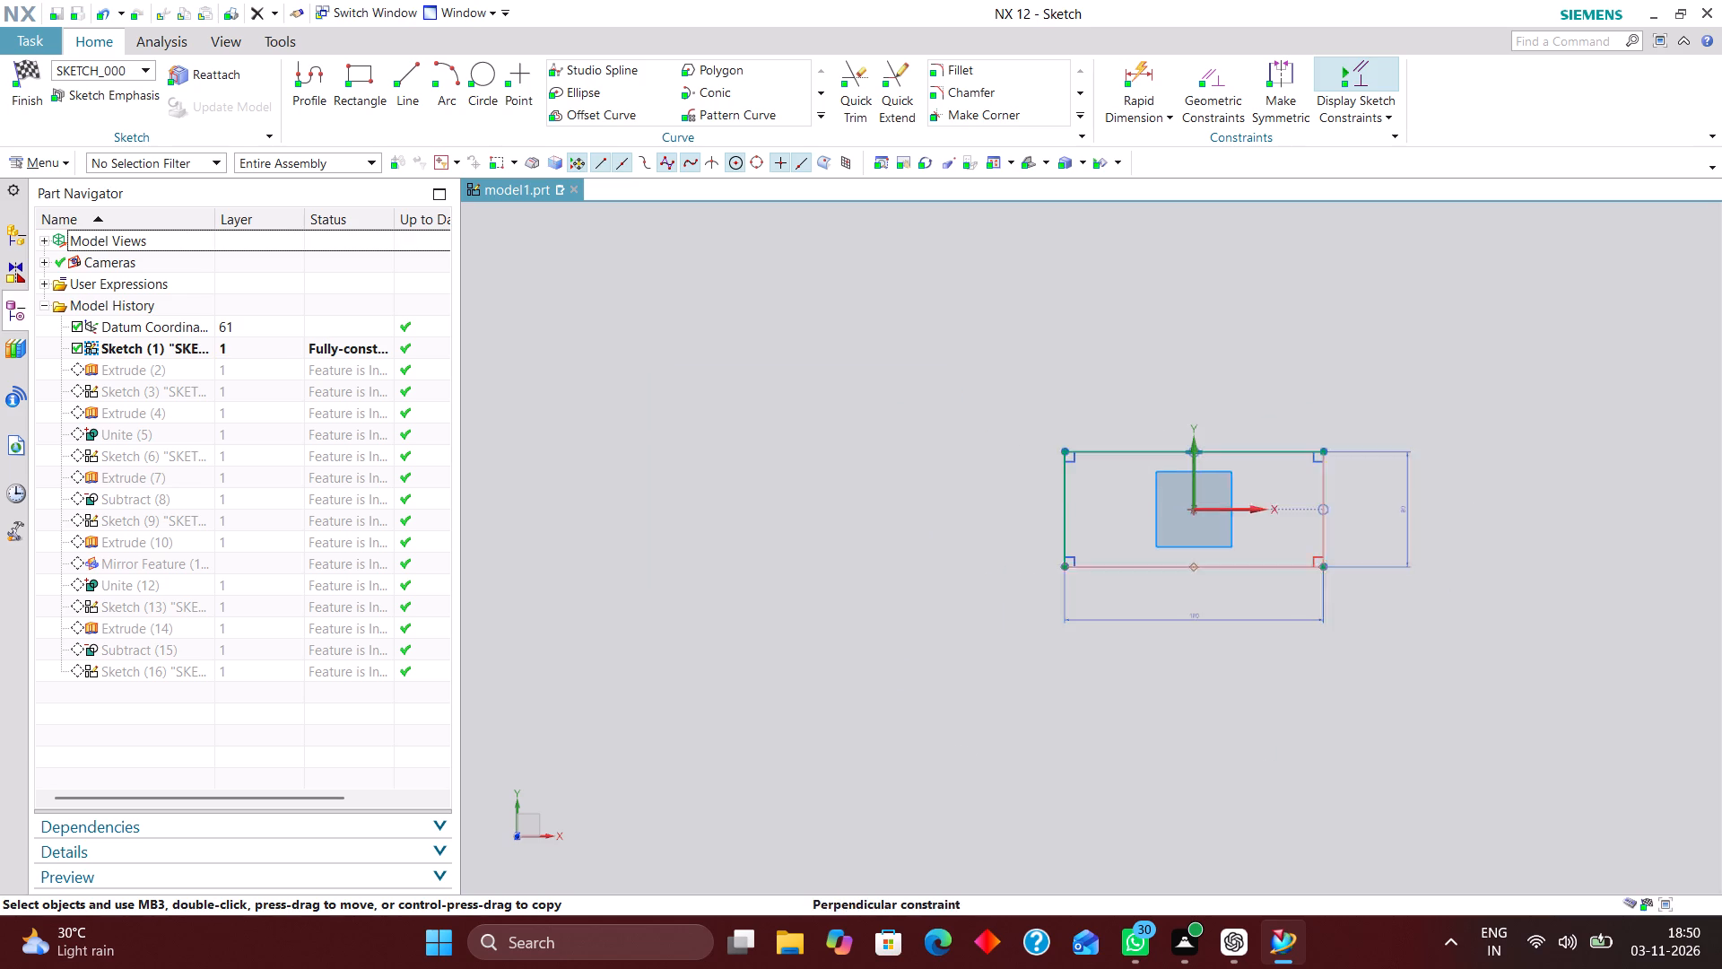
{"action": "scroll", "coordinate": [1310, 574], "scroll_direction": "up", "scroll_amount": 2}
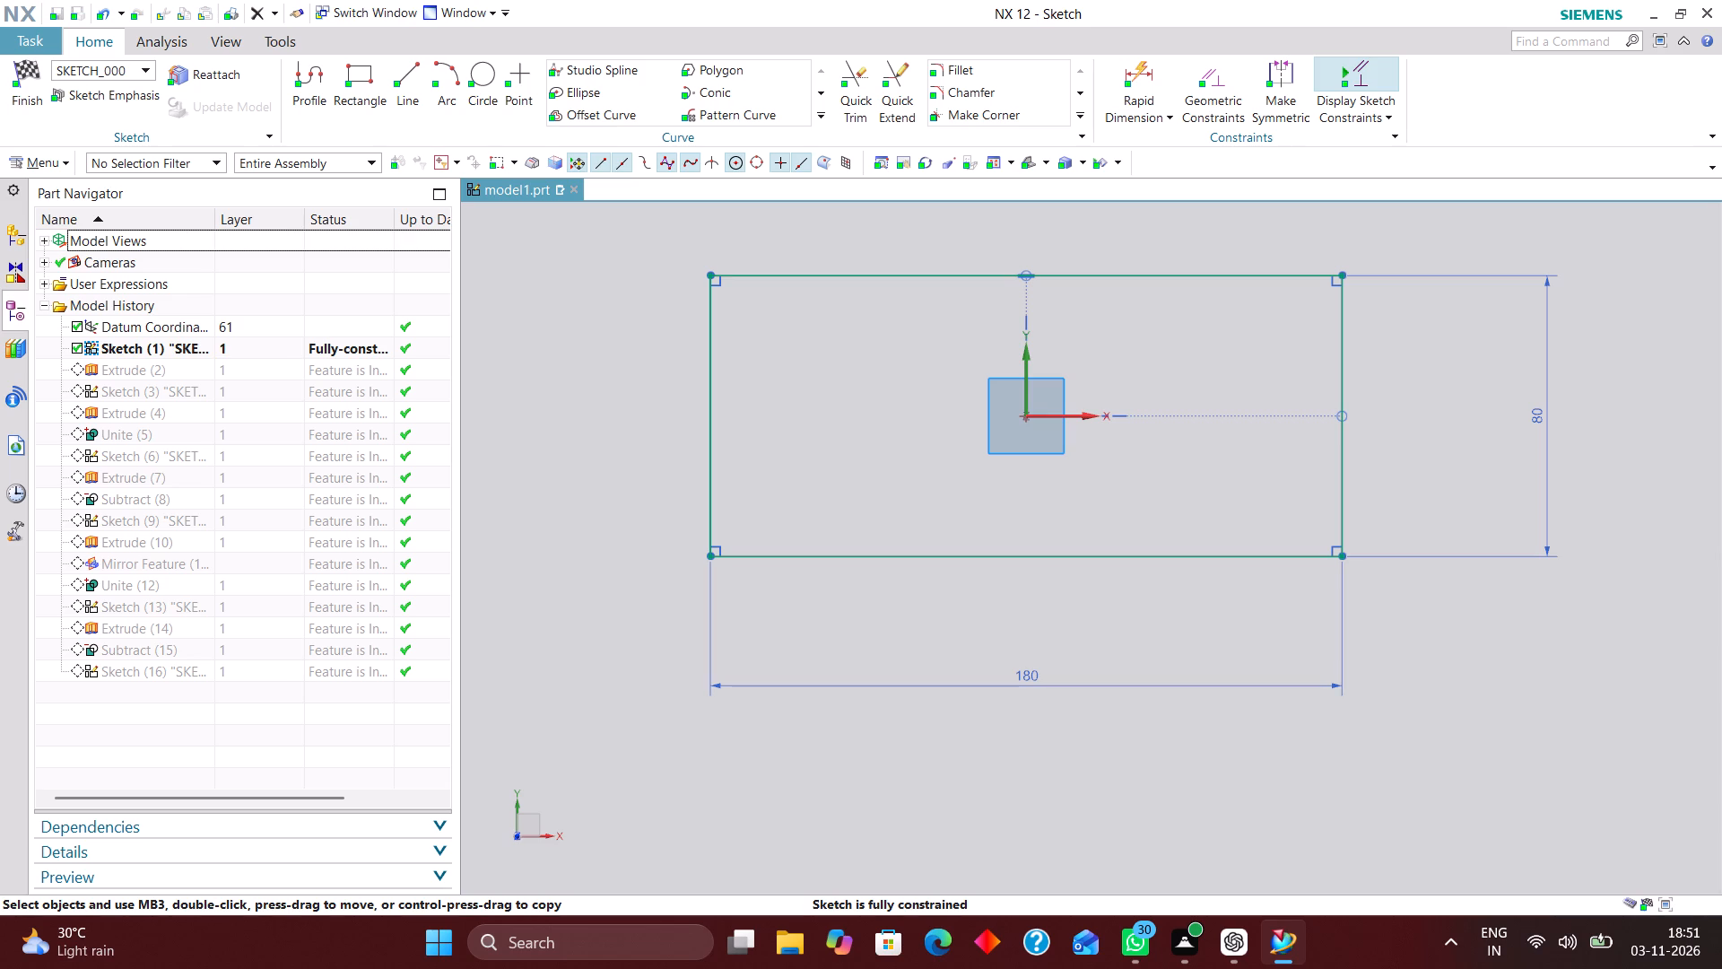
{"action": "left_click", "coordinate": [22, 75]}
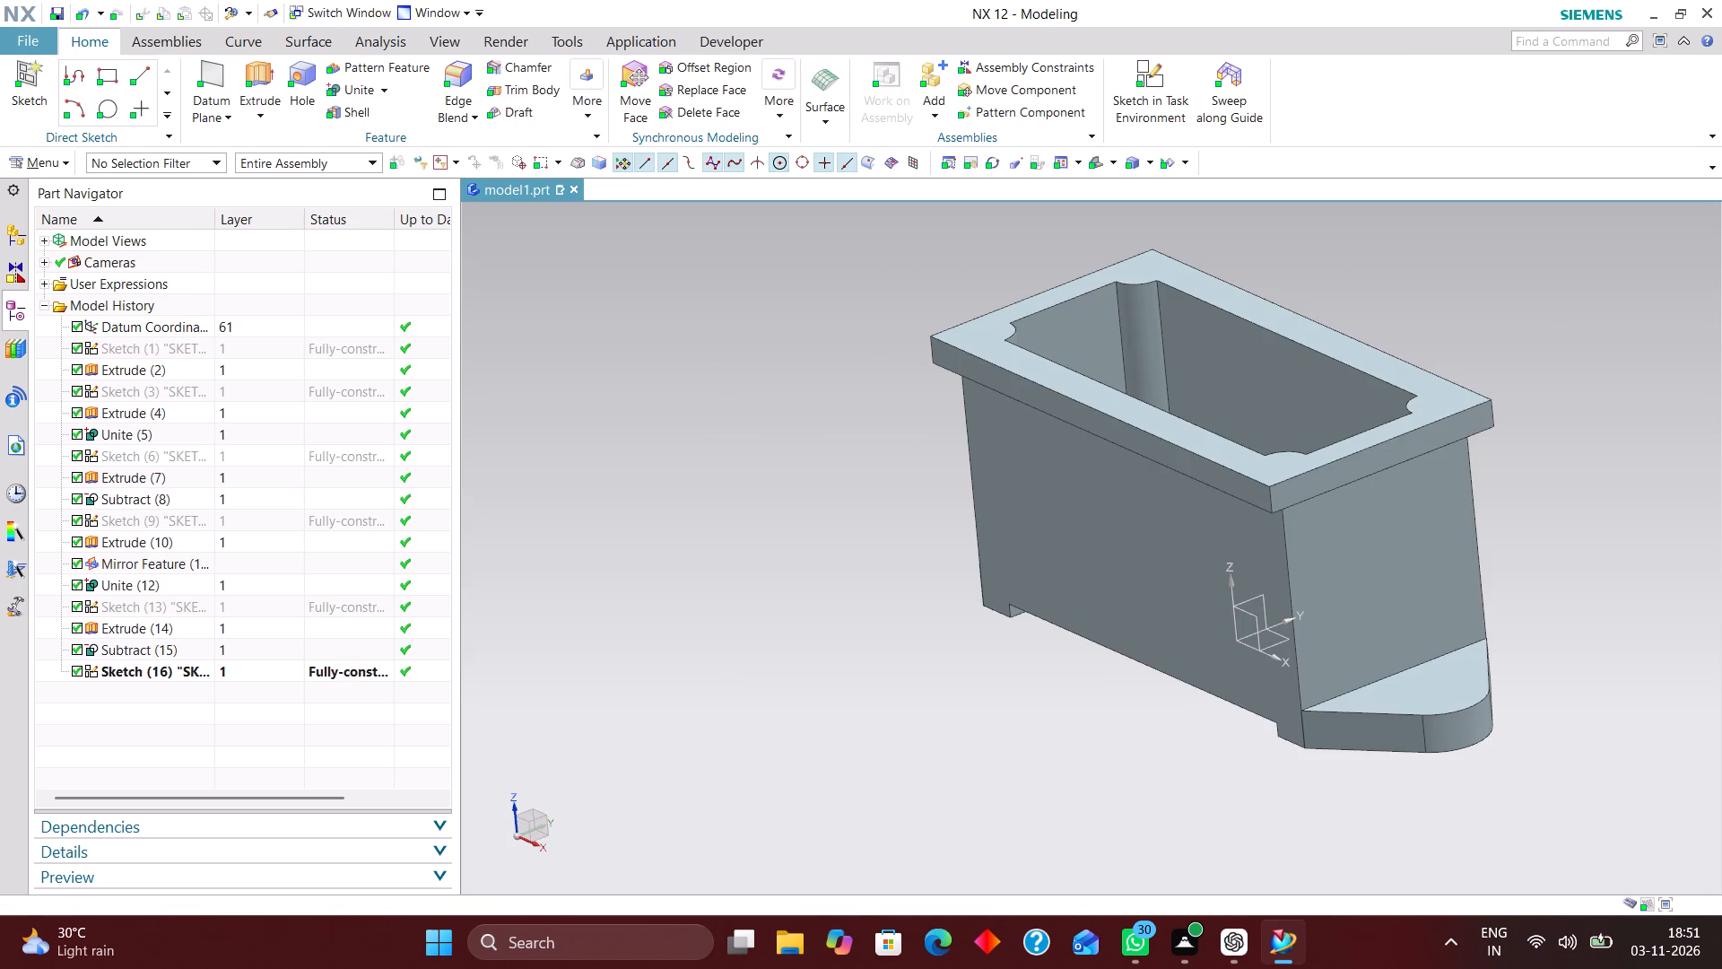
Reopen the front sketch, the last feature in the model history, for editing.
{"action": "scroll", "coordinate": [662, 414], "scroll_direction": "down", "scroll_amount": 2}
{"action": "middle_click_drag", "start_coordinate": [730, 453], "coordinate": [748, 460]}
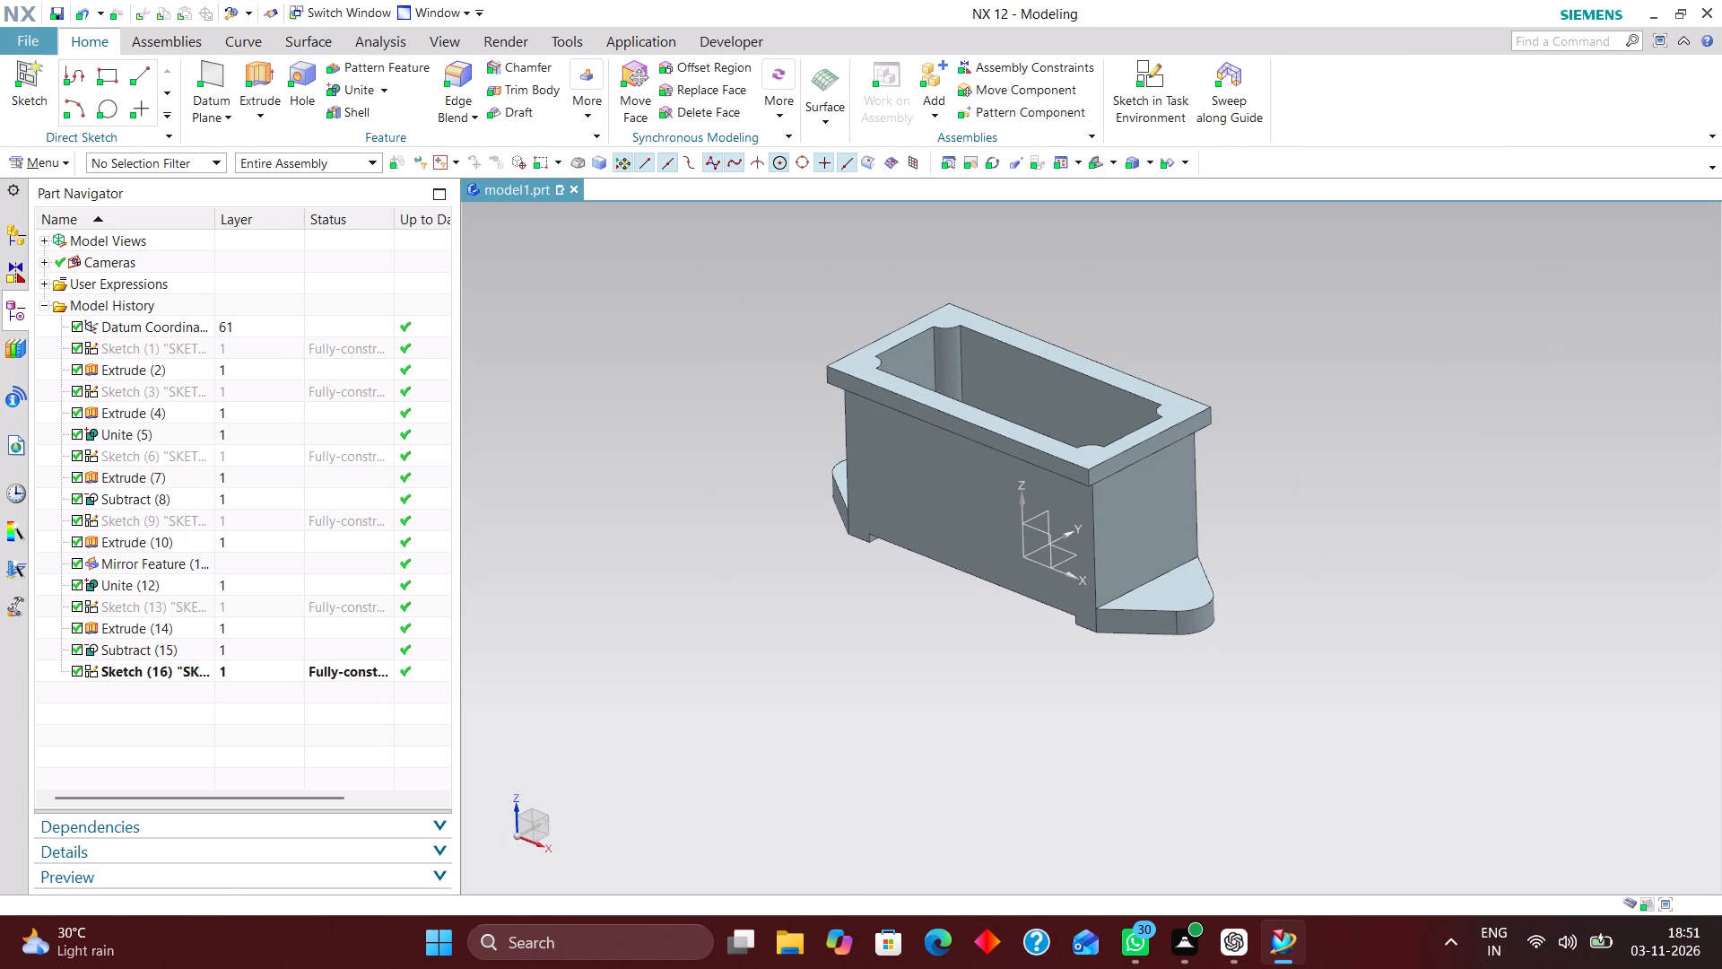
{"action": "left_click", "coordinate": [265, 671]}
{"action": "right_click", "coordinate": [277, 672]}
{"action": "left_click", "coordinate": [367, 239]}
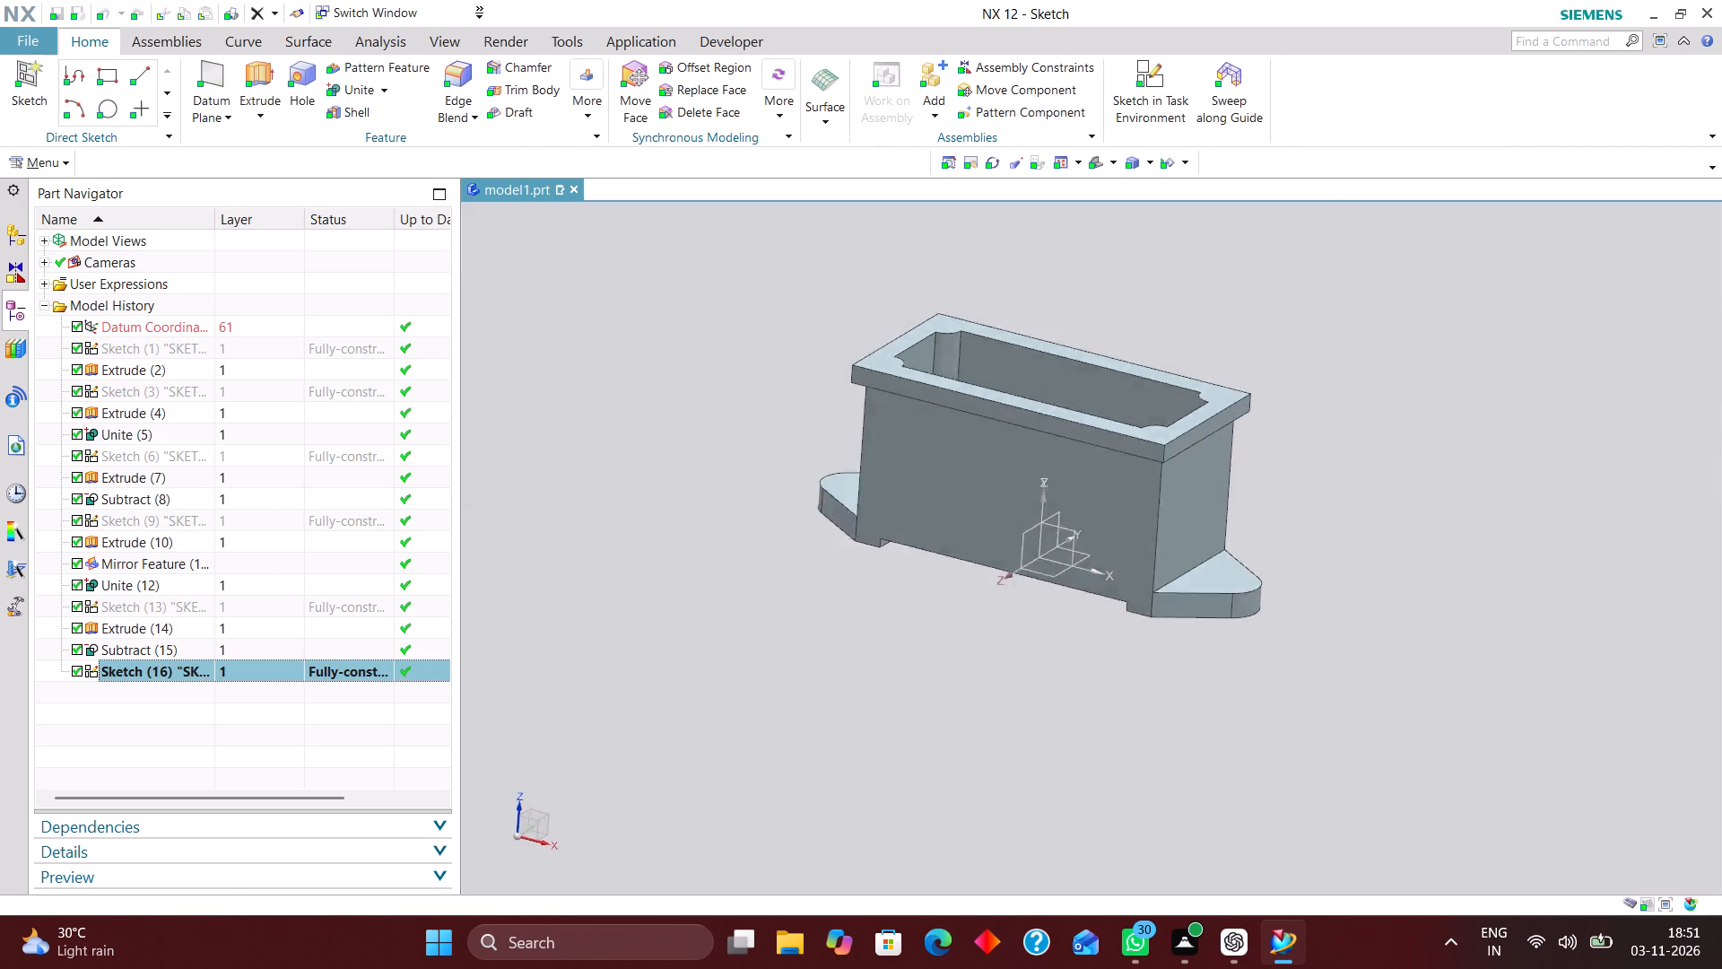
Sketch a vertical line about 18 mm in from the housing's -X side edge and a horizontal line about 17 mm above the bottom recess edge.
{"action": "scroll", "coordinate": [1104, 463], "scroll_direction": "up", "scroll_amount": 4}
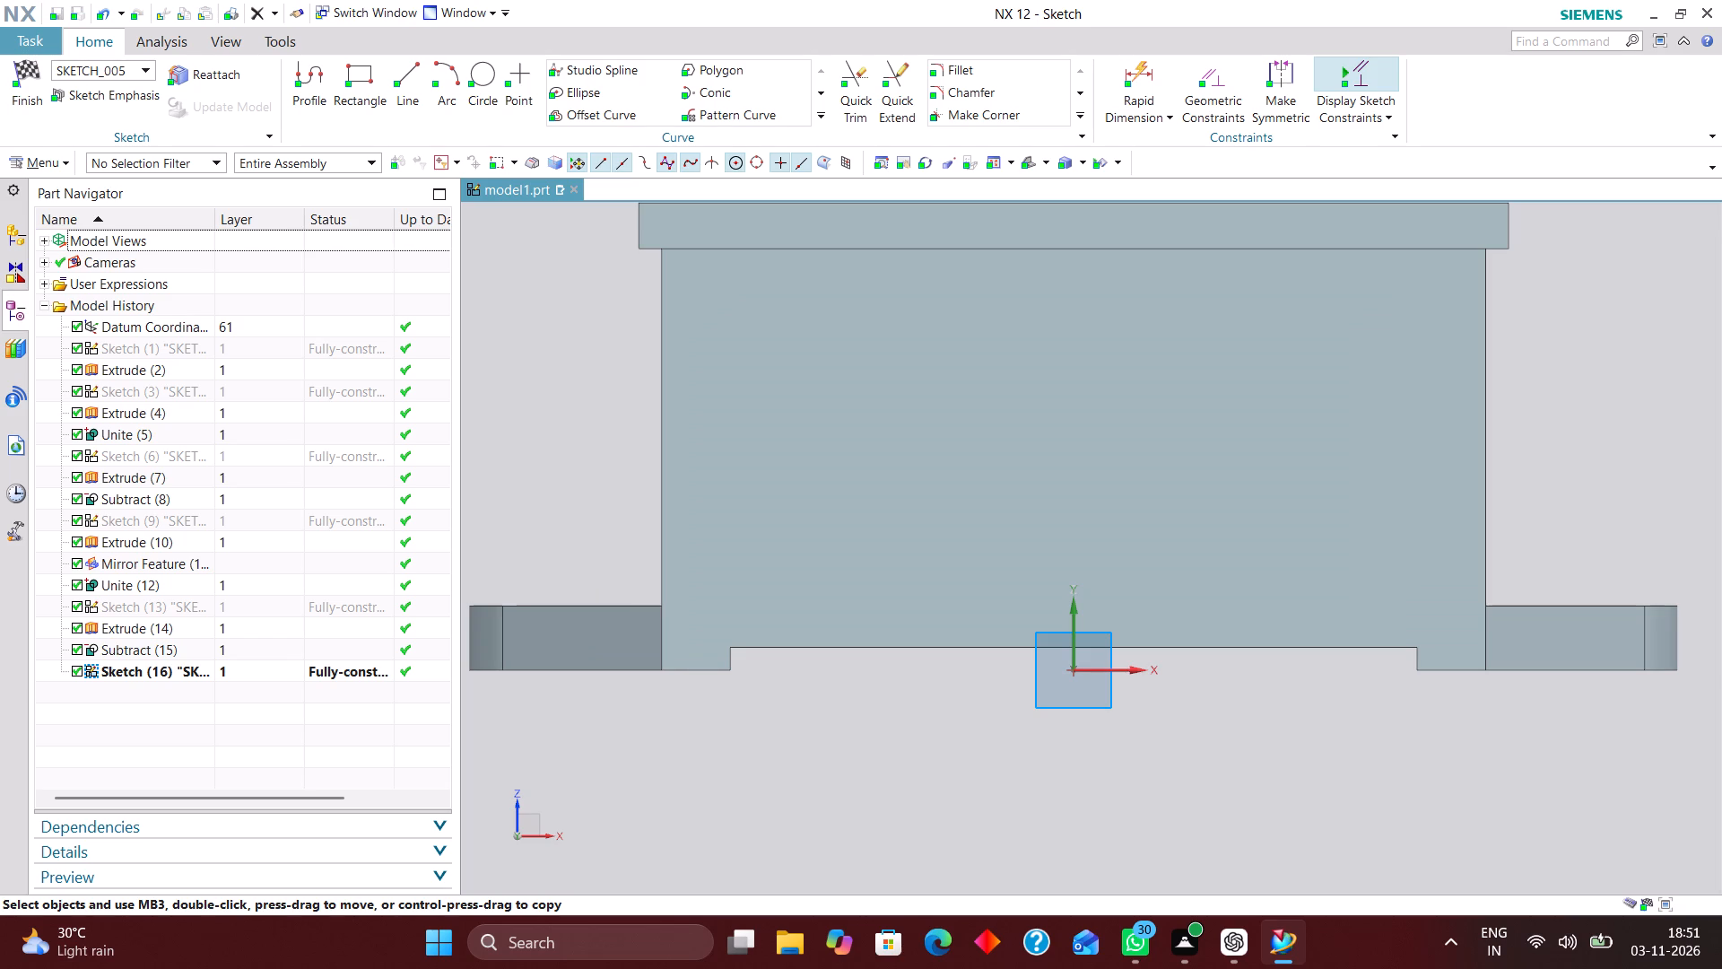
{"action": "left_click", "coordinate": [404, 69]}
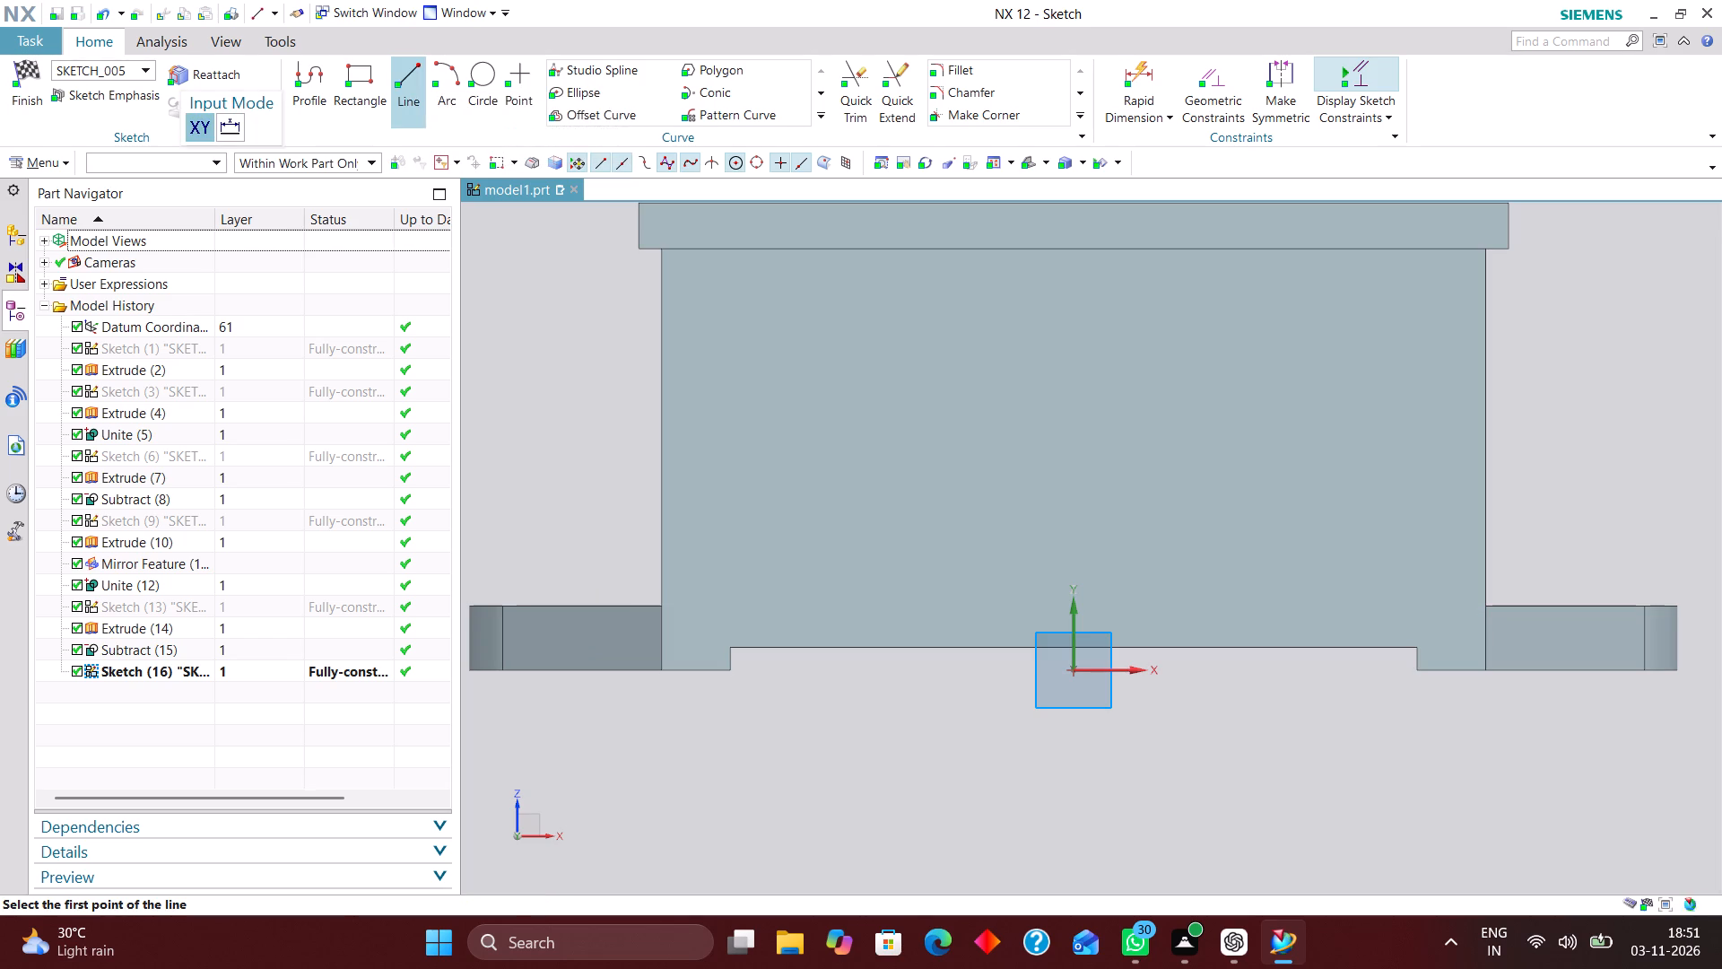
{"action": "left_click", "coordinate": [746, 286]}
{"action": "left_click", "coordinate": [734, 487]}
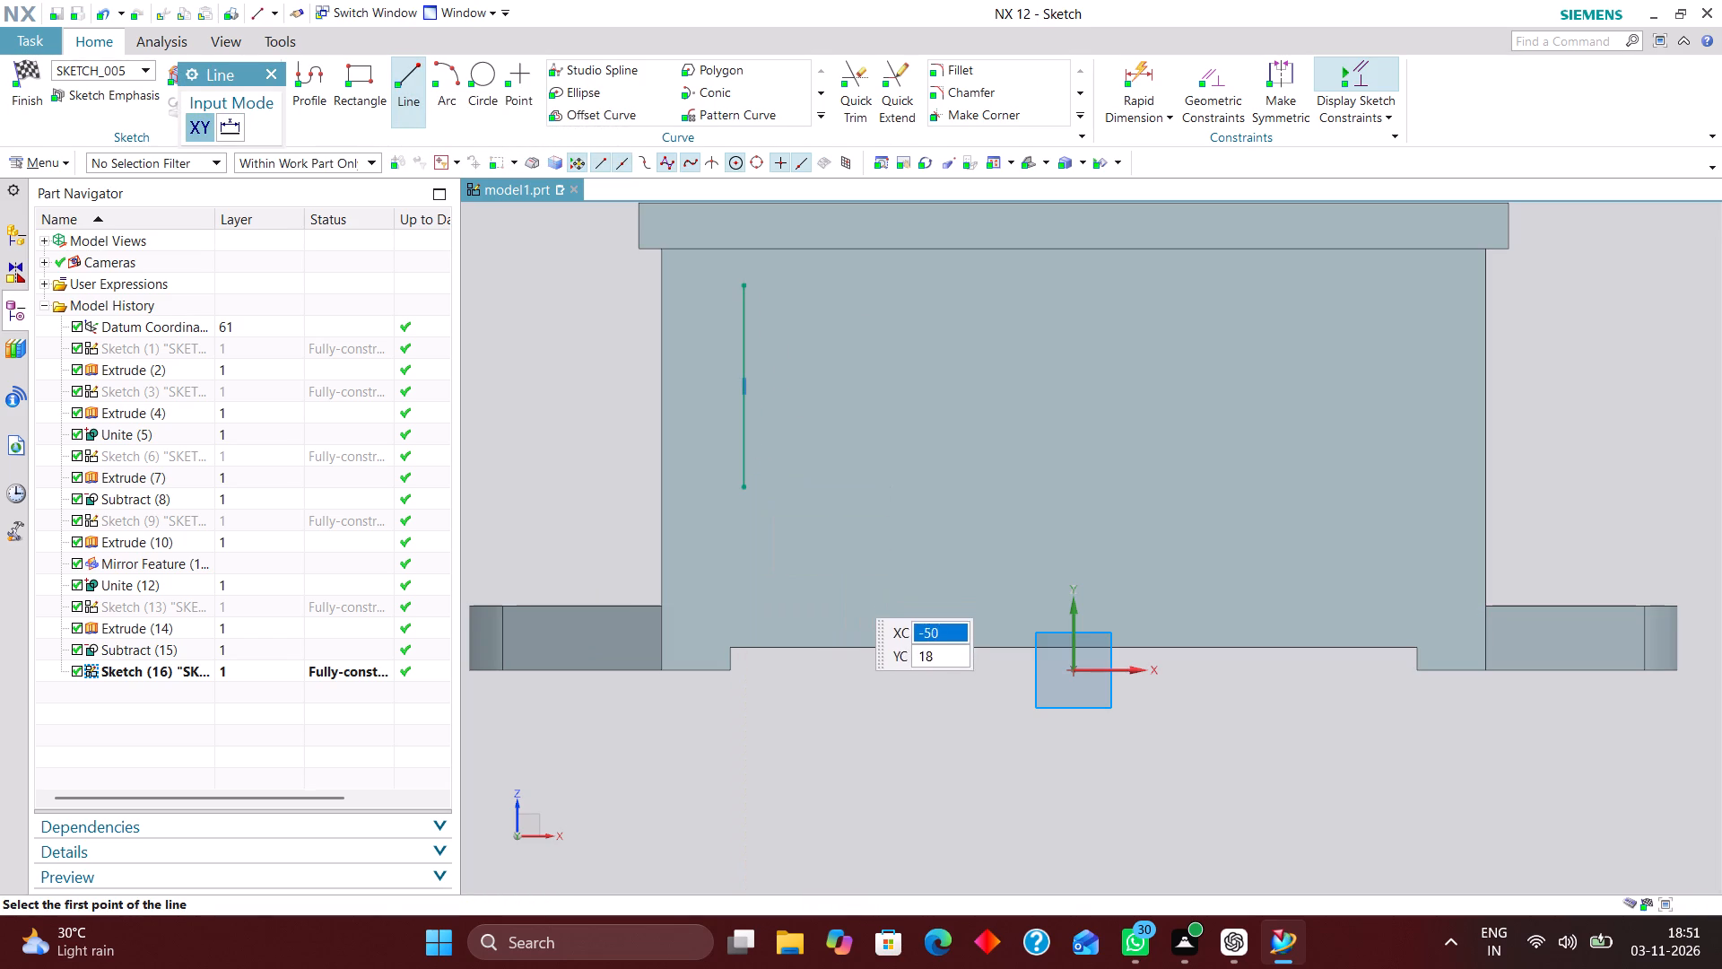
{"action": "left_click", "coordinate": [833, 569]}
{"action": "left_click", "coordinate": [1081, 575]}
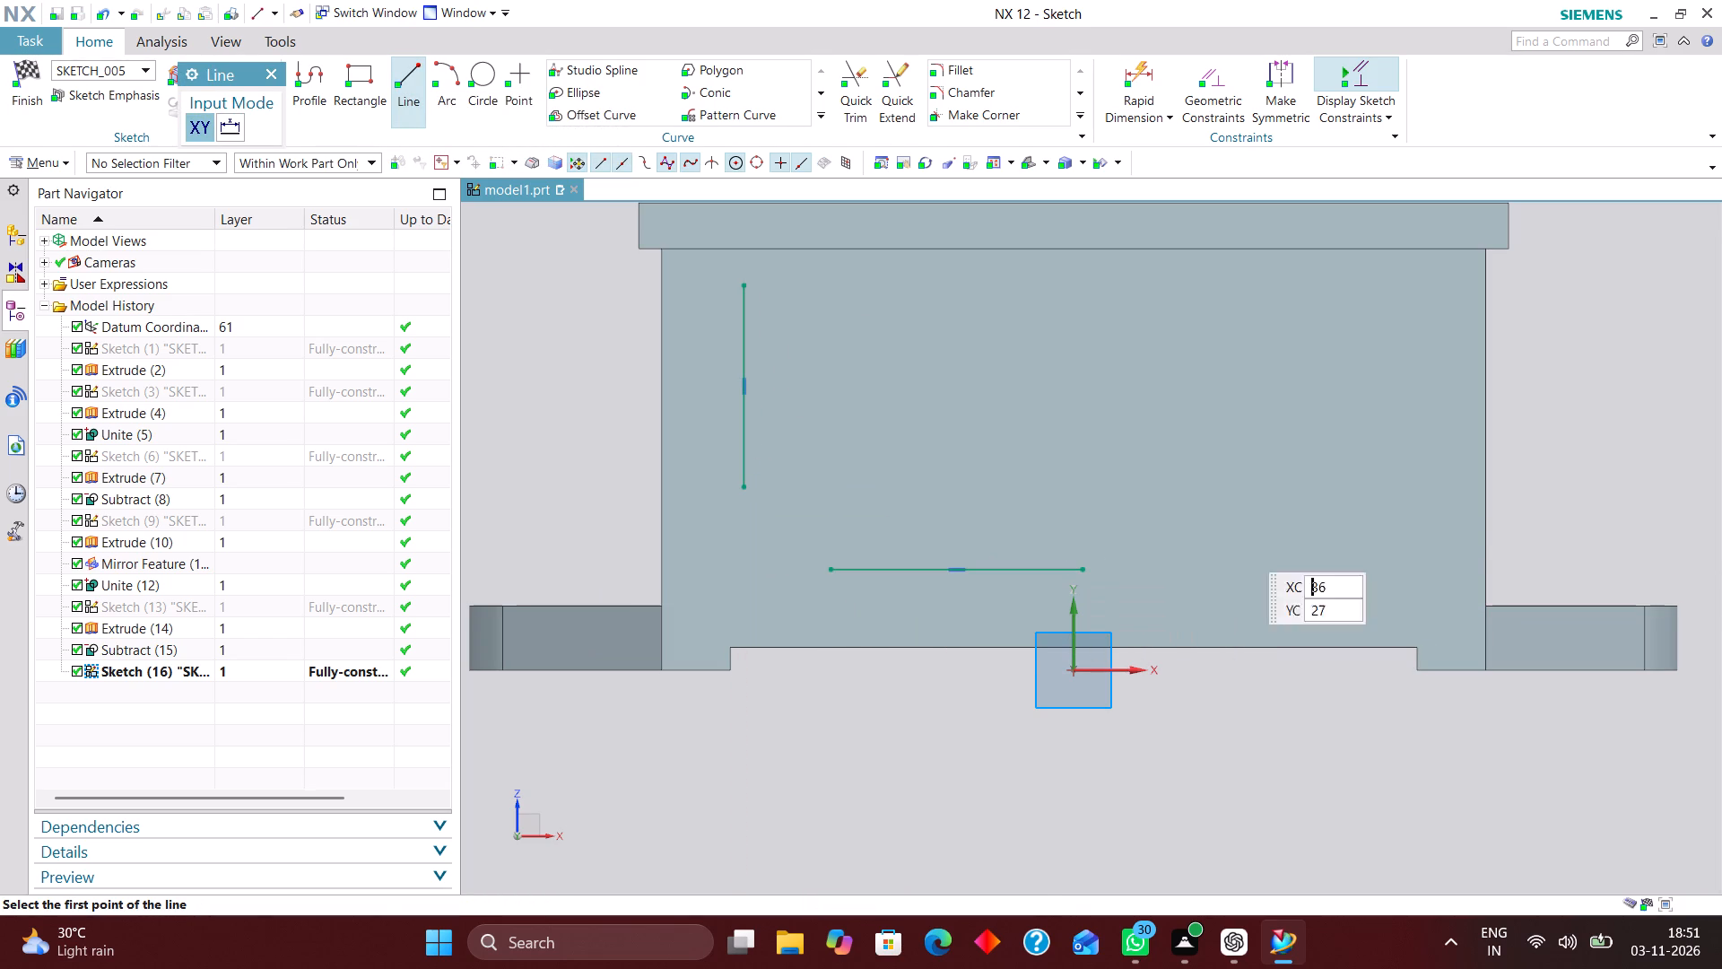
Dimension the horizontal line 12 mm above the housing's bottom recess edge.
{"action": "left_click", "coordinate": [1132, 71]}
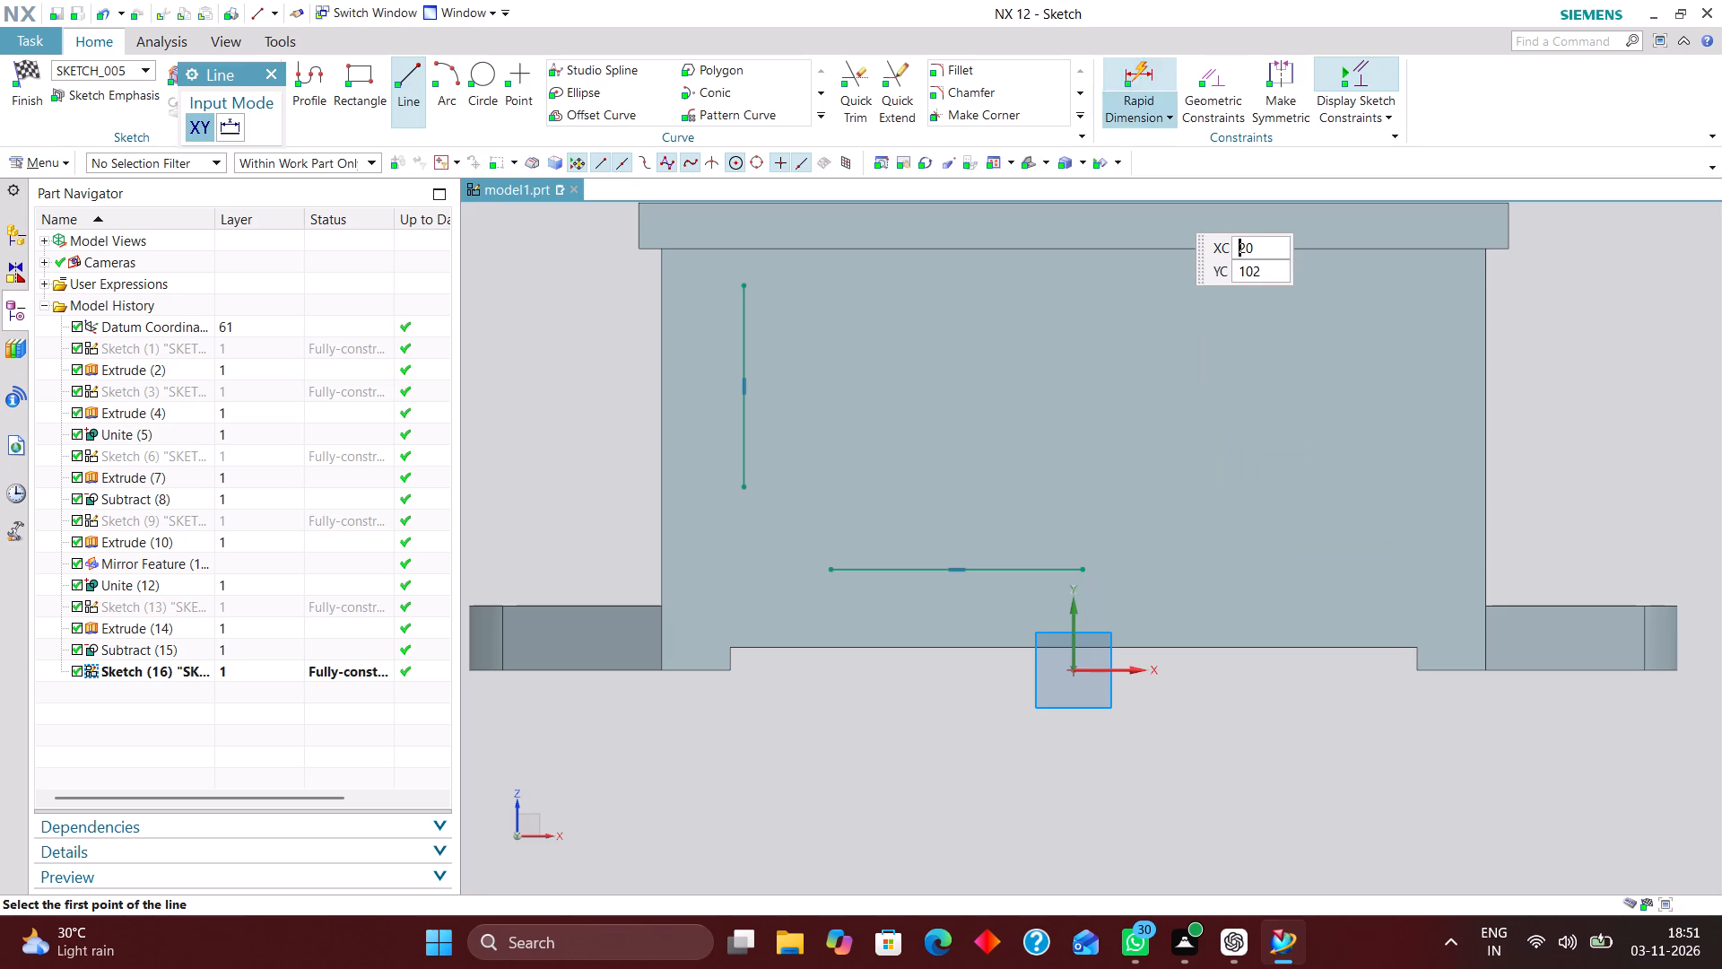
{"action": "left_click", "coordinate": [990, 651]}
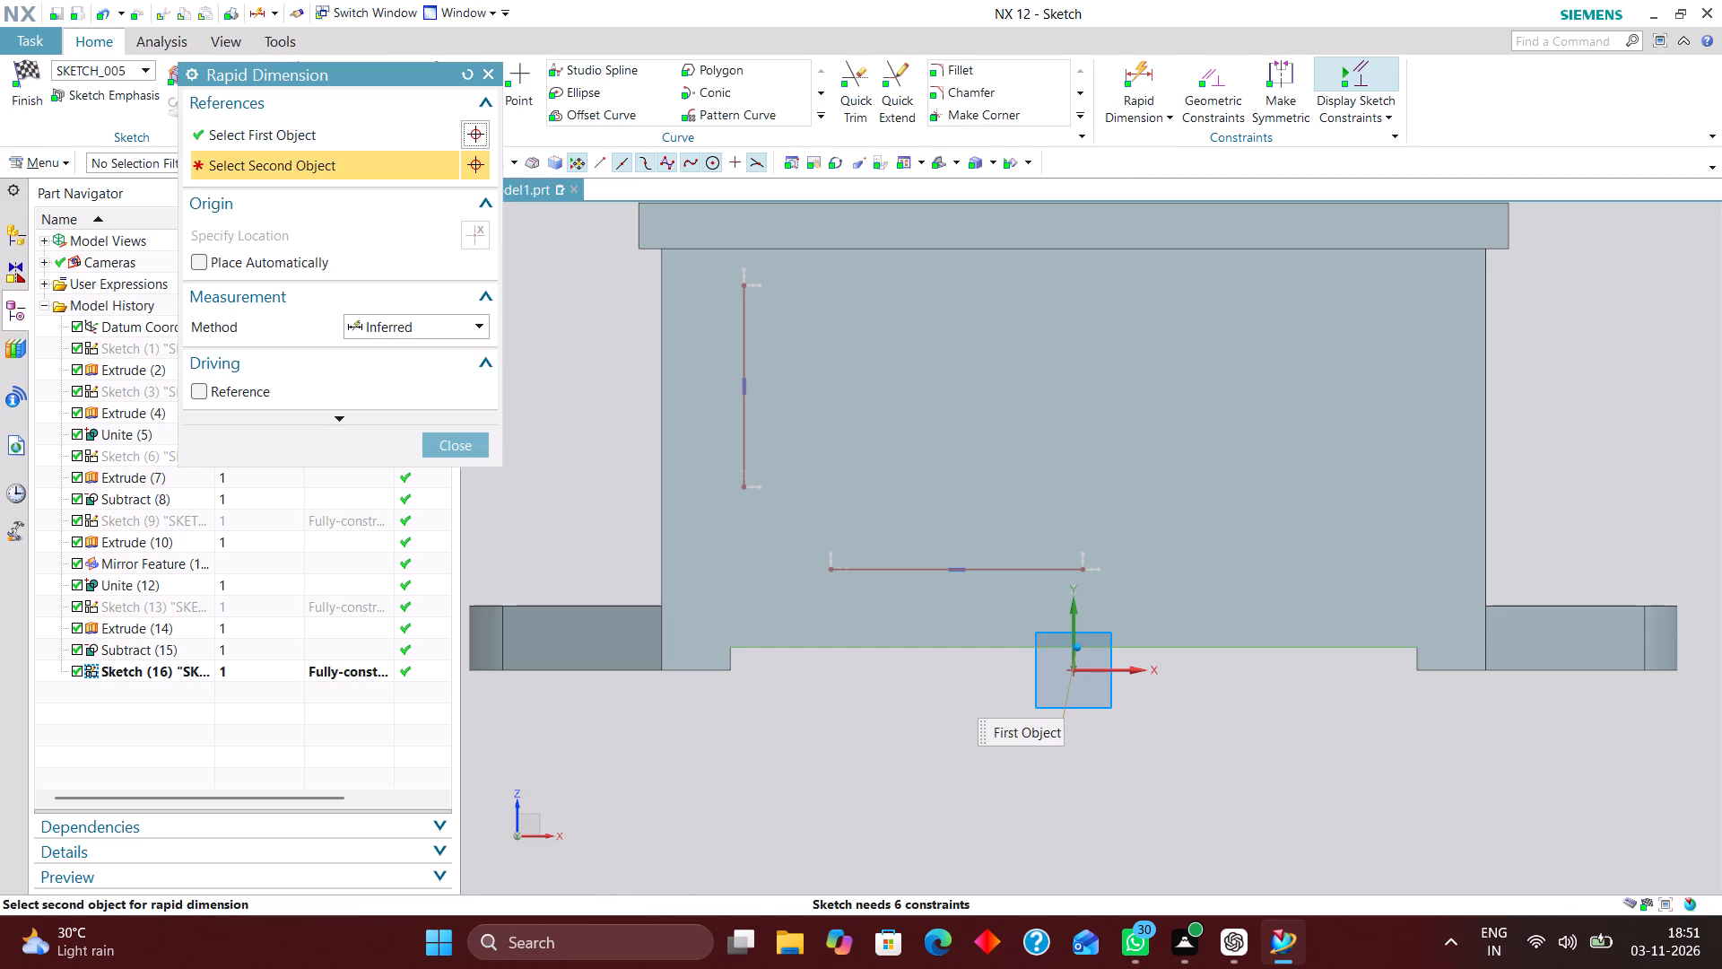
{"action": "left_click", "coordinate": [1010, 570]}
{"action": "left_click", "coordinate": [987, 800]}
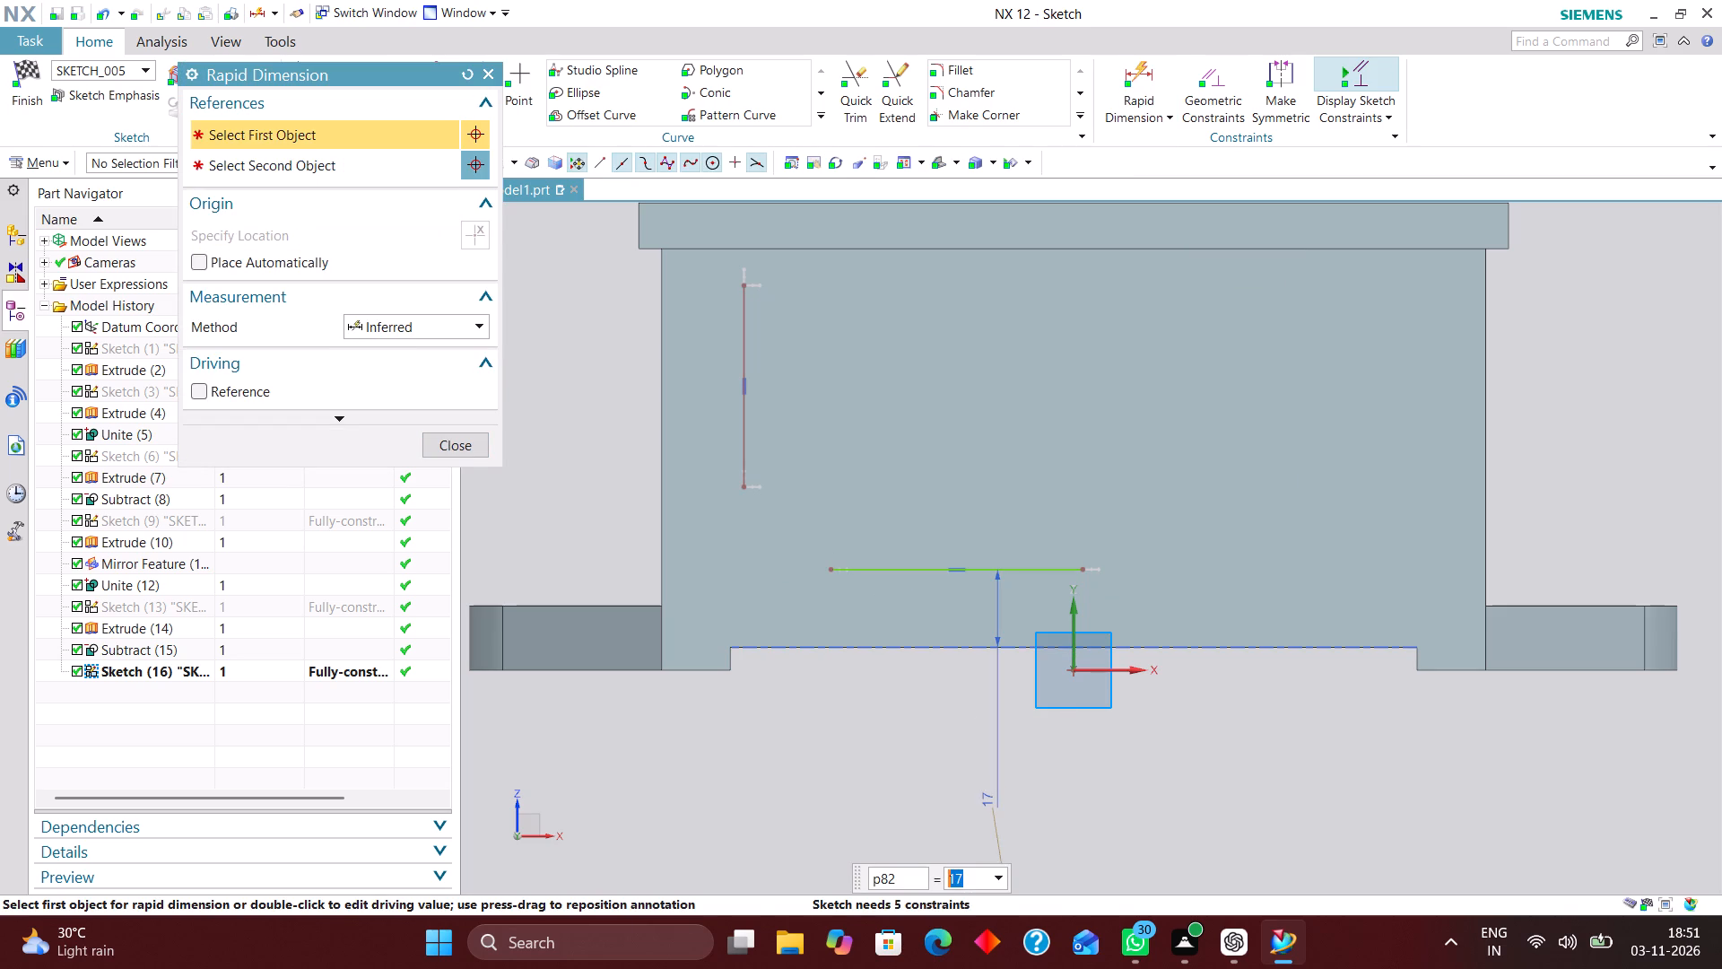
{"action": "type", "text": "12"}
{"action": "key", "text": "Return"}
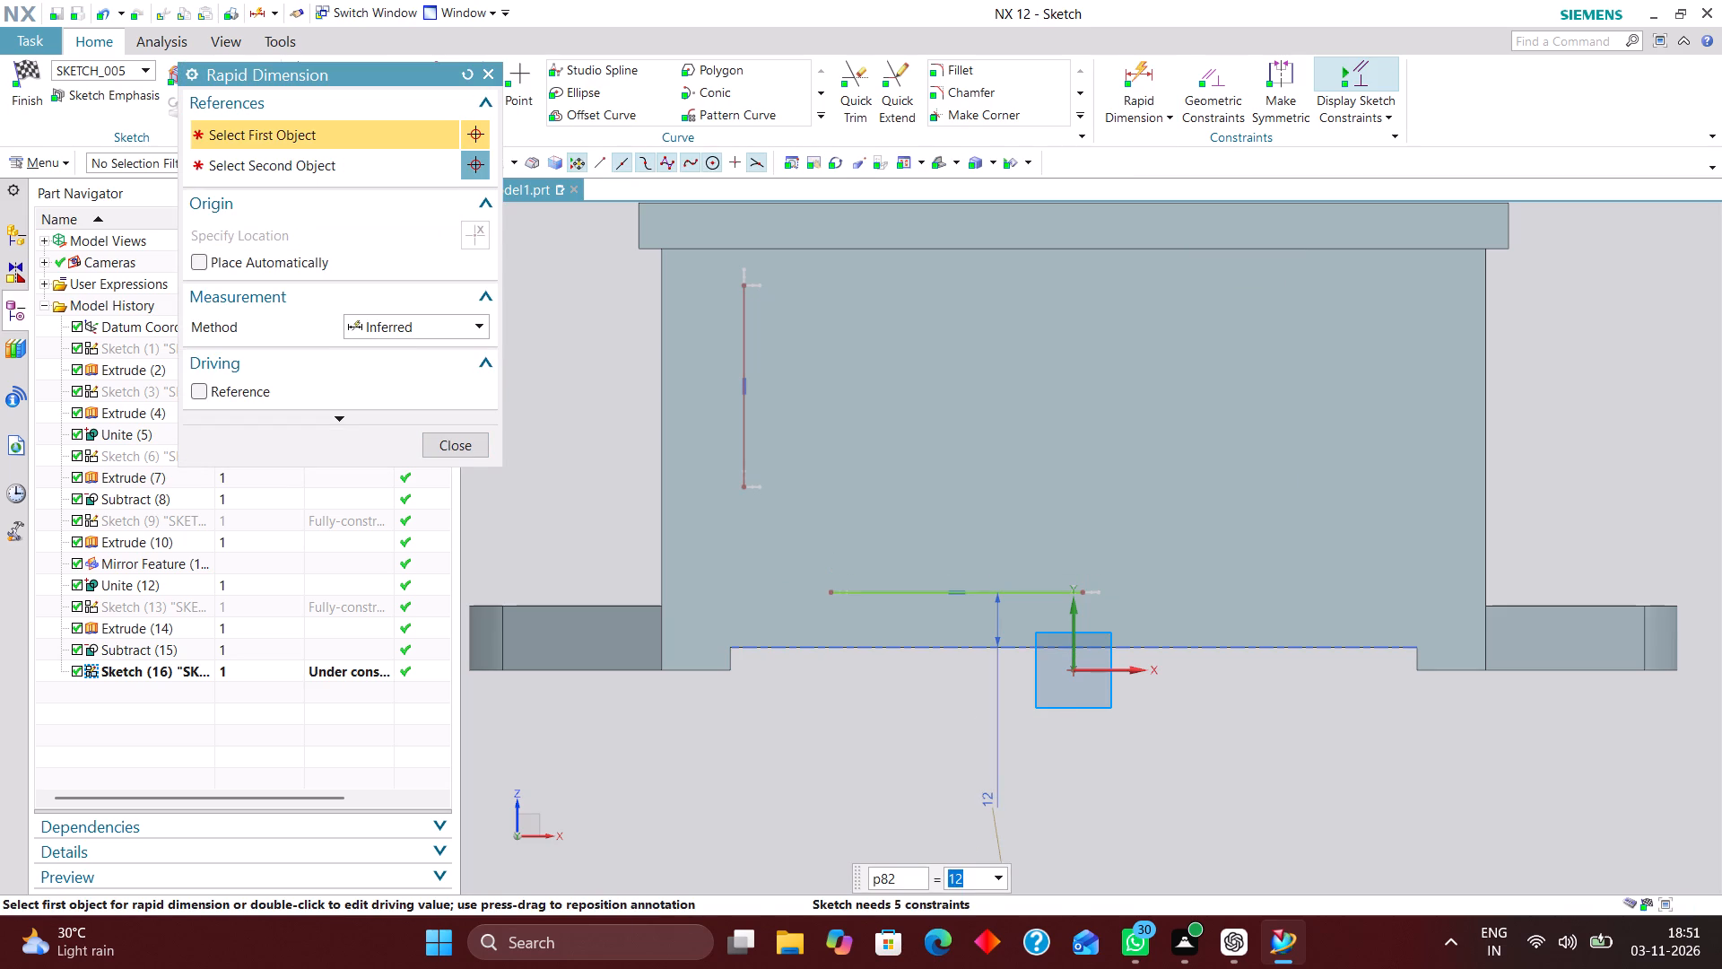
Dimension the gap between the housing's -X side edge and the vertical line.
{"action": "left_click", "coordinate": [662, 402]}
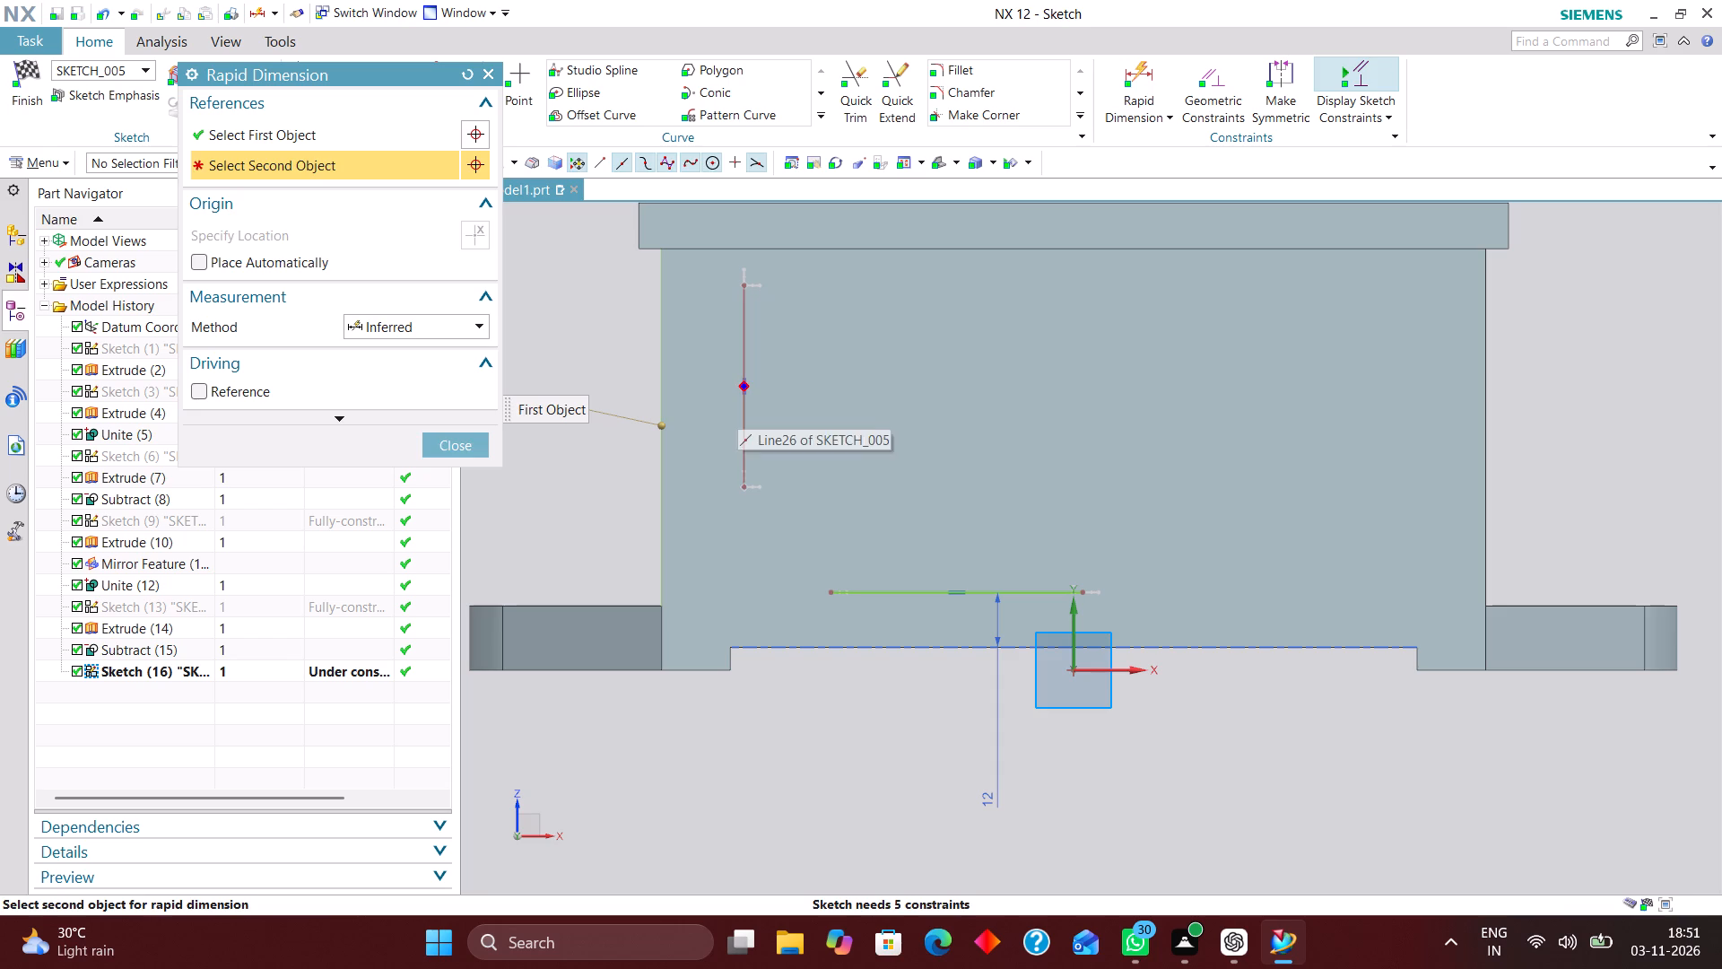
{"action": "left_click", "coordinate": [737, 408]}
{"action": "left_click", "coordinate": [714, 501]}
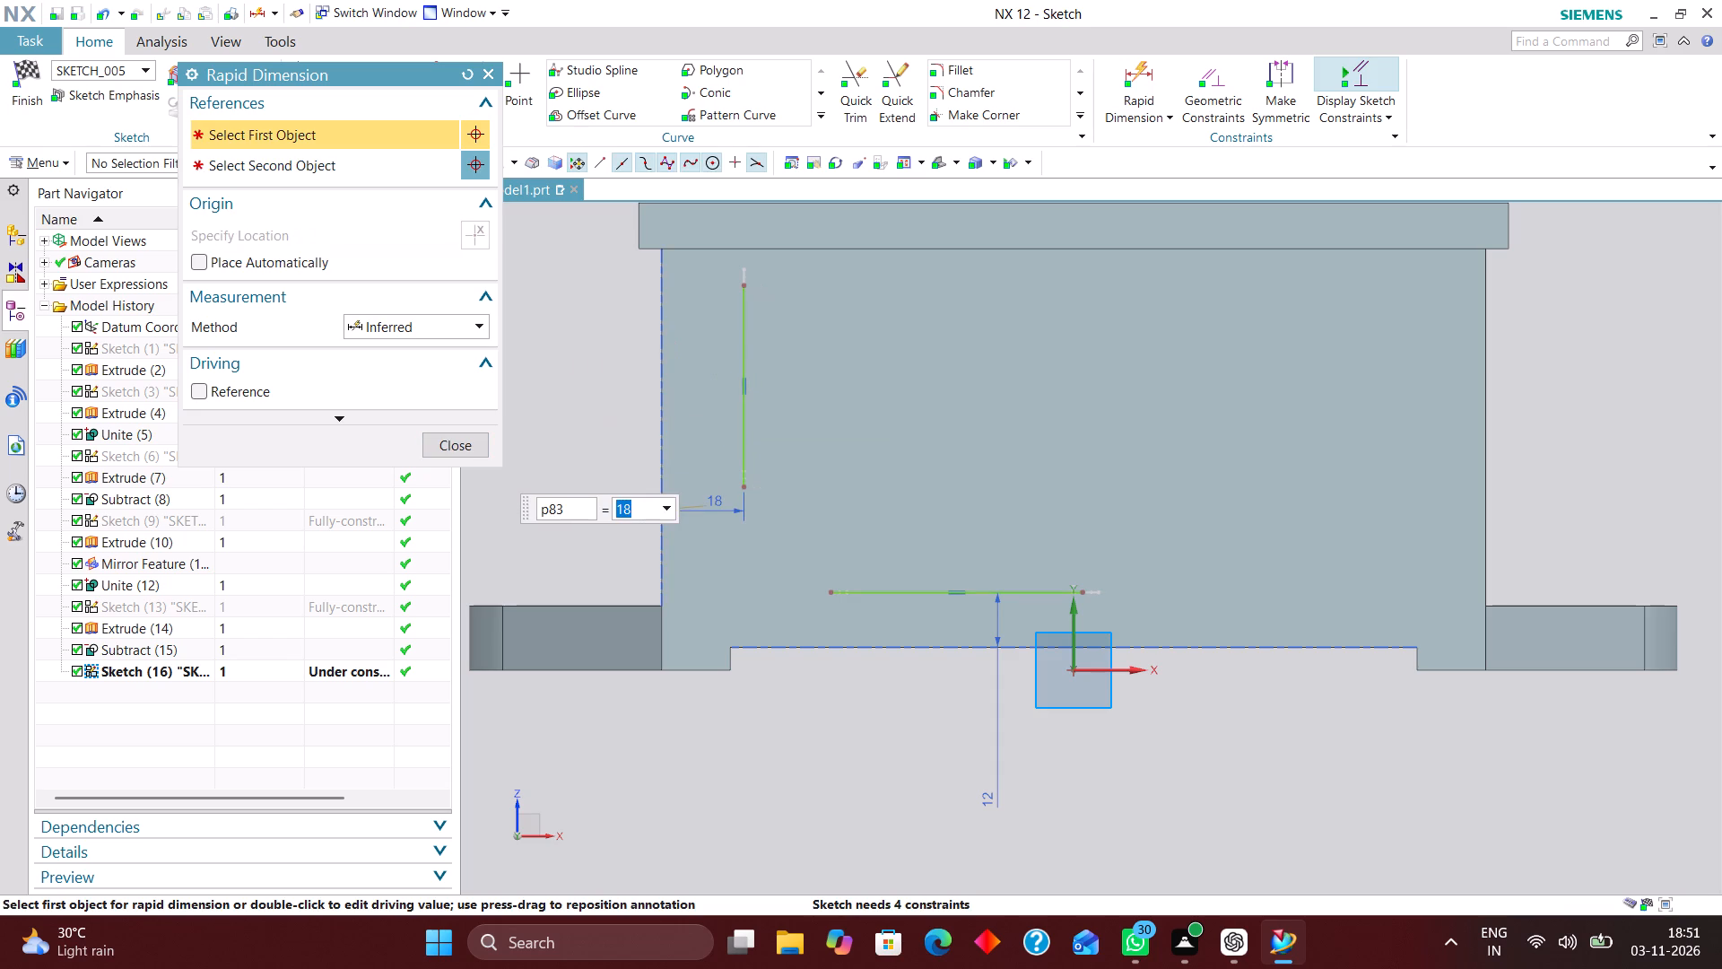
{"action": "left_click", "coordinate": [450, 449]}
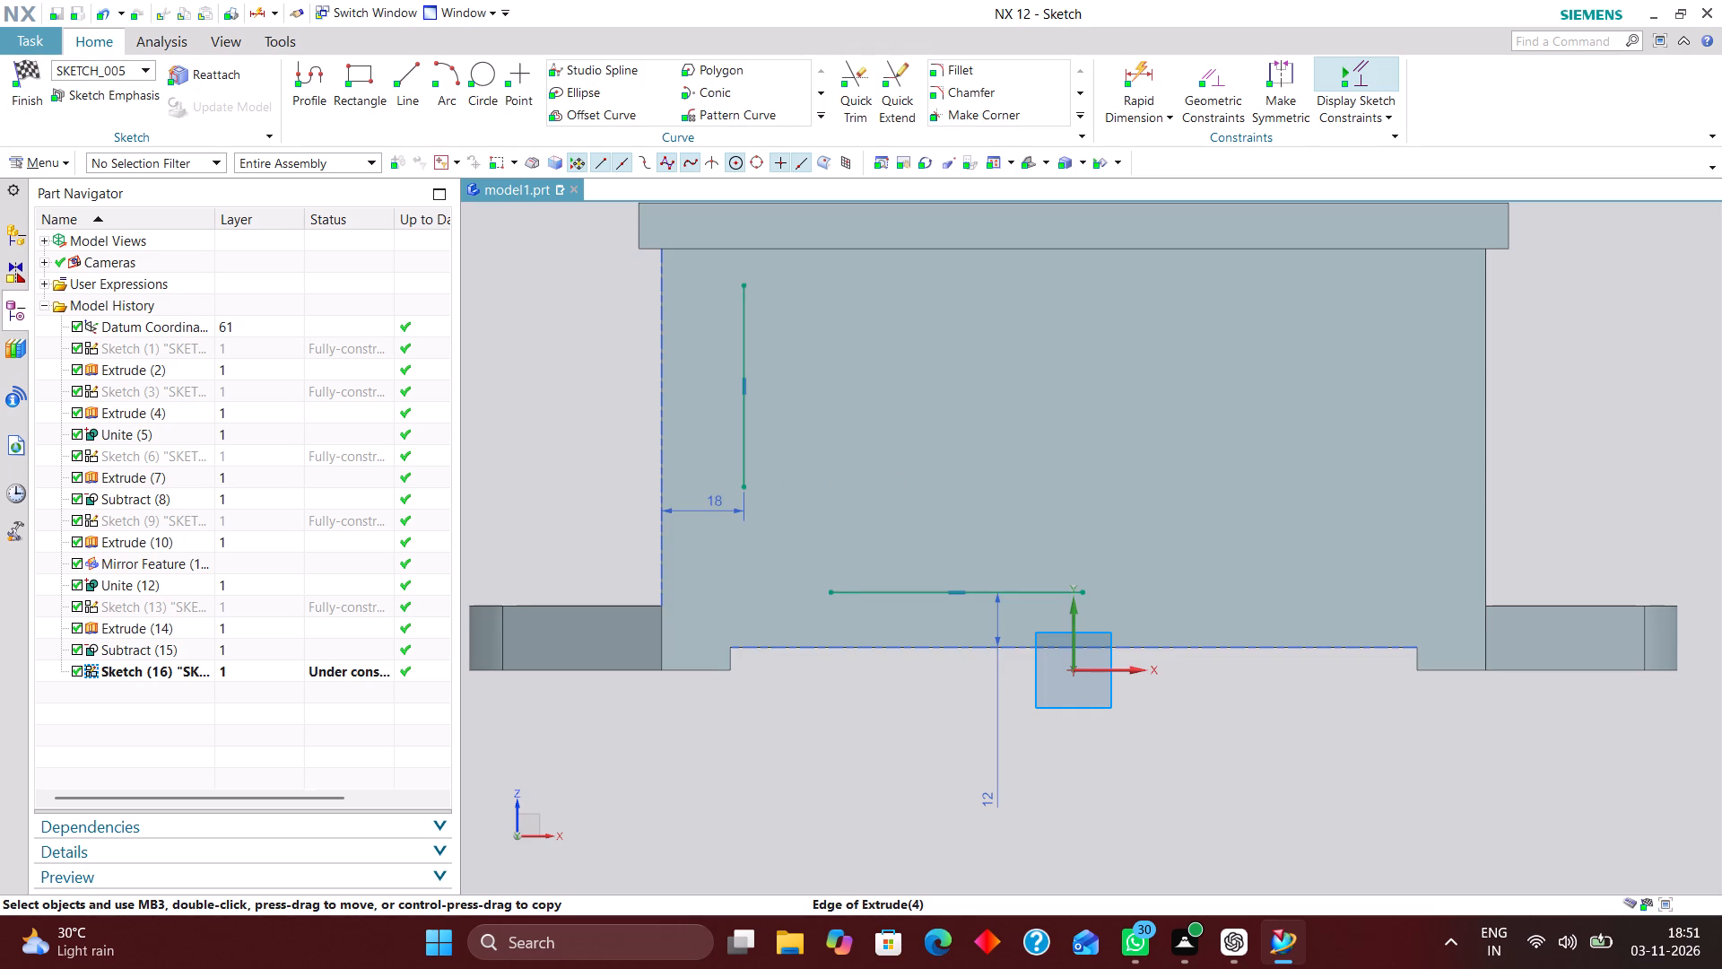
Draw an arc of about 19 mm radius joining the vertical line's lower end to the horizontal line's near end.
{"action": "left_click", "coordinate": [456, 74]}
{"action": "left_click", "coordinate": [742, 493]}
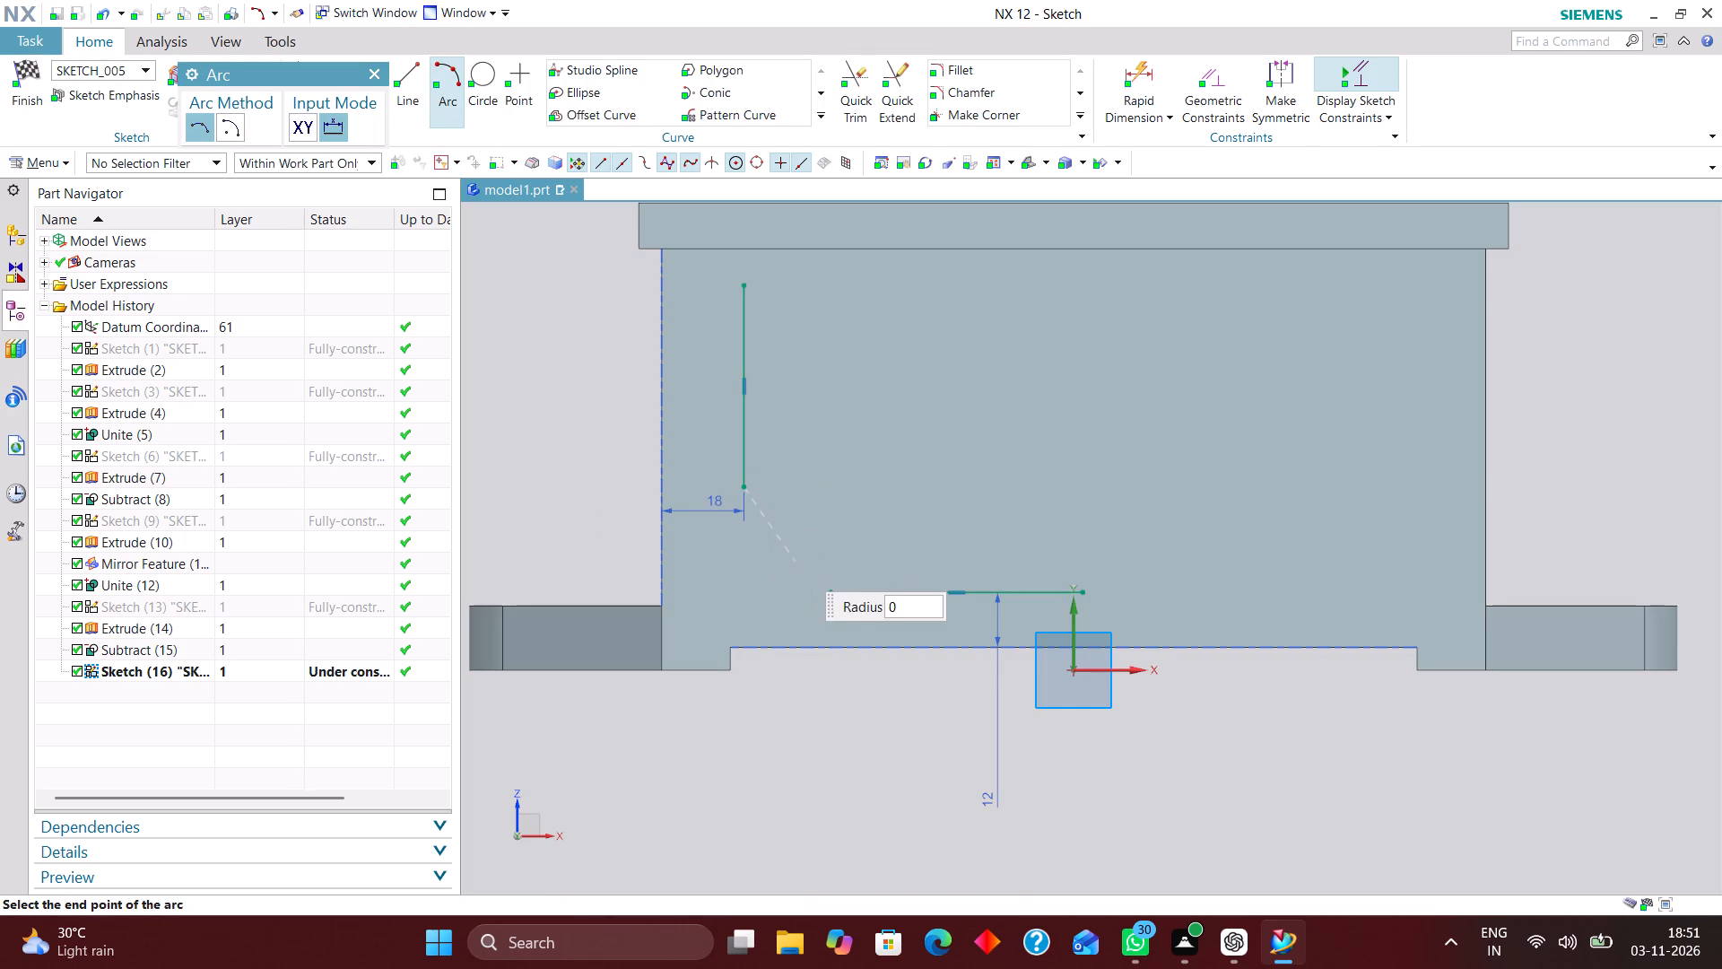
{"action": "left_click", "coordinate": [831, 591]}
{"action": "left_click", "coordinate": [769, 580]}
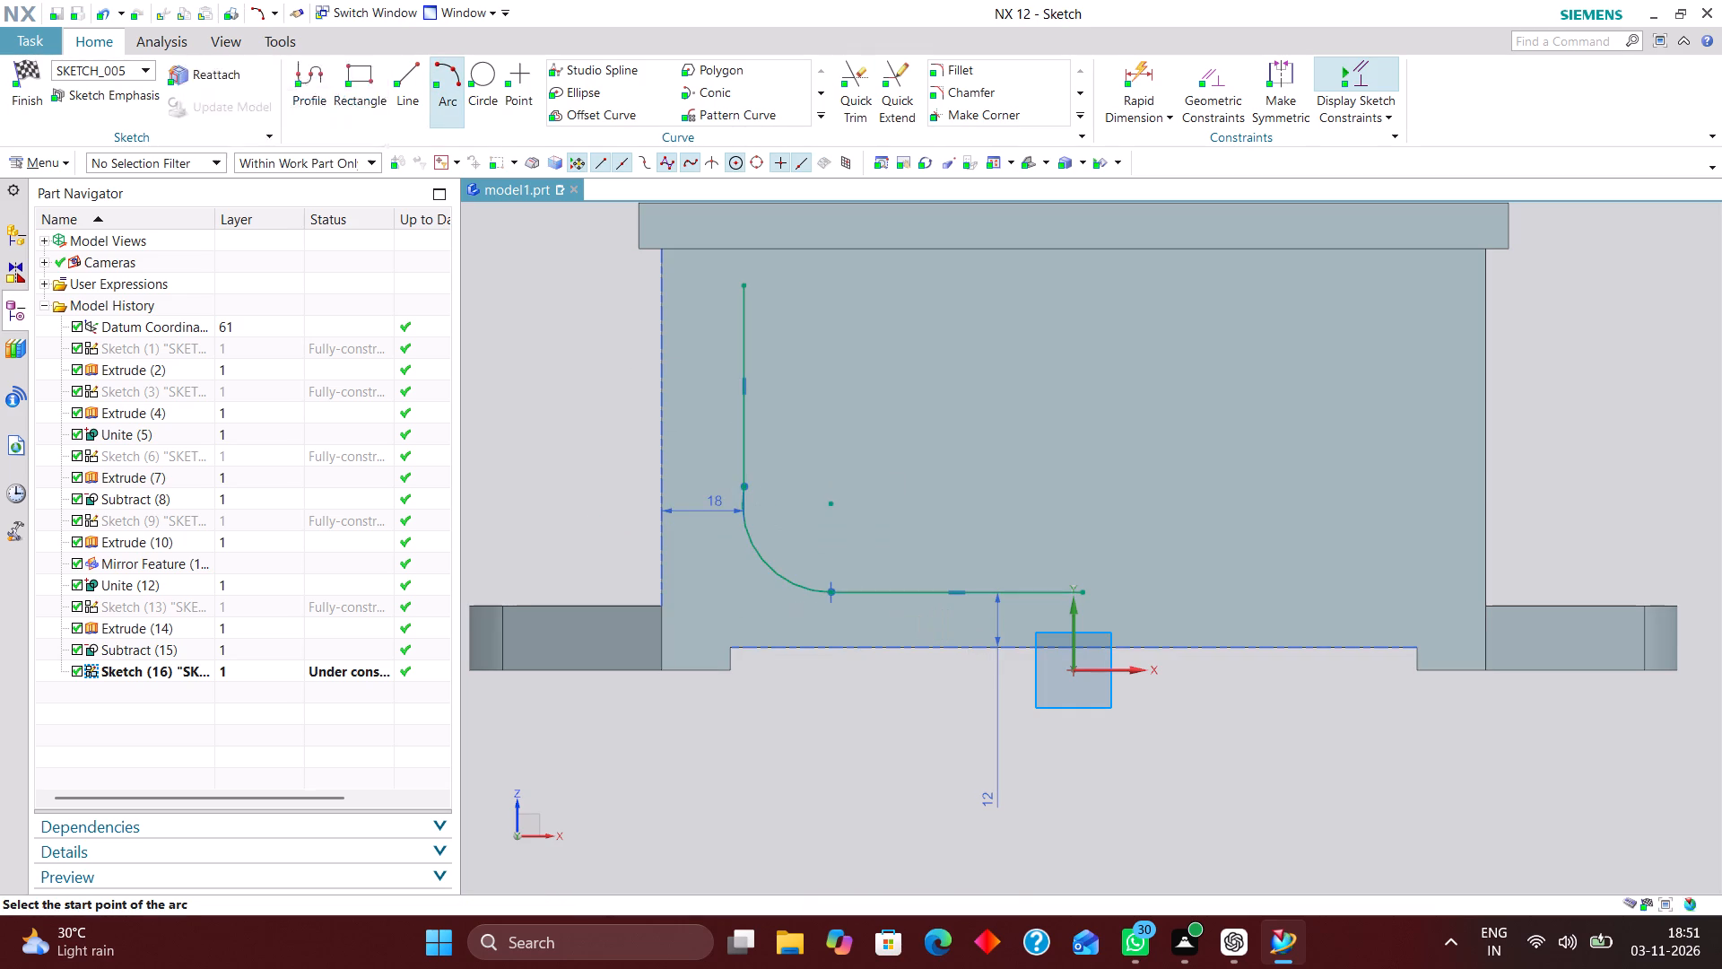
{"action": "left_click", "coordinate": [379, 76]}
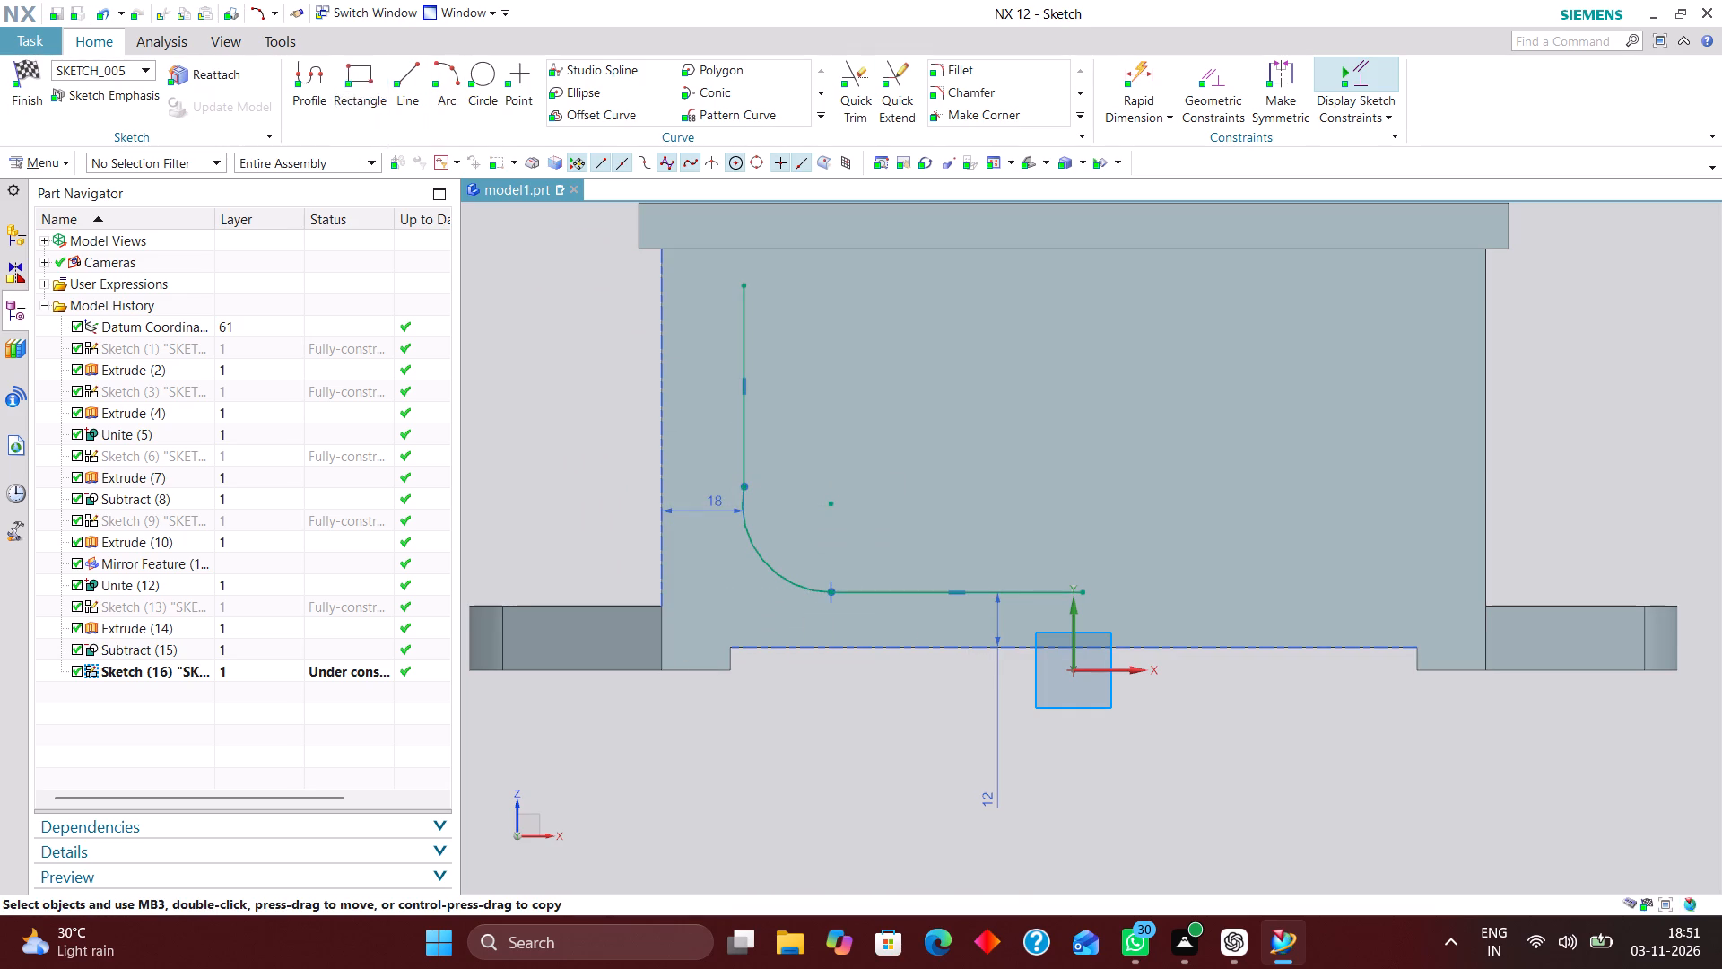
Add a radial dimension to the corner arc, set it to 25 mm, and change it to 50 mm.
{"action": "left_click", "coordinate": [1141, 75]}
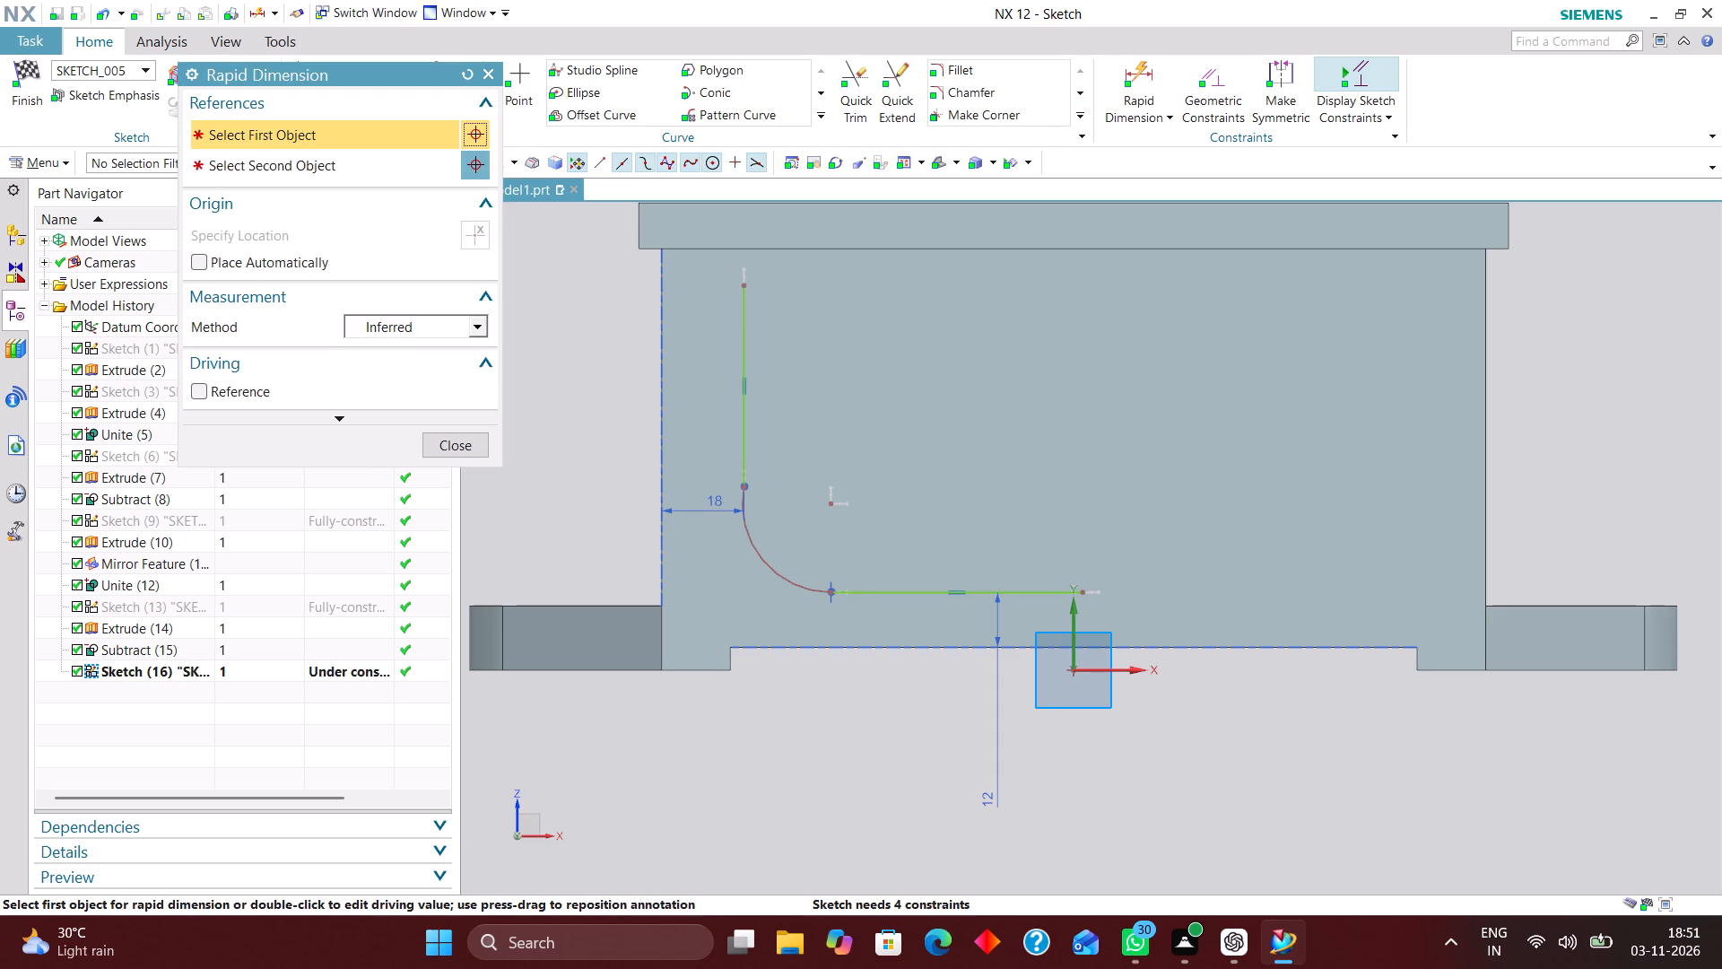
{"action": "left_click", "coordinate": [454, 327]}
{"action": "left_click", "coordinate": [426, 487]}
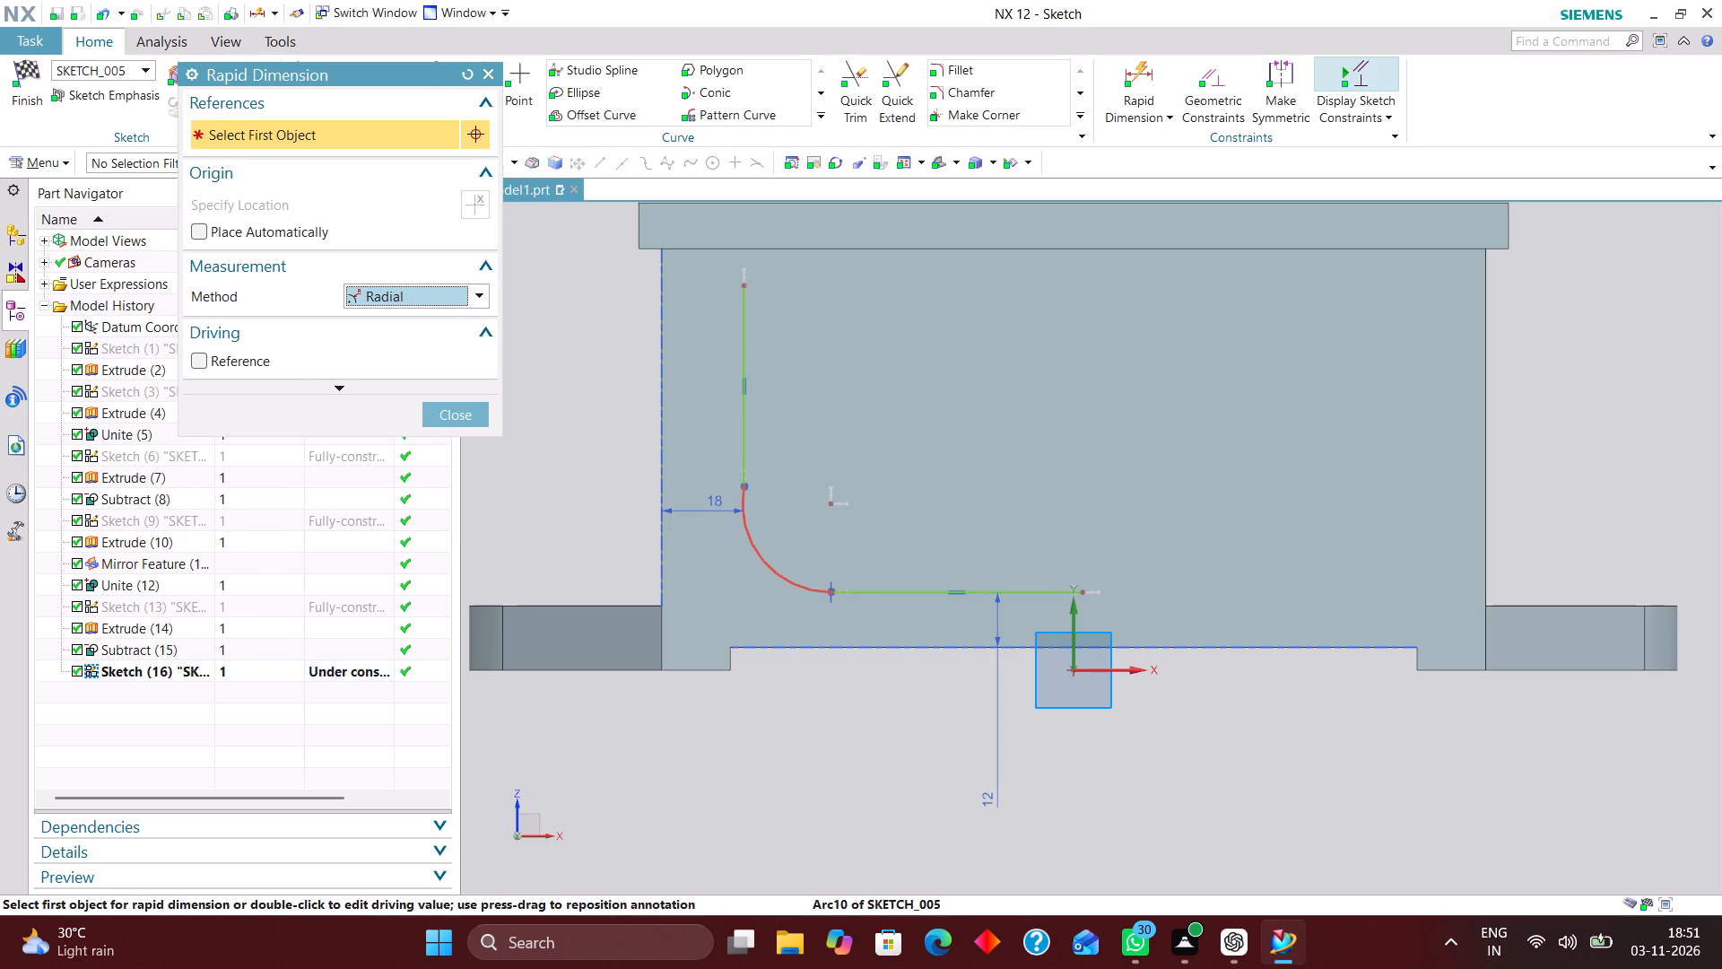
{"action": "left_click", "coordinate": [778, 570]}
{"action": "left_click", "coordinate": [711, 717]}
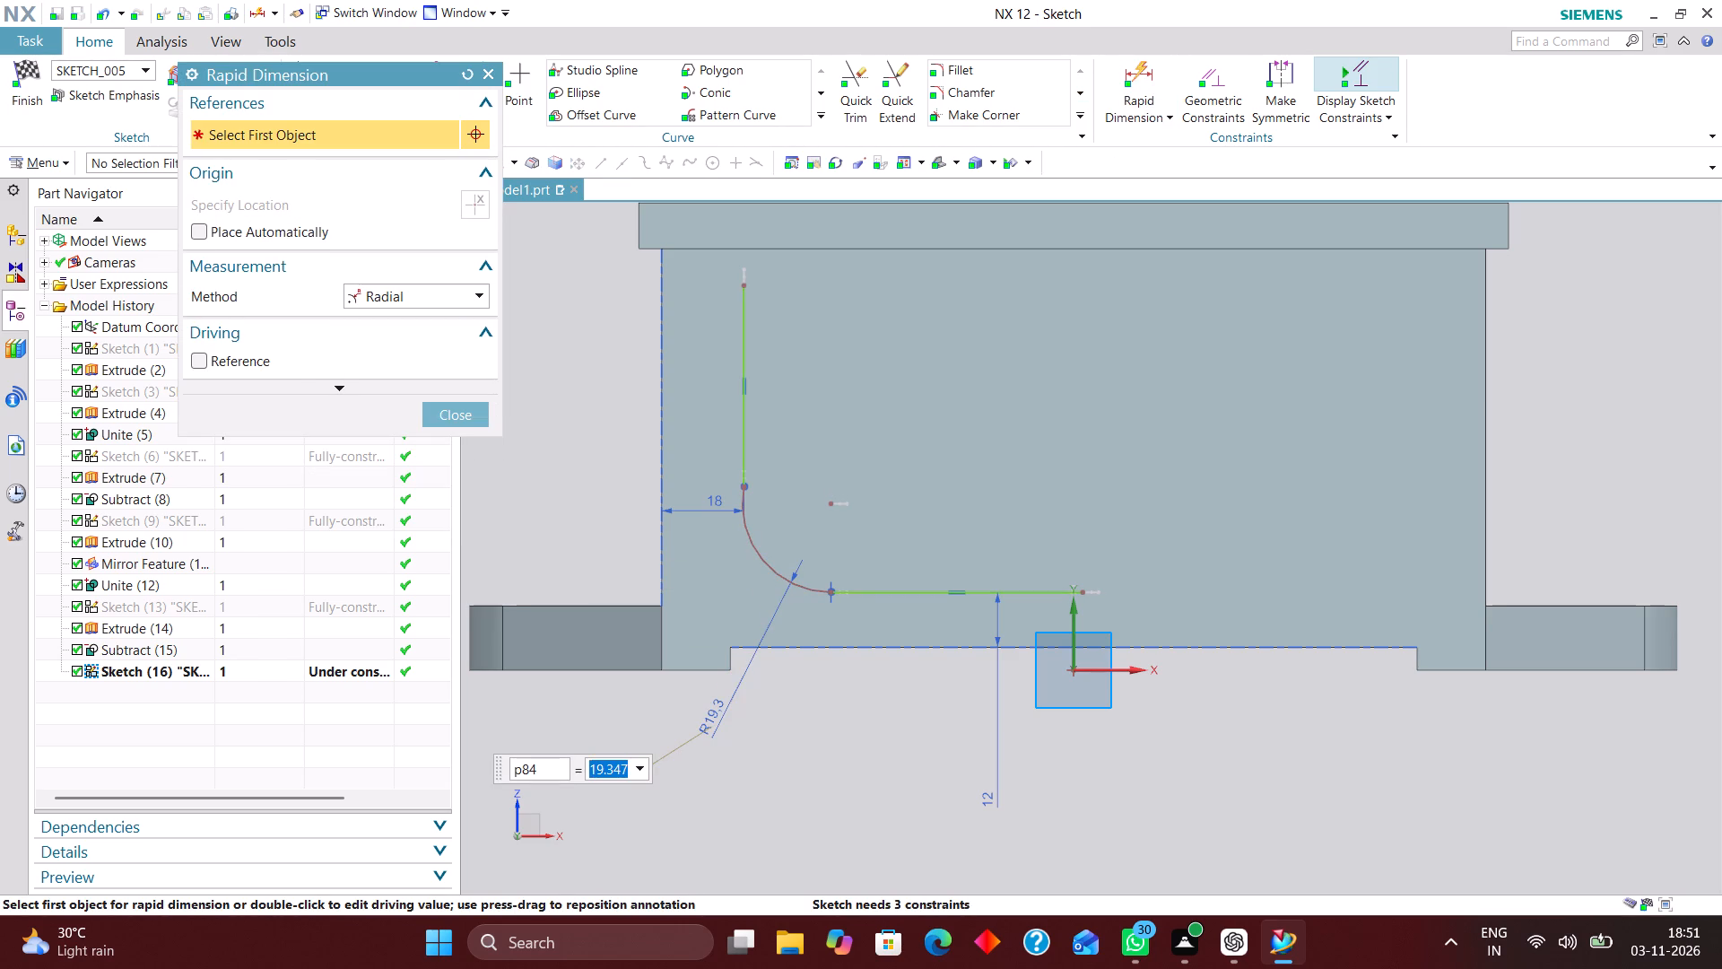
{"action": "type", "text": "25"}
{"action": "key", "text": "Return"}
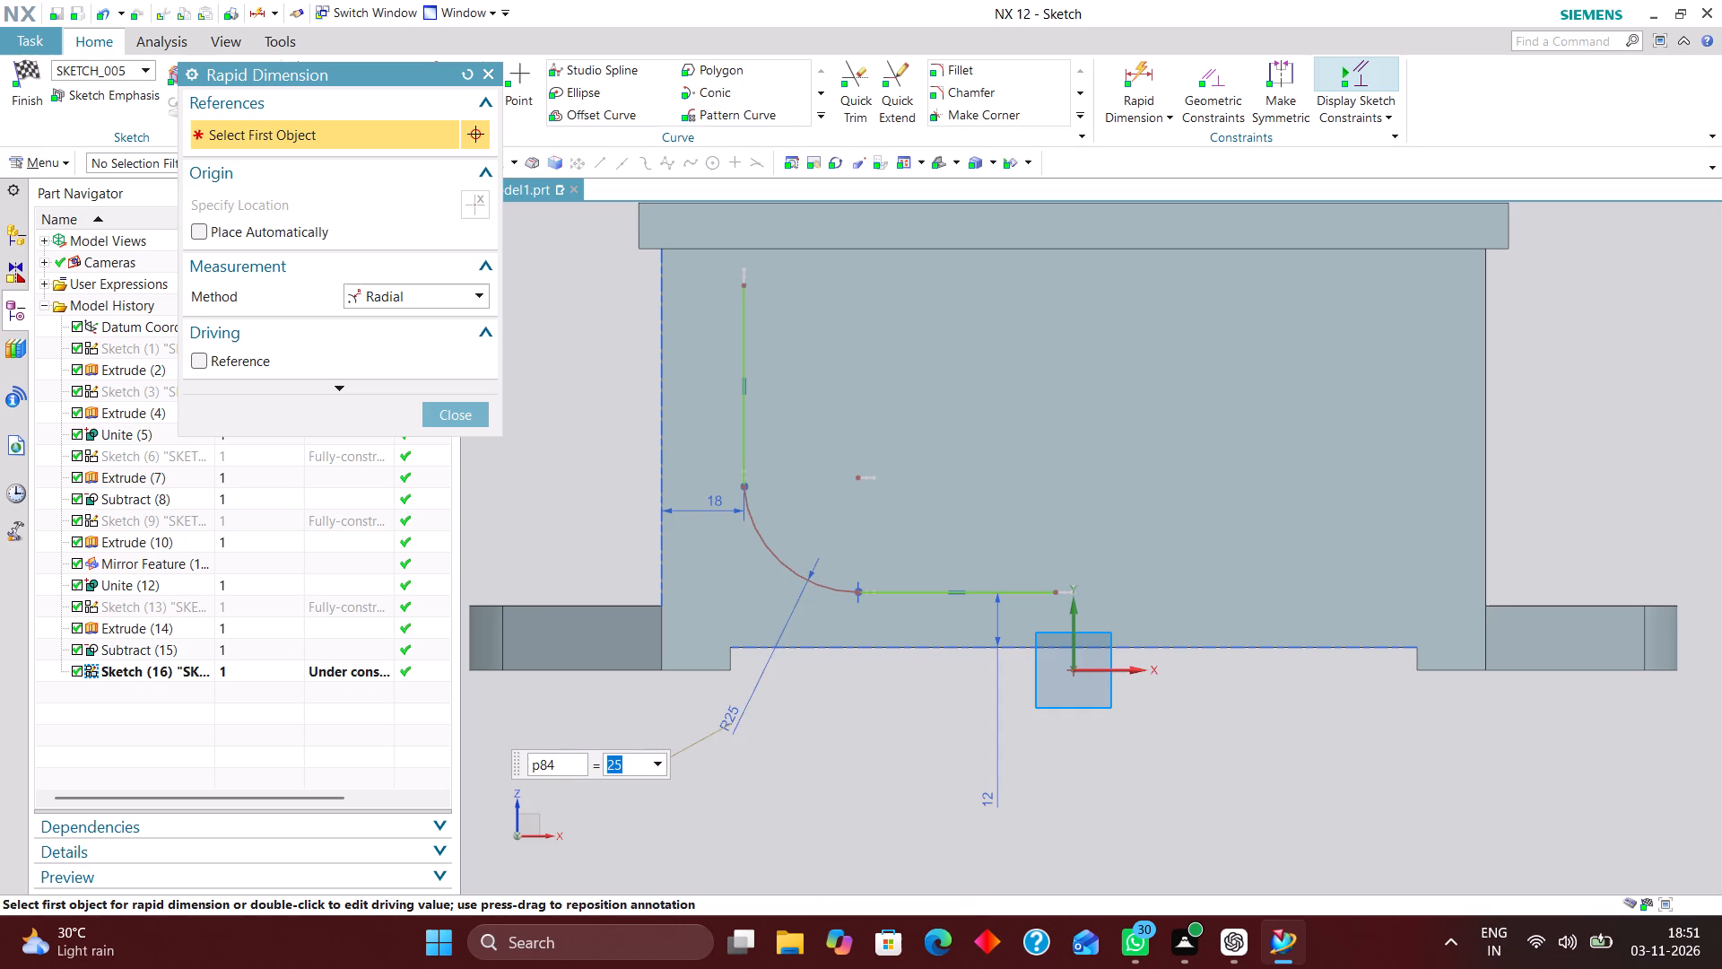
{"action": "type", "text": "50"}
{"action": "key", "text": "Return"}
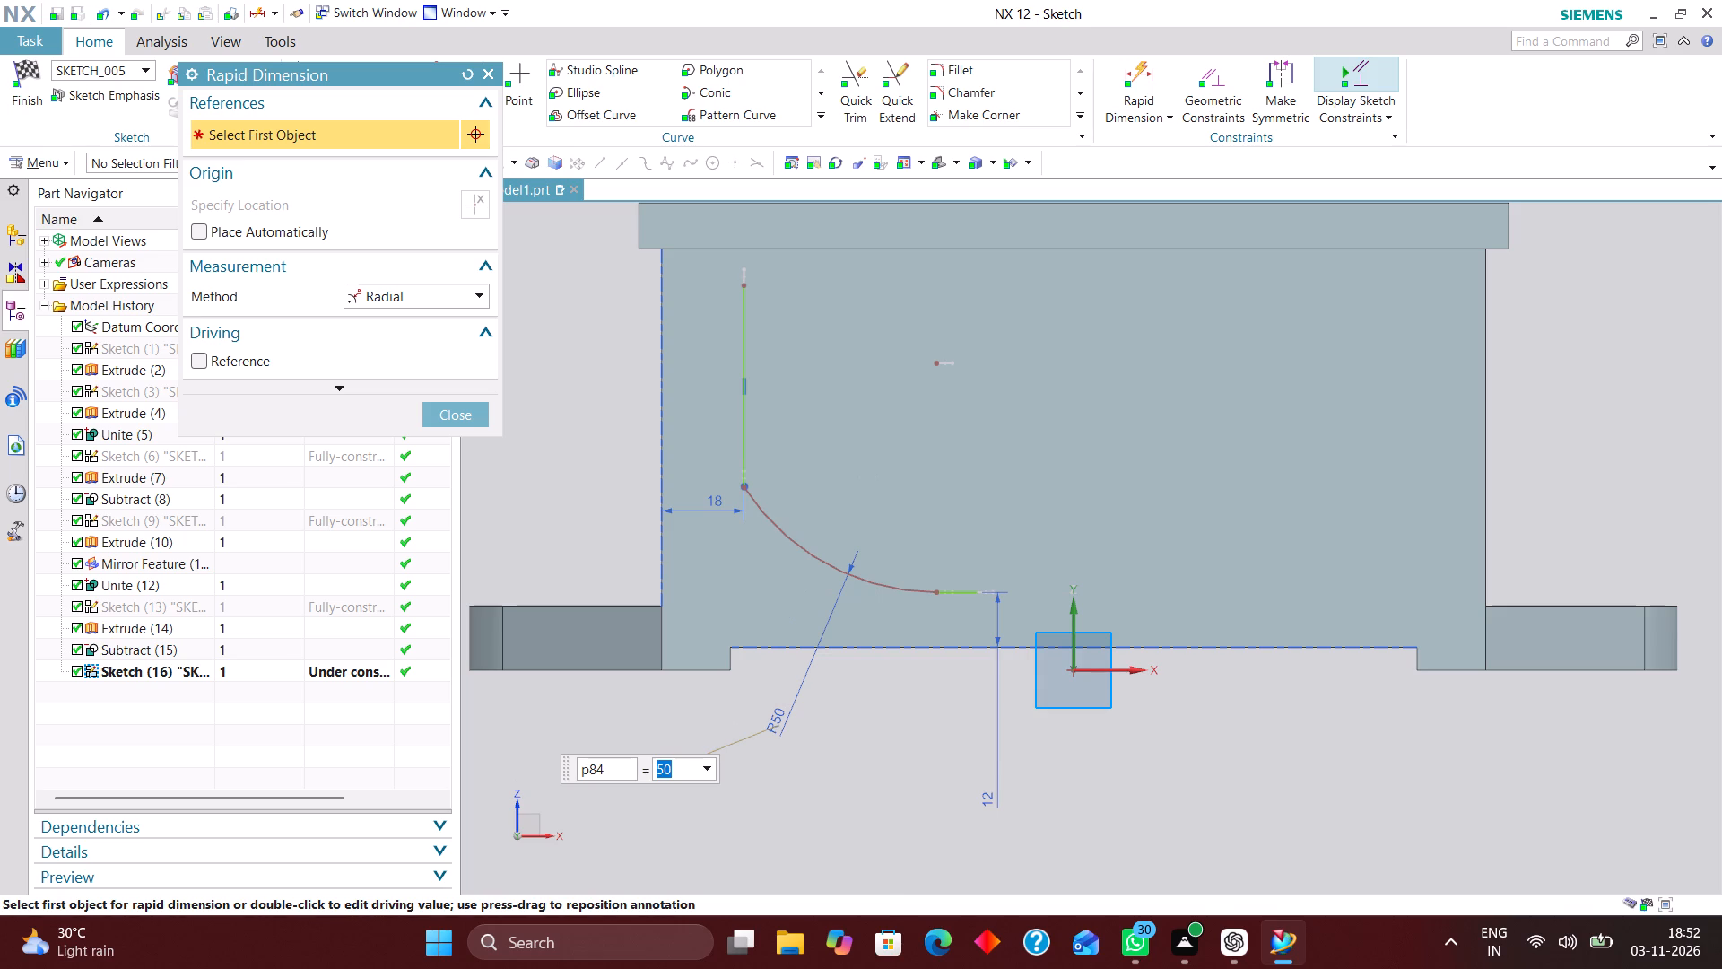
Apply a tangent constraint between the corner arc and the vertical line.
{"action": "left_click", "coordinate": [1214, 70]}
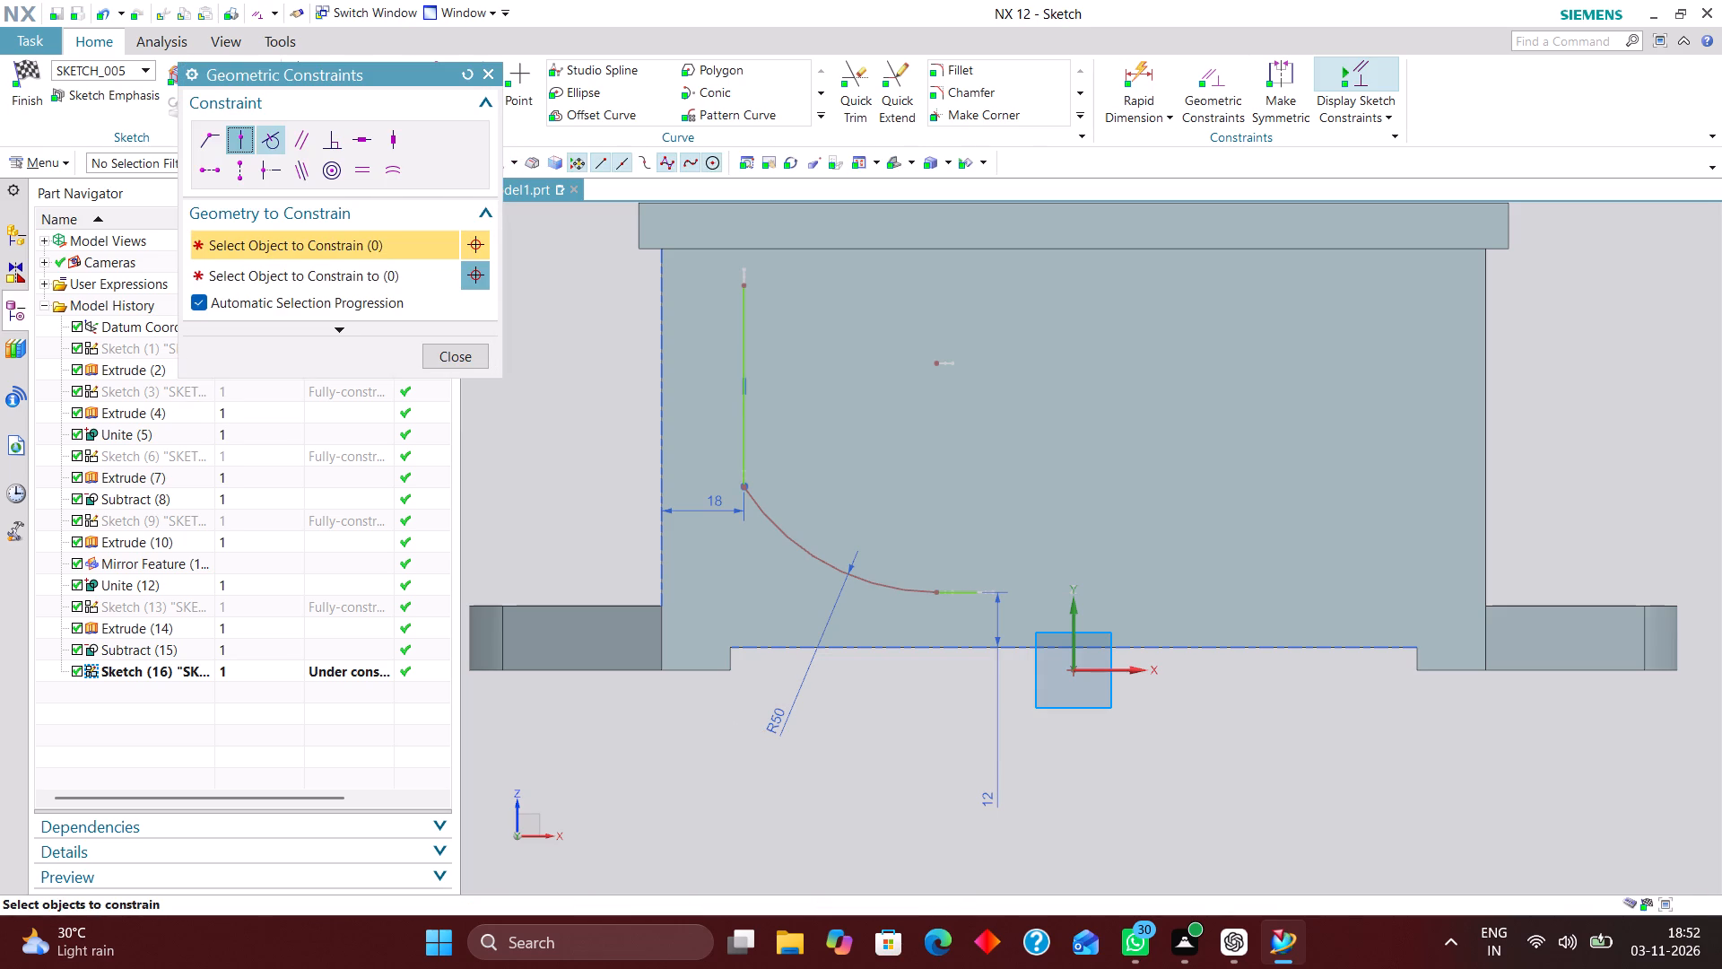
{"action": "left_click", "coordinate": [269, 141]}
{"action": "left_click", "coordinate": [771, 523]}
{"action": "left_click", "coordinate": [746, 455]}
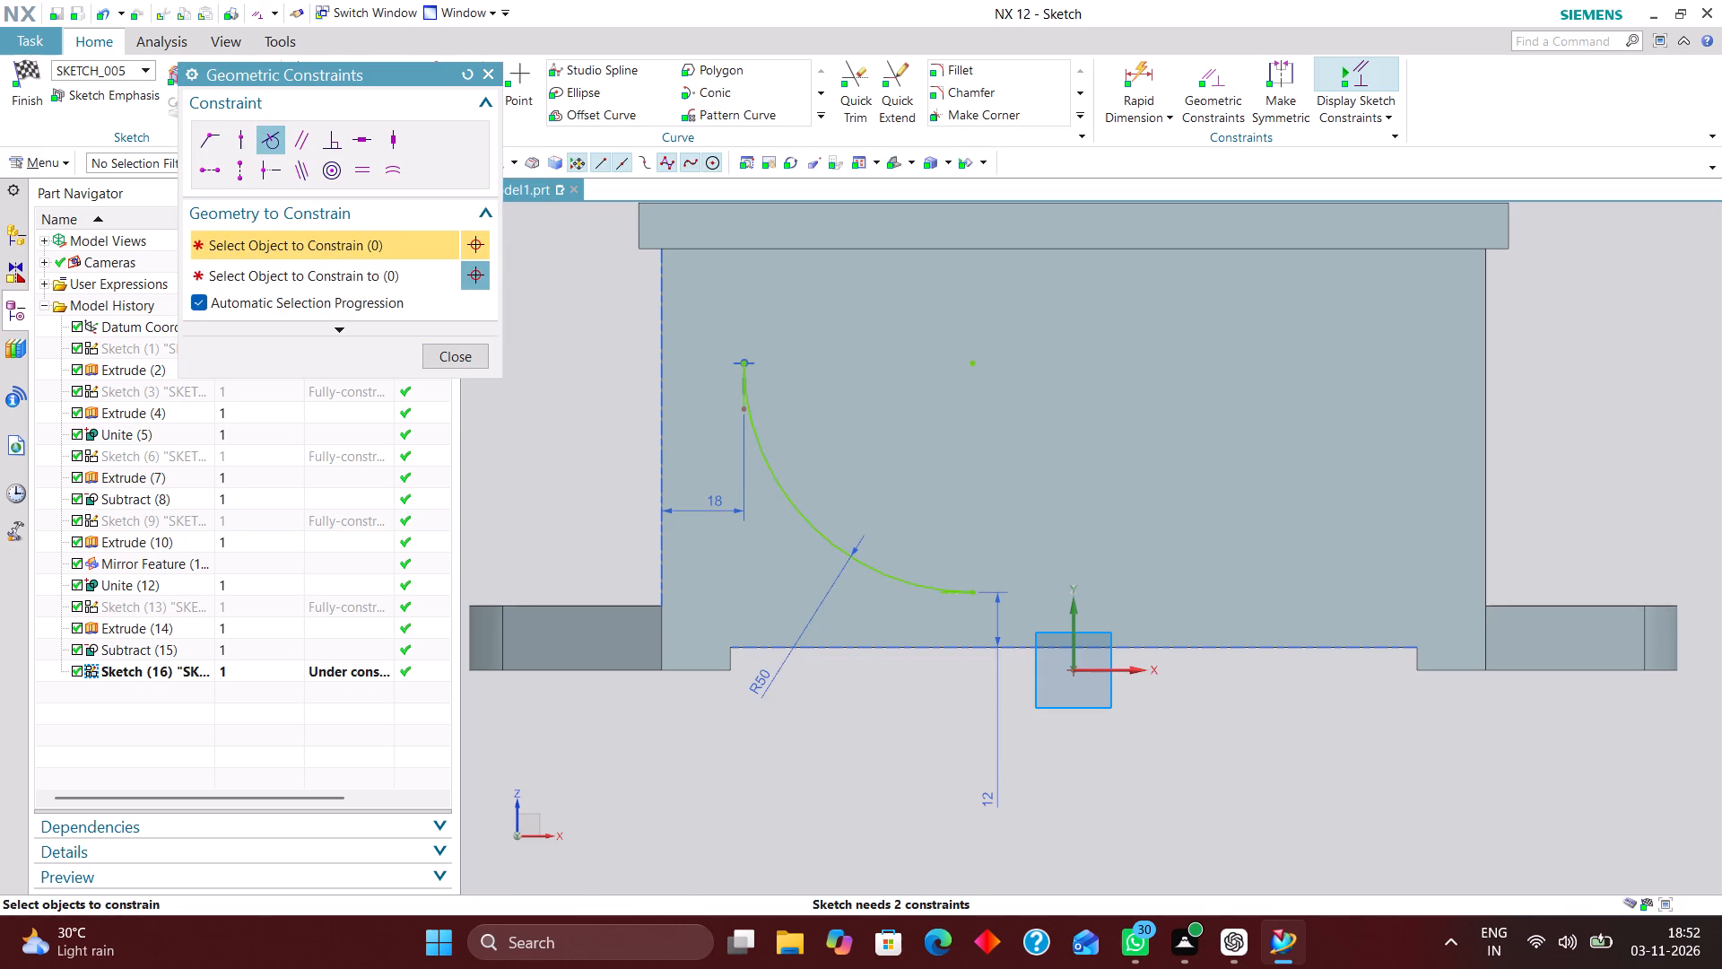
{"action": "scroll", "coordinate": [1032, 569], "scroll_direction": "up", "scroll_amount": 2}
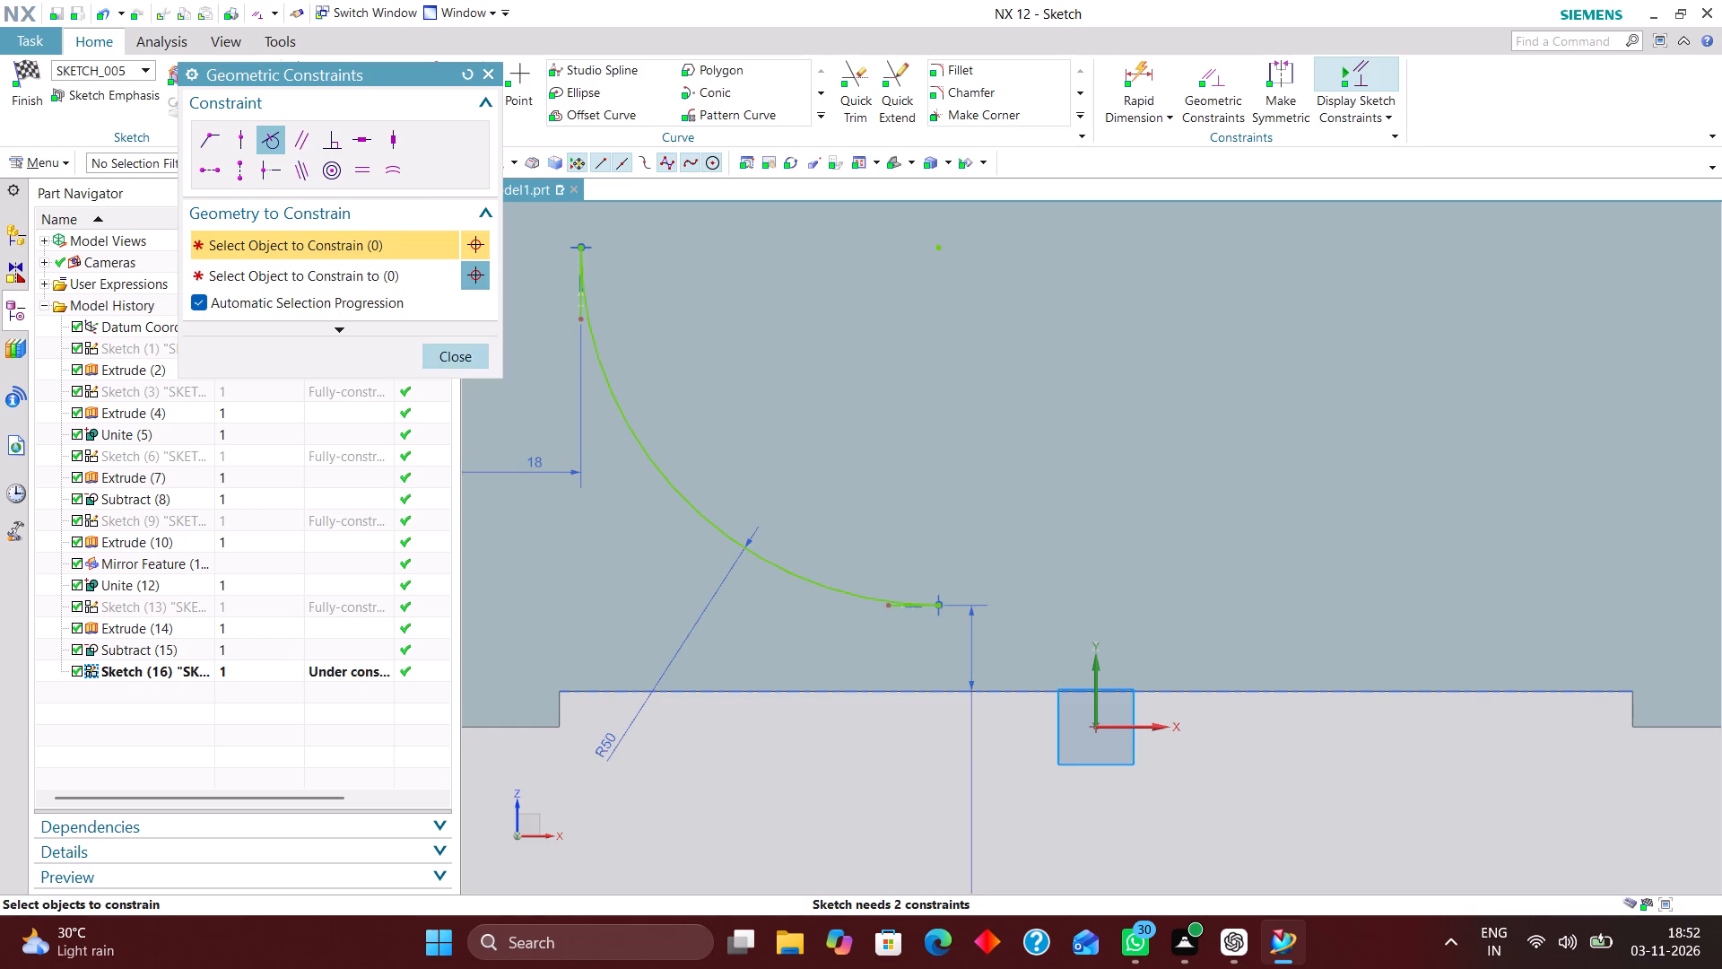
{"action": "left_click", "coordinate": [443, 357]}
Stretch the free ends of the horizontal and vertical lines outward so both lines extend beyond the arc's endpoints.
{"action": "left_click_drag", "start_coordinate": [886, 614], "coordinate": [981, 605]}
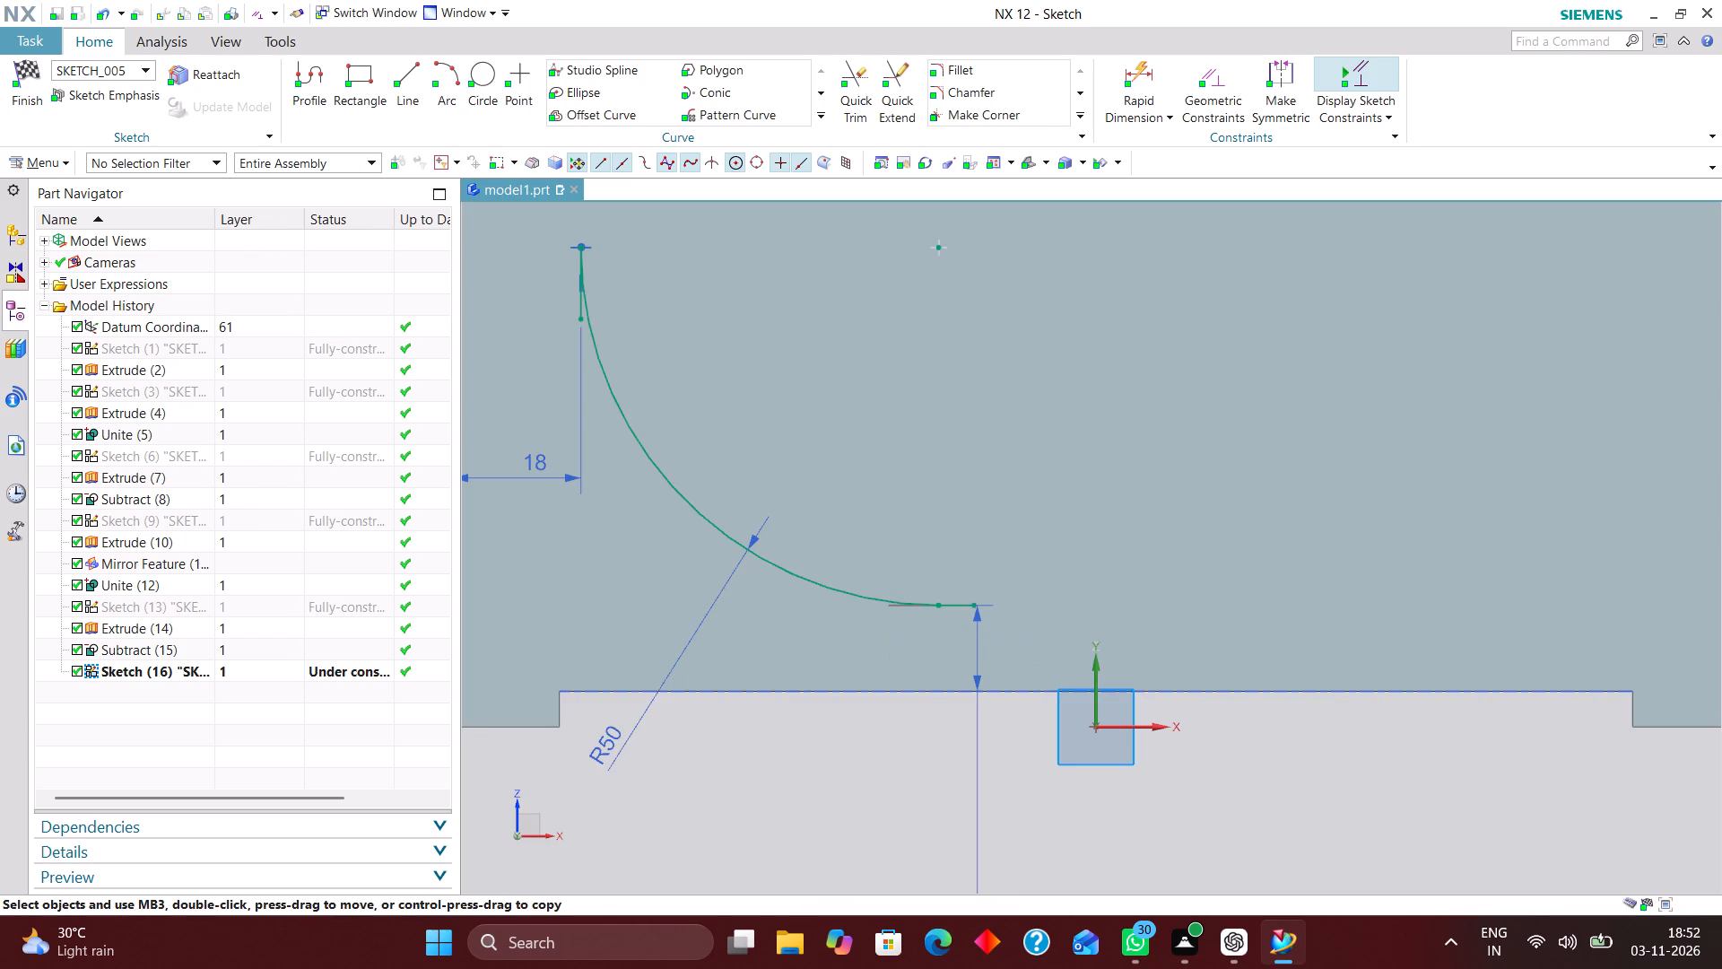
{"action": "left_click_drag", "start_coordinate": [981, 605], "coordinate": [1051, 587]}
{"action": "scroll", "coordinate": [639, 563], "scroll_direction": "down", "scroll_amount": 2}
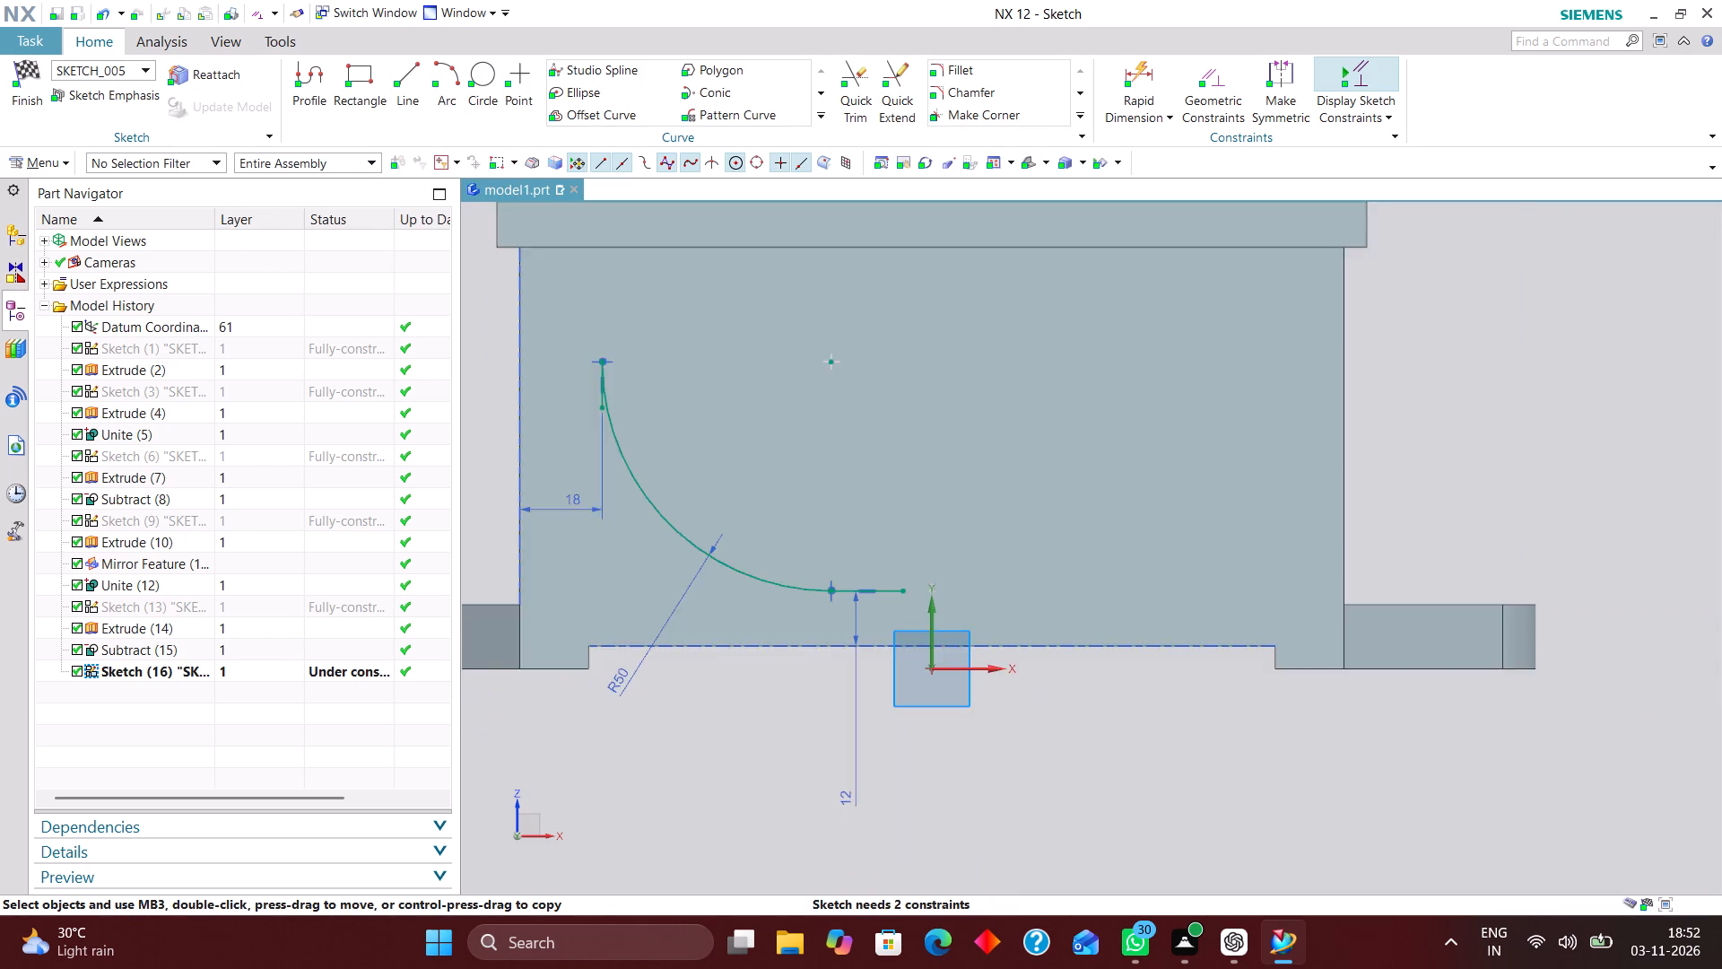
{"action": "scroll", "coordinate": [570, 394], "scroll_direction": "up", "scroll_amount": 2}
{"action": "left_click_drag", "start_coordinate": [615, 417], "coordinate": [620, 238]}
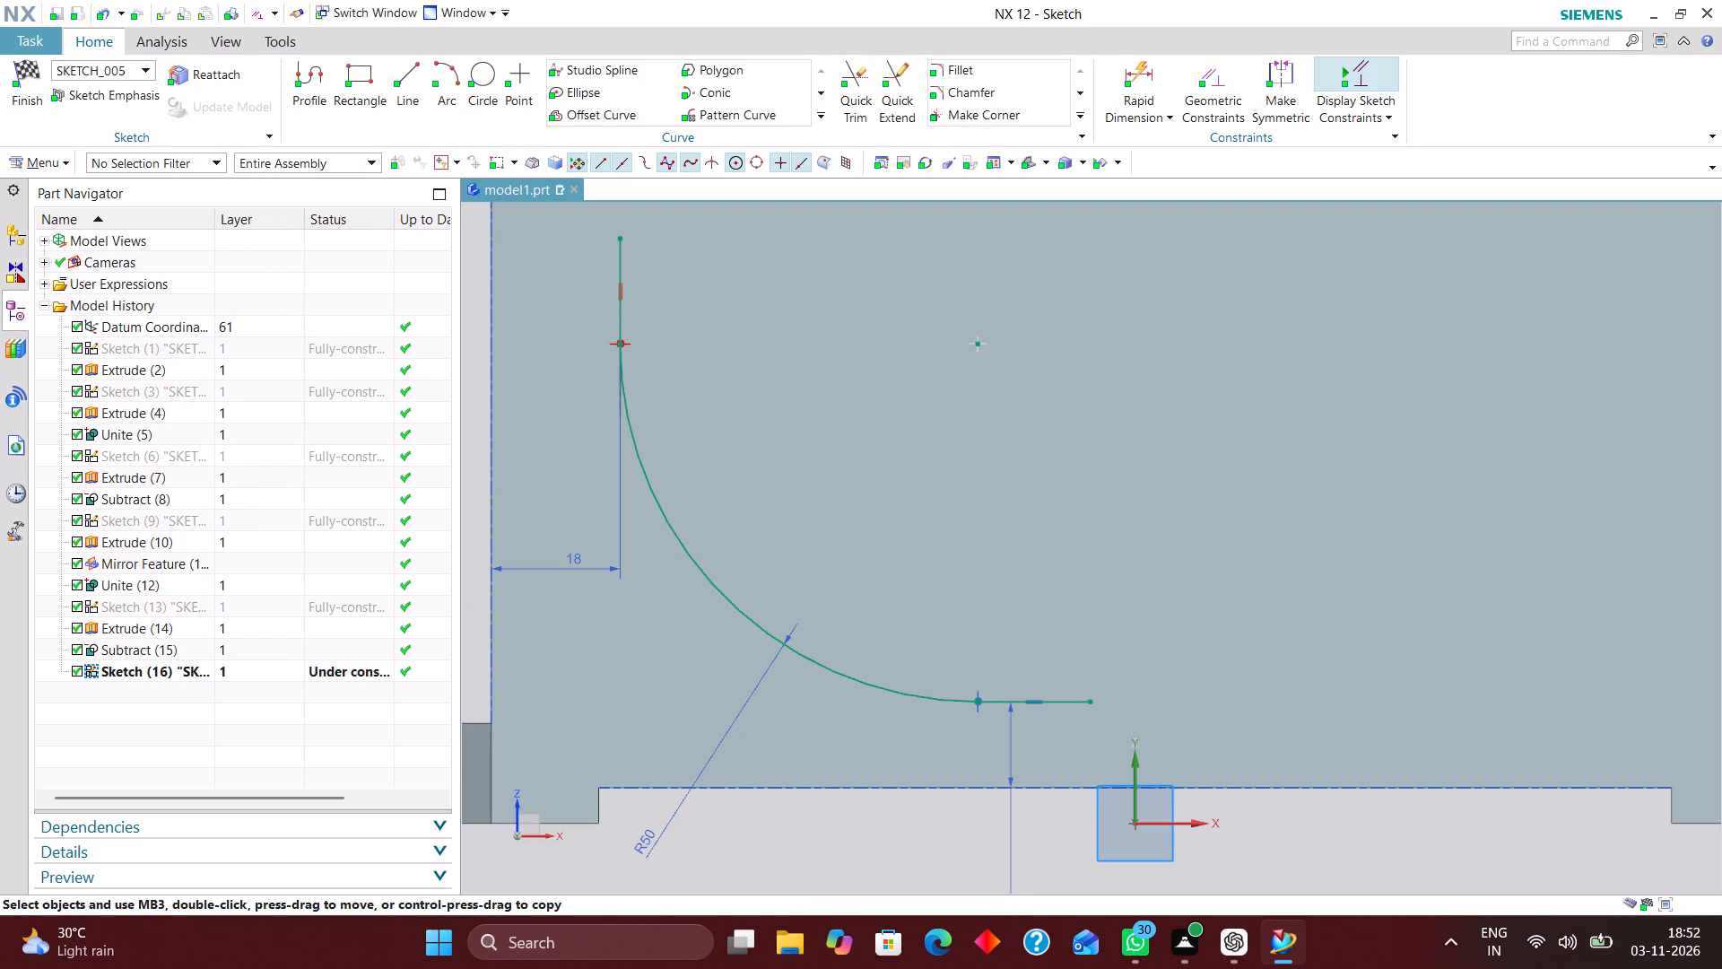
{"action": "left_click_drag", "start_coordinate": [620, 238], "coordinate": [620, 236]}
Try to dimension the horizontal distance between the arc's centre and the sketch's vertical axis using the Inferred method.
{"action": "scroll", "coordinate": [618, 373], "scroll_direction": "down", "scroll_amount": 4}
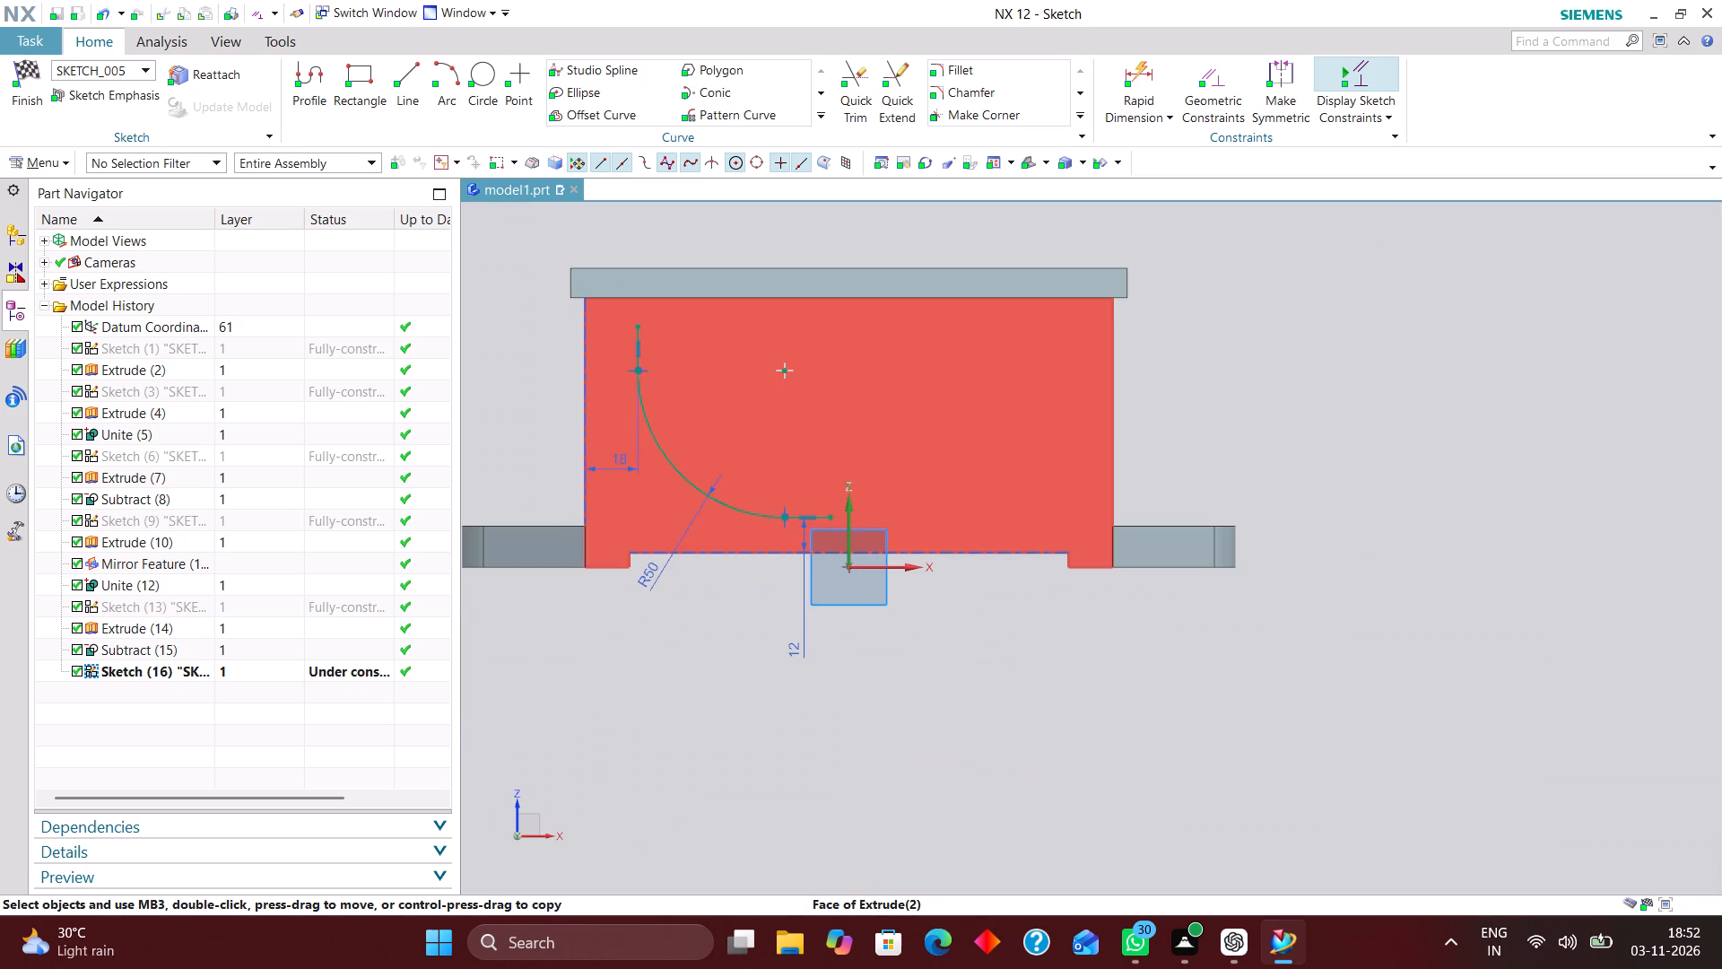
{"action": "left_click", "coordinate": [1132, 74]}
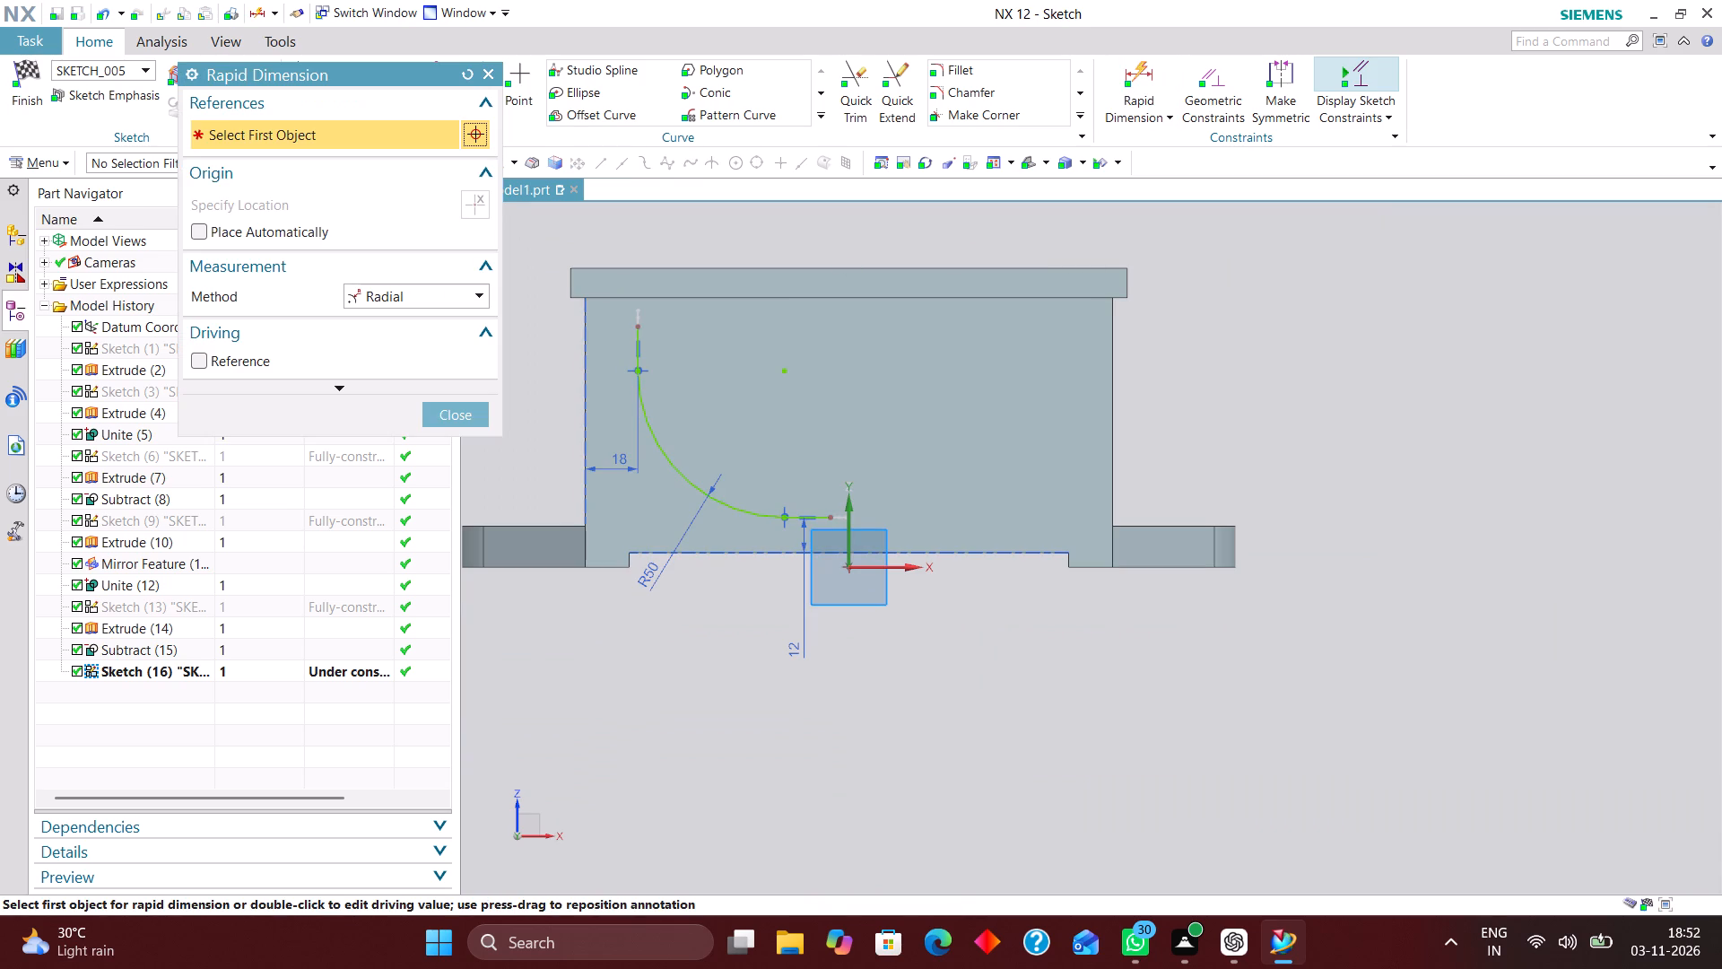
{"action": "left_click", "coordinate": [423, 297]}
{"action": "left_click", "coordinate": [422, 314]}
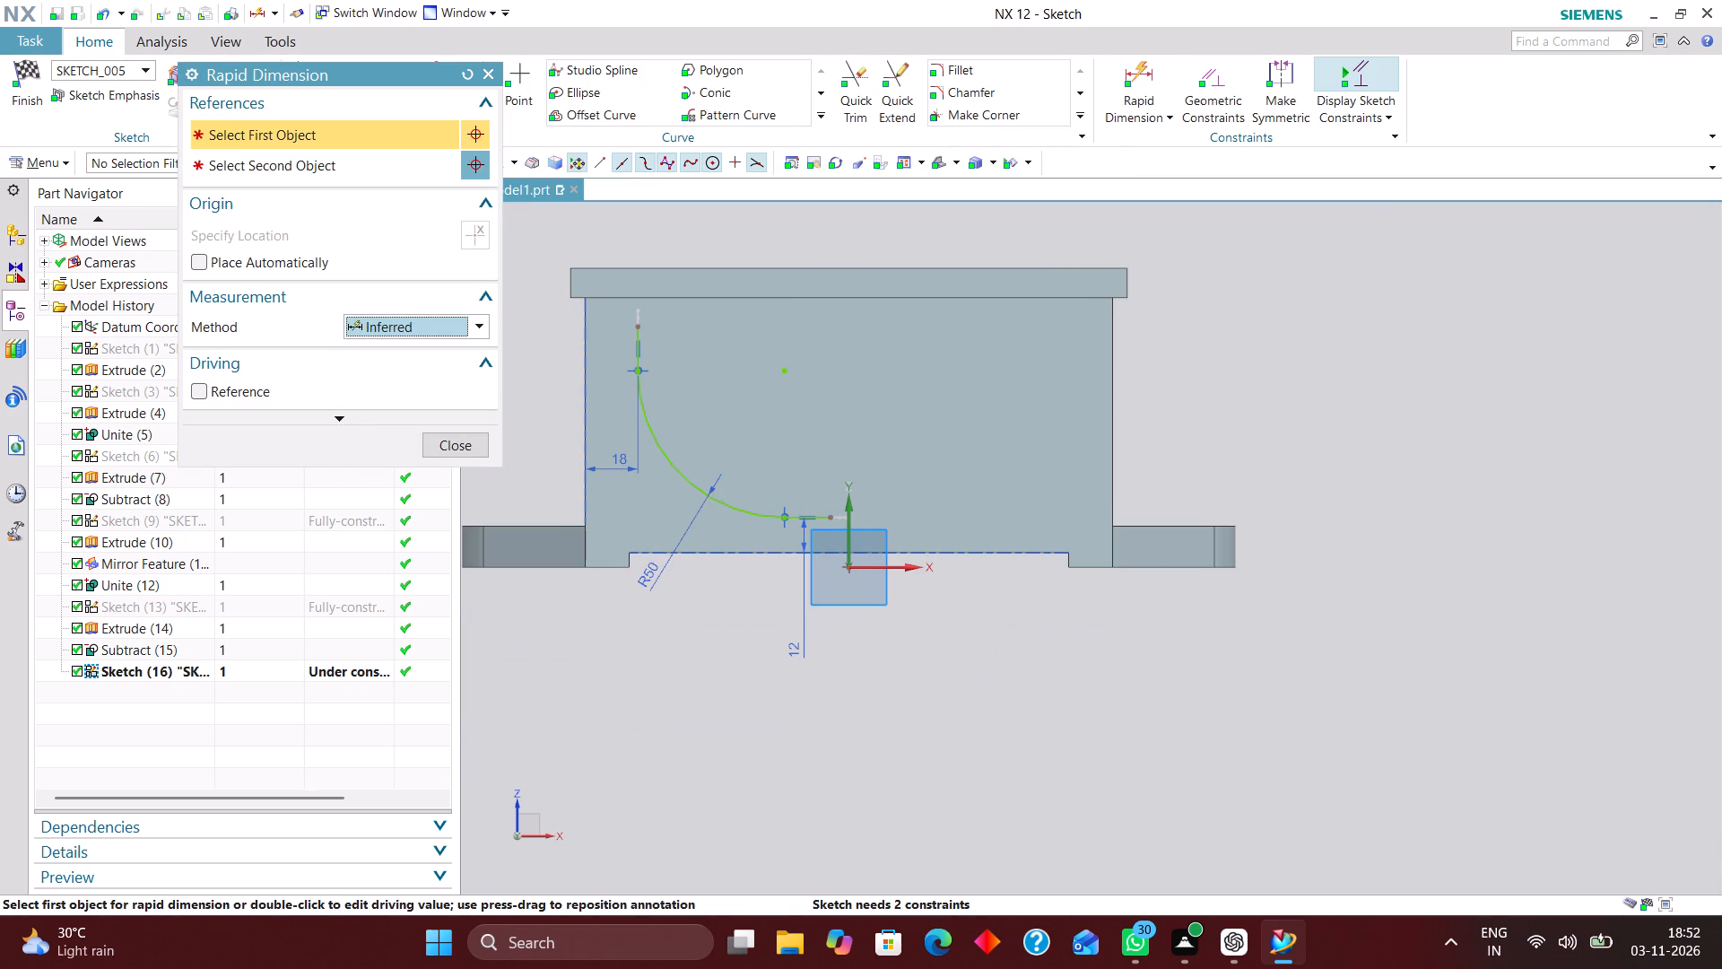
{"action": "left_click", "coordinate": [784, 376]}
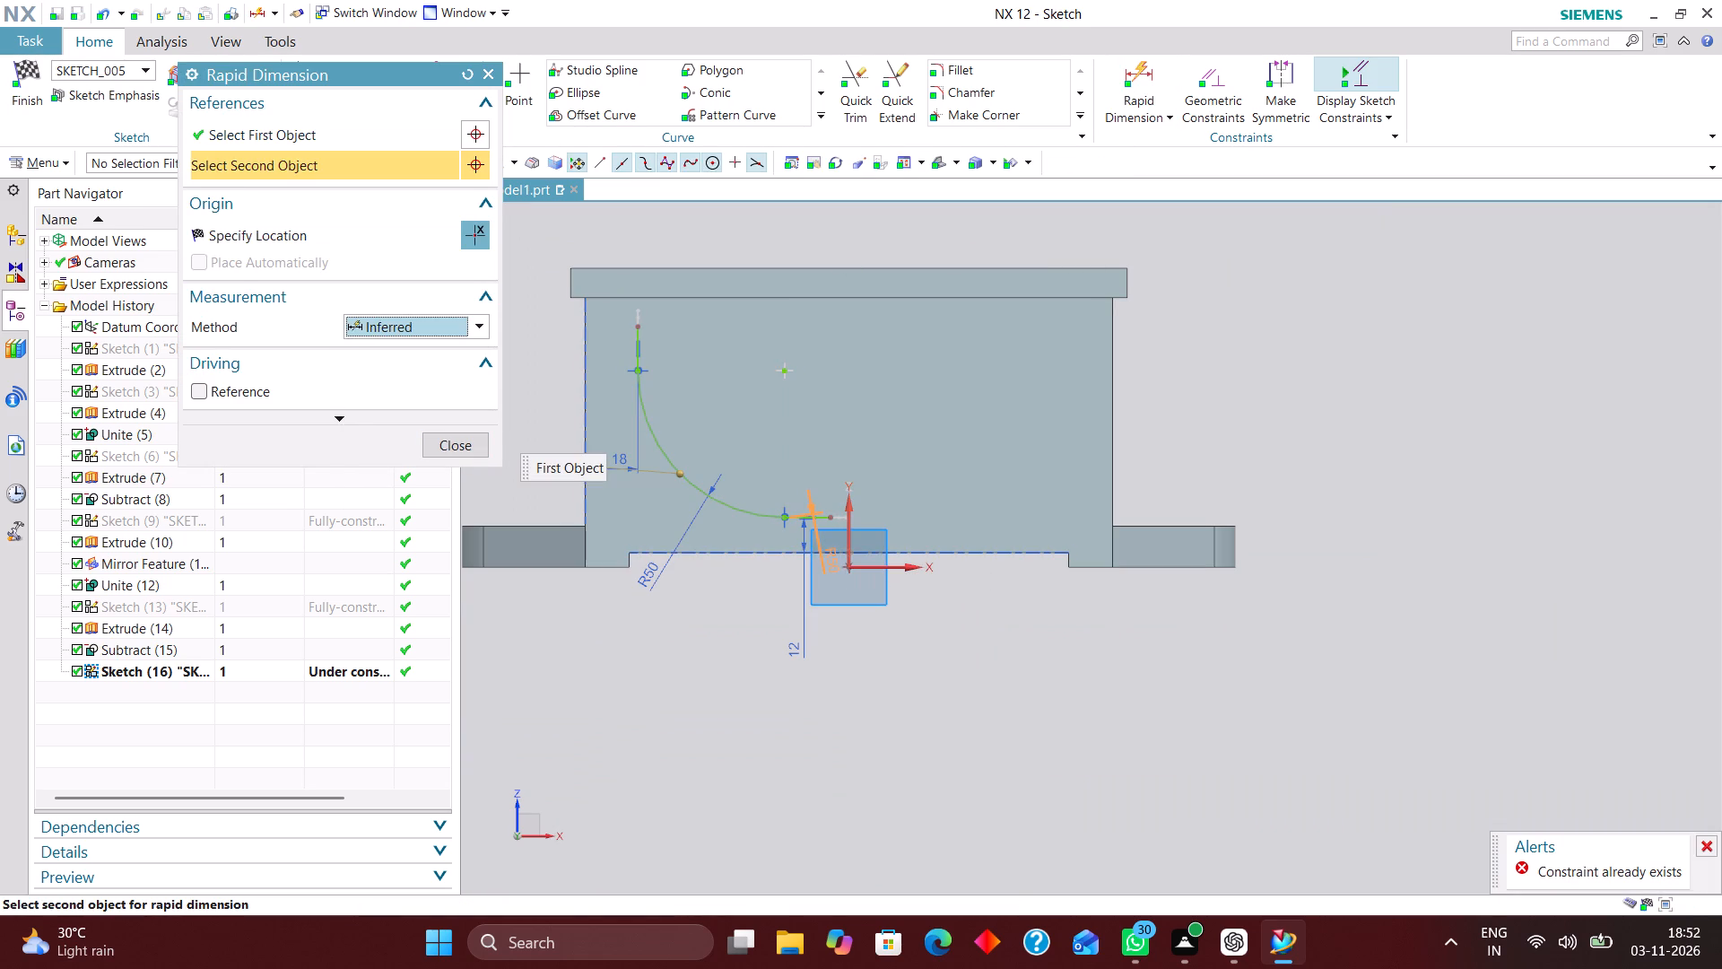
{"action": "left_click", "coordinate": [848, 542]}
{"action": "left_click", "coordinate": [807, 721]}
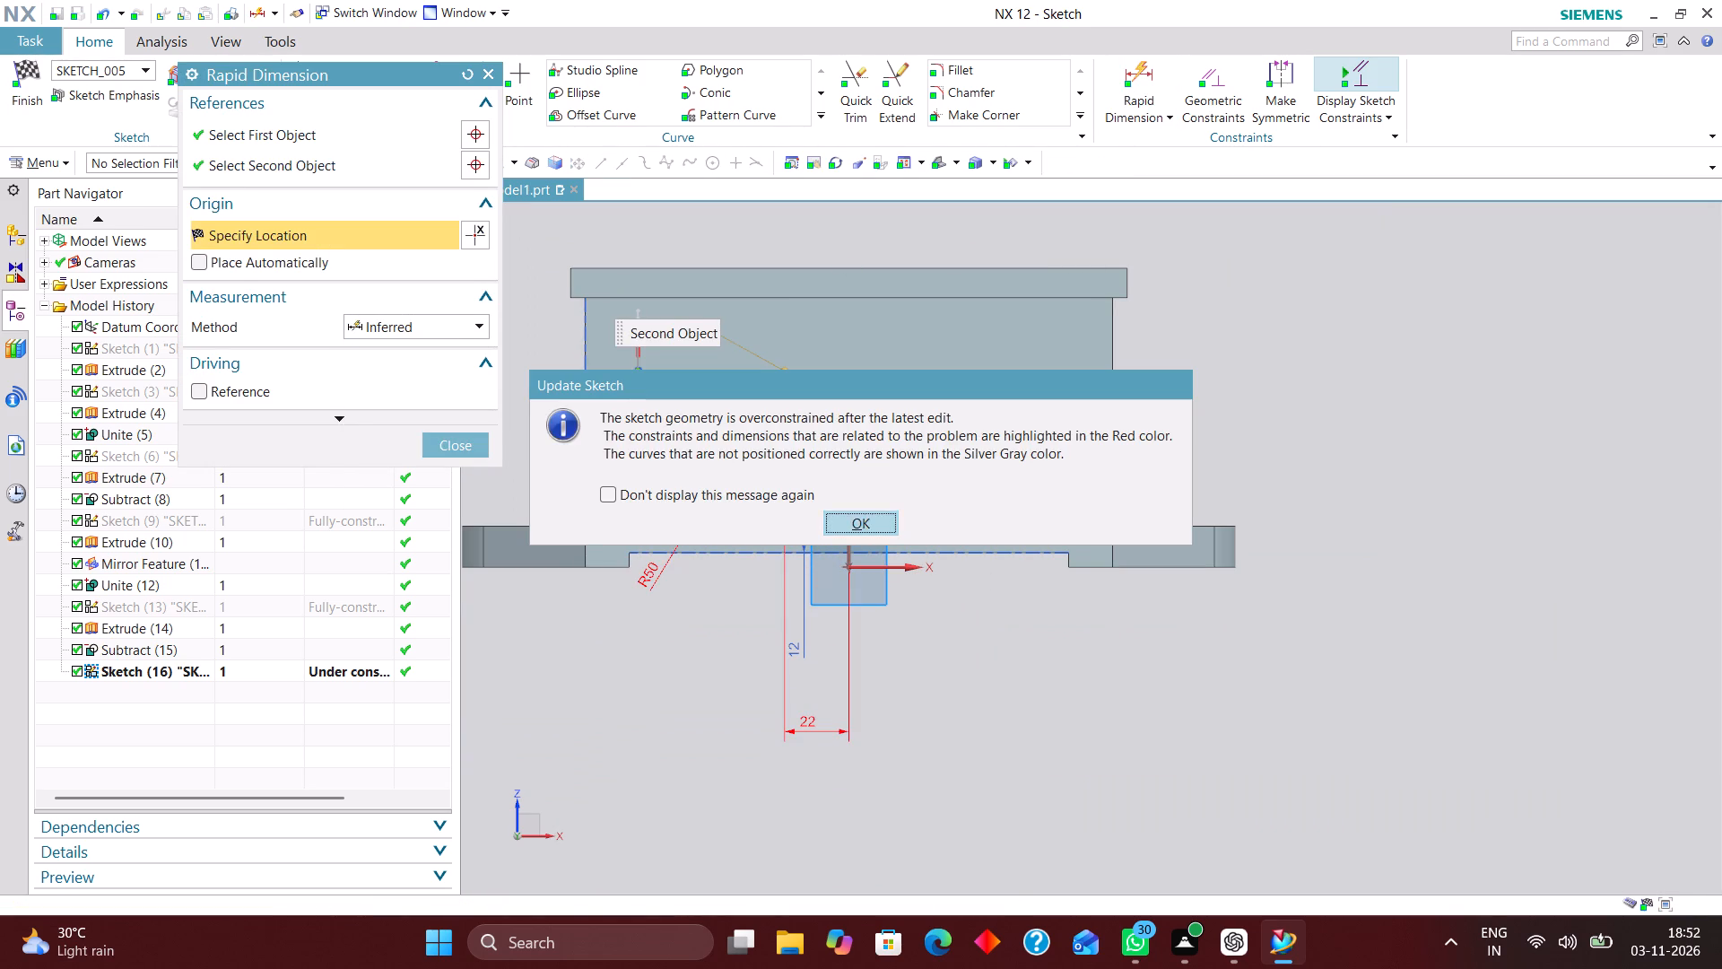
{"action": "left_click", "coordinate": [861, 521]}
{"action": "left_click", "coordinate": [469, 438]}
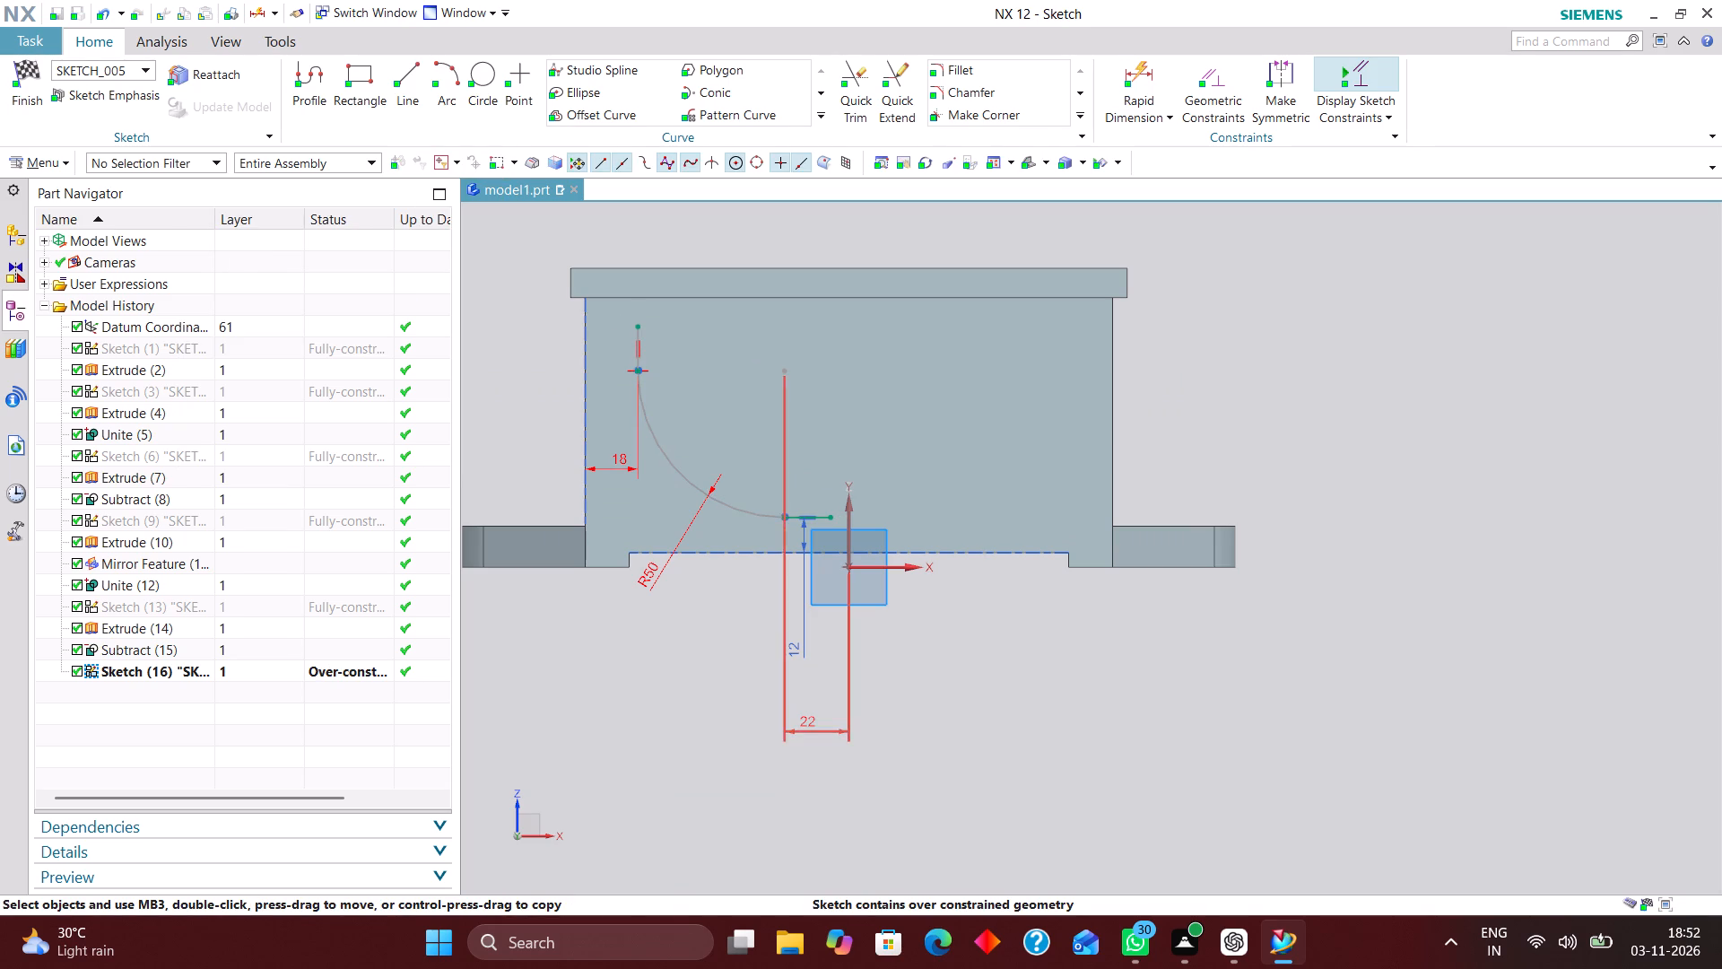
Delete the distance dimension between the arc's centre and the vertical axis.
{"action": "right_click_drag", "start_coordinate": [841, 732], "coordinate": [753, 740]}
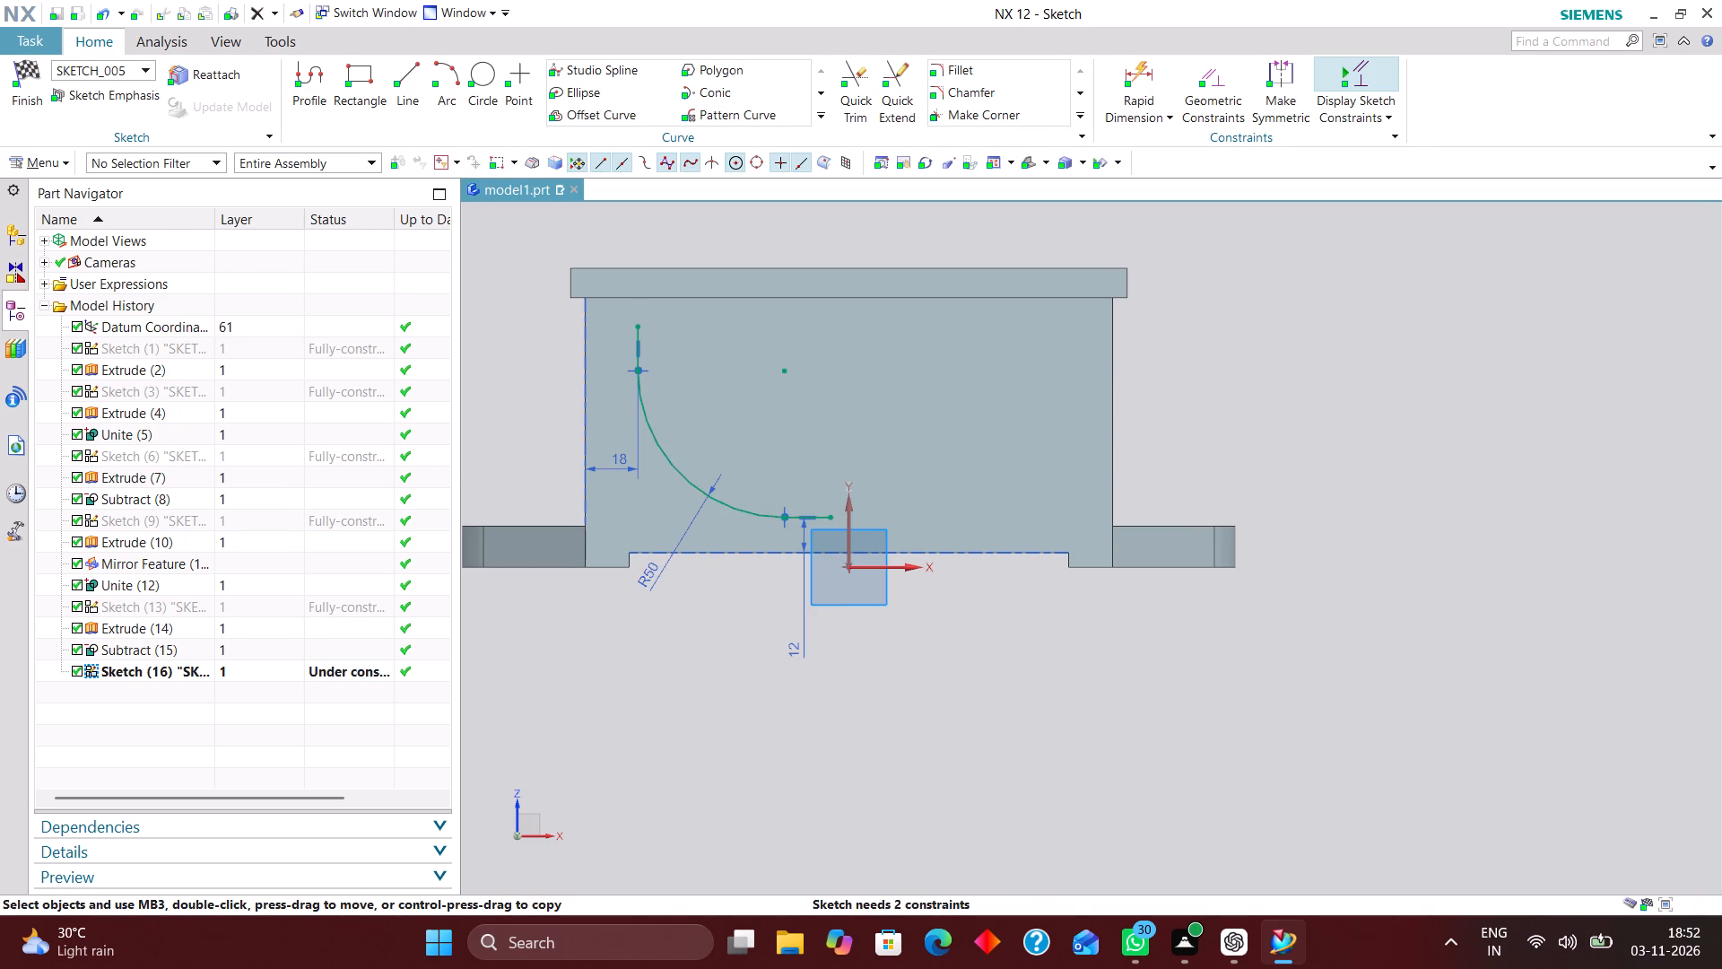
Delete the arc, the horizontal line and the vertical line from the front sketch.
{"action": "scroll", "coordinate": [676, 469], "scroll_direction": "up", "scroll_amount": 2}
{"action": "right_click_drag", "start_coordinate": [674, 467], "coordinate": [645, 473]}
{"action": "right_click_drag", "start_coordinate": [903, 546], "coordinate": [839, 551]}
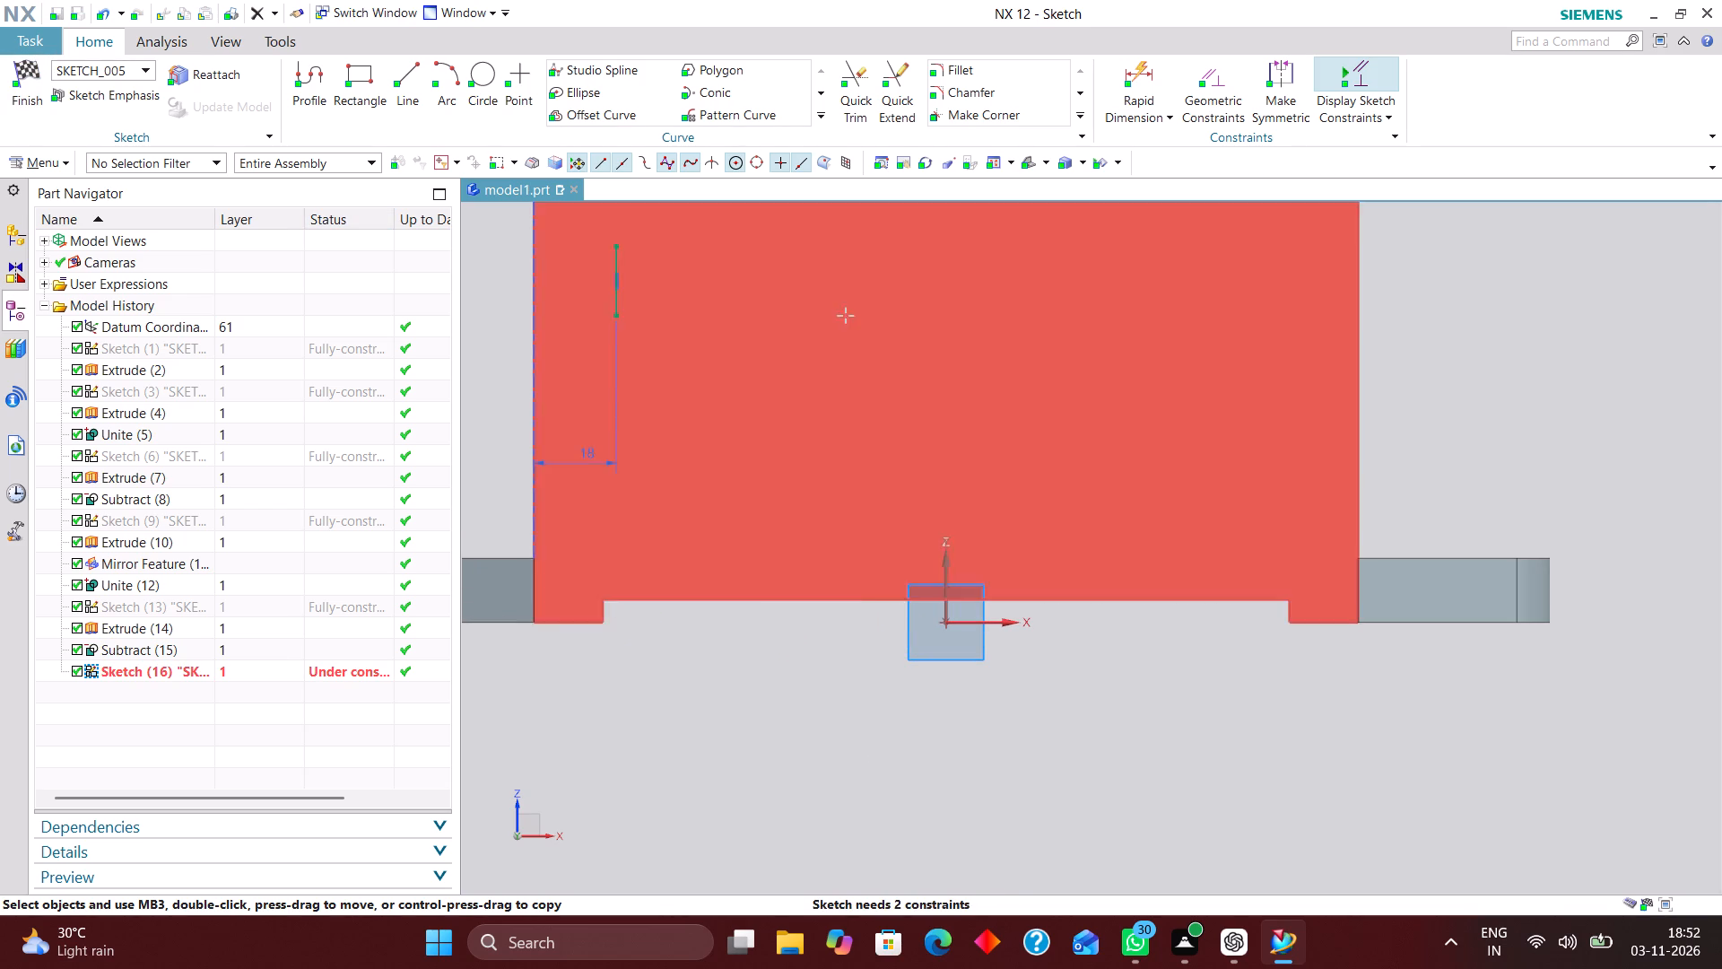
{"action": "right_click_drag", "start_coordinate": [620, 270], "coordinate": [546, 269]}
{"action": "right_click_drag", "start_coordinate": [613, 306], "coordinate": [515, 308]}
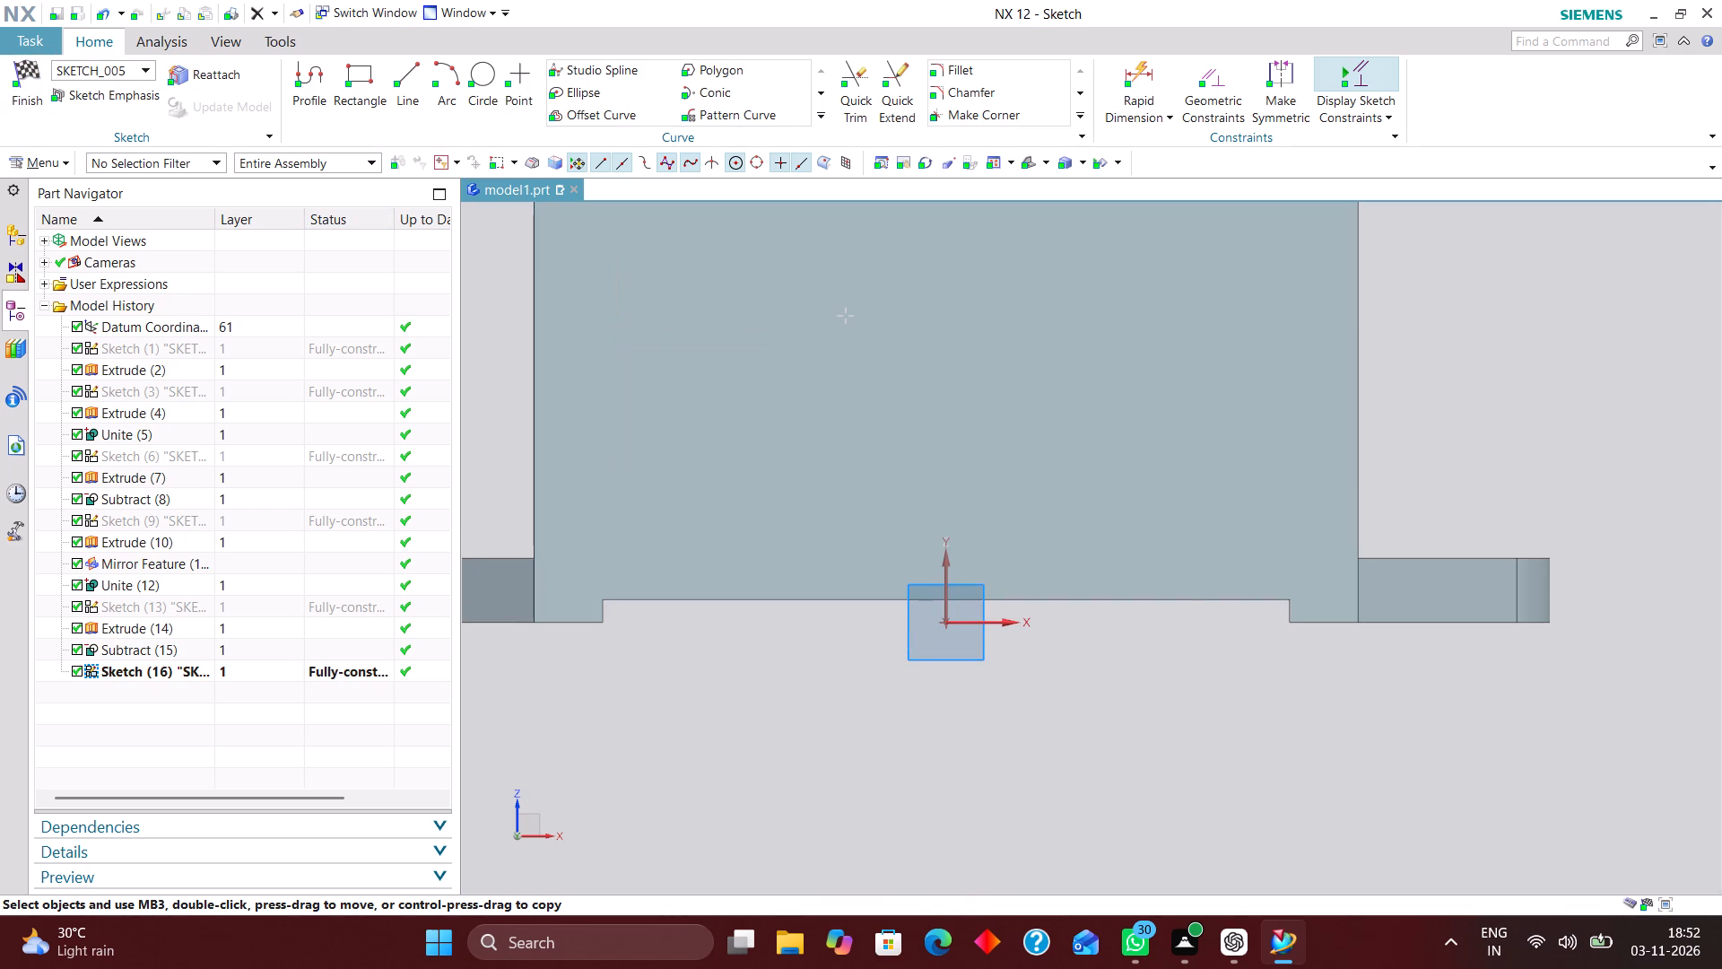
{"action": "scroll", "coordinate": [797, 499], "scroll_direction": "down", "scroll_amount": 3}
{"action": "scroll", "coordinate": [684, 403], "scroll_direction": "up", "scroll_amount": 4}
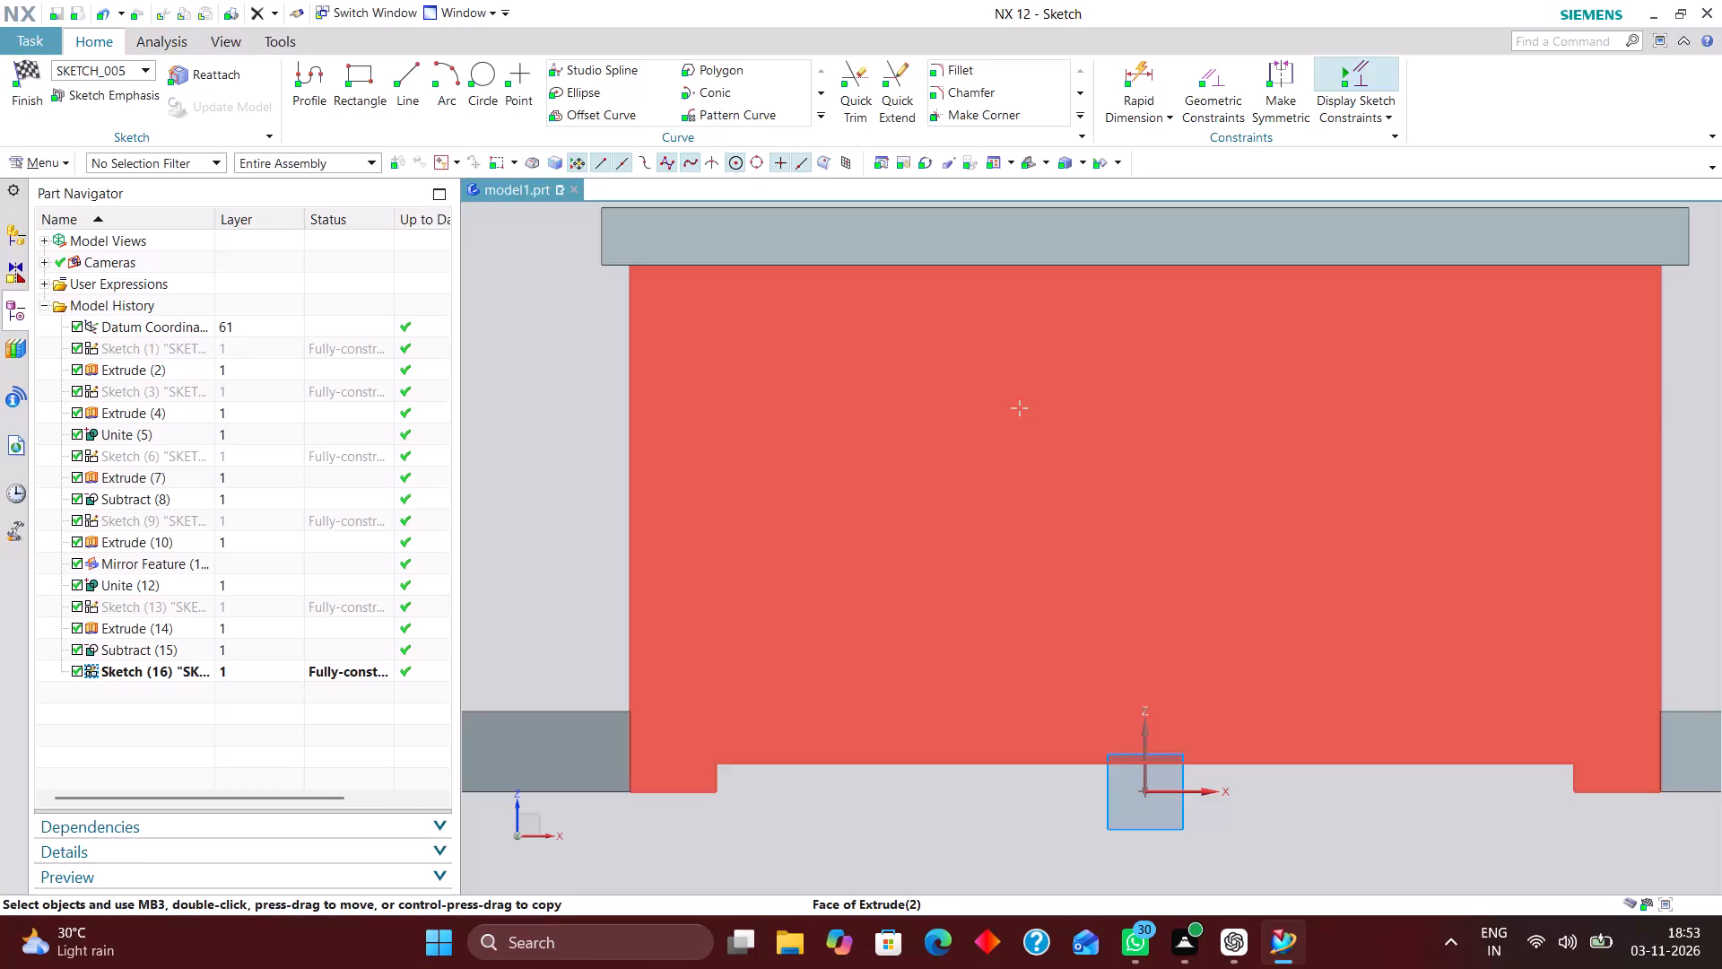
Sketch two vertical lines on the front face, about 14 mm inside its left edge and about 15 mm inside its right edge.
{"action": "scroll", "coordinate": [715, 596], "scroll_direction": "down", "scroll_amount": 4}
{"action": "scroll", "coordinate": [1163, 602], "scroll_direction": "up", "scroll_amount": 2}
{"action": "right_click_drag", "start_coordinate": [1286, 424], "coordinate": [1012, 630]}
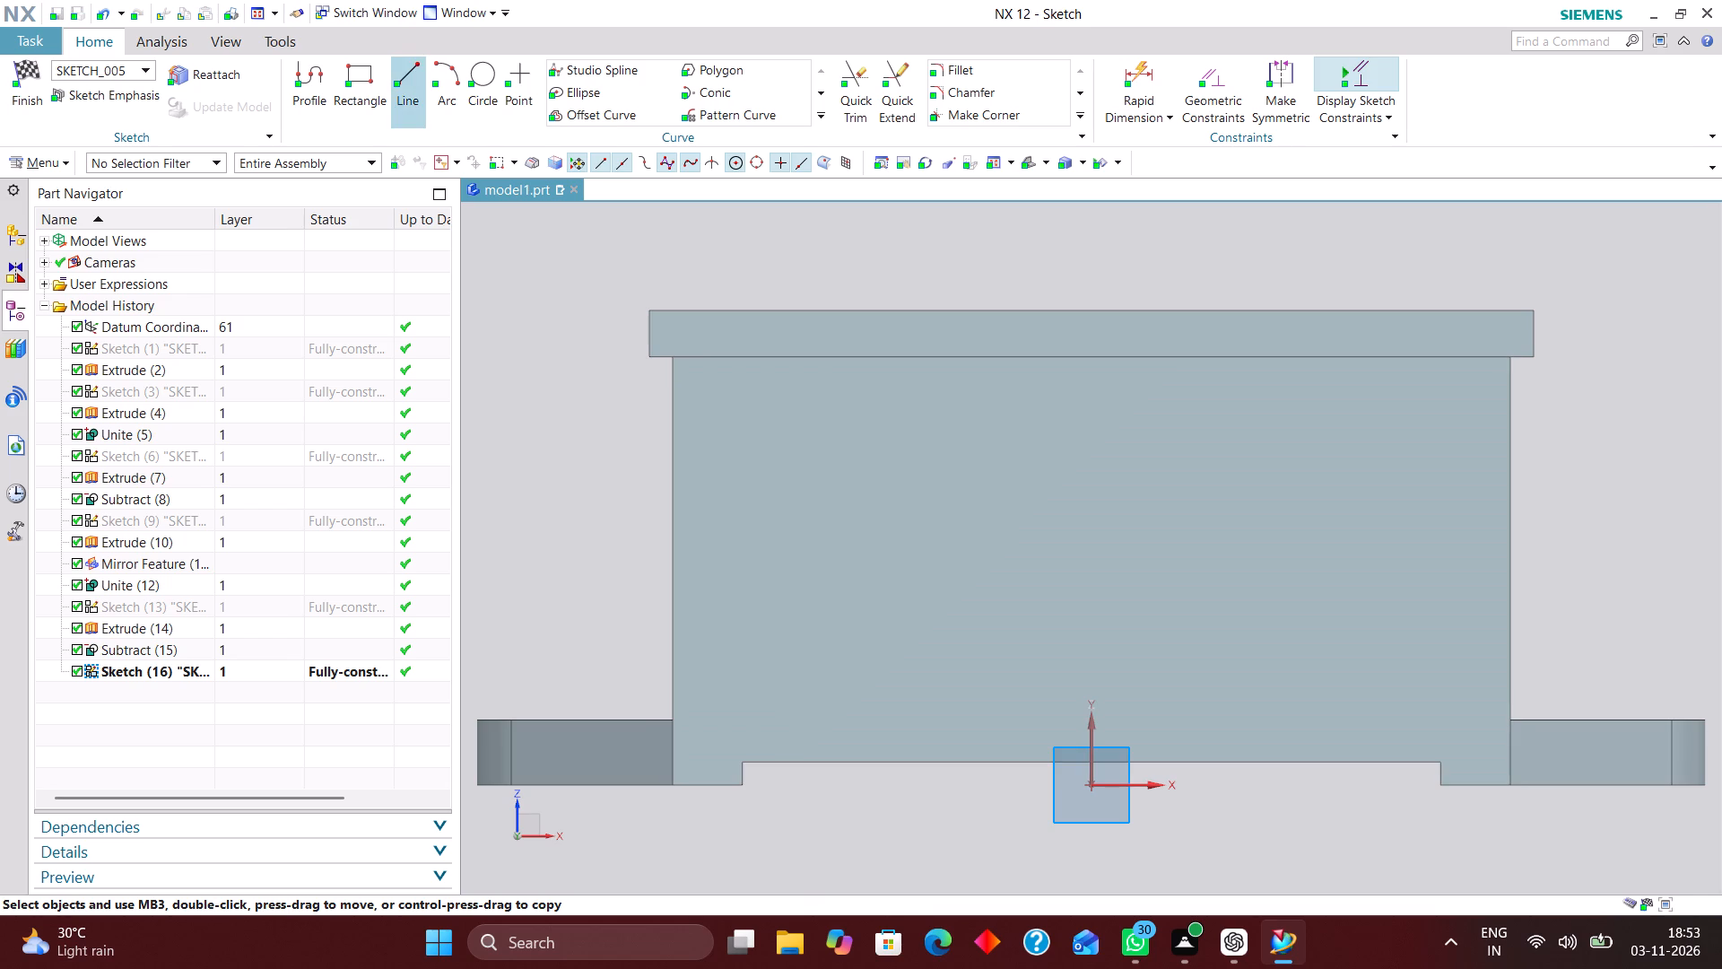
{"action": "left_click", "coordinate": [407, 96]}
{"action": "left_click", "coordinate": [738, 383]}
{"action": "left_click", "coordinate": [735, 563]}
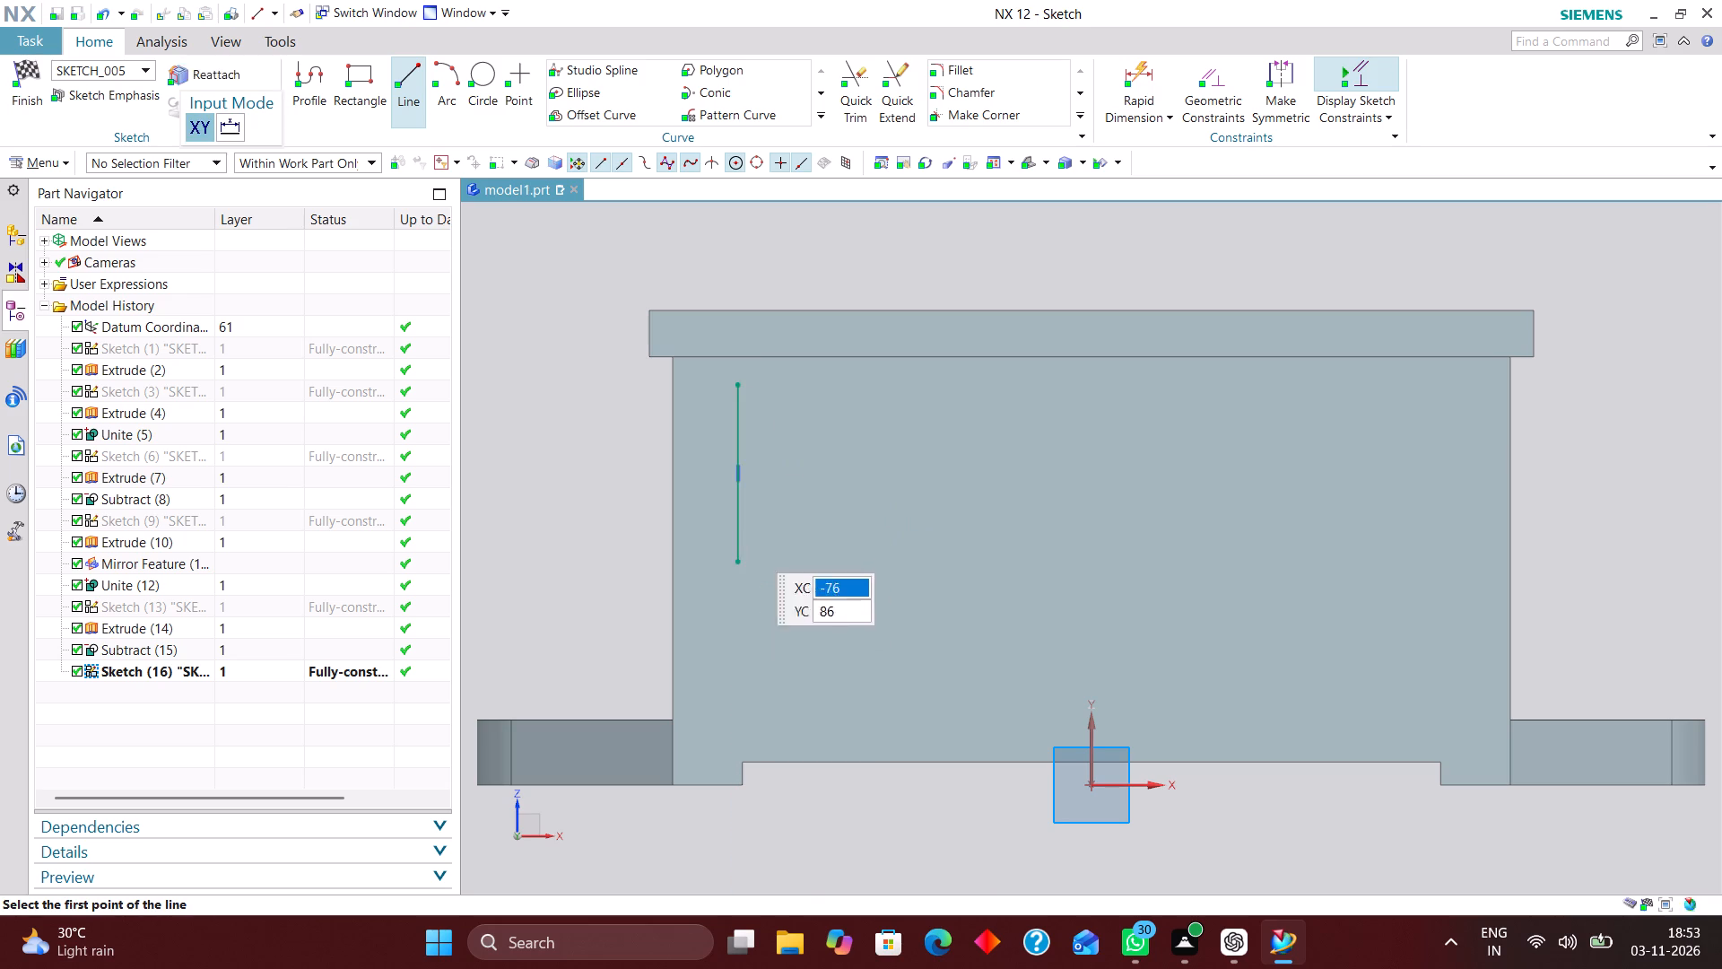
{"action": "left_click", "coordinate": [1439, 383]}
{"action": "left_click", "coordinate": [1431, 571]}
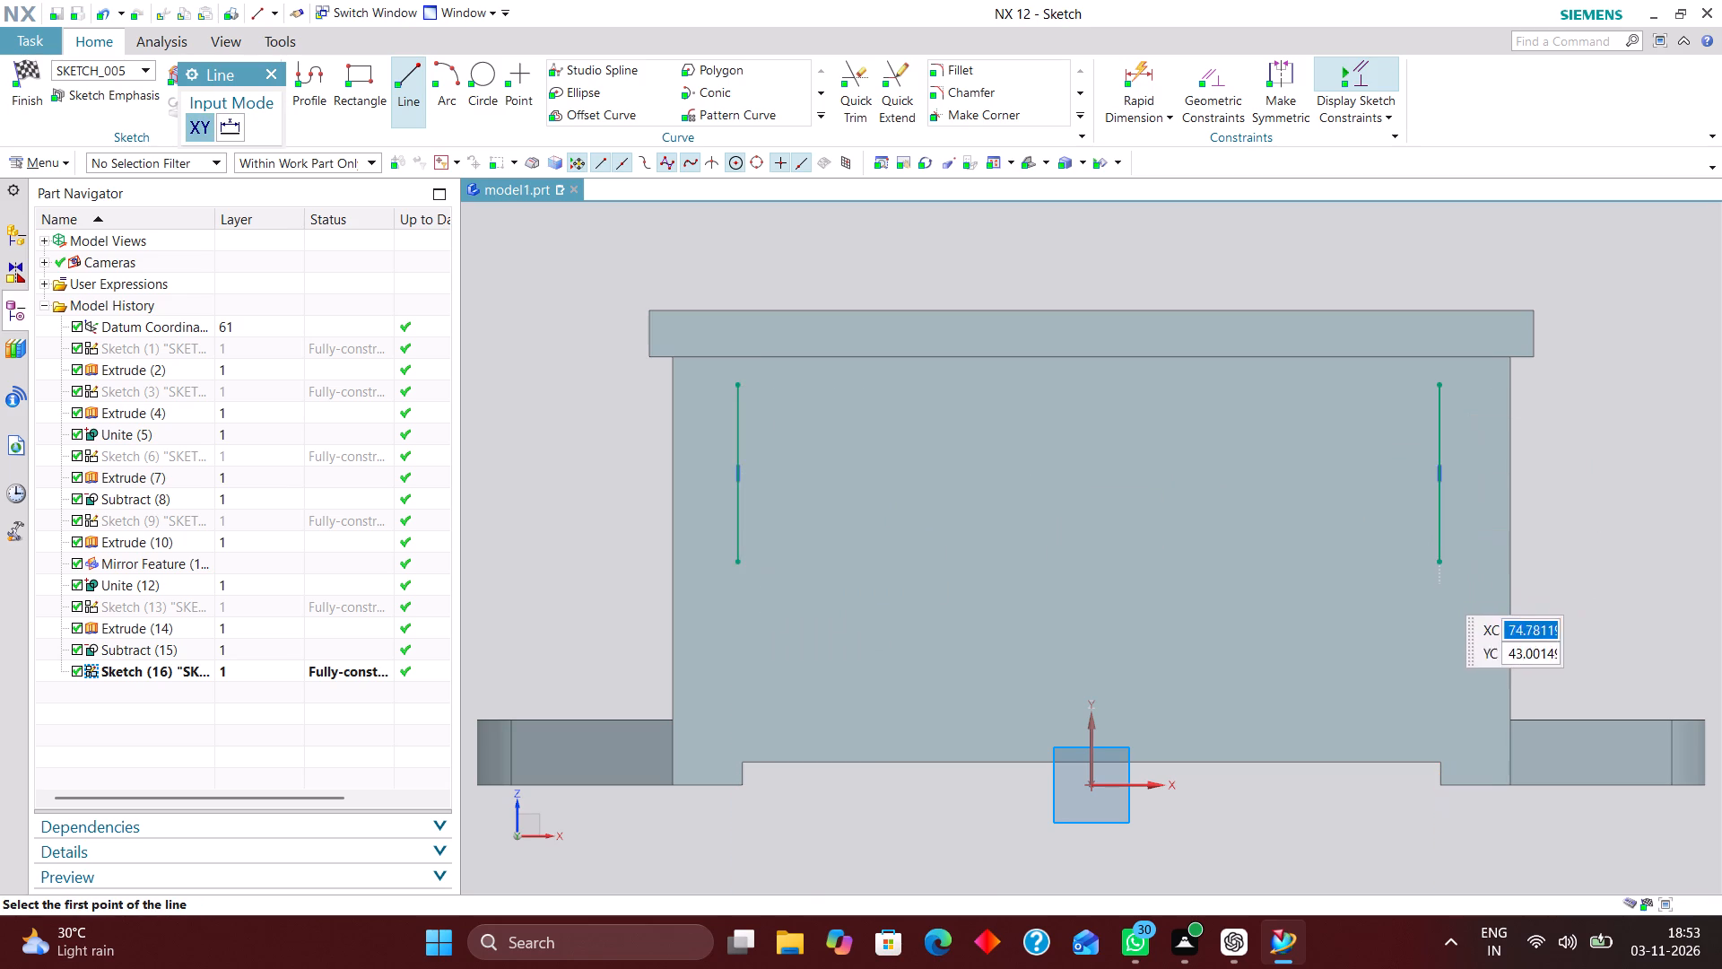
Dimension each vertical line 18 mm from the nearest side edge of the front face.
{"action": "left_click", "coordinate": [1126, 79]}
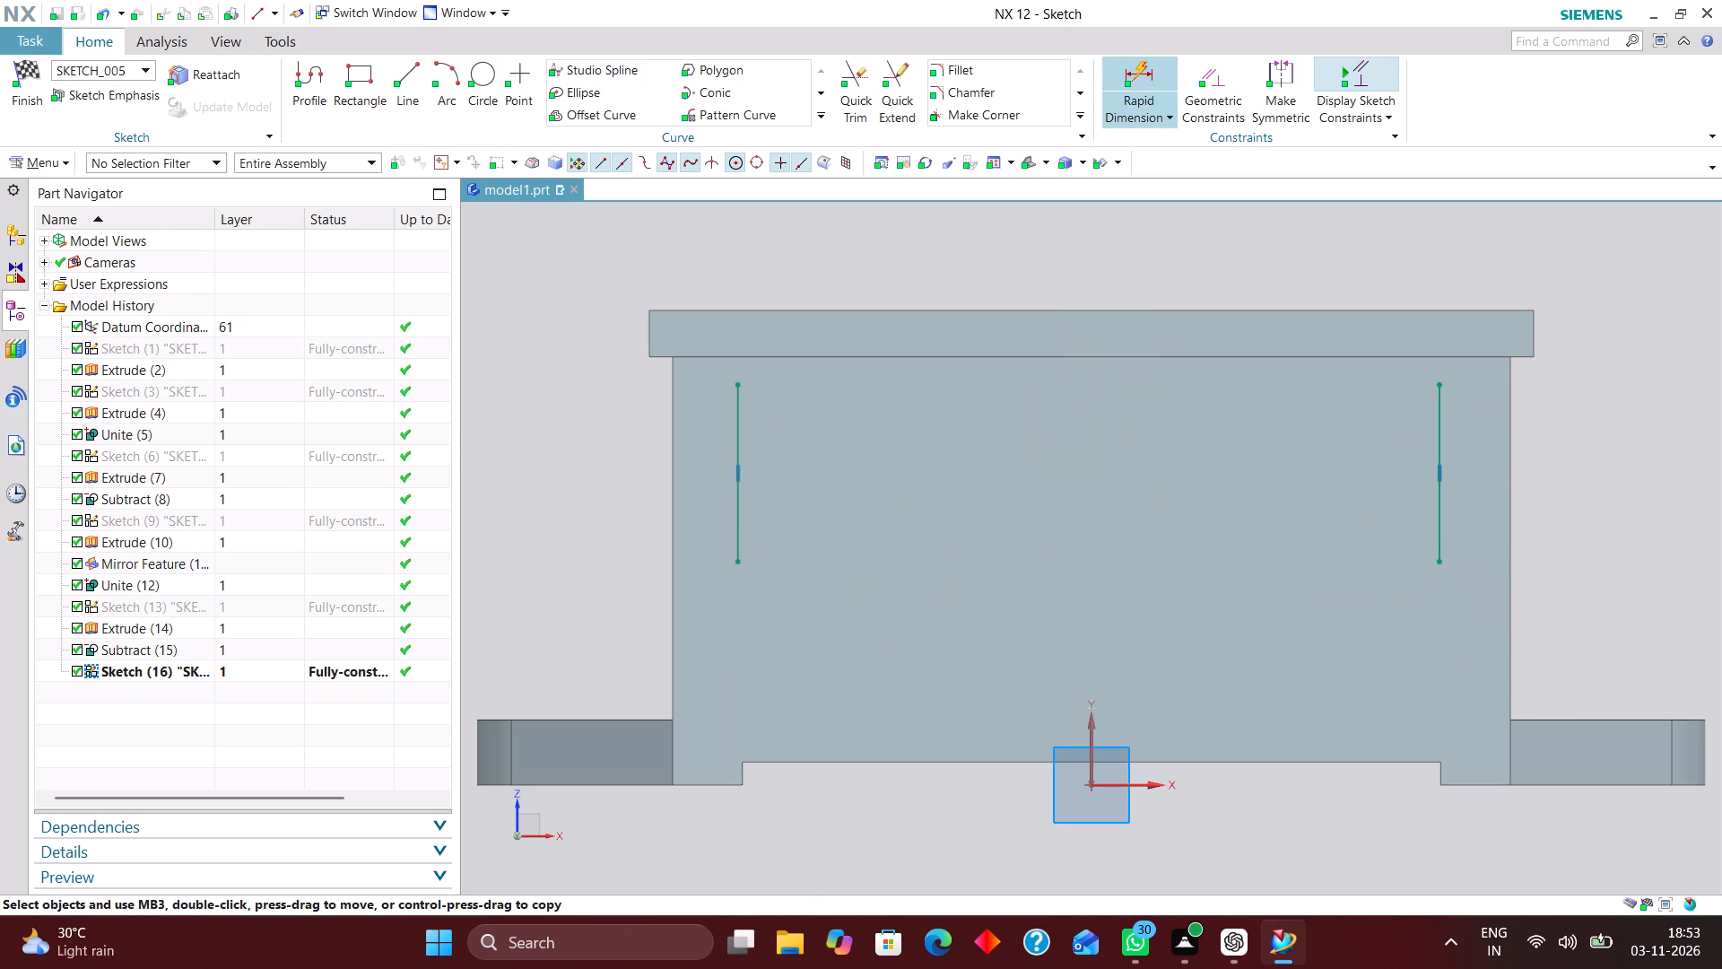
{"action": "left_click", "coordinate": [668, 487]}
{"action": "left_click", "coordinate": [736, 510]}
{"action": "left_click", "coordinate": [700, 633]}
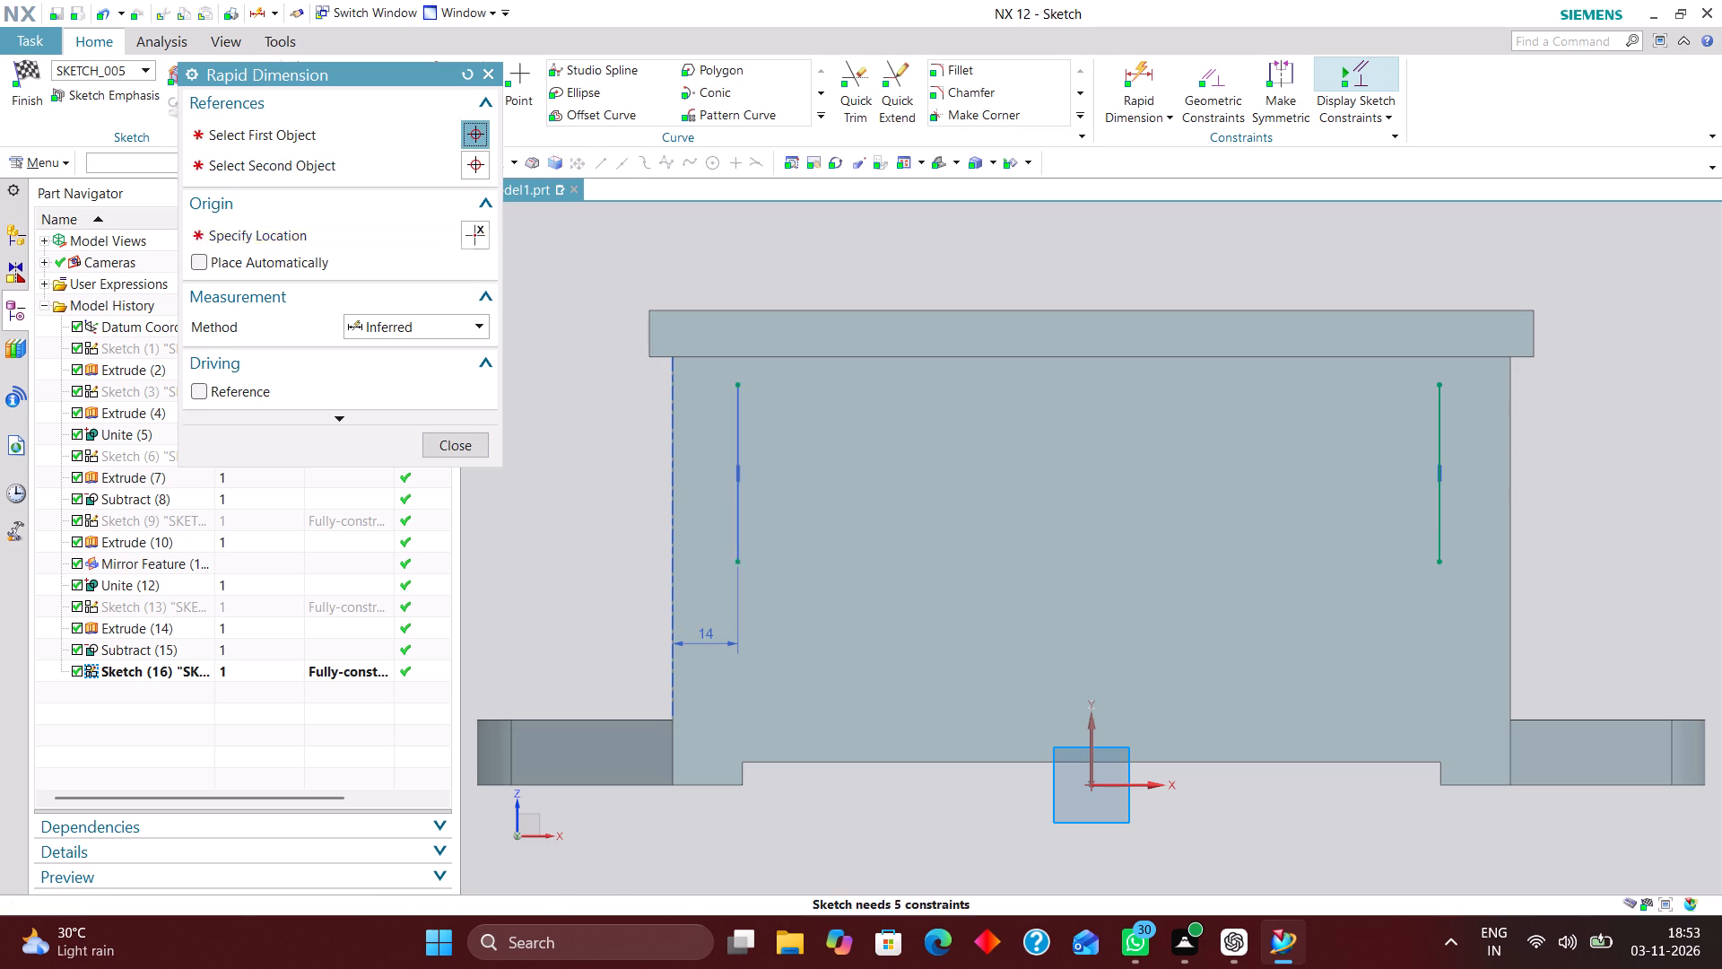
{"action": "type", "text": "18"}
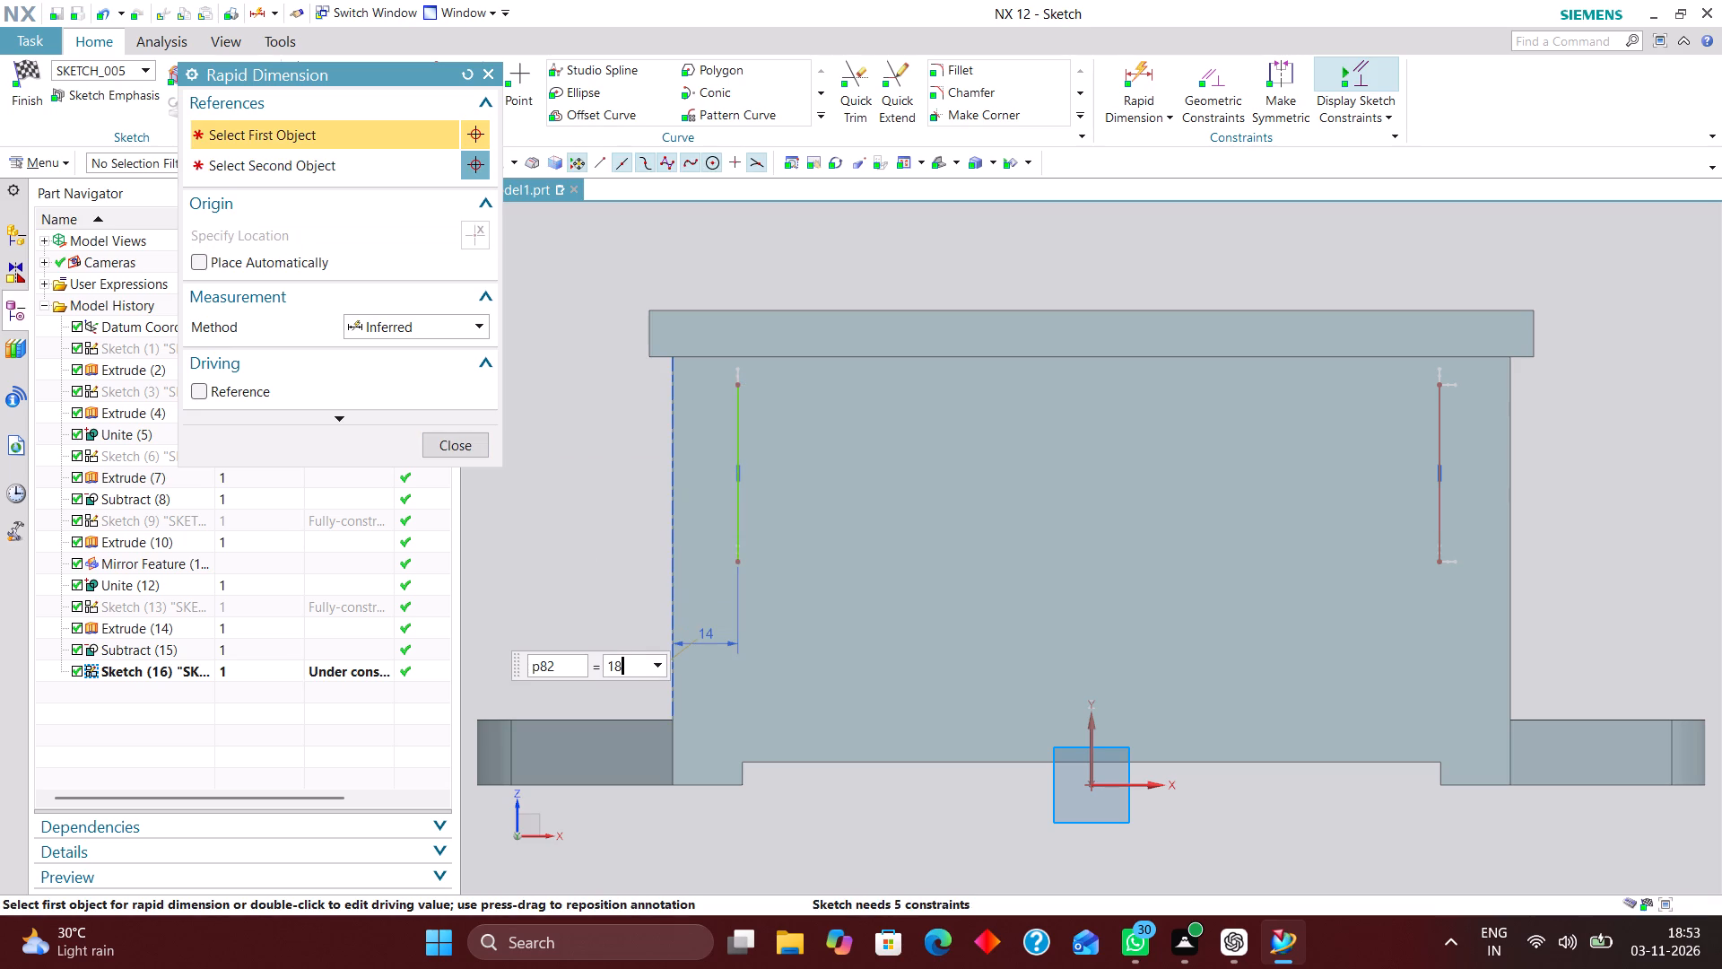
{"action": "key", "text": "Return"}
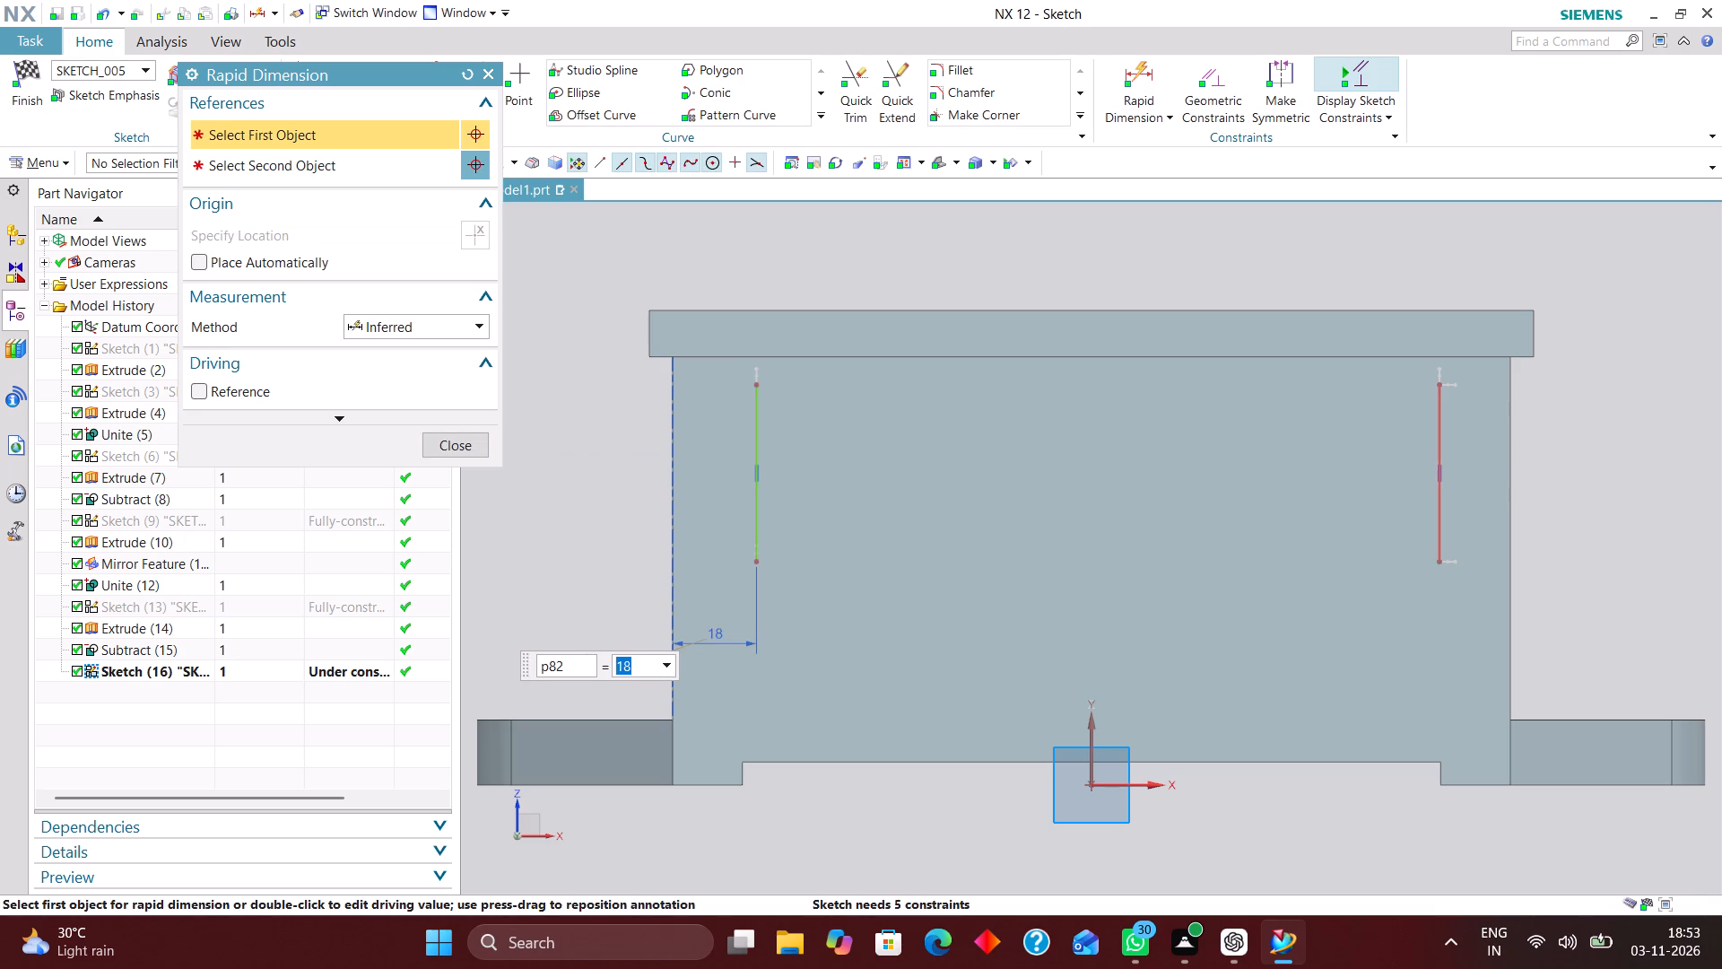
{"action": "left_click", "coordinate": [1440, 512]}
{"action": "left_click", "coordinate": [1511, 514]}
{"action": "left_click", "coordinate": [1480, 654]}
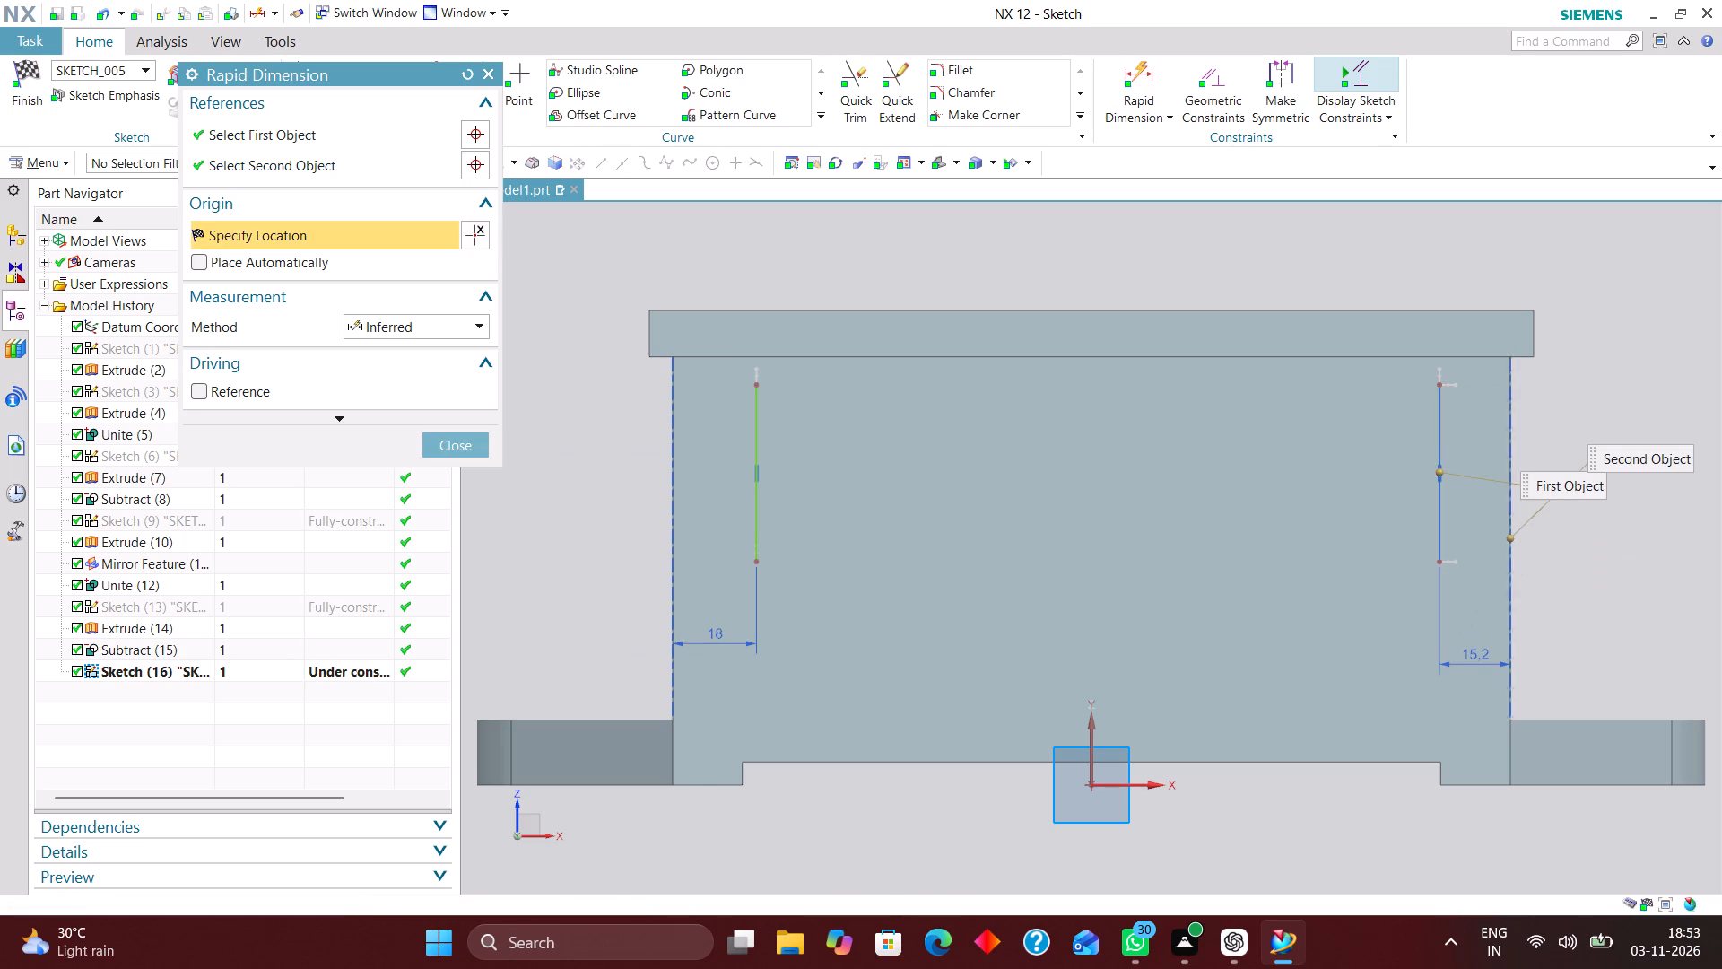
{"action": "type", "text": "18"}
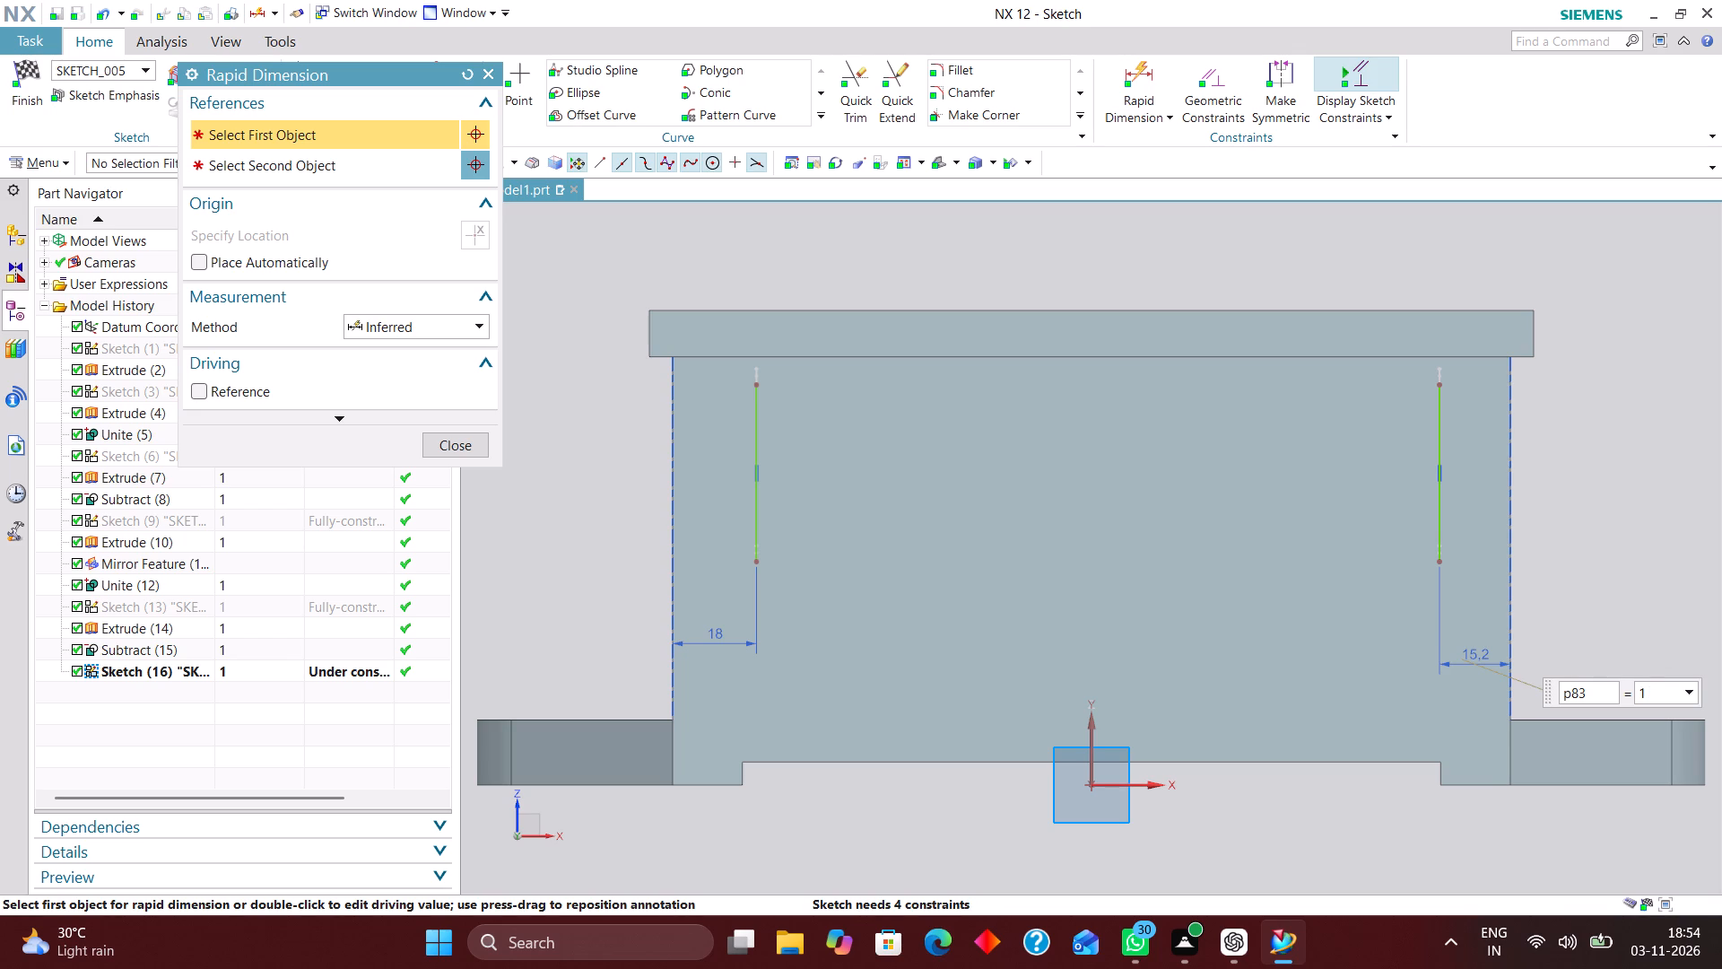
{"action": "key", "text": "Return"}
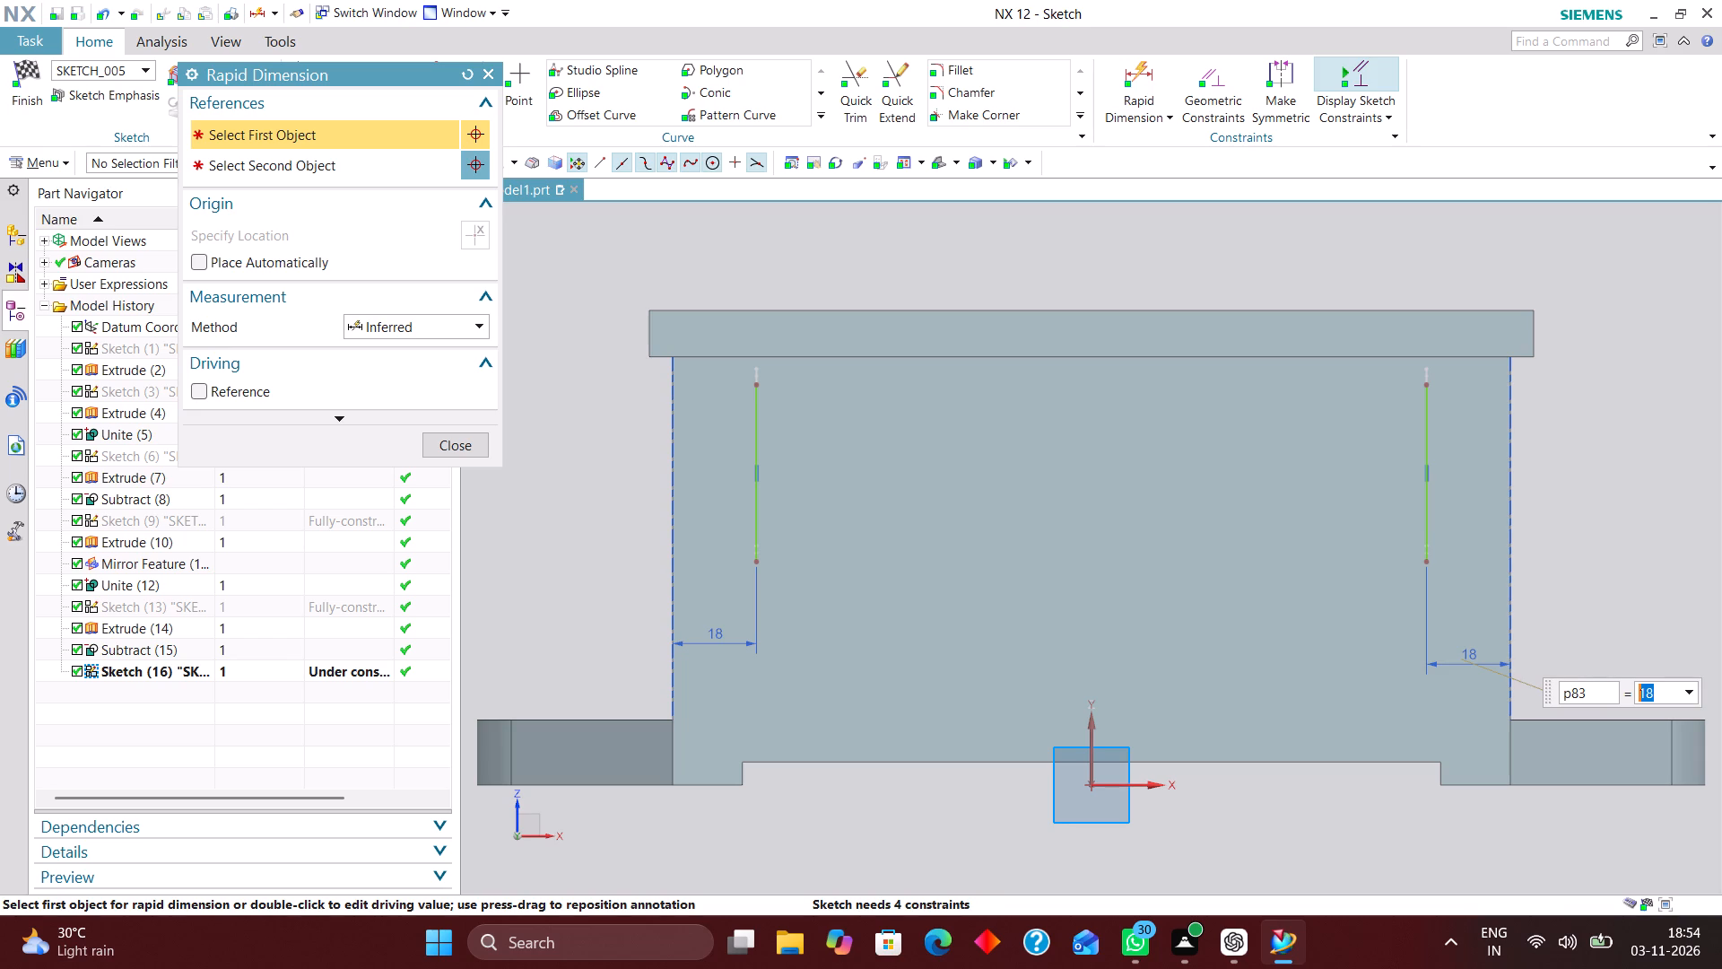
{"action": "left_click", "coordinate": [468, 443]}
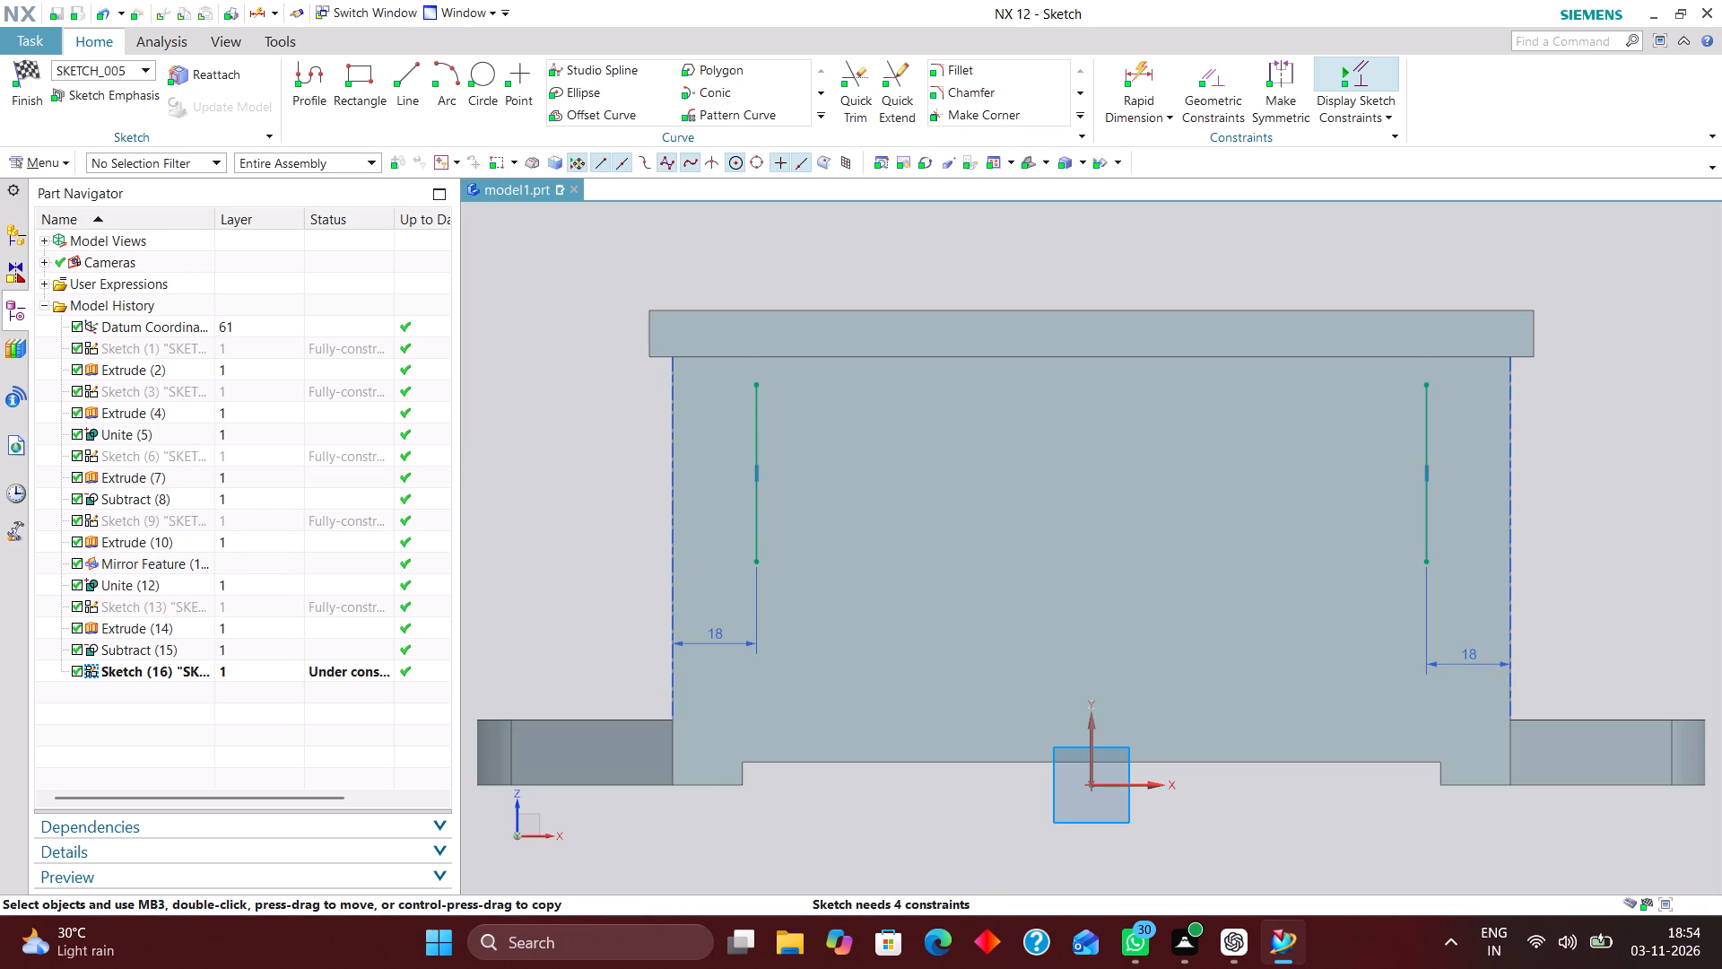
Sketch a horizontal line about 88 mm long between the vertical lines, about 18 mm above the base recess edge.
{"action": "left_click", "coordinate": [413, 74]}
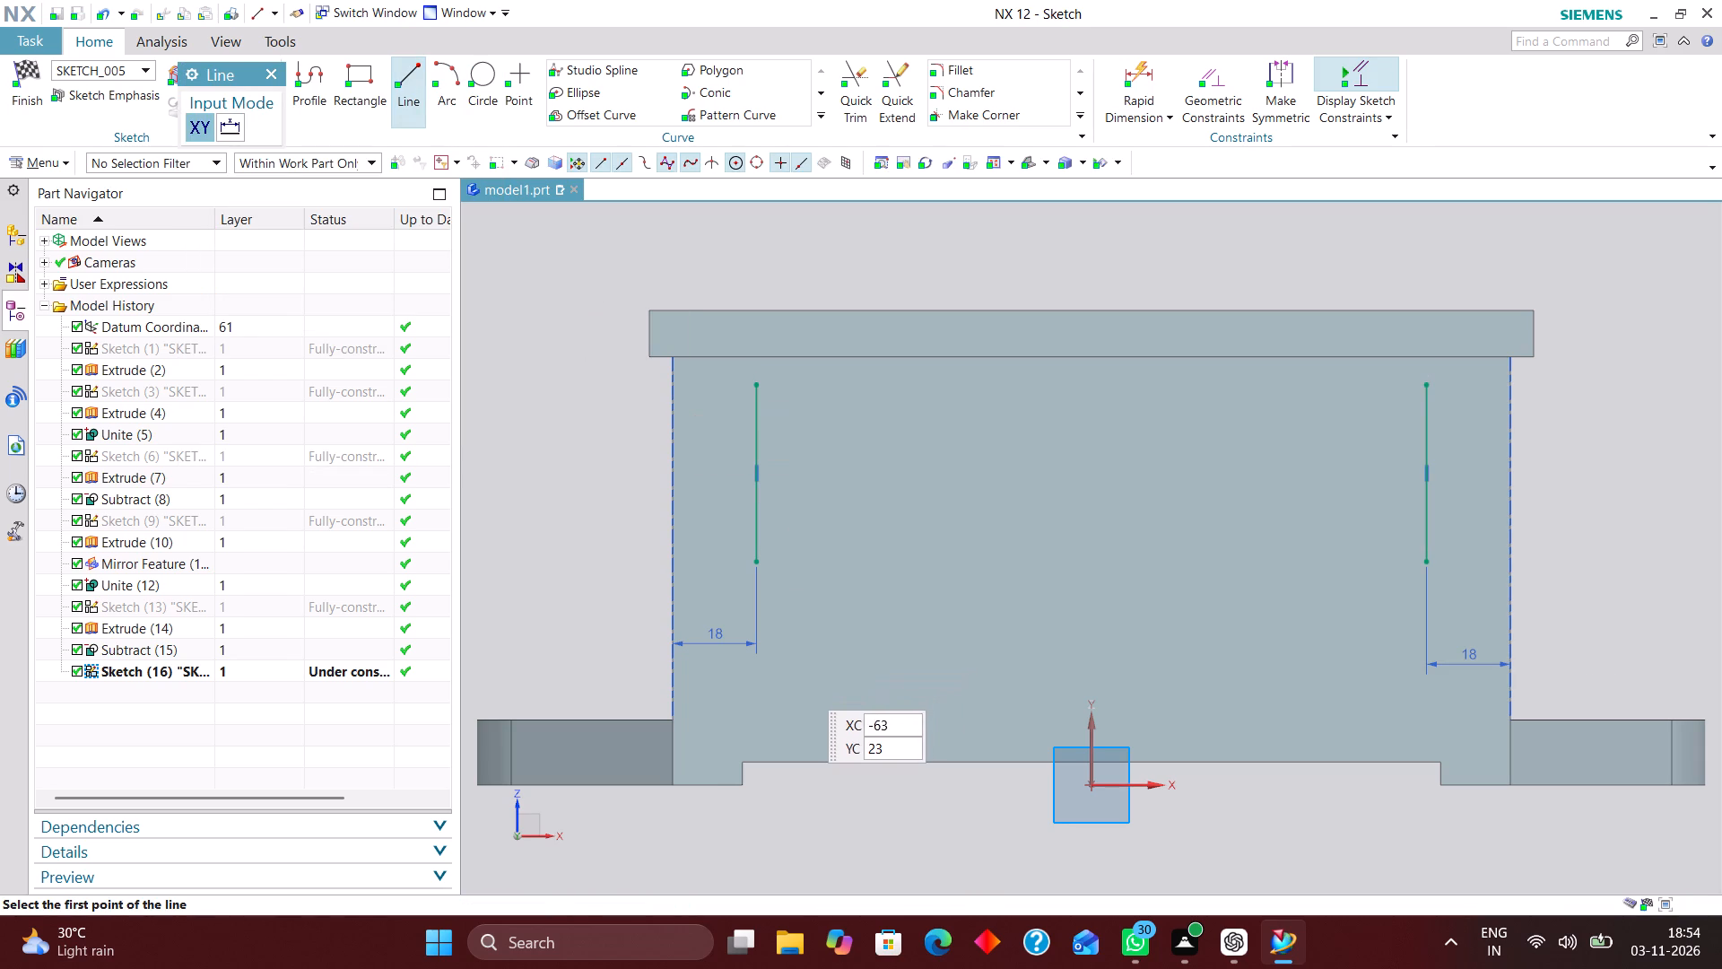
{"action": "left_click", "coordinate": [878, 679]}
{"action": "left_click", "coordinate": [1287, 680]}
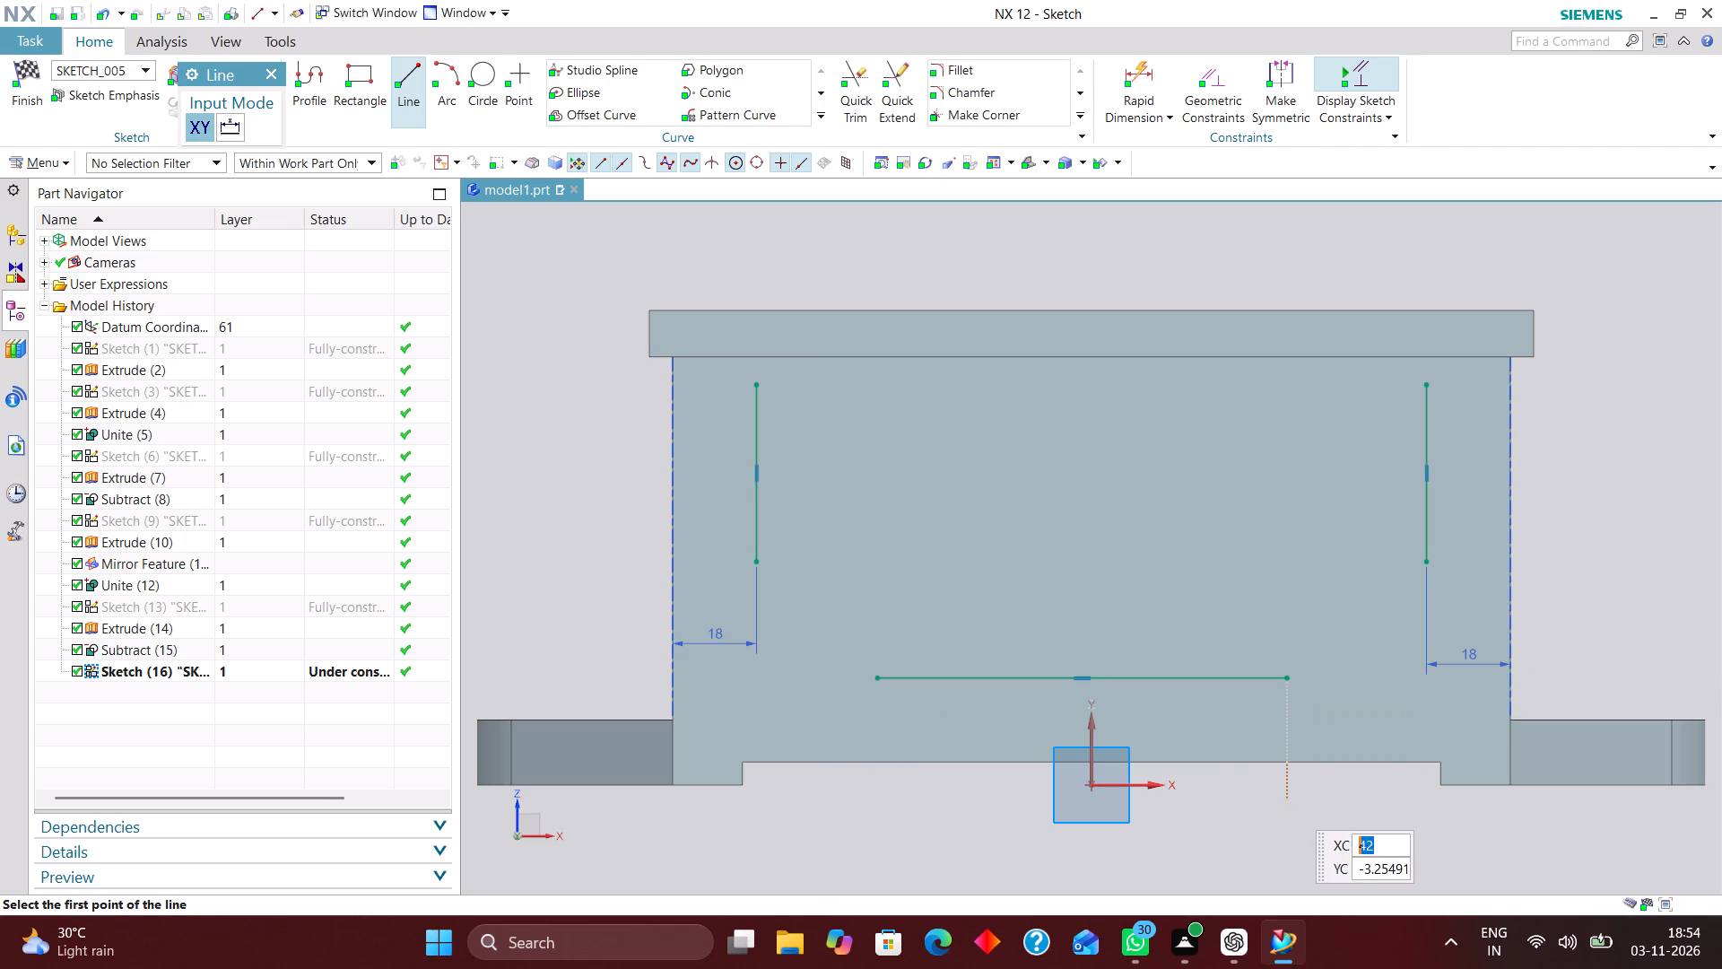
Constrain the horizontal line's midpoint to lie on the sketch's vertical axis.
{"action": "left_click", "coordinate": [1220, 75]}
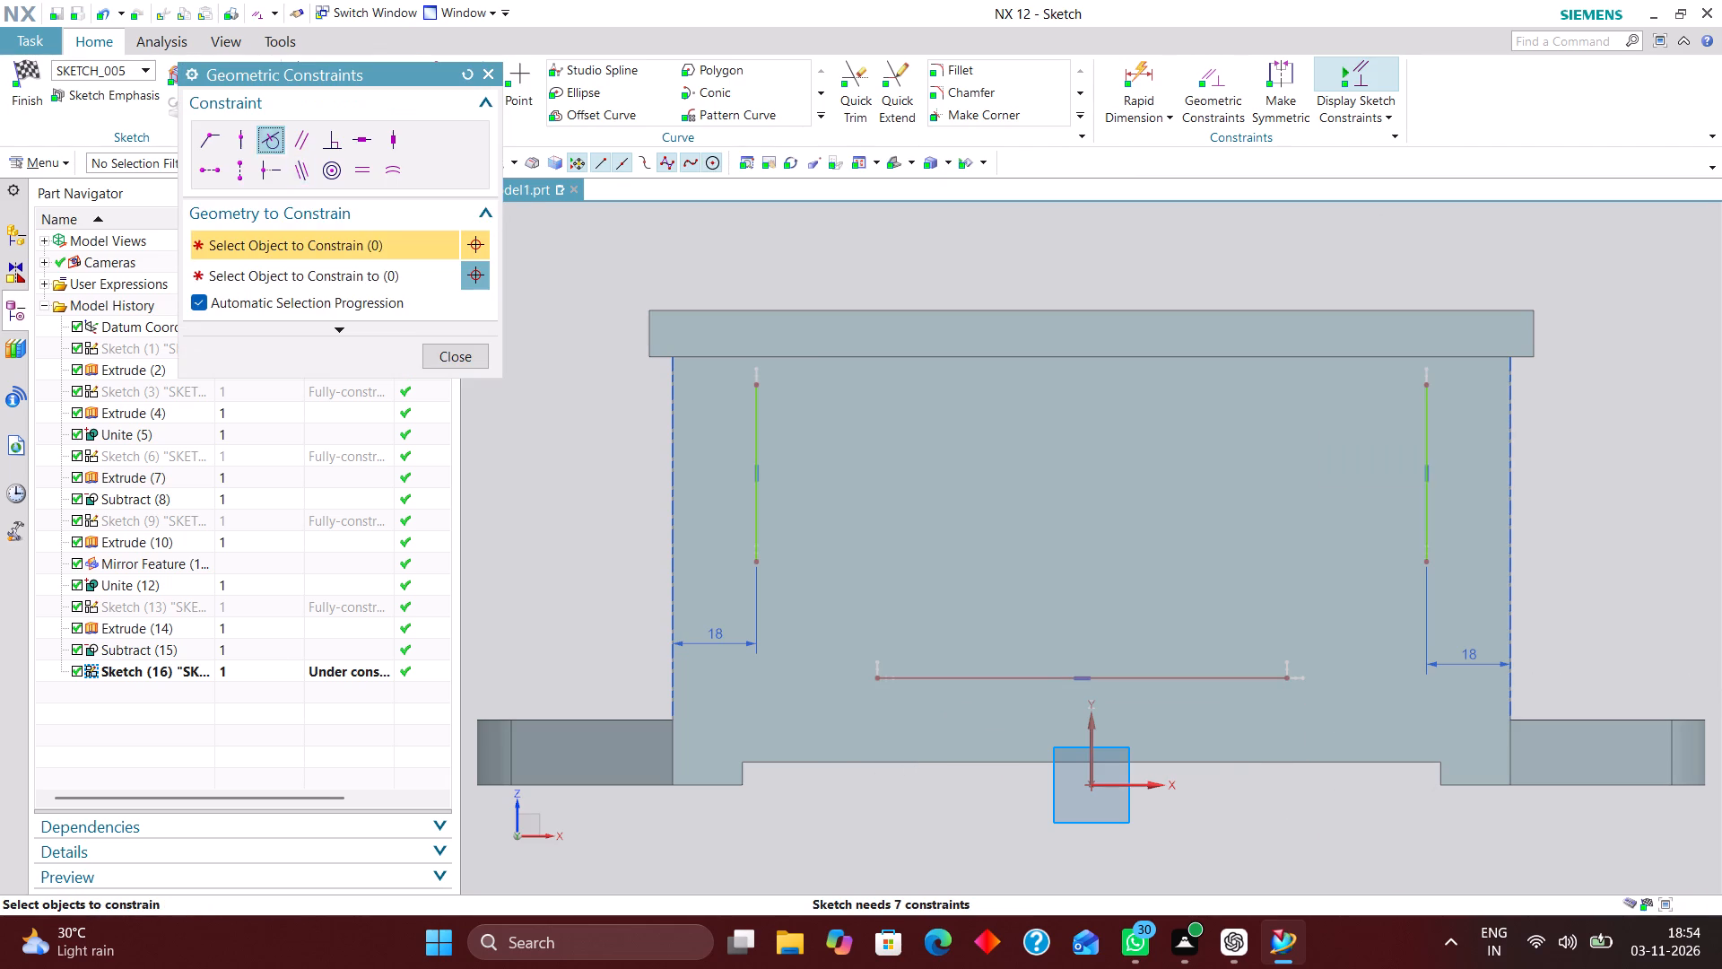
{"action": "left_click", "coordinate": [246, 139]}
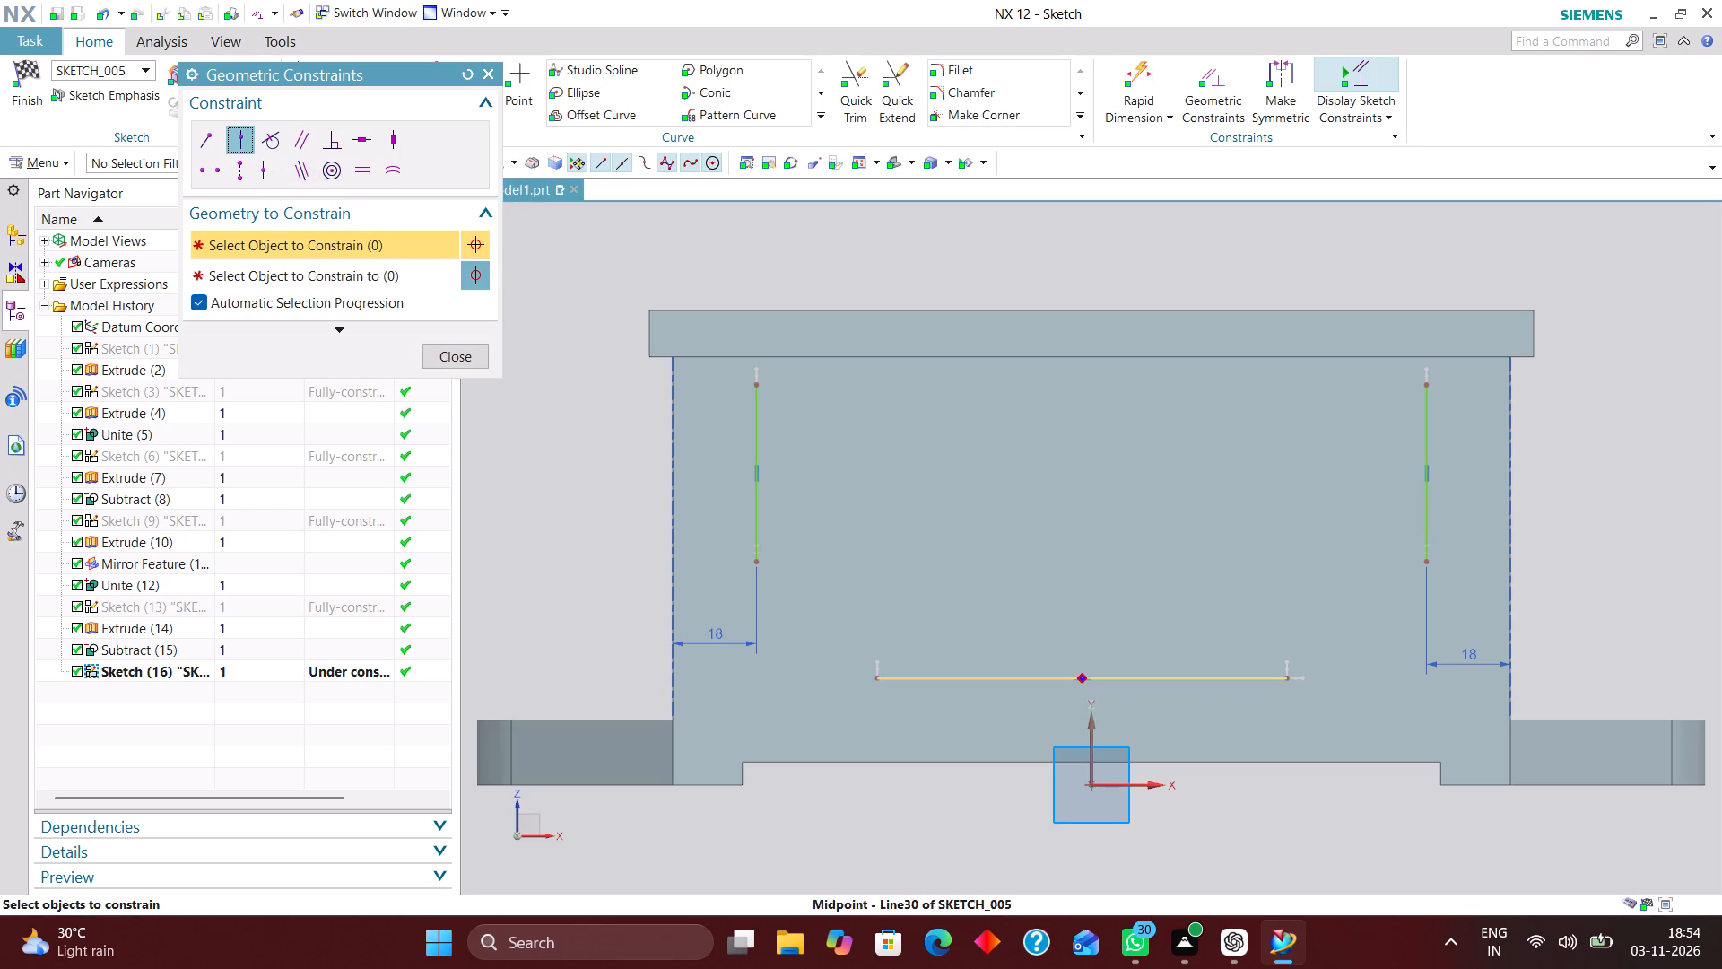
{"action": "left_click", "coordinate": [1078, 676]}
{"action": "left_click", "coordinate": [1089, 740]}
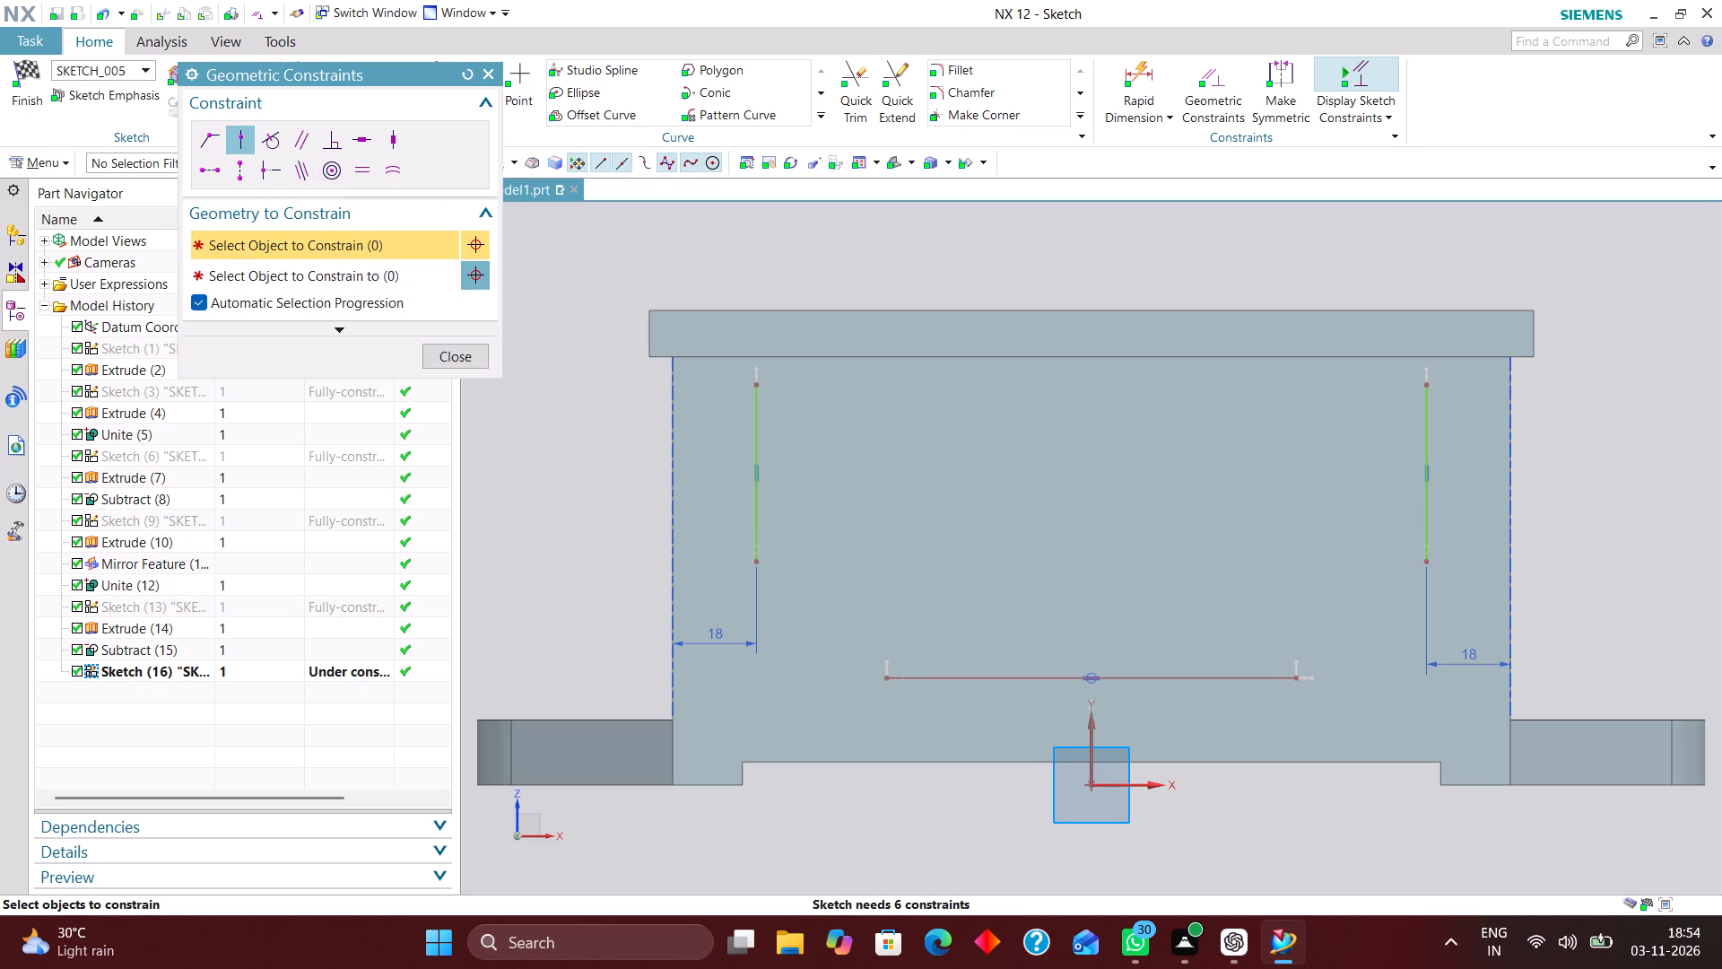
Dimension the horizontal line's length and set it to 64 mm.
{"action": "left_click", "coordinate": [1139, 65]}
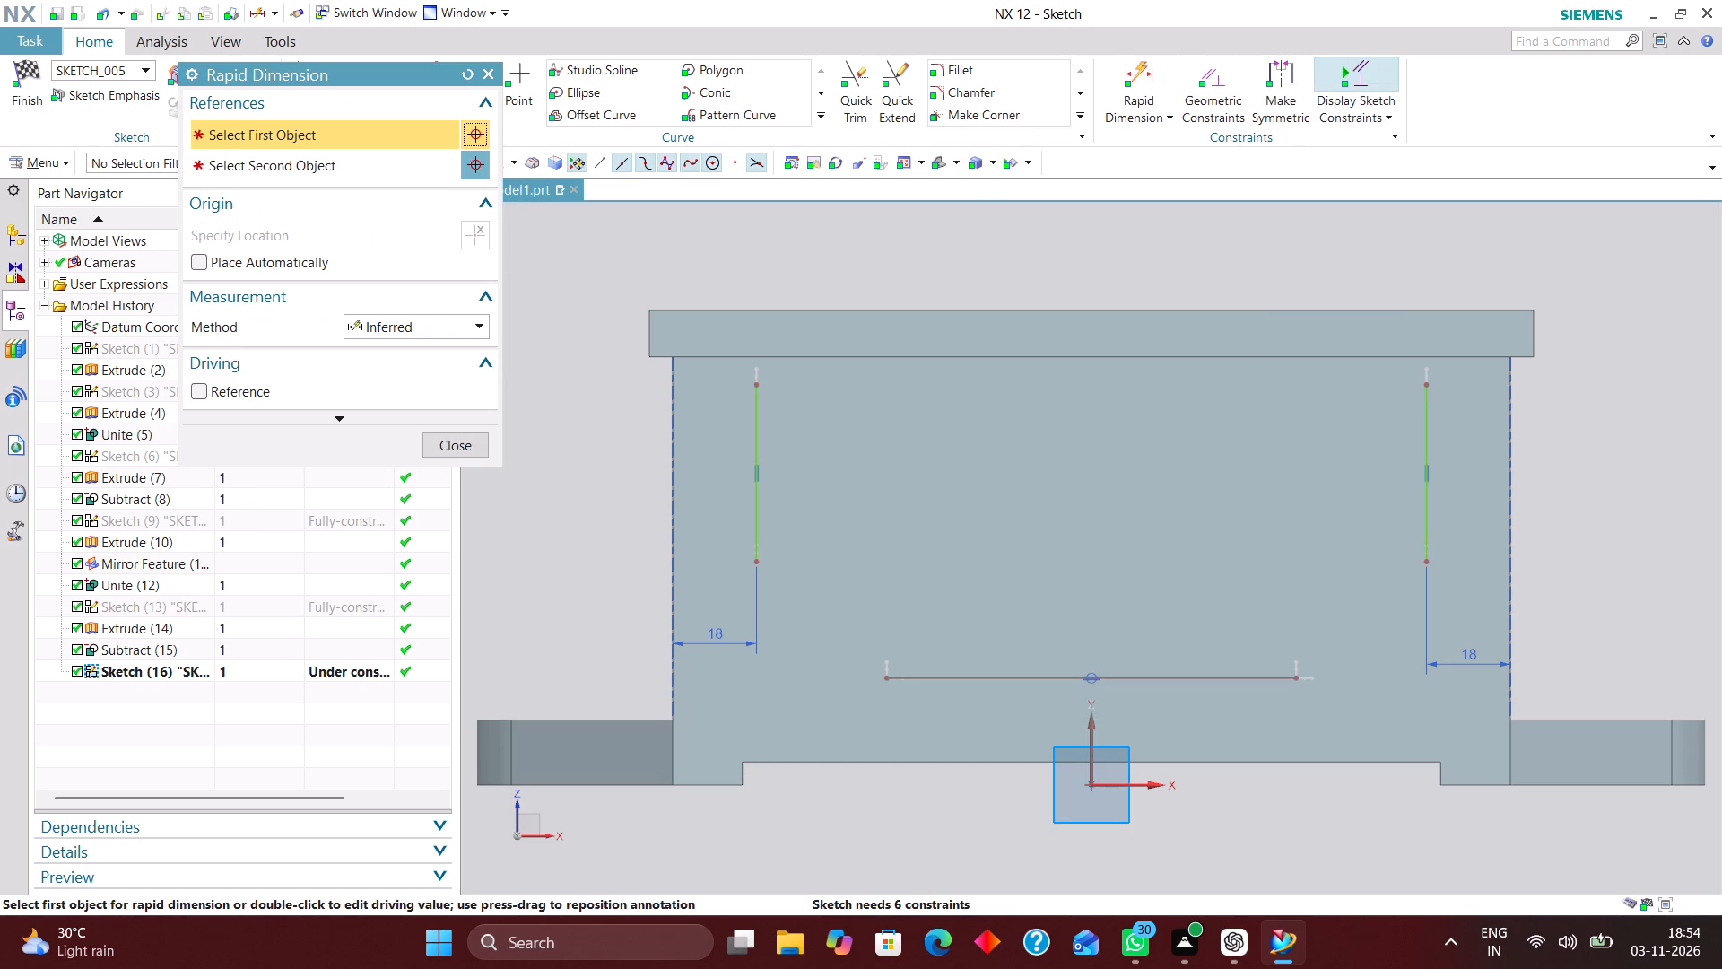
{"action": "left_click", "coordinate": [1194, 676]}
{"action": "left_click", "coordinate": [1127, 557]}
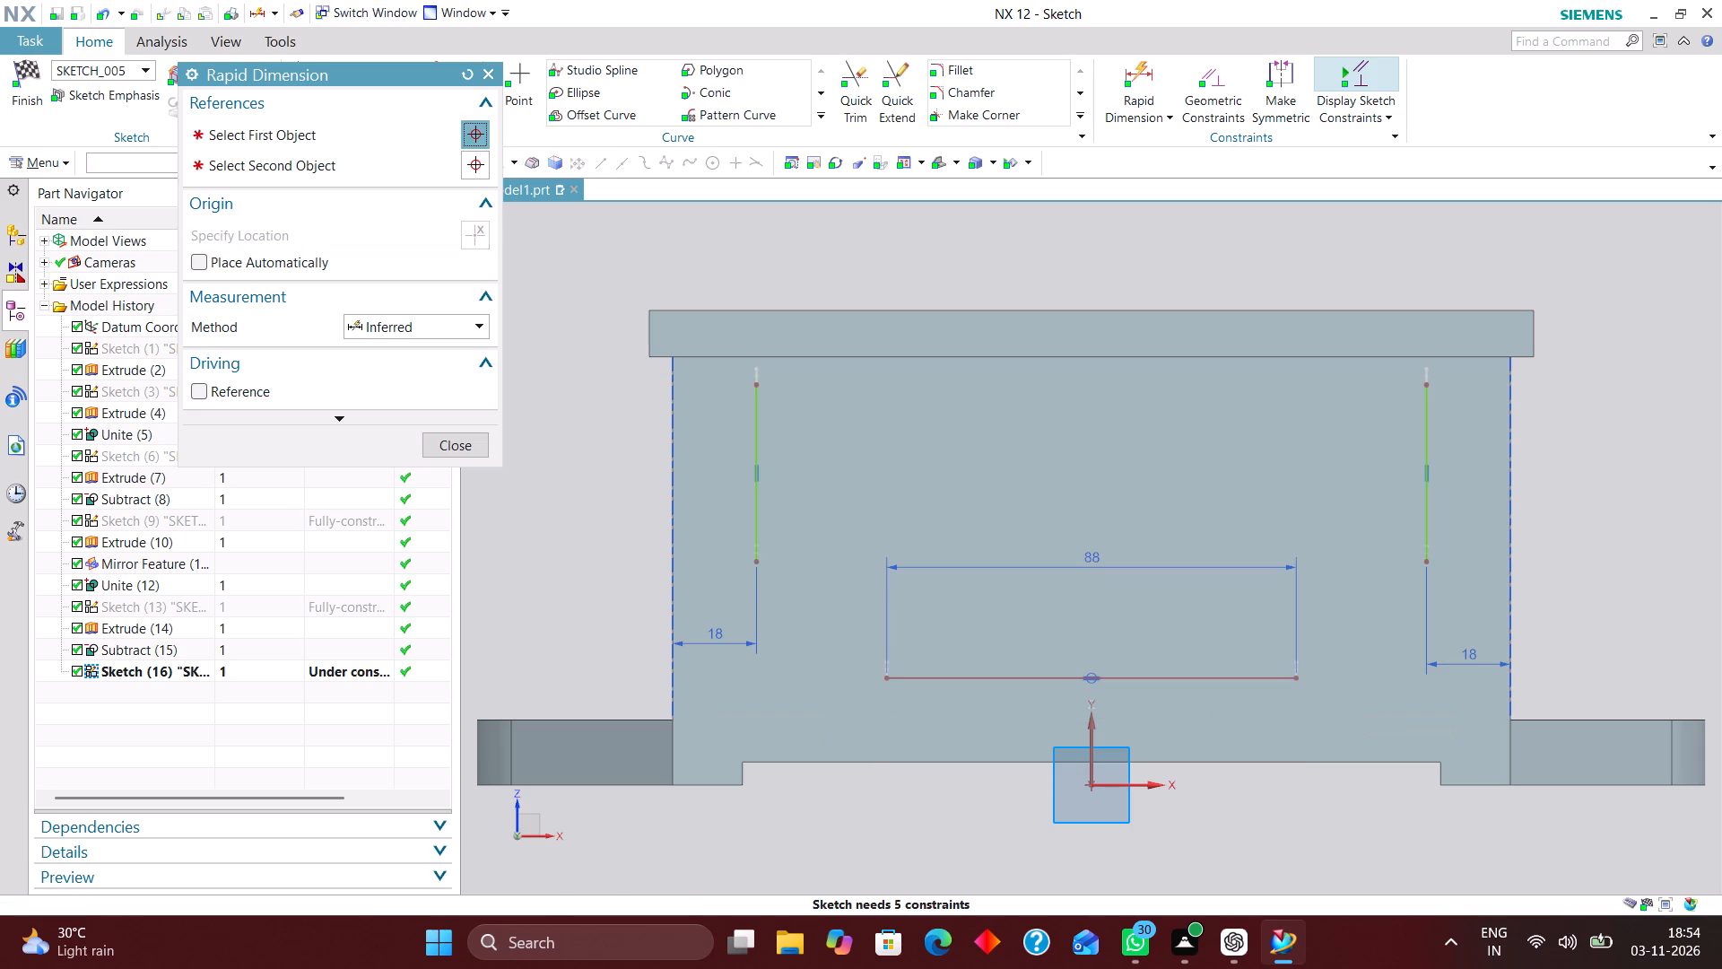
{"action": "type", "text": "65"}
{"action": "key", "text": "Return"}
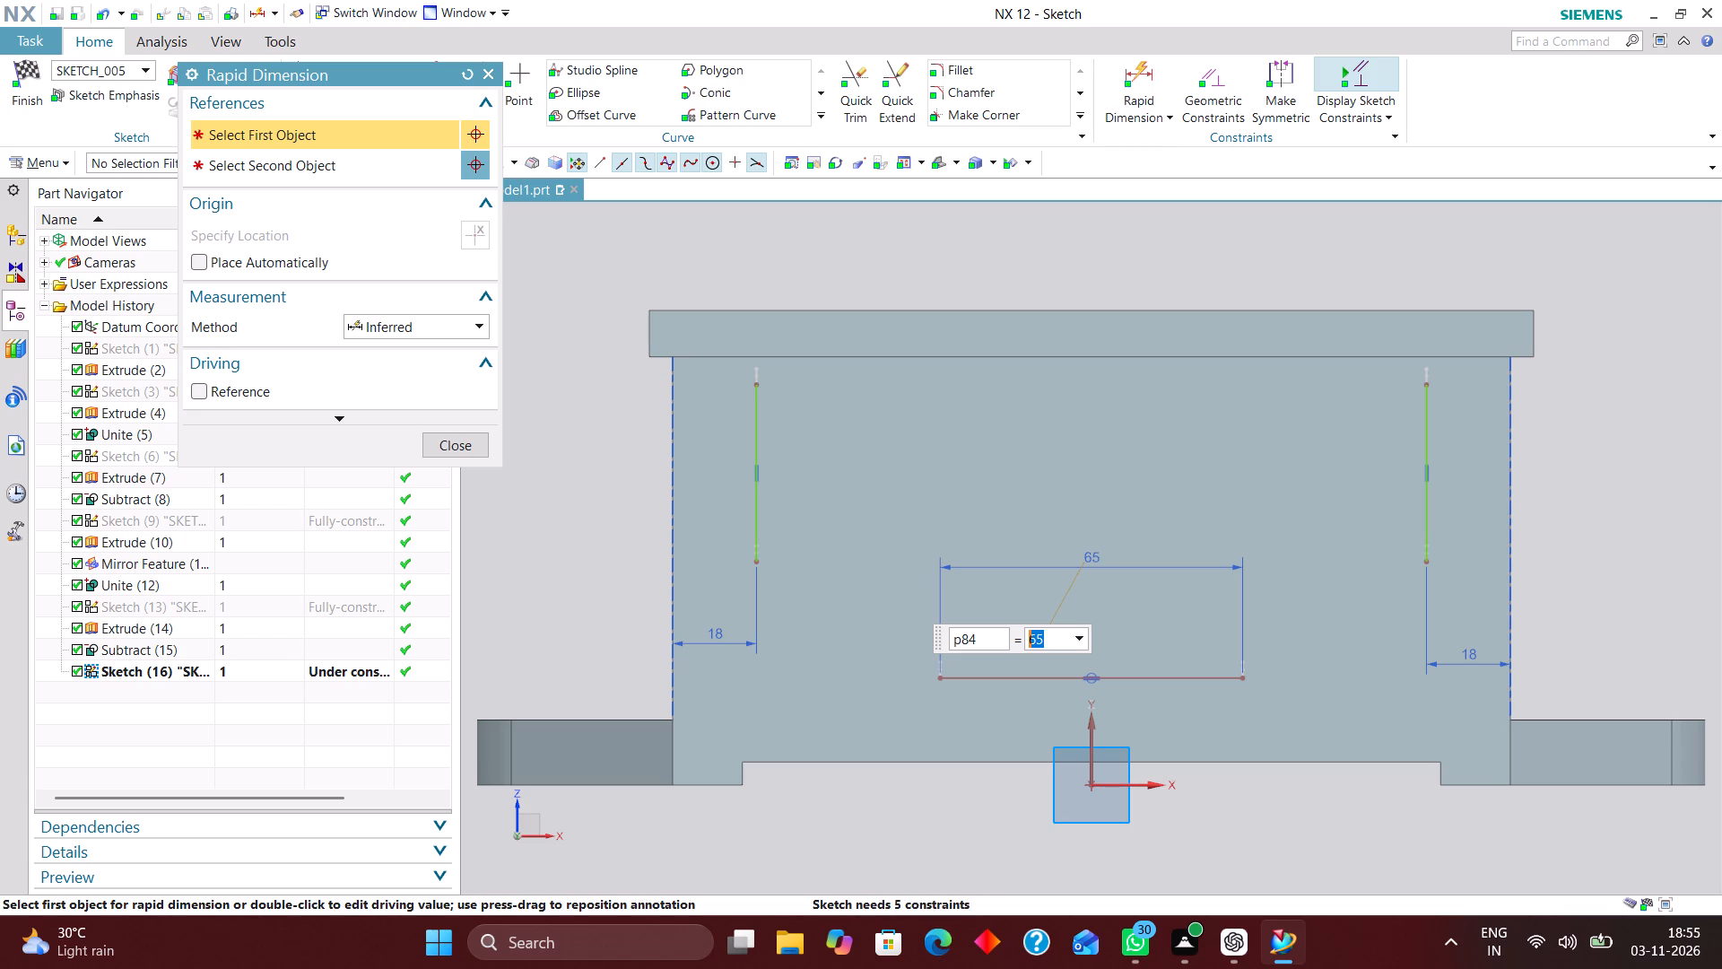
{"action": "type", "text": "64"}
{"action": "key", "text": "Return"}
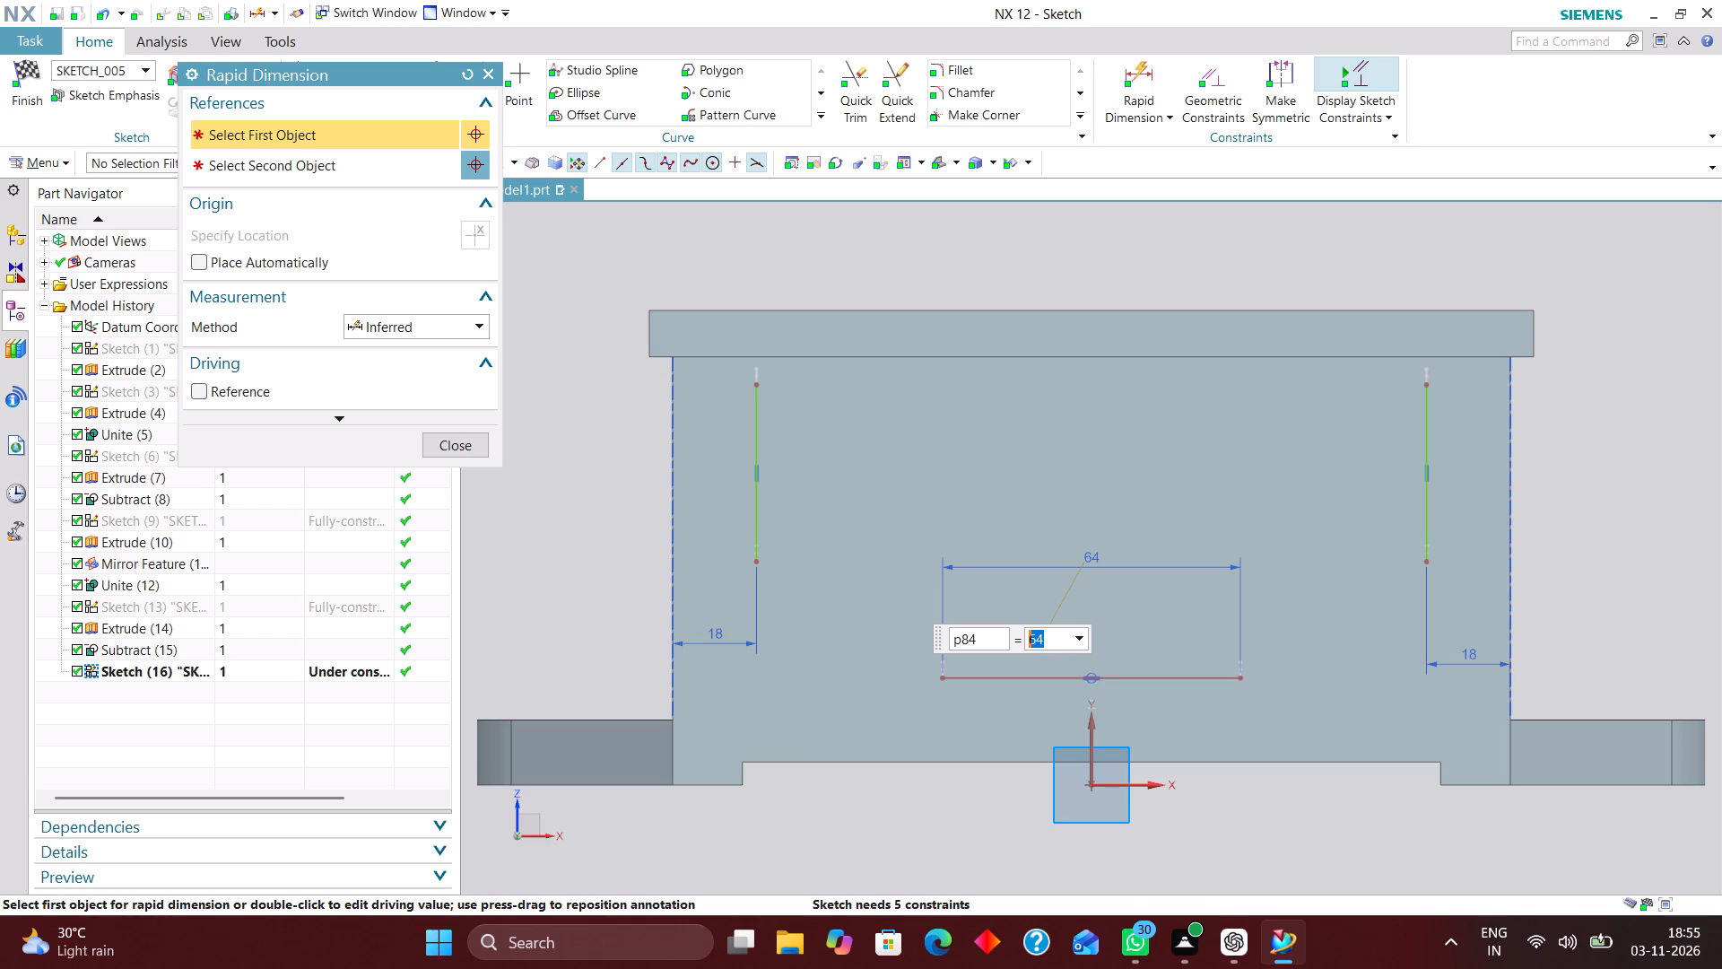
Dimension the horizontal line 12 mm above the base recess edge.
{"action": "left_click", "coordinate": [1144, 765]}
{"action": "left_click", "coordinate": [1158, 676]}
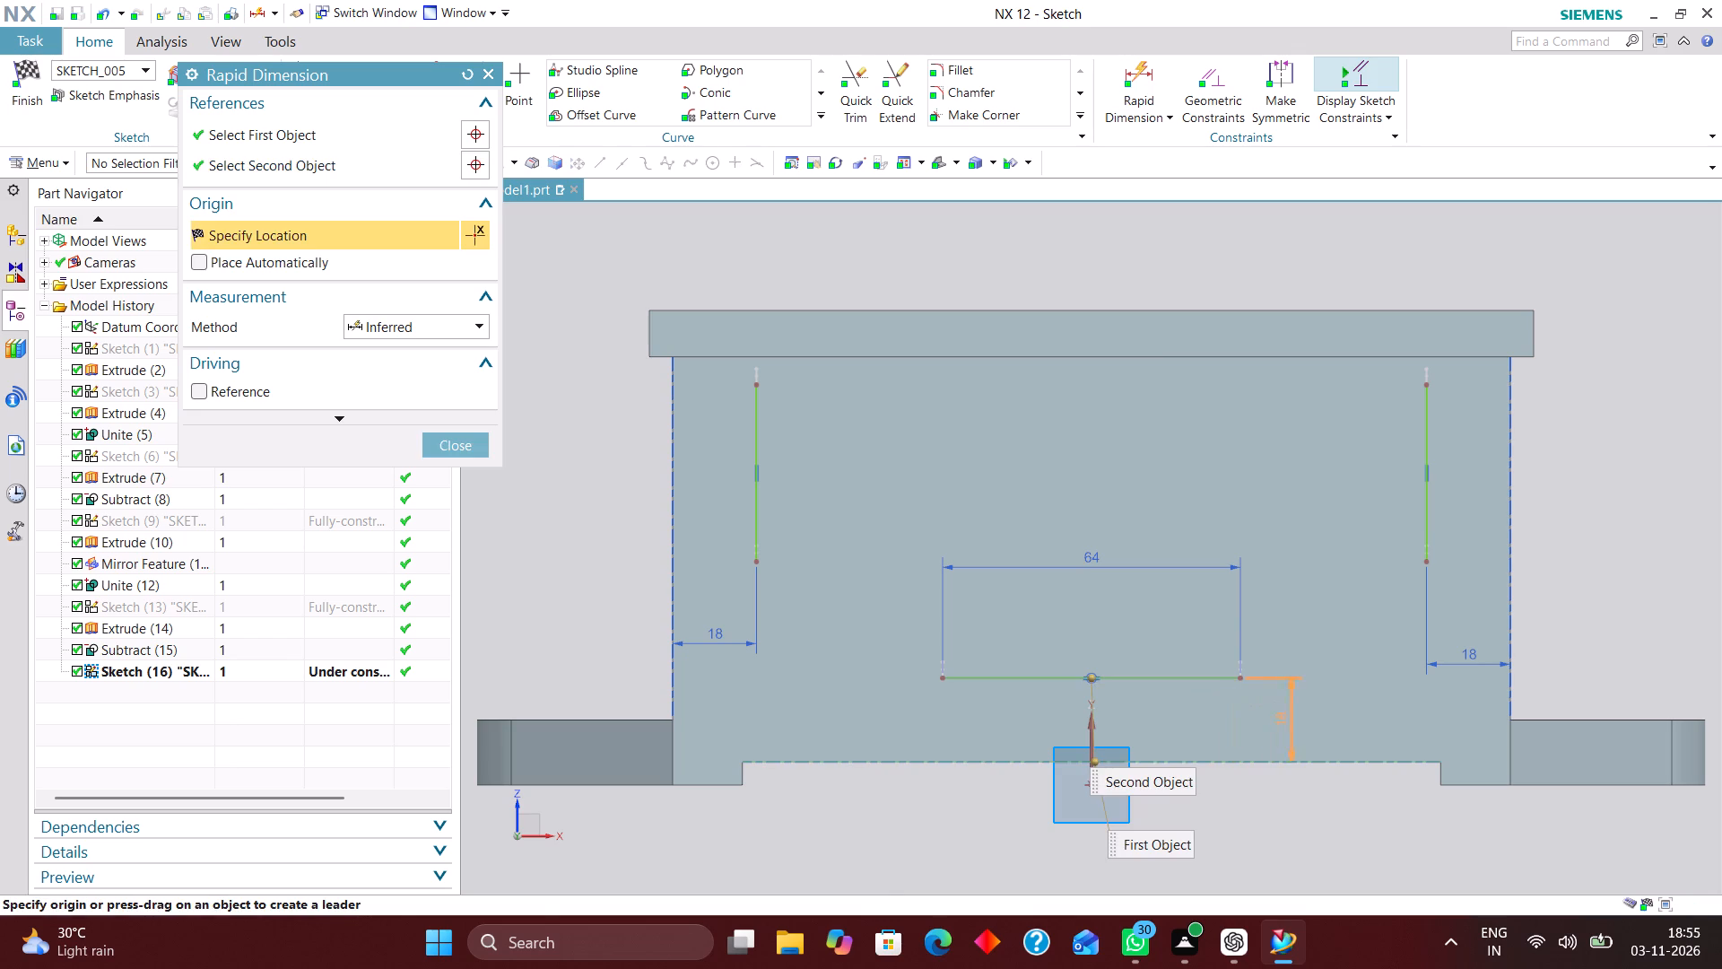
{"action": "left_click", "coordinate": [1274, 718]}
{"action": "type", "text": "12"}
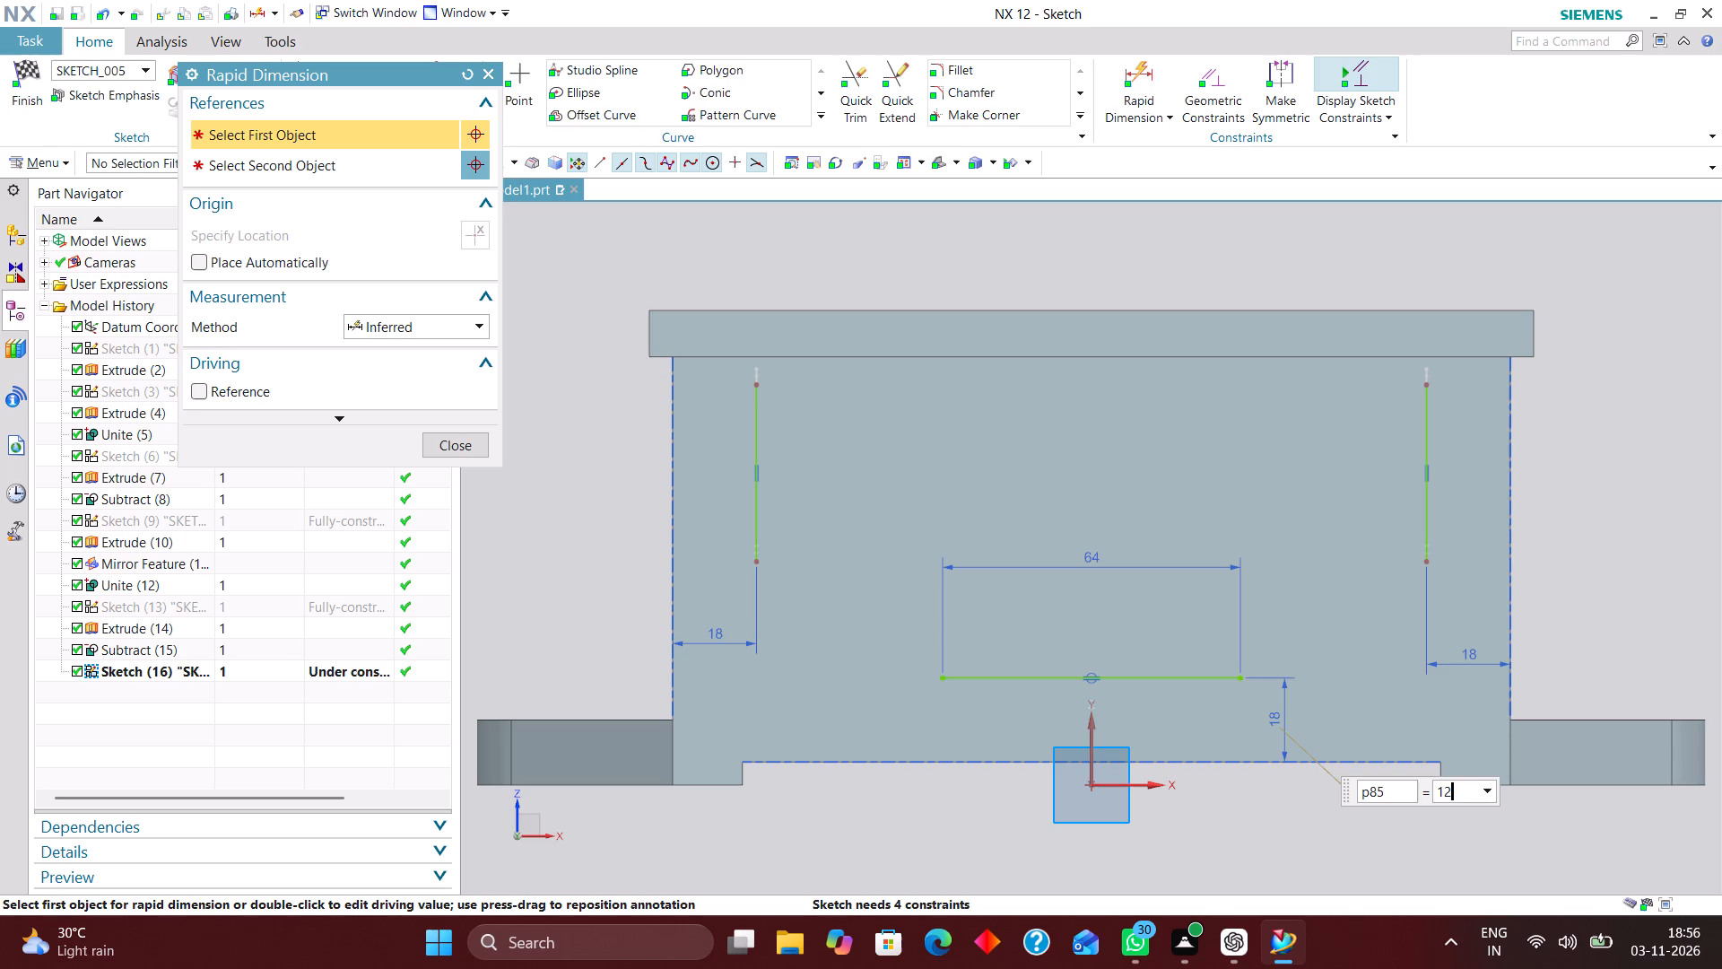
{"action": "key", "text": "Return"}
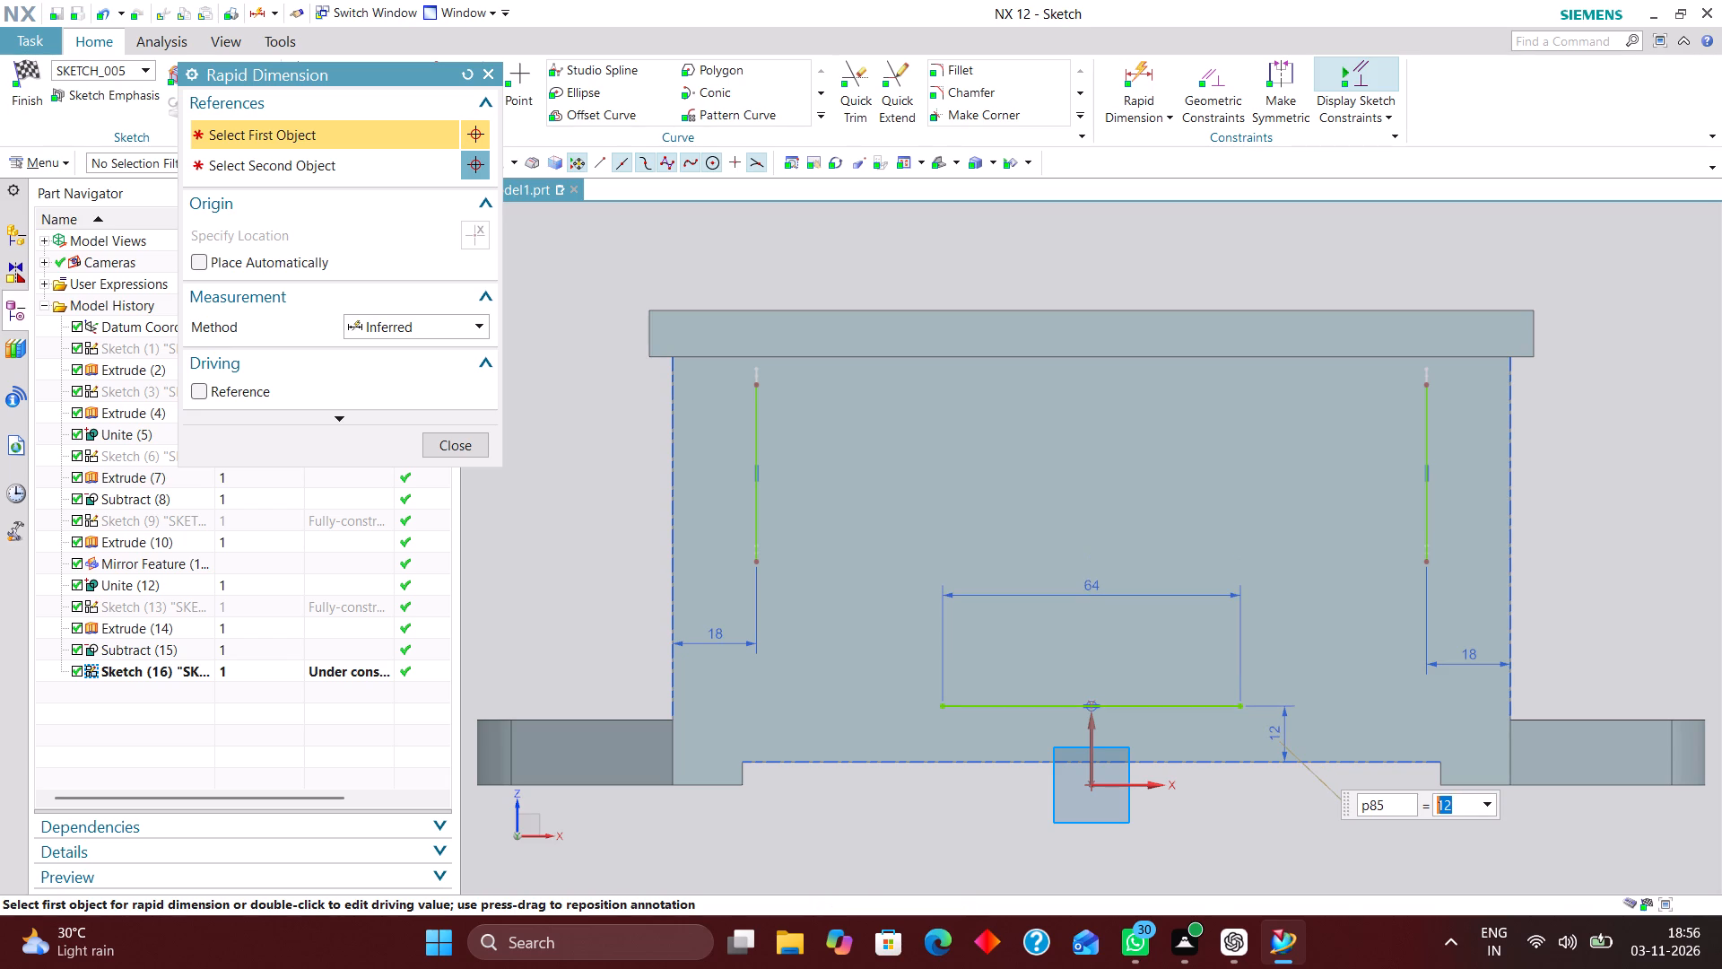
{"action": "left_click", "coordinate": [463, 444]}
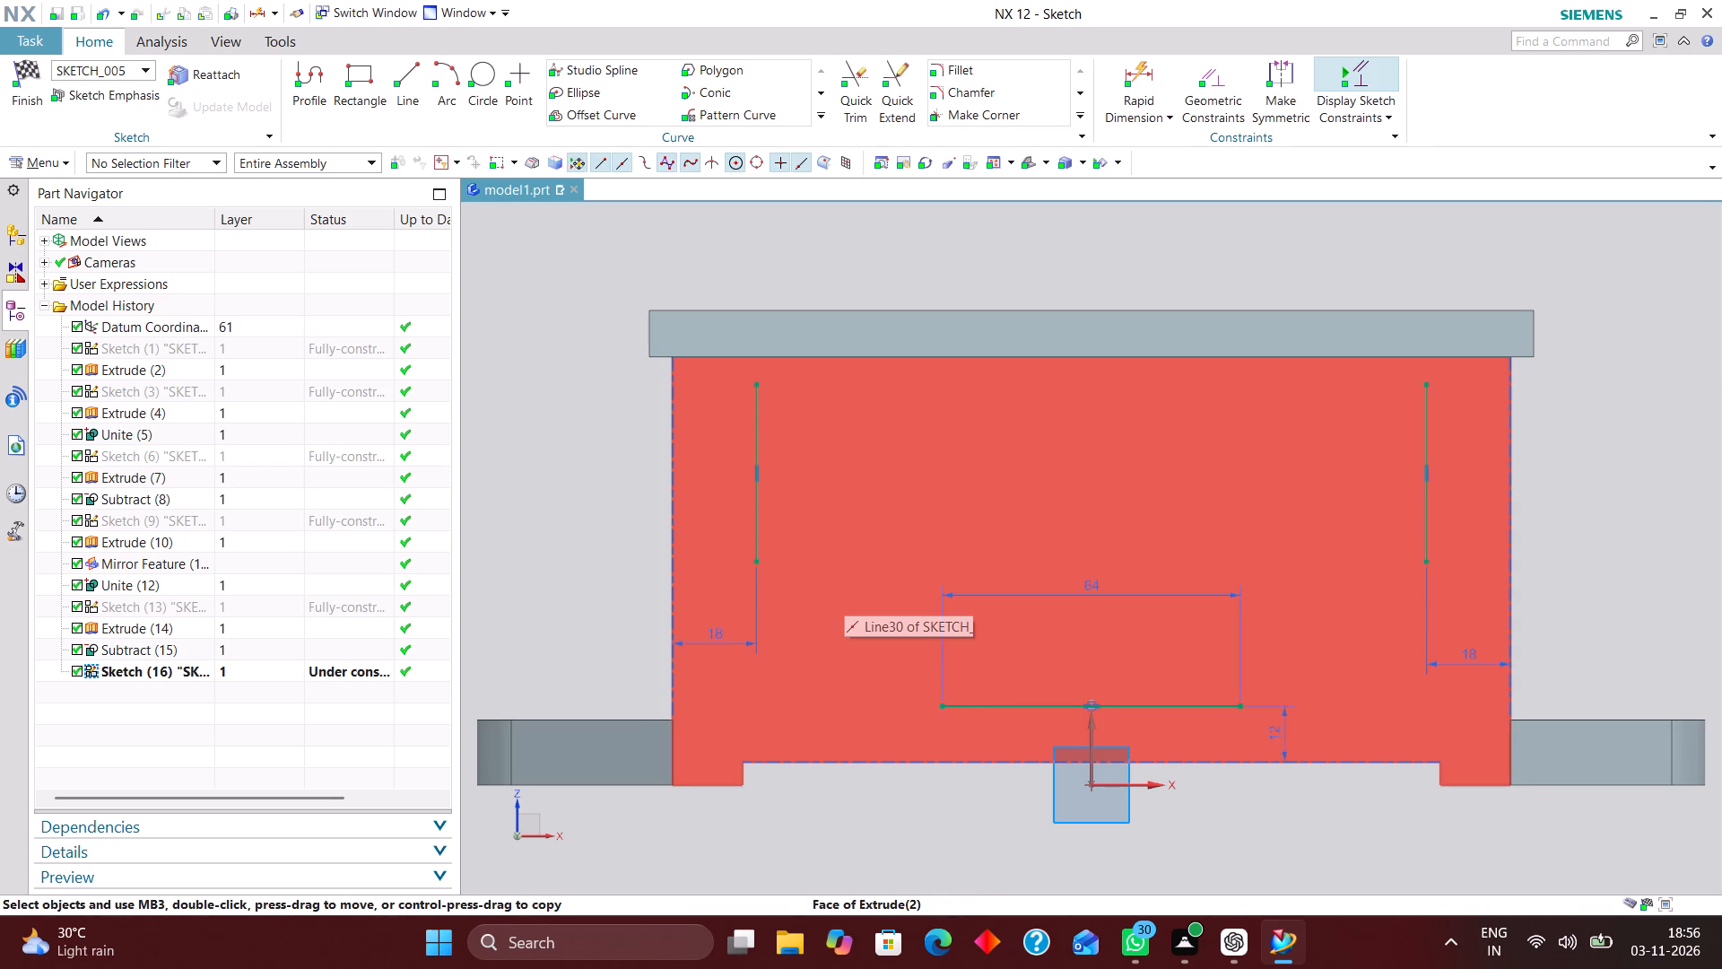
Draw three-point arcs joining the lower ends of both vertical lines to the horizontal line's endpoints, bulging outward.
{"action": "left_click", "coordinate": [453, 64]}
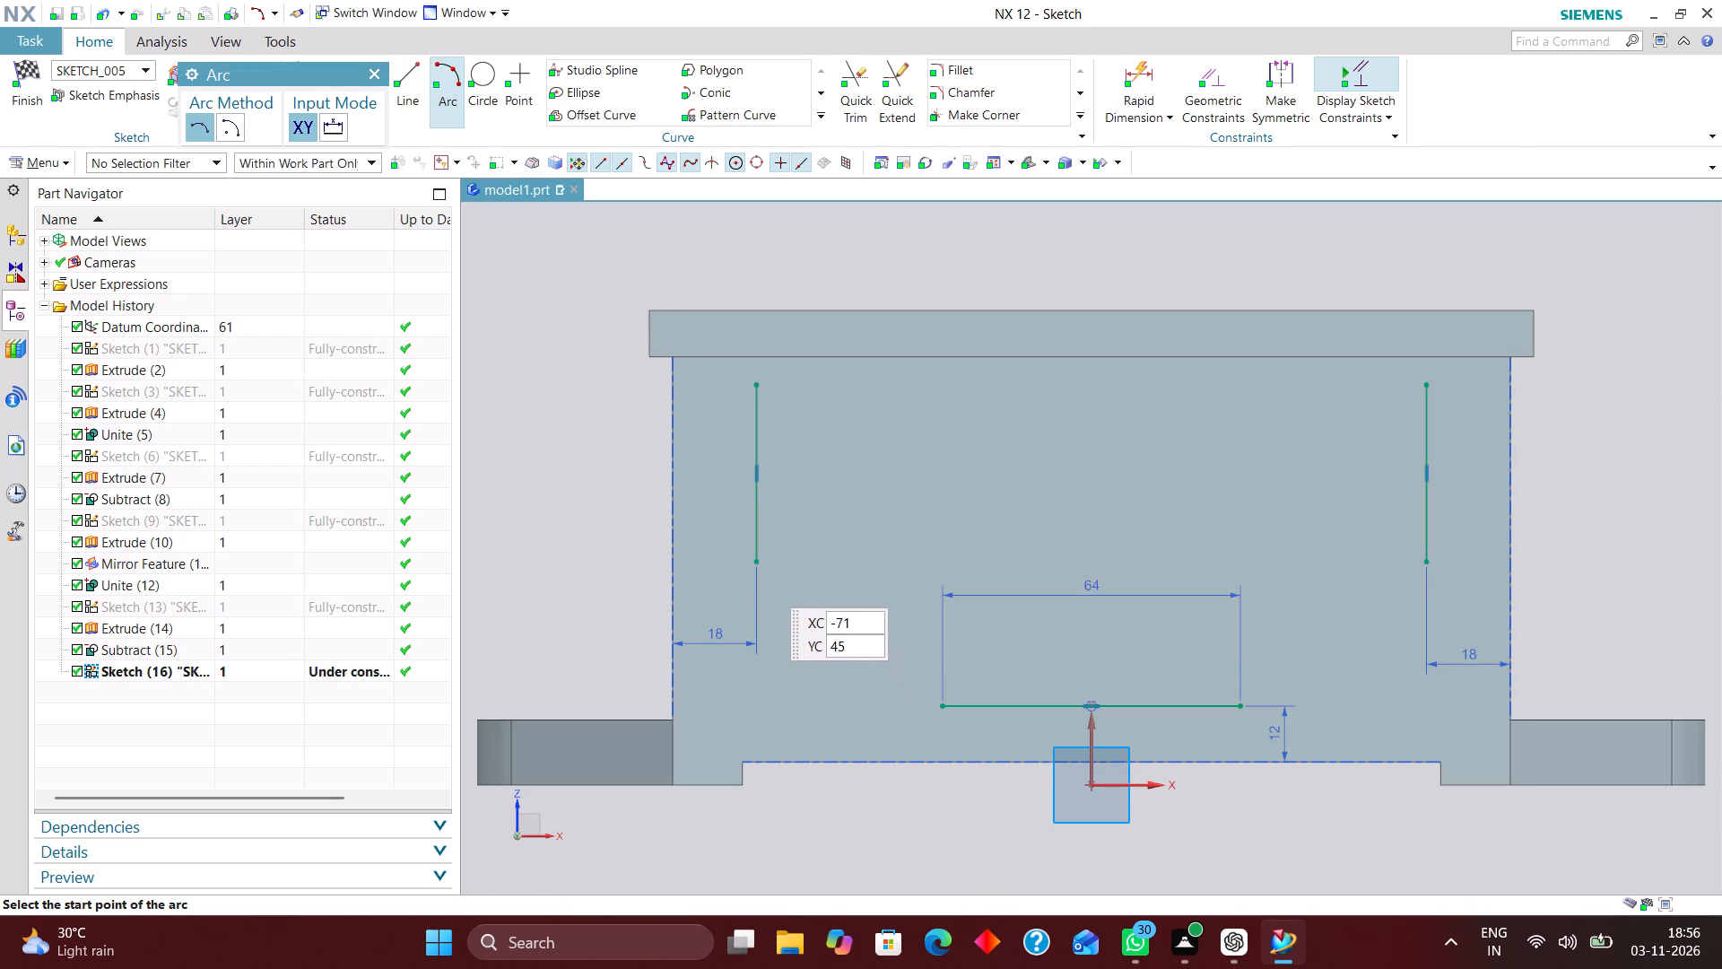
{"action": "left_click", "coordinate": [754, 563]}
{"action": "left_click", "coordinate": [942, 705]}
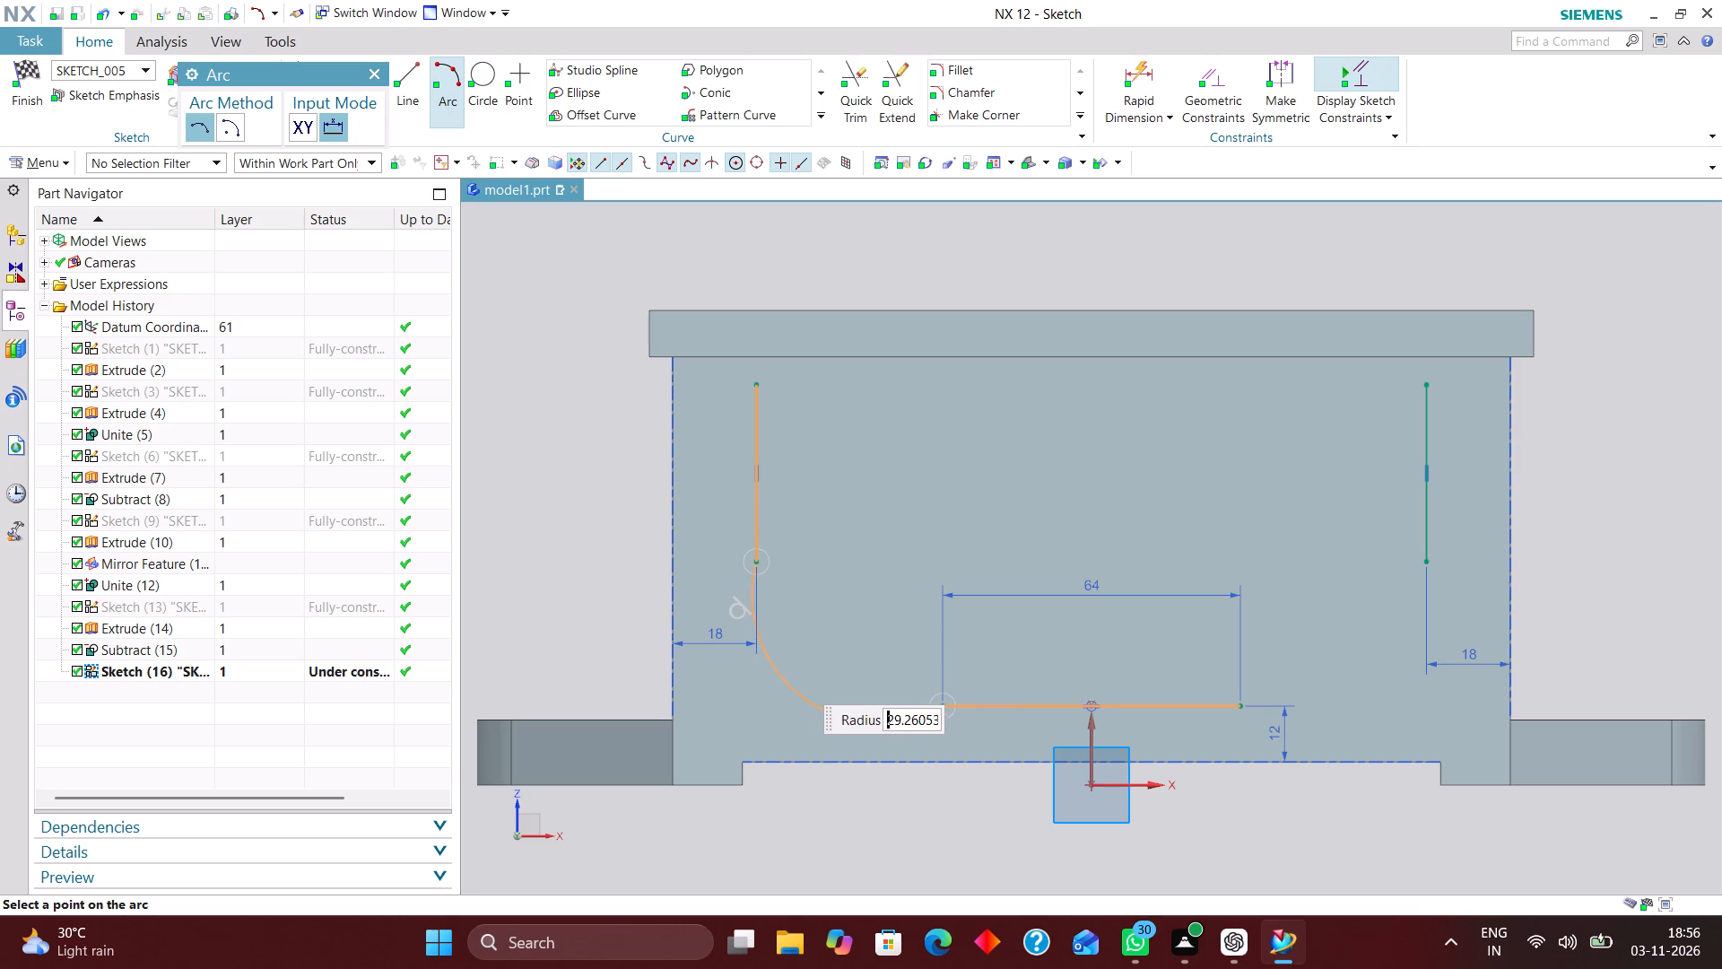
{"action": "left_click", "coordinate": [812, 666]}
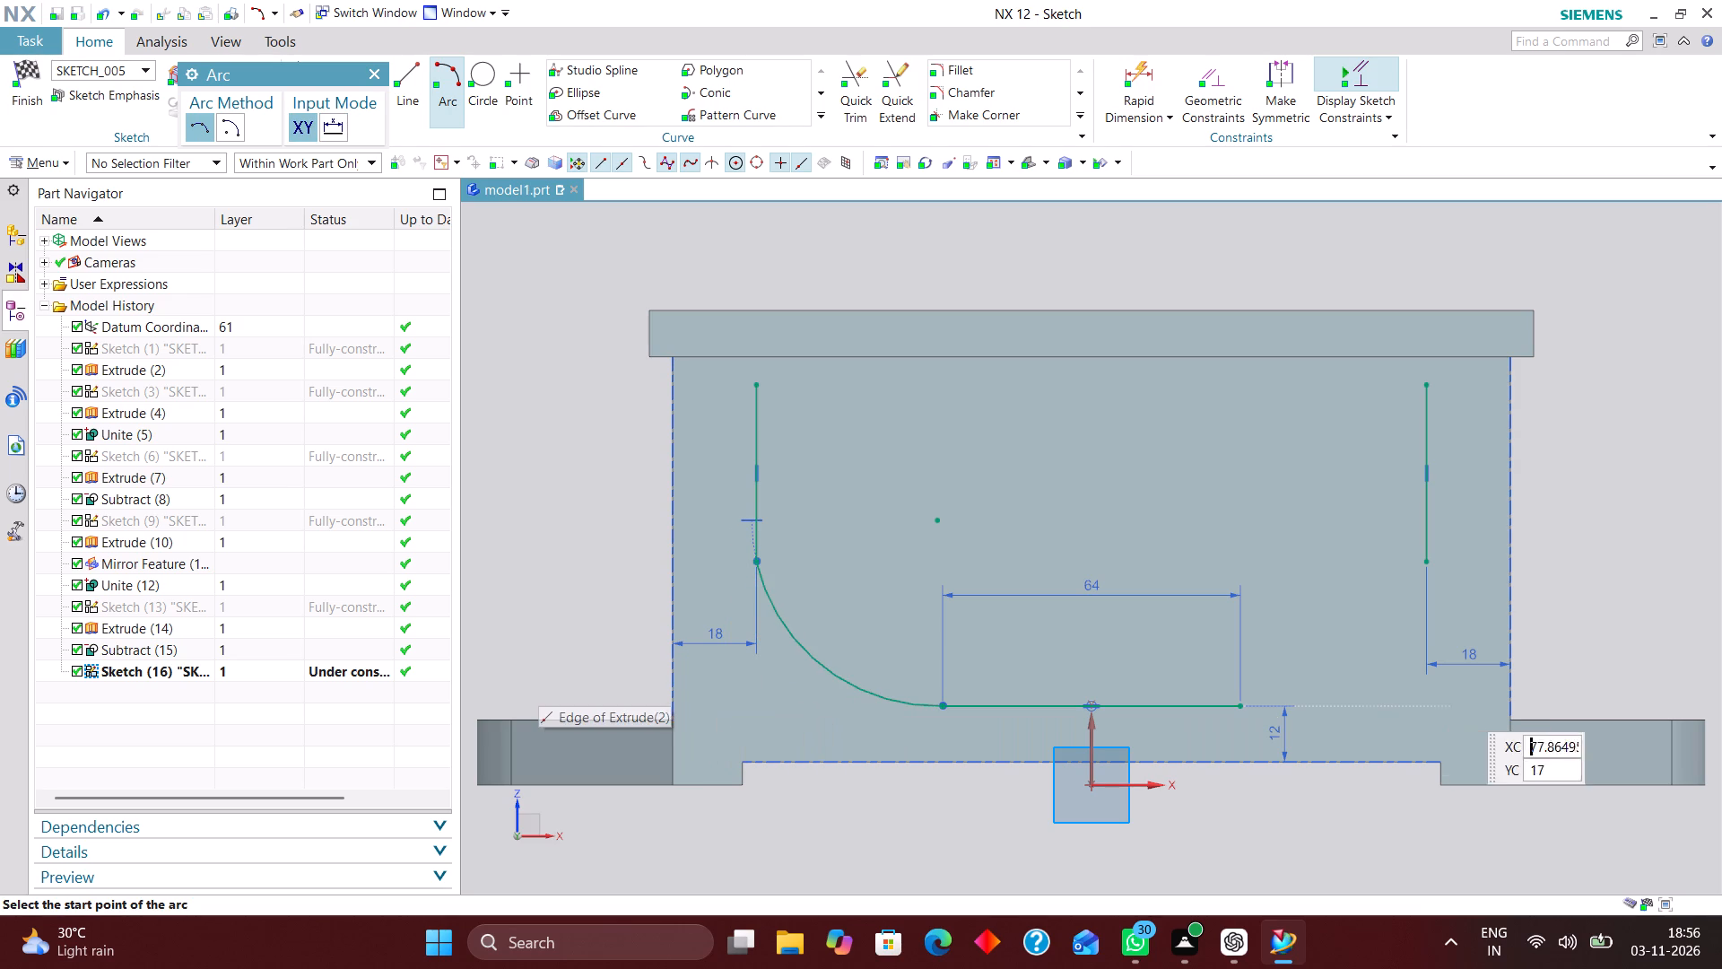
{"action": "left_click", "coordinate": [1238, 707]}
{"action": "left_click", "coordinate": [1423, 565]}
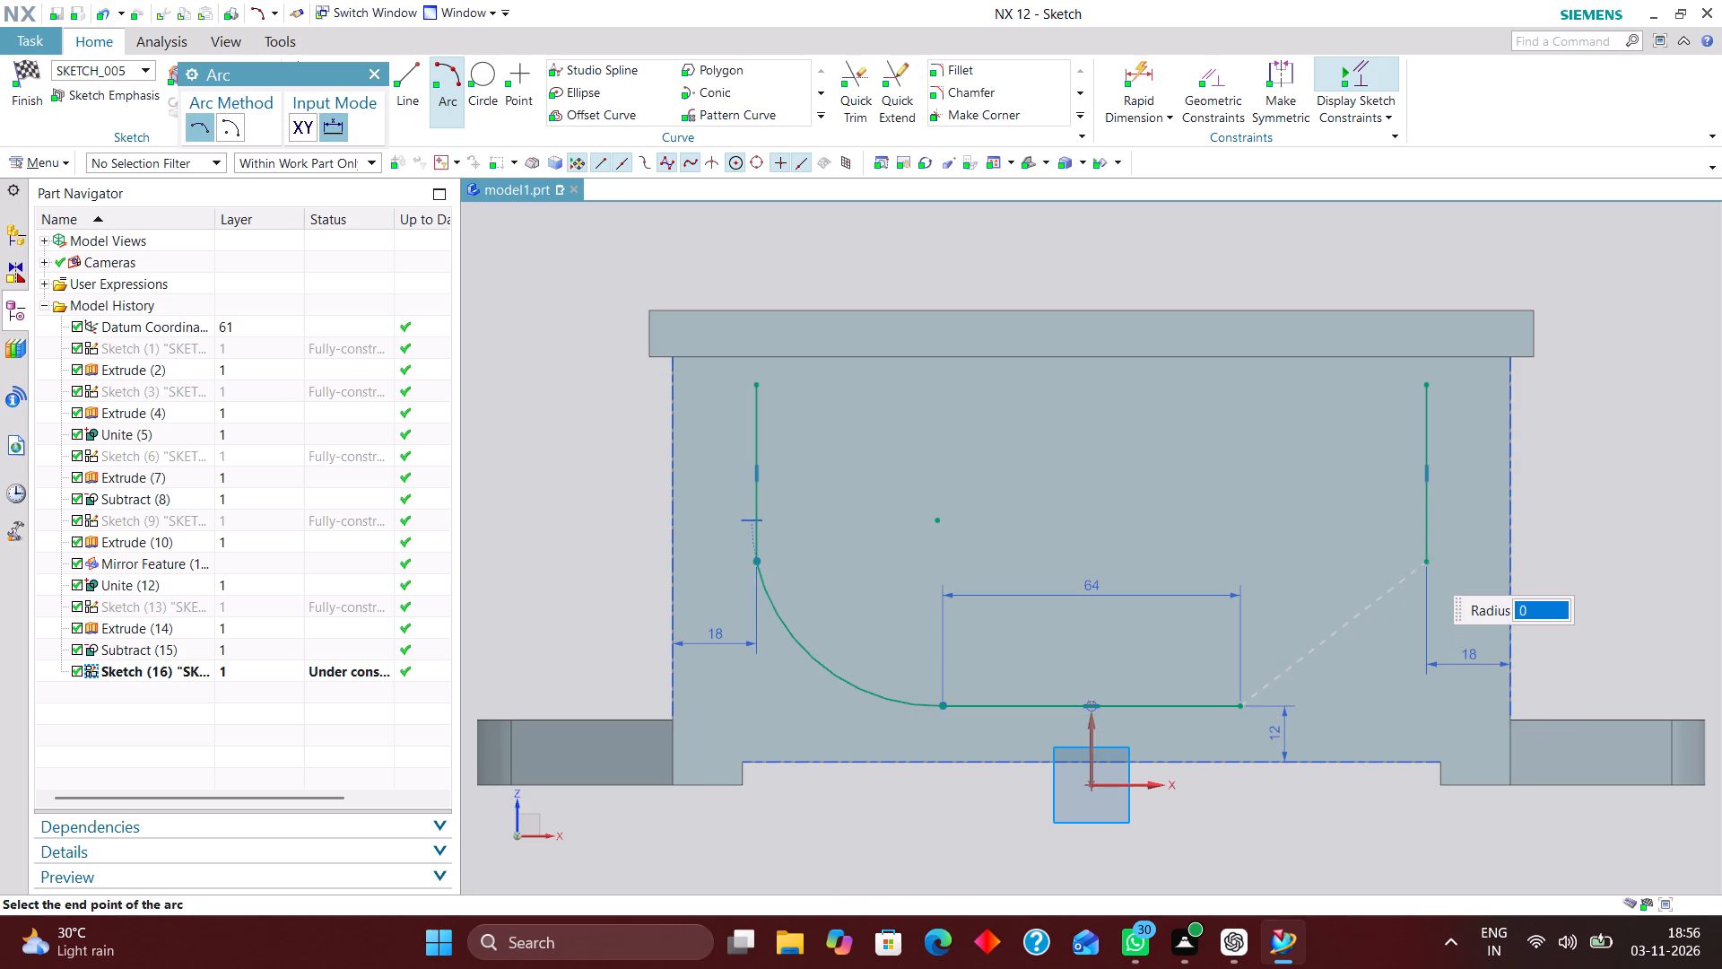
{"action": "left_click", "coordinate": [1383, 659]}
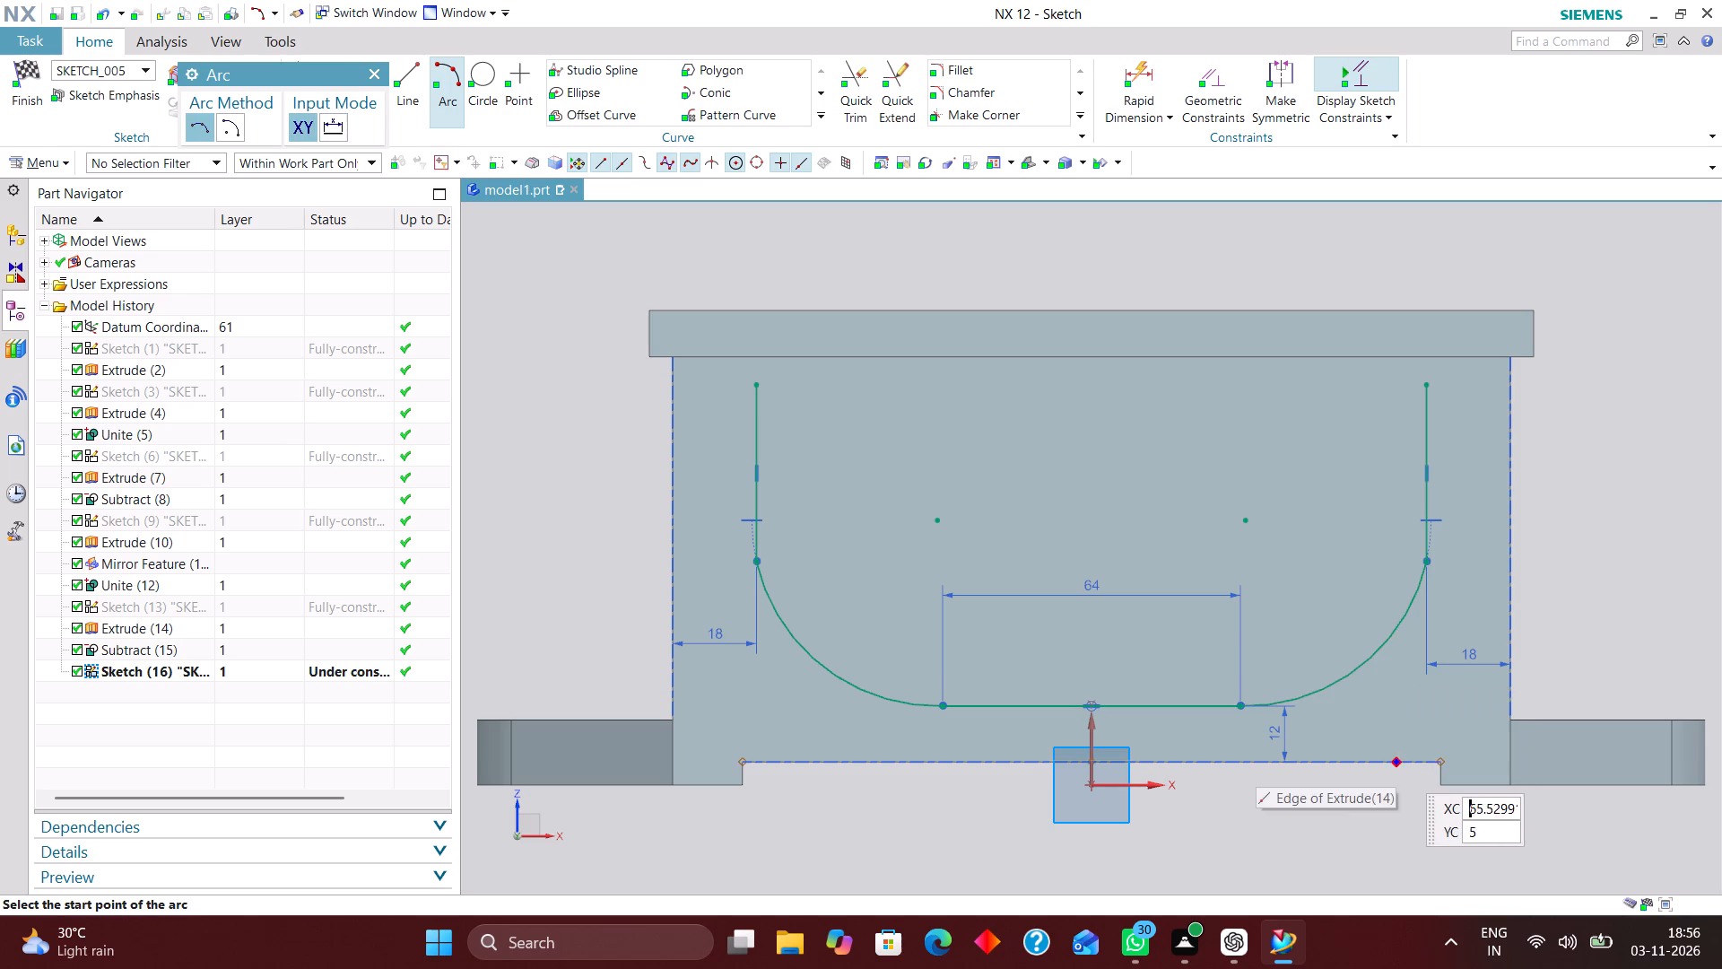
{"action": "left_click", "coordinate": [379, 69]}
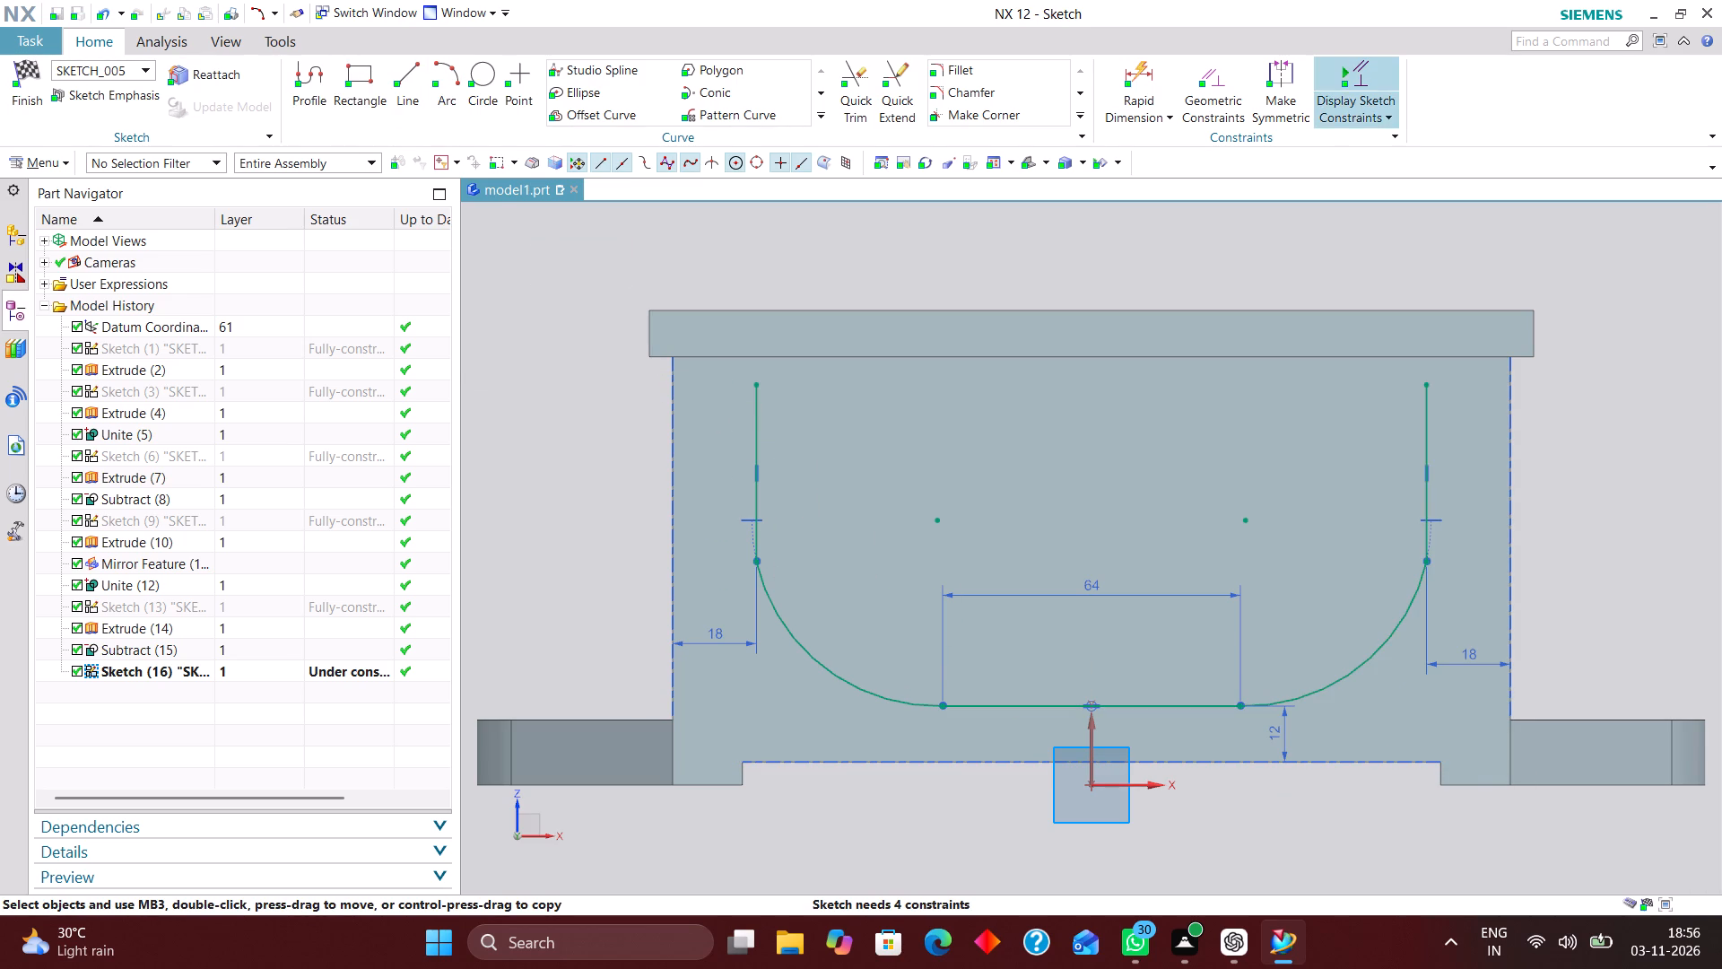
Apply a Tangent constraint between the left arc and the left vertical line.
{"action": "left_click", "coordinate": [1230, 69]}
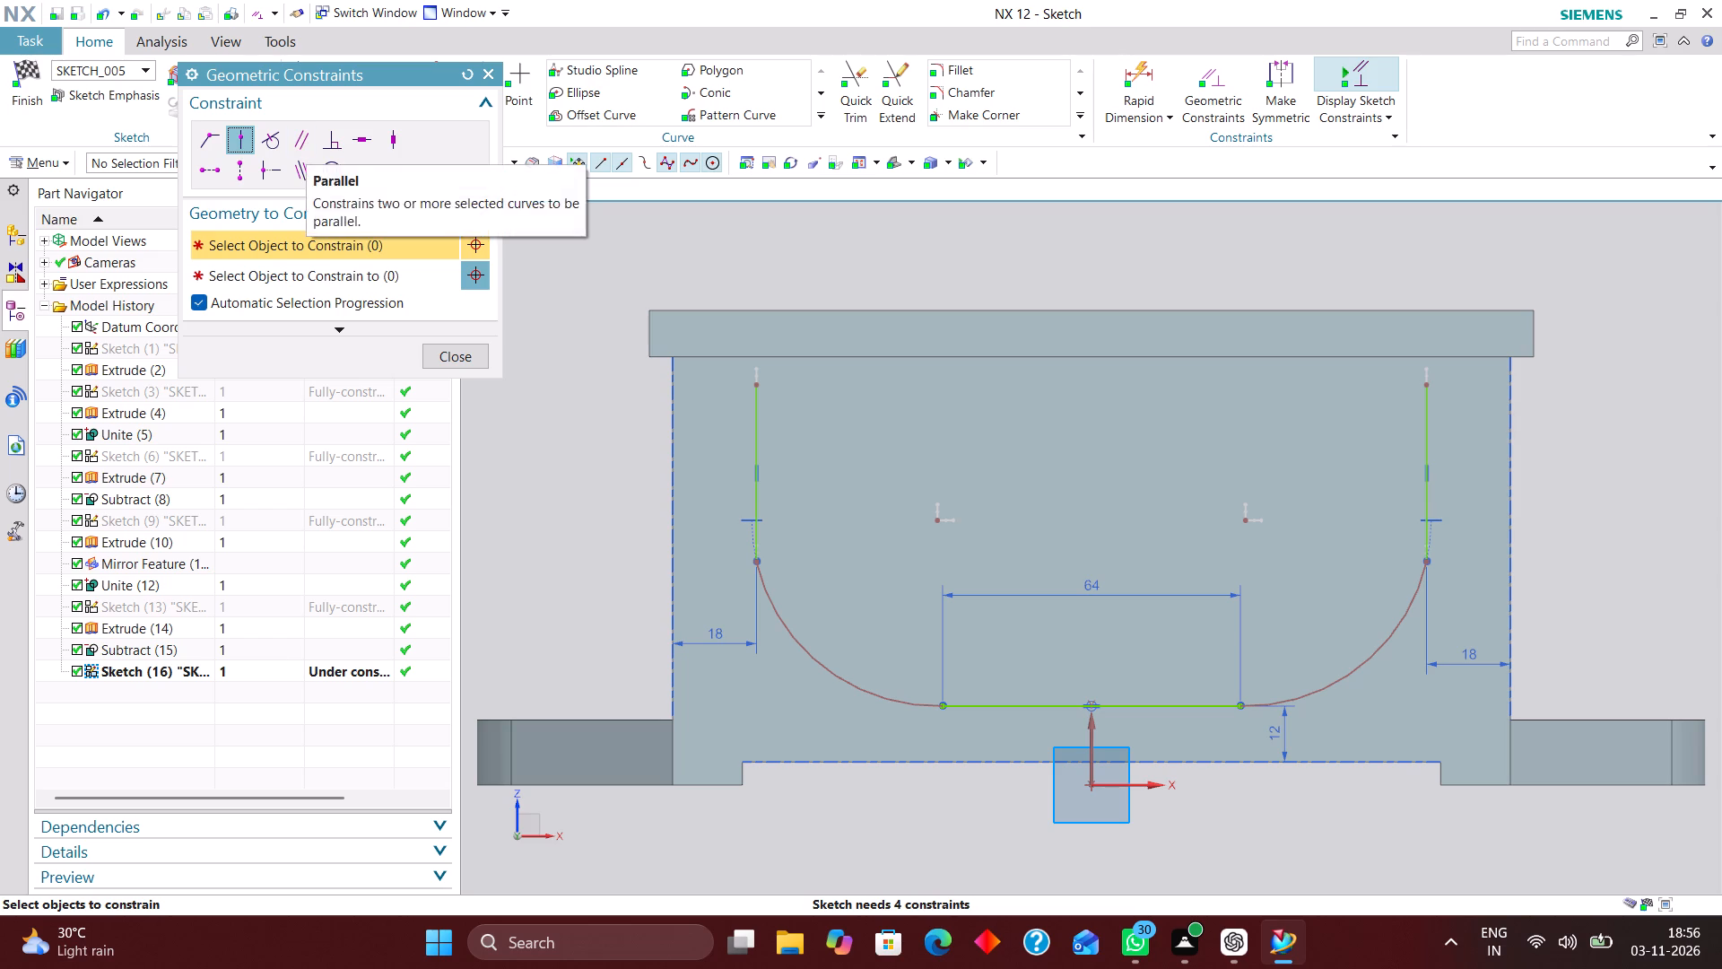
{"action": "left_click", "coordinate": [274, 142]}
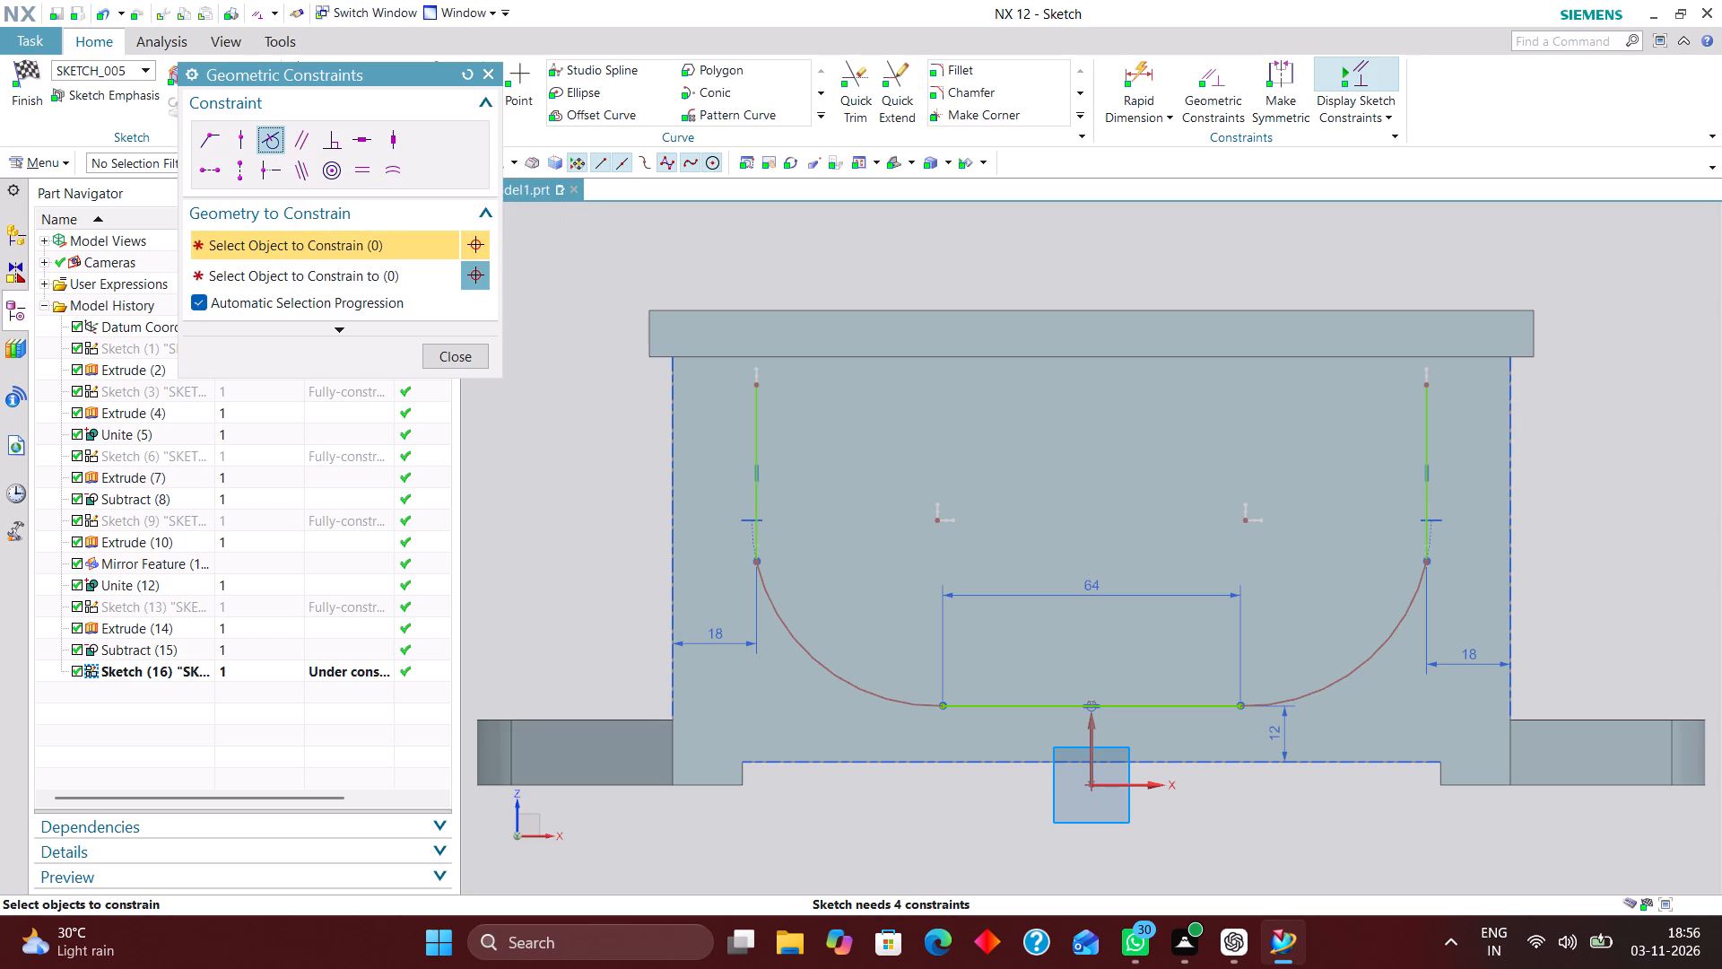
{"action": "left_click", "coordinate": [761, 590]}
{"action": "left_click", "coordinate": [752, 502]}
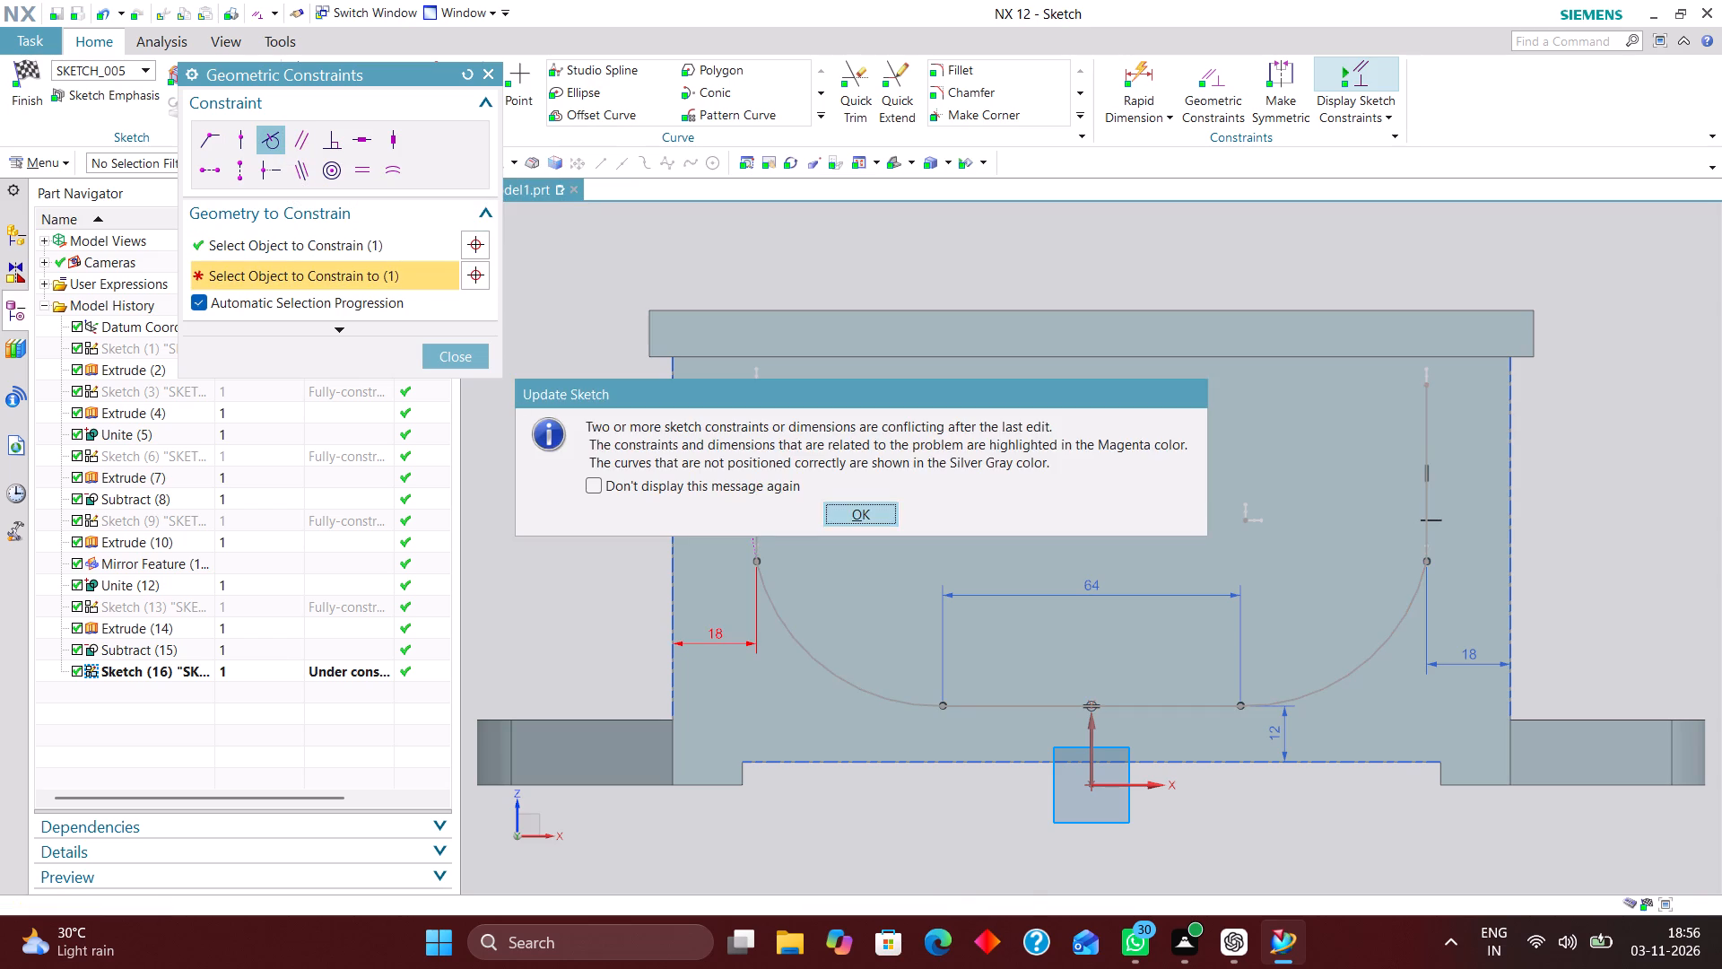
{"action": "left_click", "coordinate": [835, 506]}
{"action": "left_click", "coordinate": [439, 357]}
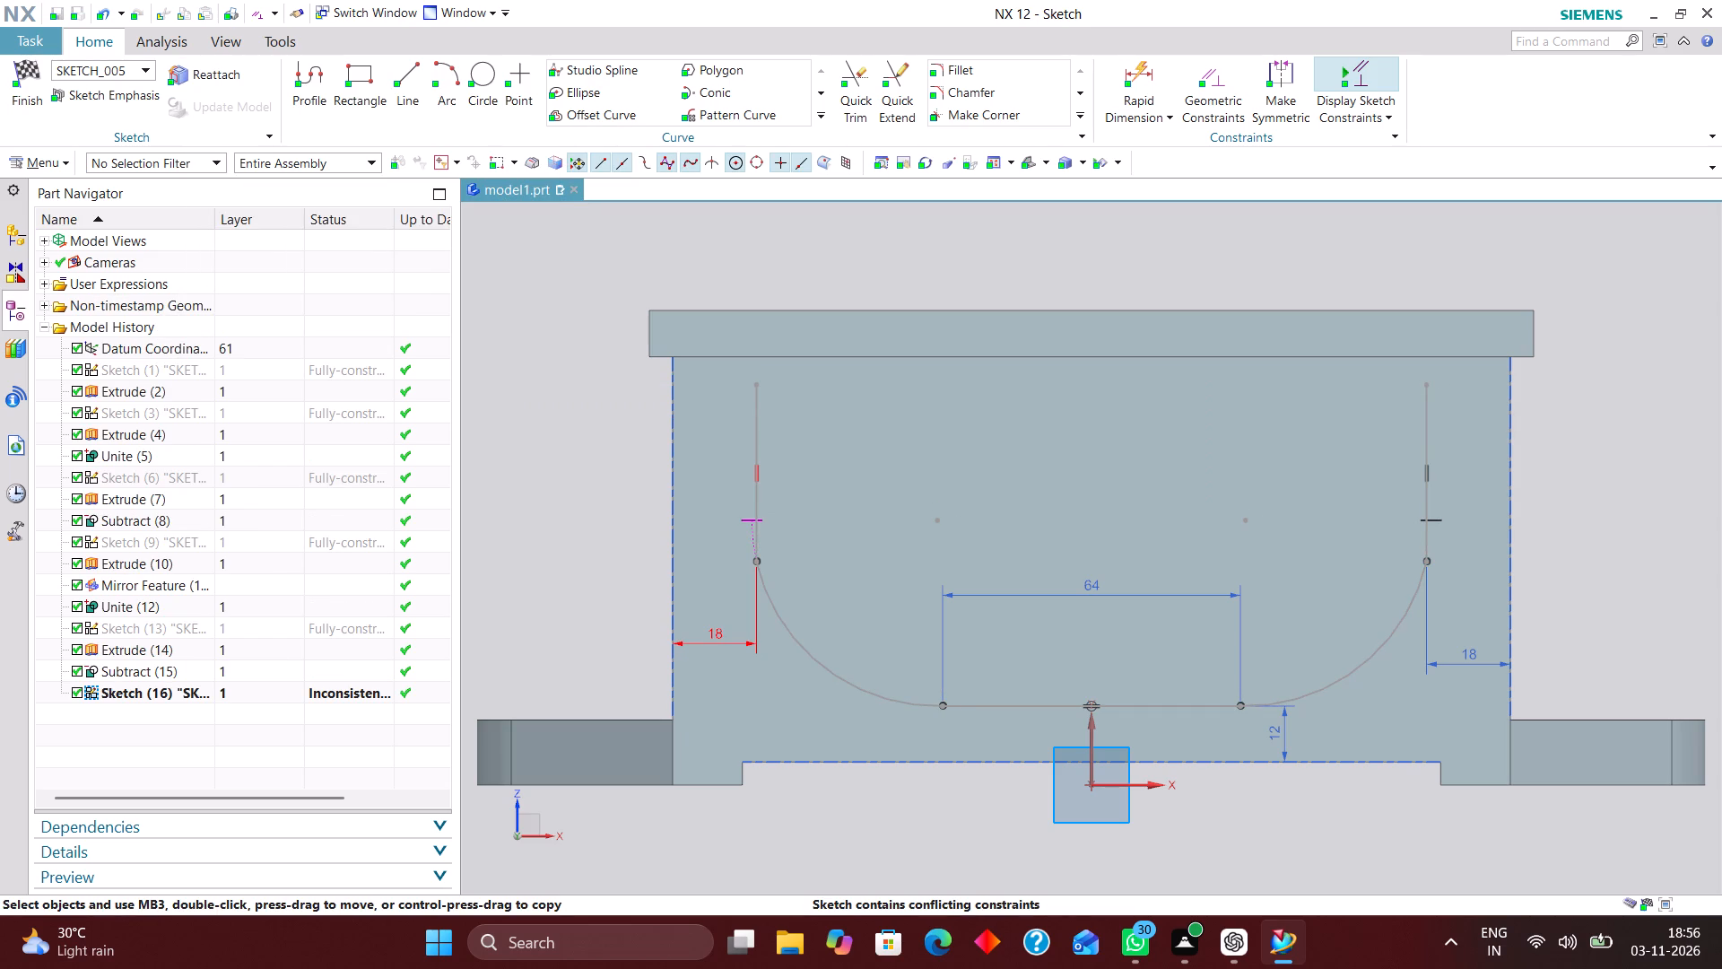
Delete the 18 mm dimension between the left vertical line and the front face's left edge.
{"action": "right_click_drag", "start_coordinate": [724, 643], "coordinate": [664, 651]}
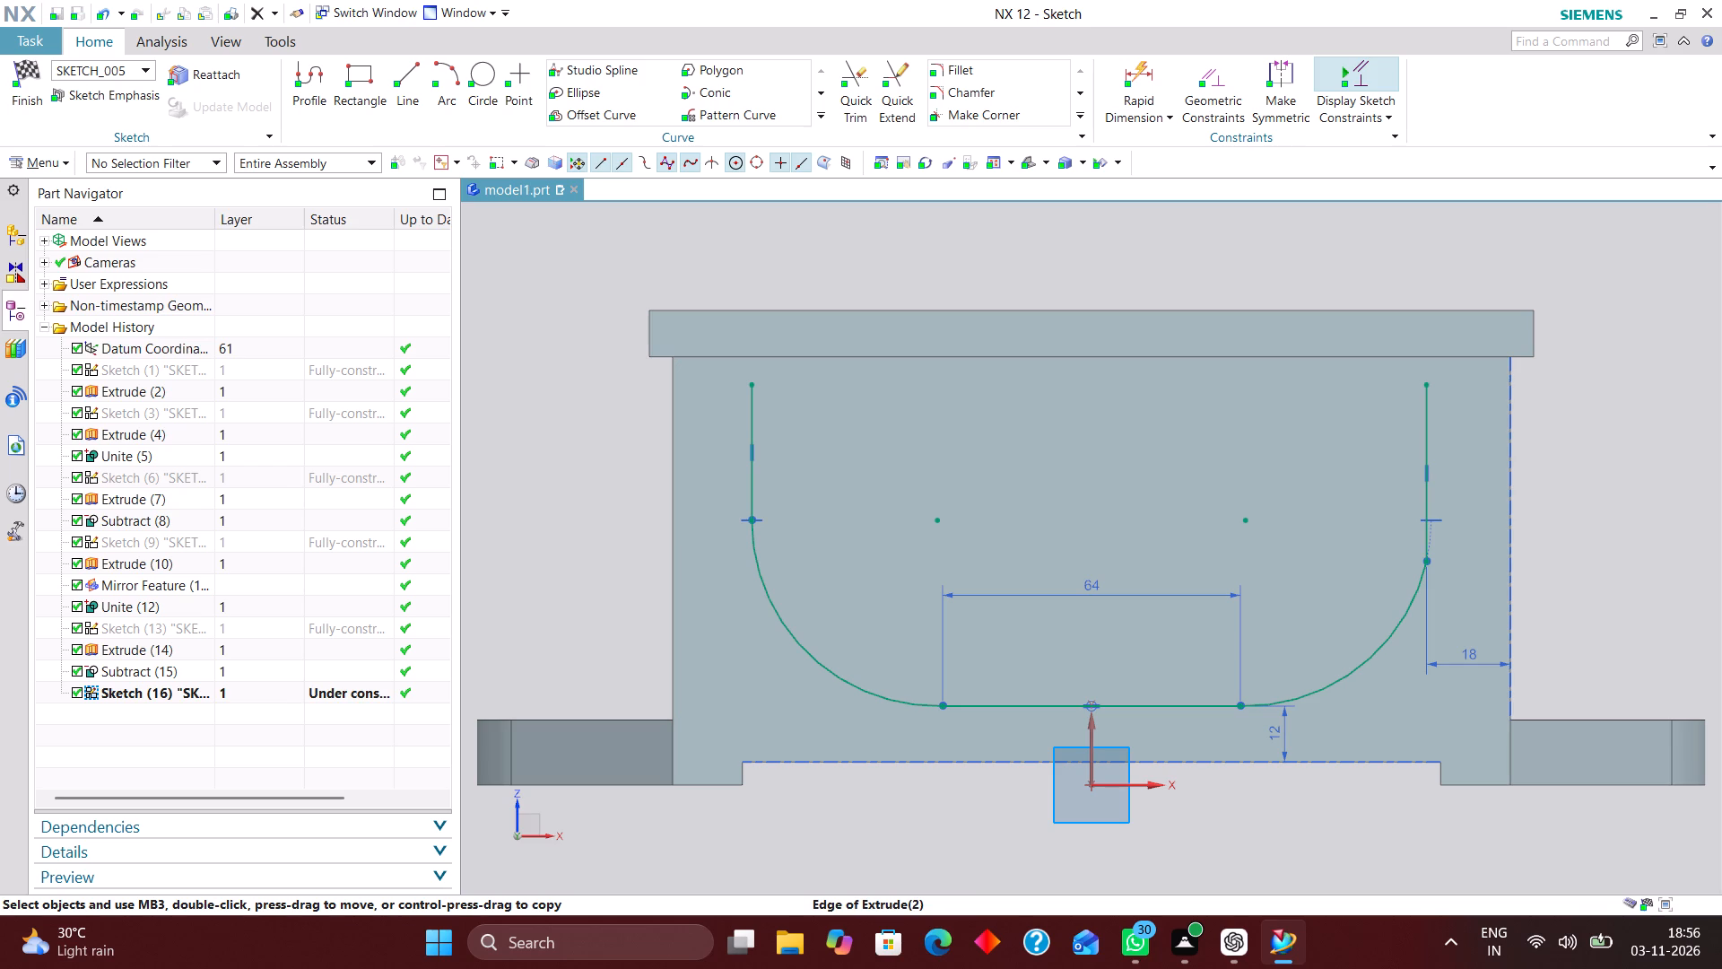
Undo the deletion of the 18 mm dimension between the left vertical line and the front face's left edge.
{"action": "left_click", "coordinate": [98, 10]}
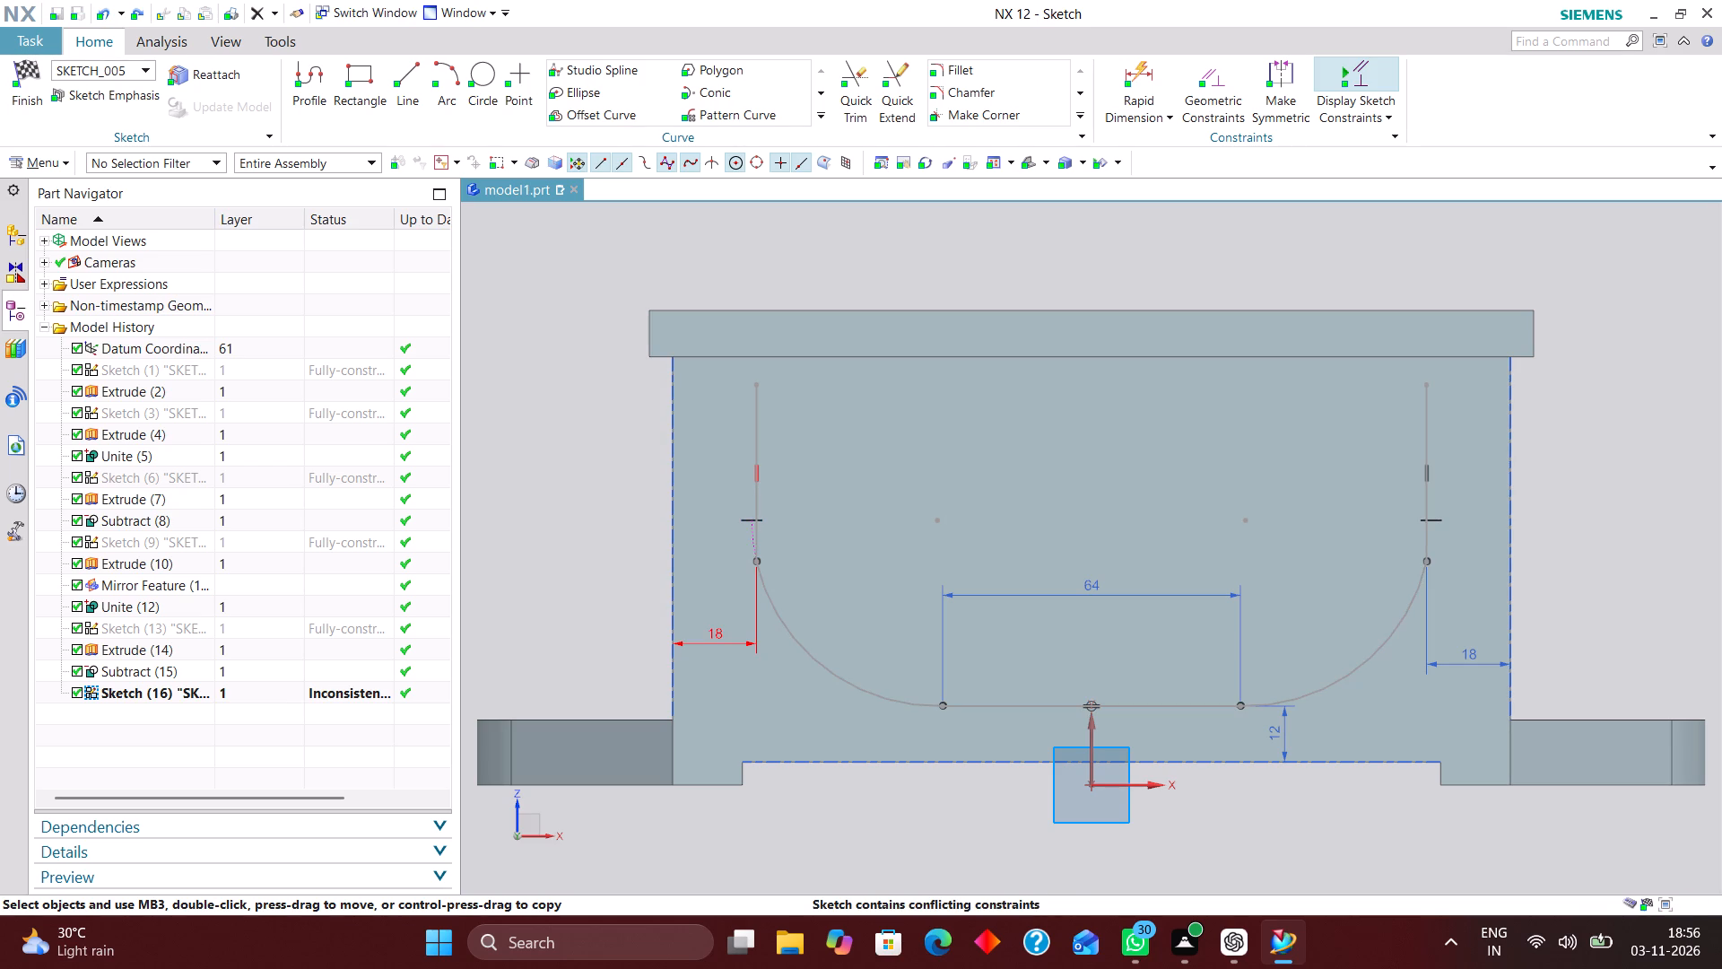
Delete the left arc between the left vertical line and the horizontal line.
{"action": "scroll", "coordinate": [1413, 578], "scroll_direction": "up", "scroll_amount": 3}
{"action": "scroll", "coordinate": [1389, 603], "scroll_direction": "down", "scroll_amount": 2}
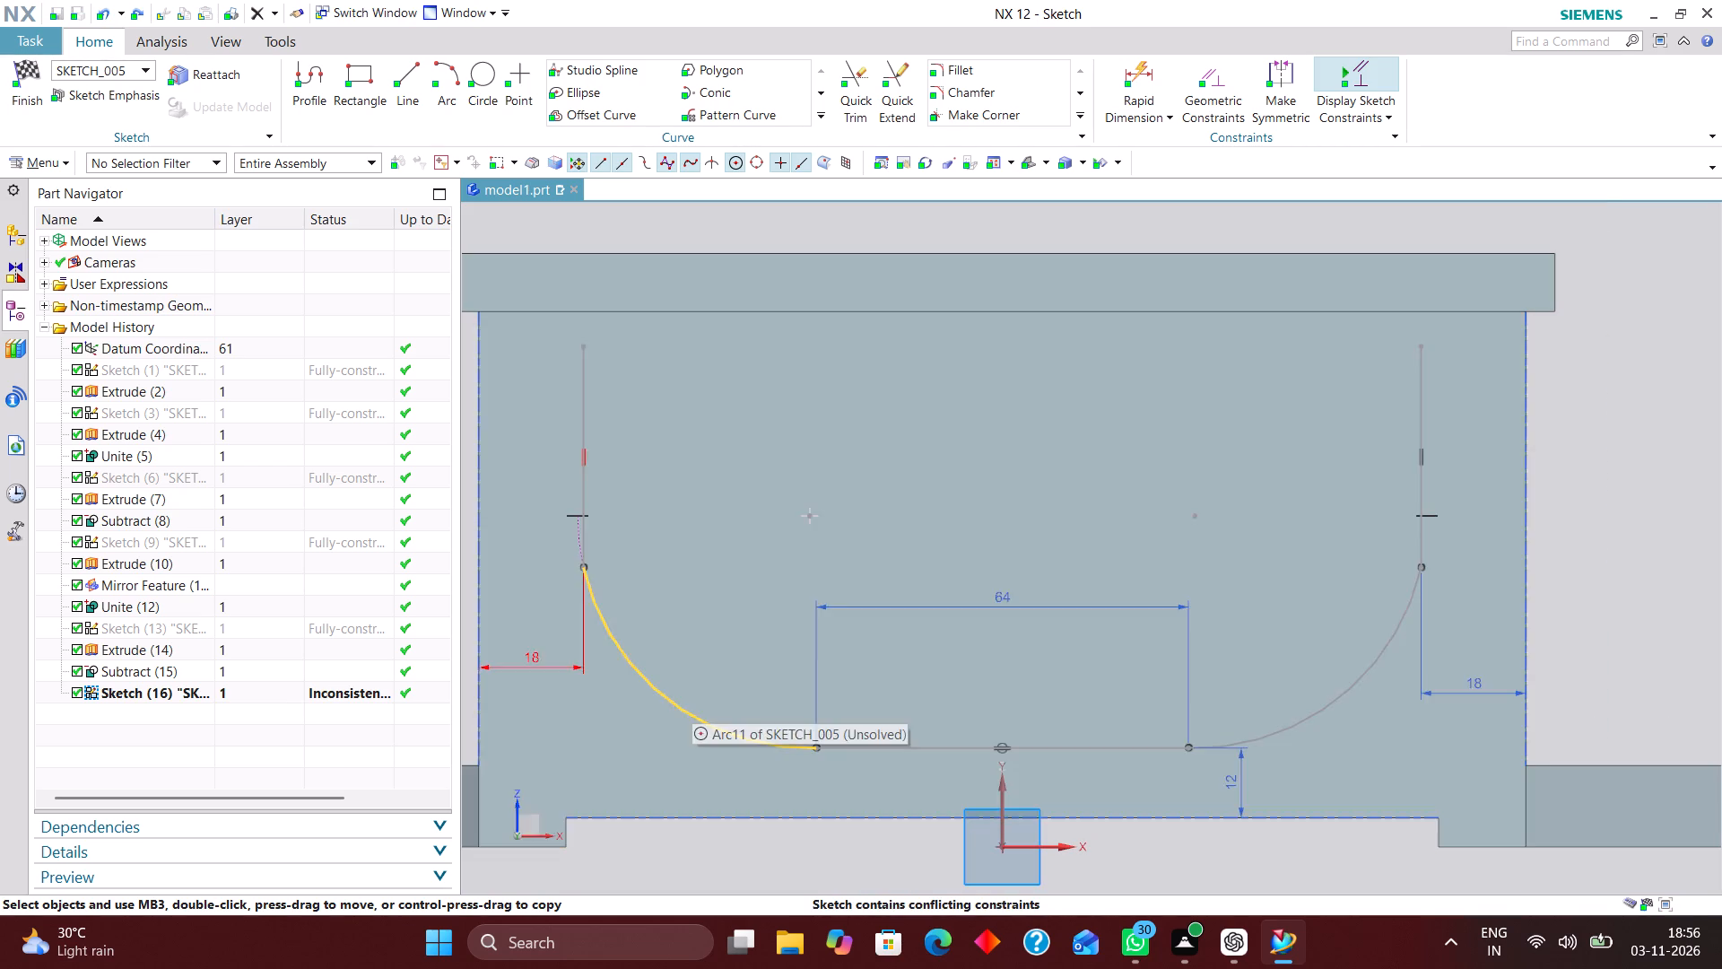
{"action": "scroll", "coordinate": [784, 646], "scroll_direction": "down", "scroll_amount": 2}
{"action": "right_click_drag", "start_coordinate": [743, 701], "coordinate": [567, 689]}
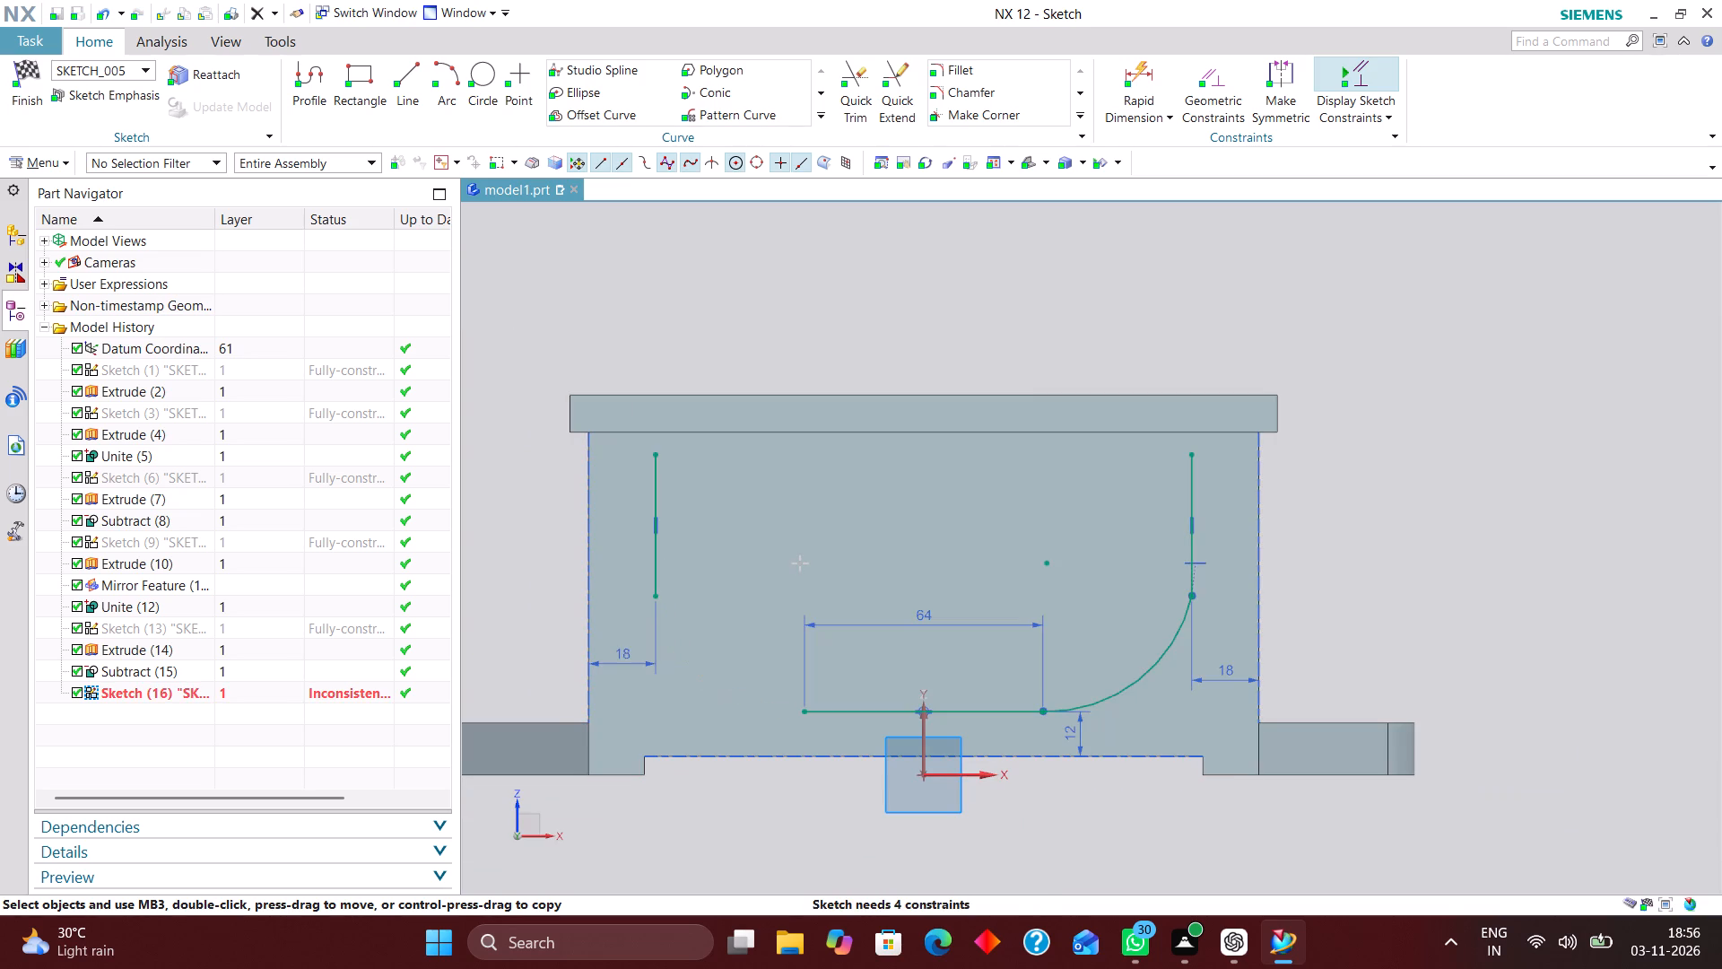
Draw a three-point arc from the left vertical line's lower end to the horizontal line's left endpoint, bulging outward and tangent to the horizontal line.
{"action": "left_click", "coordinate": [440, 64]}
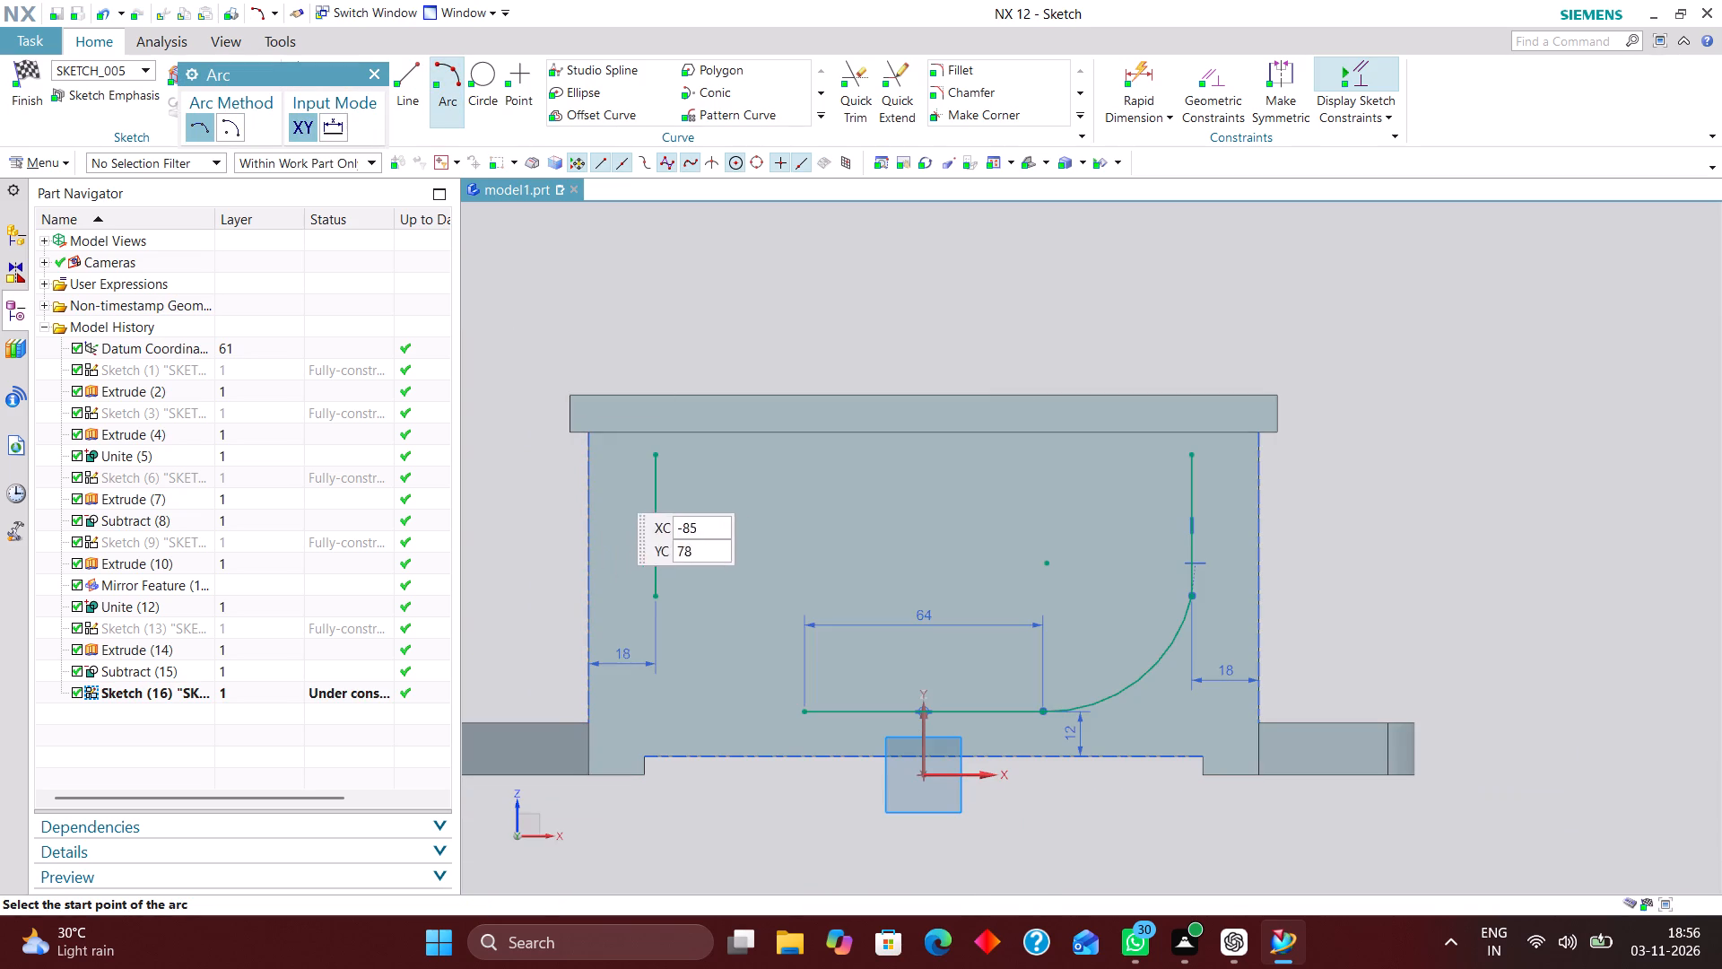
{"action": "scroll", "coordinate": [613, 659], "scroll_direction": "up", "scroll_amount": 3}
{"action": "left_click", "coordinate": [694, 544]}
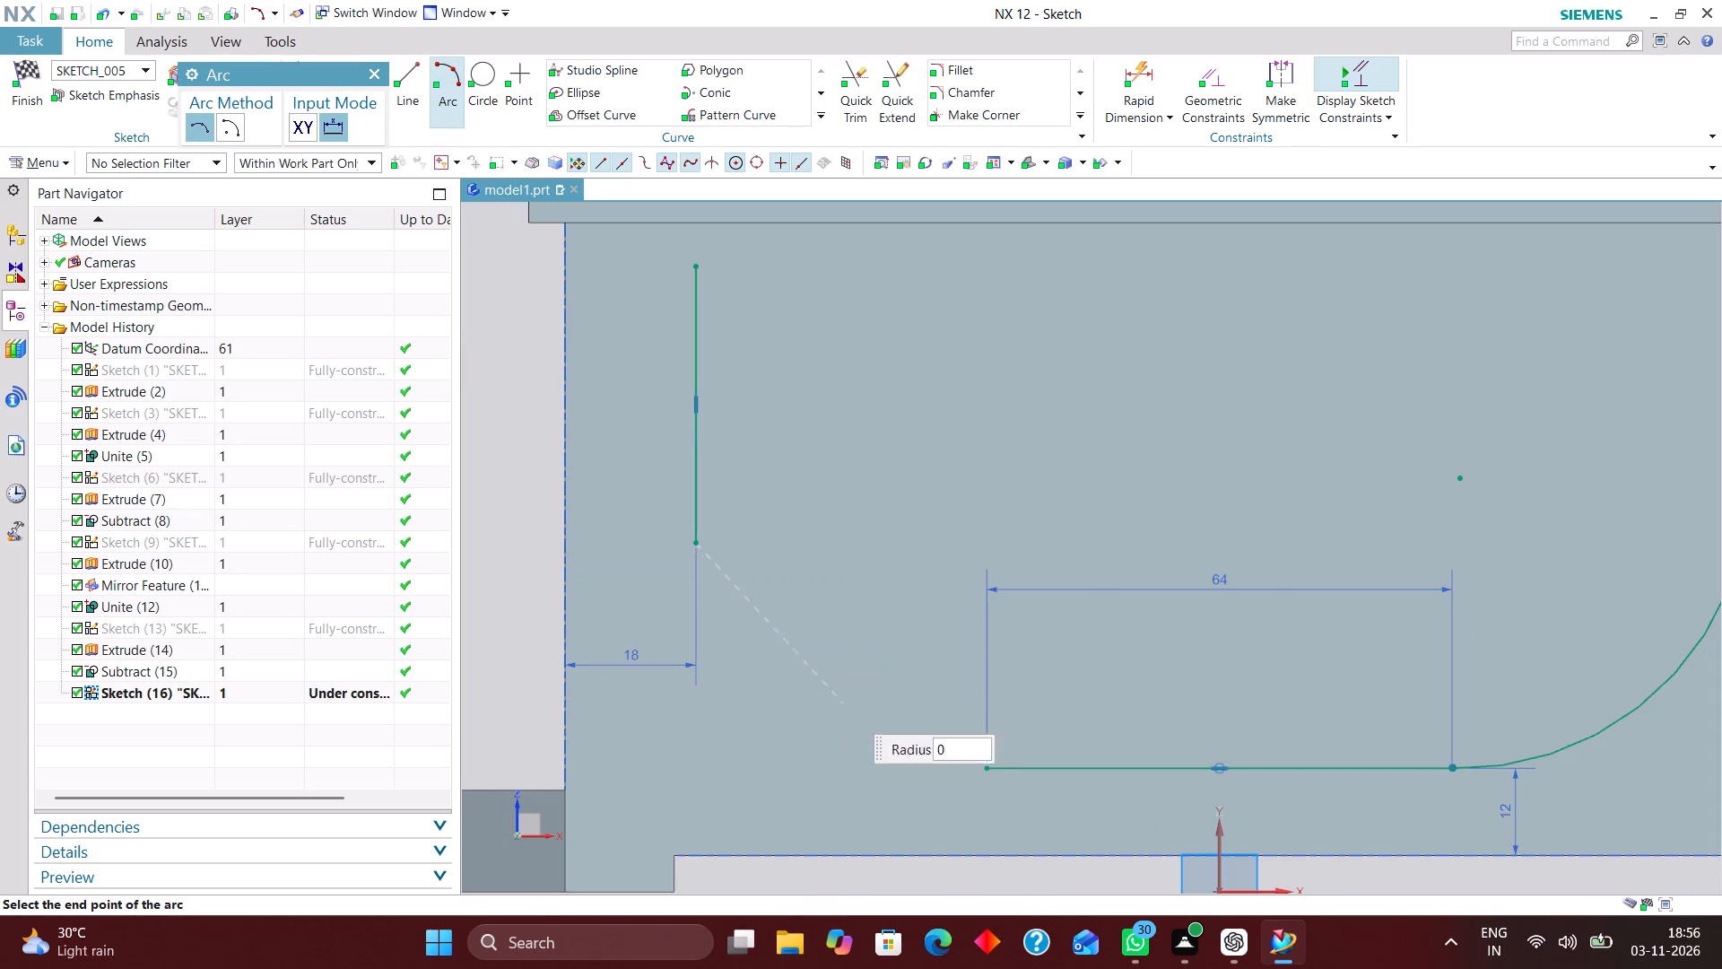
{"action": "left_click", "coordinate": [978, 768]}
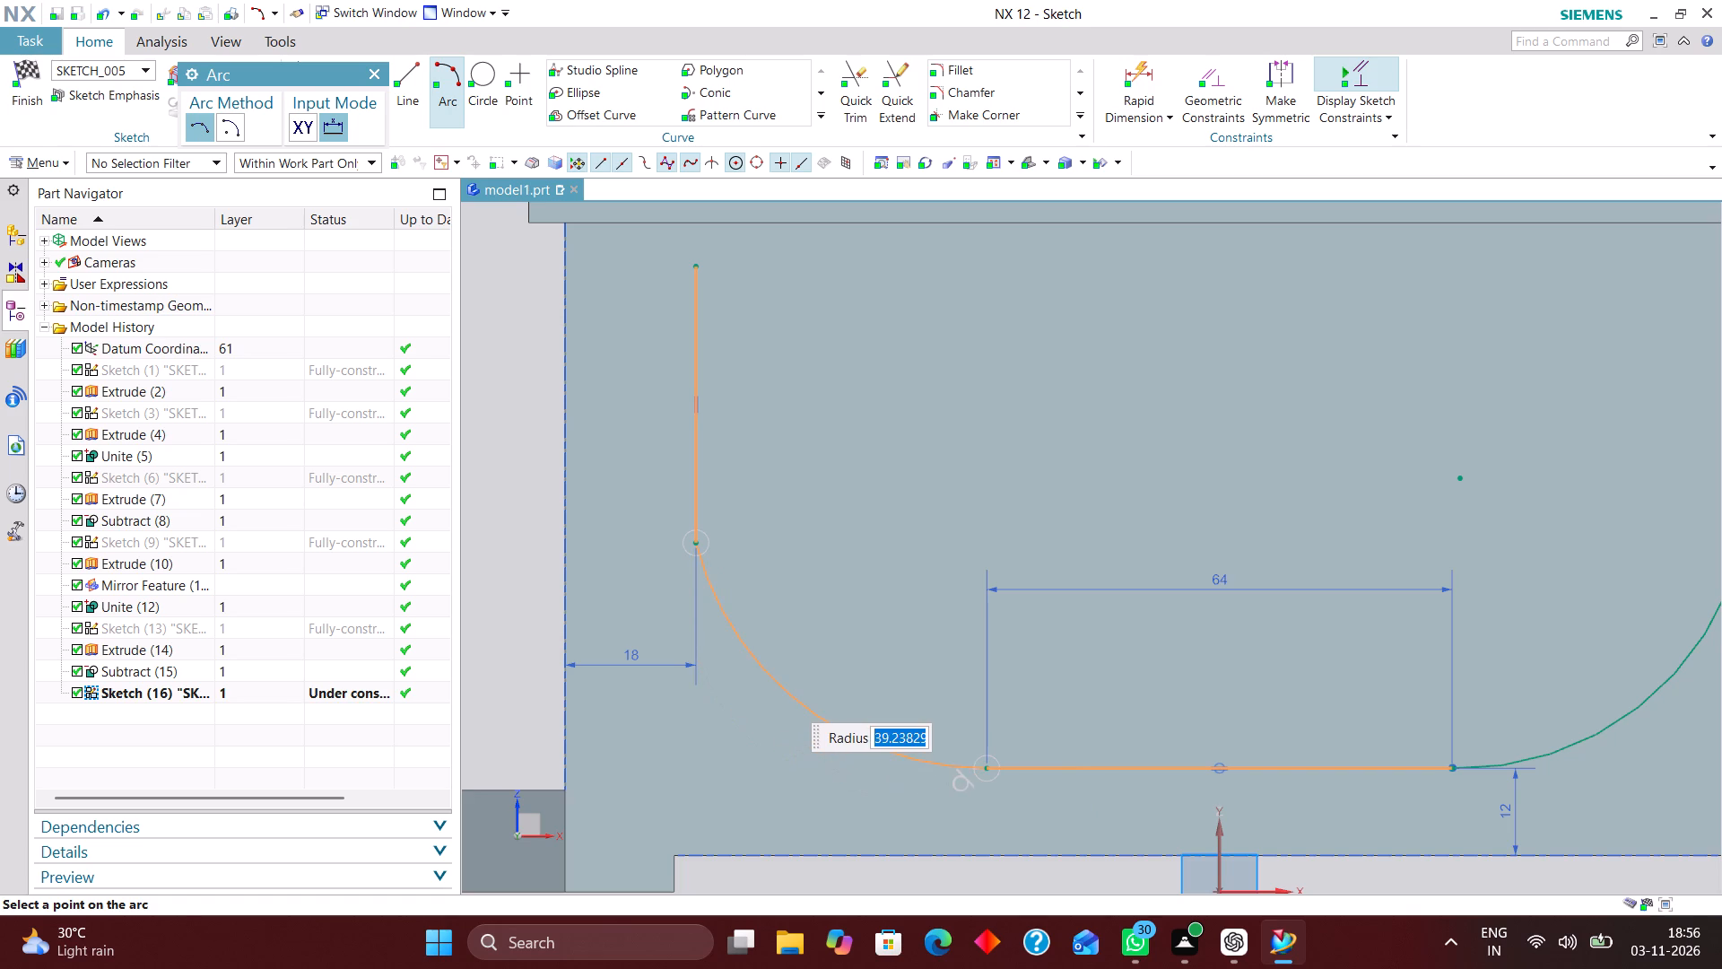
{"action": "left_click", "coordinate": [781, 693]}
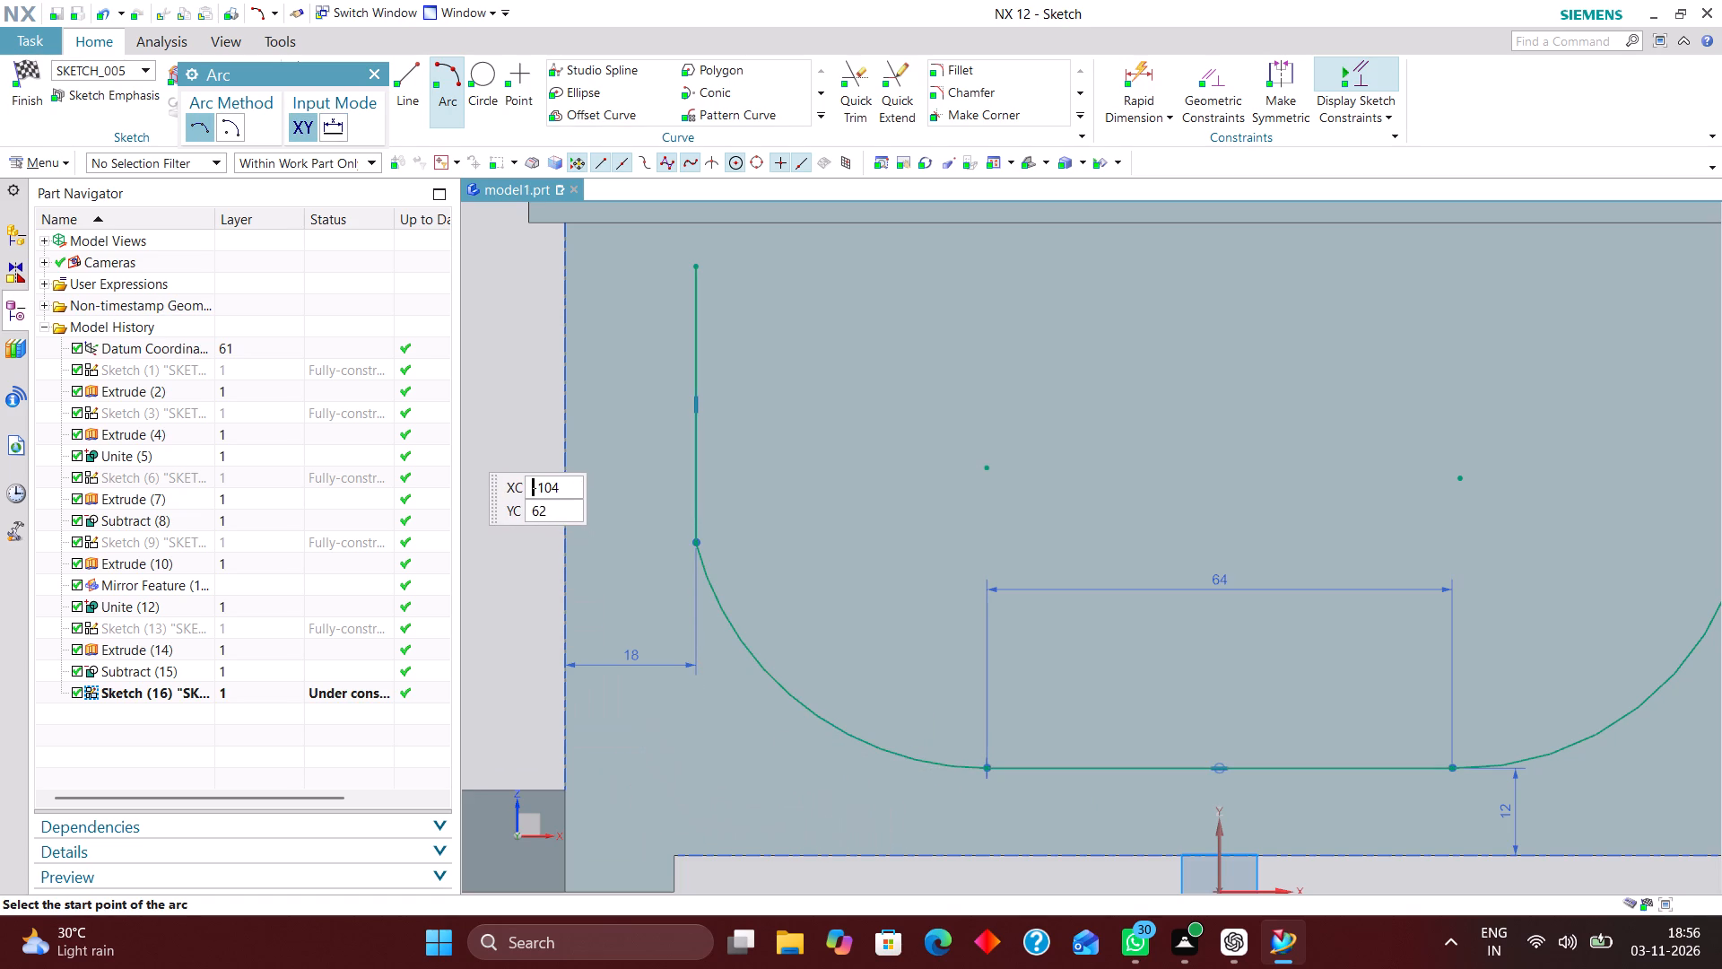
Apply a Tangent constraint between the new left arc and the left vertical line.
{"action": "double_click", "coordinate": [373, 67]}
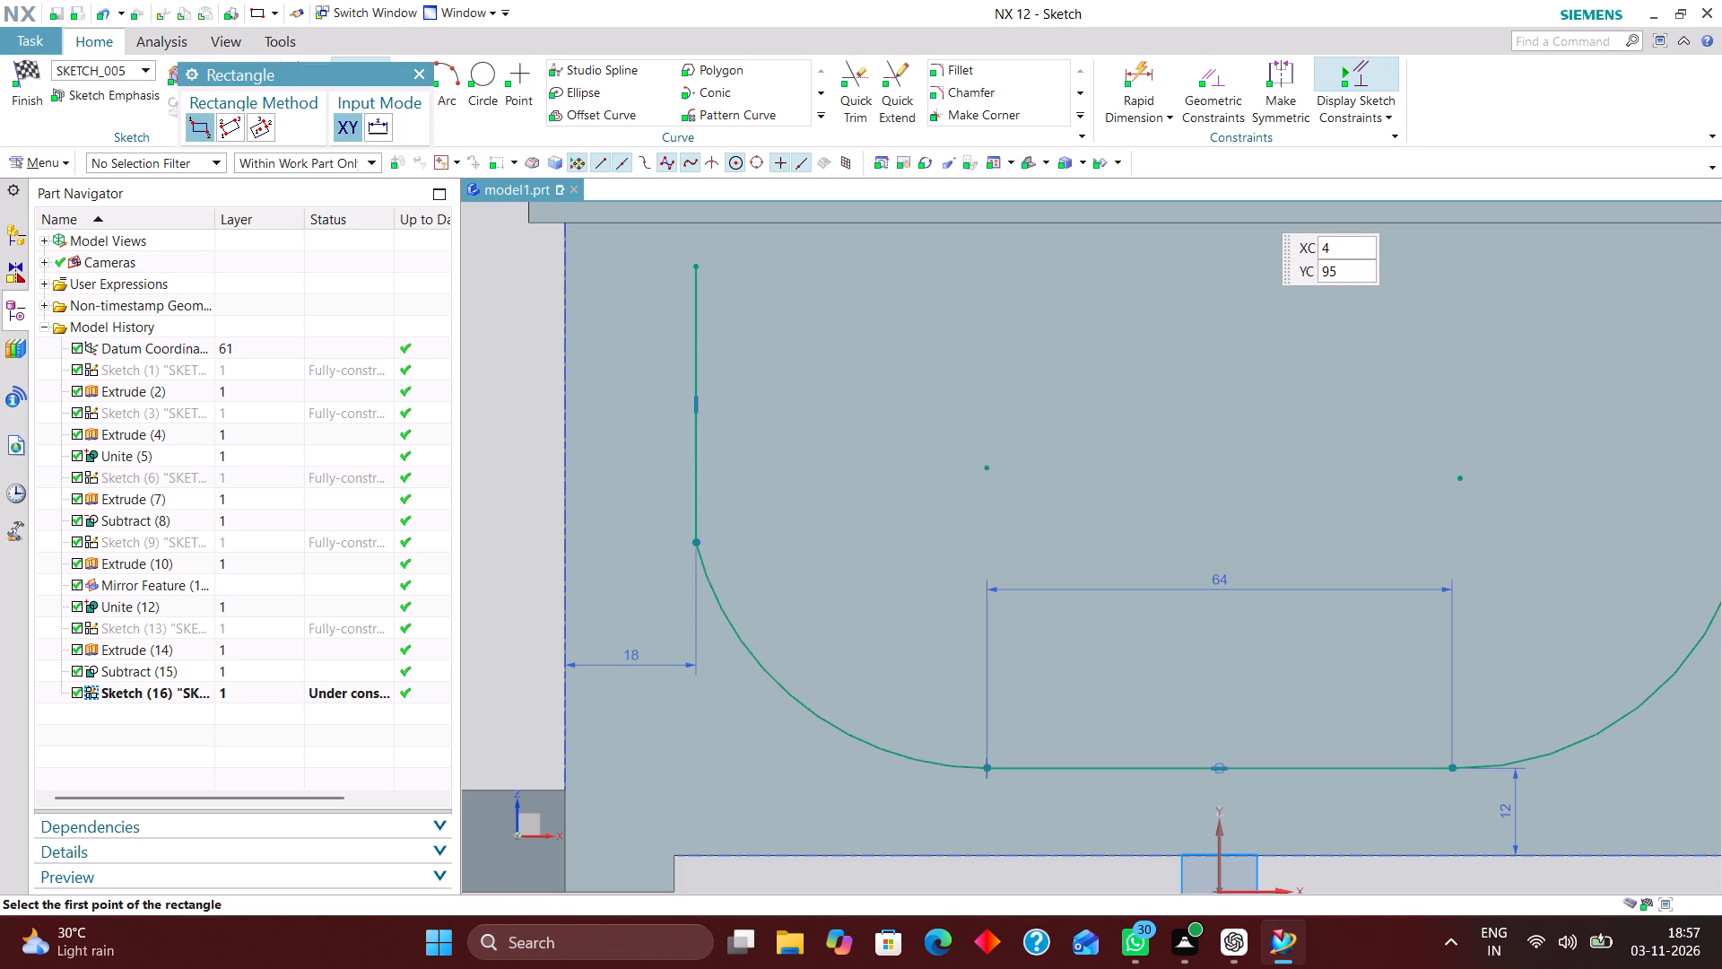
{"action": "left_click", "coordinate": [1214, 86]}
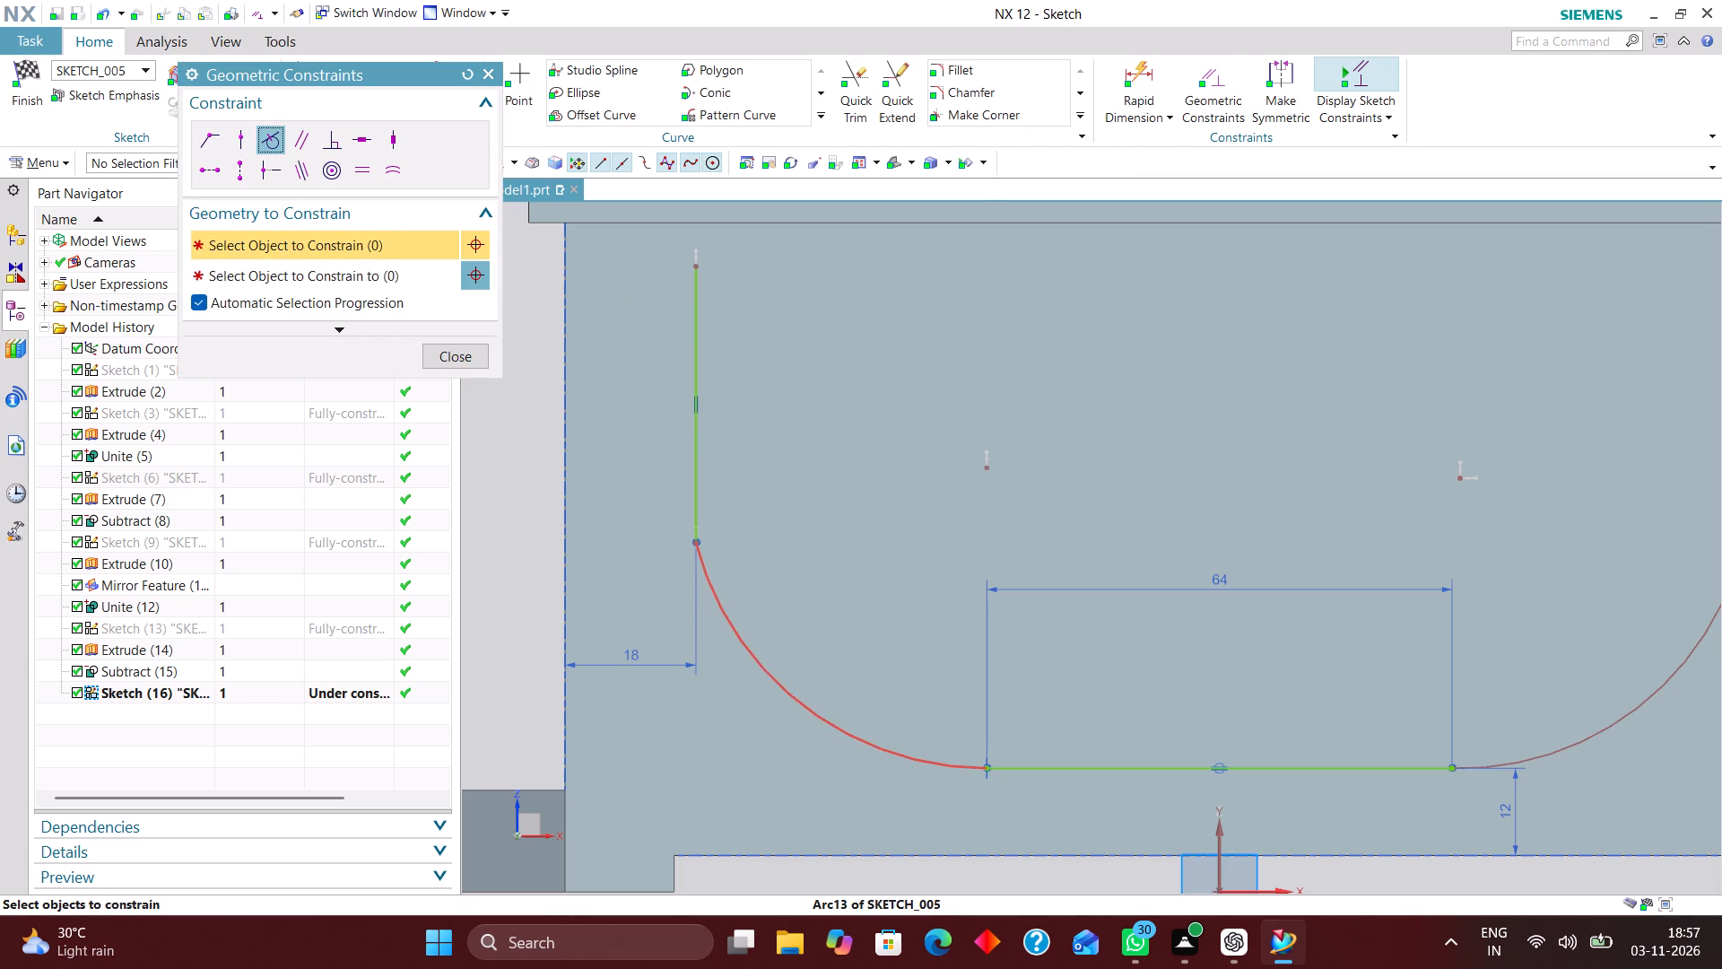
{"action": "left_click", "coordinate": [723, 624]}
{"action": "left_click", "coordinate": [693, 506]}
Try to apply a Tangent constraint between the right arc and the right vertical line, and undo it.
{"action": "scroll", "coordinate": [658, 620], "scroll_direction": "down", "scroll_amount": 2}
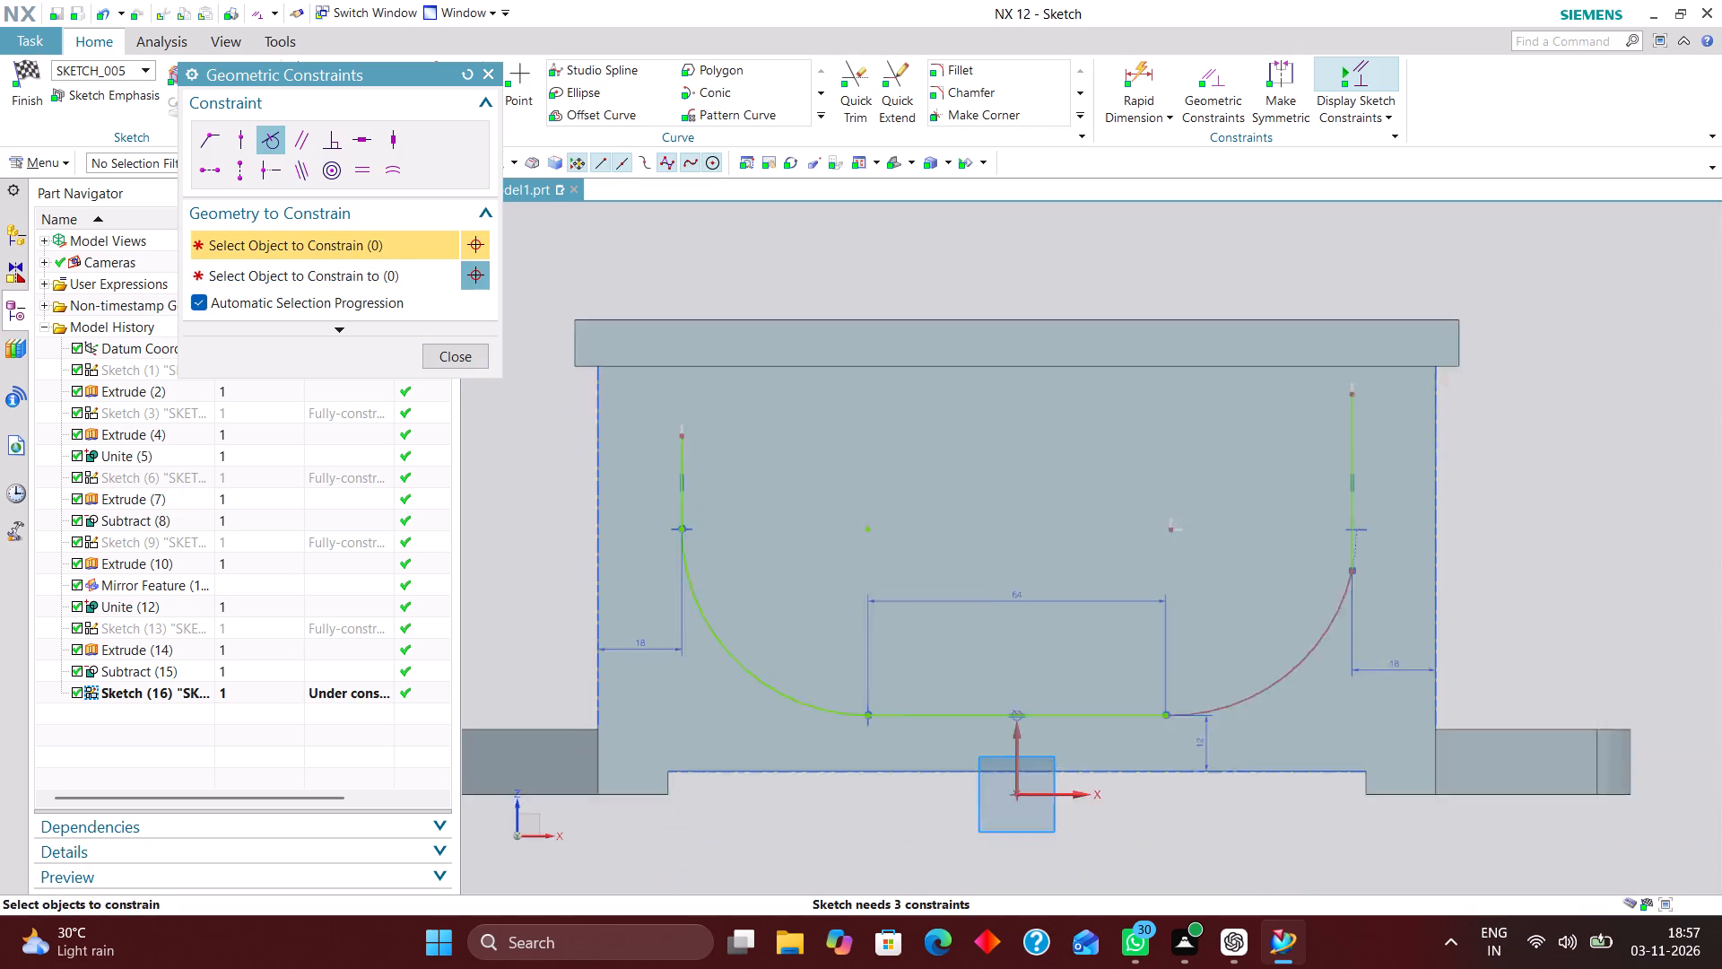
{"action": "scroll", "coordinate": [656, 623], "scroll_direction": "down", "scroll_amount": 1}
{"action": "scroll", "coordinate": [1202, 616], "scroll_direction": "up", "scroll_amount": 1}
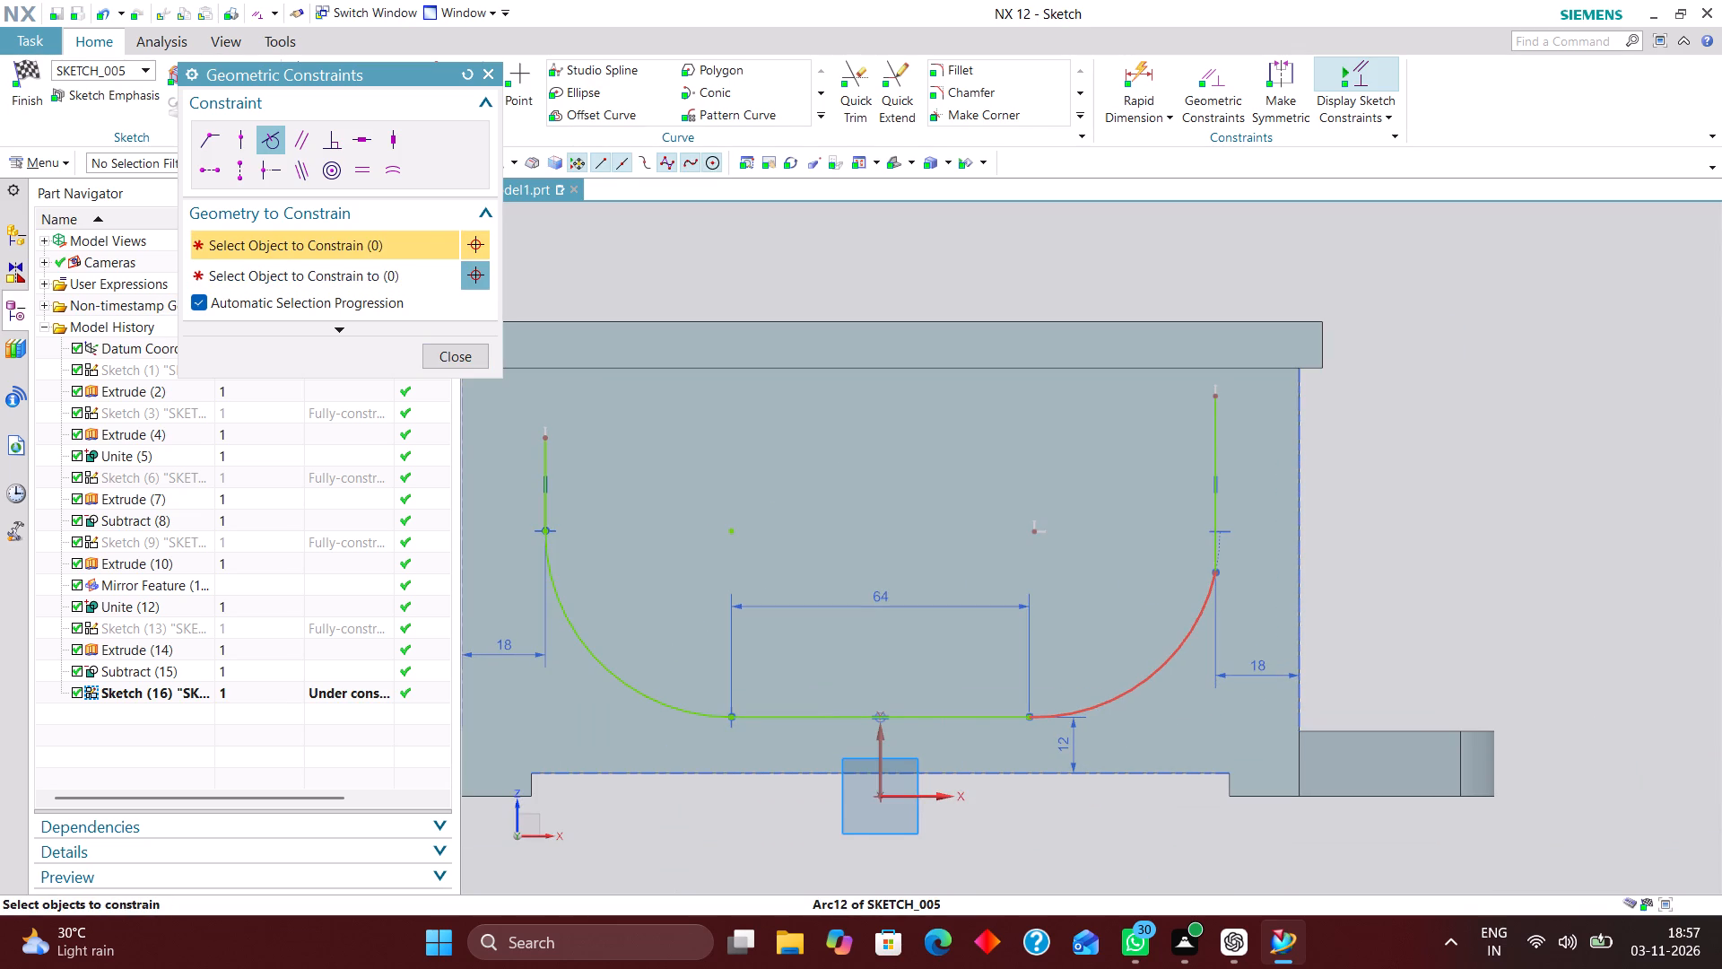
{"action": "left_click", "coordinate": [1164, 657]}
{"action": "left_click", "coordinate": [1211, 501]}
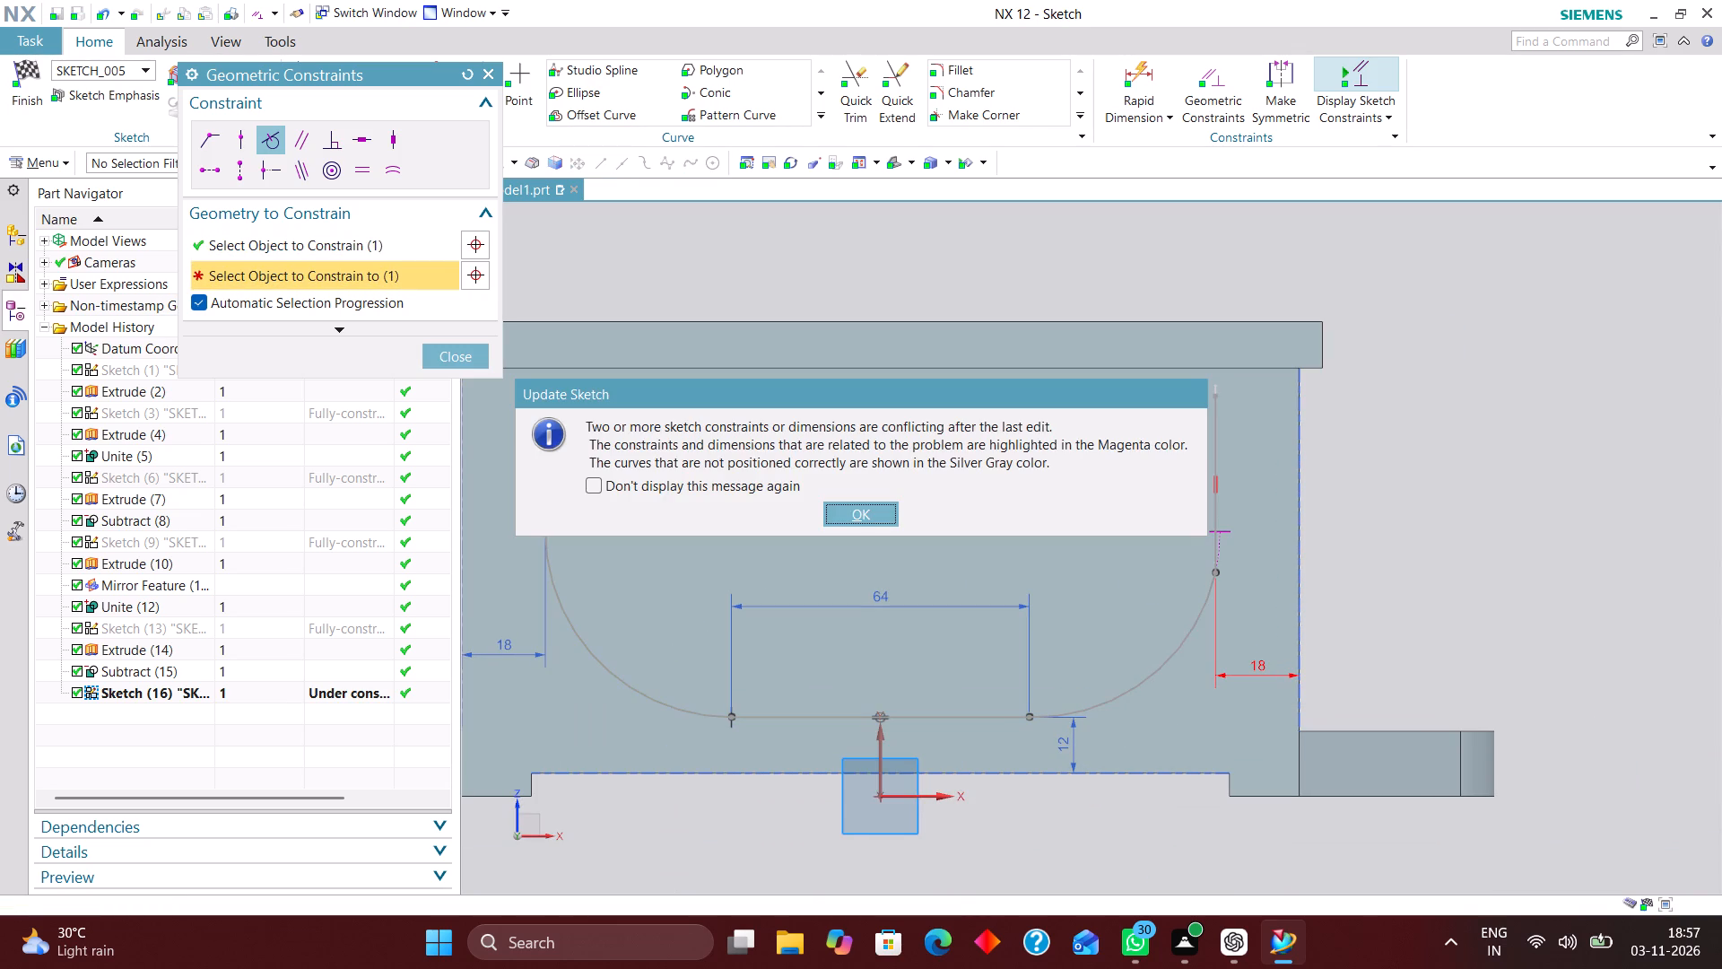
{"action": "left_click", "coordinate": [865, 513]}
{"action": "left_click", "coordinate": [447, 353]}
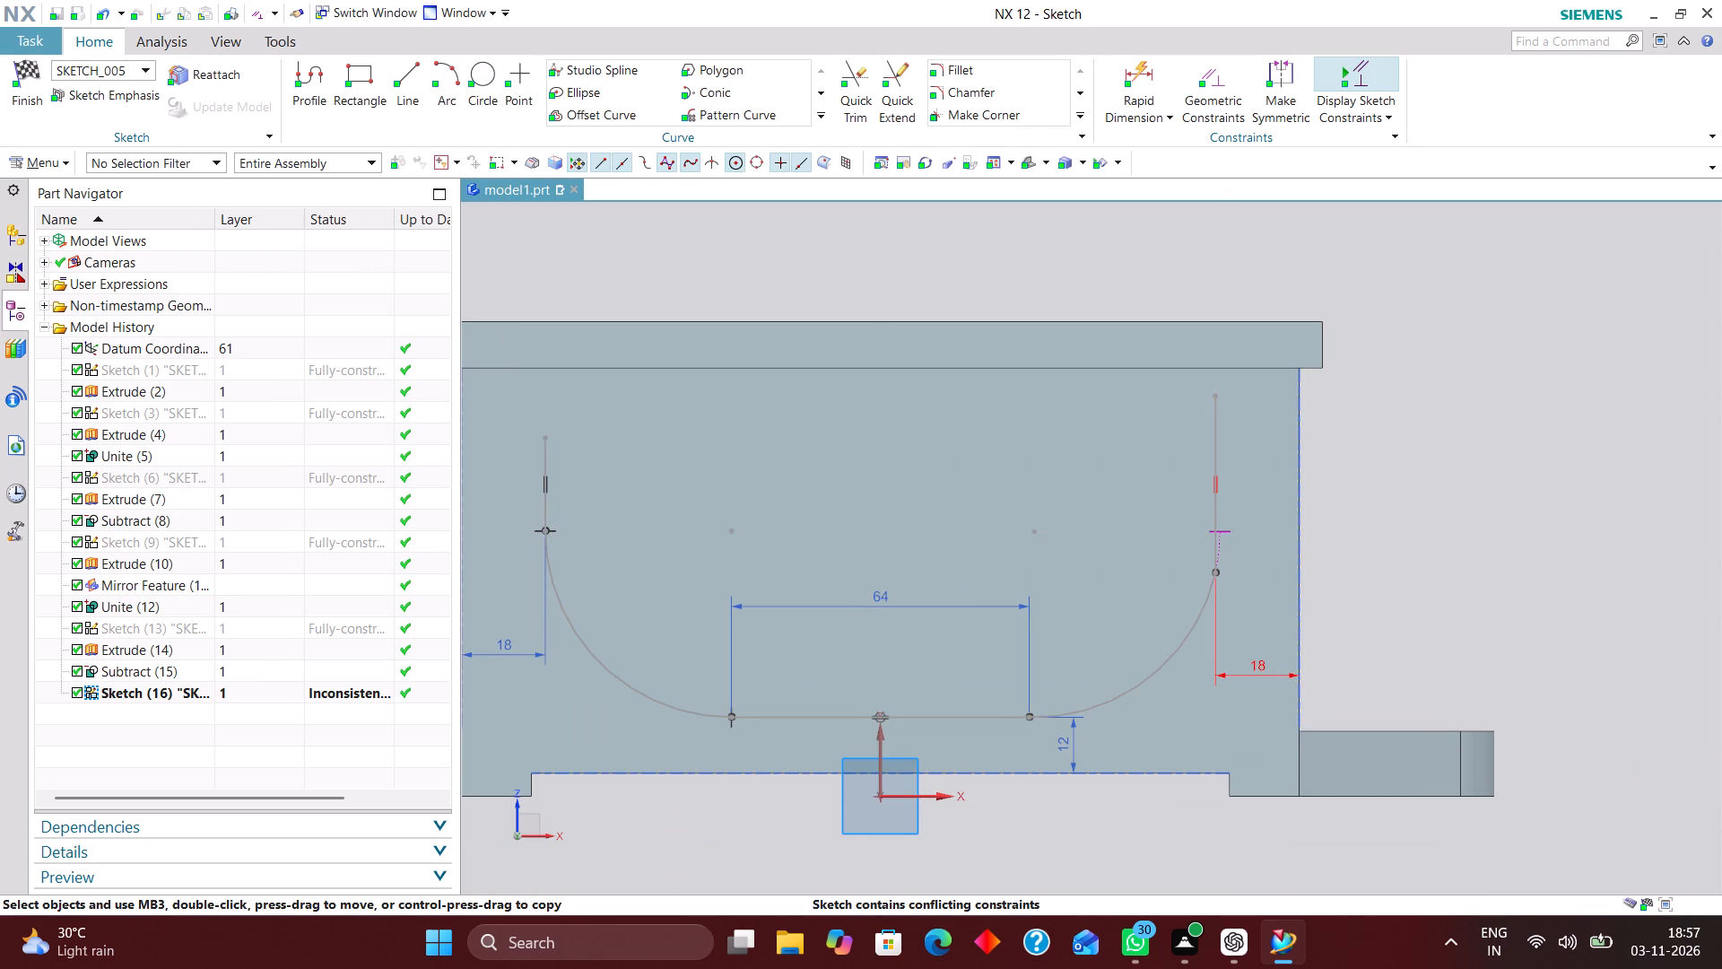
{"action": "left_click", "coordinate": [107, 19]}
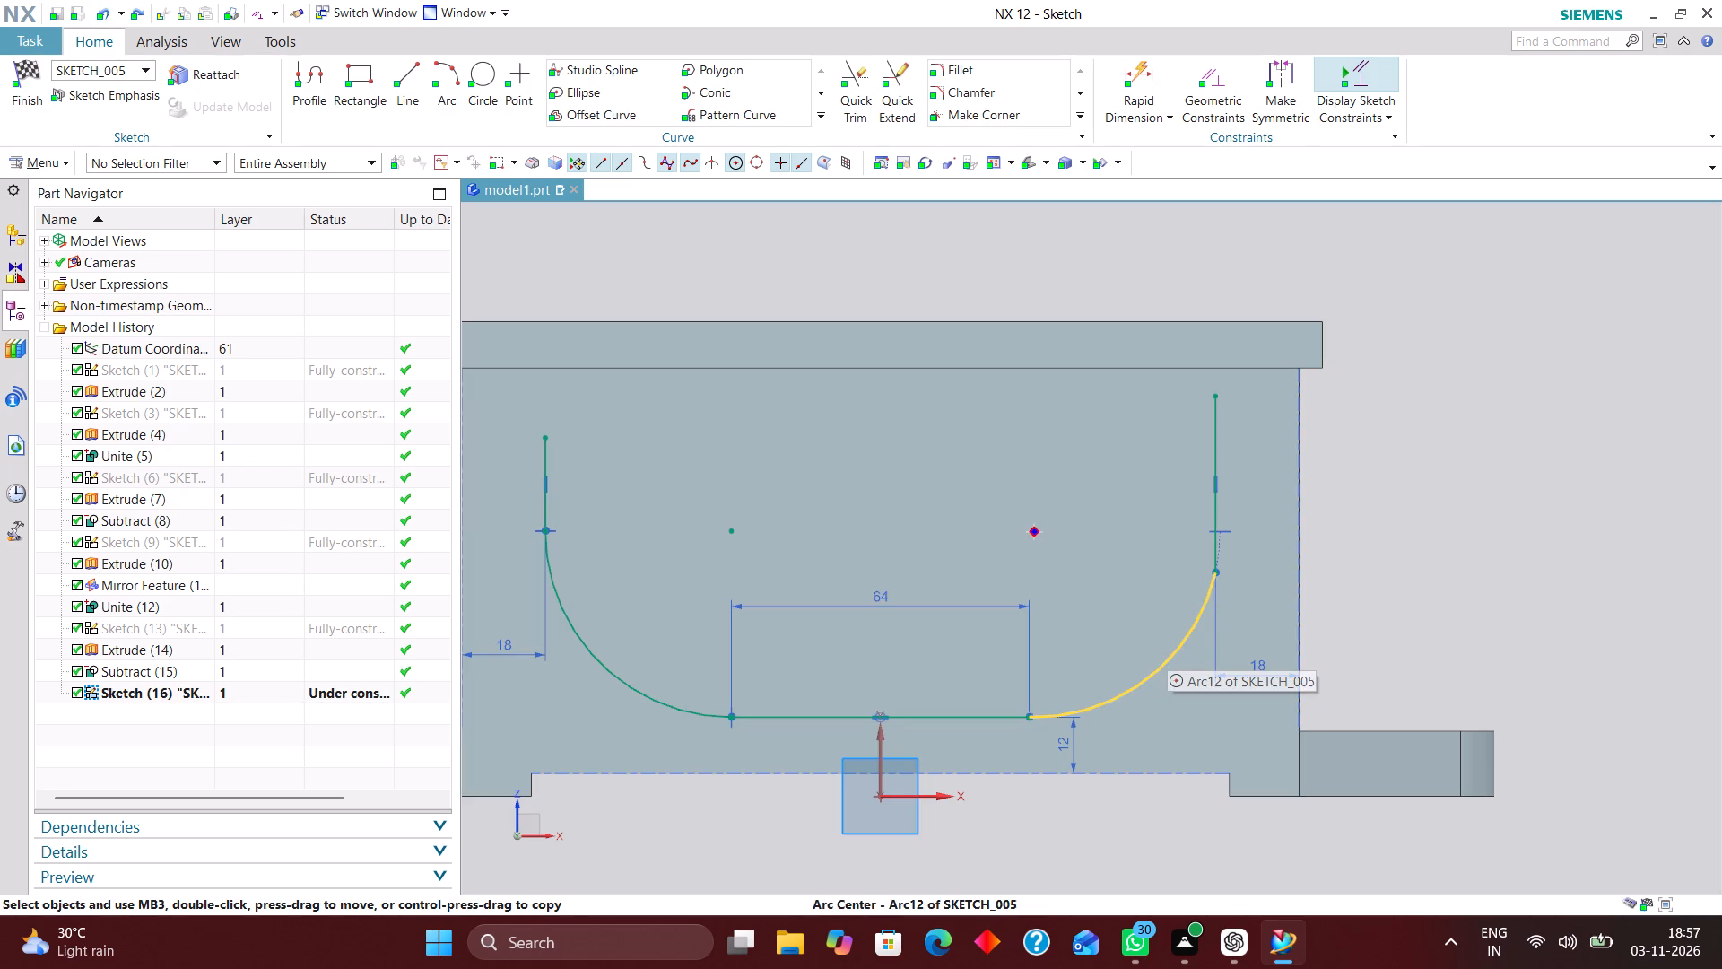
Delete the right arc between the horizontal line and the right vertical line.
{"action": "right_click_drag", "start_coordinate": [1170, 650], "coordinate": [1051, 607]}
{"action": "right_click_drag", "start_coordinate": [1200, 652], "coordinate": [1206, 810]}
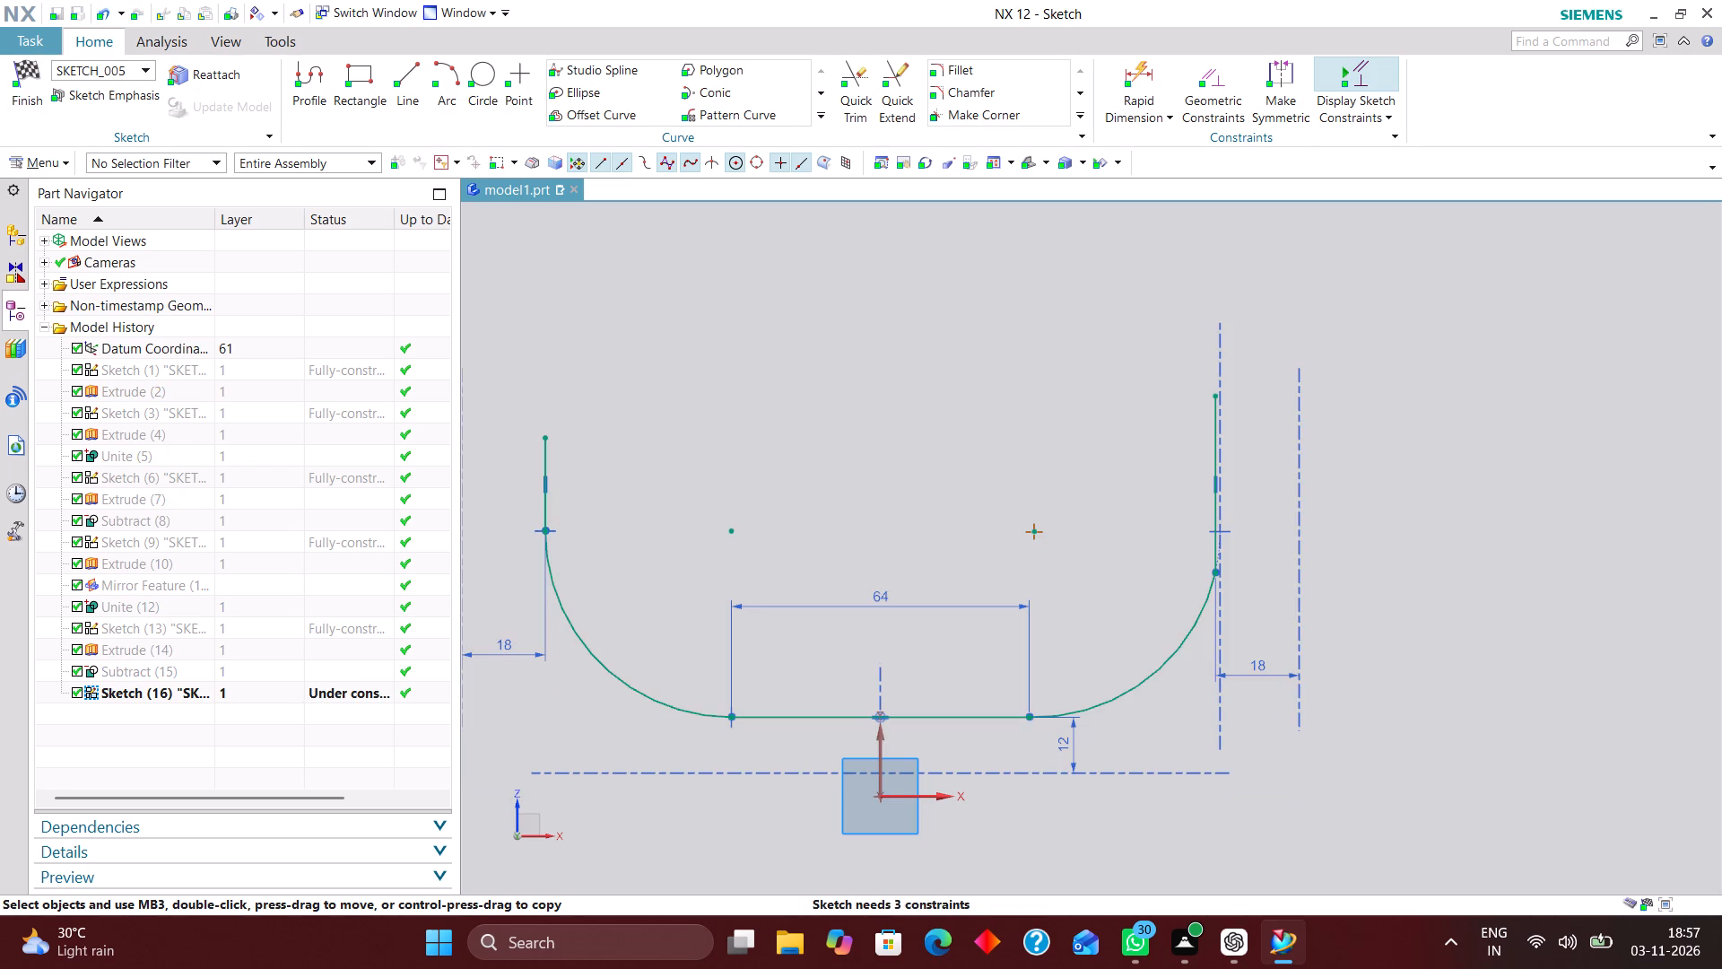
{"action": "right_click_drag", "start_coordinate": [1165, 663], "coordinate": [1111, 643]}
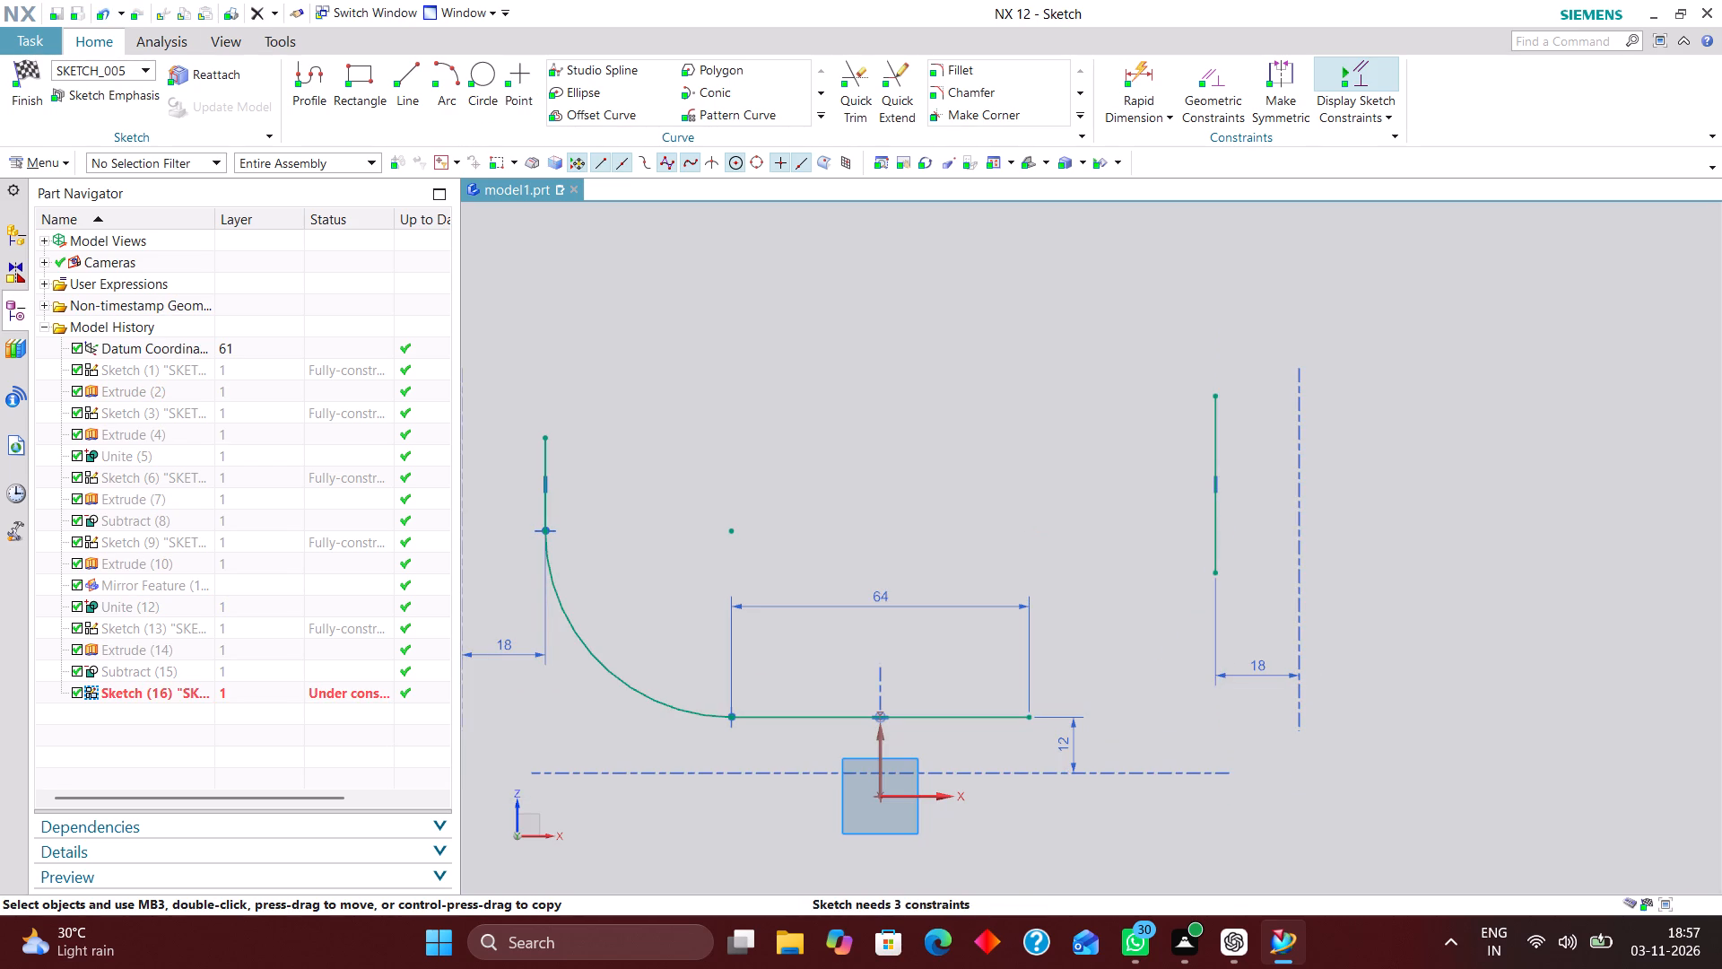
Draw a three-point arc from the horizontal line's right endpoint to the right vertical line's lower end, bulging outward and tangent to the horizontal line.
{"action": "left_click", "coordinate": [455, 75]}
{"action": "left_click", "coordinate": [1030, 713]}
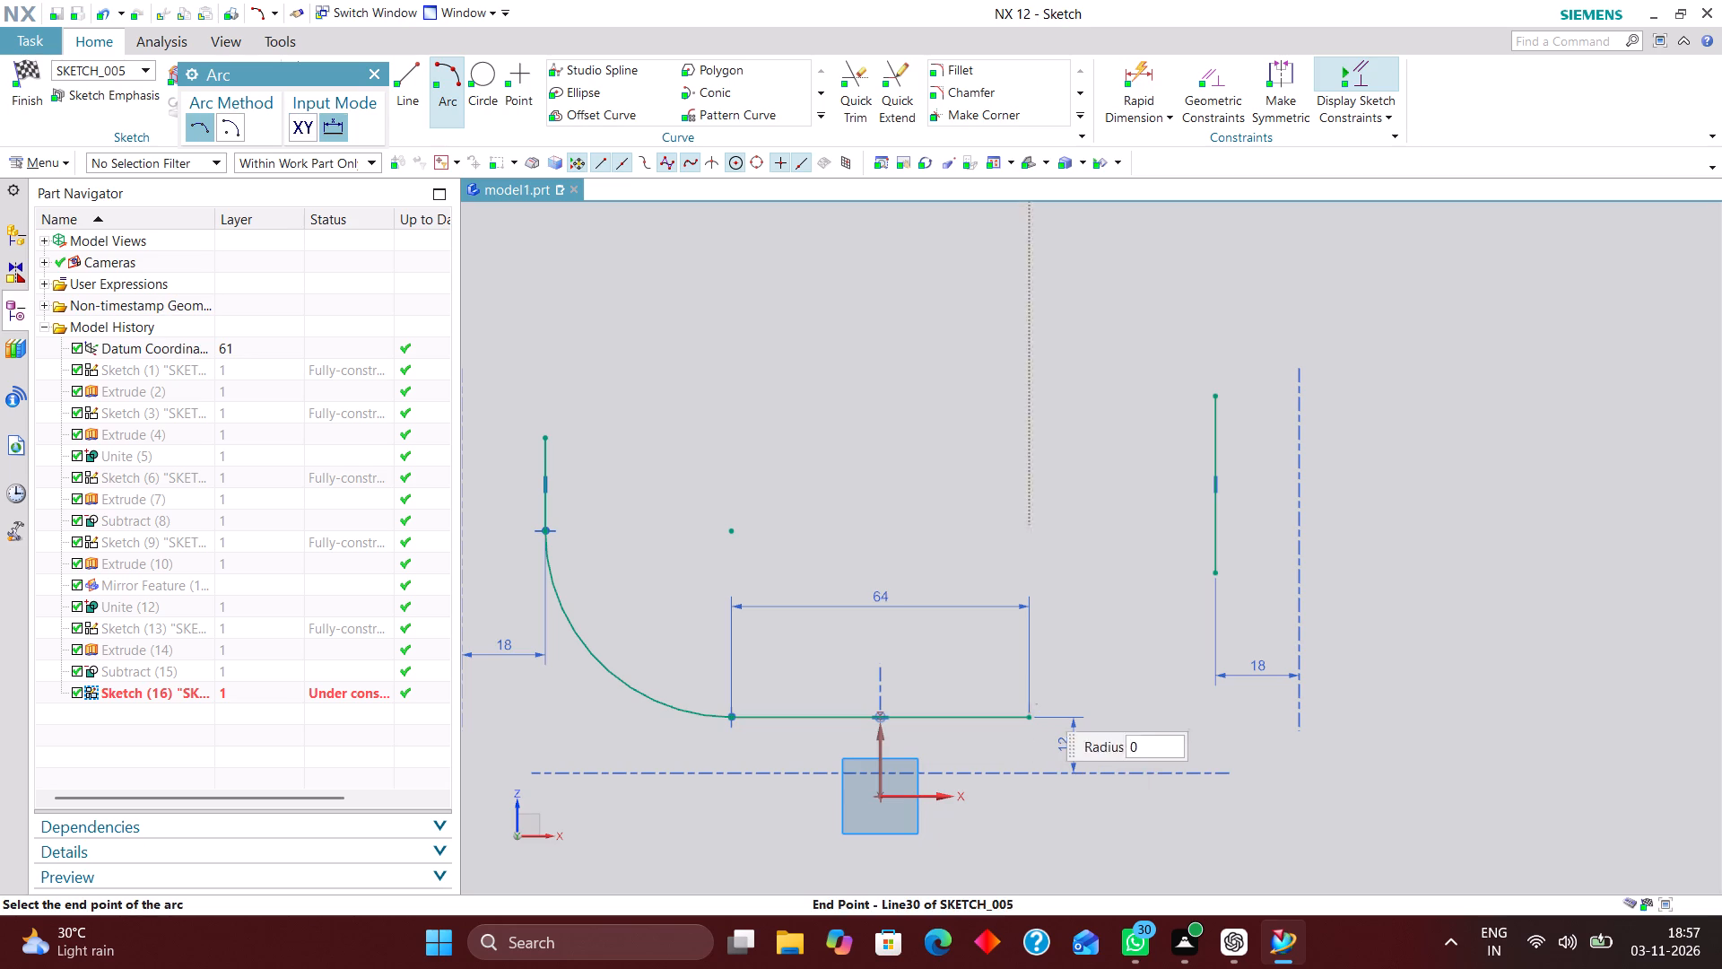
{"action": "left_click", "coordinate": [1218, 570]}
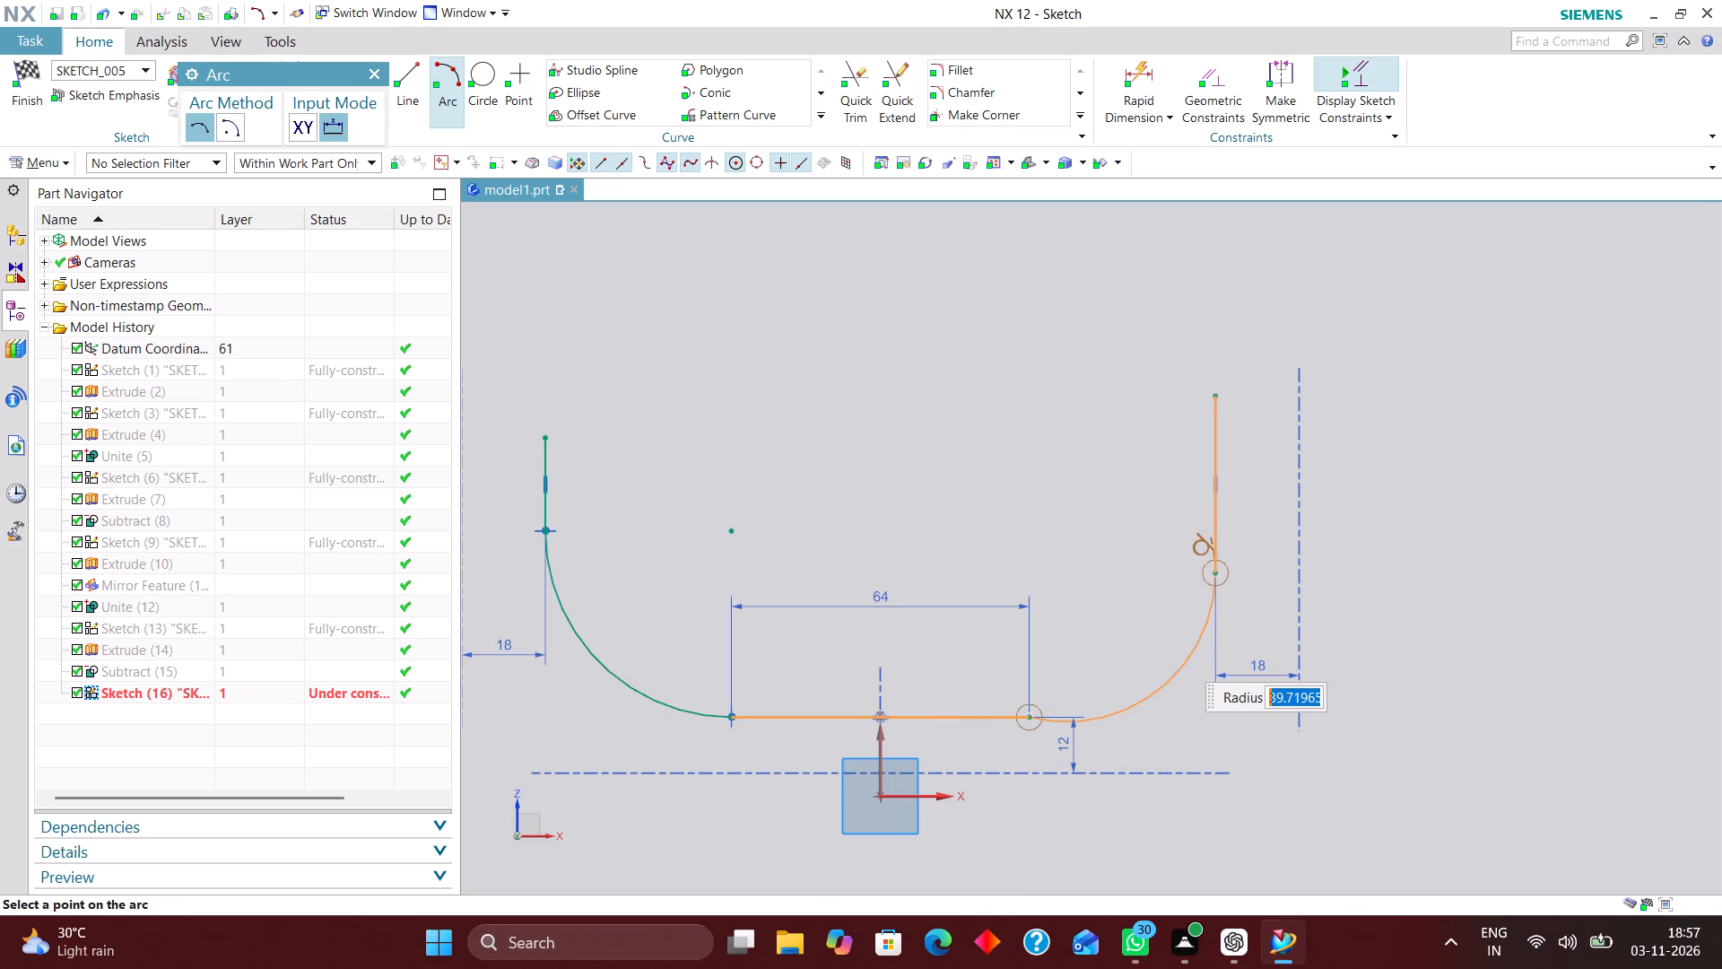
{"action": "left_click", "coordinate": [1159, 645]}
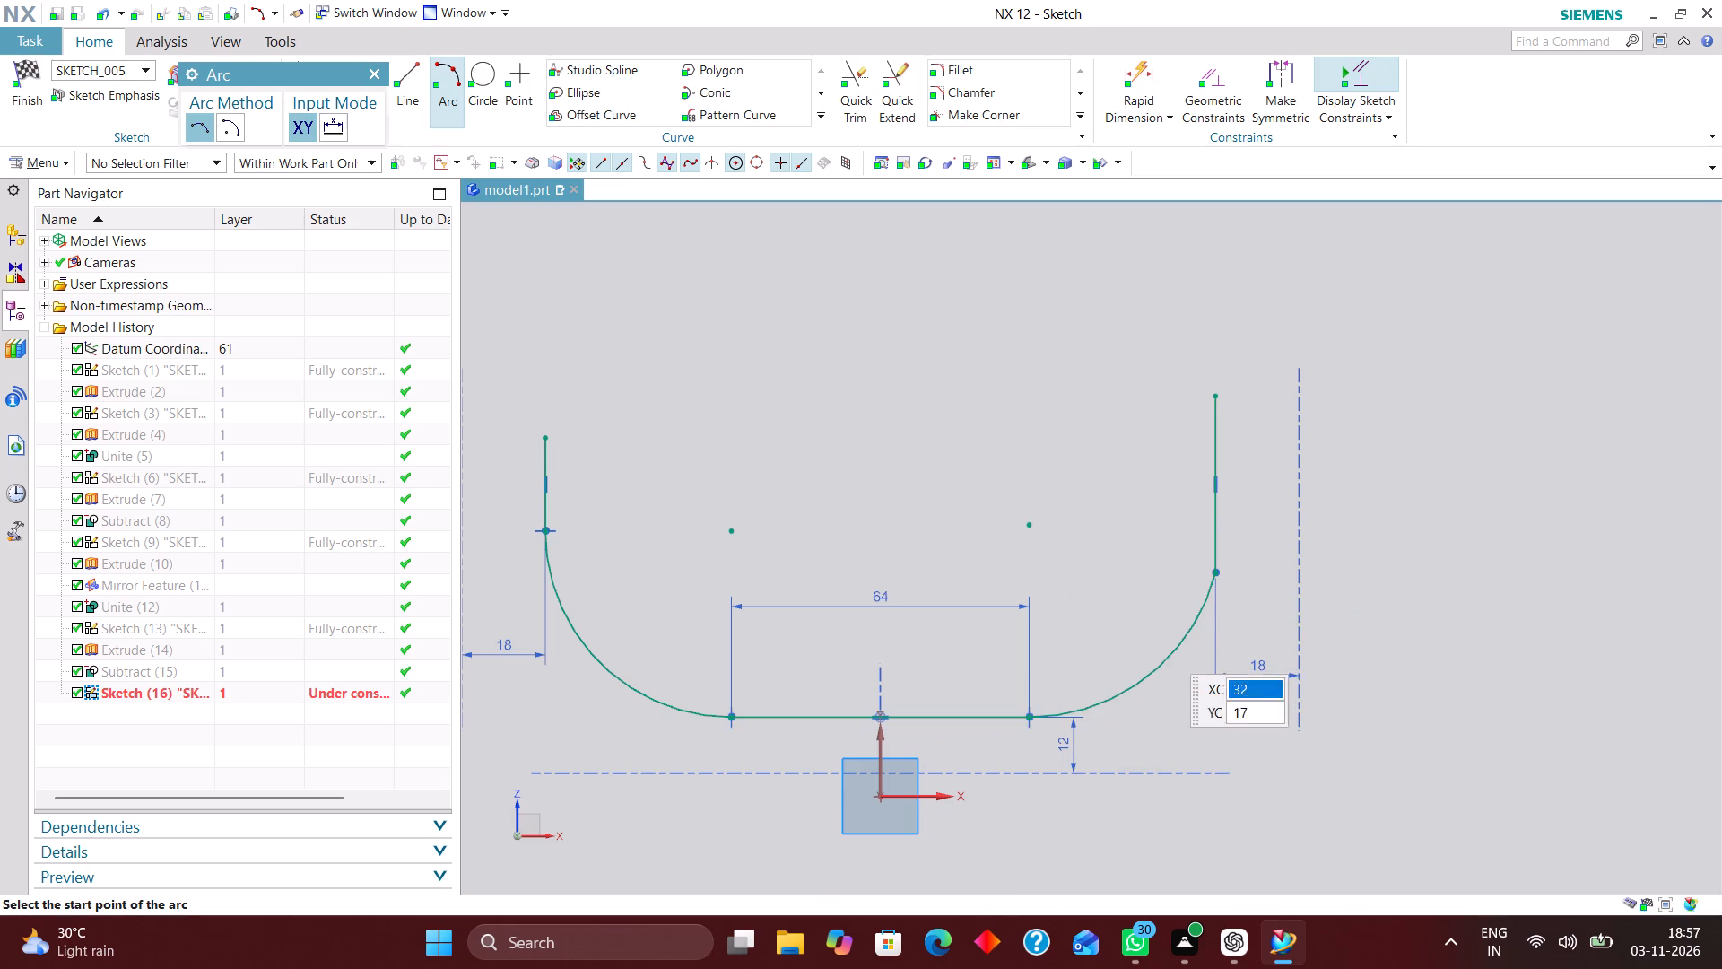
Apply a Tangent constraint between the new right arc and the right vertical line.
{"action": "left_click", "coordinate": [1194, 72]}
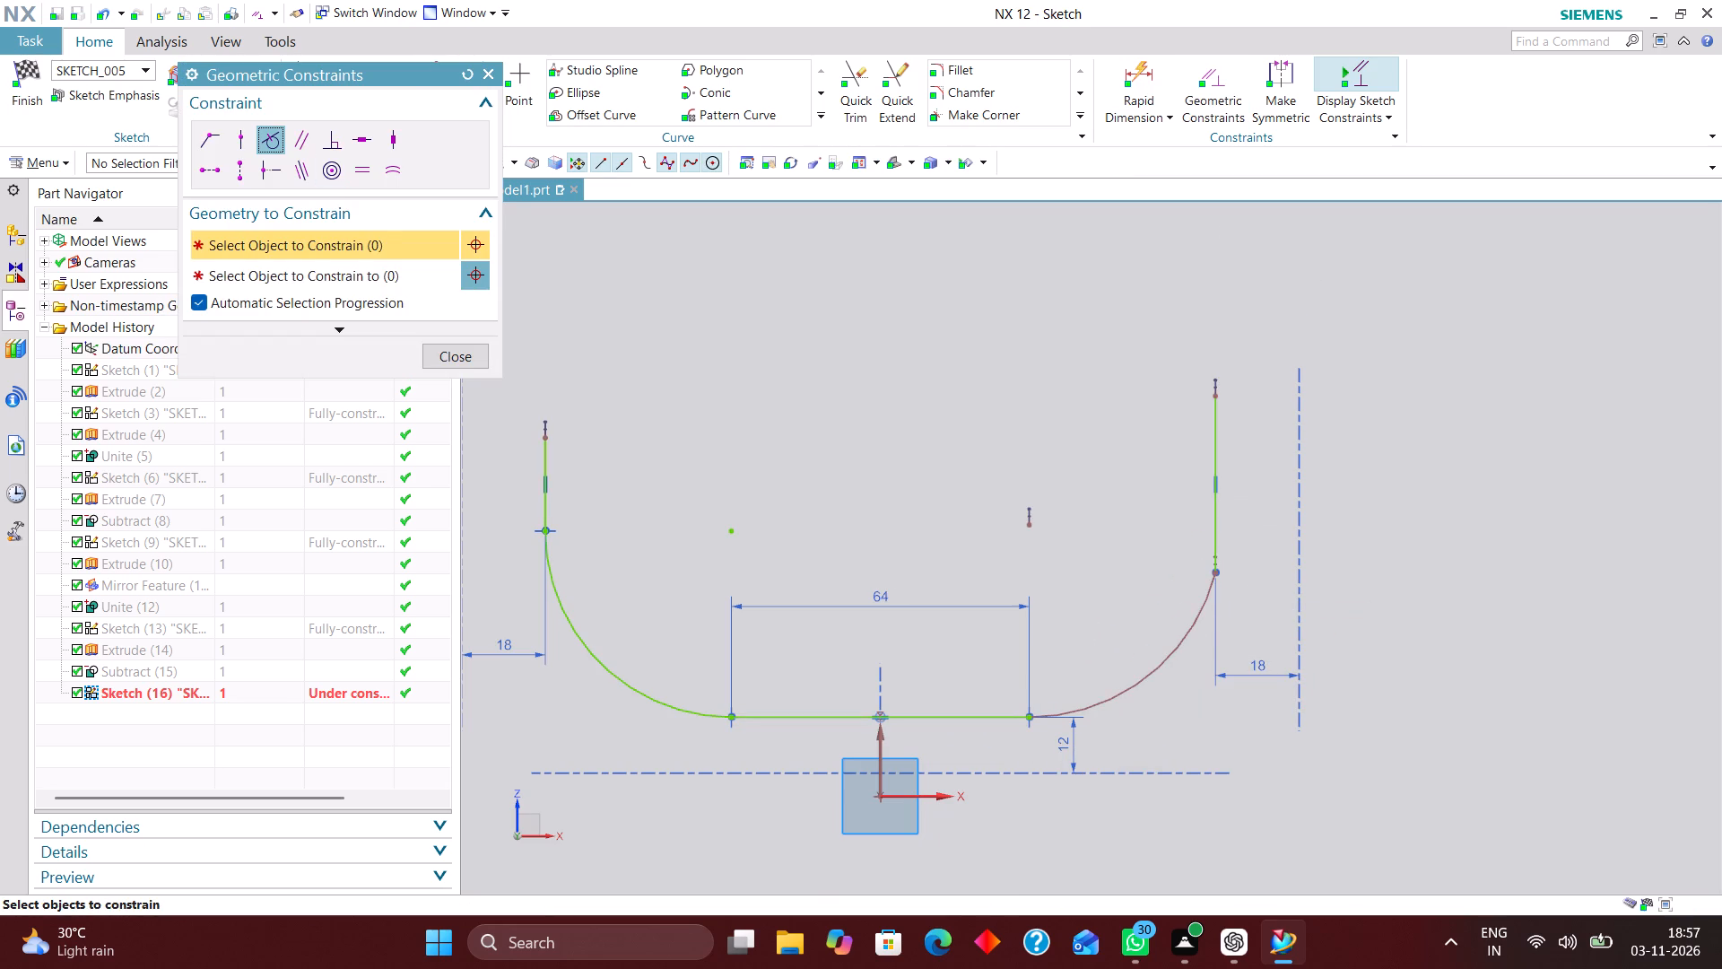
{"action": "left_click", "coordinate": [1179, 648]}
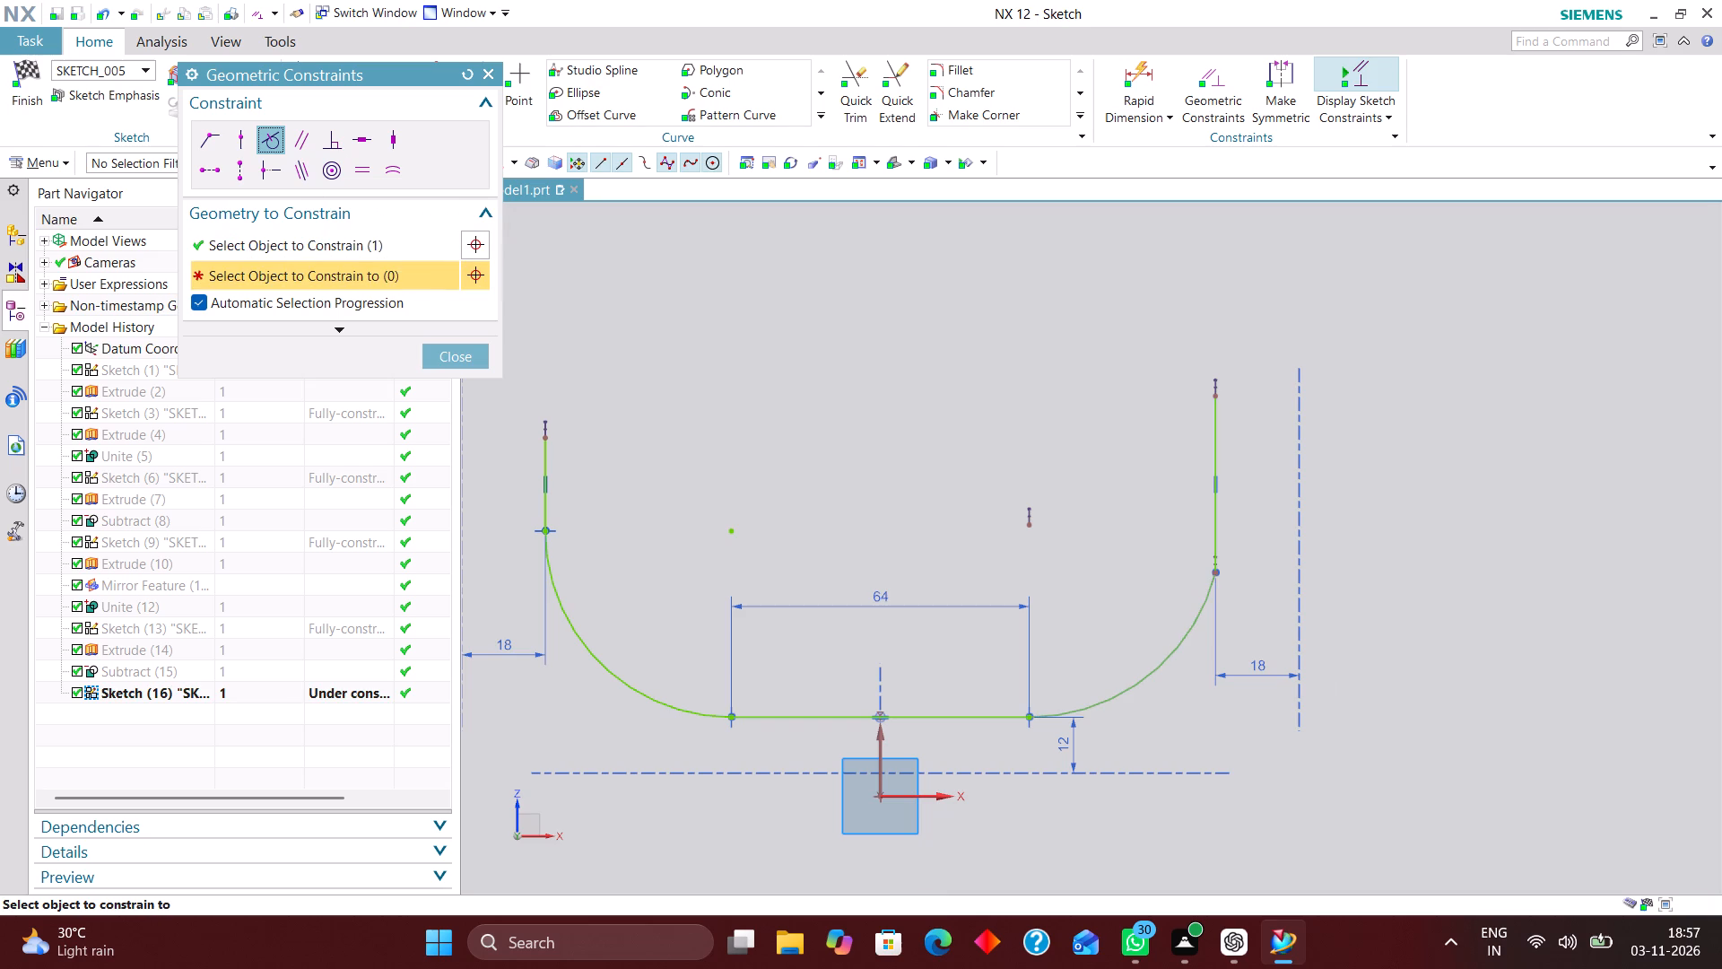
{"action": "left_click", "coordinate": [1215, 530]}
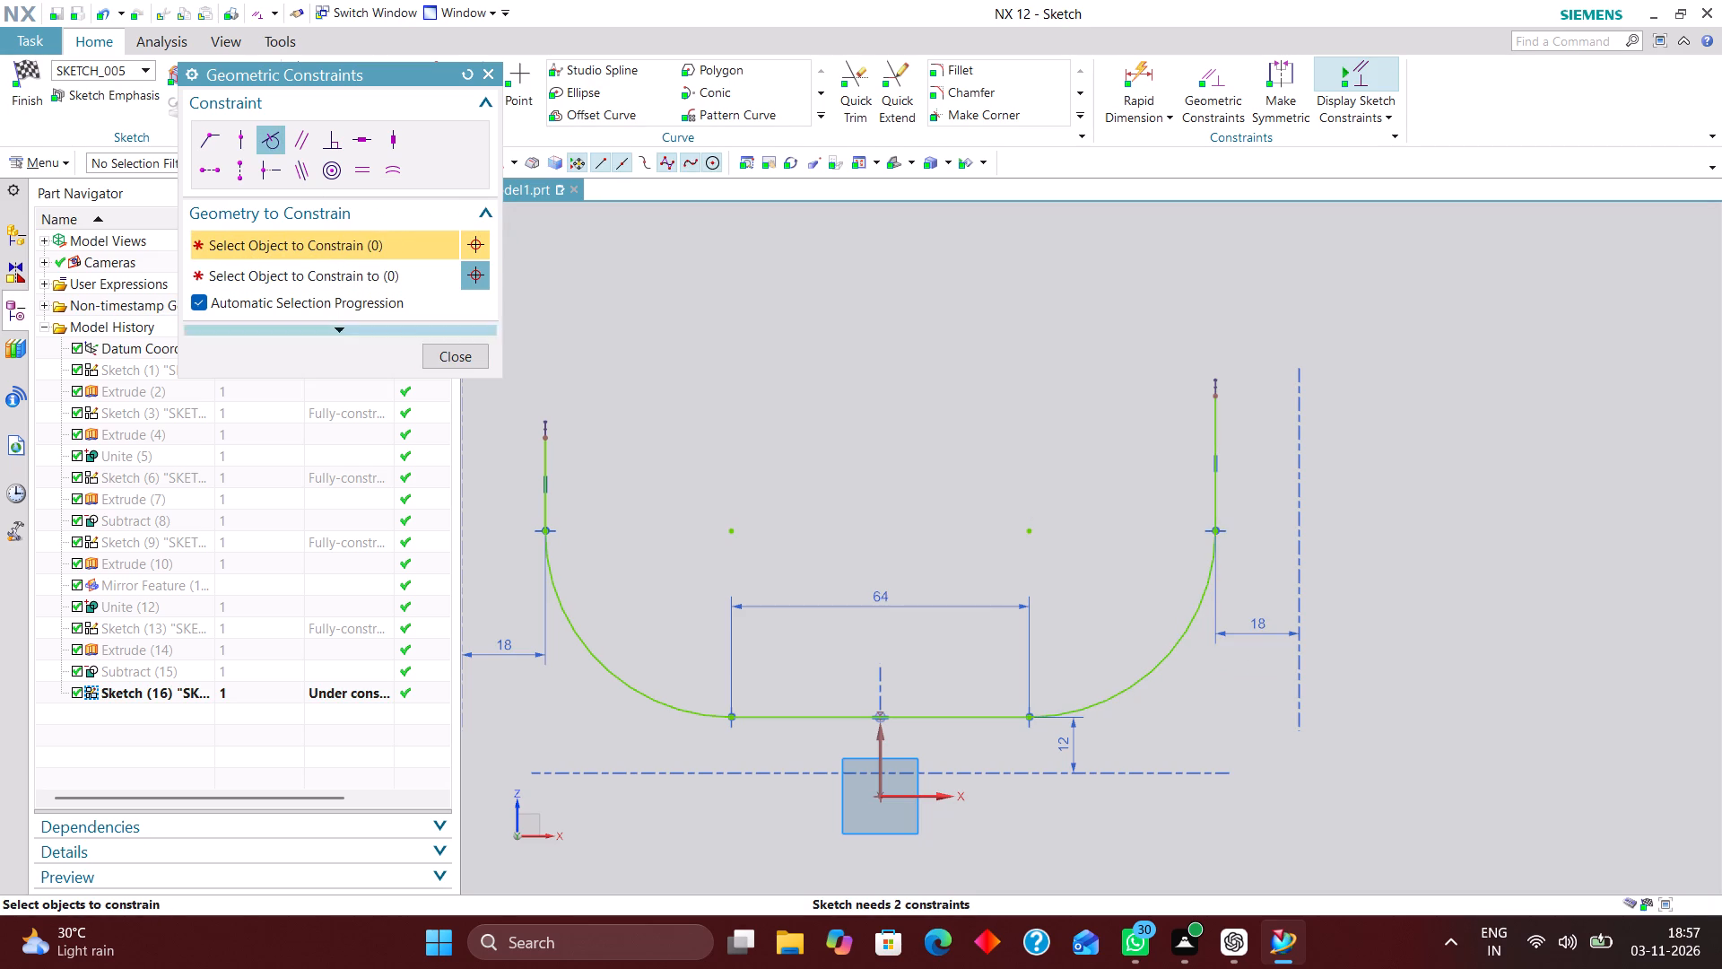
{"action": "left_click", "coordinate": [454, 357]}
Show the hidden housing body behind the sketch again.
{"action": "right_click", "coordinate": [173, 431]}
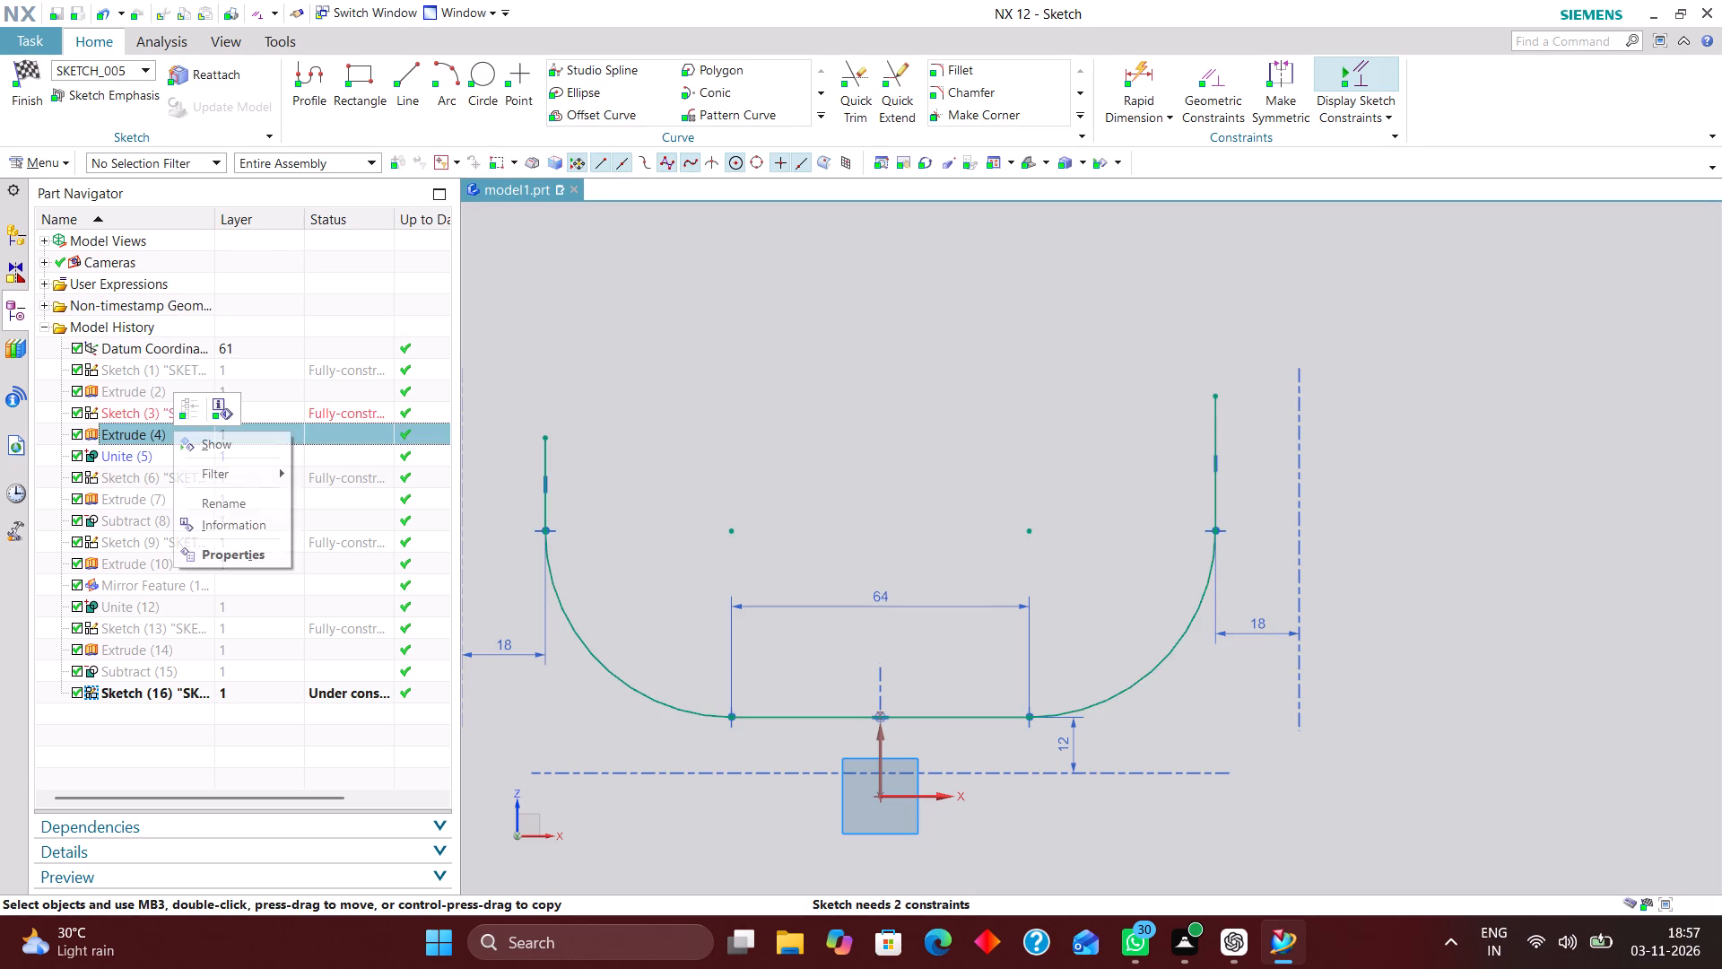
{"action": "left_click", "coordinate": [217, 447]}
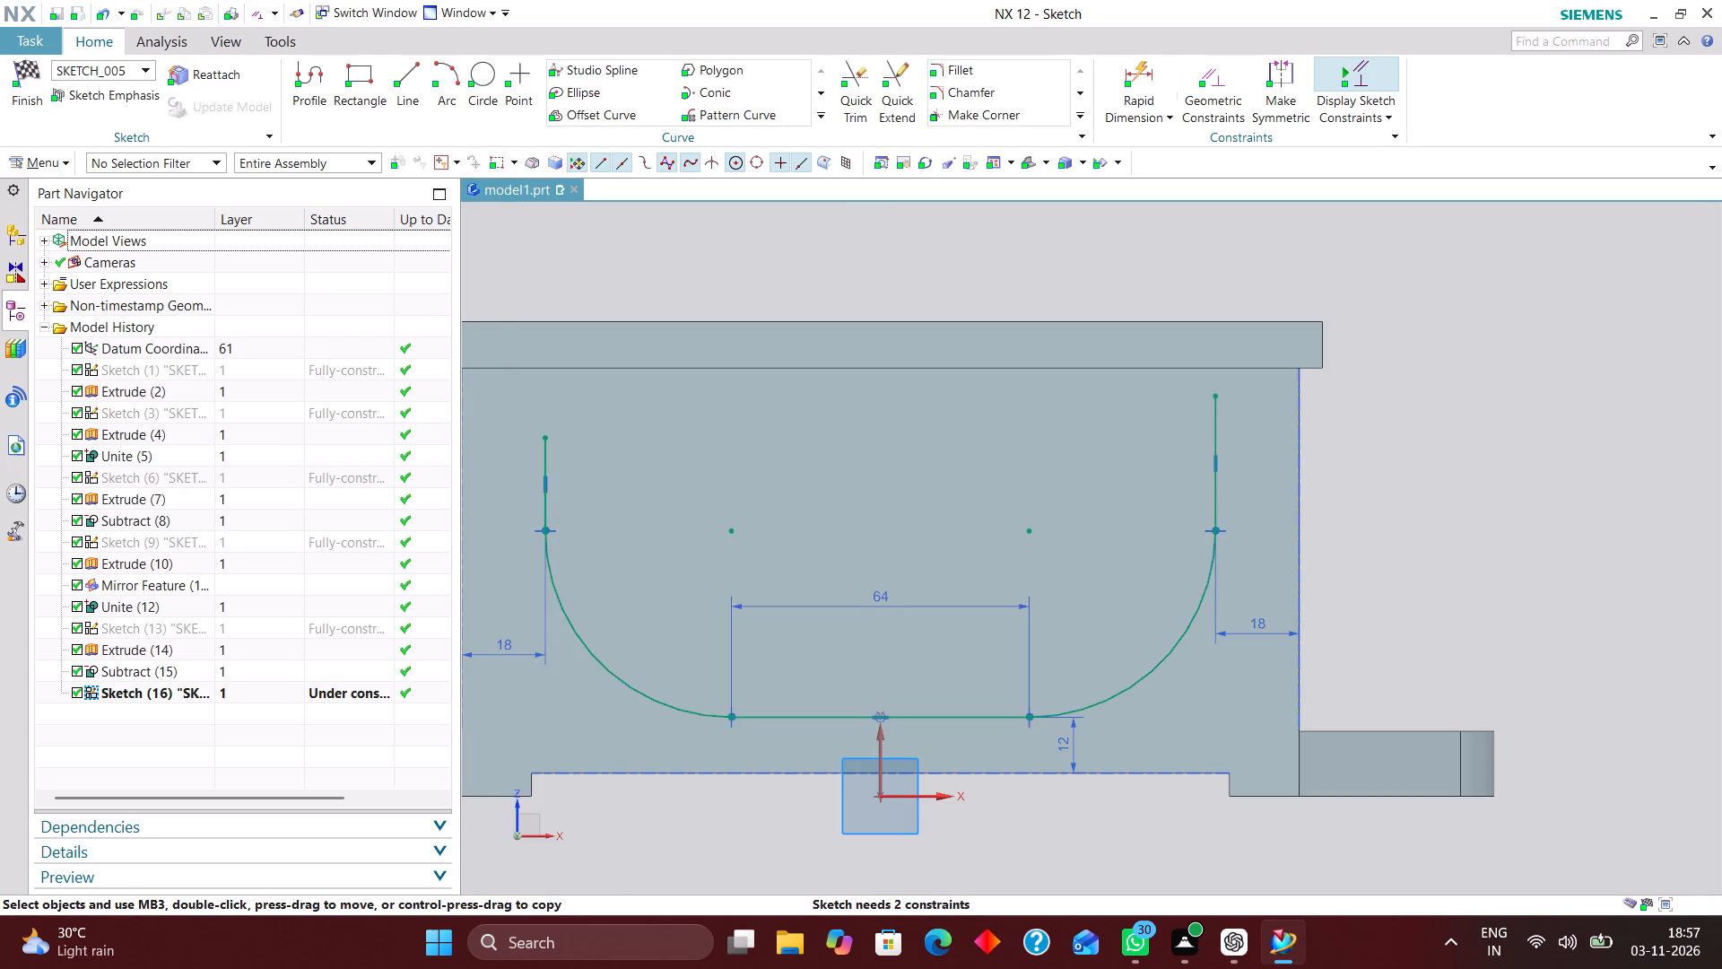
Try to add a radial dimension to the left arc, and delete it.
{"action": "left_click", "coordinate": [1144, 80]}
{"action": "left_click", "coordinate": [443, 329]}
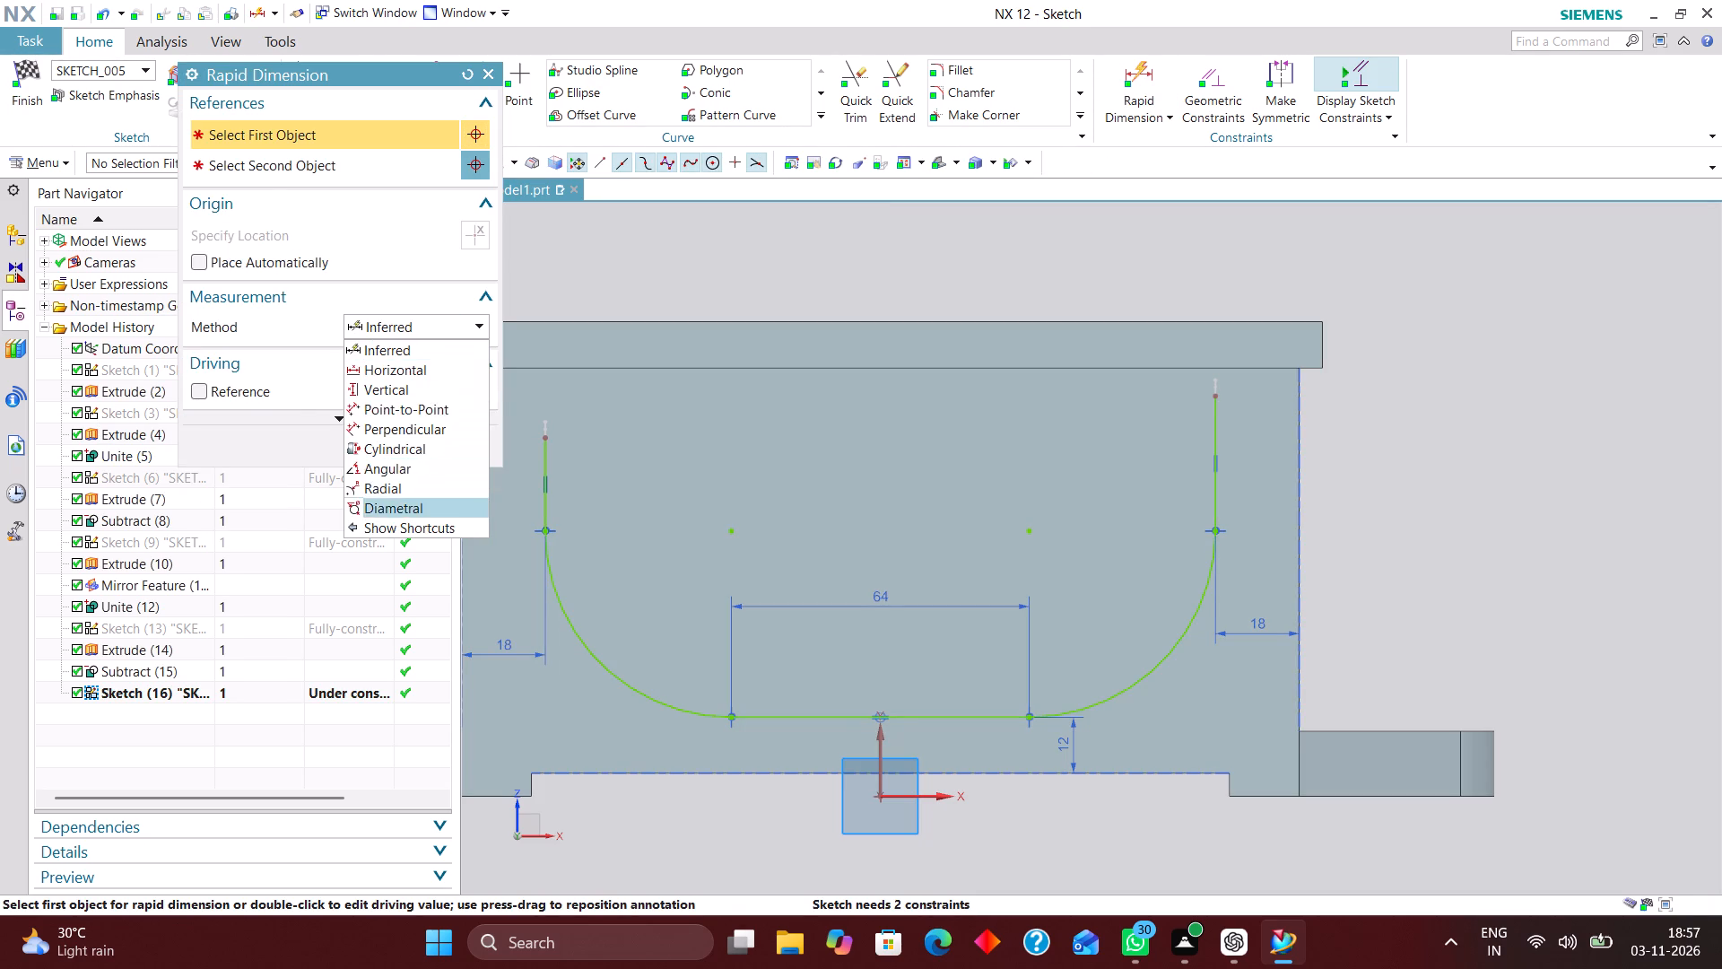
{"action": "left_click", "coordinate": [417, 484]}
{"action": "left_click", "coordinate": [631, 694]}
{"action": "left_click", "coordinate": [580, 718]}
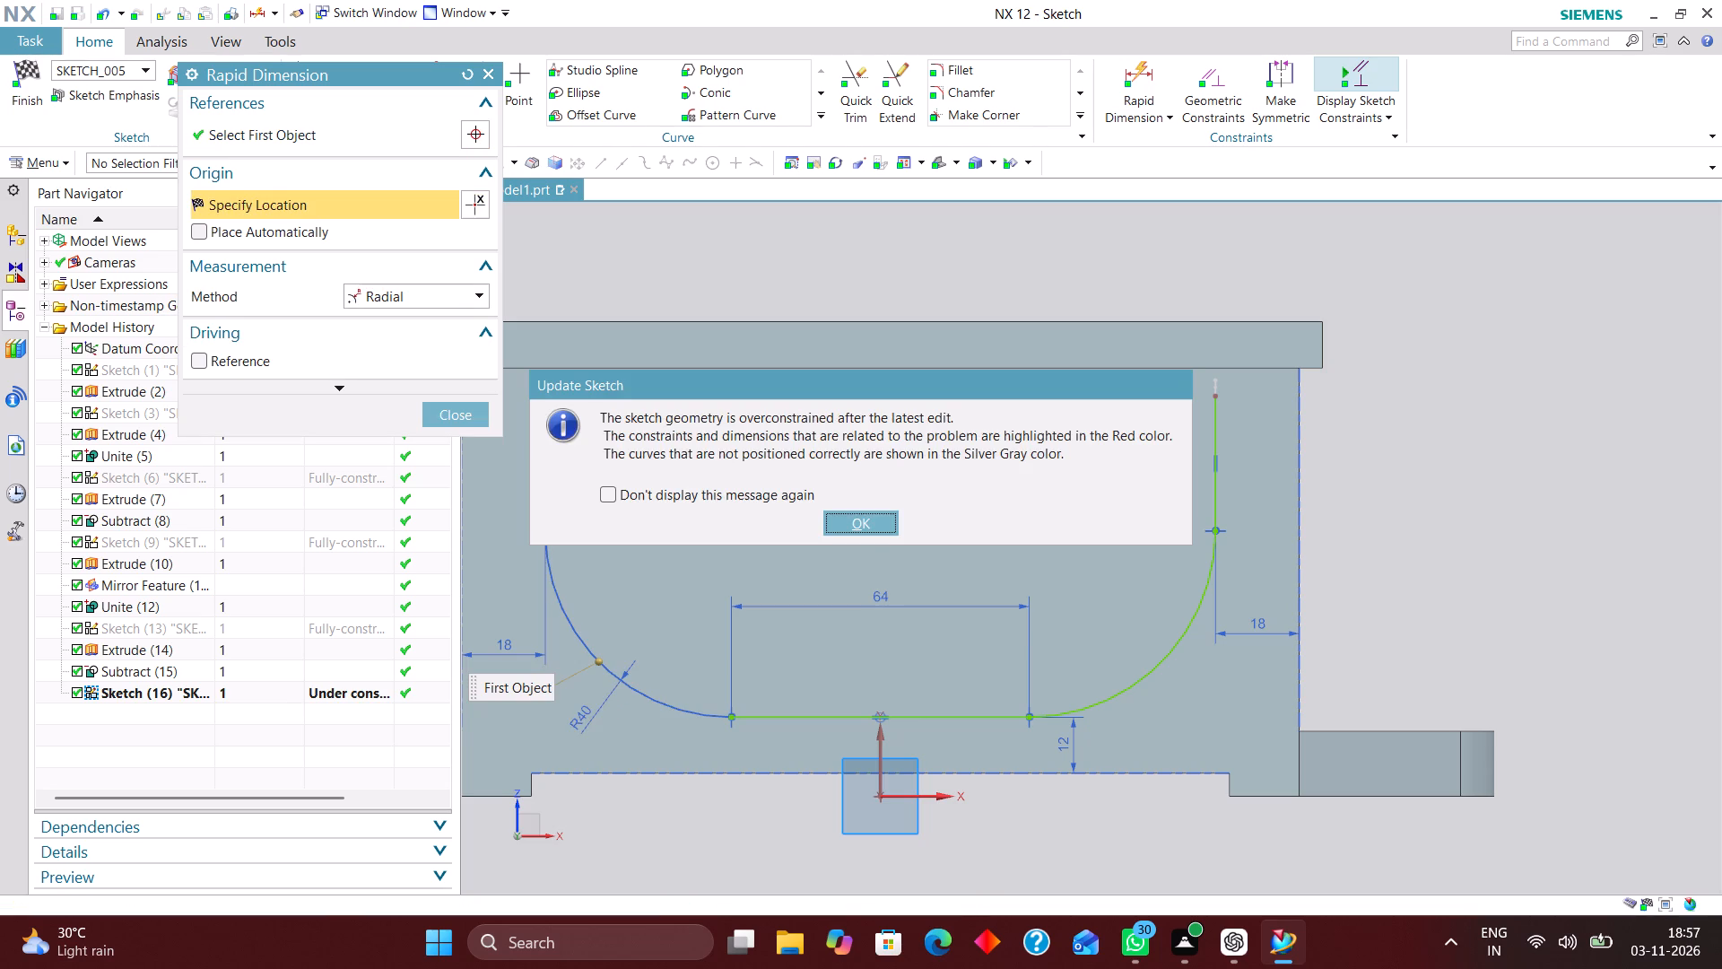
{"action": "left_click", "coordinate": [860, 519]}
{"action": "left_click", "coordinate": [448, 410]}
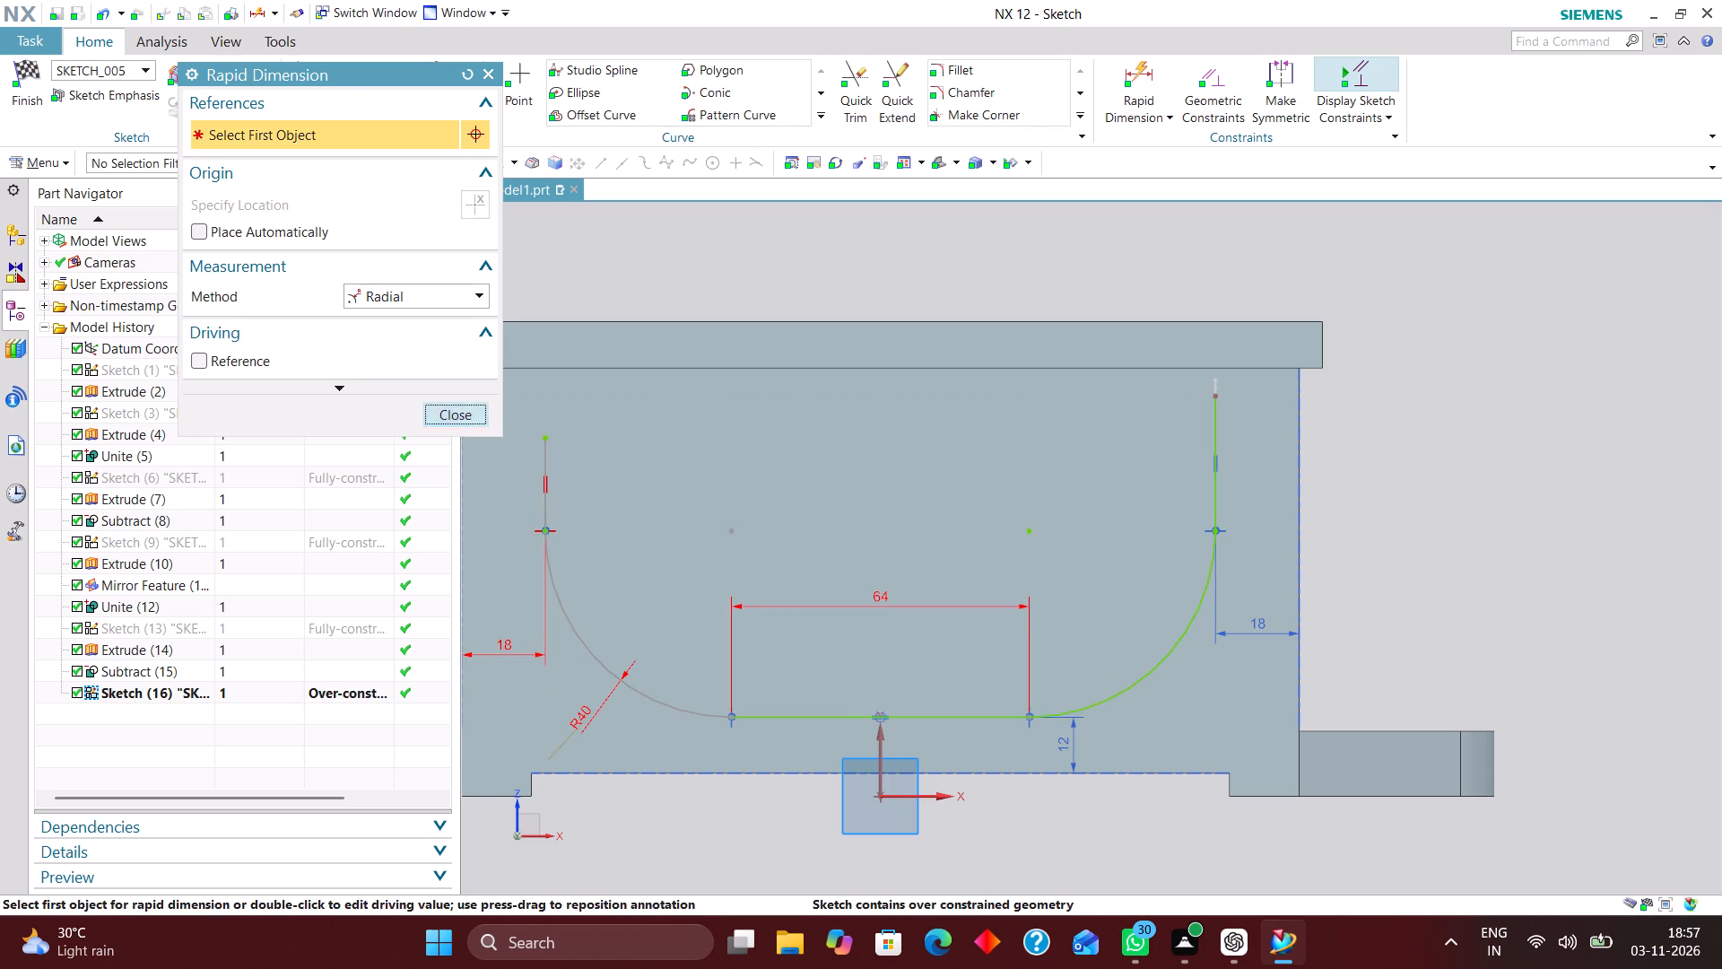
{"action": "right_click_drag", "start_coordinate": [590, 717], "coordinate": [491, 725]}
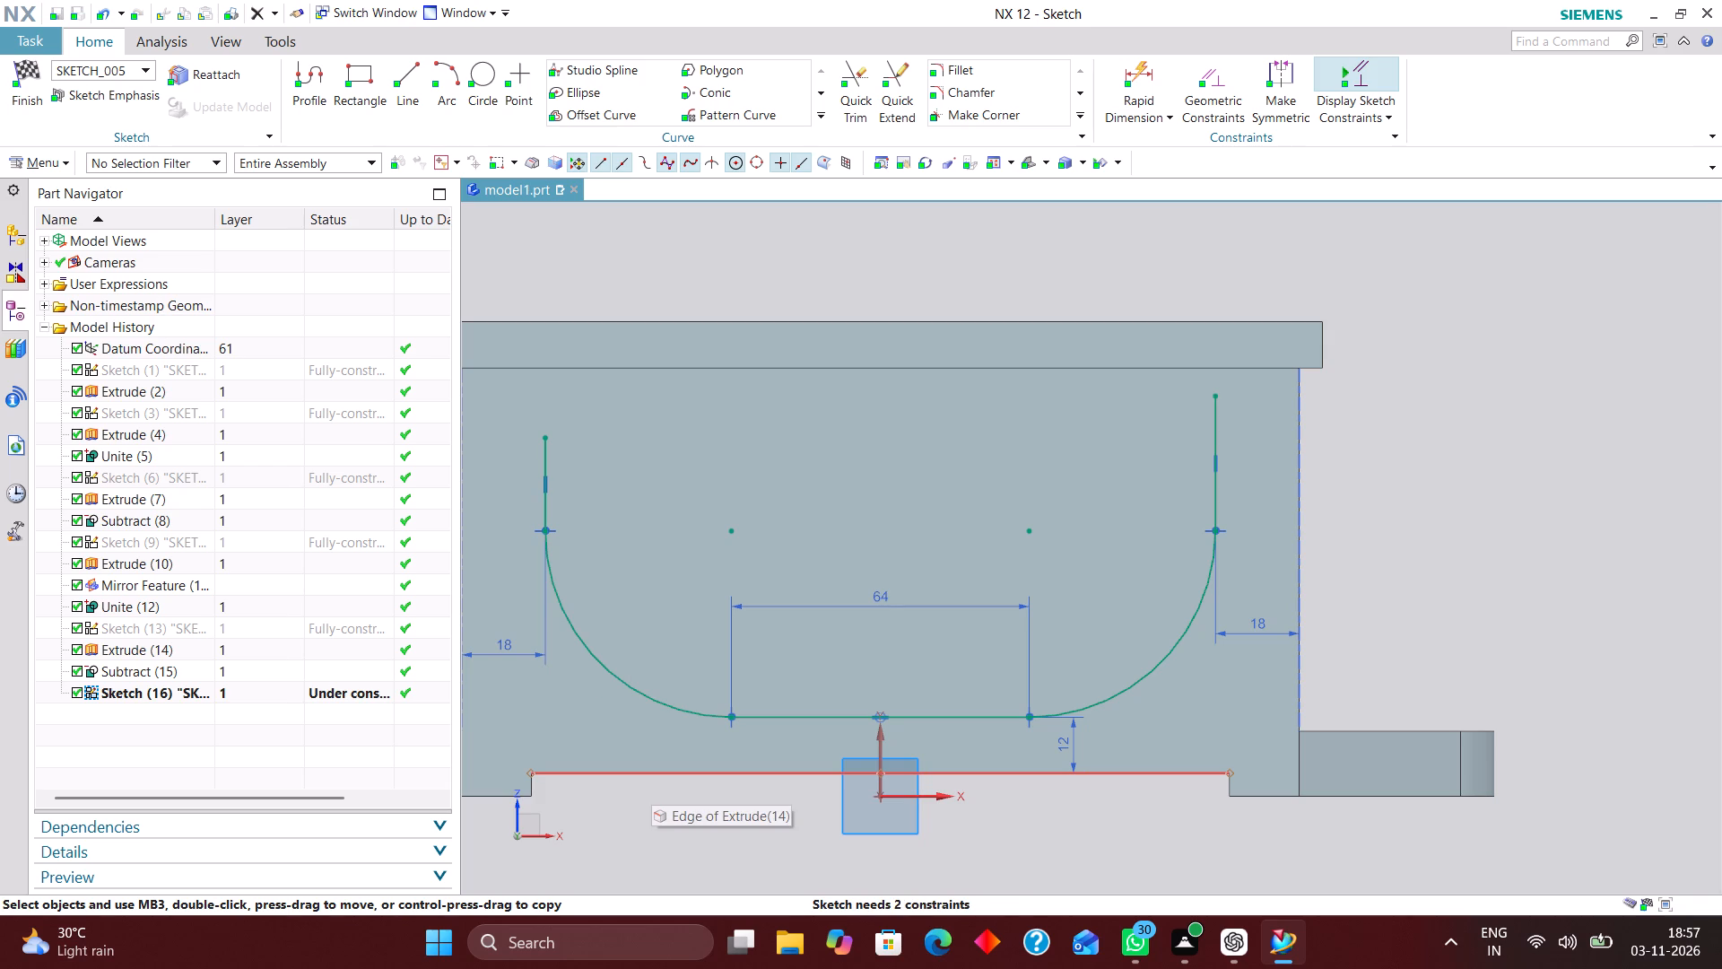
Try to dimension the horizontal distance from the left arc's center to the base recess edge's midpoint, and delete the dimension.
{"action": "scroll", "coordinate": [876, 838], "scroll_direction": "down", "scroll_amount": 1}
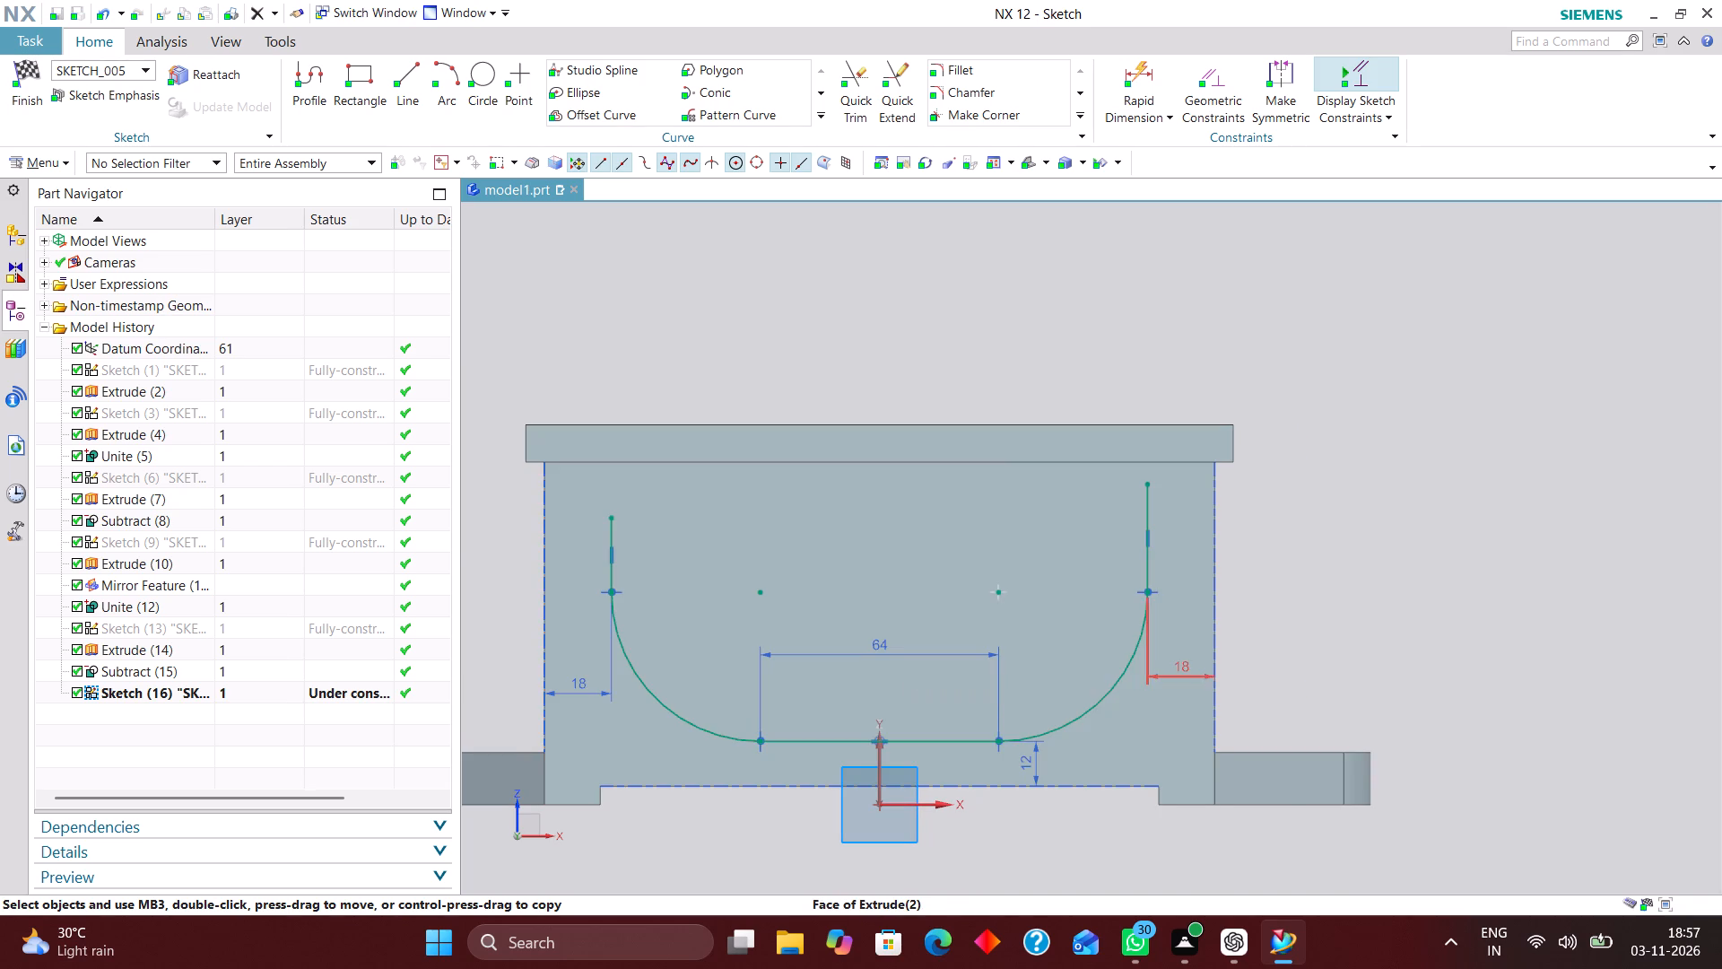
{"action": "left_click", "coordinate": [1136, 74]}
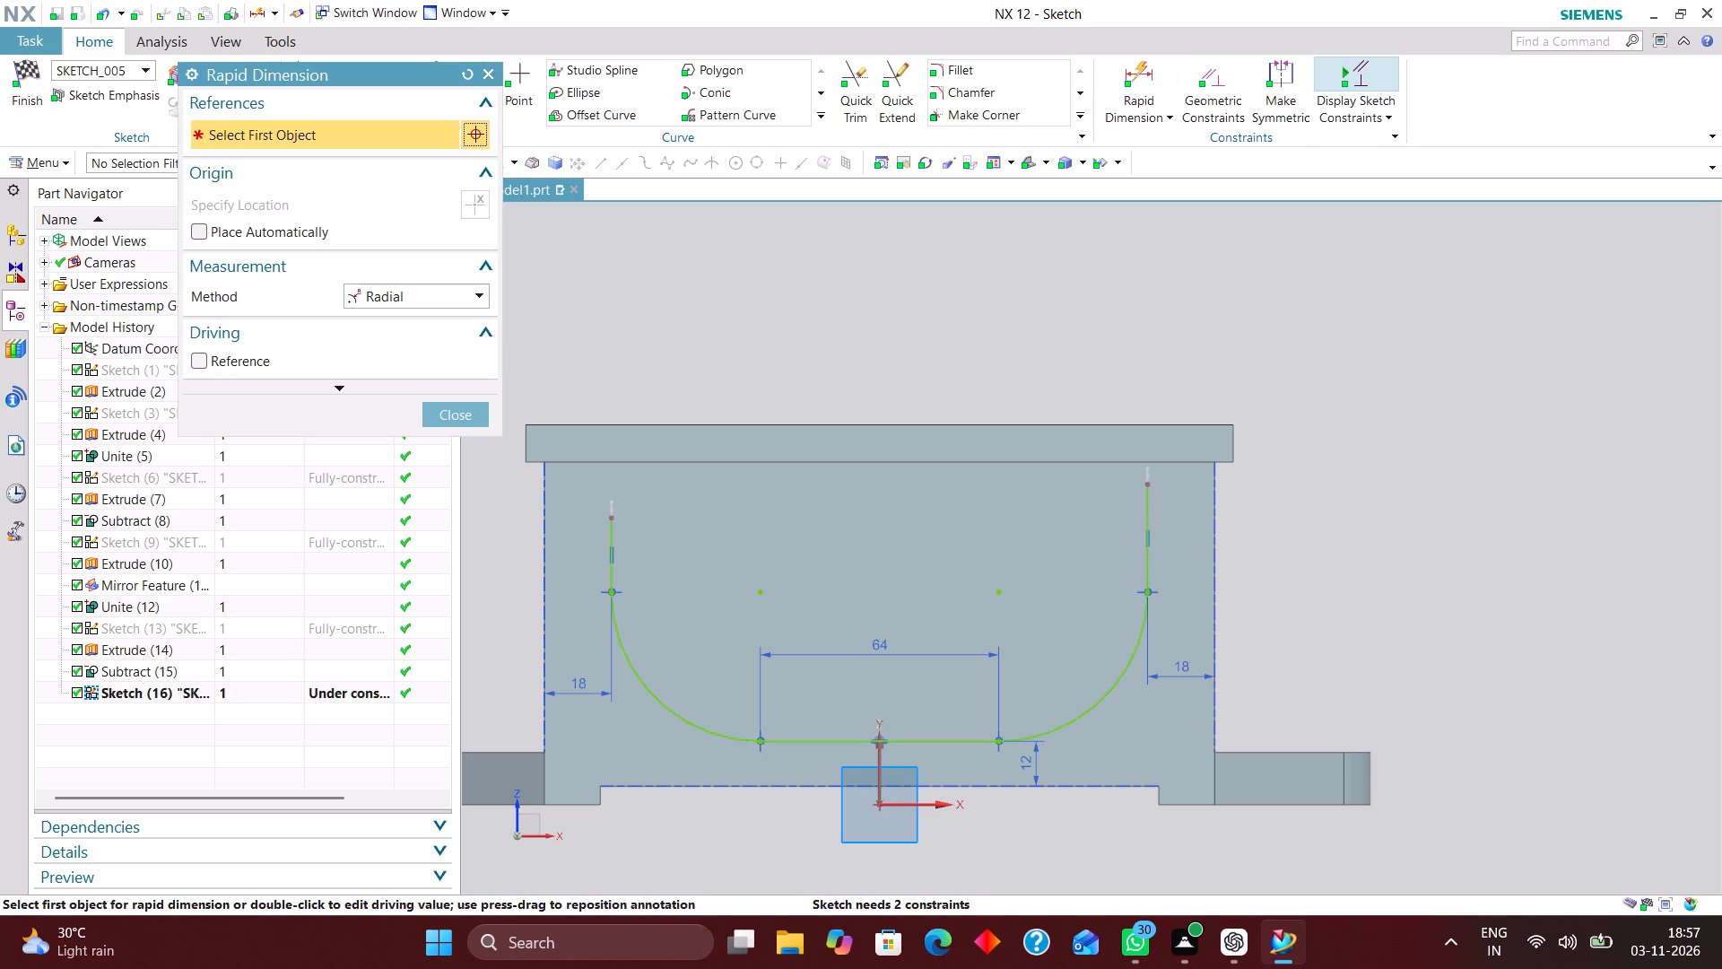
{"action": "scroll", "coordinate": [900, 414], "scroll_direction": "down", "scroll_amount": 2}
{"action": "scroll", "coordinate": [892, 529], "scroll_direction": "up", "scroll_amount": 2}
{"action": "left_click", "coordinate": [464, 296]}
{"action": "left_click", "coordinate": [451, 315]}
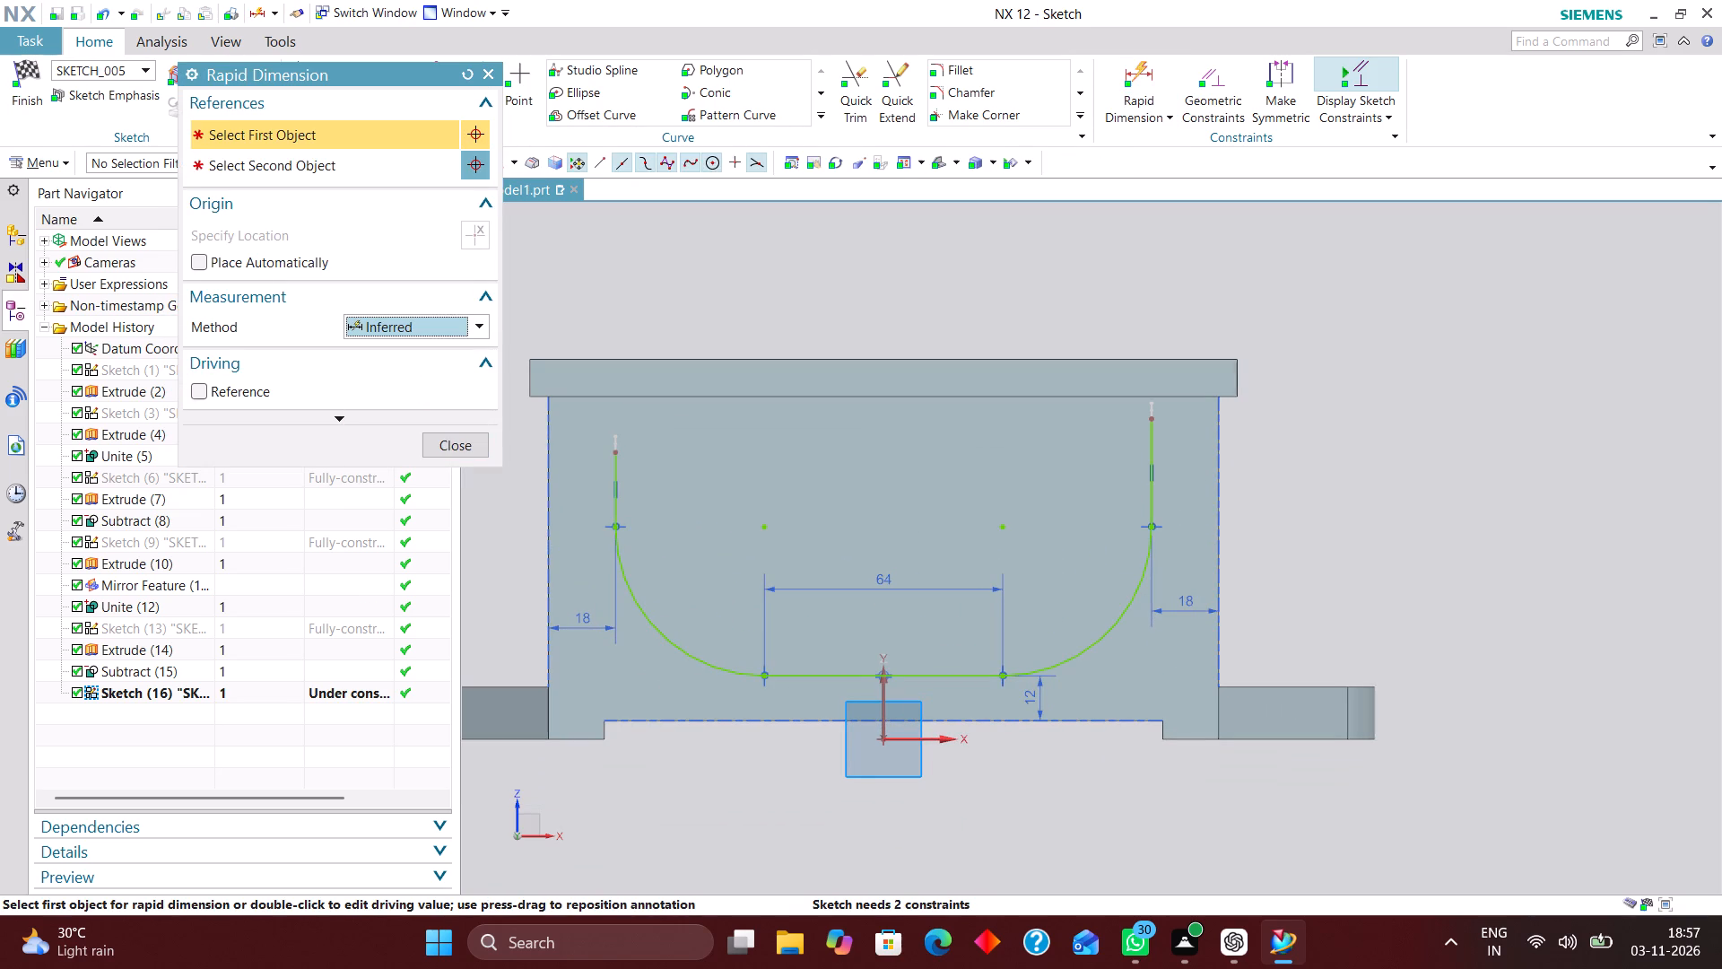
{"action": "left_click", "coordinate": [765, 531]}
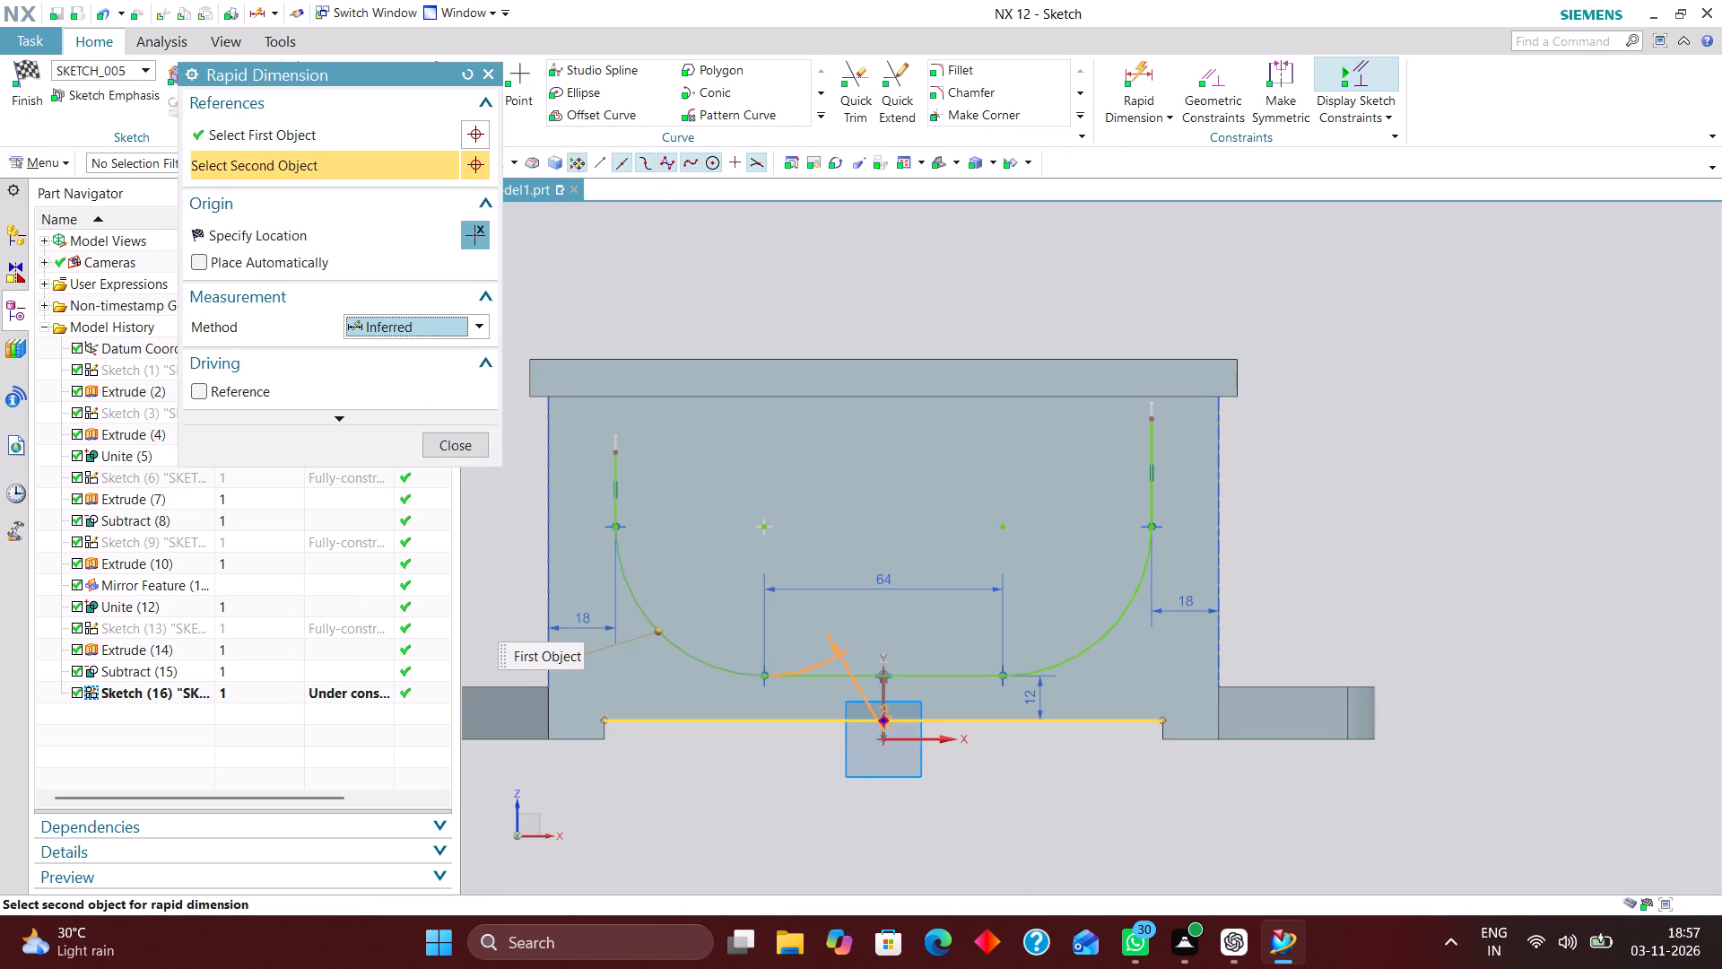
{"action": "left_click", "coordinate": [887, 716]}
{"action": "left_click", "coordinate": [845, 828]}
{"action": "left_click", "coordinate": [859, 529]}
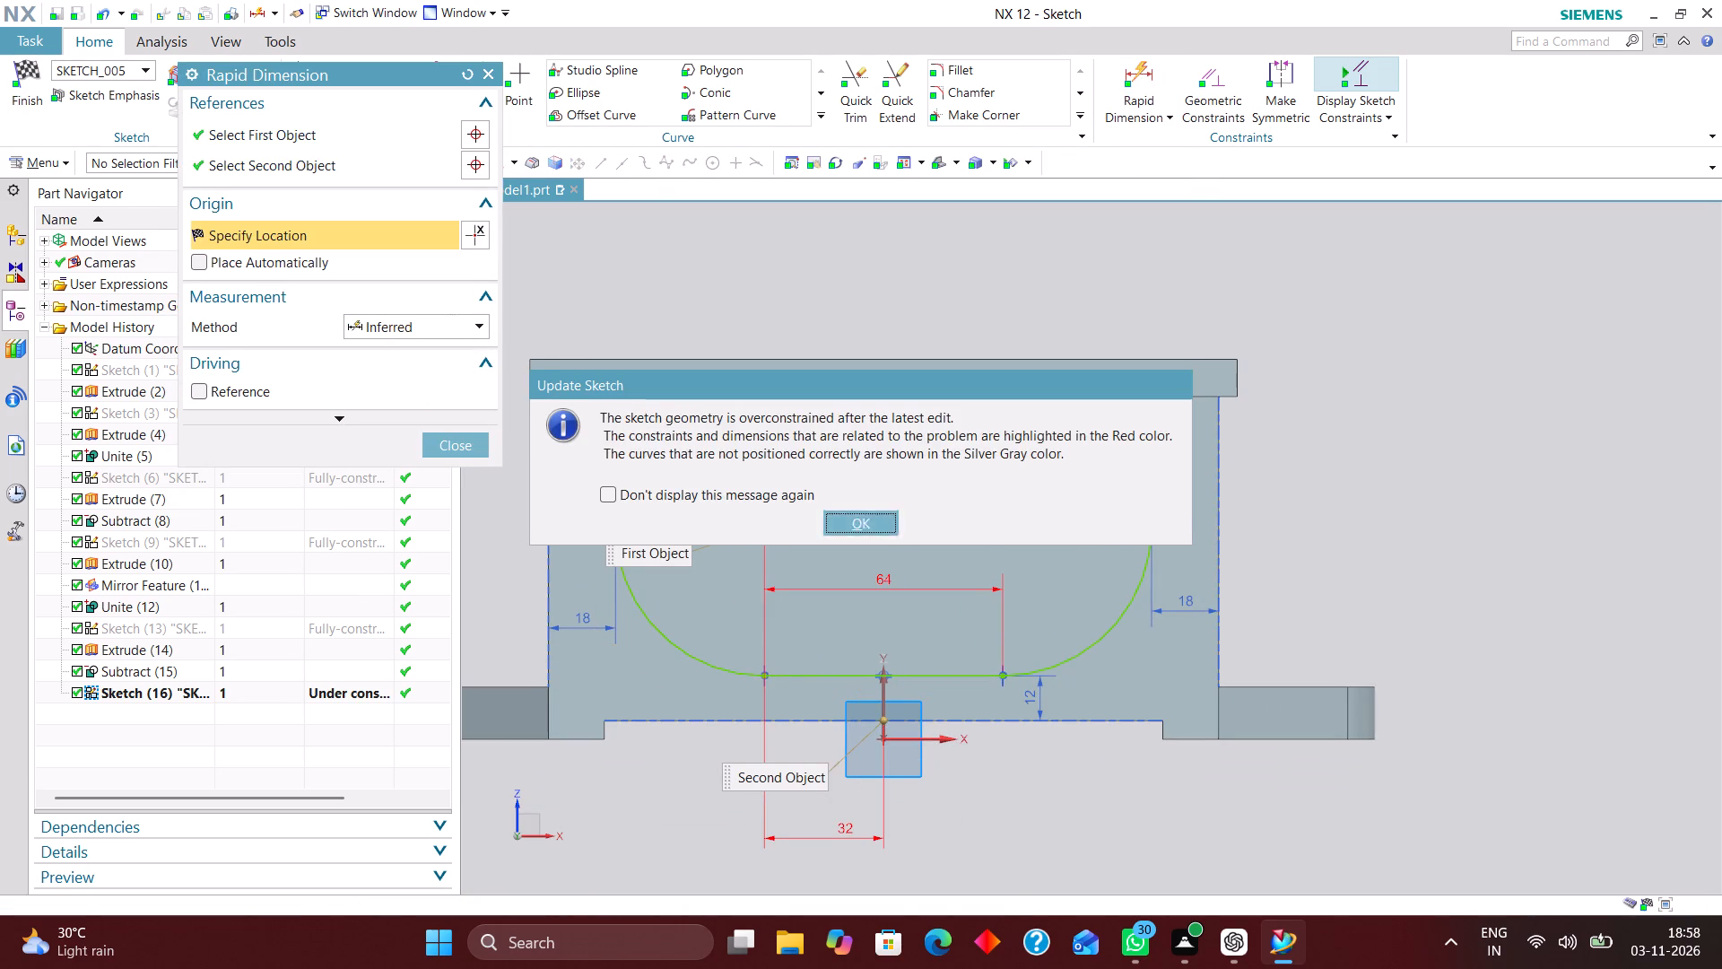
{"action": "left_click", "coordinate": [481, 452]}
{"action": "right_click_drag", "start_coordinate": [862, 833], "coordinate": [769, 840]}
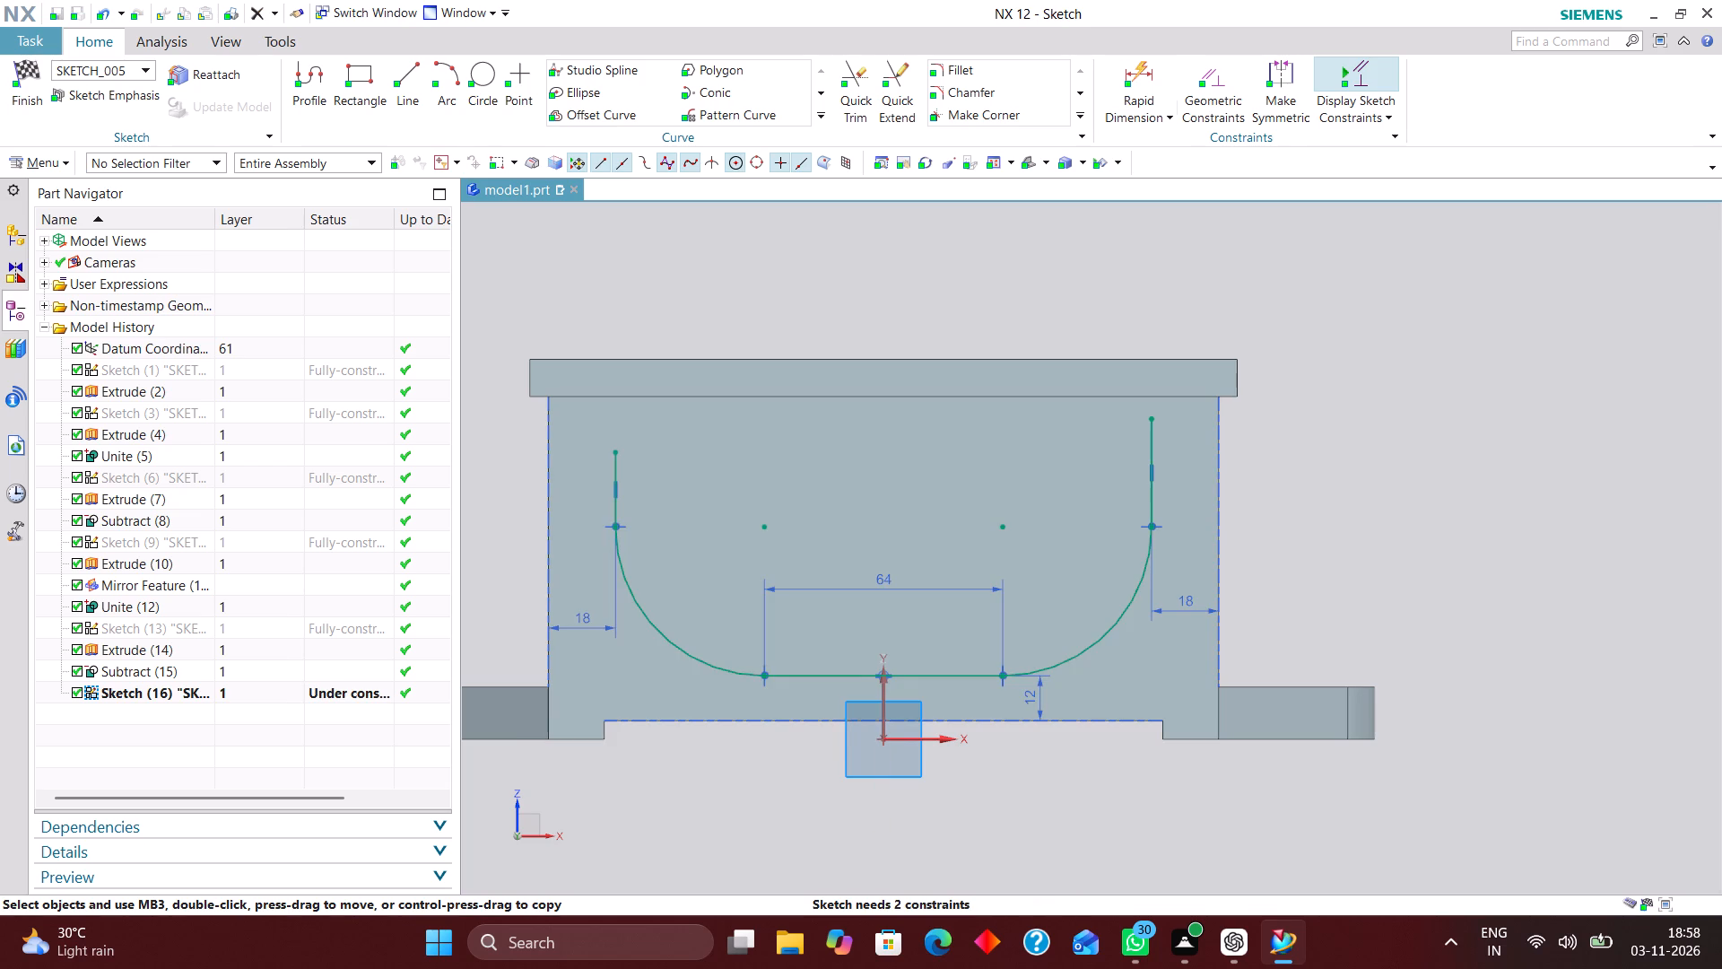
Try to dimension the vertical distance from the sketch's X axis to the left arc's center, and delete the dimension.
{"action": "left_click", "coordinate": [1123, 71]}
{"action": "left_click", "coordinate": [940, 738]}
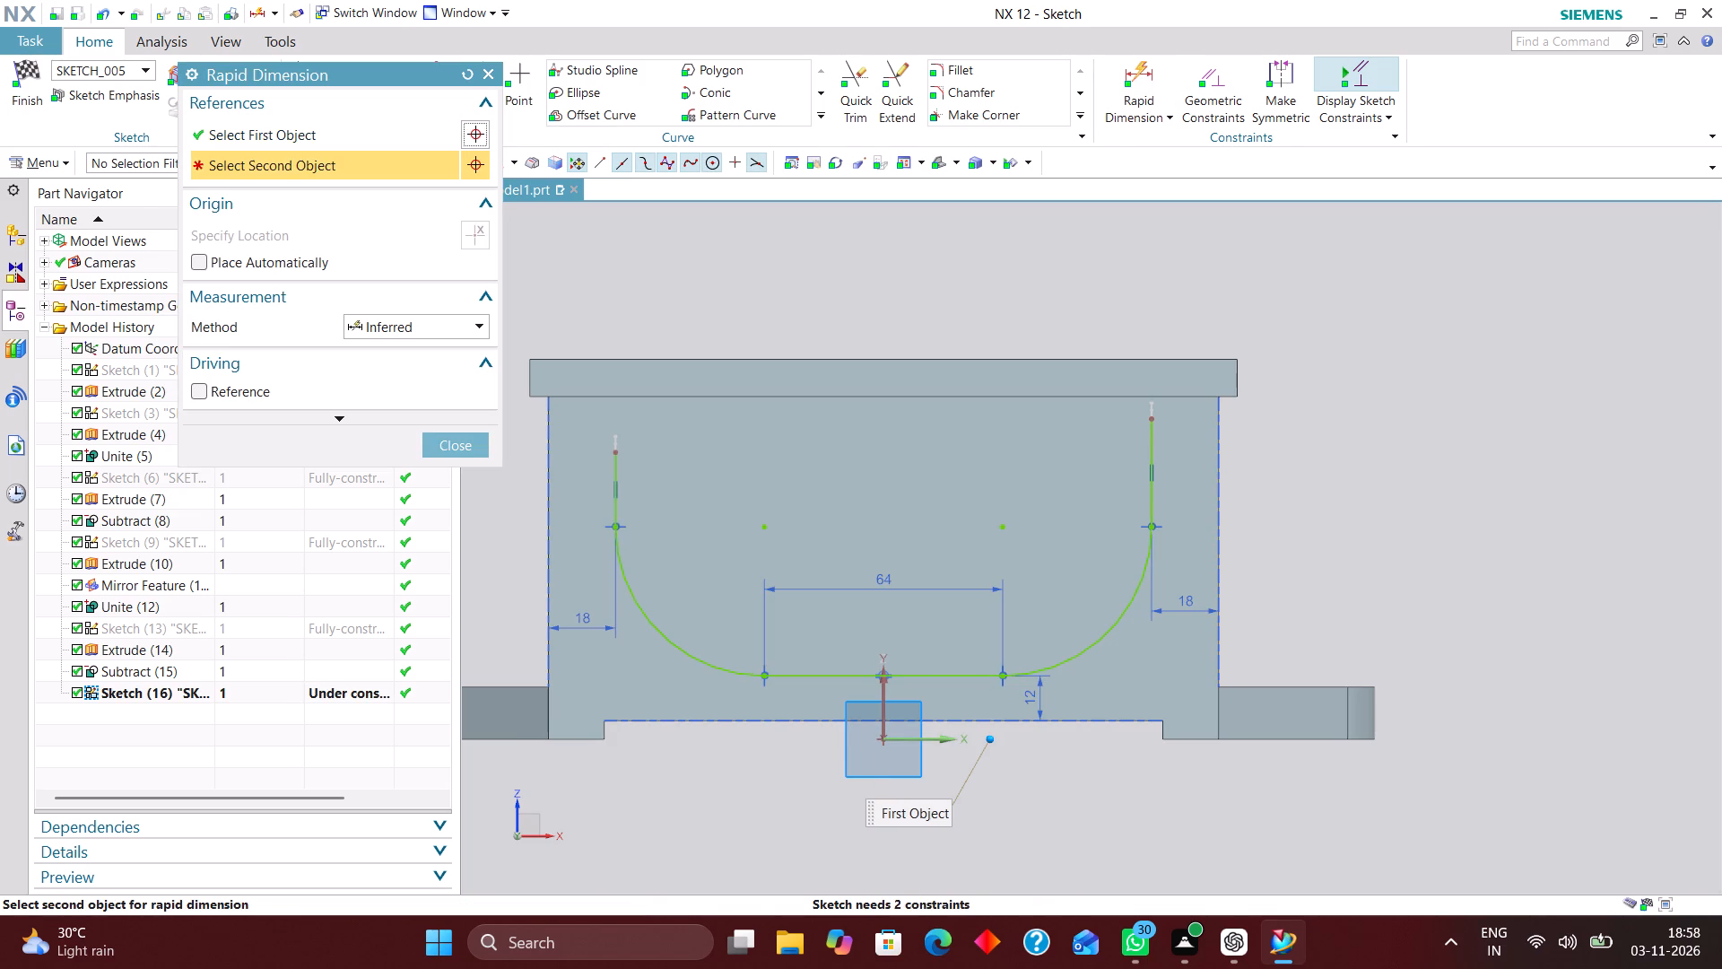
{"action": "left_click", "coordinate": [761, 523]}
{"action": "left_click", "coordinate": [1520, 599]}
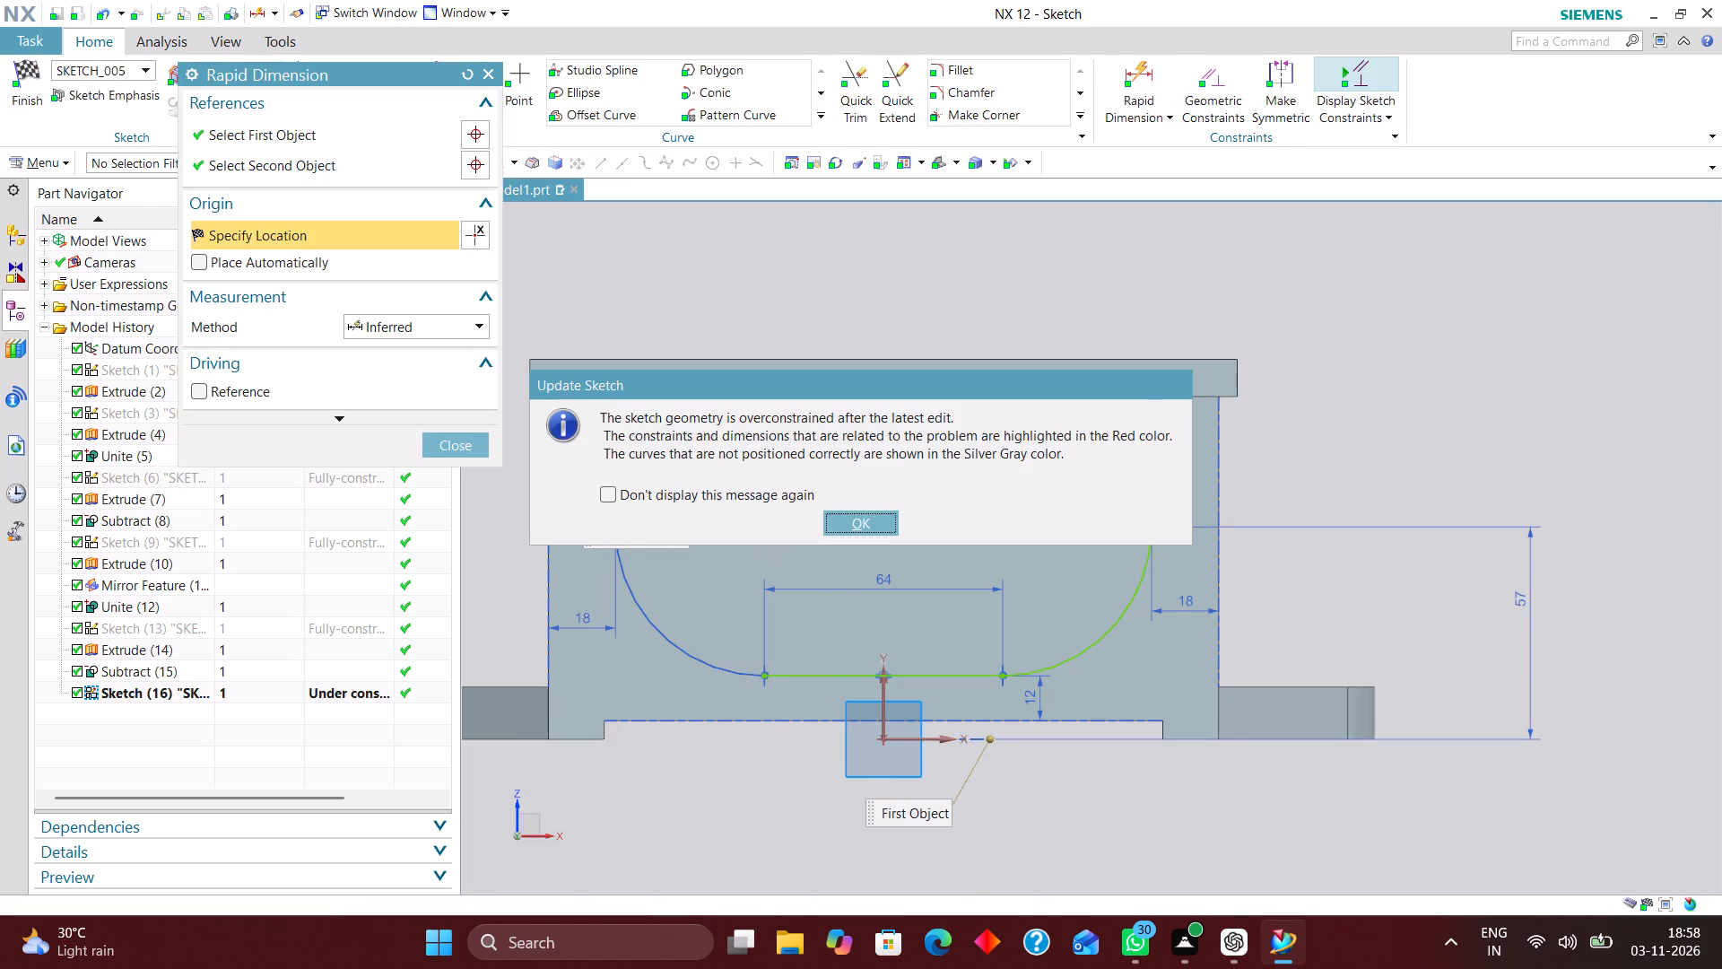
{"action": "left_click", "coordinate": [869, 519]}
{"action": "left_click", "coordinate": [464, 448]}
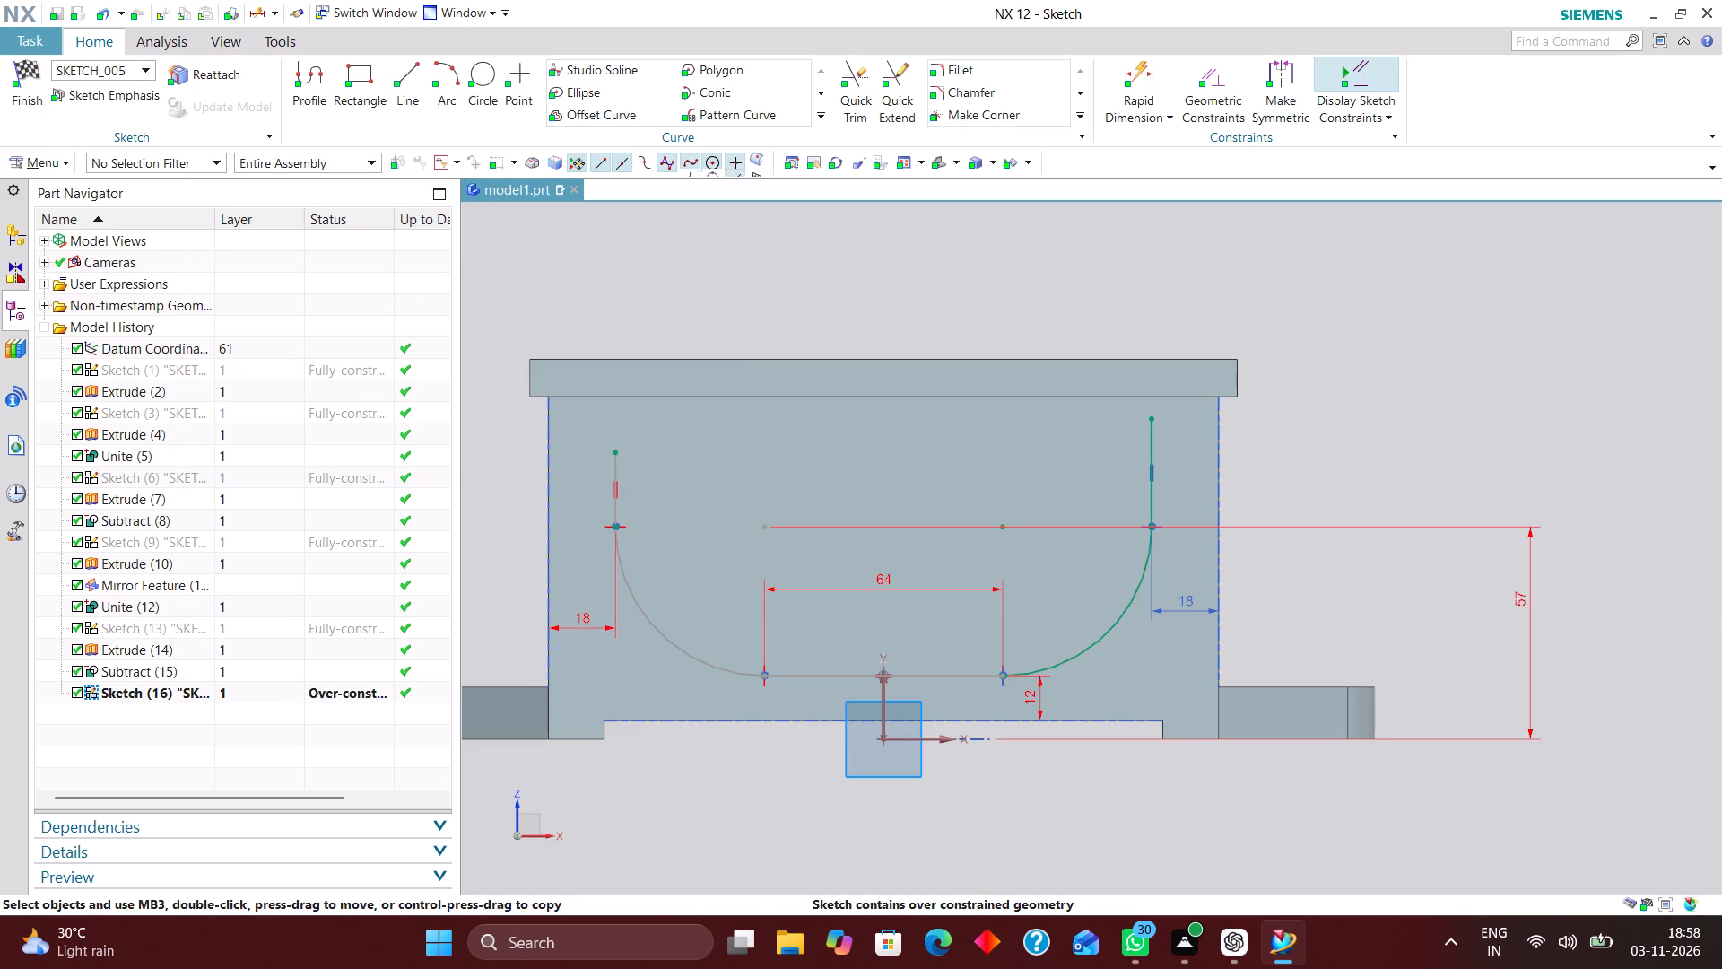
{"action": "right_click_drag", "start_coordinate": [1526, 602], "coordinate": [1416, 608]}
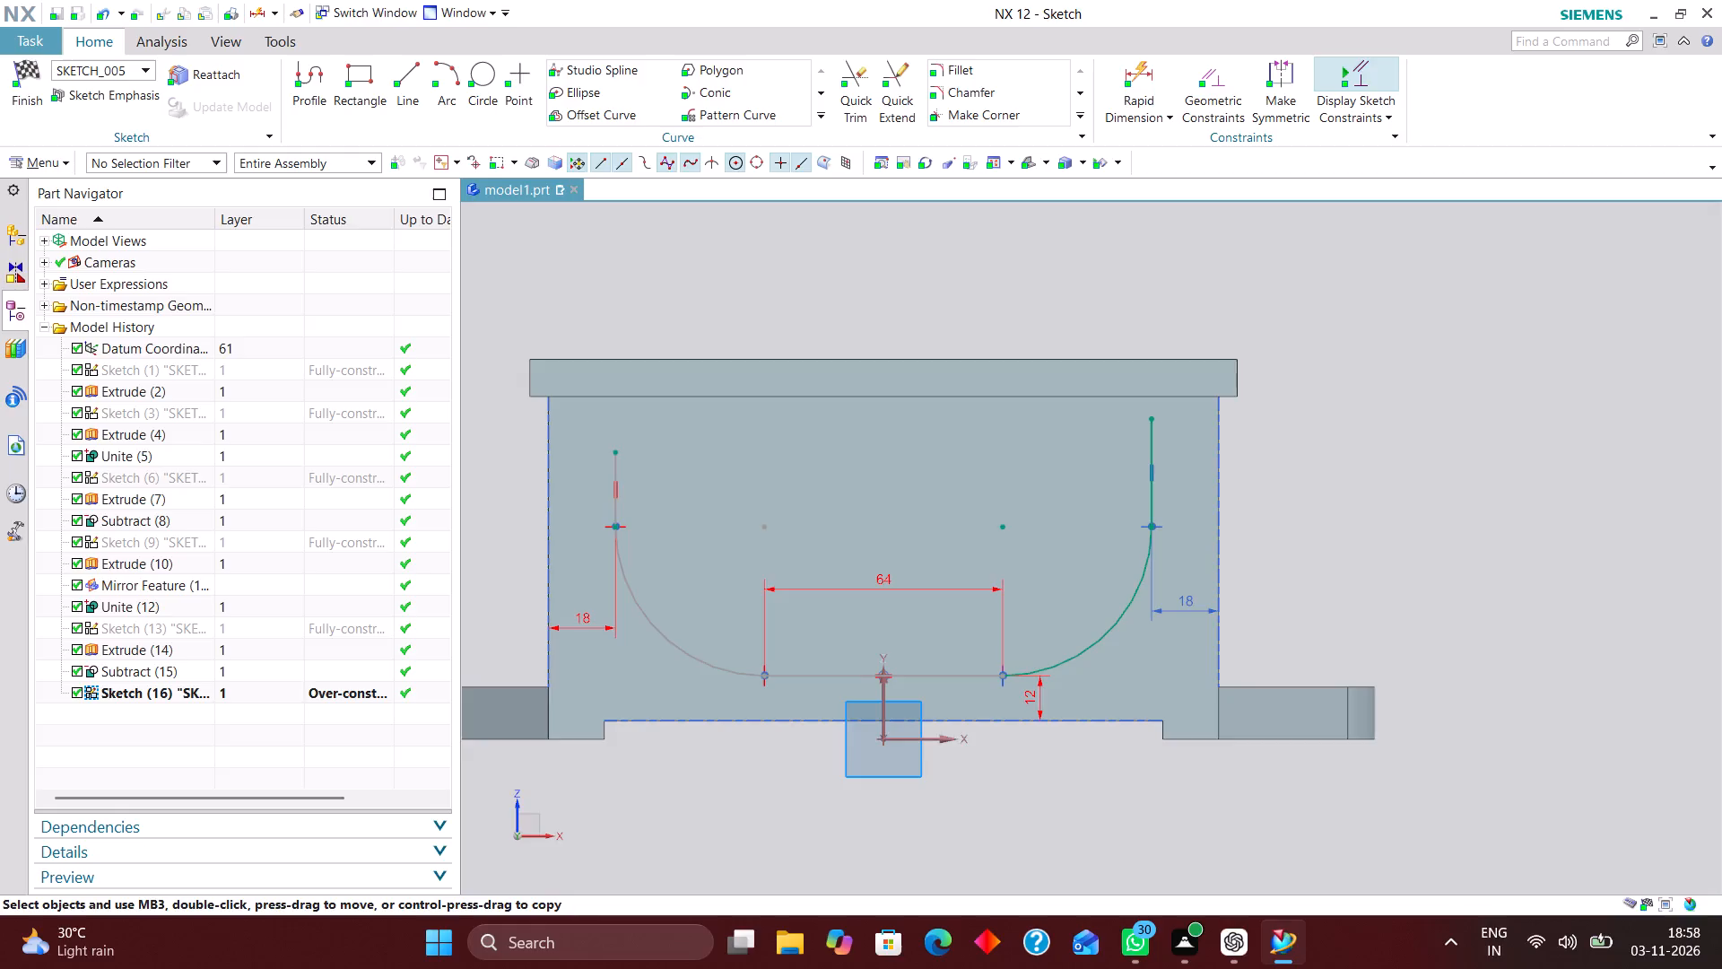
Draw a horizontal line about 160 long just above the two vertical lines, overhanging both of them and staying below the top flange.
{"action": "scroll", "coordinate": [1493, 640], "scroll_direction": "down", "scroll_amount": 1}
{"action": "scroll", "coordinate": [893, 552], "scroll_direction": "up", "scroll_amount": 2}
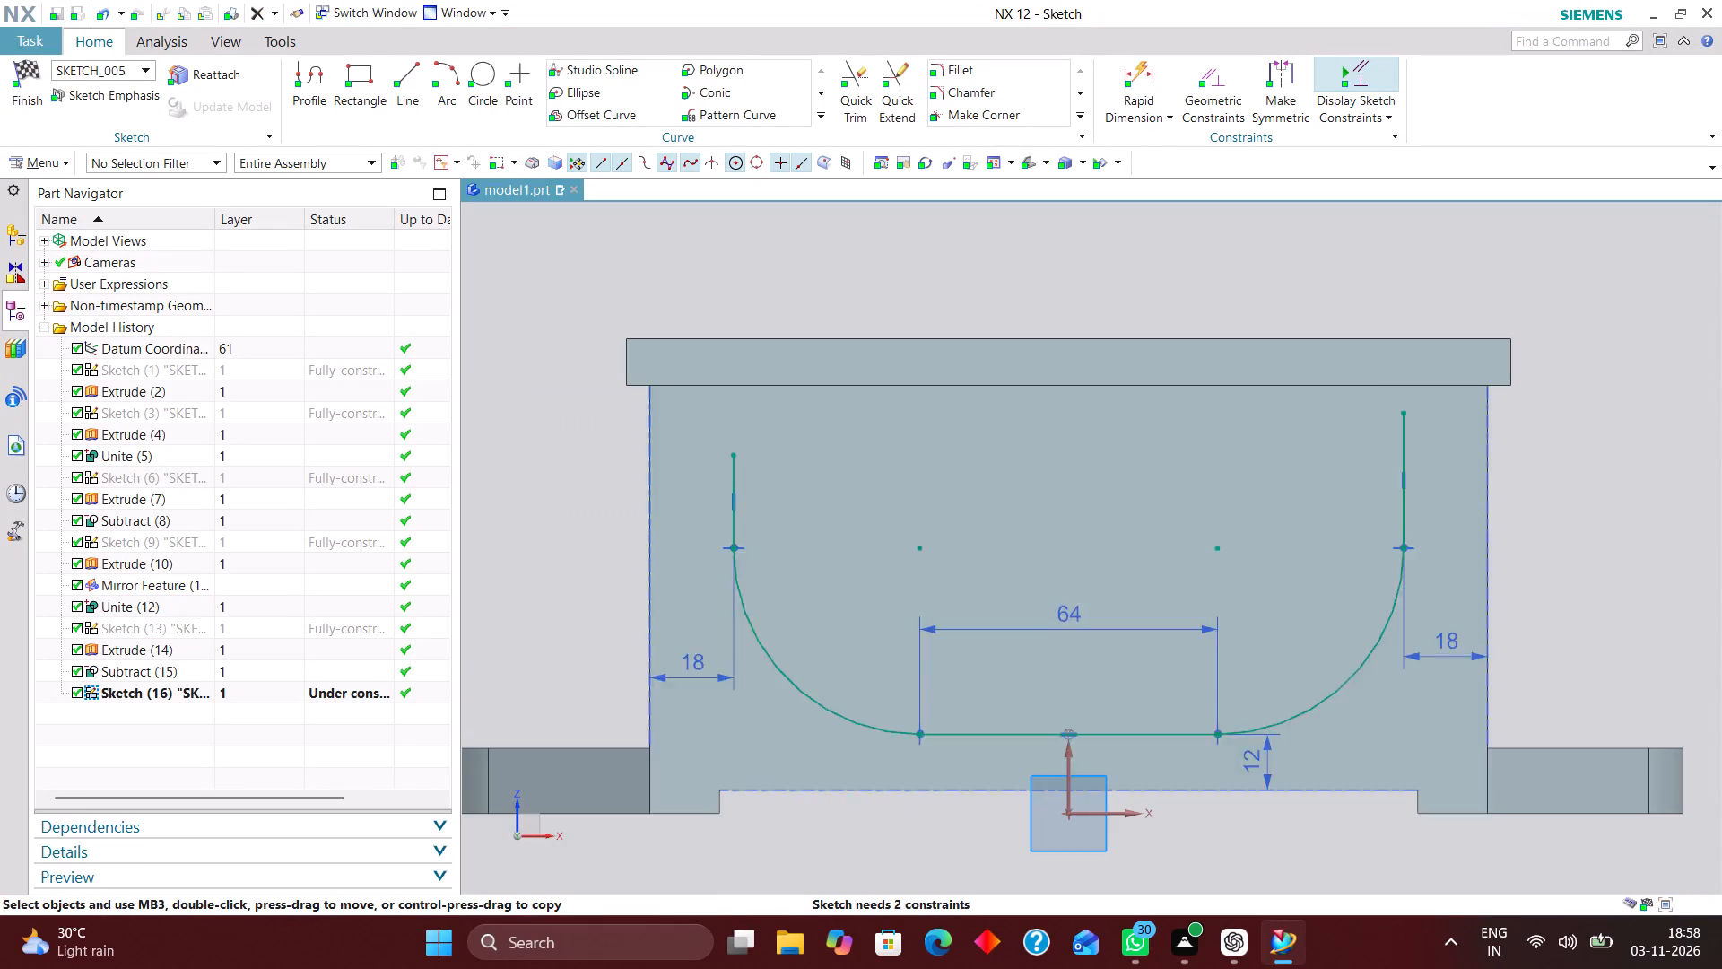
{"action": "scroll", "coordinate": [948, 613], "scroll_direction": "down", "scroll_amount": 1}
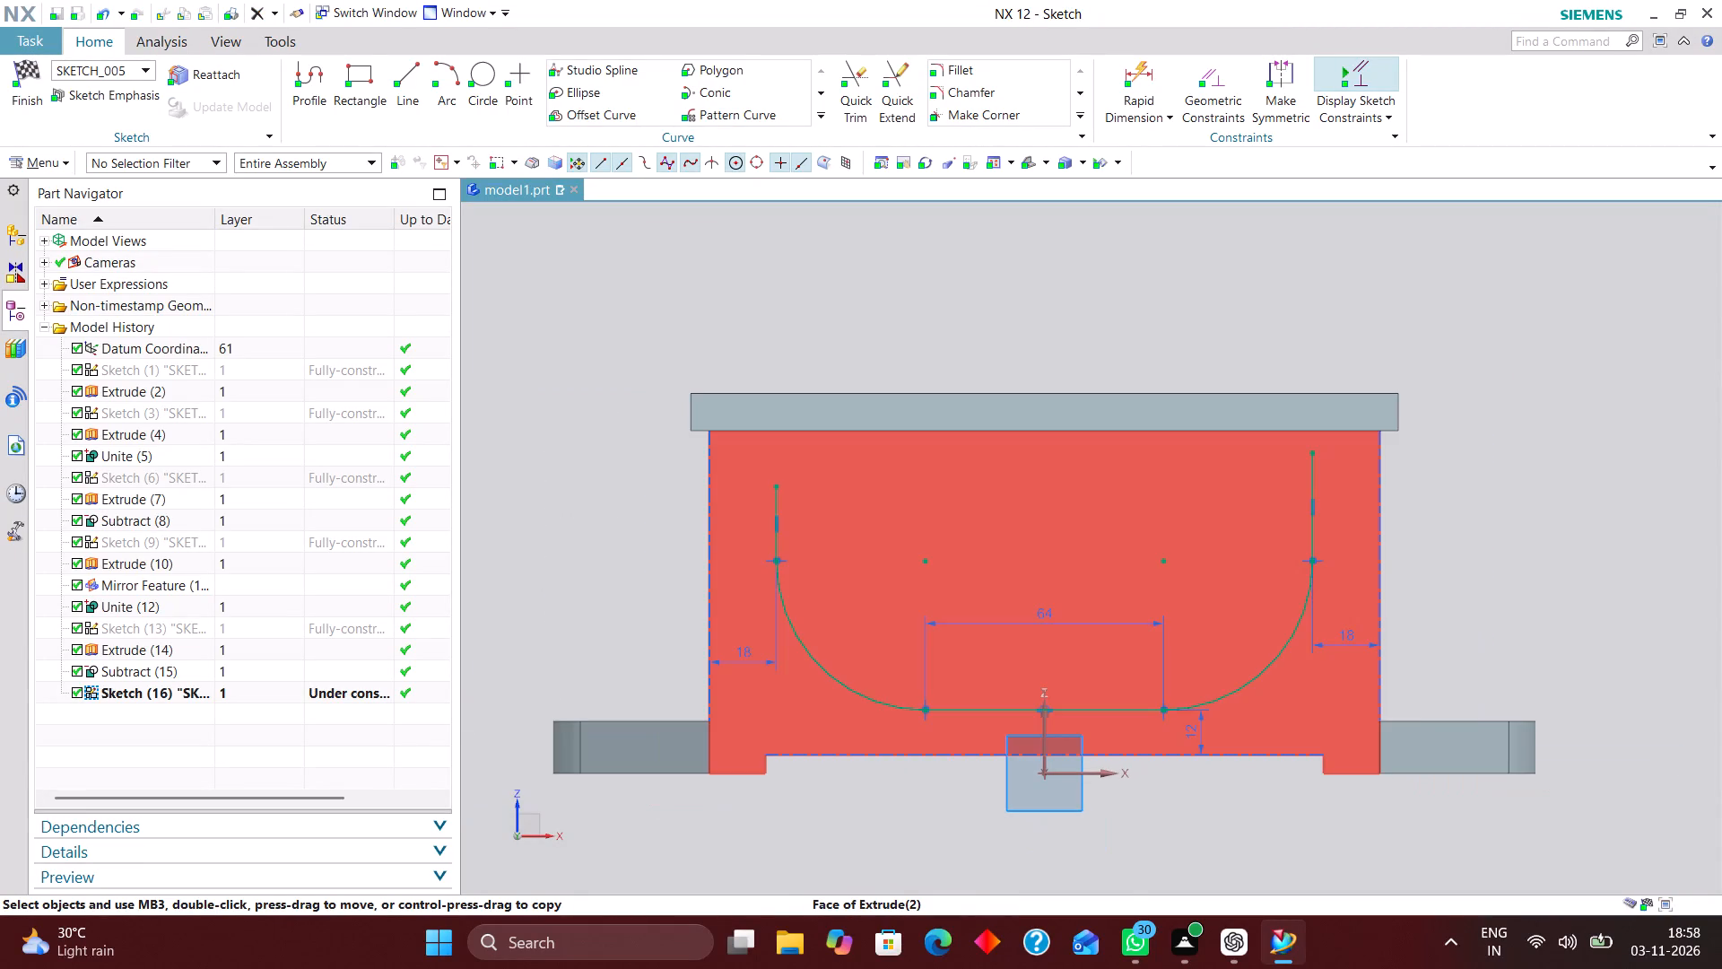
{"action": "scroll", "coordinate": [831, 453], "scroll_direction": "up", "scroll_amount": 1}
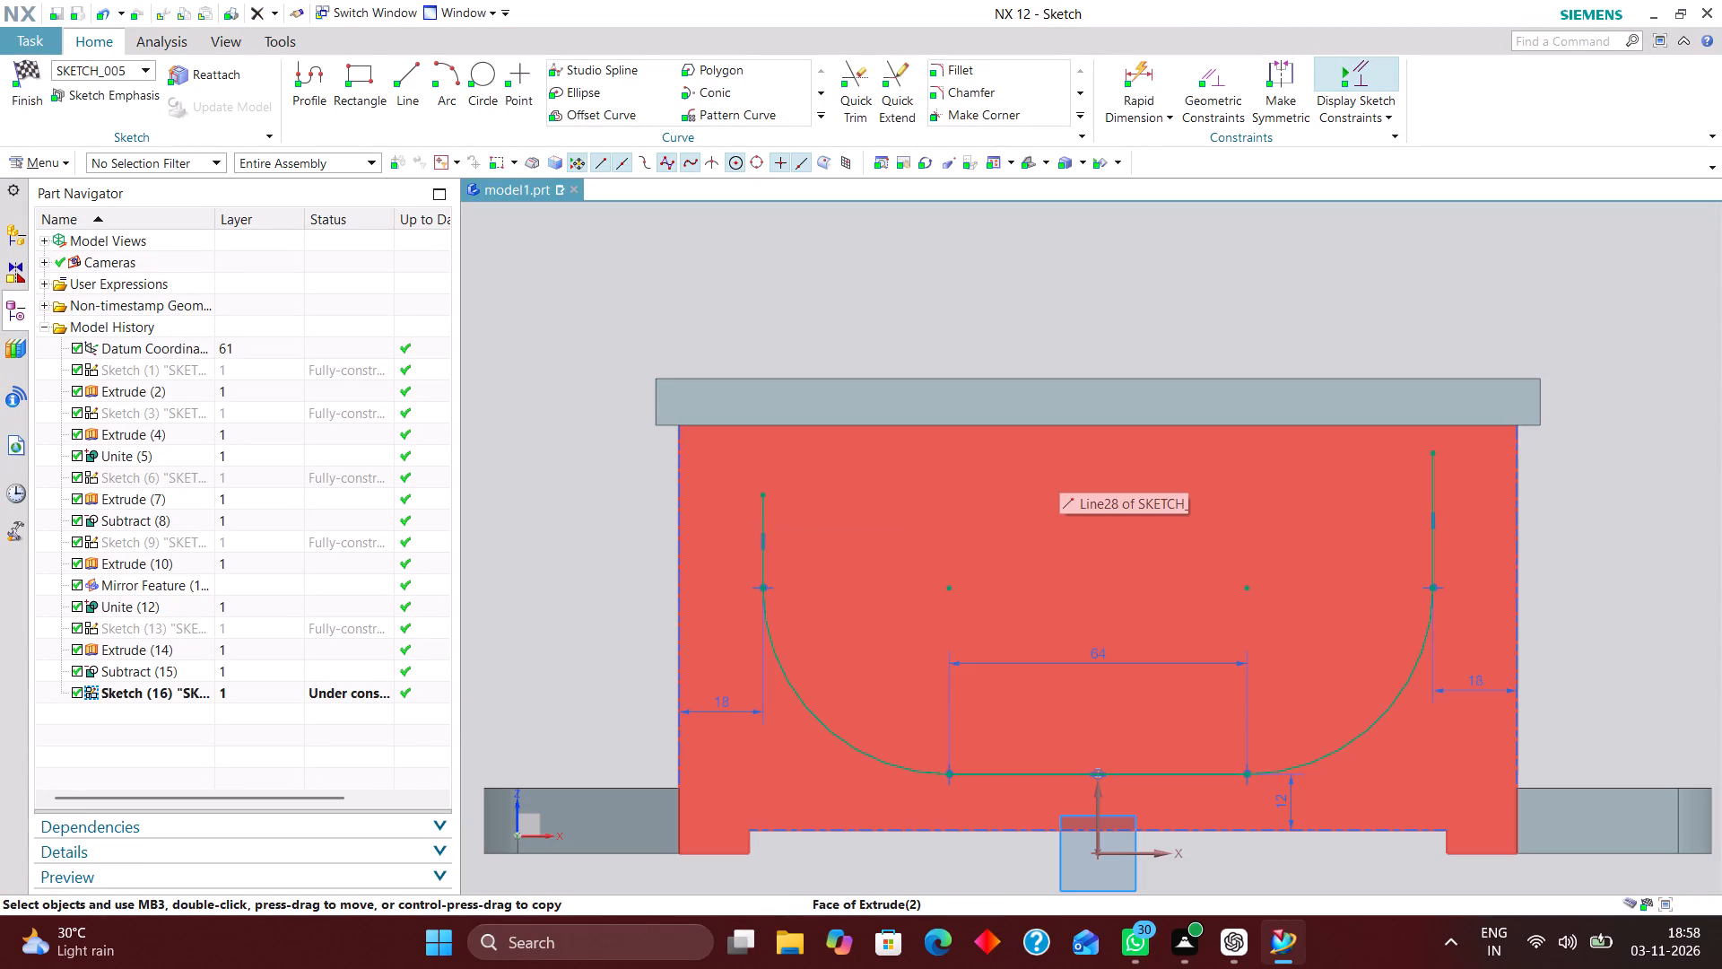
{"action": "left_click", "coordinate": [404, 78]}
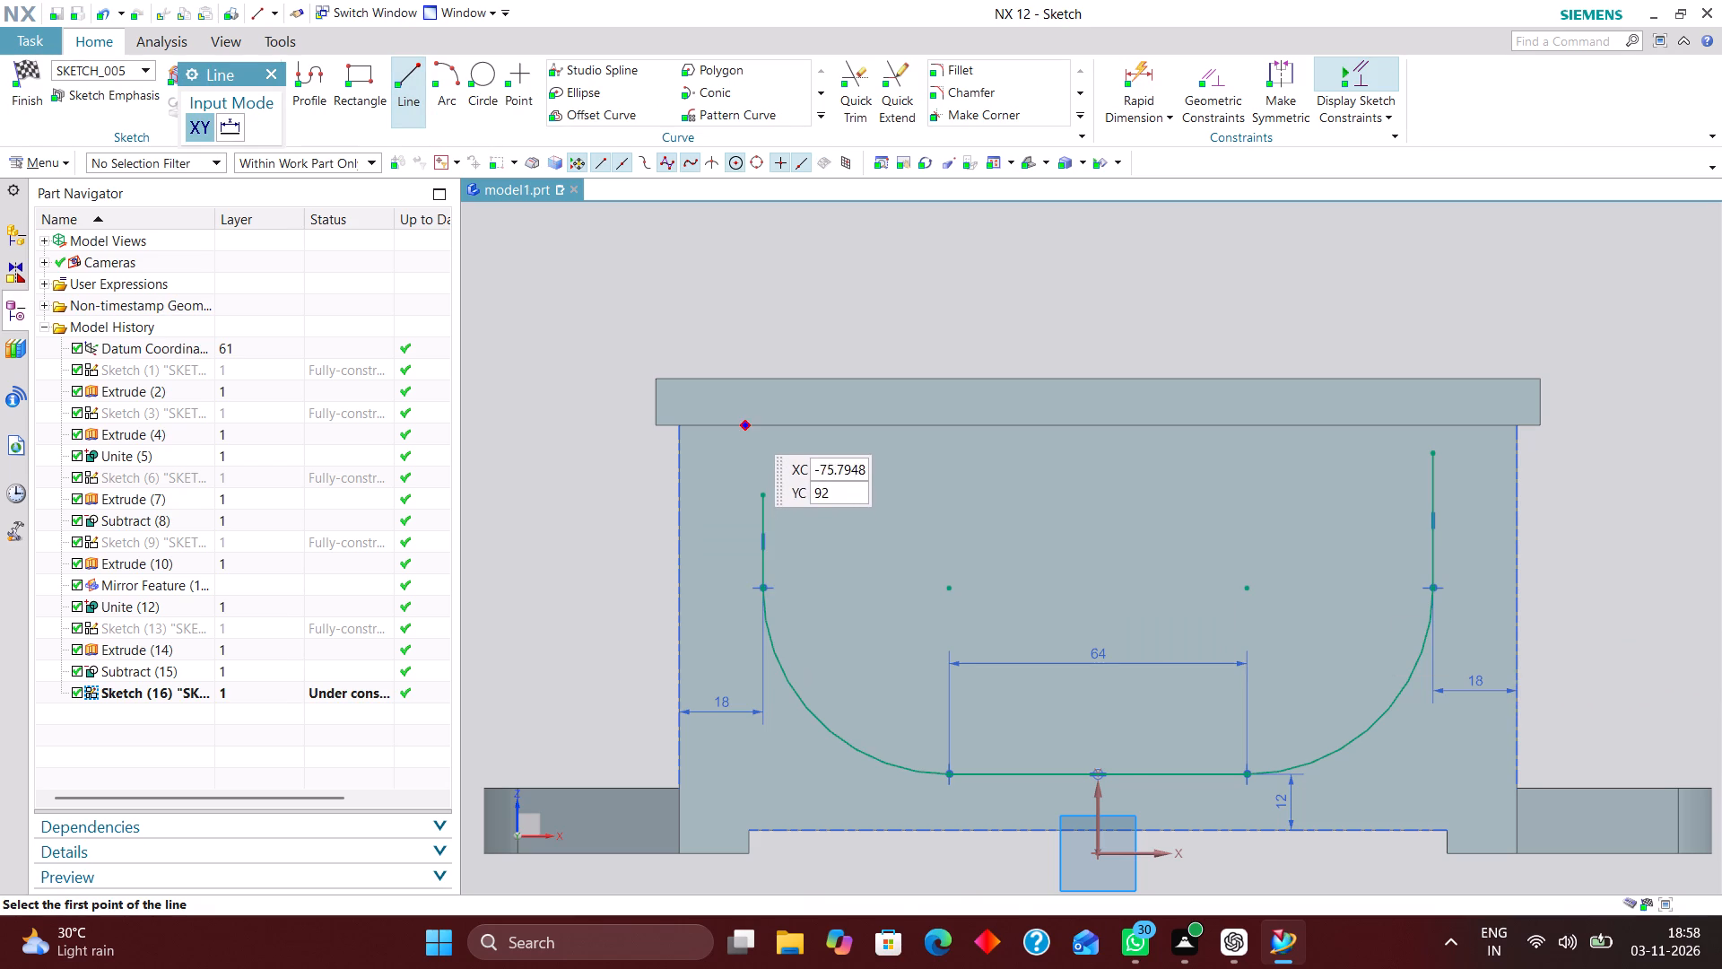
{"action": "scroll", "coordinate": [804, 474], "scroll_direction": "up", "scroll_amount": 3}
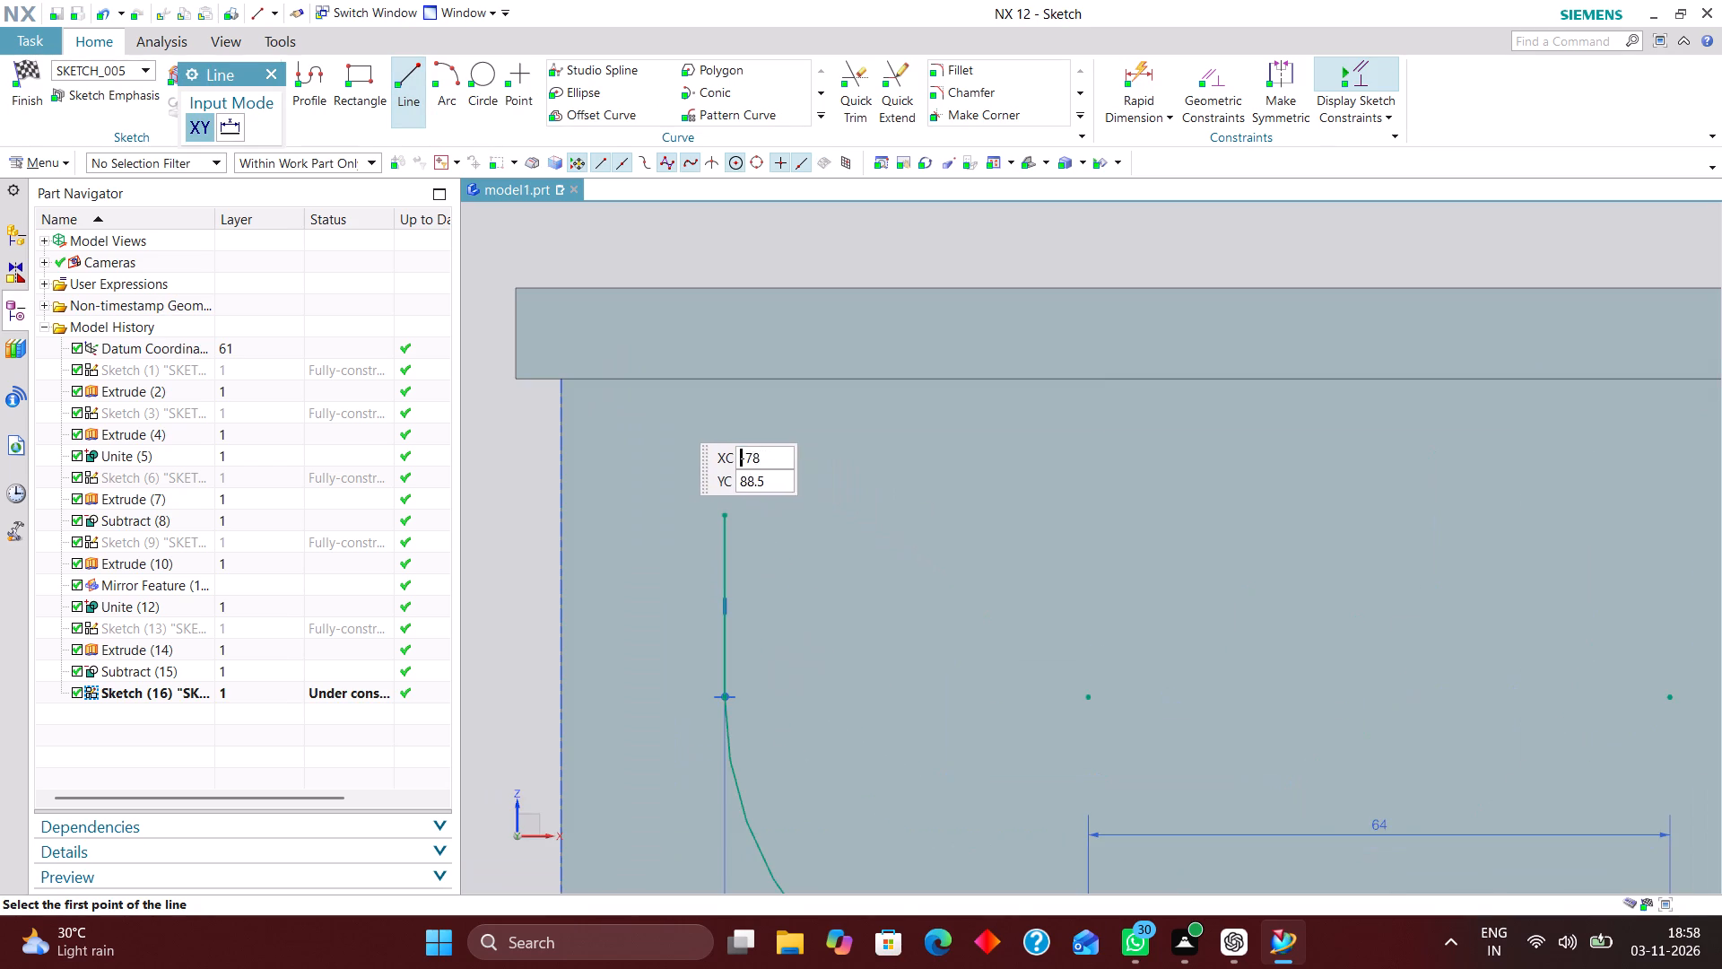
{"action": "left_click", "coordinate": [668, 407]}
{"action": "scroll", "coordinate": [742, 438], "scroll_direction": "down", "scroll_amount": 3}
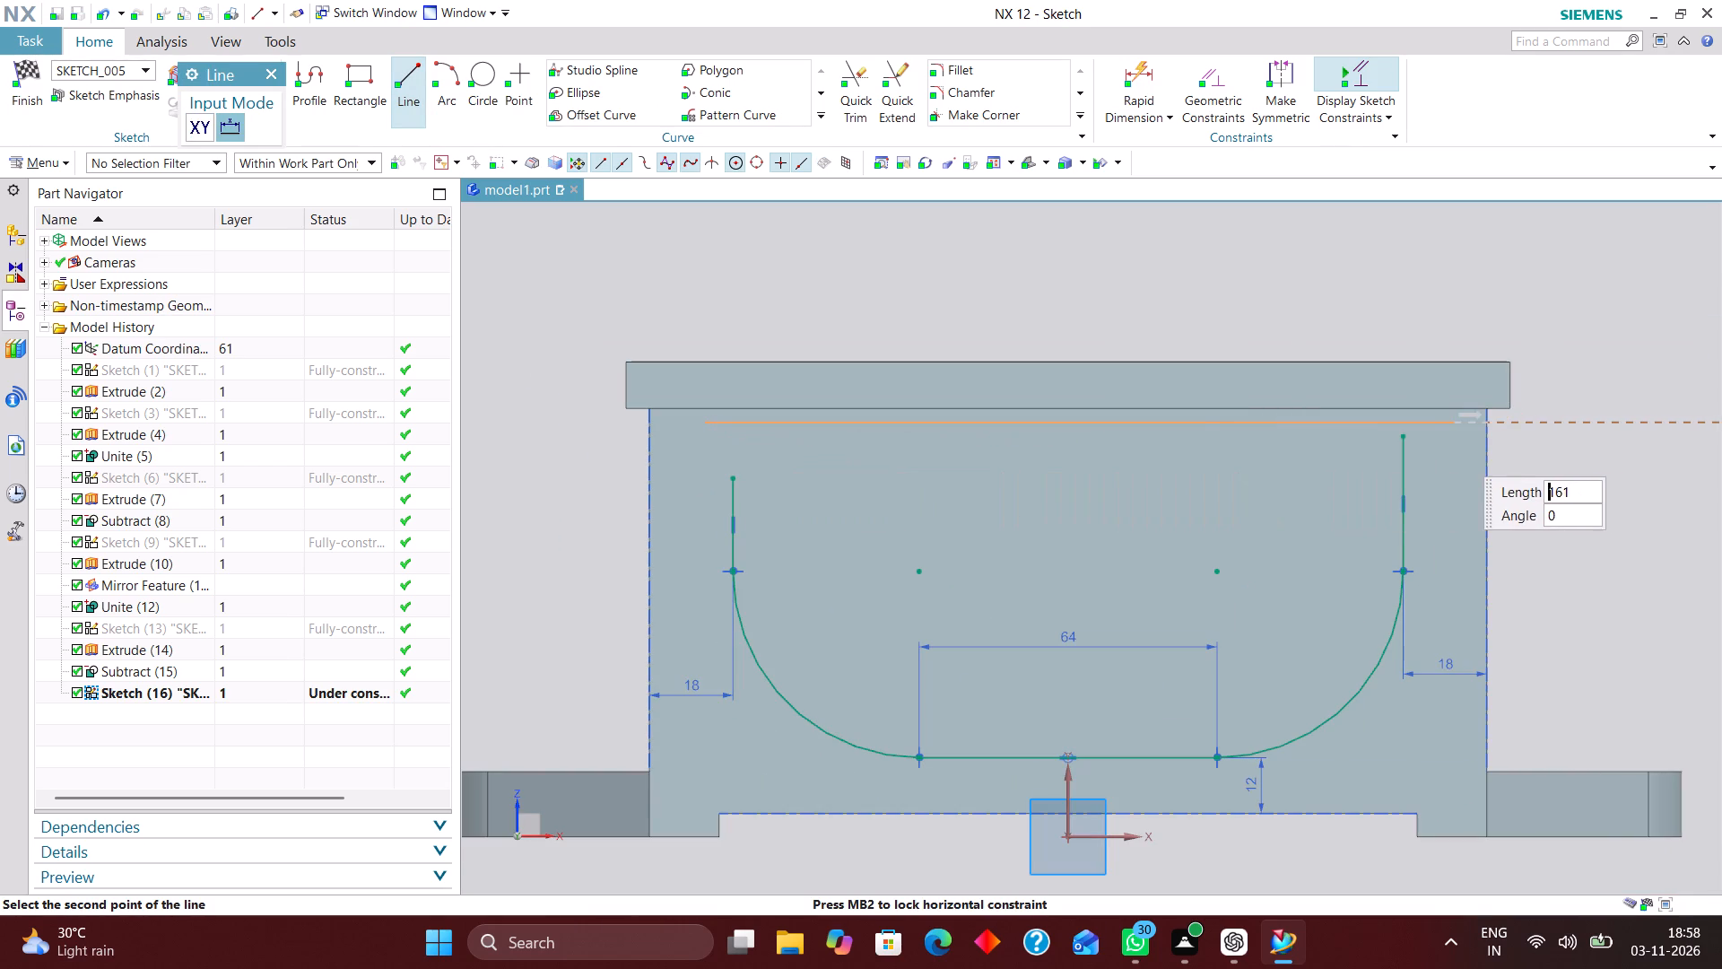
{"action": "left_click", "coordinate": [1447, 441]}
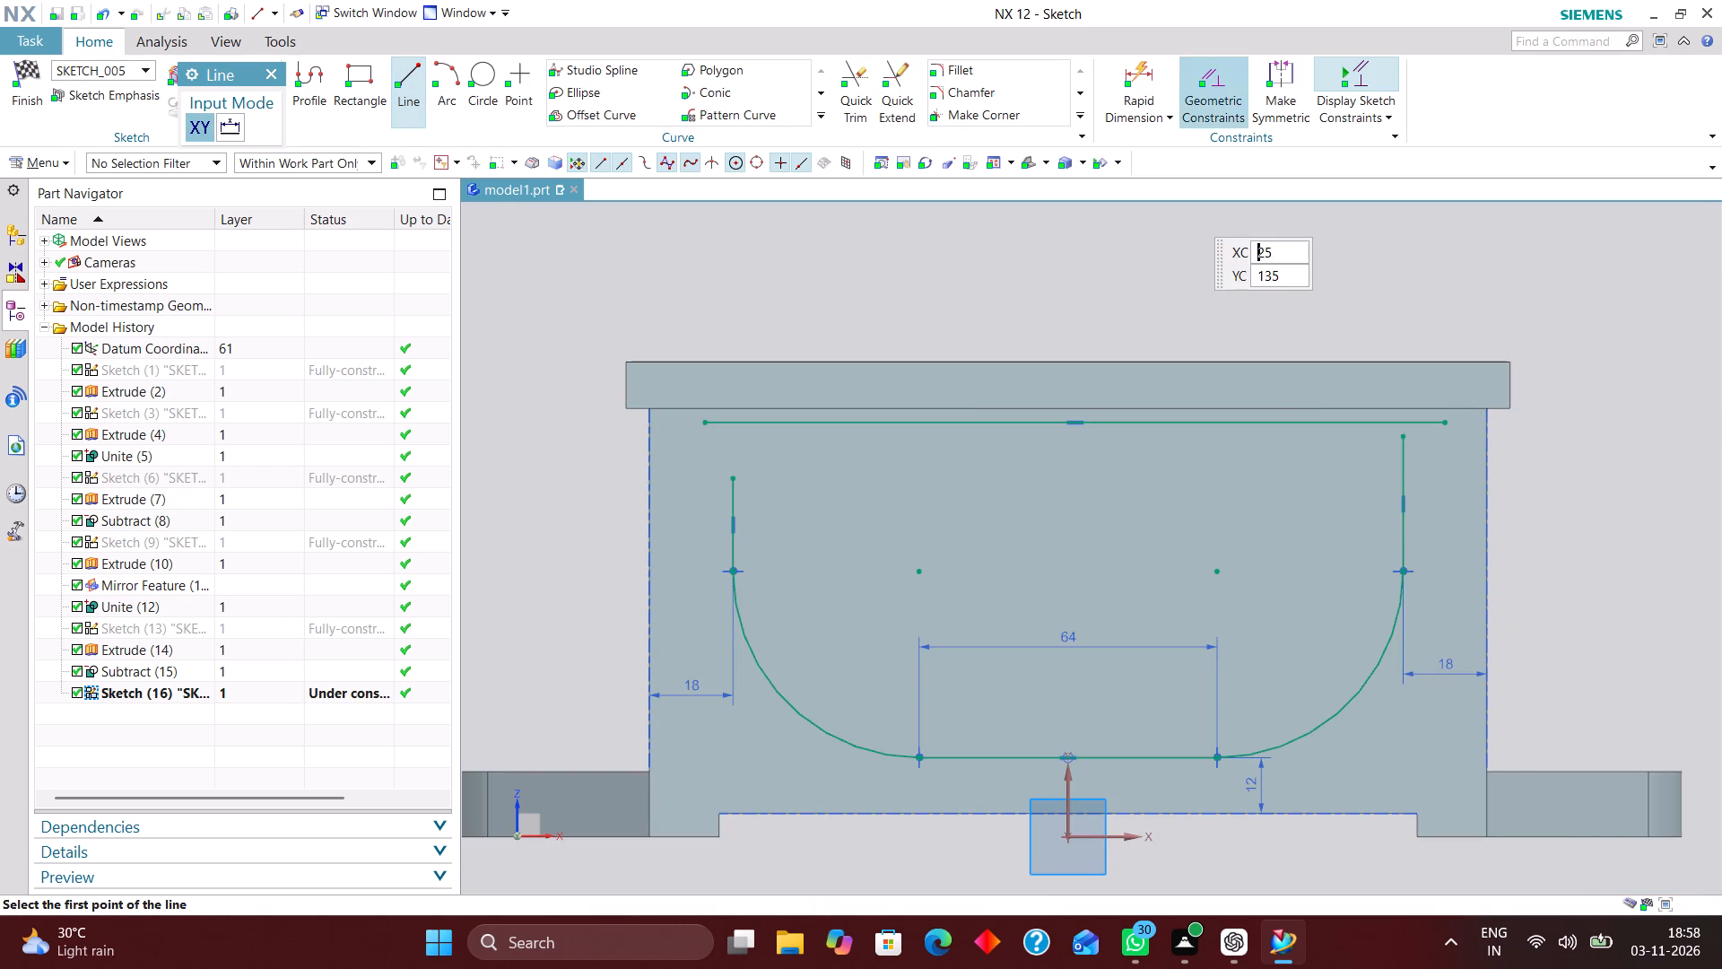
Extend the right and left vertical lines up to the new horizontal line with Quick Extend.
{"action": "left_click", "coordinate": [1218, 74]}
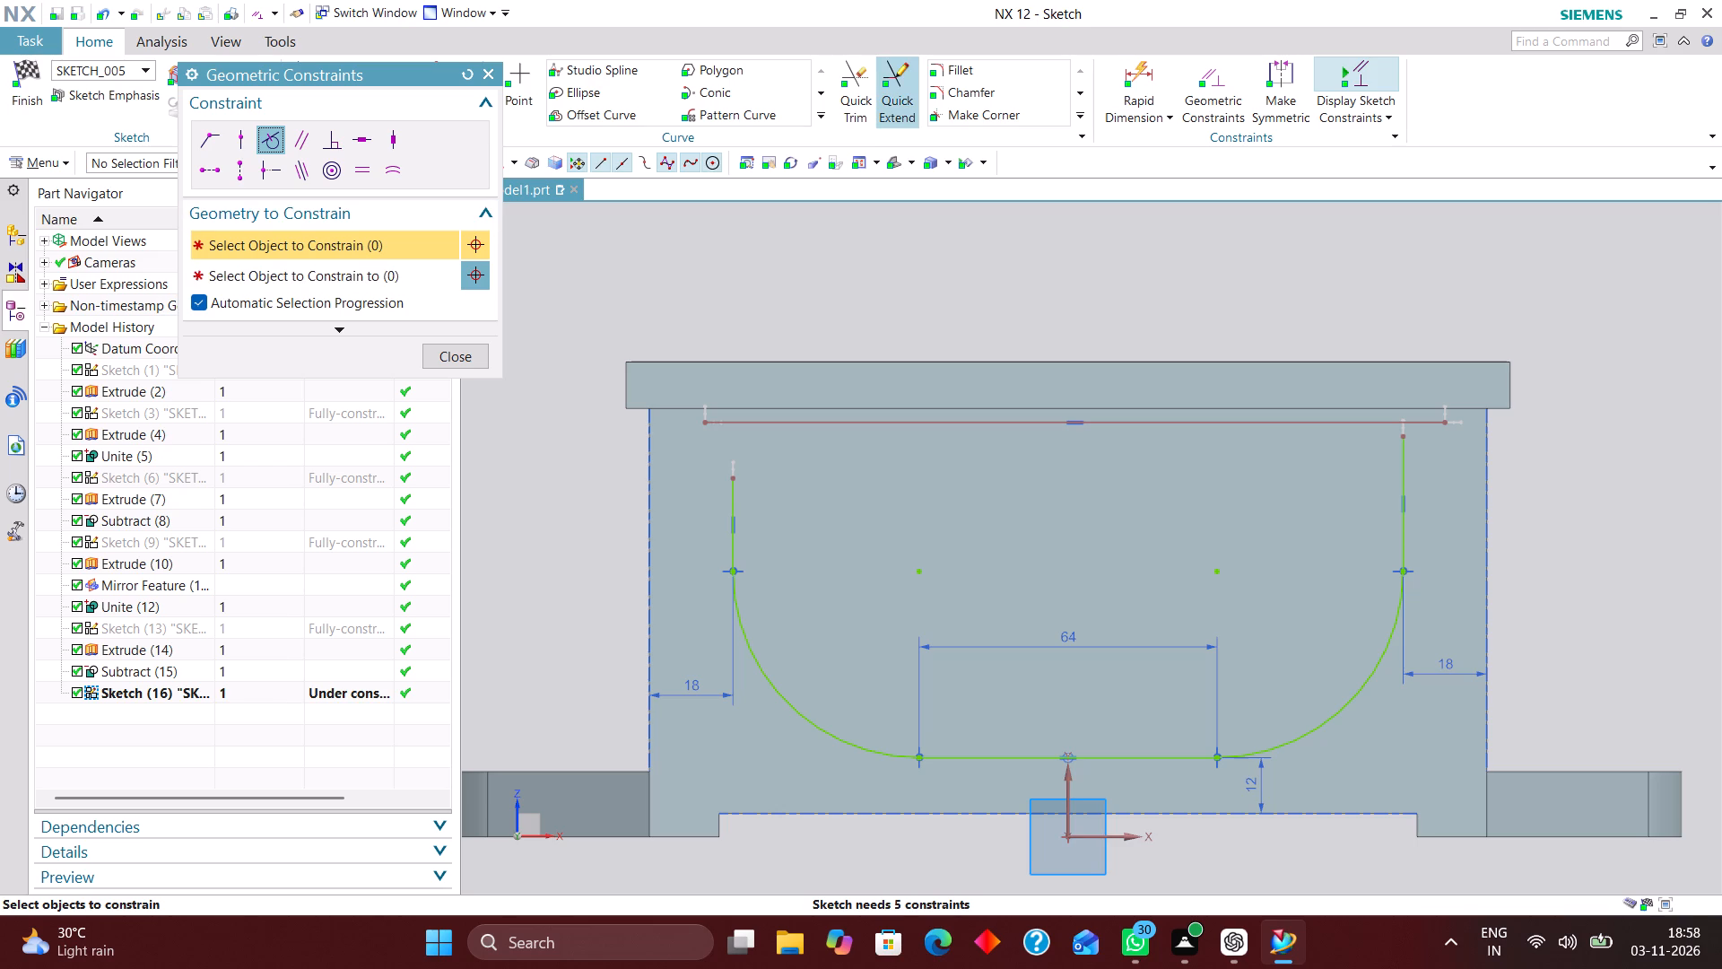
{"action": "left_click", "coordinate": [898, 85]}
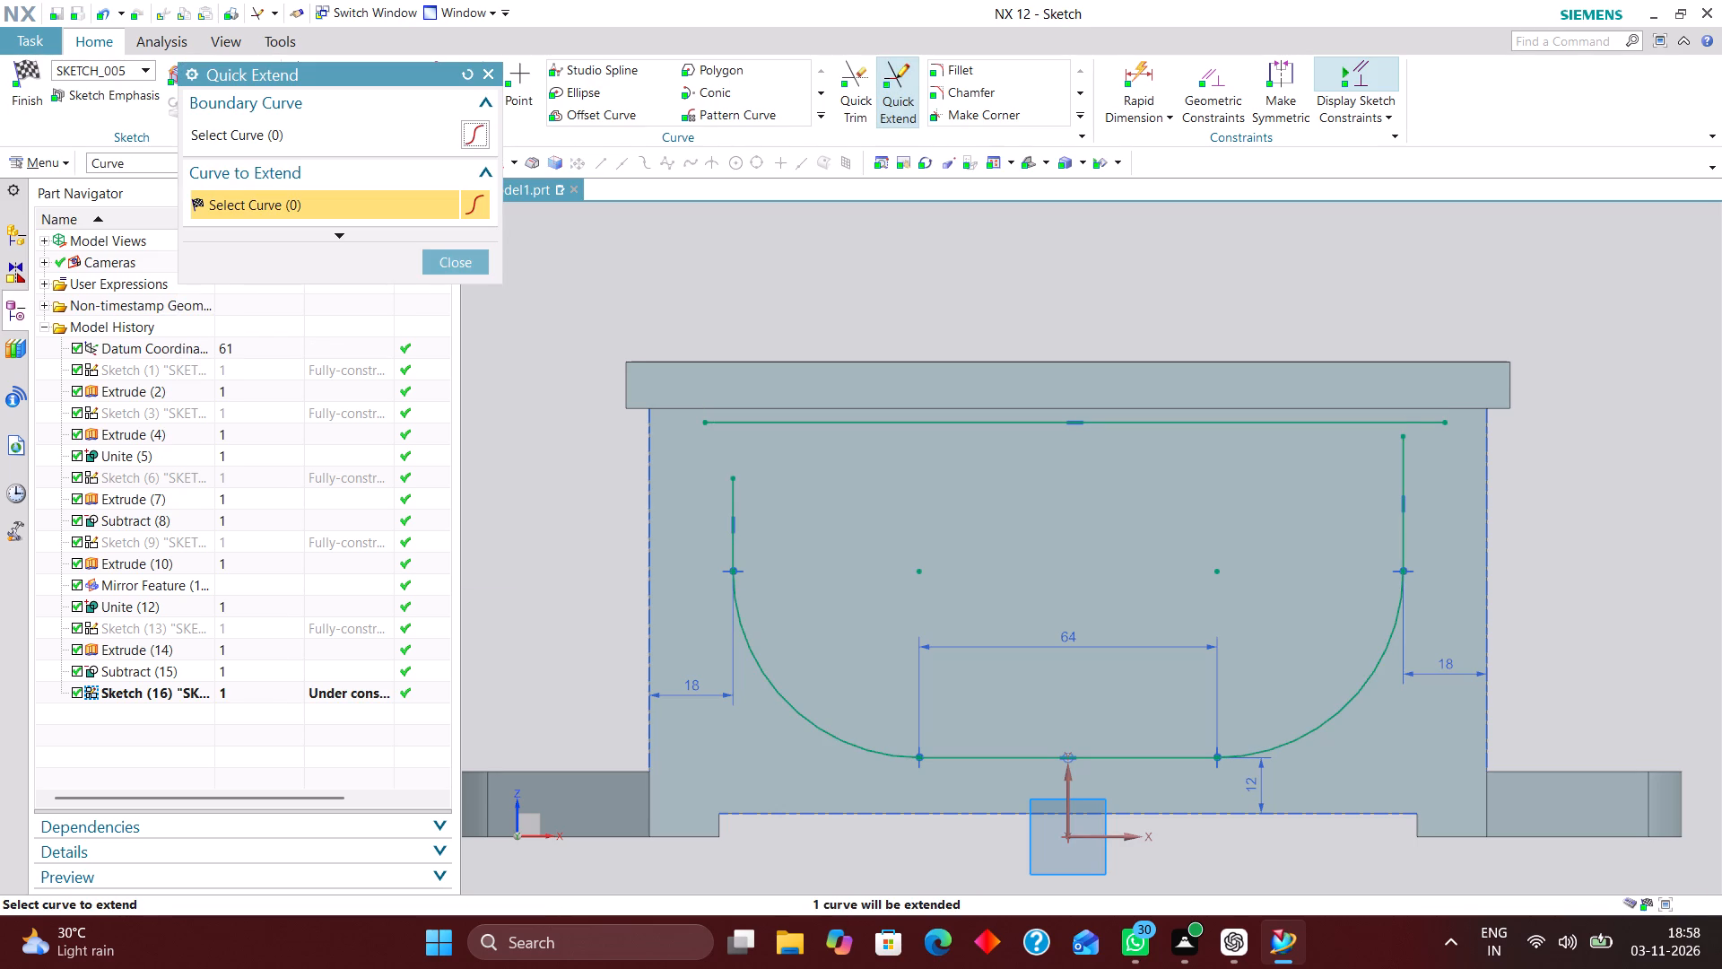
{"action": "left_click", "coordinate": [1401, 460]}
{"action": "left_click", "coordinate": [730, 495]}
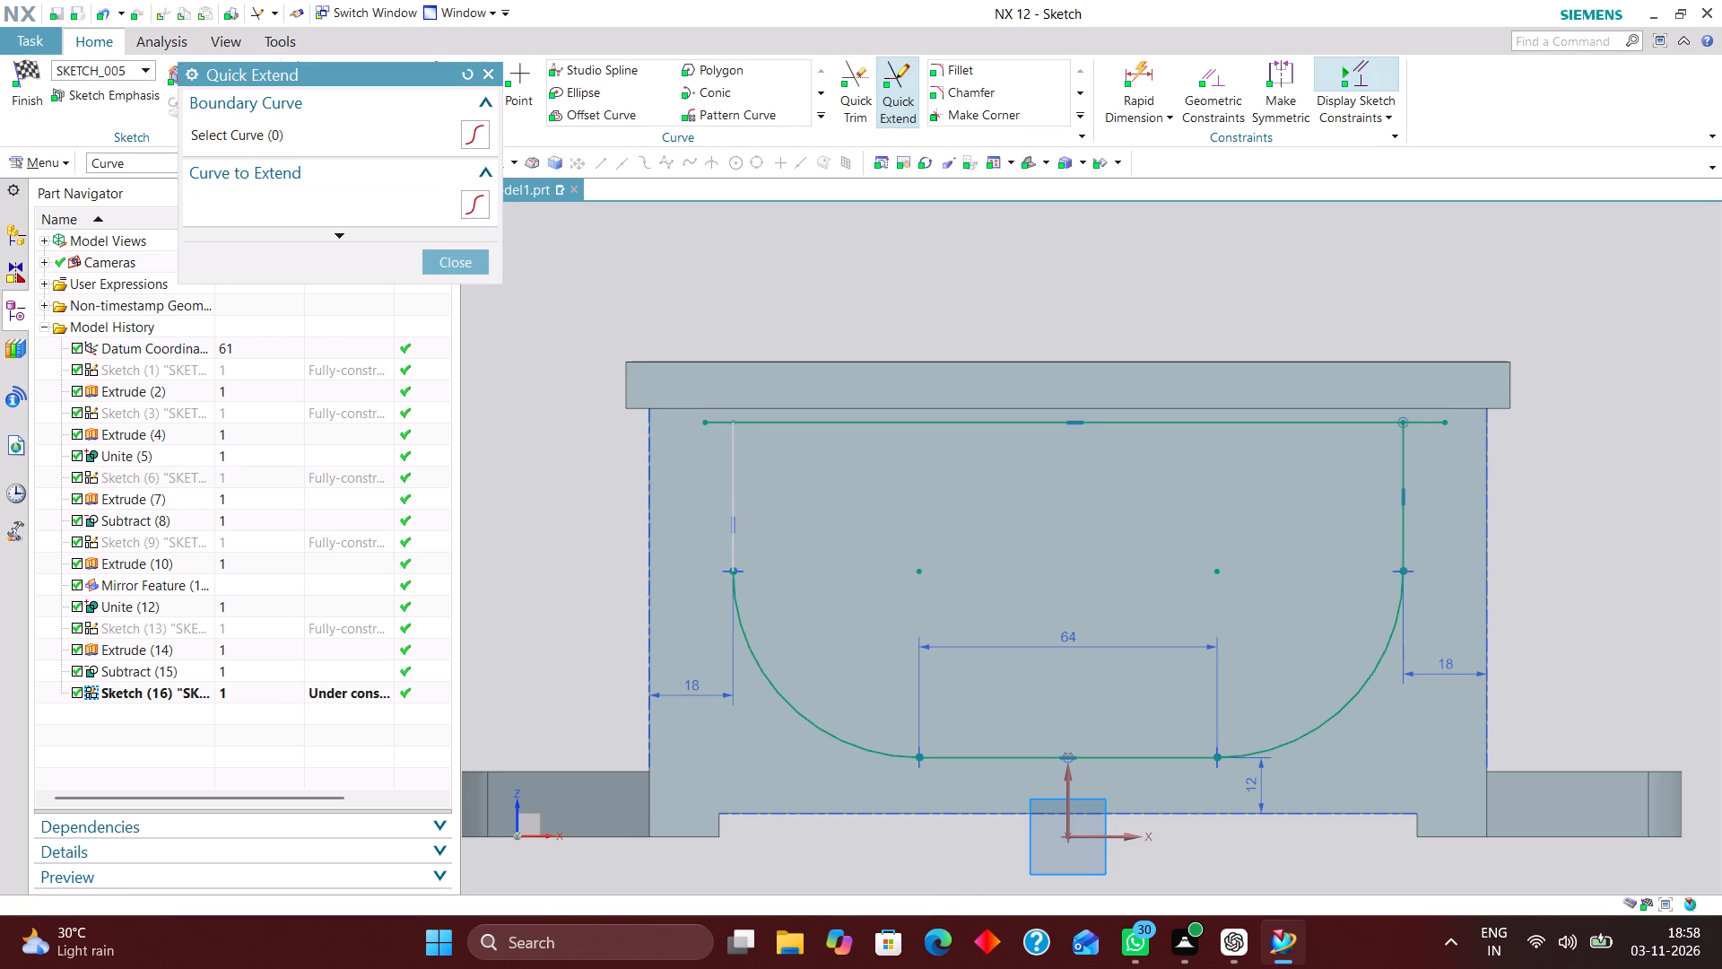
{"action": "left_click", "coordinate": [450, 256]}
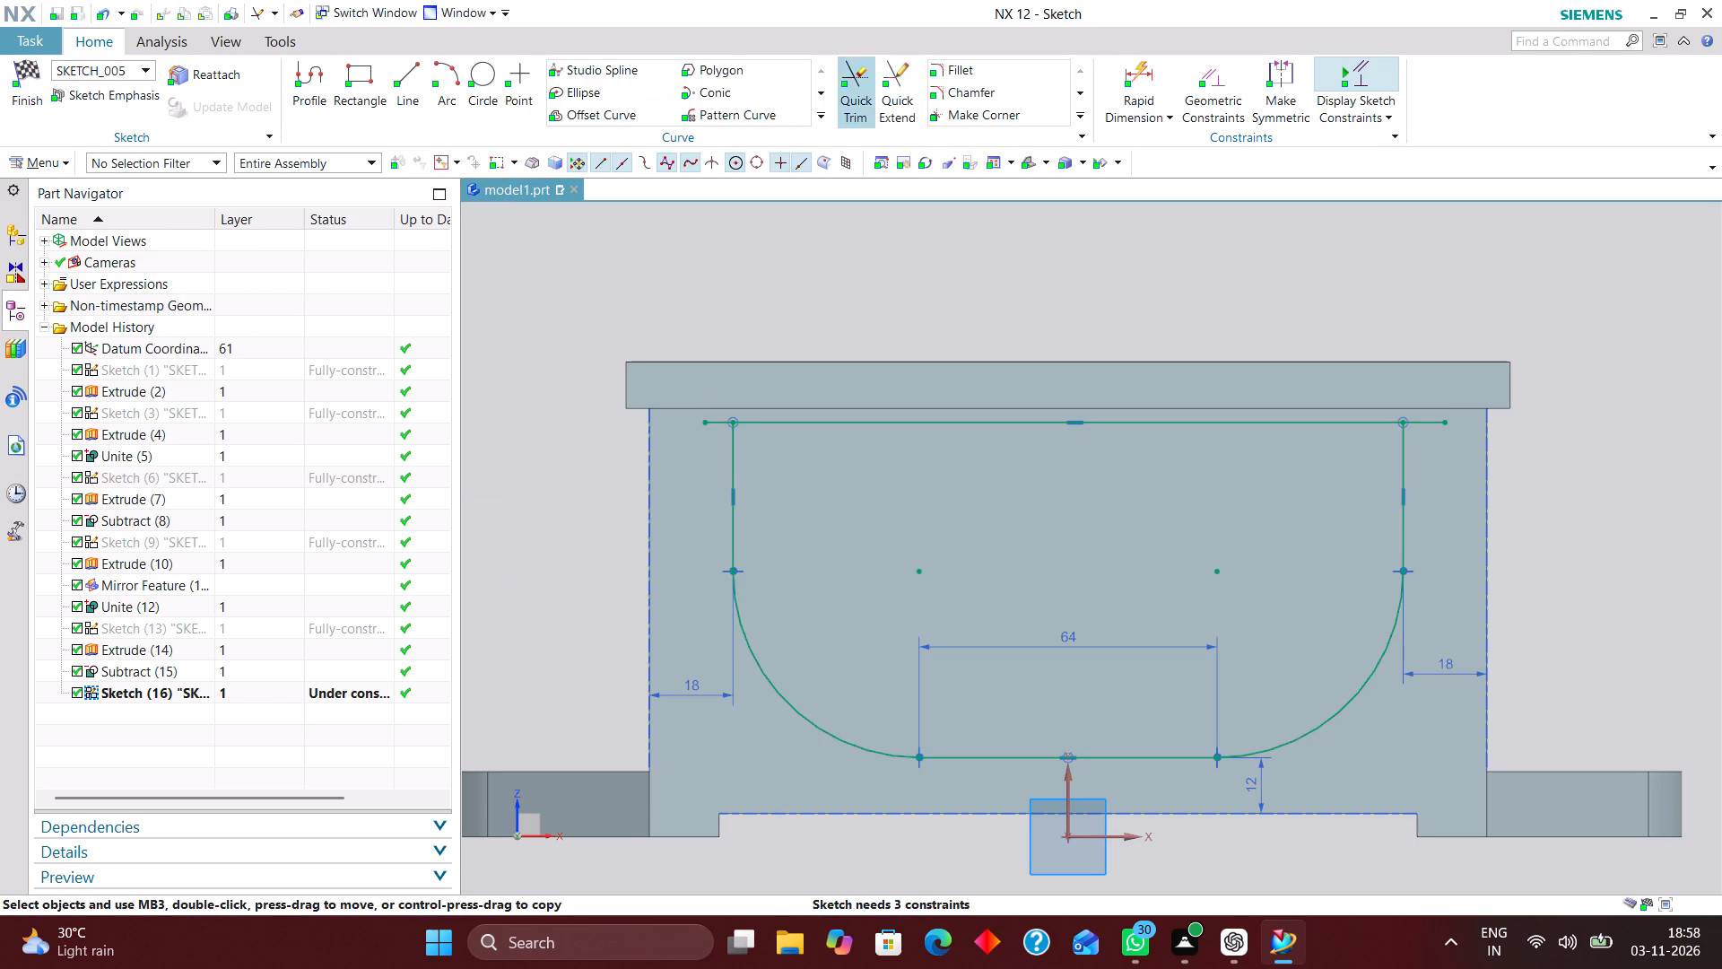
Trim the horizontal line's overhanging ends beyond the left and right vertical lines.
{"action": "left_click", "coordinate": [850, 91]}
{"action": "left_click", "coordinate": [706, 422]}
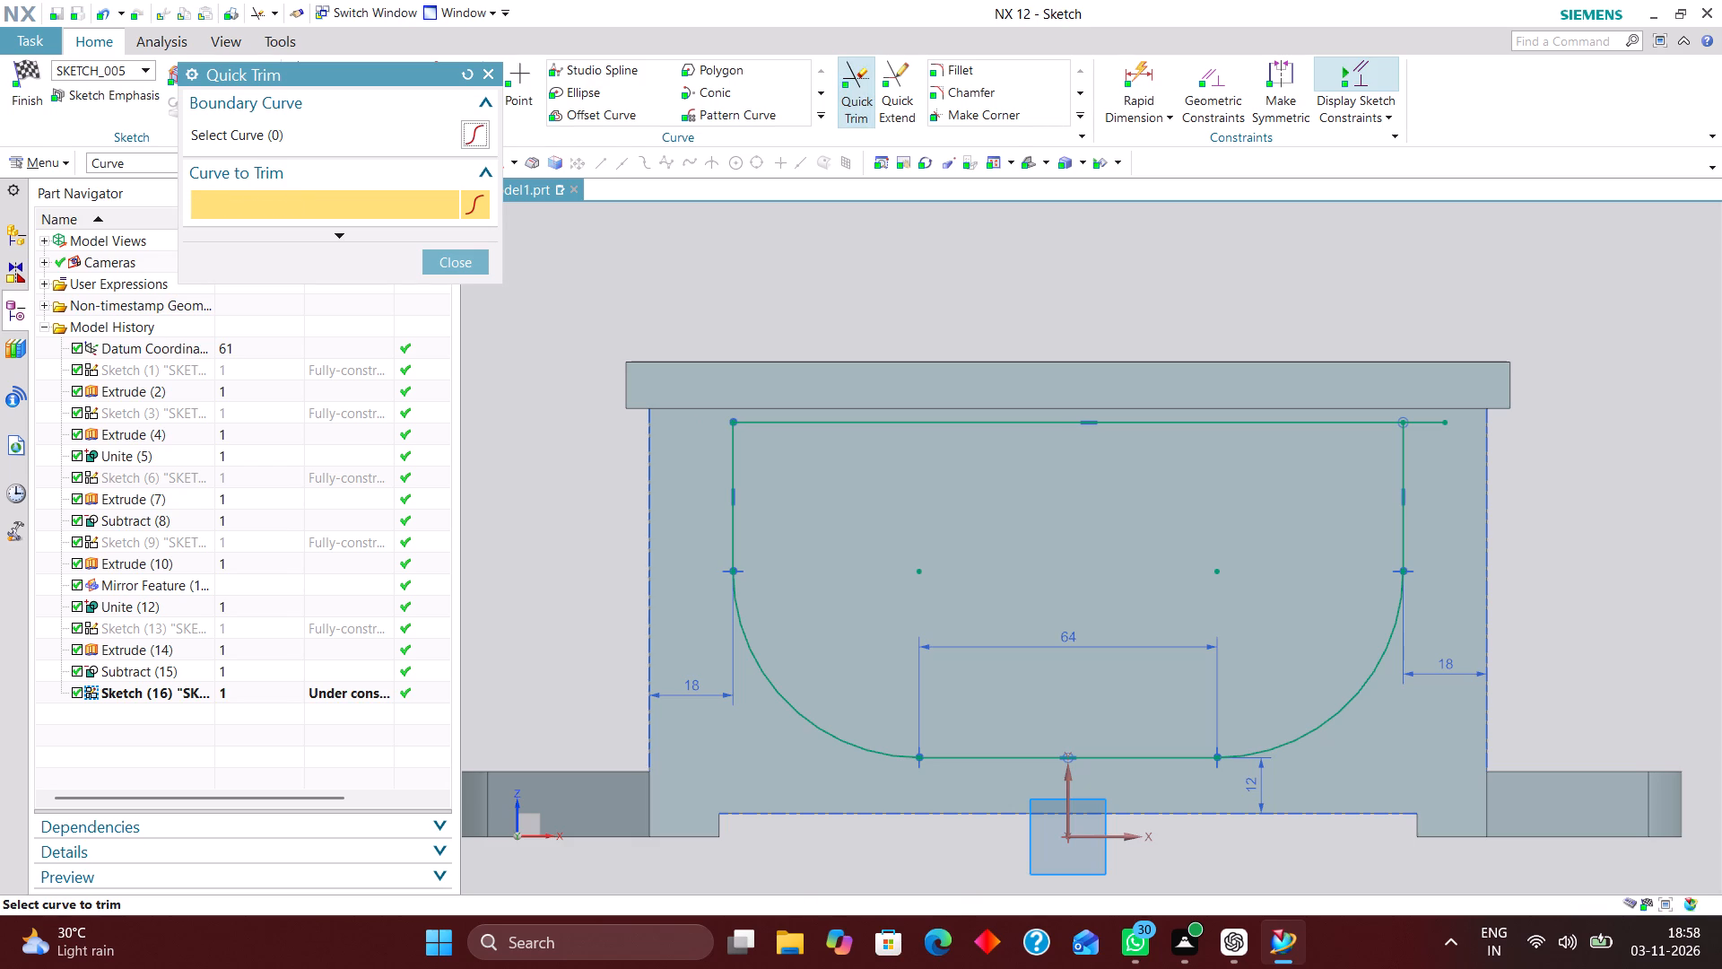
{"action": "left_click", "coordinate": [1423, 420]}
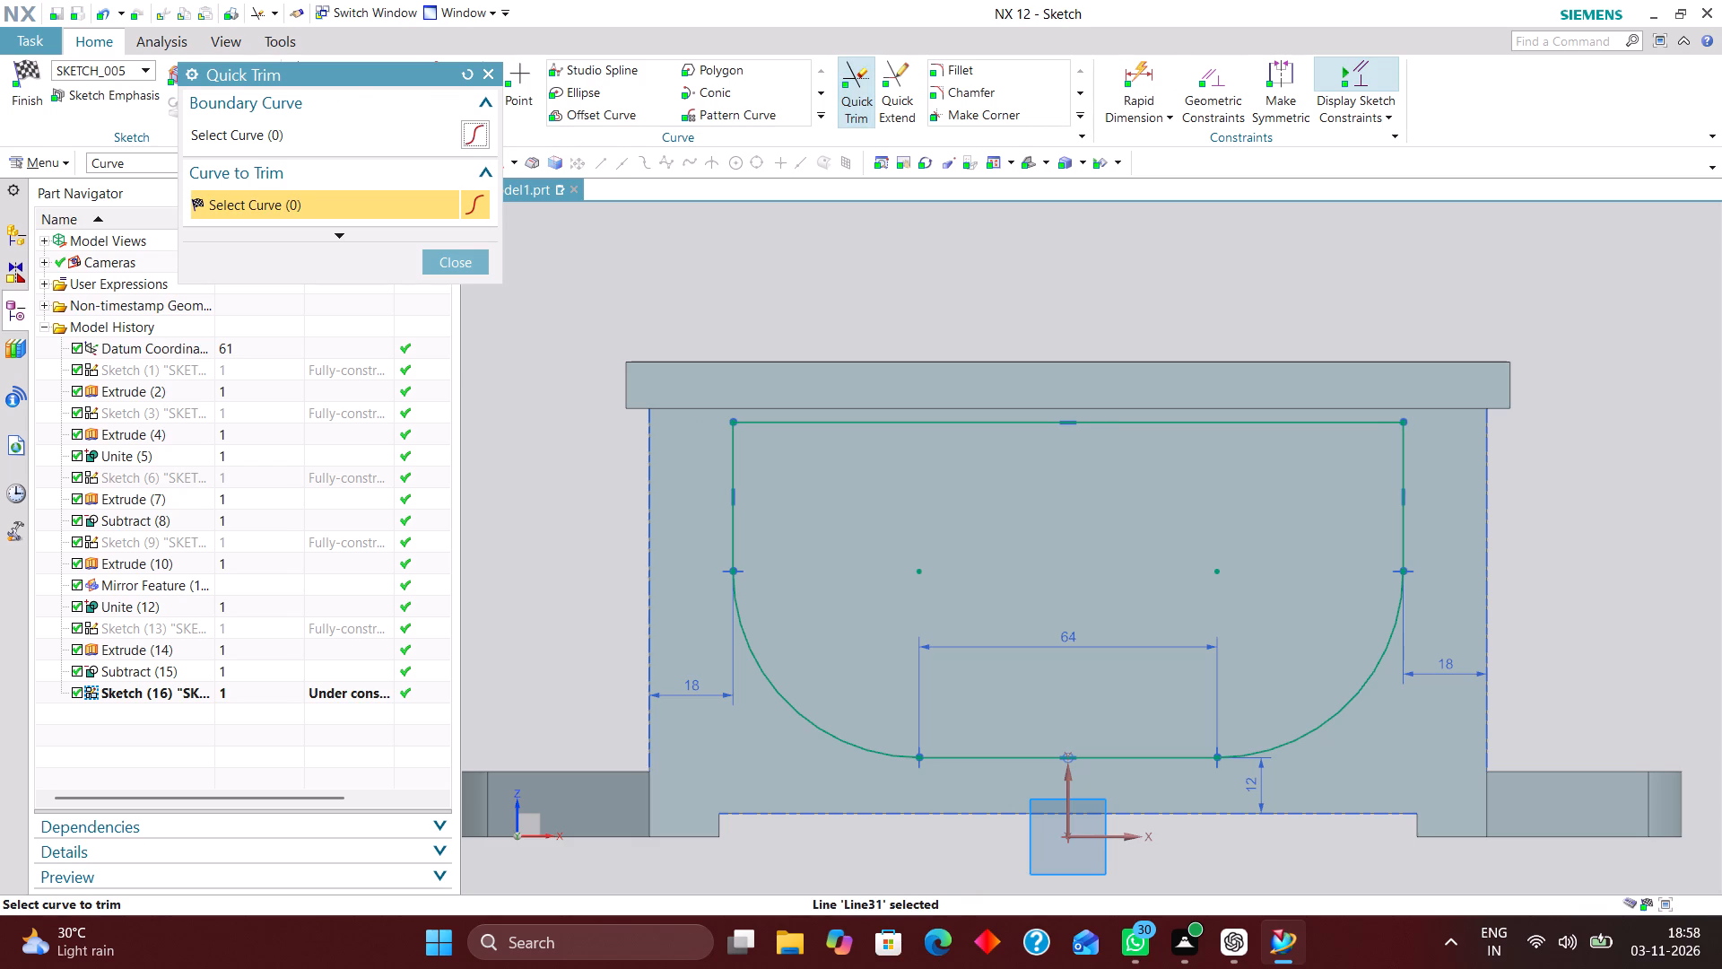
Apply a Point on Curve constraint between the top horizontal line's midpoint and the sketch's Y axis.
{"action": "left_click", "coordinate": [1209, 76]}
{"action": "left_click", "coordinate": [245, 143]}
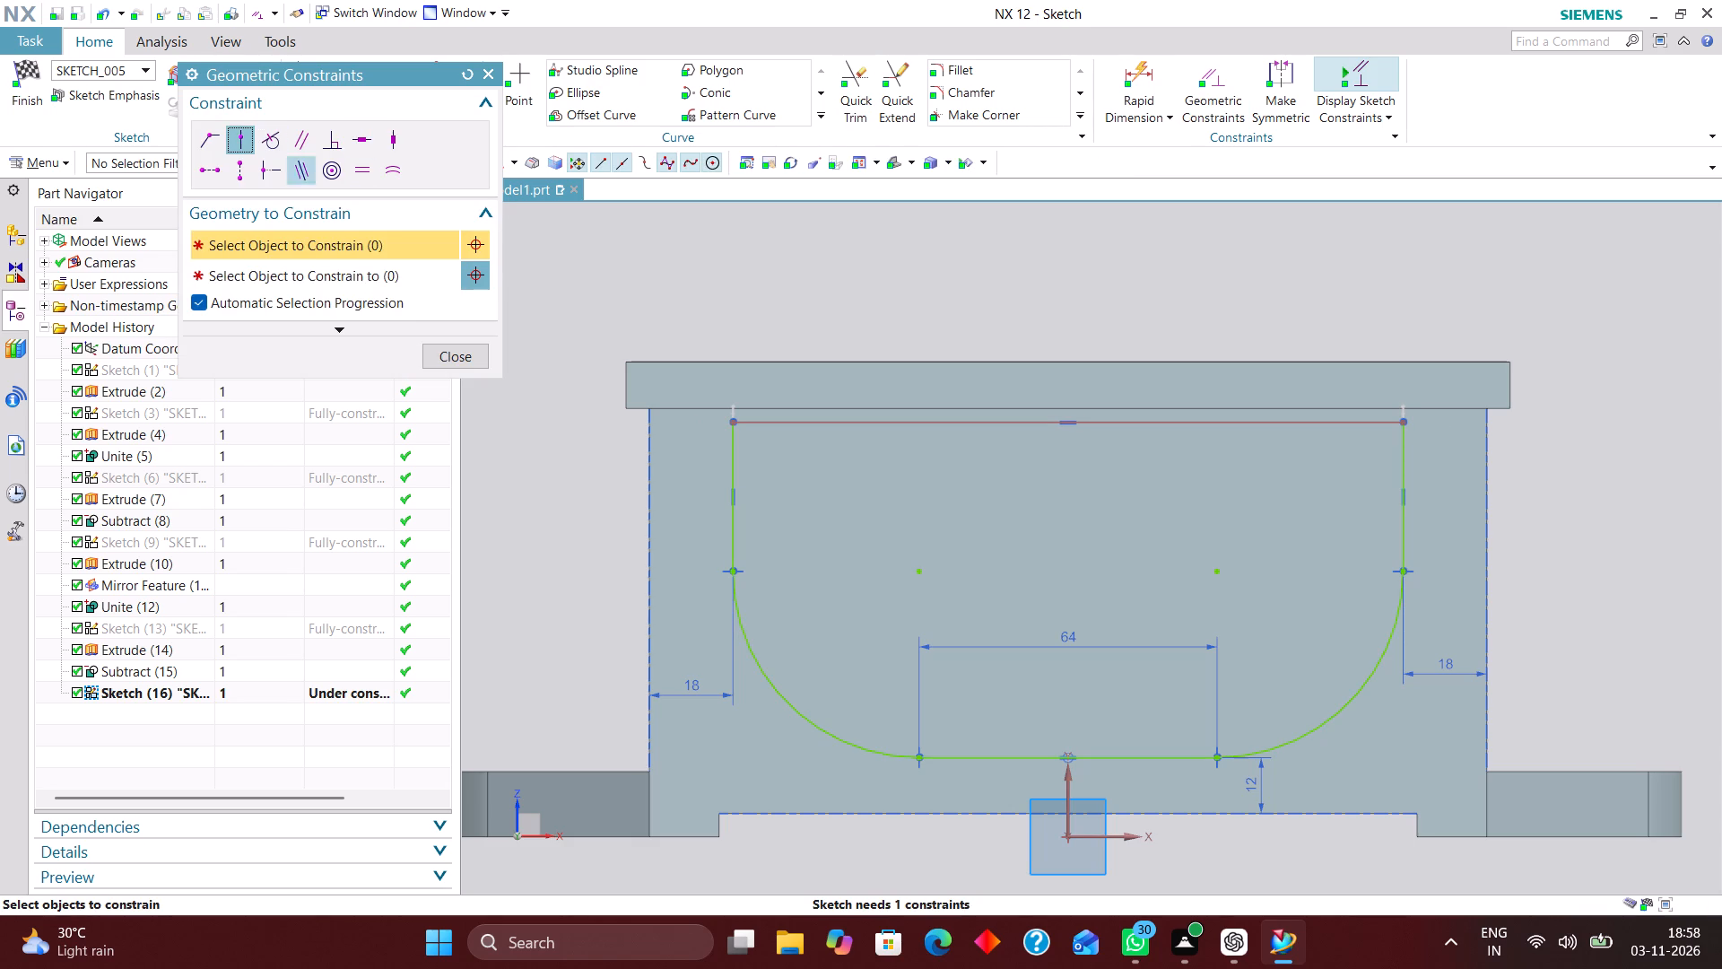
{"action": "left_click", "coordinate": [1068, 422]}
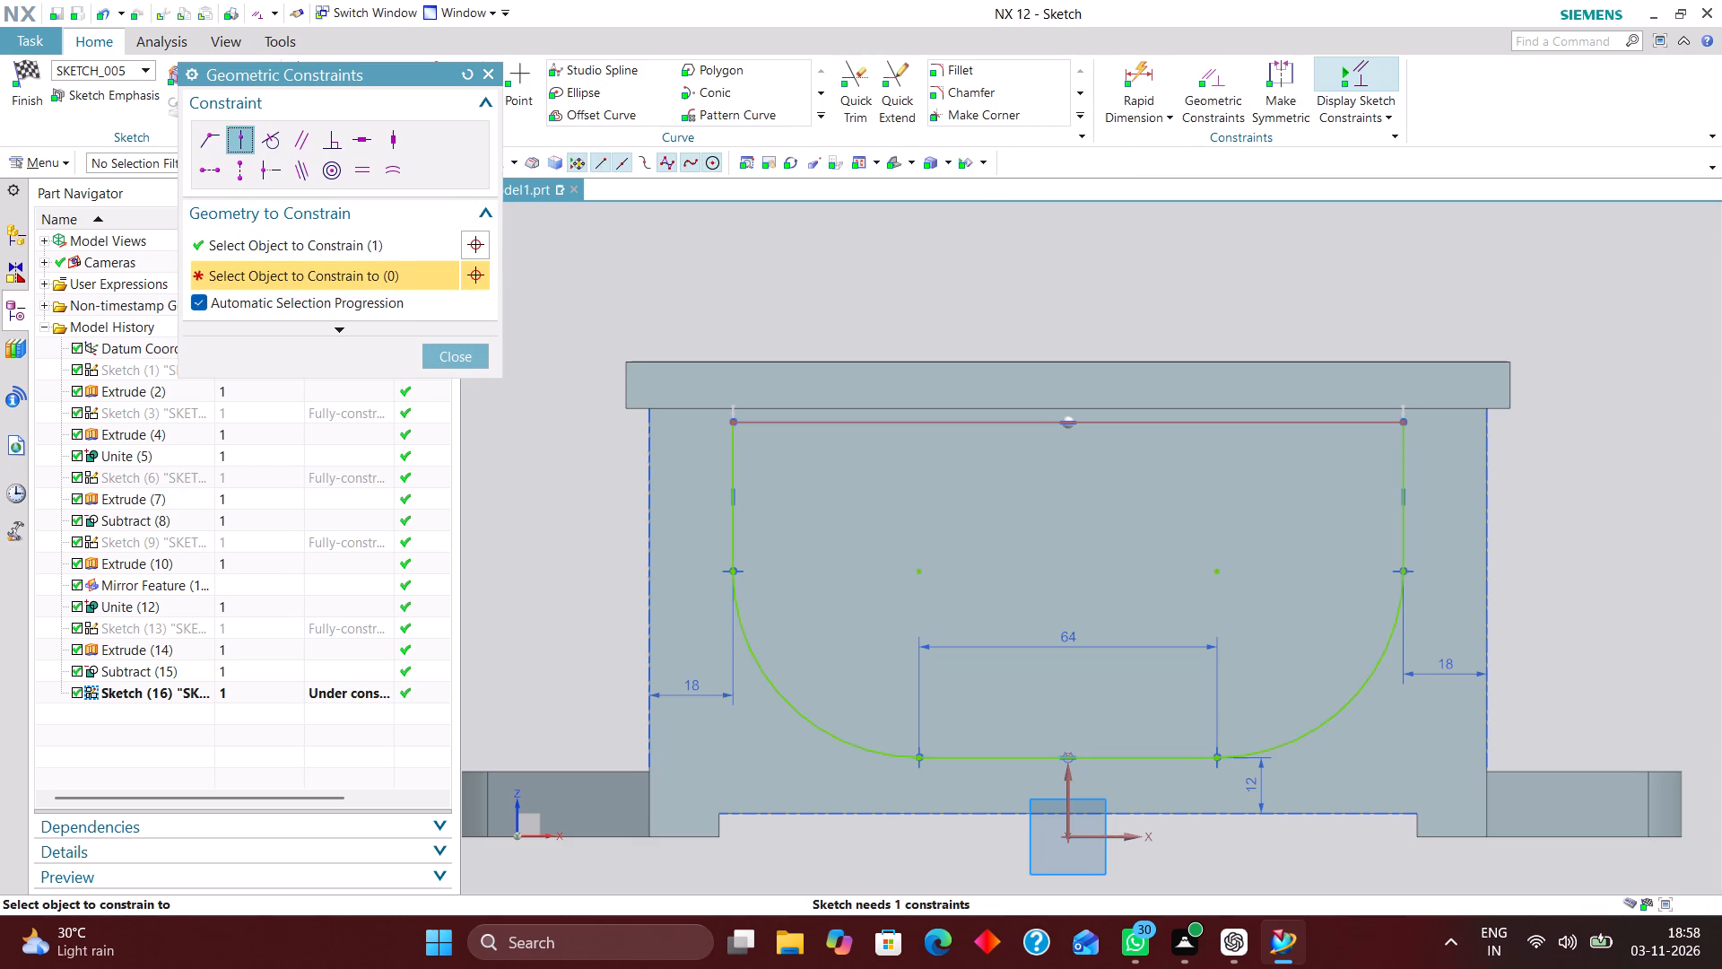
{"action": "left_click", "coordinate": [1068, 791]}
{"action": "left_click", "coordinate": [870, 523]}
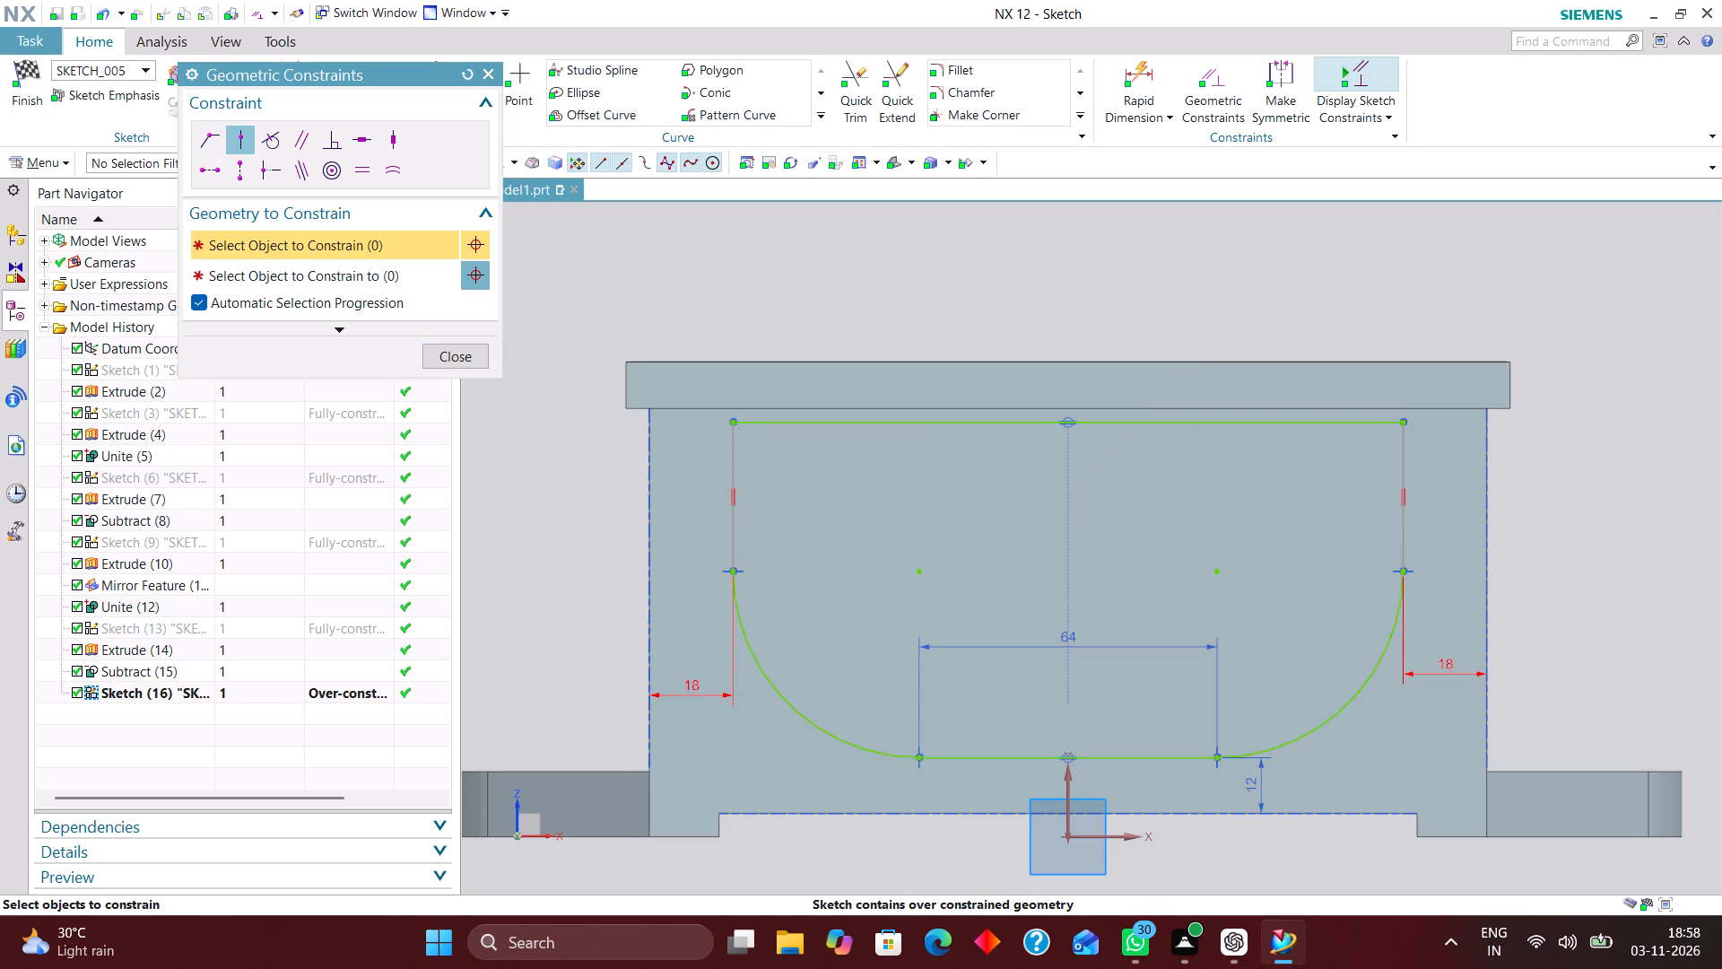
{"action": "left_click", "coordinate": [460, 354]}
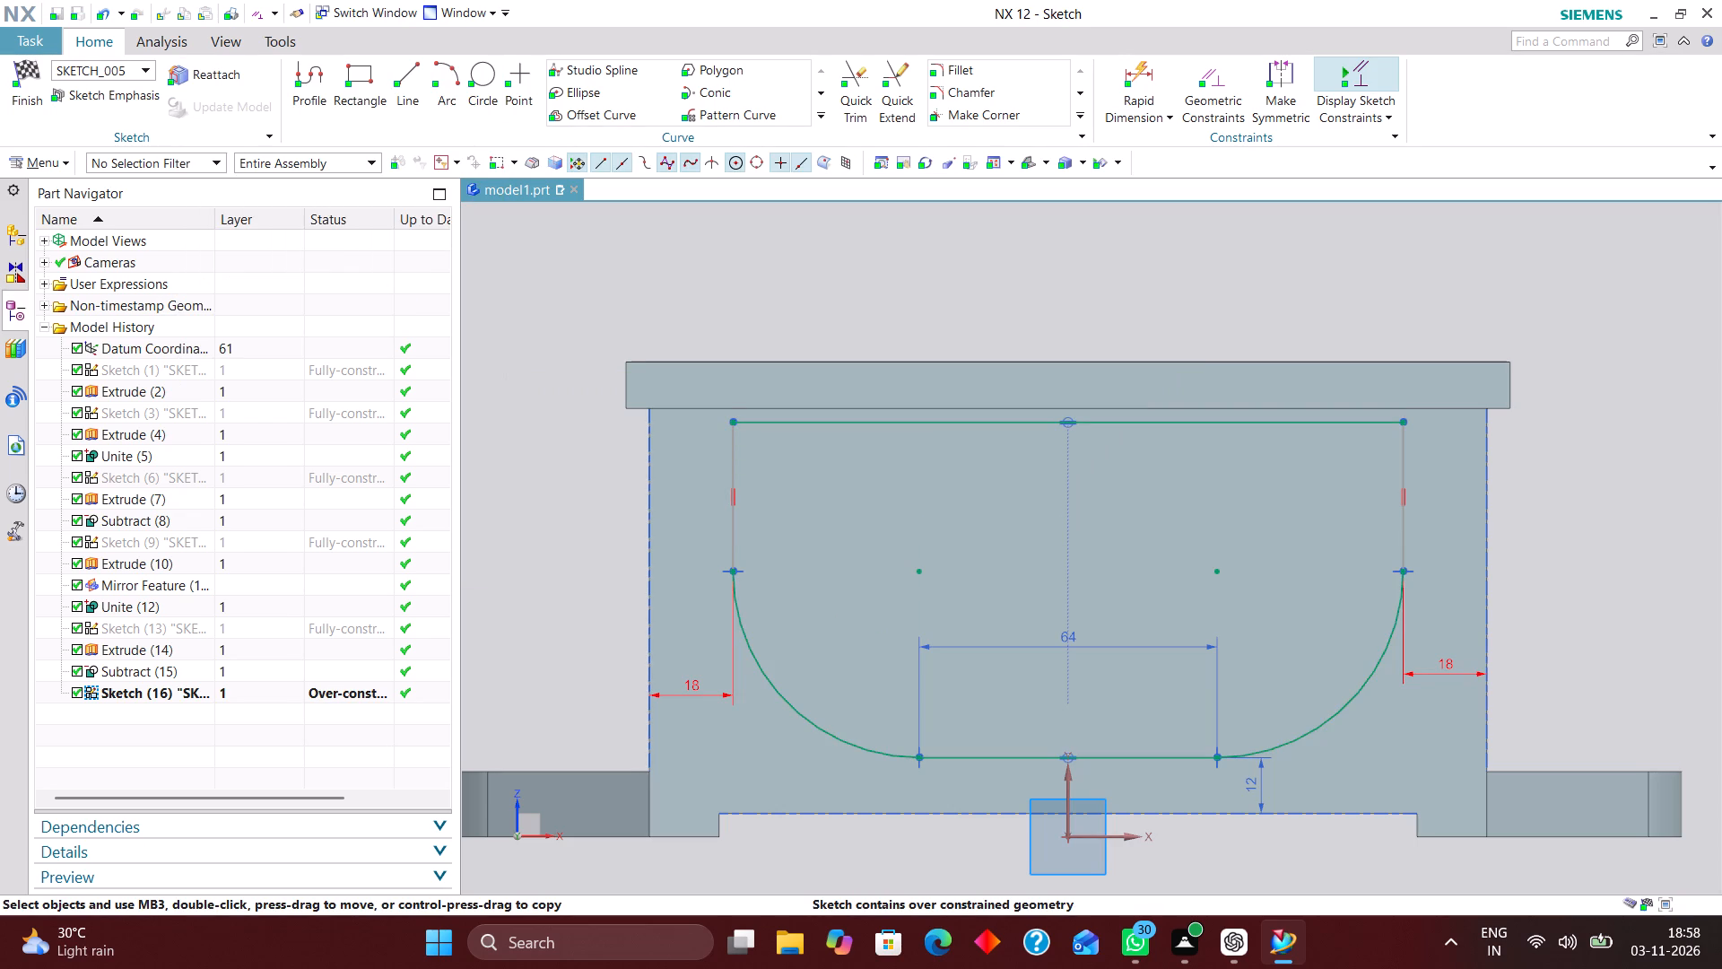
Delete the 18 dimension between the left vertical line and the housing's left edge.
{"action": "right_click_drag", "start_coordinate": [697, 695], "coordinate": [505, 624]}
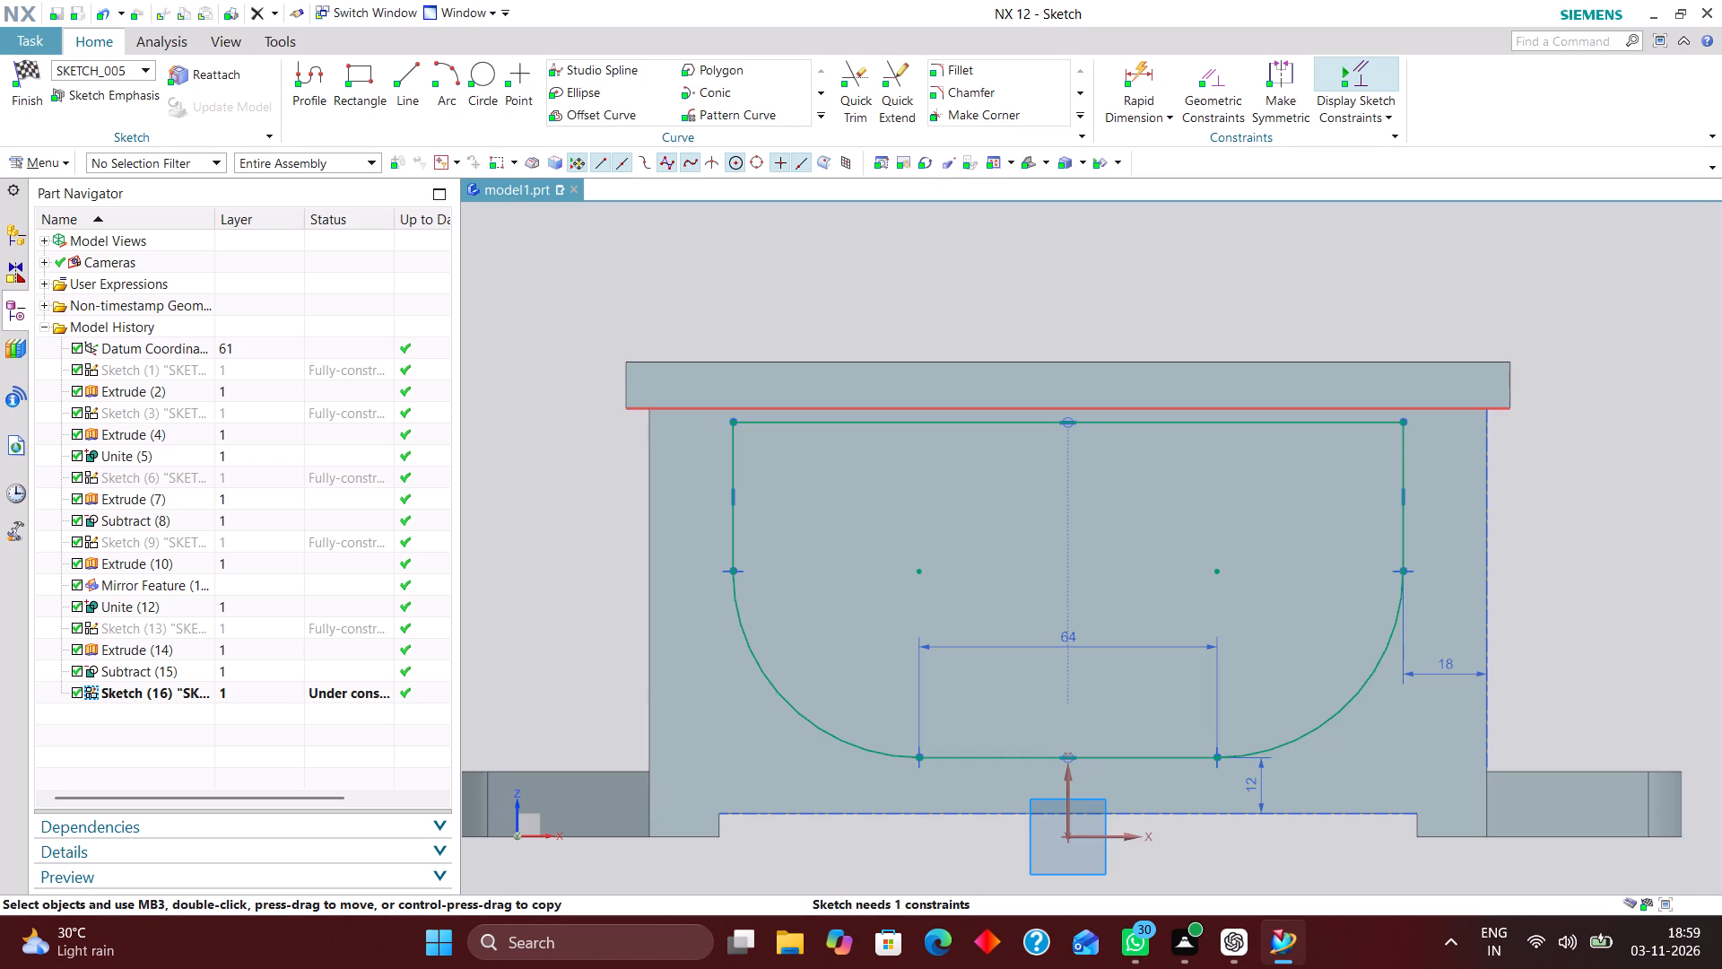
Dimension the vertical distance from the sketch's X axis to the top horizontal line and set it to 90.
{"action": "left_click", "coordinate": [1142, 79]}
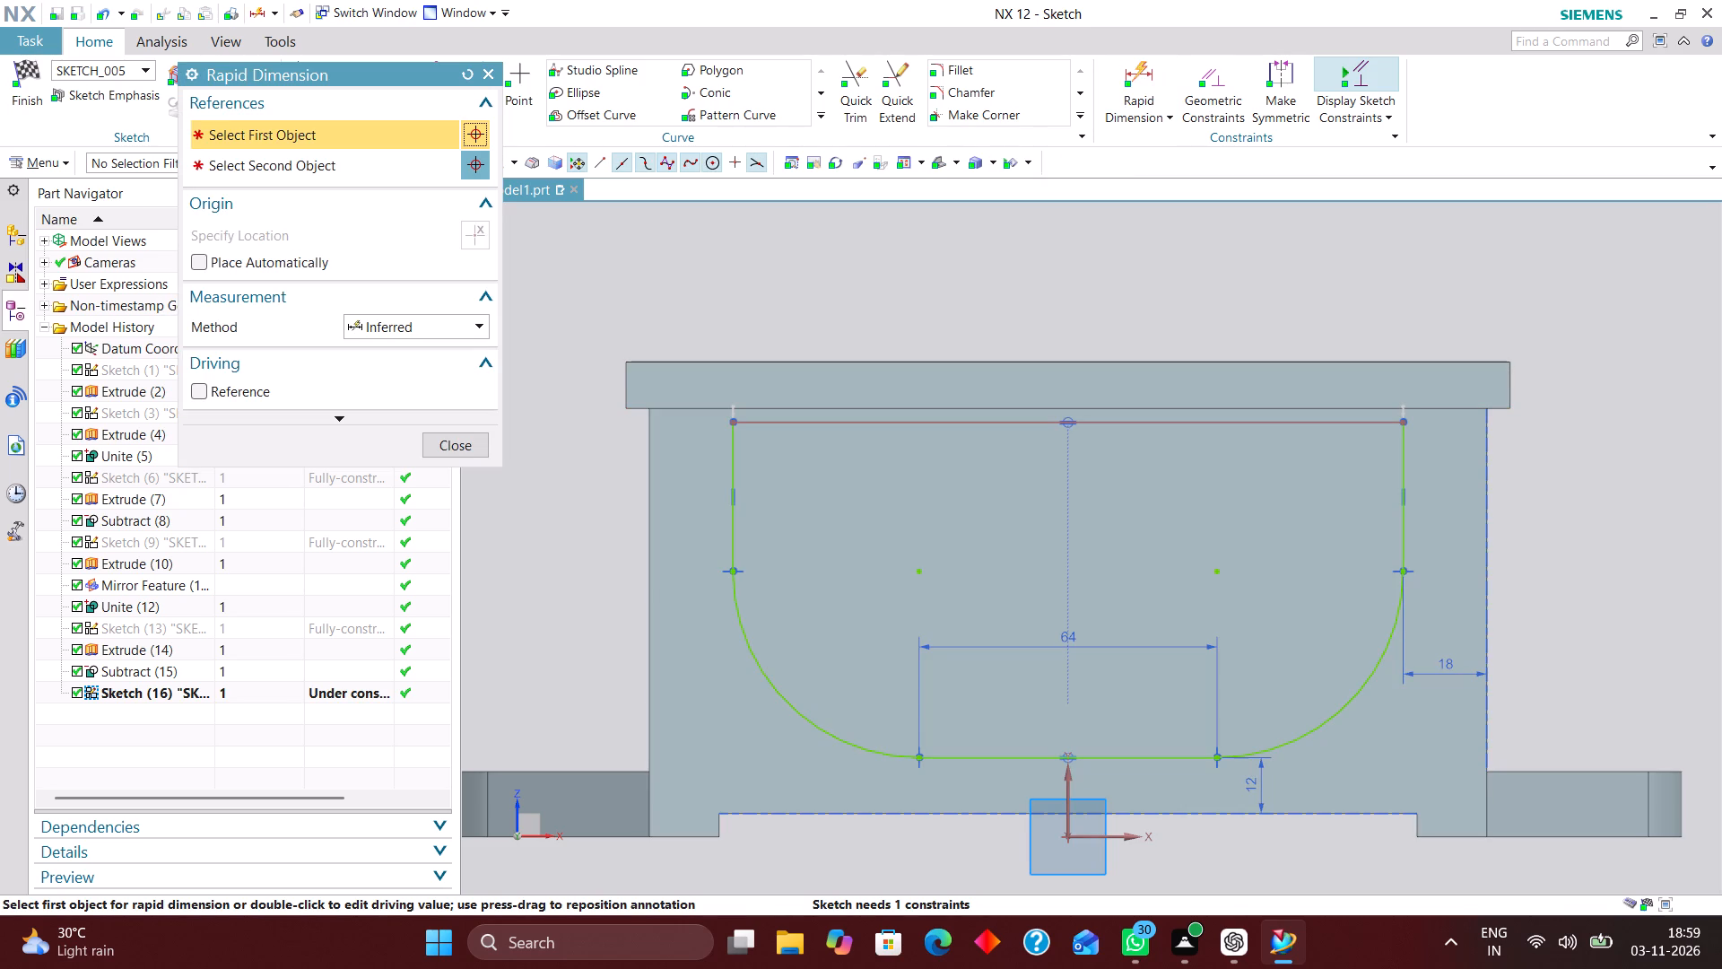
{"action": "left_click", "coordinate": [1124, 837]}
{"action": "left_click", "coordinate": [1184, 420]}
{"action": "scroll", "coordinate": [915, 494], "scroll_direction": "down", "scroll_amount": 3}
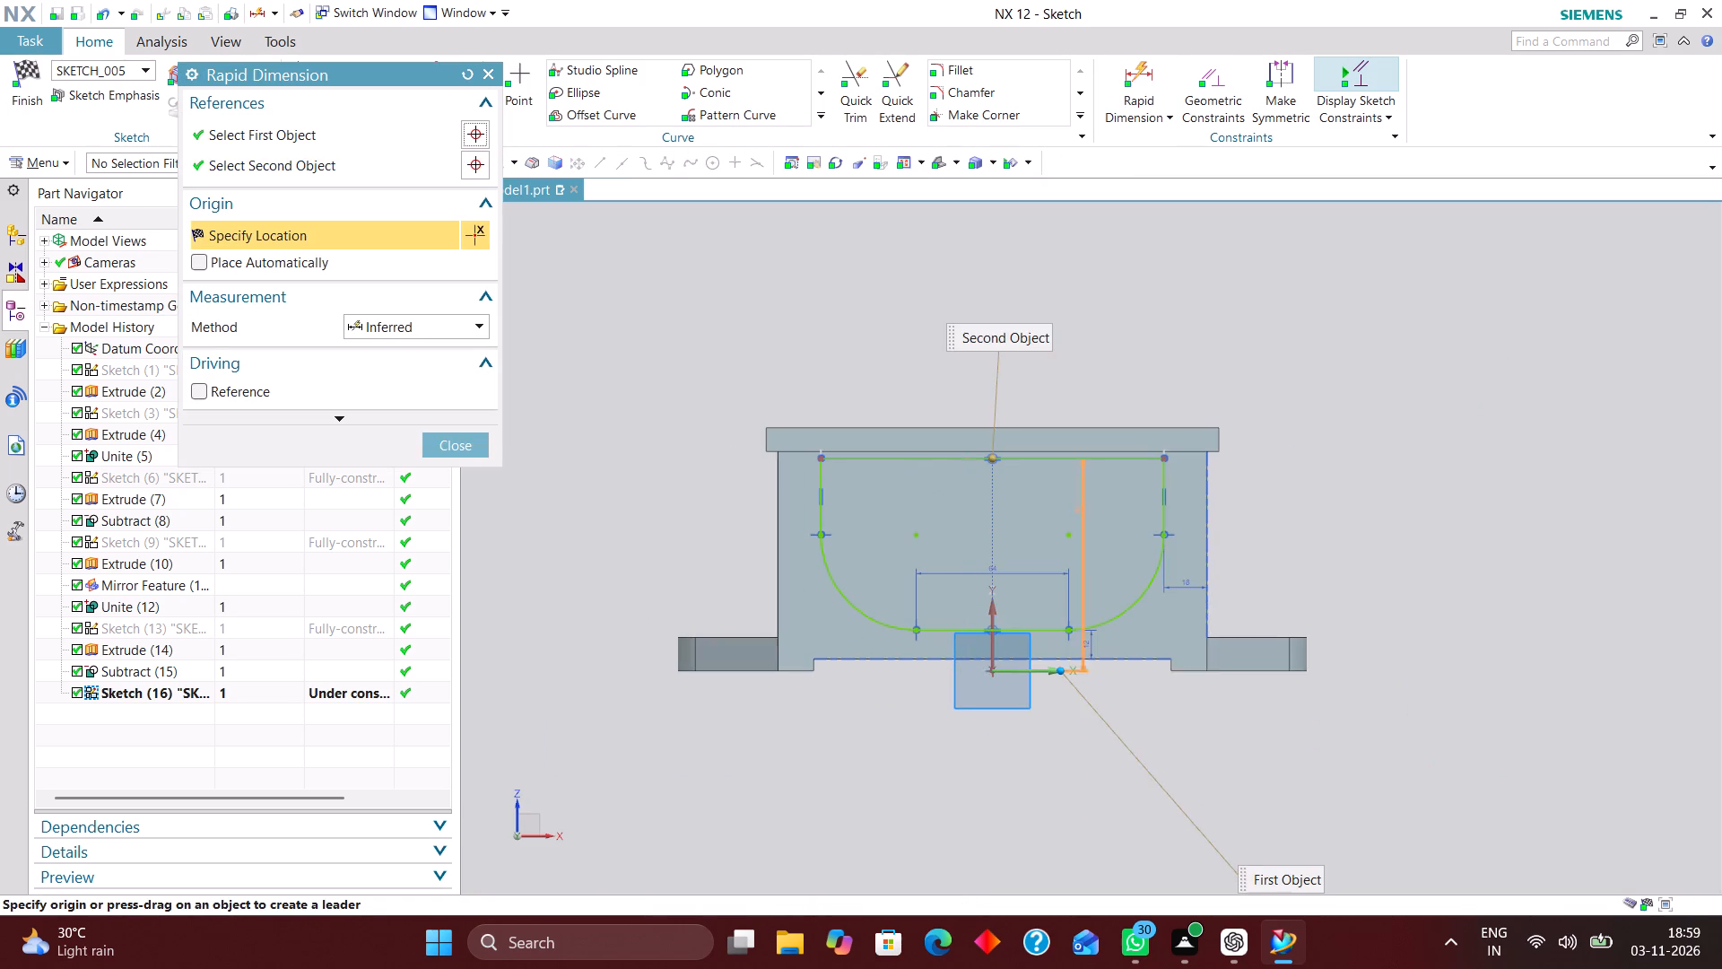
{"action": "left_click", "coordinate": [1385, 544]}
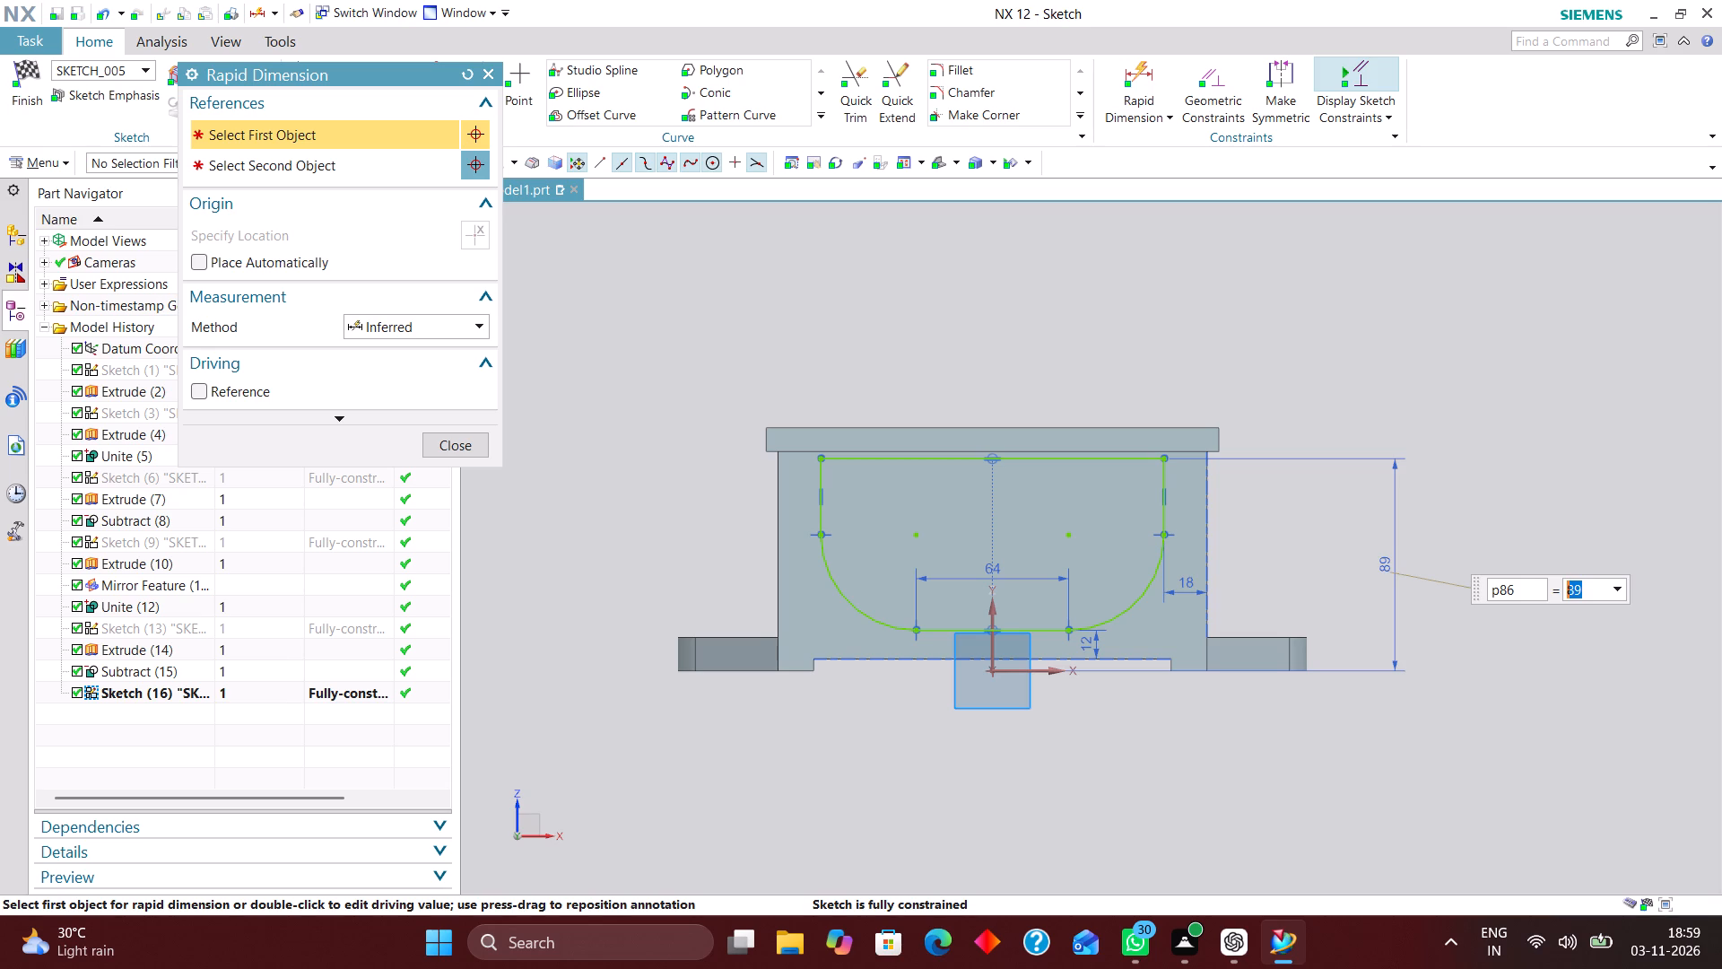
{"action": "type", "text": "90"}
{"action": "key", "text": "Return"}
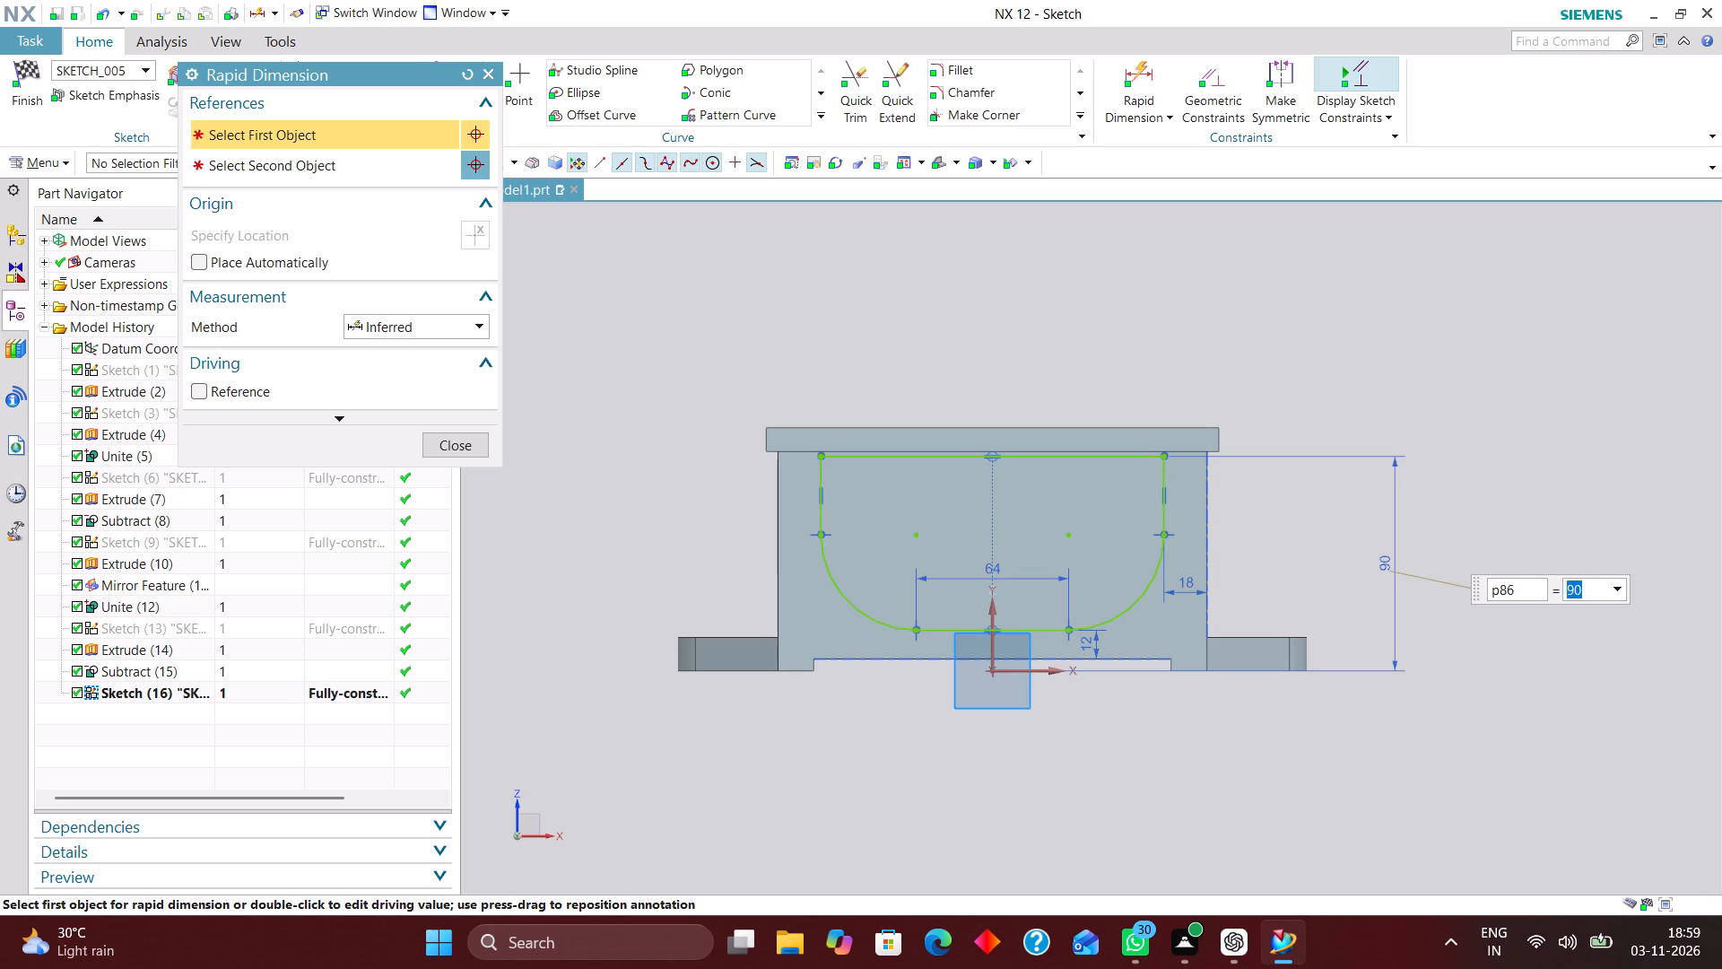
Change the top horizontal line's height dimension to 92 and finish the sketch.
{"action": "scroll", "coordinate": [1031, 456], "scroll_direction": "up", "scroll_amount": 6}
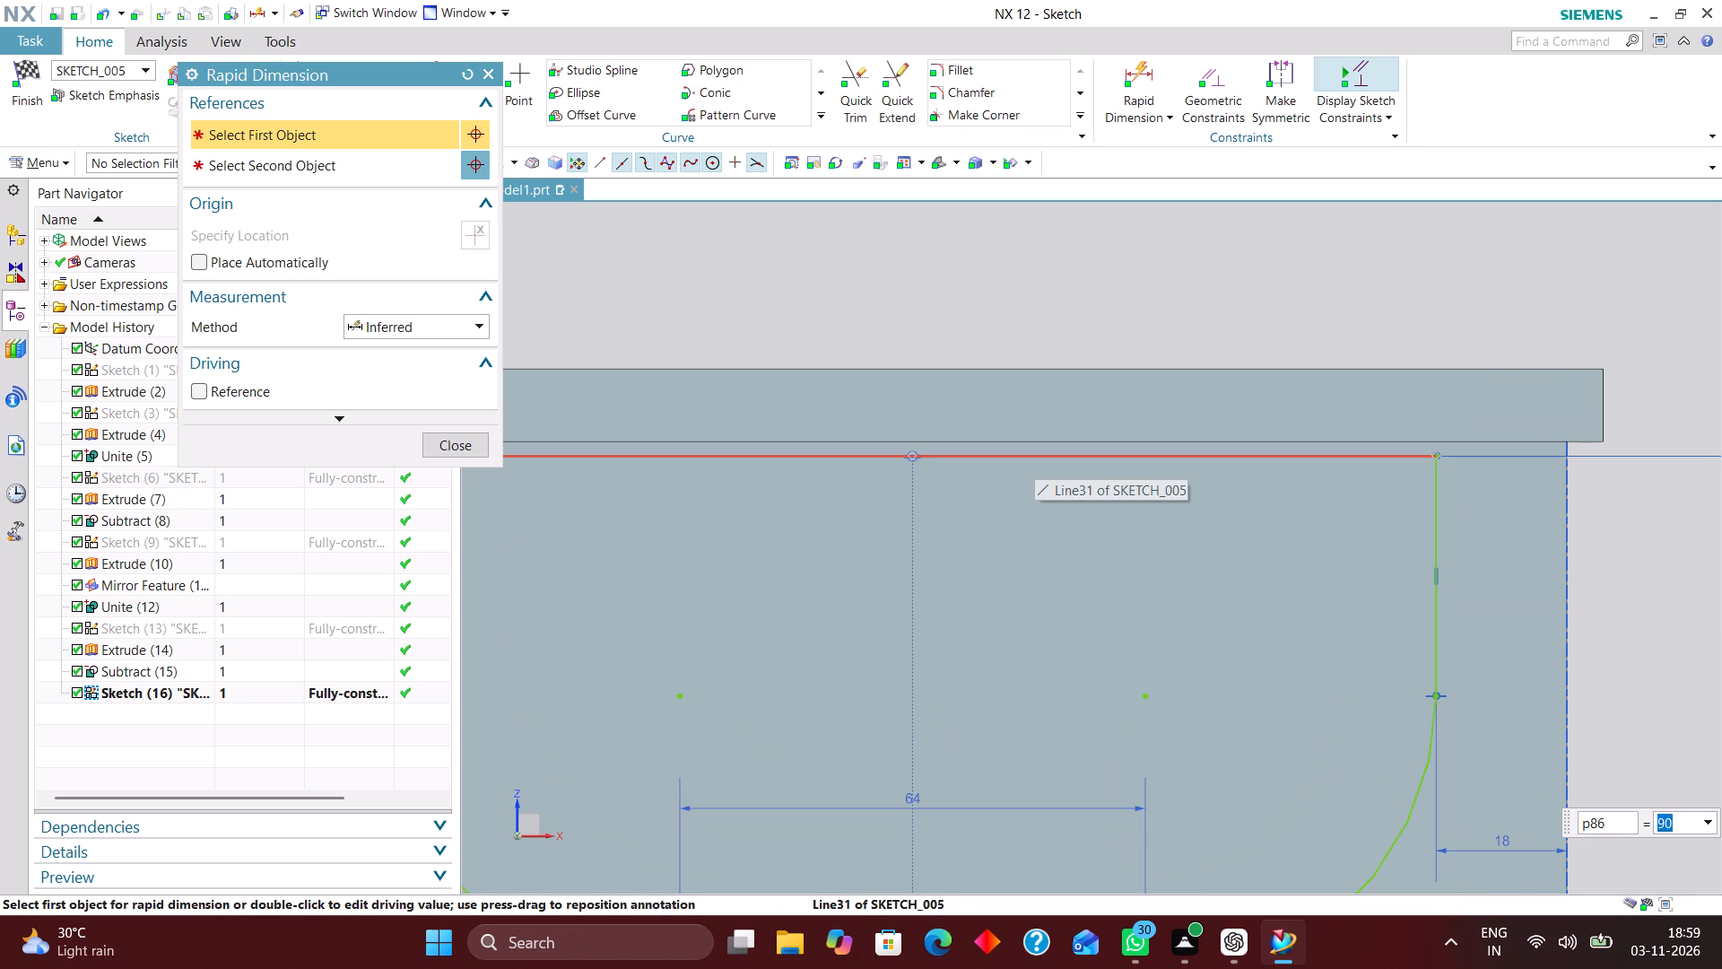
{"action": "type", "text": "92"}
{"action": "key", "text": "Return"}
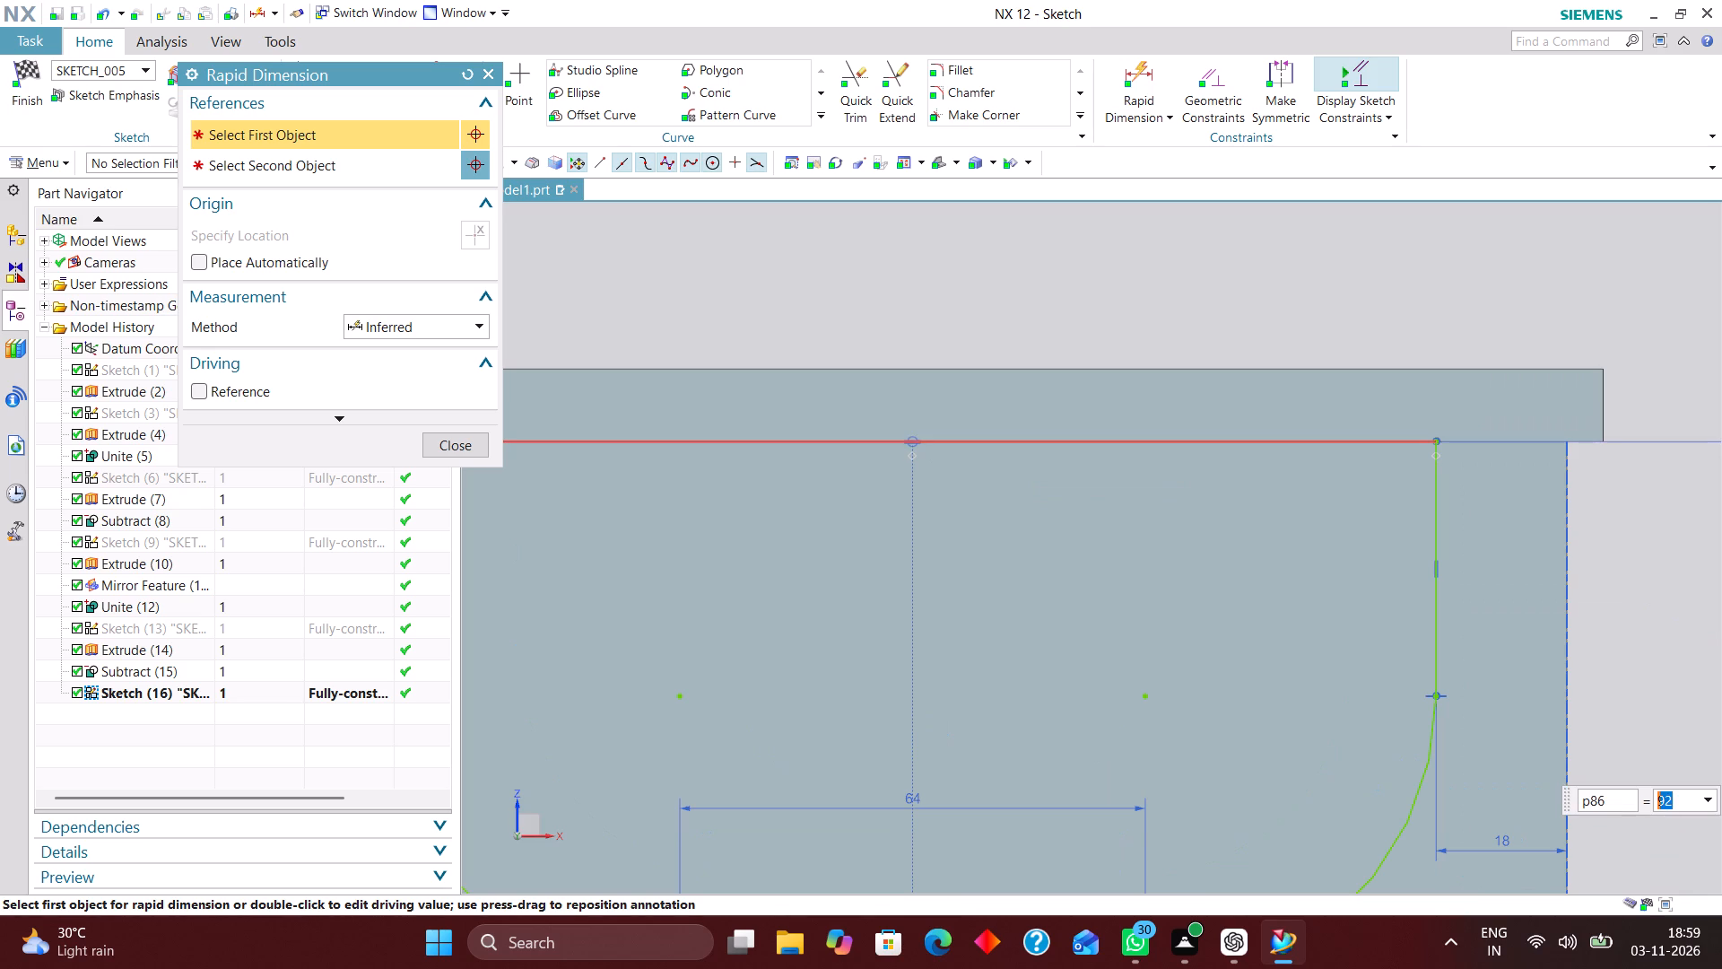
{"action": "scroll", "coordinate": [949, 523], "scroll_direction": "down", "scroll_amount": 4}
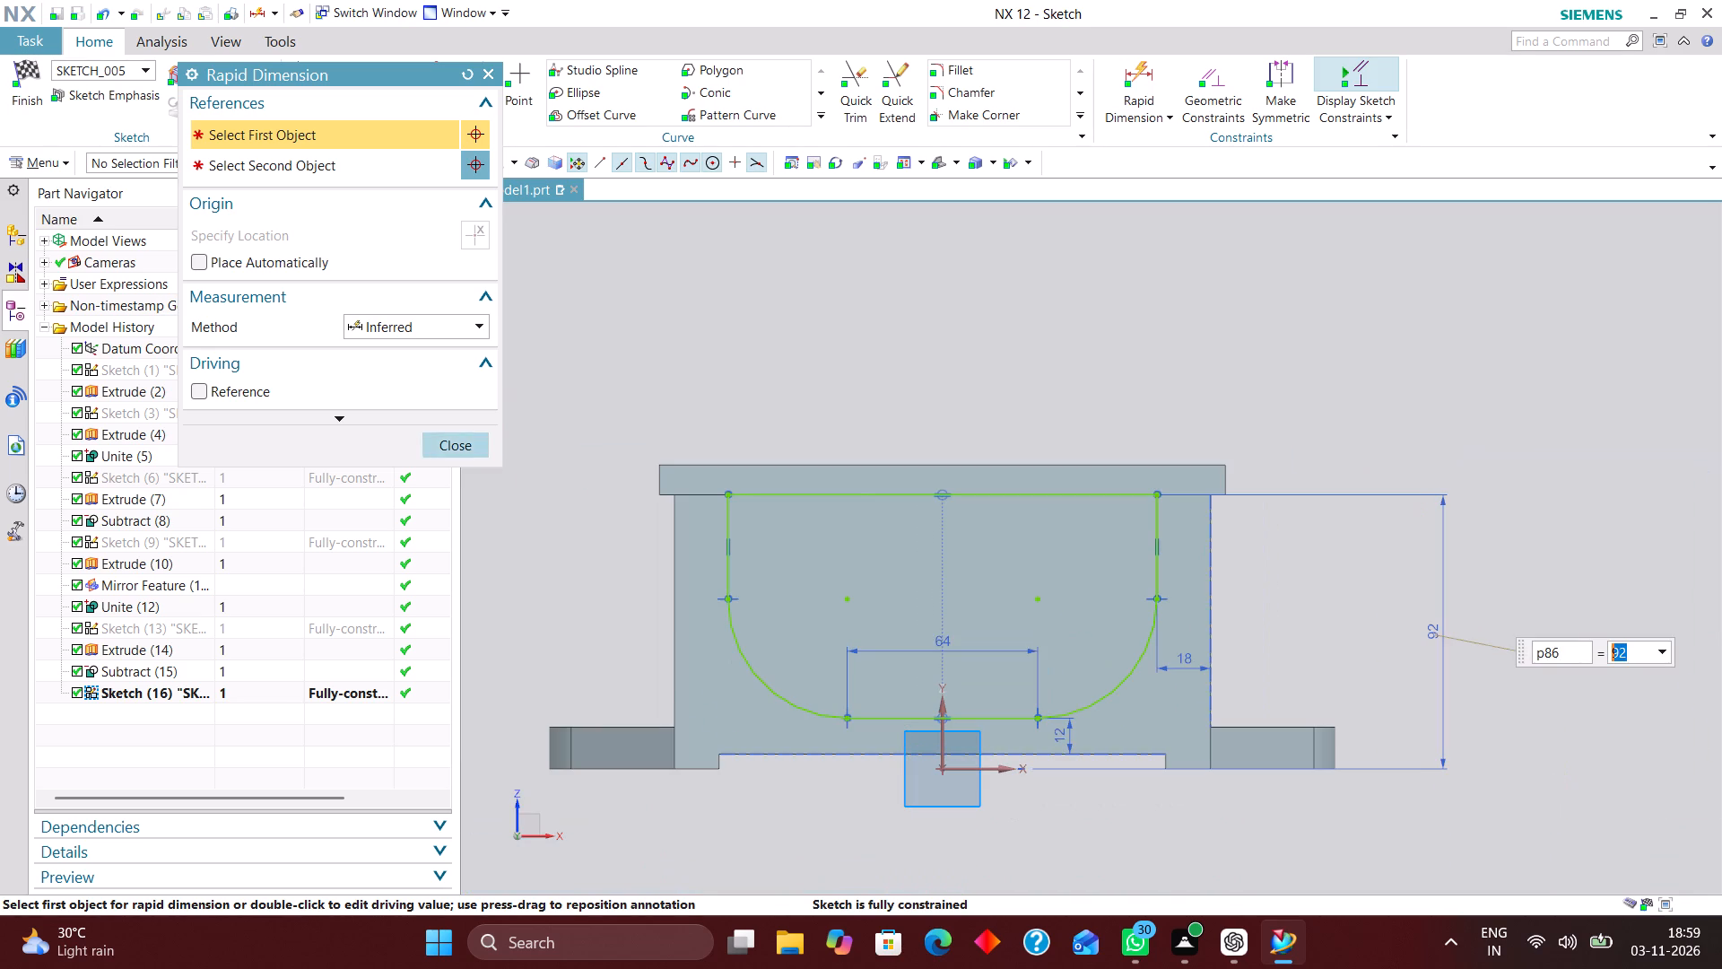
{"action": "left_click", "coordinate": [430, 442]}
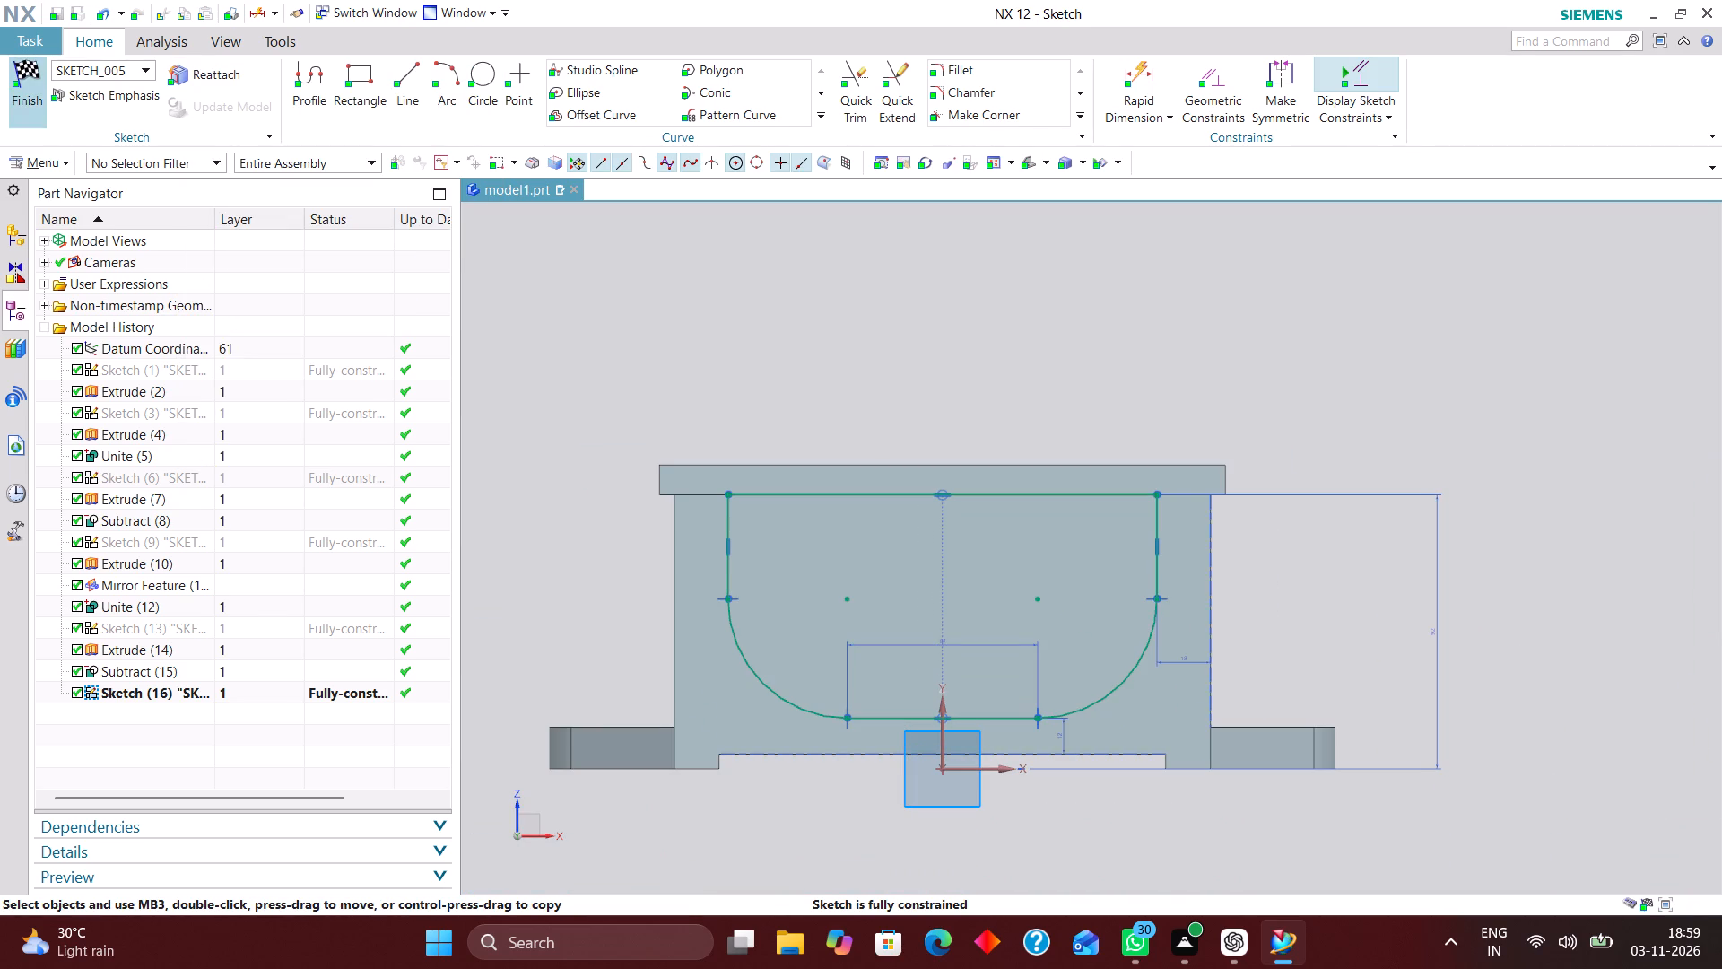
{"action": "left_click", "coordinate": [21, 68]}
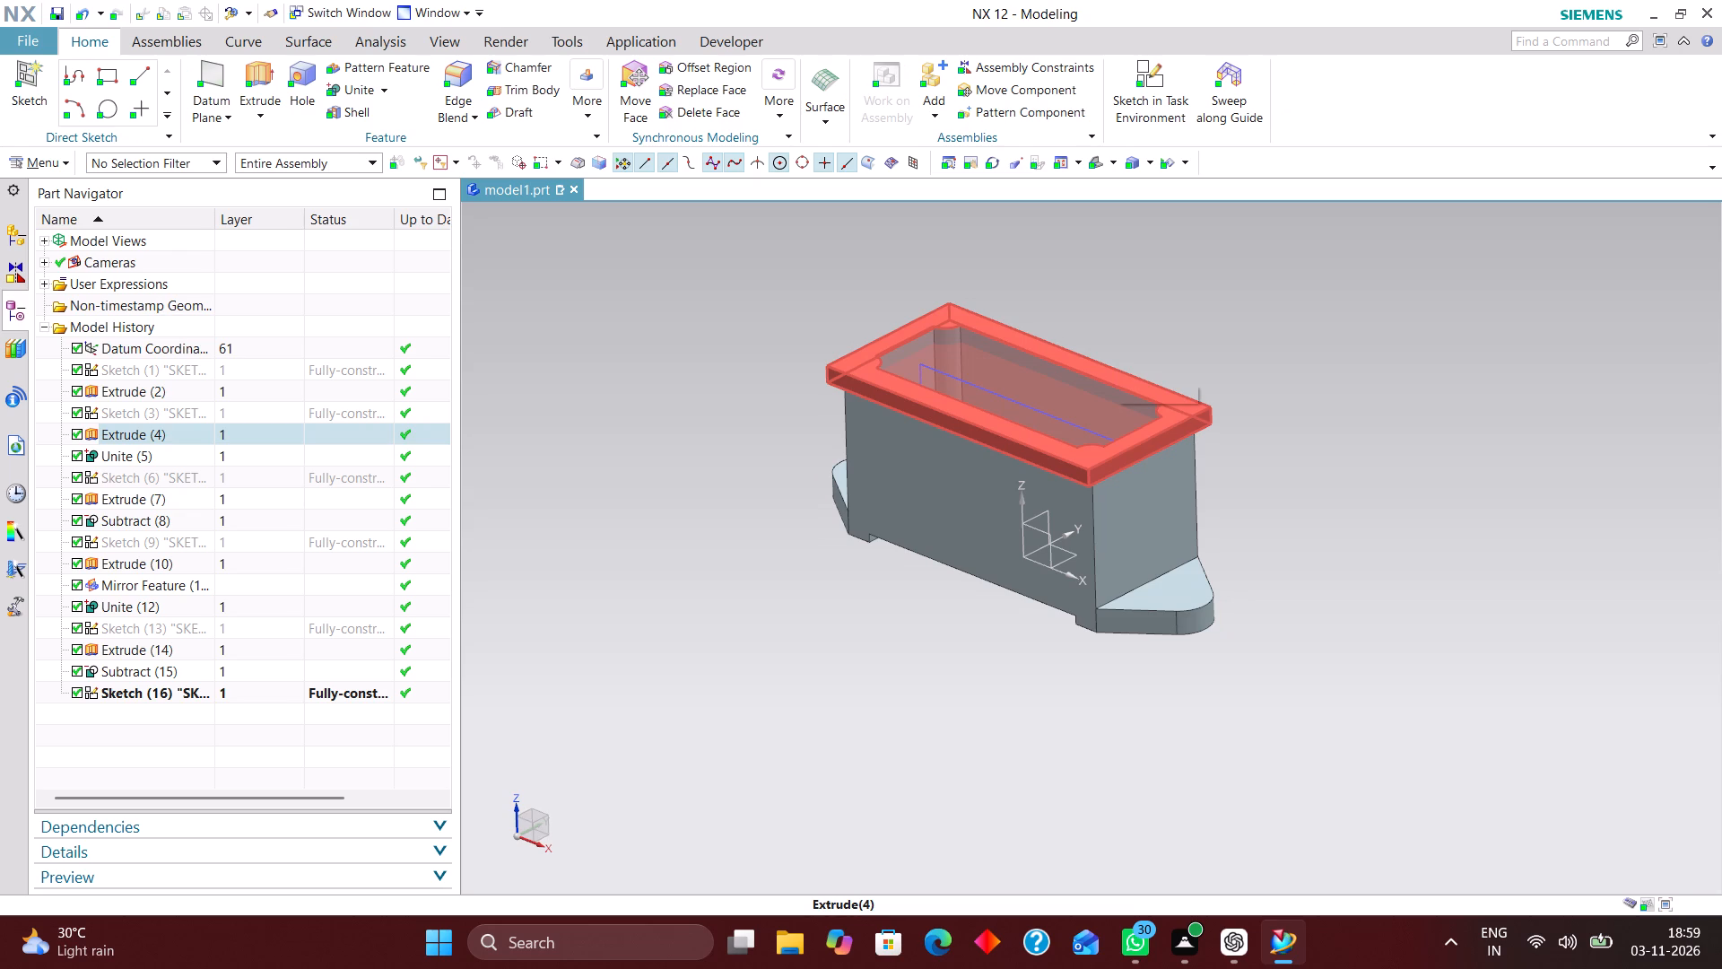
Open the base rectangle sketch, Sketch (1), to examine its dimensions, and exit it without changes.
{"action": "left_click", "coordinate": [273, 413]}
{"action": "right_click", "coordinate": [273, 412]}
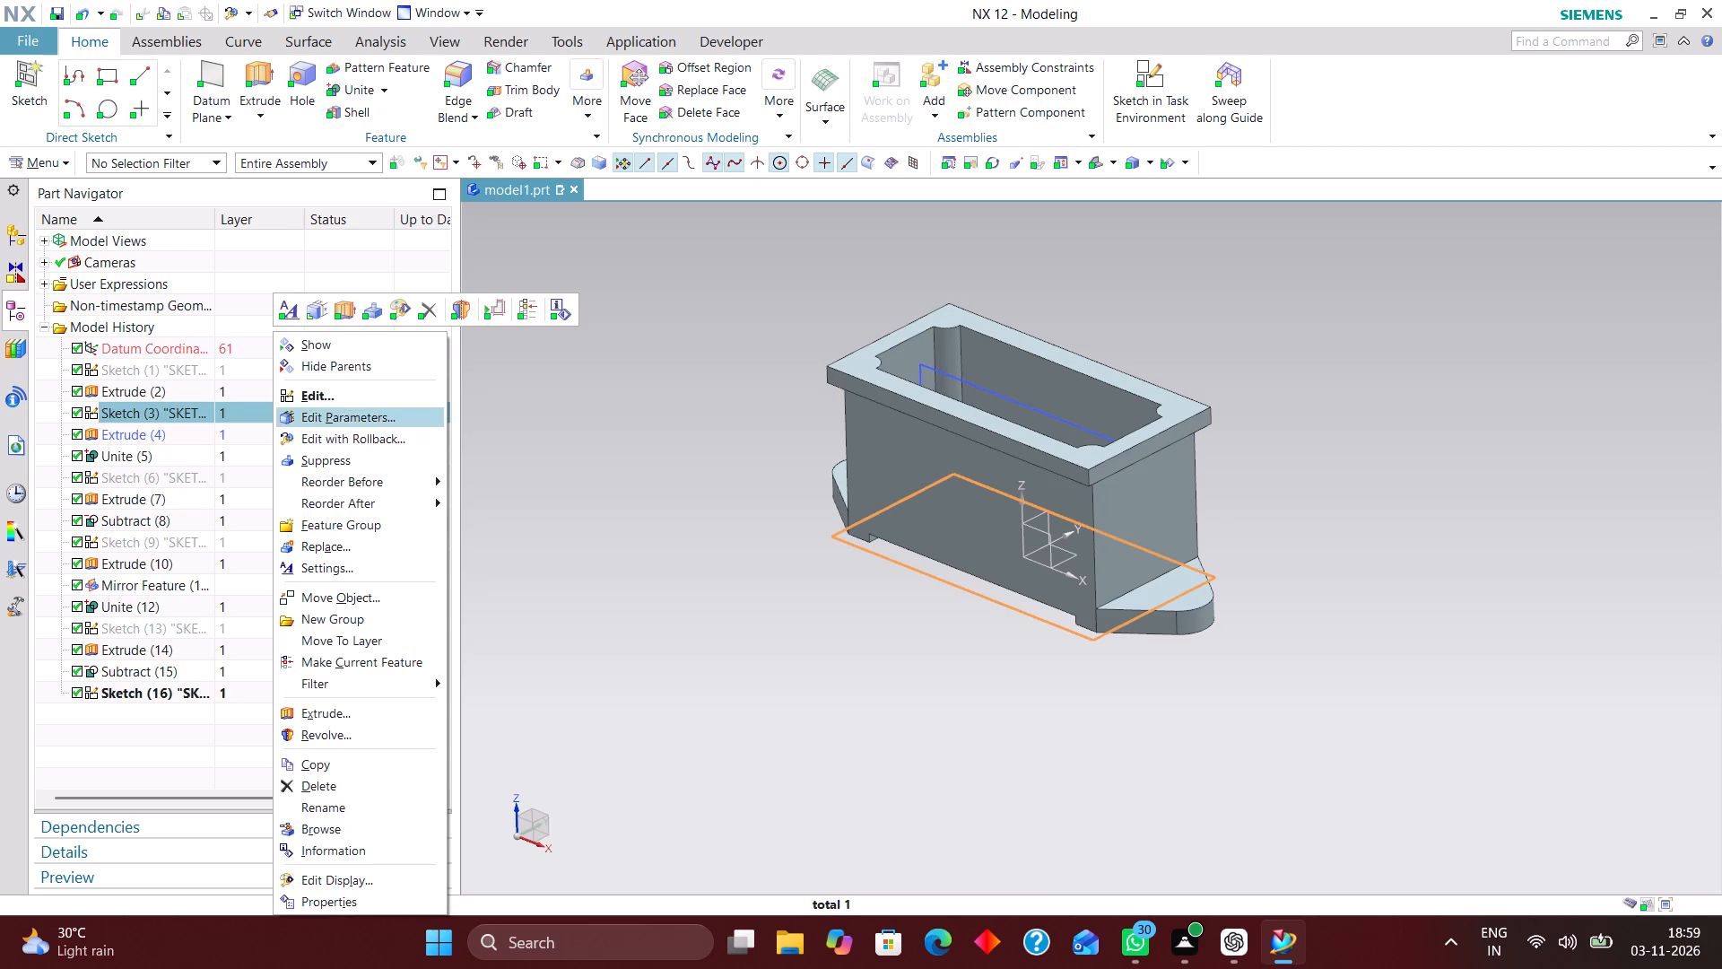
{"action": "left_click", "coordinate": [235, 371]}
{"action": "right_click", "coordinate": [235, 371]}
{"action": "left_click", "coordinate": [336, 458]}
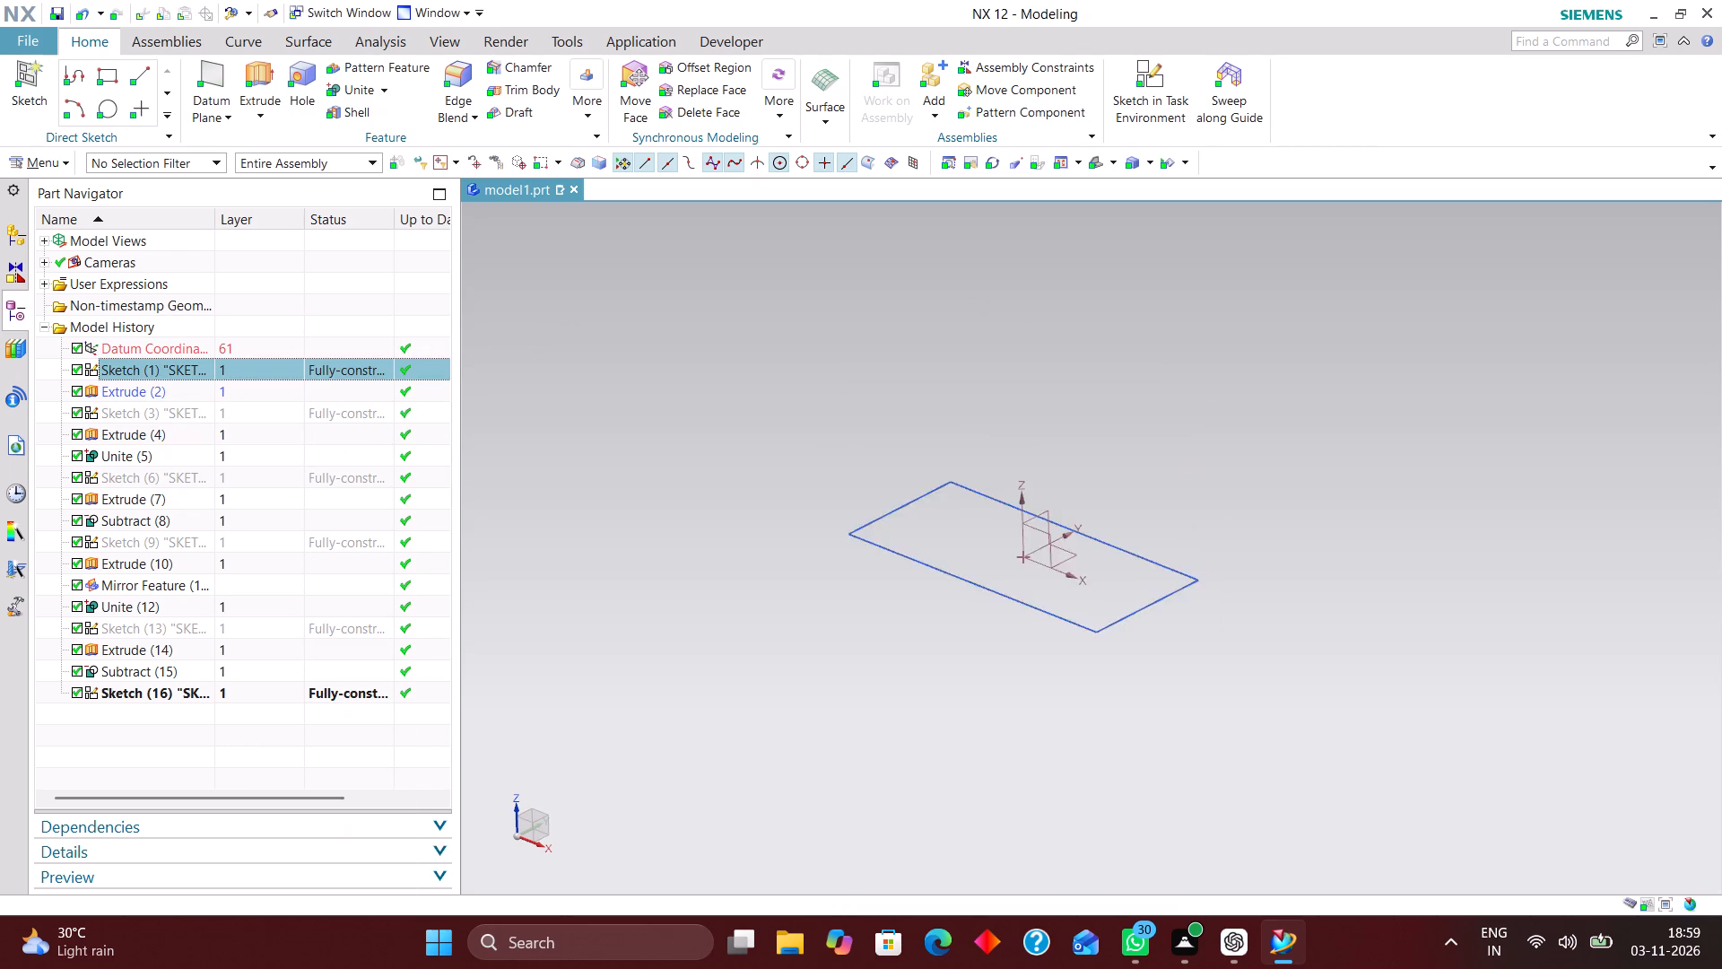
{"action": "scroll", "coordinate": [839, 486], "scroll_direction": "down", "scroll_amount": 1}
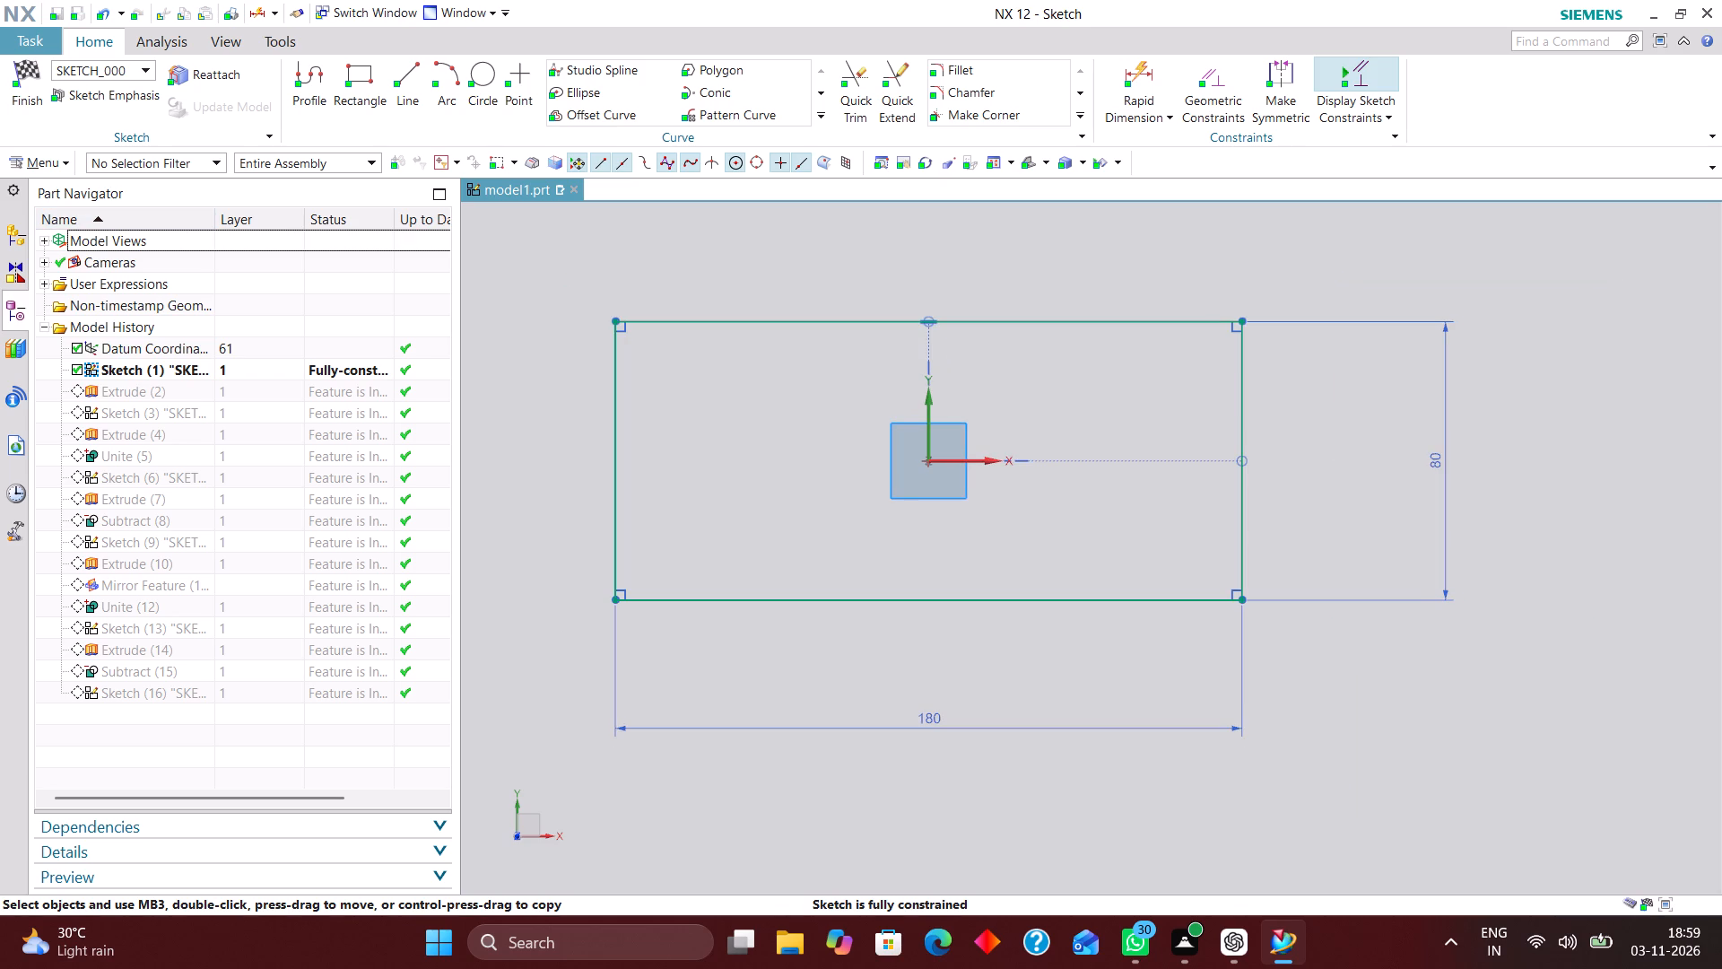
{"action": "left_click", "coordinate": [39, 75]}
{"action": "scroll", "coordinate": [1086, 599], "scroll_direction": "up", "scroll_amount": 1}
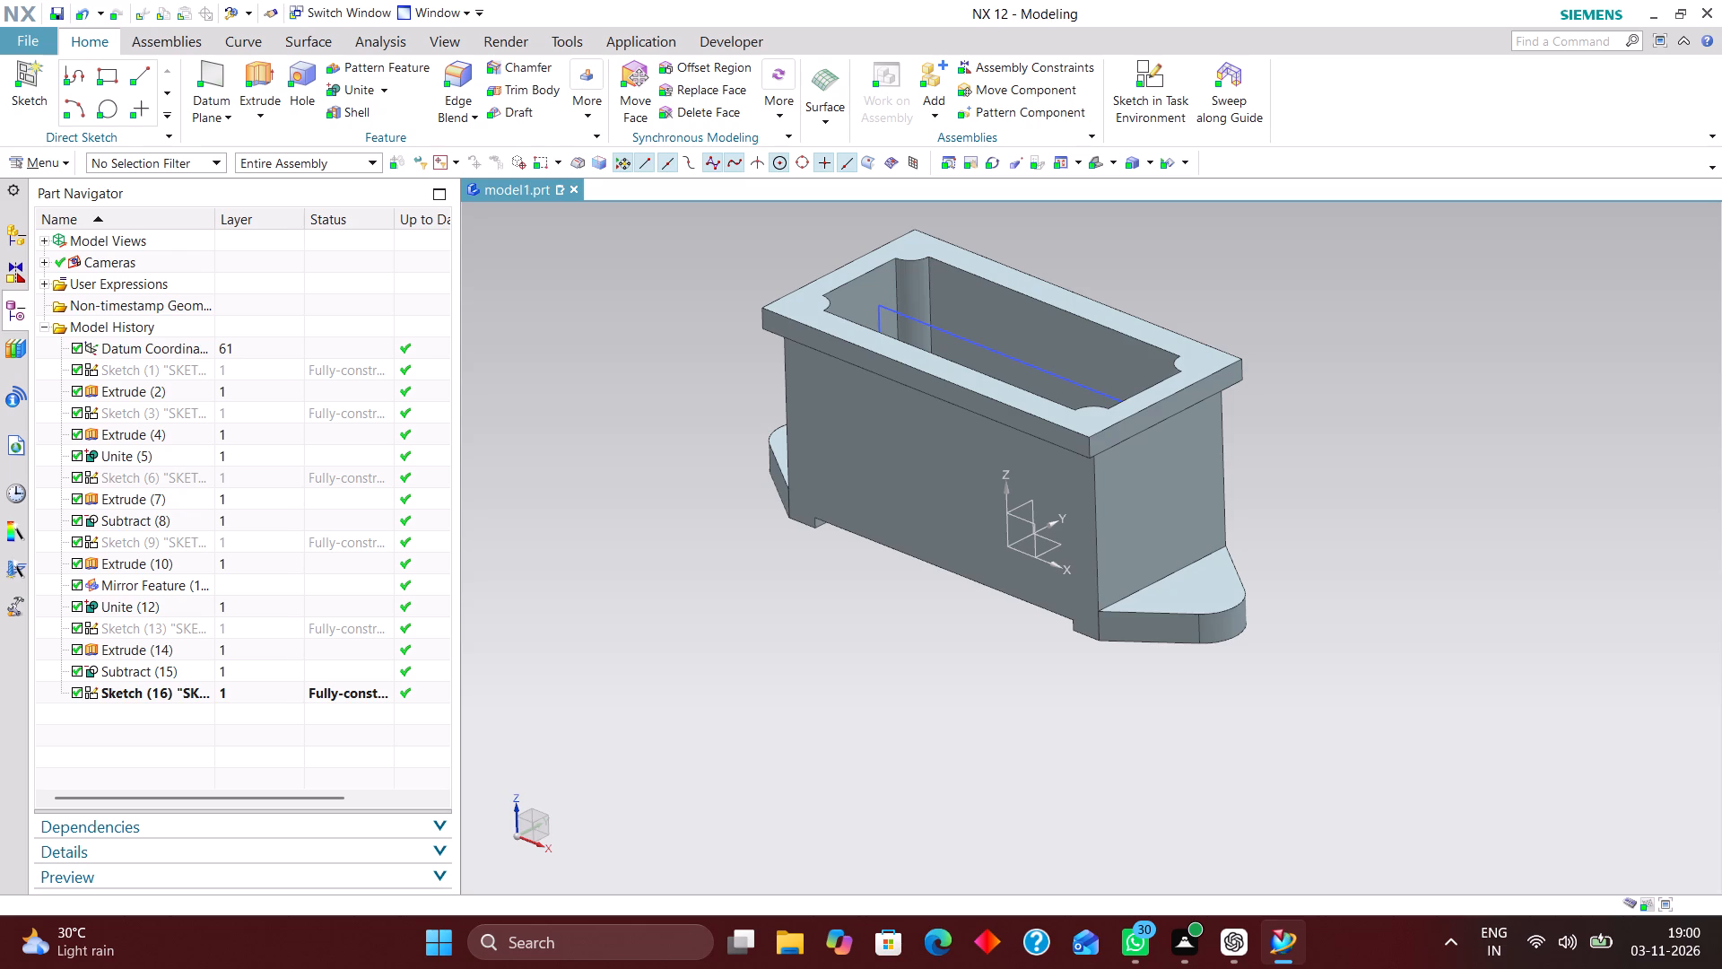
Examine the housing's top flange, inner cavity and outer walls from several angles.
{"action": "scroll", "coordinate": [1090, 372], "scroll_direction": "up", "scroll_amount": 4}
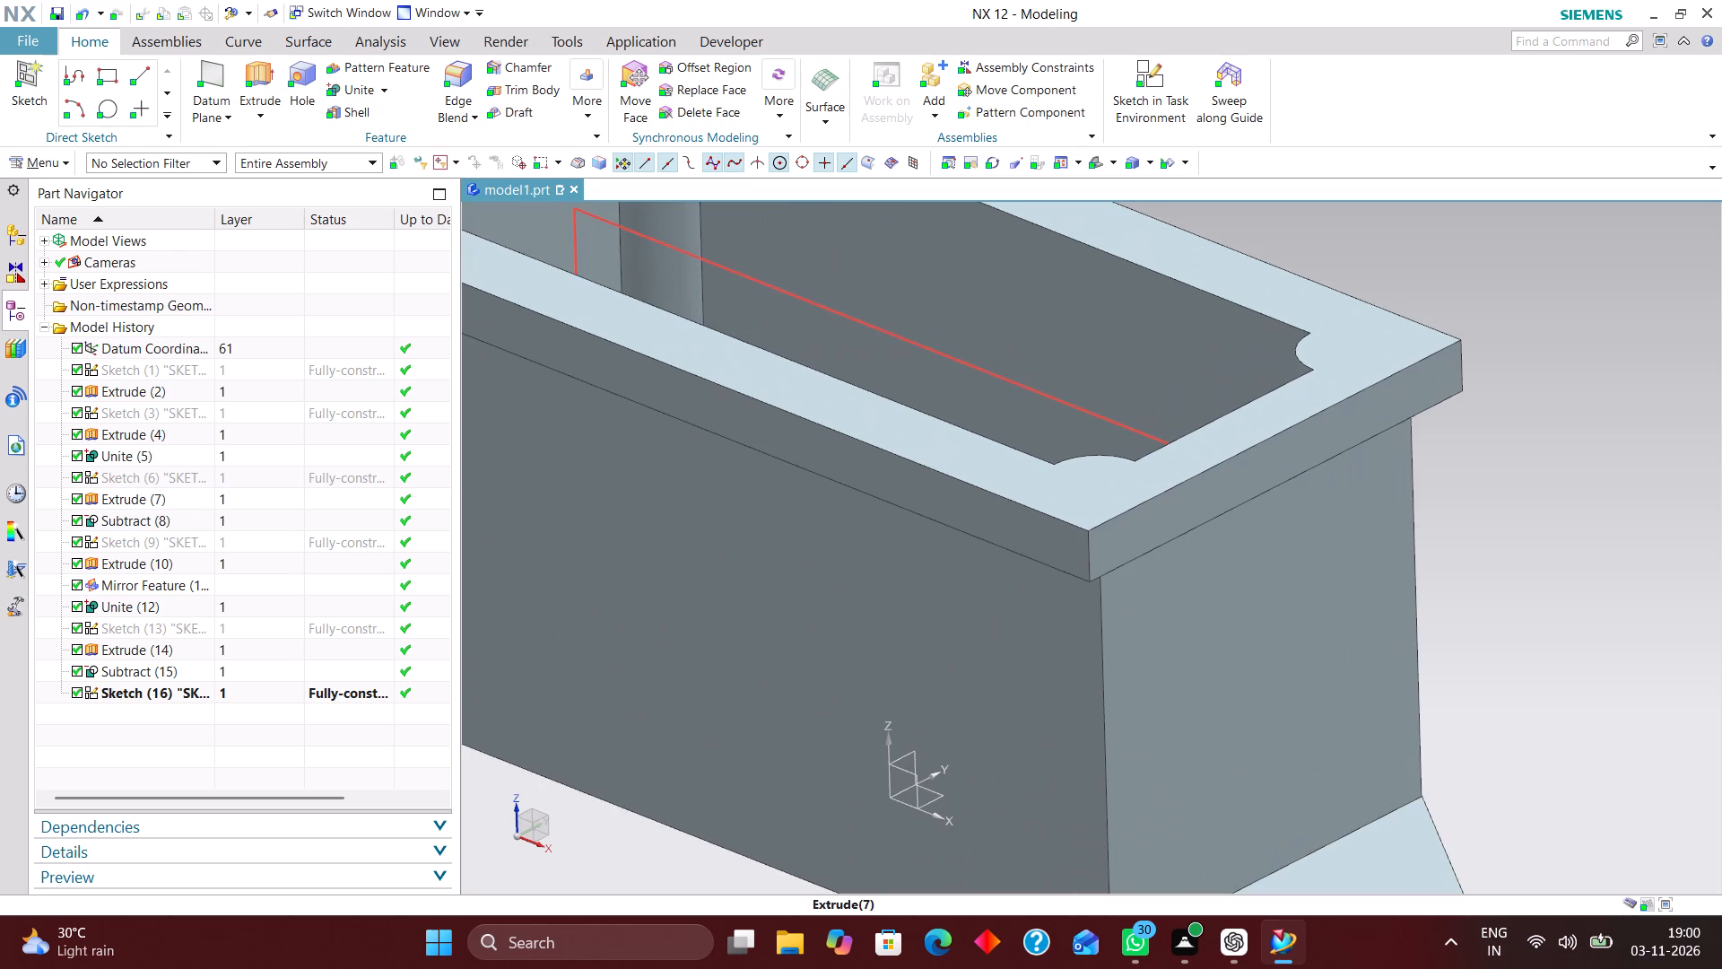
{"action": "right_click_drag", "start_coordinate": [1042, 393], "coordinate": [1056, 517]}
{"action": "scroll", "coordinate": [1325, 554], "scroll_direction": "down", "scroll_amount": 3}
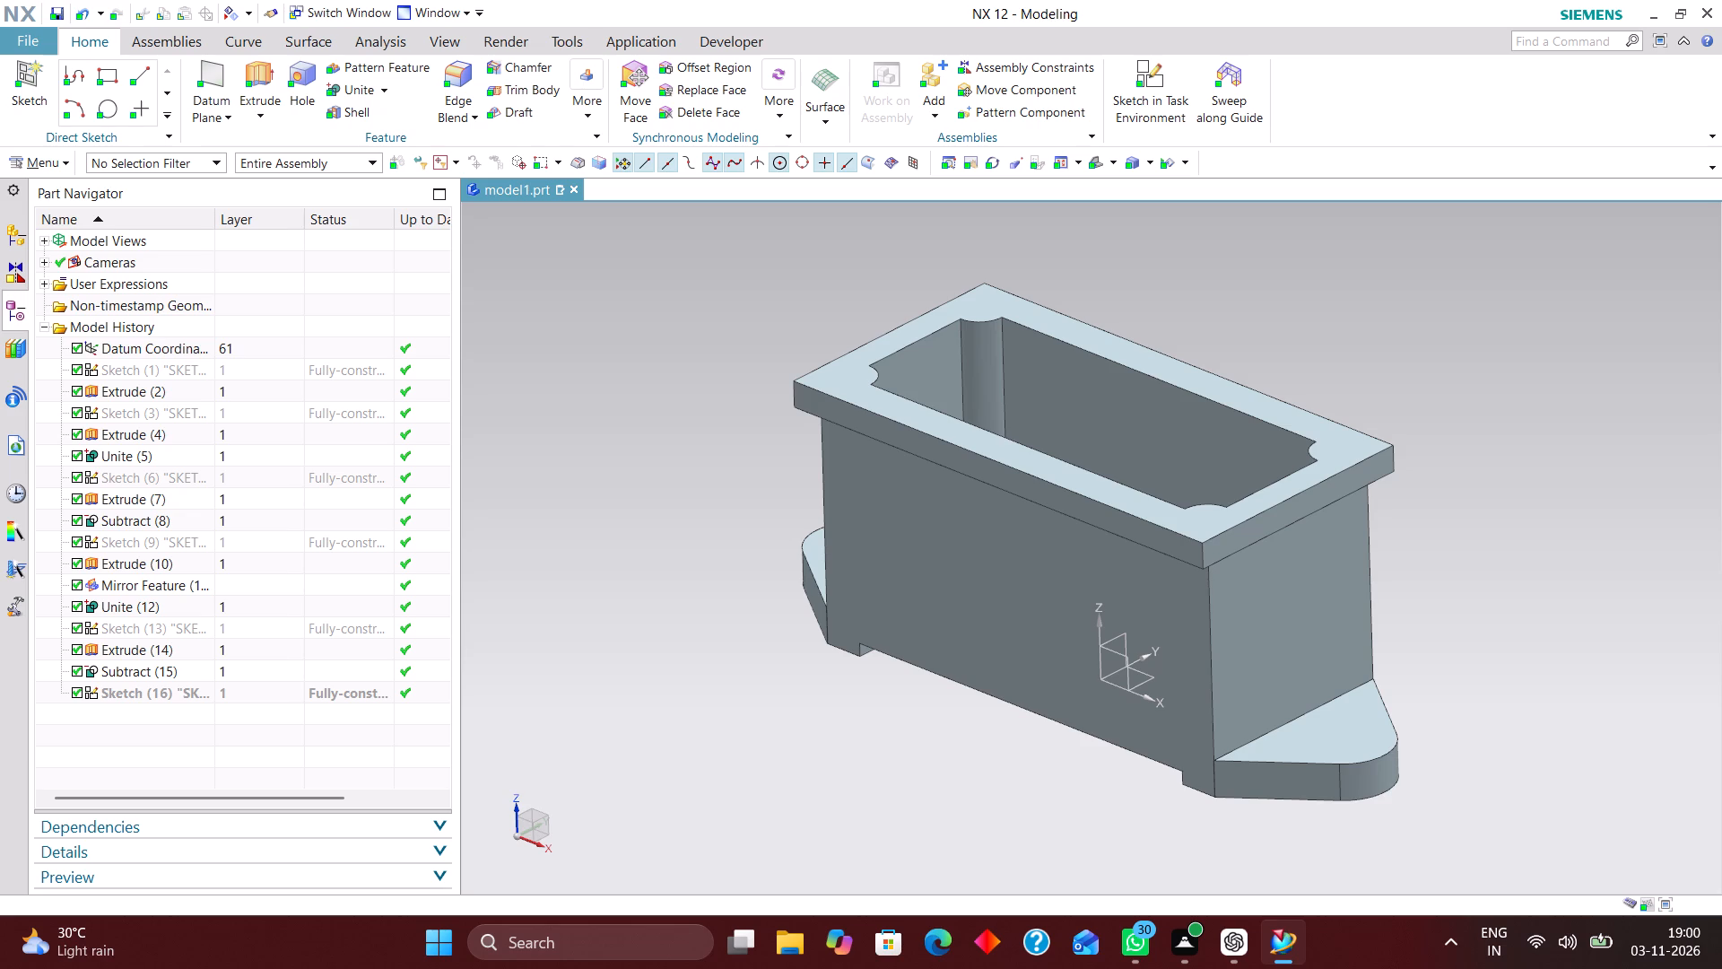
{"action": "scroll", "coordinate": [1418, 598], "scroll_direction": "down", "scroll_amount": 2}
{"action": "scroll", "coordinate": [1406, 633], "scroll_direction": "up", "scroll_amount": 3}
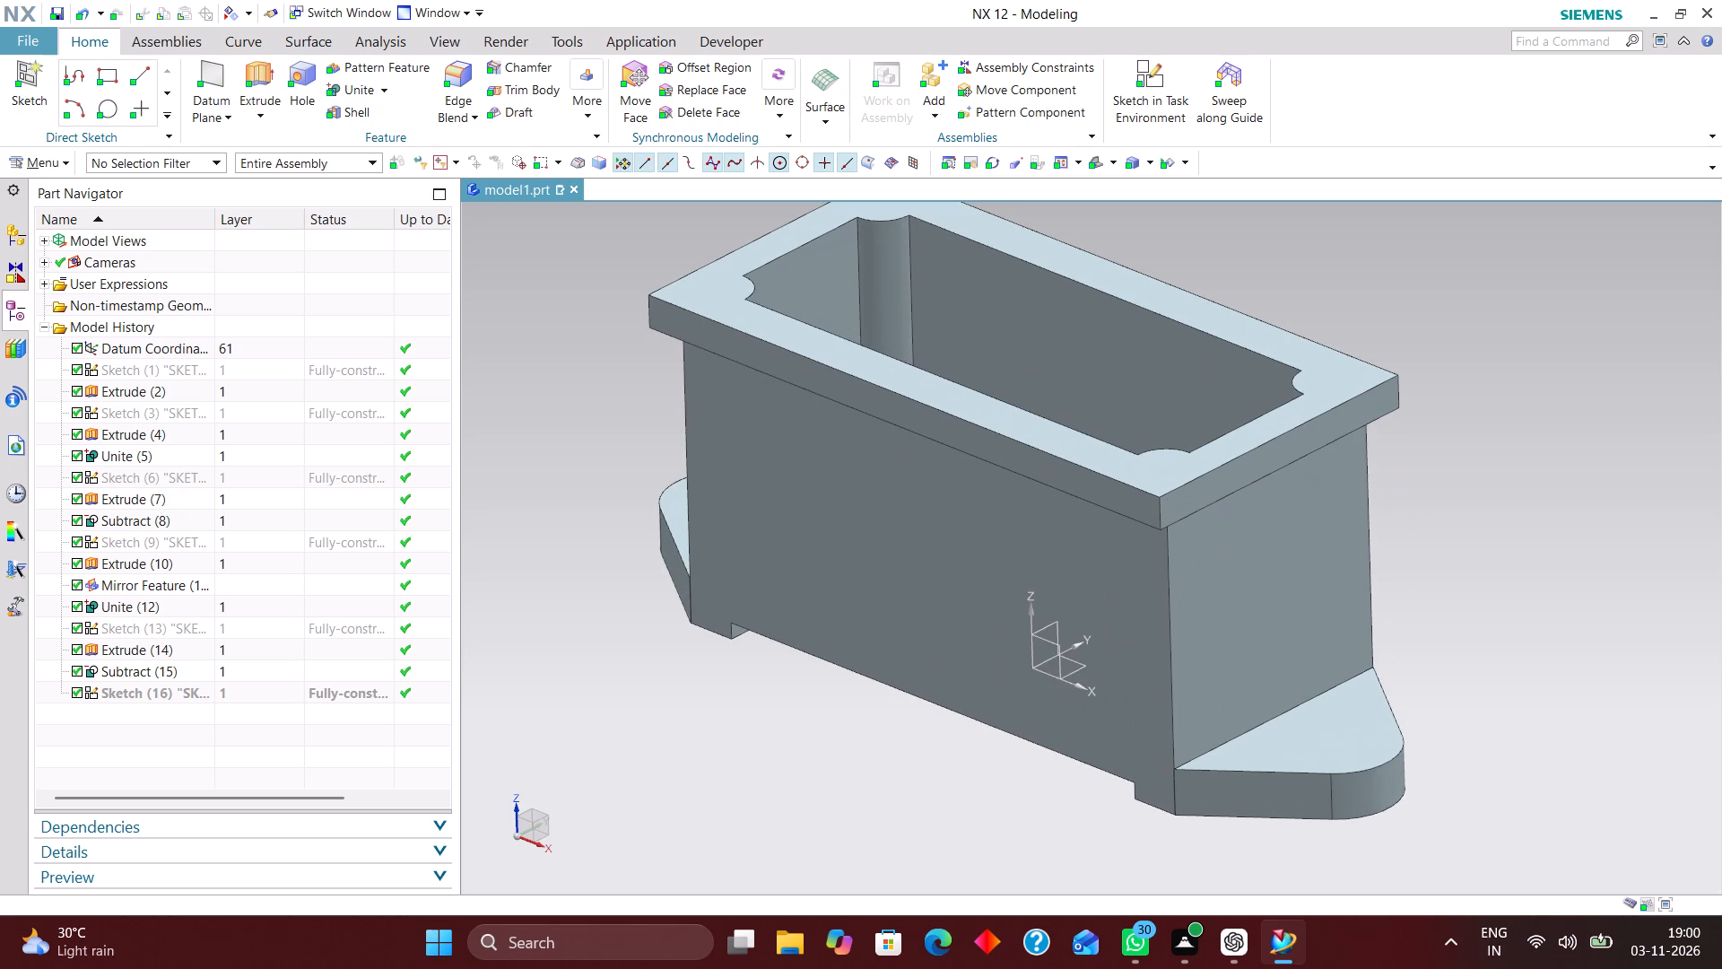
{"action": "scroll", "coordinate": [1249, 643], "scroll_direction": "down", "scroll_amount": 2}
{"action": "scroll", "coordinate": [1188, 567], "scroll_direction": "up", "scroll_amount": 2}
{"action": "middle_click_drag", "start_coordinate": [1052, 572], "coordinate": [1050, 634]}
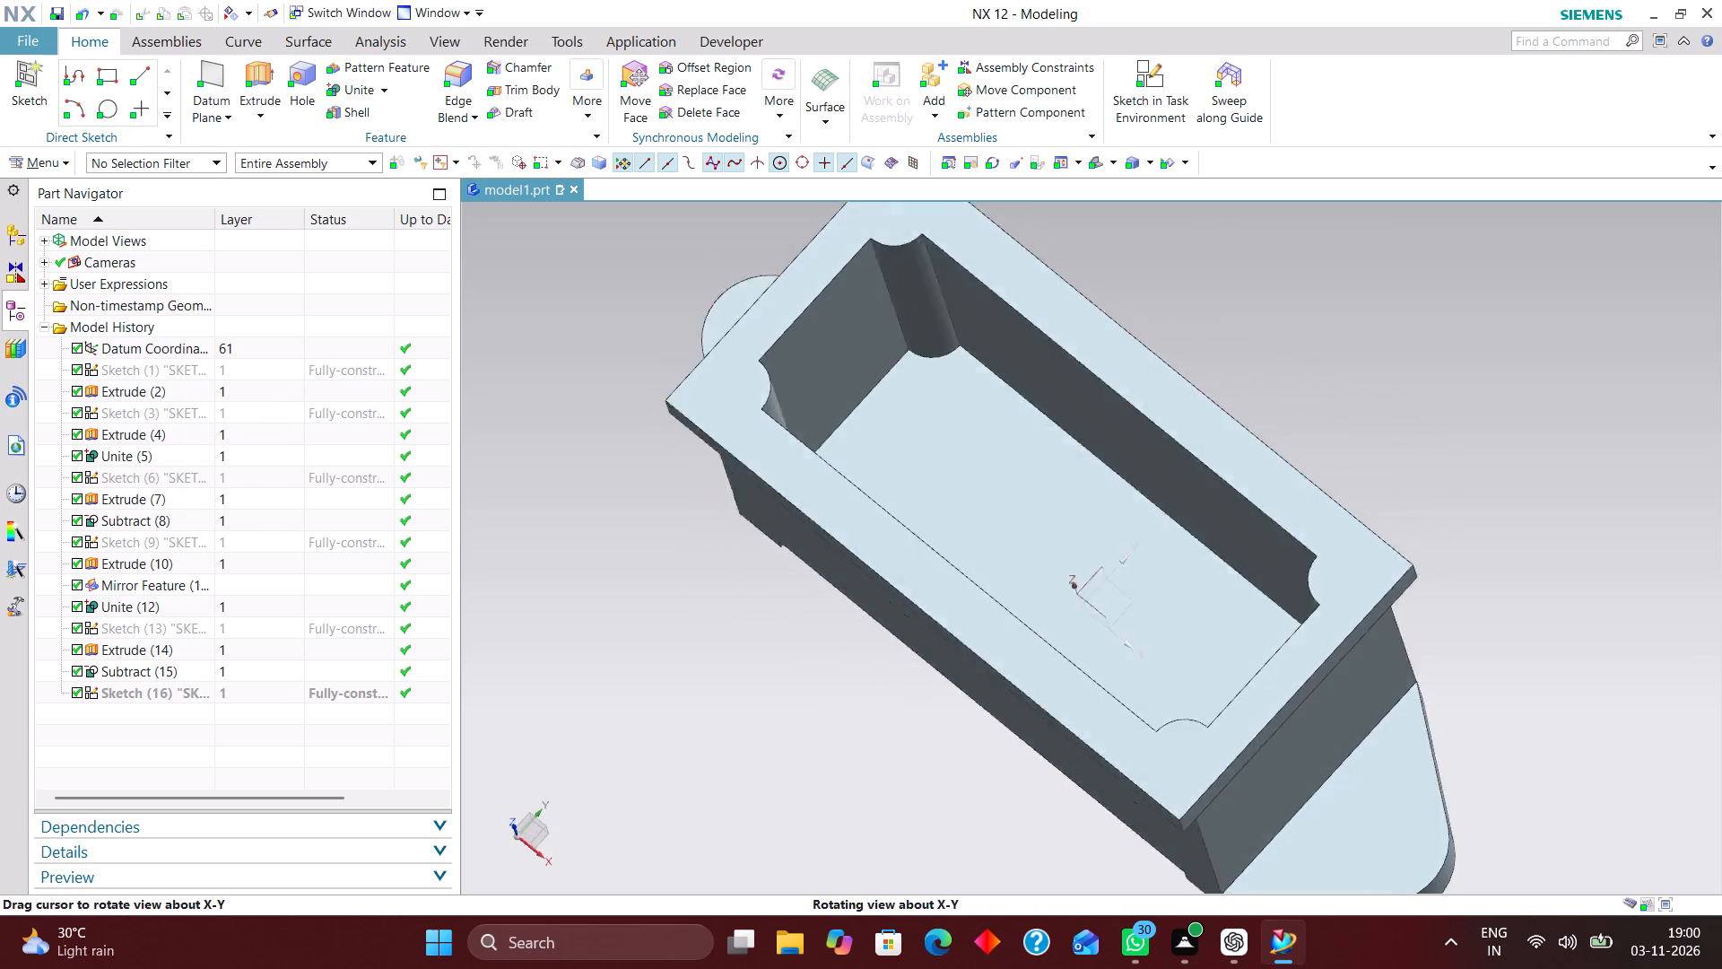
{"action": "middle_click_drag", "start_coordinate": [1050, 634], "coordinate": [1048, 592]}
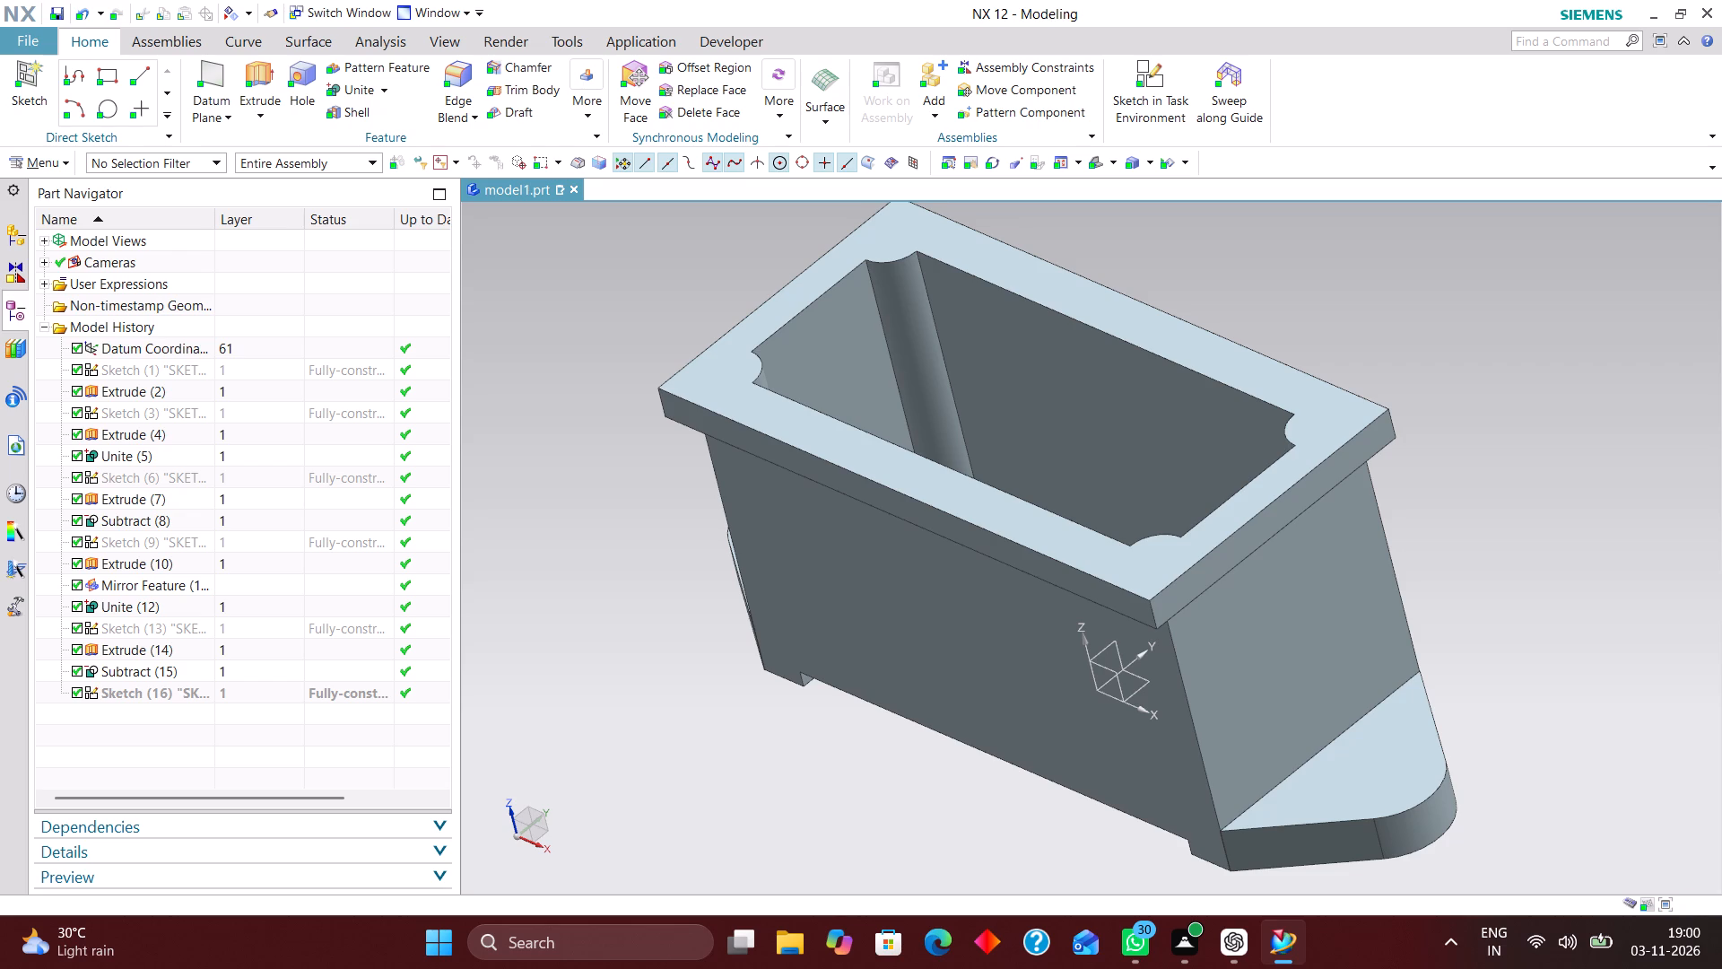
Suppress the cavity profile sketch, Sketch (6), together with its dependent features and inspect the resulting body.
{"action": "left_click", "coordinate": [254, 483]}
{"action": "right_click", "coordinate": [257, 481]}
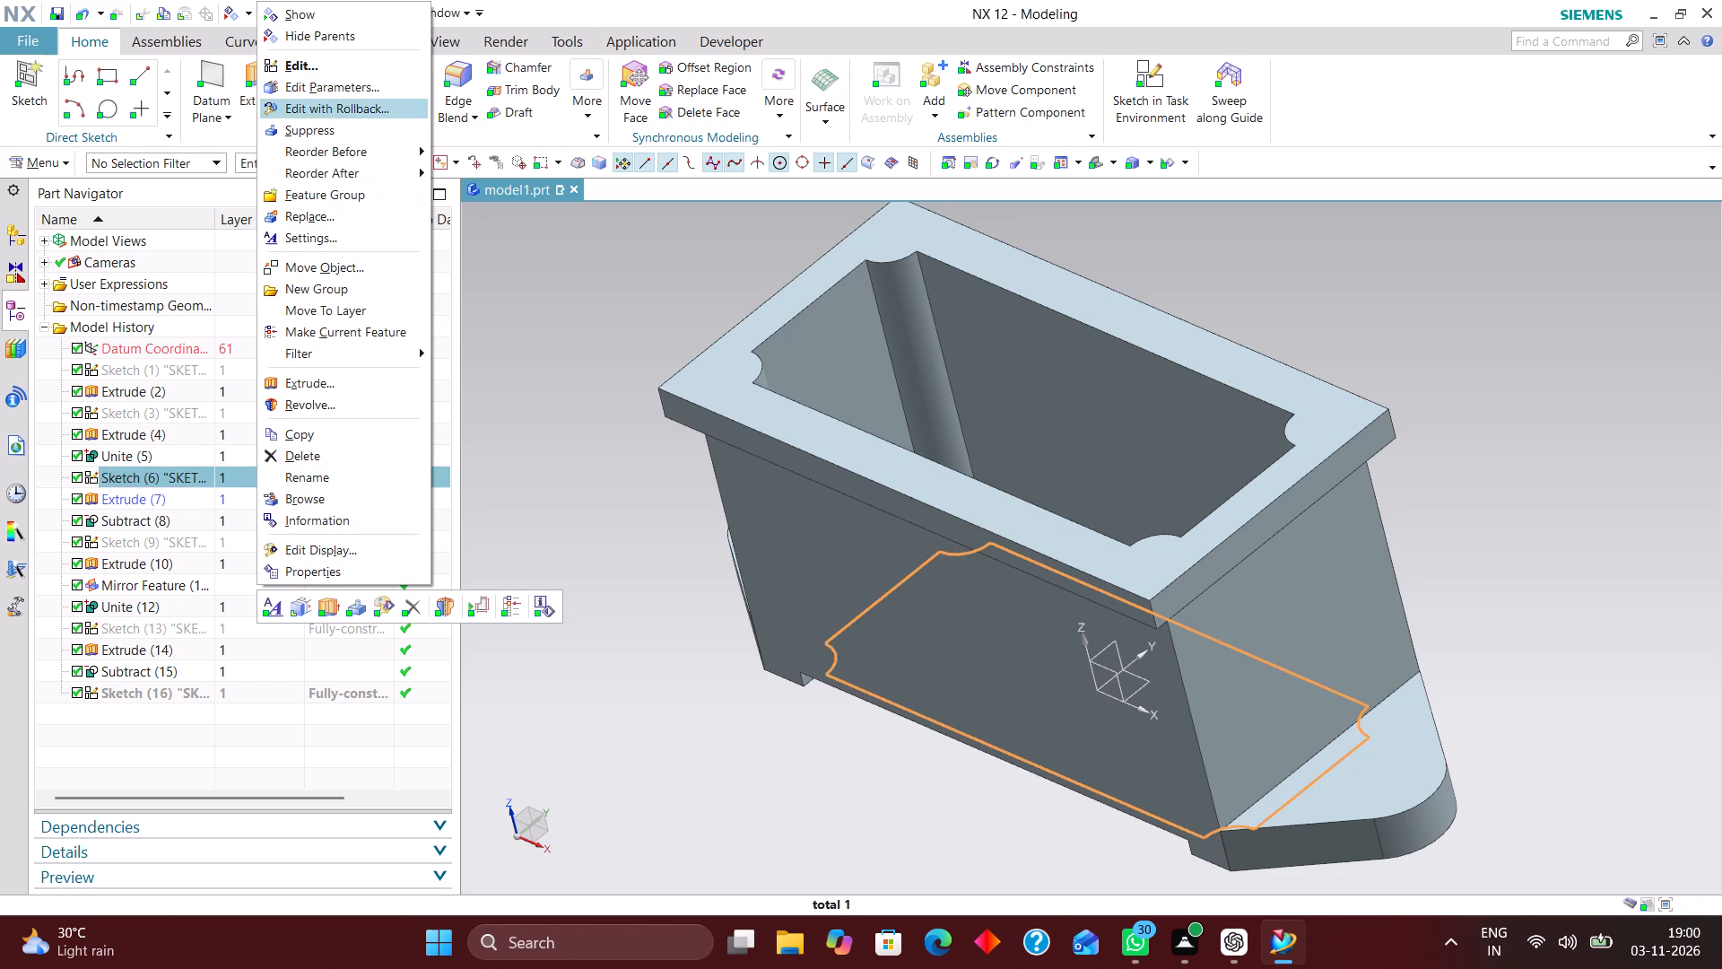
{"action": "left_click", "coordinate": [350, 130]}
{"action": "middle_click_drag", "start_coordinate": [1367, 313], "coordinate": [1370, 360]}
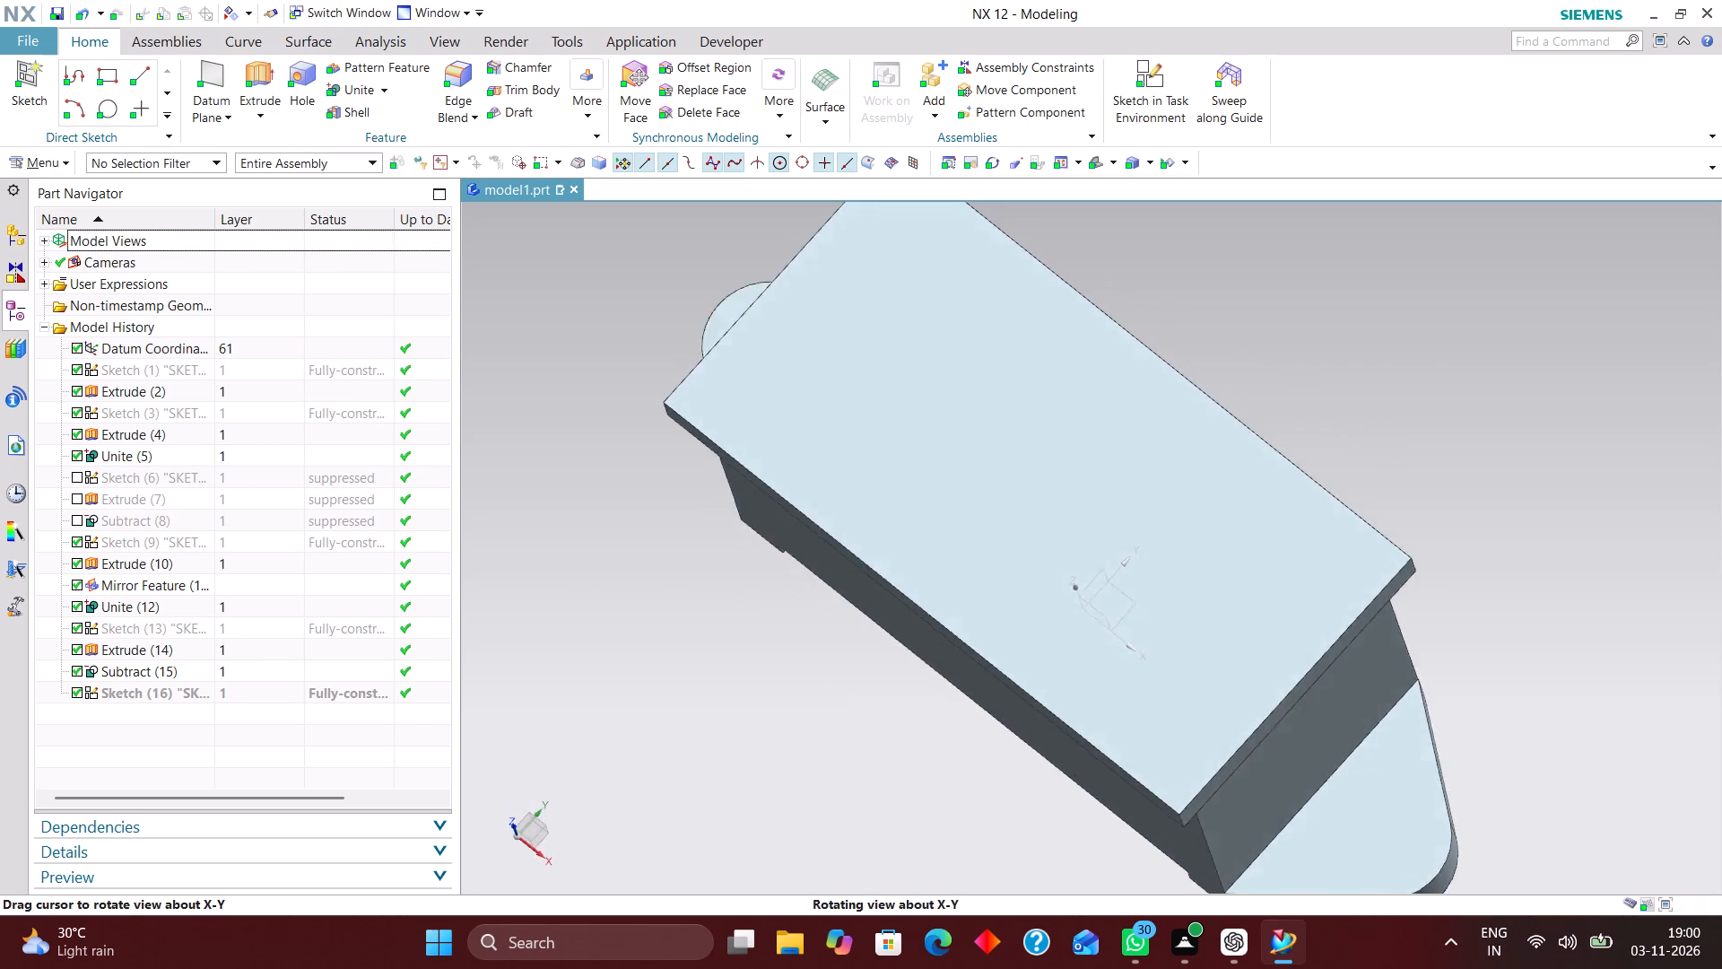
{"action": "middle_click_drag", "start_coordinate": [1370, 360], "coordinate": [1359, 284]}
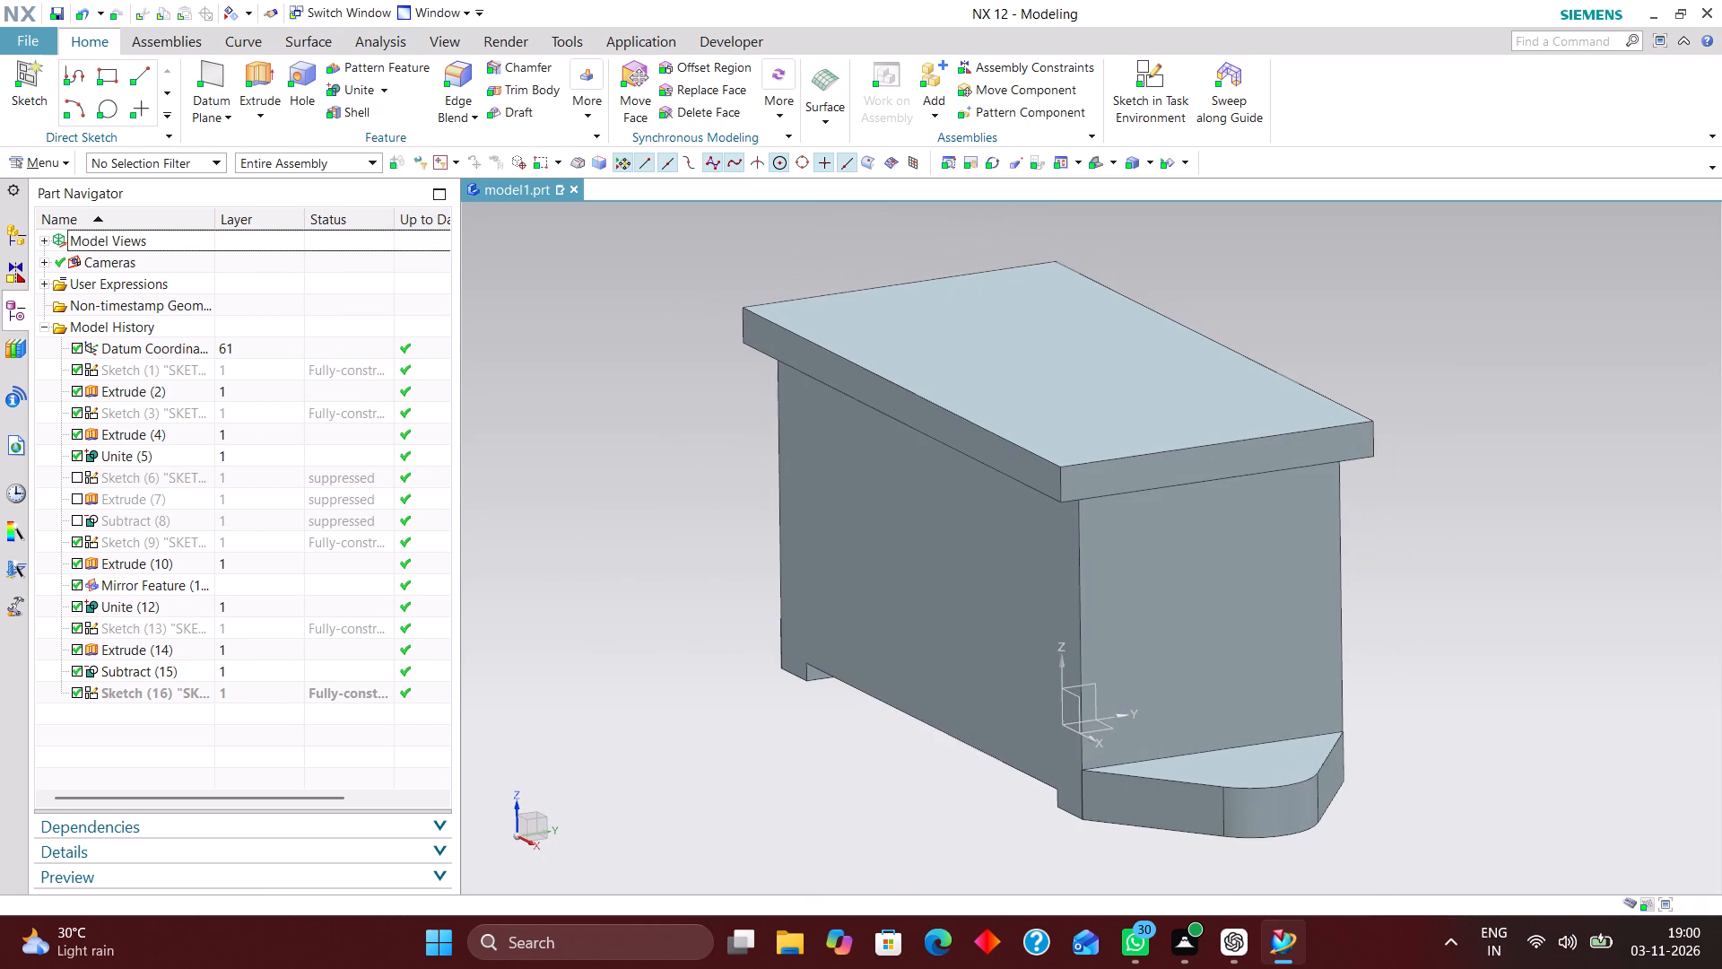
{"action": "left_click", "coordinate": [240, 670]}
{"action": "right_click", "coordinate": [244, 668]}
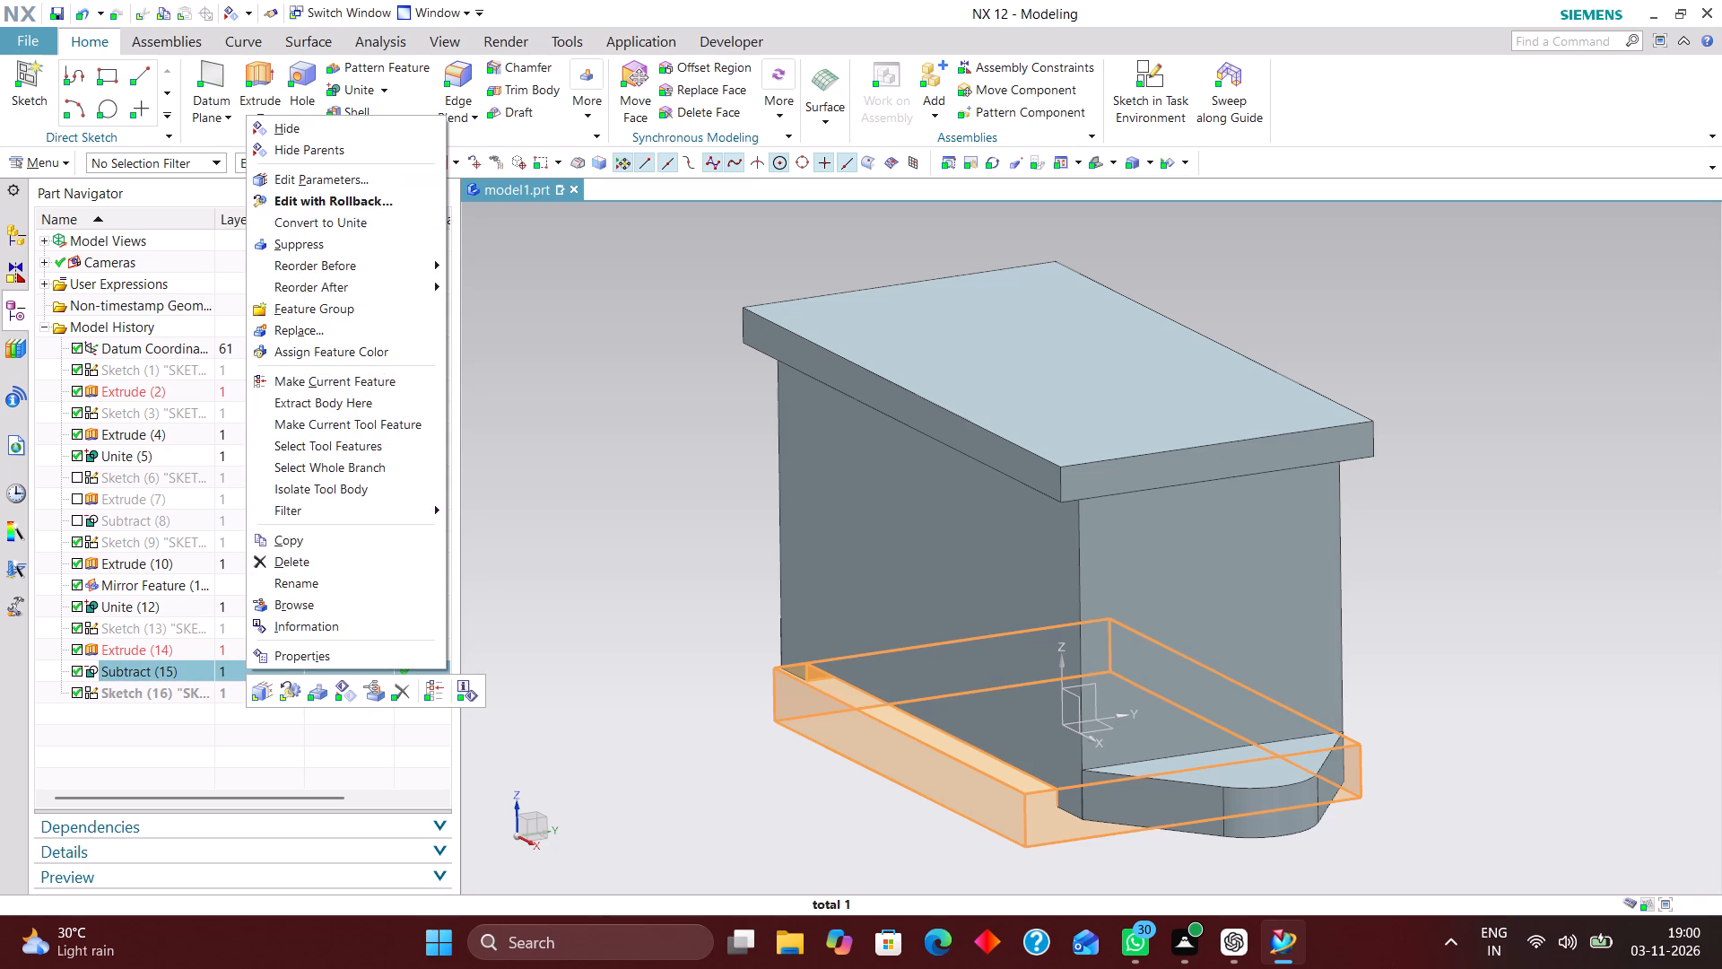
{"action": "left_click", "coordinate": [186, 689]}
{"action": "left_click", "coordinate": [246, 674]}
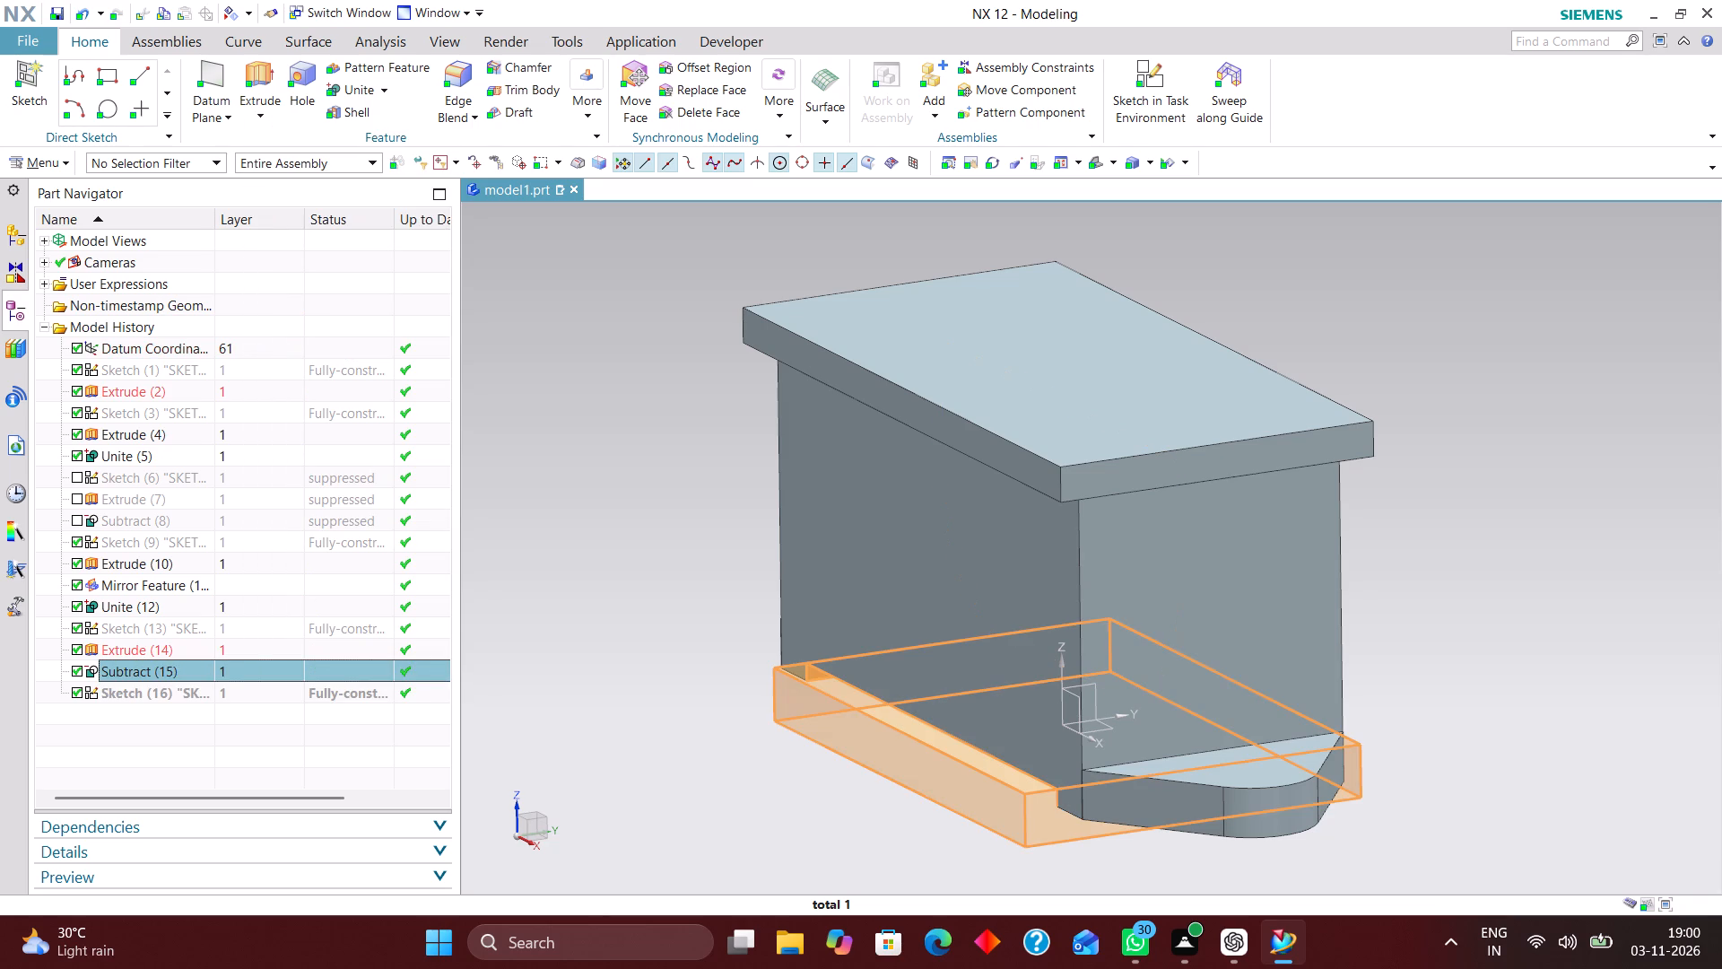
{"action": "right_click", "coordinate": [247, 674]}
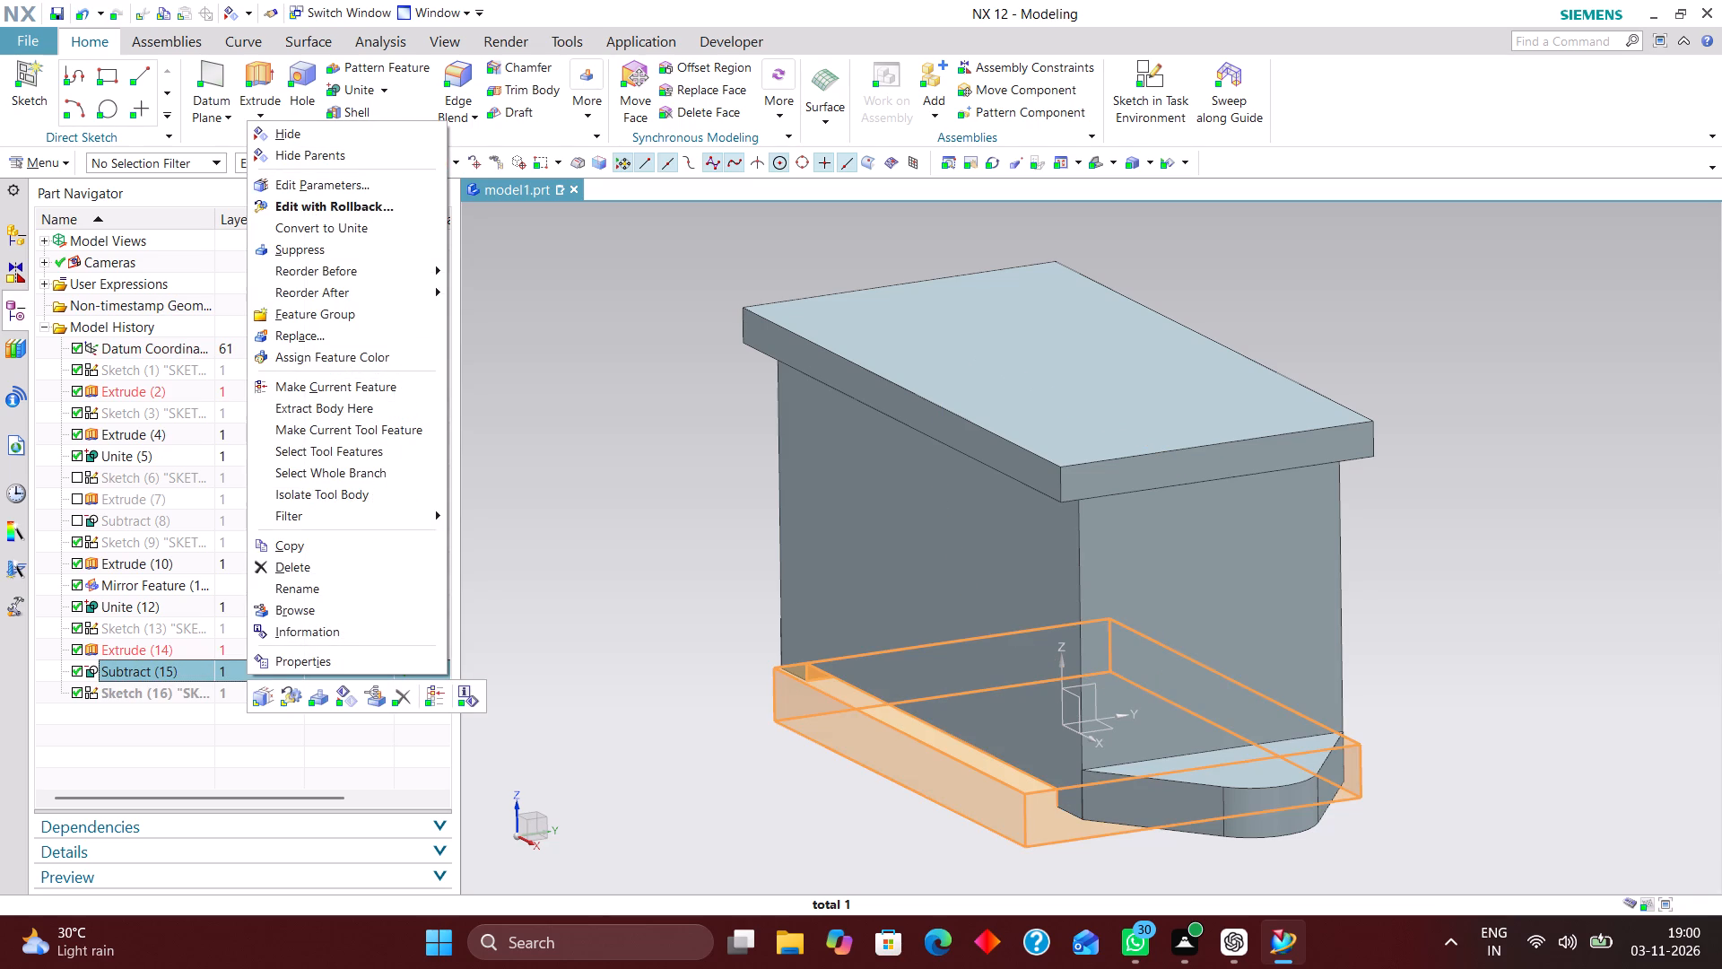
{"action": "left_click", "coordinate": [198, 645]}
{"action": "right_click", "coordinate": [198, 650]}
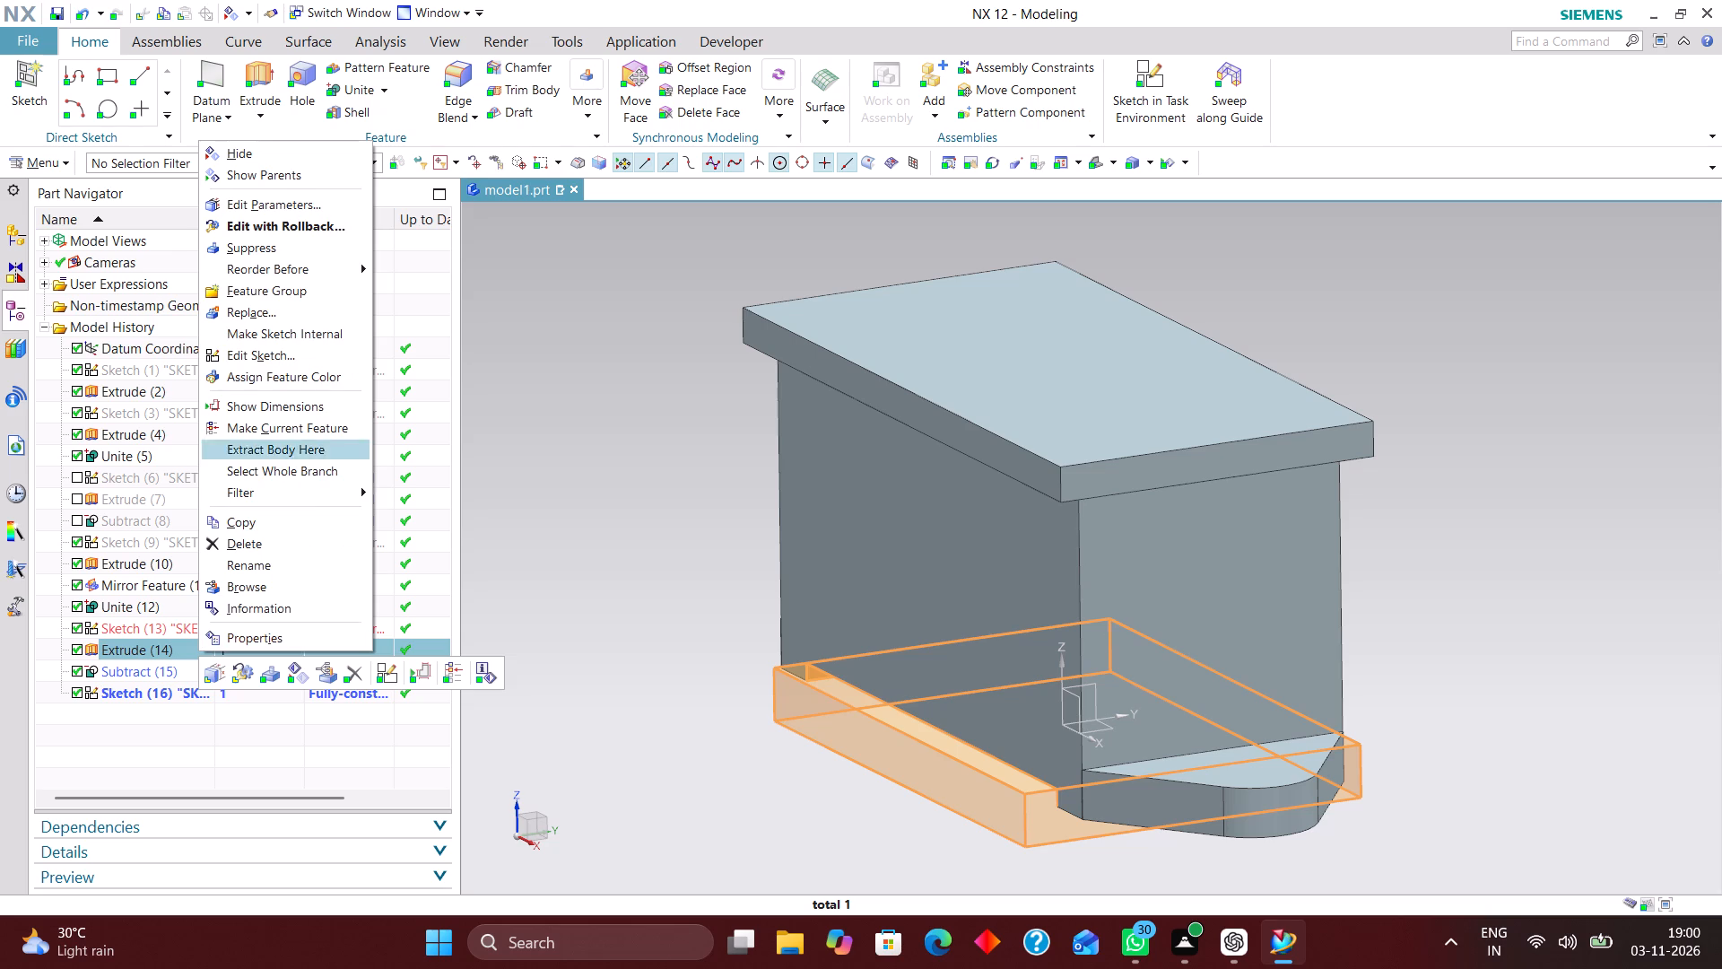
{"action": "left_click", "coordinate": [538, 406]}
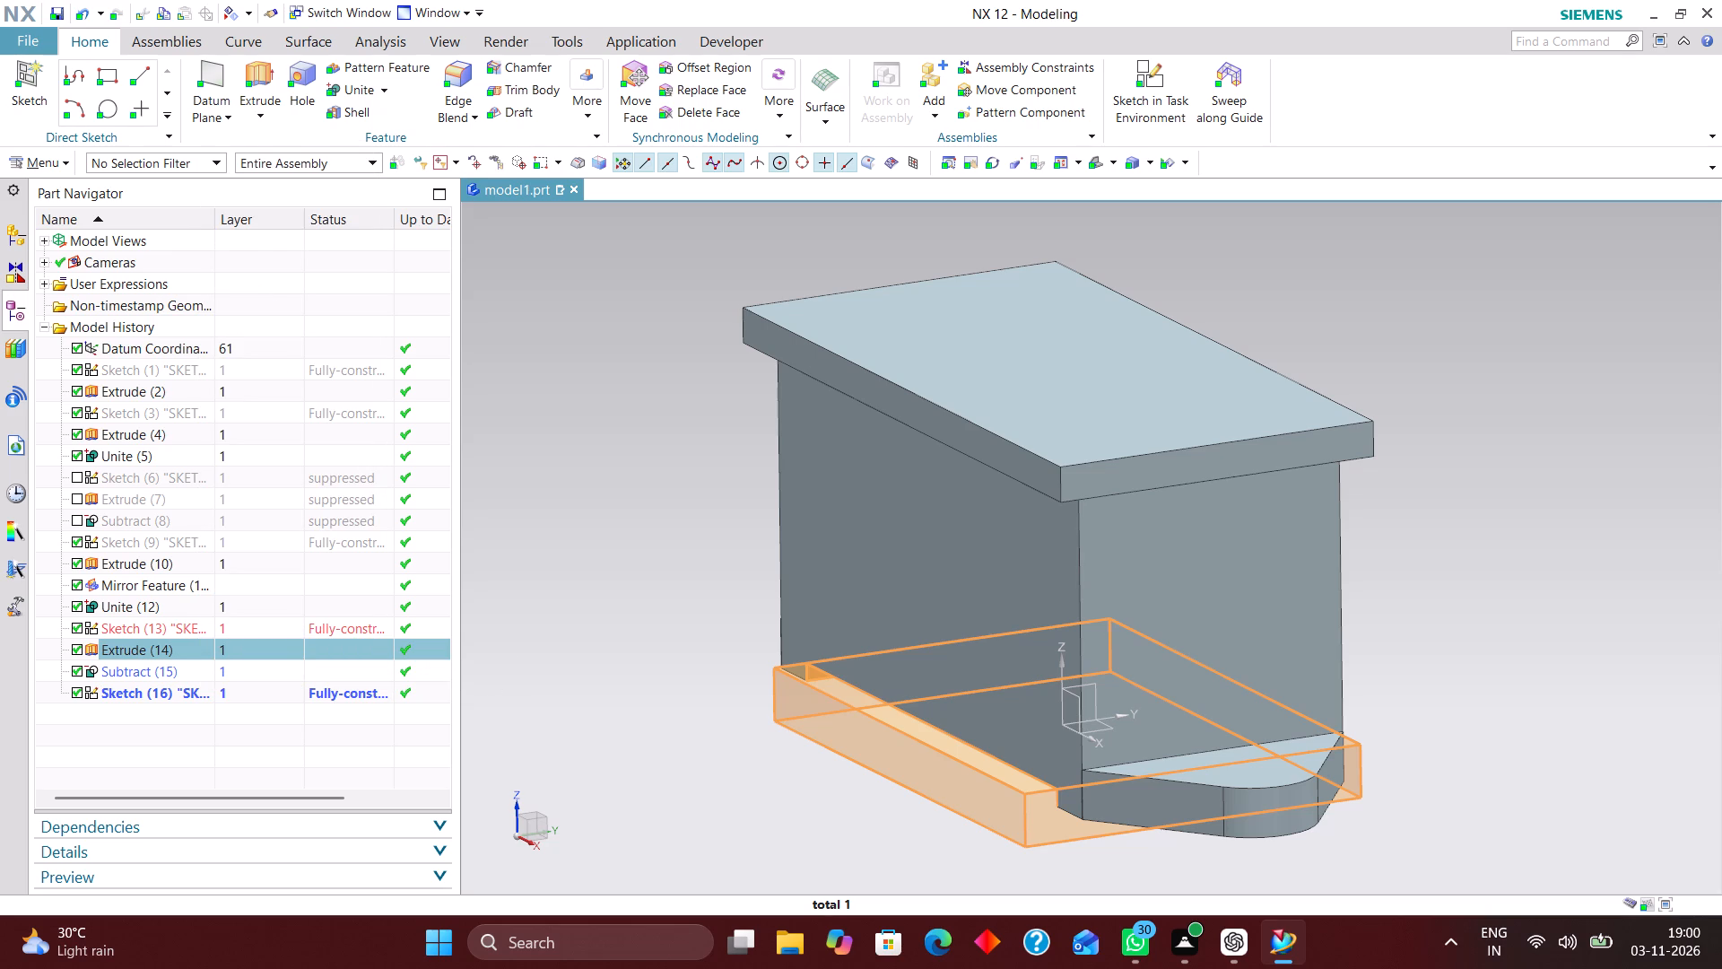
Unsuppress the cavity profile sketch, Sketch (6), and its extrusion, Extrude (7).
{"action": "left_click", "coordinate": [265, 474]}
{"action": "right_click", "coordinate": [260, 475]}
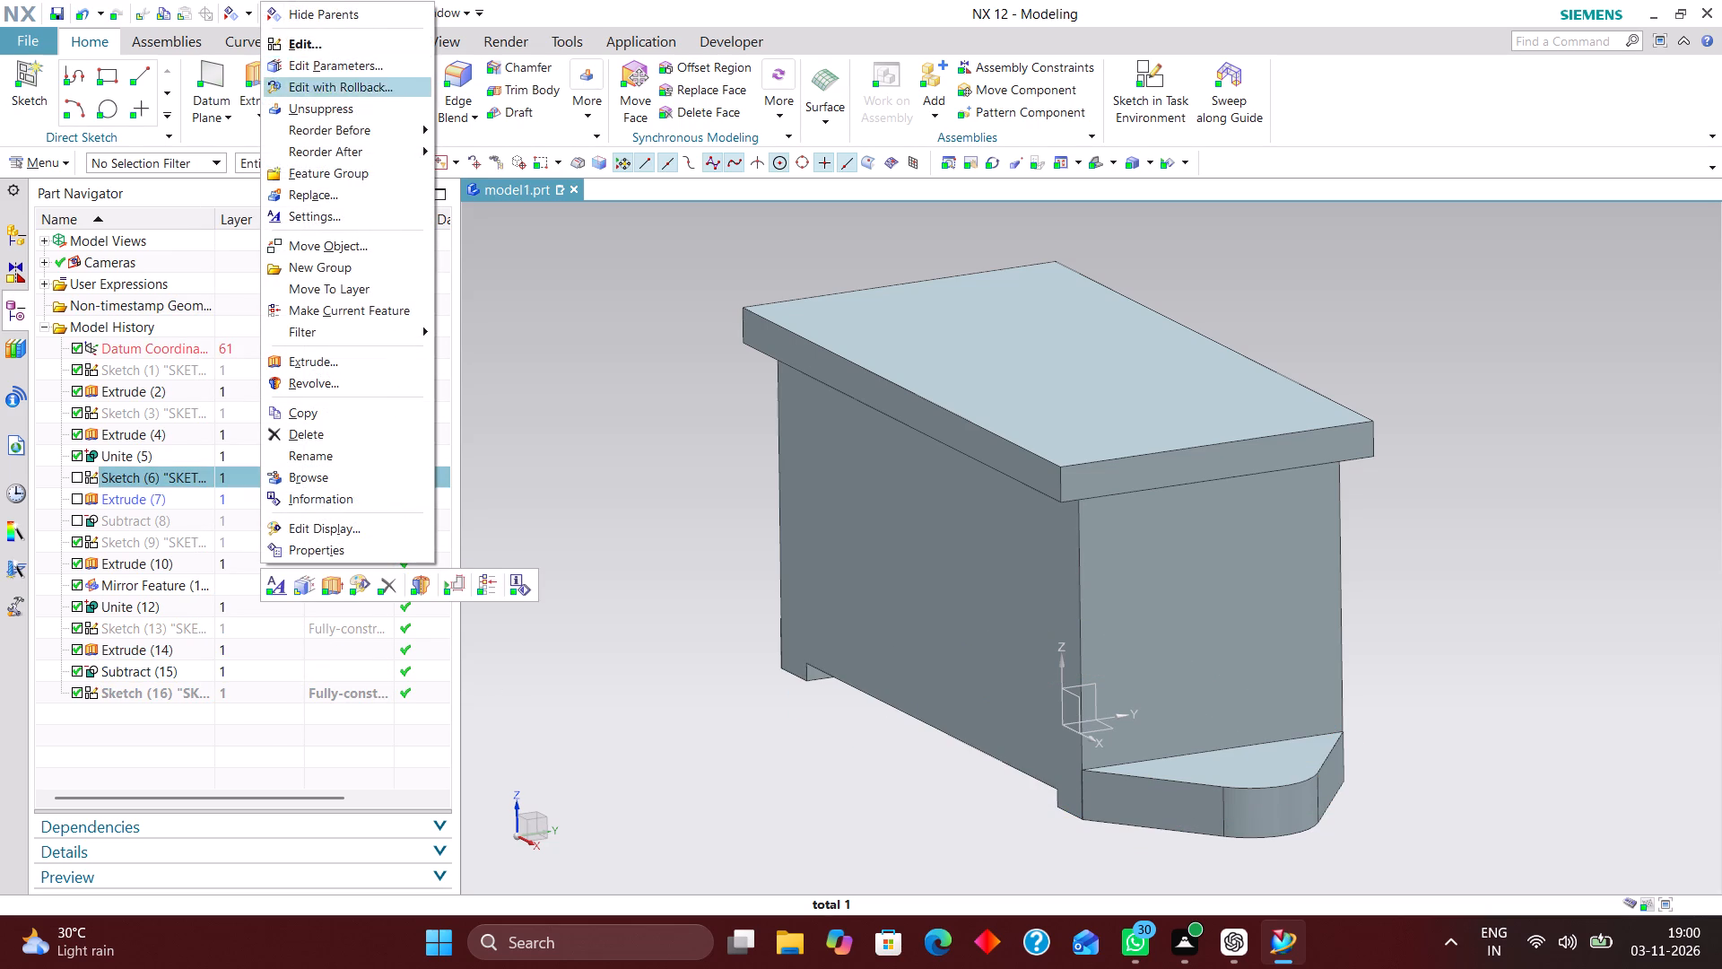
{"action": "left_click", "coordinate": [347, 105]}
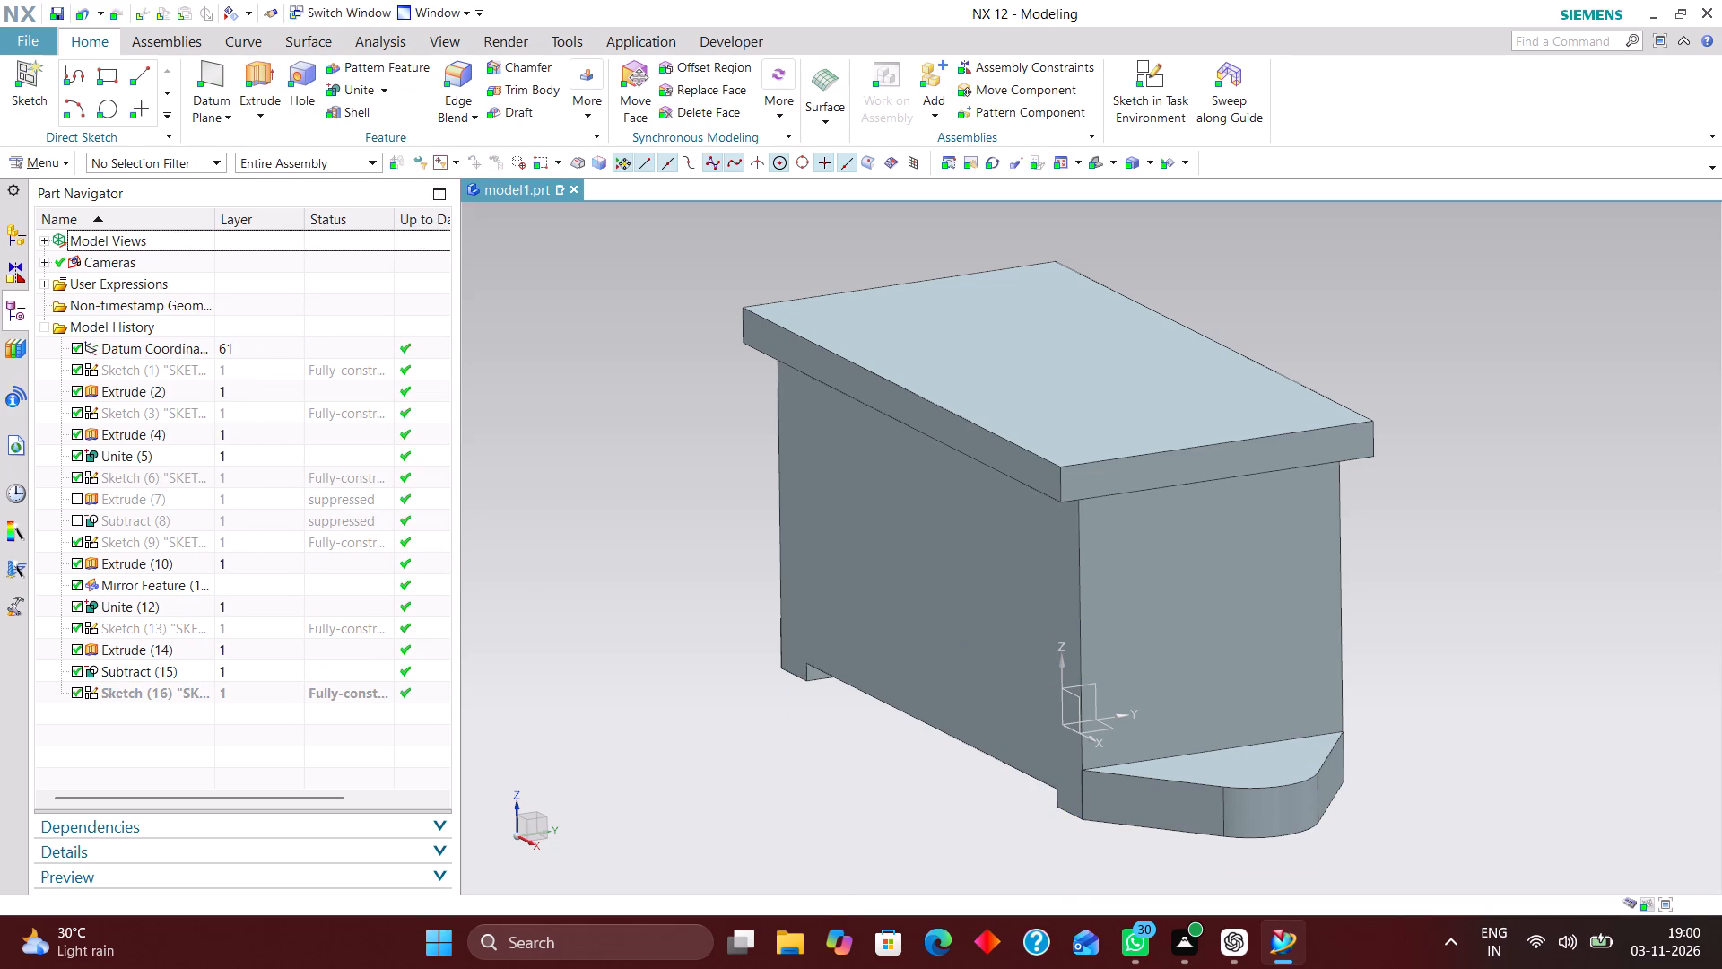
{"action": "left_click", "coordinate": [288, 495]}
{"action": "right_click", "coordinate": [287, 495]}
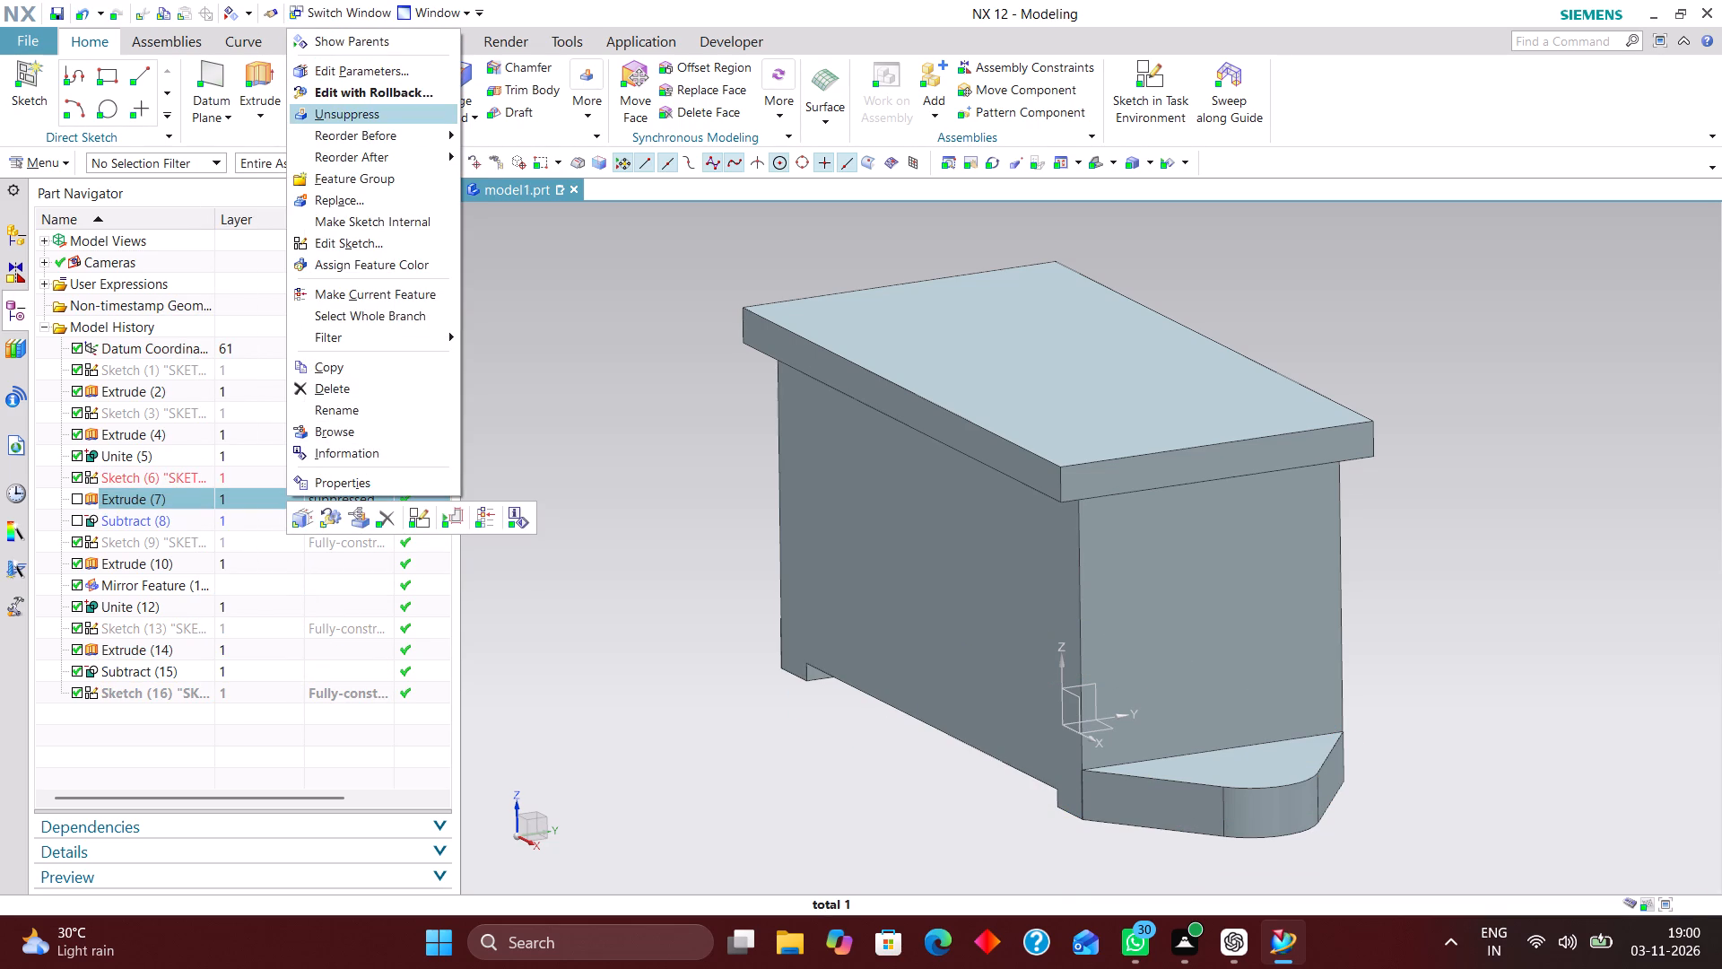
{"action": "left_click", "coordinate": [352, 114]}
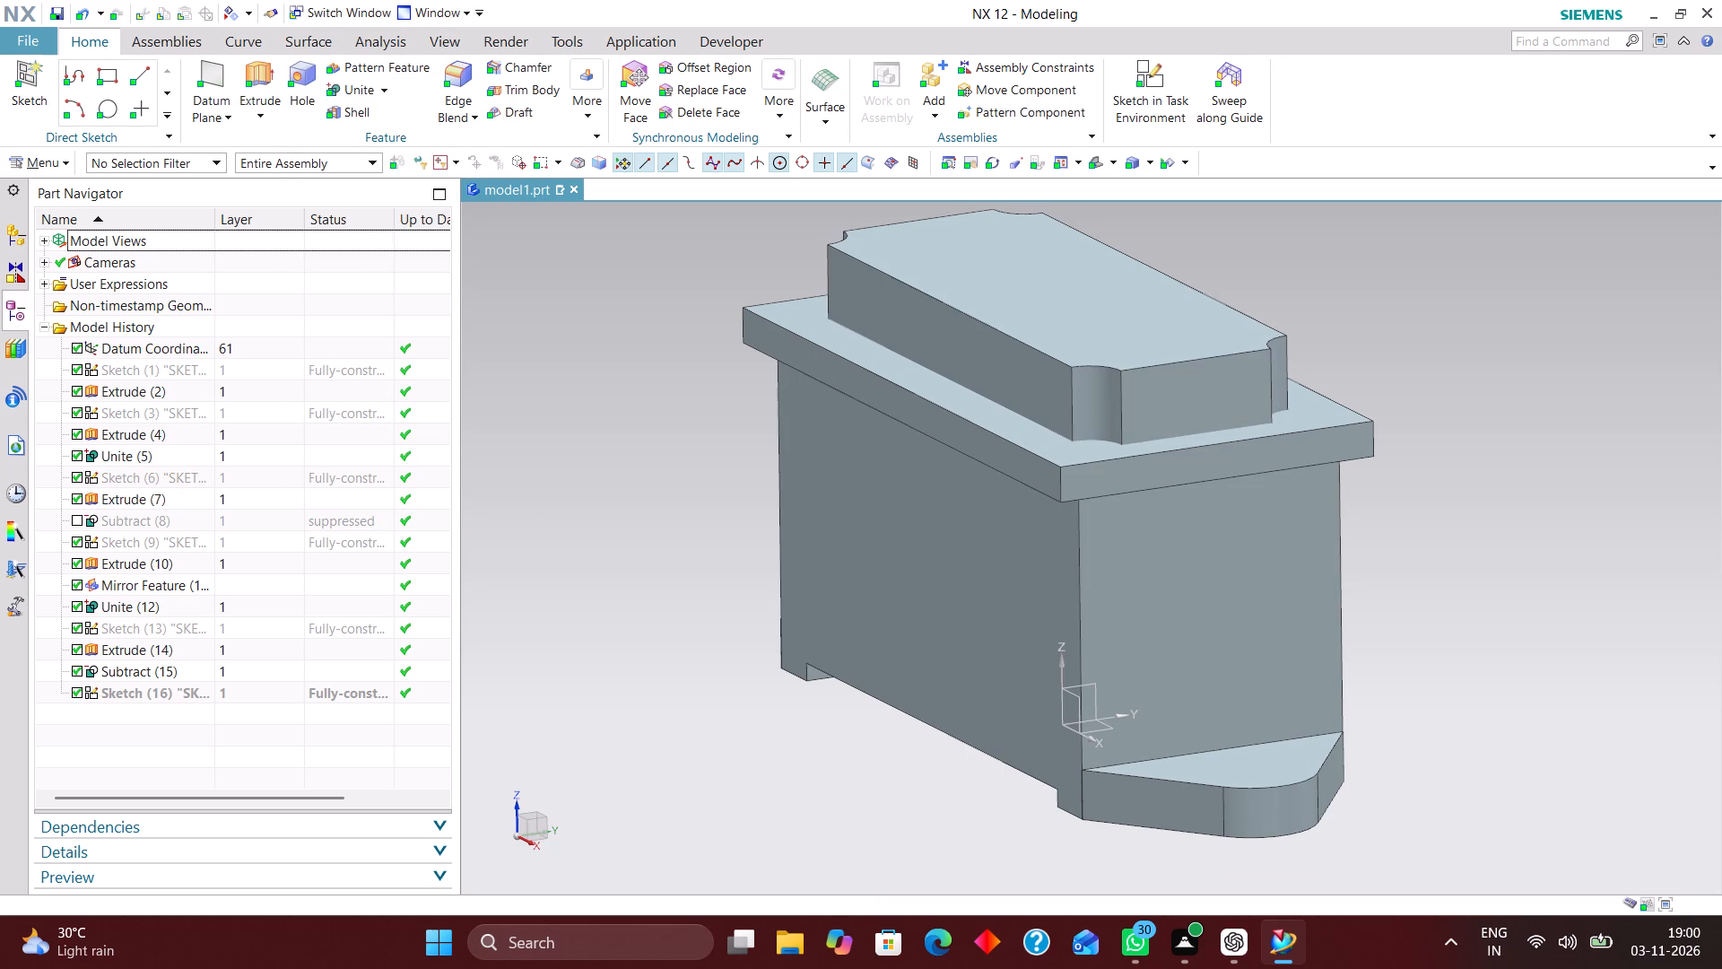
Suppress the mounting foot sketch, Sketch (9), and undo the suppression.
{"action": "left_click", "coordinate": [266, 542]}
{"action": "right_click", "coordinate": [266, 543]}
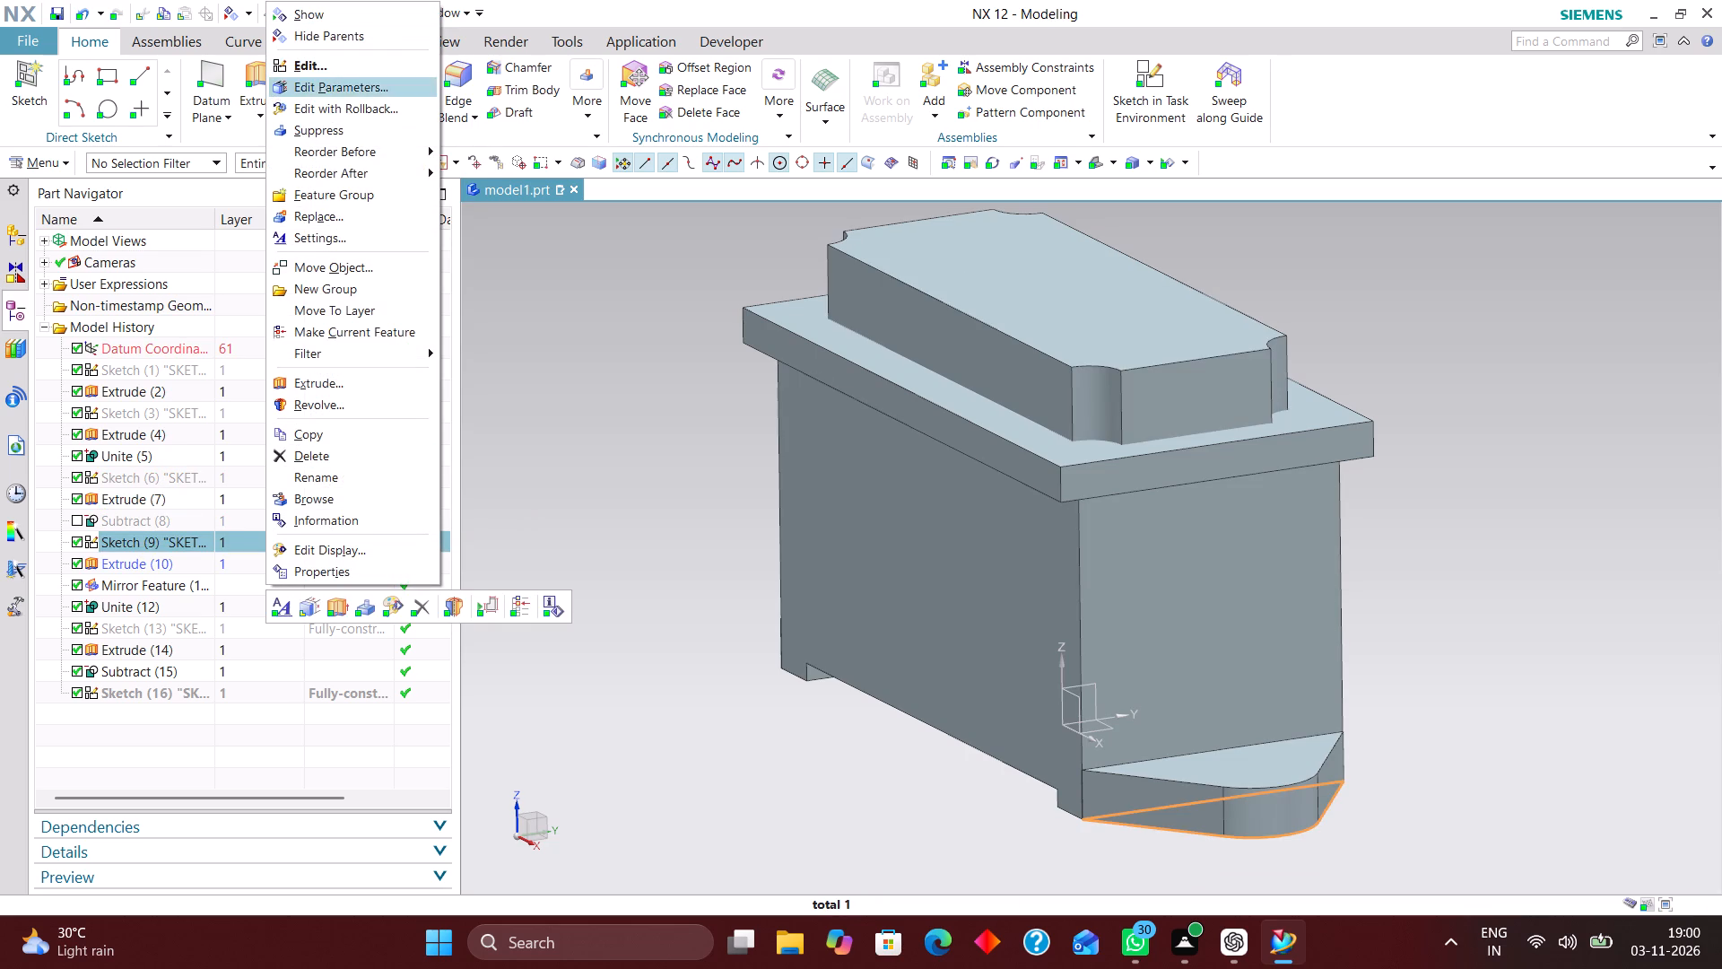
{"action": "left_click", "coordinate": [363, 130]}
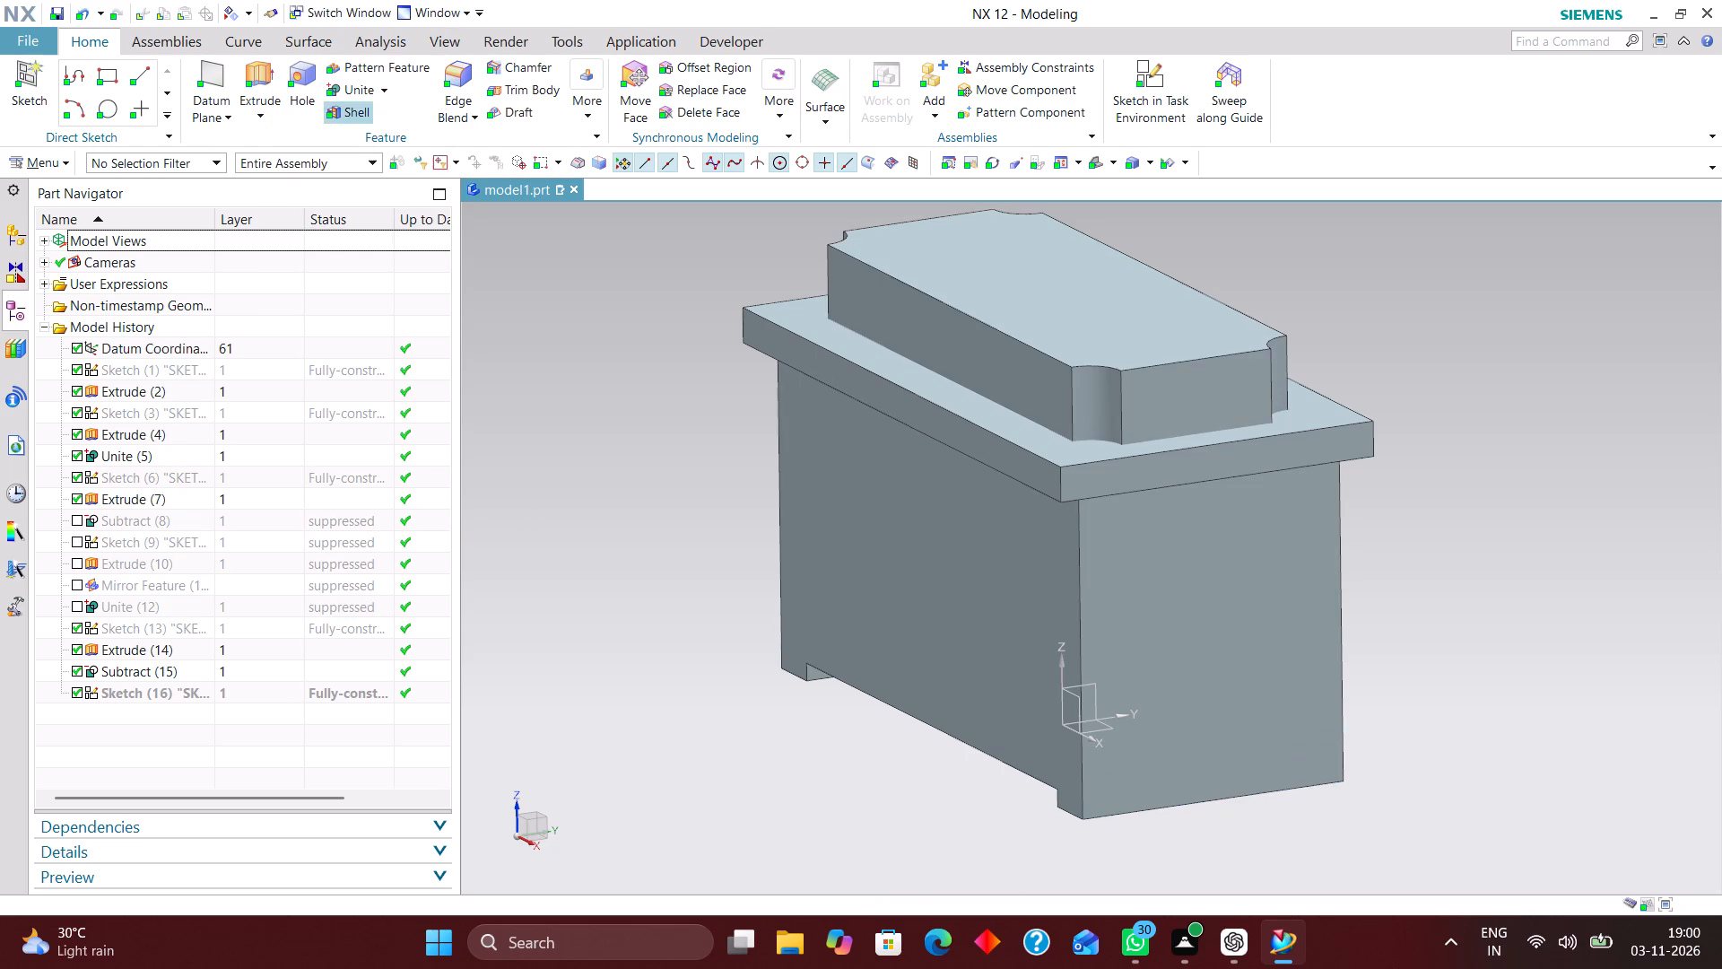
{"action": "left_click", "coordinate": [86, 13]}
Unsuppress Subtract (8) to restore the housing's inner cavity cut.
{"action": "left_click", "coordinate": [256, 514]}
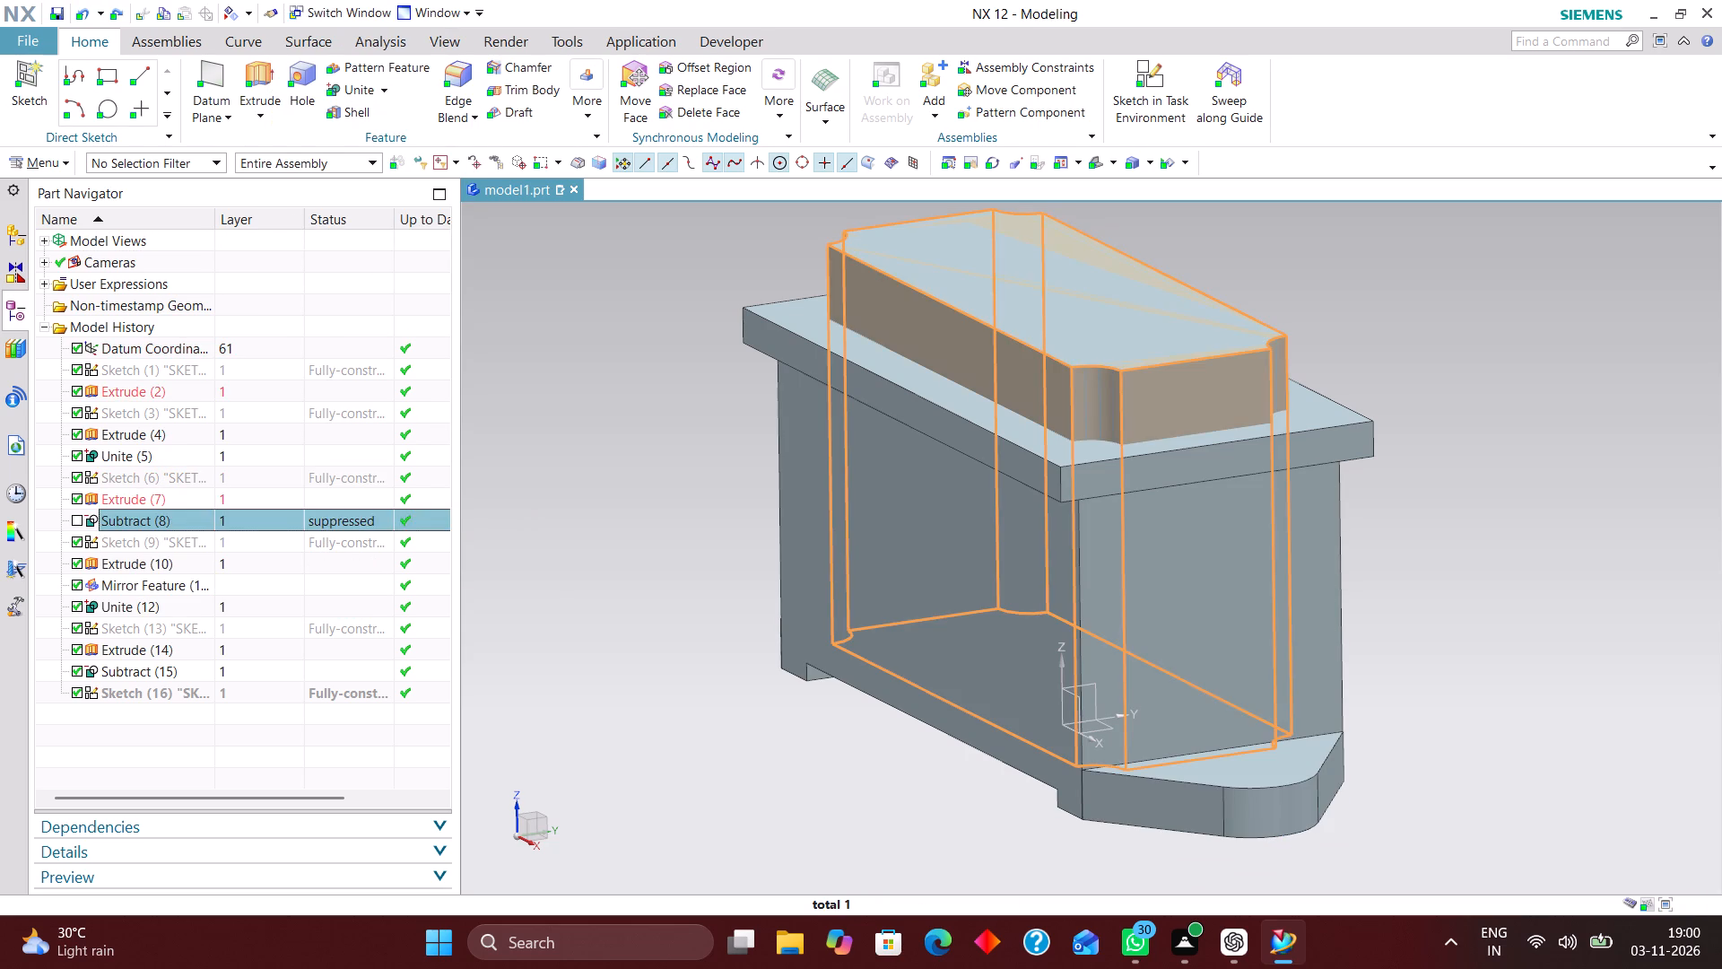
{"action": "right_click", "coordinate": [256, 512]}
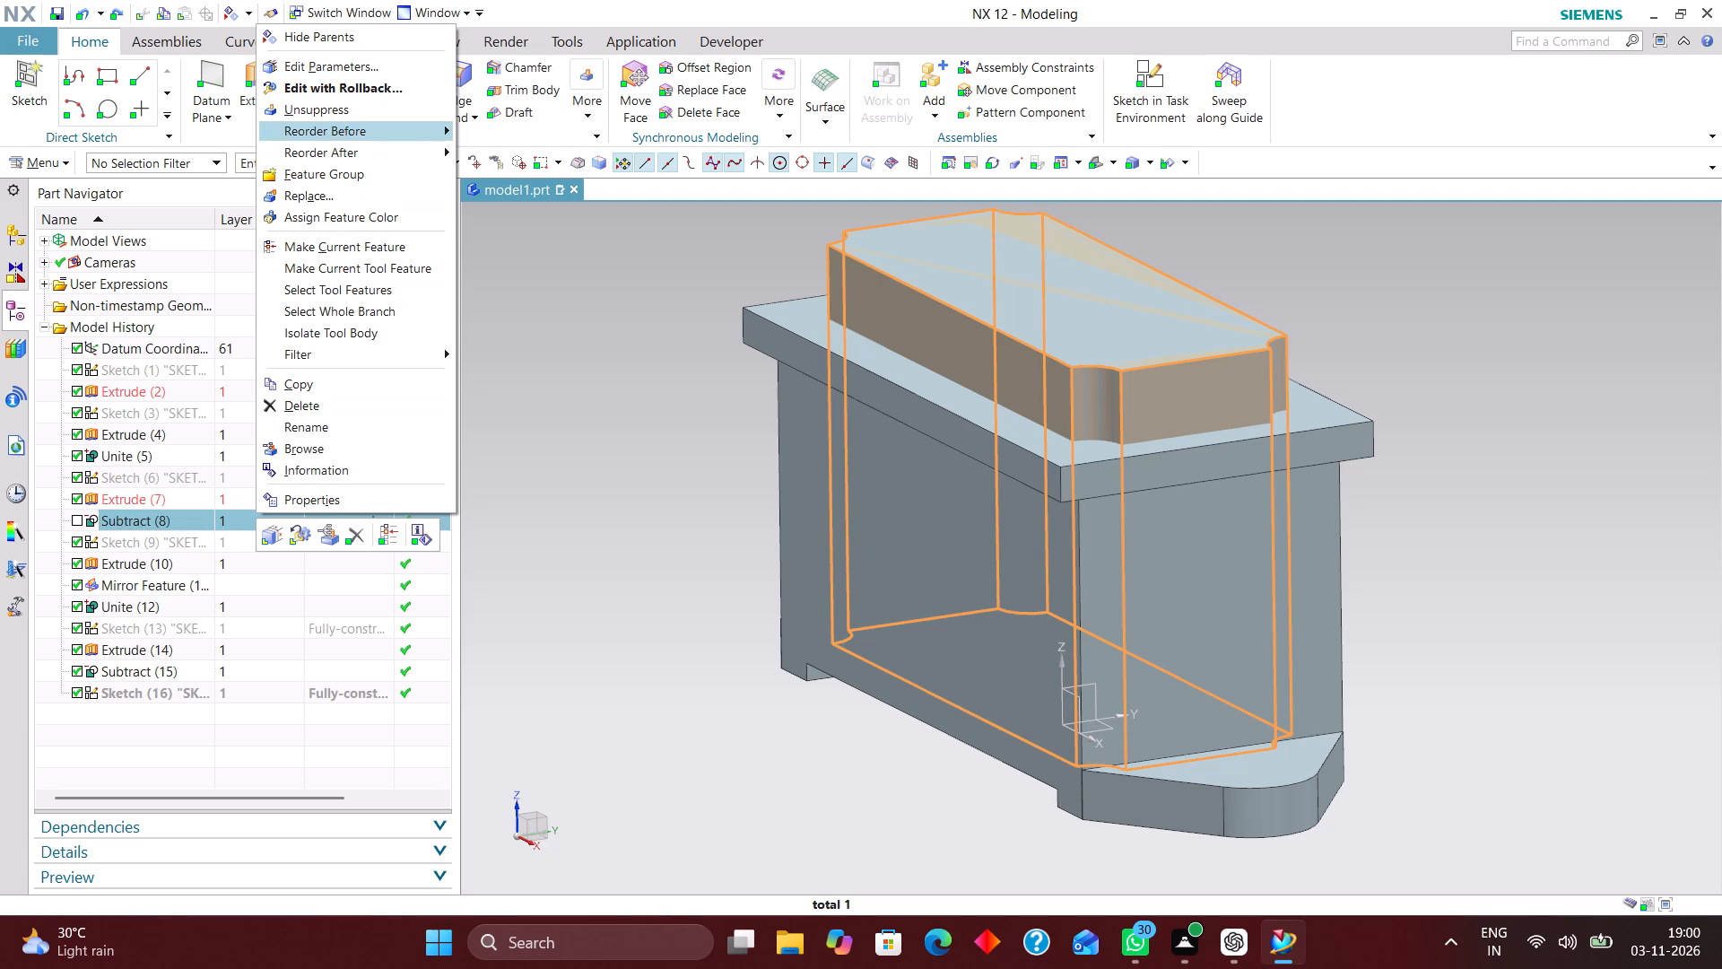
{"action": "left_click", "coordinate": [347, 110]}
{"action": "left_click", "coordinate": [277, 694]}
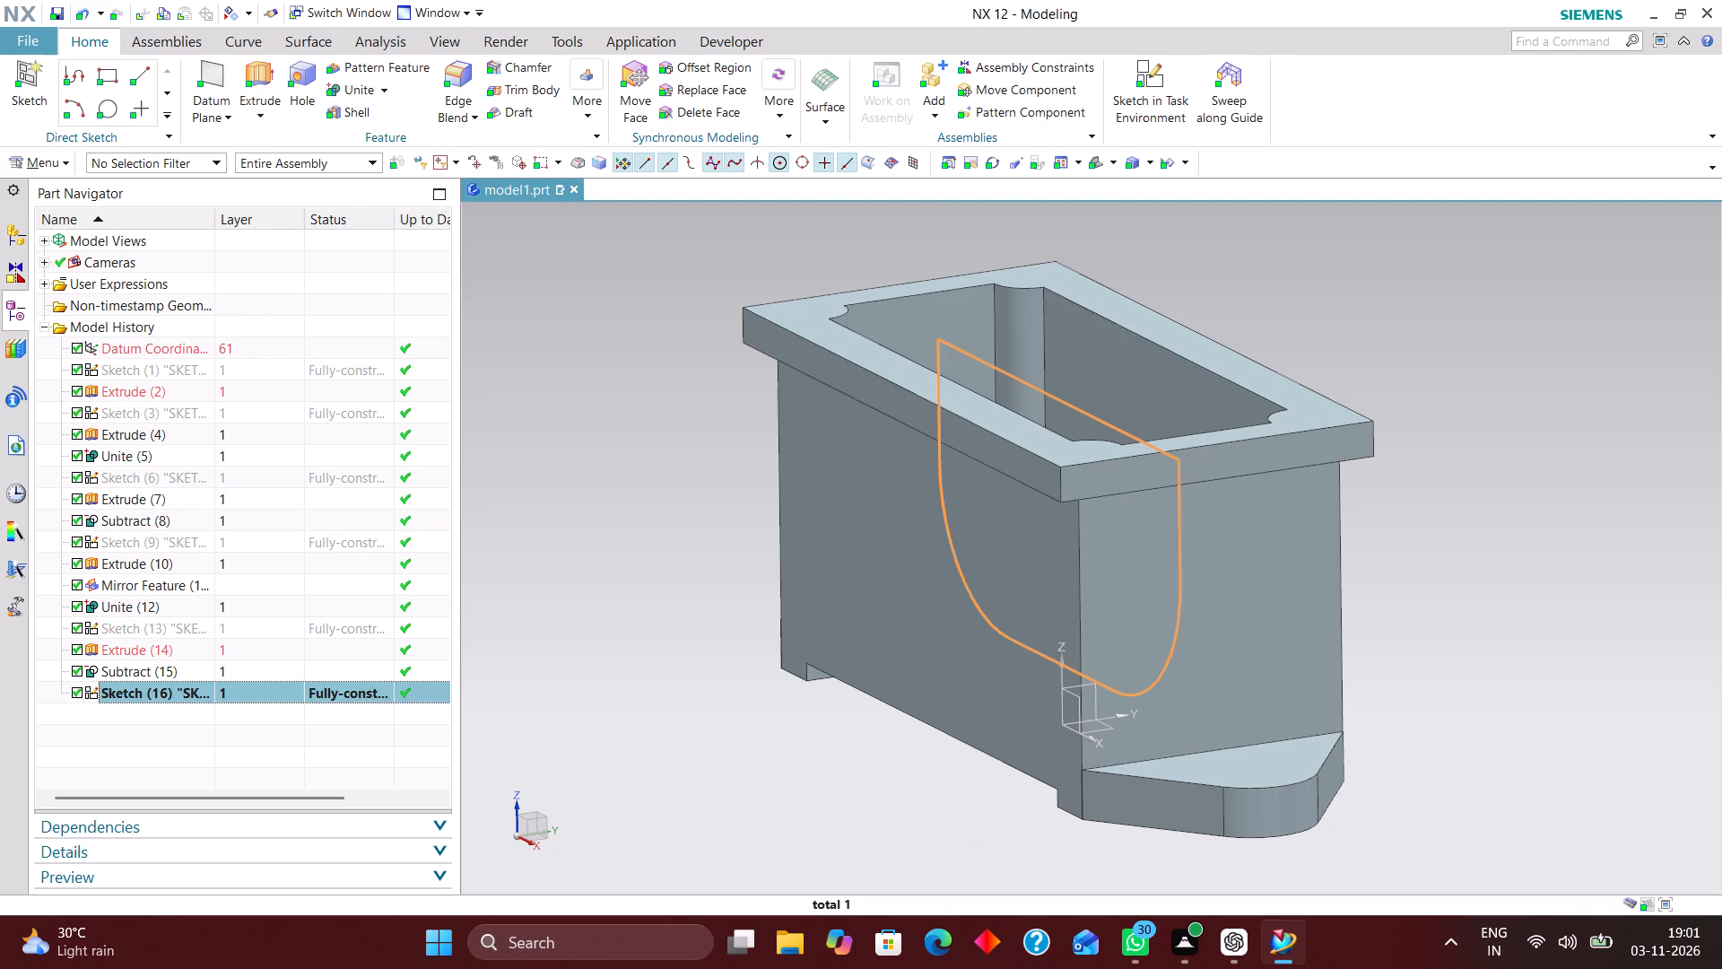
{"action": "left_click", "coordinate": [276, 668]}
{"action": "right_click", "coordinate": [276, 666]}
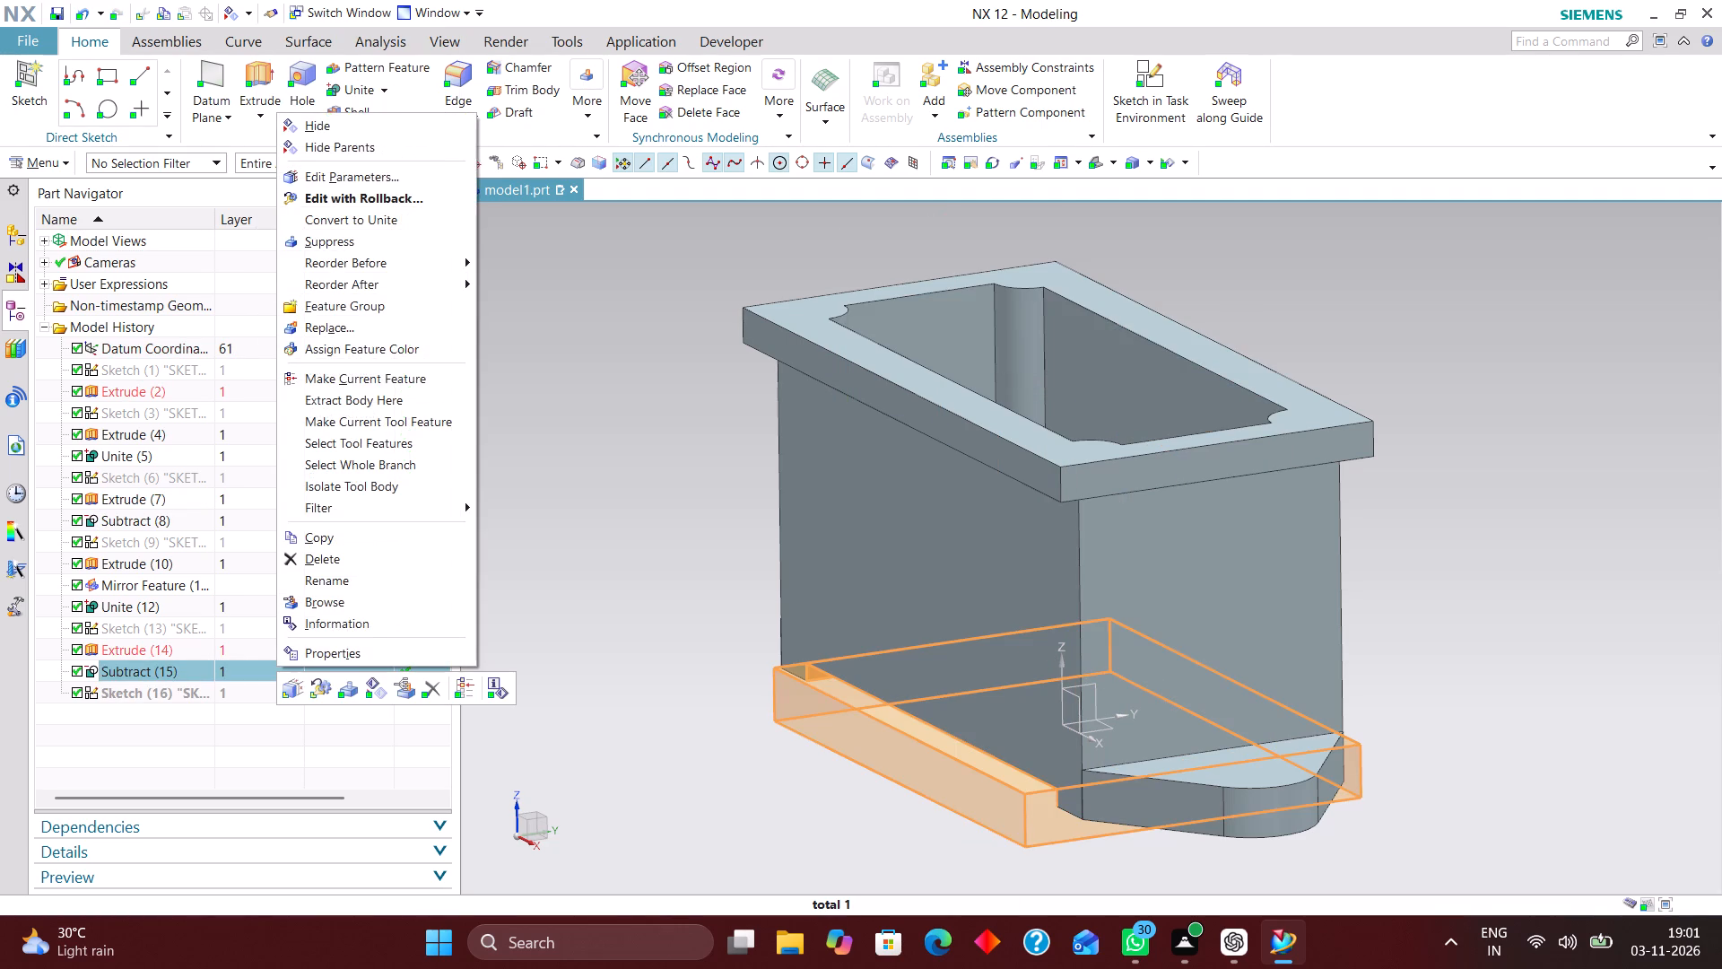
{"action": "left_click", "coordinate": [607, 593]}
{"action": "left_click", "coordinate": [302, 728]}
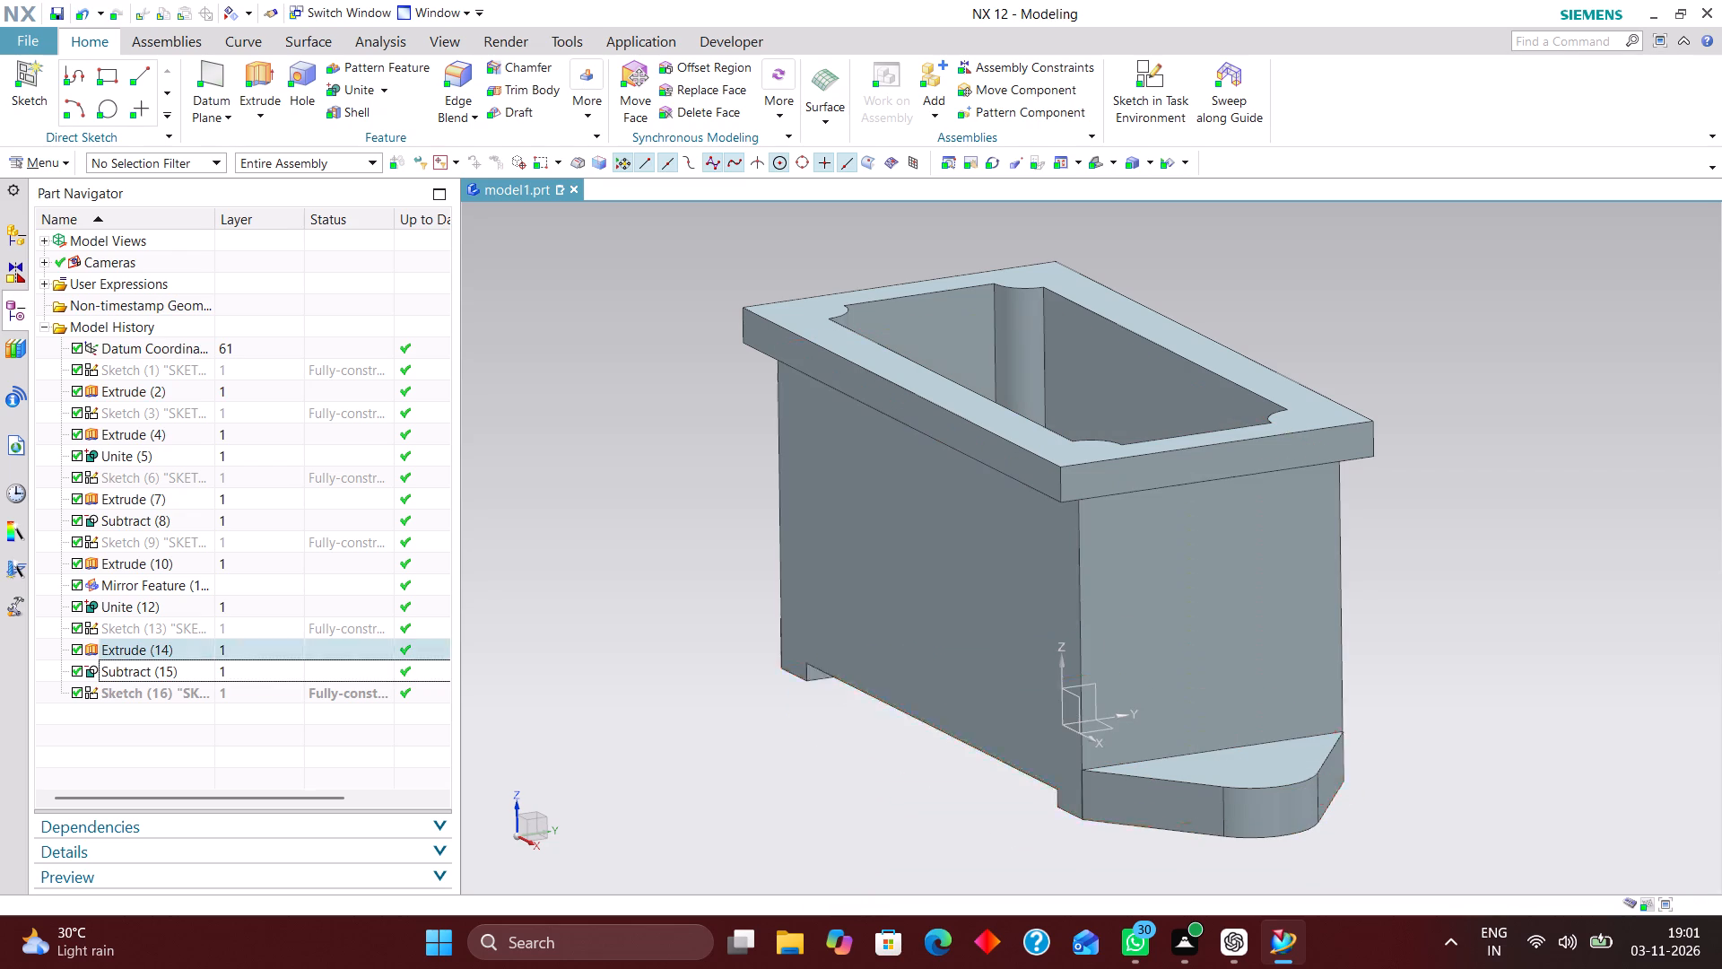
Extrude the front port profile, Sketch (16), from -53 mm to 50 mm with Boolean set to None.
{"action": "left_click", "coordinate": [266, 693]}
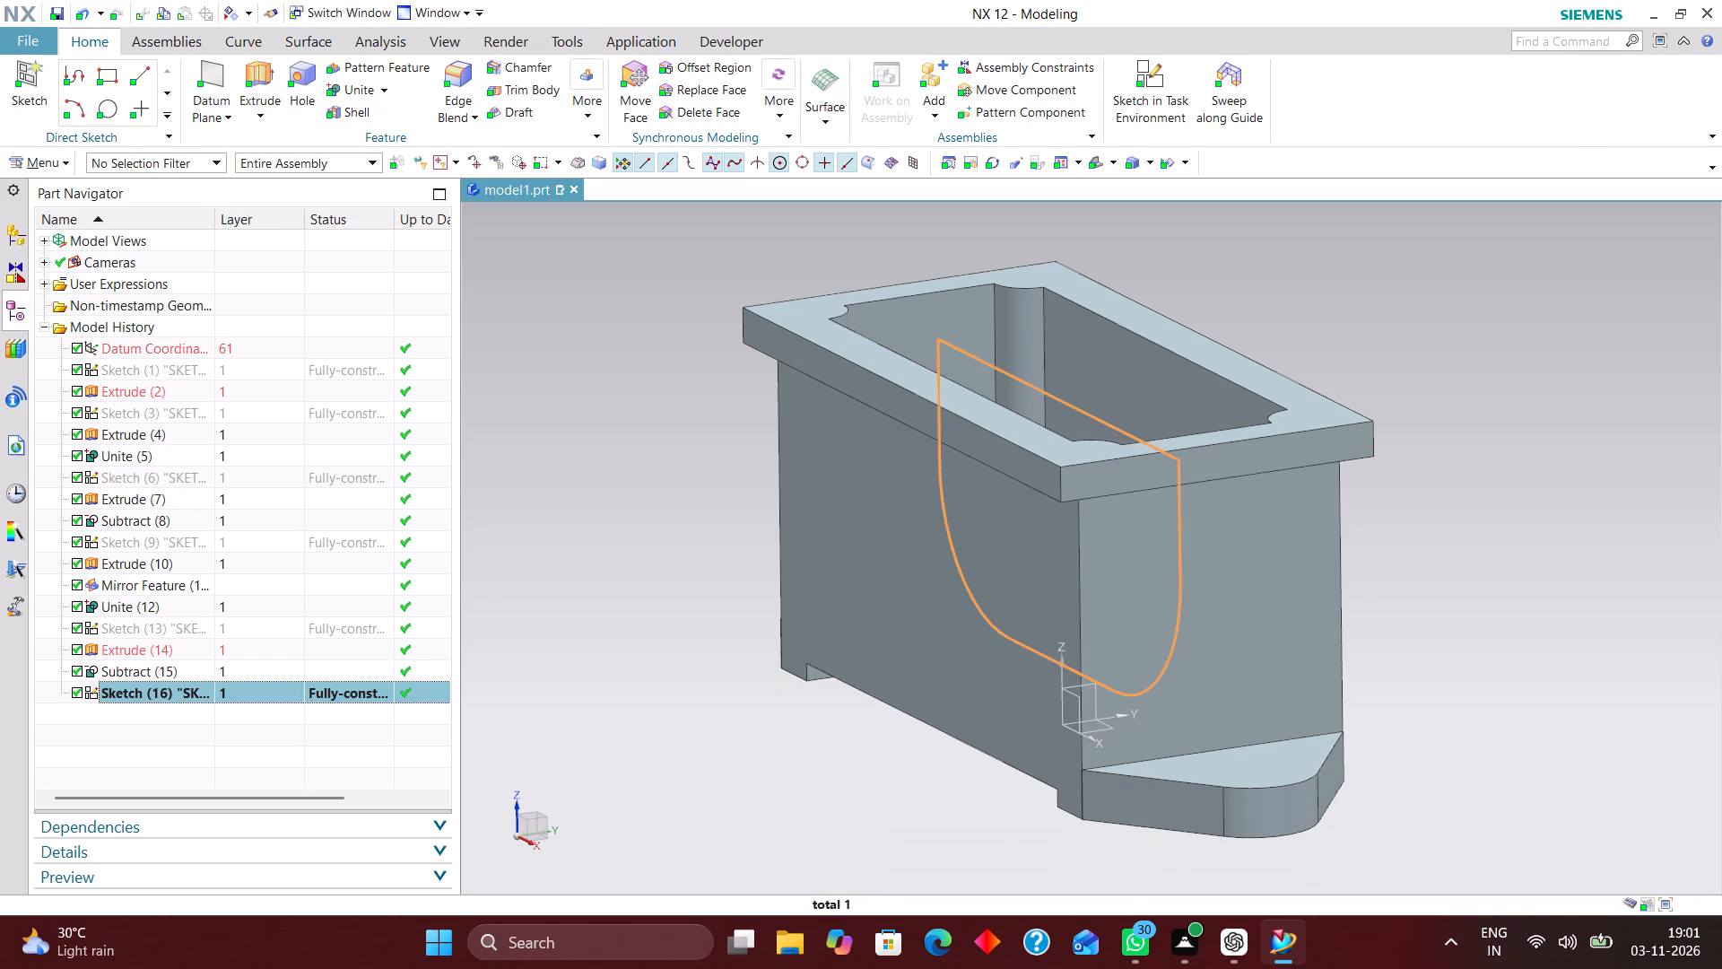
{"action": "left_click", "coordinate": [249, 67]}
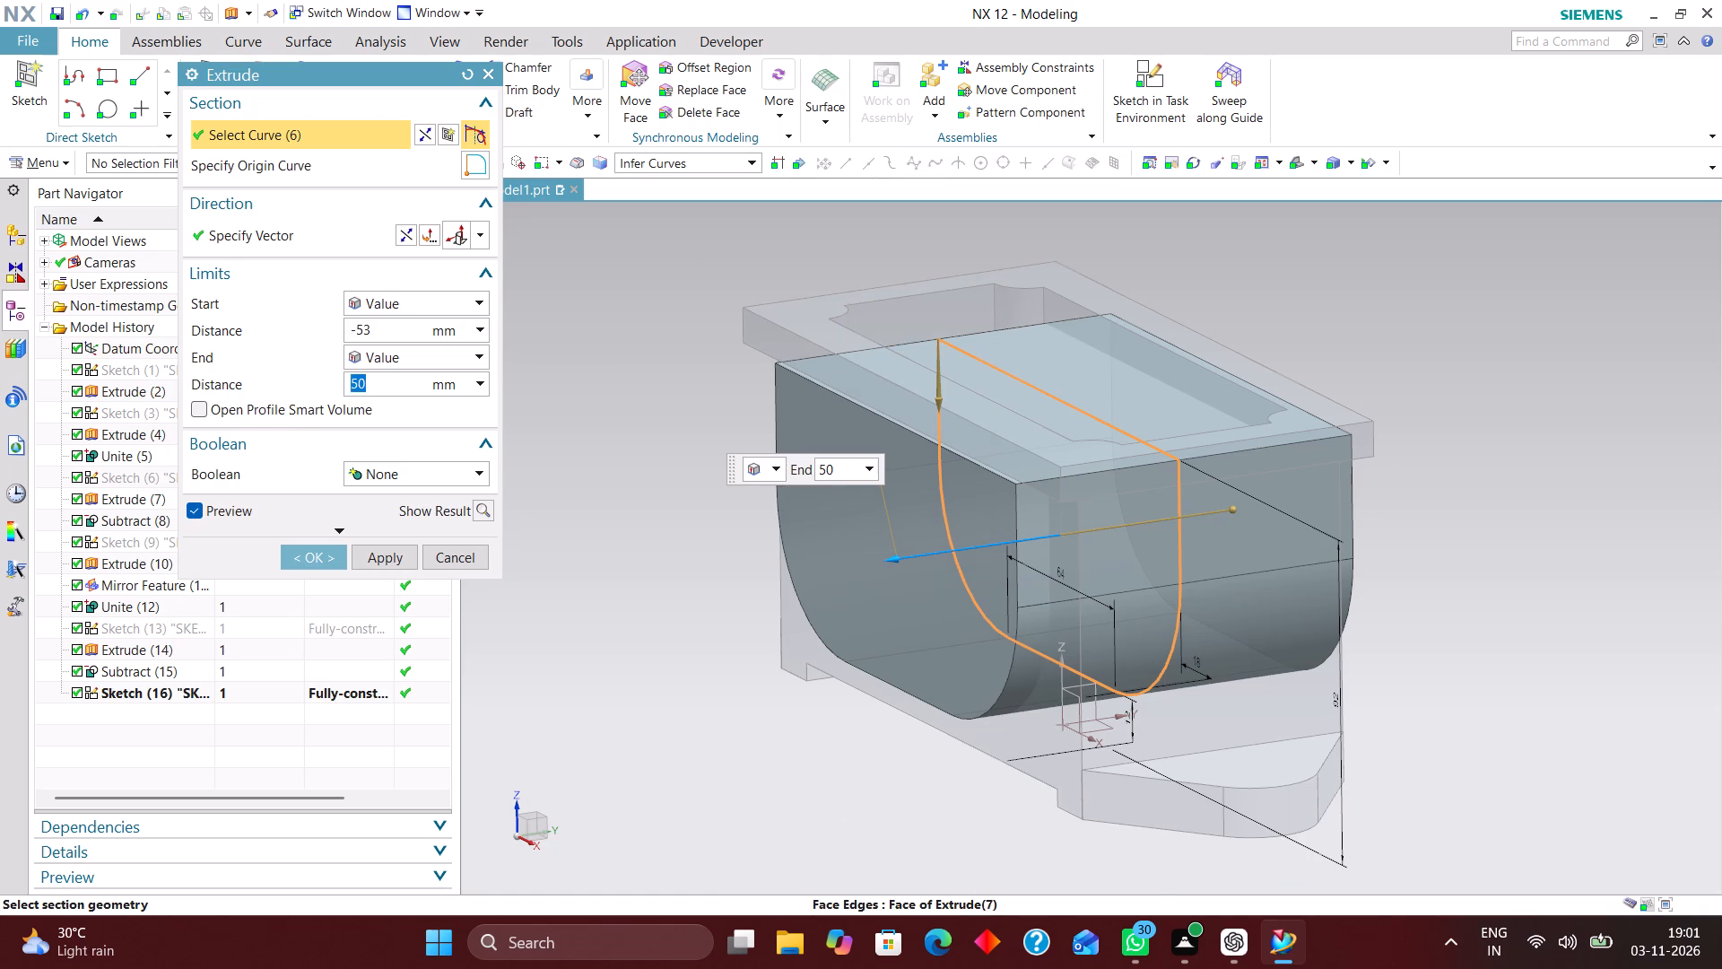
{"action": "scroll", "coordinate": [1370, 411], "scroll_direction": "up", "scroll_amount": 1}
{"action": "middle_click_drag", "start_coordinate": [1365, 409], "coordinate": [1319, 406]}
{"action": "middle_click", "coordinate": [1318, 413]}
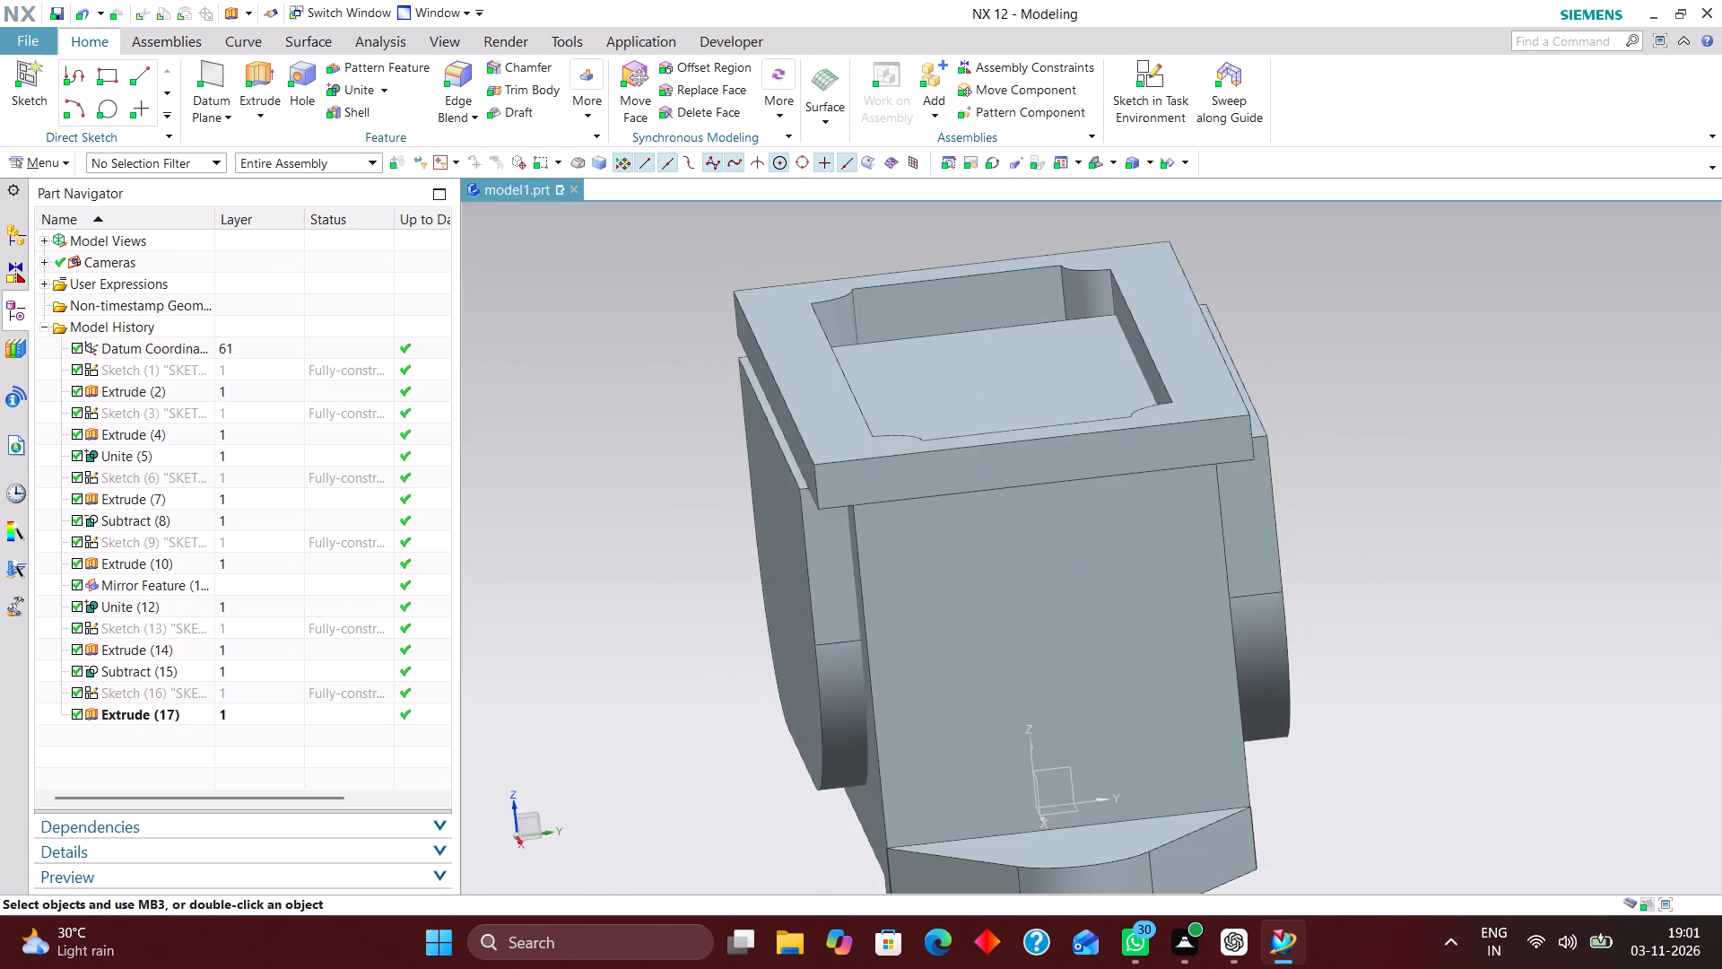
Edit the front port extrusion, Extrude (17), and set its end distance to 43 mm.
{"action": "right_click_drag", "start_coordinate": [1430, 359], "coordinate": [1234, 371]}
{"action": "double_click", "coordinate": [1235, 484]}
{"action": "middle_click_drag", "start_coordinate": [1387, 448], "coordinate": [1409, 462]}
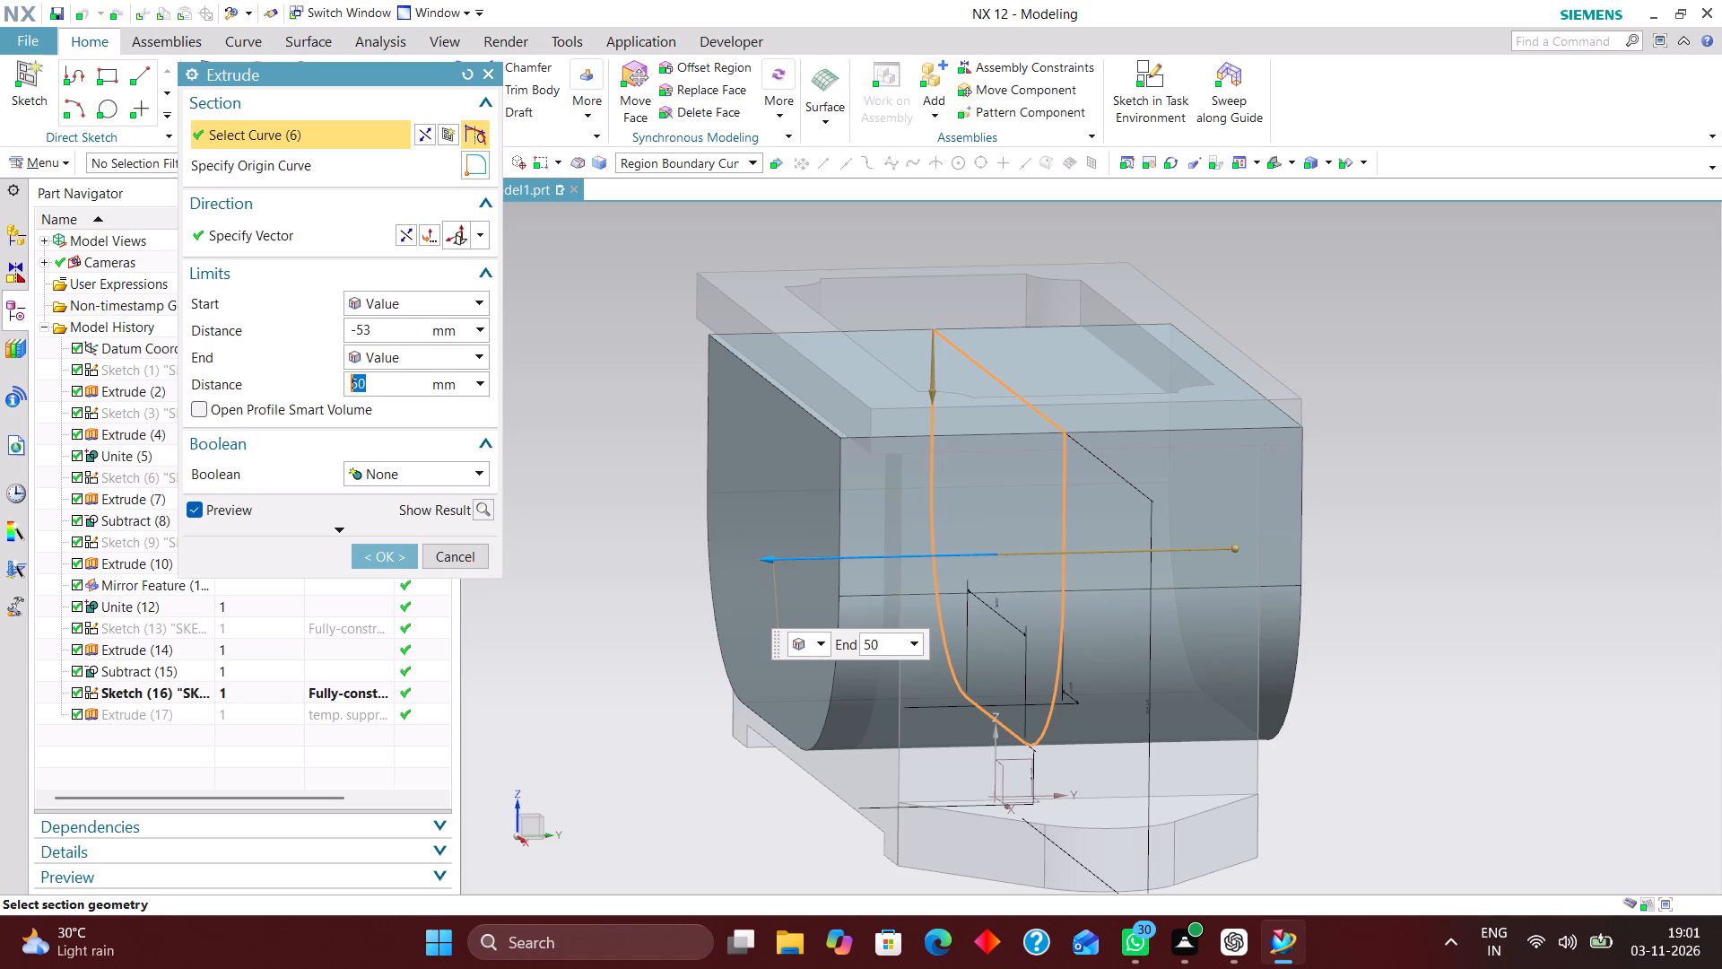
{"action": "right_click_drag", "start_coordinate": [1510, 445], "coordinate": [1383, 449]}
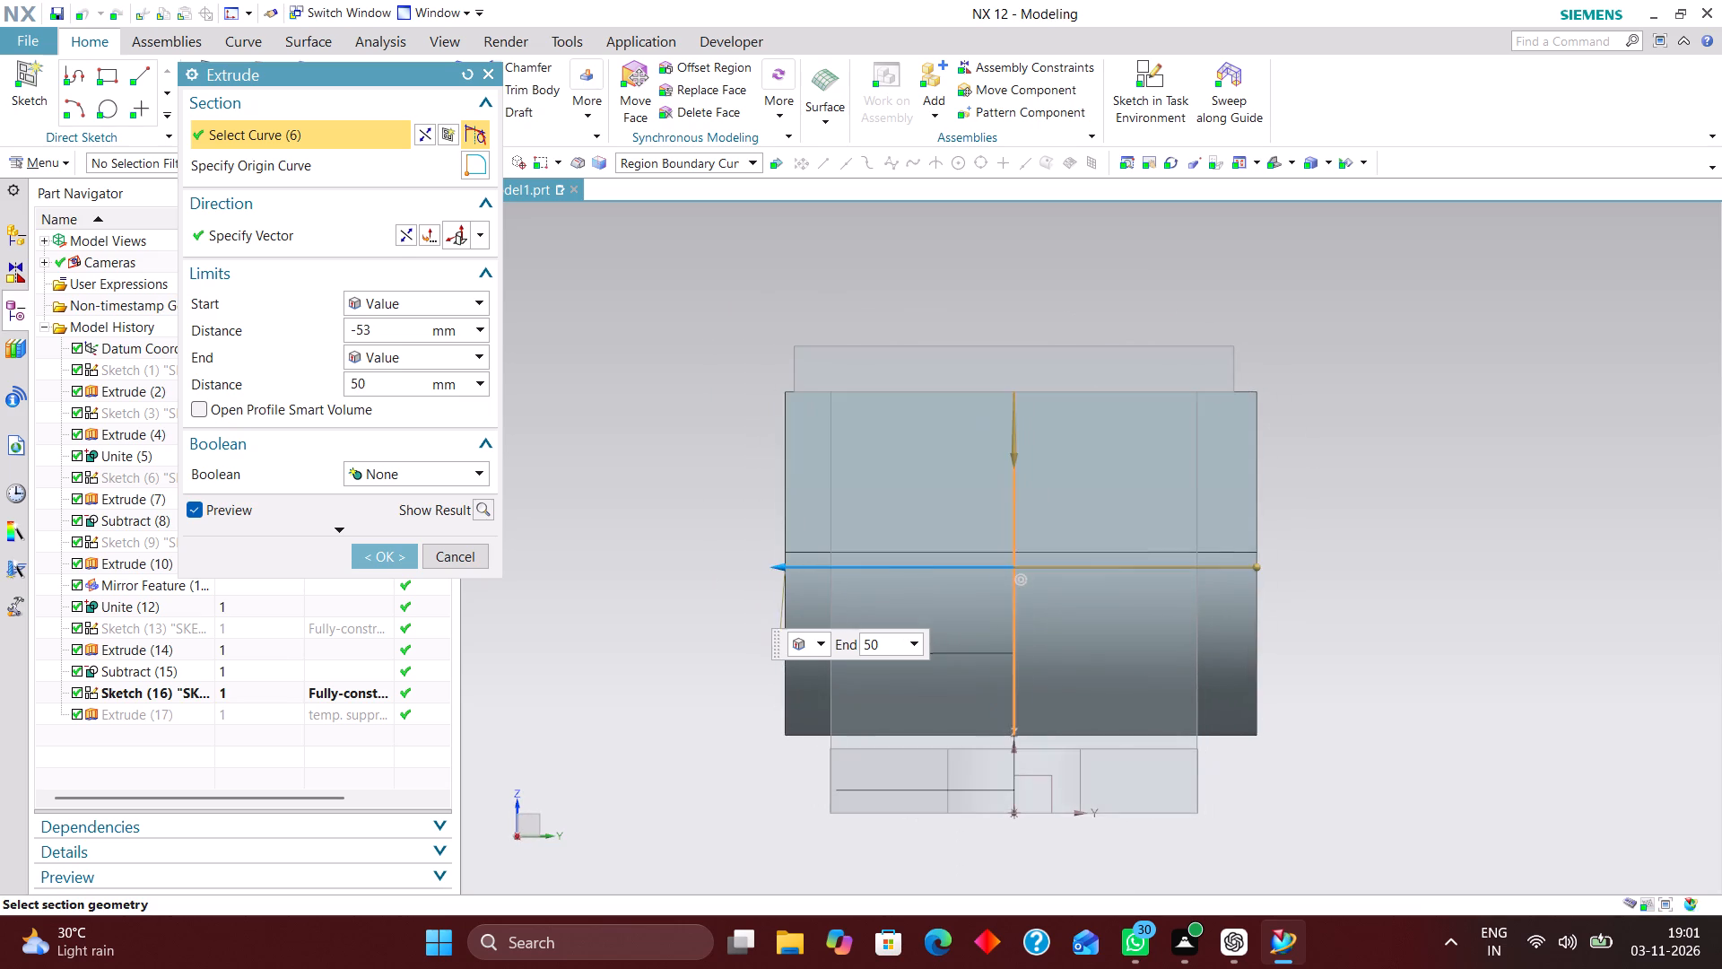
{"action": "scroll", "coordinate": [796, 521], "scroll_direction": "up", "scroll_amount": 4}
{"action": "left_click_drag", "start_coordinate": [765, 629], "coordinate": [858, 635]}
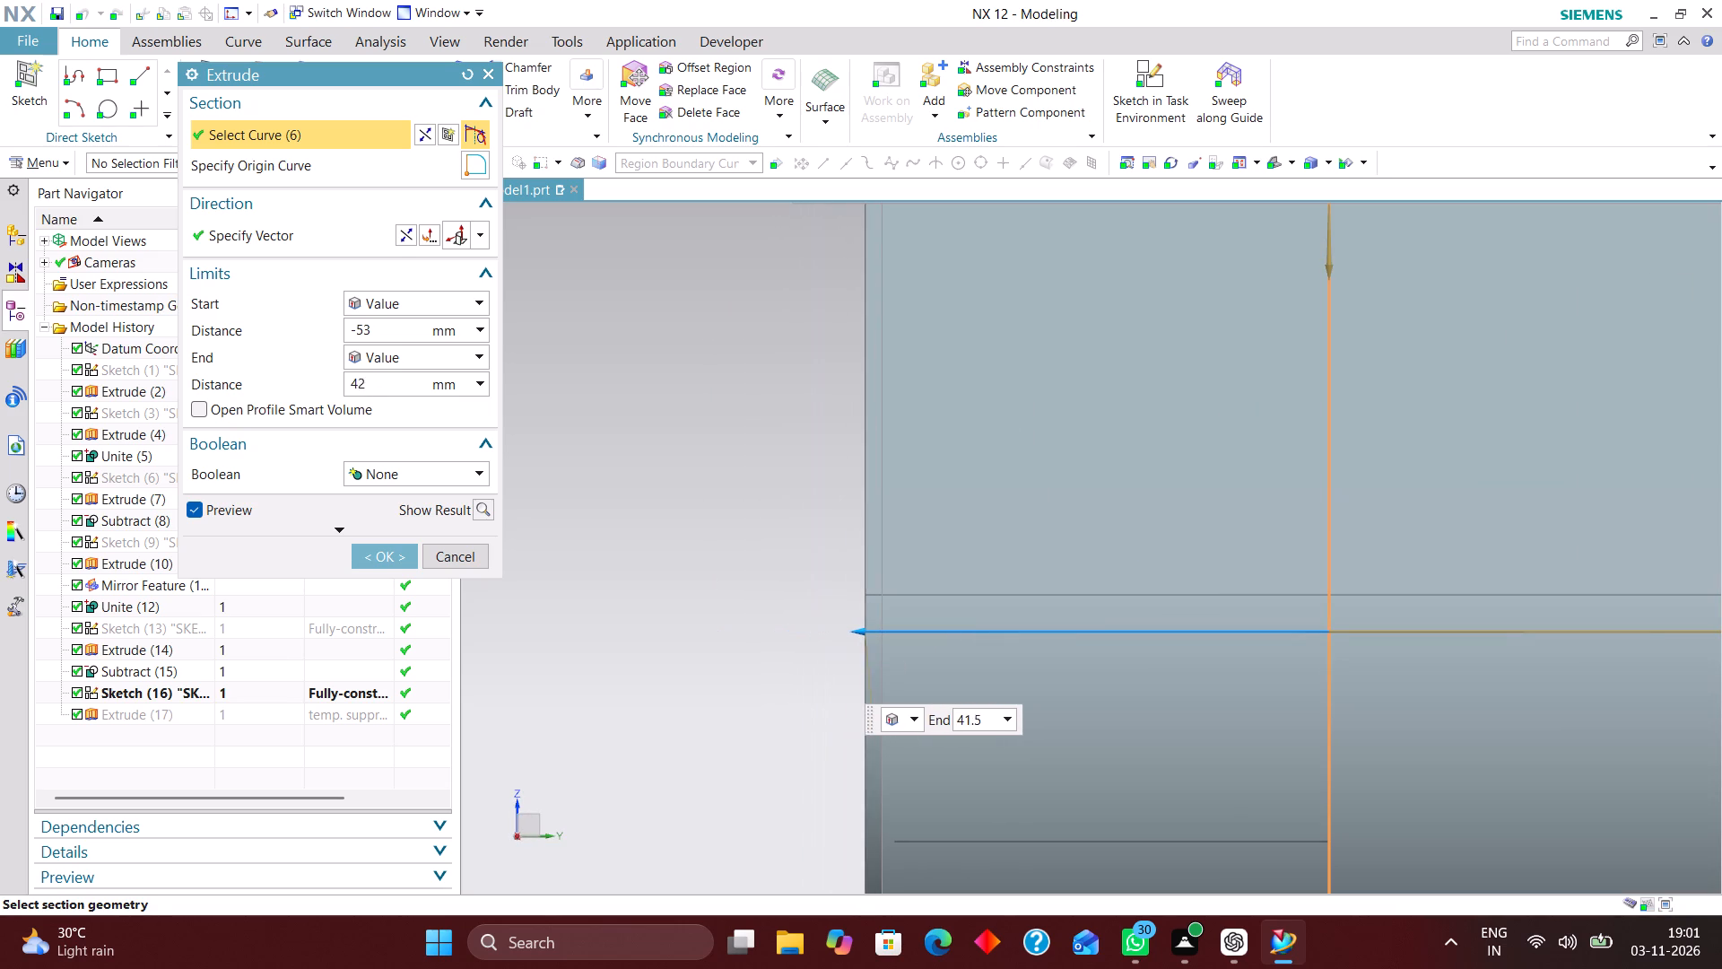
{"action": "left_click_drag", "start_coordinate": [858, 635], "coordinate": [877, 634]}
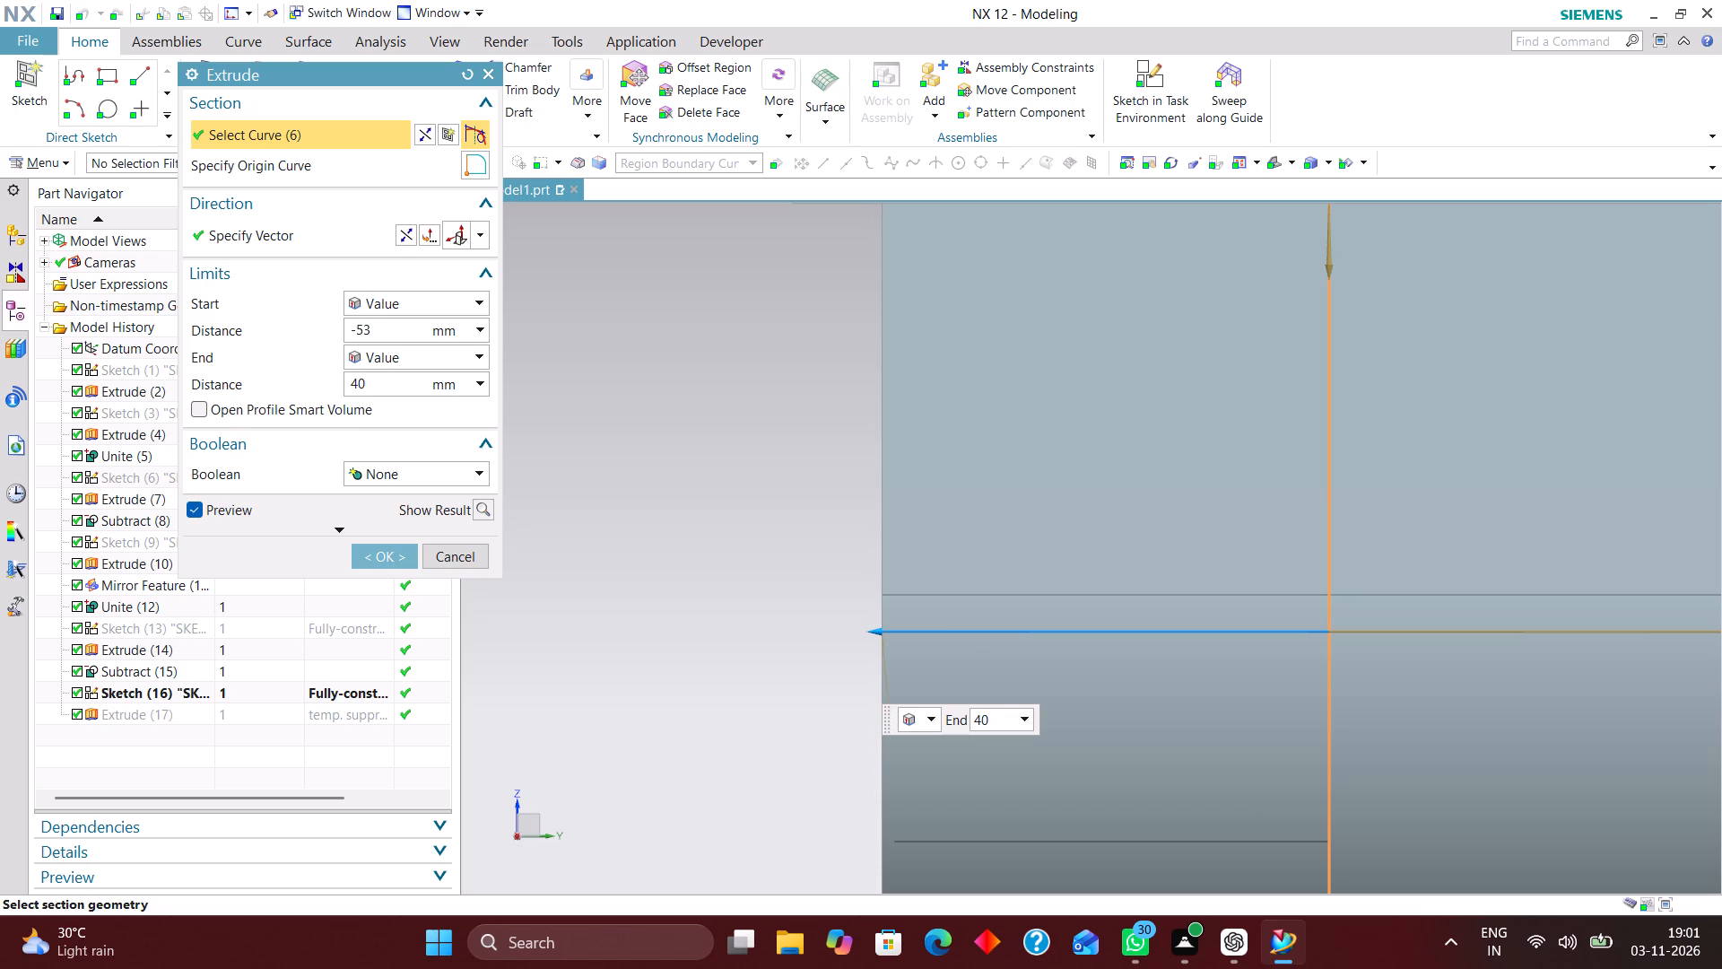
{"action": "left_click_drag", "start_coordinate": [877, 634], "coordinate": [857, 627]}
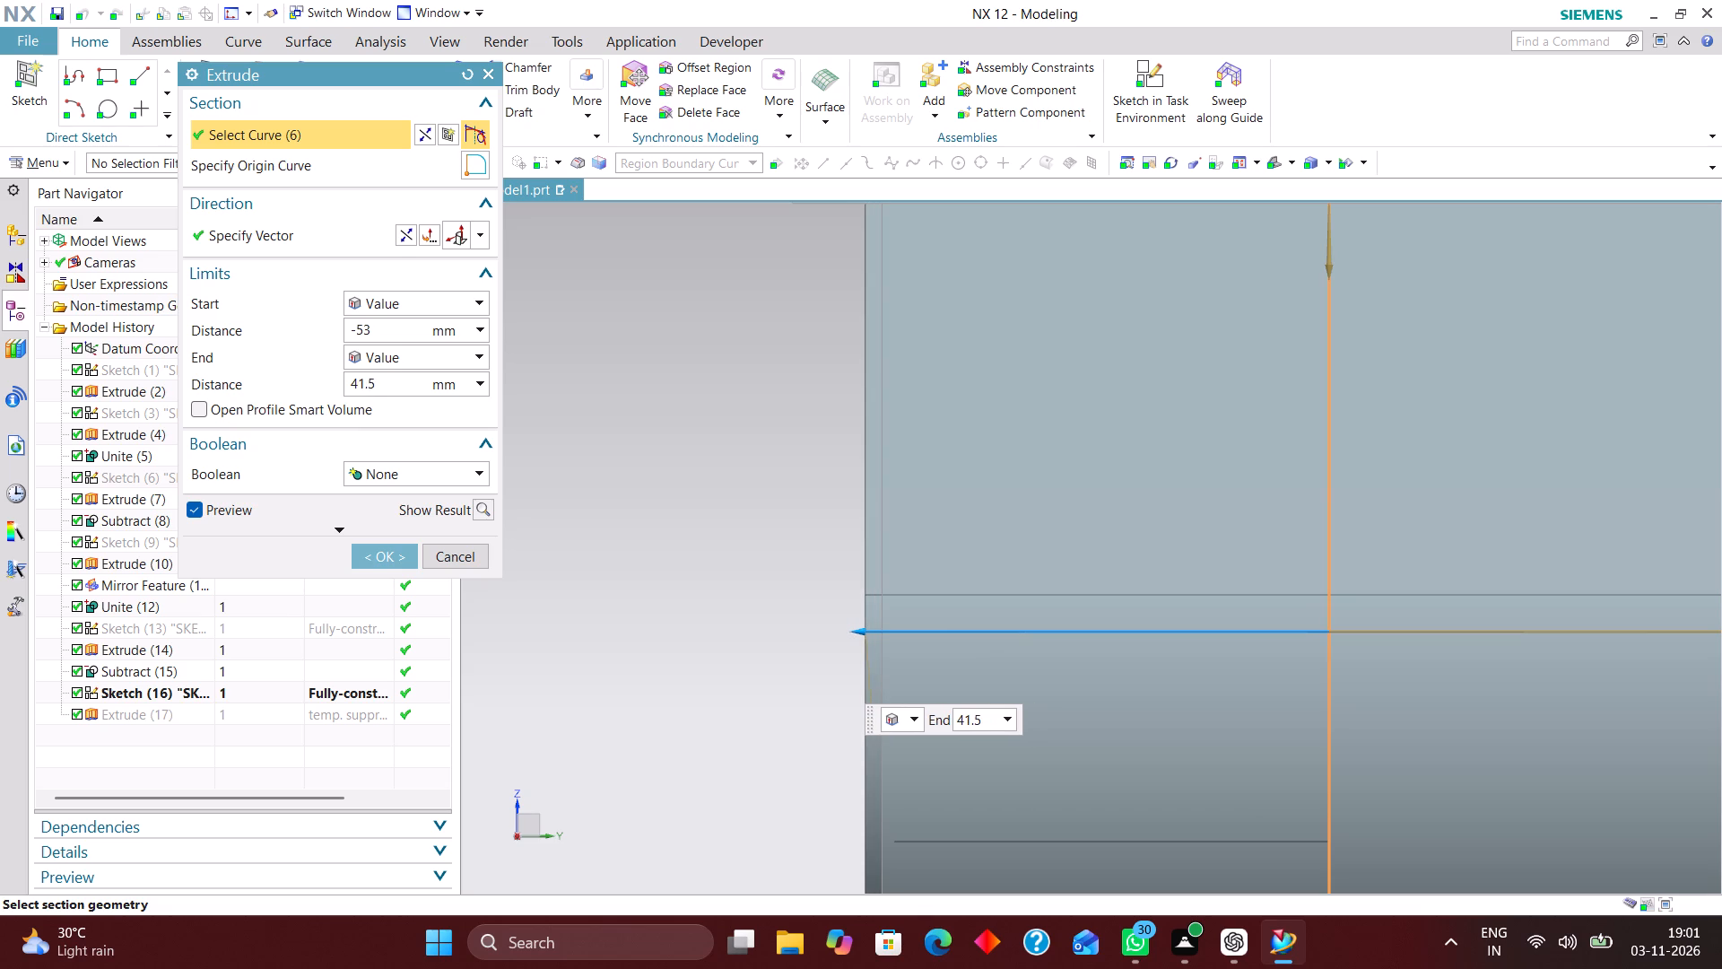
{"action": "left_click_drag", "start_coordinate": [857, 627], "coordinate": [843, 625]}
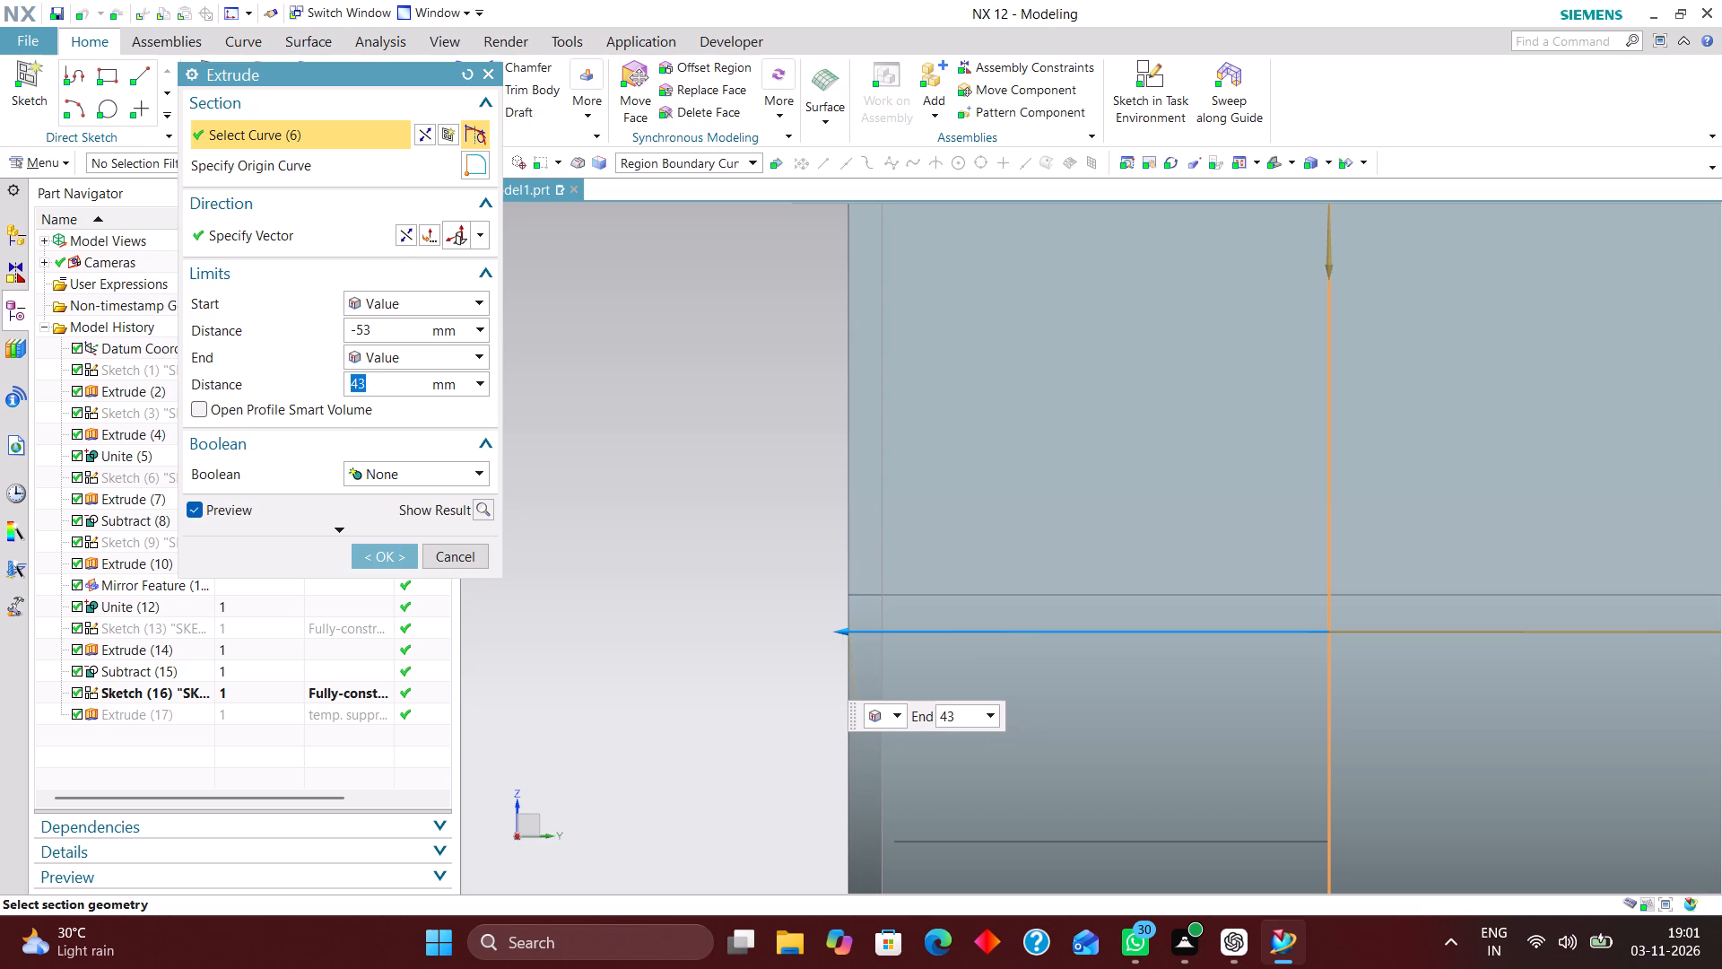
{"action": "scroll", "coordinate": [689, 509], "scroll_direction": "down", "scroll_amount": 4}
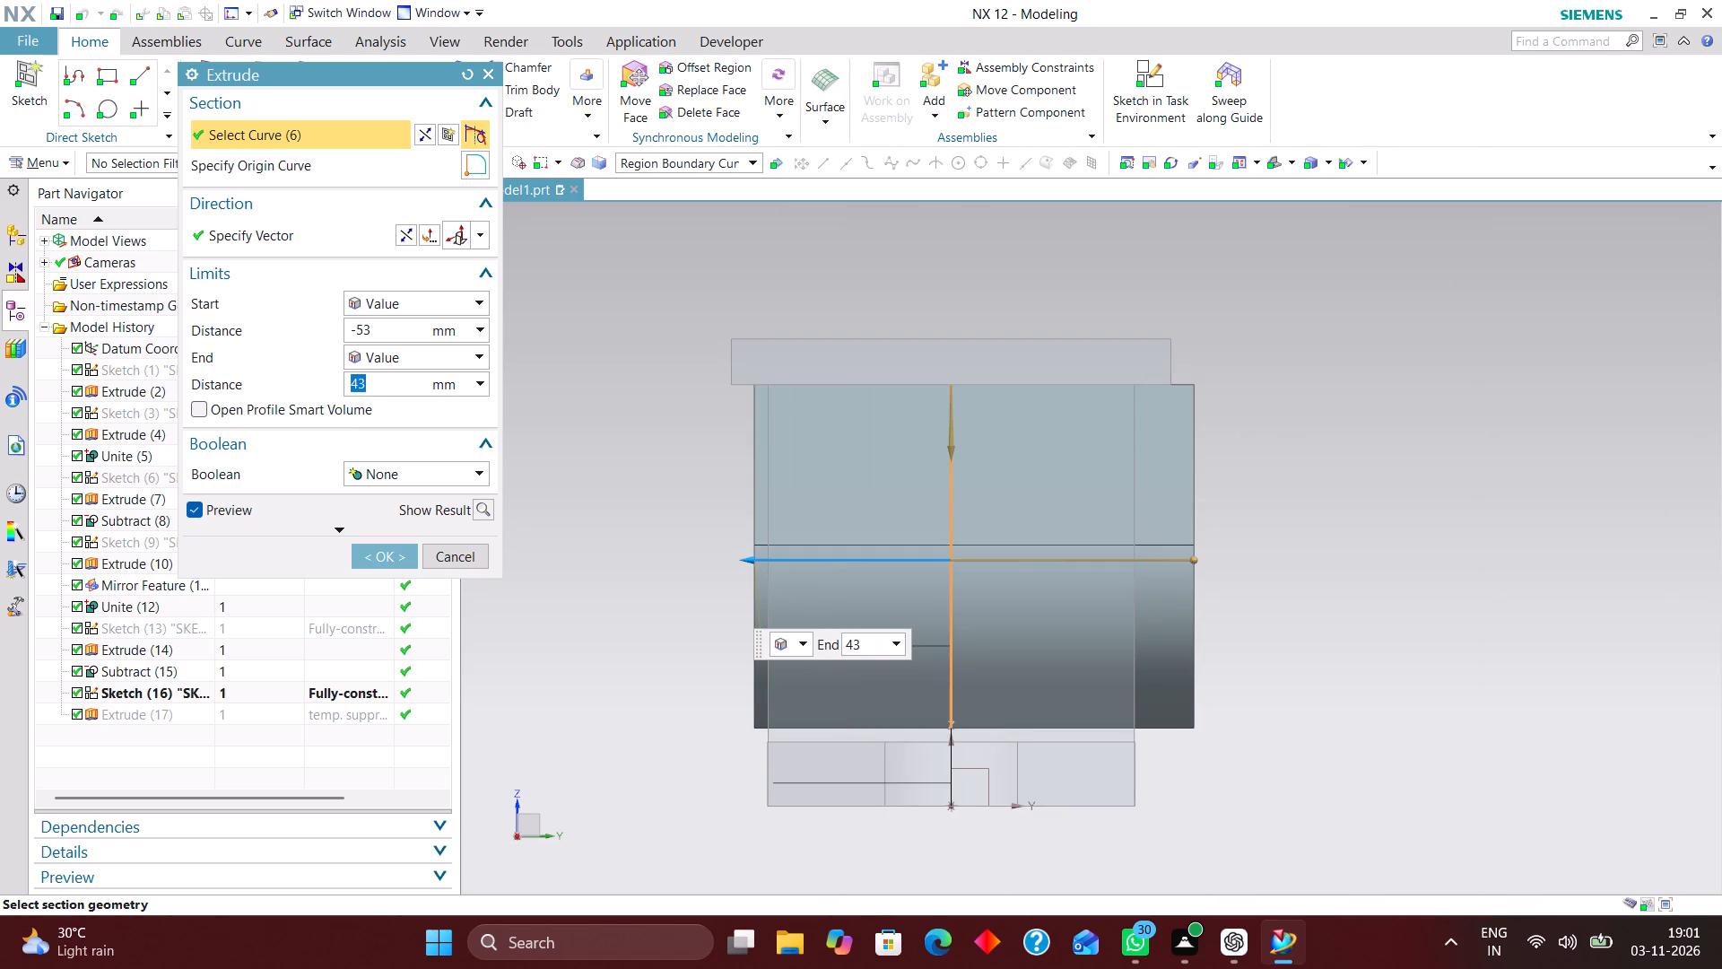
Change the front port extrusion's limits to Symmetric Value with the 43 mm distance and apply the edit.
{"action": "middle_click_drag", "start_coordinate": [1273, 475], "coordinate": [1278, 509]}
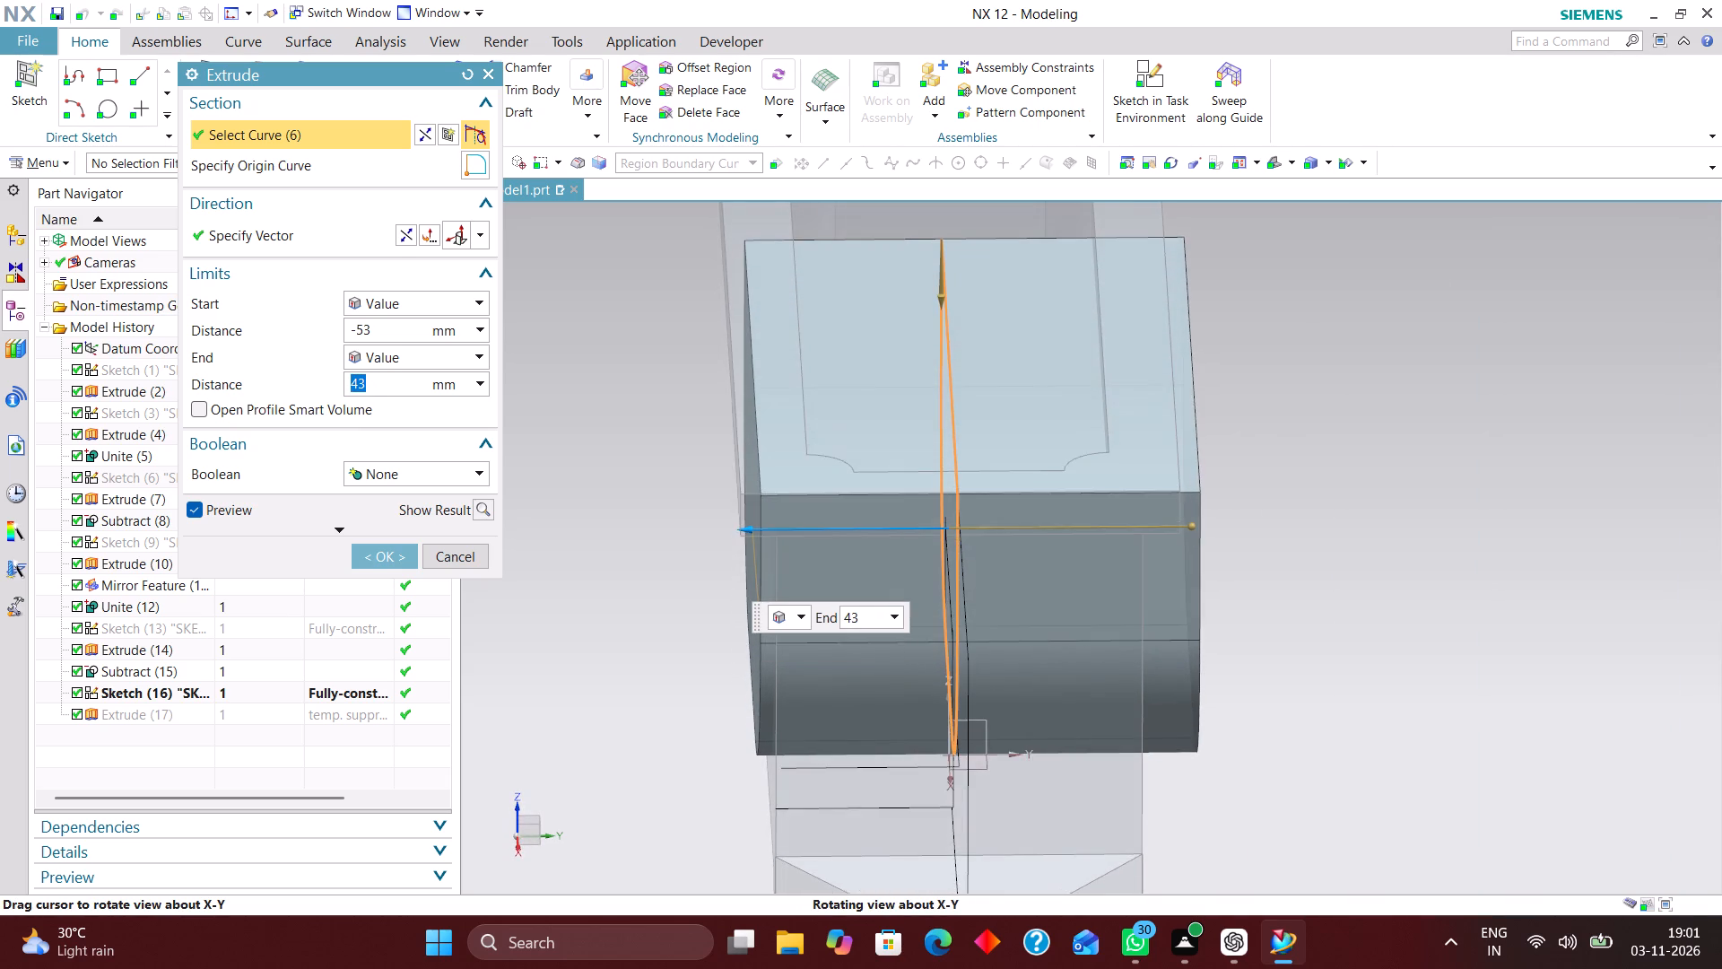
{"action": "middle_click_drag", "start_coordinate": [1278, 509], "coordinate": [1278, 501]}
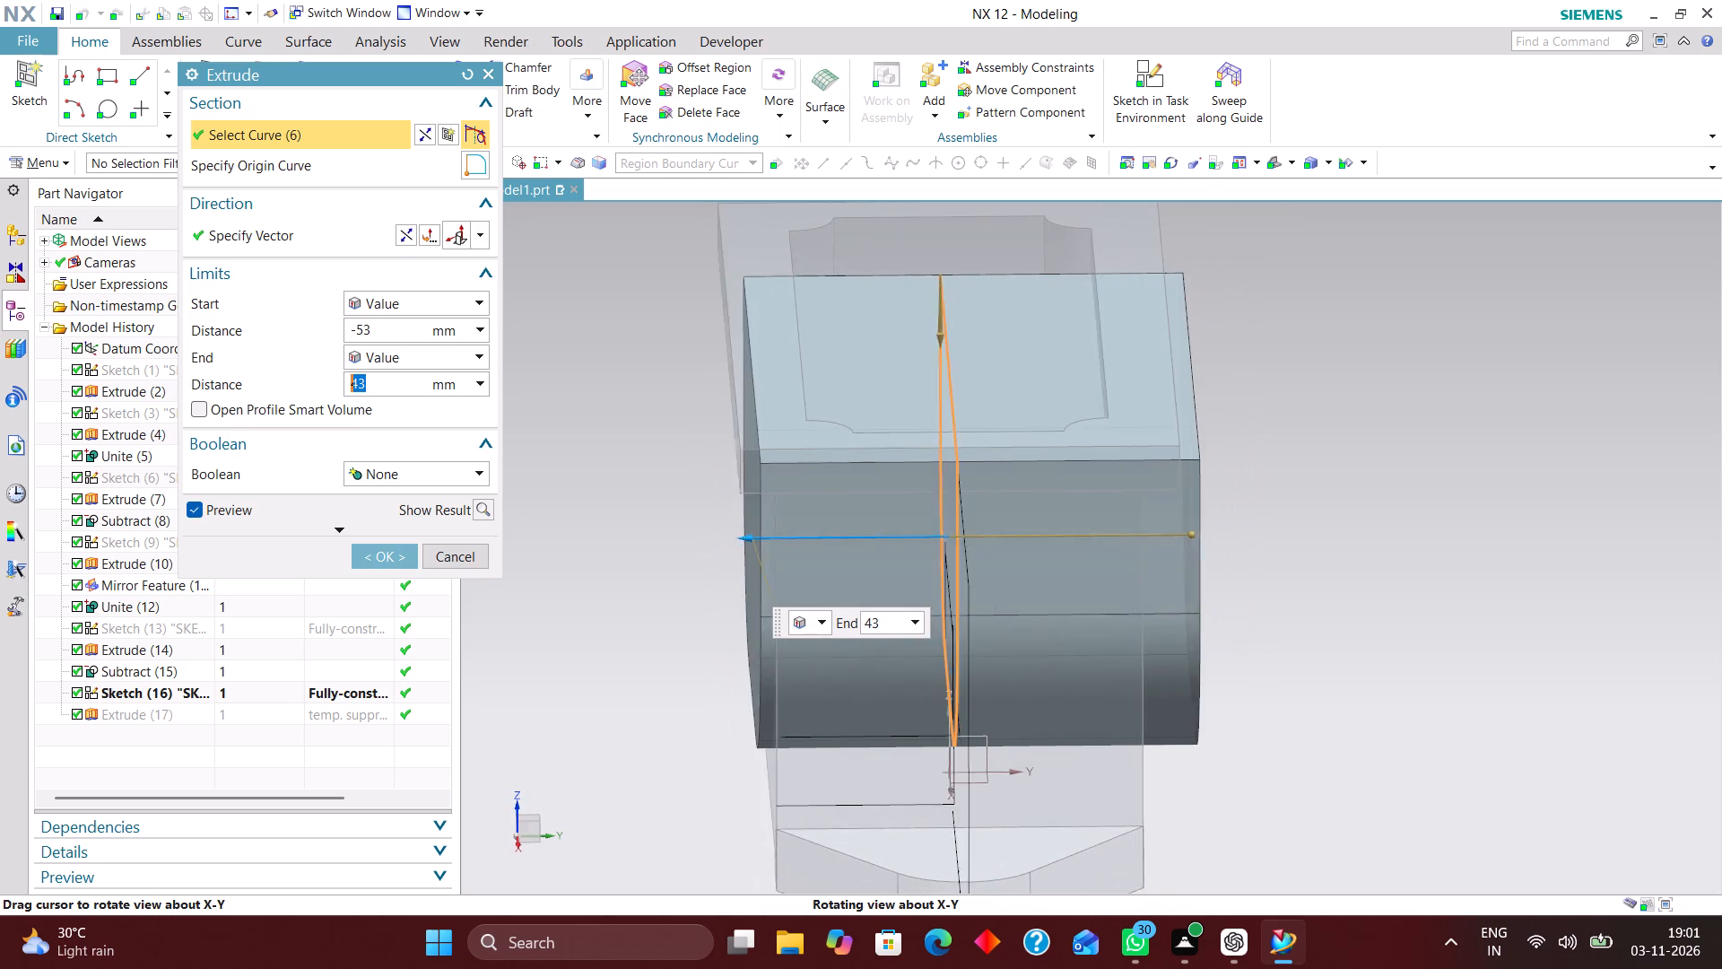
{"action": "middle_click_drag", "start_coordinate": [1278, 501], "coordinate": [1273, 497]}
{"action": "scroll", "coordinate": [1280, 495], "scroll_direction": "up", "scroll_amount": 1}
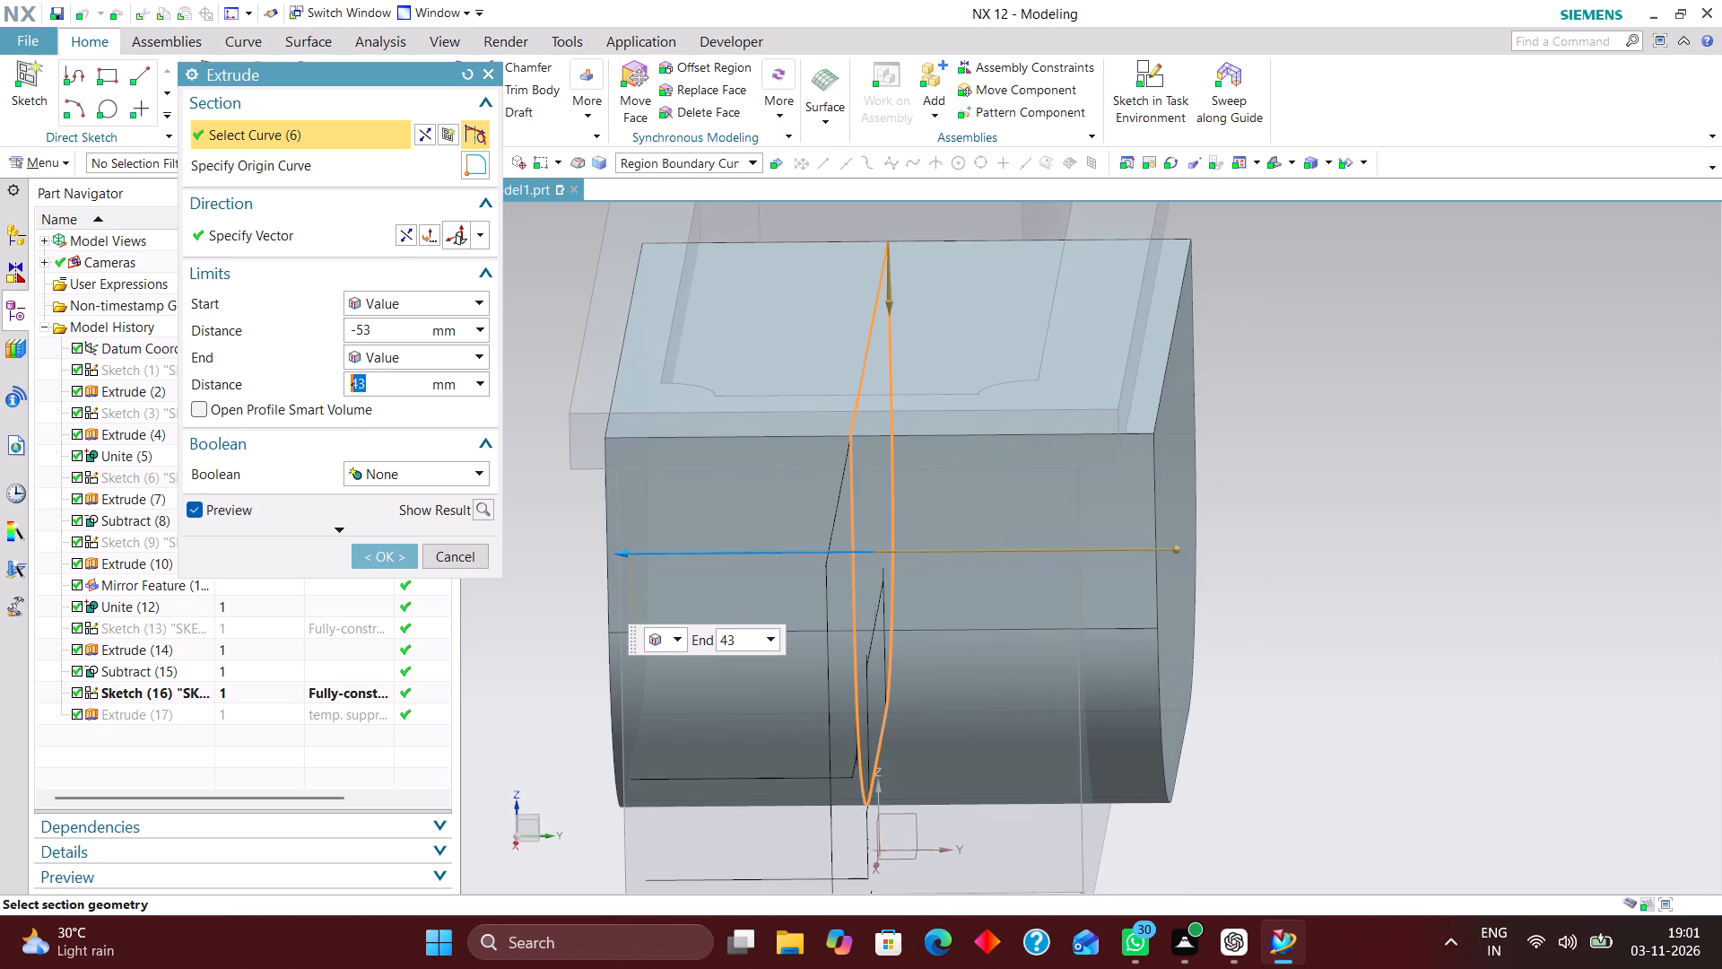
{"action": "right_click_drag", "start_coordinate": [1398, 471], "coordinate": [1332, 480]}
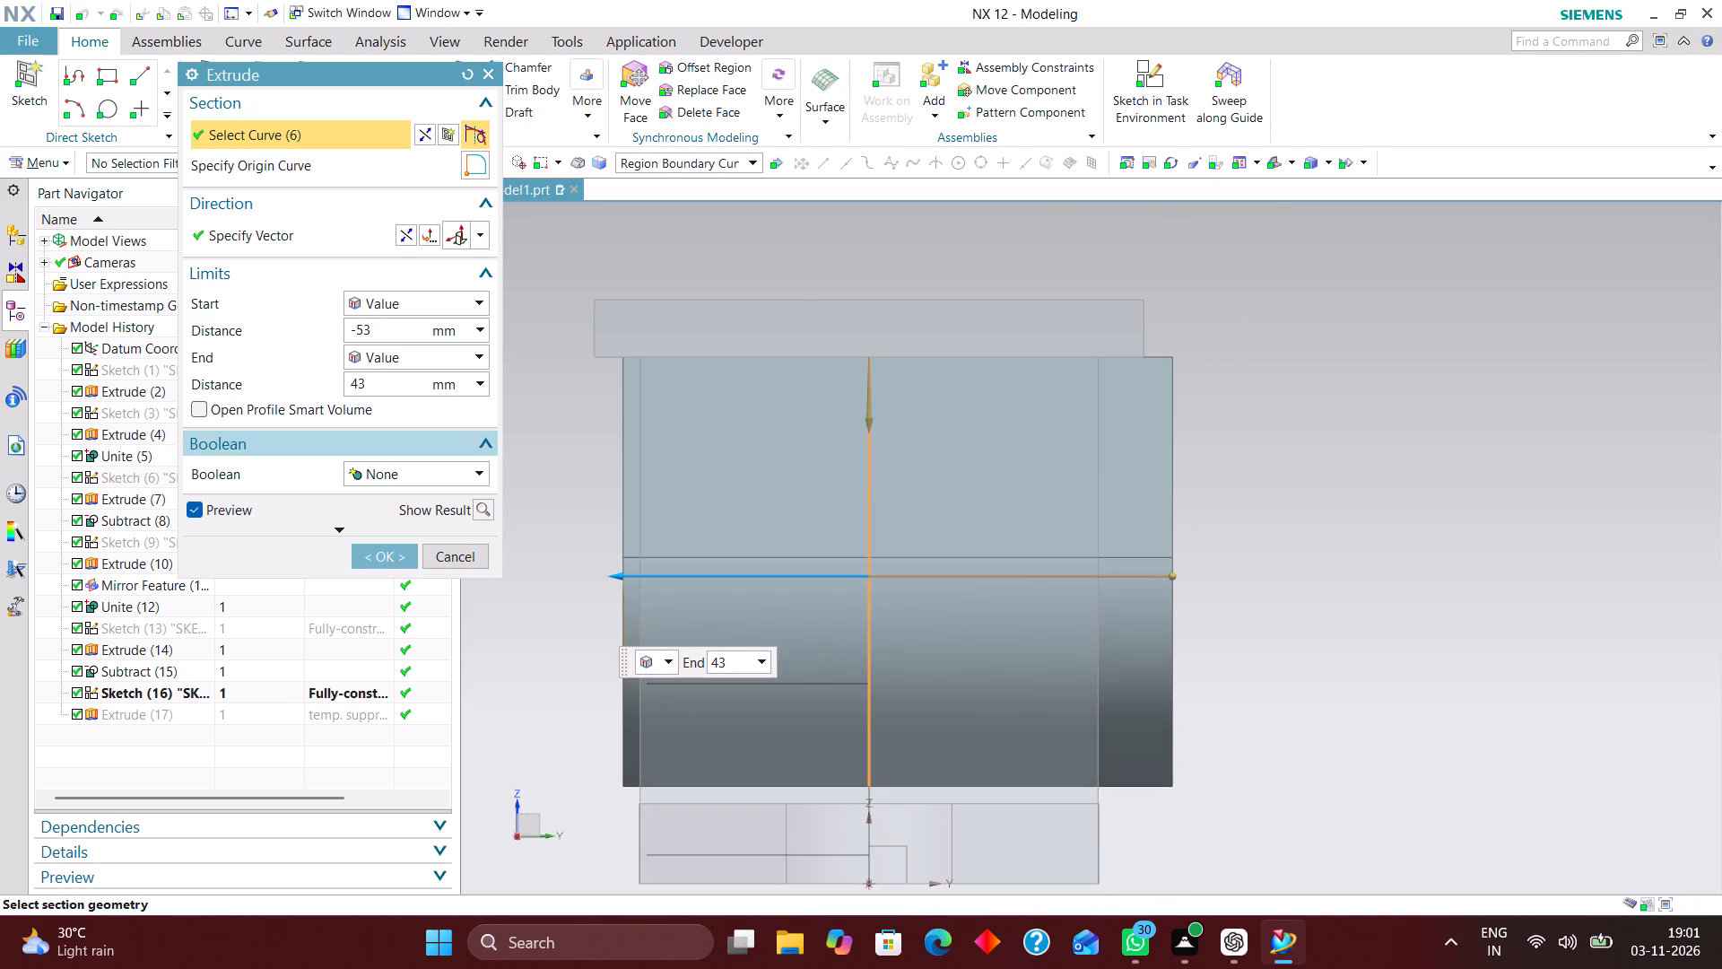
{"action": "left_click", "coordinate": [422, 307]}
{"action": "left_click", "coordinate": [423, 346]}
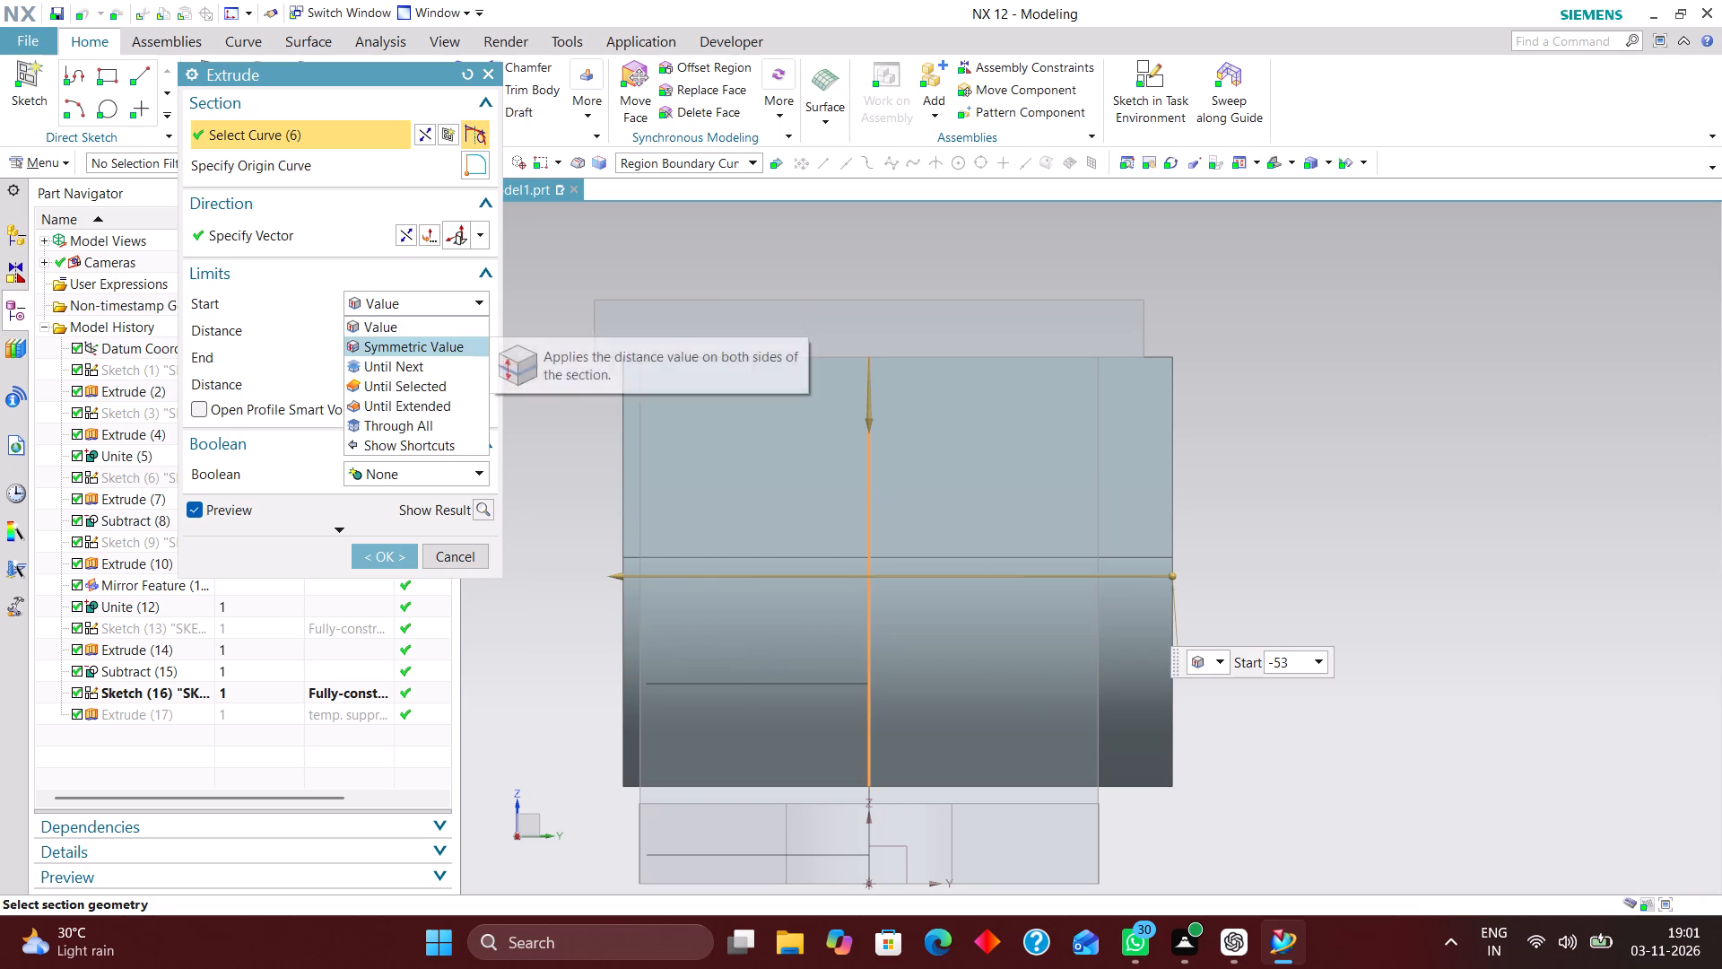
{"action": "left_click", "coordinate": [389, 502]}
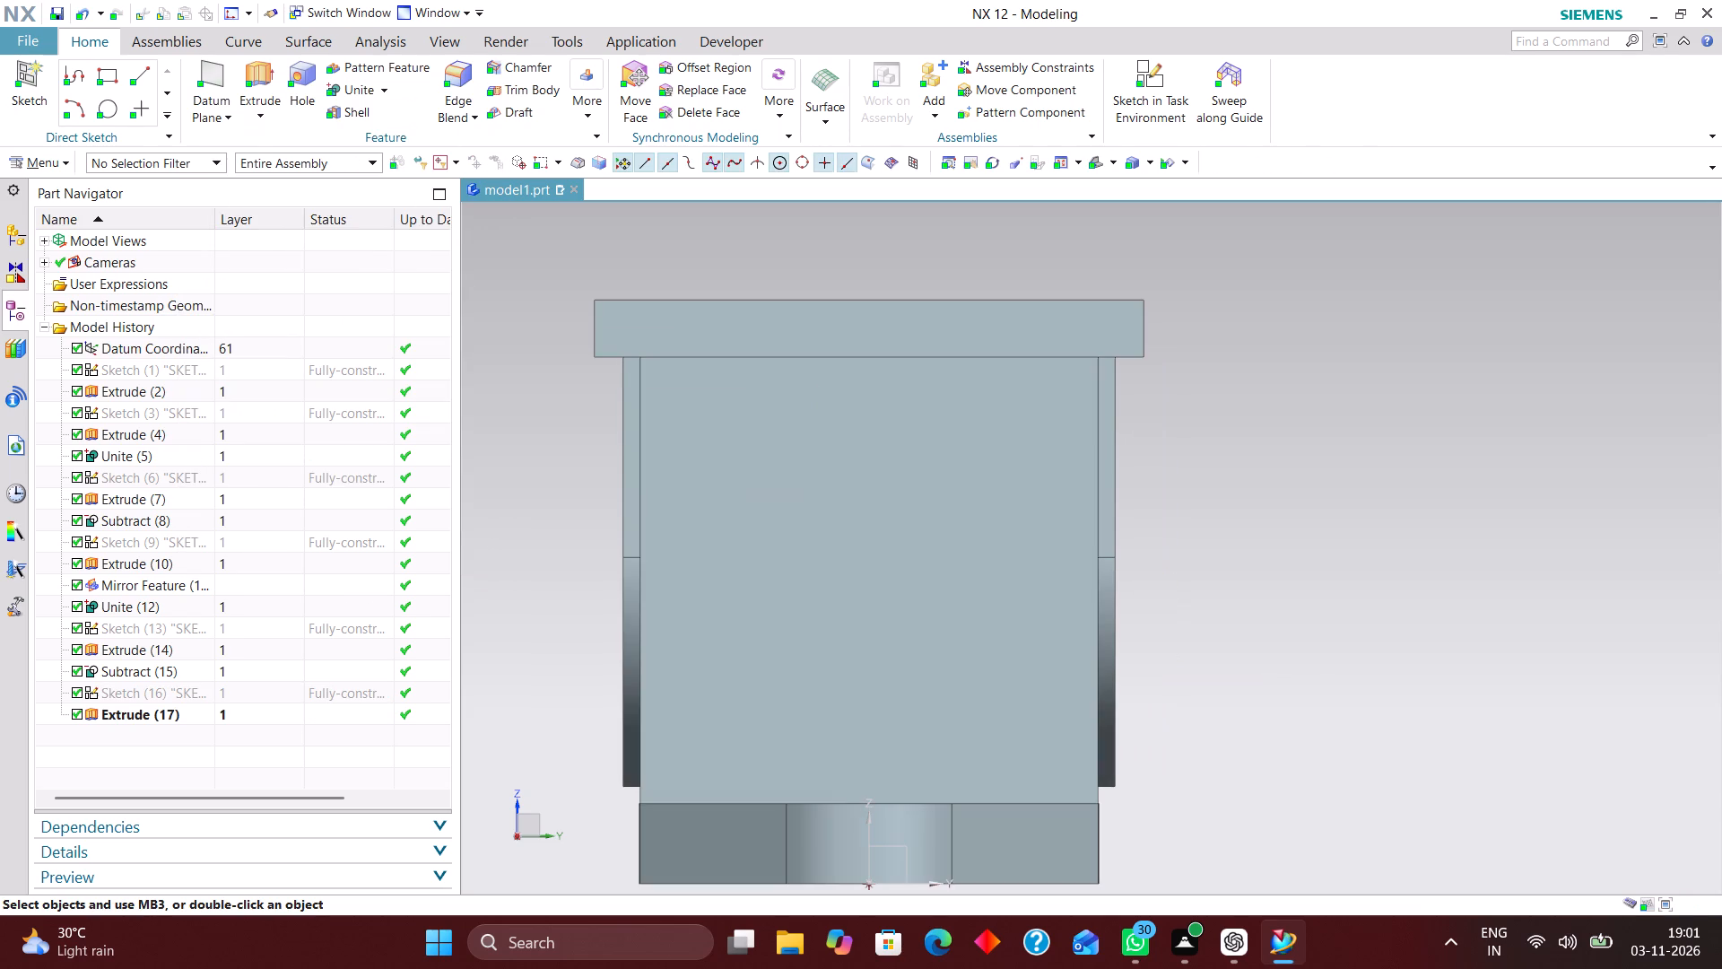
Reorder the cavity features Sketch (6), Extrude (7) and Subtract (8) together to just before the port extrusion, Extrude (17).
{"action": "middle_click_drag", "start_coordinate": [1191, 482], "coordinate": [1267, 491]}
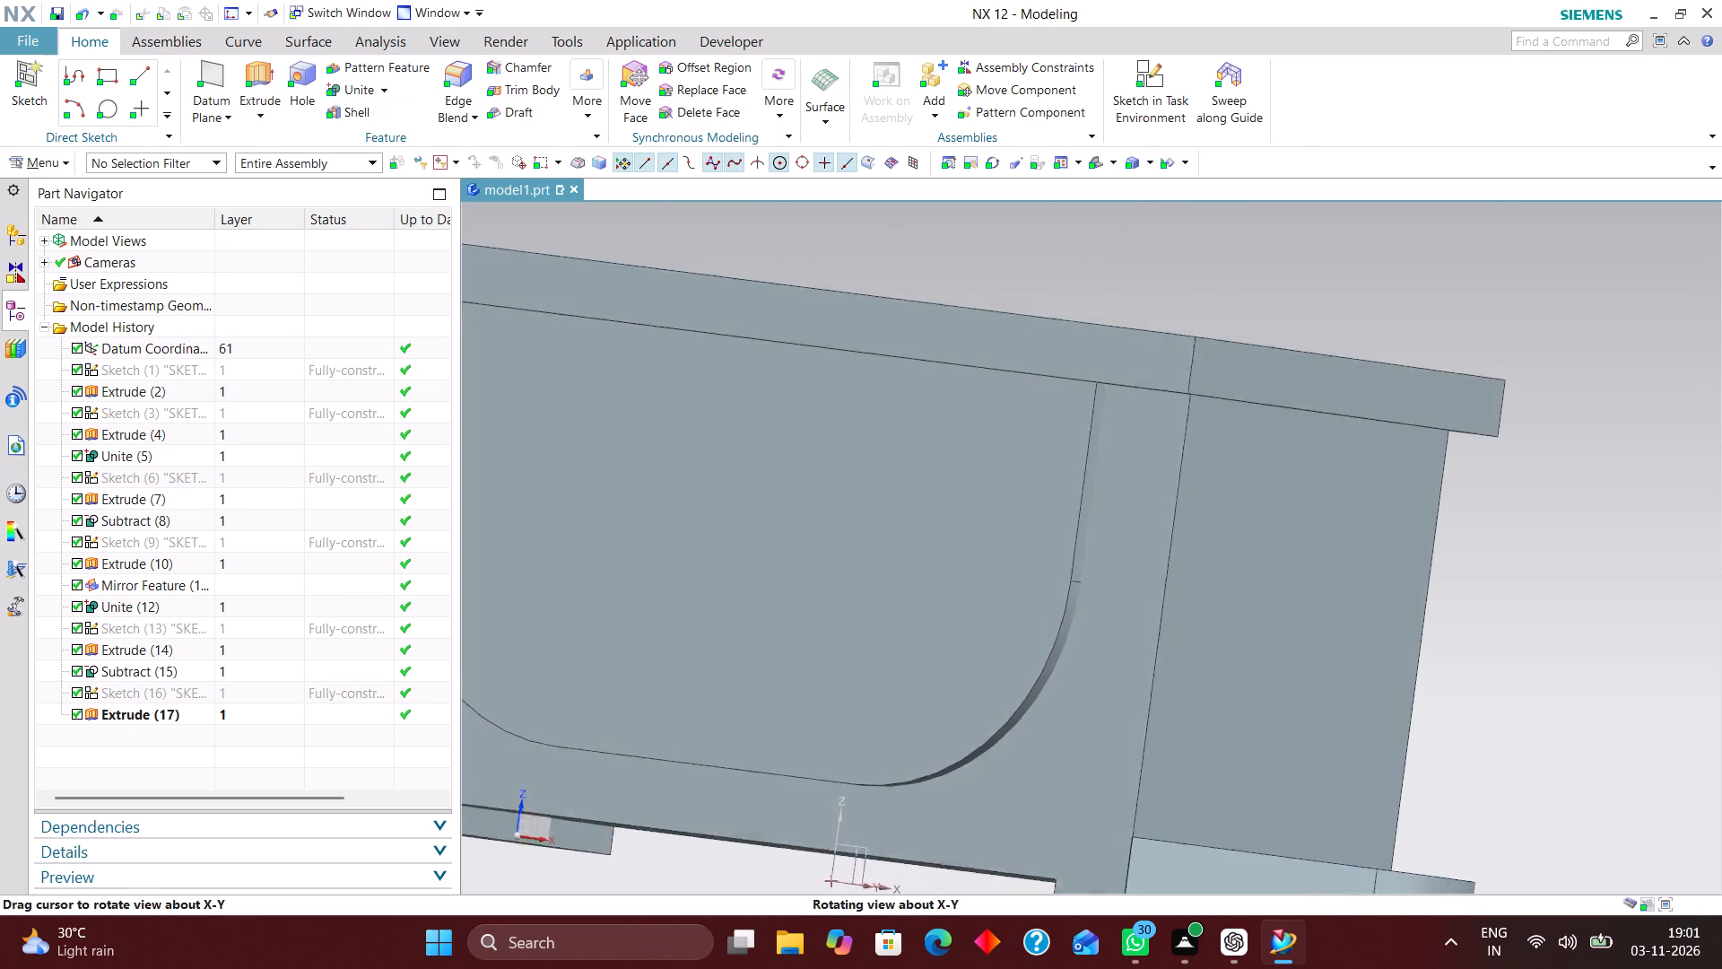
{"action": "middle_click_drag", "start_coordinate": [1267, 491], "coordinate": [1250, 501]}
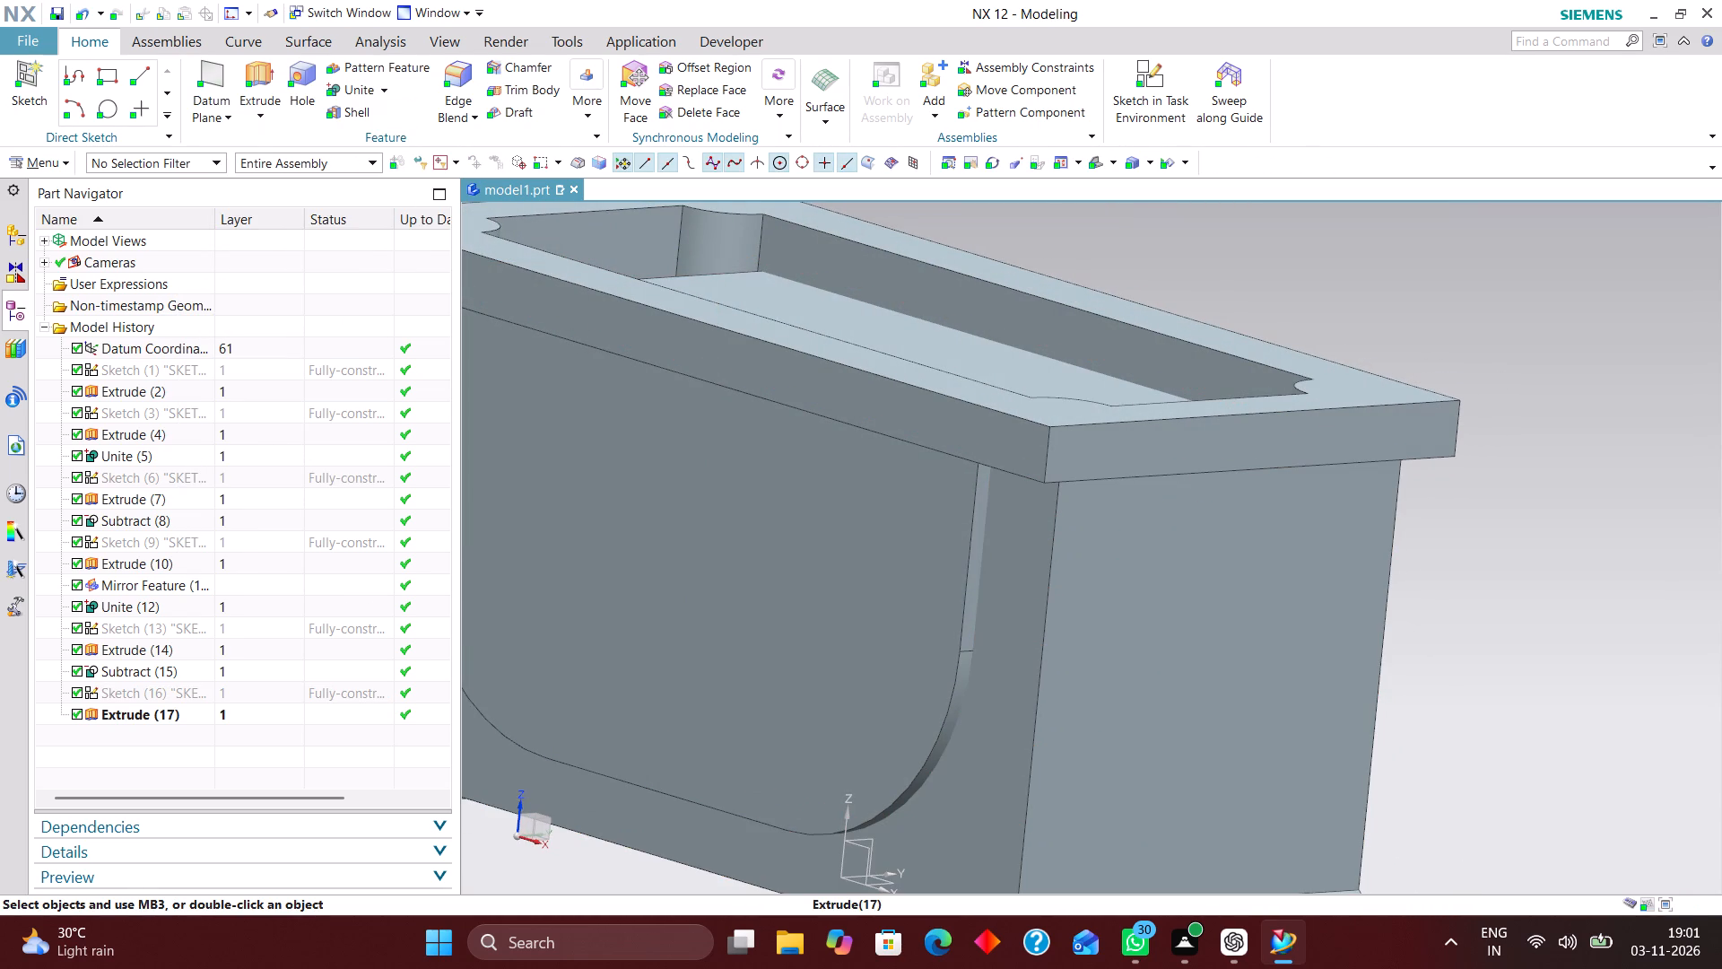
{"action": "left_click", "coordinate": [192, 475]}
{"action": "left_click", "coordinate": [232, 503]}
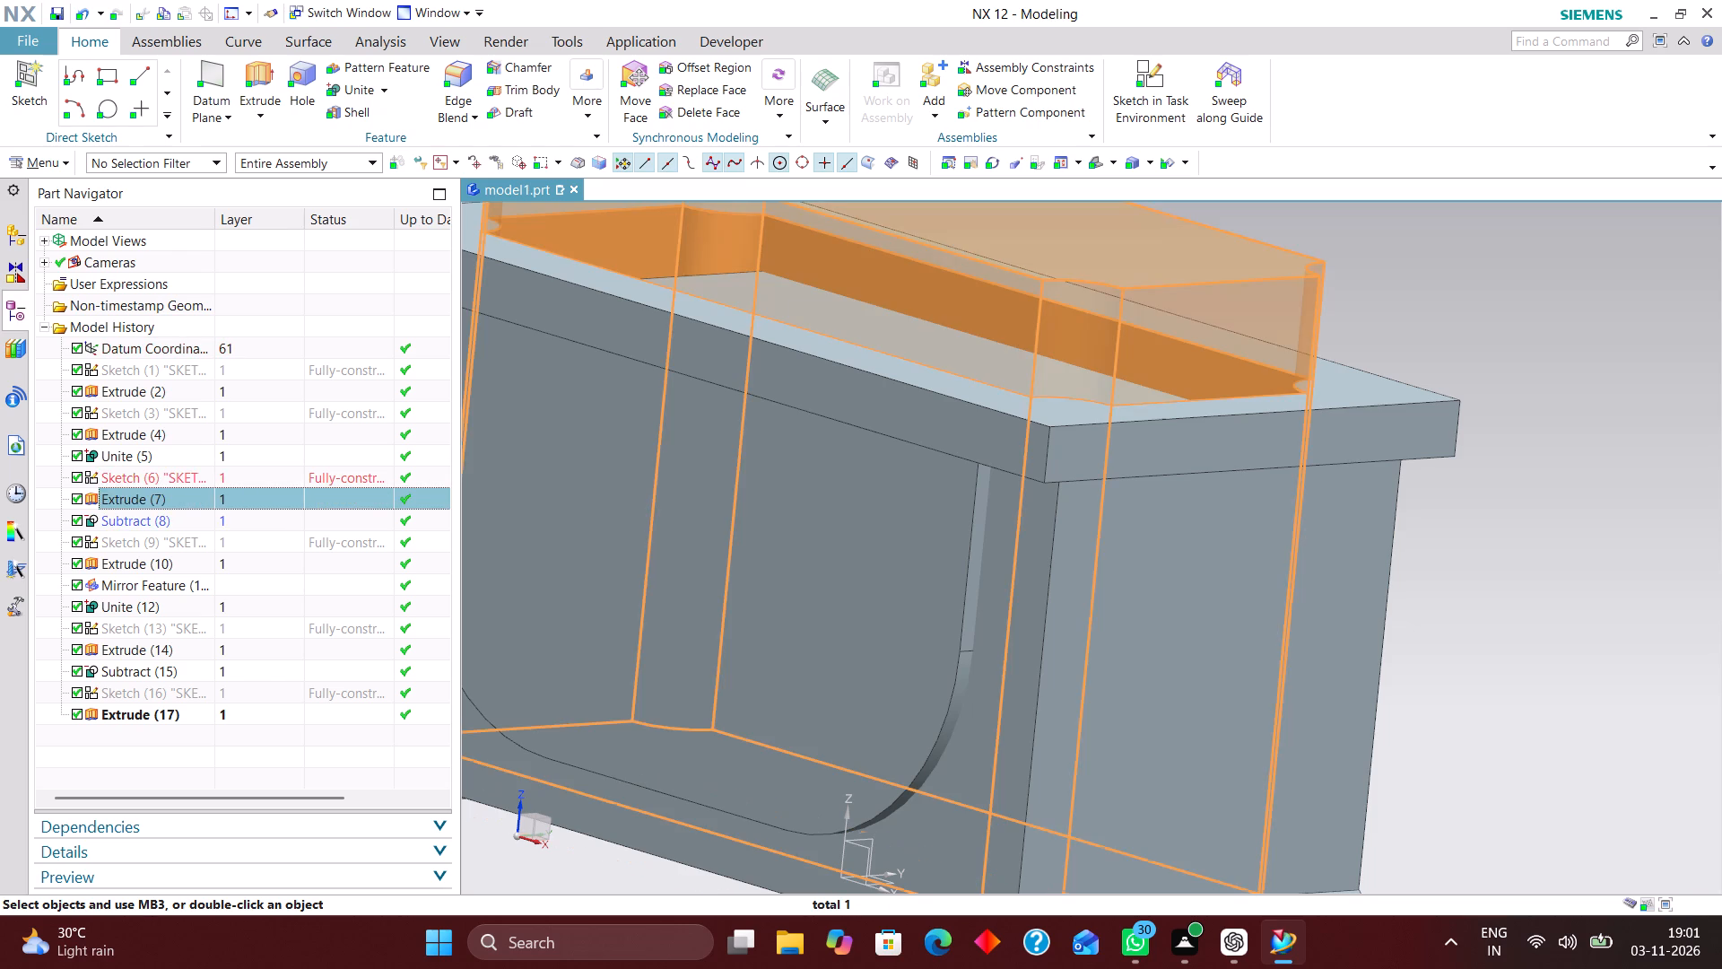
{"action": "left_click", "coordinate": [252, 476]}
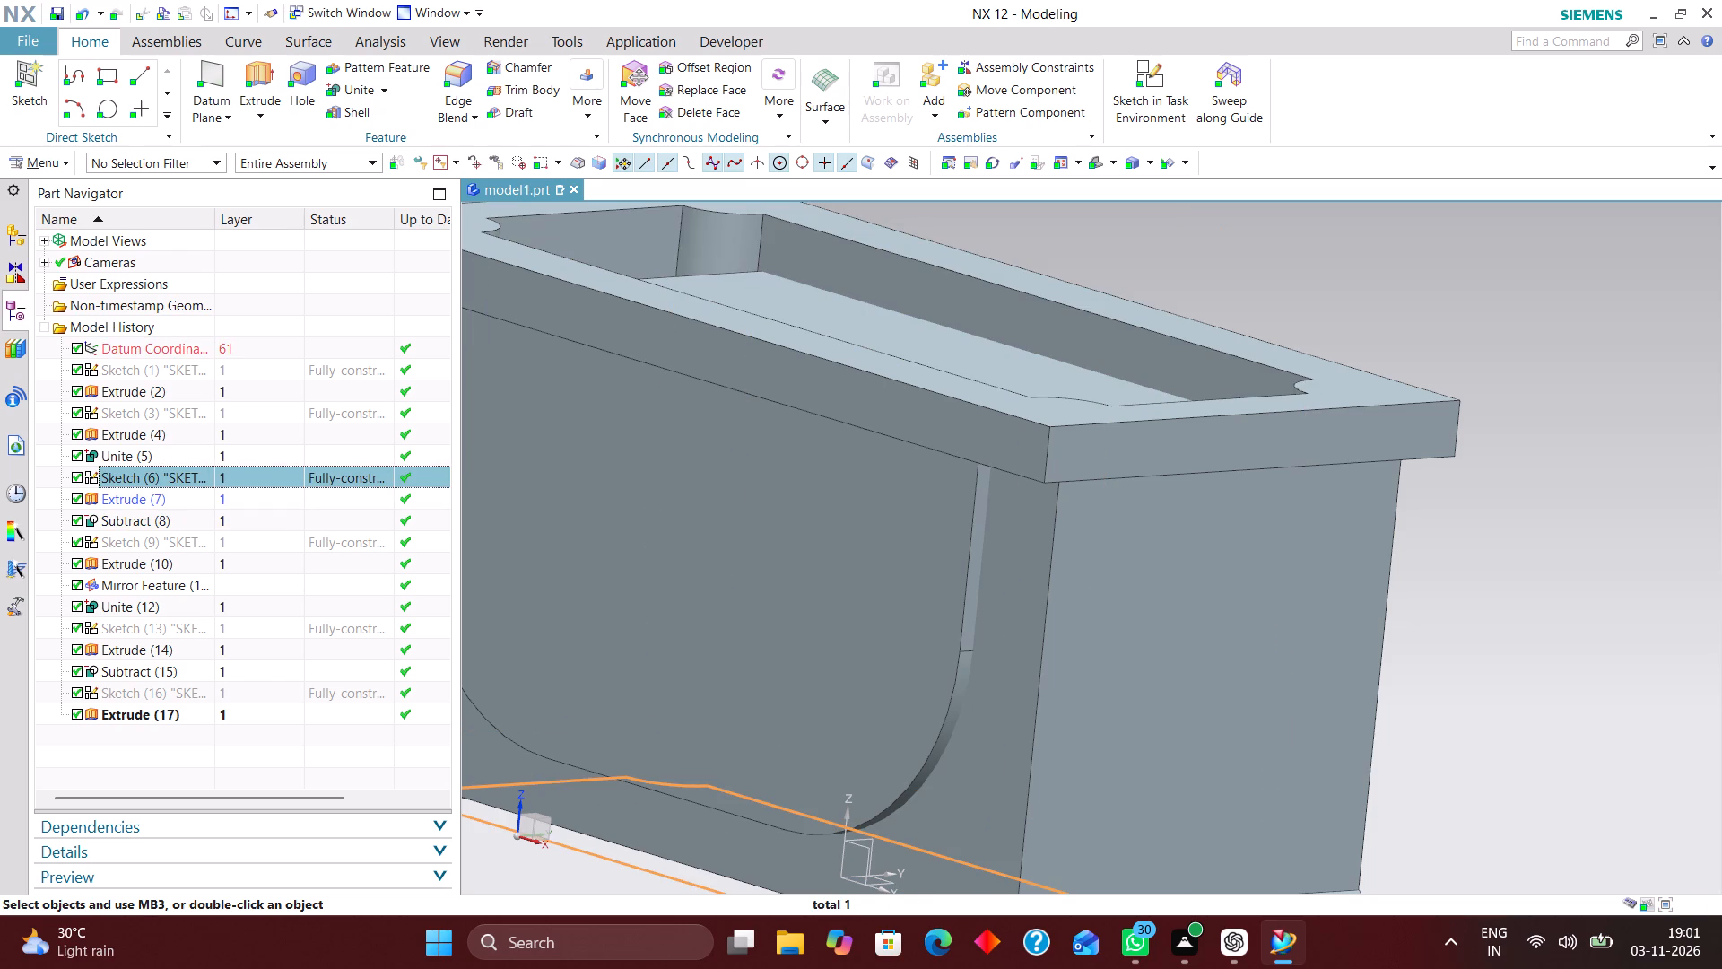
{"action": "left_click", "coordinate": [248, 477], "text": "ctrl"}
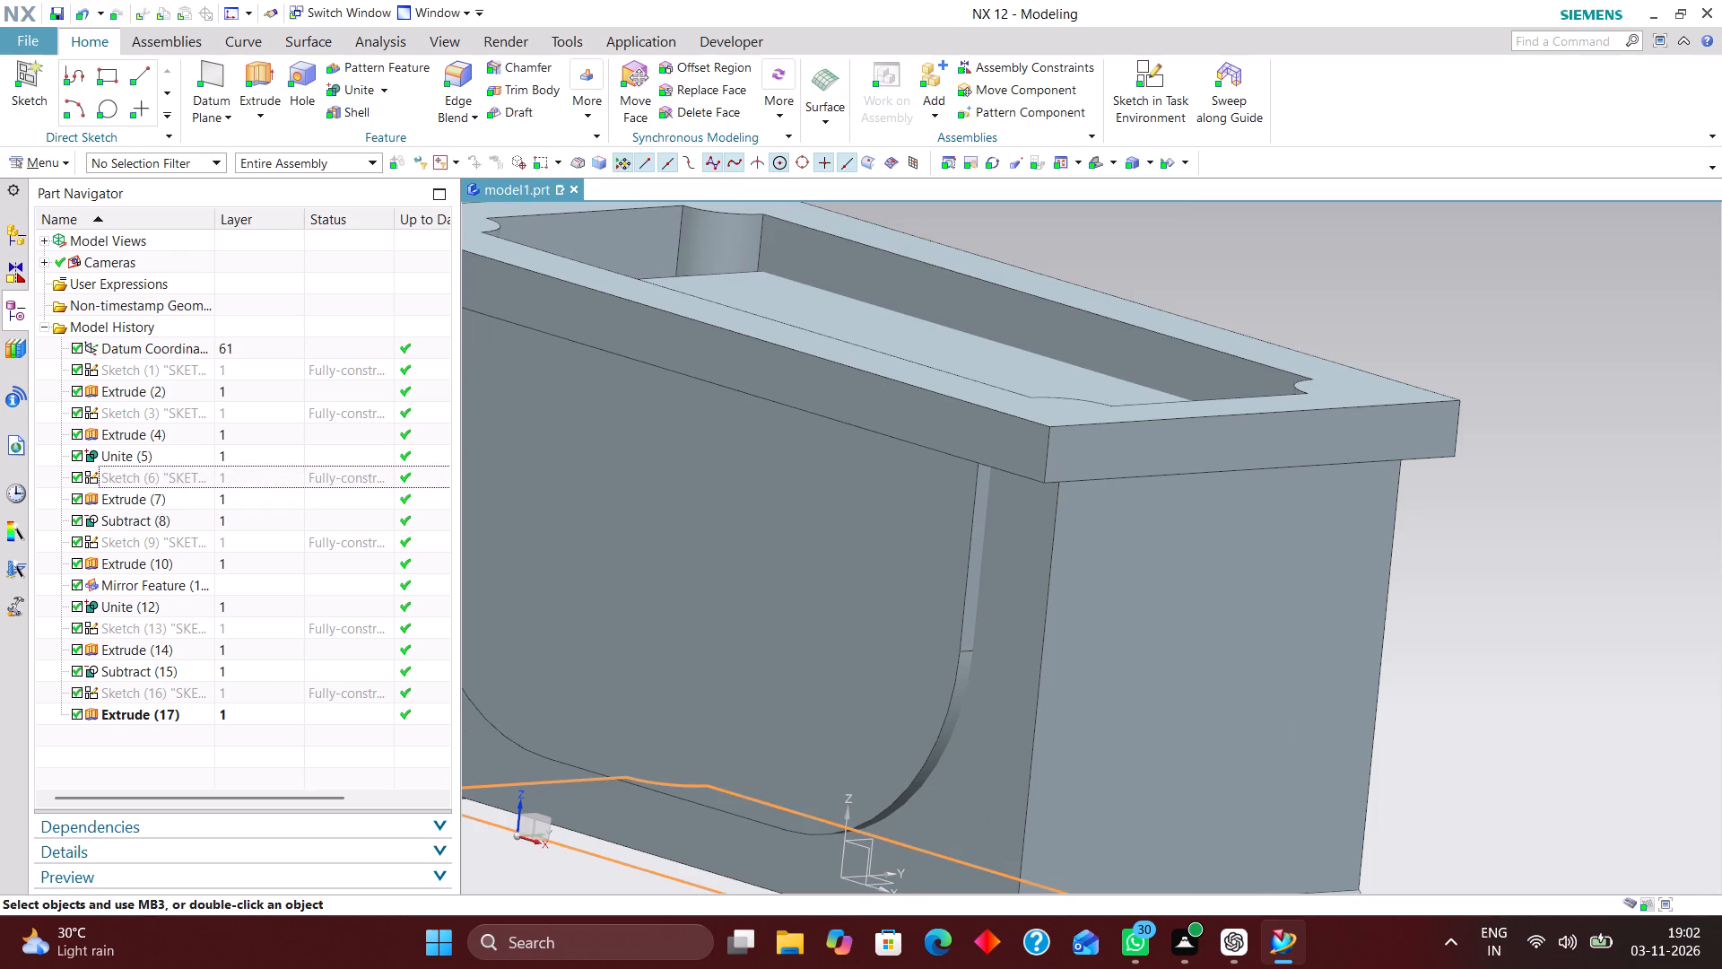
{"action": "left_click", "coordinate": [251, 497], "text": "ctrl"}
{"action": "left_click", "coordinate": [262, 476], "text": "ctrl"}
{"action": "left_click", "coordinate": [250, 514], "text": "ctrl"}
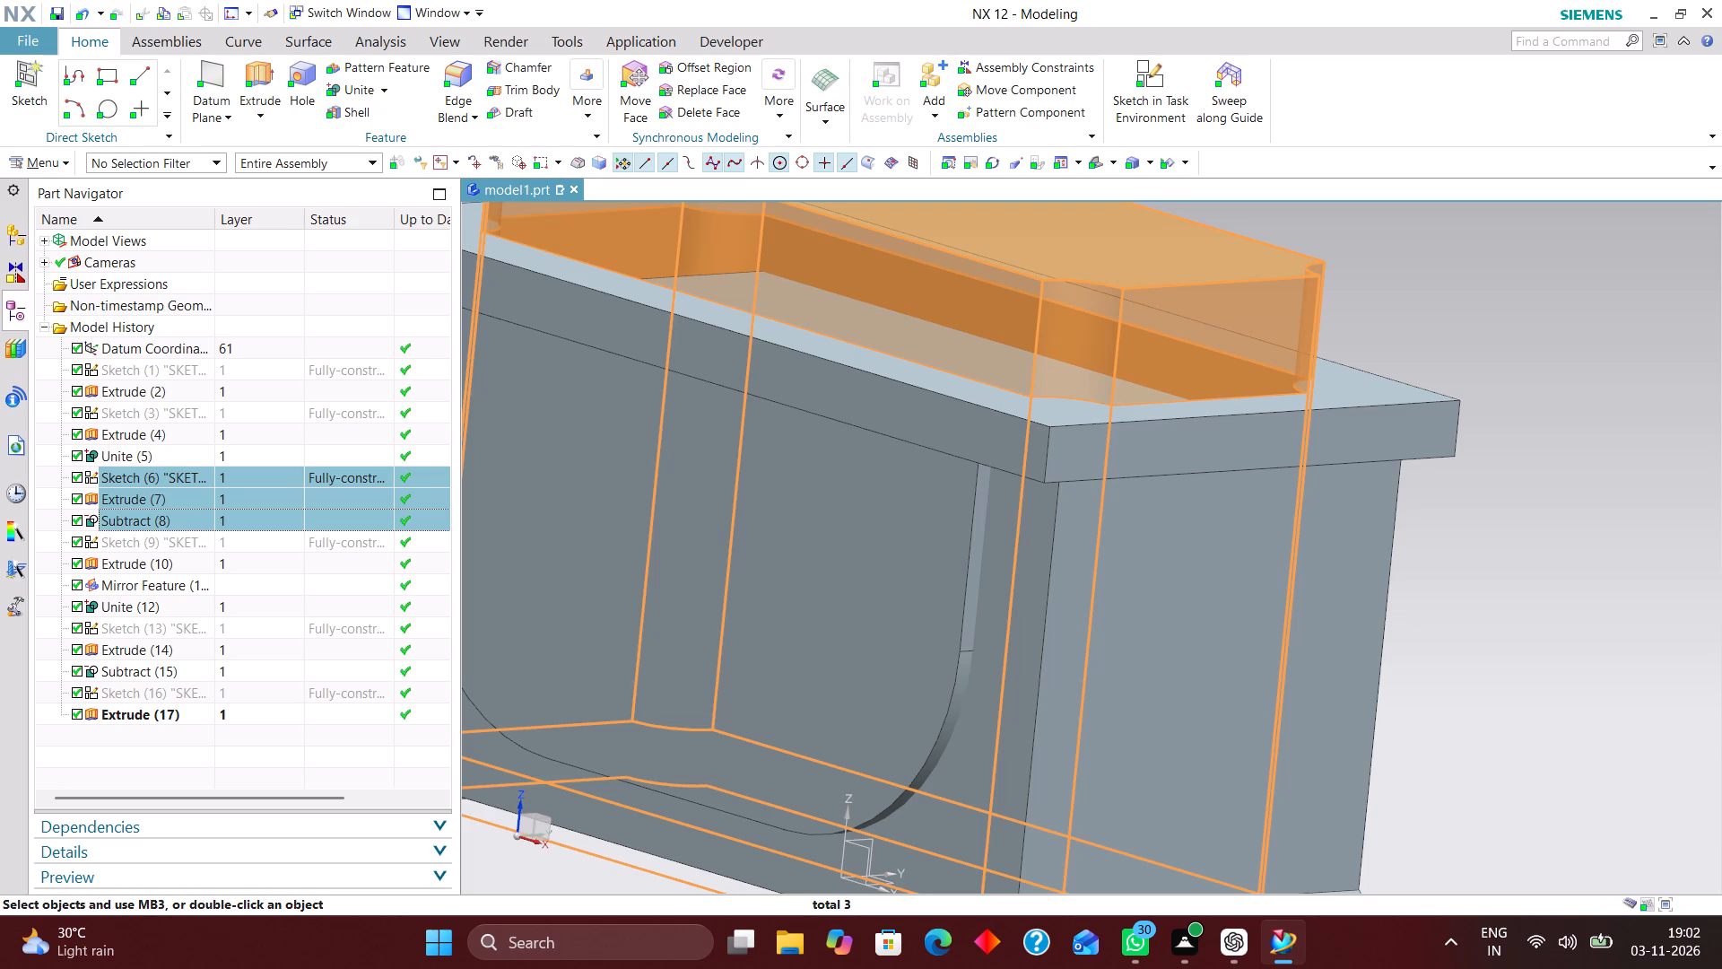
{"action": "left_click_drag", "start_coordinate": [160, 476], "coordinate": [168, 491]}
{"action": "left_click_drag", "start_coordinate": [168, 491], "coordinate": [190, 711]}
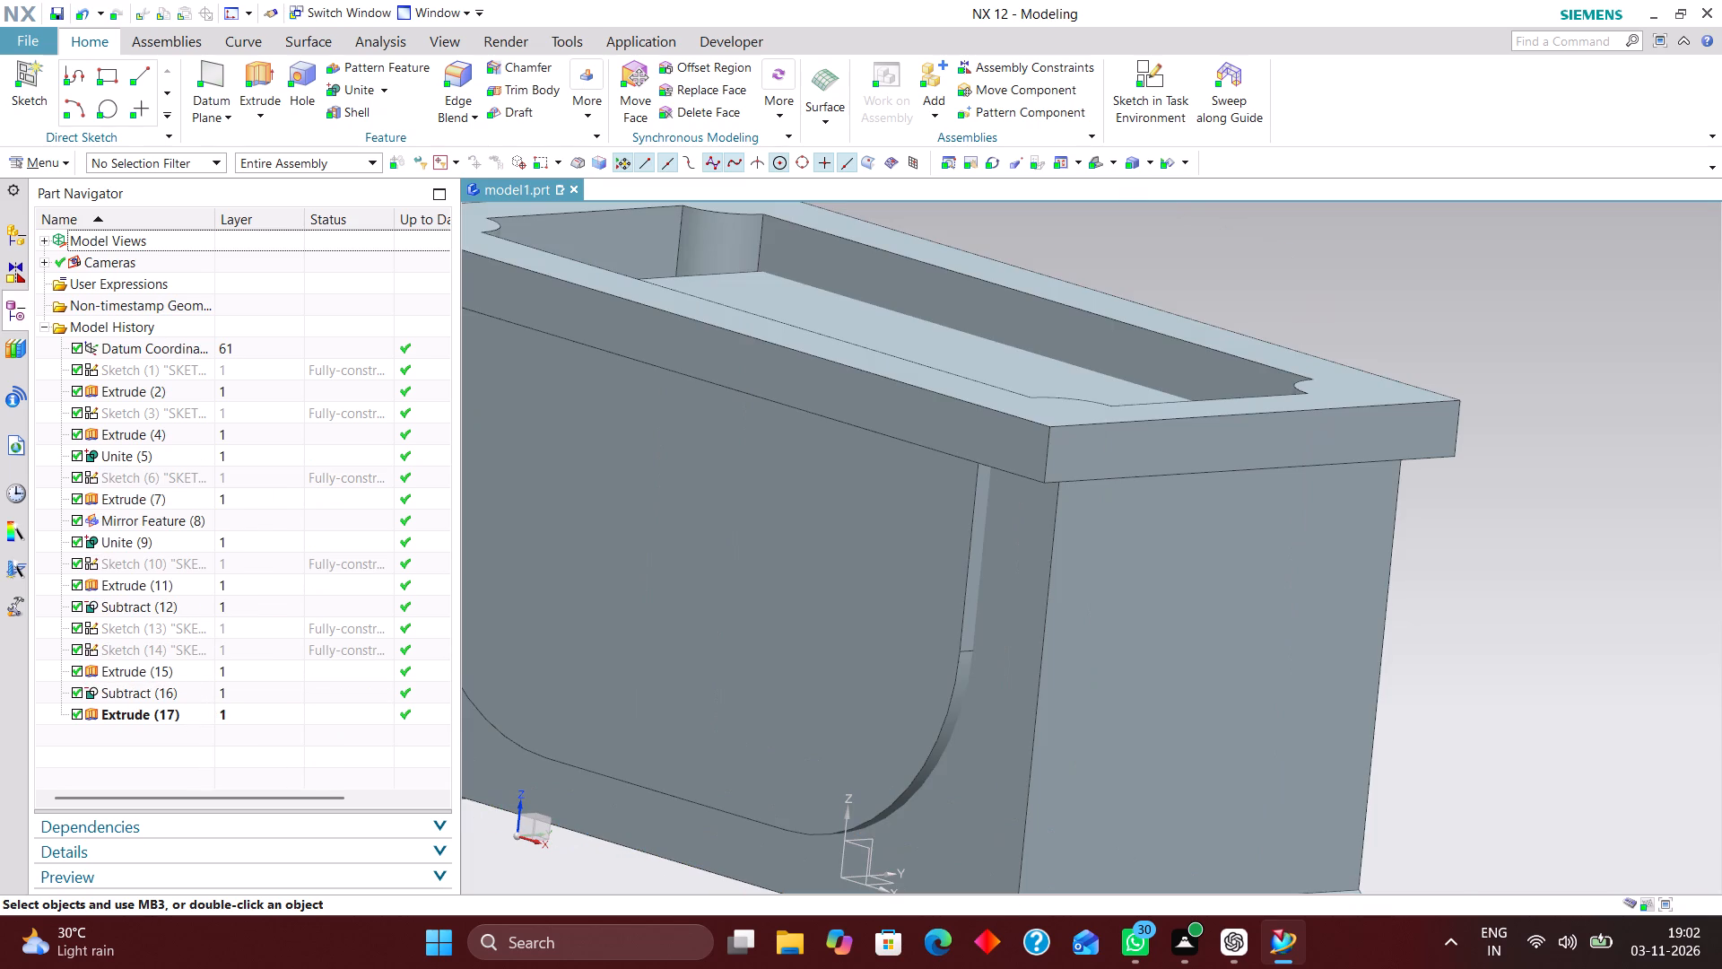
Examine the reordered cavity extrusion and subtraction, the port extrusion and the foot sketch in the model and its history.
{"action": "middle_click_drag", "start_coordinate": [1453, 380], "coordinate": [1437, 423]}
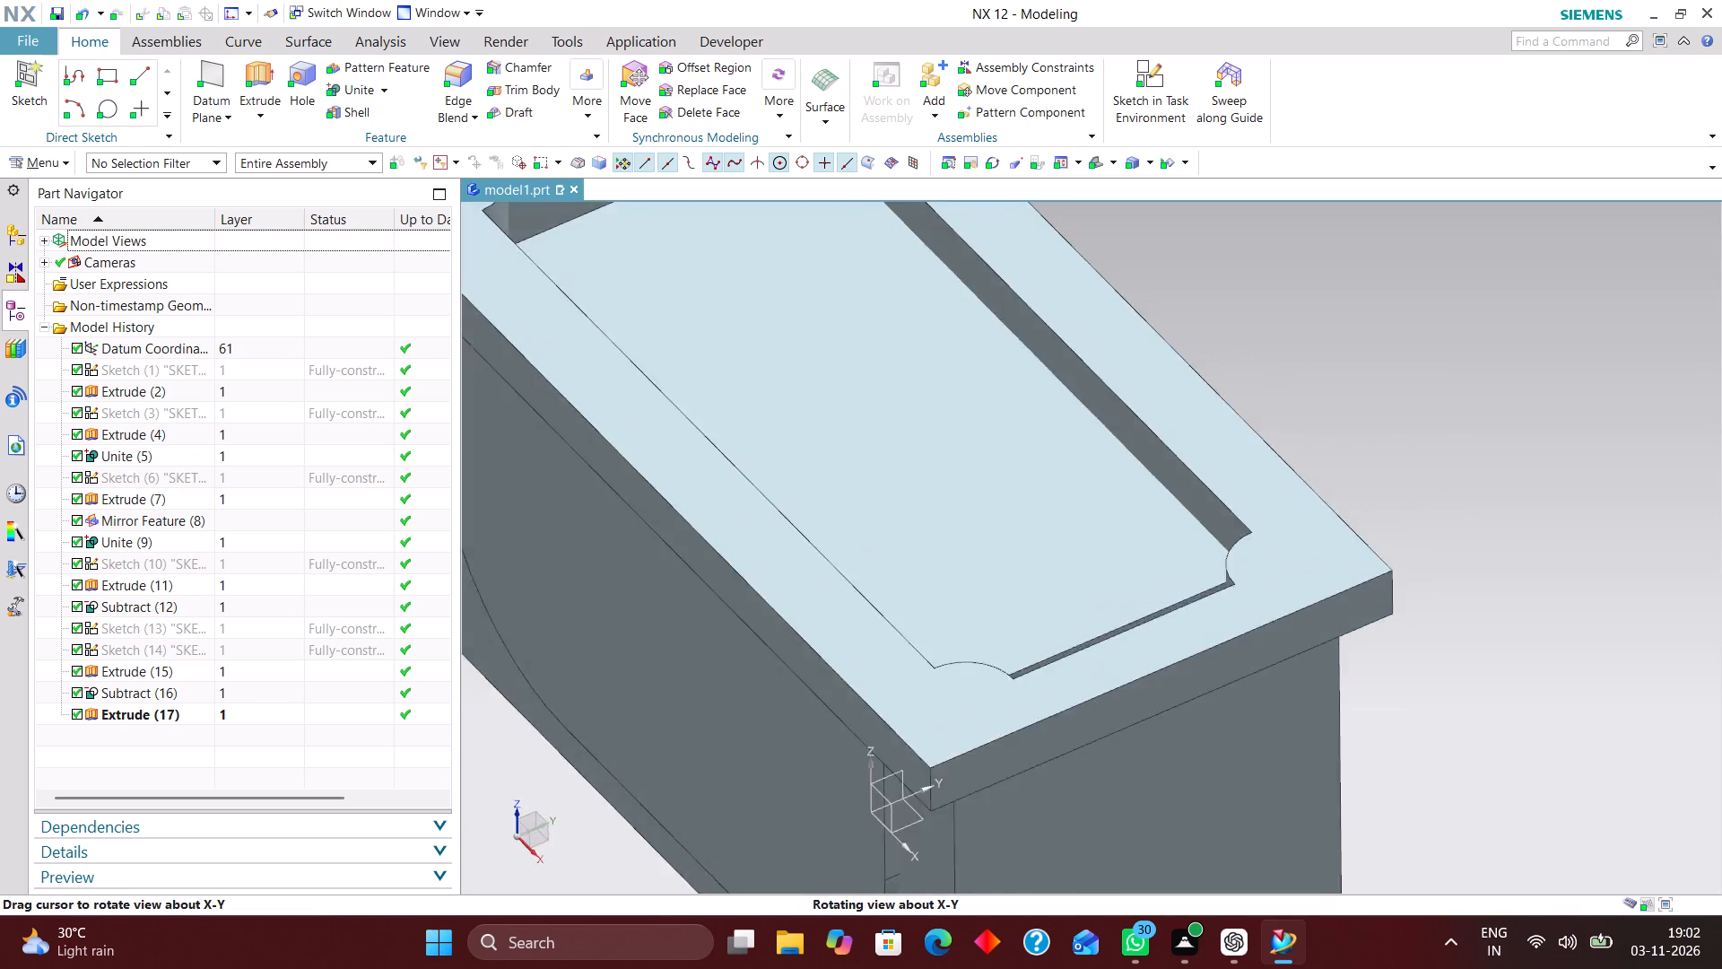
{"action": "middle_click_drag", "start_coordinate": [1437, 423], "coordinate": [1448, 400]}
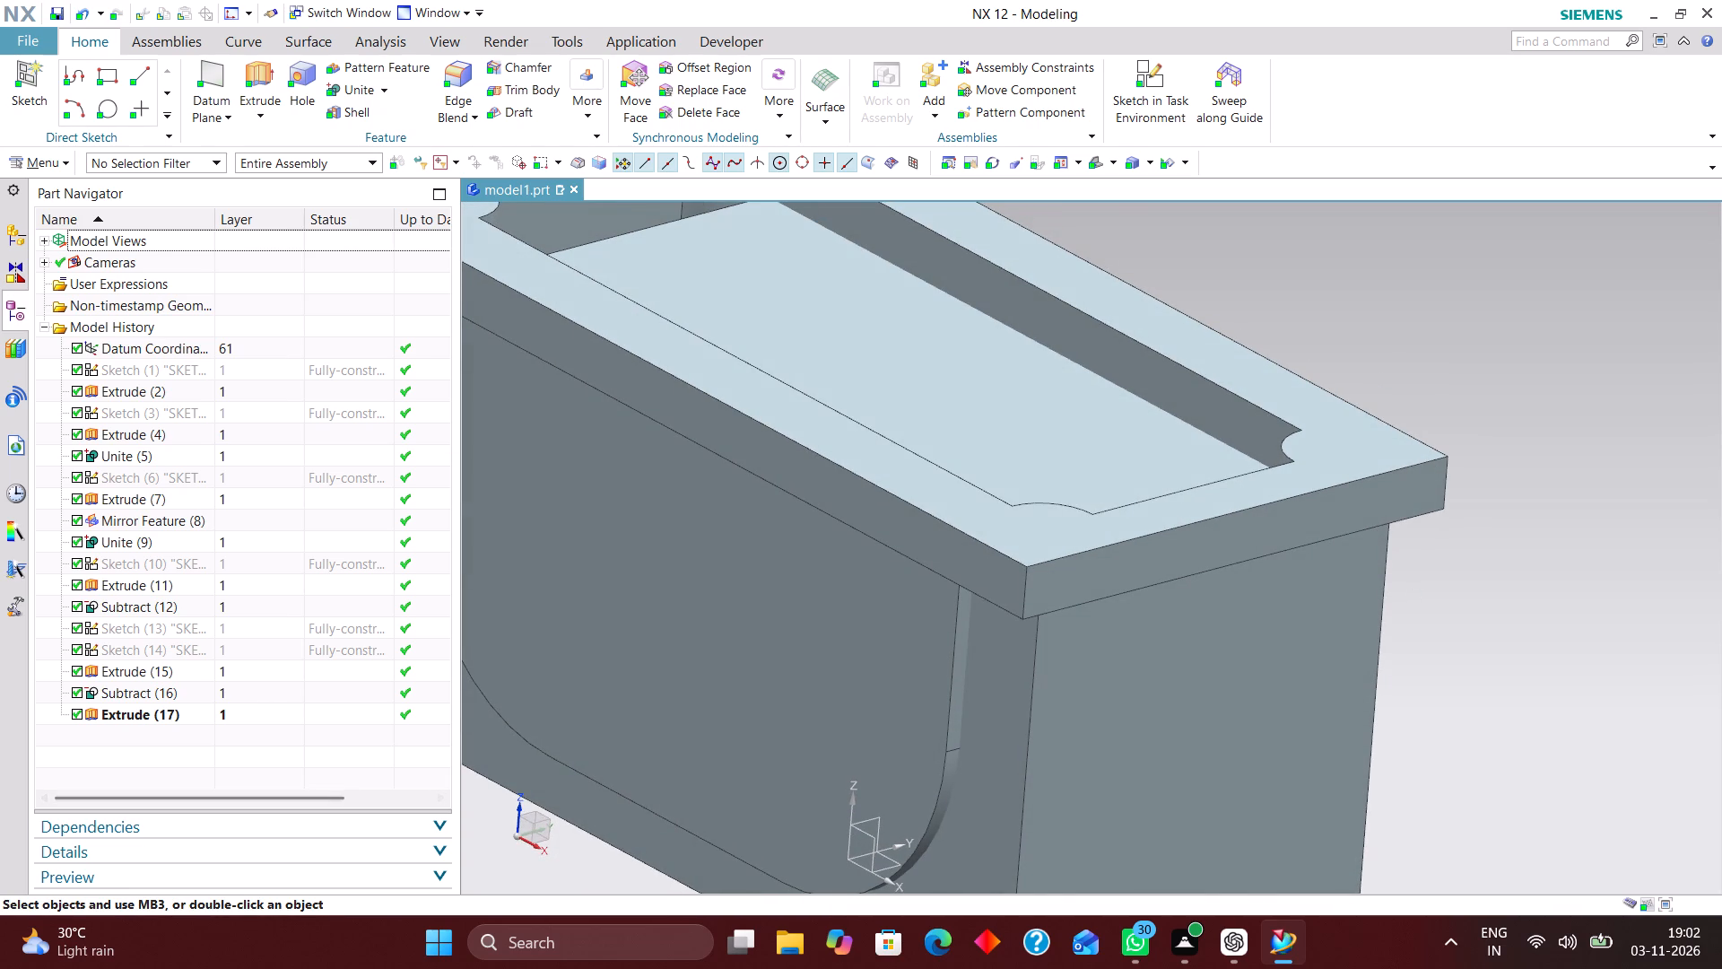
{"action": "left_click", "coordinate": [161, 691]}
{"action": "right_click", "coordinate": [175, 694]}
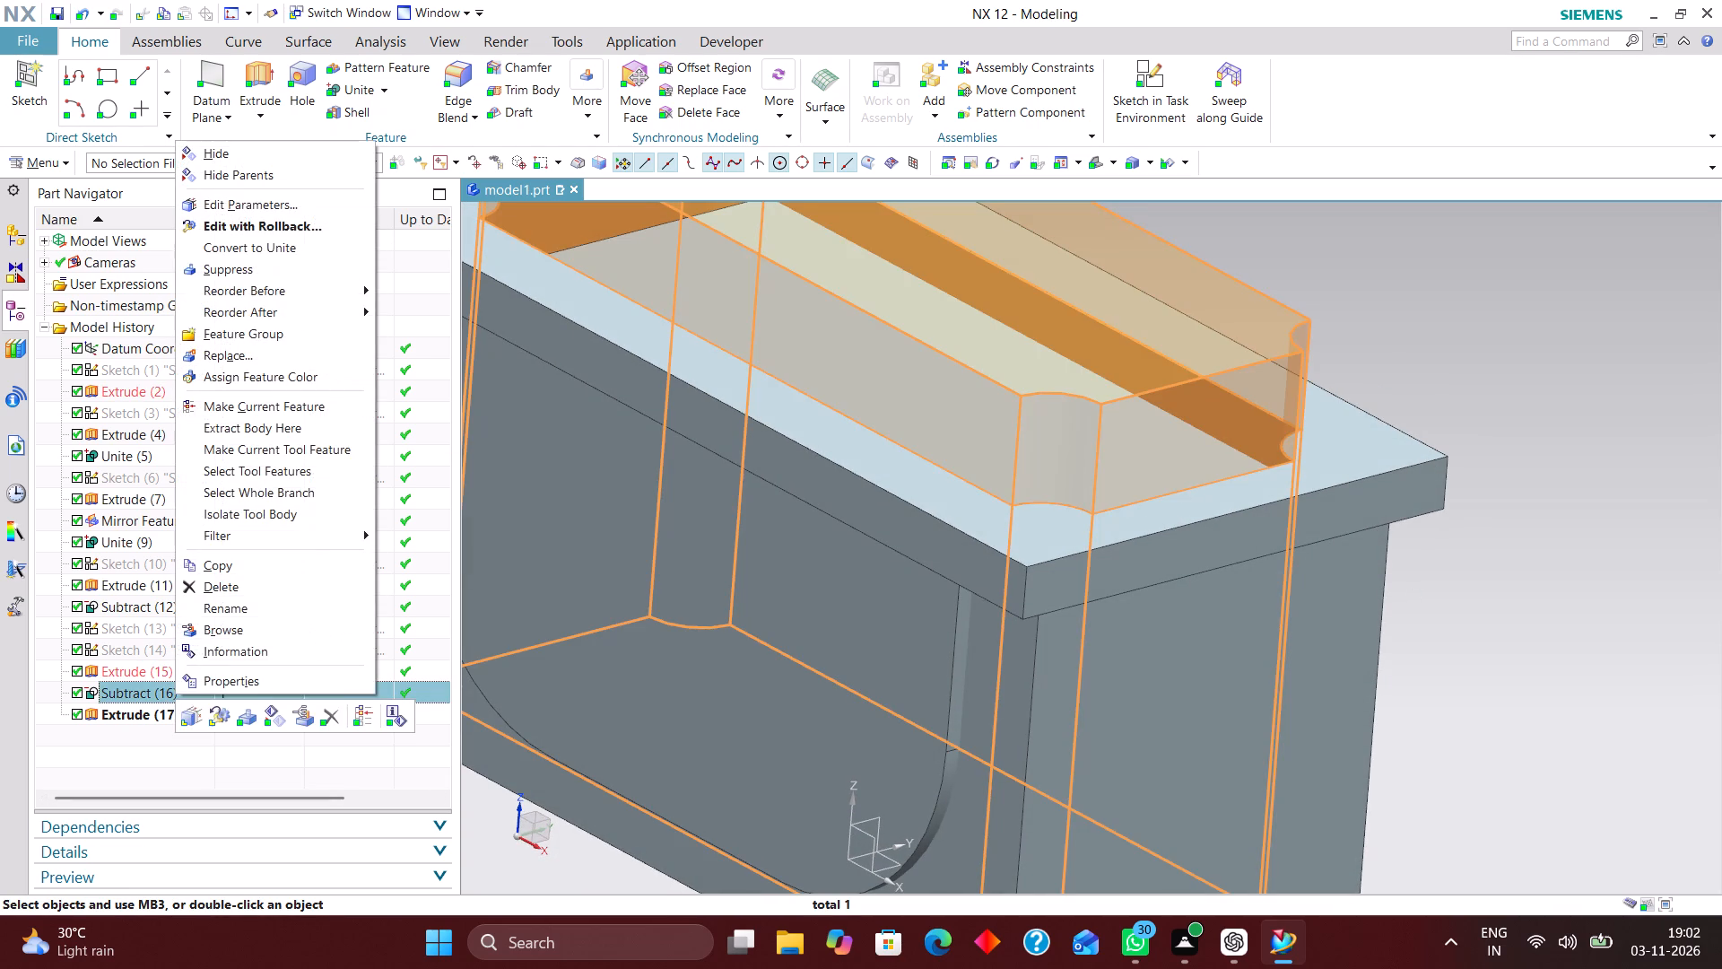
{"action": "left_click", "coordinate": [148, 674]}
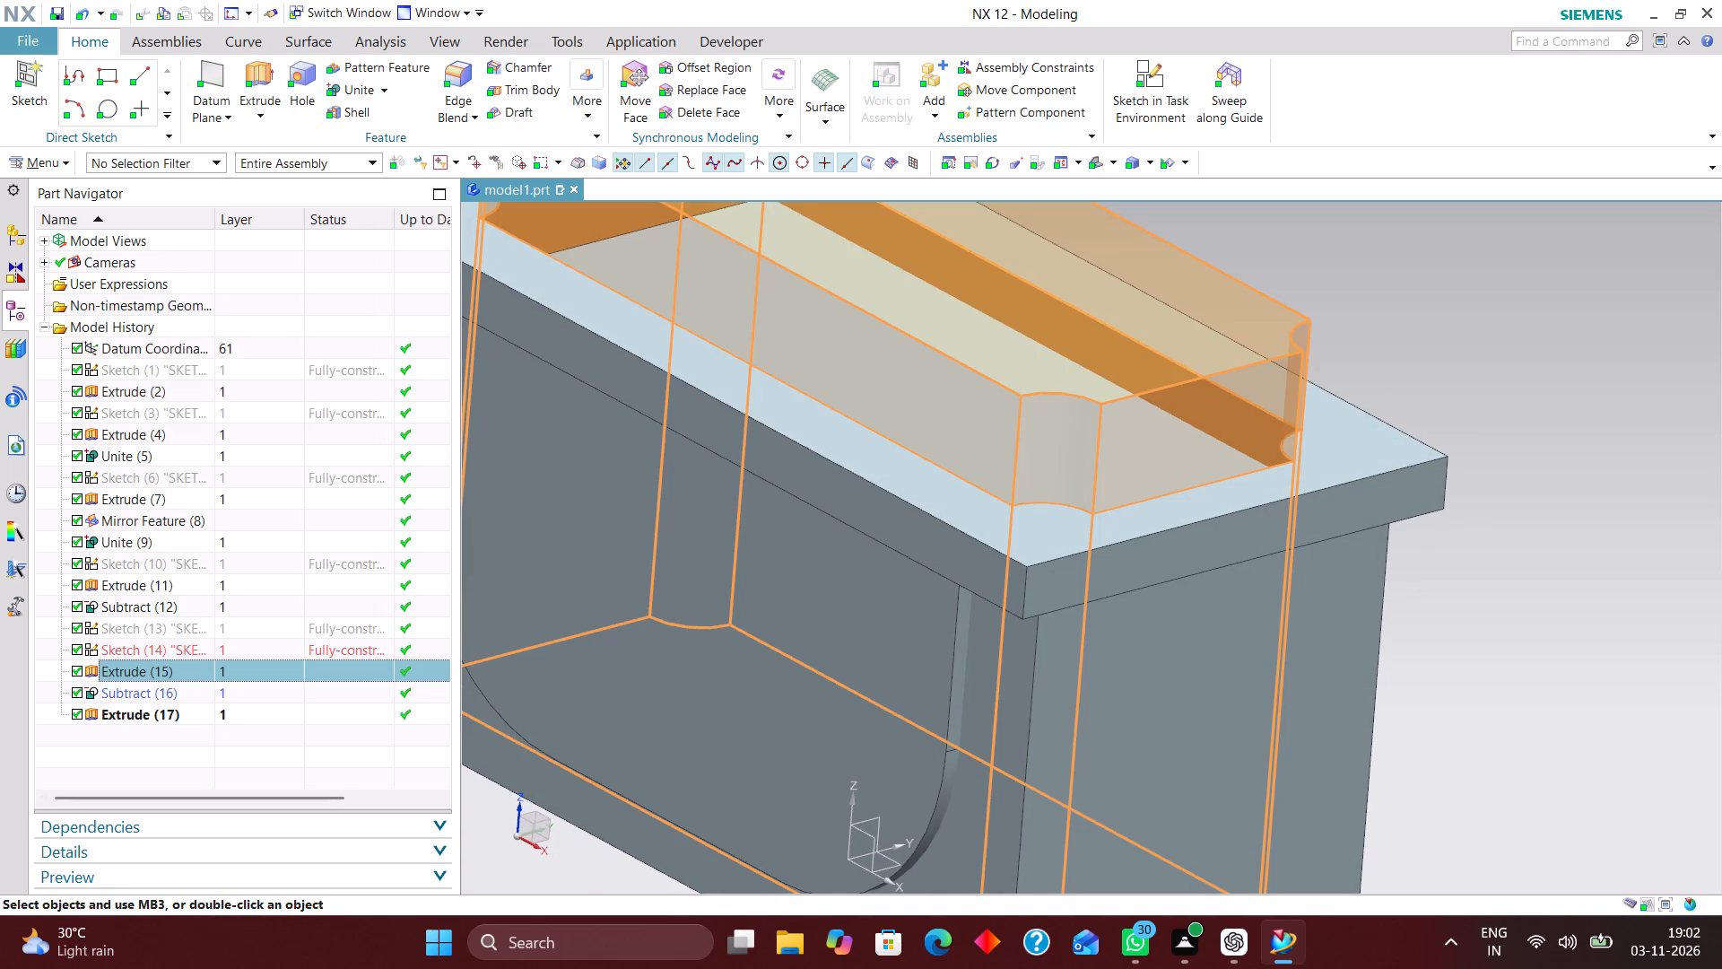
{"action": "left_click", "coordinate": [158, 701]}
{"action": "left_click", "coordinate": [161, 718]}
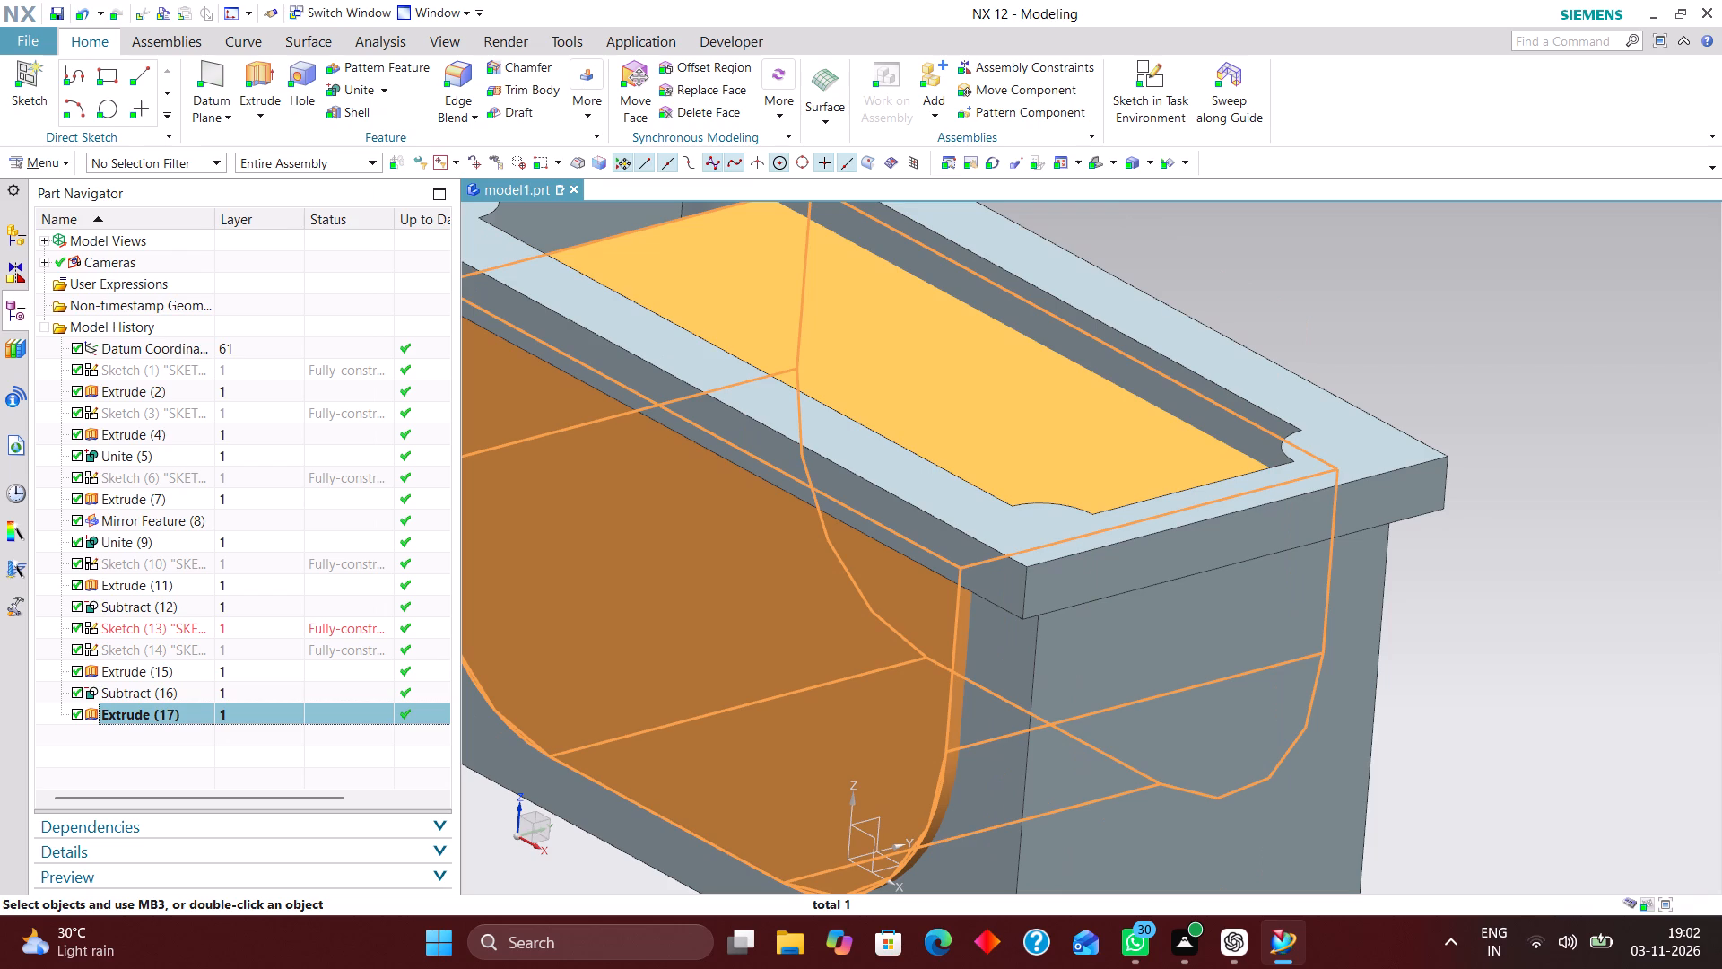
{"action": "left_click", "coordinate": [185, 482]}
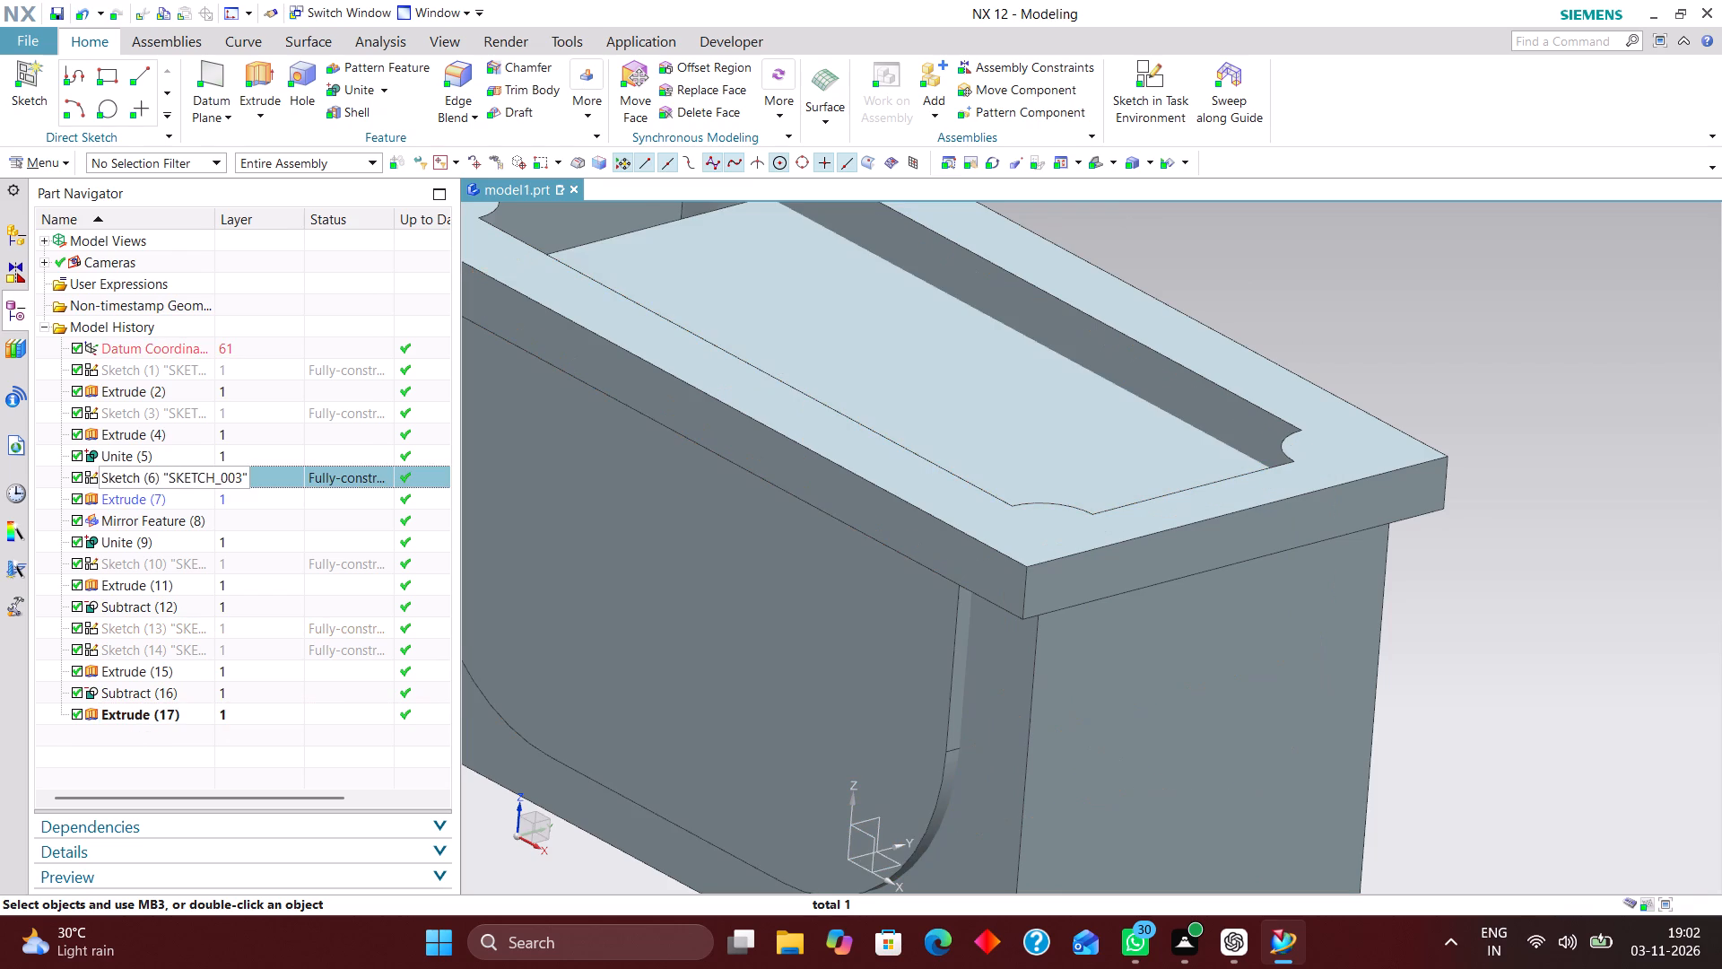
{"action": "left_click", "coordinate": [179, 711]}
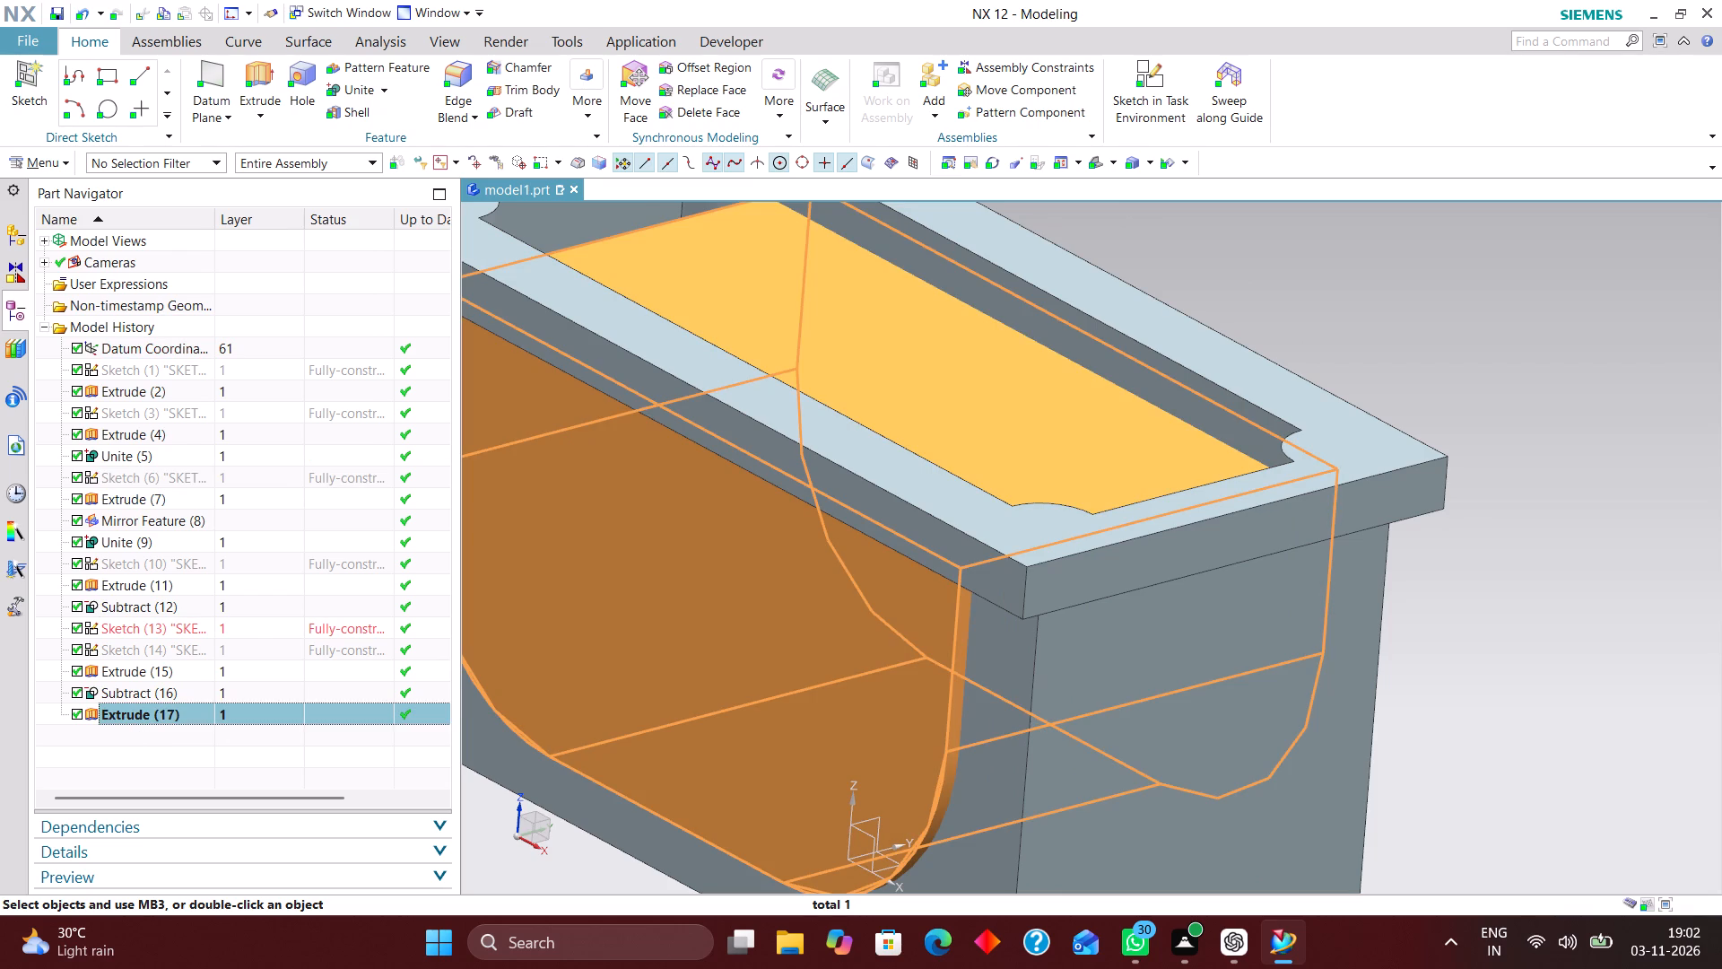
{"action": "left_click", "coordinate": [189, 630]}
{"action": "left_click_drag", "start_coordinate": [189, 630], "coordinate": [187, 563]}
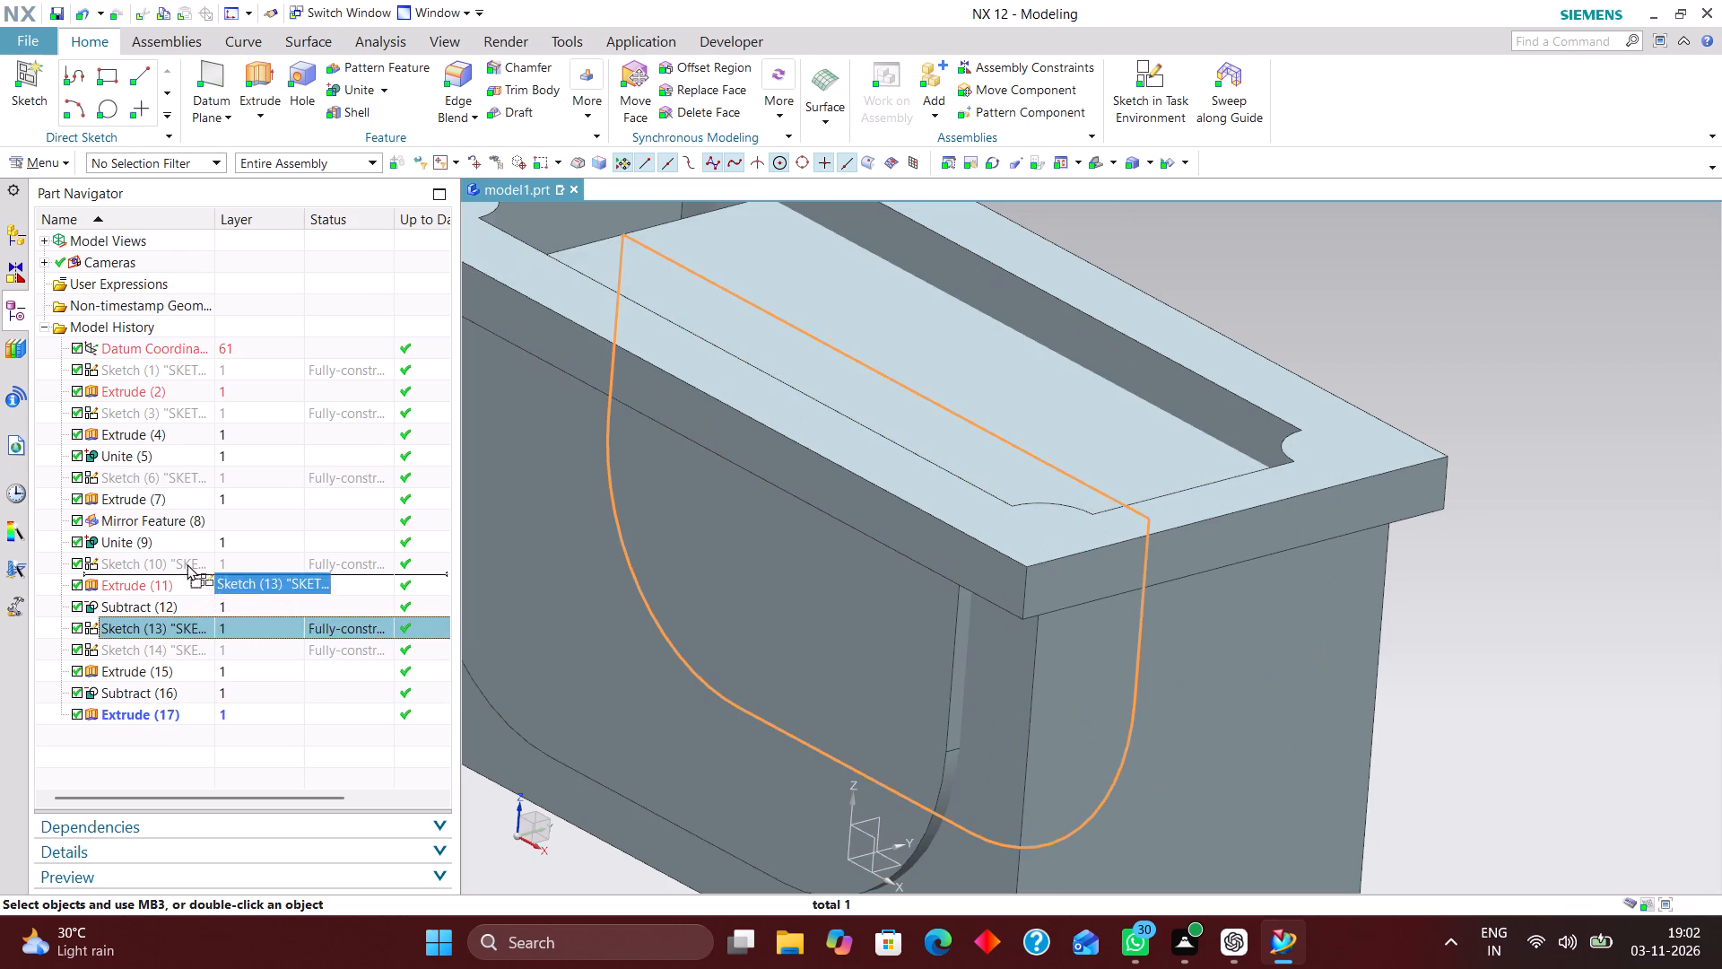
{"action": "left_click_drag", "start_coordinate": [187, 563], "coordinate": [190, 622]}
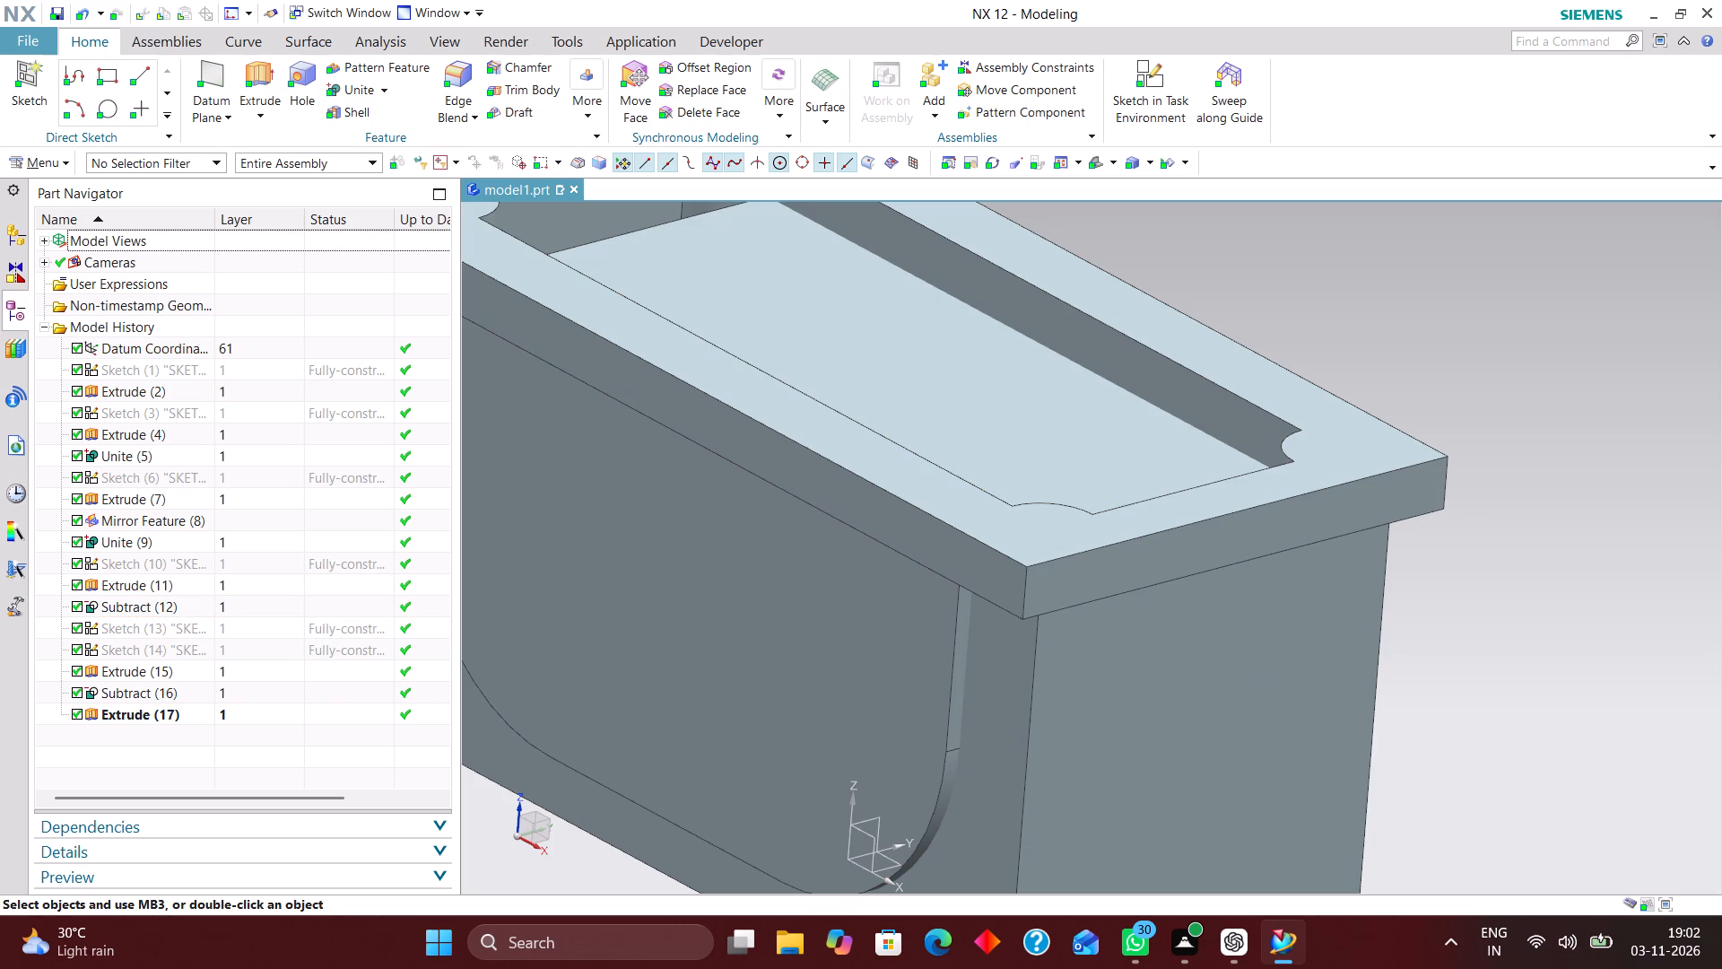
Reorder the port extrusion, Extrude (17), to directly after its profile sketch, Sketch (13), ahead of the cavity sketch.
{"action": "left_click", "coordinate": [160, 473]}
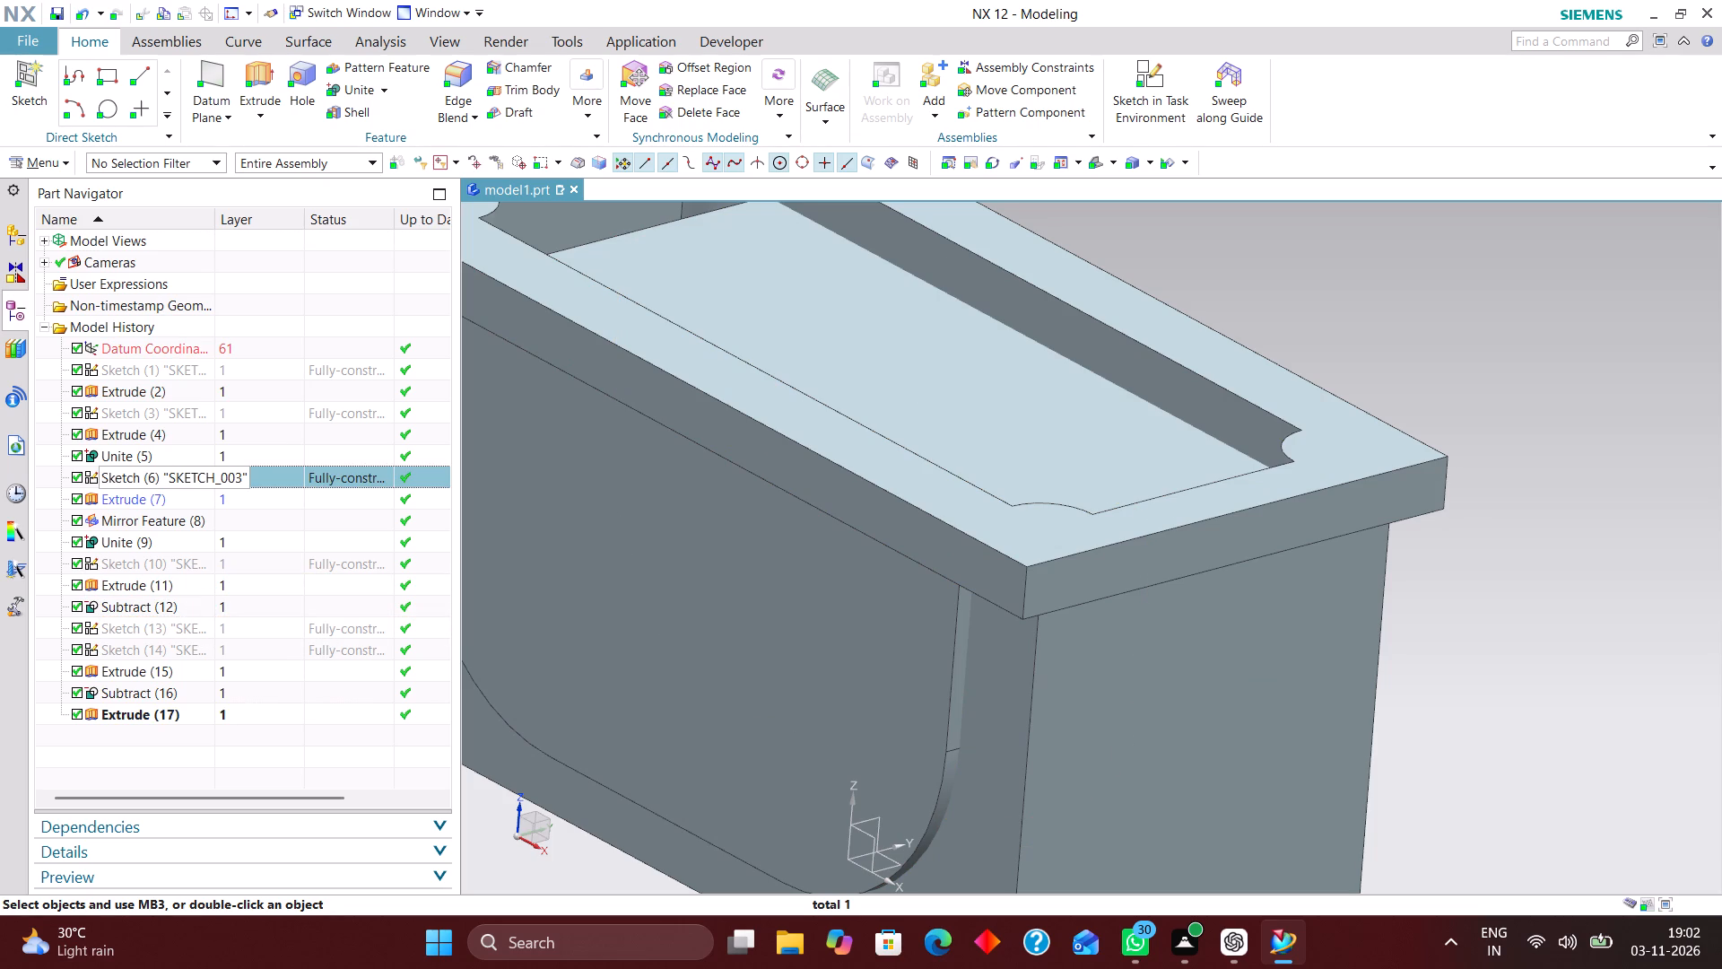
{"action": "scroll", "coordinate": [886, 519], "scroll_direction": "down", "scroll_amount": 3}
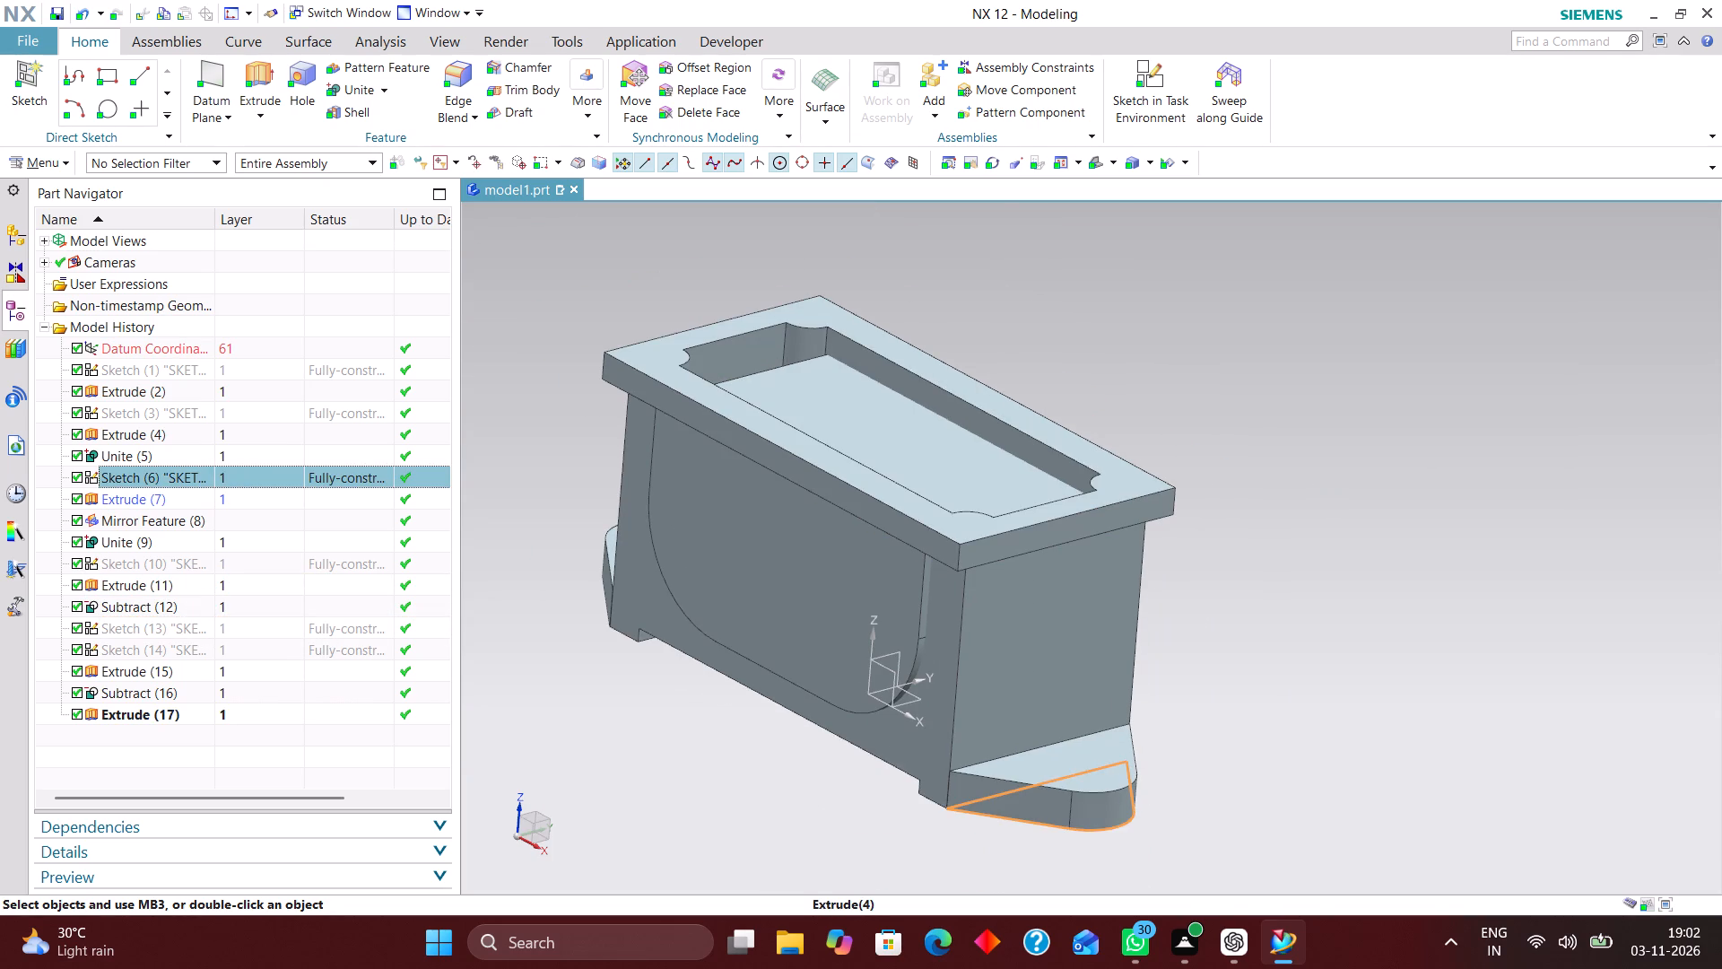
{"action": "left_click", "coordinate": [198, 627]}
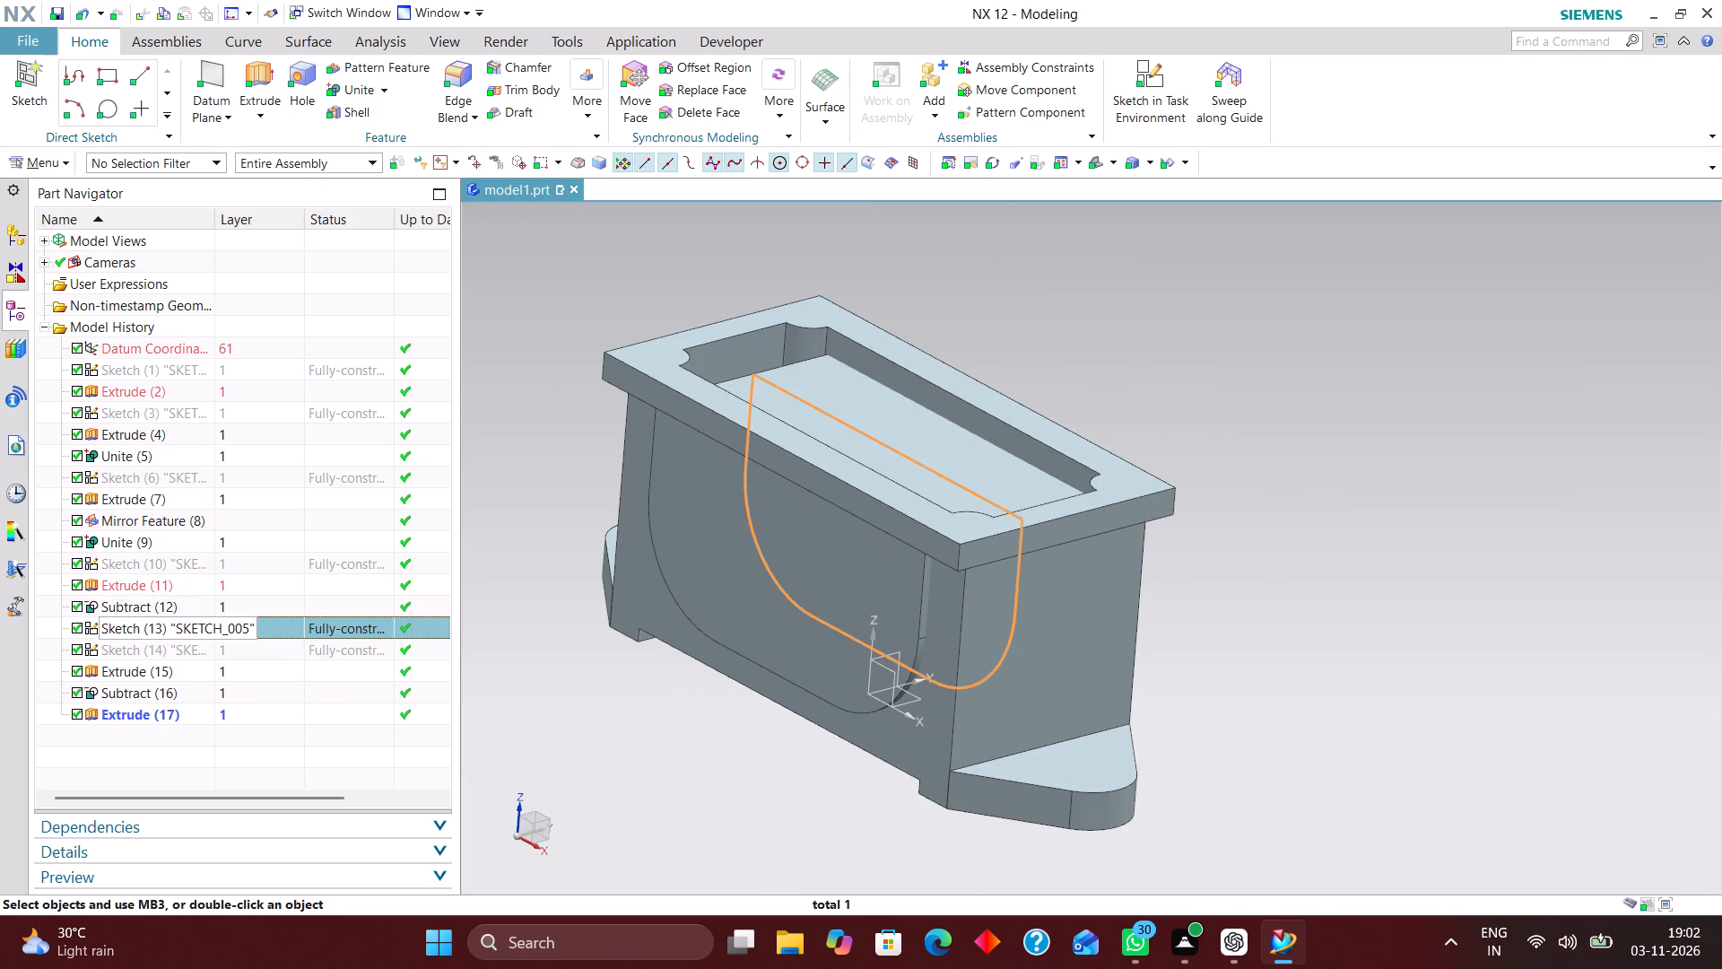
{"action": "left_click", "coordinate": [195, 650]}
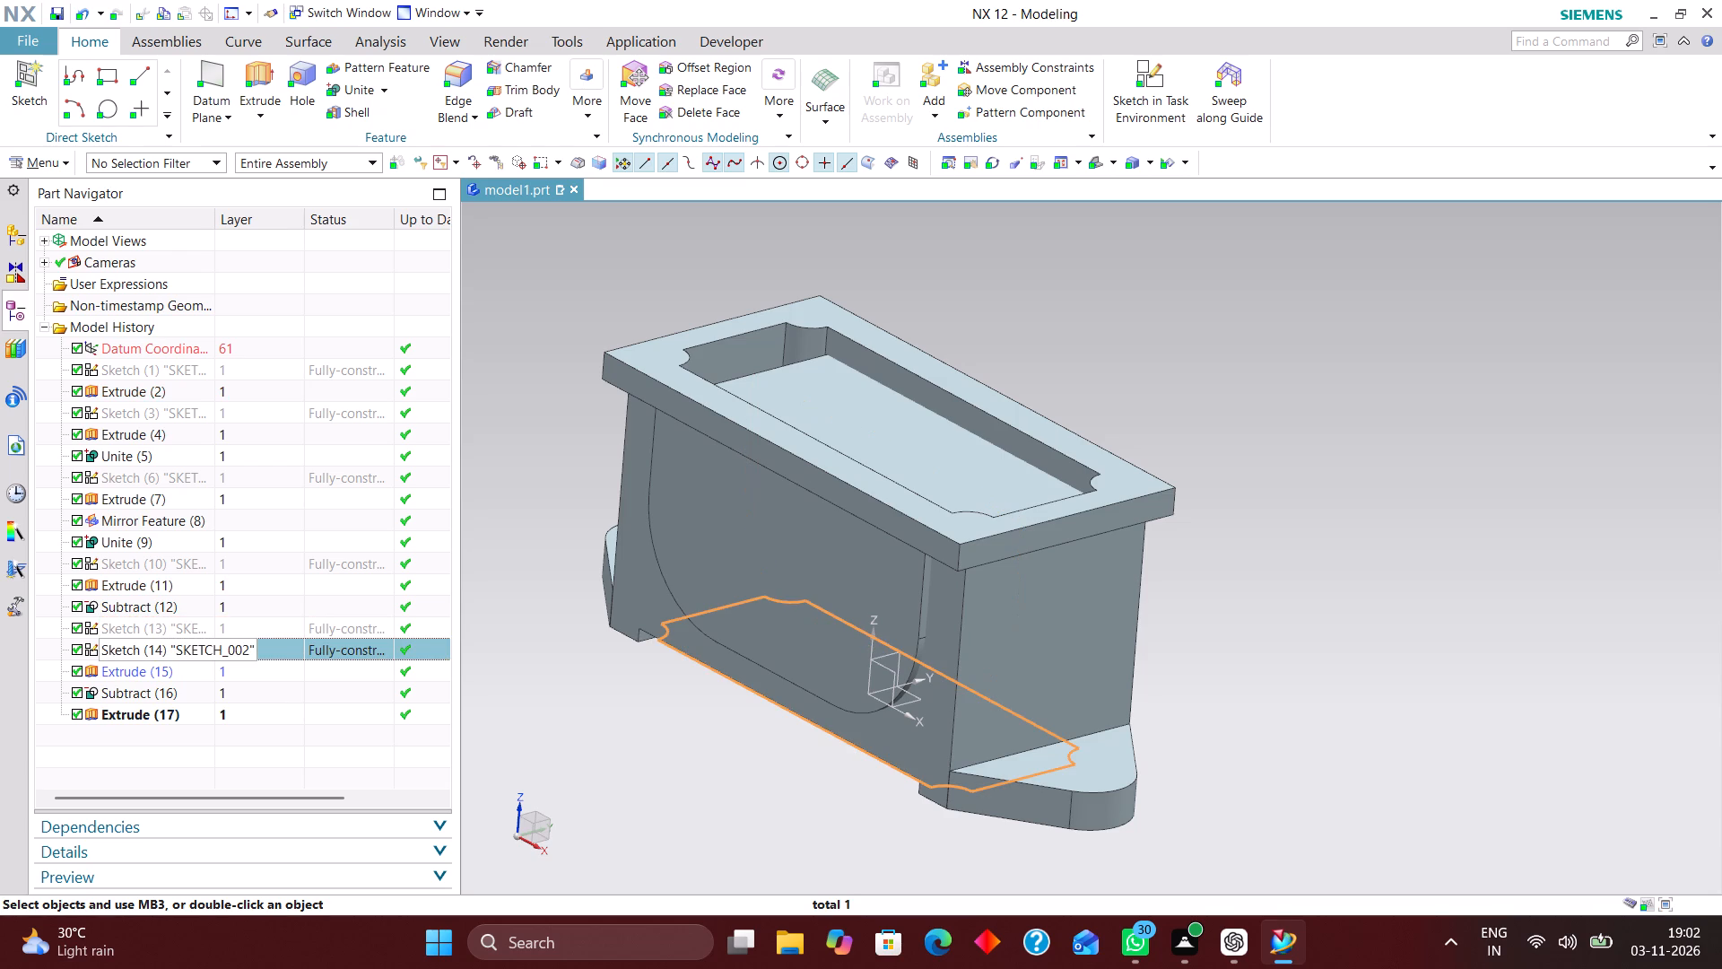
{"action": "left_click", "coordinate": [200, 710]}
{"action": "left_click_drag", "start_coordinate": [190, 707], "coordinate": [195, 690]}
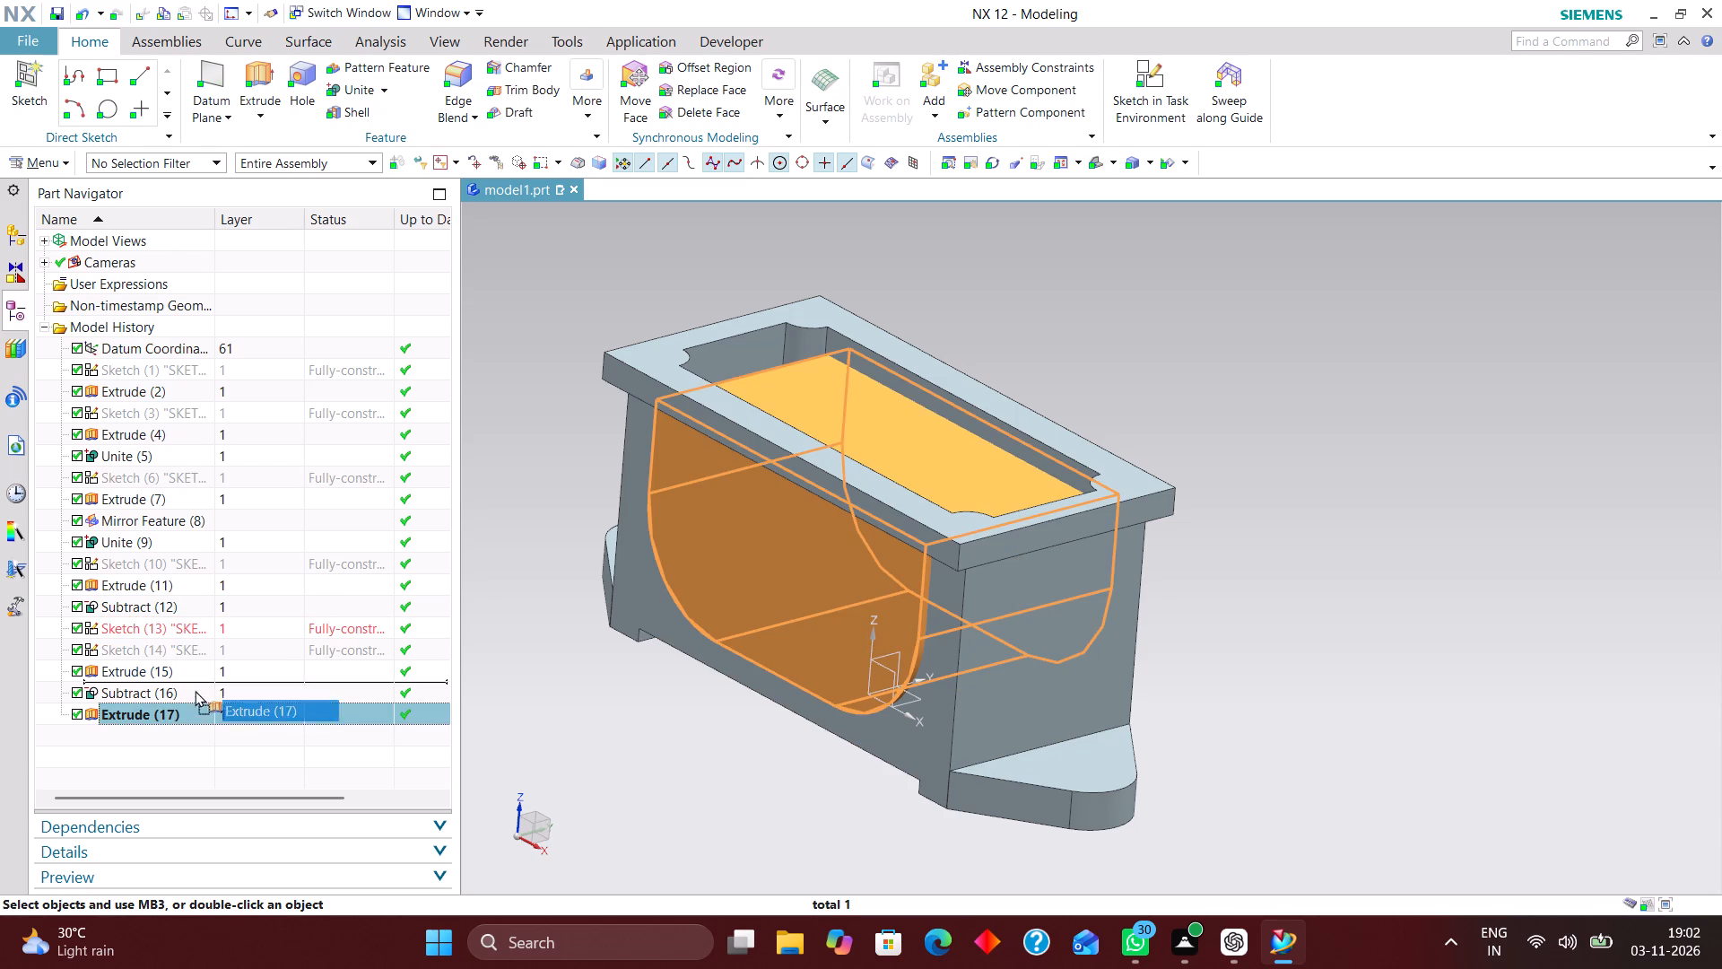
{"action": "left_click_drag", "start_coordinate": [195, 690], "coordinate": [193, 646]}
Delete the cavity subtraction, Subtract (17), from the end of the model history.
{"action": "left_click", "coordinate": [189, 621]}
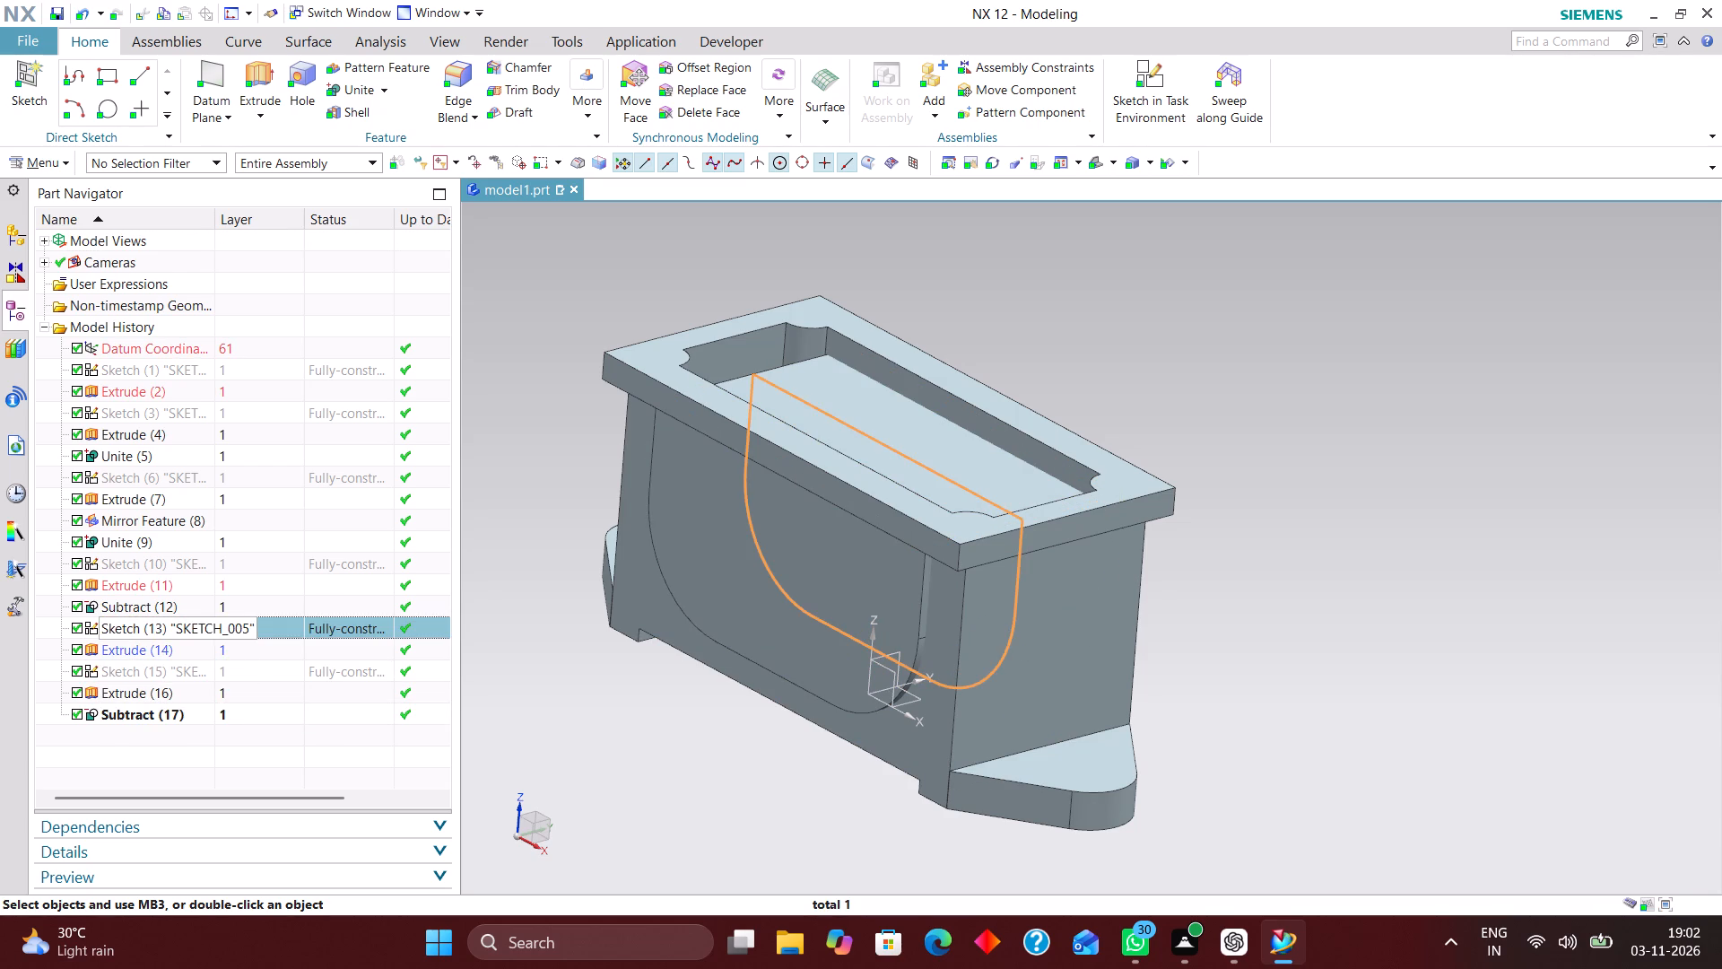
{"action": "left_click", "coordinate": [179, 644]}
{"action": "left_click", "coordinate": [192, 668]}
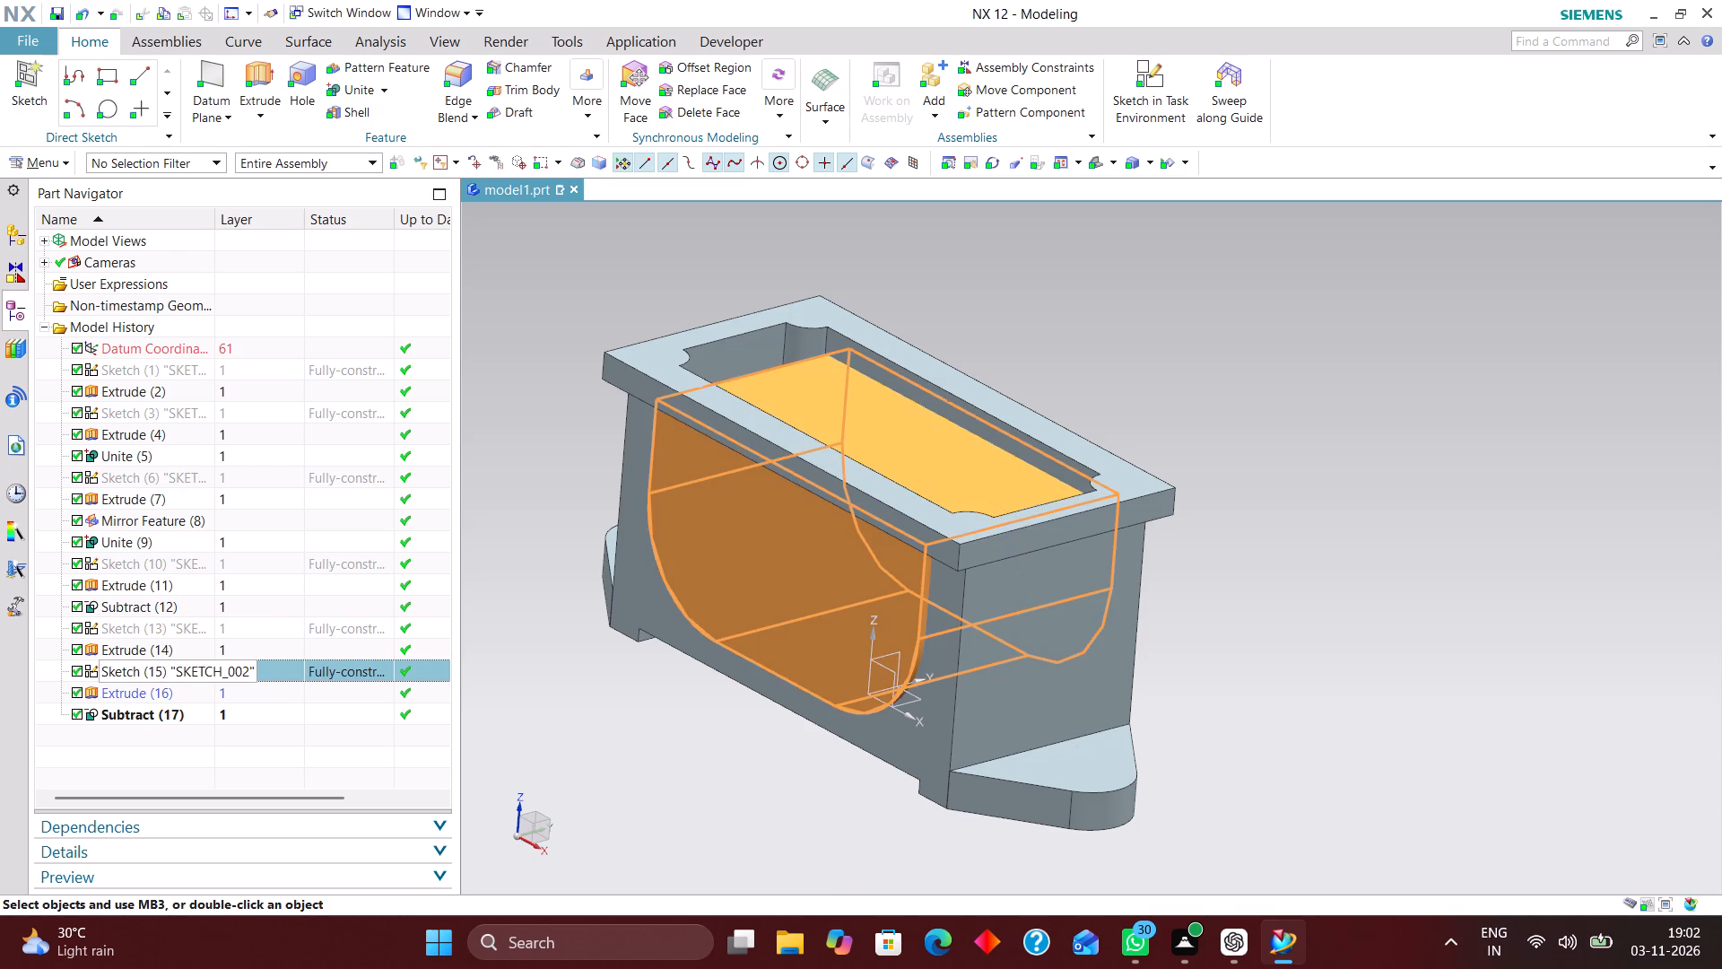
{"action": "left_click", "coordinate": [193, 695]}
{"action": "left_click", "coordinate": [197, 710]}
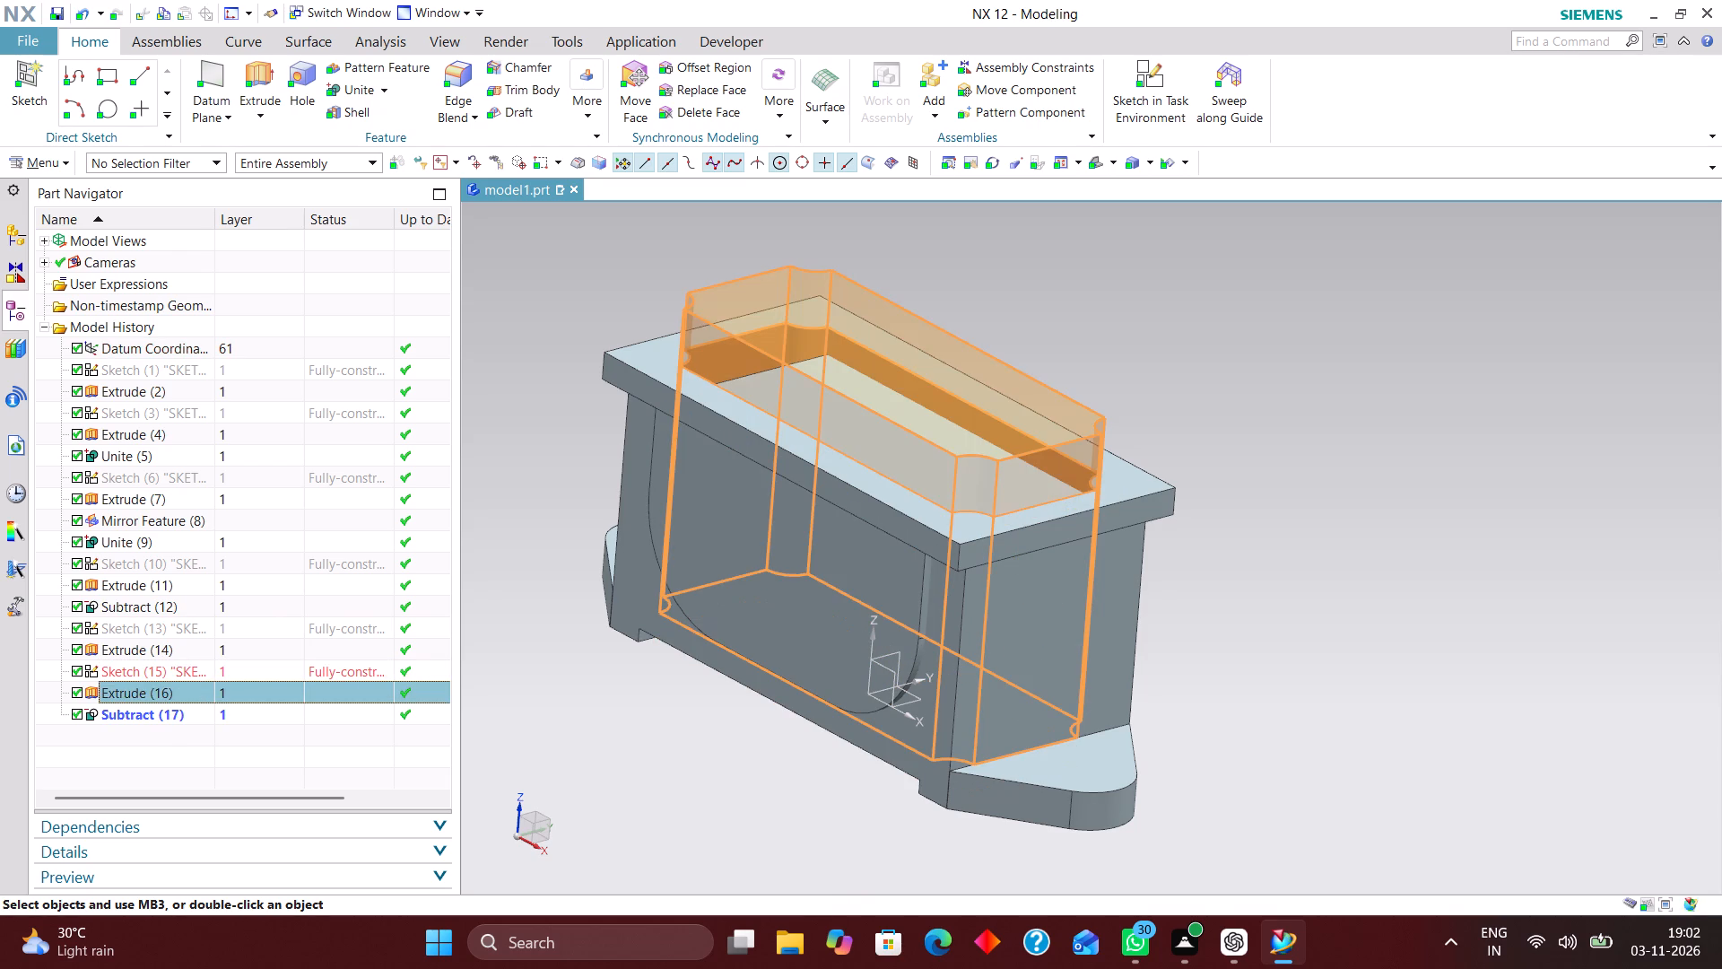
{"action": "left_click", "coordinate": [196, 695]}
{"action": "left_click", "coordinate": [201, 712]}
{"action": "right_click", "coordinate": [201, 712]}
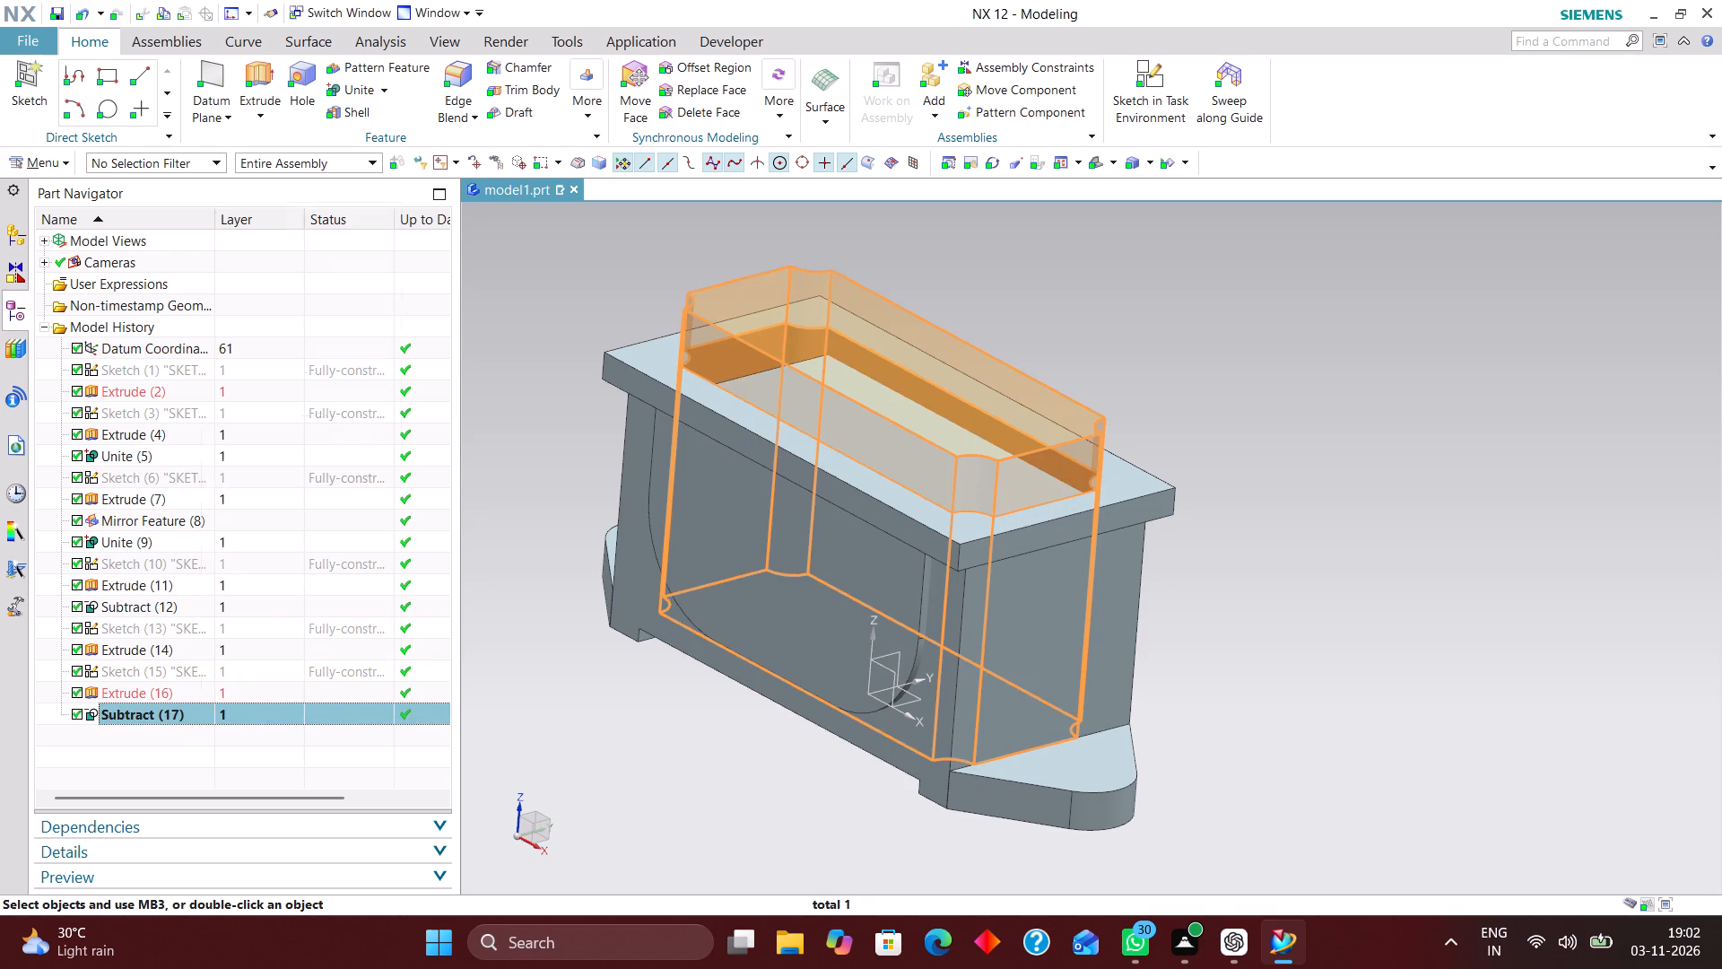
{"action": "left_click", "coordinate": [358, 738]}
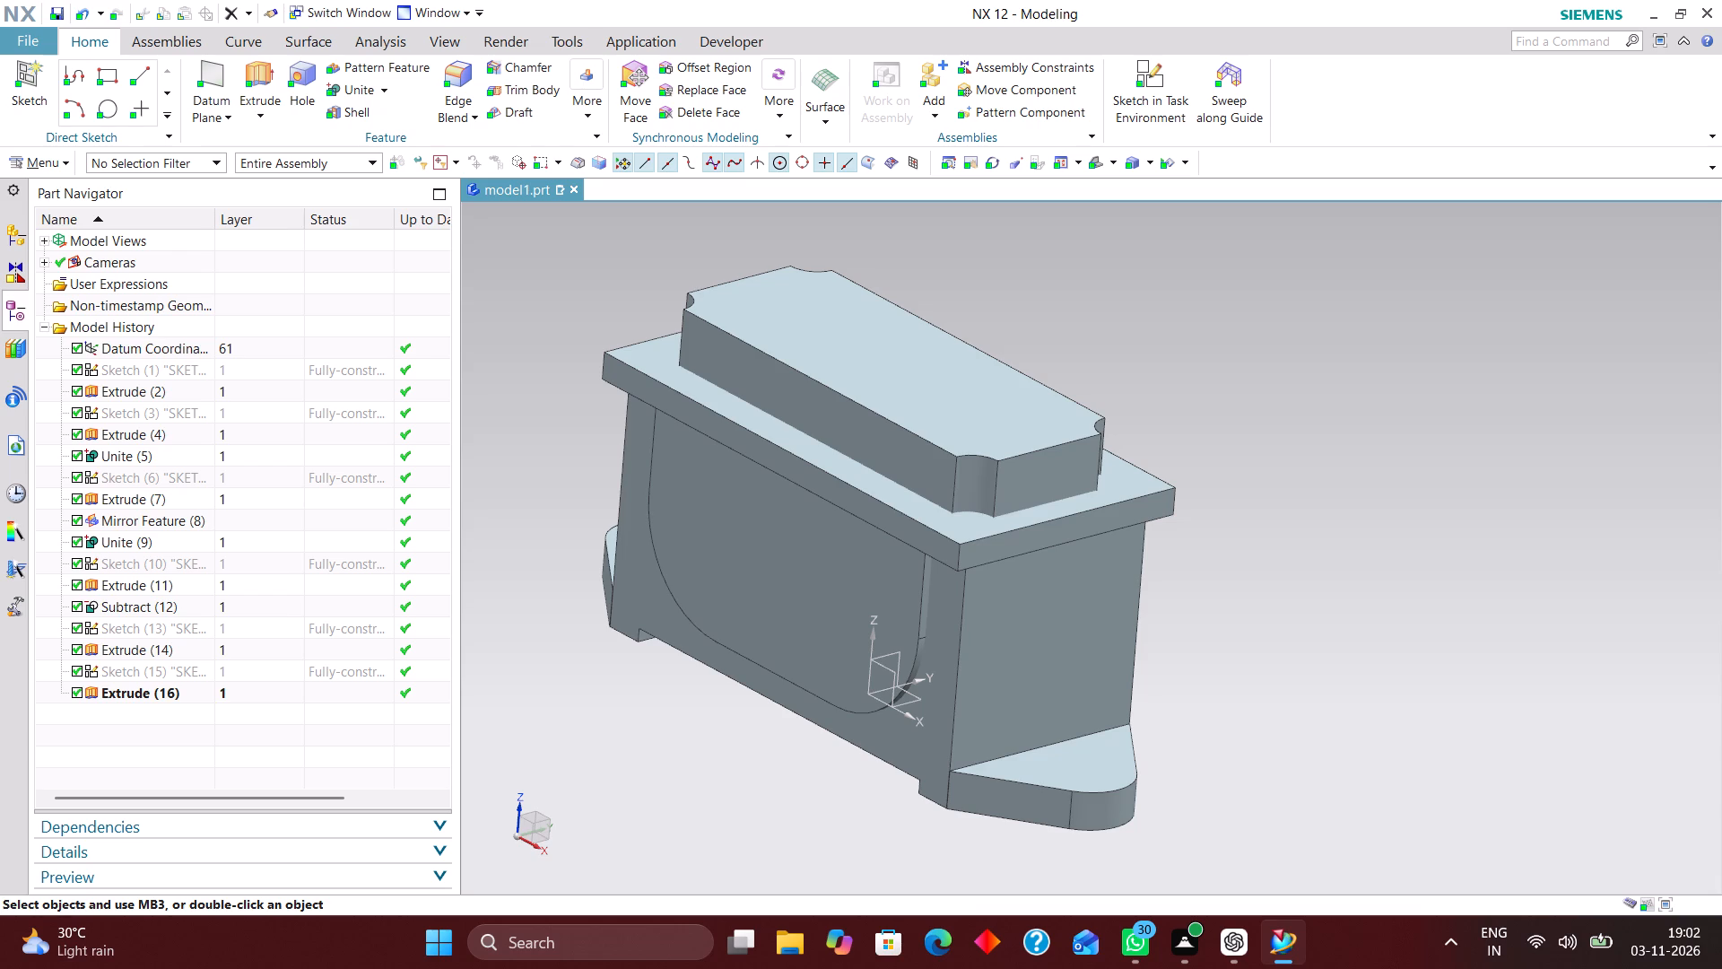
Make the port extrusion, Extrude (14), the current feature and unite the port body with the main housing body.
{"action": "left_click", "coordinate": [201, 626]}
{"action": "left_click", "coordinate": [239, 651]}
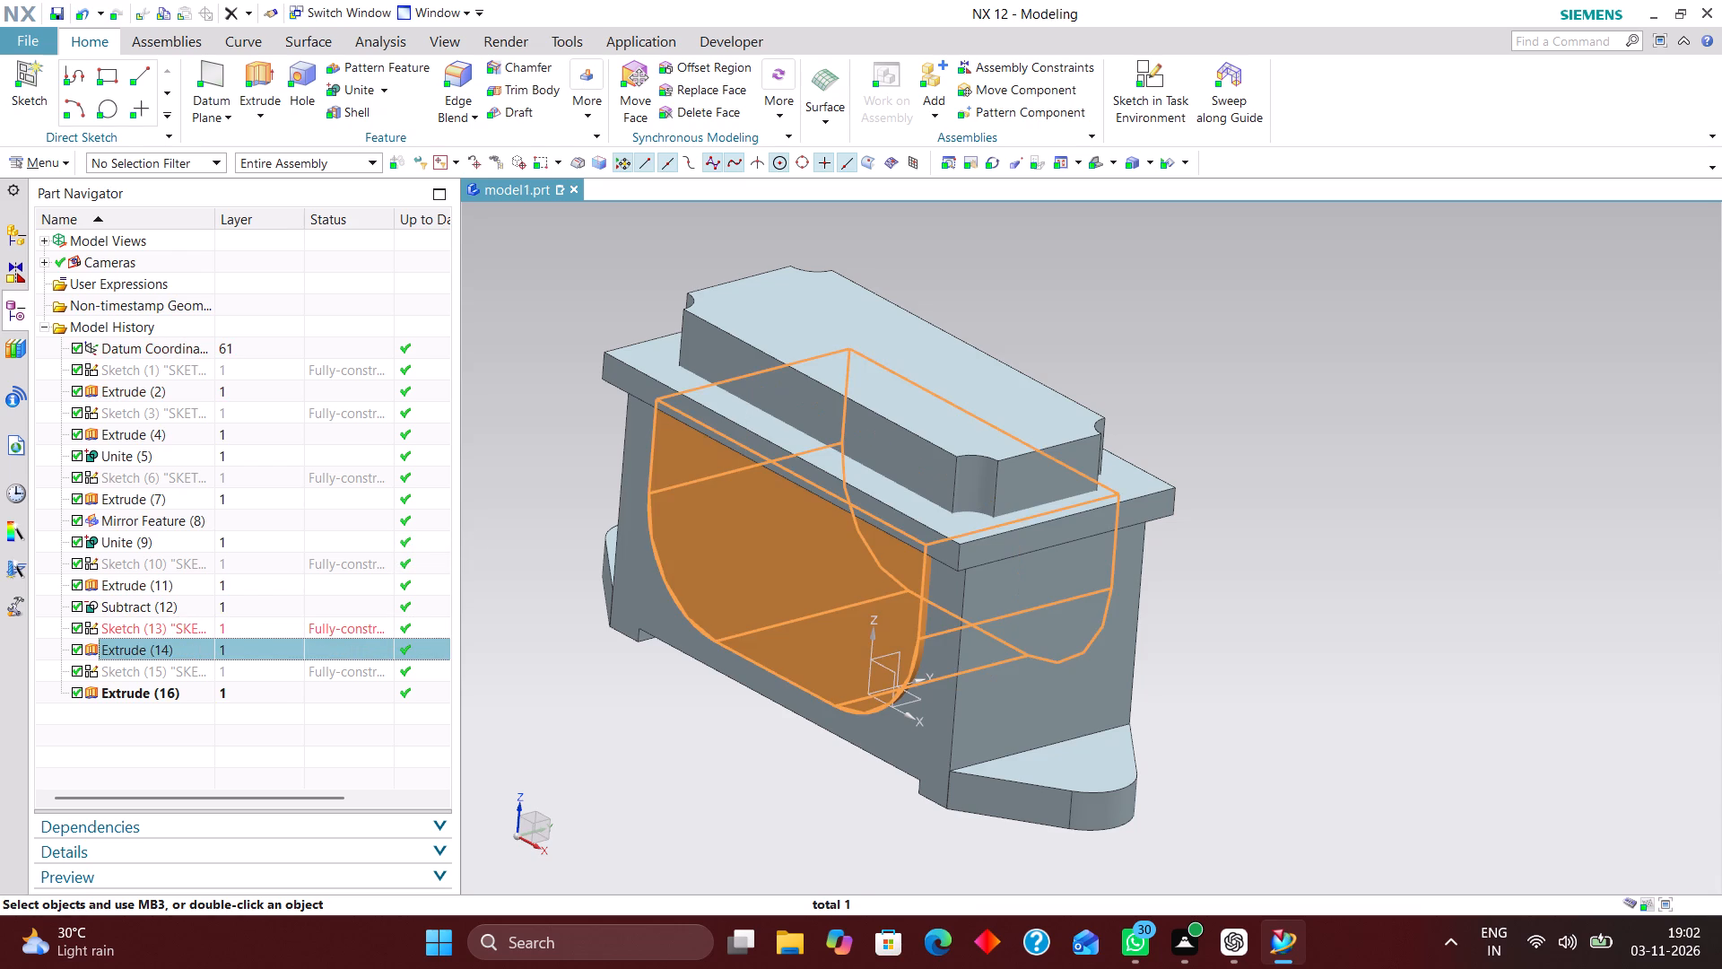
{"action": "right_click", "coordinate": [239, 650]}
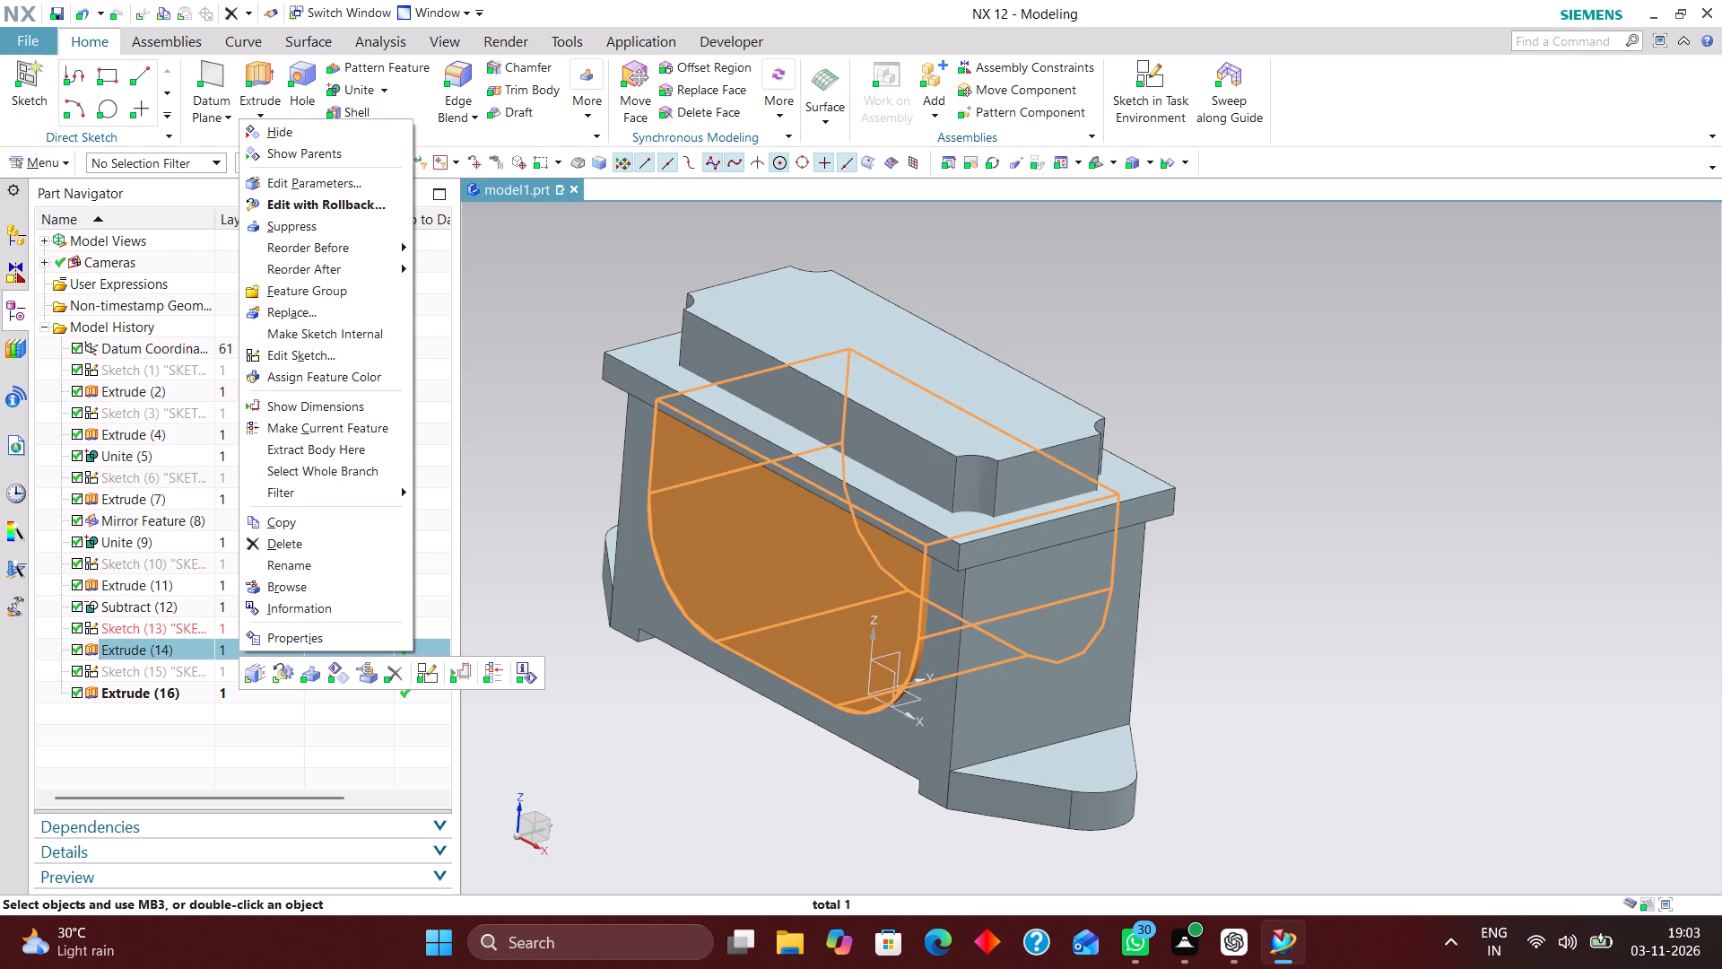
{"action": "left_click", "coordinate": [489, 674]}
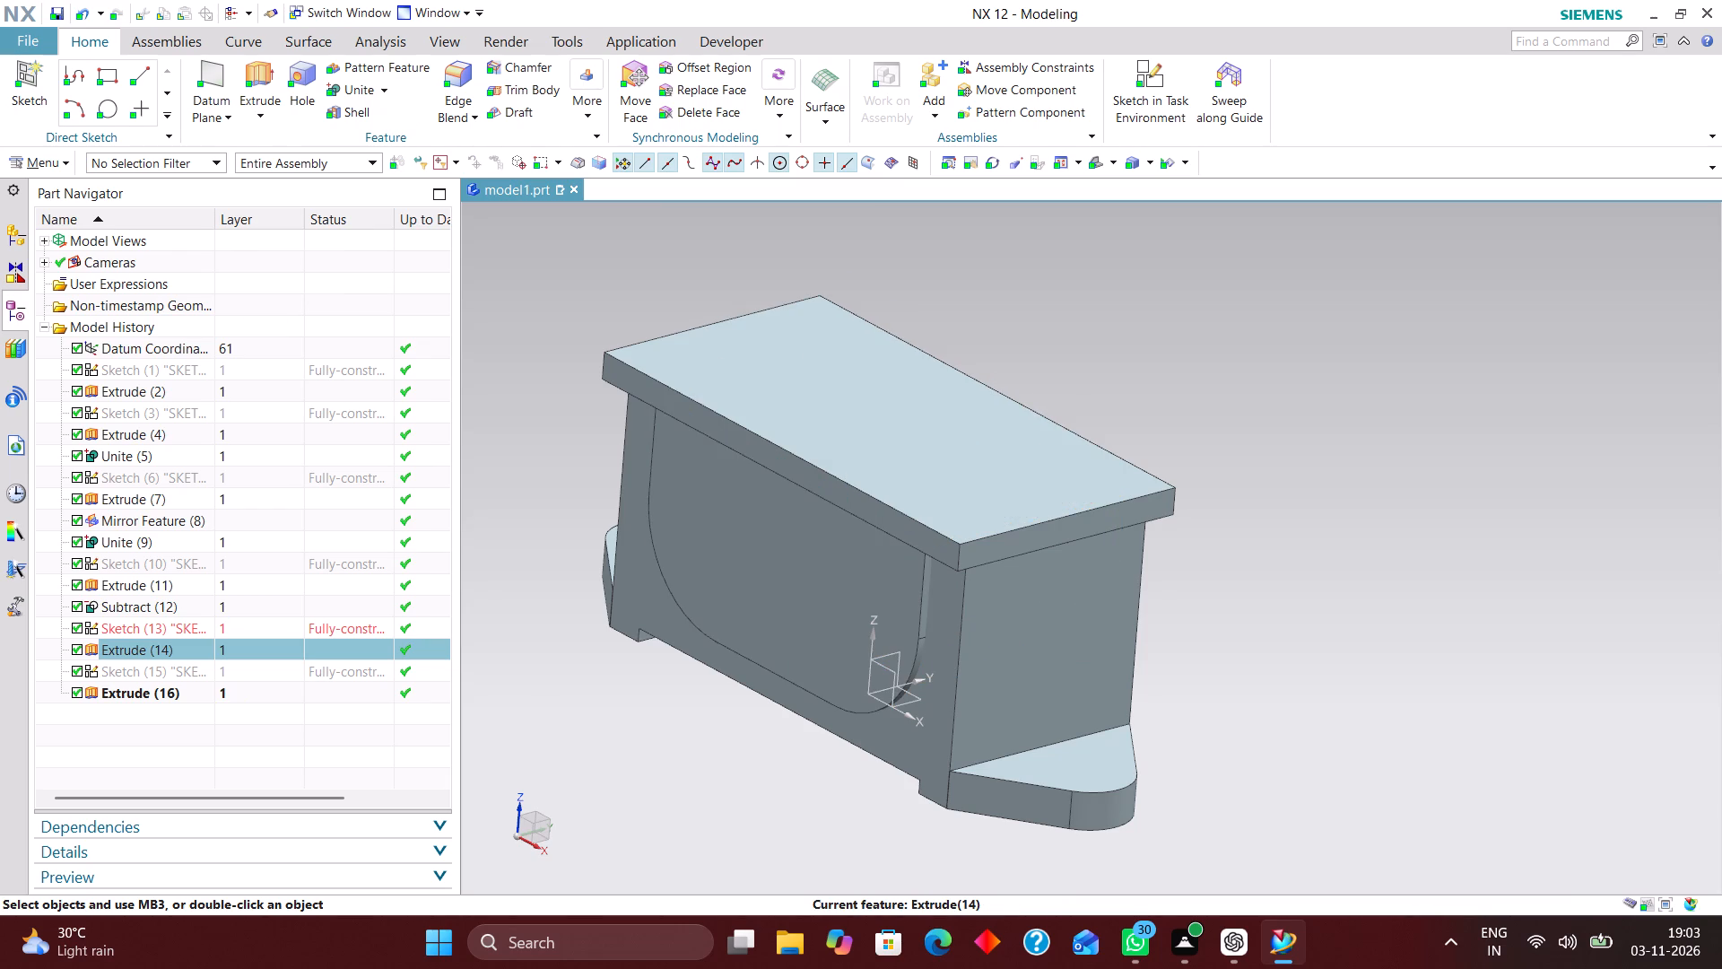
{"action": "left_click", "coordinate": [354, 88]}
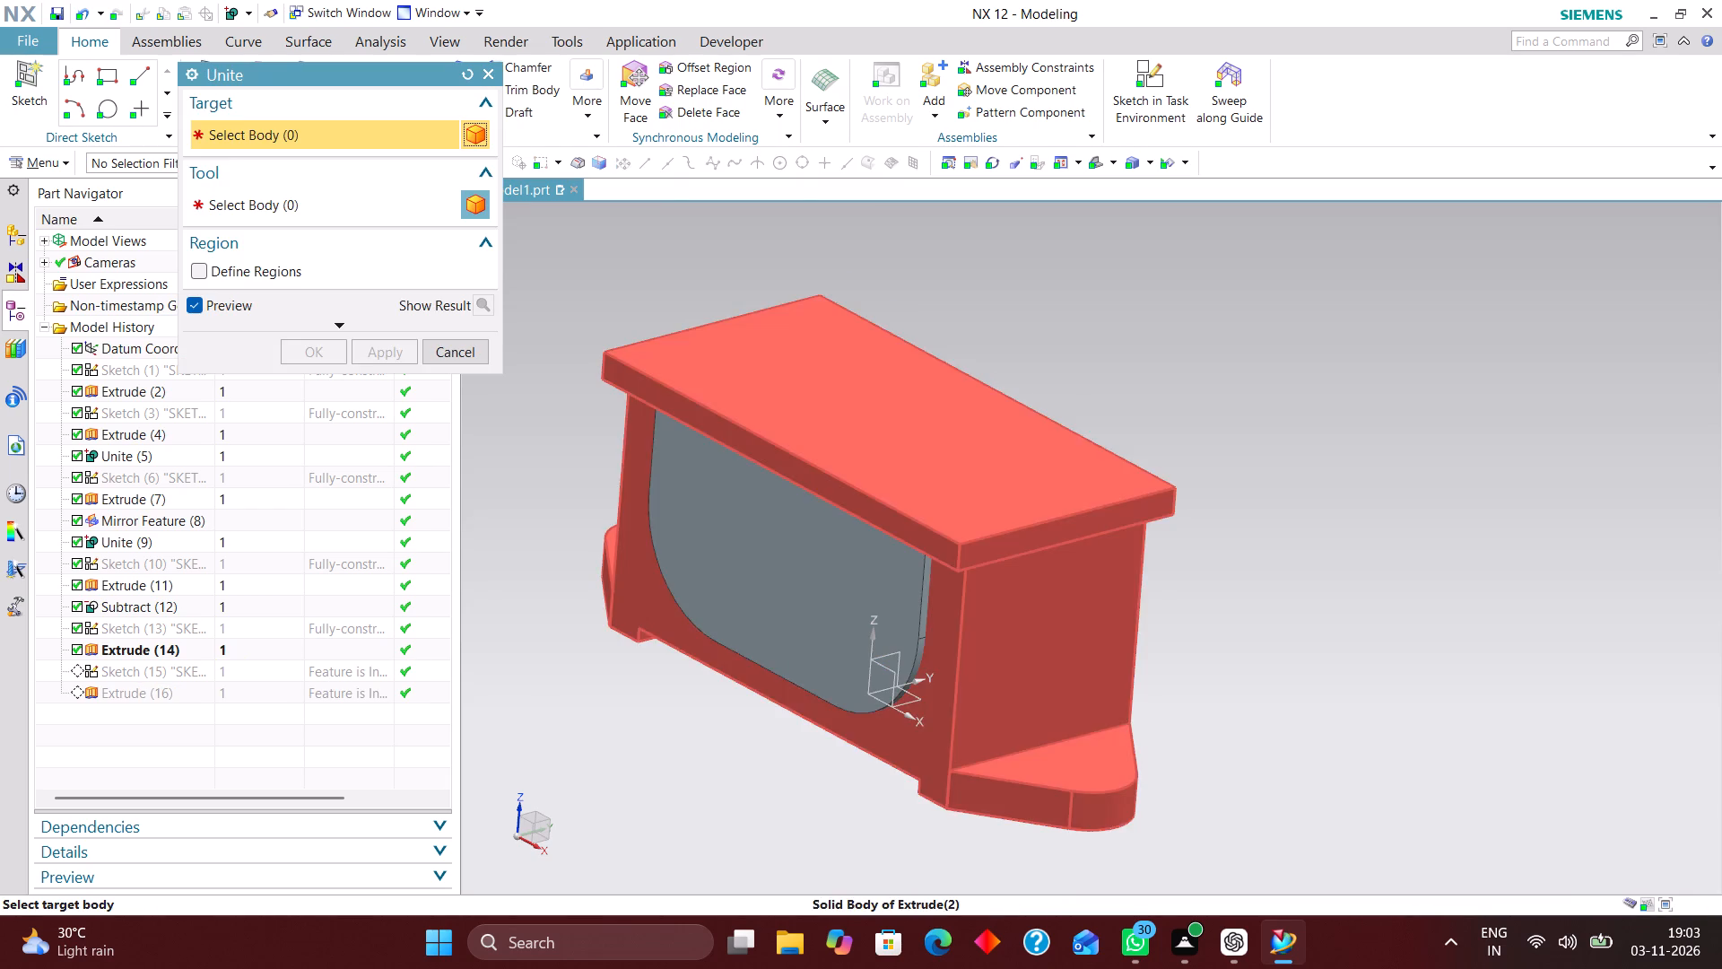
{"action": "left_click", "coordinate": [961, 592]}
{"action": "left_click", "coordinate": [890, 603]}
{"action": "left_click", "coordinate": [304, 353]}
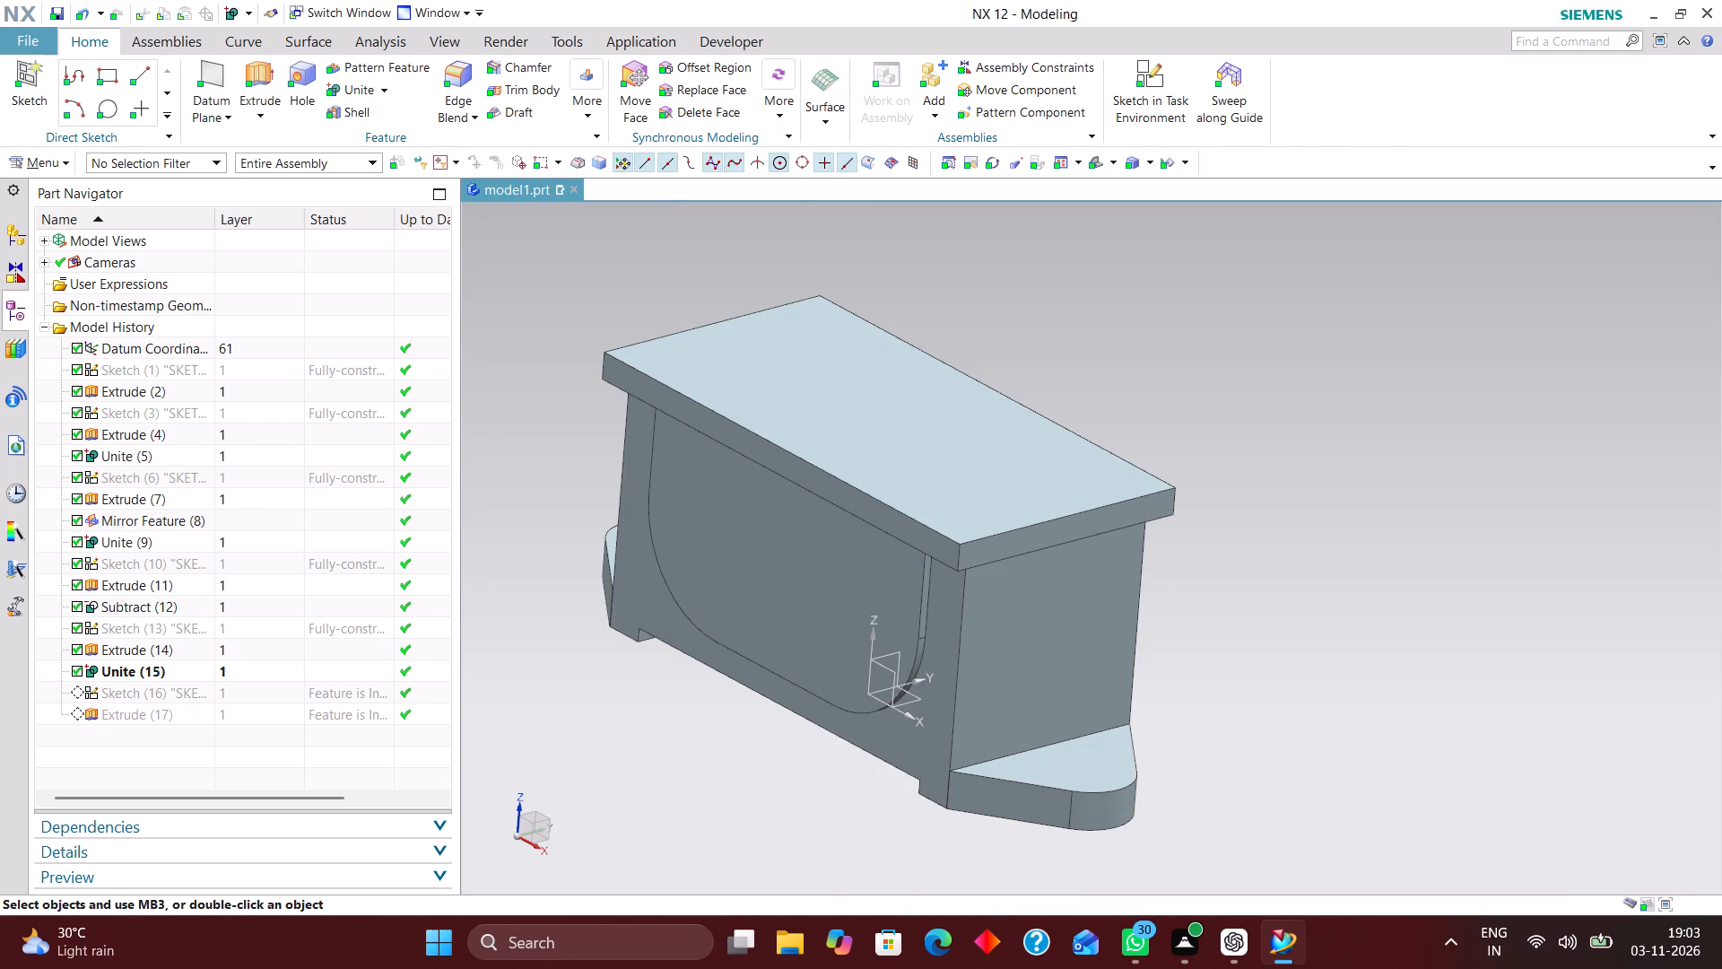
Make the cavity extrusion, Extrude (17), the current feature and subtract its body from the united housing.
{"action": "left_click", "coordinate": [254, 716]}
{"action": "right_click", "coordinate": [254, 716]}
{"action": "left_click", "coordinate": [422, 742]}
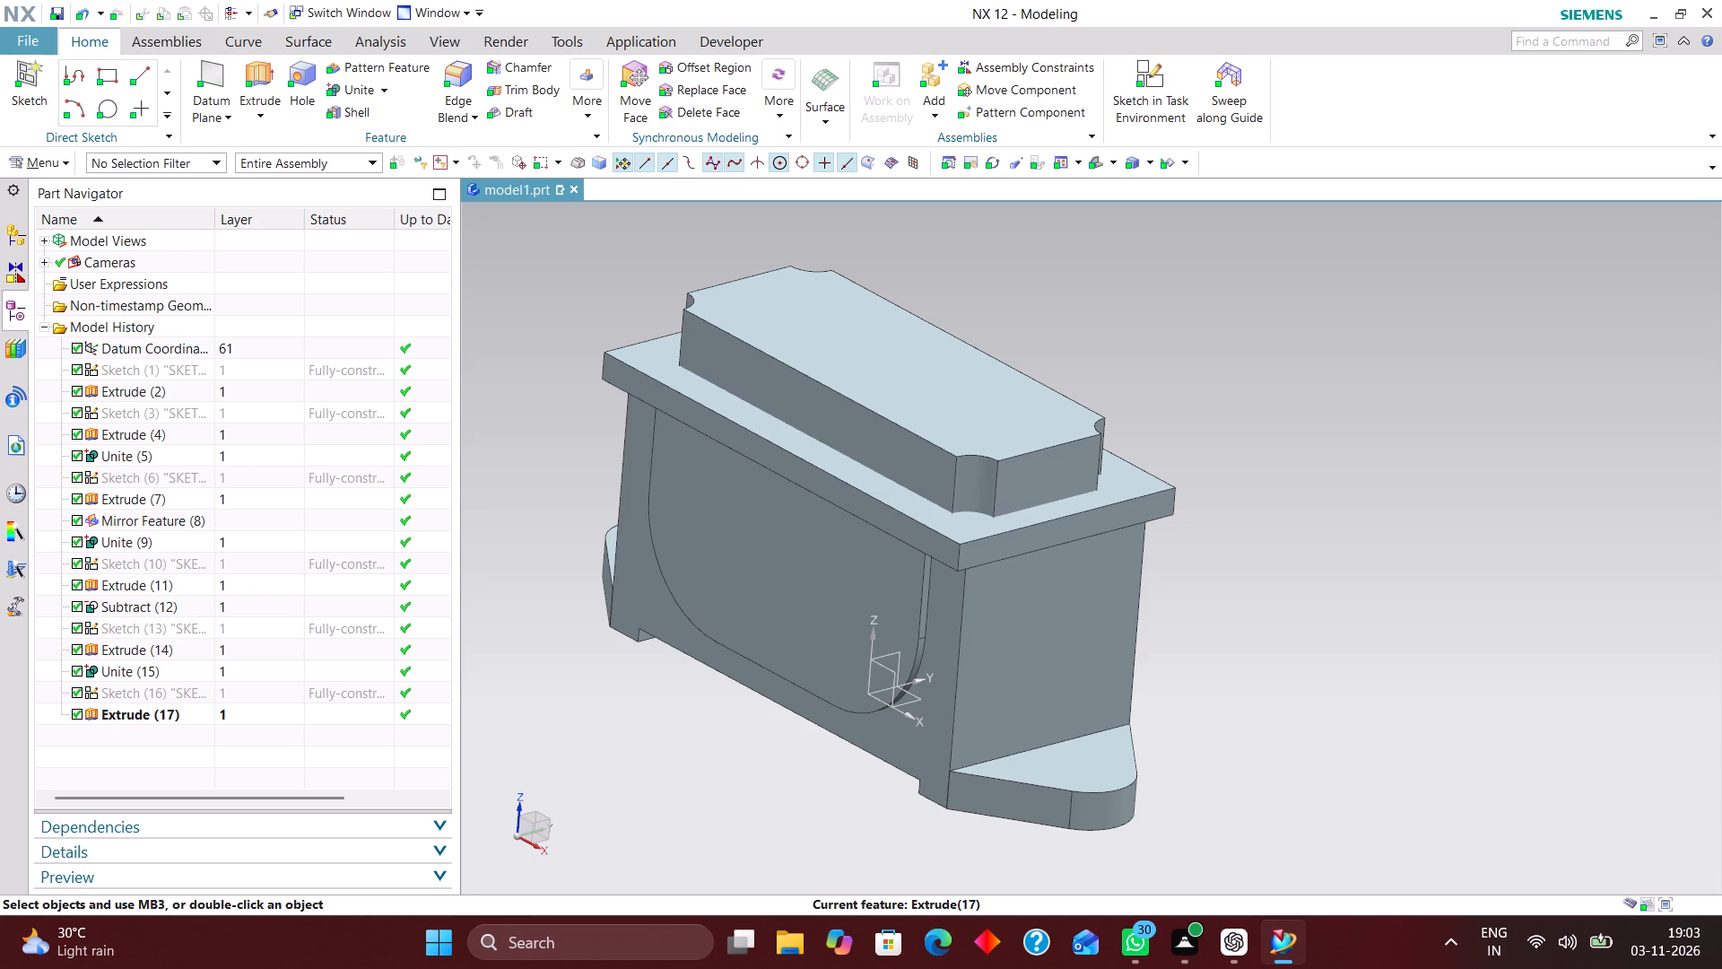
{"action": "left_click", "coordinate": [382, 86]}
{"action": "left_click", "coordinate": [388, 133]}
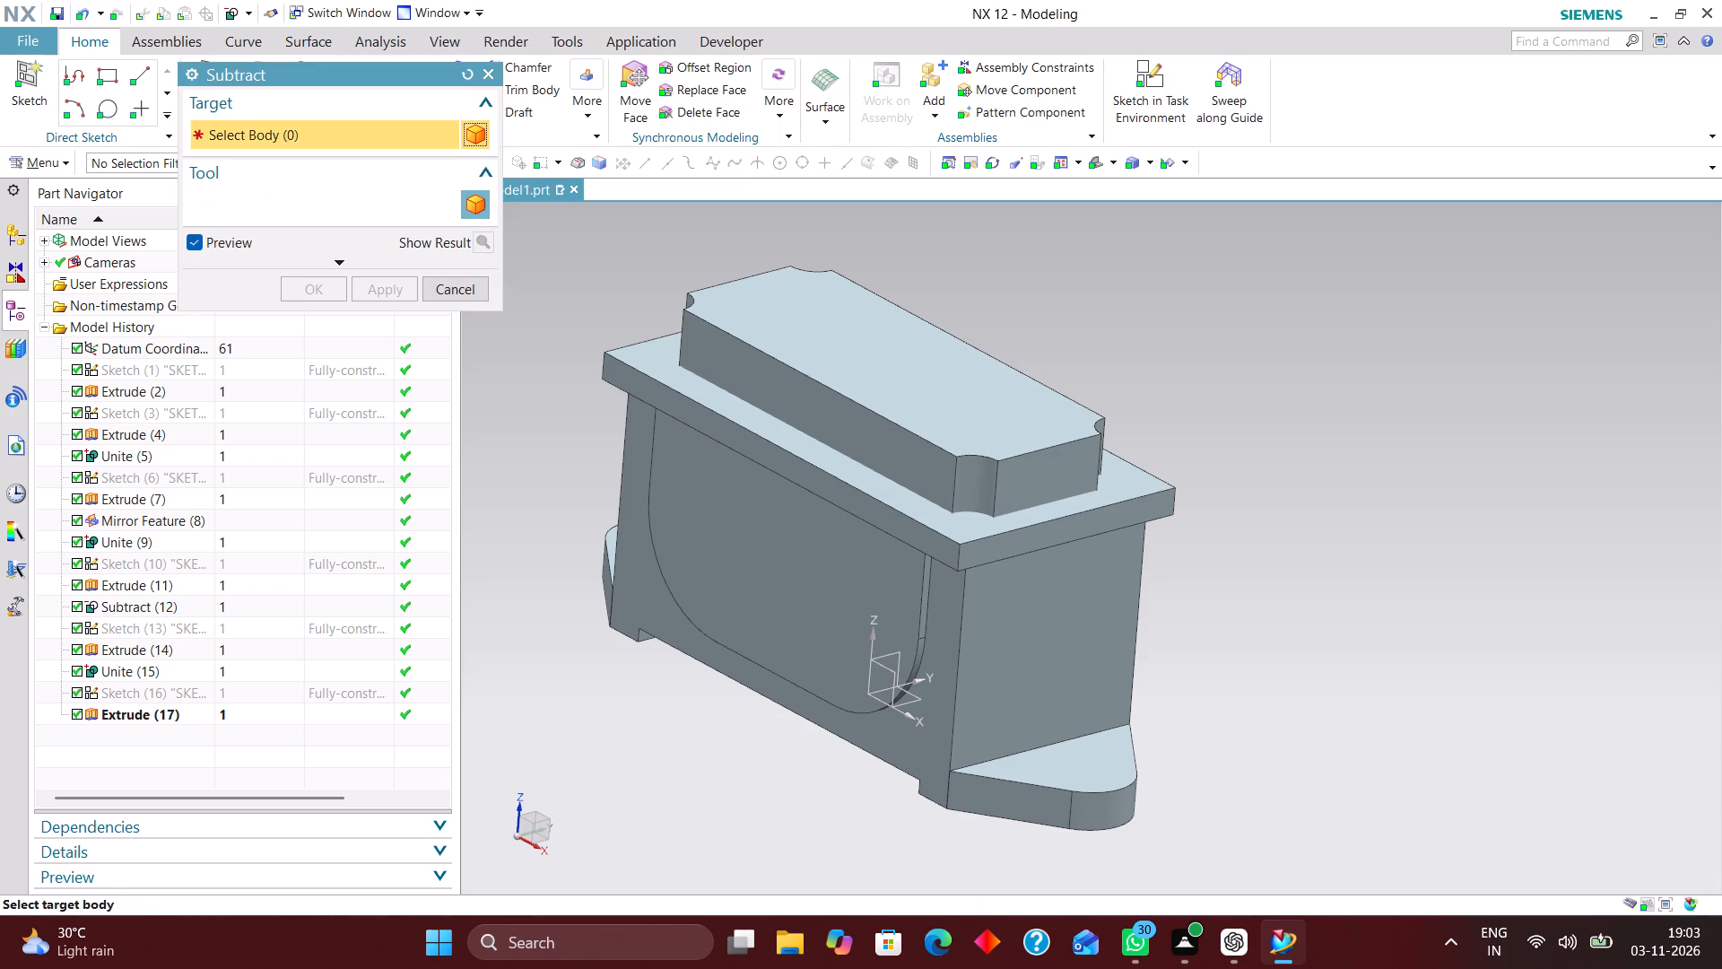
{"action": "left_click", "coordinate": [805, 558]}
{"action": "left_click", "coordinate": [899, 420]}
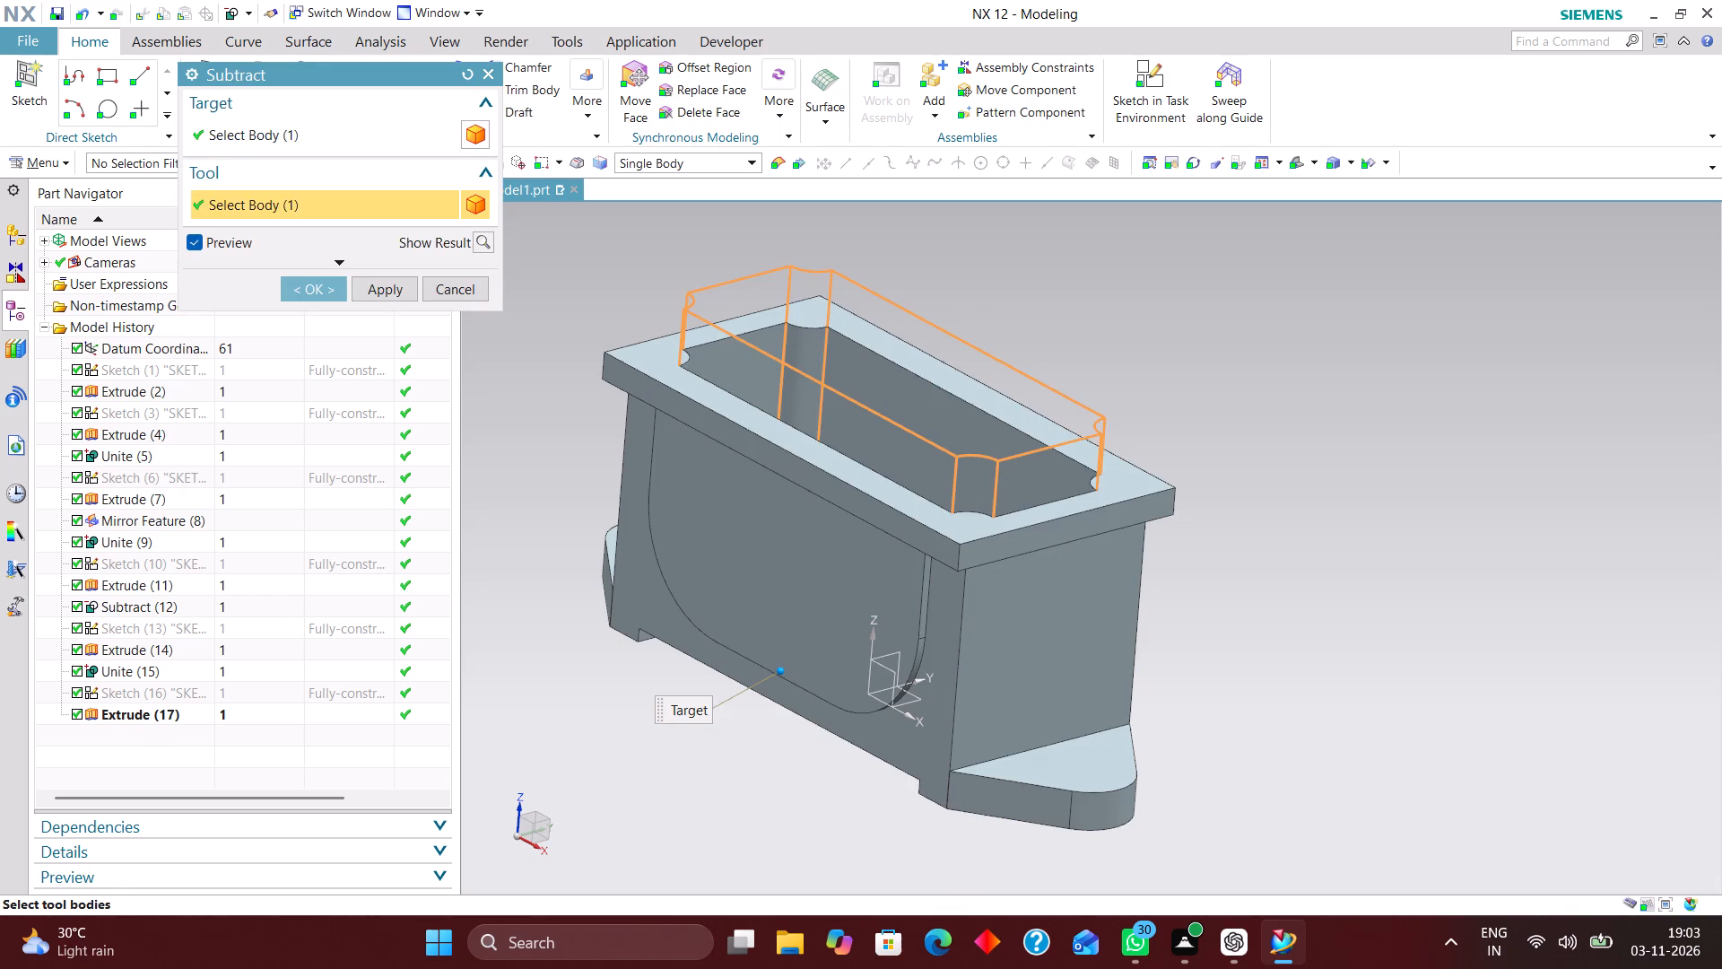
{"action": "left_click", "coordinate": [310, 285]}
Examine the inside walls, floor and corners of the recut cavity from several angles.
{"action": "middle_click_drag", "start_coordinate": [1132, 367], "coordinate": [1094, 407]}
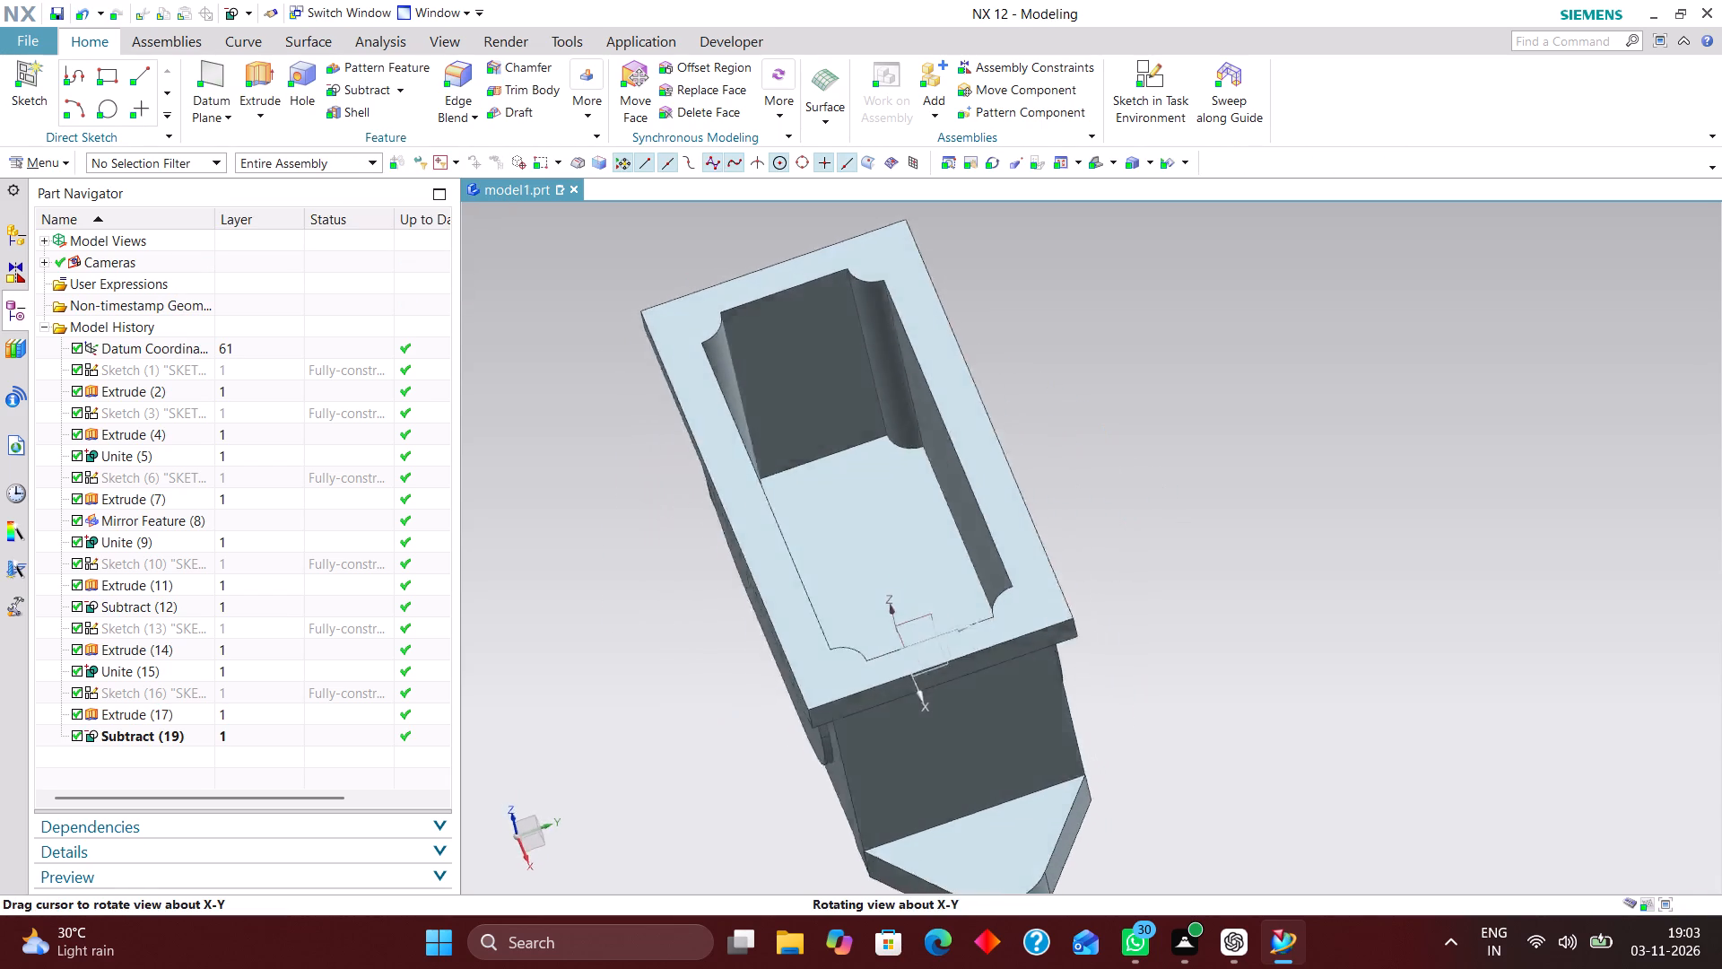
{"action": "middle_click_drag", "start_coordinate": [1094, 407], "coordinate": [1109, 436]}
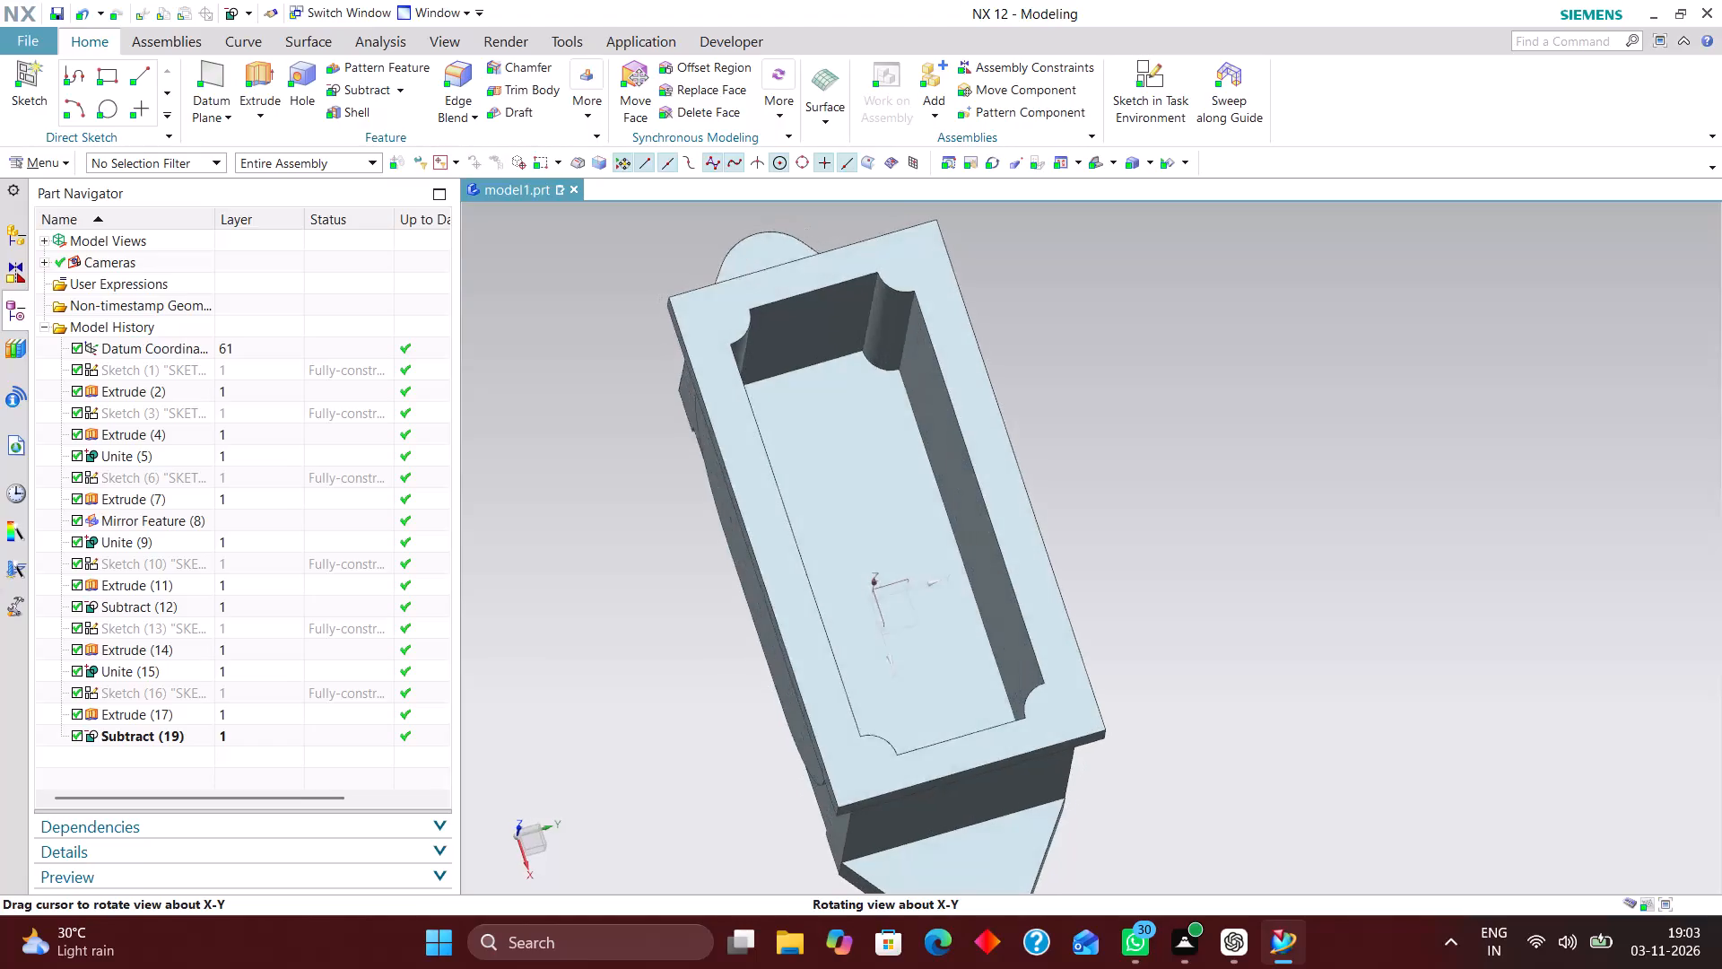
{"action": "middle_click_drag", "start_coordinate": [1109, 436], "coordinate": [1084, 434]}
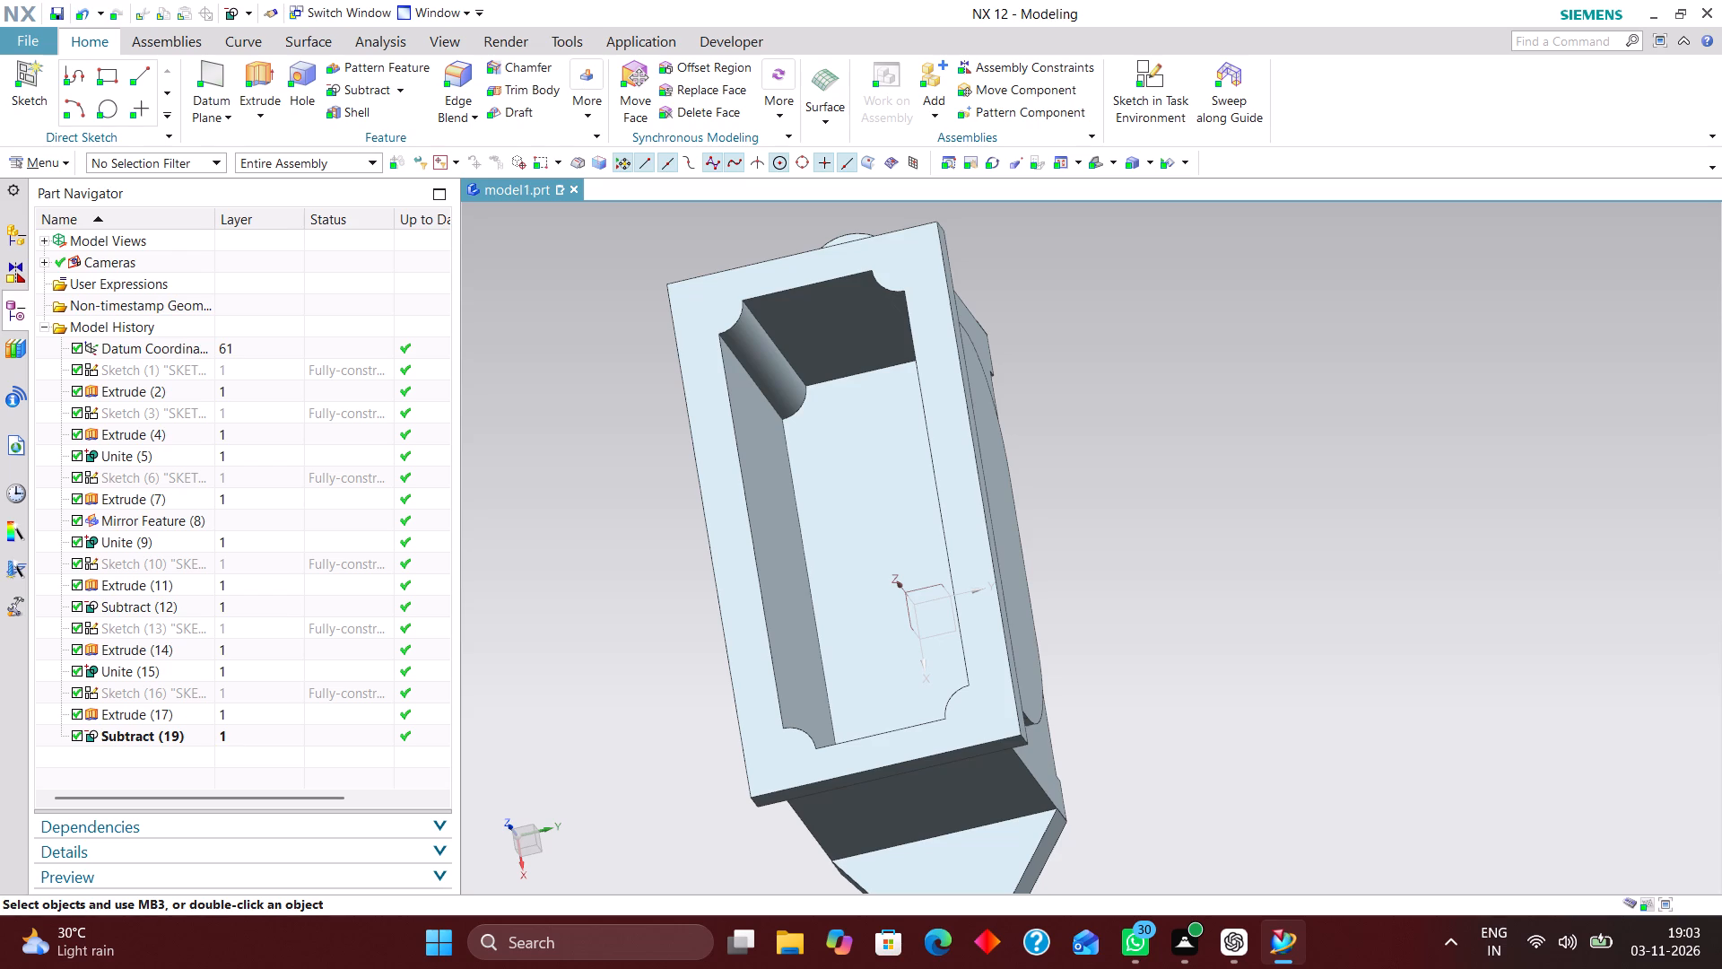
{"action": "middle_click_drag", "start_coordinate": [1168, 429], "coordinate": [1192, 413]}
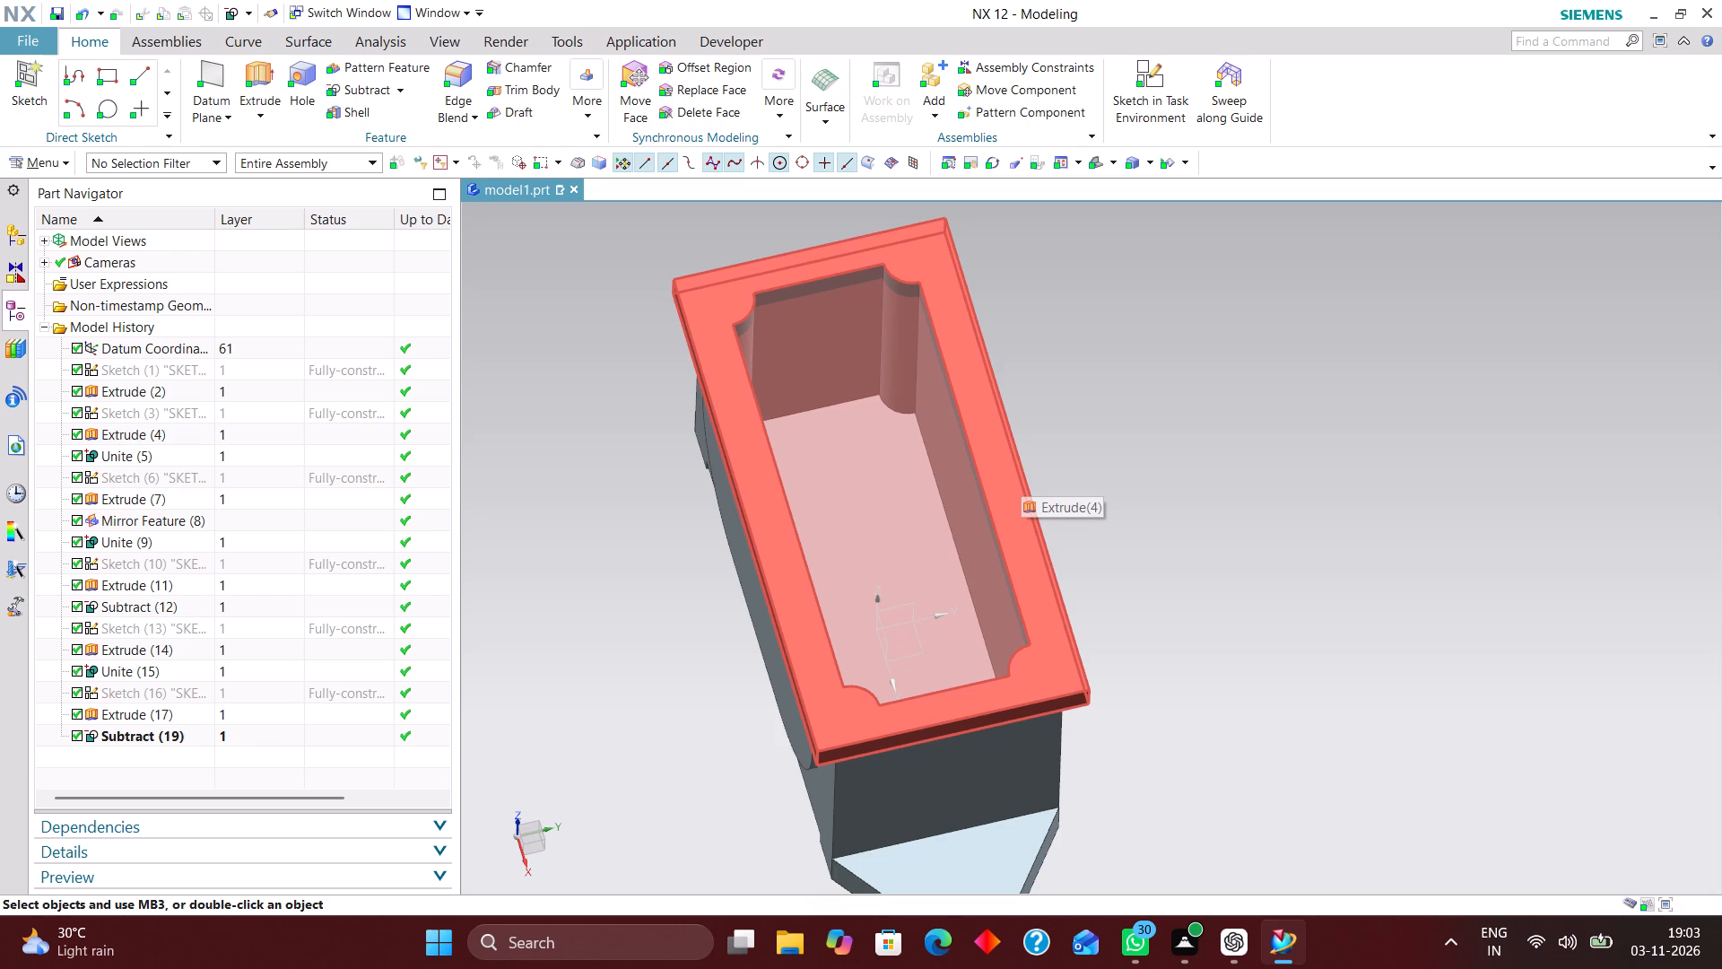
{"action": "middle_click_drag", "start_coordinate": [1184, 413], "coordinate": [1170, 382]}
{"action": "scroll", "coordinate": [1184, 412], "scroll_direction": "up", "scroll_amount": 1}
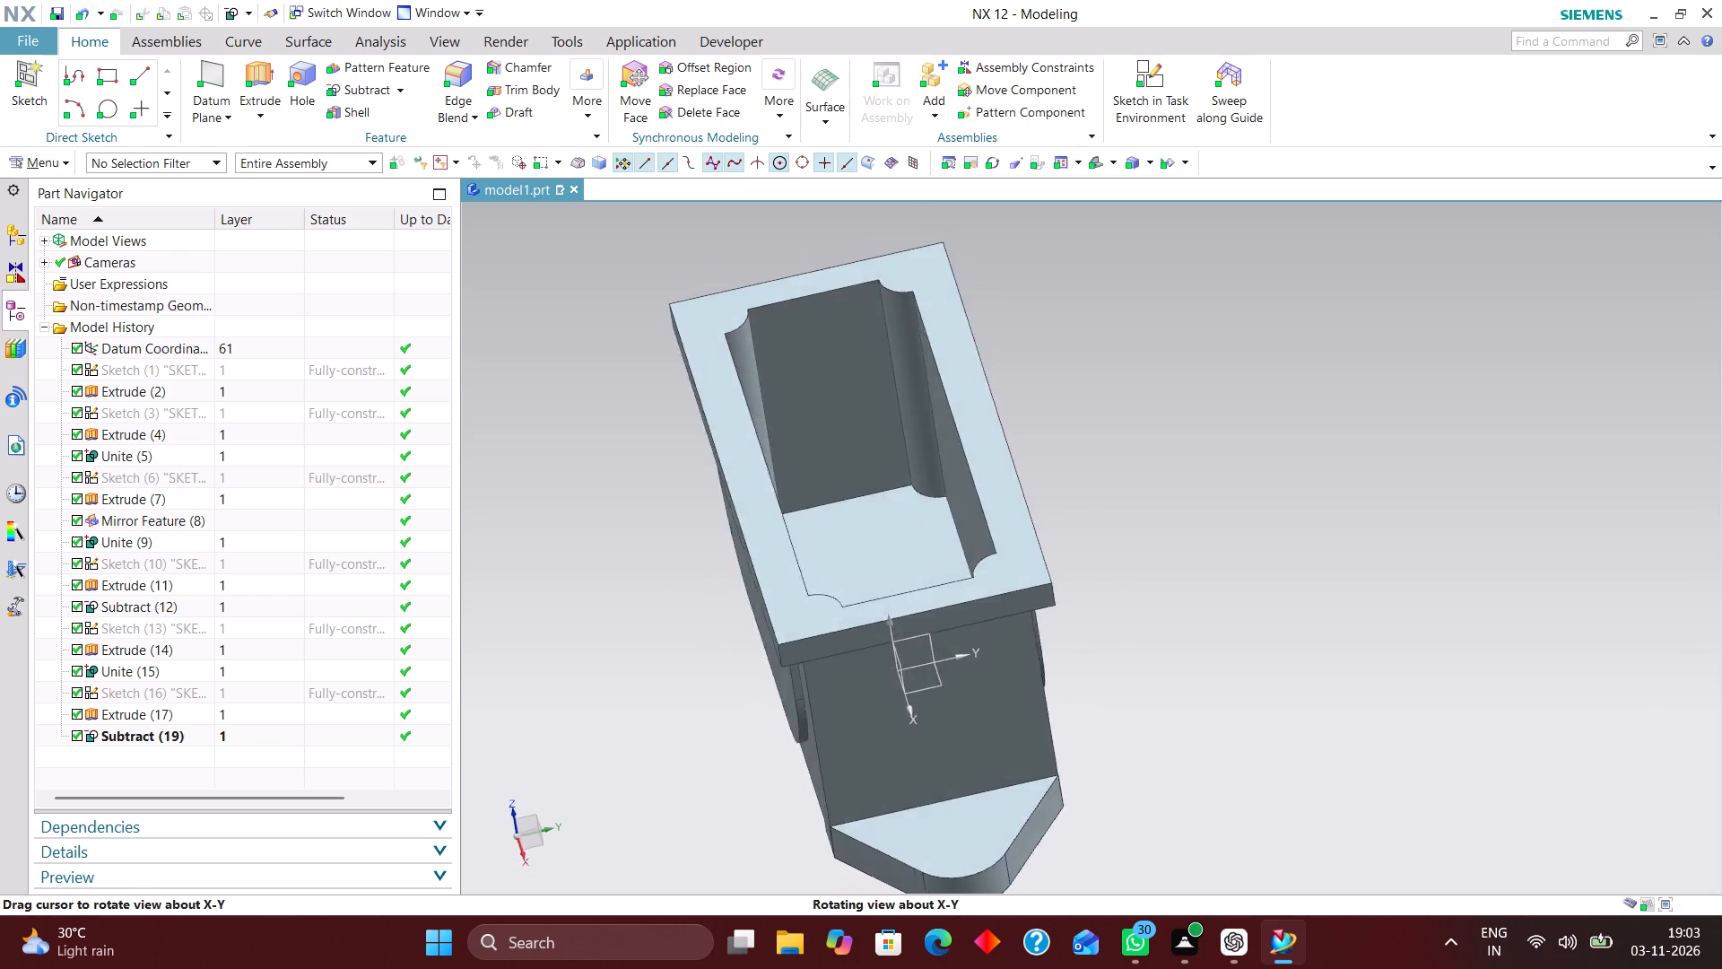
{"action": "middle_click_drag", "start_coordinate": [1170, 382], "coordinate": [1191, 370]}
{"action": "scroll", "coordinate": [263, 689], "scroll_direction": "down", "scroll_amount": 1}
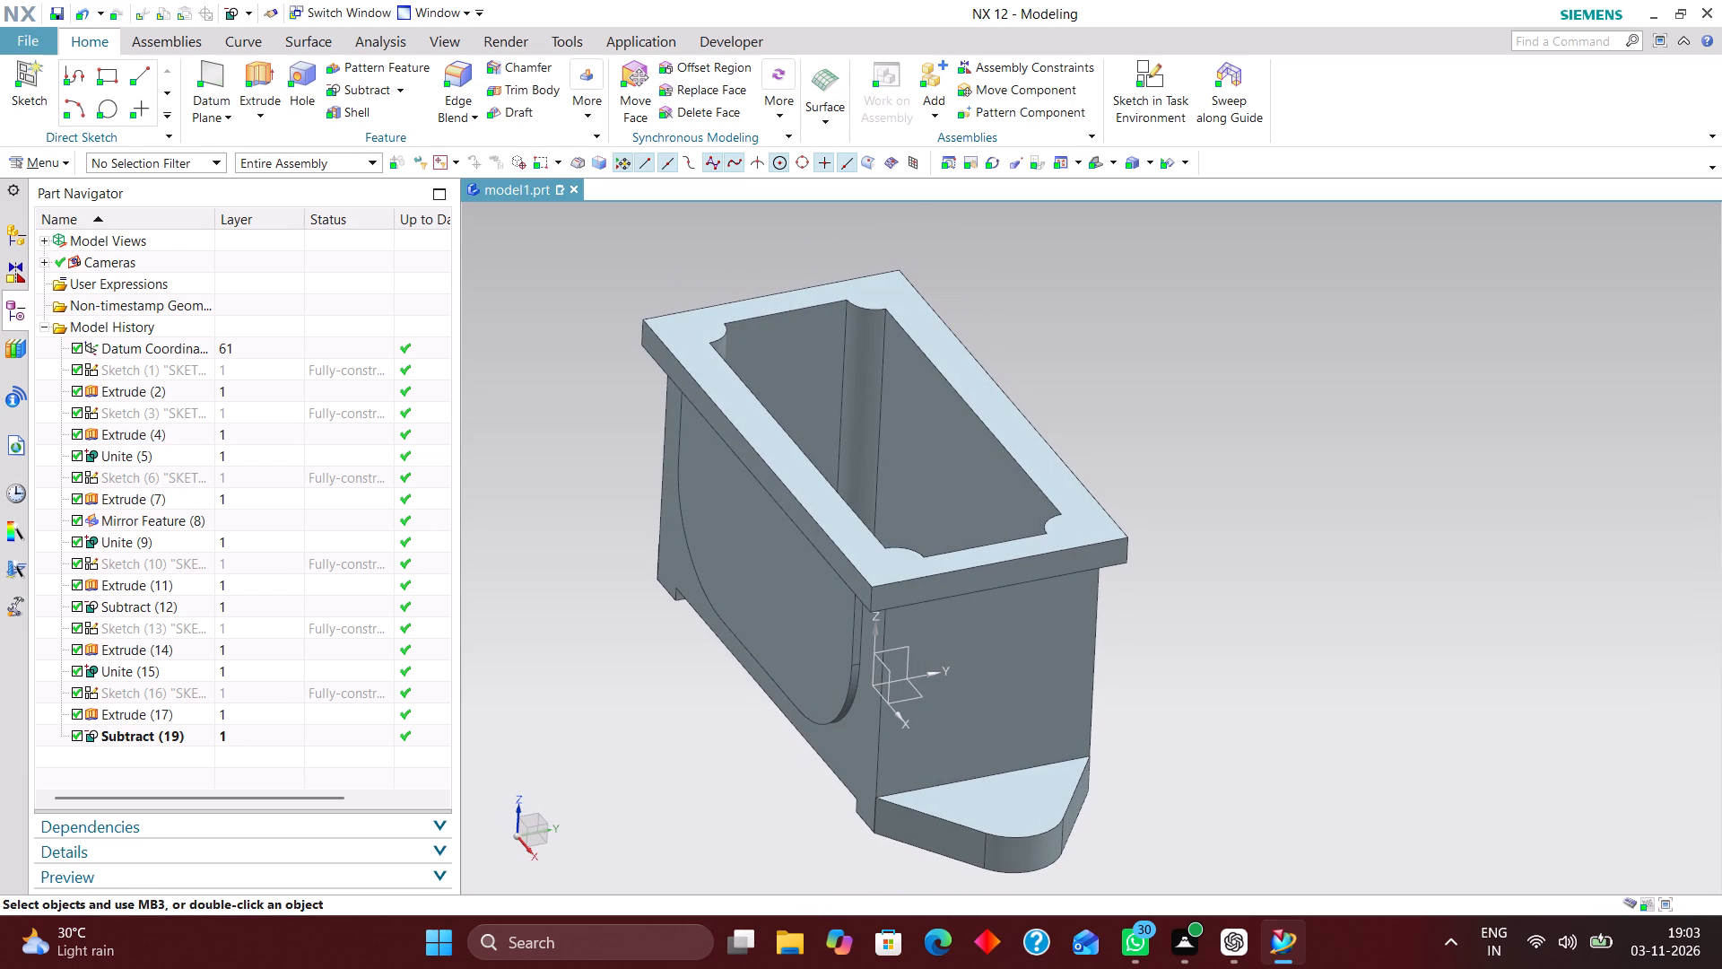
Suppress the cavity sketch, Sketch (16), together with its dependent extrusion and subtraction.
{"action": "left_click", "coordinate": [265, 696]}
{"action": "right_click", "coordinate": [265, 693]}
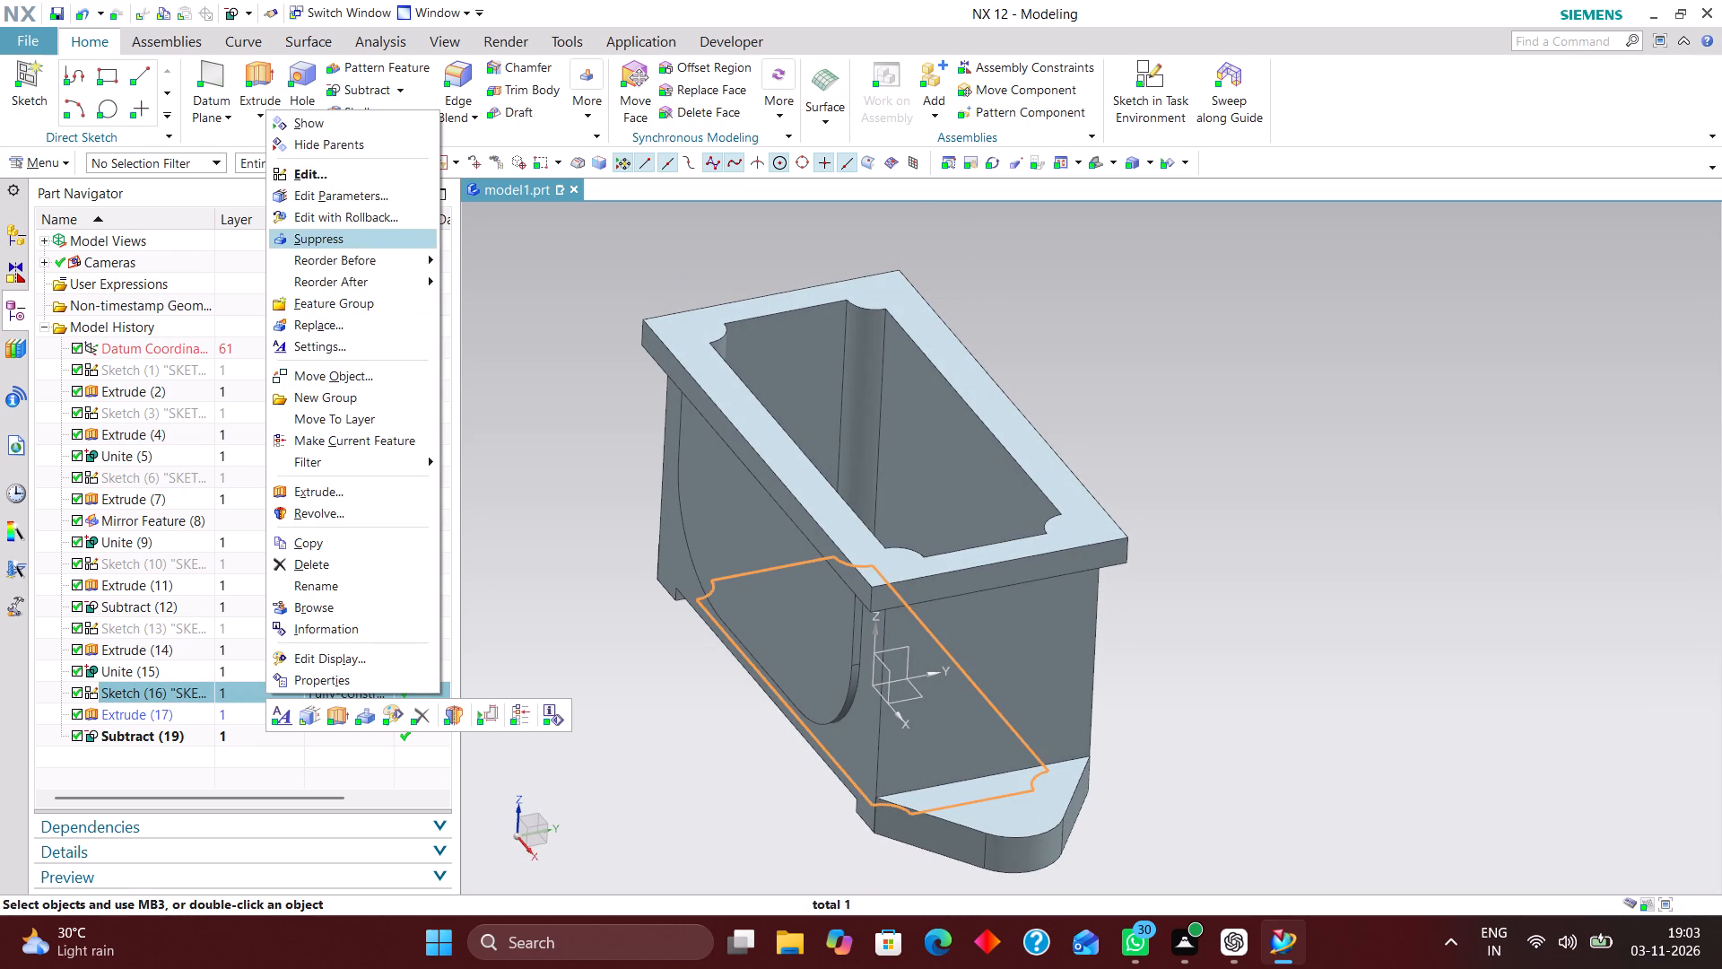
{"action": "left_click", "coordinate": [533, 658]}
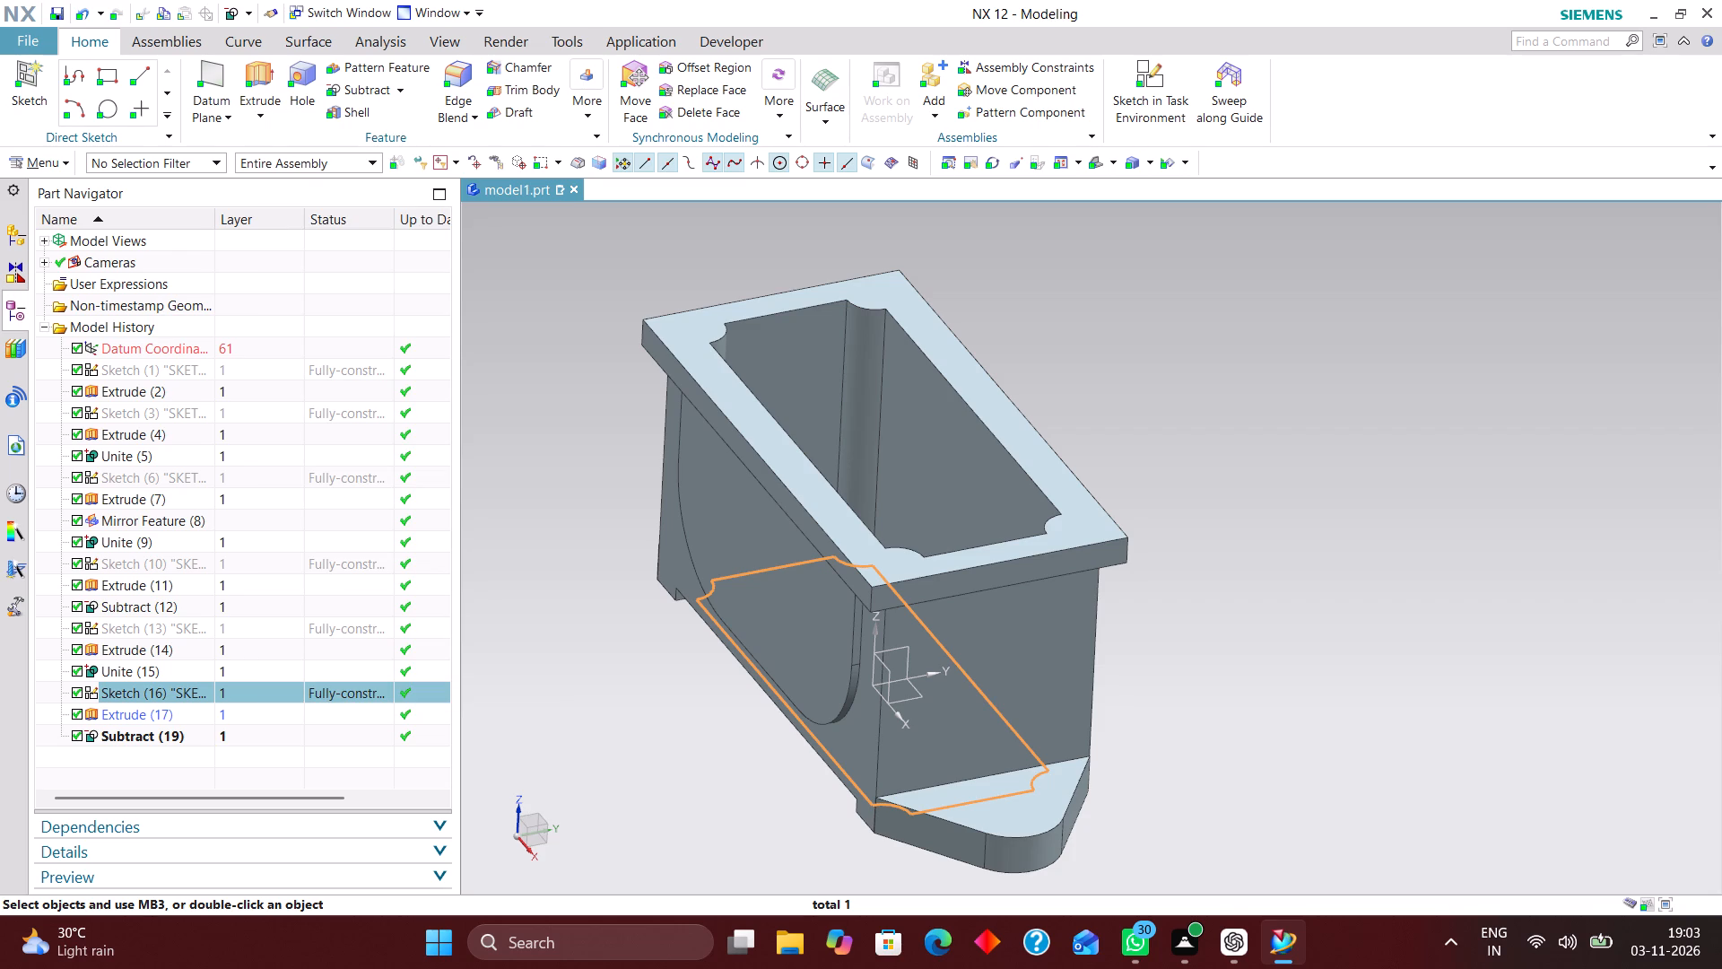
{"action": "left_click", "coordinate": [254, 692]}
{"action": "right_click", "coordinate": [254, 692]}
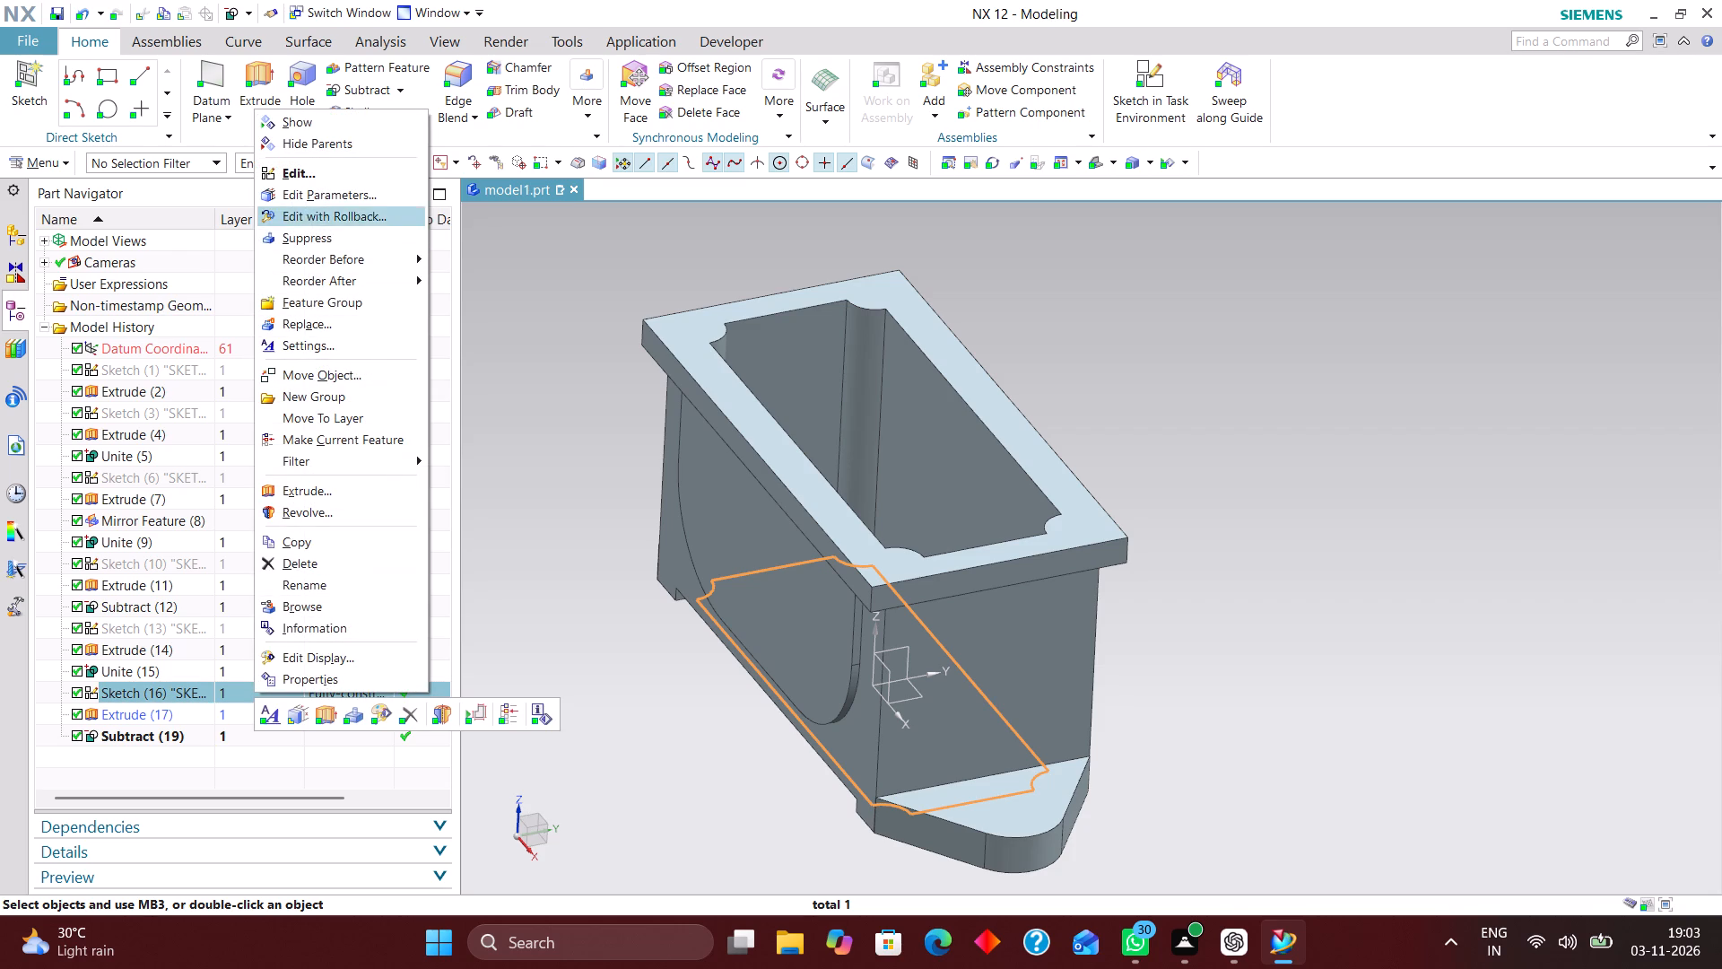
{"action": "left_click", "coordinate": [331, 243]}
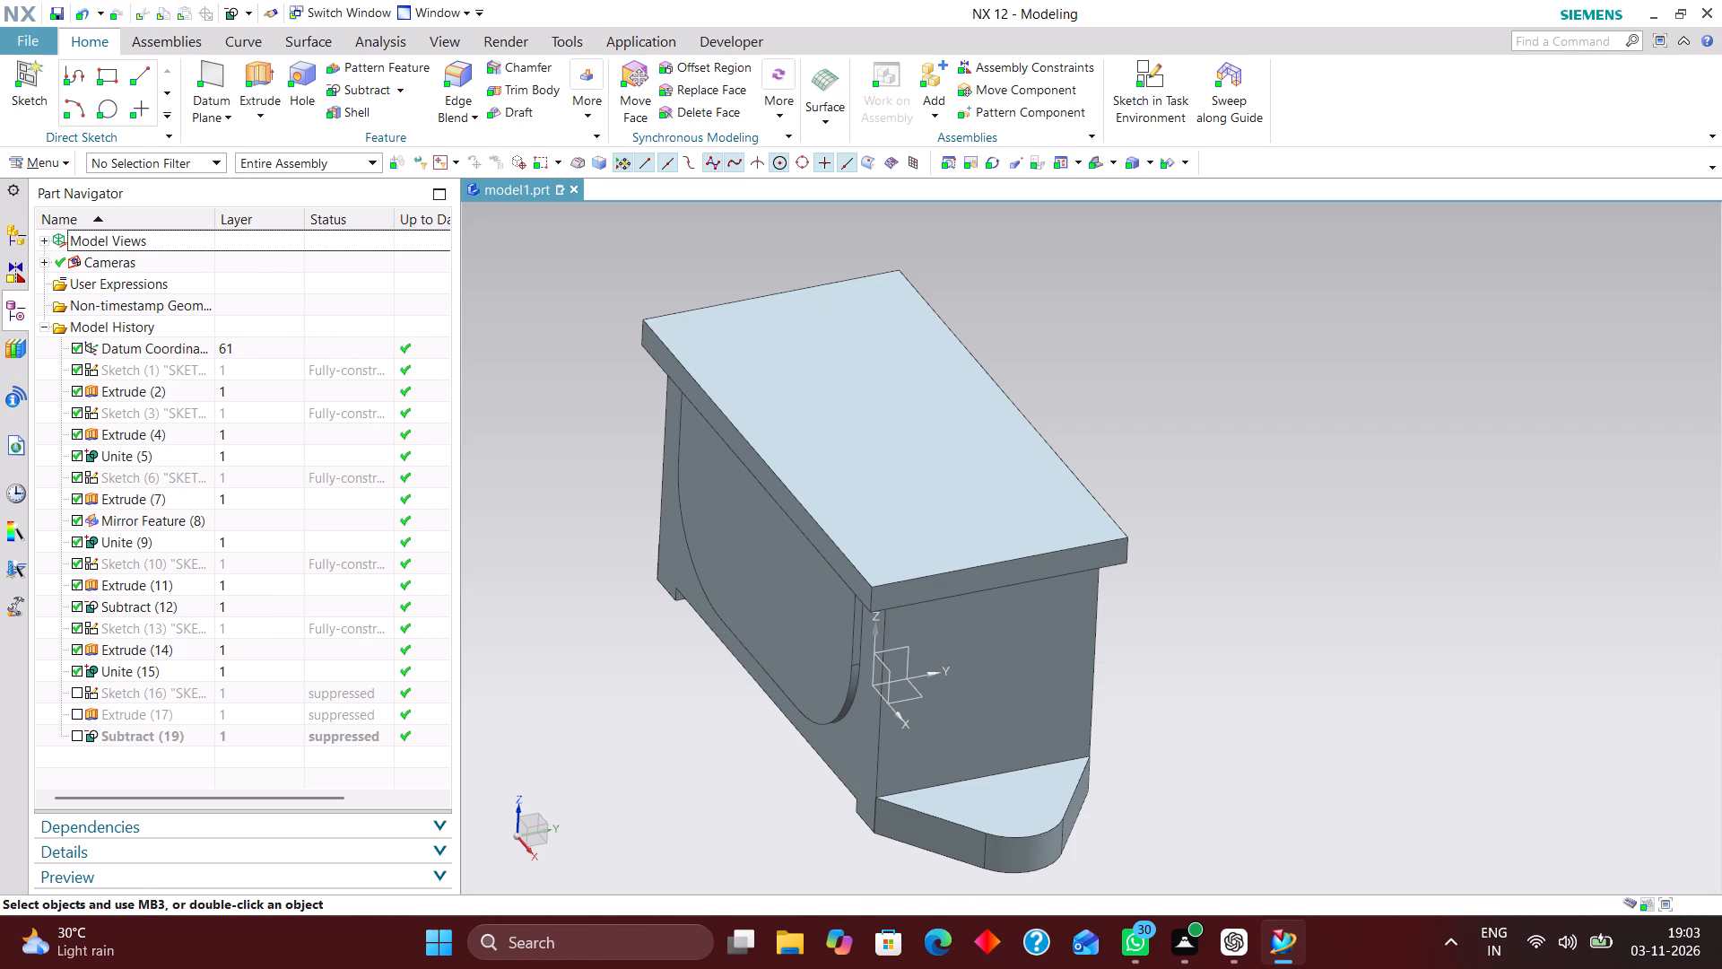
Create a new sketch in the task environment on the XZ plane of the datum coordinate system.
{"action": "middle_click_drag", "start_coordinate": [1129, 458], "coordinate": [1142, 442]}
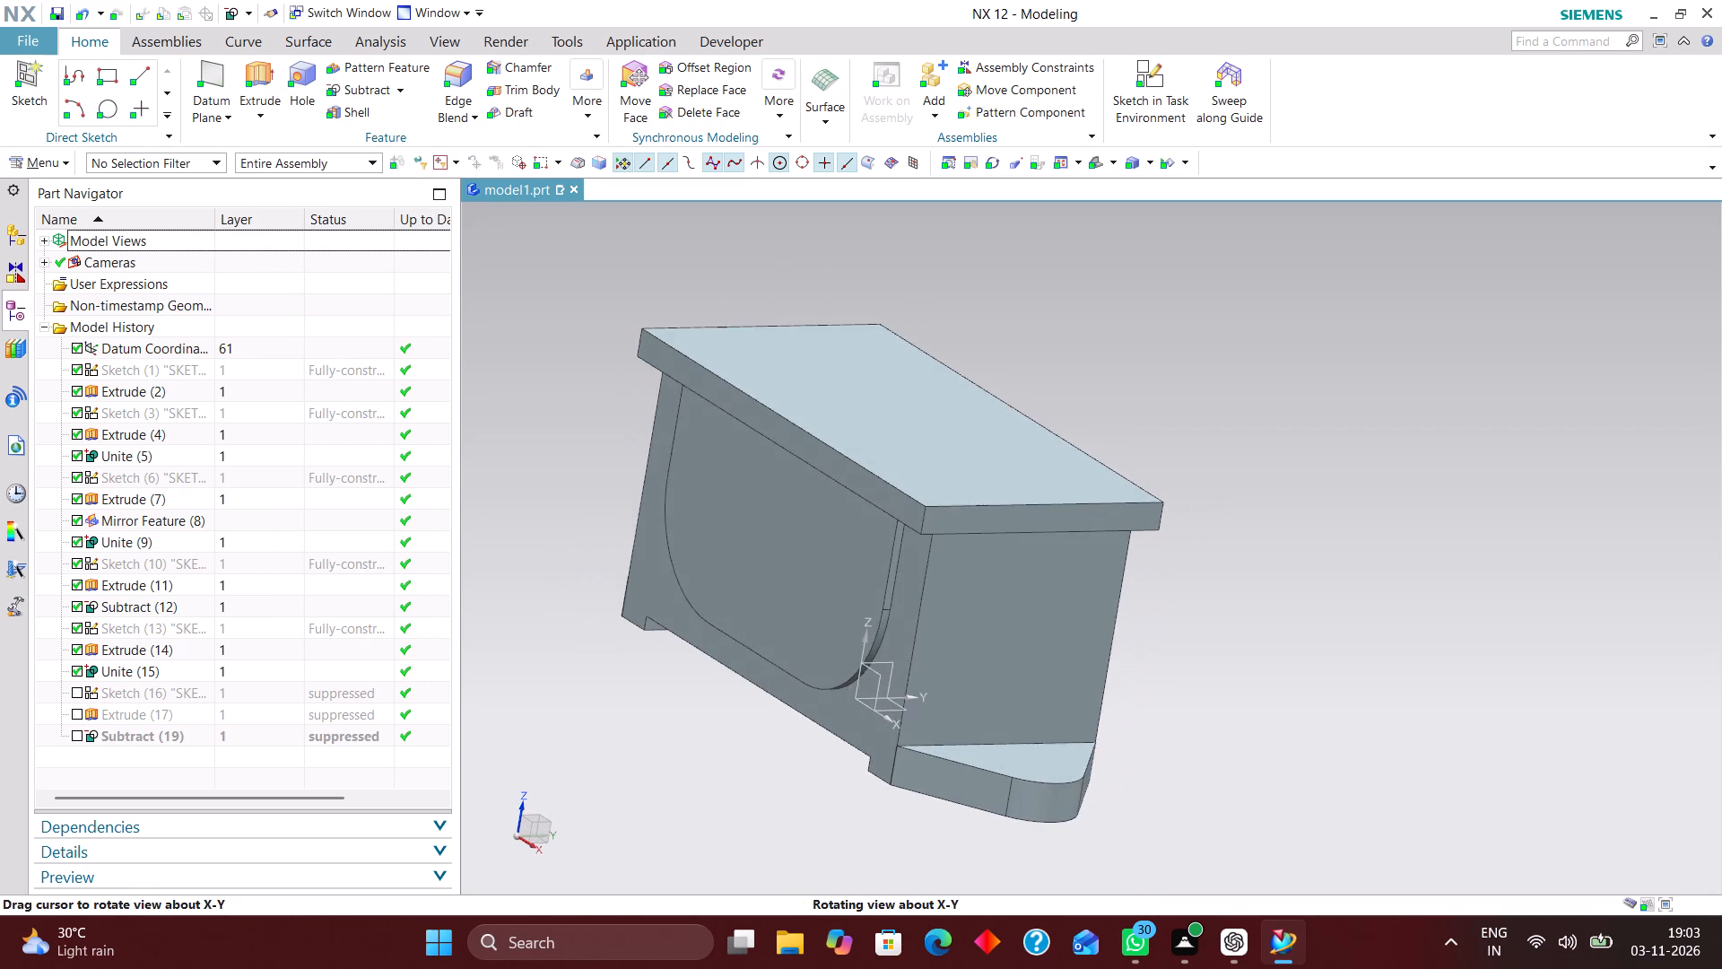
{"action": "middle_click_drag", "start_coordinate": [1142, 442], "coordinate": [1100, 452]}
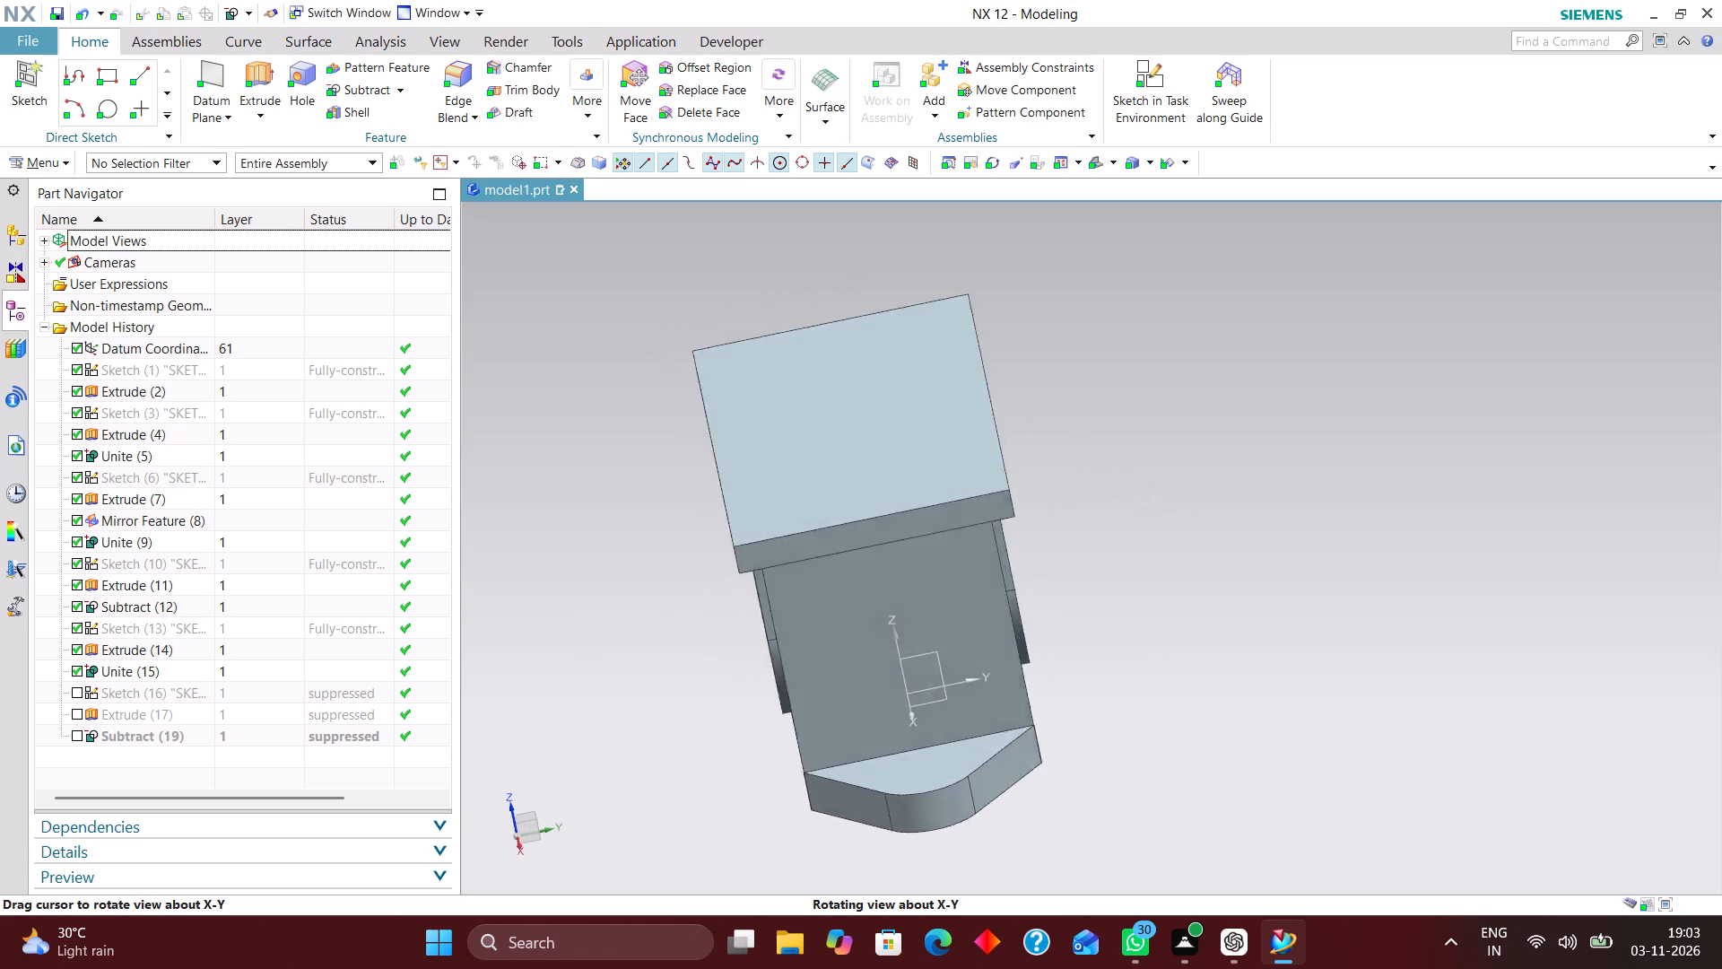
{"action": "middle_click_drag", "start_coordinate": [1100, 452], "coordinate": [1082, 445]}
{"action": "middle_click_drag", "start_coordinate": [1083, 445], "coordinate": [1093, 445]}
{"action": "middle_click_drag", "start_coordinate": [1094, 445], "coordinate": [1148, 450]}
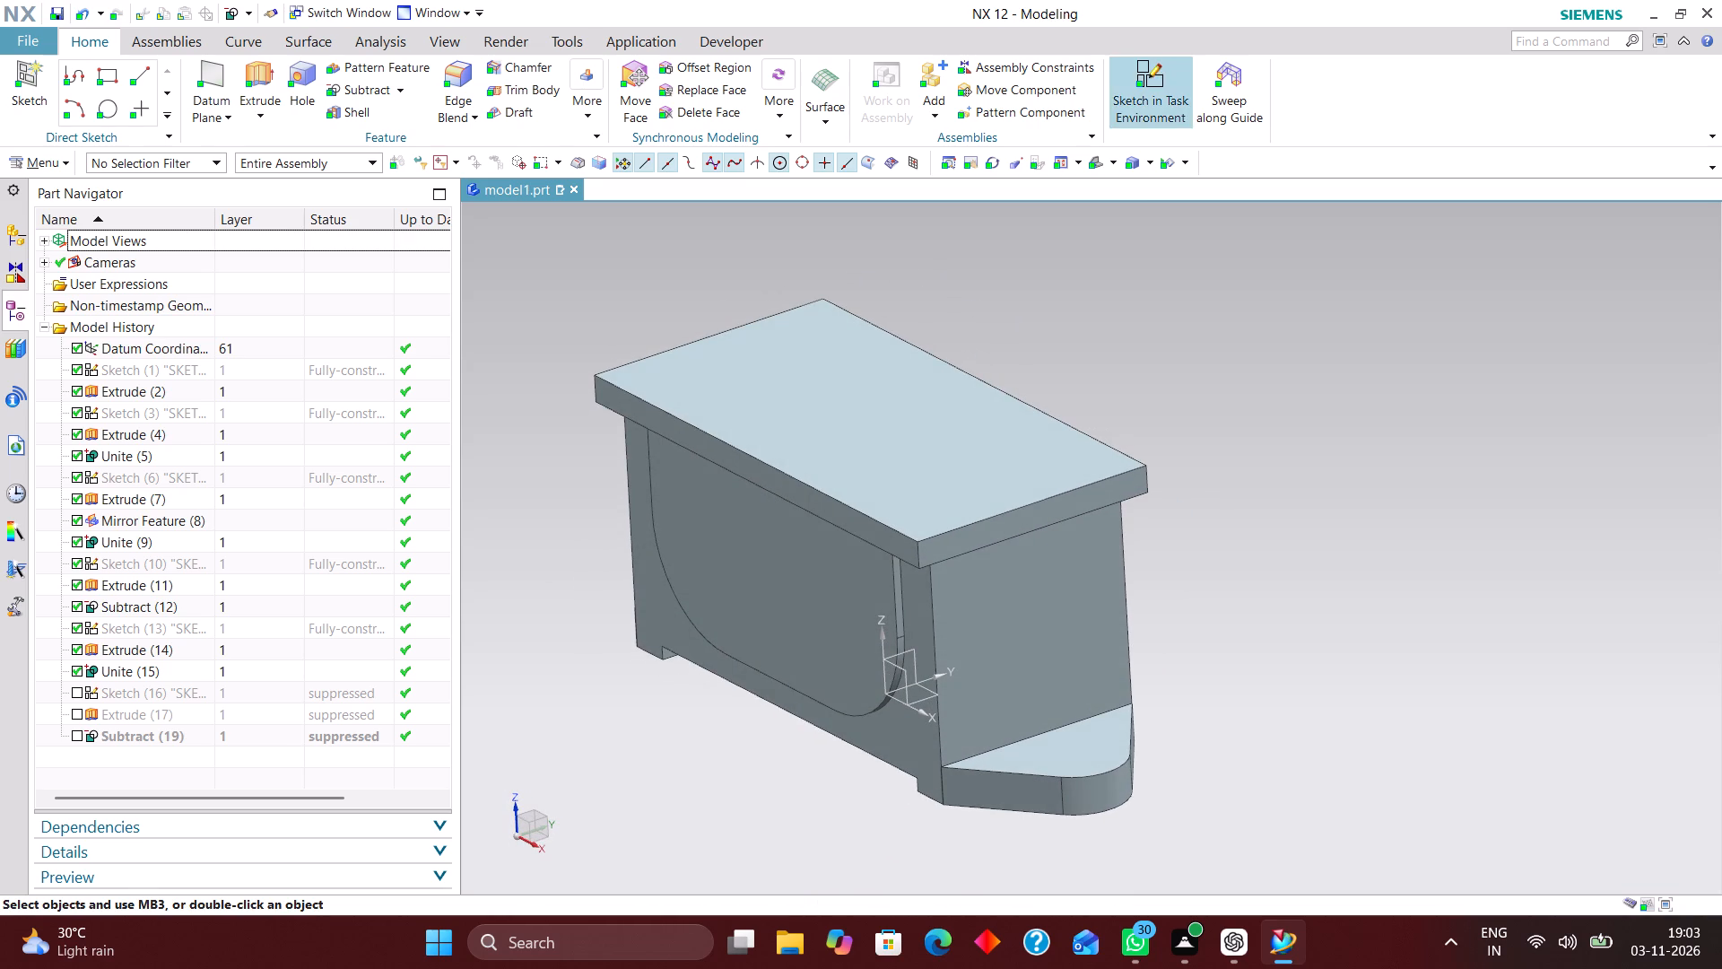
{"action": "left_click", "coordinate": [1160, 83]}
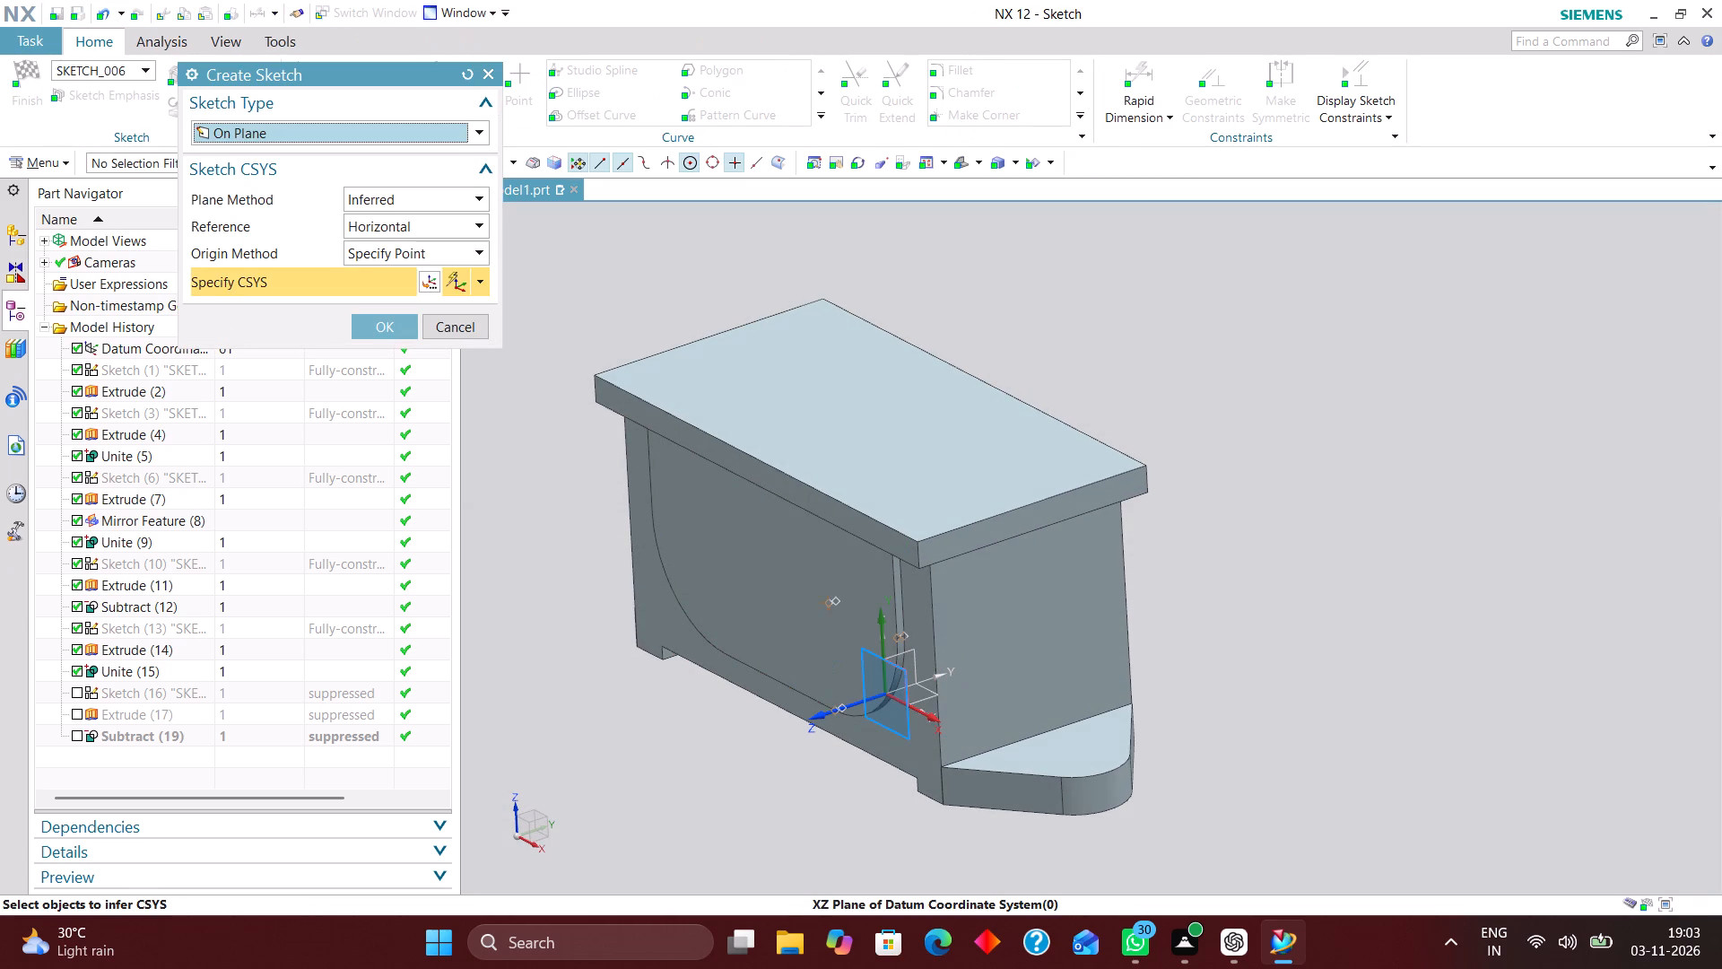
{"action": "left_click", "coordinate": [904, 677]}
{"action": "left_click", "coordinate": [364, 332]}
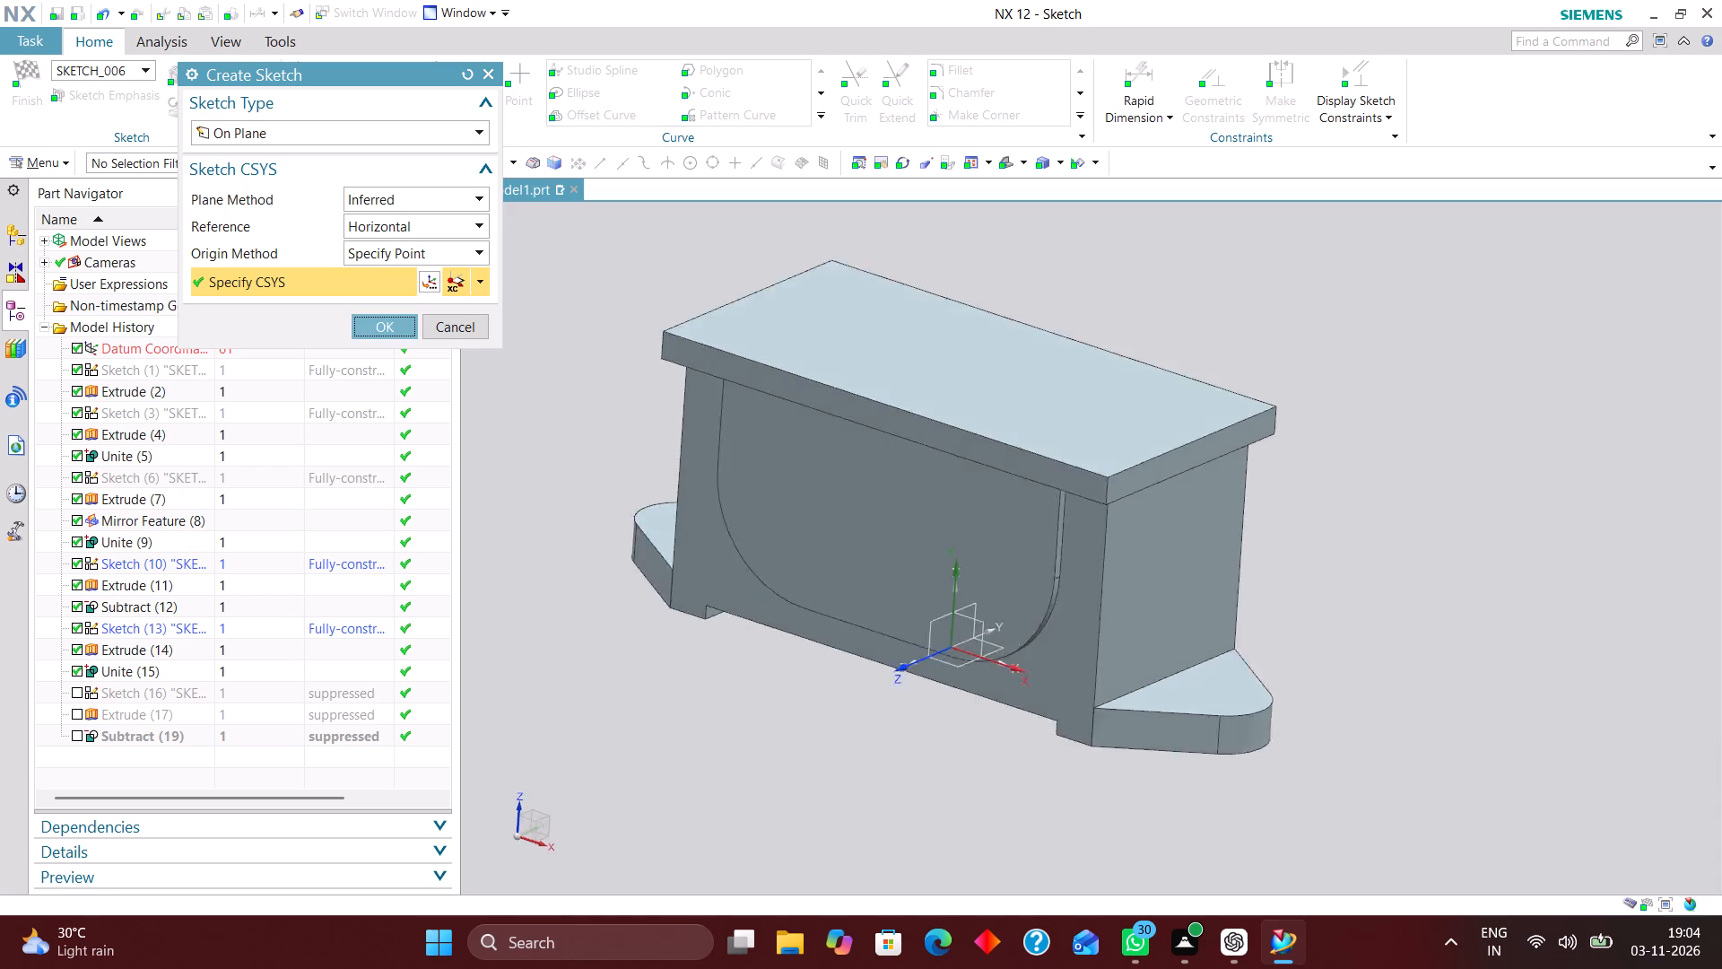
{"action": "scroll", "coordinate": [1051, 441], "scroll_direction": "down", "scroll_amount": 1}
{"action": "scroll", "coordinate": [981, 359], "scroll_direction": "up", "scroll_amount": 3}
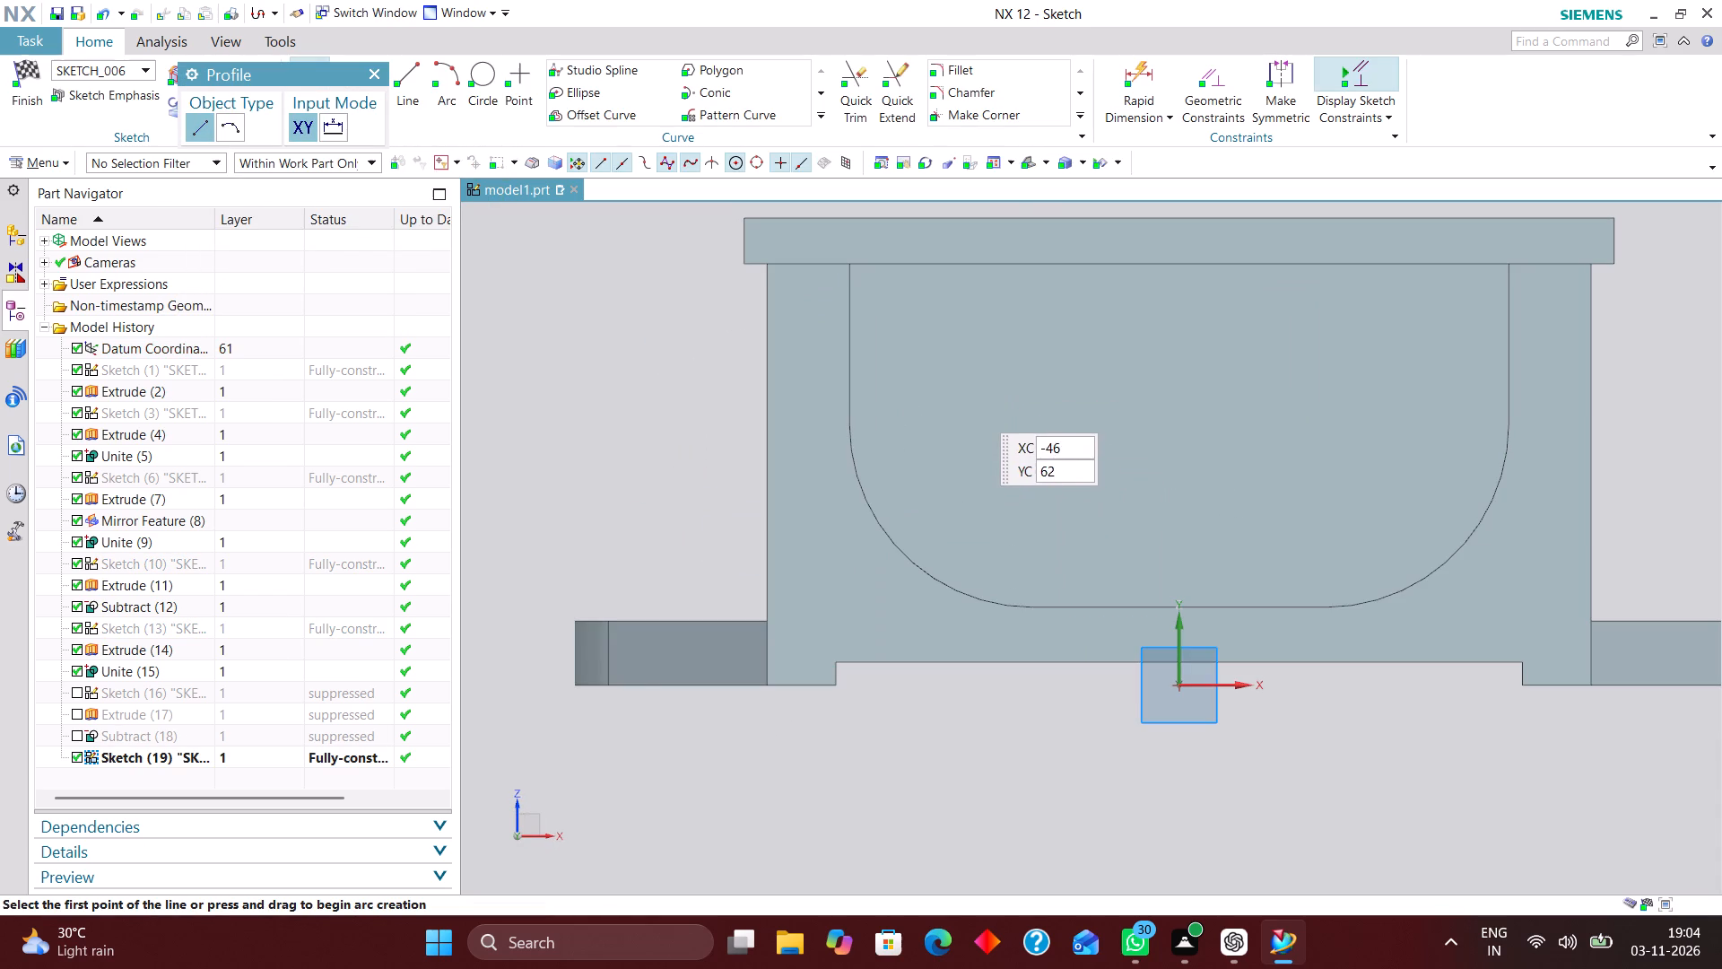
{"action": "scroll", "coordinate": [933, 513], "scroll_direction": "down", "scroll_amount": 1}
{"action": "scroll", "coordinate": [988, 420], "scroll_direction": "up", "scroll_amount": 1}
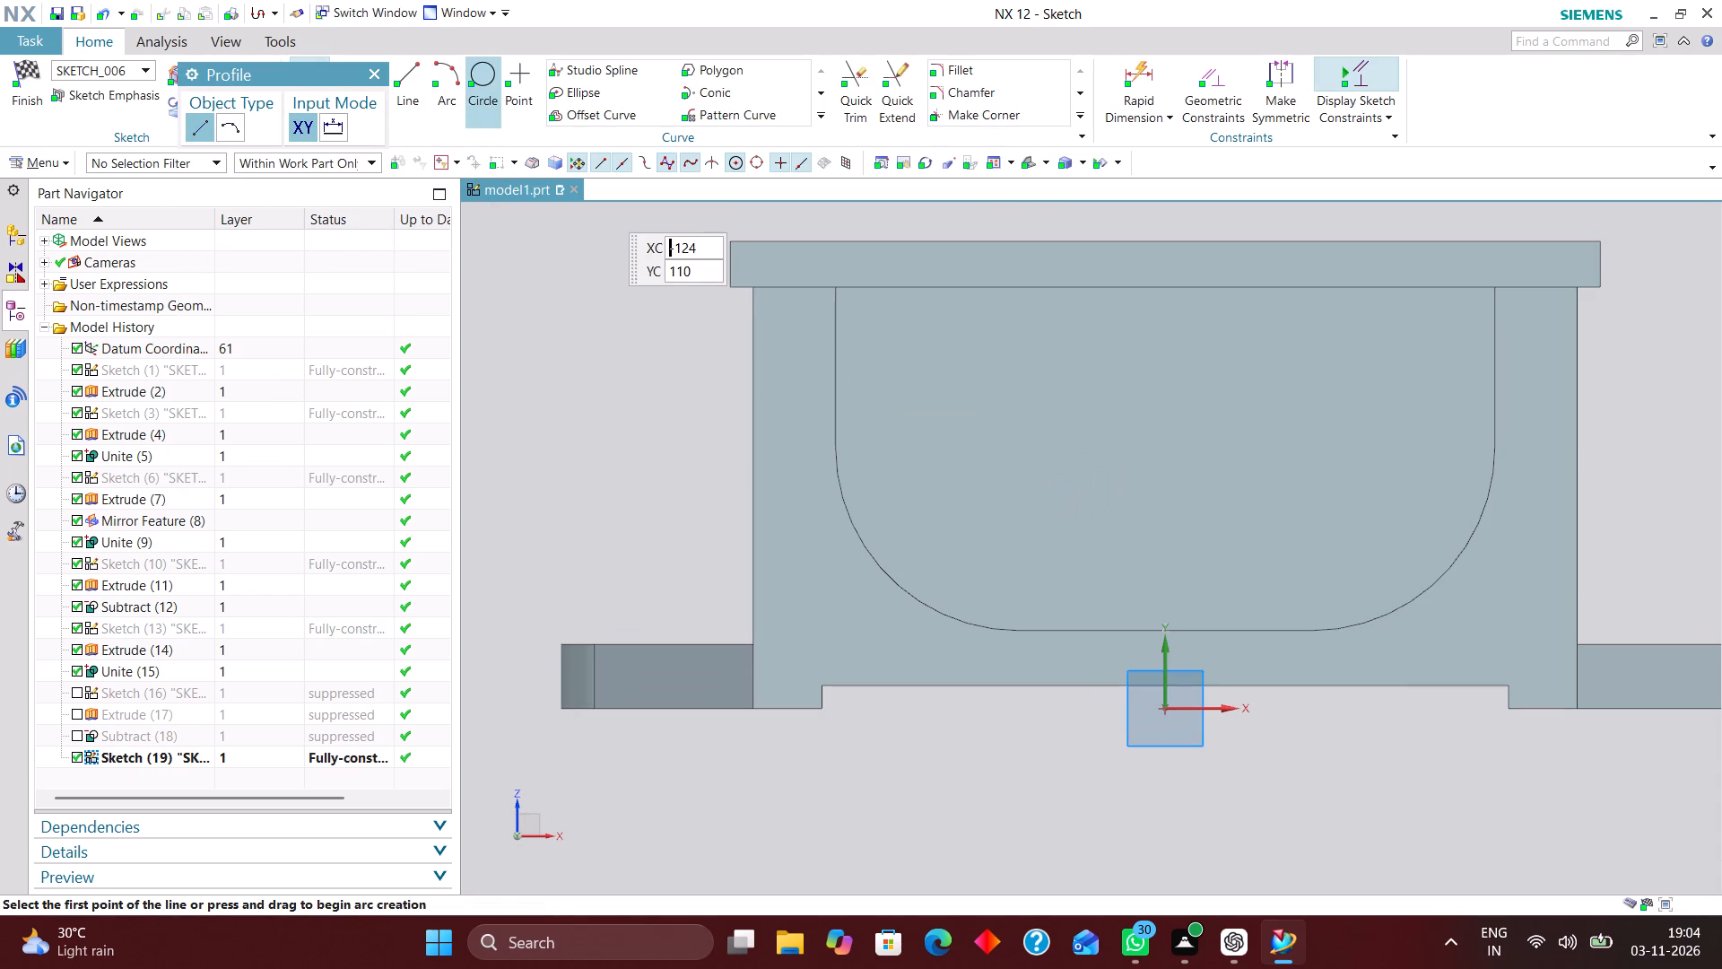
Draw a circle about 33 mm in diameter on the XZ sketch plane, above and to the left of the origin.
{"action": "left_click", "coordinate": [489, 70]}
{"action": "left_click", "coordinate": [956, 404]}
{"action": "left_click", "coordinate": [1008, 459]}
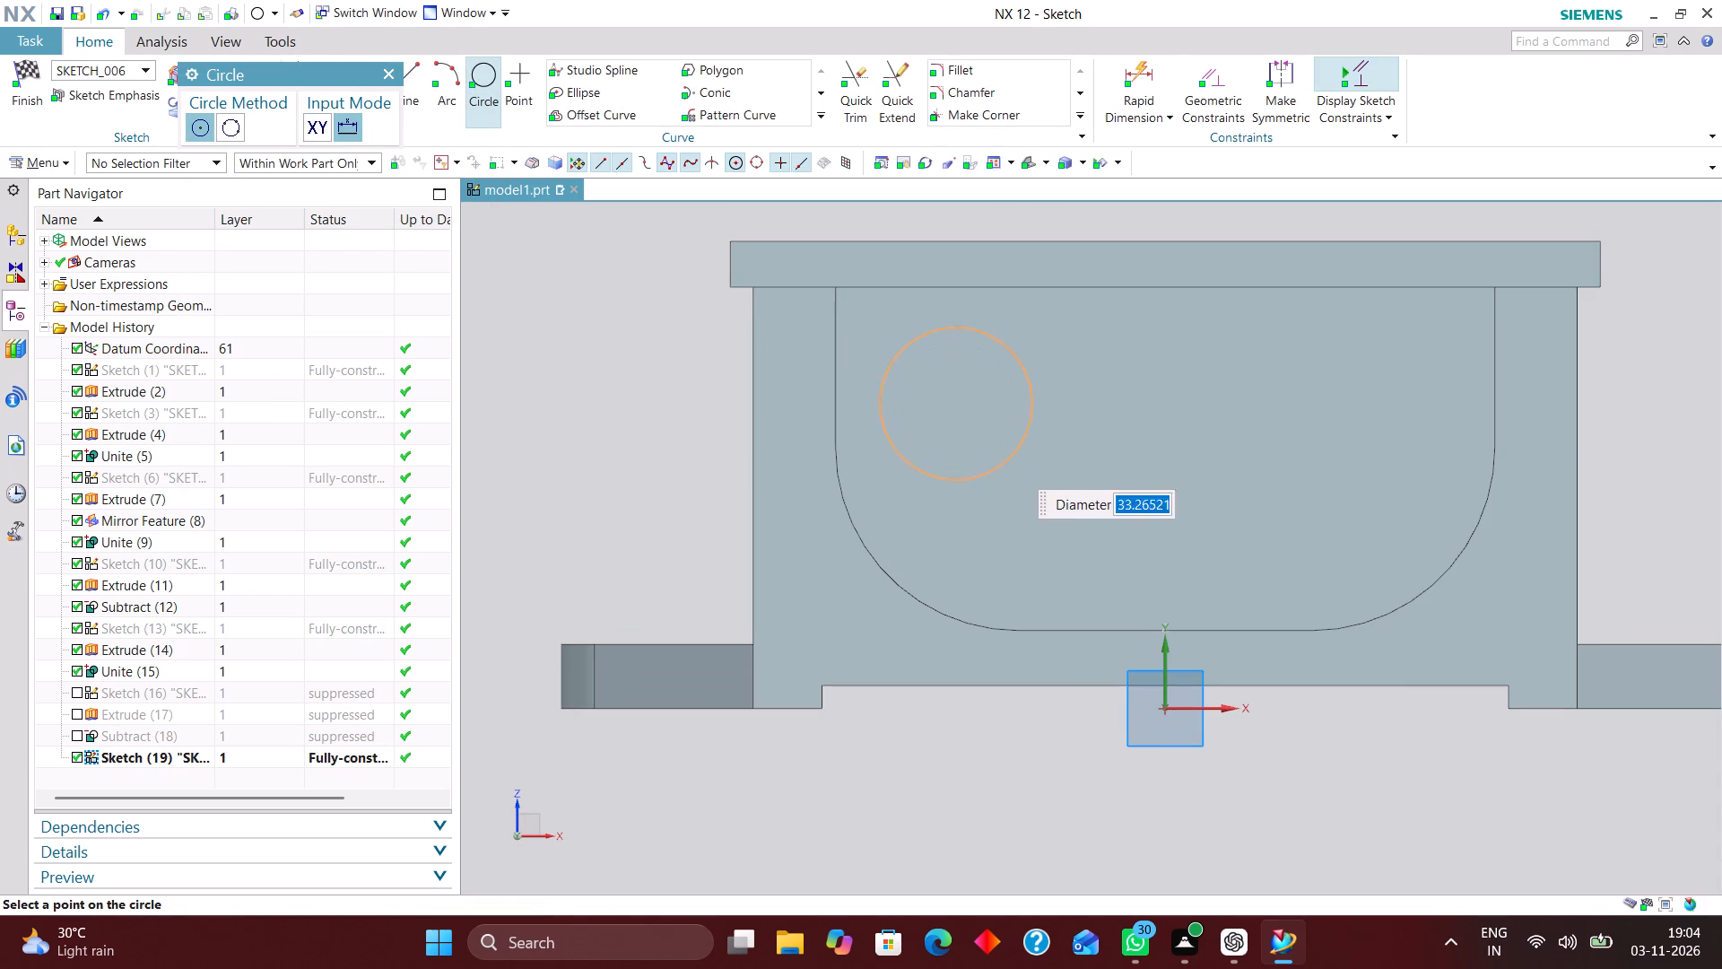
Dimension the circle's centre 32 mm horizontally from the vertical axis and 58 mm above the horizontal axis.
{"action": "left_click", "coordinate": [1131, 69]}
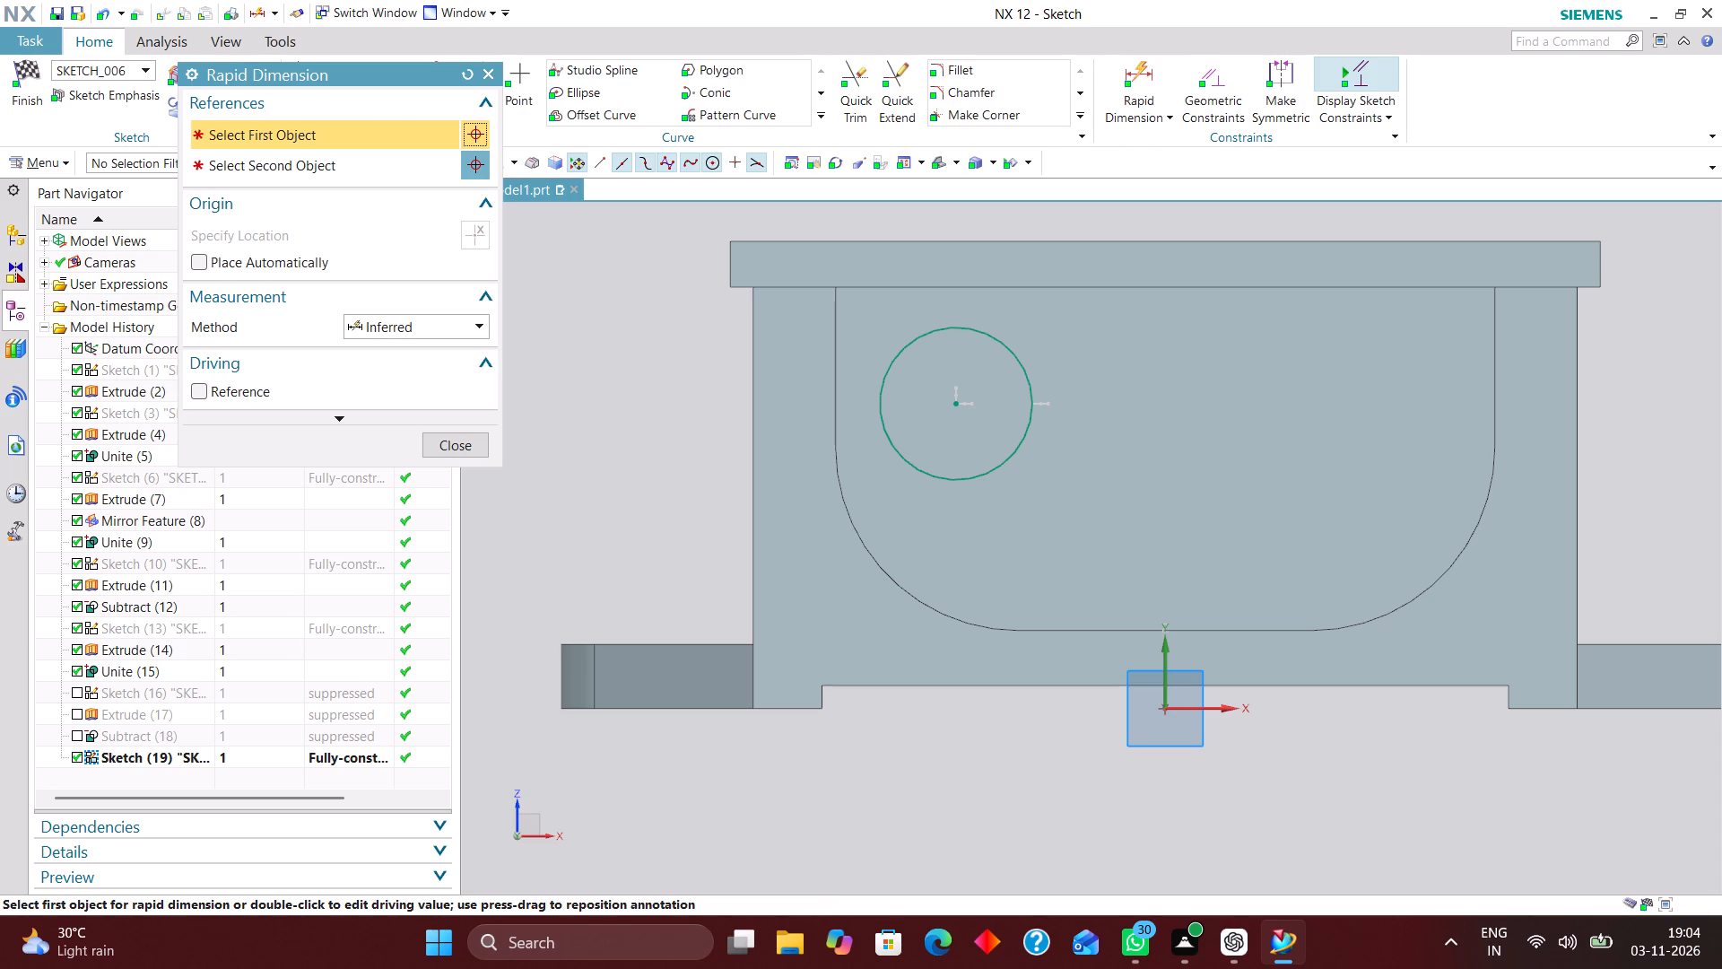
{"action": "left_click", "coordinate": [956, 406]}
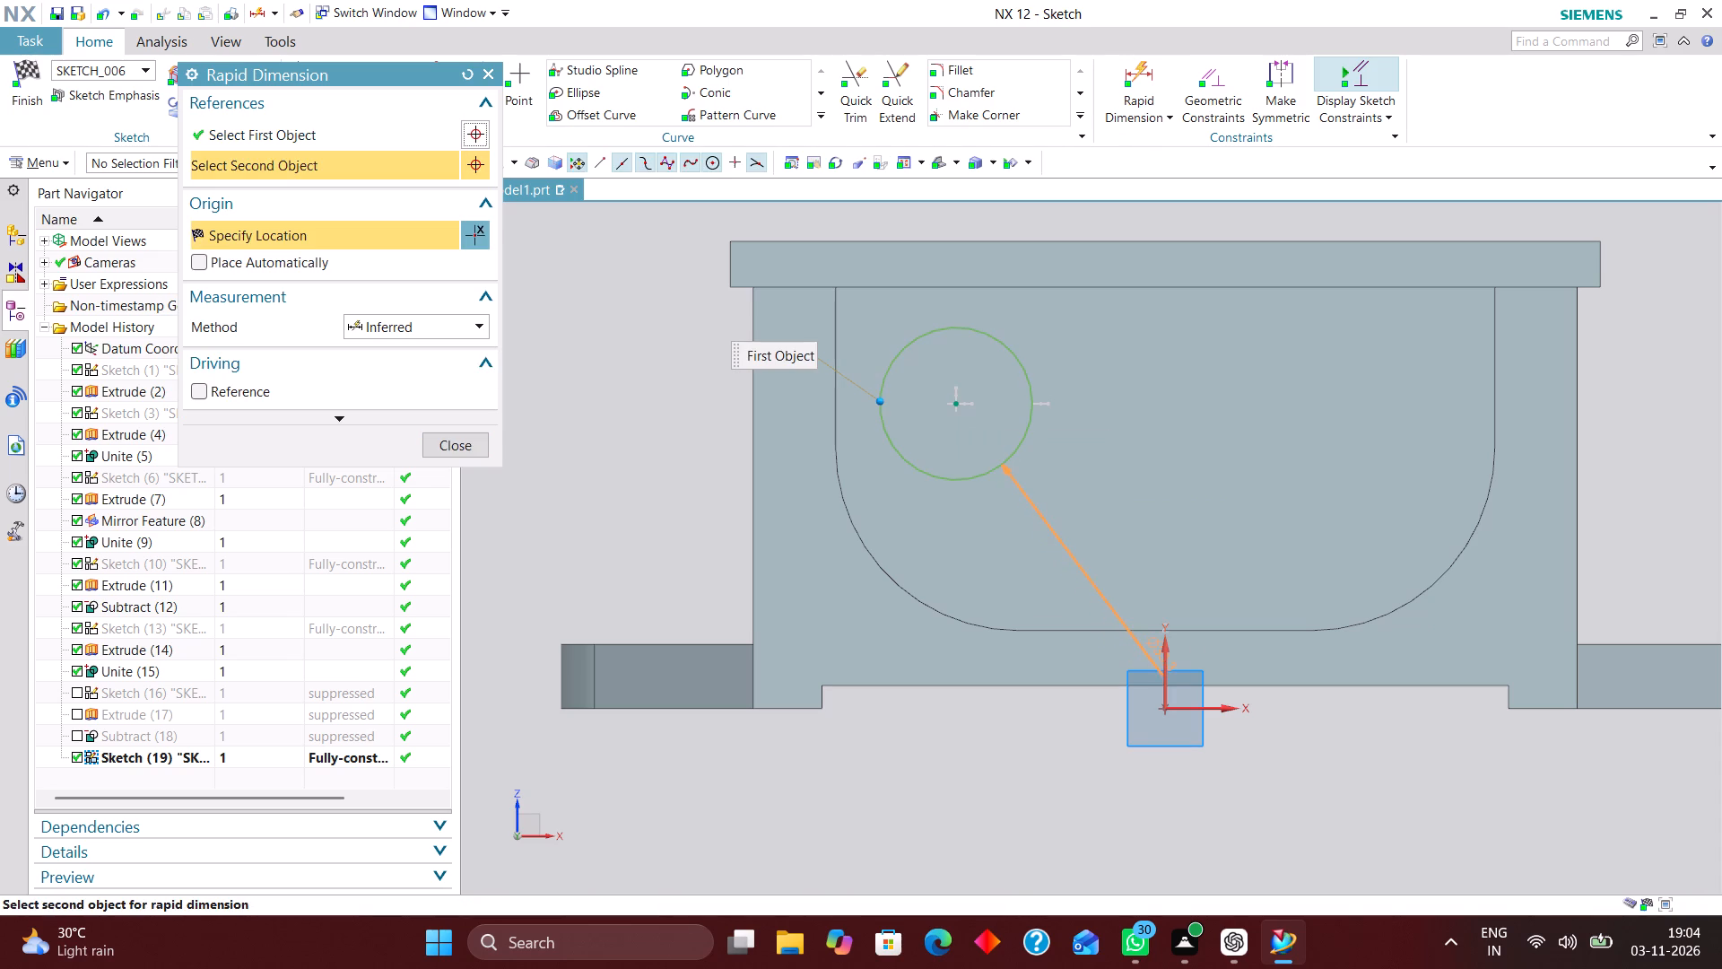
{"action": "left_click", "coordinate": [1163, 656]}
{"action": "left_click", "coordinate": [1055, 842]}
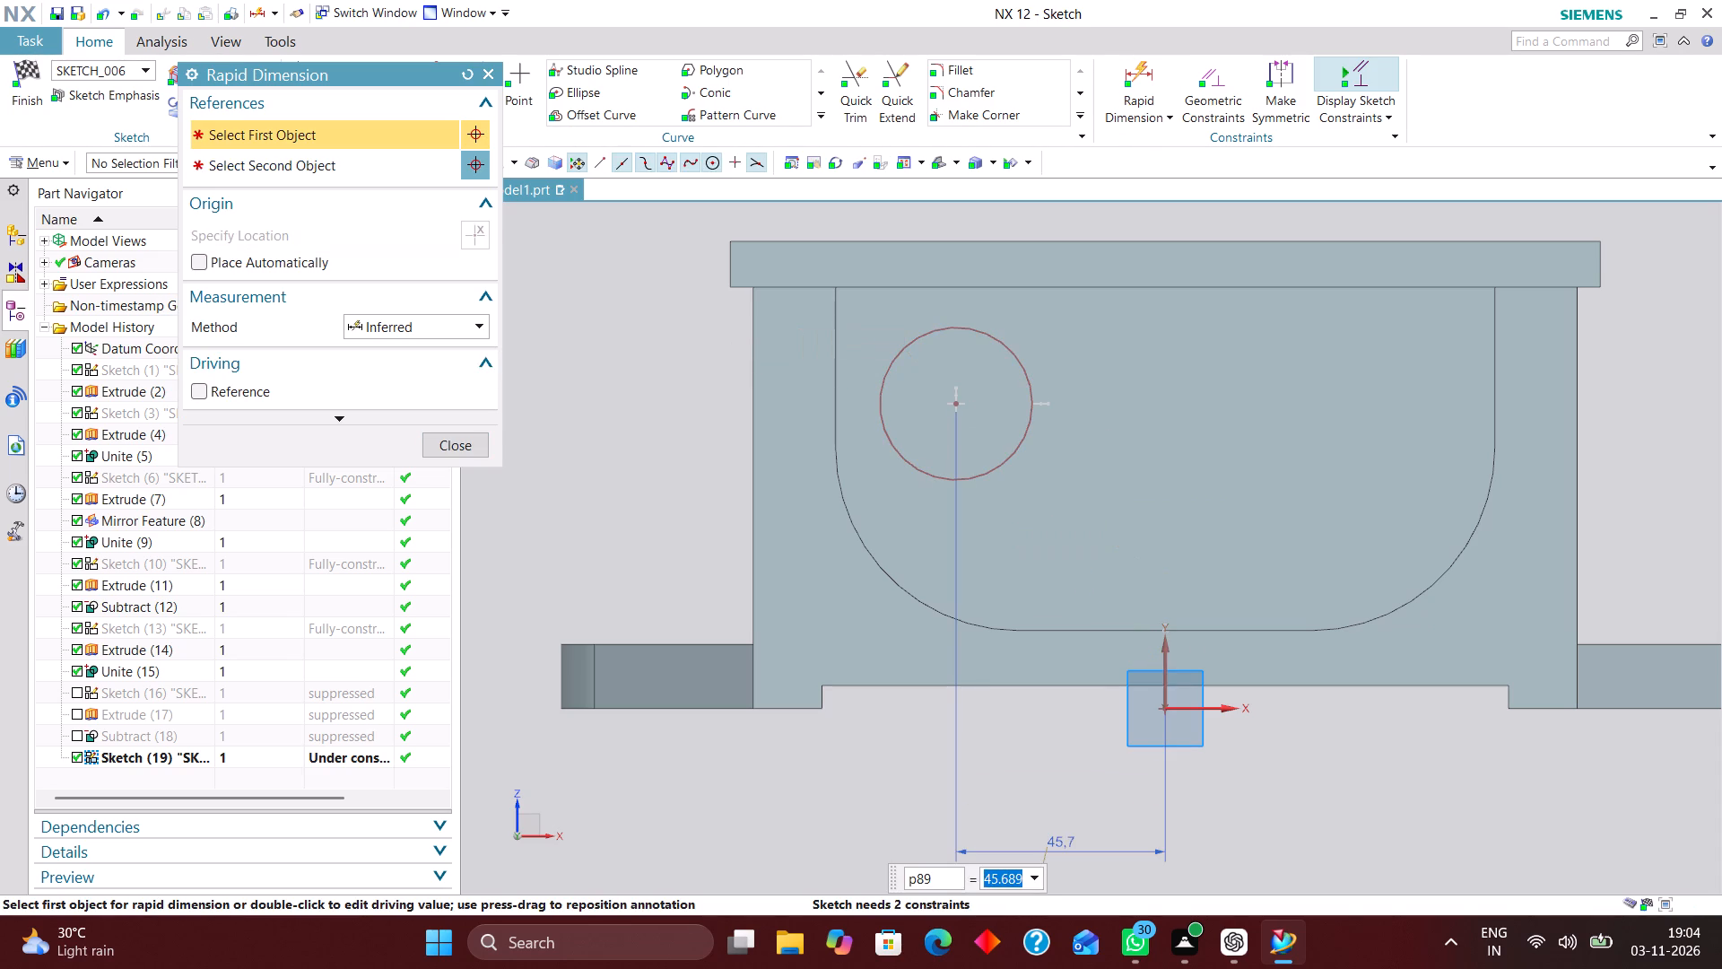
{"action": "type", "text": "32"}
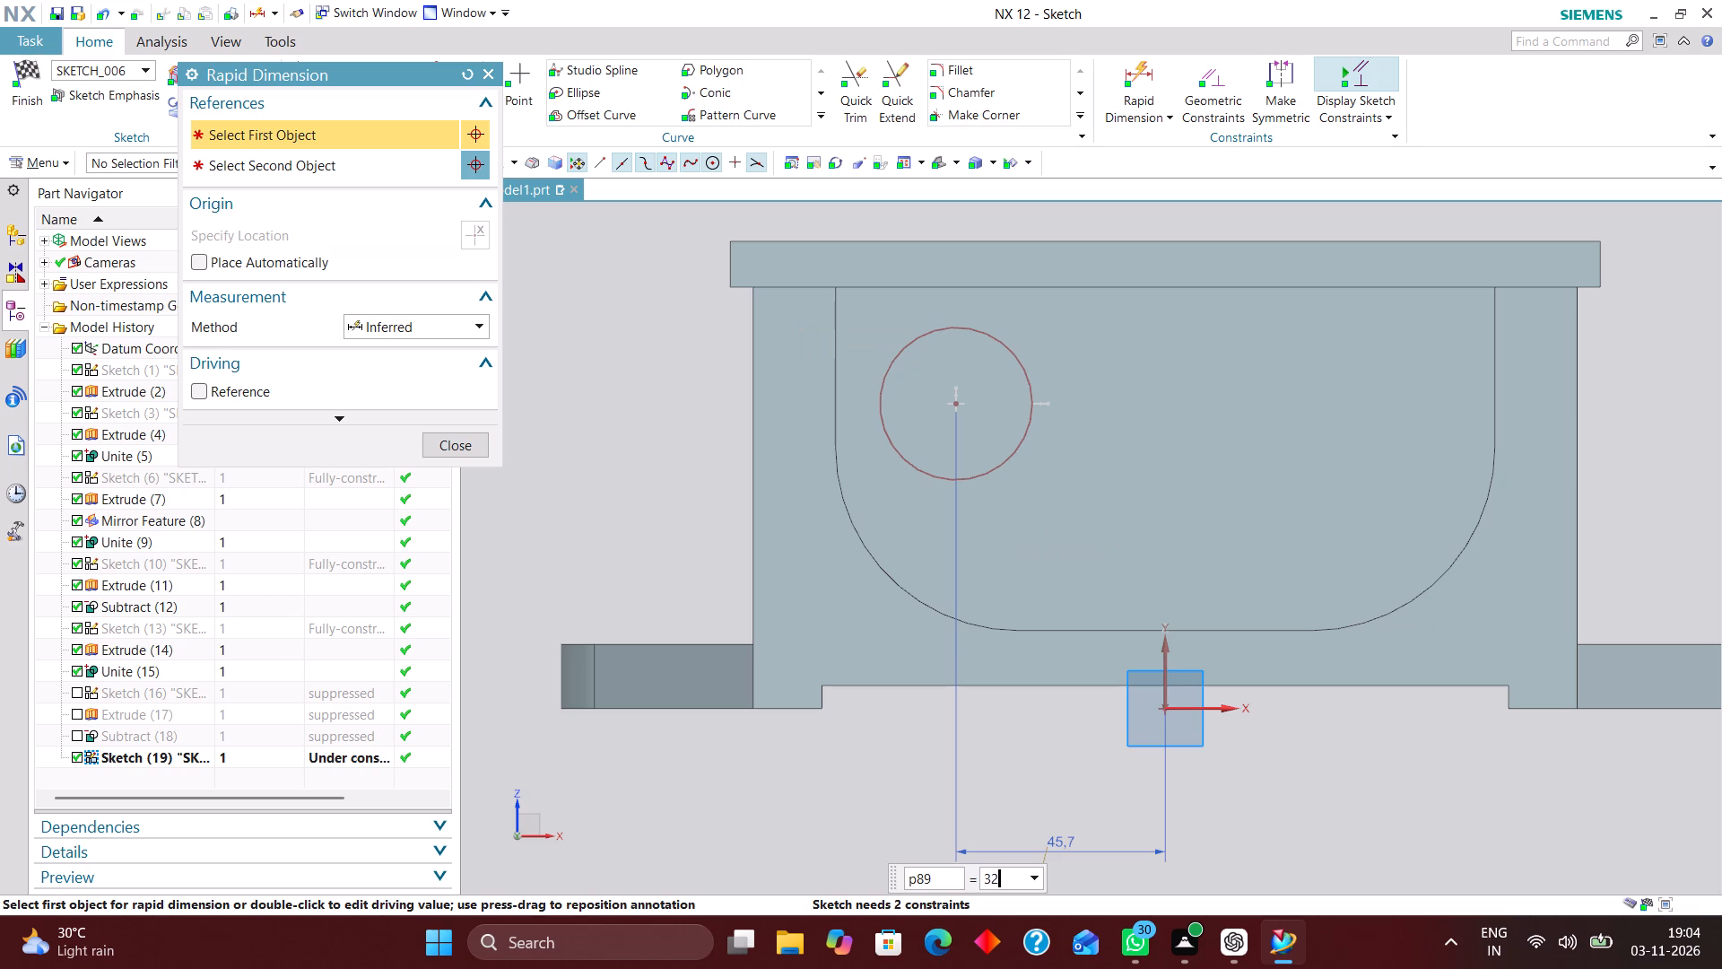
{"action": "key", "text": "Return"}
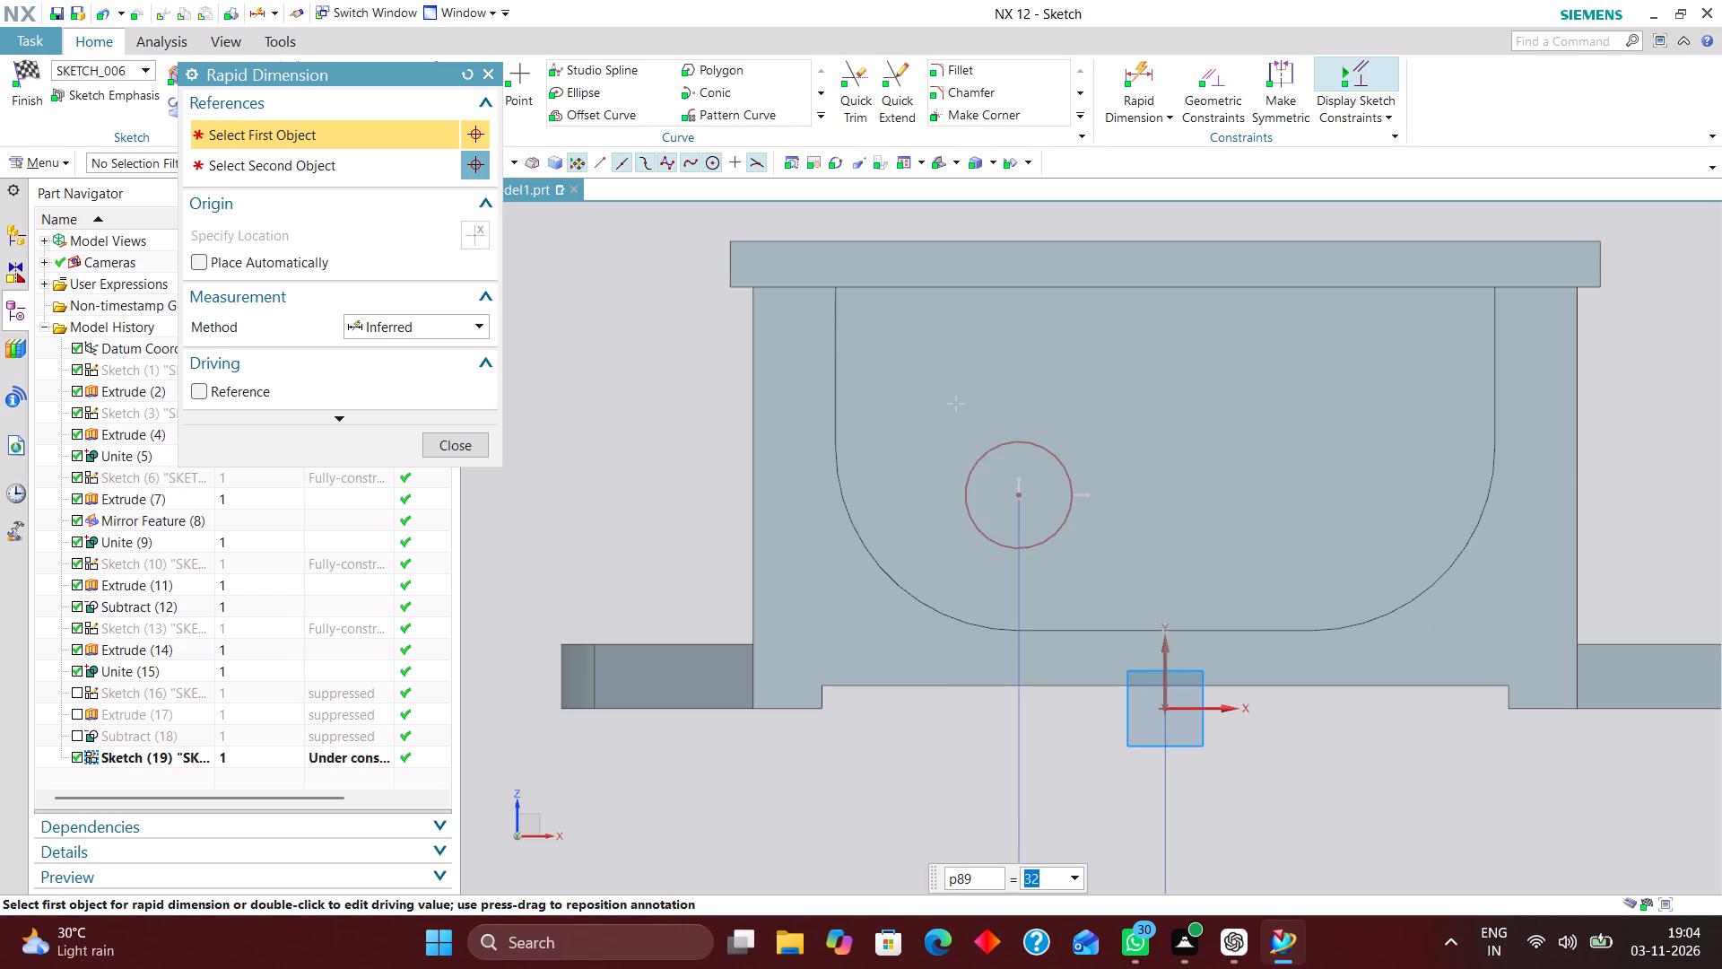
{"action": "left_click", "coordinate": [1020, 498]}
{"action": "left_click", "coordinate": [1208, 708]}
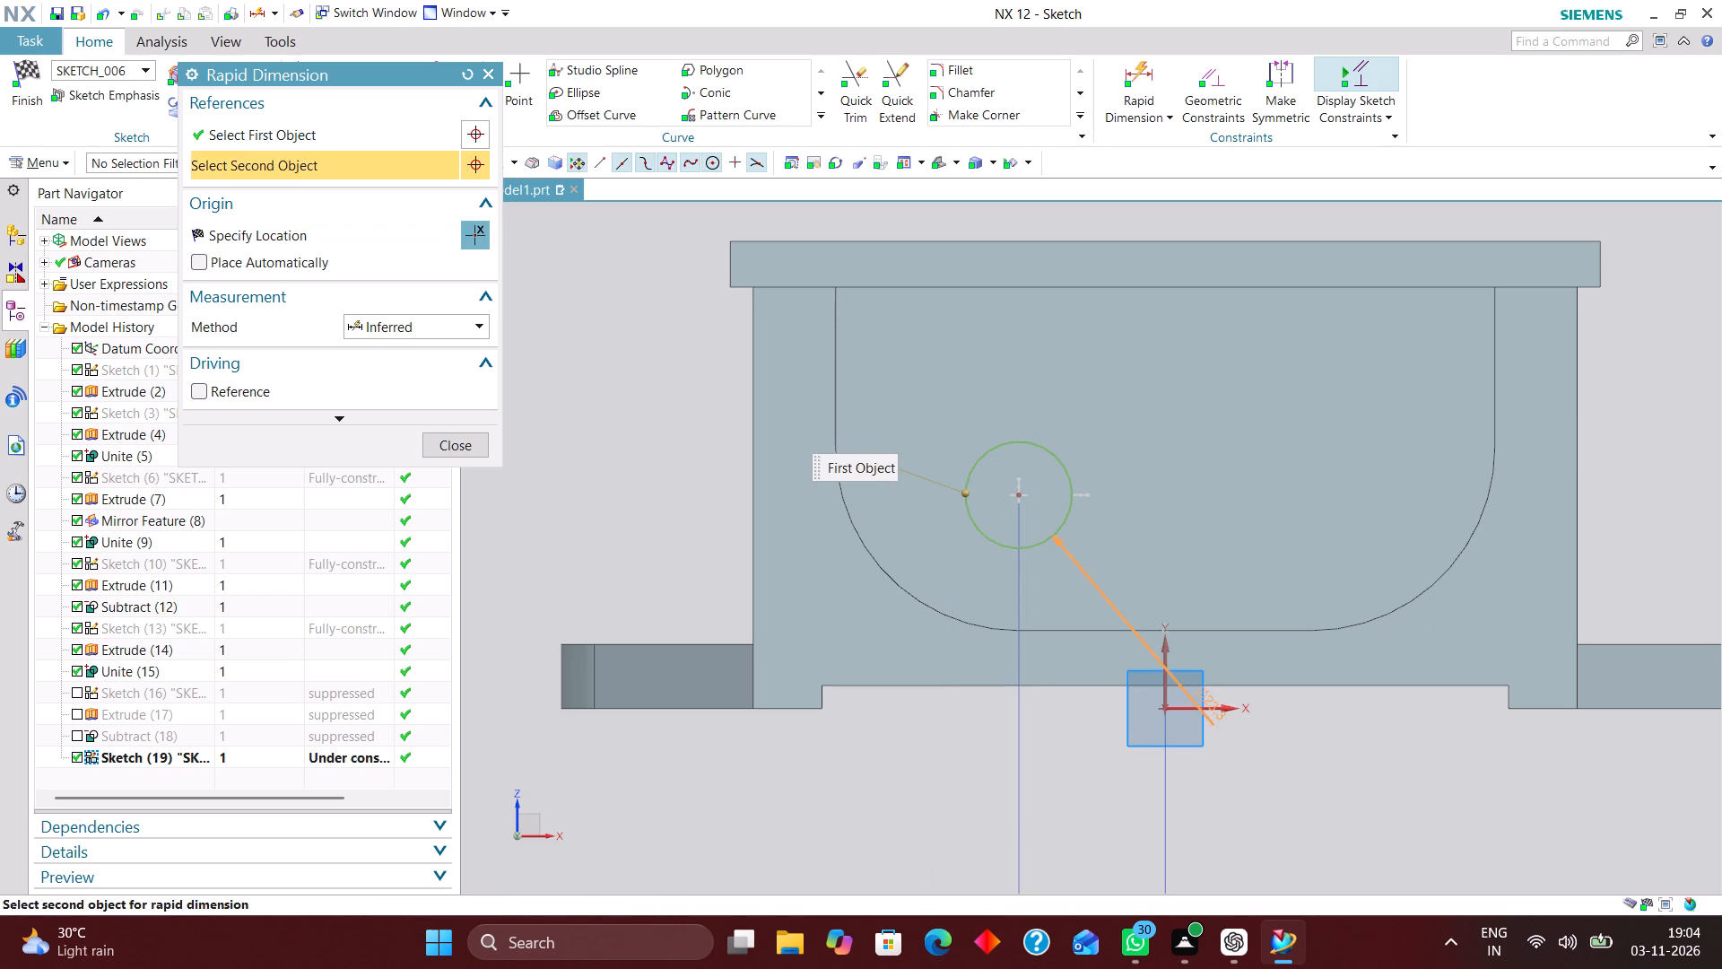
{"action": "left_click", "coordinate": [601, 583]}
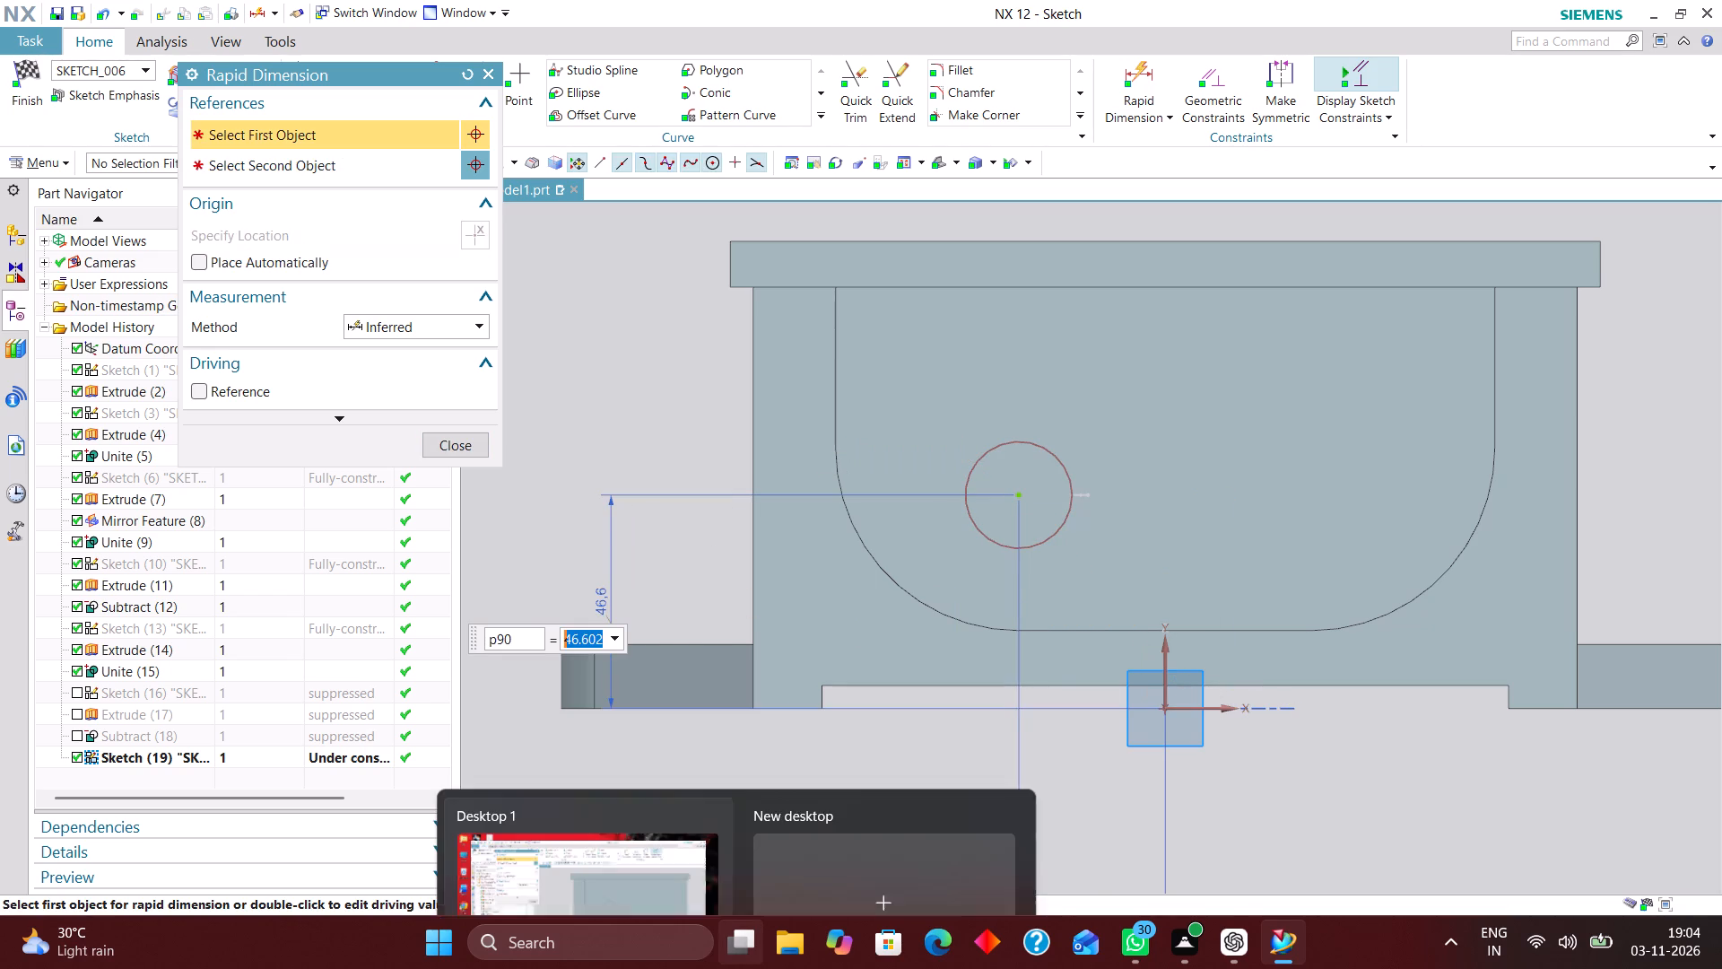
{"action": "type", "text": "58"}
{"action": "key", "text": "Return"}
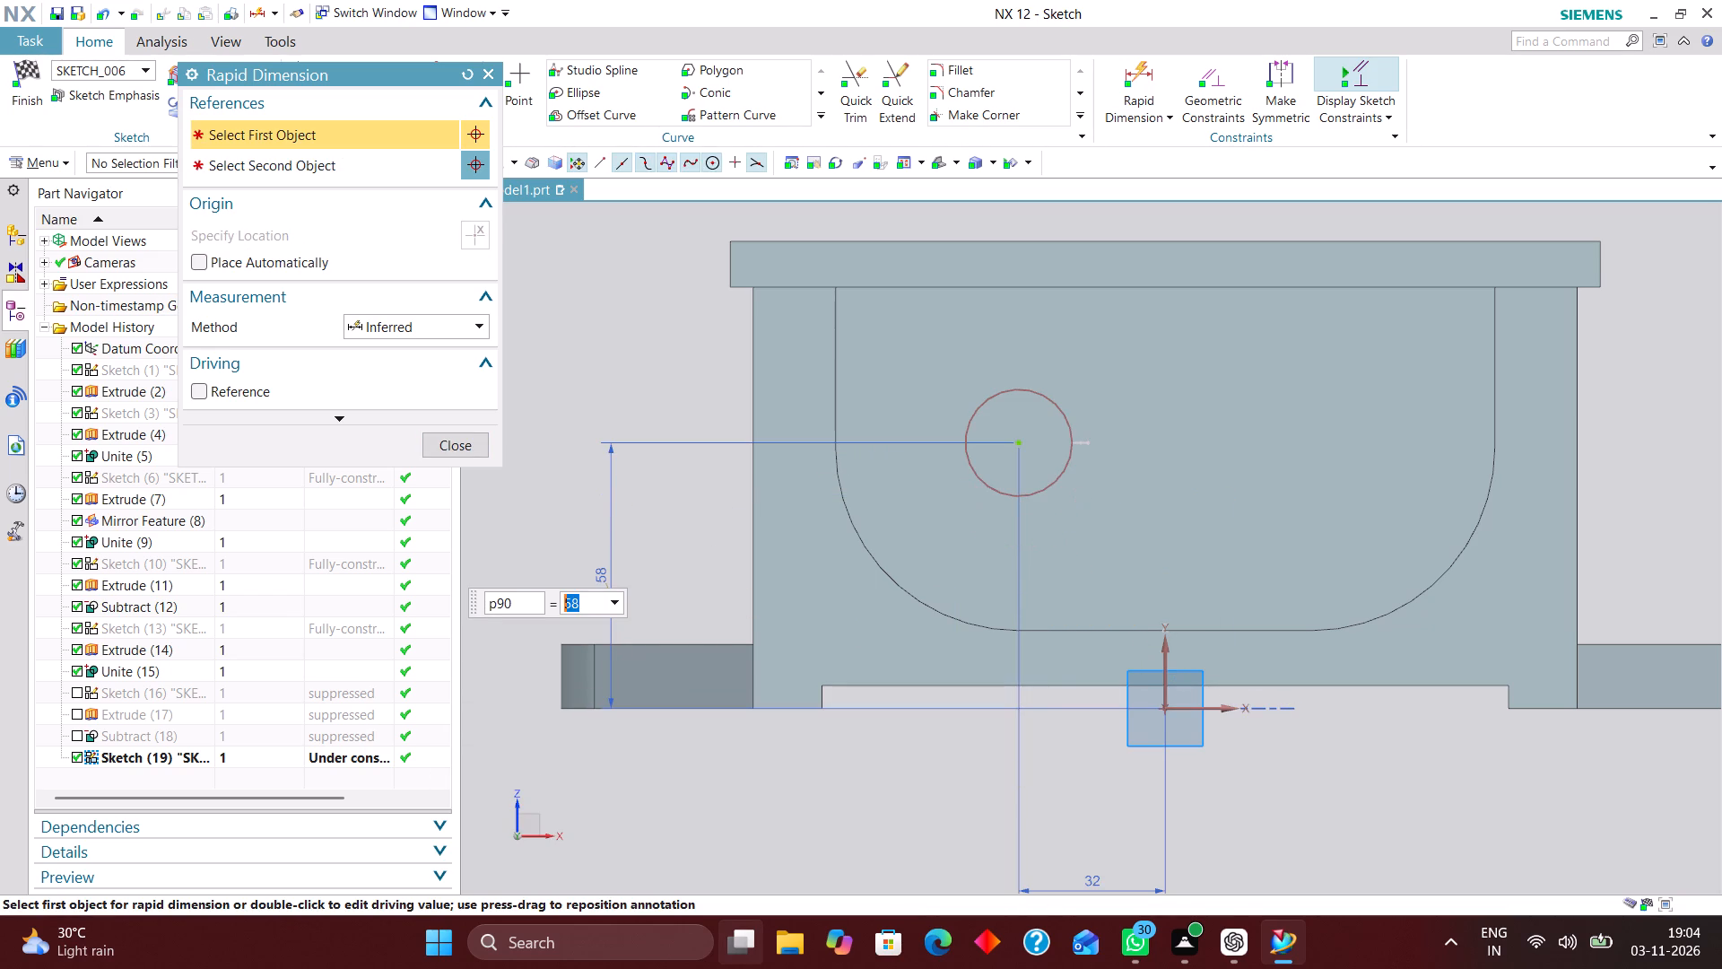
Add a diametral dimension of 60 mm to the circle and finish the sketch.
{"action": "left_click", "coordinate": [428, 325]}
{"action": "left_click", "coordinate": [429, 502]}
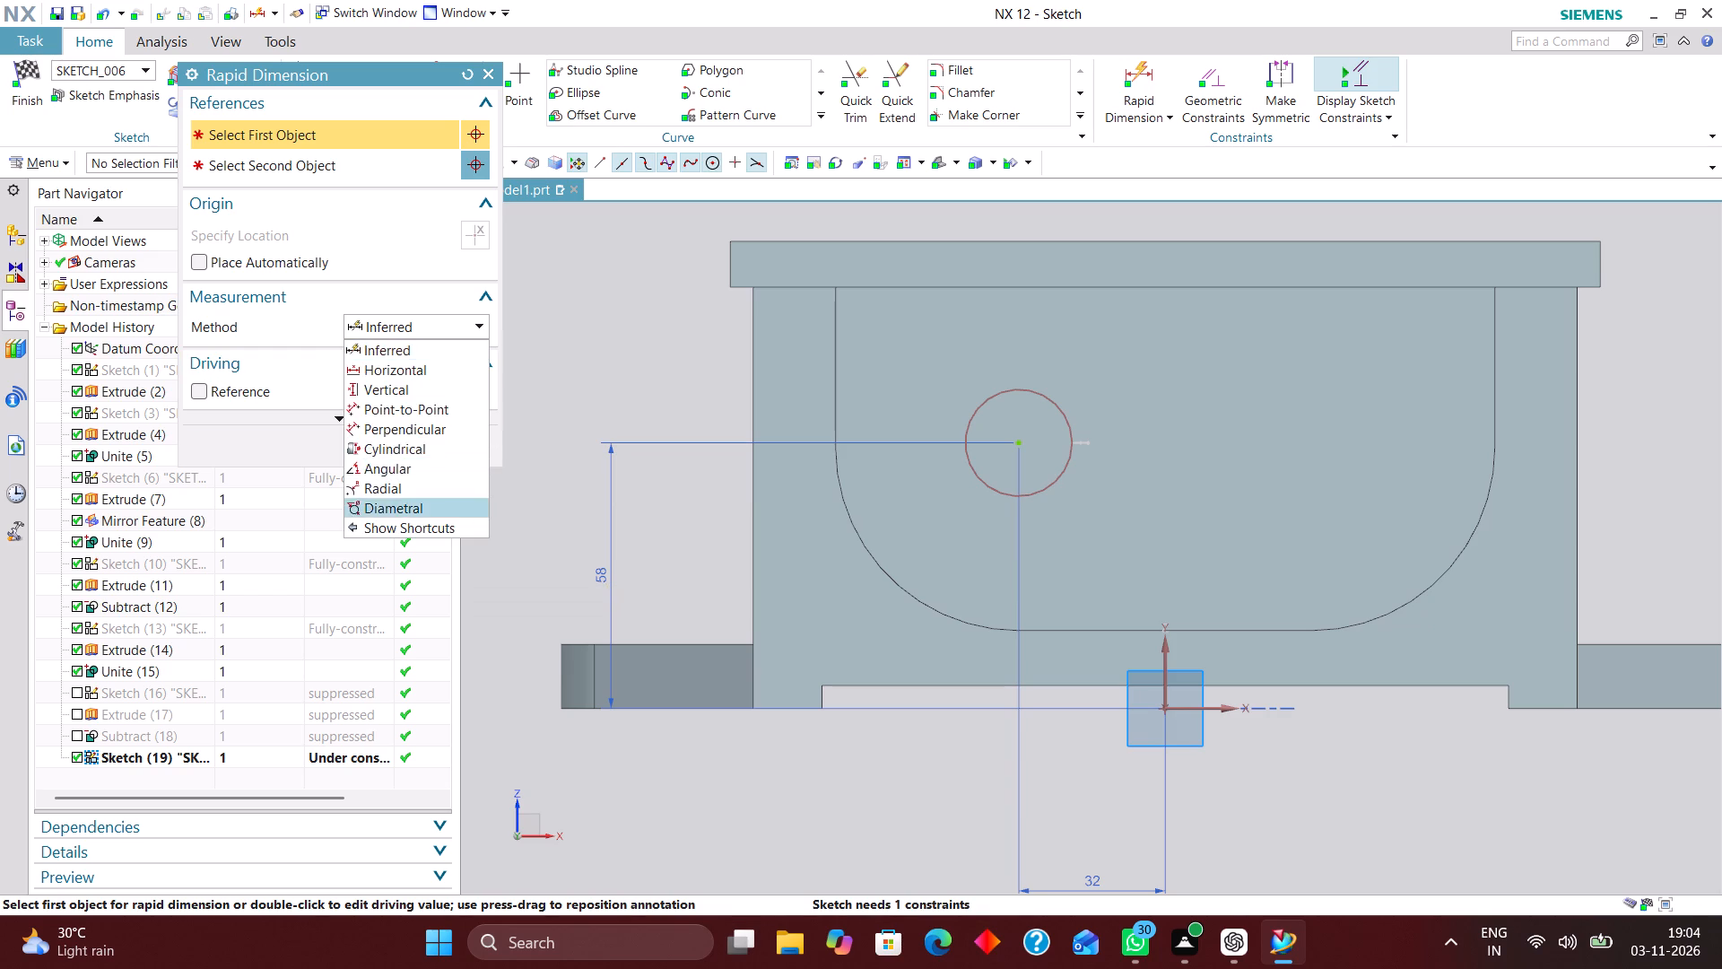
{"action": "left_click", "coordinate": [1065, 411]}
{"action": "left_click", "coordinate": [1102, 361]}
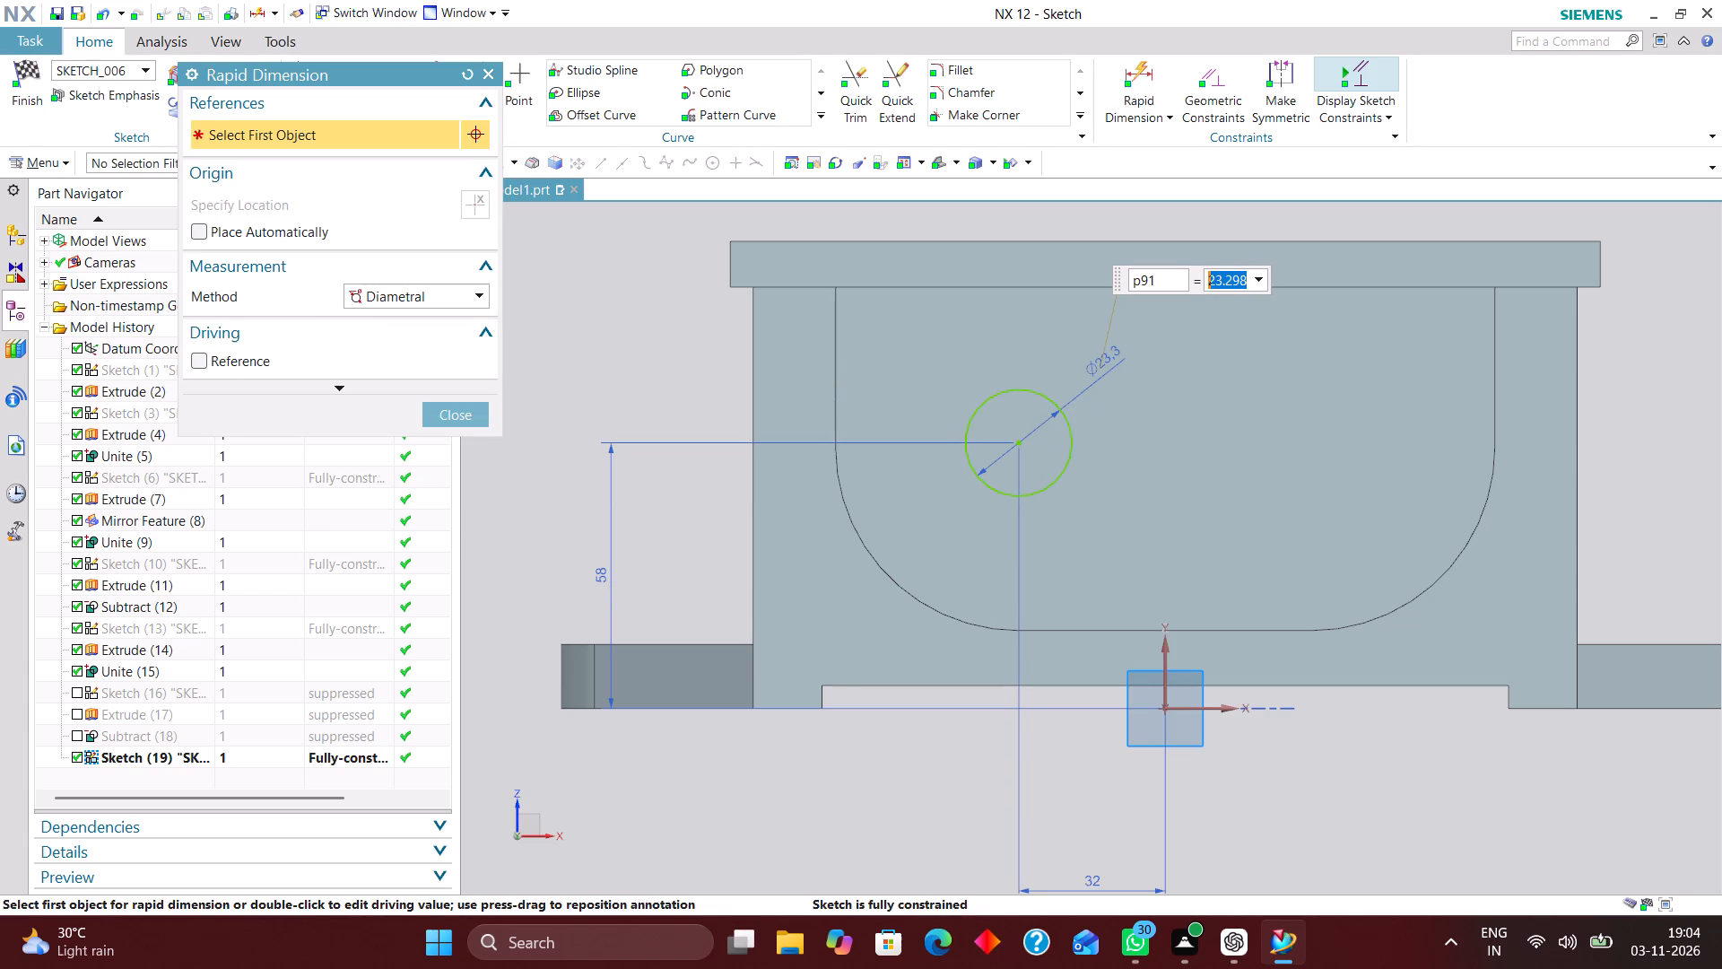
{"action": "type", "text": "60"}
{"action": "key", "text": "Return"}
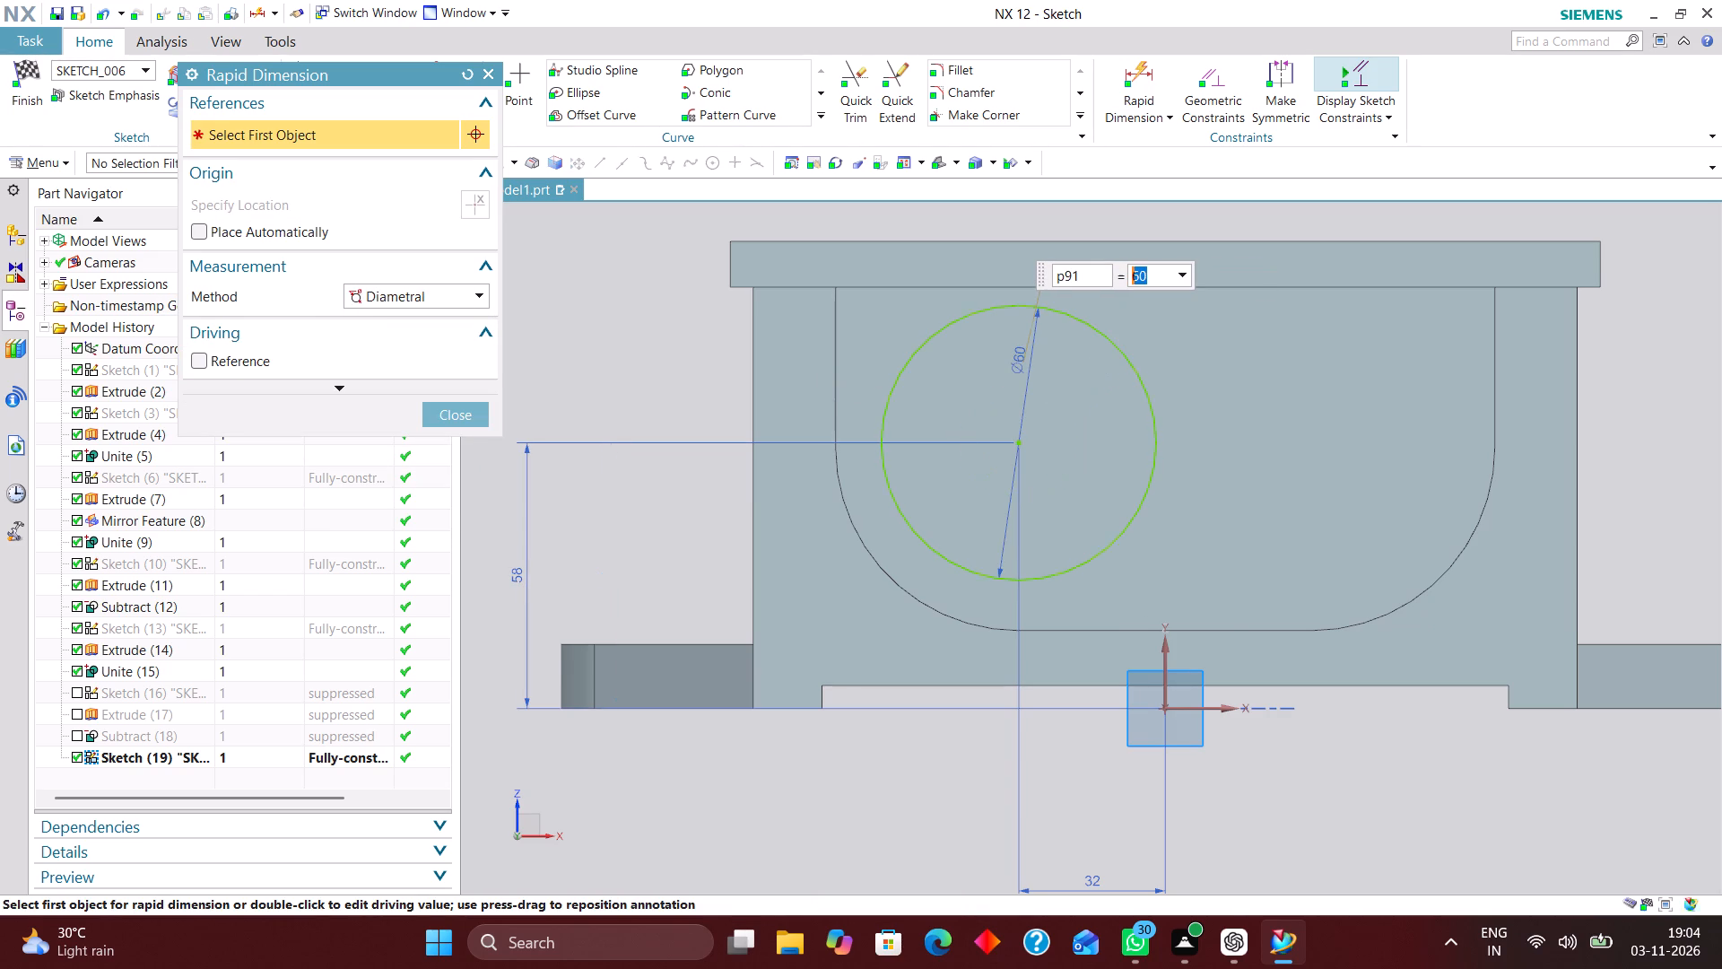
{"action": "left_click", "coordinate": [450, 409]}
{"action": "middle_click_drag", "start_coordinate": [1267, 420], "coordinate": [1190, 470]}
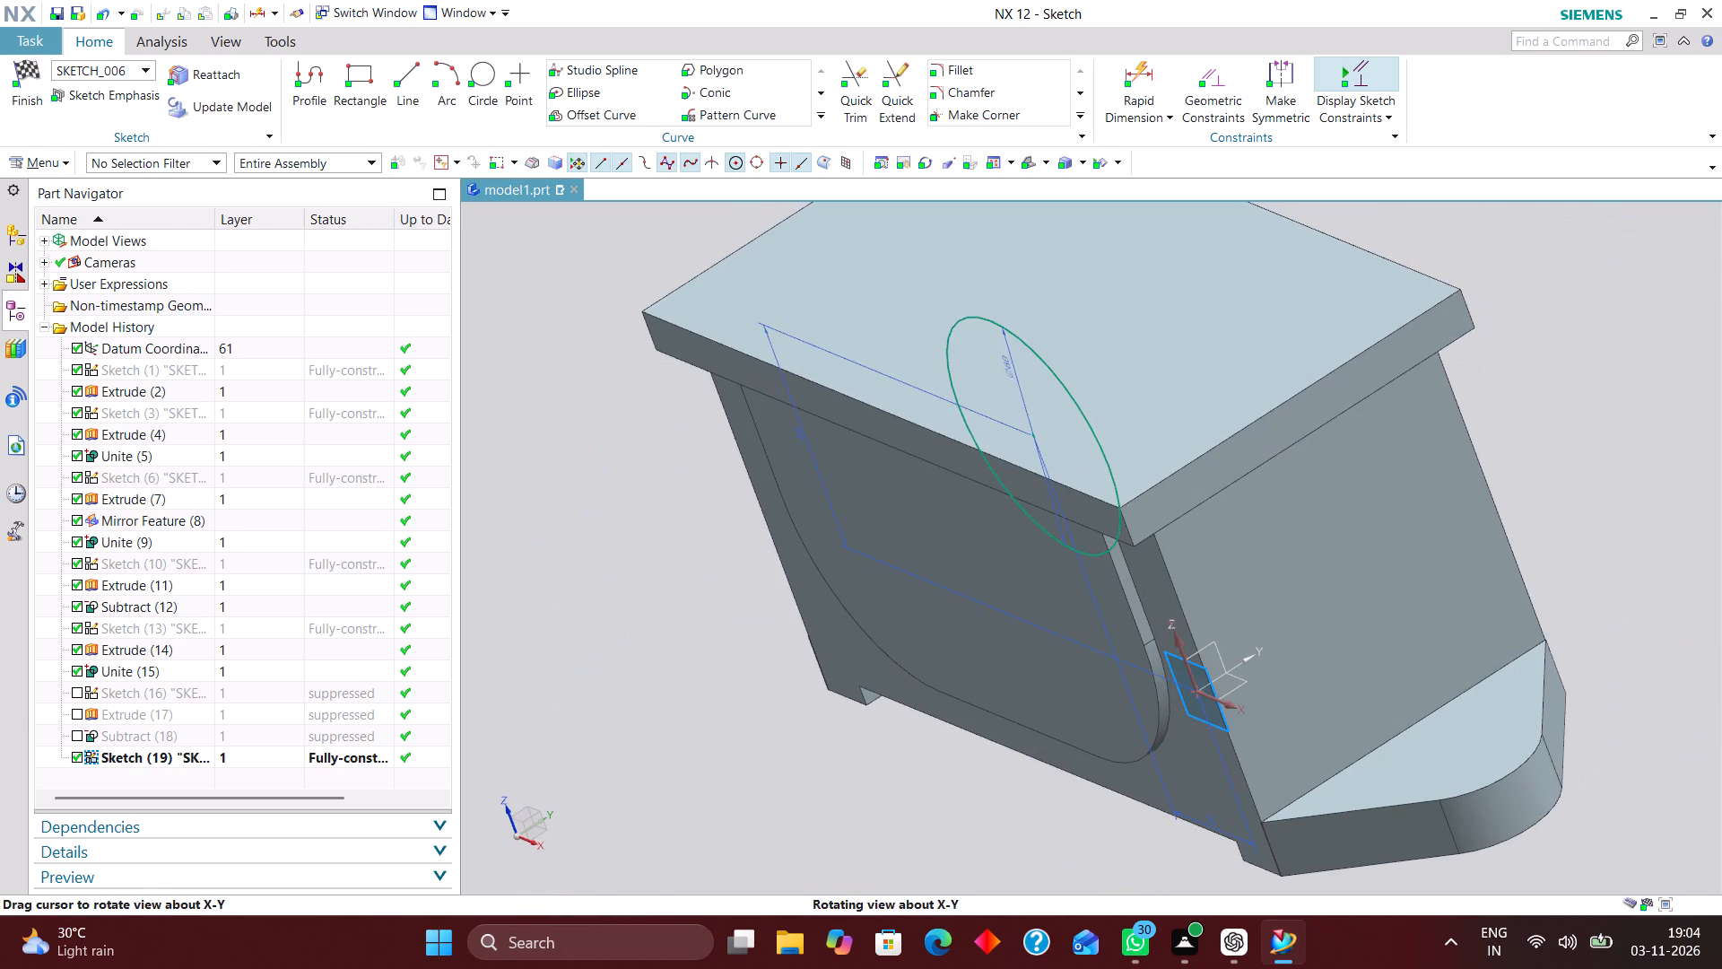
{"action": "middle_click_drag", "start_coordinate": [1190, 470], "coordinate": [1233, 446]}
{"action": "left_click", "coordinate": [34, 65]}
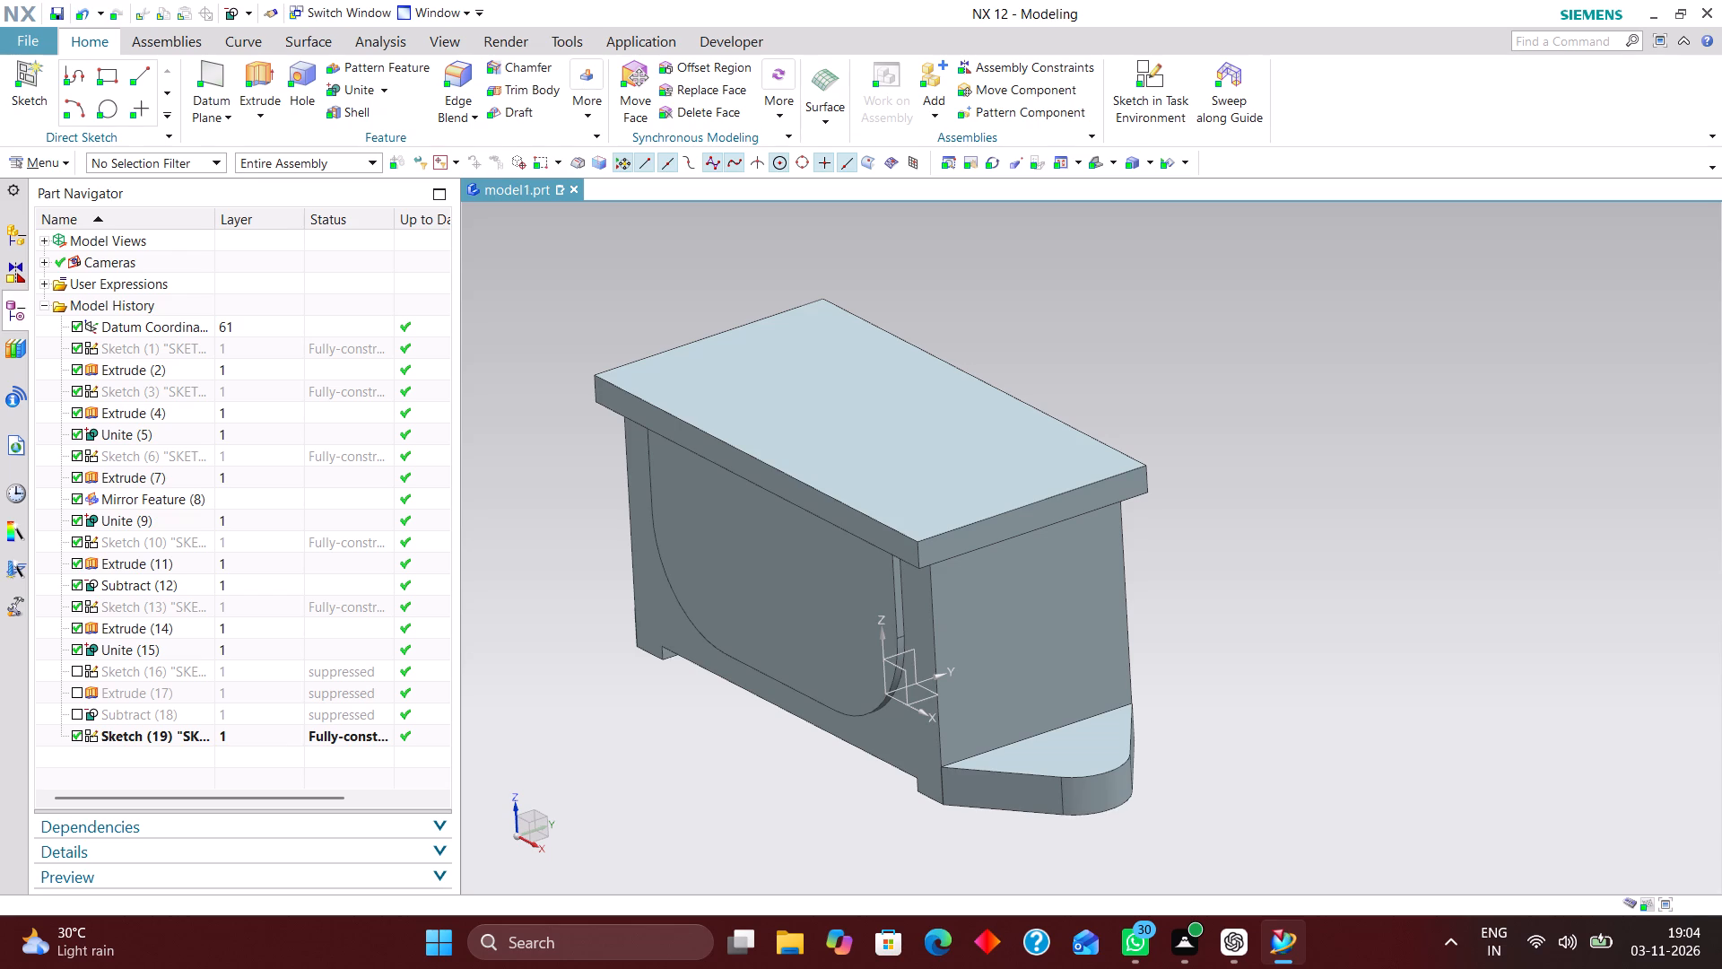
Unsuppress the cavity sketch, Sketch (16), together with Extrude (17) and Subtract (18).
{"action": "left_click", "coordinate": [77, 668]}
{"action": "left_click", "coordinate": [77, 688]}
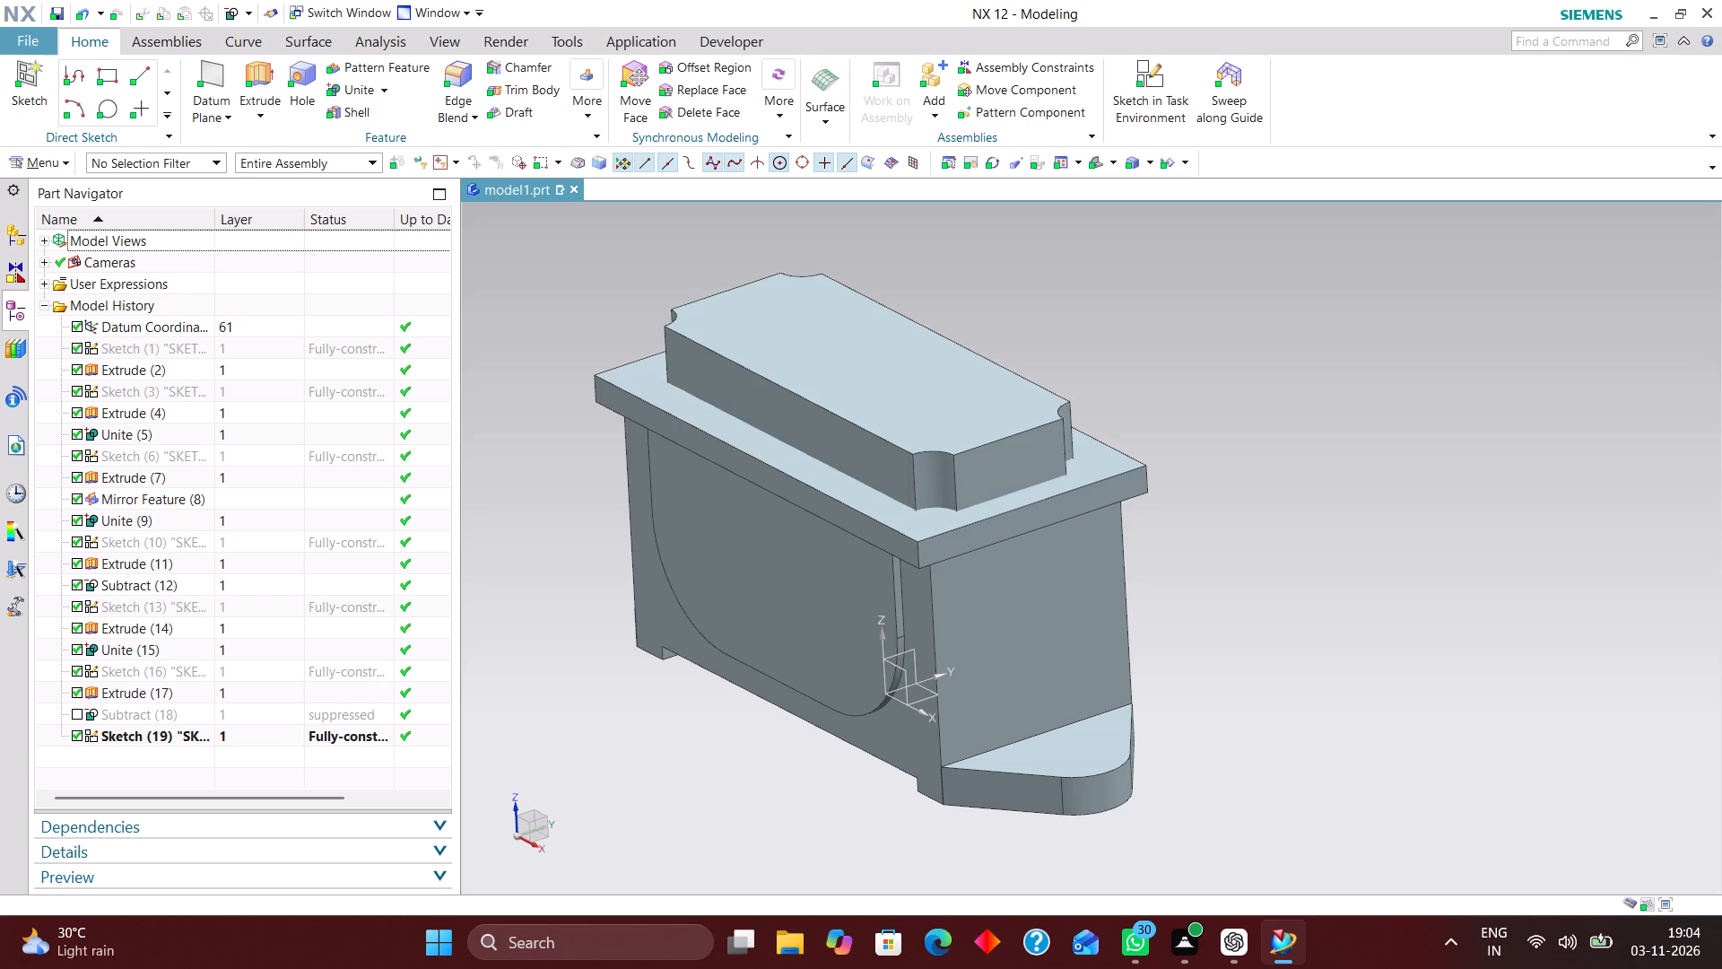
{"action": "left_click", "coordinate": [74, 711]}
{"action": "middle_click_drag", "start_coordinate": [1285, 361], "coordinate": [1265, 392]}
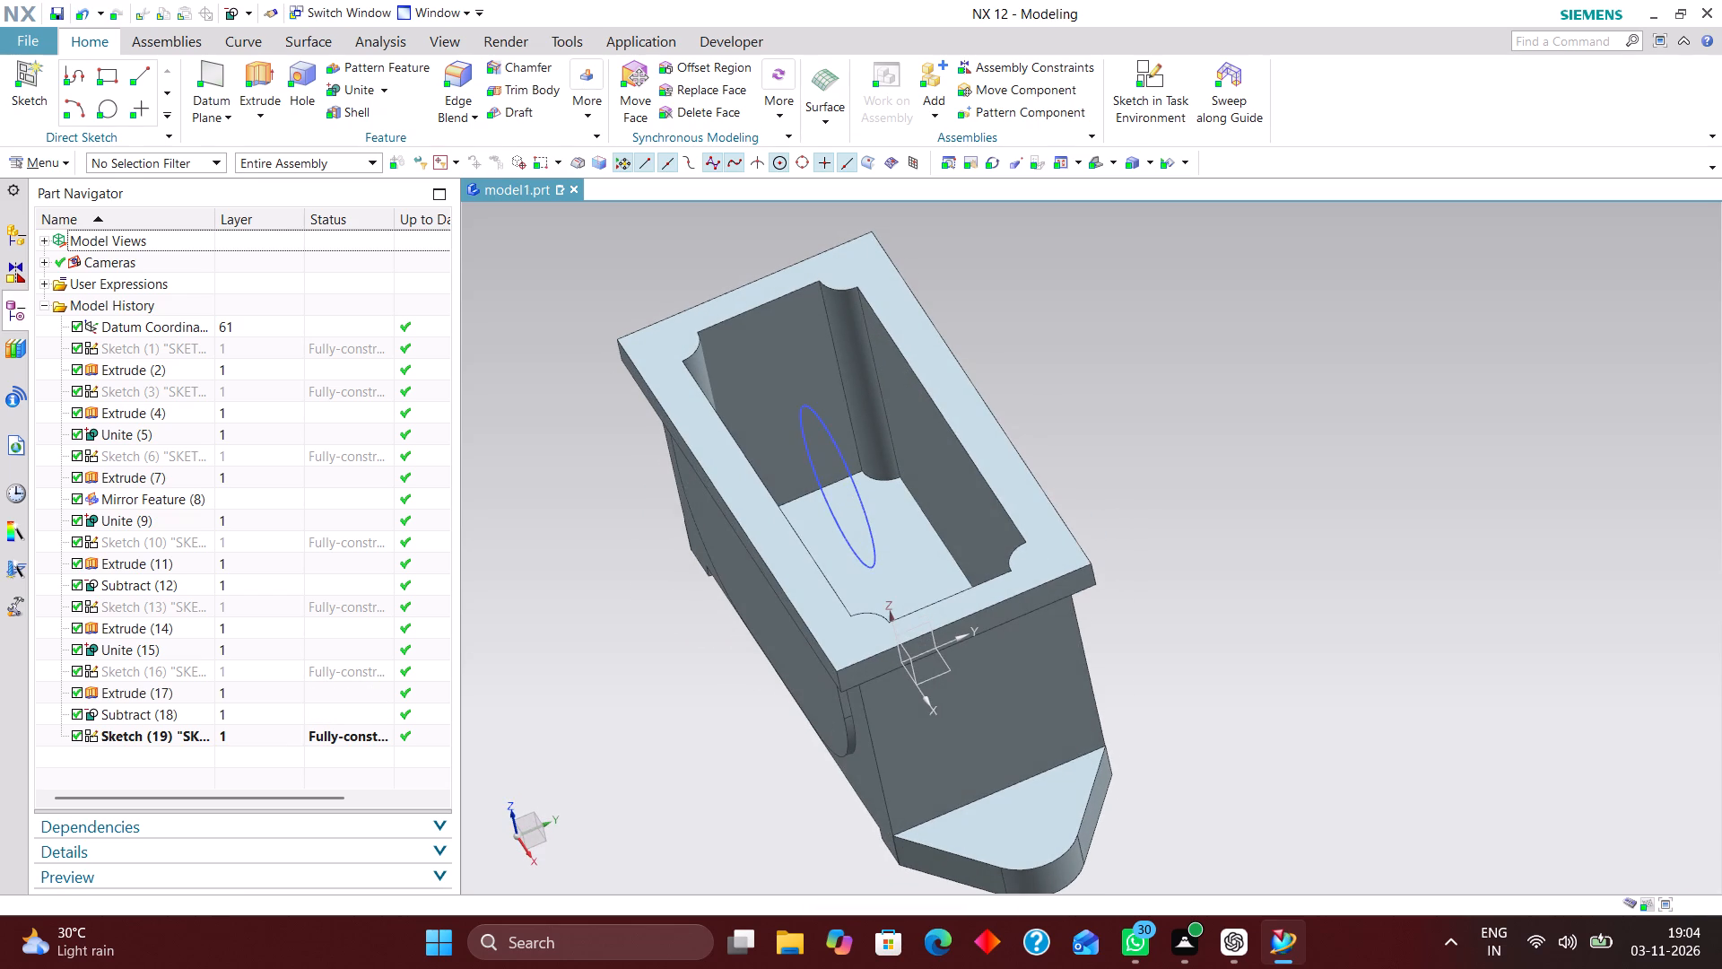
Edit the cavity extrusion, Extrude (17), with rollback and open its section sketch for editing.
{"action": "left_click", "coordinate": [240, 679]}
{"action": "right_click", "coordinate": [247, 685]}
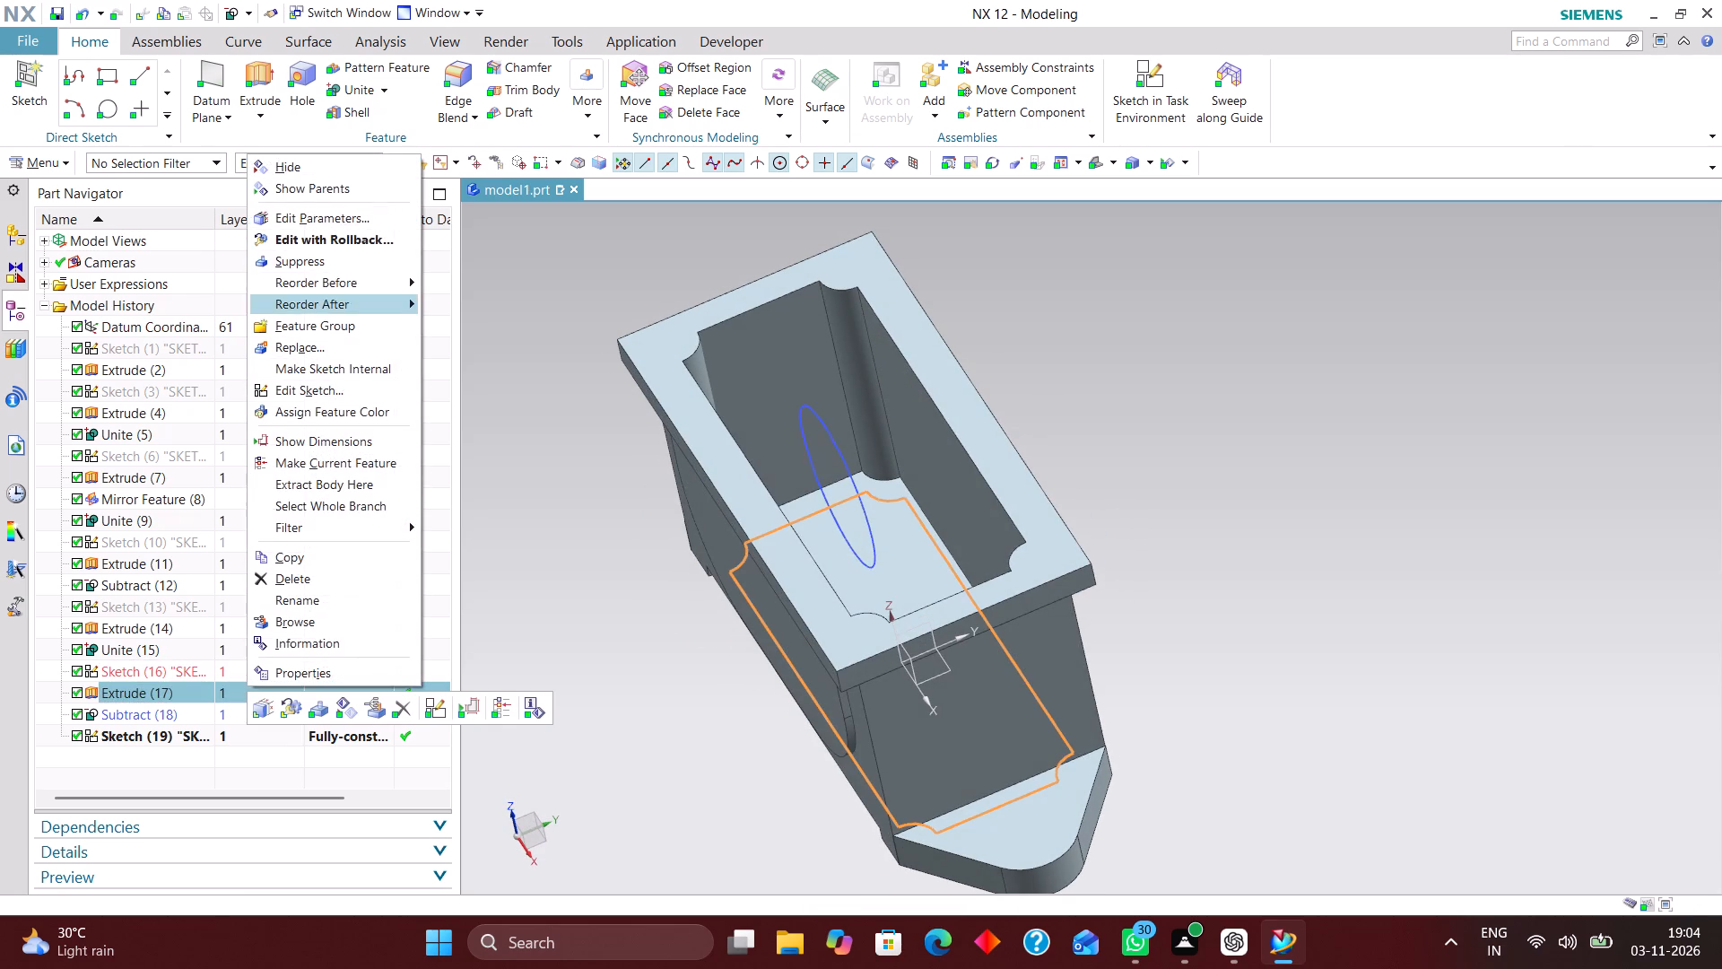
{"action": "left_click", "coordinate": [350, 239]}
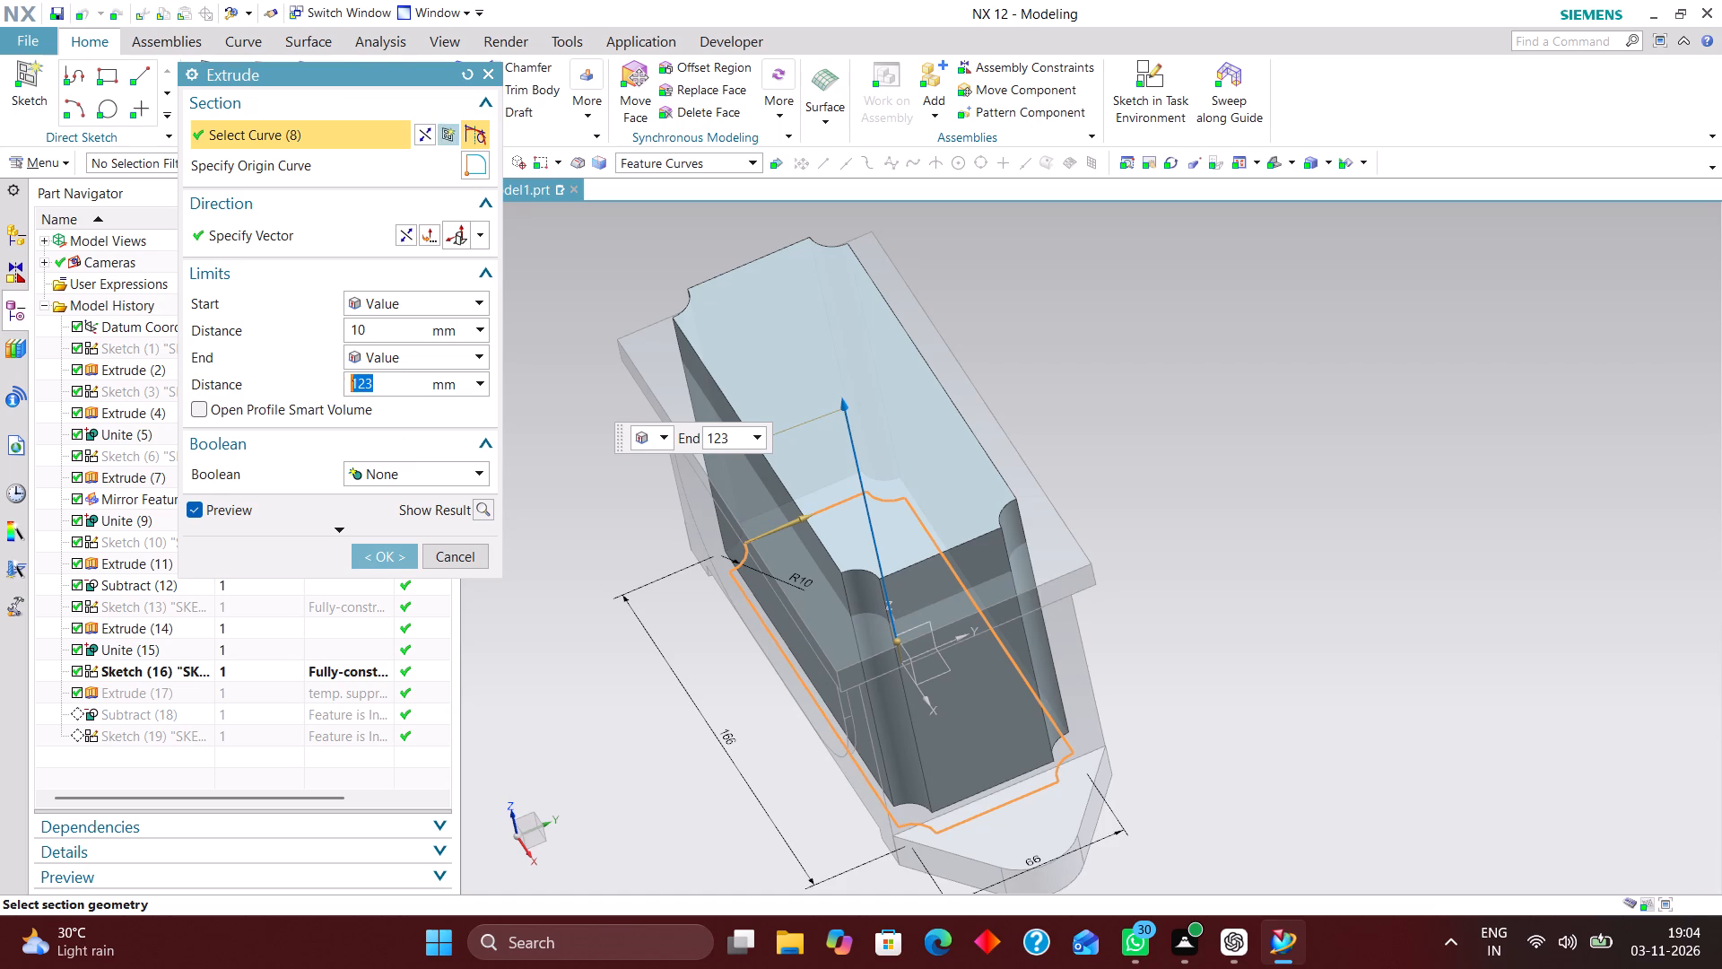
{"action": "left_click", "coordinate": [445, 136]}
{"action": "scroll", "coordinate": [1063, 332], "scroll_direction": "down", "scroll_amount": 1}
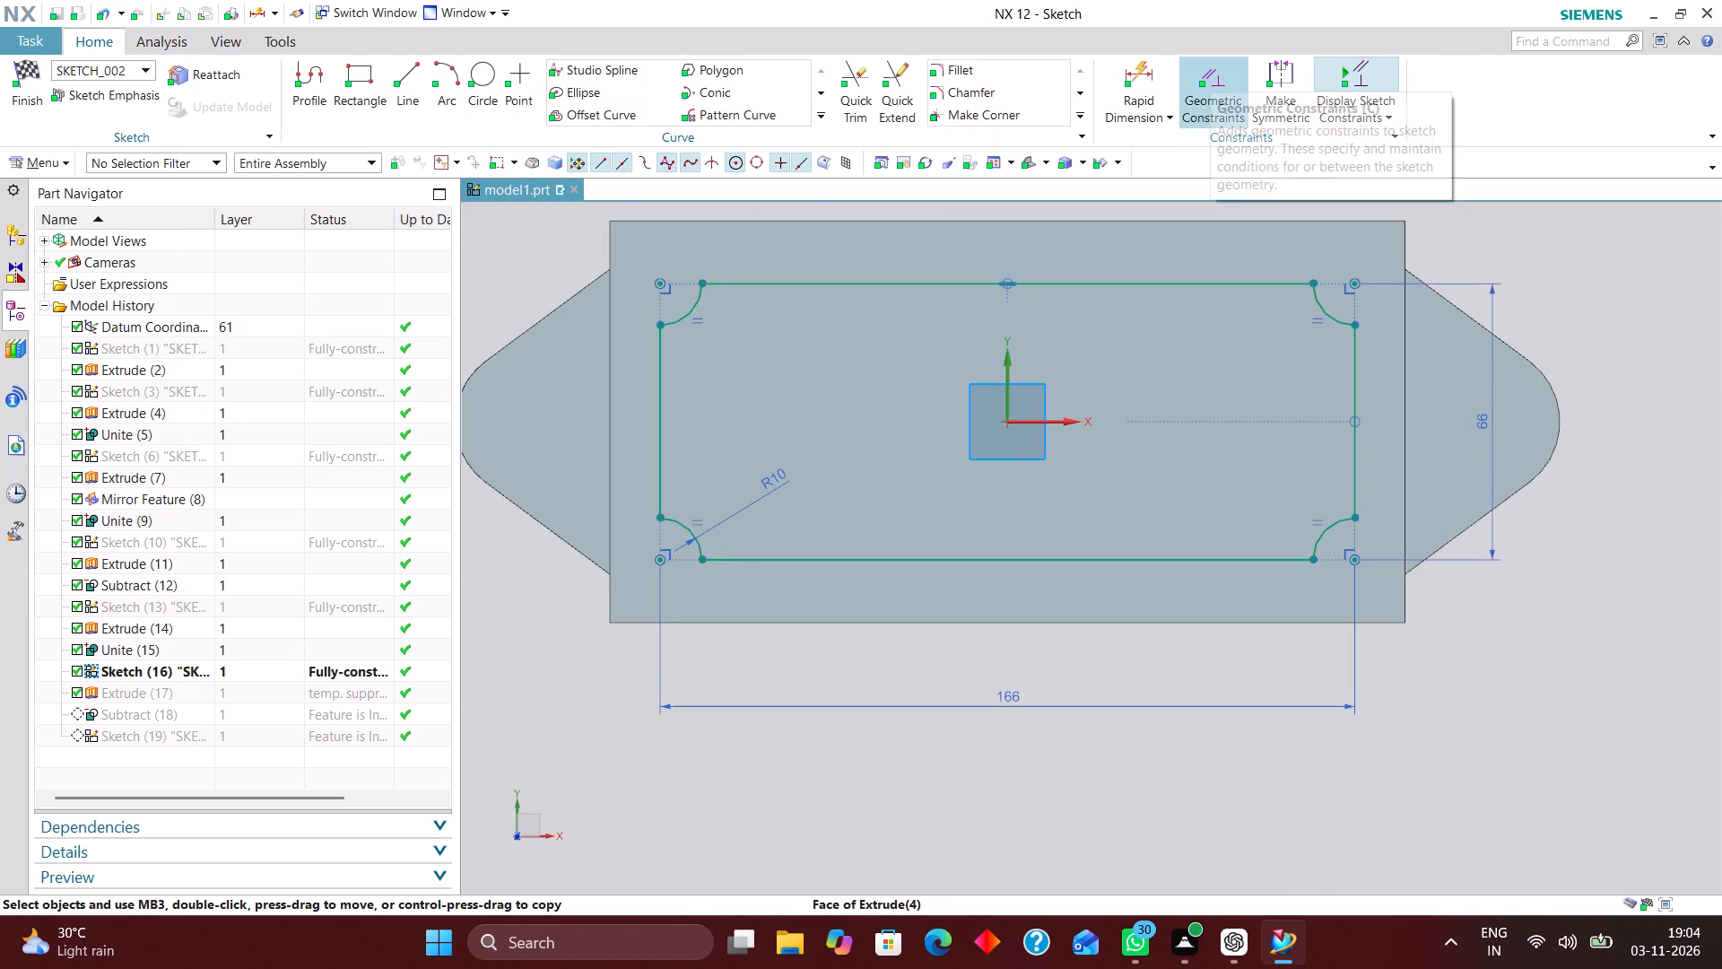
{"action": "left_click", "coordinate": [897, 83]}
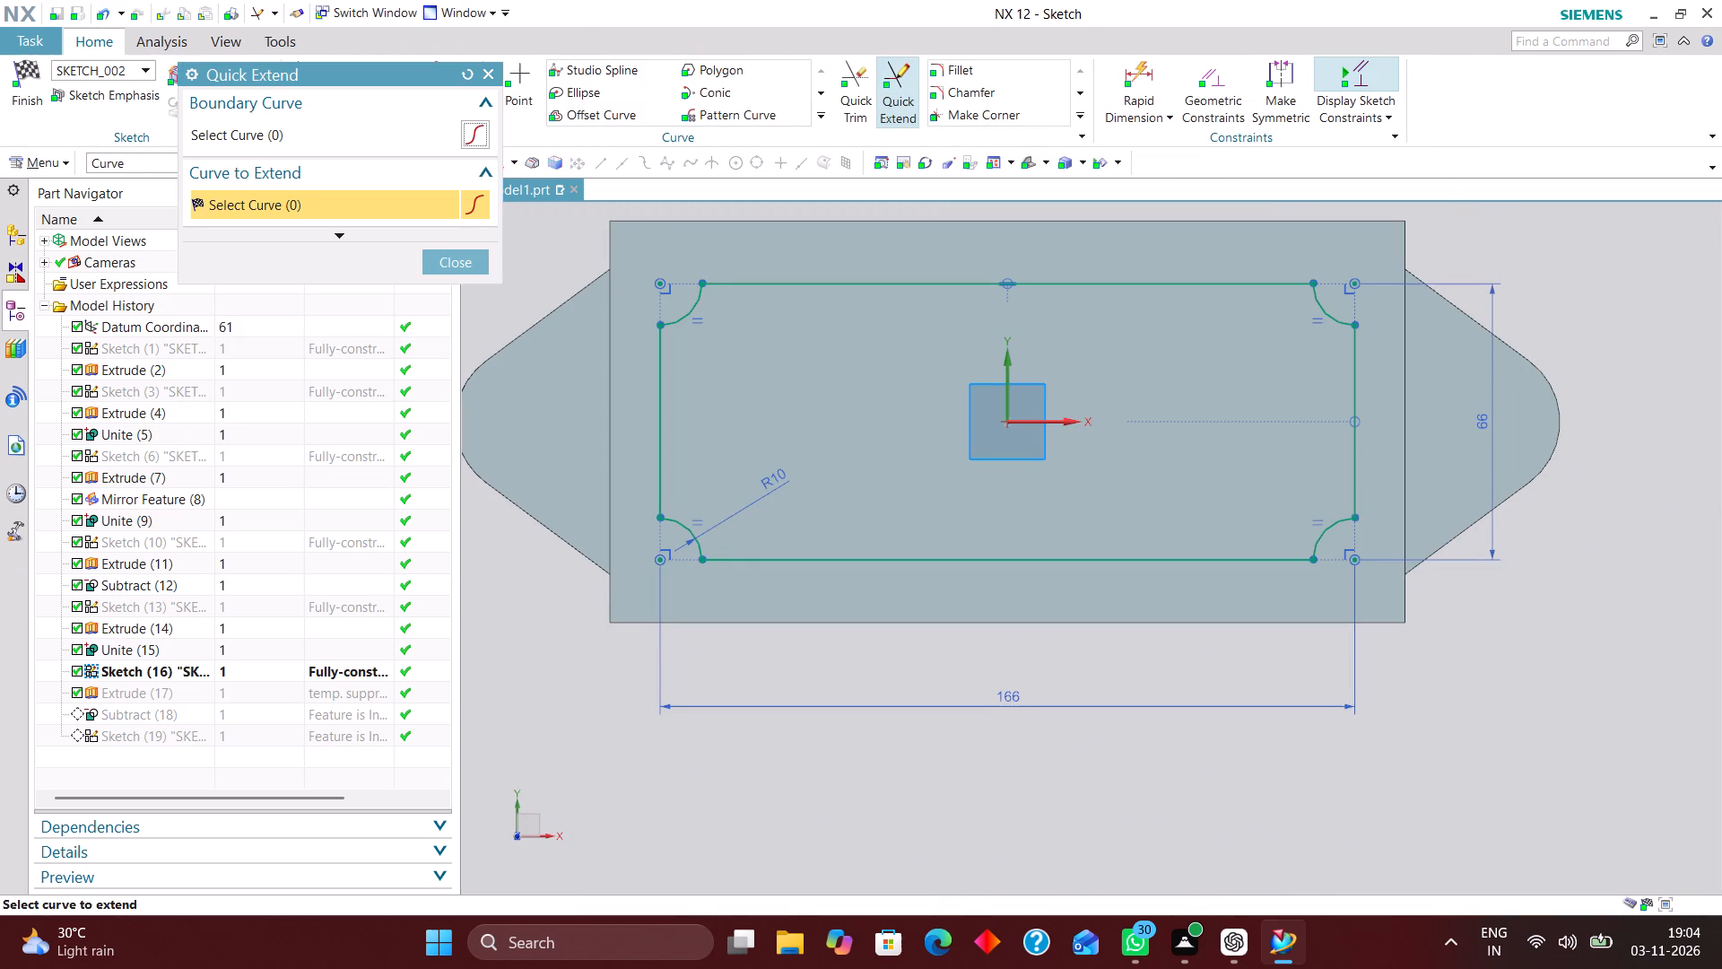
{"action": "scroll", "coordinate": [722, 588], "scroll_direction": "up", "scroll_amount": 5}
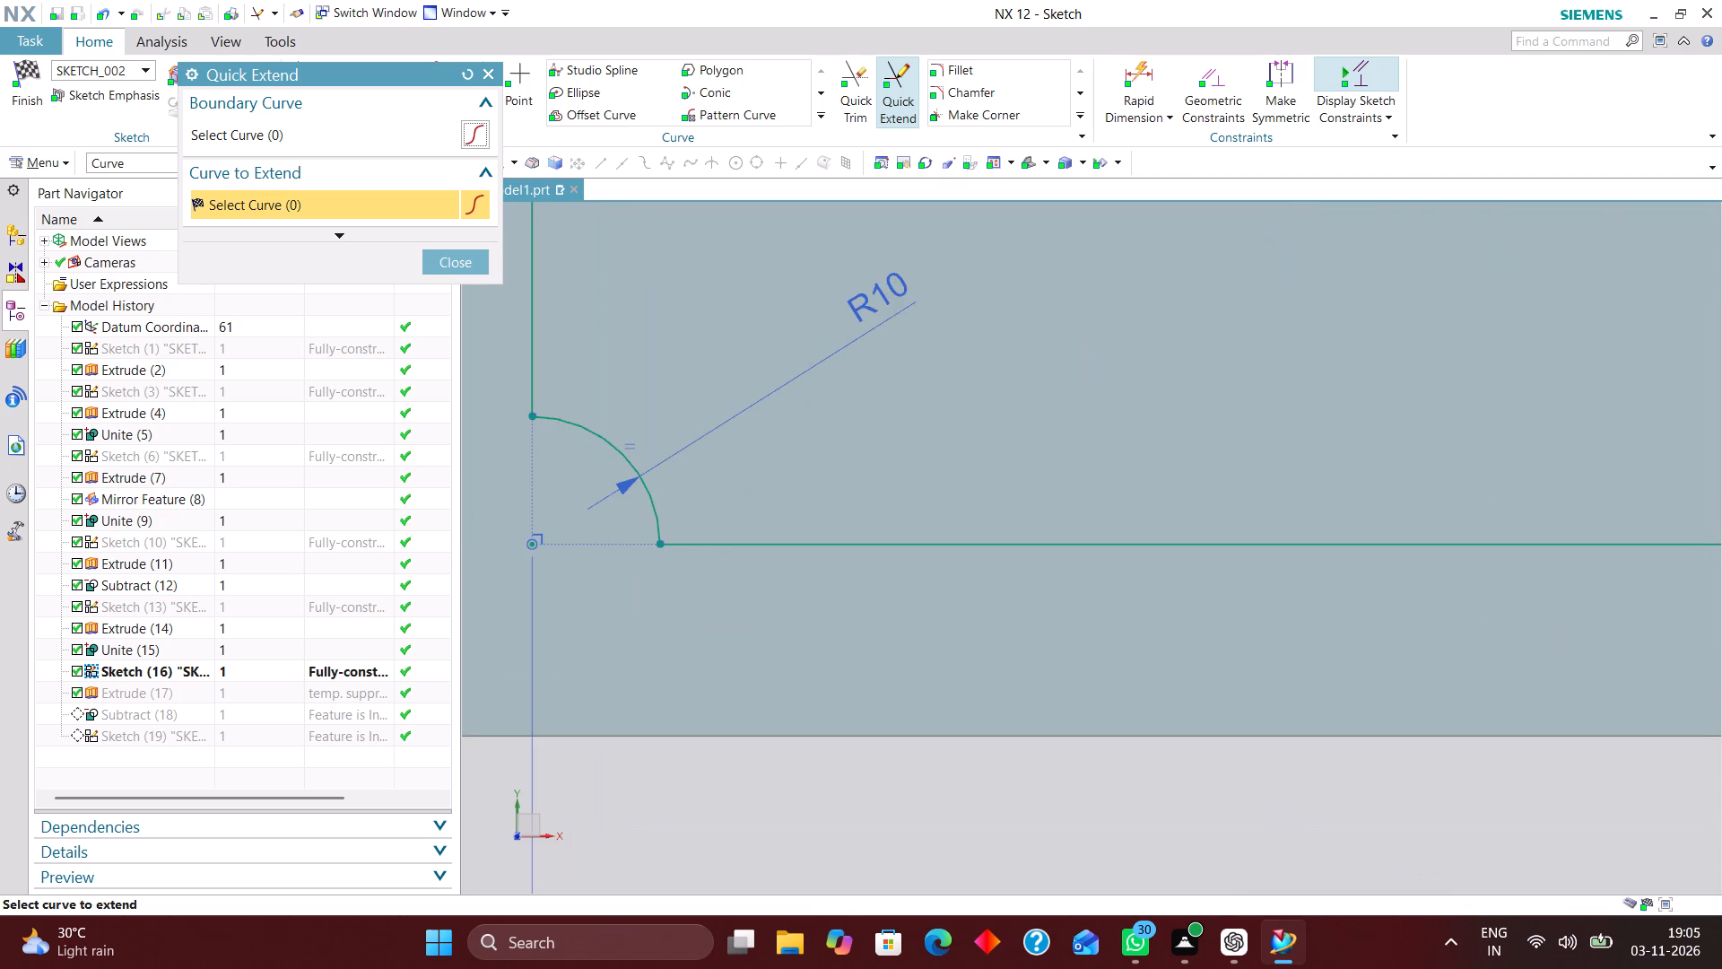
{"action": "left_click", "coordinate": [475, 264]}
Delete the four R10 concave corner arcs from the cavity sketch, keeping the straight side lines.
{"action": "scroll", "coordinate": [671, 488], "scroll_direction": "down", "scroll_amount": 2}
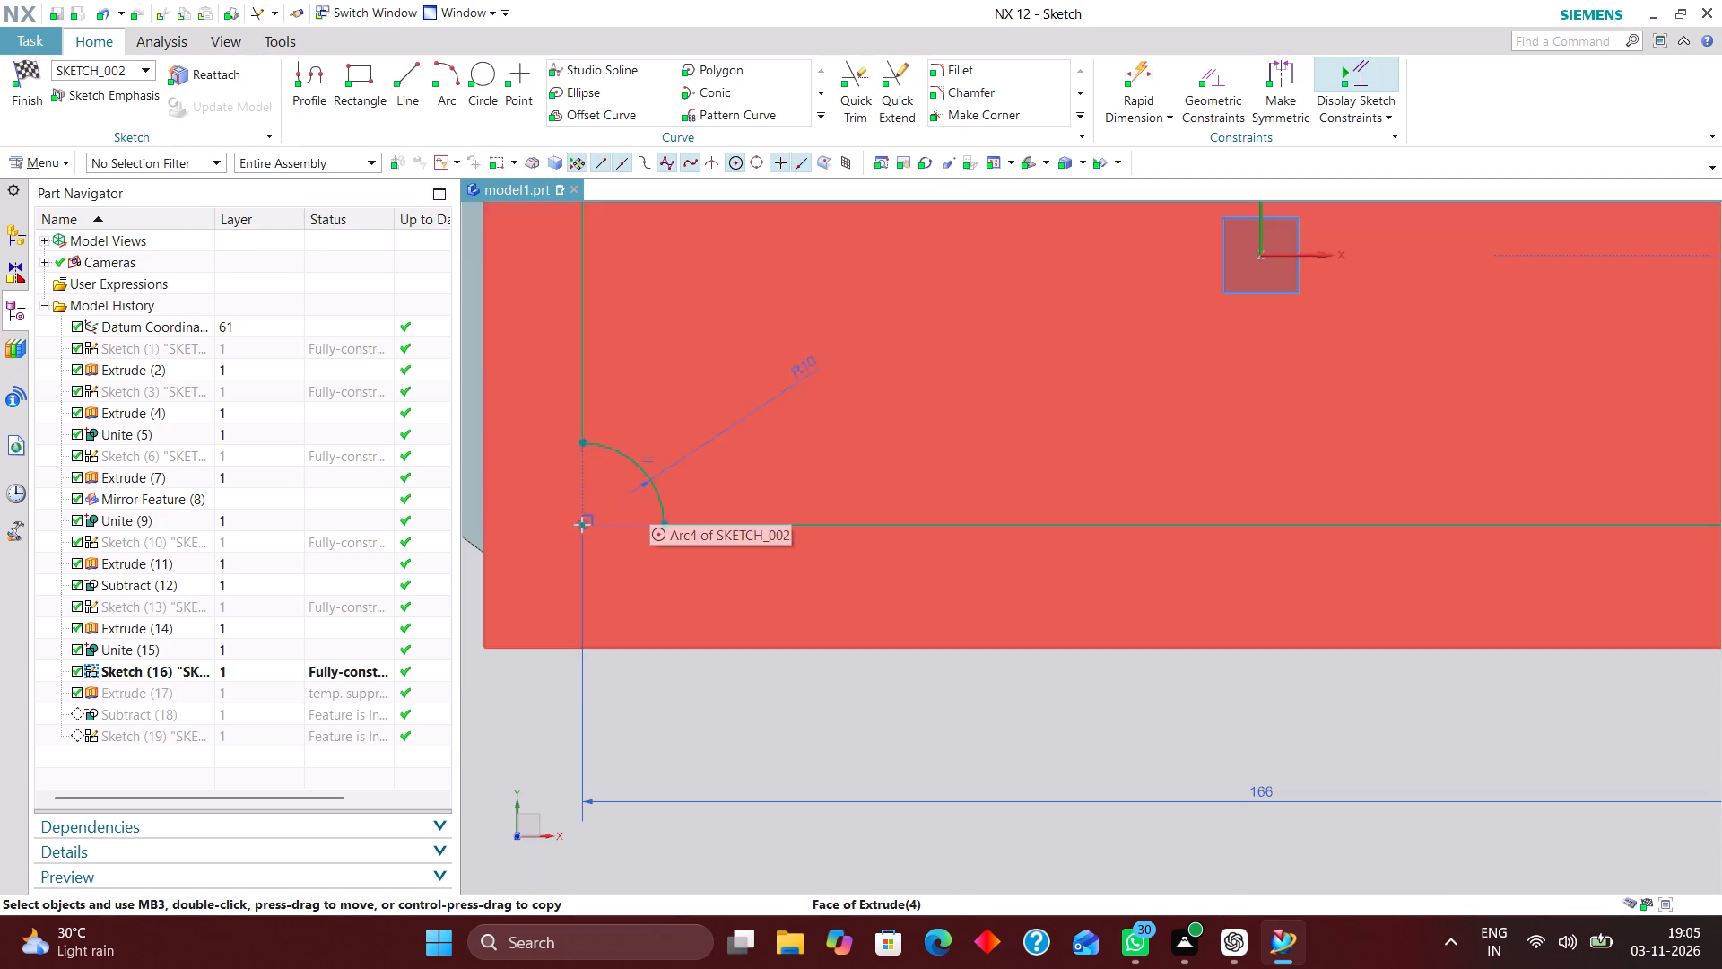
{"action": "right_click_drag", "start_coordinate": [978, 353], "coordinate": [984, 515]}
{"action": "right_click_drag", "start_coordinate": [661, 503], "coordinate": [558, 520]}
{"action": "scroll", "coordinate": [682, 606], "scroll_direction": "down", "scroll_amount": 4}
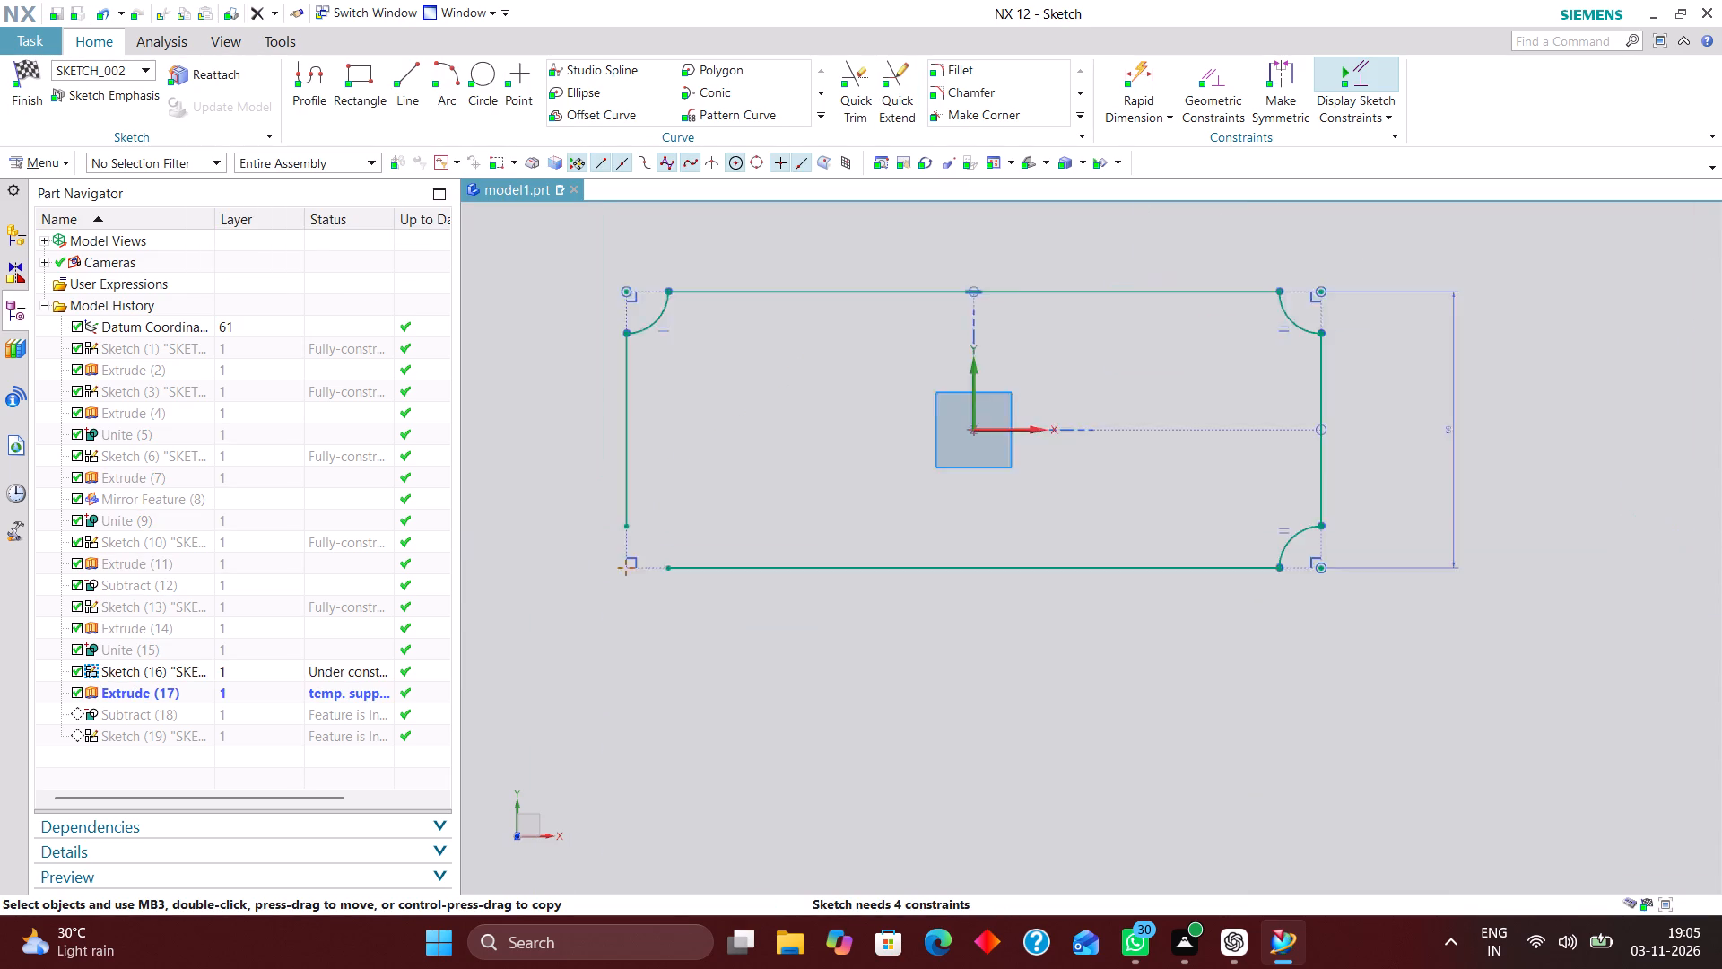
{"action": "scroll", "coordinate": [631, 593], "scroll_direction": "down", "scroll_amount": 1}
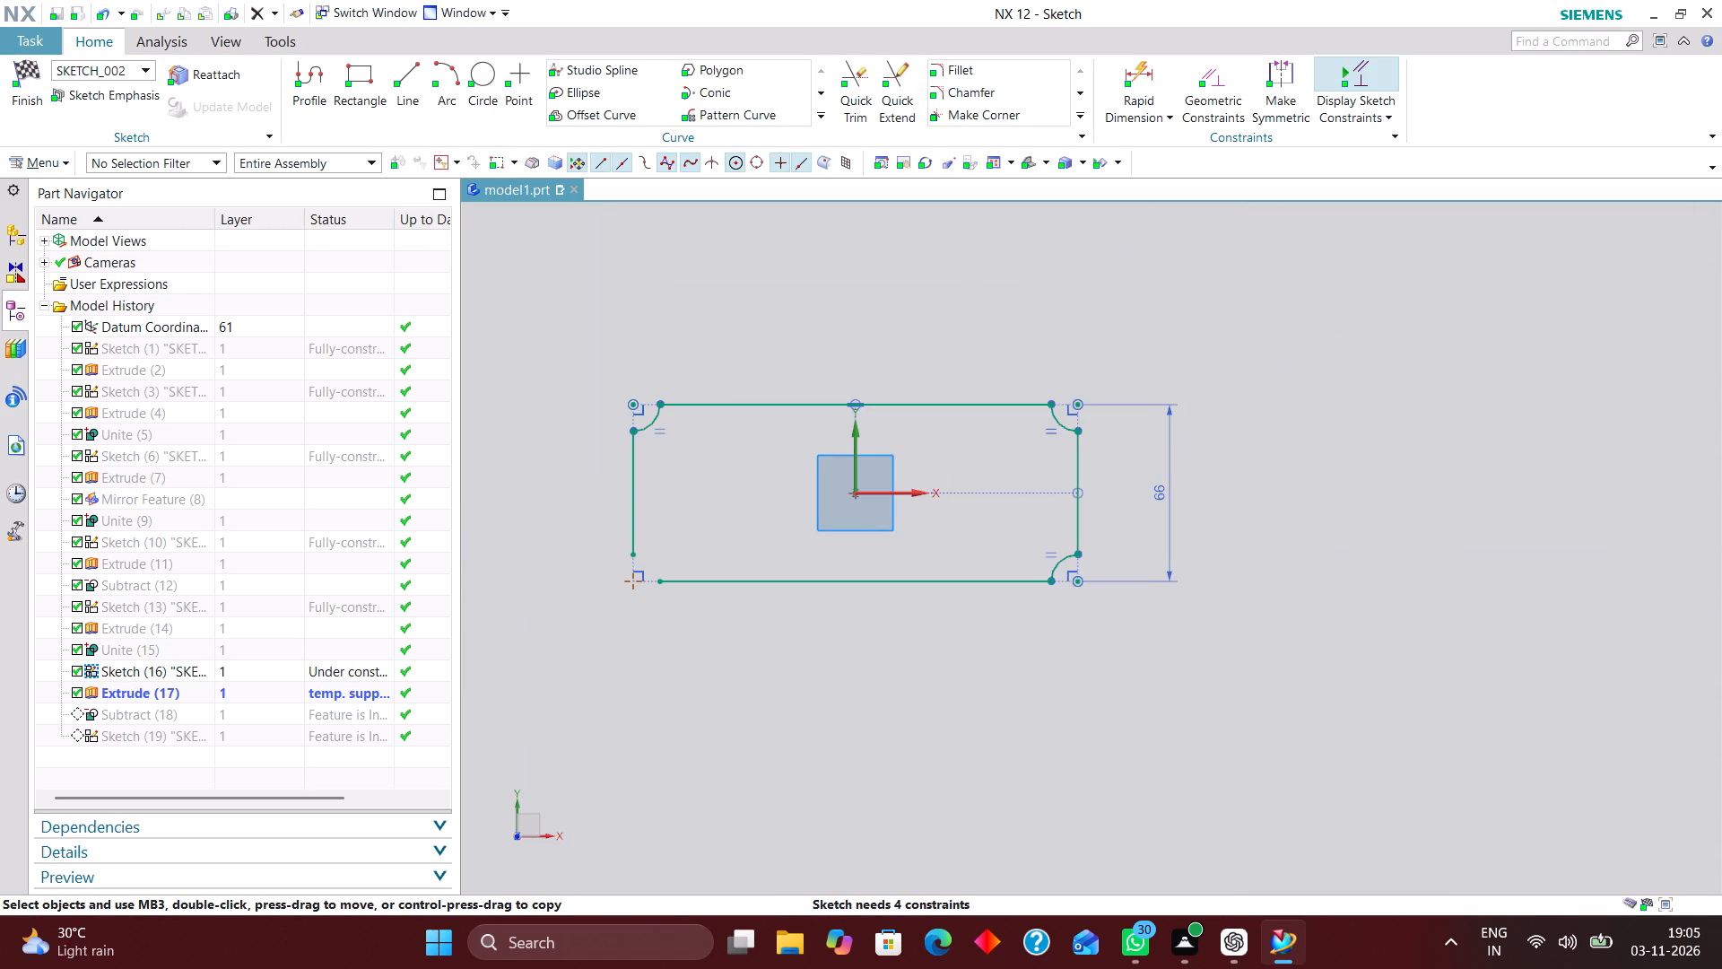
{"action": "scroll", "coordinate": [1074, 598], "scroll_direction": "up", "scroll_amount": 3}
{"action": "right_click_drag", "start_coordinate": [1065, 519], "coordinate": [1040, 525]}
{"action": "scroll", "coordinate": [1053, 562], "scroll_direction": "down", "scroll_amount": 1}
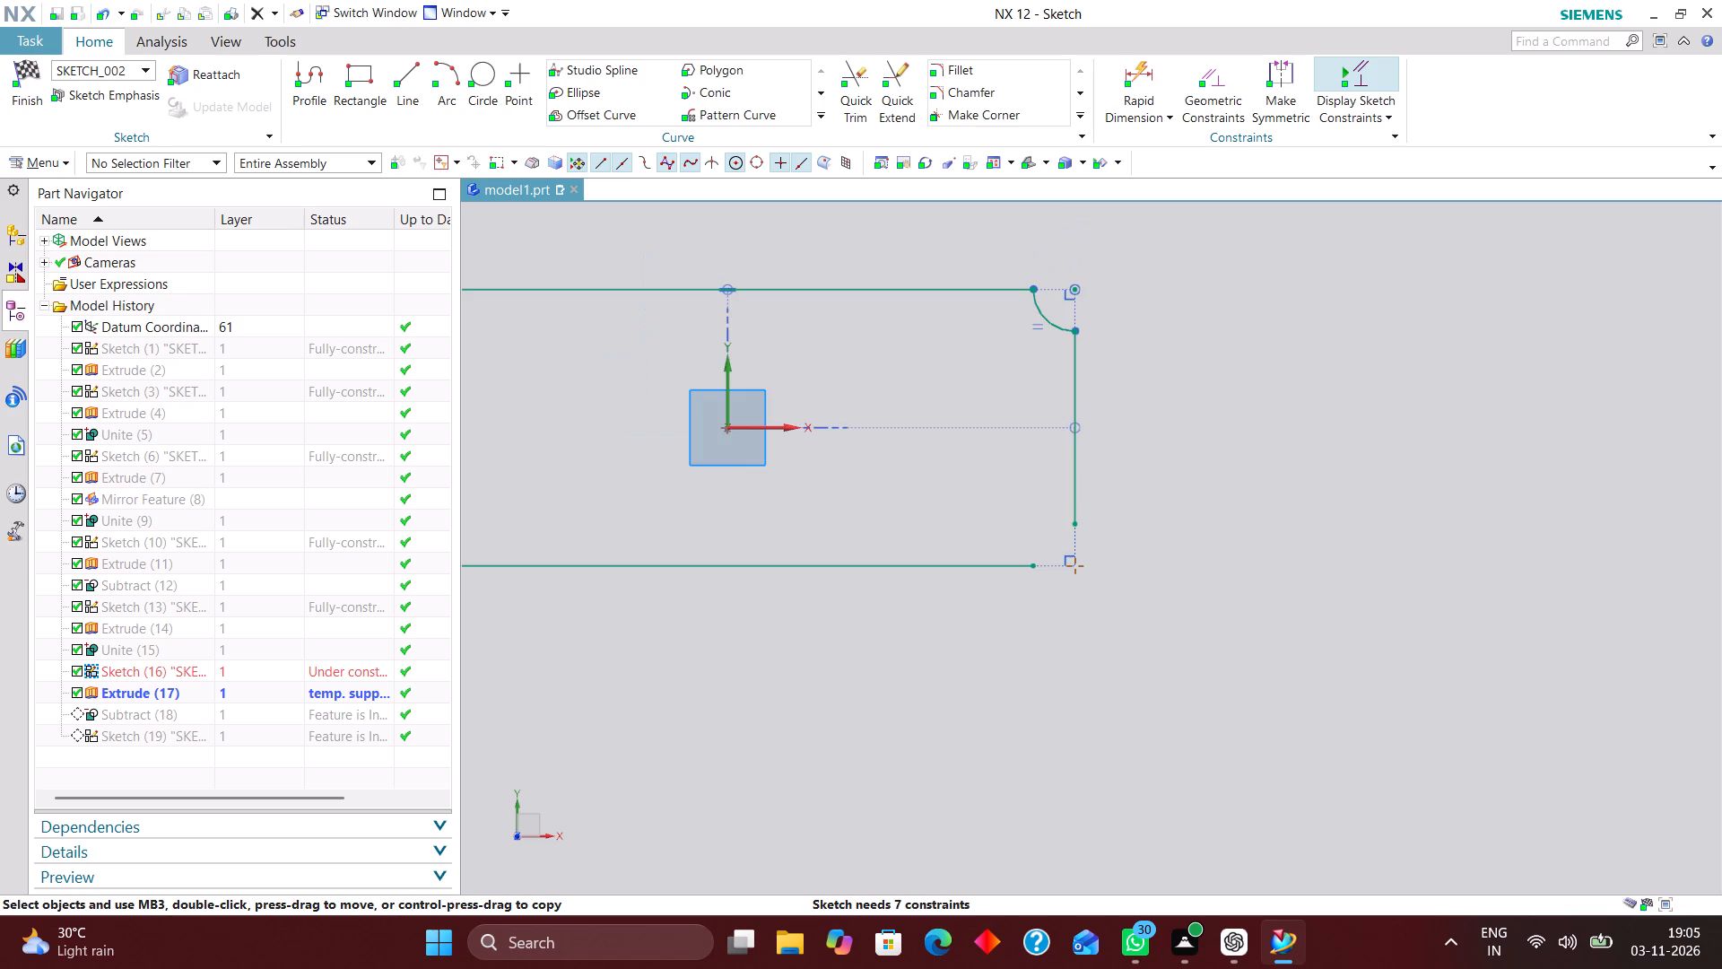
{"action": "scroll", "coordinate": [1057, 342], "scroll_direction": "up", "scroll_amount": 2}
{"action": "right_click_drag", "start_coordinate": [1051, 321], "coordinate": [854, 333]}
{"action": "scroll", "coordinate": [1055, 364], "scroll_direction": "down", "scroll_amount": 4}
{"action": "scroll", "coordinate": [647, 344], "scroll_direction": "up", "scroll_amount": 2}
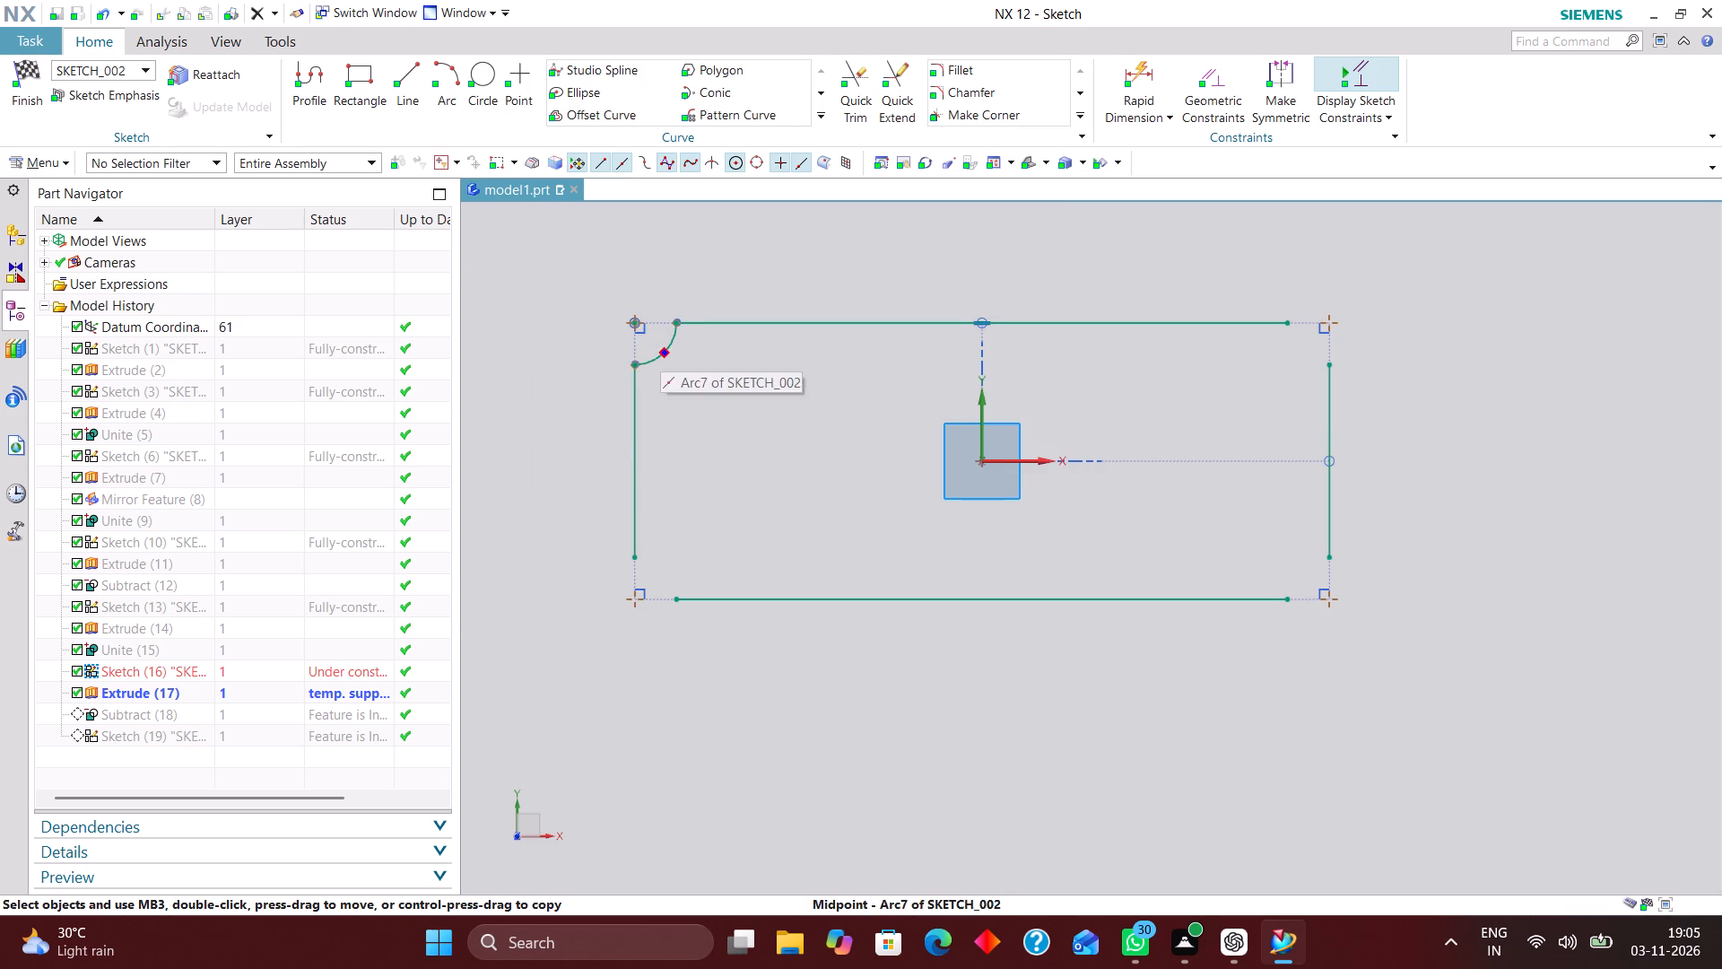
{"action": "right_click_drag", "start_coordinate": [663, 350], "coordinate": [578, 351]}
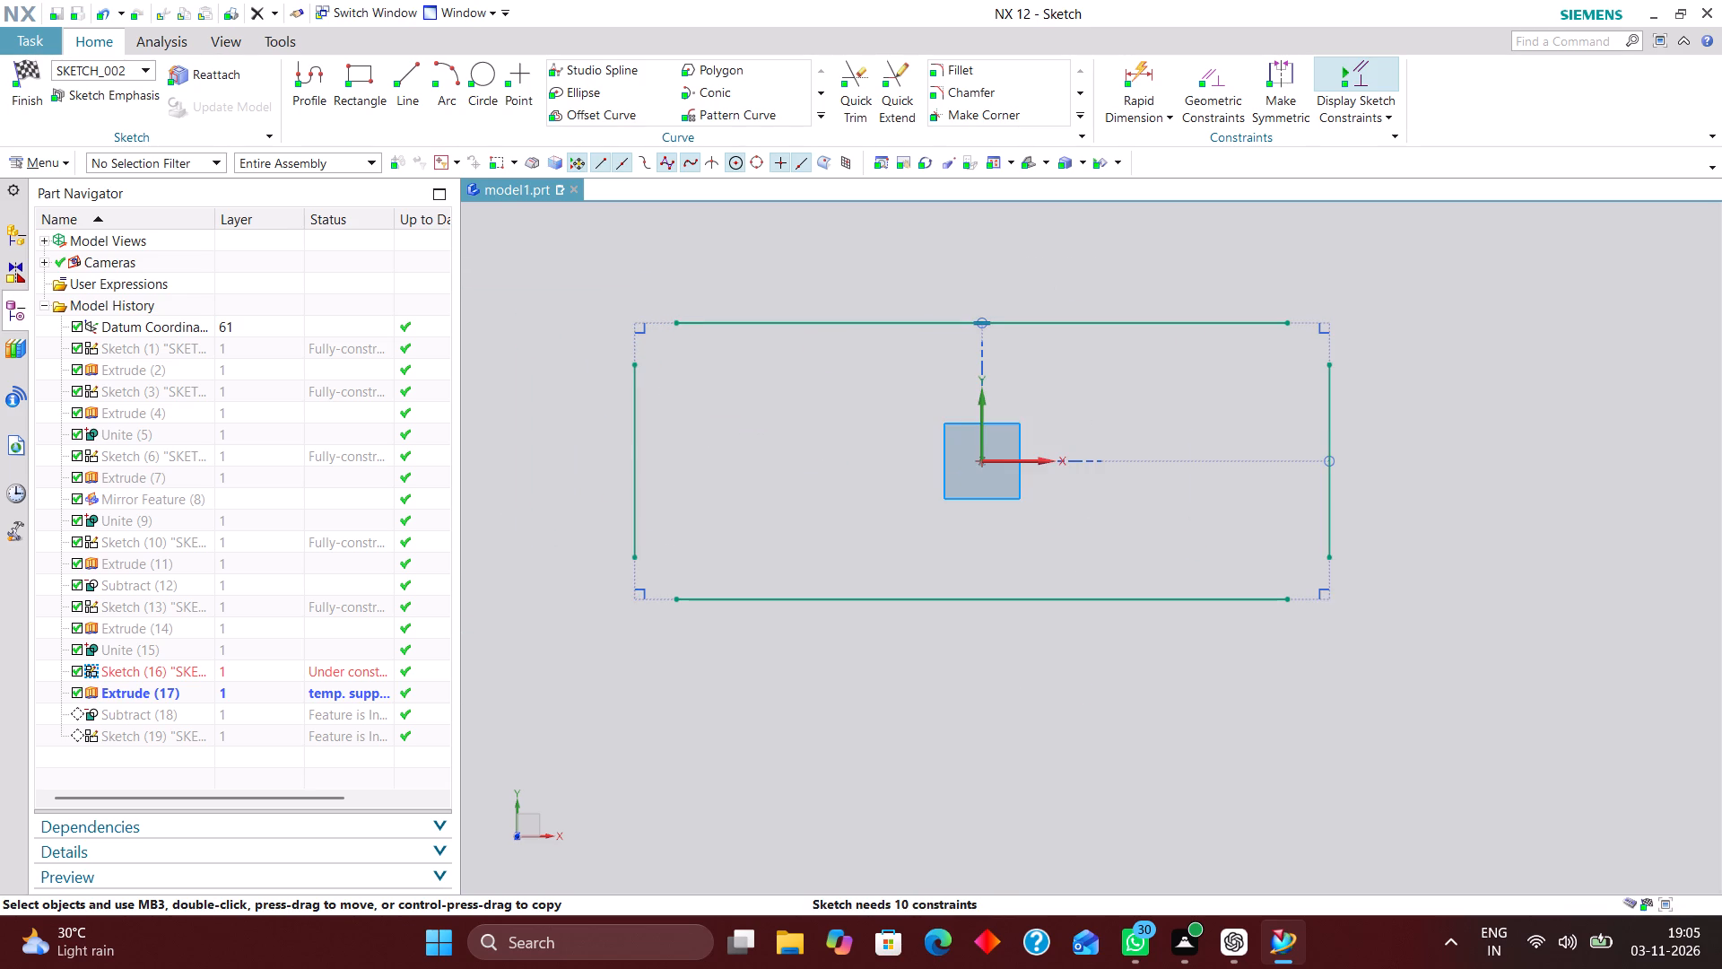
Stretch the upper end of the cavity sketch's left side line up to the upper-left corner.
{"action": "left_click", "coordinate": [903, 105]}
{"action": "left_click", "coordinate": [467, 266]}
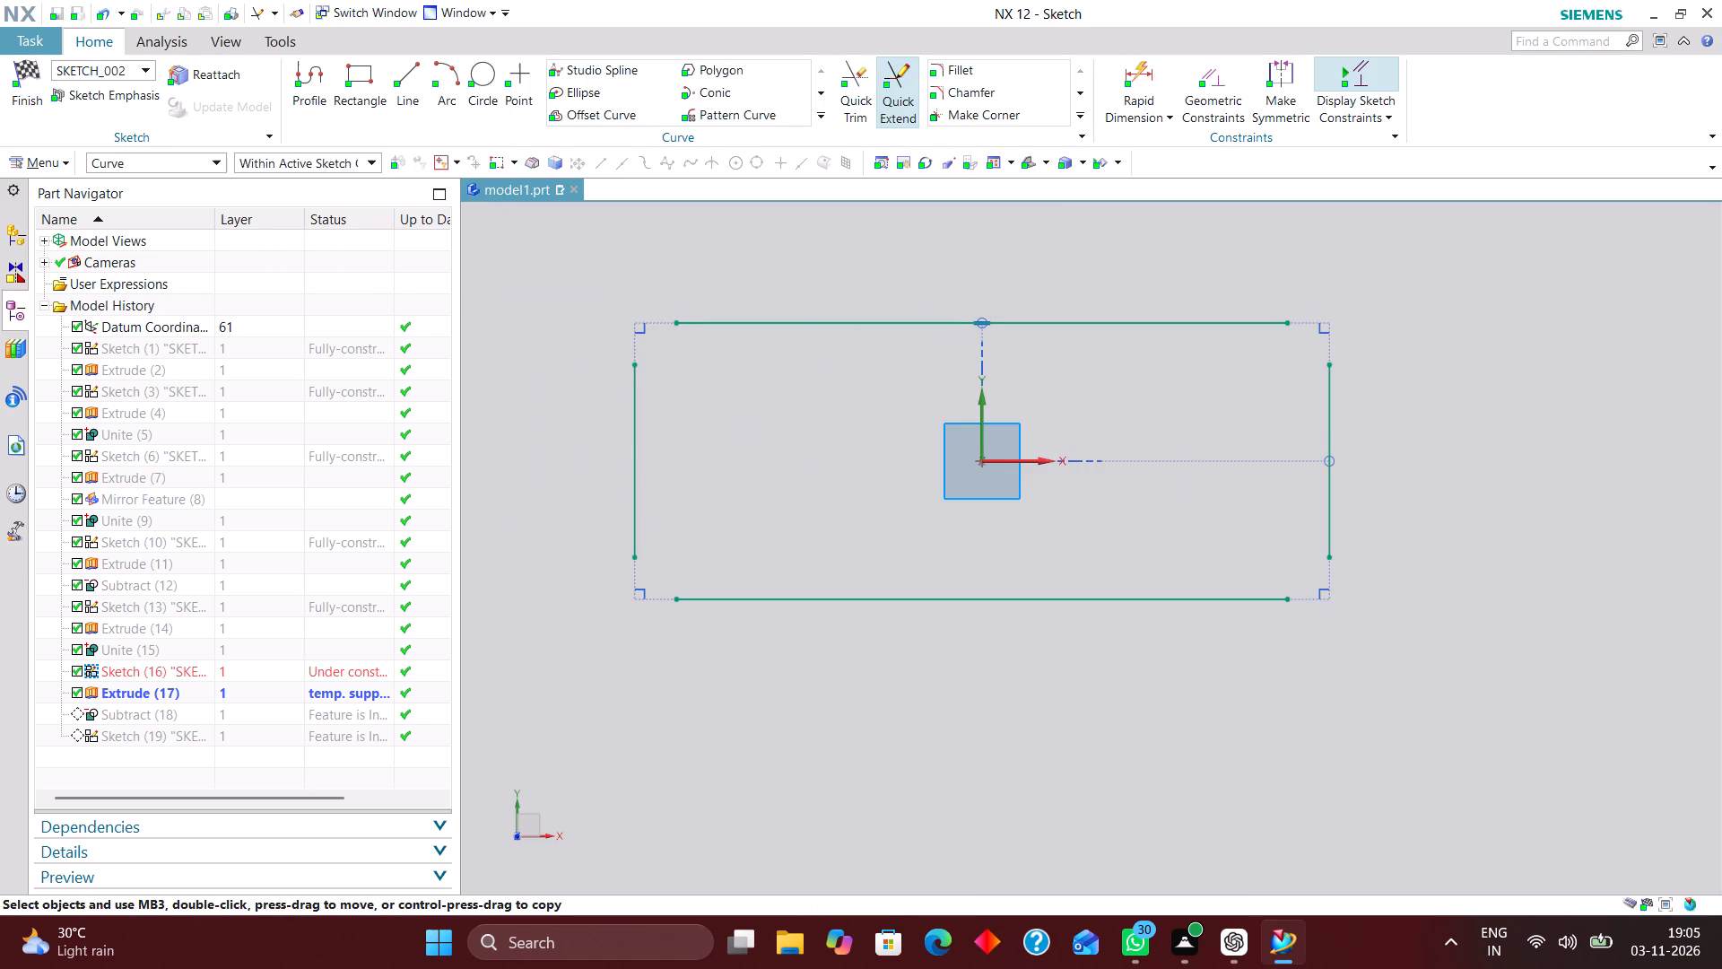
{"action": "left_click_drag", "start_coordinate": [631, 367], "coordinate": [636, 329]}
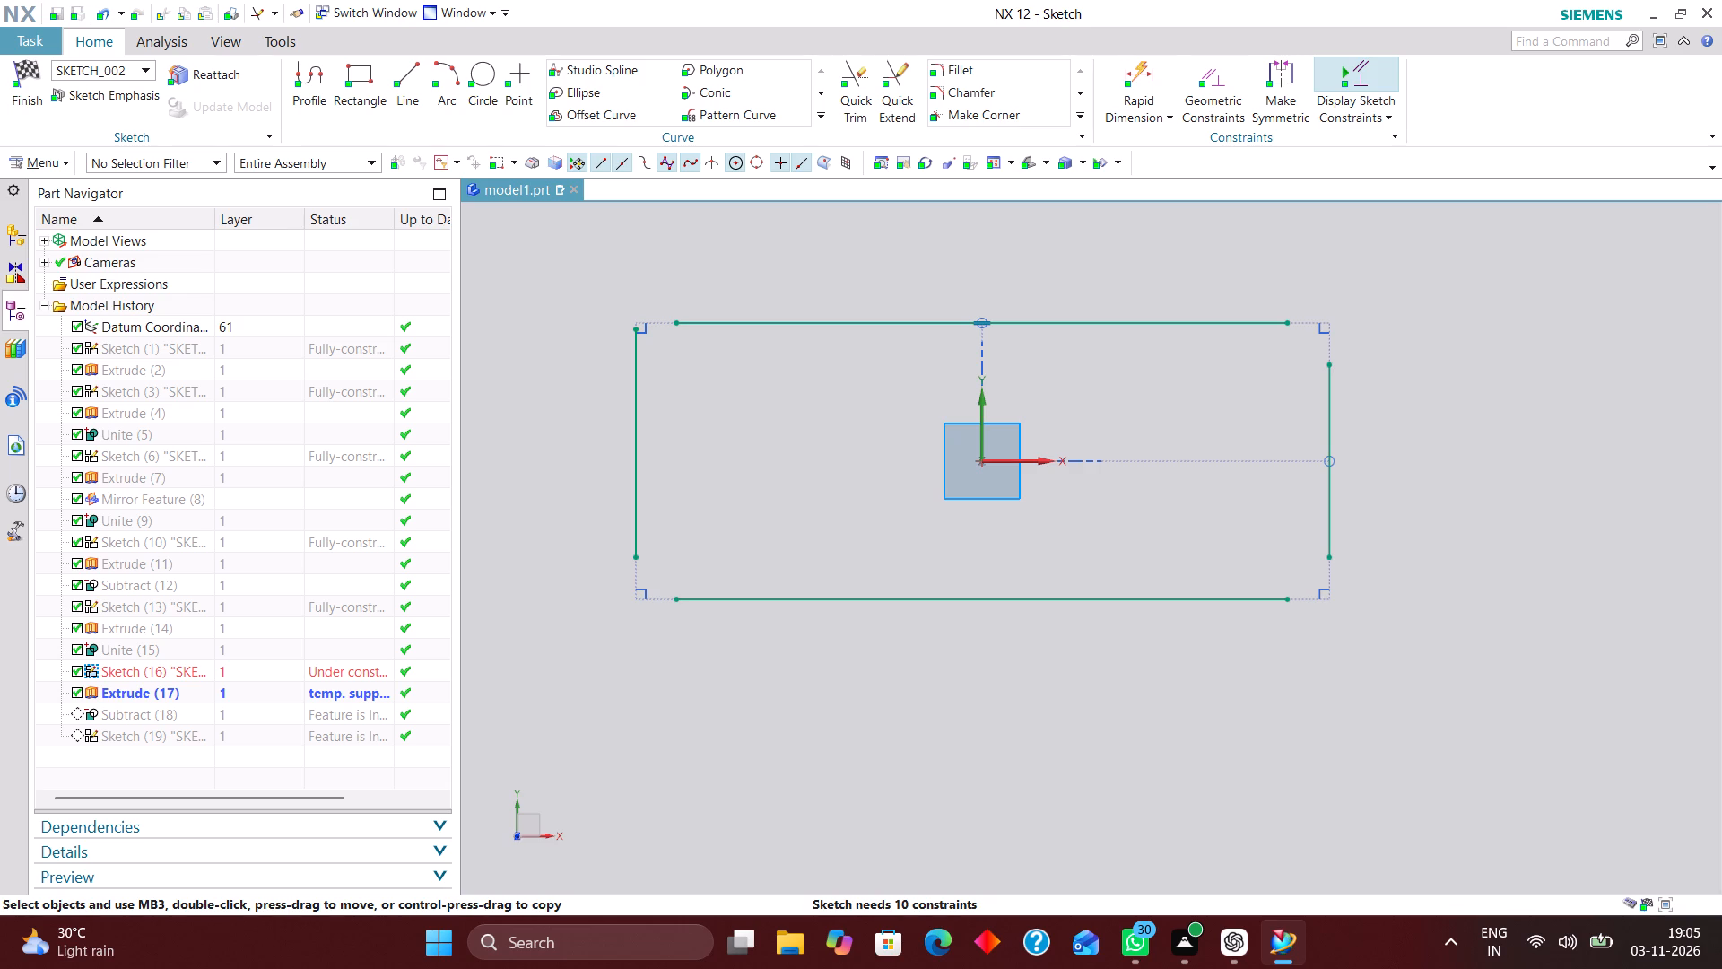
Add an inferred dimension to the cavity sketch's right side line and set its length to 66 mm.
{"action": "left_click", "coordinate": [1204, 89]}
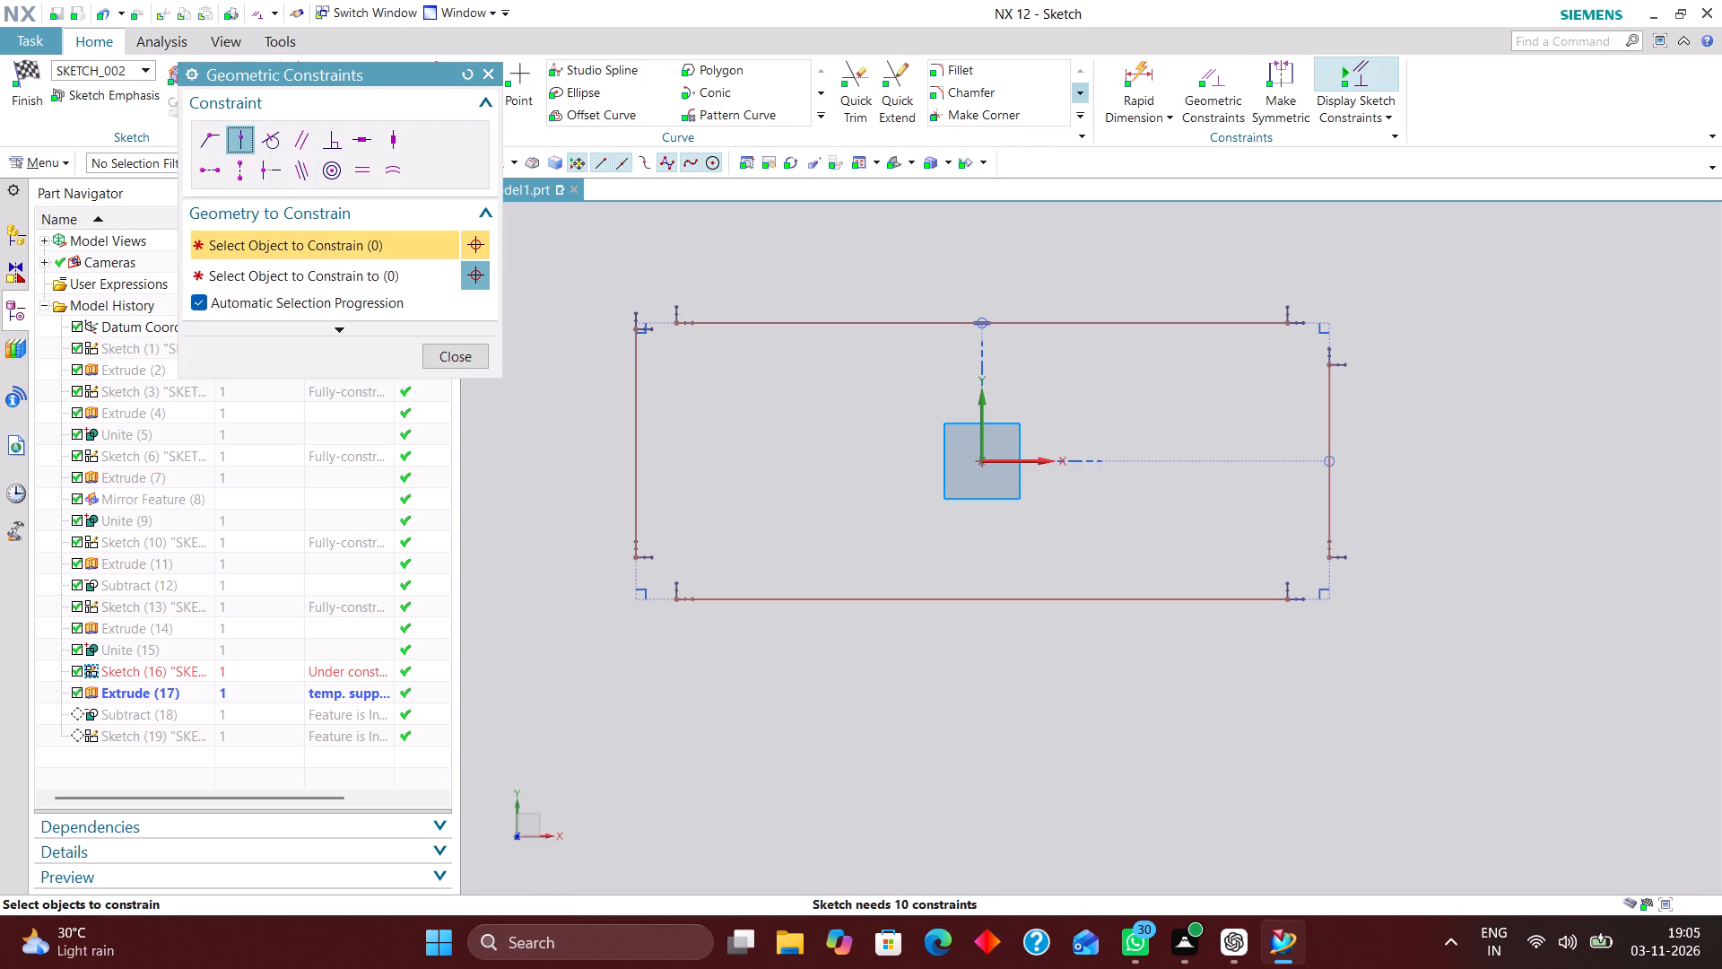
{"action": "left_click", "coordinate": [1140, 73]}
{"action": "left_click", "coordinate": [1332, 418]}
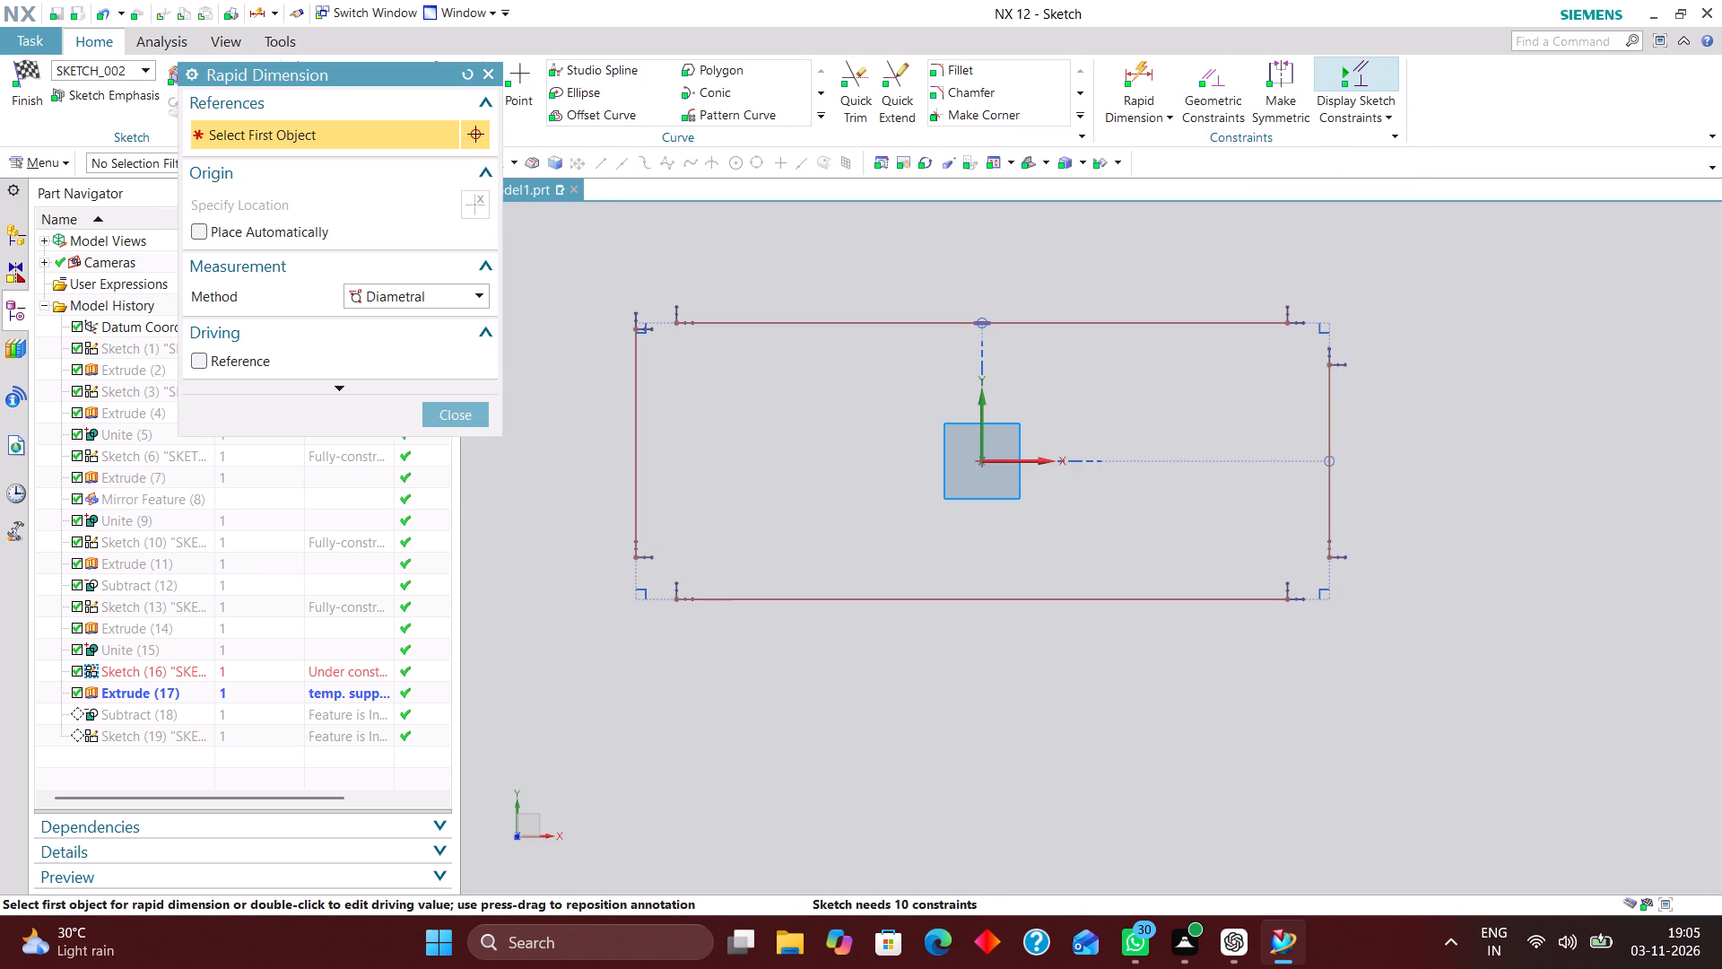
{"action": "left_click", "coordinate": [436, 297]}
{"action": "left_click", "coordinate": [434, 311]}
{"action": "left_click", "coordinate": [1330, 426]}
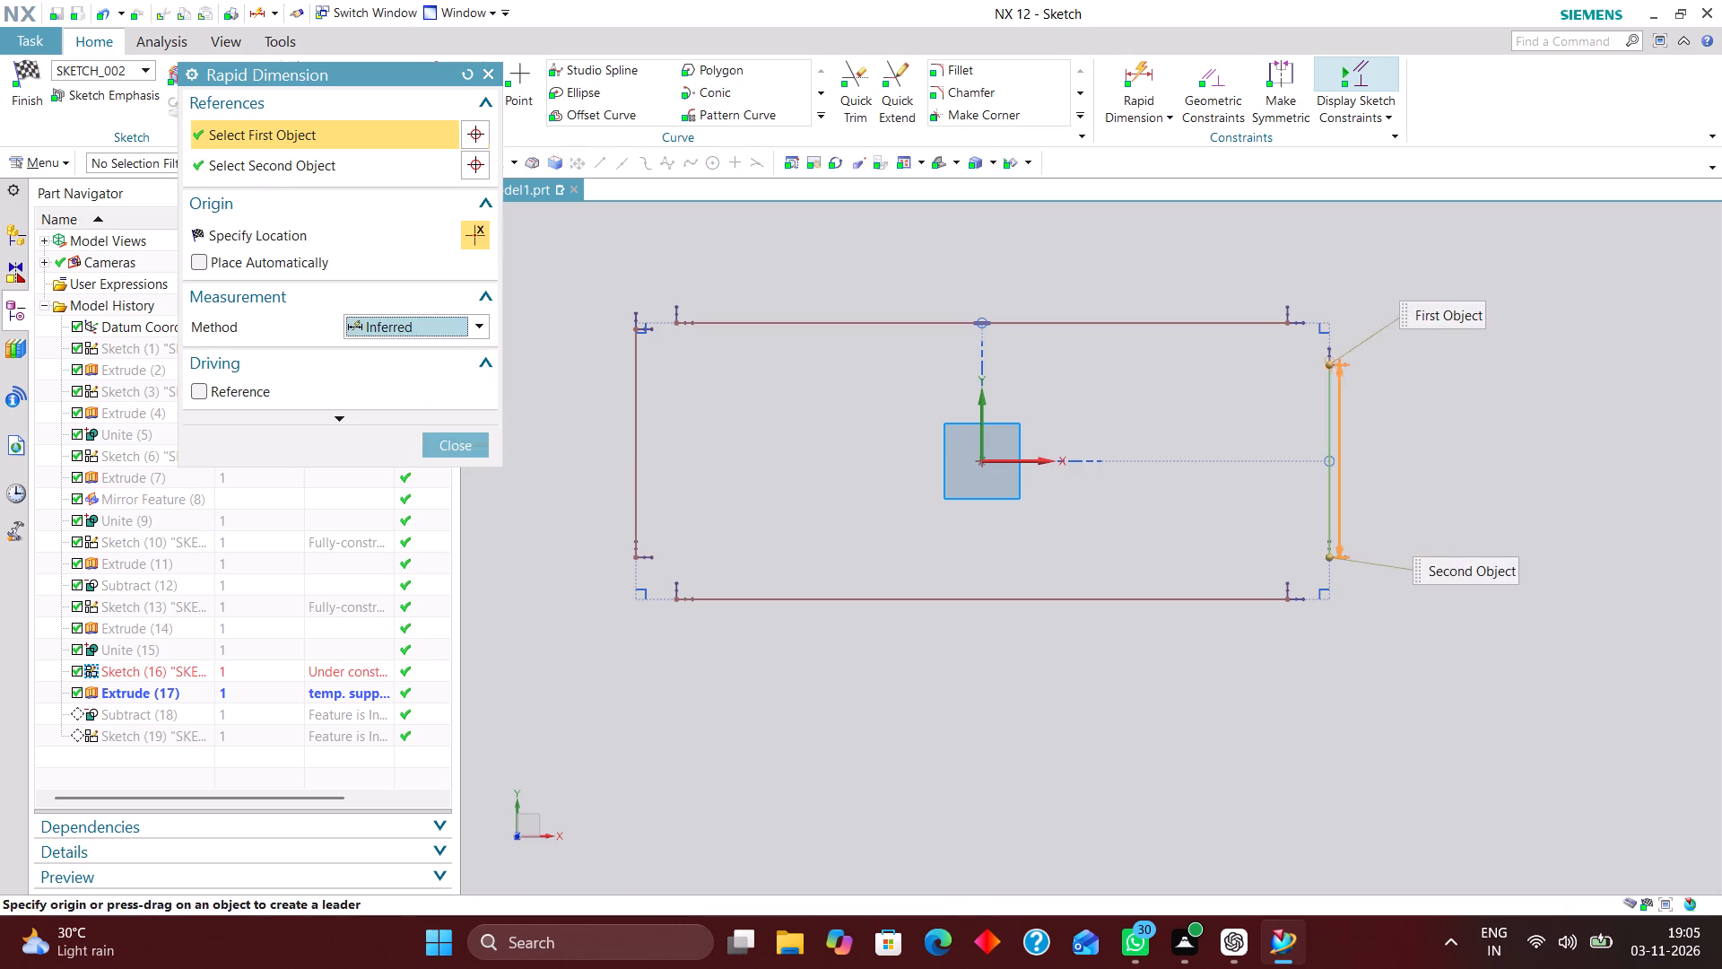
{"action": "left_click", "coordinate": [1457, 457]}
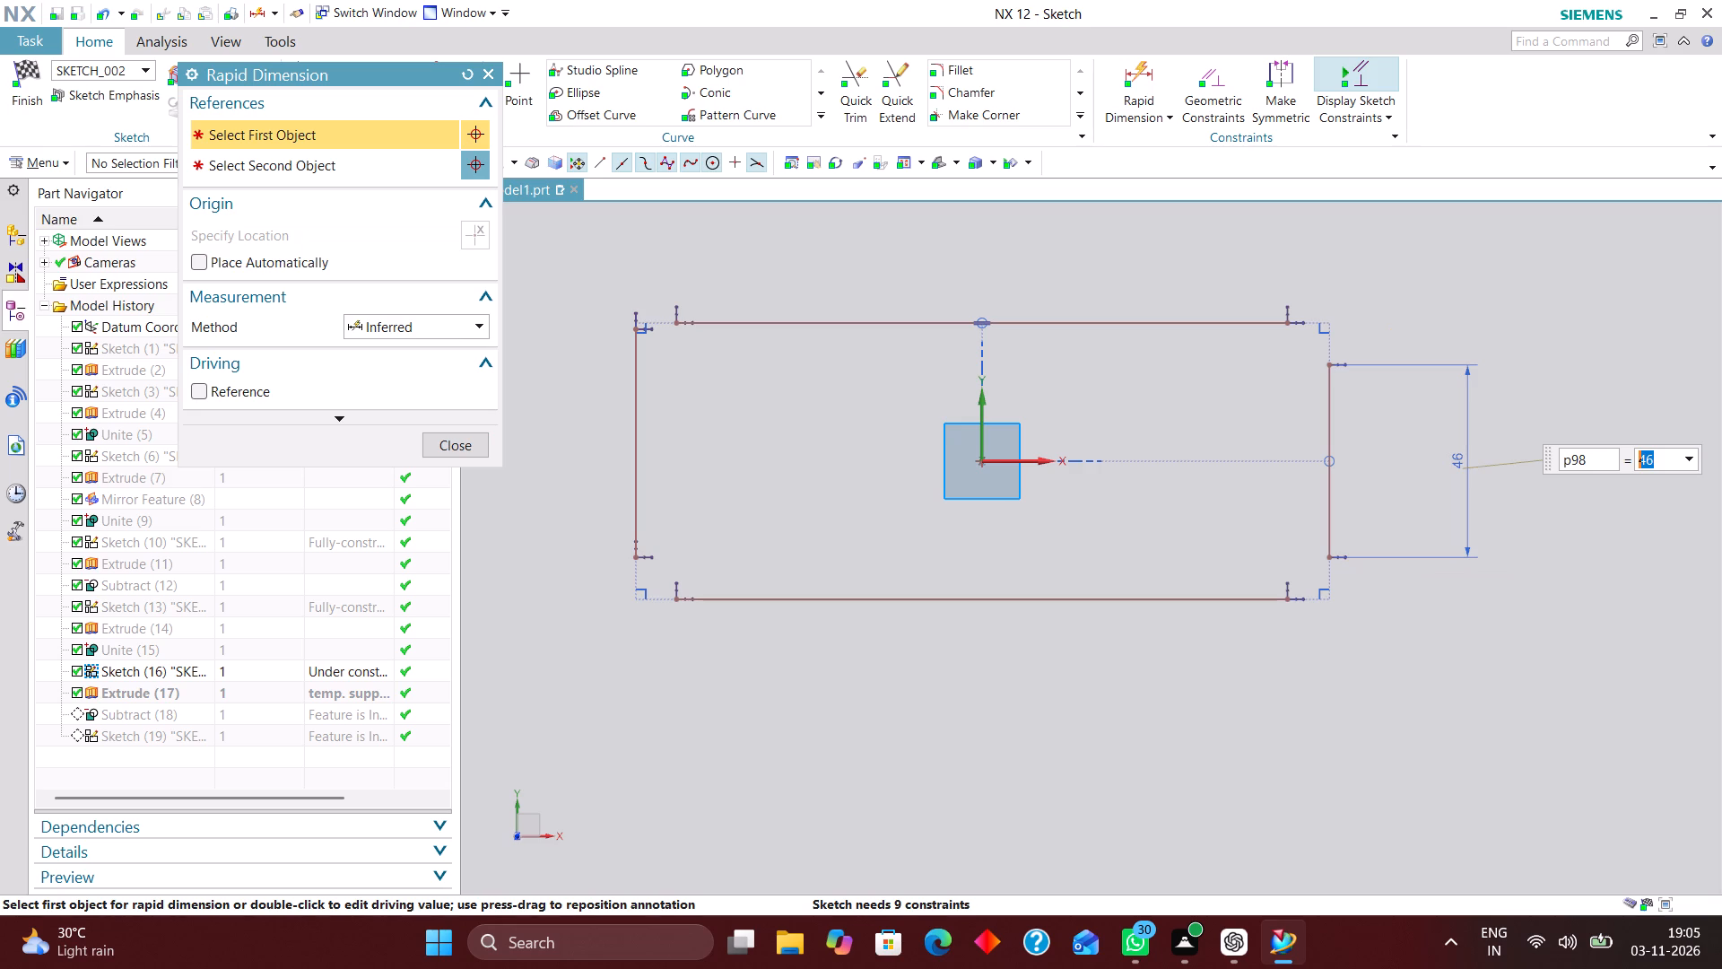
{"action": "type", "text": "66"}
{"action": "key", "text": "Return"}
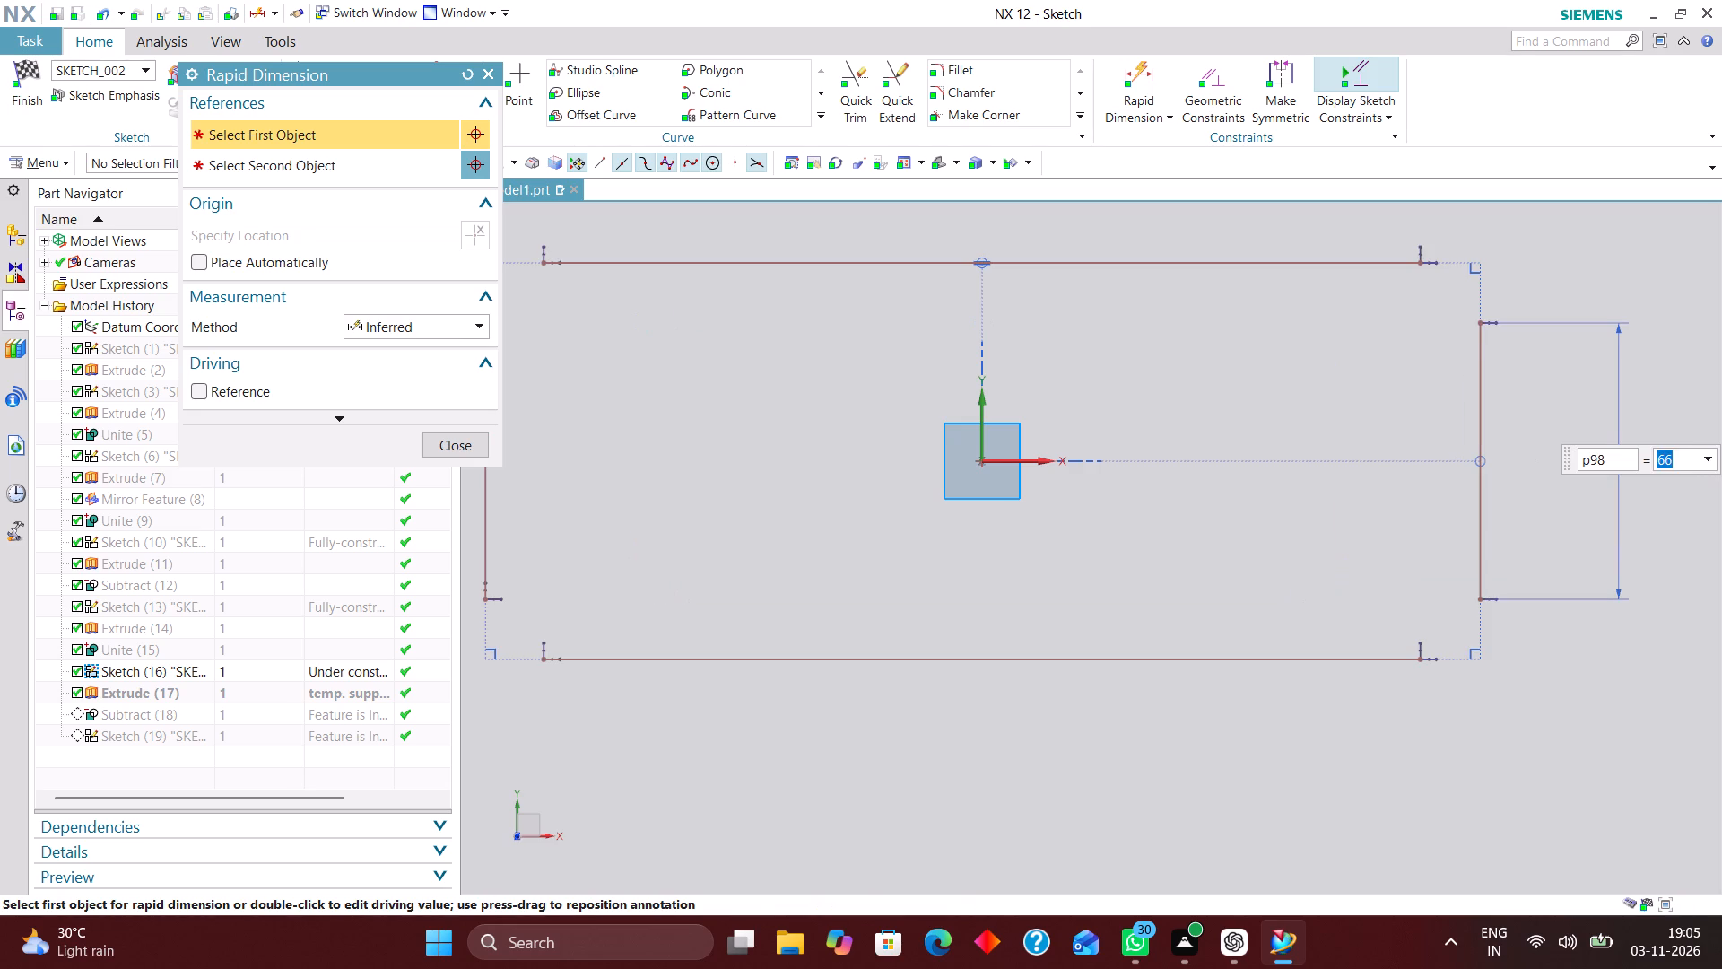
{"action": "scroll", "coordinate": [1417, 493], "scroll_direction": "down", "scroll_amount": 1}
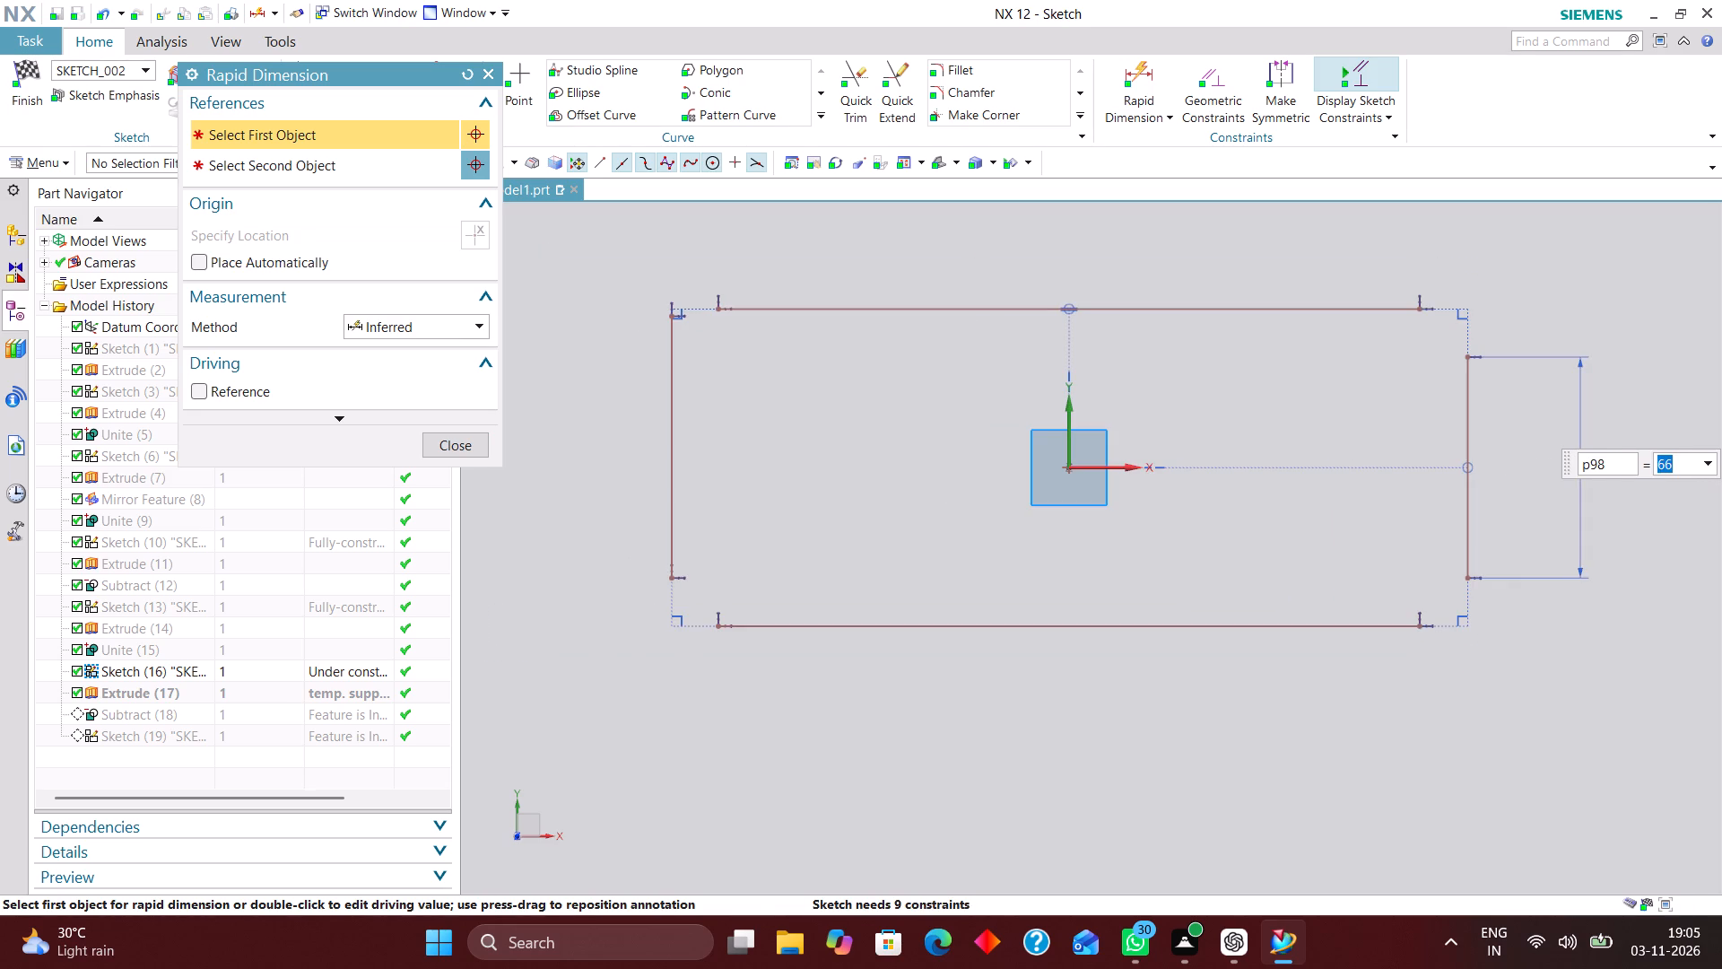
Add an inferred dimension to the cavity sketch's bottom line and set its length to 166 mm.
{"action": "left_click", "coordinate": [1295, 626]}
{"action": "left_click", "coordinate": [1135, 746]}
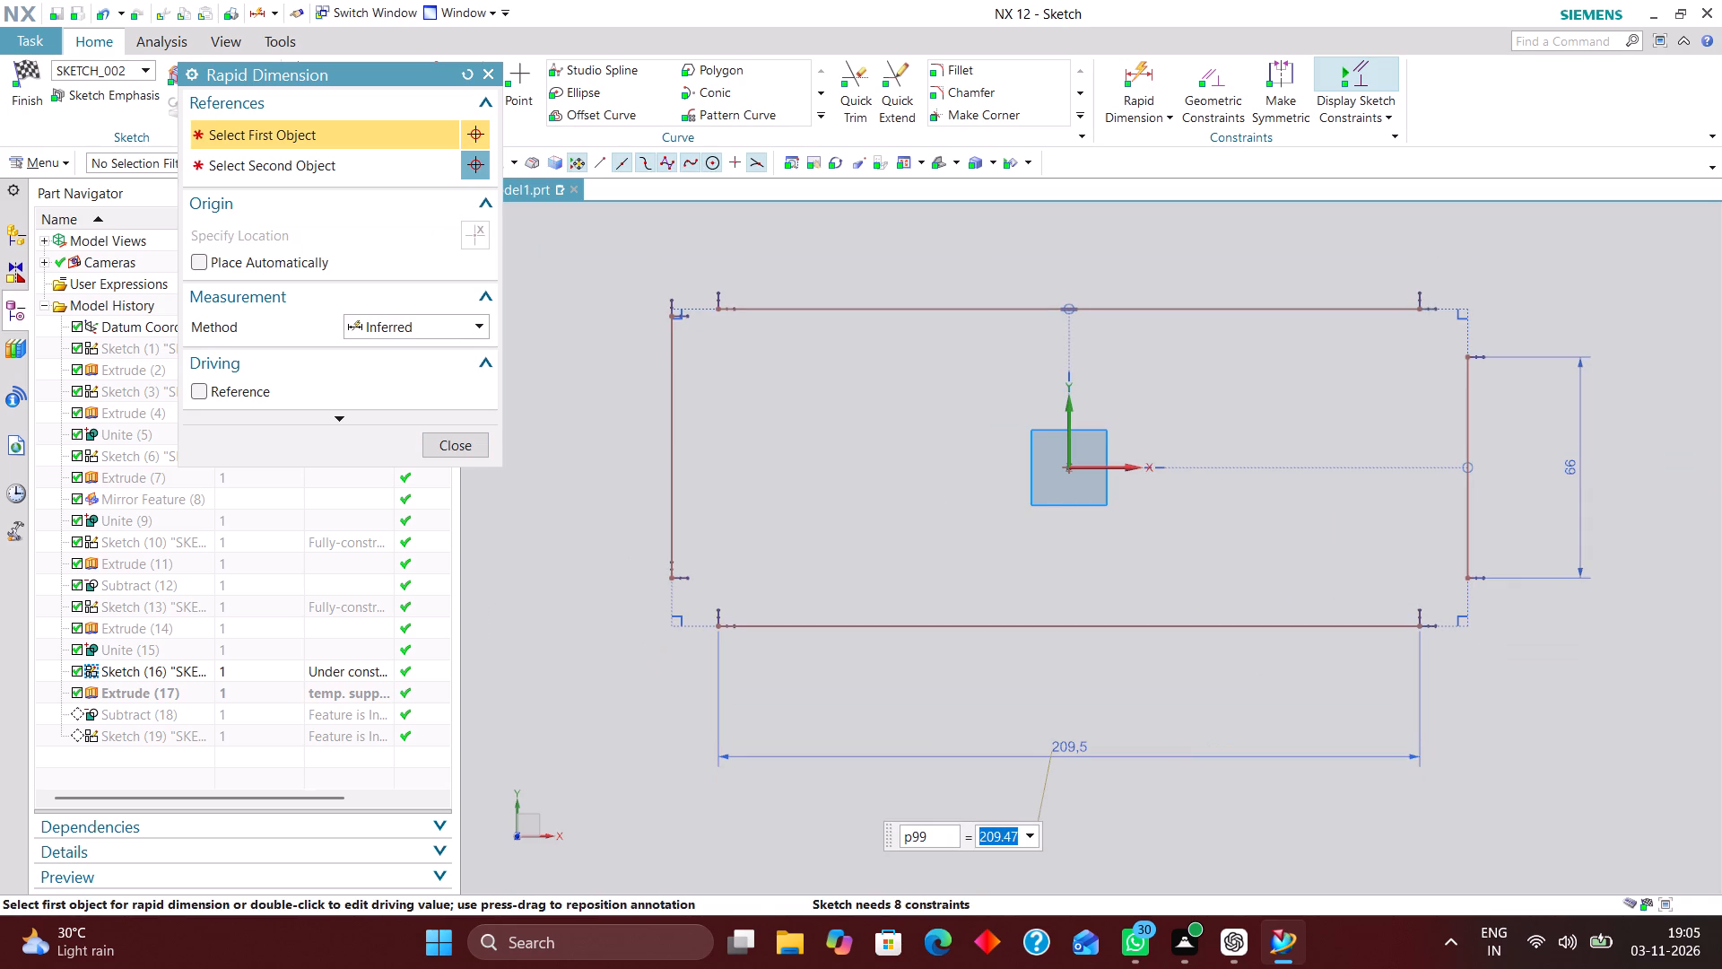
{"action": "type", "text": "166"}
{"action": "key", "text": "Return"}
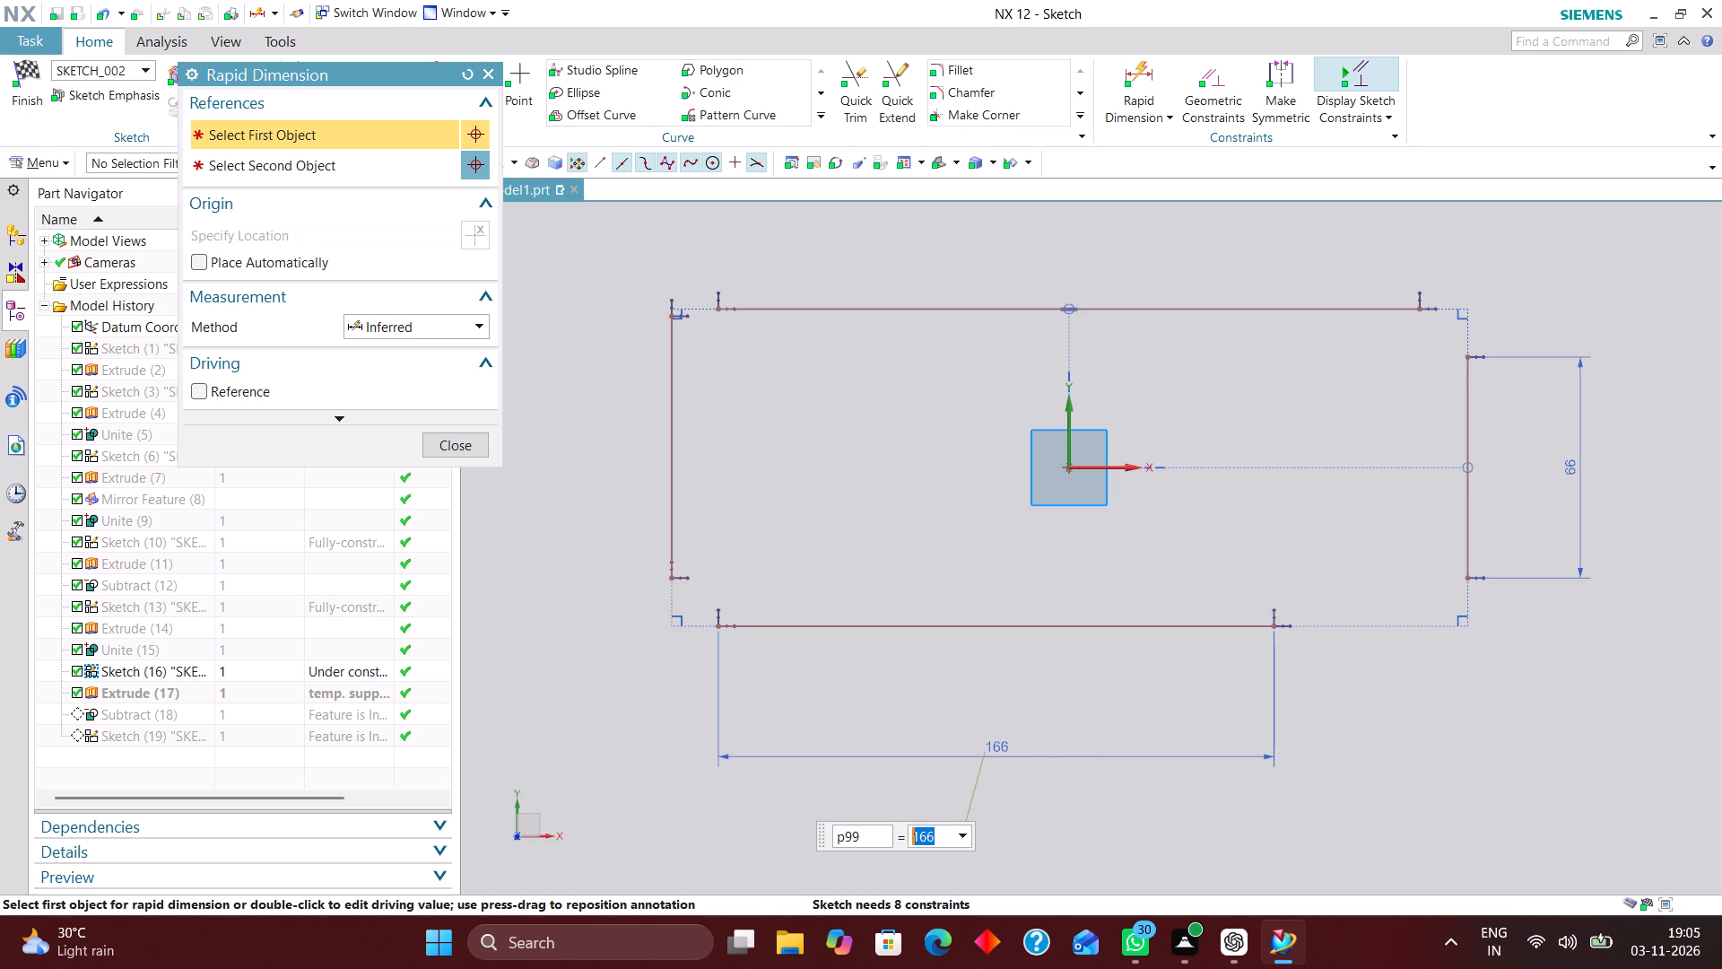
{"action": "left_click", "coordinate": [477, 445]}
Delete the right-hand corner constraints and all four remaining side lines from the cavity sketch, leaving it empty.
{"action": "right_click_drag", "start_coordinate": [1469, 620], "coordinate": [1334, 620]}
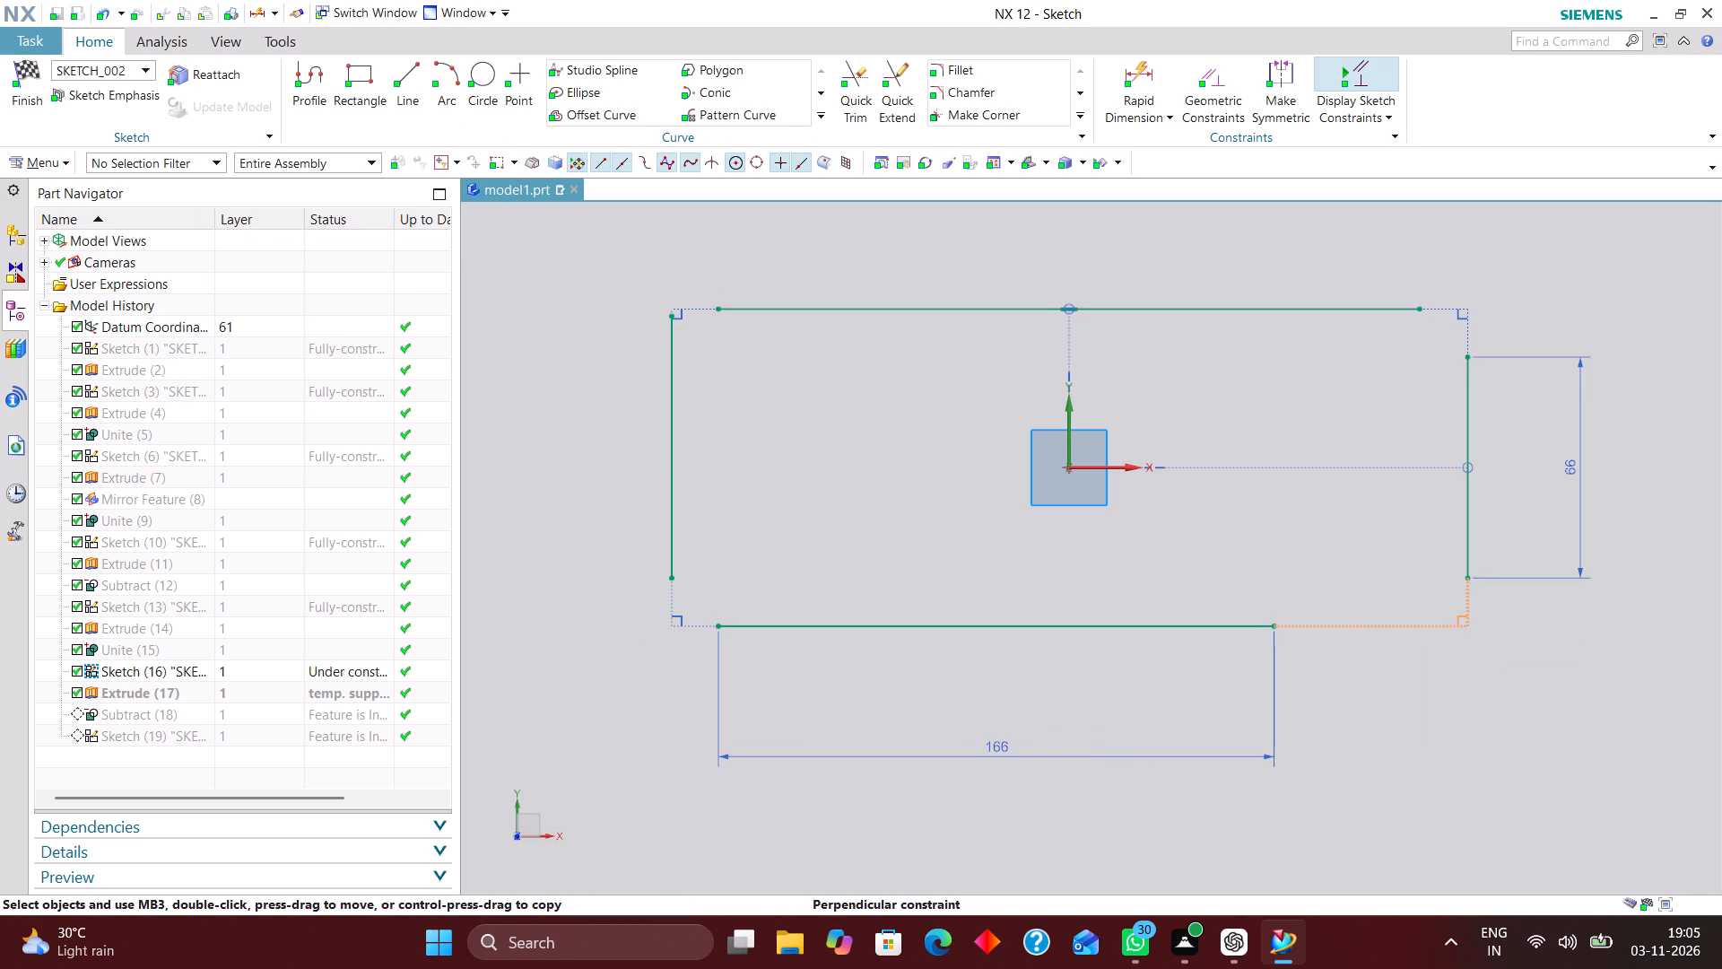
{"action": "right_click_drag", "start_coordinate": [1334, 620], "coordinate": [1335, 620]}
{"action": "right_click_drag", "start_coordinate": [1469, 323], "coordinate": [1424, 363]}
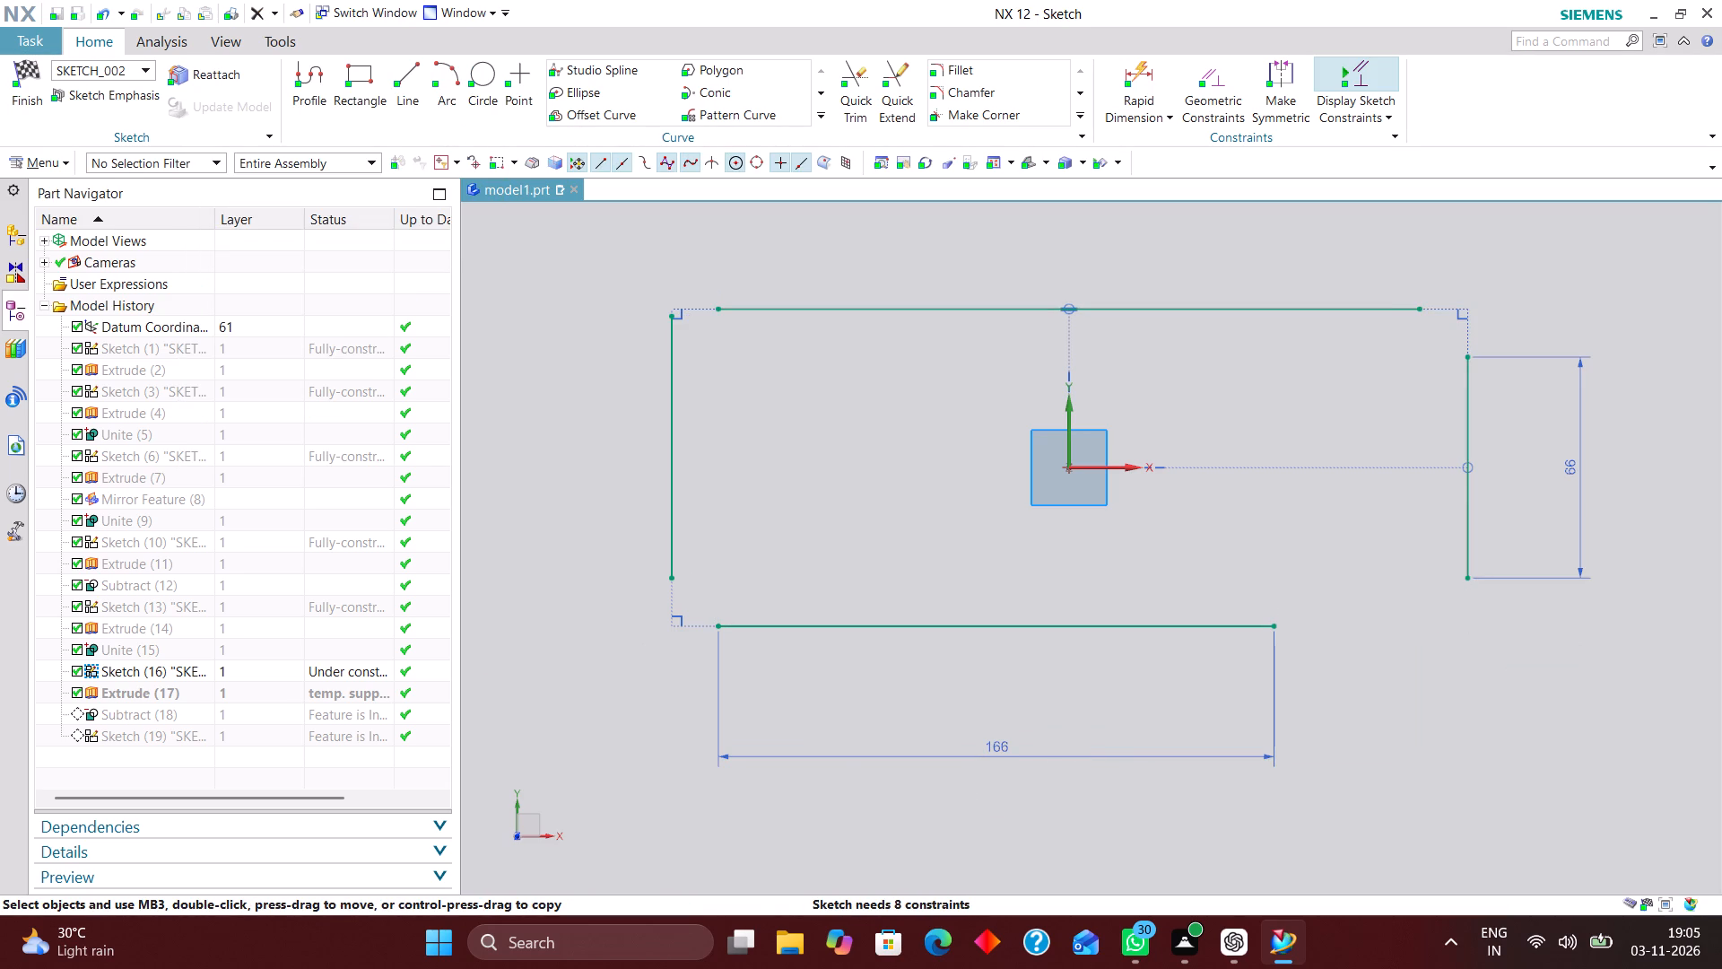
{"action": "right_click_drag", "start_coordinate": [1039, 627], "coordinate": [889, 630]}
{"action": "right_click_drag", "start_coordinate": [672, 536], "coordinate": [577, 549]}
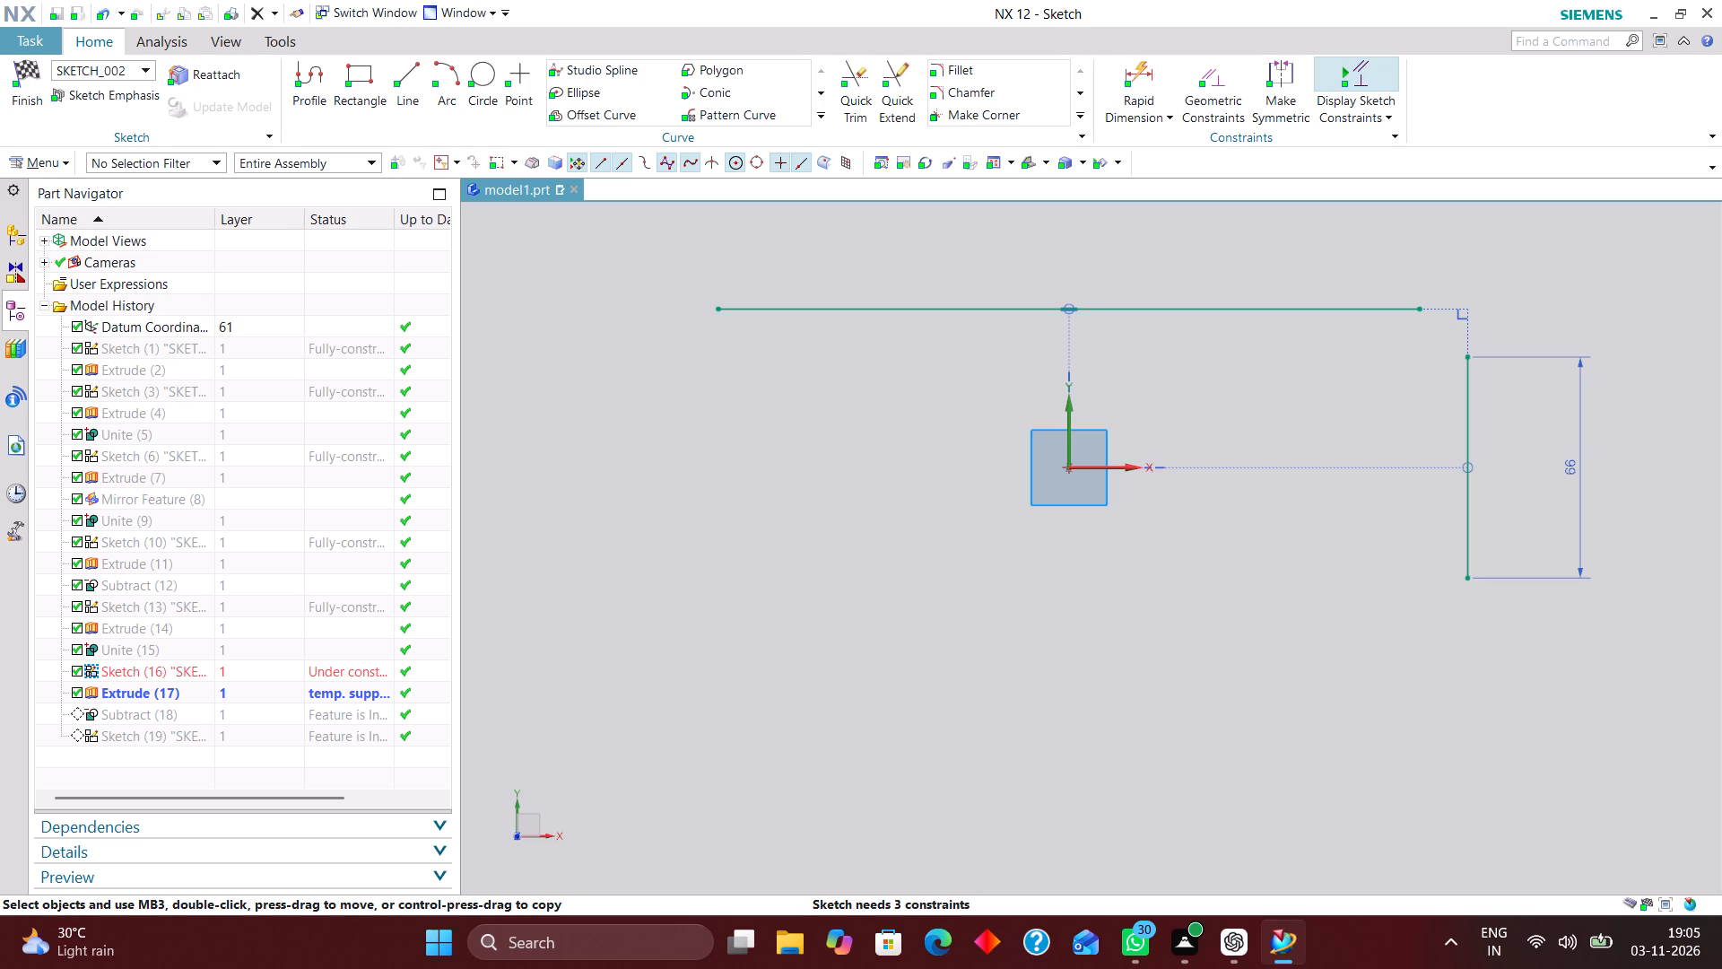
{"action": "right_click_drag", "start_coordinate": [1472, 541], "coordinate": [1371, 548]}
{"action": "right_click_drag", "start_coordinate": [1296, 321], "coordinate": [1083, 326]}
{"action": "right_click_drag", "start_coordinate": [1178, 315], "coordinate": [995, 339]}
Draw a two-corner rectangle about 232 mm wide around the sketch origin, starting at XC -116, YC 43.
{"action": "left_click", "coordinate": [363, 81]}
{"action": "left_click", "coordinate": [680, 325]}
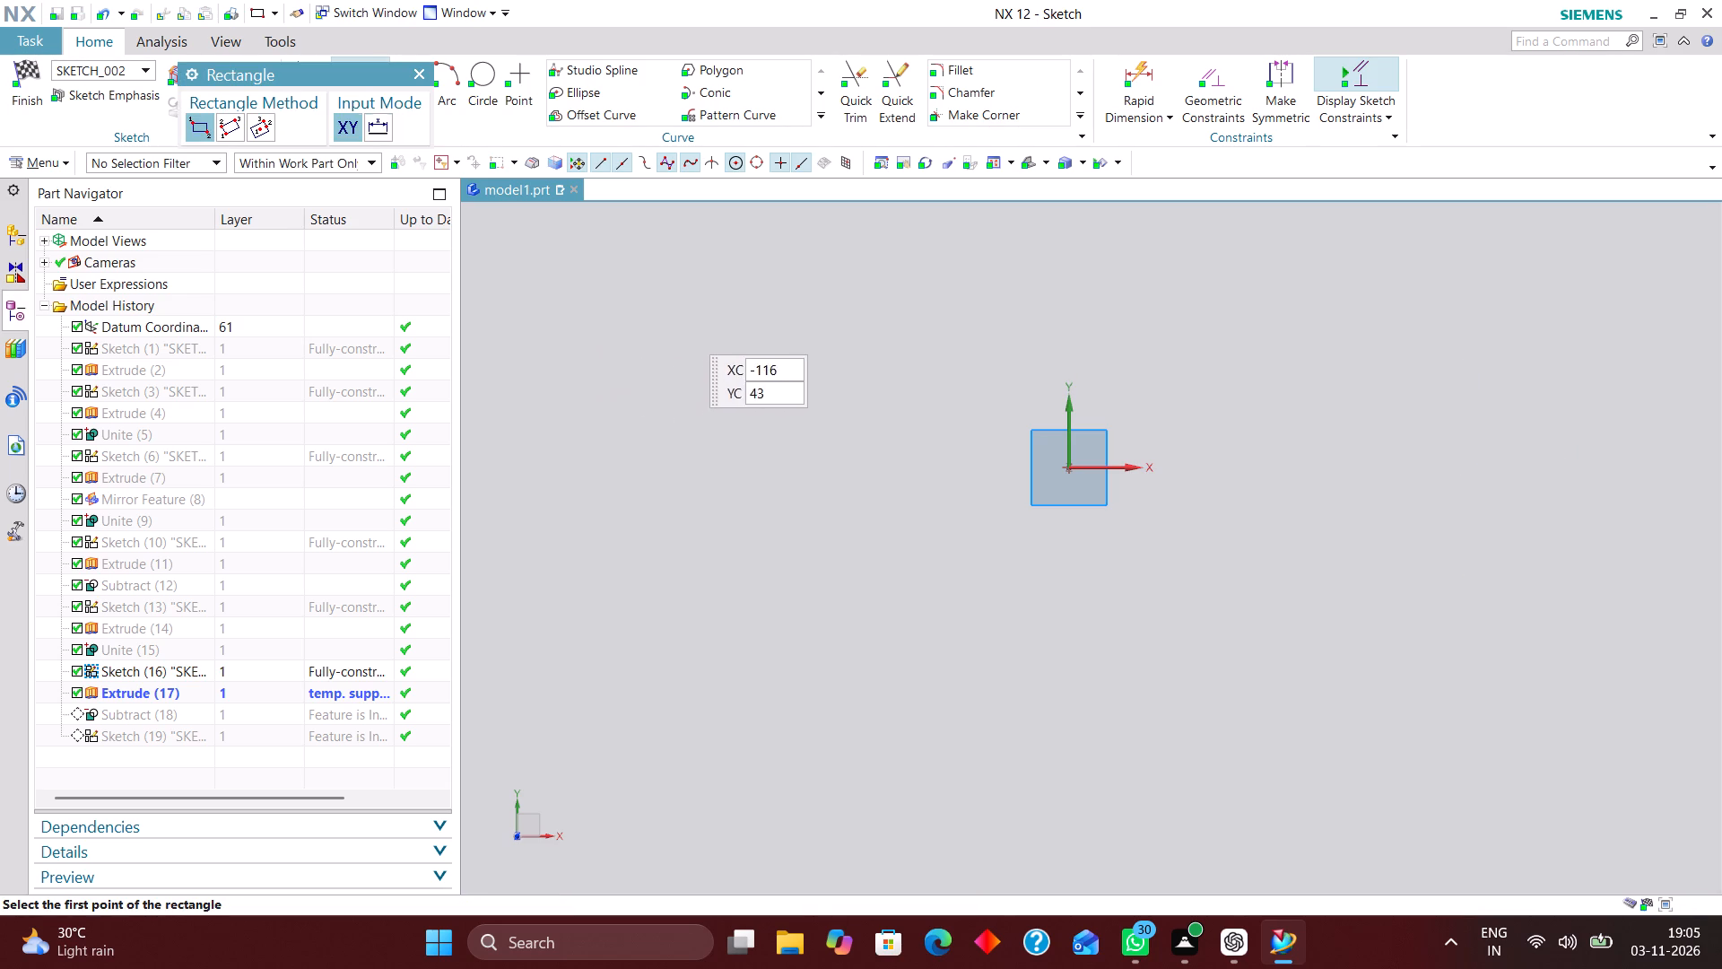
{"action": "left_click", "coordinate": [1458, 652]}
Centre the rectangle on the origin with midpoint constraints, its top line to the Y axis and its right line to the X axis.
{"action": "left_click", "coordinate": [1213, 84]}
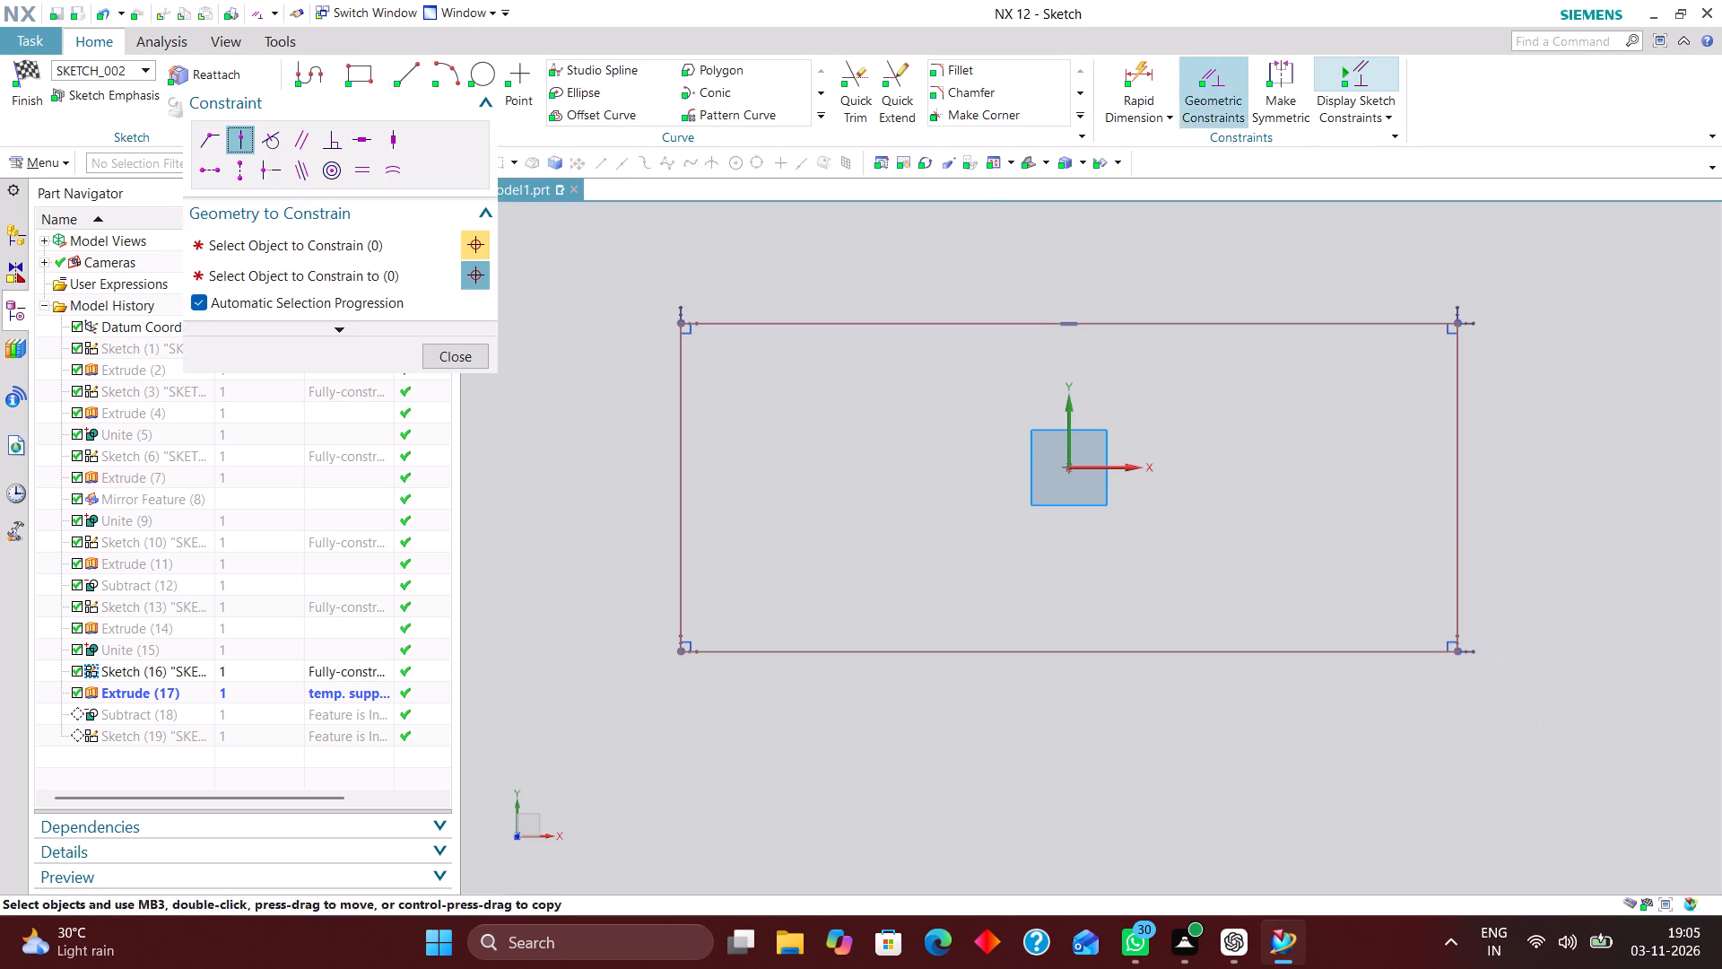
{"action": "left_click", "coordinate": [1067, 319]}
{"action": "left_click", "coordinate": [1071, 425]}
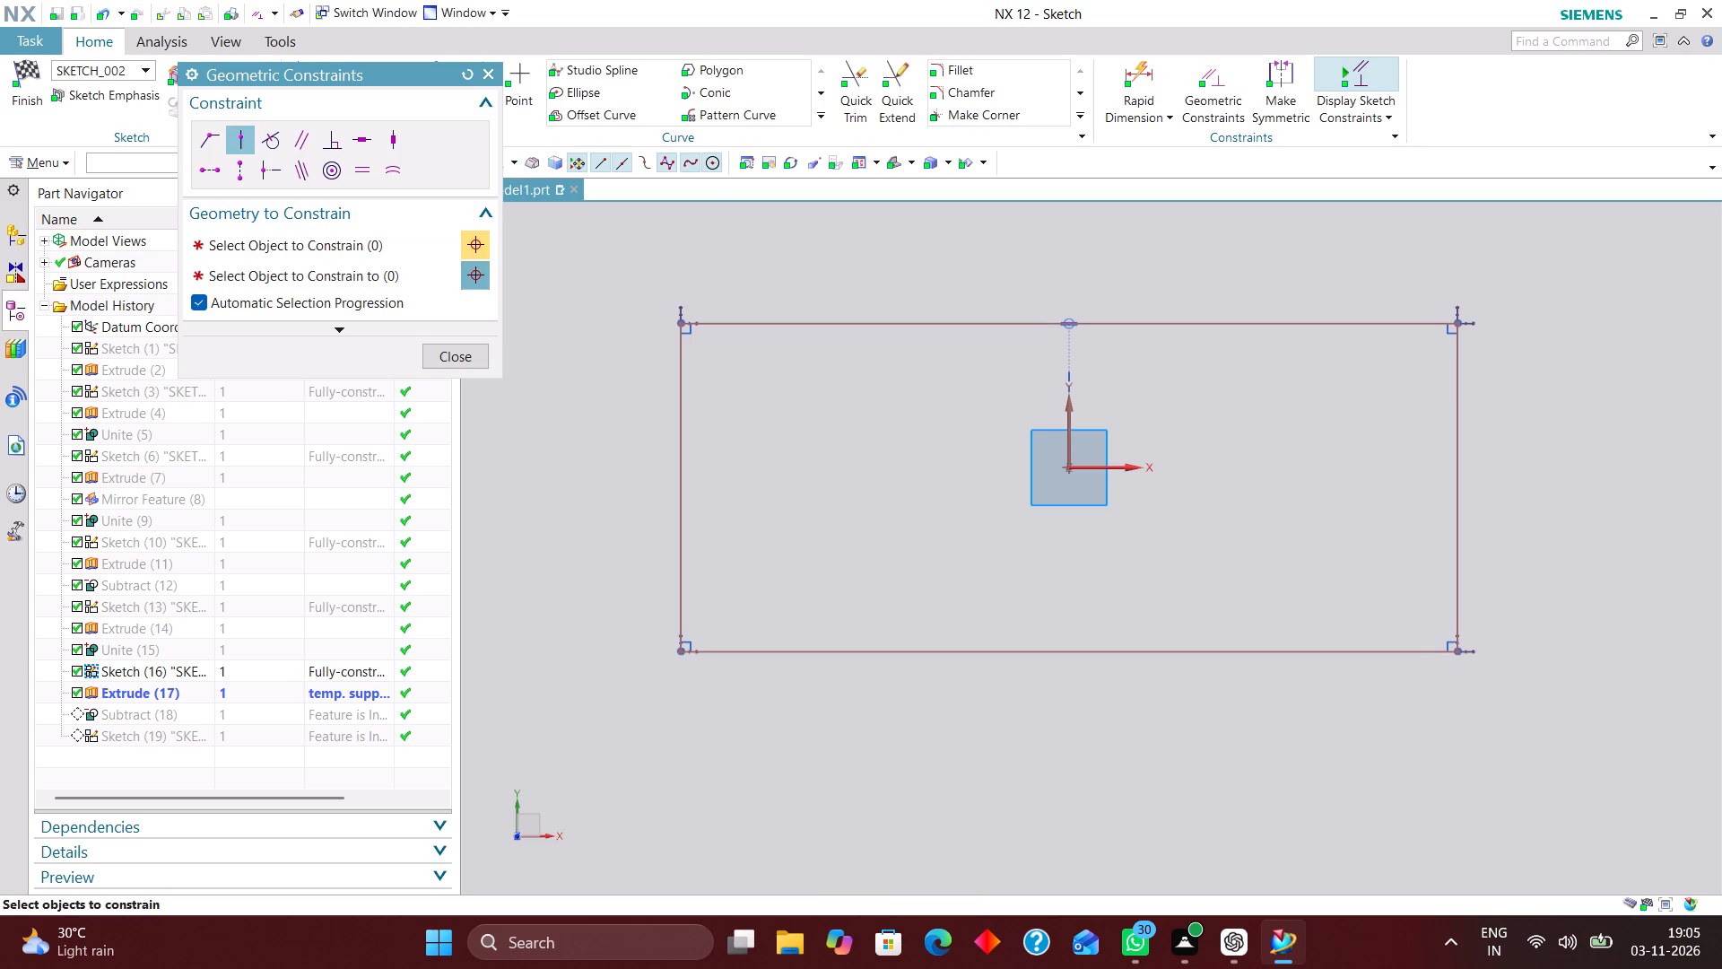
{"action": "left_click", "coordinate": [1461, 489]}
{"action": "left_click", "coordinate": [1109, 467]}
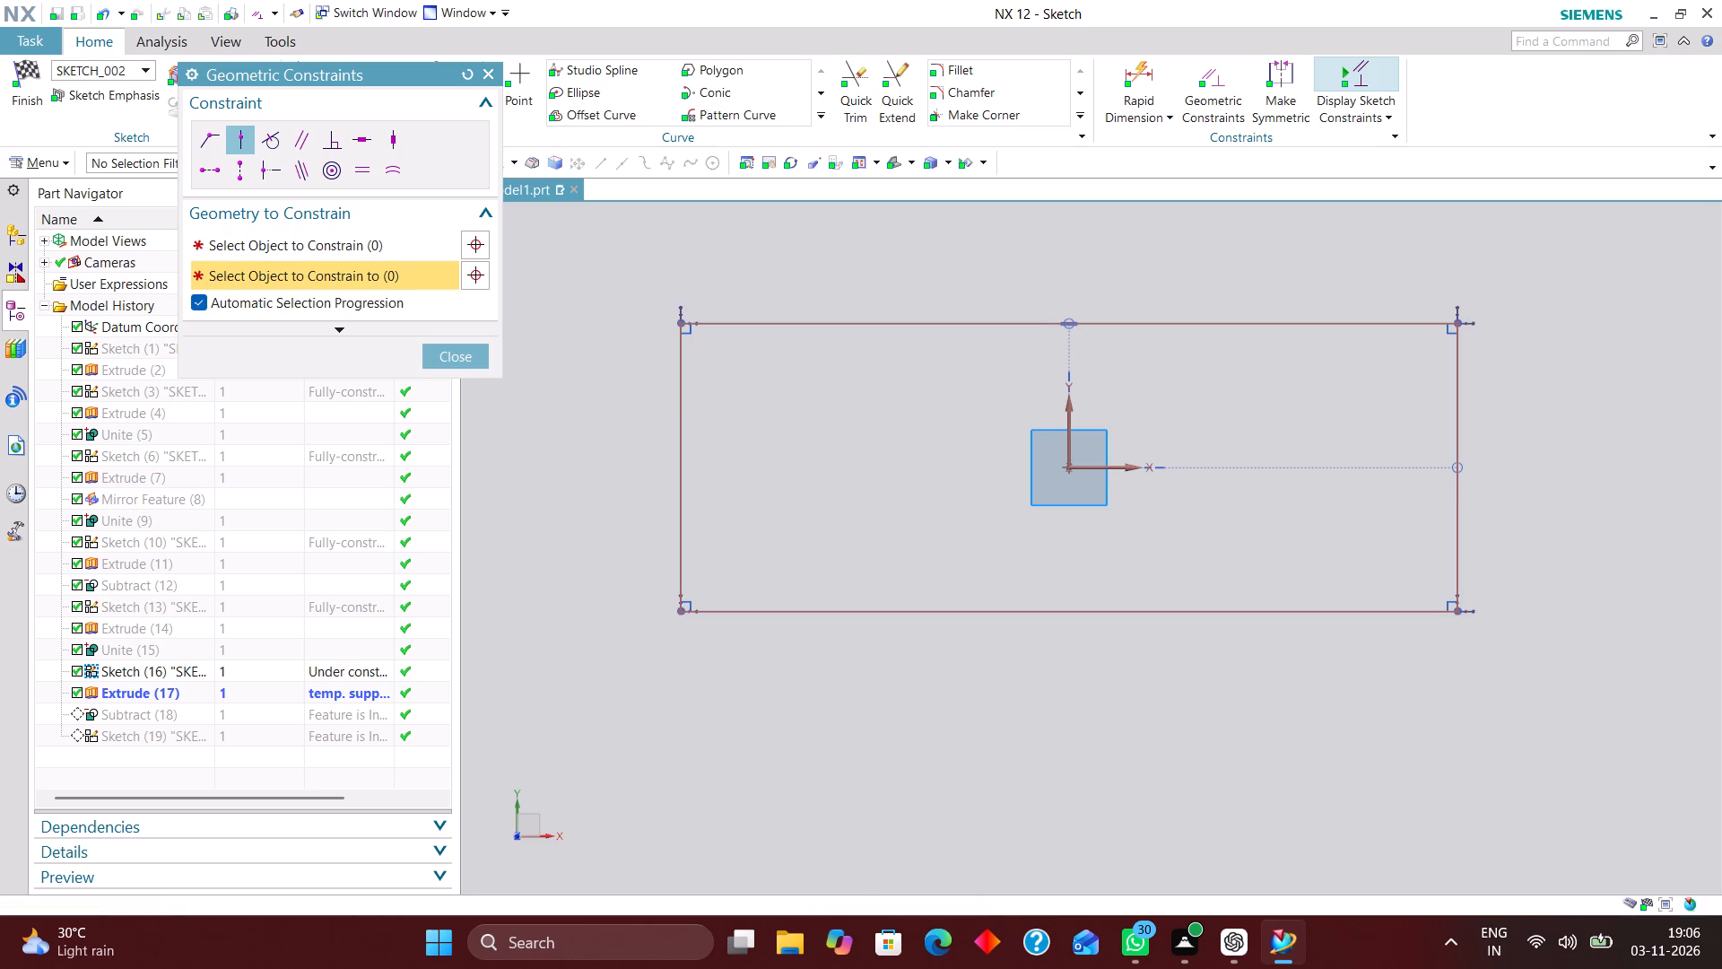
Dimension the rectangle's bottom line to 166 mm and its right line to 66 mm.
{"action": "left_click", "coordinate": [1139, 82]}
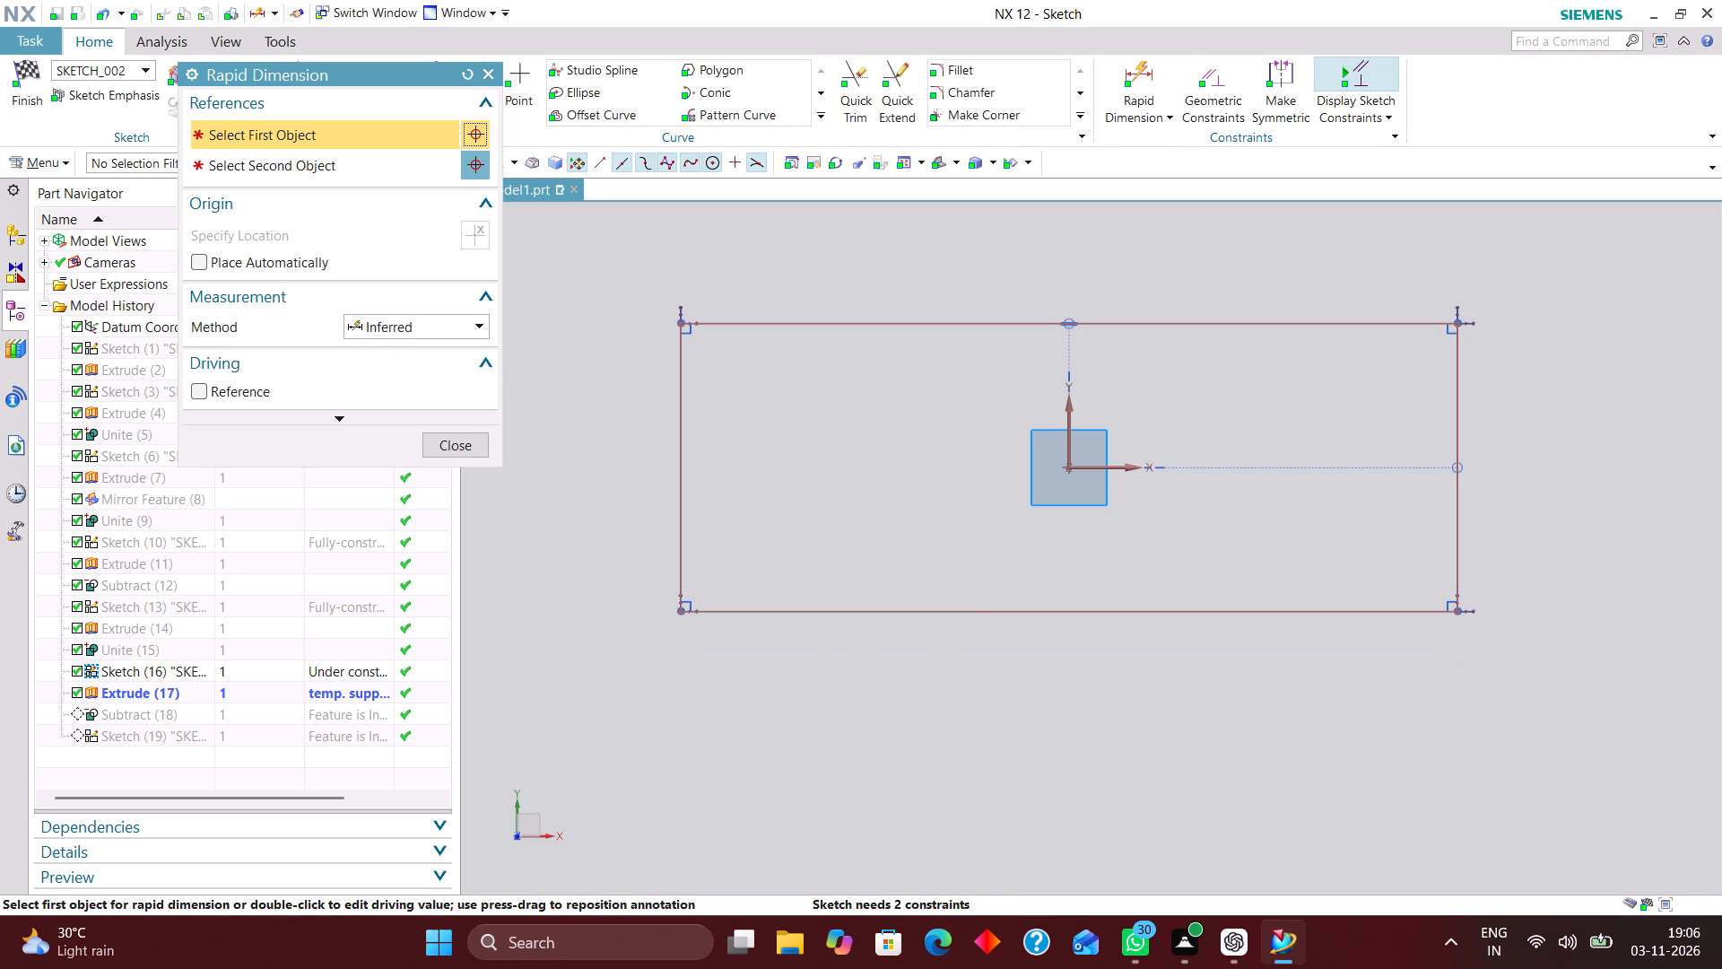
{"action": "left_click", "coordinate": [1233, 615]}
{"action": "left_click", "coordinate": [1068, 755]}
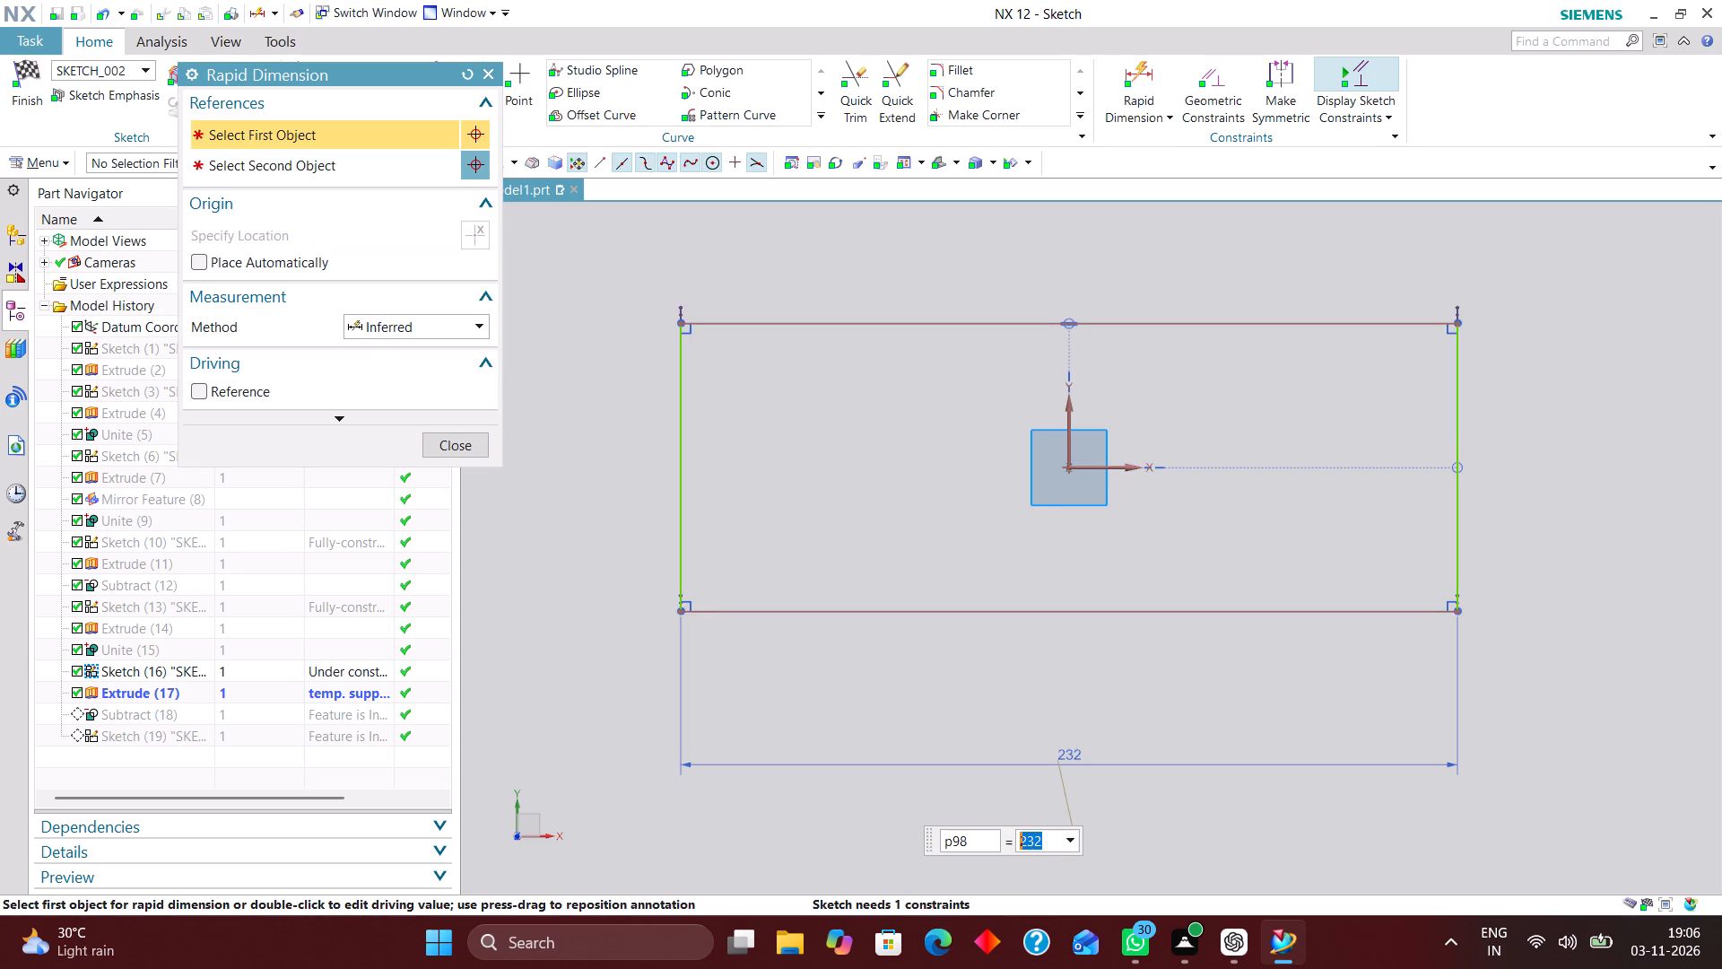
{"action": "type", "text": "166"}
{"action": "key", "text": "Return"}
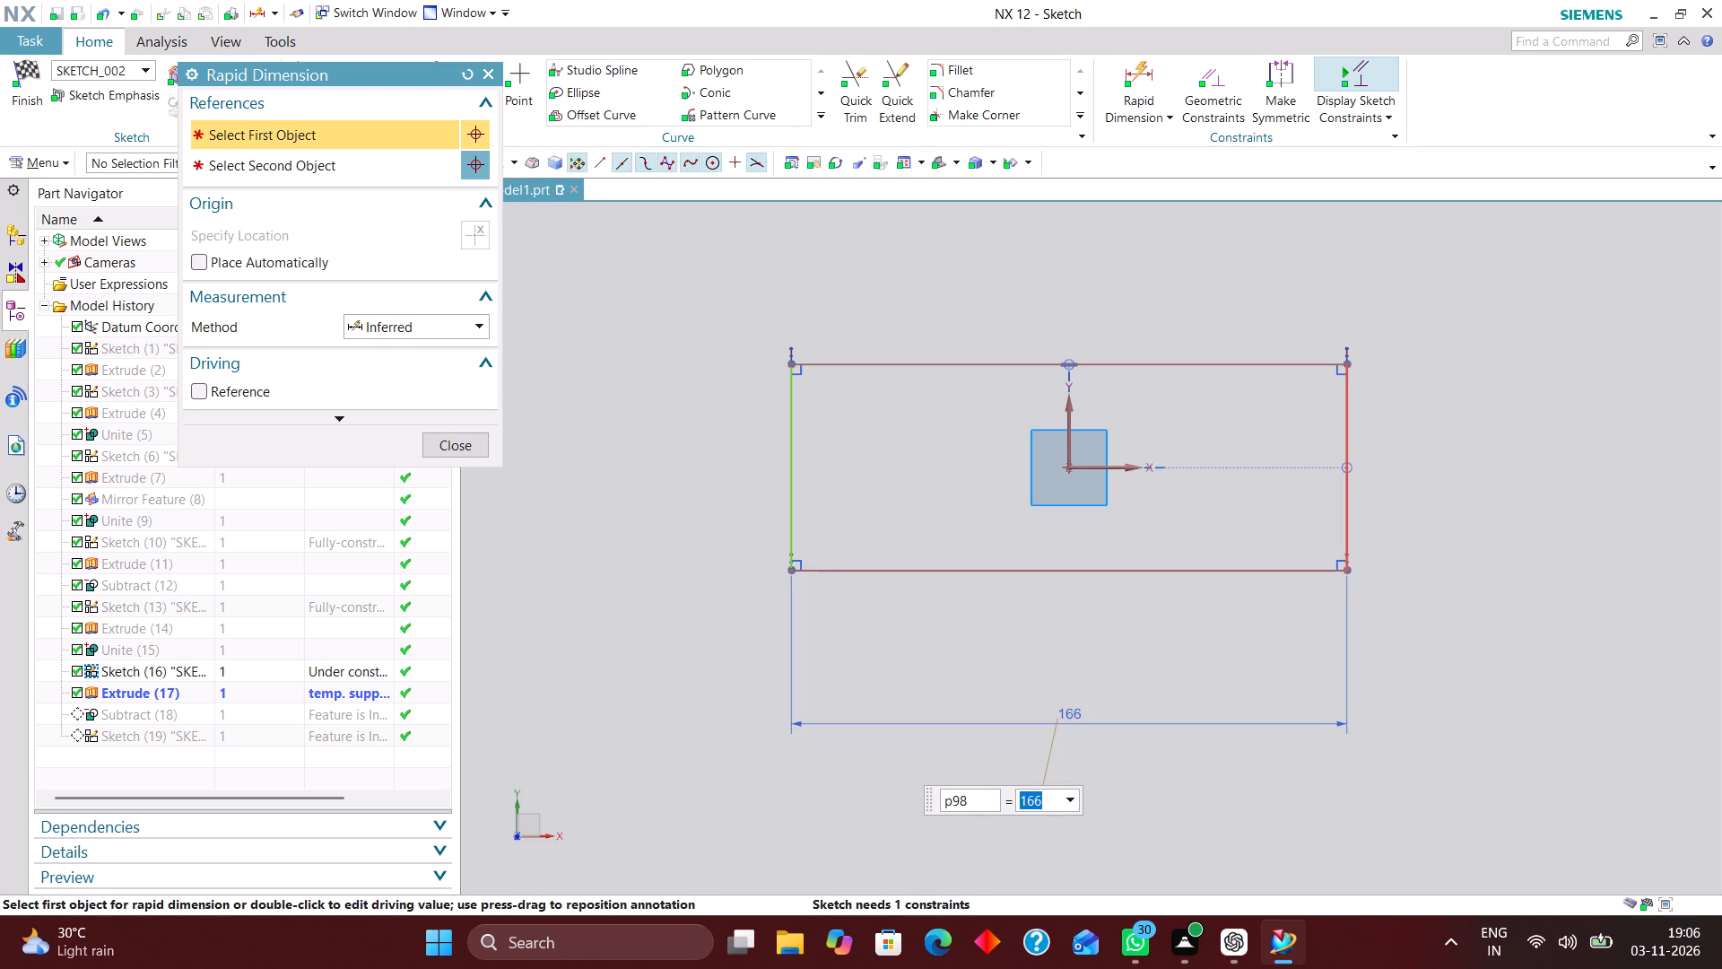
{"action": "left_click", "coordinate": [1344, 535]}
{"action": "left_click", "coordinate": [1446, 464]}
{"action": "type", "text": "66"}
{"action": "key", "text": "Return"}
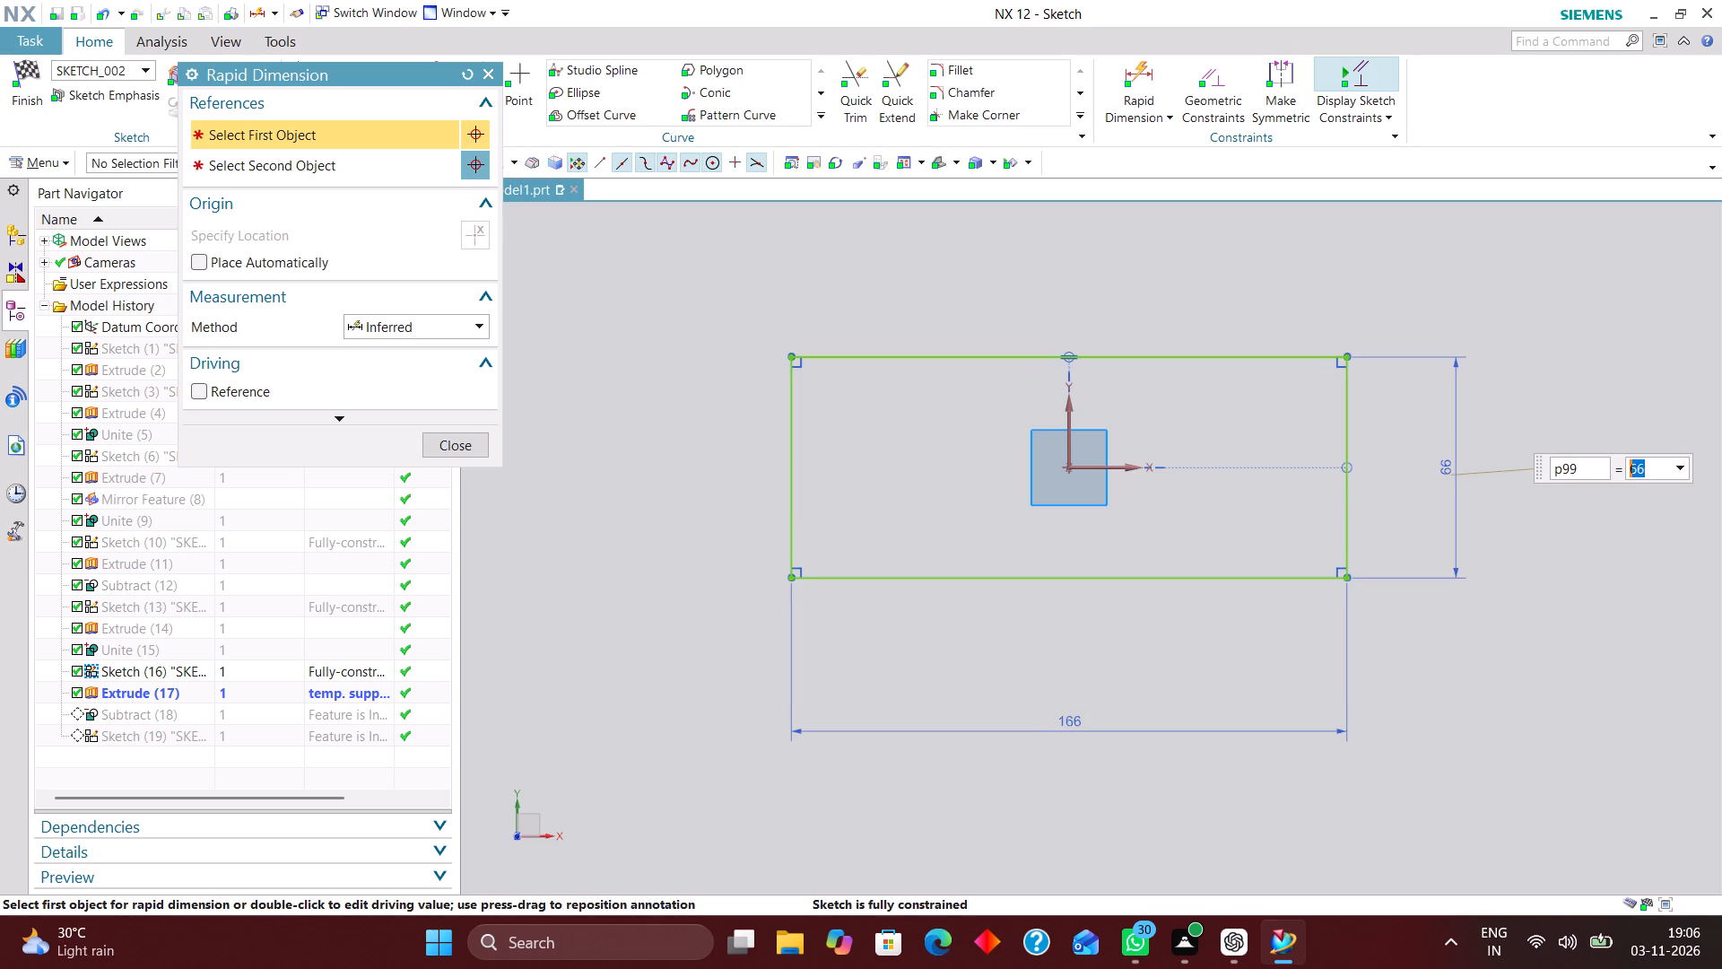
{"action": "left_click", "coordinate": [473, 450]}
Finish the cavity sketch and accept the Extrude with limits 10 to 123 mm, declining to map the old section curves.
{"action": "left_click", "coordinate": [26, 72]}
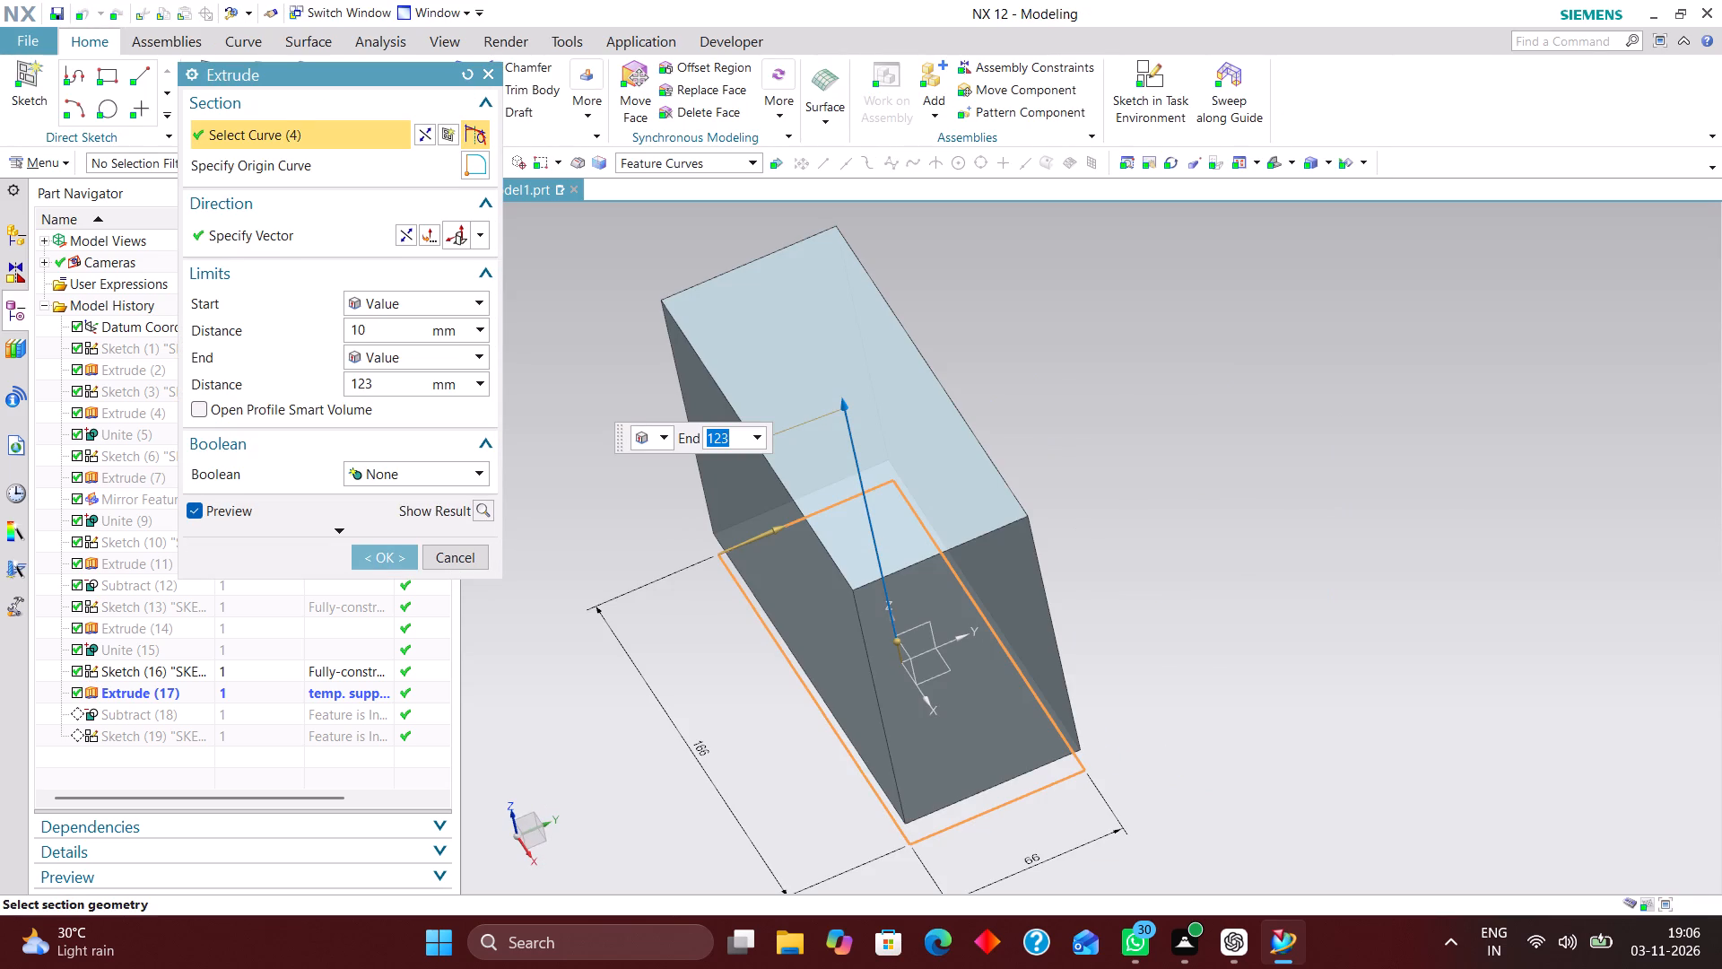
{"action": "left_click", "coordinate": [391, 559]}
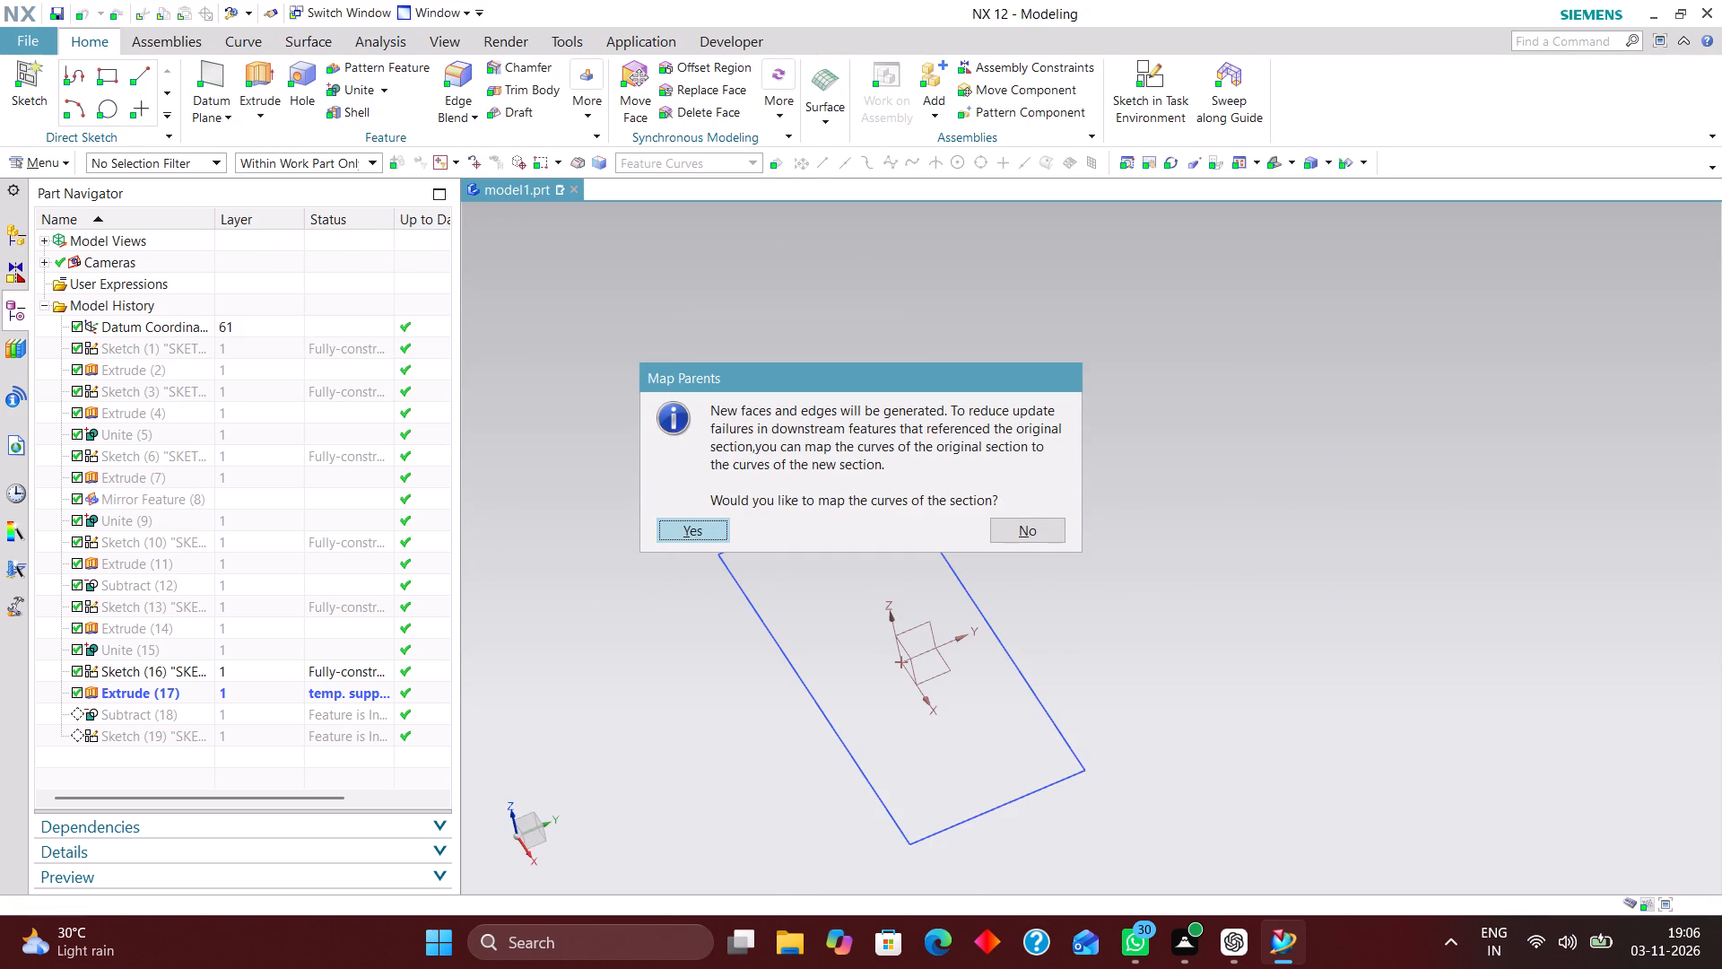
{"action": "left_click", "coordinate": [1031, 537]}
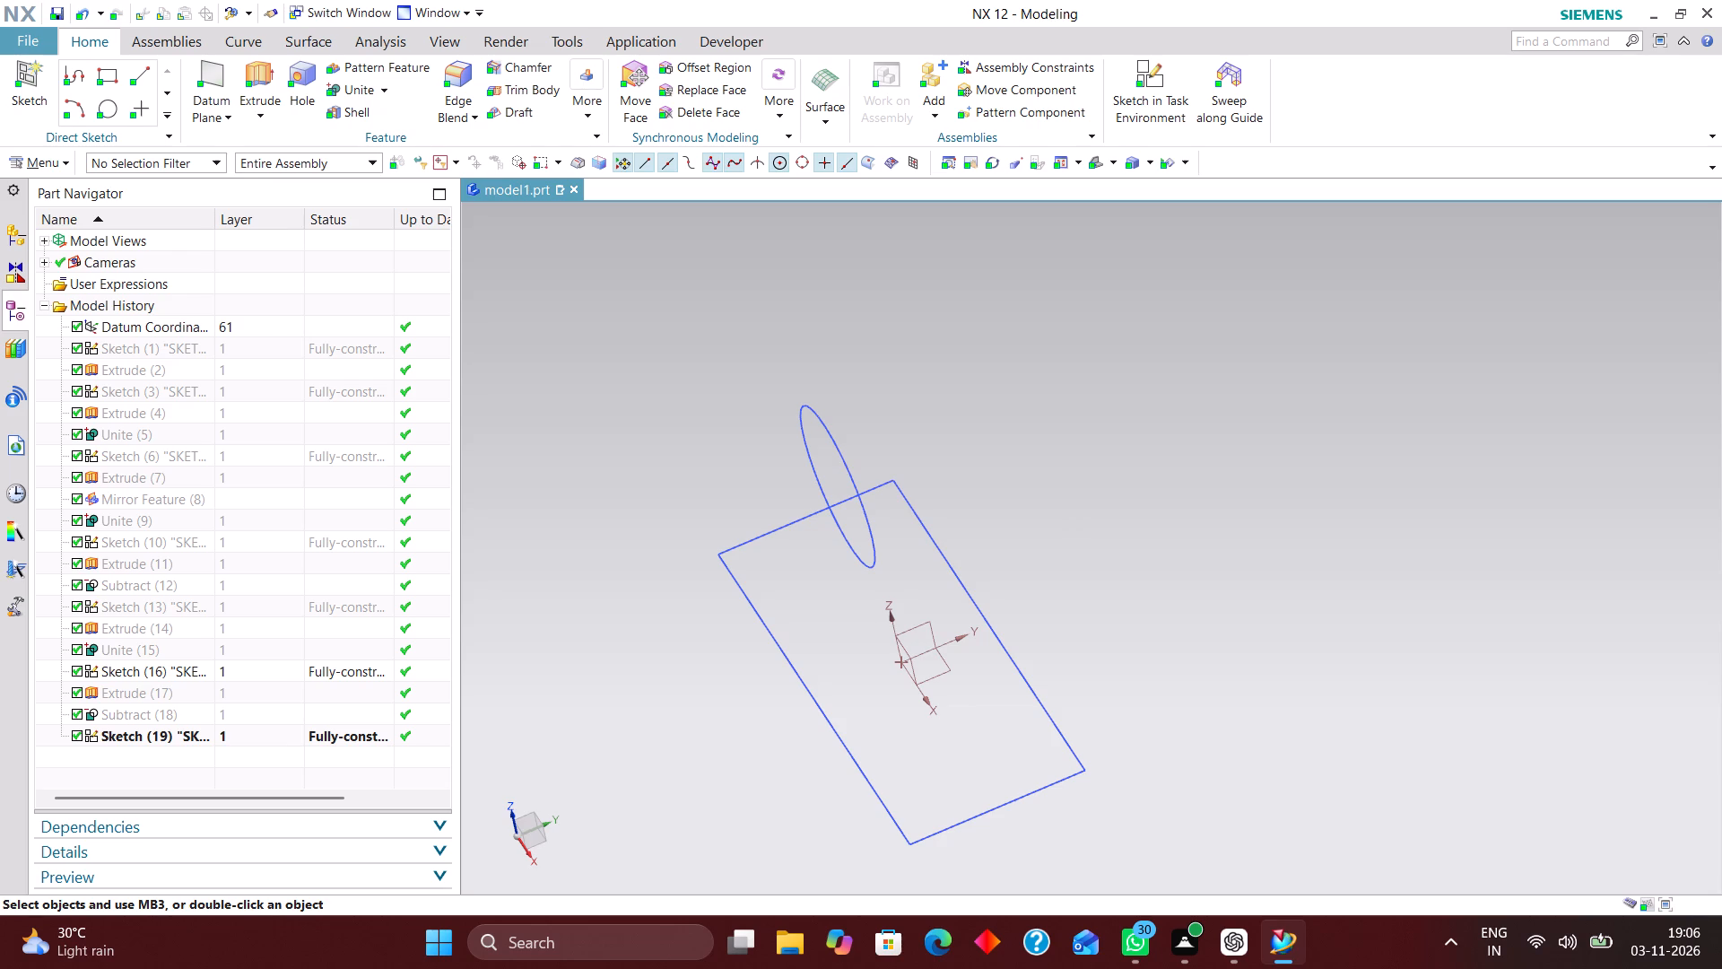
Show the hidden housing body from the Subtract (18) feature.
{"action": "right_click", "coordinate": [240, 714]}
{"action": "left_click", "coordinate": [317, 179]}
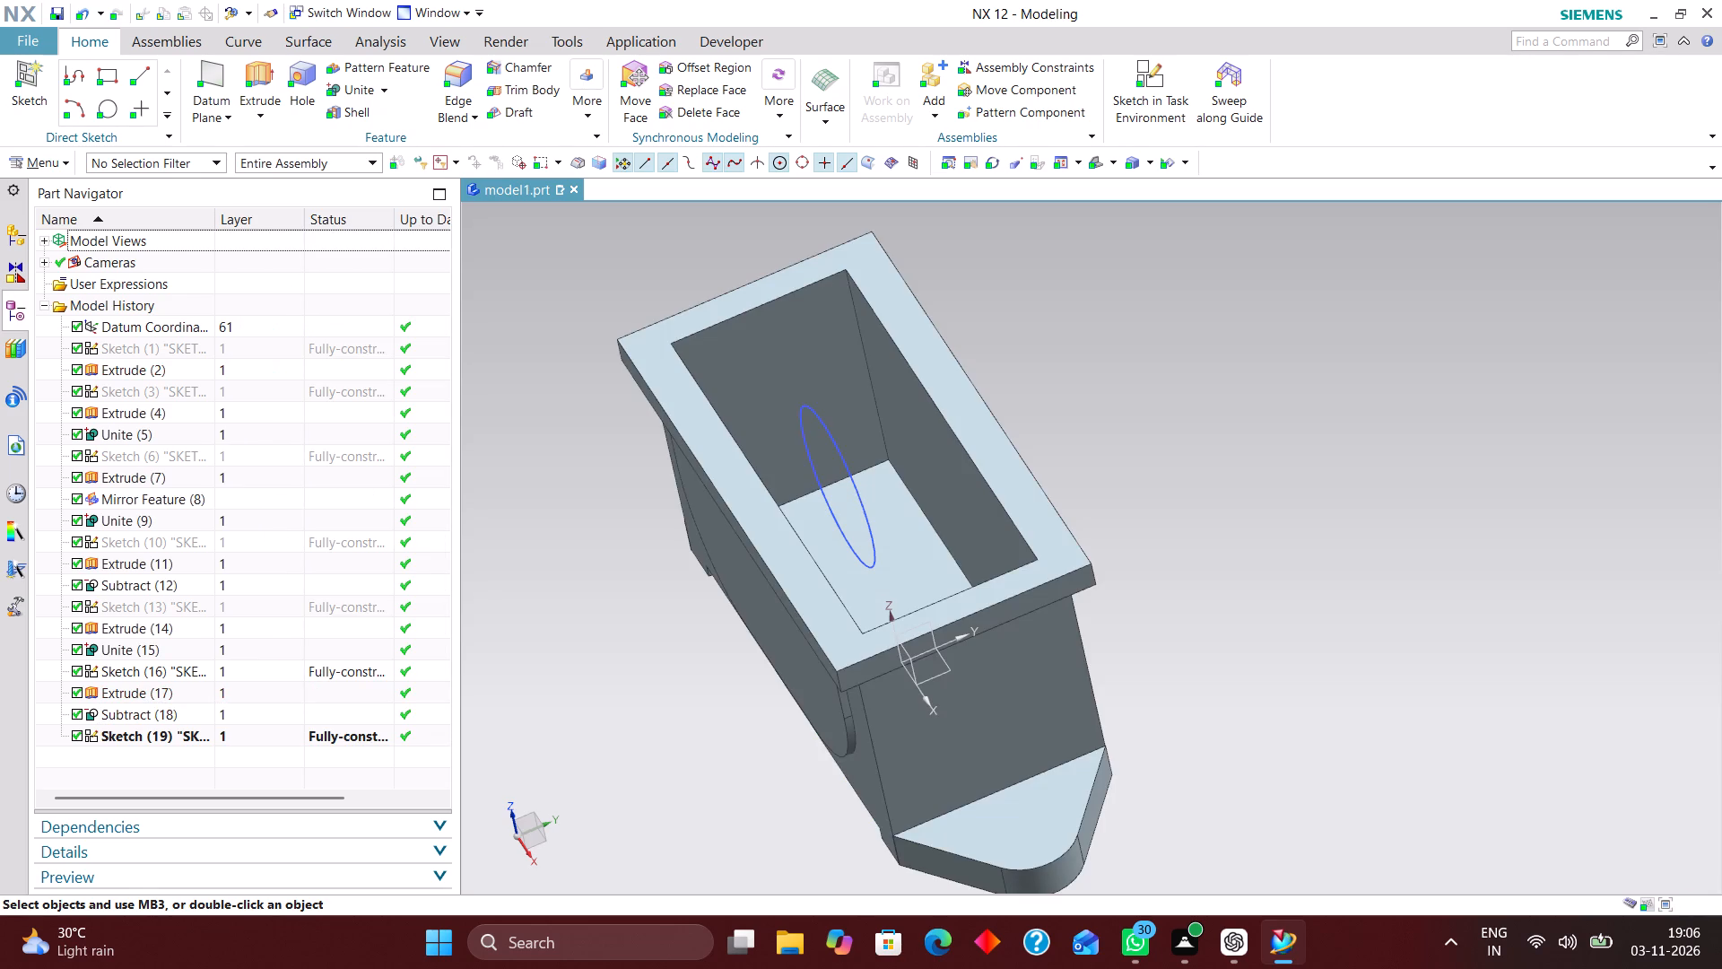
{"action": "middle_click_drag", "start_coordinate": [1066, 299], "coordinate": [1102, 249]}
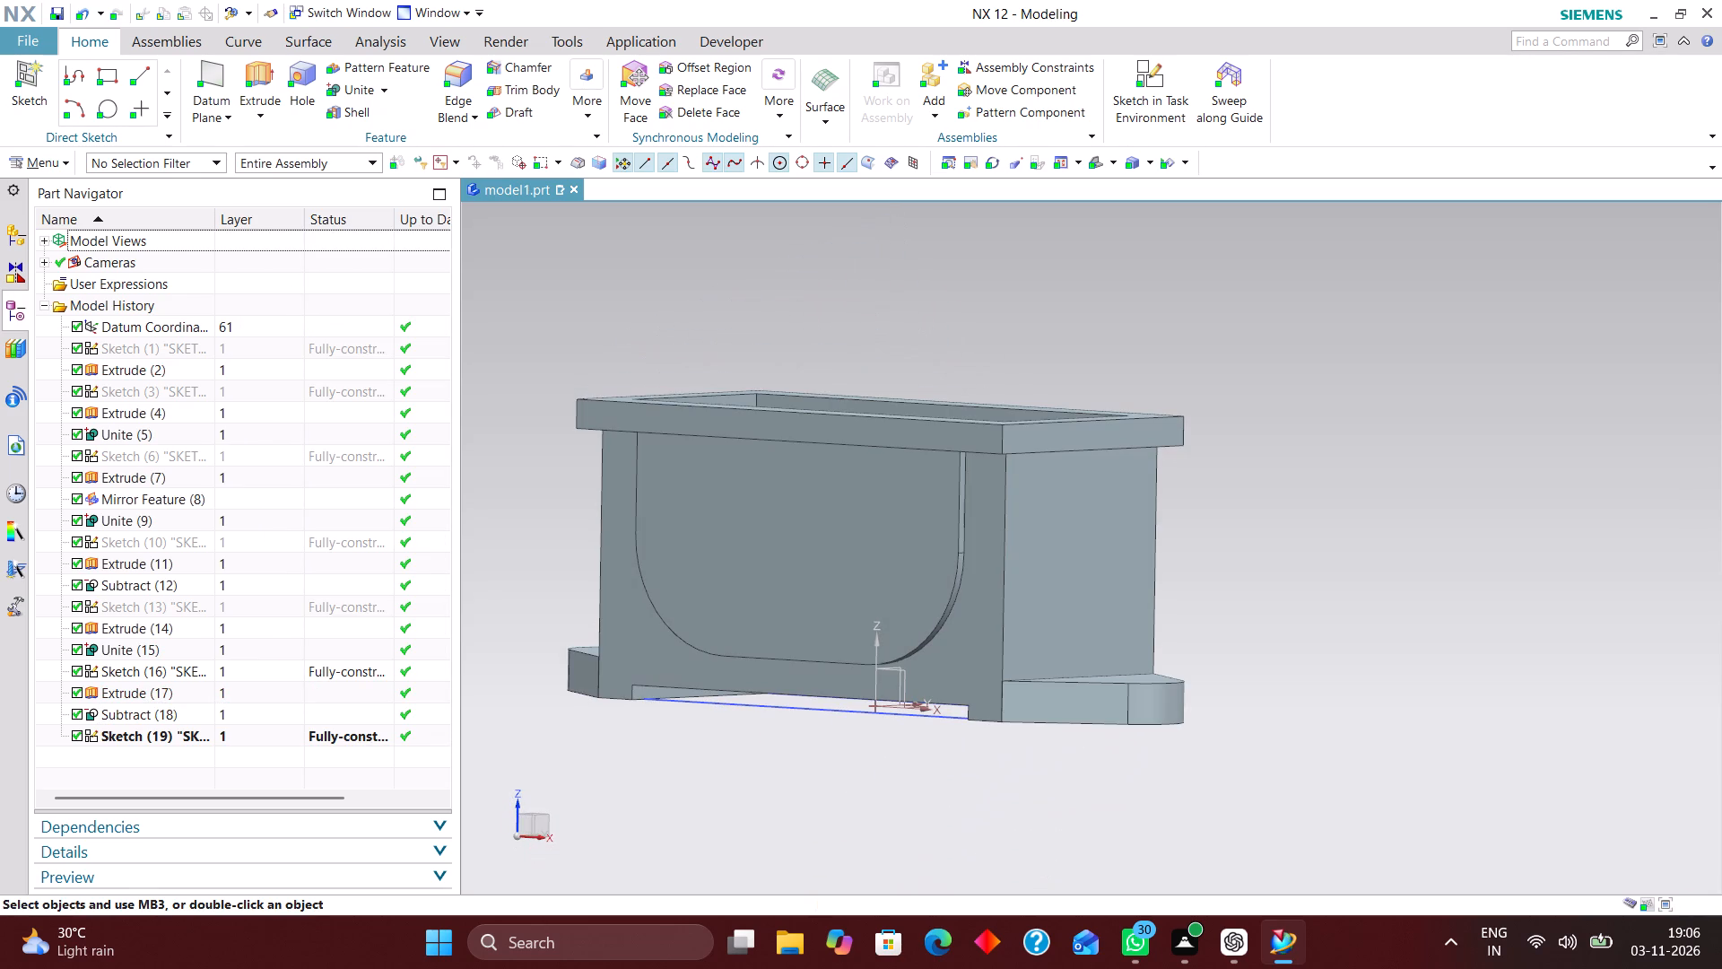
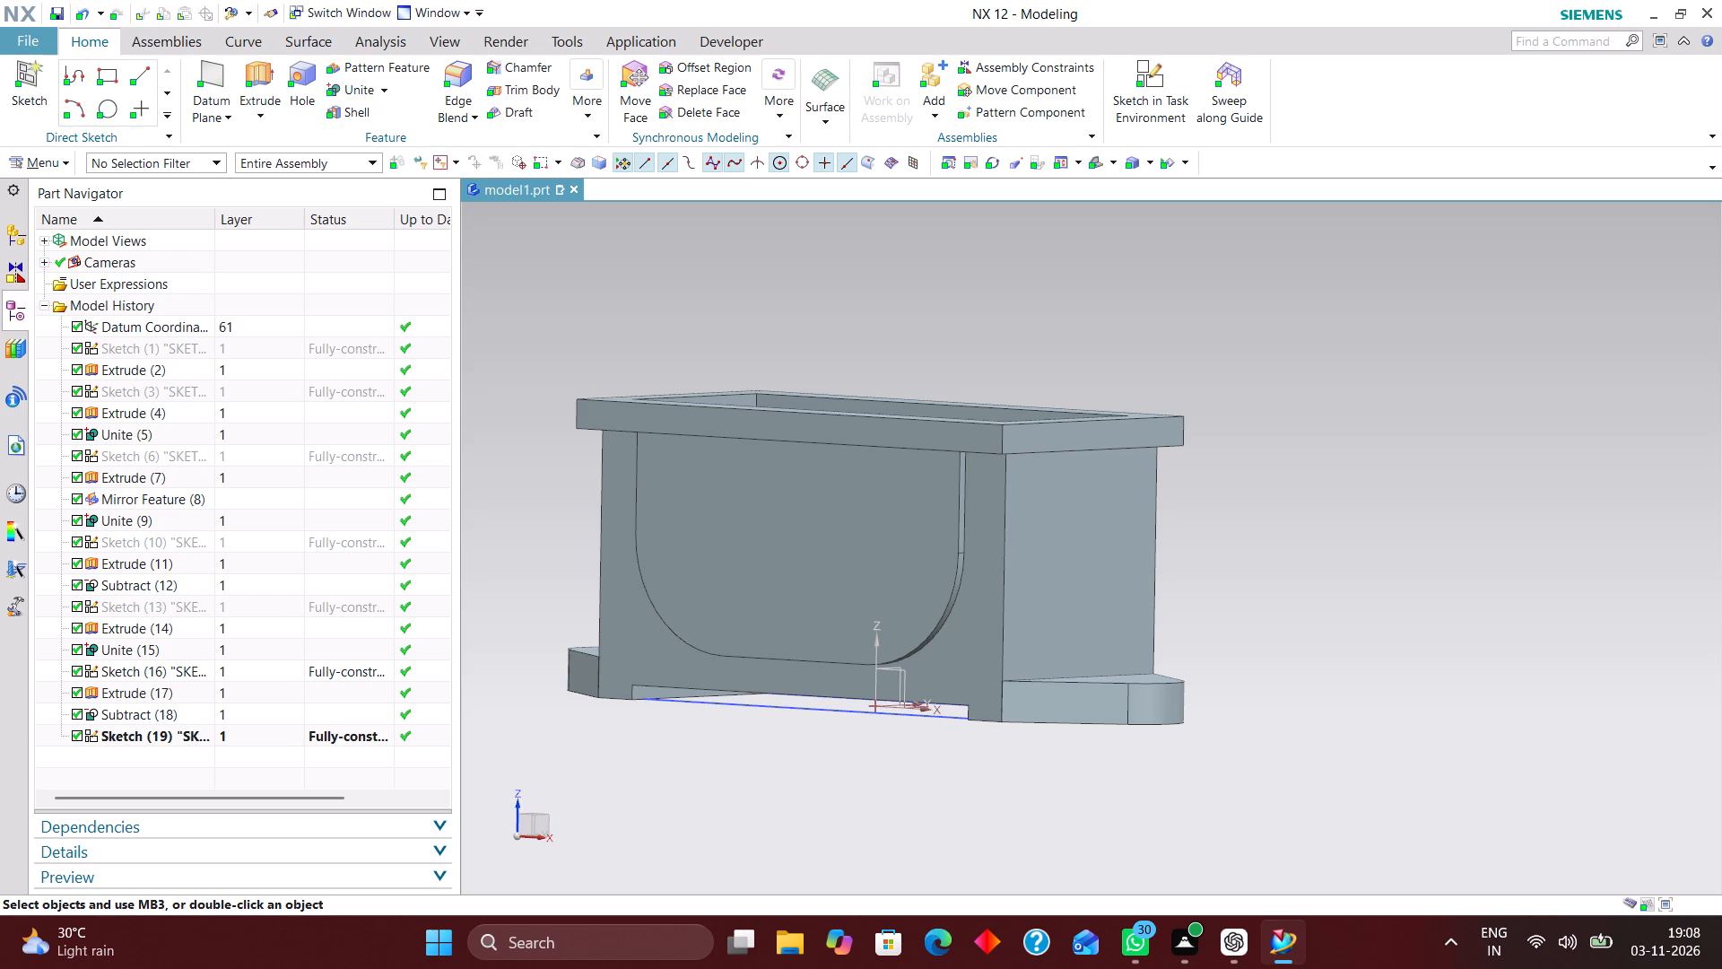
Examine the flanged box and the circle sketch inside it from several angles.
{"action": "scroll", "coordinate": [1170, 492], "scroll_direction": "down", "scroll_amount": 3}
{"action": "scroll", "coordinate": [1165, 534], "scroll_direction": "up", "scroll_amount": 2}
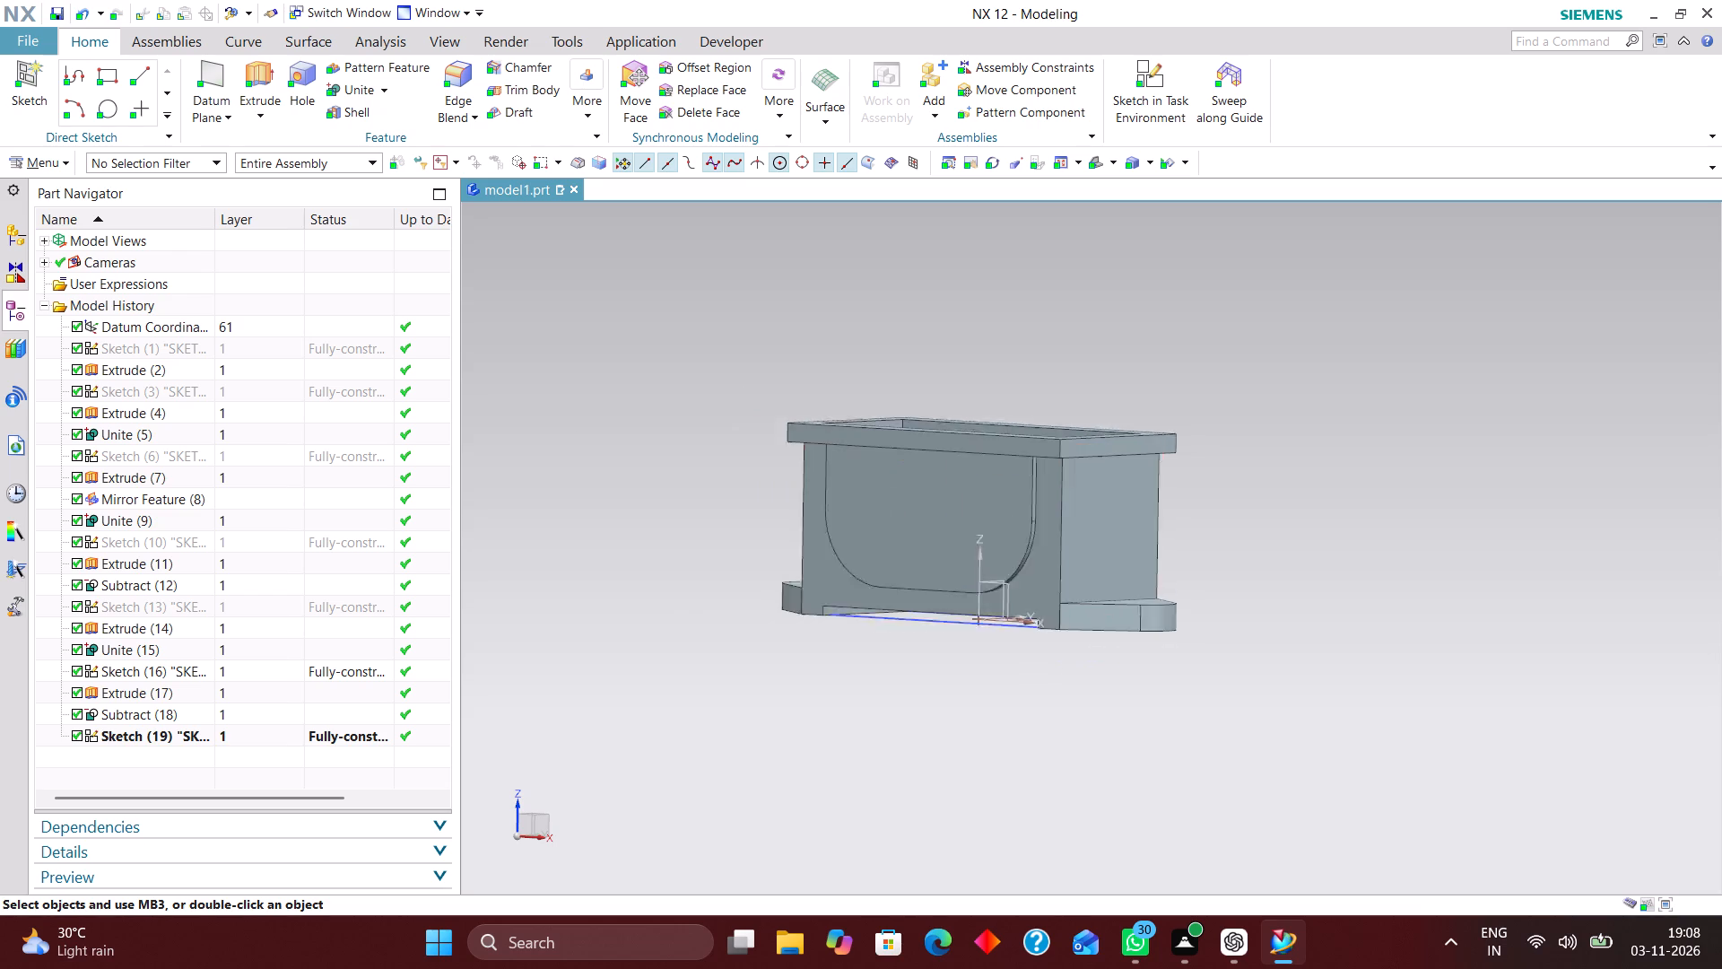
{"action": "scroll", "coordinate": [1163, 539], "scroll_direction": "up", "scroll_amount": 2}
{"action": "middle_click_drag", "start_coordinate": [1323, 555], "coordinate": [1319, 586]}
{"action": "scroll", "coordinate": [1355, 565], "scroll_direction": "down", "scroll_amount": 4}
{"action": "scroll", "coordinate": [1137, 535], "scroll_direction": "up", "scroll_amount": 3}
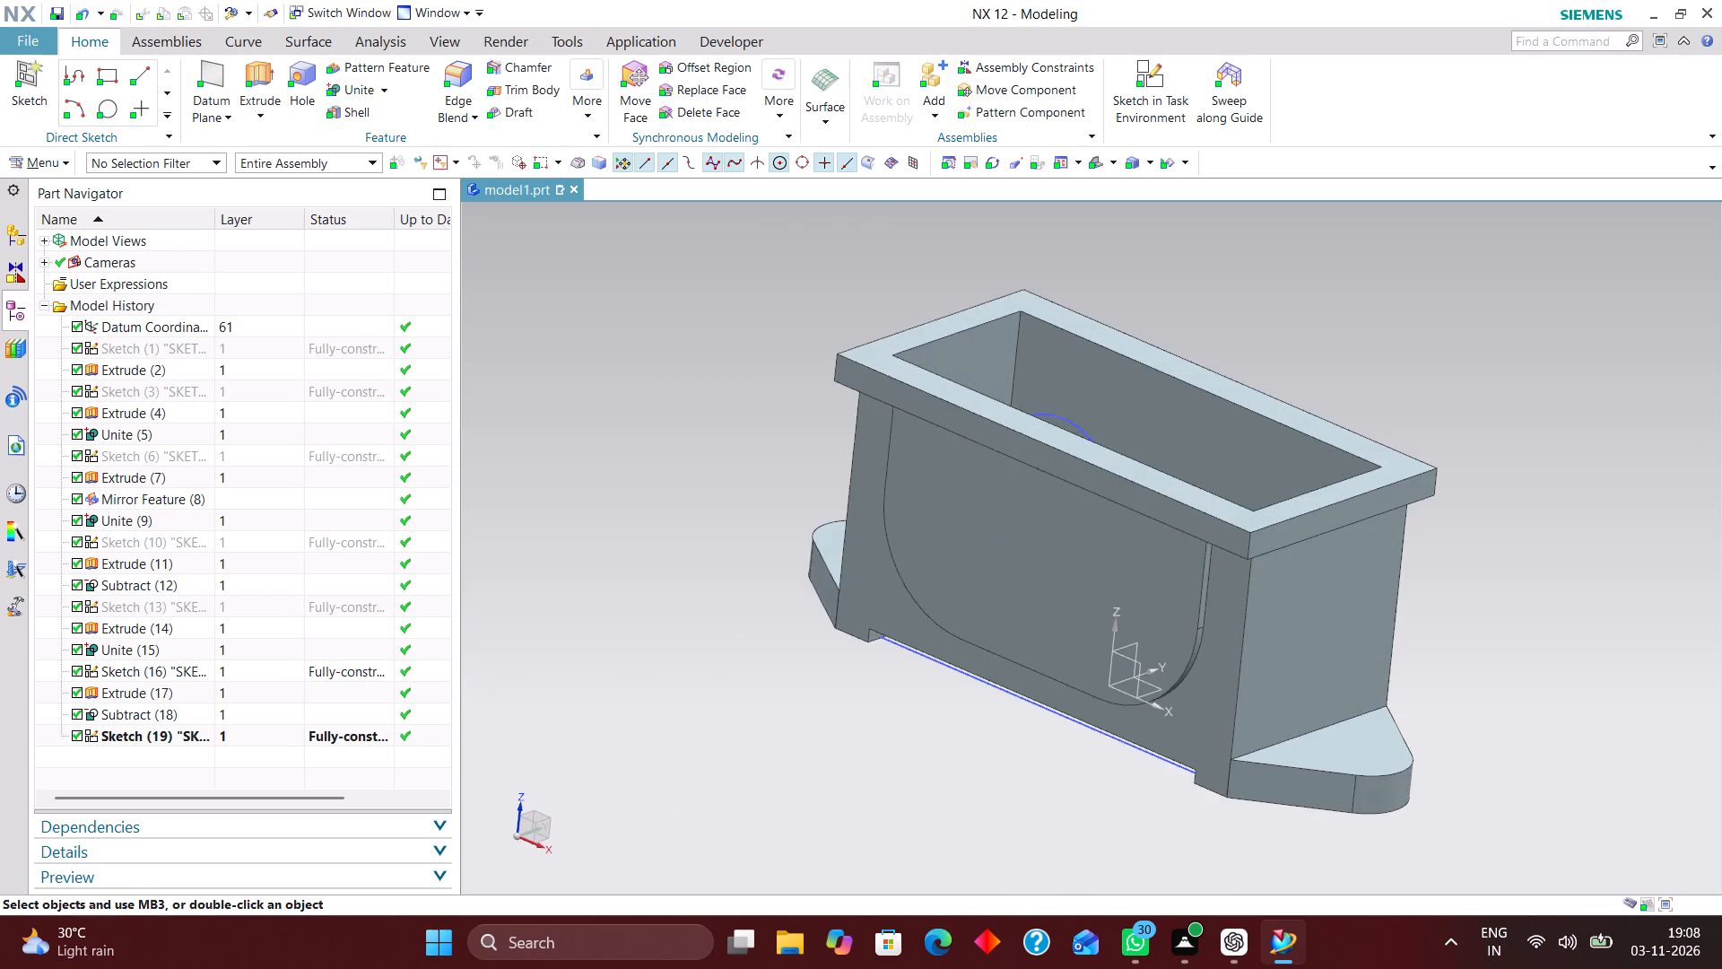
{"action": "middle_click_drag", "start_coordinate": [1458, 528], "coordinate": [1408, 562]}
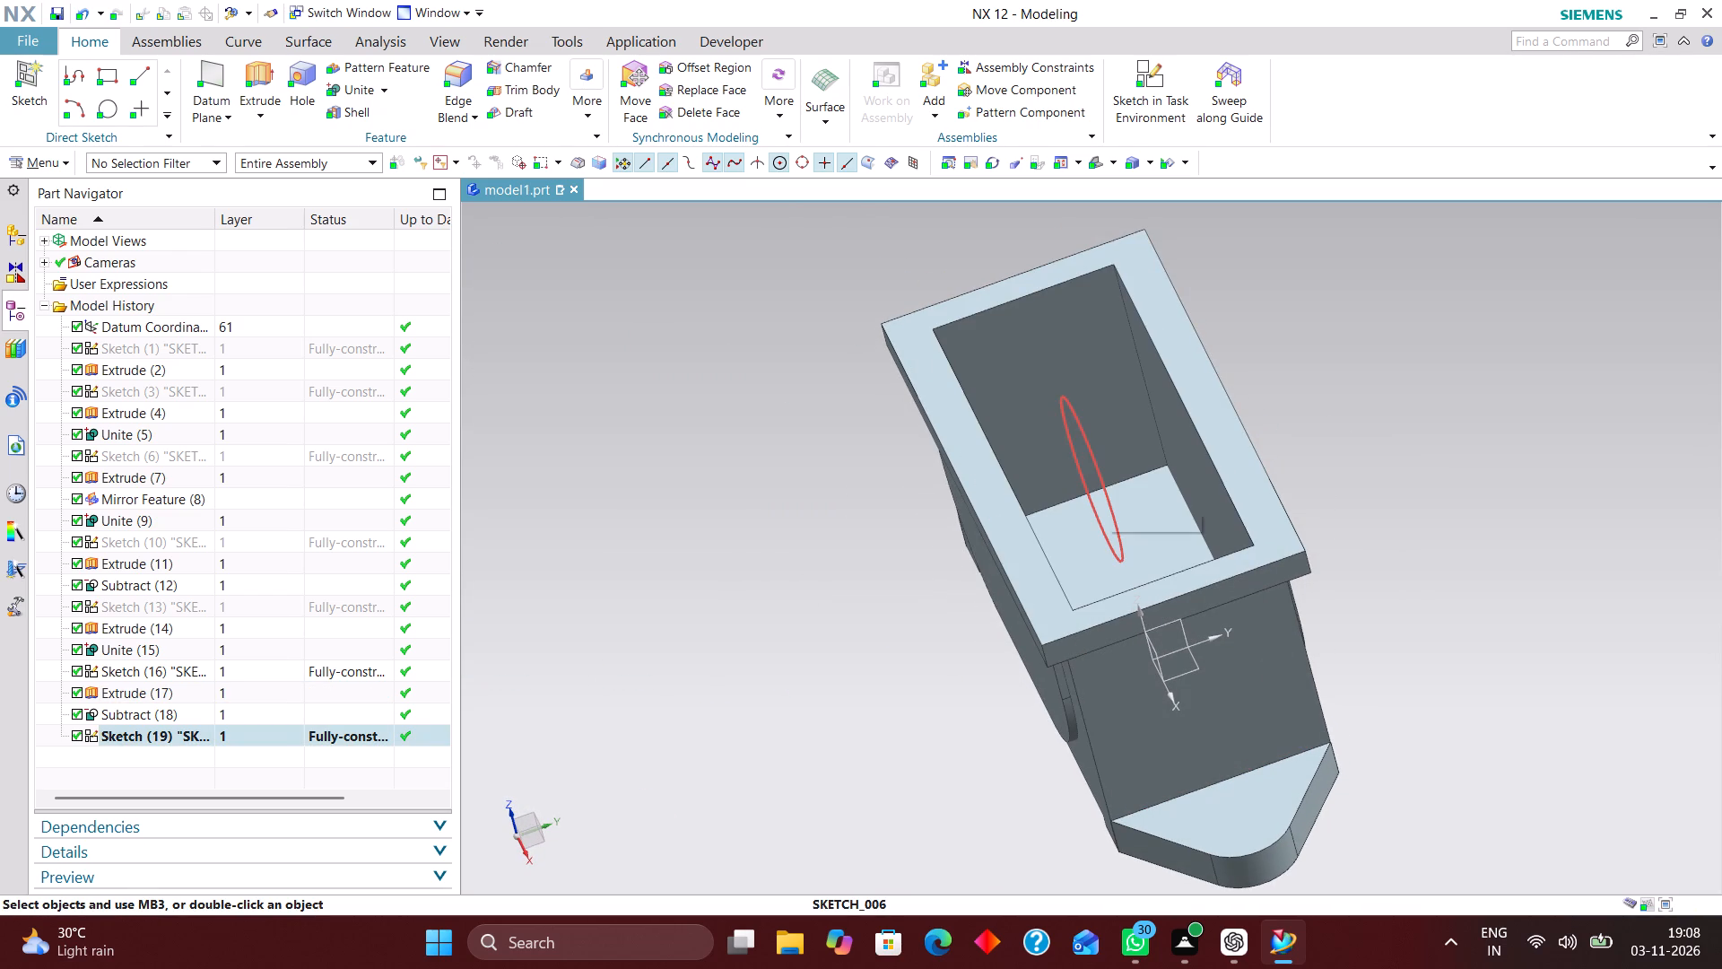
{"action": "middle_click_drag", "start_coordinate": [1488, 480], "coordinate": [1598, 446]}
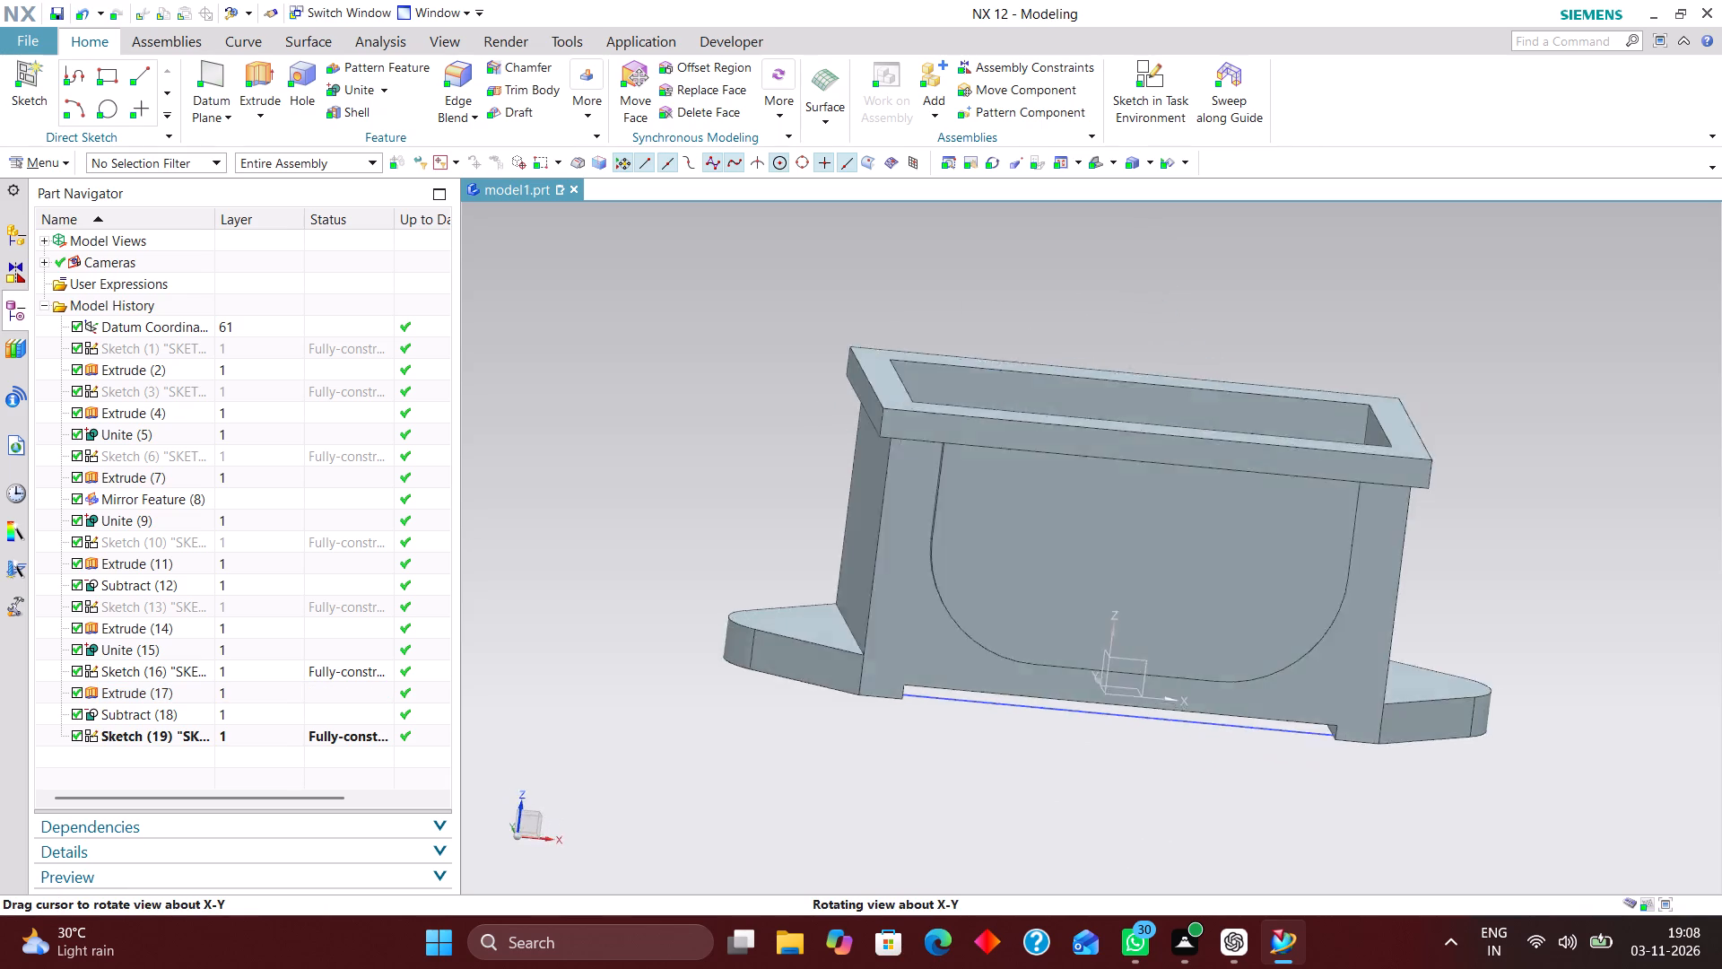
{"action": "middle_click_drag", "start_coordinate": [1598, 446], "coordinate": [1559, 460]}
{"action": "middle_click_drag", "start_coordinate": [1500, 461], "coordinate": [1466, 476]}
{"action": "middle_click", "coordinate": [1458, 475]}
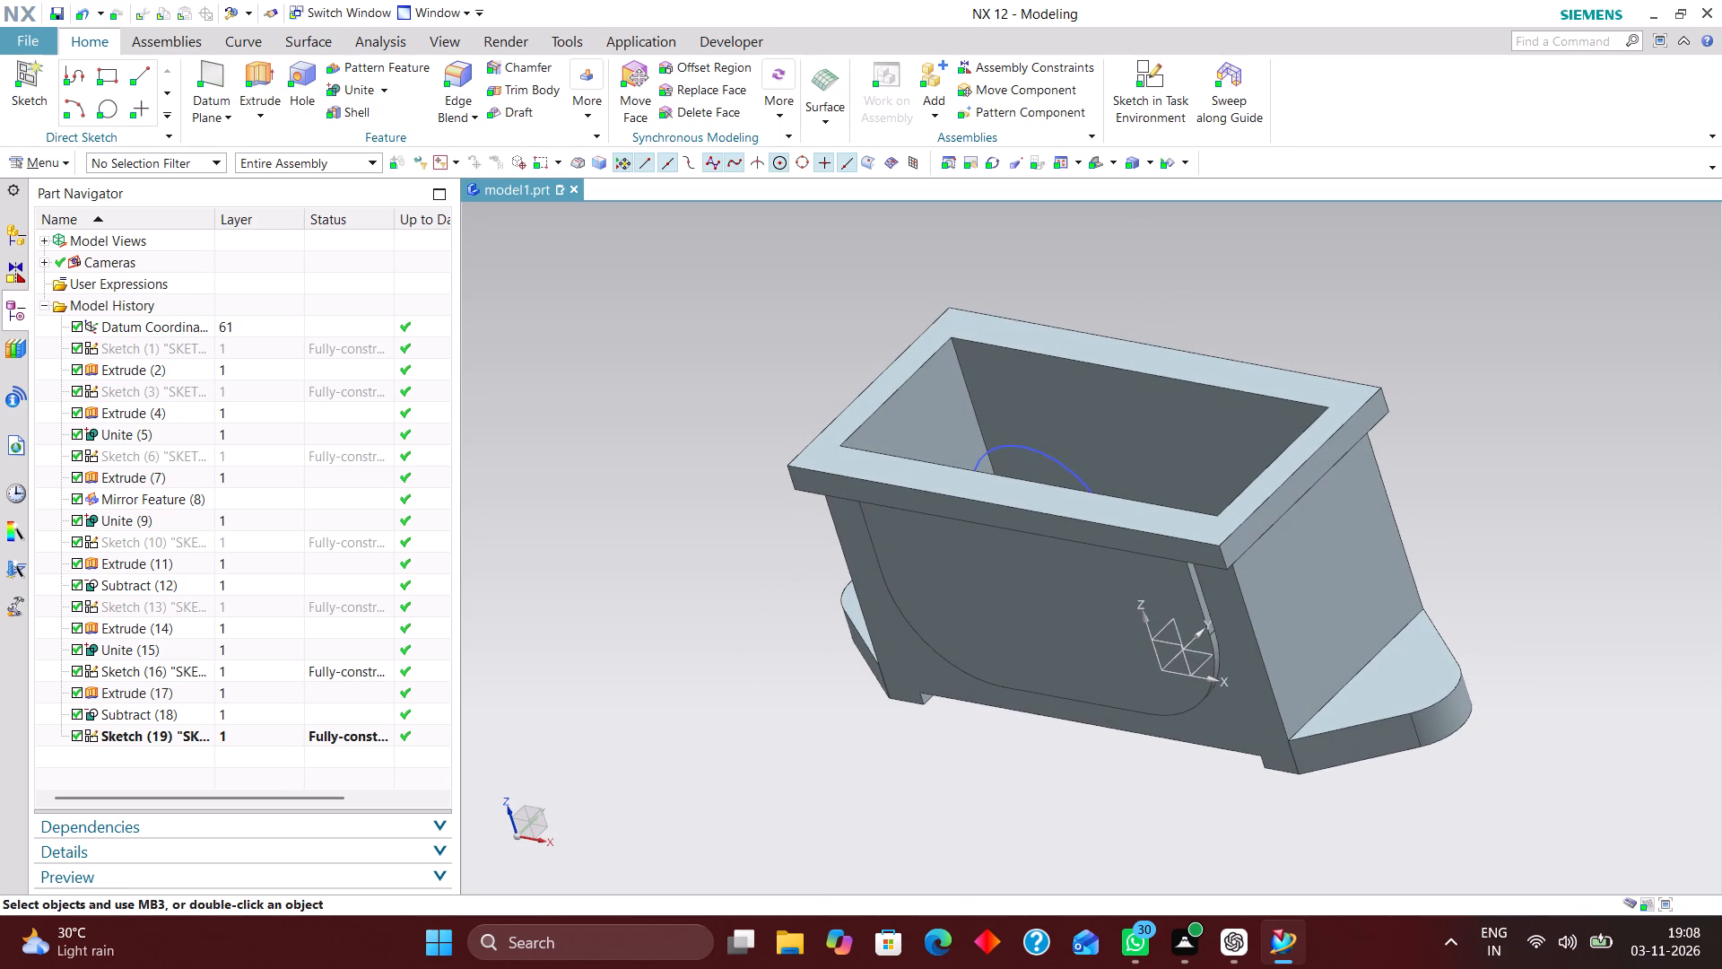
{"action": "scroll", "coordinate": [1652, 332], "scroll_direction": "up", "scroll_amount": 1}
{"action": "middle_click_drag", "start_coordinate": [1652, 332], "coordinate": [1640, 349]}
Extrude the circle sketched inside the box, with the start limit at -43 mm and the end limit at -36 mm.
{"action": "left_click", "coordinate": [260, 76]}
{"action": "middle_click_drag", "start_coordinate": [1408, 349], "coordinate": [1386, 390]}
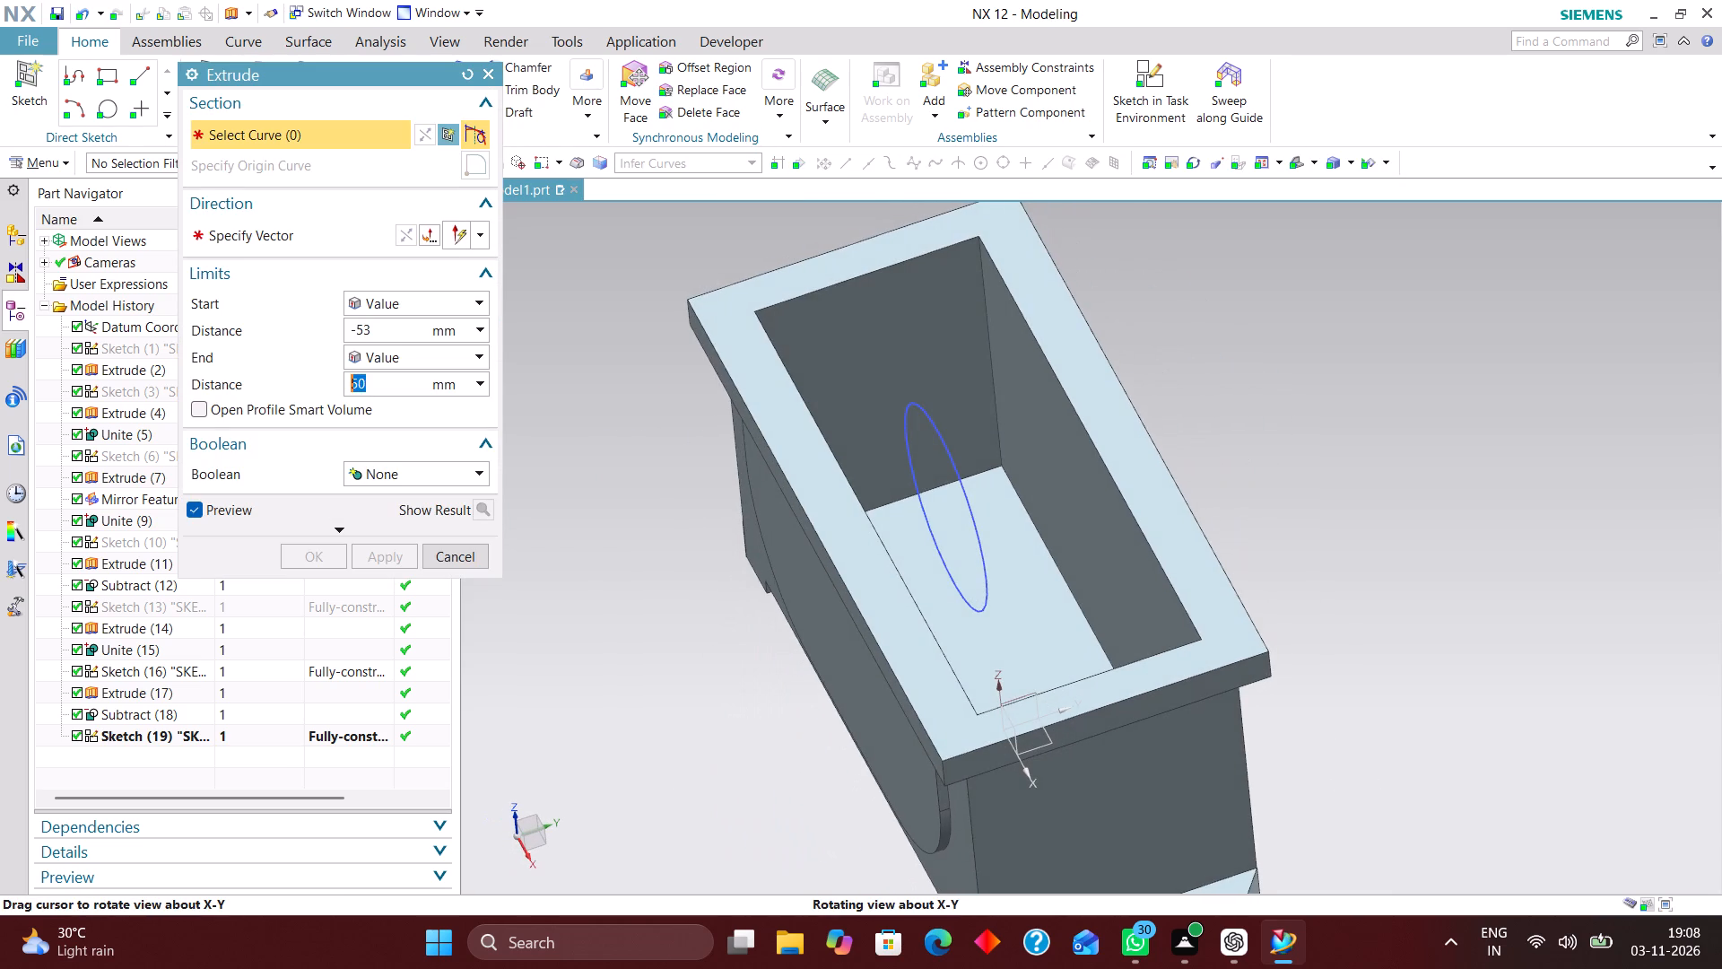
{"action": "middle_click_drag", "start_coordinate": [1386, 390], "coordinate": [1383, 388]}
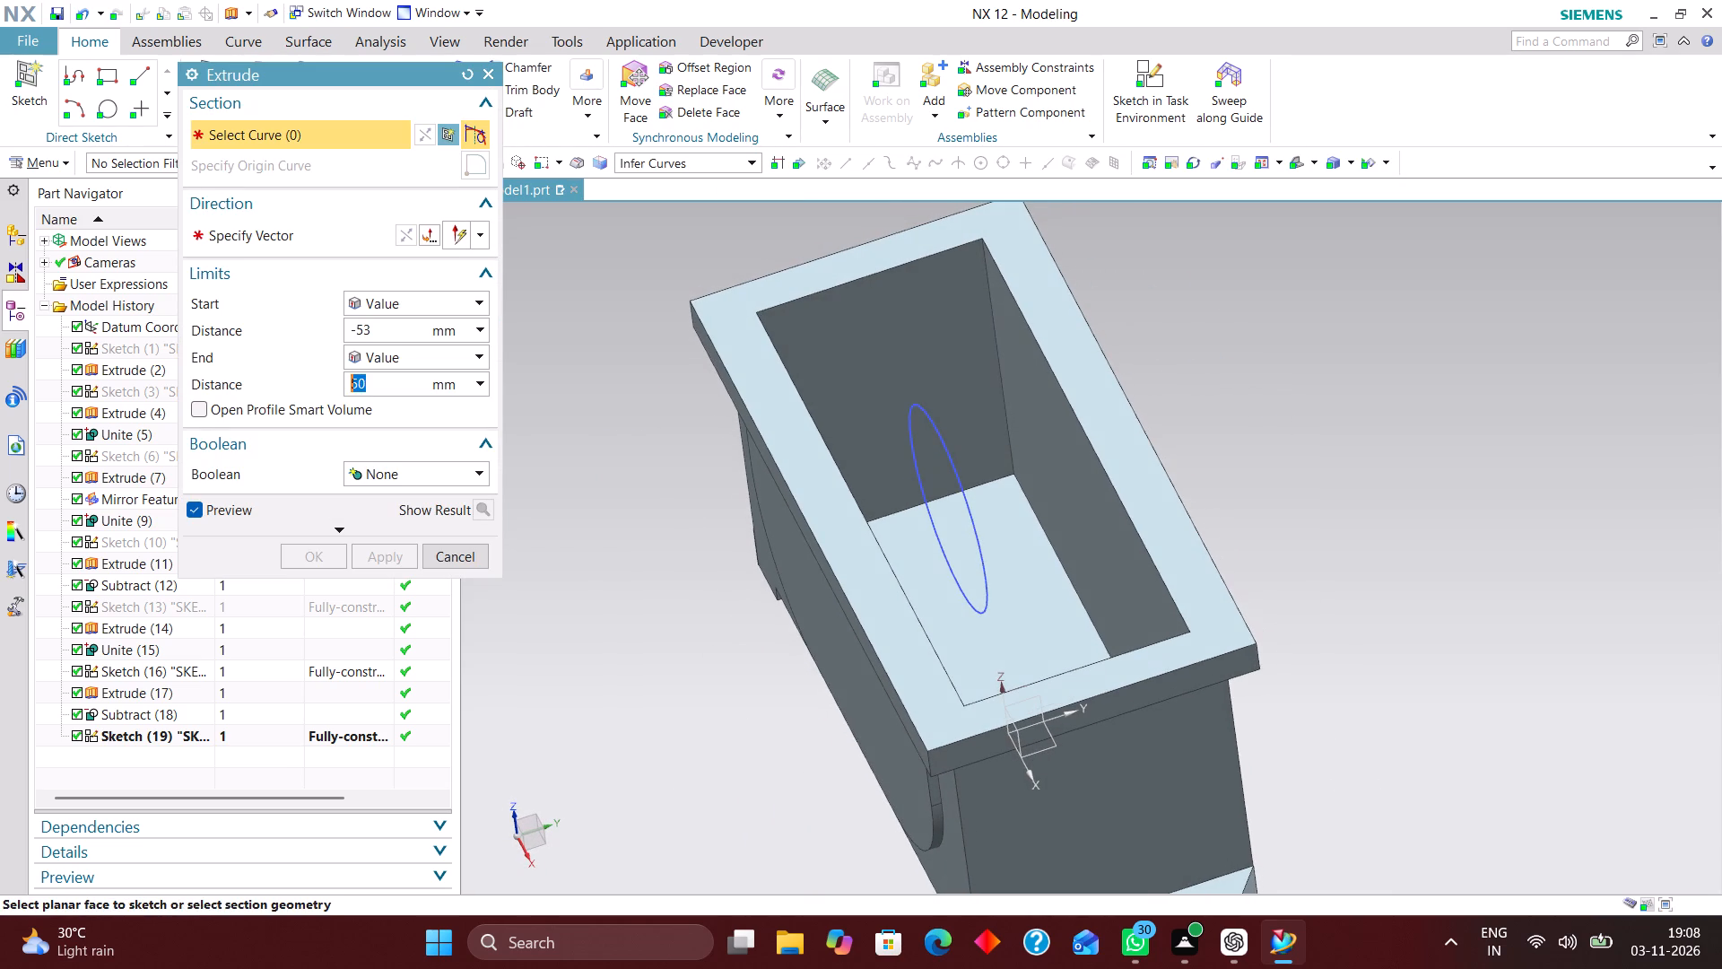
{"action": "left_click", "coordinate": [970, 514]}
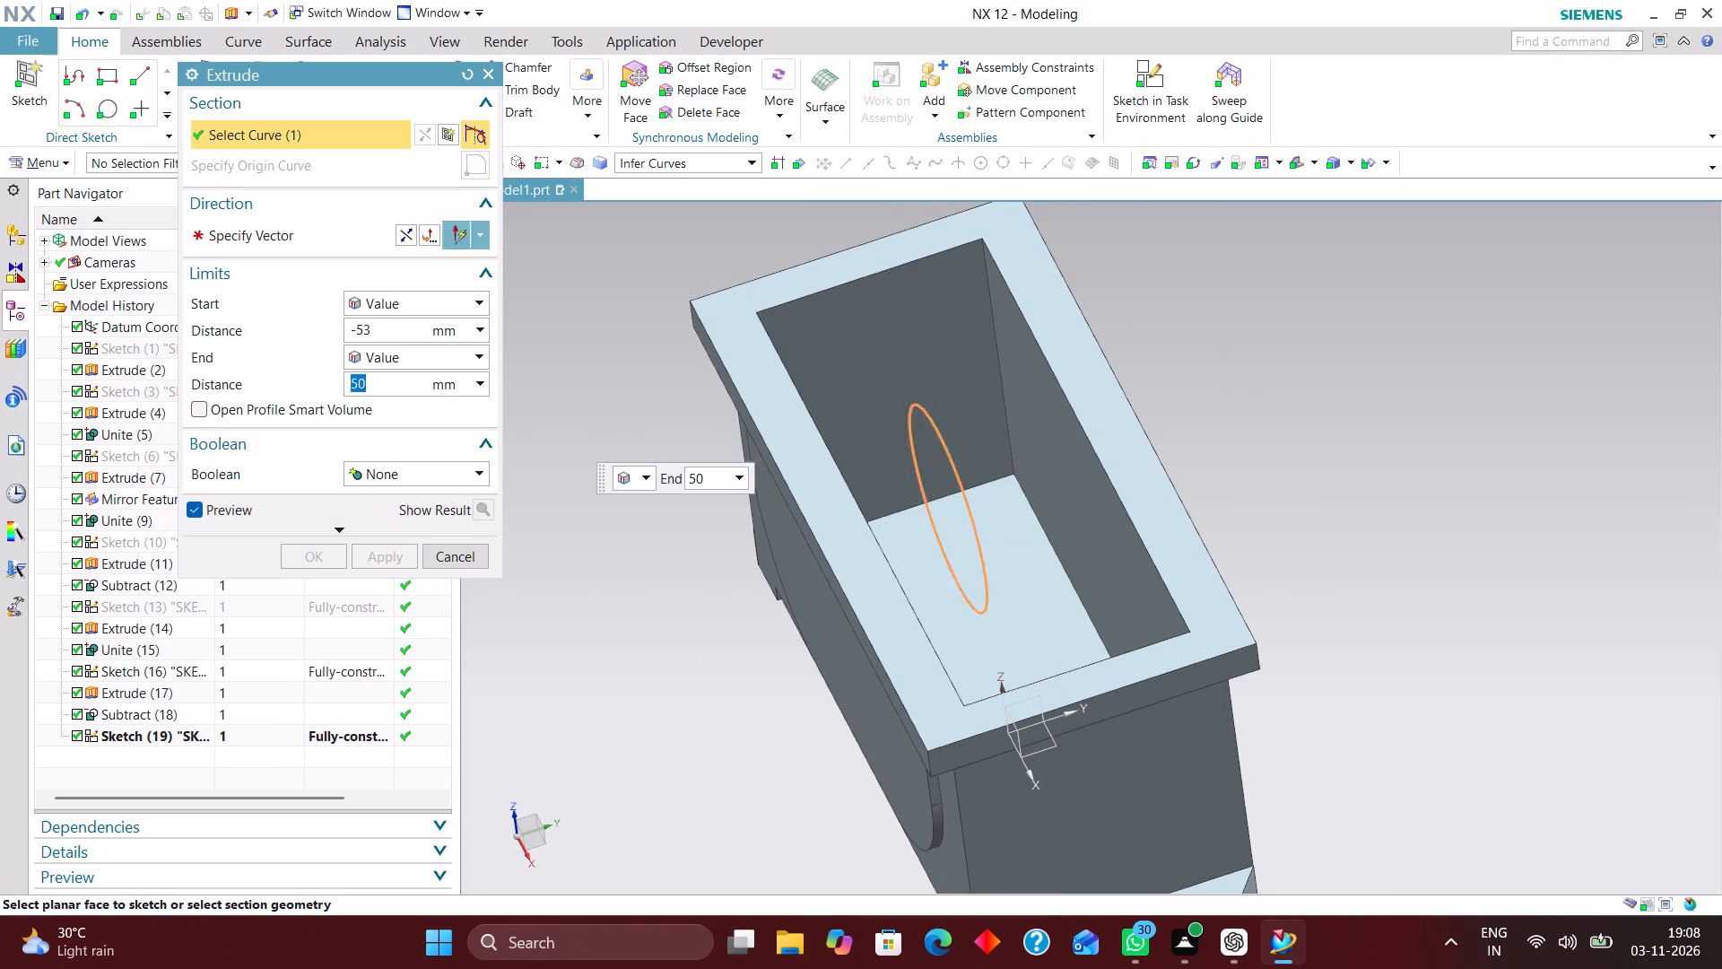
{"action": "right_click_drag", "start_coordinate": [1539, 451], "coordinate": [1327, 462]}
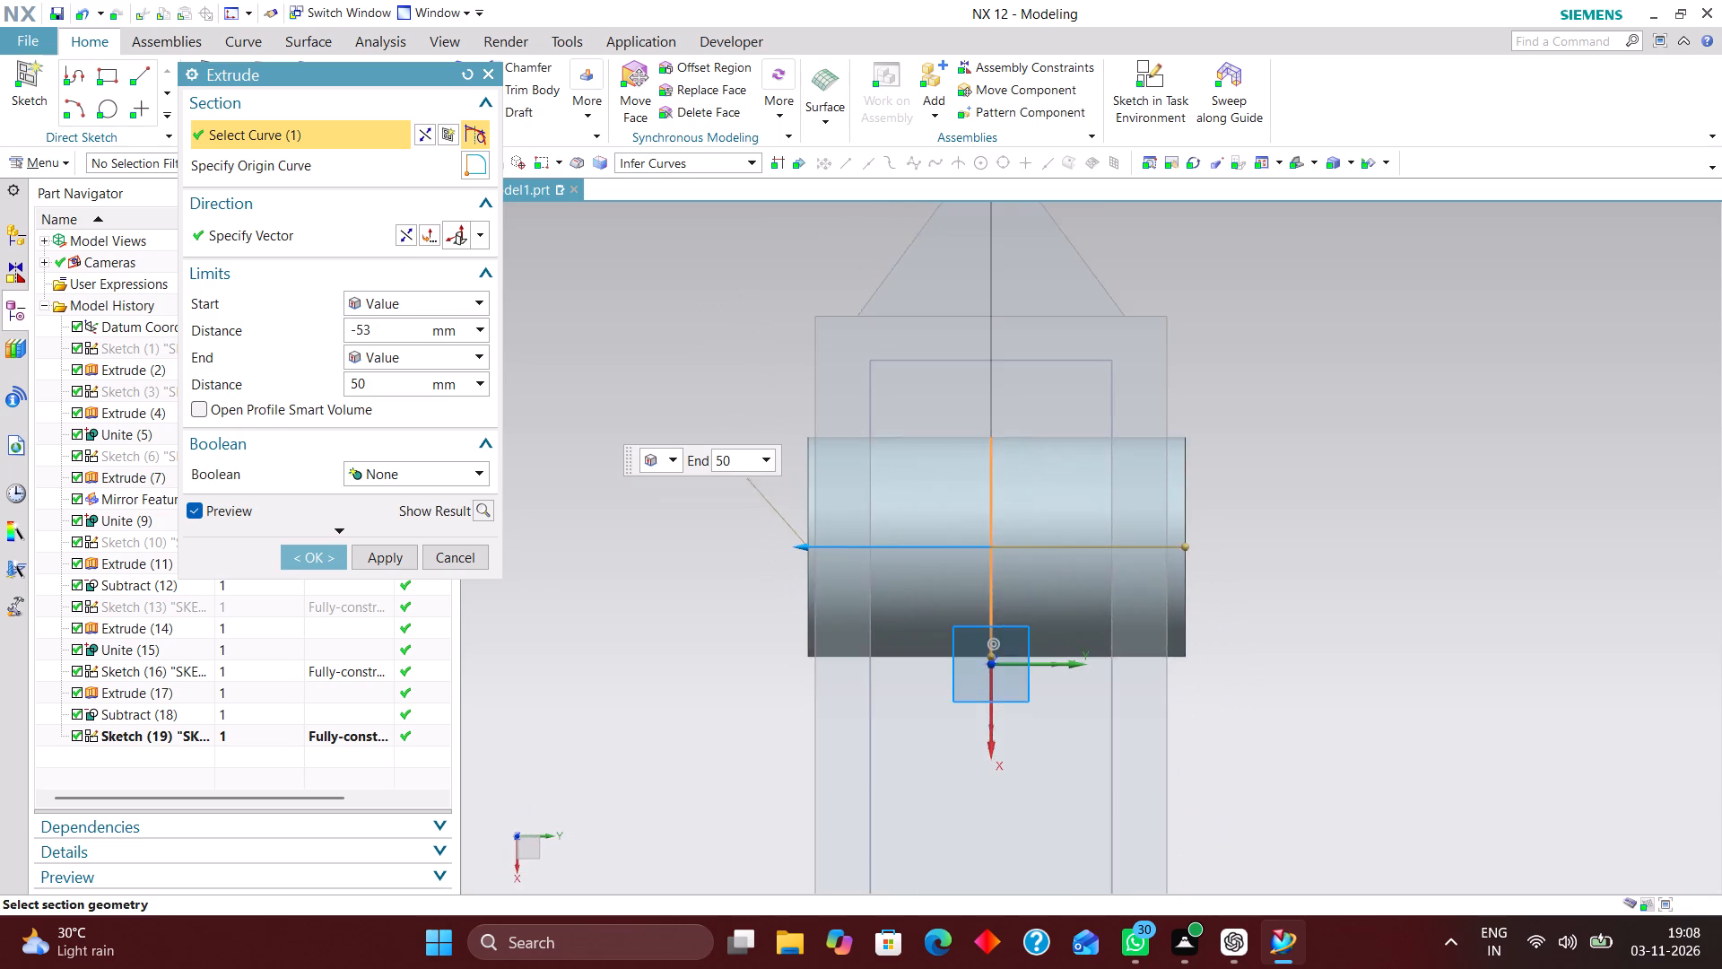
{"action": "scroll", "coordinate": [1255, 435], "scroll_direction": "down", "scroll_amount": 2}
{"action": "middle_click_drag", "start_coordinate": [1287, 542], "coordinate": [1298, 428]}
{"action": "scroll", "coordinate": [1298, 428], "scroll_direction": "up", "scroll_amount": 1}
{"action": "right_click_drag", "start_coordinate": [1432, 441], "coordinate": [1339, 461]}
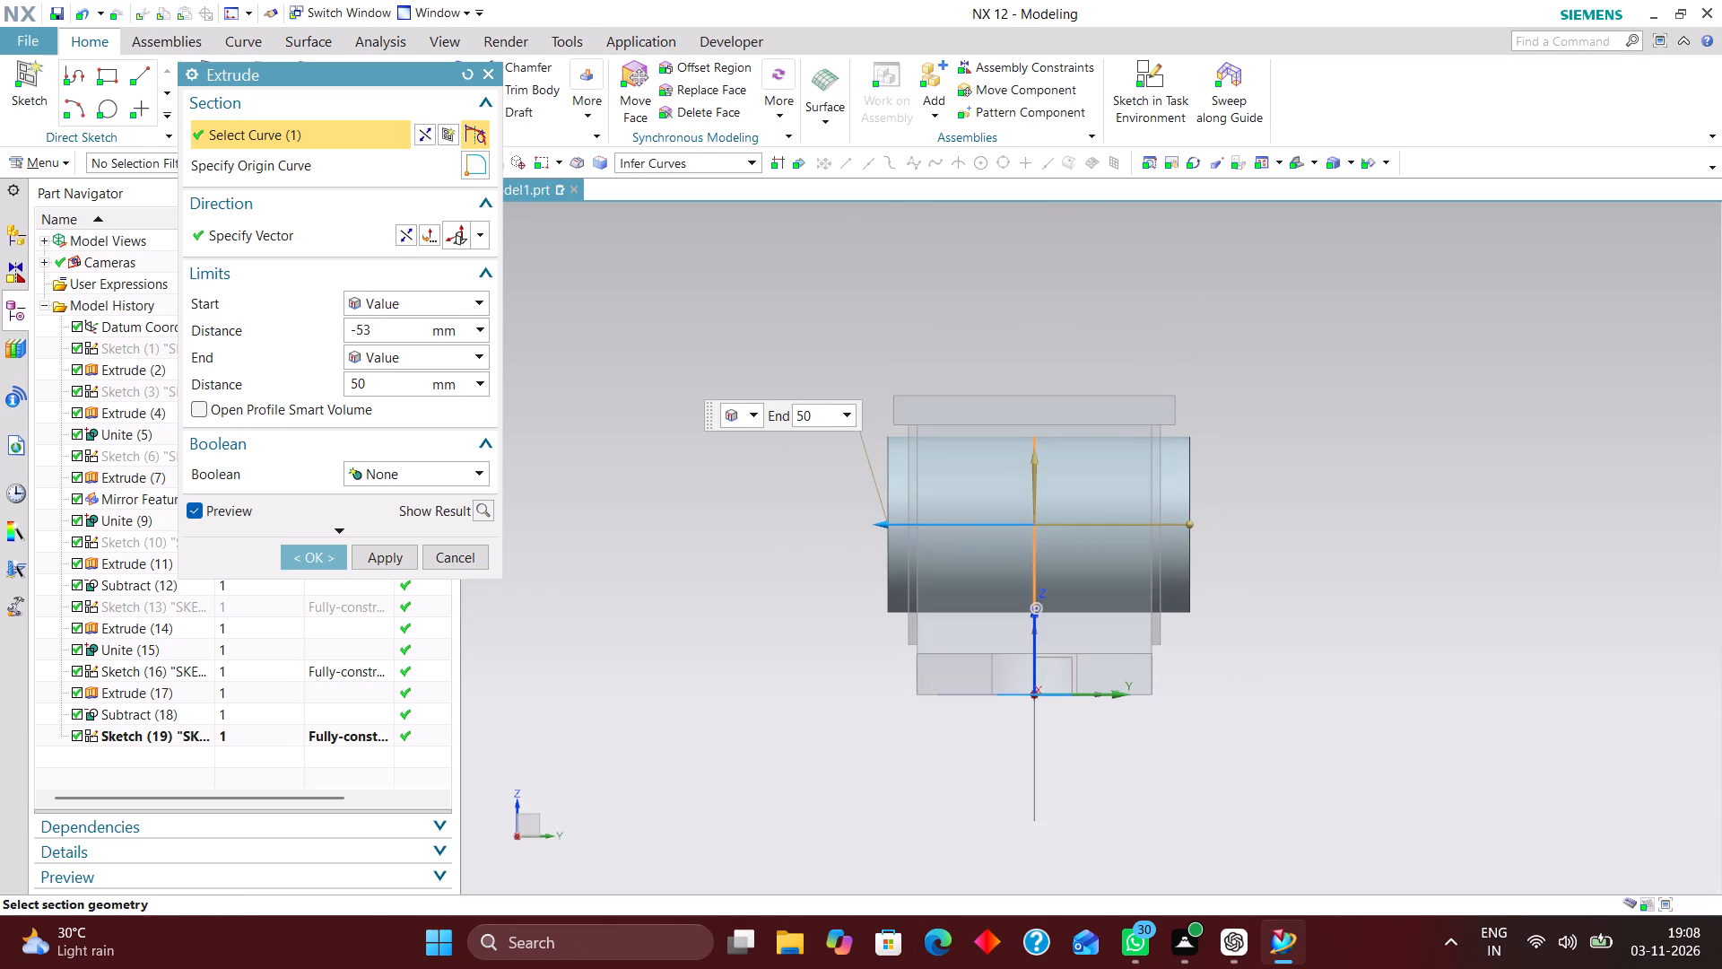
{"action": "middle_click_drag", "start_coordinate": [1255, 434], "coordinate": [1251, 445]}
{"action": "right_click_drag", "start_coordinate": [1378, 467], "coordinate": [1364, 467]}
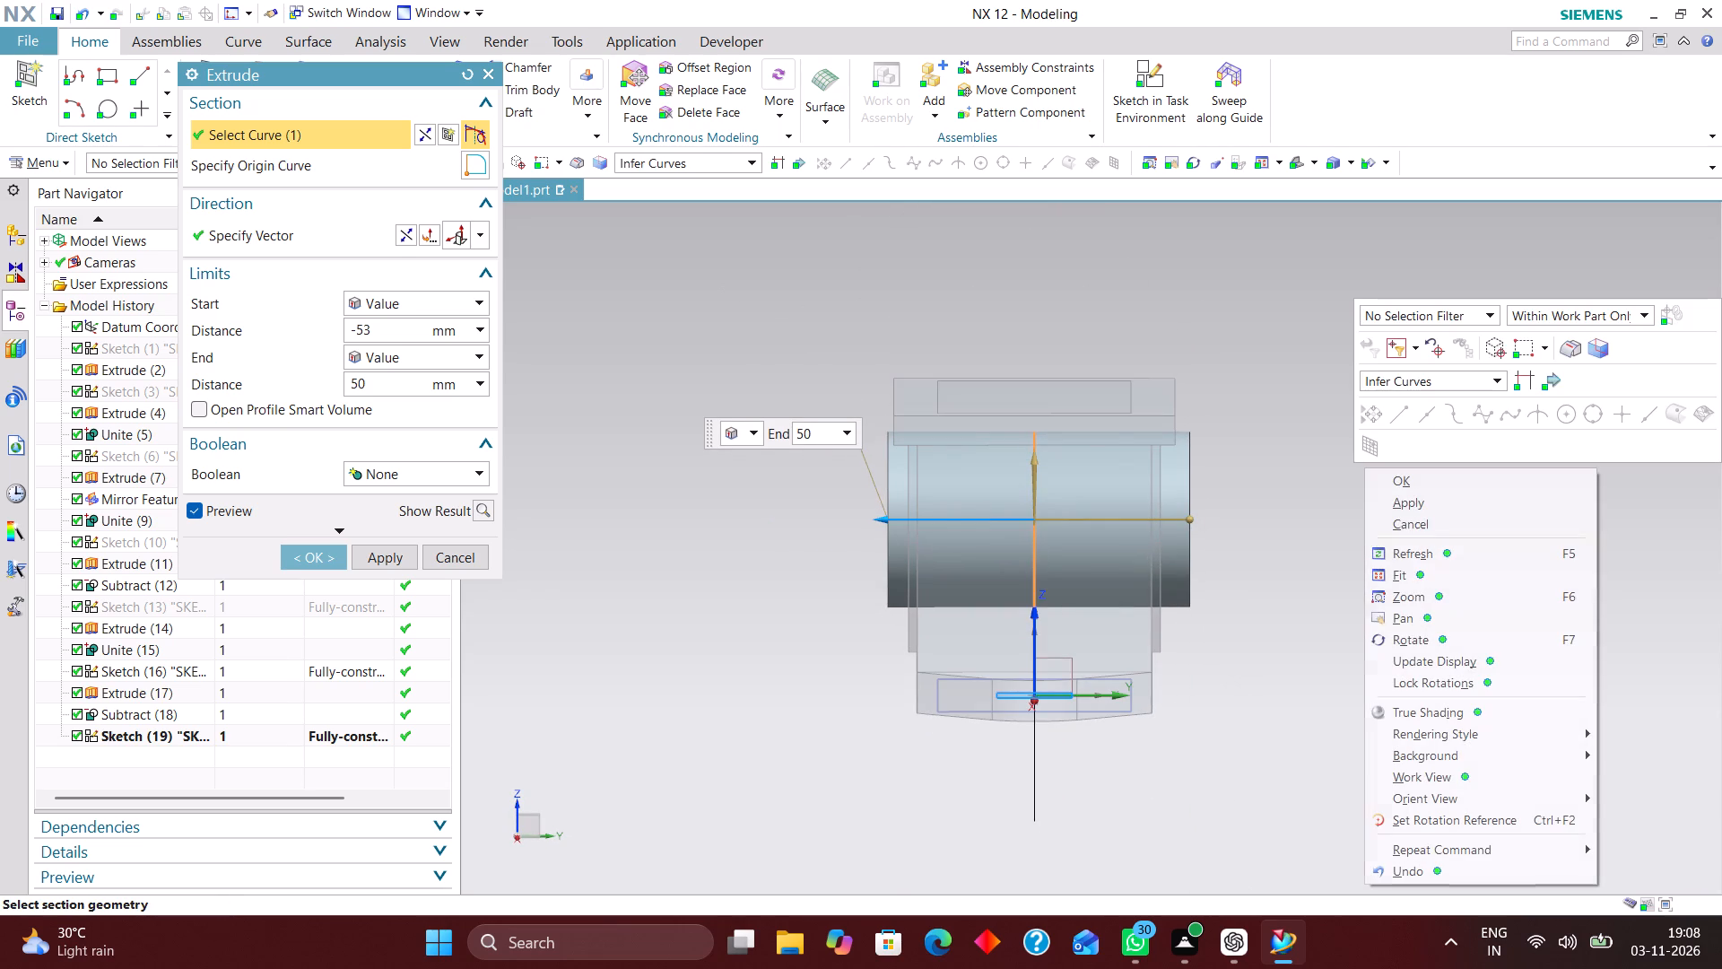
{"action": "left_click", "coordinate": [1263, 394]}
{"action": "scroll", "coordinate": [1200, 502], "scroll_direction": "up", "scroll_amount": 2}
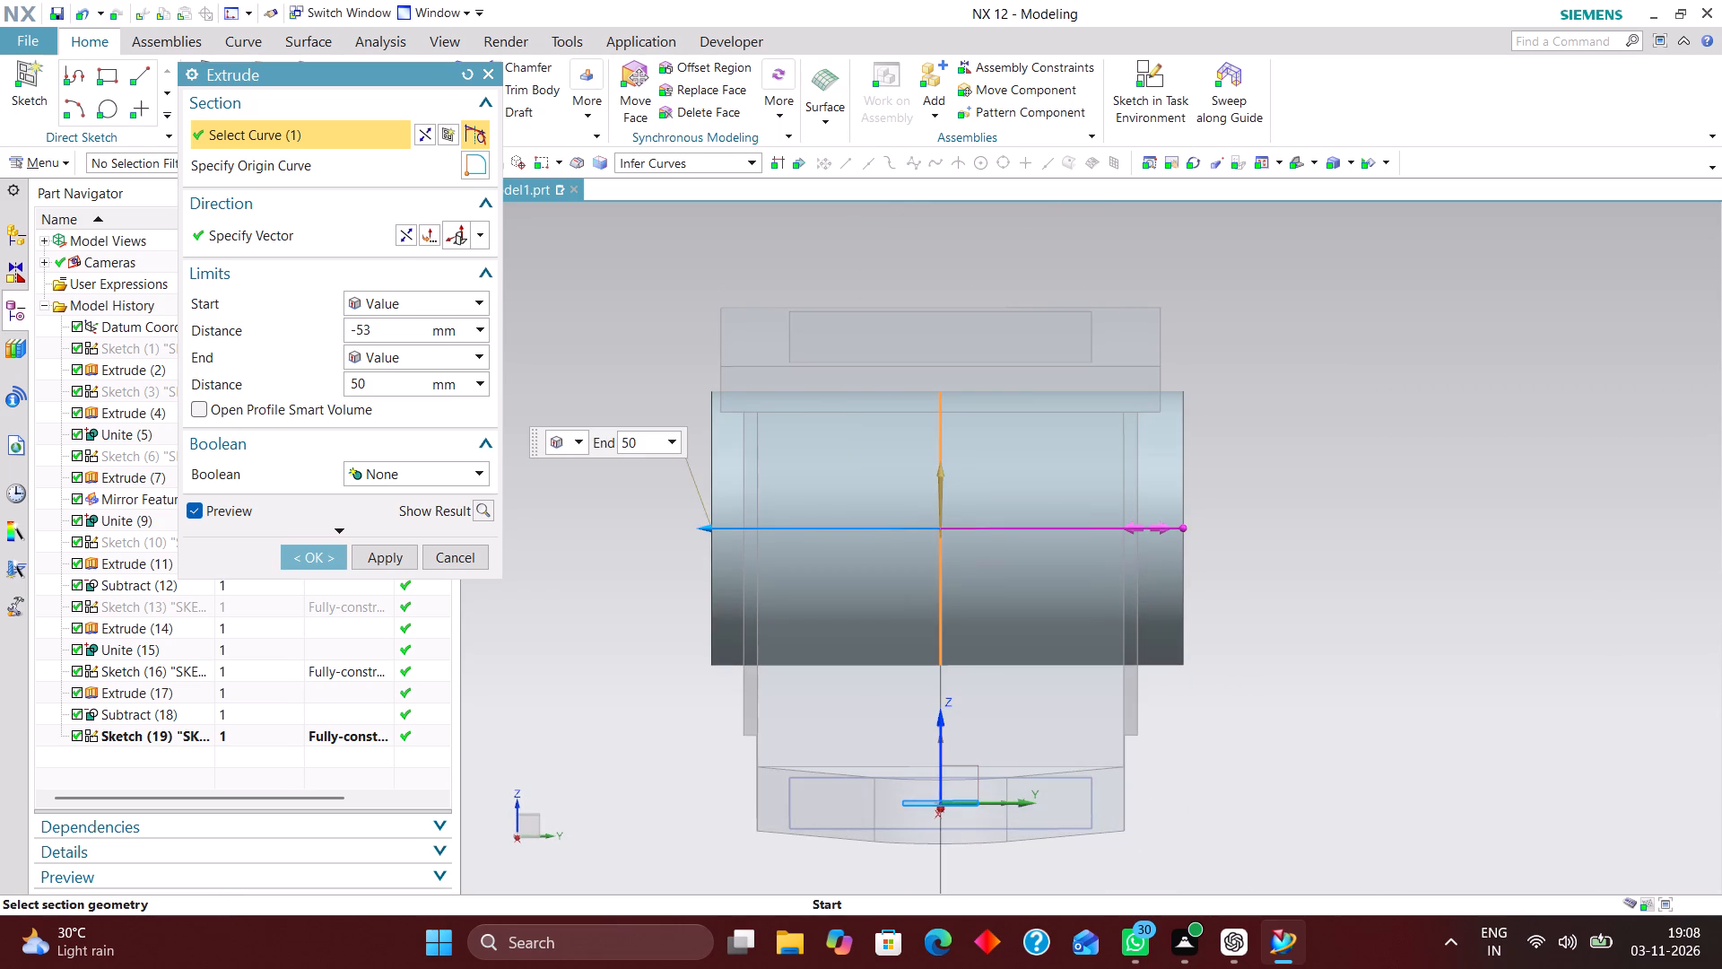
{"action": "left_click_drag", "start_coordinate": [1181, 531], "coordinate": [1135, 528]}
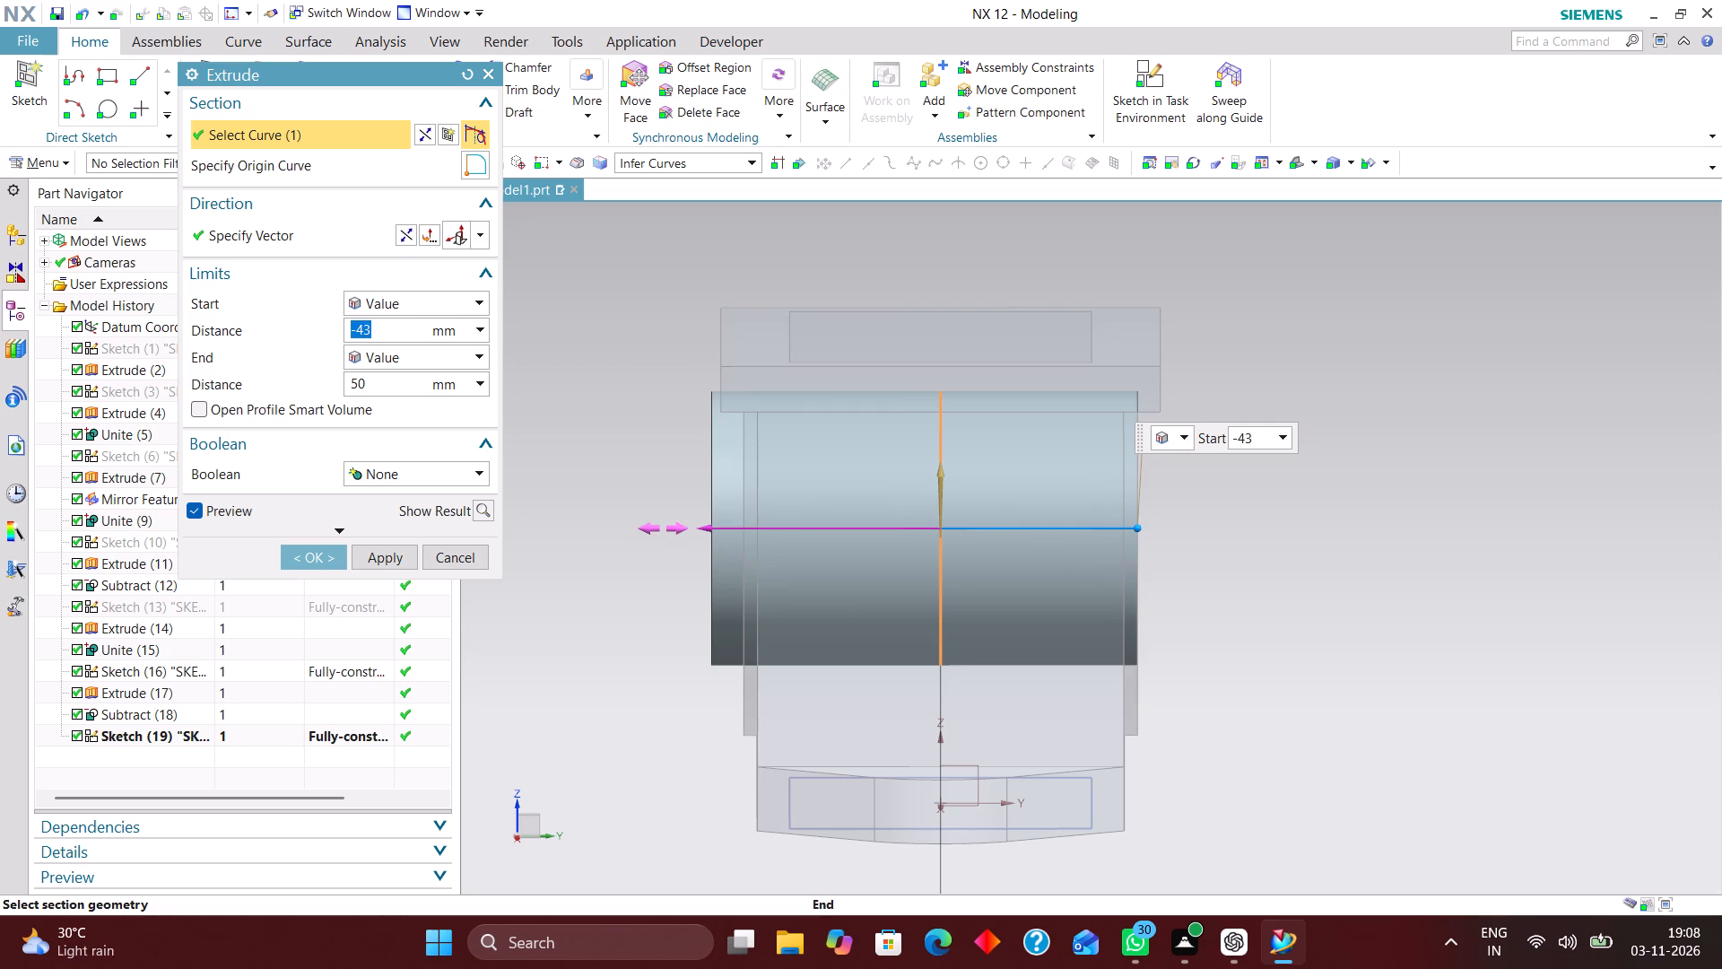
{"action": "left_click_drag", "start_coordinate": [699, 529], "coordinate": [1075, 540]}
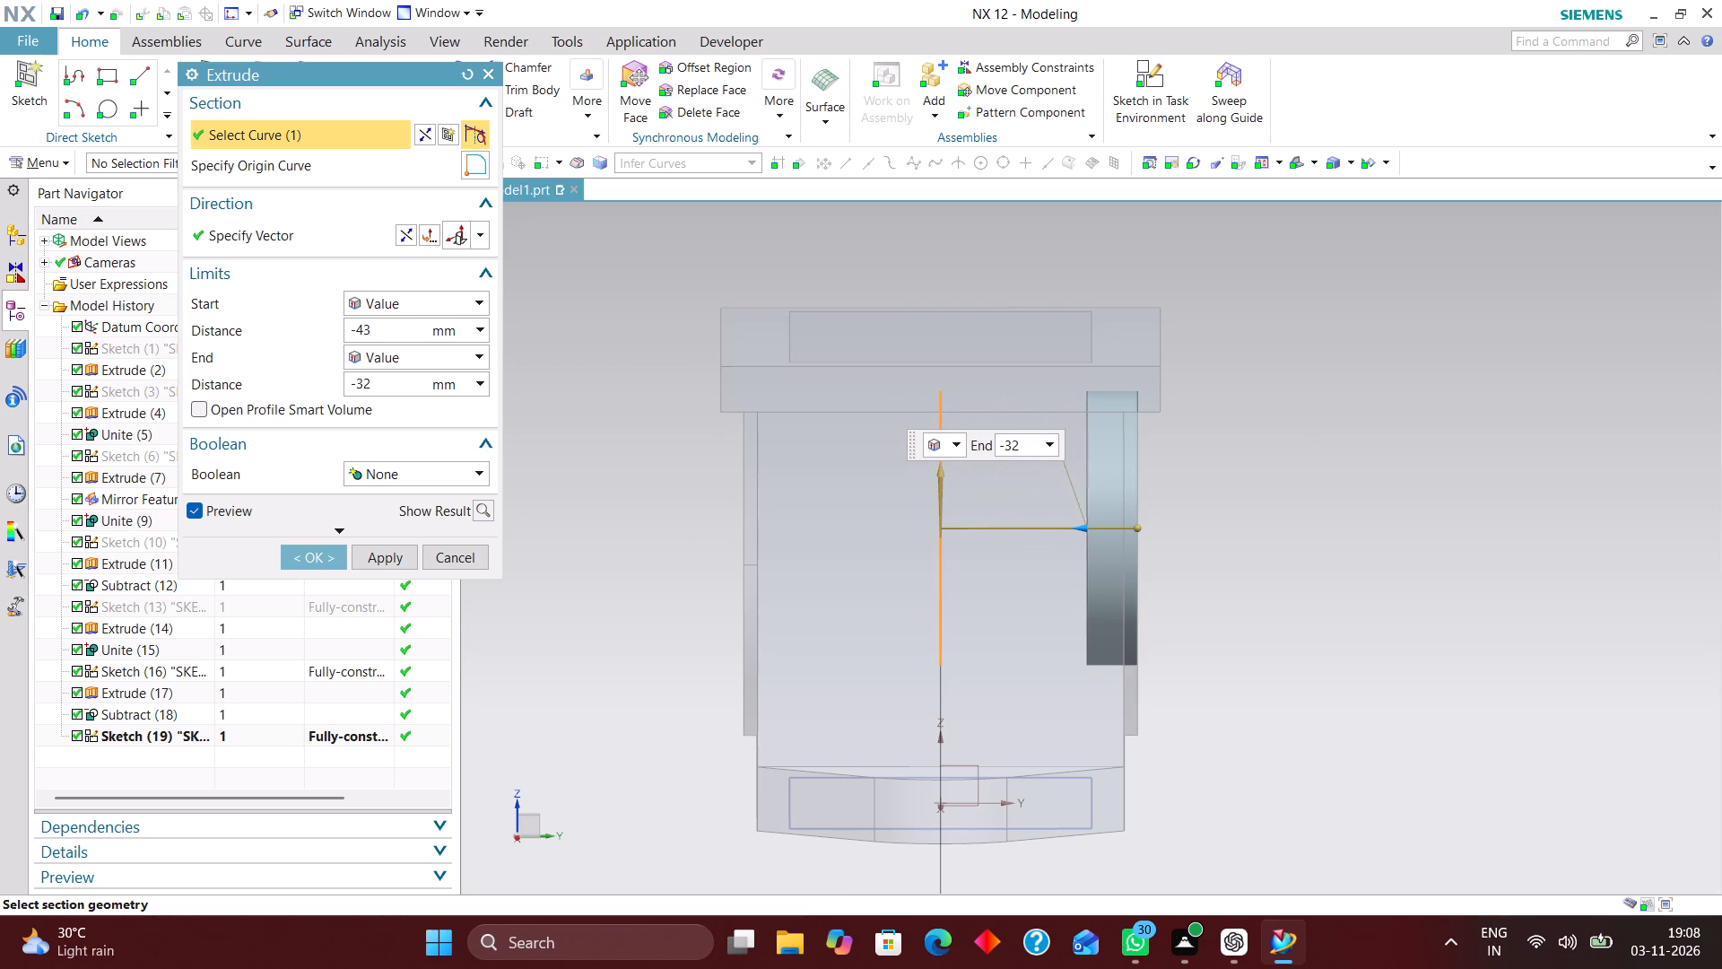
{"action": "left_click_drag", "start_coordinate": [1075, 540], "coordinate": [1092, 541]}
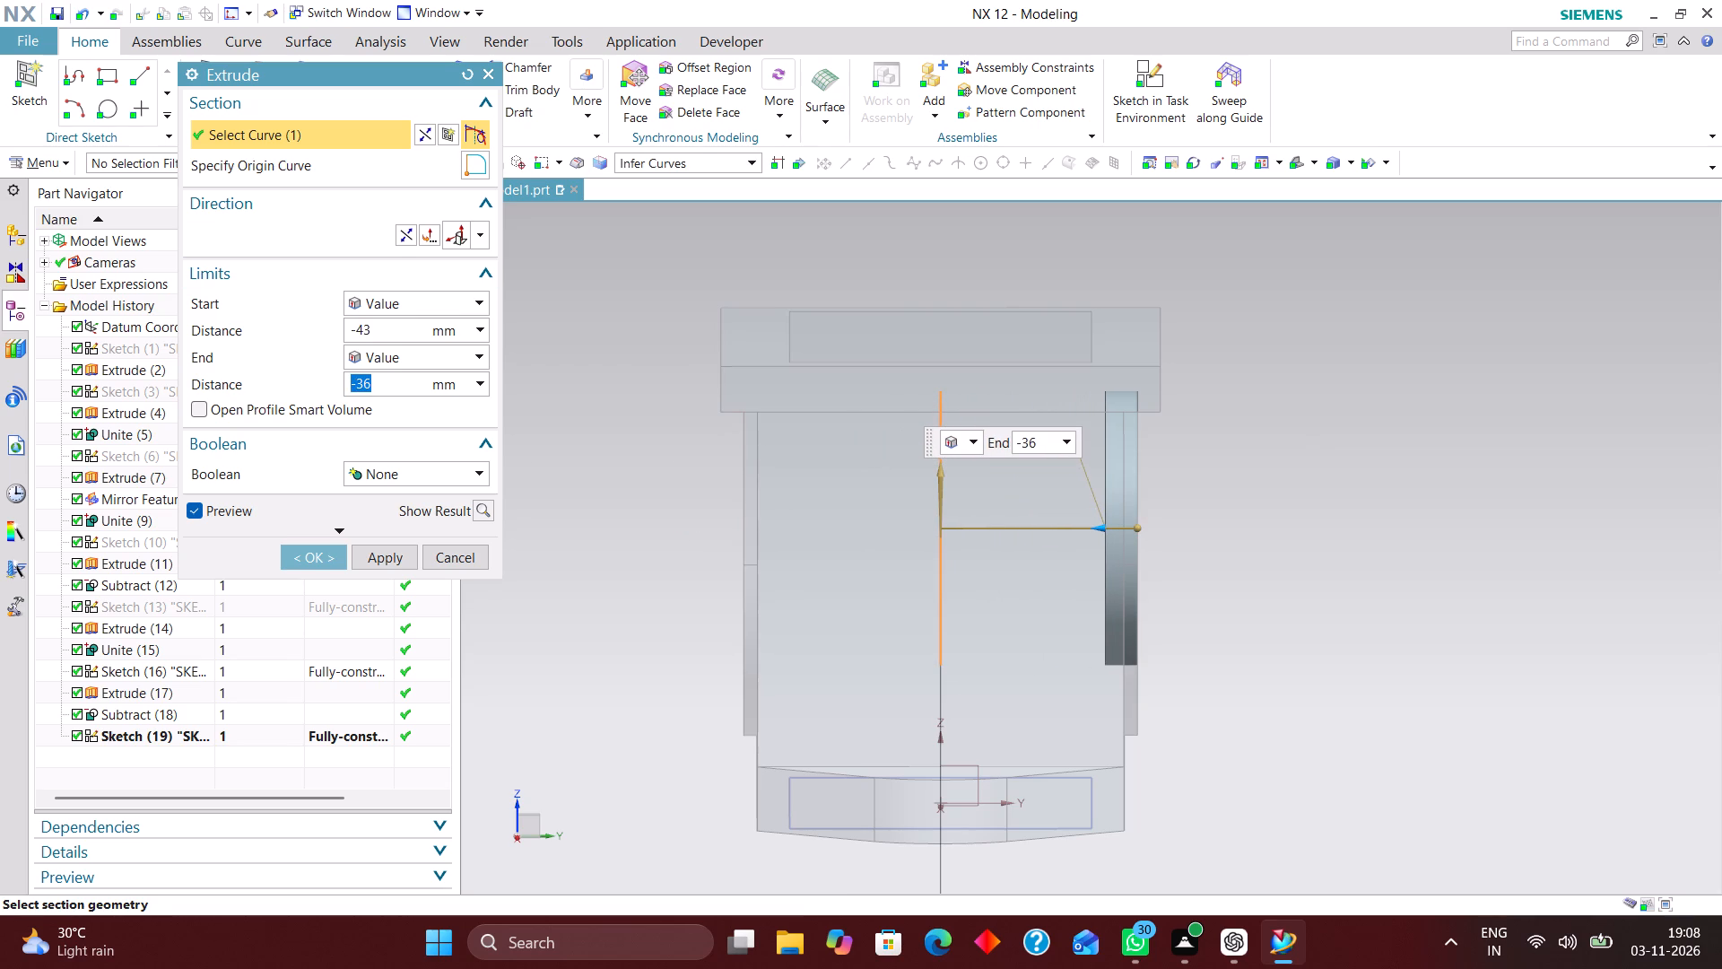
Reverse the circle's extrusion direction, set its end limit to -34 mm, and create the disc without a Boolean.
{"action": "left_click", "coordinate": [403, 233]}
{"action": "scroll", "coordinate": [779, 504], "scroll_direction": "up", "scroll_amount": 3}
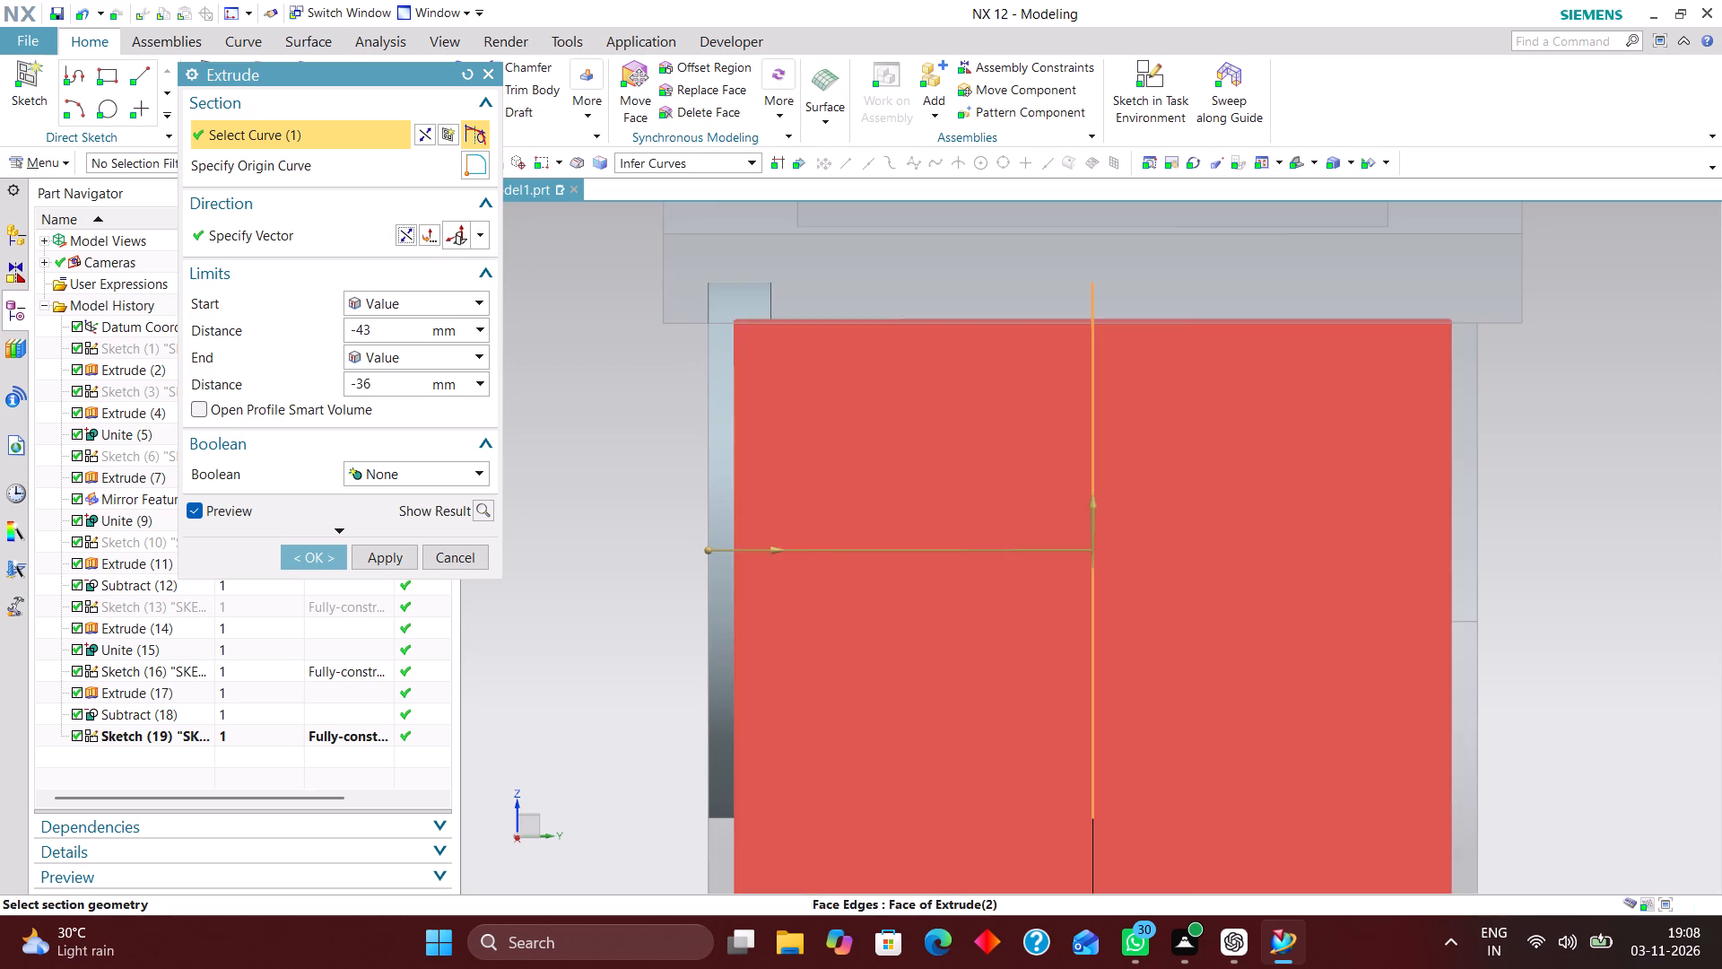
{"action": "scroll", "coordinate": [831, 518], "scroll_direction": "down", "scroll_amount": 2}
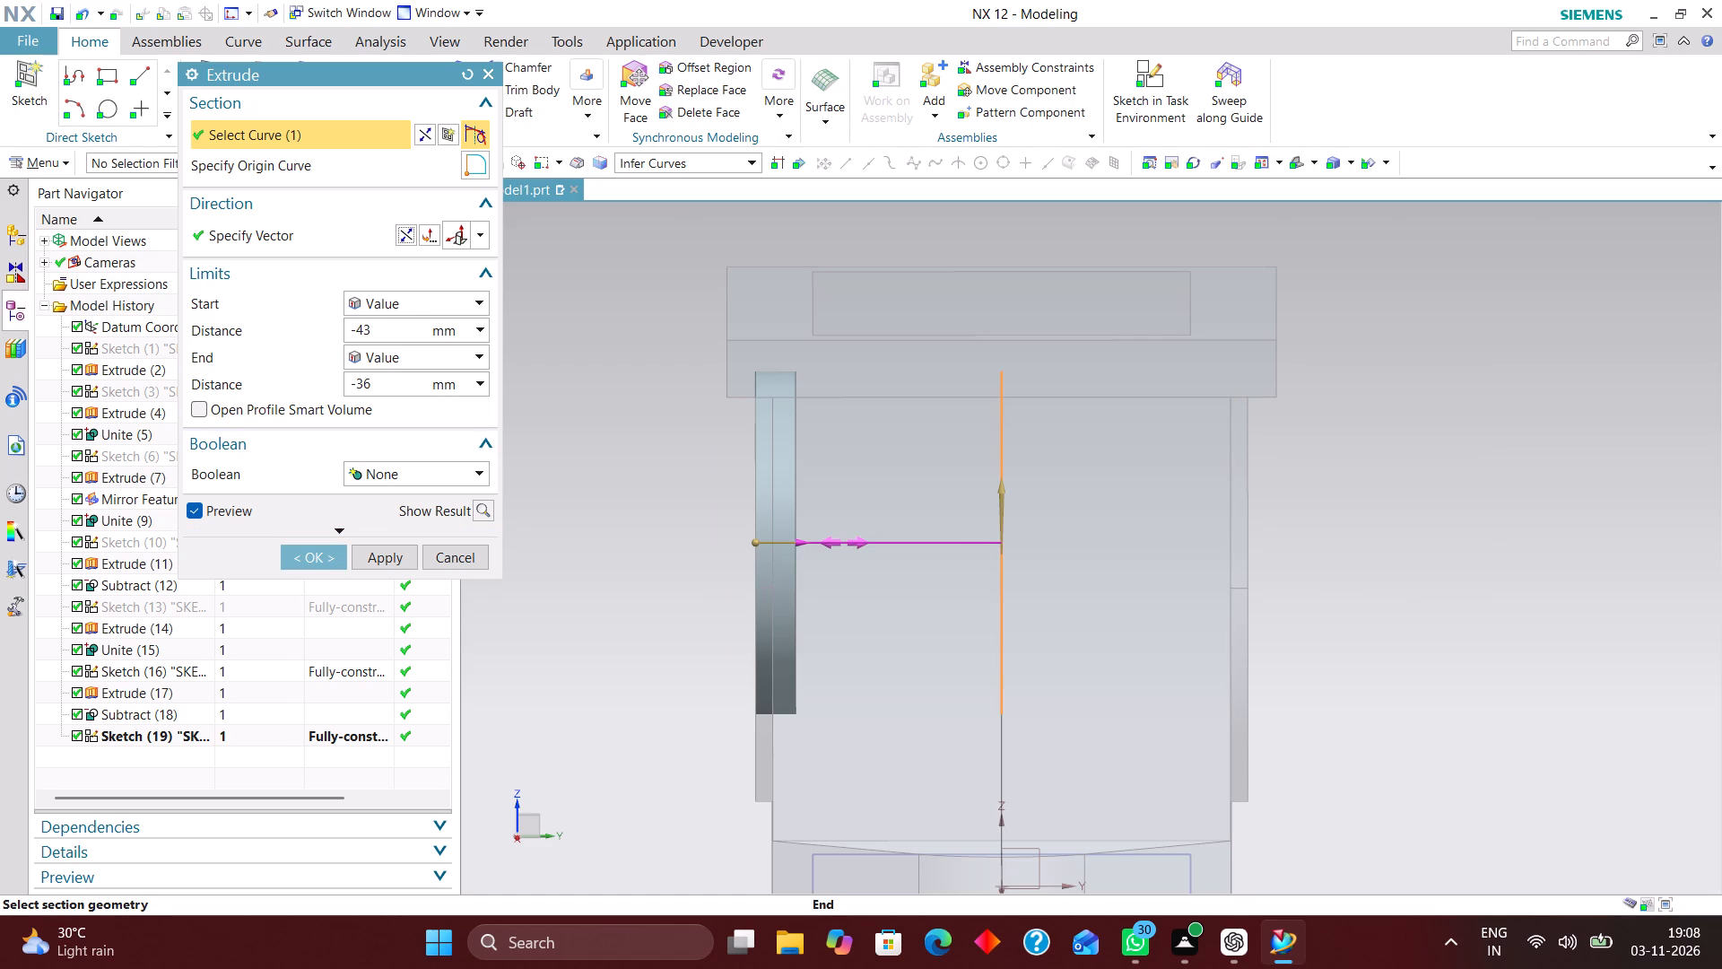
{"action": "left_click_drag", "start_coordinate": [798, 540], "coordinate": [796, 535]}
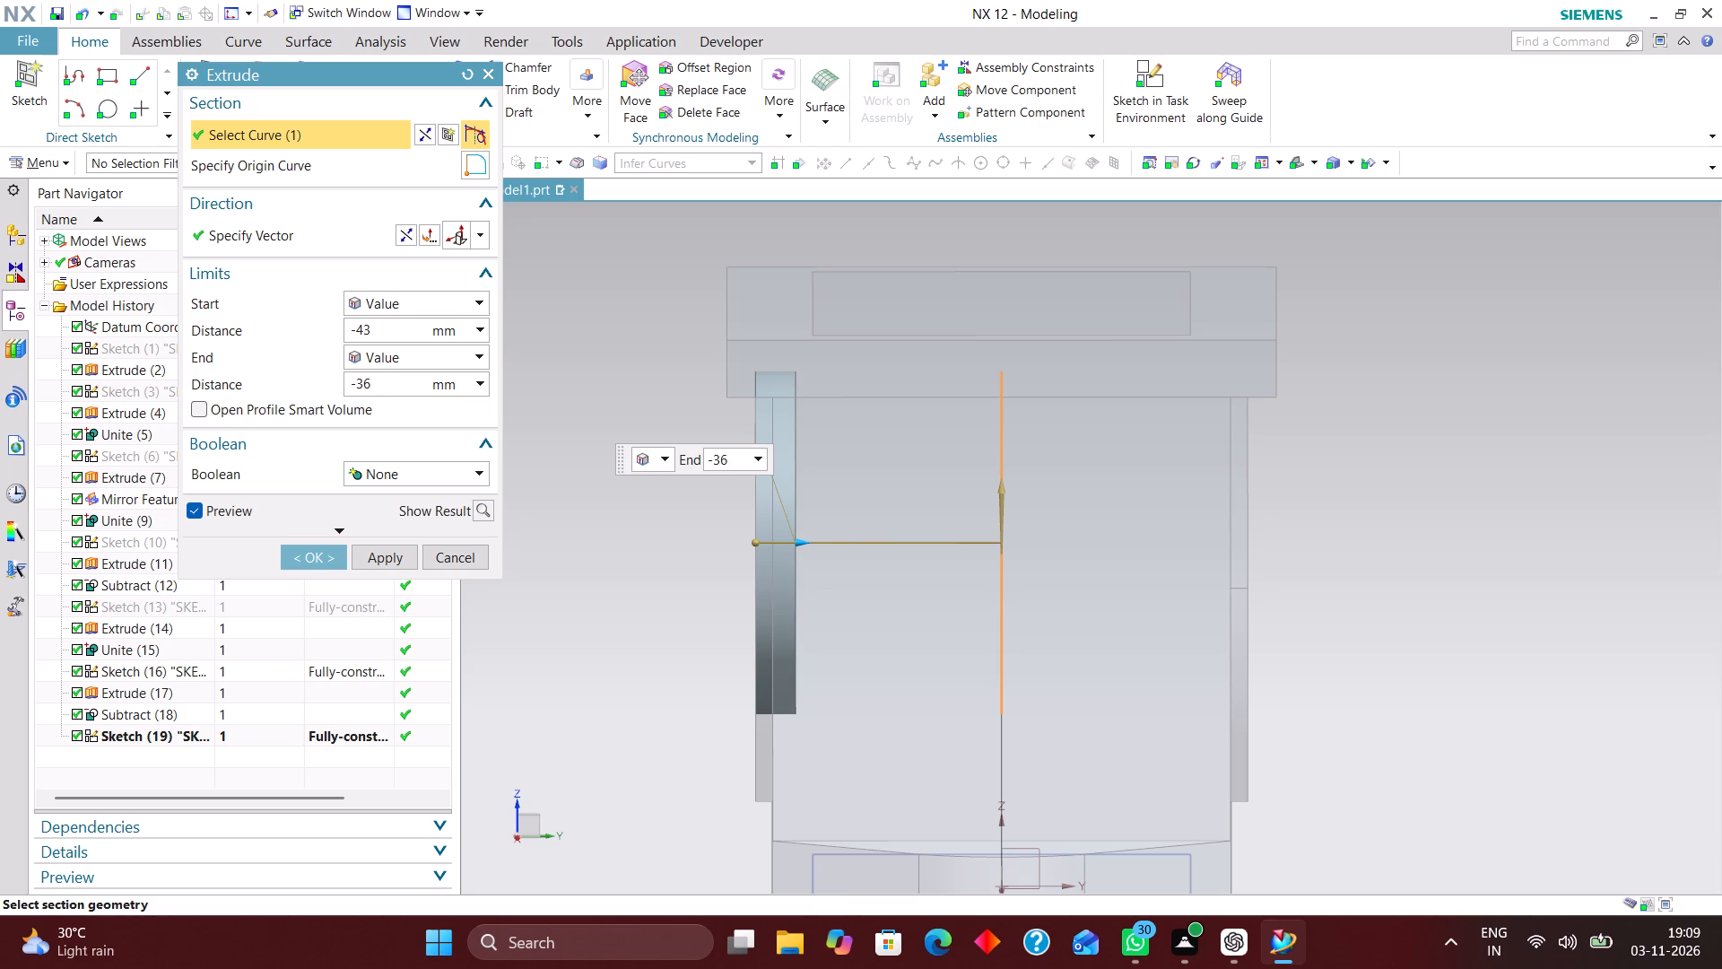
{"action": "left_click_drag", "start_coordinate": [796, 535], "coordinate": [801, 536]}
{"action": "left_click_drag", "start_coordinate": [801, 536], "coordinate": [813, 534]}
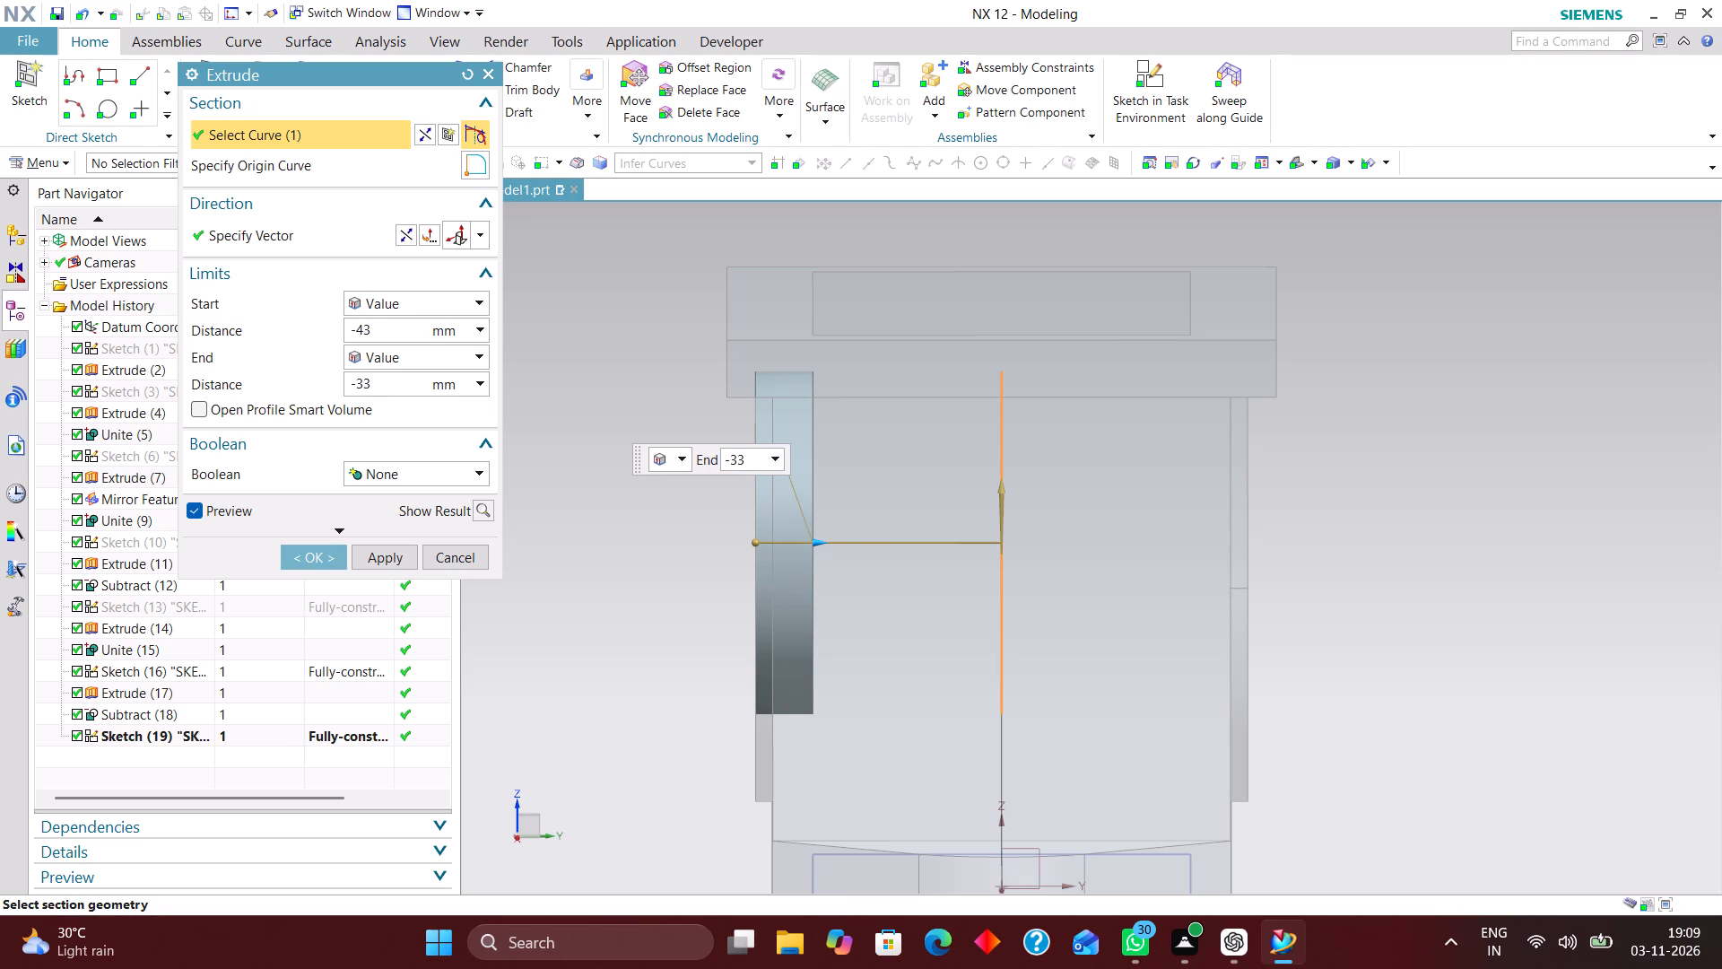
{"action": "left_click_drag", "start_coordinate": [813, 534], "coordinate": [813, 533]}
{"action": "left_click_drag", "start_coordinate": [813, 533], "coordinate": [813, 532]}
{"action": "left_click_drag", "start_coordinate": [813, 532], "coordinate": [812, 531]}
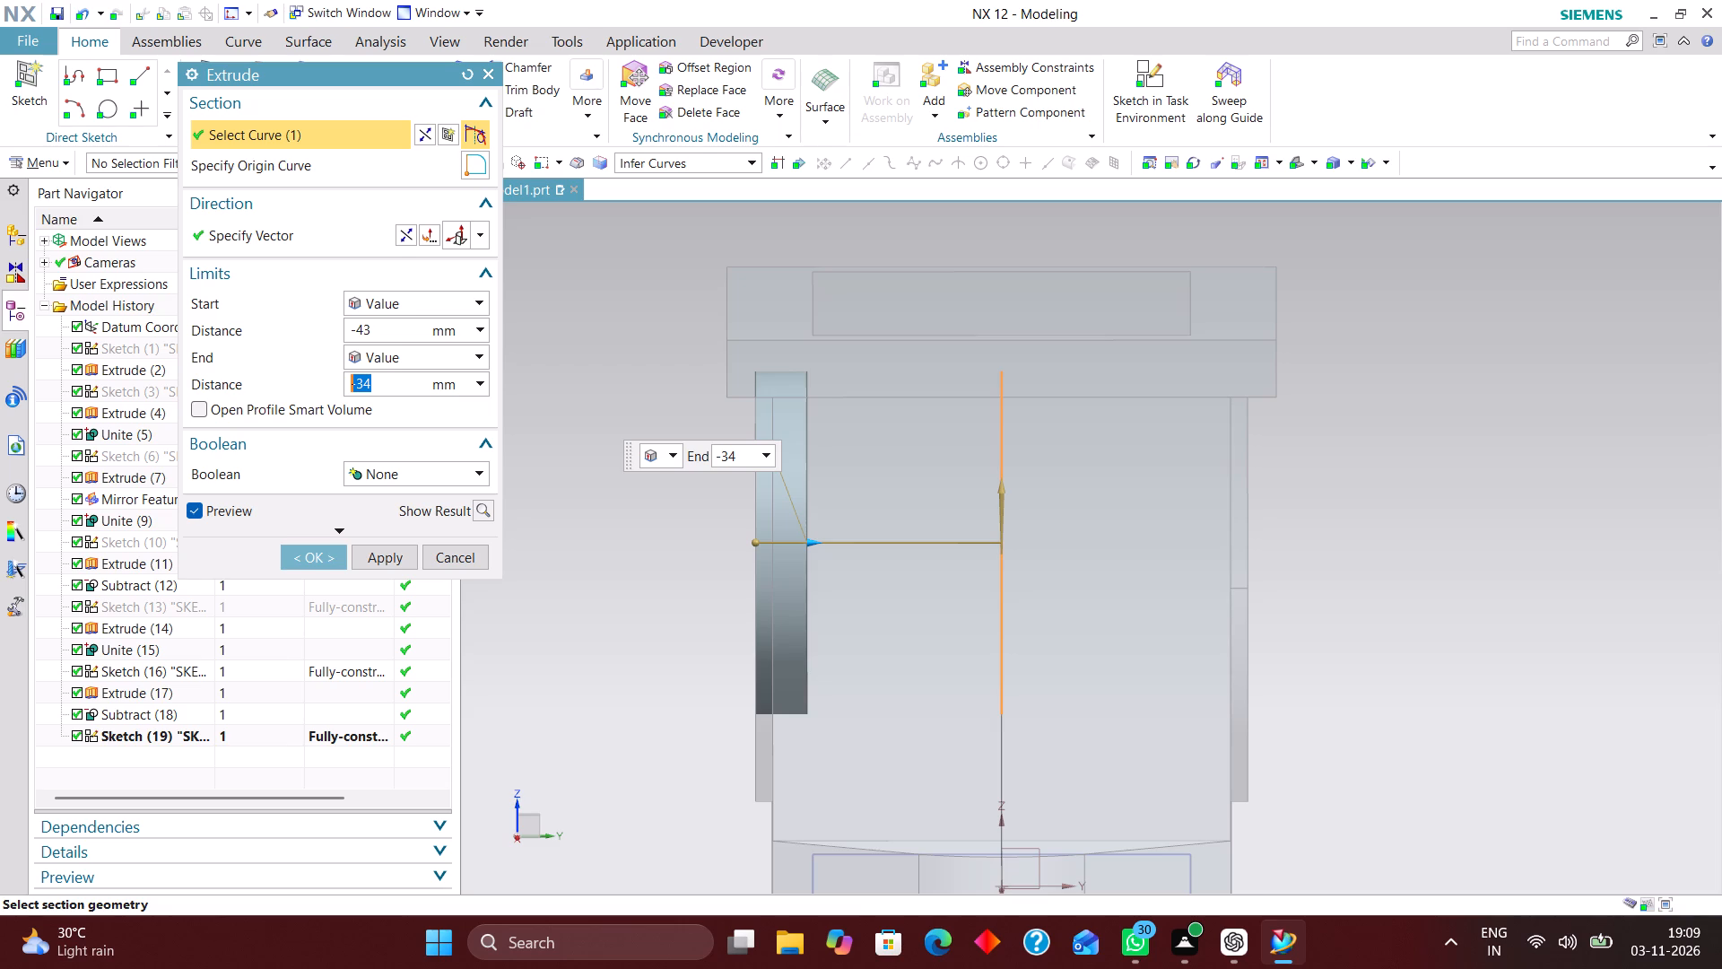
{"action": "middle_click_drag", "start_coordinate": [1437, 519], "coordinate": [1444, 533]}
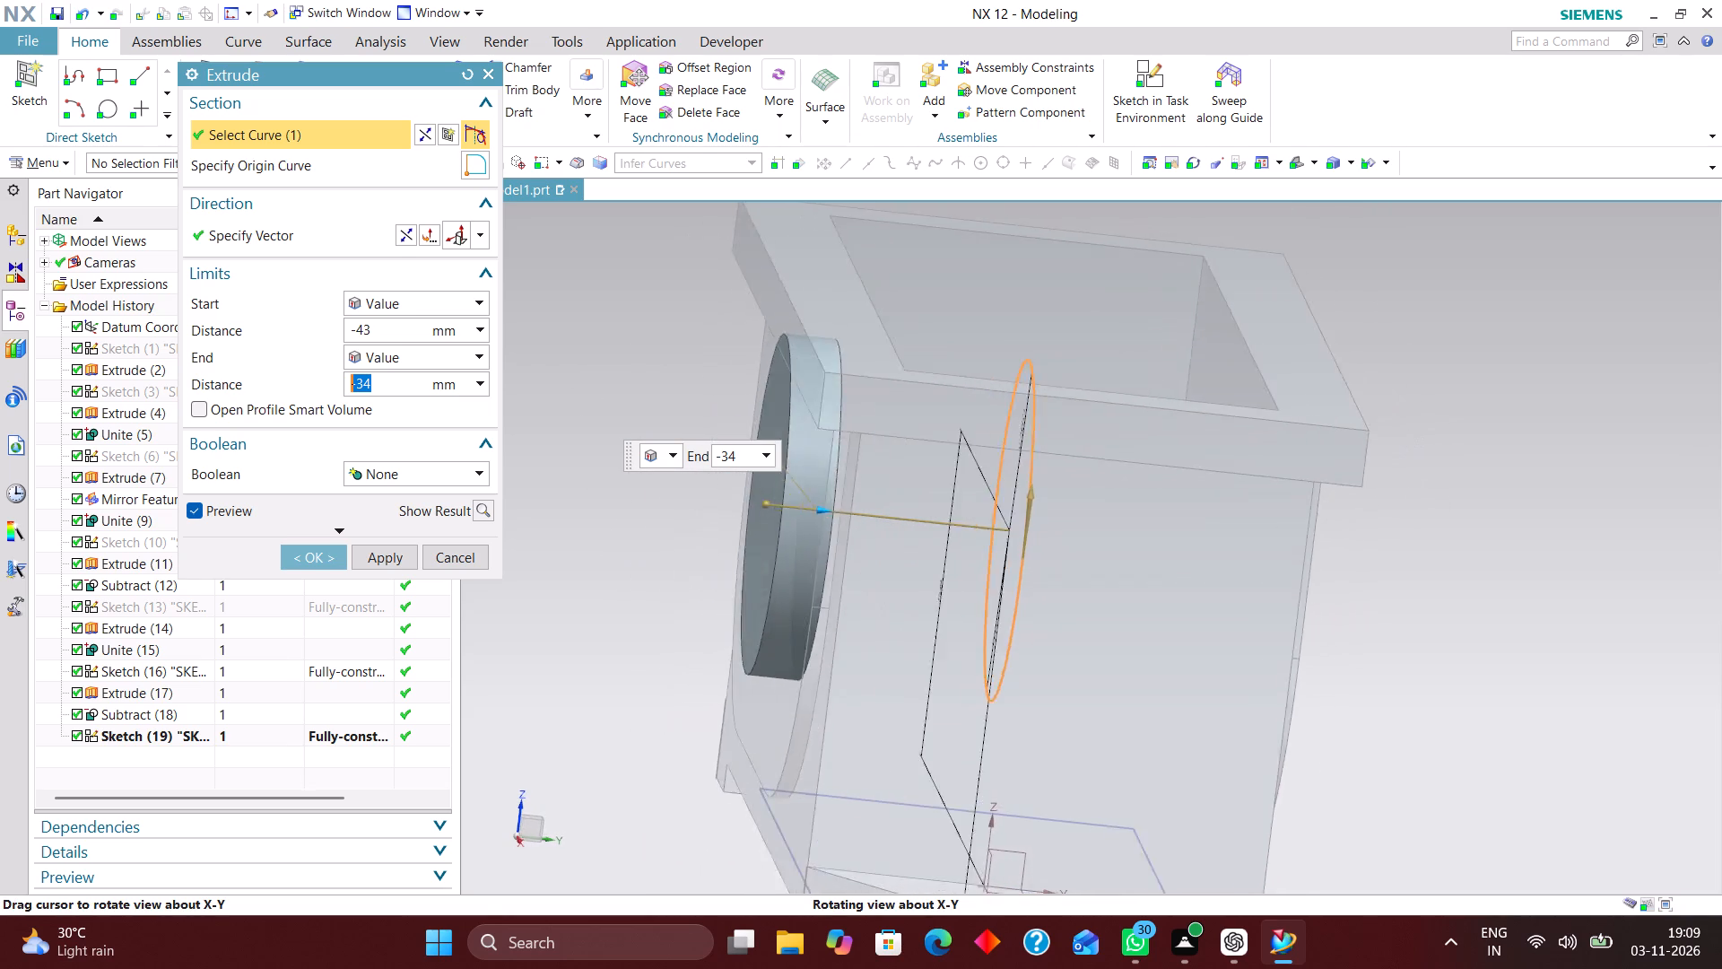
{"action": "middle_click_drag", "start_coordinate": [1444, 533], "coordinate": [1437, 532]}
{"action": "scroll", "coordinate": [1442, 528], "scroll_direction": "up", "scroll_amount": 1}
{"action": "right_click_drag", "start_coordinate": [1524, 491], "coordinate": [1438, 507]}
{"action": "scroll", "coordinate": [1387, 418], "scroll_direction": "down", "scroll_amount": 1}
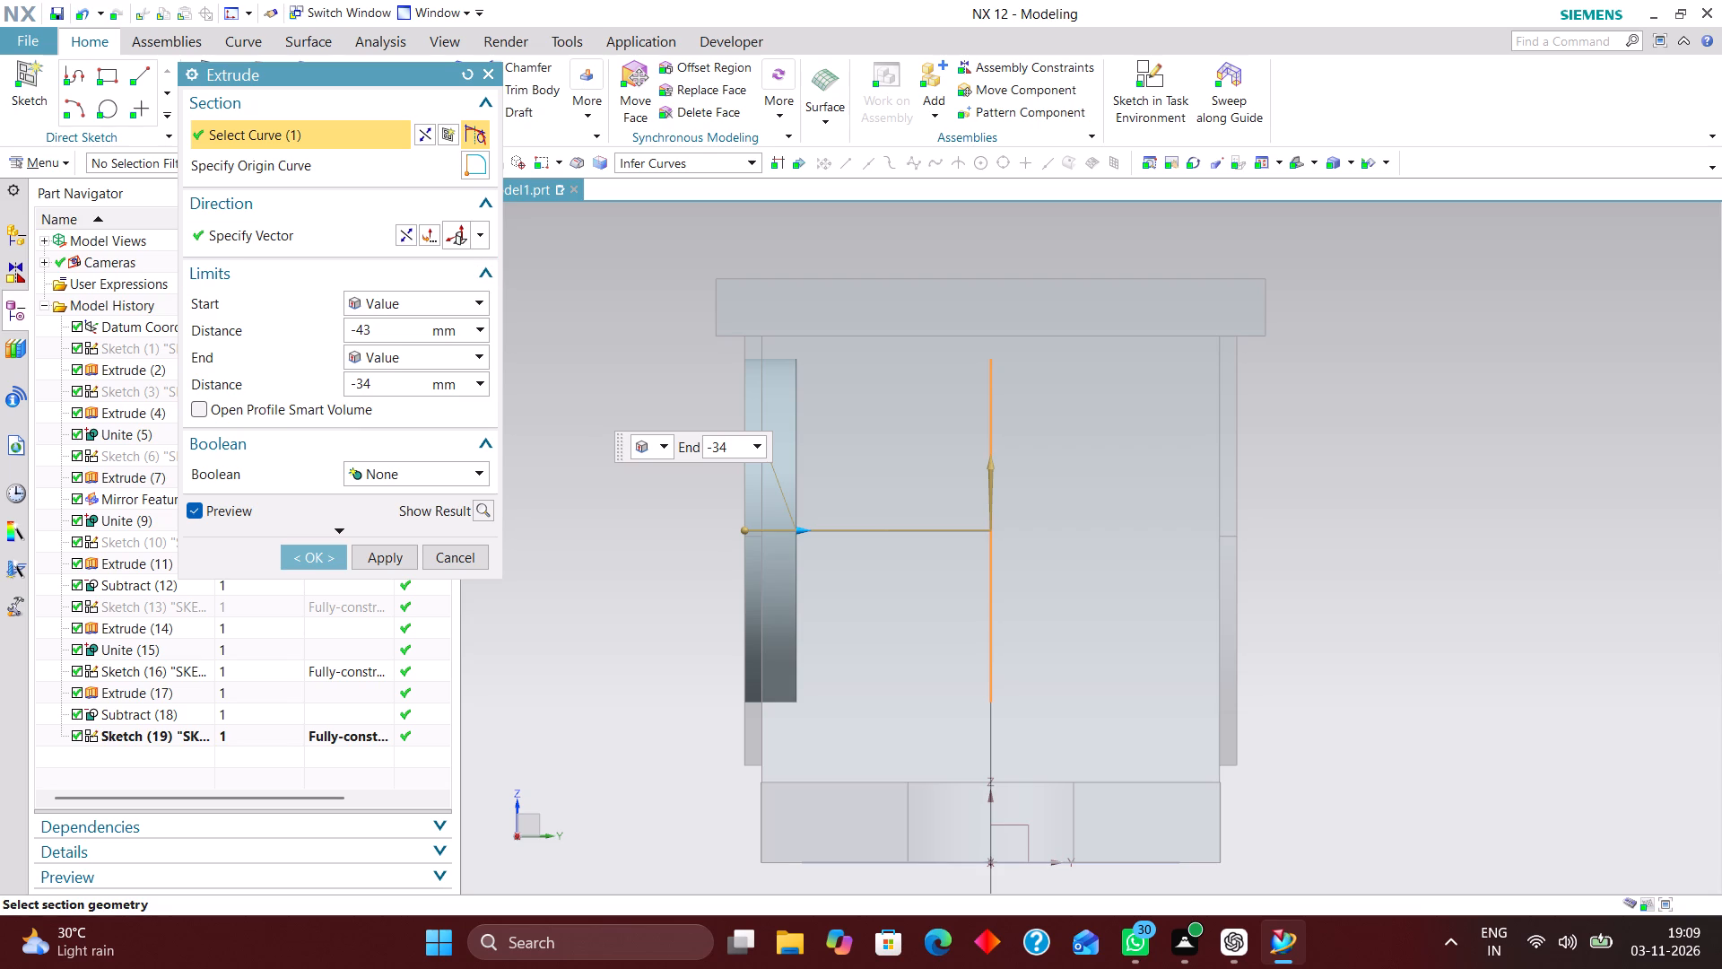
{"action": "left_click", "coordinate": [308, 554]}
Reopen the disc's extrusion for editing with rollback and extend its end limit to -28.5 mm.
{"action": "middle_click_drag", "start_coordinate": [1353, 431], "coordinate": [1344, 484]}
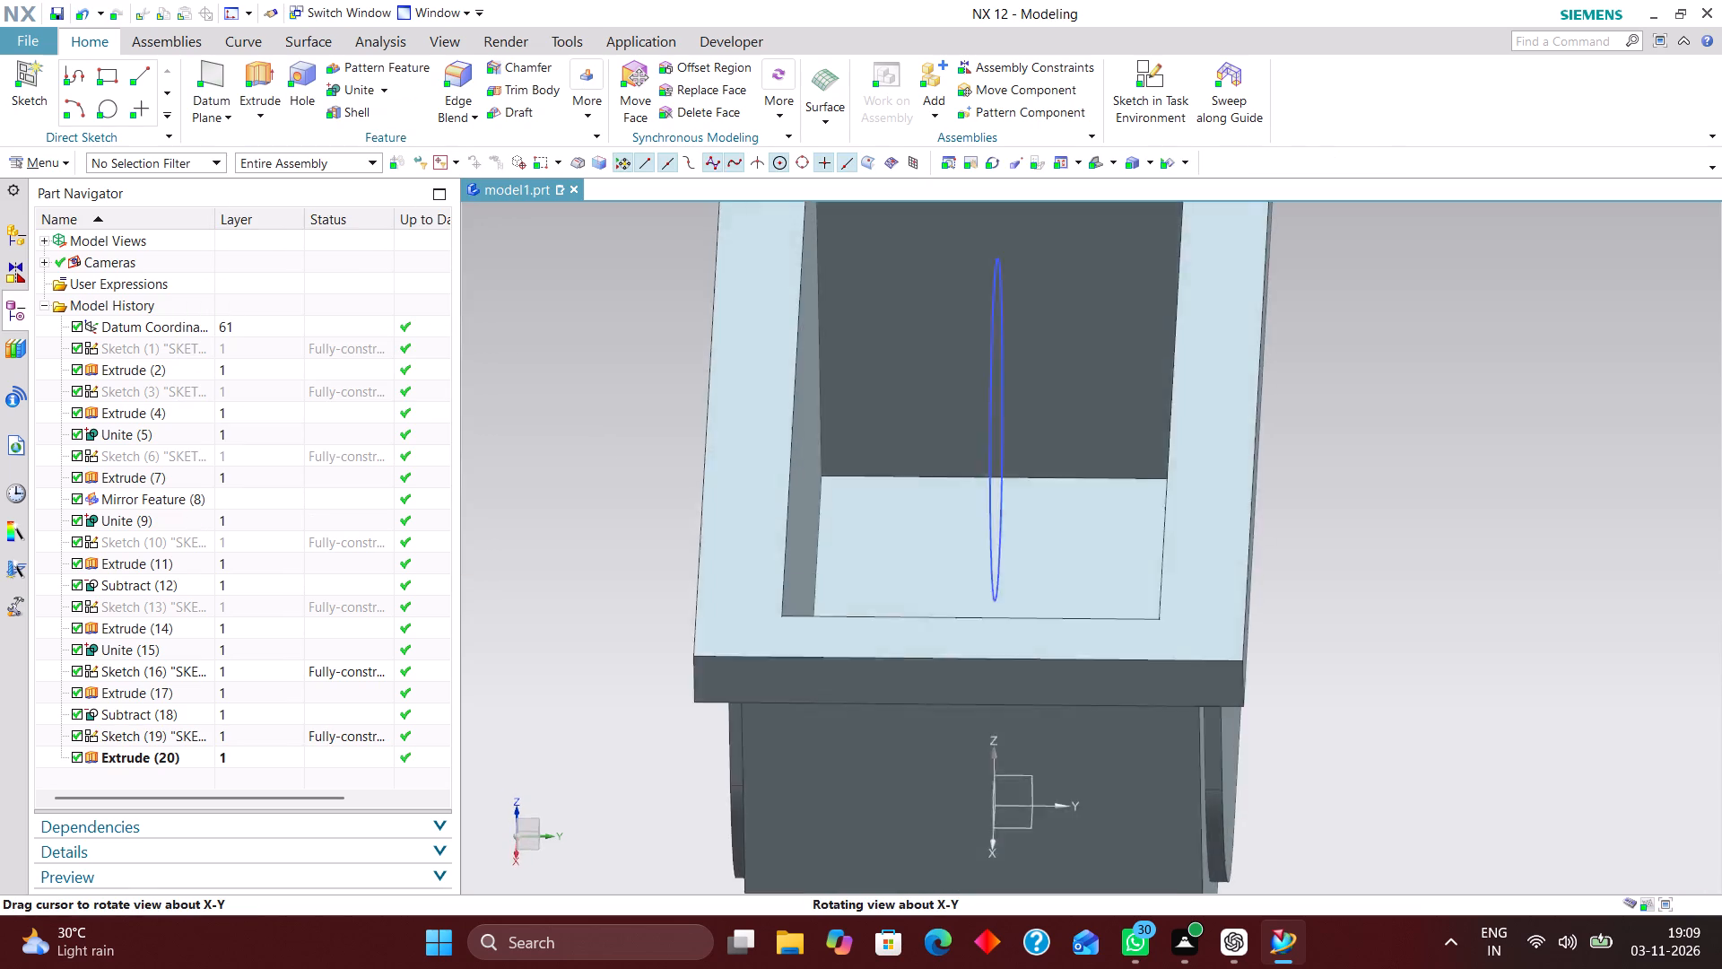
{"action": "middle_click_drag", "start_coordinate": [1344, 484], "coordinate": [1366, 424]}
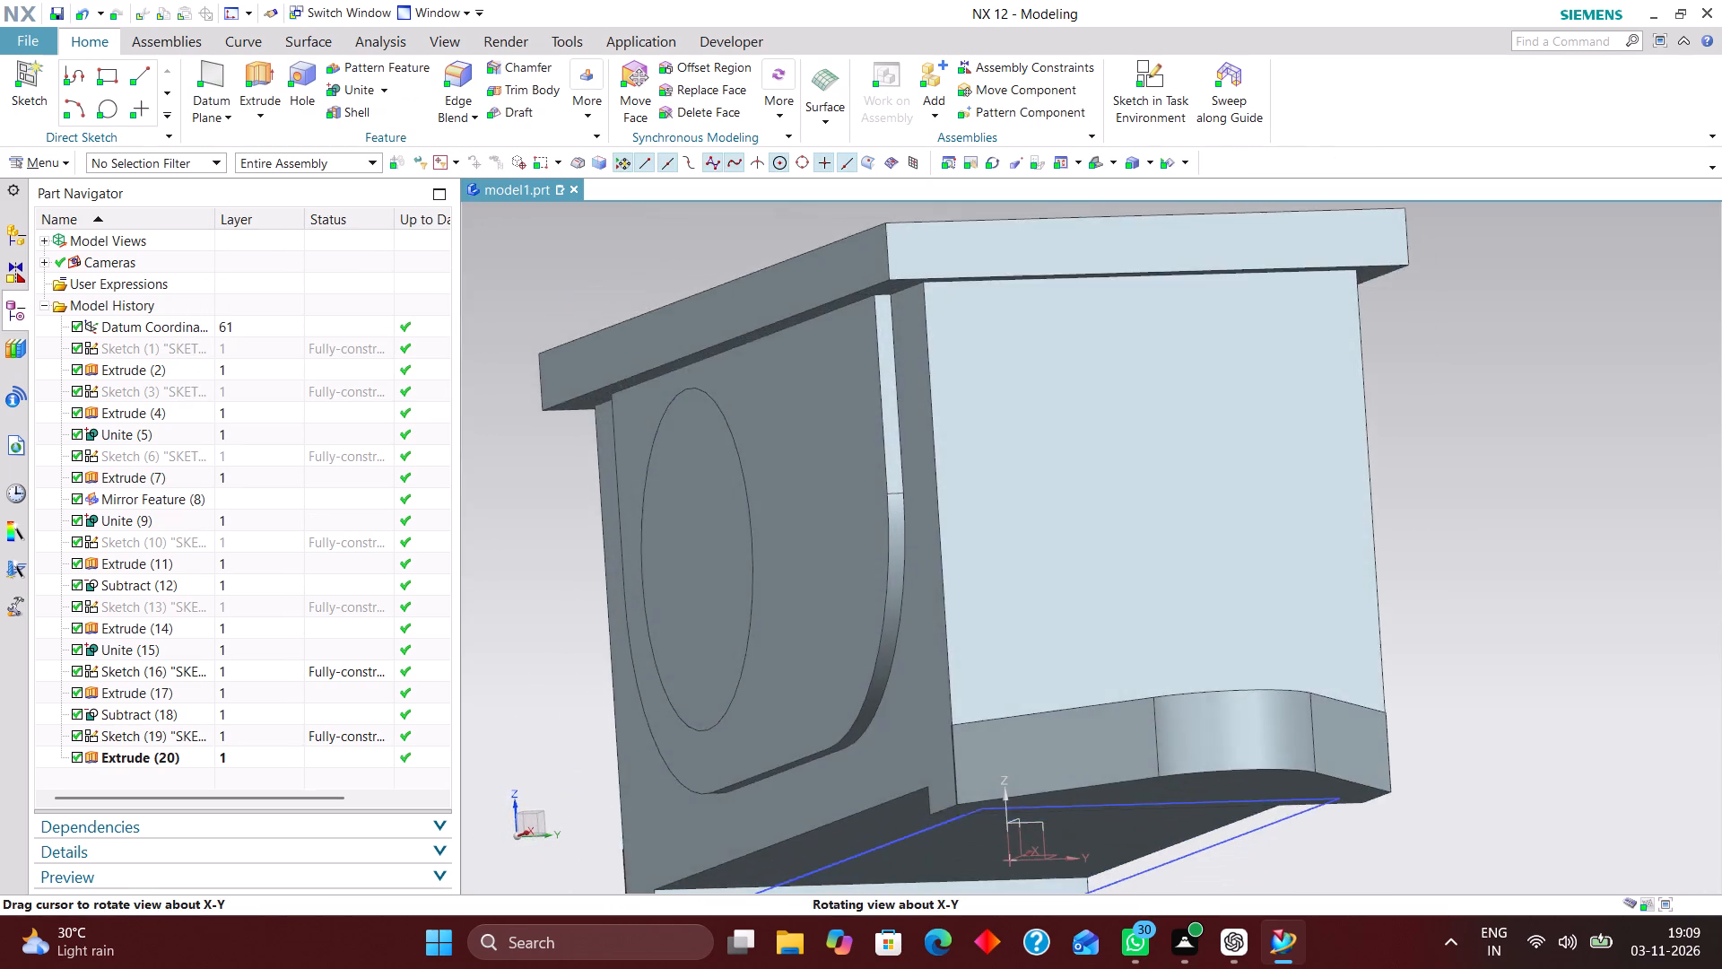
{"action": "middle_click_drag", "start_coordinate": [1366, 424], "coordinate": [1330, 459]}
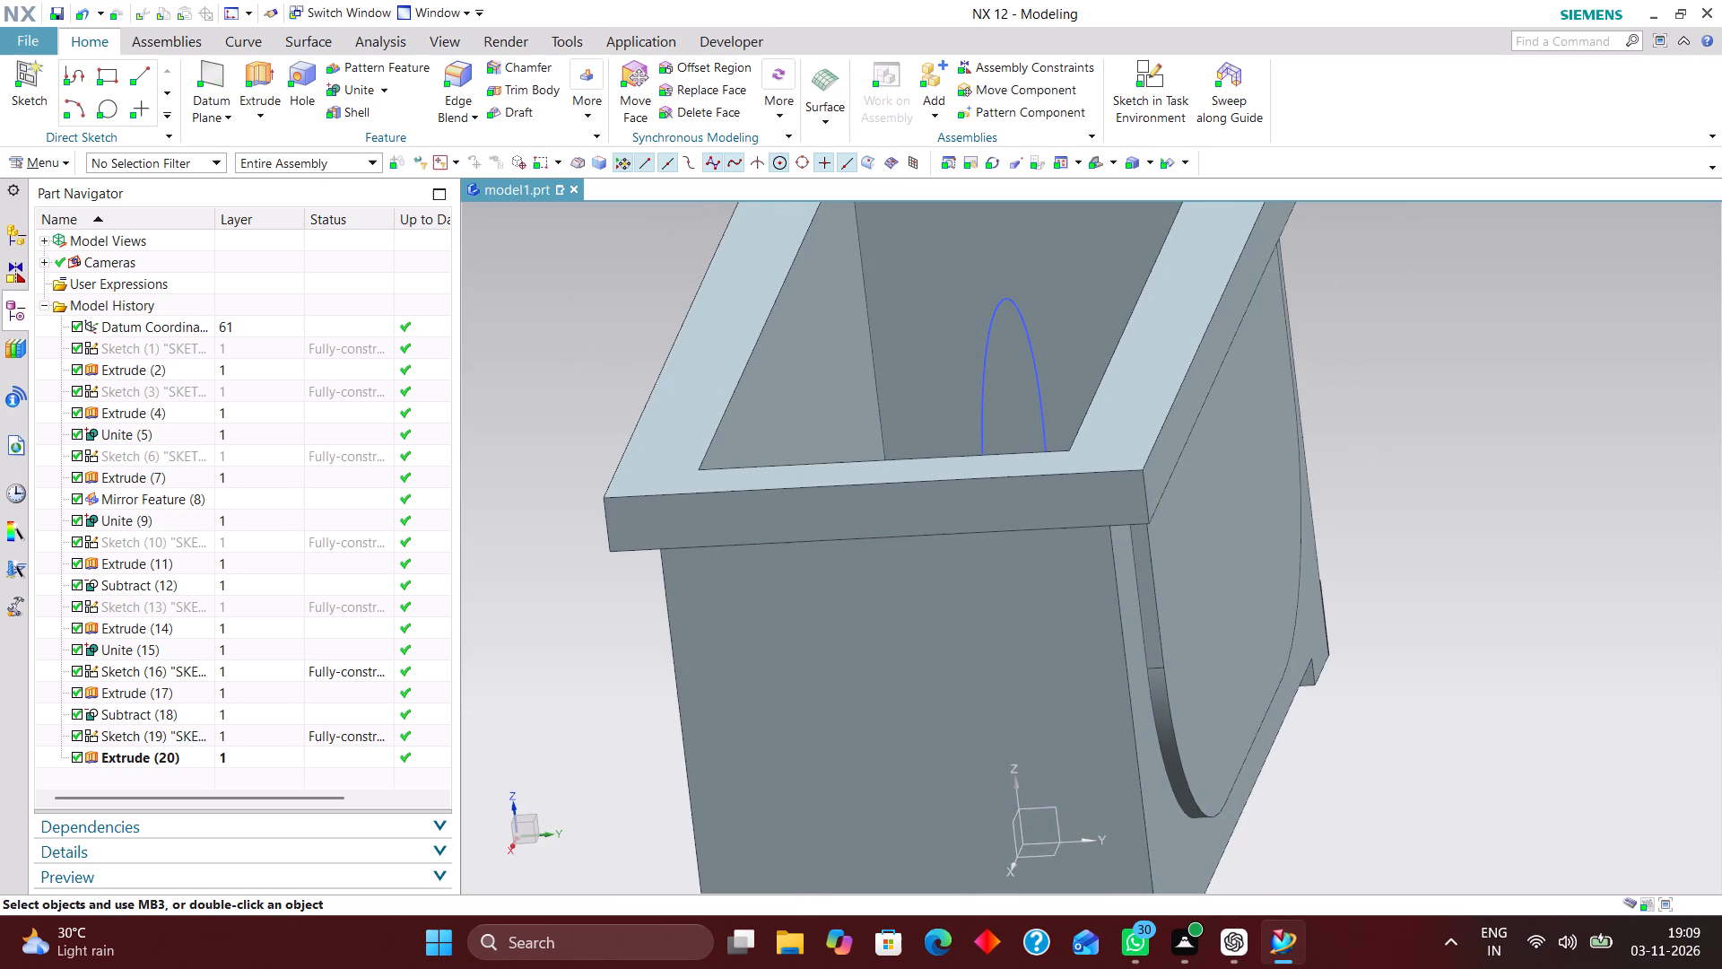
{"action": "left_click", "coordinate": [245, 757]}
{"action": "right_click", "coordinate": [248, 755]}
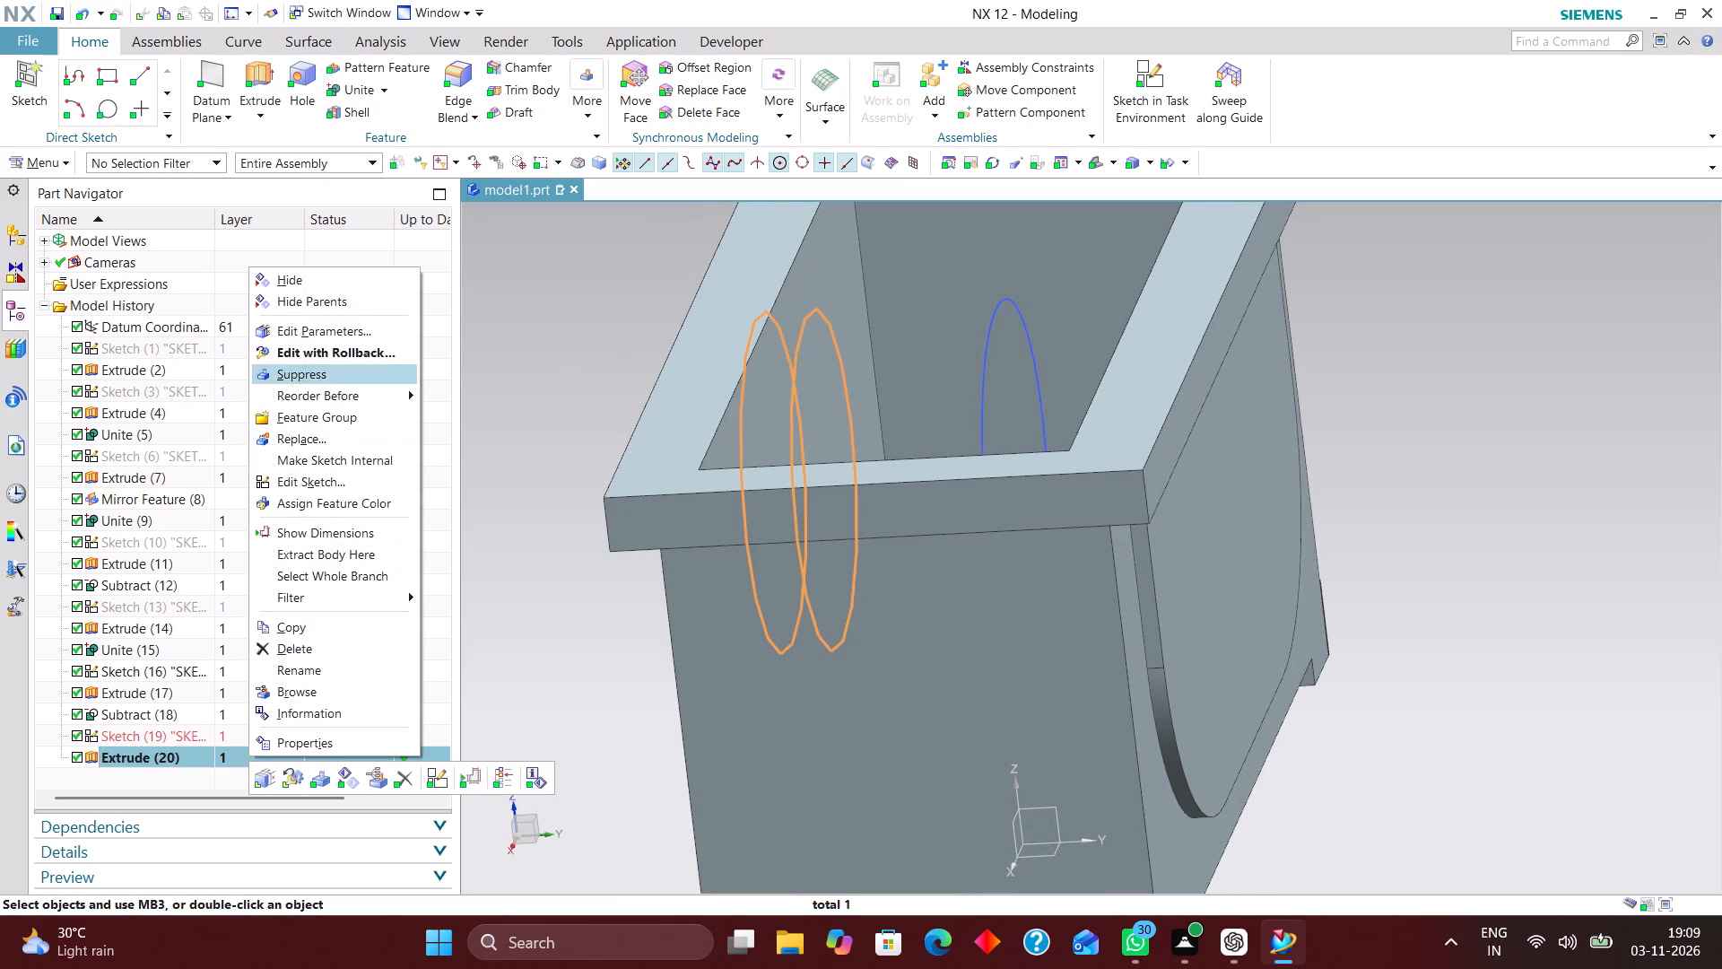
{"action": "left_click", "coordinate": [371, 348]}
{"action": "middle_click_drag", "start_coordinate": [926, 398], "coordinate": [941, 450]}
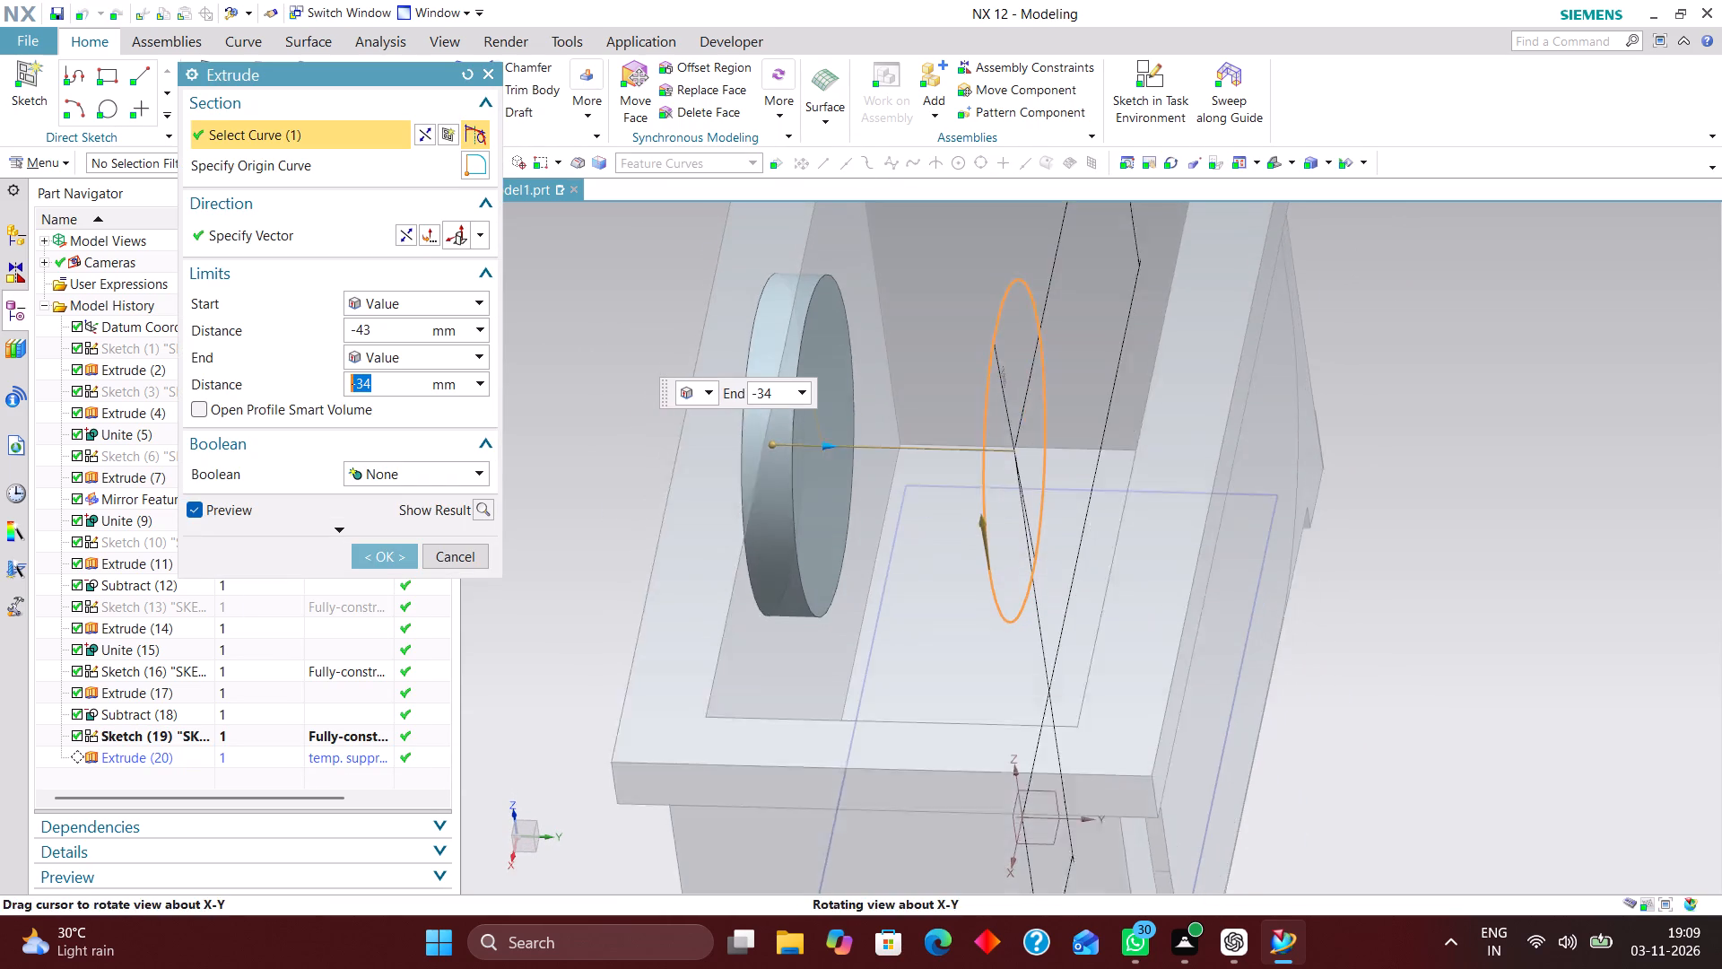
{"action": "middle_click_drag", "start_coordinate": [941, 450], "coordinate": [941, 451]}
{"action": "right_click_drag", "start_coordinate": [1439, 476], "coordinate": [1326, 481]}
{"action": "scroll", "coordinate": [832, 556], "scroll_direction": "up", "scroll_amount": 2}
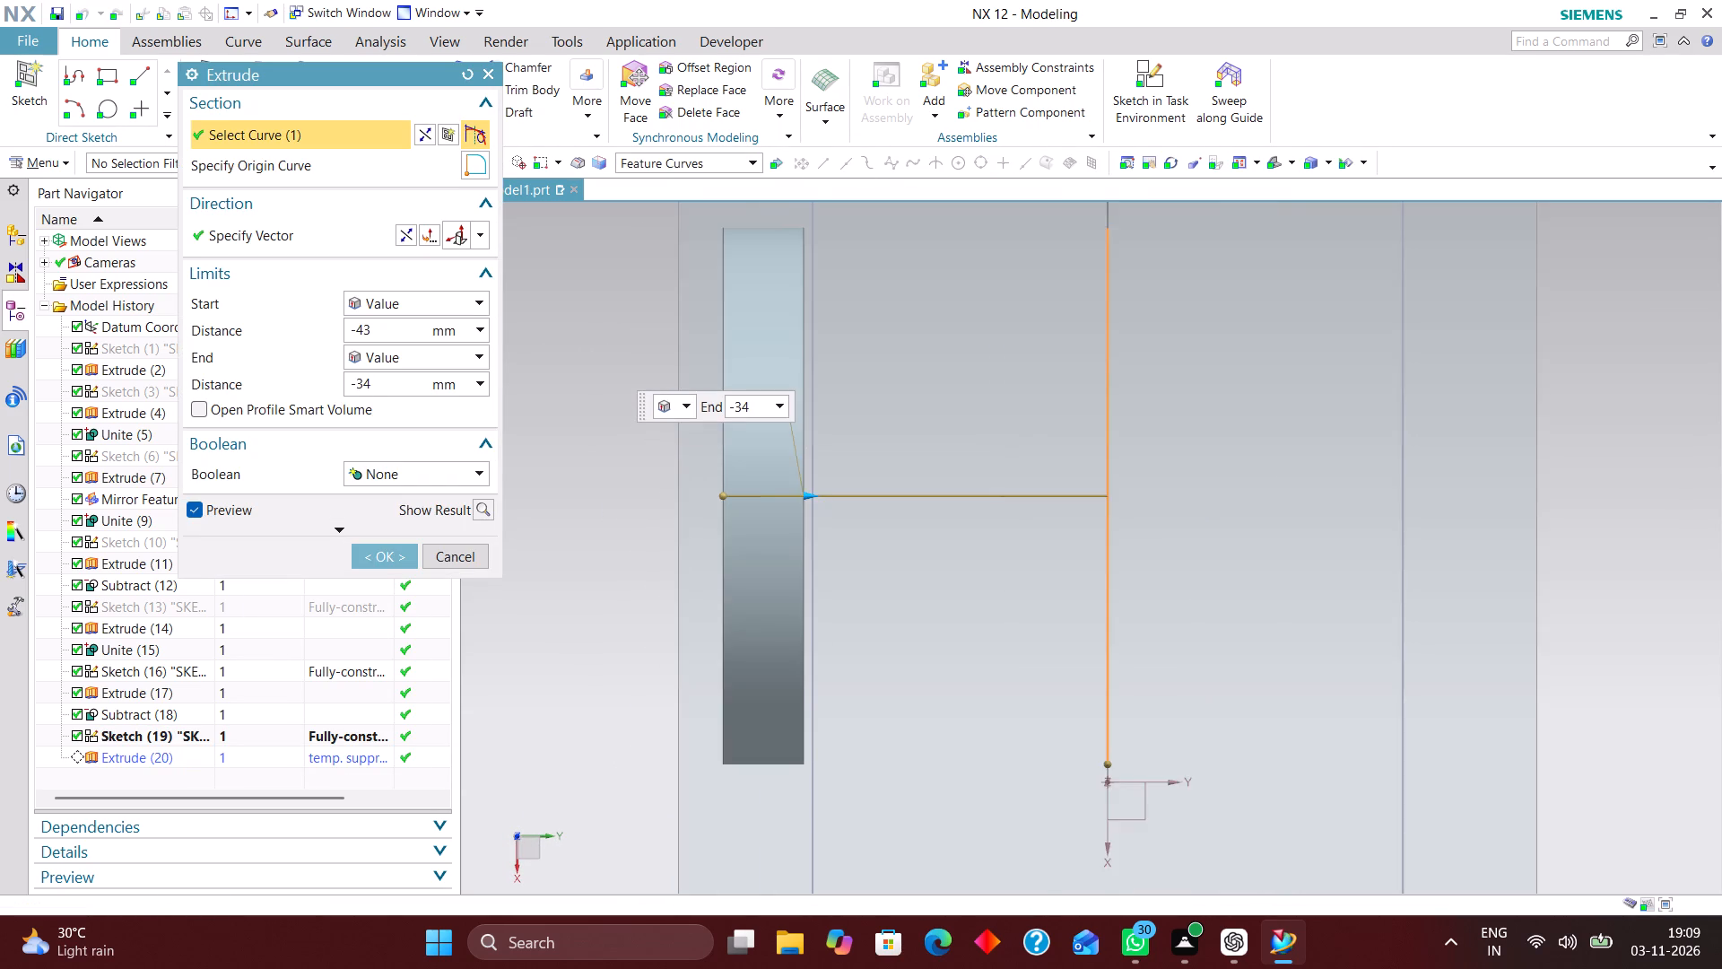
{"action": "scroll", "coordinate": [879, 493], "scroll_direction": "down", "scroll_amount": 2}
{"action": "scroll", "coordinate": [839, 527], "scroll_direction": "up", "scroll_amount": 2}
{"action": "left_click_drag", "start_coordinate": [827, 474], "coordinate": [841, 471]}
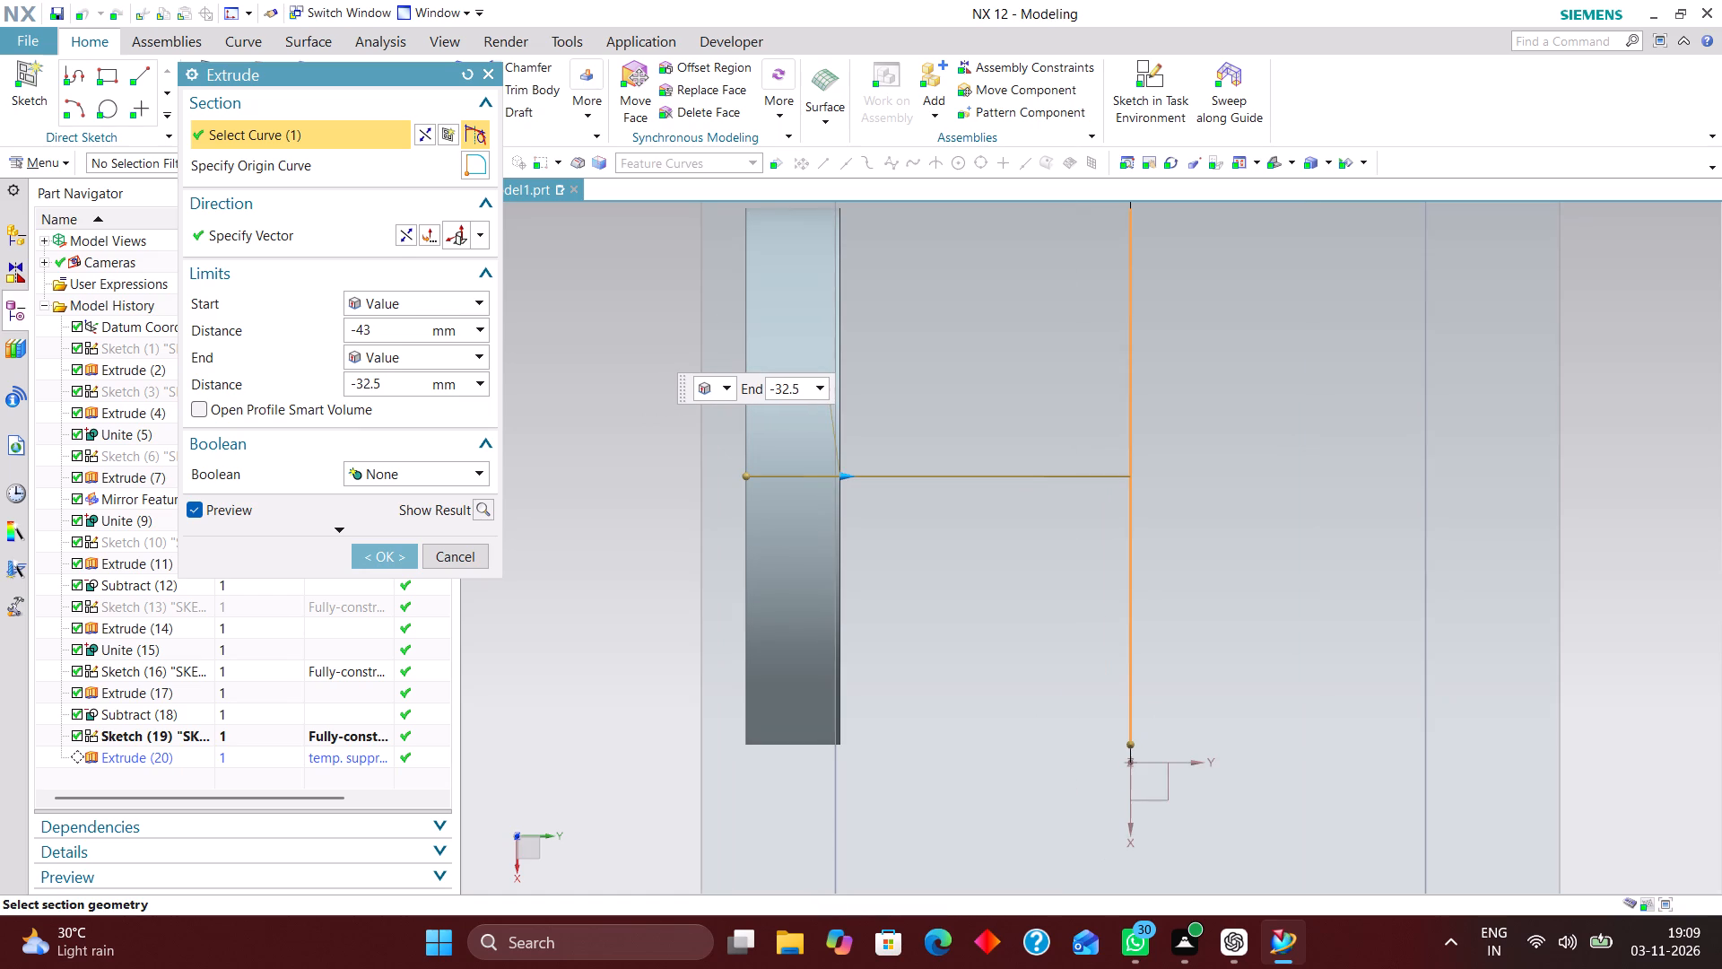
{"action": "left_click_drag", "start_coordinate": [841, 471], "coordinate": [861, 466]}
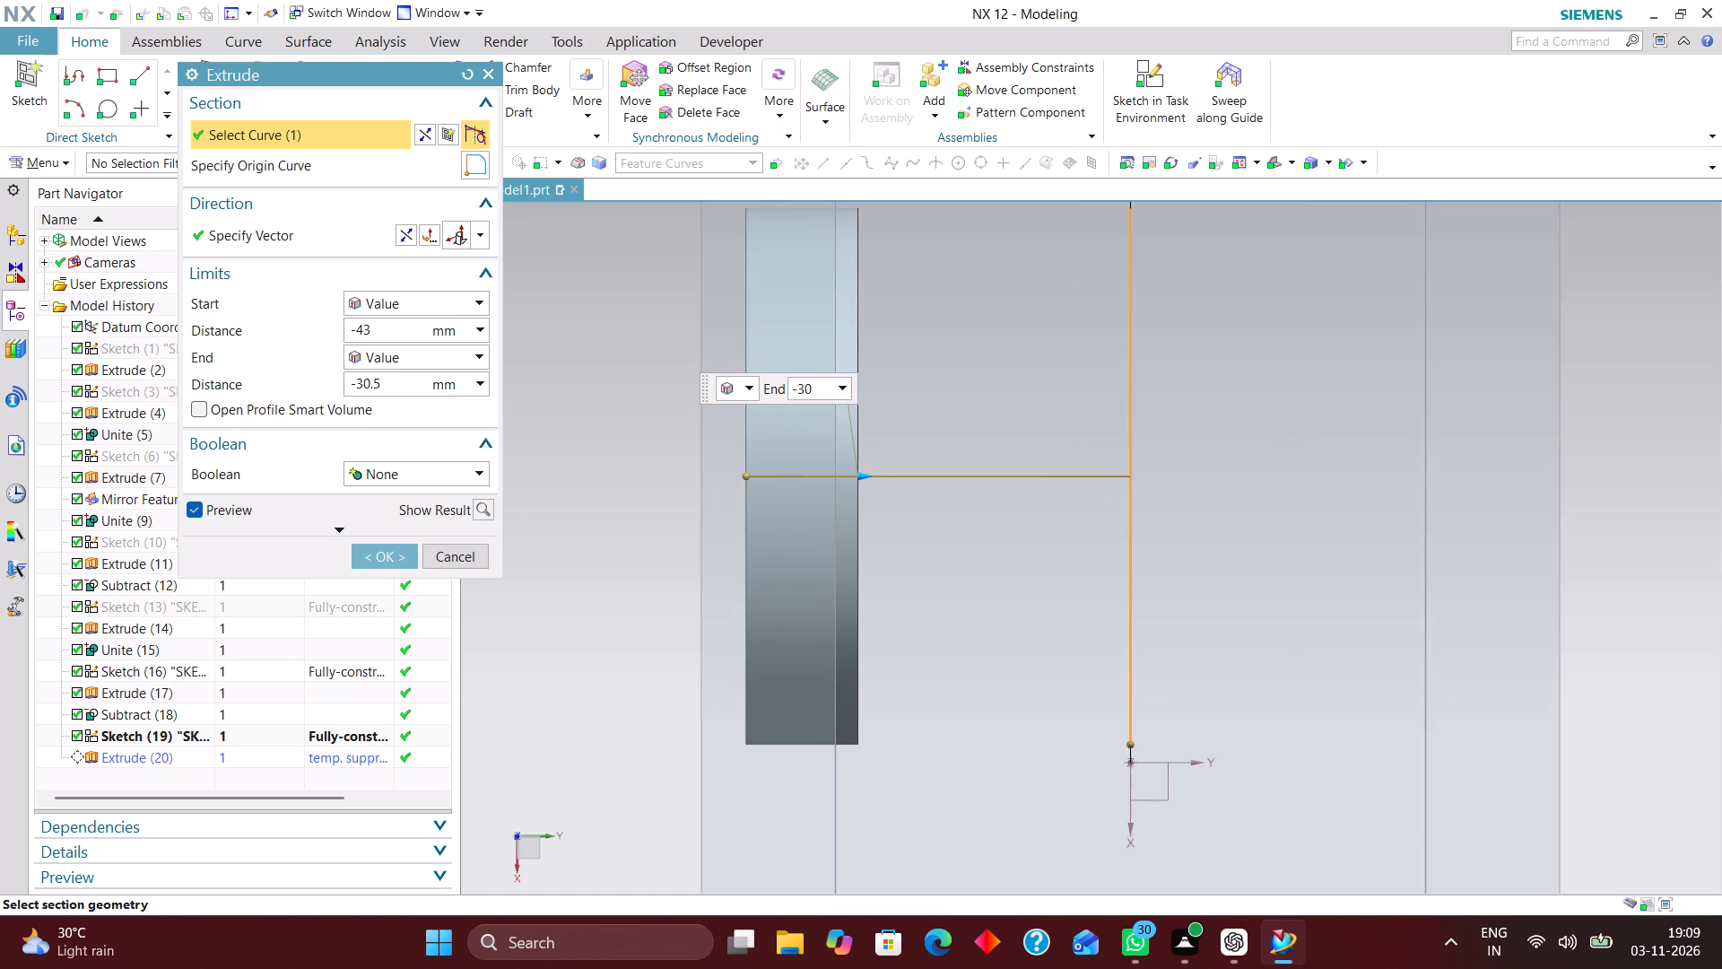
{"action": "left_click_drag", "start_coordinate": [861, 466], "coordinate": [874, 462]}
Set the disc extrusion's start limit to -48 mm and its end limit to -30 mm.
{"action": "left_click_drag", "start_coordinate": [744, 480], "coordinate": [702, 479]}
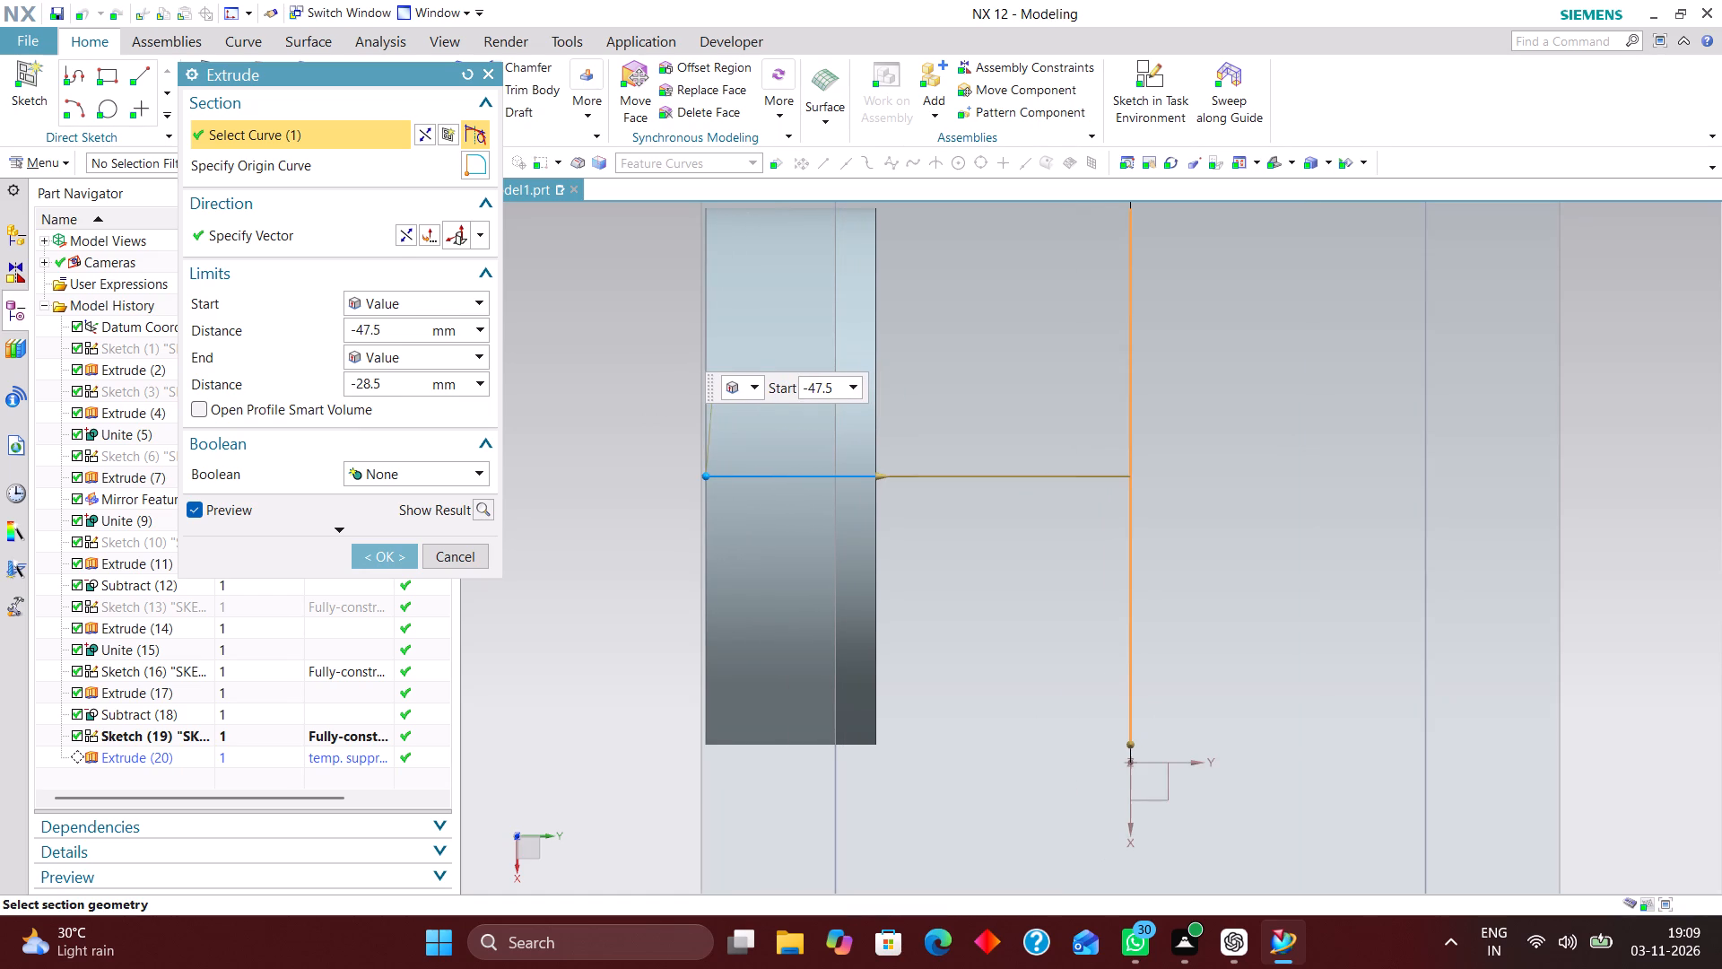
{"action": "left_click_drag", "start_coordinate": [702, 479], "coordinate": [700, 480]}
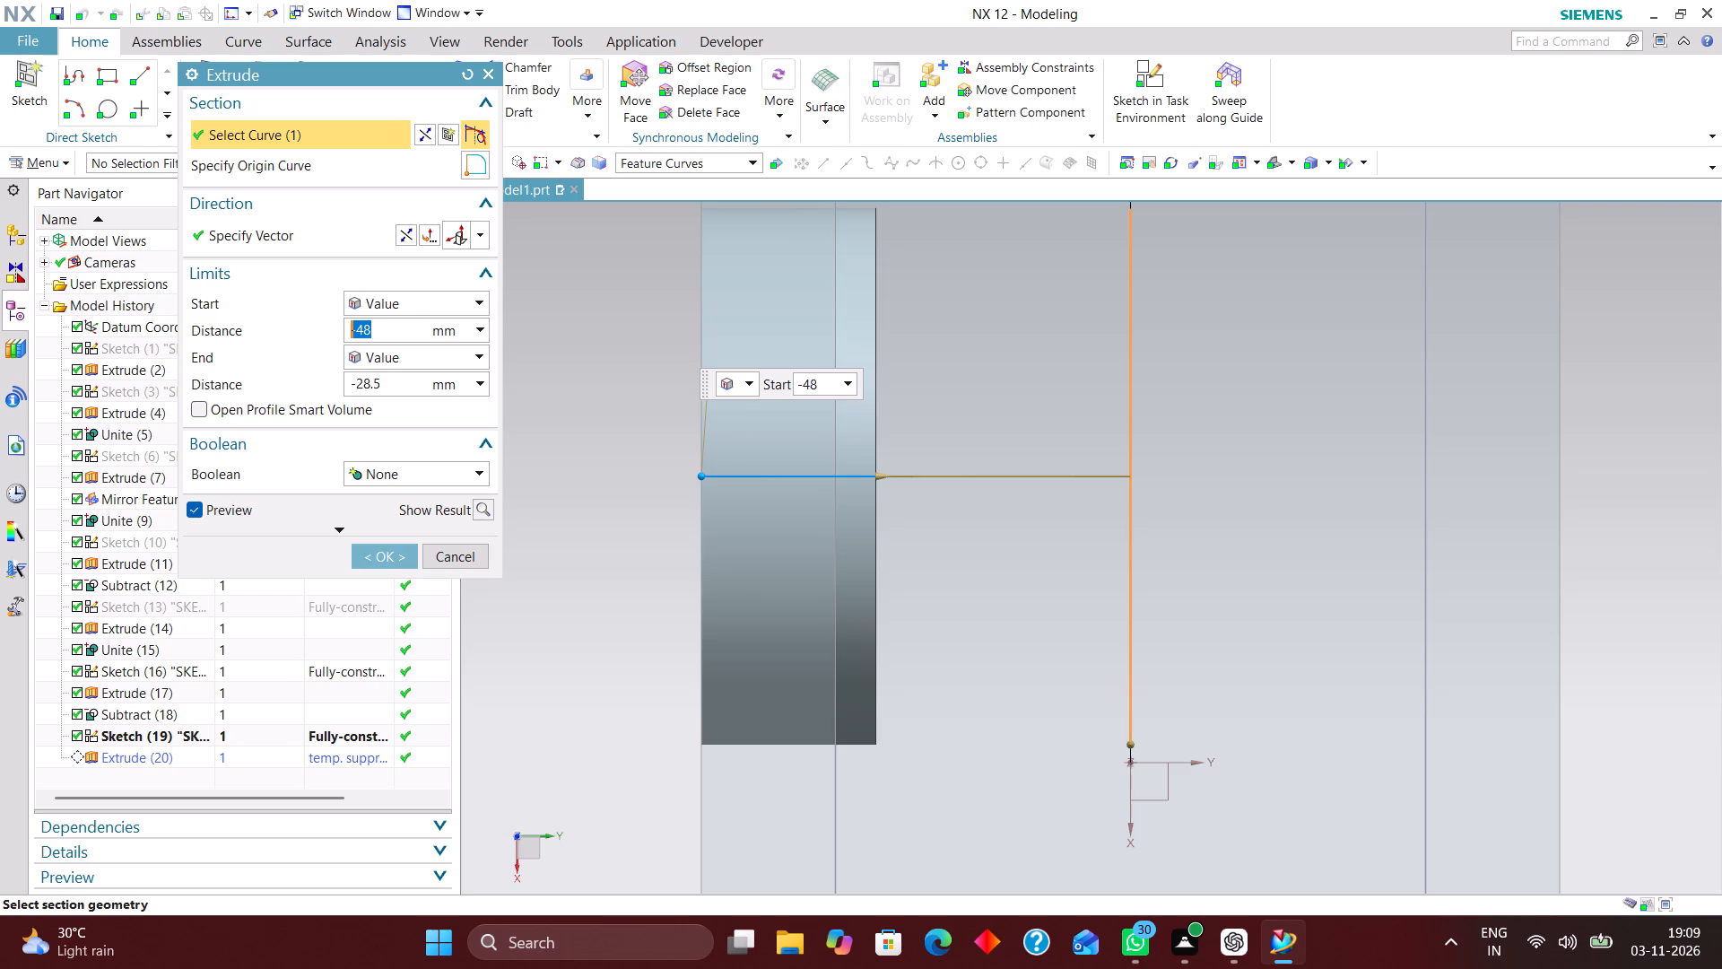
{"action": "left_click_drag", "start_coordinate": [874, 477], "coordinate": [865, 477]}
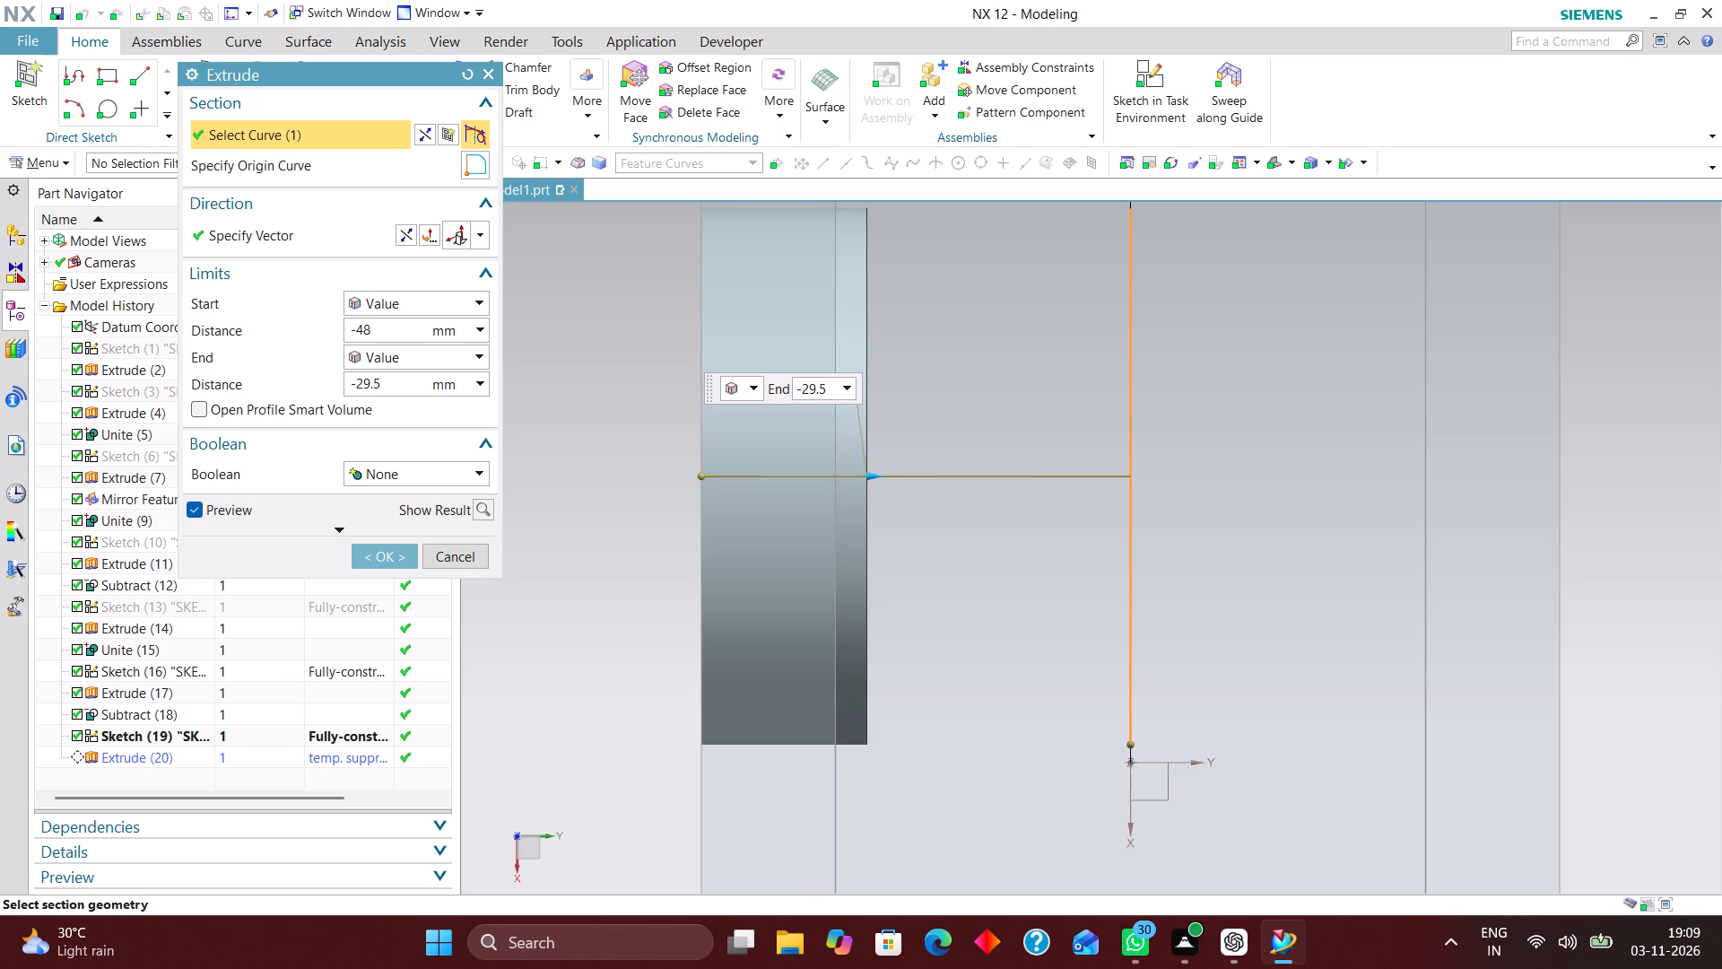
{"action": "left_click_drag", "start_coordinate": [865, 477], "coordinate": [879, 476]}
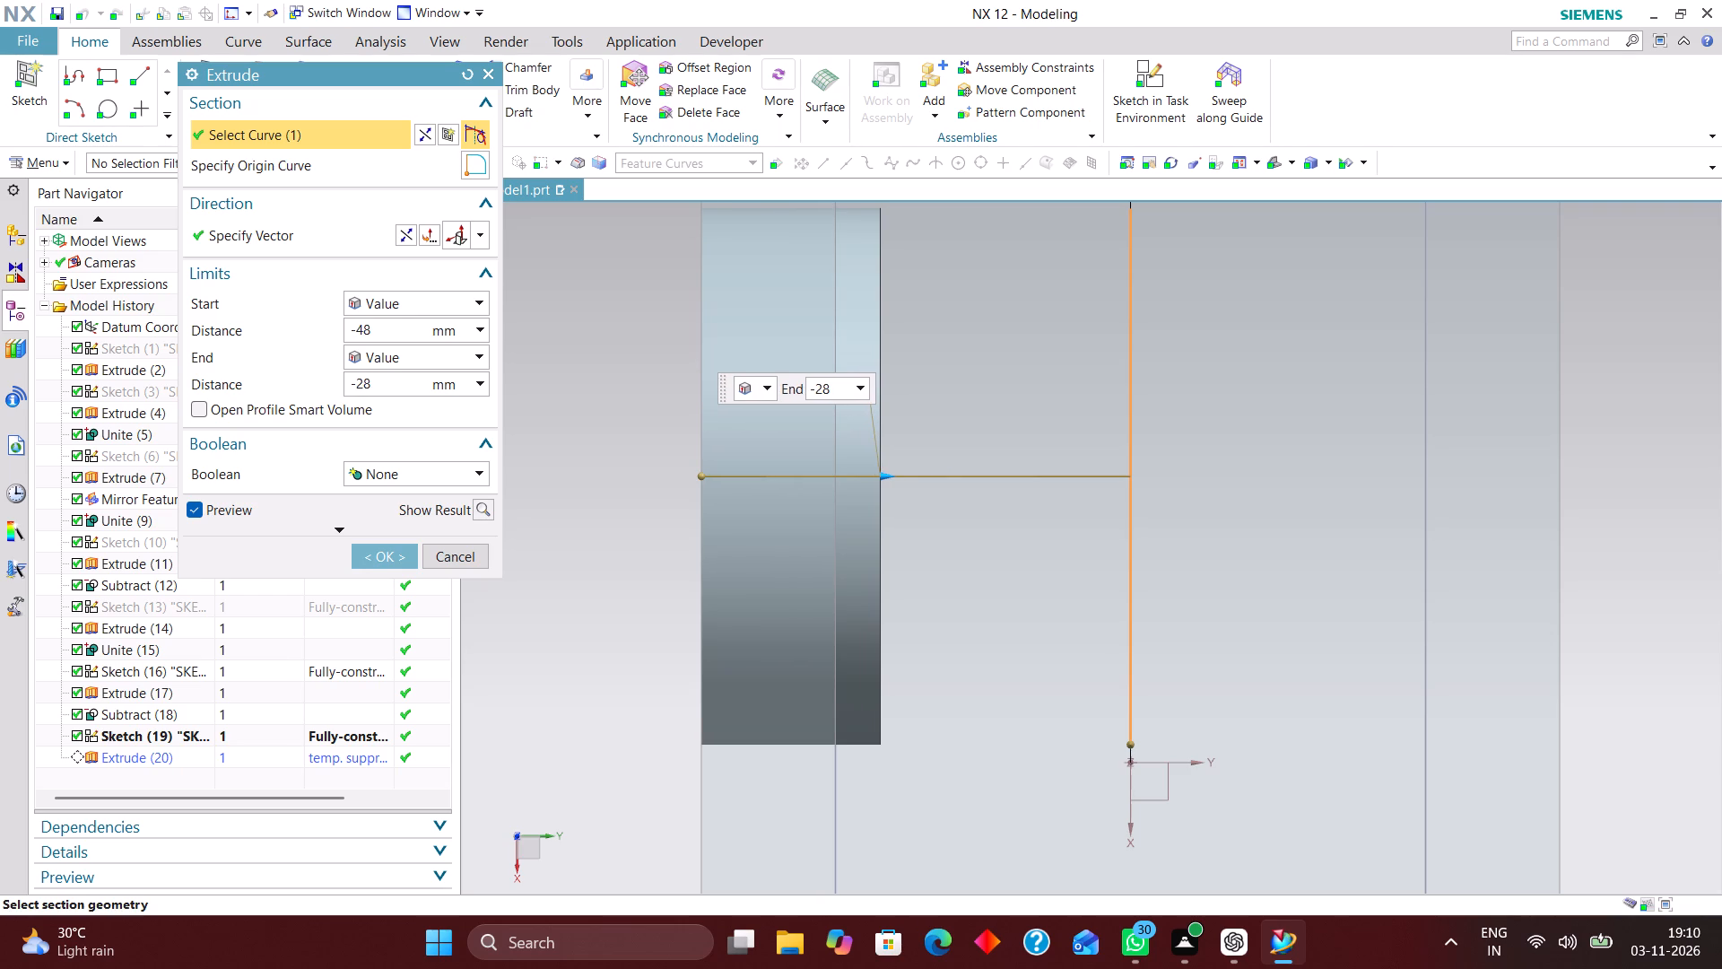
{"action": "left_click_drag", "start_coordinate": [879, 476], "coordinate": [881, 476]}
{"action": "left_click_drag", "start_coordinate": [881, 476], "coordinate": [865, 477]}
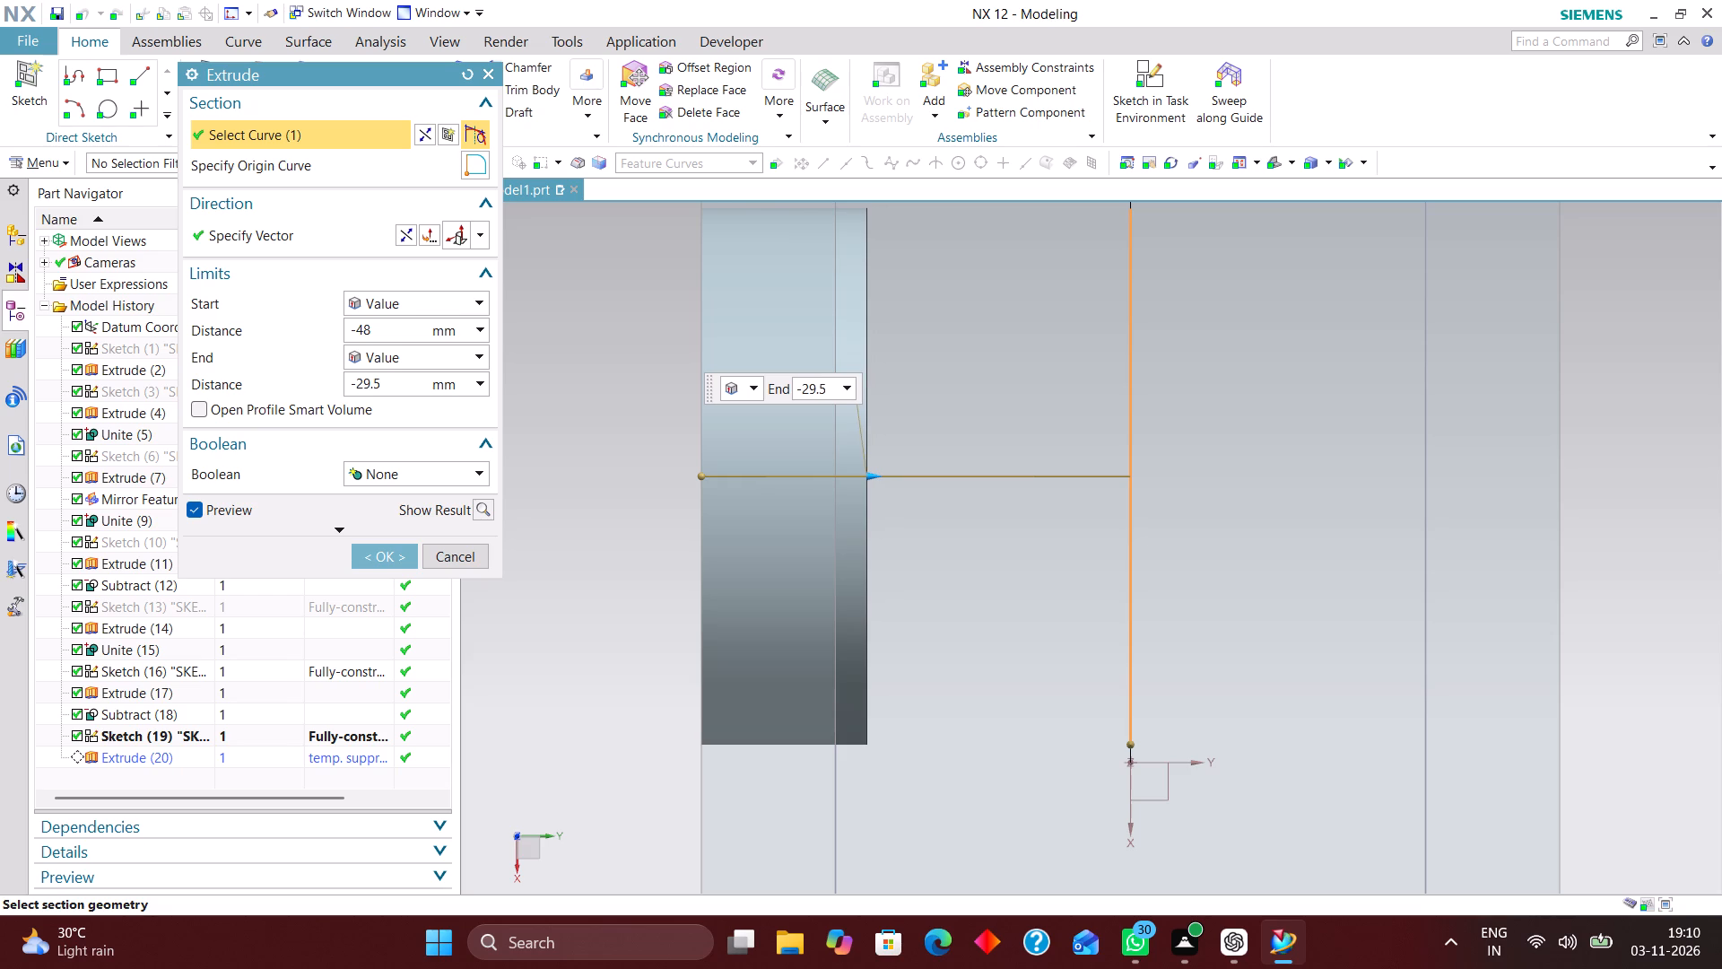
{"action": "left_click_drag", "start_coordinate": [865, 477], "coordinate": [861, 477]}
Set the disc extrusion's start limit to -43 mm and accept the edited feature.
{"action": "middle_click_drag", "start_coordinate": [1126, 507], "coordinate": [1106, 419]}
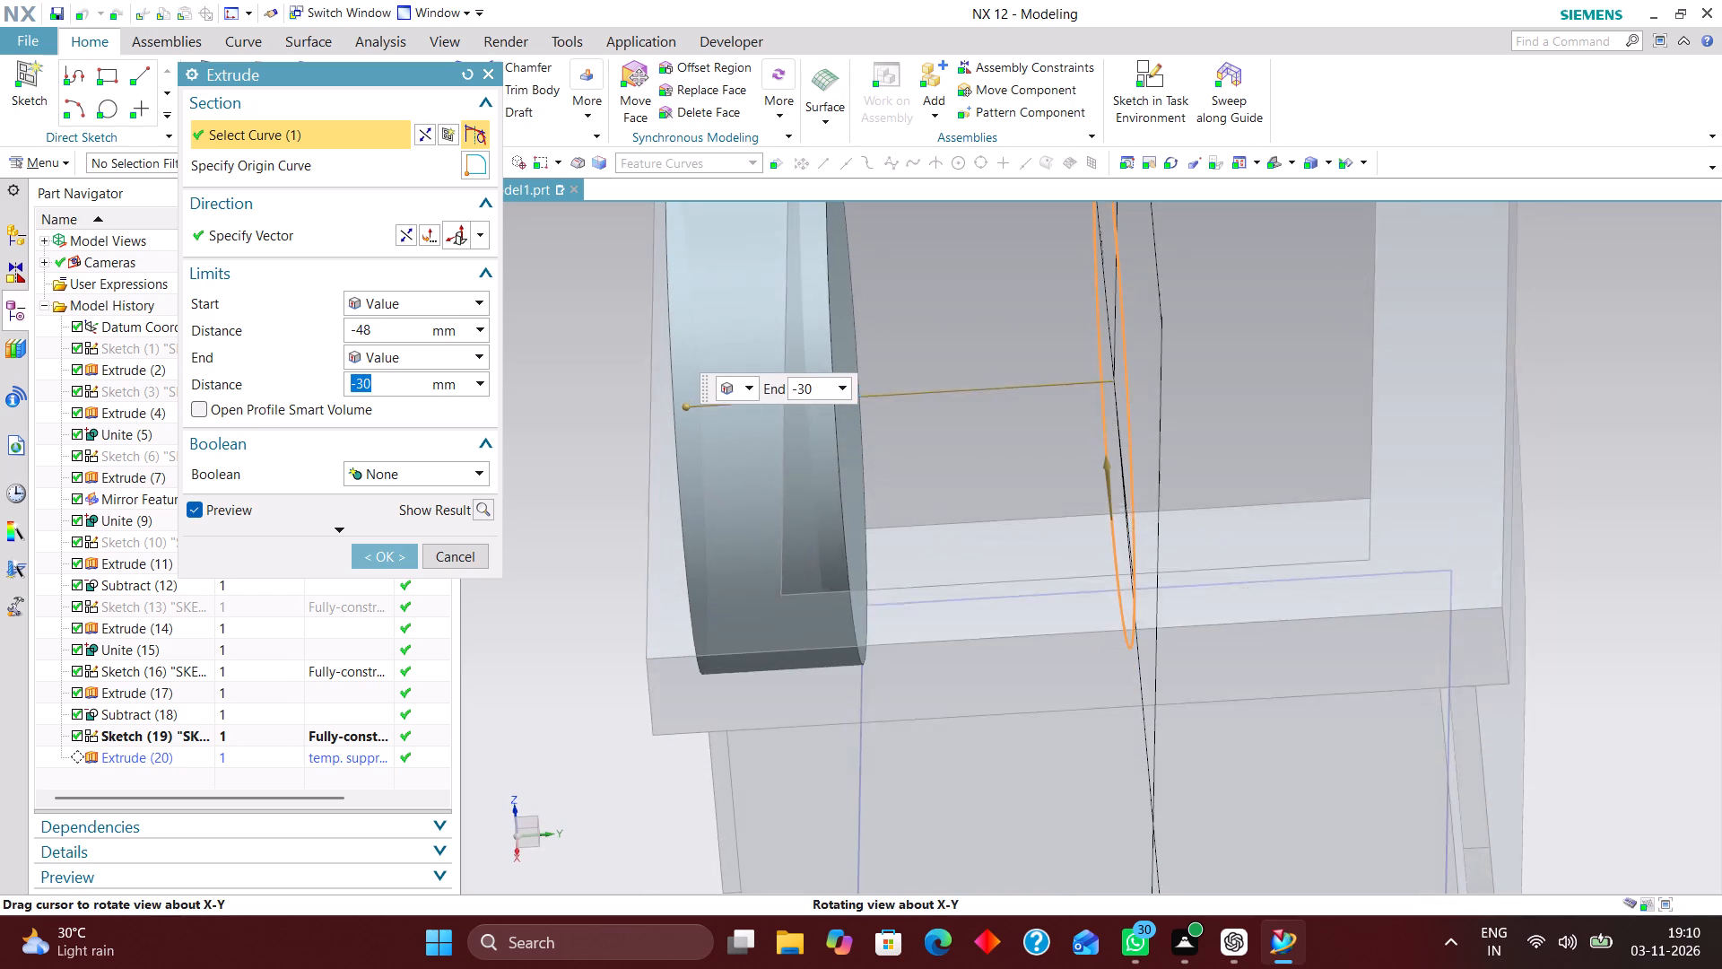
{"action": "middle_click_drag", "start_coordinate": [1106, 419], "coordinate": [1106, 417]}
{"action": "scroll", "coordinate": [1066, 415], "scroll_direction": "down", "scroll_amount": 3}
{"action": "right_click_drag", "start_coordinate": [1469, 423], "coordinate": [1384, 429]}
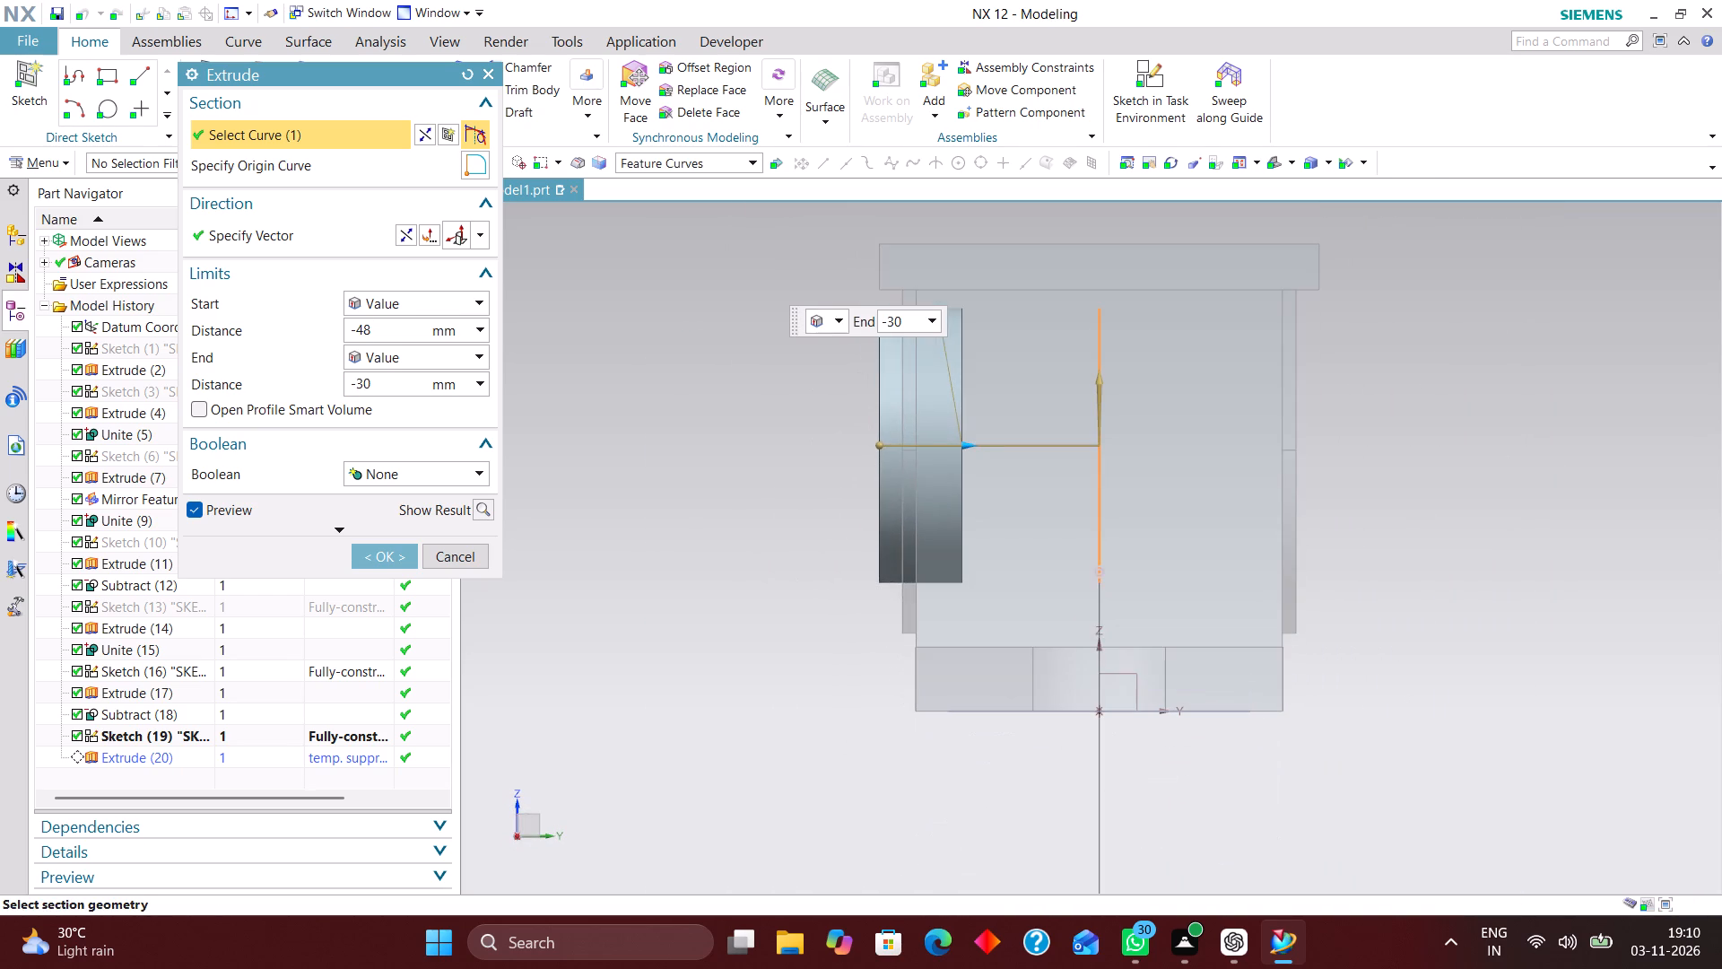
{"action": "scroll", "coordinate": [1413, 427], "scroll_direction": "up", "scroll_amount": 2}
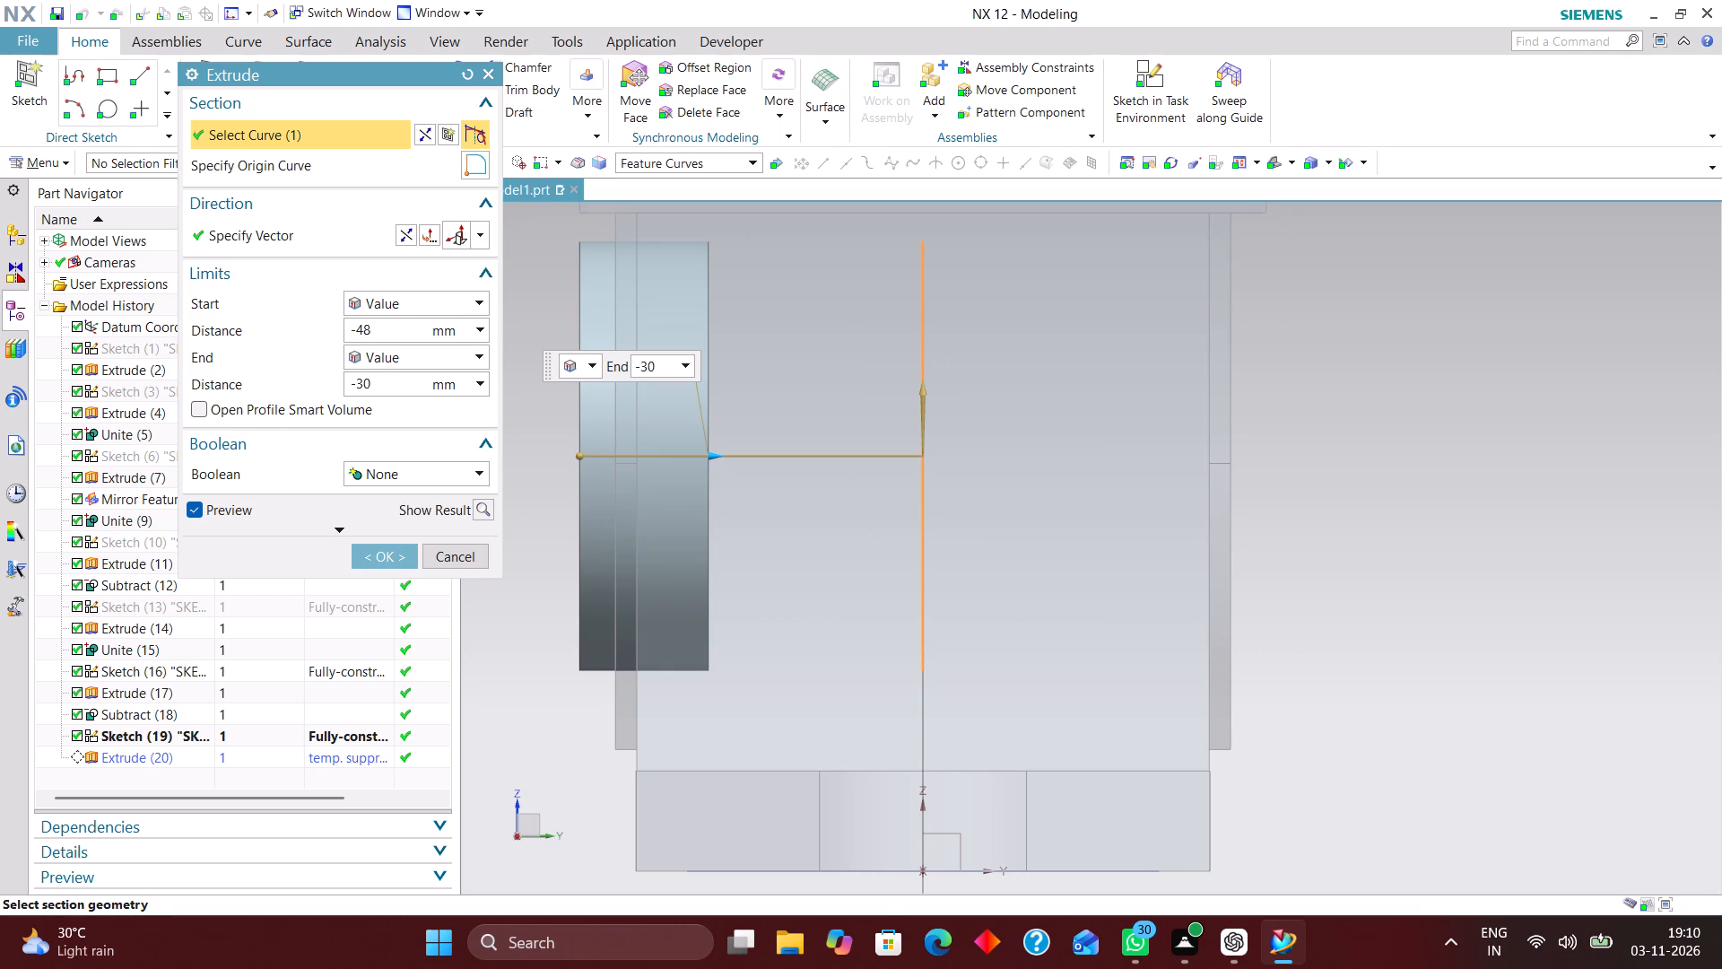
{"action": "scroll", "coordinate": [1168, 487], "scroll_direction": "down", "scroll_amount": 2}
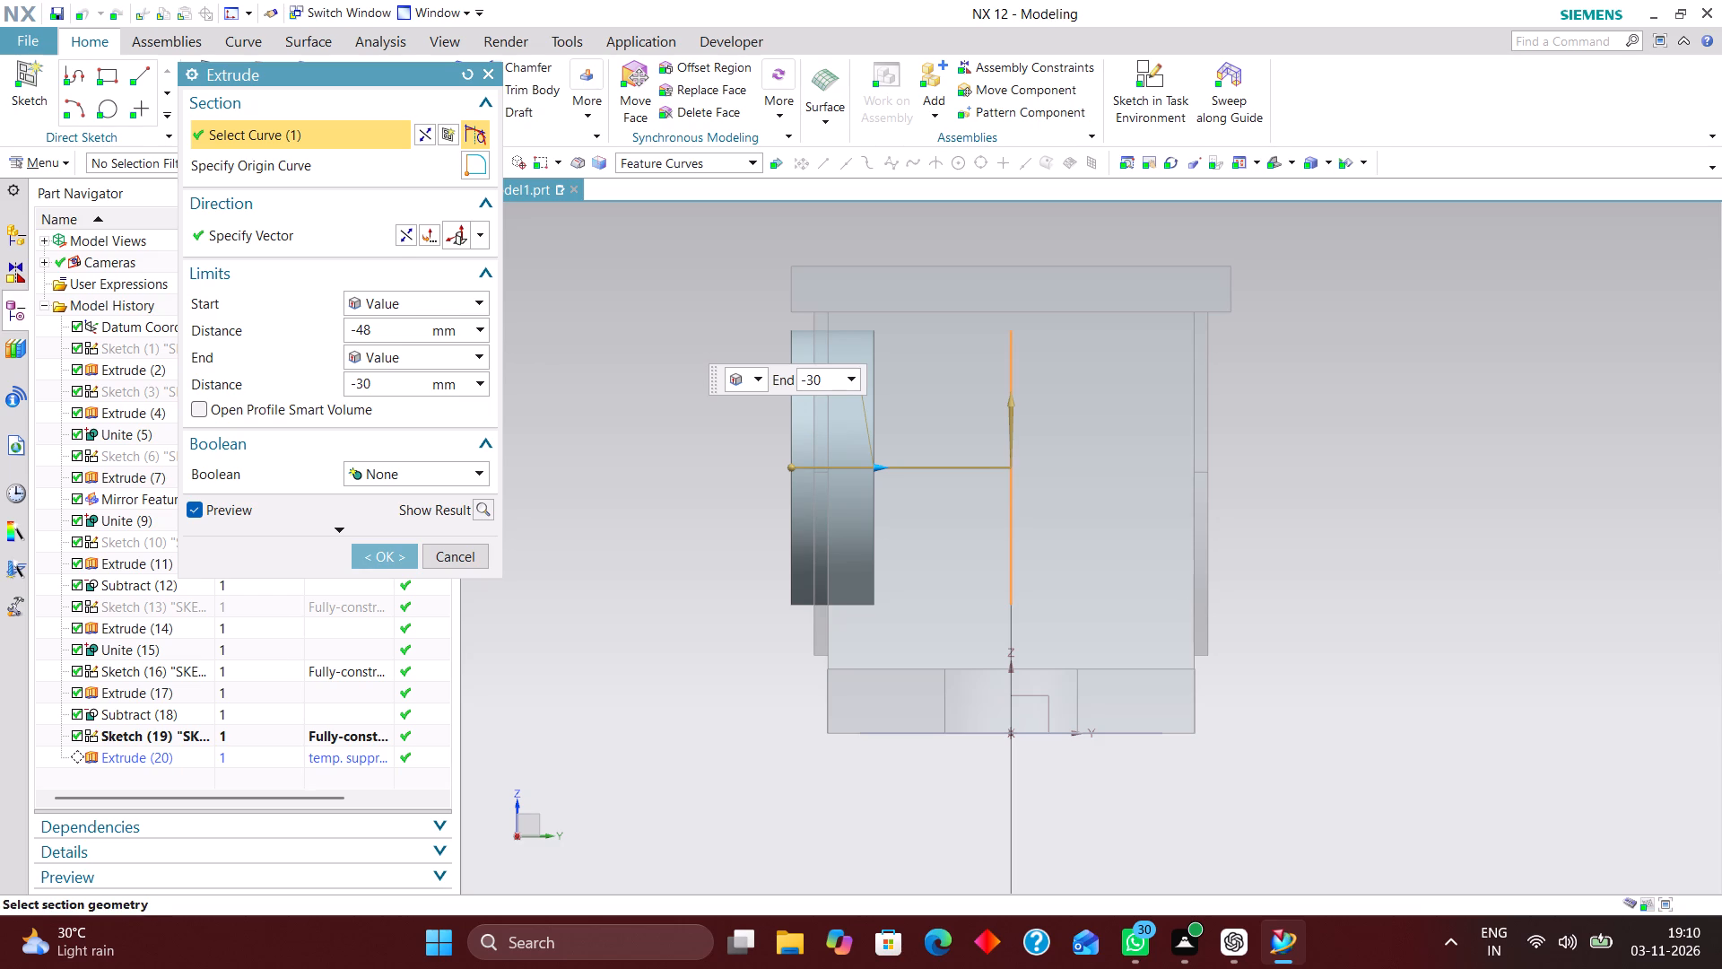
{"action": "scroll", "coordinate": [796, 502], "scroll_direction": "up", "scroll_amount": 2}
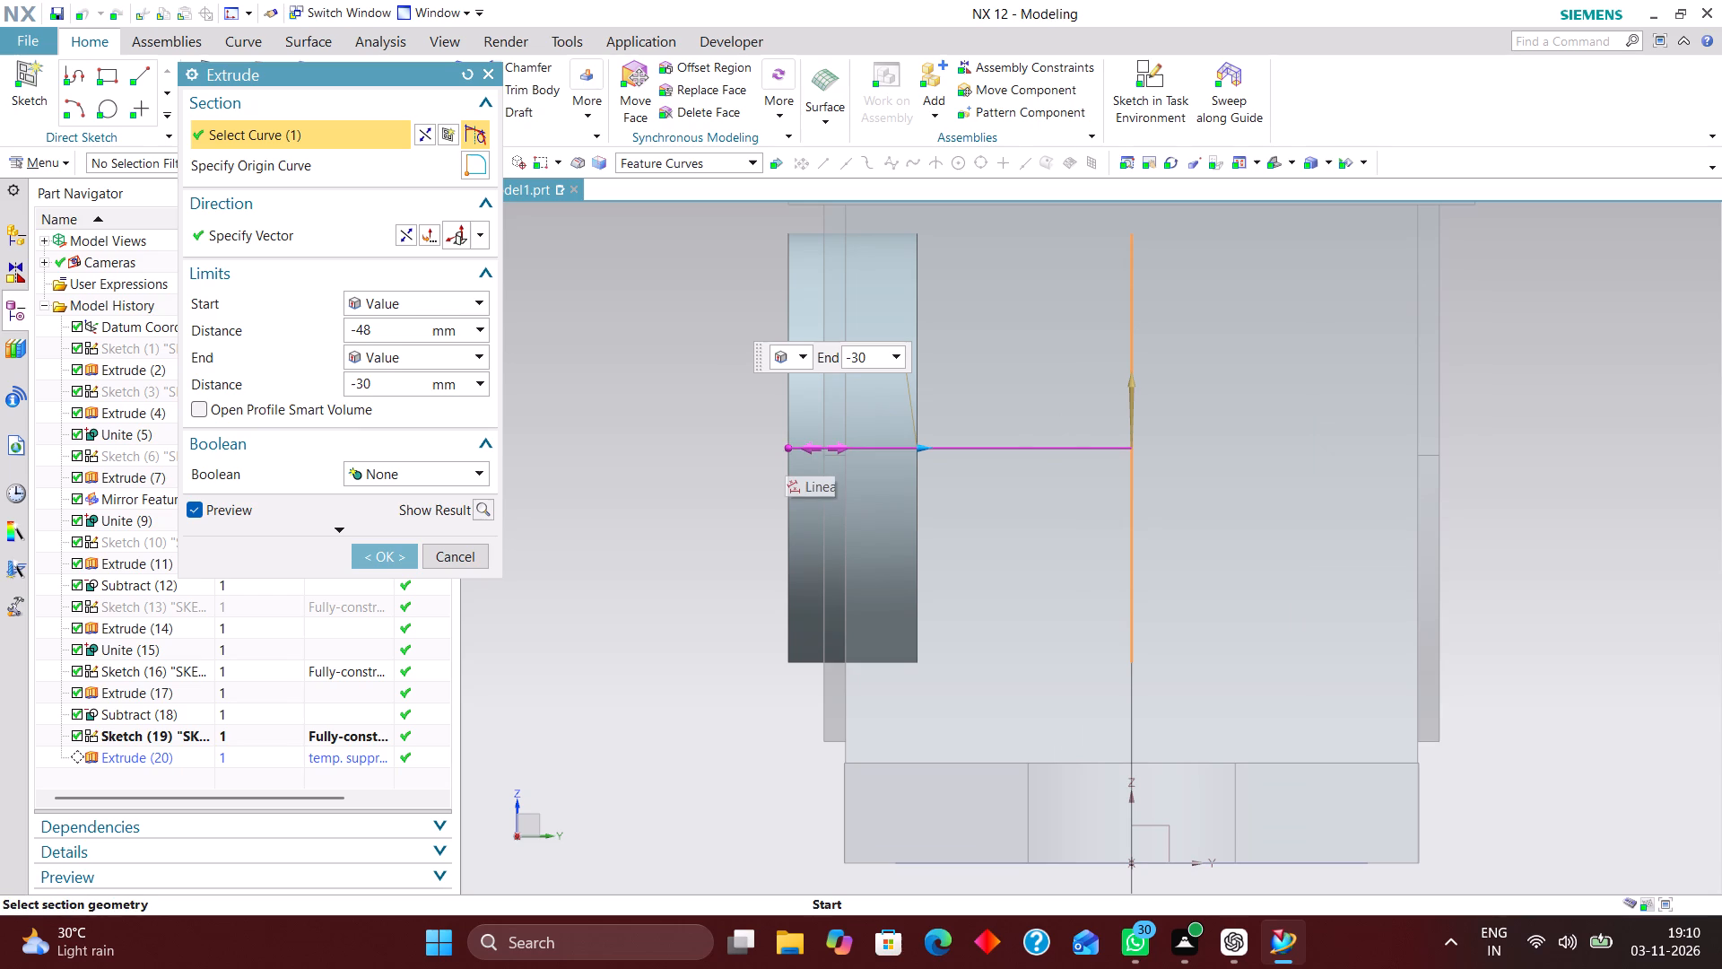
{"action": "left_click_drag", "start_coordinate": [785, 449], "coordinate": [822, 449]}
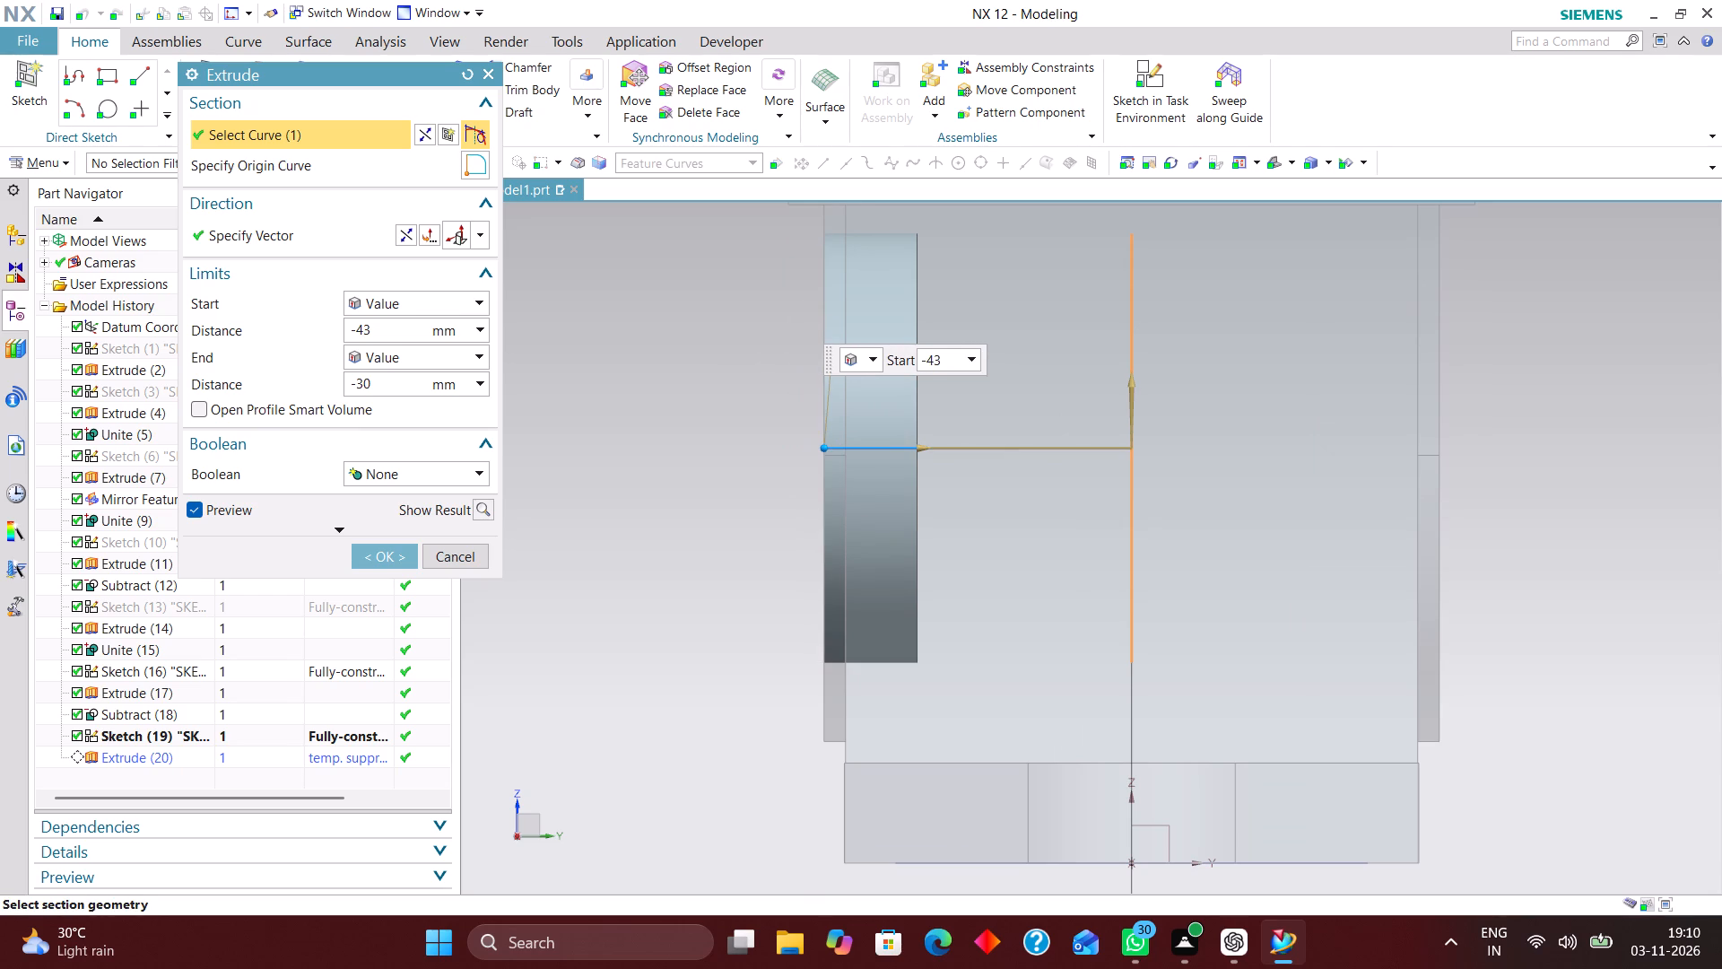
{"action": "left_click_drag", "start_coordinate": [822, 449], "coordinate": [821, 449]}
{"action": "left_click", "coordinate": [387, 552]}
Hide the circle sketch inside the box.
{"action": "middle_click_drag", "start_coordinate": [664, 441], "coordinate": [664, 475]}
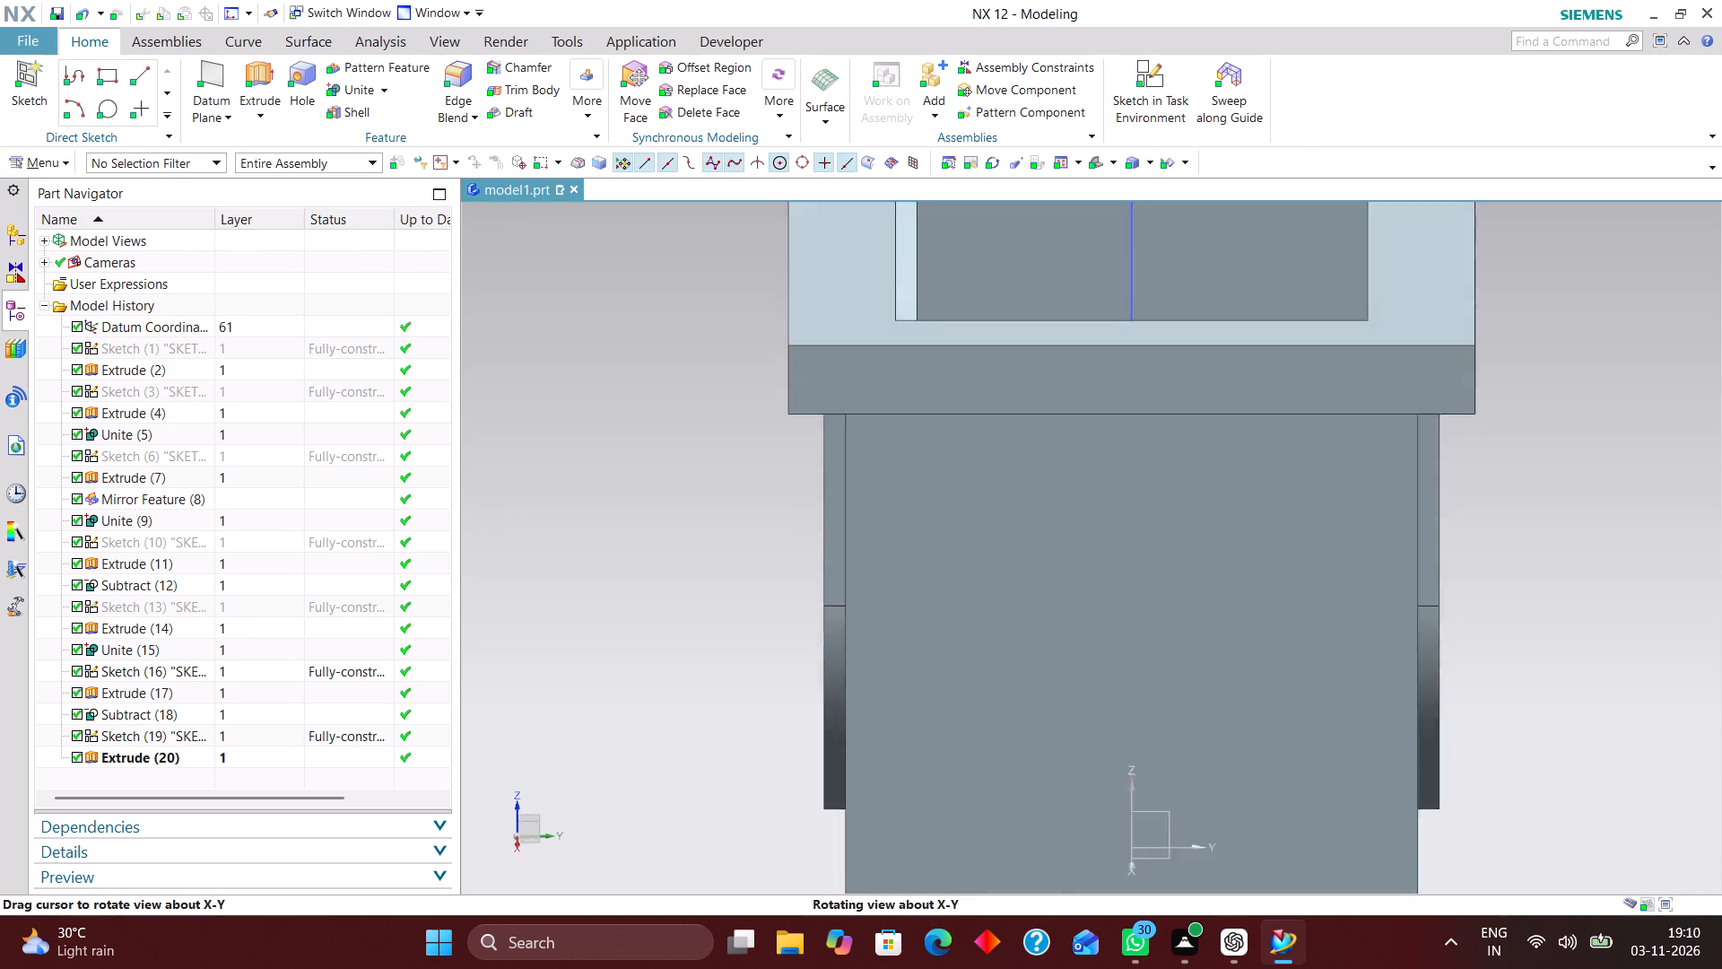
{"action": "middle_click_drag", "start_coordinate": [664, 475], "coordinate": [674, 490]}
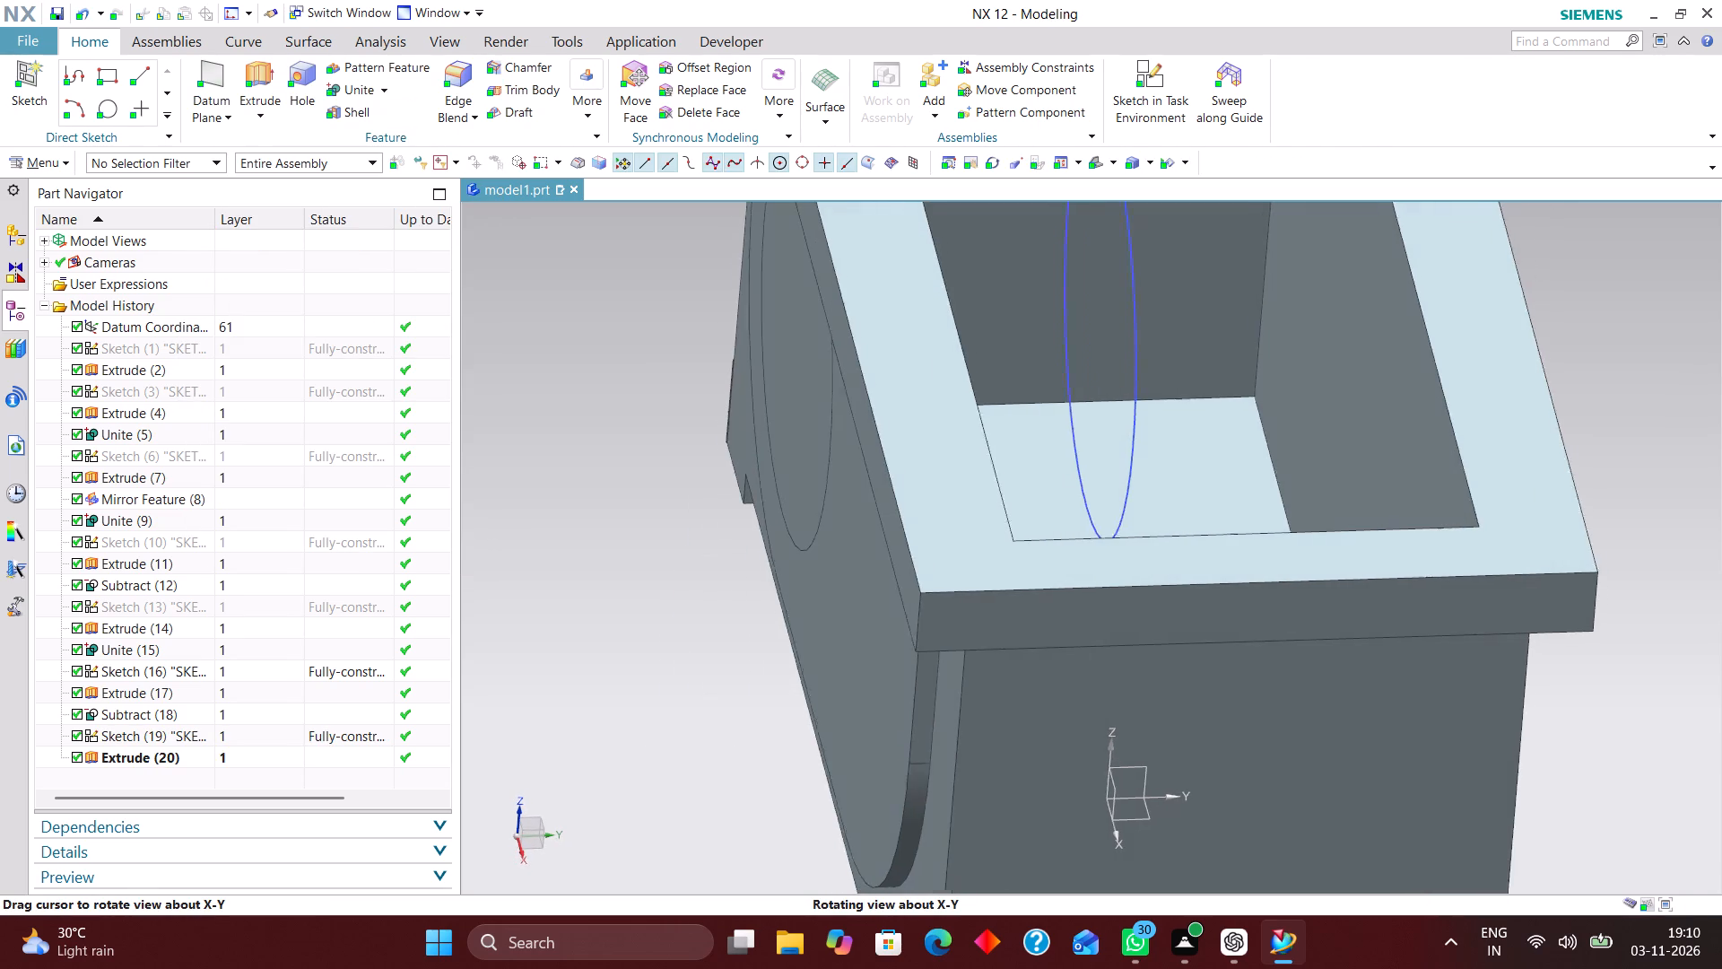
{"action": "middle_click_drag", "start_coordinate": [674, 490], "coordinate": [676, 490]}
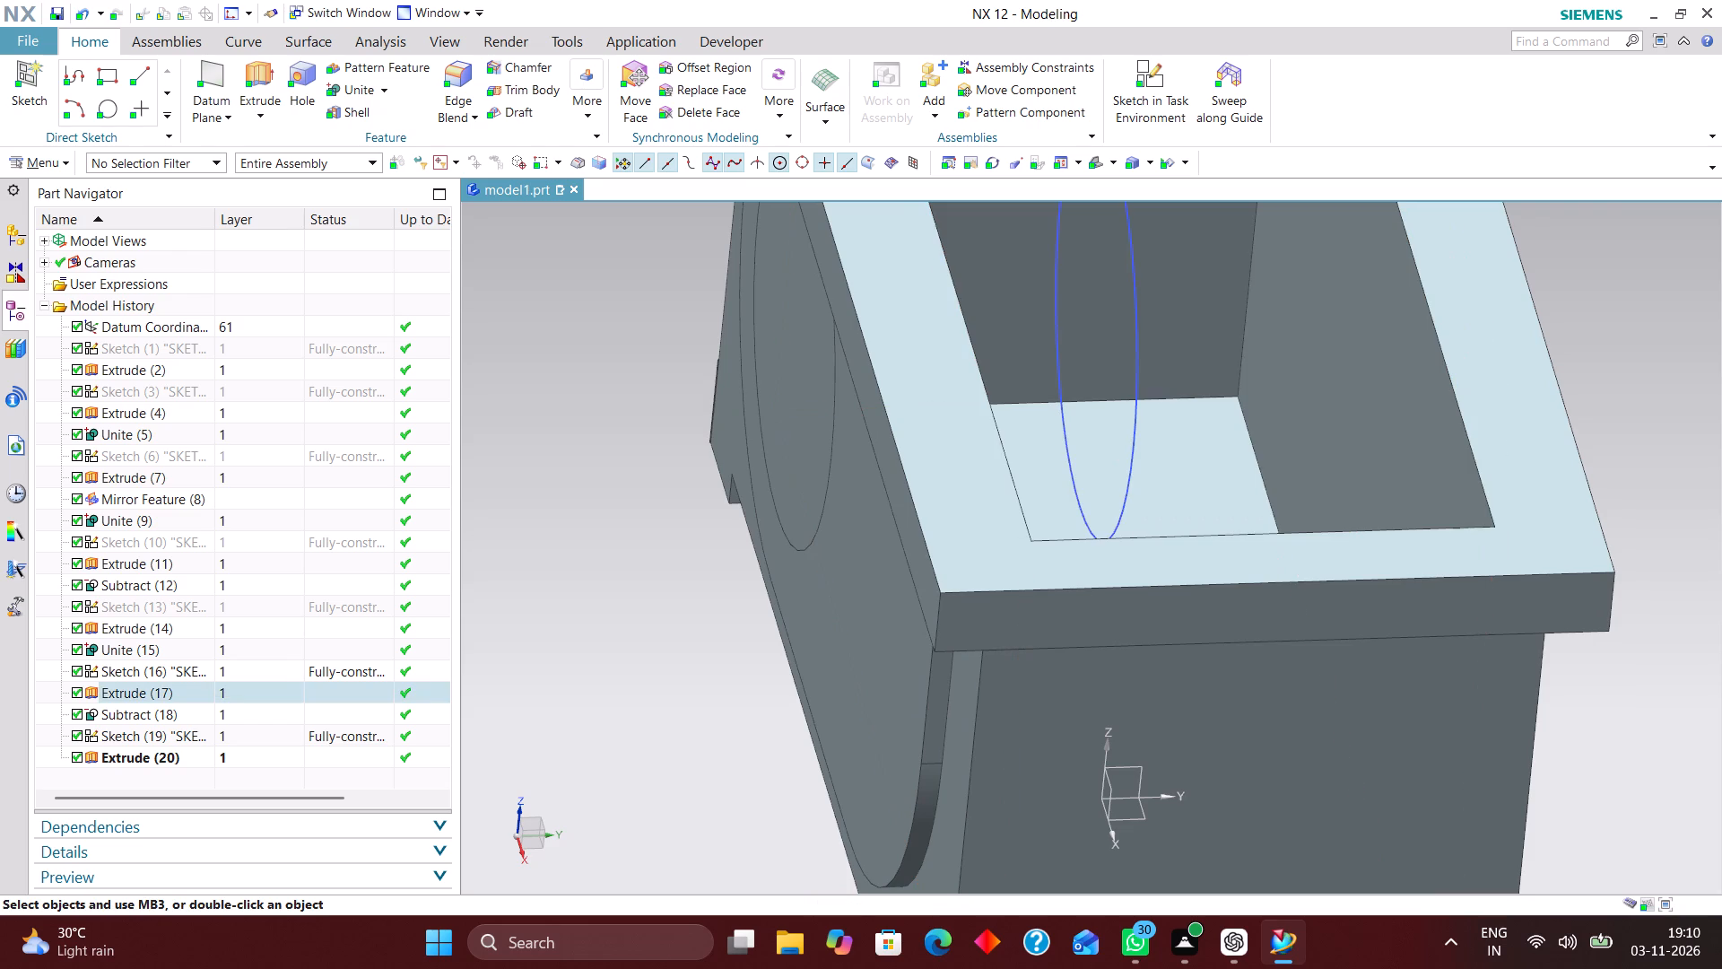
{"action": "right_click_drag", "start_coordinate": [1138, 389], "coordinate": [1139, 493]}
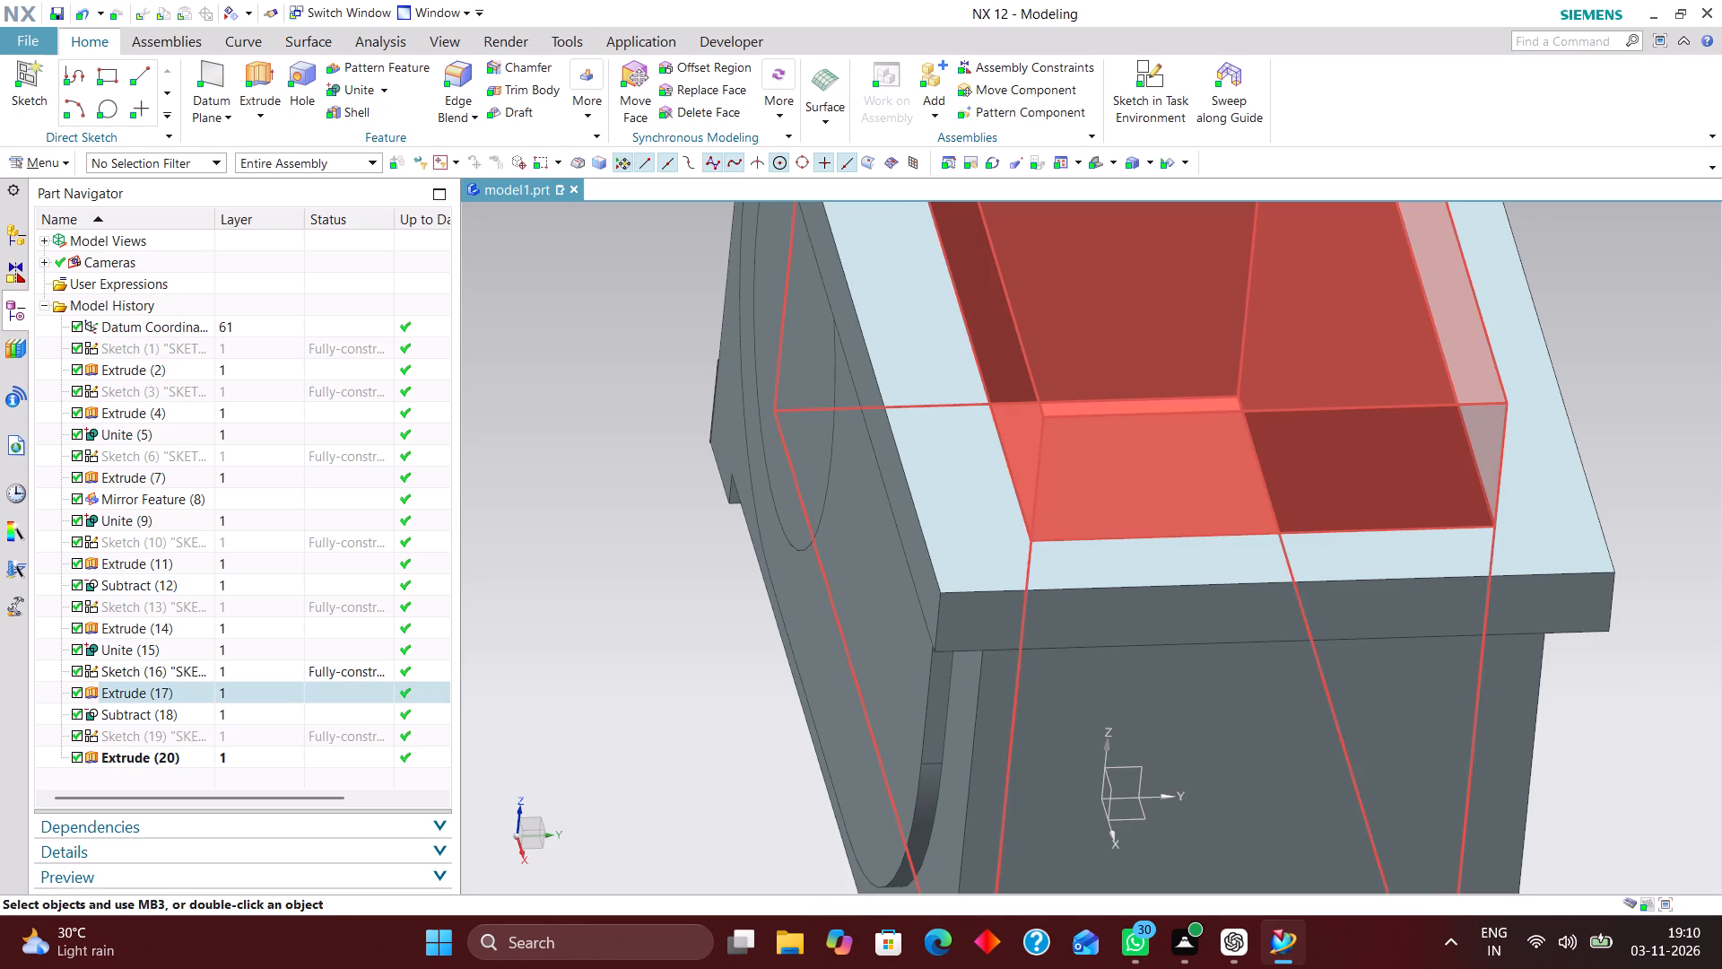
Unite the box body as target with the disc on its inner side wall as tool.
{"action": "scroll", "coordinate": [1367, 461], "scroll_direction": "up", "scroll_amount": 1}
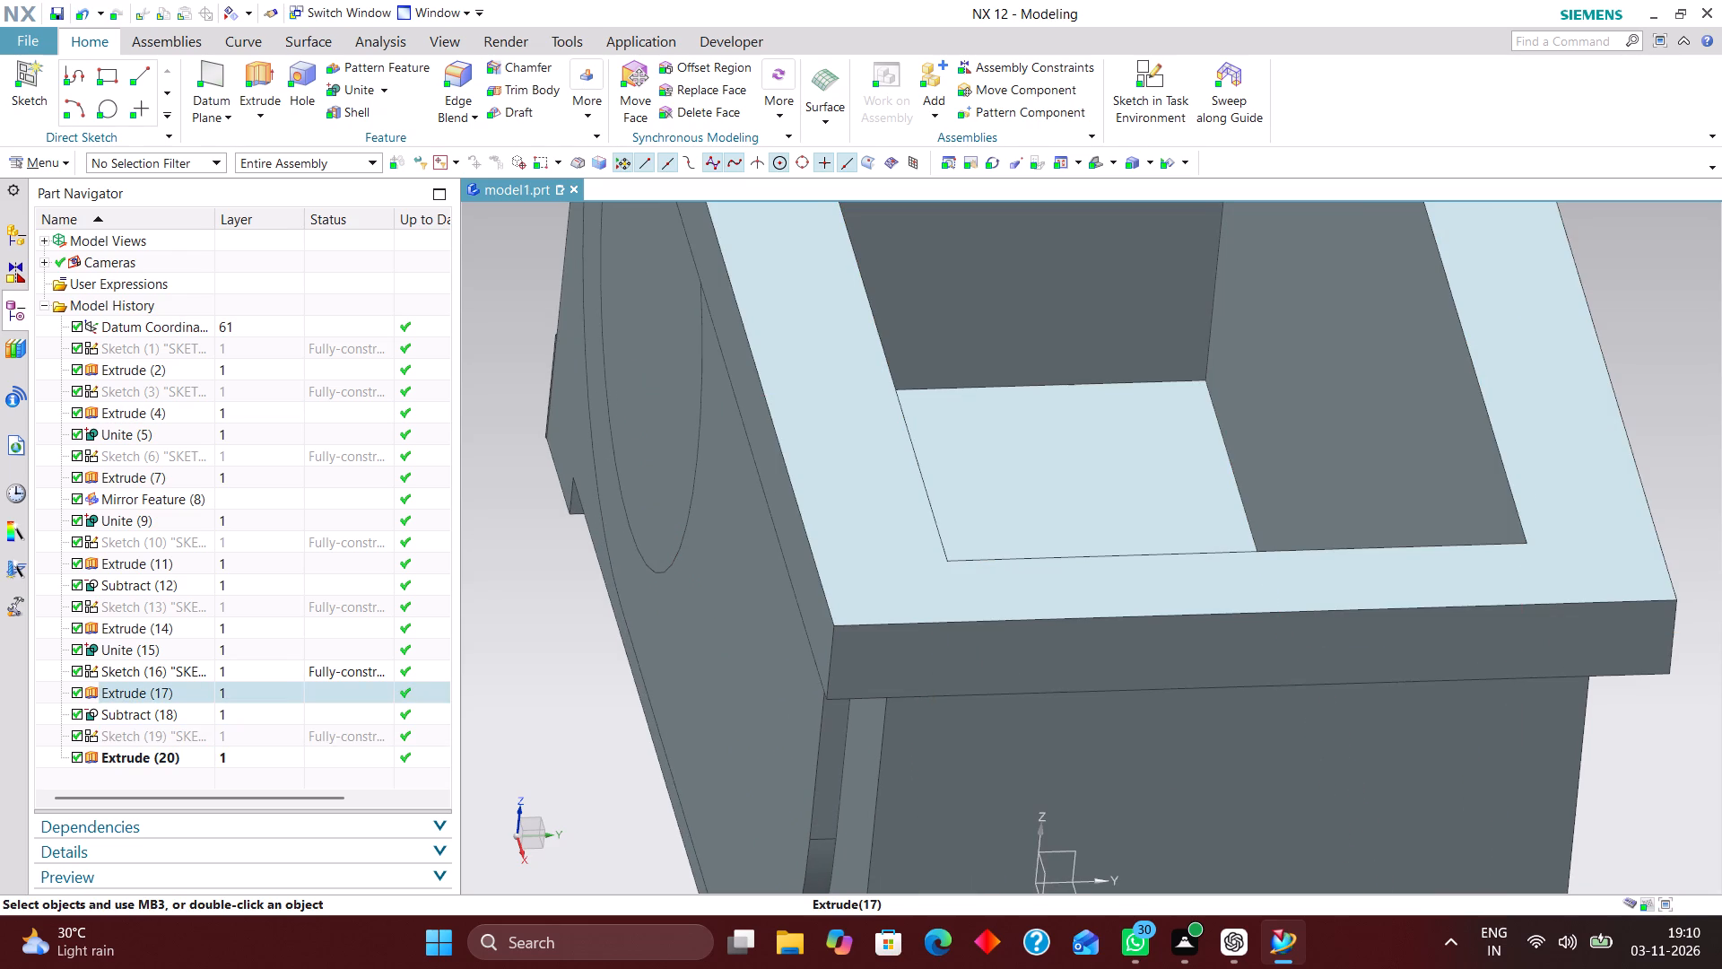
{"action": "middle_click_drag", "start_coordinate": [1387, 575], "coordinate": [1348, 597]}
{"action": "scroll", "coordinate": [1361, 559], "scroll_direction": "down", "scroll_amount": 2}
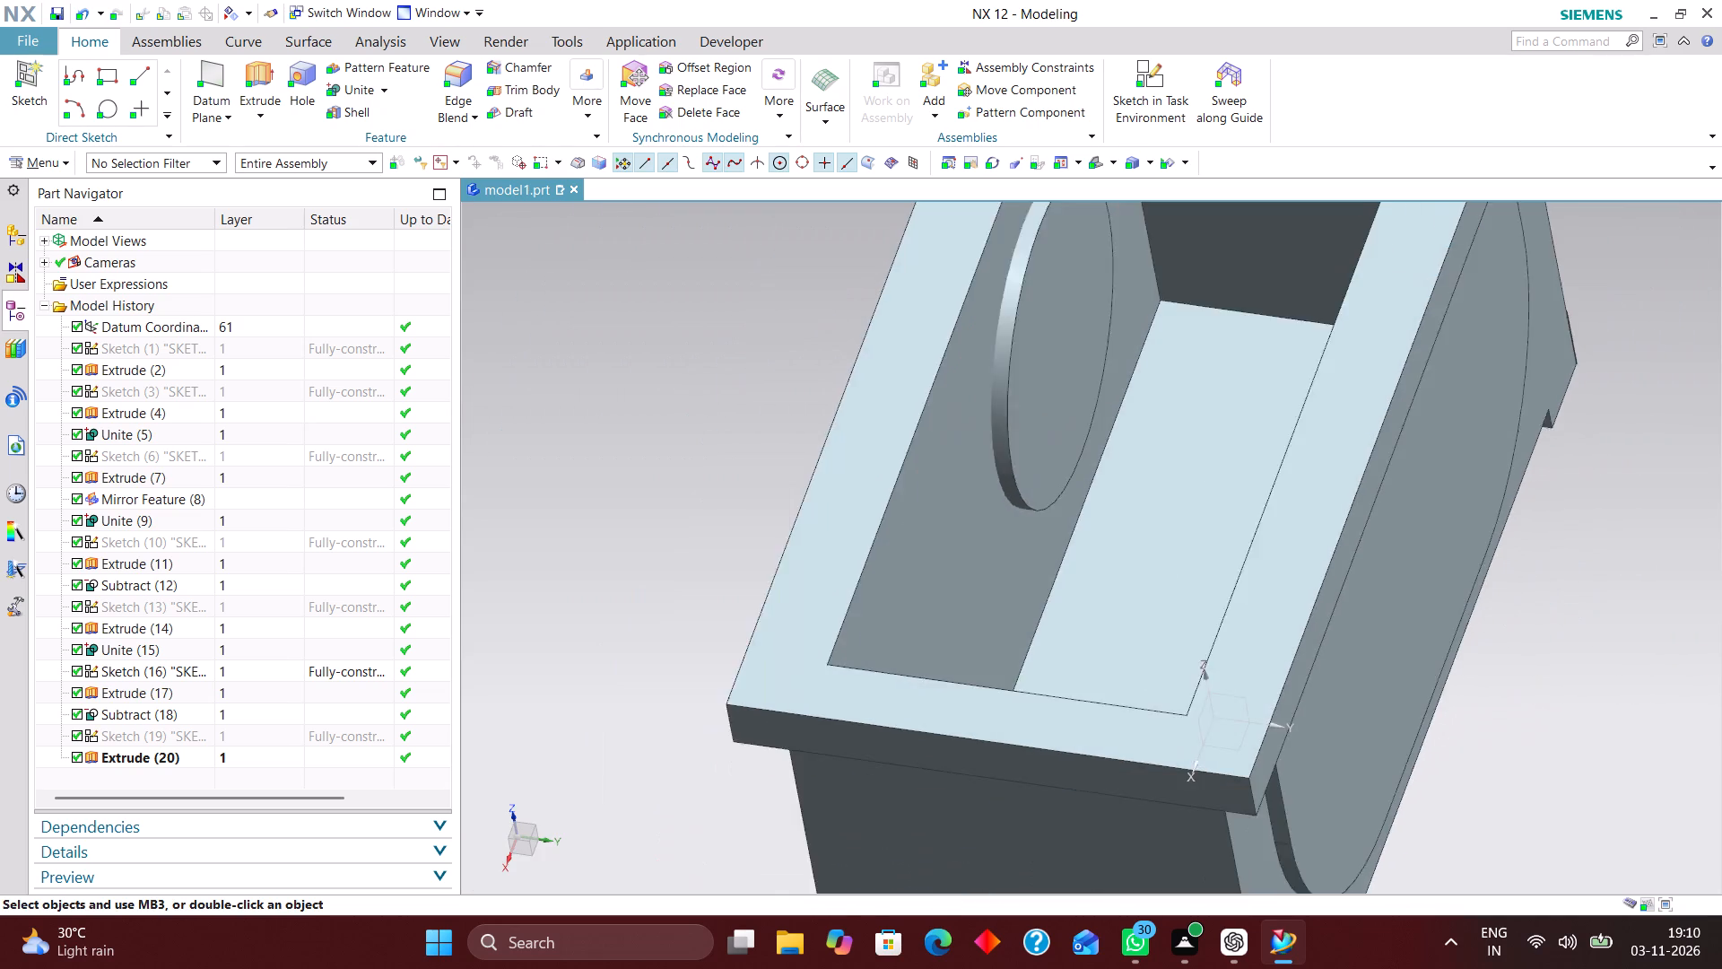
{"action": "scroll", "coordinate": [1367, 562], "scroll_direction": "down", "scroll_amount": 1}
{"action": "left_click", "coordinate": [338, 86]}
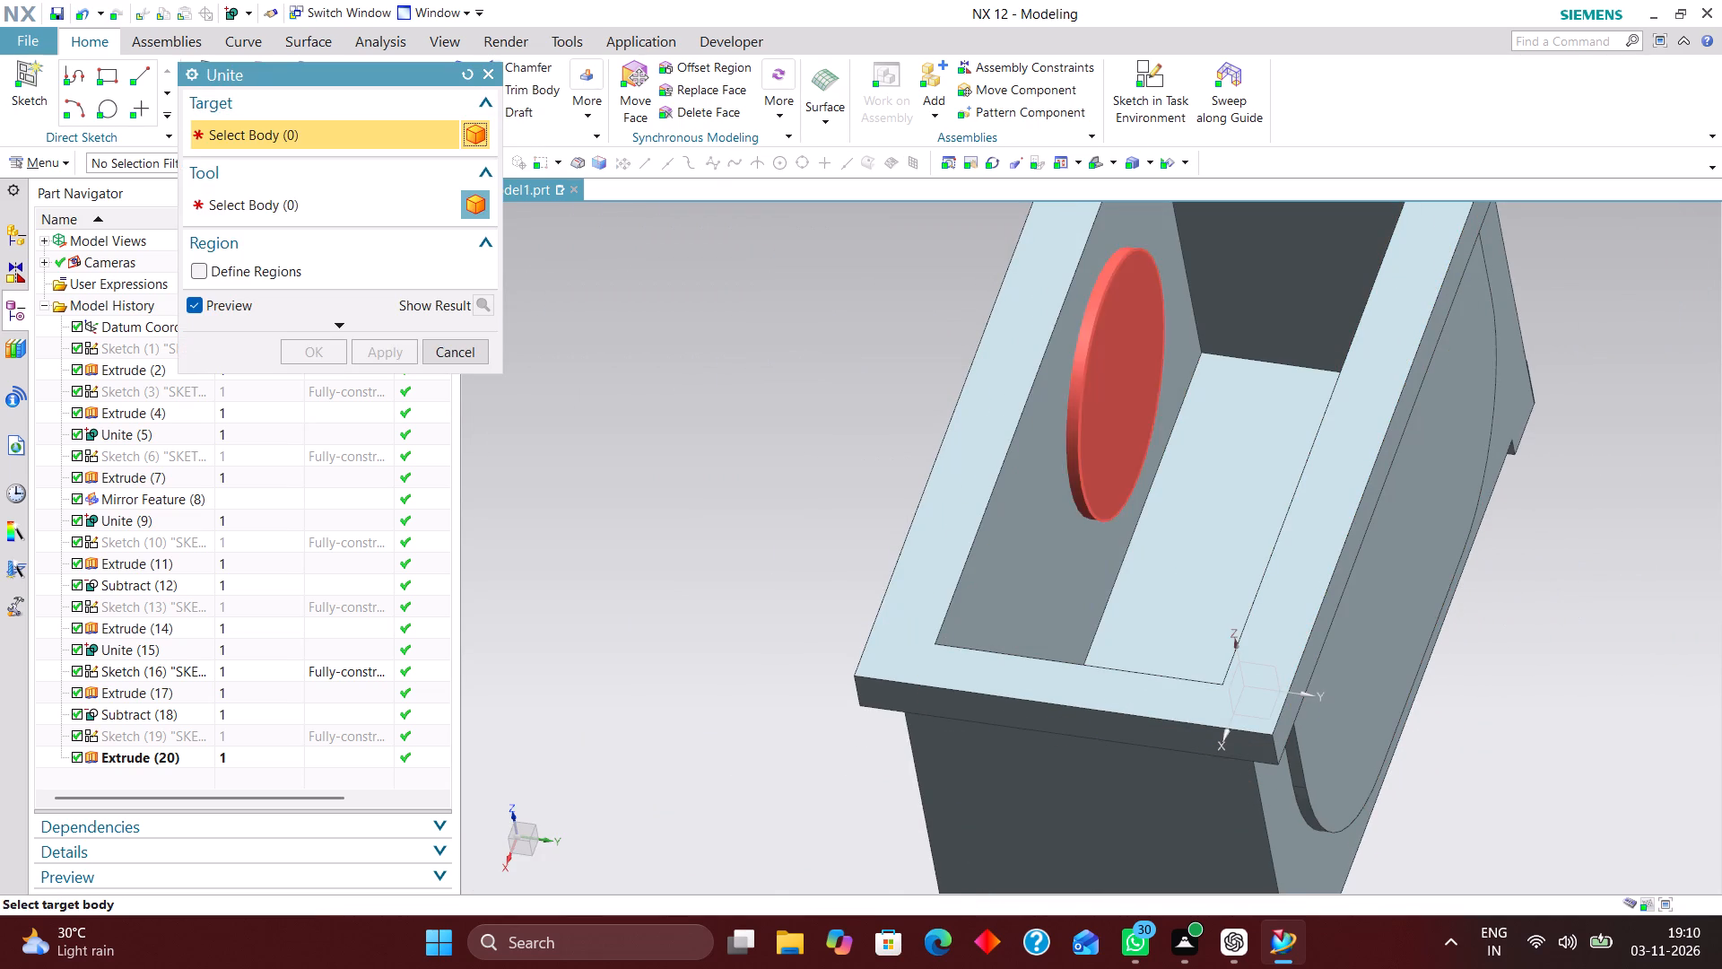
{"action": "left_click", "coordinate": [1039, 492]}
{"action": "left_click", "coordinate": [1084, 451]}
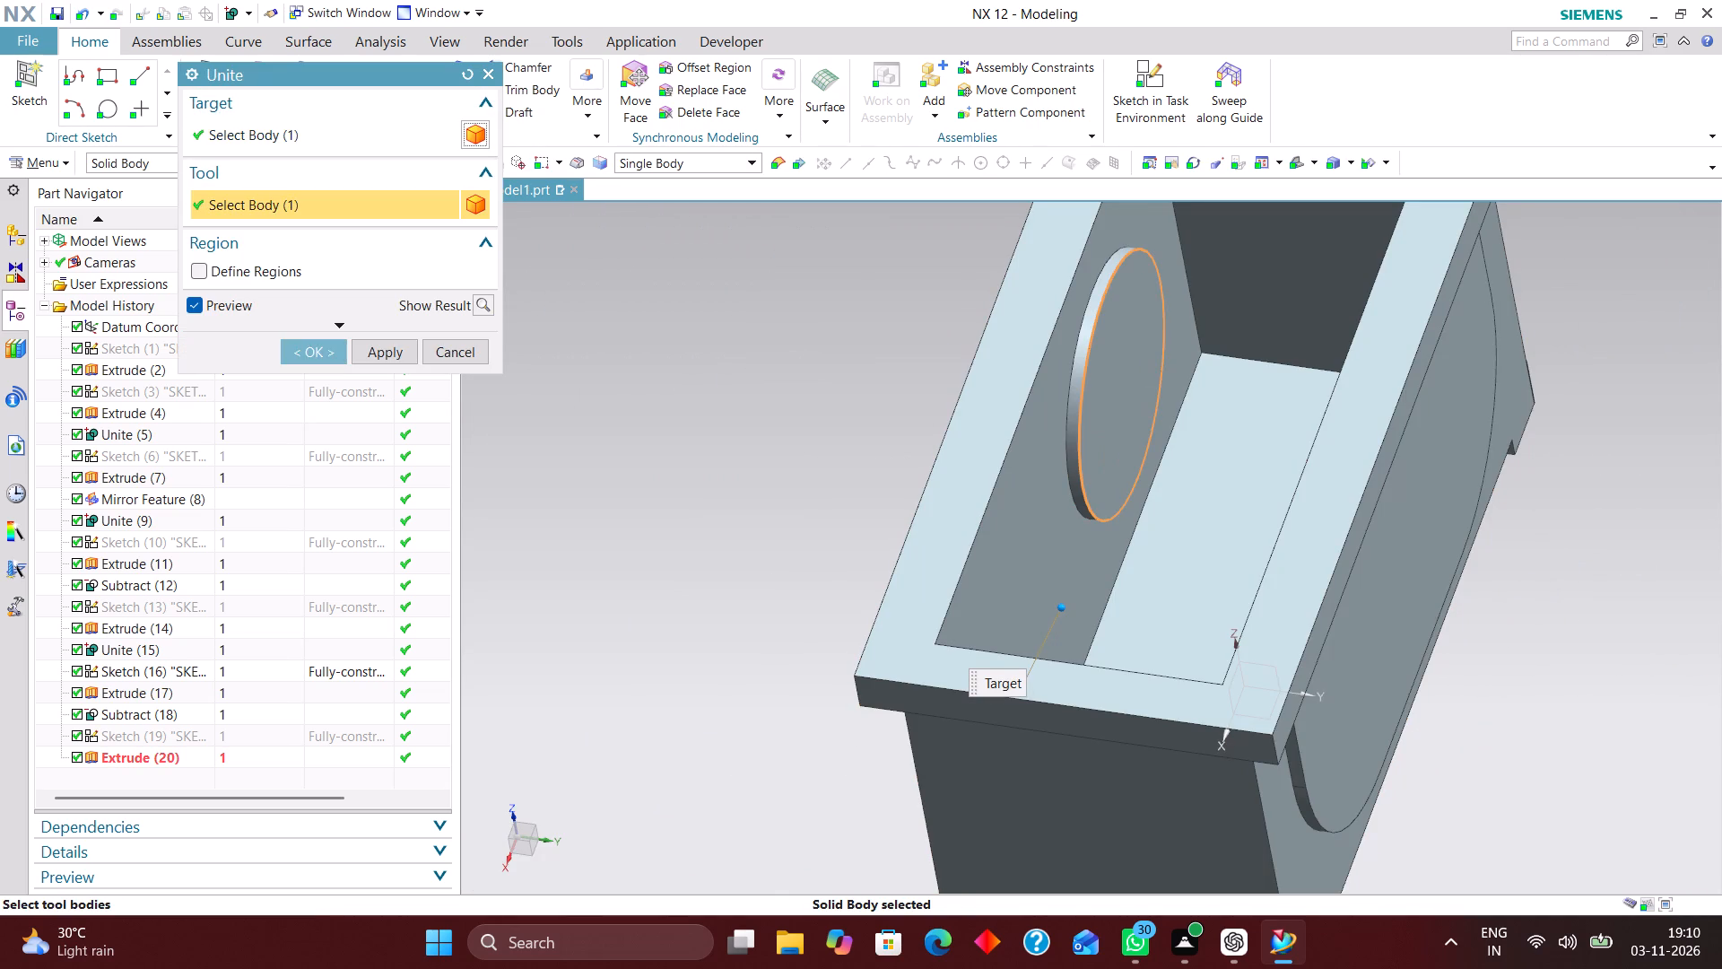
{"action": "left_click", "coordinate": [320, 353]}
Examine the united disc and the box's side wall from the outside and inside.
{"action": "middle_click_drag", "start_coordinate": [1205, 421], "coordinate": [1242, 385]}
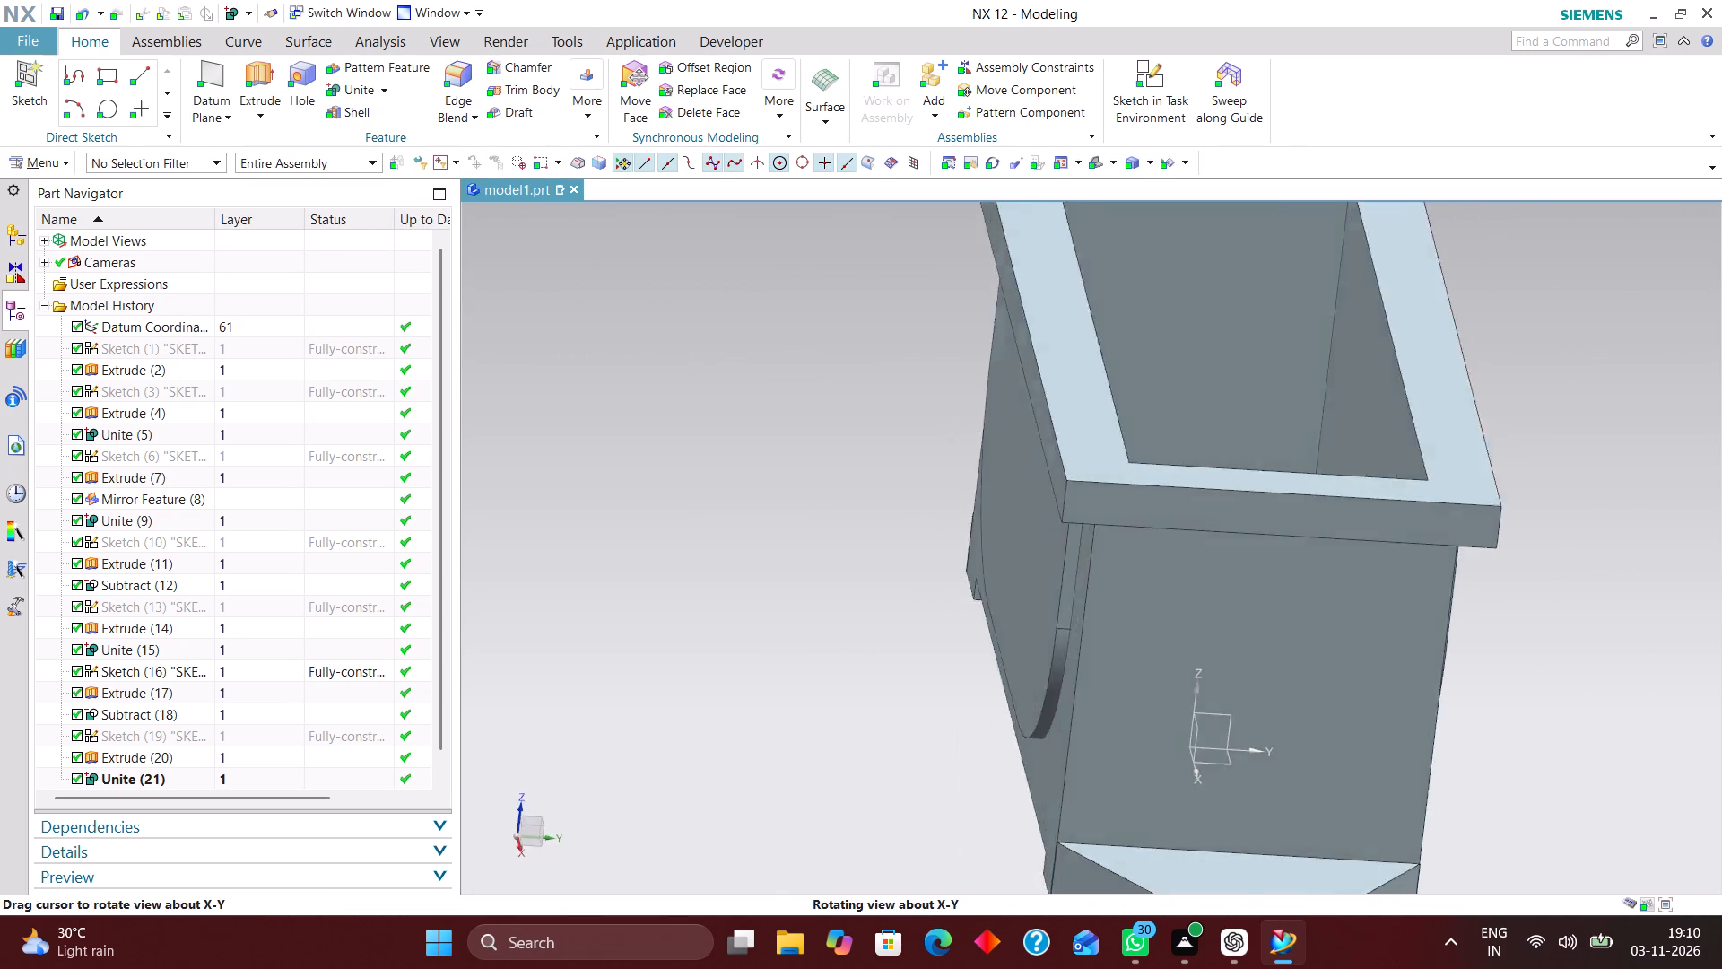
{"action": "middle_click_drag", "start_coordinate": [1242, 385], "coordinate": [1256, 397]}
{"action": "middle_click_drag", "start_coordinate": [1245, 381], "coordinate": [1270, 372]}
{"action": "middle_click", "coordinate": [1270, 372]}
{"action": "middle_click_drag", "start_coordinate": [1270, 372], "coordinate": [1269, 376]}
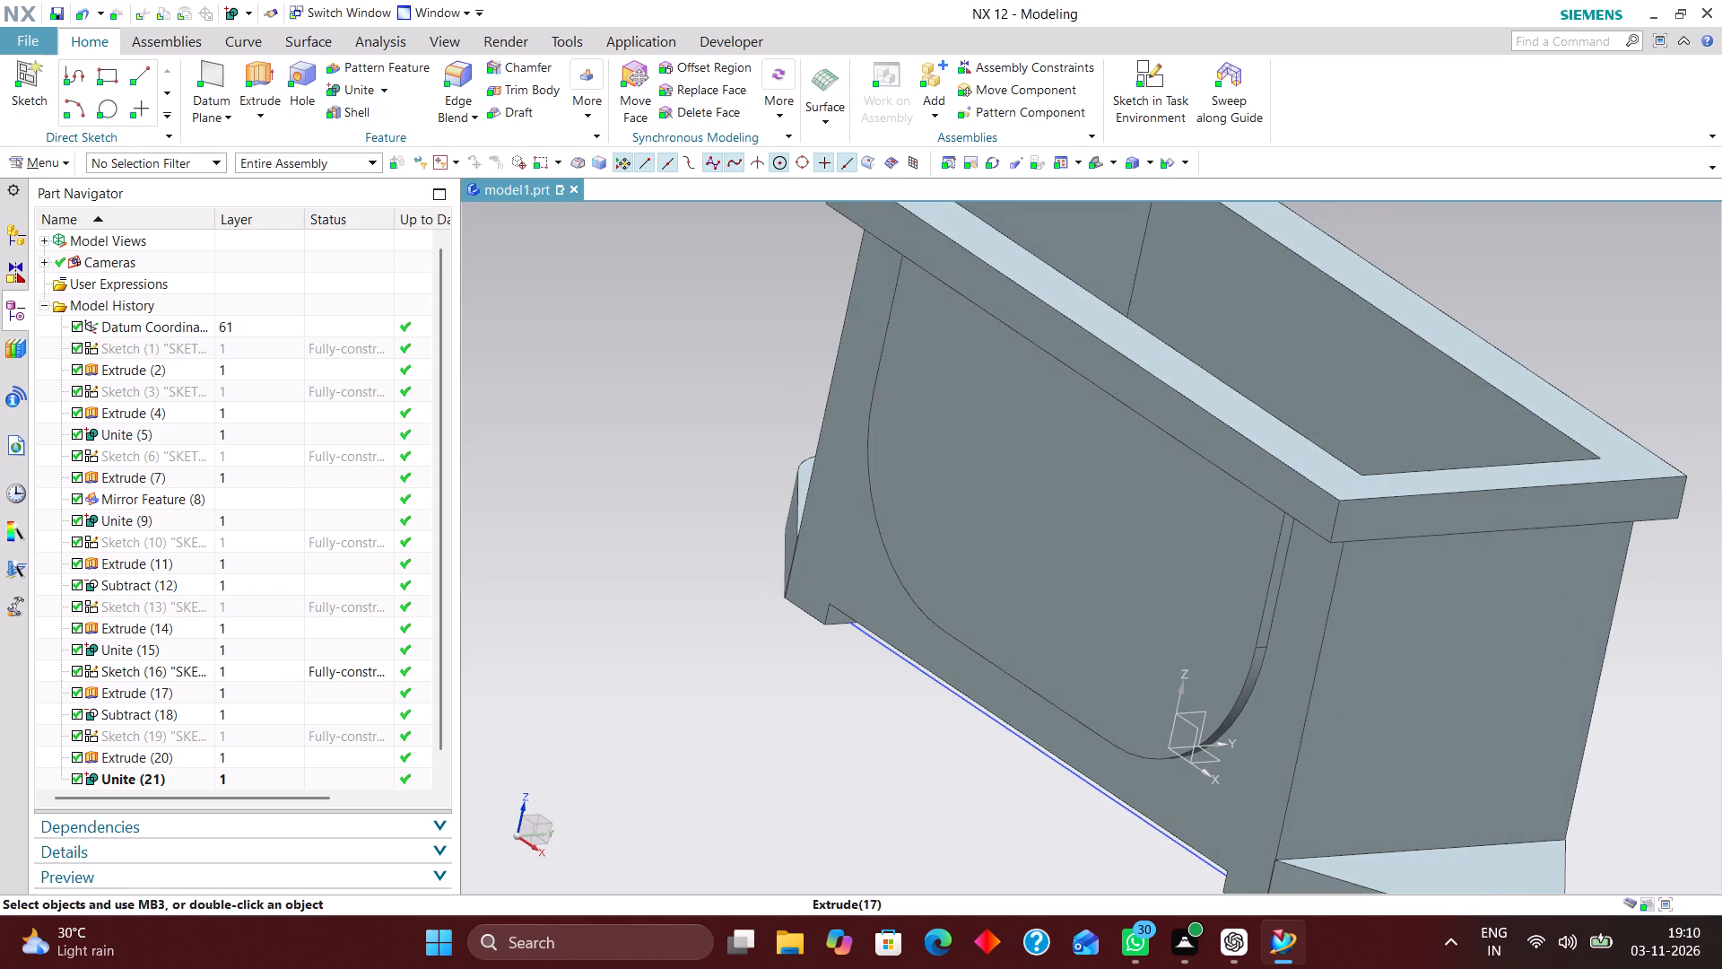
{"action": "middle_click_drag", "start_coordinate": [1269, 376], "coordinate": [1248, 388]}
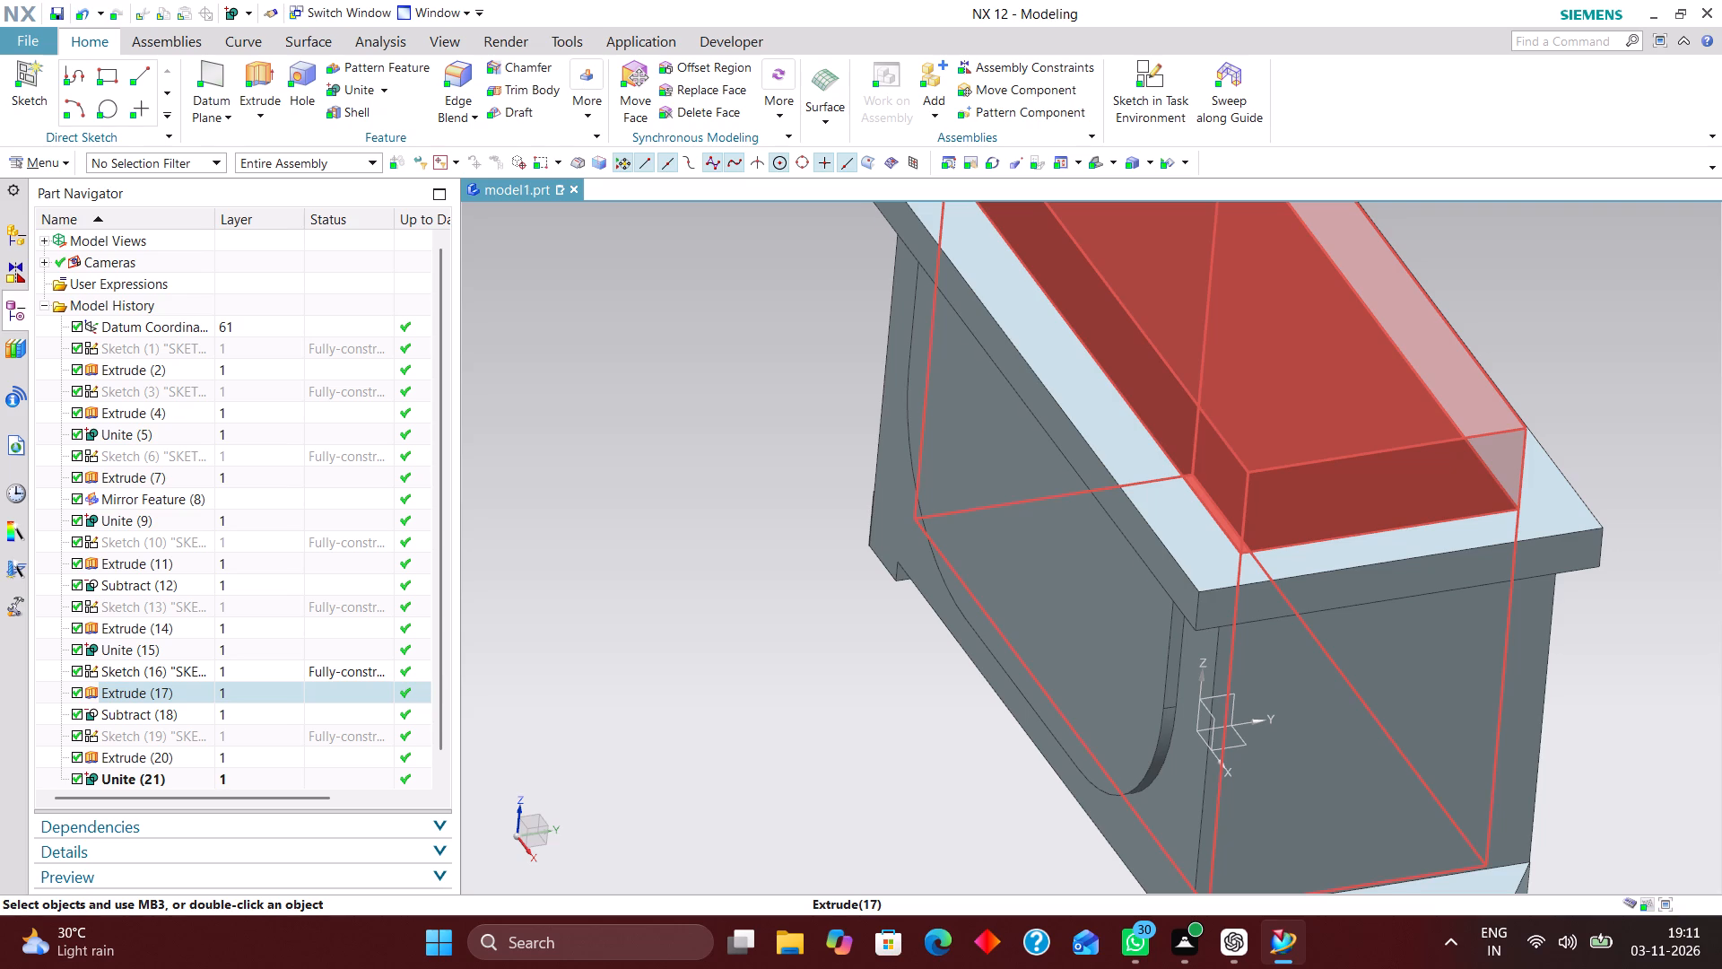
{"action": "scroll", "coordinate": [1095, 426], "scroll_direction": "down", "scroll_amount": 2}
{"action": "scroll", "coordinate": [1223, 378], "scroll_direction": "up", "scroll_amount": 1}
{"action": "middle_click_drag", "start_coordinate": [1341, 391], "coordinate": [1323, 413]}
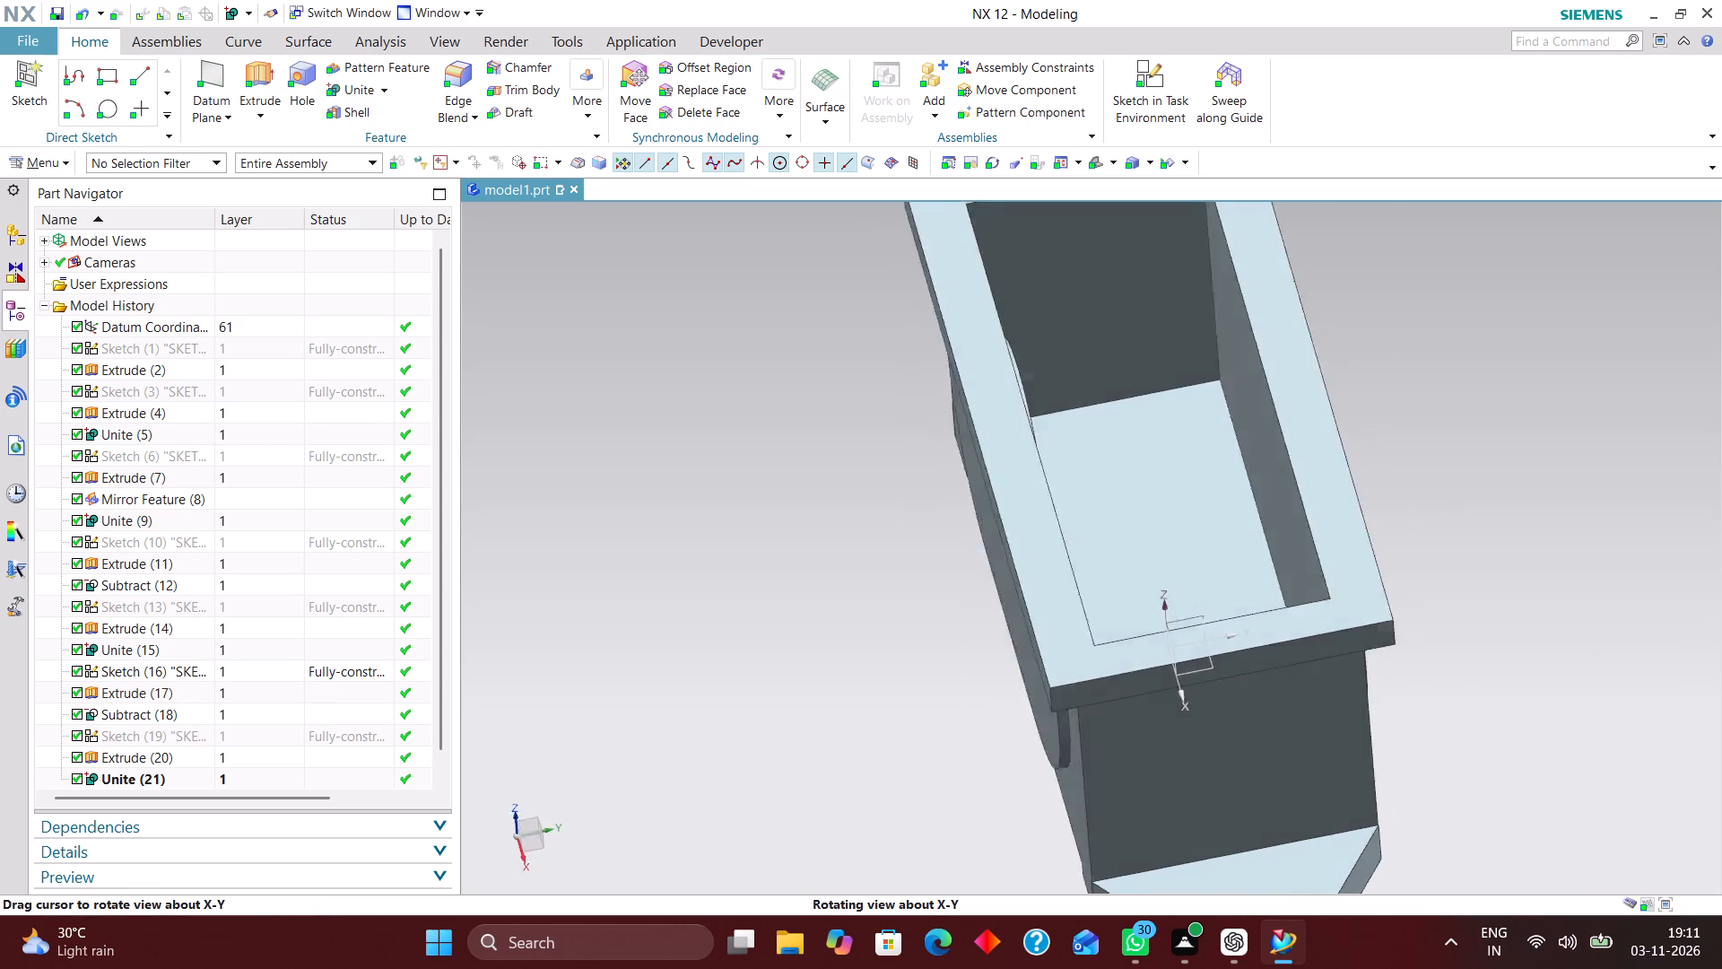
{"action": "middle_click_drag", "start_coordinate": [1323, 413], "coordinate": [1310, 420]}
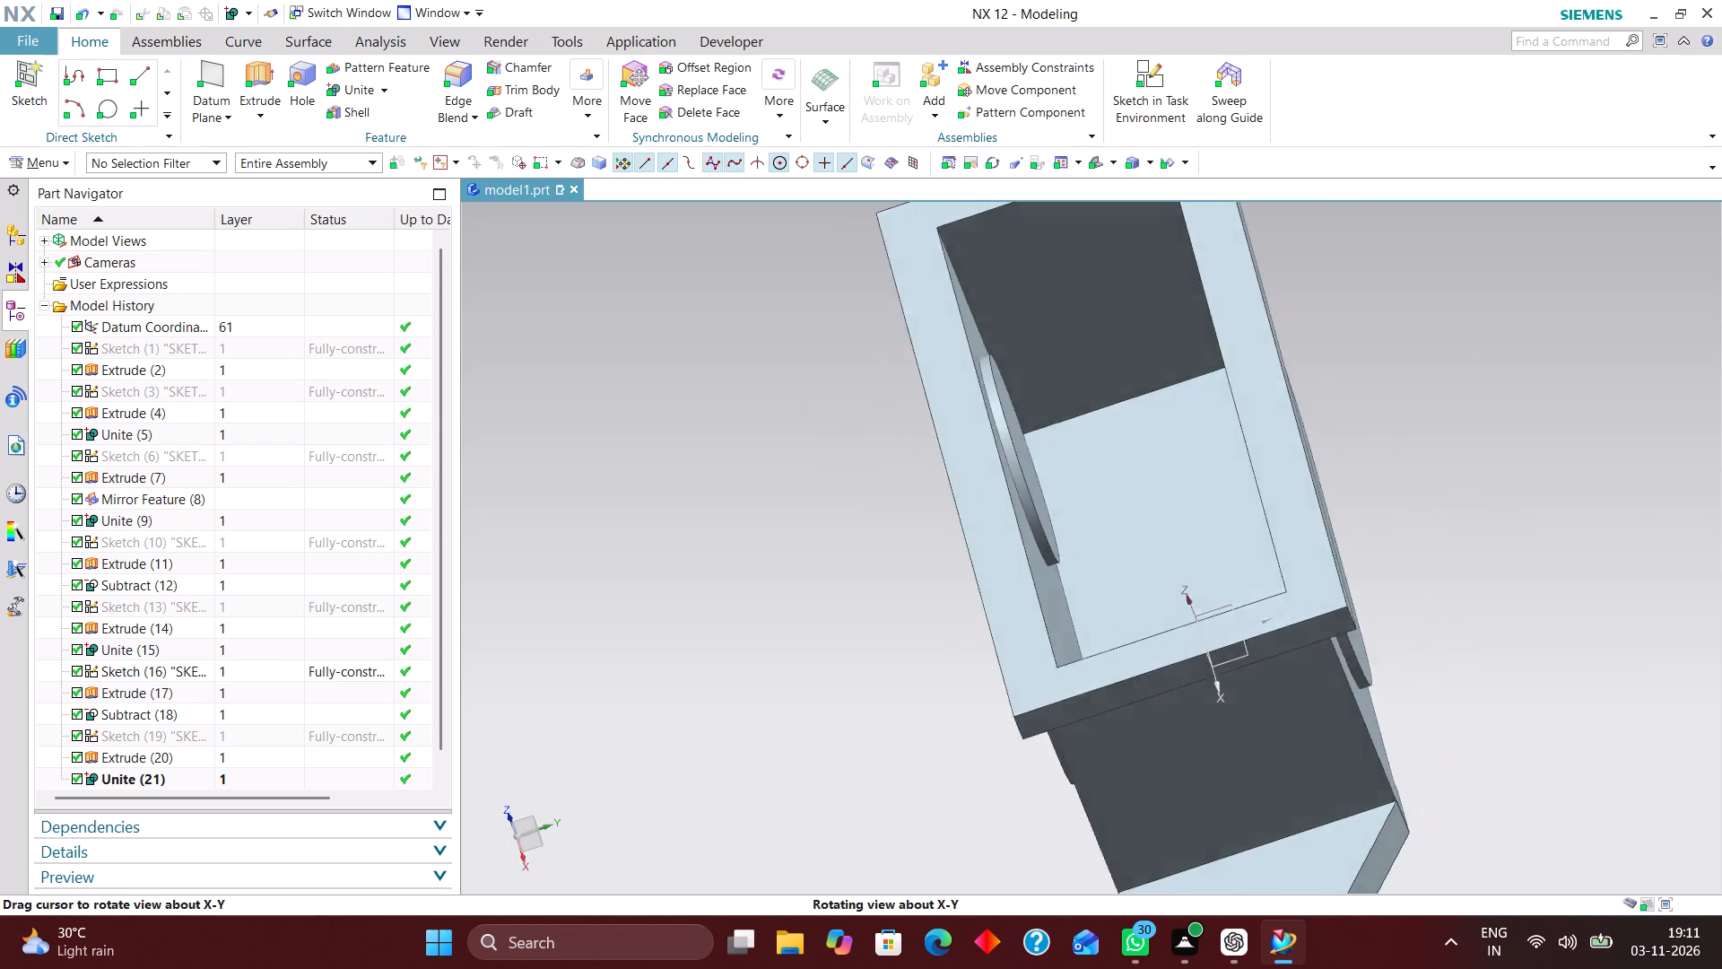
{"action": "middle_click_drag", "start_coordinate": [1310, 420], "coordinate": [1325, 408]}
{"action": "middle_click_drag", "start_coordinate": [1323, 401], "coordinate": [1304, 410]}
{"action": "middle_click_drag", "start_coordinate": [1335, 394], "coordinate": [1352, 380]}
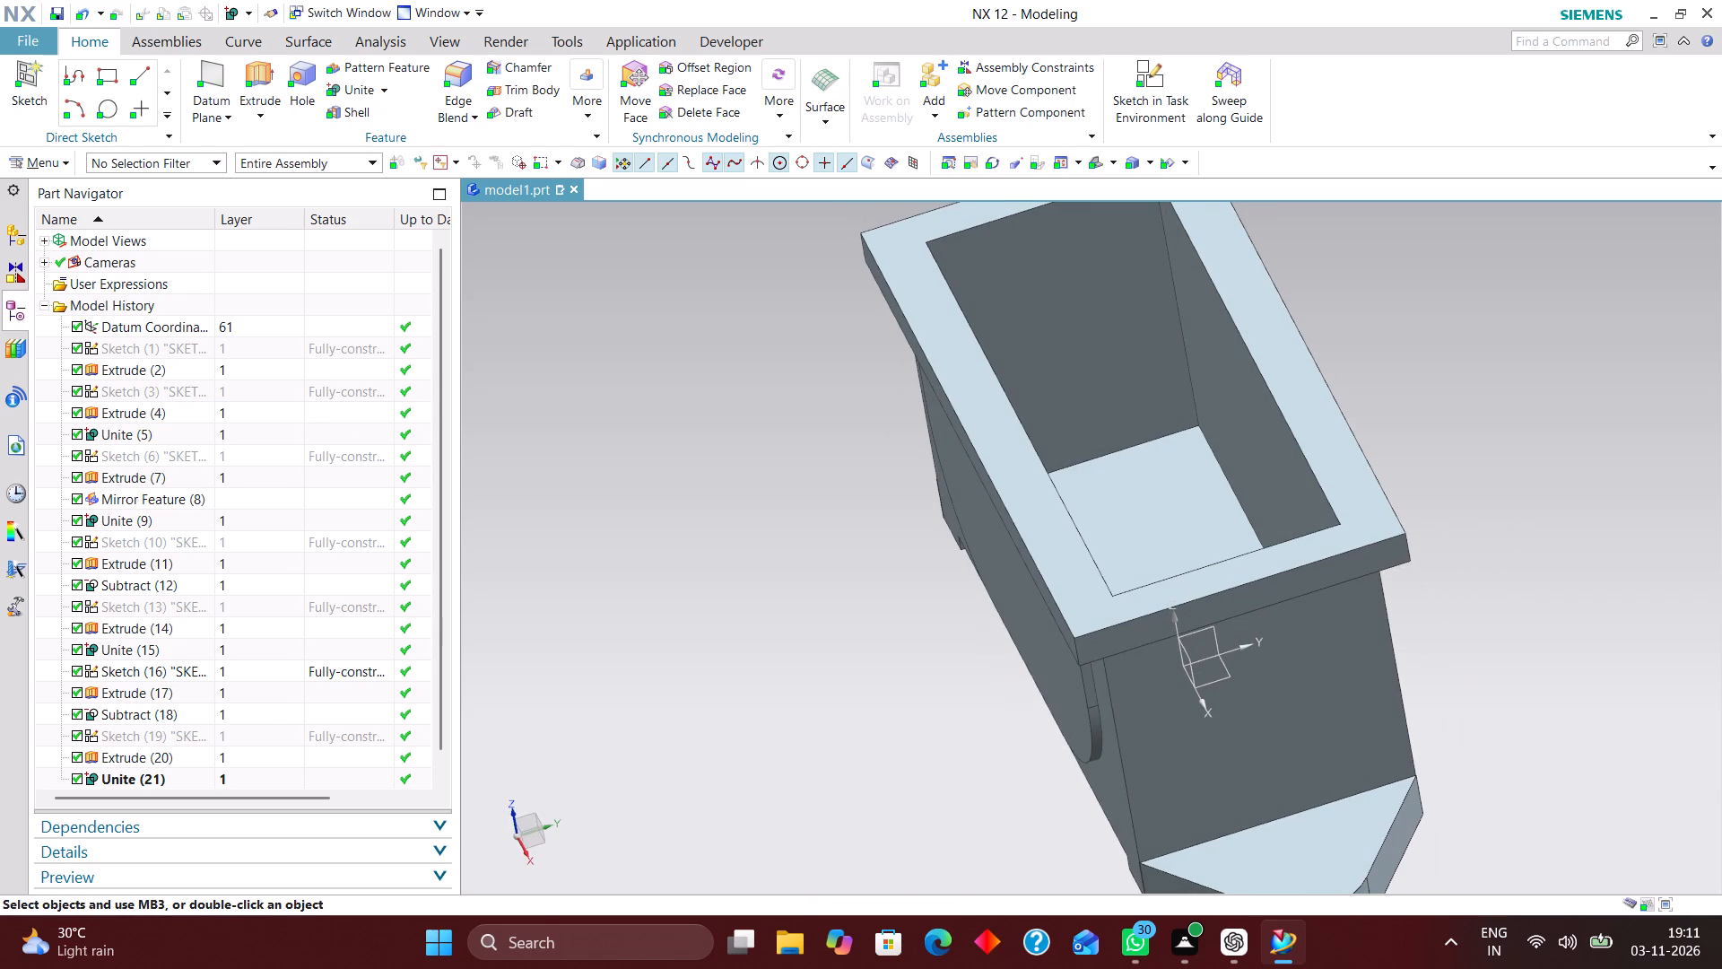
Make the disc extrusion the current feature in the model history, rolling back the Unite that follows it.
{"action": "scroll", "coordinate": [239, 658], "scroll_direction": "down", "scroll_amount": 5}
{"action": "left_click", "coordinate": [190, 758]}
{"action": "right_click", "coordinate": [190, 758]}
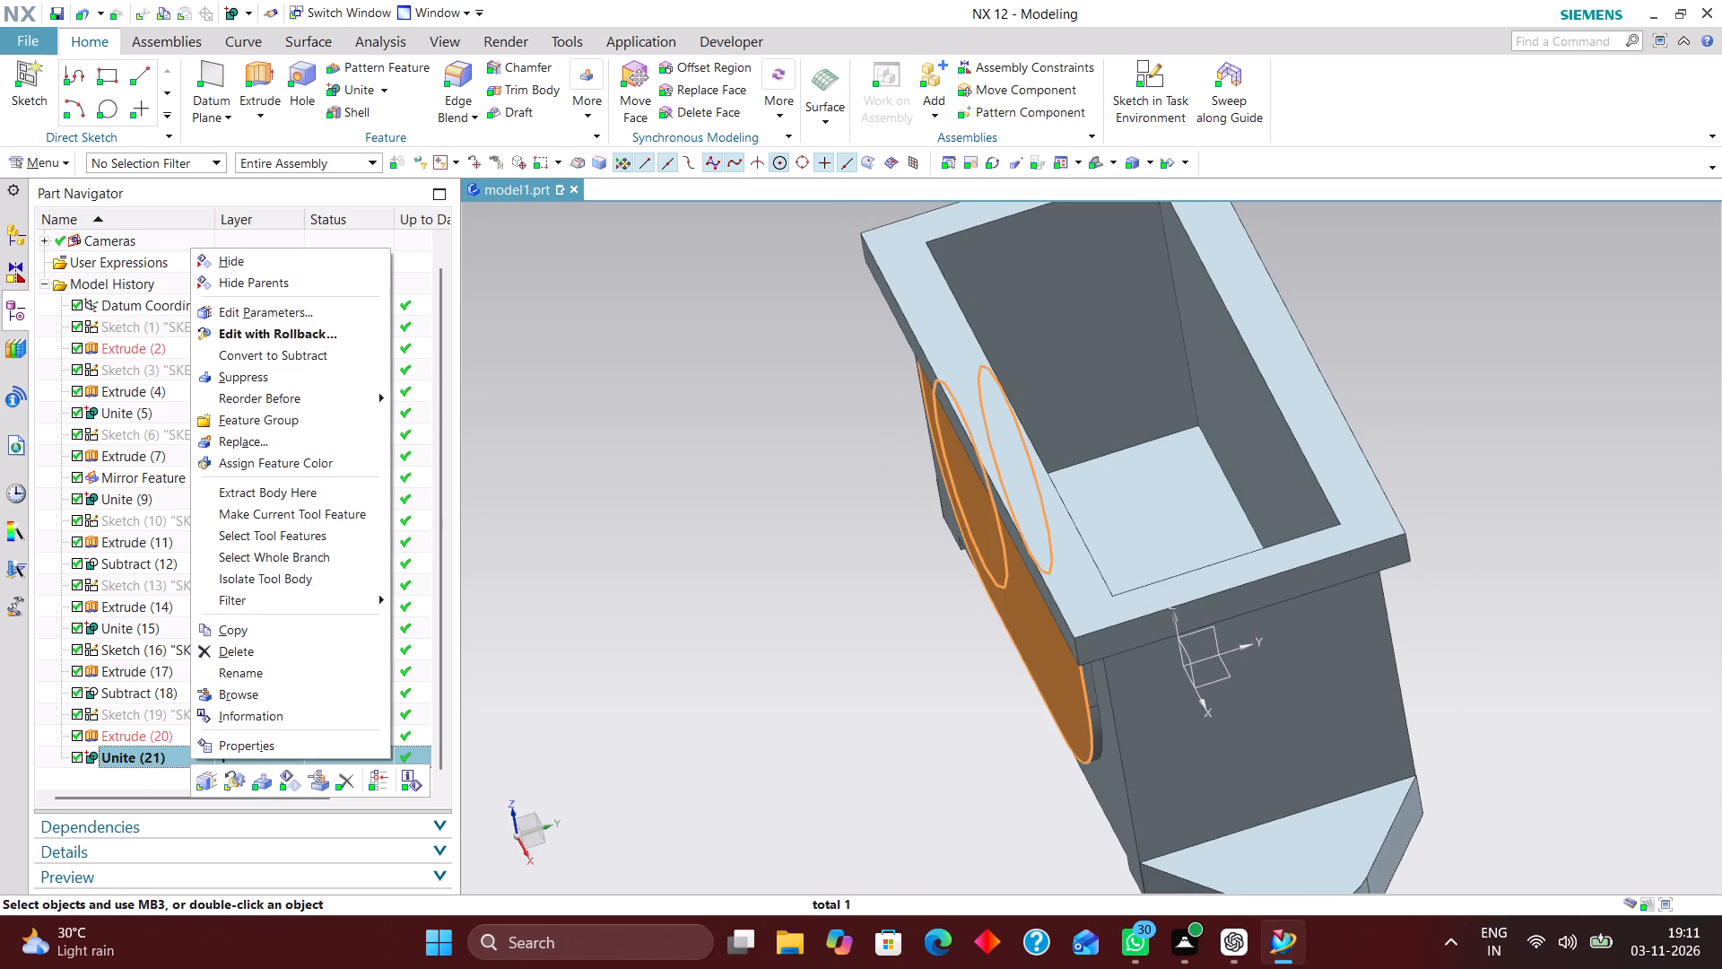
{"action": "left_click", "coordinate": [174, 738]}
{"action": "right_click", "coordinate": [176, 737]}
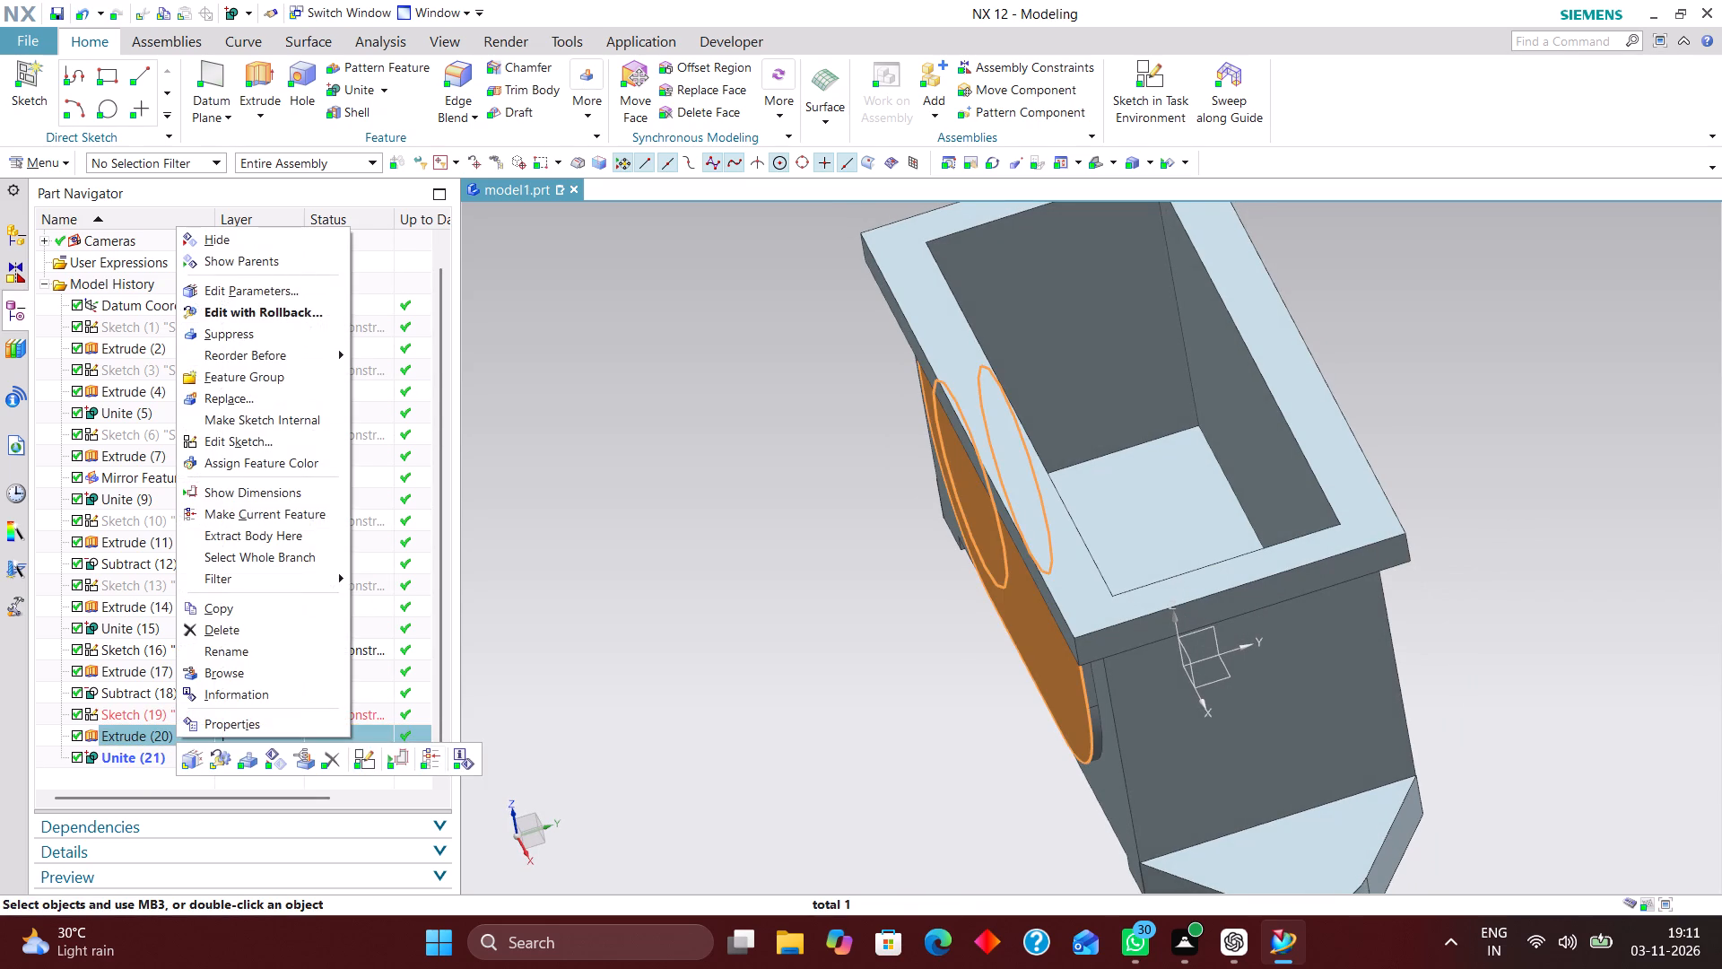
{"action": "left_click", "coordinate": [430, 761]}
{"action": "middle_click_drag", "start_coordinate": [1062, 321], "coordinate": [1010, 345]}
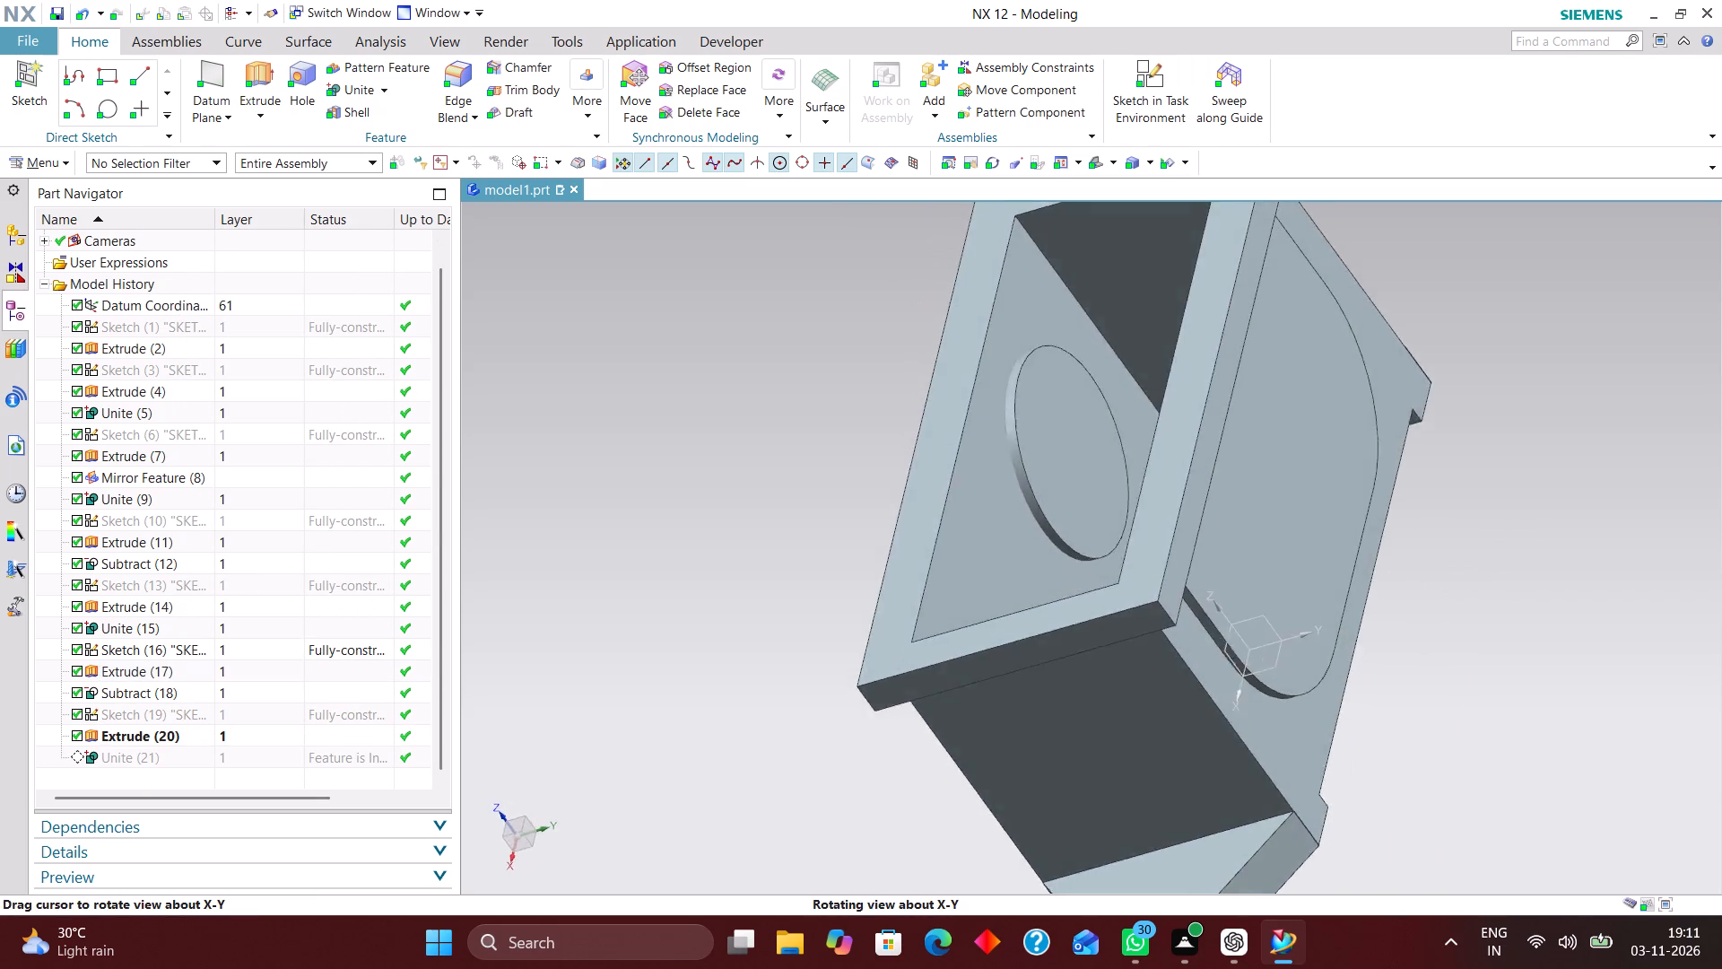
{"action": "middle_click_drag", "start_coordinate": [1010, 345], "coordinate": [977, 354]}
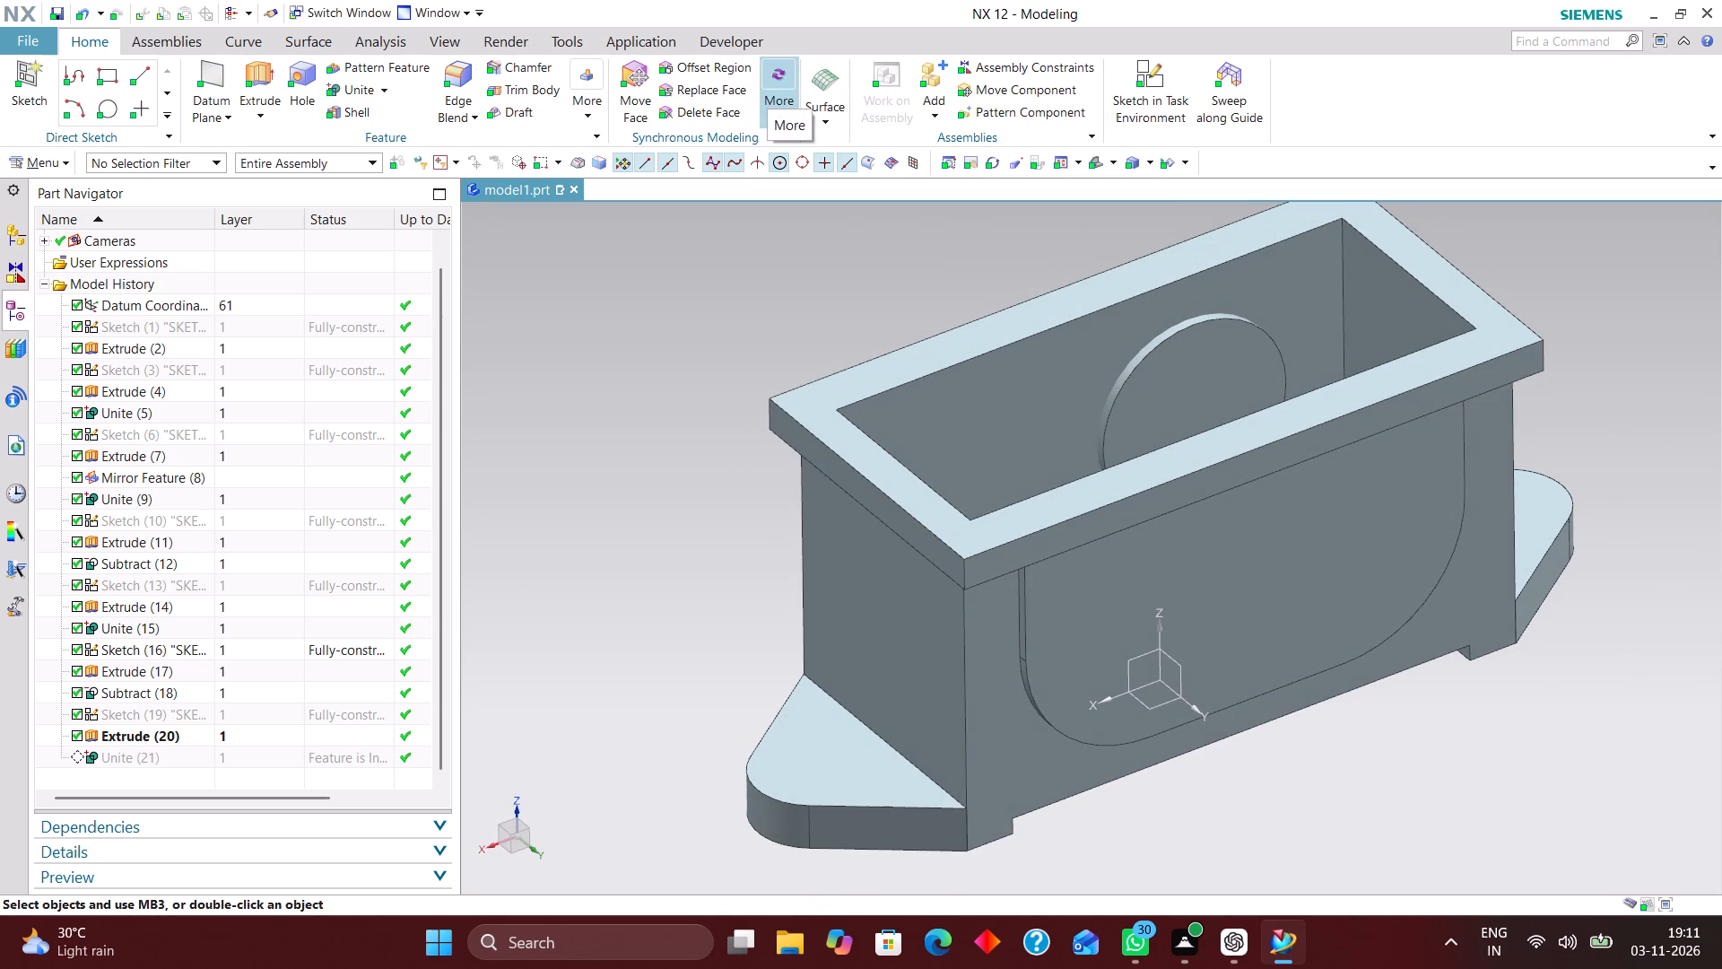
Set up a linear Pattern Feature of the disc along the X axis with a count of 2 and a 64 mm pitch.
{"action": "left_click", "coordinate": [378, 70]}
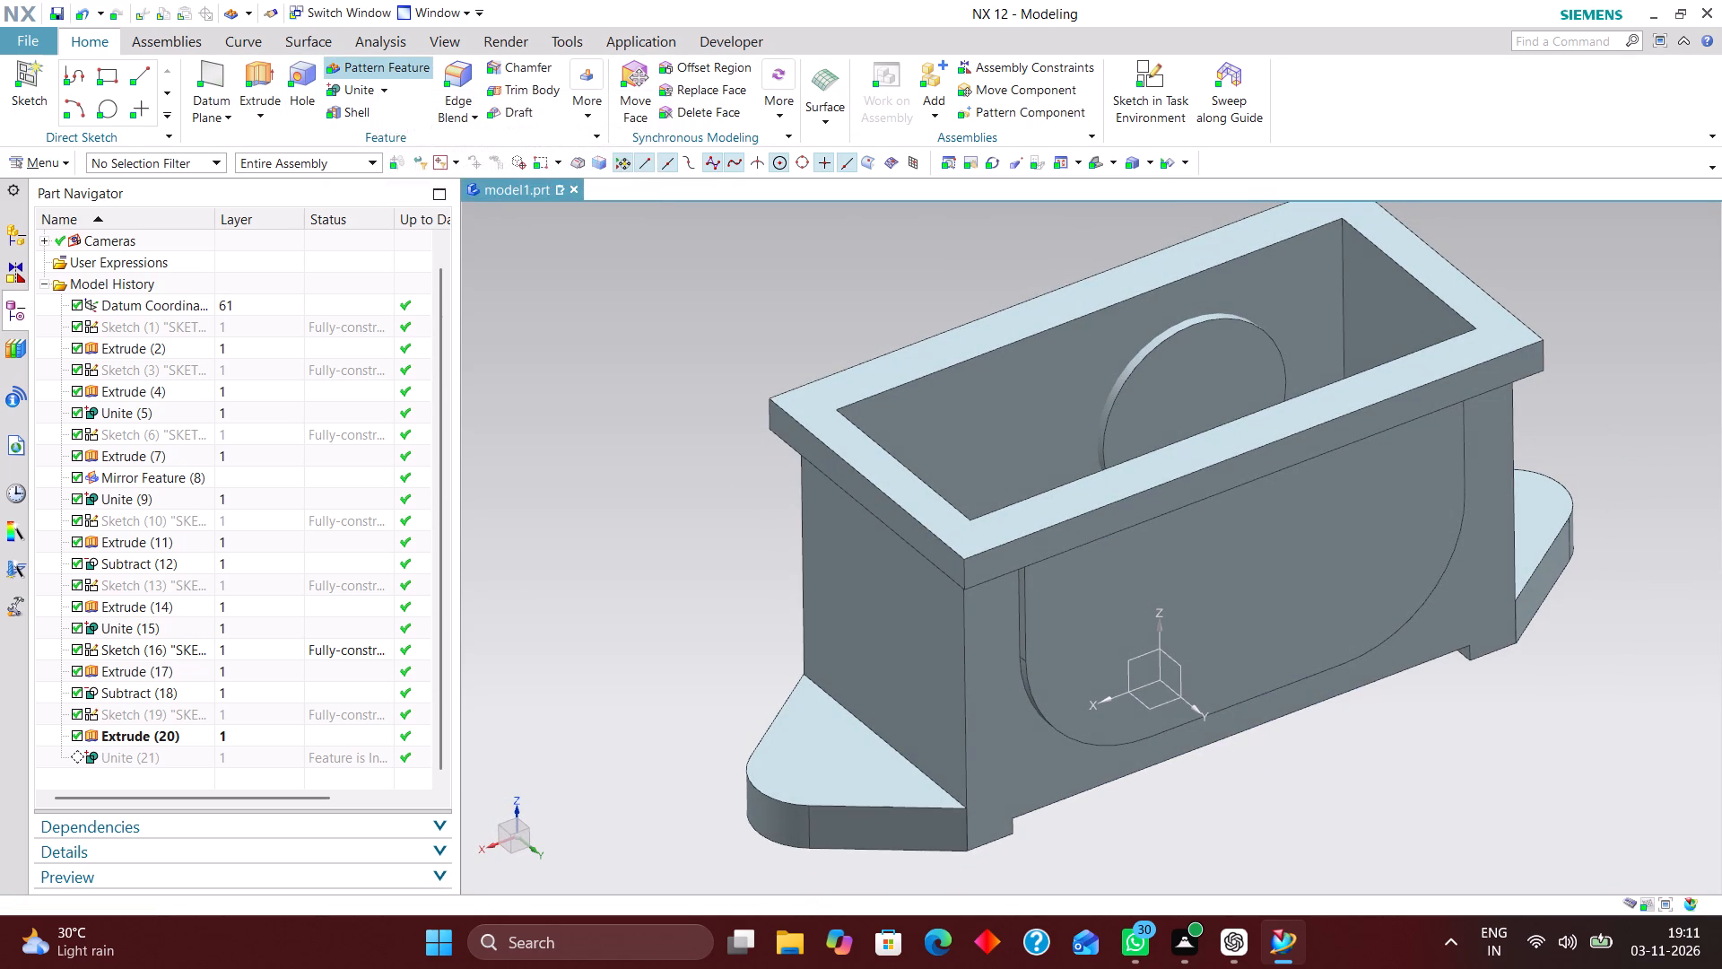
{"action": "left_click", "coordinate": [1157, 373]}
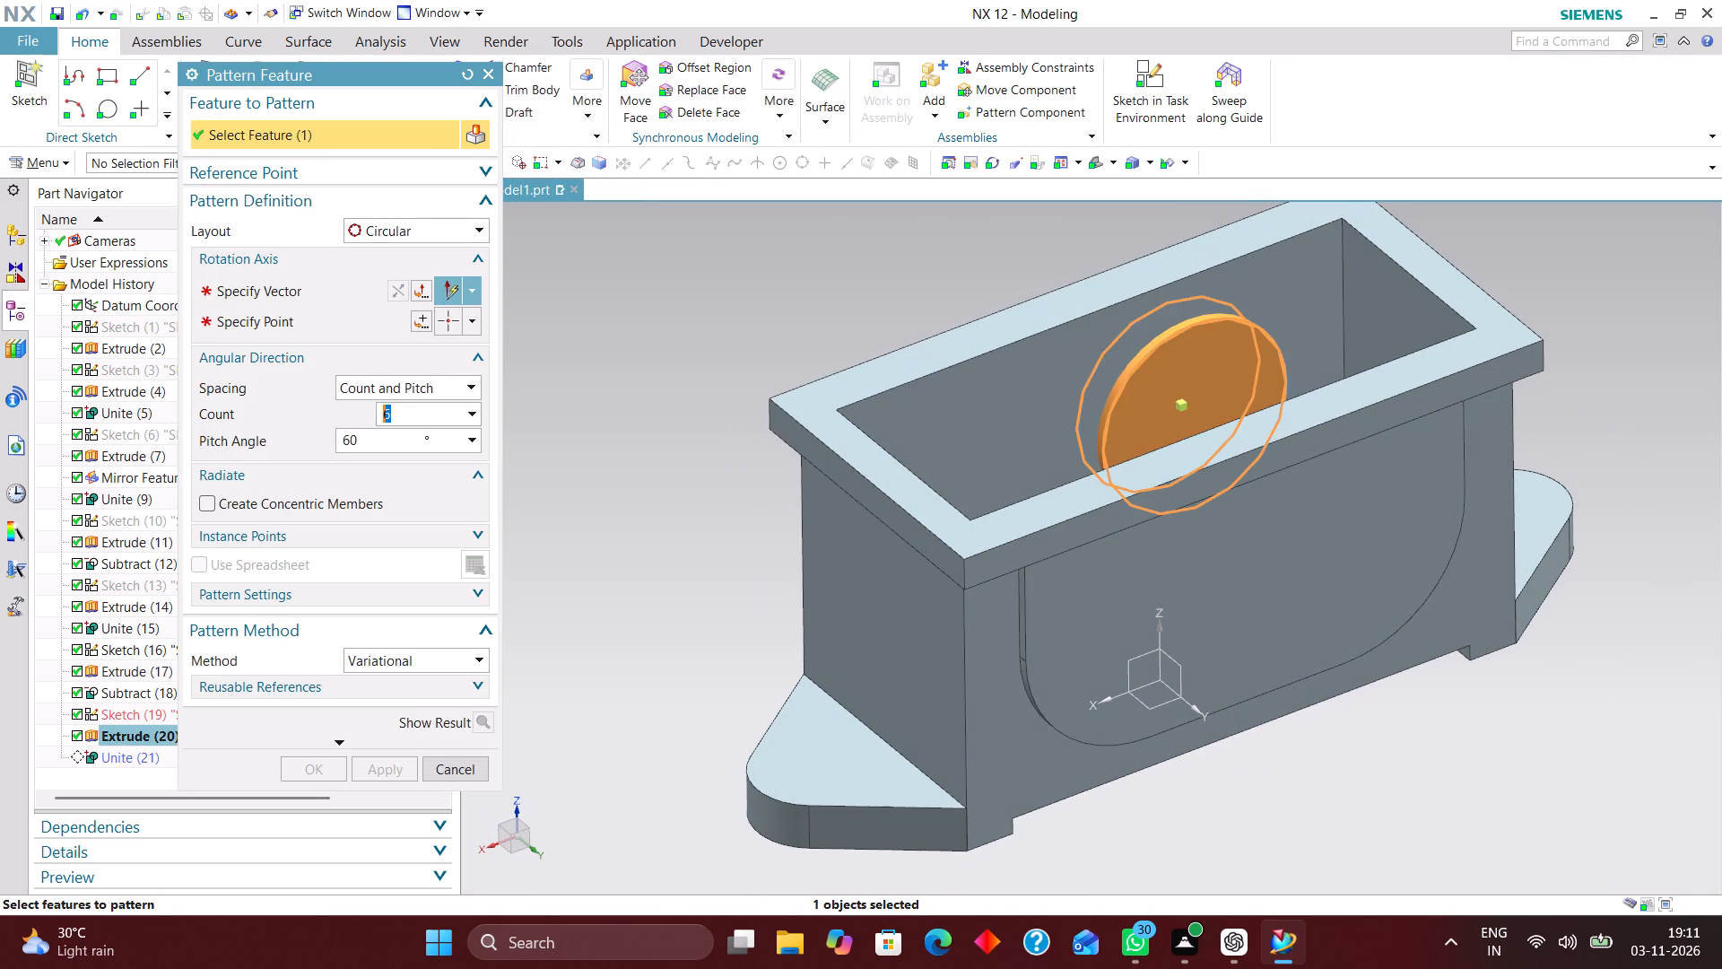
{"action": "left_click", "coordinate": [423, 231]}
{"action": "left_click", "coordinate": [418, 254]}
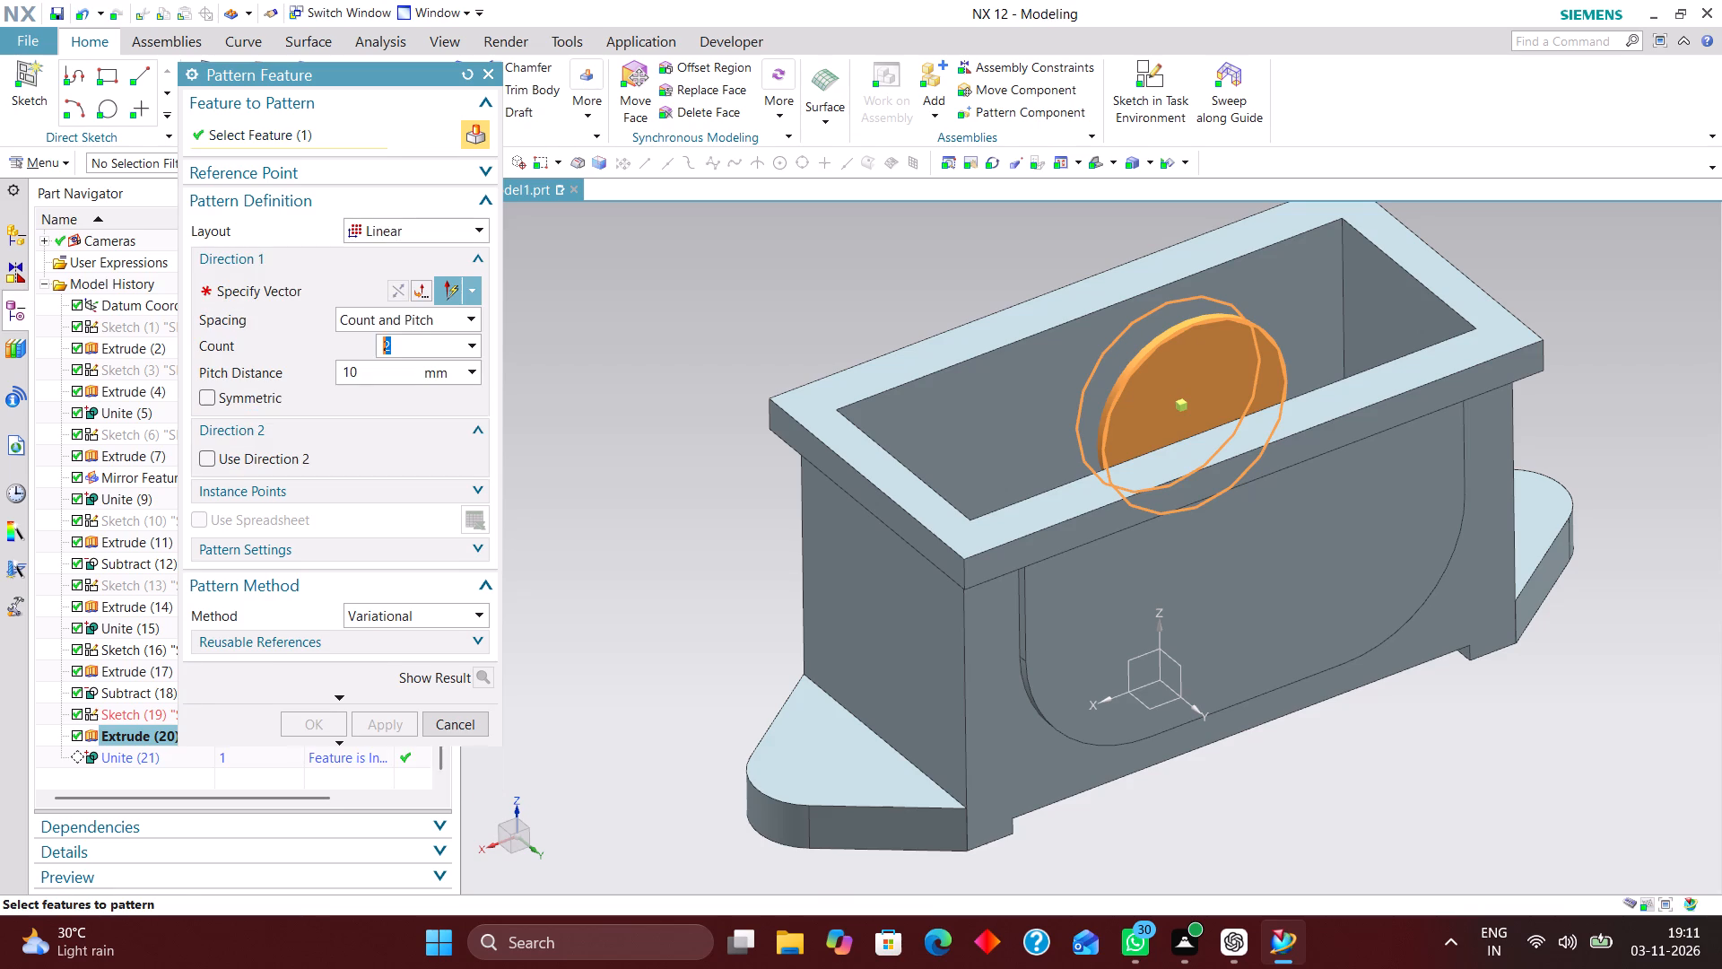
{"action": "middle_click_drag", "start_coordinate": [682, 362], "coordinate": [848, 330]}
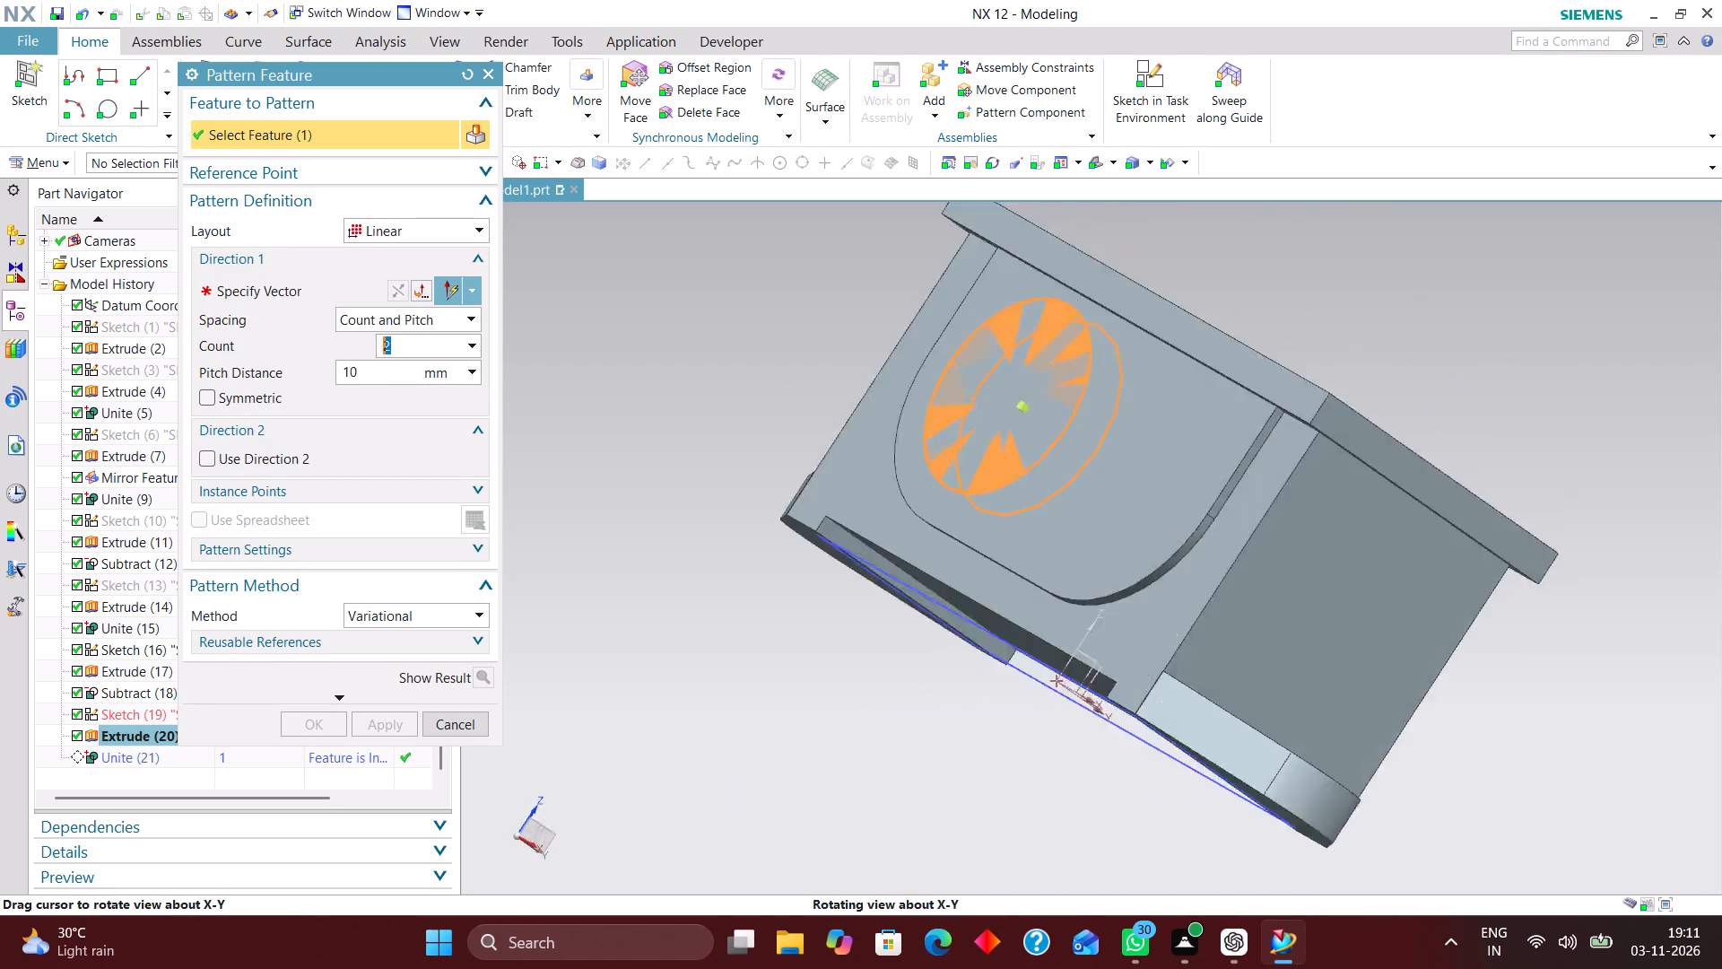
{"action": "middle_click_drag", "start_coordinate": [848, 330], "coordinate": [874, 367]}
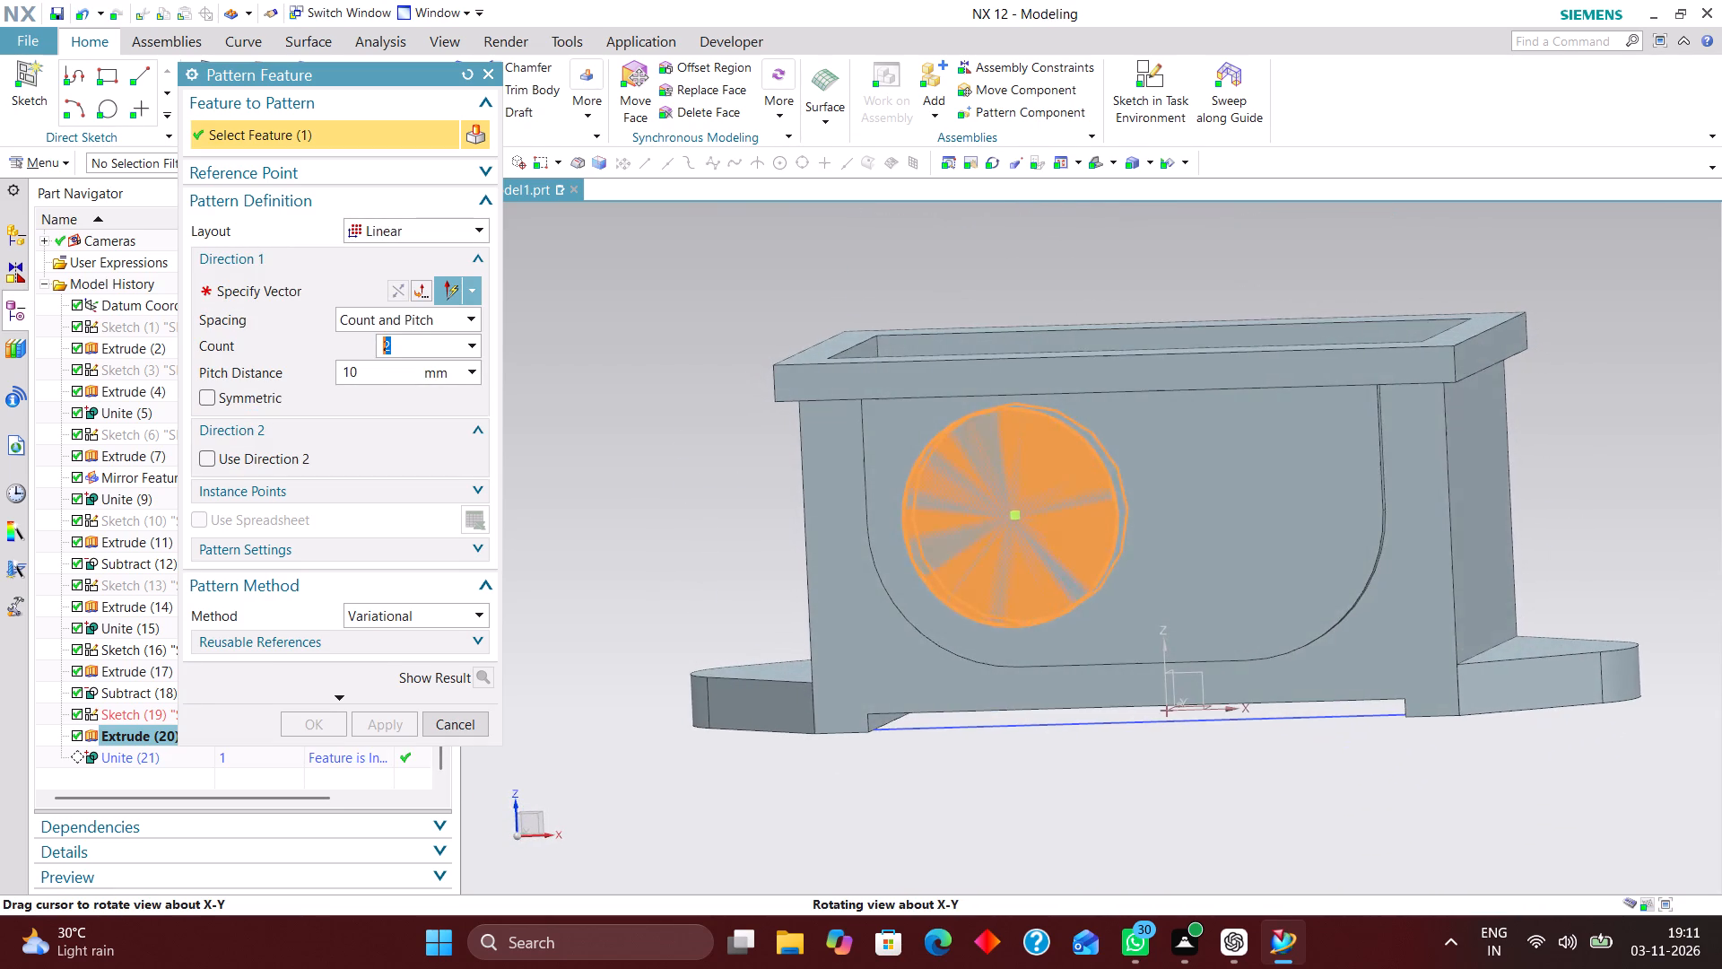
{"action": "middle_click_drag", "start_coordinate": [874, 367], "coordinate": [879, 367]}
{"action": "scroll", "coordinate": [880, 367], "scroll_direction": "up", "scroll_amount": 1}
{"action": "left_click_drag", "start_coordinate": [374, 367], "coordinate": [271, 367]}
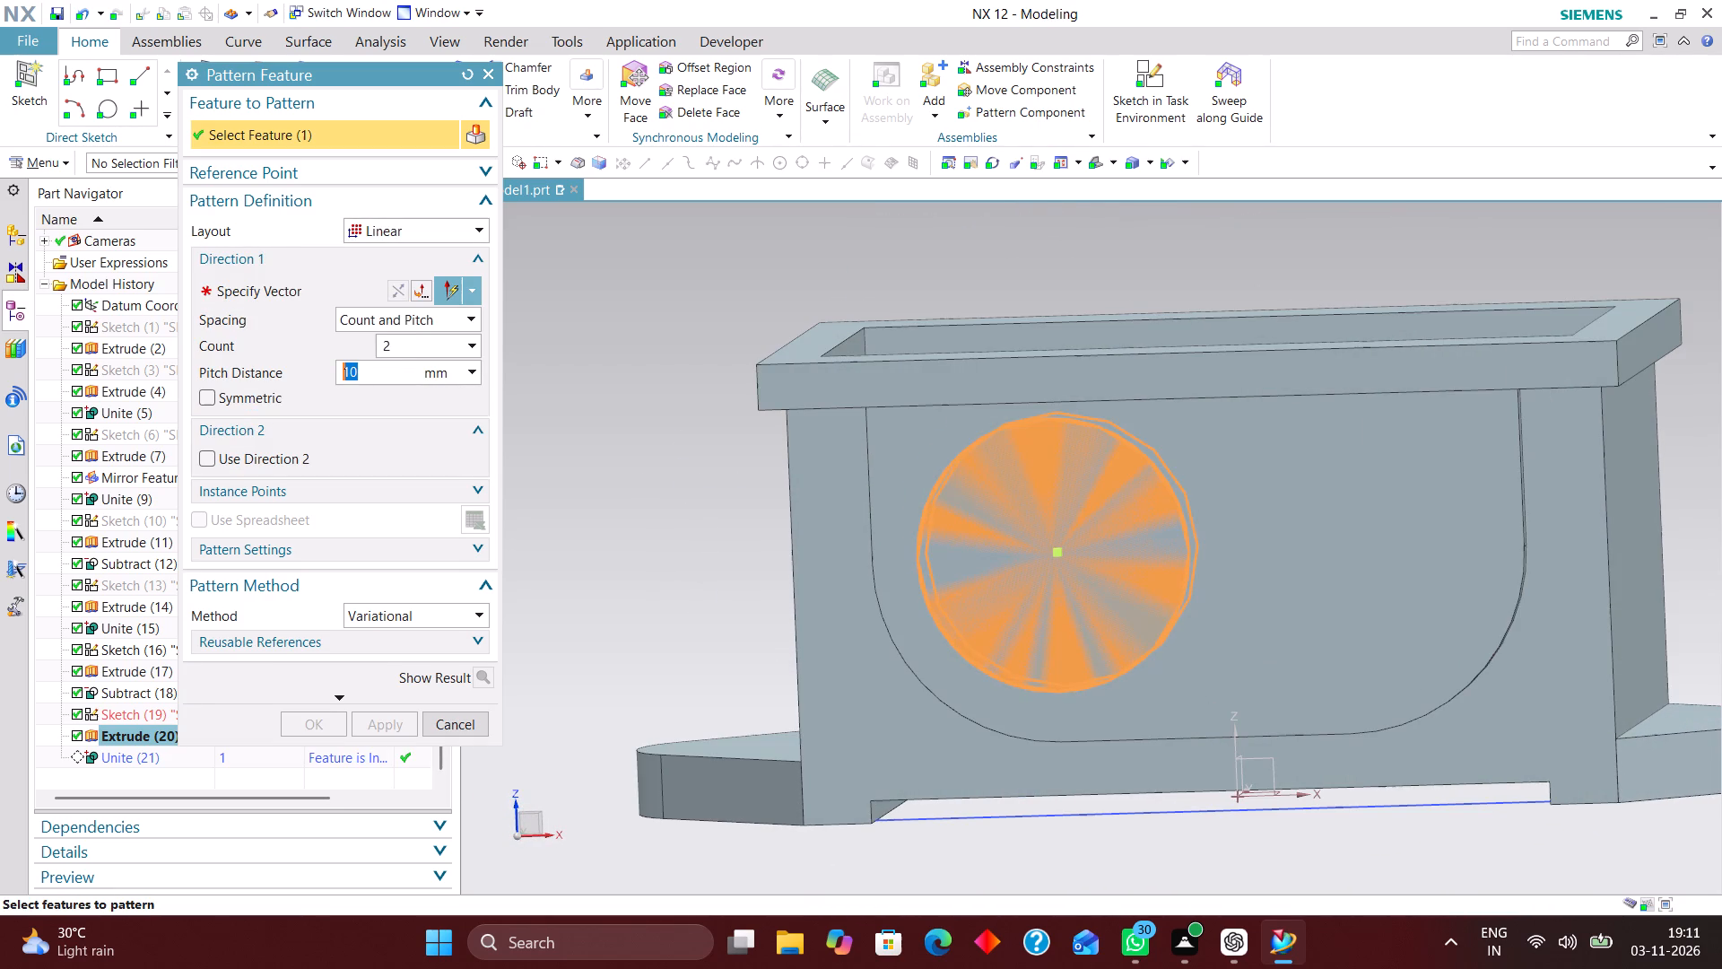
{"action": "type", "text": "64"}
{"action": "key", "text": "Return"}
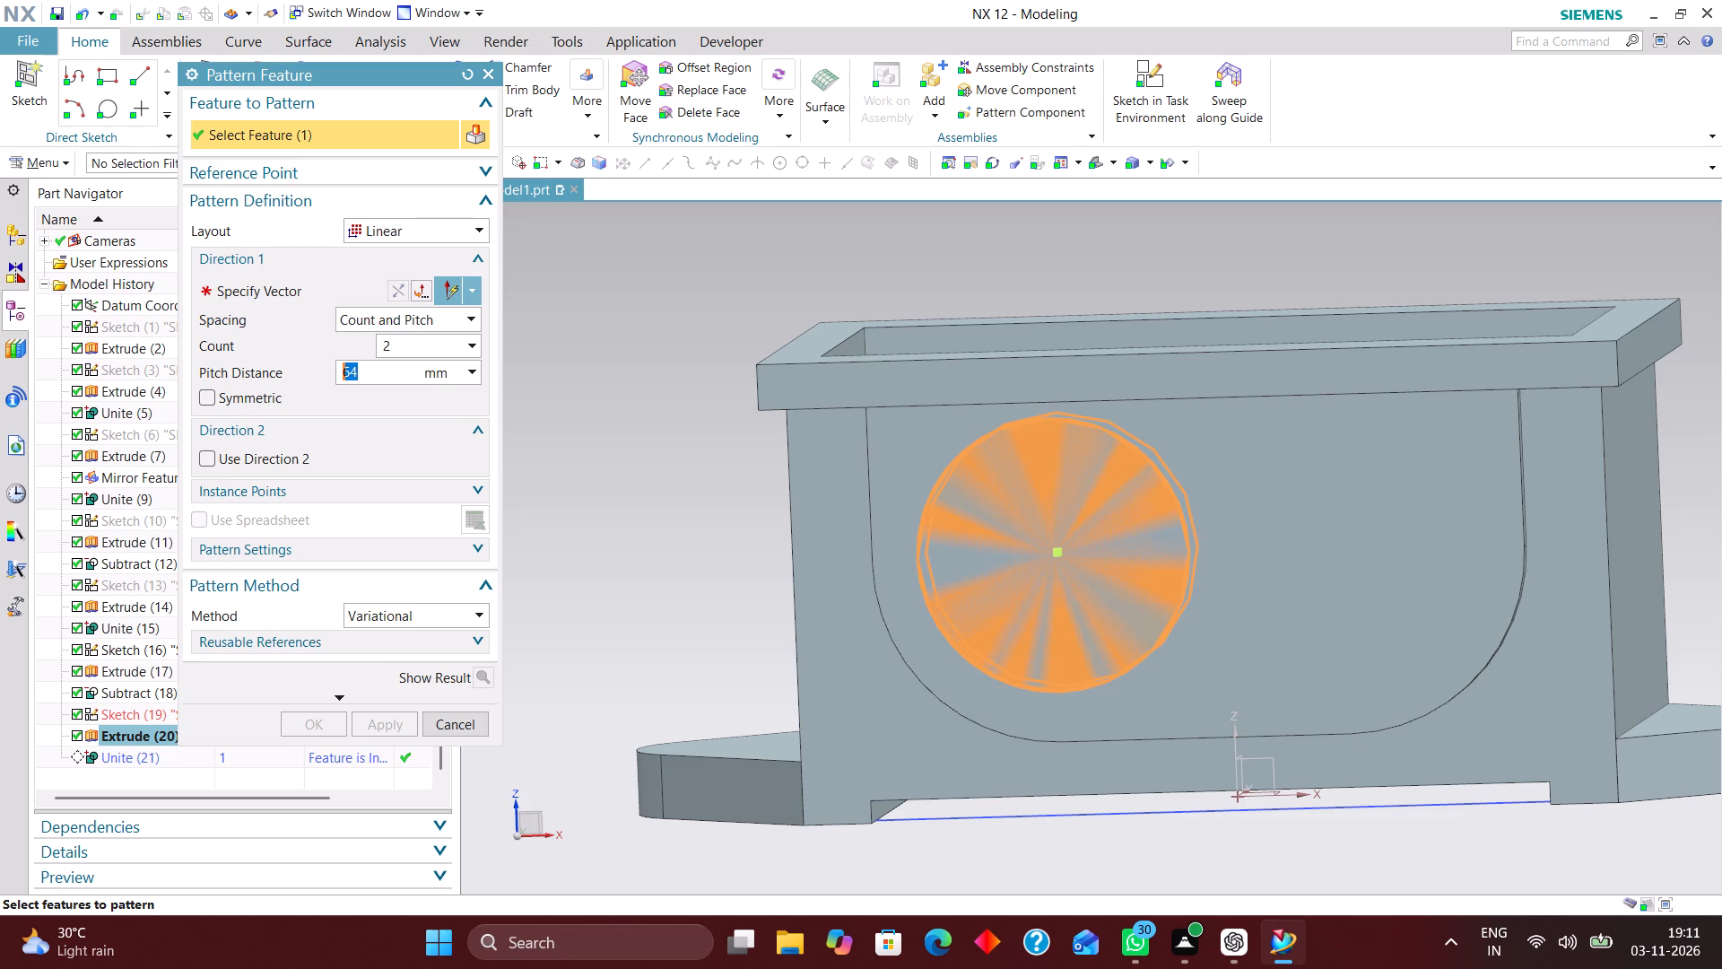
{"action": "left_click", "coordinate": [316, 293]}
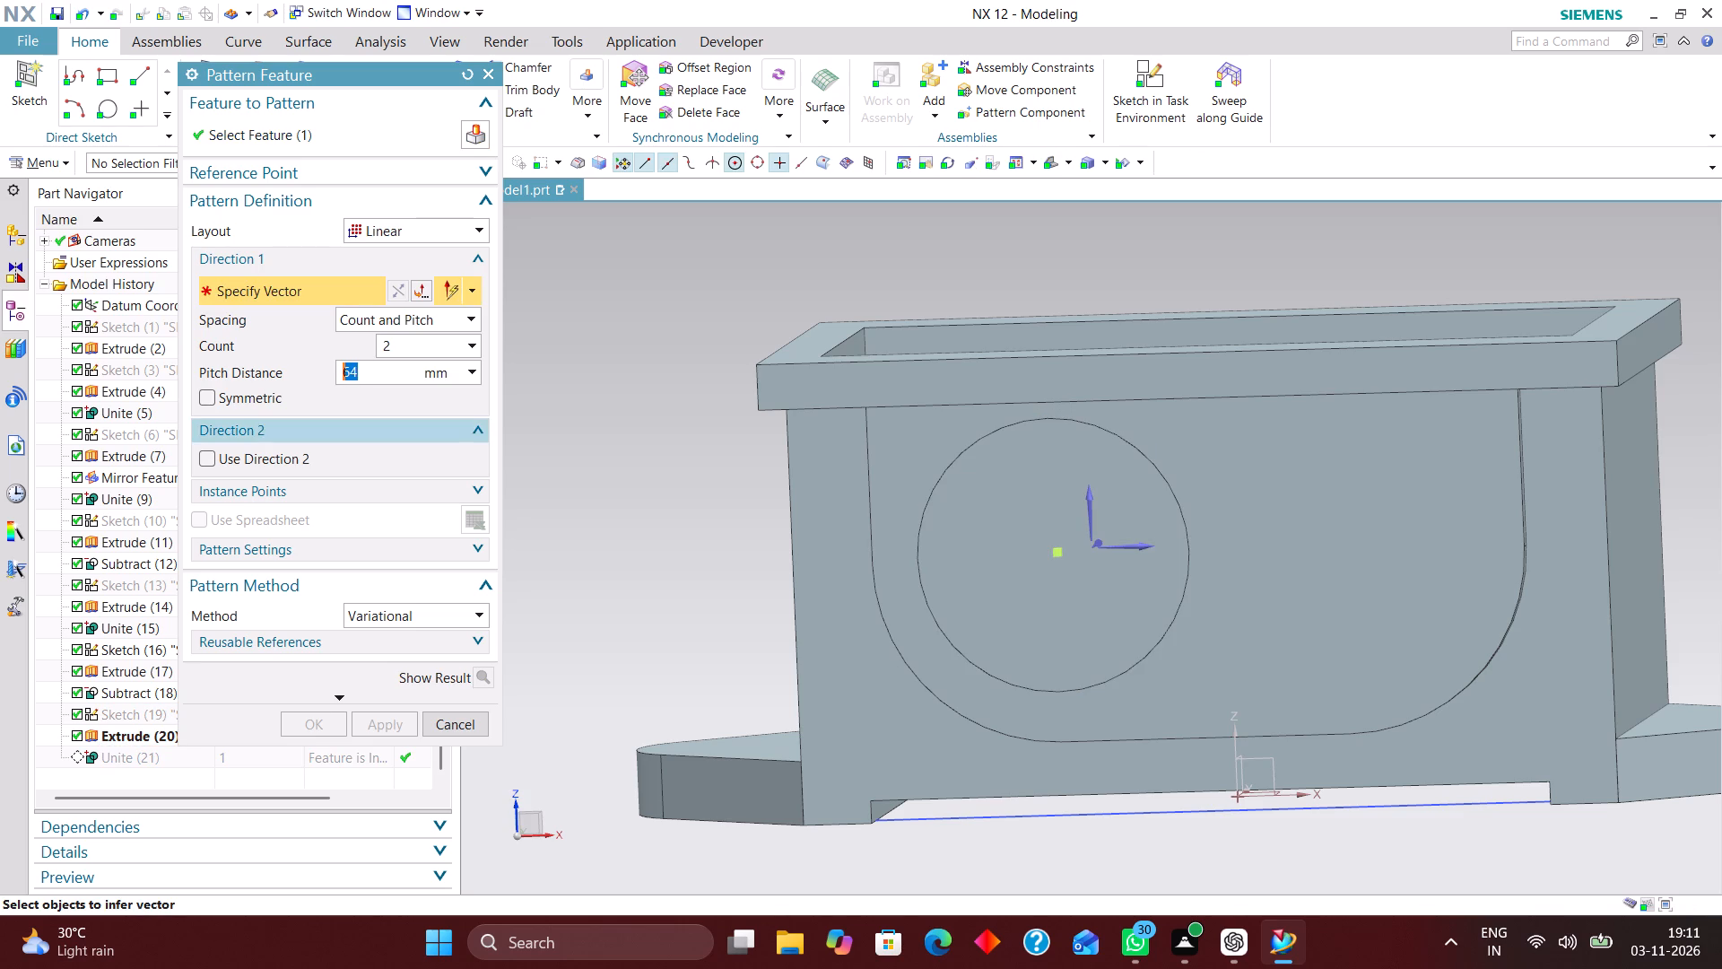
{"action": "left_click", "coordinate": [1299, 798]}
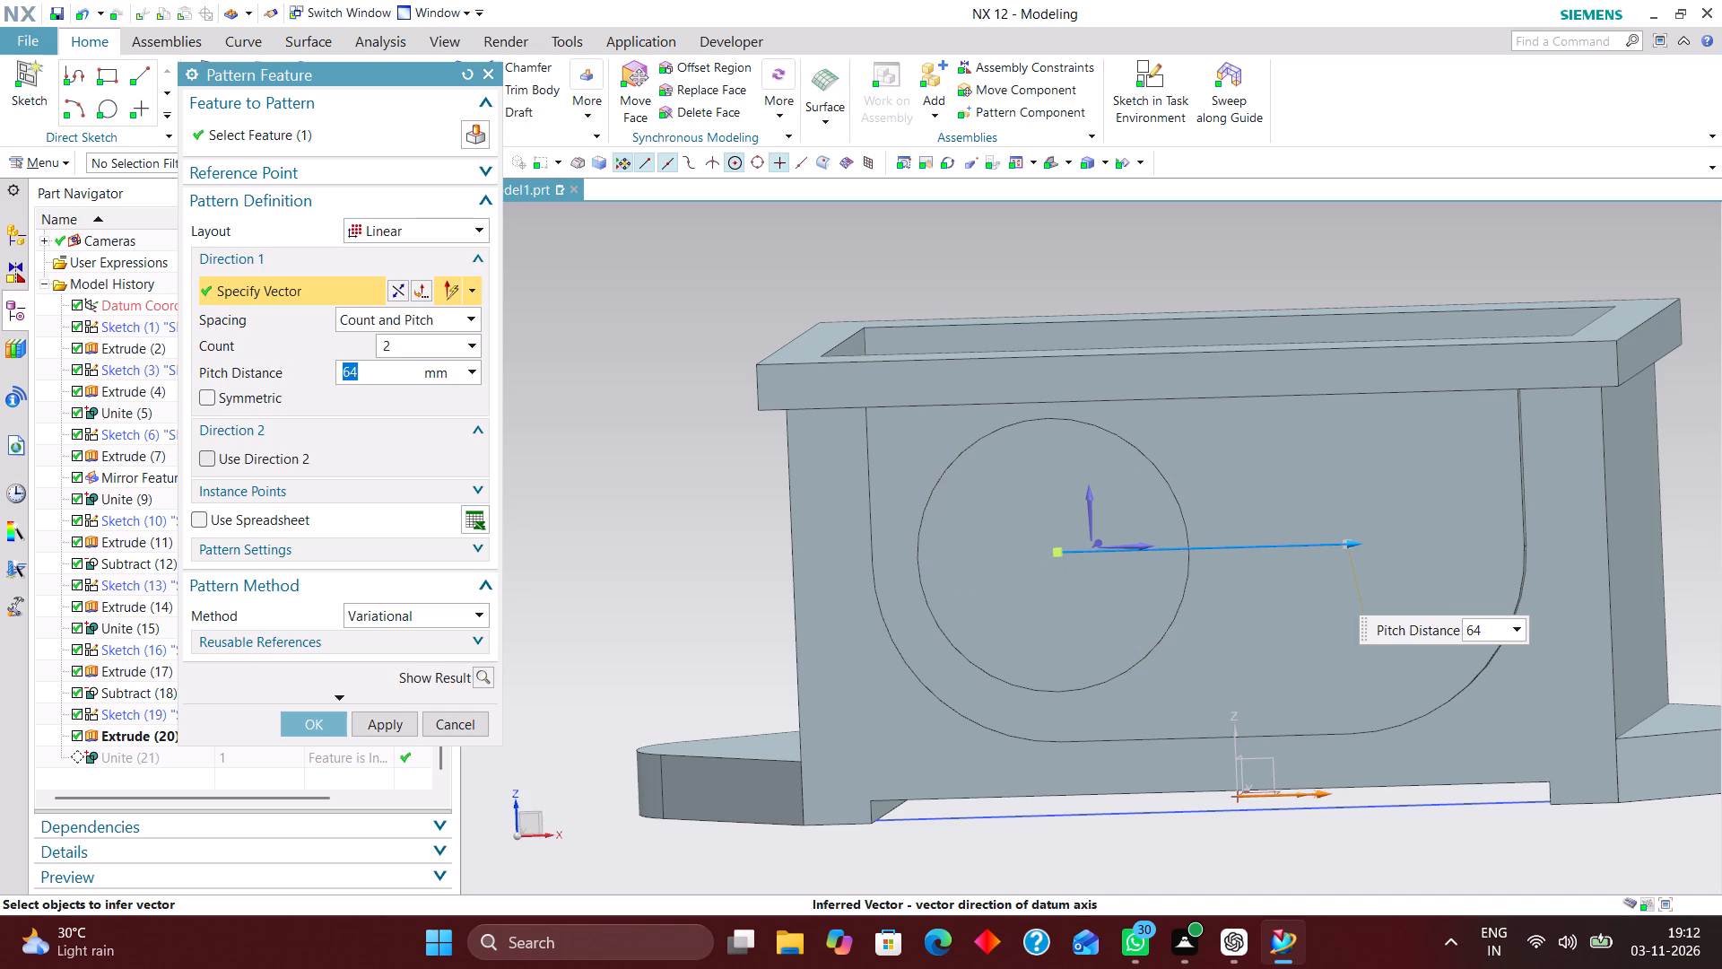
Add a second pattern direction along the Y axis with a count of 2 and a 92 mm pitch.
{"action": "left_click", "coordinate": [202, 454]}
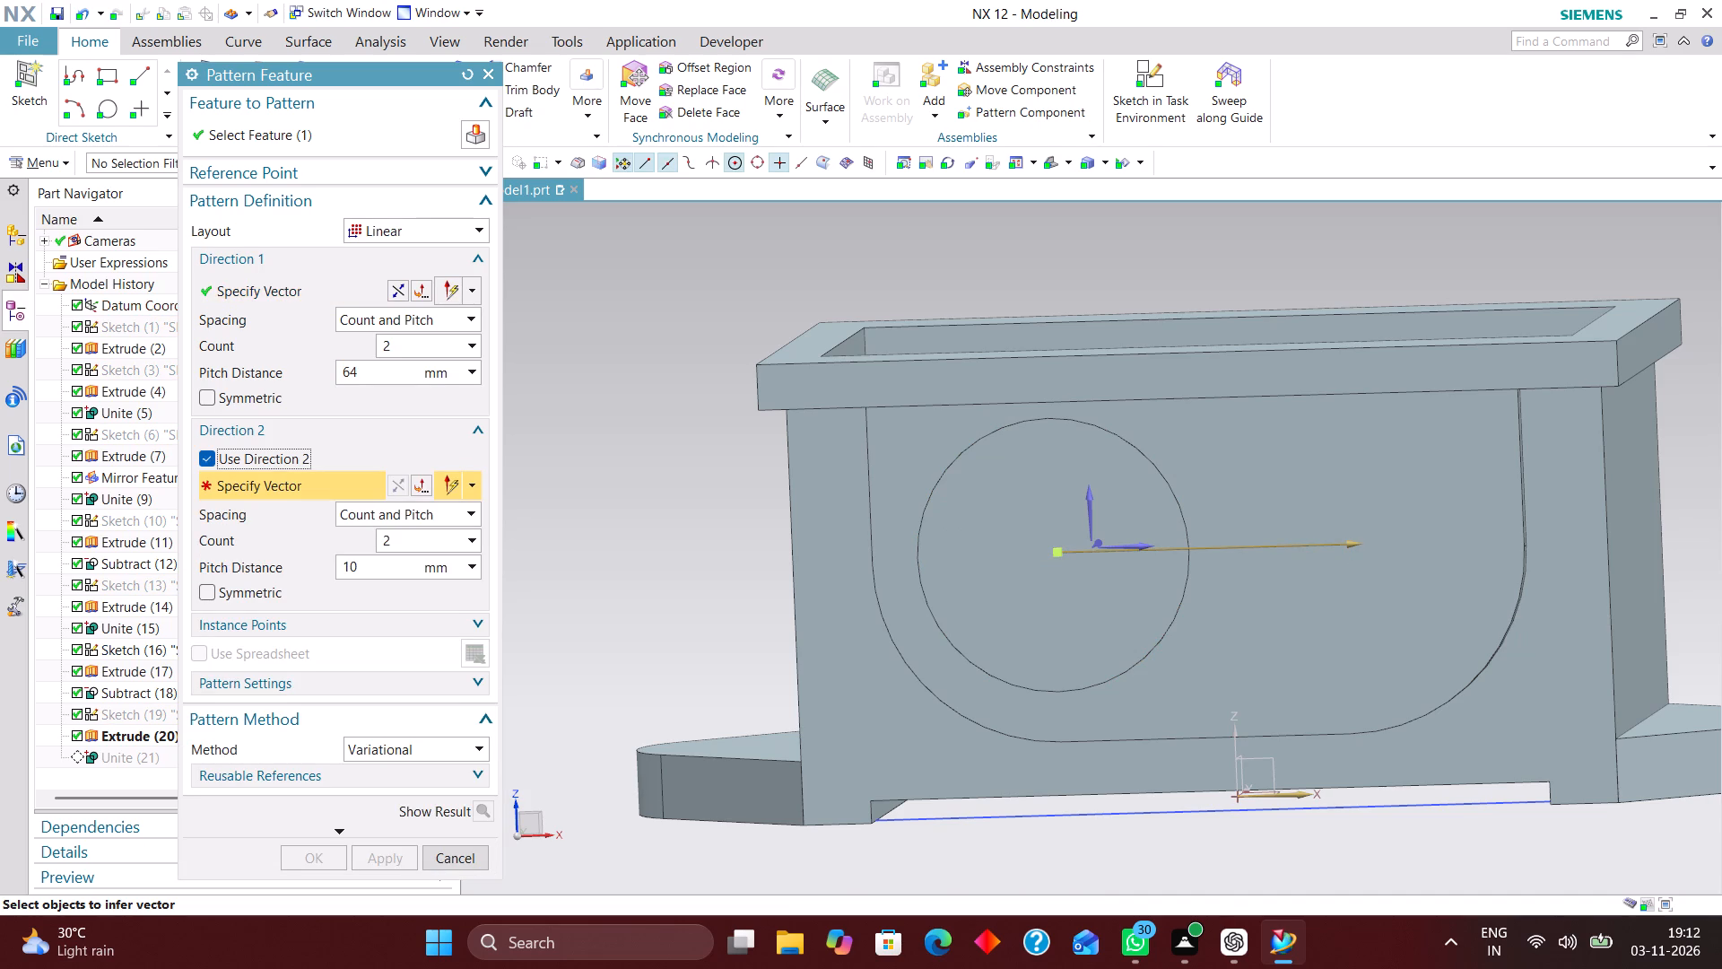
{"action": "middle_click_drag", "start_coordinate": [1213, 510], "coordinate": [1143, 526]}
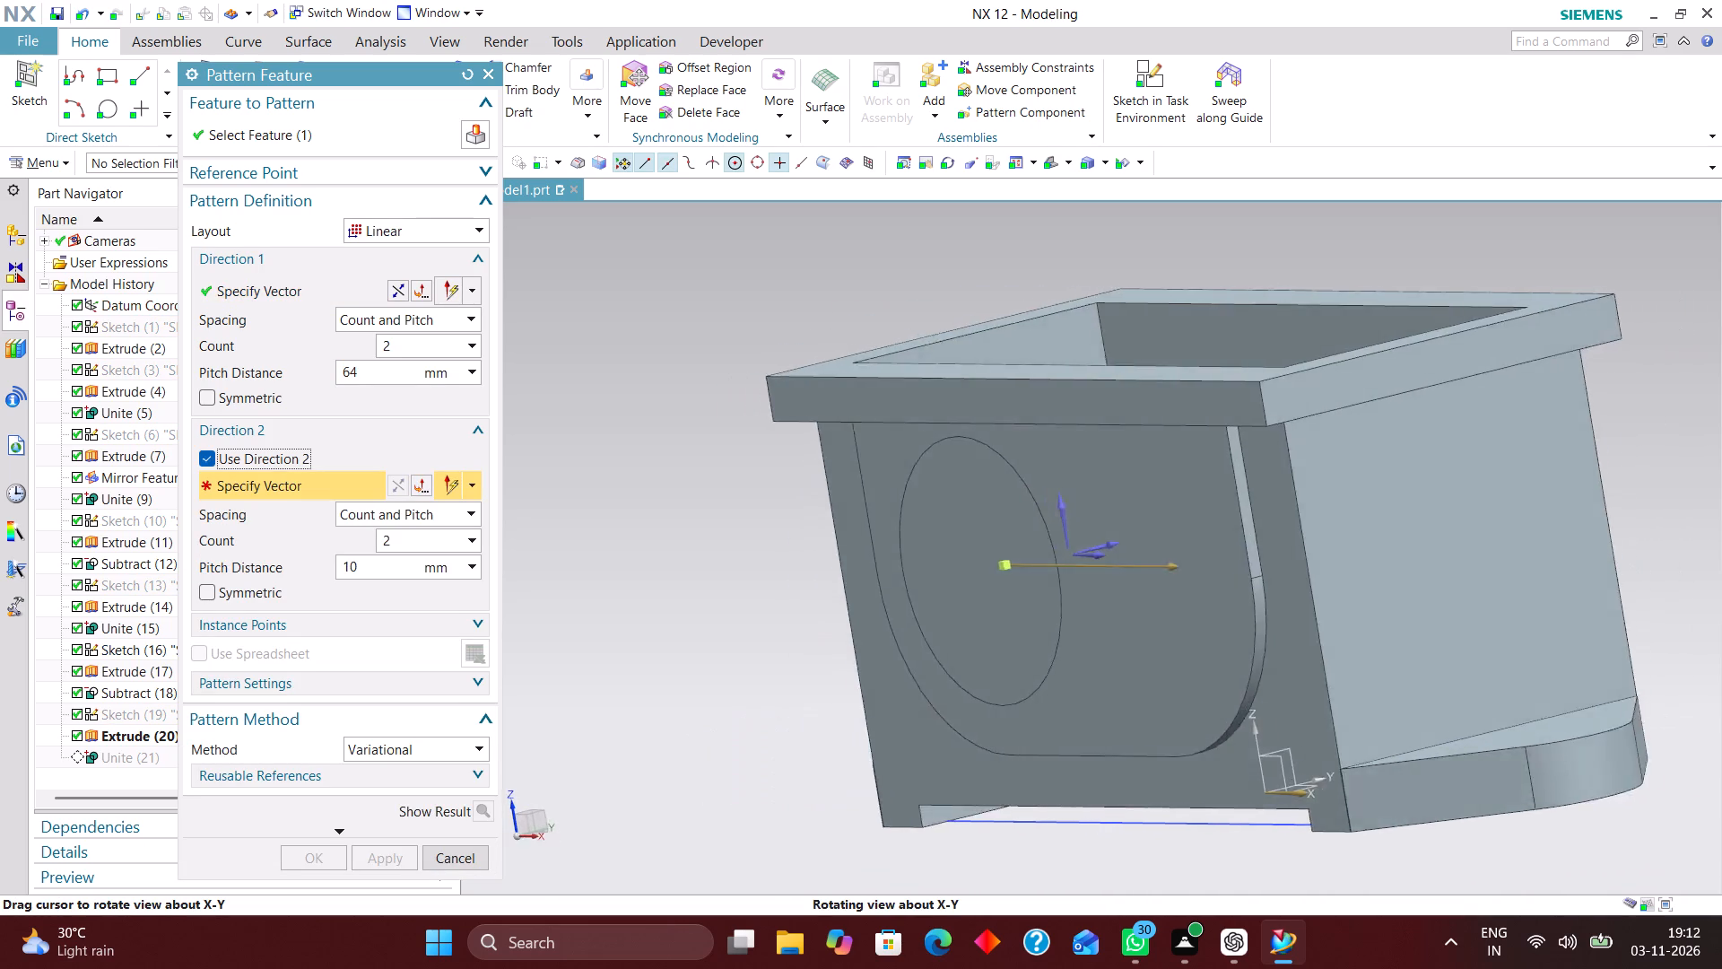
{"action": "middle_click_drag", "start_coordinate": [1143, 526], "coordinate": [1133, 487]}
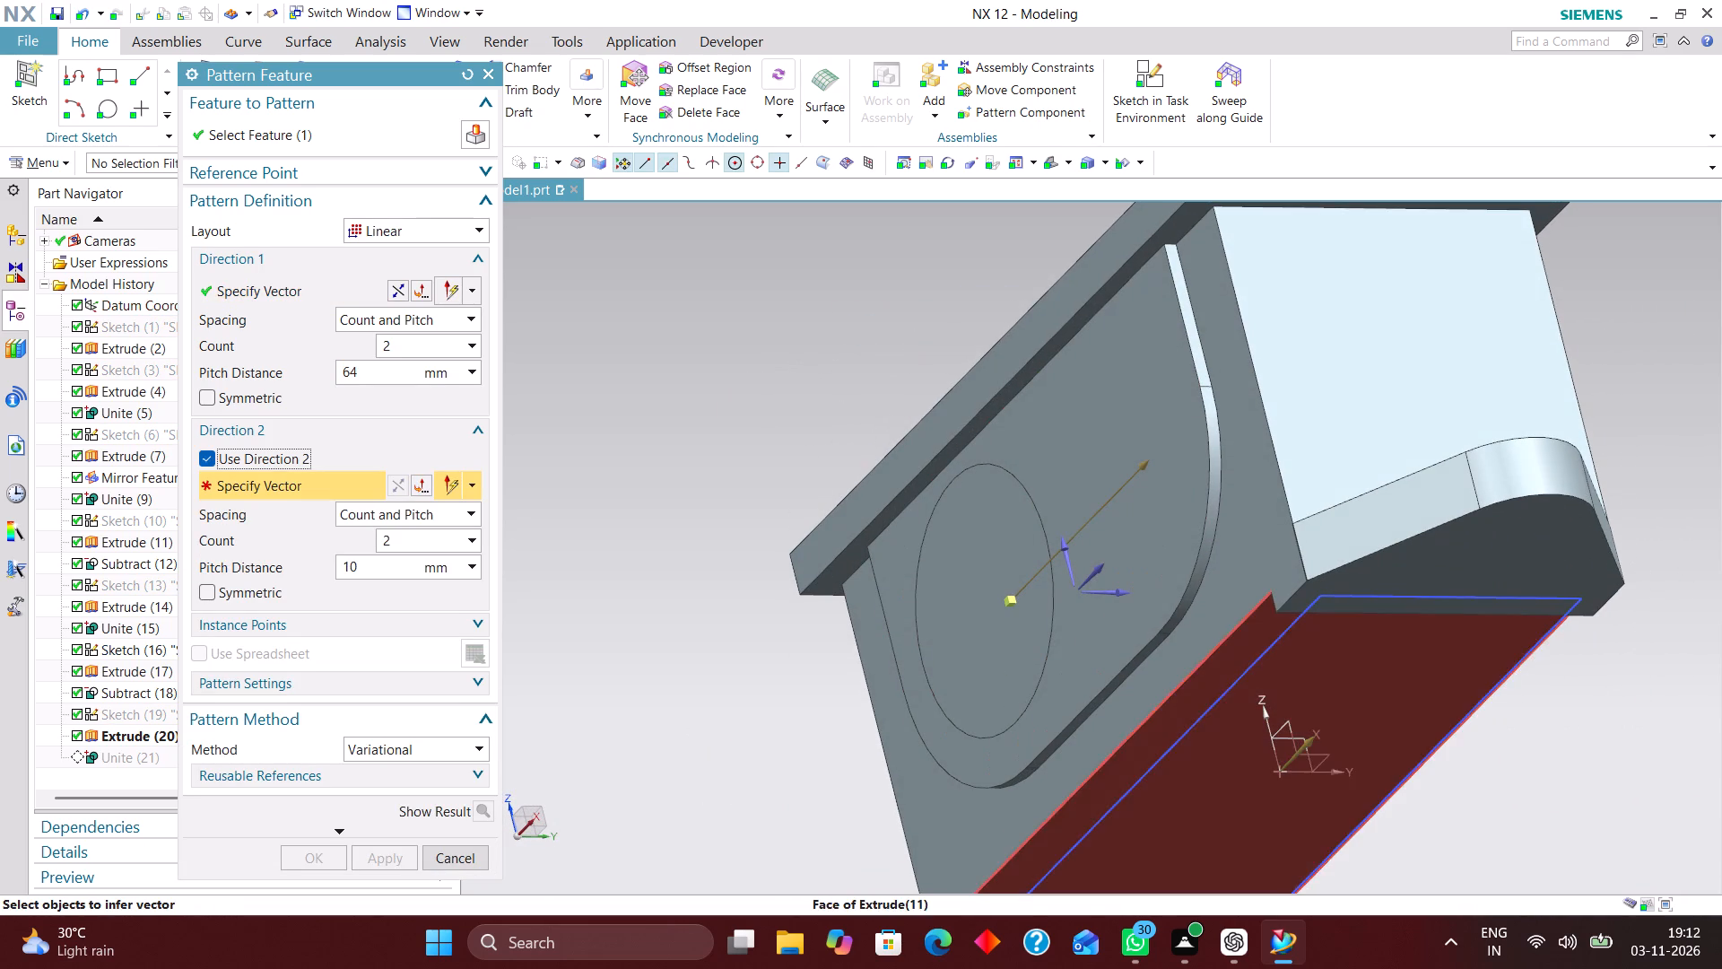
{"action": "left_click", "coordinate": [1334, 773]}
{"action": "middle_click_drag", "start_coordinate": [1567, 375], "coordinate": [1572, 485]}
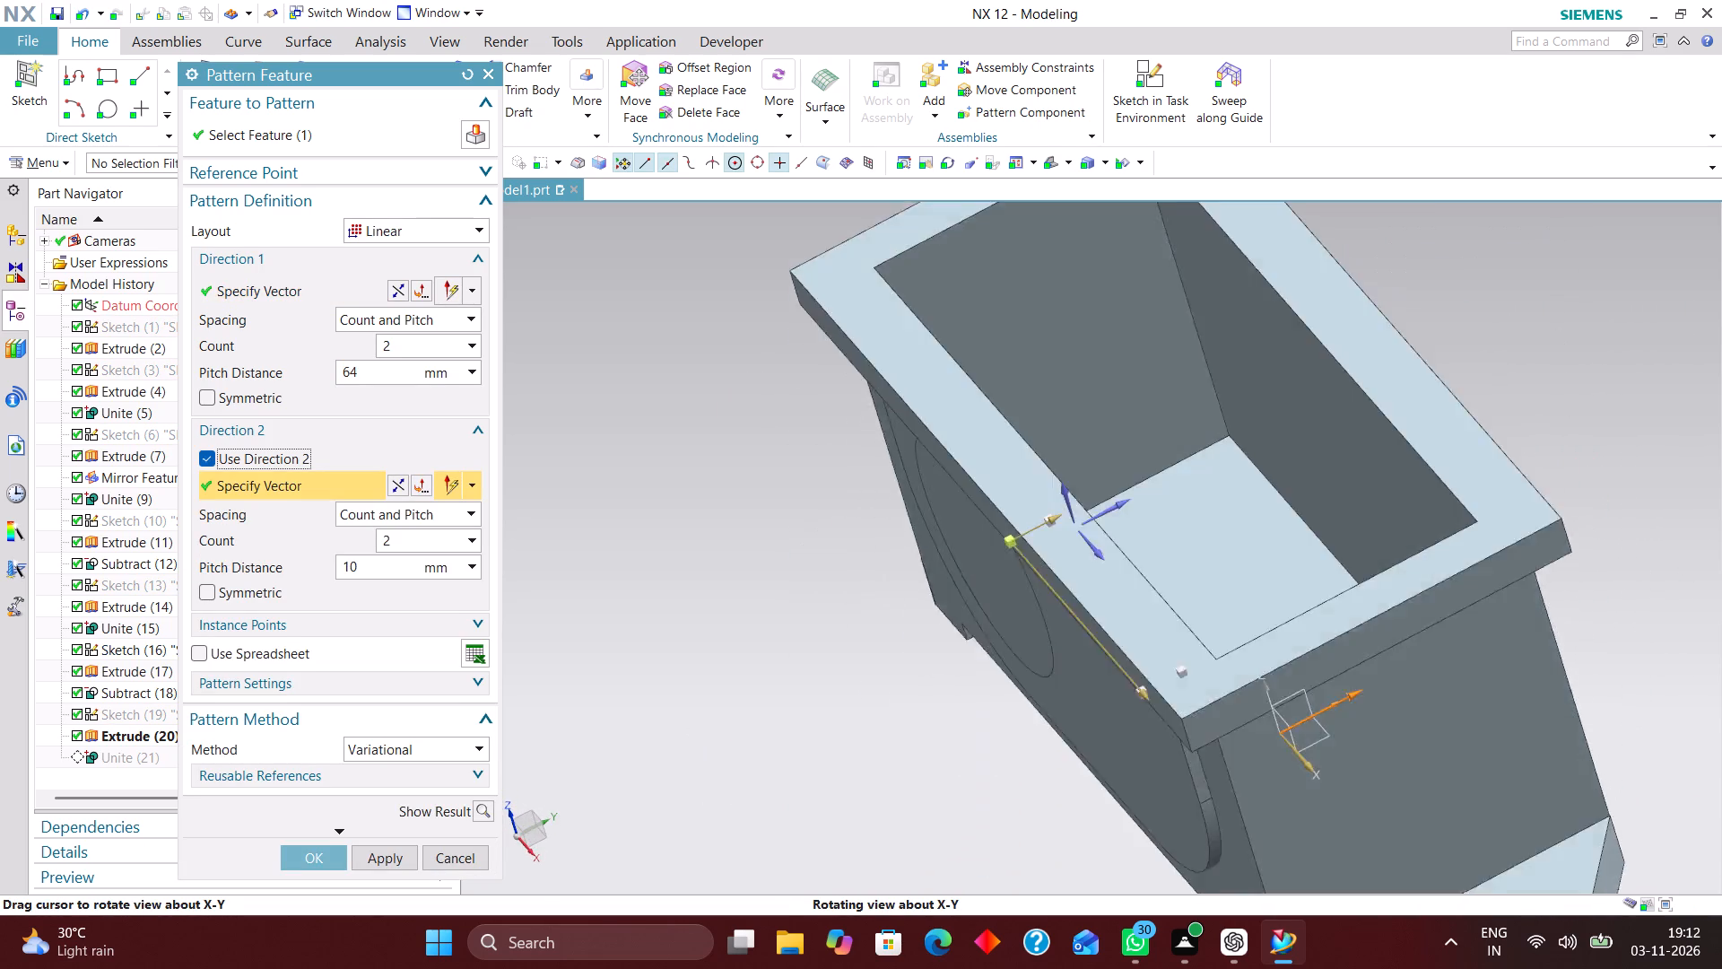
{"action": "middle_click_drag", "start_coordinate": [1572, 485], "coordinate": [1578, 497]}
{"action": "scroll", "coordinate": [1578, 497], "scroll_direction": "up", "scroll_amount": 1}
{"action": "left_click_drag", "start_coordinate": [360, 571], "coordinate": [318, 568]}
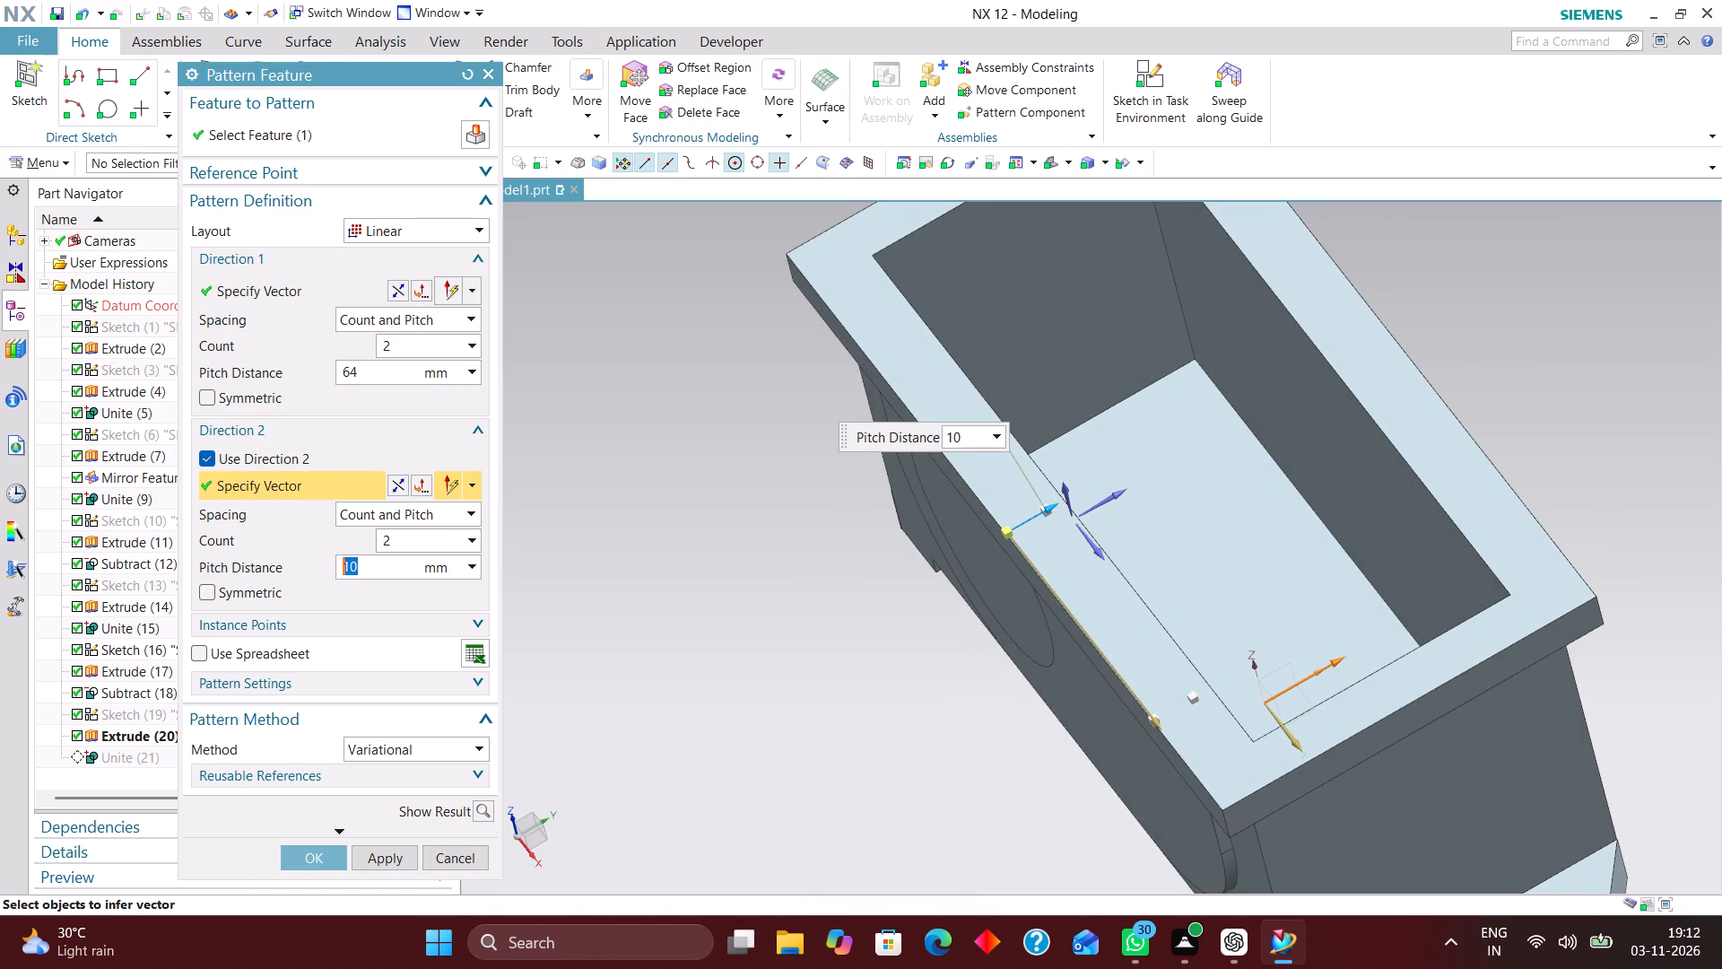
{"action": "type", "text": "92"}
{"action": "key", "text": "Return"}
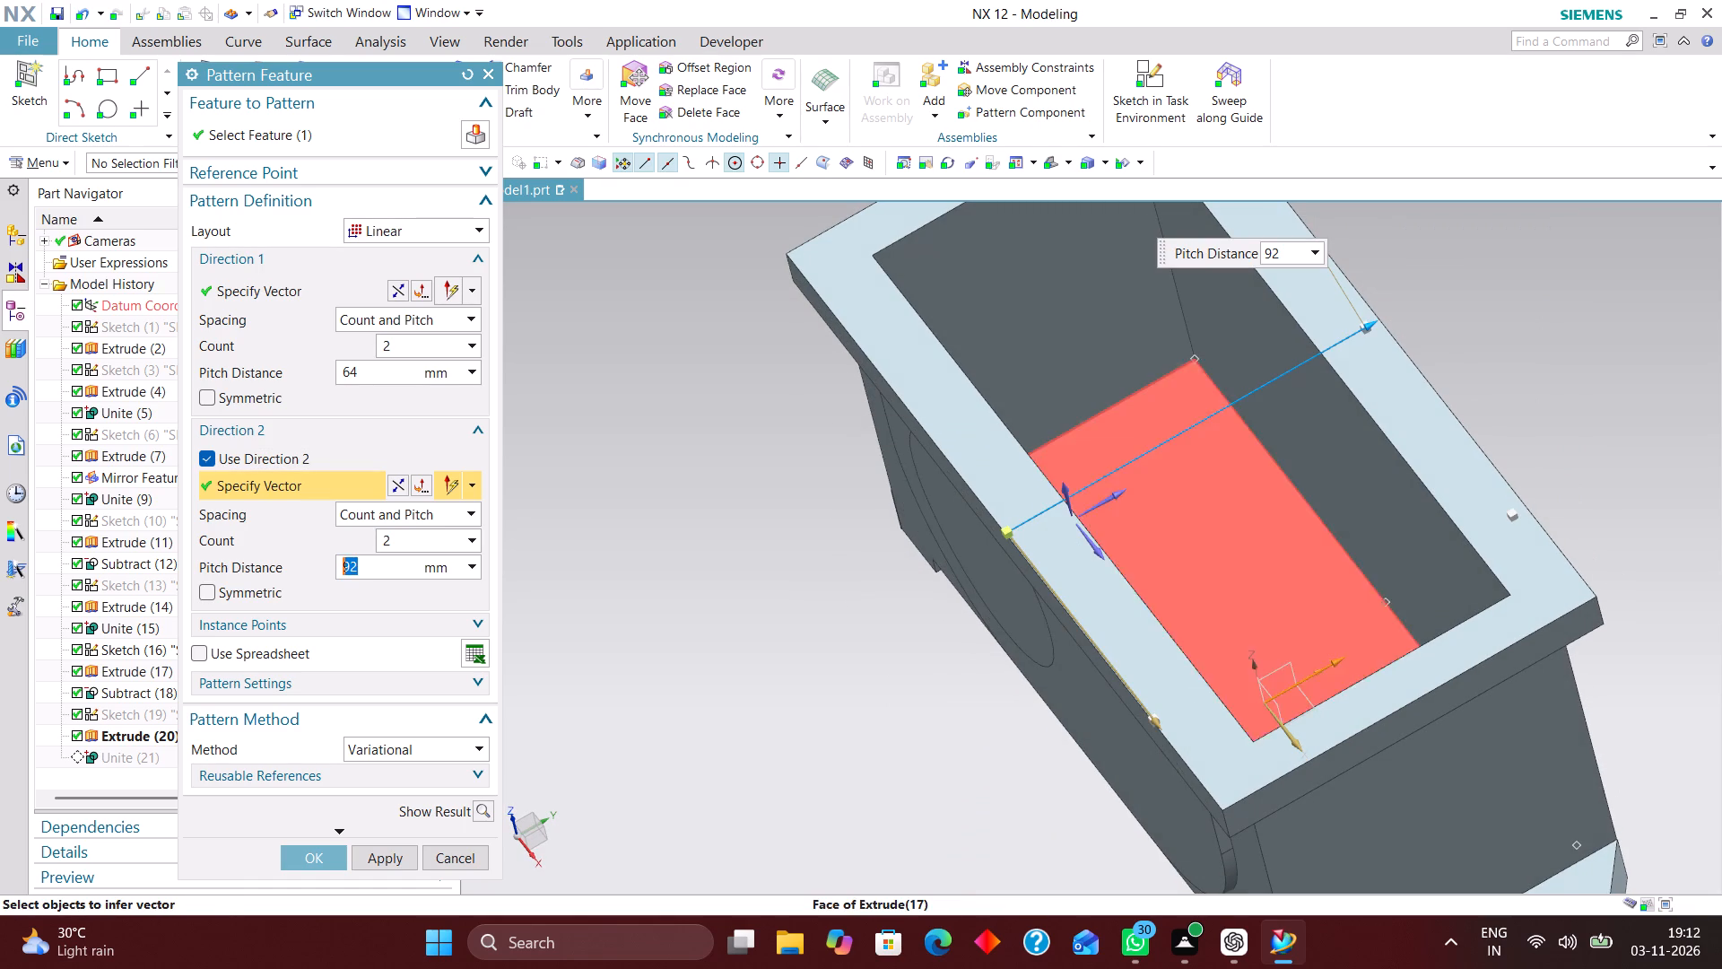
Set the second direction's pitch to 86 mm and create the disc pattern.
{"action": "middle_click_drag", "start_coordinate": [1312, 458], "coordinate": [1248, 423]}
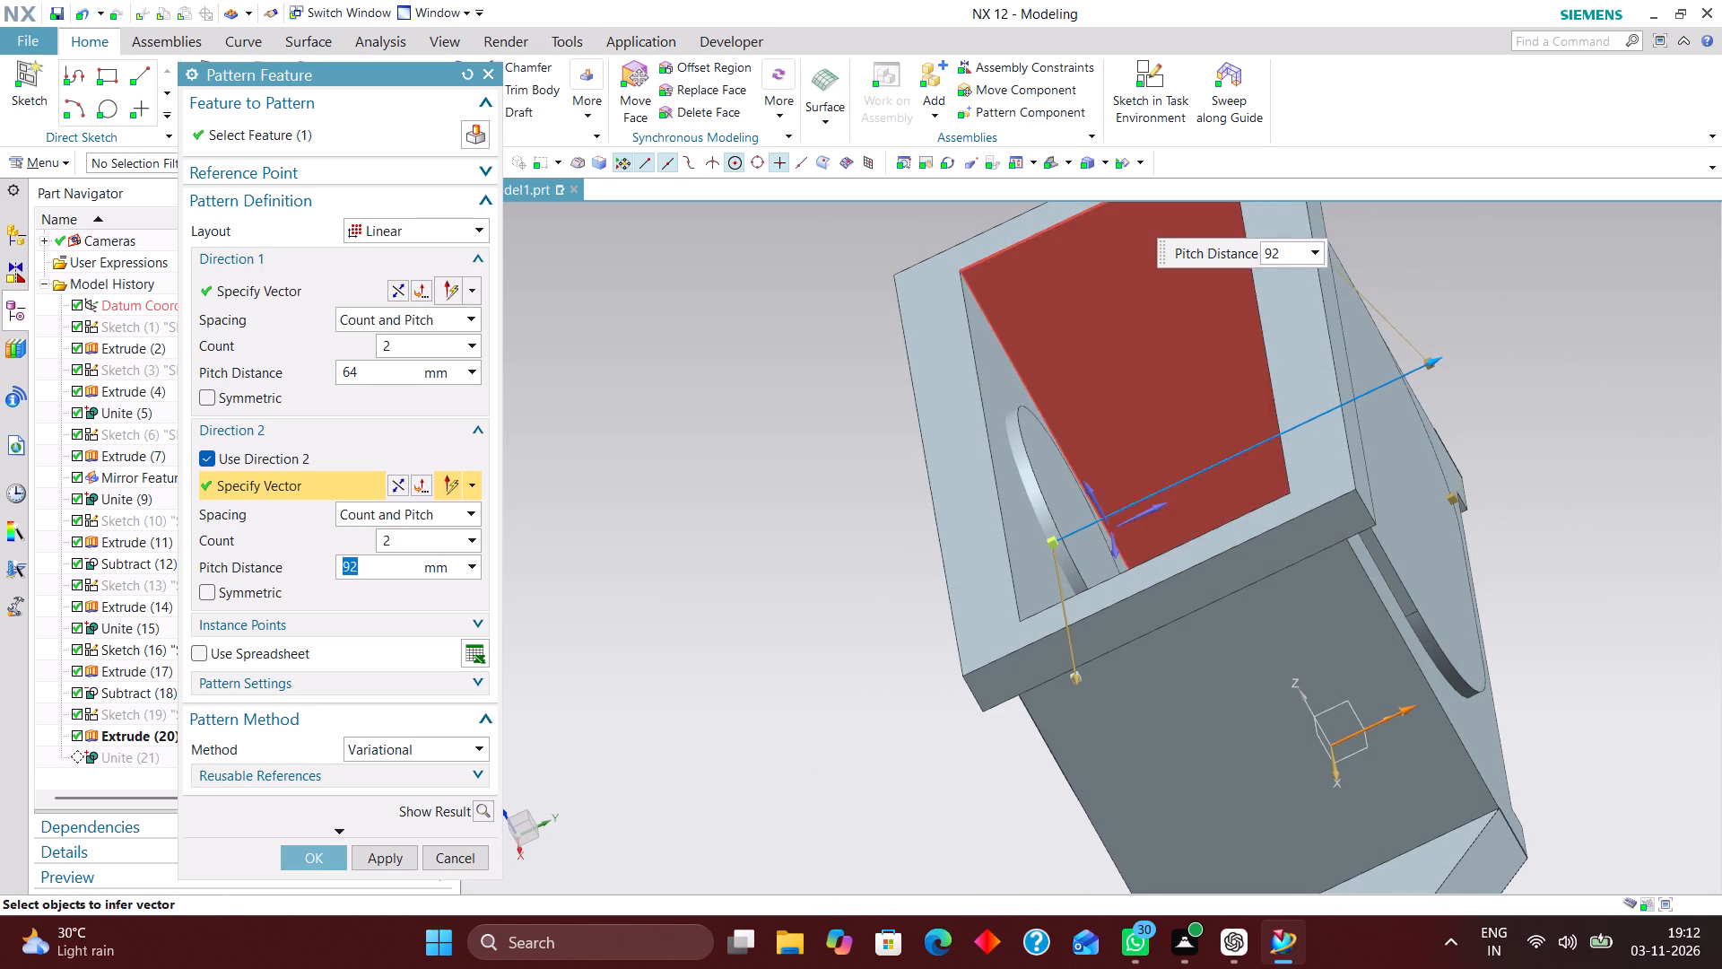
{"action": "type", "text": "86"}
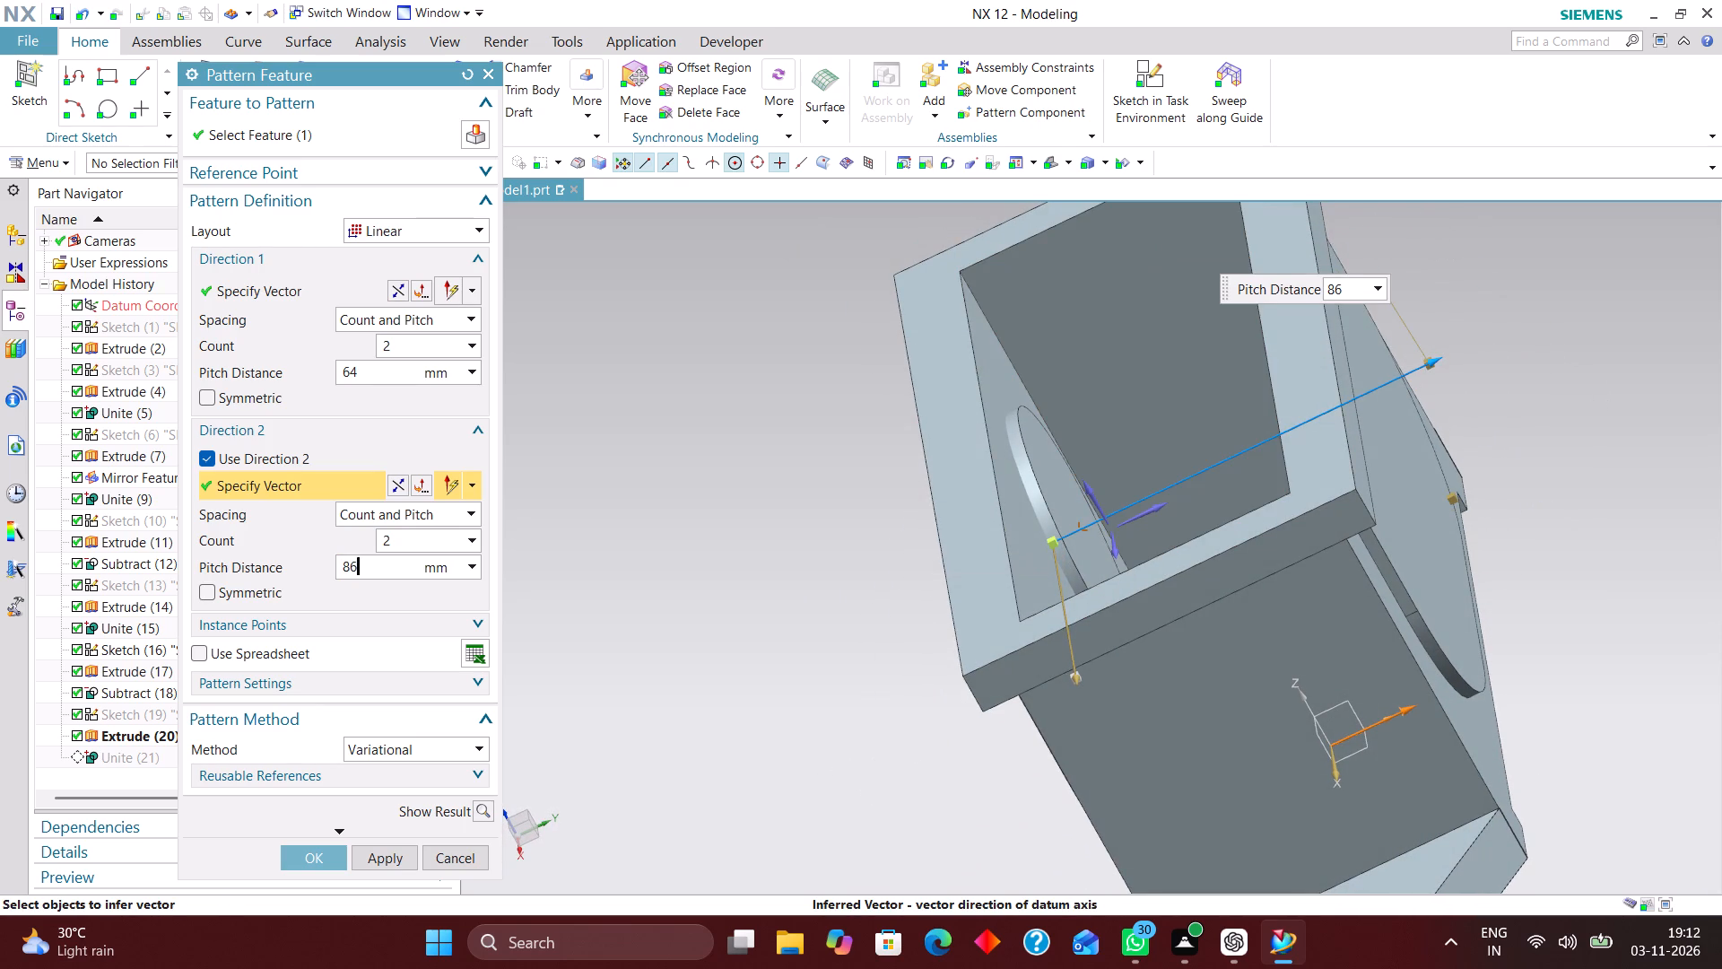
{"action": "key", "text": "Return"}
{"action": "middle_click_drag", "start_coordinate": [1497, 580], "coordinate": [1480, 505]}
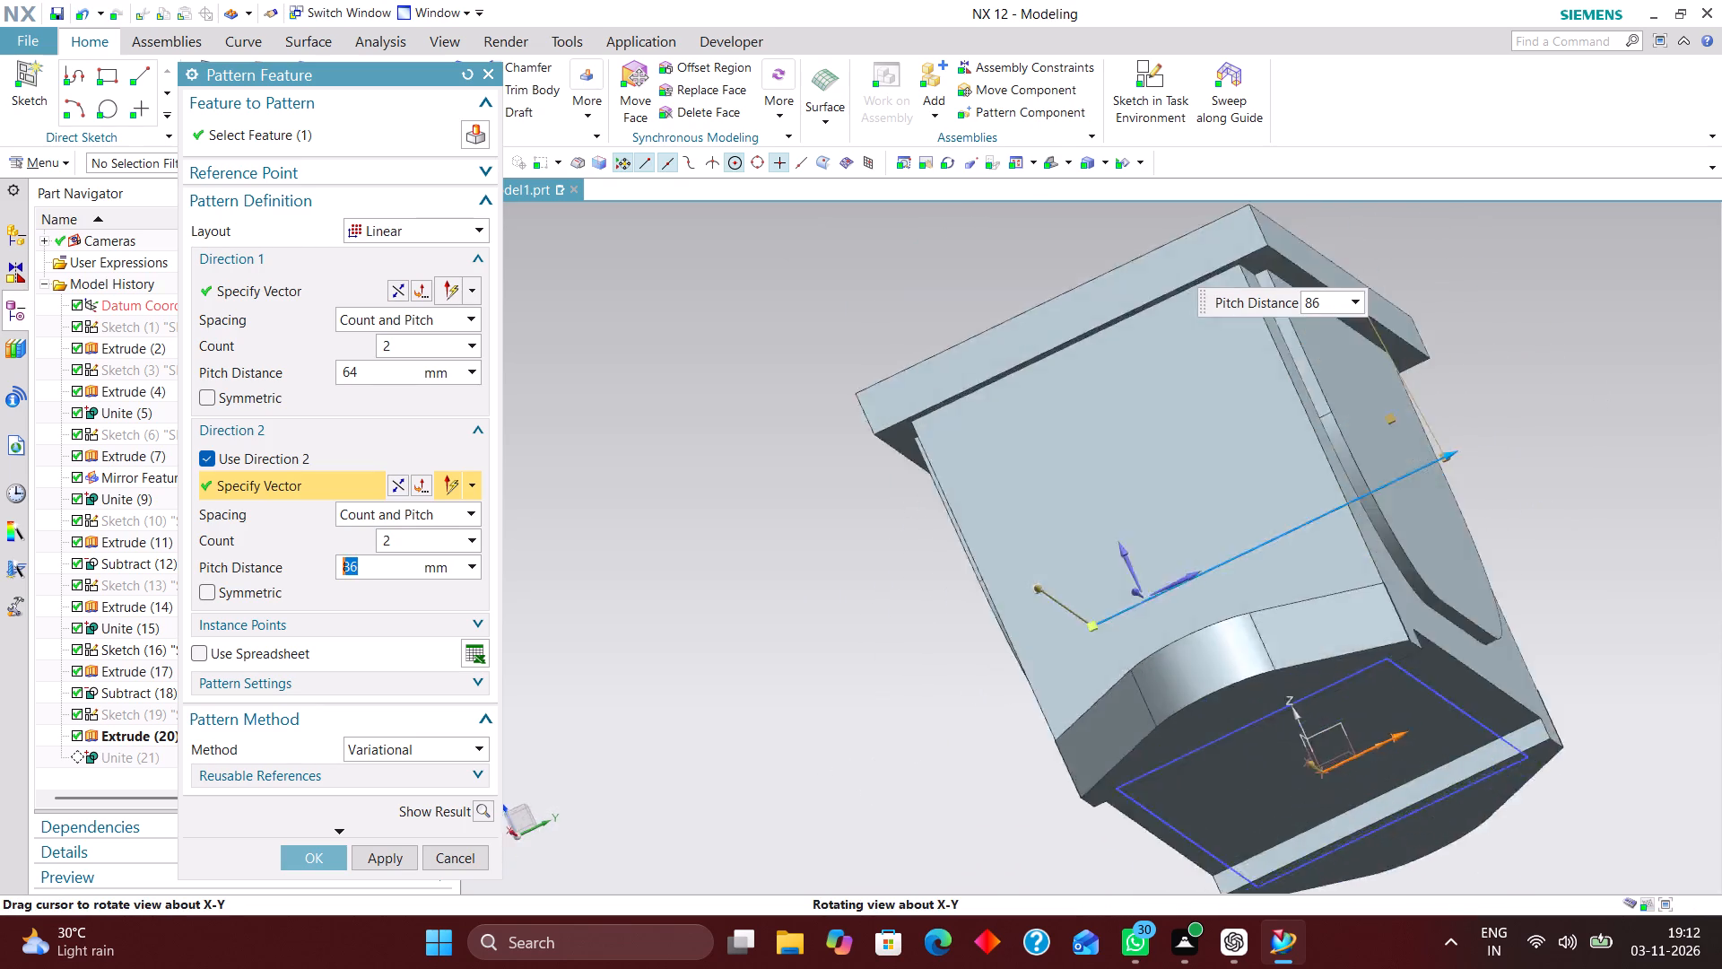
{"action": "middle_click_drag", "start_coordinate": [1480, 505], "coordinate": [1501, 550]}
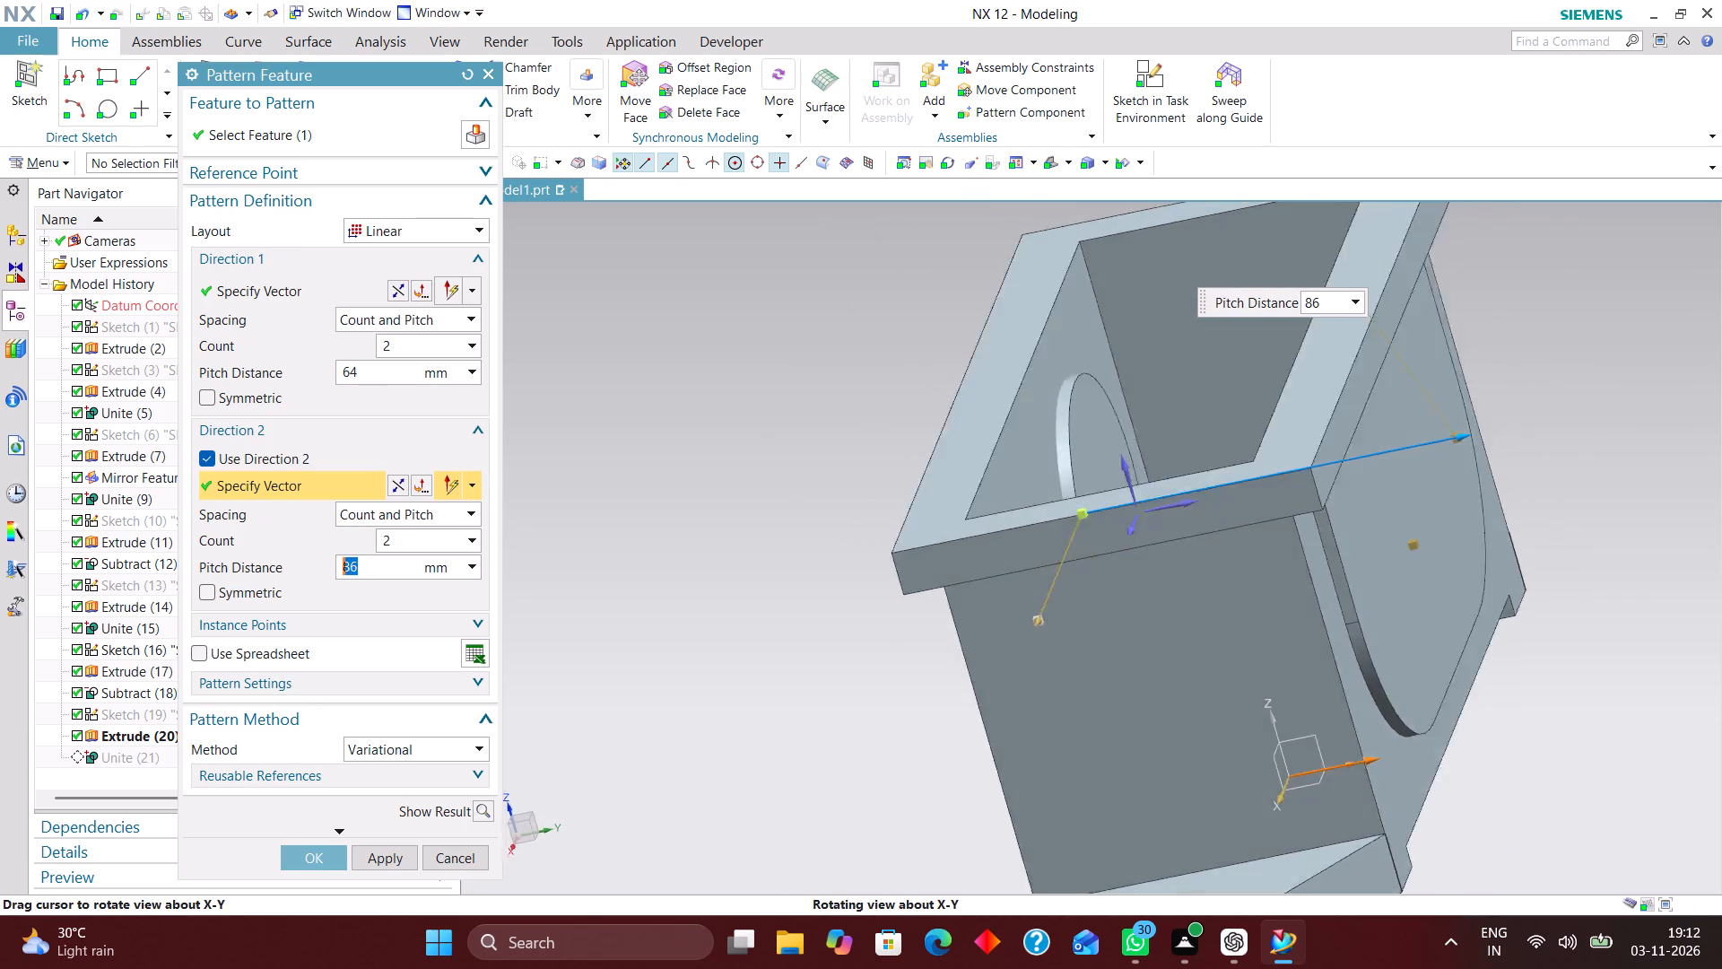
{"action": "middle_click_drag", "start_coordinate": [1501, 550], "coordinate": [1527, 557]}
{"action": "middle_click_drag", "start_coordinate": [1608, 581], "coordinate": [1612, 586]}
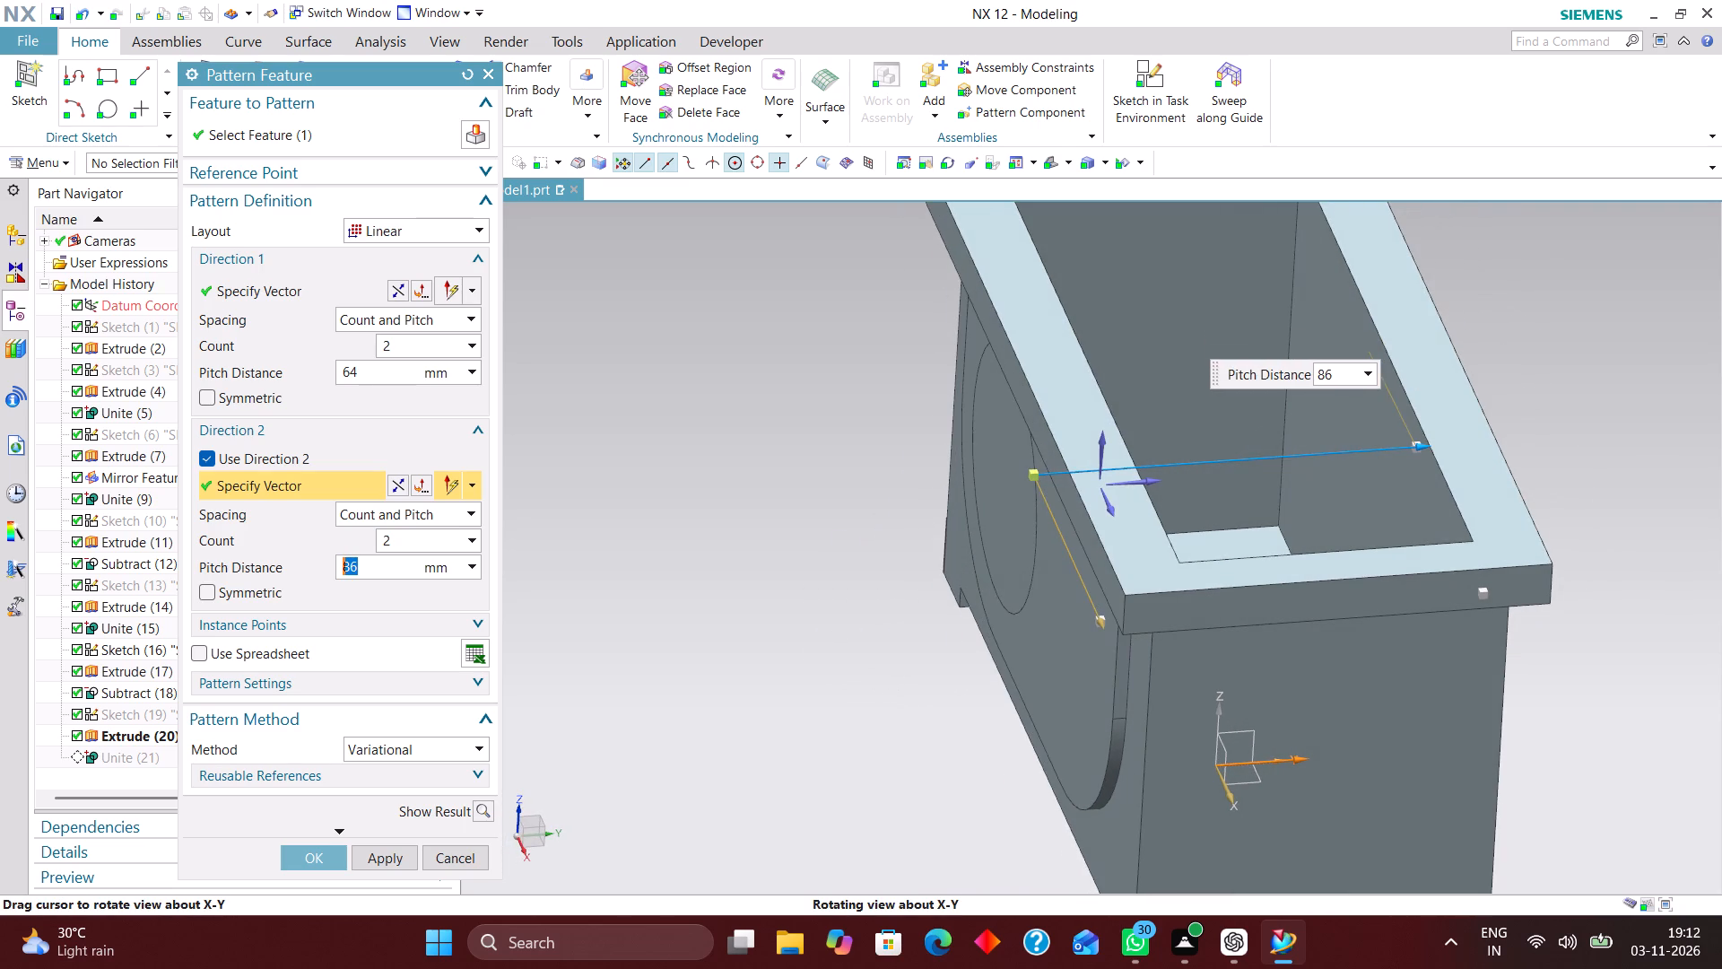
{"action": "middle_click_drag", "start_coordinate": [1612, 586], "coordinate": [1595, 602]}
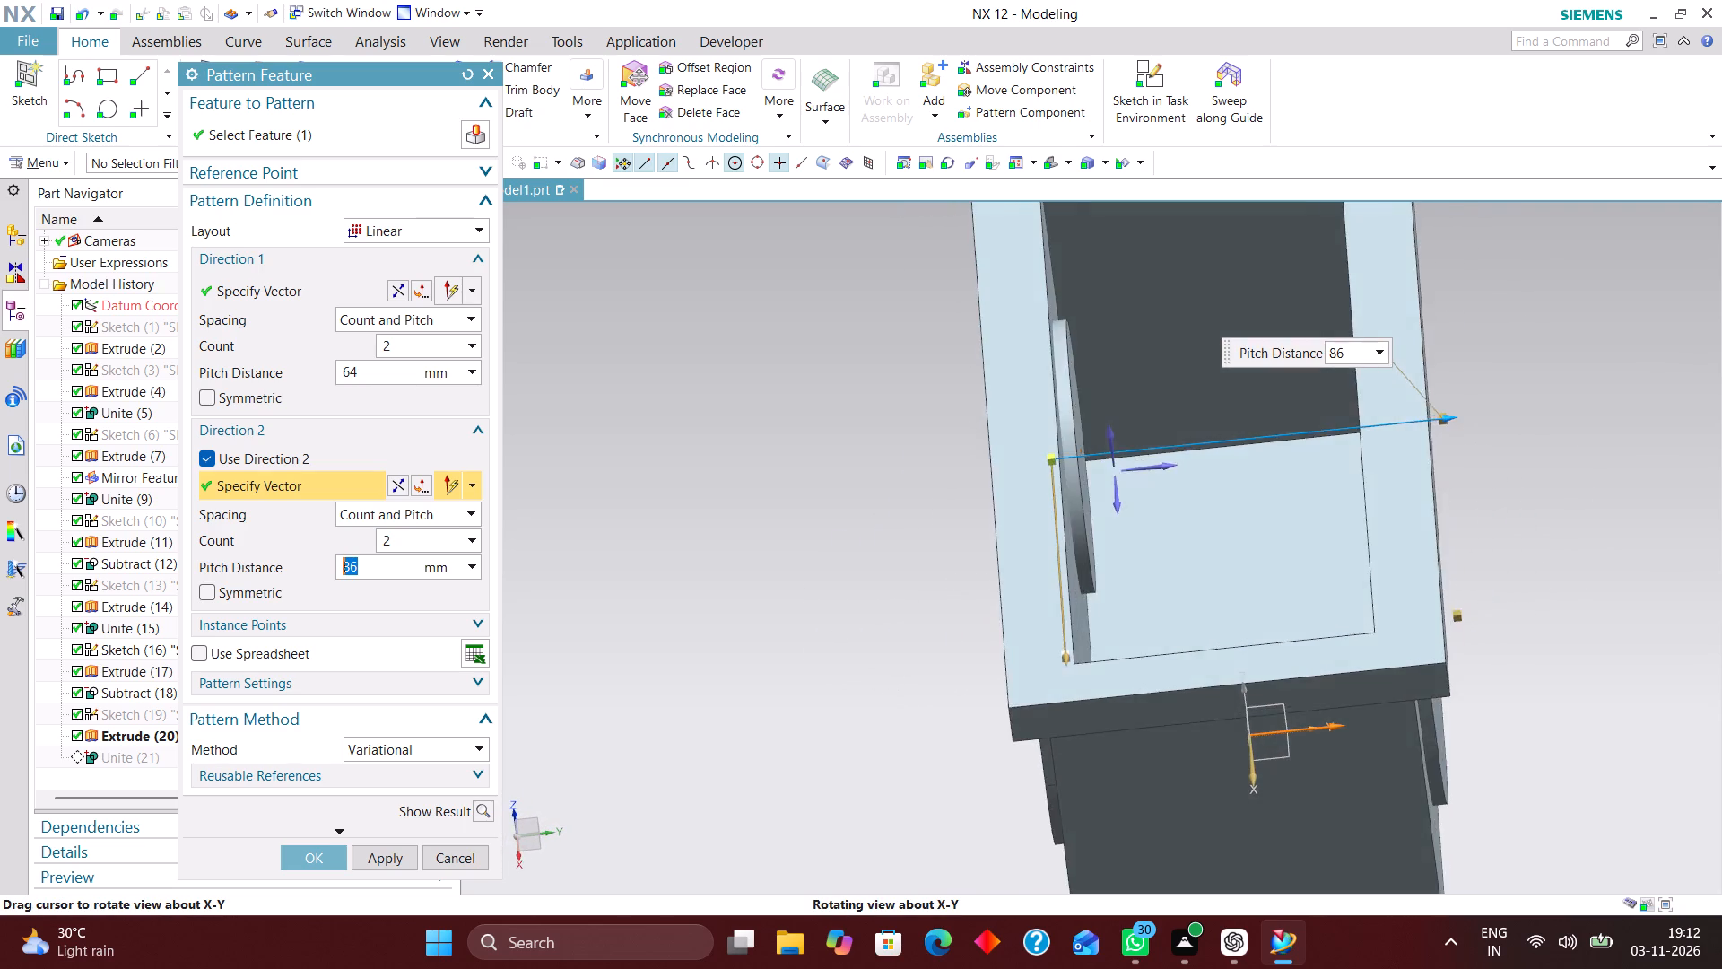
{"action": "middle_click_drag", "start_coordinate": [1595, 602], "coordinate": [1598, 598]}
{"action": "left_click", "coordinate": [335, 861]}
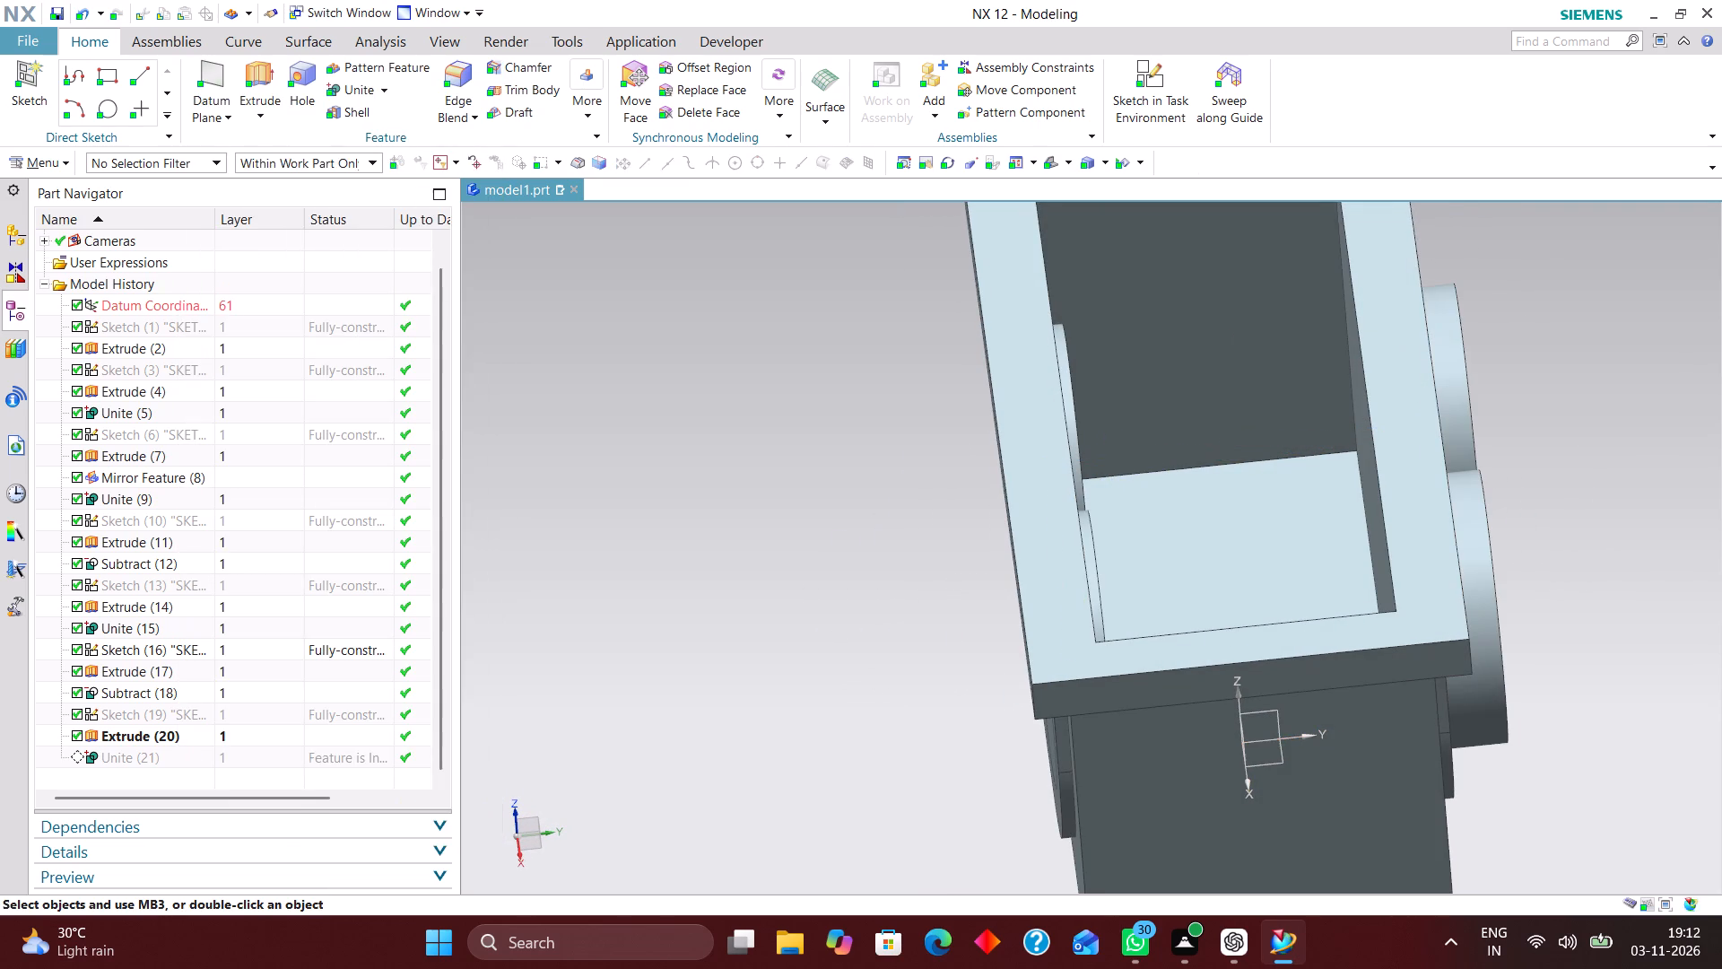
Edit the disc pattern, setting its second-direction pitch to 80 mm, and accept the change.
{"action": "middle_click", "coordinate": [1587, 545]}
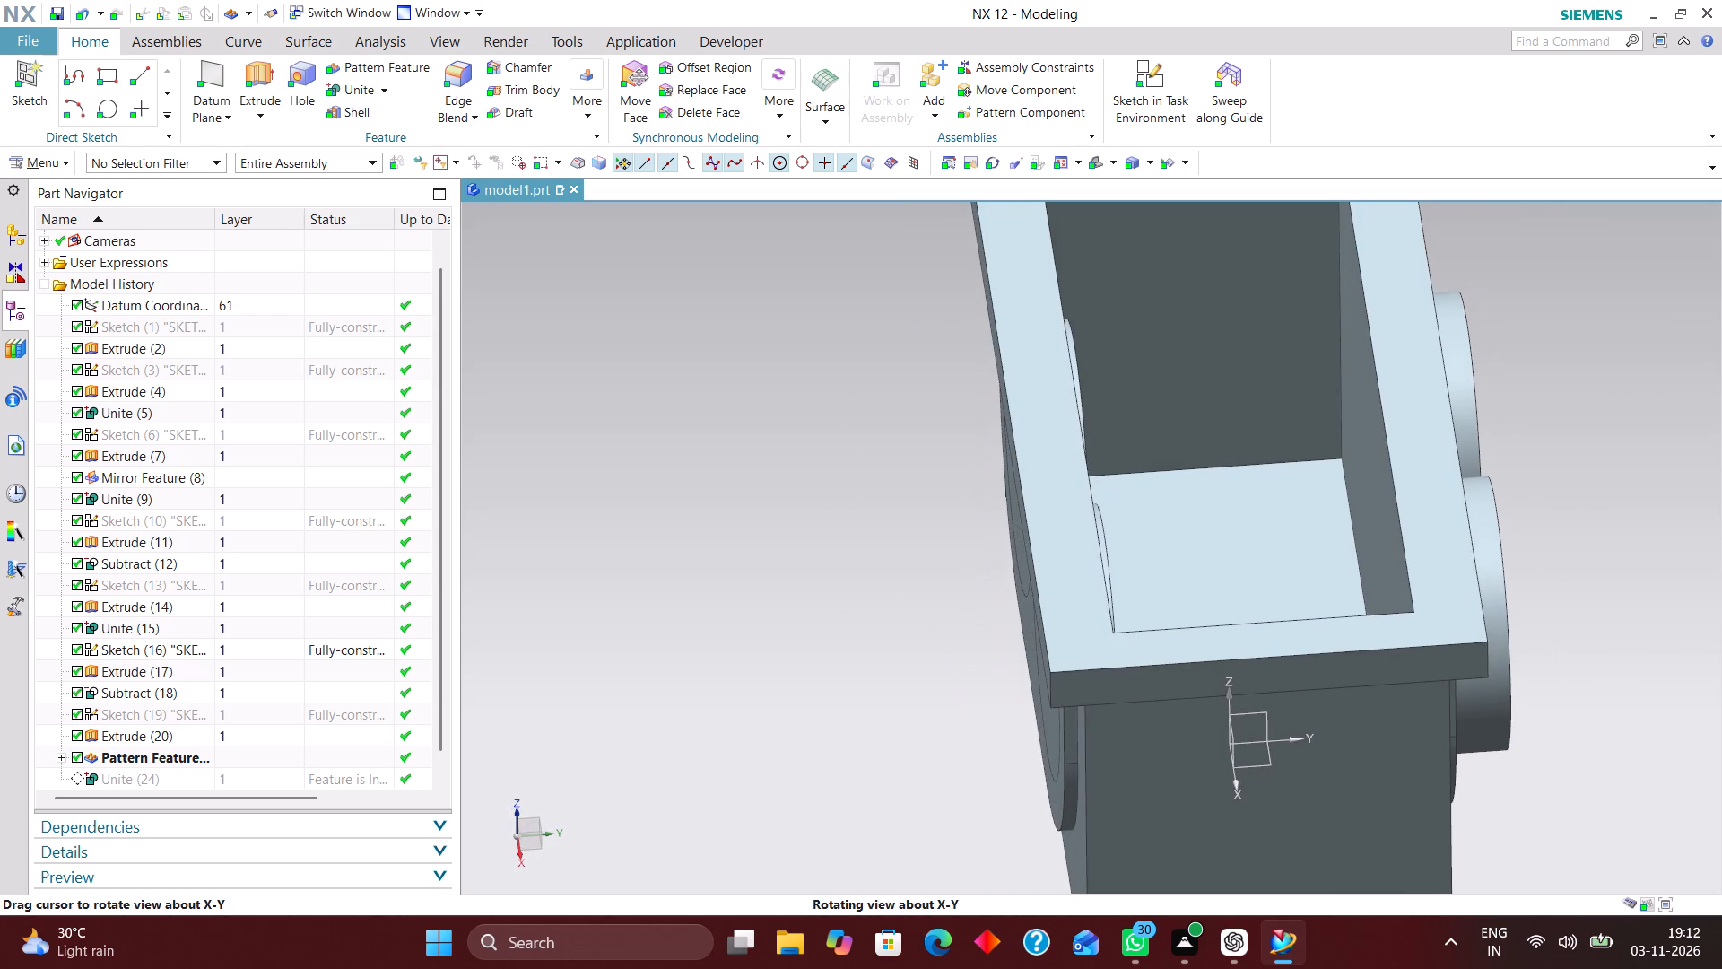
{"action": "double_click", "coordinate": [1491, 555]}
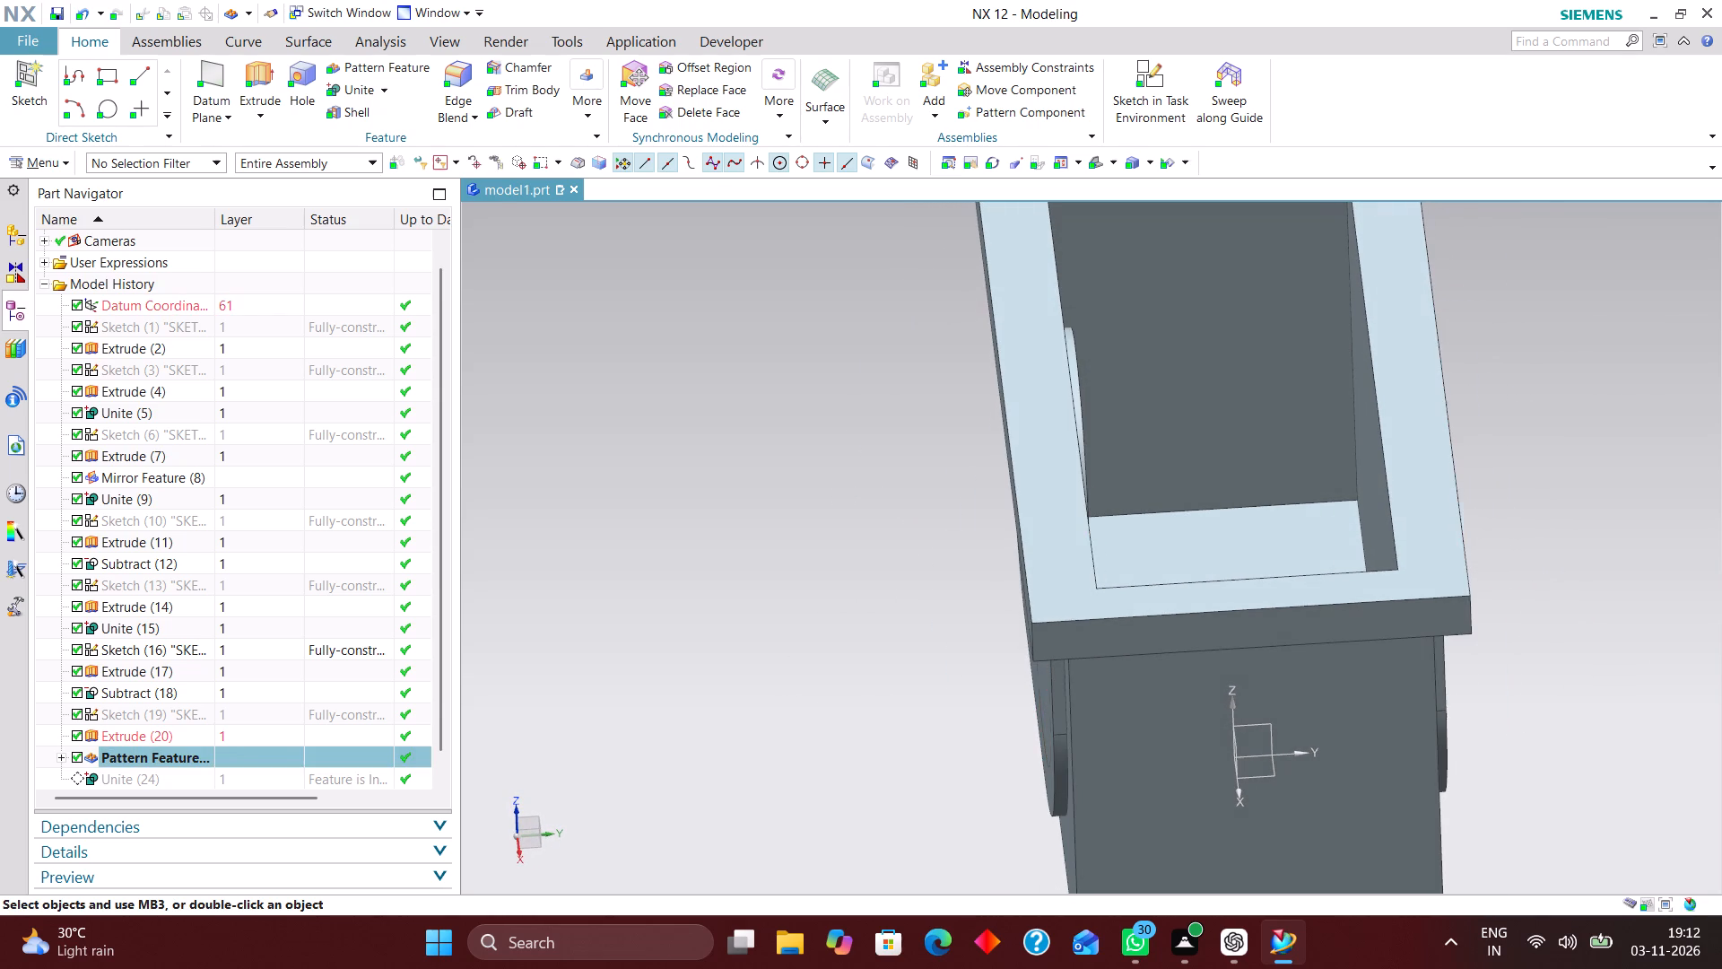
{"action": "left_click_drag", "start_coordinate": [369, 566], "coordinate": [324, 559]}
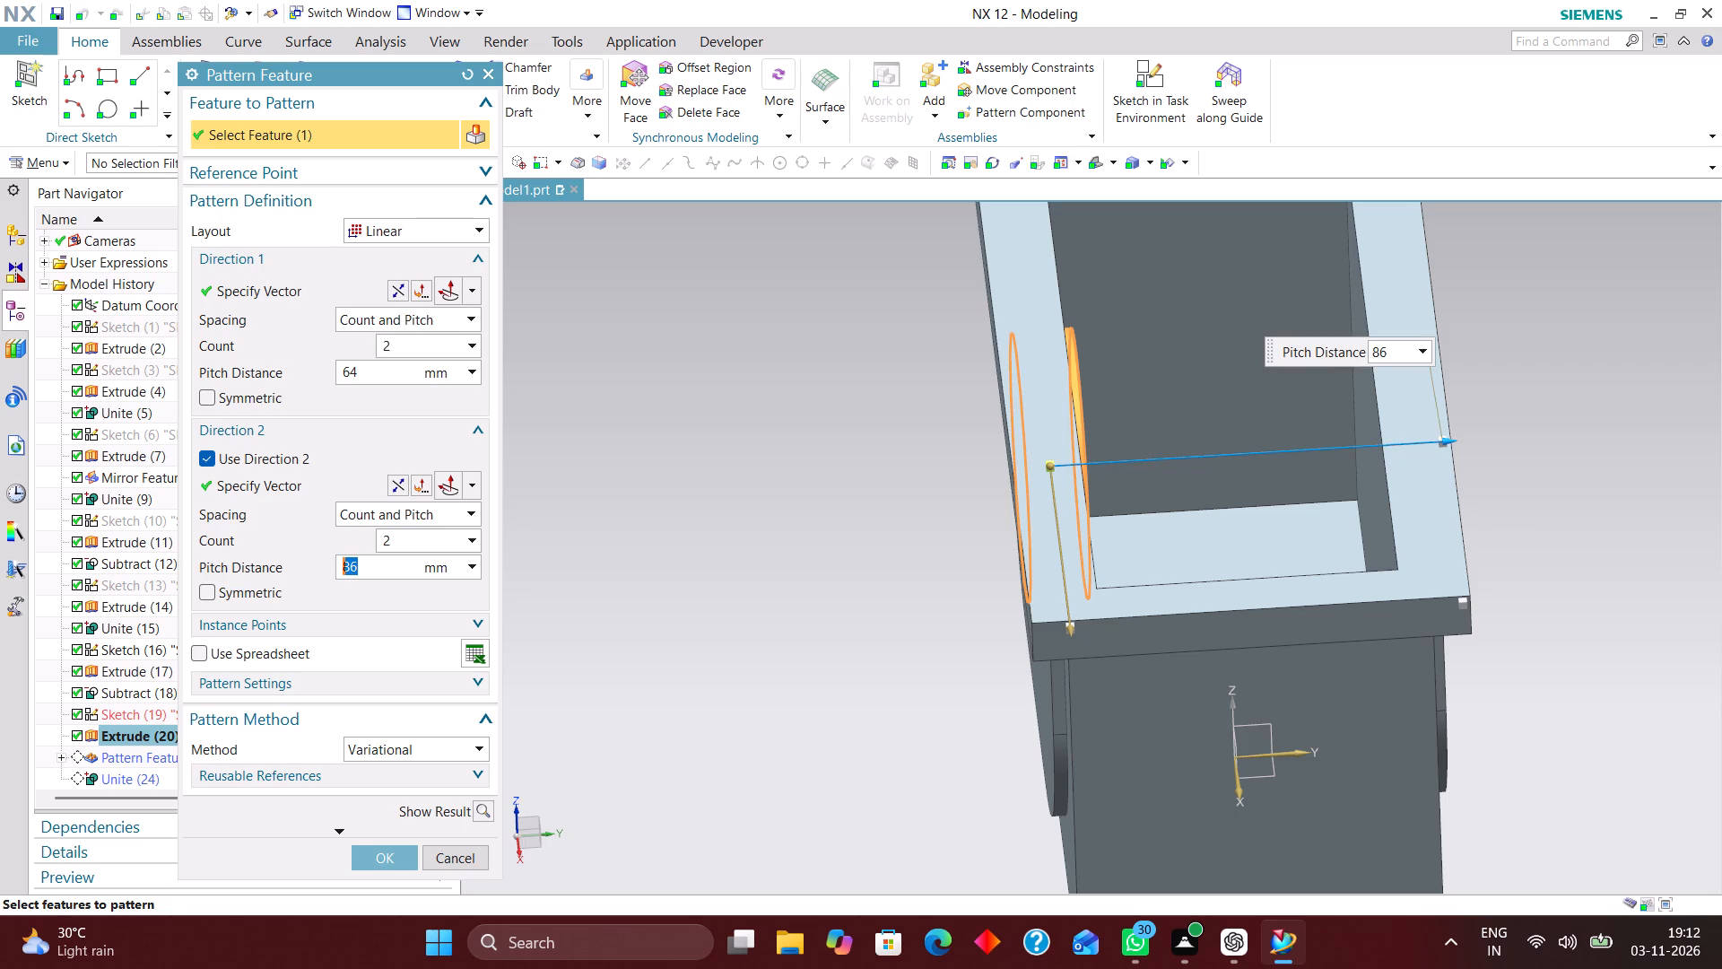
{"action": "type", "text": "80"}
{"action": "key", "text": "Return"}
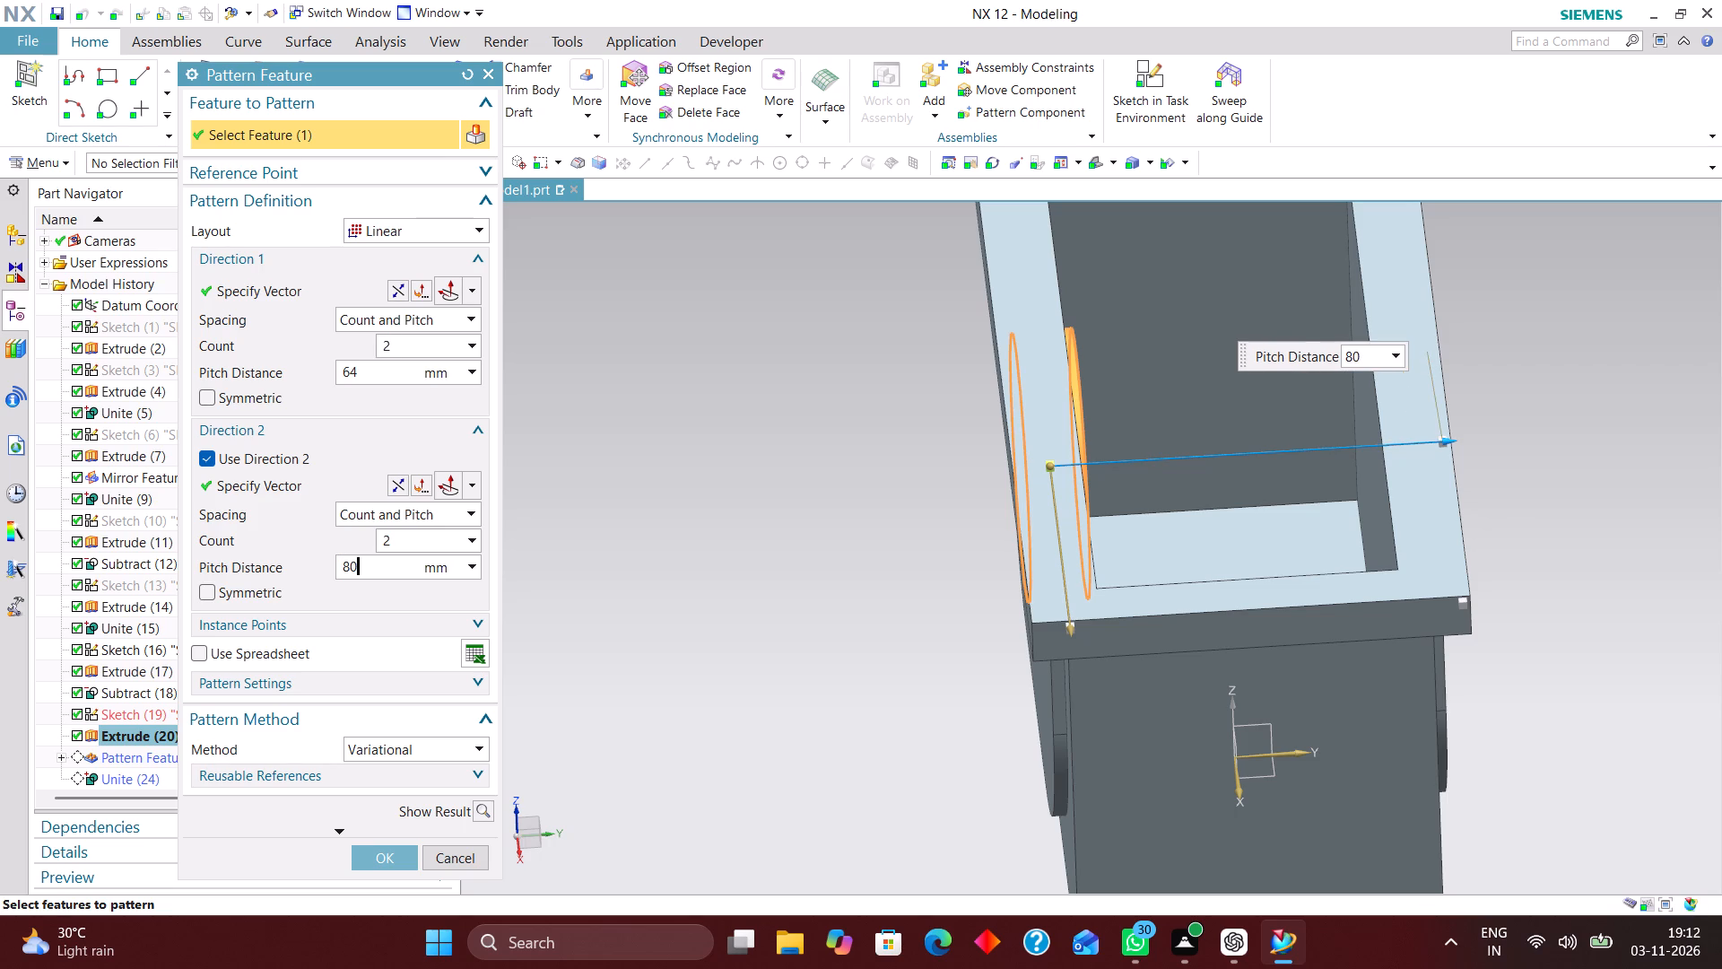
{"action": "left_click", "coordinate": [379, 848]}
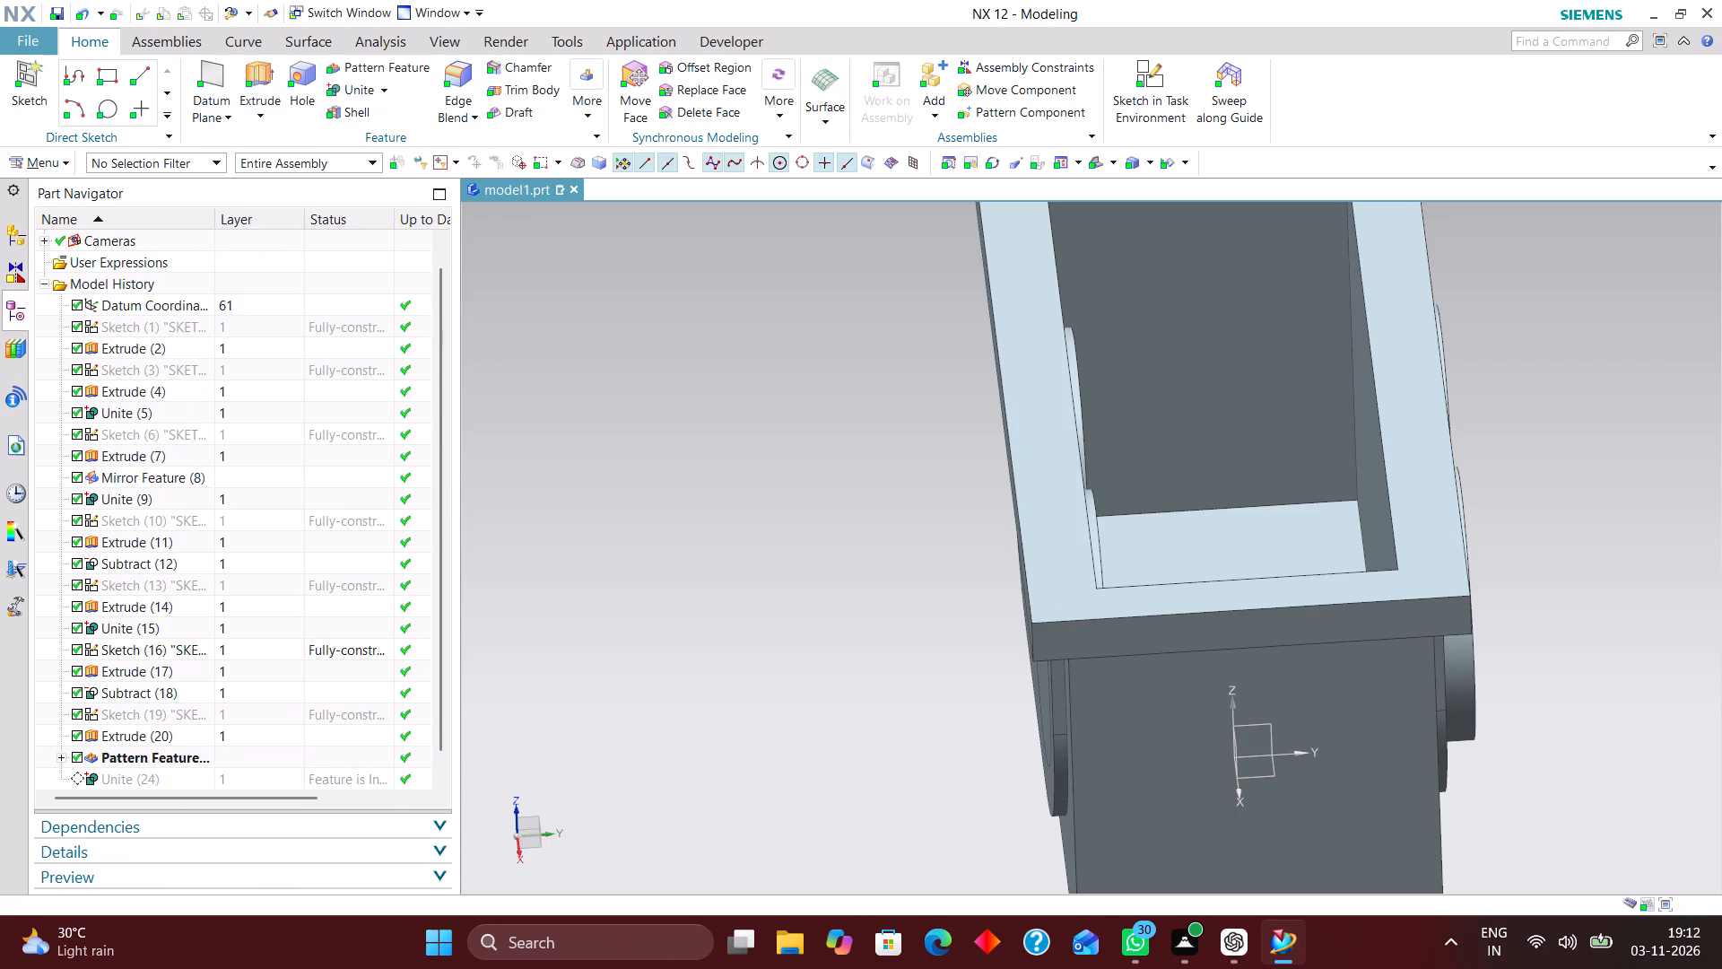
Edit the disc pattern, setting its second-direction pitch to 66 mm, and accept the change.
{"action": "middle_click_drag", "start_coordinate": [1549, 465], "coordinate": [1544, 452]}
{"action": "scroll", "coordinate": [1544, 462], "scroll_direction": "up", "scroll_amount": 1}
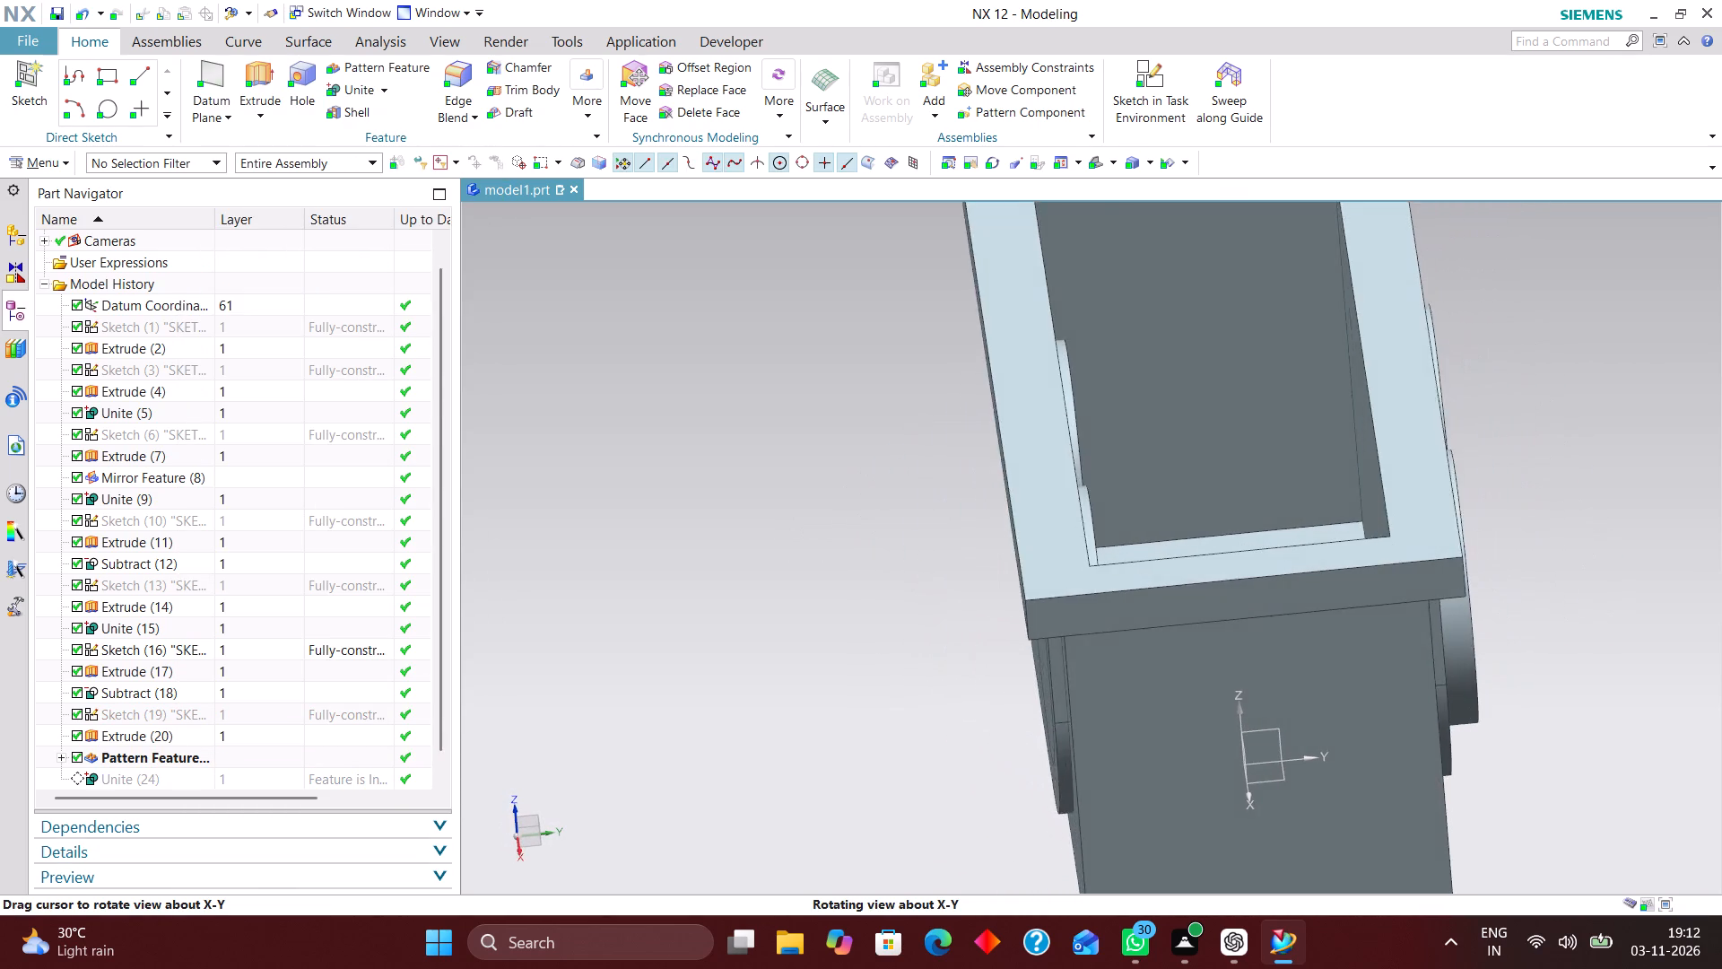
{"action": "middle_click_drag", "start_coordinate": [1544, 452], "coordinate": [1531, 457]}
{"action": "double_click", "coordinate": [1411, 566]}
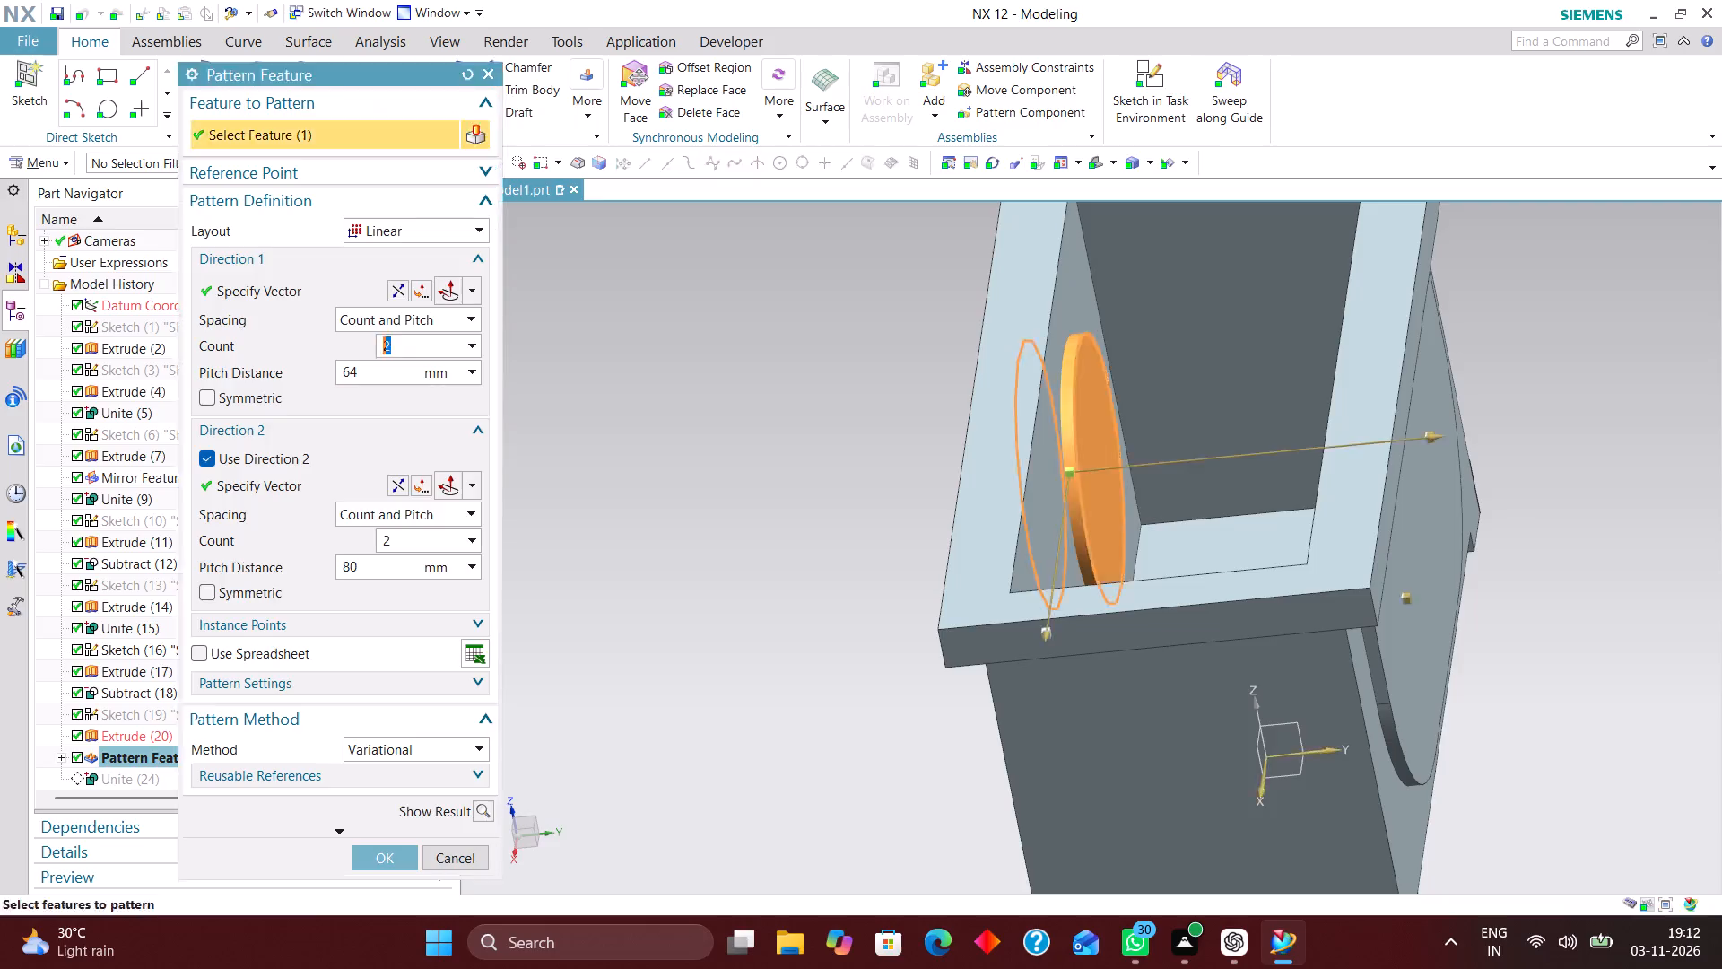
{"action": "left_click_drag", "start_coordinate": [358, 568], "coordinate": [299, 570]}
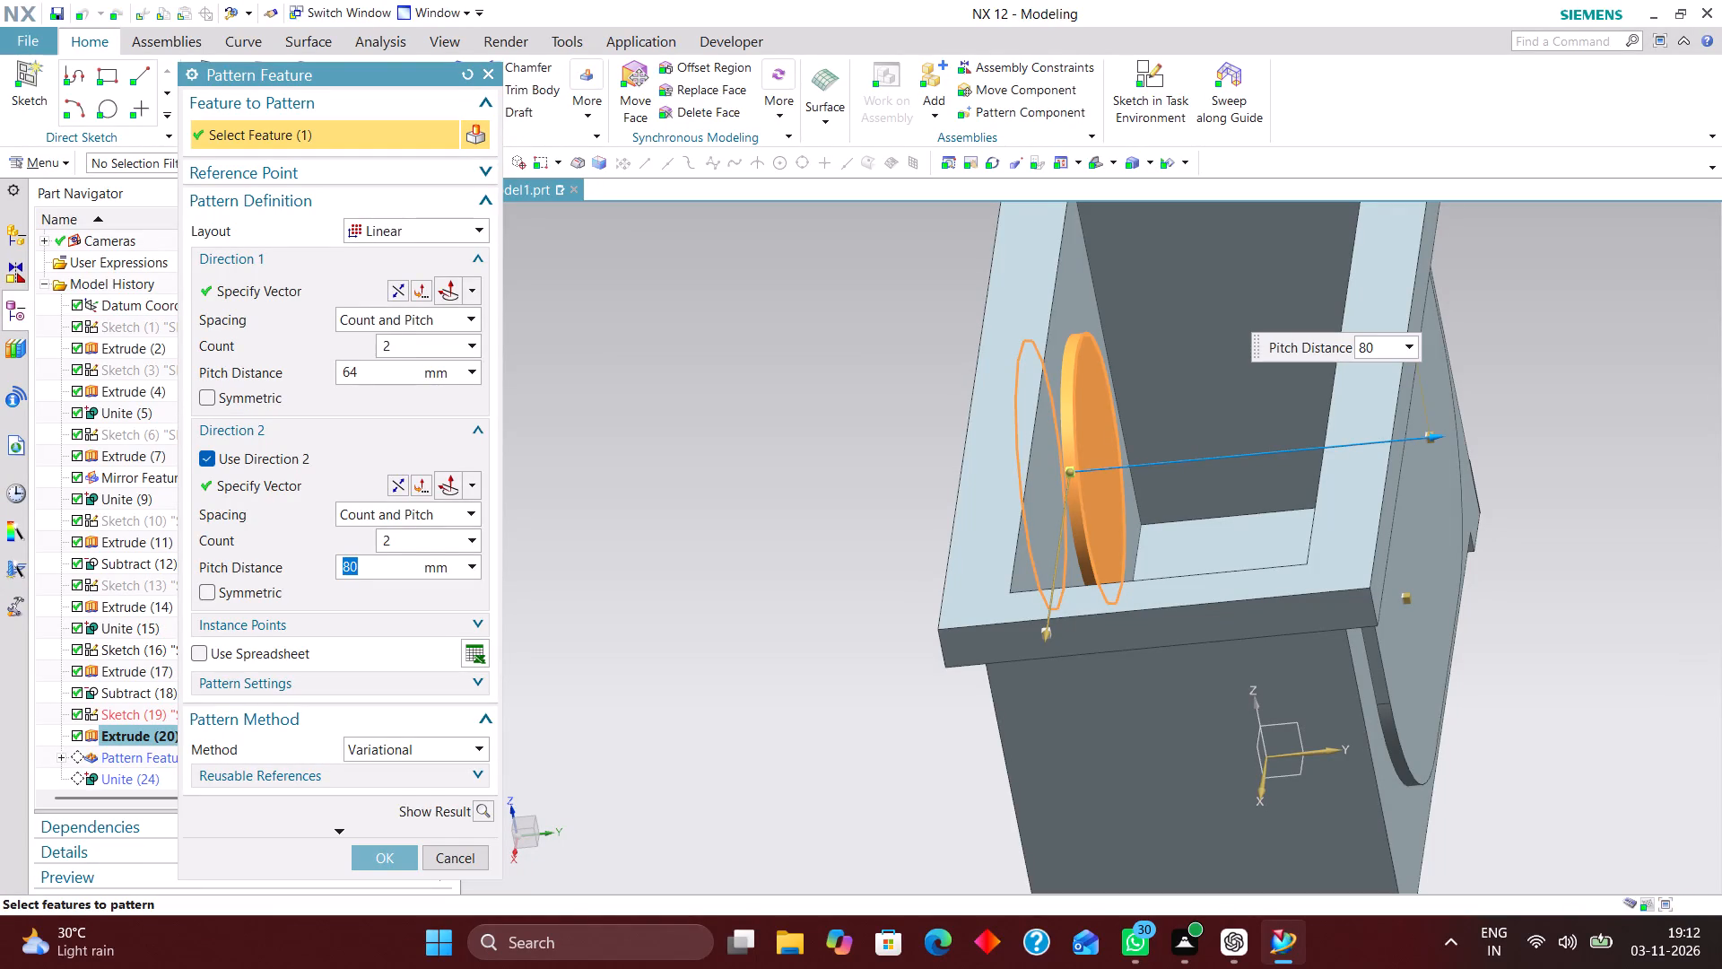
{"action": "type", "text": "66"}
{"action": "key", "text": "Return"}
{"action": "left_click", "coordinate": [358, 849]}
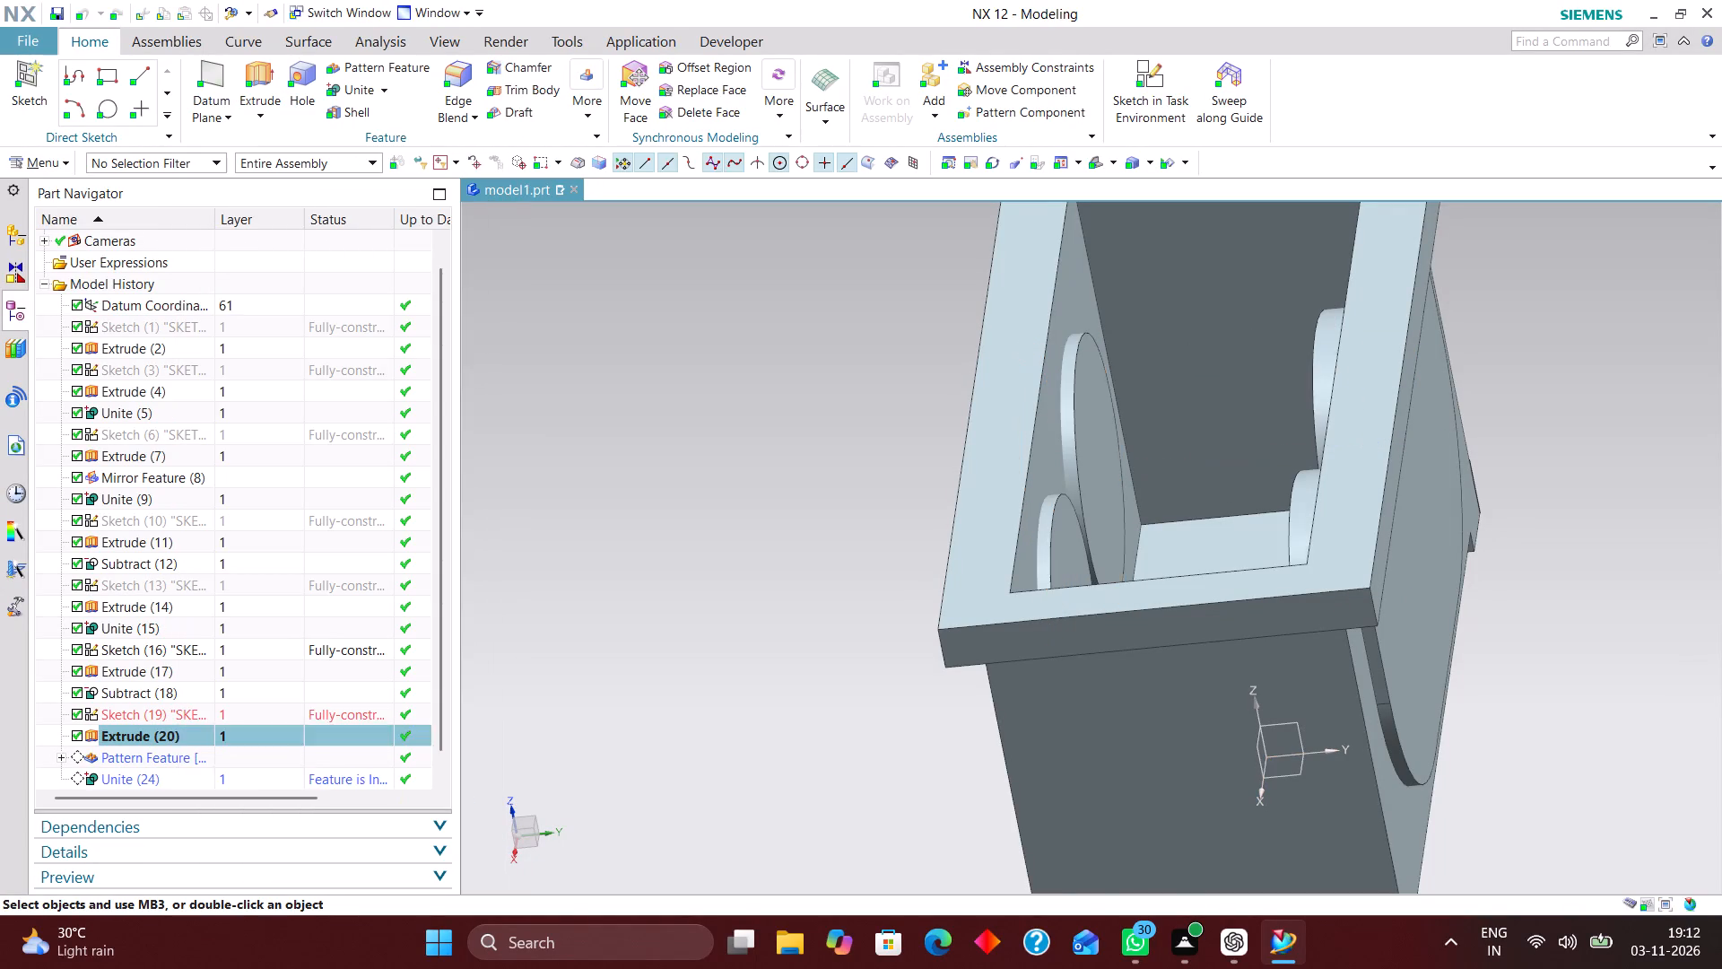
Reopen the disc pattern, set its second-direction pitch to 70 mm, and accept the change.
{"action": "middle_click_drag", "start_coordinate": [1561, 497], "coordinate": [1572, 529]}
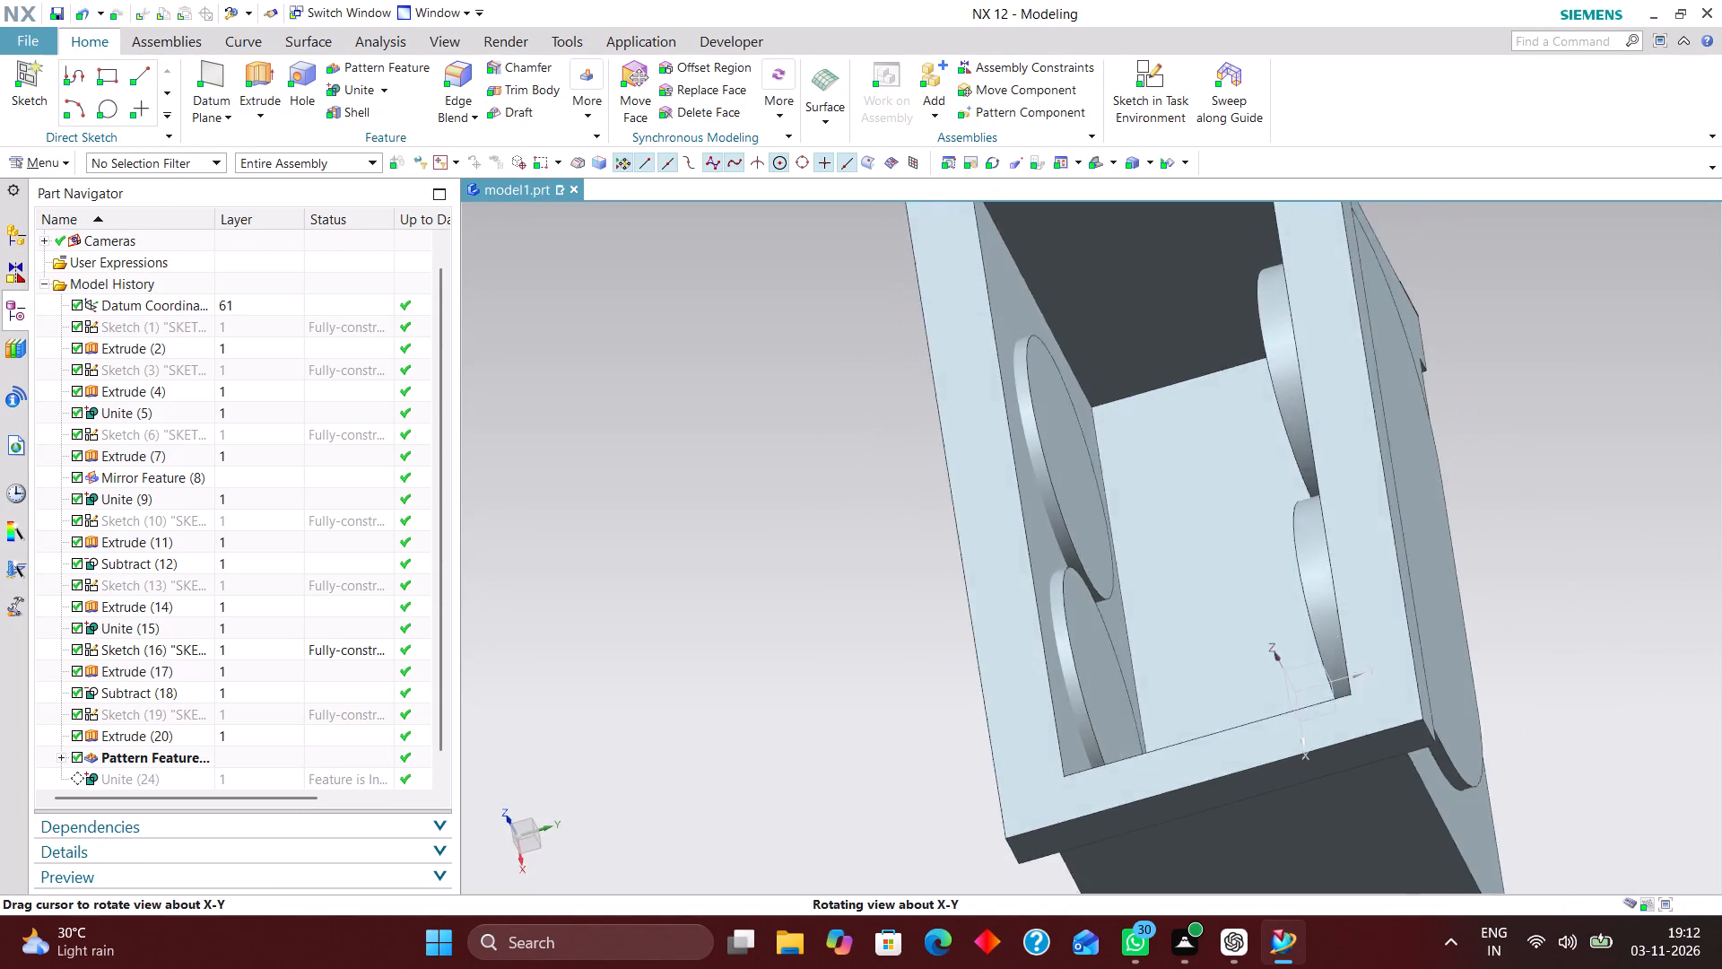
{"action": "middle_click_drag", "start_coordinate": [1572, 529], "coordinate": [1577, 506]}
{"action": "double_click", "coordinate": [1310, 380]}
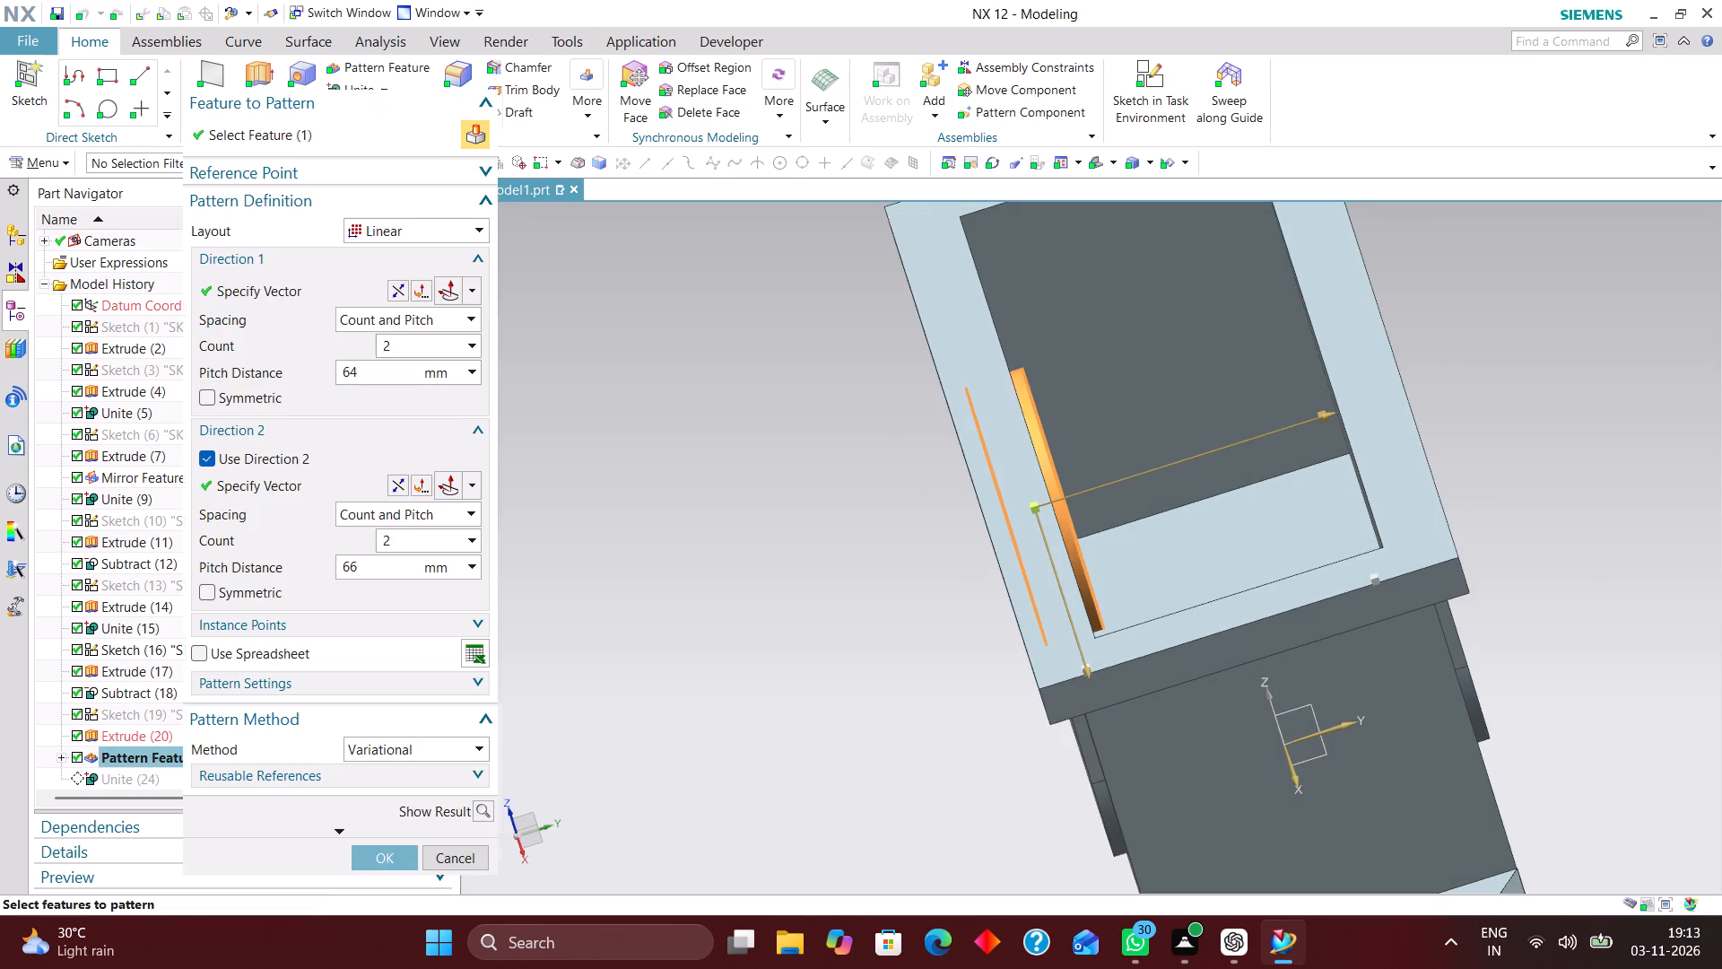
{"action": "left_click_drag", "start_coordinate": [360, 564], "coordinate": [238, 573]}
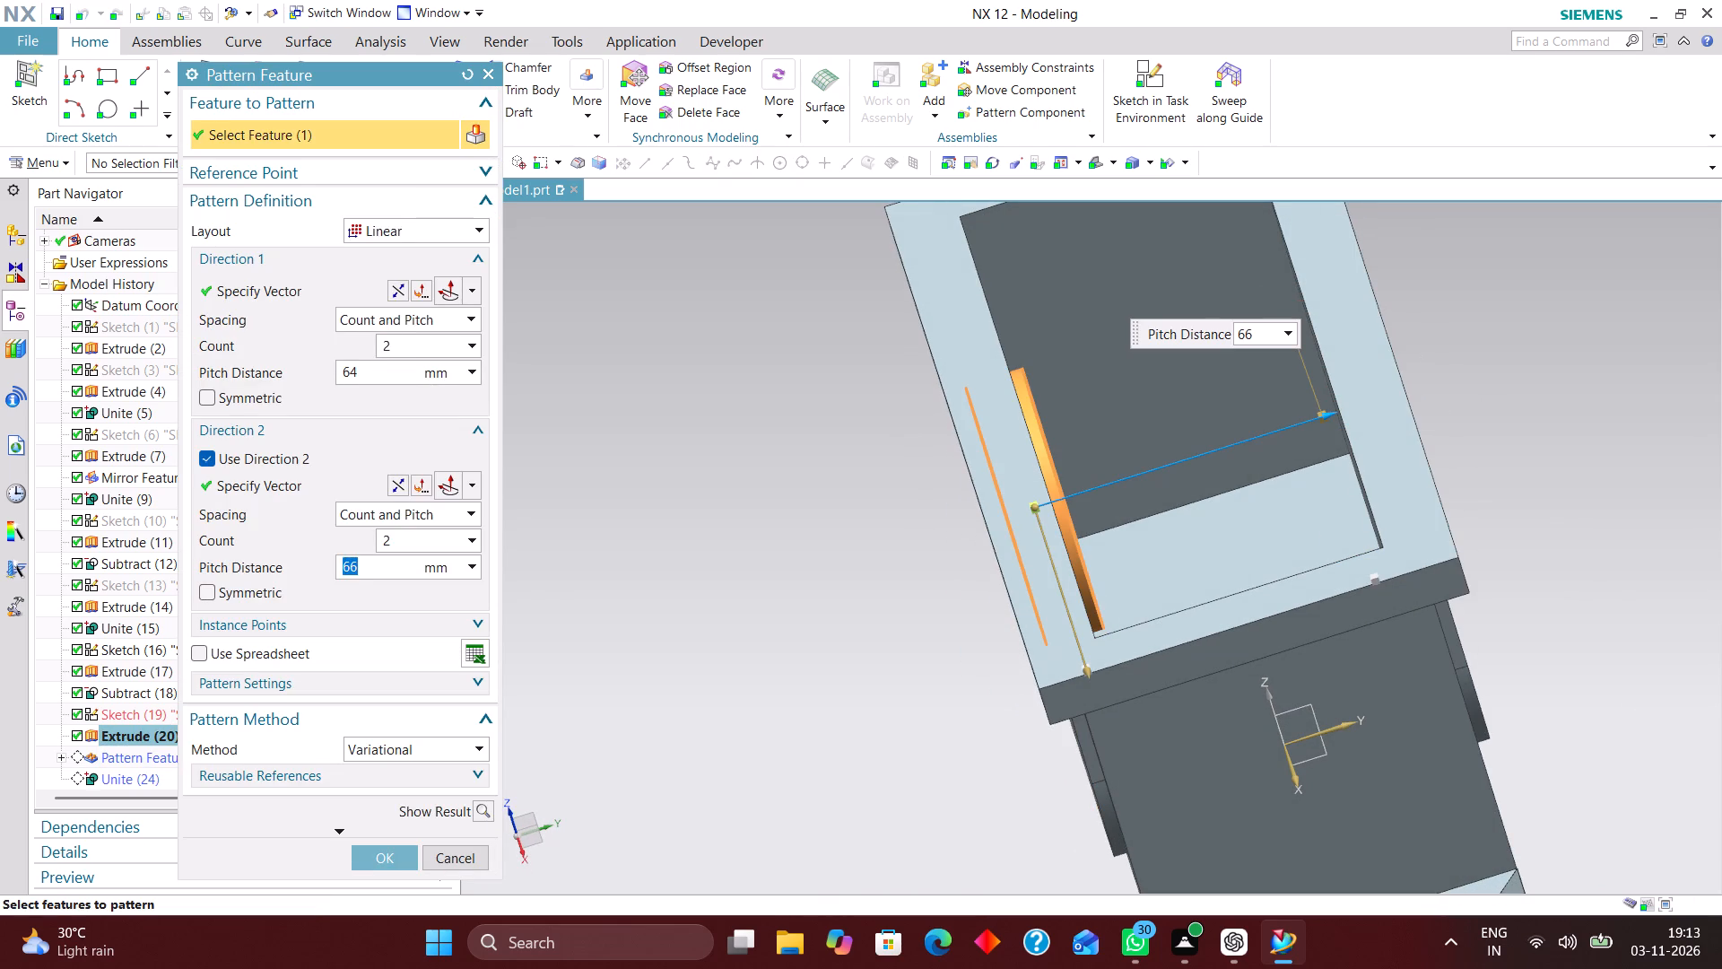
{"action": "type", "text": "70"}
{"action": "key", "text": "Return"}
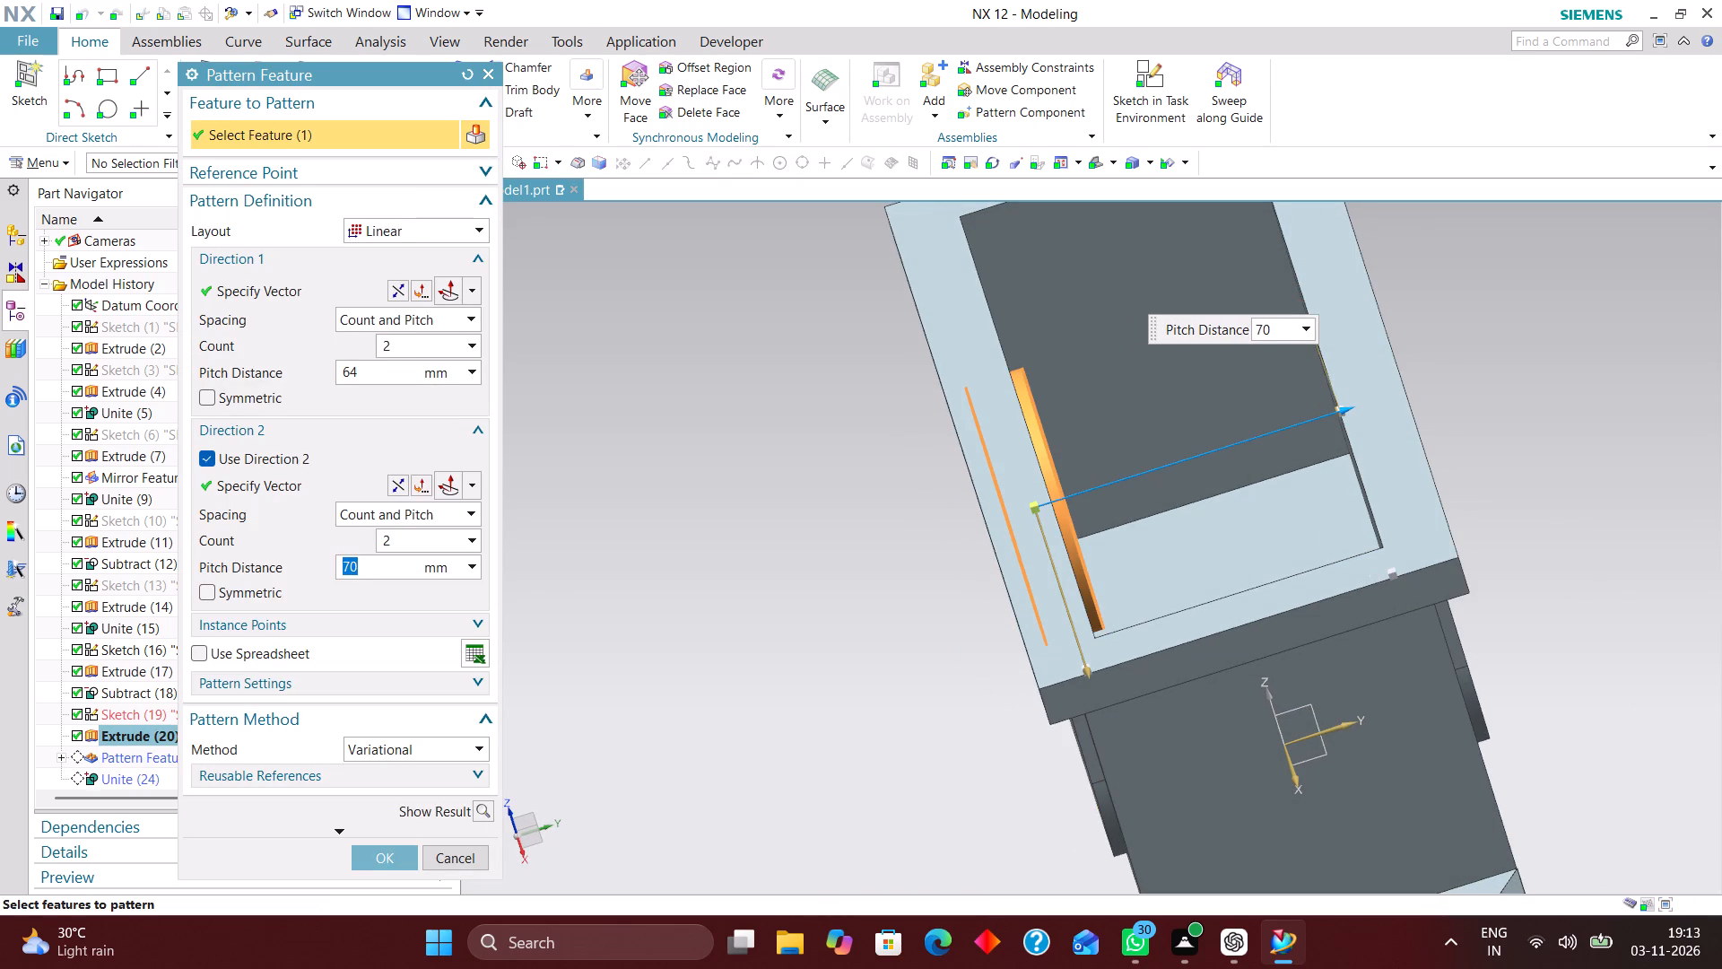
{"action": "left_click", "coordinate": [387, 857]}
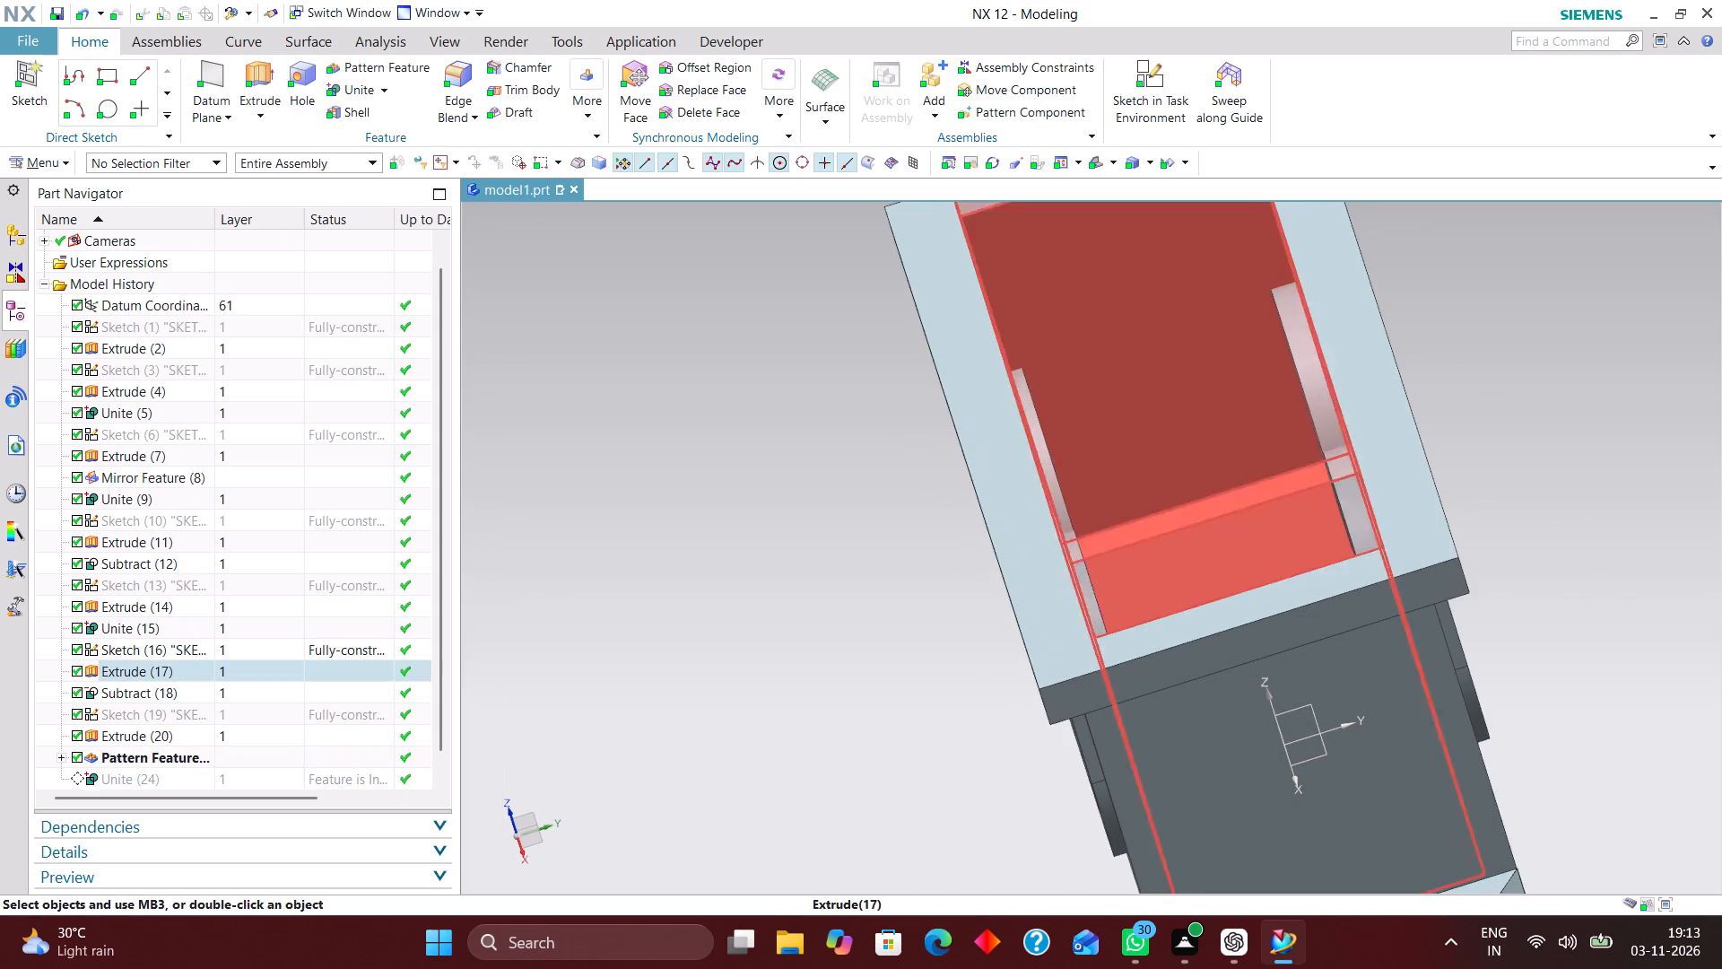
Examine how the patterned discs sit on the inside and outside of both housing side walls.
{"action": "middle_click_drag", "start_coordinate": [1472, 436], "coordinate": [1489, 427]}
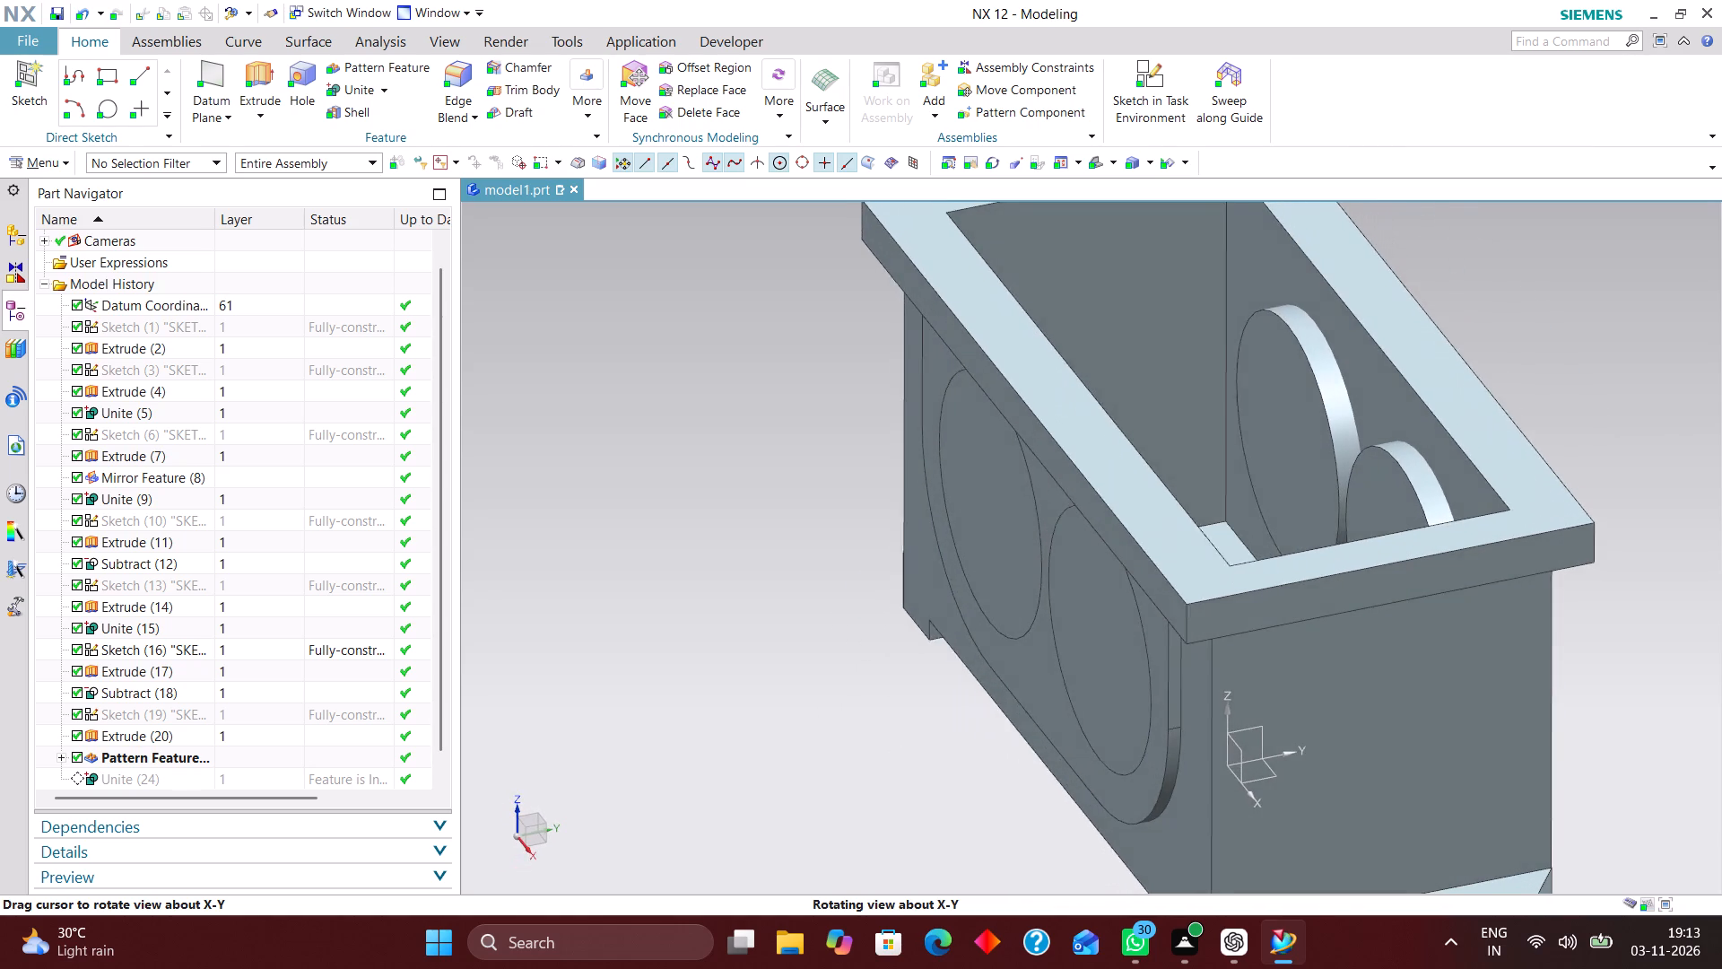
{"action": "middle_click_drag", "start_coordinate": [1489, 427], "coordinate": [1462, 423]}
{"action": "scroll", "coordinate": [1463, 423], "scroll_direction": "up", "scroll_amount": 1}
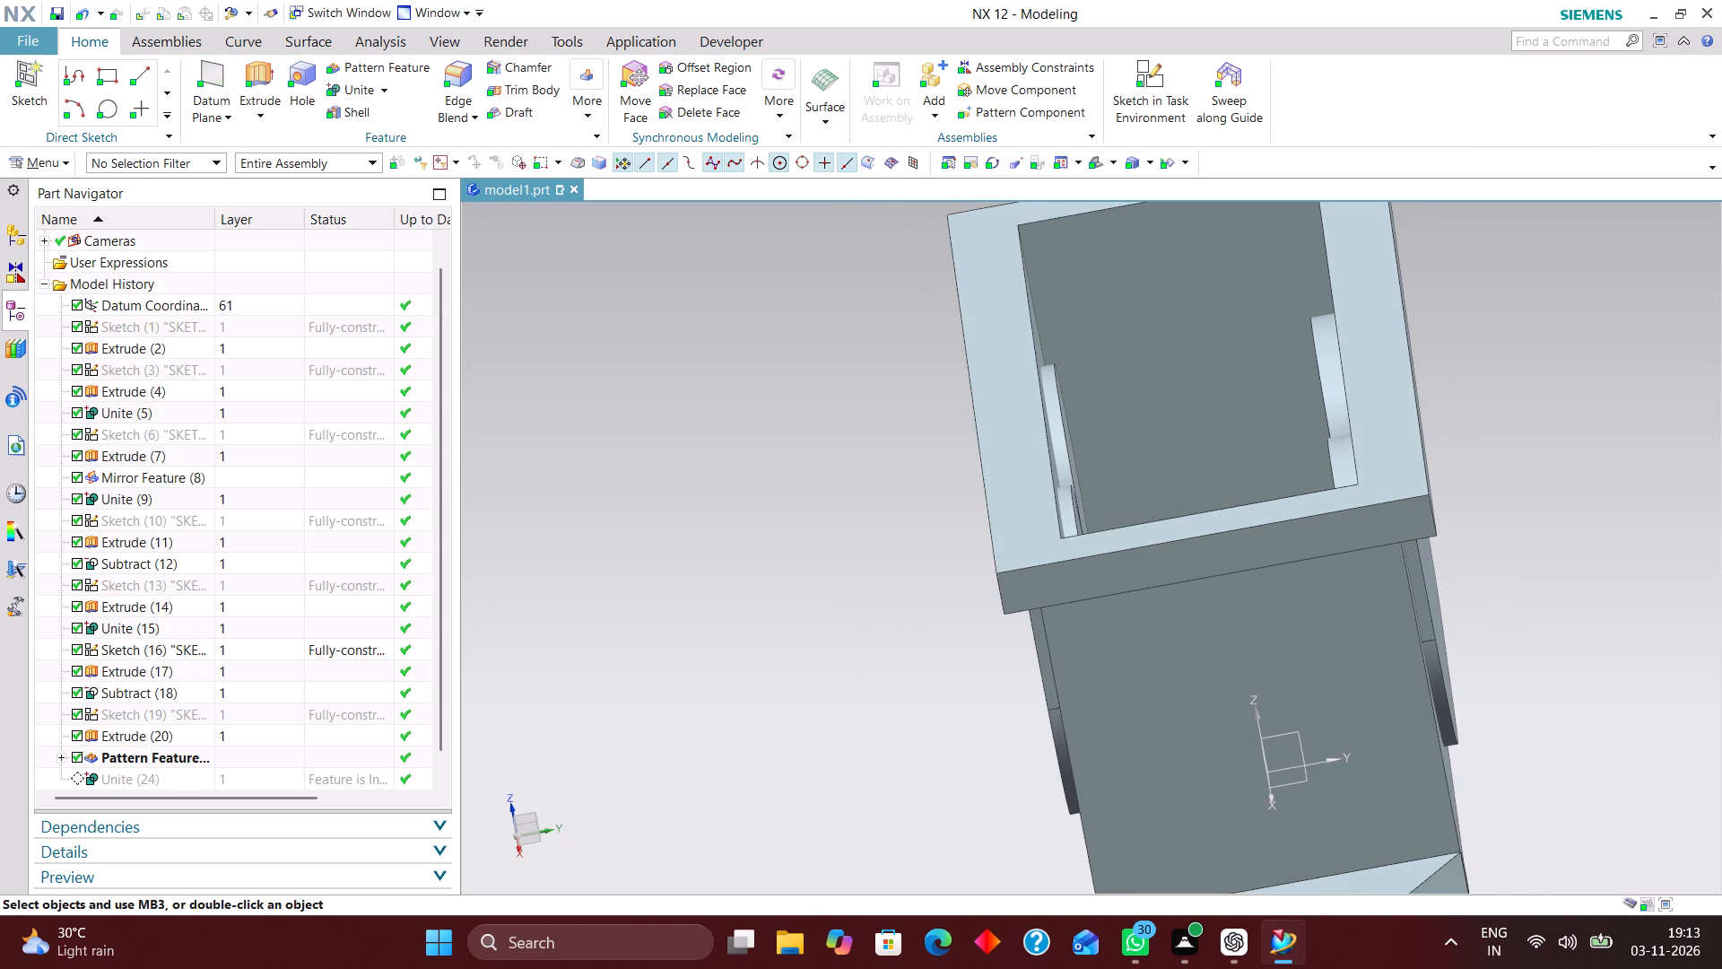
{"action": "scroll", "coordinate": [1458, 319], "scroll_direction": "down", "scroll_amount": 2}
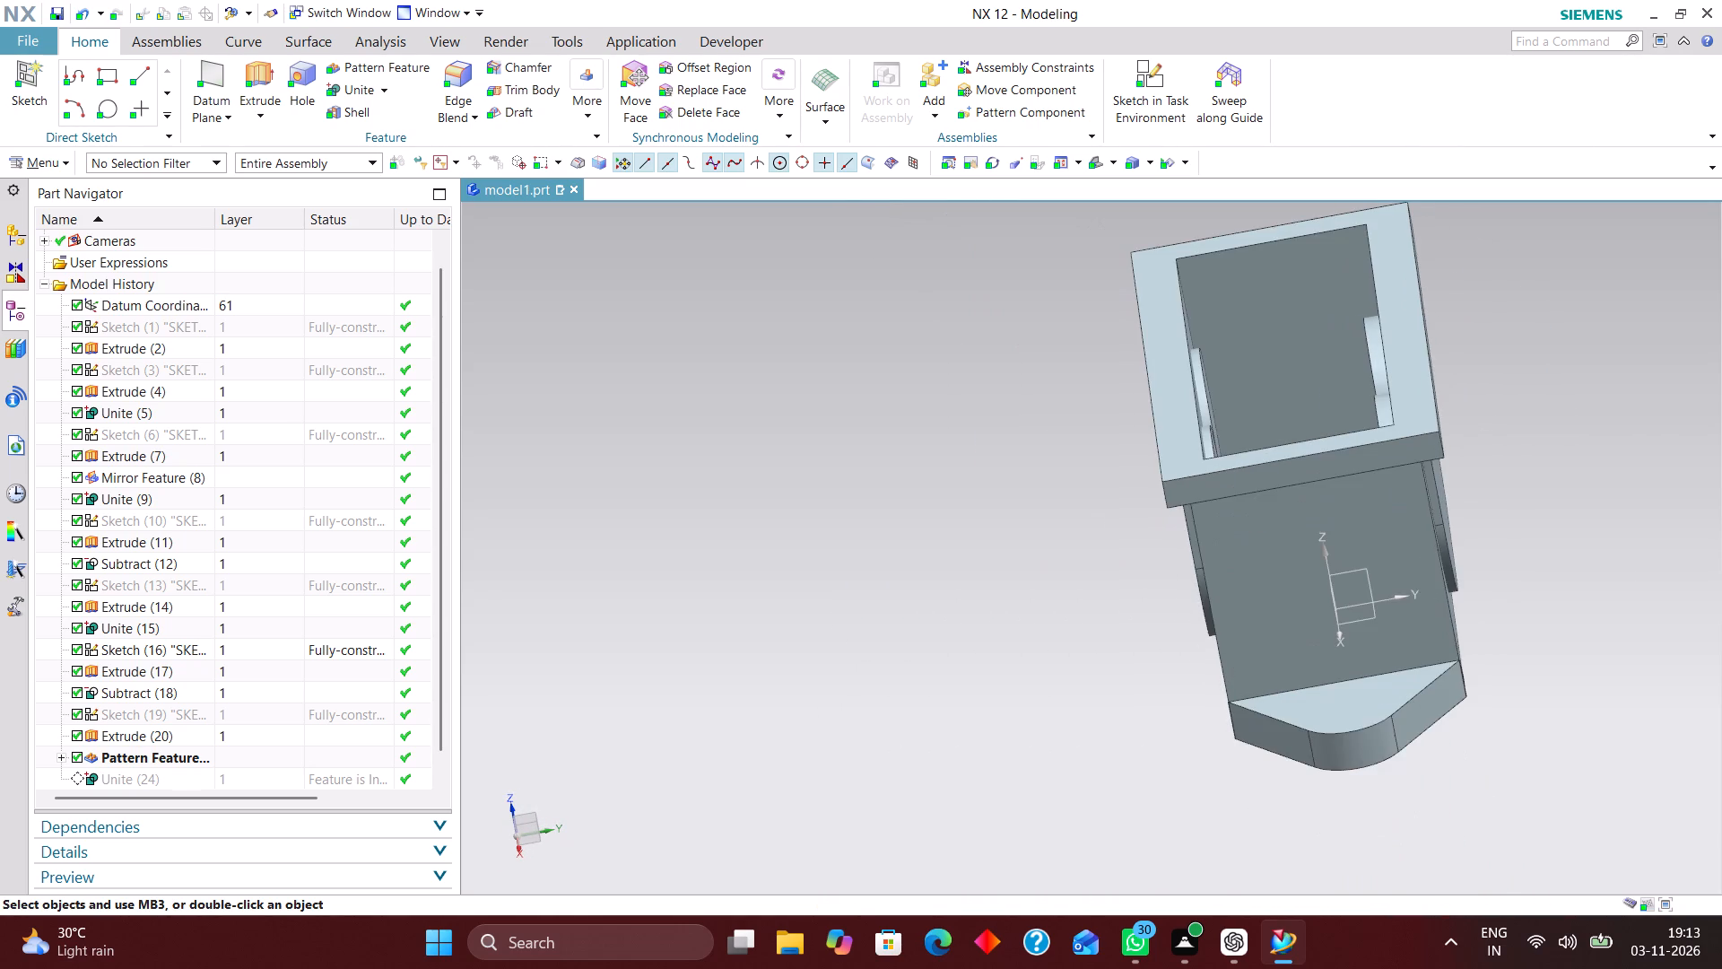
{"action": "middle_click_drag", "start_coordinate": [1518, 393], "coordinate": [1466, 437]}
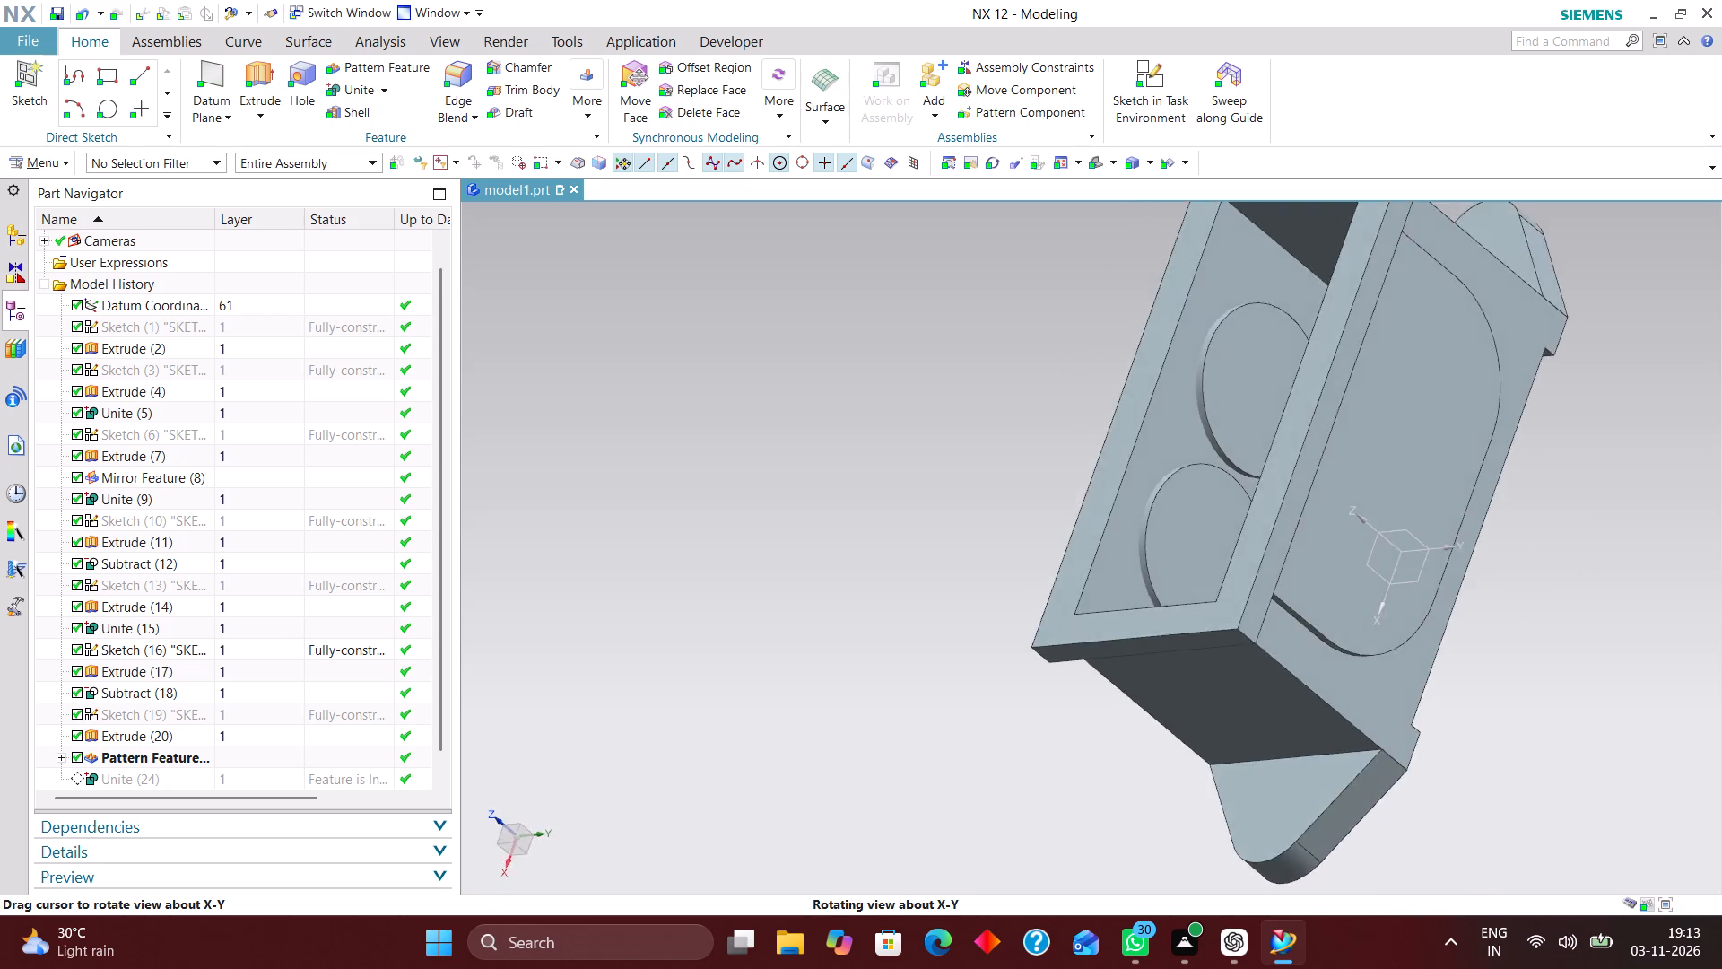
{"action": "middle_click_drag", "start_coordinate": [1466, 437], "coordinate": [1530, 424]}
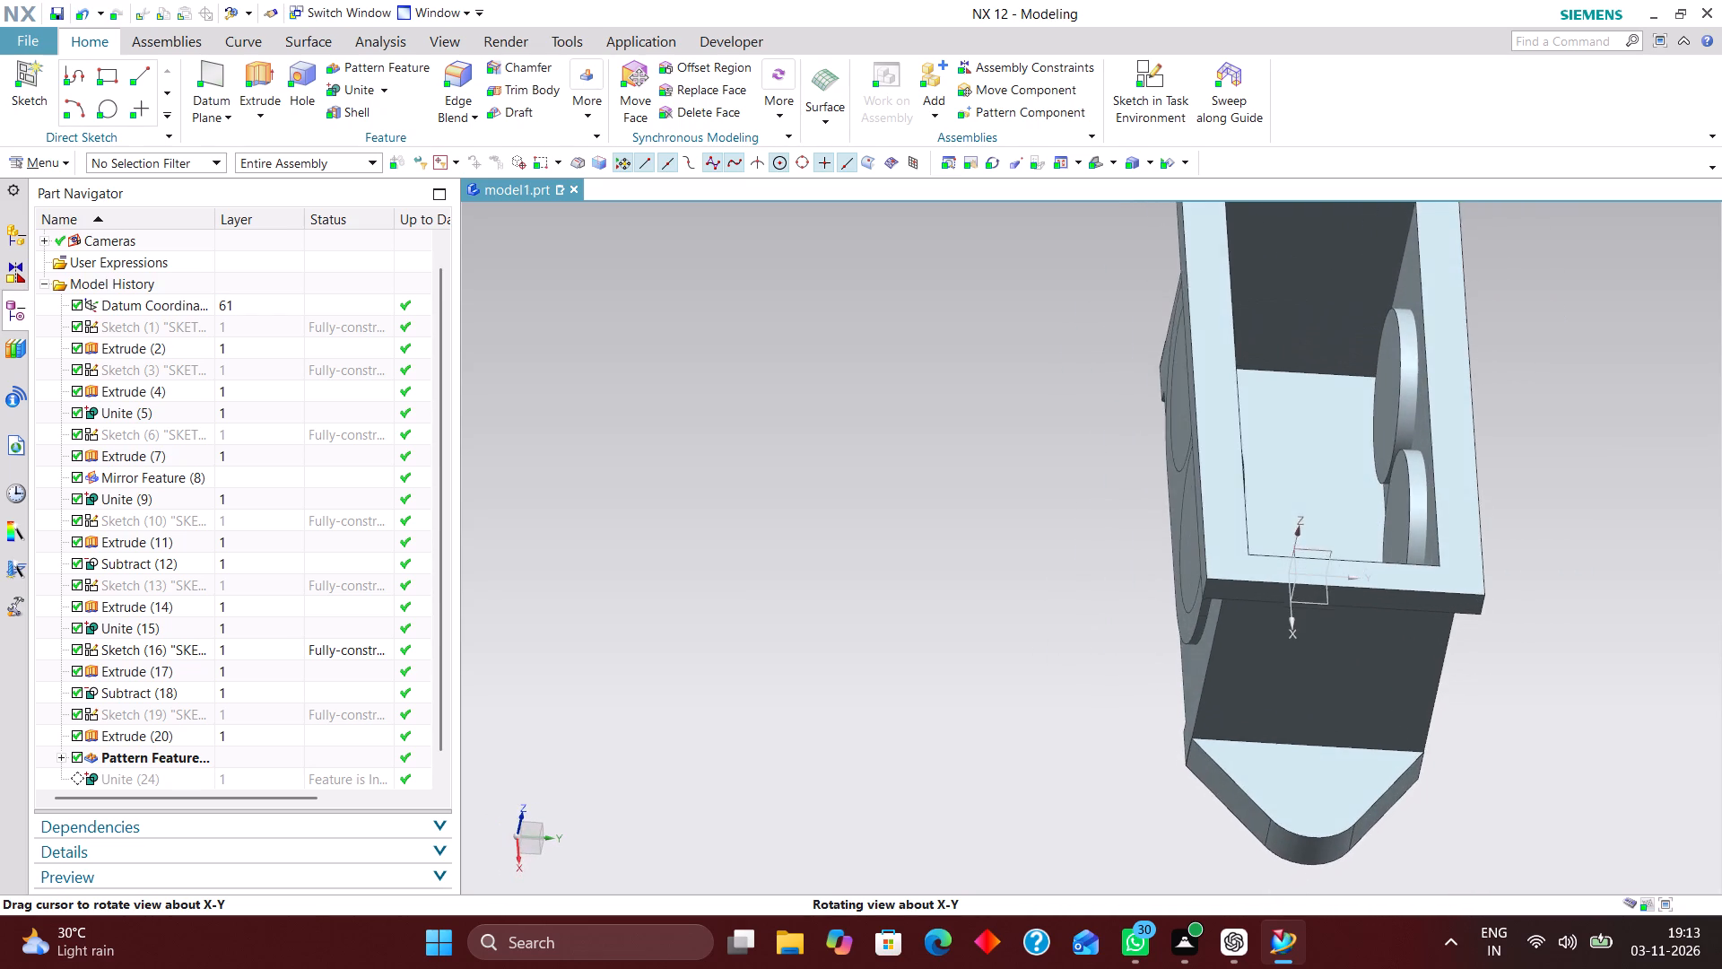
{"action": "middle_click_drag", "start_coordinate": [1530, 424], "coordinate": [1529, 424]}
Measure how far the original disc protrudes from the inner face of the housing's -Y side wall.
{"action": "scroll", "coordinate": [1467, 381], "scroll_direction": "up", "scroll_amount": 4}
{"action": "middle_click_drag", "start_coordinate": [1192, 401], "coordinate": [1155, 386]}
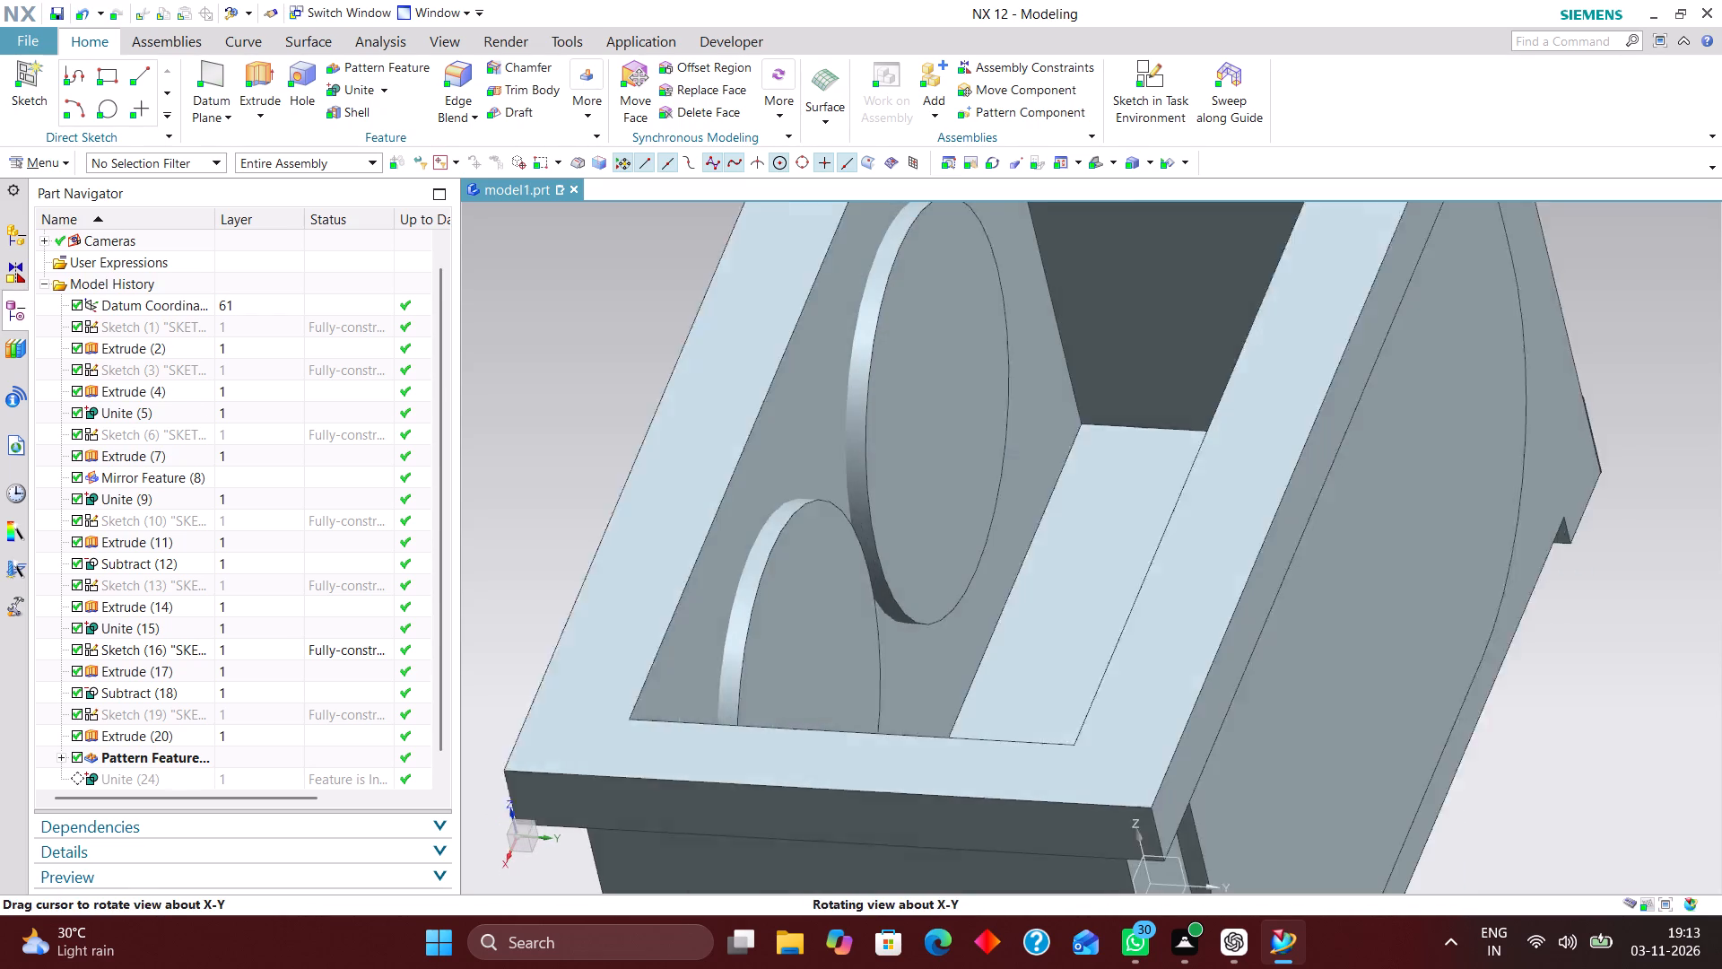
{"action": "middle_click_drag", "start_coordinate": [1155, 386], "coordinate": [1170, 386]}
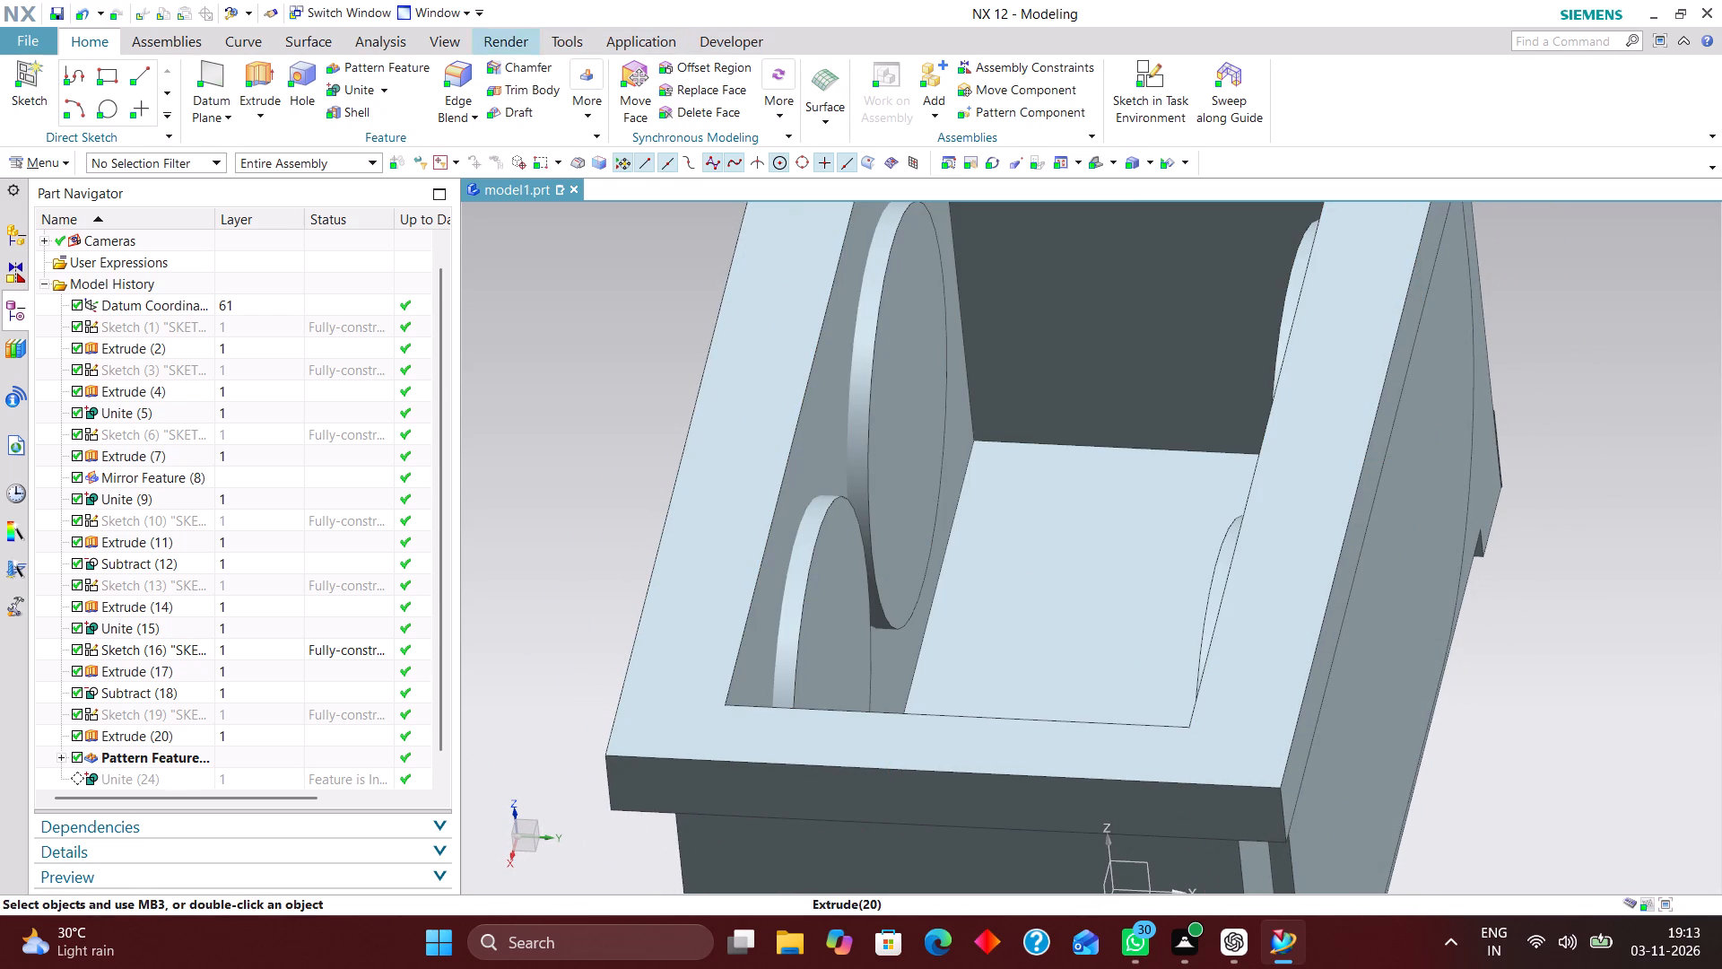
{"action": "left_click", "coordinate": [367, 45]}
{"action": "left_click", "coordinate": [29, 87]}
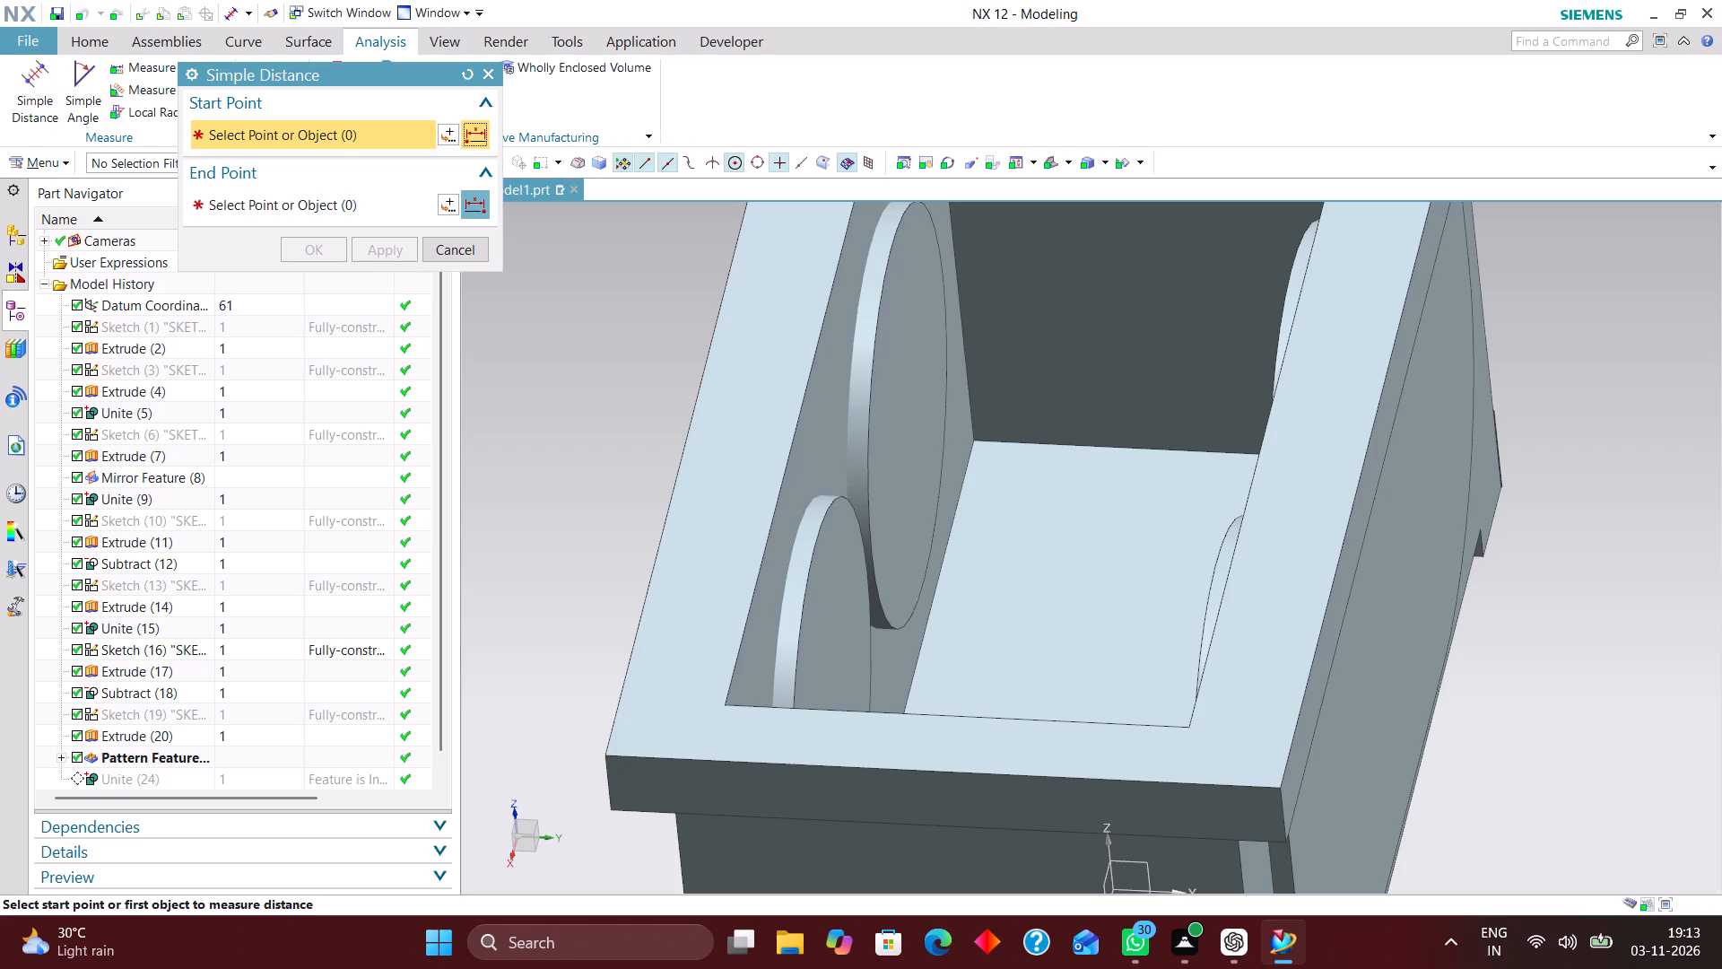
{"action": "left_click", "coordinate": [817, 423]}
{"action": "left_click", "coordinate": [909, 412]}
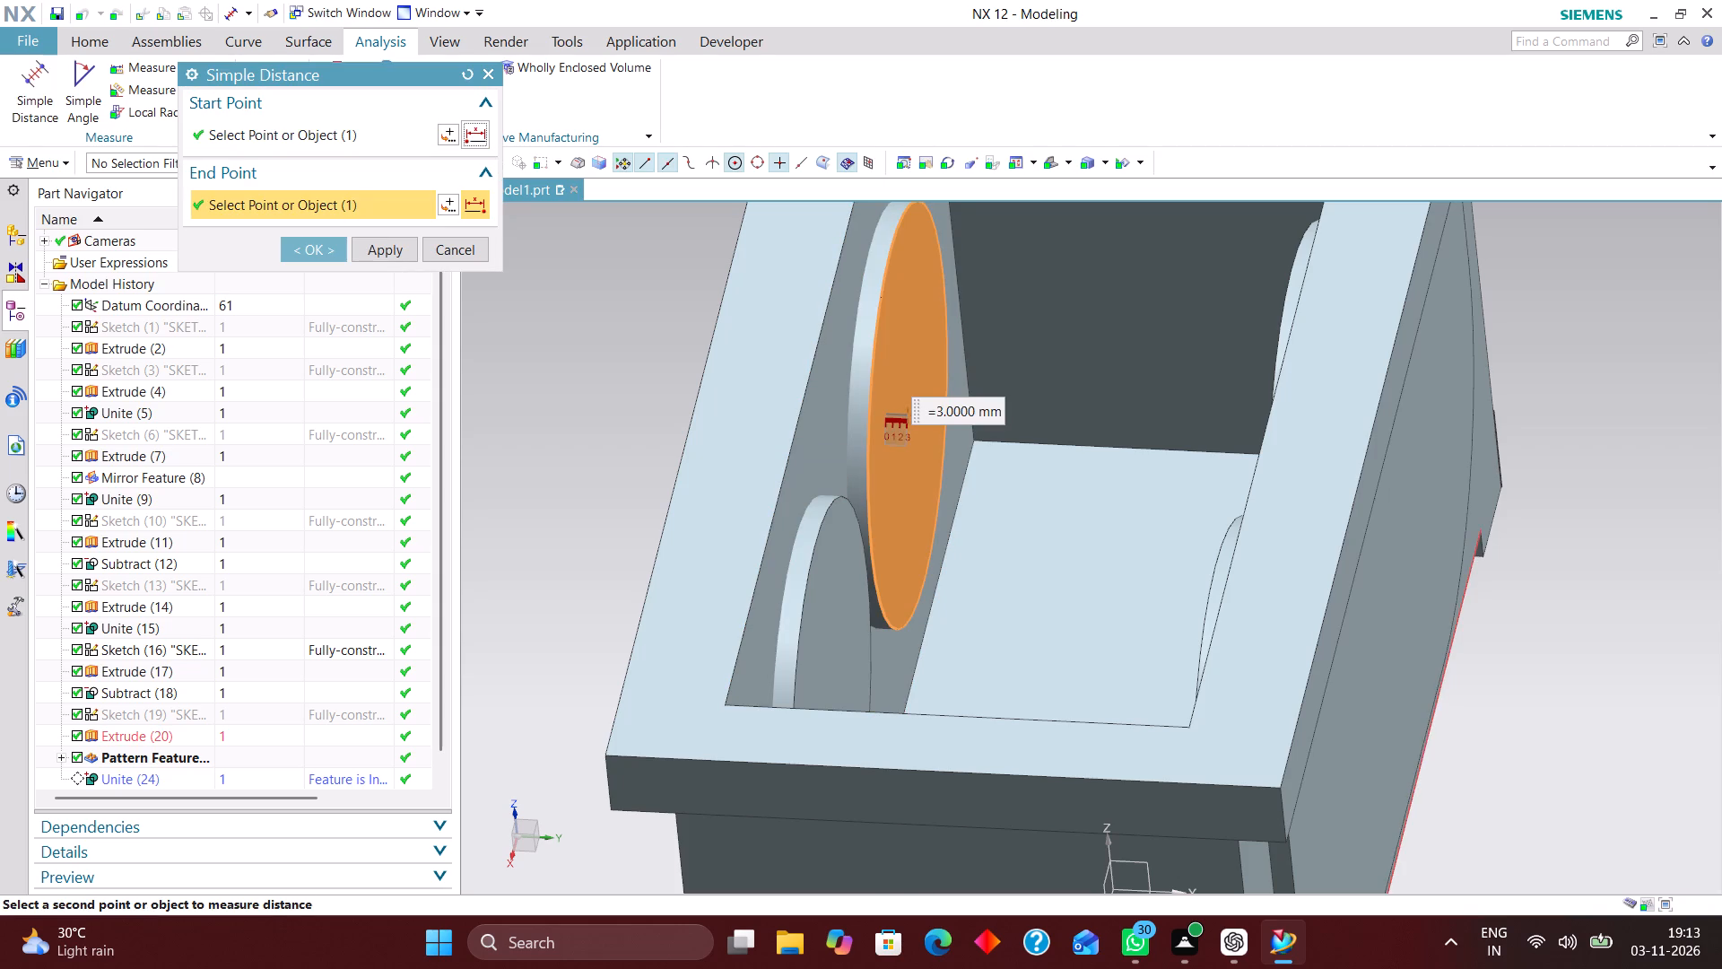
{"action": "left_click", "coordinate": [465, 250]}
Measure how far the patterned disc protrudes from the inner face of the opposite, +Y side wall.
{"action": "middle_click_drag", "start_coordinate": [1037, 388], "coordinate": [1081, 375]}
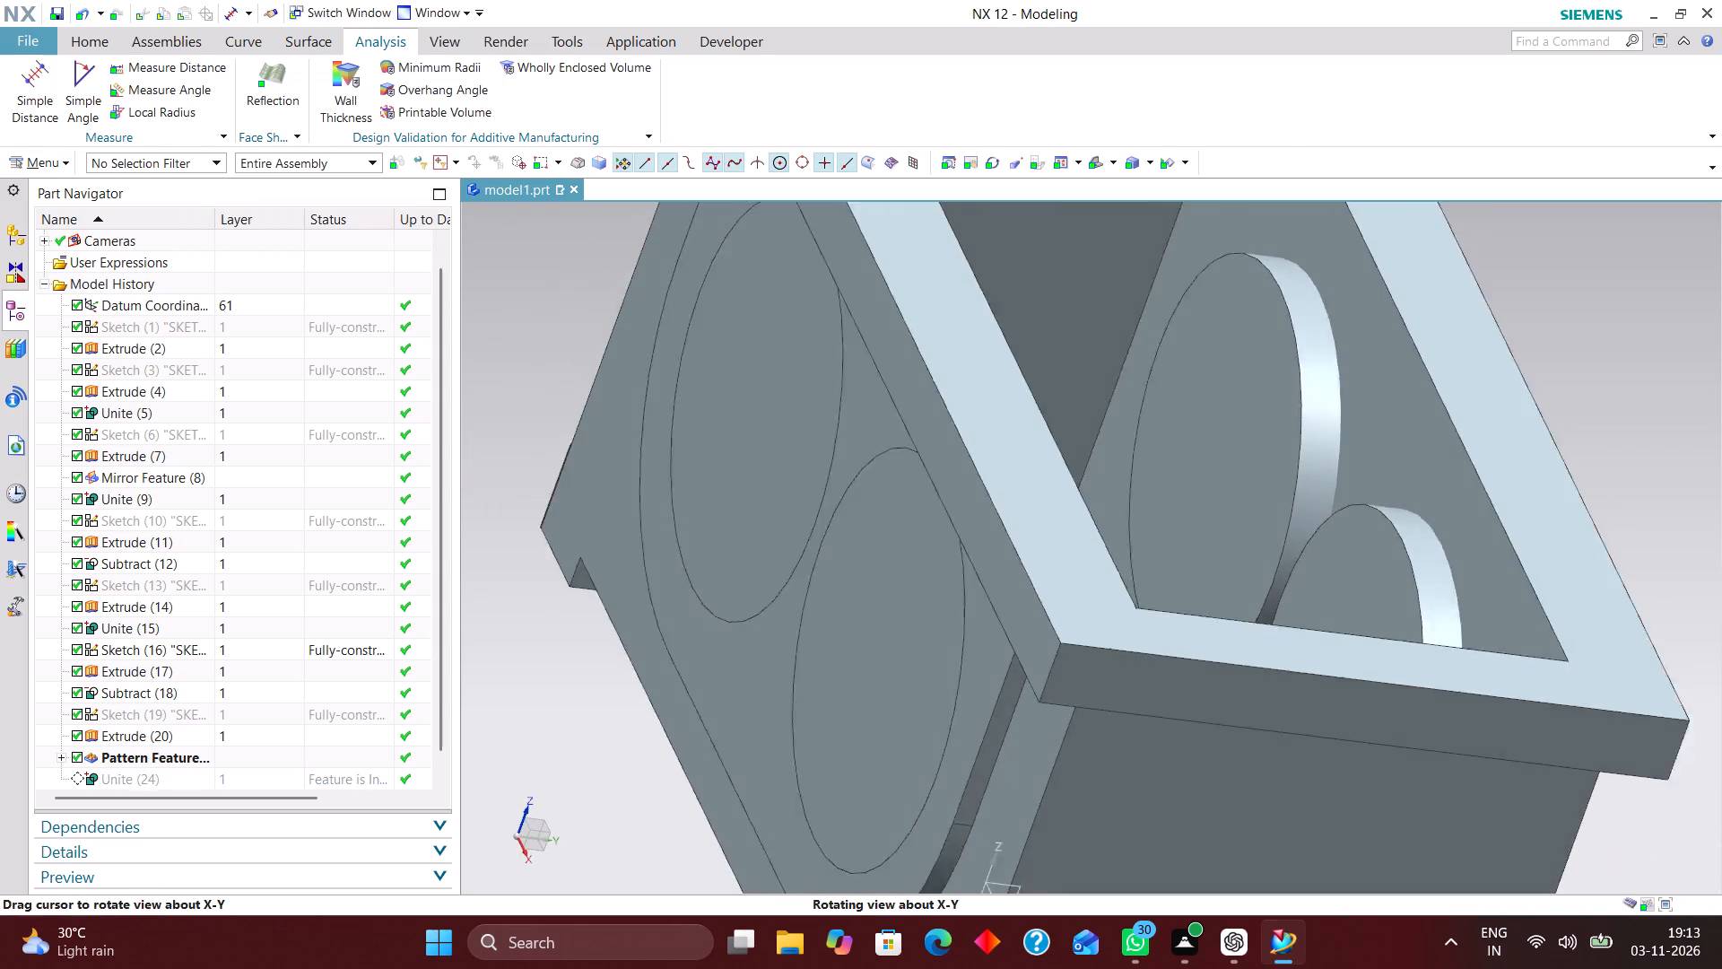
{"action": "middle_click_drag", "start_coordinate": [1081, 375], "coordinate": [1072, 380]}
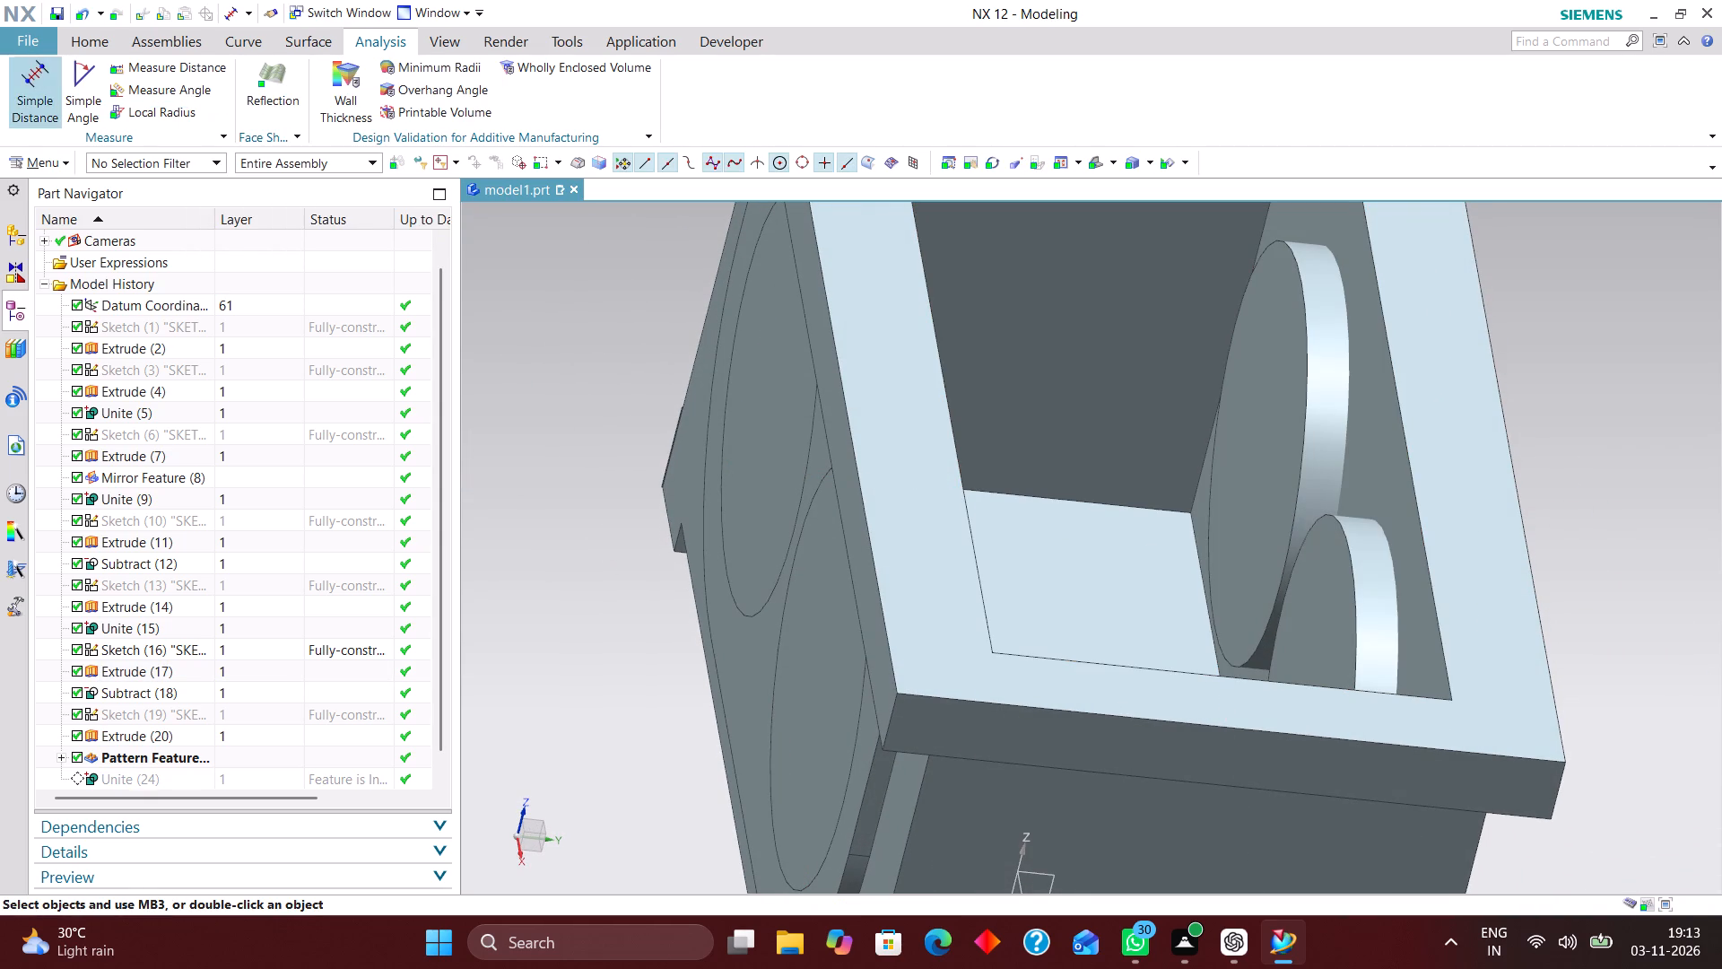
{"action": "left_click", "coordinate": [23, 83]}
{"action": "left_click", "coordinate": [1389, 411]}
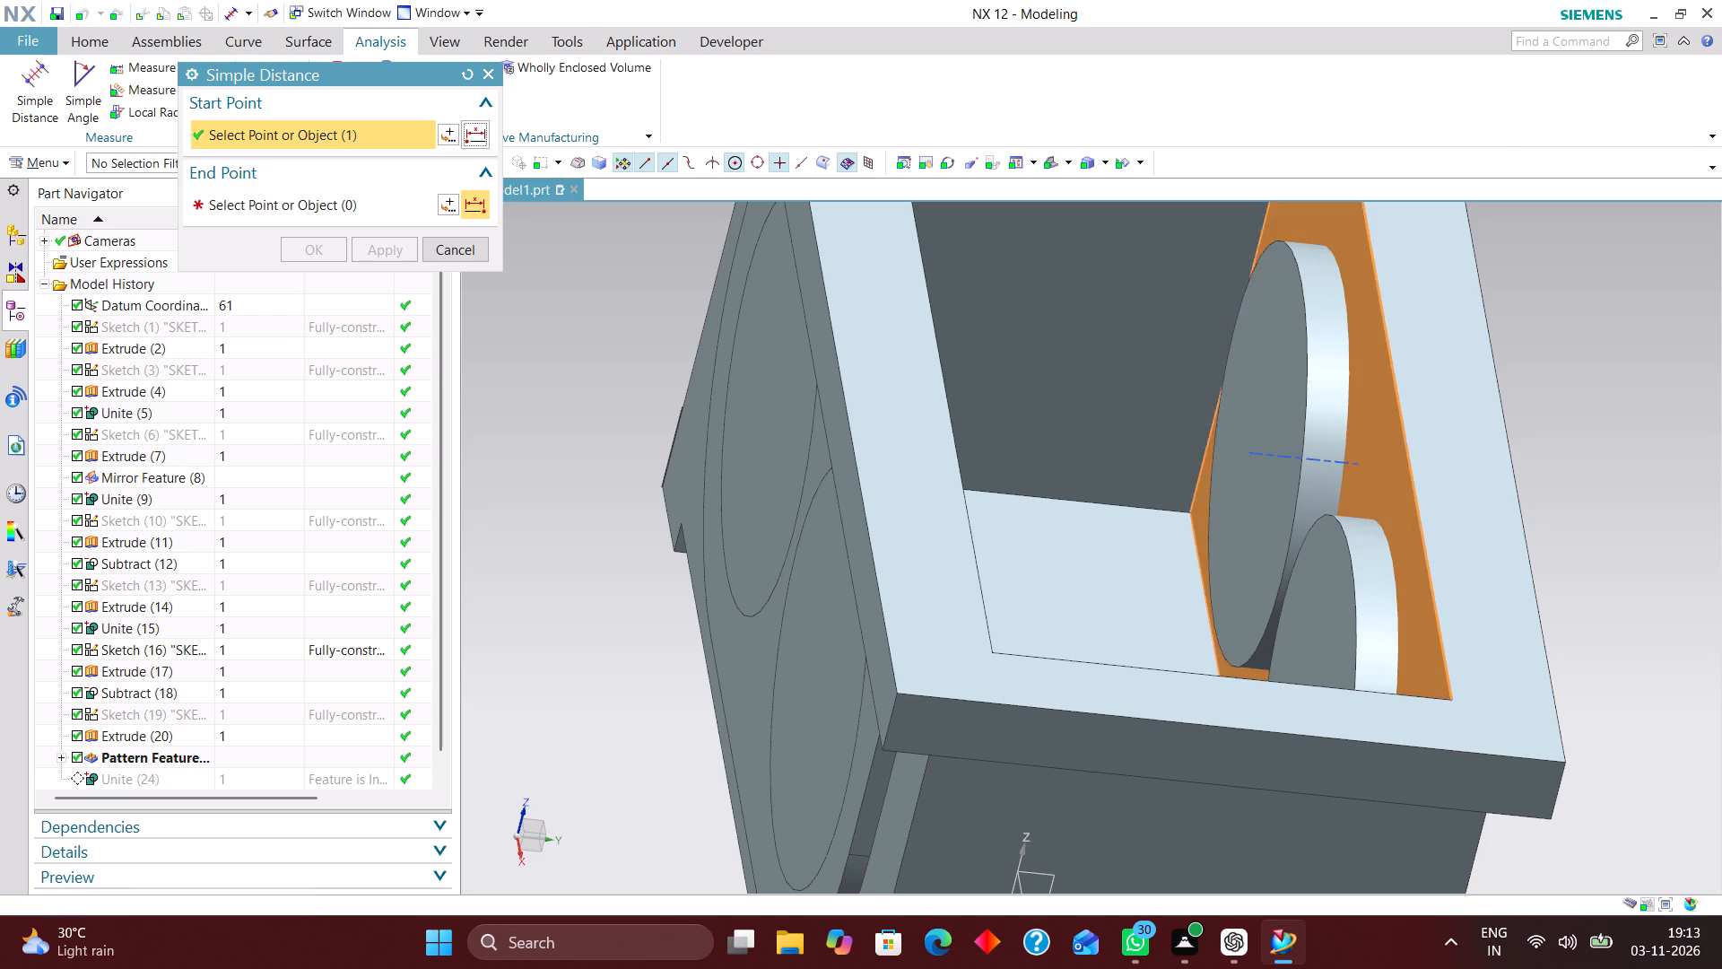
{"action": "left_click", "coordinate": [1285, 422]}
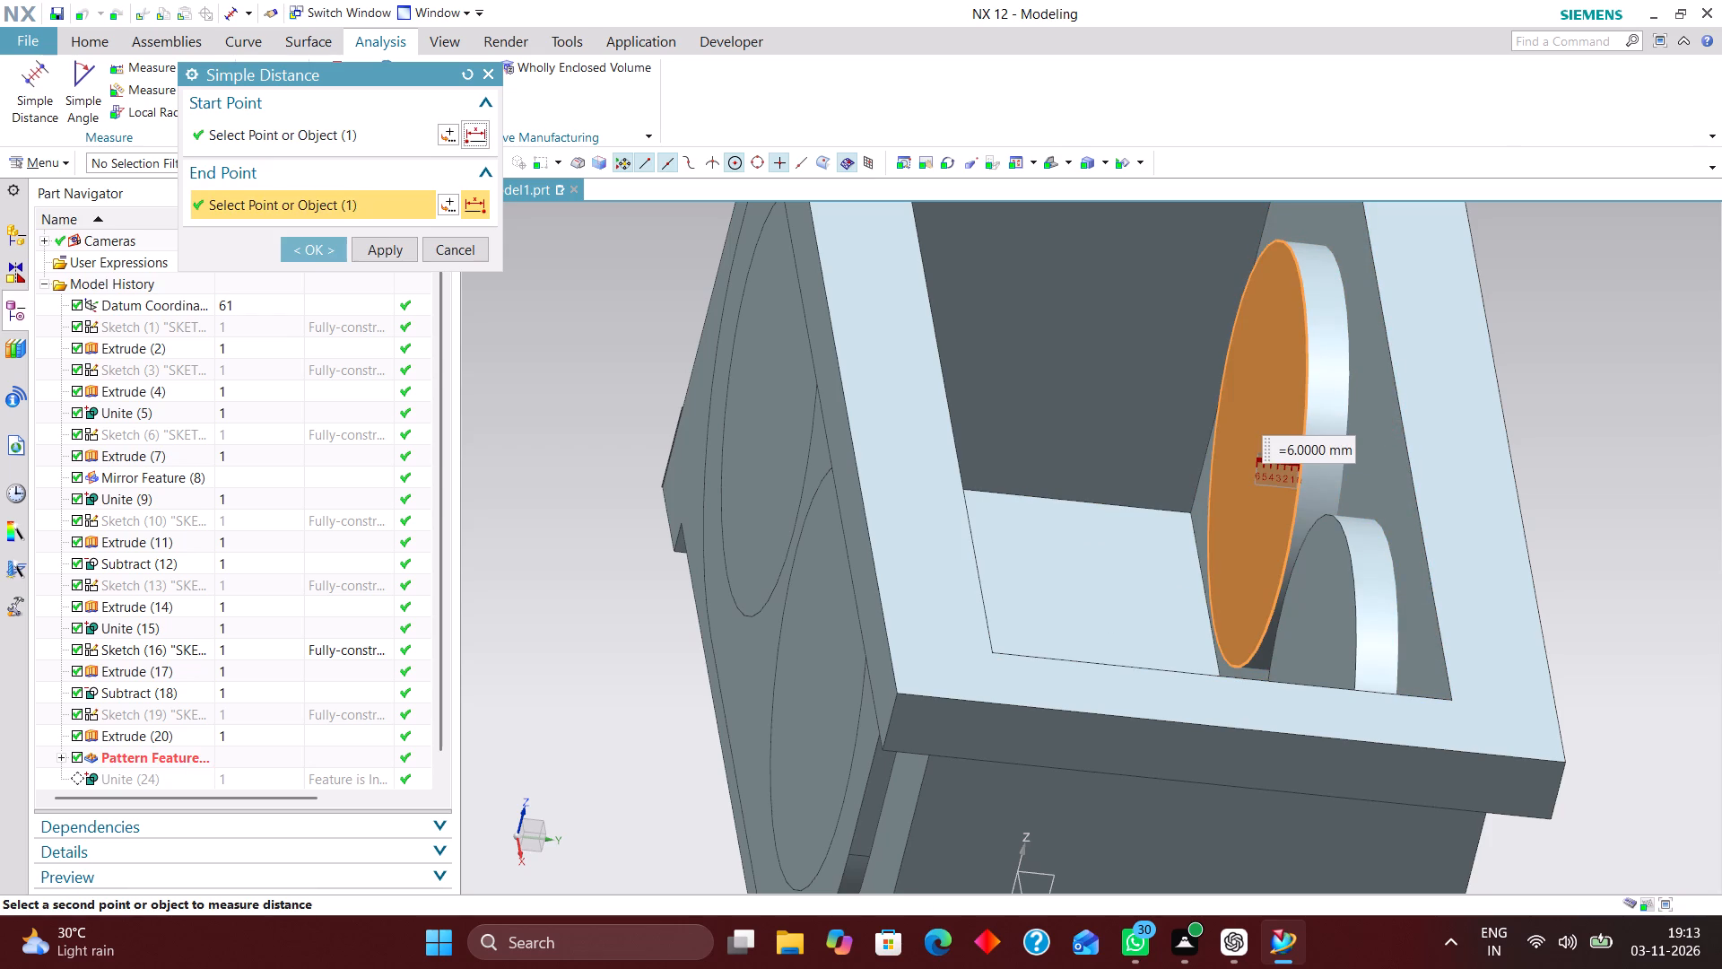
{"action": "left_click", "coordinate": [477, 249]}
Edit the disc pattern, setting its second-direction pitch to 73 mm, and accept the change.
{"action": "double_click", "coordinate": [1297, 379]}
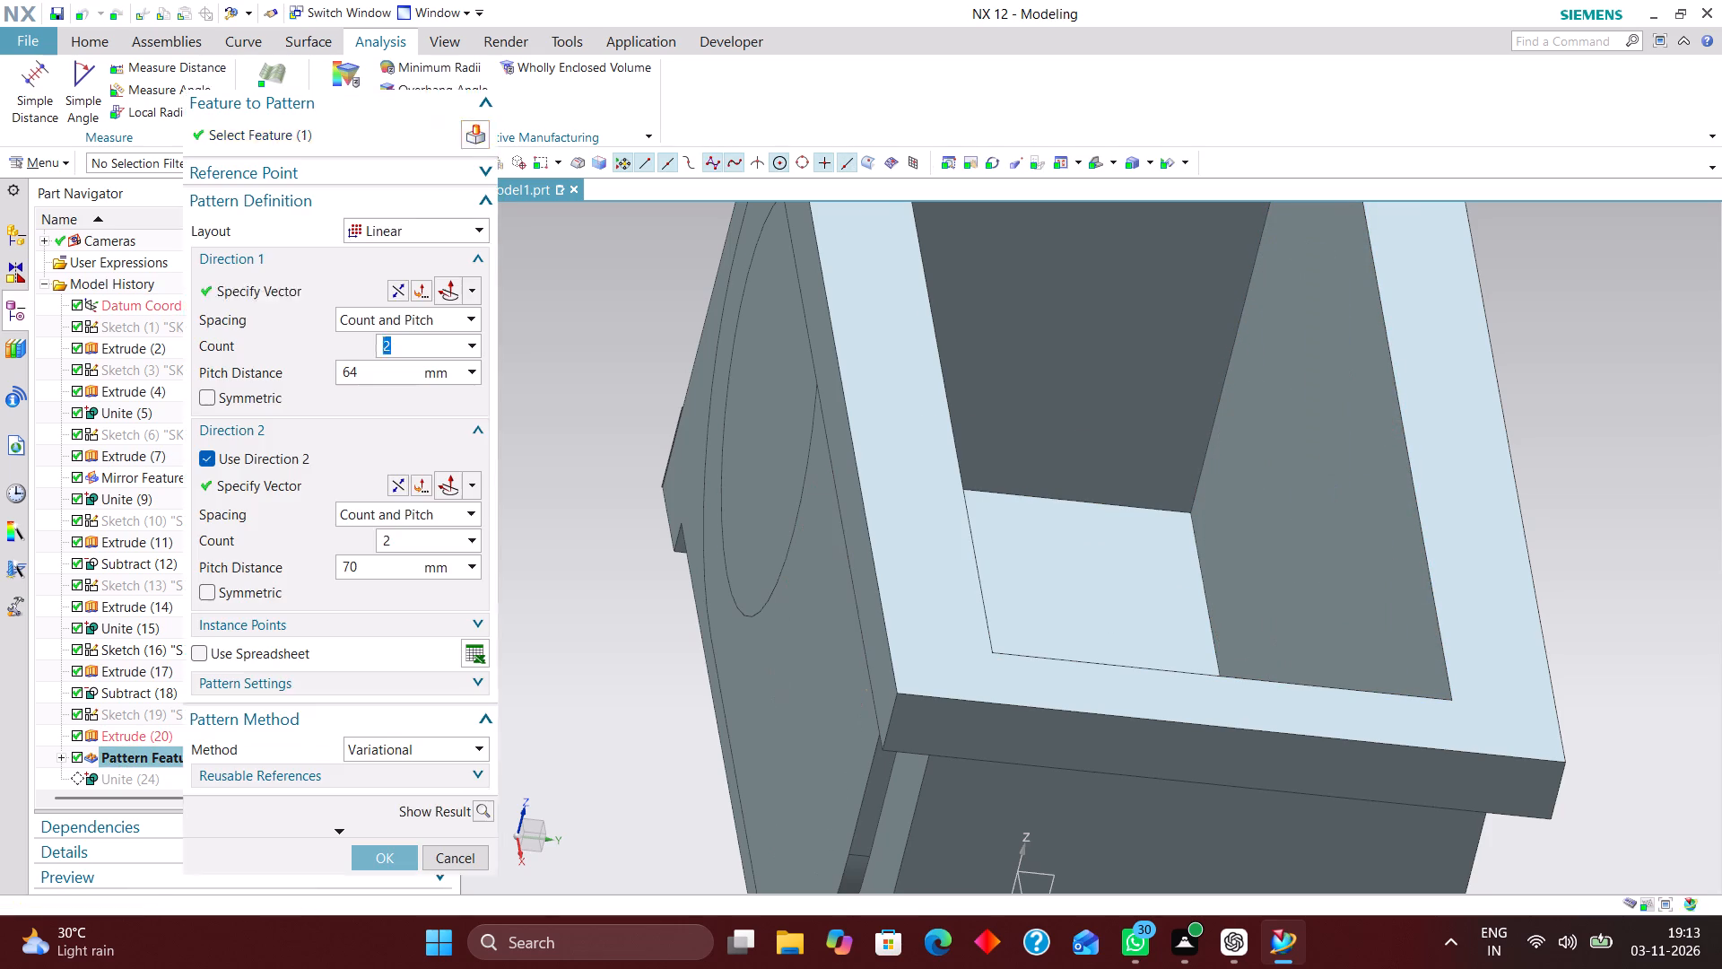
{"action": "middle_click_drag", "start_coordinate": [1081, 476], "coordinate": [1117, 443]}
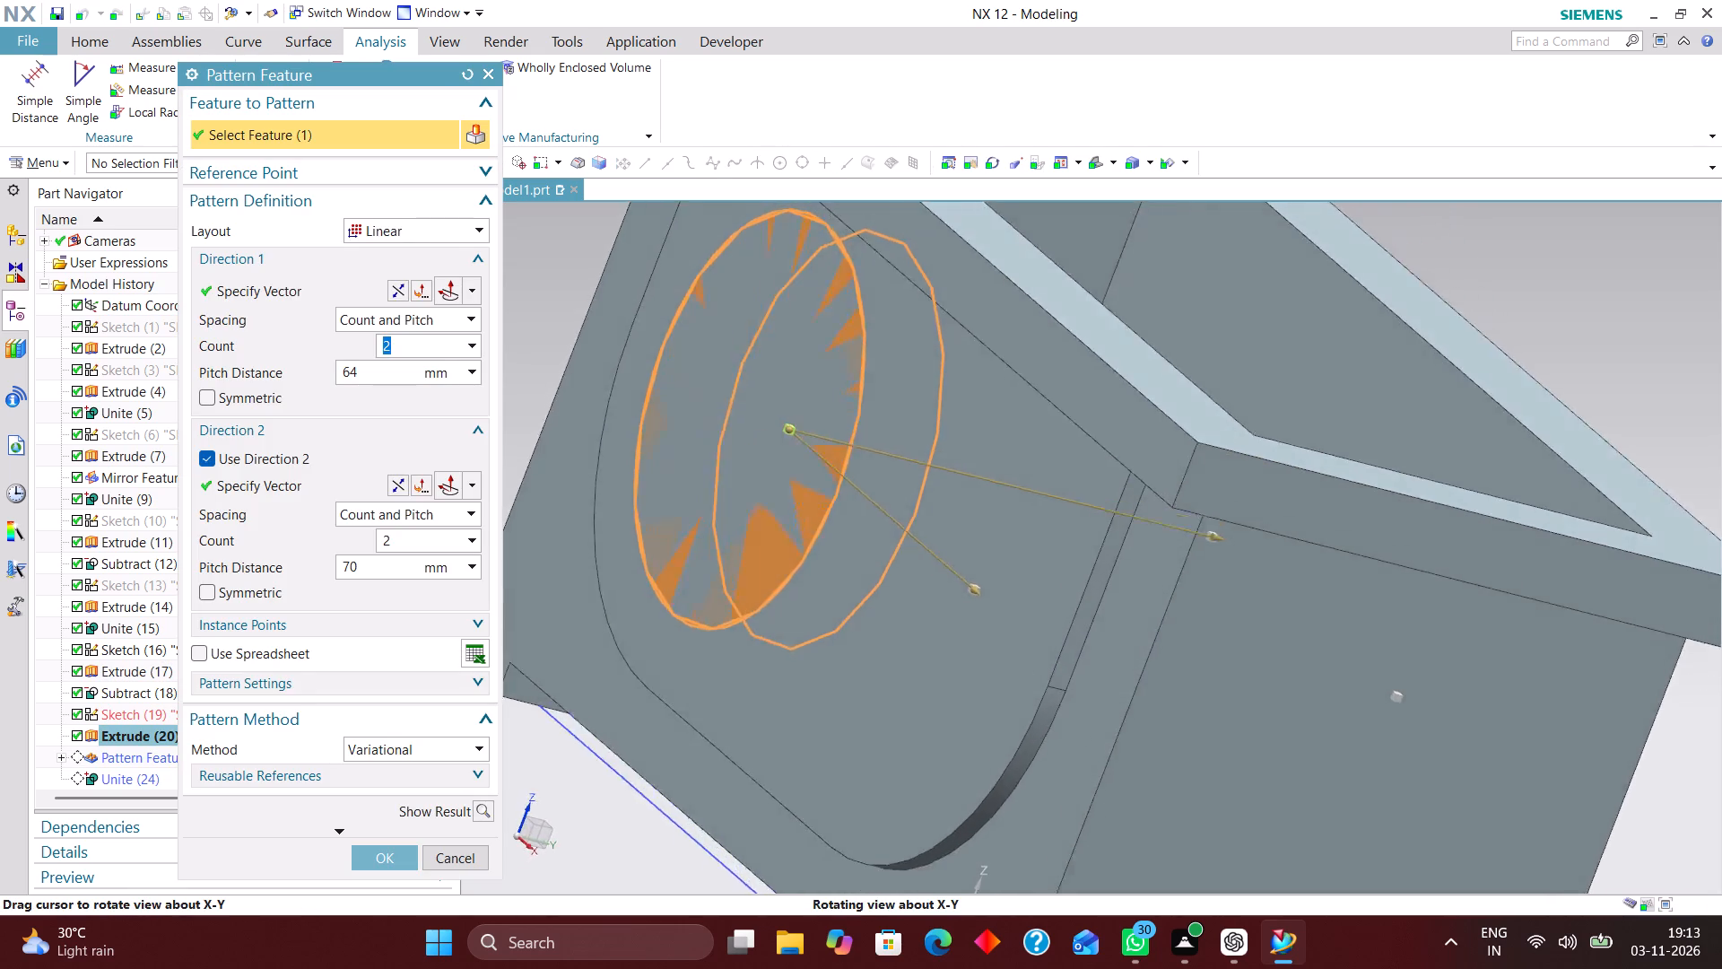
{"action": "middle_click_drag", "start_coordinate": [1117, 443], "coordinate": [1092, 458]}
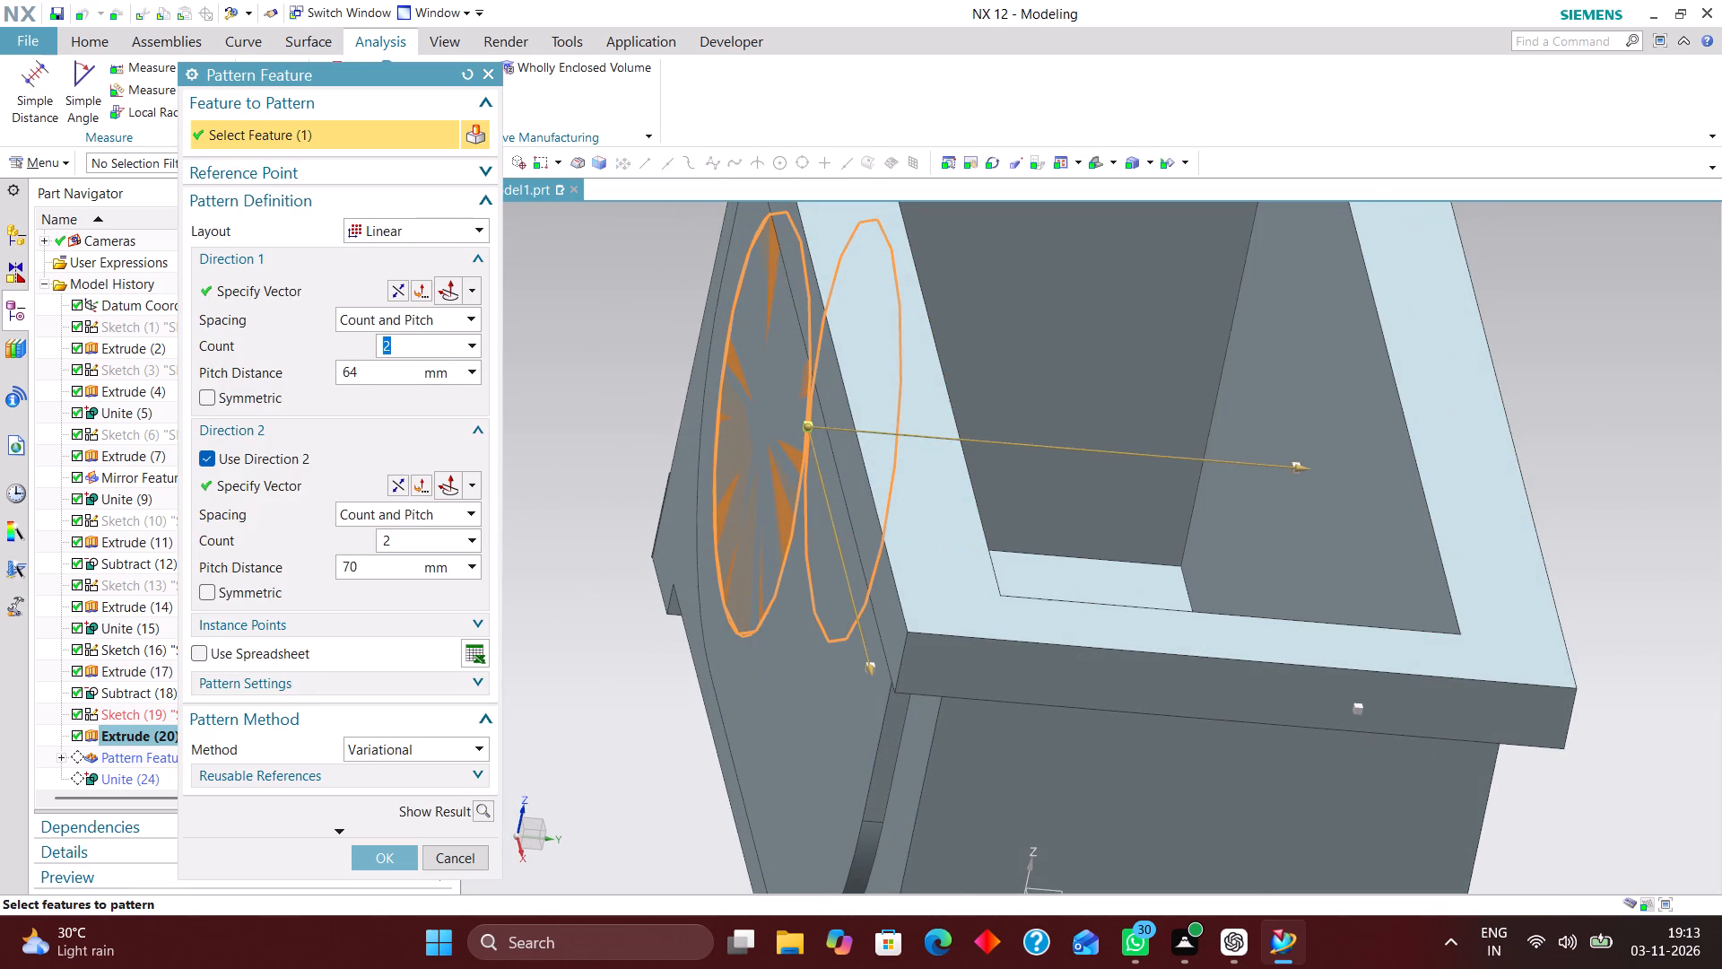
{"action": "left_click_drag", "start_coordinate": [368, 567], "coordinate": [268, 567]}
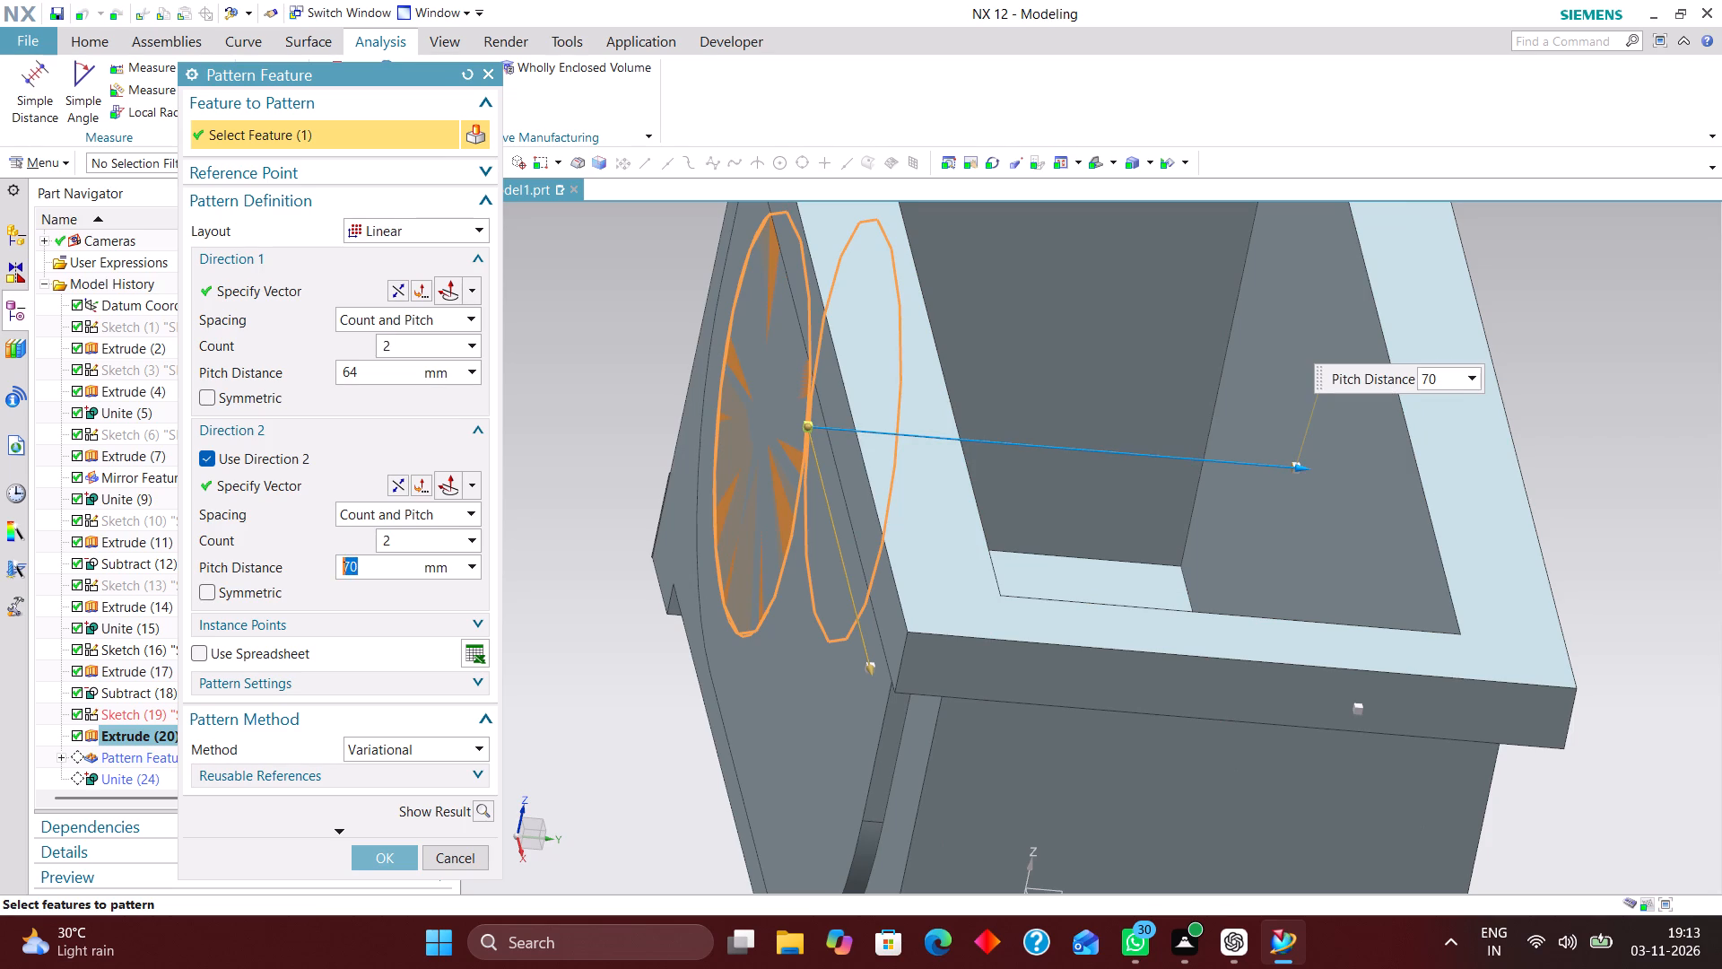
{"action": "type", "text": "73"}
{"action": "key", "text": "Return"}
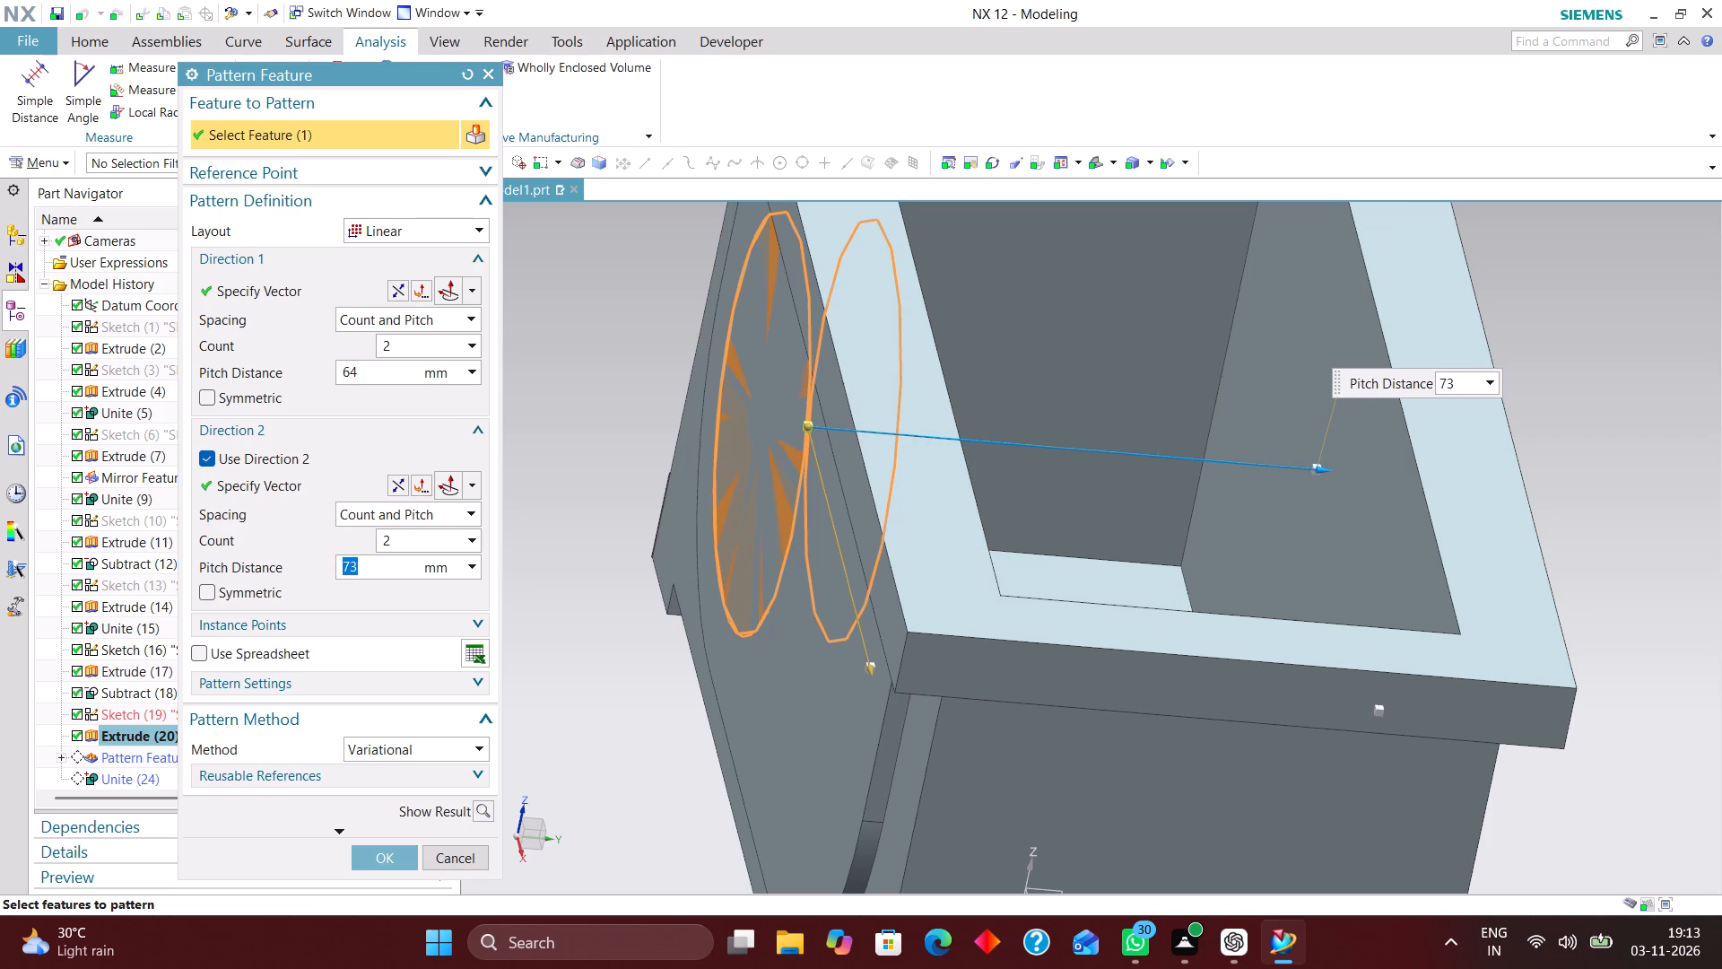
{"action": "left_click", "coordinate": [391, 851]}
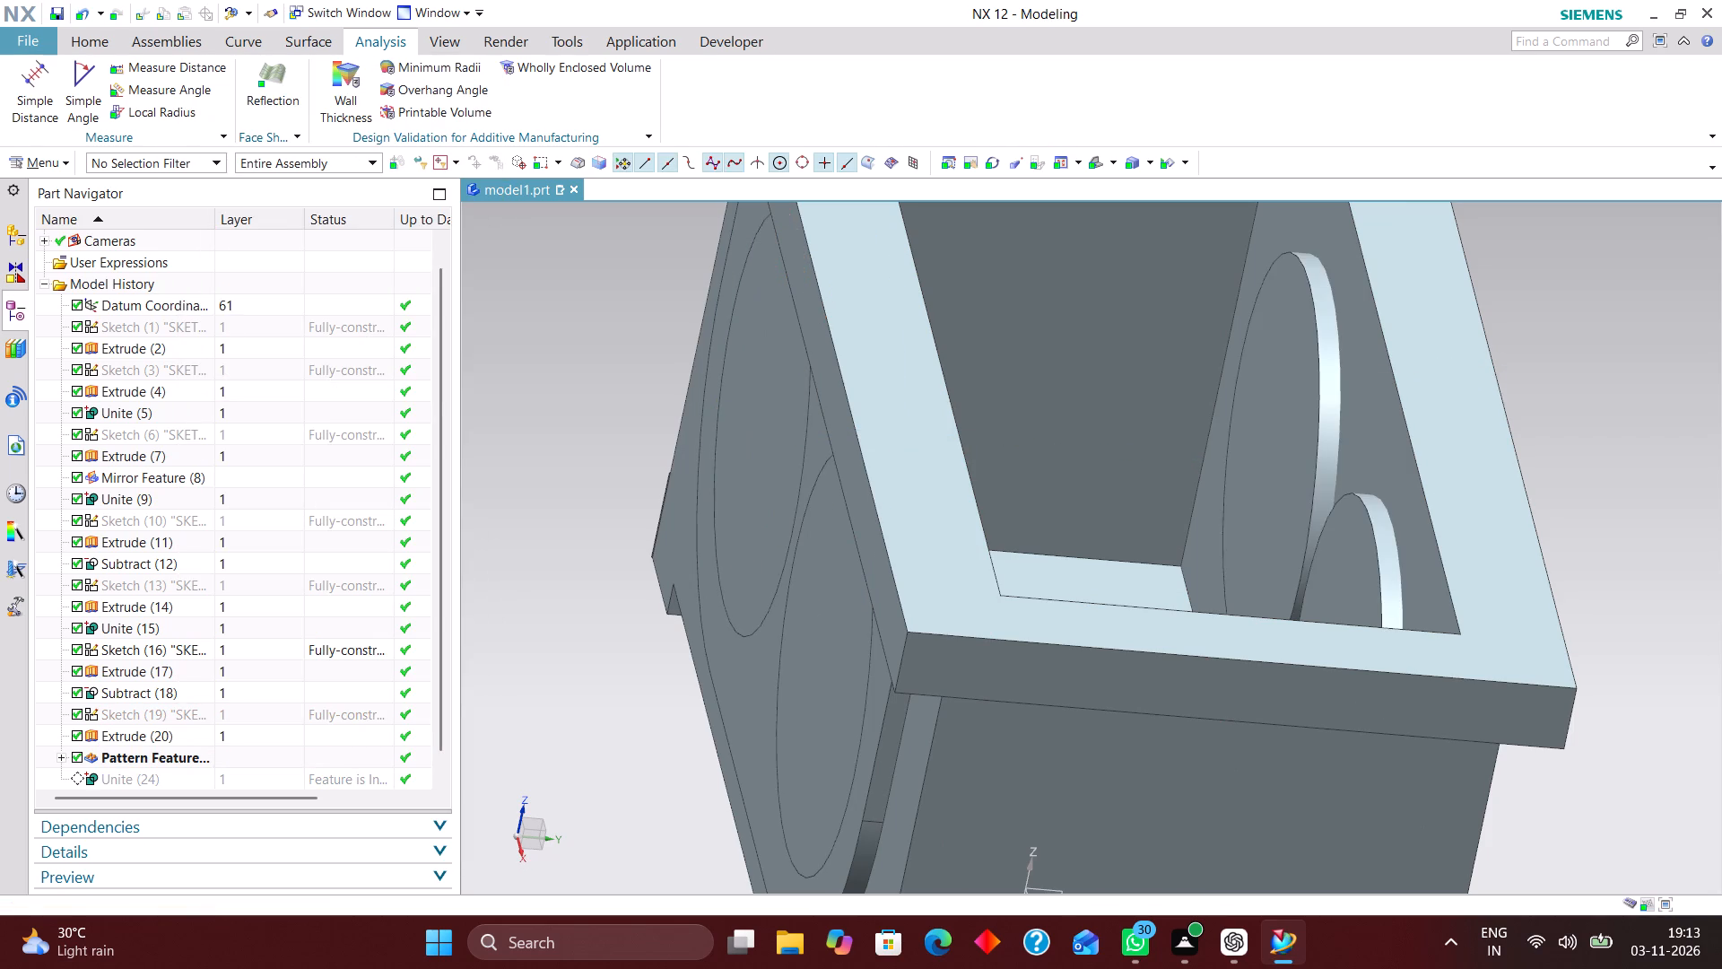
Measure the patterned disc's protrusion from the inner face of the +Y side wall again.
{"action": "scroll", "coordinate": [1583, 423], "scroll_direction": "up", "scroll_amount": 1}
{"action": "middle_click_drag", "start_coordinate": [1573, 428], "coordinate": [1568, 437]}
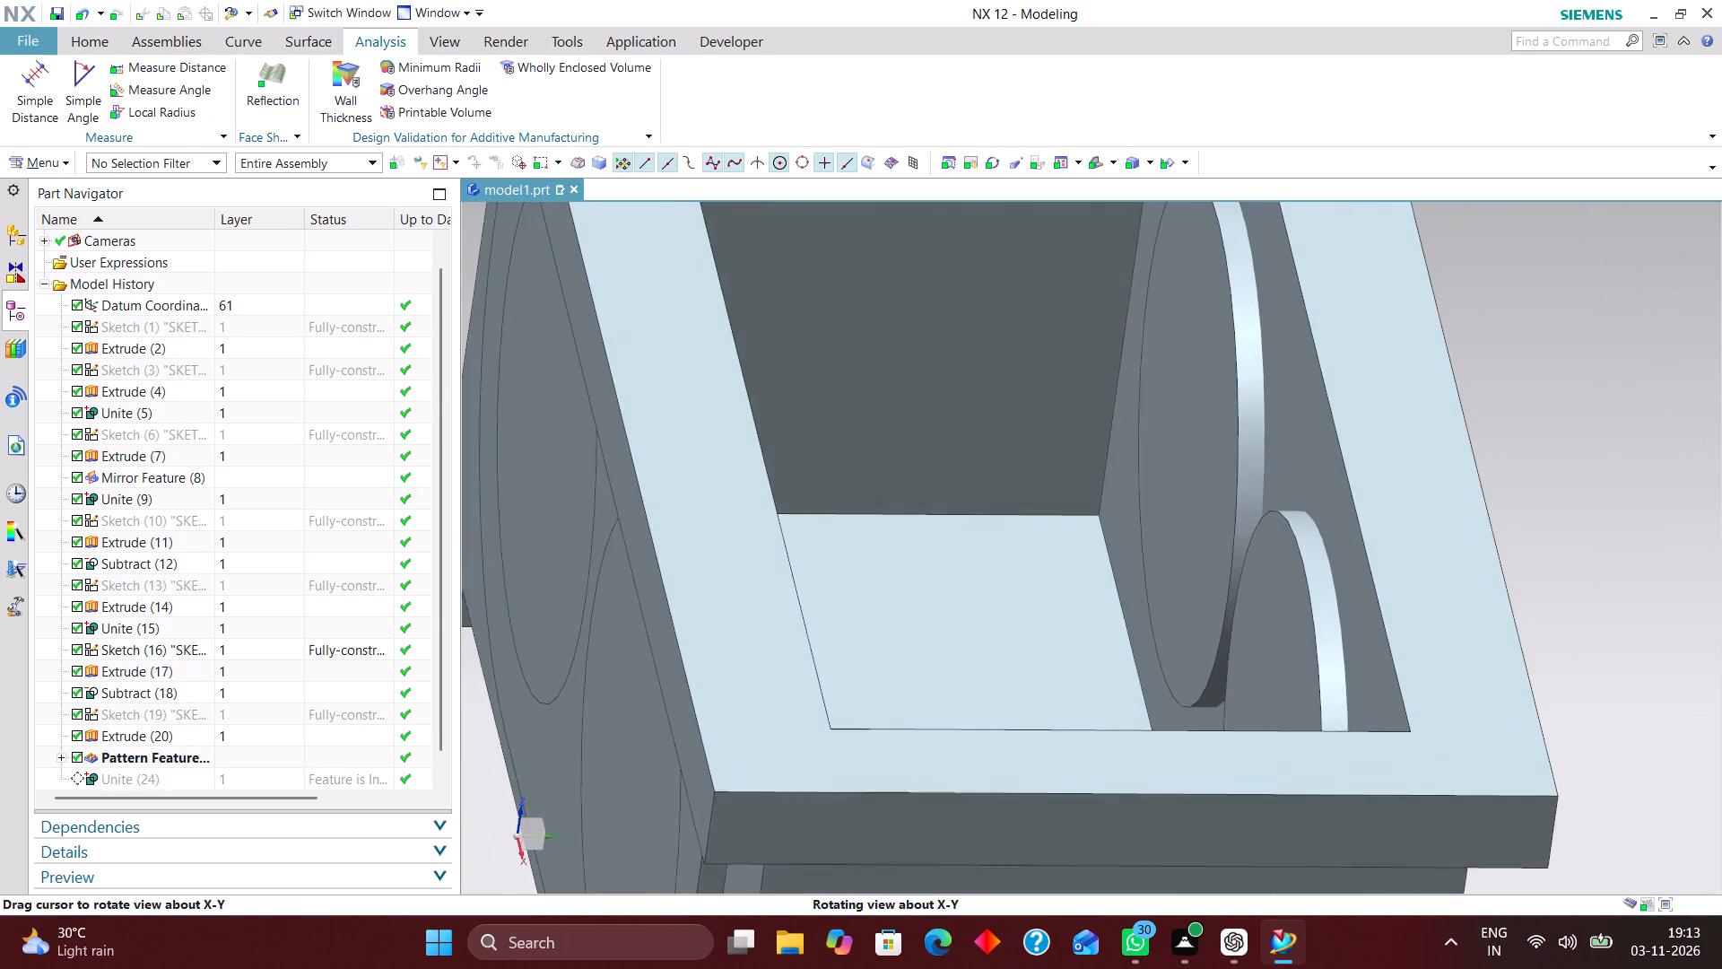
{"action": "middle_click_drag", "start_coordinate": [1568, 437], "coordinate": [1568, 442]}
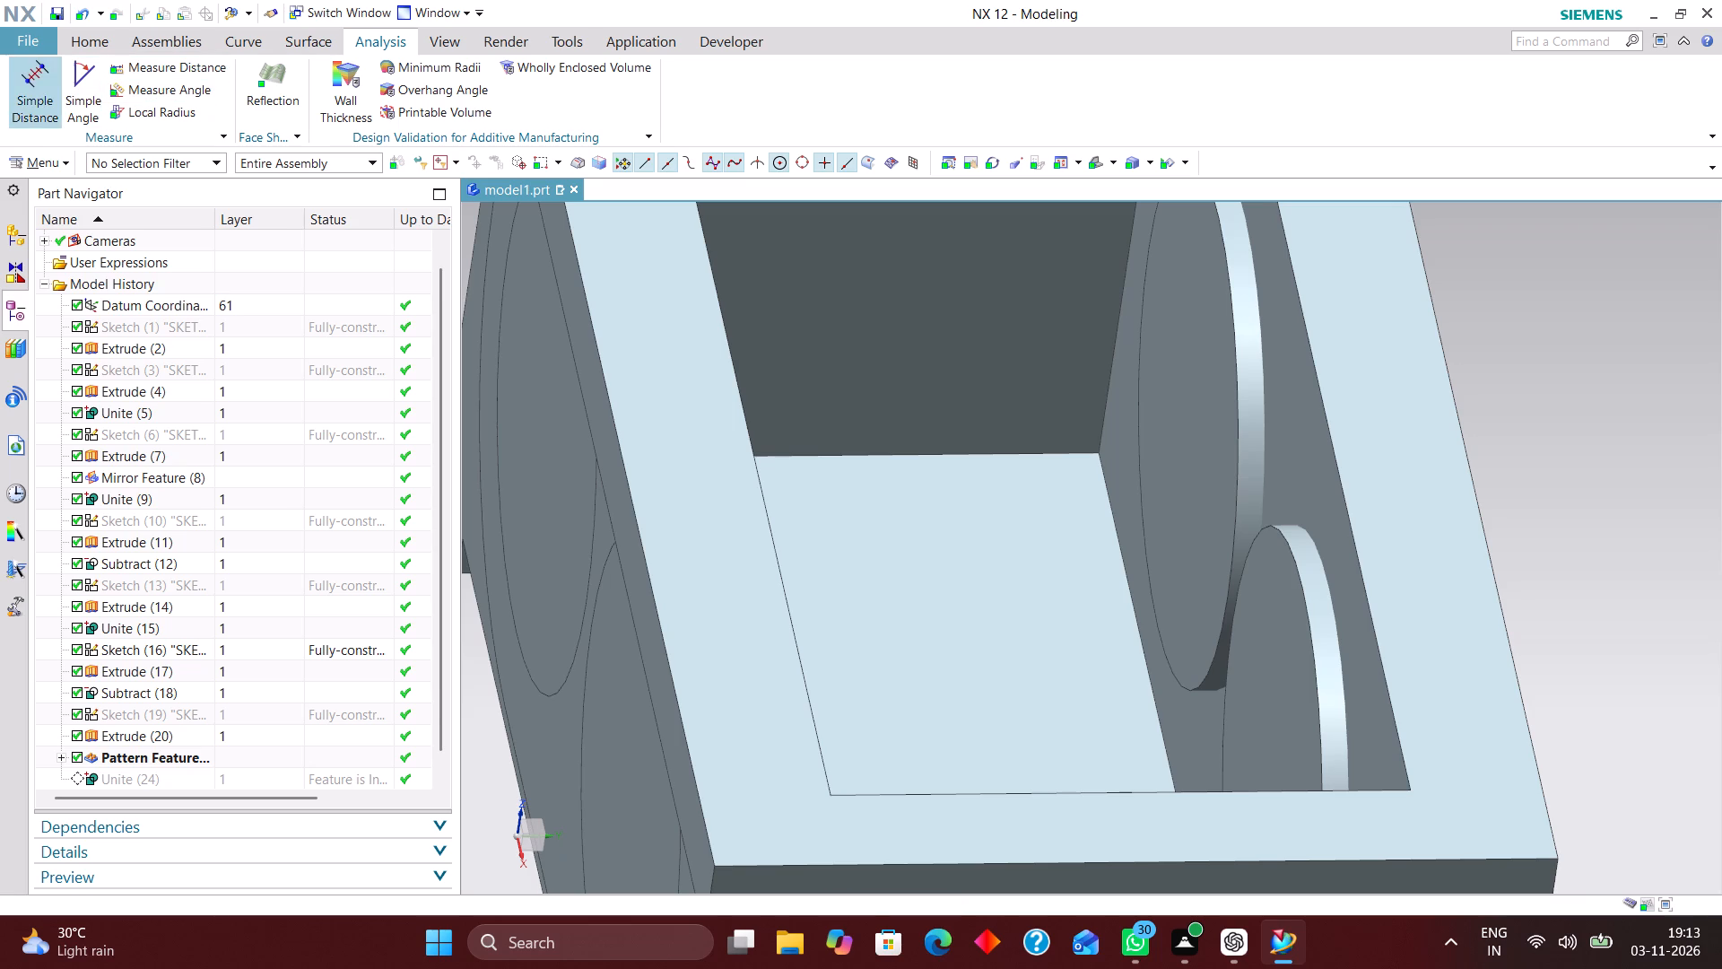
{"action": "left_click", "coordinate": [38, 68]}
{"action": "left_click", "coordinate": [1299, 468]}
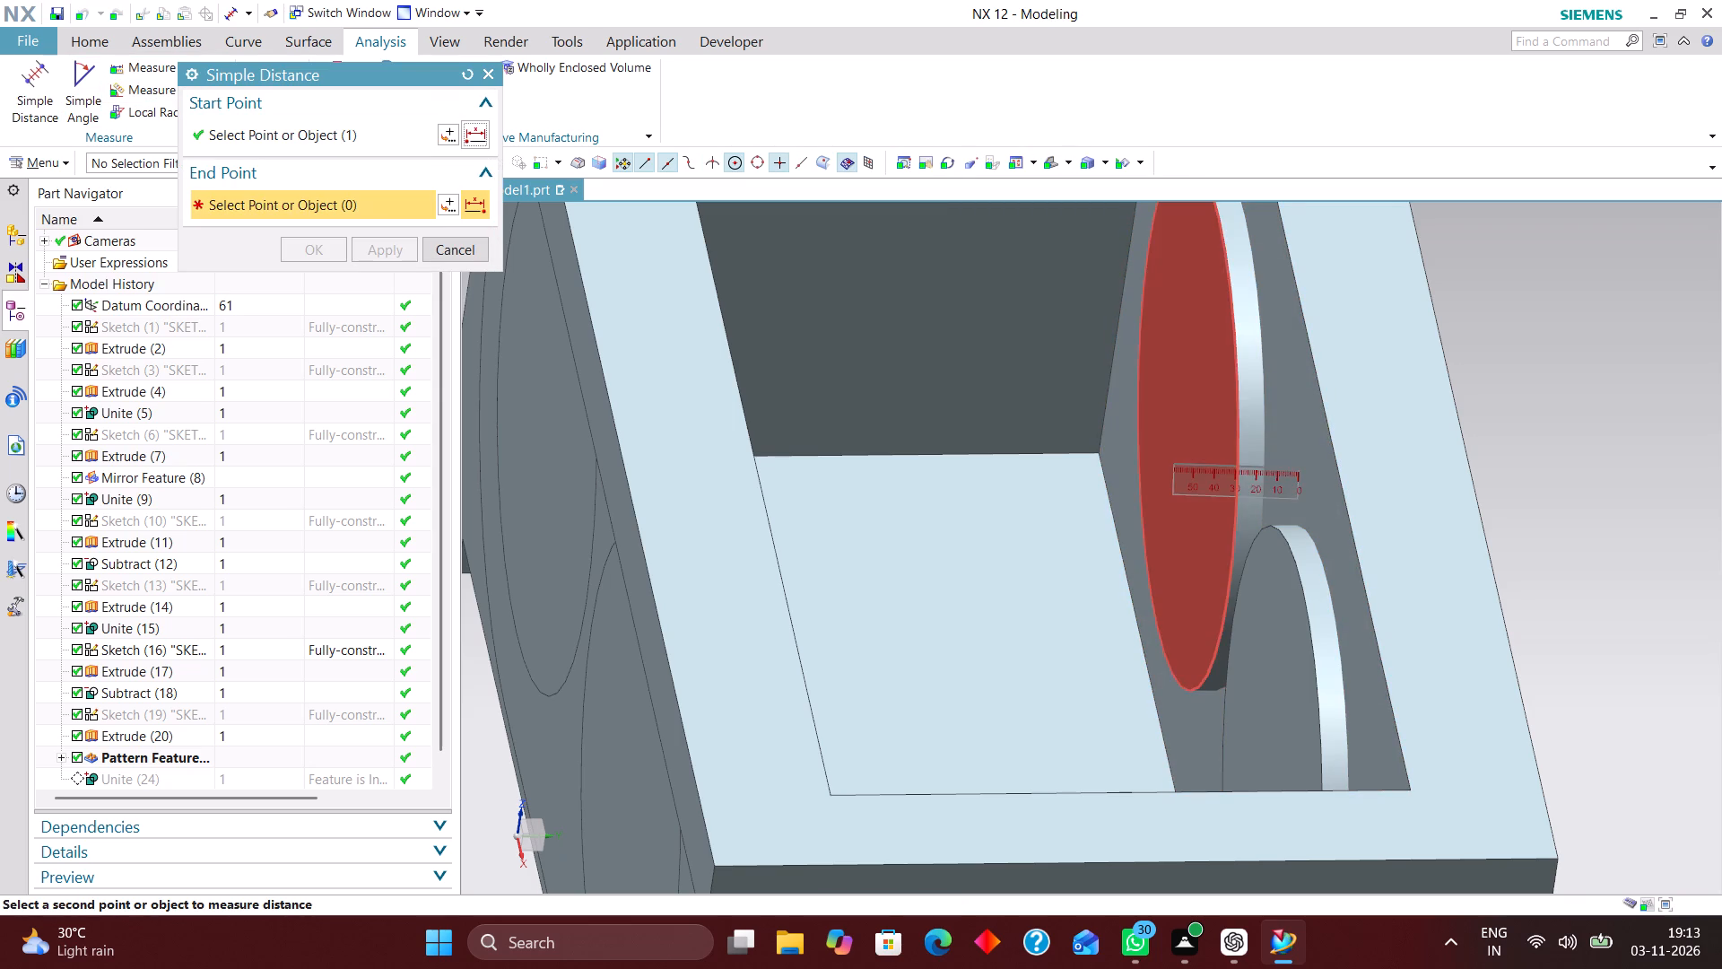
{"action": "left_click", "coordinate": [1179, 459]}
{"action": "left_click", "coordinate": [460, 243]}
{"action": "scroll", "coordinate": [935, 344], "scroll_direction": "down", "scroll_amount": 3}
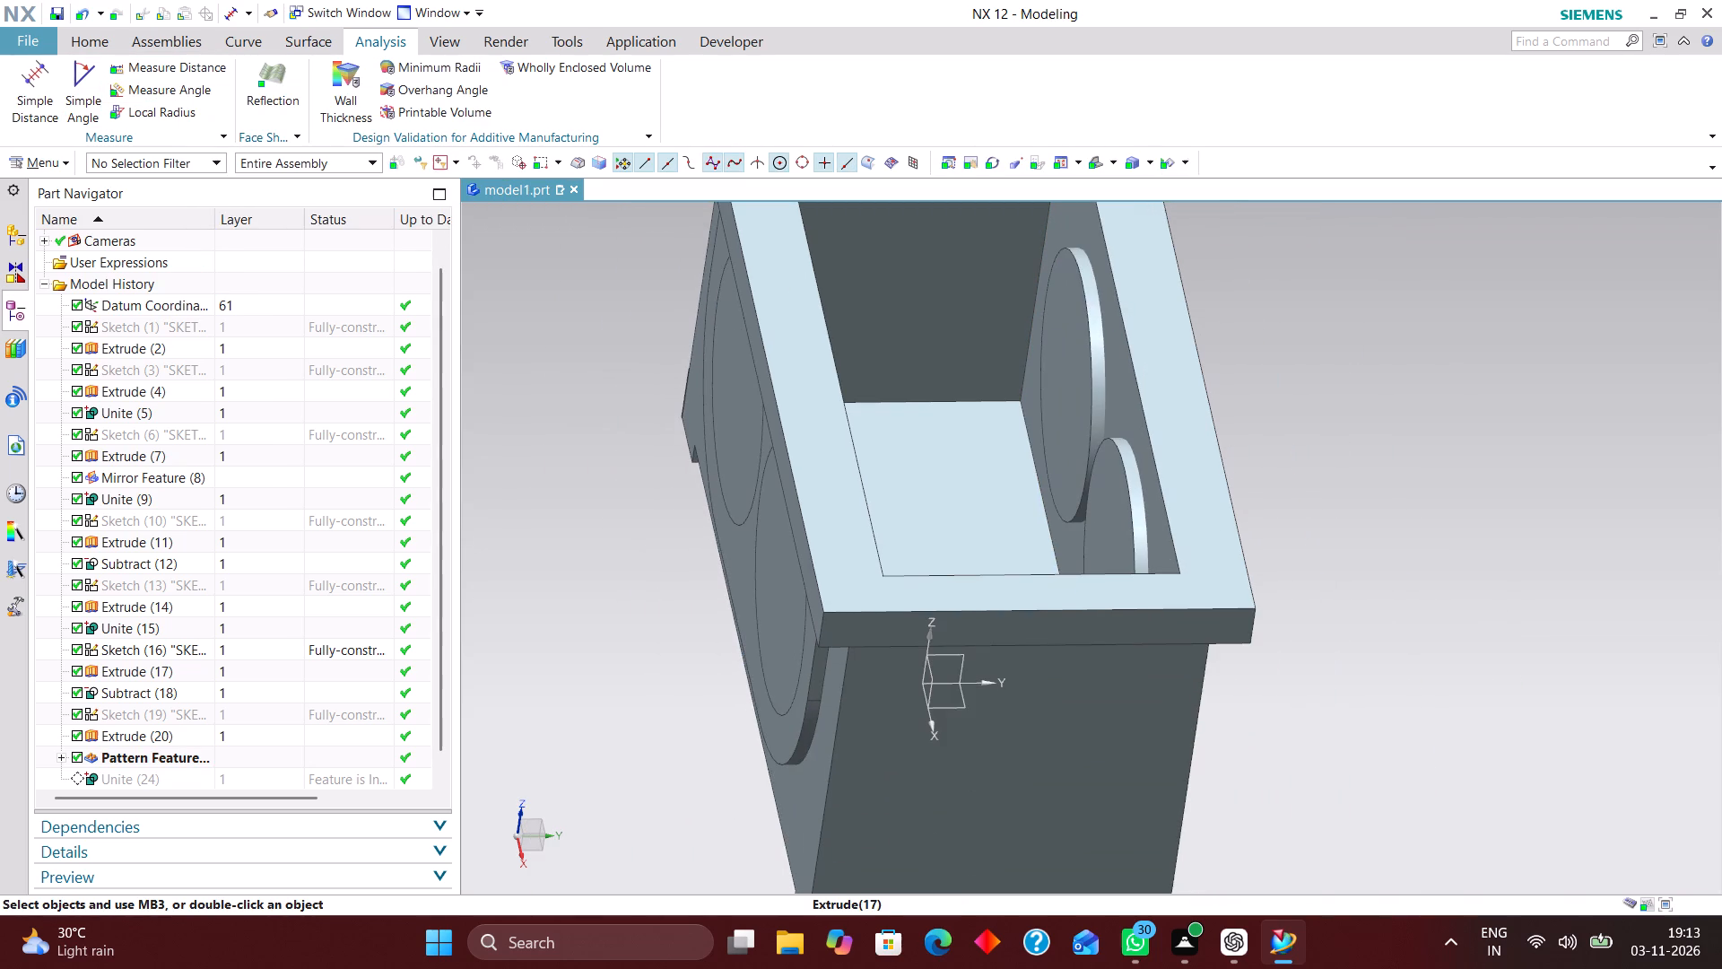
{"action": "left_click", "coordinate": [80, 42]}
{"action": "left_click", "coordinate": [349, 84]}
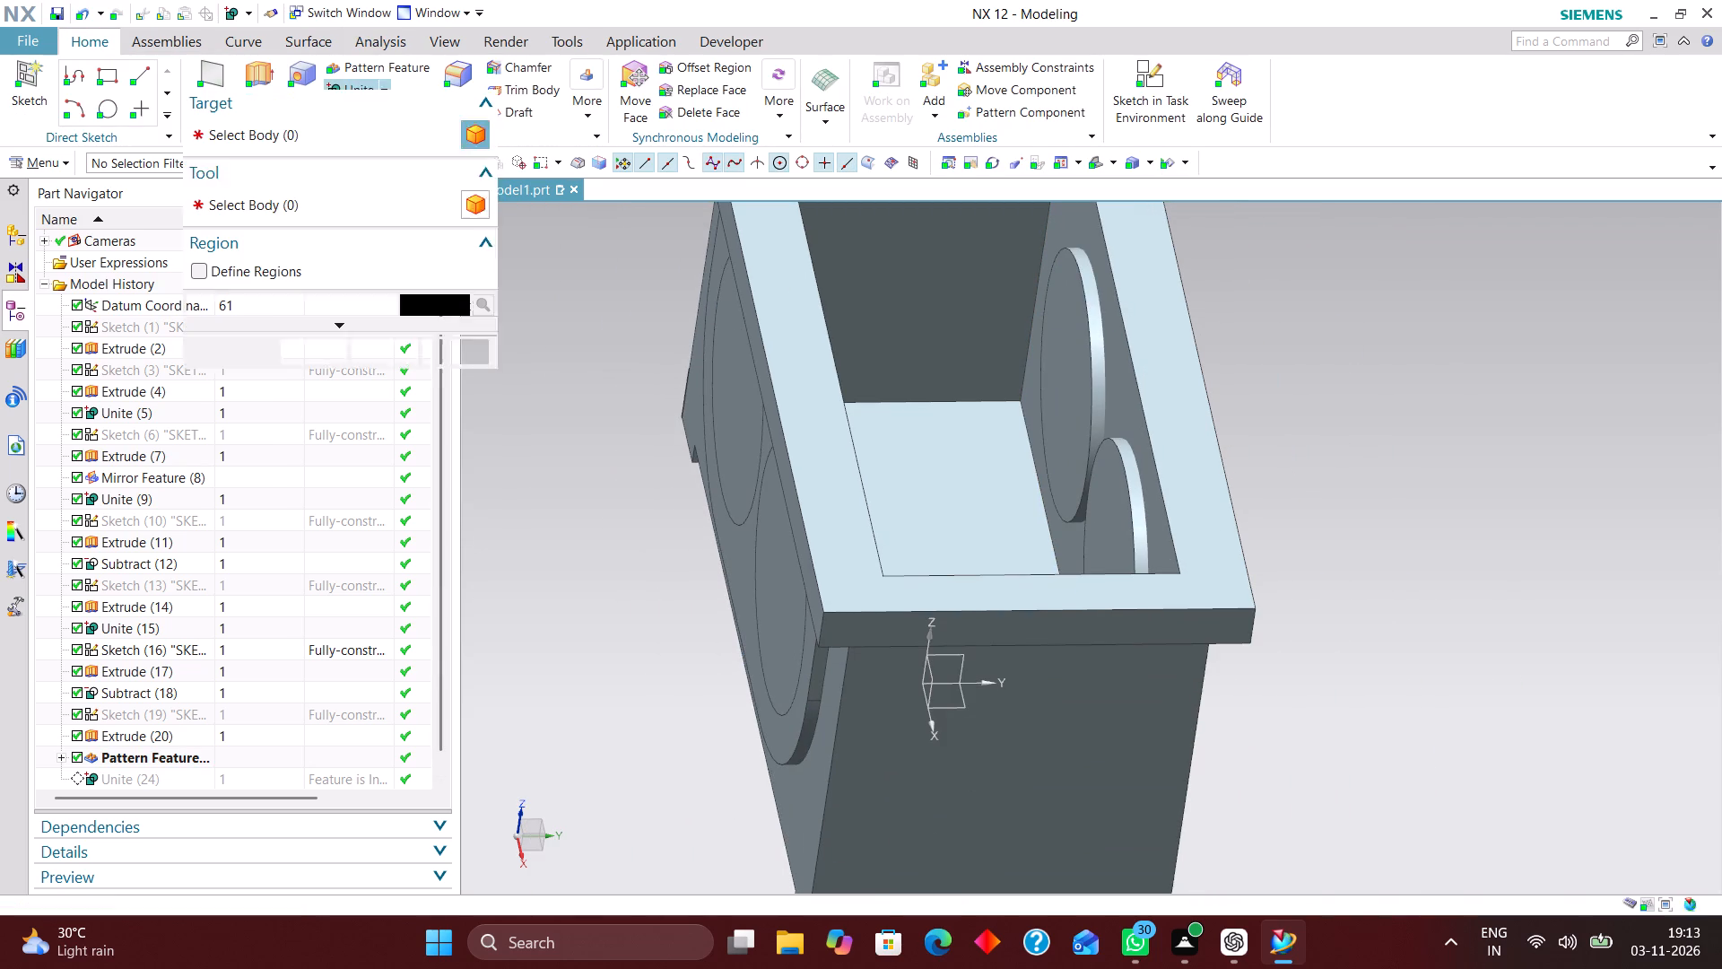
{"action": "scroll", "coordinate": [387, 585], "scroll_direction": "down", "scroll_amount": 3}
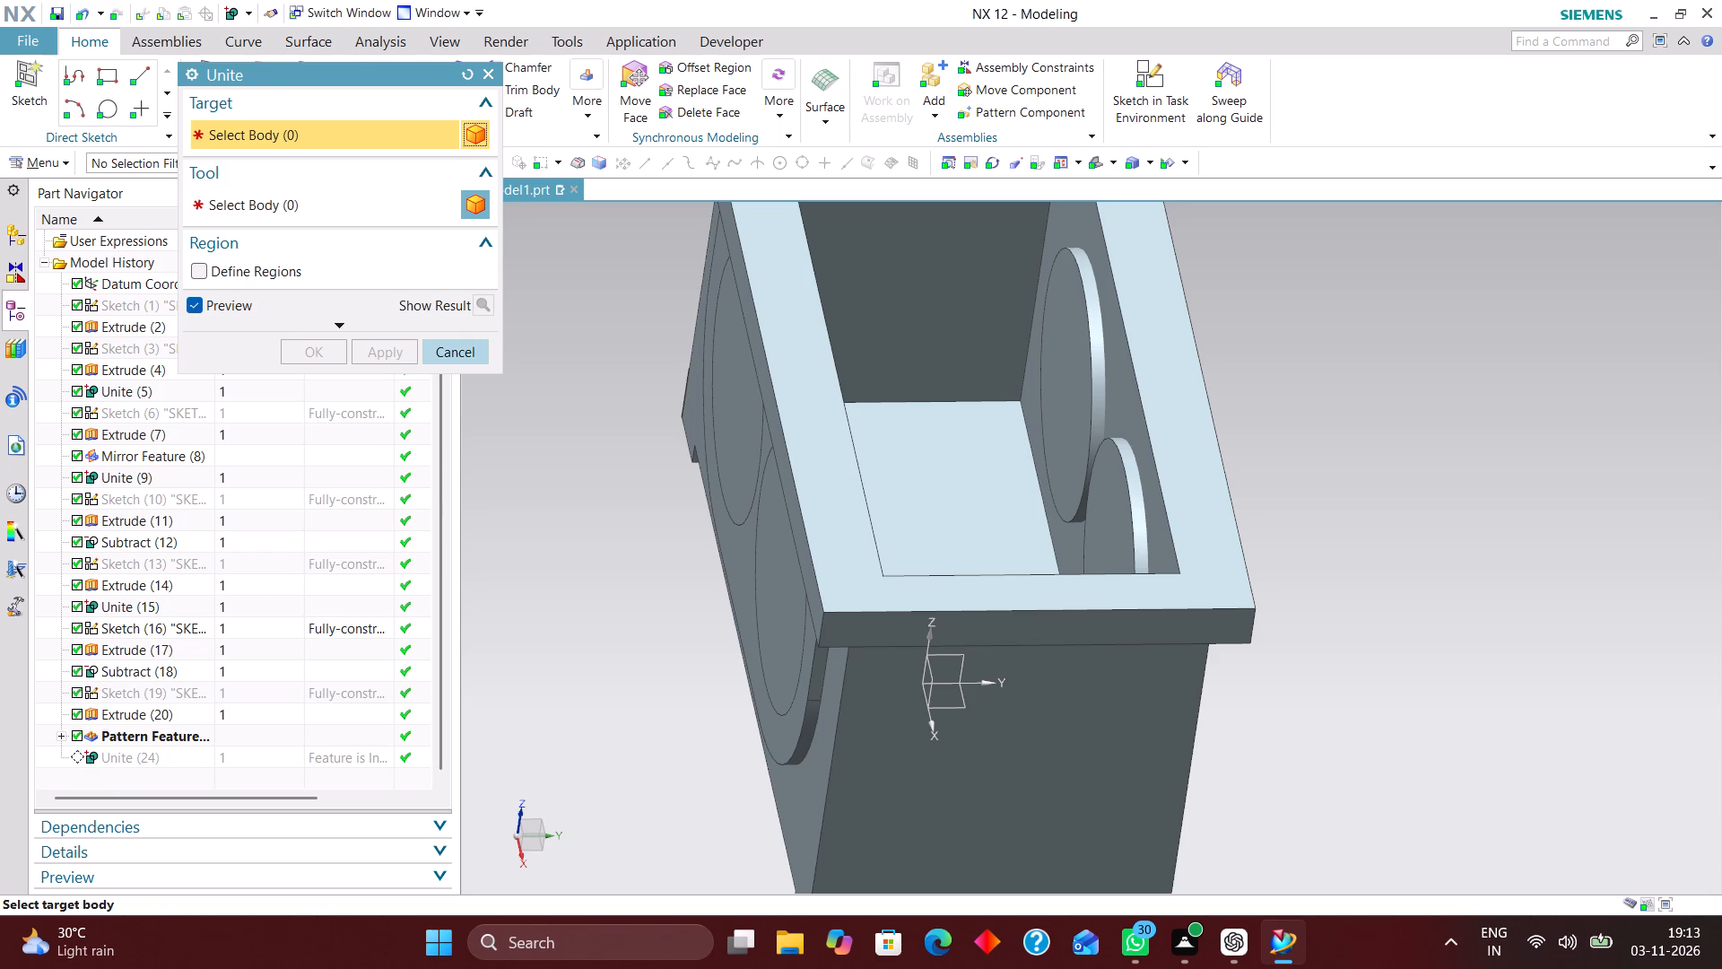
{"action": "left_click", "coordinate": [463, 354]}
Make the inactive Unite (24) at the end of the model history the current feature.
{"action": "scroll", "coordinate": [249, 627], "scroll_direction": "down", "scroll_amount": 2}
{"action": "left_click", "coordinate": [236, 761]}
{"action": "right_click", "coordinate": [234, 758]}
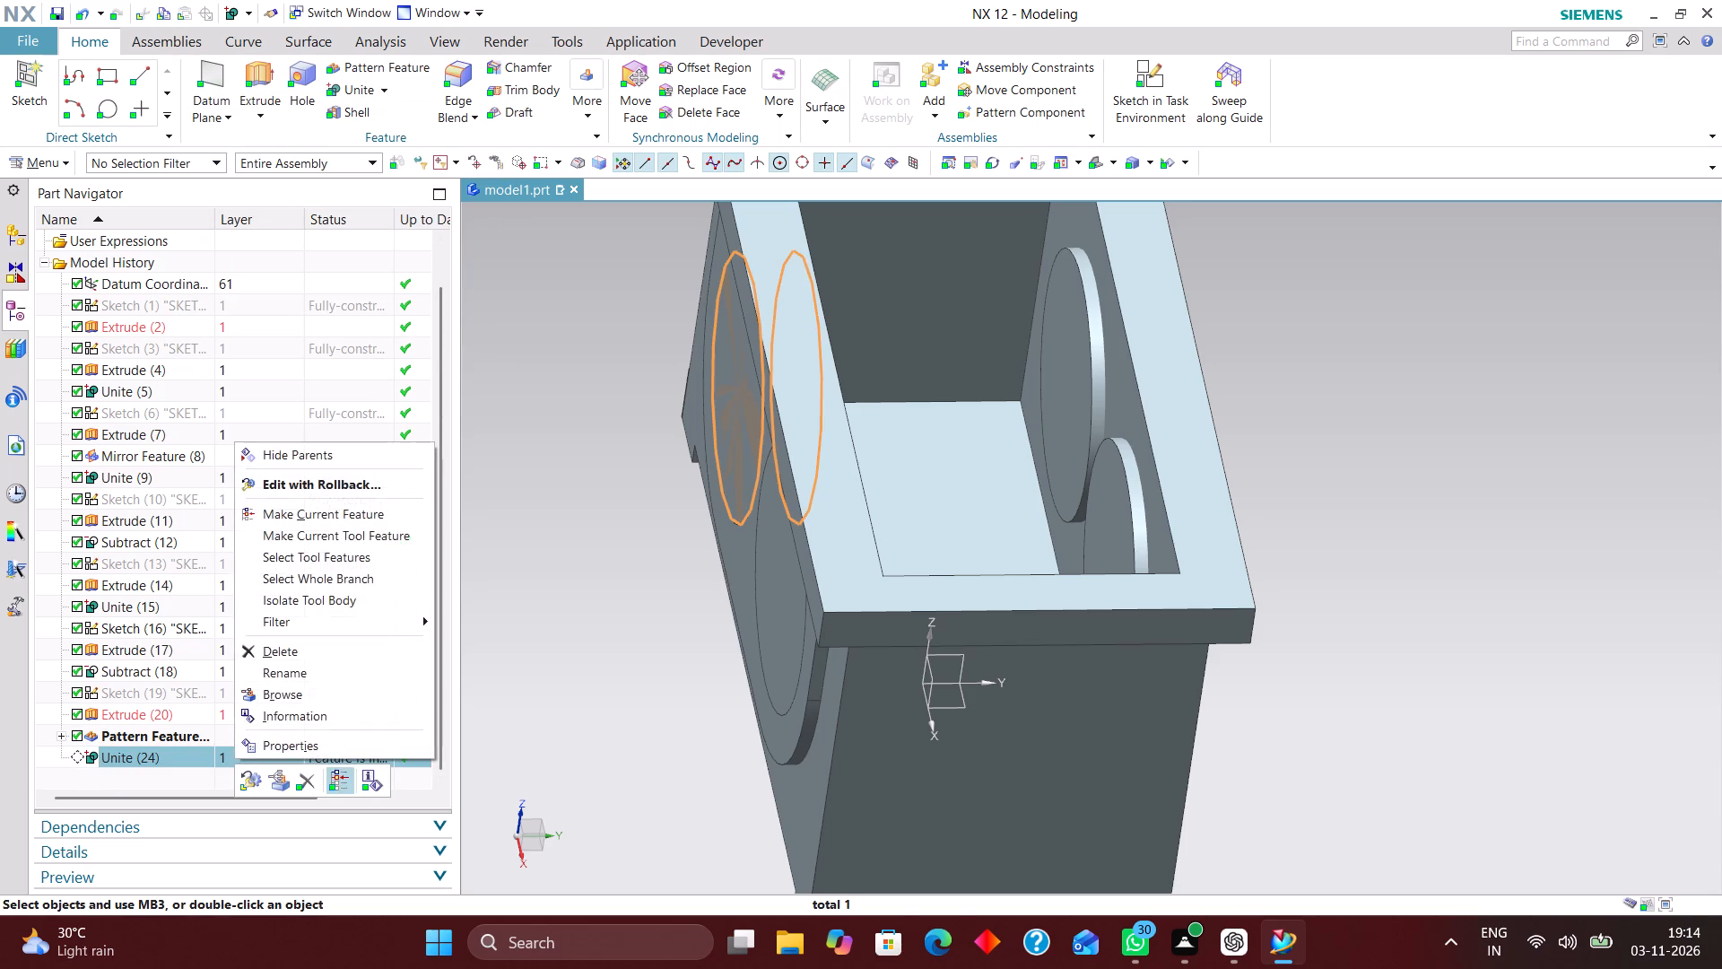
{"action": "left_click", "coordinate": [339, 784]}
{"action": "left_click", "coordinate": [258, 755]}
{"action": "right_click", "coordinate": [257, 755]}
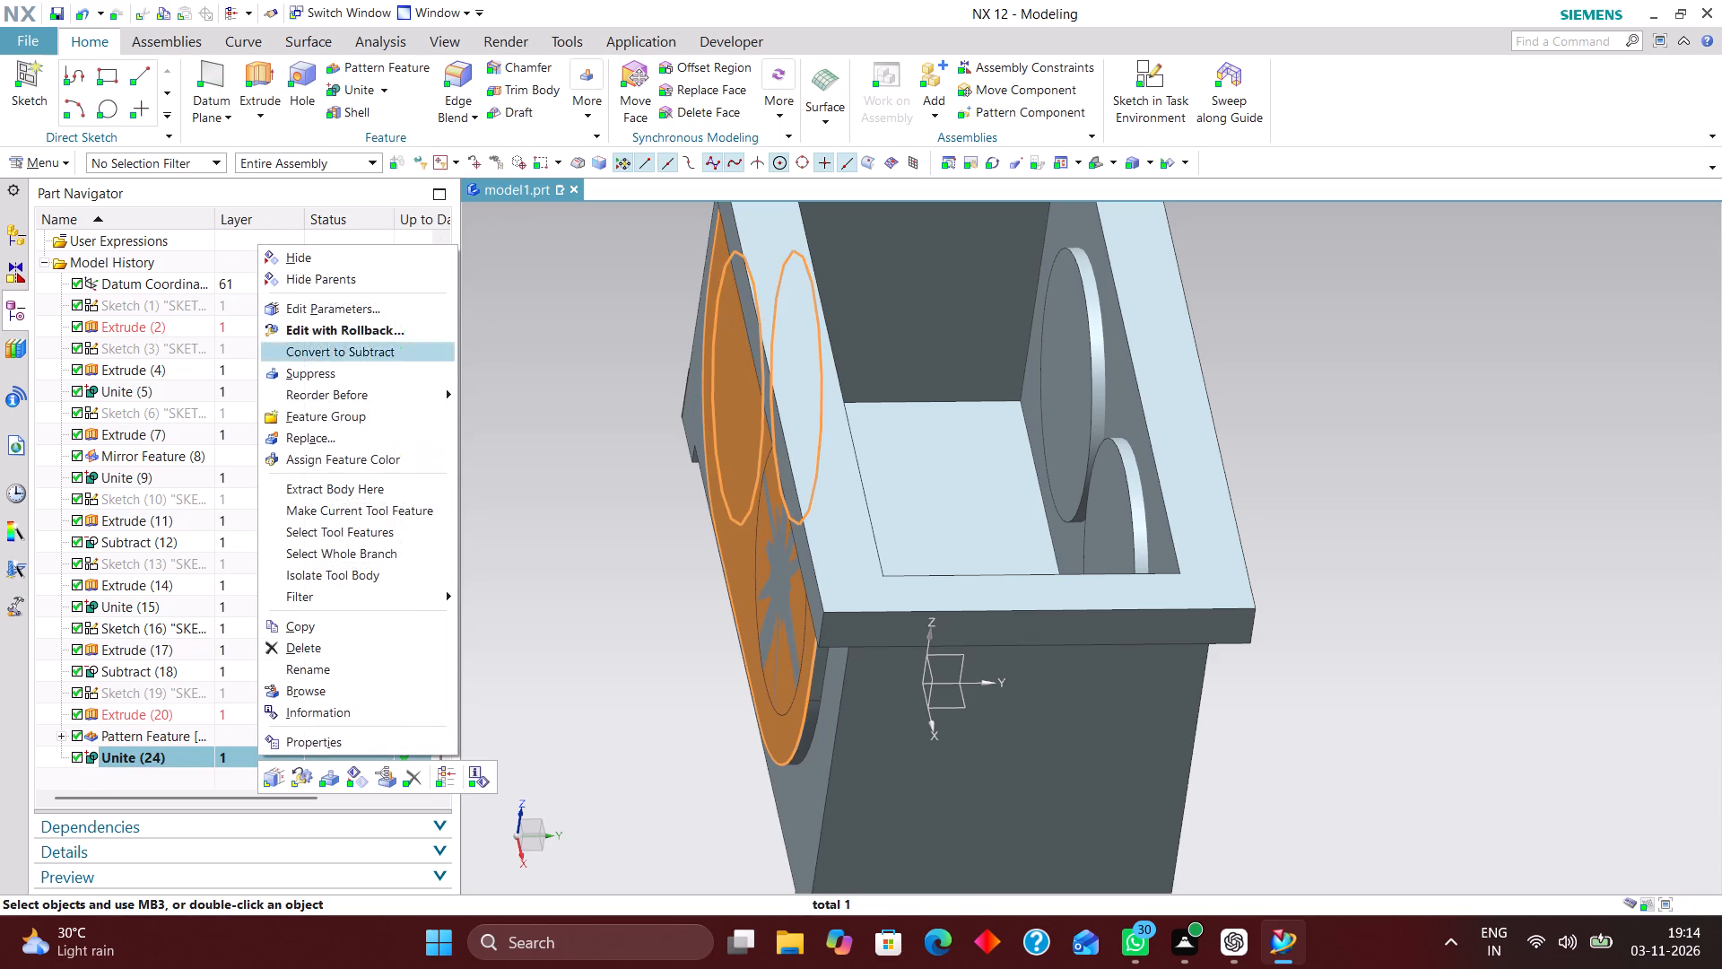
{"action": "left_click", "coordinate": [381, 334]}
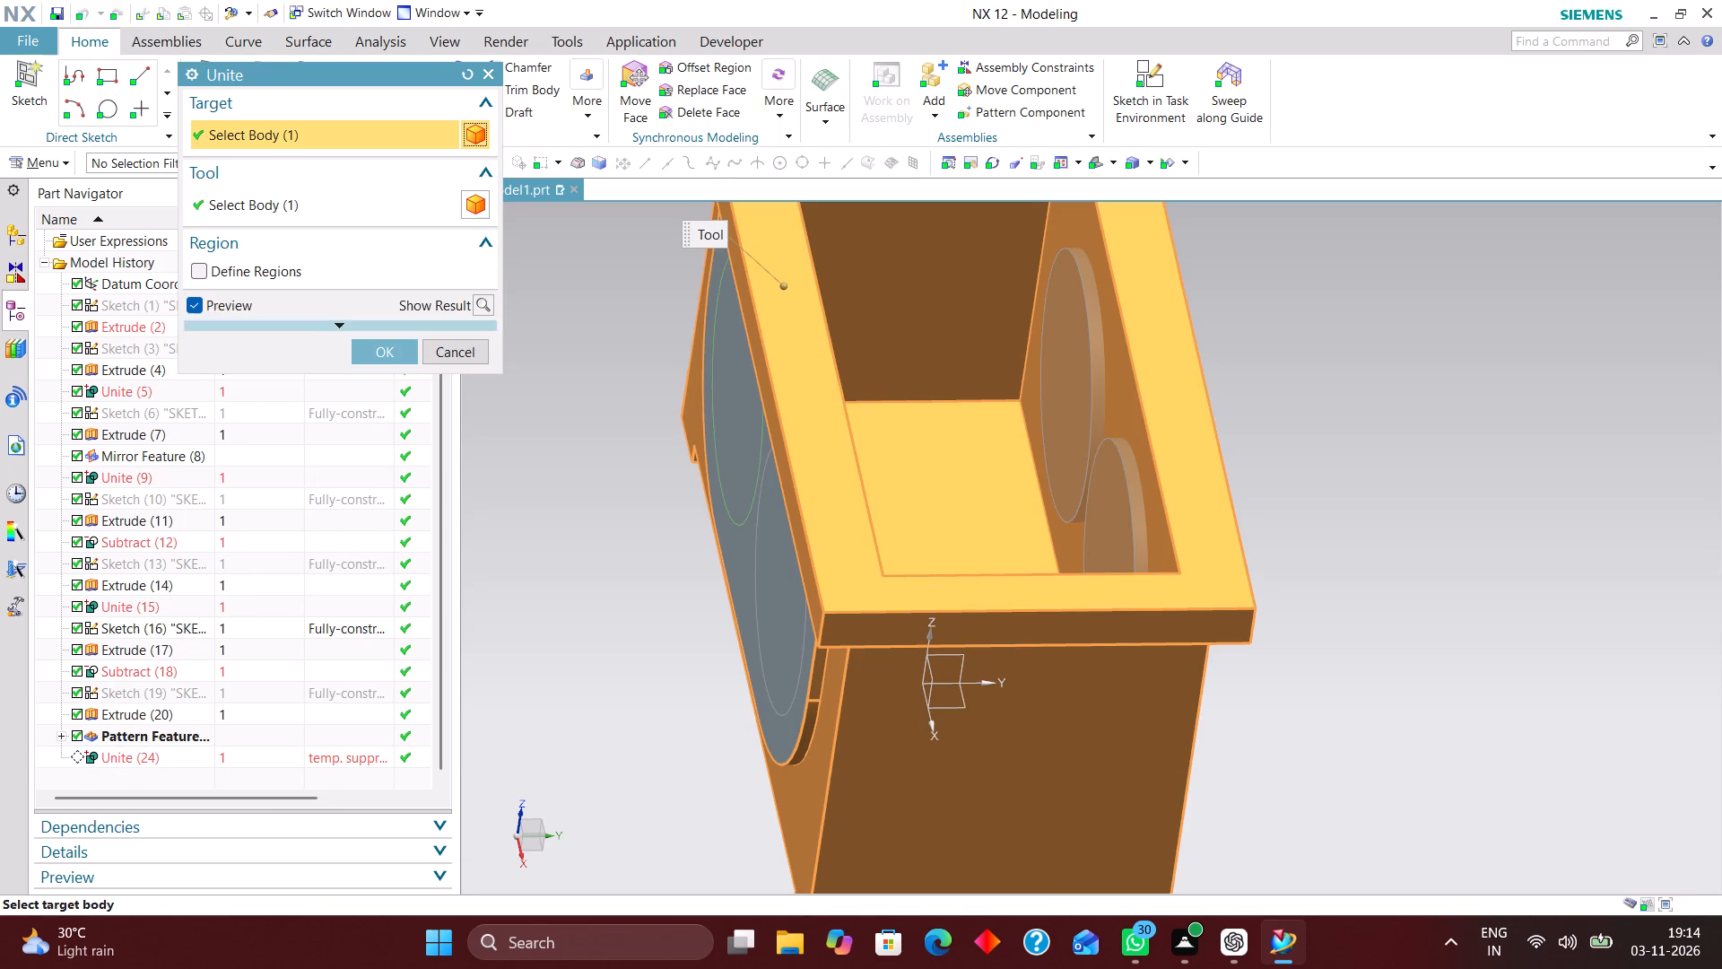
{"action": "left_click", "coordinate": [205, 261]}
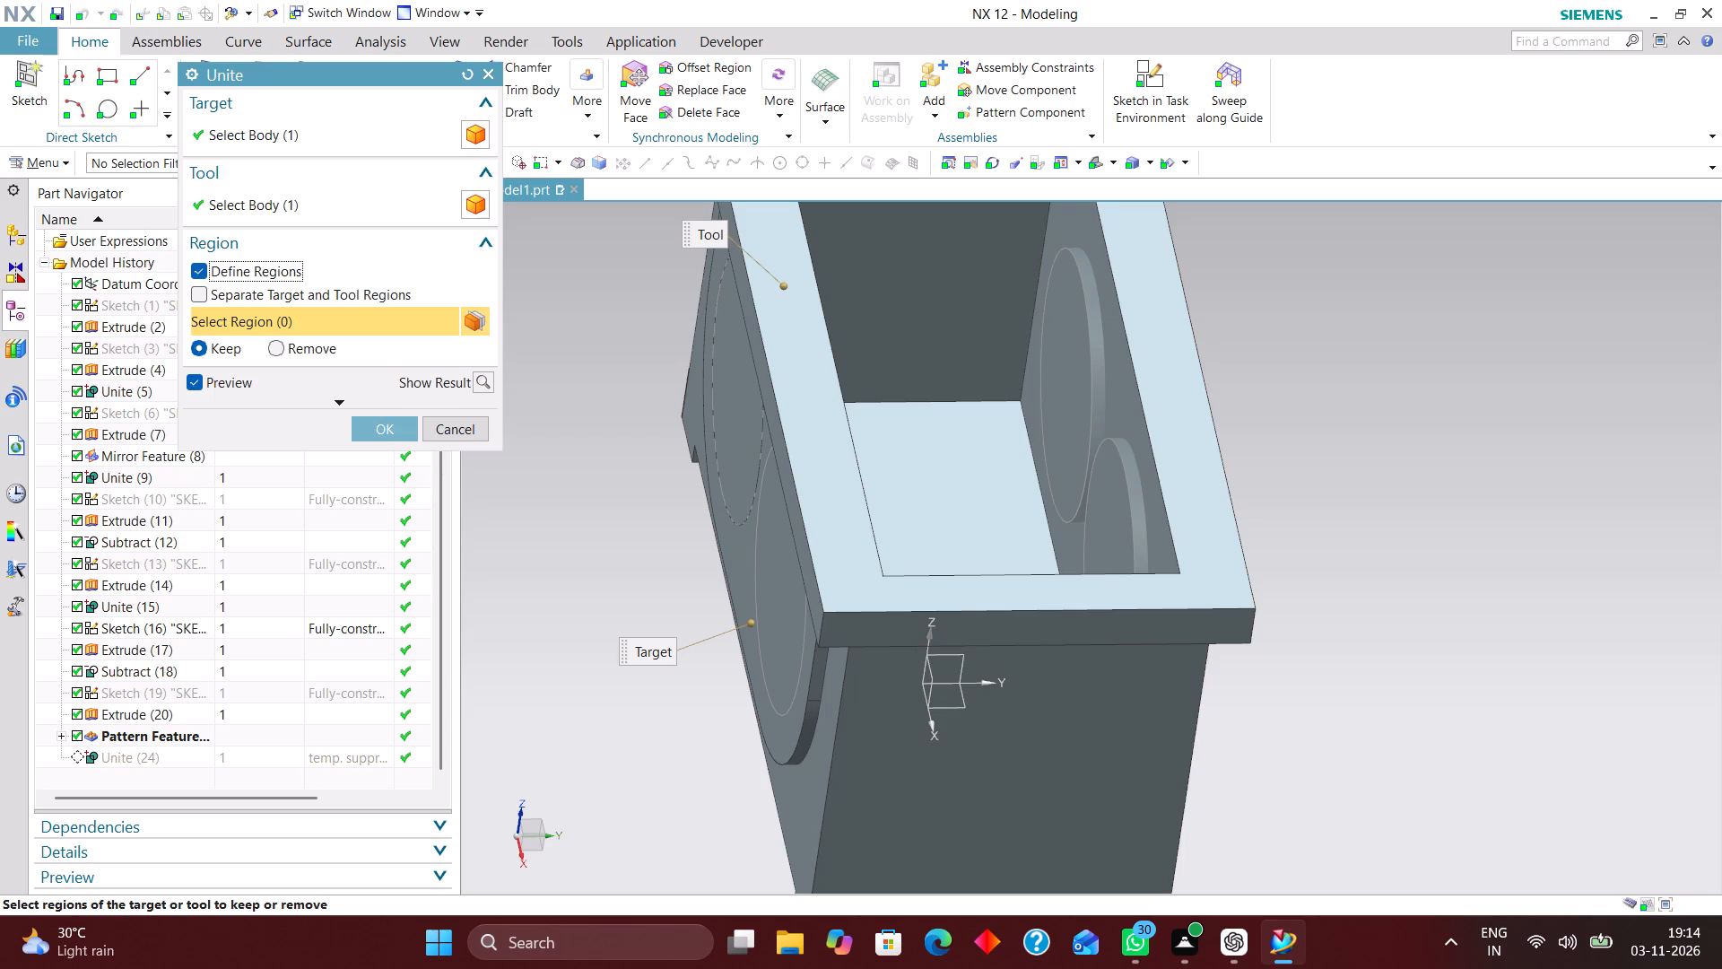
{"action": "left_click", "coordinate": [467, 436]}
Delete the Unite (24) feature from the model history.
{"action": "left_click", "coordinate": [181, 755]}
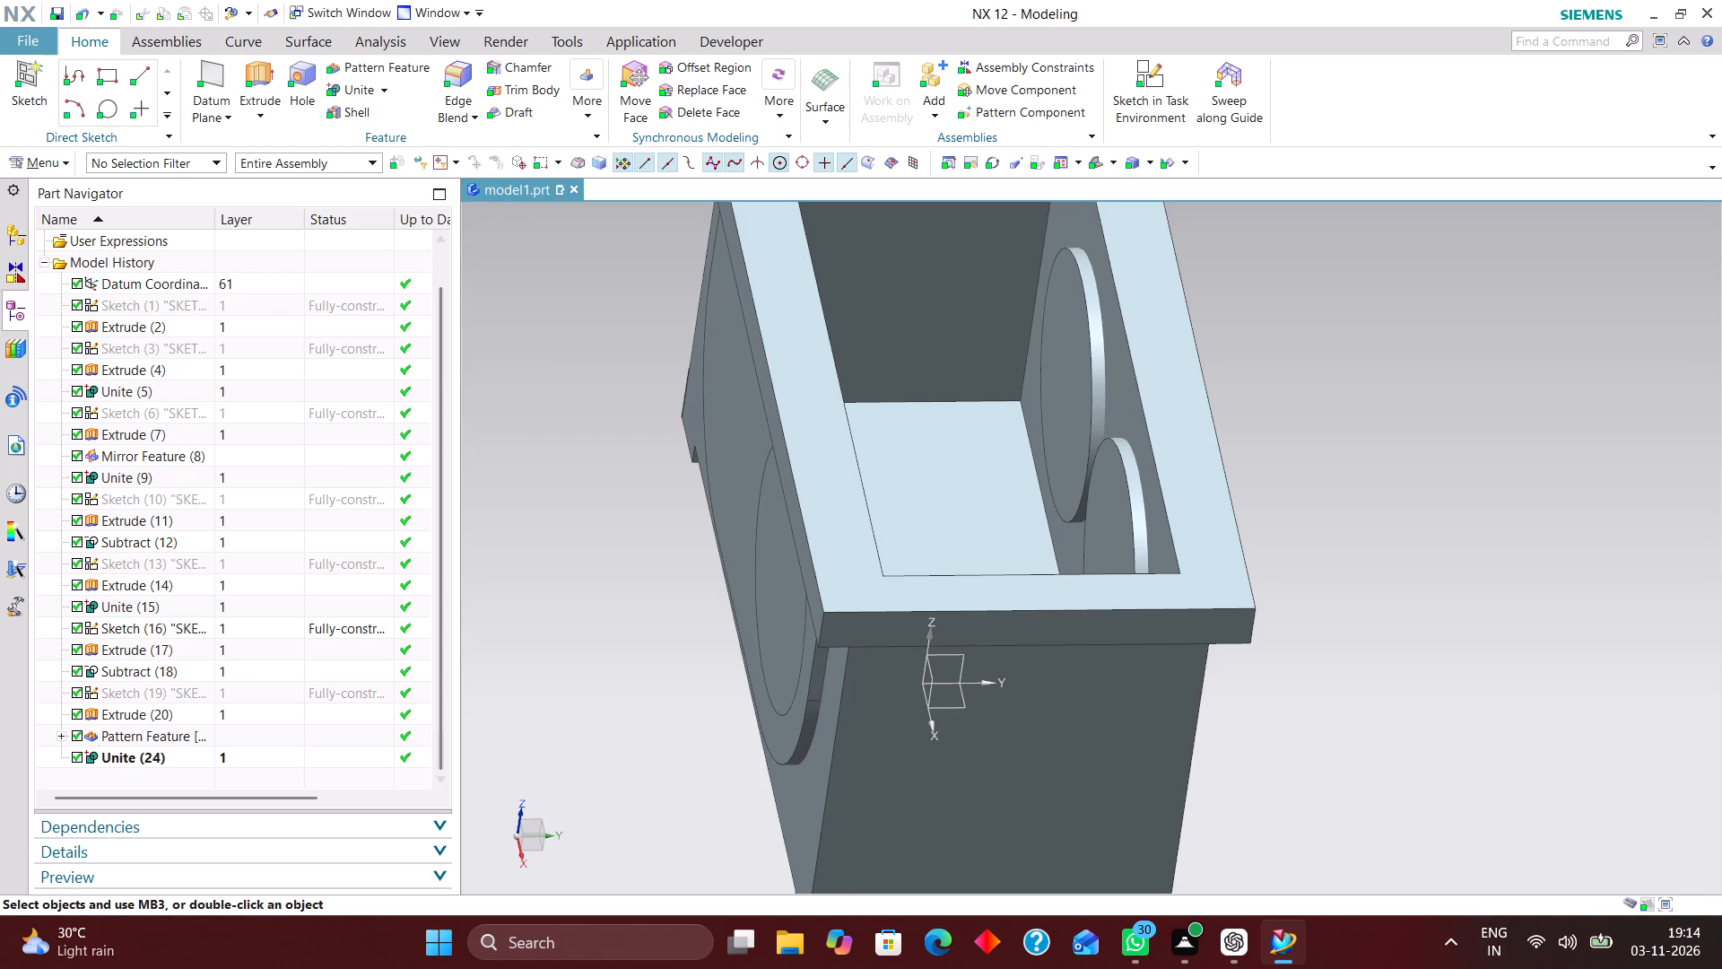
{"action": "right_click", "coordinate": [181, 755]}
{"action": "left_click", "coordinate": [341, 781]}
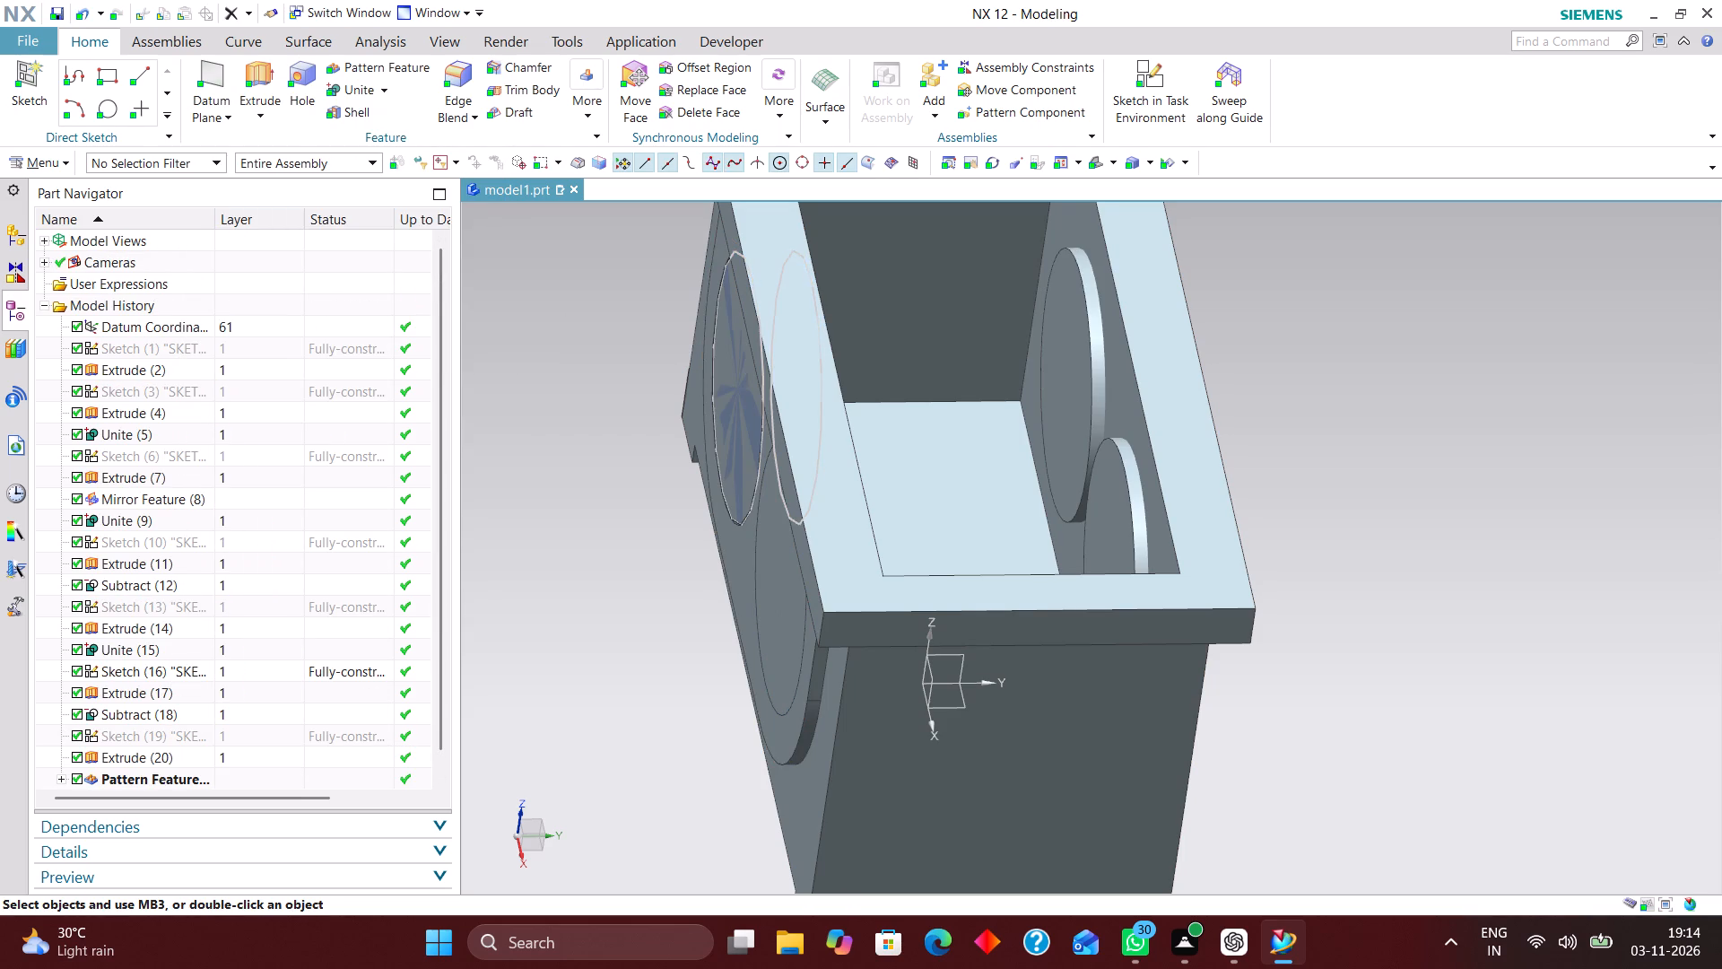
Unite the housing body with all four disc bodies on the two side walls.
{"action": "left_click", "coordinate": [360, 93]}
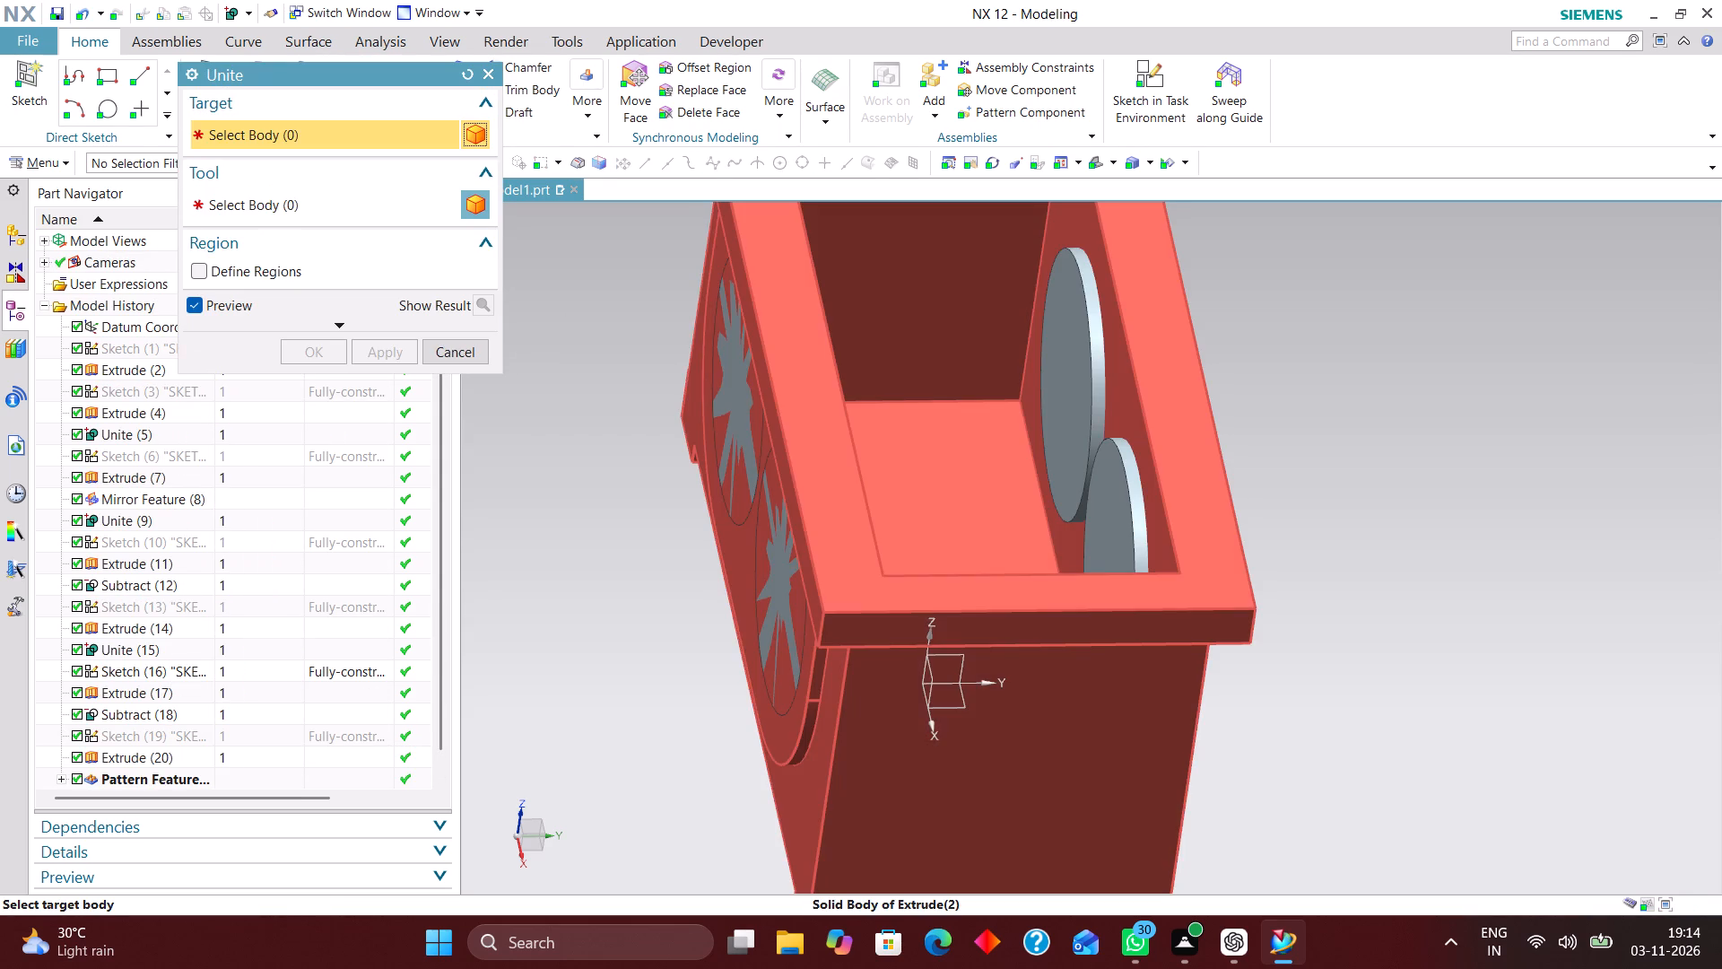
{"action": "left_click", "coordinate": [816, 509]}
{"action": "left_click", "coordinate": [733, 407]}
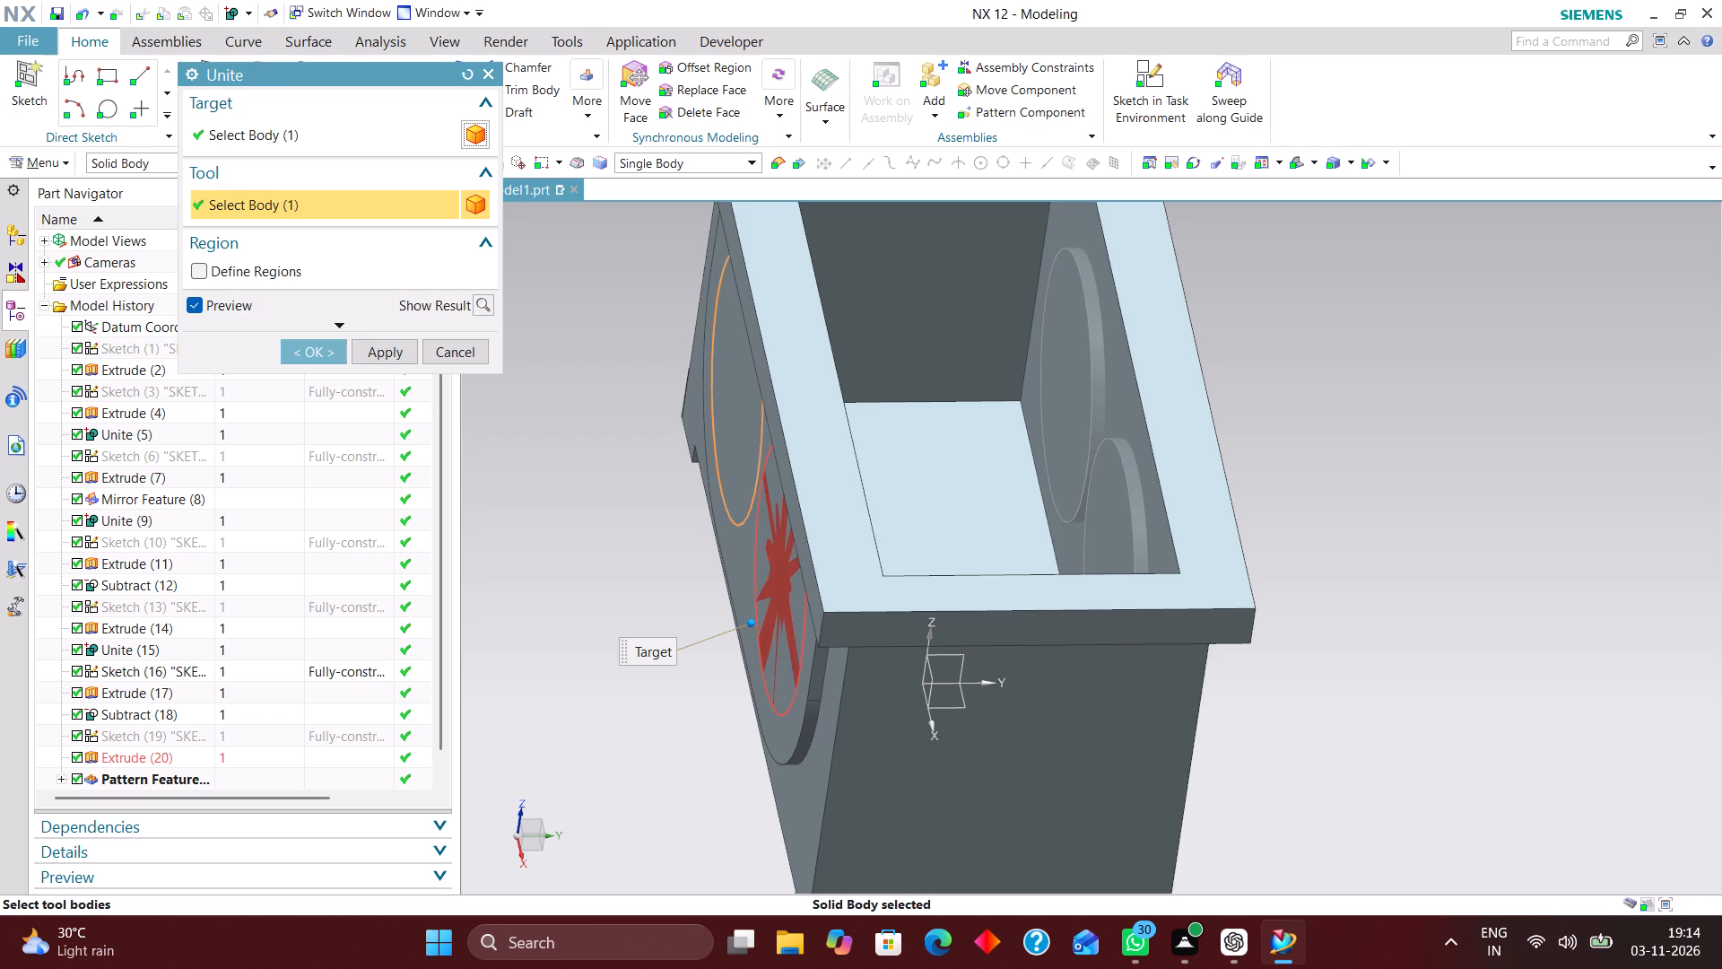
{"action": "left_click", "coordinate": [778, 568]}
{"action": "left_click", "coordinate": [1072, 371]}
{"action": "left_click", "coordinate": [1095, 496]}
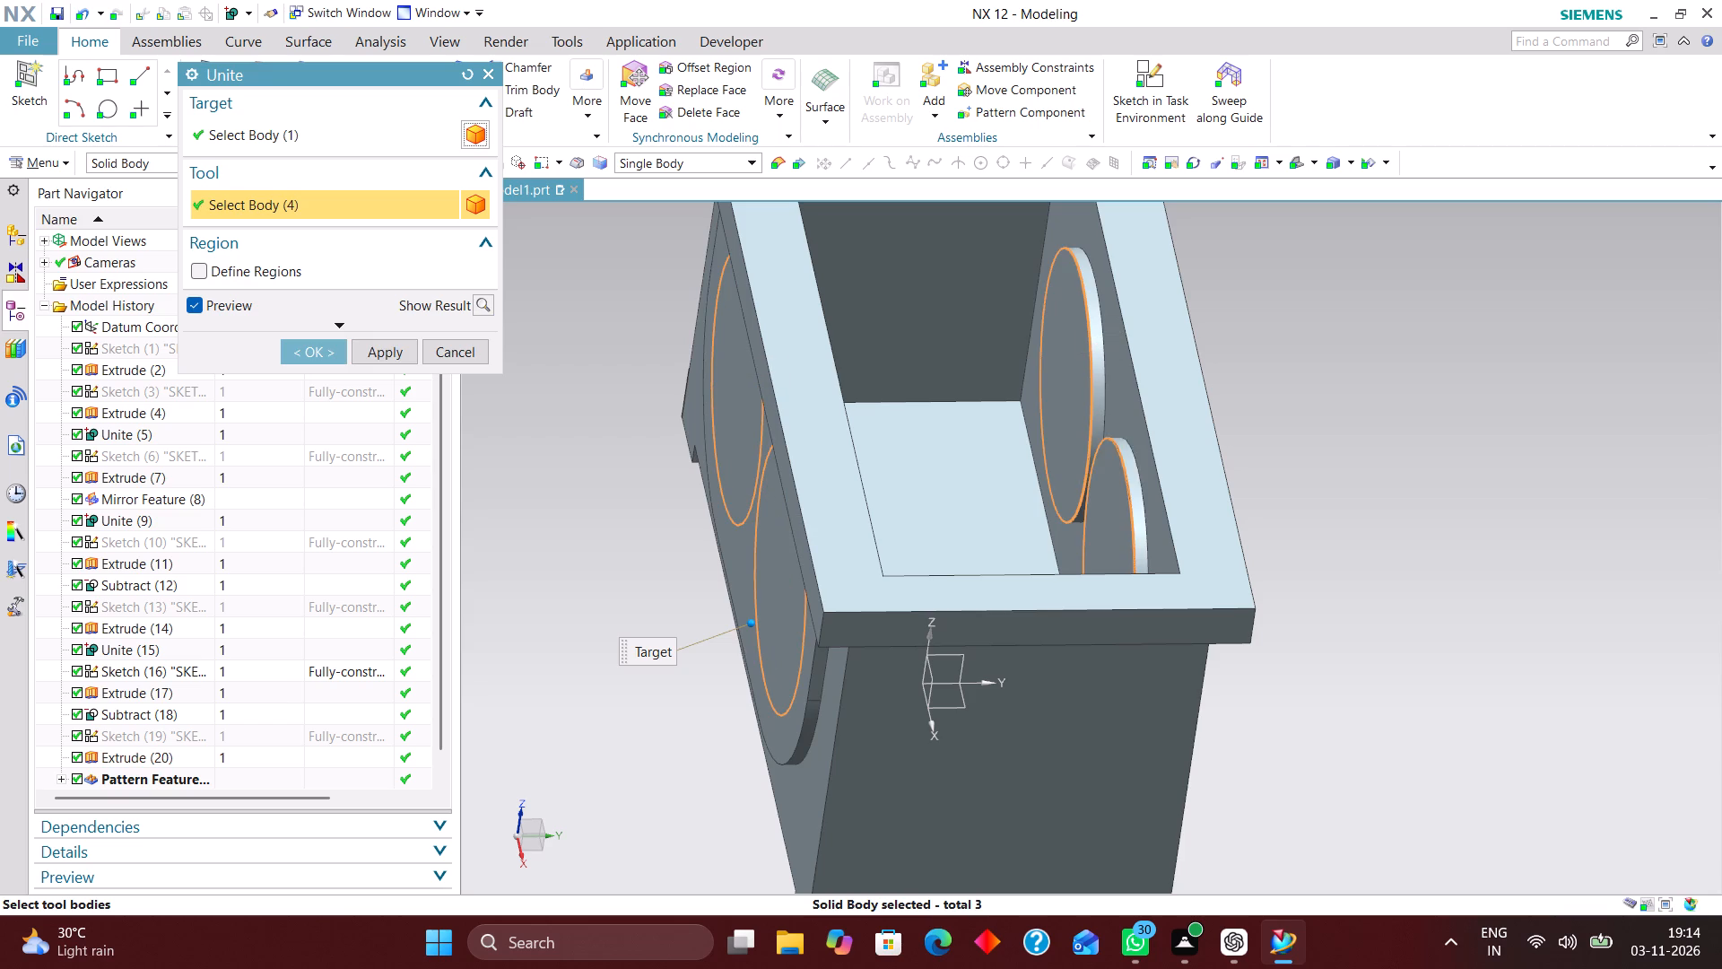
{"action": "left_click", "coordinate": [324, 356]}
Cut simple 26 mm general holes, Normal to Face and Through Body, at the centres of all four discs on both side walls.
{"action": "middle_click_drag", "start_coordinate": [1318, 418], "coordinate": [1274, 446]}
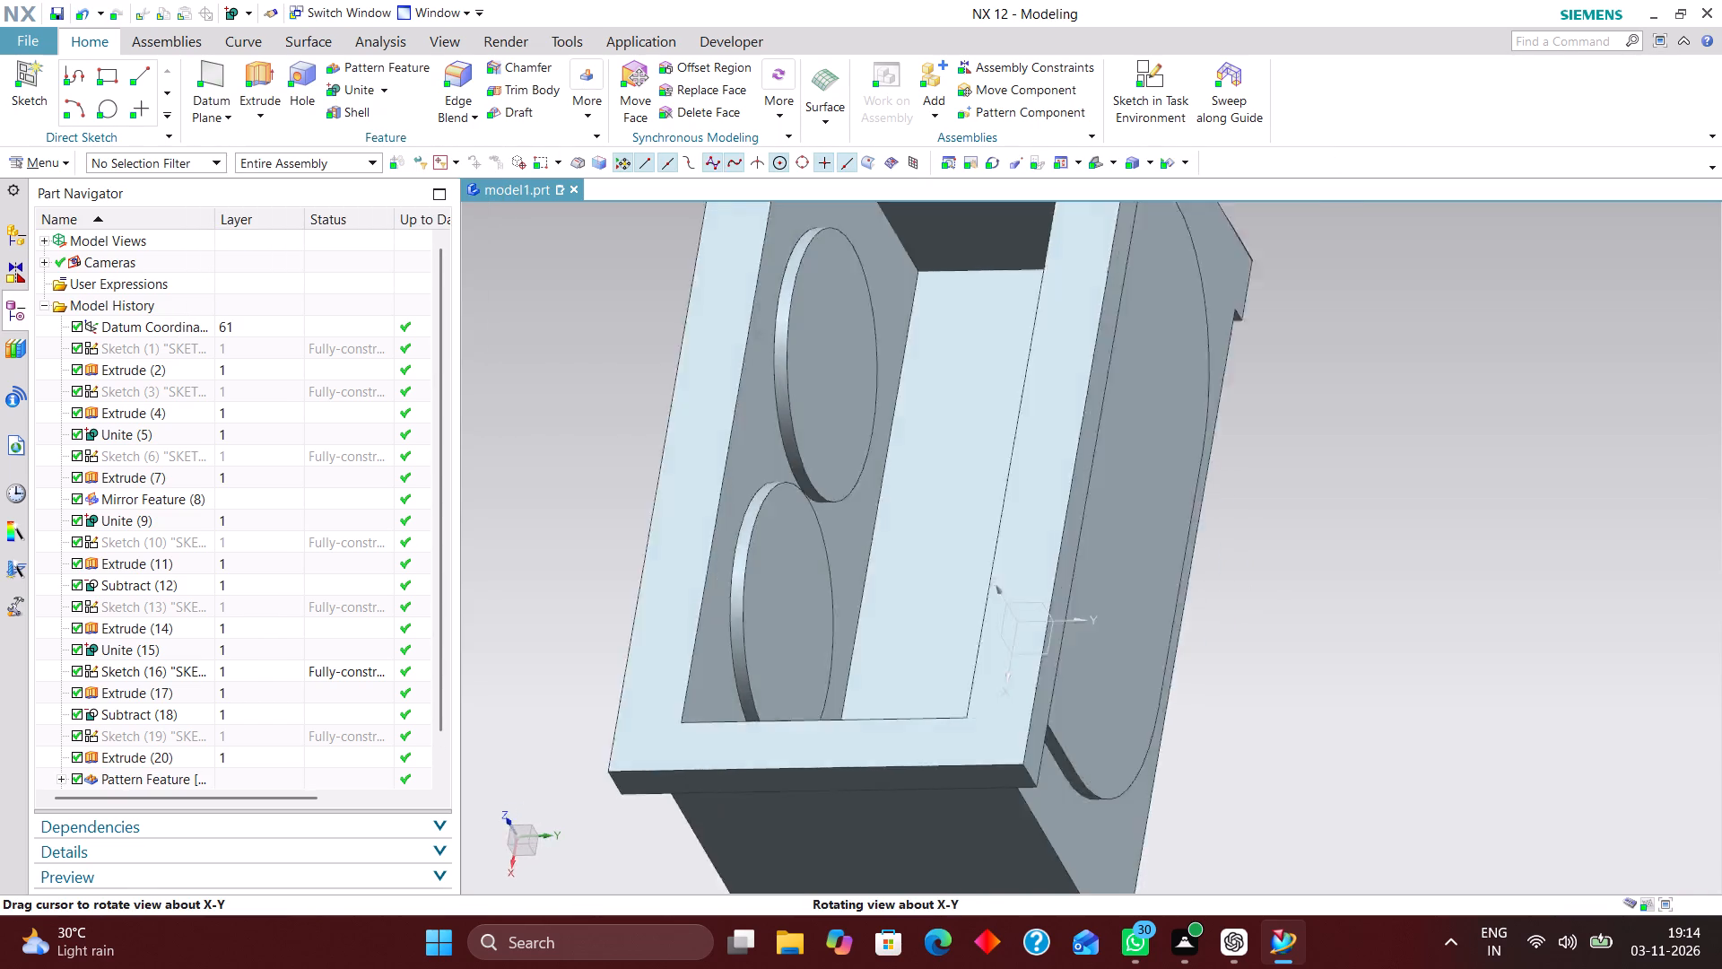
{"action": "middle_click_drag", "start_coordinate": [1274, 446], "coordinate": [1327, 413]}
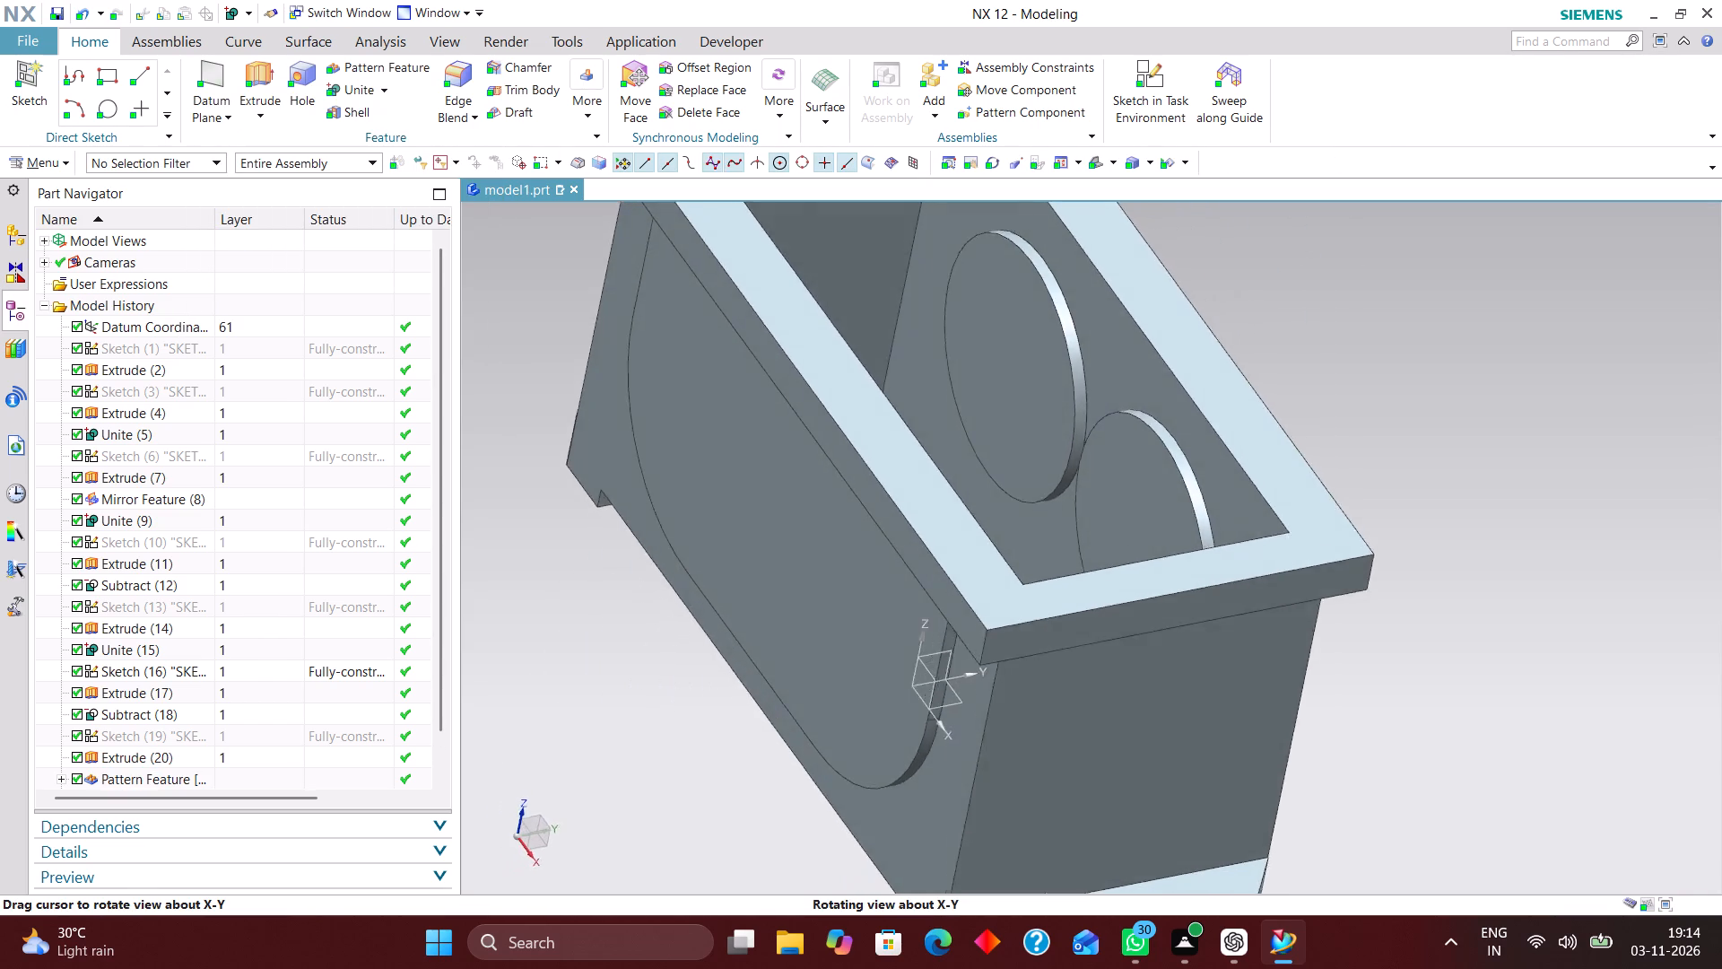
{"action": "middle_click_drag", "start_coordinate": [1327, 413], "coordinate": [1277, 422]}
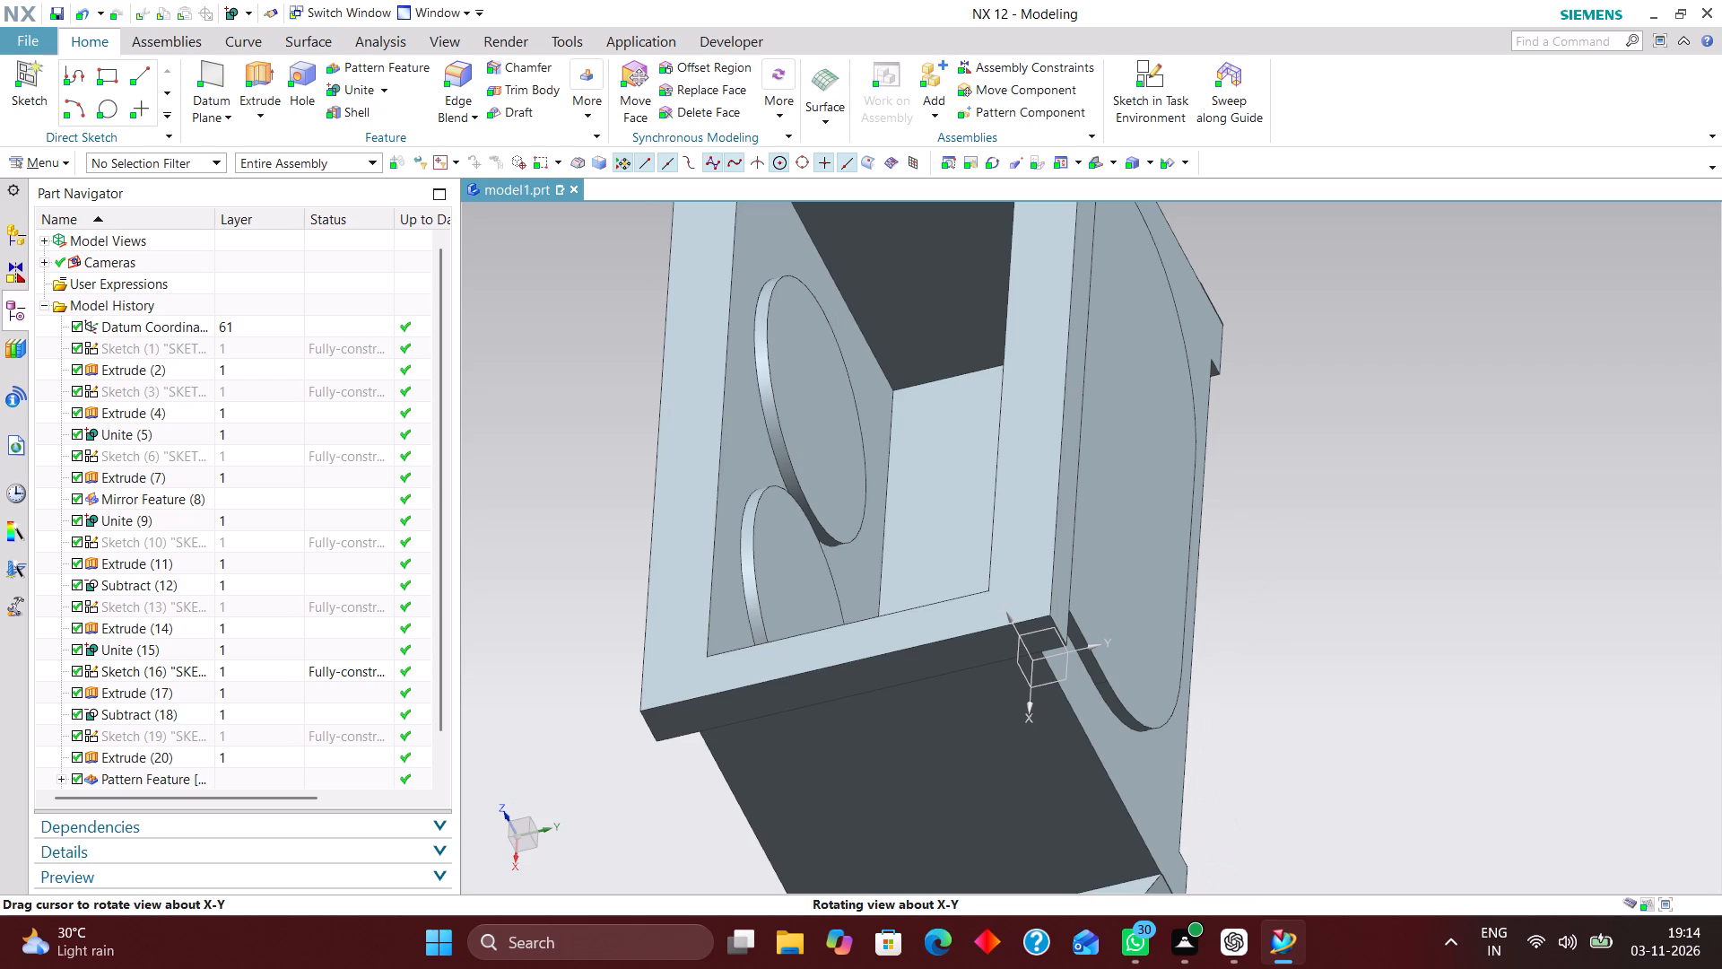
{"action": "middle_click_drag", "start_coordinate": [1277, 422], "coordinate": [1267, 417]}
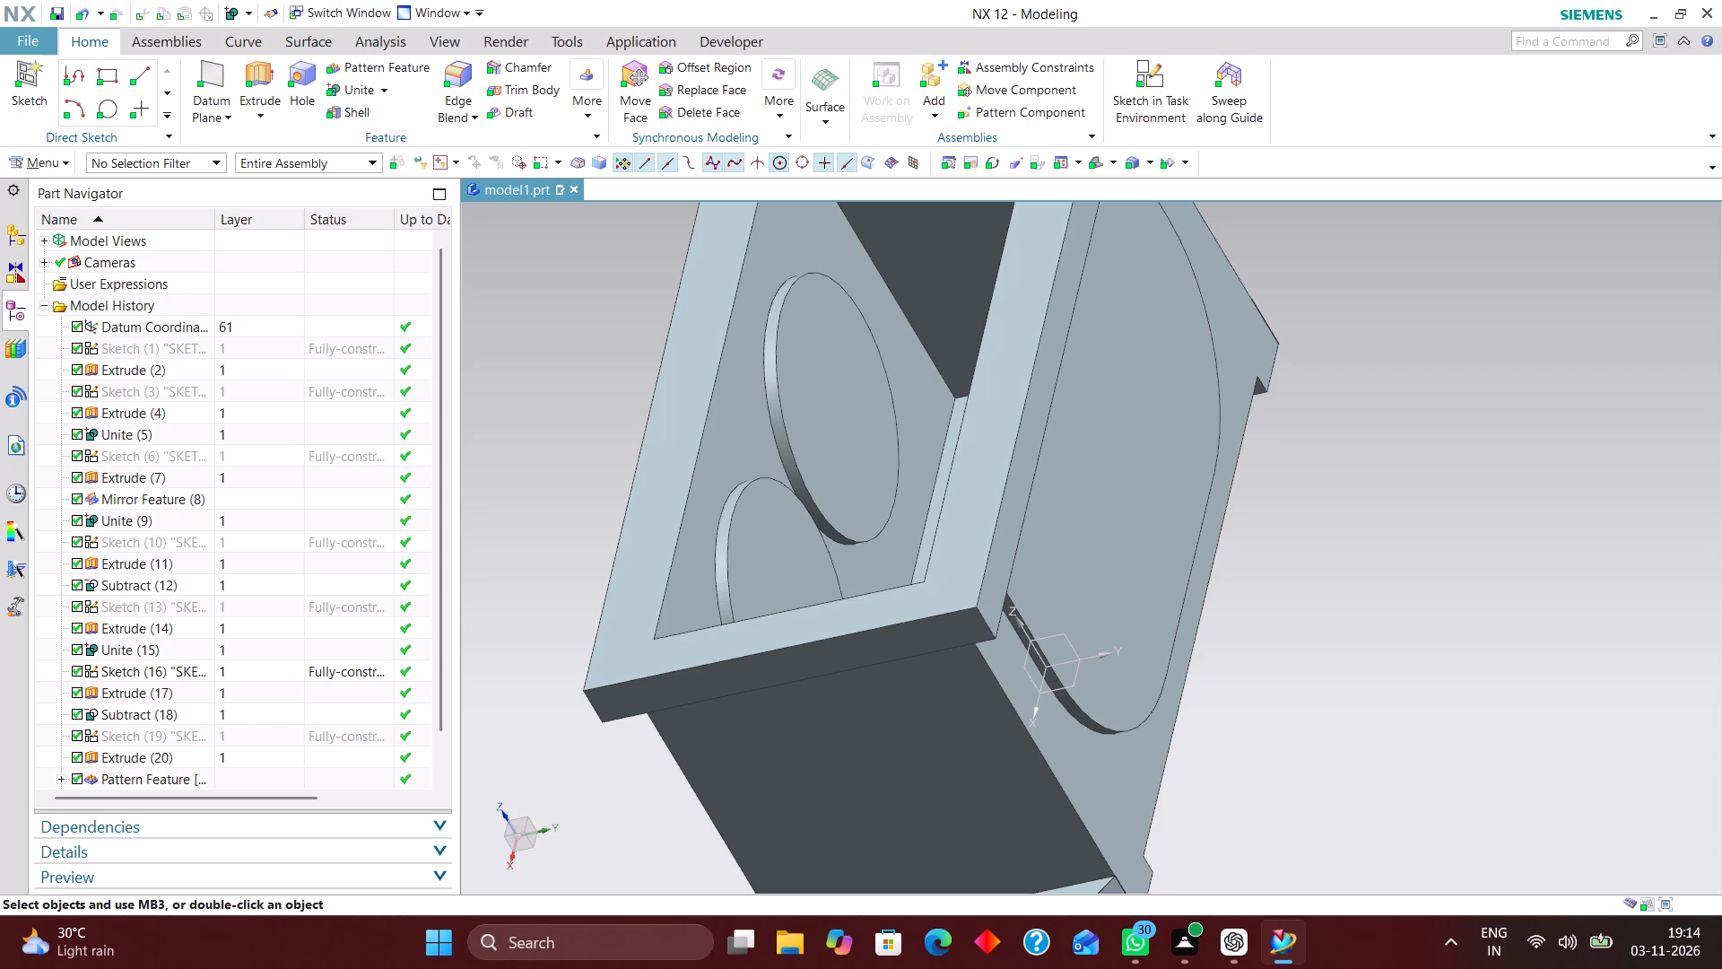
{"action": "left_click", "coordinate": [297, 69]}
{"action": "scroll", "coordinate": [799, 481], "scroll_direction": "up", "scroll_amount": 3}
{"action": "left_click", "coordinate": [800, 469]}
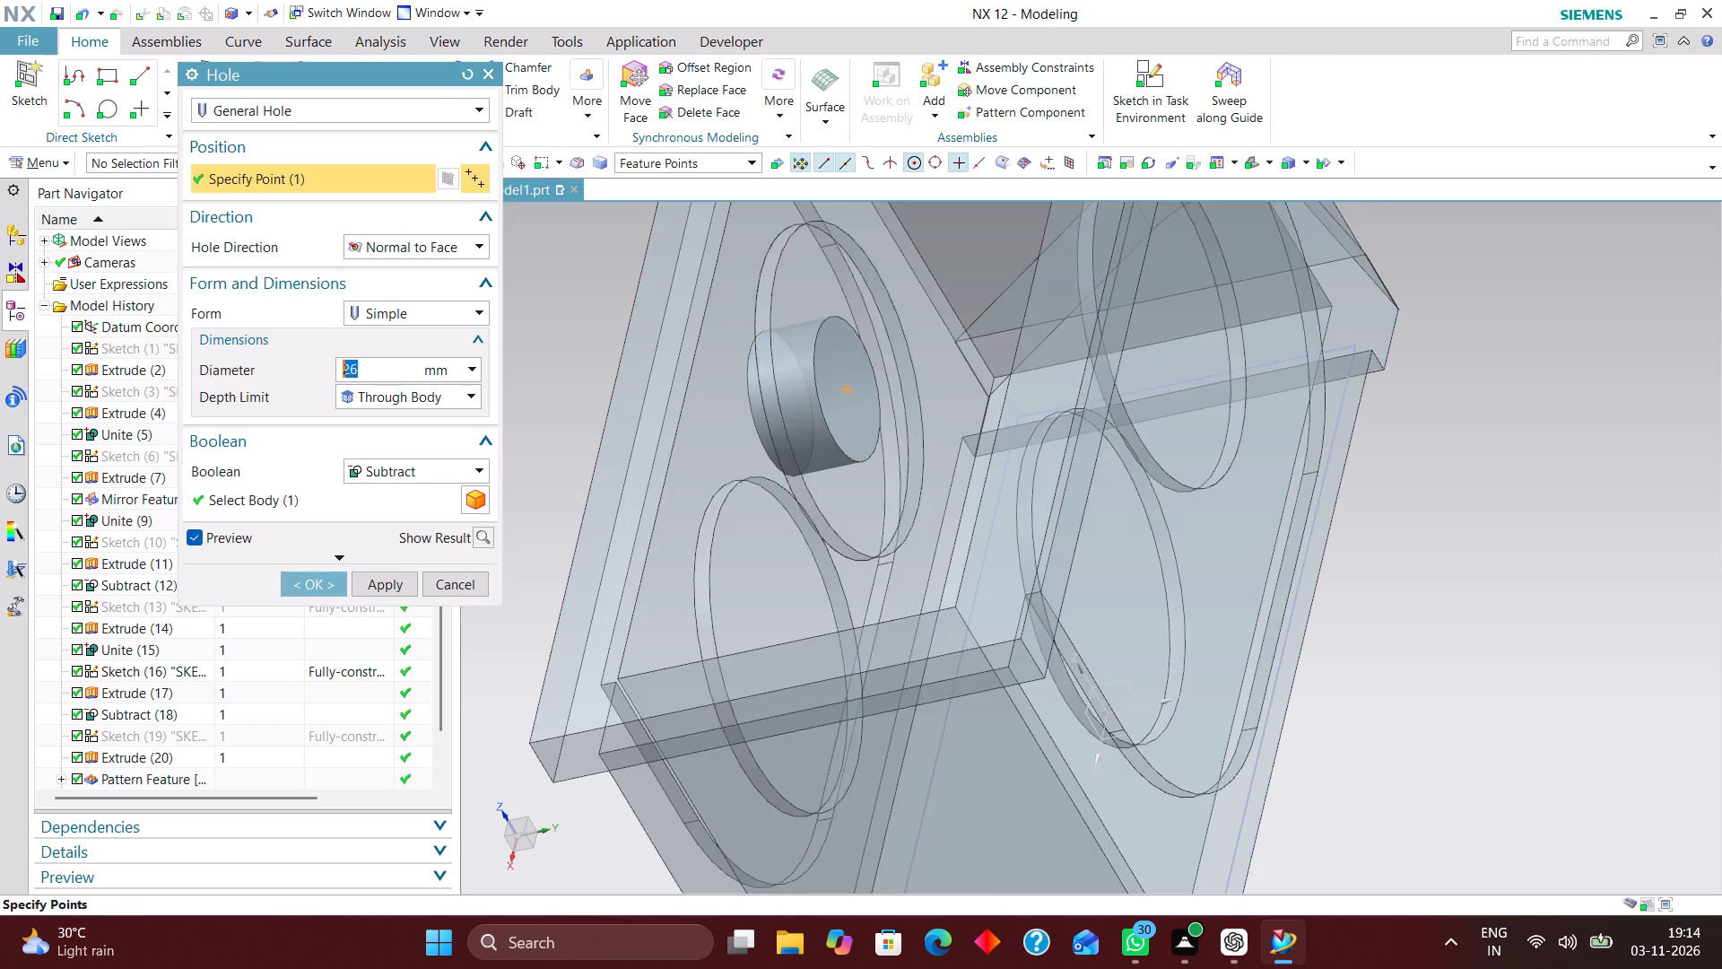
{"action": "scroll", "coordinate": [862, 417], "scroll_direction": "down", "scroll_amount": 2}
{"action": "scroll", "coordinate": [779, 521], "scroll_direction": "up", "scroll_amount": 3}
{"action": "left_click", "coordinate": [754, 519]}
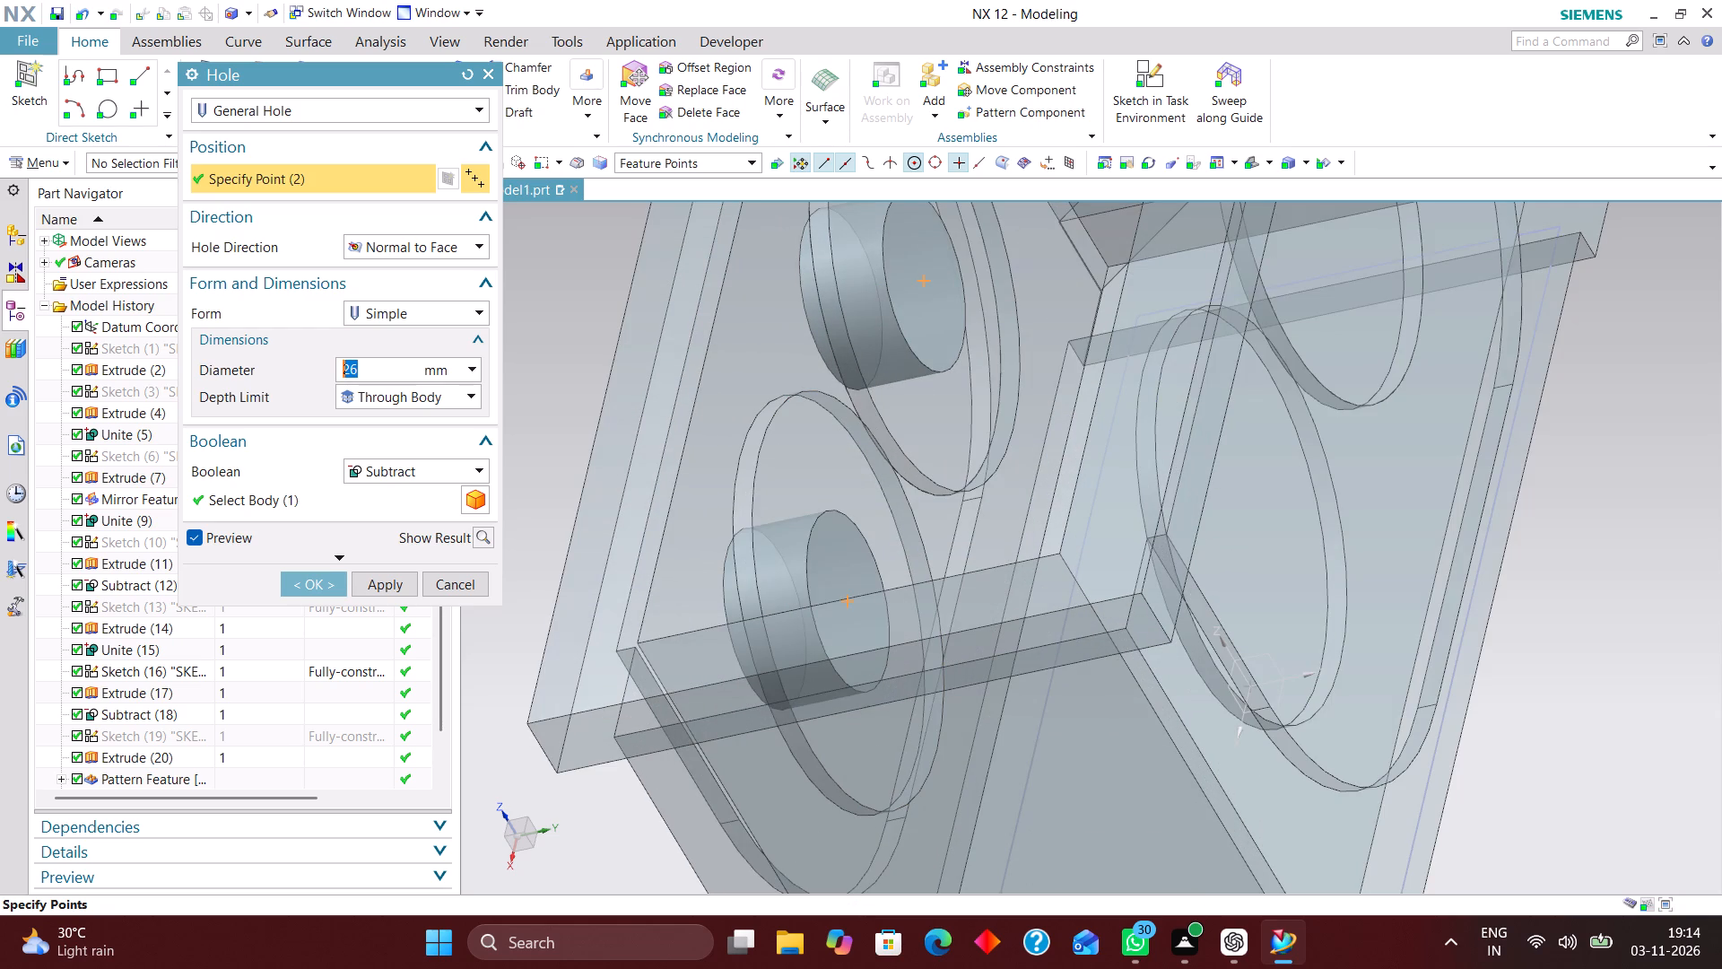
{"action": "middle_click_drag", "start_coordinate": [1253, 579], "coordinate": [1322, 607]}
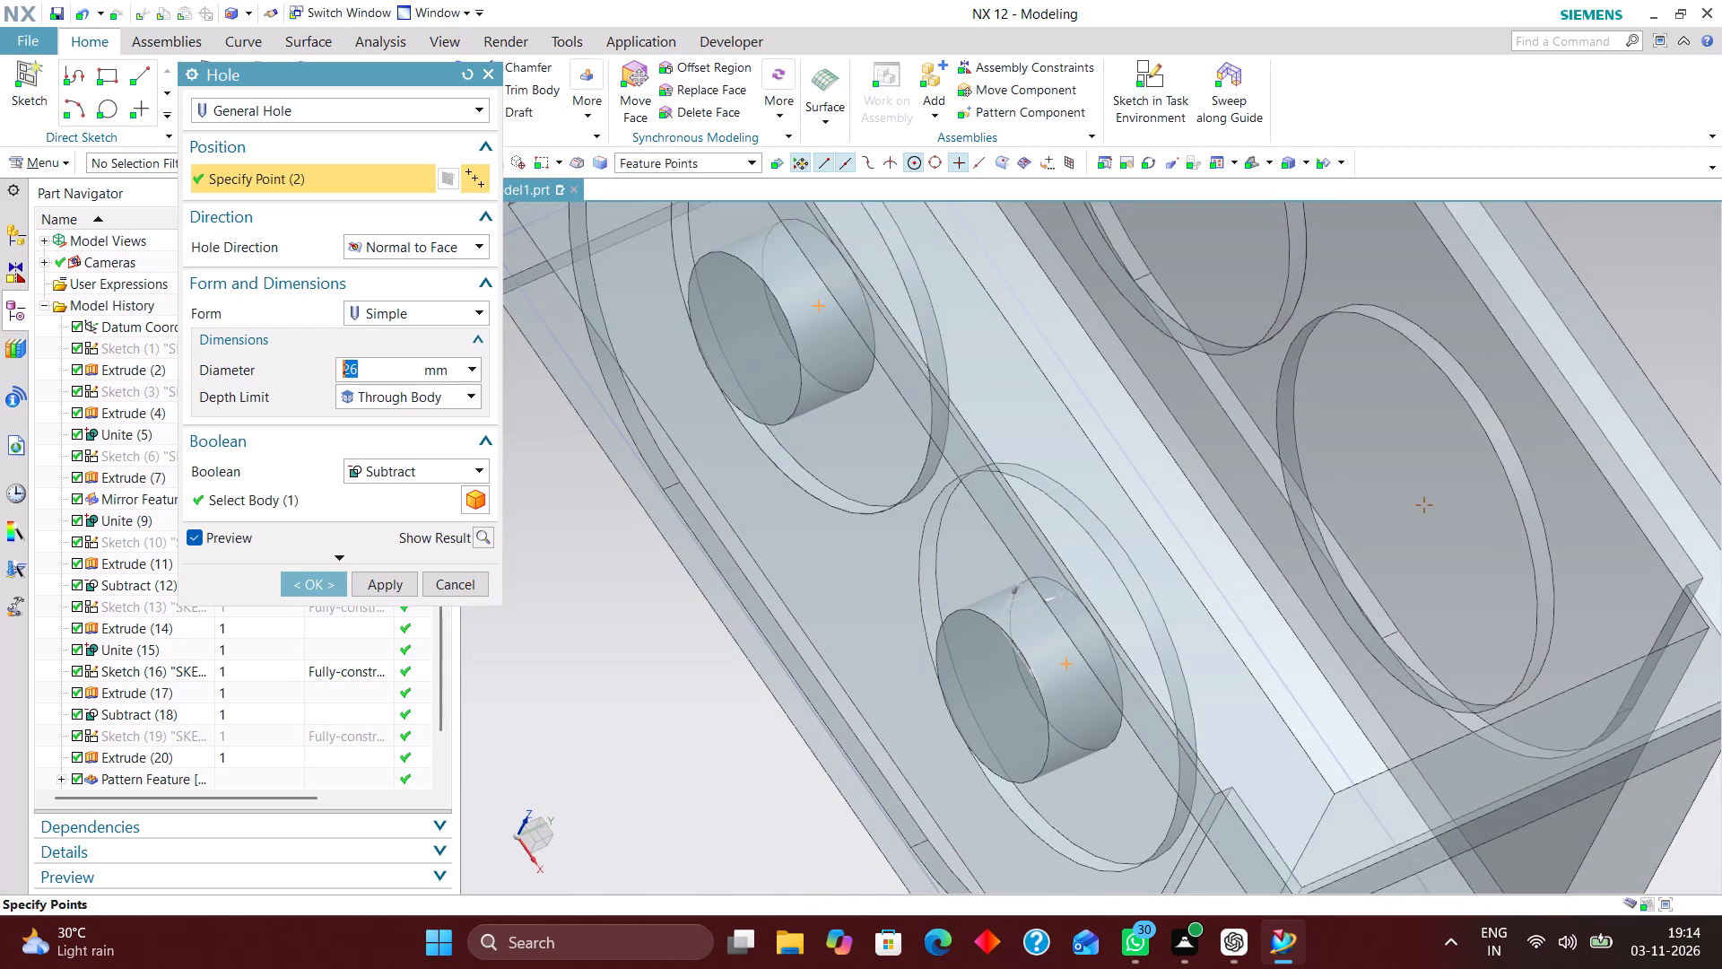
{"action": "left_click", "coordinate": [1508, 482]}
{"action": "scroll", "coordinate": [1285, 667], "scroll_direction": "down", "scroll_amount": 2}
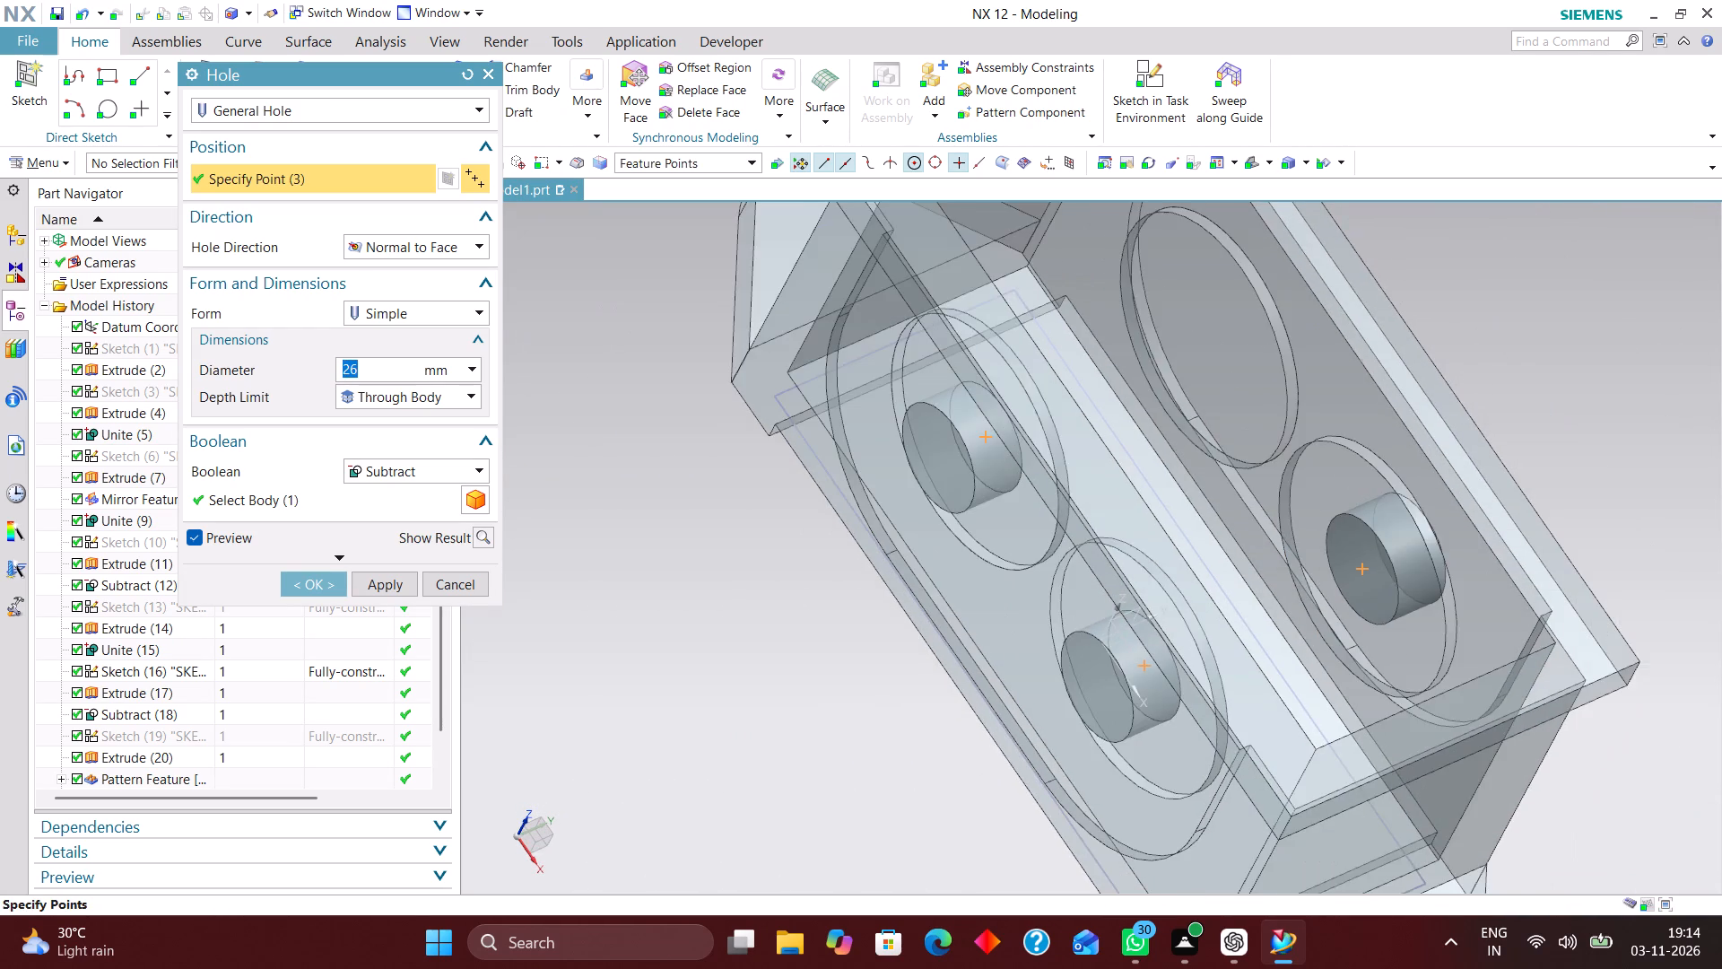
{"action": "scroll", "coordinate": [1295, 371], "scroll_direction": "up", "scroll_amount": 2}
{"action": "left_click", "coordinate": [1271, 354]}
{"action": "scroll", "coordinate": [1033, 406], "scroll_direction": "down", "scroll_amount": 2}
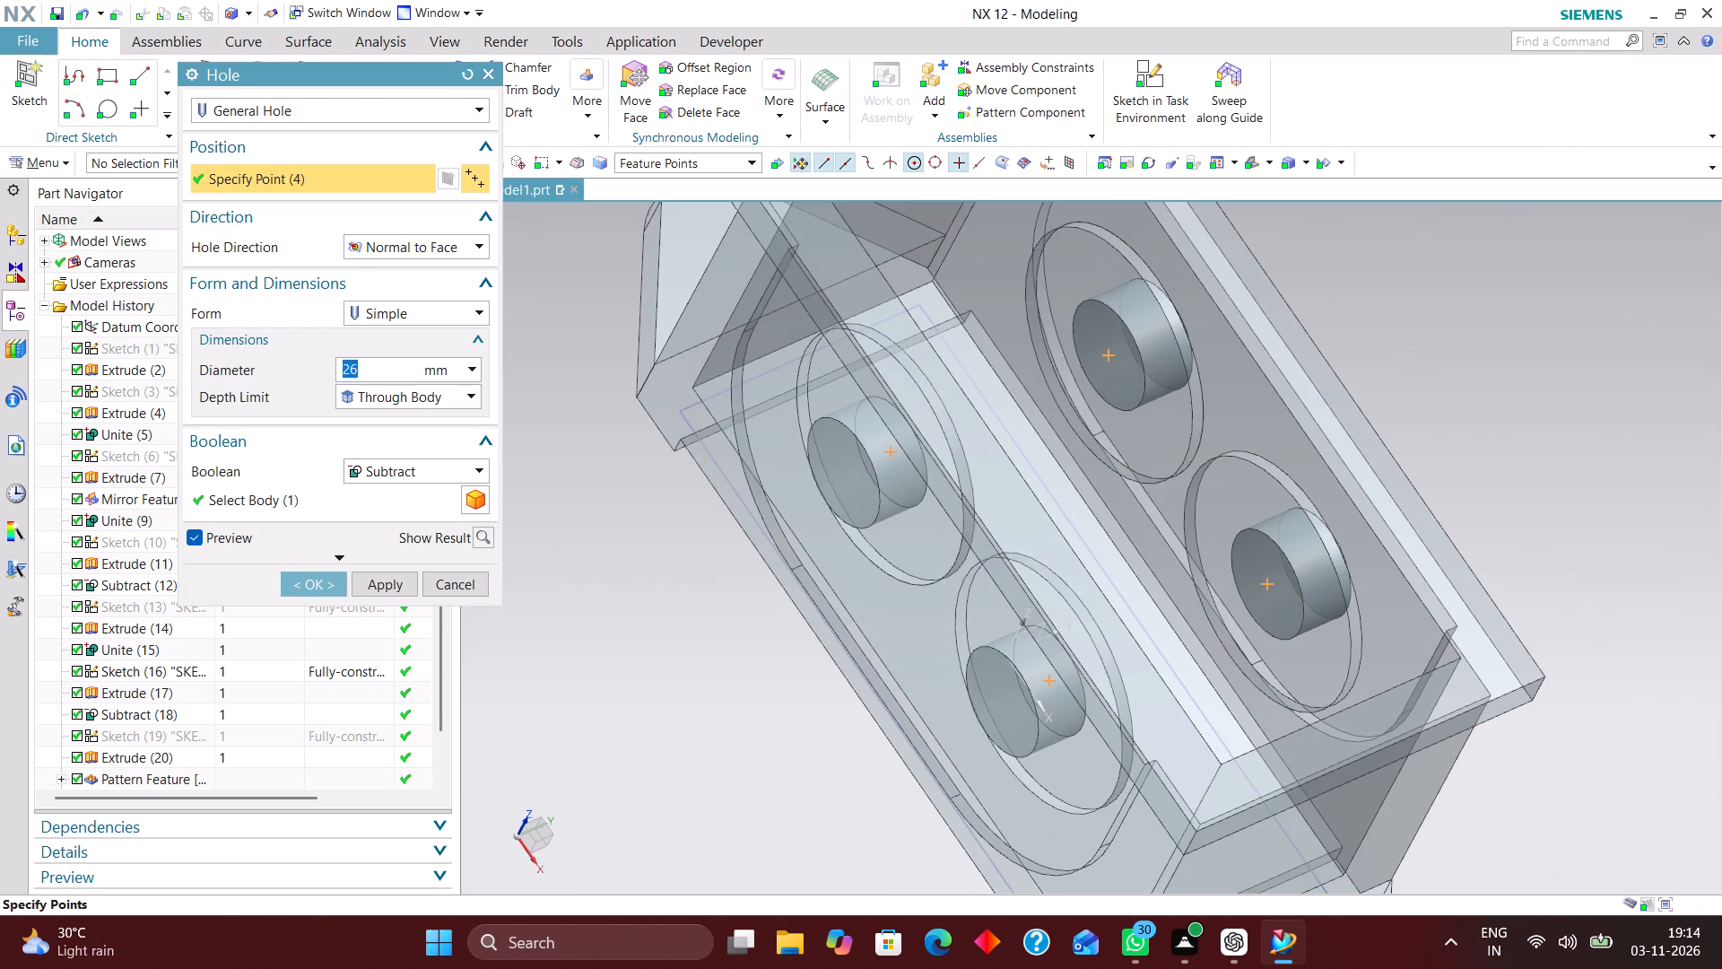
{"action": "left_click", "coordinate": [309, 582]}
Edit the simple hole feature, setting the diameter of the disc holes to 28 mm.
{"action": "middle_click_drag", "start_coordinate": [1258, 433], "coordinate": [1173, 460]}
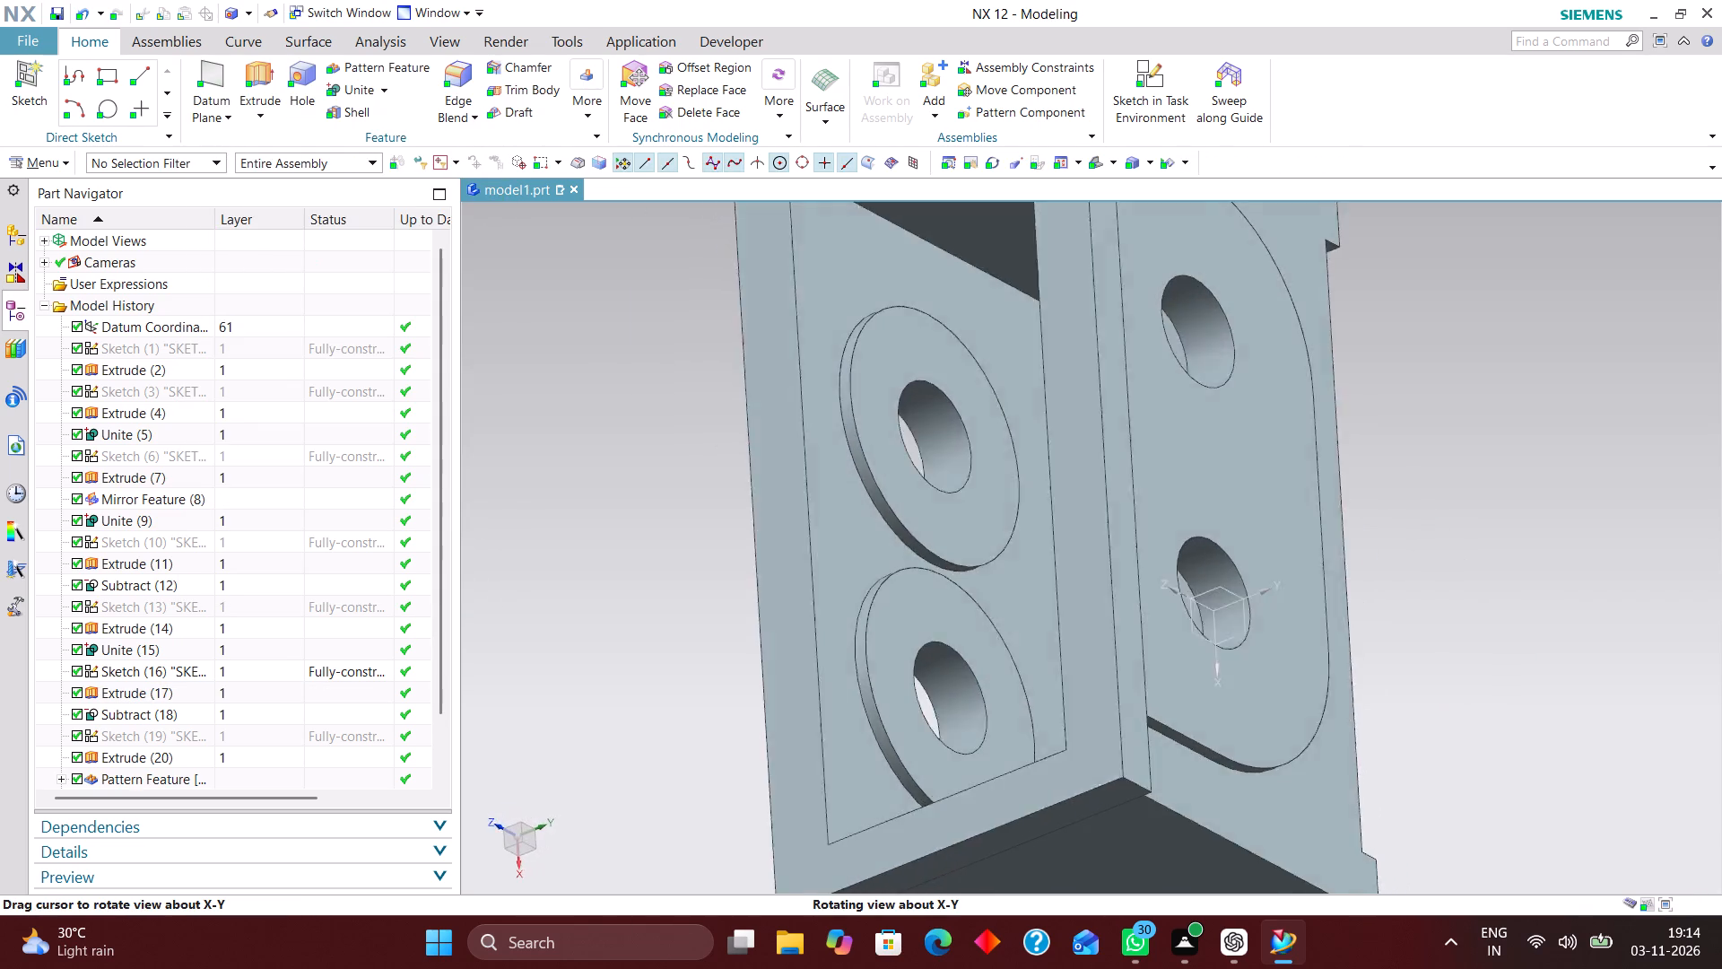
{"action": "middle_click_drag", "start_coordinate": [1173, 460], "coordinate": [1260, 402]}
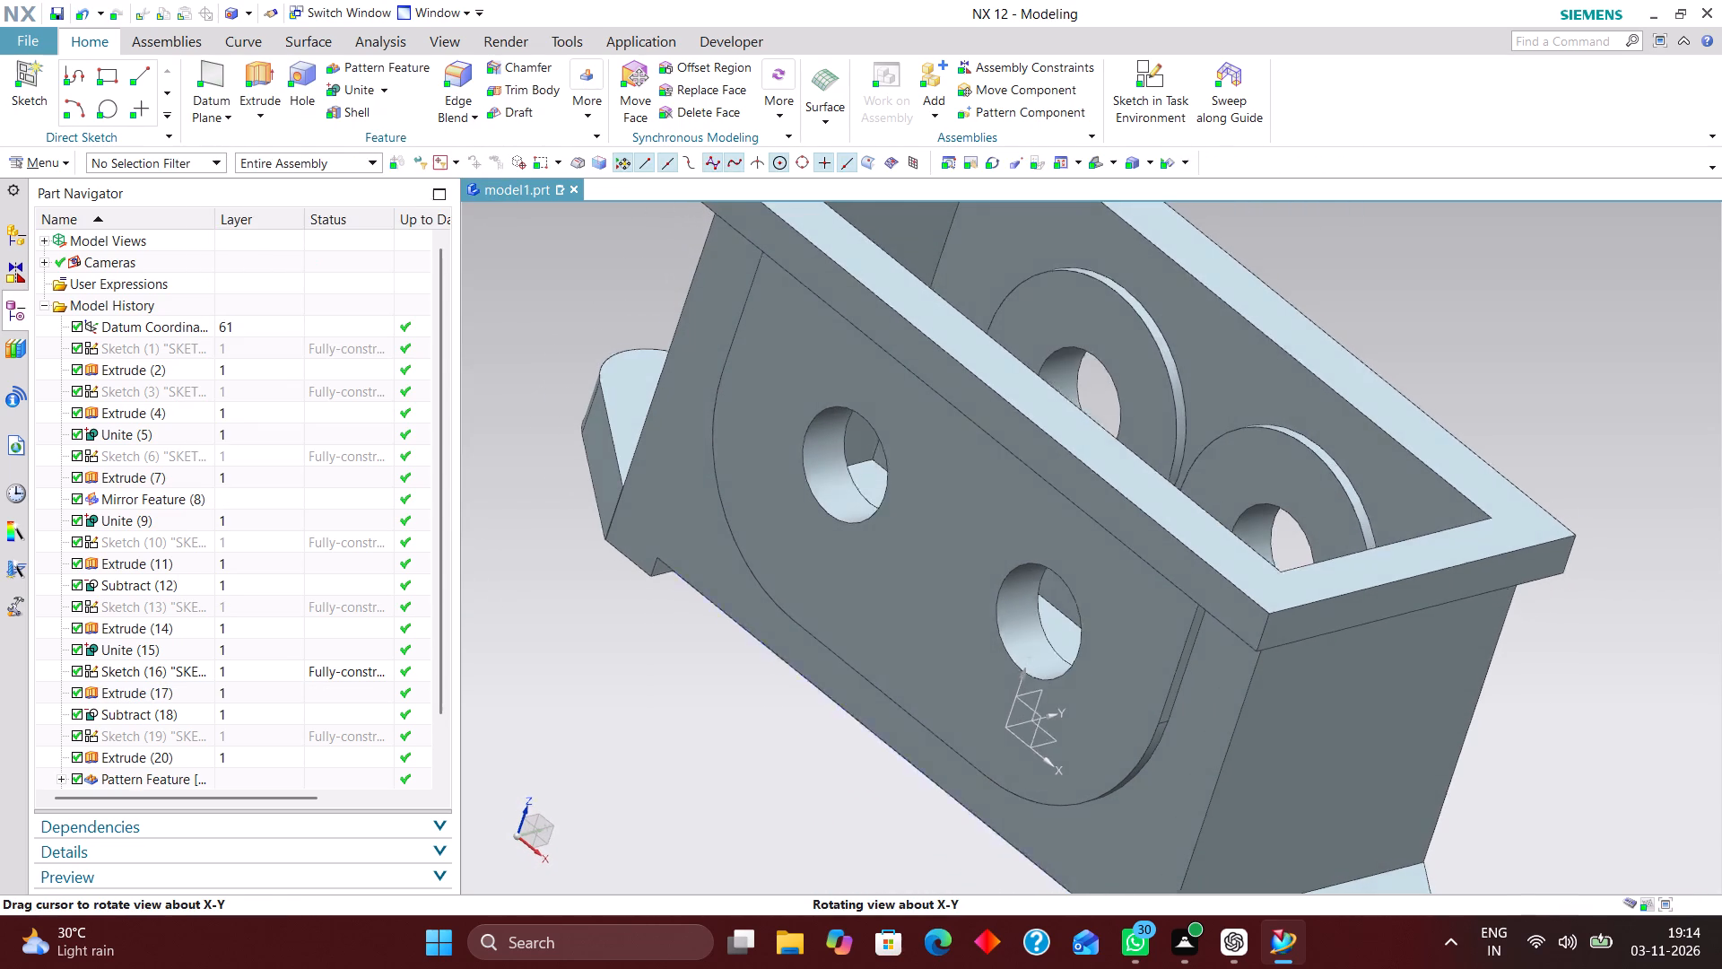
{"action": "middle_click_drag", "start_coordinate": [1260, 402], "coordinate": [1259, 403]}
{"action": "double_click", "coordinate": [828, 458]}
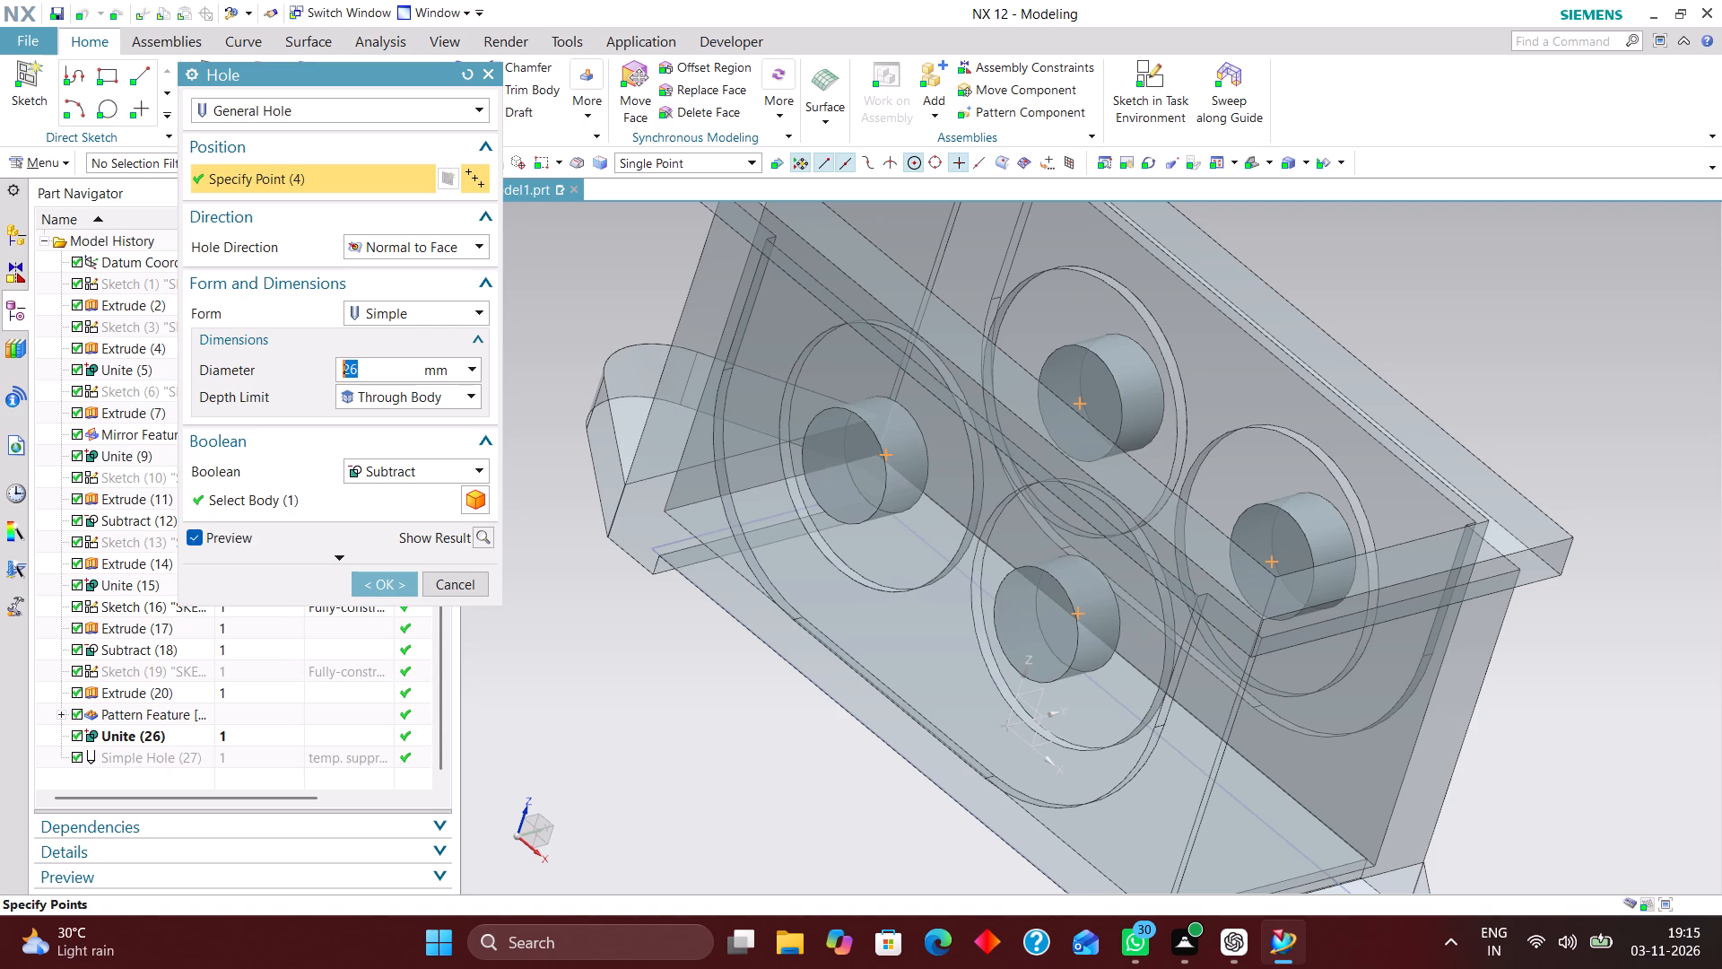
{"action": "type", "text": "28"}
{"action": "key", "text": "Return"}
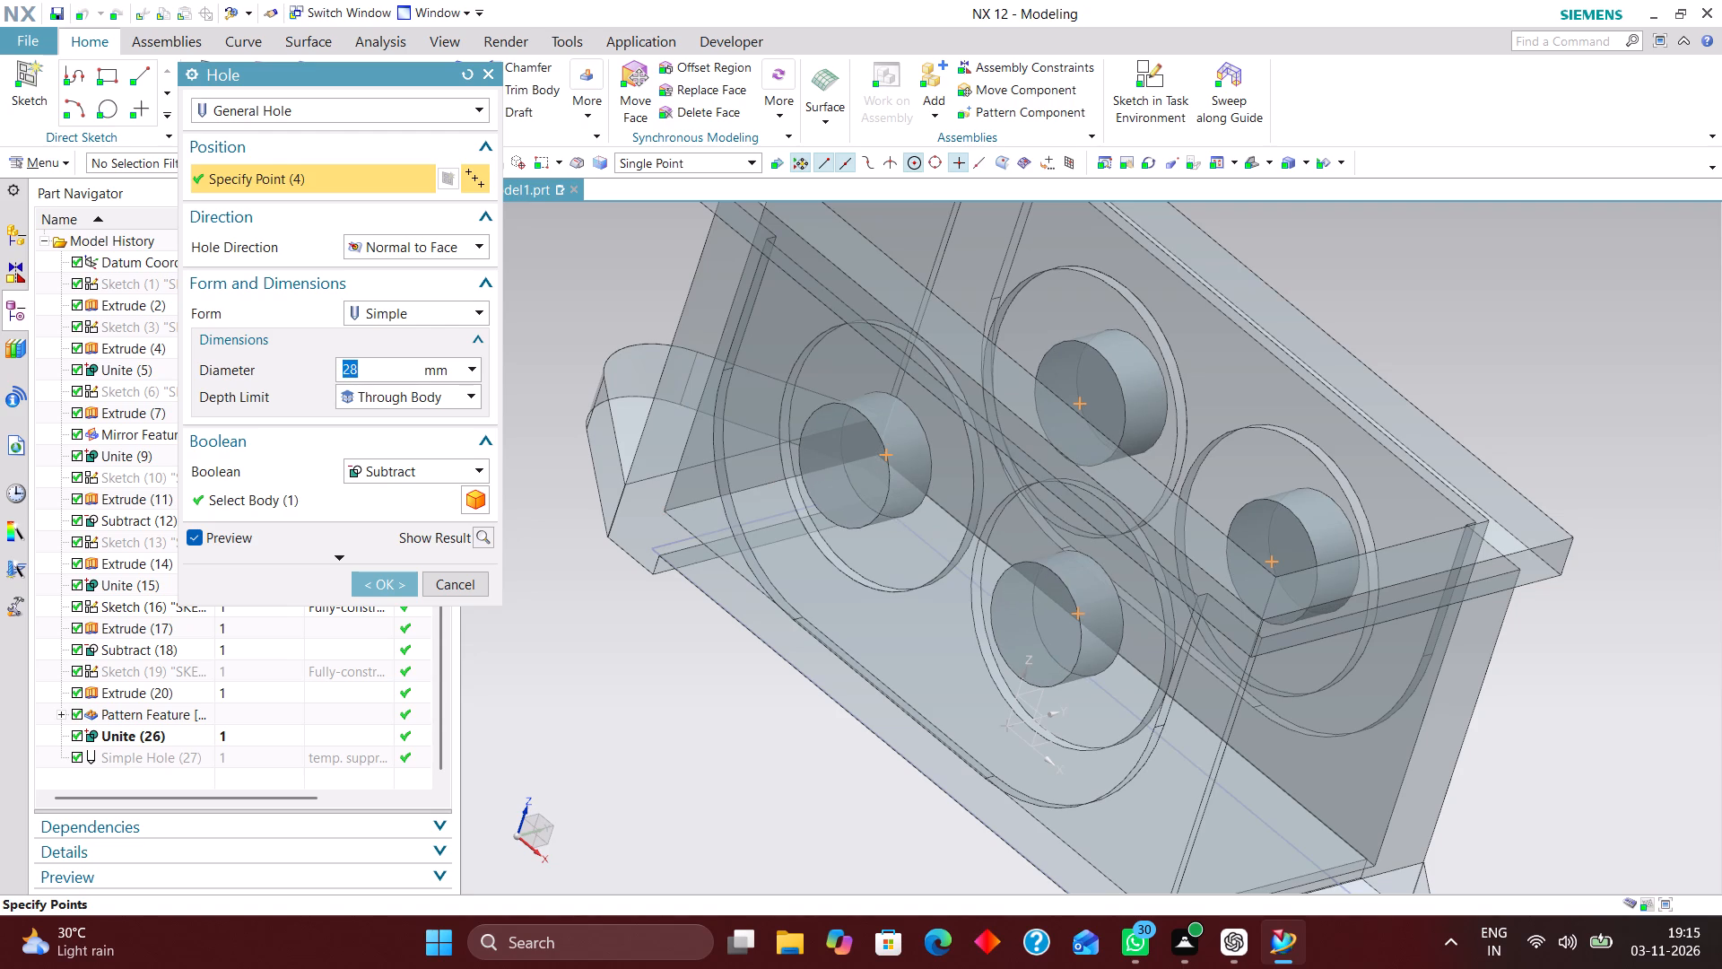
{"action": "left_click", "coordinate": [390, 589]}
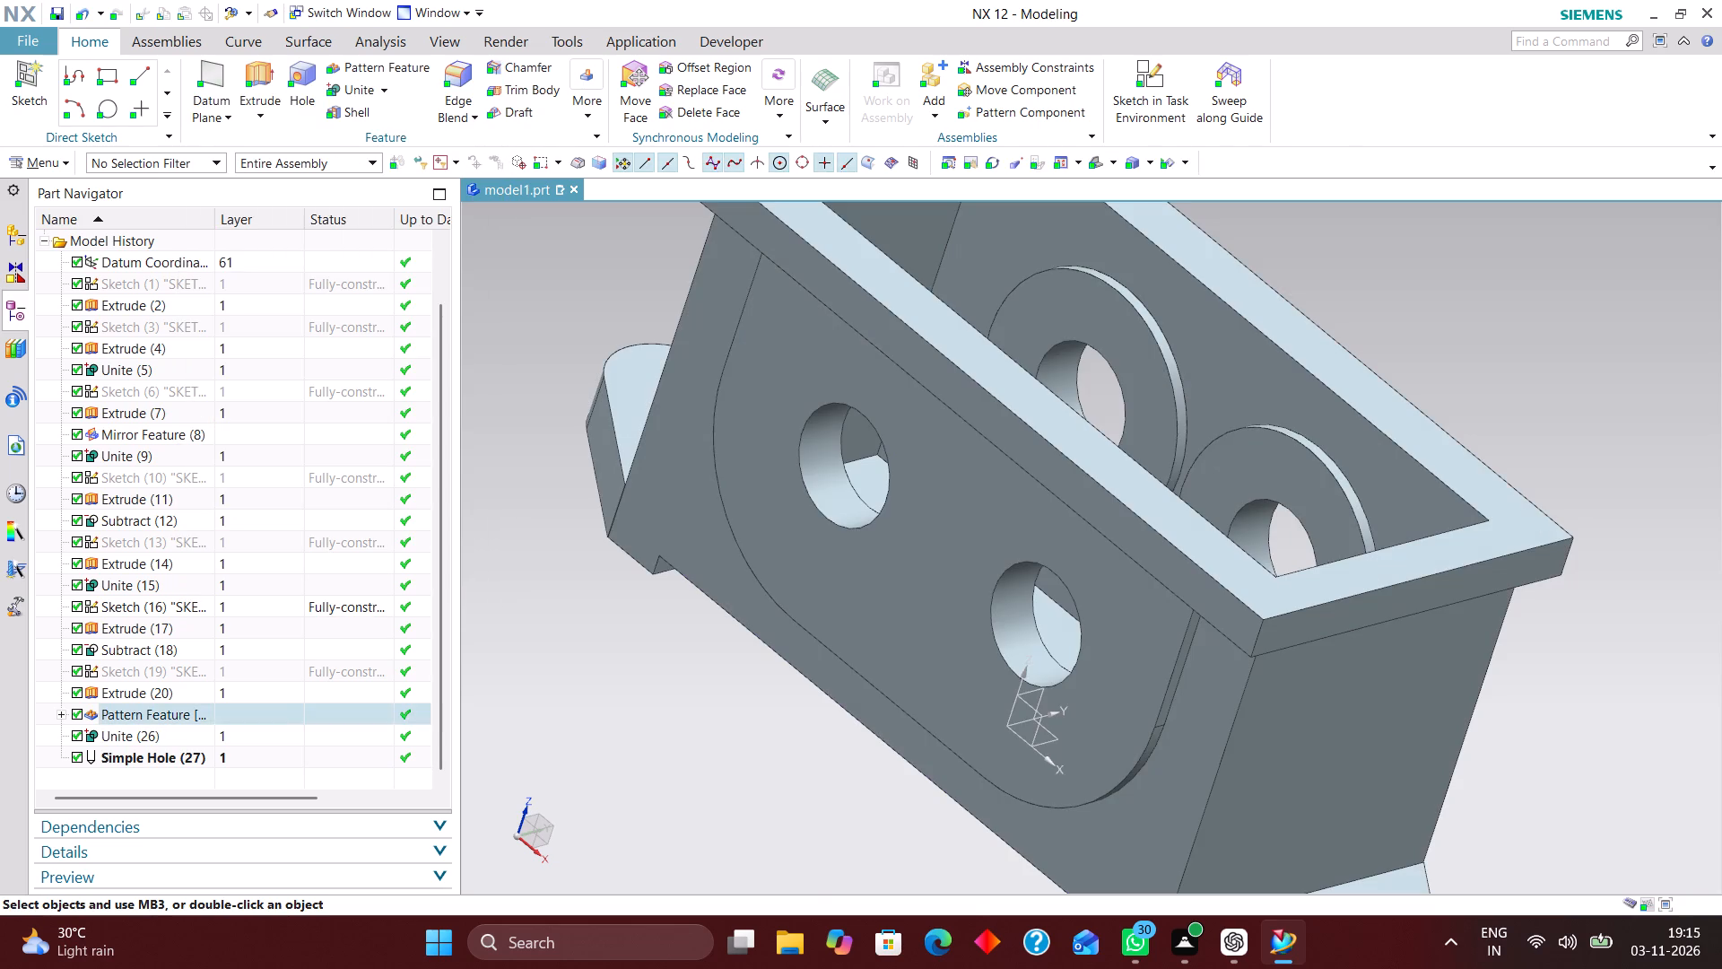
Examine the holes and discs in both side walls from several angles and in an isometric view.
{"action": "middle_click_drag", "start_coordinate": [792, 755], "coordinate": [735, 778]}
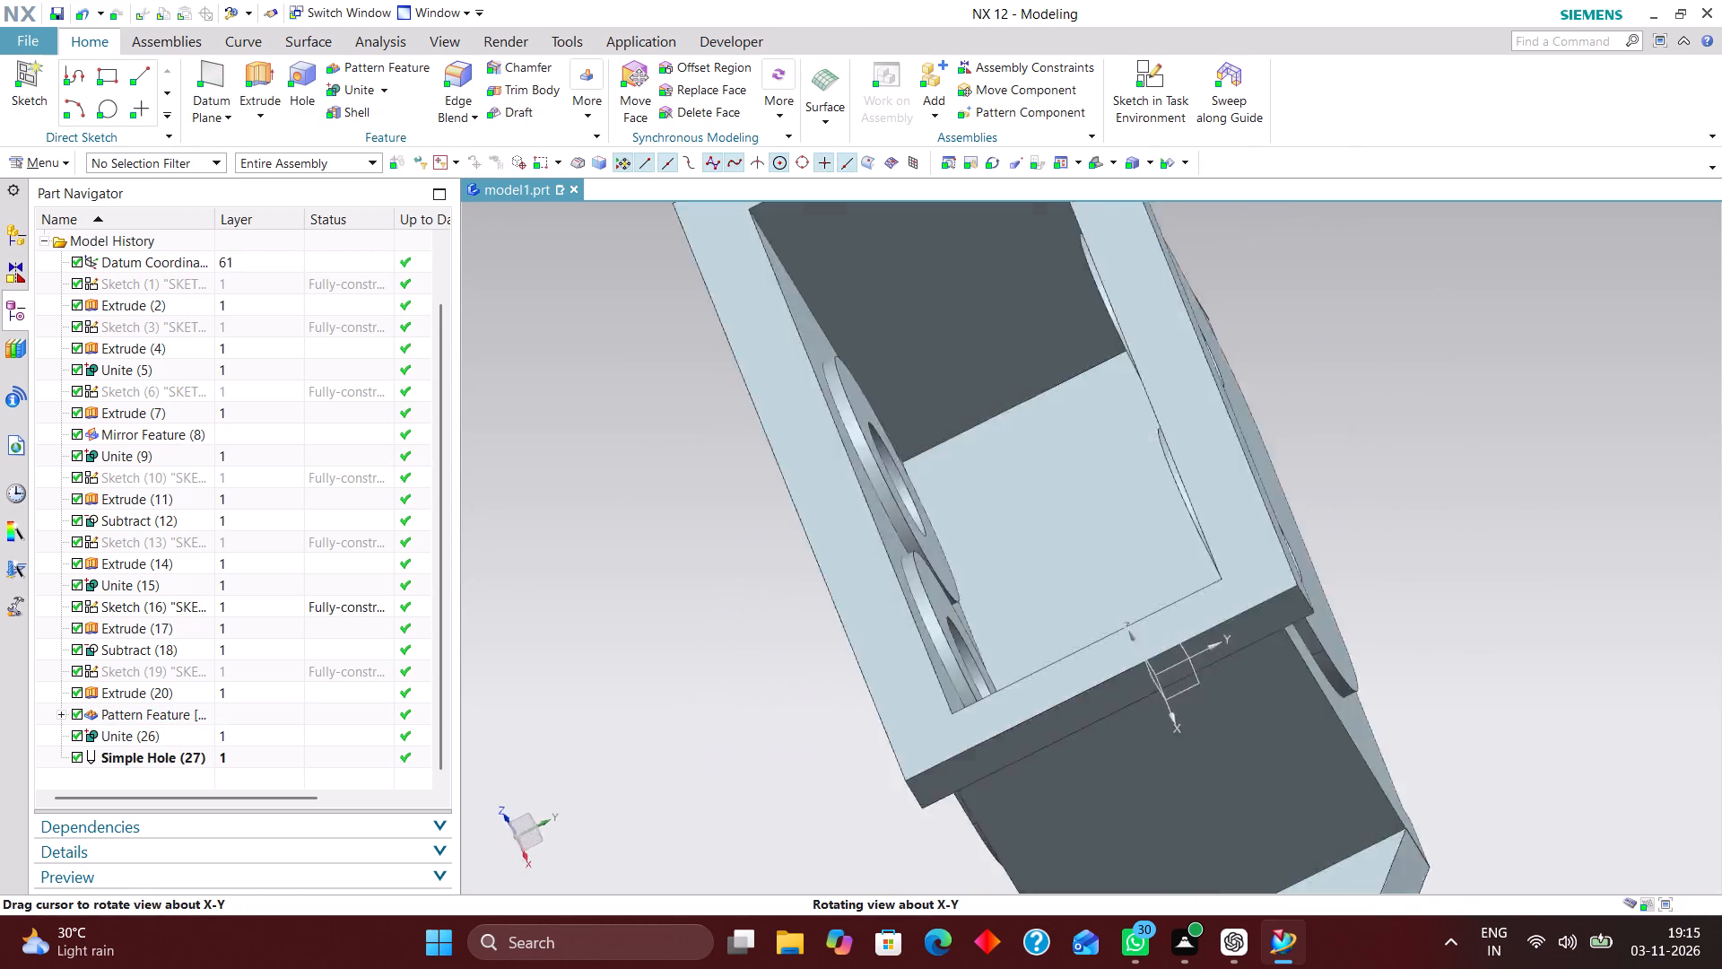
{"action": "middle_click_drag", "start_coordinate": [735, 778], "coordinate": [724, 807]}
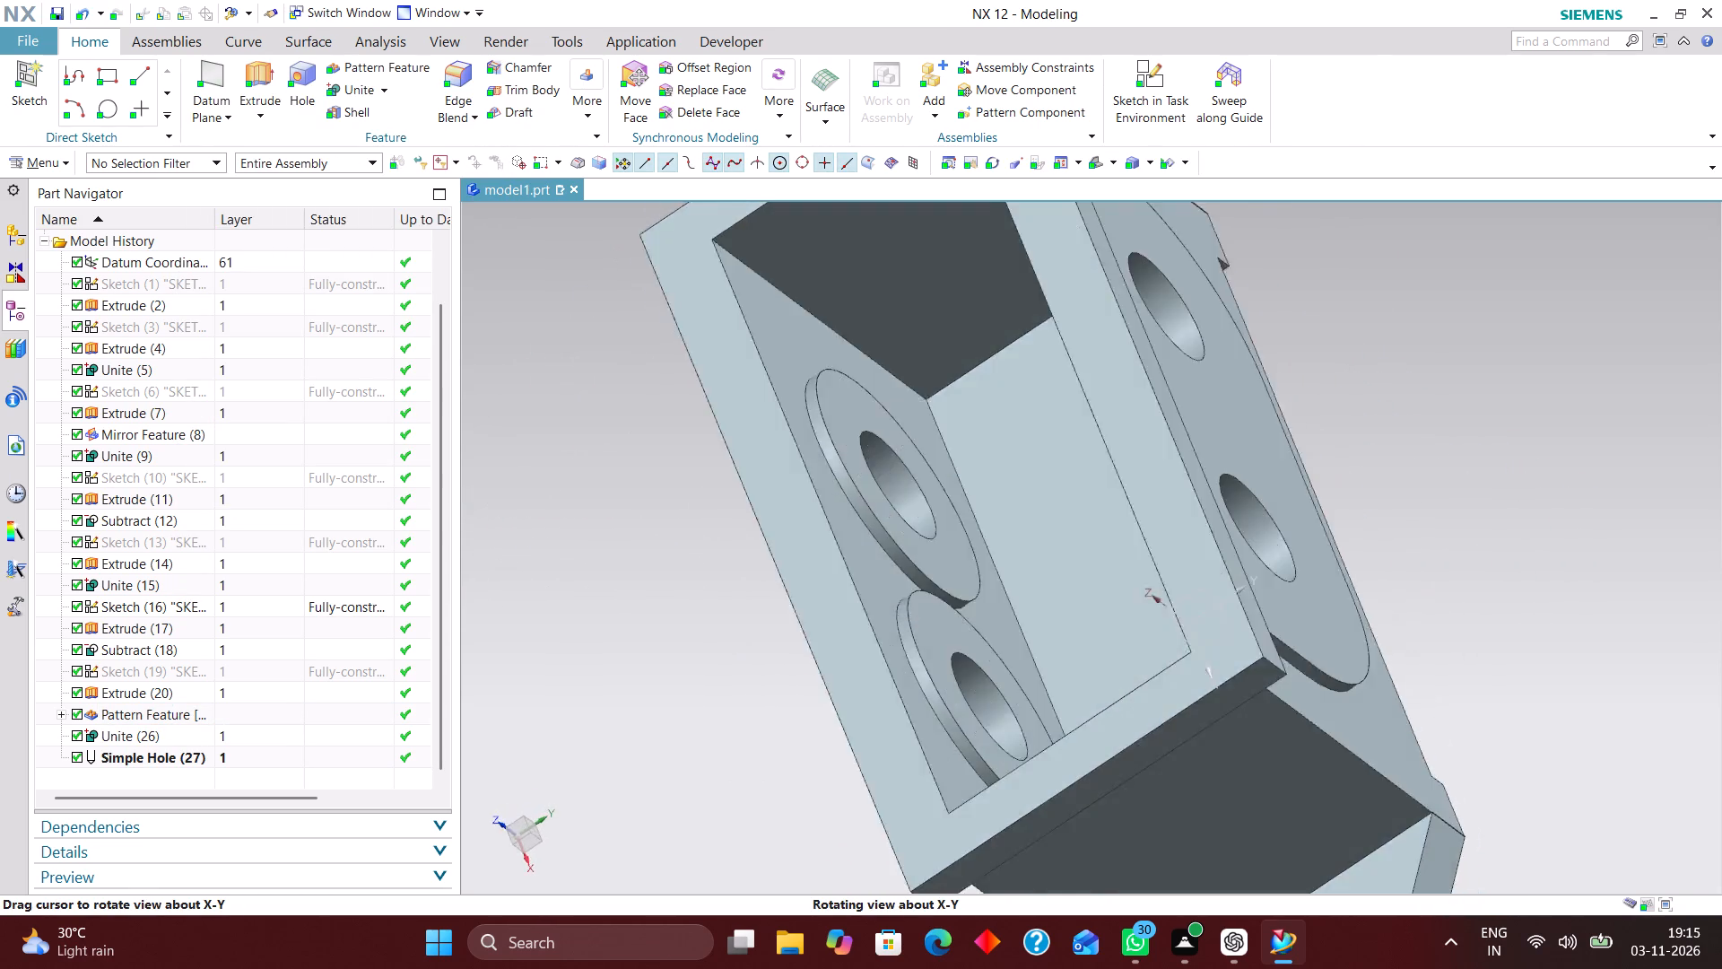
{"action": "middle_click_drag", "start_coordinate": [724, 807], "coordinate": [850, 729]}
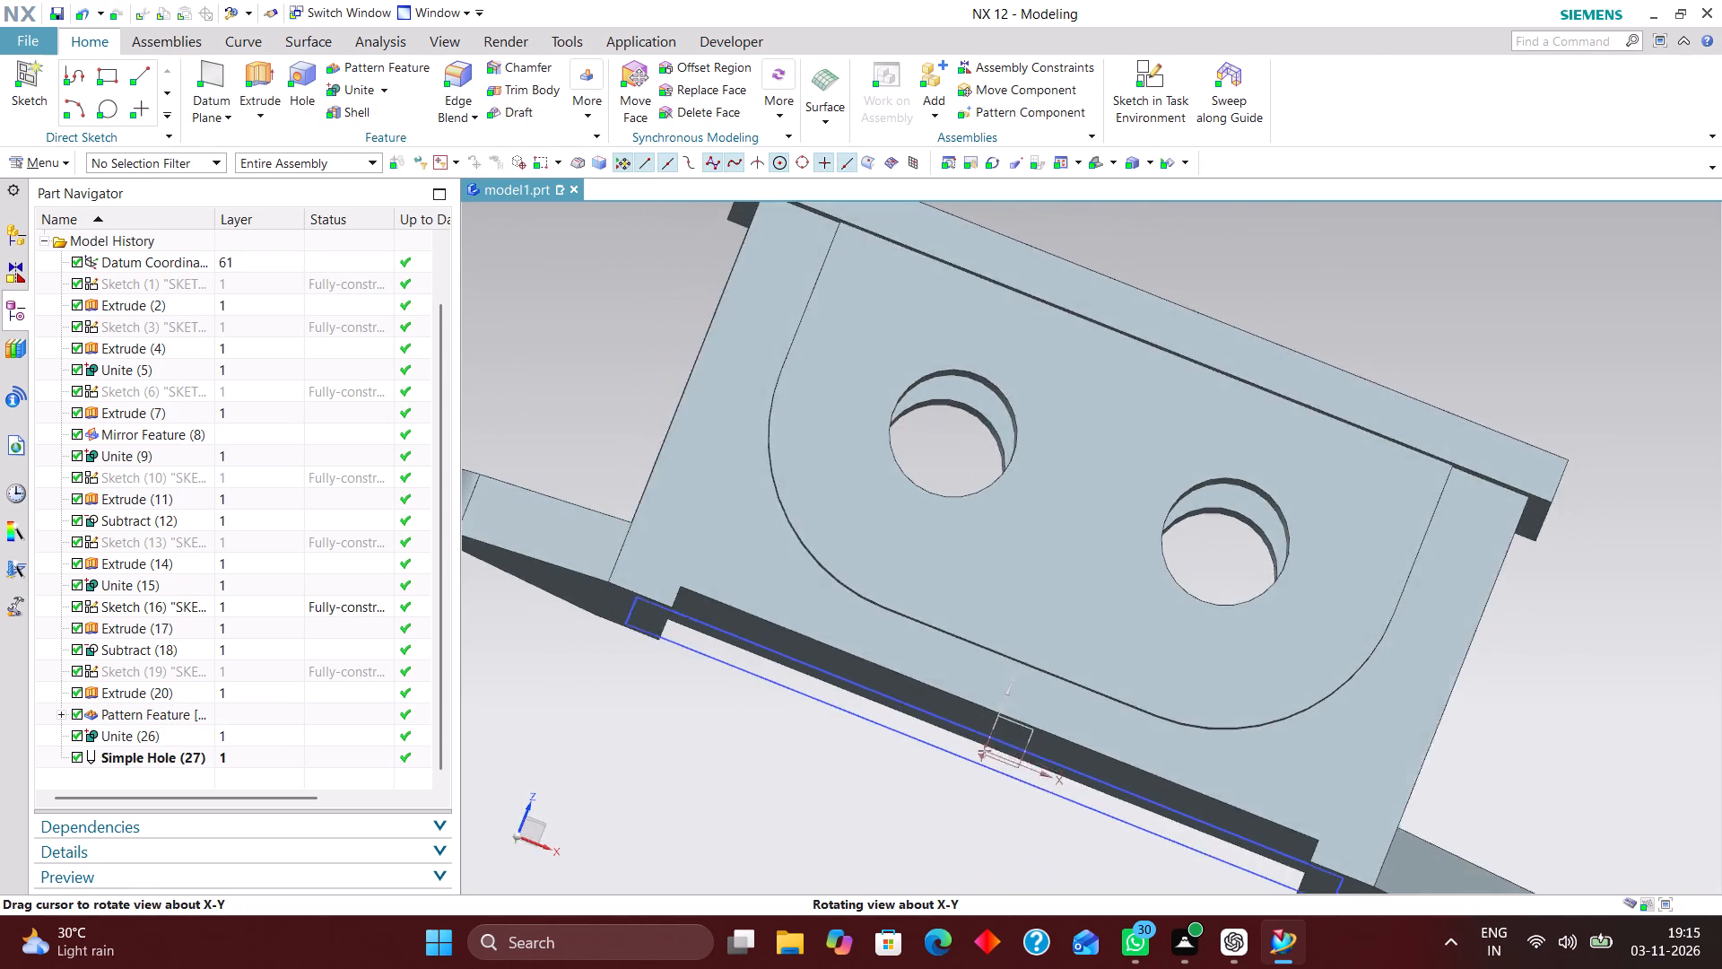
{"action": "middle_click_drag", "start_coordinate": [850, 729], "coordinate": [834, 746]}
{"action": "scroll", "coordinate": [768, 783], "scroll_direction": "down", "scroll_amount": 3}
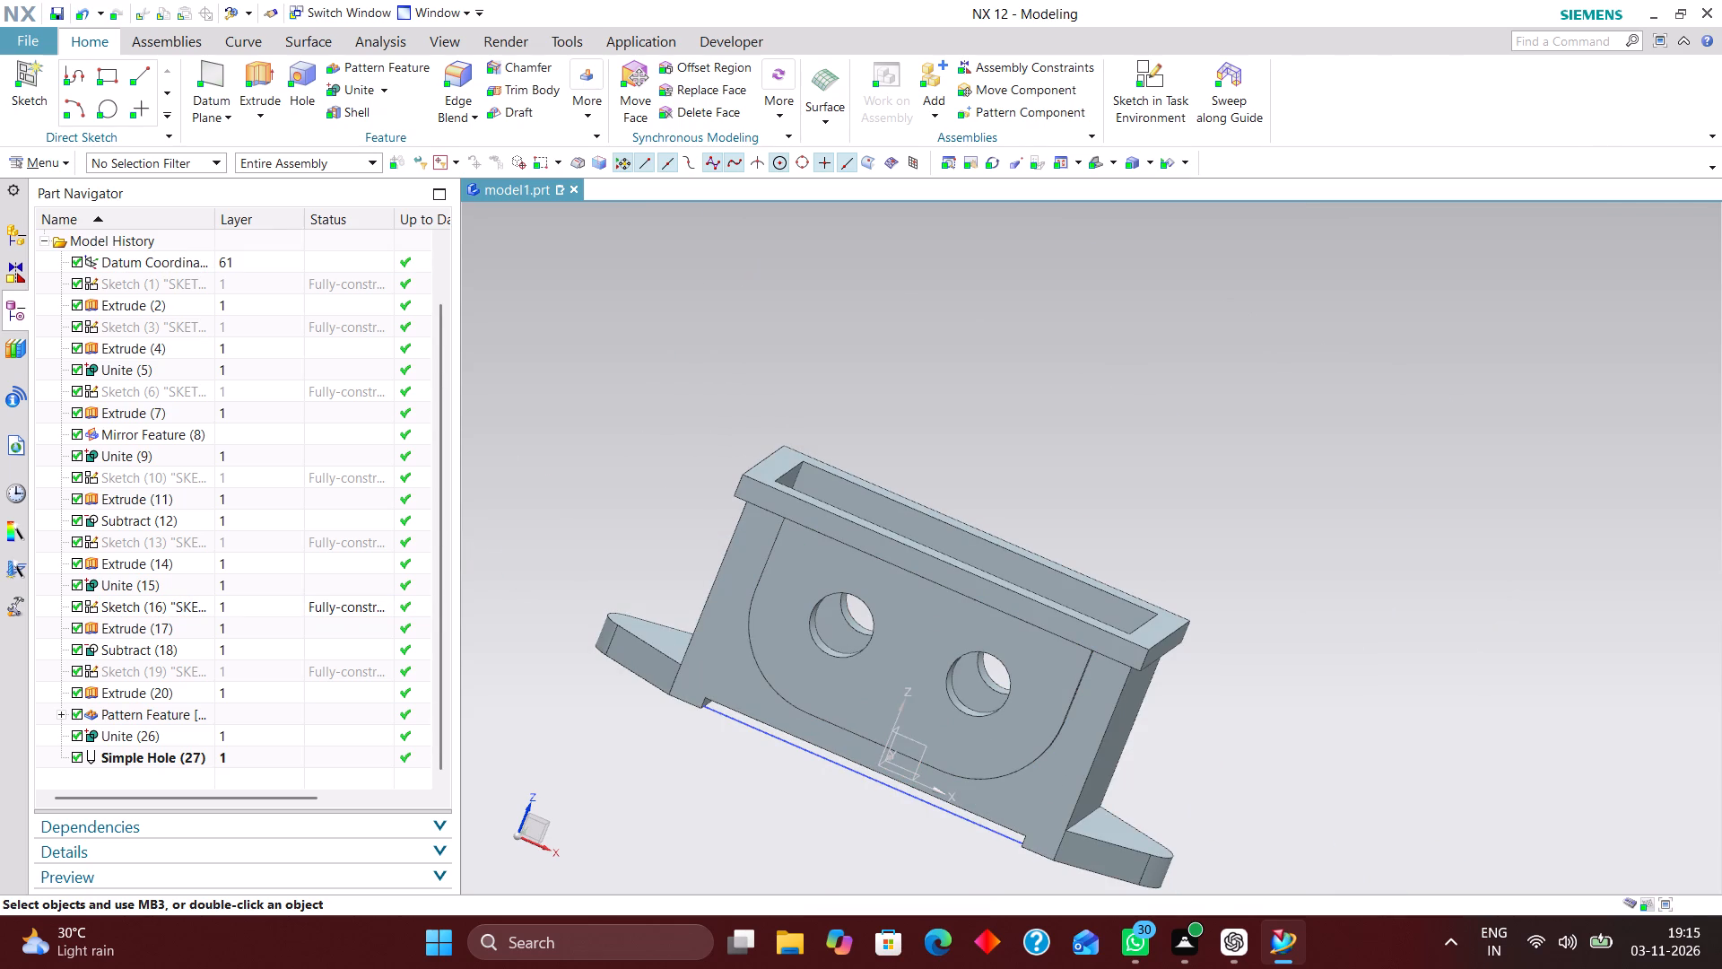
{"action": "left_click", "coordinate": [1099, 160]}
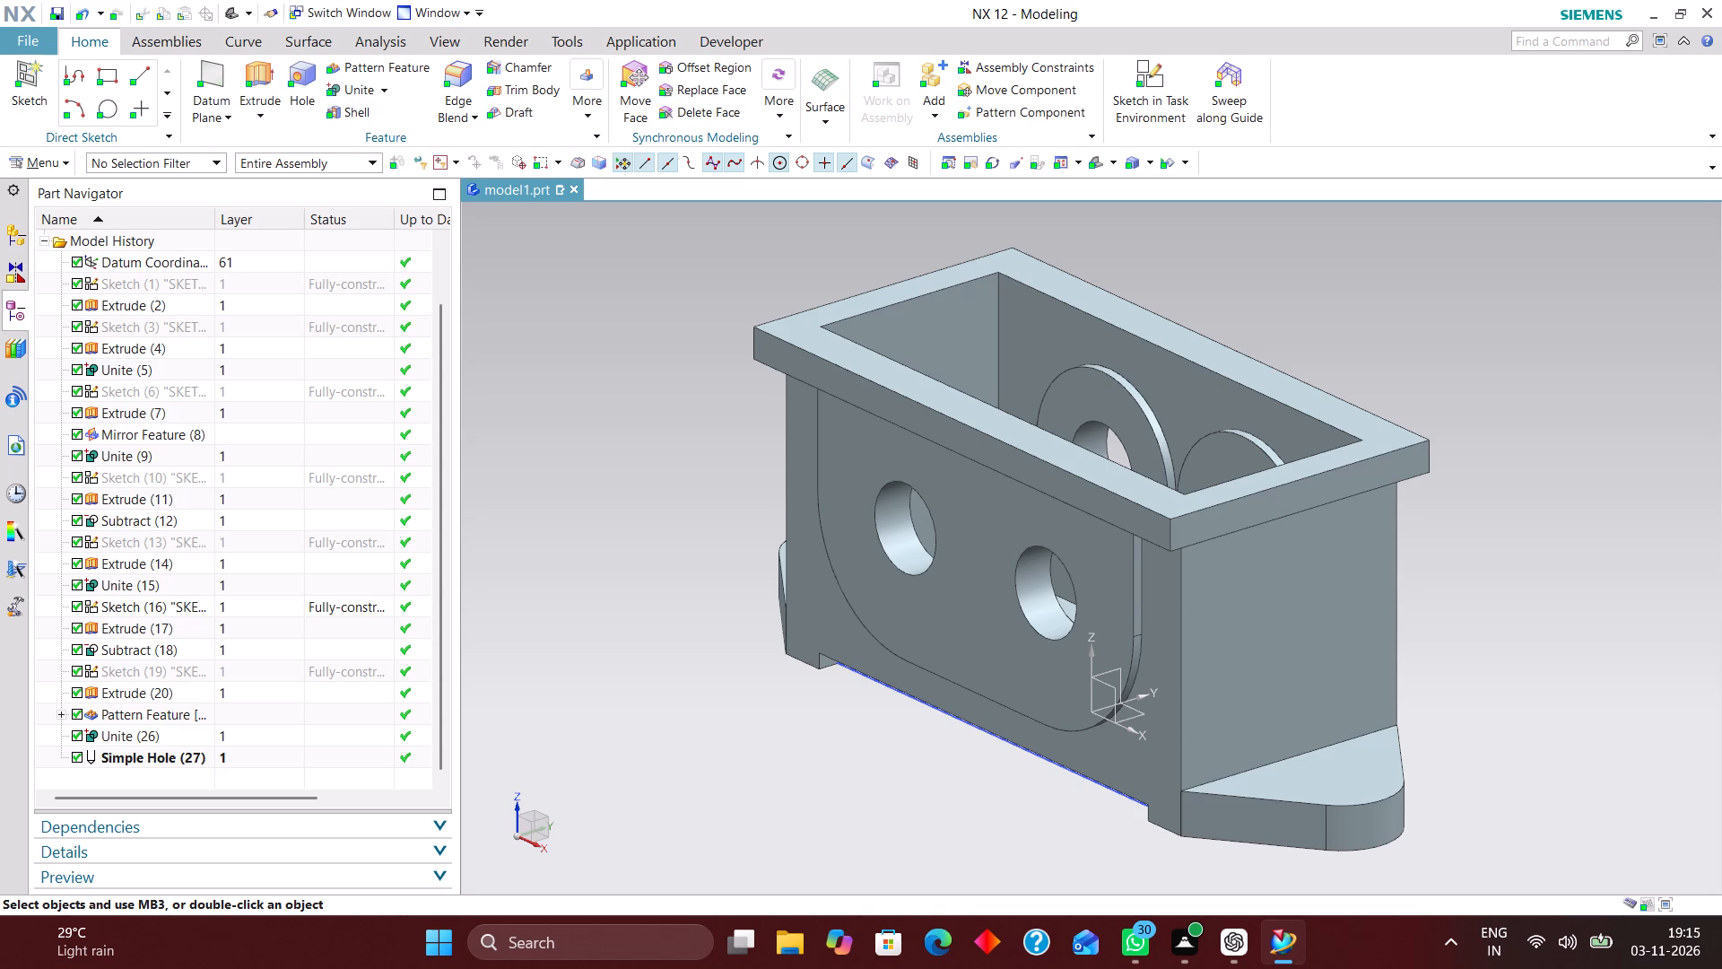
Preview a one-plane section of the housing from the top, cut on the absolute Z plane at a 51 mm offset, and discard it.
{"action": "middle_click_drag", "start_coordinate": [1502, 518], "coordinate": [1531, 632]}
{"action": "right_click_drag", "start_coordinate": [1589, 738], "coordinate": [1272, 746]}
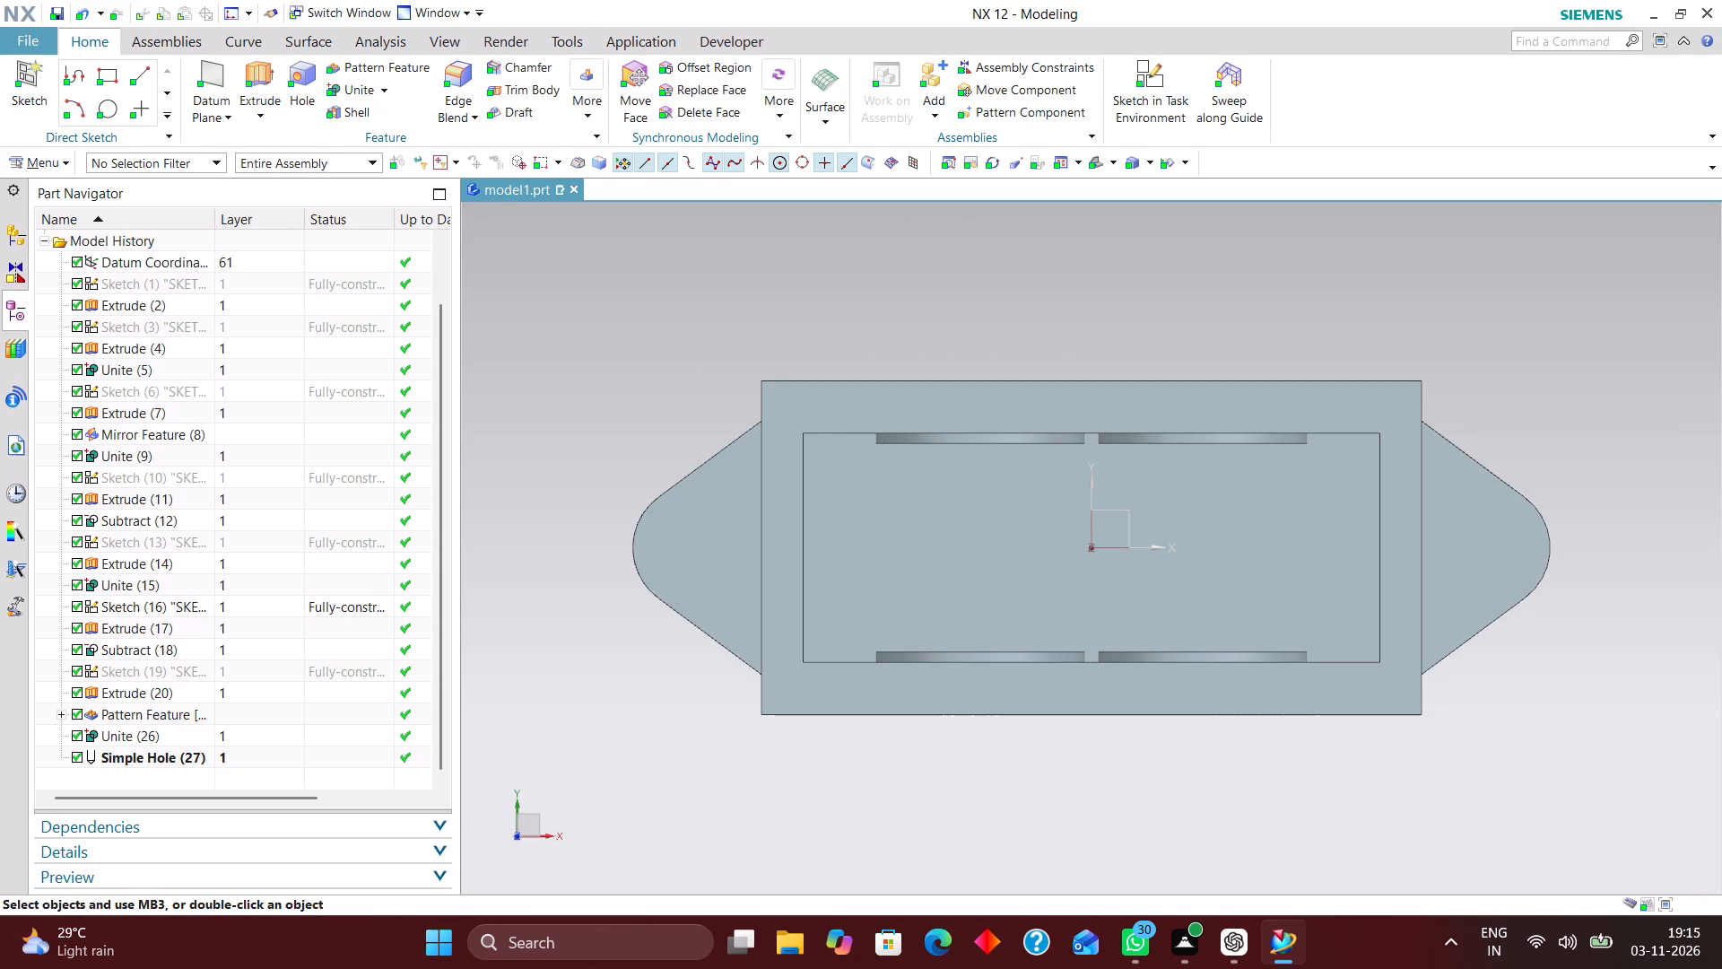
{"action": "key", "text": "ctrl+h"}
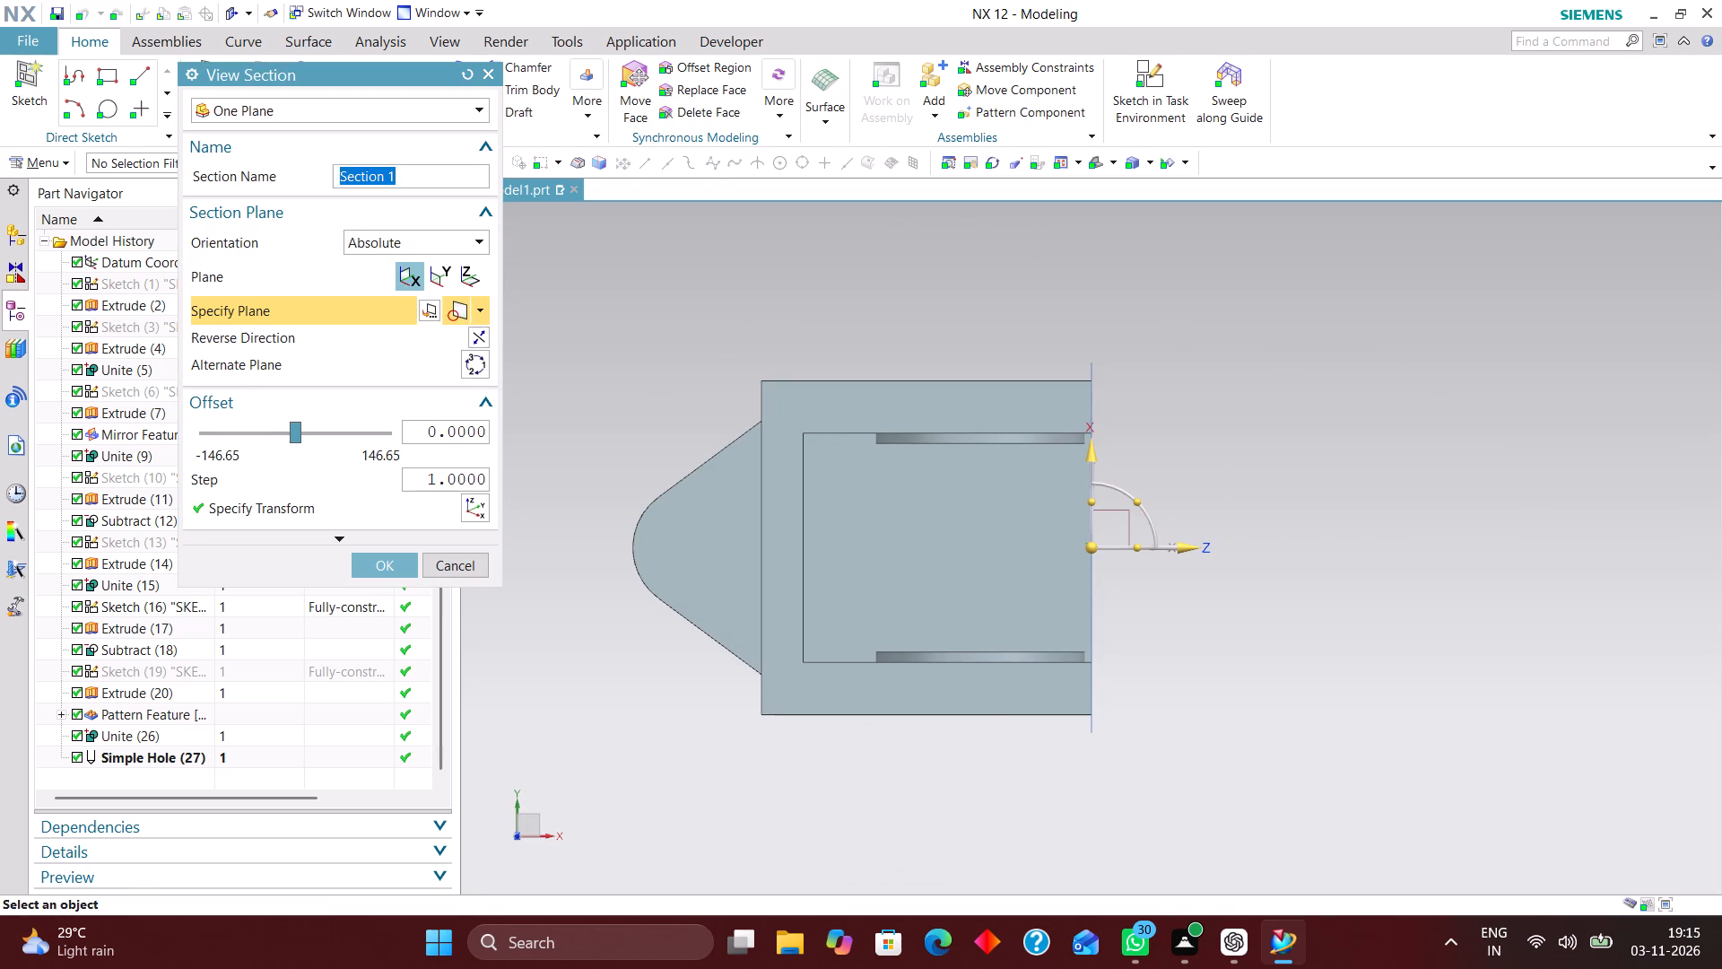
{"action": "left_click", "coordinate": [478, 278]}
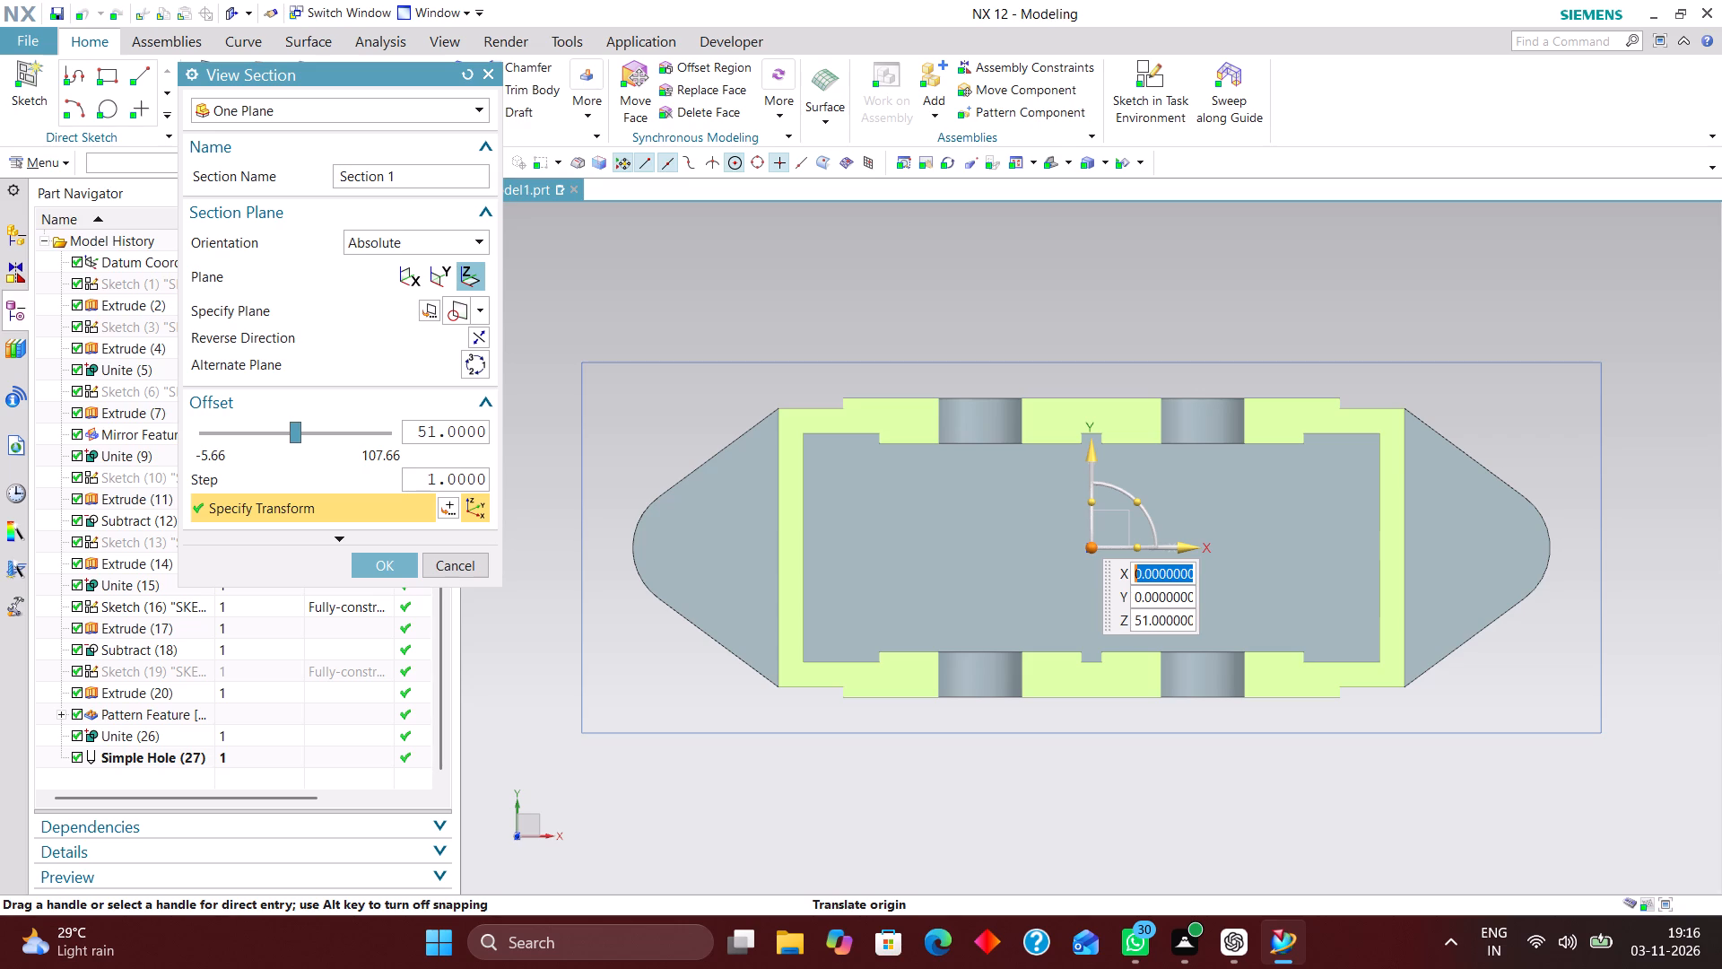
{"action": "left_click", "coordinate": [464, 567]}
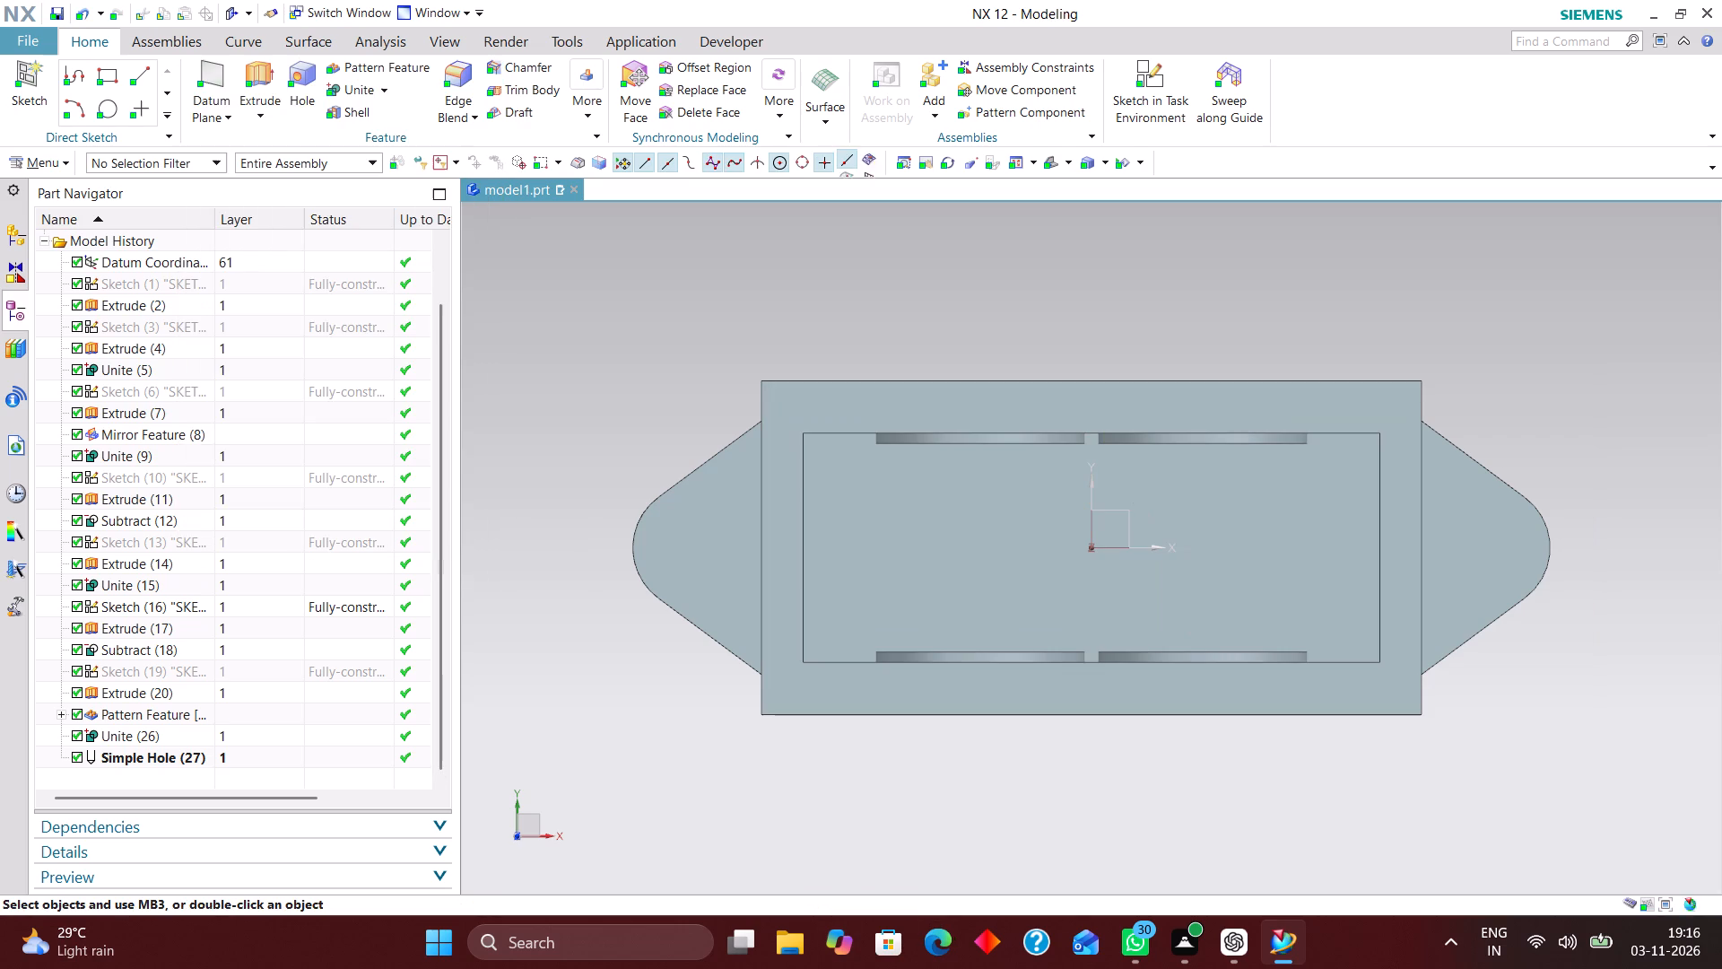
Examine the inner discs and their through holes inside the housing from several angles.
{"action": "middle_click_drag", "start_coordinate": [1204, 832], "coordinate": [1205, 765]}
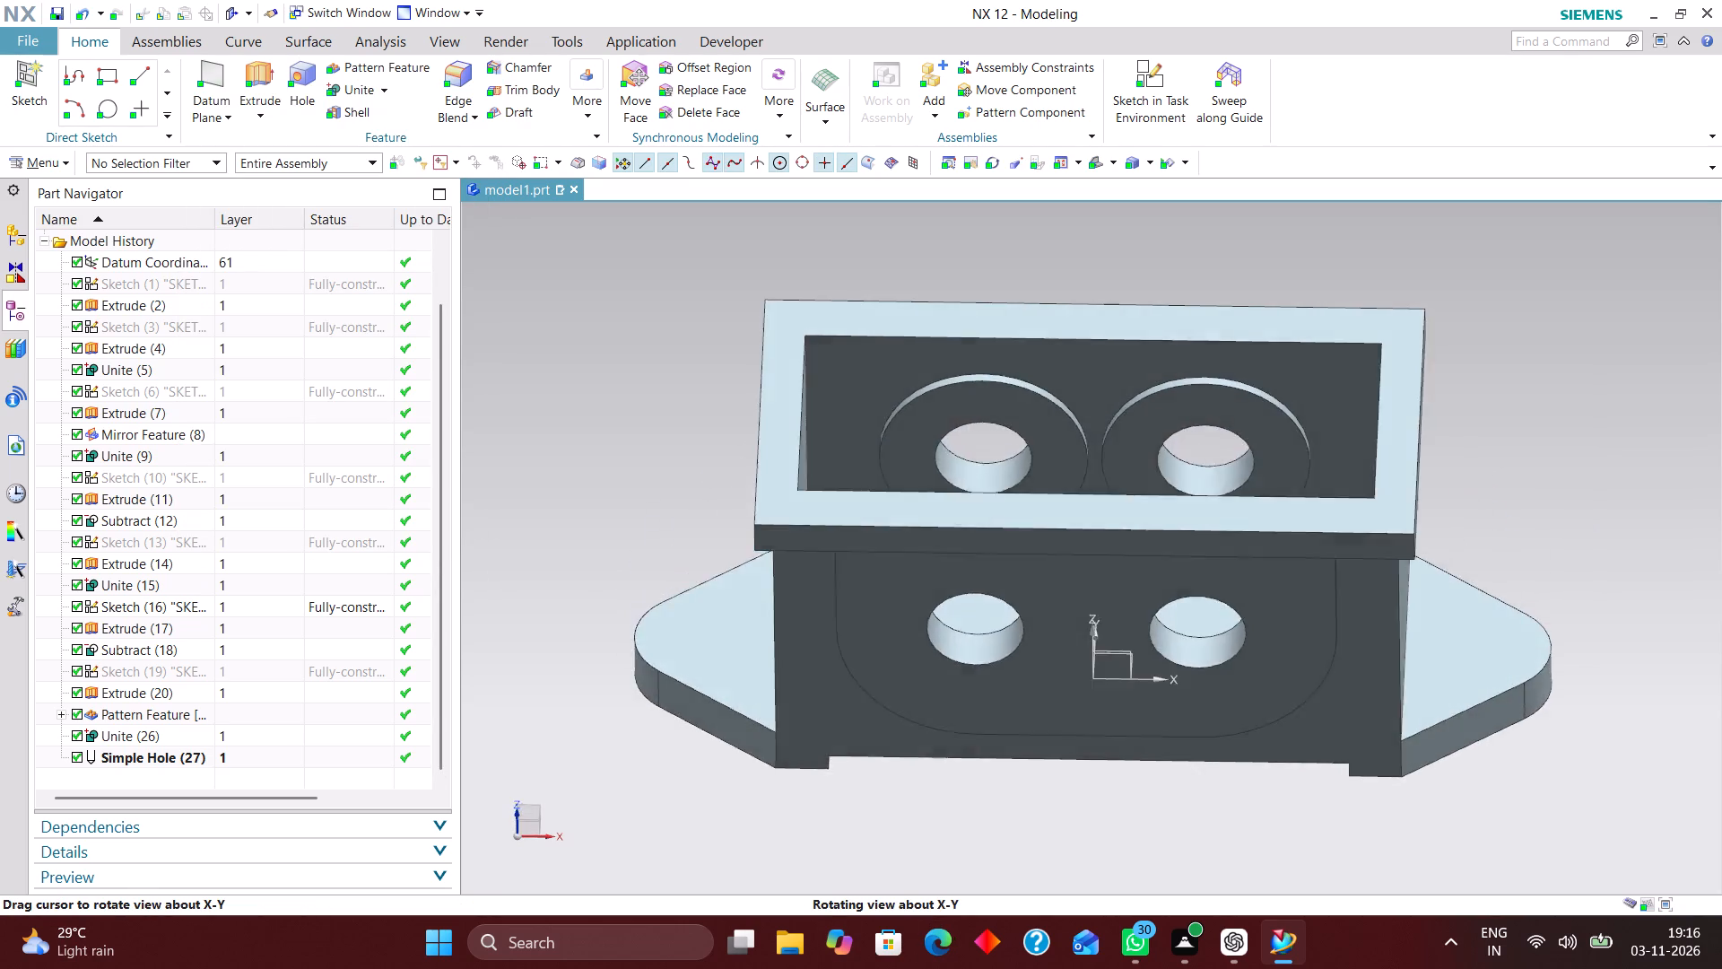
{"action": "middle_click_drag", "start_coordinate": [1205, 765], "coordinate": [1200, 770]}
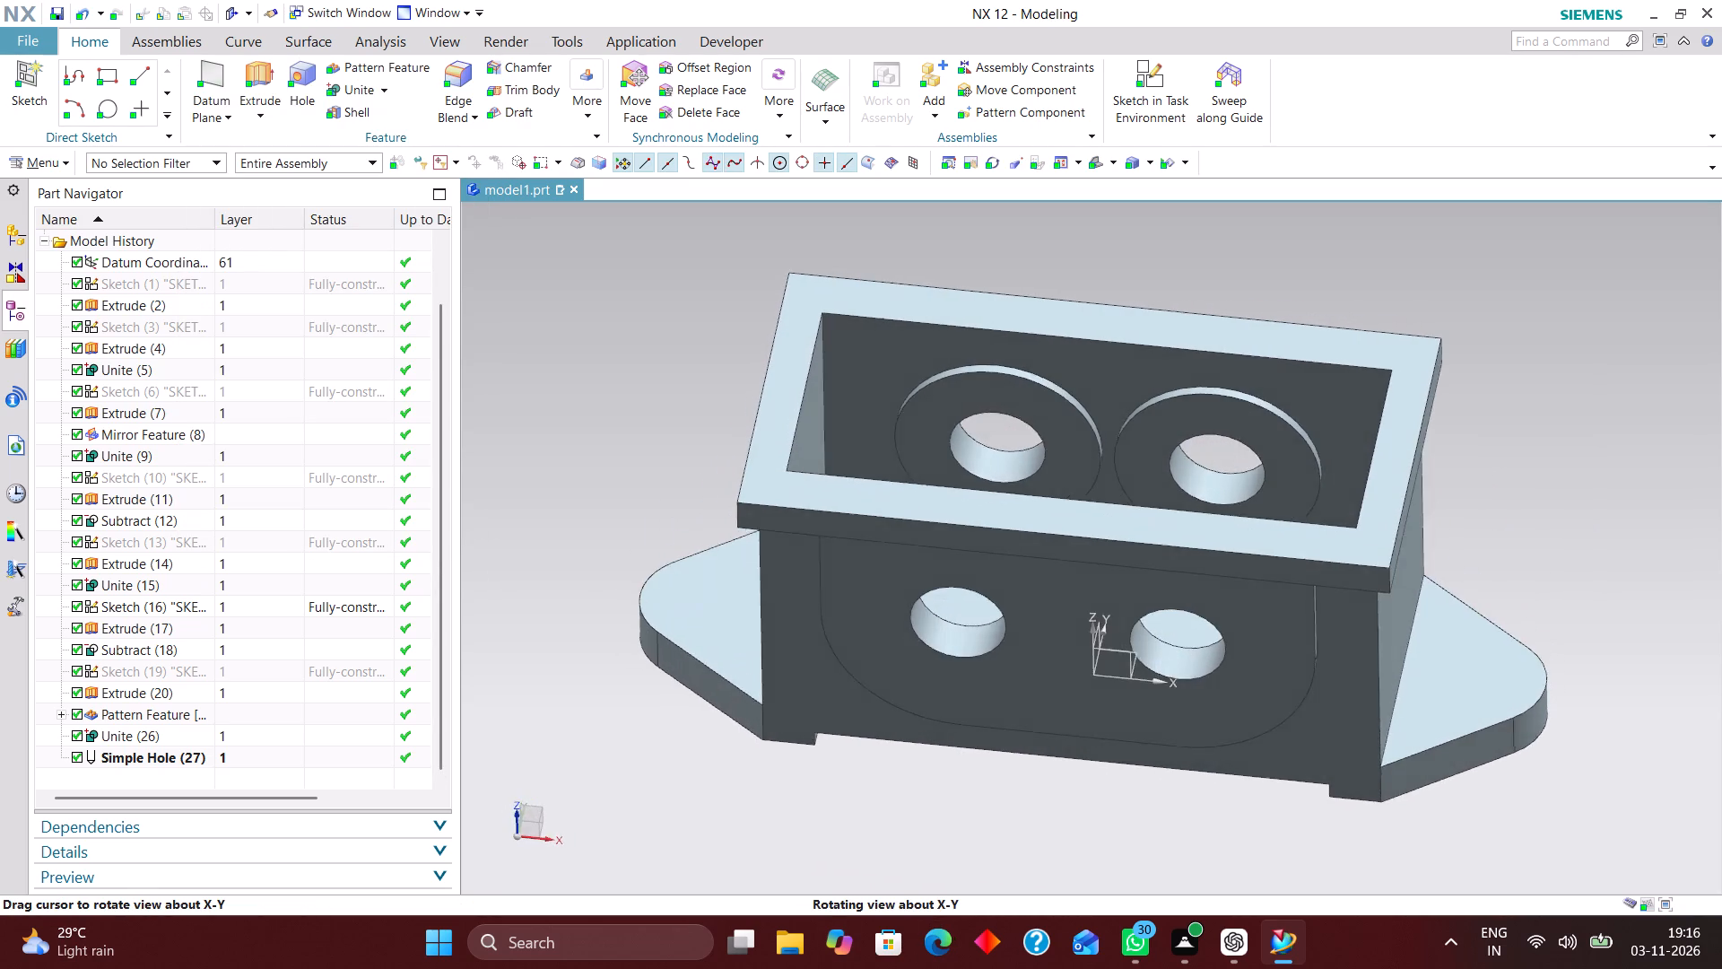
{"action": "middle_click_drag", "start_coordinate": [1200, 770], "coordinate": [1194, 777]}
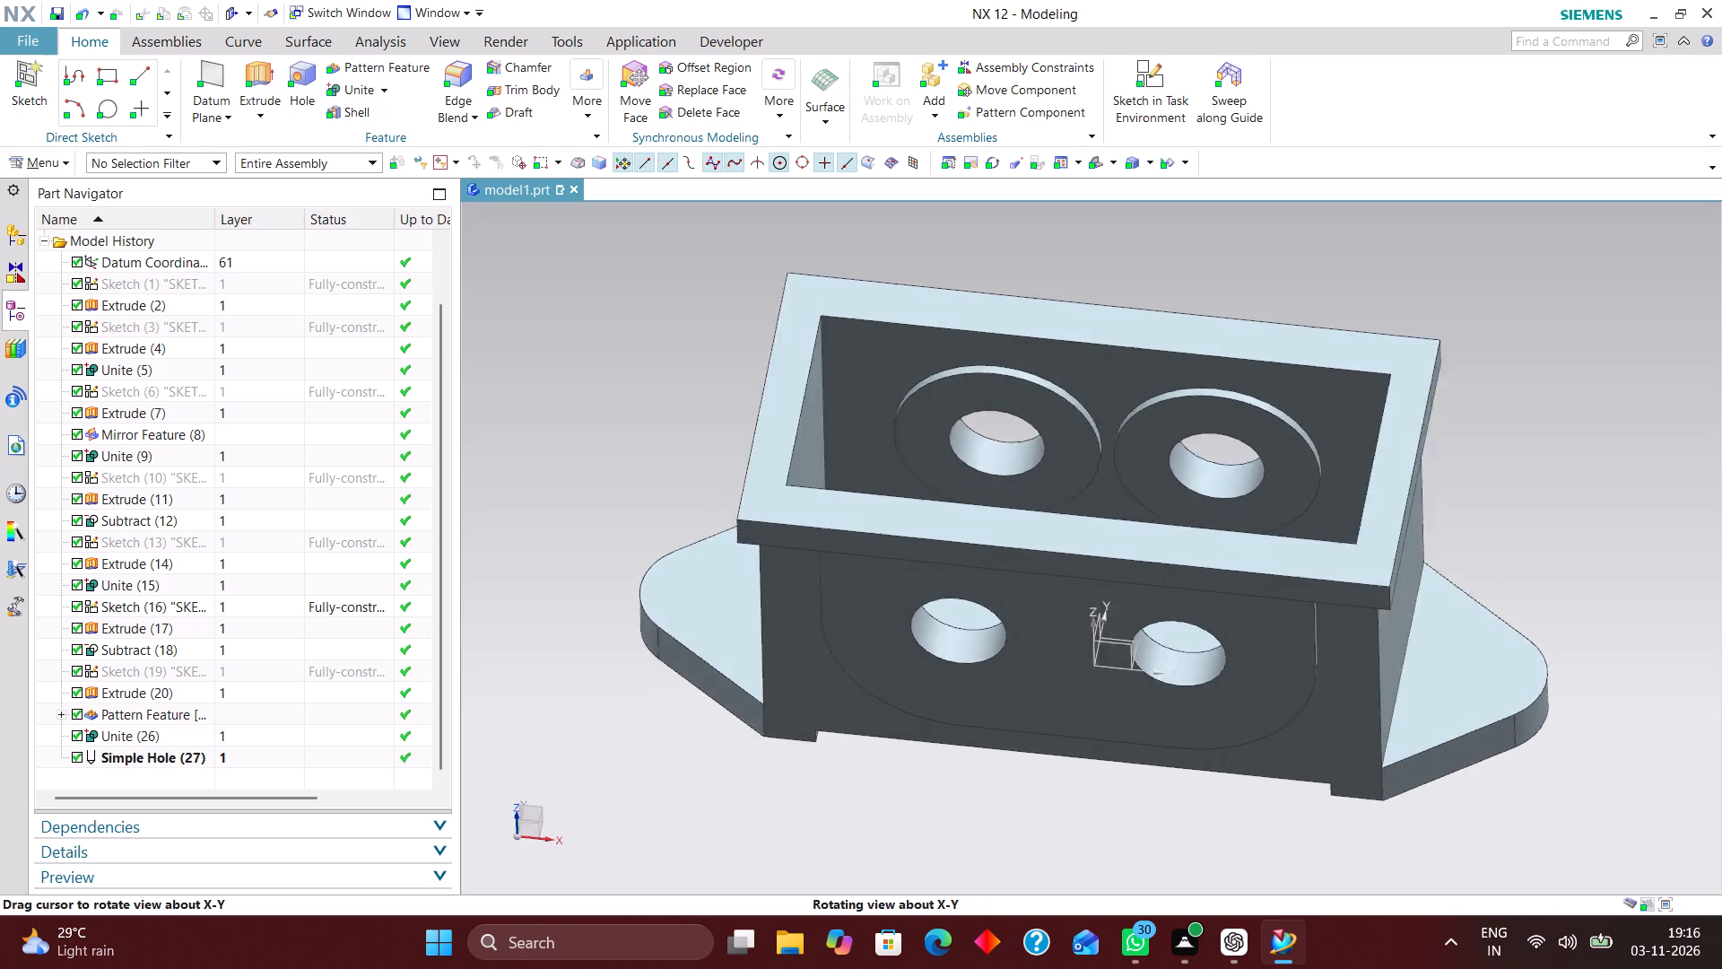
{"action": "middle_click_drag", "start_coordinate": [1194, 777], "coordinate": [1170, 773]}
{"action": "scroll", "coordinate": [1150, 762], "scroll_direction": "up", "scroll_amount": 1}
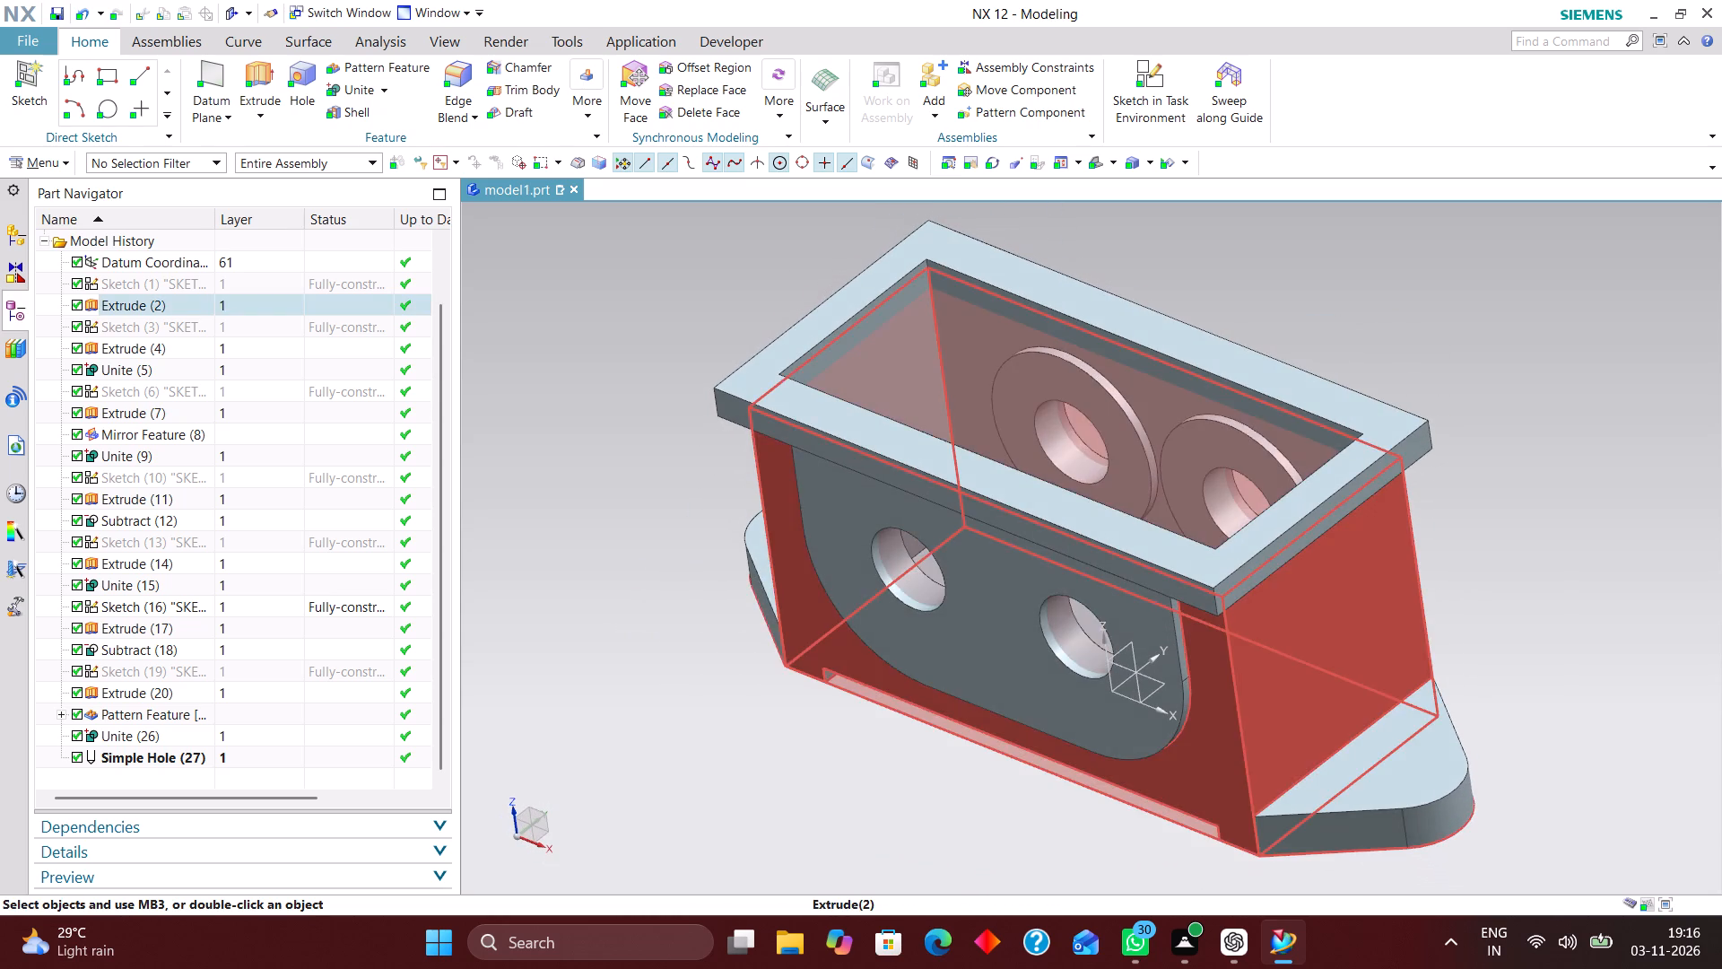
{"action": "scroll", "coordinate": [1132, 531], "scroll_direction": "down", "scroll_amount": 1}
{"action": "scroll", "coordinate": [1100, 403], "scroll_direction": "up", "scroll_amount": 3}
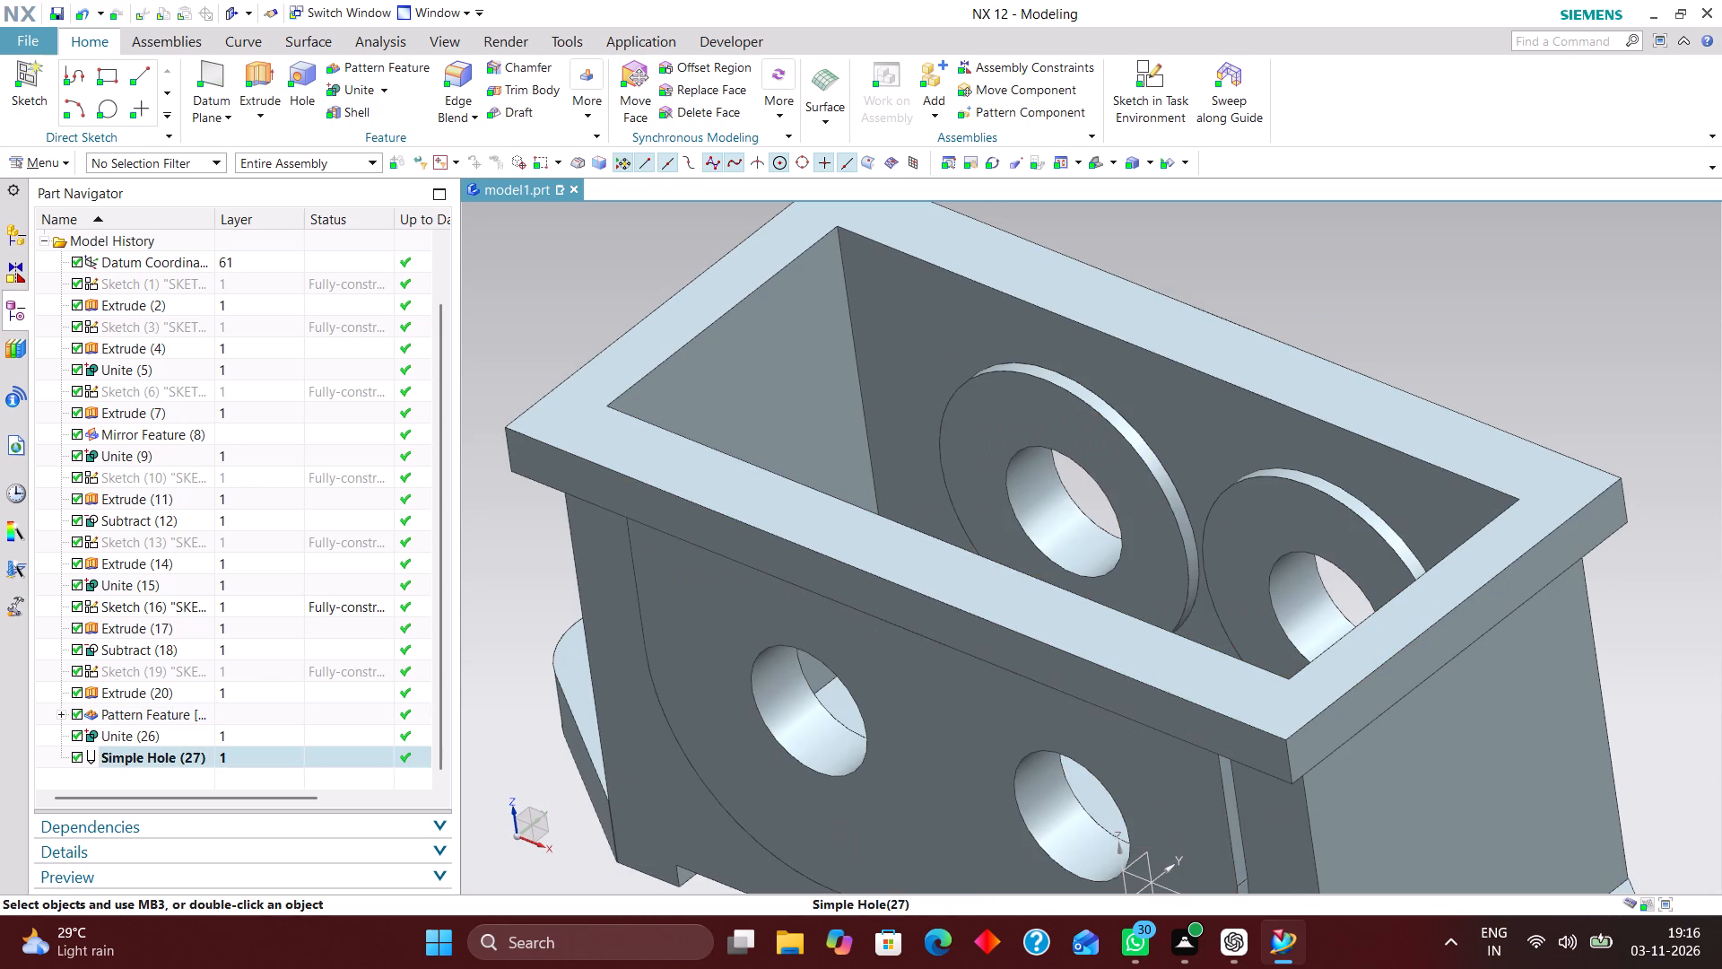
{"action": "scroll", "coordinate": [930, 402], "scroll_direction": "down", "scroll_amount": 1}
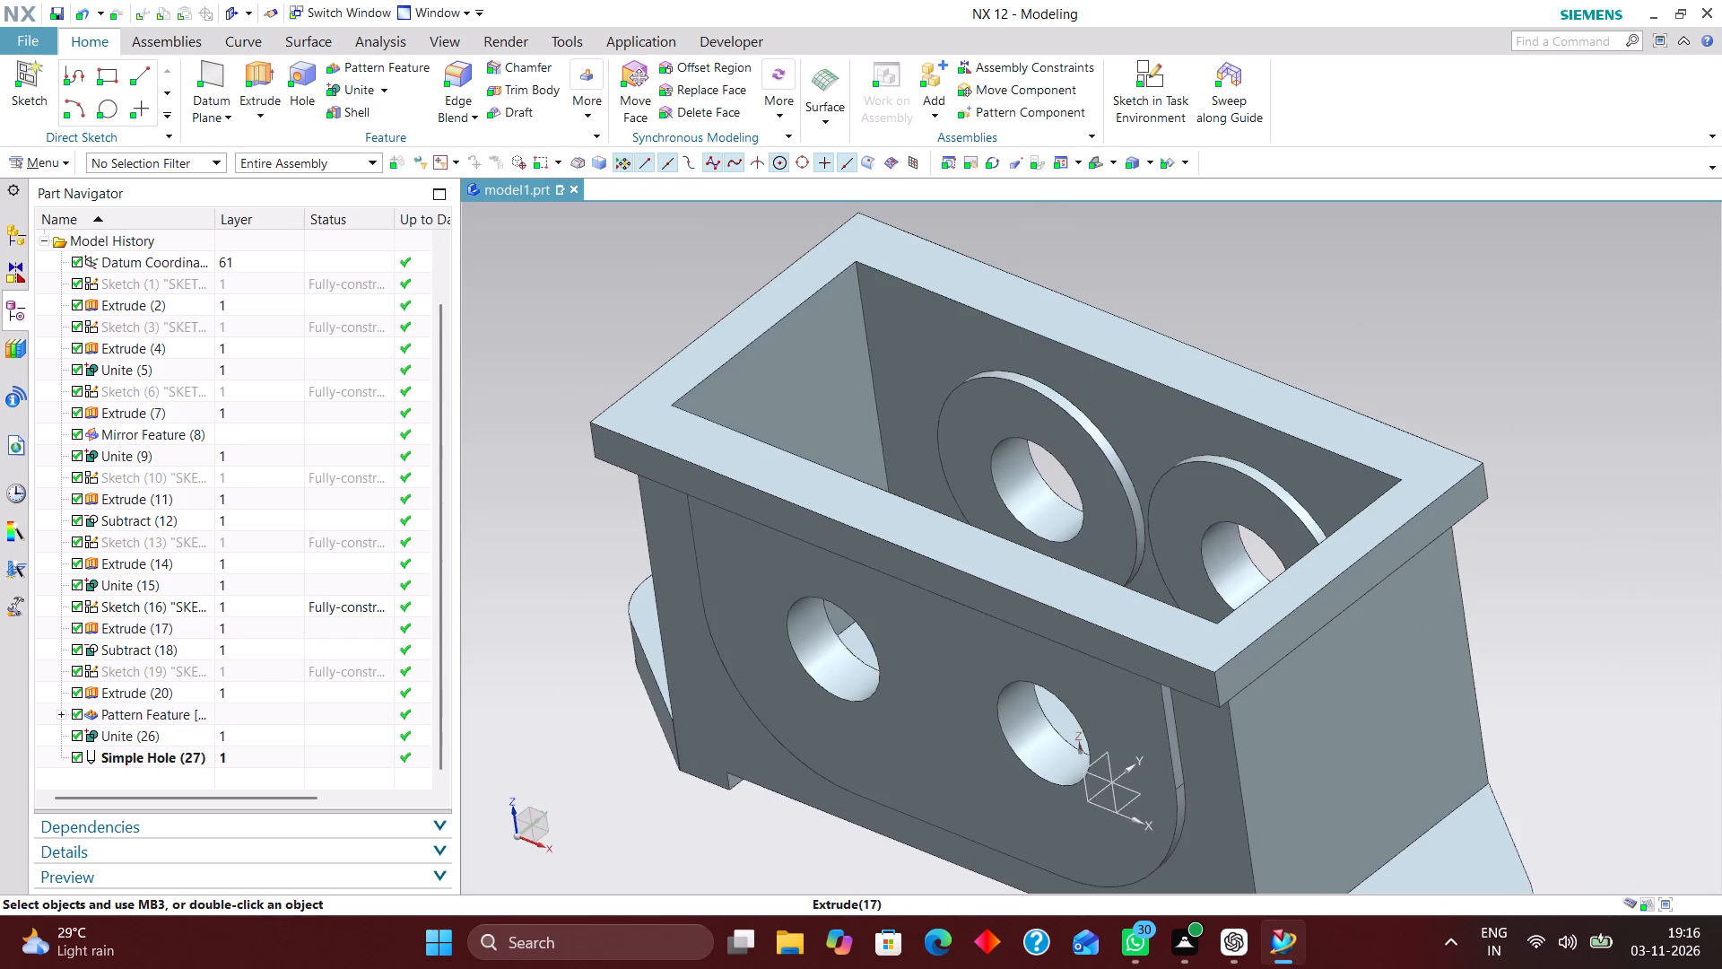
{"action": "middle_click_drag", "start_coordinate": [950, 496], "coordinate": [839, 588]}
{"action": "scroll", "coordinate": [1116, 412], "scroll_direction": "up", "scroll_amount": 1}
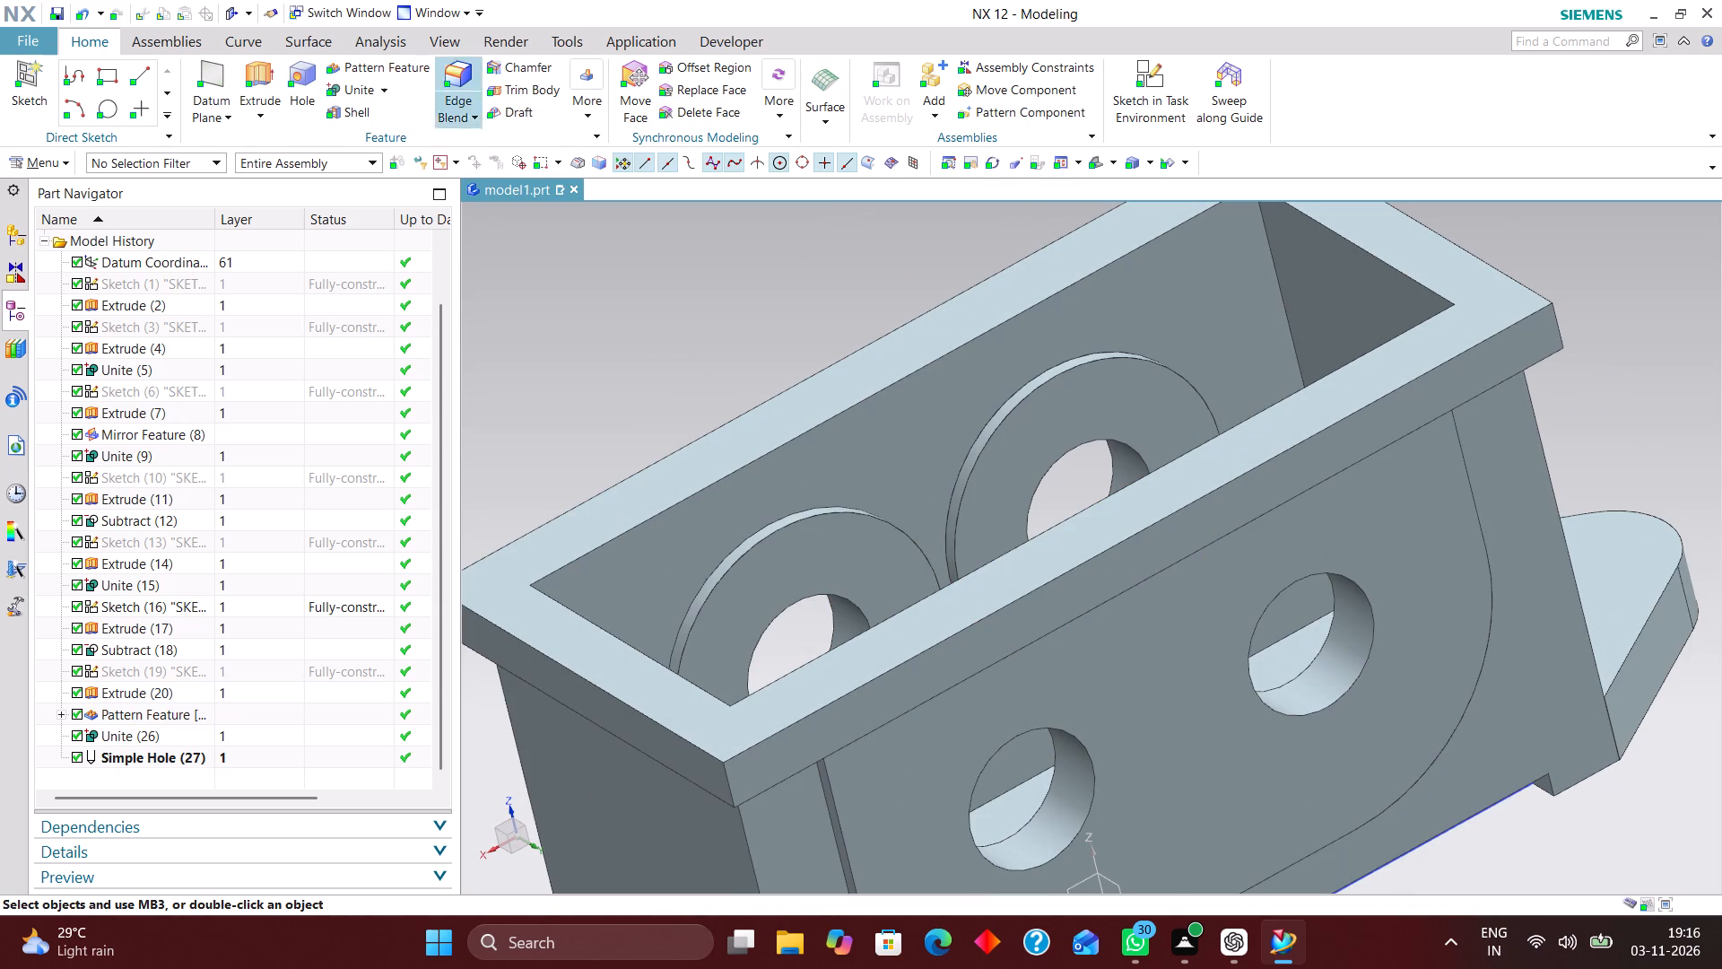
Start a simple general hole on the flat face of one inner disc, placing a first sketch point above its centre hole.
{"action": "left_click", "coordinate": [296, 73]}
{"action": "scroll", "coordinate": [1139, 432], "scroll_direction": "up", "scroll_amount": 4}
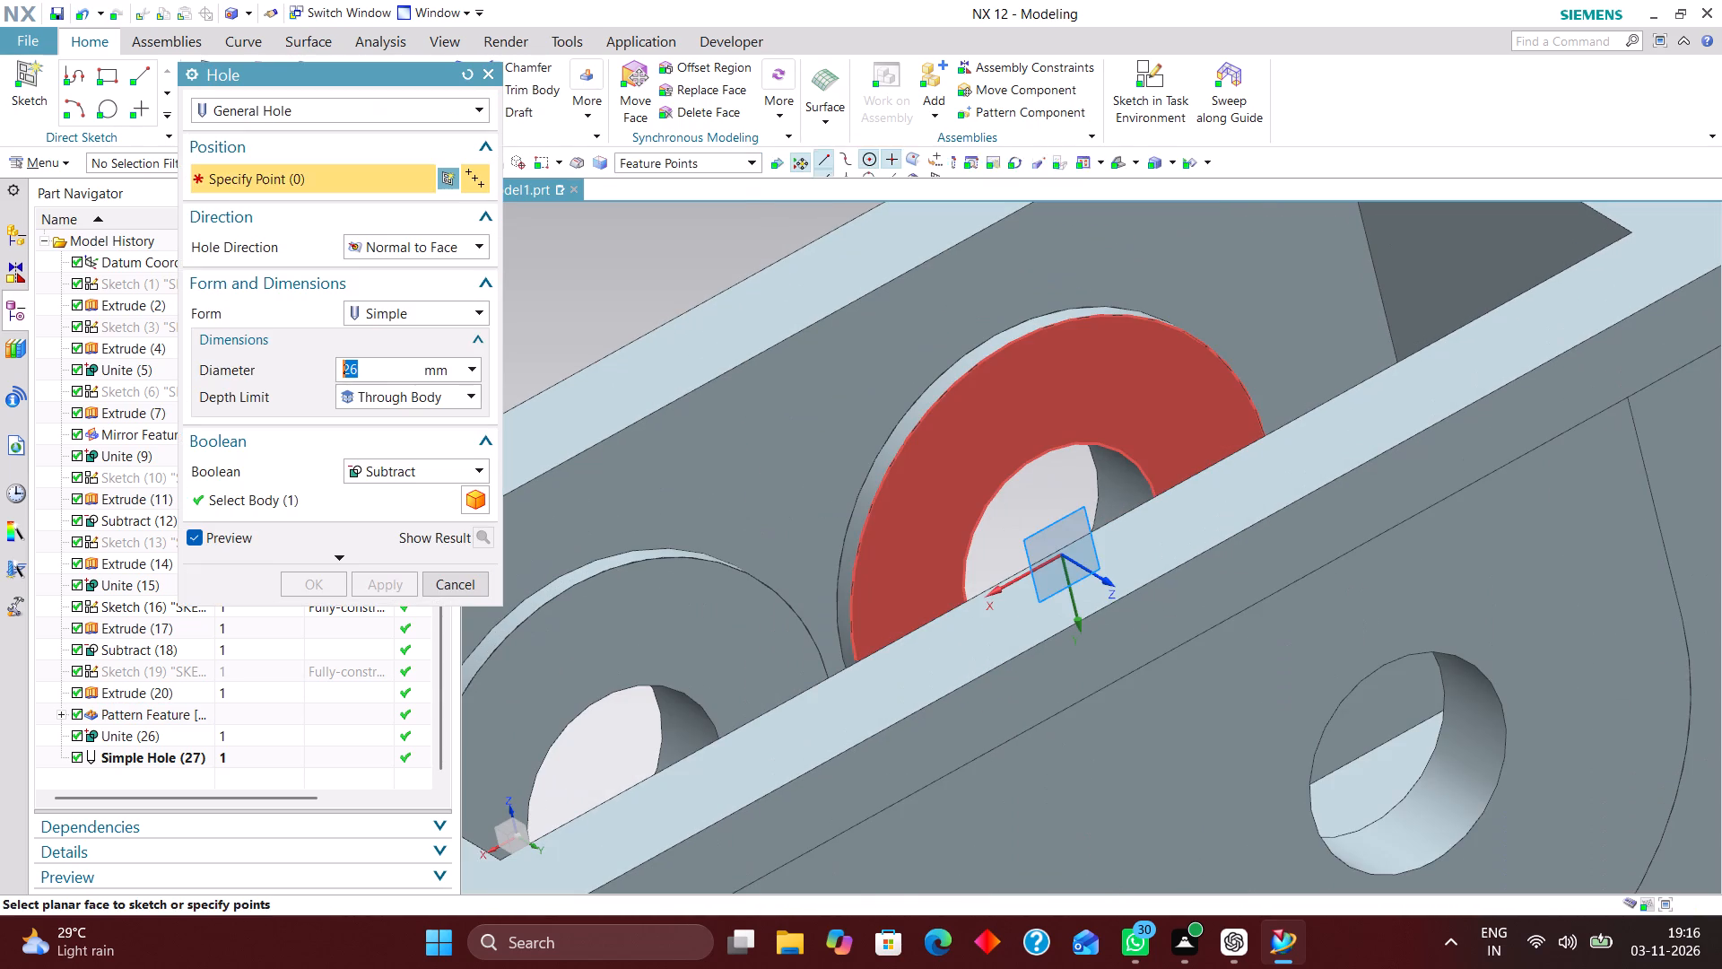
{"action": "left_click", "coordinate": [1047, 375]}
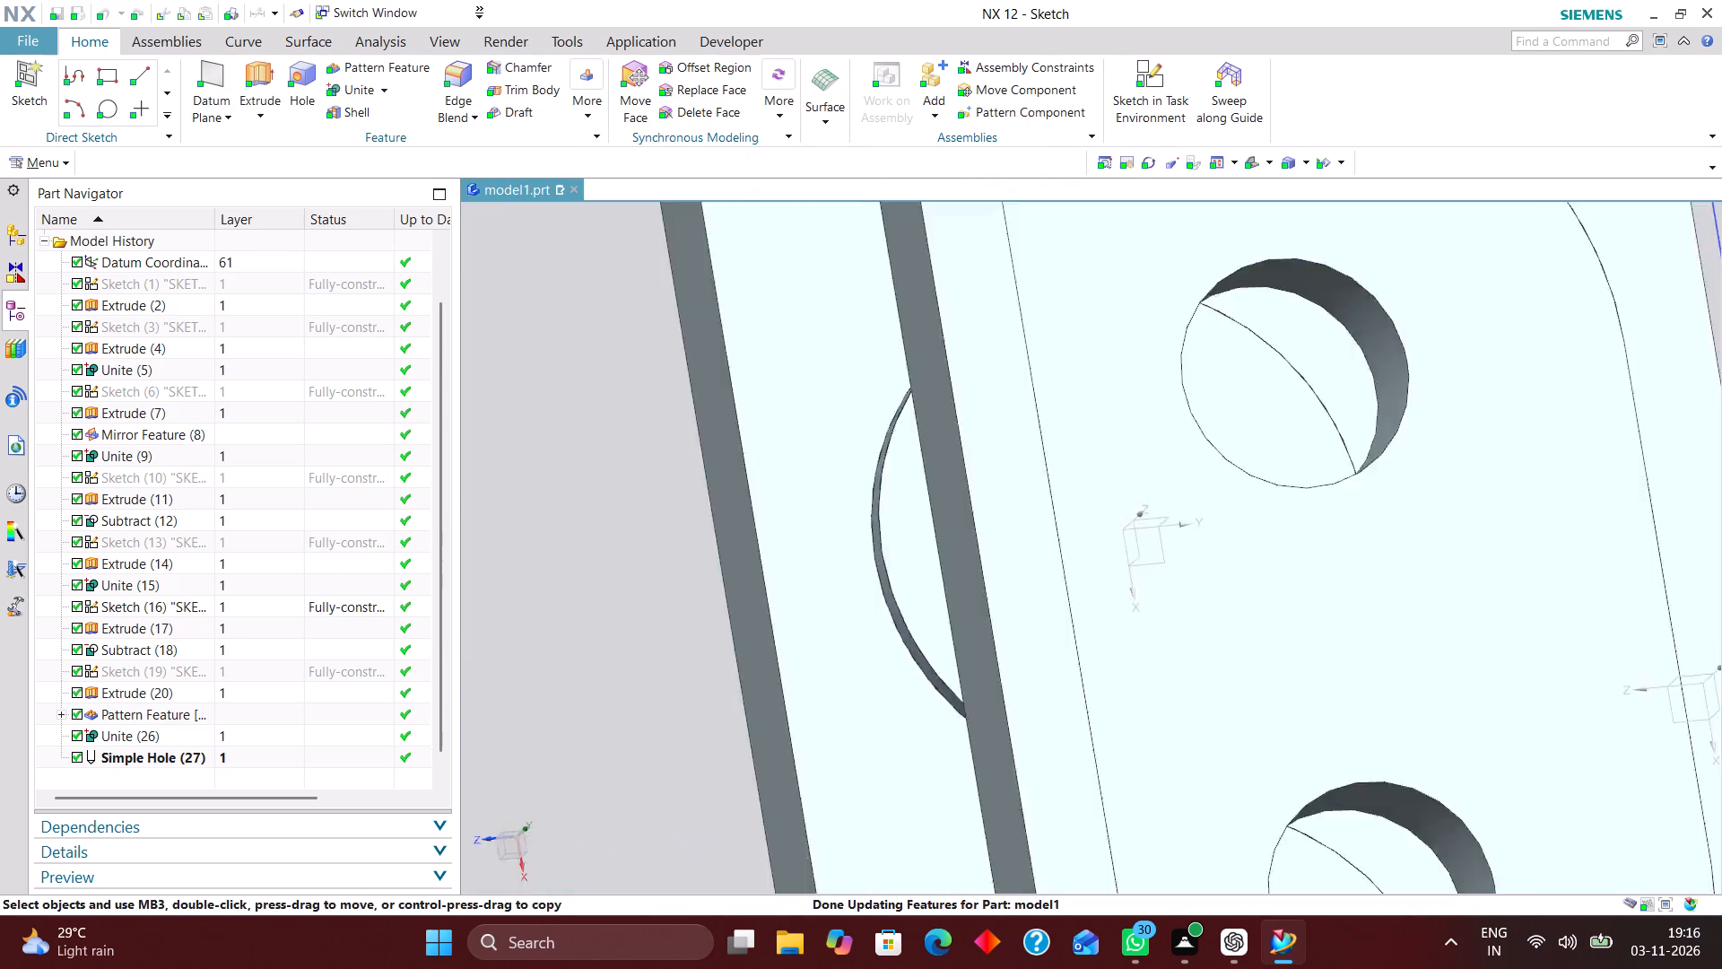
{"action": "middle_click_drag", "start_coordinate": [1286, 659], "coordinate": [1078, 558]}
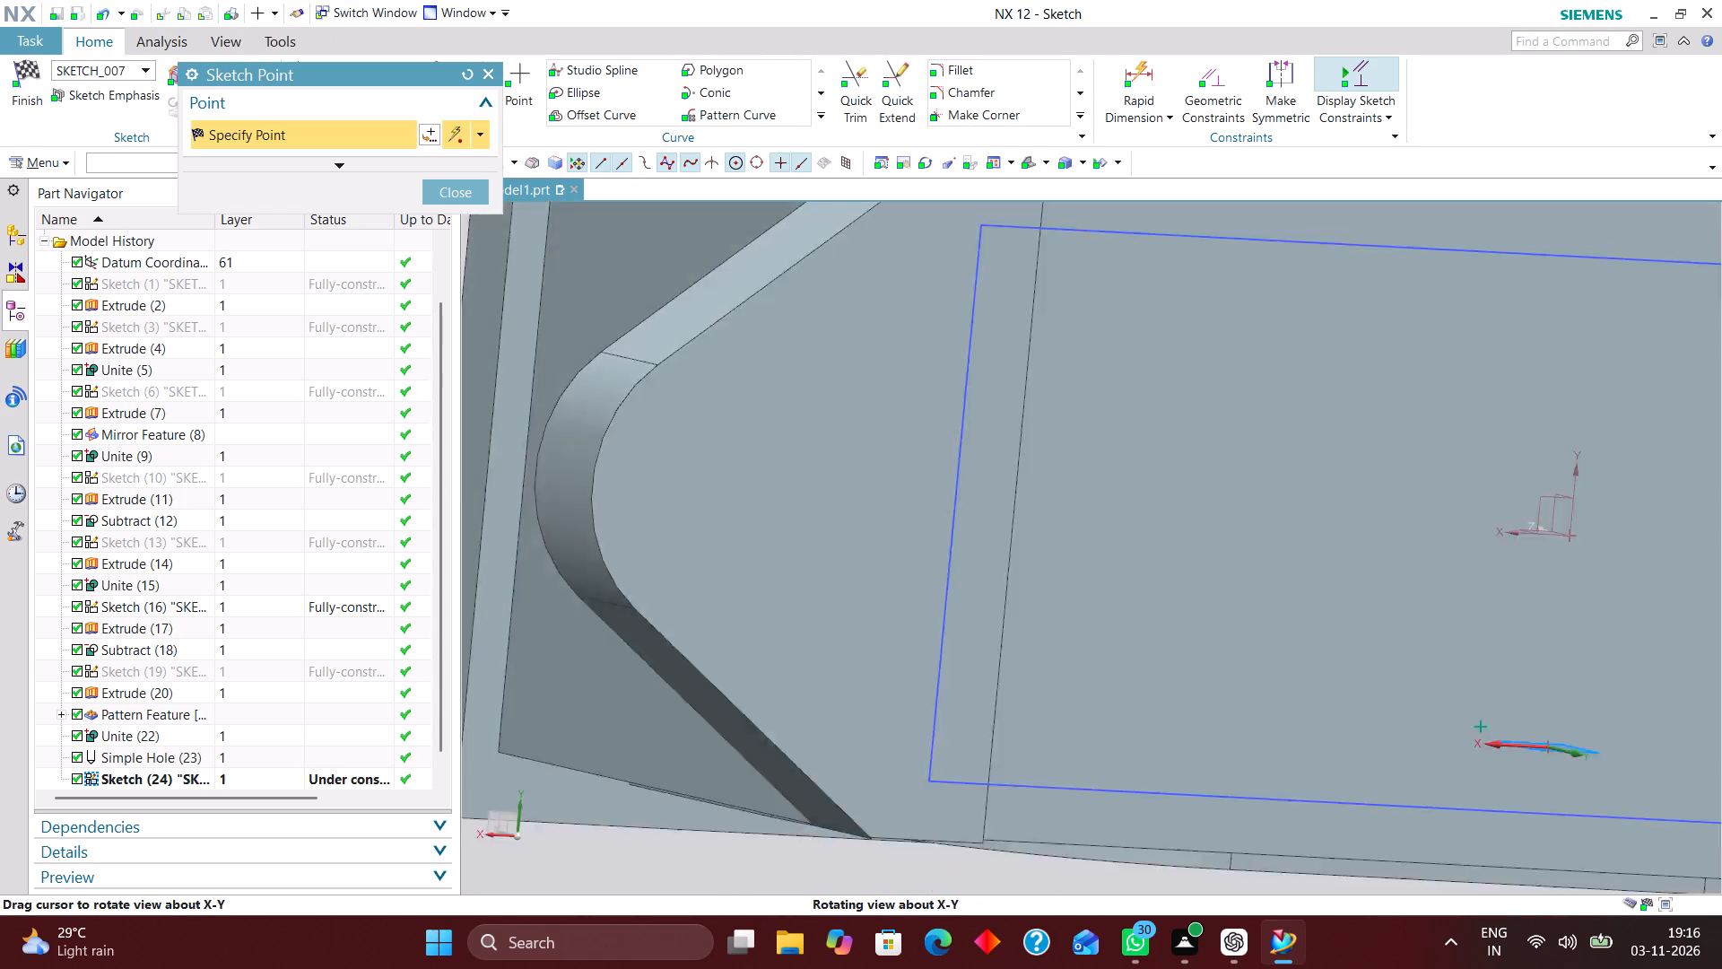
{"action": "middle_click_drag", "start_coordinate": [1078, 558], "coordinate": [1084, 763]}
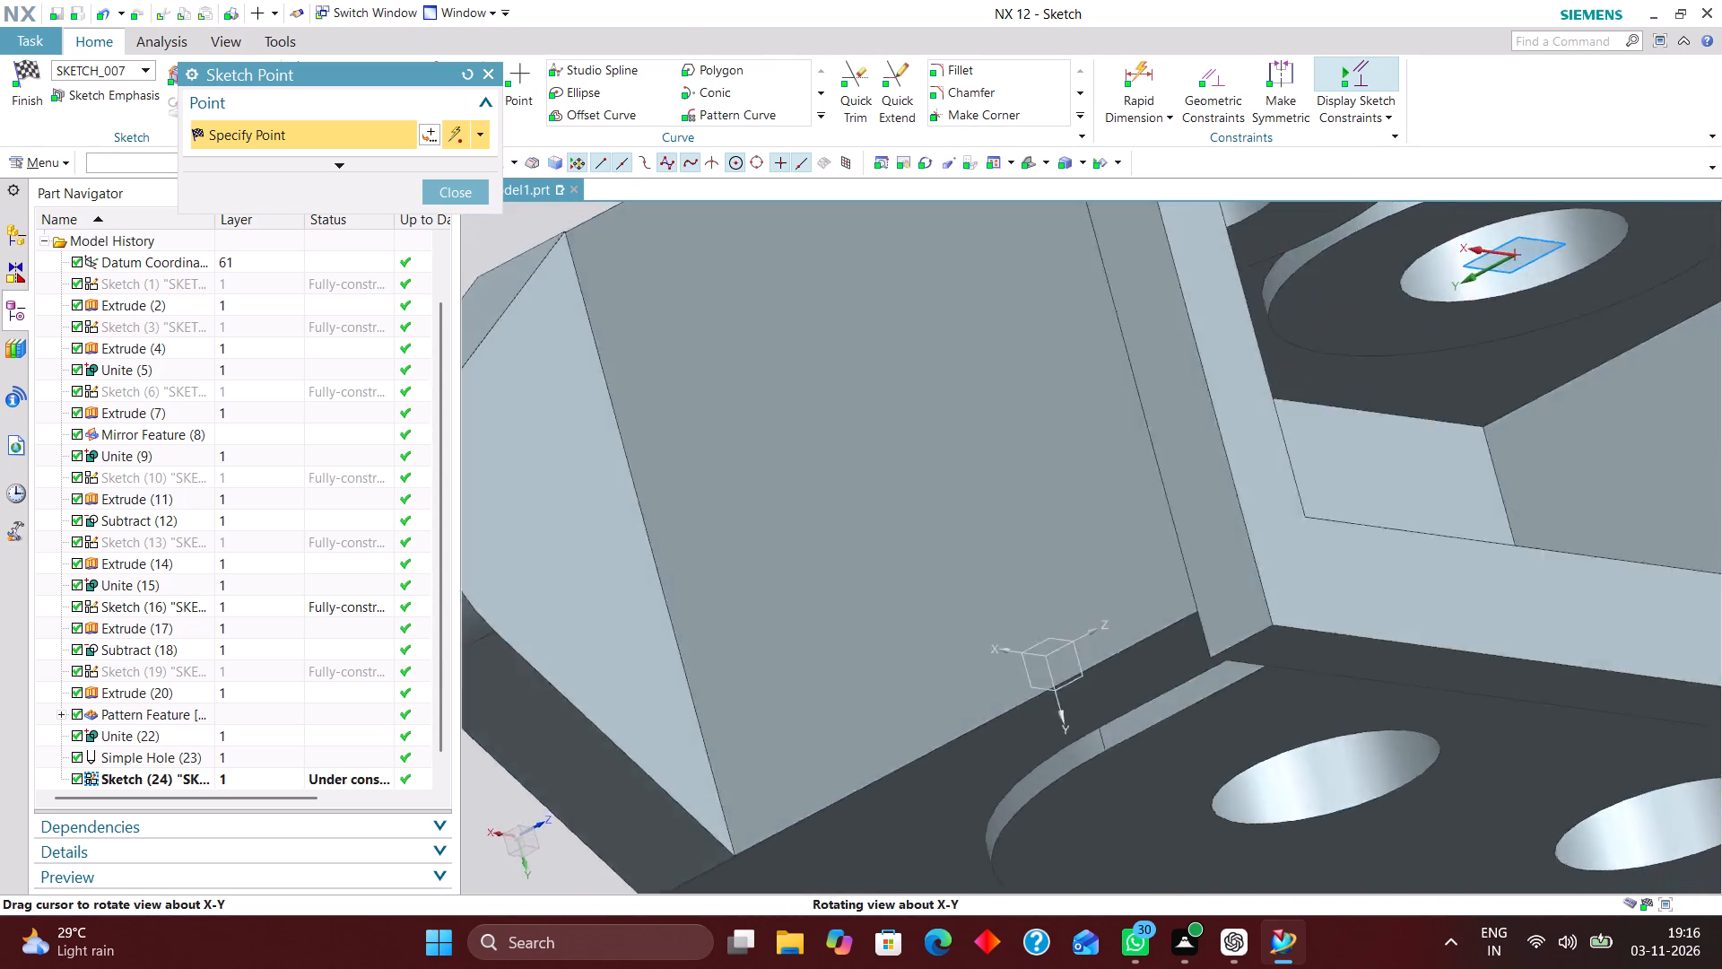
{"action": "middle_click_drag", "start_coordinate": [1084, 763], "coordinate": [1020, 743]}
{"action": "scroll", "coordinate": [855, 578], "scroll_direction": "down", "scroll_amount": 3}
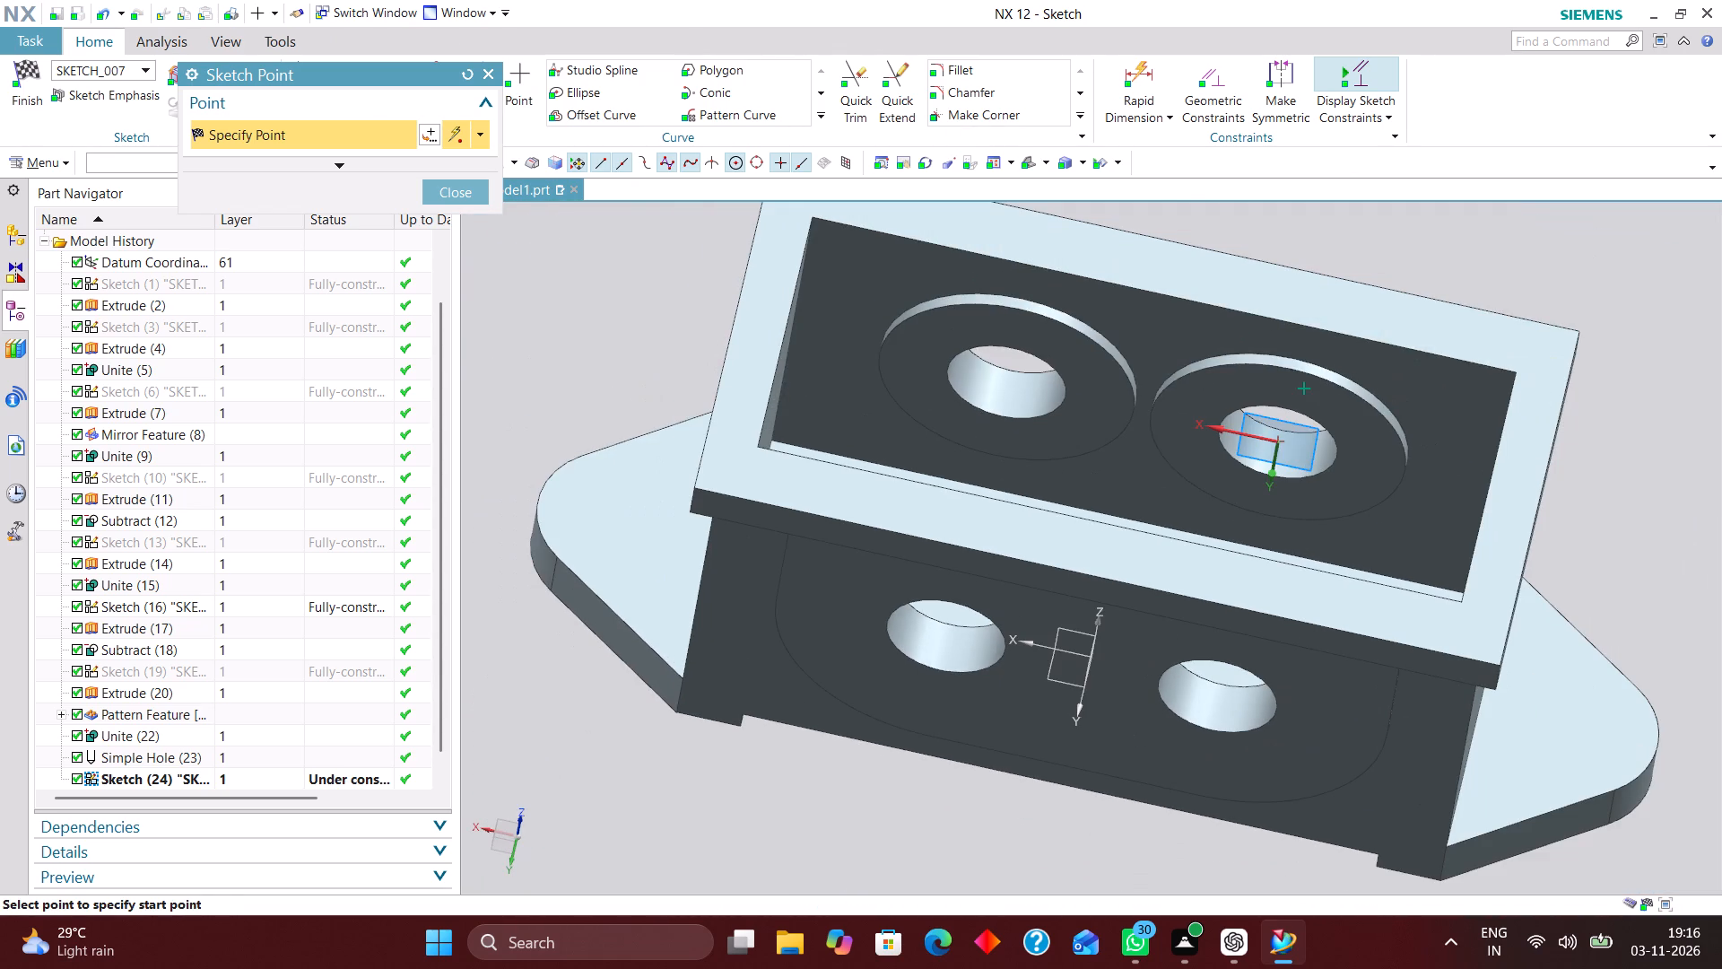
{"action": "middle_click_drag", "start_coordinate": [1322, 511], "coordinate": [1332, 535]}
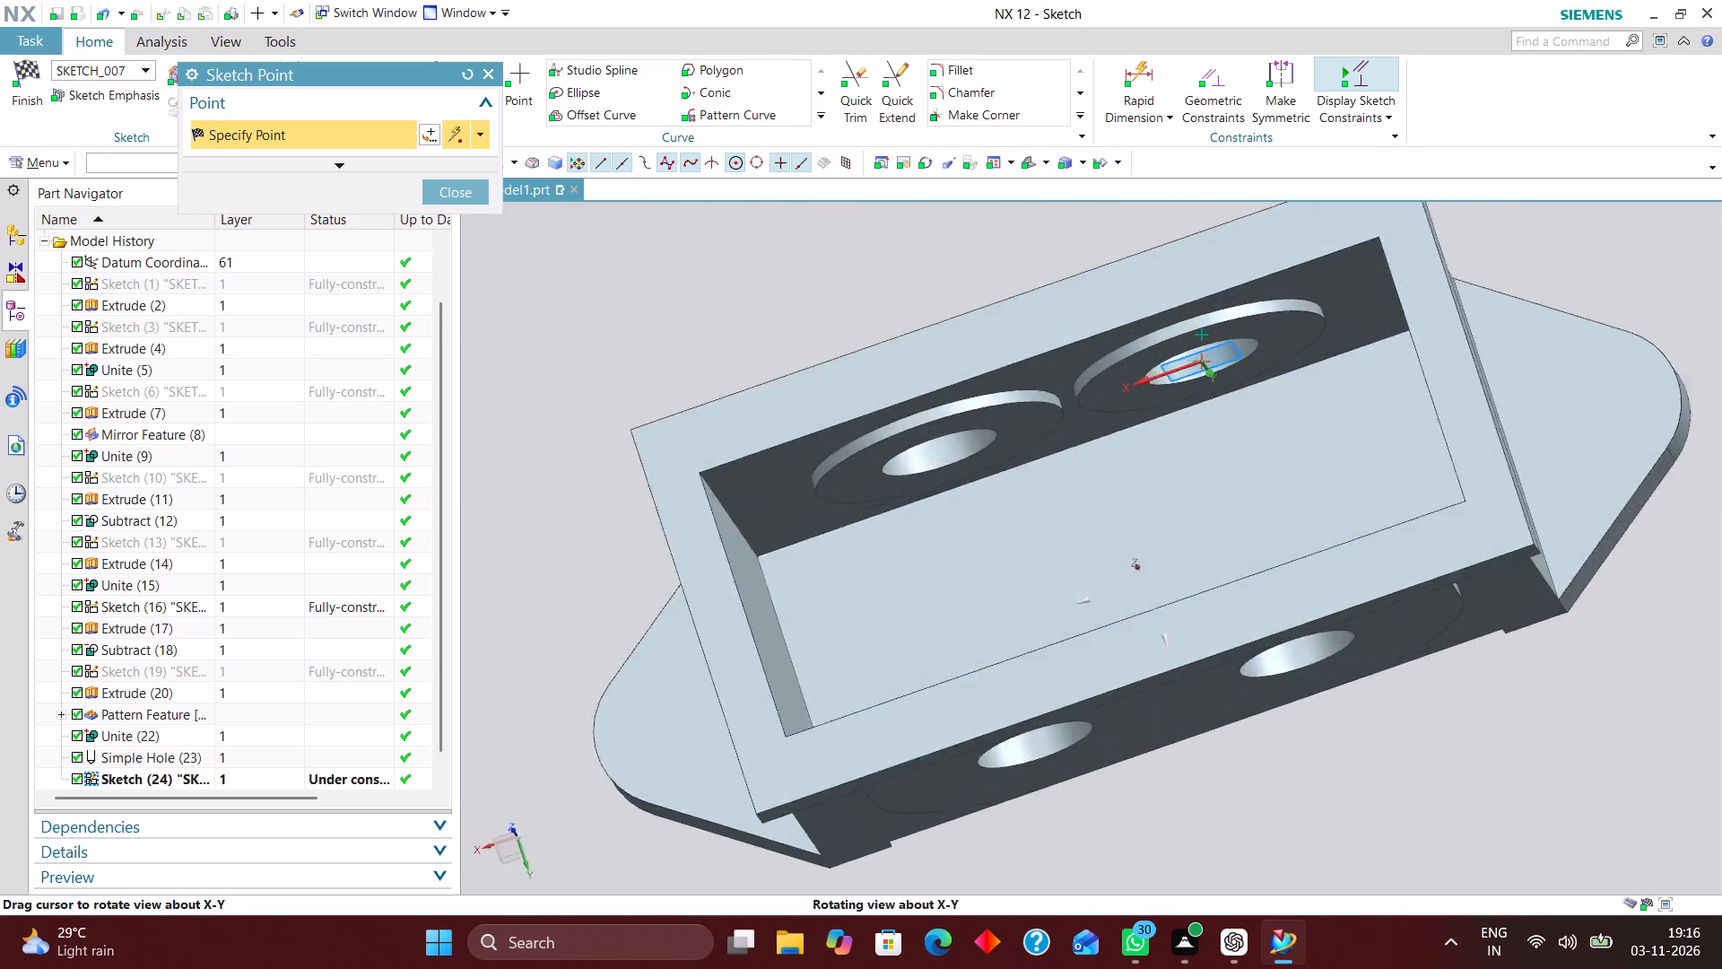
{"action": "middle_click_drag", "start_coordinate": [1332, 535], "coordinate": [1330, 511]}
{"action": "scroll", "coordinate": [1364, 539], "scroll_direction": "up", "scroll_amount": 1}
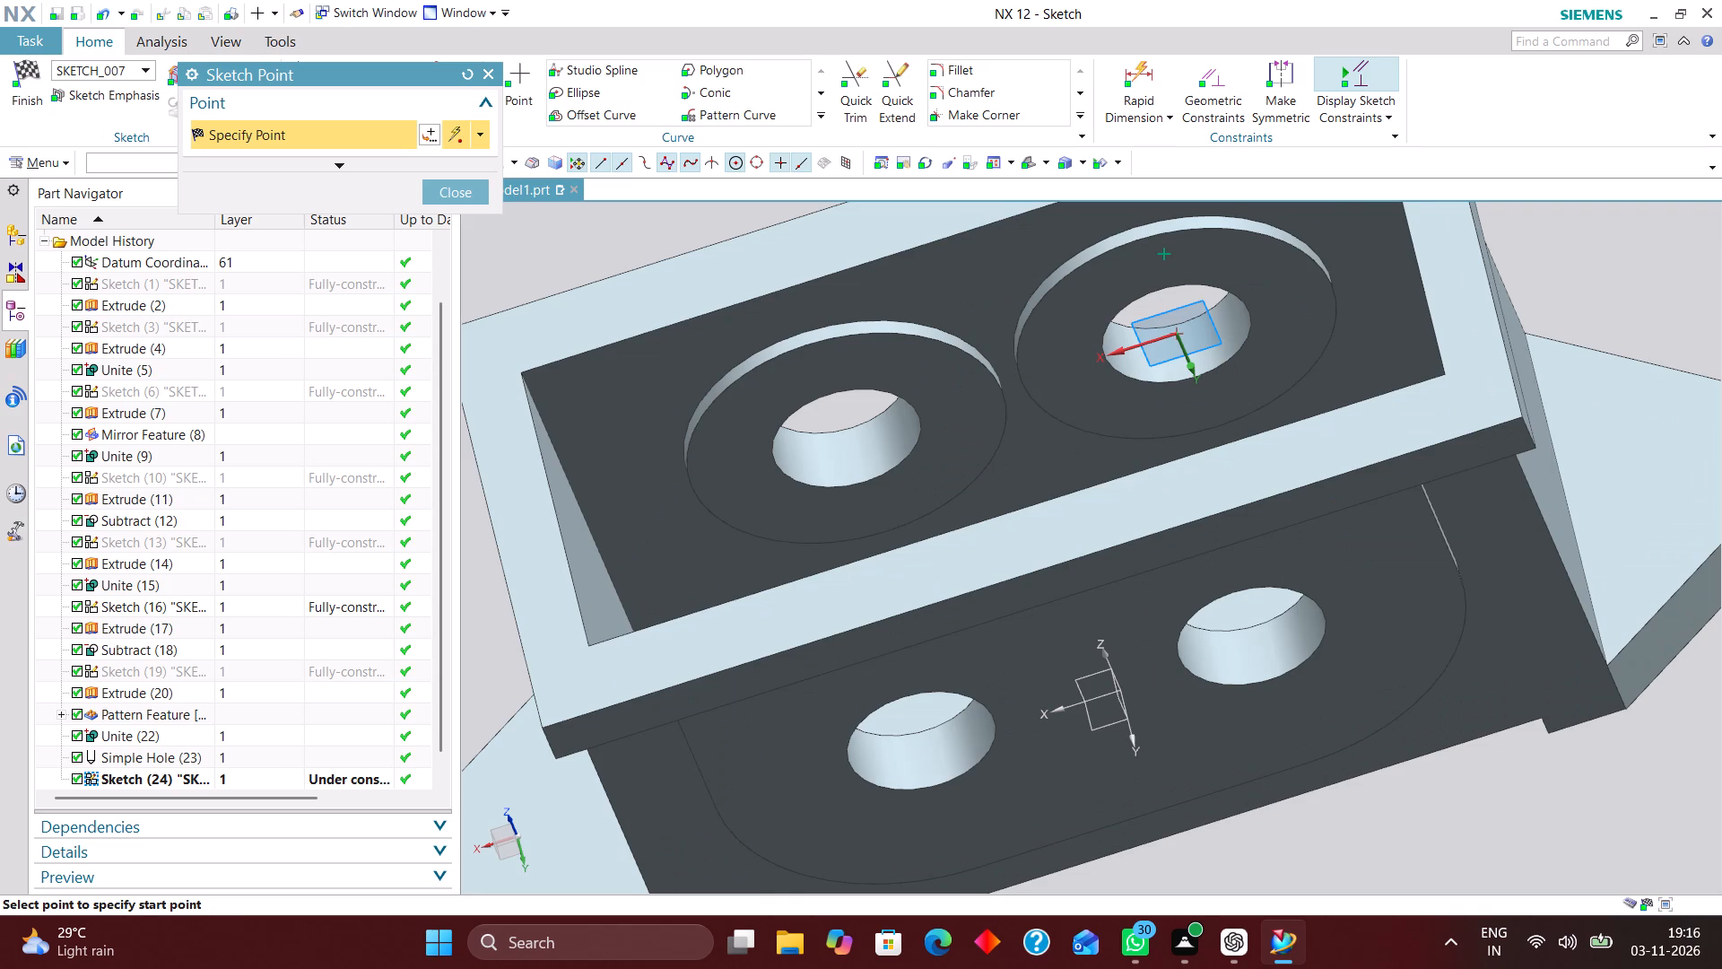
Section the view with one plane on the absolute Y plane at zero offset, exposing the disc faces.
{"action": "key", "text": "ctrl+h"}
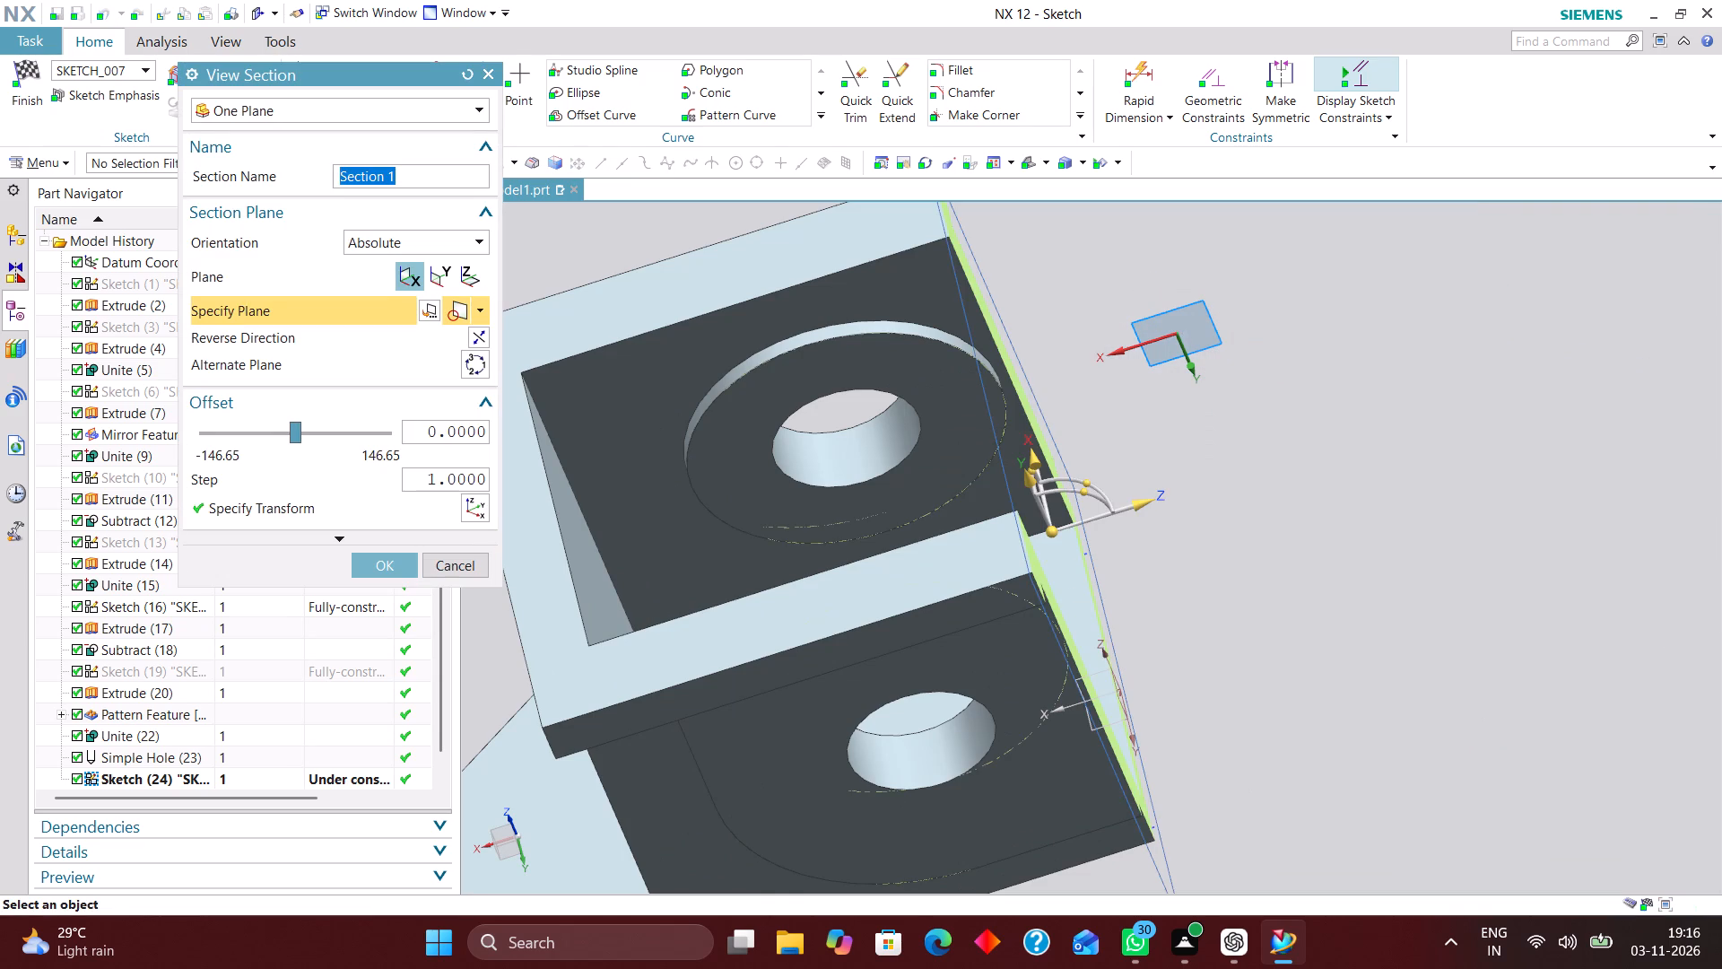
{"action": "left_click", "coordinate": [440, 272]}
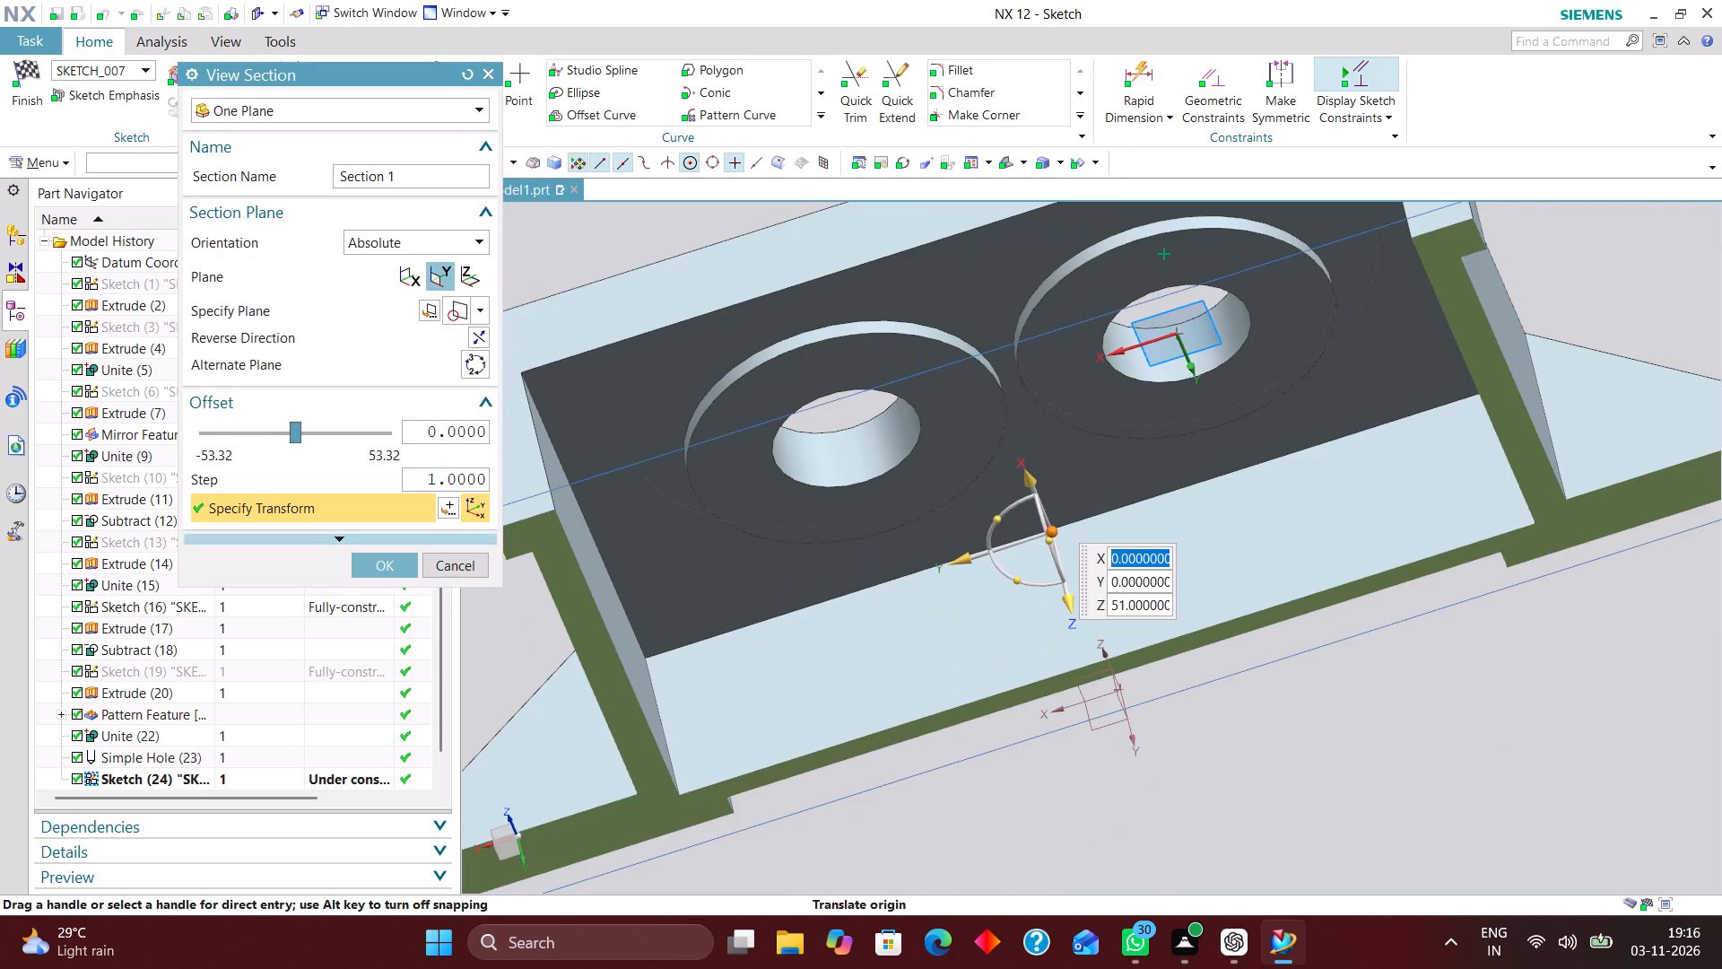
{"action": "left_click", "coordinate": [377, 558]}
Place three more sketch points on the disc face, one below the centre hole and one on each side of it.
{"action": "middle_click_drag", "start_coordinate": [1262, 654], "coordinate": [1201, 583]}
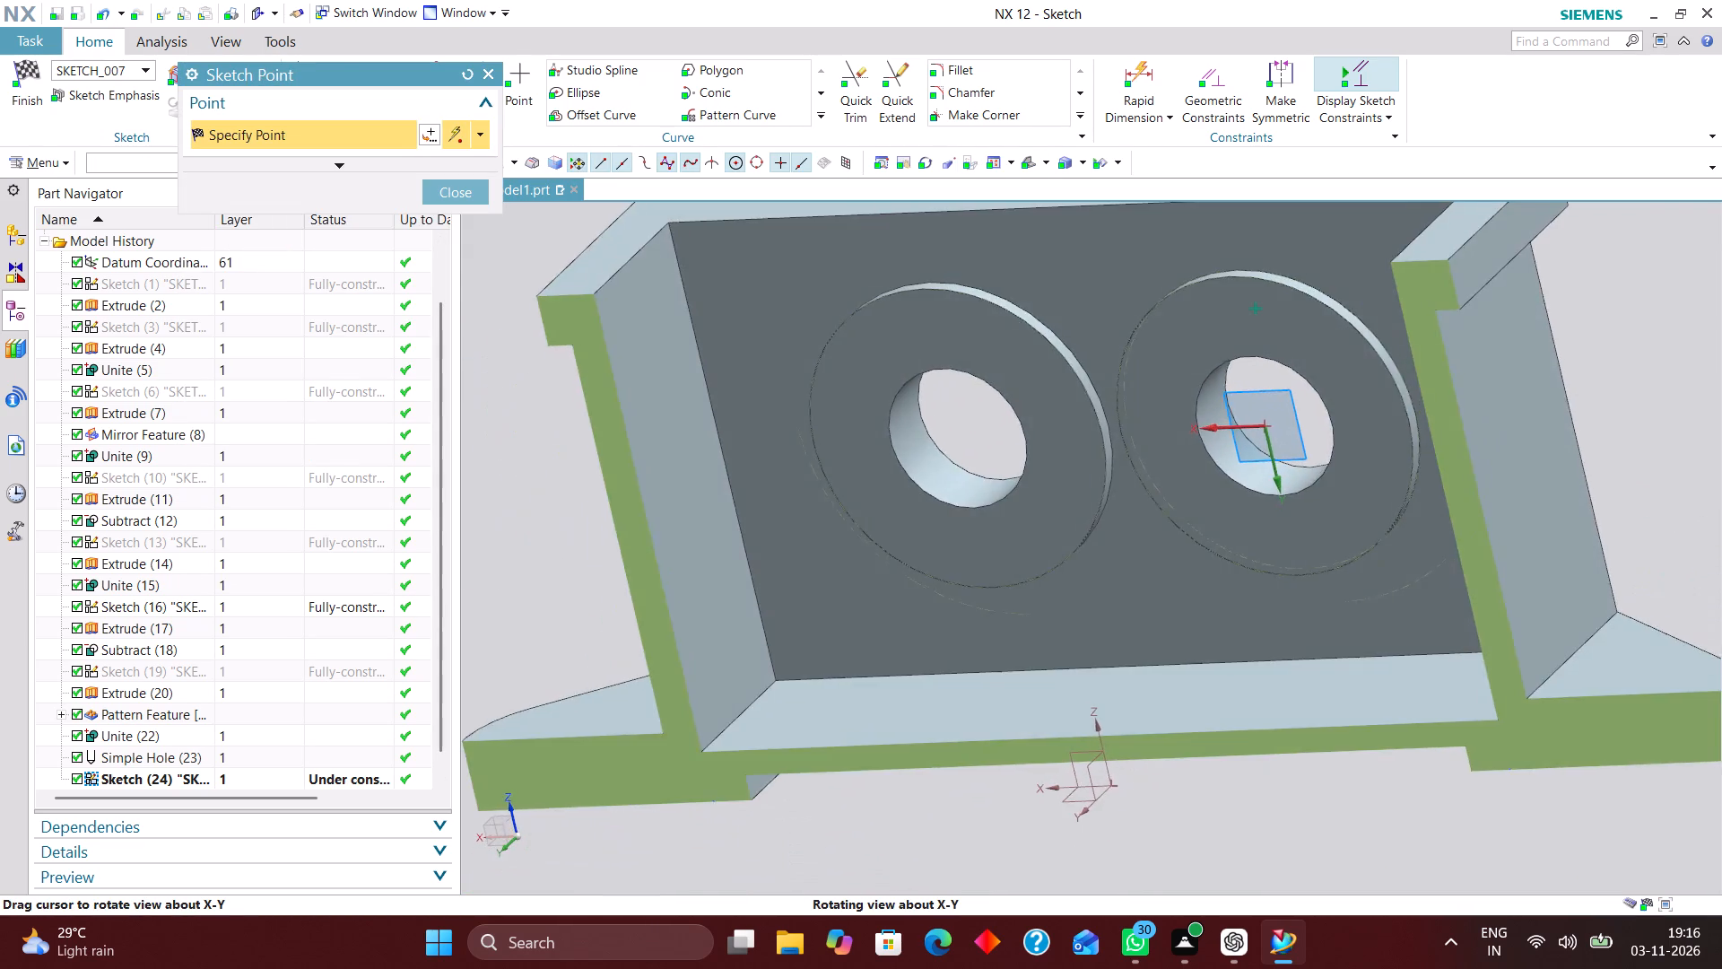
{"action": "middle_click_drag", "start_coordinate": [1201, 583], "coordinate": [1223, 583]}
{"action": "right_click_drag", "start_coordinate": [1637, 441], "coordinate": [1476, 443]}
{"action": "scroll", "coordinate": [1232, 442], "scroll_direction": "up", "scroll_amount": 2}
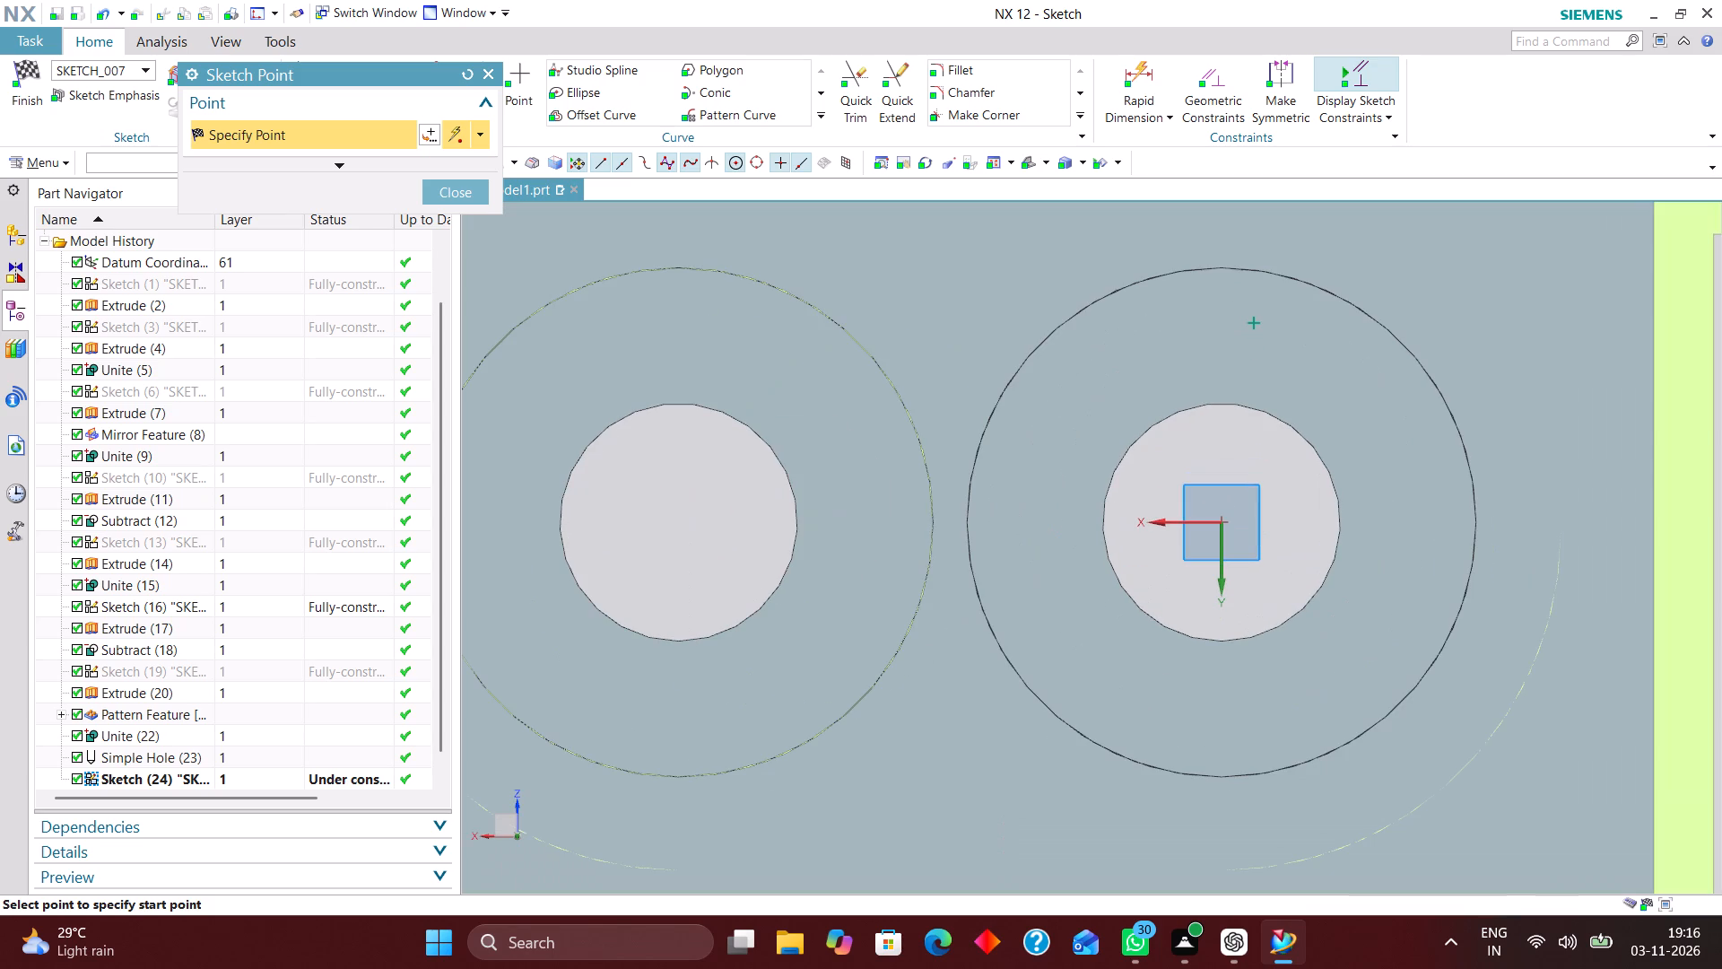
{"action": "left_click", "coordinate": [1226, 708]}
{"action": "left_click", "coordinate": [1388, 521]}
{"action": "left_click", "coordinate": [1034, 525]}
{"action": "left_click", "coordinate": [465, 193]}
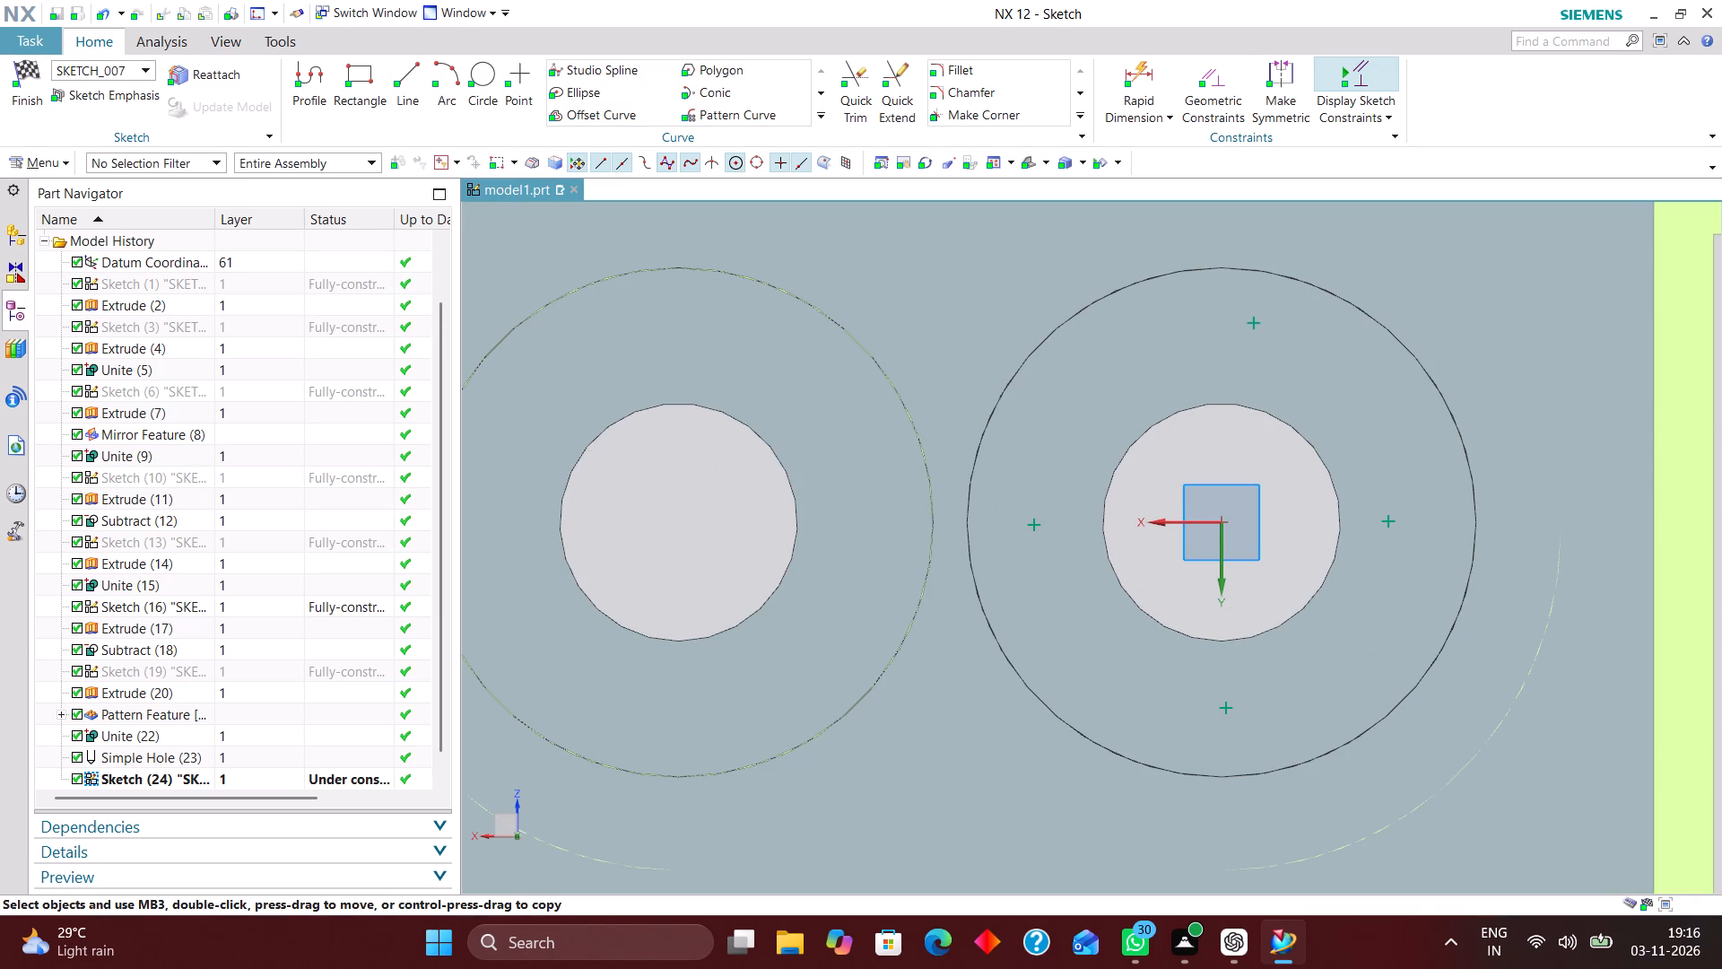
Constrain the points above and below the hole onto the vertical sketch axis and the two side points onto the horizontal axis.
{"action": "left_click", "coordinate": [1221, 81]}
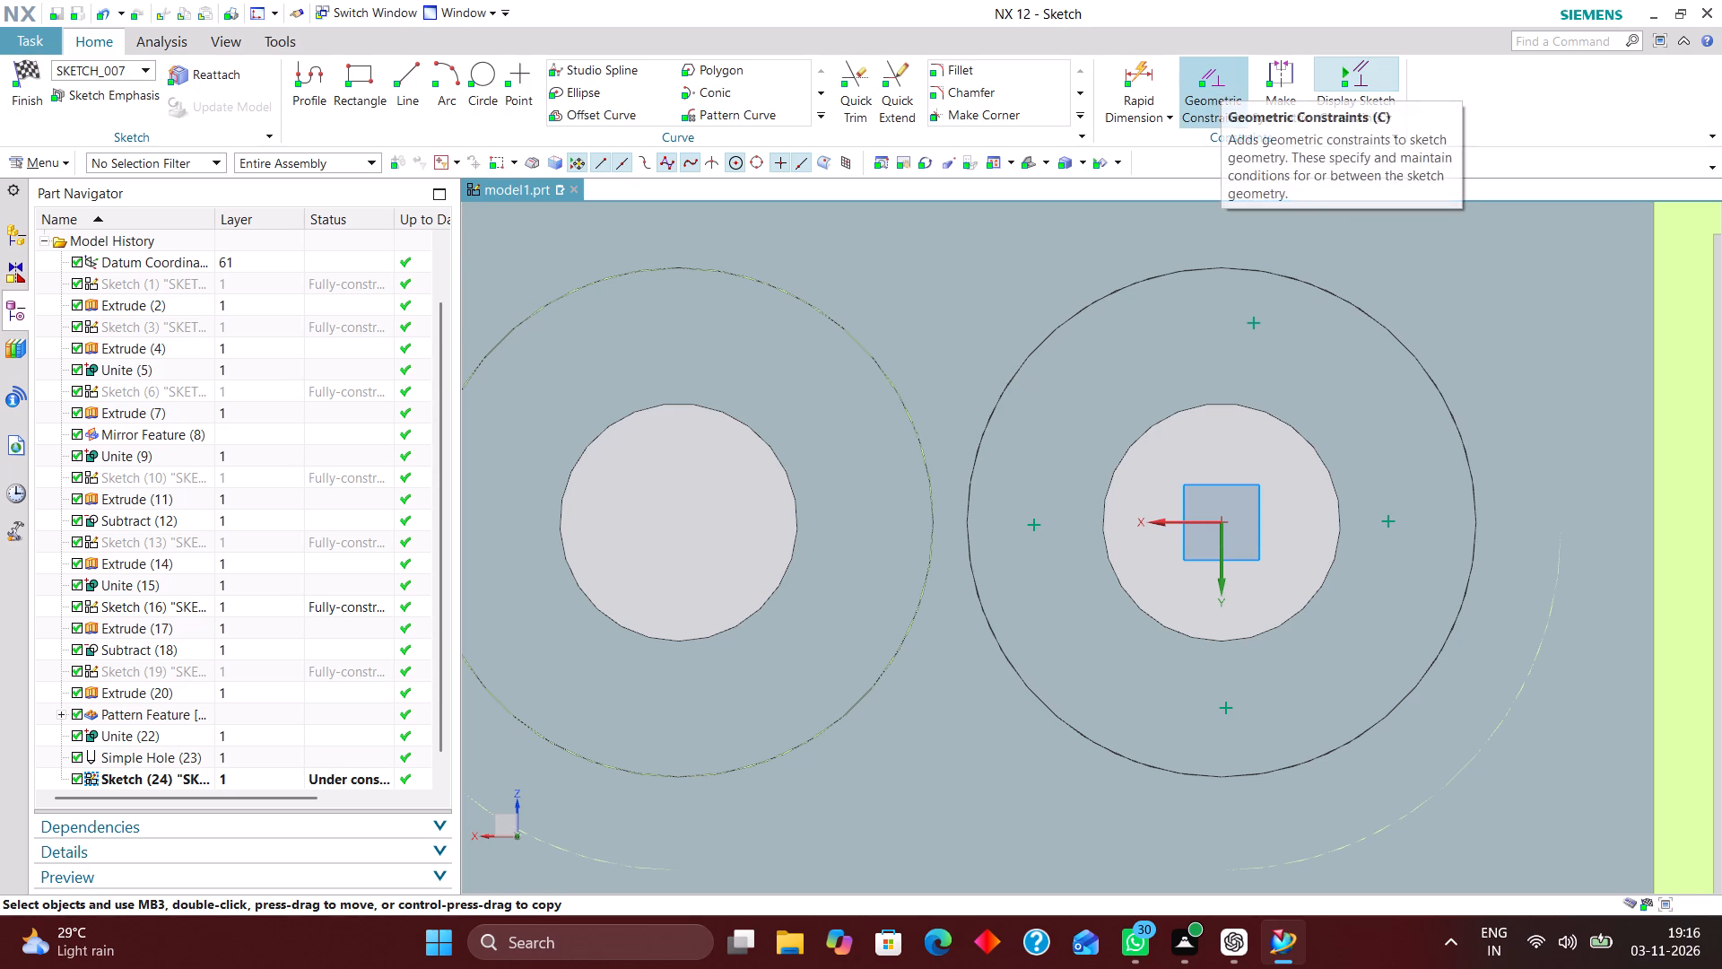
{"action": "left_click", "coordinate": [1249, 322]}
{"action": "left_click", "coordinate": [1221, 554]}
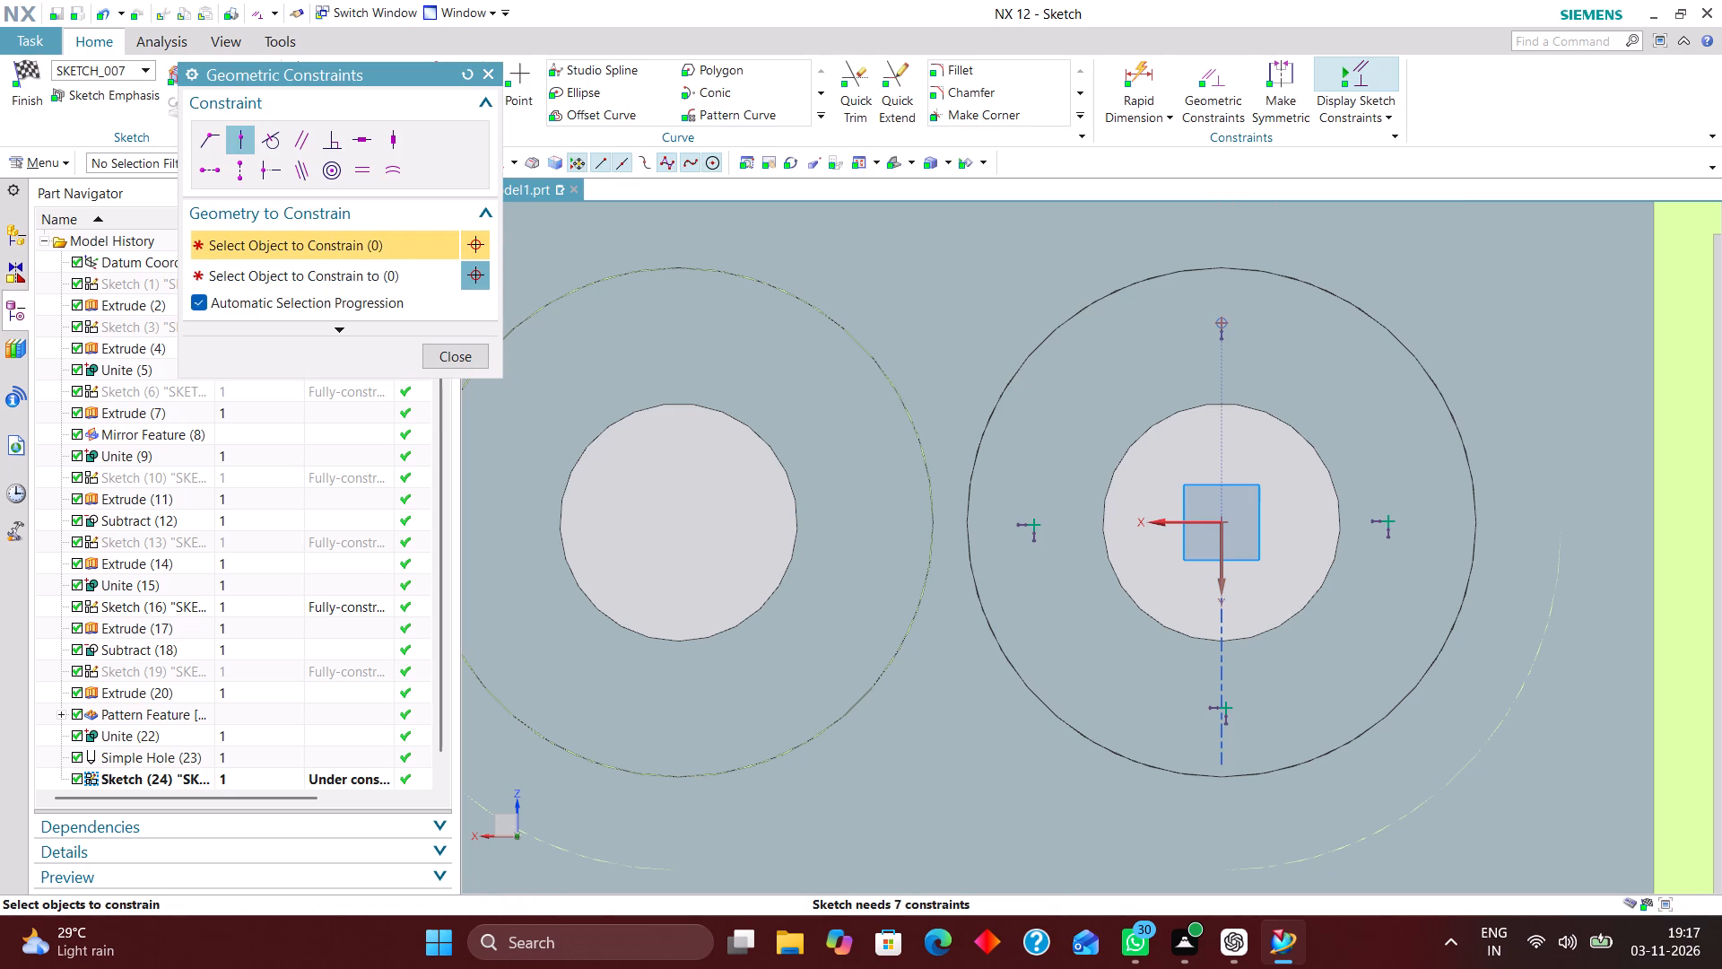
{"action": "left_click", "coordinate": [1222, 707]}
{"action": "left_click", "coordinate": [1220, 580]}
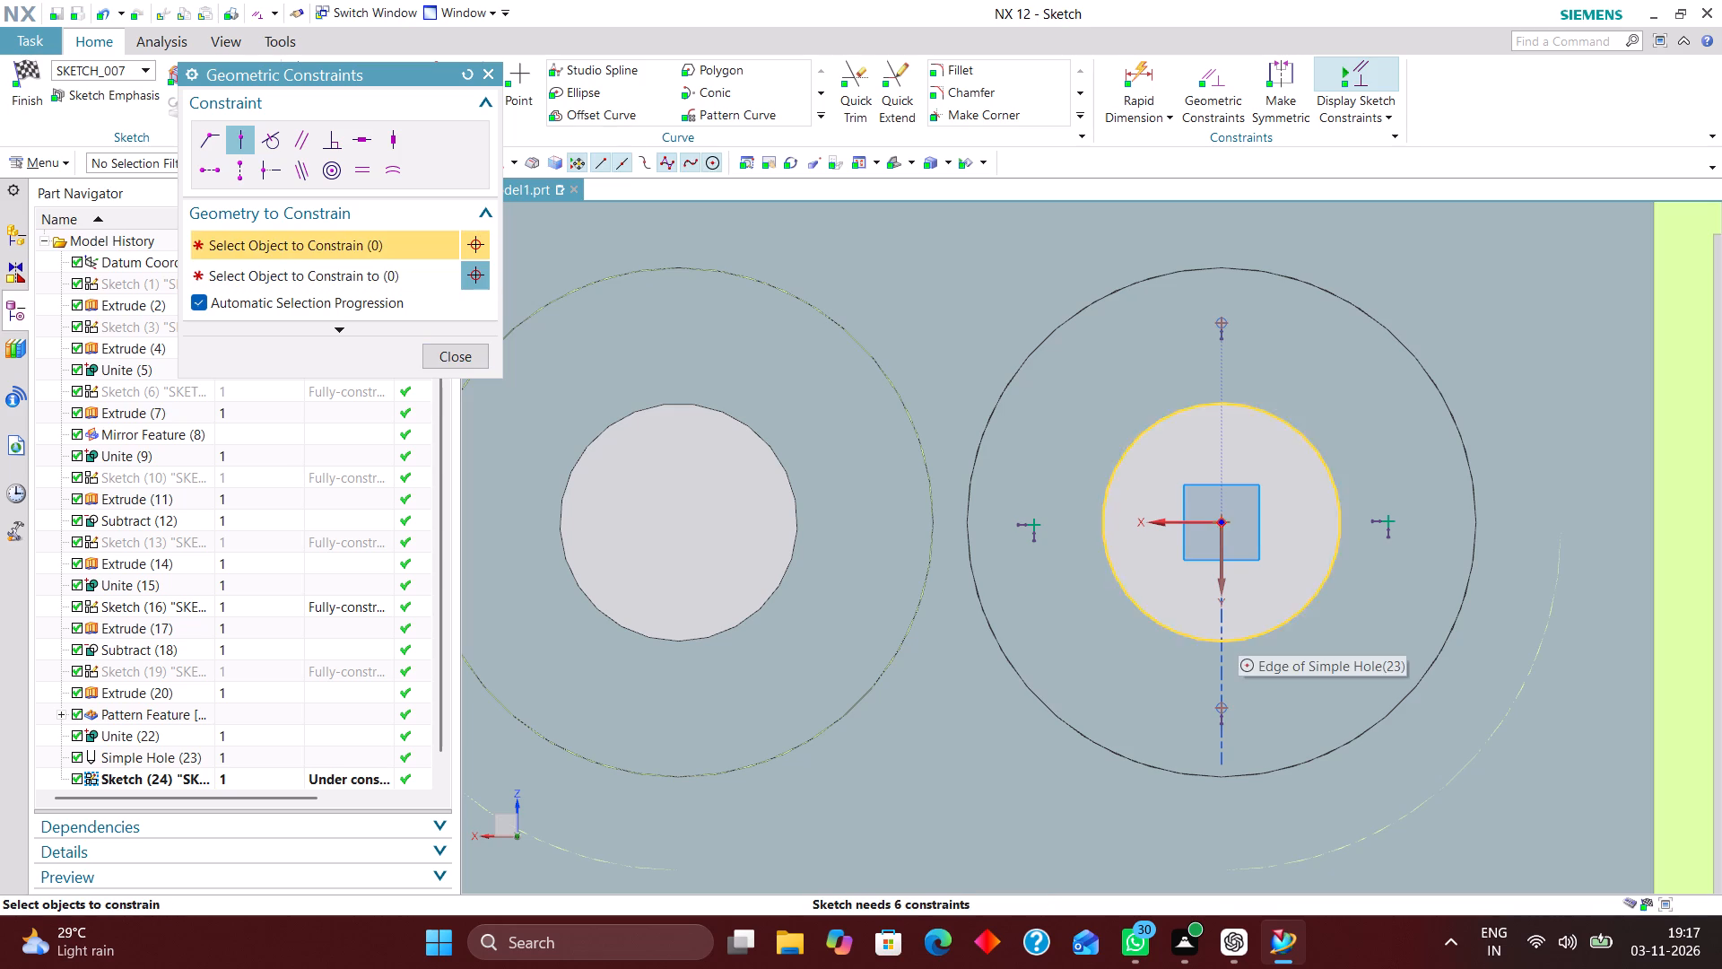
{"action": "left_click", "coordinate": [1389, 520]}
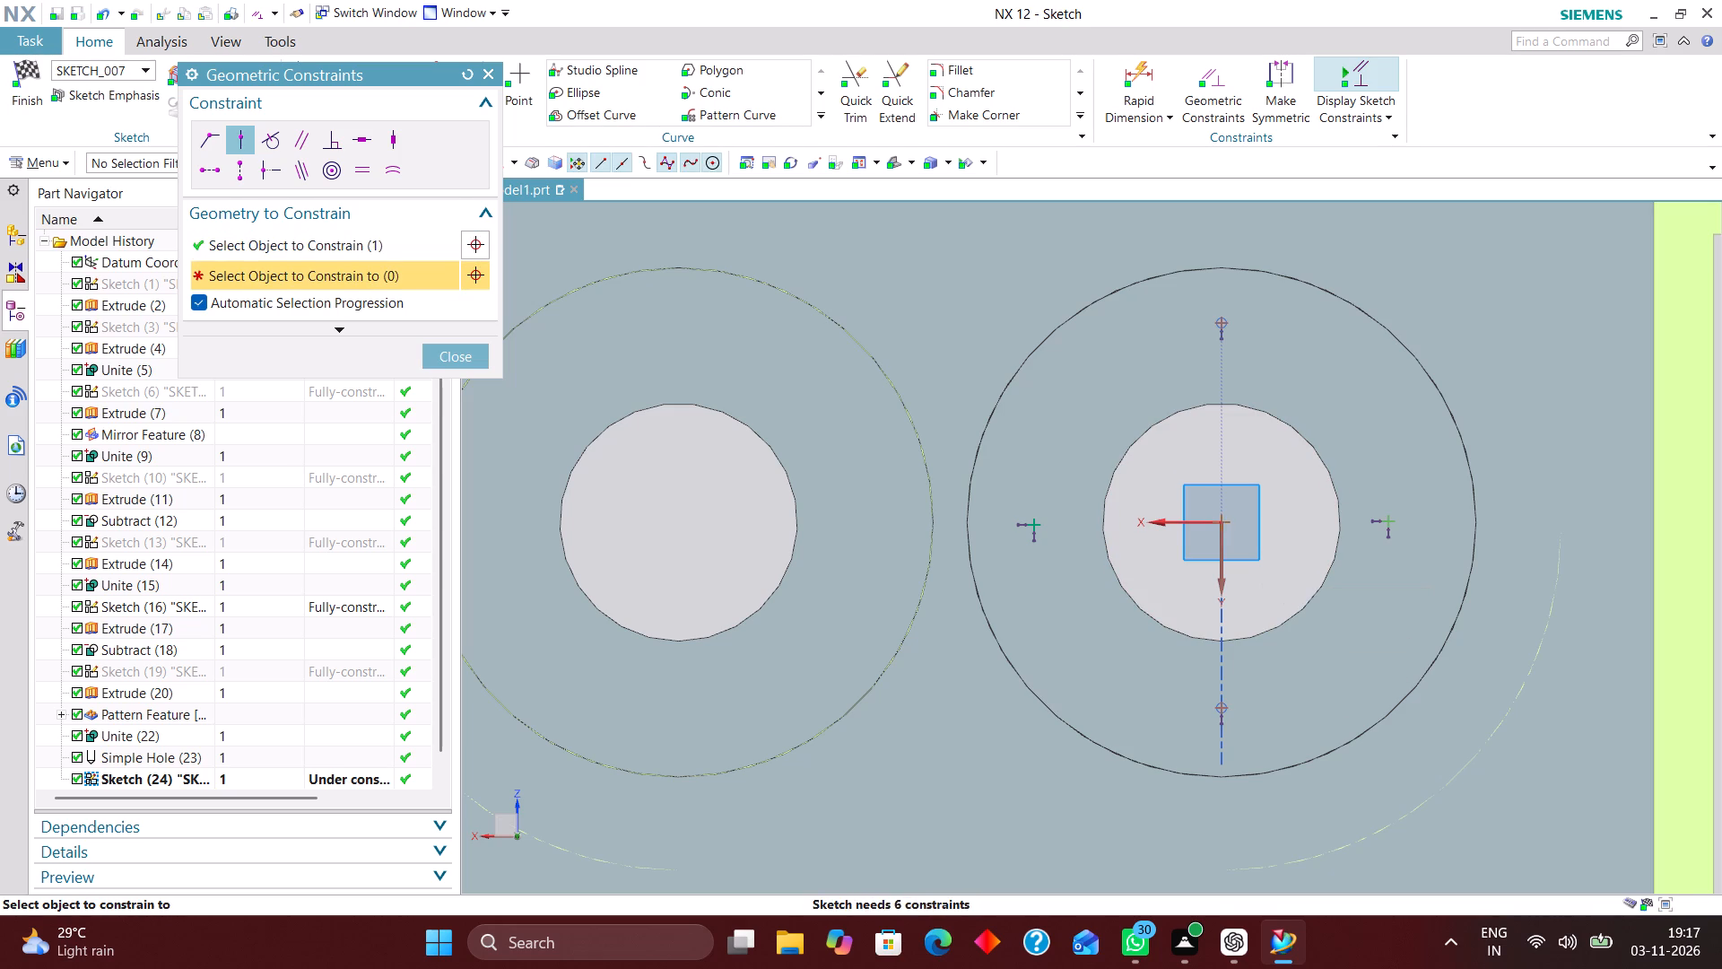
{"action": "left_click", "coordinate": [1187, 526]}
{"action": "left_click", "coordinate": [1035, 528]}
{"action": "left_click", "coordinate": [1194, 524]}
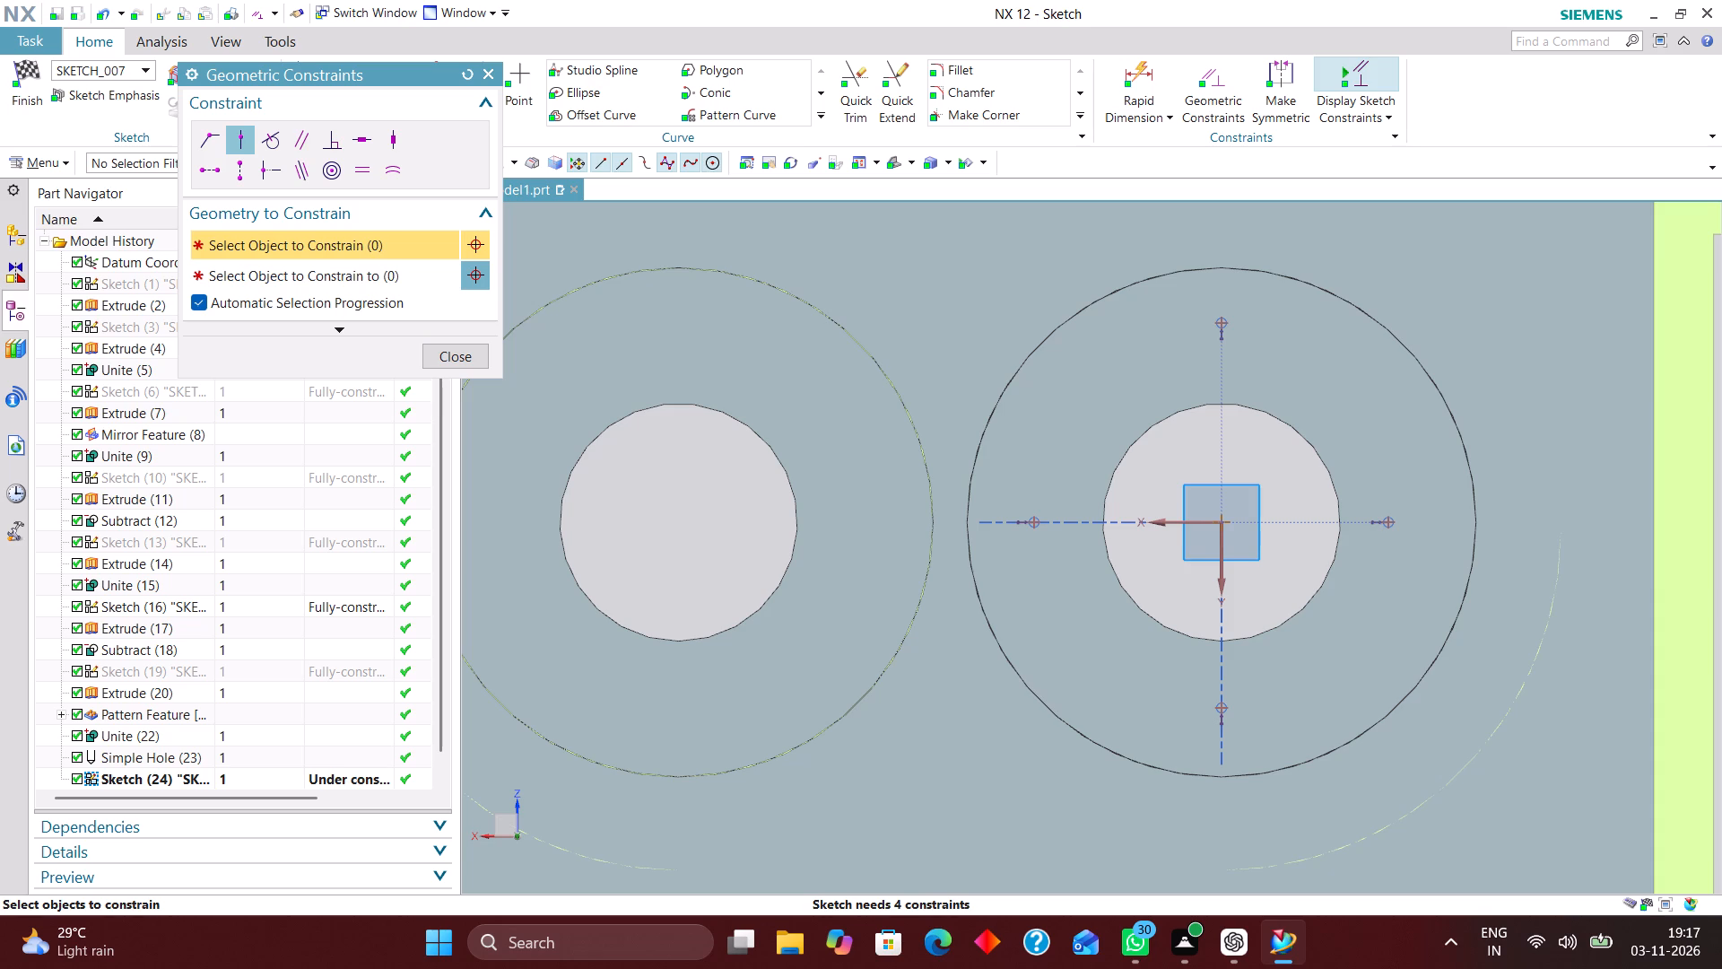
Dimension the lower point 20 mm from the horizontal sketch axis.
{"action": "left_click", "coordinate": [1142, 71]}
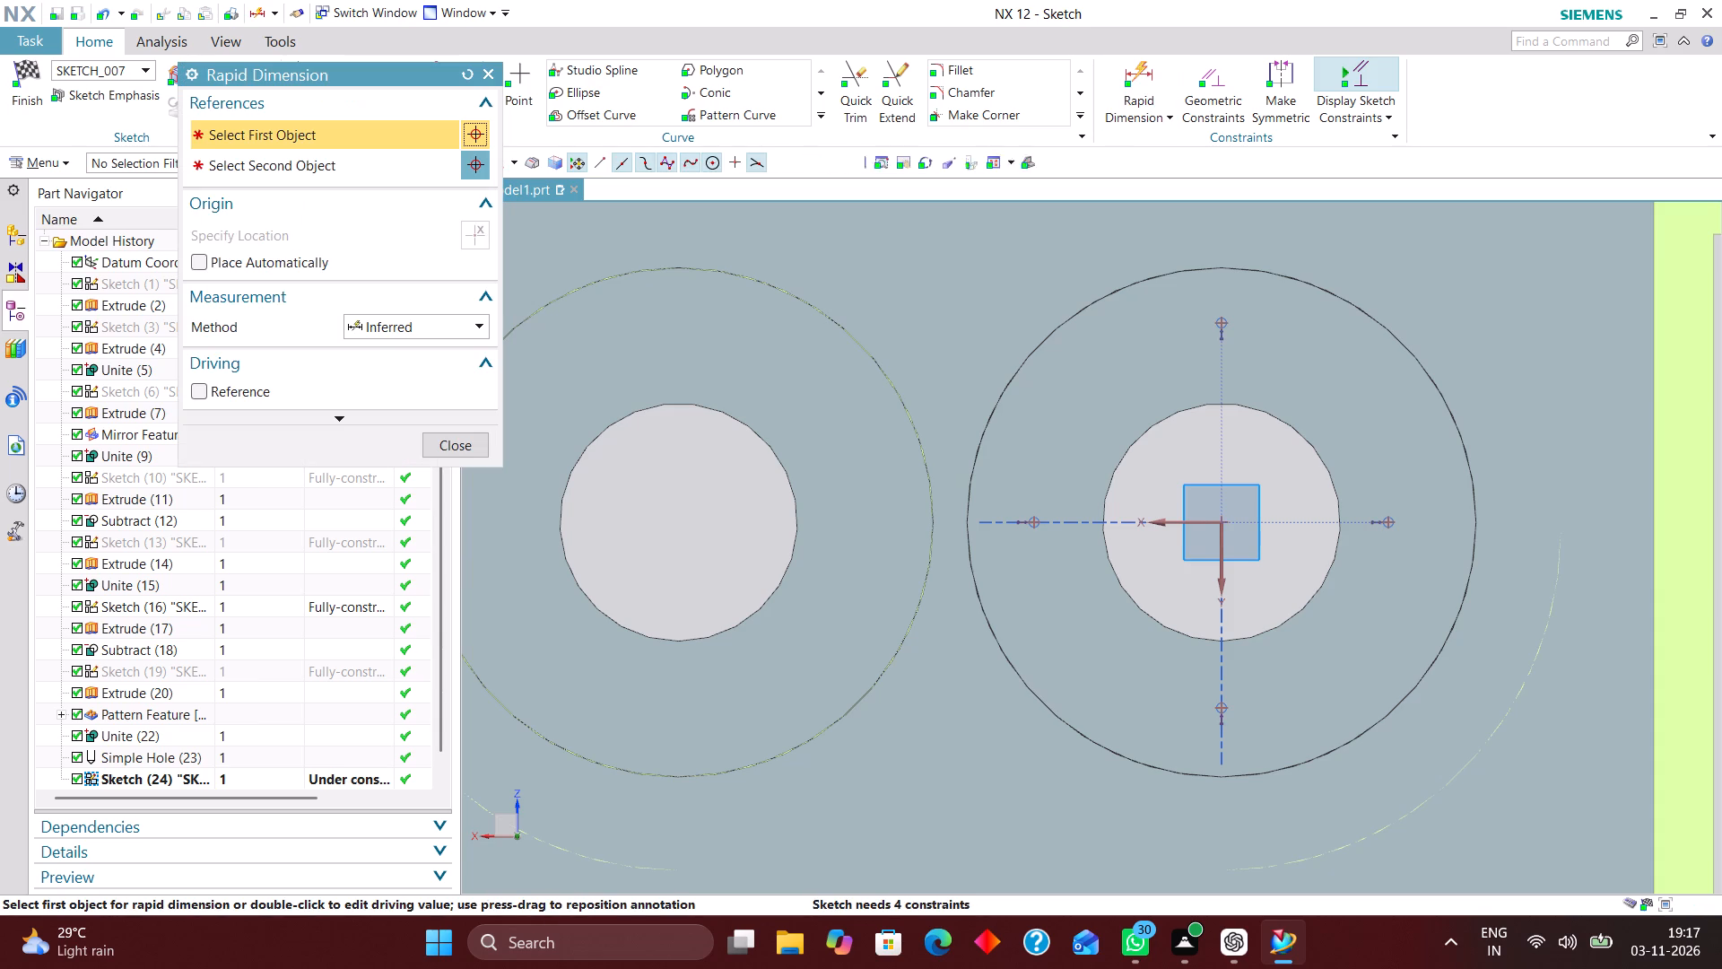
{"action": "left_click", "coordinate": [1183, 520]}
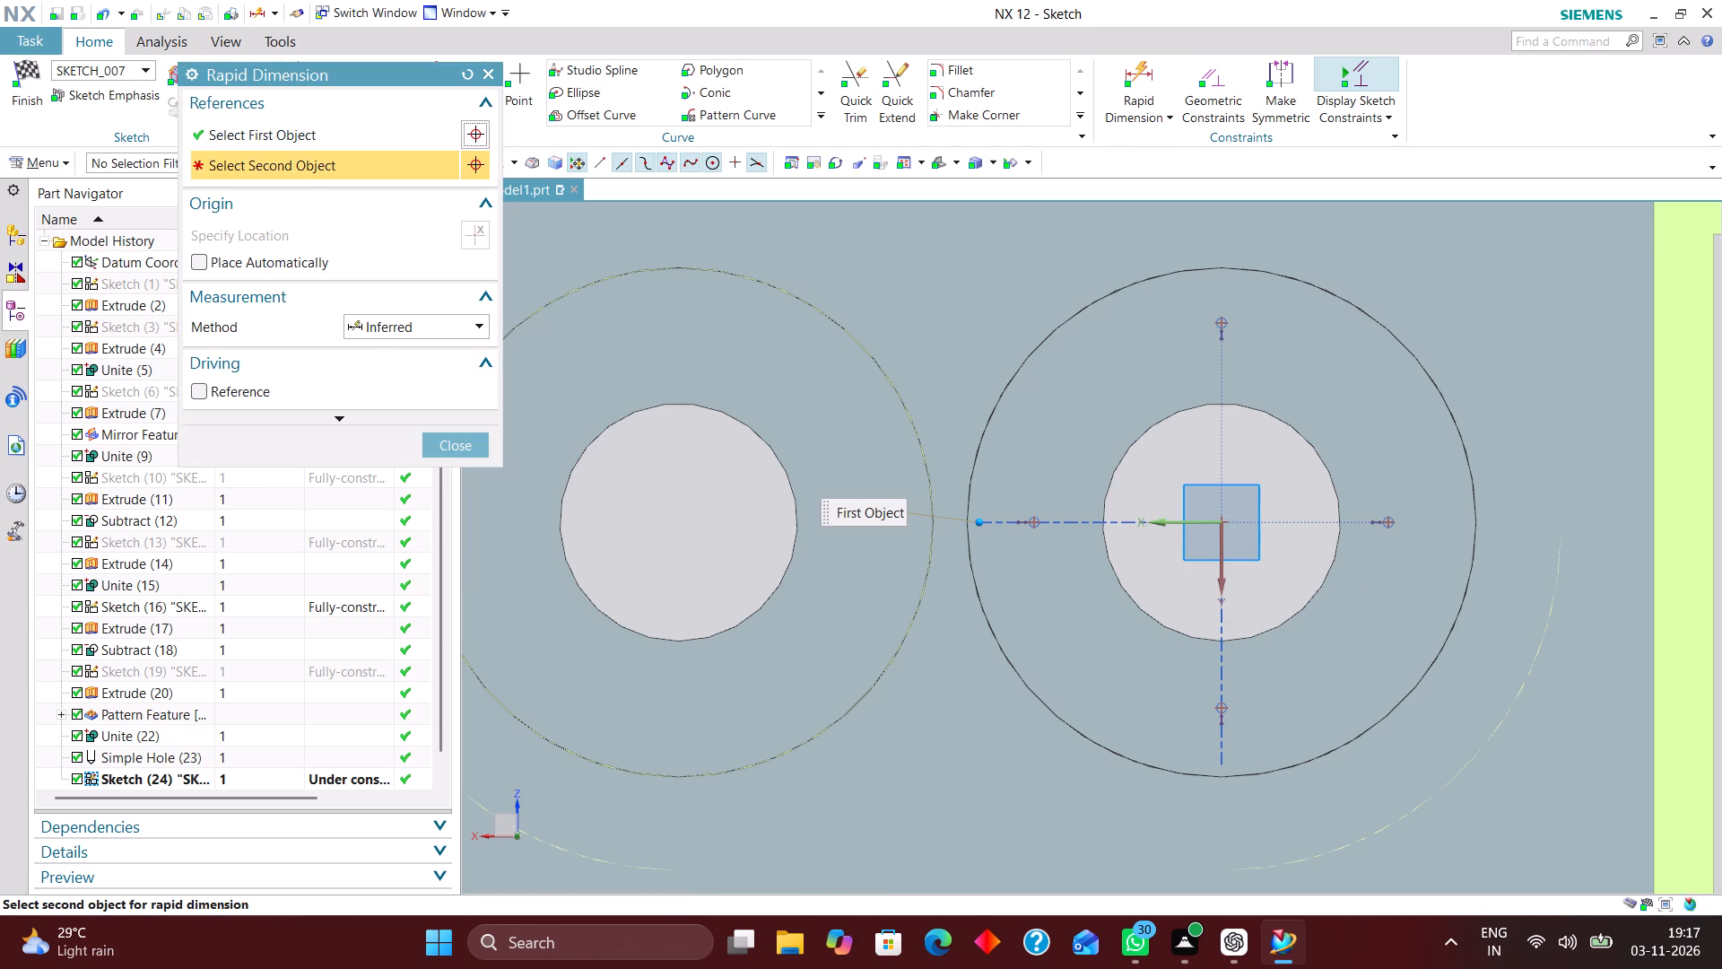
{"action": "left_click", "coordinate": [1222, 706]}
{"action": "left_click", "coordinate": [1054, 624]}
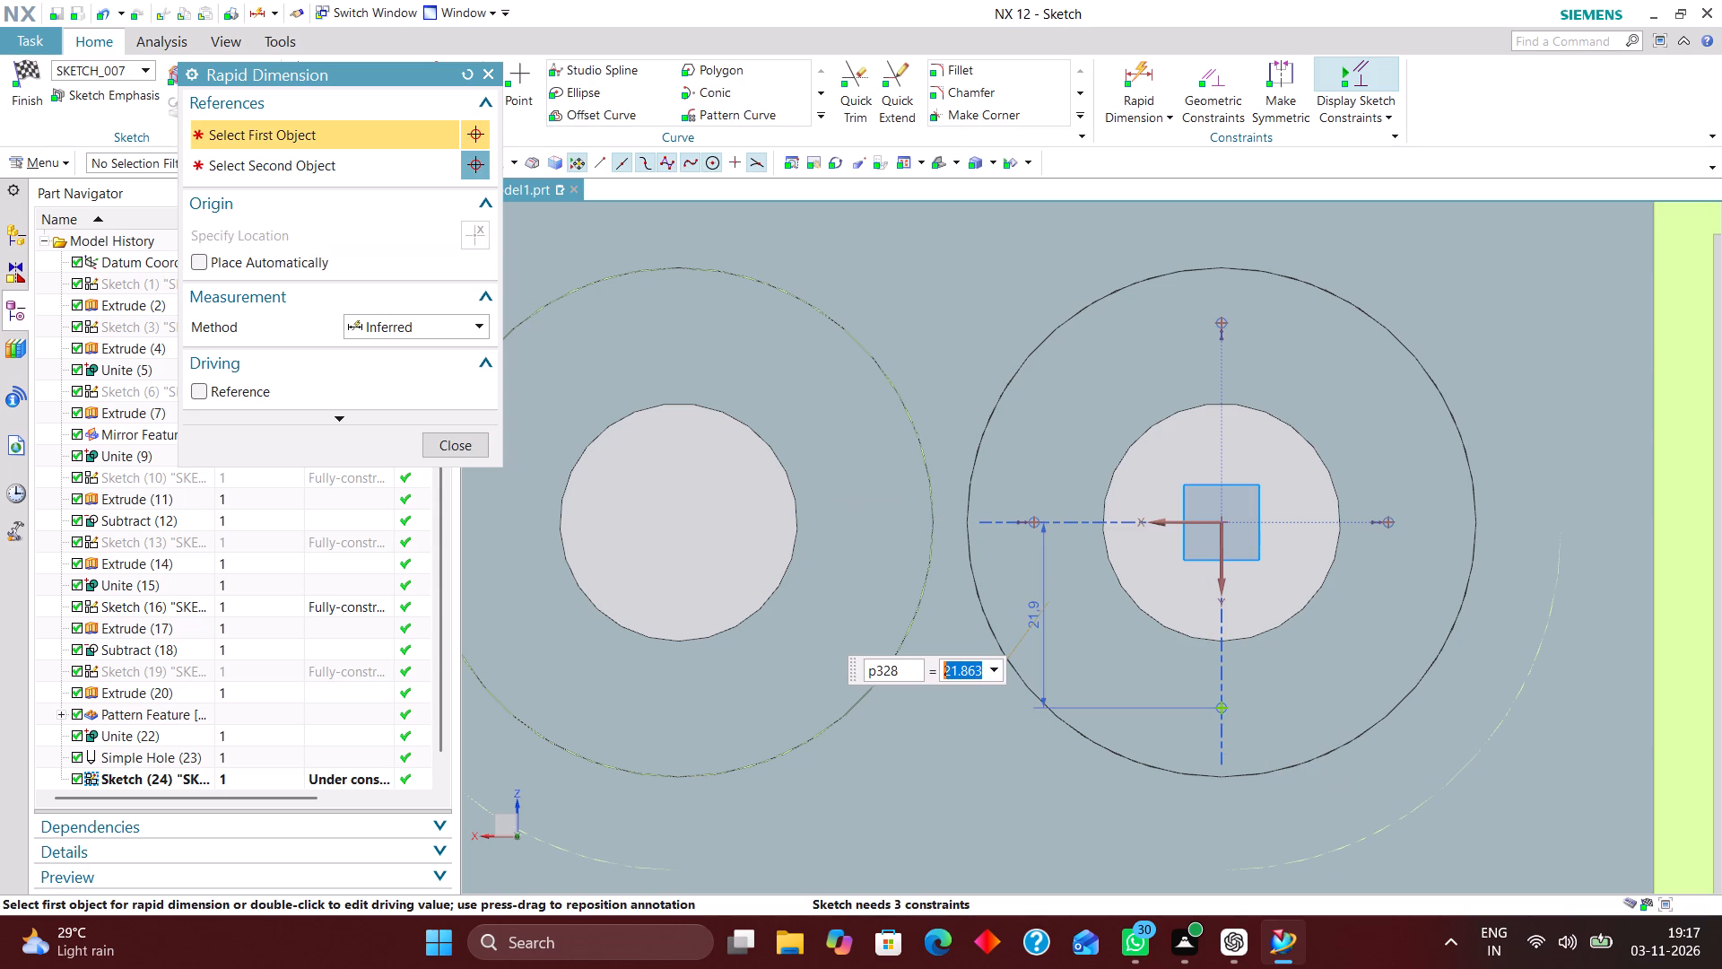
{"action": "type", "text": "20"}
{"action": "key", "text": "Return"}
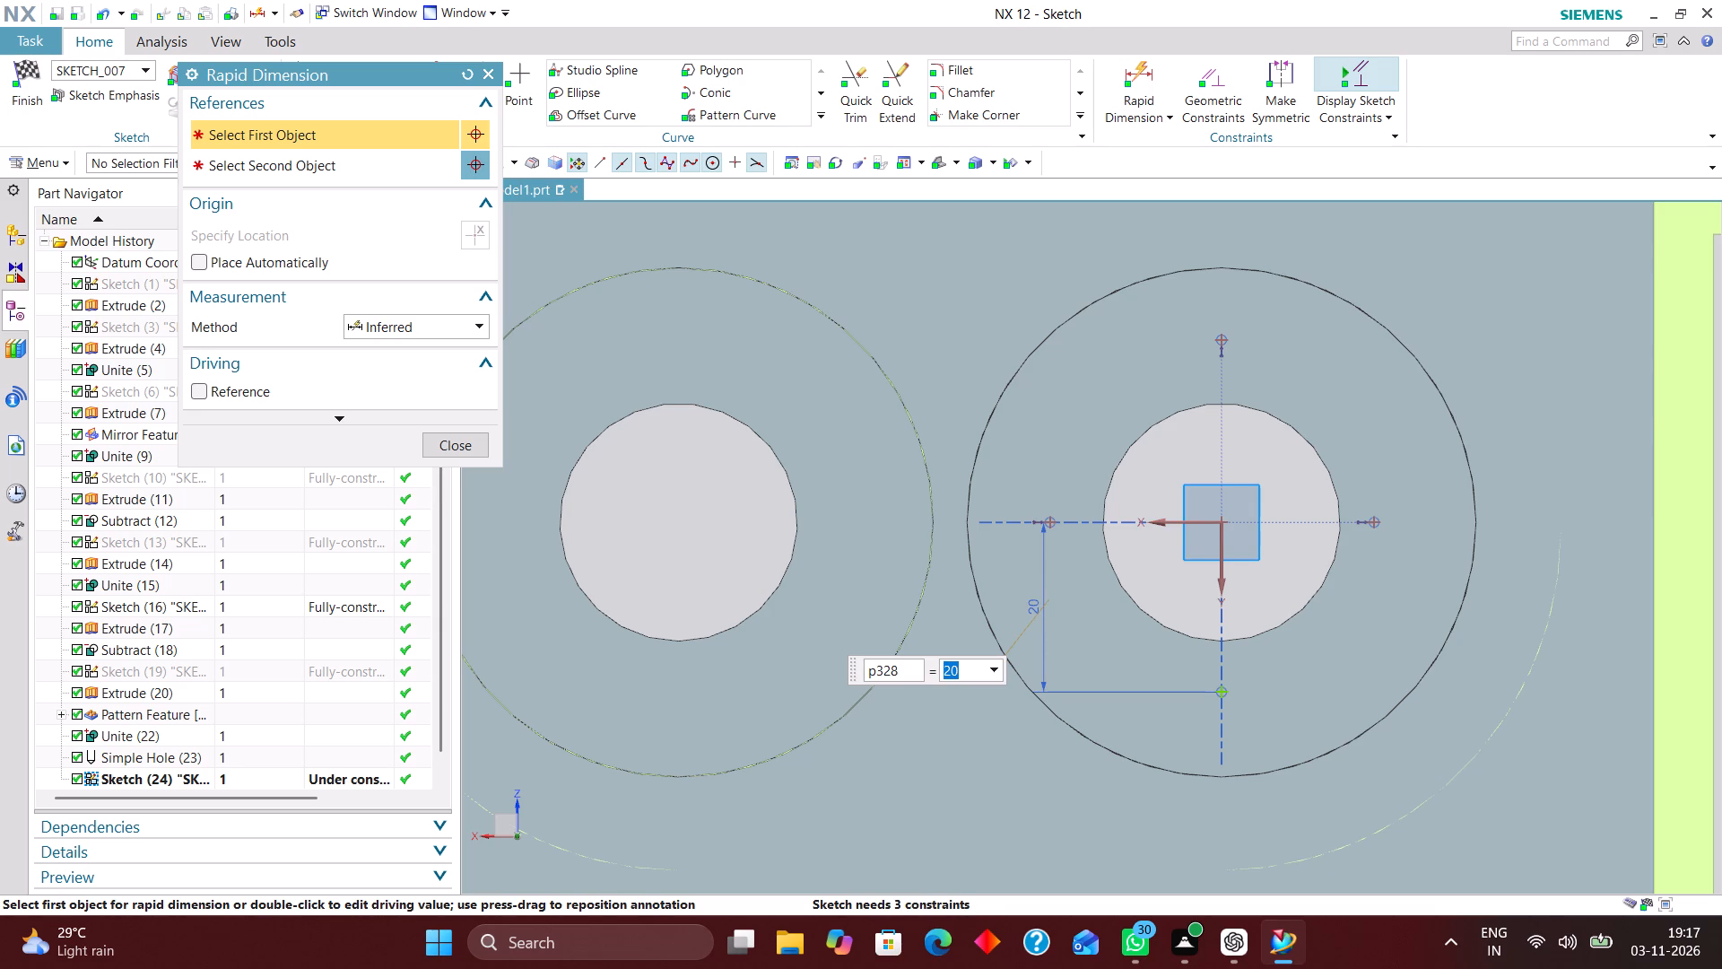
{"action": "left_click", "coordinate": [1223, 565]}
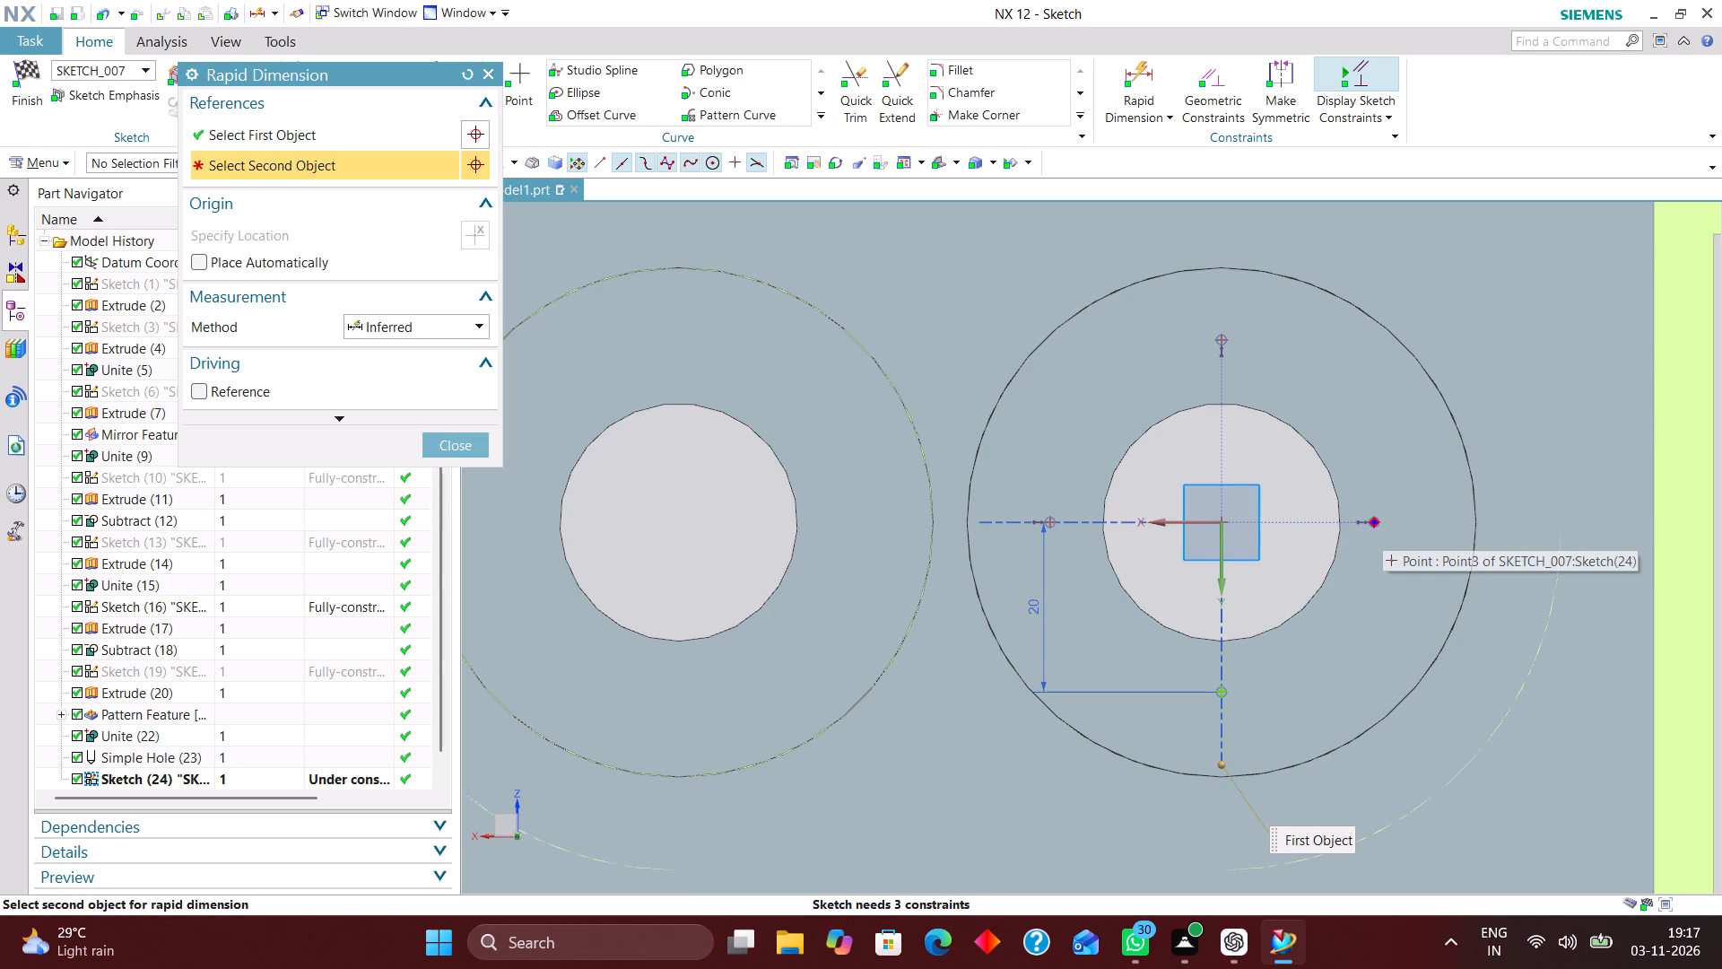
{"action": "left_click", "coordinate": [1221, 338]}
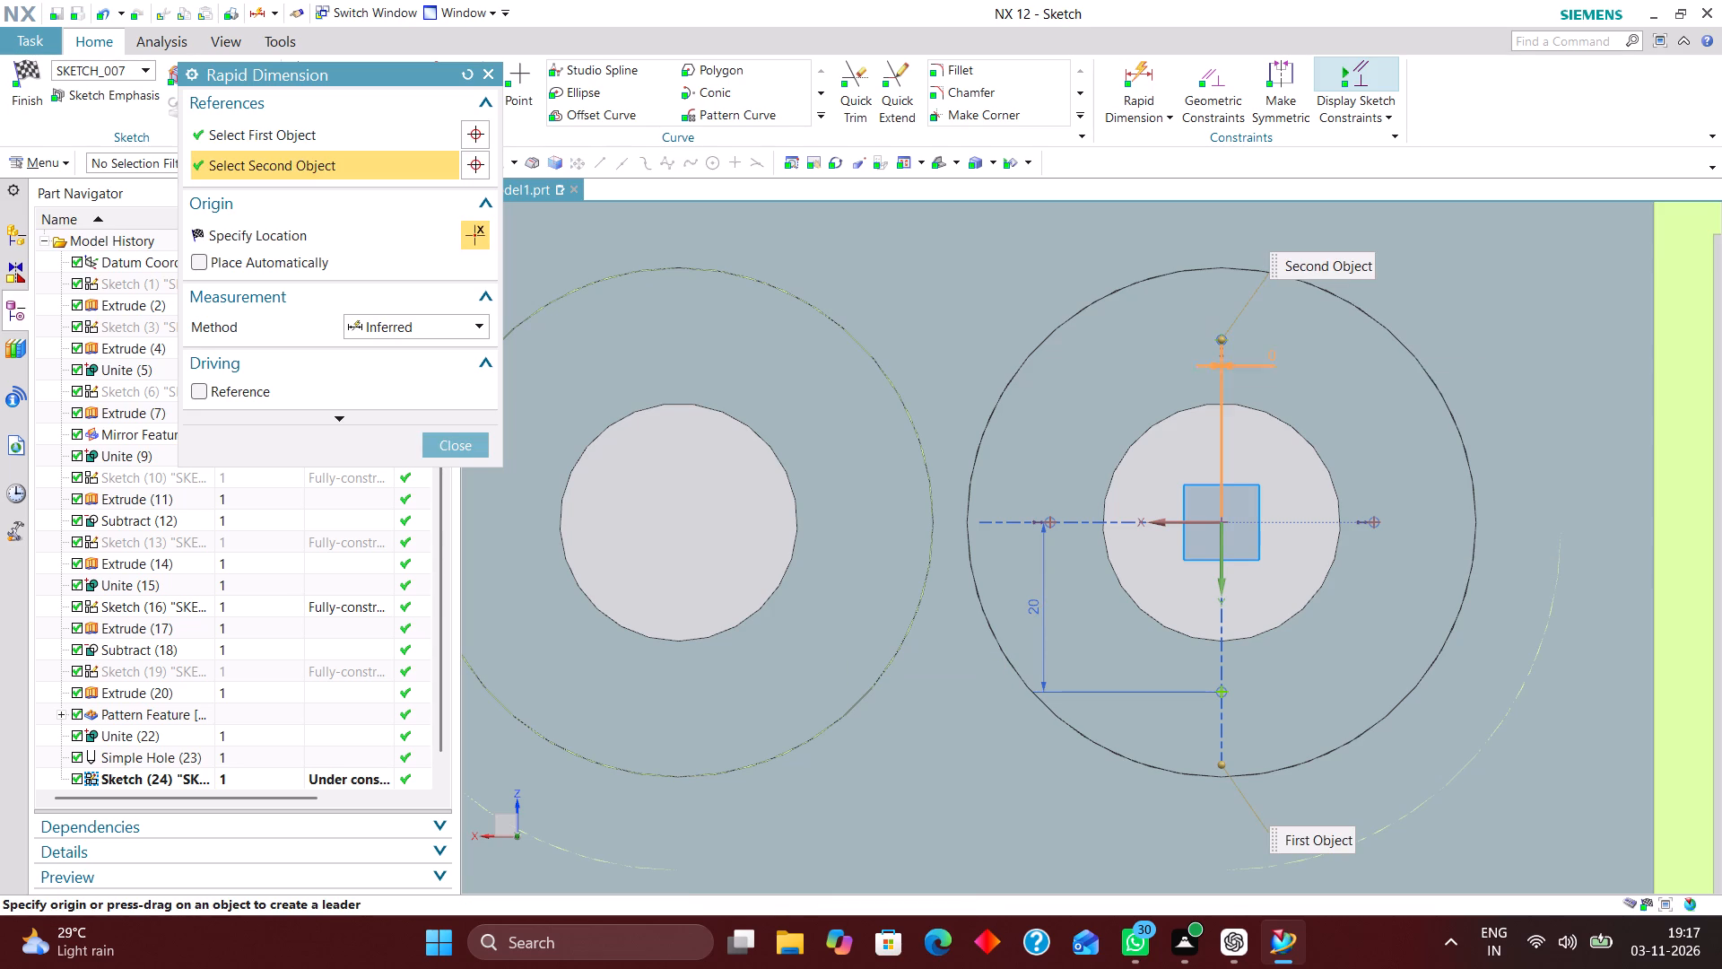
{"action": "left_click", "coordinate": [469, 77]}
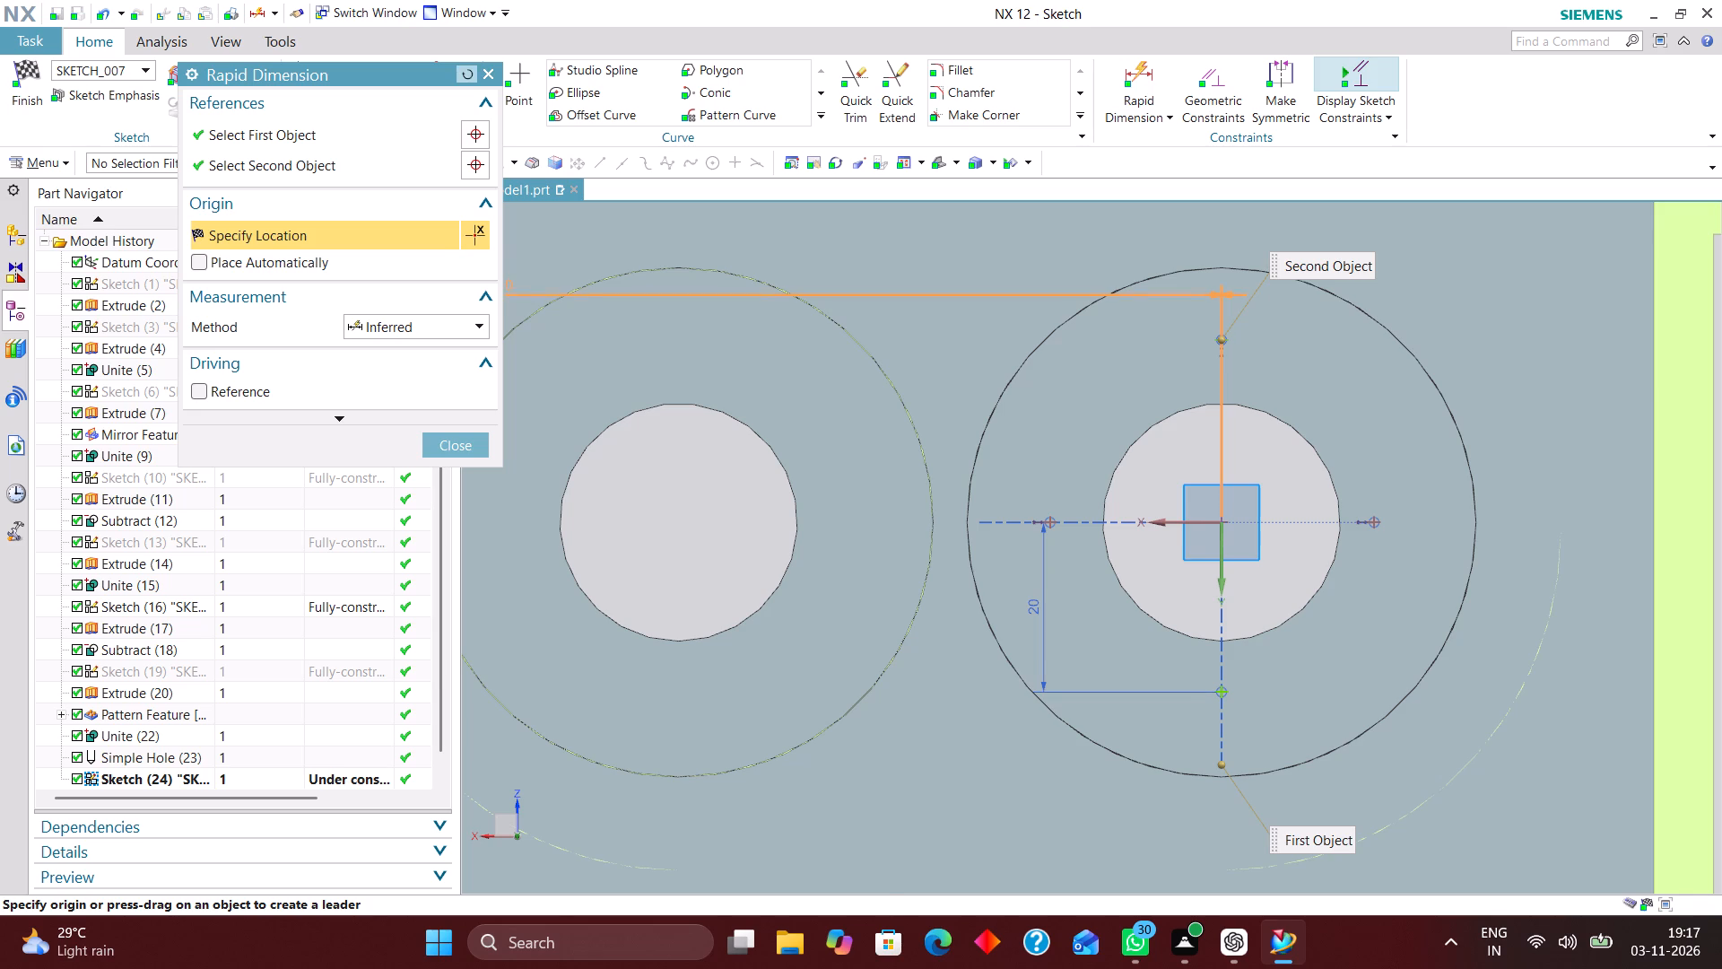
Dimension the point above the centre hole 20 mm from the horizontal sketch axis.
{"action": "left_click", "coordinate": [1179, 520]}
{"action": "left_click", "coordinate": [1224, 340]}
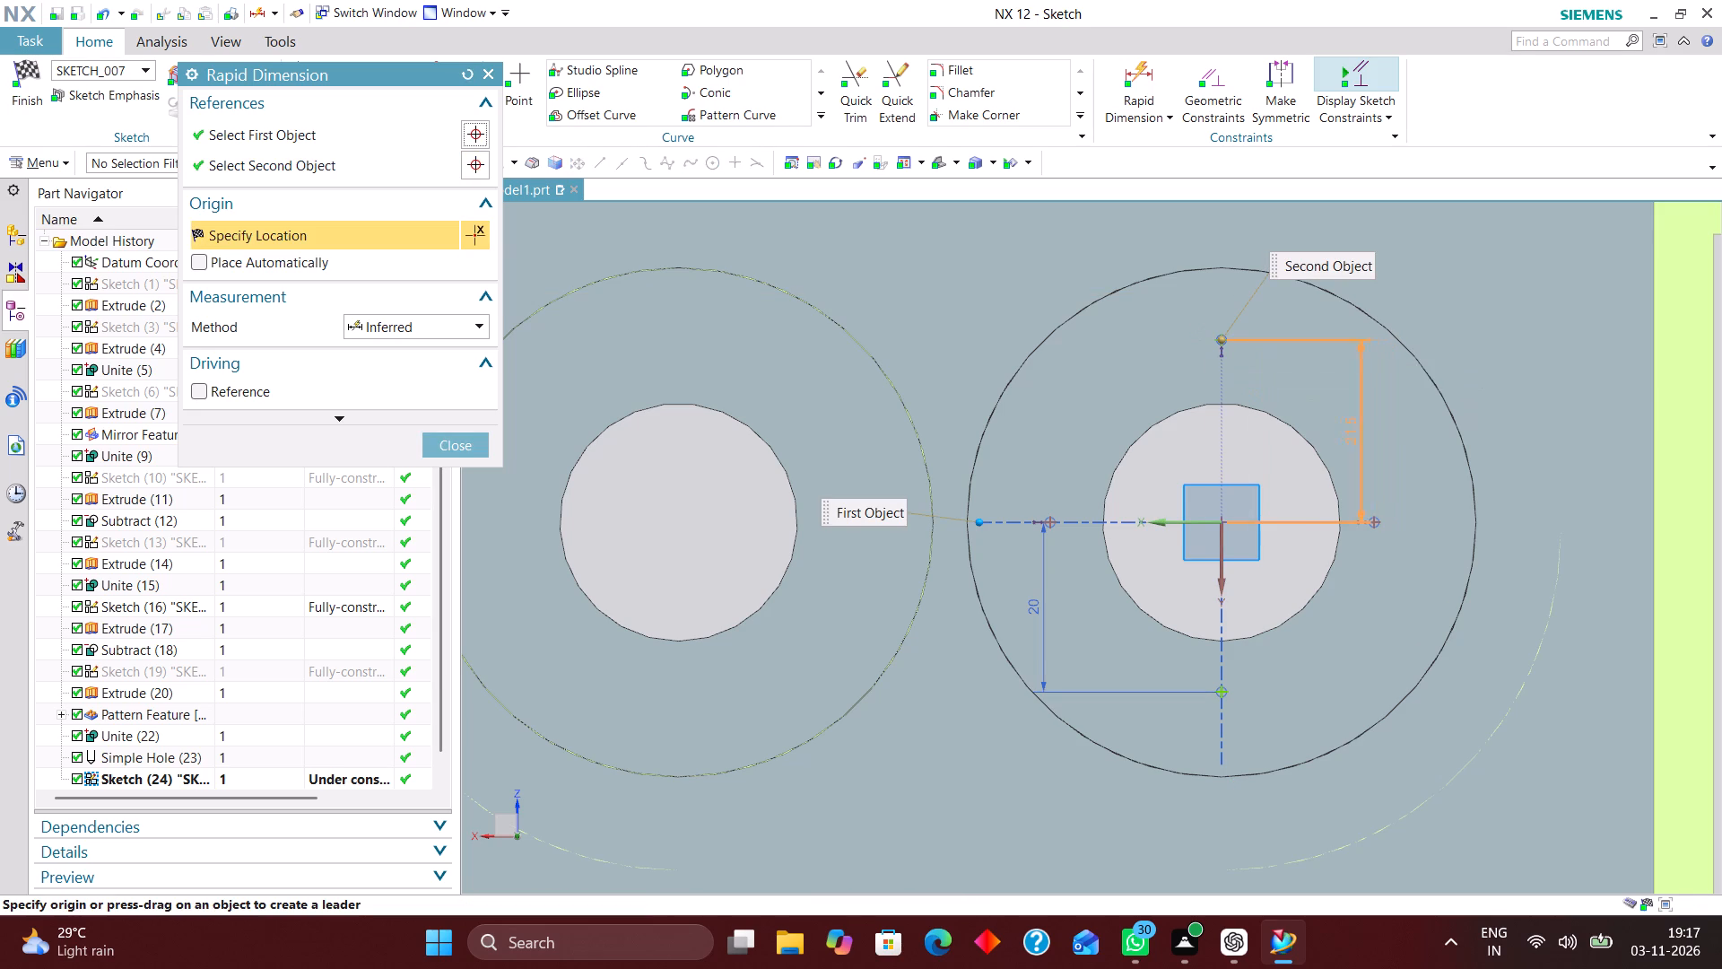
{"action": "left_click", "coordinate": [1366, 422]}
{"action": "type", "text": "20"}
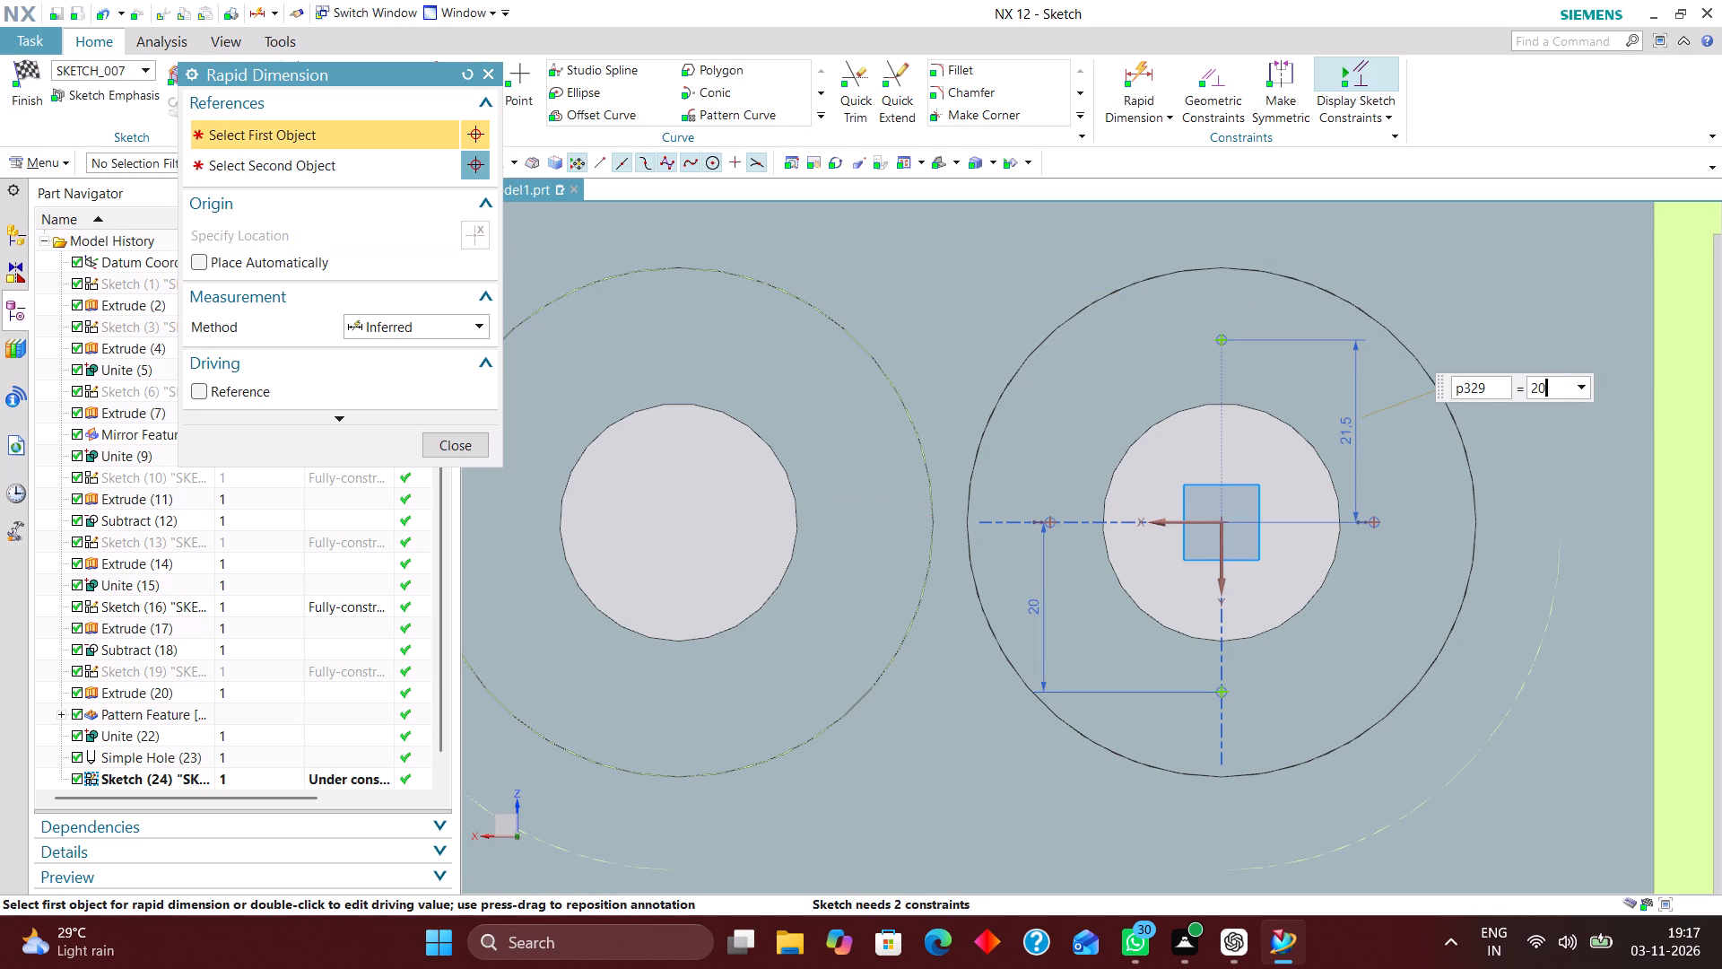
{"action": "key", "text": "Return"}
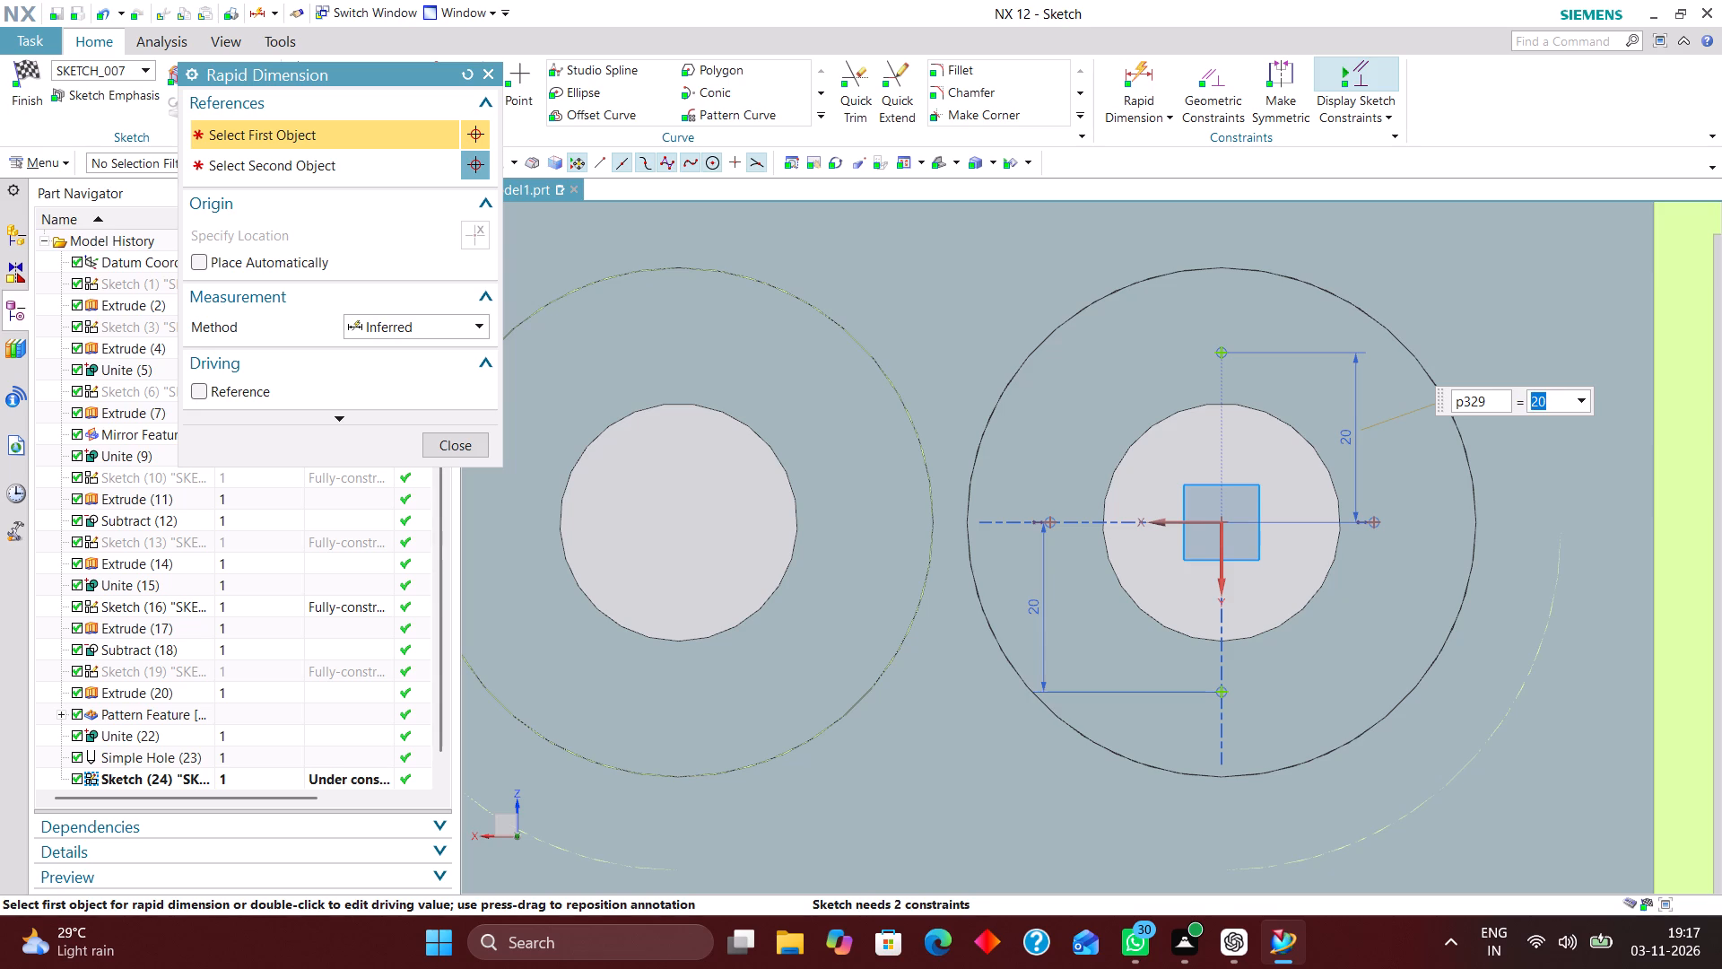
Dimension the point to the right of the centre hole 20 mm from the vertical sketch axis.
{"action": "left_click", "coordinate": [1223, 569]}
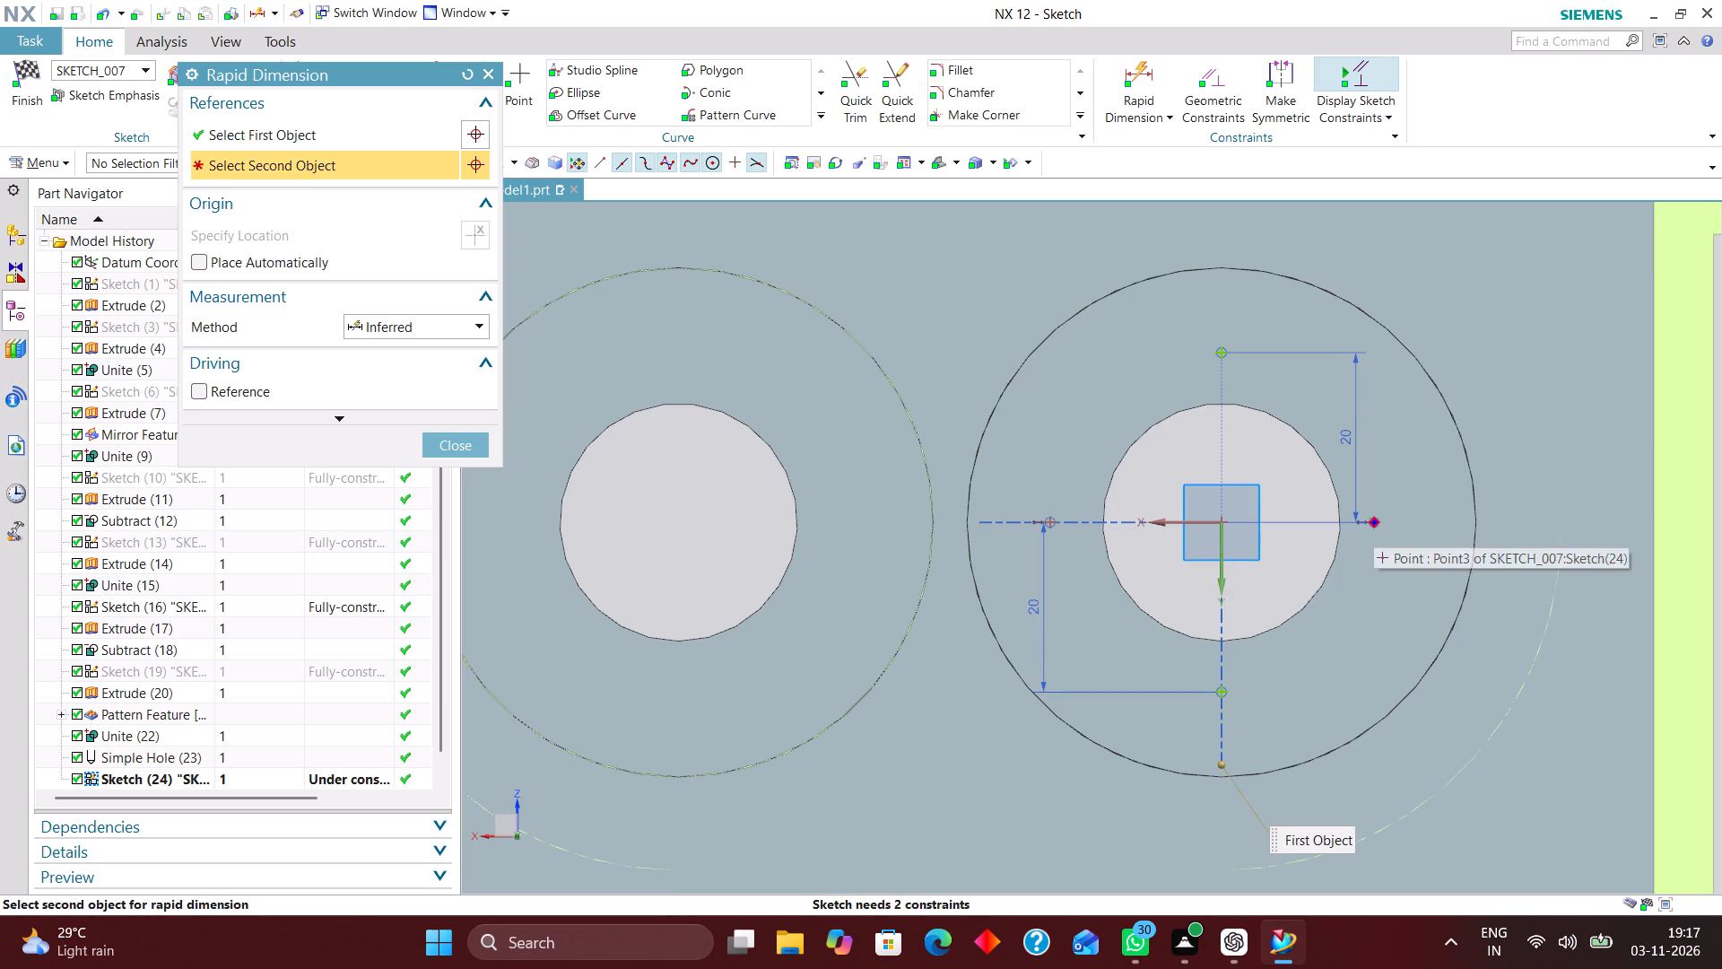
{"action": "left_click", "coordinate": [1374, 523]}
{"action": "left_click", "coordinate": [1297, 691]}
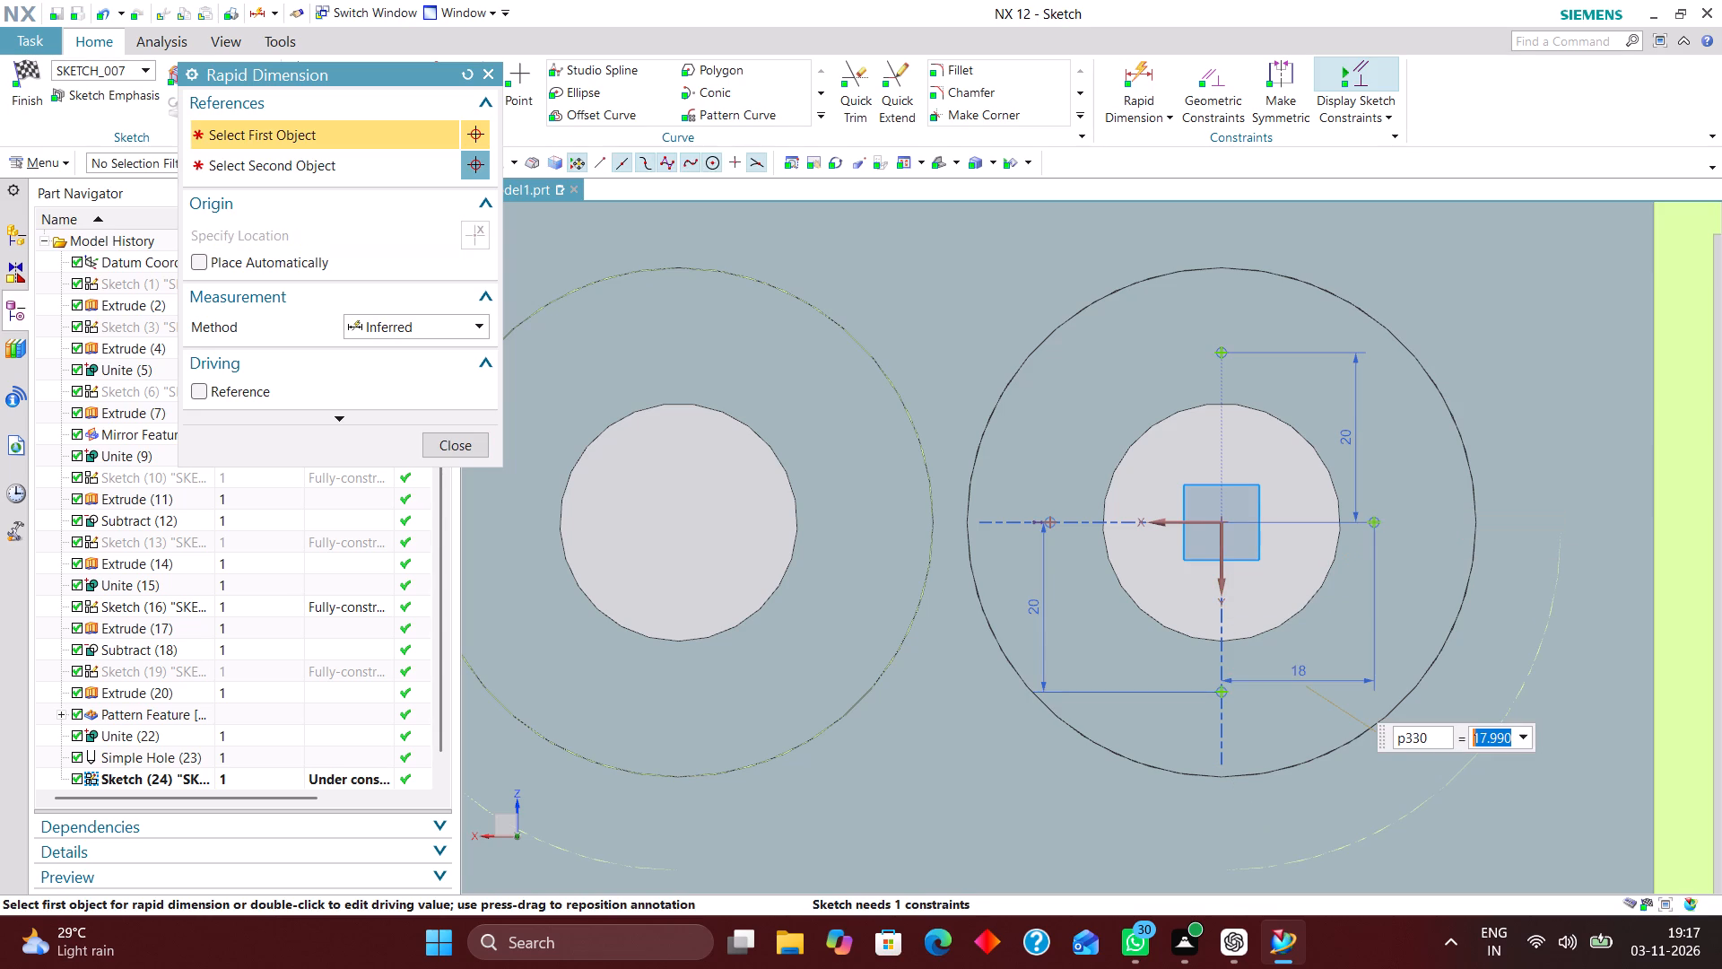
{"action": "type", "text": "20"}
{"action": "key", "text": "Return"}
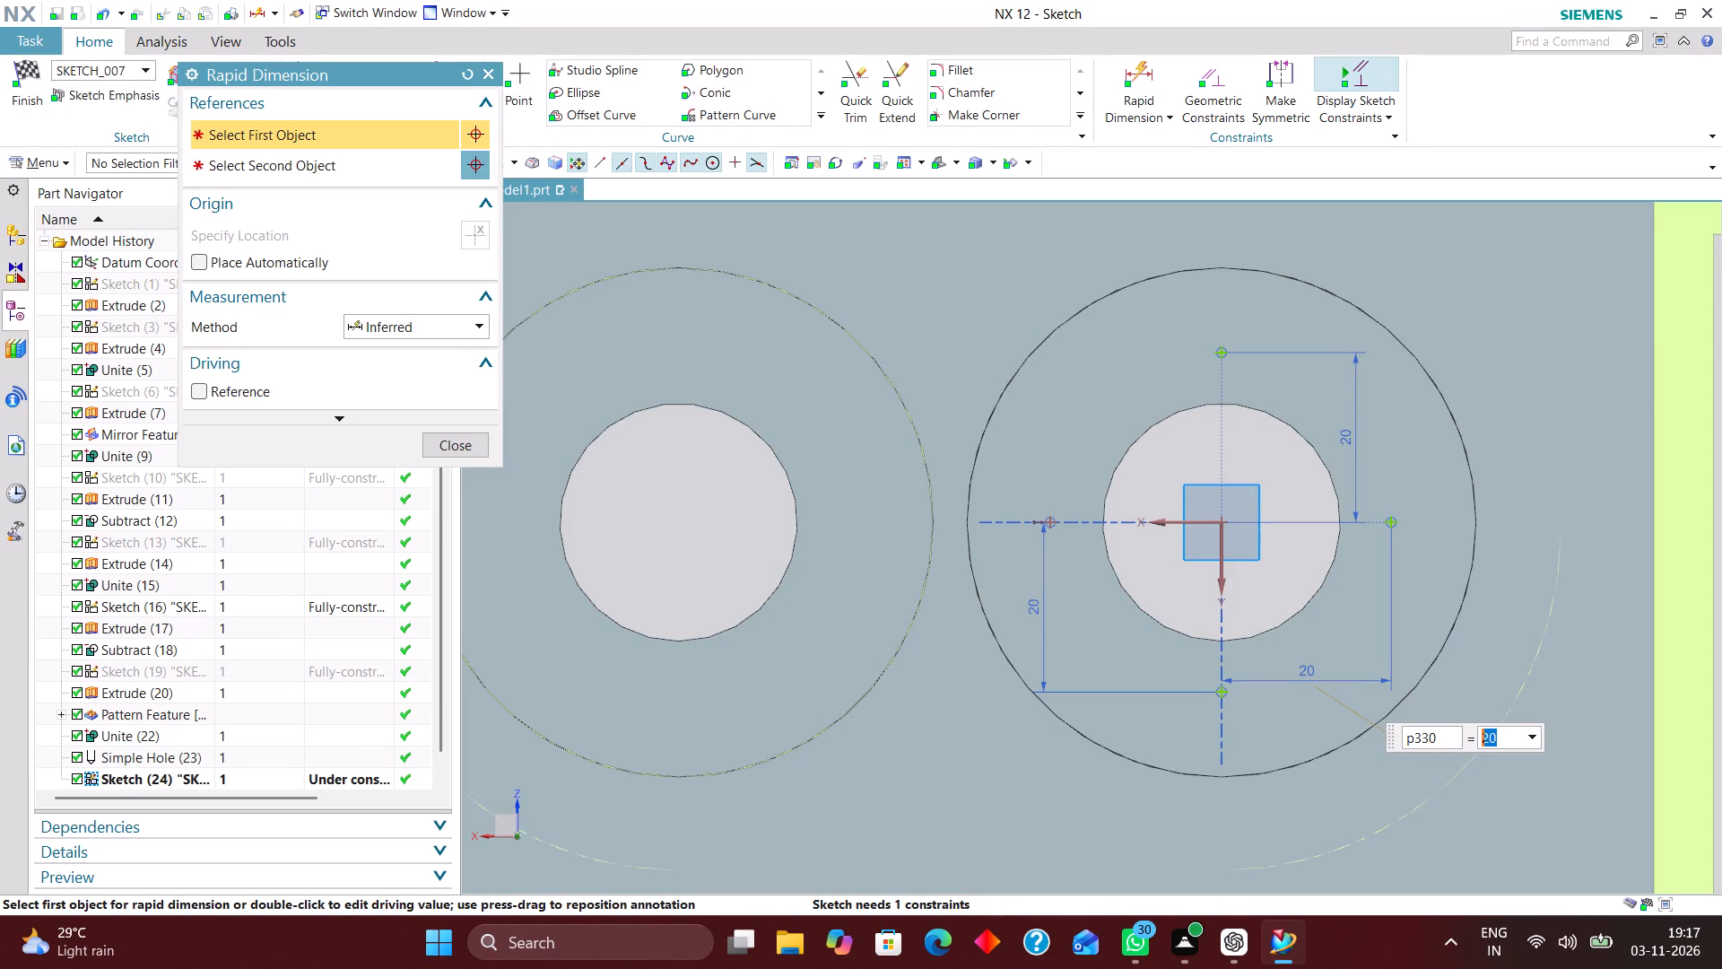
{"action": "left_click", "coordinate": [467, 439]}
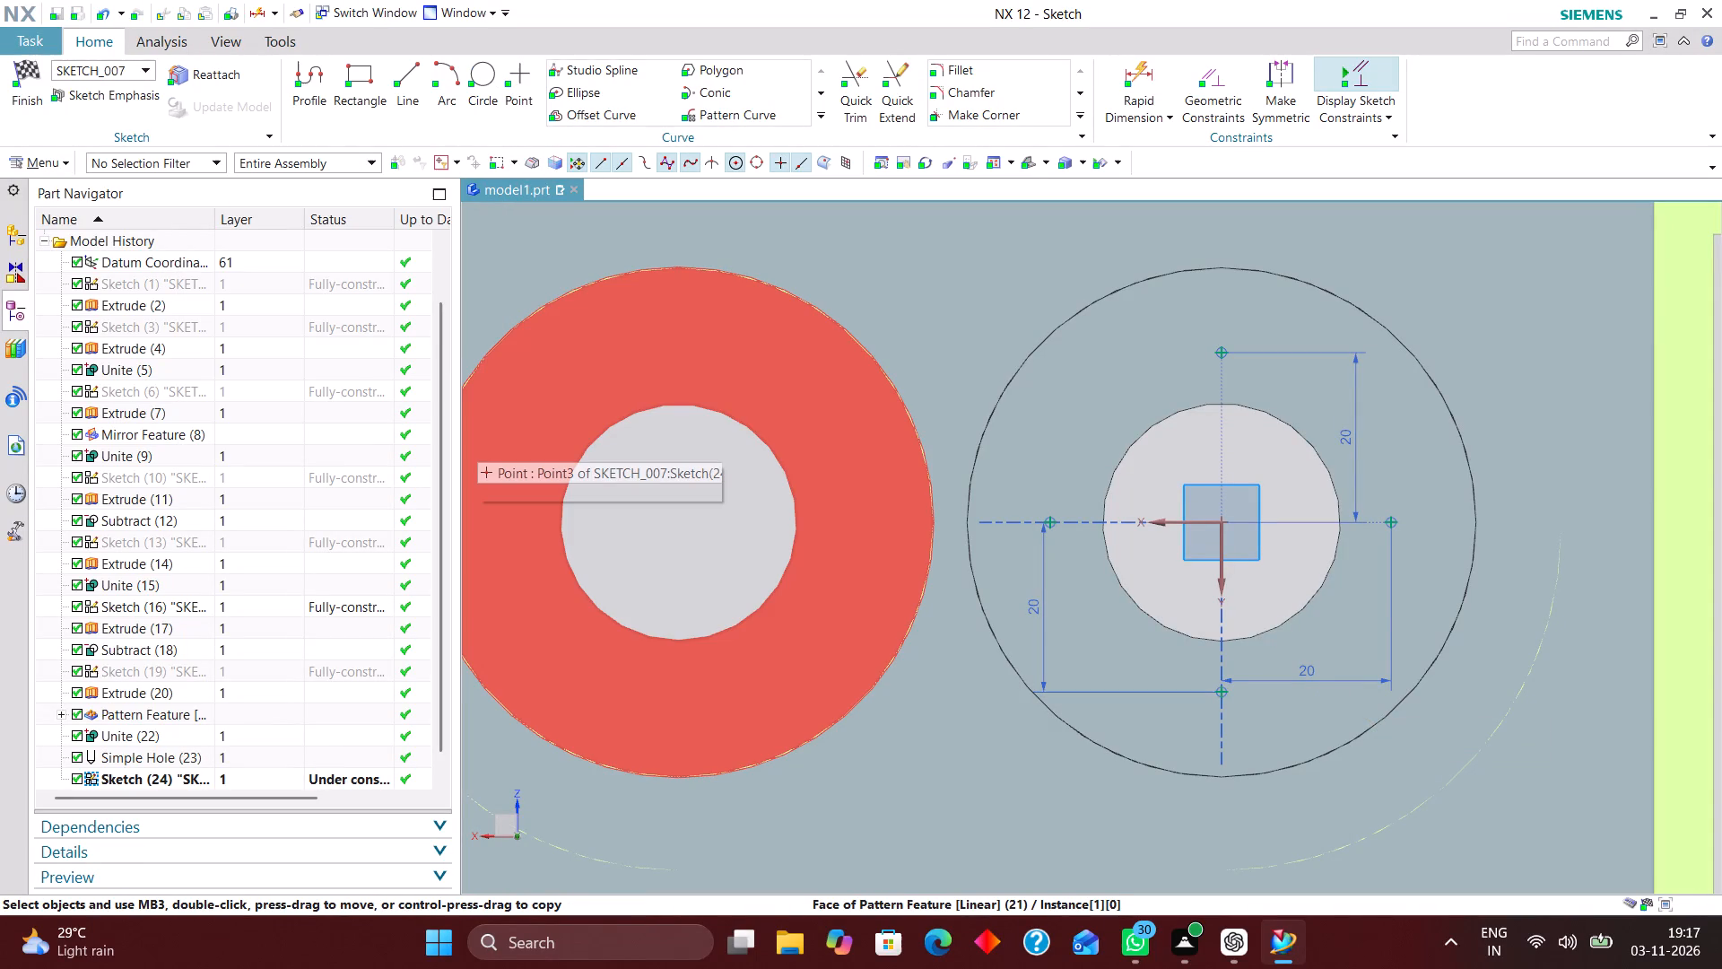
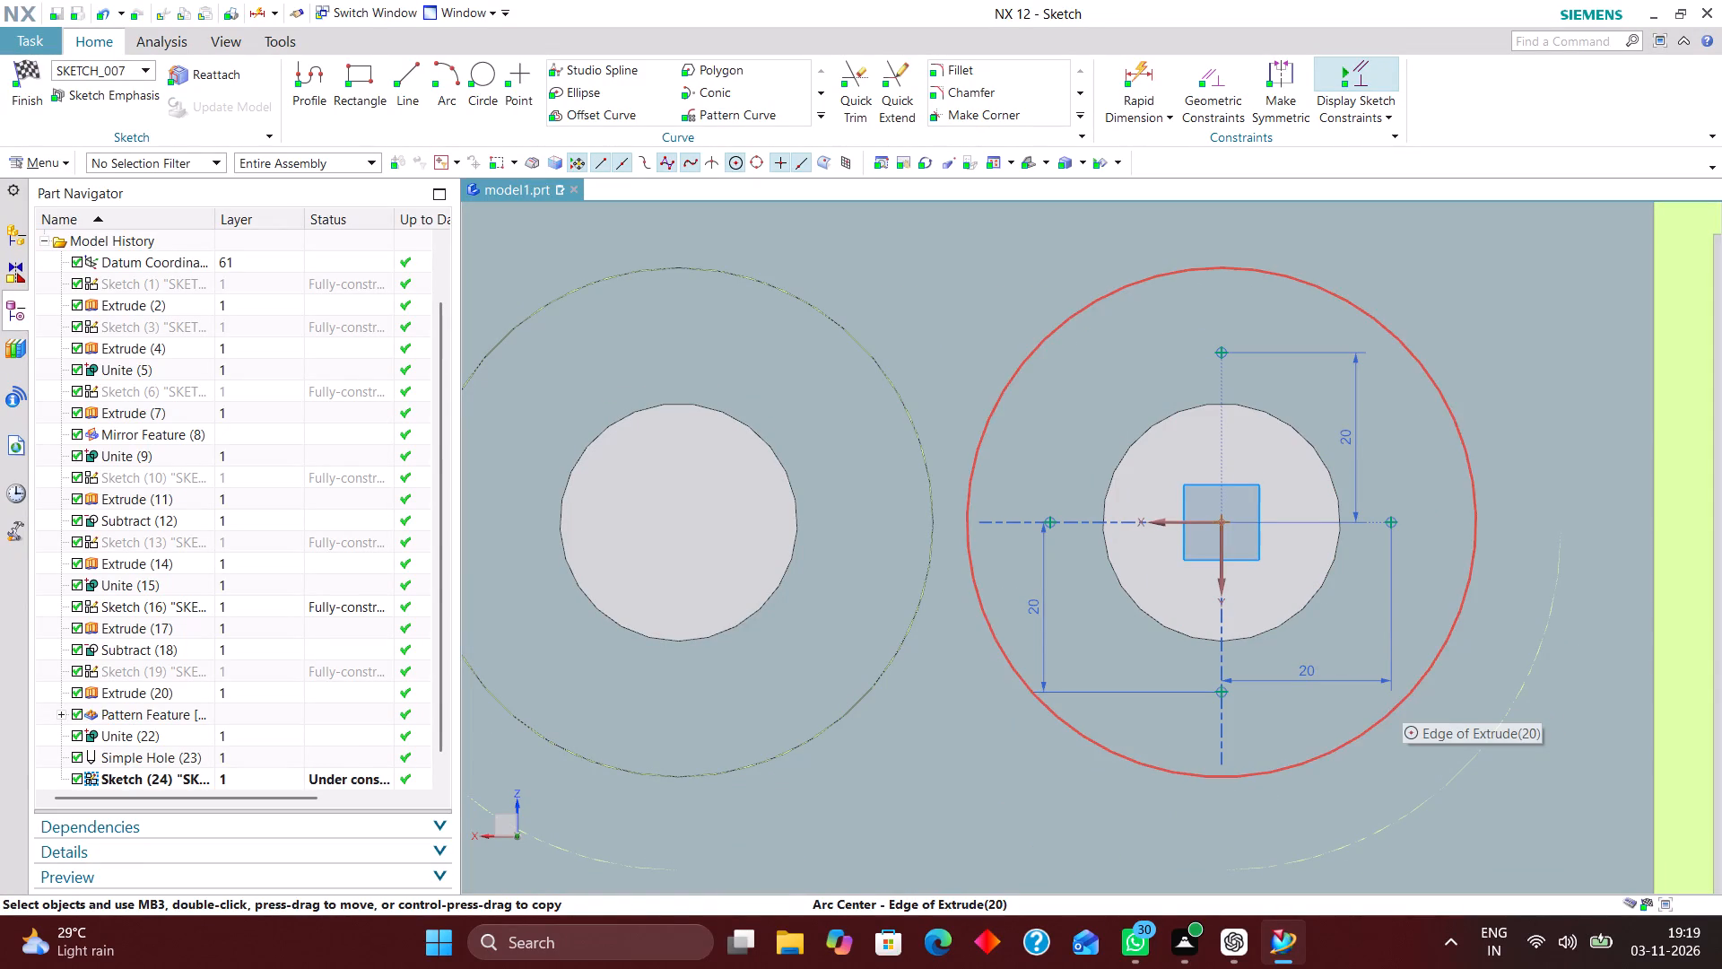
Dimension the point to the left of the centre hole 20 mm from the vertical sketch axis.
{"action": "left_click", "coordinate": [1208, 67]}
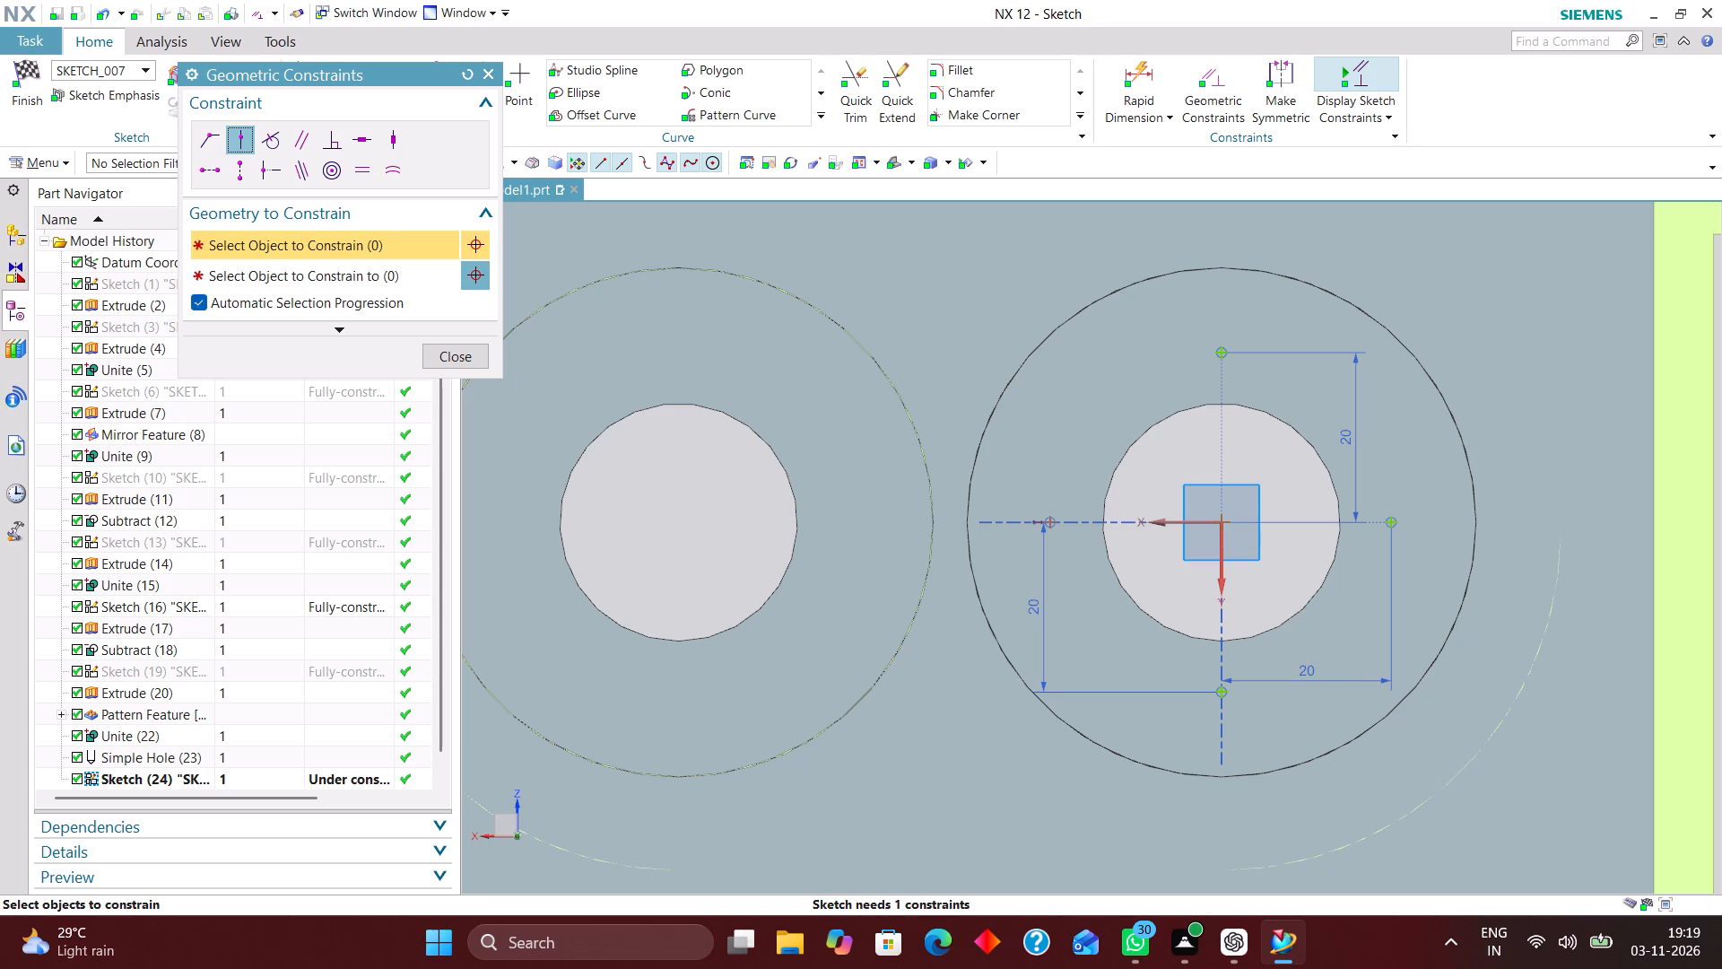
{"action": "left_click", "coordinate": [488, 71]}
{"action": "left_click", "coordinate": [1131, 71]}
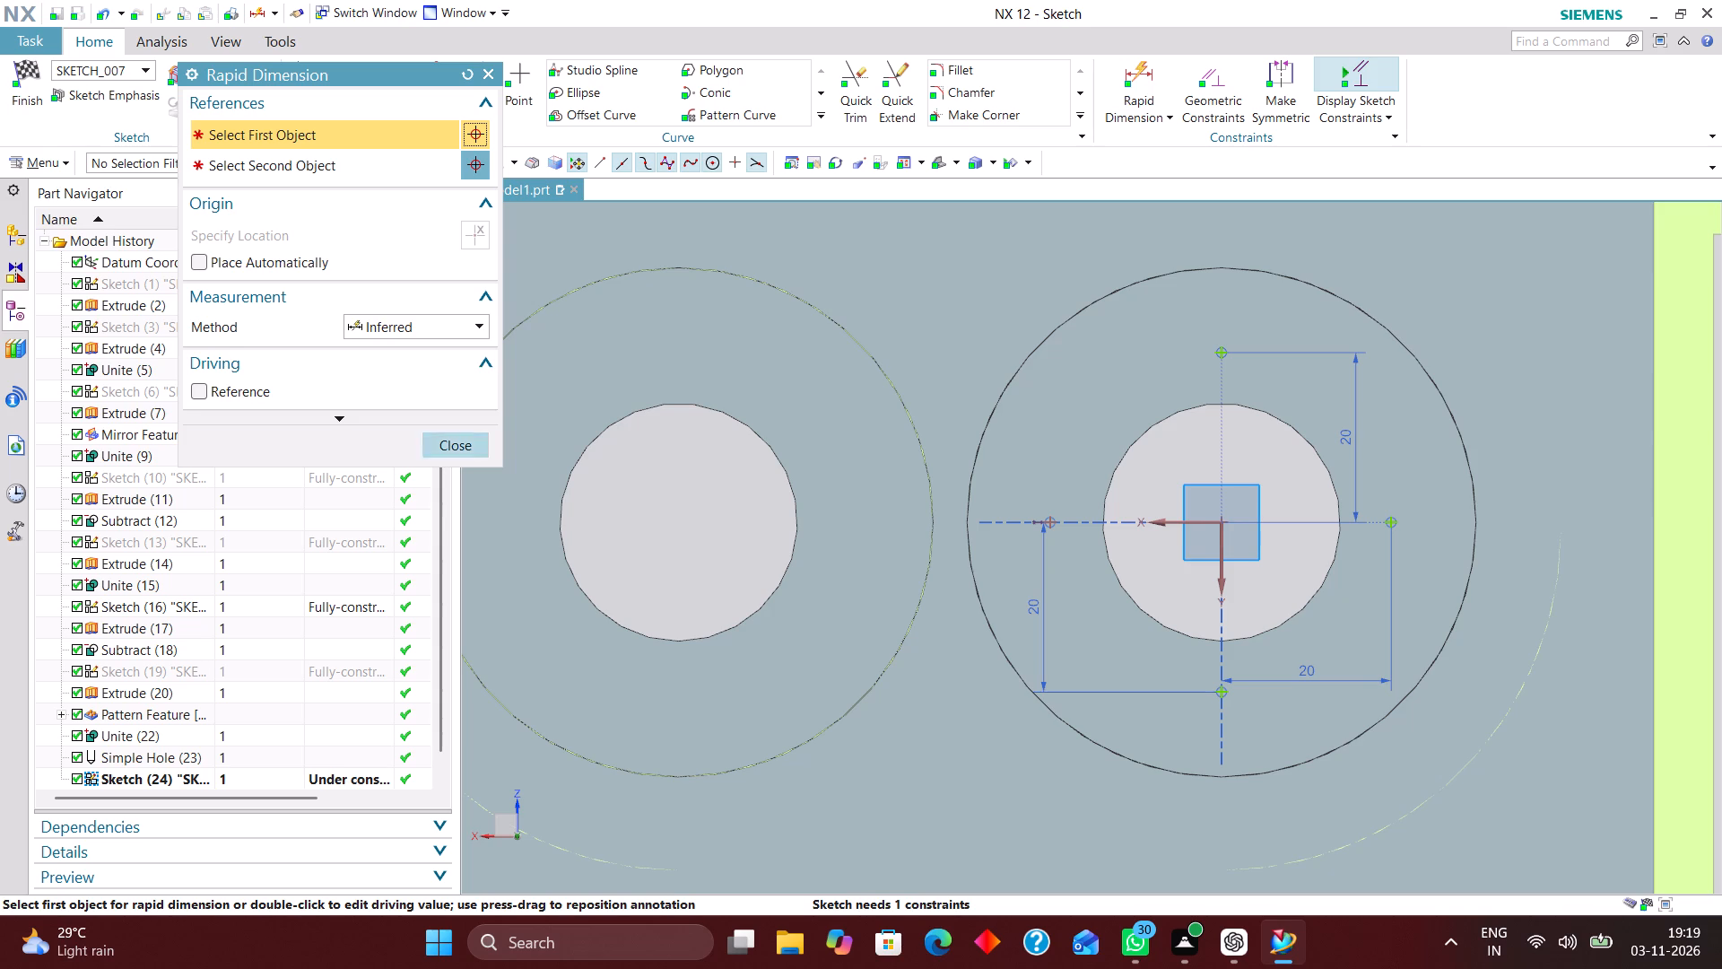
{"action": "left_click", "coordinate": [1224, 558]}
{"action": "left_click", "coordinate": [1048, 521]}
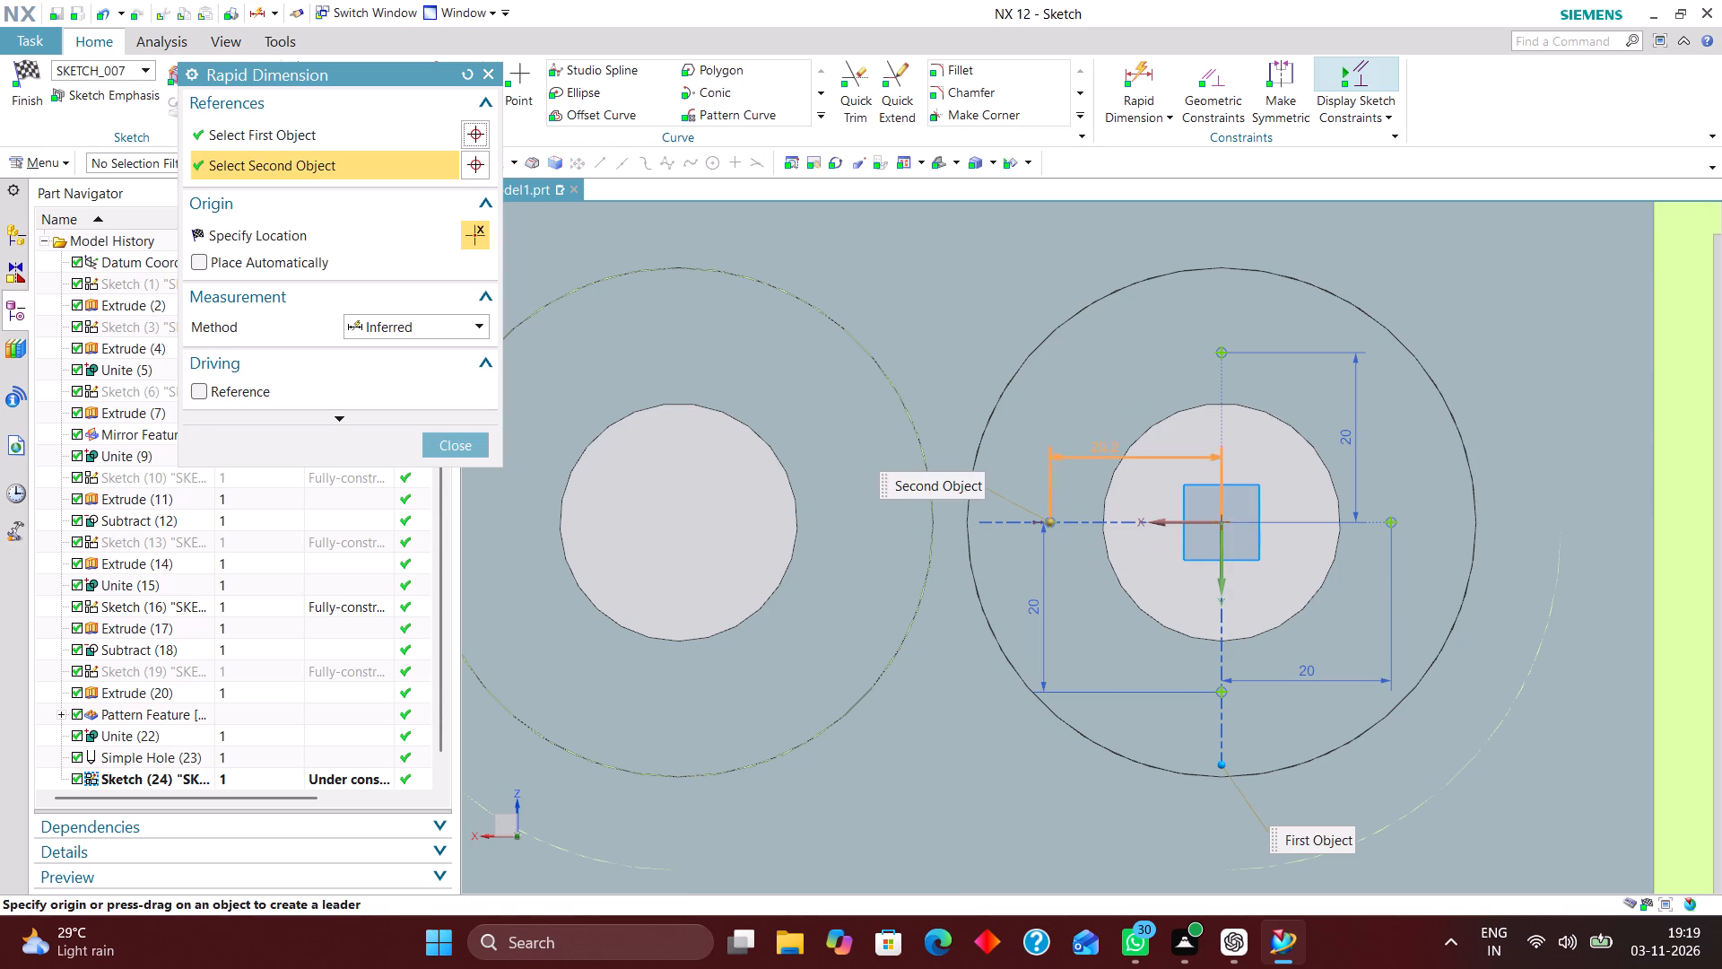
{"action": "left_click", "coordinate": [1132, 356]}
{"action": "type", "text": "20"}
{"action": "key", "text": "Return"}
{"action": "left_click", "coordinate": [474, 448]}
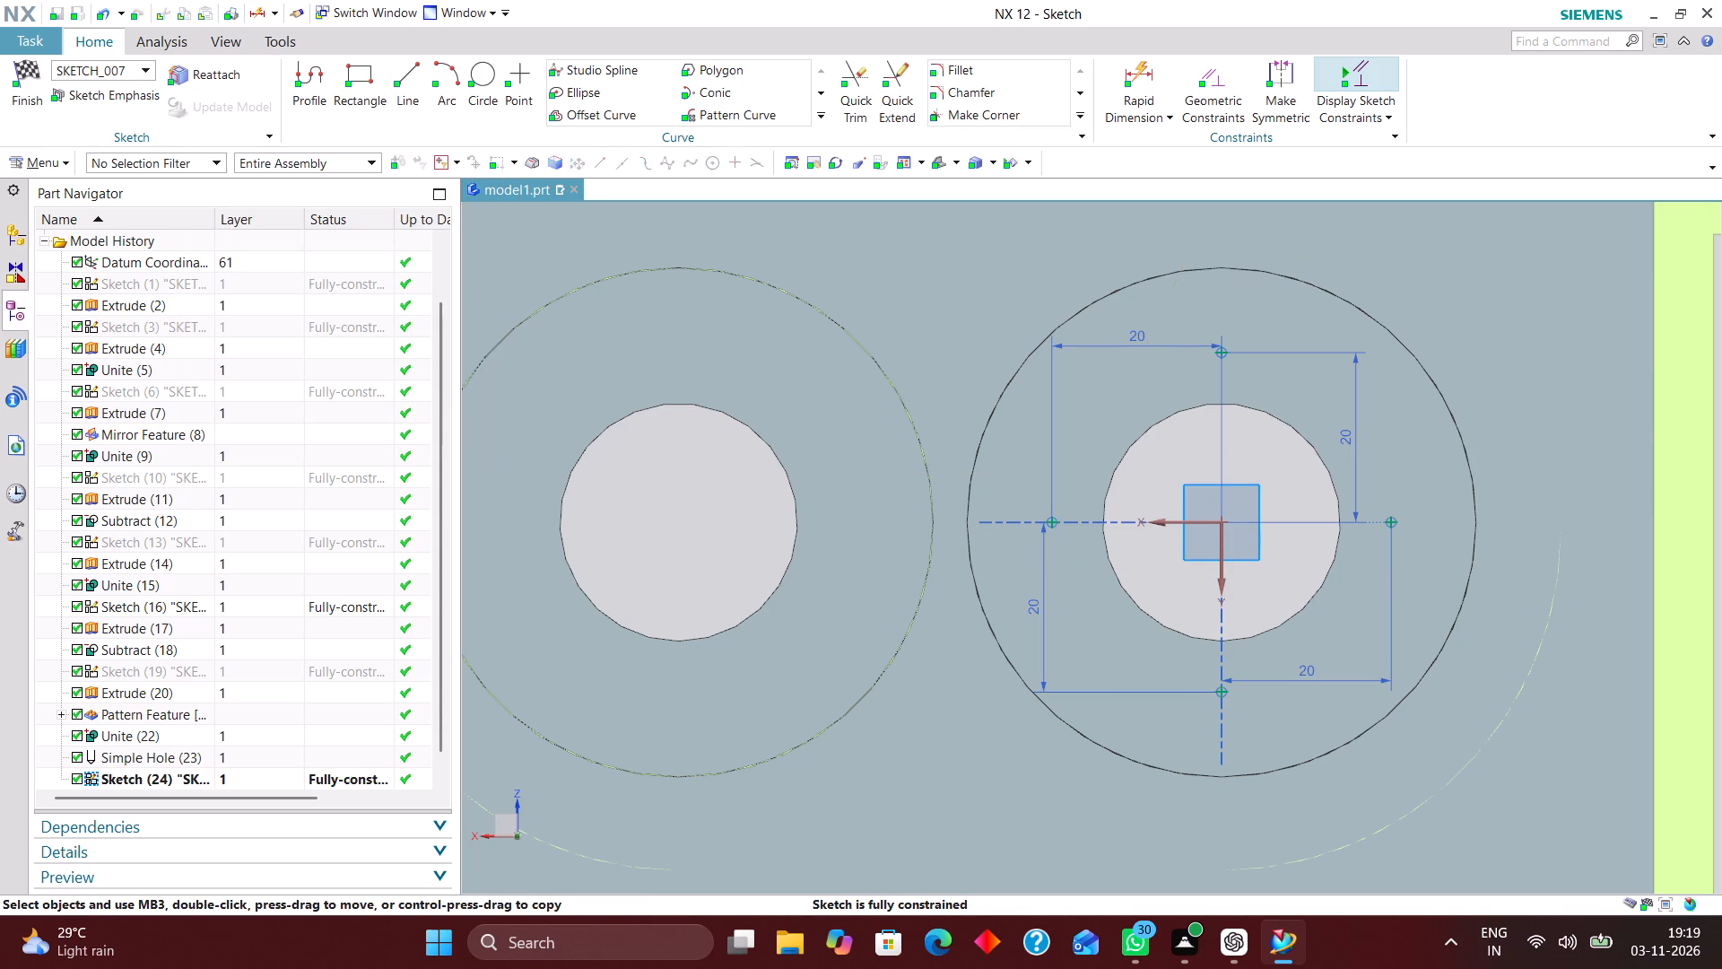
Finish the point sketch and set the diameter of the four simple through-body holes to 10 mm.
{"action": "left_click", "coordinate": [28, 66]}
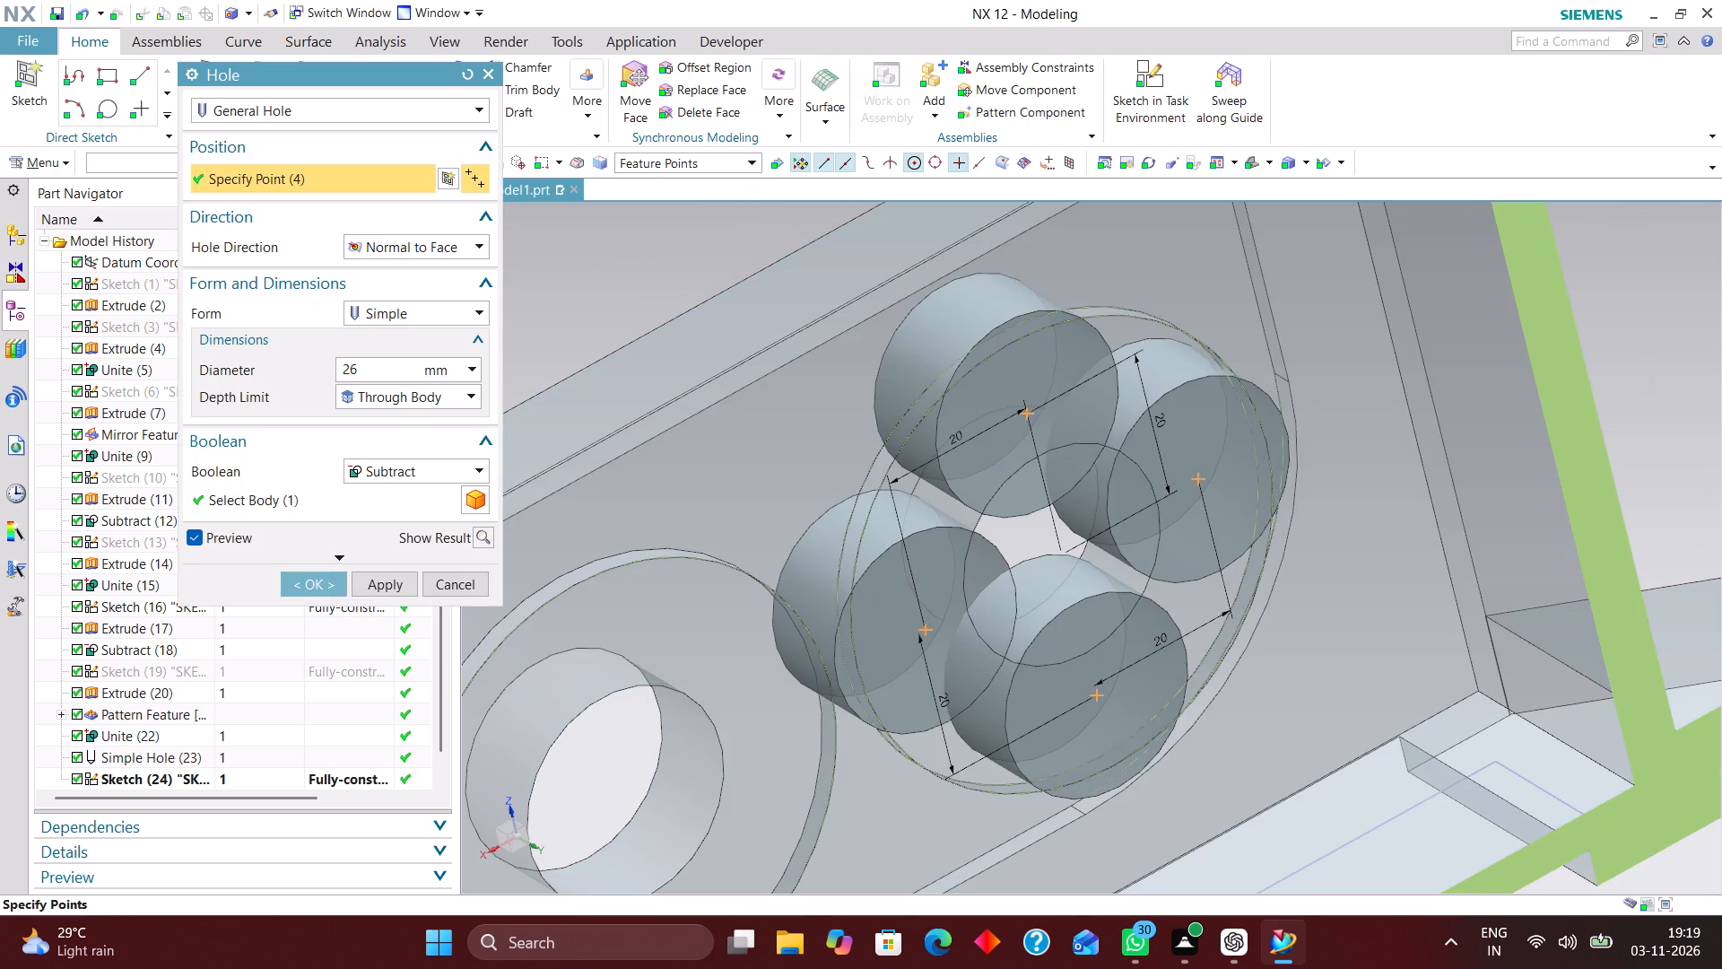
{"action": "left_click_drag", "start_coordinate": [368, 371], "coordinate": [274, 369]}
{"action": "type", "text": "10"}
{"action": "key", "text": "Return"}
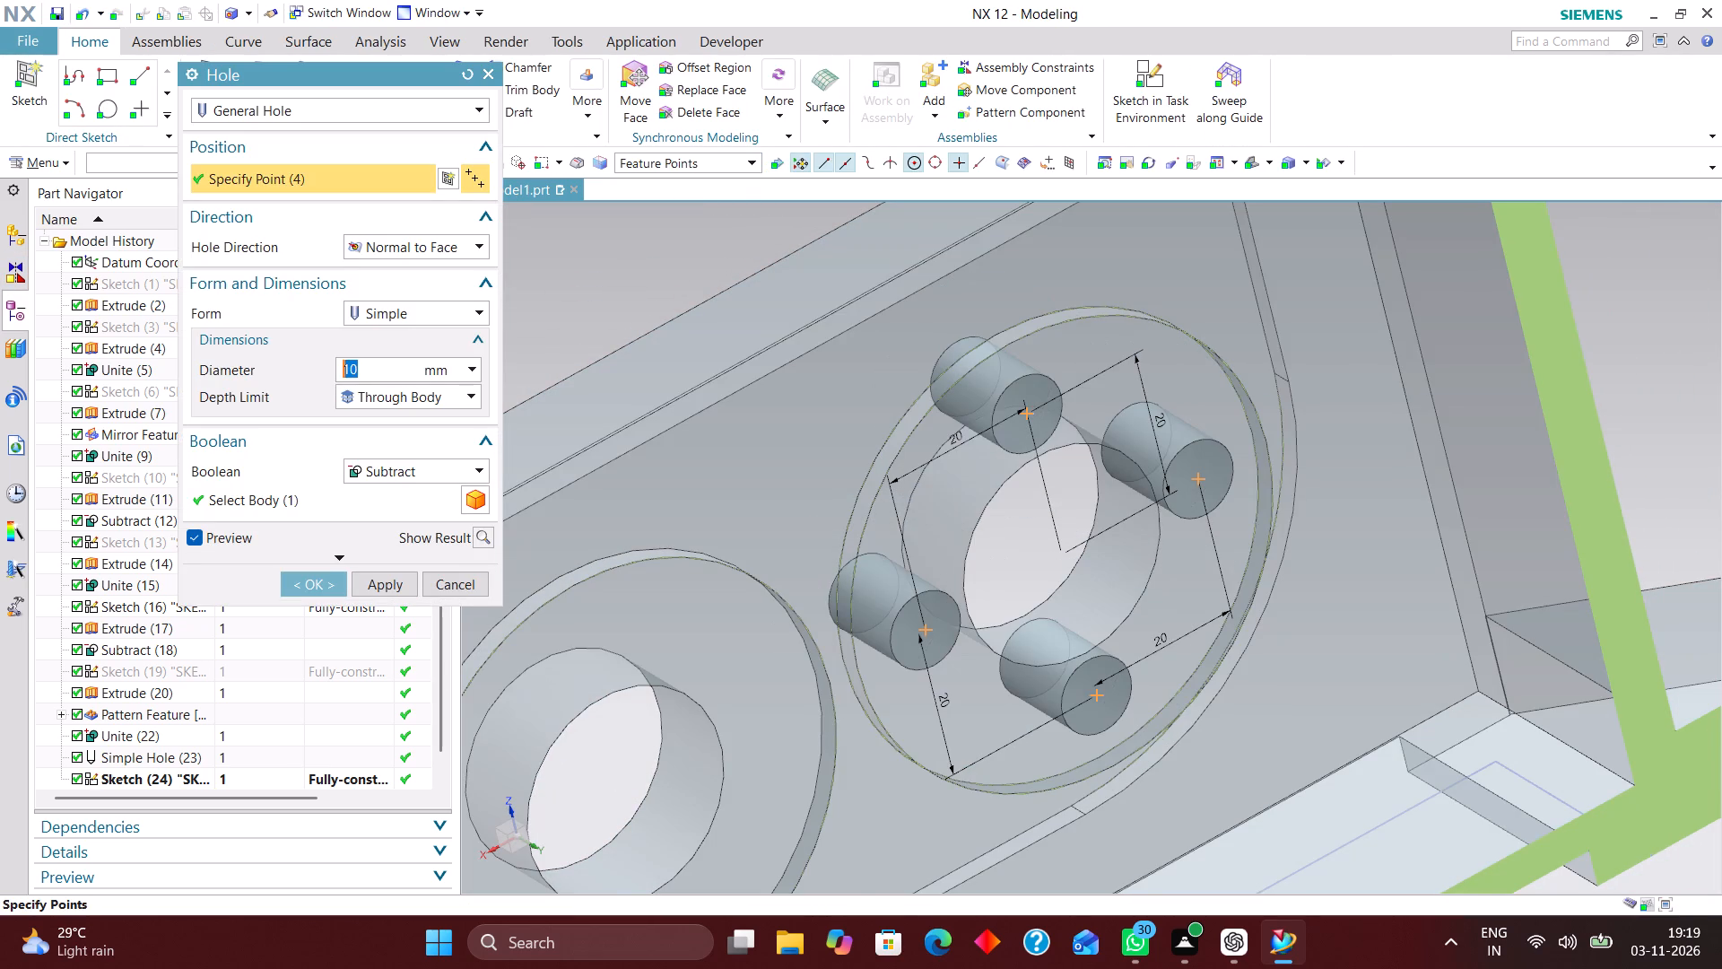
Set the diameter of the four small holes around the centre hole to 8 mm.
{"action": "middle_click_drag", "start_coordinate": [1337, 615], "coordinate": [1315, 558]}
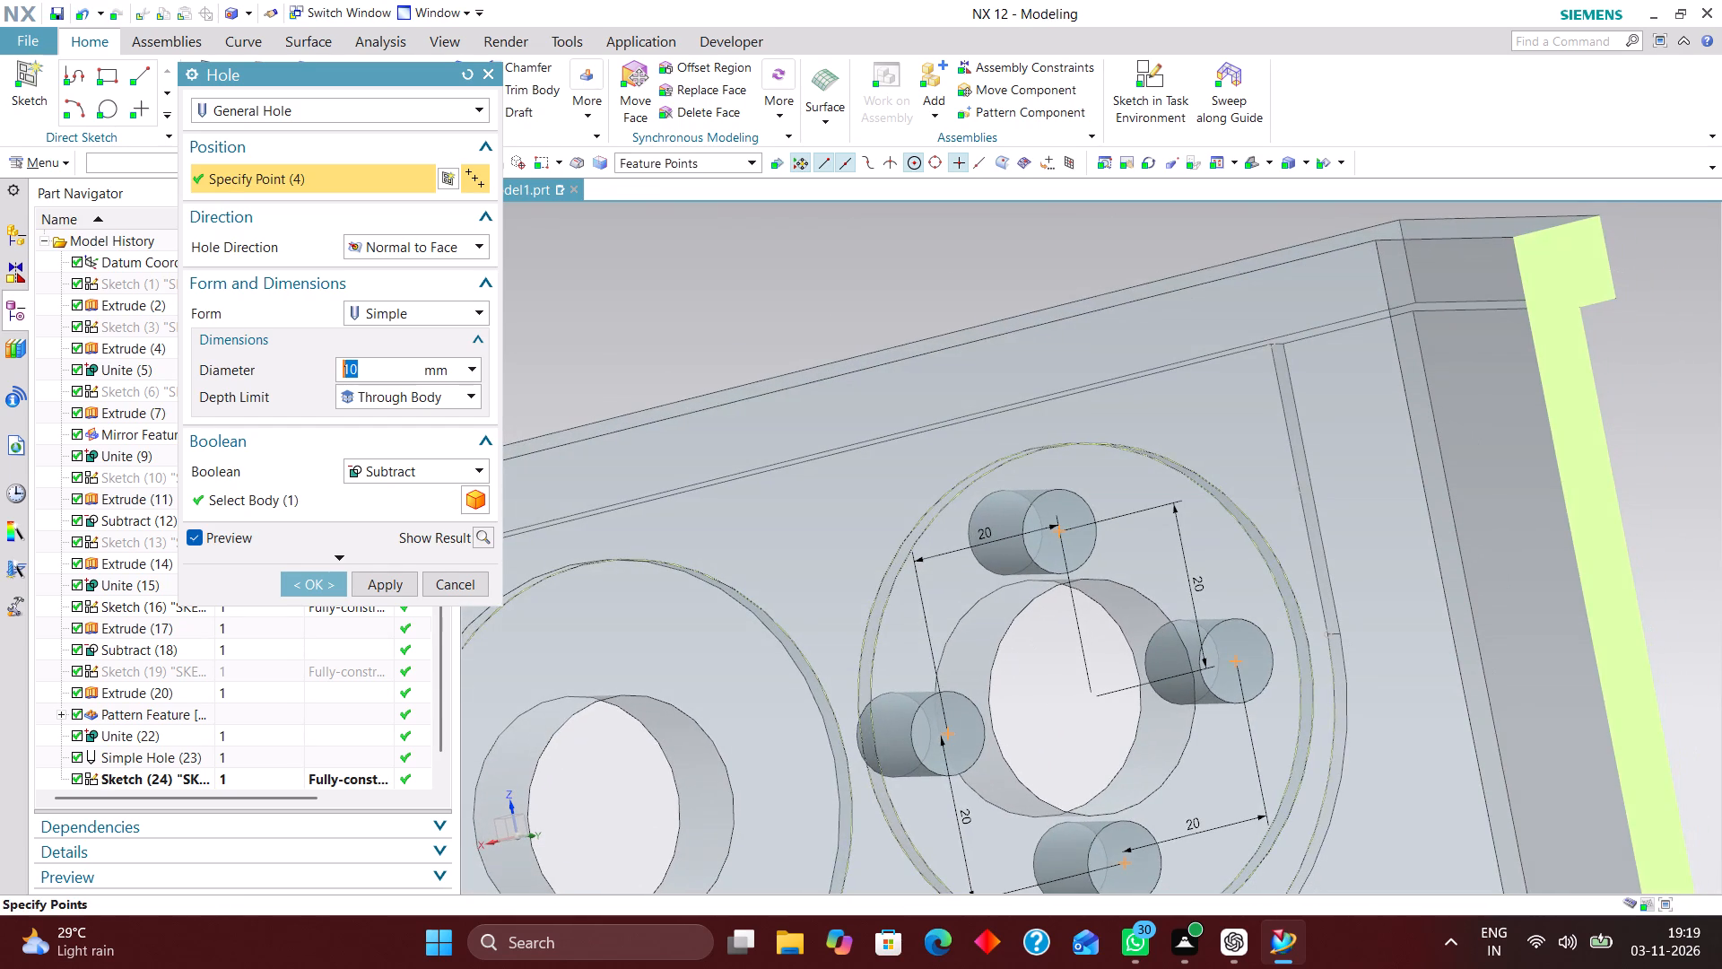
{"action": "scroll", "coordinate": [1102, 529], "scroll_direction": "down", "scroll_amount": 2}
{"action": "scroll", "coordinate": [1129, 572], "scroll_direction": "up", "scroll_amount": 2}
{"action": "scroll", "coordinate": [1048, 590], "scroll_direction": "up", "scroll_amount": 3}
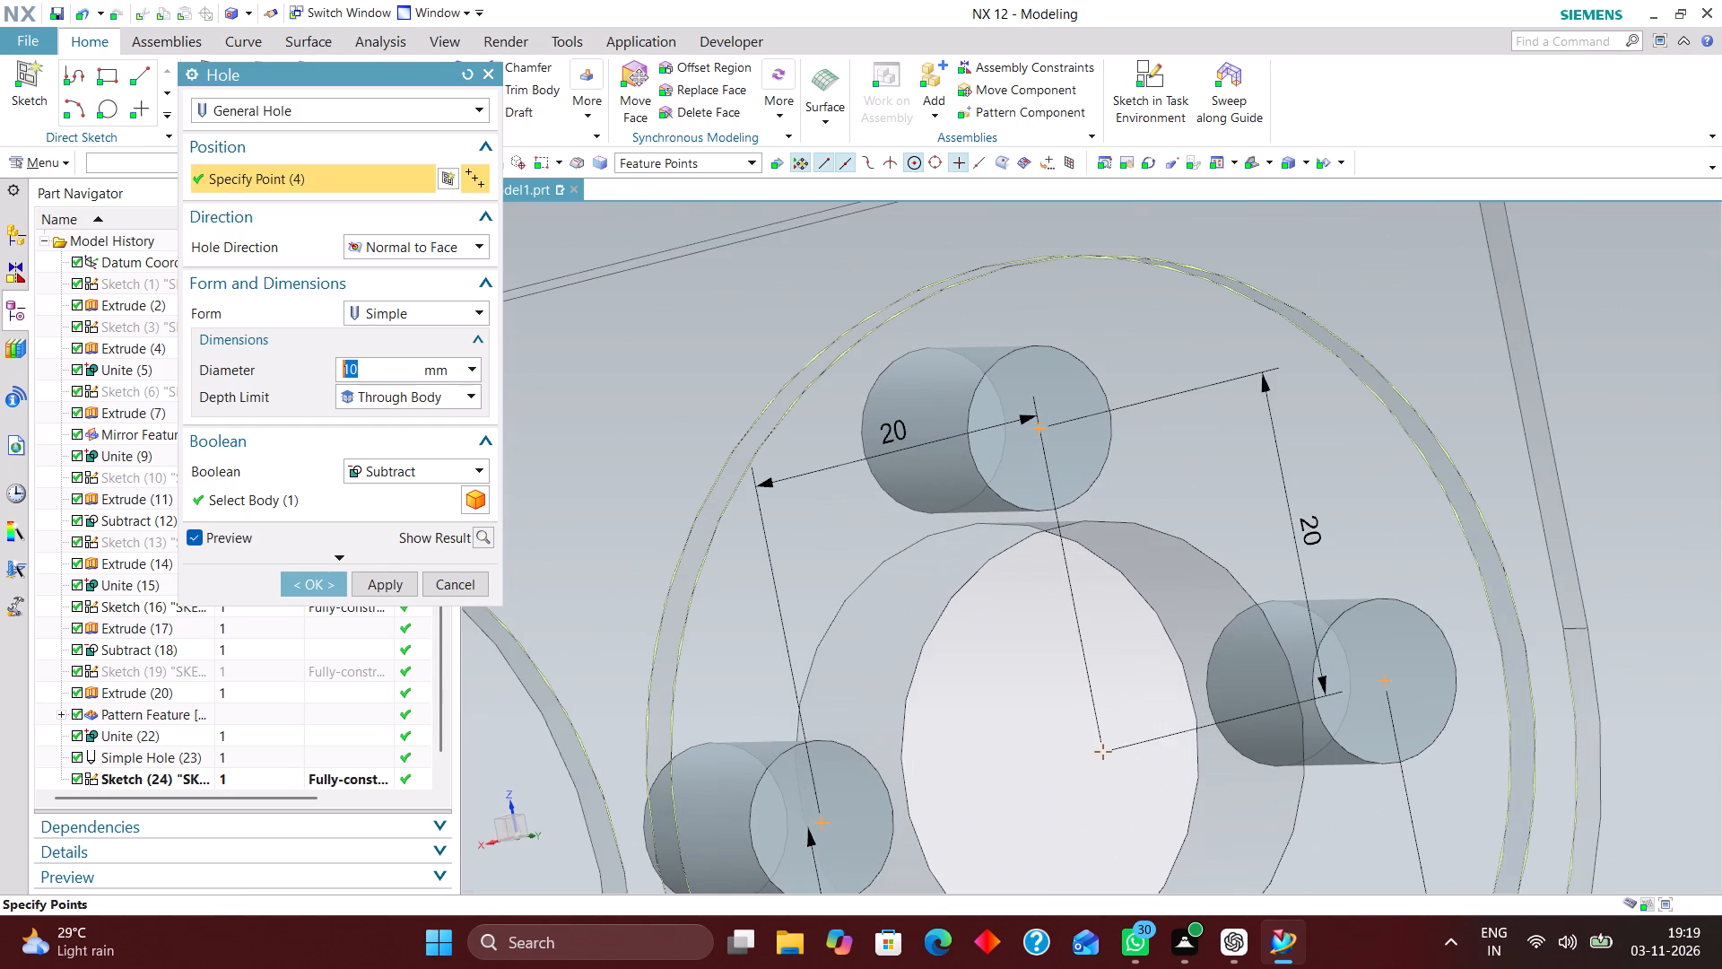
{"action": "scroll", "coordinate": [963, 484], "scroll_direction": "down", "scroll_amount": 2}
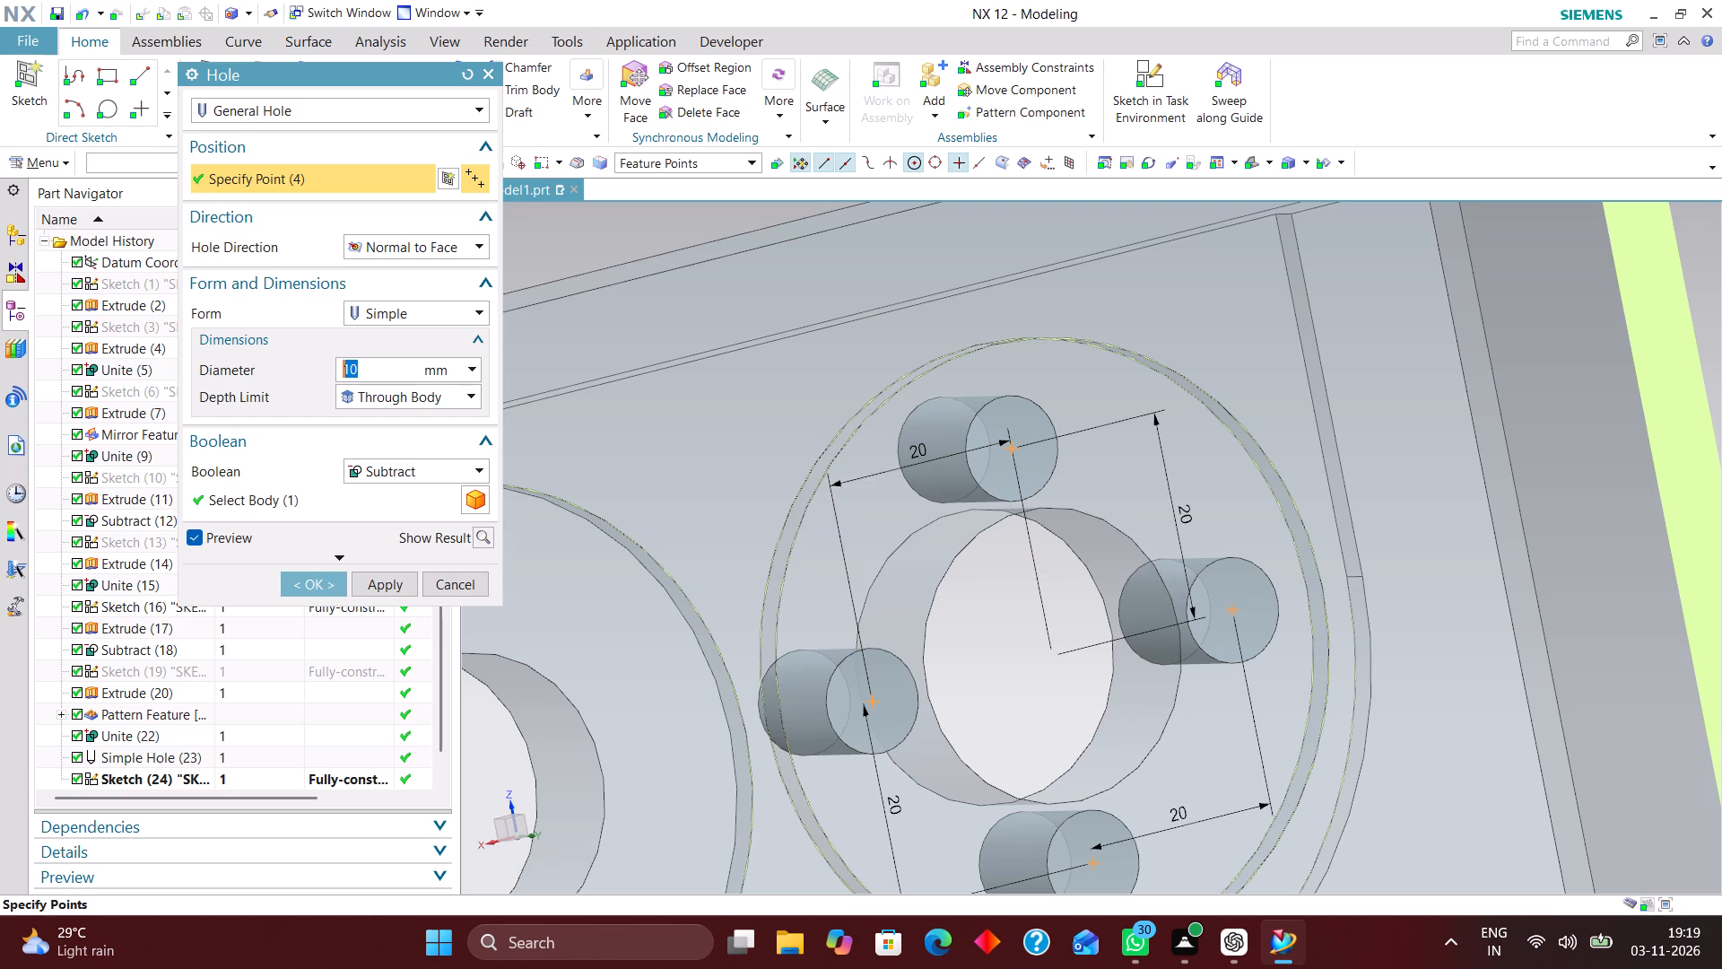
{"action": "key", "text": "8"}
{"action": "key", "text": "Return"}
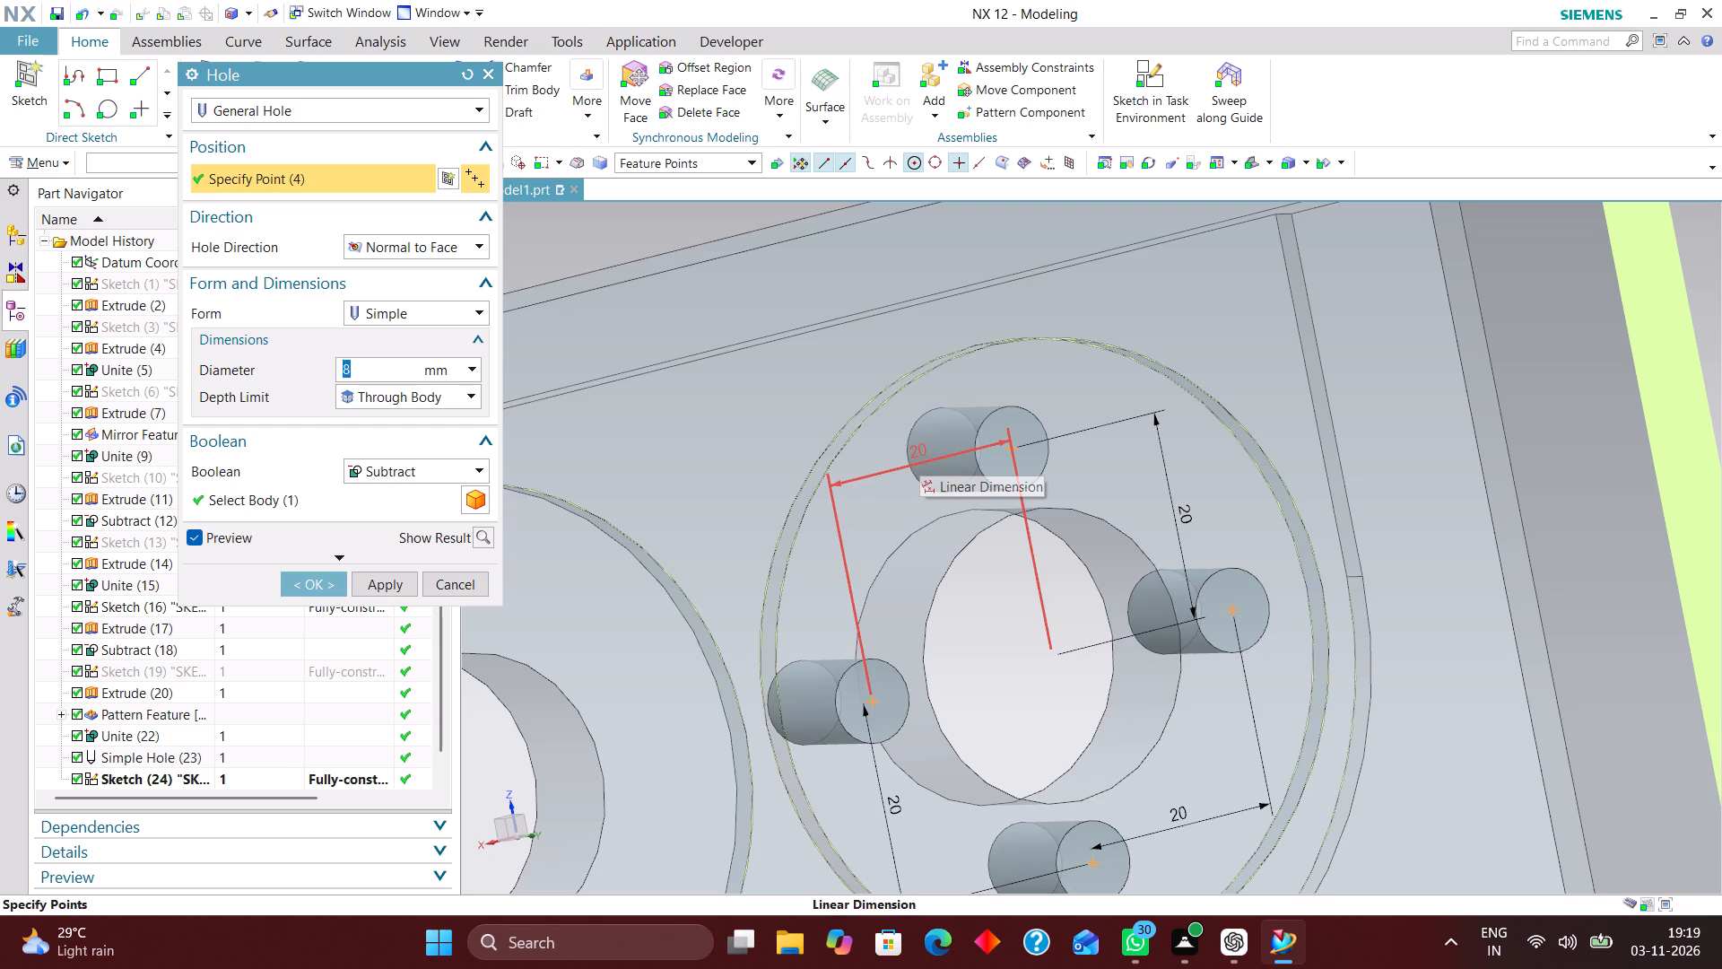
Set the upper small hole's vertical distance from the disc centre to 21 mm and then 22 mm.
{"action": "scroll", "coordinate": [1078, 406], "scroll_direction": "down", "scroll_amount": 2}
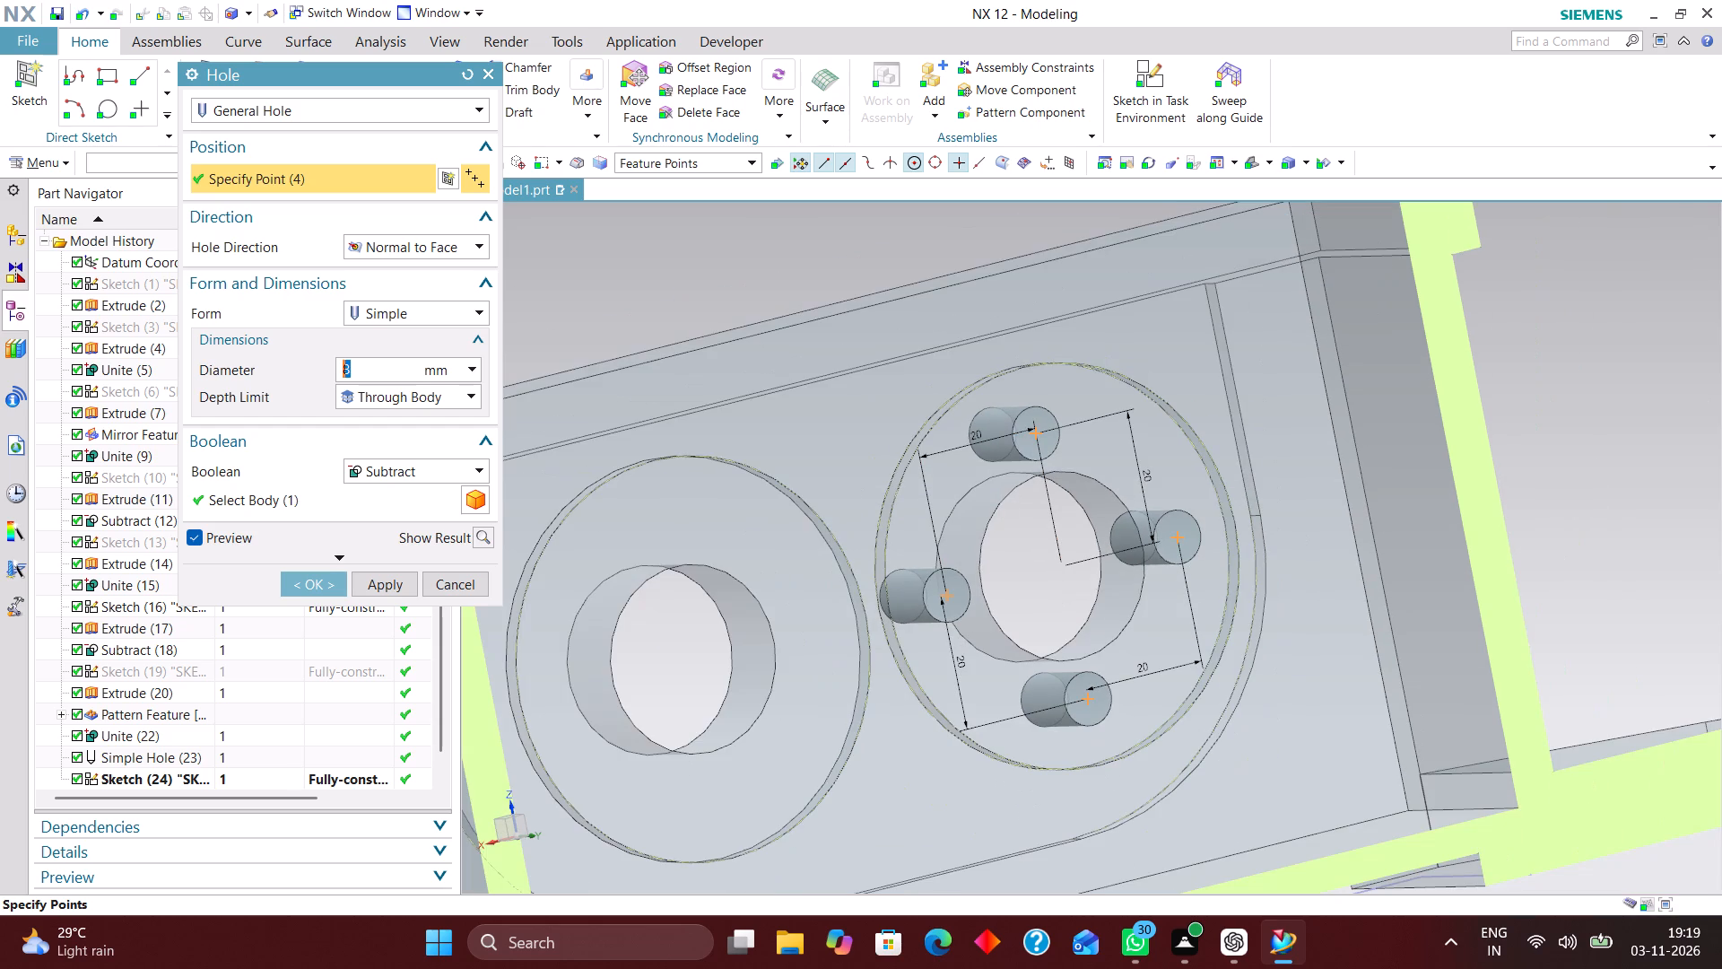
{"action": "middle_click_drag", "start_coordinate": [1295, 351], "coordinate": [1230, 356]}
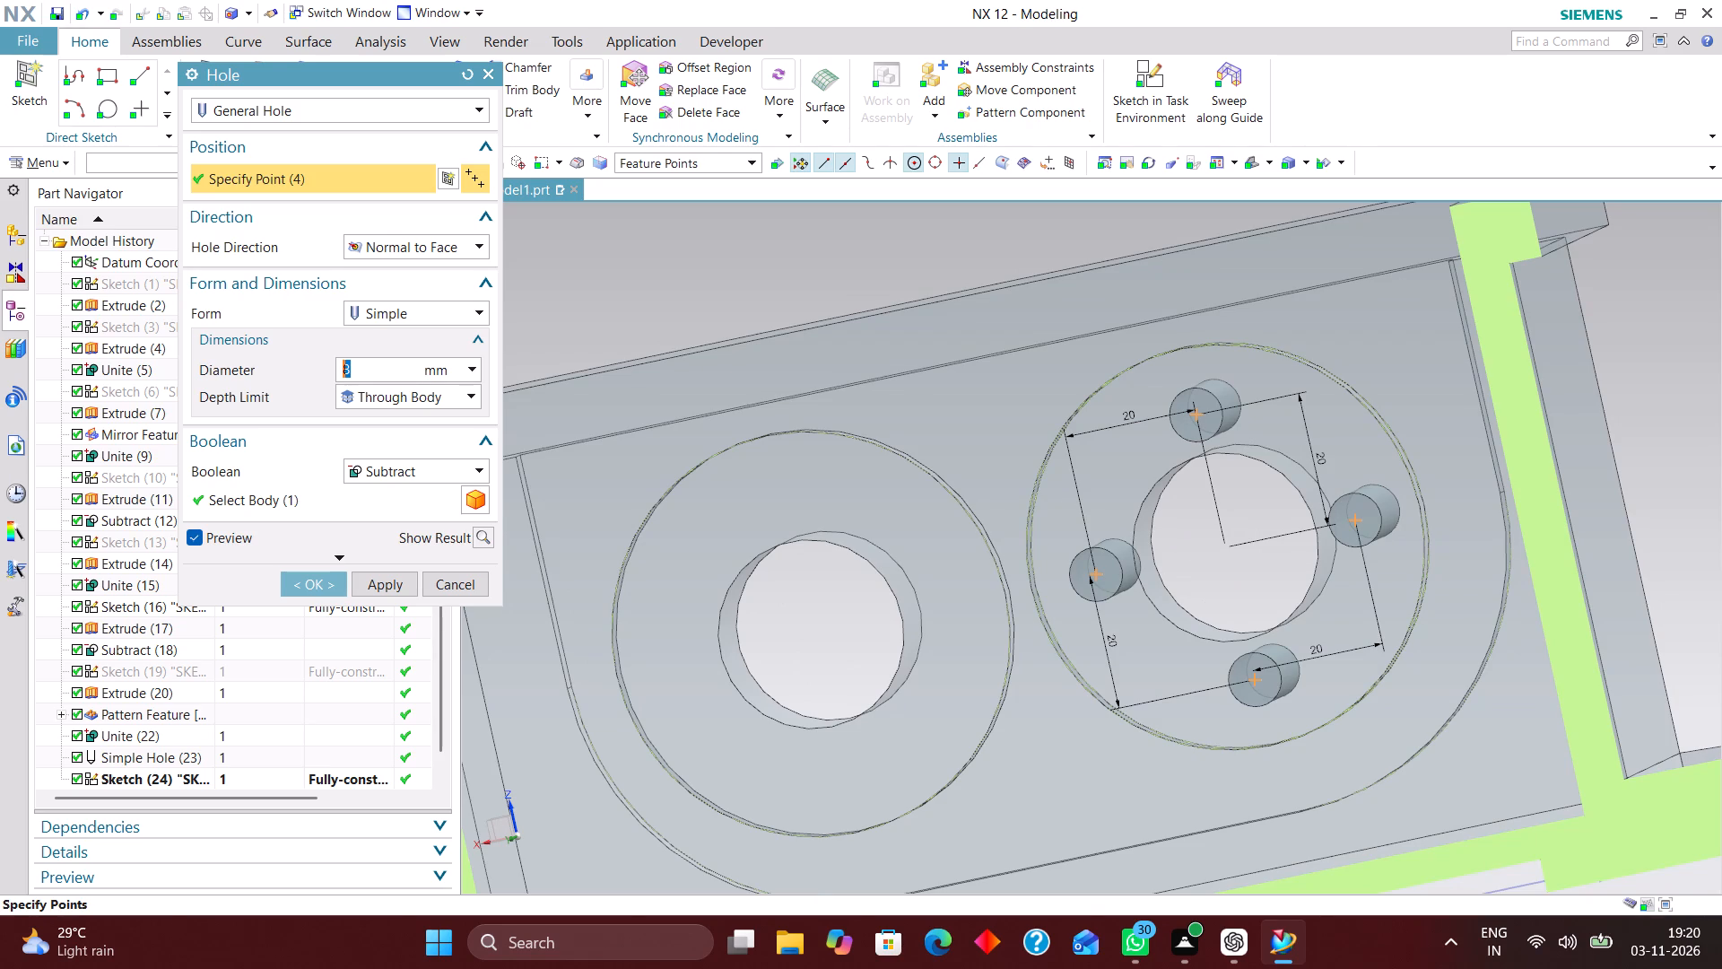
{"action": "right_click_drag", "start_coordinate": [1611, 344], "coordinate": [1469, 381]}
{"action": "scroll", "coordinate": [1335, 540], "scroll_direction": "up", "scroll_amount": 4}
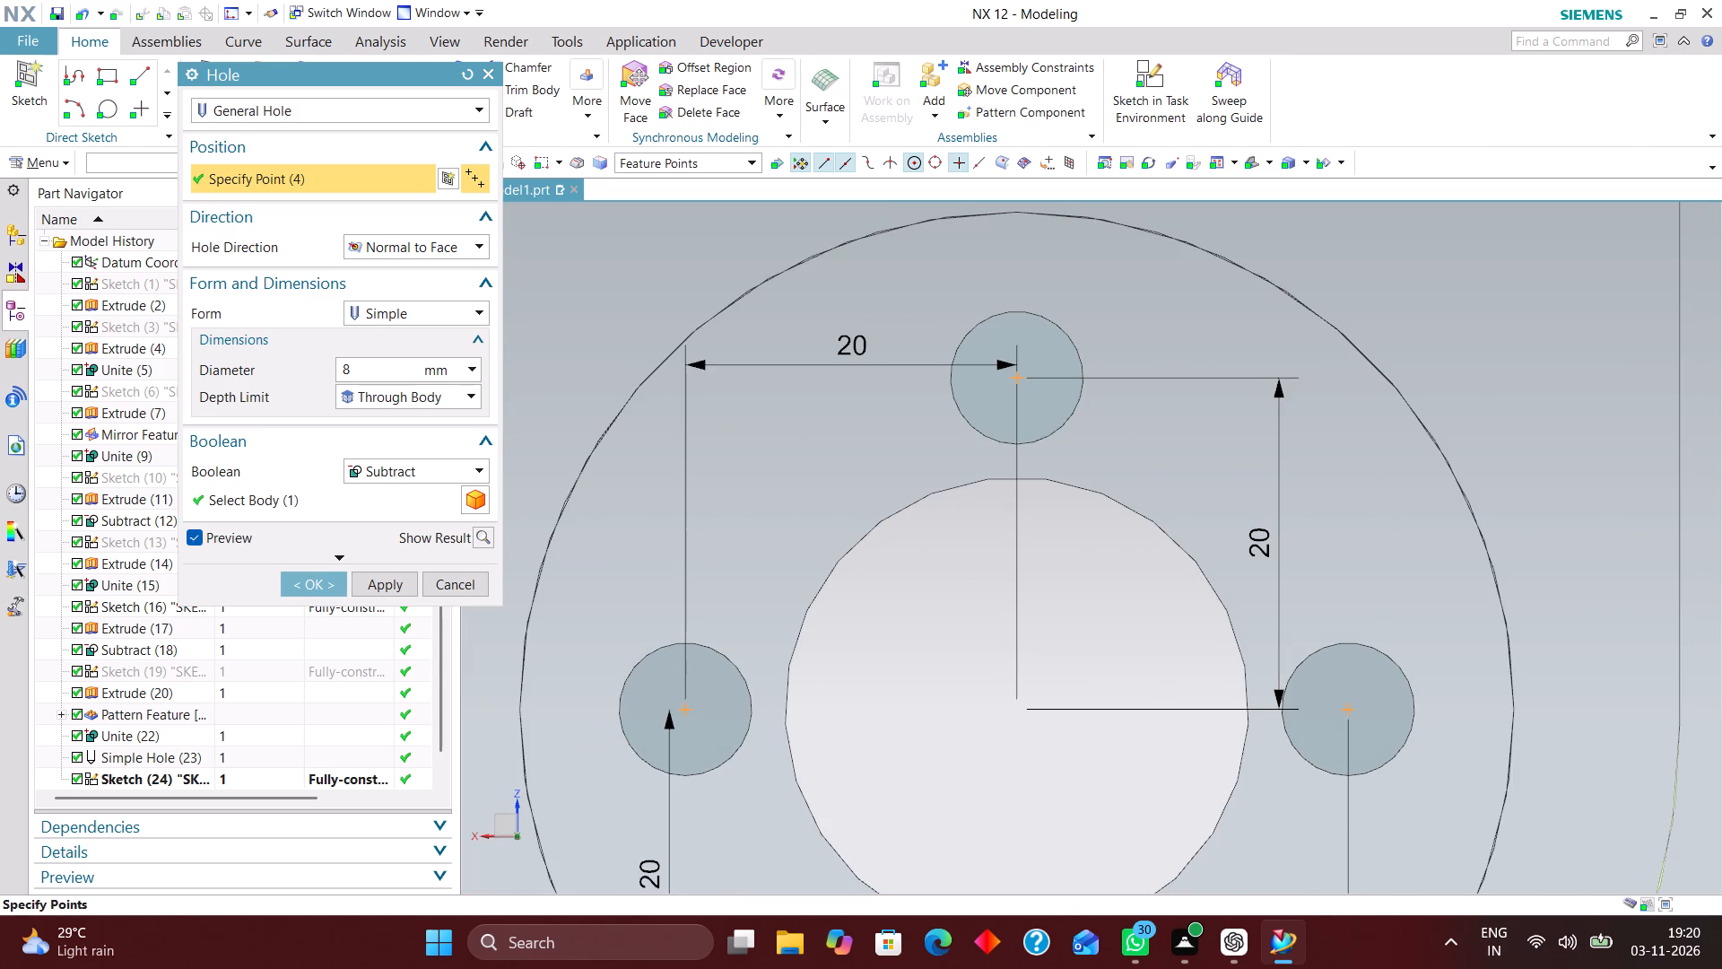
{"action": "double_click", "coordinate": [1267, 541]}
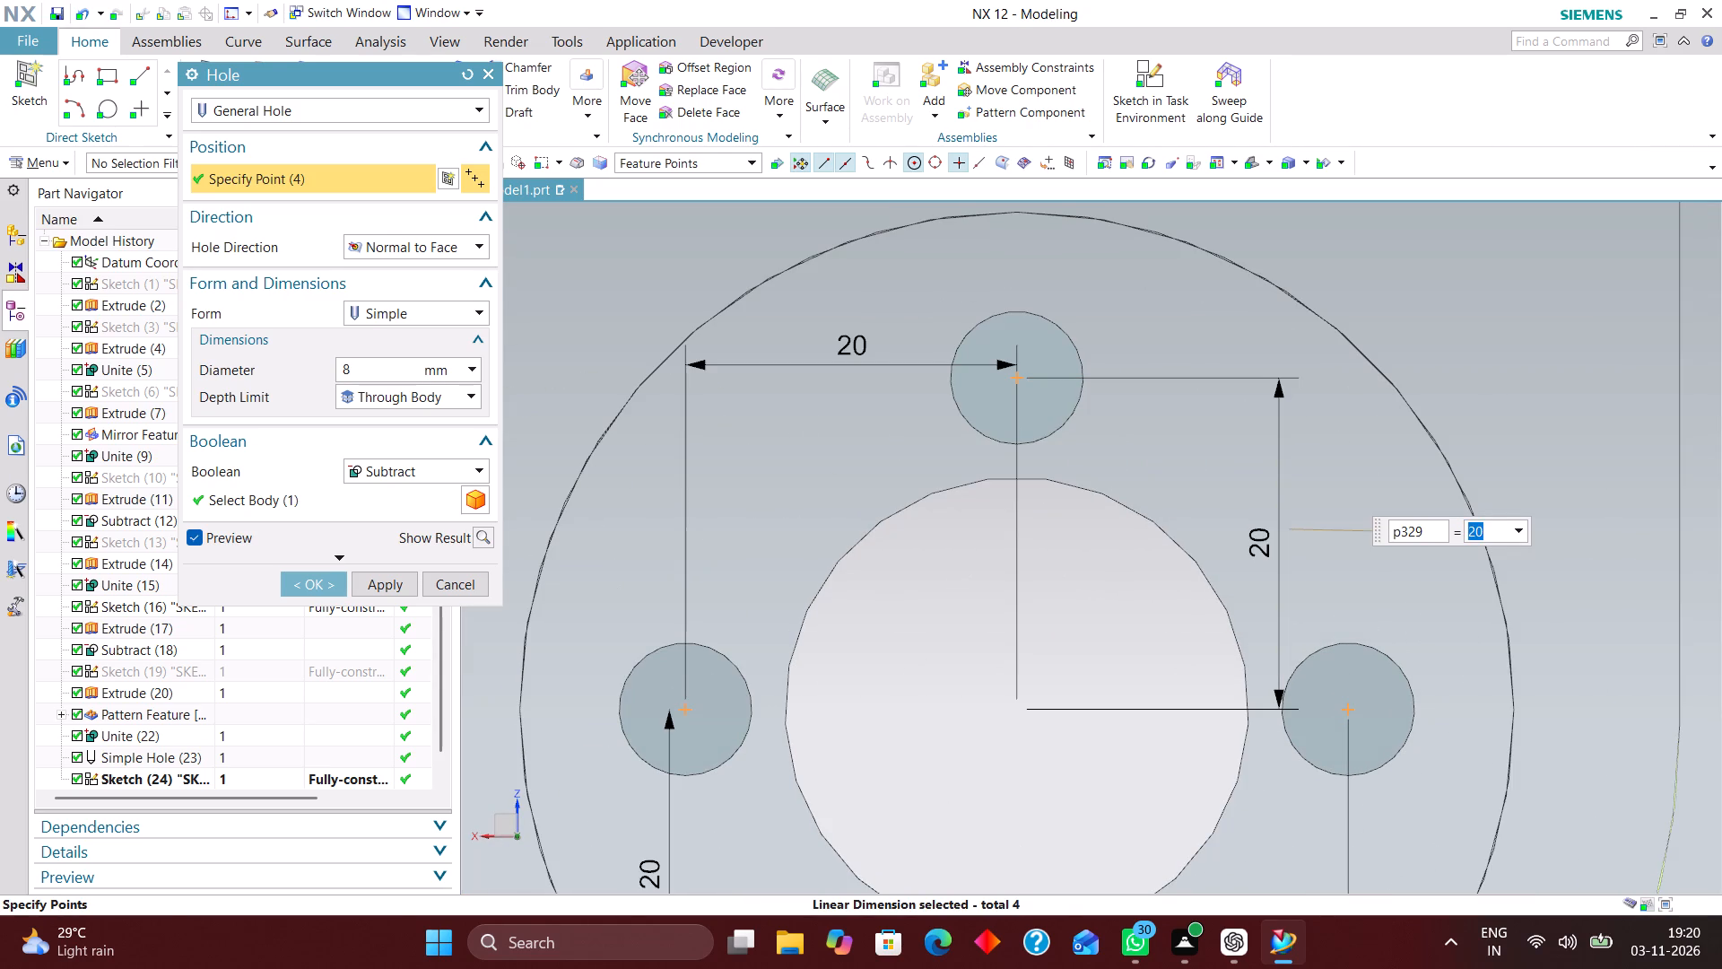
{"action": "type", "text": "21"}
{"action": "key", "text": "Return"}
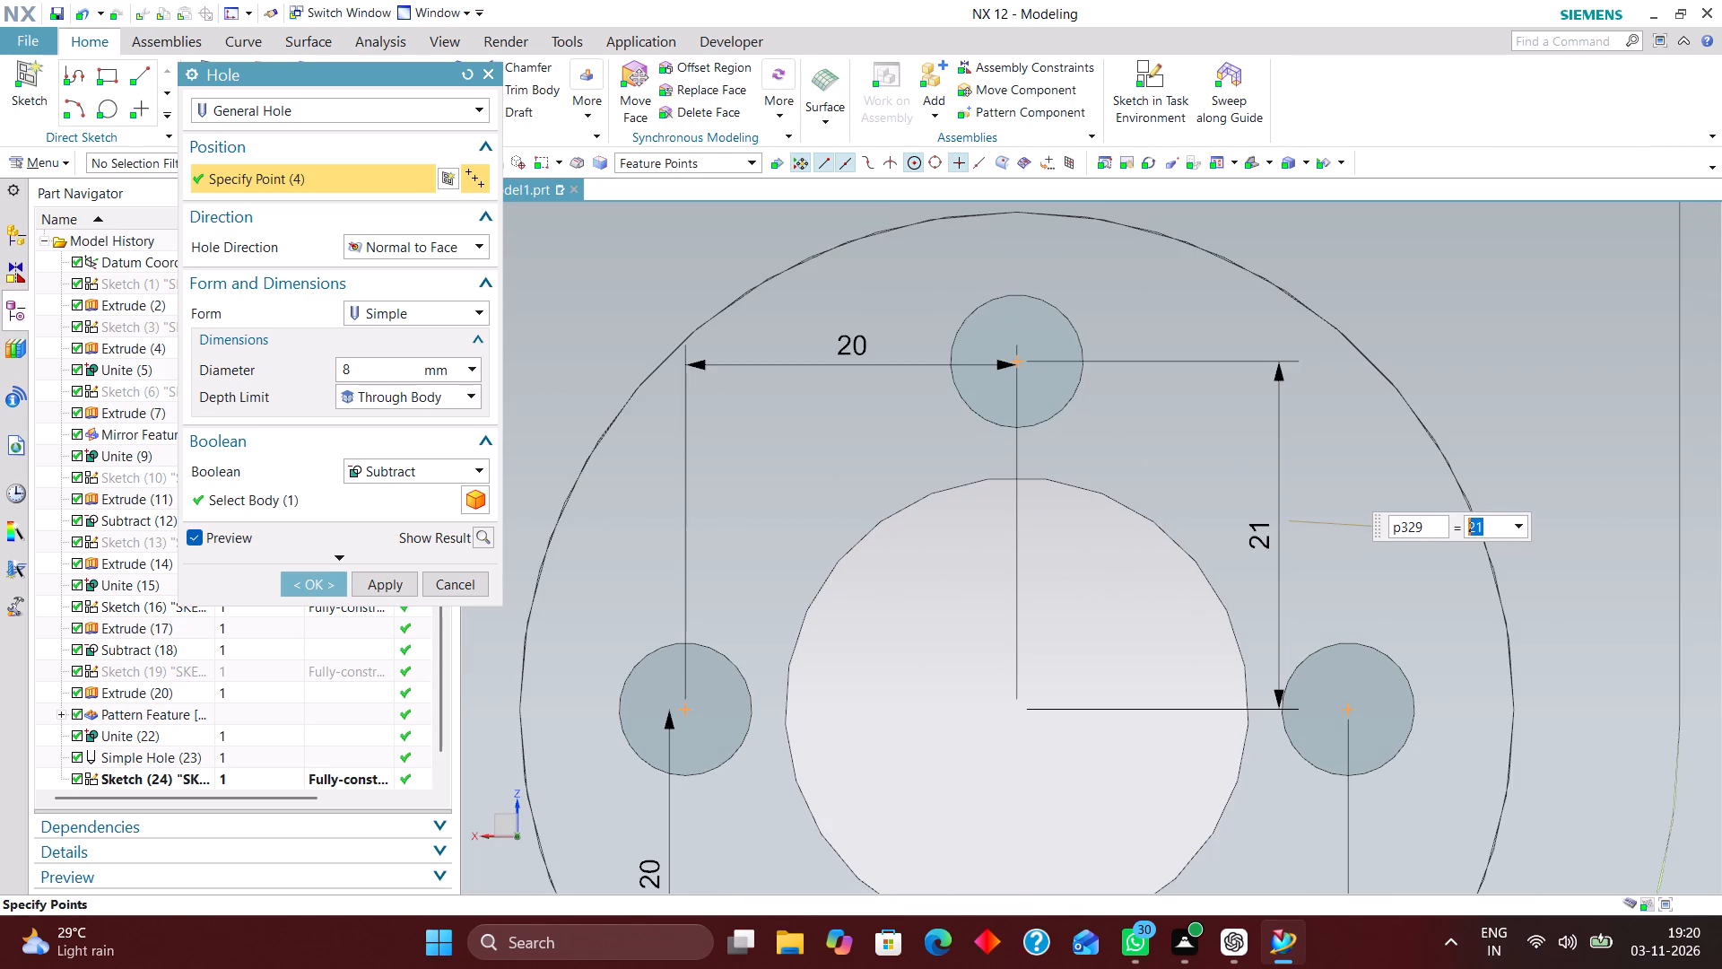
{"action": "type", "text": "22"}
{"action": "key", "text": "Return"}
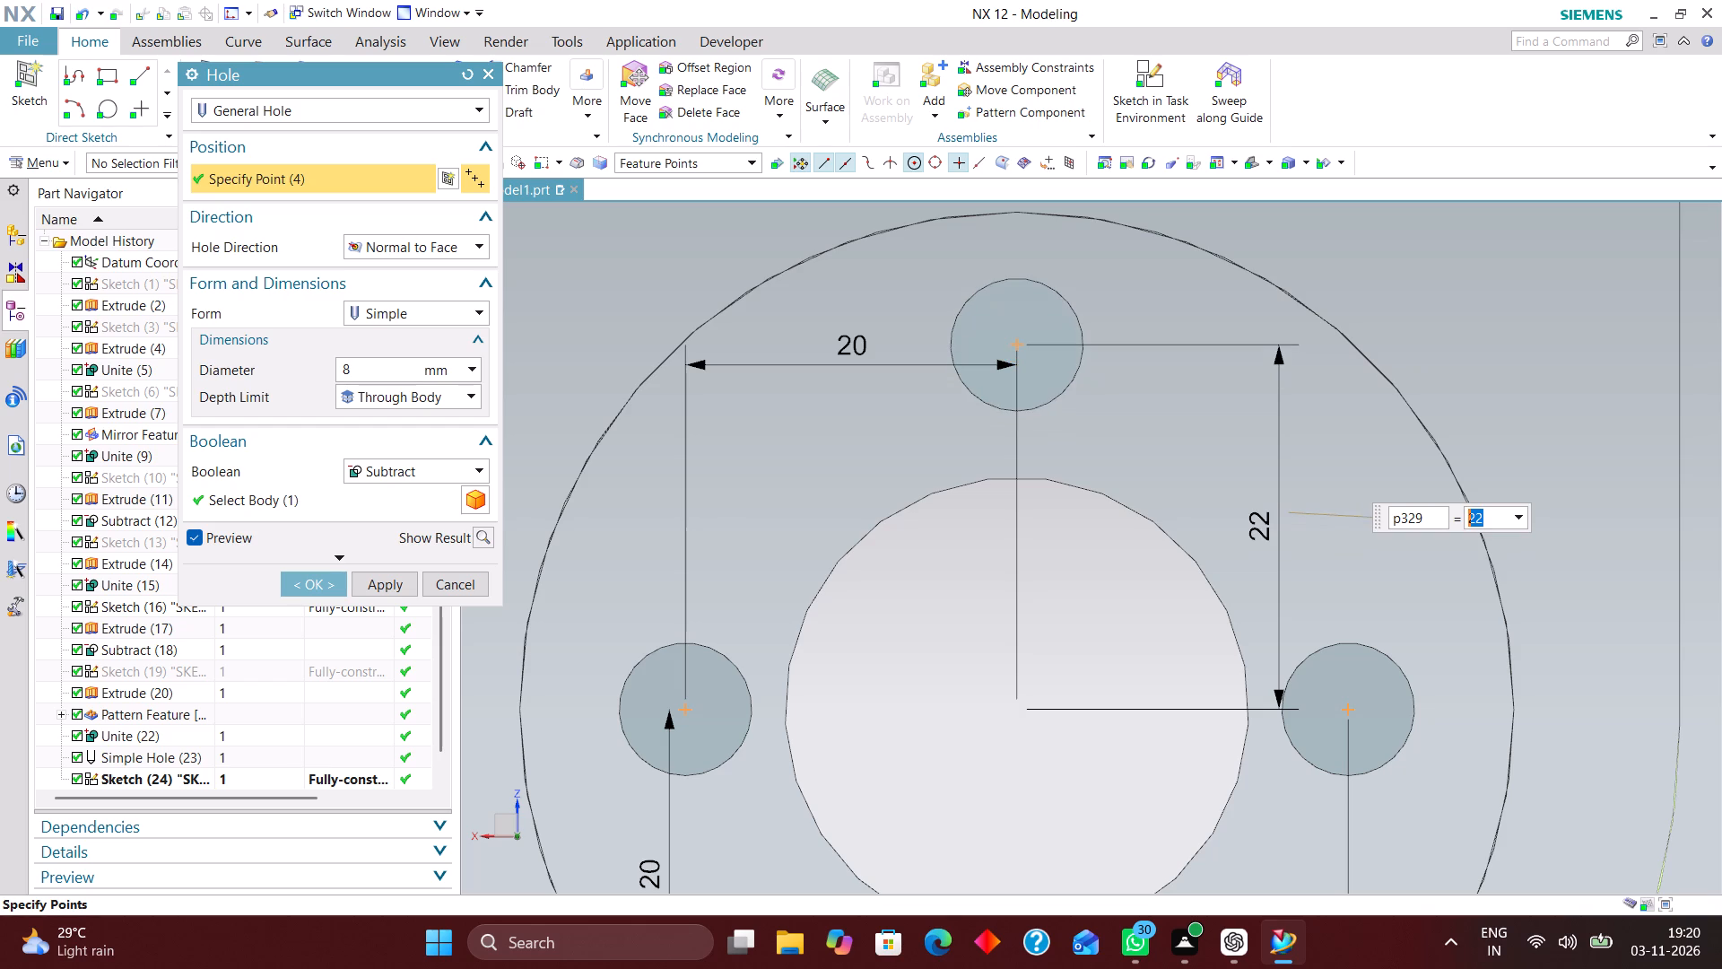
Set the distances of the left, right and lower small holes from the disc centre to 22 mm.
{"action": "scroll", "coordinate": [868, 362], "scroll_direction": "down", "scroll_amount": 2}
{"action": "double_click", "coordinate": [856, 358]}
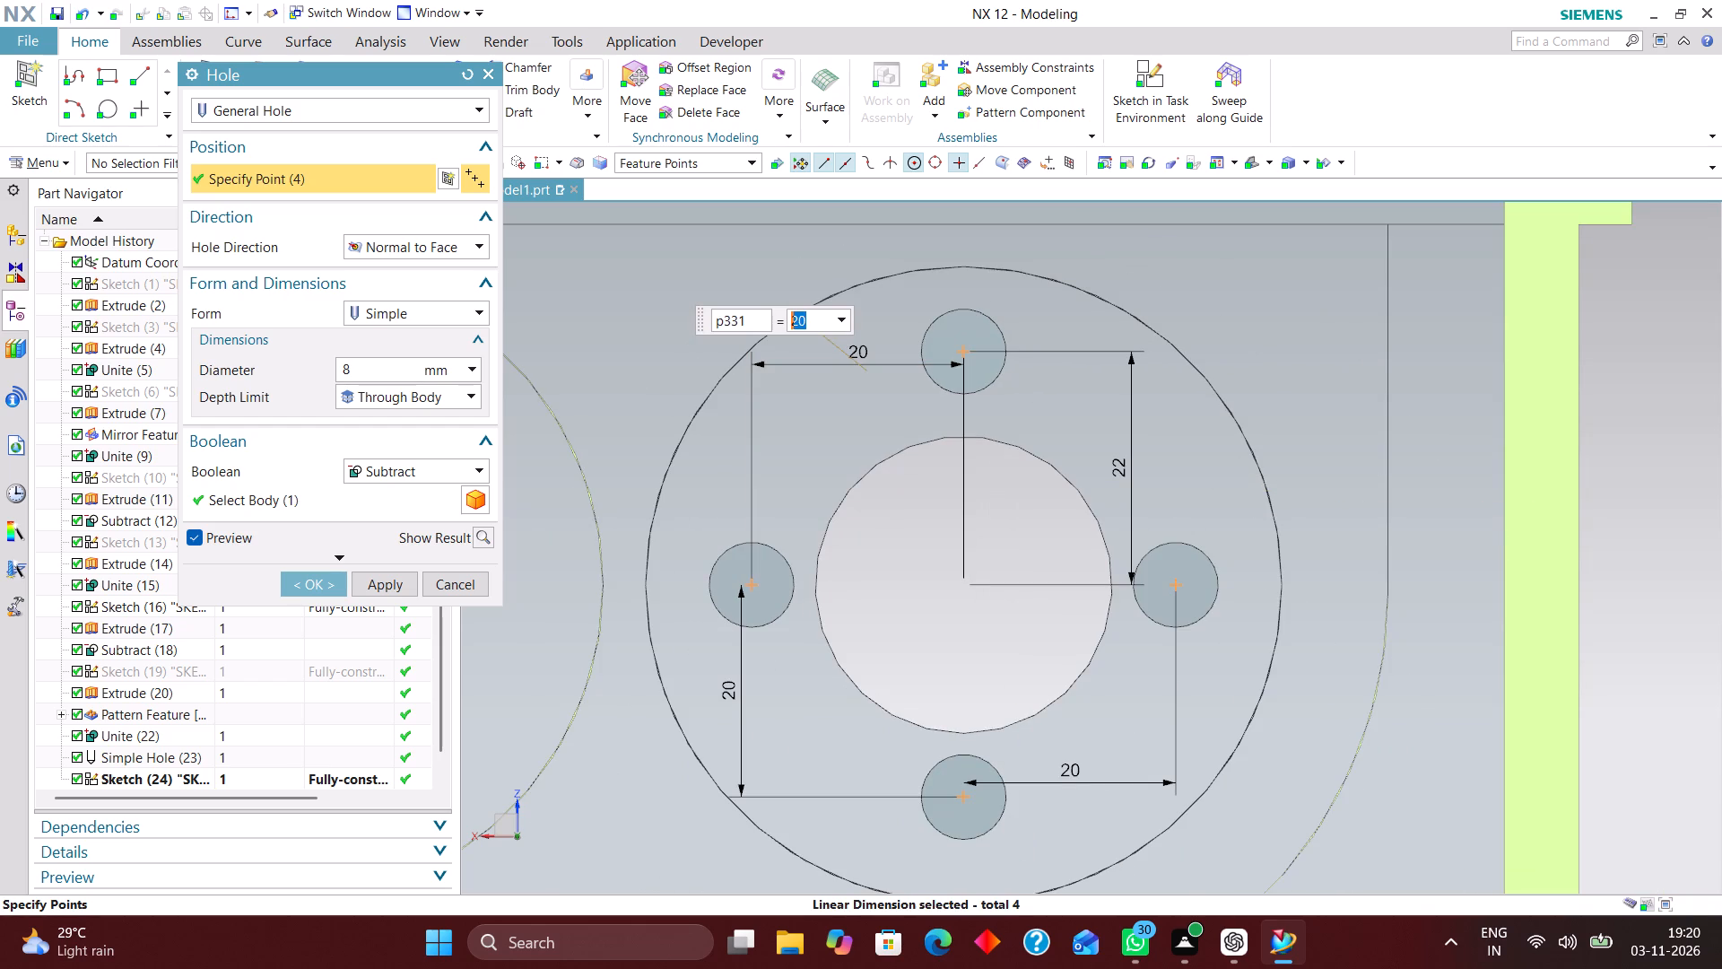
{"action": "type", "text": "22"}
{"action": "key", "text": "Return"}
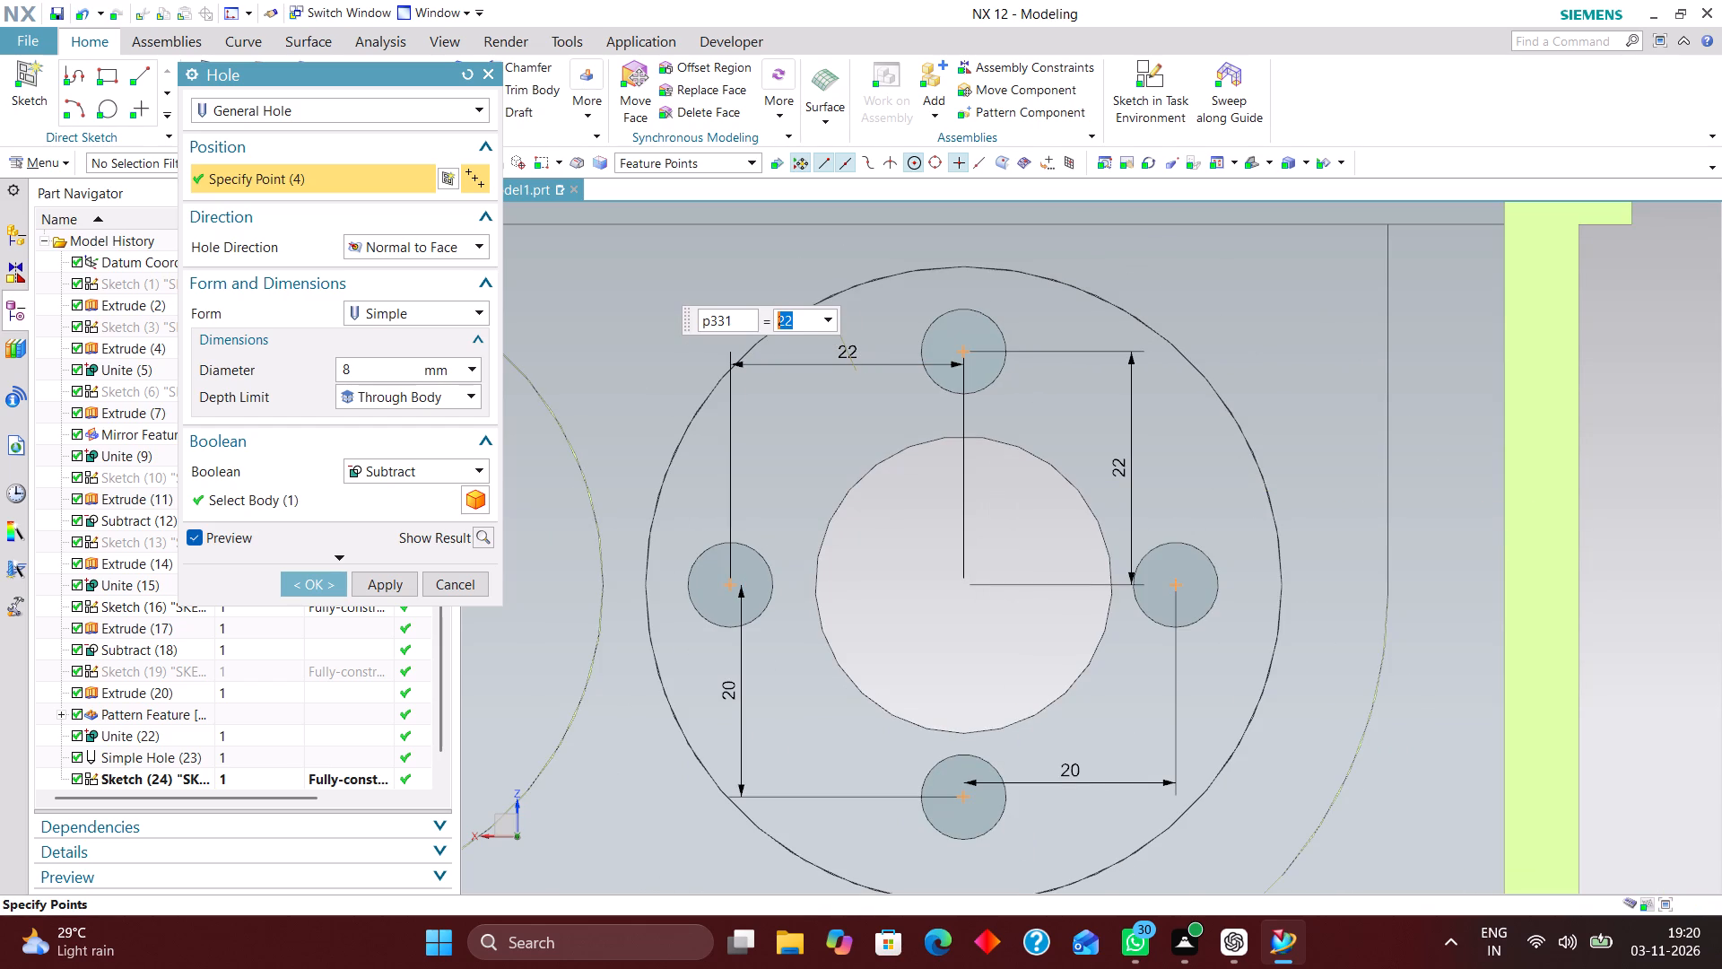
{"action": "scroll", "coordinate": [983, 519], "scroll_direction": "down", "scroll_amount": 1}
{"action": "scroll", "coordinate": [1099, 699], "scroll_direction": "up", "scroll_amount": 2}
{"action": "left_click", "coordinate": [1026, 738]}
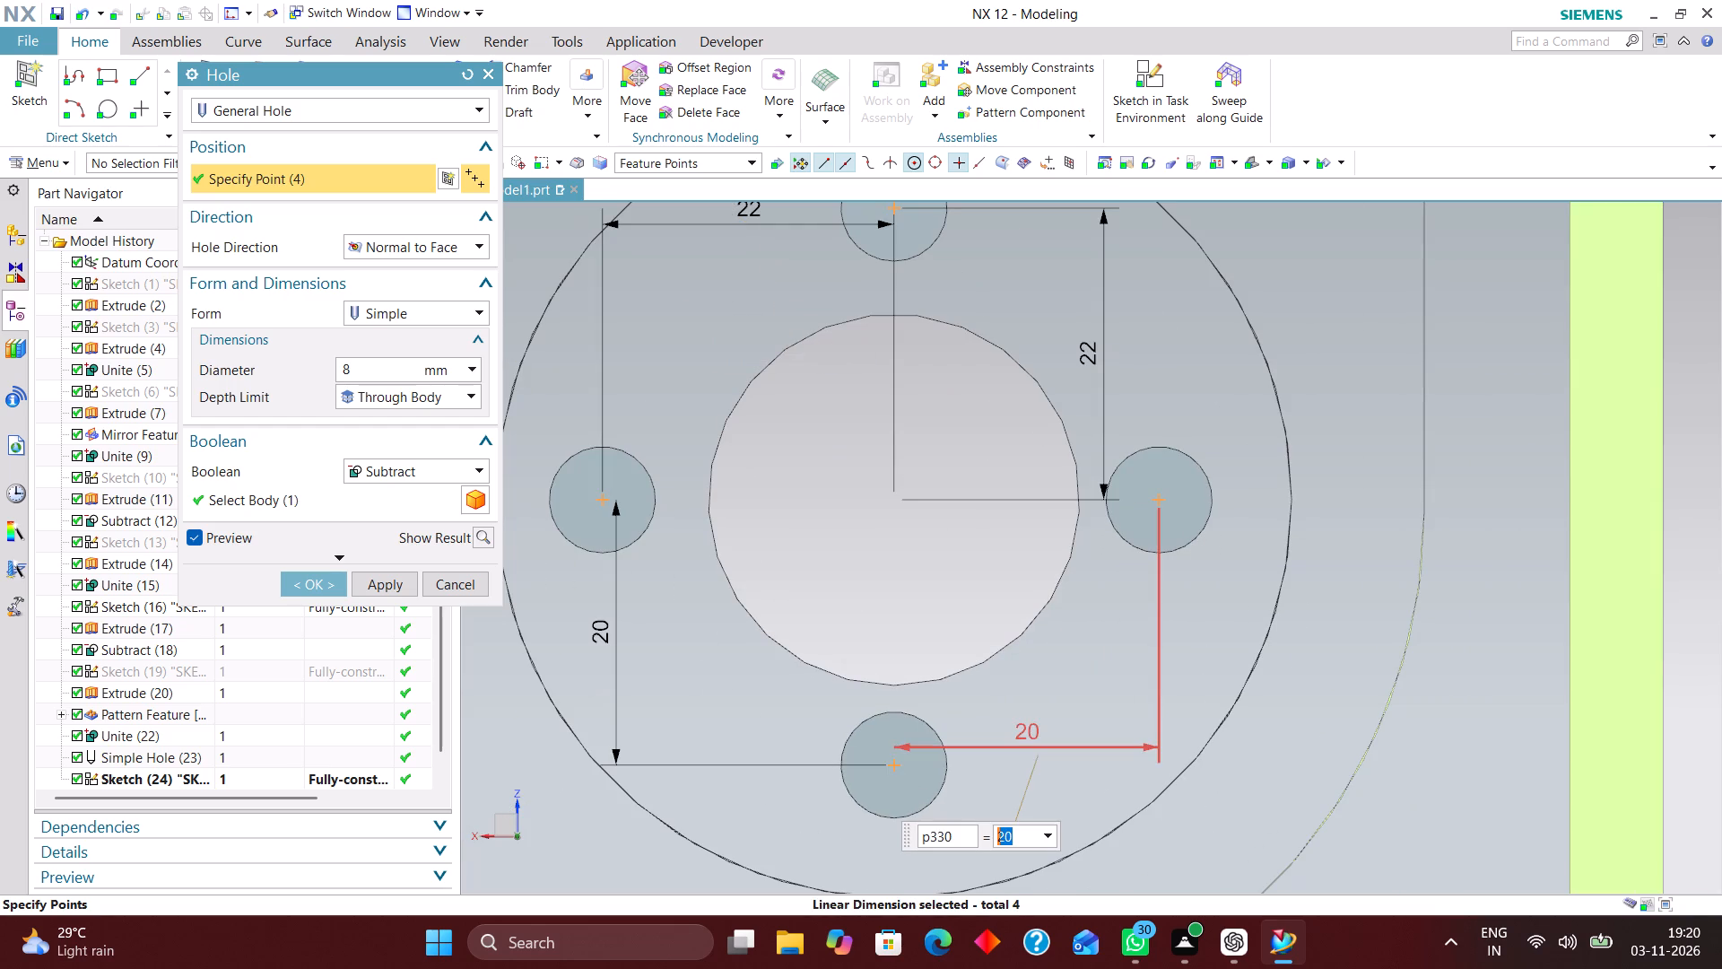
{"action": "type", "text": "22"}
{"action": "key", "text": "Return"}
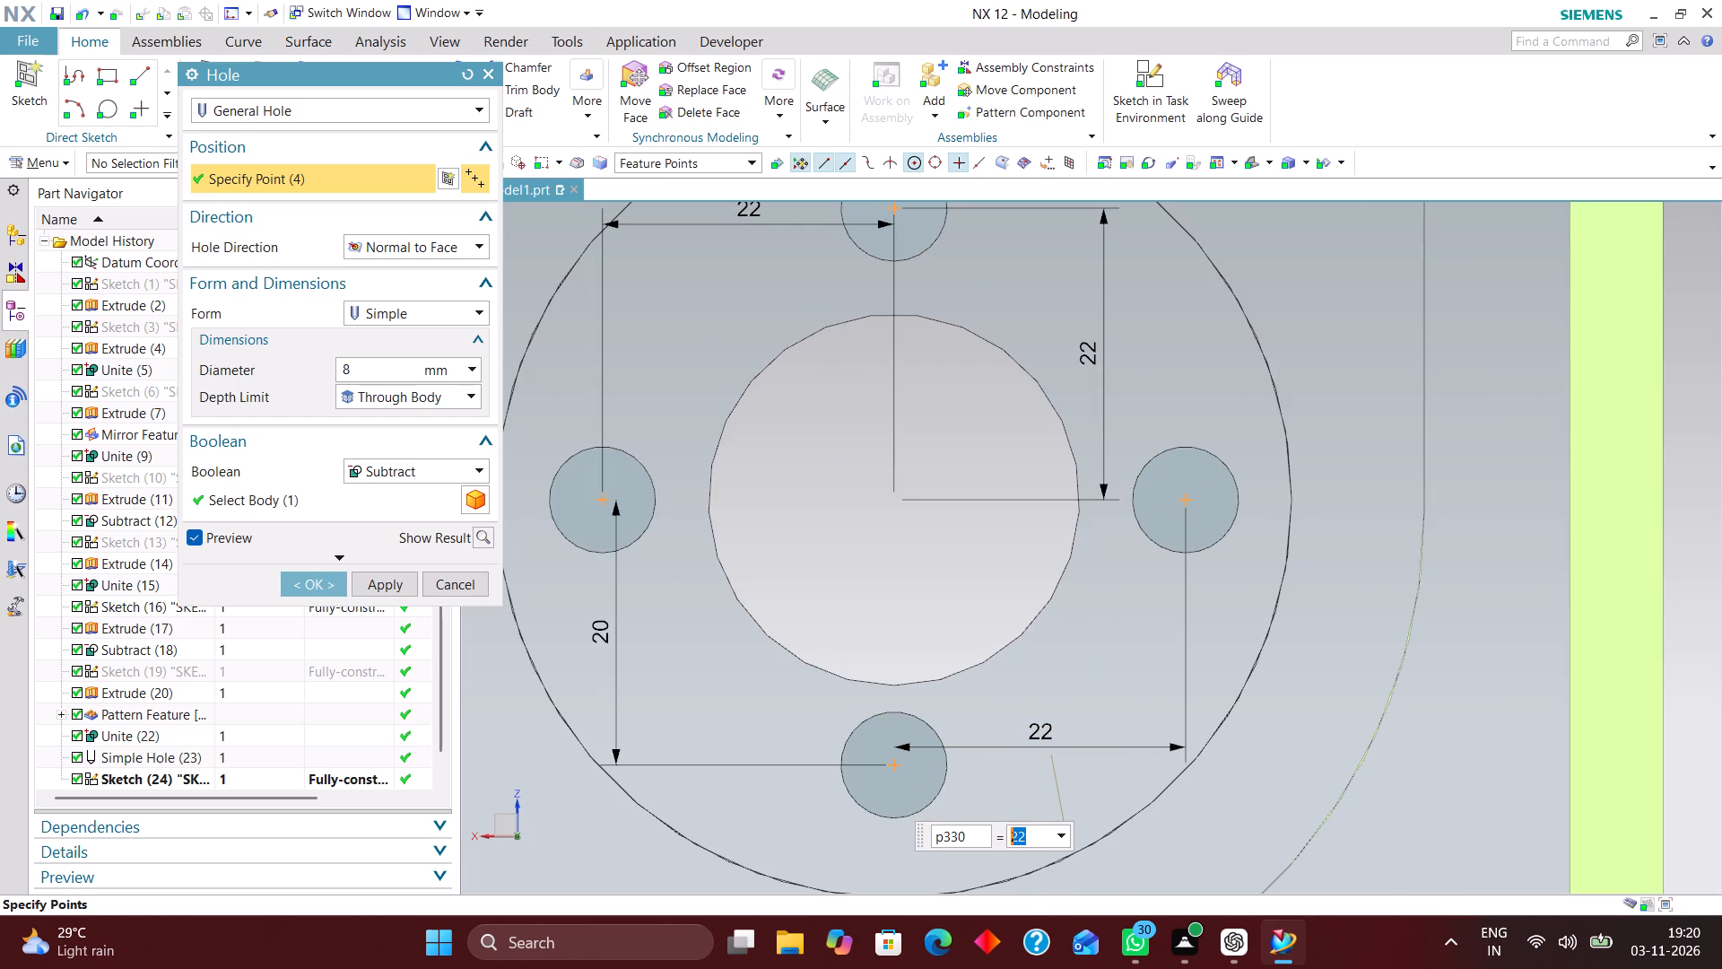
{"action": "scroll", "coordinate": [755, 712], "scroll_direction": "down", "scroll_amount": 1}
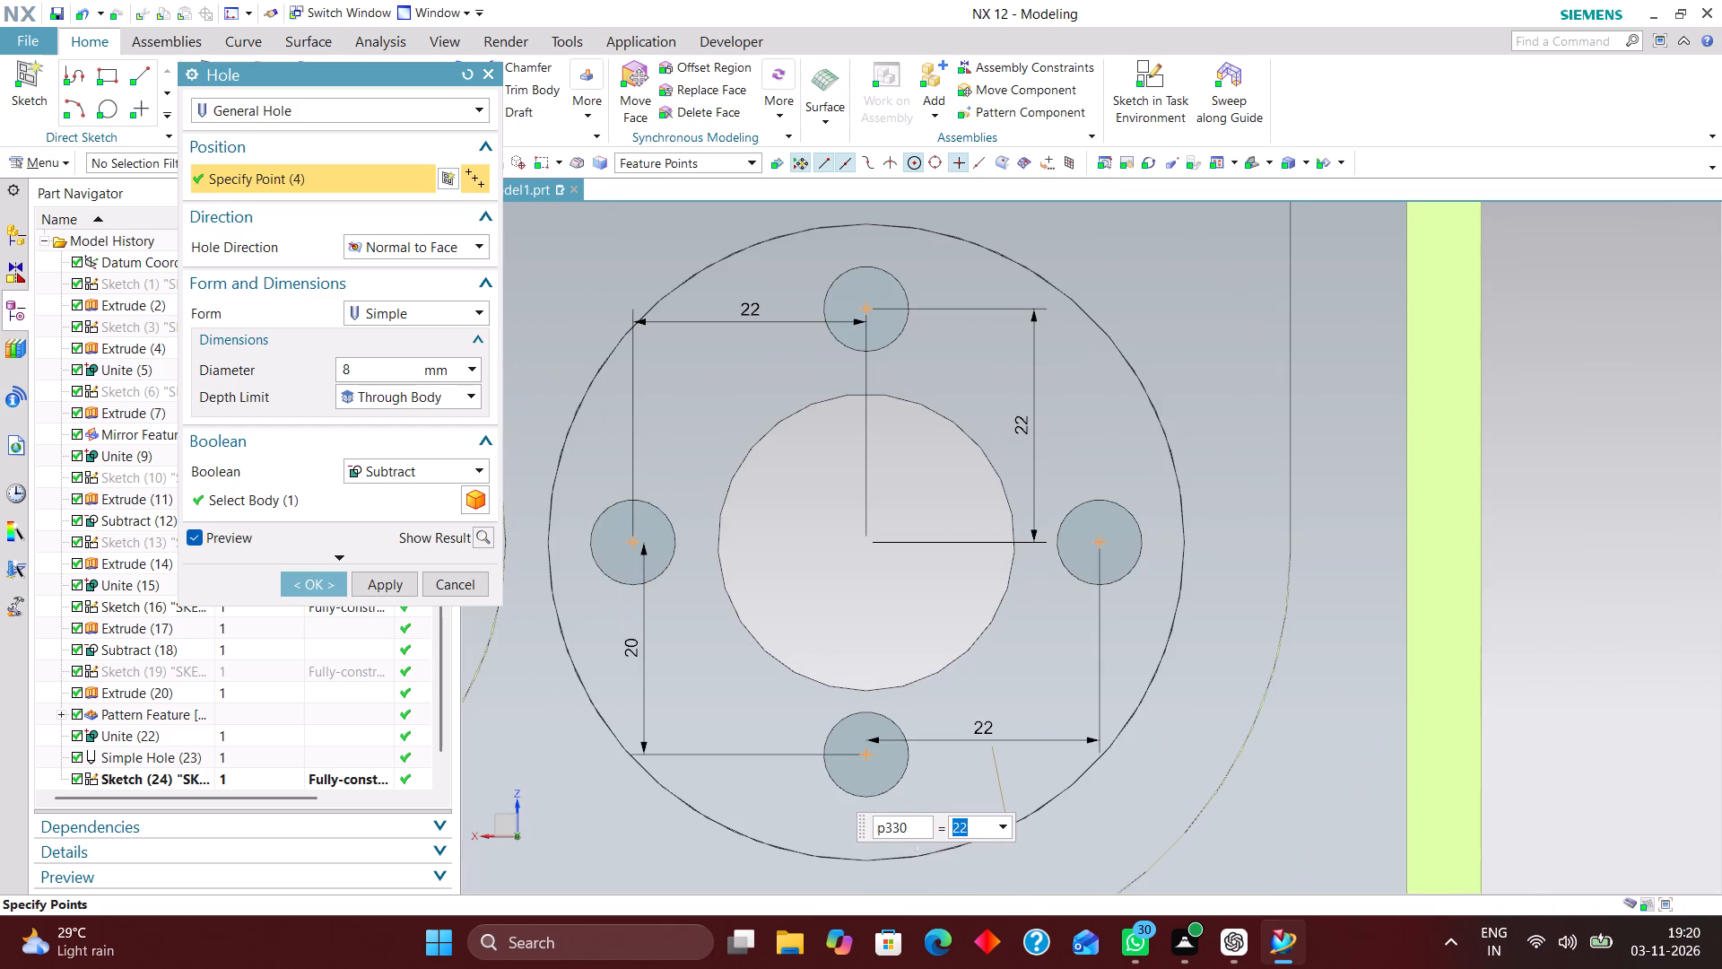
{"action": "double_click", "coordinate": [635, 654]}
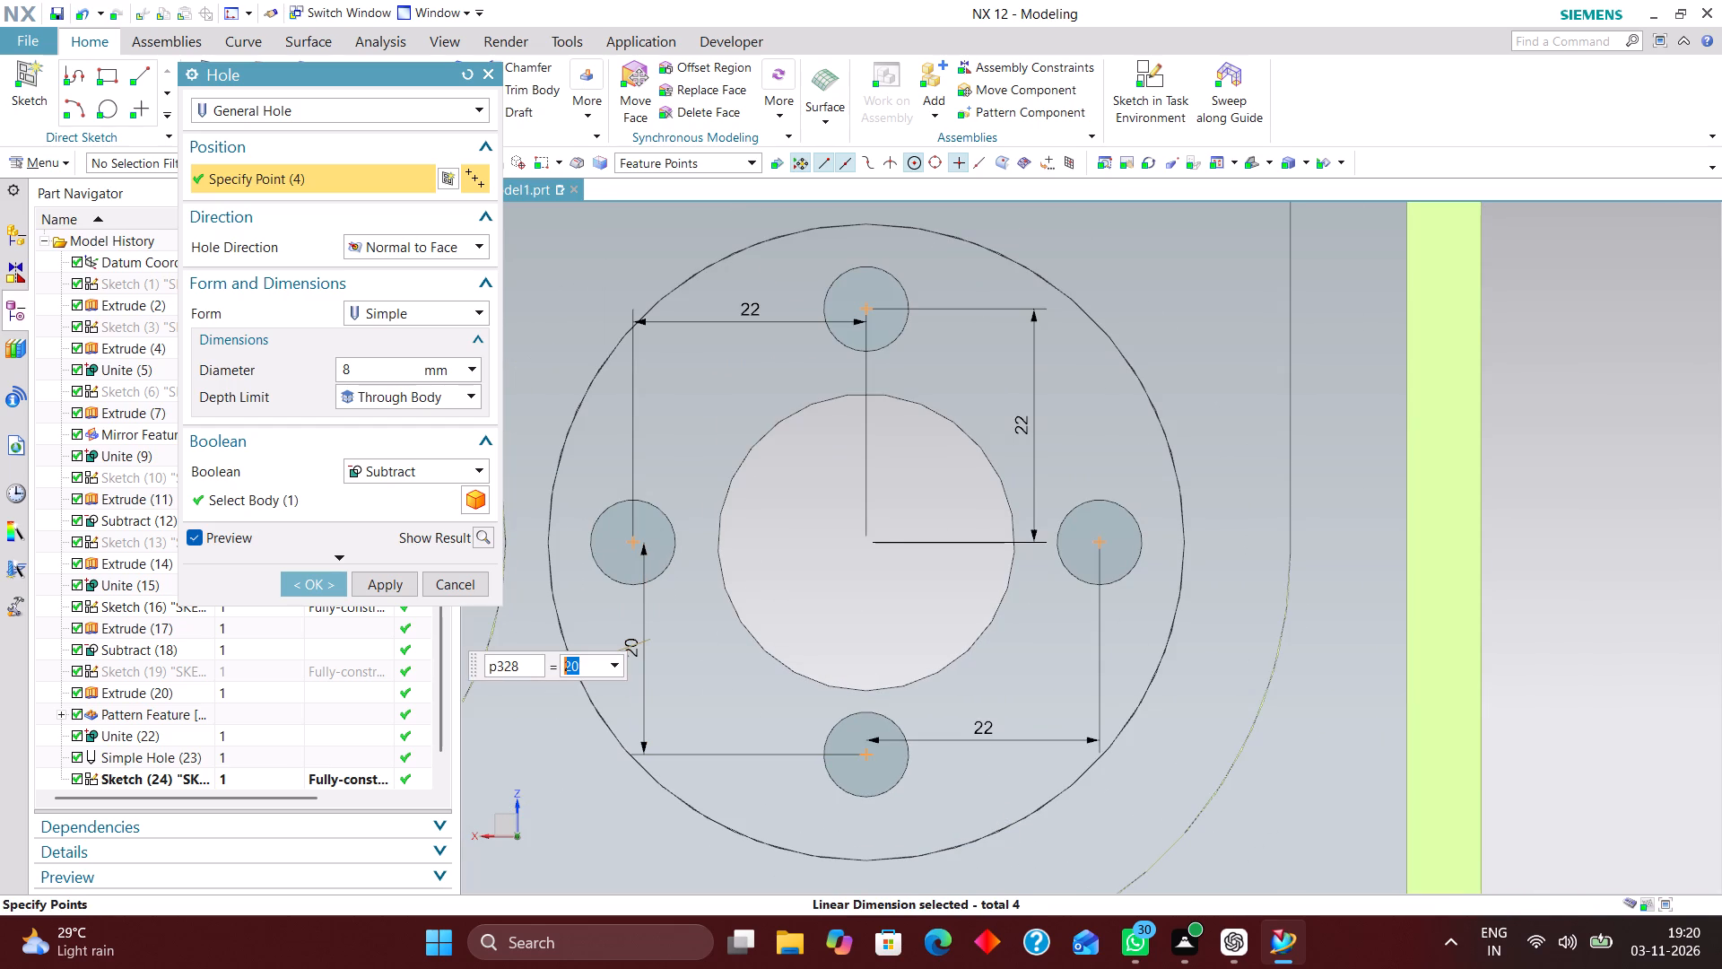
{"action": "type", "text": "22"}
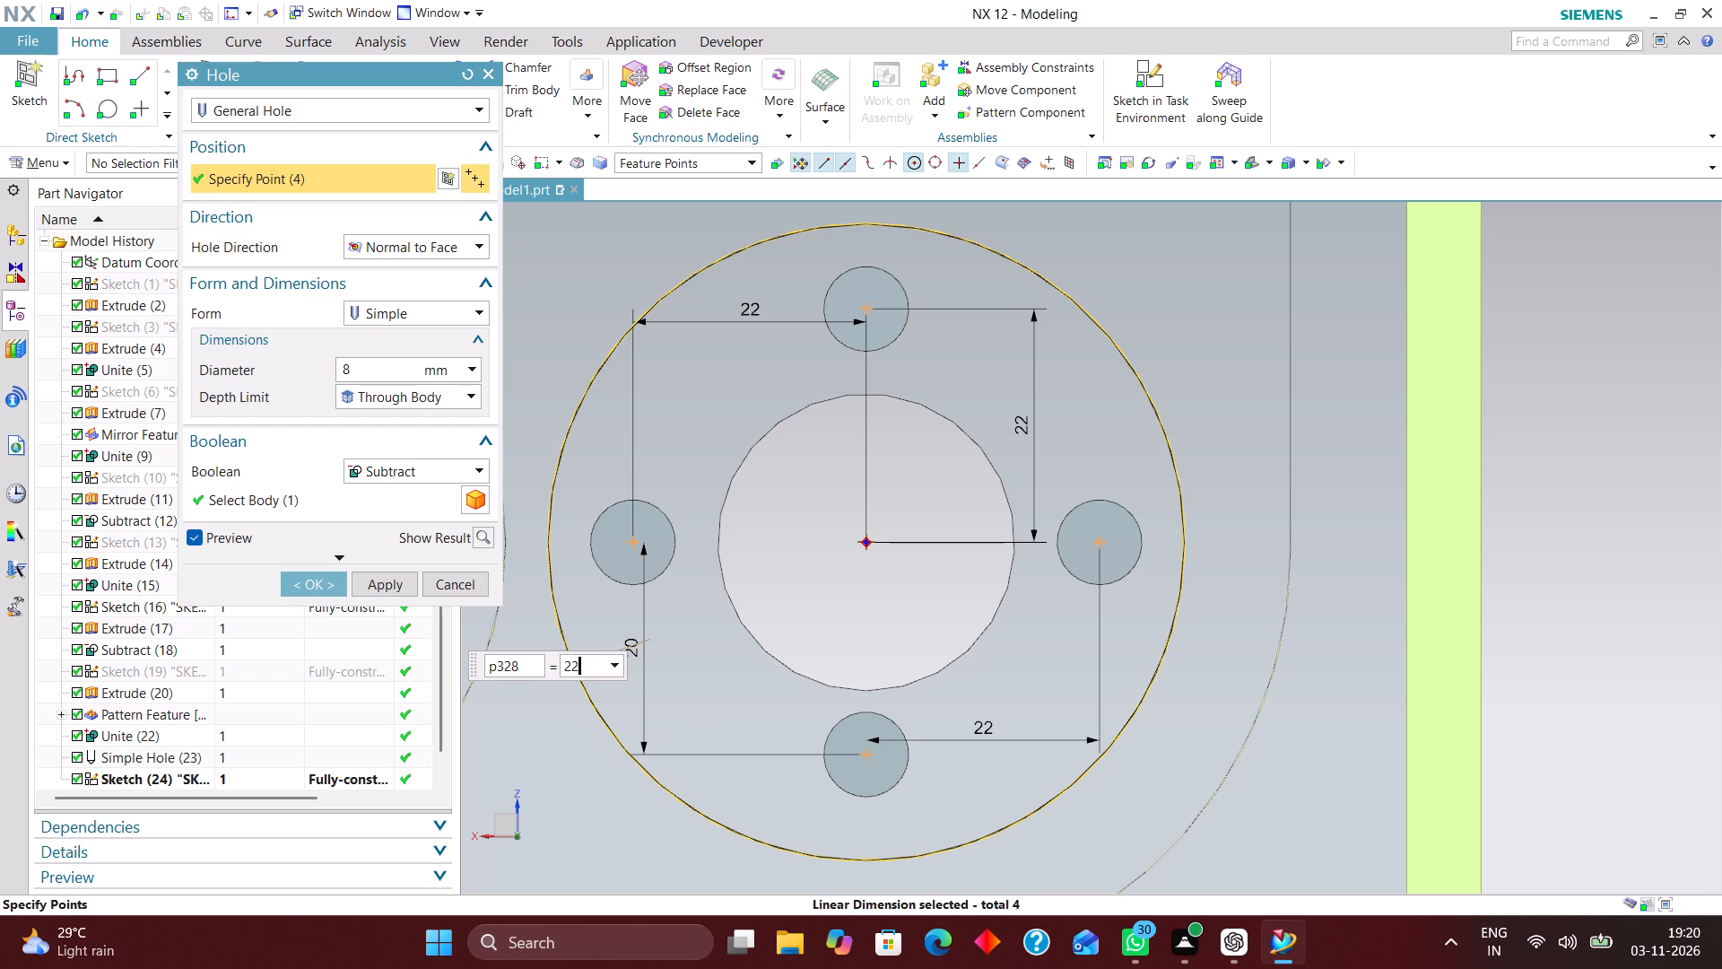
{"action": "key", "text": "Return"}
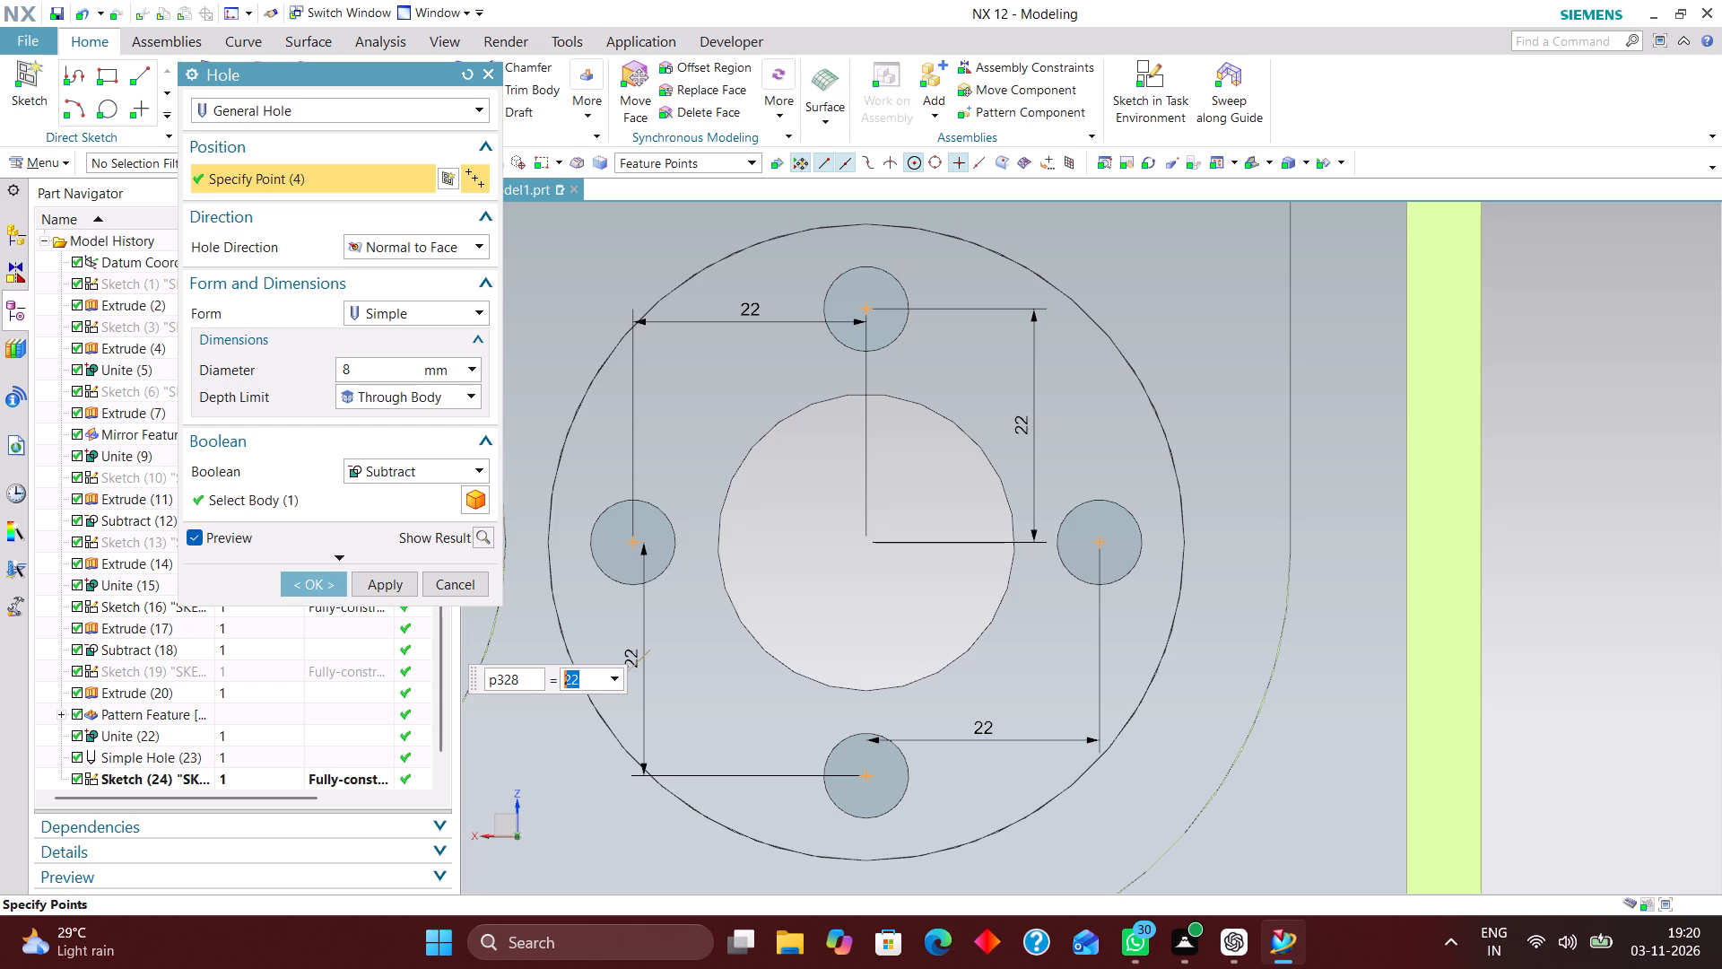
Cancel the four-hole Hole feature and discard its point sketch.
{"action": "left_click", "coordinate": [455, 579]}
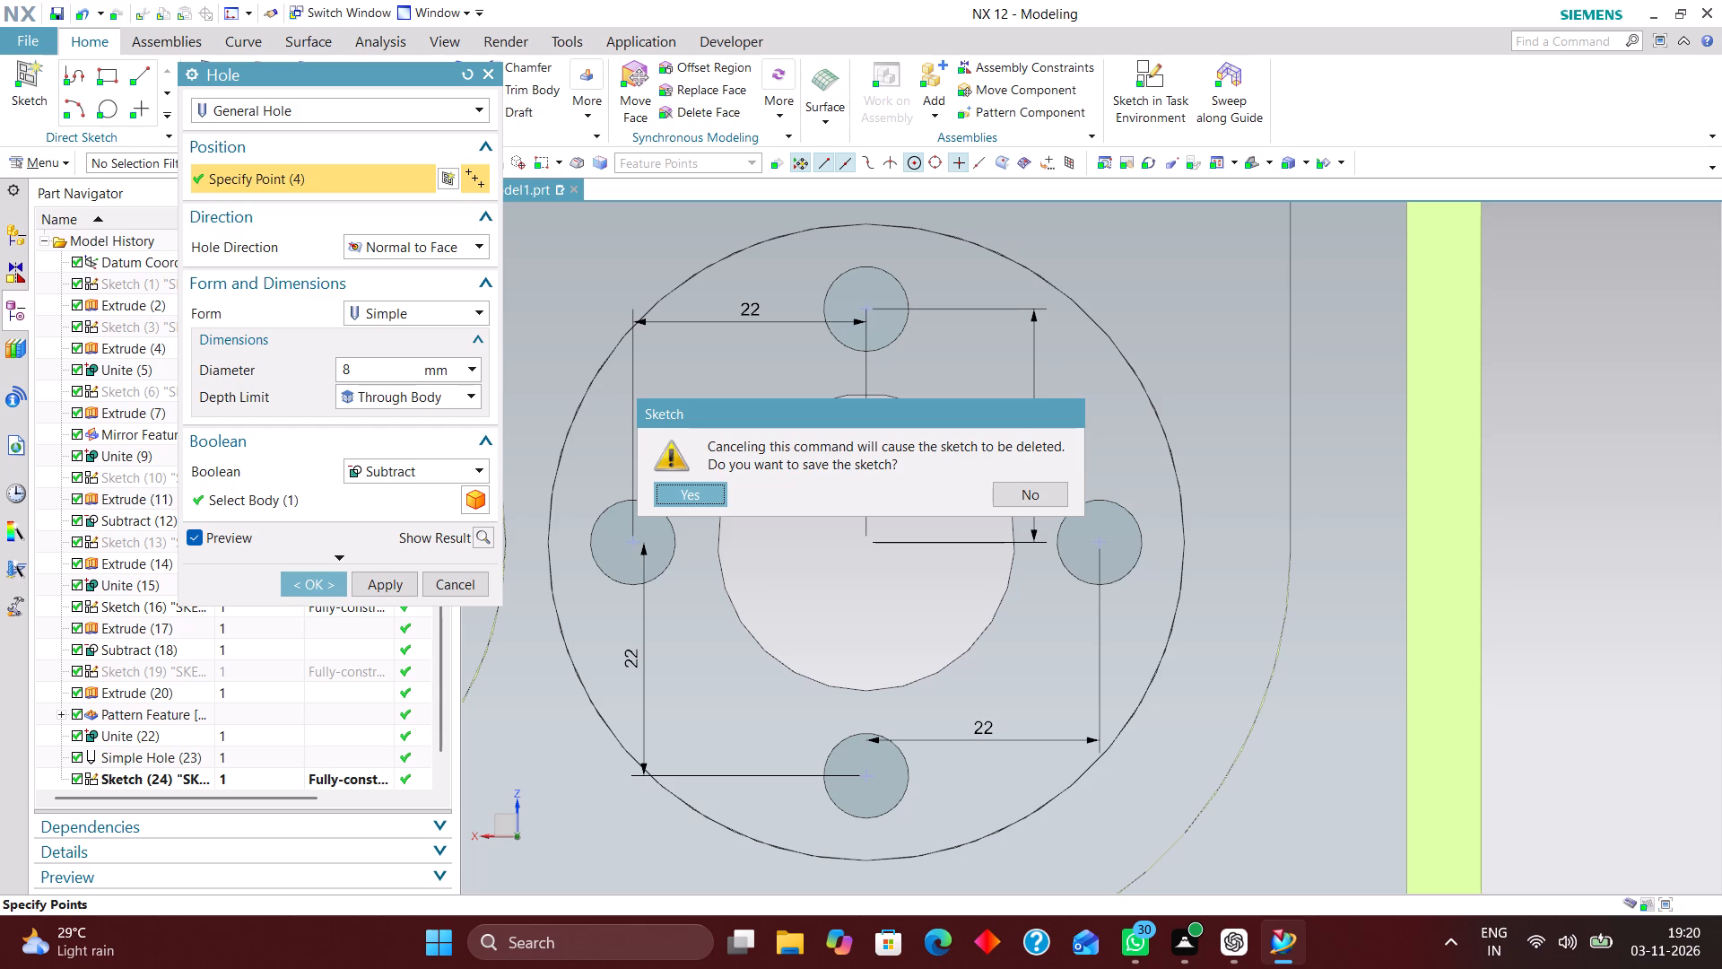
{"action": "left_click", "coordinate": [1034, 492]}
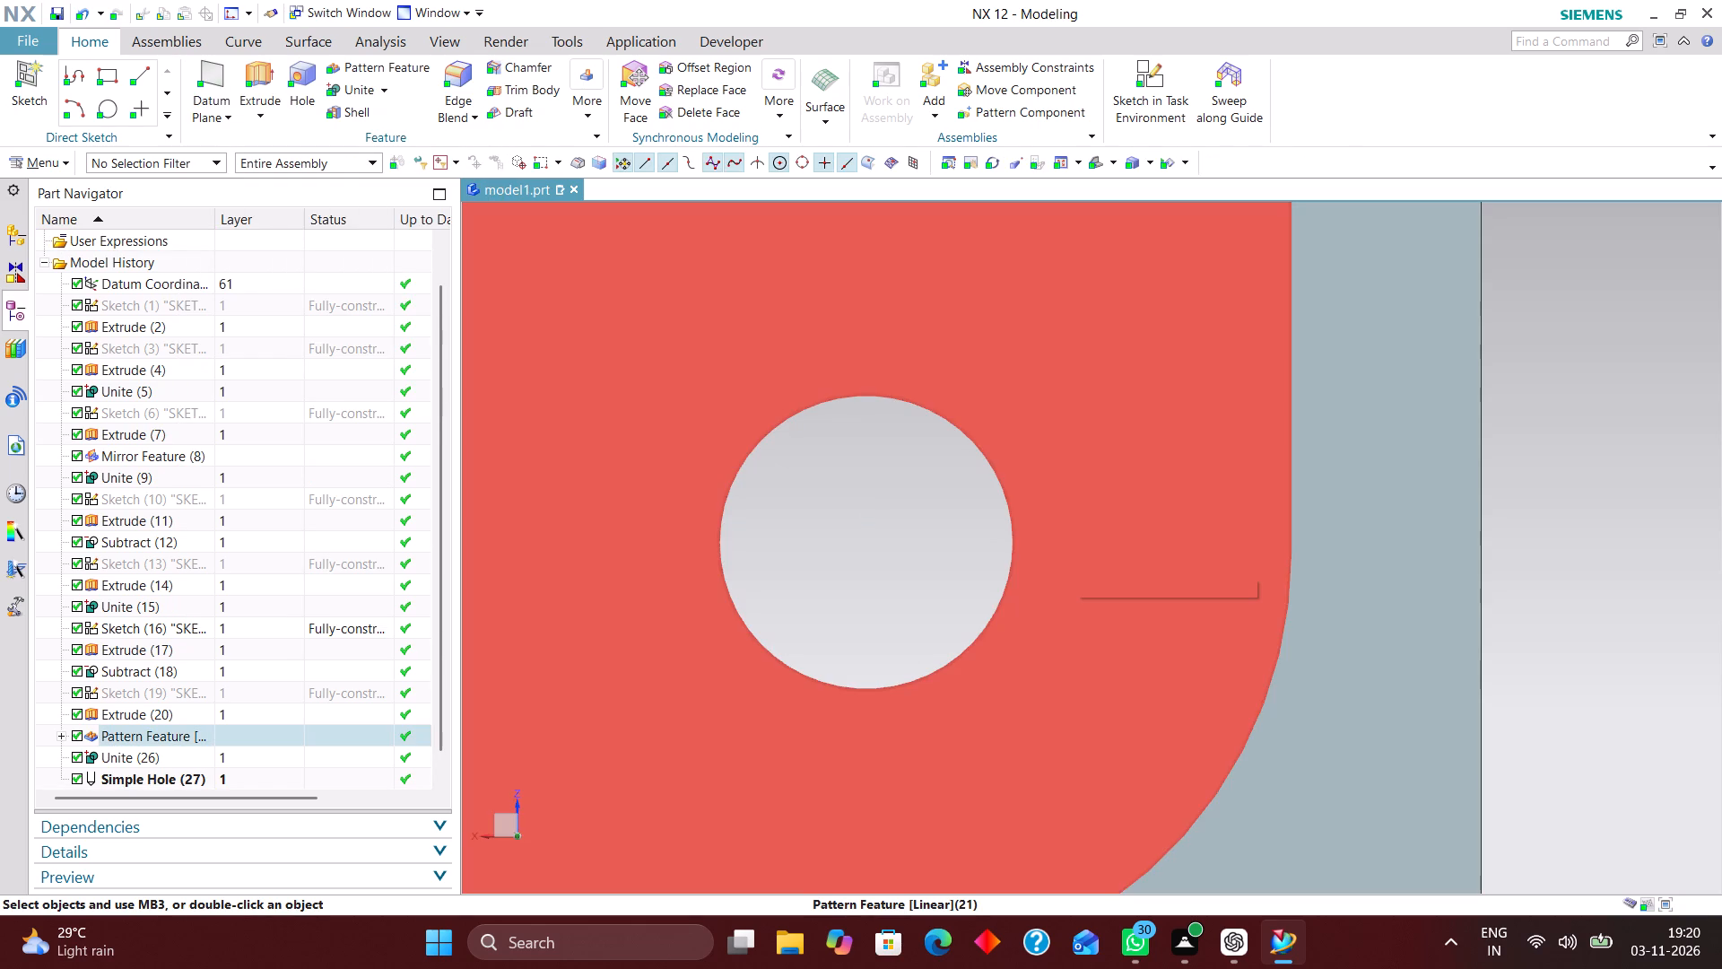
Examine the two discs inside the box and their through holes from several angles.
{"action": "scroll", "coordinate": [1145, 552], "scroll_direction": "down", "scroll_amount": 6}
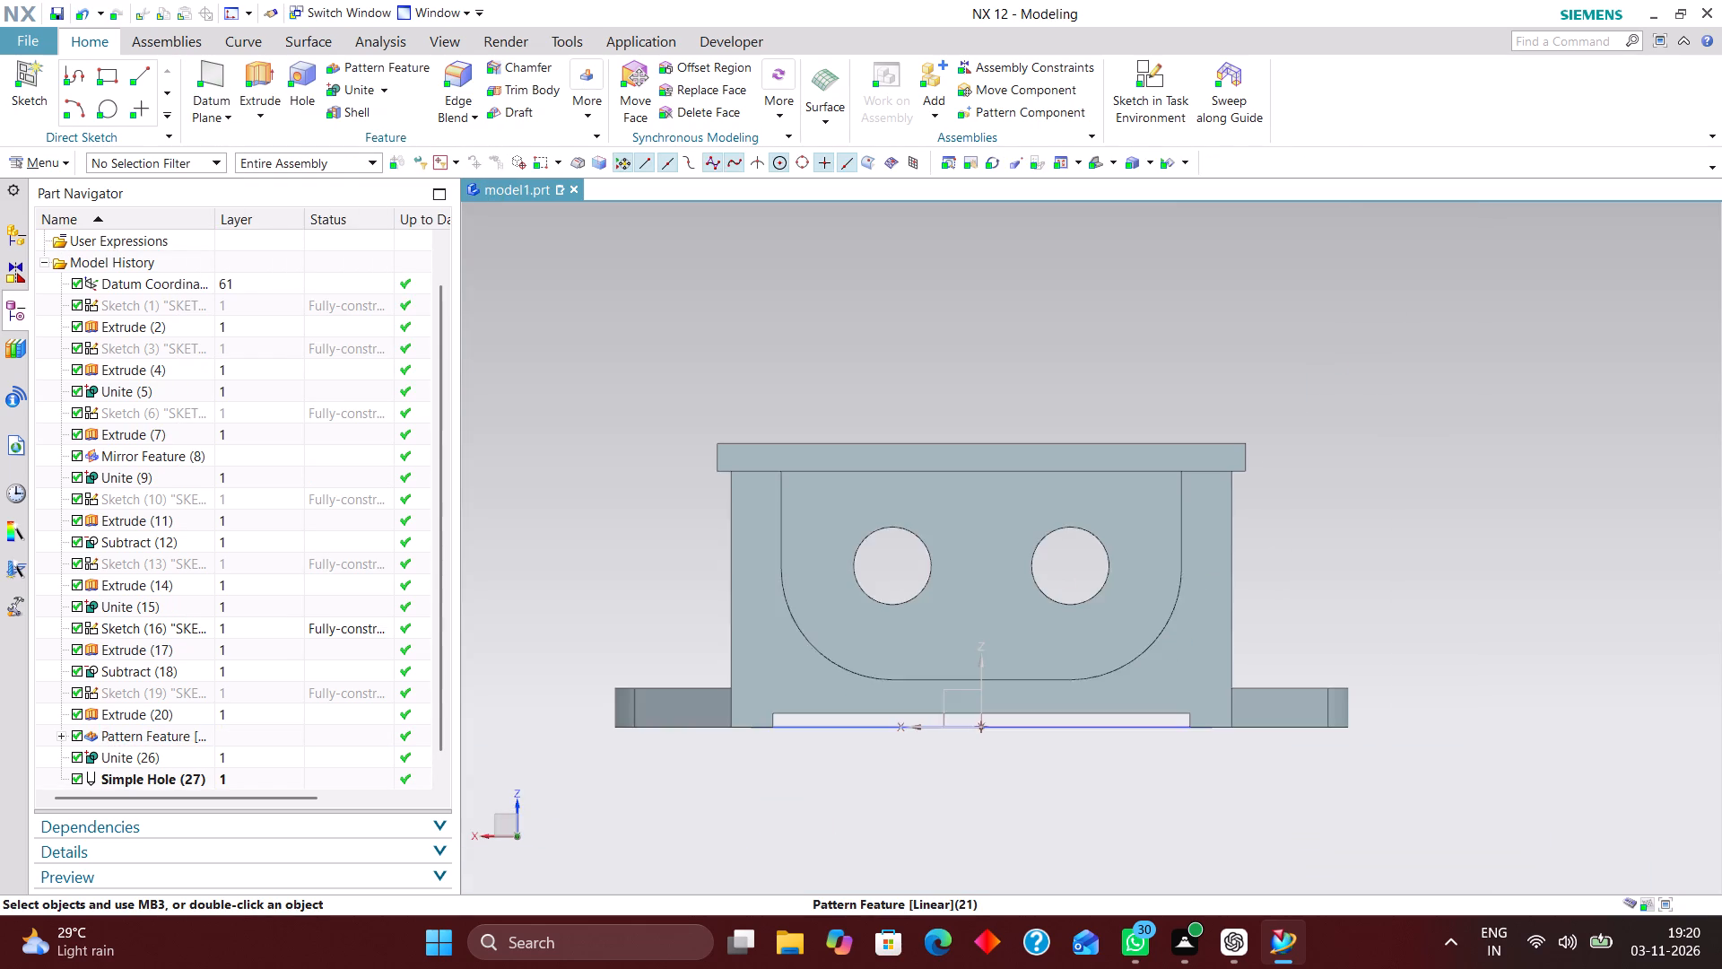
{"action": "middle_click_drag", "start_coordinate": [1207, 591], "coordinate": [1137, 655]}
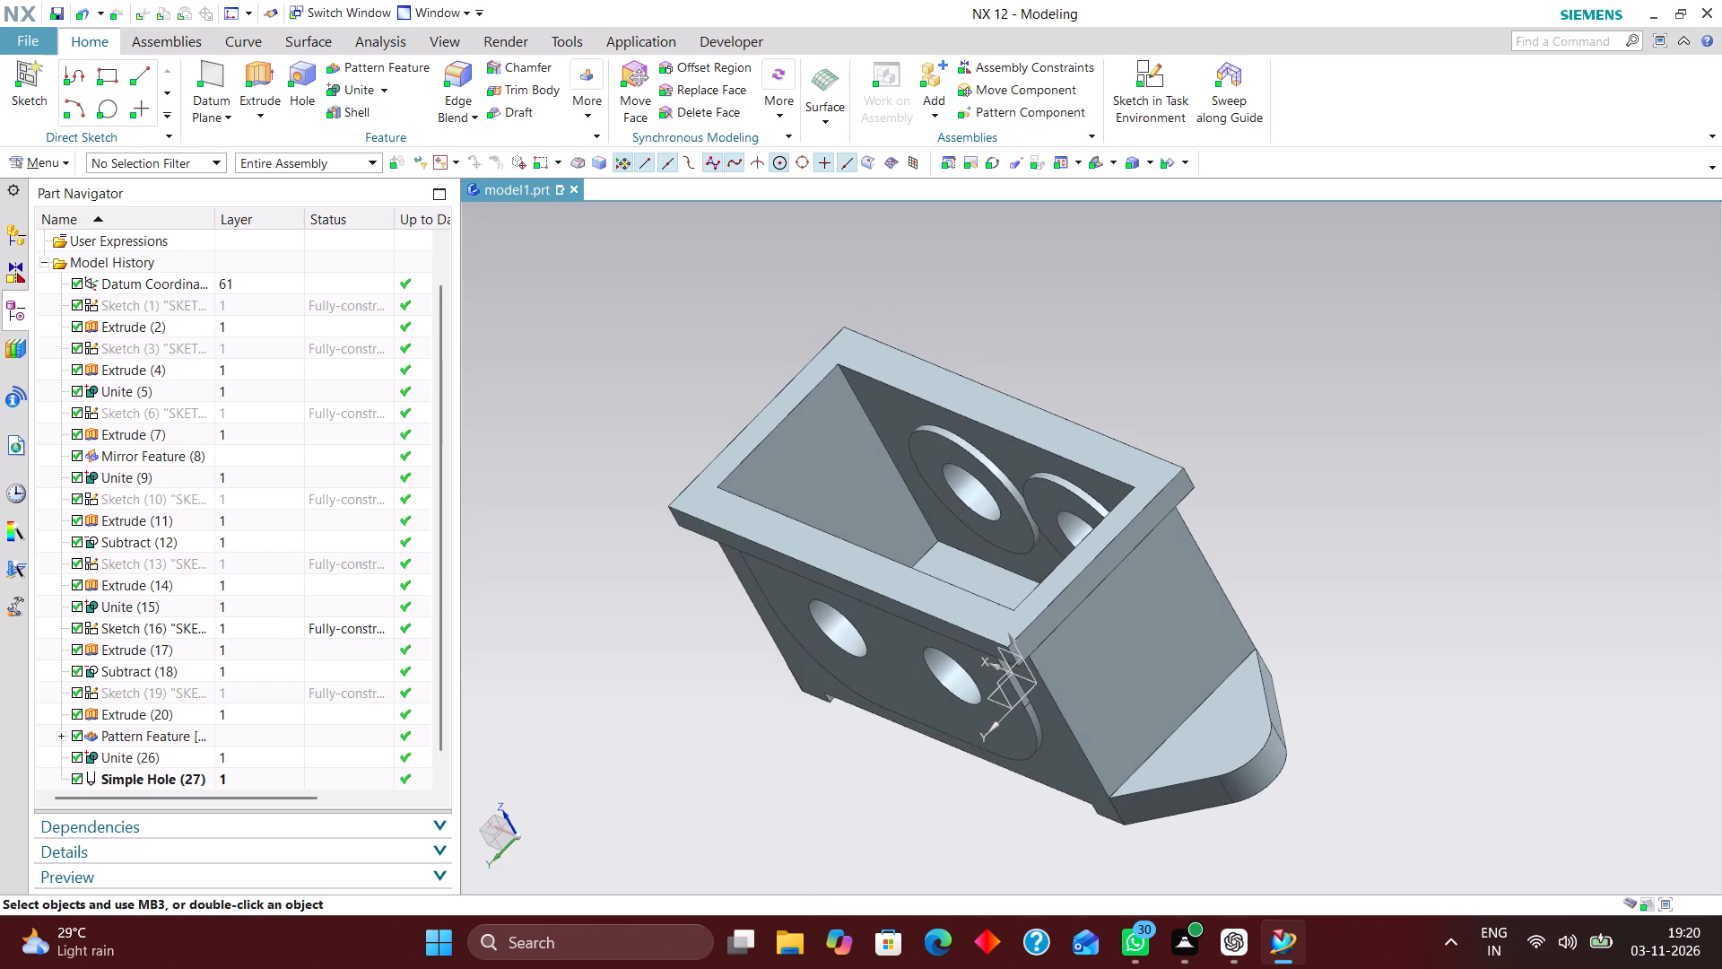
{"action": "scroll", "coordinate": [1002, 485], "scroll_direction": "up", "scroll_amount": 3}
{"action": "middle_click_drag", "start_coordinate": [1013, 569], "coordinate": [1045, 568]}
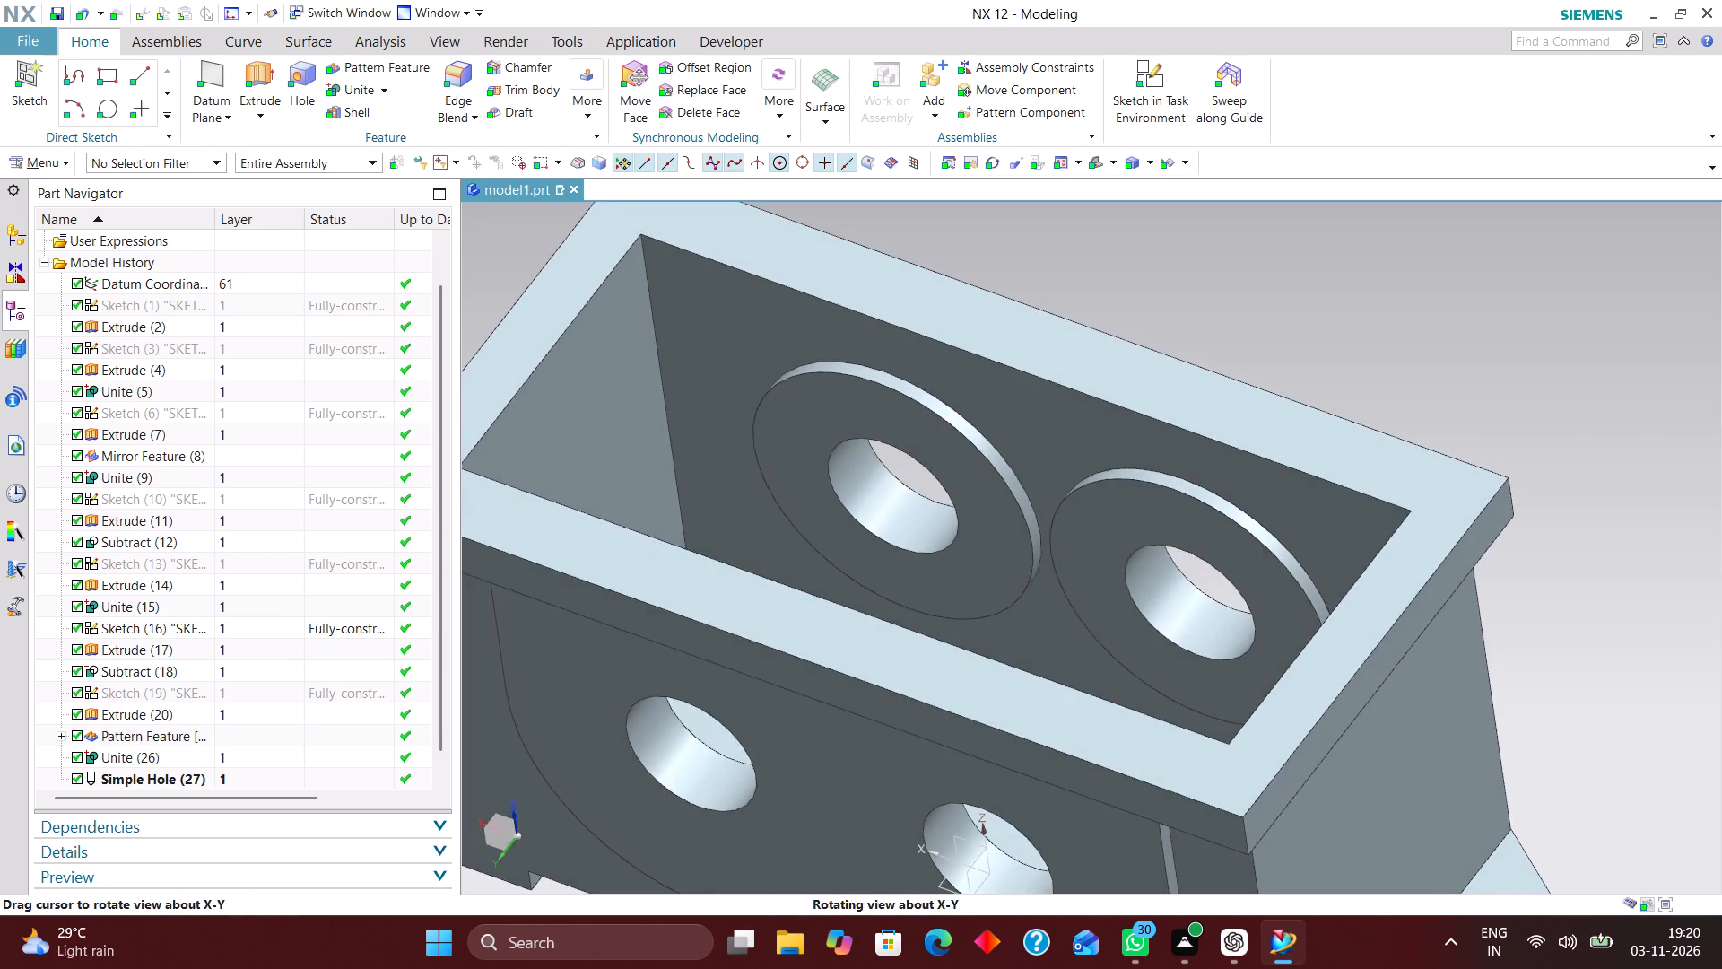
{"action": "middle_click_drag", "start_coordinate": [1045, 568], "coordinate": [1028, 569]}
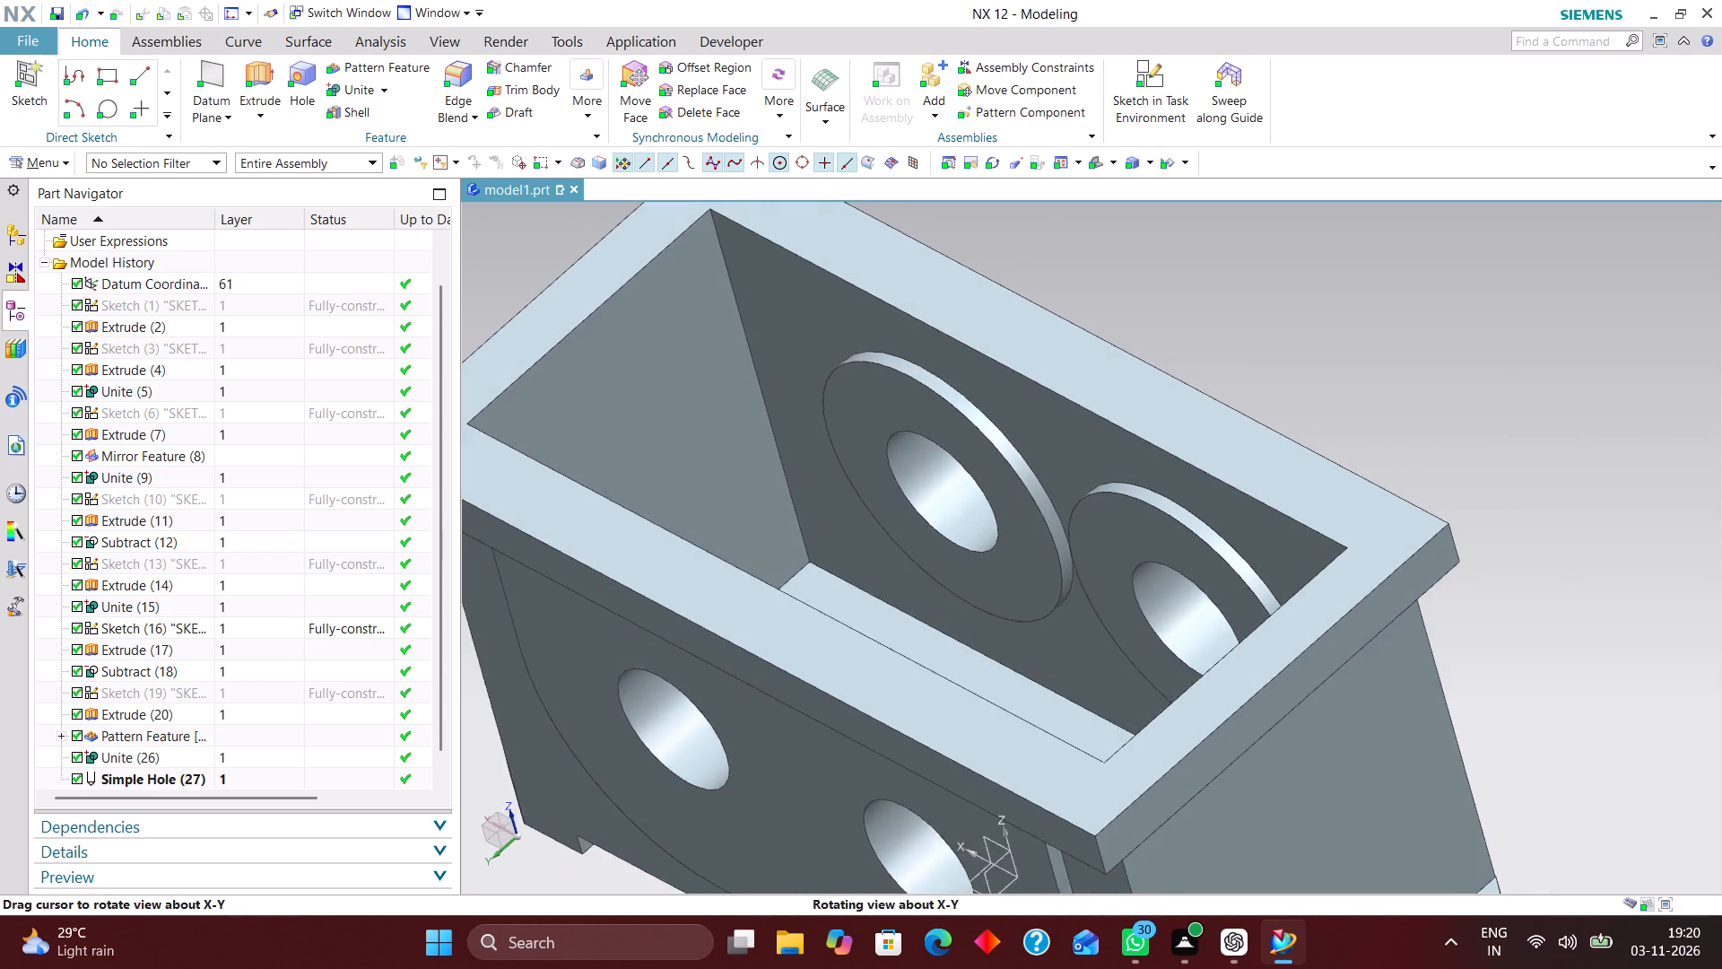
{"action": "middle_click_drag", "start_coordinate": [1028, 569], "coordinate": [1031, 569]}
{"action": "scroll", "coordinate": [1032, 568], "scroll_direction": "up", "scroll_amount": 1}
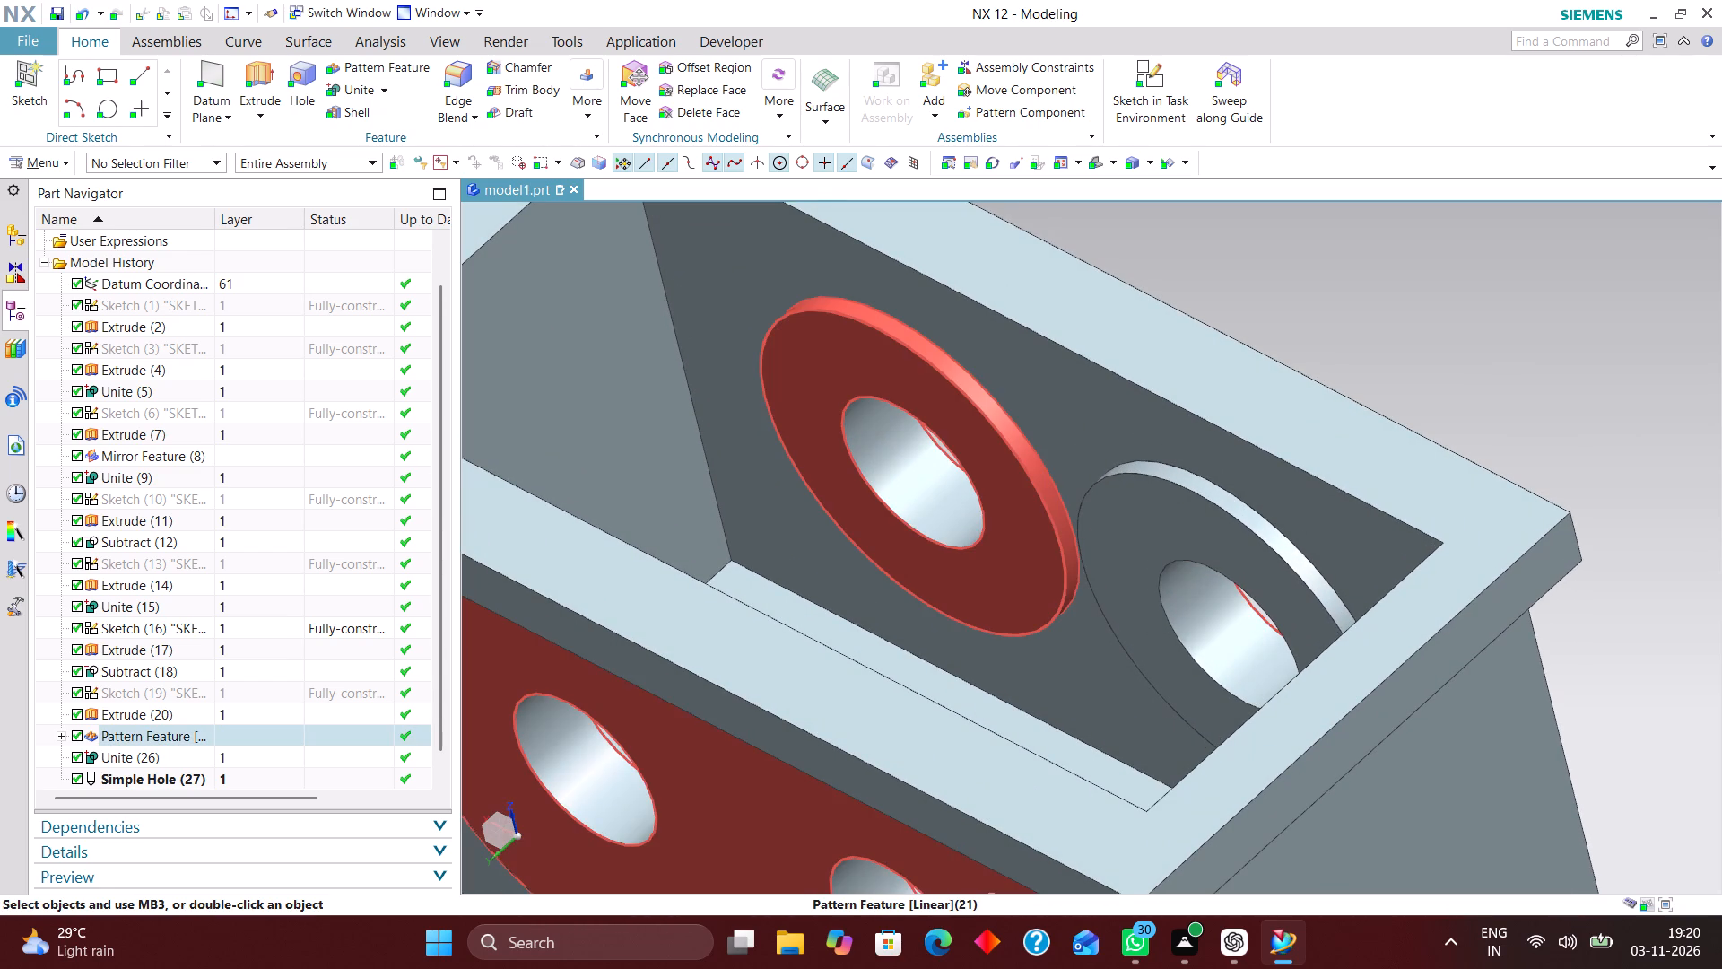
{"action": "scroll", "coordinate": [1436, 412], "scroll_direction": "down", "scroll_amount": 2}
{"action": "scroll", "coordinate": [1232, 395], "scroll_direction": "up", "scroll_amount": 2}
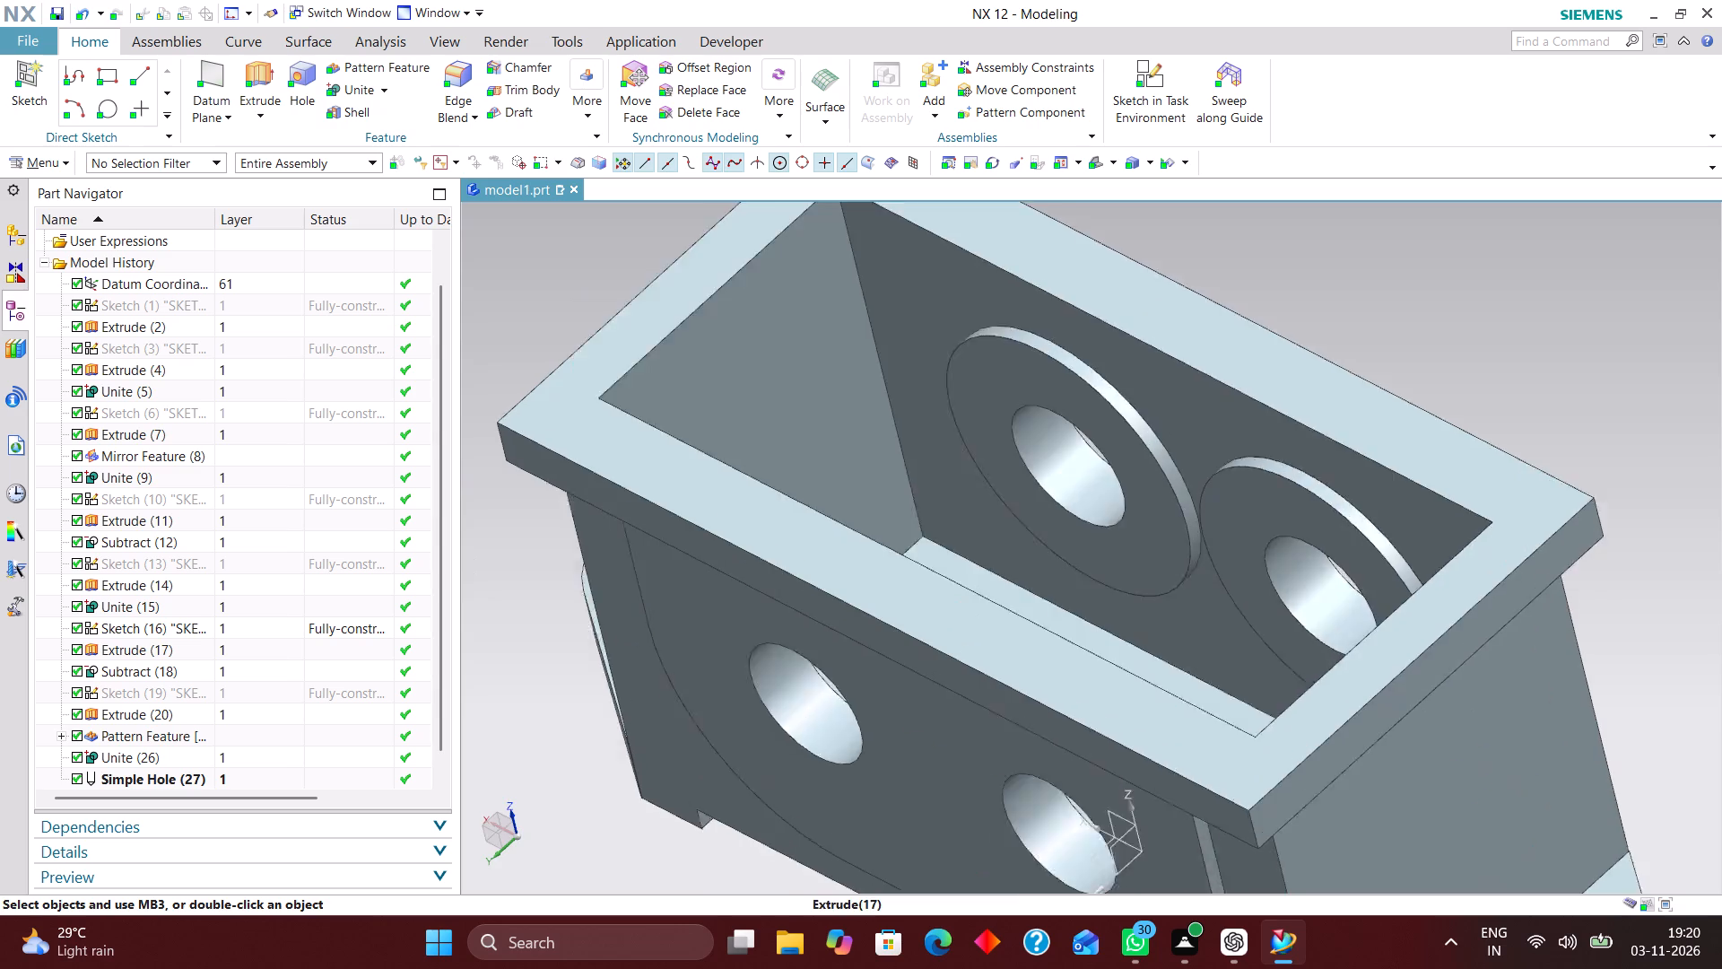
{"action": "middle_click_drag", "start_coordinate": [1434, 418], "coordinate": [1457, 409]}
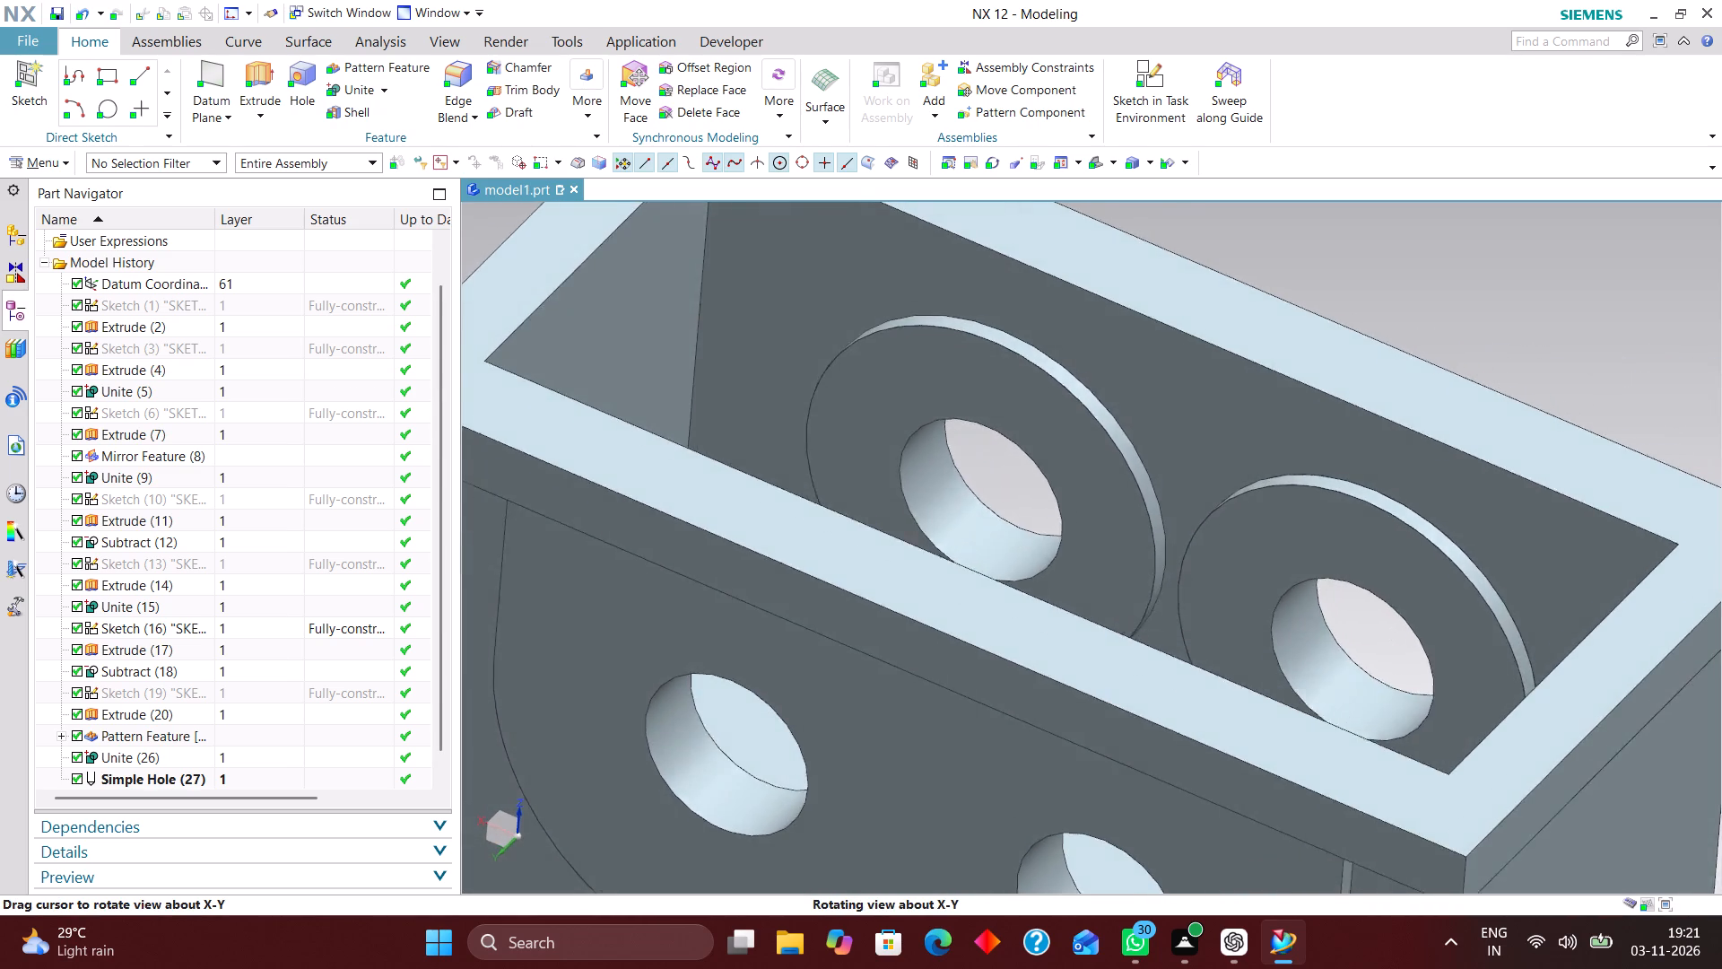
Examine the through holes in the box's outer wall and the discs behind them from several angles.
{"action": "middle_click_drag", "start_coordinate": [1457, 409], "coordinate": [1451, 410]}
{"action": "scroll", "coordinate": [1451, 410], "scroll_direction": "up", "scroll_amount": 1}
{"action": "scroll", "coordinate": [1510, 384], "scroll_direction": "down", "scroll_amount": 1}
{"action": "scroll", "coordinate": [1304, 414], "scroll_direction": "down", "scroll_amount": 2}
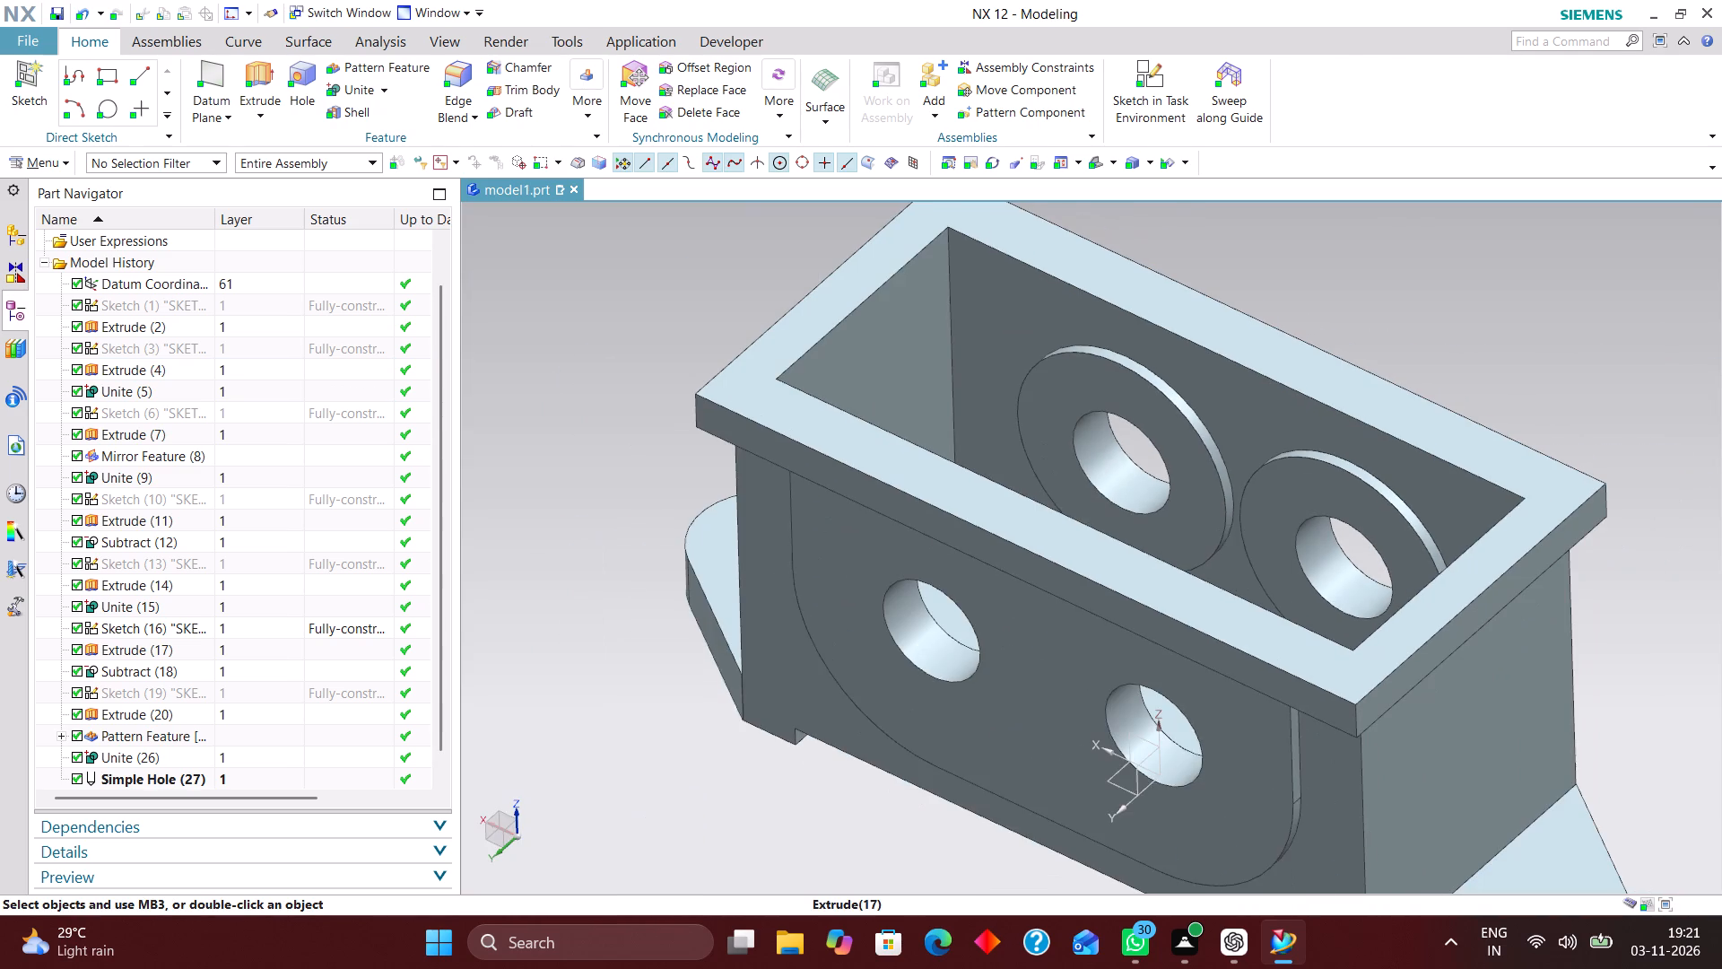
{"action": "middle_click_drag", "start_coordinate": [1038, 639], "coordinate": [1093, 608]}
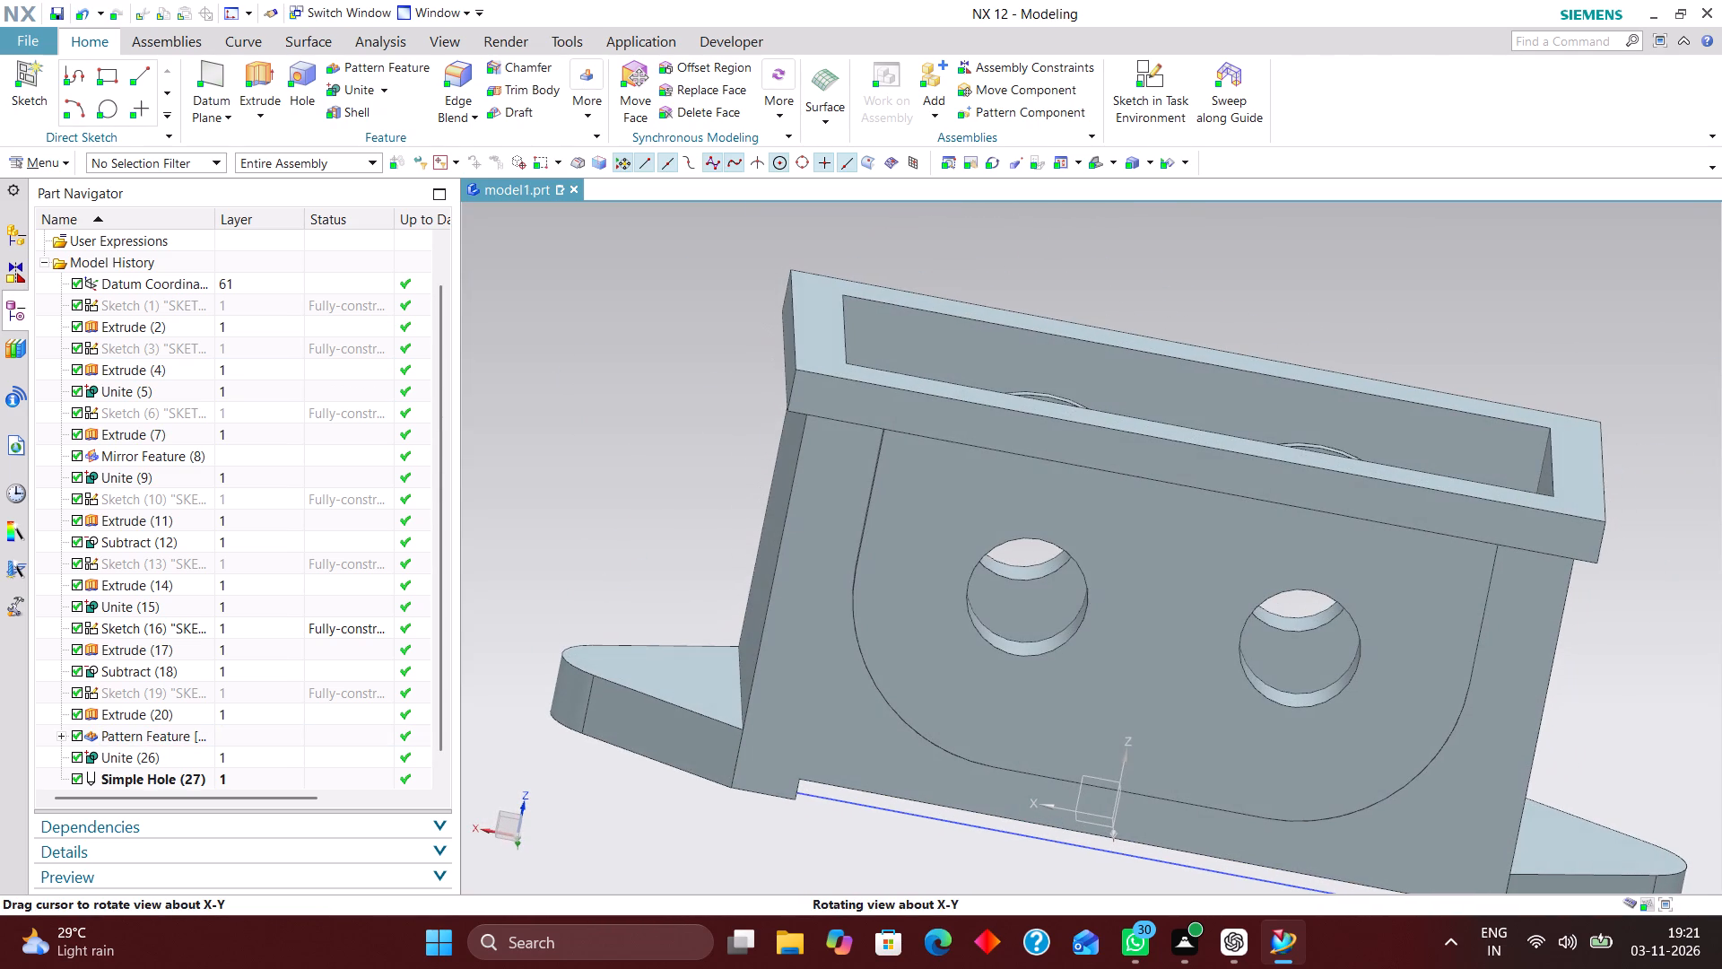
{"action": "middle_click_drag", "start_coordinate": [1093, 608], "coordinate": [1090, 608]}
{"action": "scroll", "coordinate": [1188, 615], "scroll_direction": "up", "scroll_amount": 2}
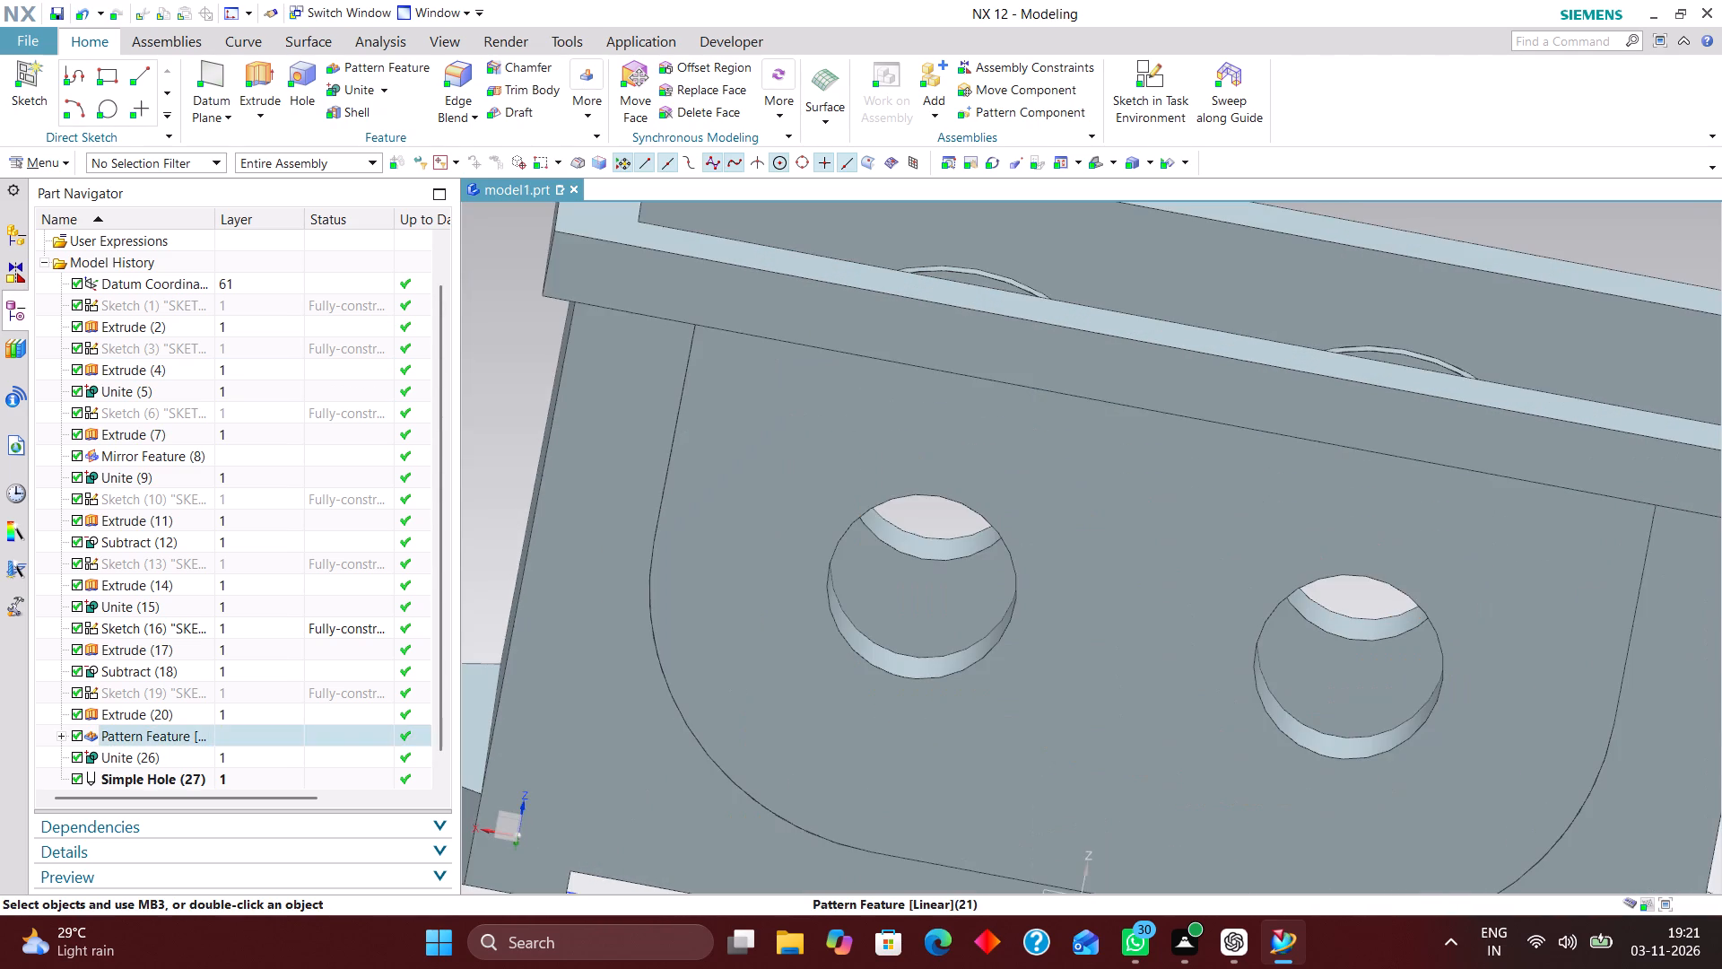
{"action": "scroll", "coordinate": [1165, 570], "scroll_direction": "down", "scroll_amount": 3}
Start a Hole feature on the rounded front wall face and place four sketch points above, below and on both sides of the left through hole.
{"action": "right_click_drag", "start_coordinate": [1409, 306], "coordinate": [1223, 311]}
{"action": "scroll", "coordinate": [1108, 552], "scroll_direction": "up", "scroll_amount": 1}
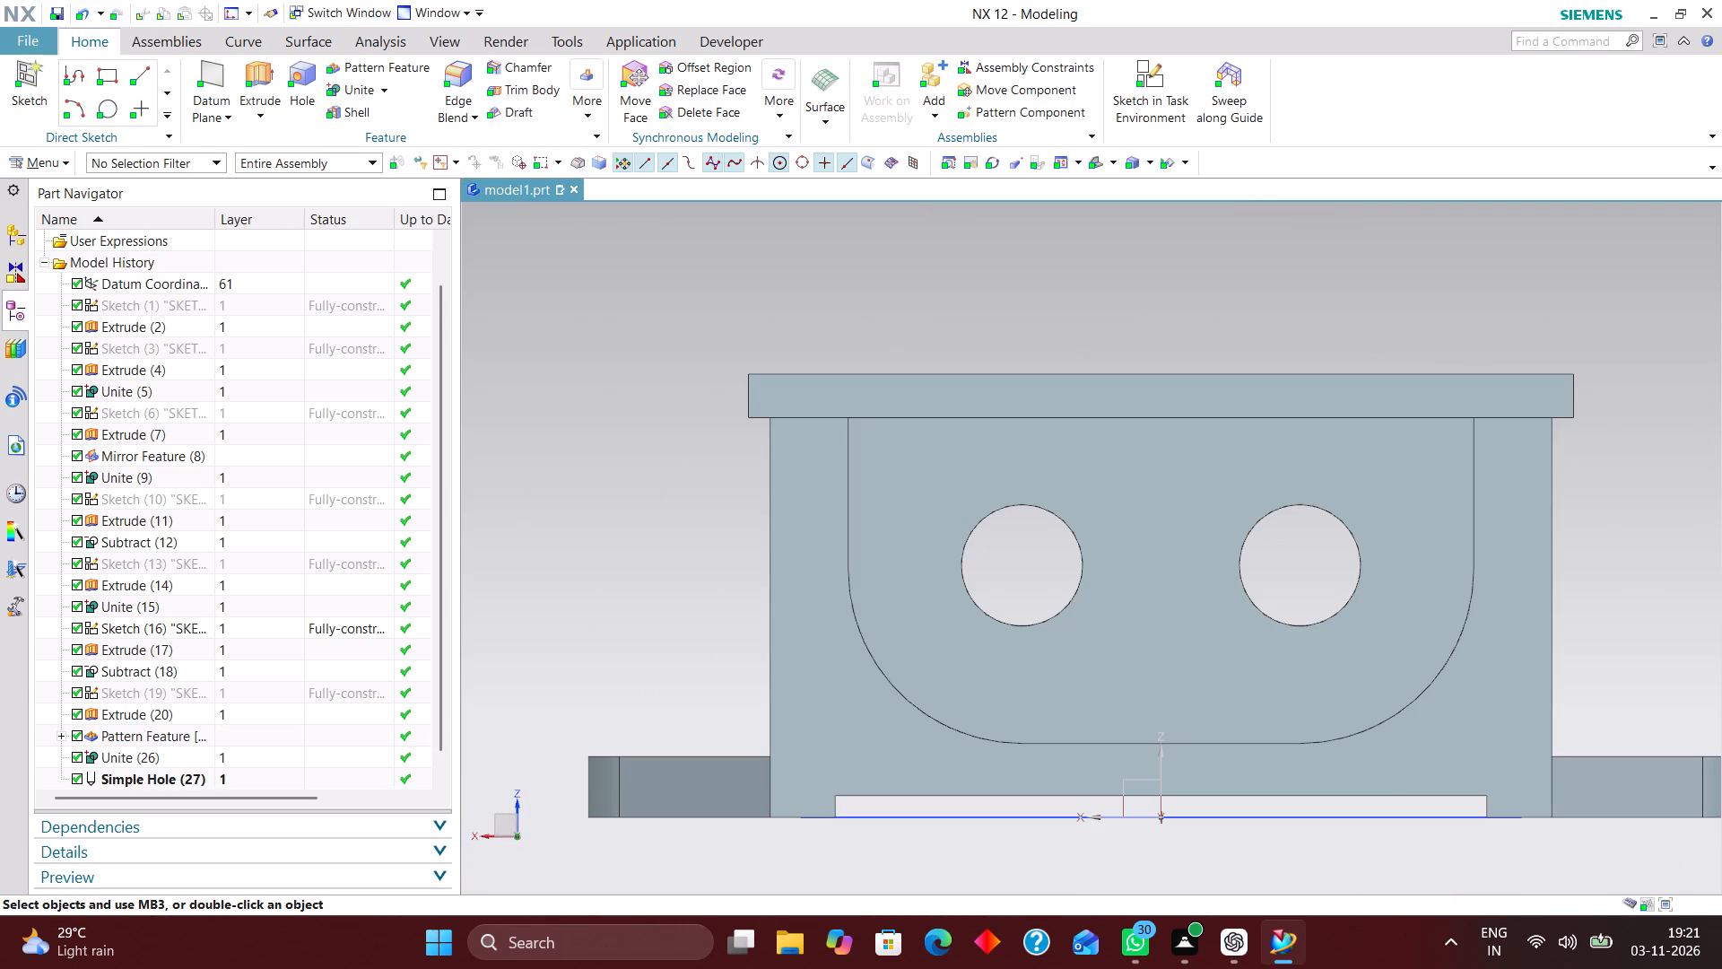
{"action": "left_click", "coordinate": [300, 76]}
{"action": "scroll", "coordinate": [1023, 517], "scroll_direction": "up", "scroll_amount": 2}
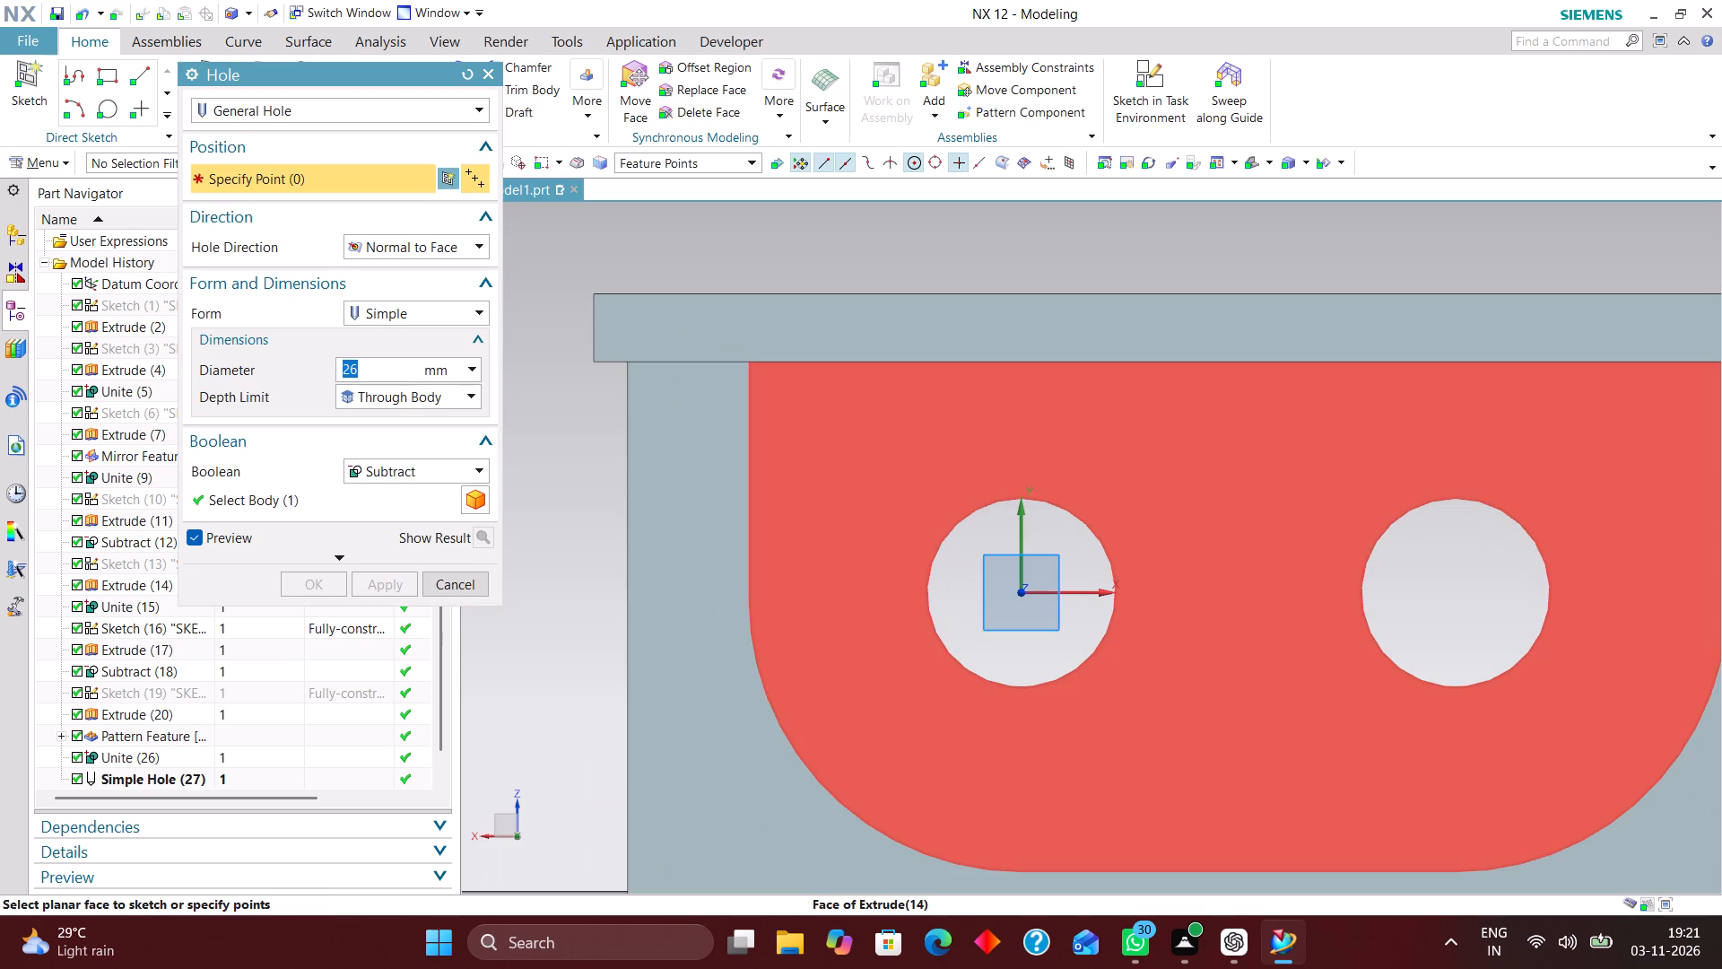
{"action": "left_click", "coordinate": [1016, 441]}
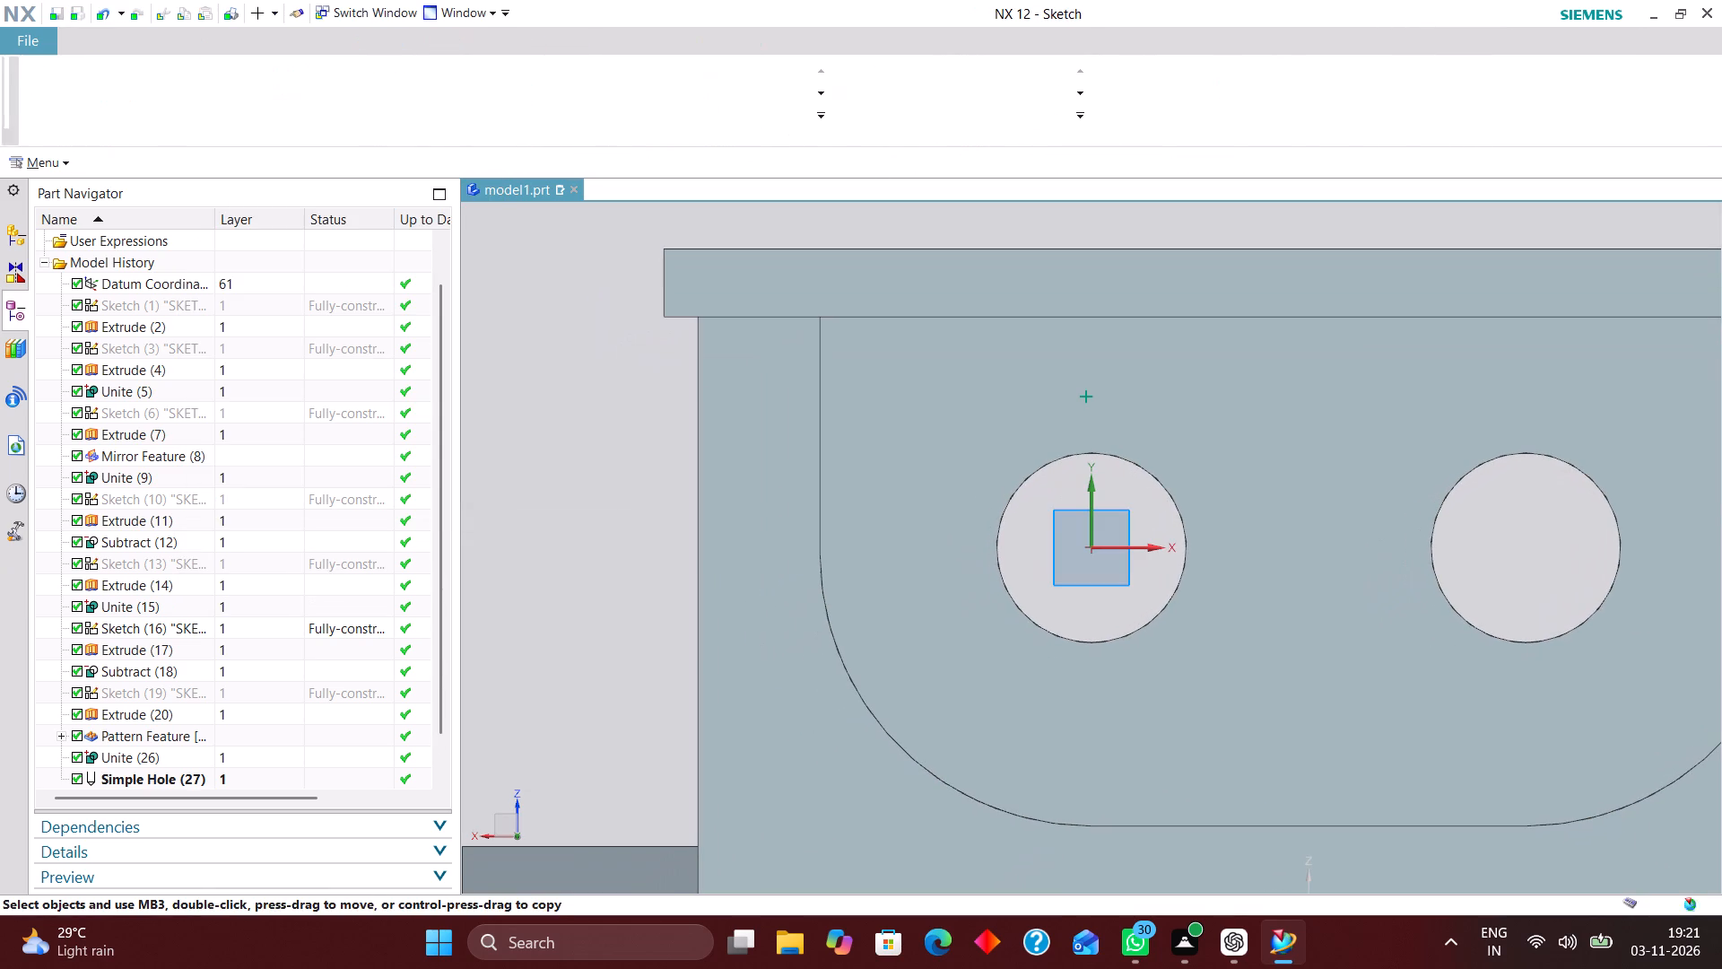
{"action": "left_click", "coordinate": [1081, 706]}
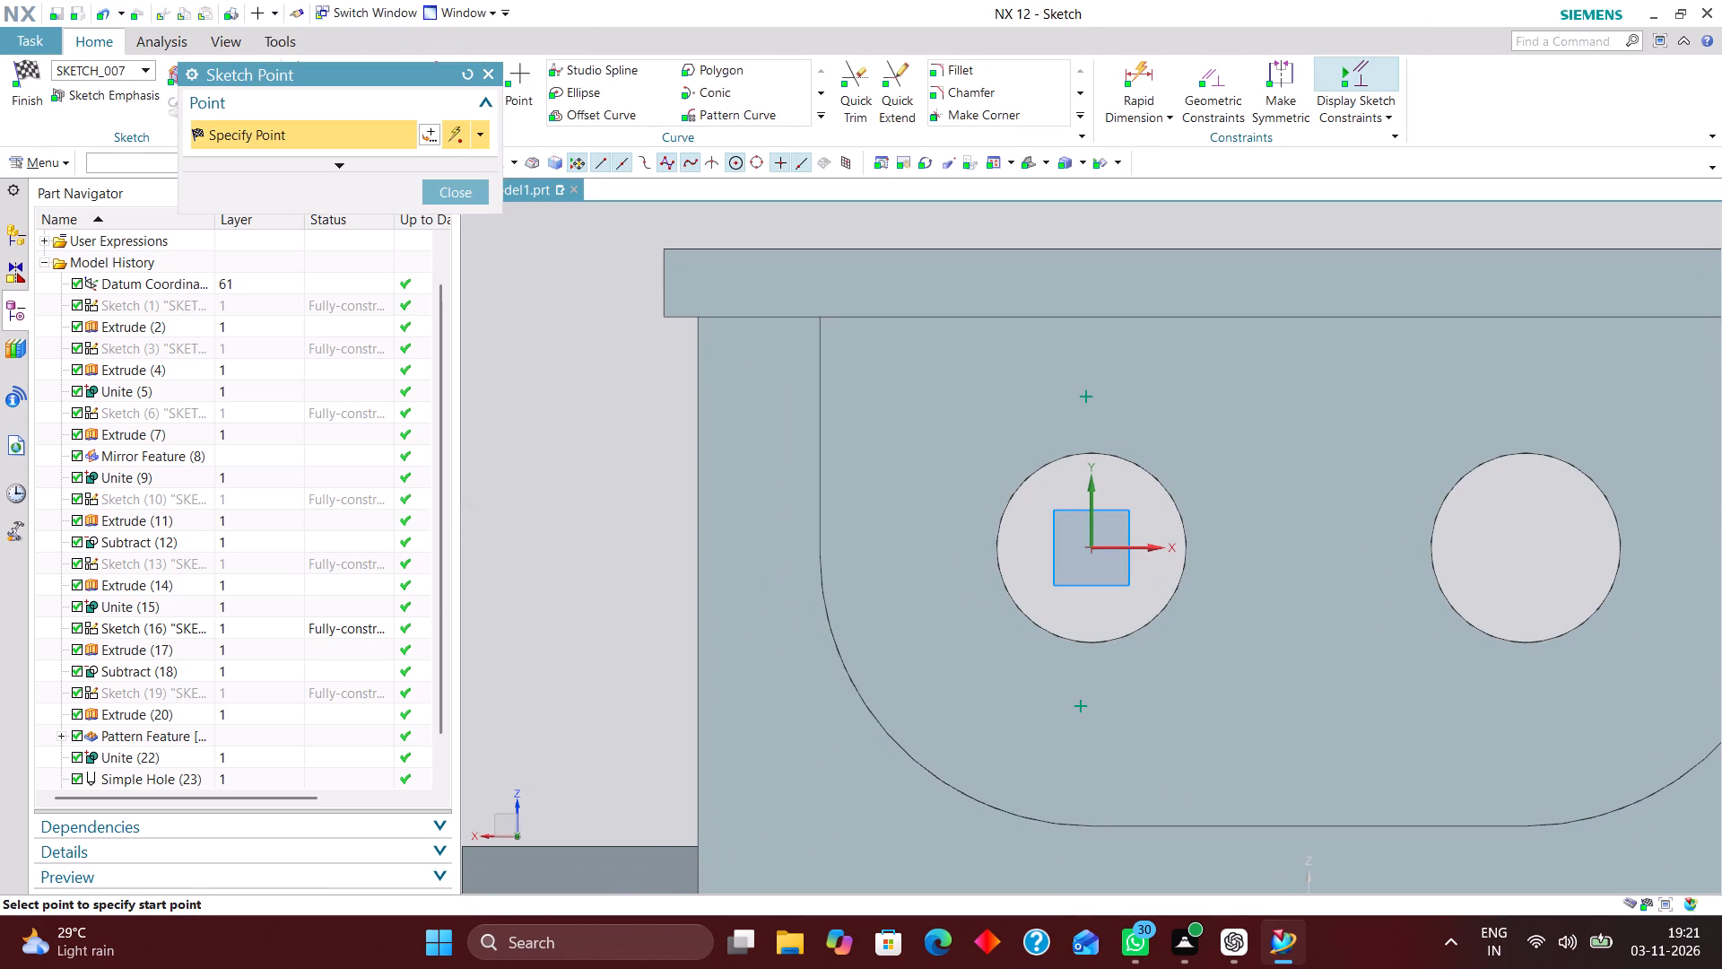
{"action": "left_click", "coordinate": [1256, 544]}
{"action": "left_click", "coordinate": [941, 537]}
{"action": "left_click", "coordinate": [485, 76]}
Sketch a reference circle centred on the left through hole, running close to the four points.
{"action": "left_click", "coordinate": [482, 87]}
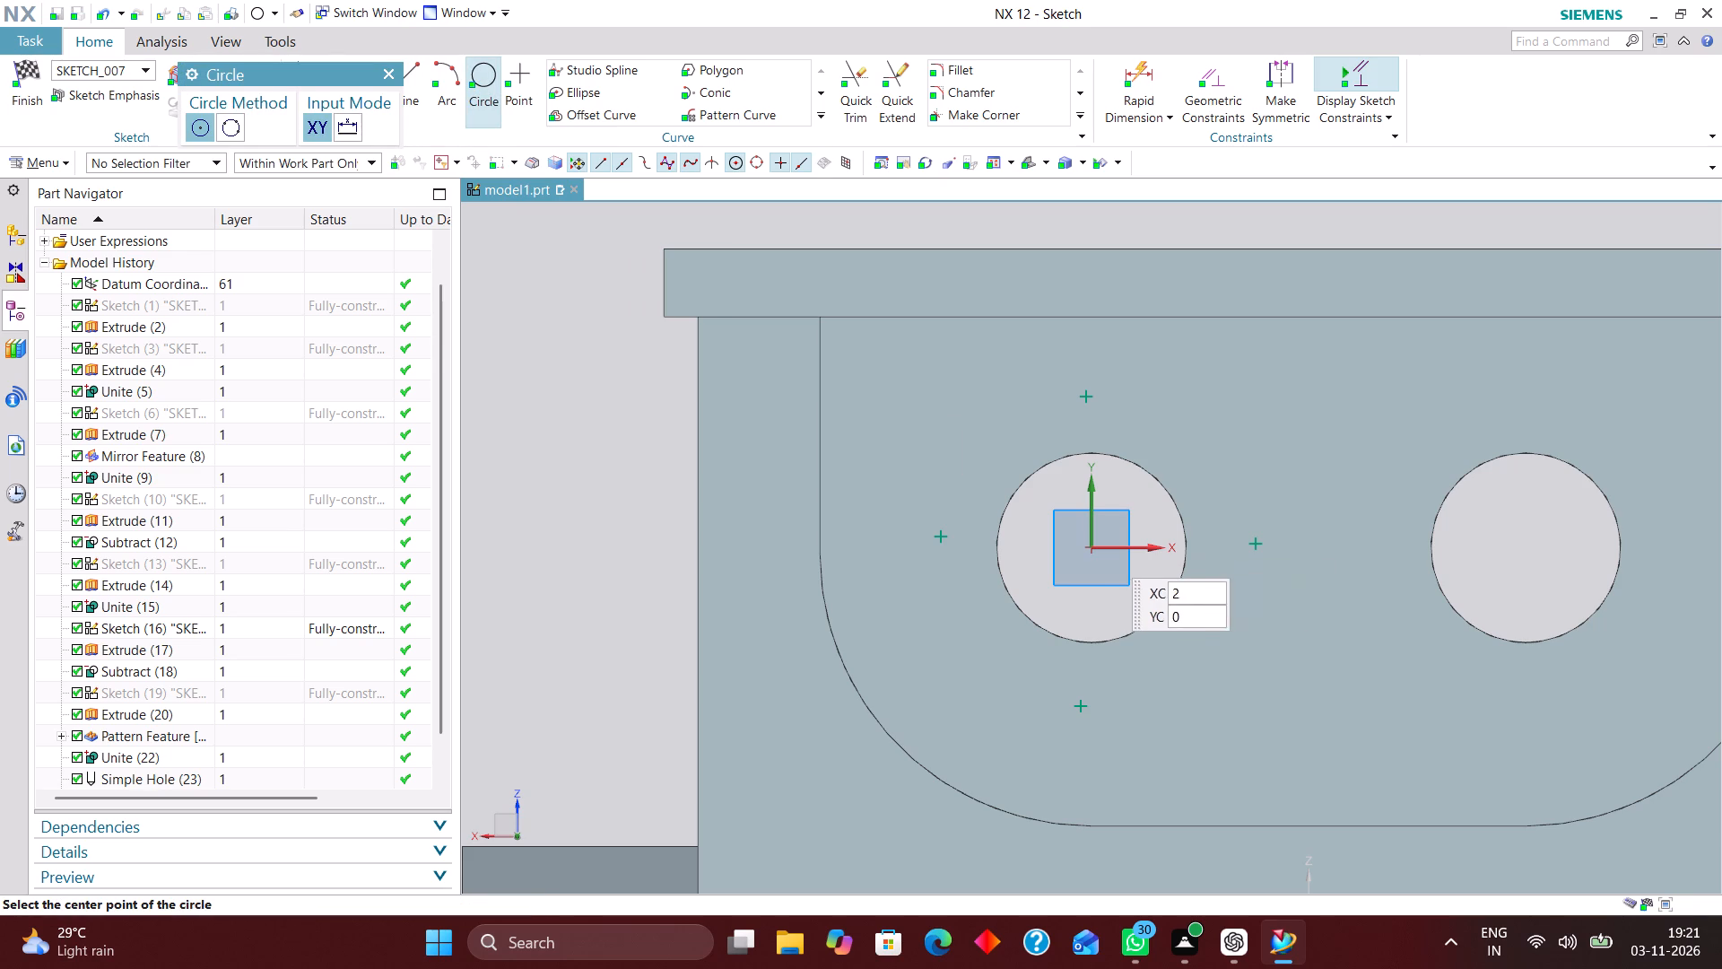
{"action": "left_click", "coordinate": [1089, 546]}
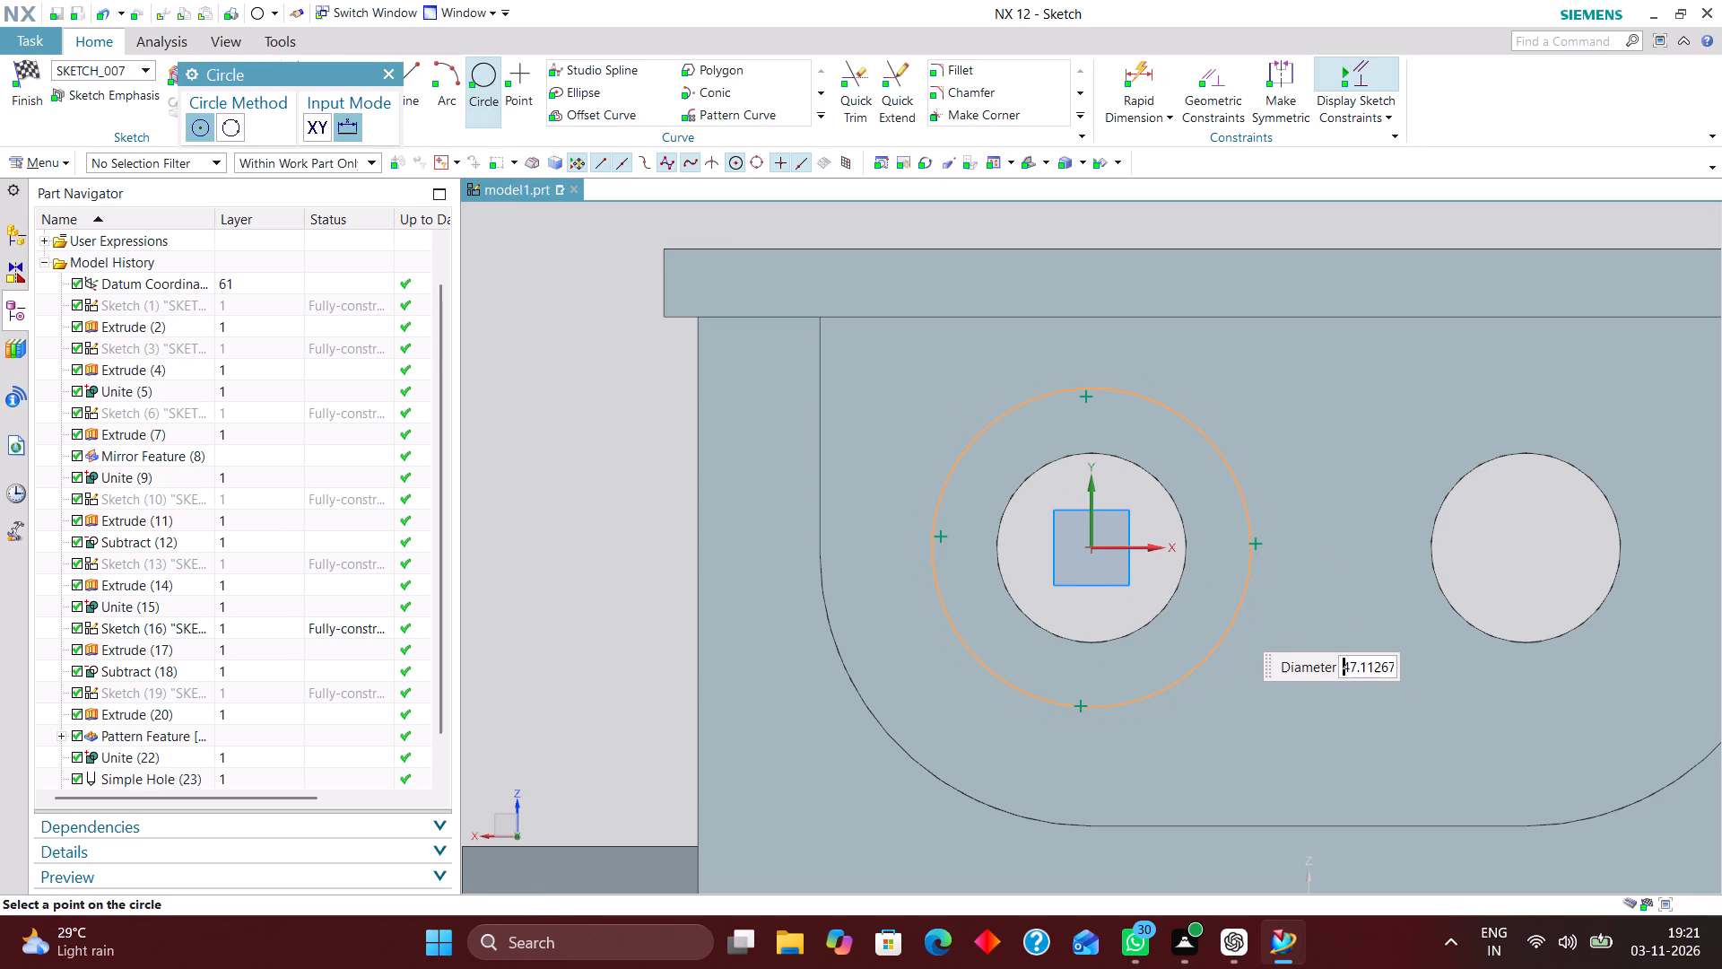
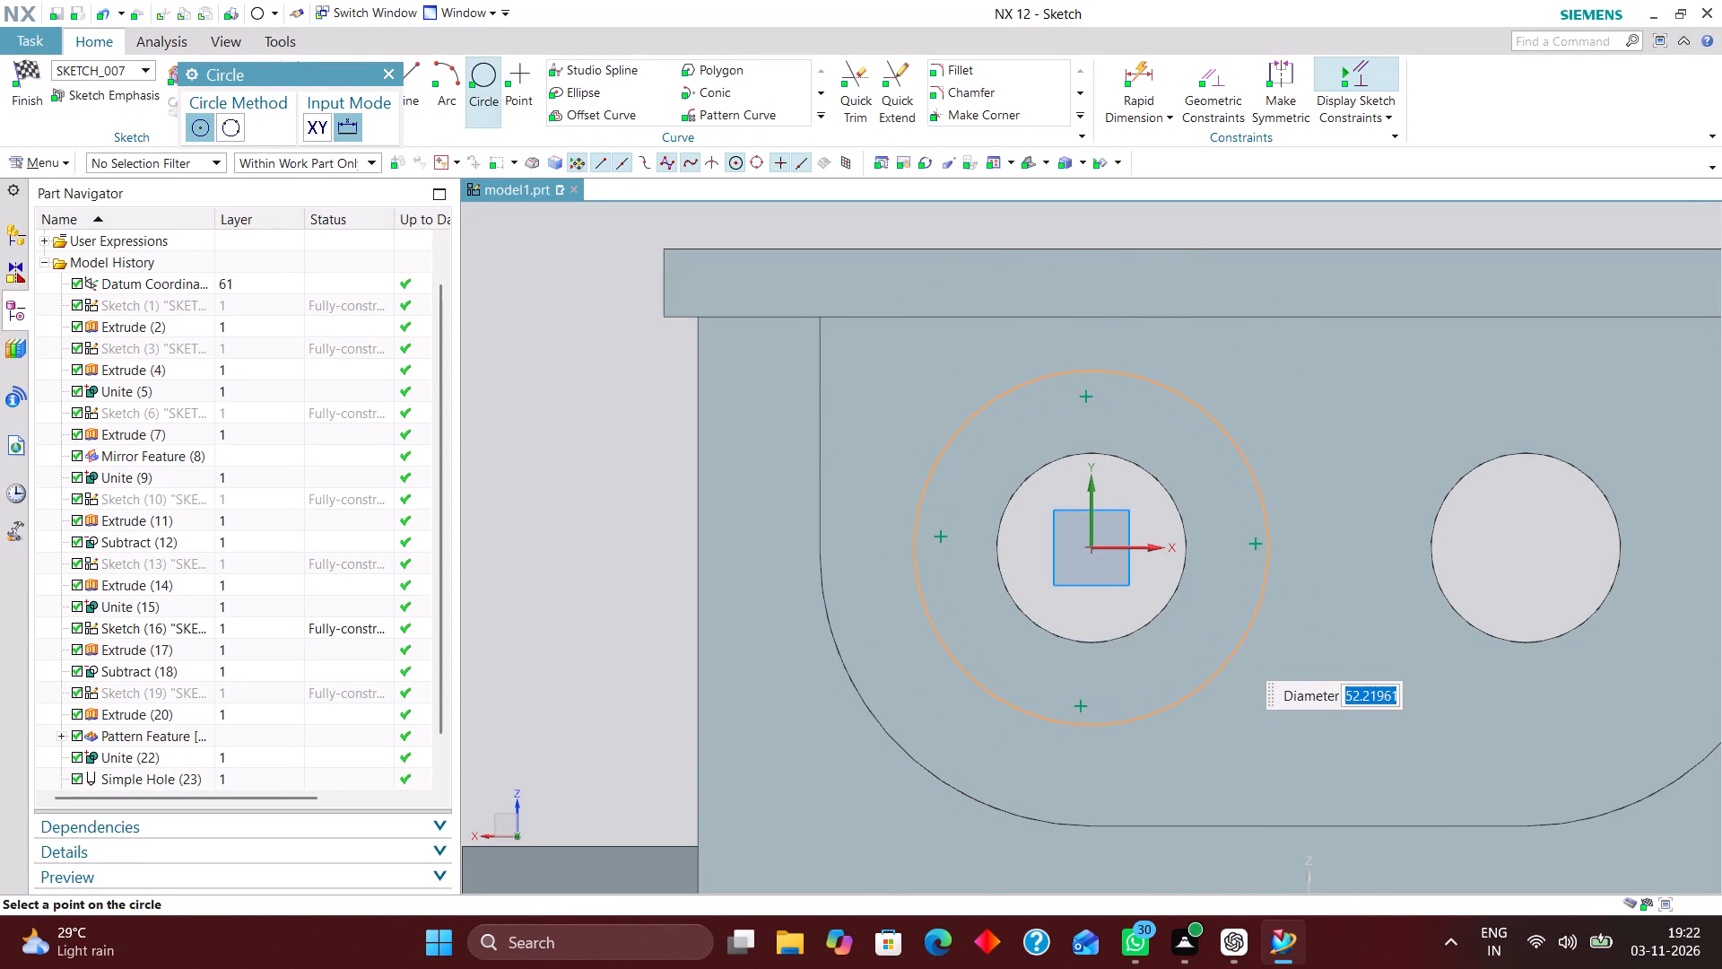
Set the circle around the left through hole to a diameter of 47 mm and convert it to reference geometry.
{"action": "type", "text": "47"}
{"action": "key", "text": "Return"}
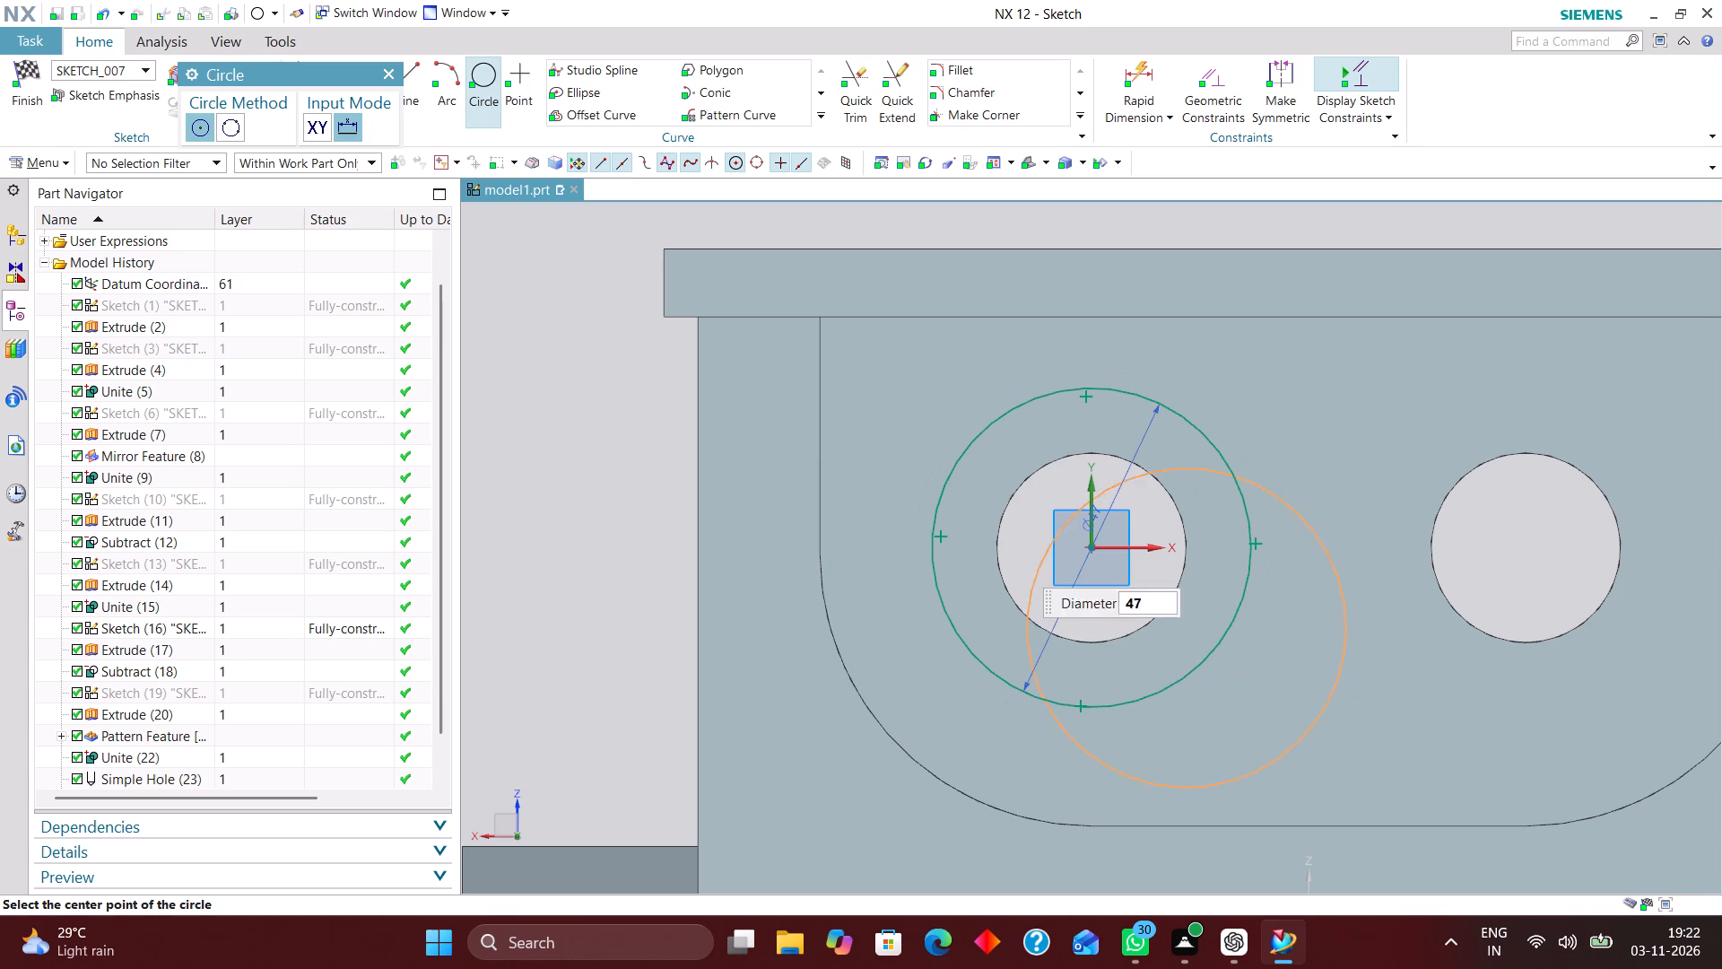
{"action": "left_click", "coordinate": [386, 65]}
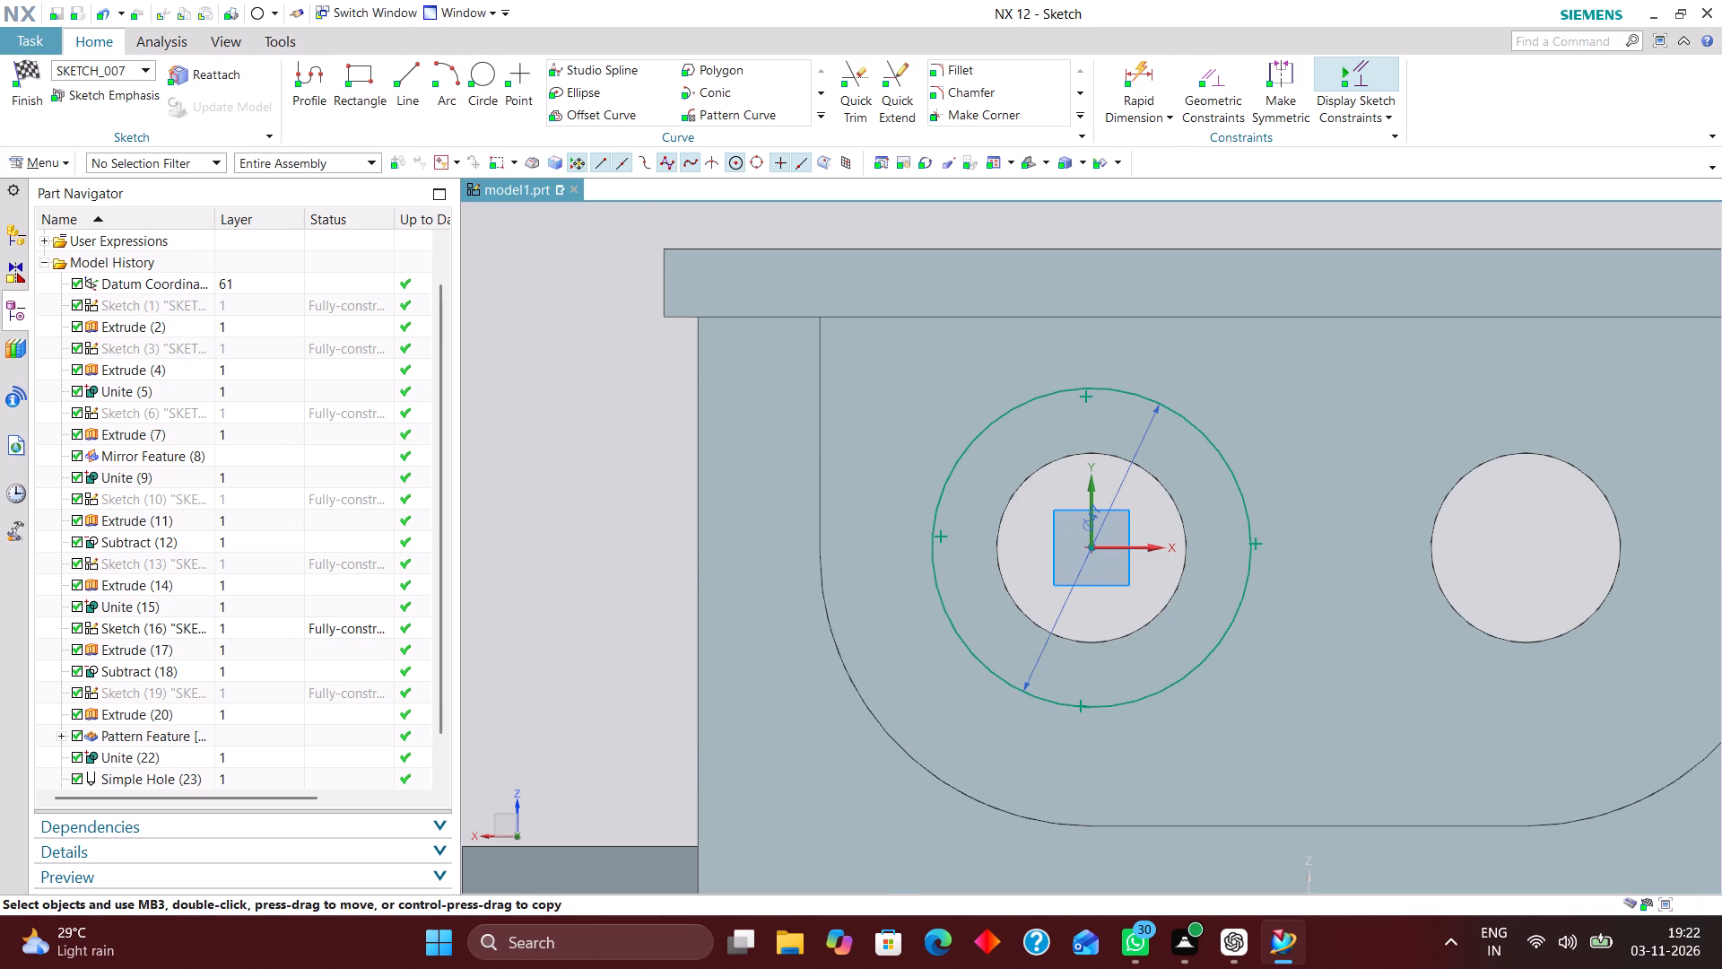
{"action": "right_click_drag", "start_coordinate": [1248, 511], "coordinate": [1380, 628]}
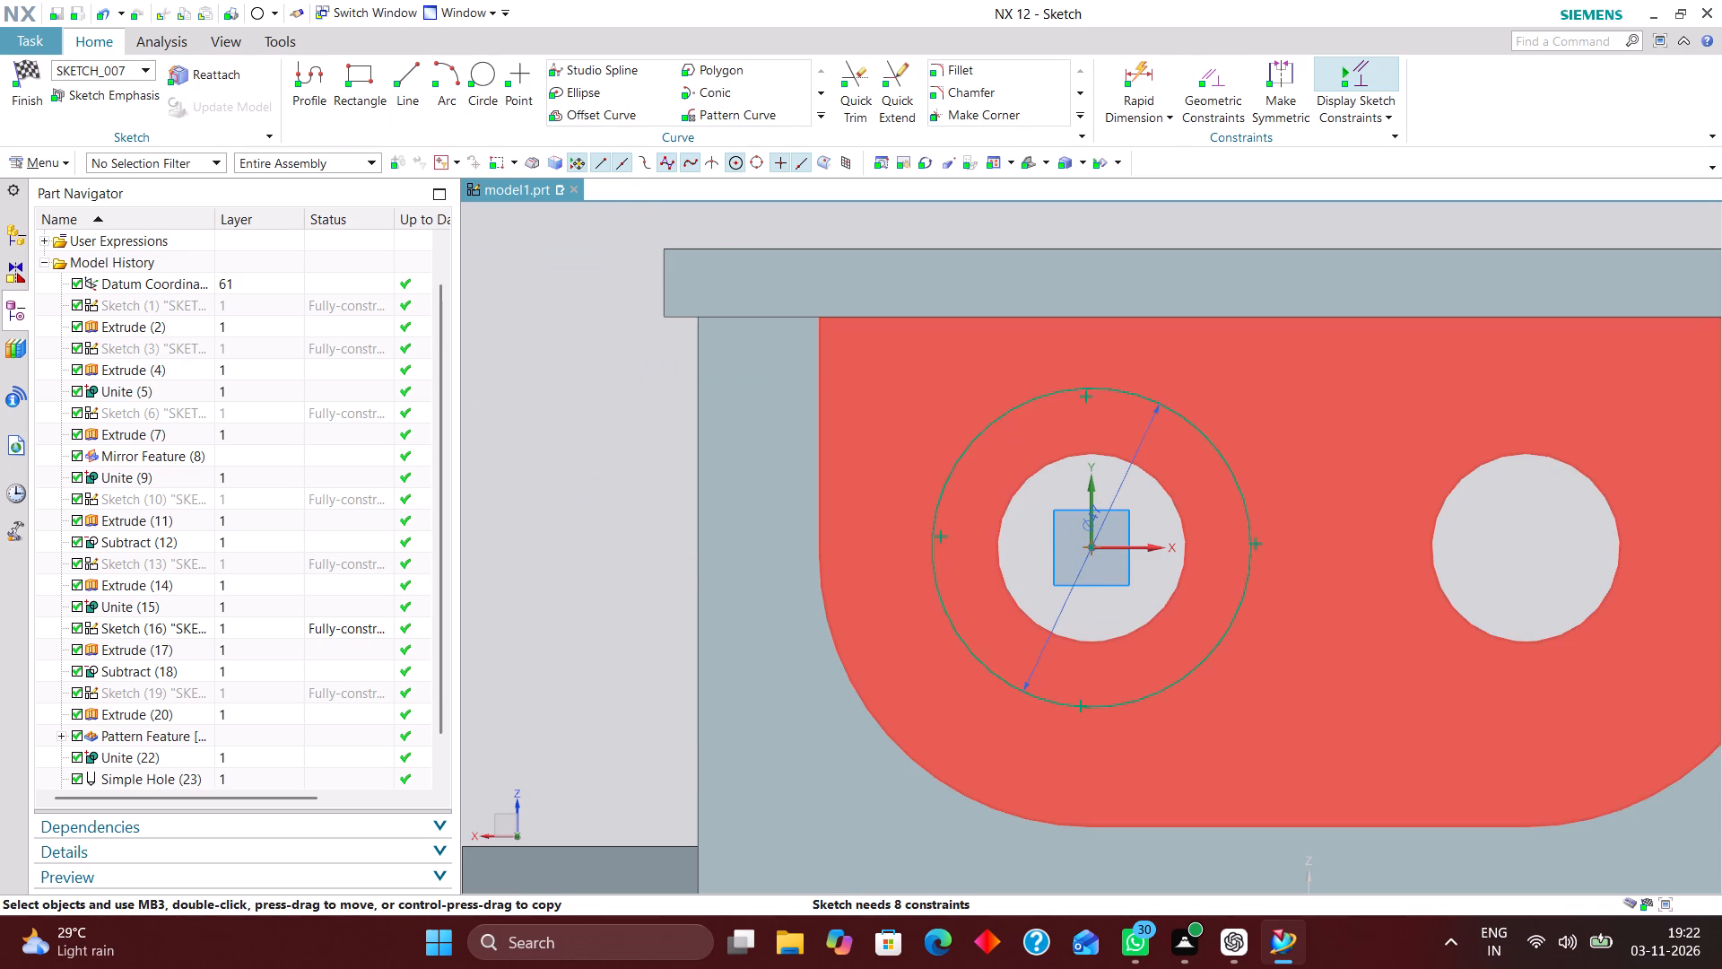
{"action": "right_click_drag", "start_coordinate": [1242, 496], "coordinate": [1337, 613]}
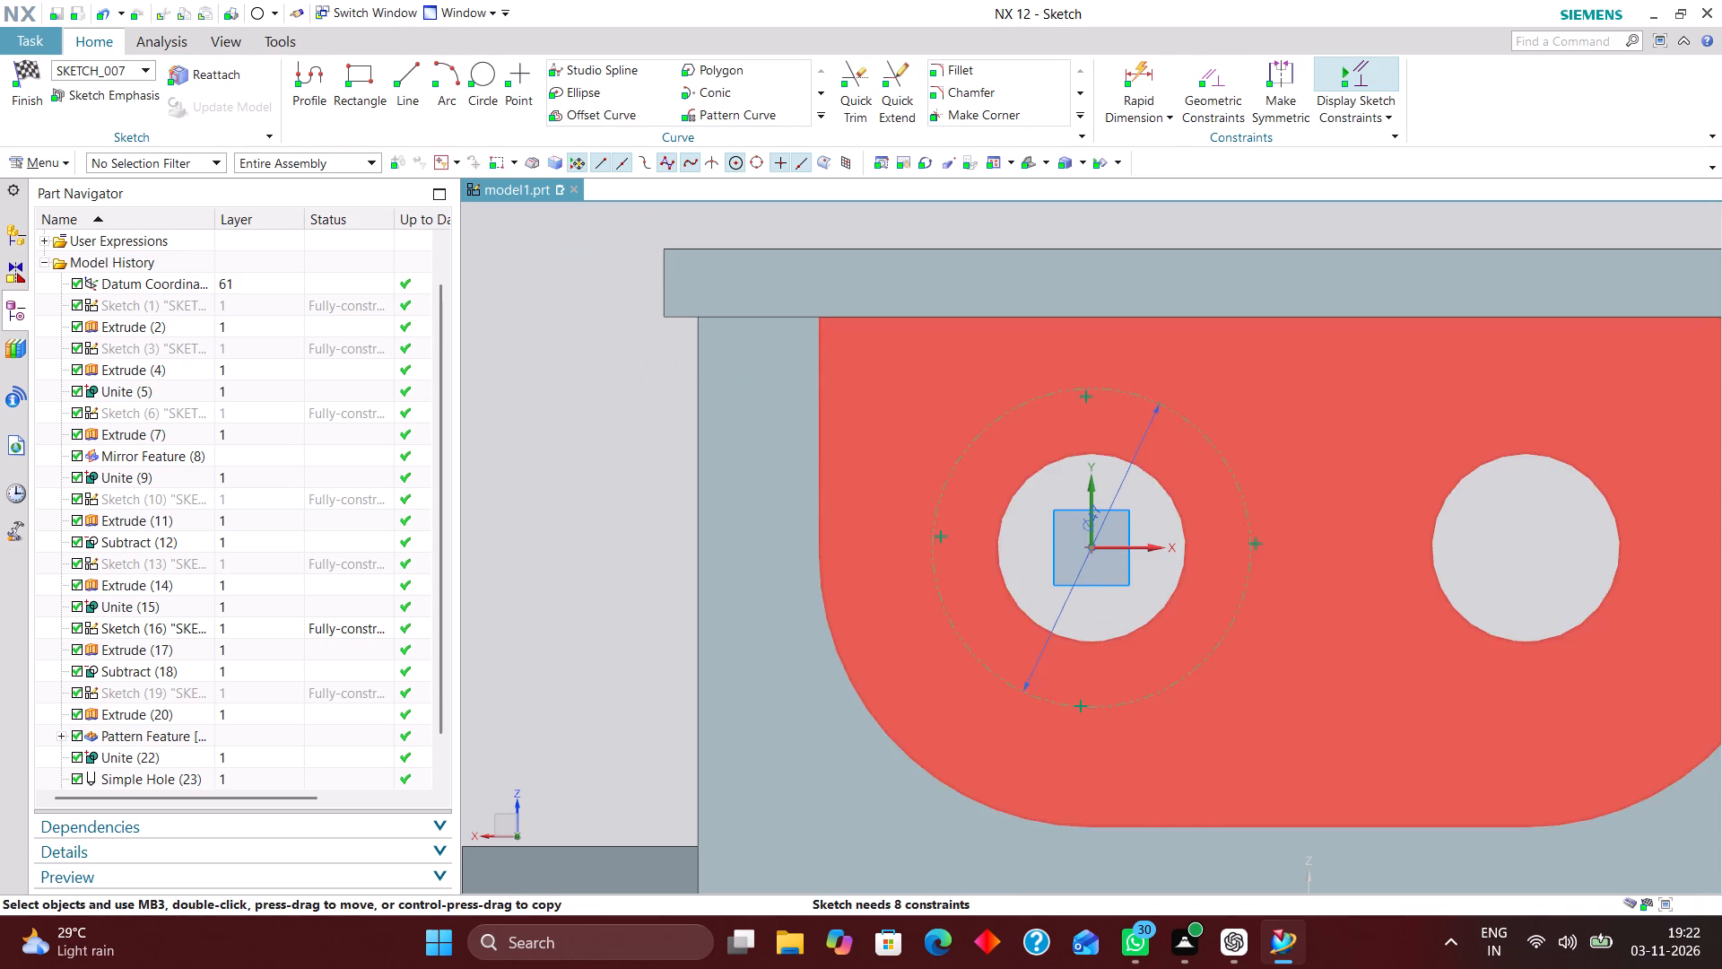
Constrain the sketch points above and to the right of the left through hole to lie on the reference circle.
{"action": "left_click", "coordinate": [1214, 73]}
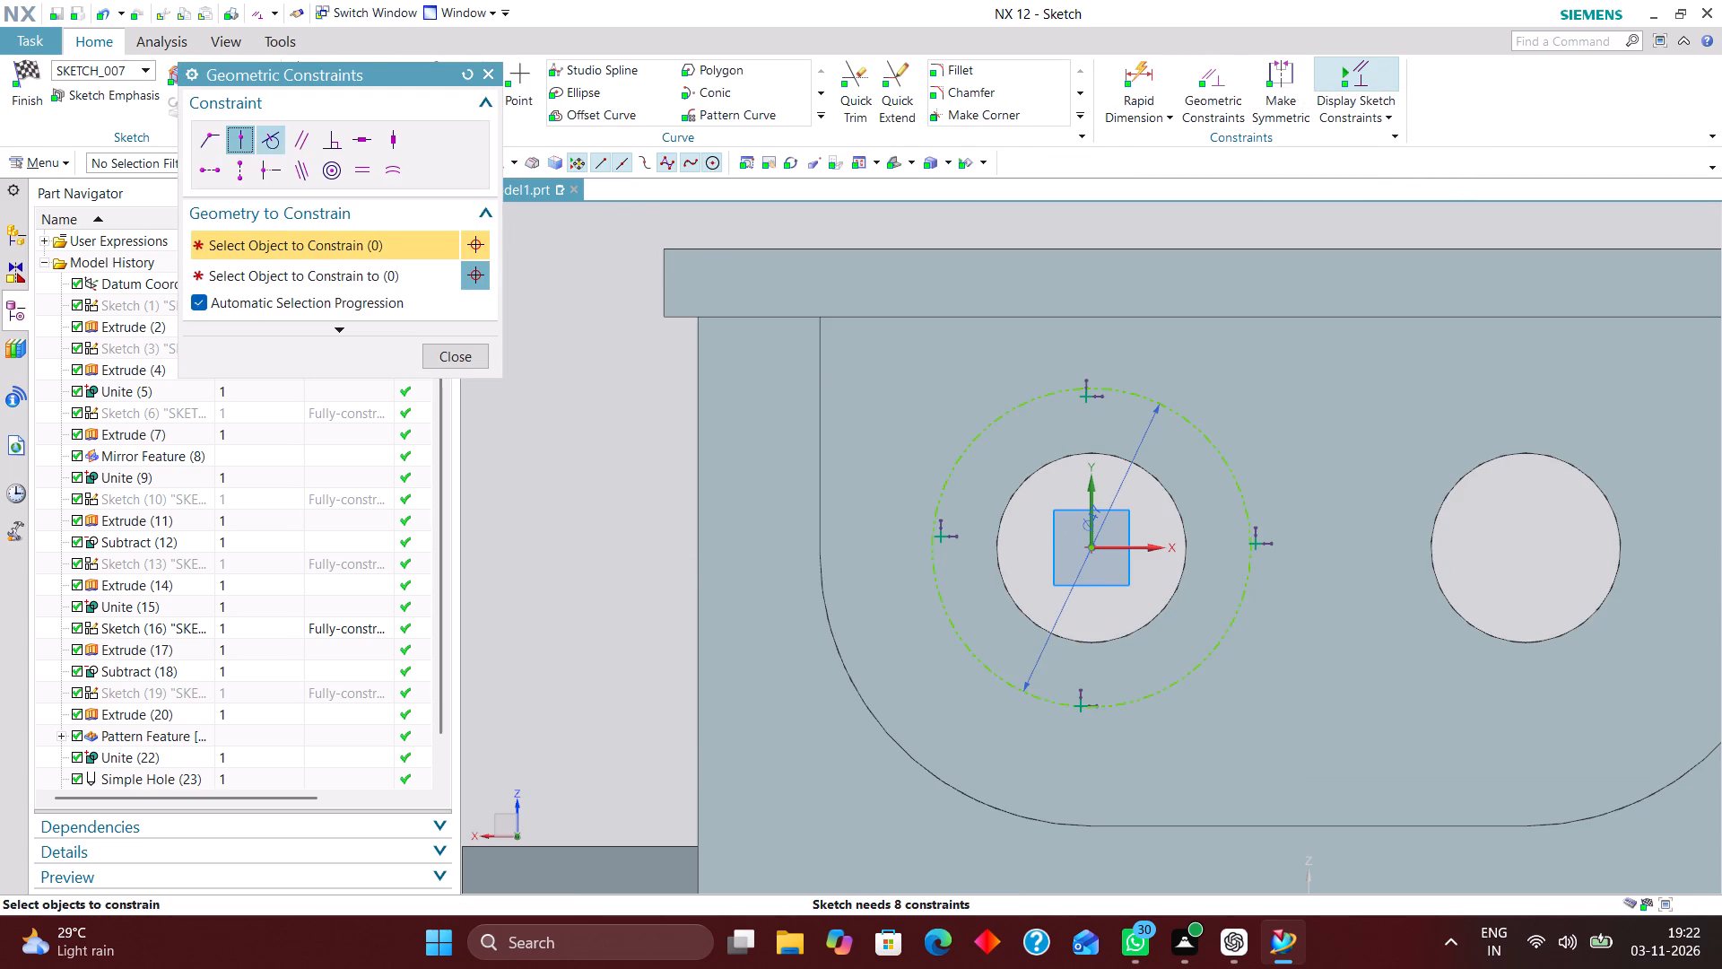
{"action": "scroll", "coordinate": [1094, 423], "scroll_direction": "up", "scroll_amount": 3}
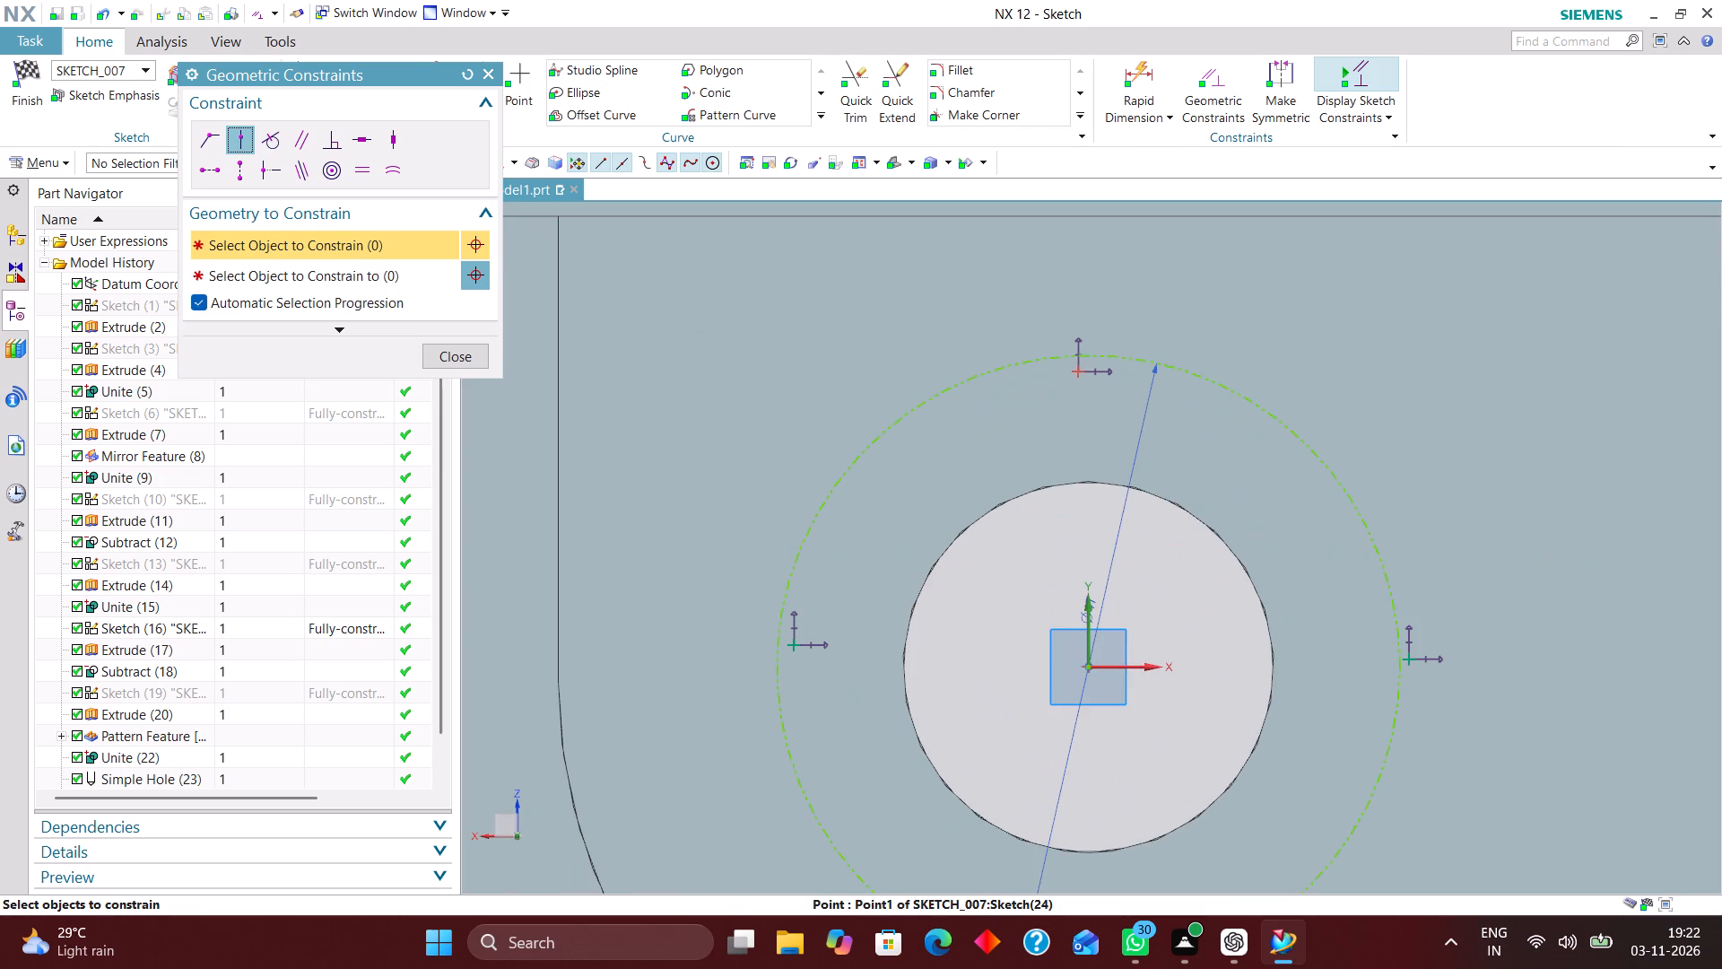
{"action": "left_click", "coordinate": [1079, 373]}
{"action": "left_click", "coordinate": [1170, 370]}
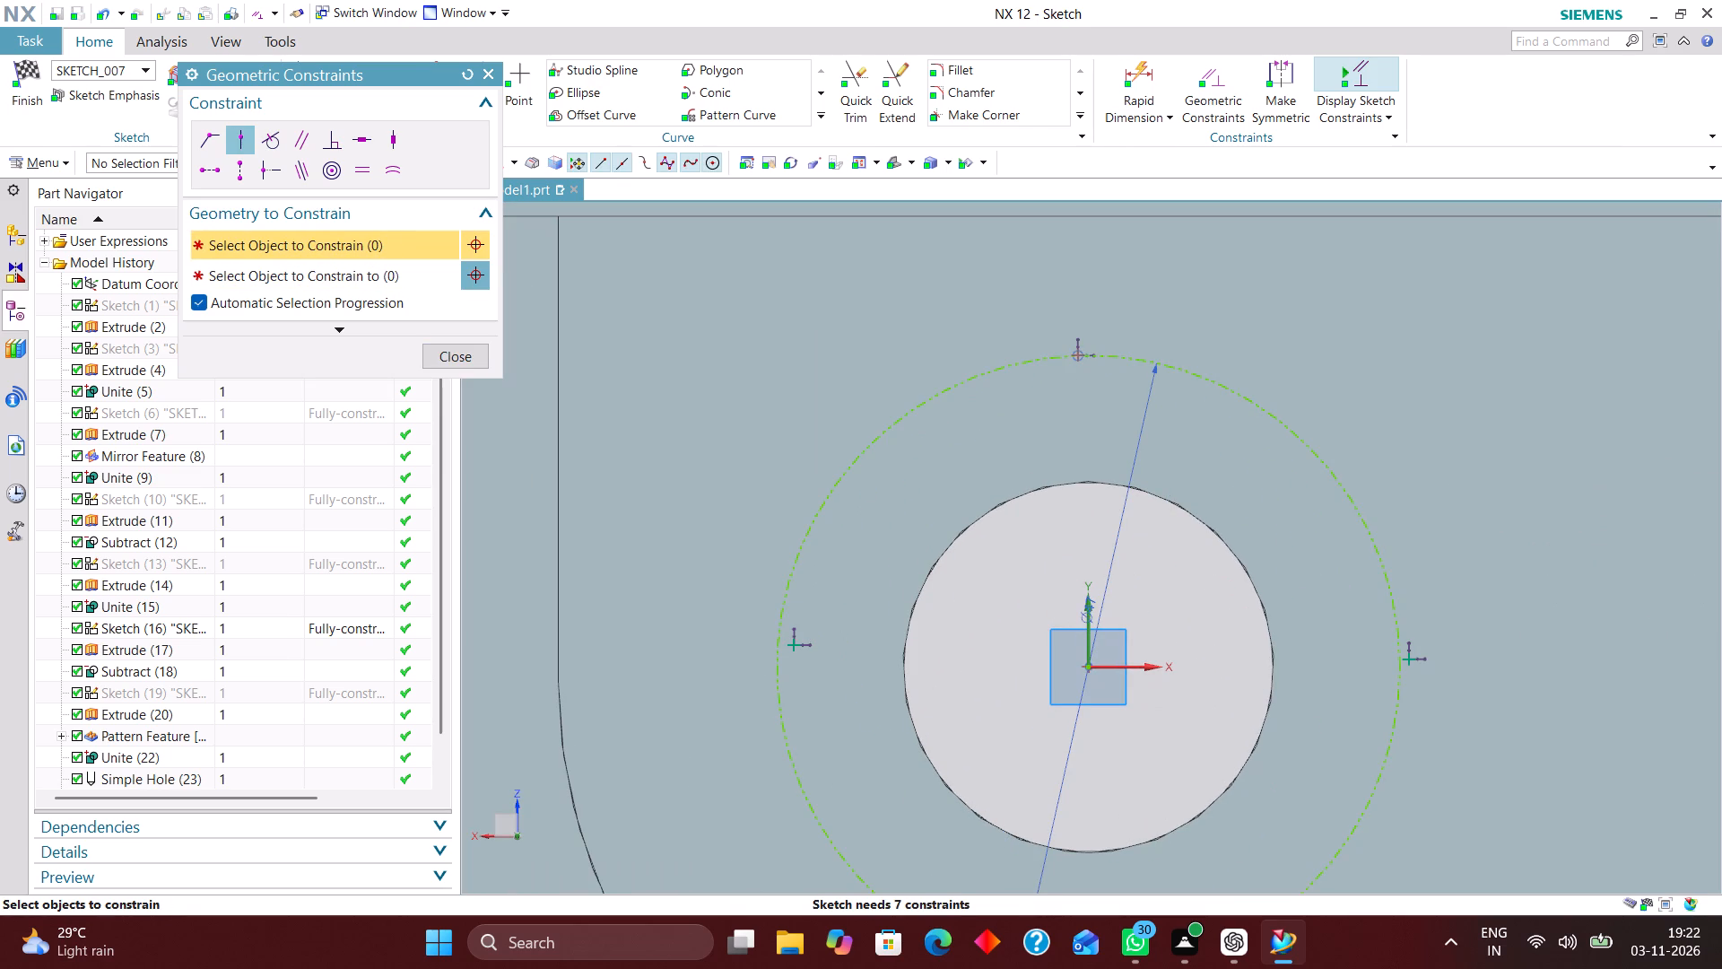
{"action": "left_click", "coordinate": [1413, 659]}
{"action": "left_click", "coordinate": [1401, 703]}
Constrain the sketch points below and to the left of the hole to lie on the same reference circle.
{"action": "scroll", "coordinate": [1357, 461], "scroll_direction": "down", "scroll_amount": 2}
{"action": "scroll", "coordinate": [1167, 815], "scroll_direction": "up", "scroll_amount": 4}
{"action": "left_click", "coordinate": [1180, 755]}
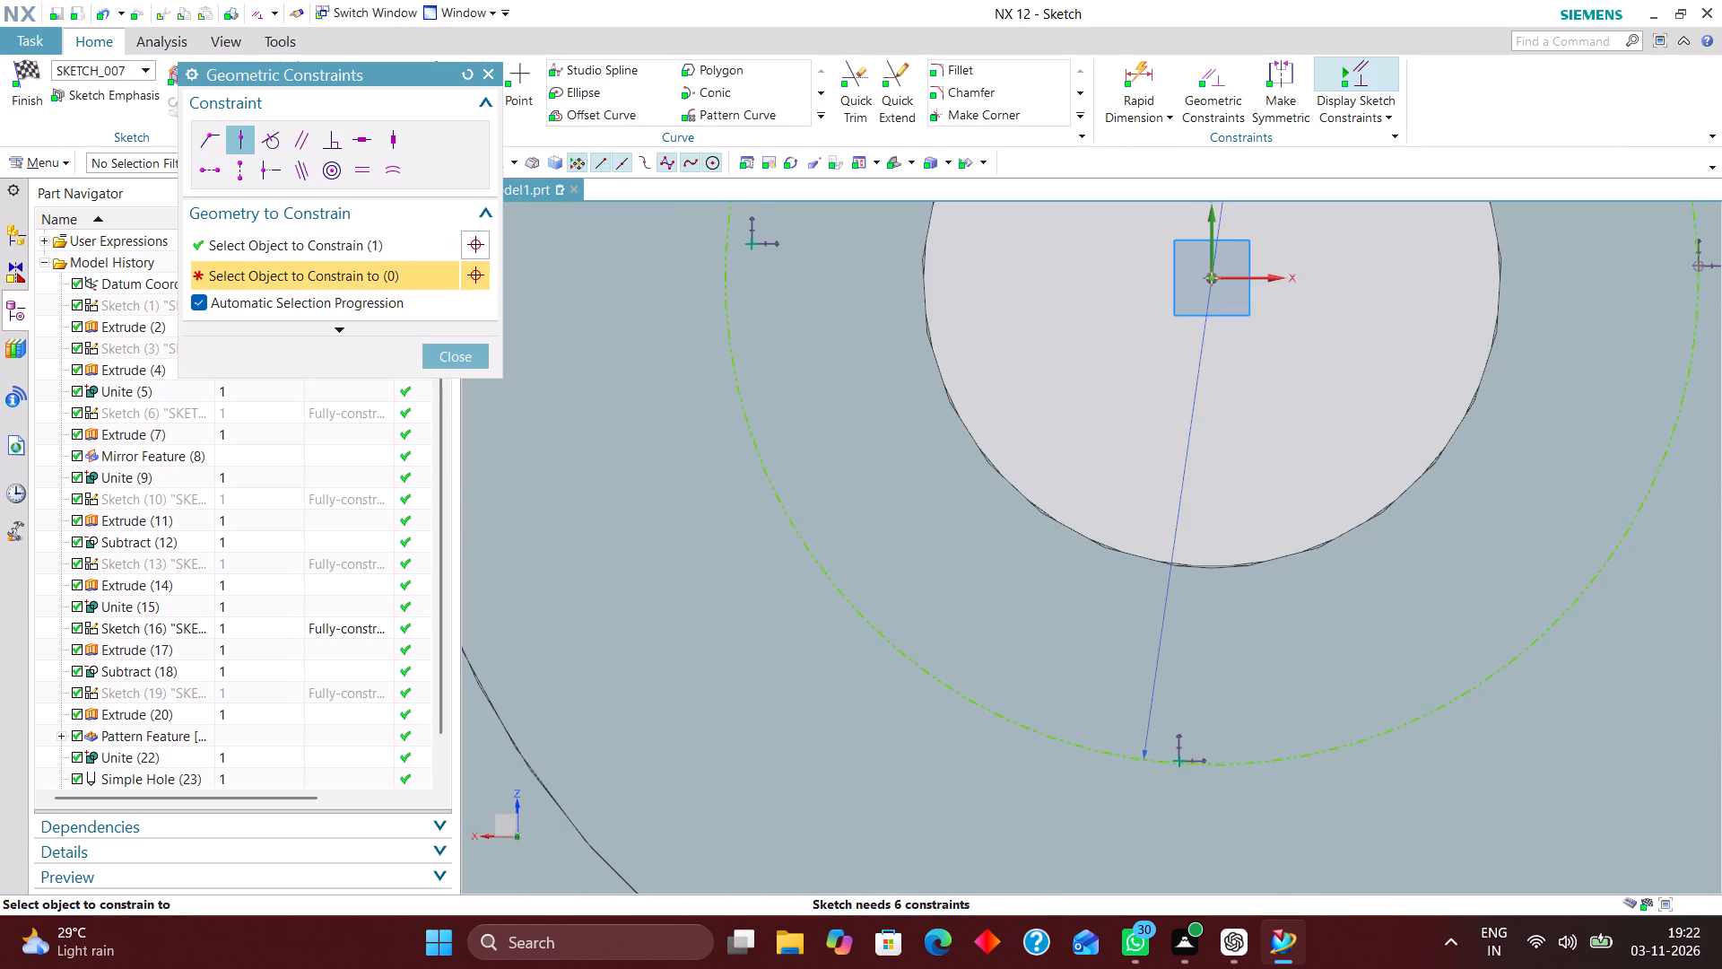
{"action": "left_click", "coordinate": [486, 69]}
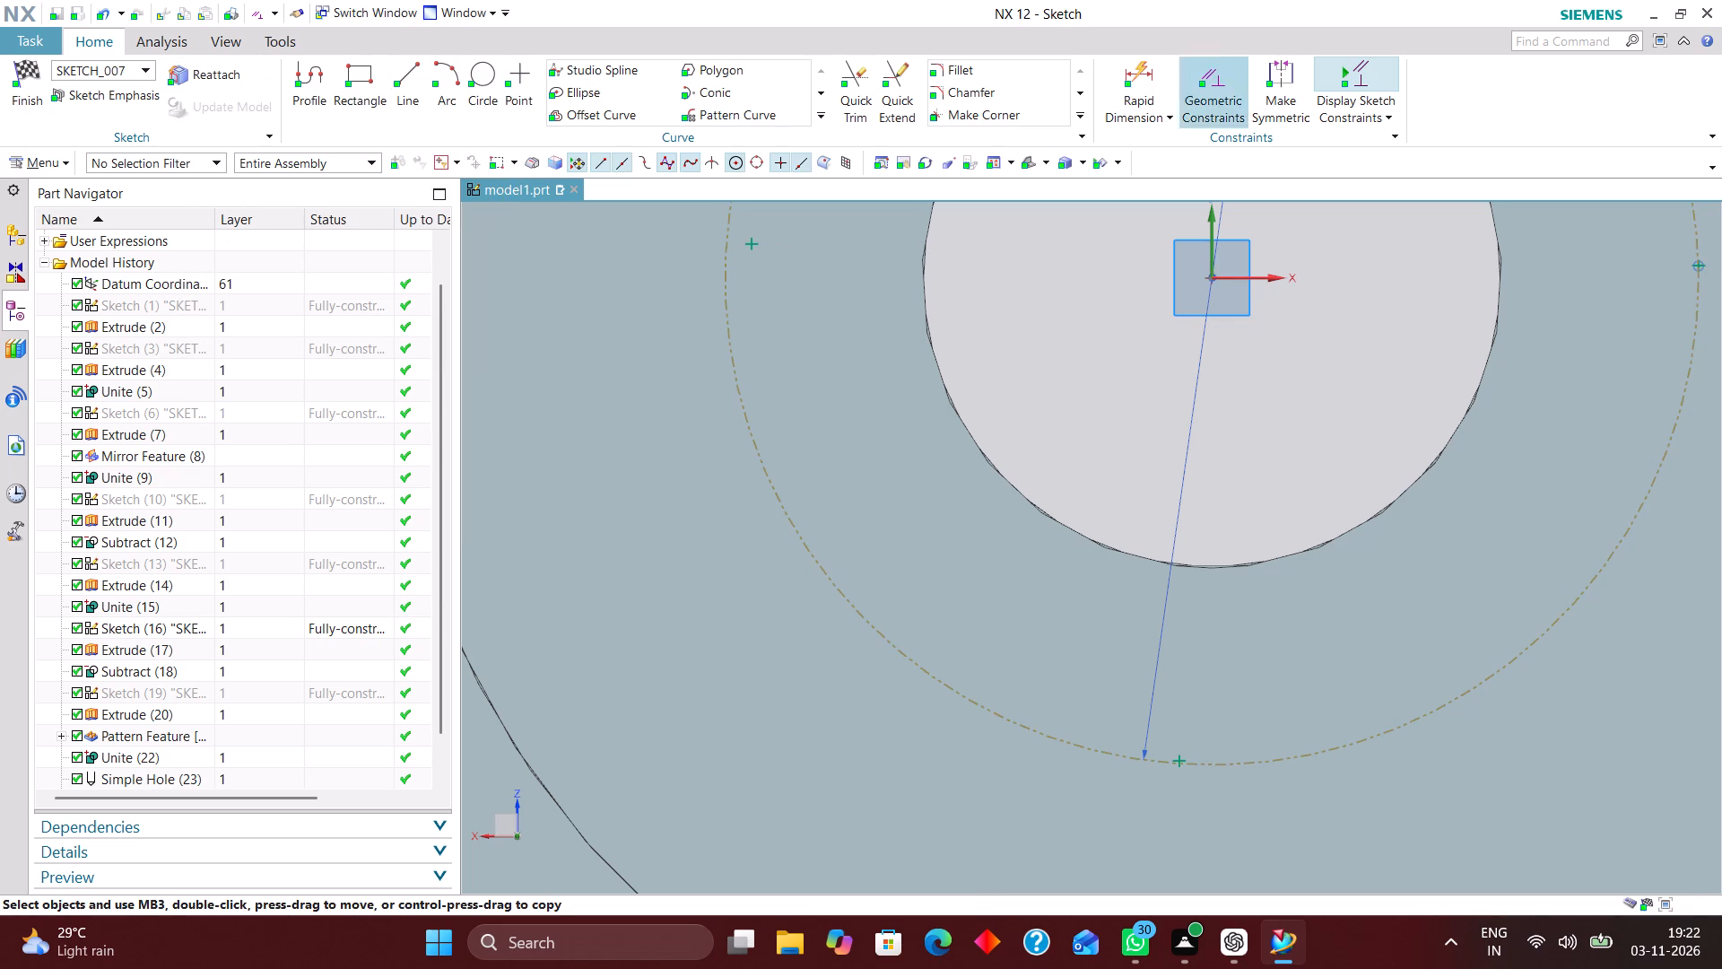
{"action": "left_click", "coordinate": [1218, 77]}
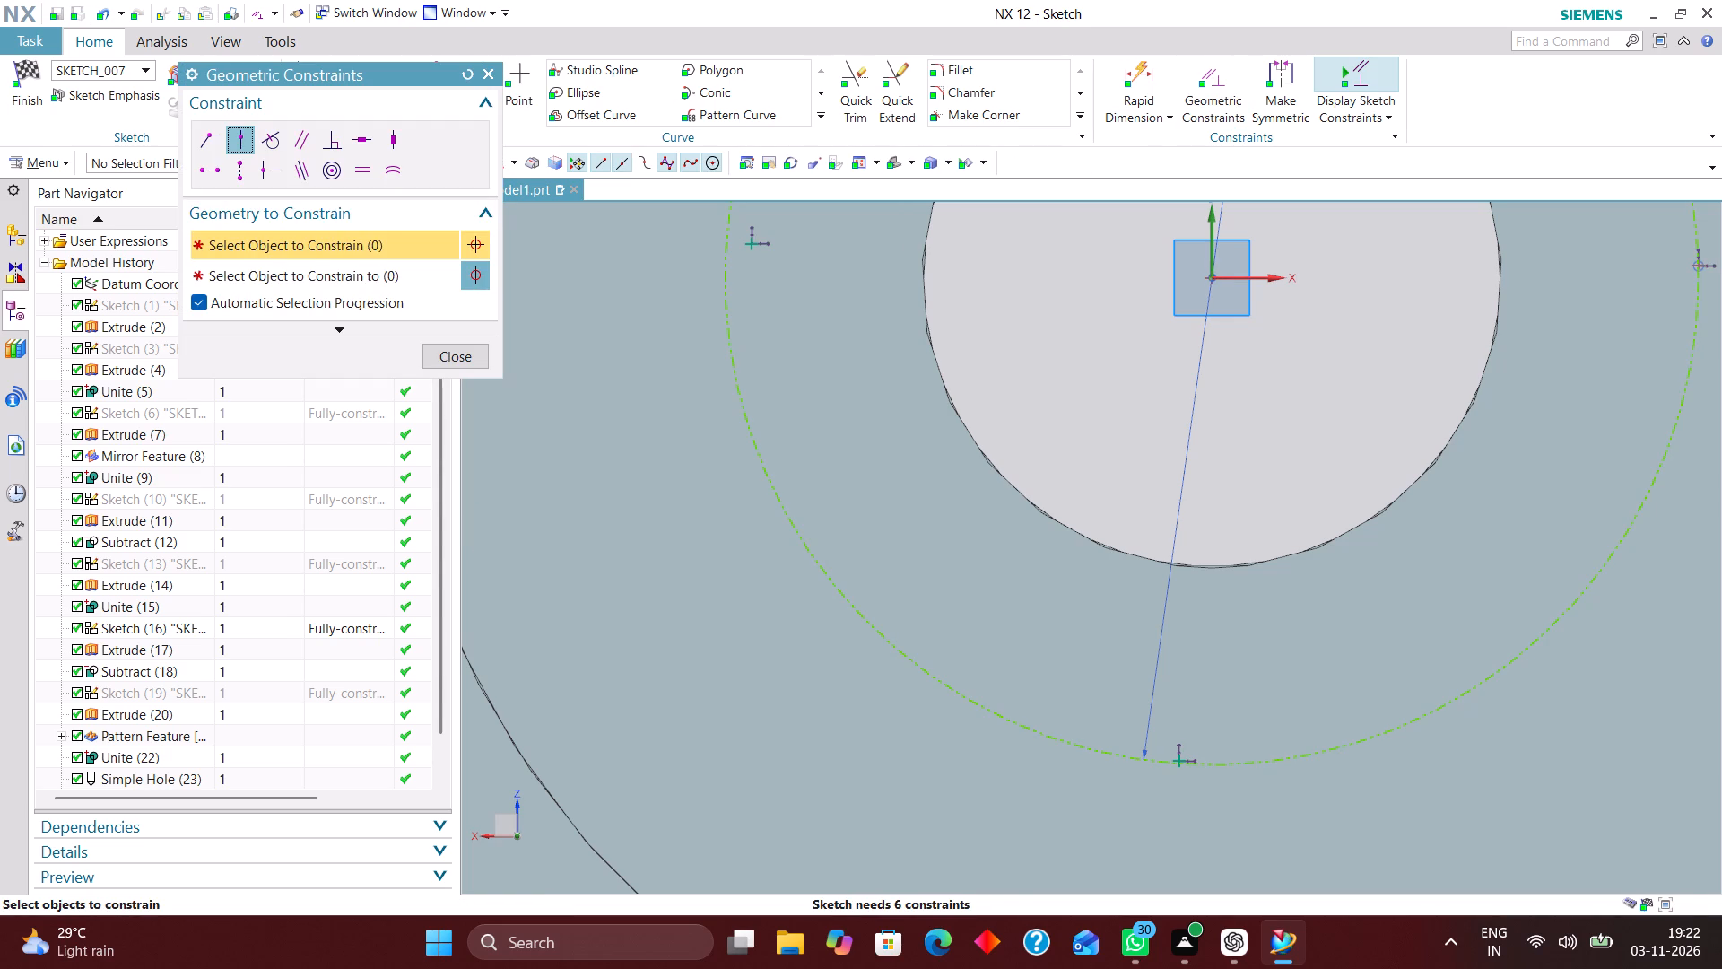
{"action": "scroll", "coordinate": [1182, 777], "scroll_direction": "up", "scroll_amount": 7}
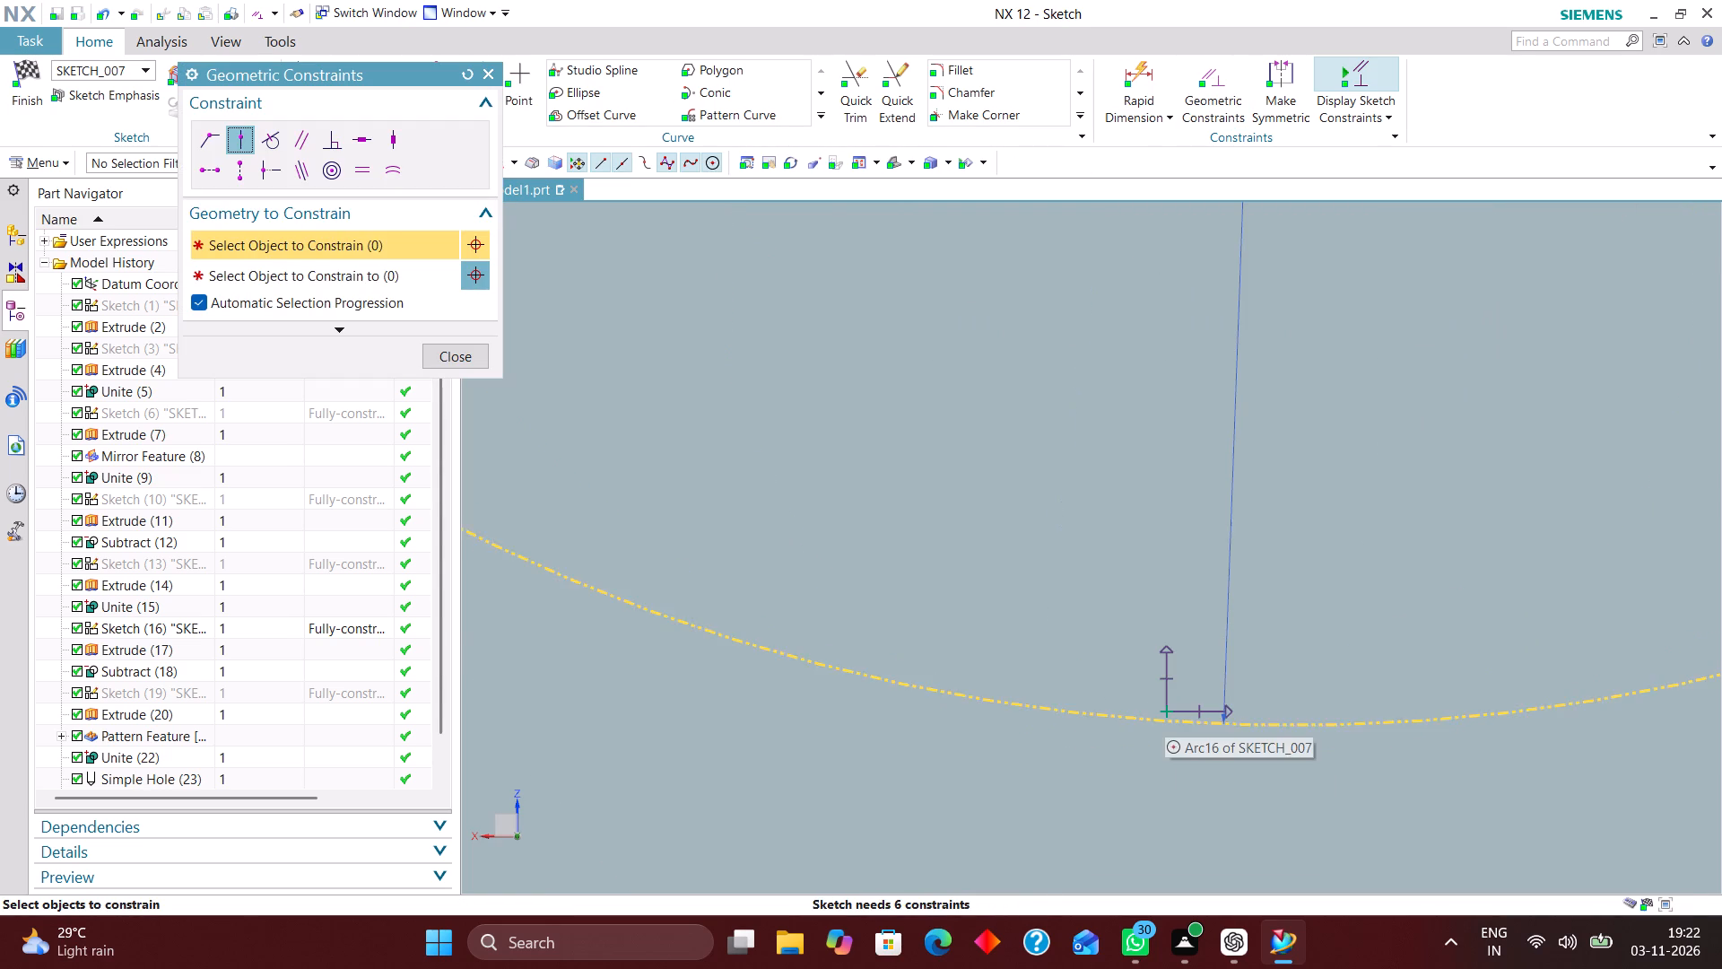
{"action": "left_click", "coordinate": [1166, 710]}
{"action": "left_click", "coordinate": [1153, 722]}
{"action": "scroll", "coordinate": [1190, 771], "scroll_direction": "down", "scroll_amount": 9}
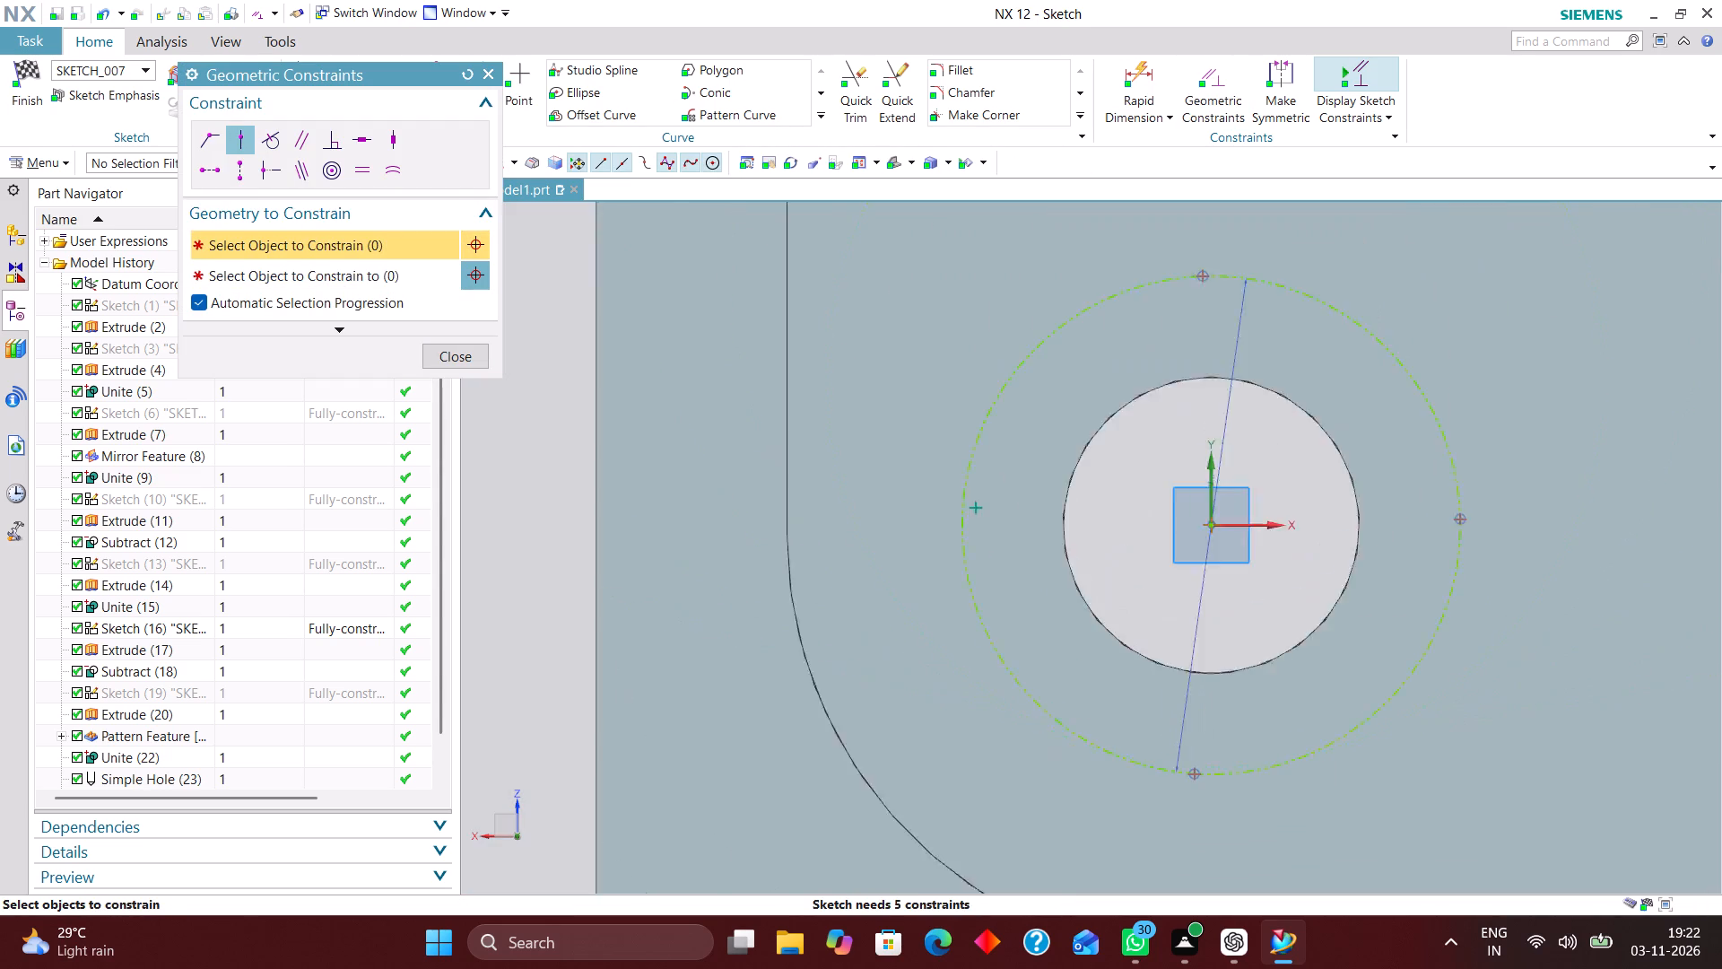
{"action": "scroll", "coordinate": [1205, 789], "scroll_direction": "down", "scroll_amount": 1}
{"action": "scroll", "coordinate": [1040, 552], "scroll_direction": "up", "scroll_amount": 4}
{"action": "left_click", "coordinate": [996, 580]}
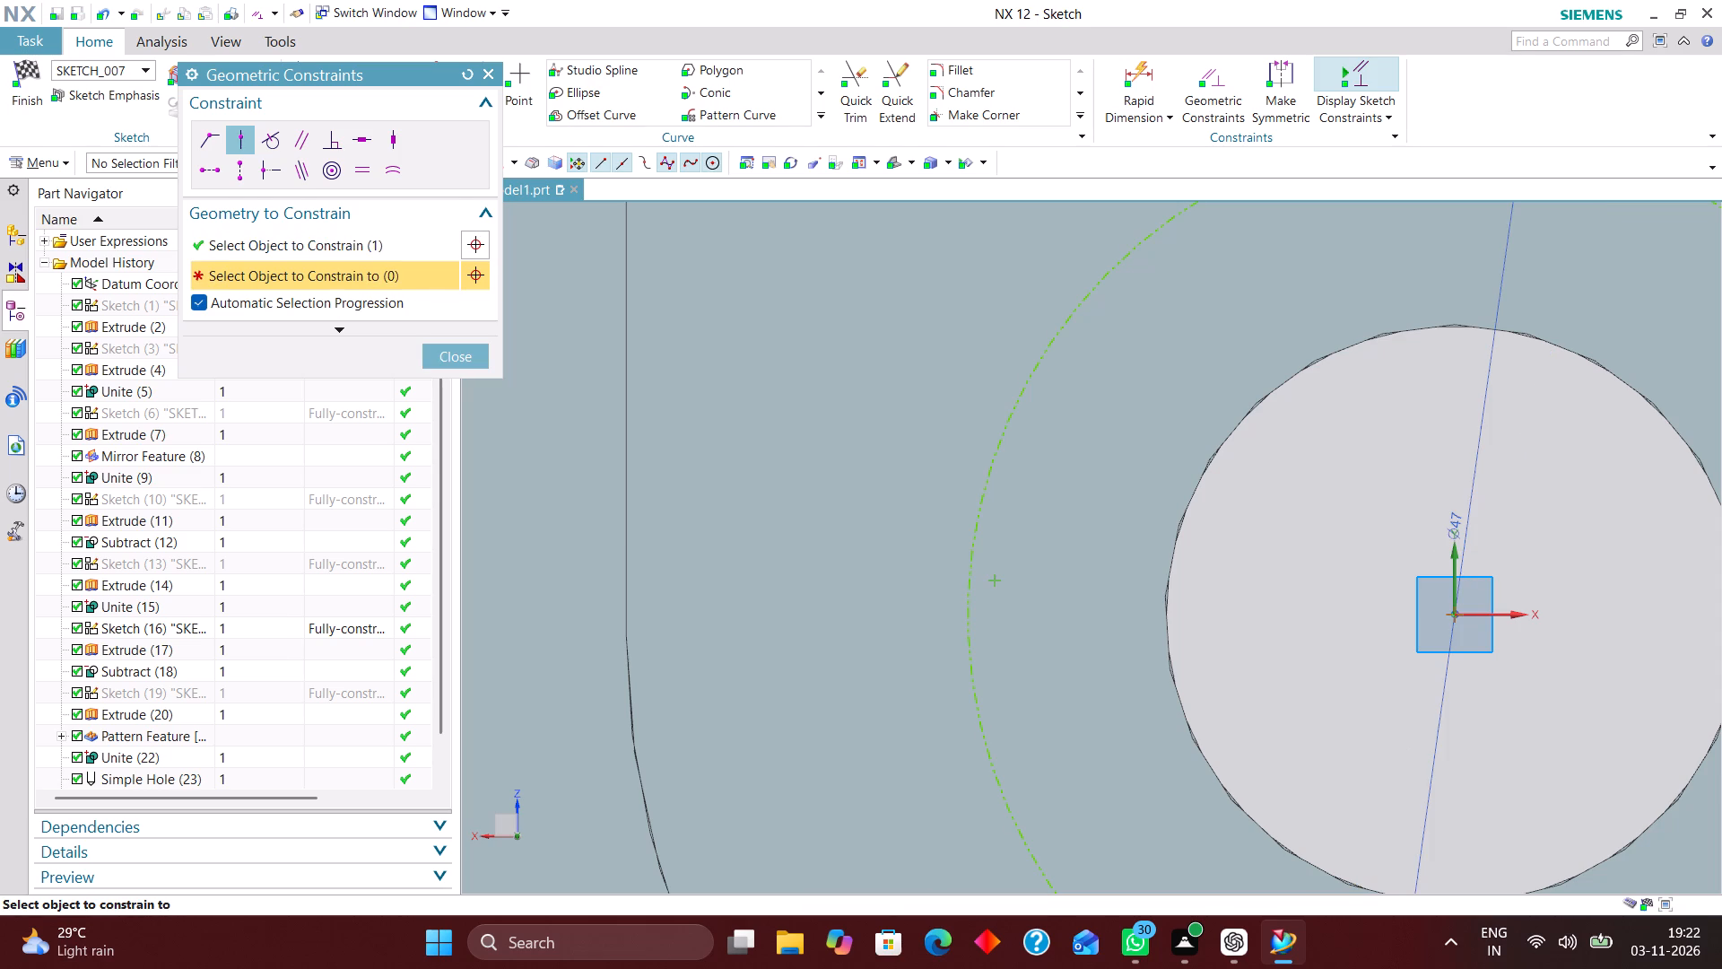
{"action": "left_click", "coordinate": [969, 603]}
{"action": "scroll", "coordinate": [915, 563], "scroll_direction": "down", "scroll_amount": 3}
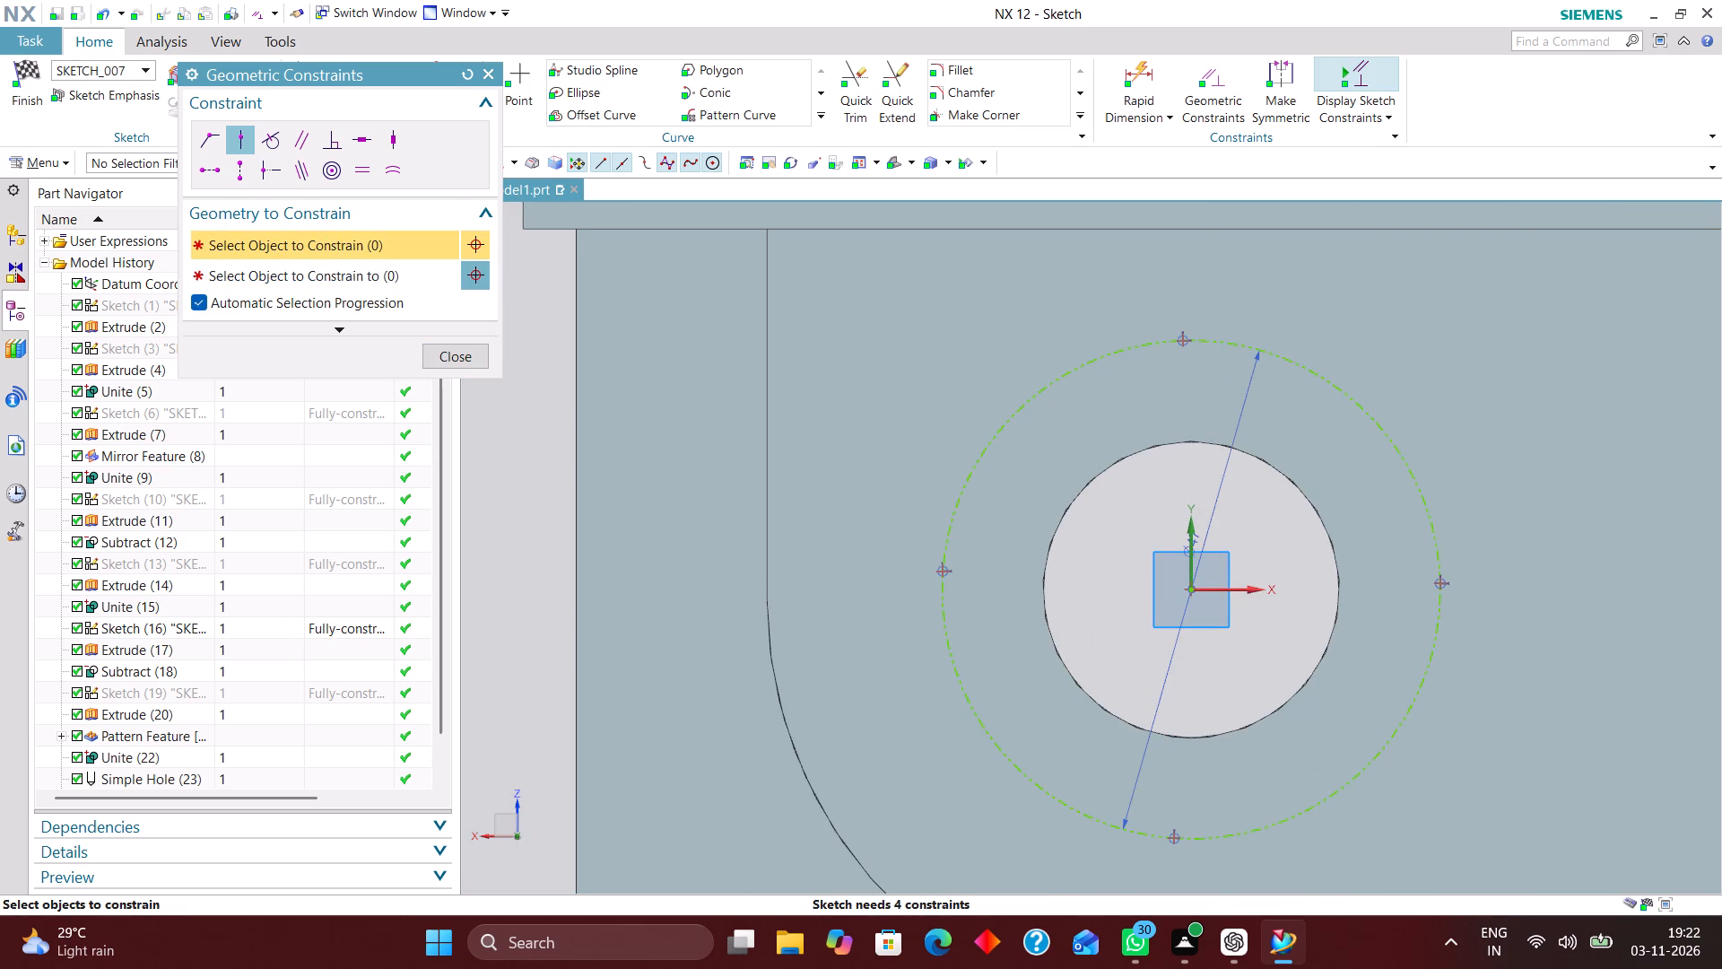
Constrain the right and left points onto the sketch's X axis and the bottom and top points onto its Y axis.
{"action": "left_click", "coordinate": [1440, 581]}
{"action": "left_click", "coordinate": [1244, 590]}
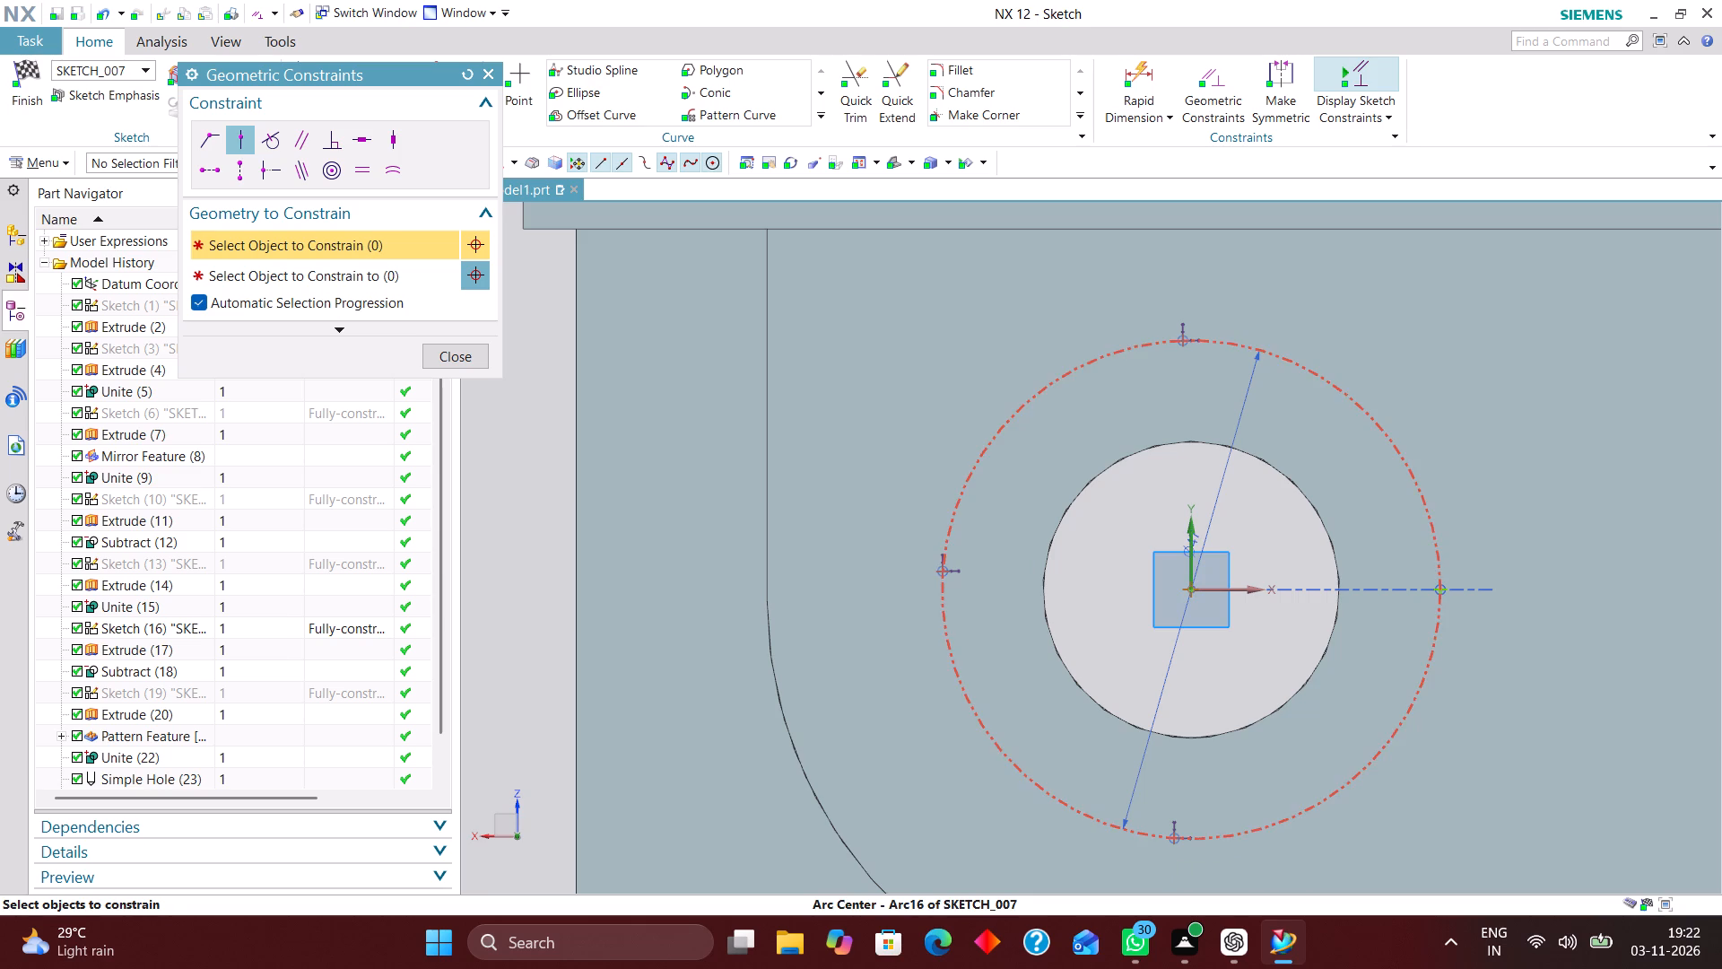
{"action": "left_click", "coordinate": [1175, 839]}
{"action": "left_click", "coordinate": [1189, 568]}
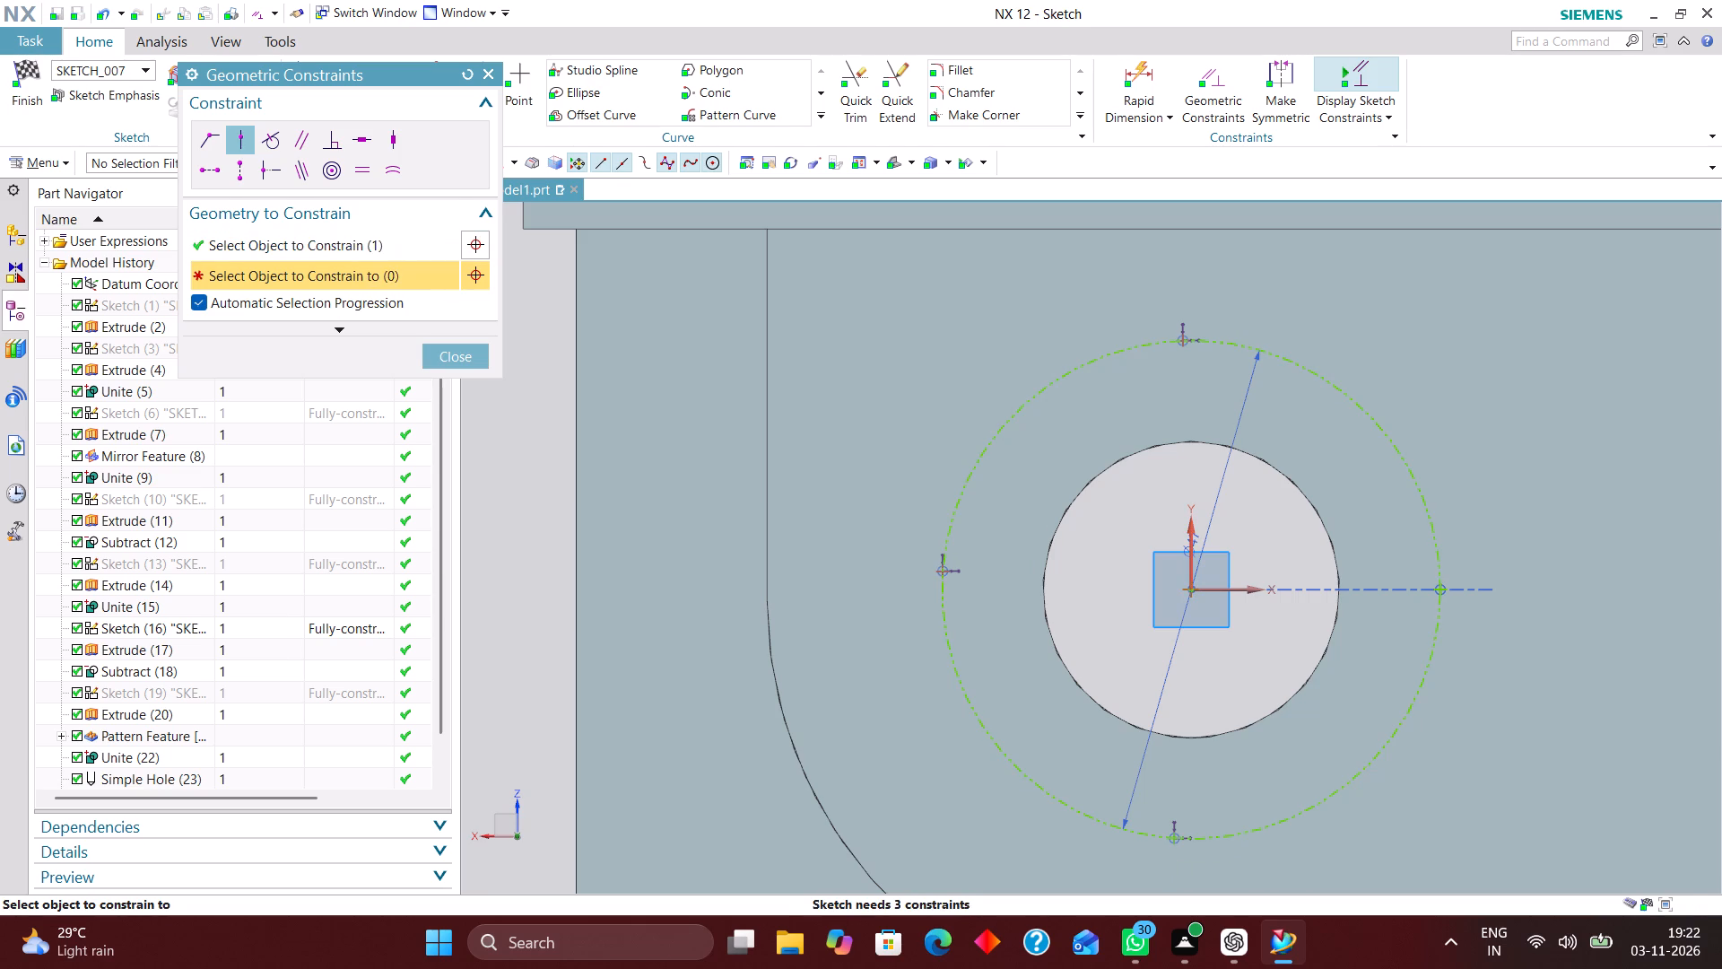
{"action": "left_click", "coordinate": [942, 573]}
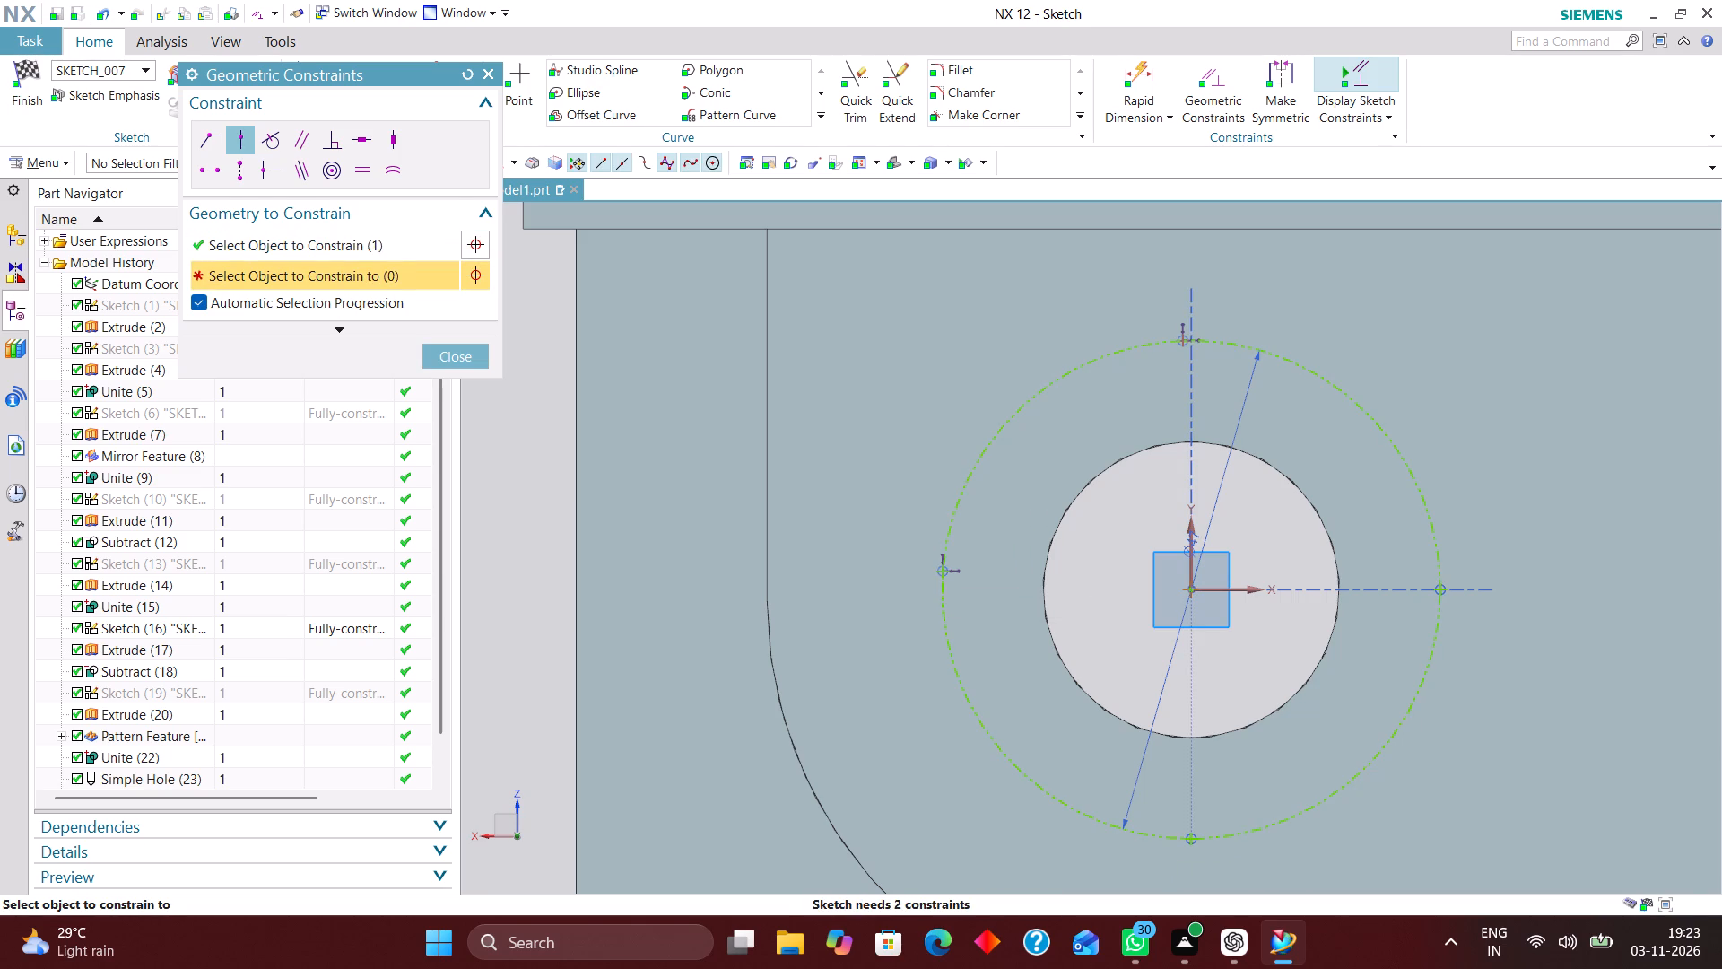
{"action": "left_click", "coordinate": [1240, 591]}
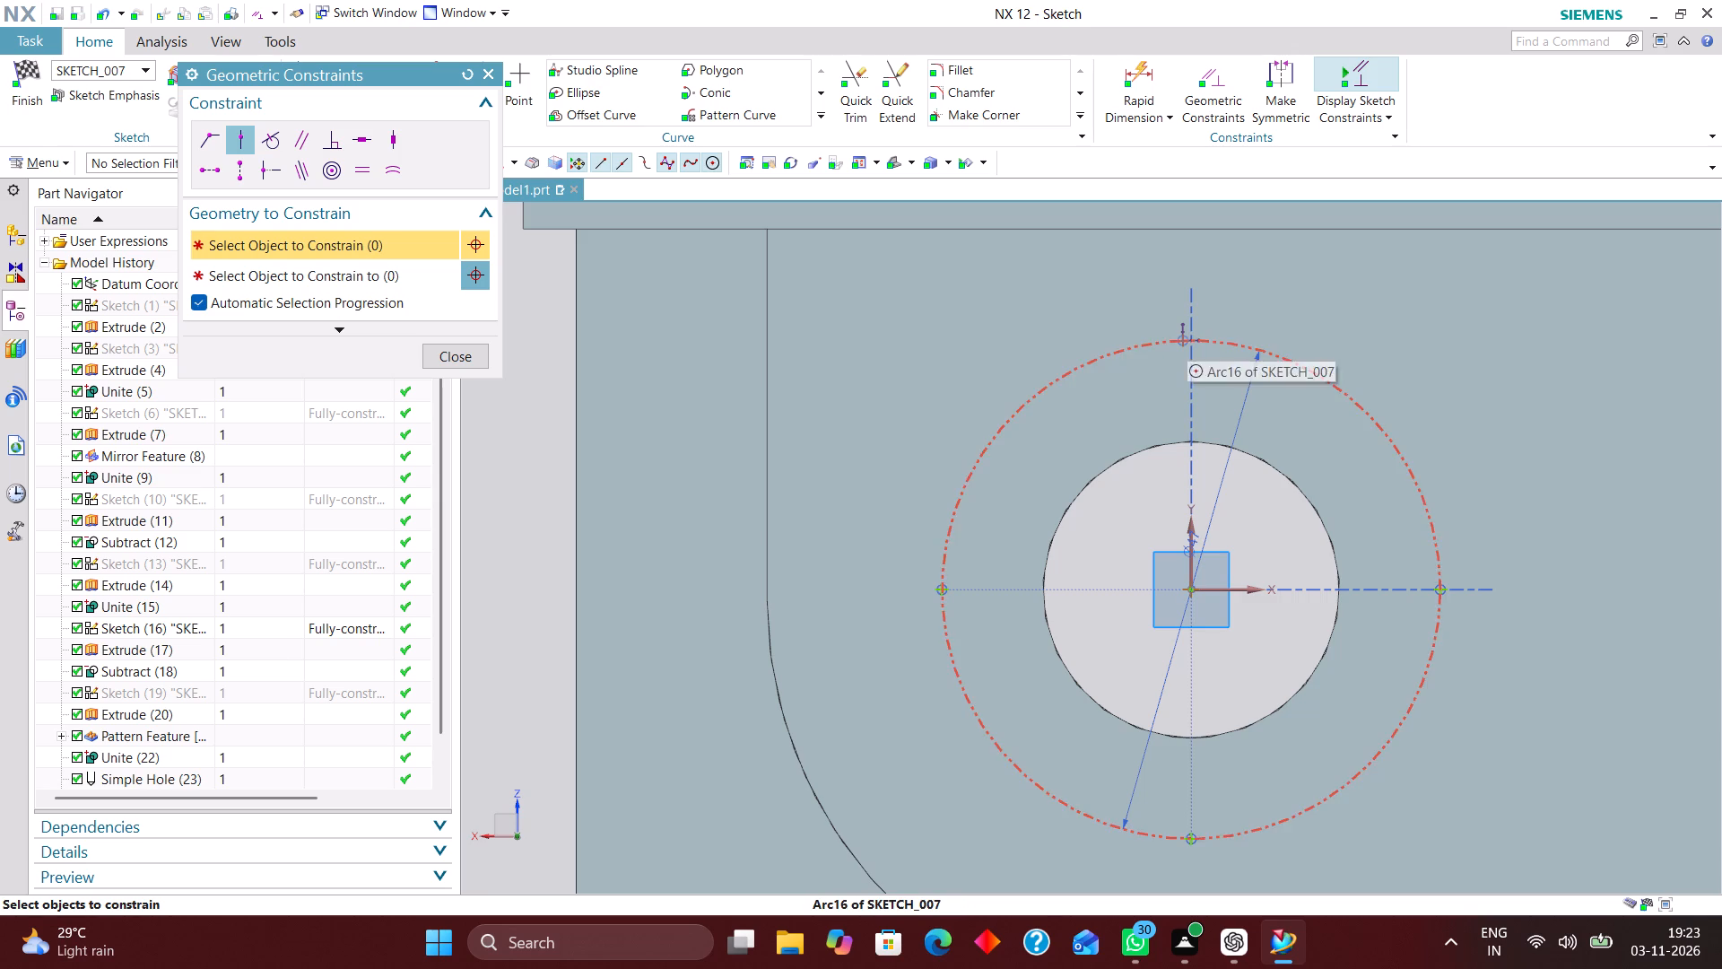
{"action": "left_click", "coordinate": [1183, 338]}
{"action": "left_click", "coordinate": [1190, 544]}
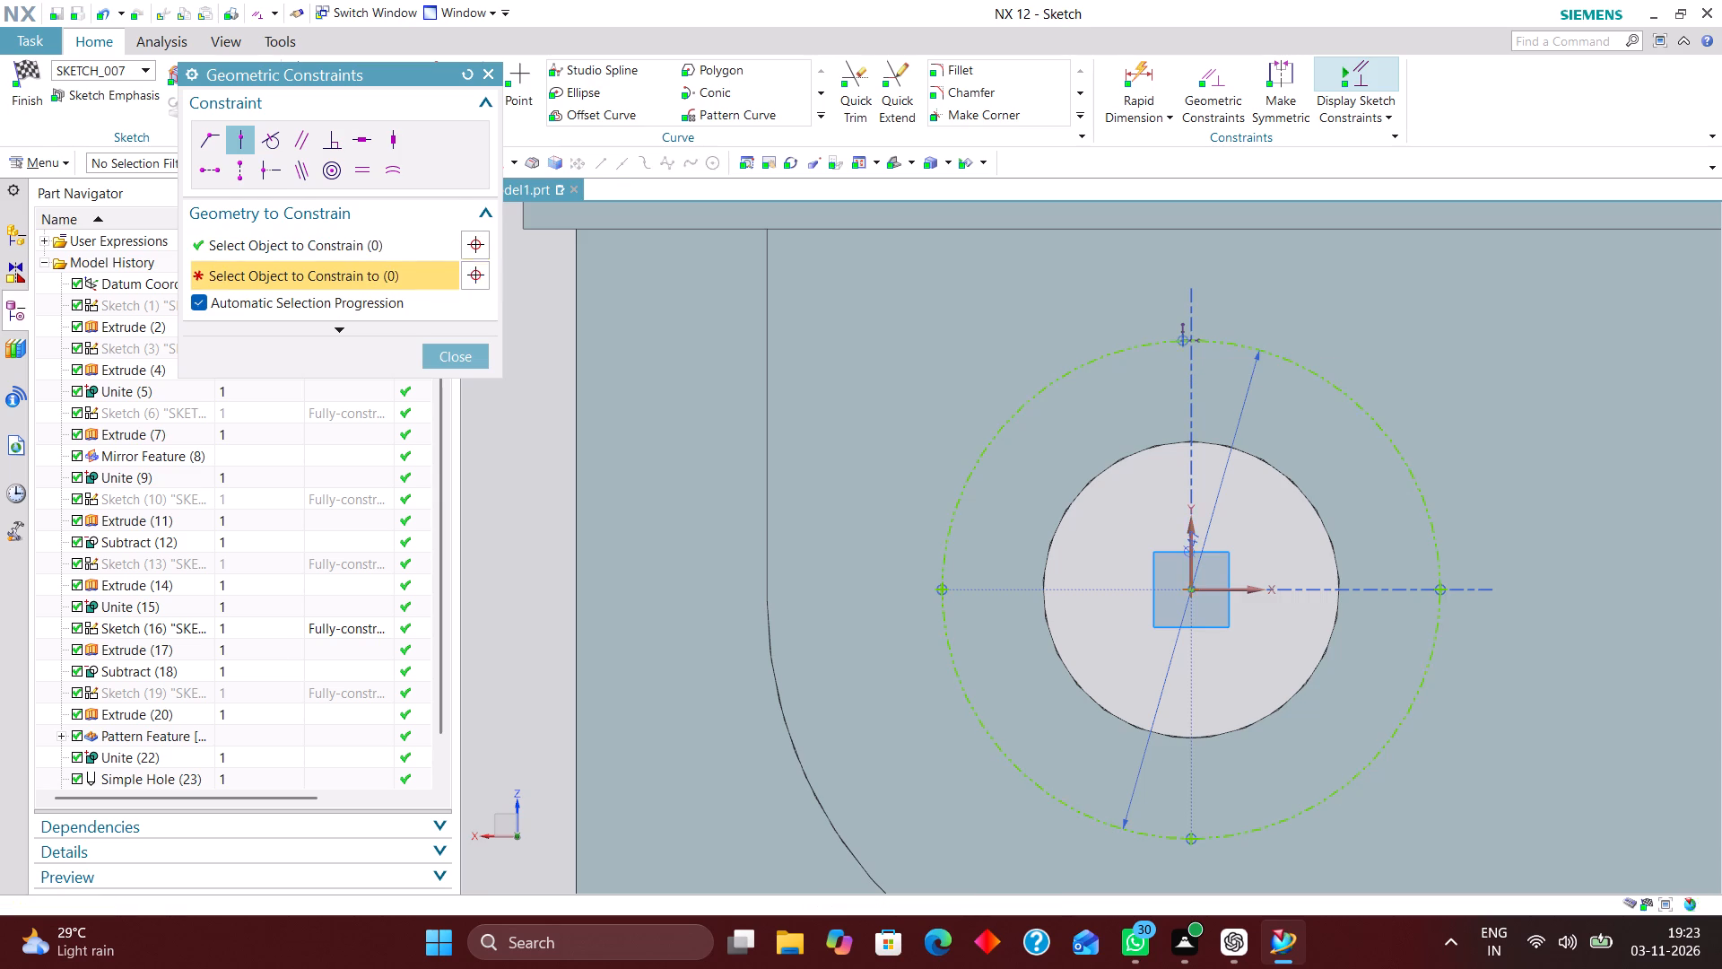
{"action": "left_click", "coordinate": [470, 358]}
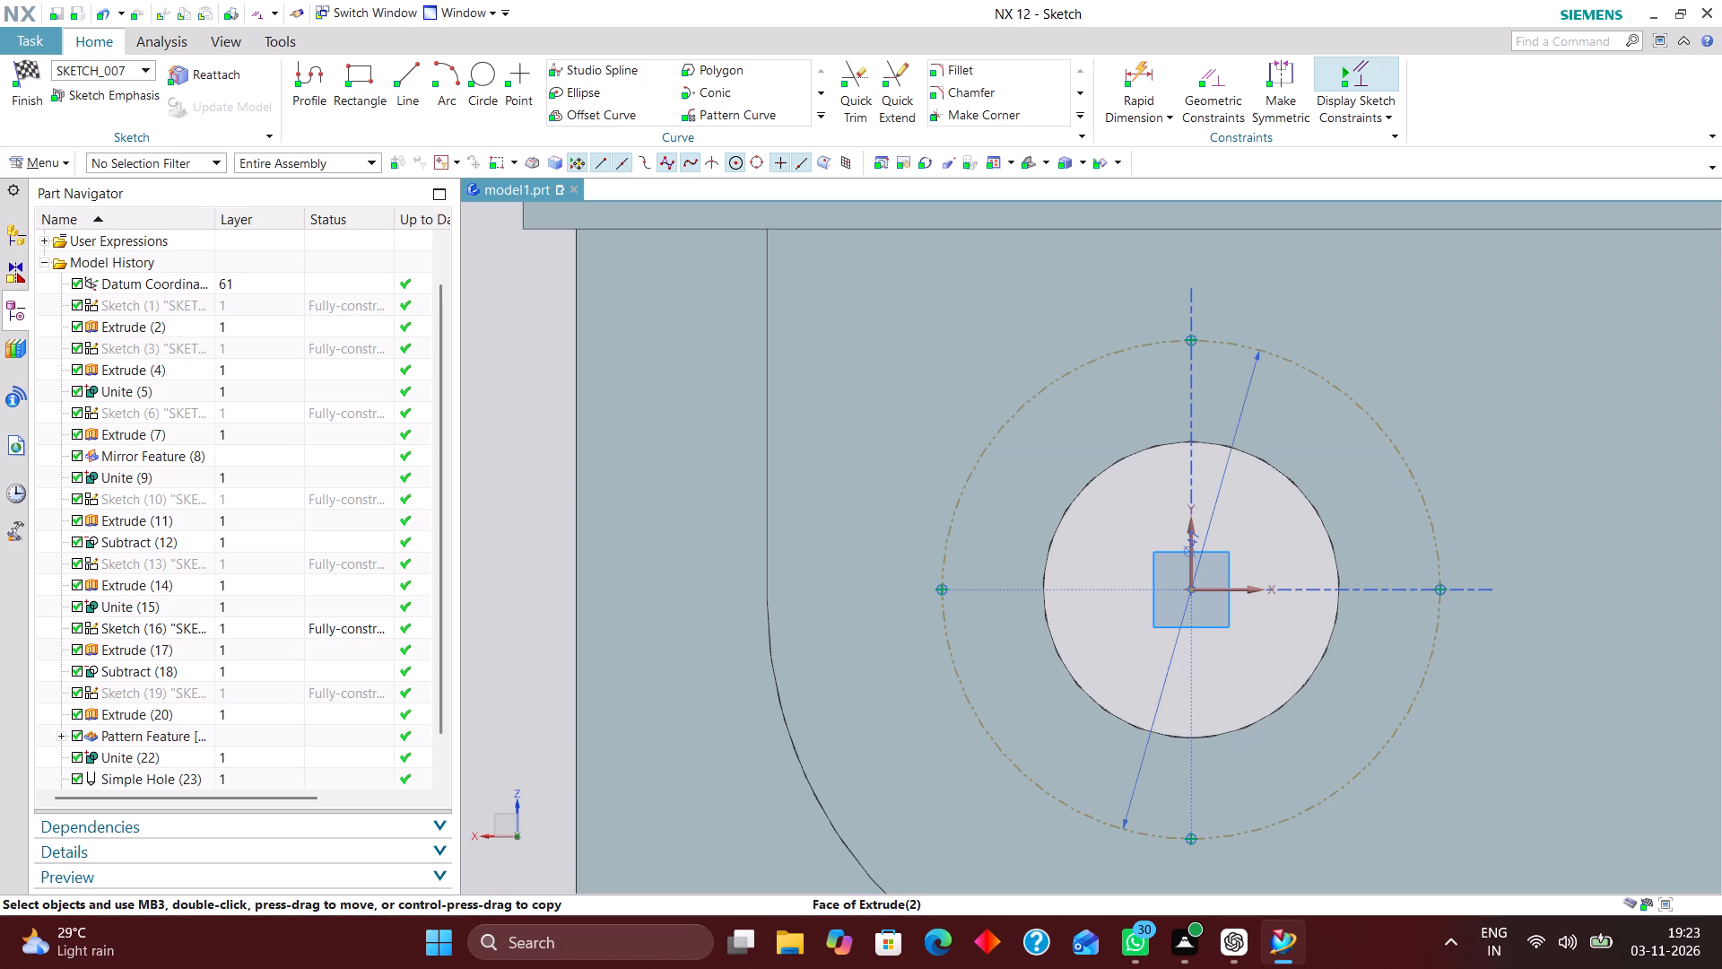
Finish the sketch and cut four simple 10 mm diameter holes through the body at its points.
{"action": "left_click", "coordinate": [22, 67]}
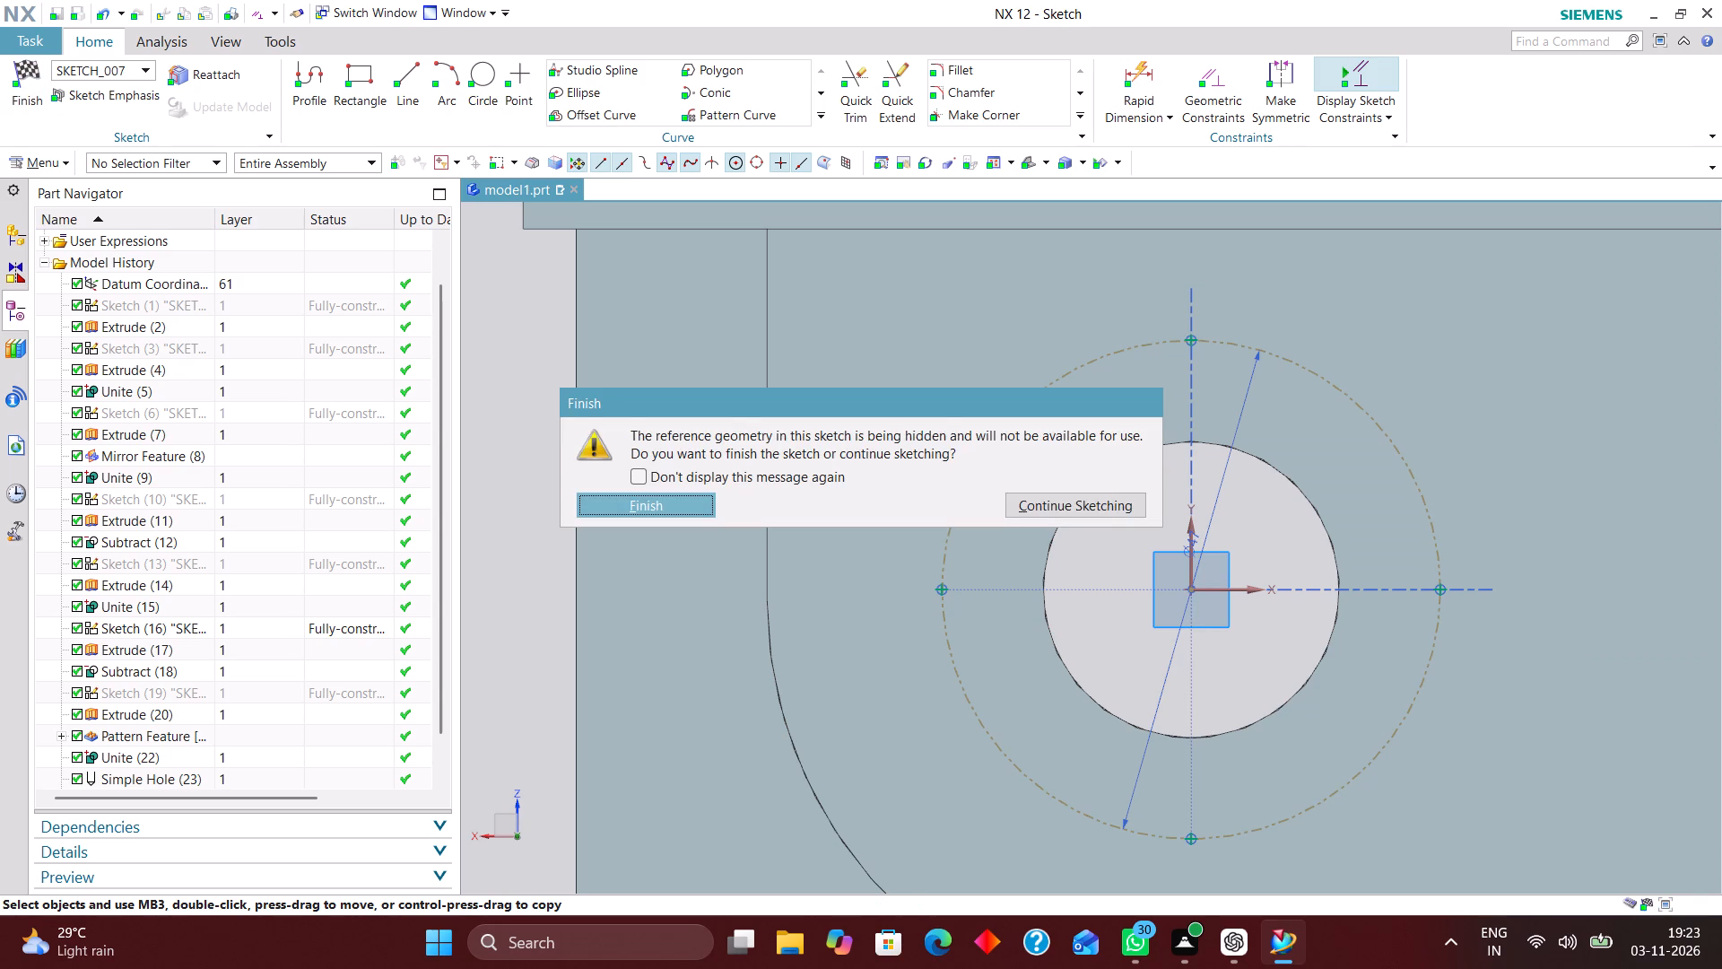
{"action": "left_click", "coordinate": [650, 496]}
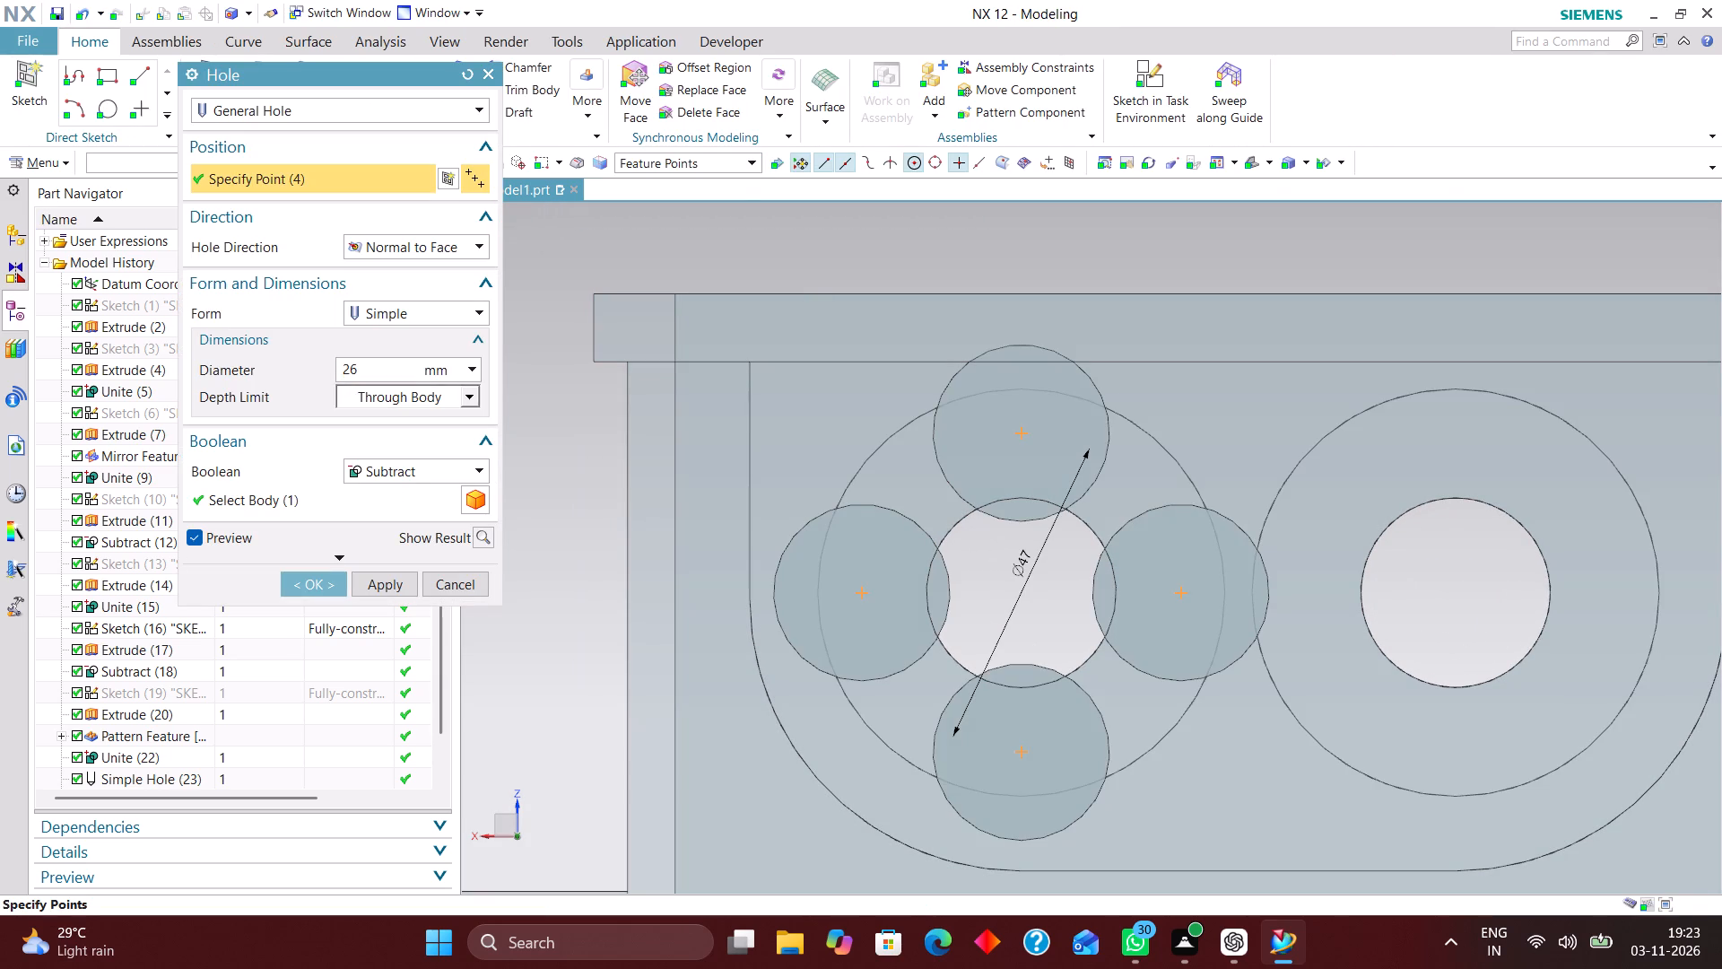
{"action": "left_click_drag", "start_coordinate": [356, 365], "coordinate": [296, 368]}
{"action": "type", "text": "10"}
{"action": "key", "text": "Return"}
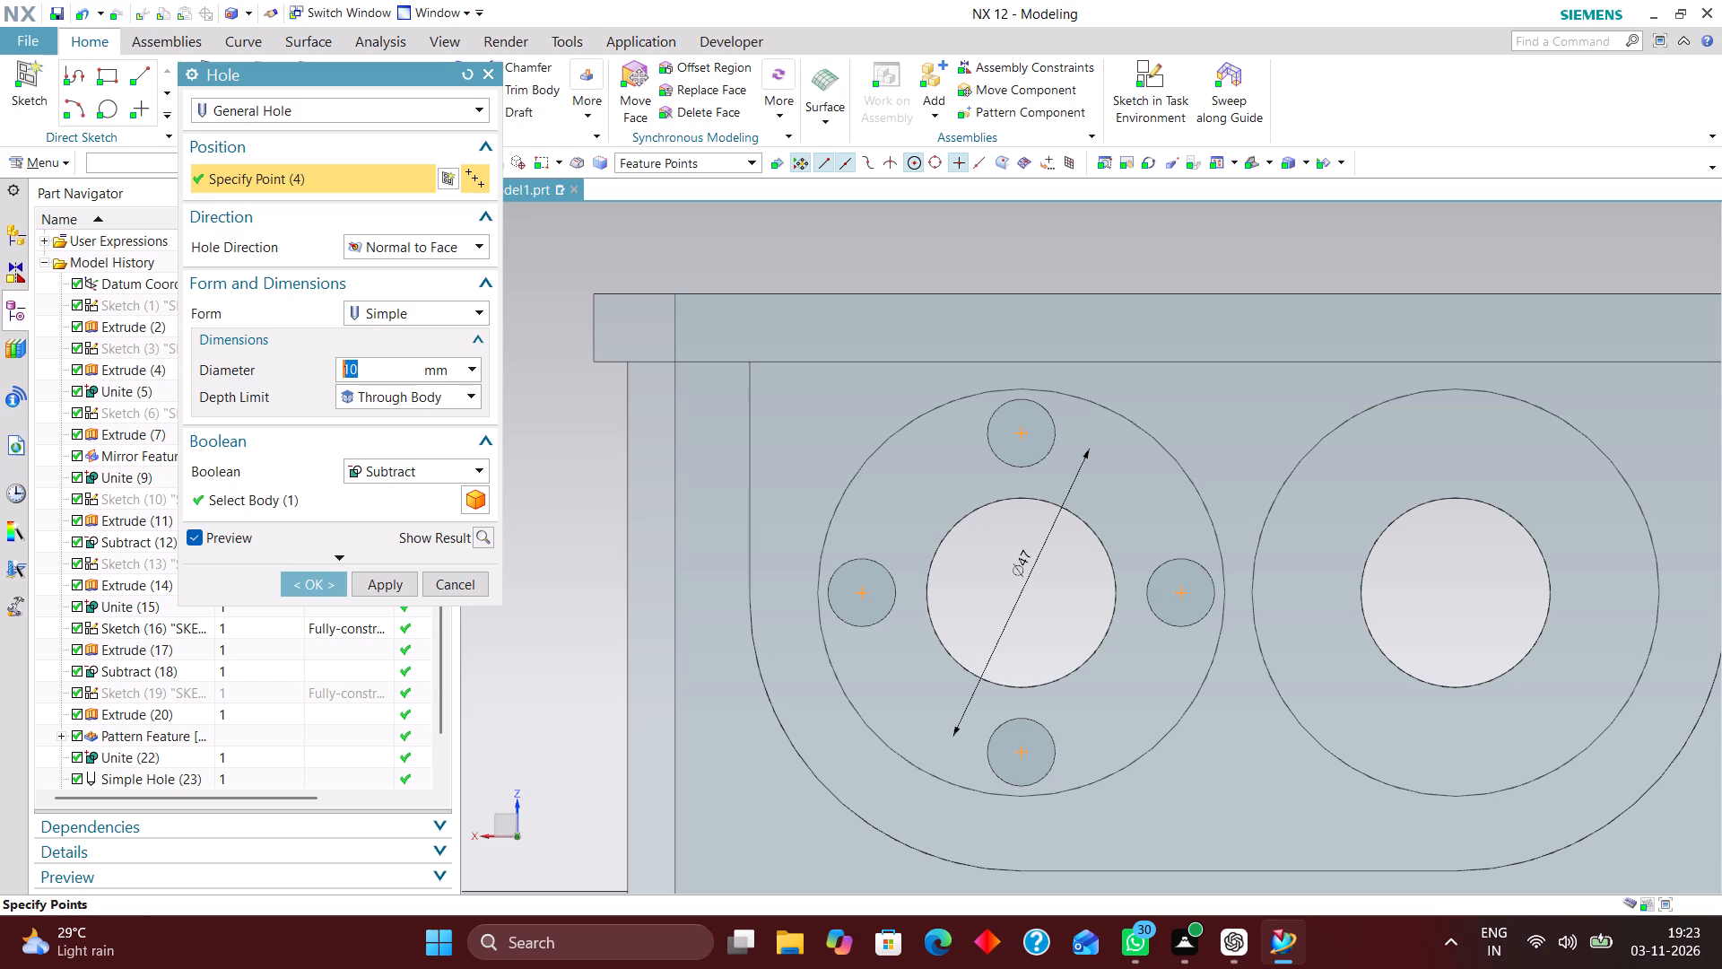
{"action": "scroll", "coordinate": [701, 463], "scroll_direction": "down", "scroll_amount": 2}
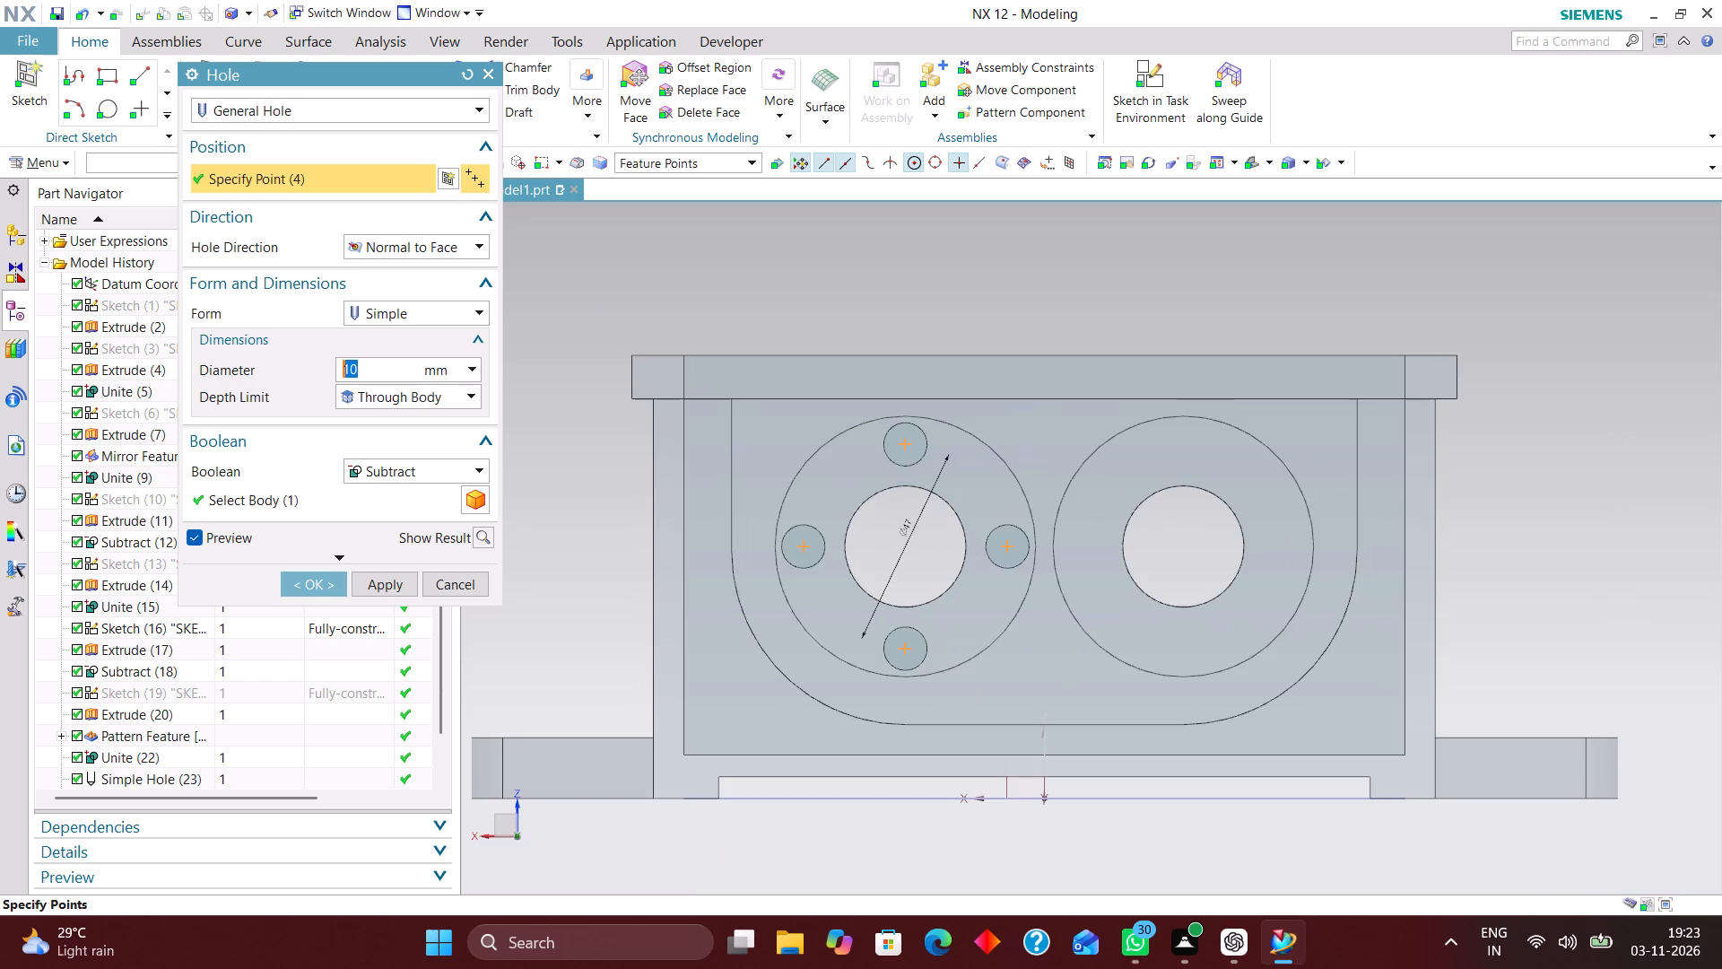
{"action": "scroll", "coordinate": [974, 493], "scroll_direction": "up", "scroll_amount": 3}
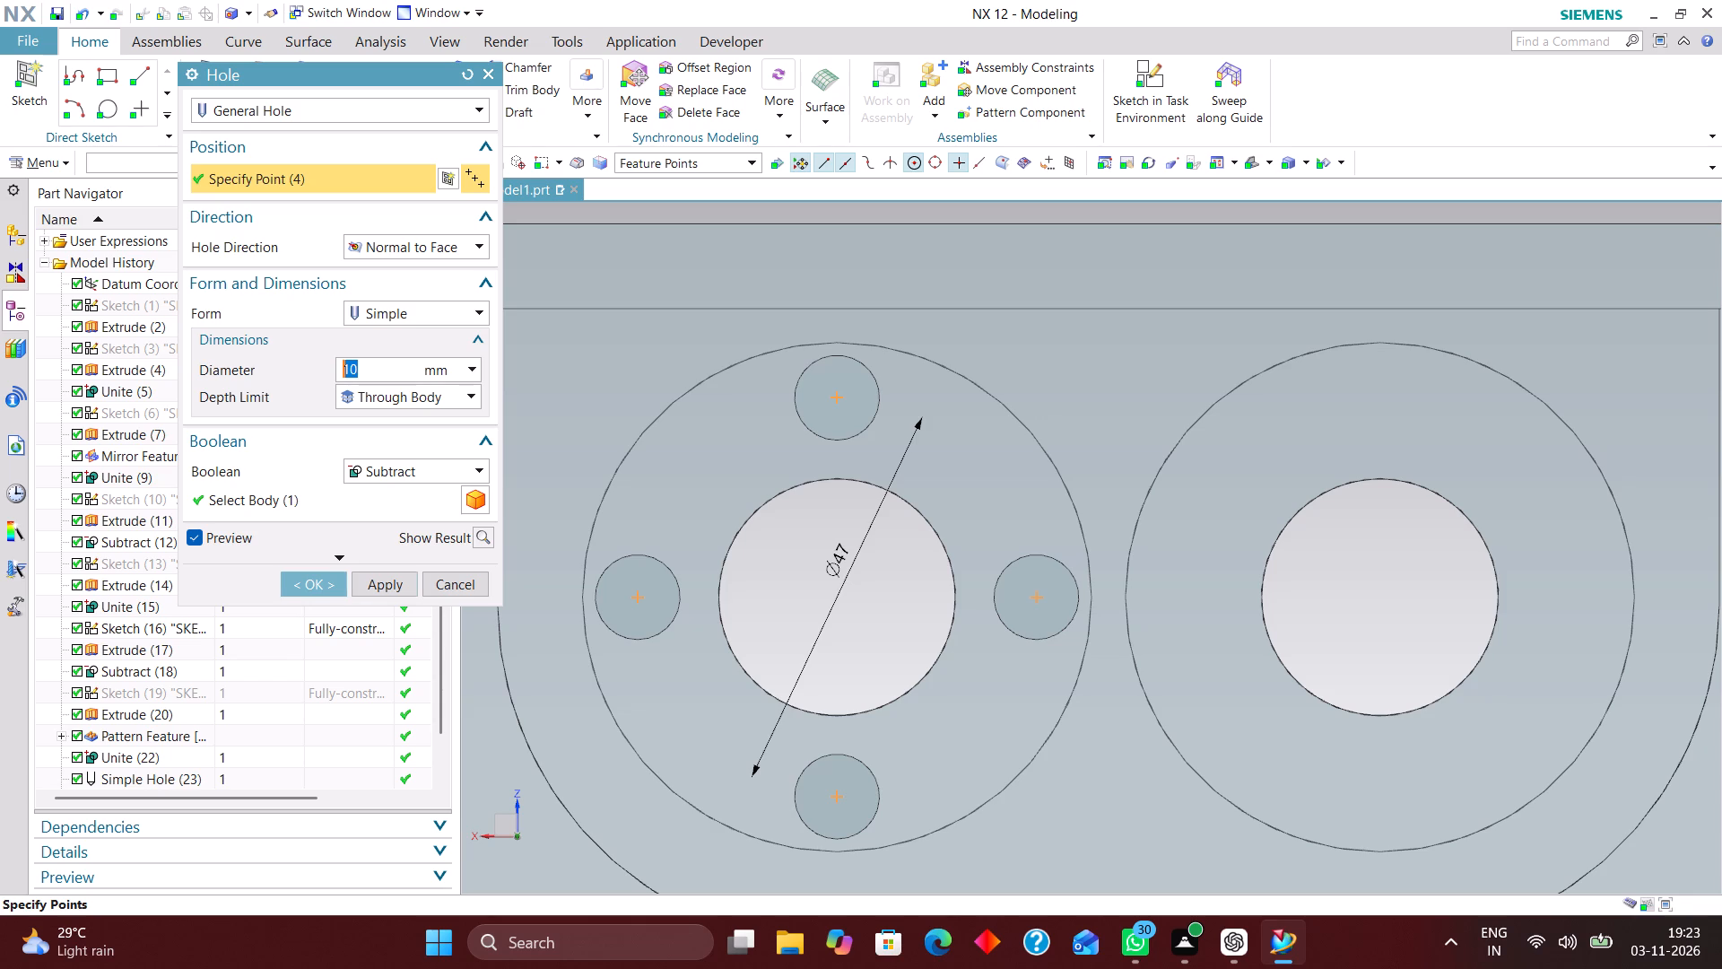
{"action": "left_click", "coordinate": [298, 581]}
Reopen the position sketch of the four small holes and move the reference circle's diameter dimension outside the circle.
{"action": "scroll", "coordinate": [930, 505], "scroll_direction": "down", "scroll_amount": 2}
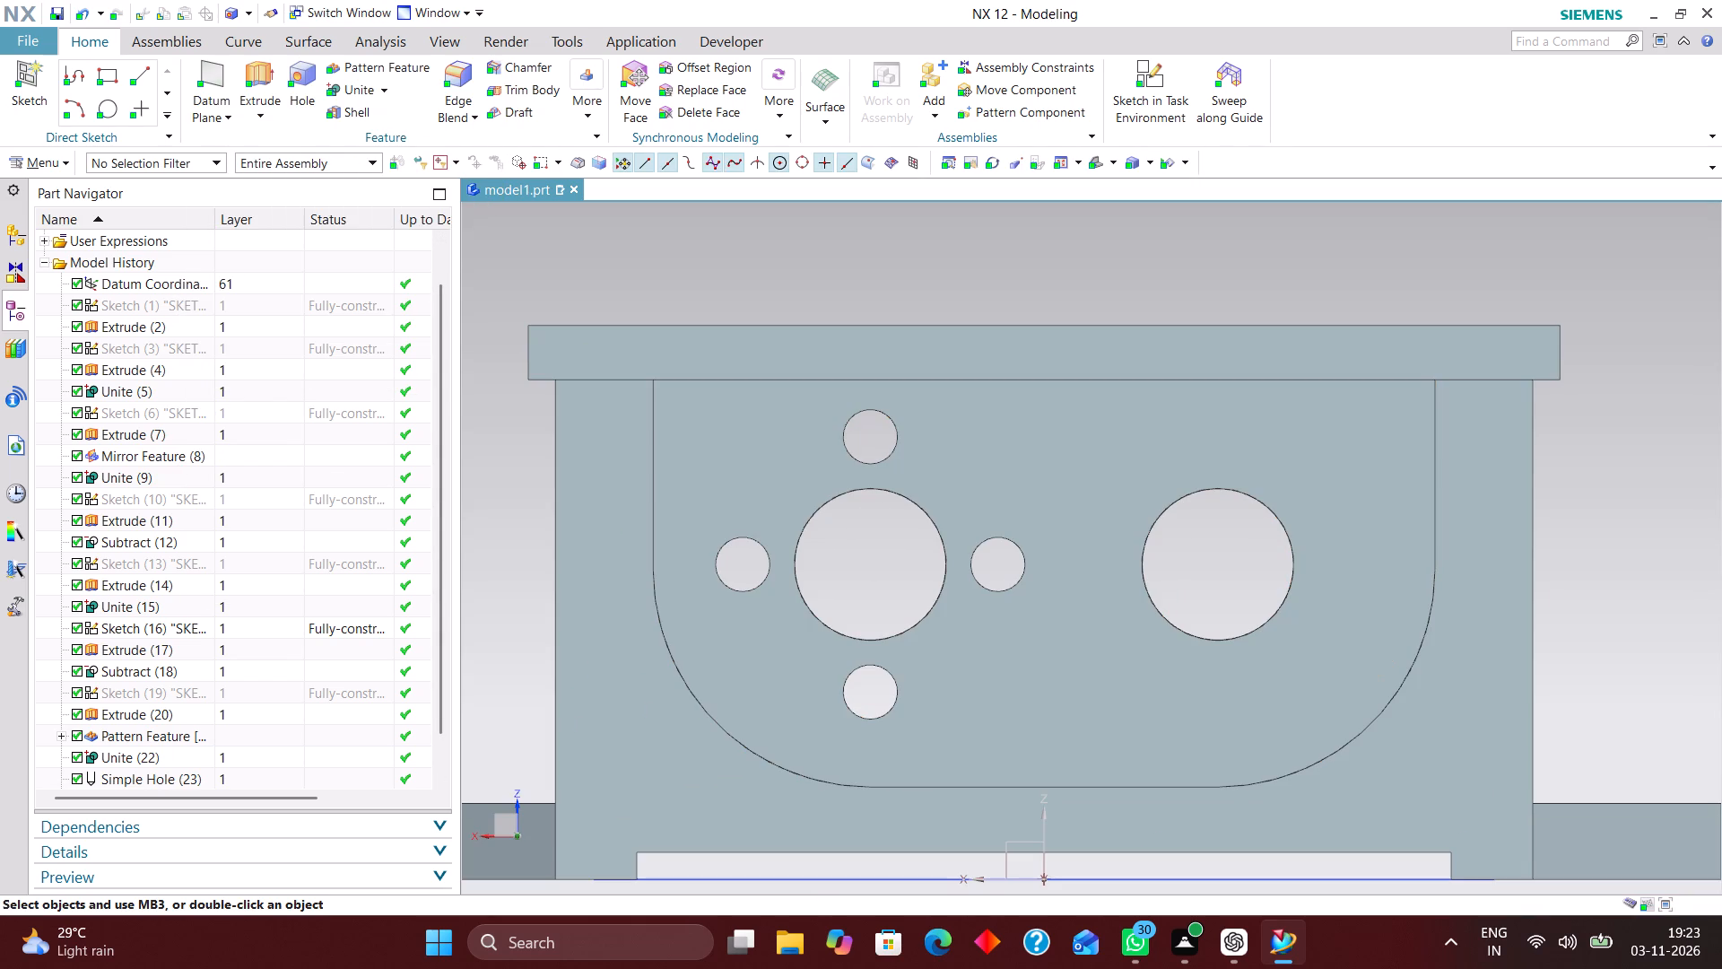
{"action": "scroll", "coordinate": [875, 548], "scroll_direction": "down", "scroll_amount": 4}
{"action": "middle_click_drag", "start_coordinate": [970, 526], "coordinate": [859, 643]}
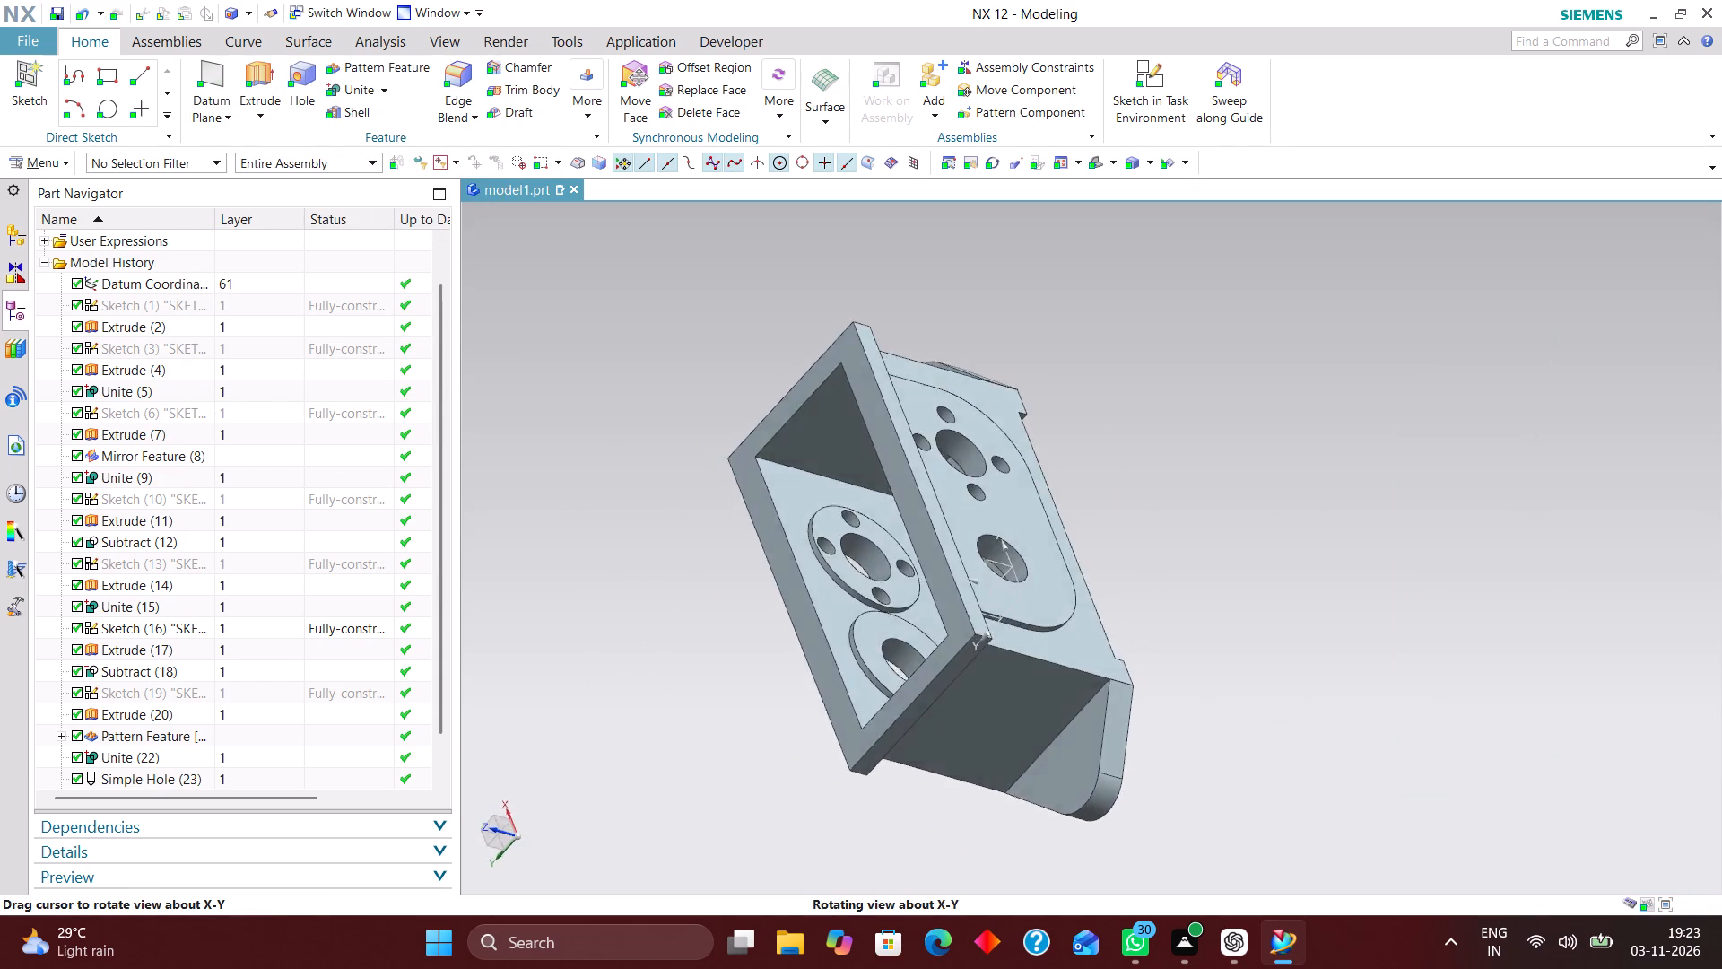
{"action": "middle_click_drag", "start_coordinate": [859, 643], "coordinate": [831, 716]}
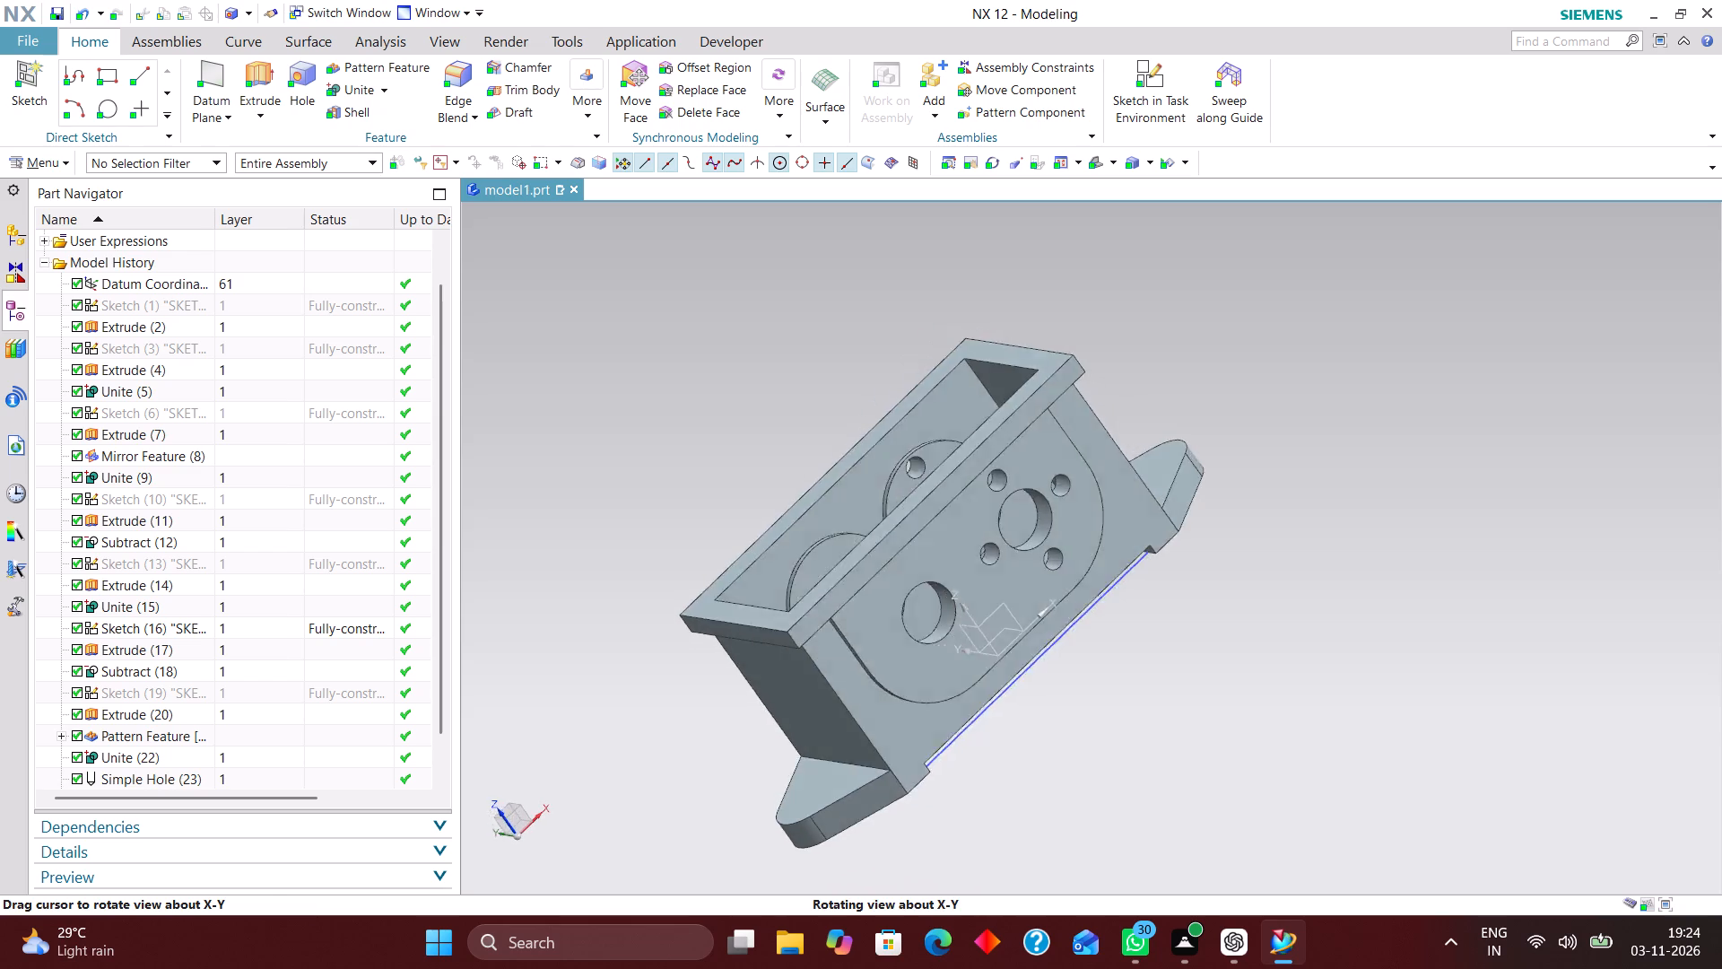
{"action": "middle_click_drag", "start_coordinate": [831, 716], "coordinate": [836, 735]}
{"action": "scroll", "coordinate": [874, 532], "scroll_direction": "up", "scroll_amount": 5}
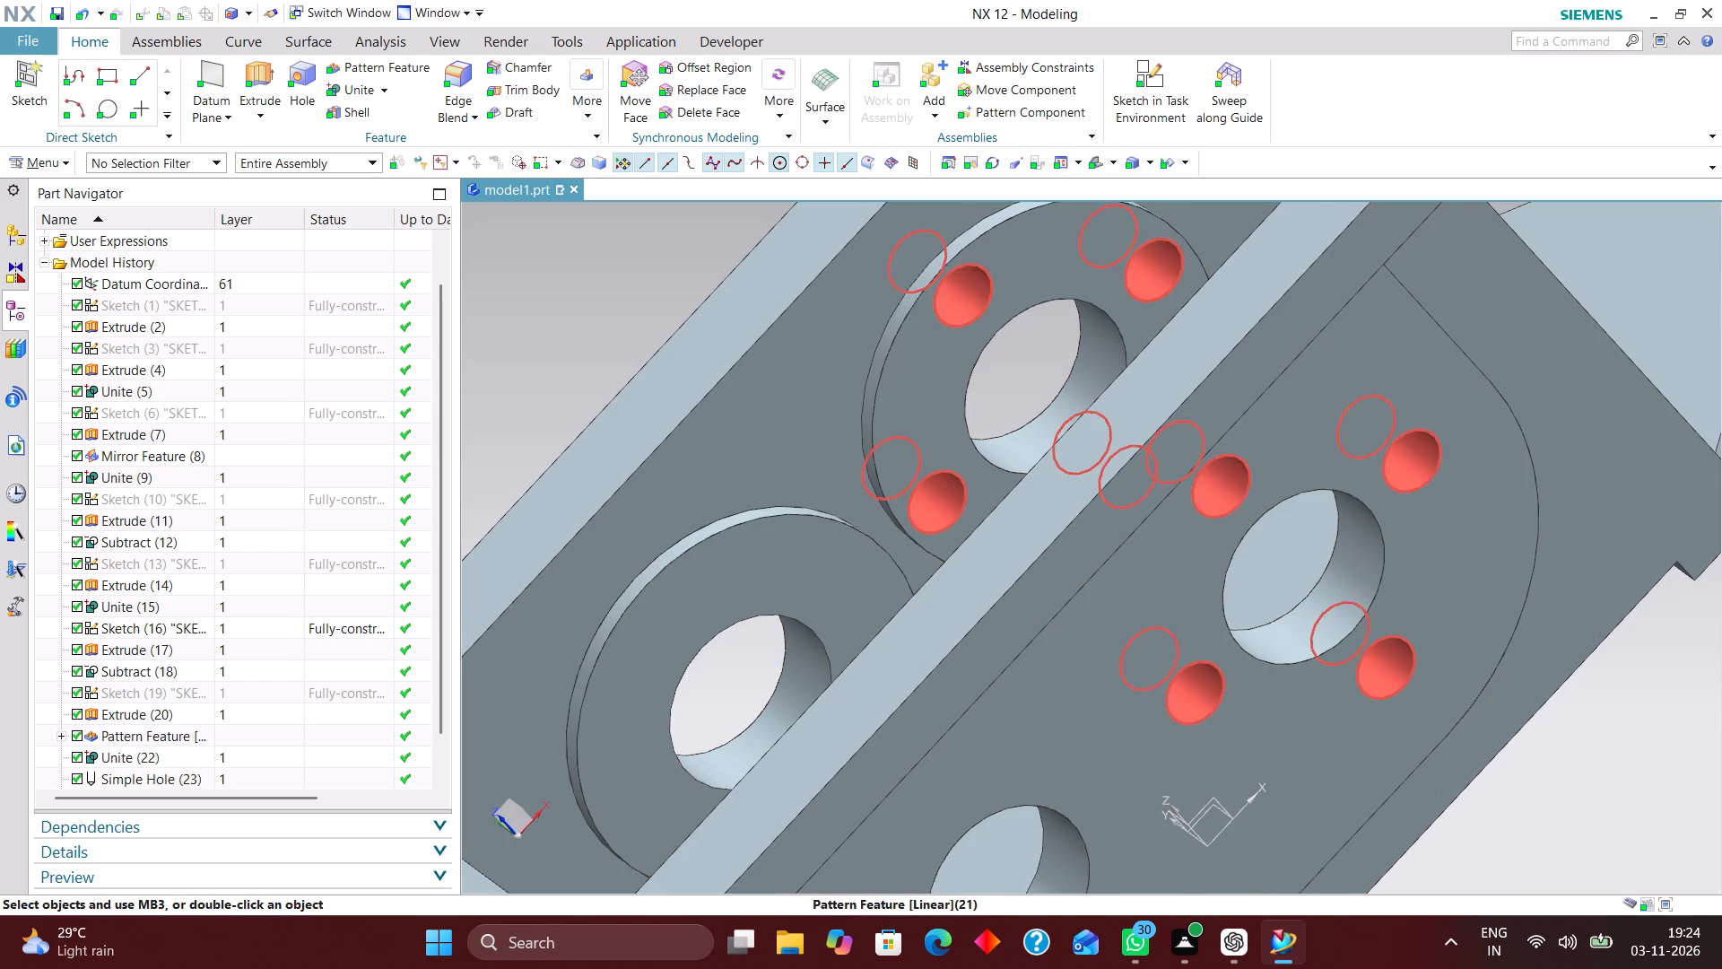
{"action": "double_click", "coordinate": [968, 295]}
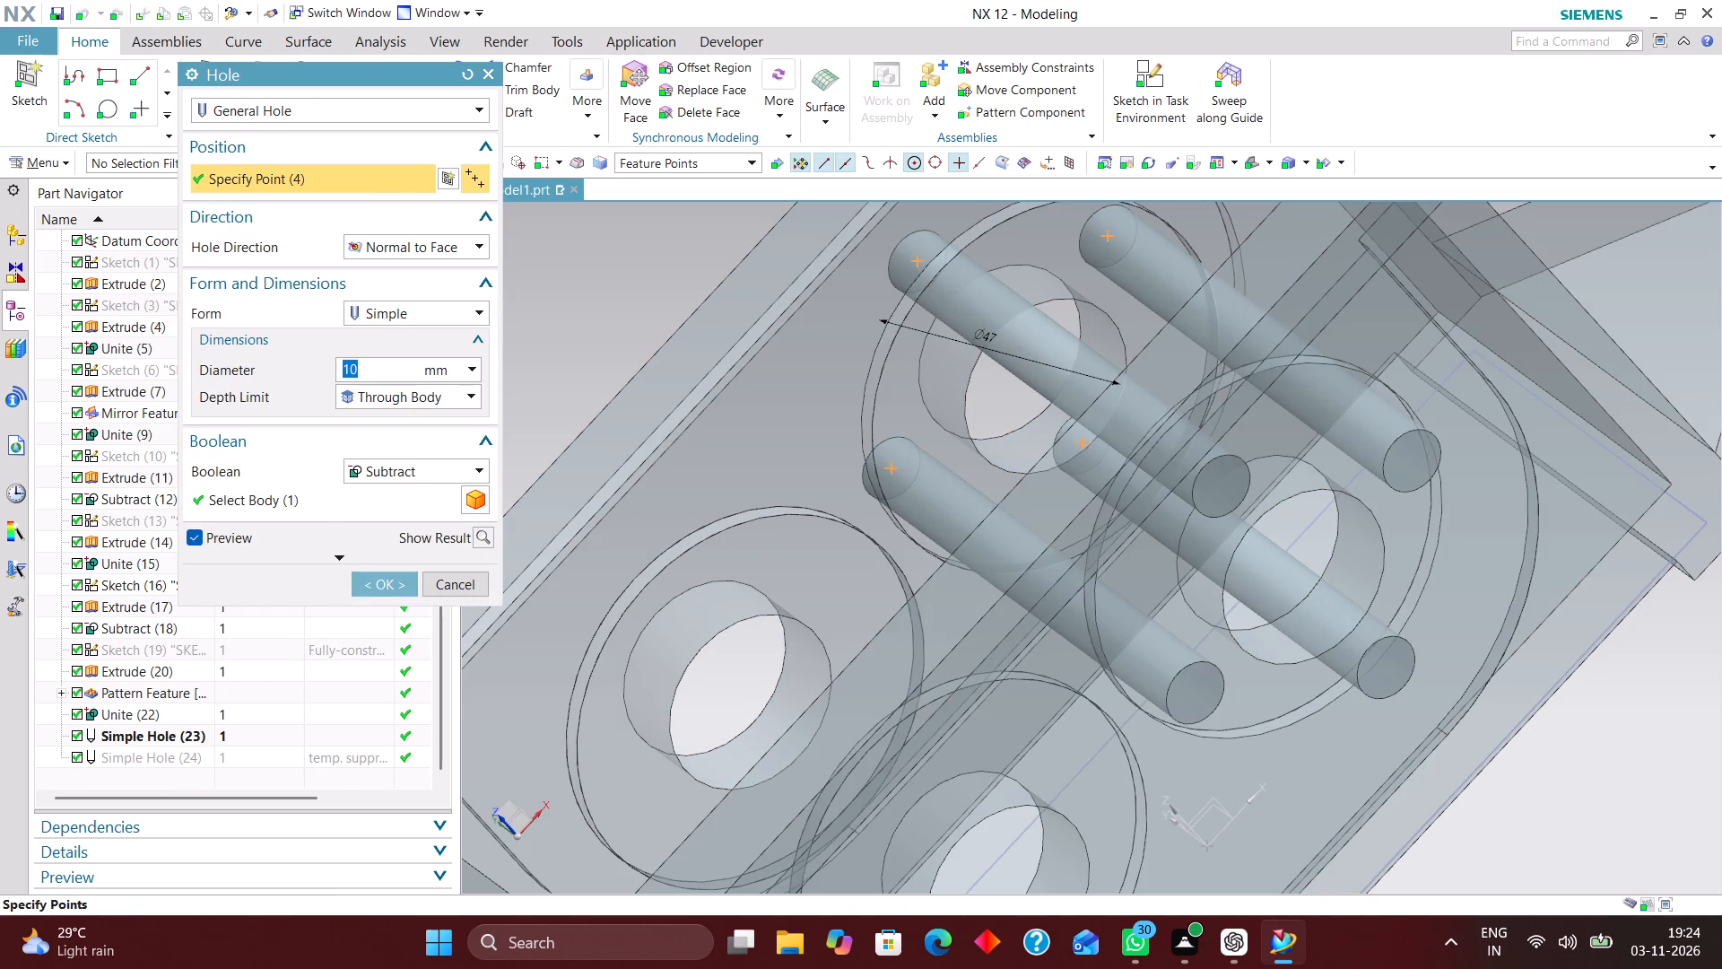
{"action": "left_click", "coordinate": [451, 171]}
{"action": "scroll", "coordinate": [804, 327], "scroll_direction": "down", "scroll_amount": 2}
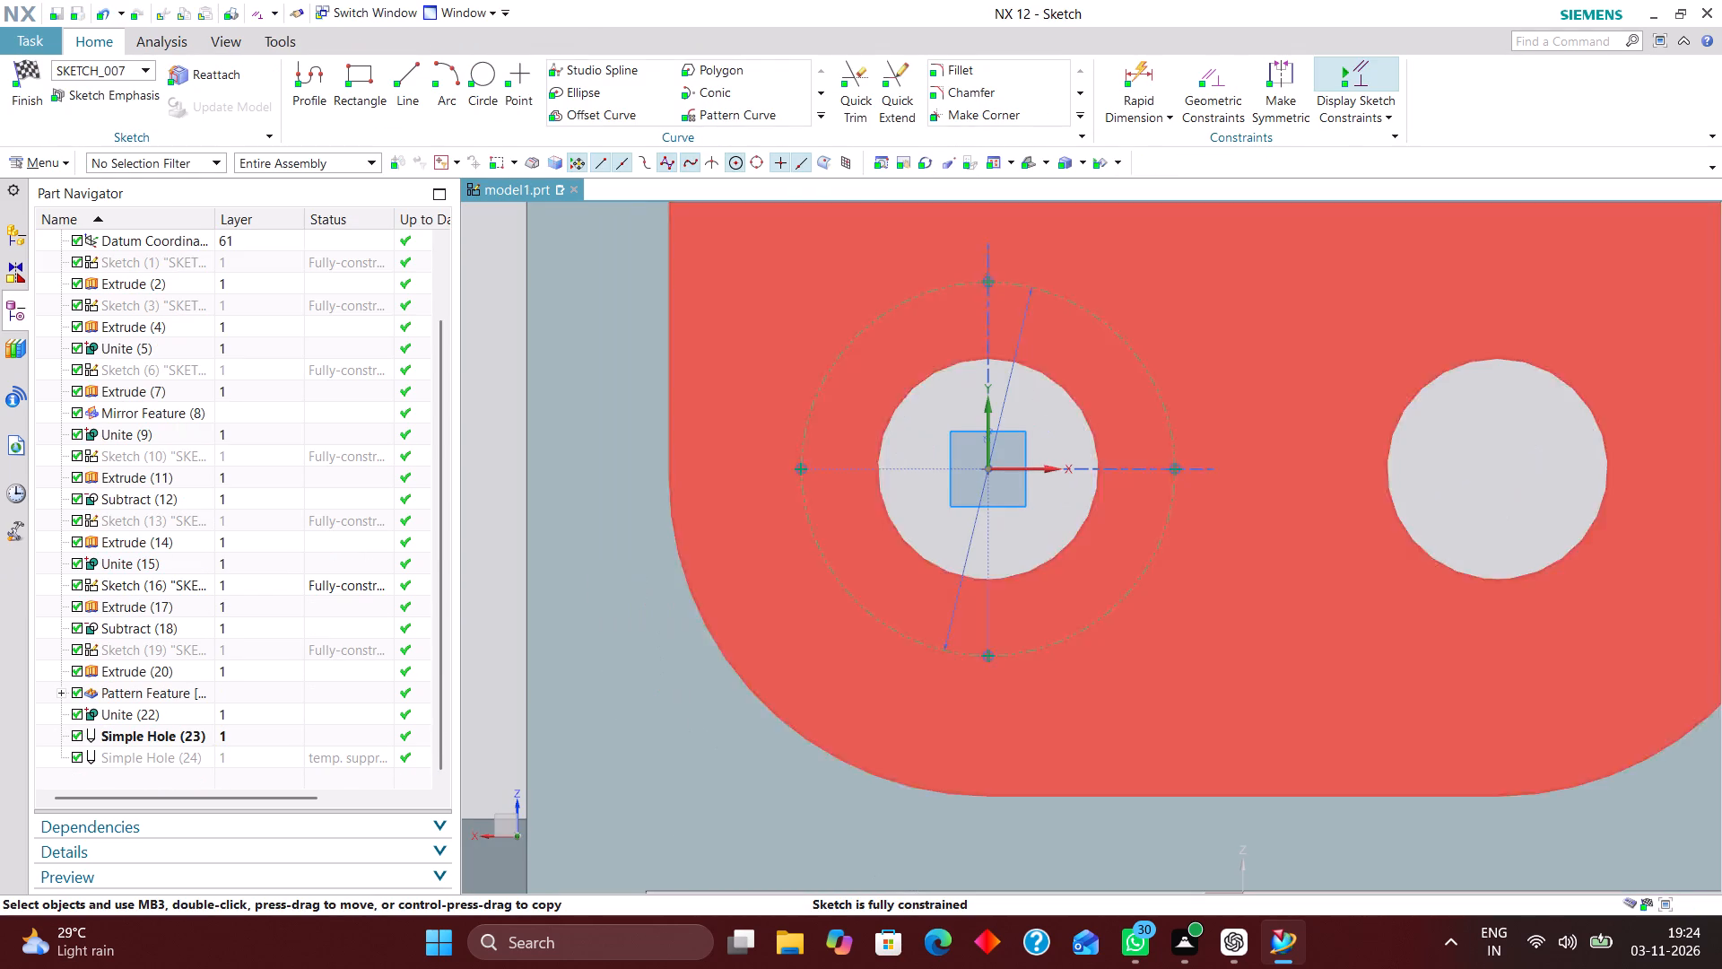
{"action": "left_click_drag", "start_coordinate": [1007, 405], "coordinate": [1062, 515]}
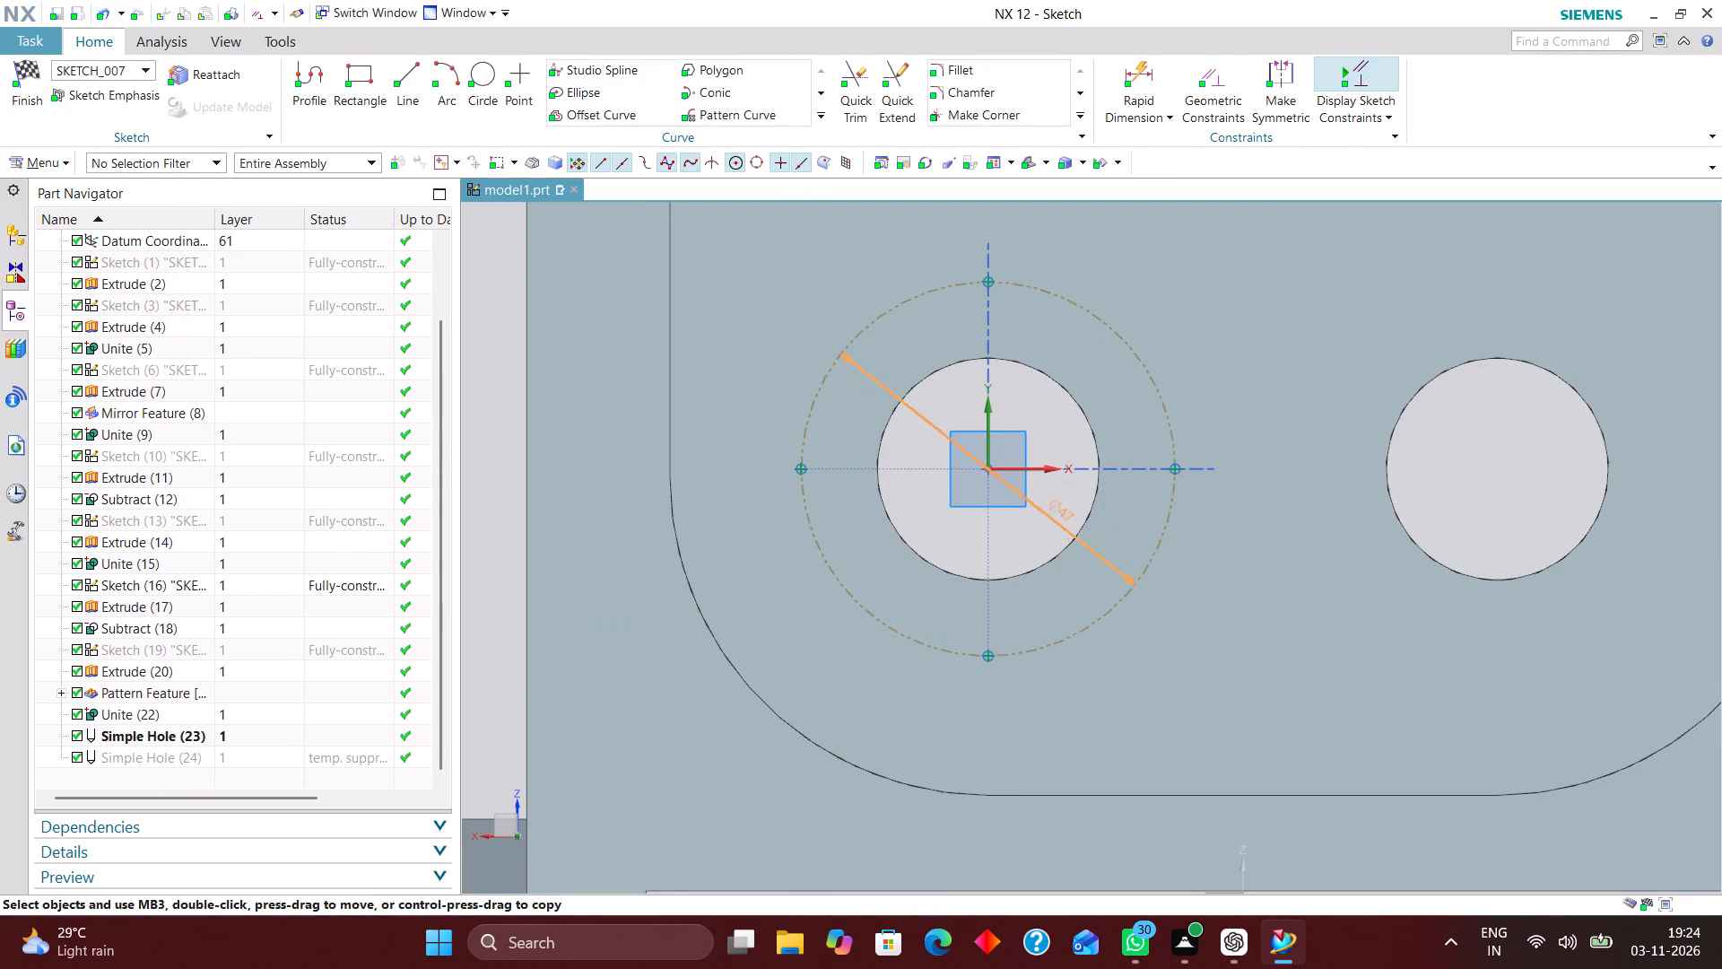
{"action": "left_click_drag", "start_coordinate": [1062, 515], "coordinate": [1112, 697]}
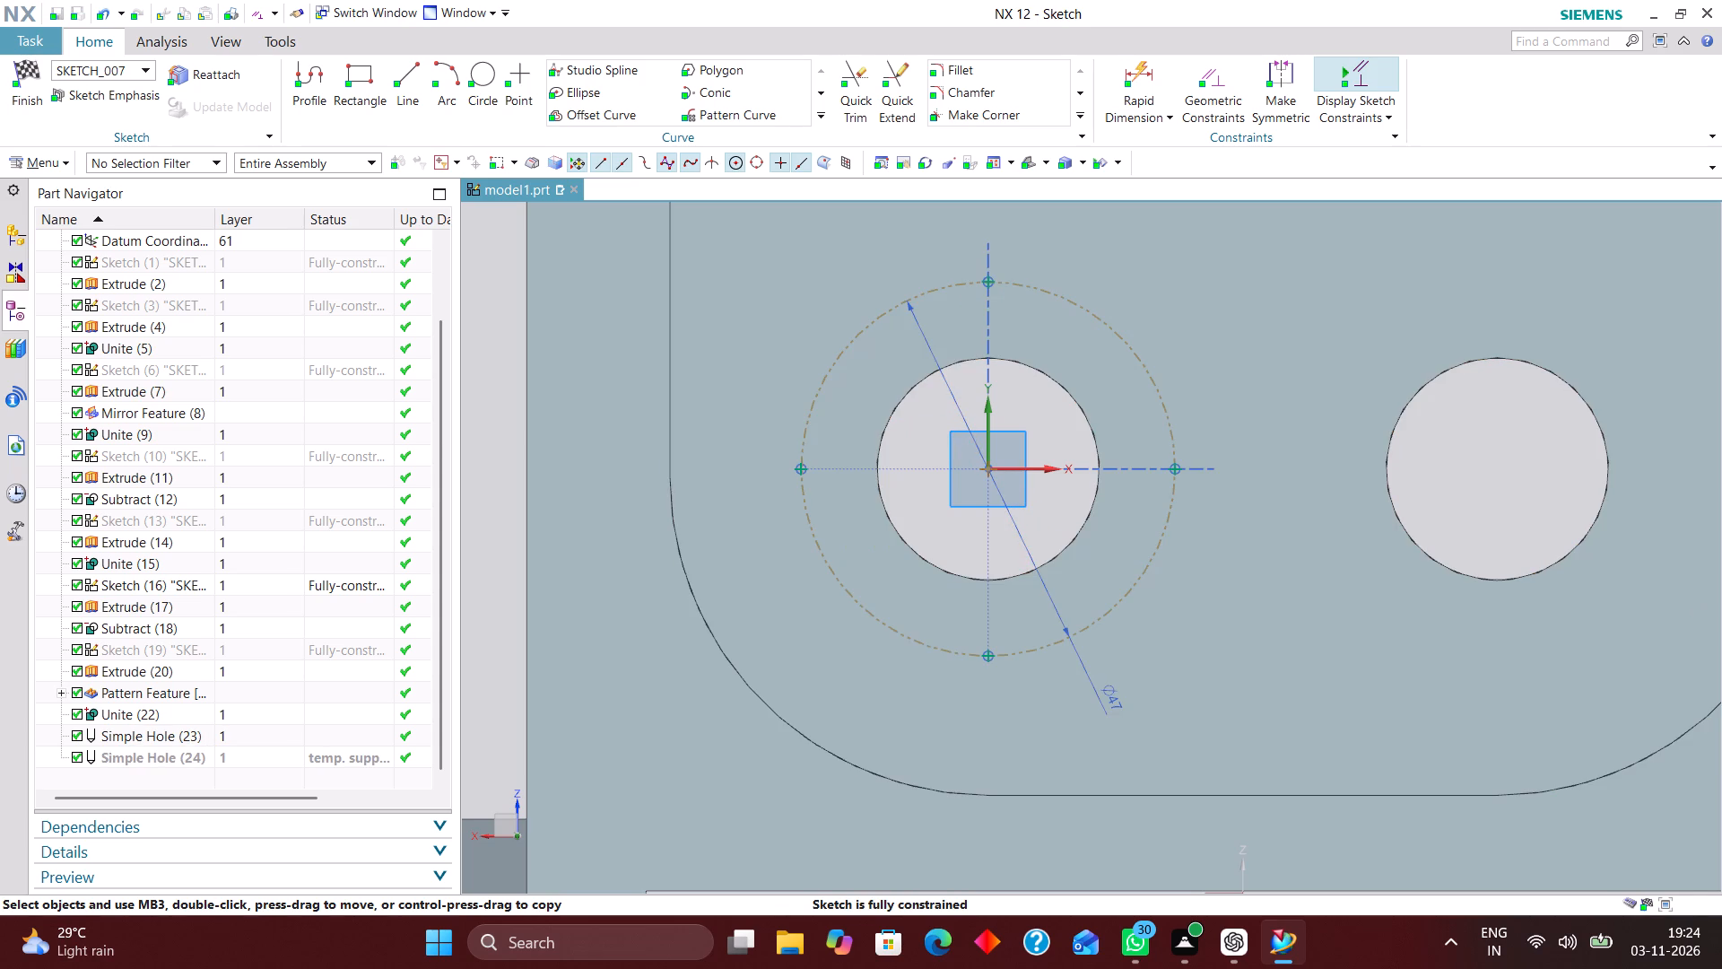
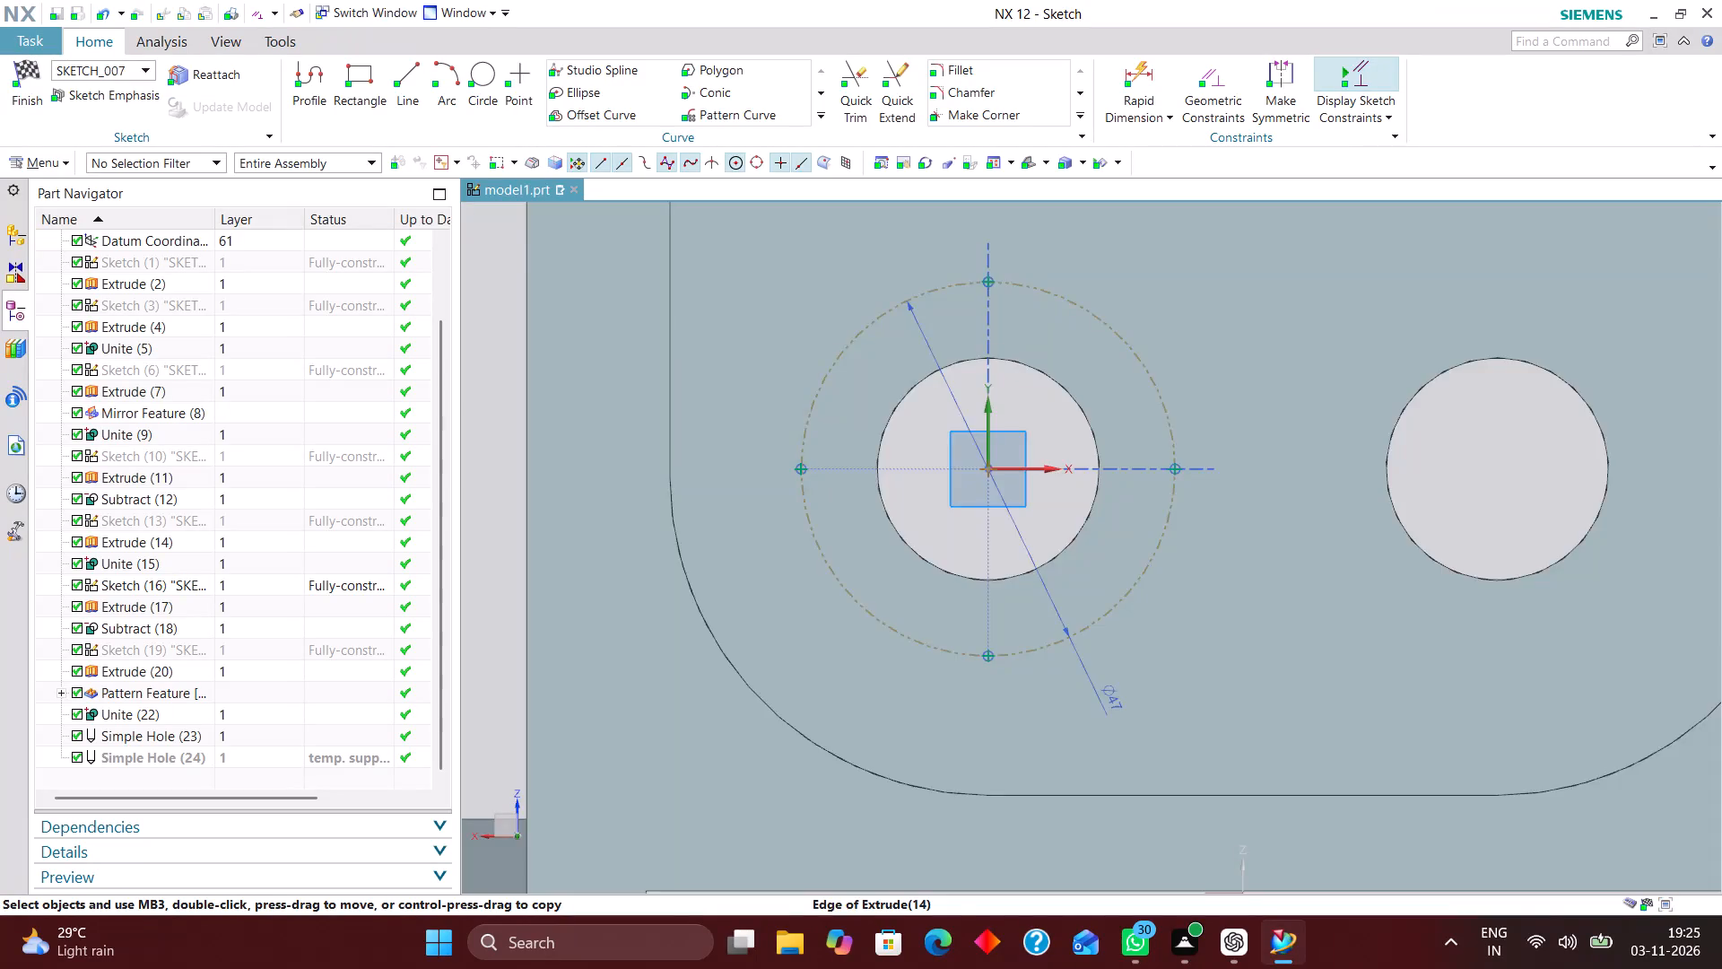
Examine the four hole points and their reference circle against the through hole and walls from several angles.
{"action": "scroll", "coordinate": [787, 479], "scroll_direction": "down", "scroll_amount": 4}
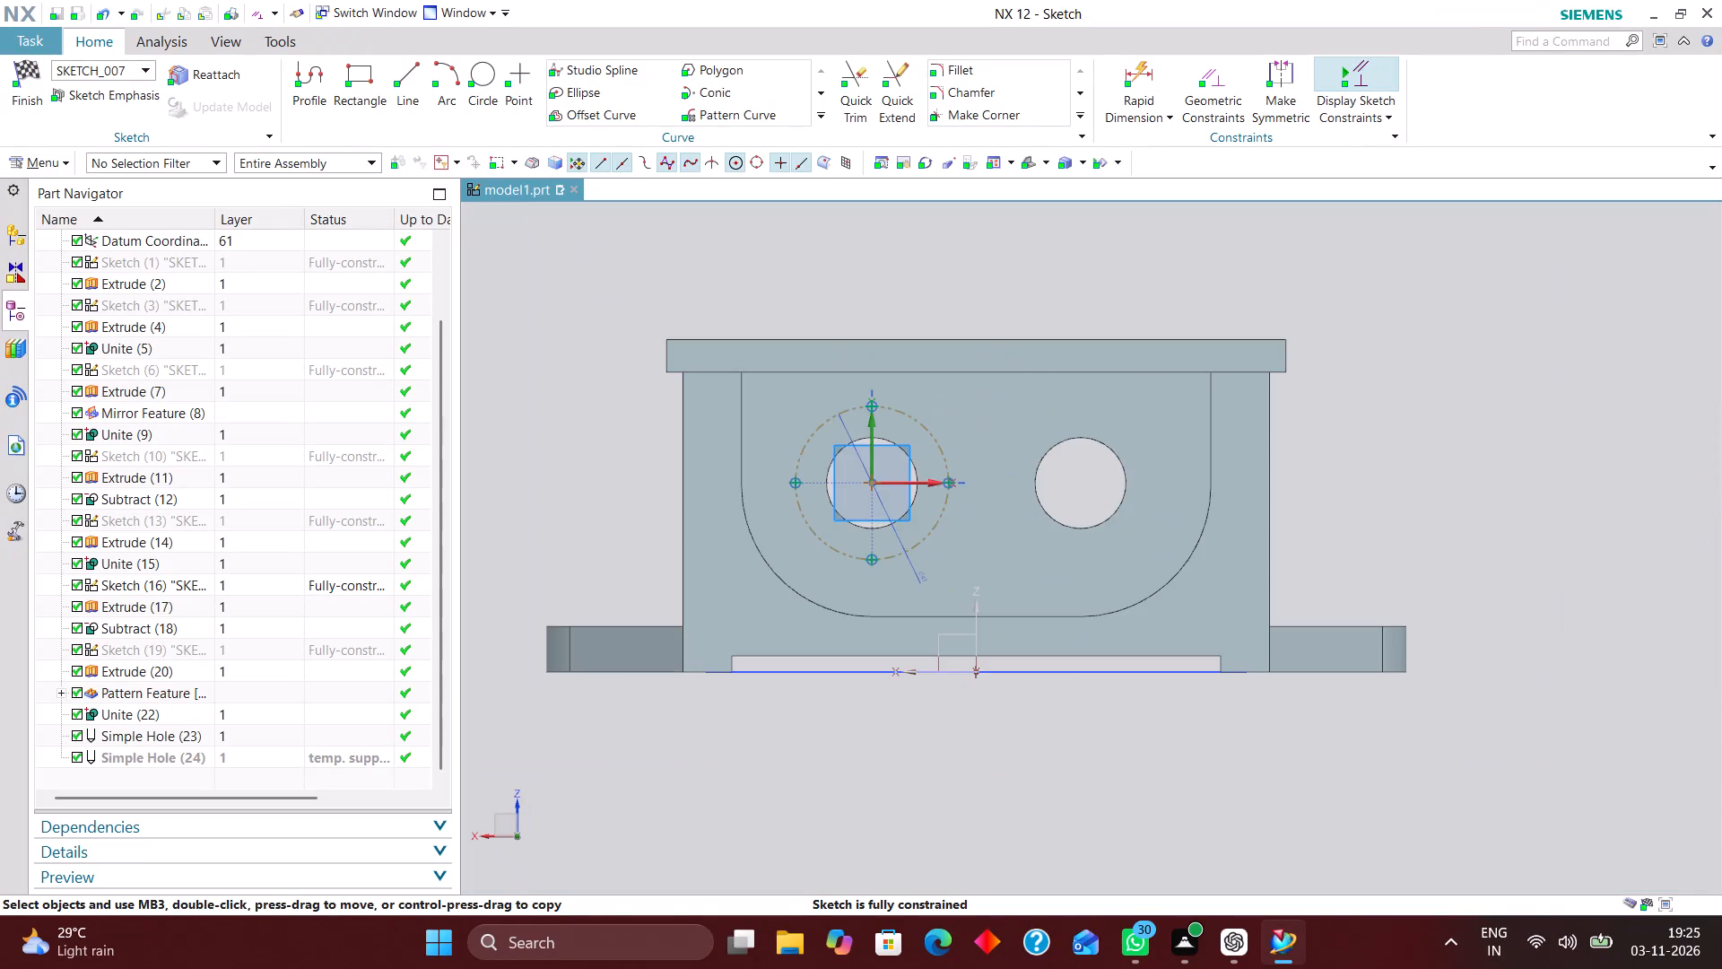
{"action": "scroll", "coordinate": [864, 480], "scroll_direction": "up", "scroll_amount": 5}
{"action": "middle_click_drag", "start_coordinate": [1040, 420], "coordinate": [1004, 506]}
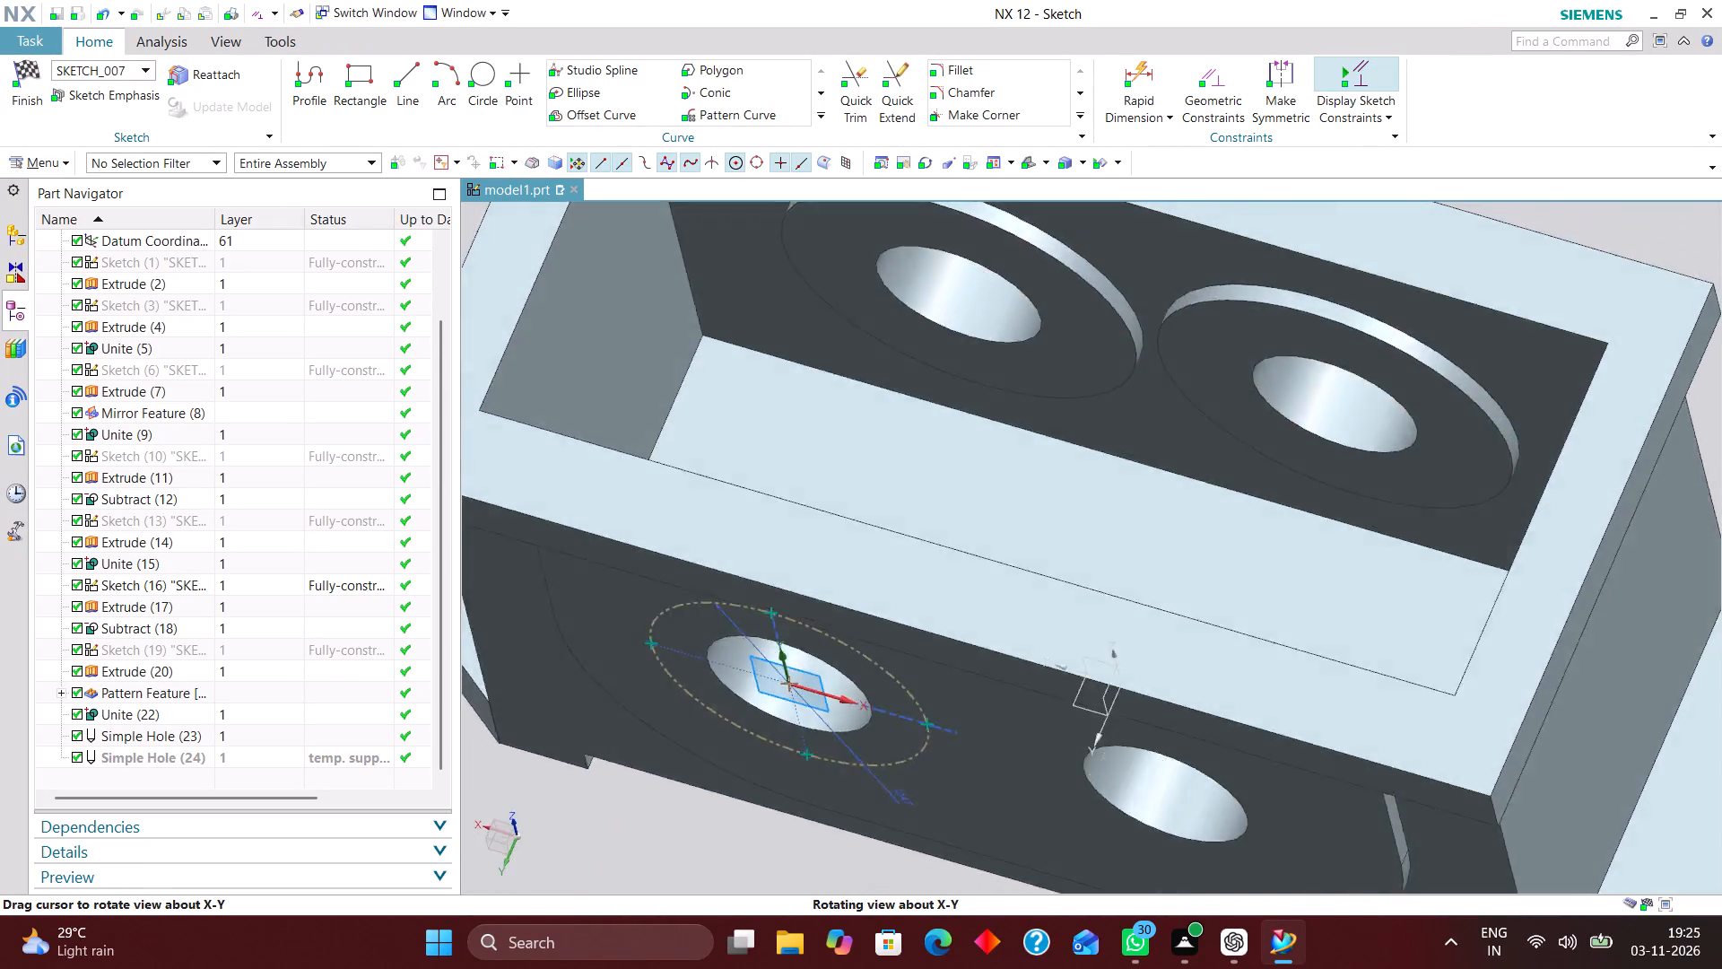
{"action": "middle_click_drag", "start_coordinate": [1004, 506], "coordinate": [1026, 439]}
{"action": "scroll", "coordinate": [1033, 434], "scroll_direction": "up", "scroll_amount": 1}
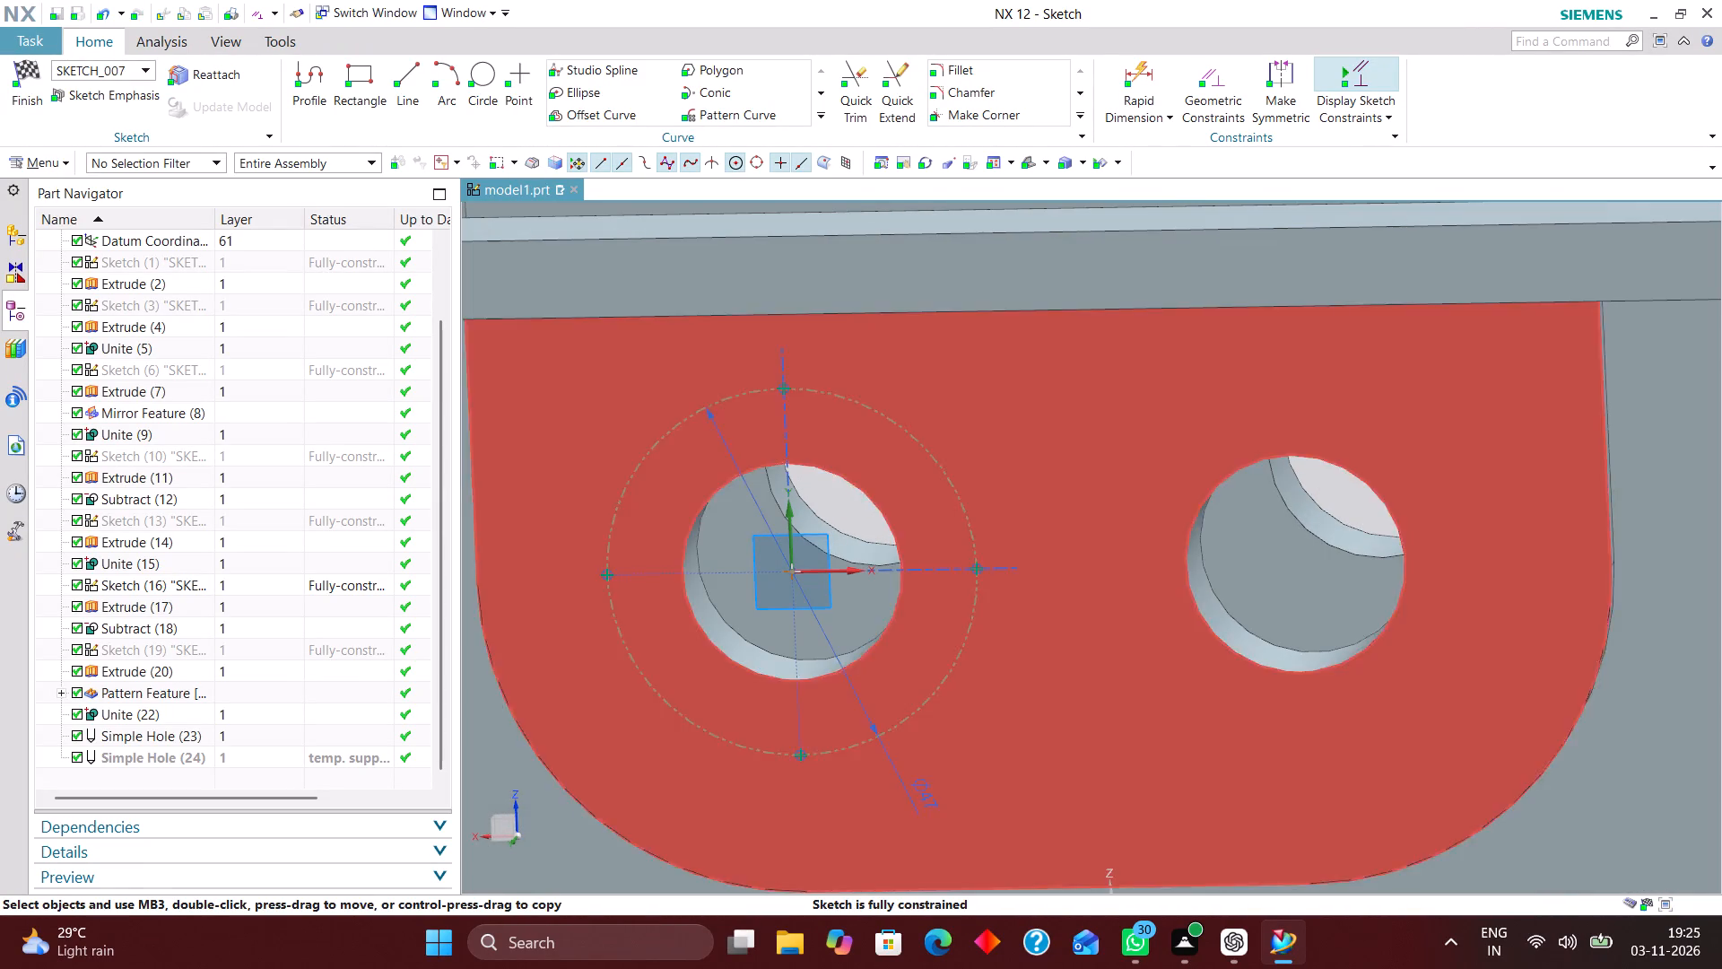
{"action": "right_click_drag", "start_coordinate": [1107, 415], "coordinate": [1012, 420]}
{"action": "scroll", "coordinate": [819, 437], "scroll_direction": "down", "scroll_amount": 3}
{"action": "right_click_drag", "start_coordinate": [996, 424], "coordinate": [954, 427]}
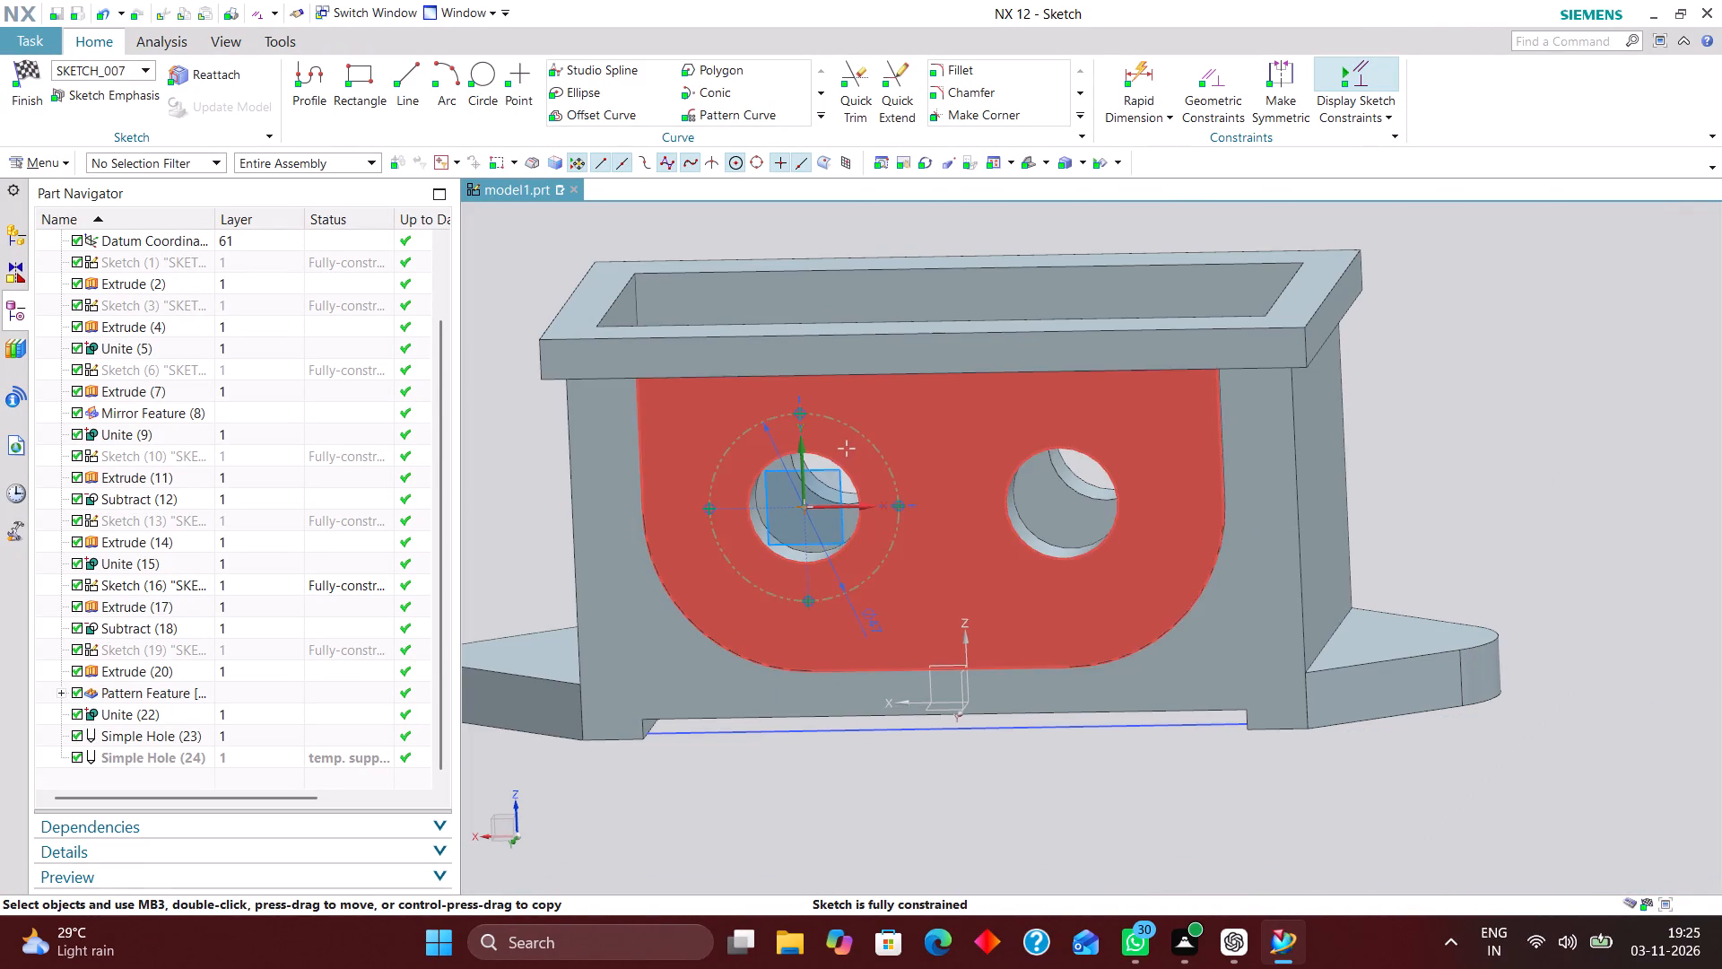
{"action": "right_click_drag", "start_coordinate": [954, 427], "coordinate": [857, 429]}
{"action": "middle_click_drag", "start_coordinate": [918, 799], "coordinate": [922, 774]}
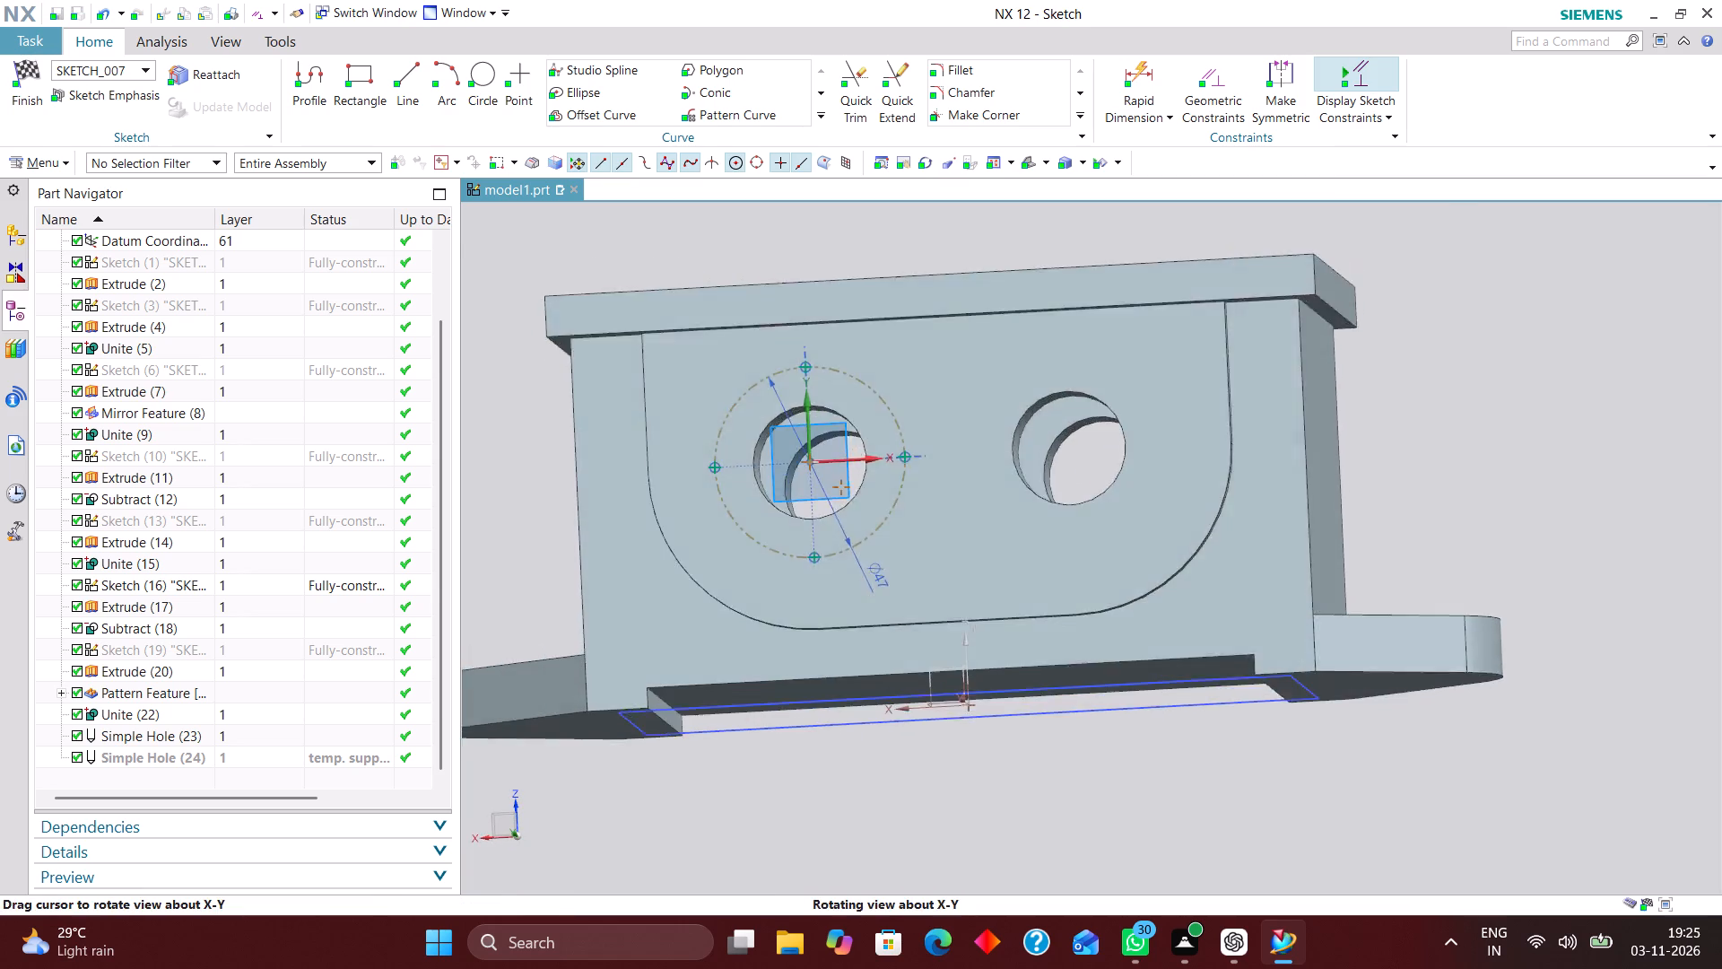
{"action": "middle_click_drag", "start_coordinate": [922, 774], "coordinate": [922, 773]}
{"action": "scroll", "coordinate": [939, 773], "scroll_direction": "up", "scroll_amount": 1}
{"action": "right_click_drag", "start_coordinate": [1027, 774], "coordinate": [861, 764]}
{"action": "scroll", "coordinate": [883, 728], "scroll_direction": "down", "scroll_amount": 2}
{"action": "scroll", "coordinate": [798, 493], "scroll_direction": "up", "scroll_amount": 4}
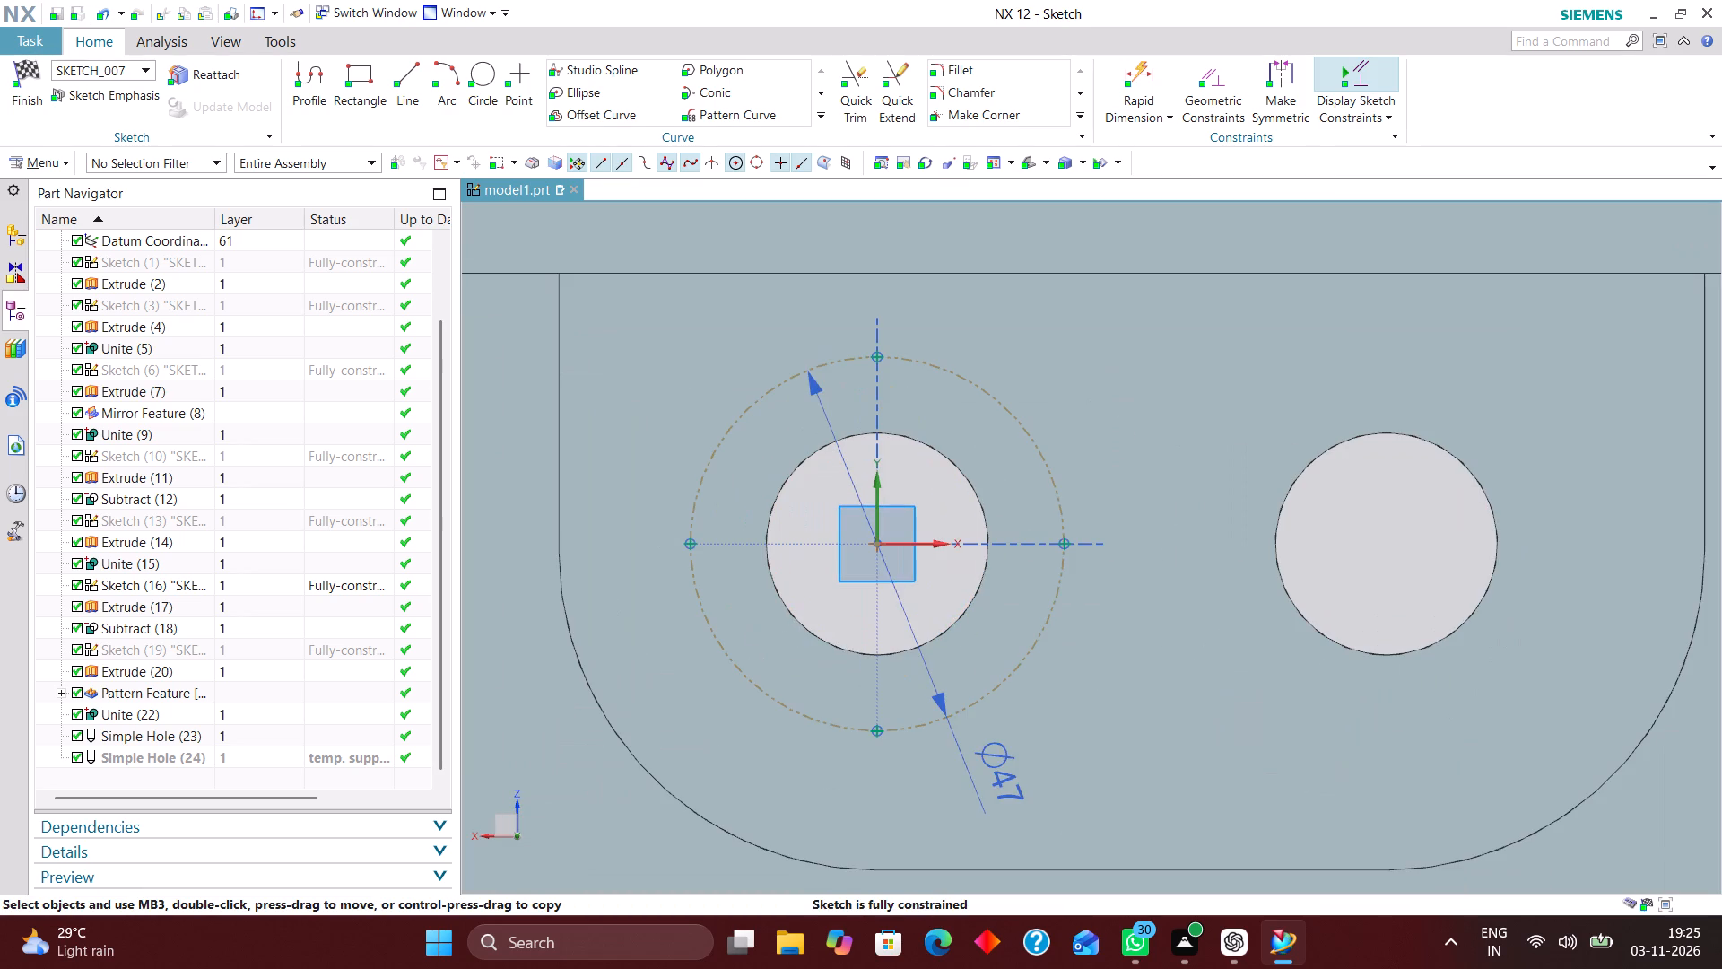
Move the reference circle's diameter dimension outside the circle, to its upper left.
{"action": "left_click_drag", "start_coordinate": [995, 775], "coordinate": [662, 340]}
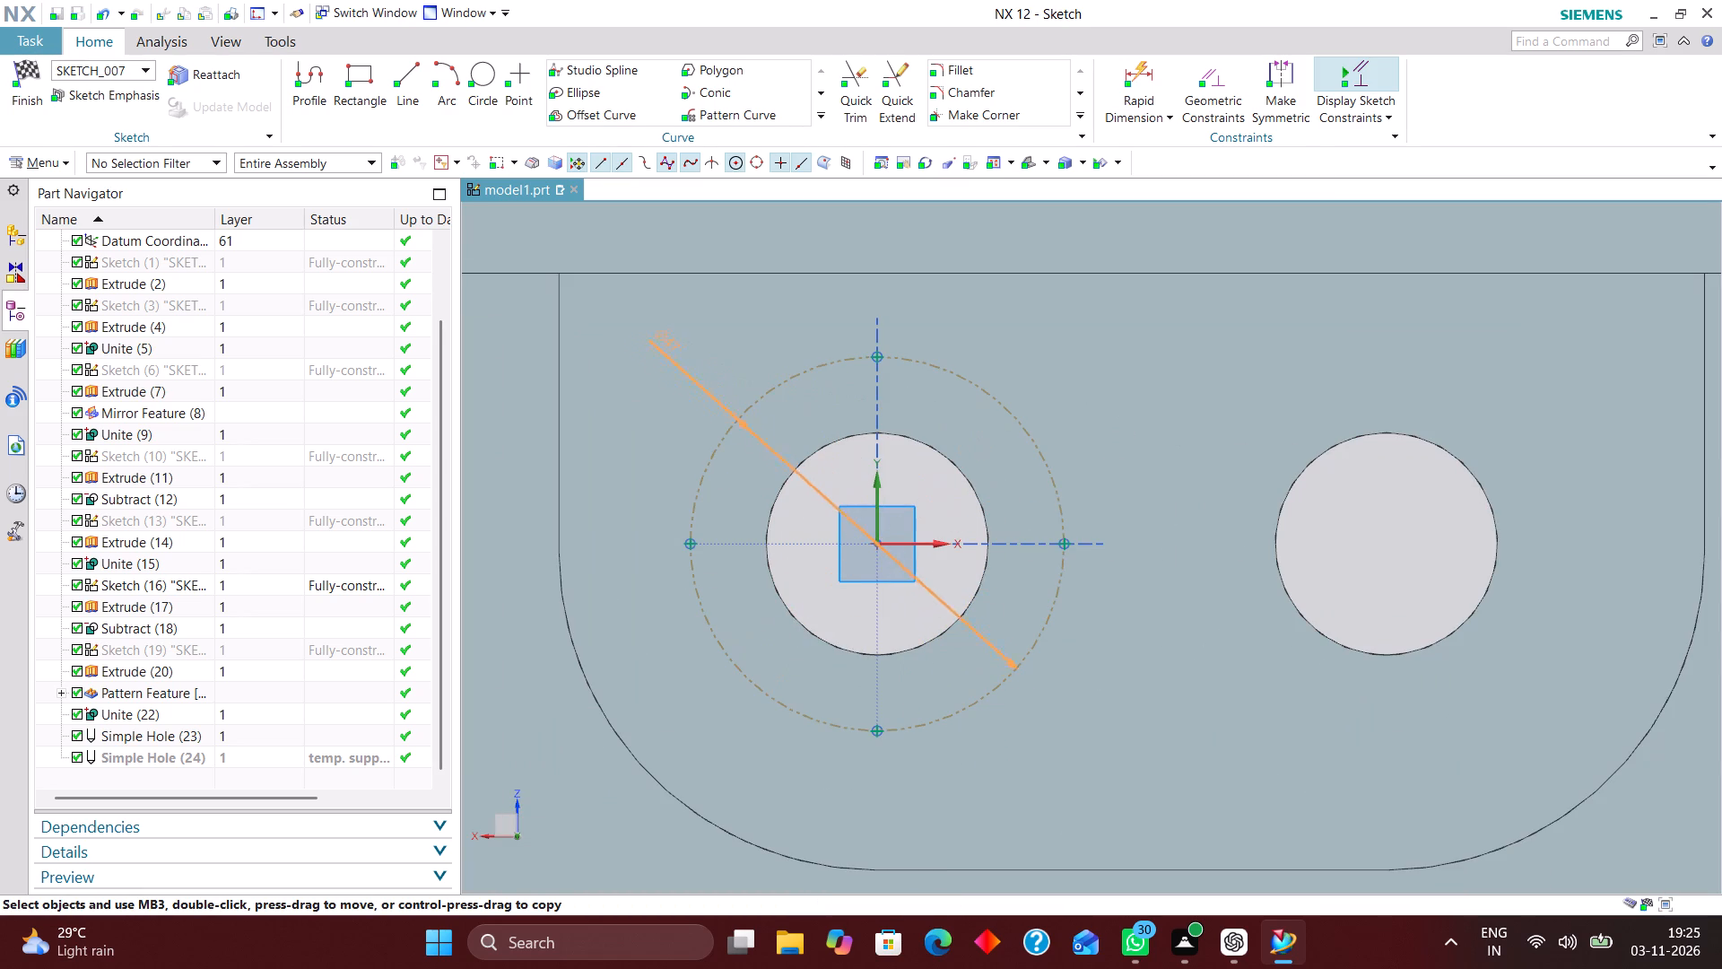
{"action": "left_click_drag", "start_coordinate": [662, 340], "coordinate": [612, 355]}
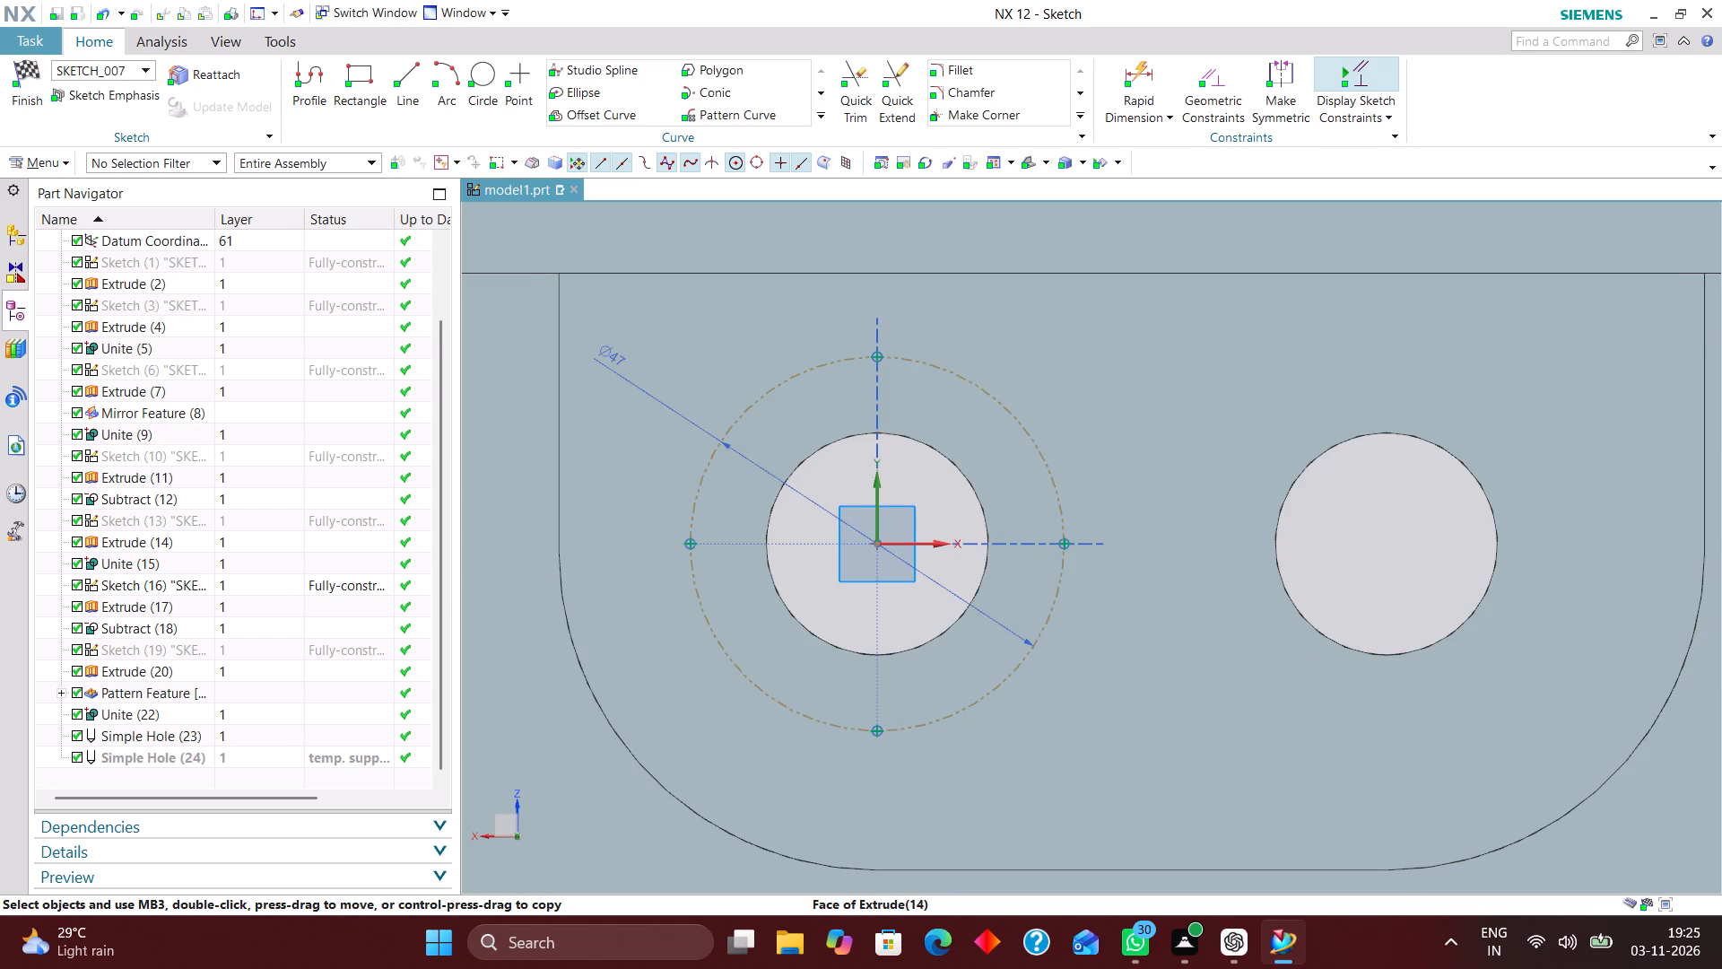
{"action": "left_click_drag", "start_coordinate": [609, 354], "coordinate": [658, 392]}
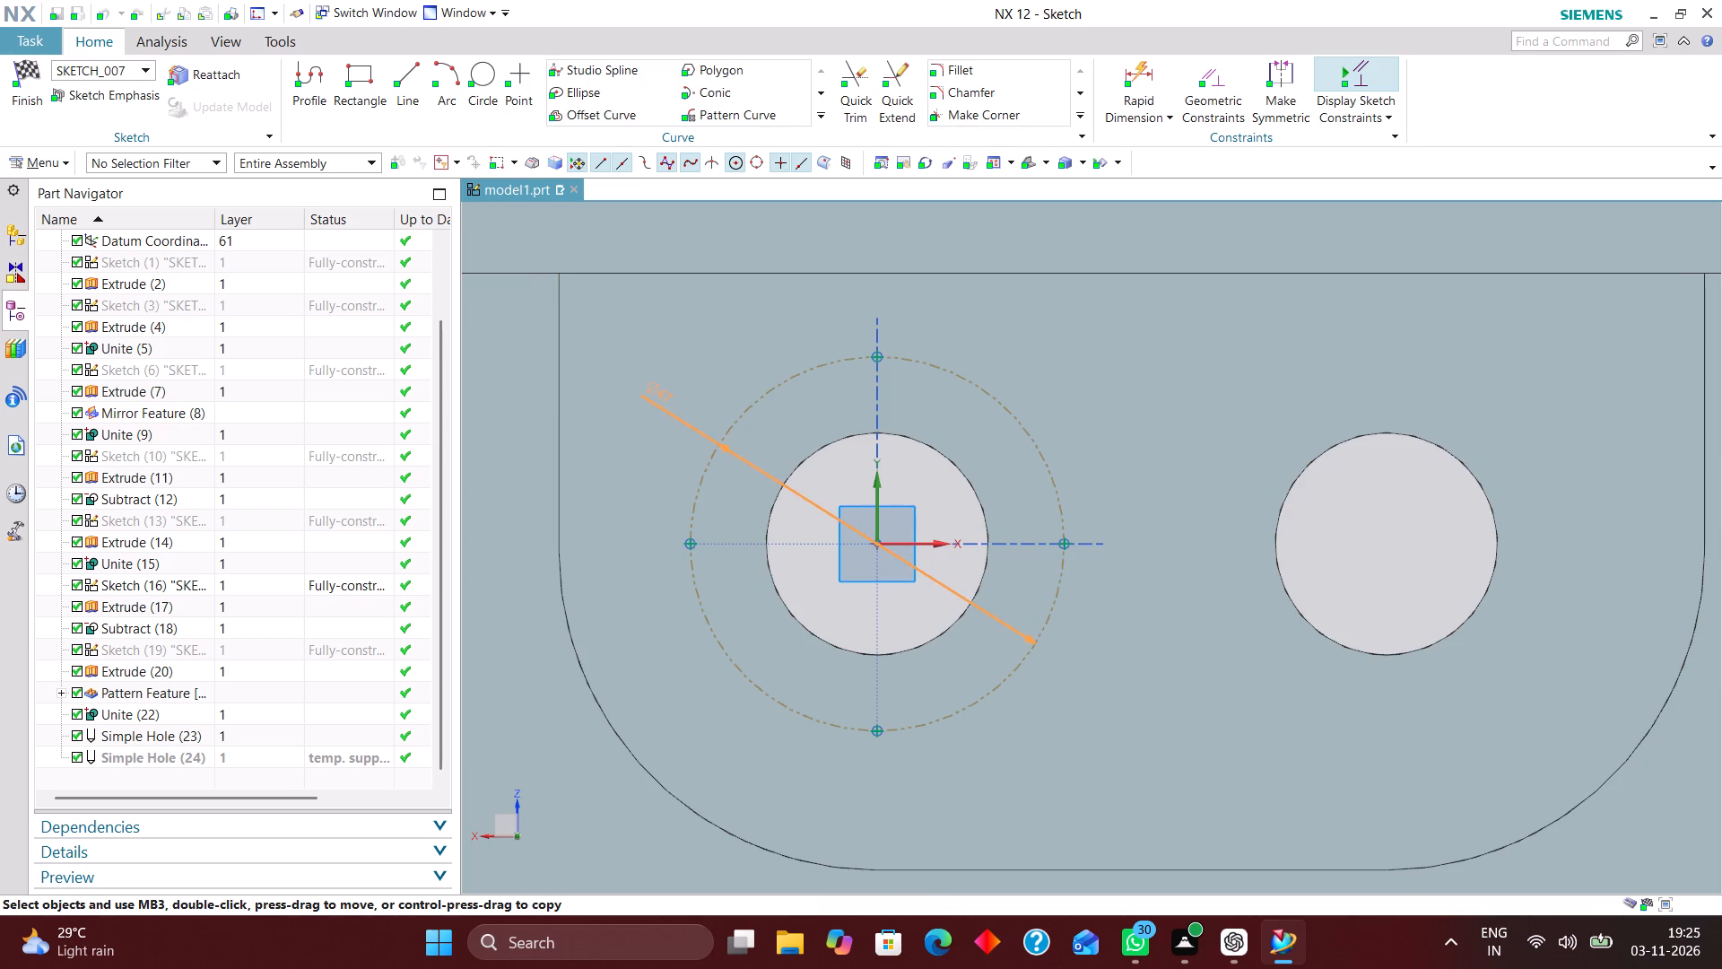
{"action": "left_click_drag", "start_coordinate": [658, 392], "coordinate": [657, 382]}
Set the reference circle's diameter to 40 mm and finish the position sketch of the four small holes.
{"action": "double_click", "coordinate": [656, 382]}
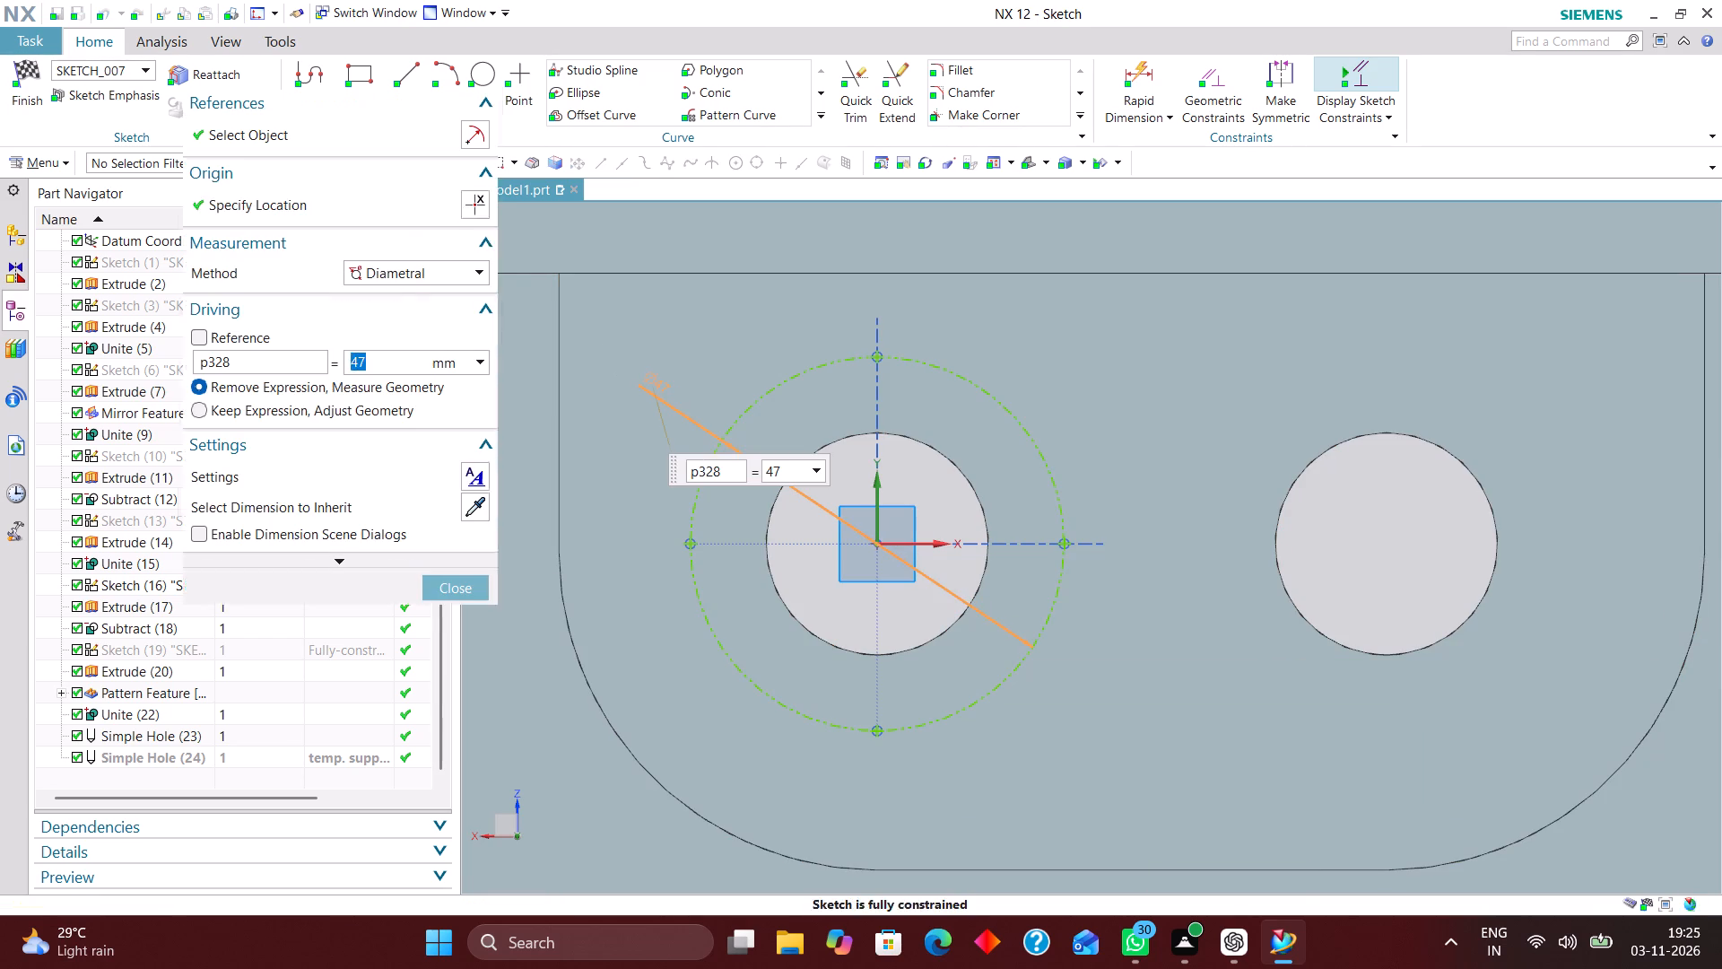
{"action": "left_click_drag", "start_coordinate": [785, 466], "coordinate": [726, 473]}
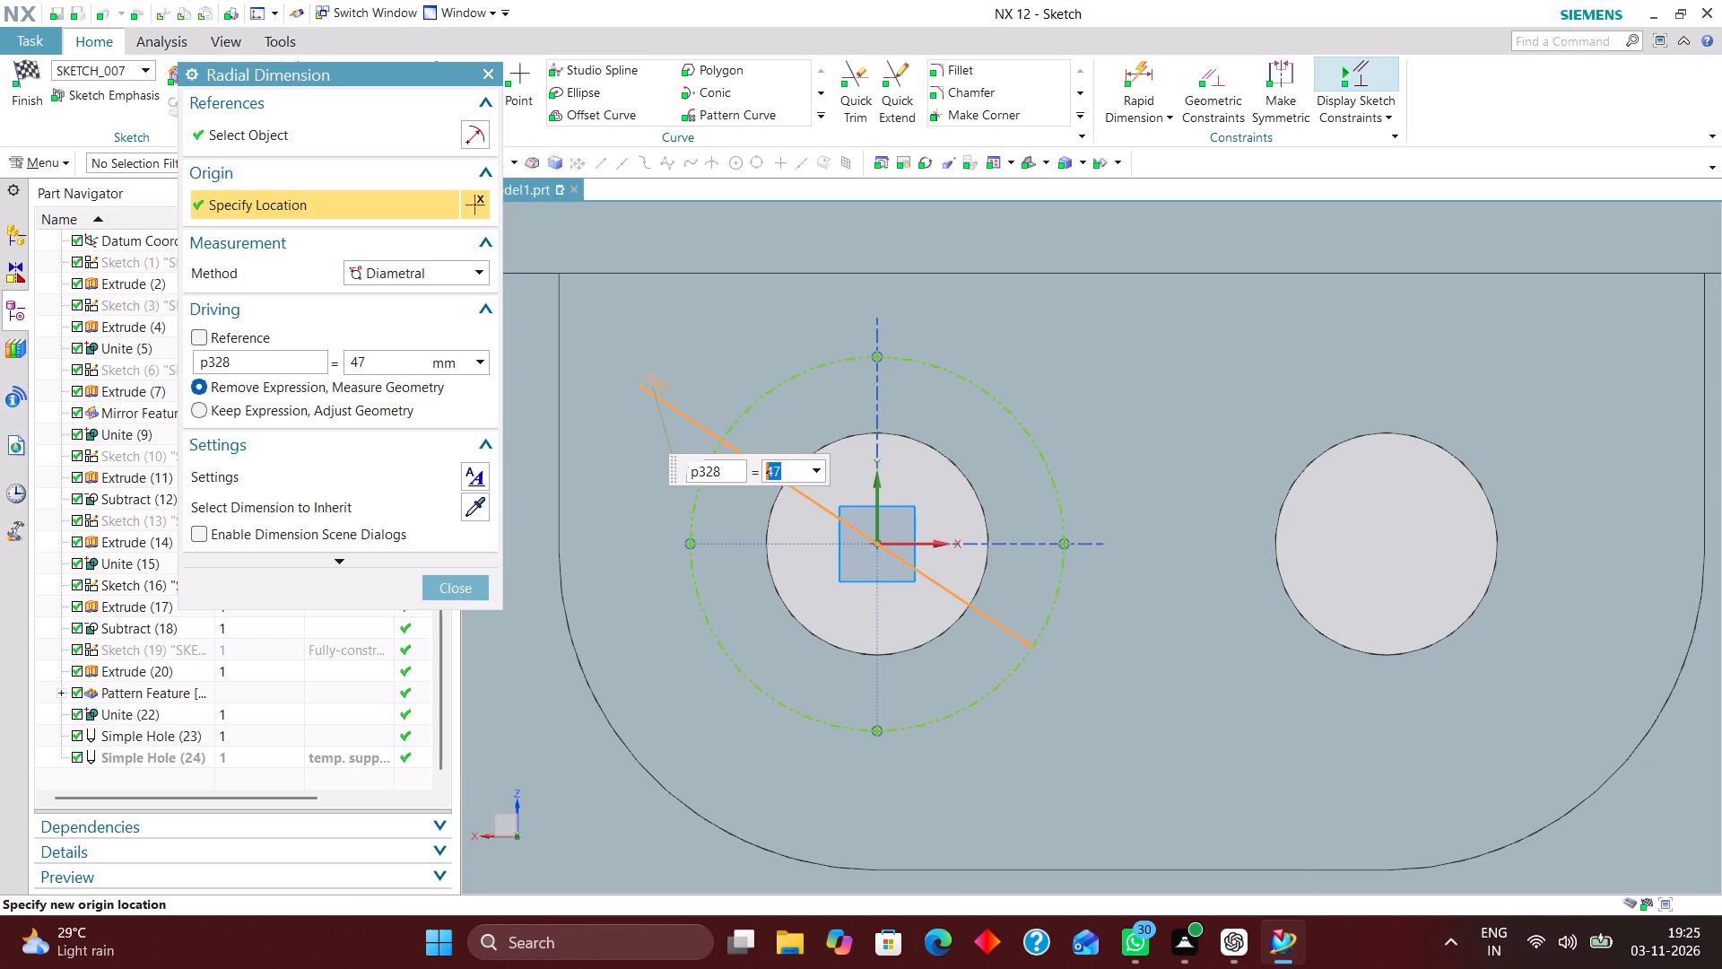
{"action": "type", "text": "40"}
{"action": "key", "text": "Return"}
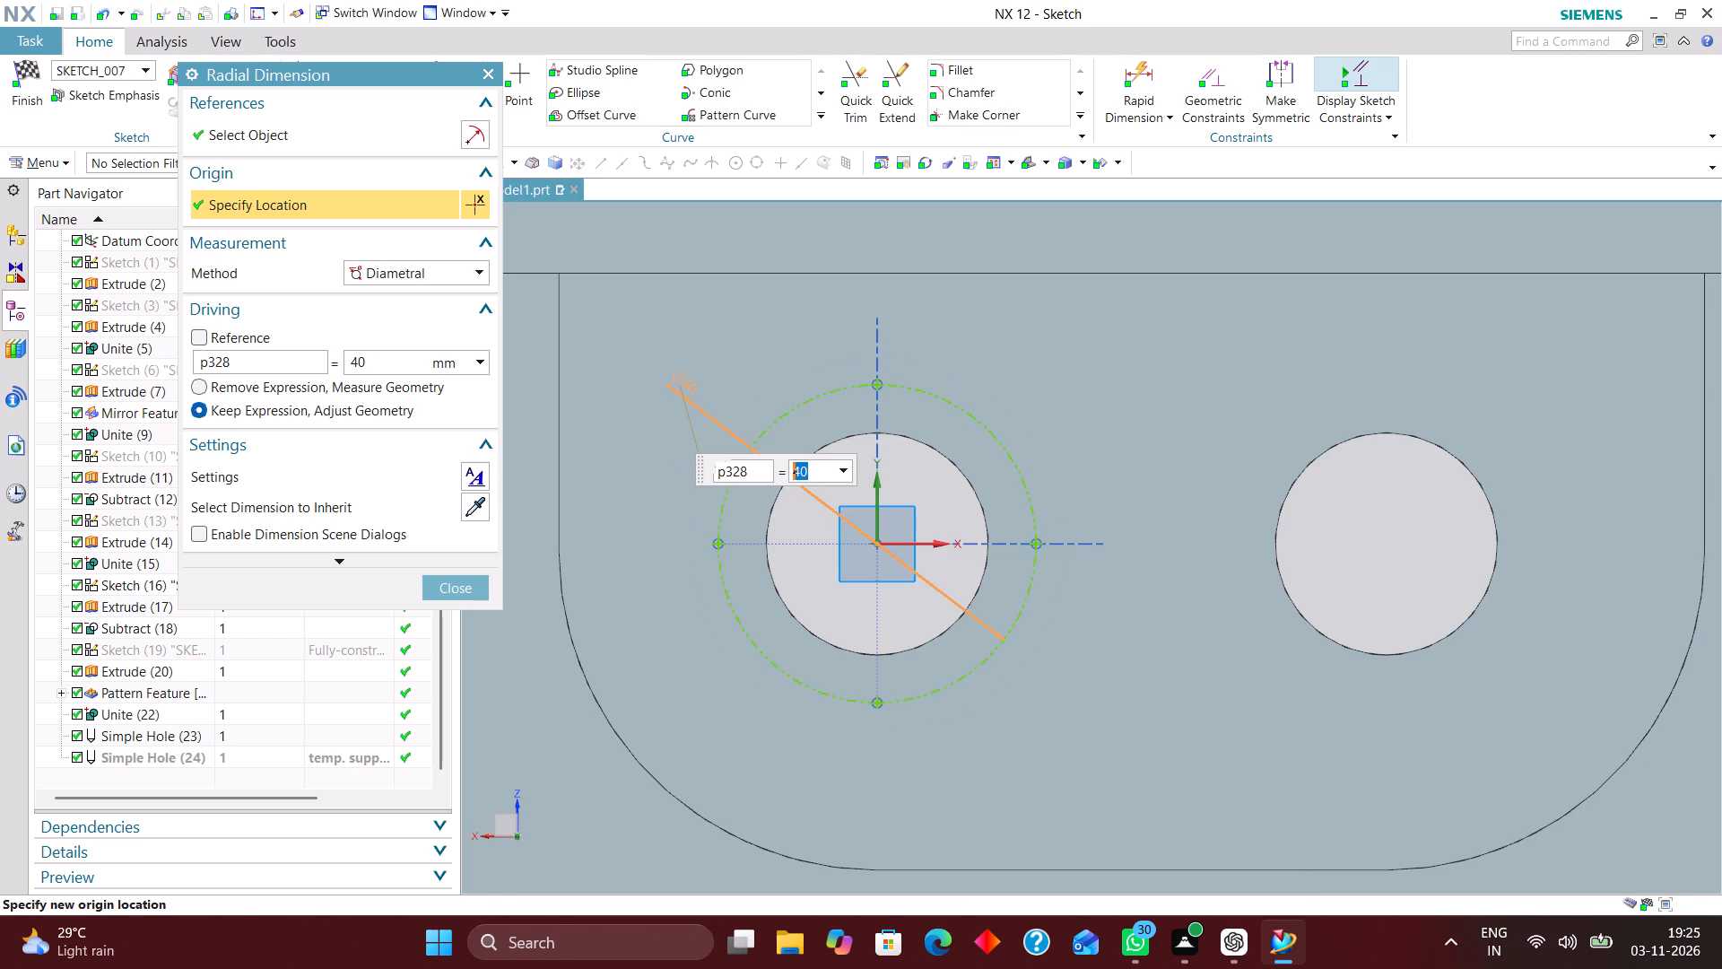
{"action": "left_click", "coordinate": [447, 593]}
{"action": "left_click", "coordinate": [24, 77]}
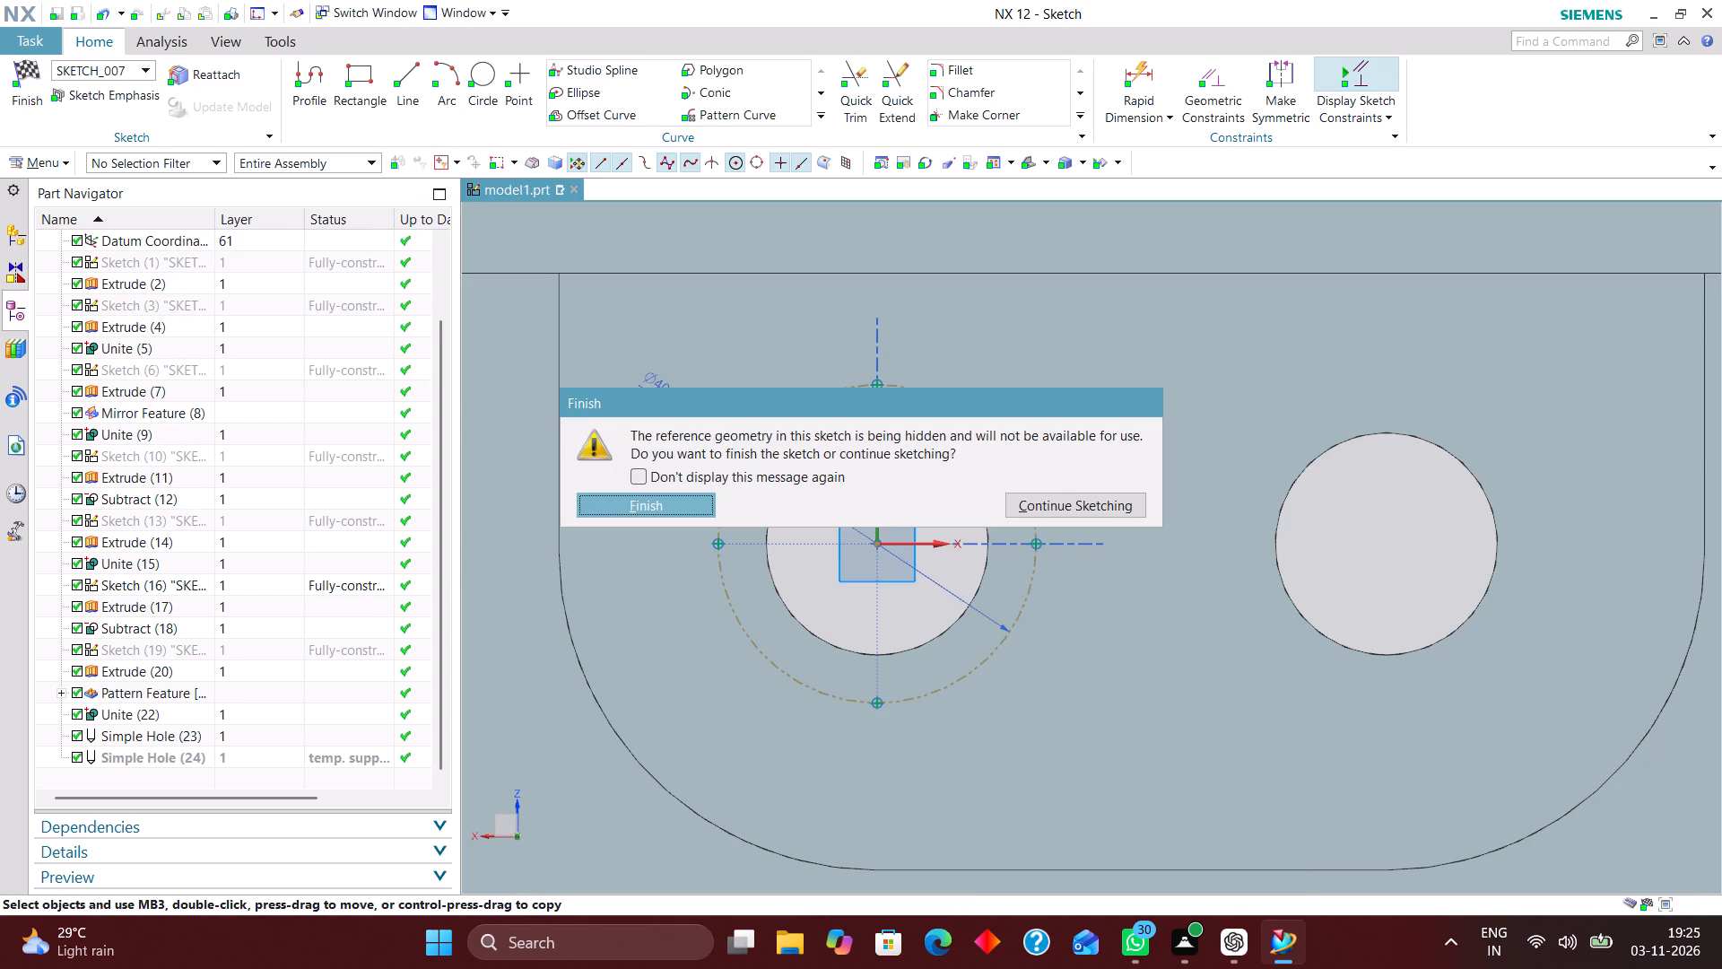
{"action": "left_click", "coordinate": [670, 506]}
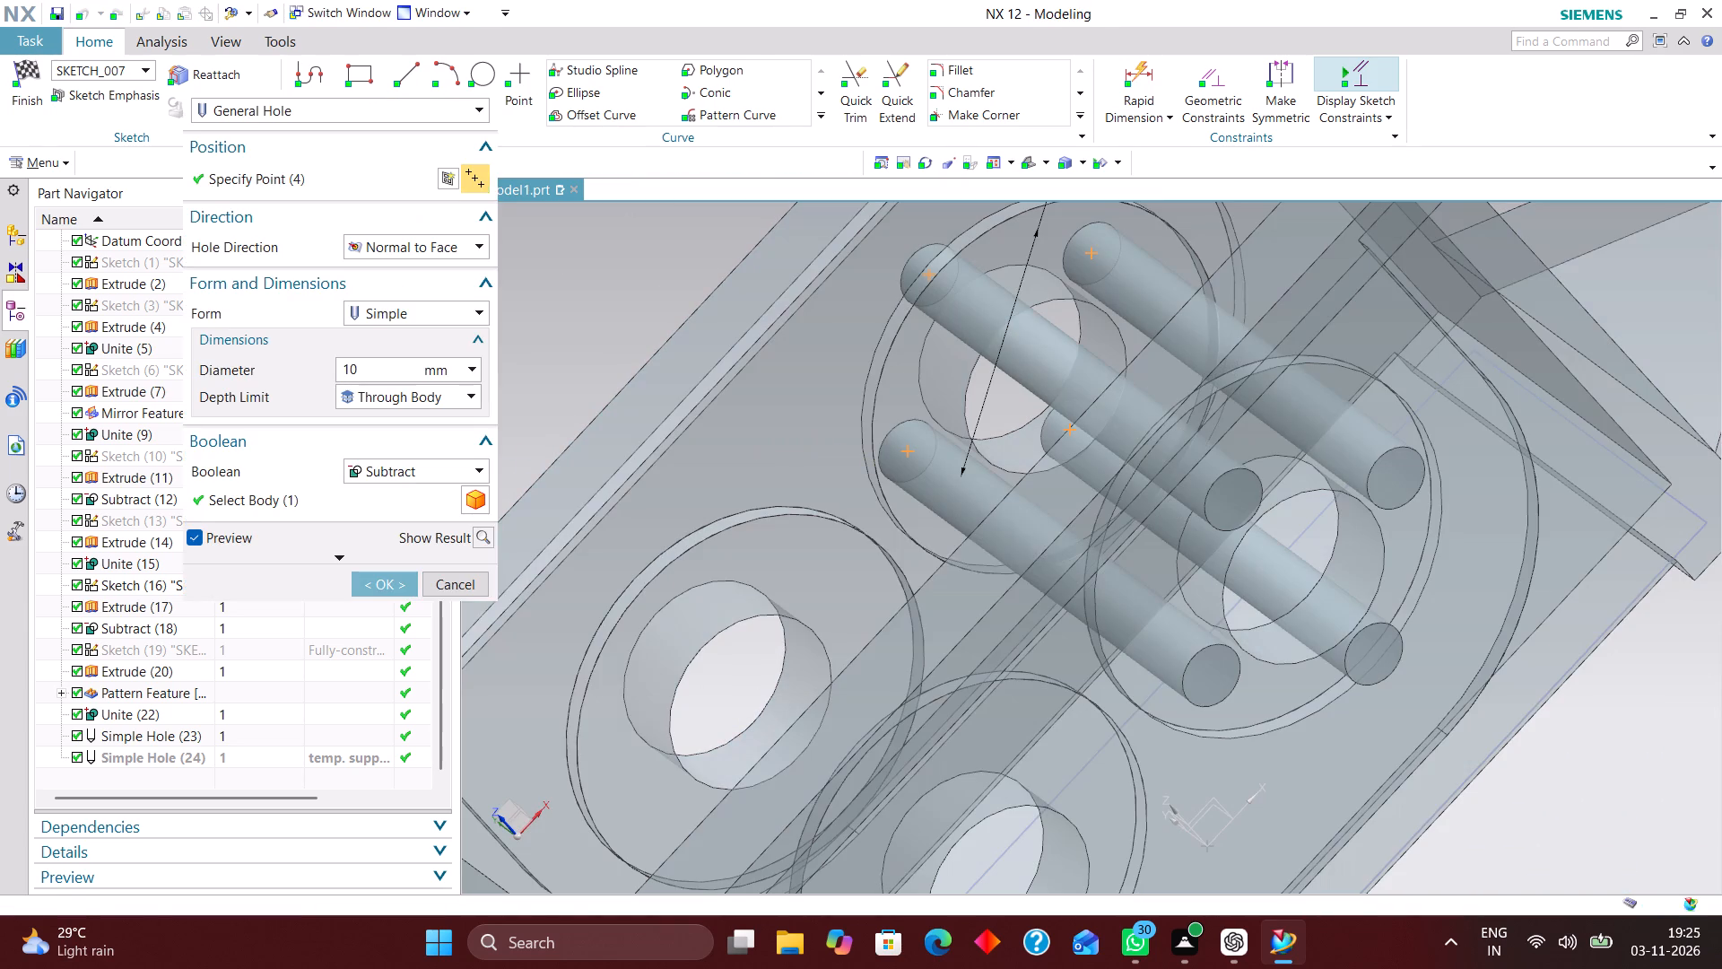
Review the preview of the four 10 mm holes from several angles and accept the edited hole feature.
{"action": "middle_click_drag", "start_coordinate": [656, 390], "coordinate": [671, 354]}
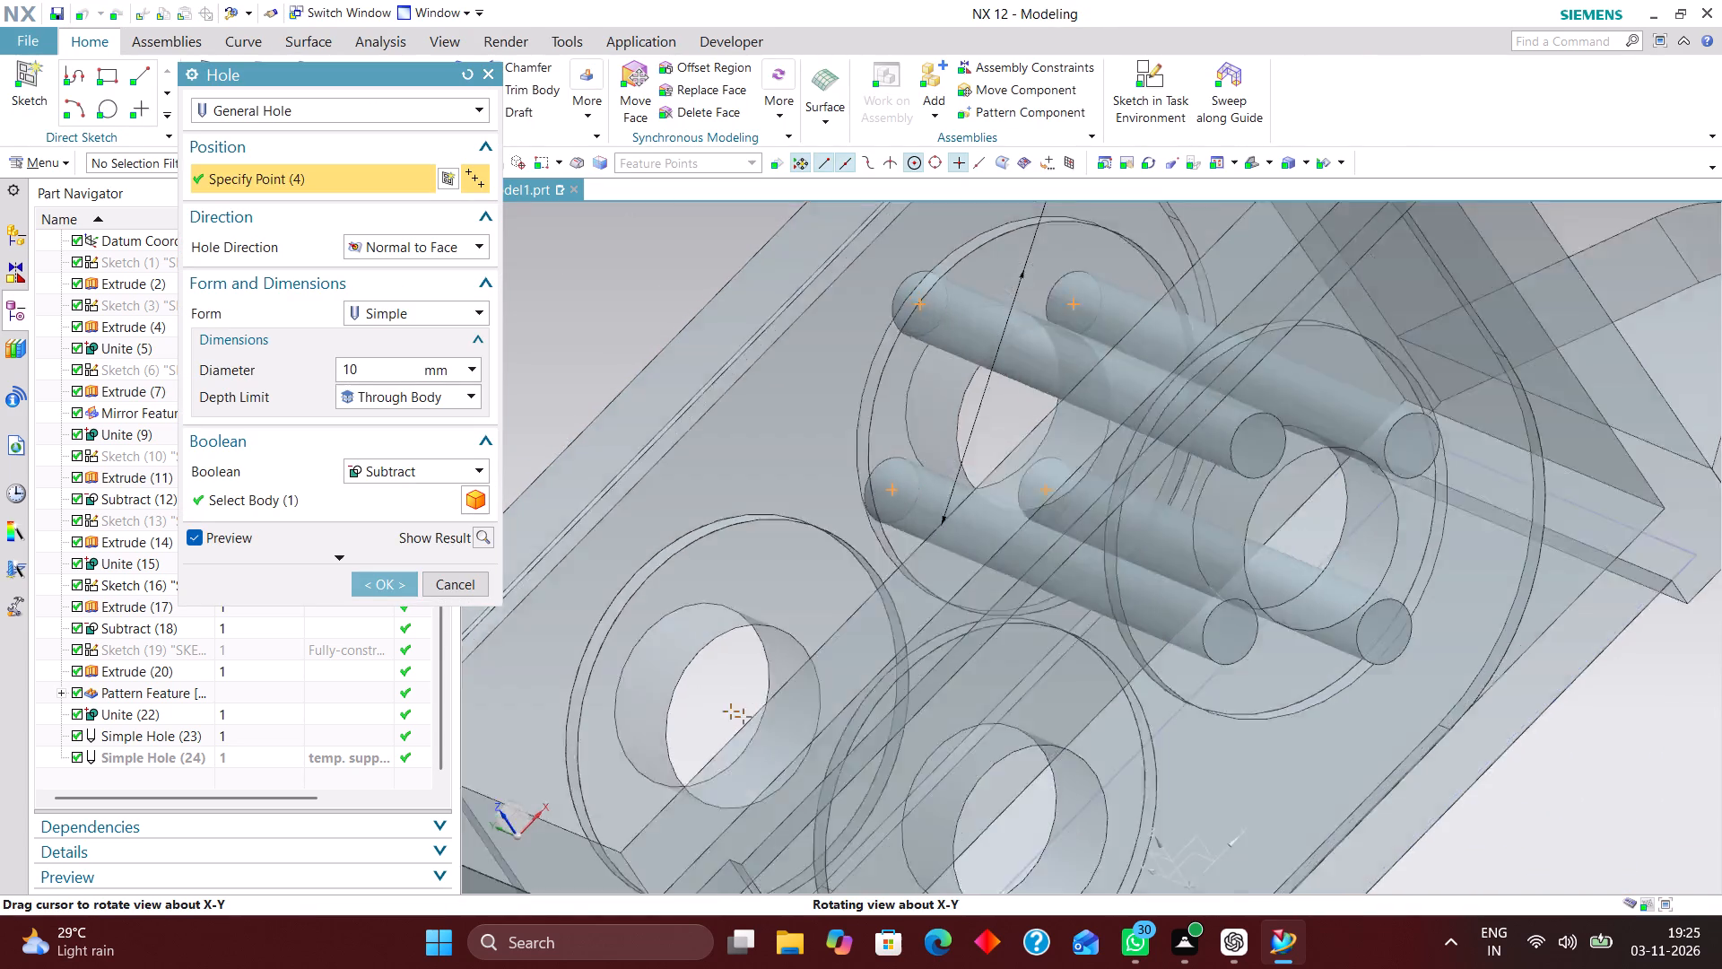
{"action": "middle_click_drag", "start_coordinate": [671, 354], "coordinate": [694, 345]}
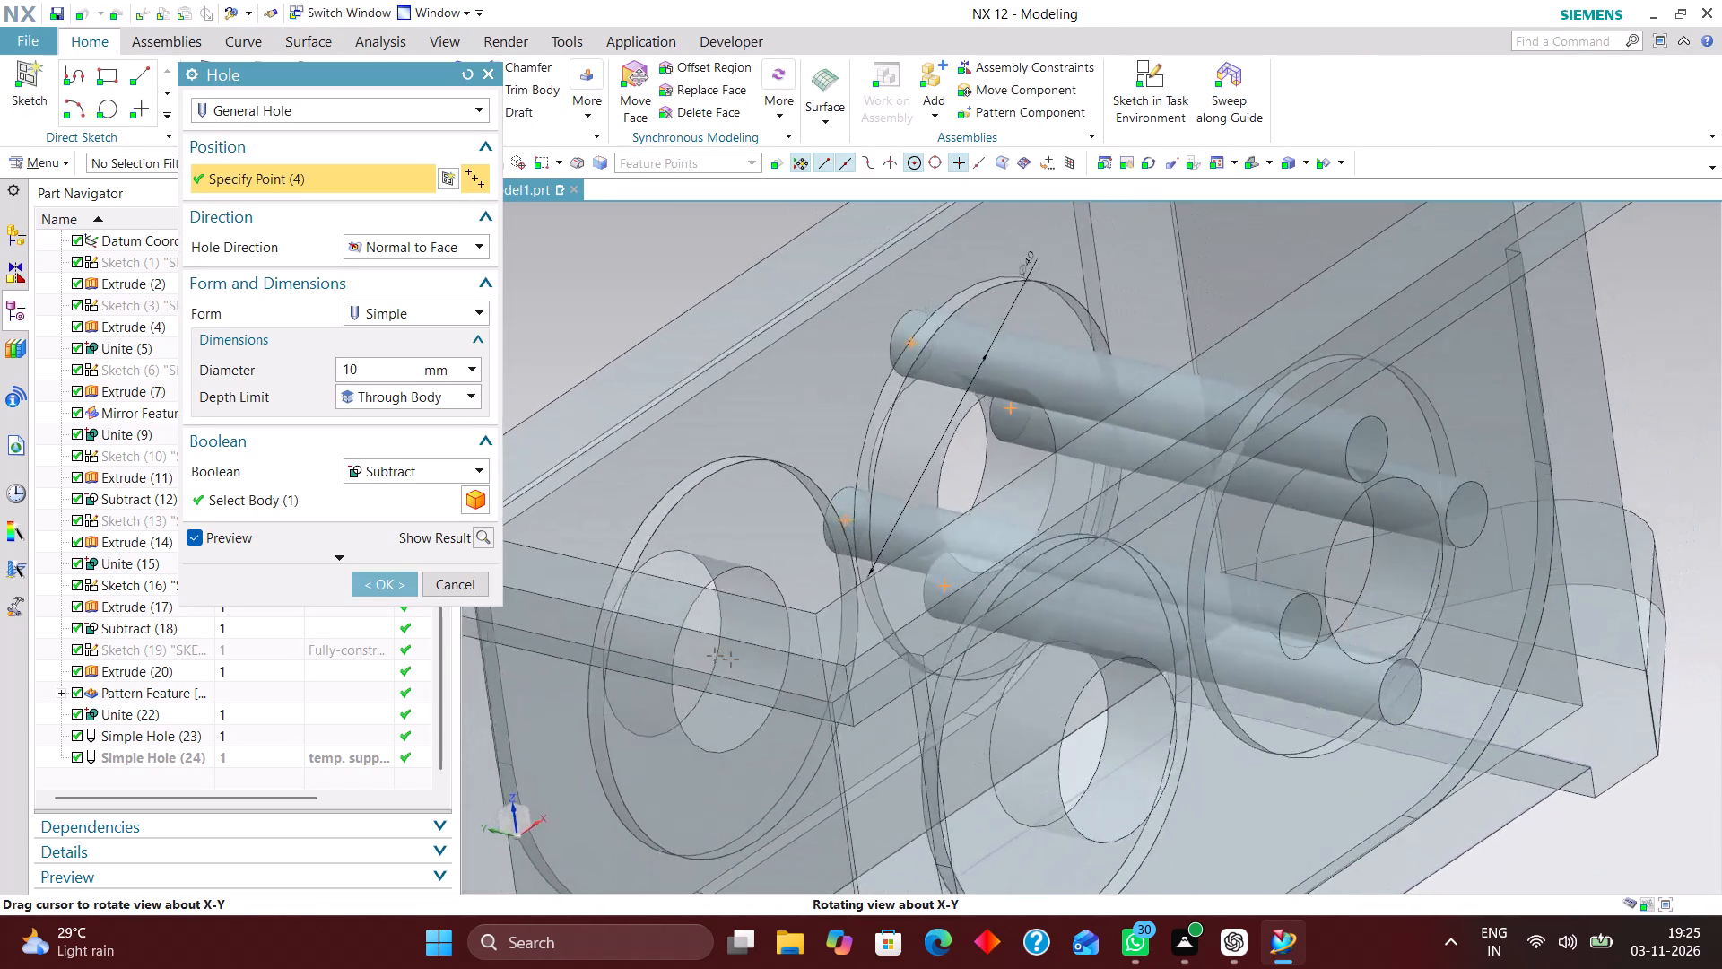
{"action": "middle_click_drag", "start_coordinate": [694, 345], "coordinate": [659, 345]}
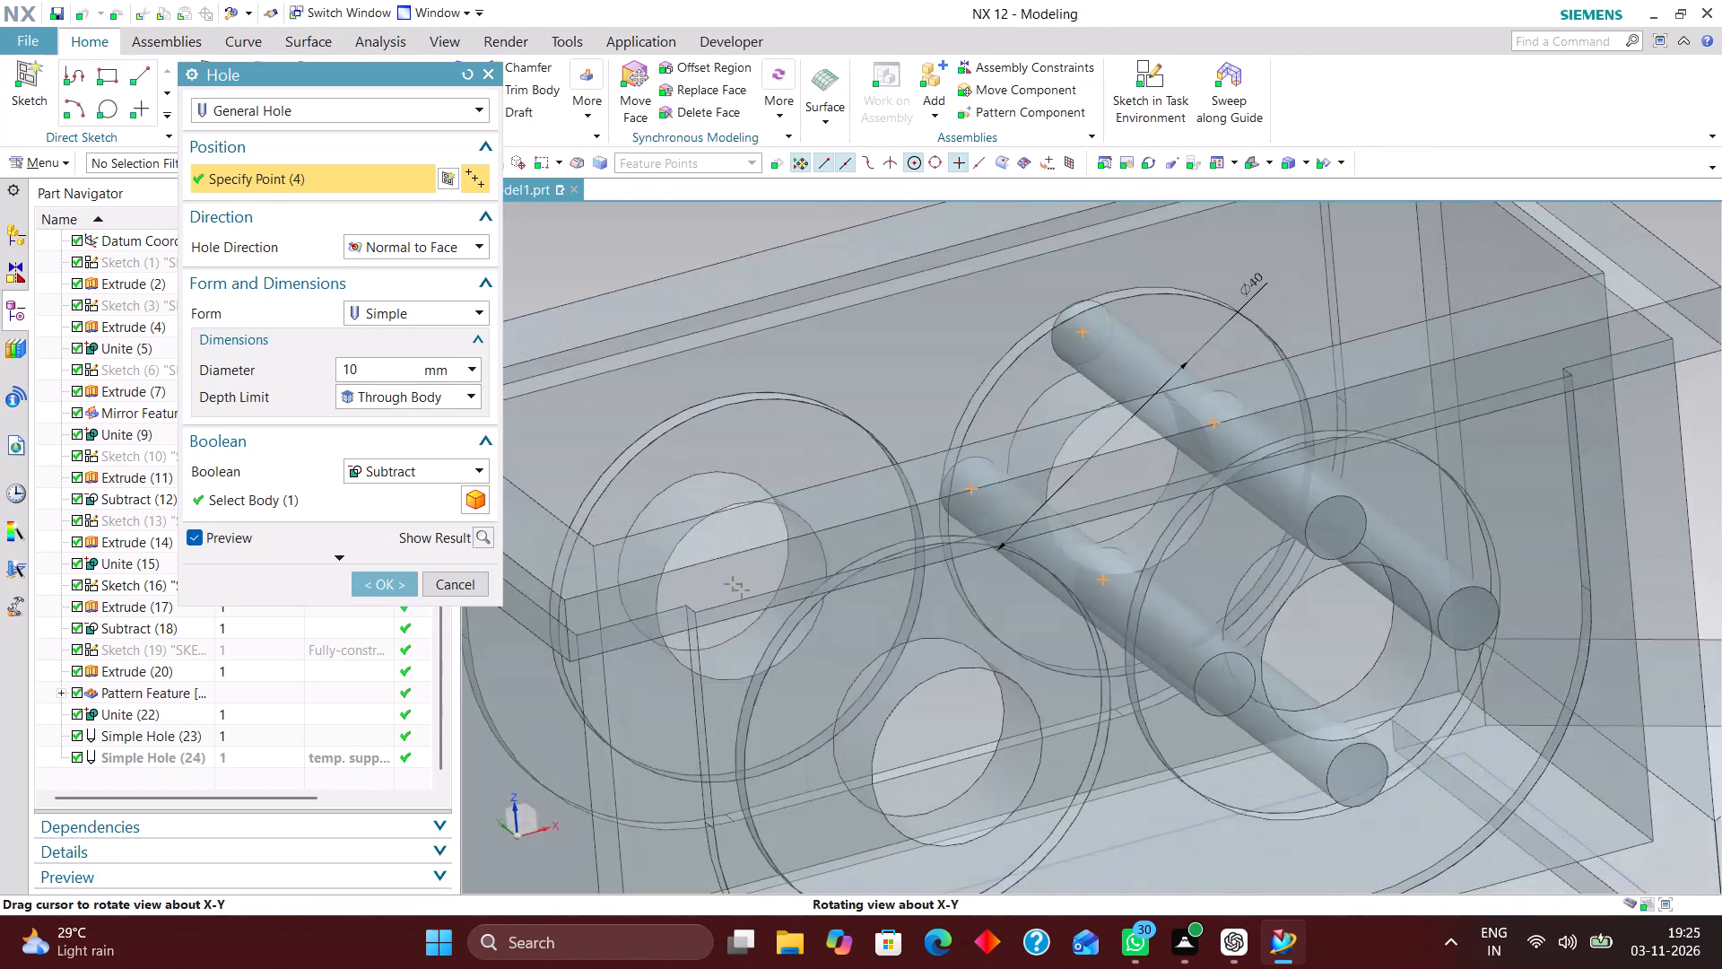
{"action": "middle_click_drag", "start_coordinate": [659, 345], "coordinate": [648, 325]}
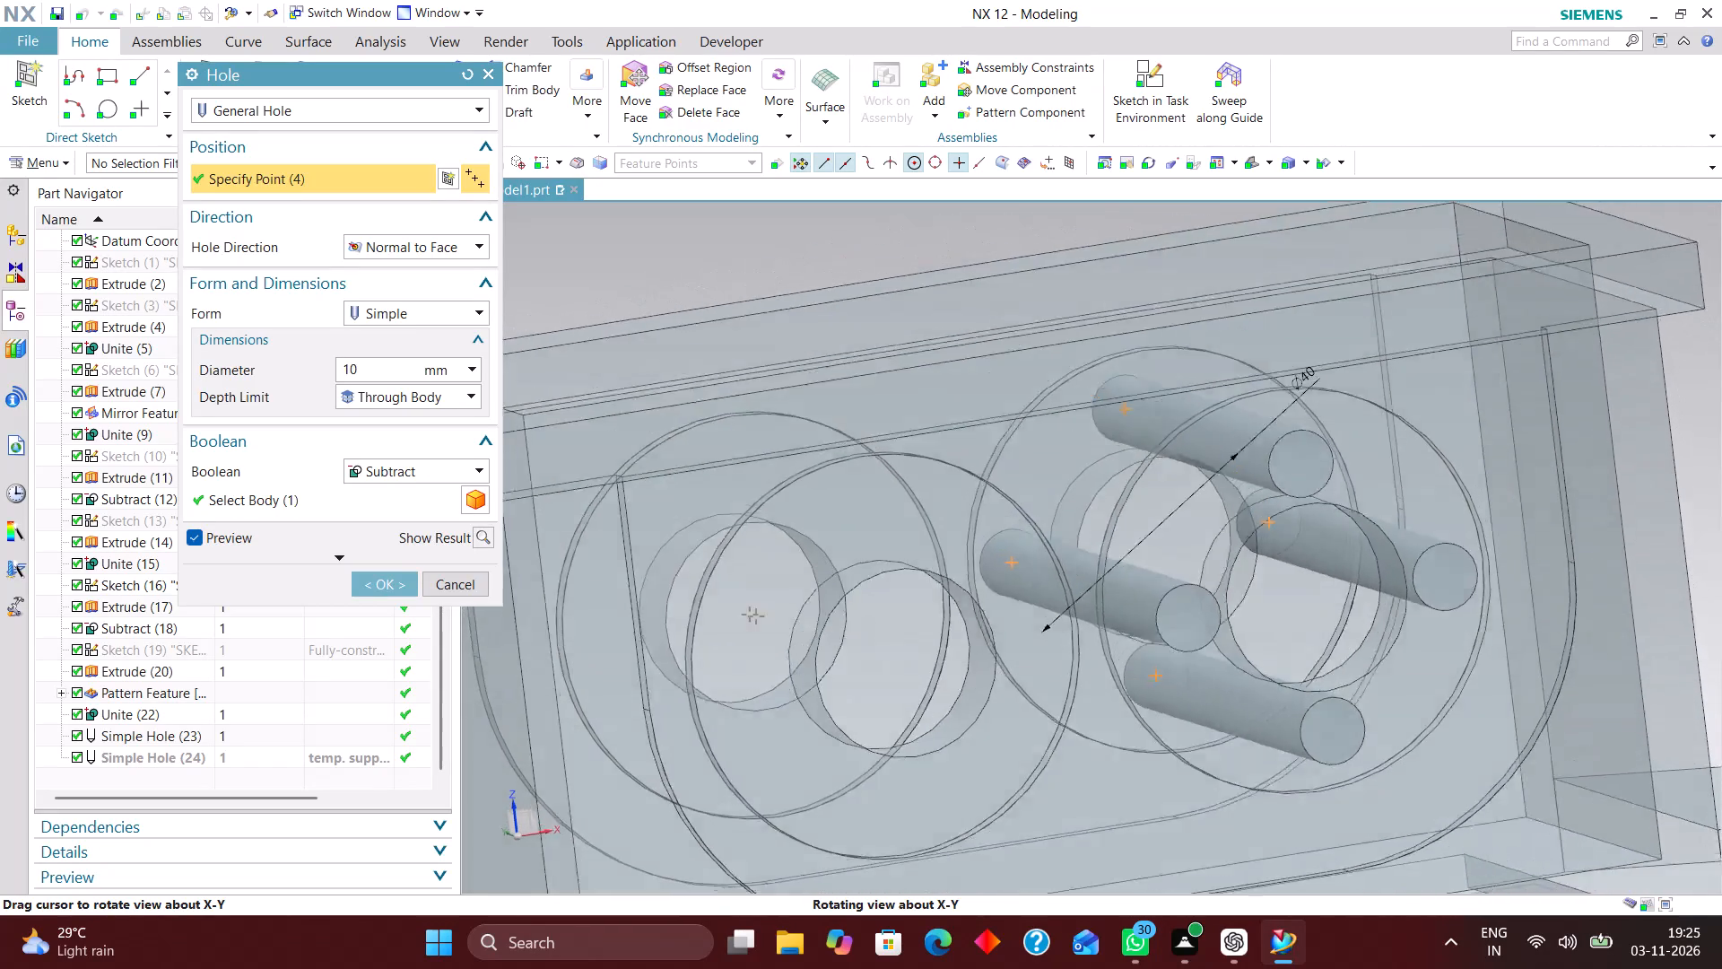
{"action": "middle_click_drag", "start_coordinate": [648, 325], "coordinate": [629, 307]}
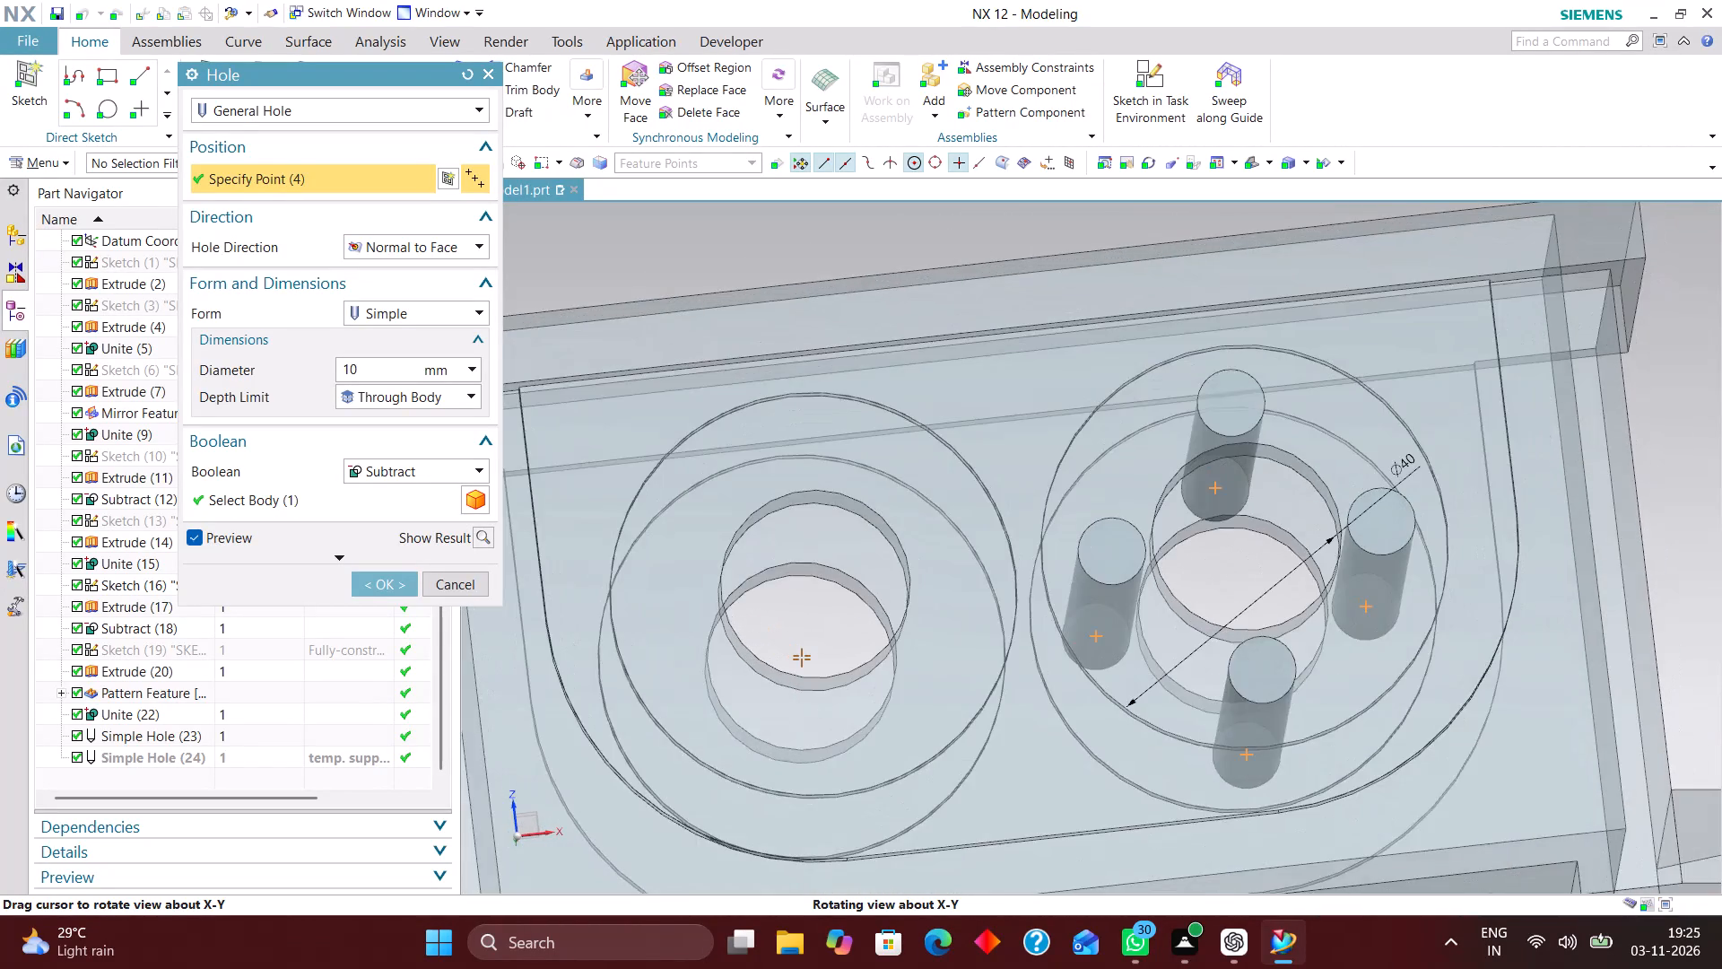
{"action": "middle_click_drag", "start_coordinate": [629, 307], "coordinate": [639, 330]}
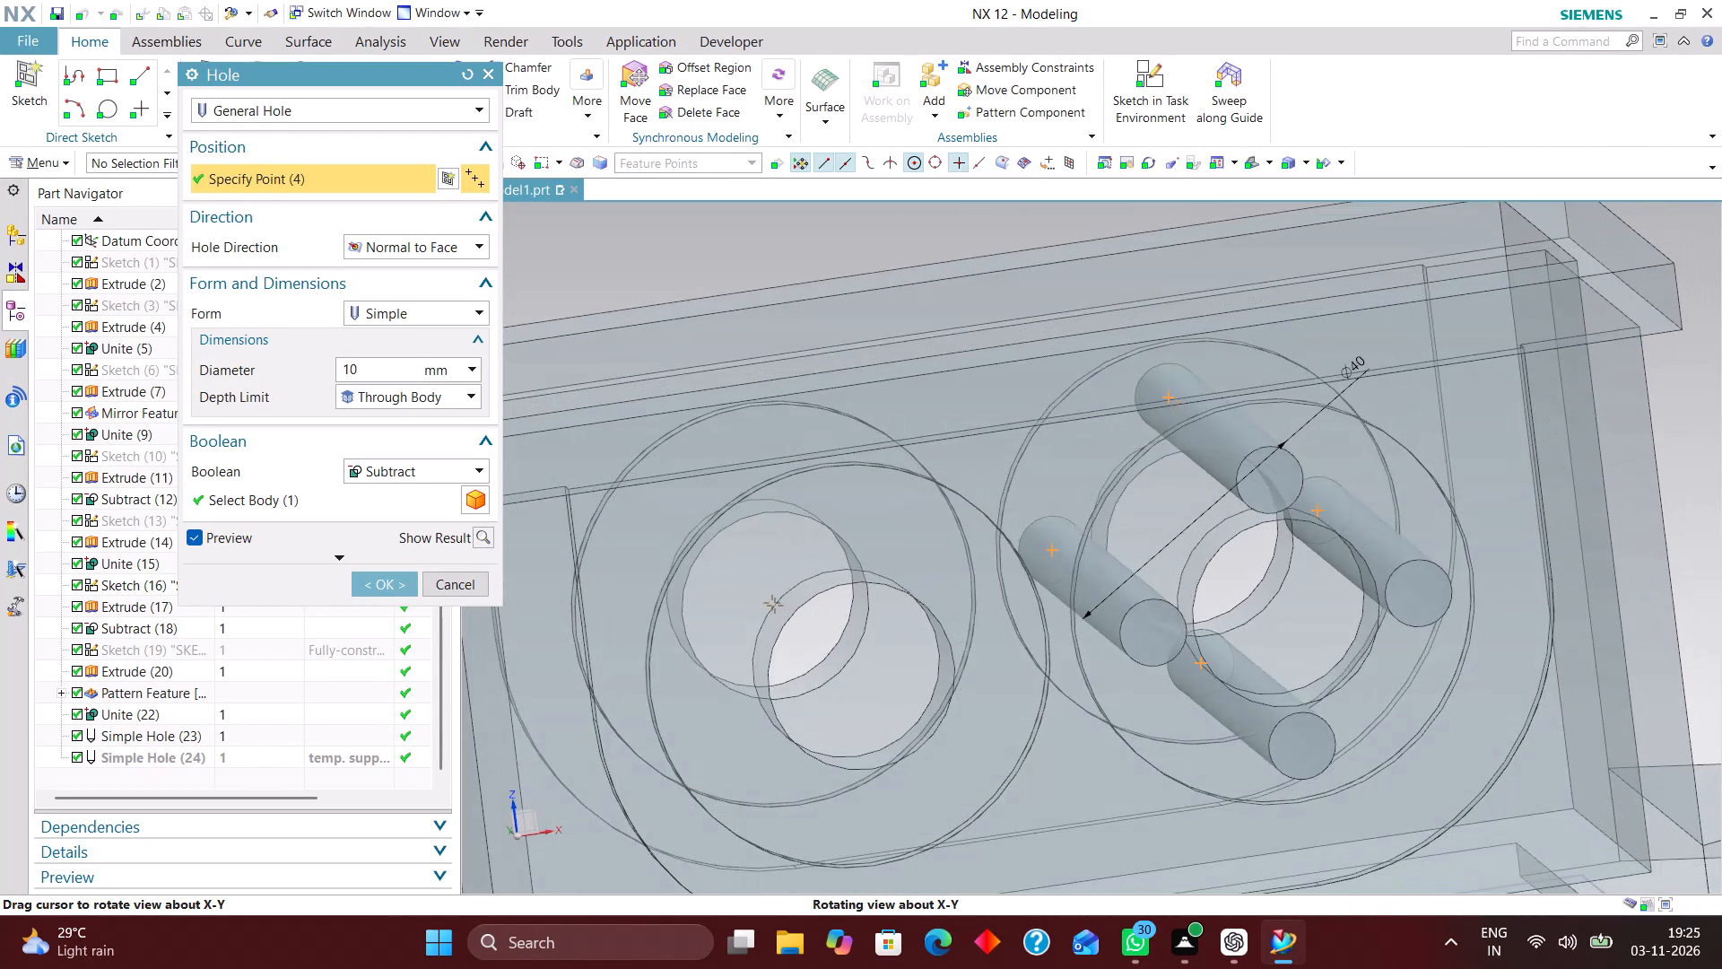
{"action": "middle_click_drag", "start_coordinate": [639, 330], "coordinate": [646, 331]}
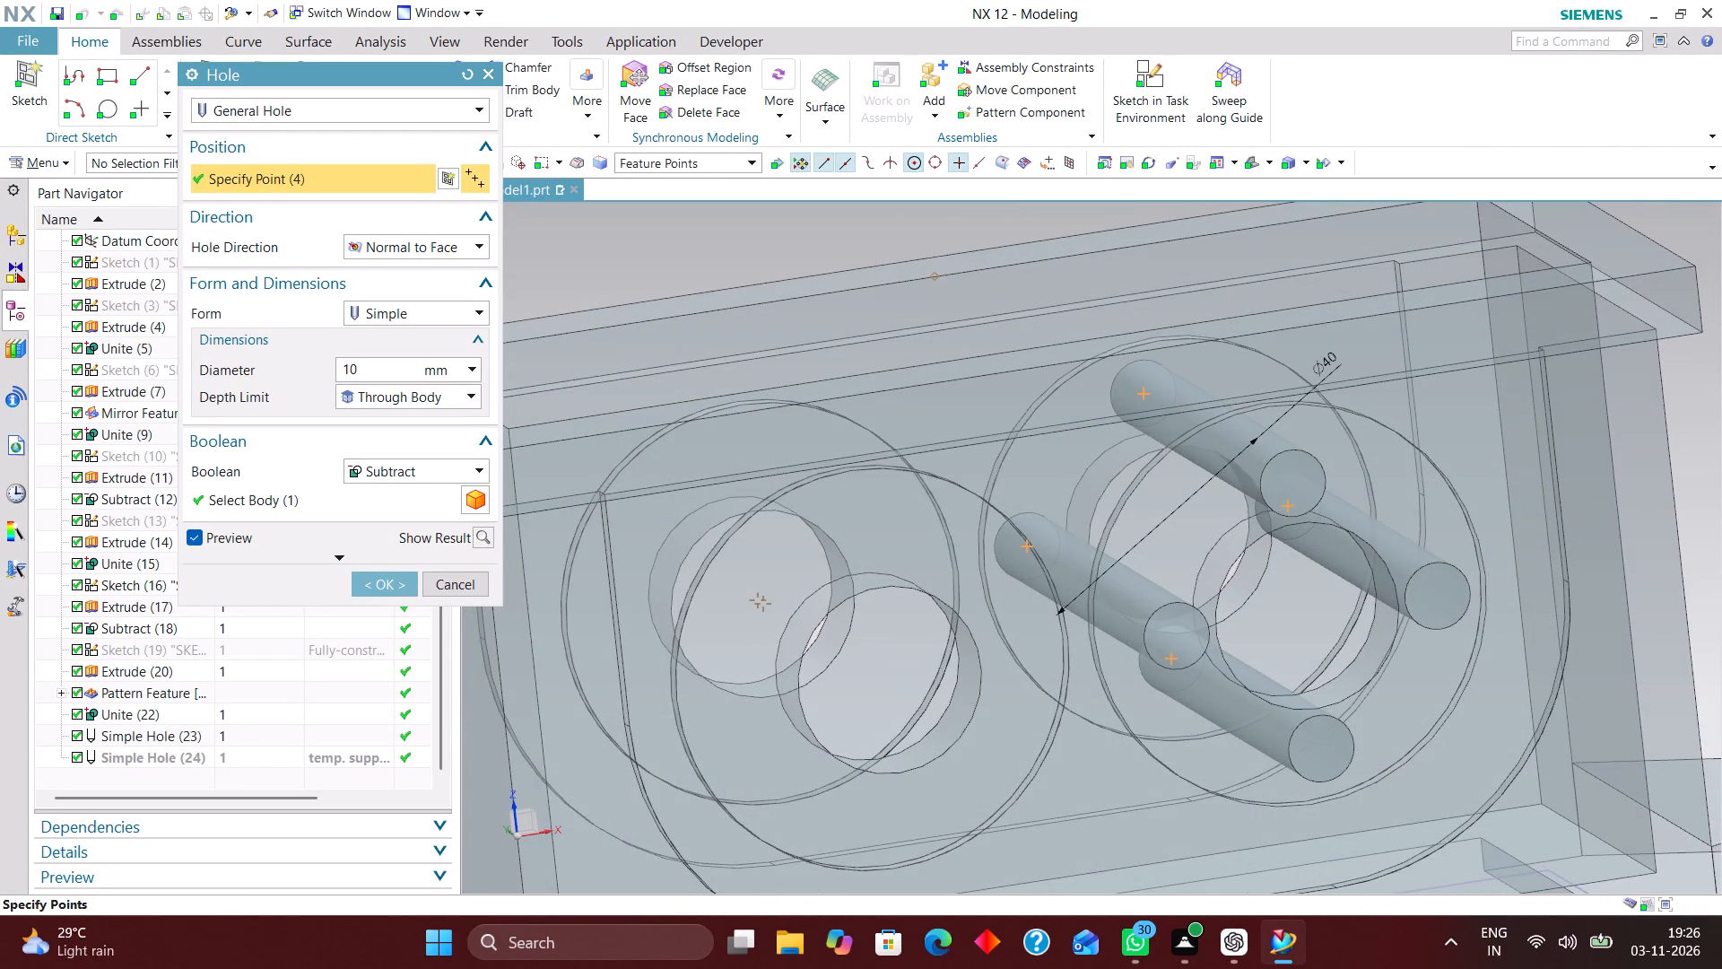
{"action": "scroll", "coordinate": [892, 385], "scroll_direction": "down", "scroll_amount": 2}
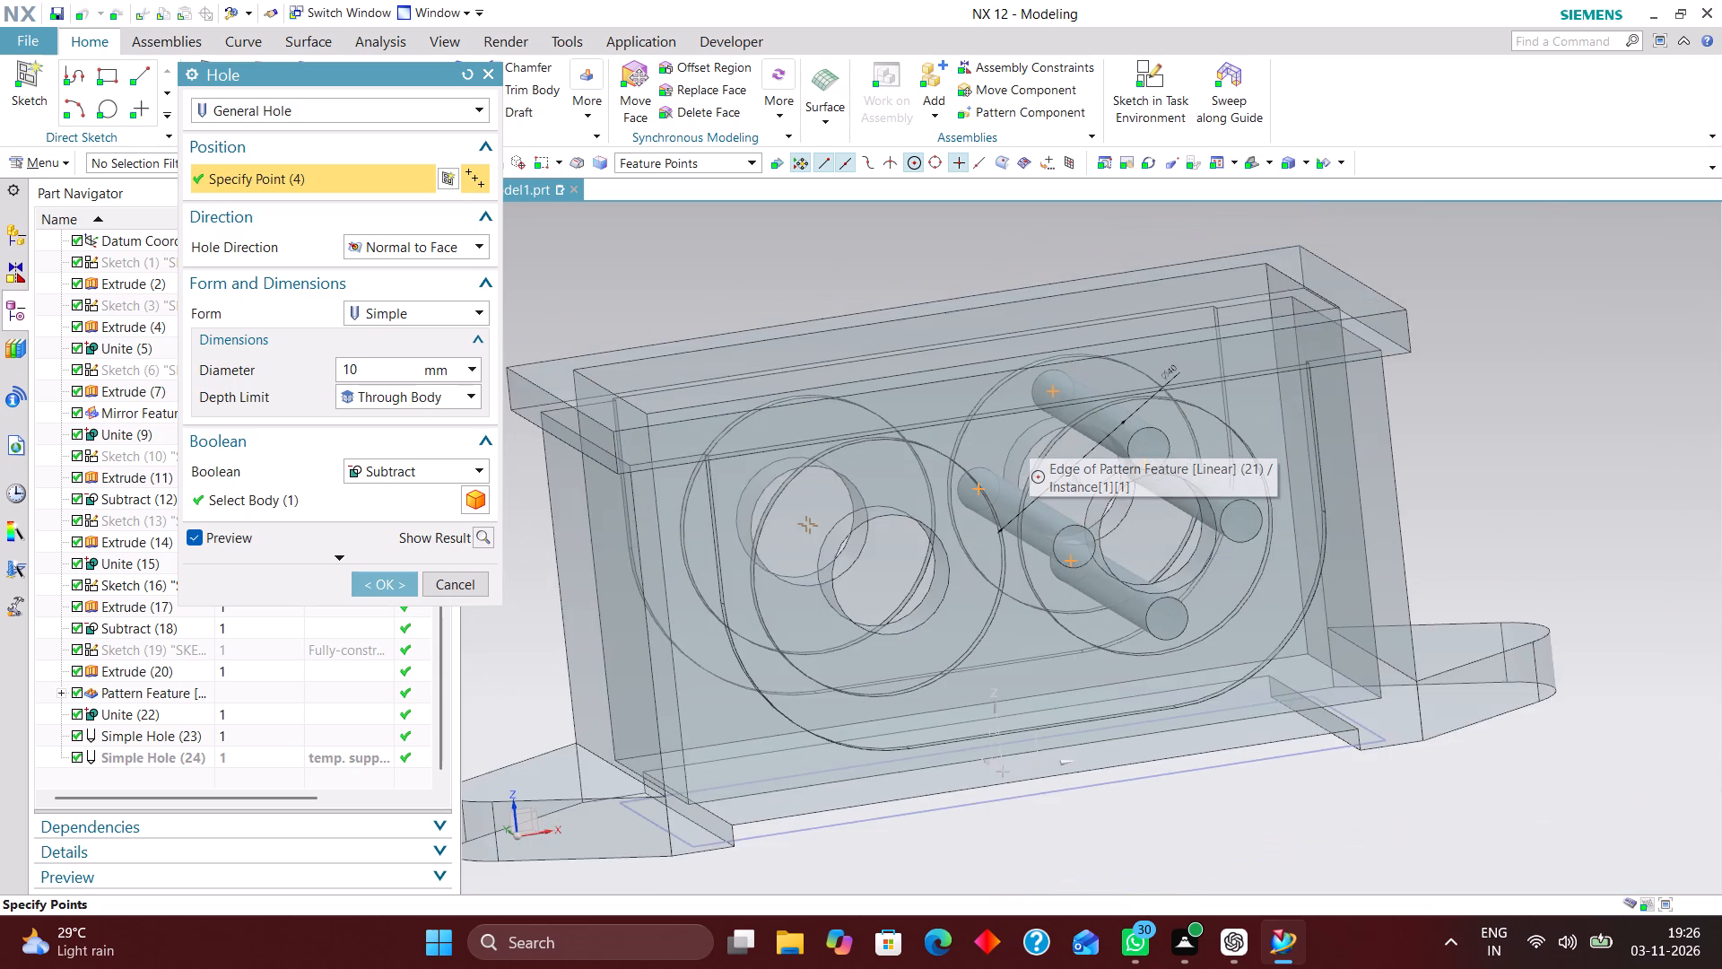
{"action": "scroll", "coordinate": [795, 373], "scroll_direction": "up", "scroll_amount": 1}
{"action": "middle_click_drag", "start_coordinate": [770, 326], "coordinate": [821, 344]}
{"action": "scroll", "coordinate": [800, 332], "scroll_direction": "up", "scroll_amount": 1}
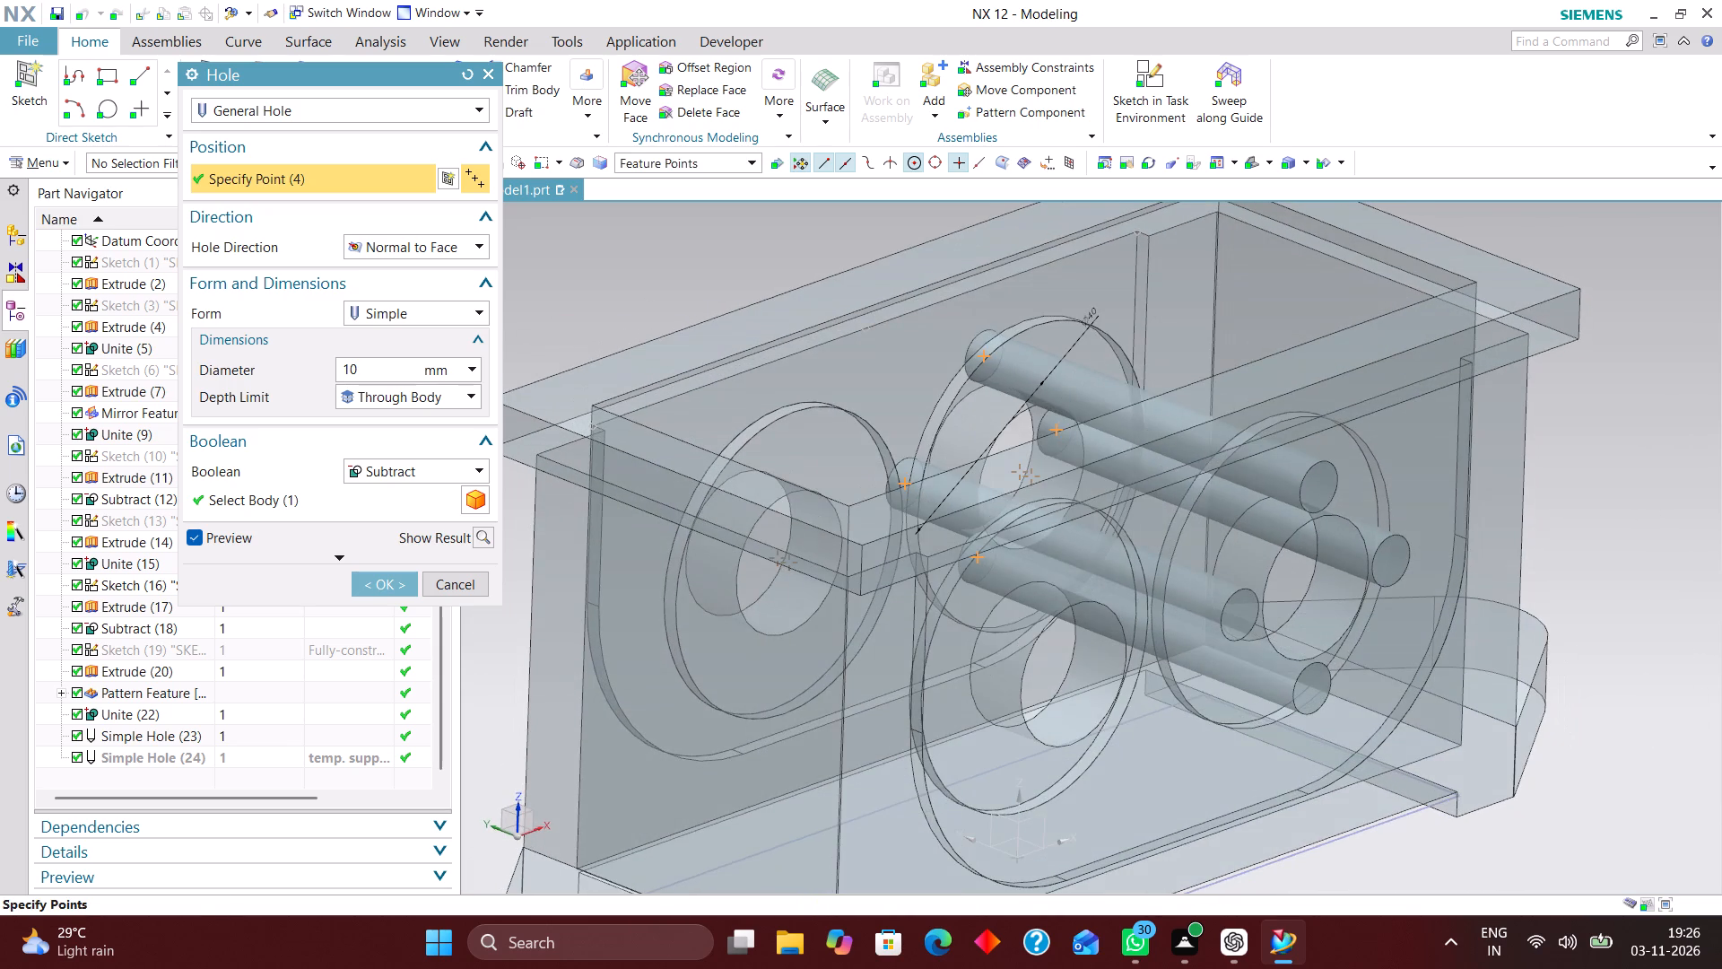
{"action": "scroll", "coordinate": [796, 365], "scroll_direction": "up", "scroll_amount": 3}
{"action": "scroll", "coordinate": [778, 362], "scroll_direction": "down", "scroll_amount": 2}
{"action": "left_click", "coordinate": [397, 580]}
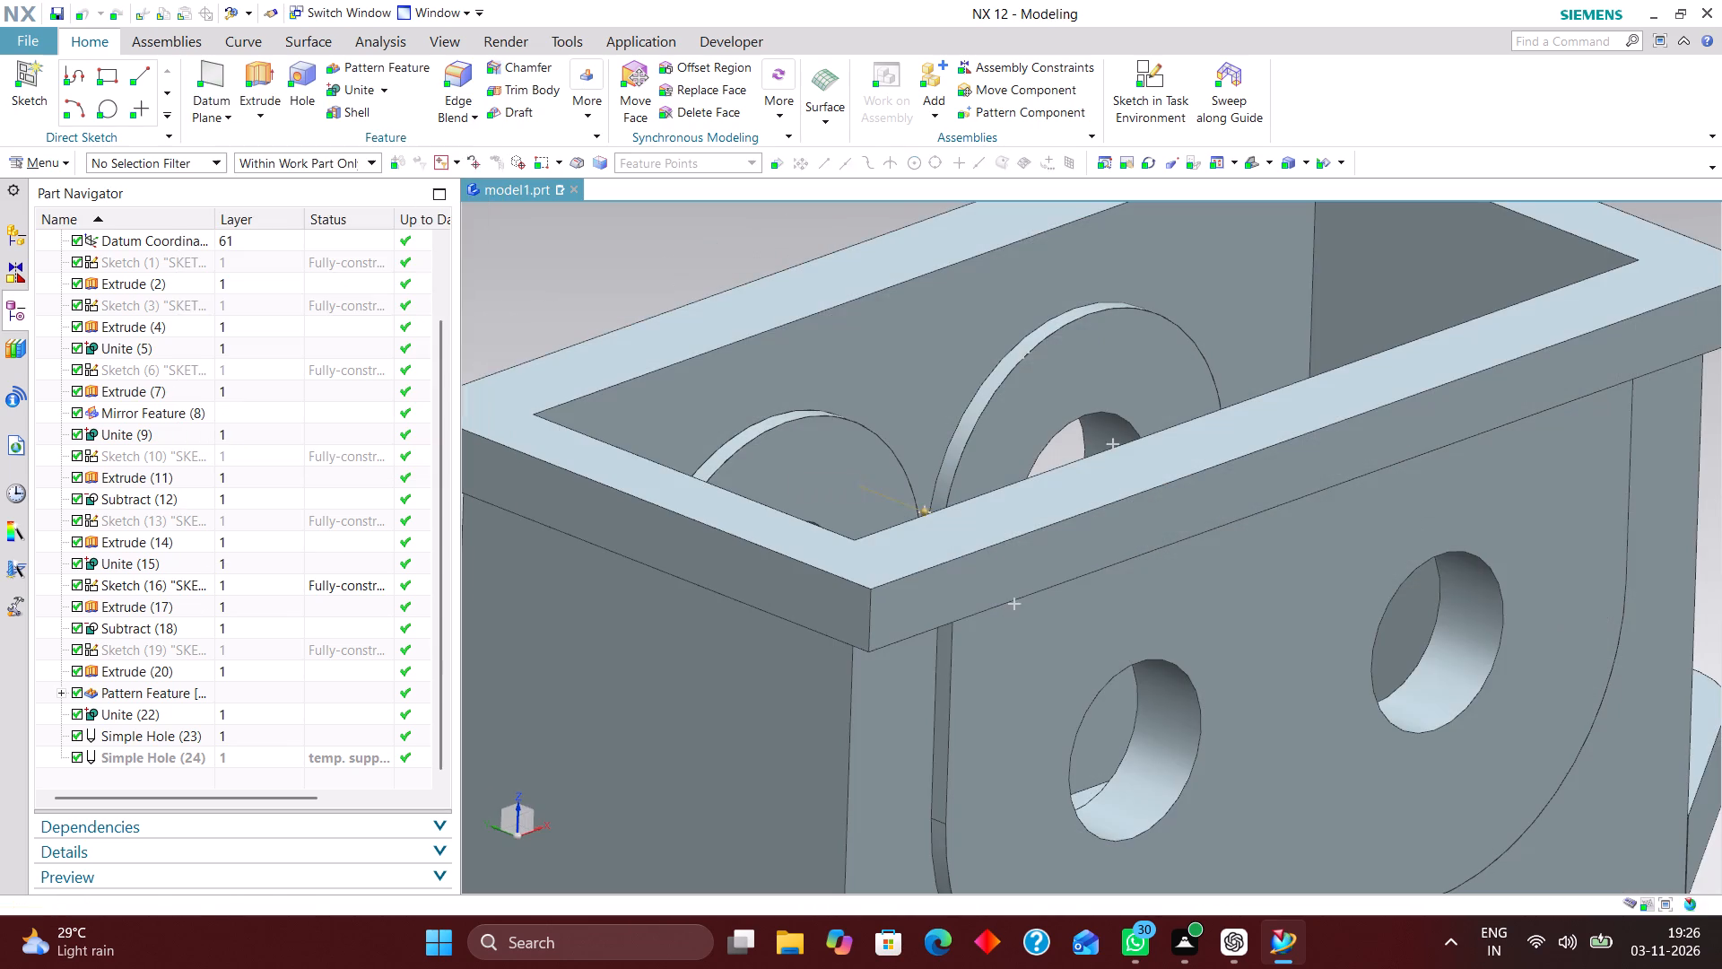
Inspect the spacing of the four small holes around the through hole on the inner boss and outer wall.
{"action": "scroll", "coordinate": [839, 387], "scroll_direction": "down", "scroll_amount": 3}
{"action": "middle_click_drag", "start_coordinate": [895, 368], "coordinate": [863, 401]}
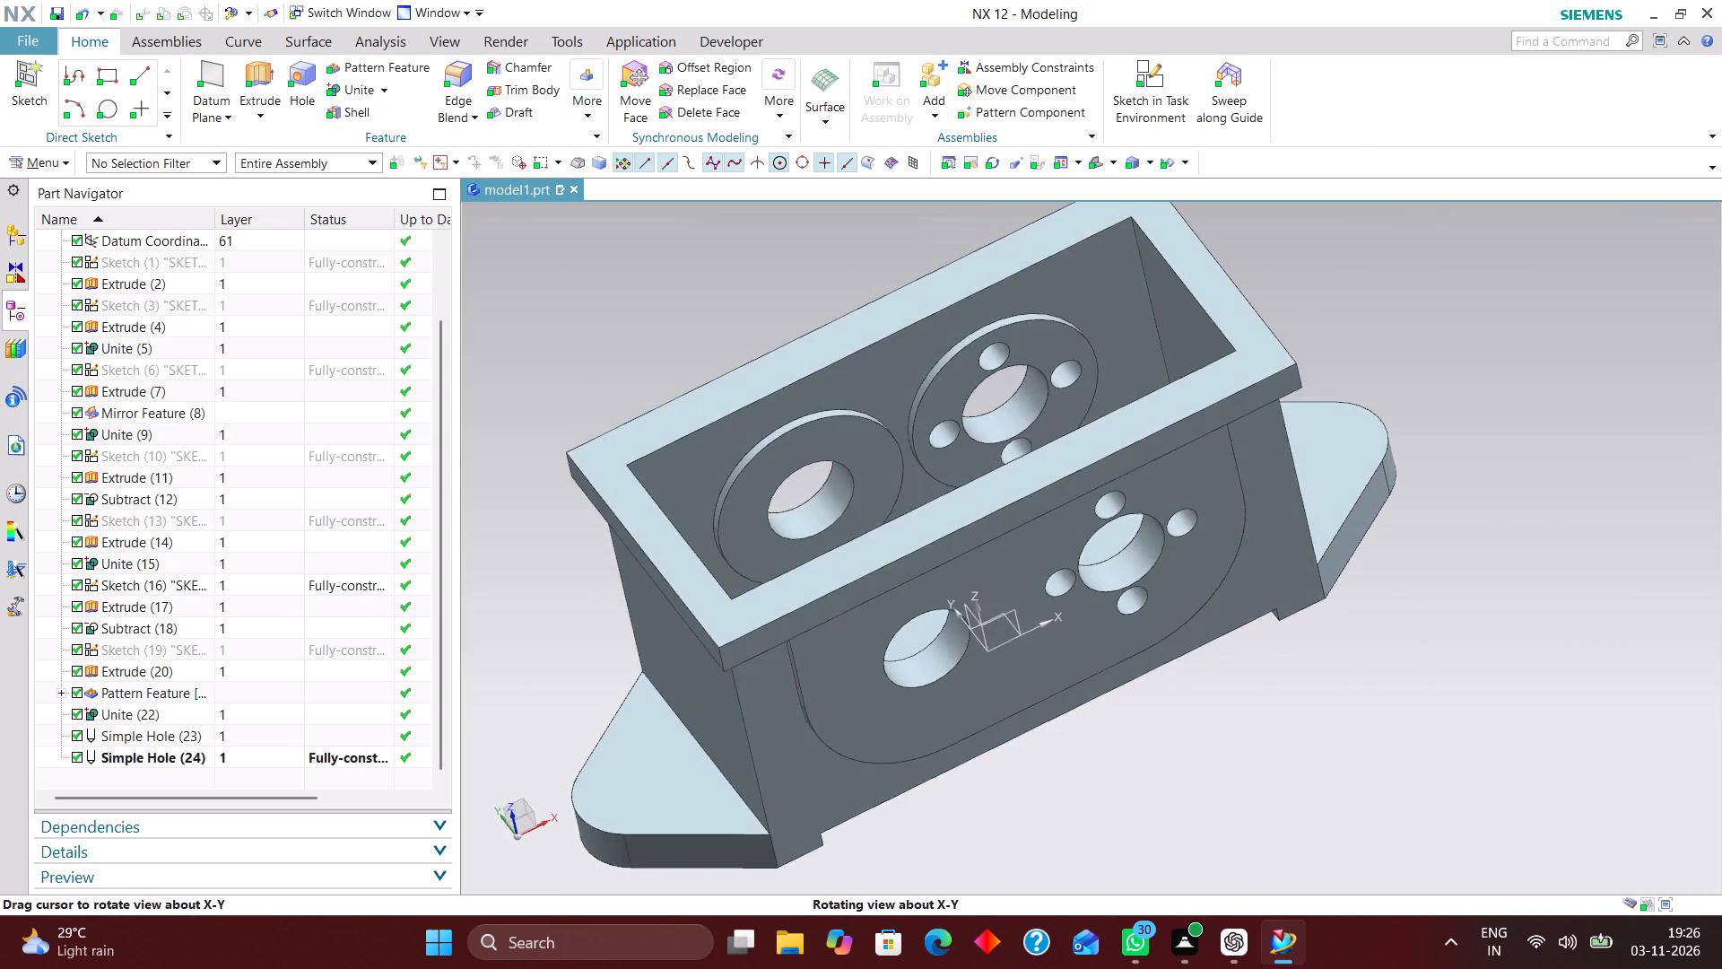
{"action": "middle_click_drag", "start_coordinate": [863, 401], "coordinate": [817, 395]}
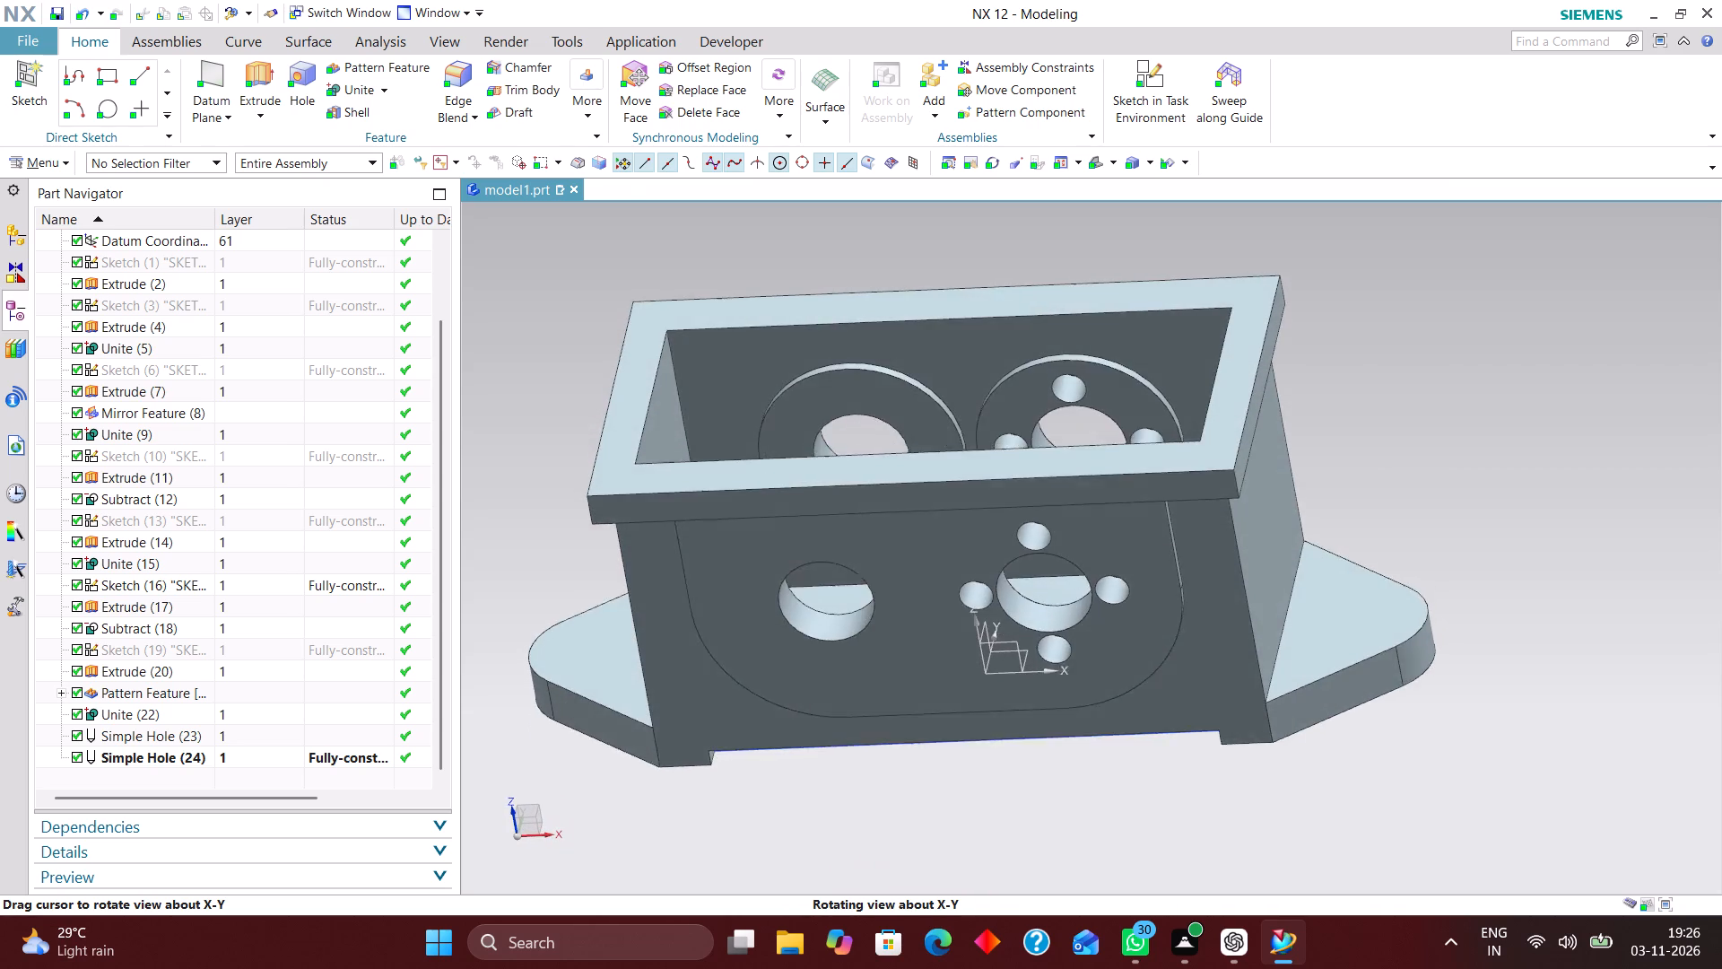
{"action": "middle_click_drag", "start_coordinate": [817, 395], "coordinate": [1034, 401]}
{"action": "scroll", "coordinate": [818, 398], "scroll_direction": "up", "scroll_amount": 1}
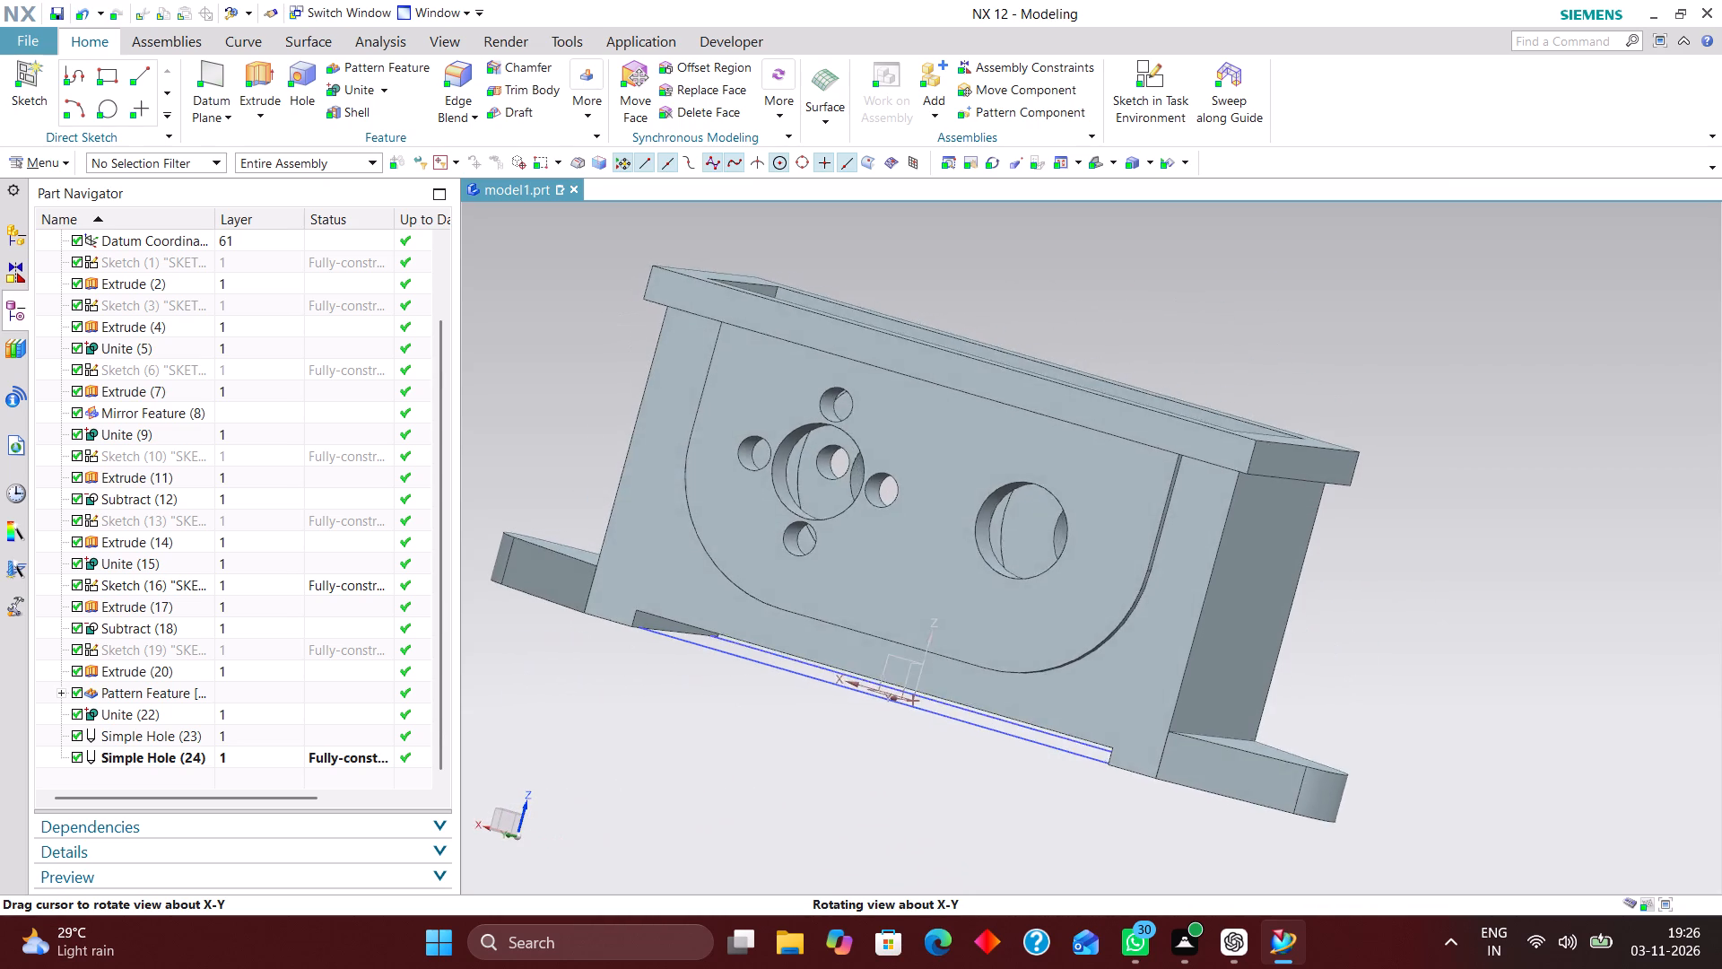
{"action": "middle_click_drag", "start_coordinate": [1034, 401], "coordinate": [1024, 453]}
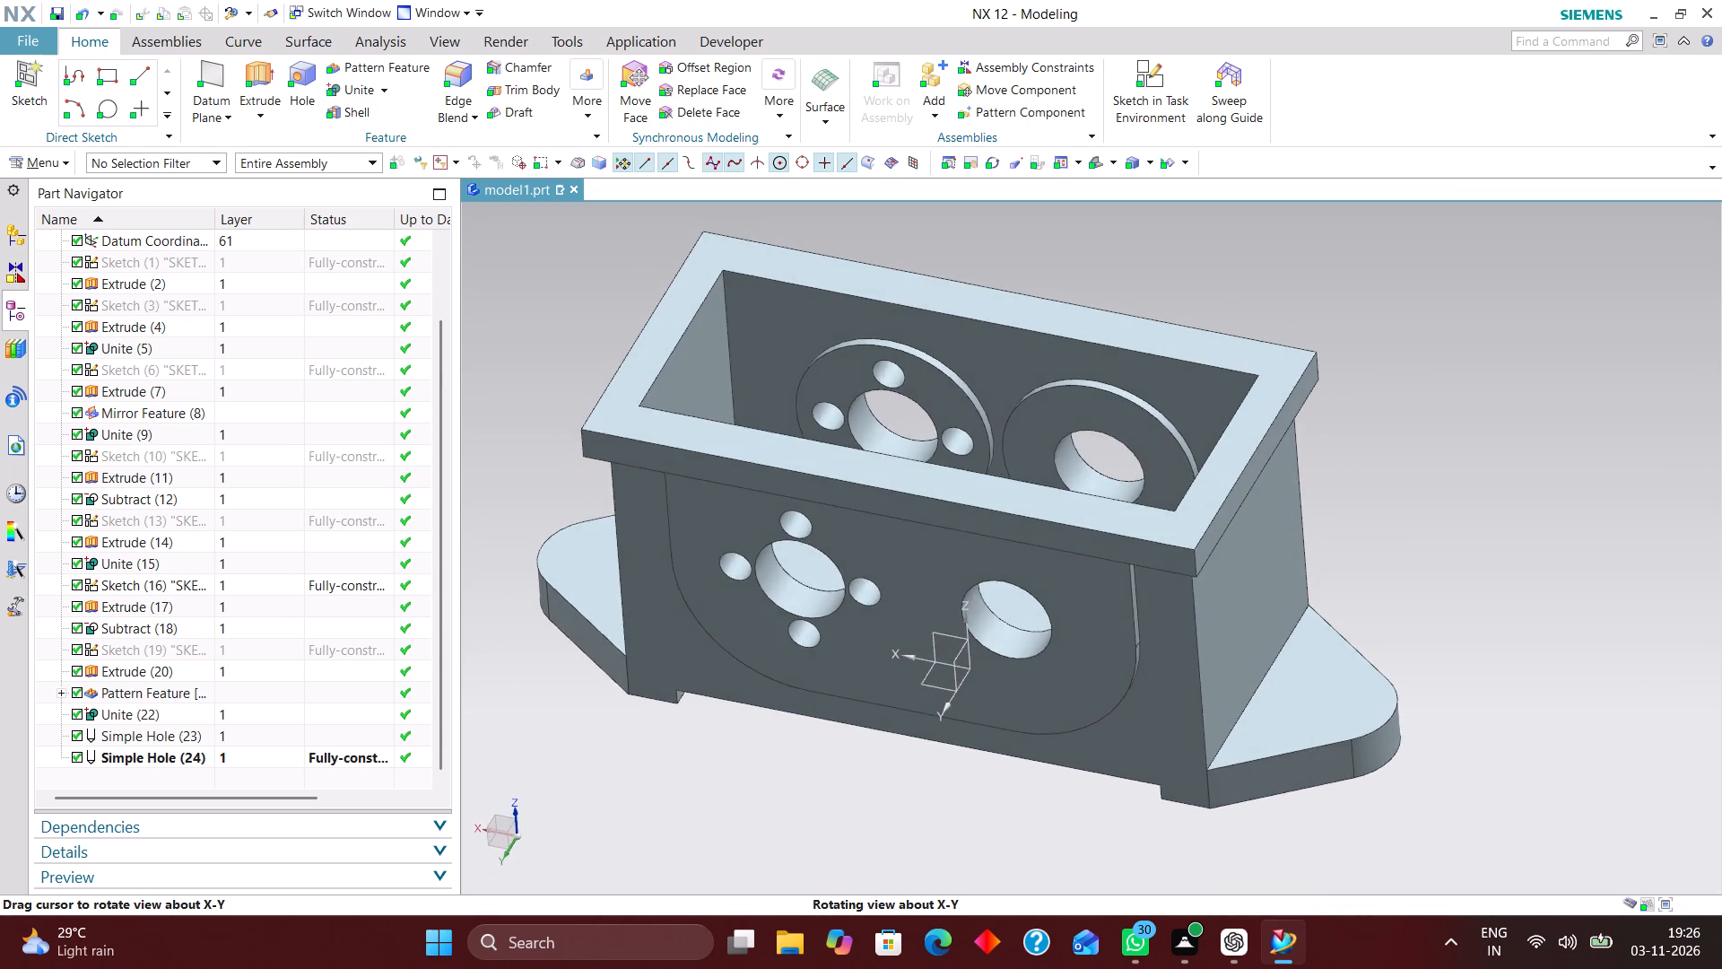
{"action": "middle_click_drag", "start_coordinate": [1024, 453], "coordinate": [1085, 411]}
{"action": "scroll", "coordinate": [981, 497], "scroll_direction": "up", "scroll_amount": 4}
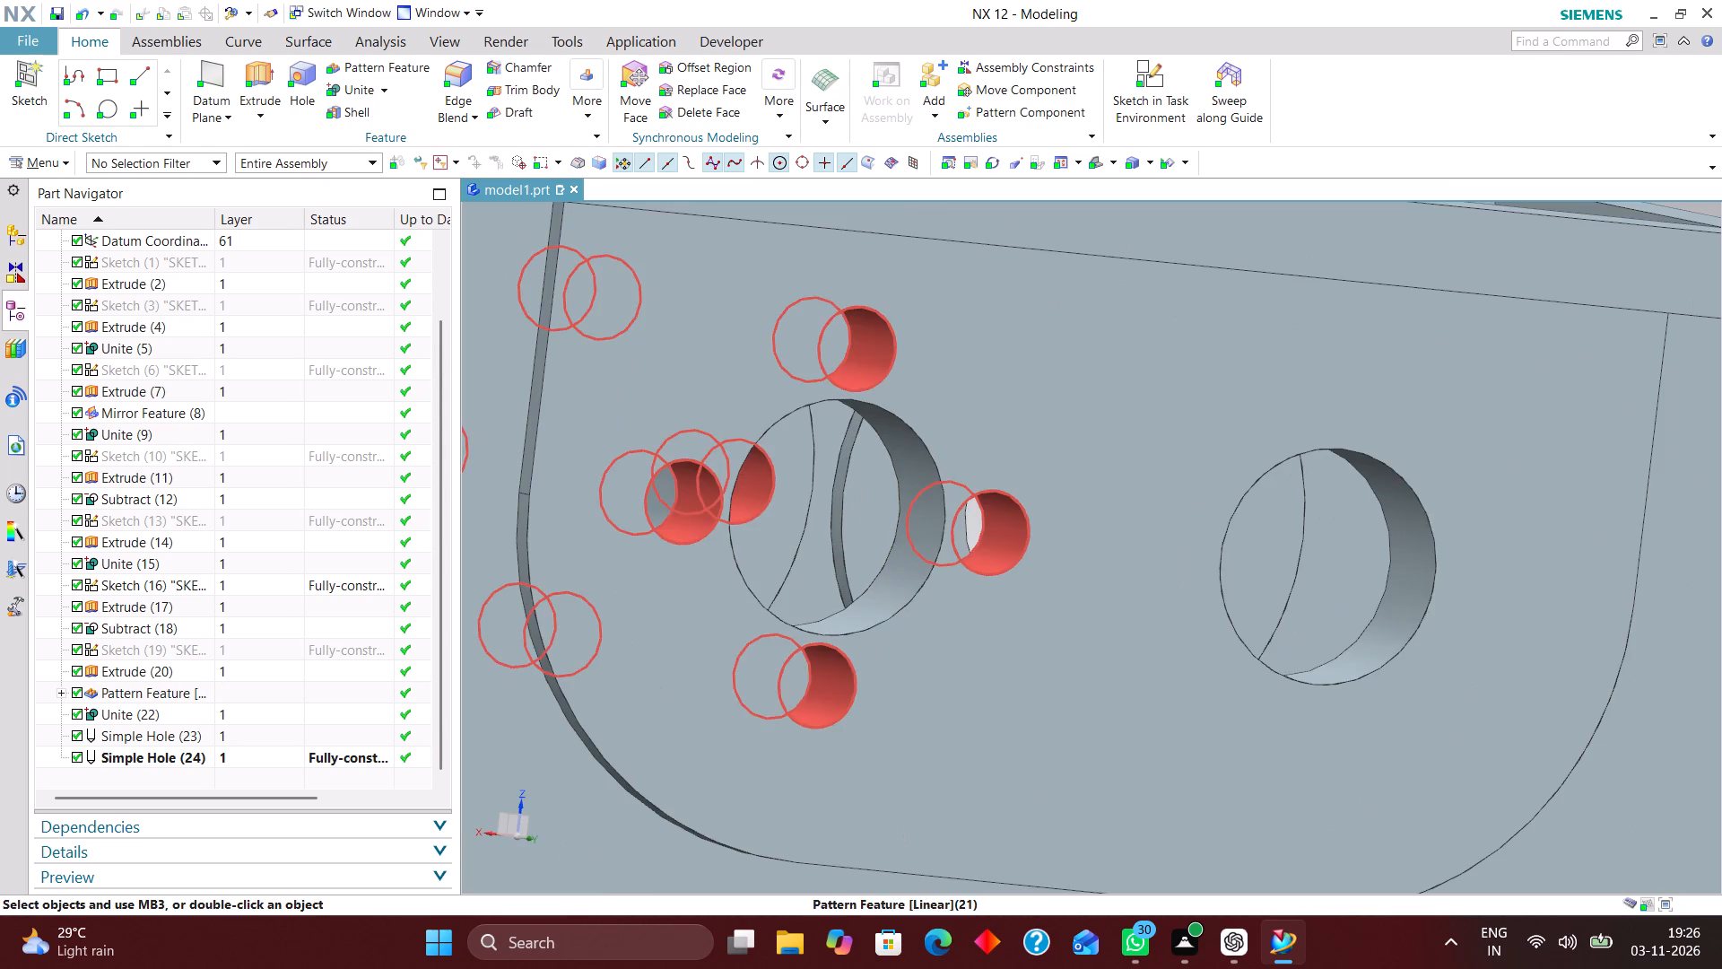
Reopen the four small holes' position sketch, set the reference circle's diameter to 43 mm, and finish the sketch.
{"action": "double_click", "coordinate": [1006, 511]}
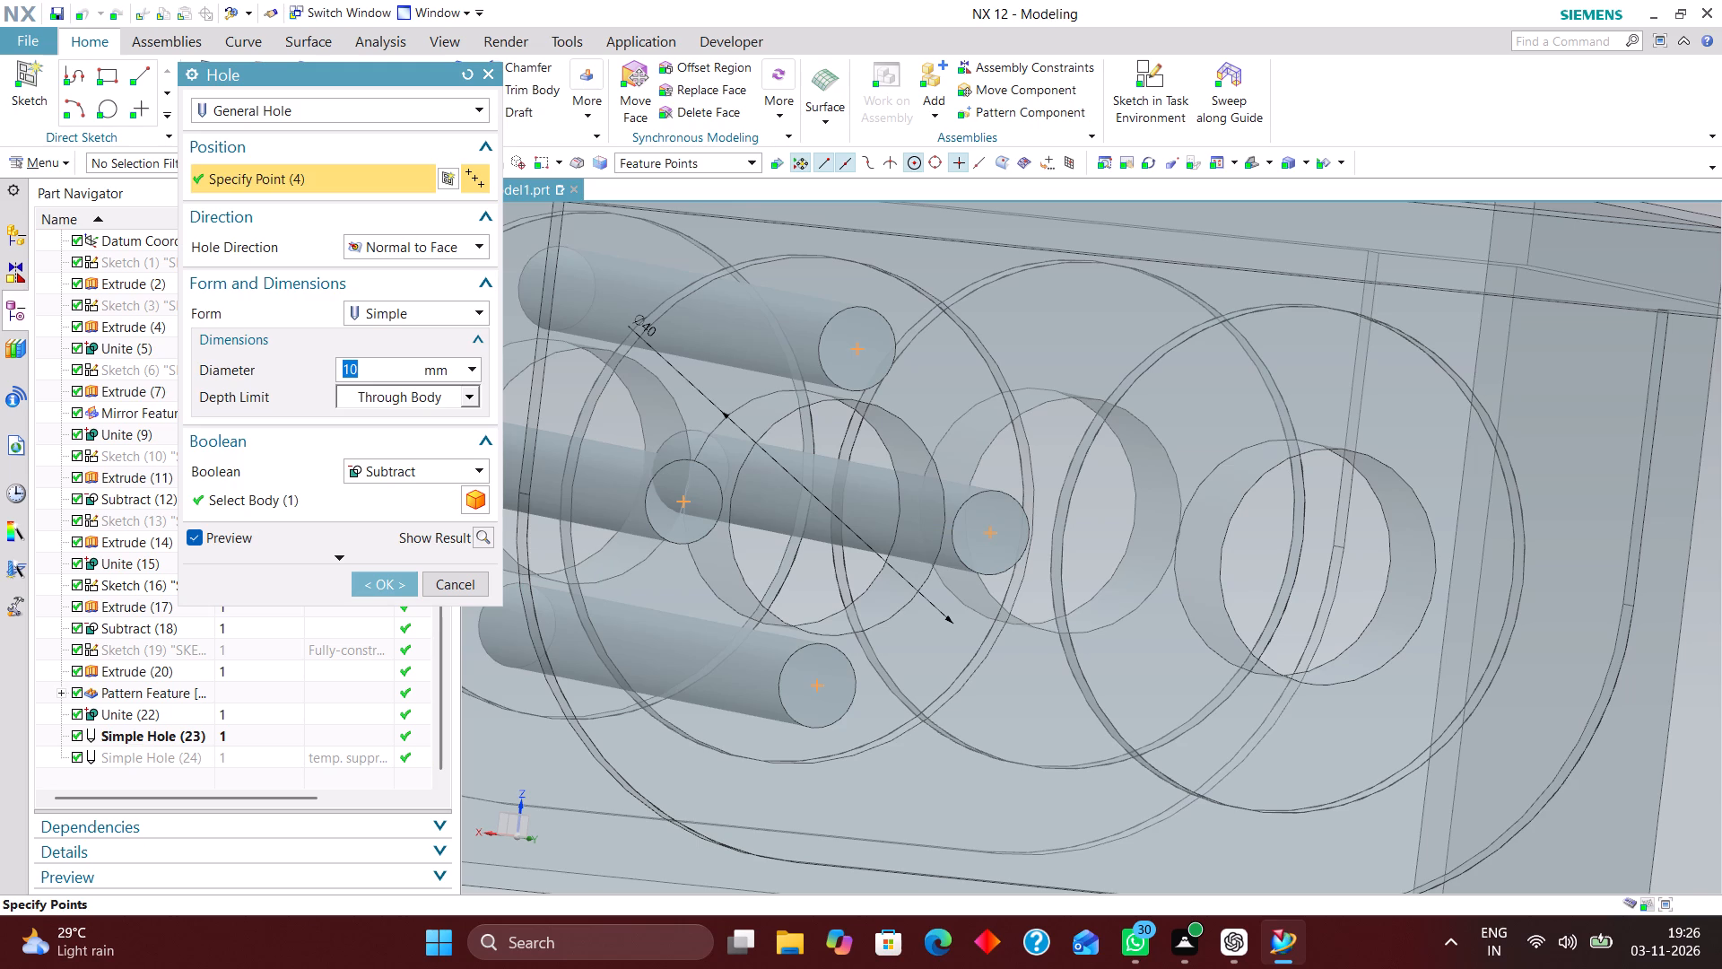
{"action": "left_click", "coordinate": [452, 177]}
{"action": "double_click", "coordinate": [777, 284]}
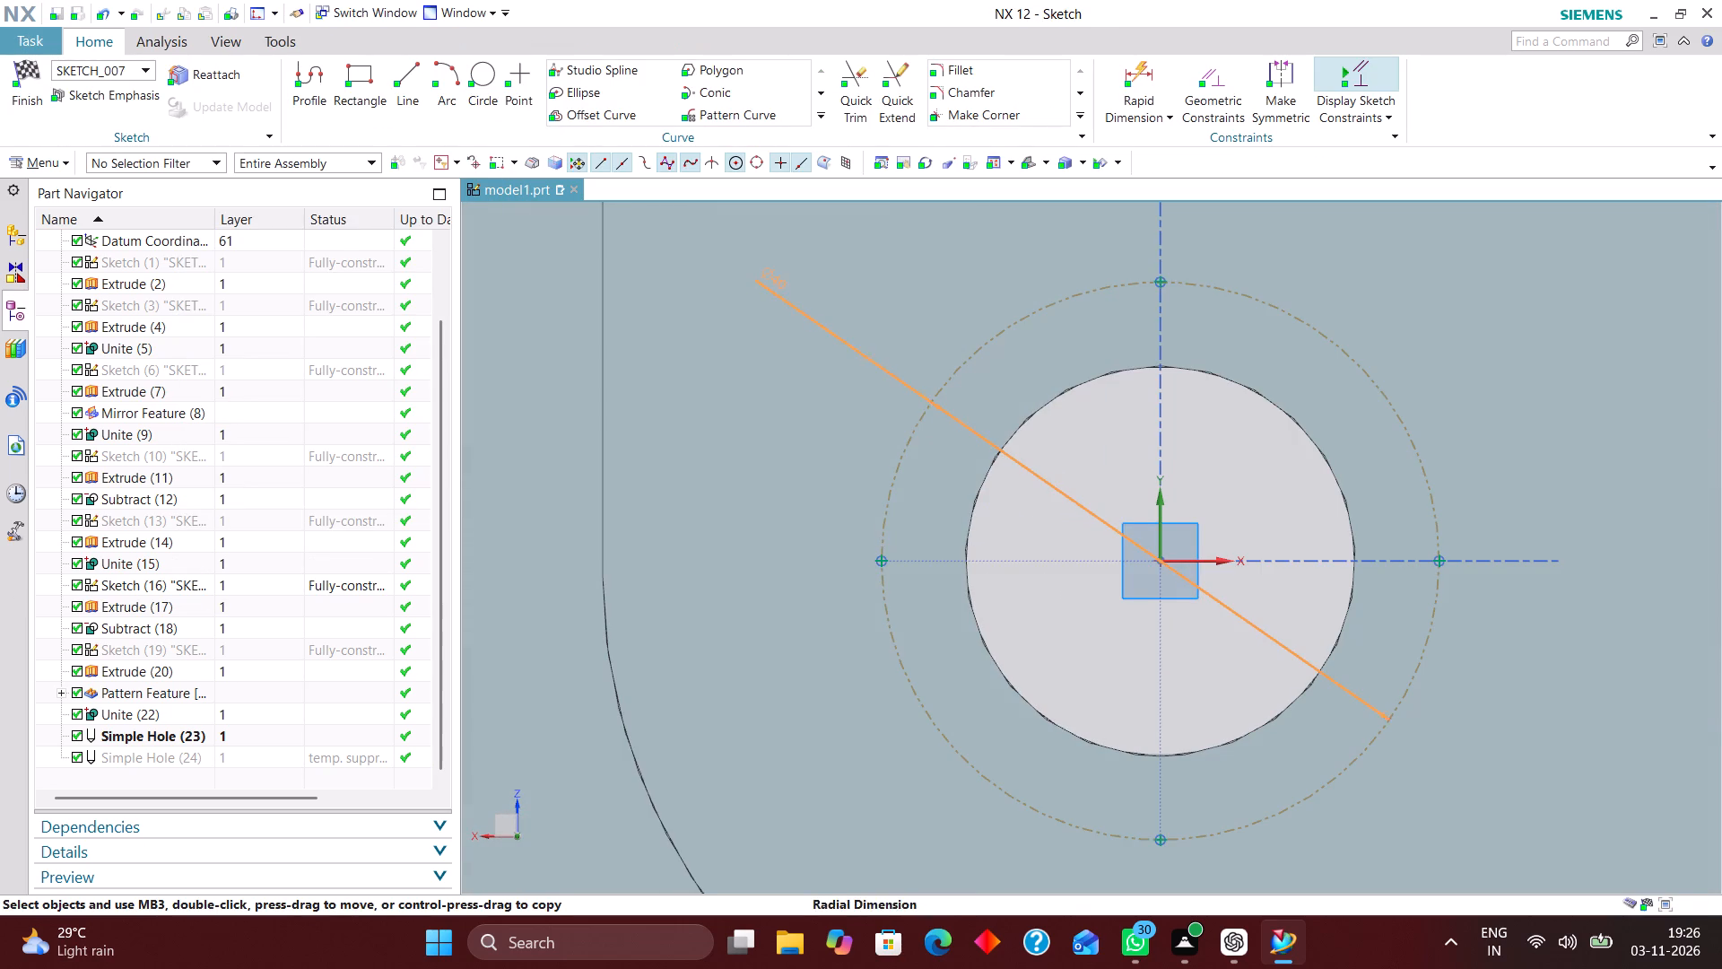
{"action": "left_click_drag", "start_coordinate": [938, 361], "coordinate": [876, 362]}
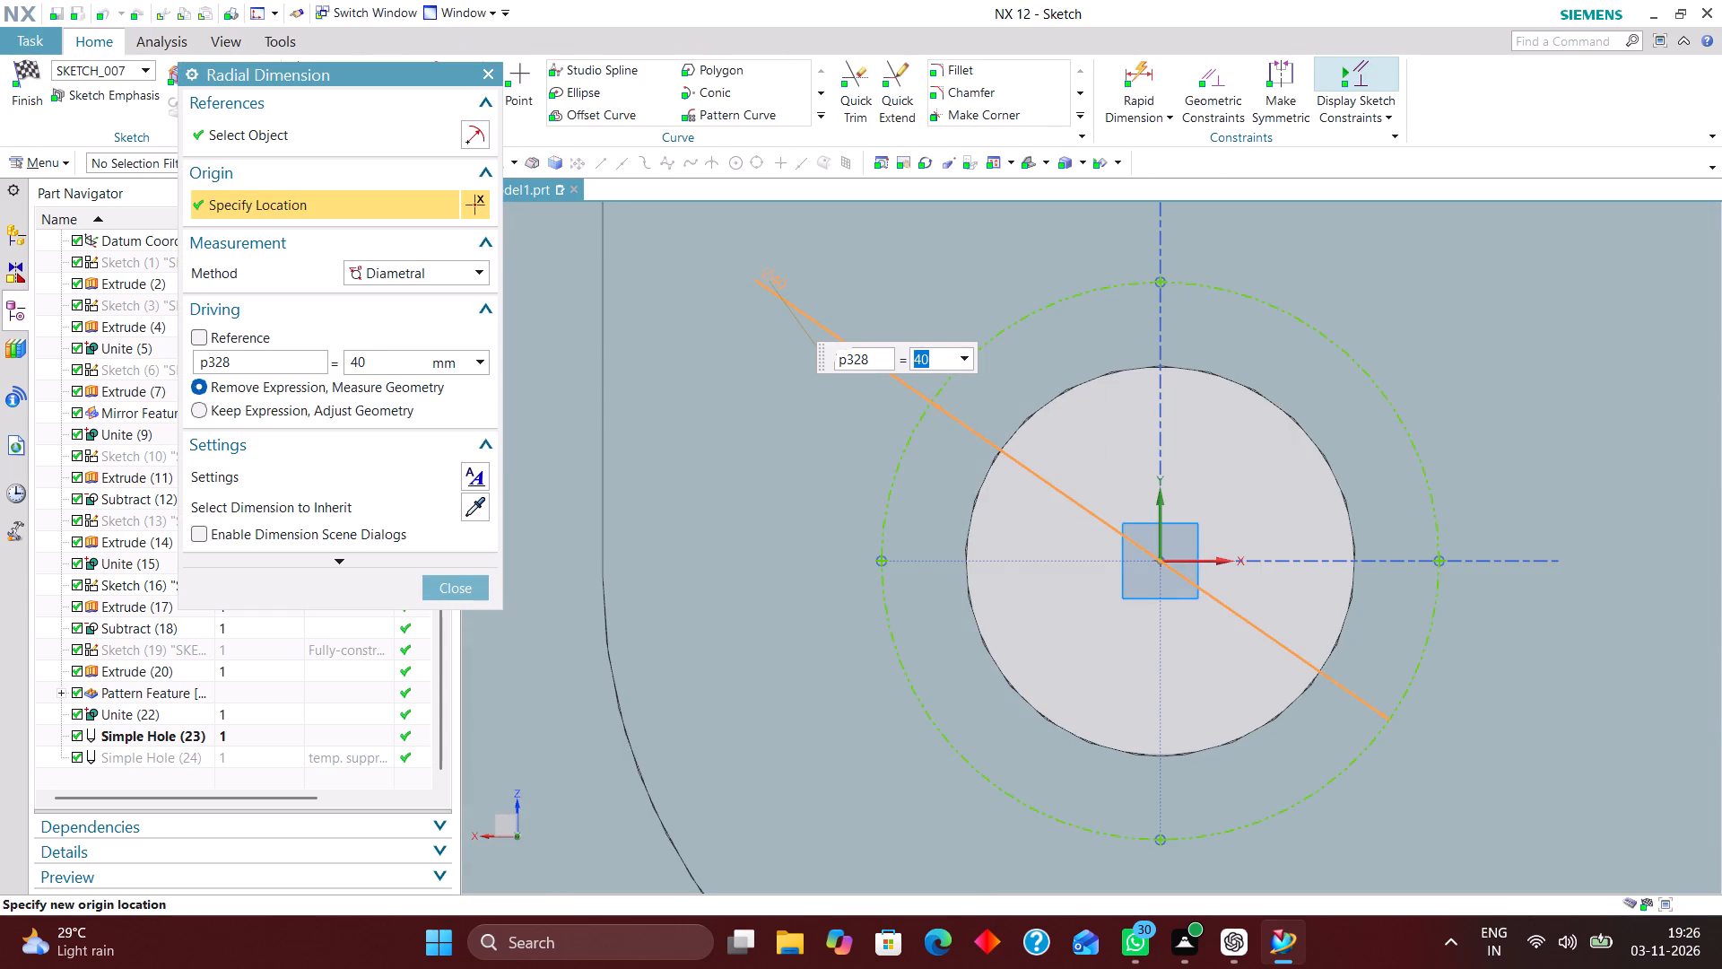
{"action": "key", "text": "4"}
{"action": "key", "text": "3"}
{"action": "key", "text": "Return"}
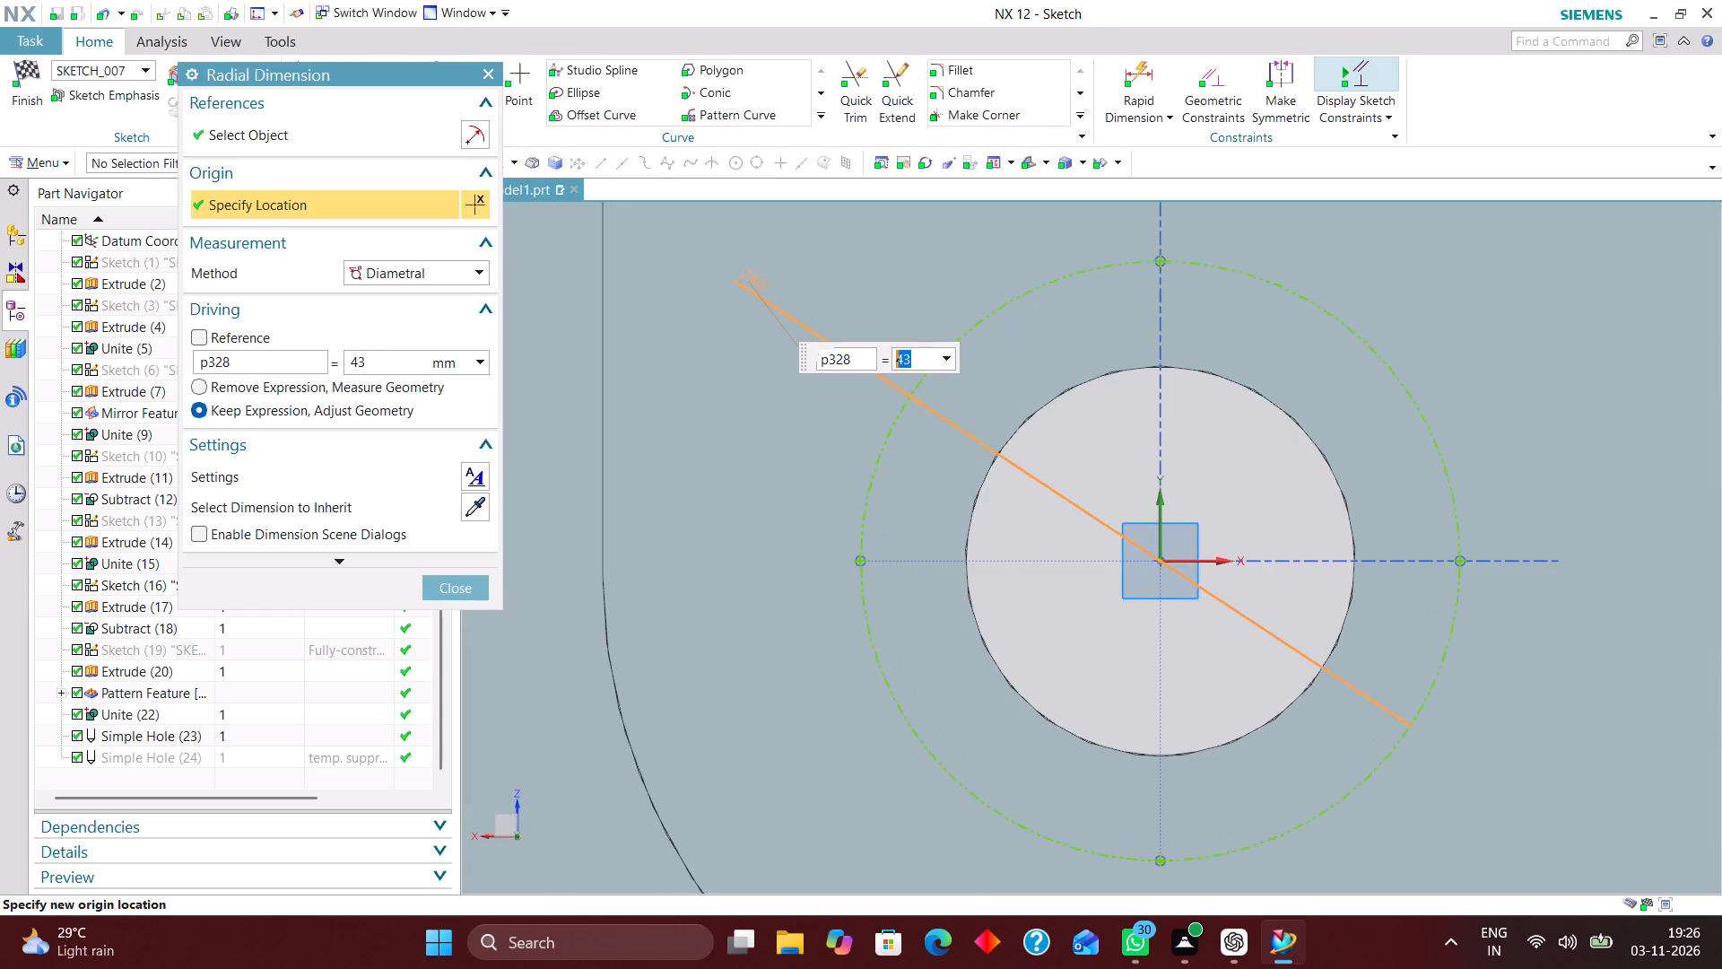
{"action": "left_click", "coordinate": [469, 593]}
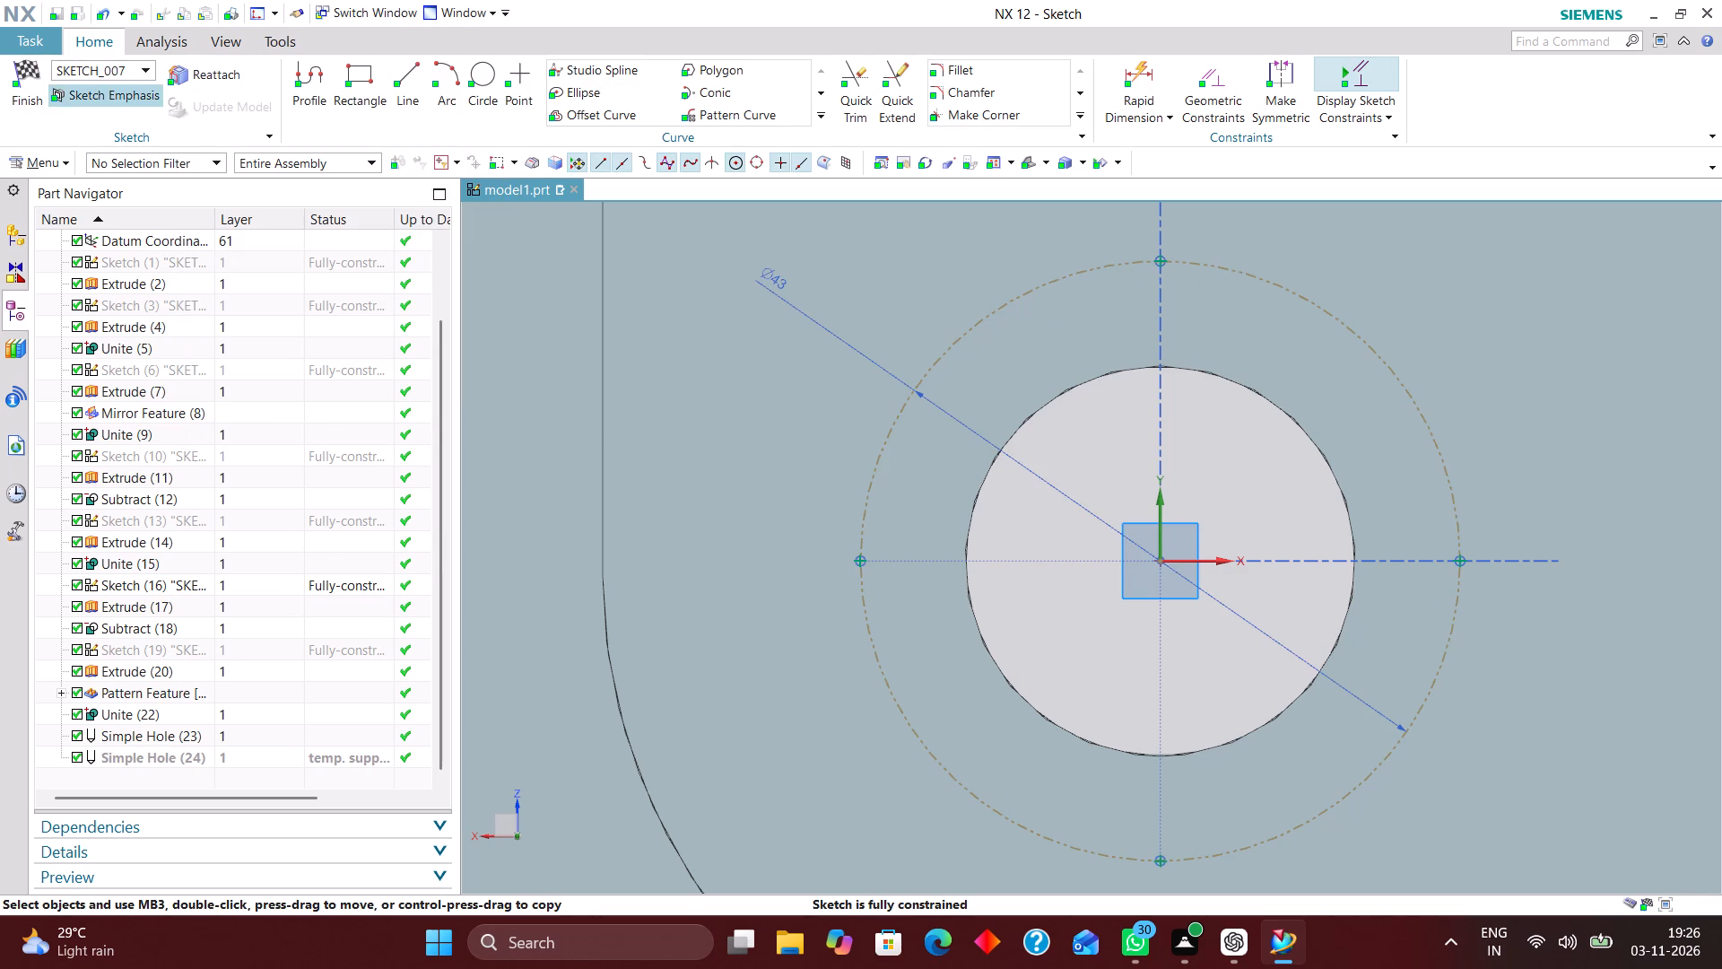
{"action": "left_click", "coordinate": [33, 70]}
{"action": "left_click", "coordinate": [617, 500]}
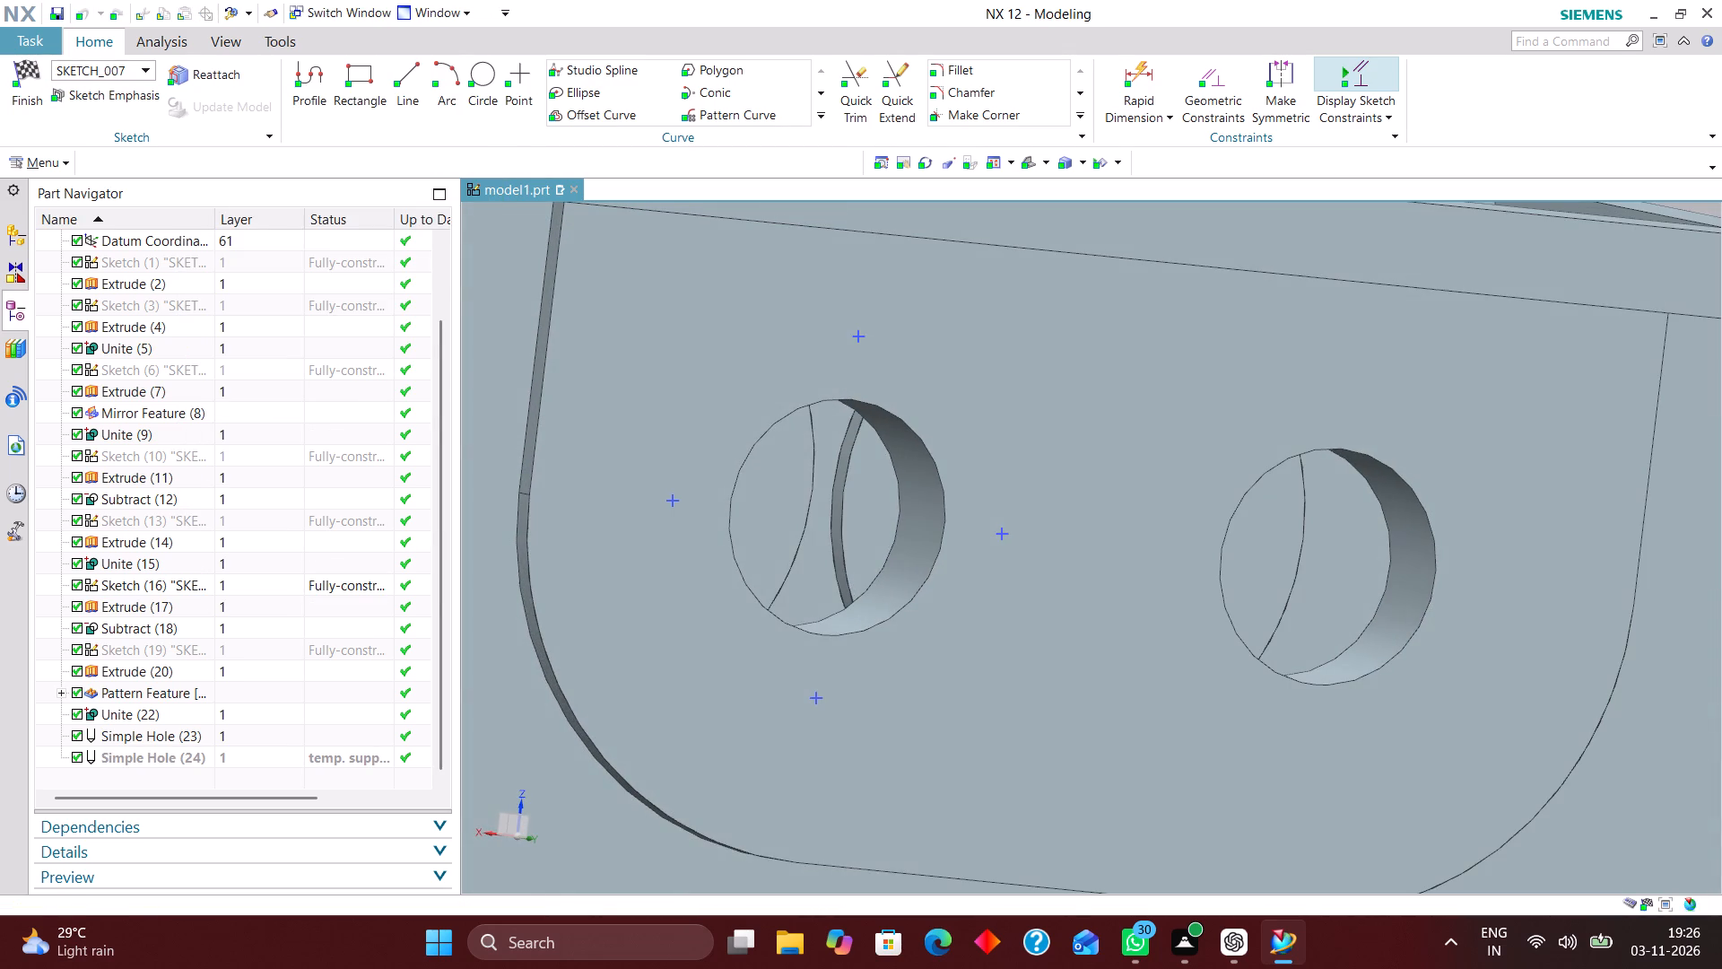
Accept the edited hole feature with the four 10 mm through-body holes around the 28 mm hole.
{"action": "middle_click_drag", "start_coordinate": [1074, 403], "coordinate": [1040, 442]}
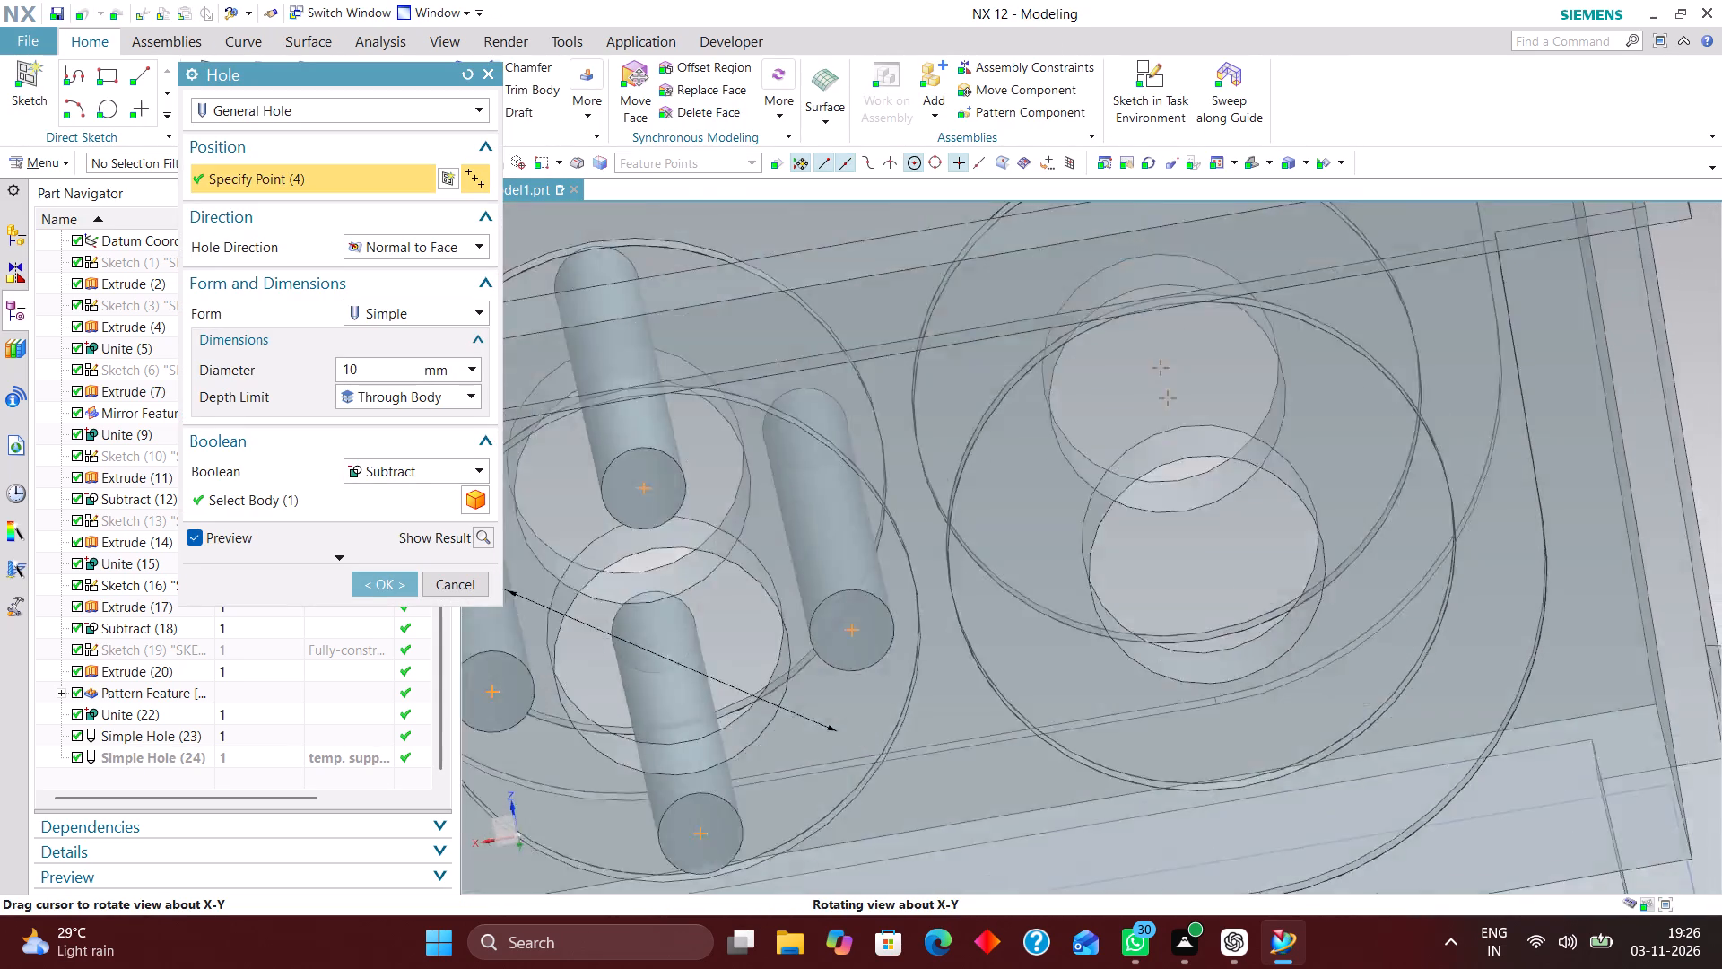
{"action": "middle_click_drag", "start_coordinate": [1040, 442], "coordinate": [1037, 417]}
{"action": "left_click", "coordinate": [387, 589]}
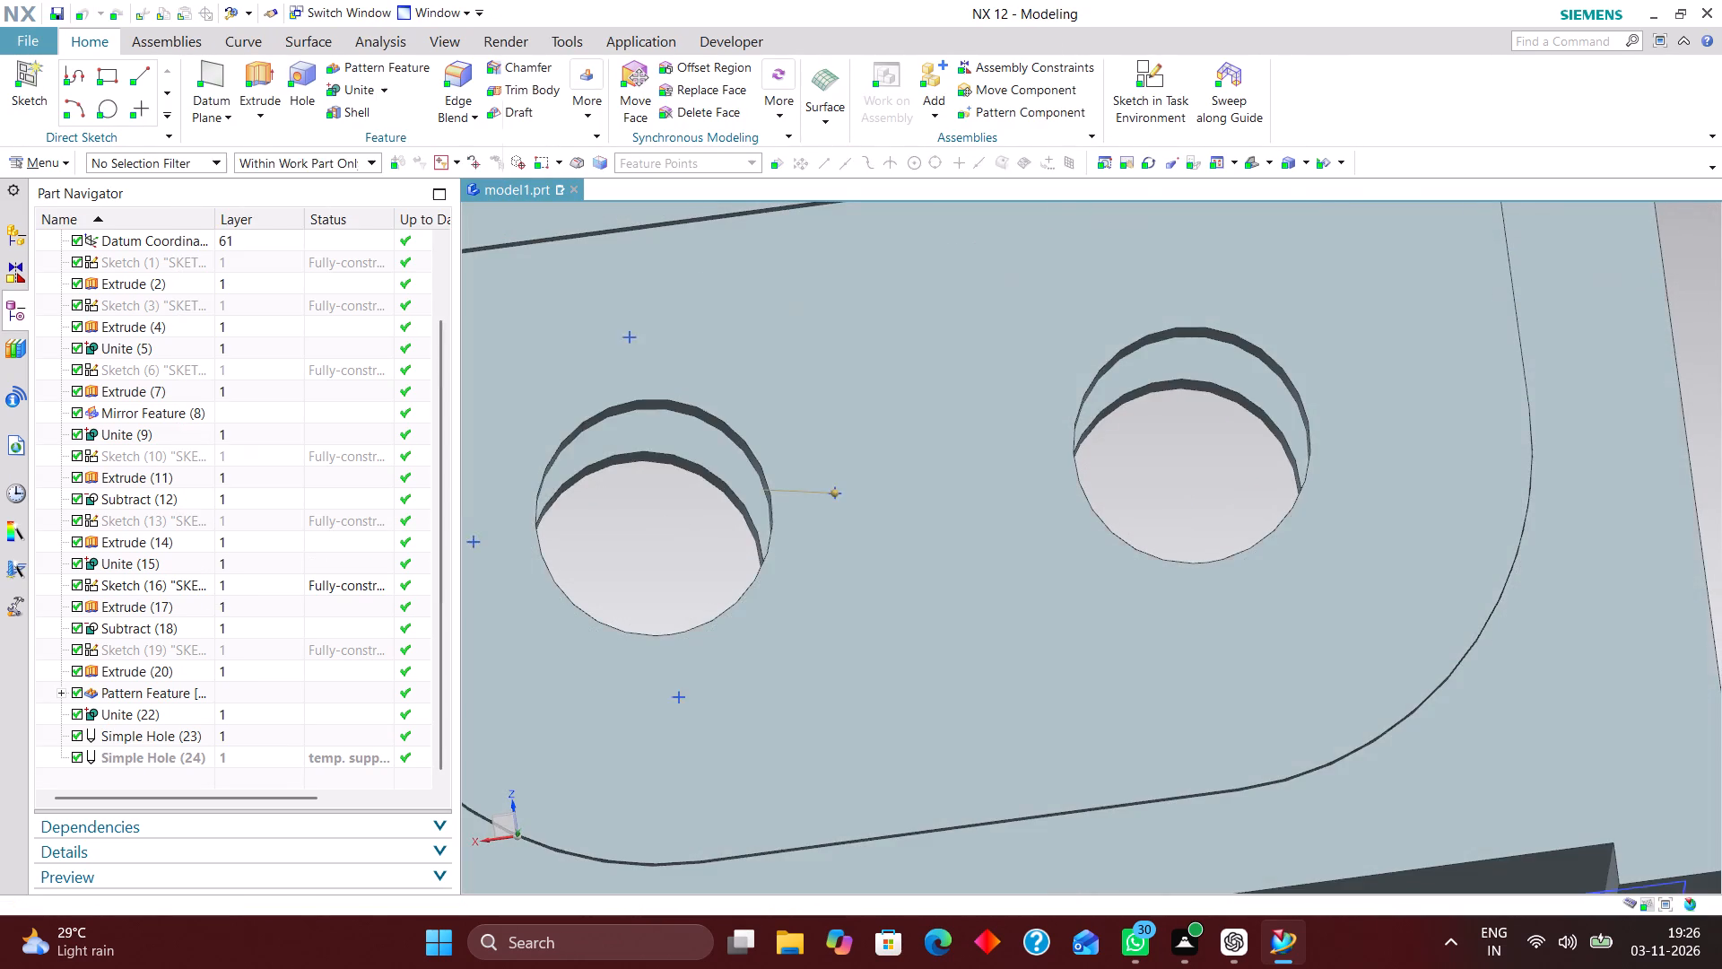
Inspect the respaced four small holes on the outer wall and the inner boss from several angles.
{"action": "scroll", "coordinate": [980, 562], "scroll_direction": "down", "scroll_amount": 3}
{"action": "middle_click_drag", "start_coordinate": [1016, 516], "coordinate": [1089, 546]}
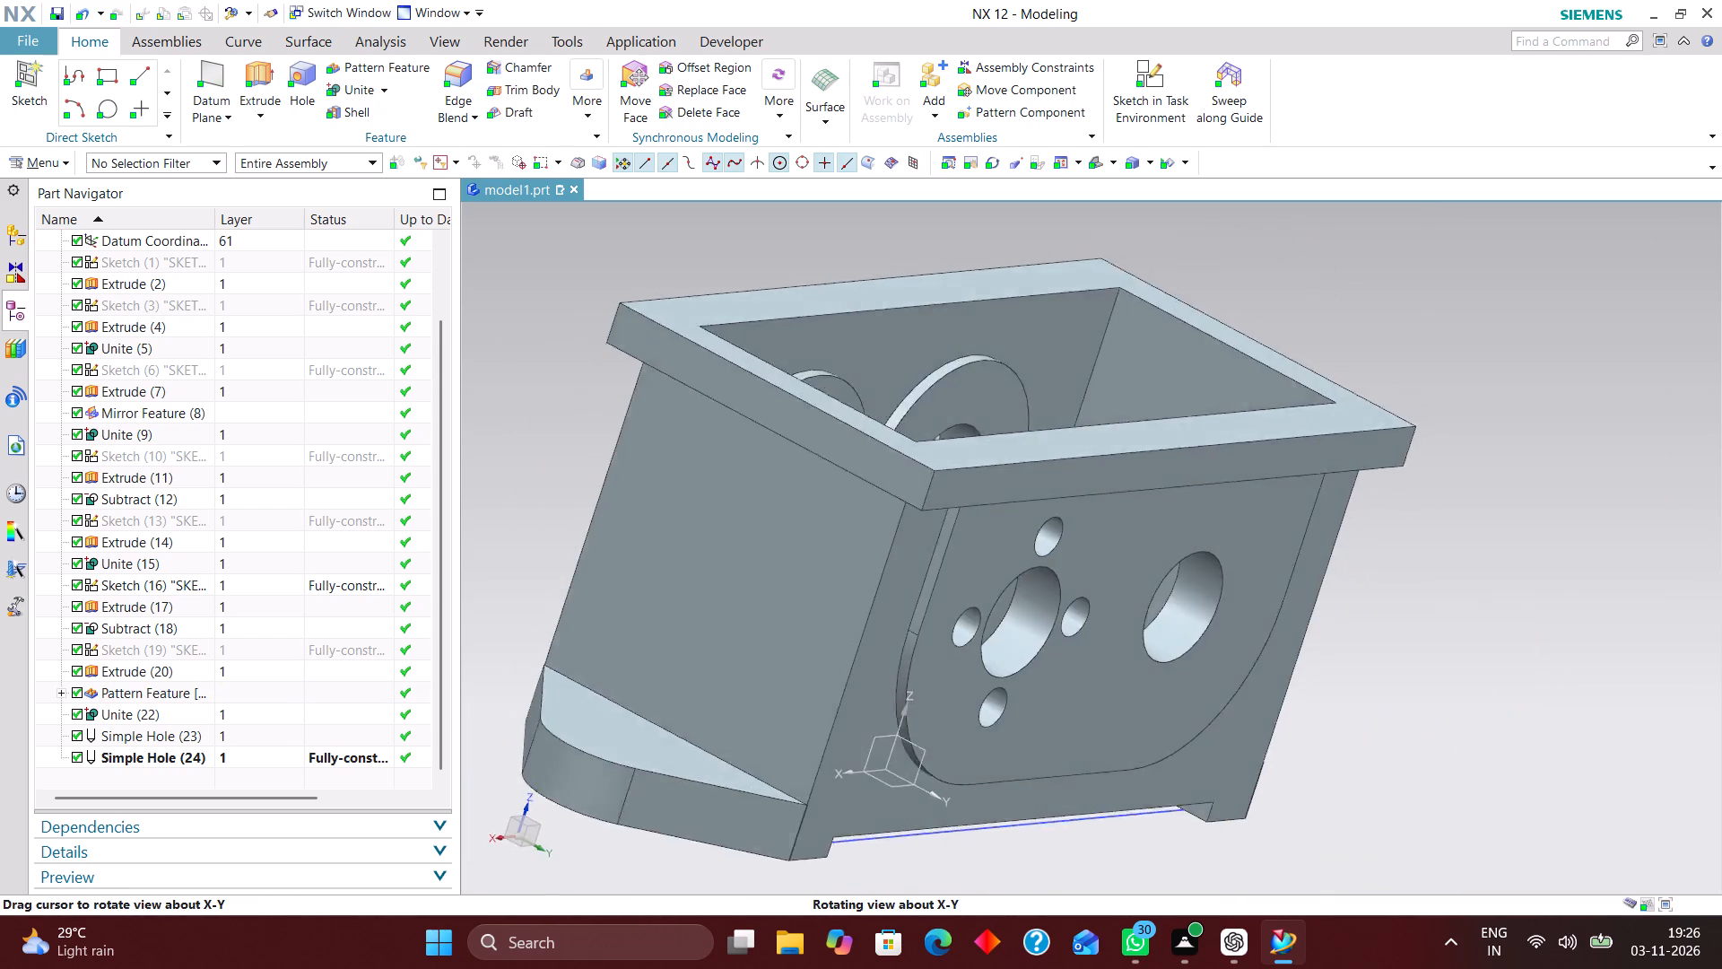
{"action": "middle_click_drag", "start_coordinate": [1089, 546], "coordinate": [1048, 521]}
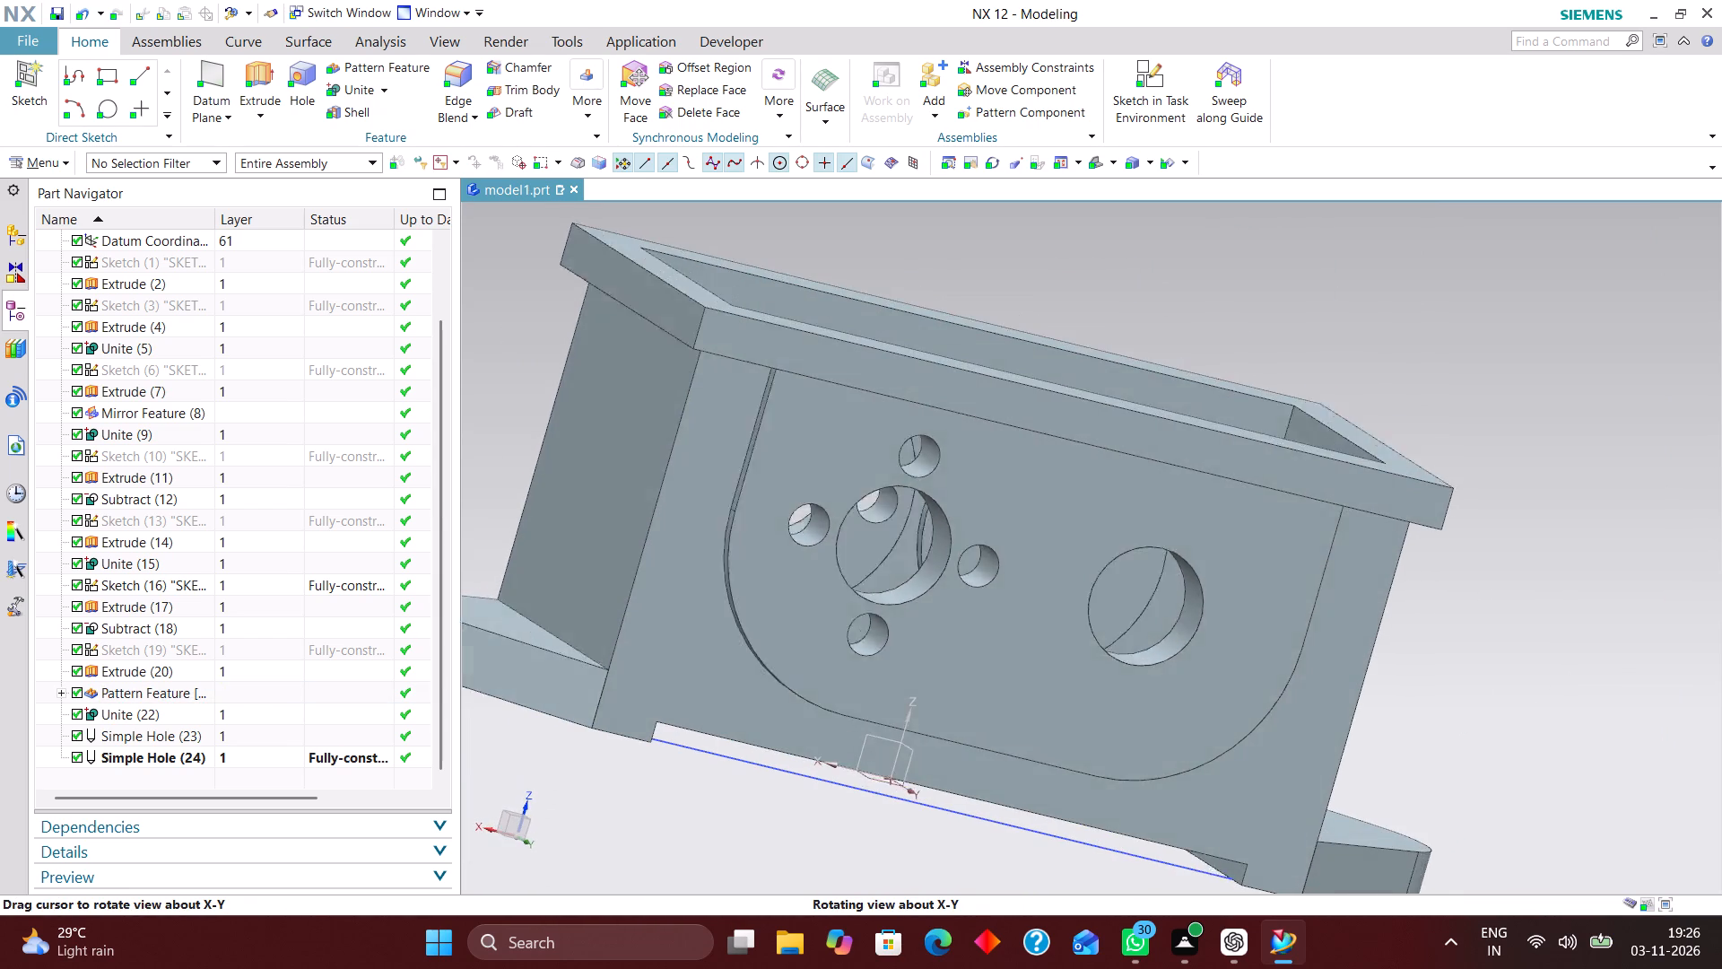
{"action": "middle_click_drag", "start_coordinate": [1048, 521], "coordinate": [1031, 519]}
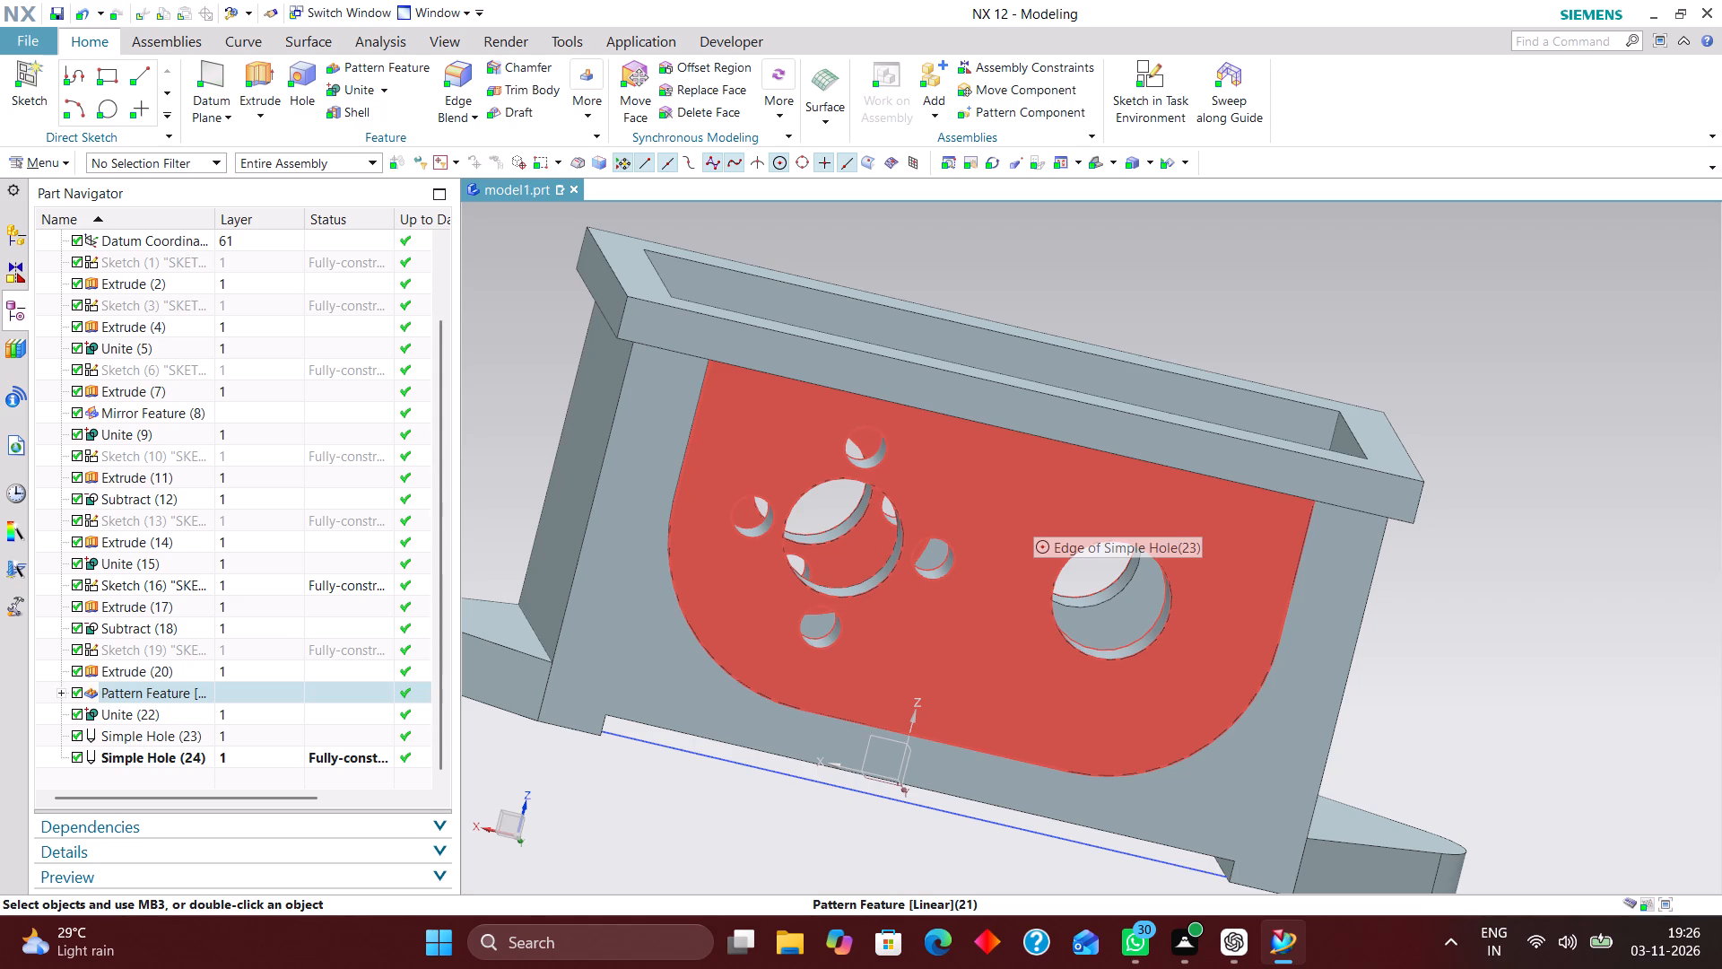
{"action": "scroll", "coordinate": [961, 523], "scroll_direction": "down", "scroll_amount": 2}
{"action": "middle_click_drag", "start_coordinate": [1100, 383], "coordinate": [993, 491]}
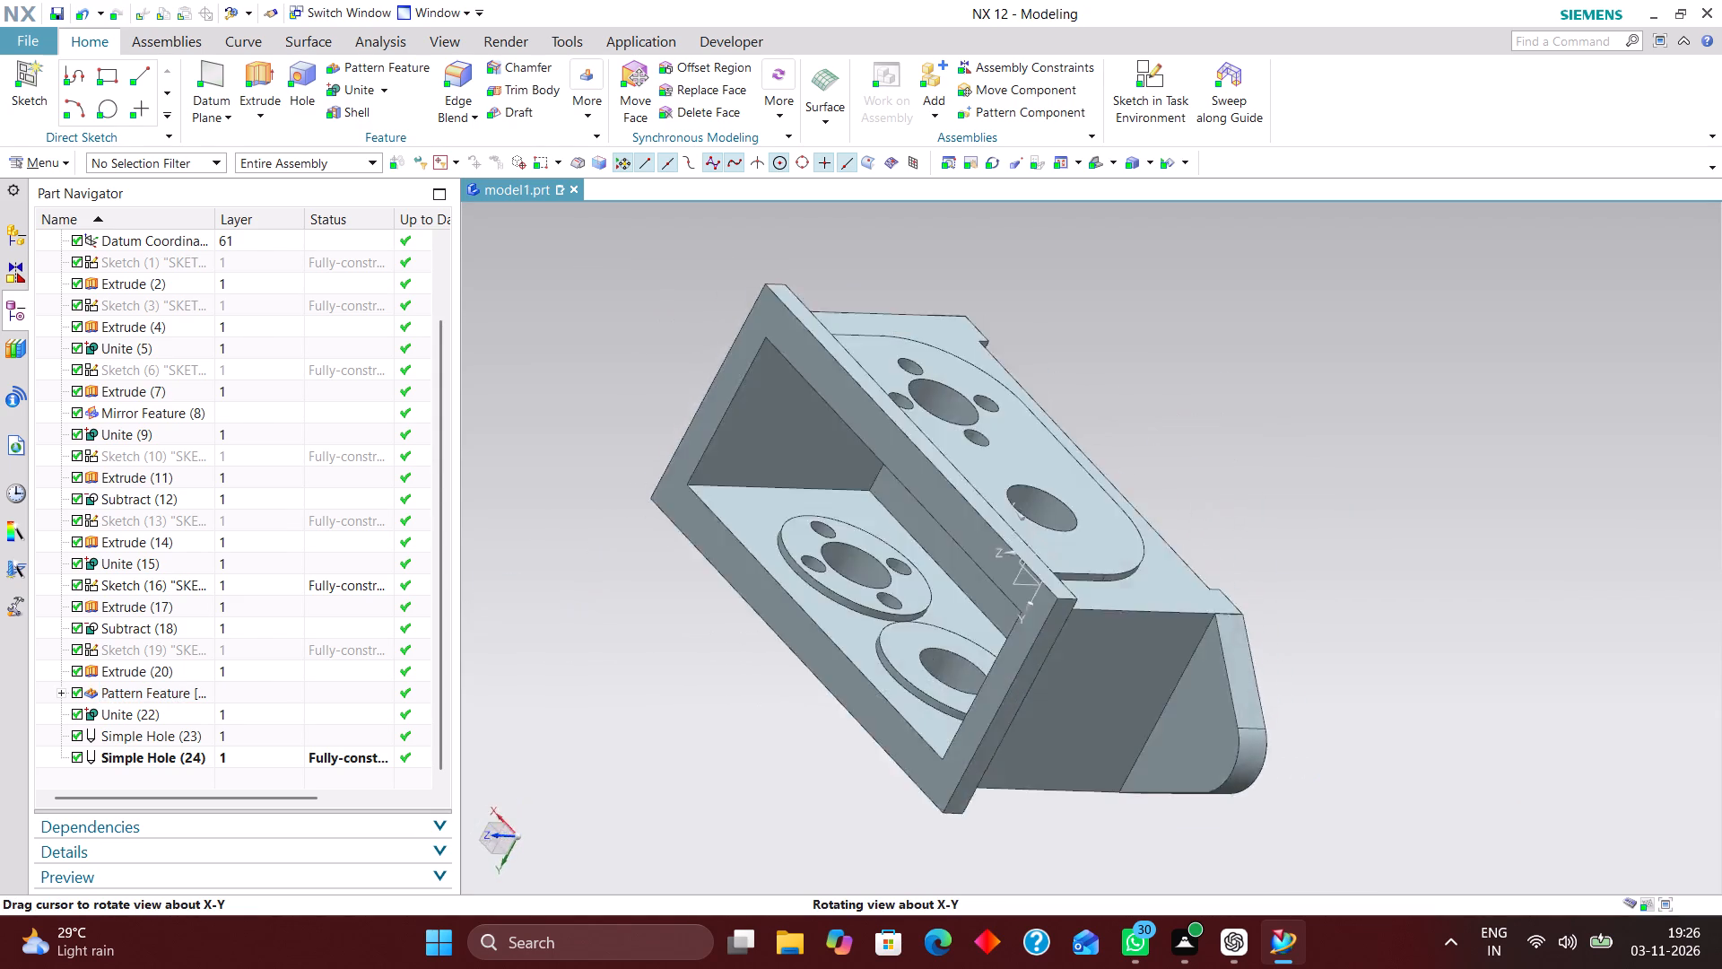
{"action": "middle_click_drag", "start_coordinate": [993, 491], "coordinate": [1004, 486]}
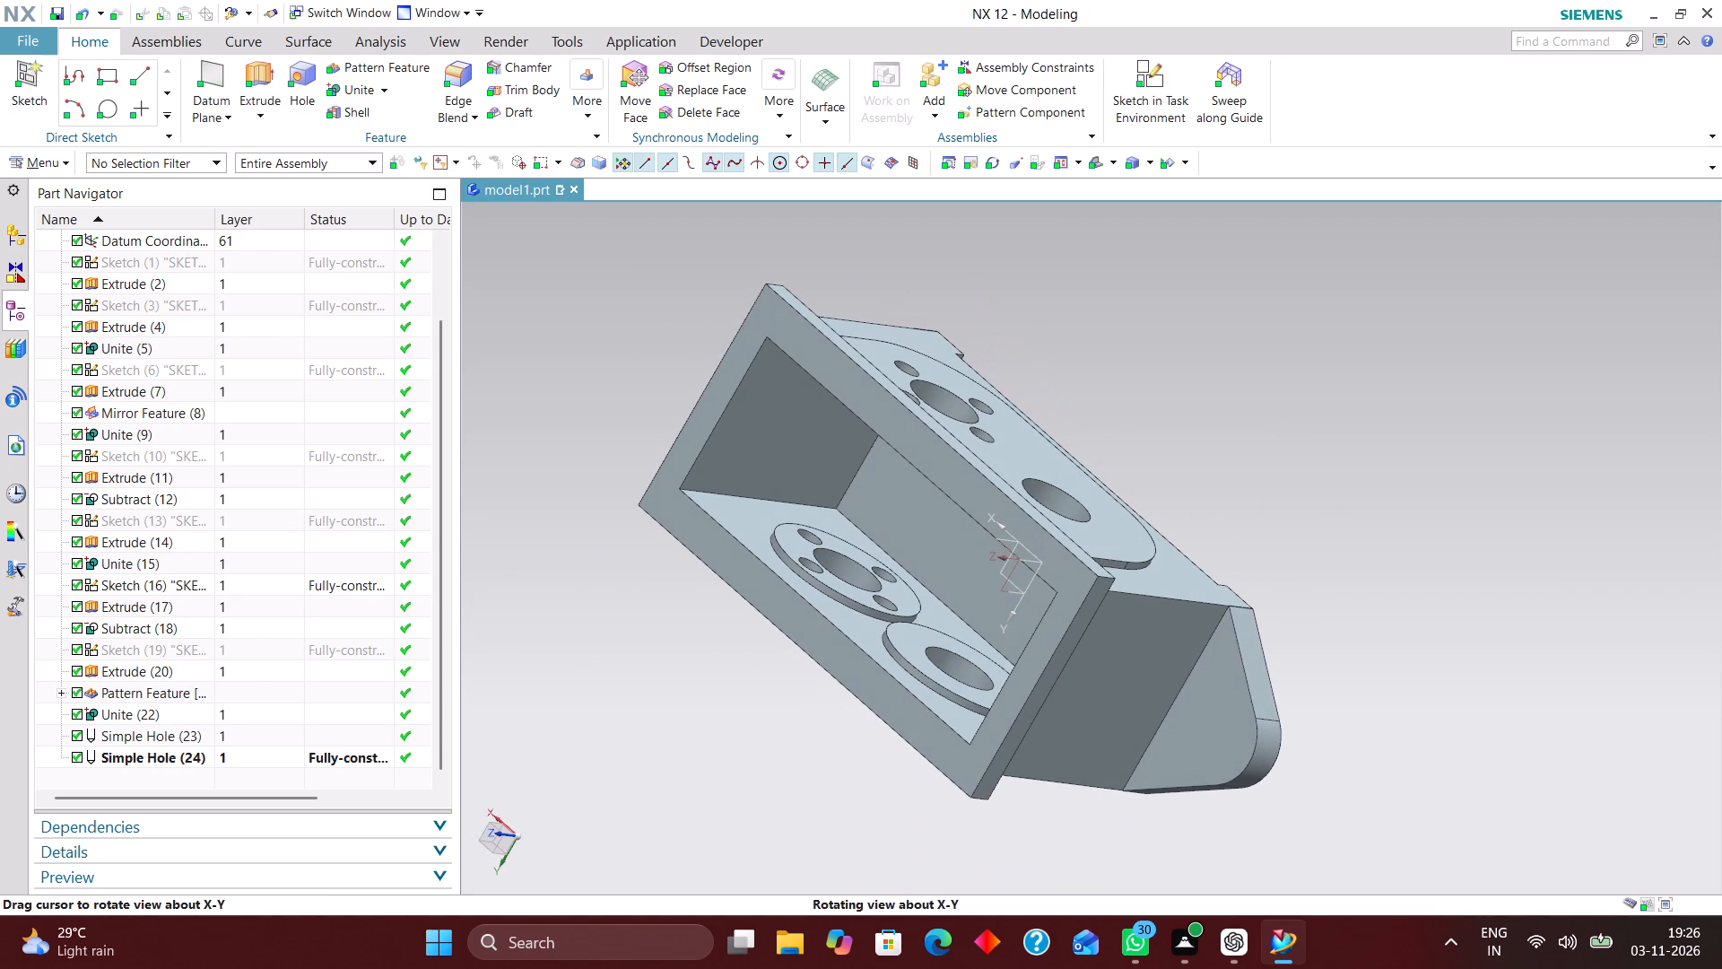
{"action": "middle_click_drag", "start_coordinate": [1004, 486], "coordinate": [1049, 398]}
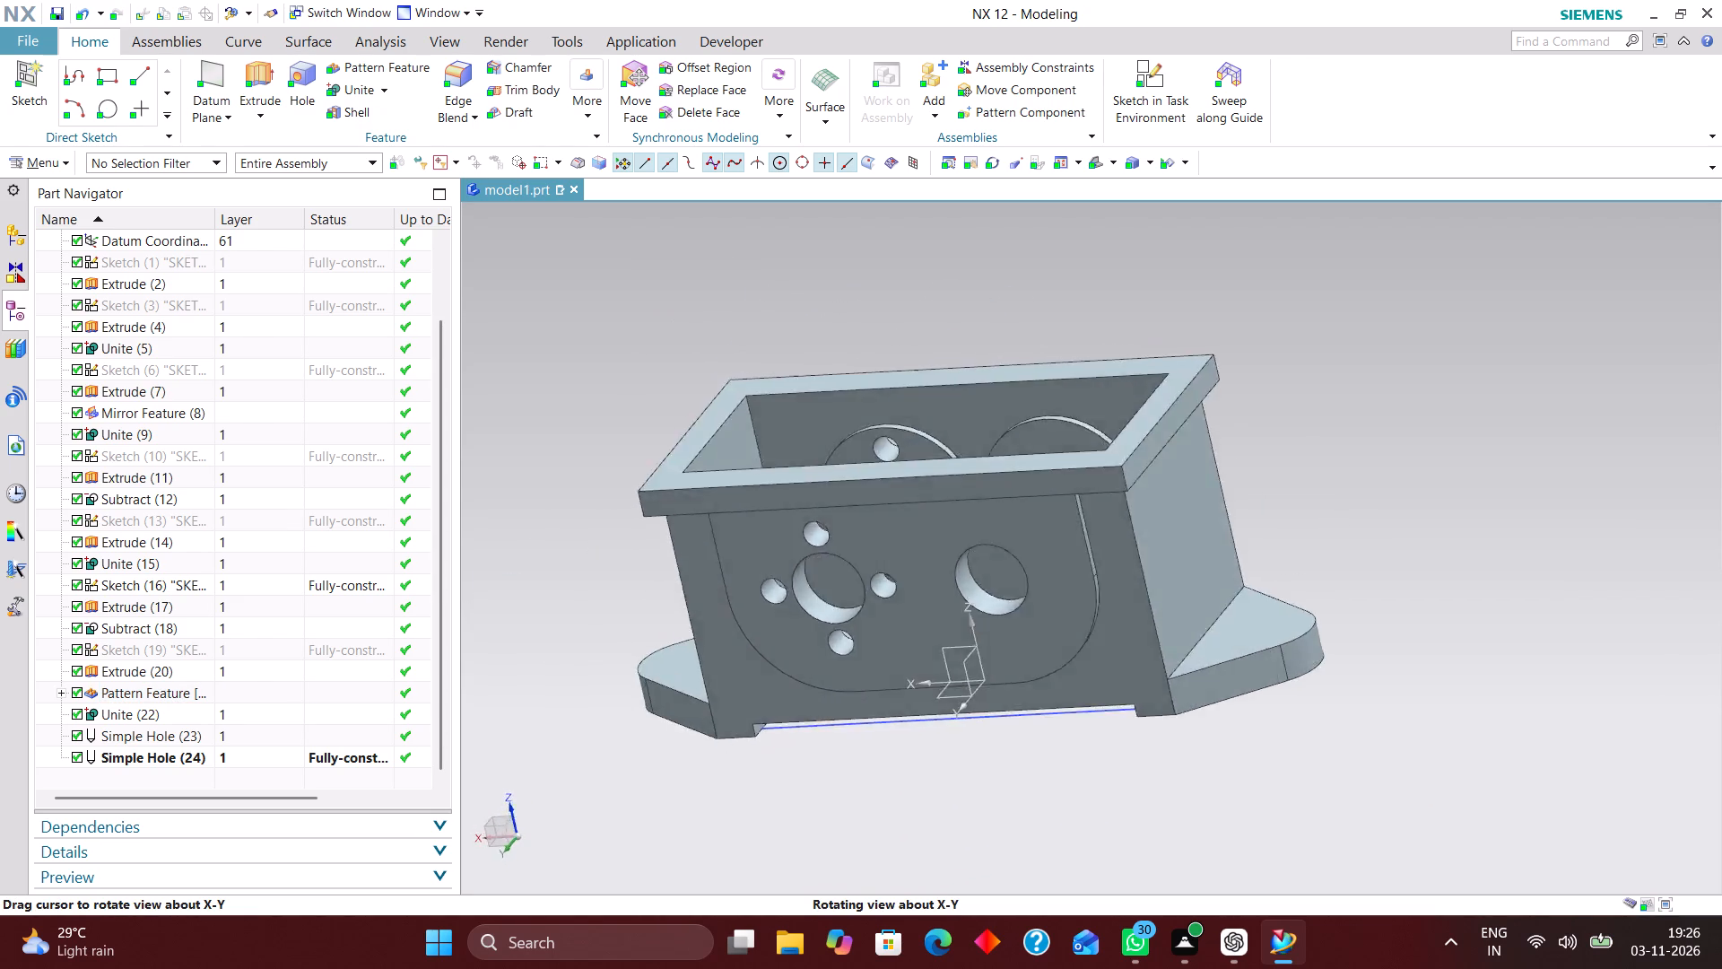
{"action": "middle_click_drag", "start_coordinate": [1049, 398], "coordinate": [1090, 372]}
{"action": "scroll", "coordinate": [1090, 372], "scroll_direction": "up", "scroll_amount": 1}
{"action": "scroll", "coordinate": [924, 607], "scroll_direction": "up", "scroll_amount": 3}
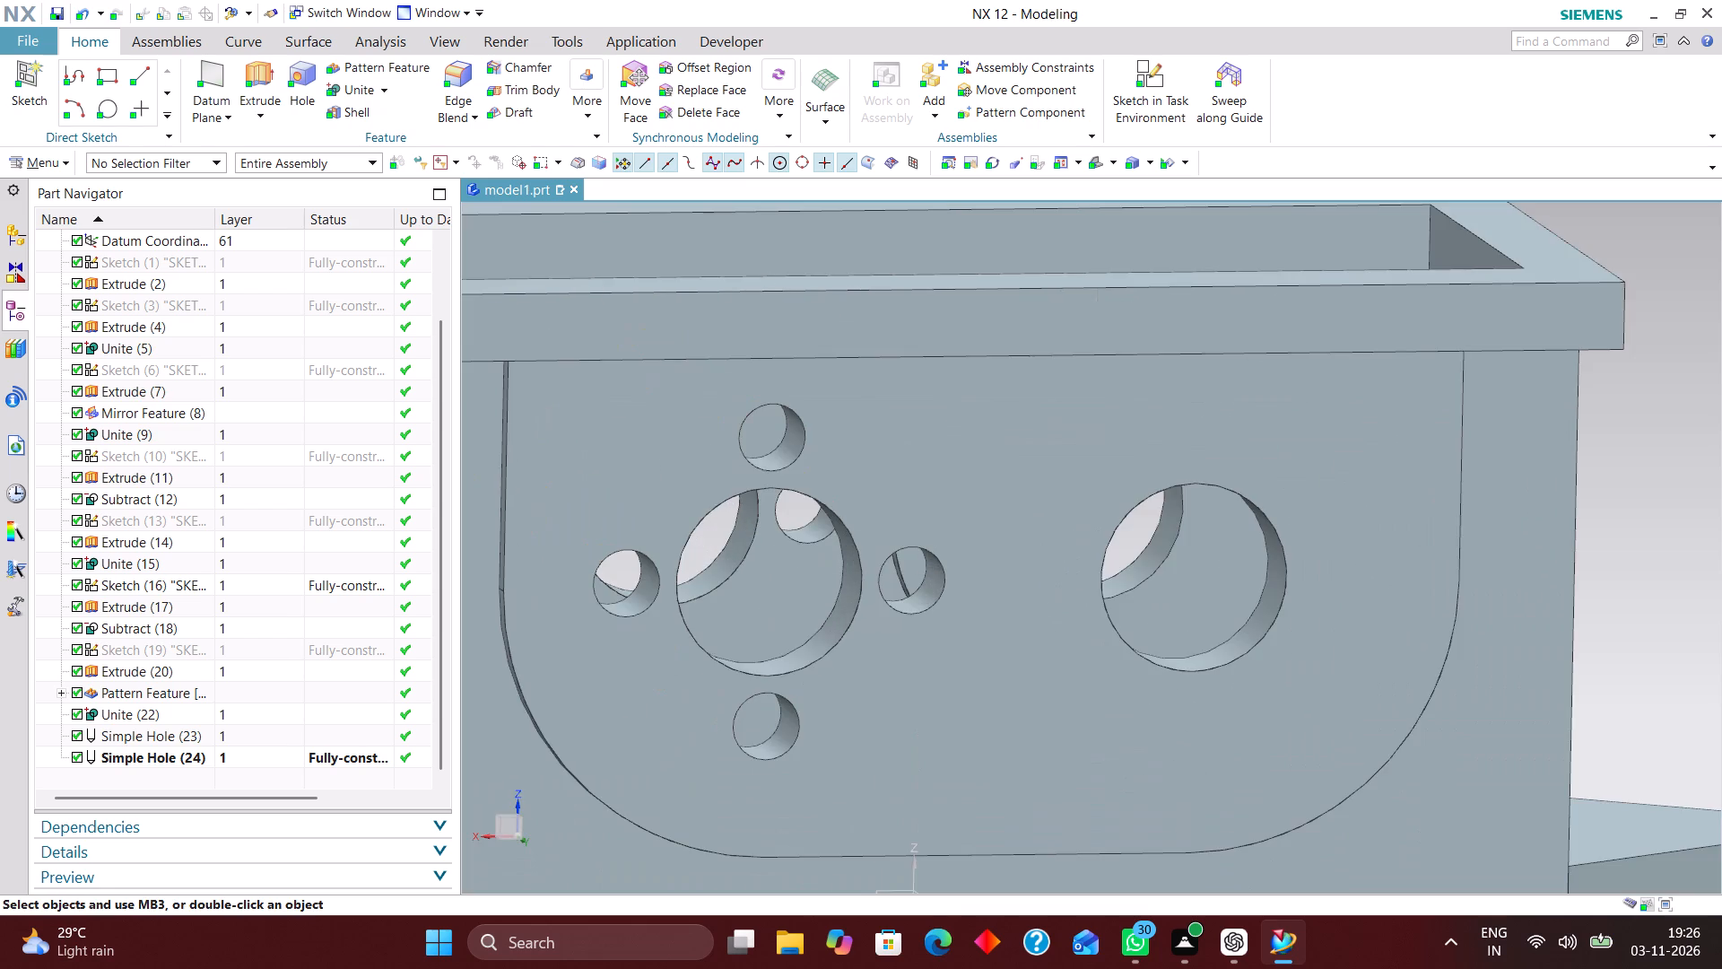
{"action": "middle_click_drag", "start_coordinate": [1019, 557], "coordinate": [1039, 549]}
{"action": "scroll", "coordinate": [1040, 549], "scroll_direction": "up", "scroll_amount": 1}
{"action": "double_click", "coordinate": [990, 563]}
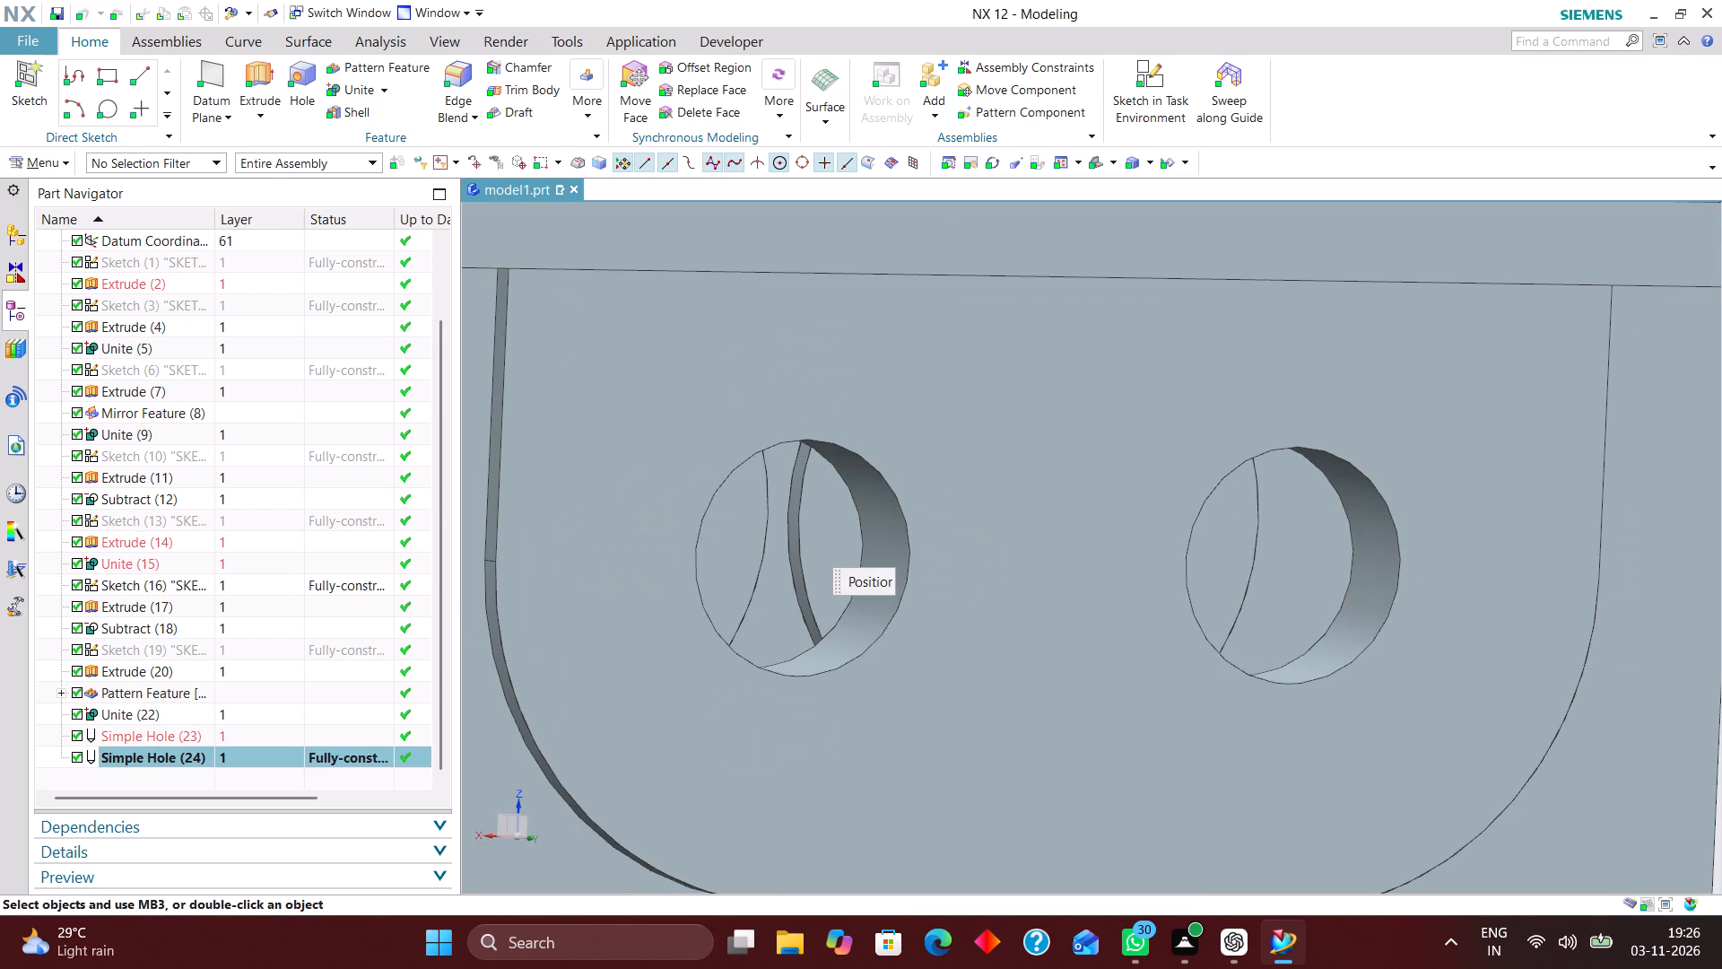
{"action": "left_click", "coordinate": [481, 581]}
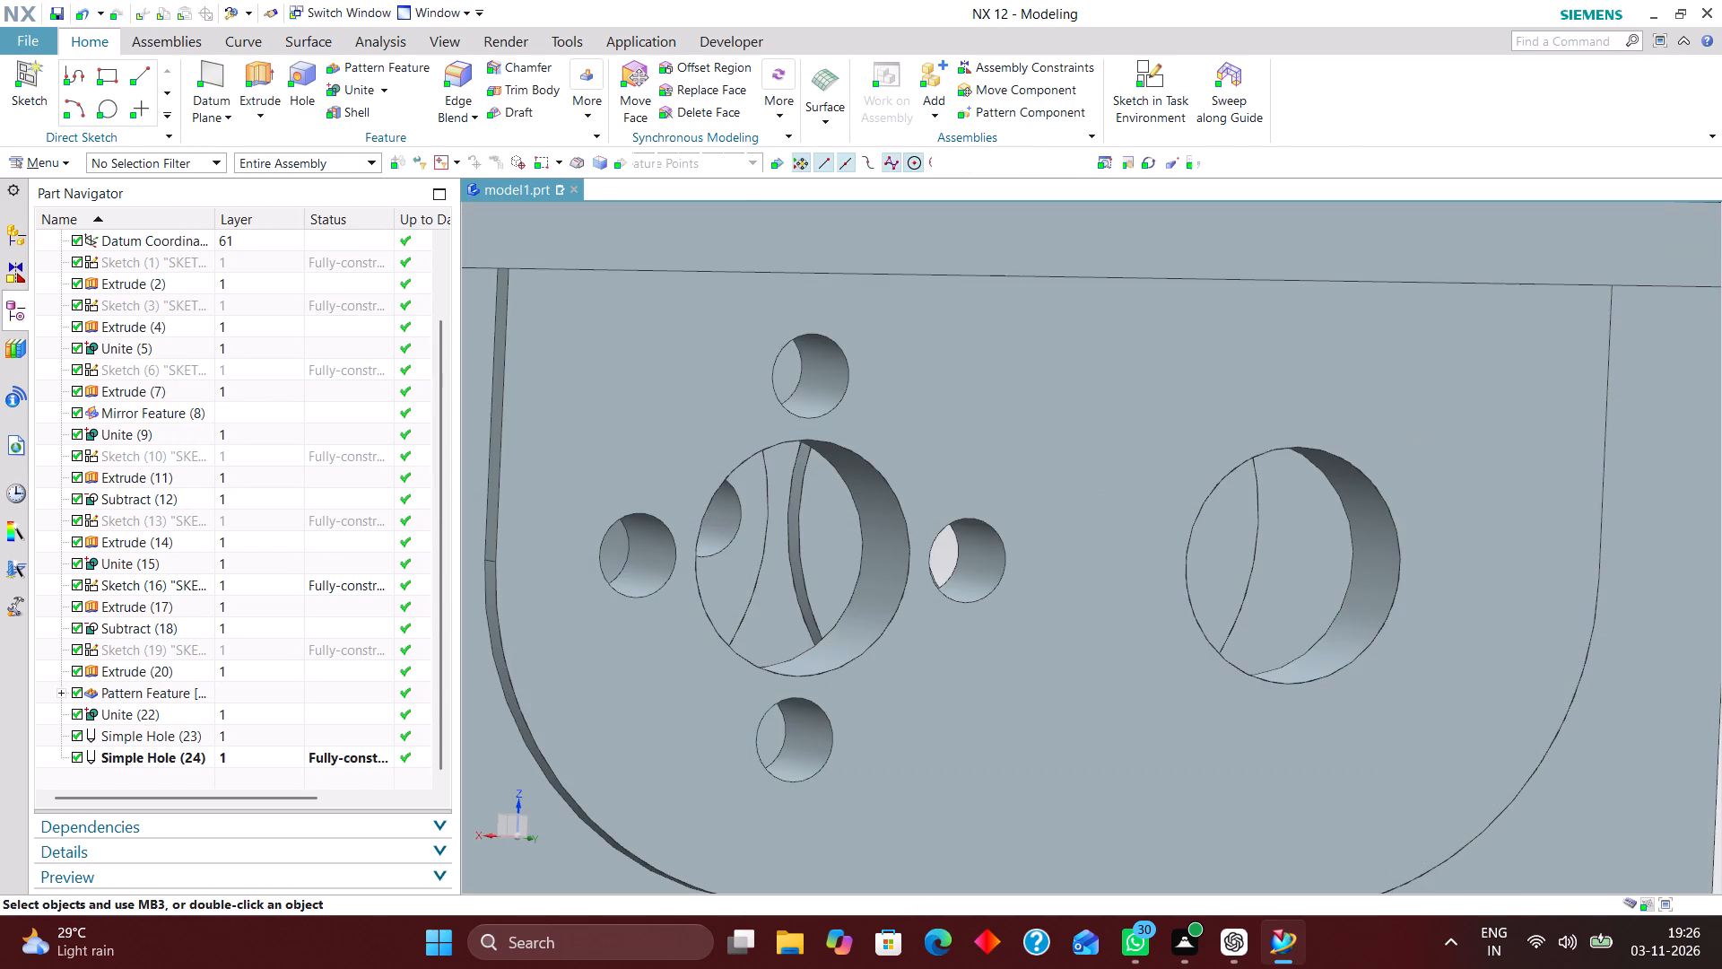
Pattern the four 10 mm holes linearly along the reversed X axis with count 2 and pitch 64 mm, using no second direction.
{"action": "left_click", "coordinate": [399, 64]}
{"action": "double_click", "coordinate": [981, 555]}
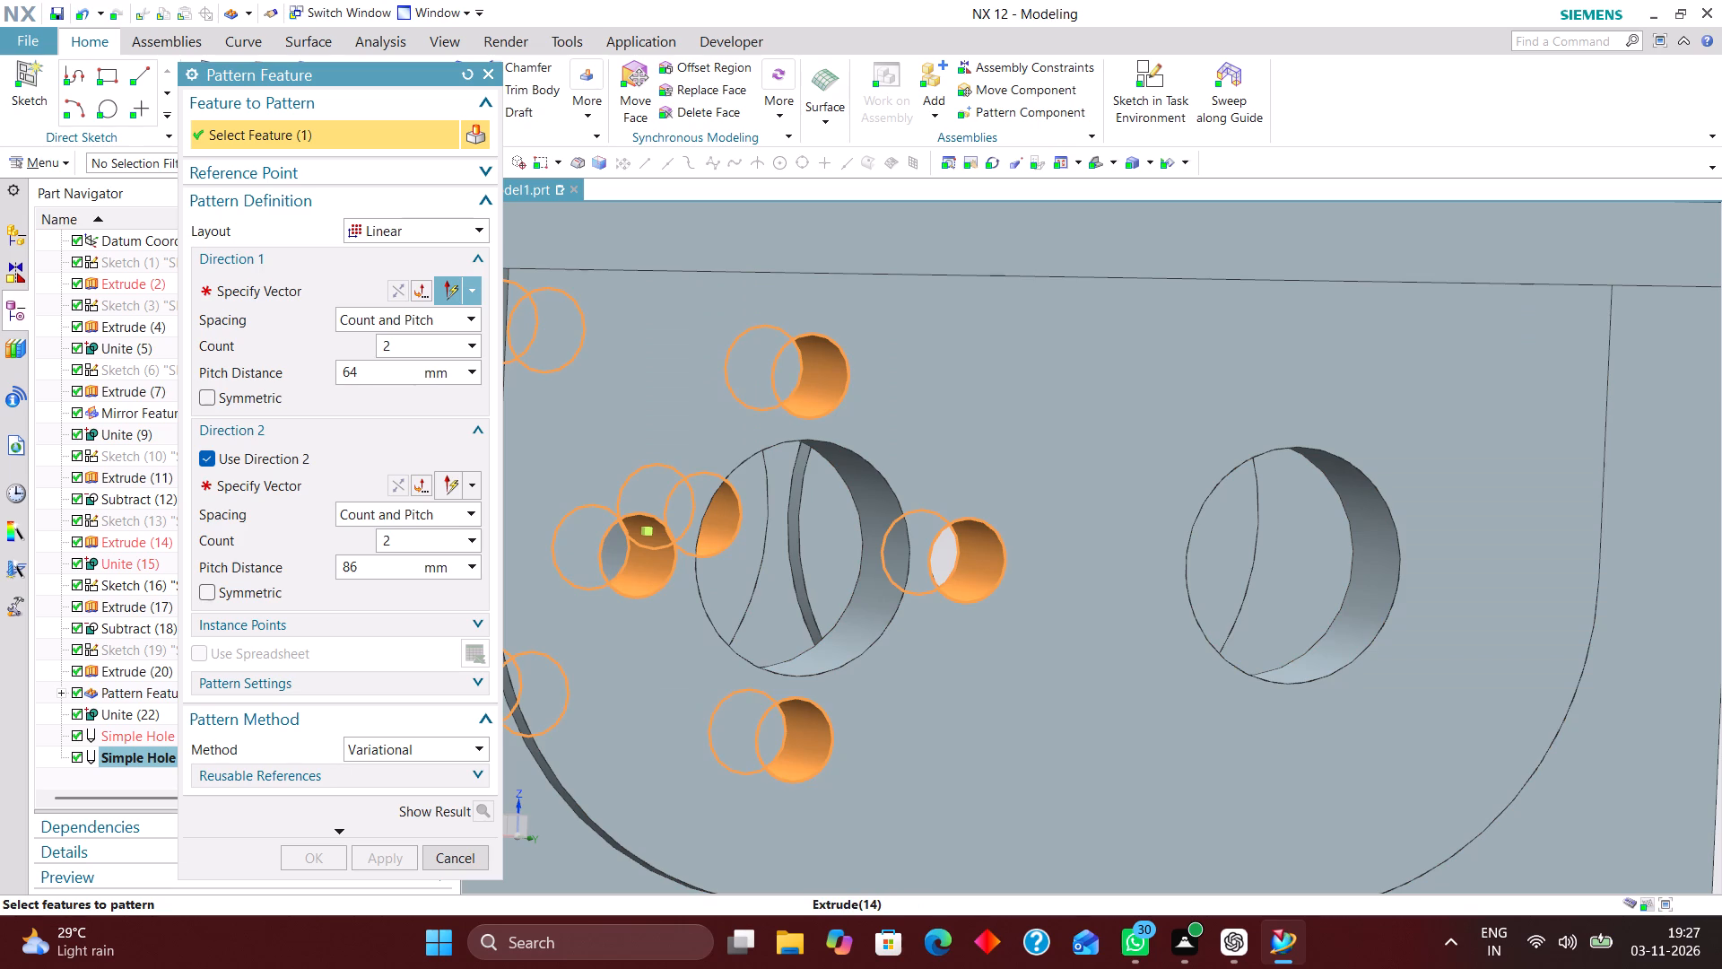
{"action": "scroll", "coordinate": [980, 538], "scroll_direction": "down", "scroll_amount": 2}
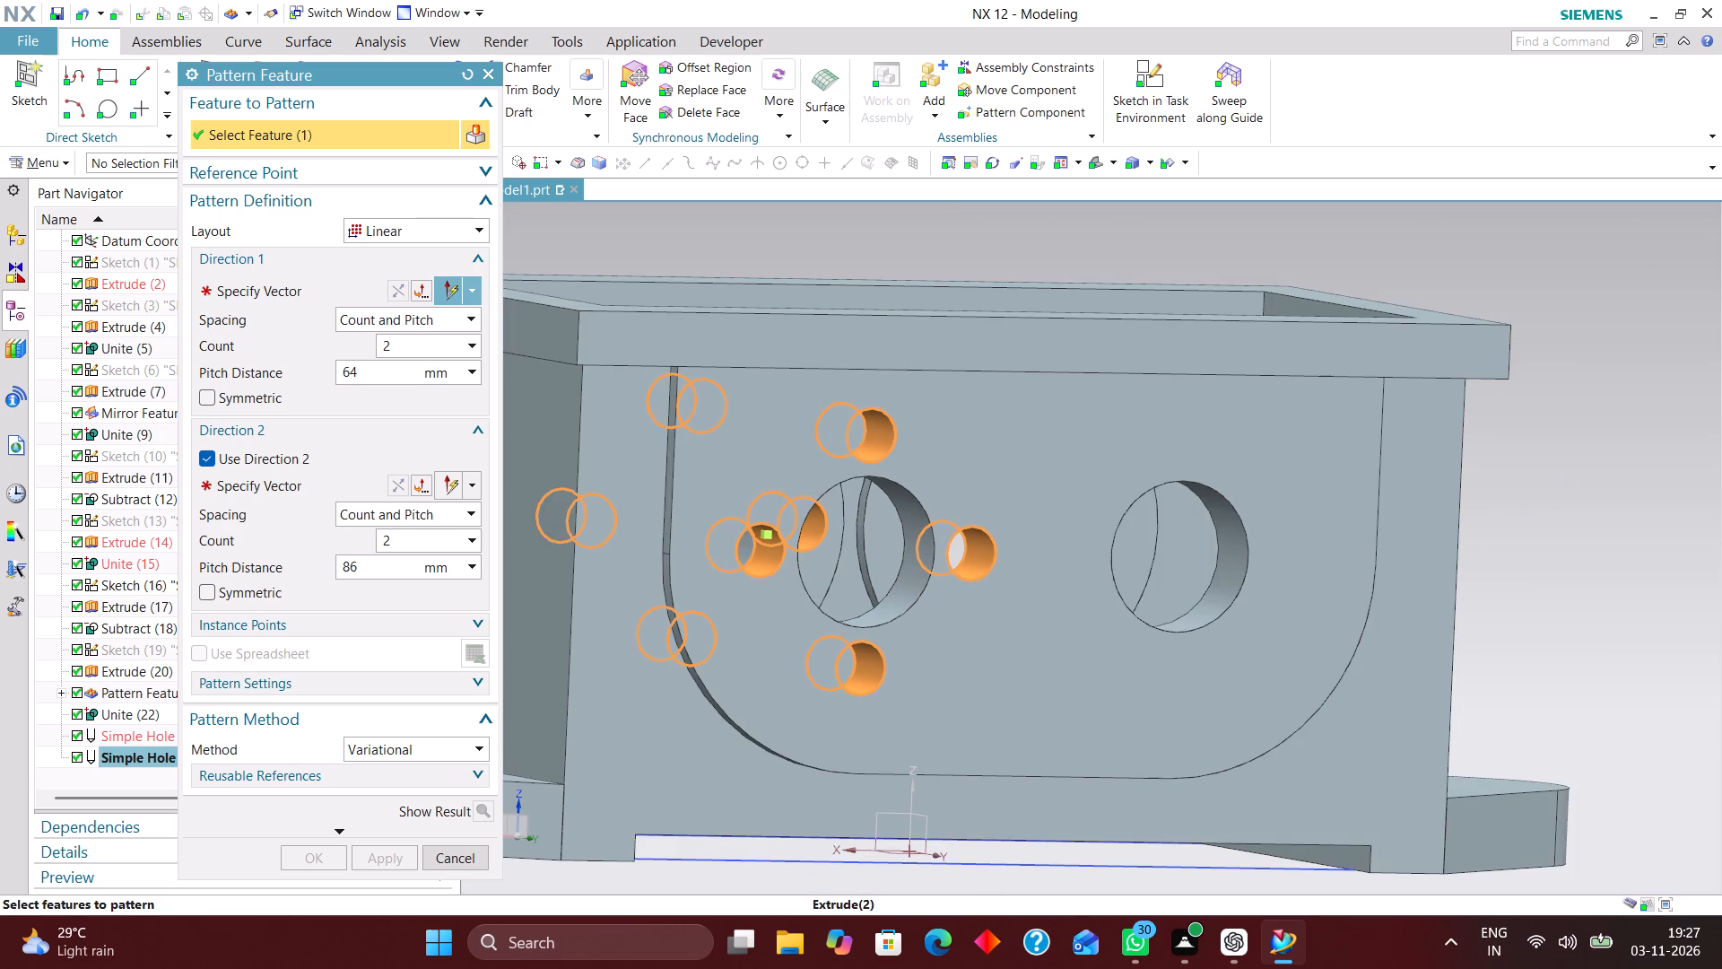
{"action": "left_click", "coordinate": [319, 287]}
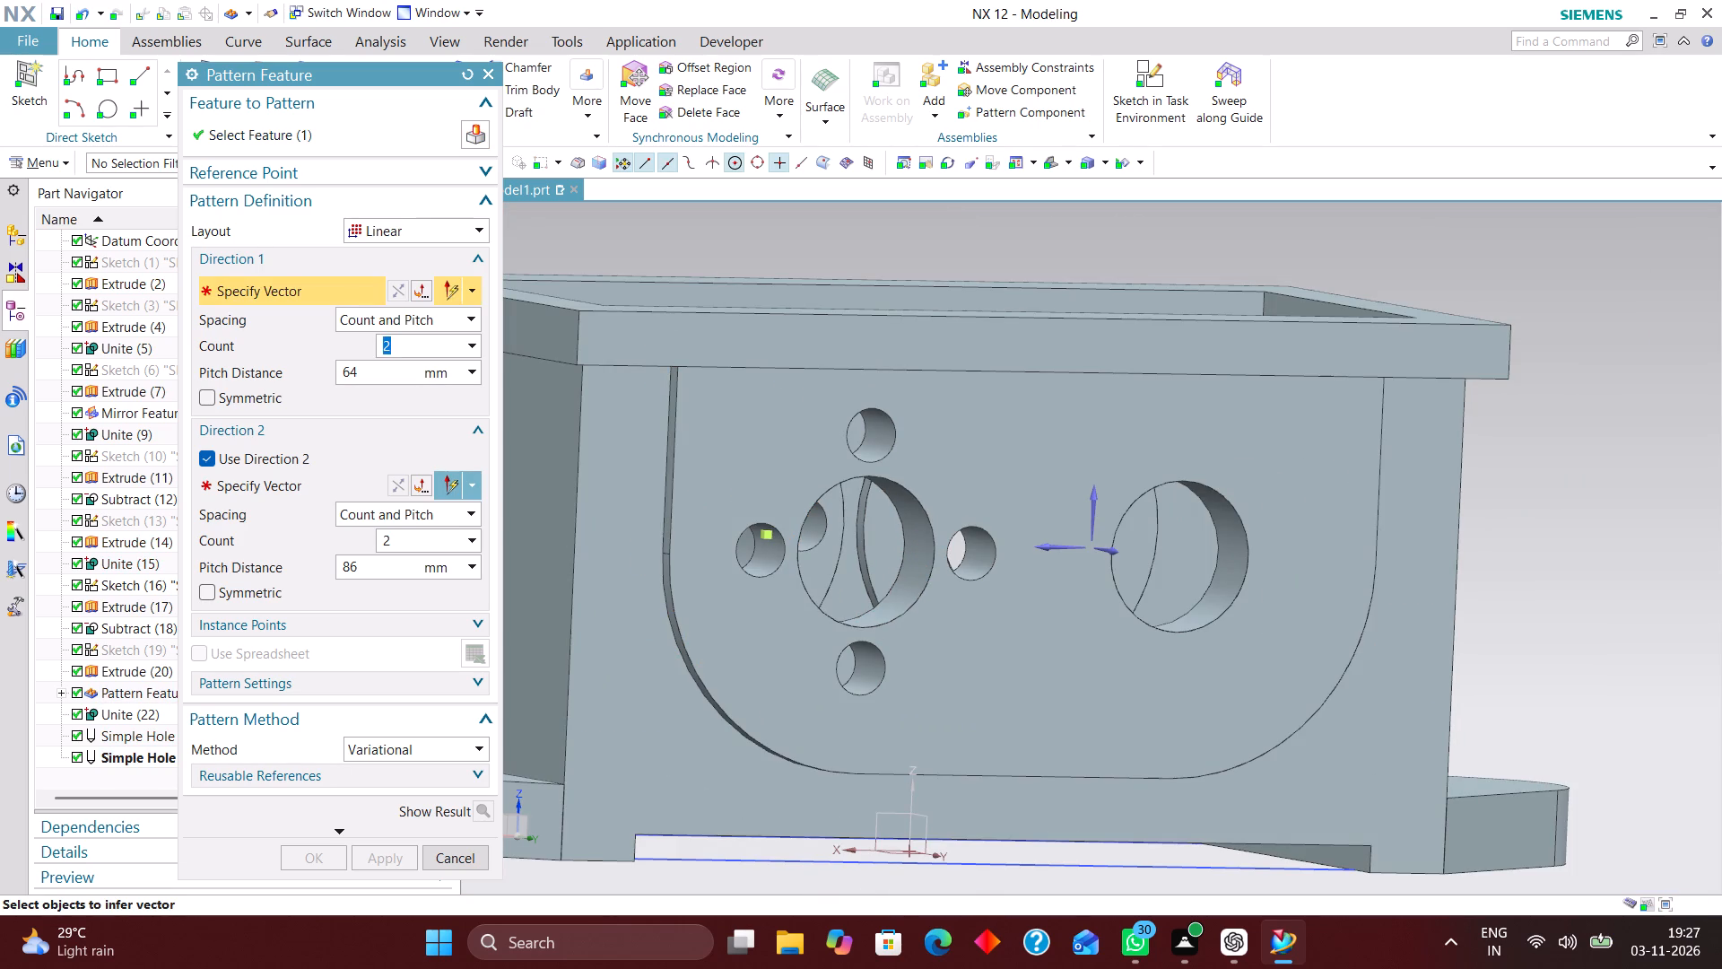
{"action": "scroll", "coordinate": [1031, 610], "scroll_direction": "down", "scroll_amount": 2}
{"action": "middle_click_drag", "start_coordinate": [1119, 787], "coordinate": [1079, 811]}
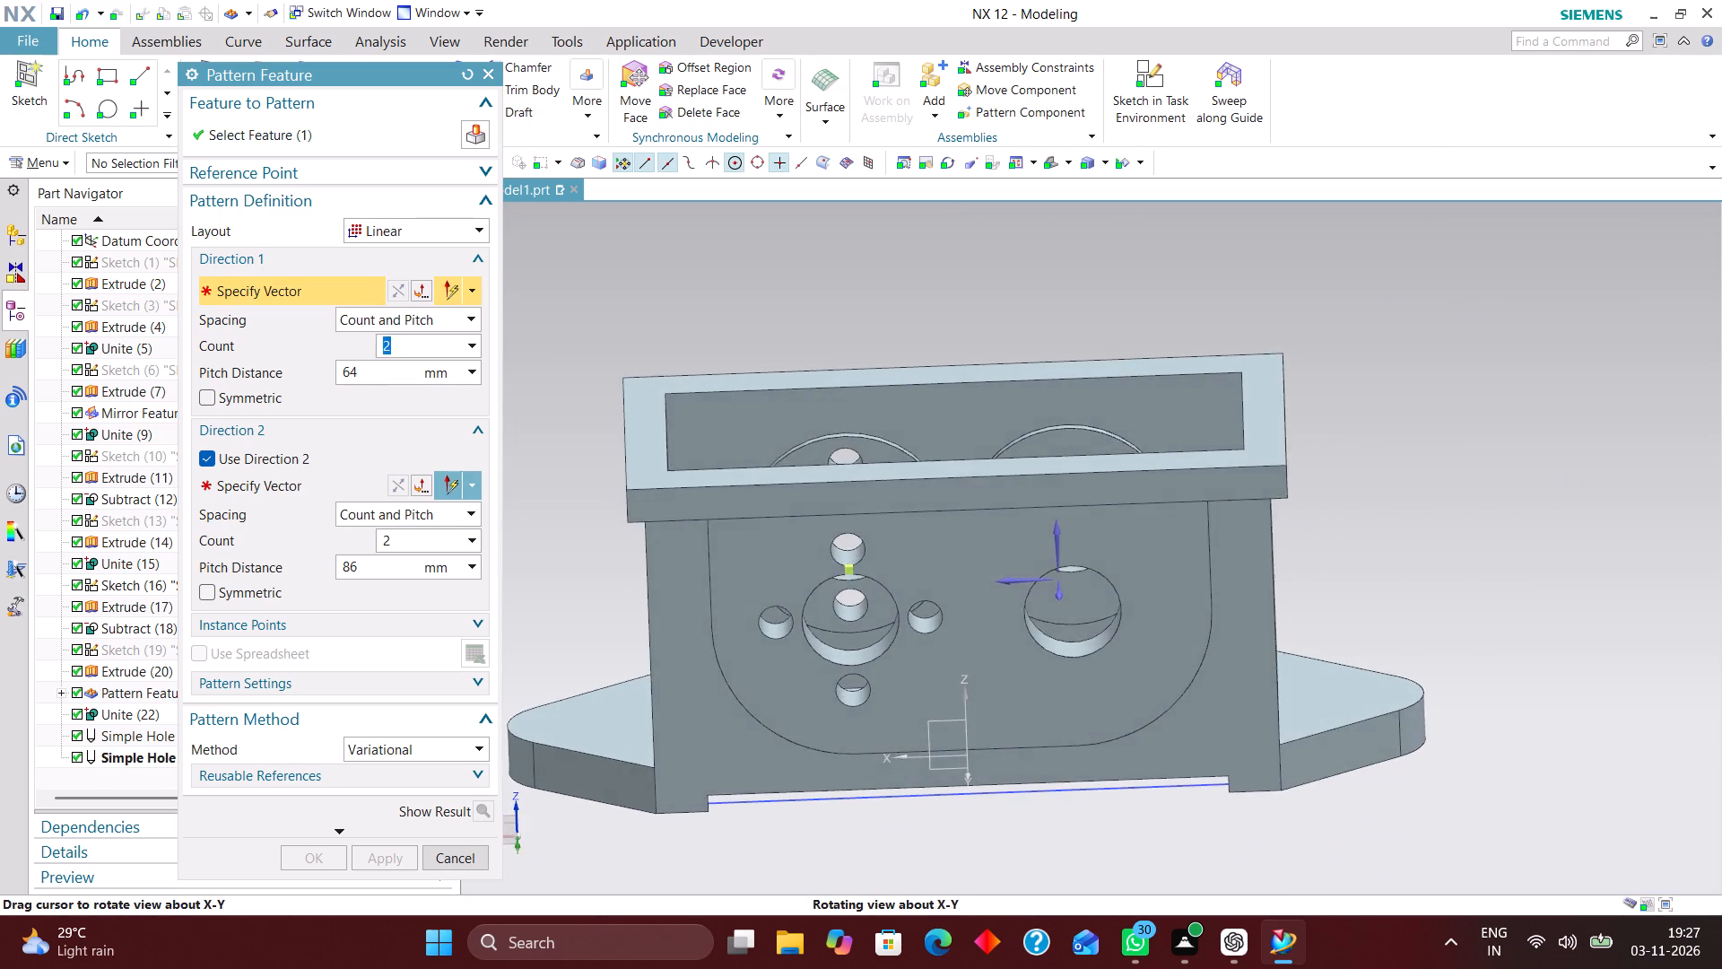
{"action": "middle_click_drag", "start_coordinate": [1079, 811], "coordinate": [1085, 801]}
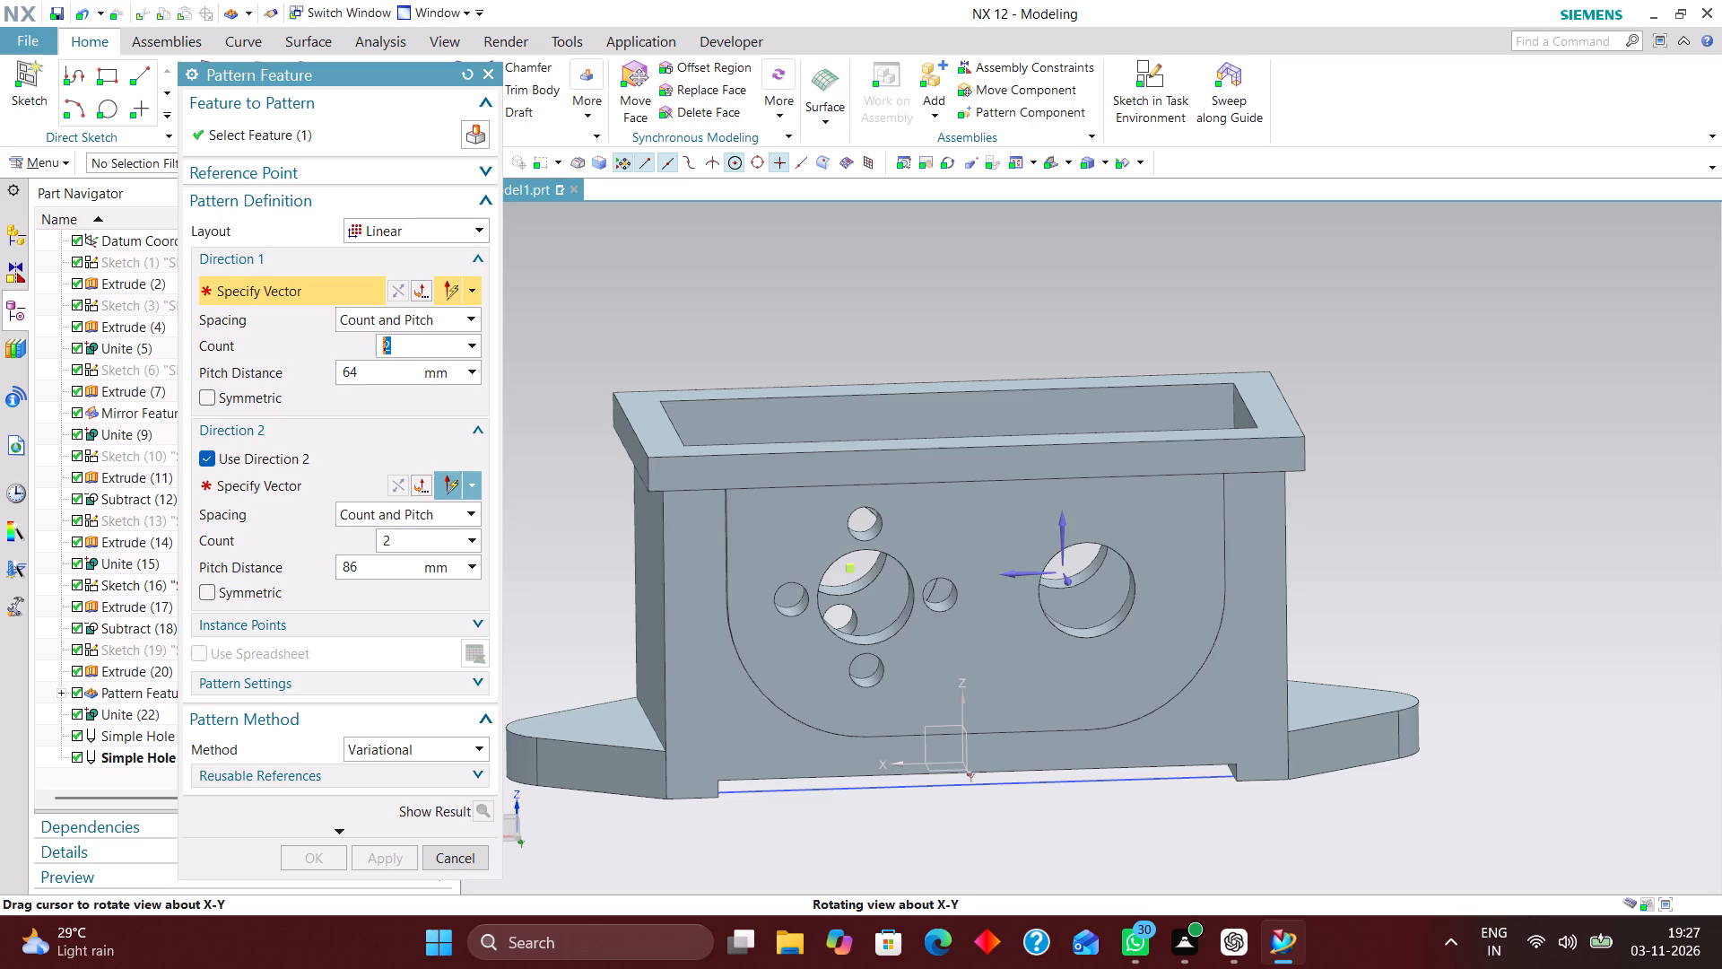
{"action": "middle_click_drag", "start_coordinate": [1085, 801], "coordinate": [1086, 803]}
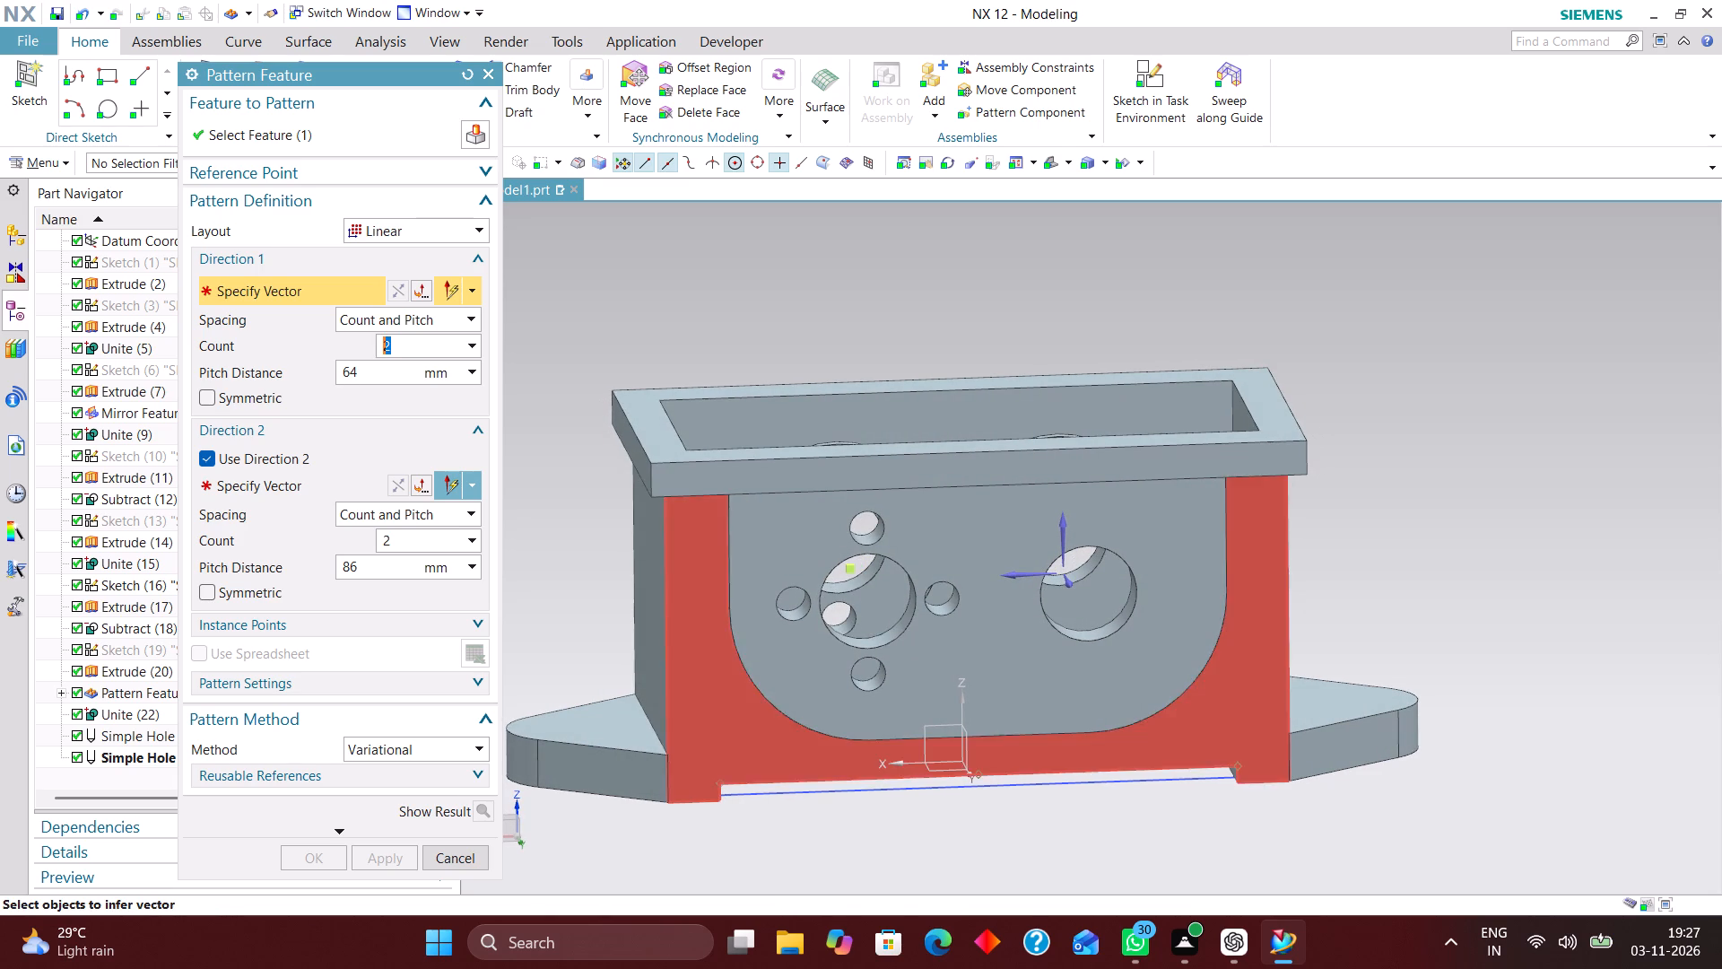
{"action": "left_click", "coordinate": [911, 764]}
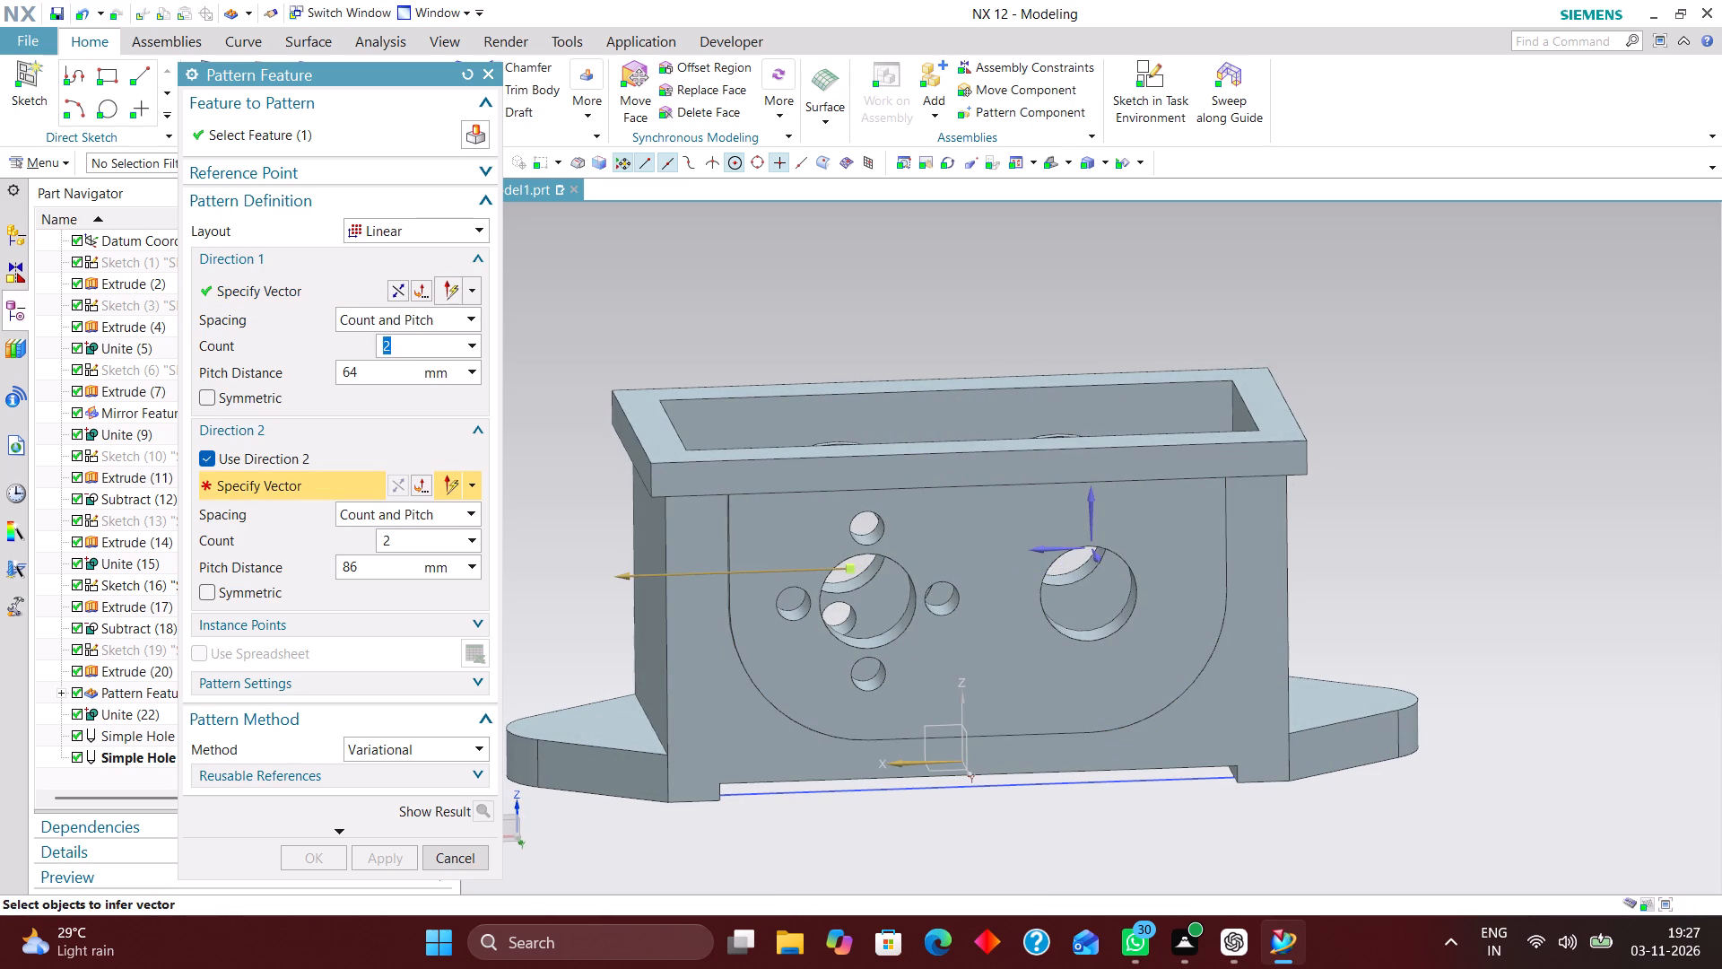
{"action": "left_click", "coordinate": [397, 292]}
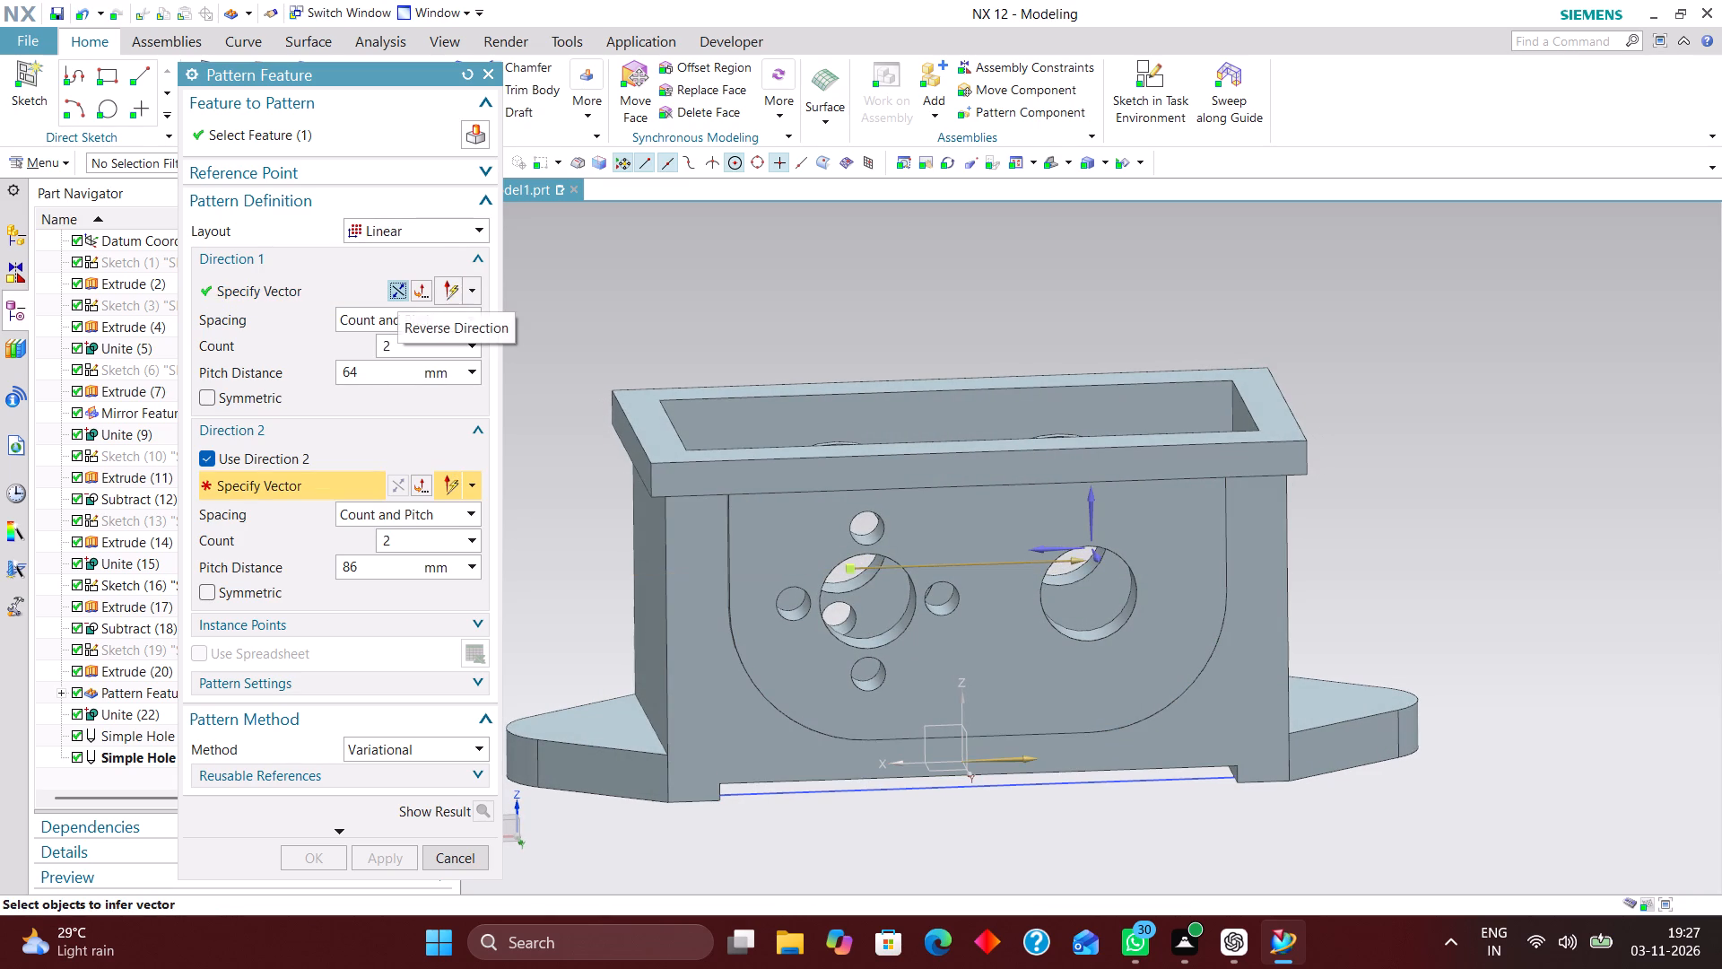
{"action": "right_click_drag", "start_coordinate": [1431, 537], "coordinate": [1372, 546]}
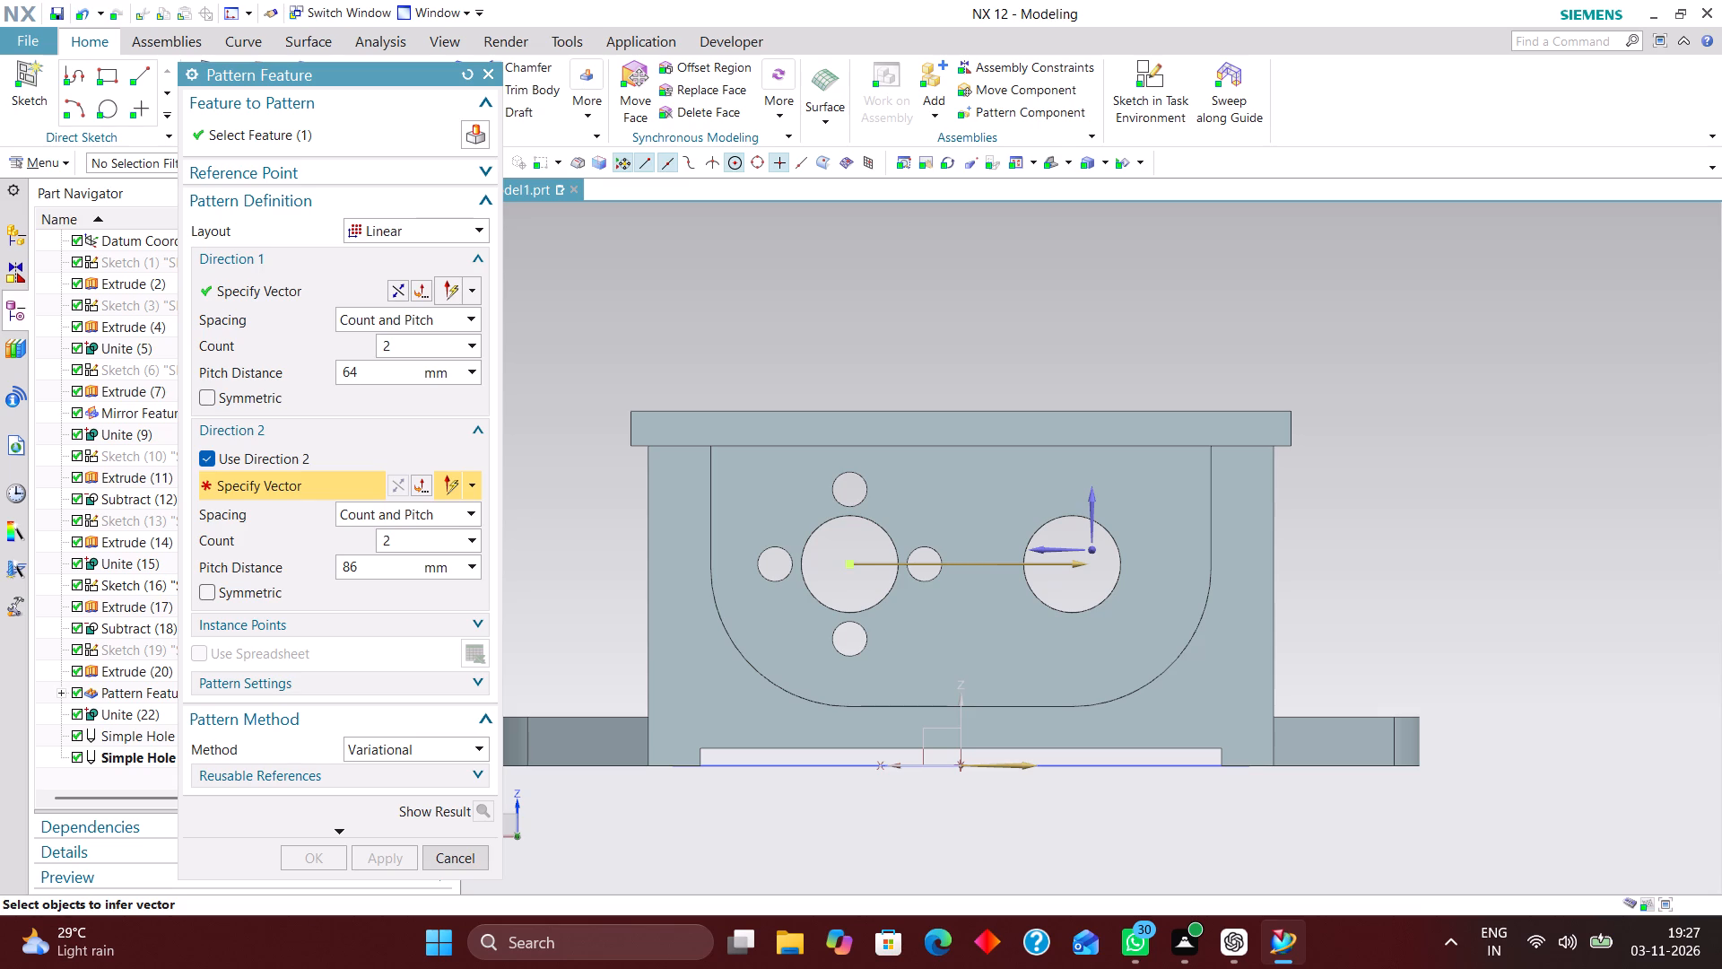
{"action": "middle_click_drag", "start_coordinate": [1469, 520], "coordinate": [1416, 552]}
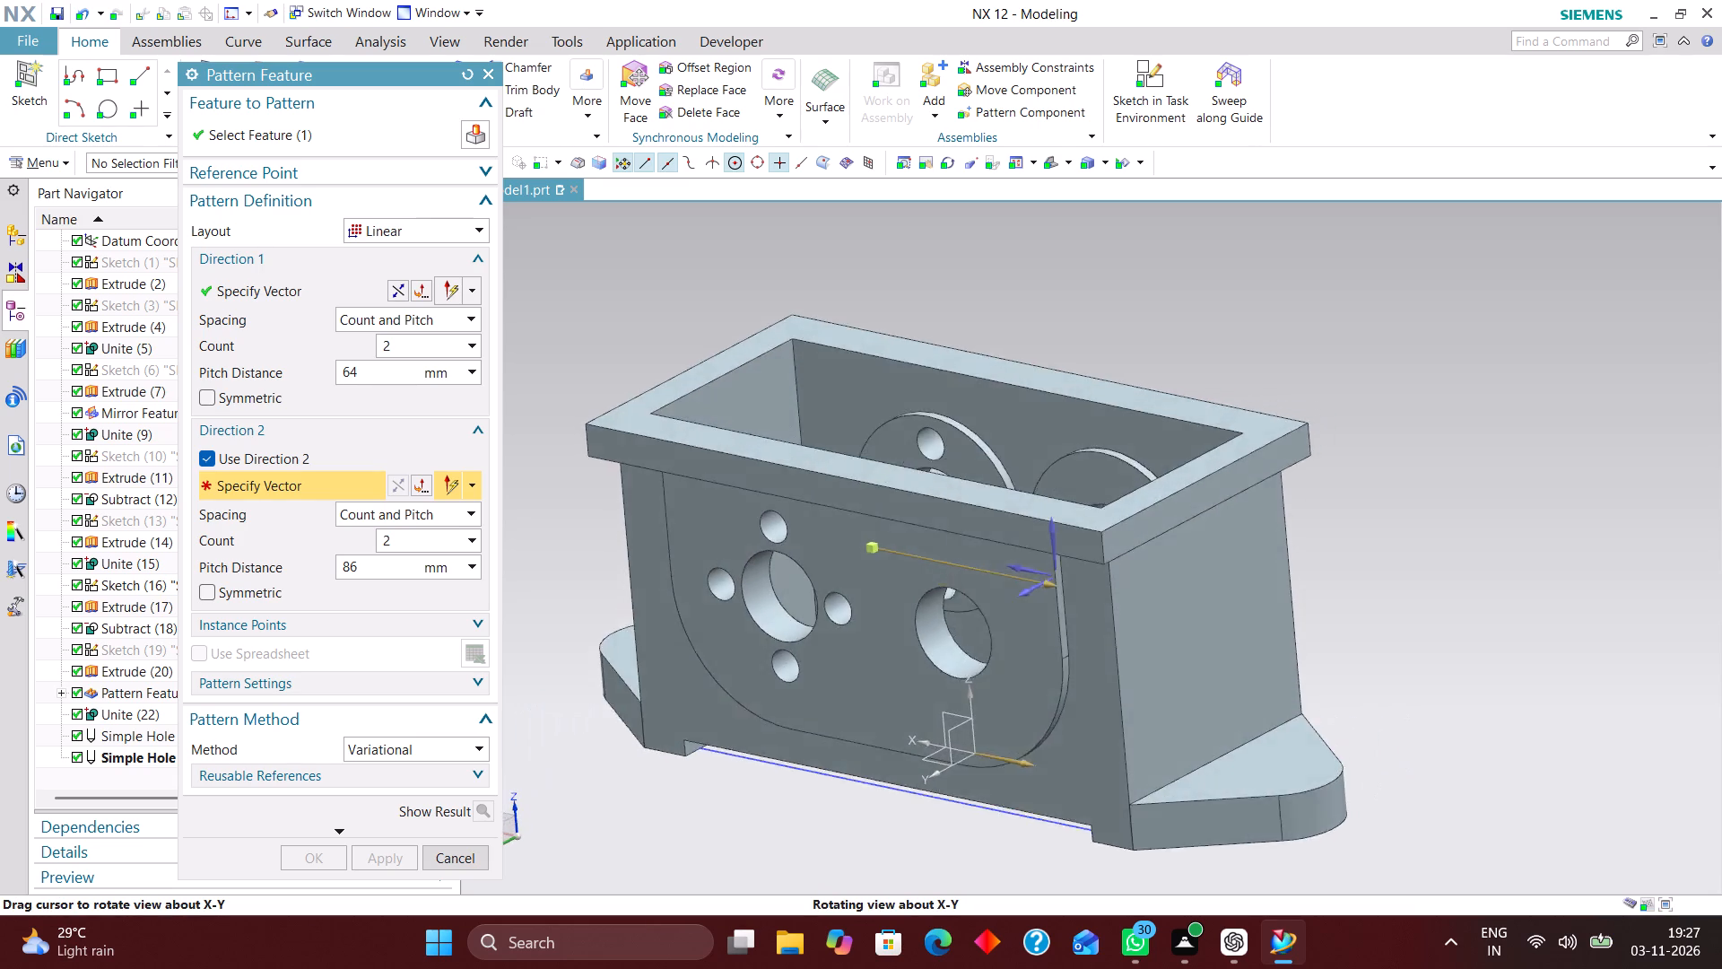
{"action": "middle_click_drag", "start_coordinate": [1416, 552], "coordinate": [1433, 549]}
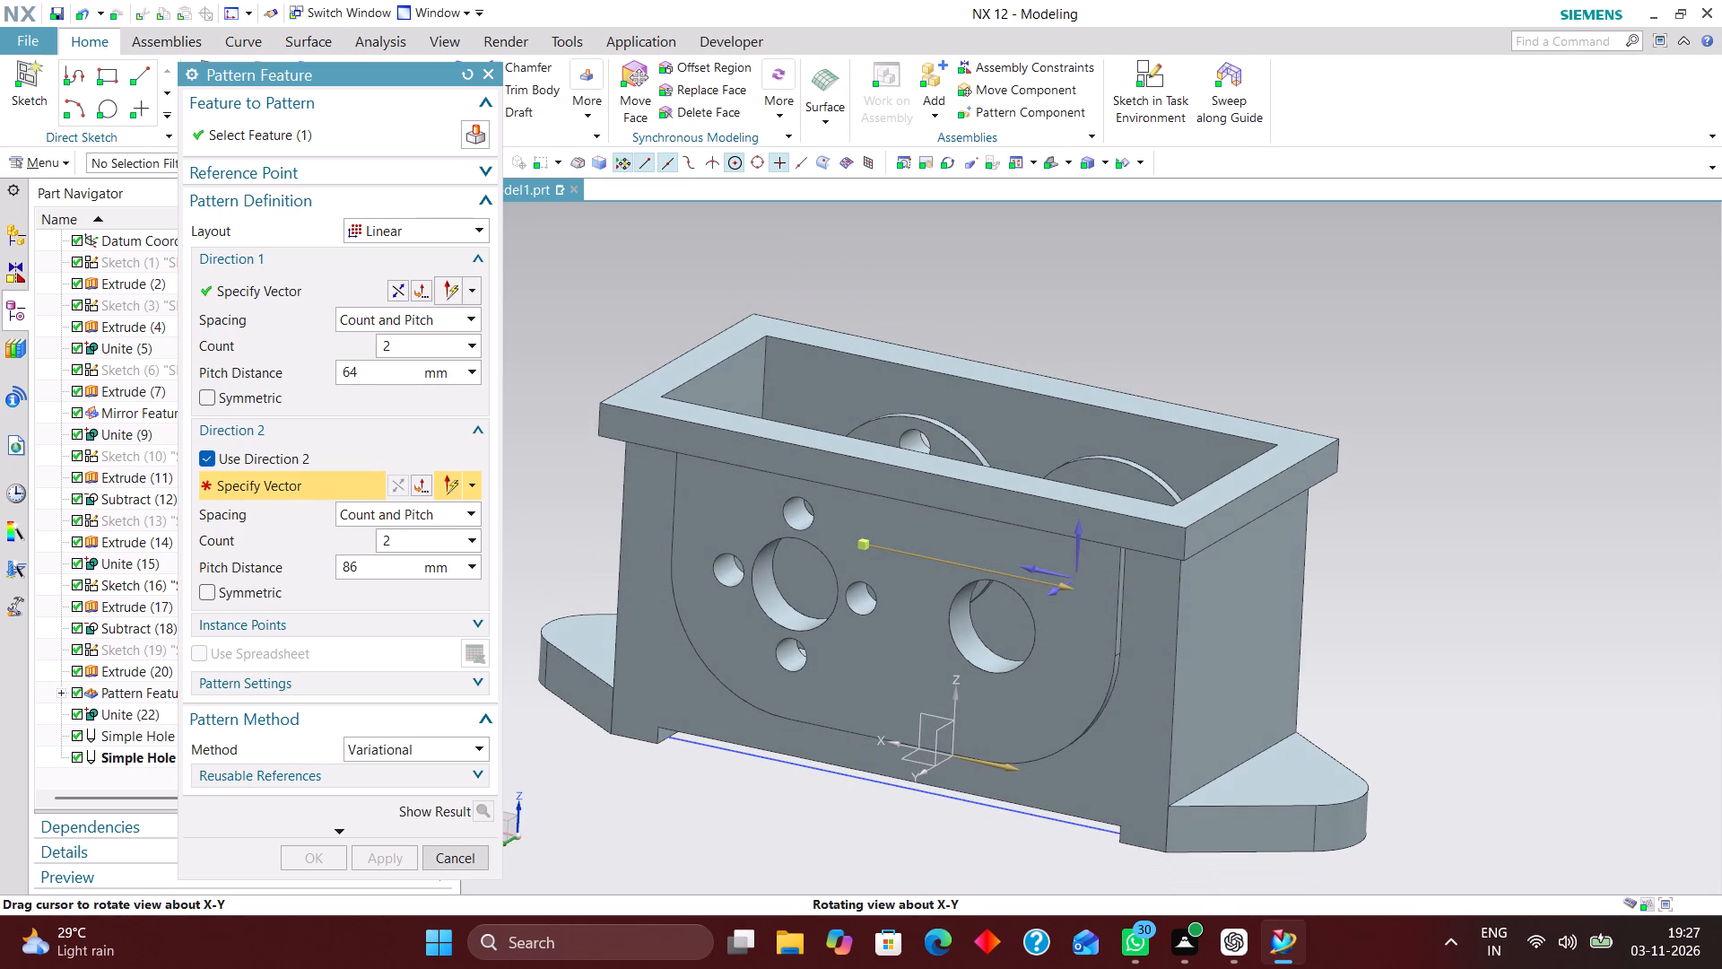
{"action": "scroll", "coordinate": [335, 501], "scroll_direction": "down", "scroll_amount": 1}
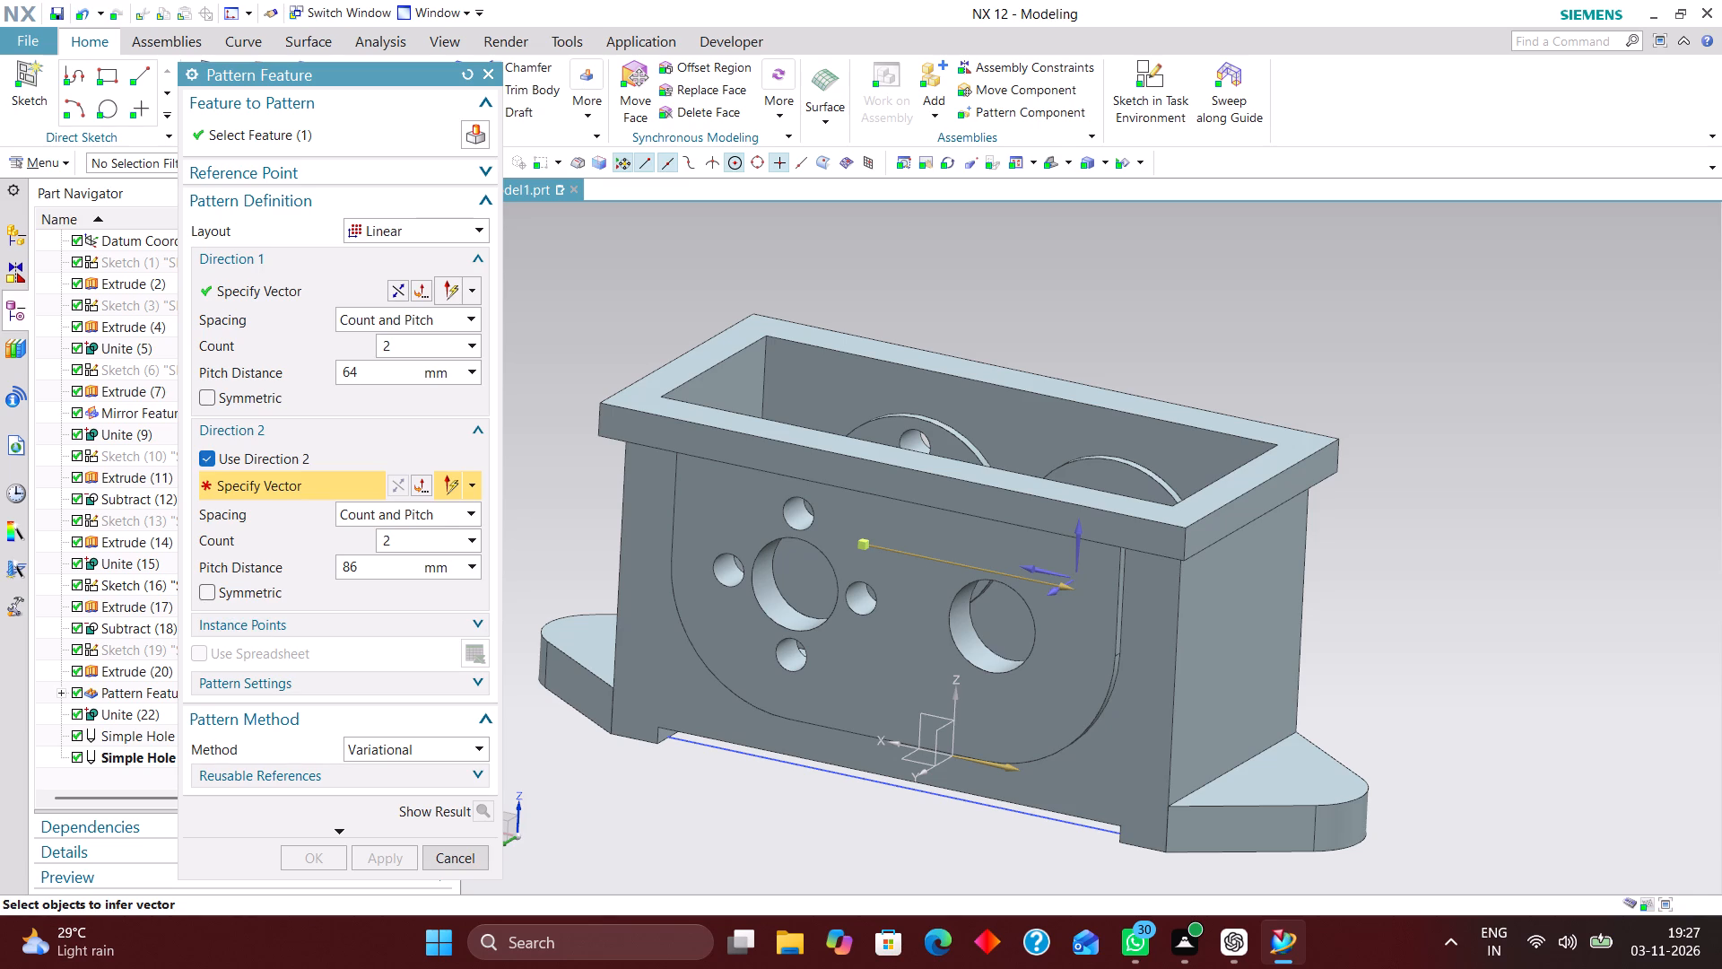
{"action": "left_click", "coordinate": [213, 456]}
{"action": "left_click", "coordinate": [320, 721]}
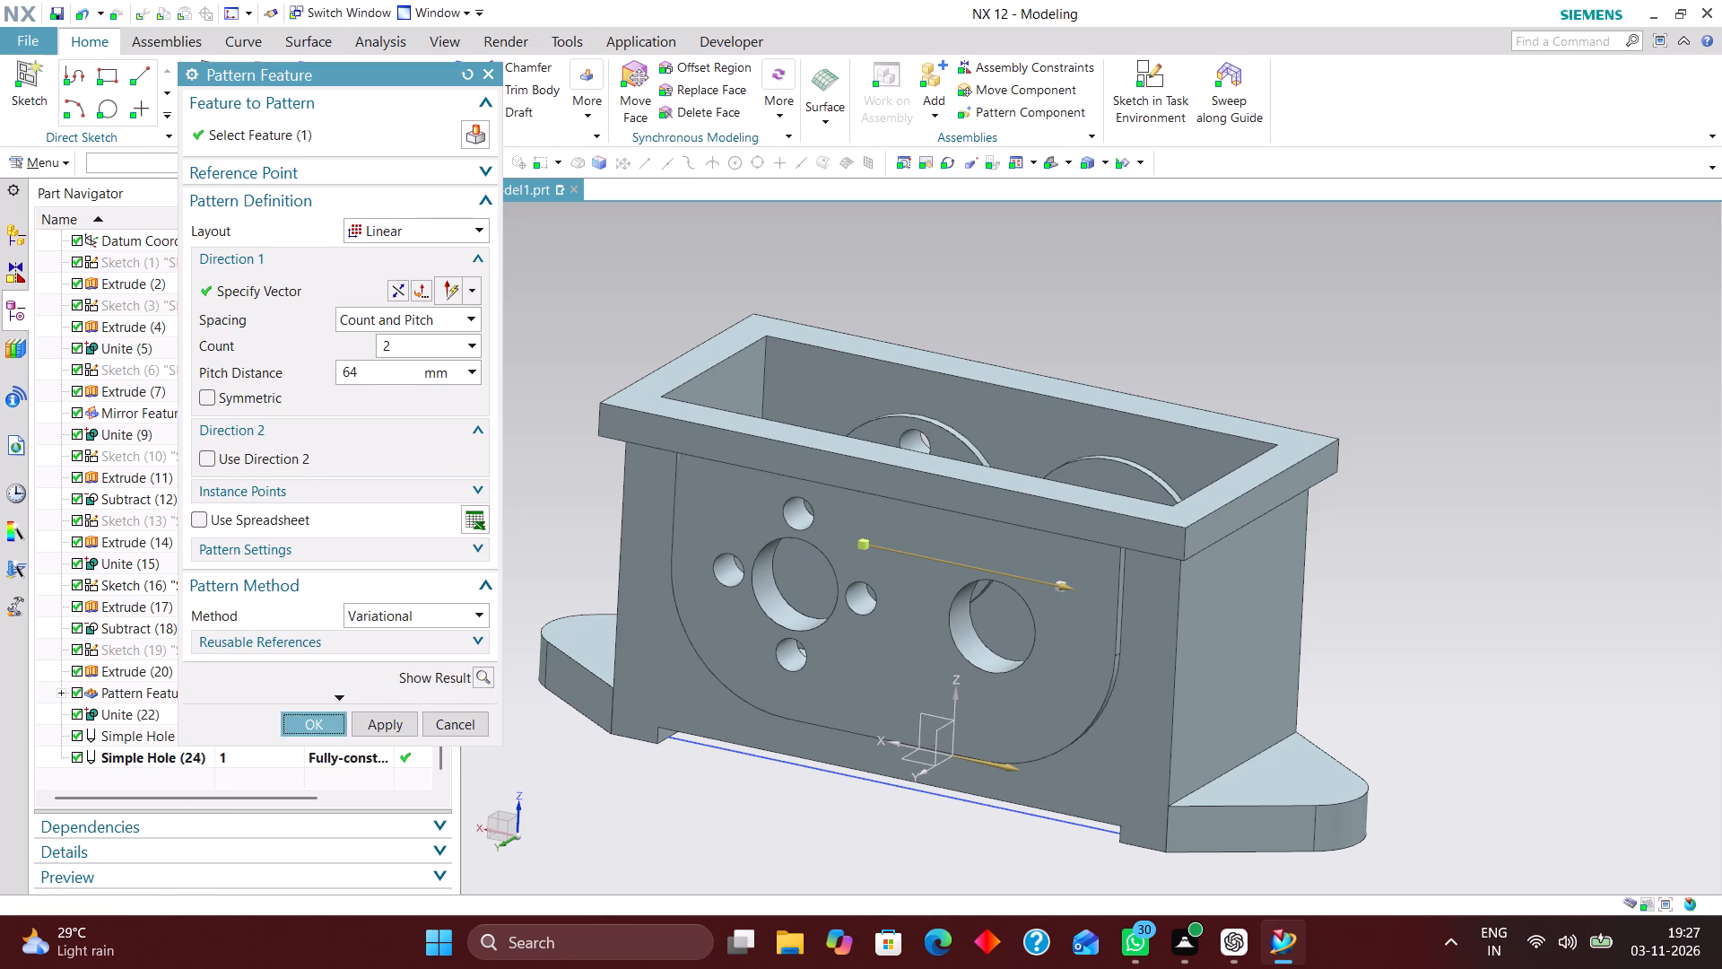
Inspect both groups of small holes on the outer wall and inner bosses, and the lower corner of the base flange.
{"action": "middle_click_drag", "start_coordinate": [1295, 558], "coordinate": [1189, 669]}
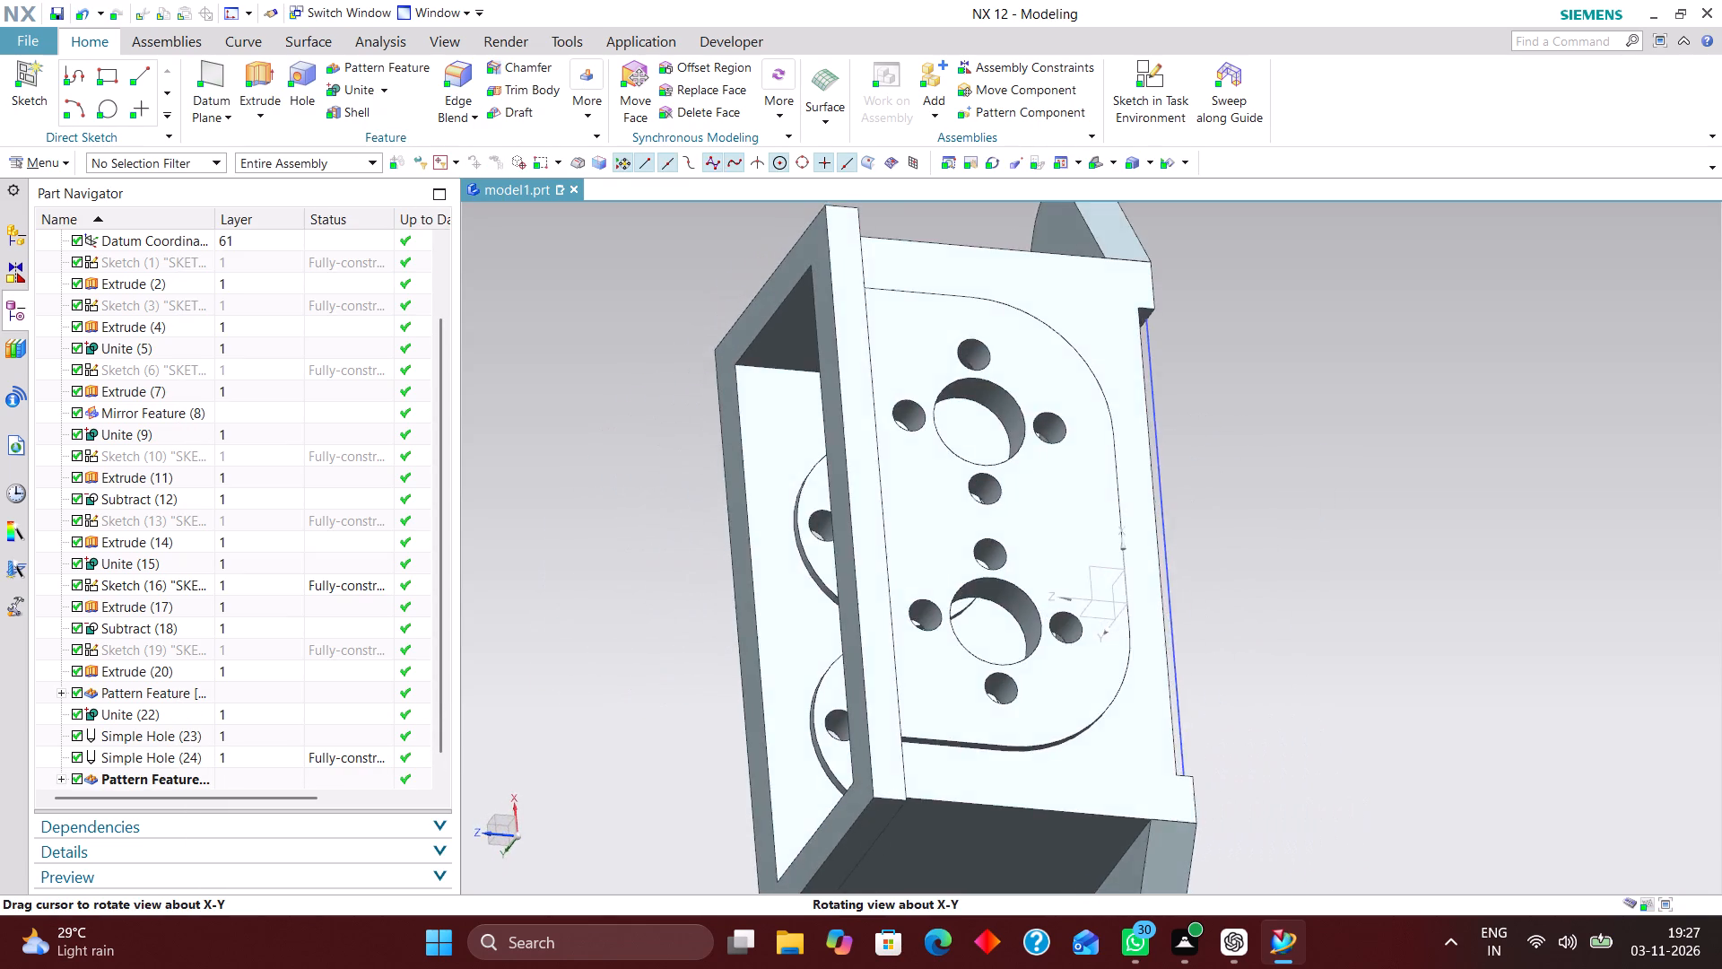
{"action": "middle_click_drag", "start_coordinate": [1189, 669], "coordinate": [1313, 558]}
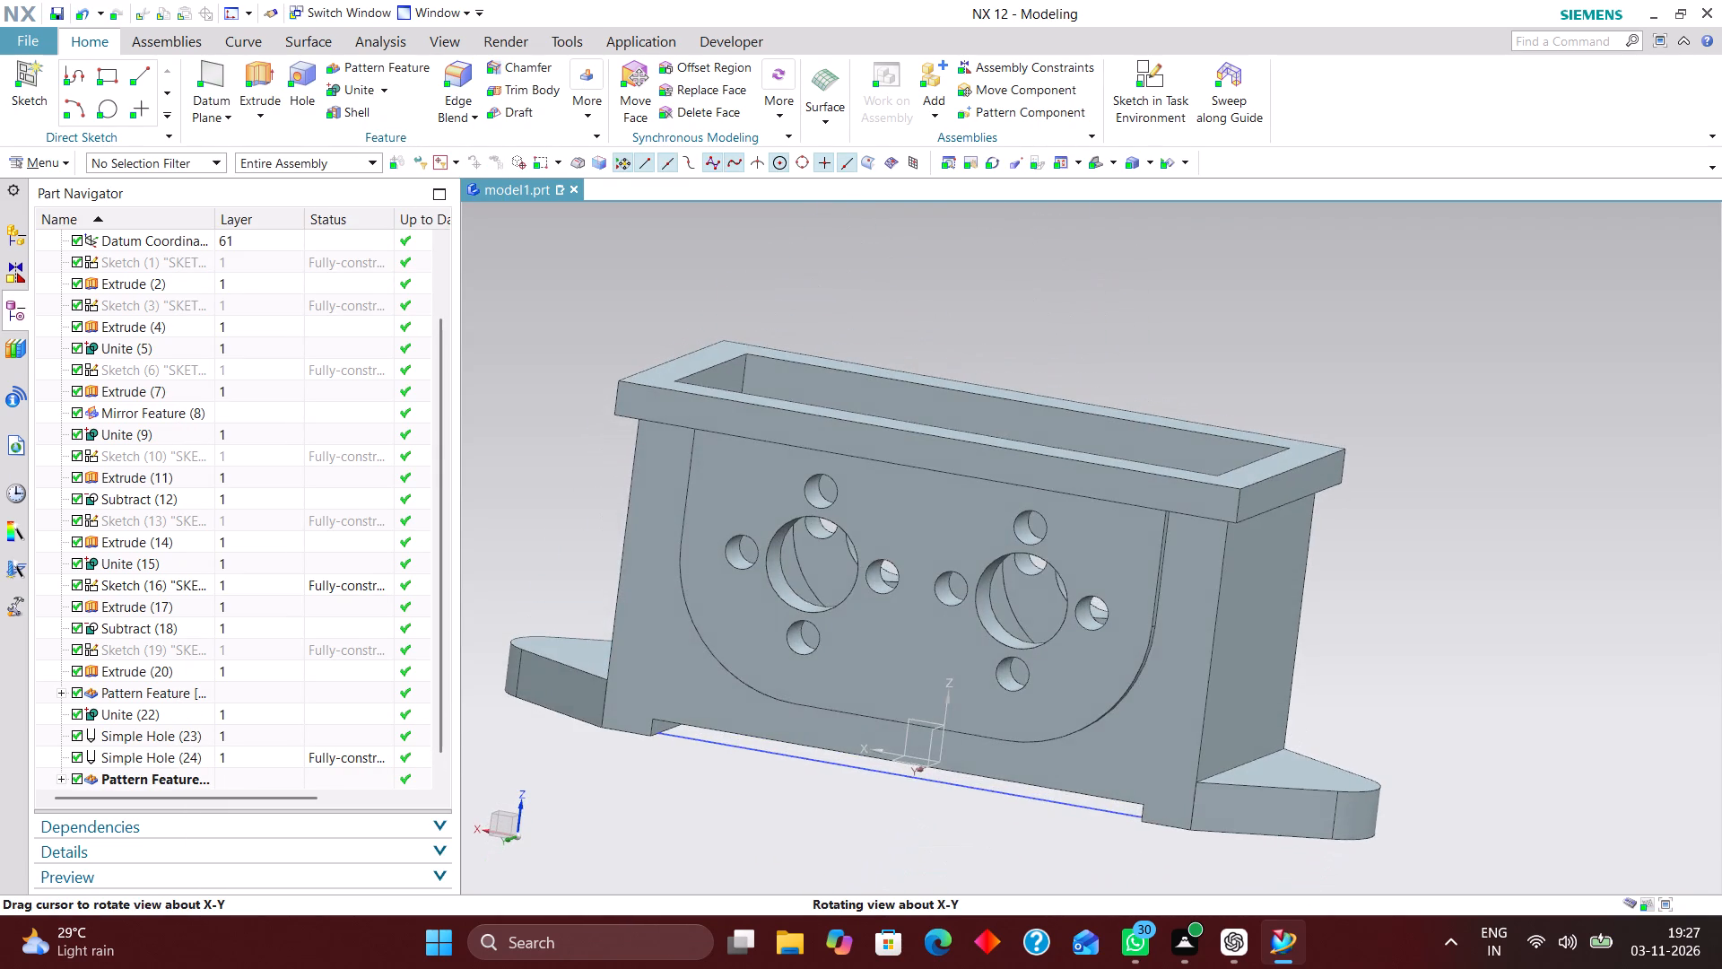
{"action": "middle_click_drag", "start_coordinate": [1313, 558], "coordinate": [1204, 619]}
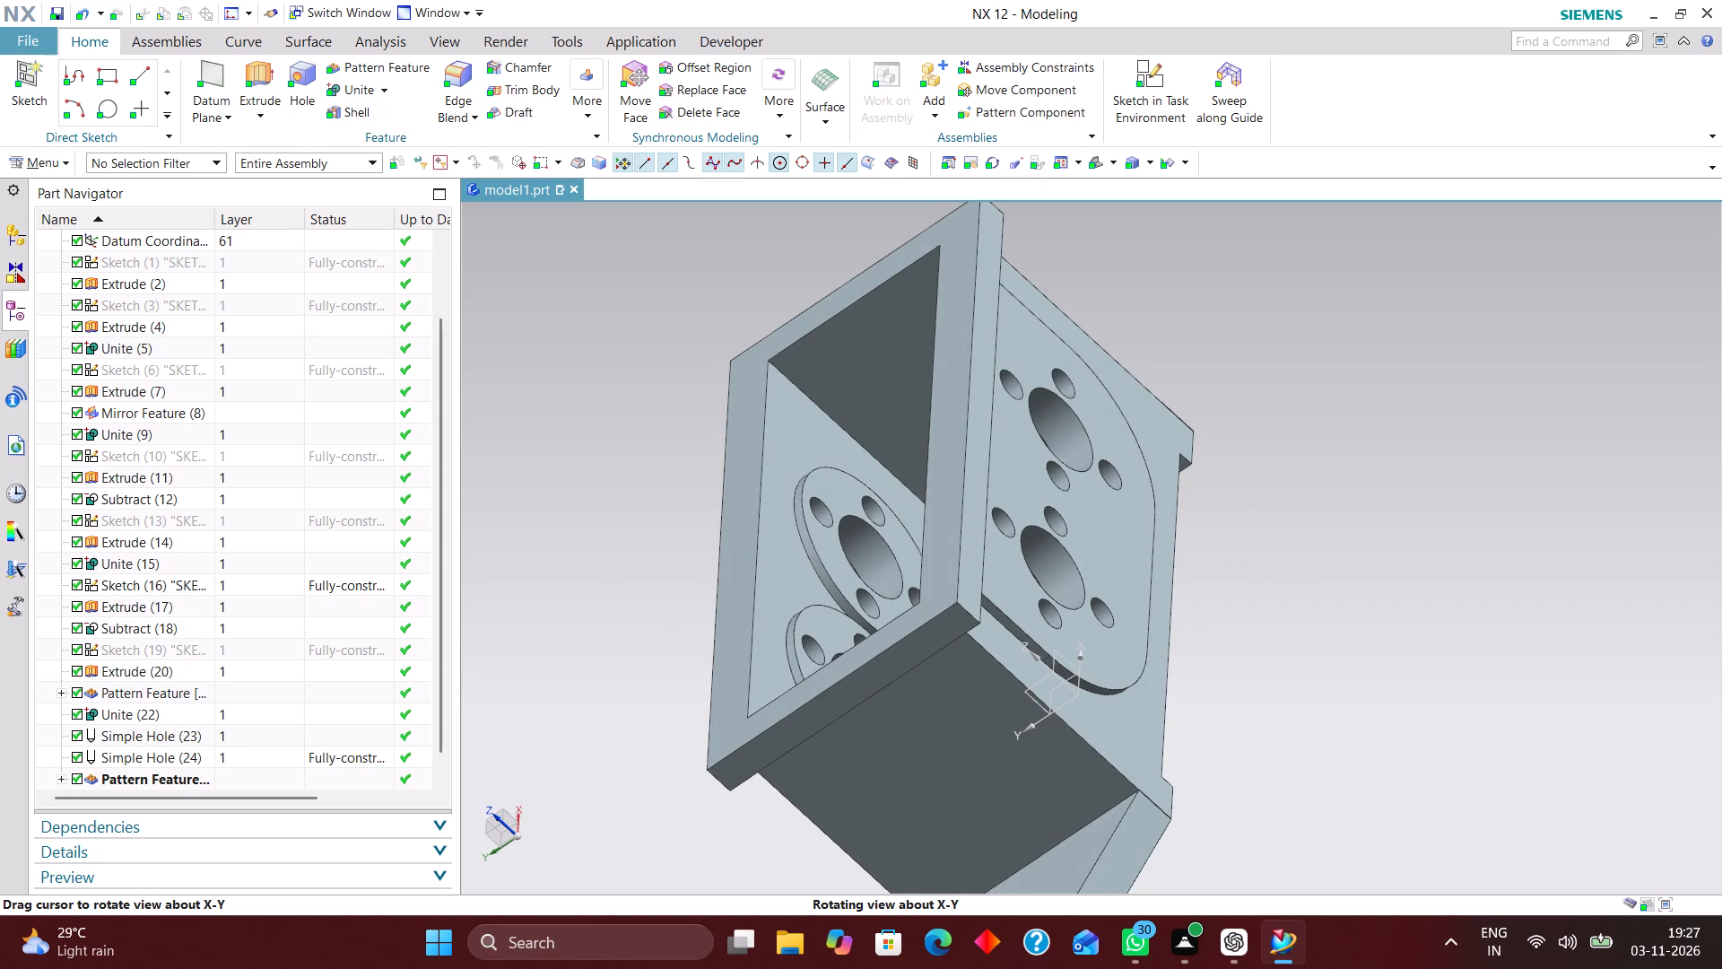
{"action": "middle_click_drag", "start_coordinate": [1204, 619], "coordinate": [1238, 609]}
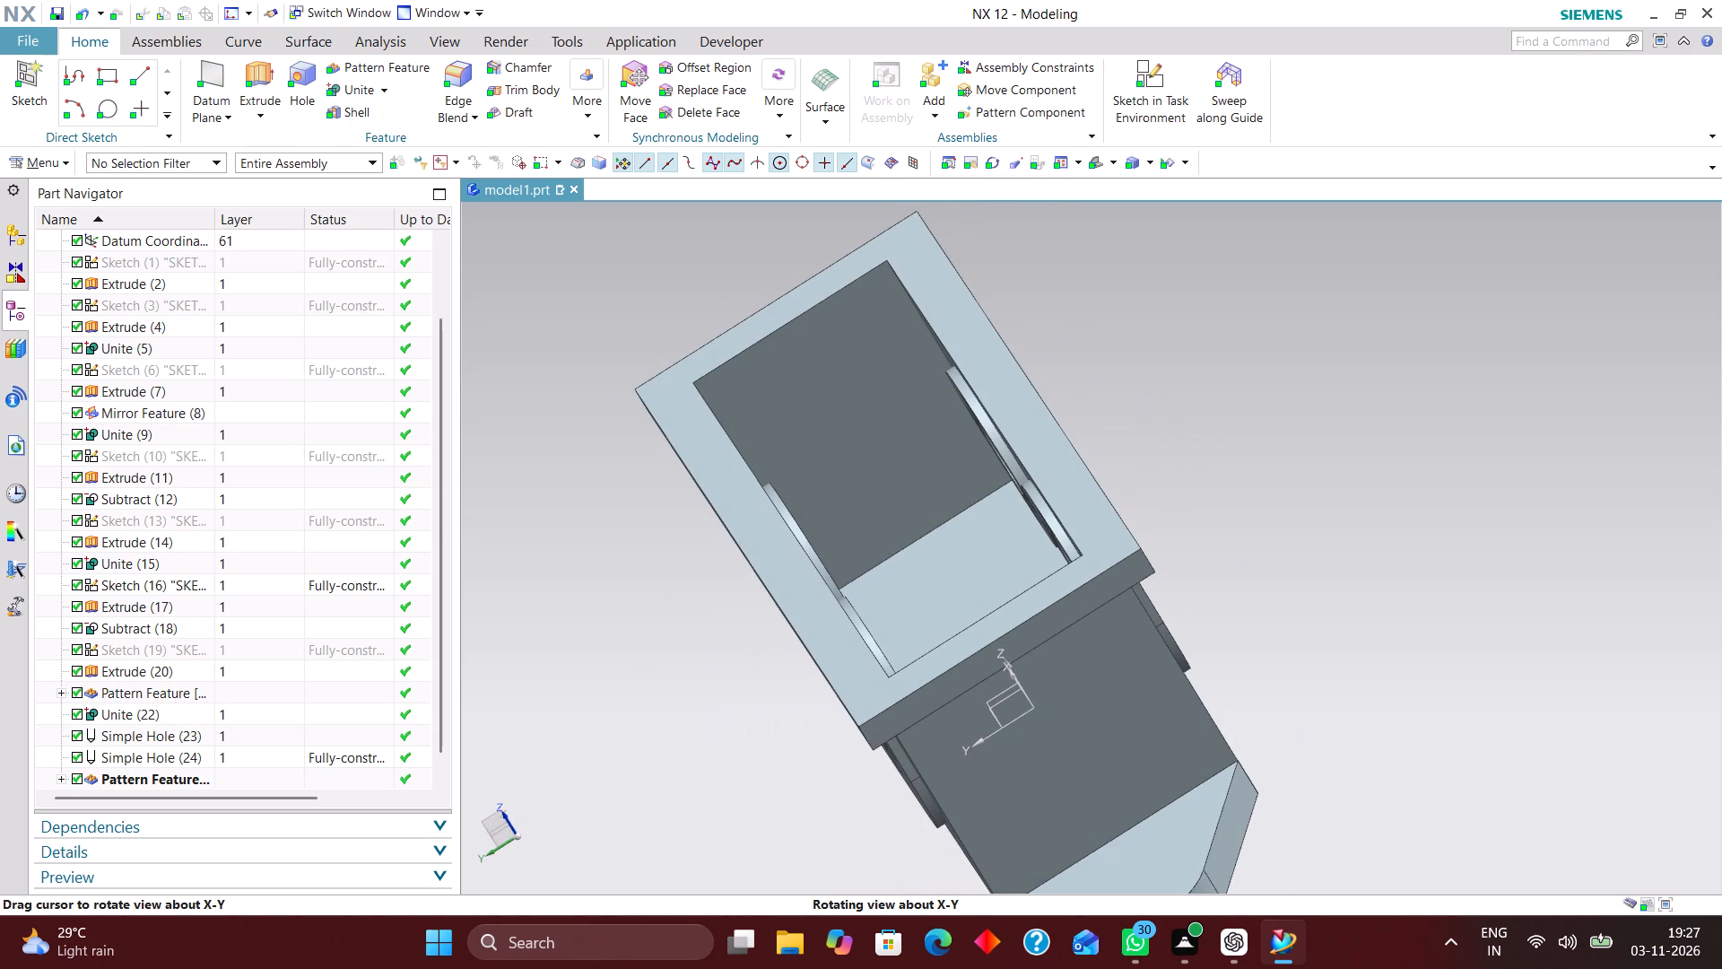
{"action": "middle_click_drag", "start_coordinate": [1238, 609], "coordinate": [1238, 608]}
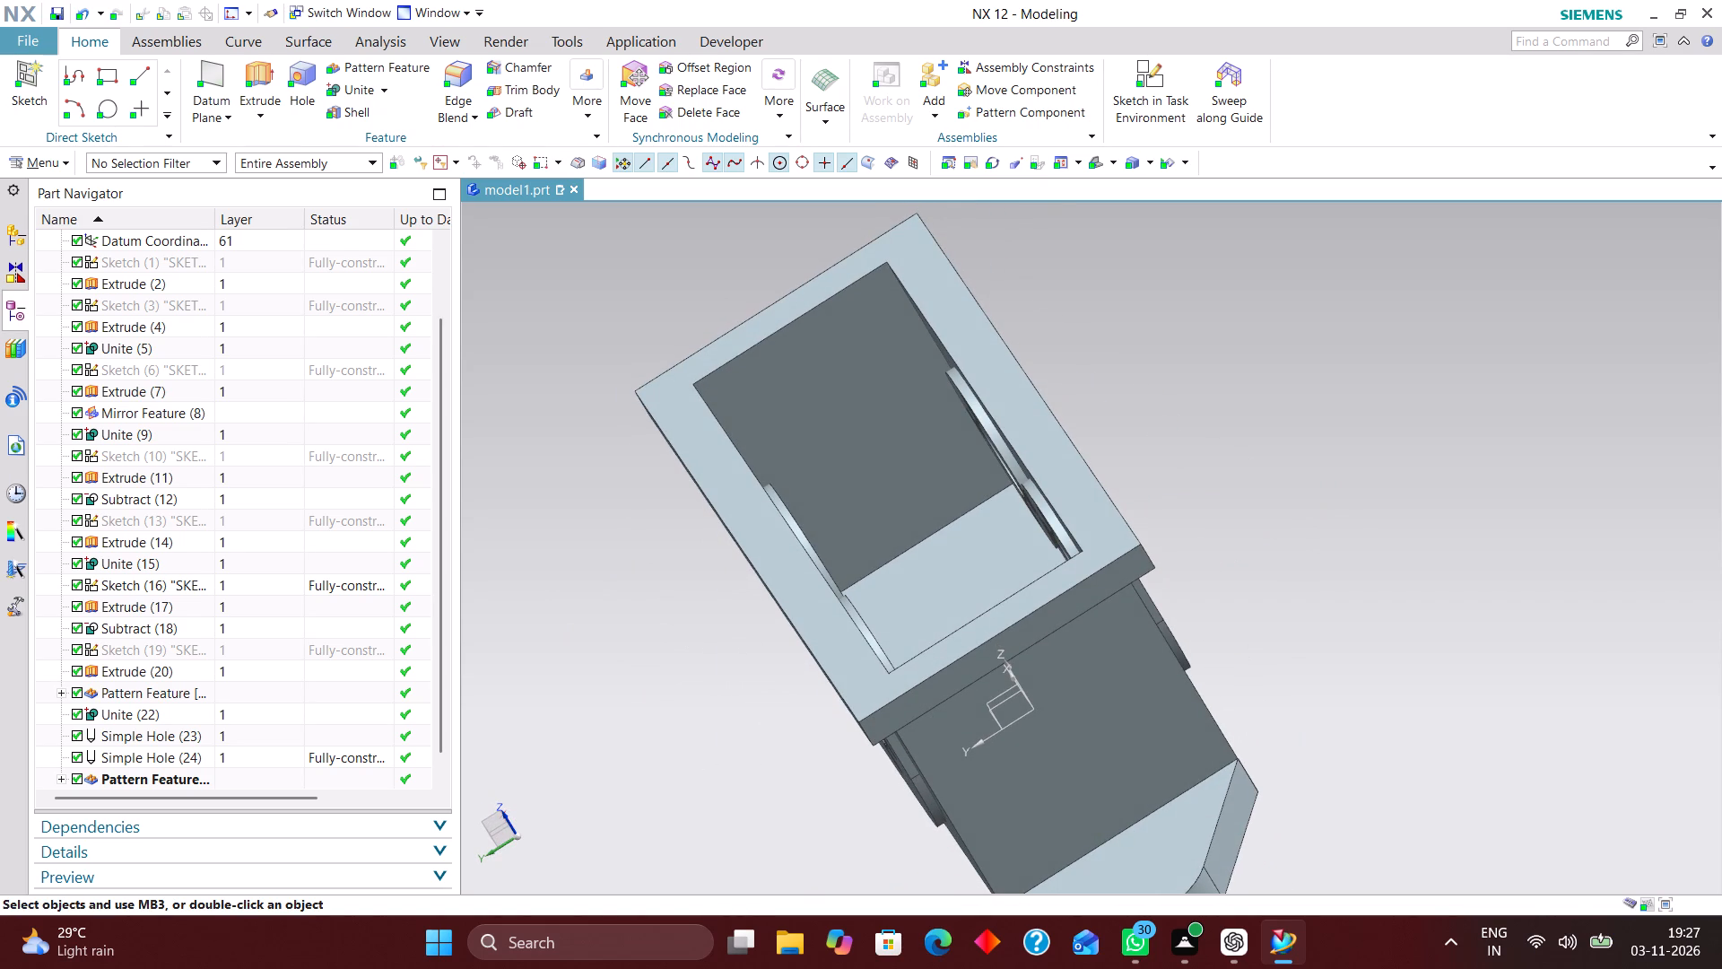
{"action": "middle_click", "coordinate": [1241, 608]}
{"action": "middle_click", "coordinate": [1241, 608]}
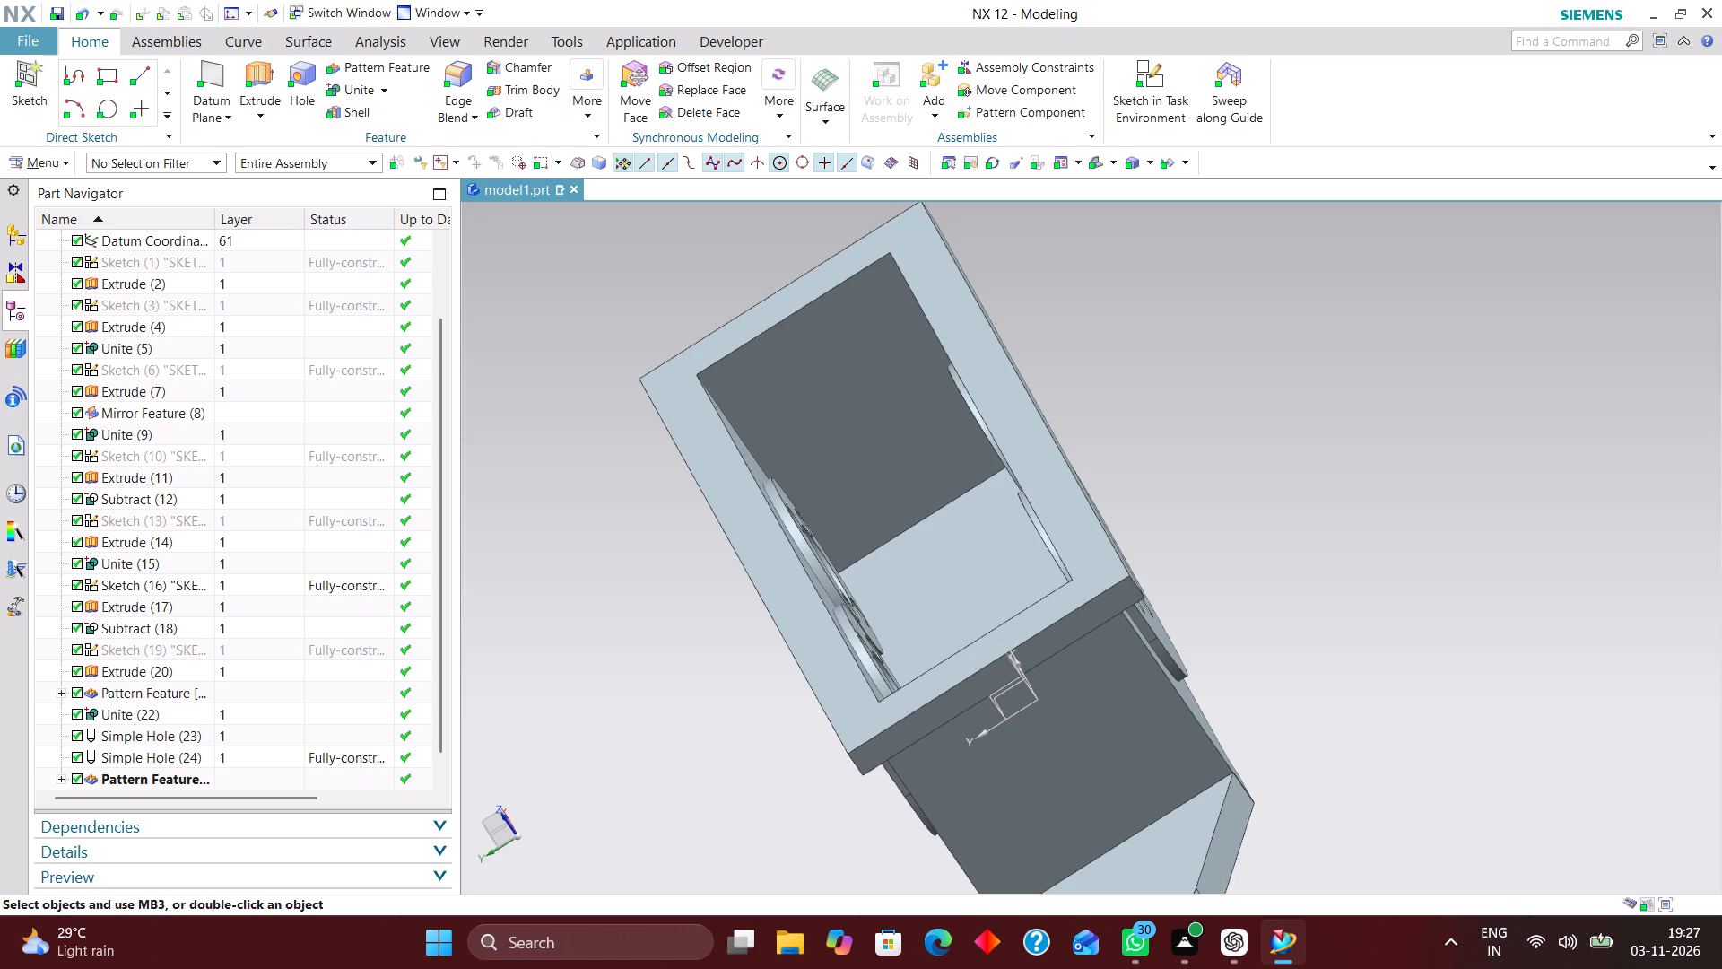
{"action": "left_click", "coordinate": [1095, 166]}
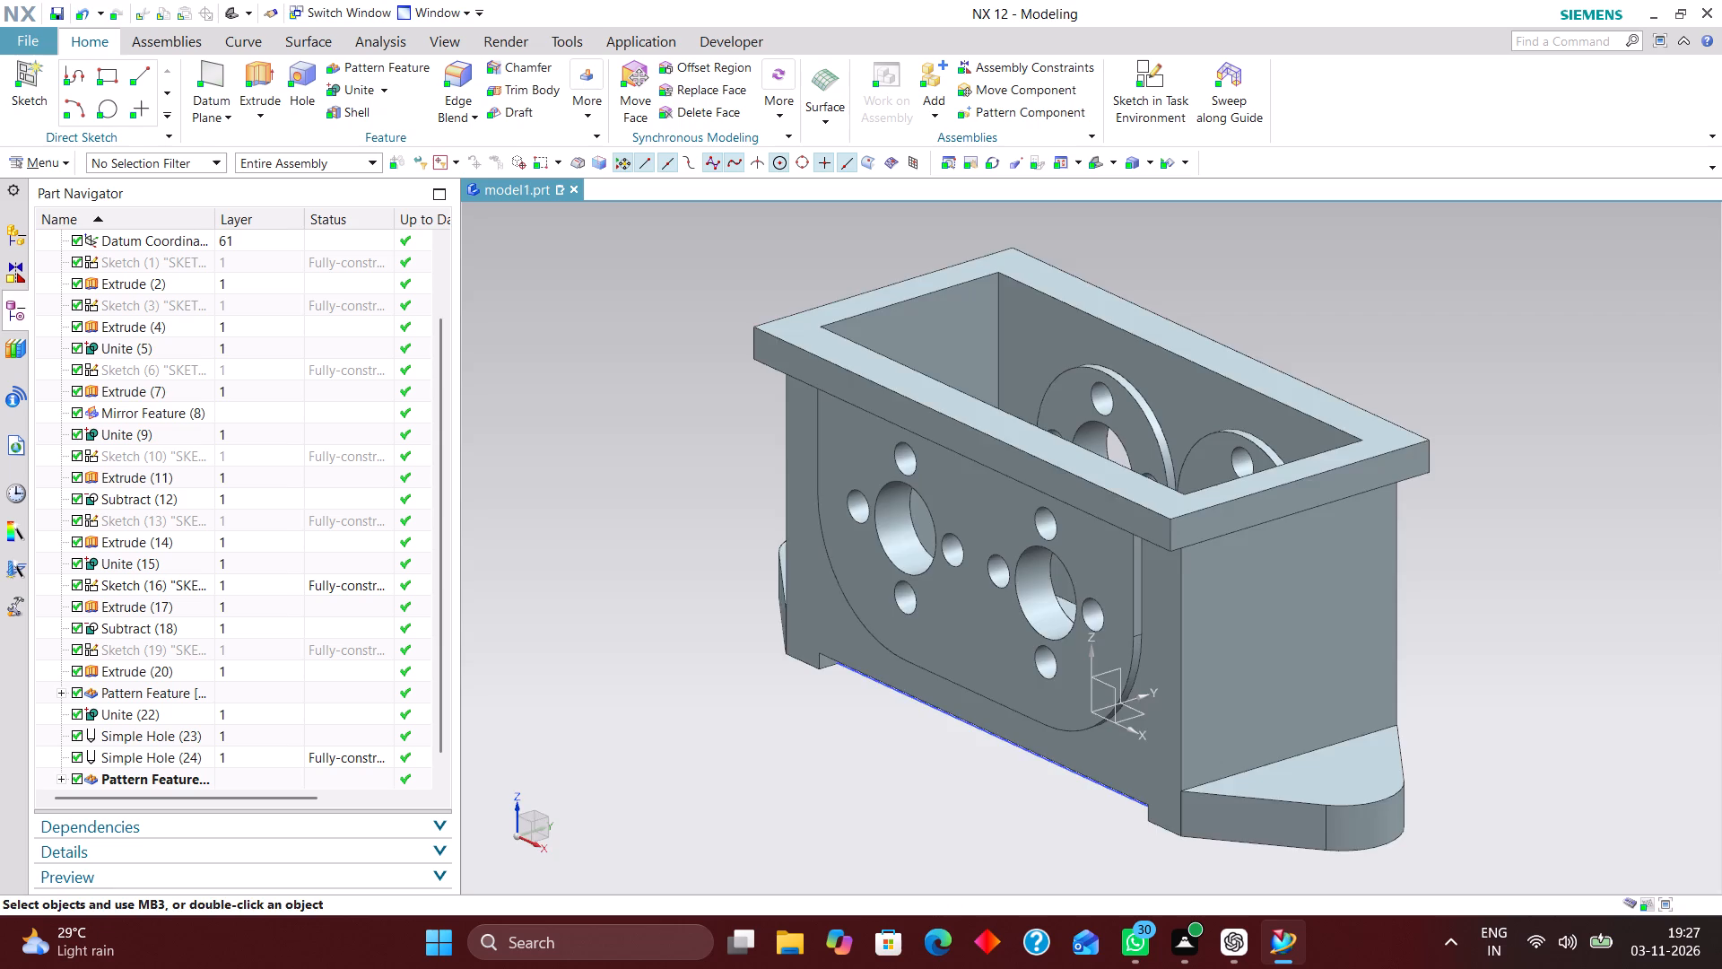
{"action": "middle_click_drag", "start_coordinate": [1549, 605], "coordinate": [1557, 632]}
{"action": "middle_click", "coordinate": [1554, 632]}
{"action": "scroll", "coordinate": [1181, 470], "scroll_direction": "up", "scroll_amount": 3}
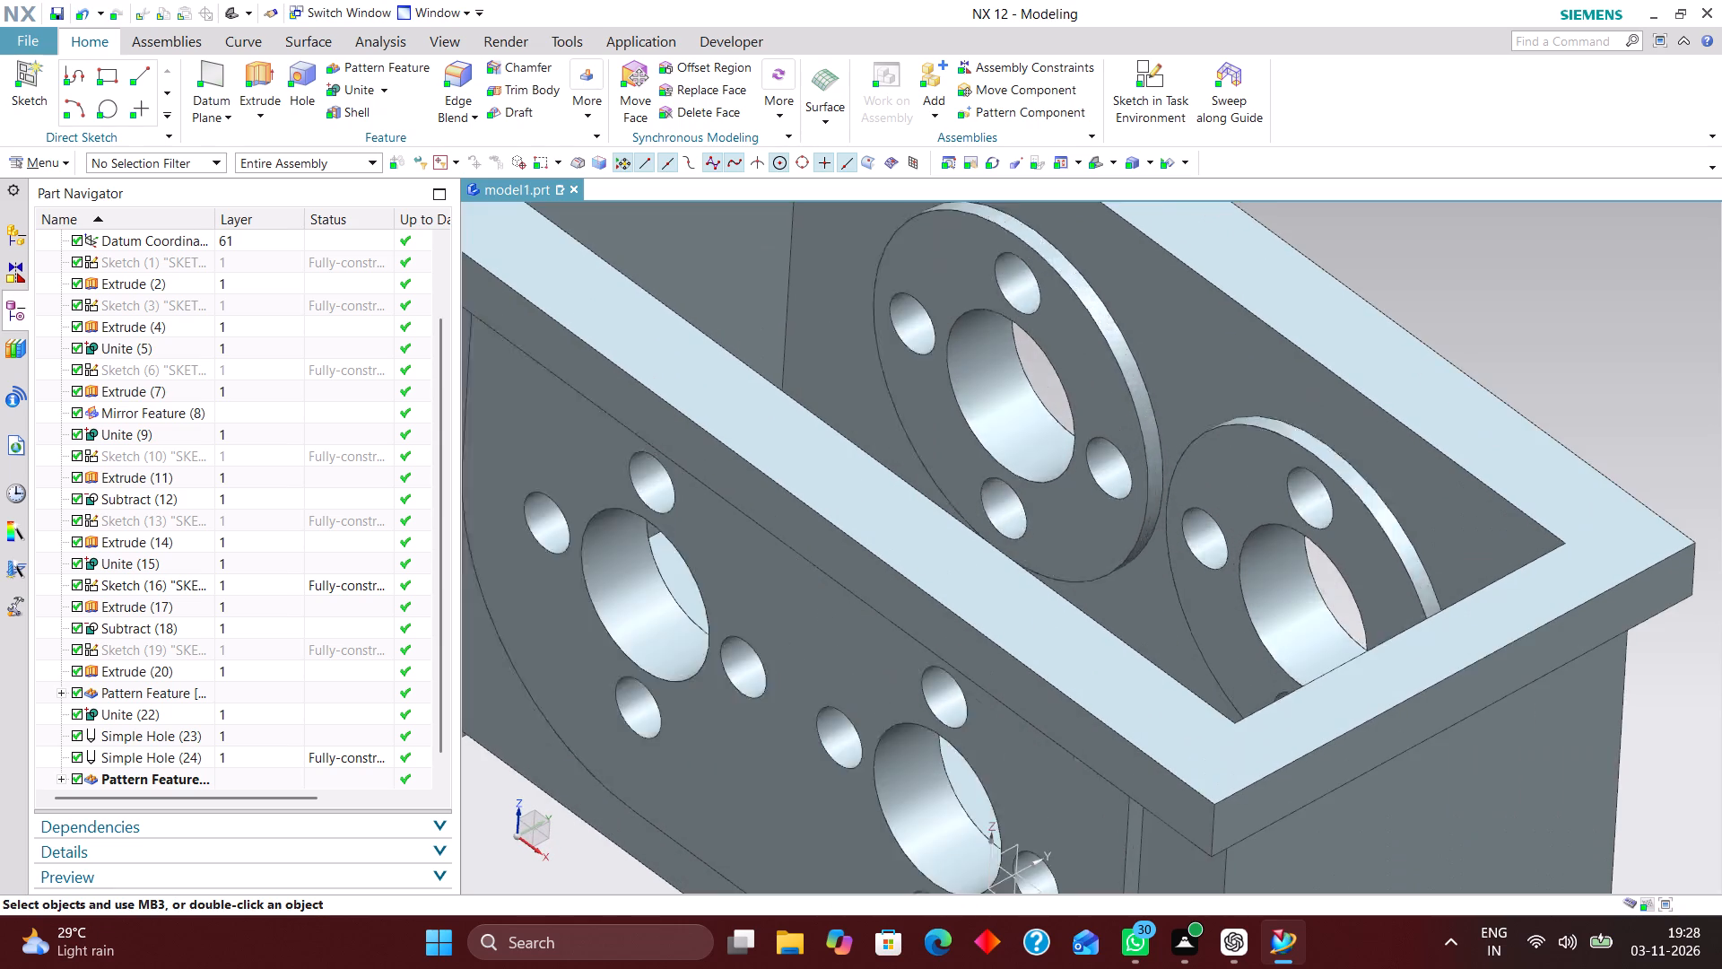
{"action": "scroll", "coordinate": [1178, 484], "scroll_direction": "down", "scroll_amount": 5}
{"action": "scroll", "coordinate": [1370, 757], "scroll_direction": "up", "scroll_amount": 1}
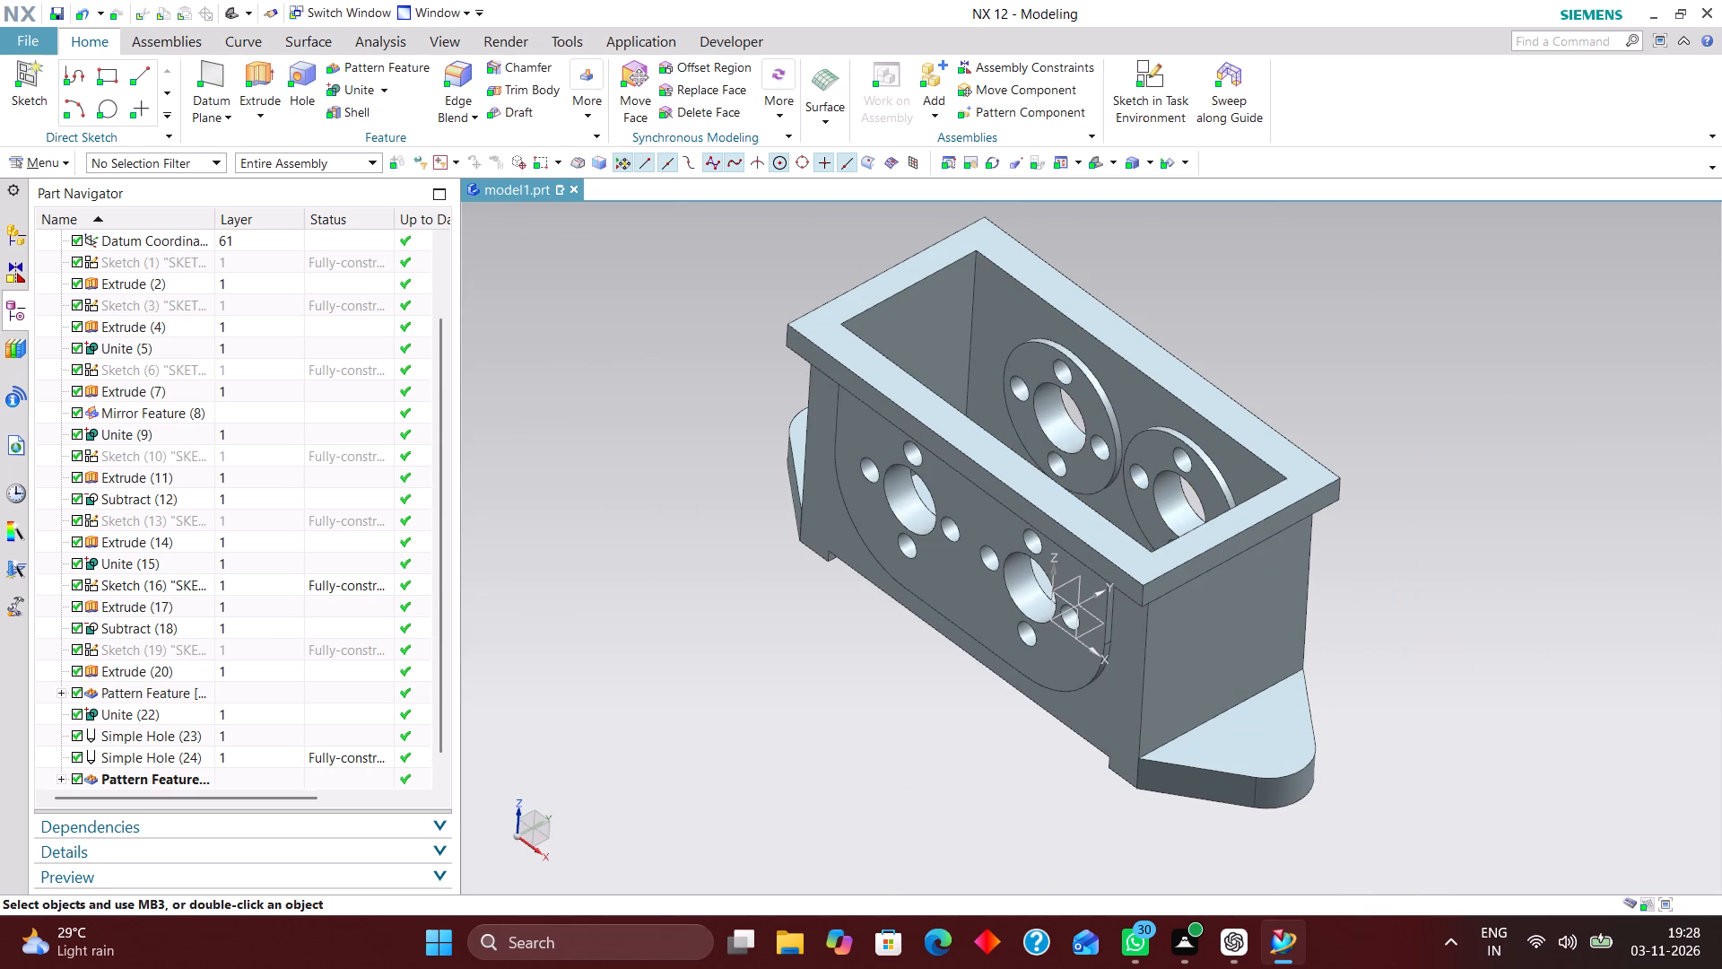
{"action": "scroll", "coordinate": [1170, 796], "scroll_direction": "up", "scroll_amount": 6}
{"action": "scroll", "coordinate": [1094, 722], "scroll_direction": "up", "scroll_amount": 5}
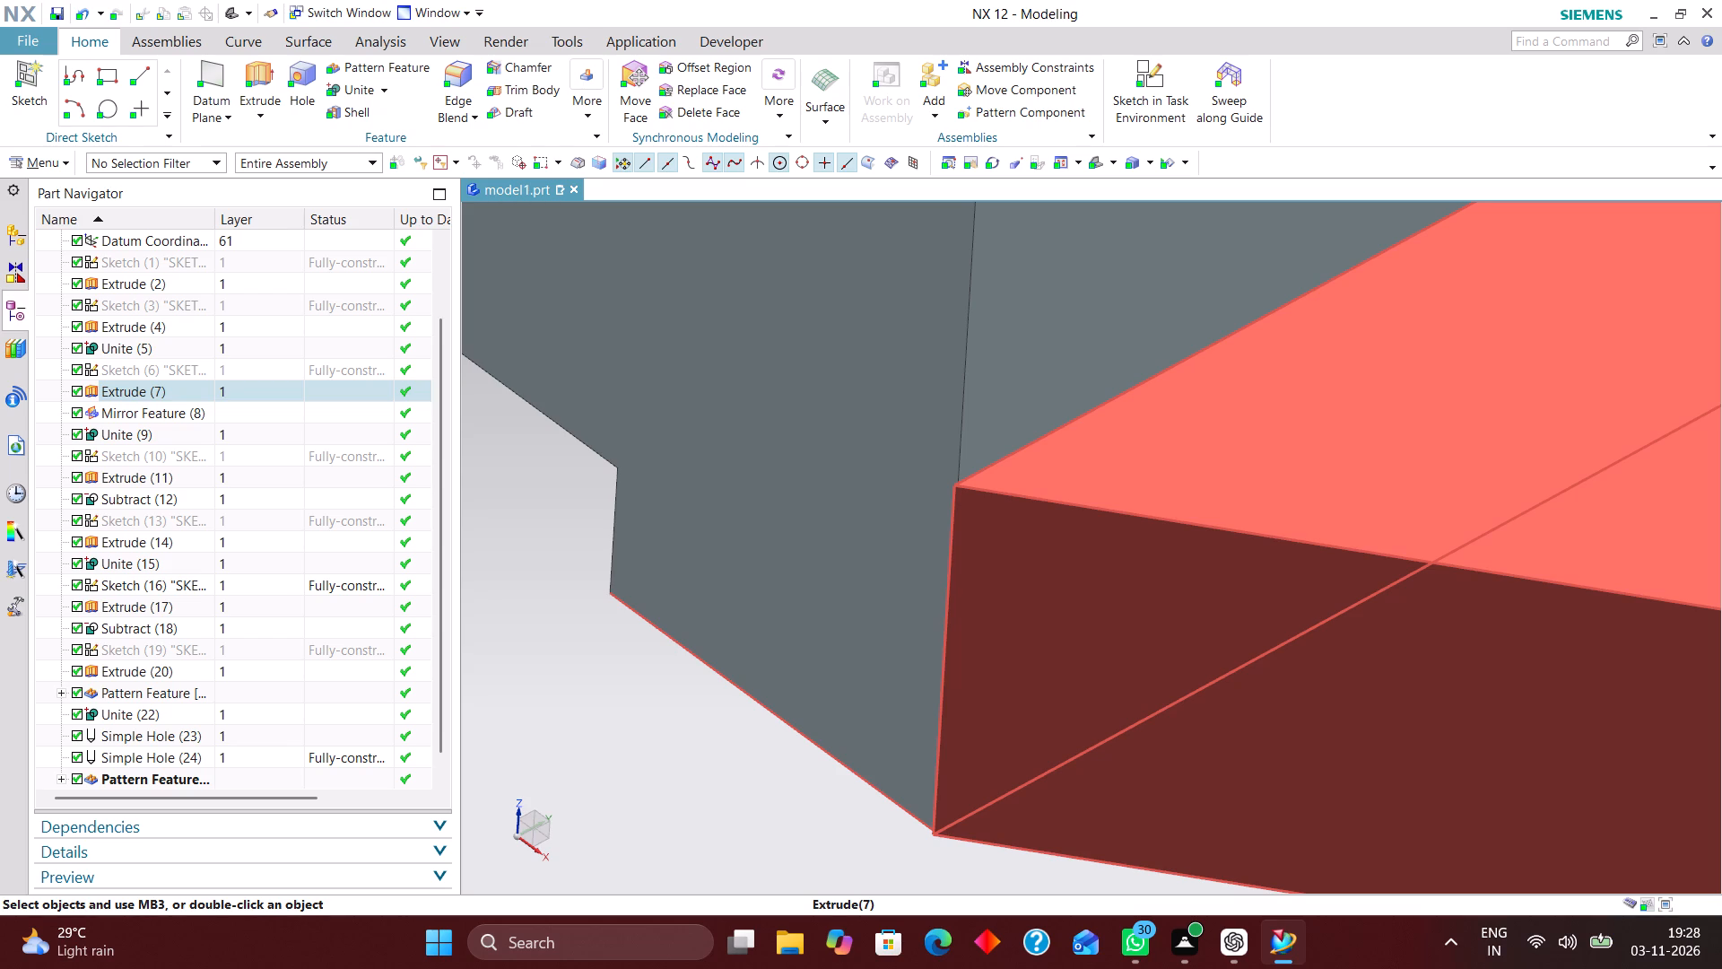
{"action": "scroll", "coordinate": [1108, 693], "scroll_direction": "up", "scroll_amount": 1}
{"action": "scroll", "coordinate": [1108, 692], "scroll_direction": "down", "scroll_amount": 4}
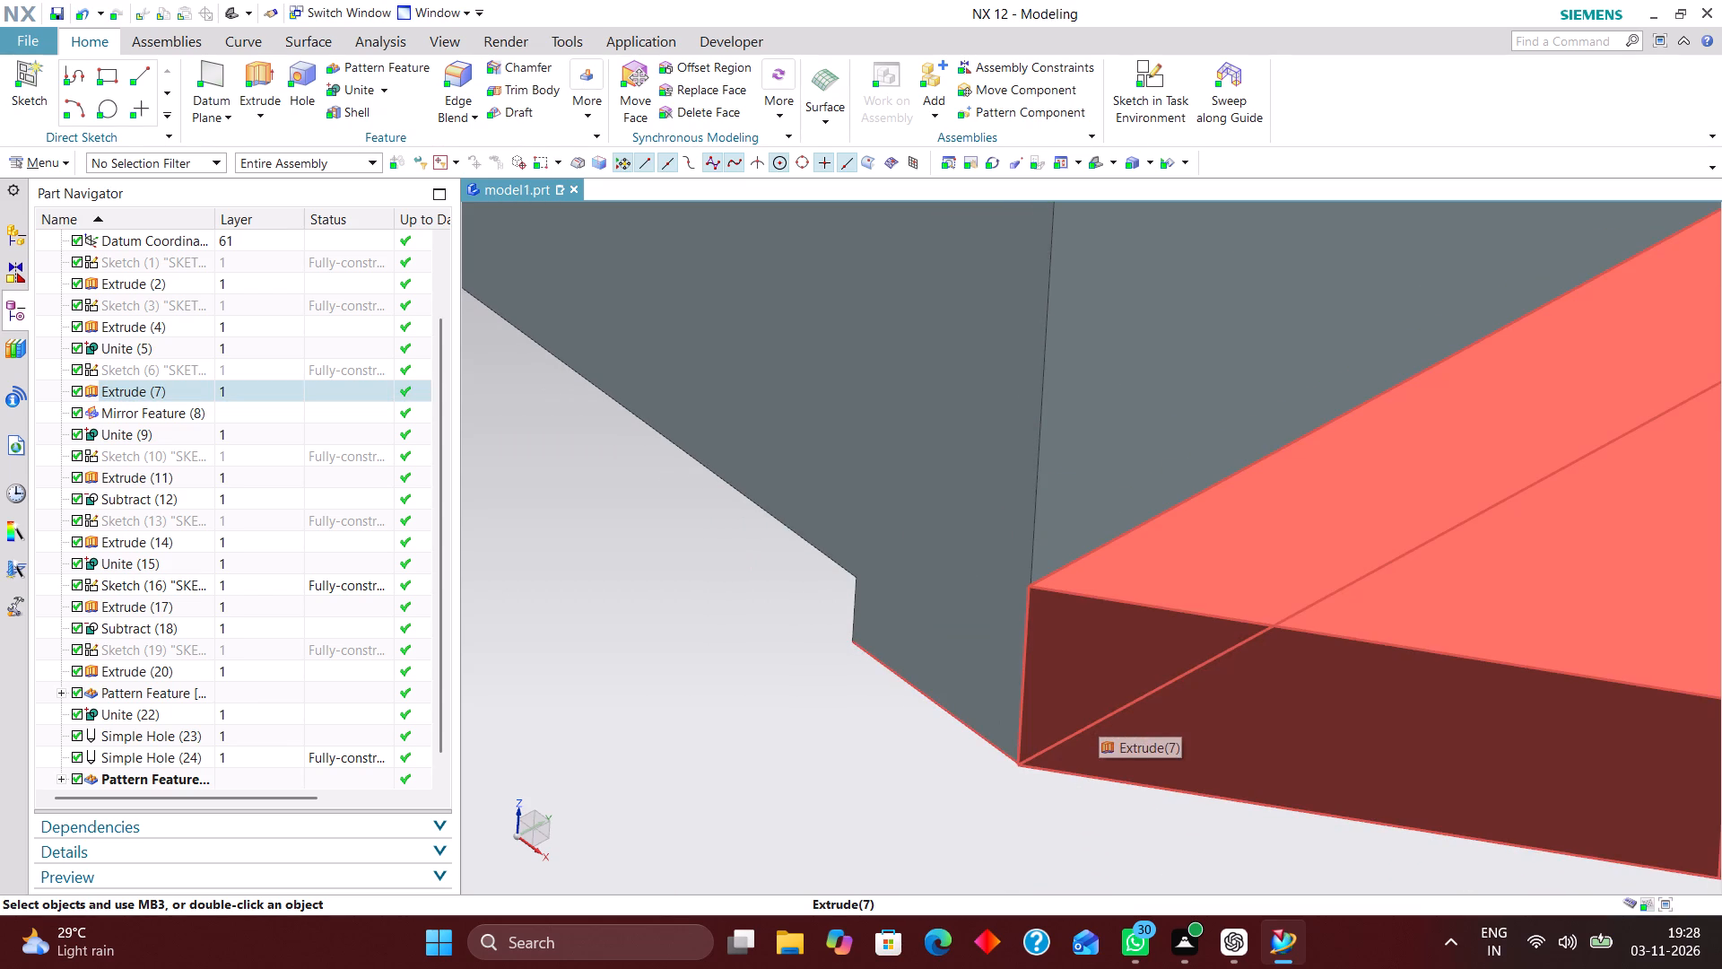
Inspect the base flange's lower corner, the hole groups on the outer wall, and the round bosses inside the box.
{"action": "scroll", "coordinate": [1072, 677], "scroll_direction": "down", "scroll_amount": 7}
{"action": "scroll", "coordinate": [1105, 671], "scroll_direction": "up", "scroll_amount": 4}
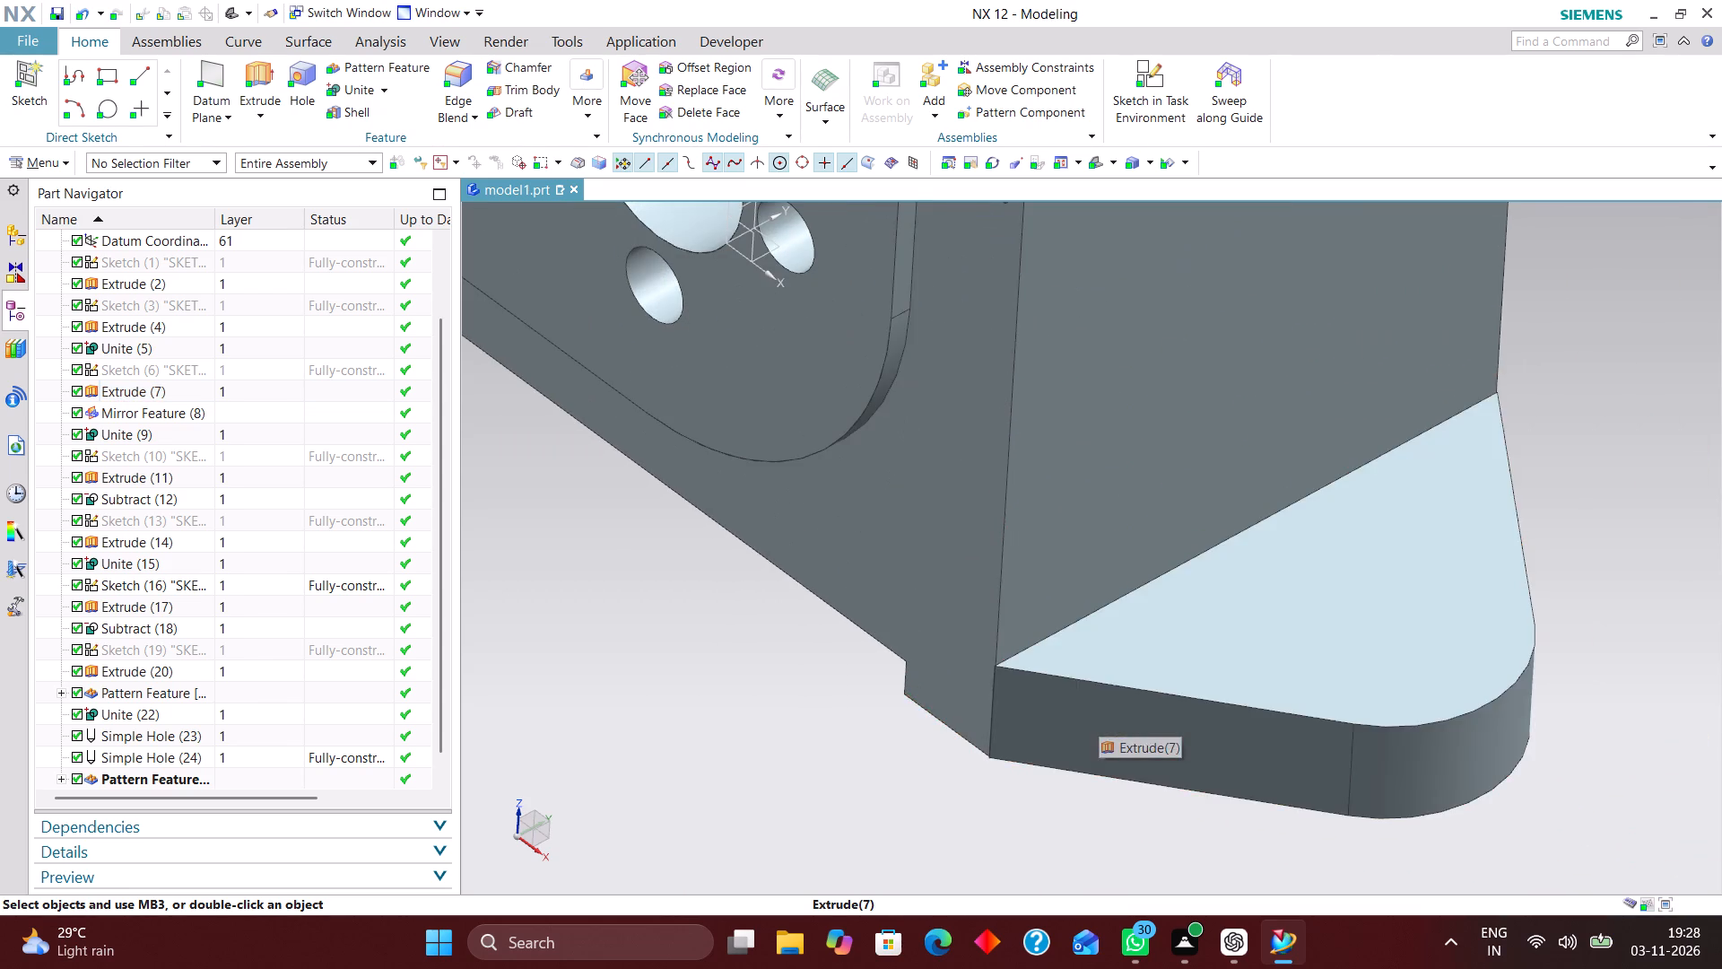
{"action": "middle_click_drag", "start_coordinate": [910, 674], "coordinate": [986, 614]}
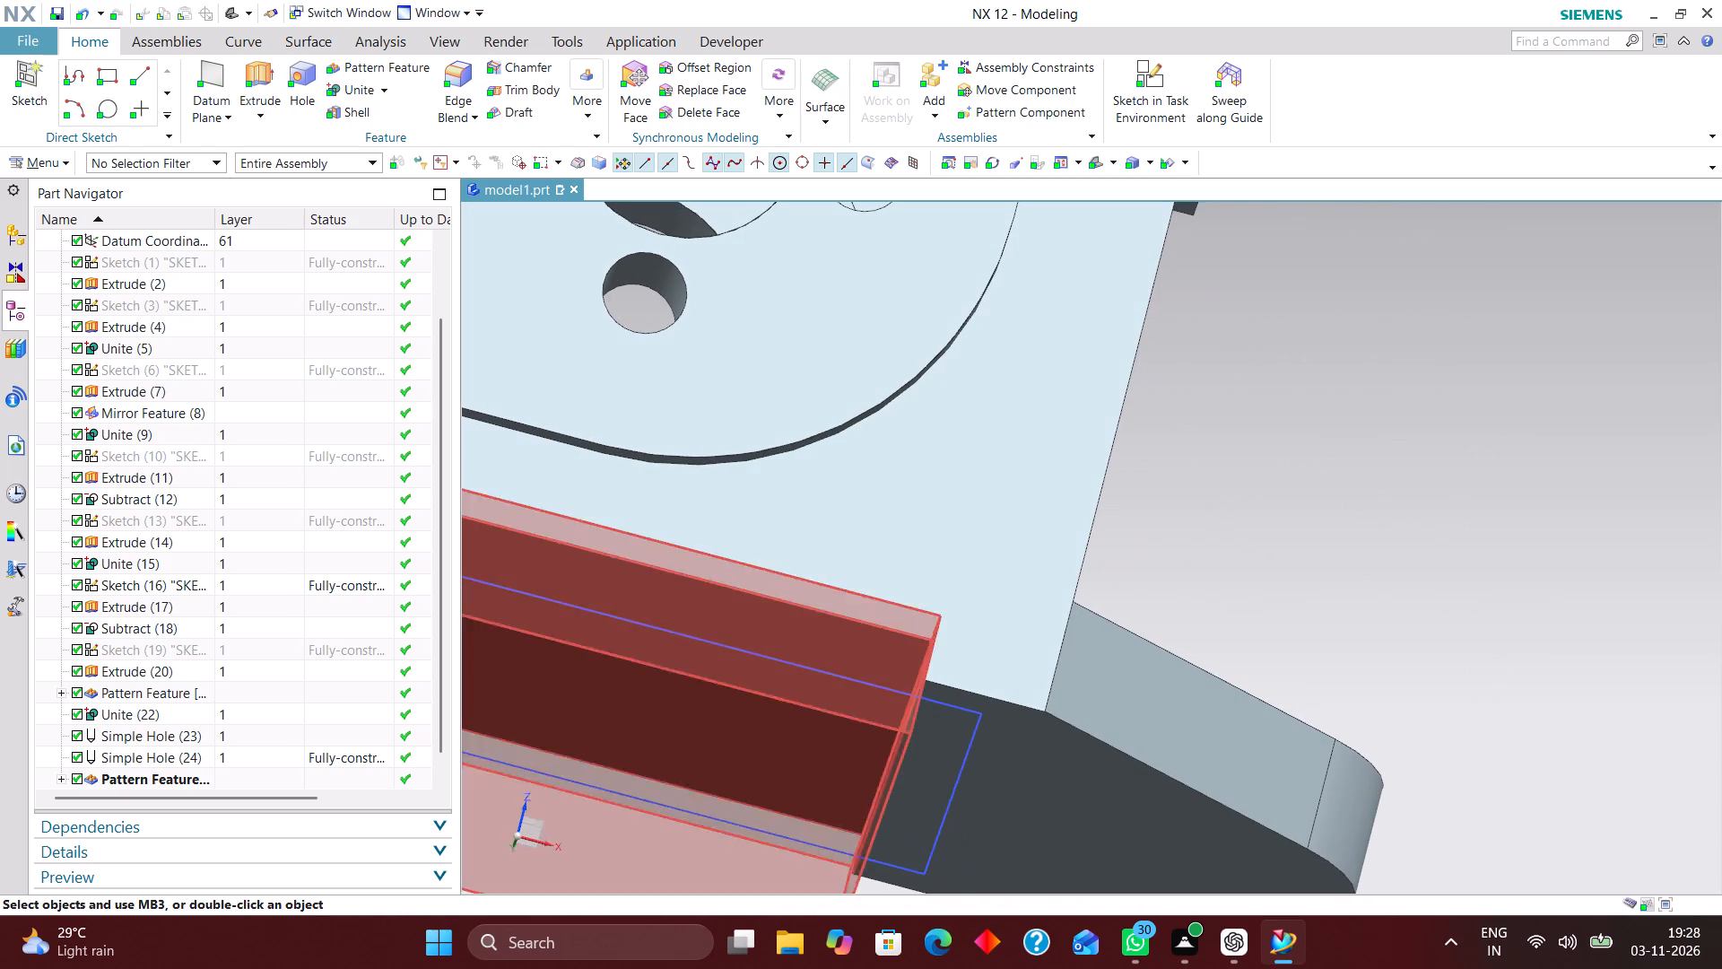
{"action": "right_click_drag", "start_coordinate": [852, 677], "coordinate": [853, 779]}
{"action": "middle_click_drag", "start_coordinate": [1354, 559], "coordinate": [1326, 599]}
{"action": "scroll", "coordinate": [1352, 567], "scroll_direction": "up", "scroll_amount": 1}
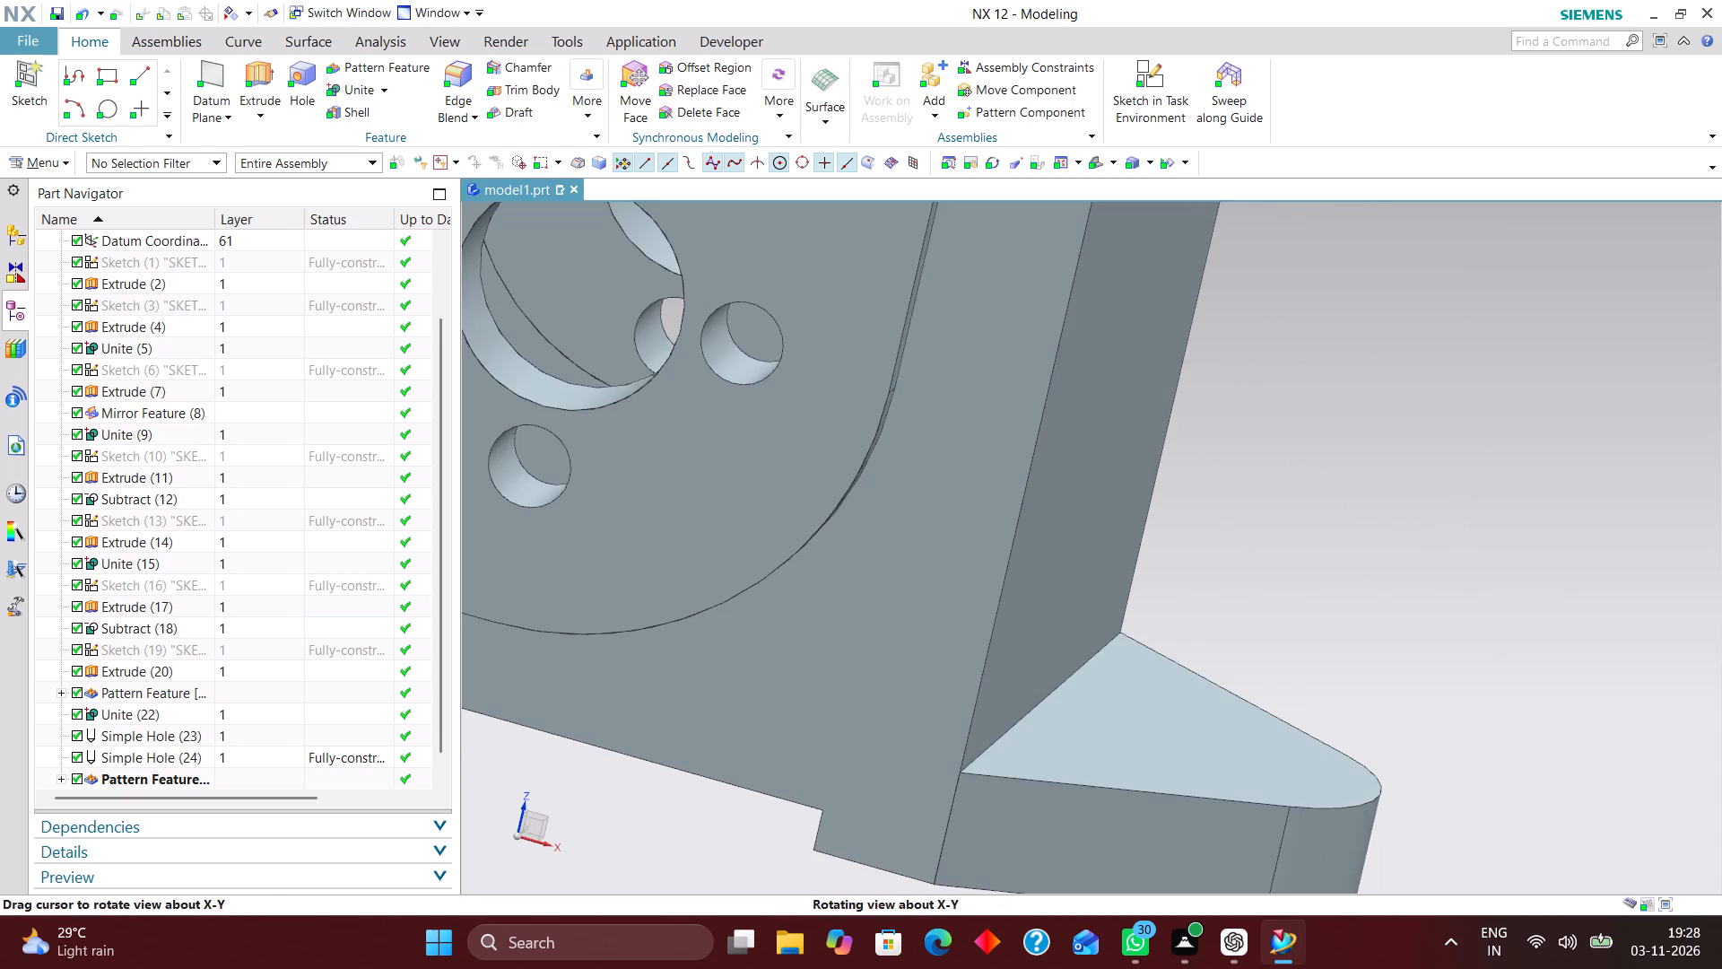
{"action": "middle_click_drag", "start_coordinate": [1326, 599], "coordinate": [1326, 599]}
{"action": "left_click", "coordinate": [1098, 158]}
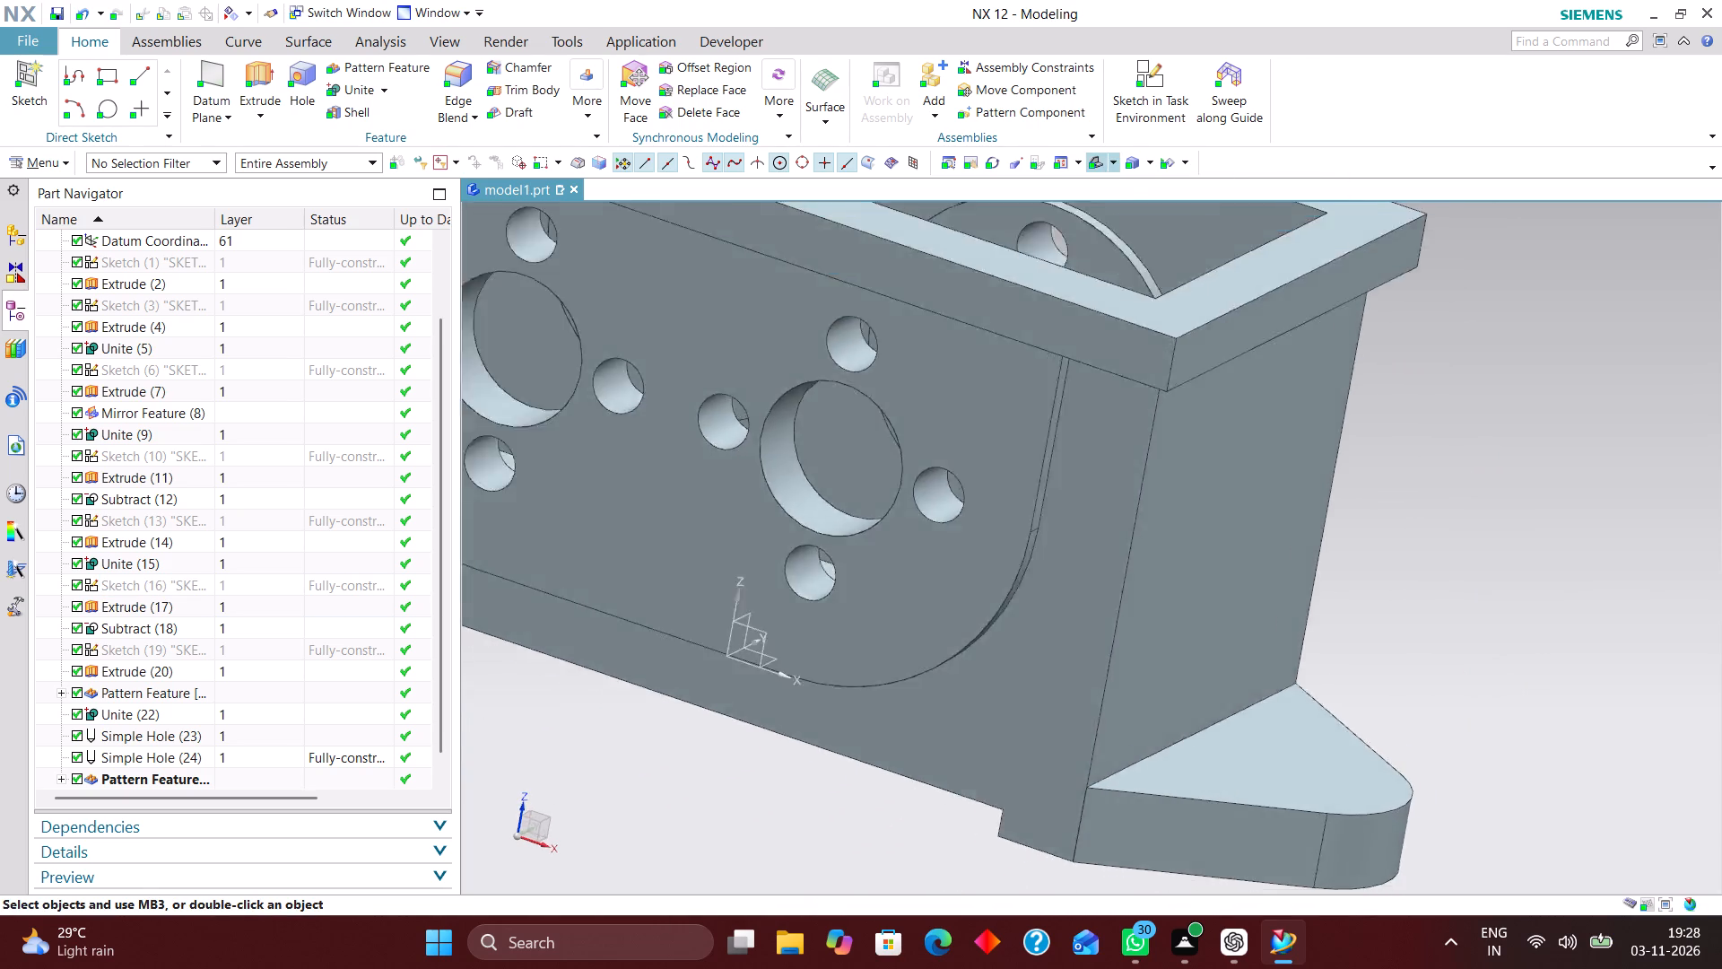
{"action": "scroll", "coordinate": [1234, 407], "scroll_direction": "up", "scroll_amount": 2}
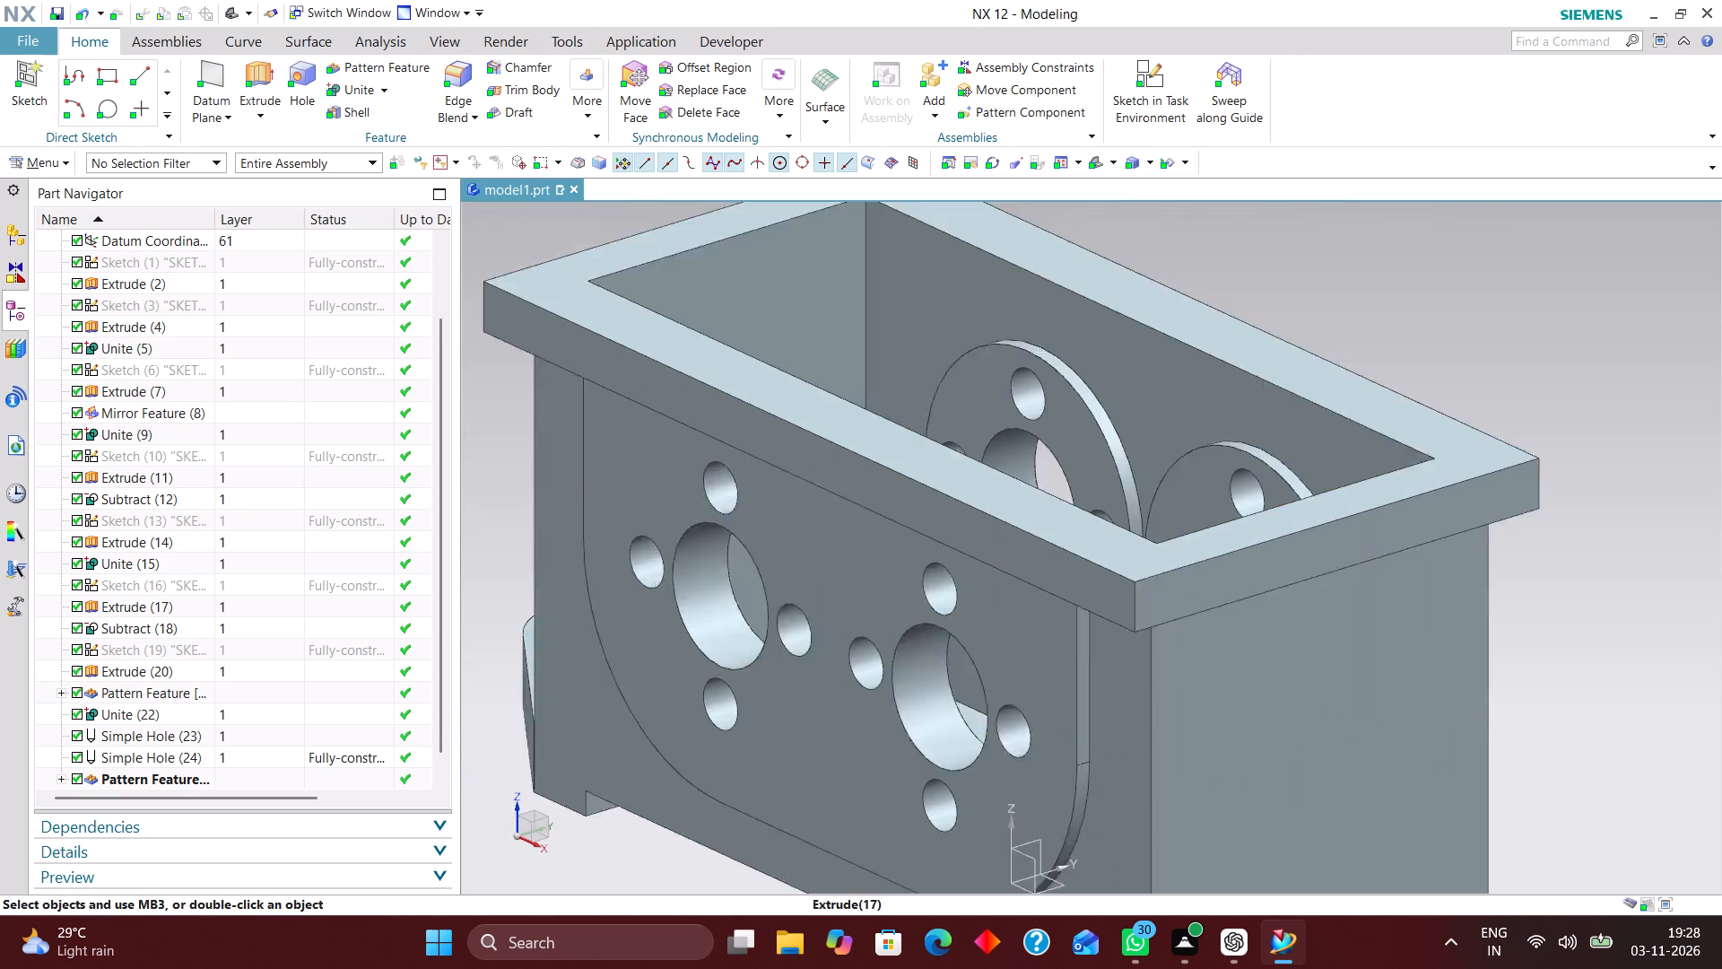
{"action": "scroll", "coordinate": [1234, 410], "scroll_direction": "up", "scroll_amount": 1}
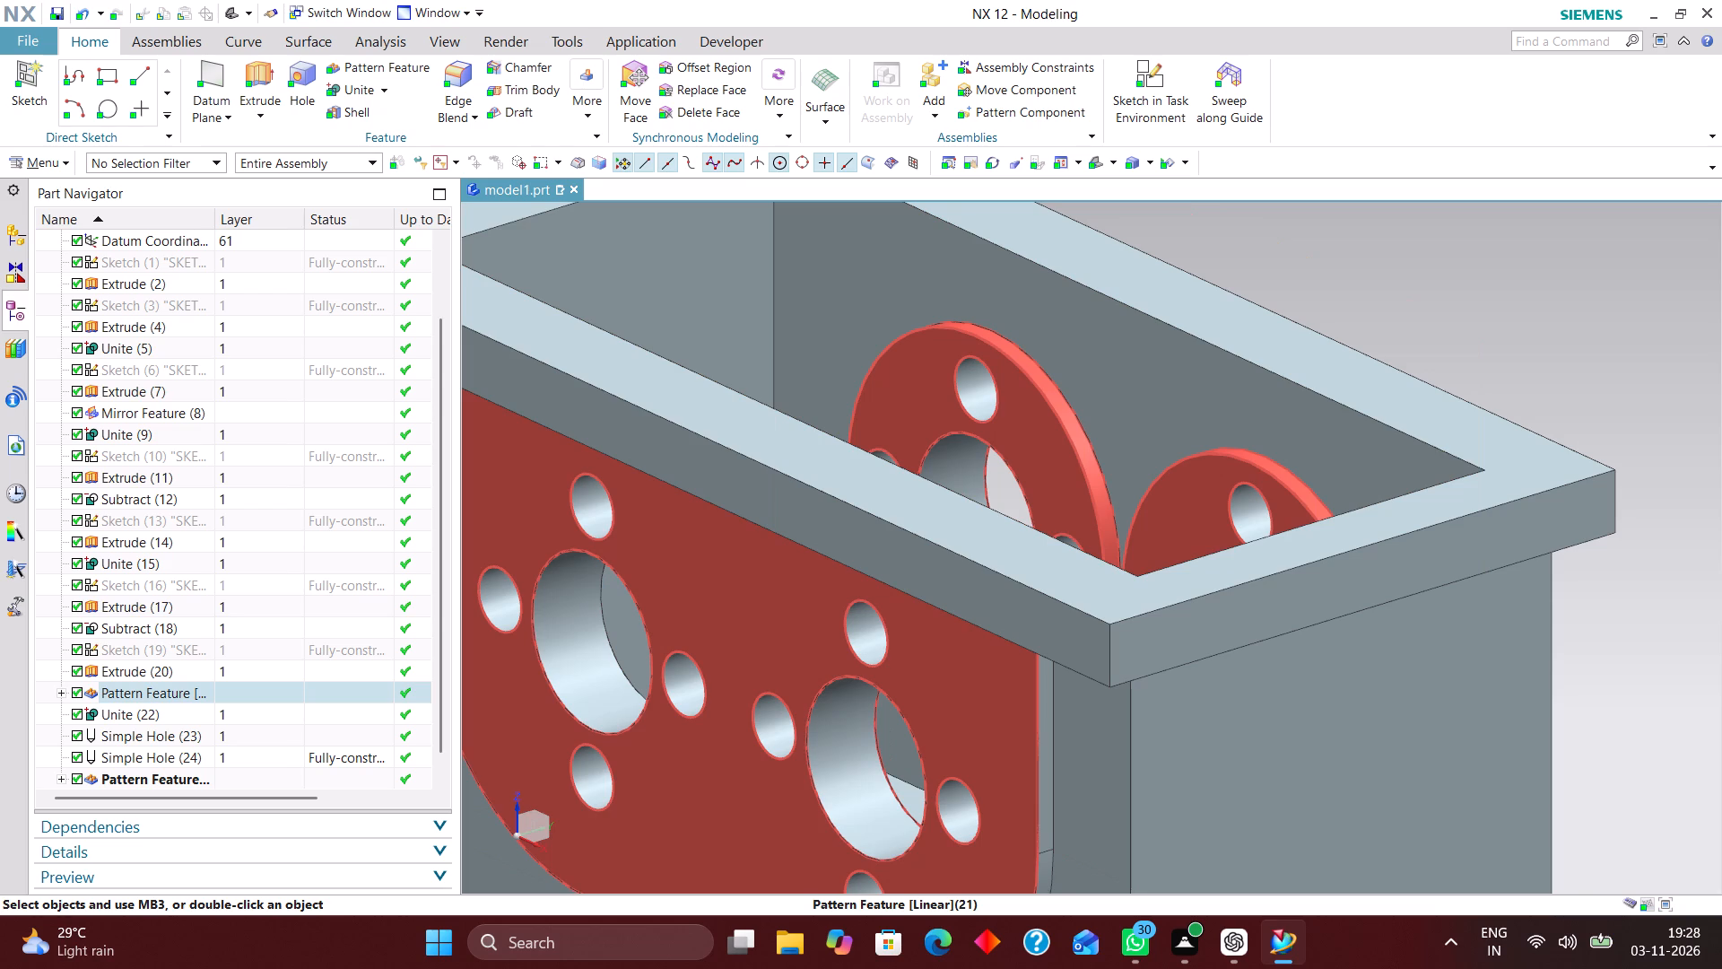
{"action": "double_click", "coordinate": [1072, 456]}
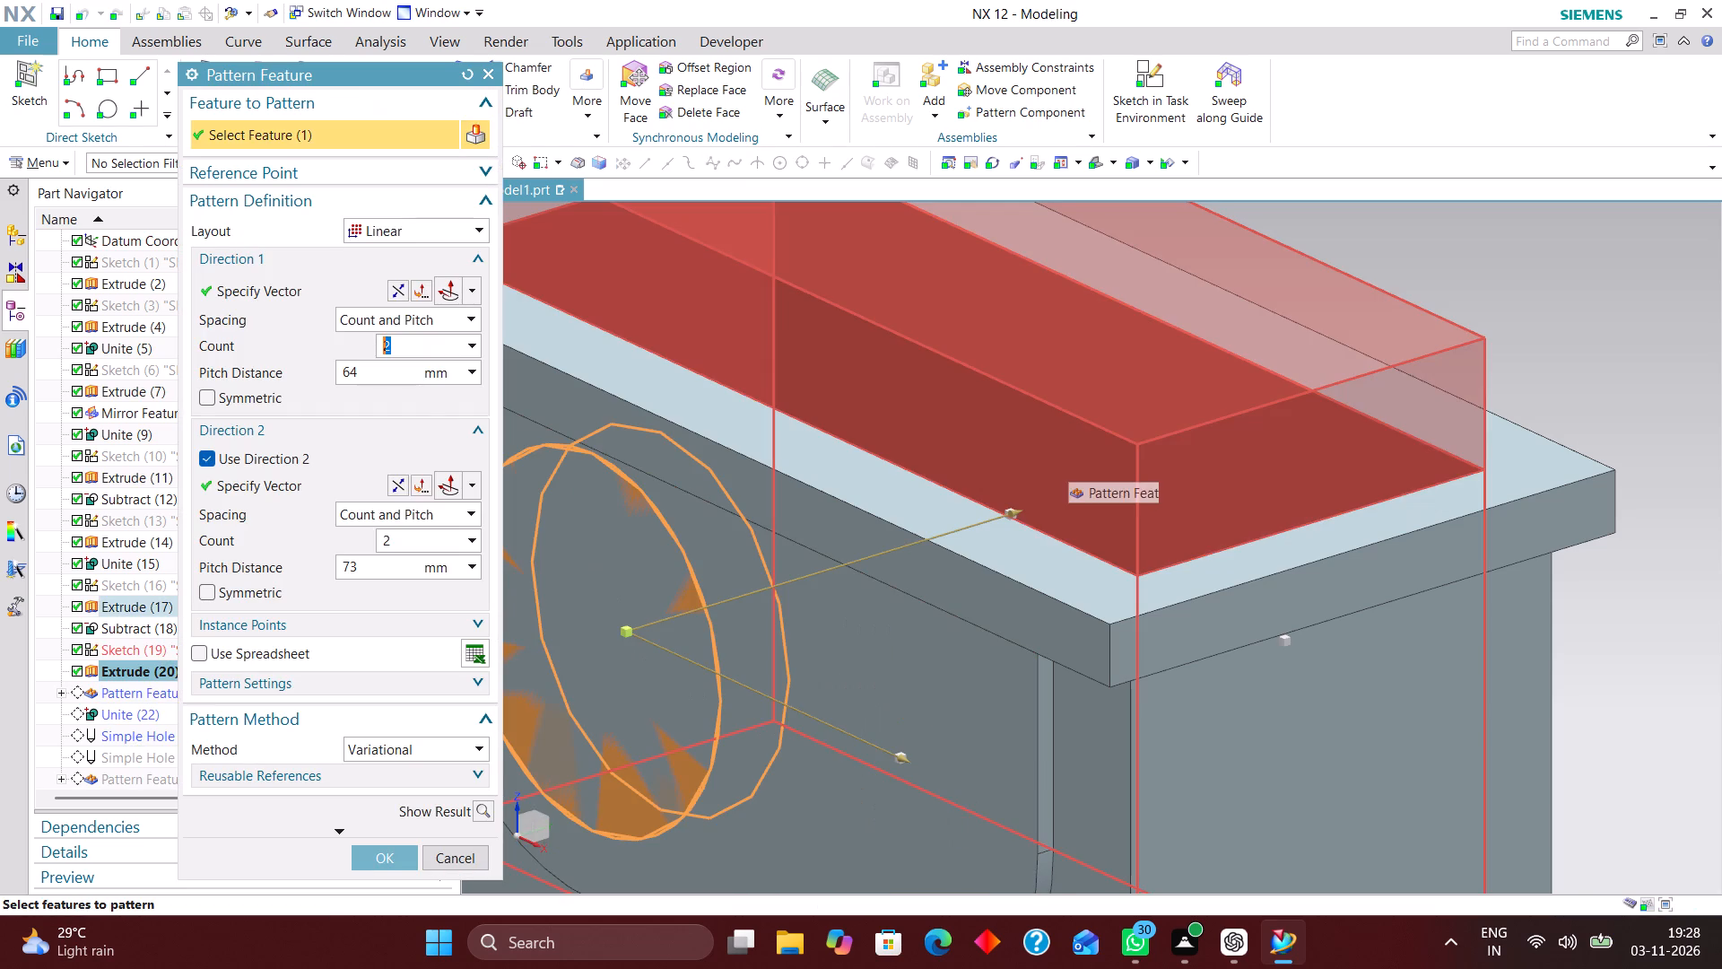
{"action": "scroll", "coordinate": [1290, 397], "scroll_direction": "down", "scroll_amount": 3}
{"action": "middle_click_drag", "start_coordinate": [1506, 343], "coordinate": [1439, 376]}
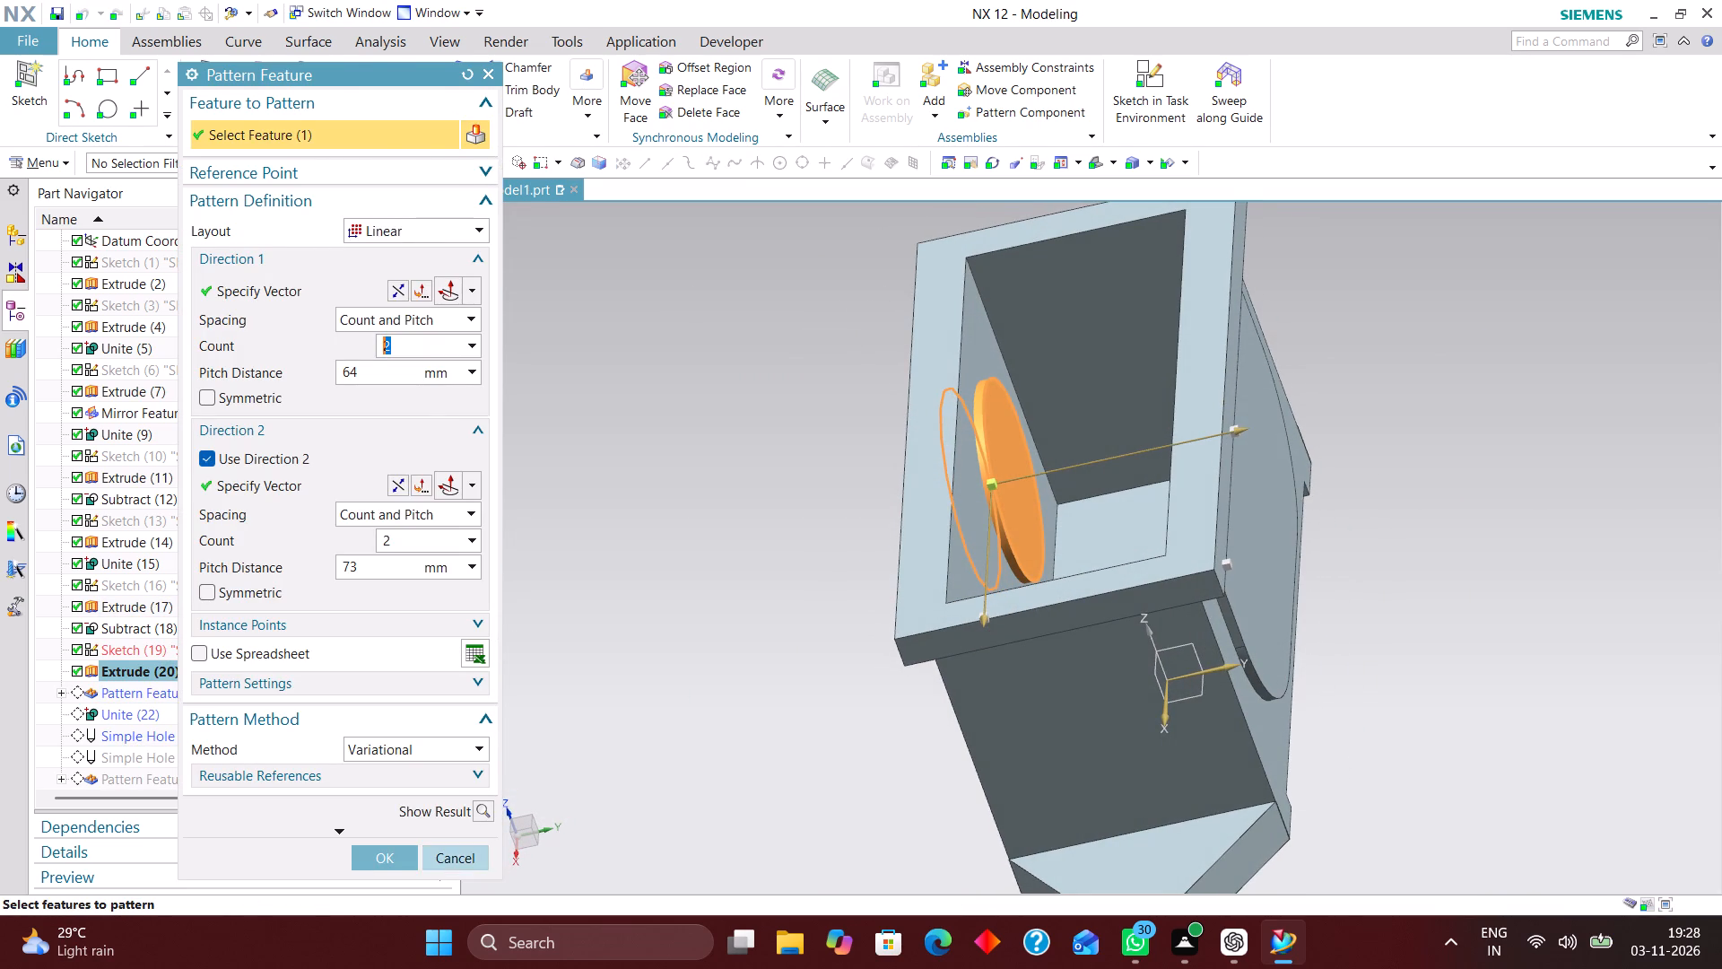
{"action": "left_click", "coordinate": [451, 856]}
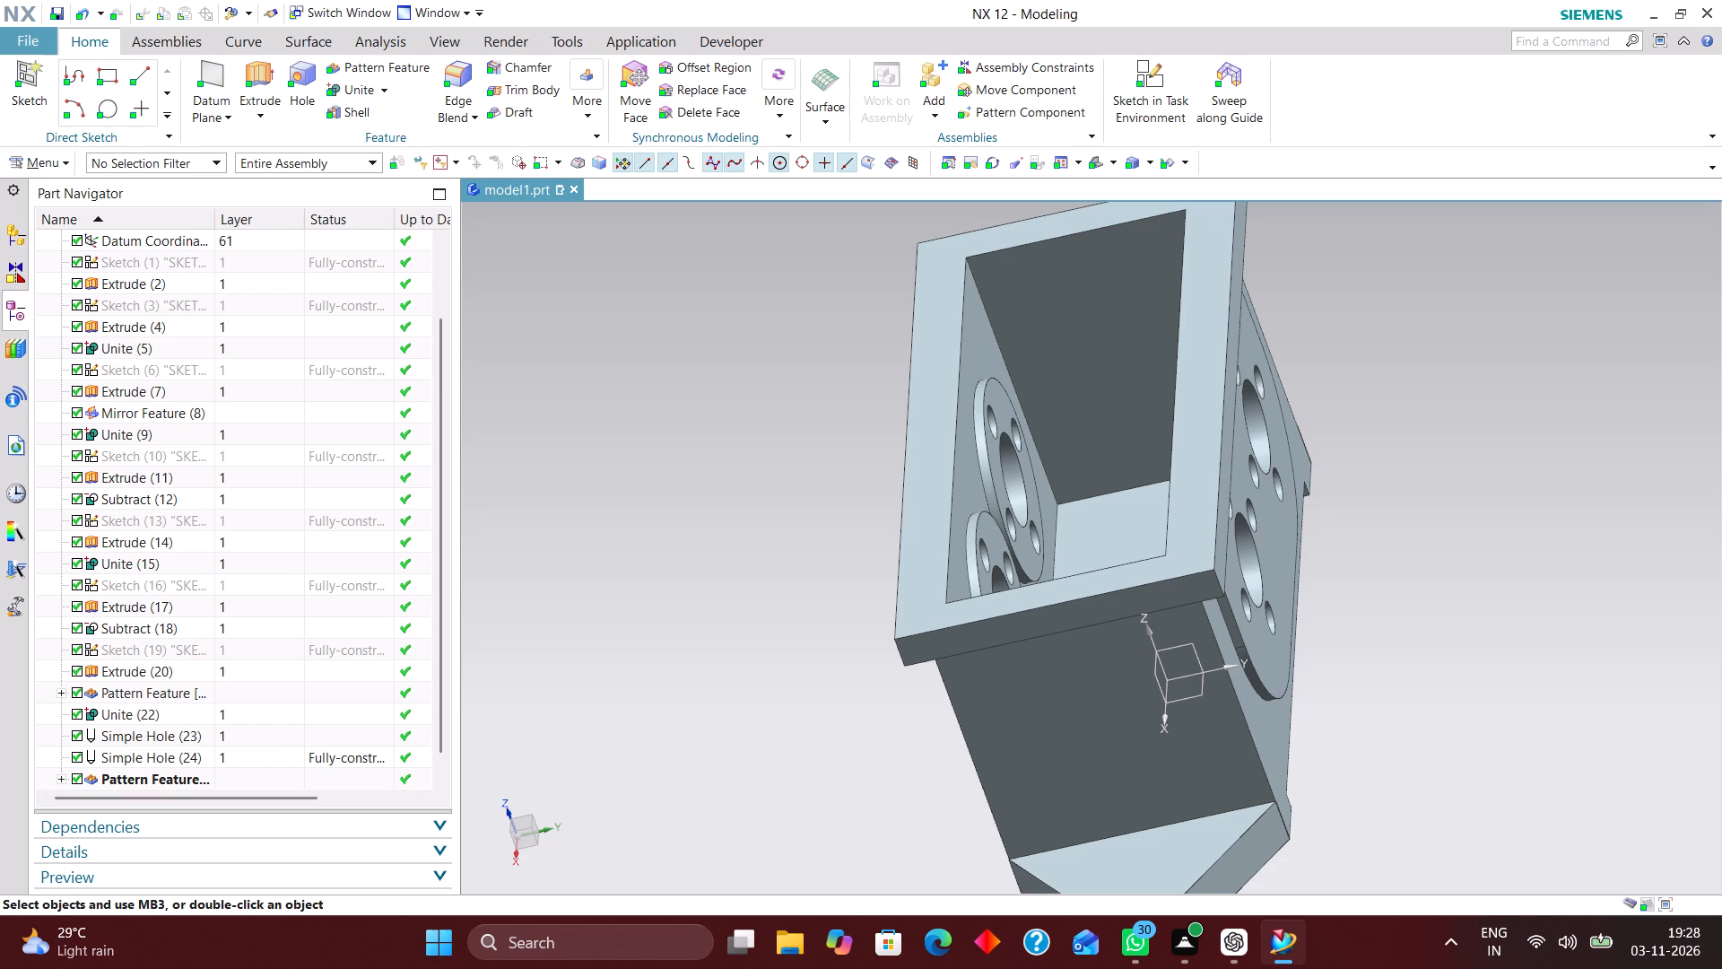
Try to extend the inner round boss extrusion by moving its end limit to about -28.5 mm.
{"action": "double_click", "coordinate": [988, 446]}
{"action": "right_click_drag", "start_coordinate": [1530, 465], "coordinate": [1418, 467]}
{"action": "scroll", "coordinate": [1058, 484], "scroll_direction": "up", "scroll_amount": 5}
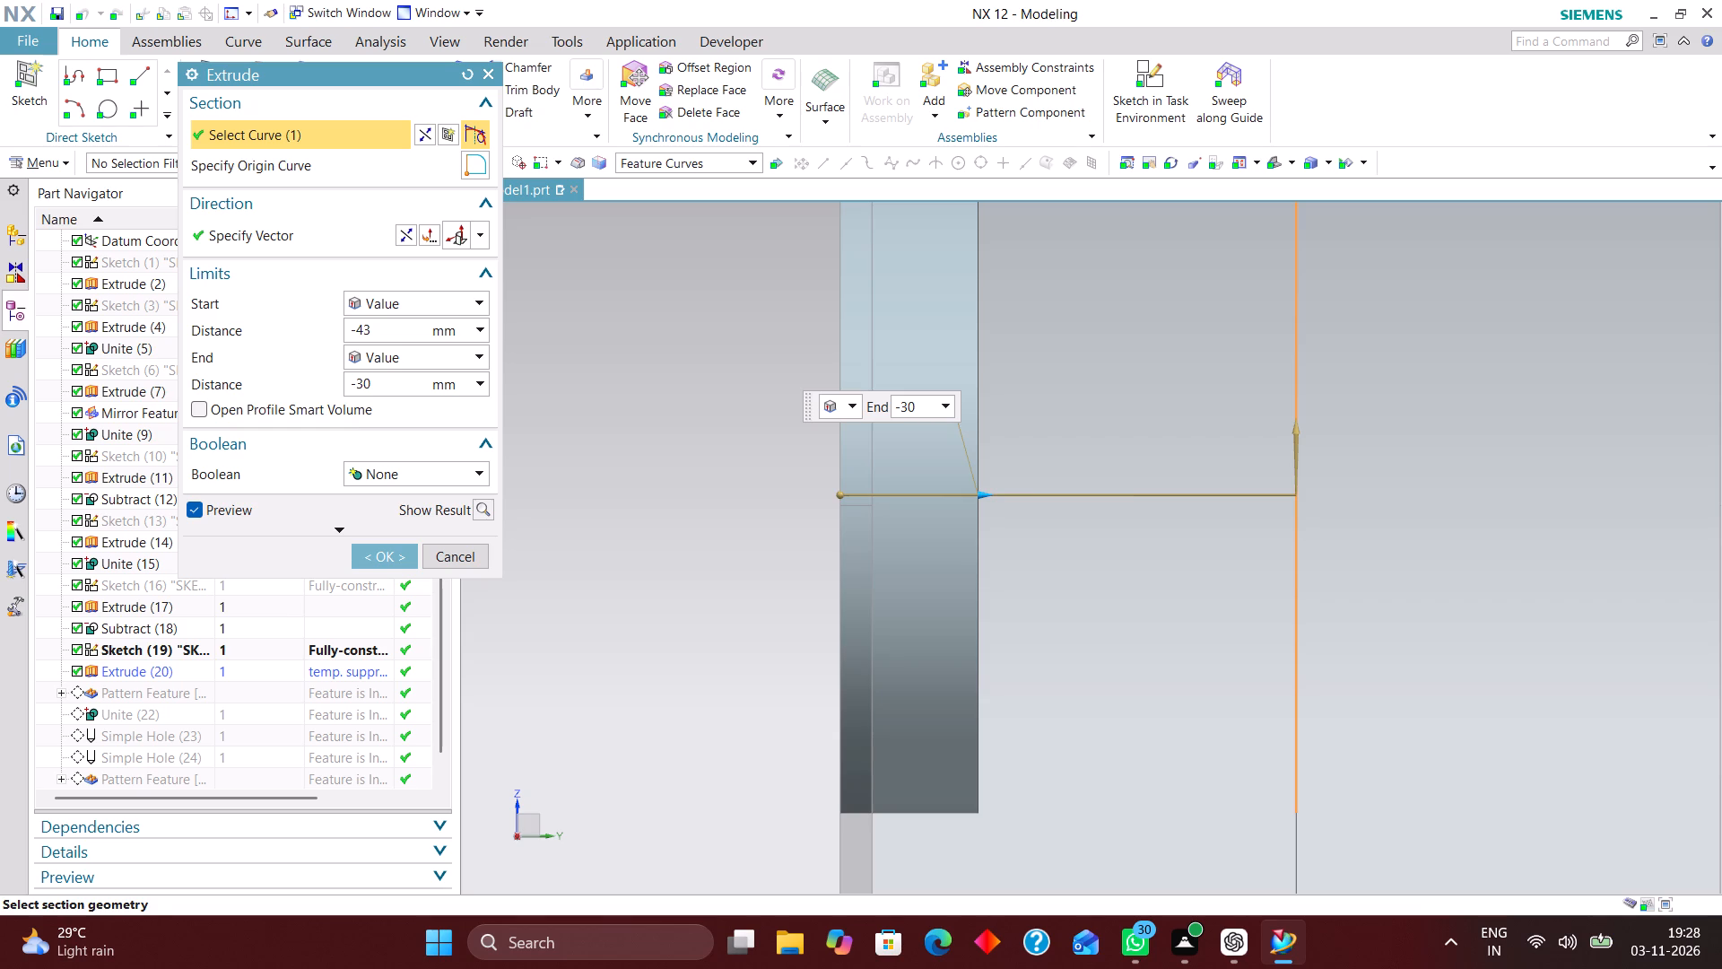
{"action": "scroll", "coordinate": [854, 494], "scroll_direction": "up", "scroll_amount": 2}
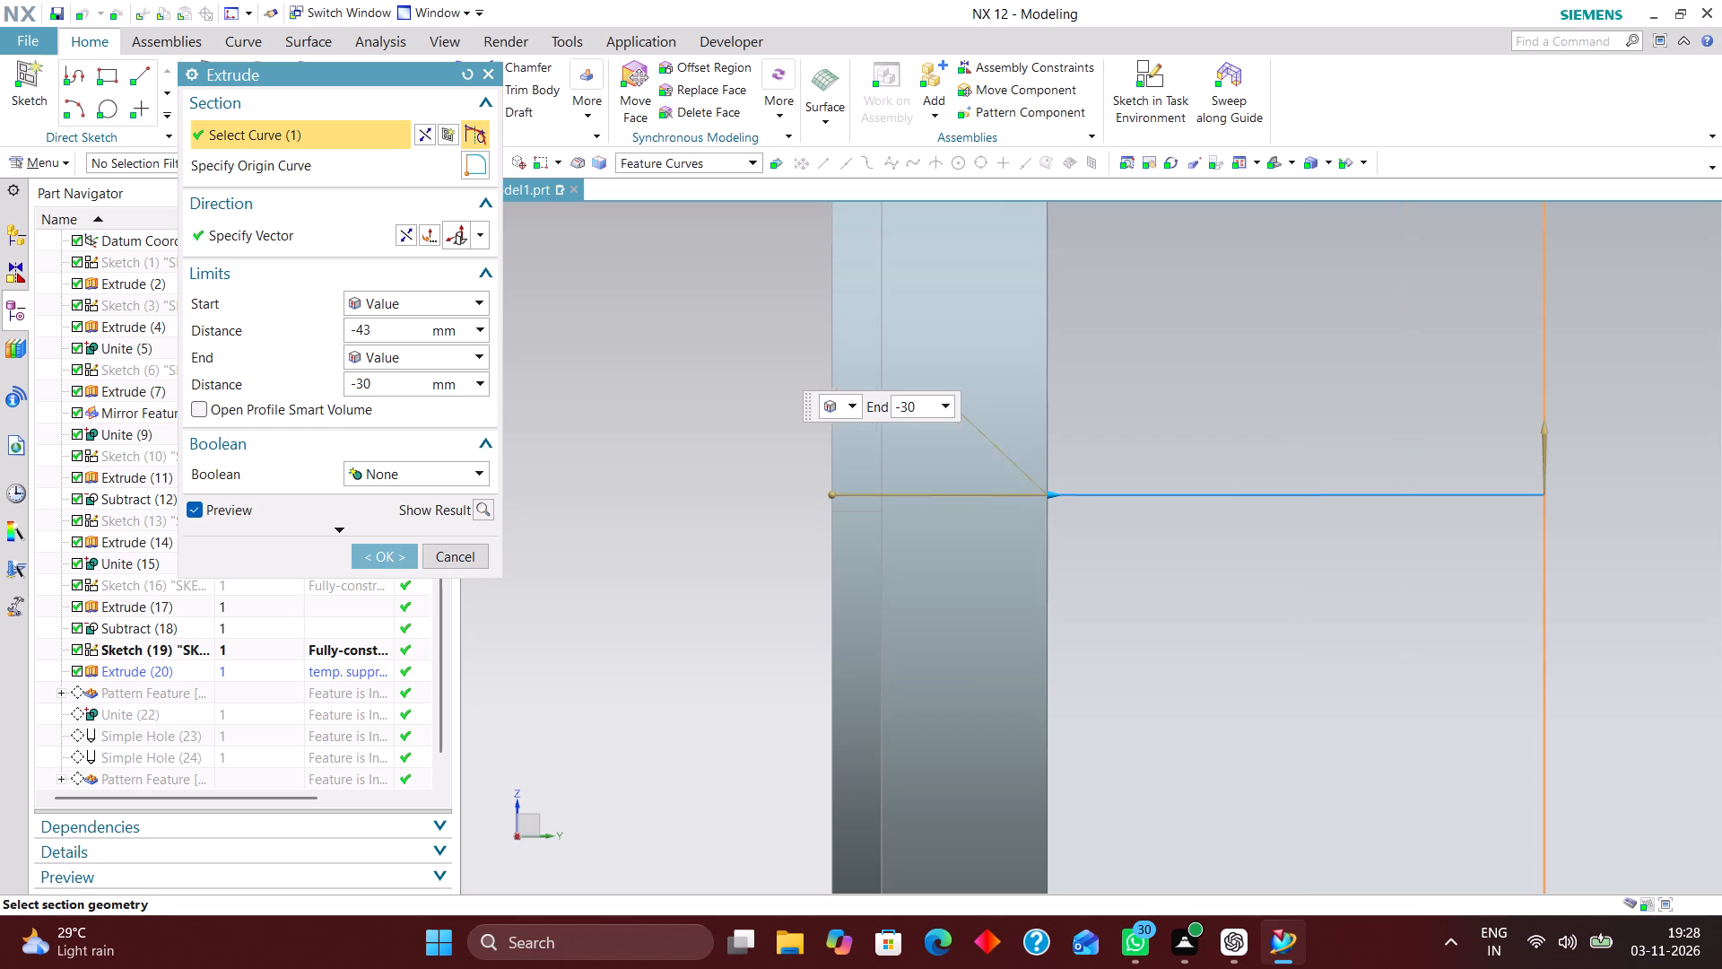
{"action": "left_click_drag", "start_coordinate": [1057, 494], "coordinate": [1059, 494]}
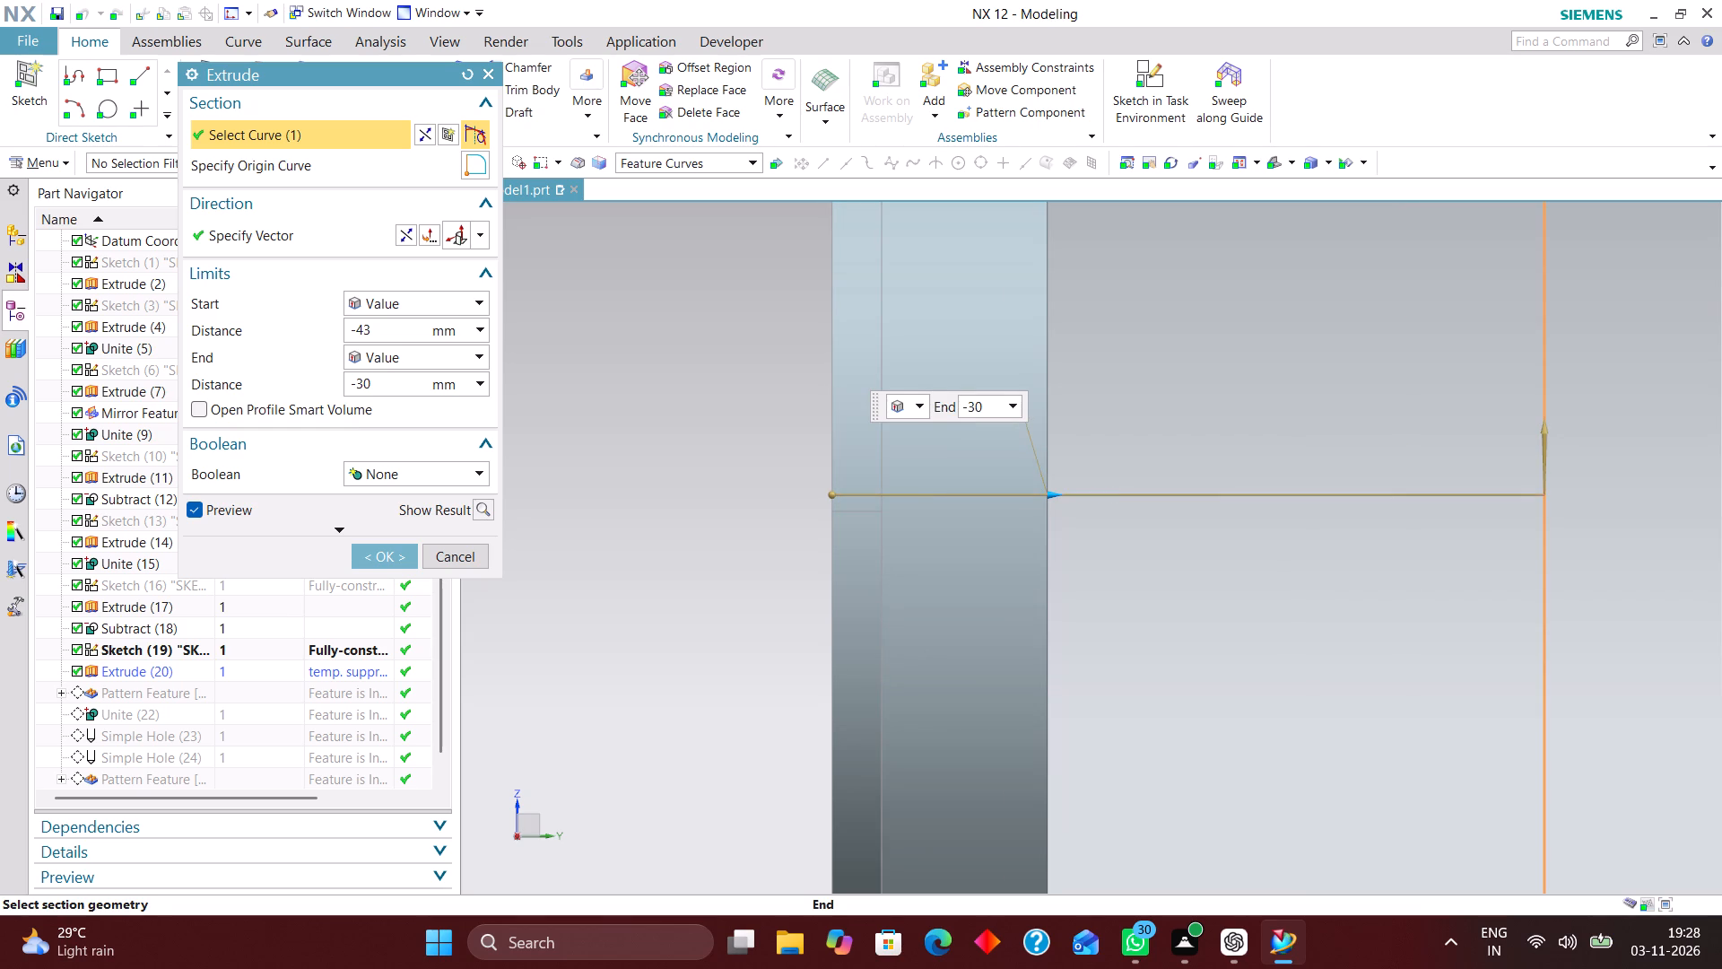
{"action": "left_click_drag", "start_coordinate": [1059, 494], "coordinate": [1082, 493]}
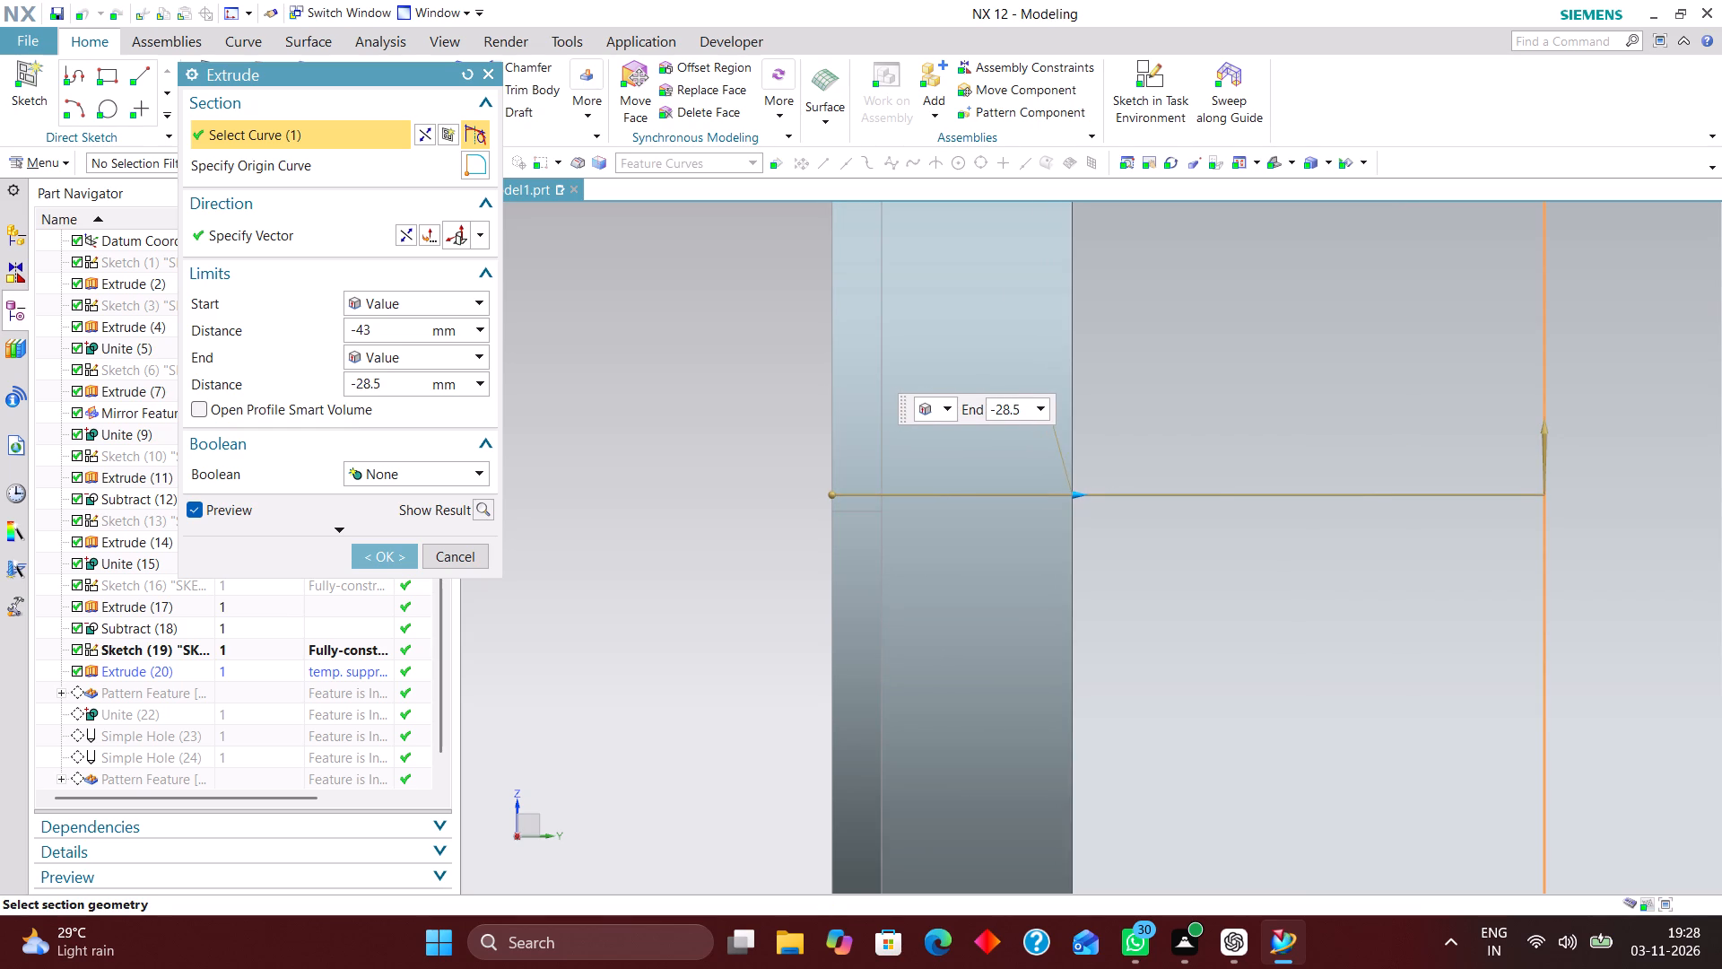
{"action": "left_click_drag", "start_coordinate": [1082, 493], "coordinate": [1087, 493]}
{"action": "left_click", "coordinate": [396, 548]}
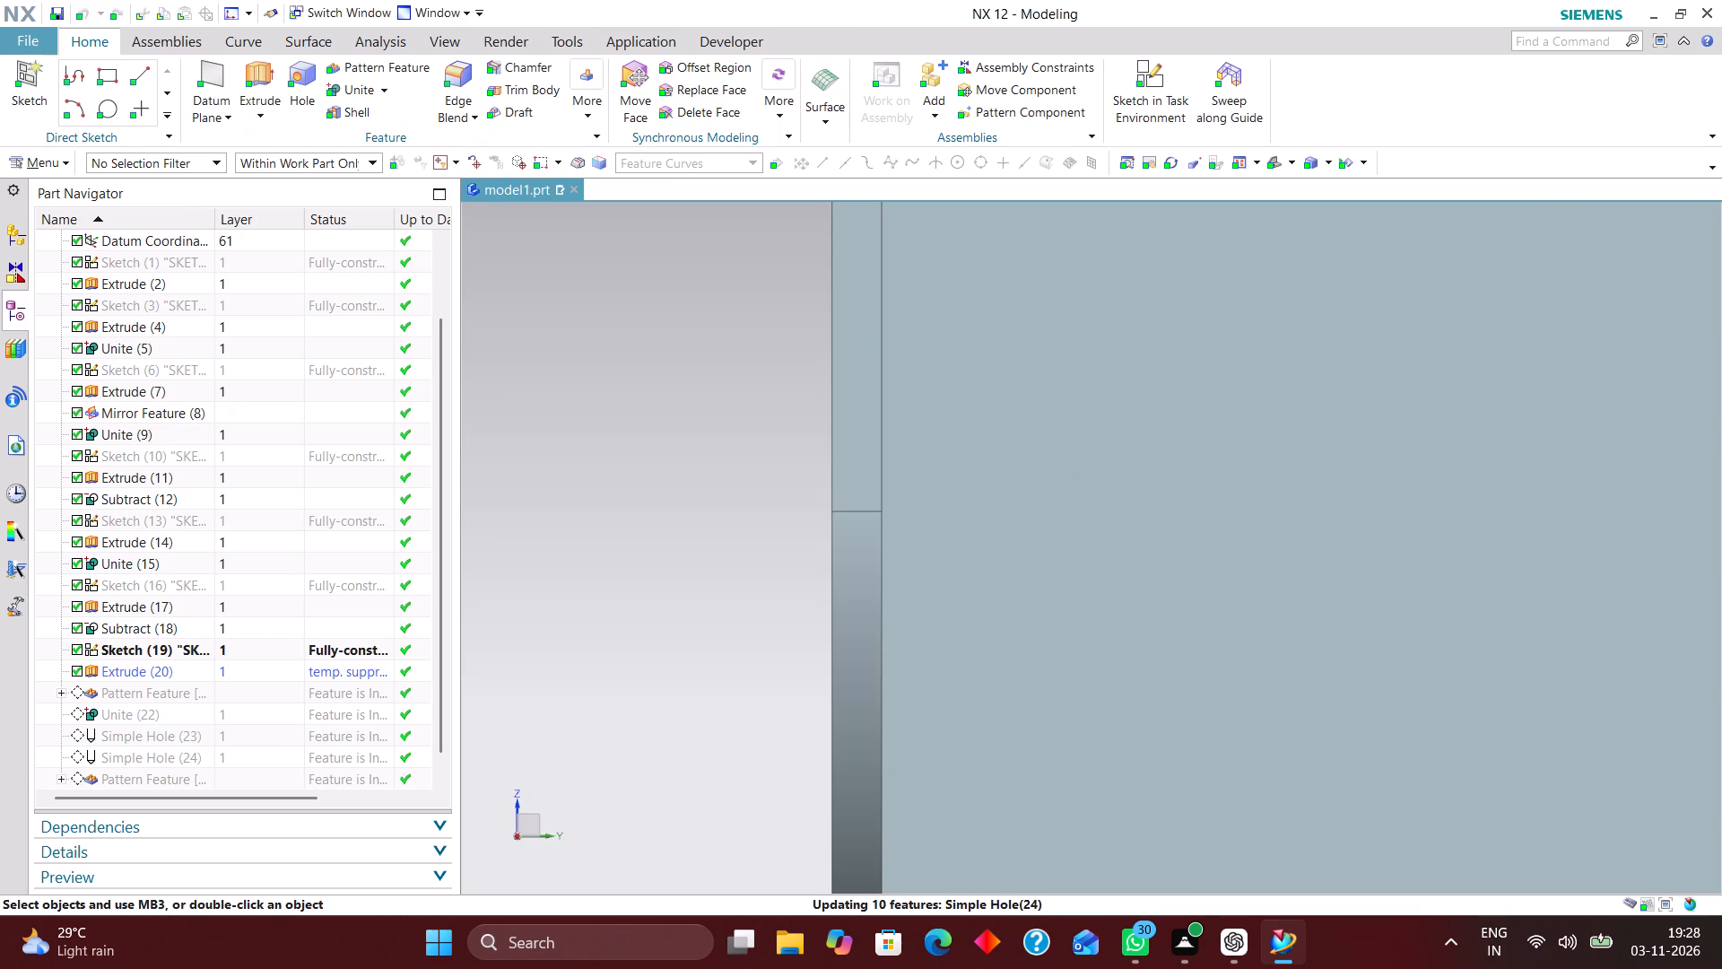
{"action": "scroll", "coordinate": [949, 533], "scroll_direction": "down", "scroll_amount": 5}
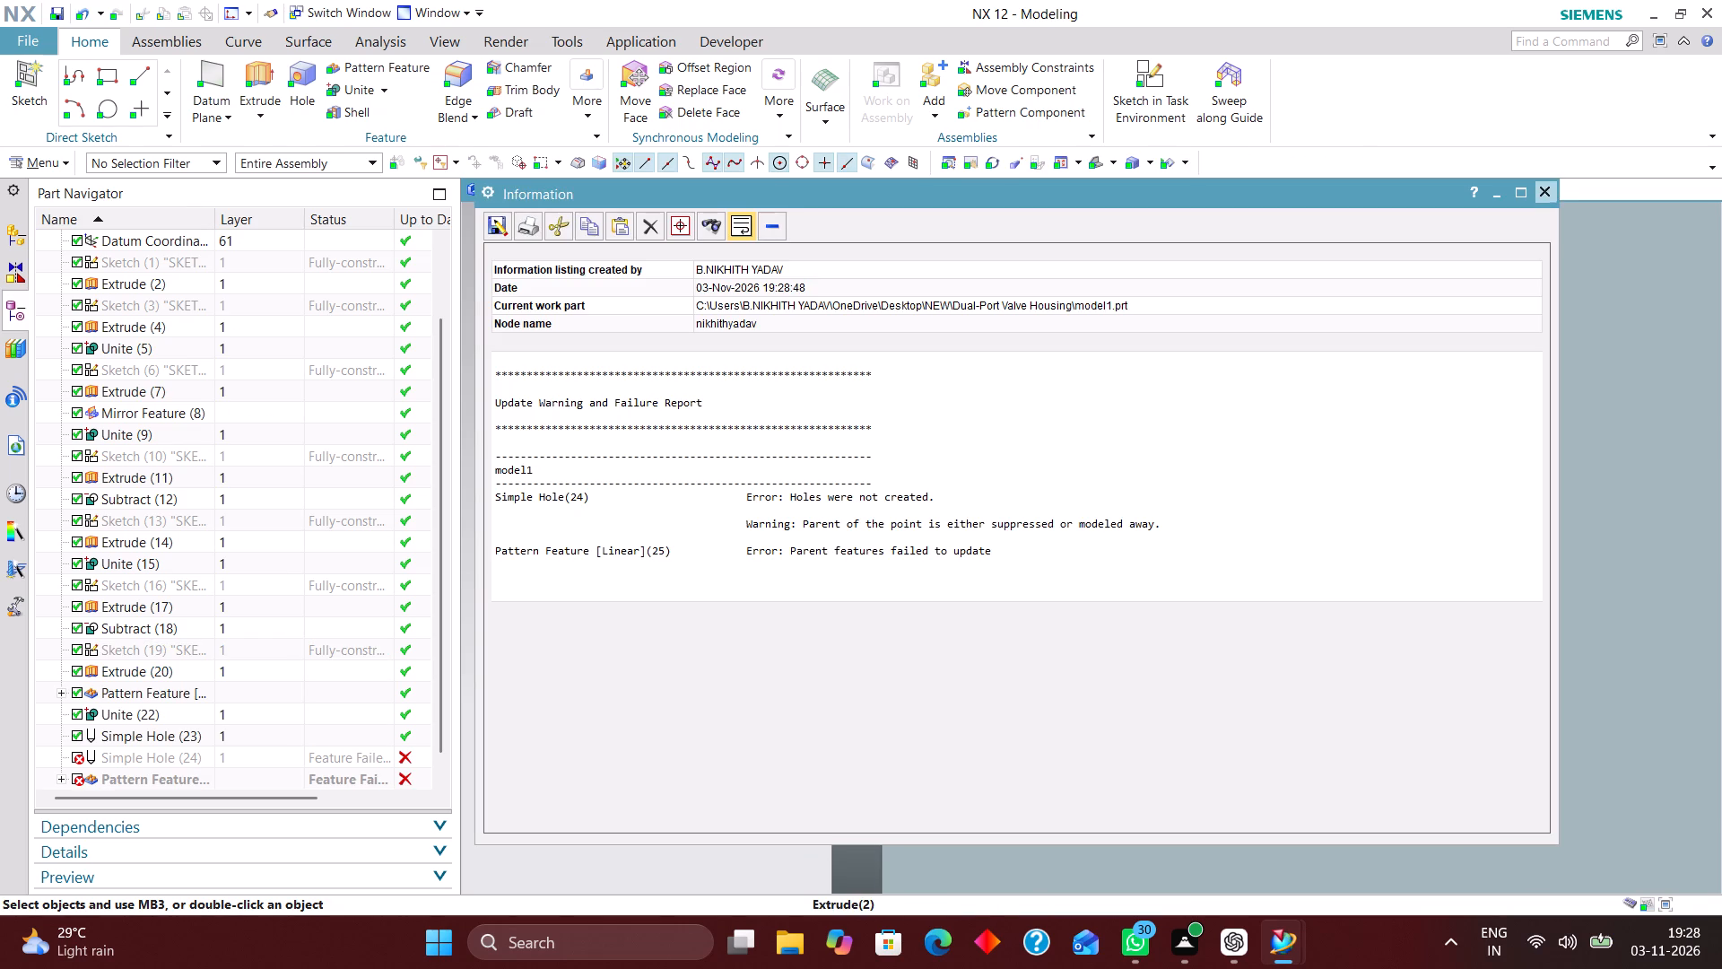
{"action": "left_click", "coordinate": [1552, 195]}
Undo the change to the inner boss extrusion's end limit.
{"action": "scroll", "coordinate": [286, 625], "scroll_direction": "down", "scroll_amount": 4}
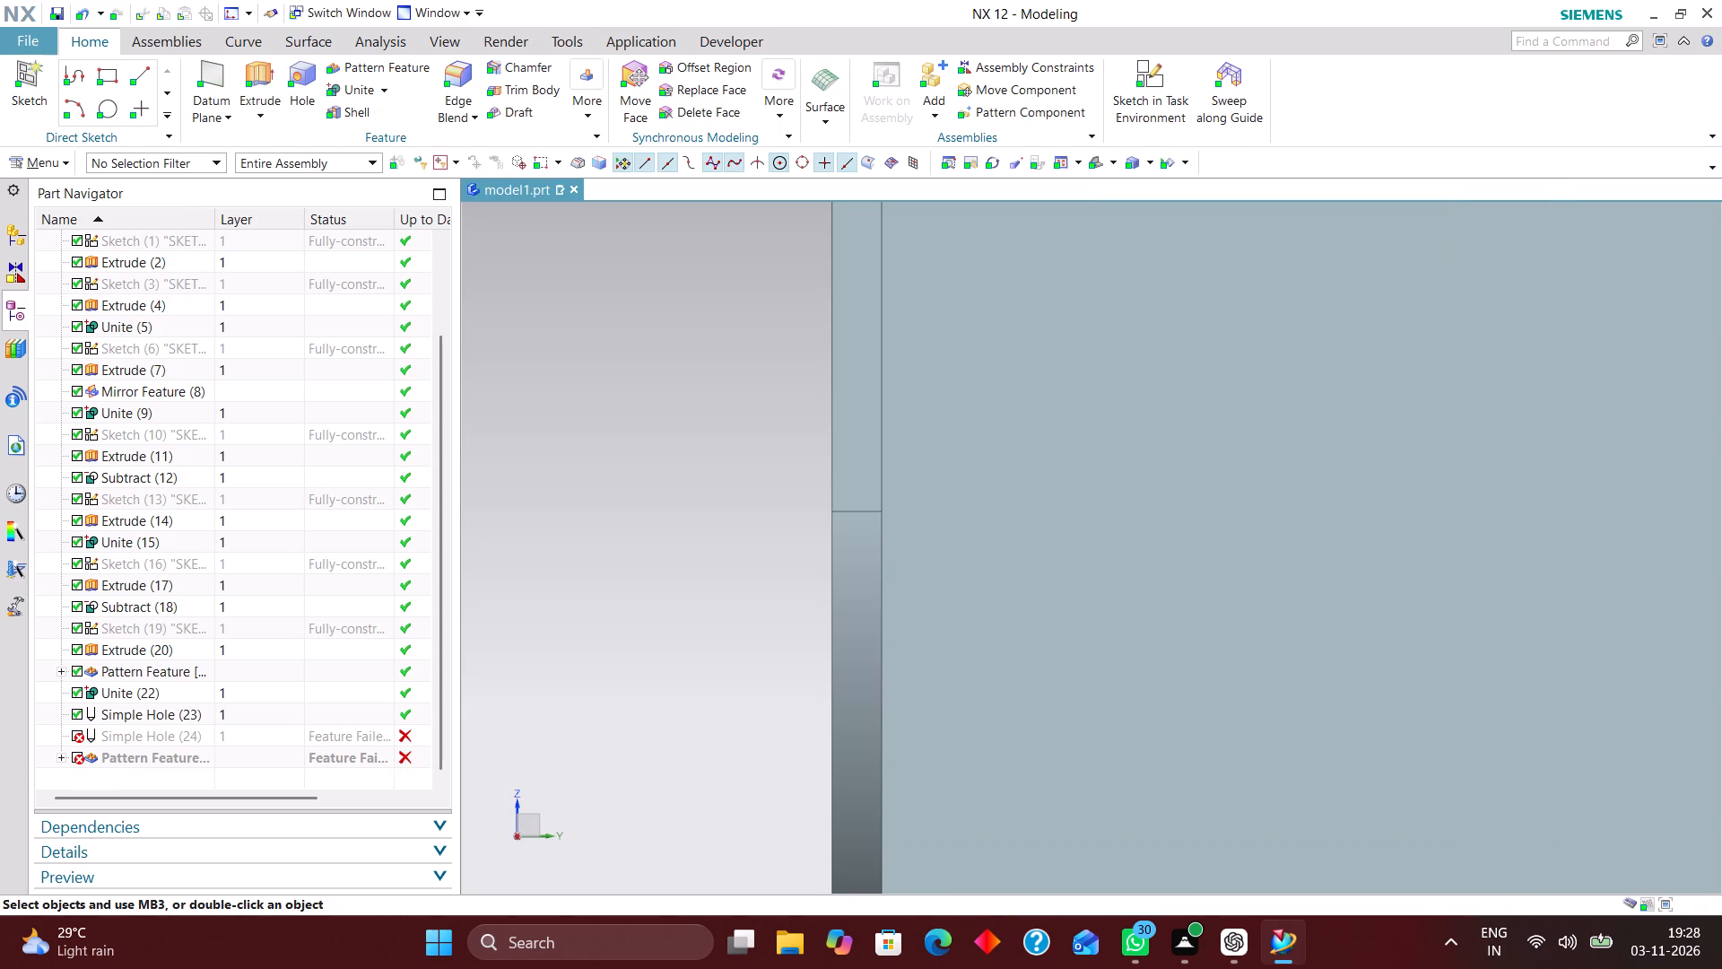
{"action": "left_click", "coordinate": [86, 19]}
Inspect the restored bosses, the patterned holes and the box cavity from the side, above and an angled view.
{"action": "scroll", "coordinate": [820, 489], "scroll_direction": "down", "scroll_amount": 4}
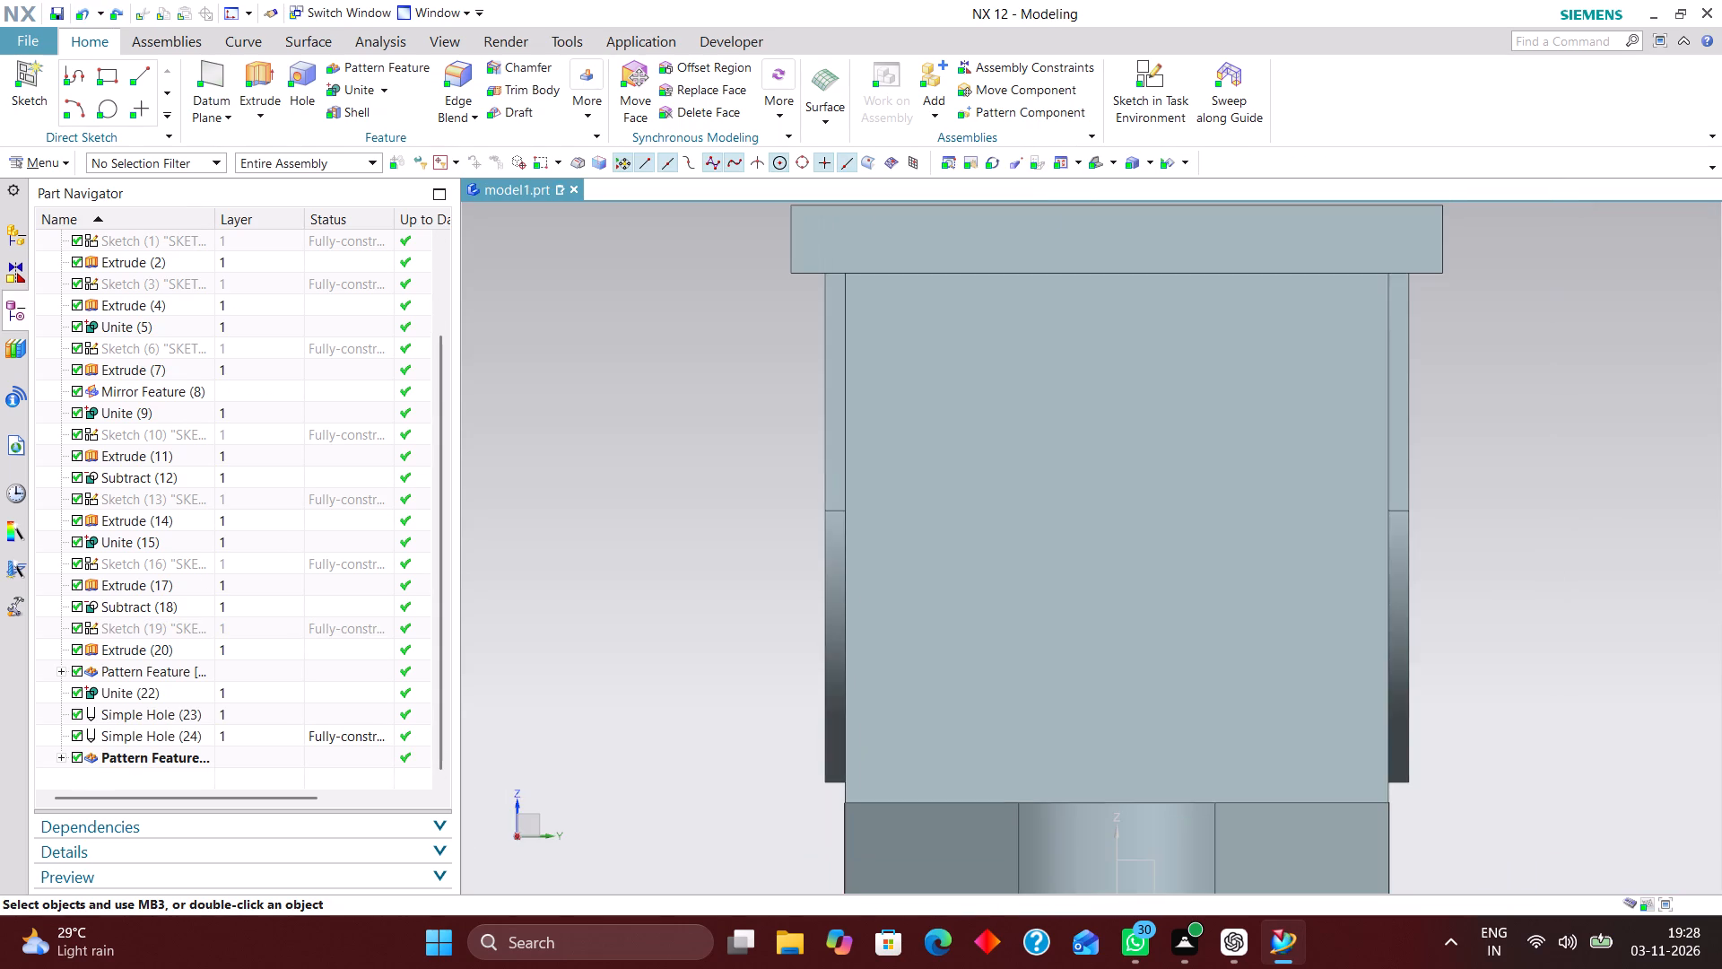
{"action": "middle_click_drag", "start_coordinate": [966, 479], "coordinate": [946, 513]}
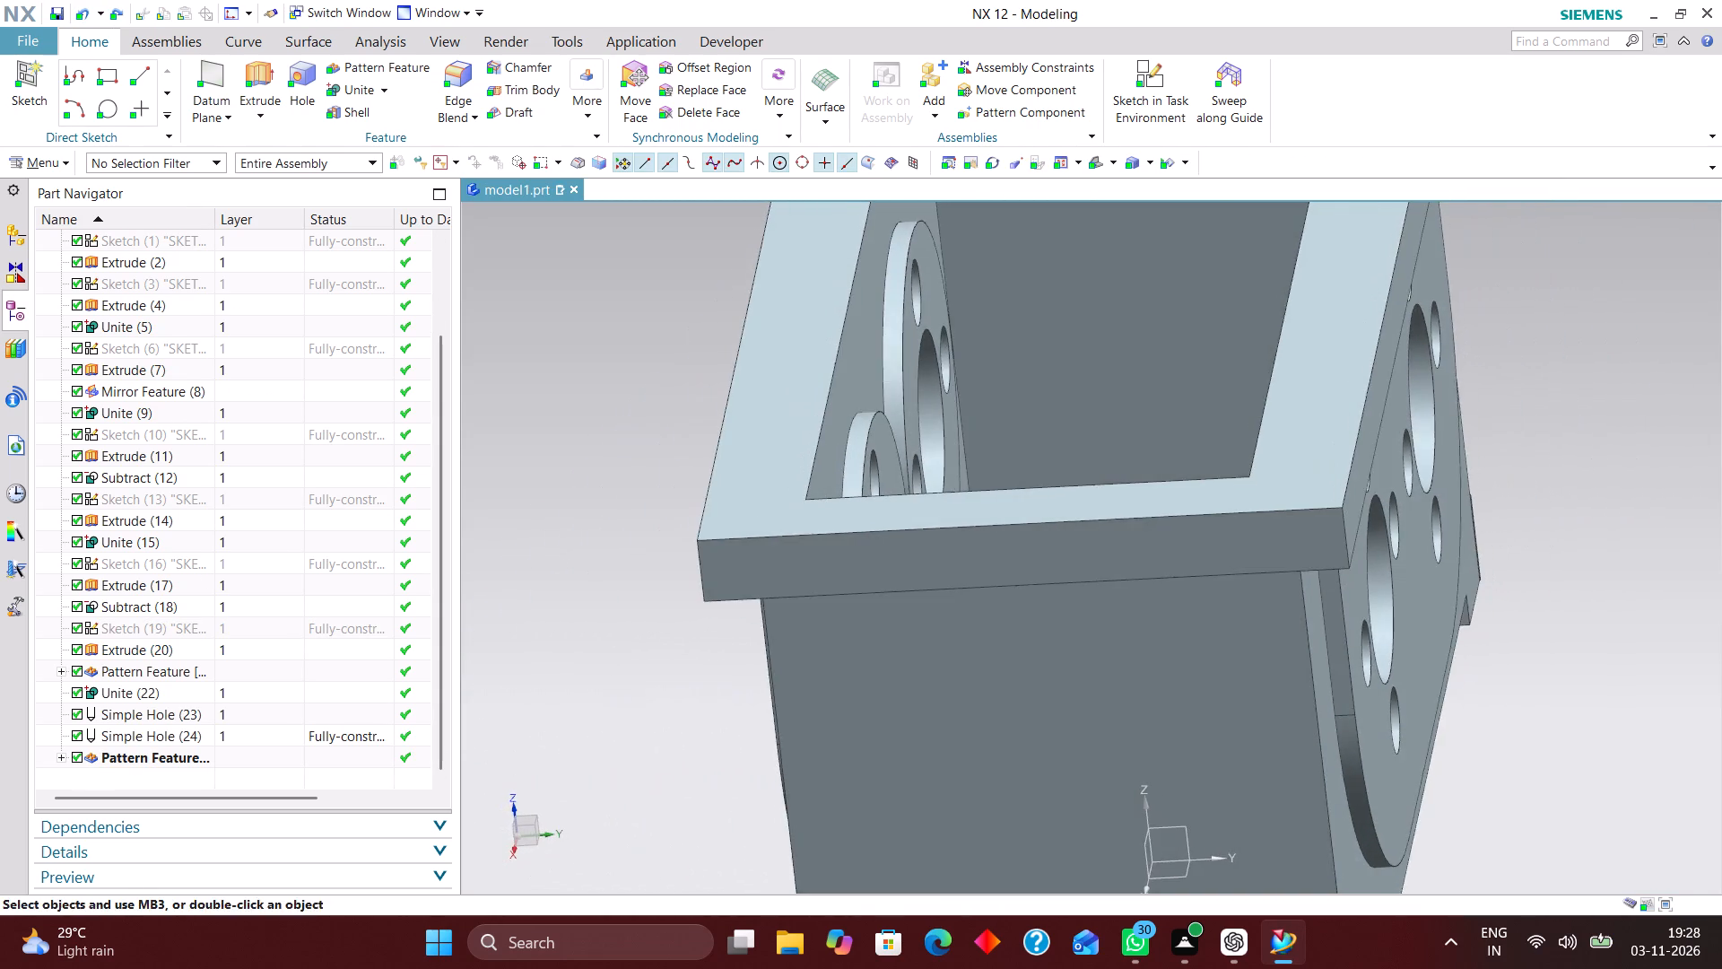
{"action": "middle_click_drag", "start_coordinate": [1089, 510], "coordinate": [1135, 543]}
{"action": "left_click", "coordinate": [1091, 167]}
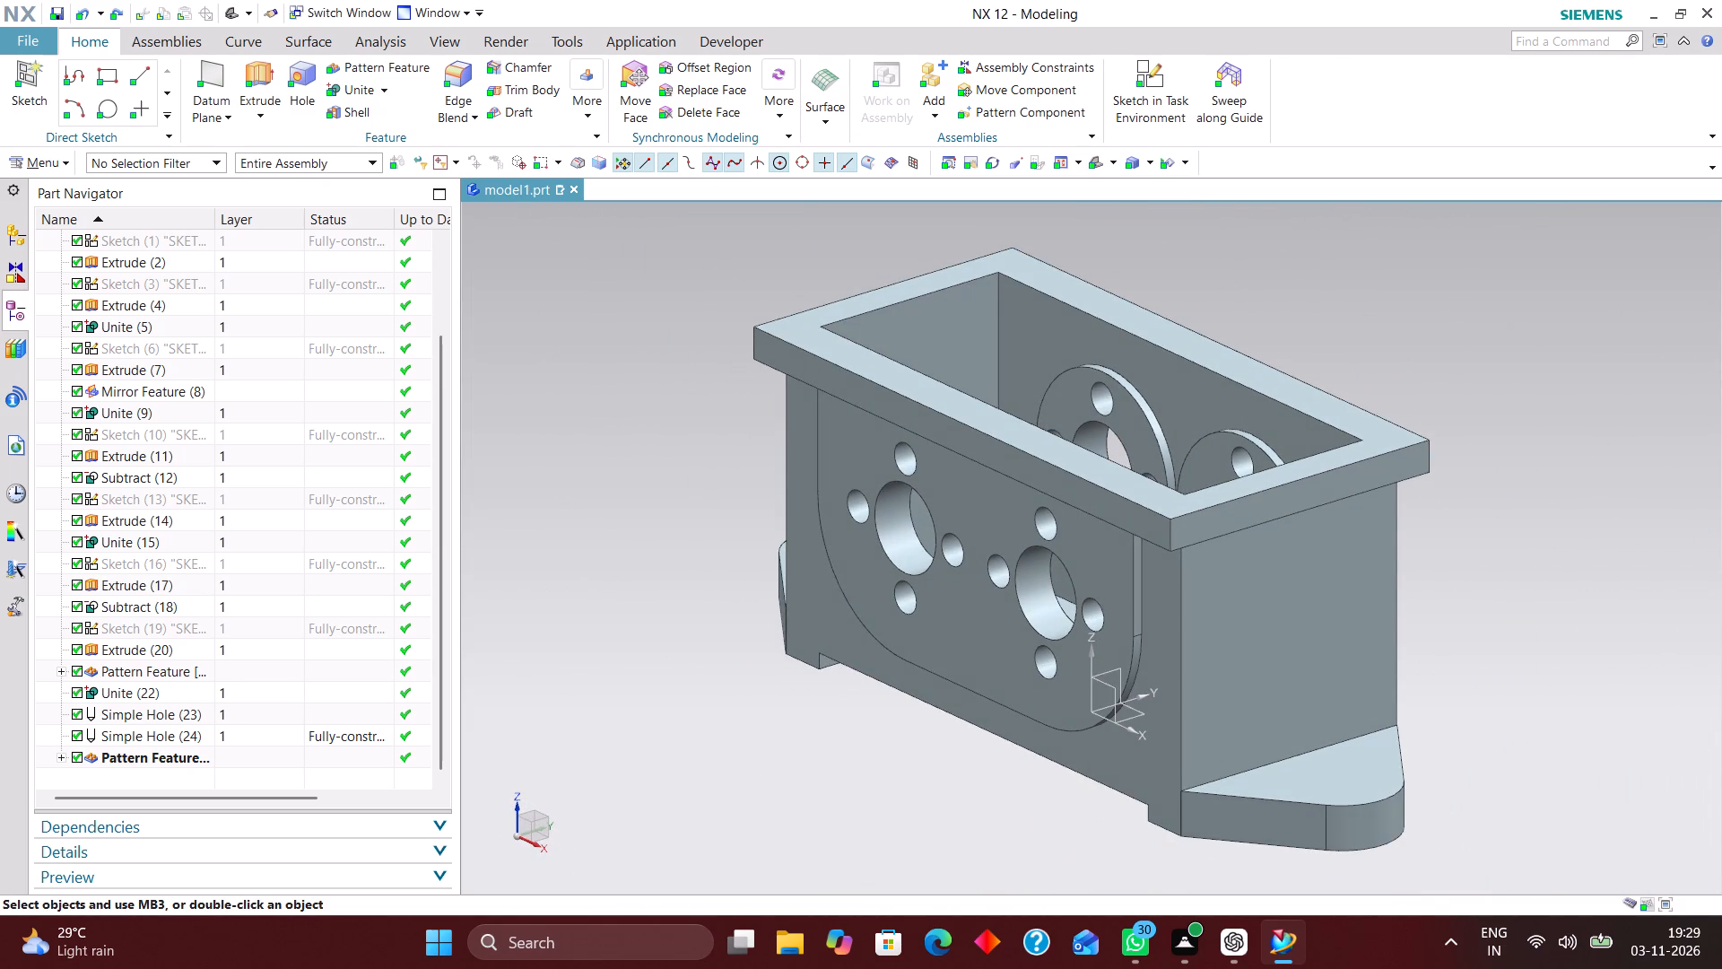
{"action": "middle_click_drag", "start_coordinate": [1535, 574], "coordinate": [1515, 618]}
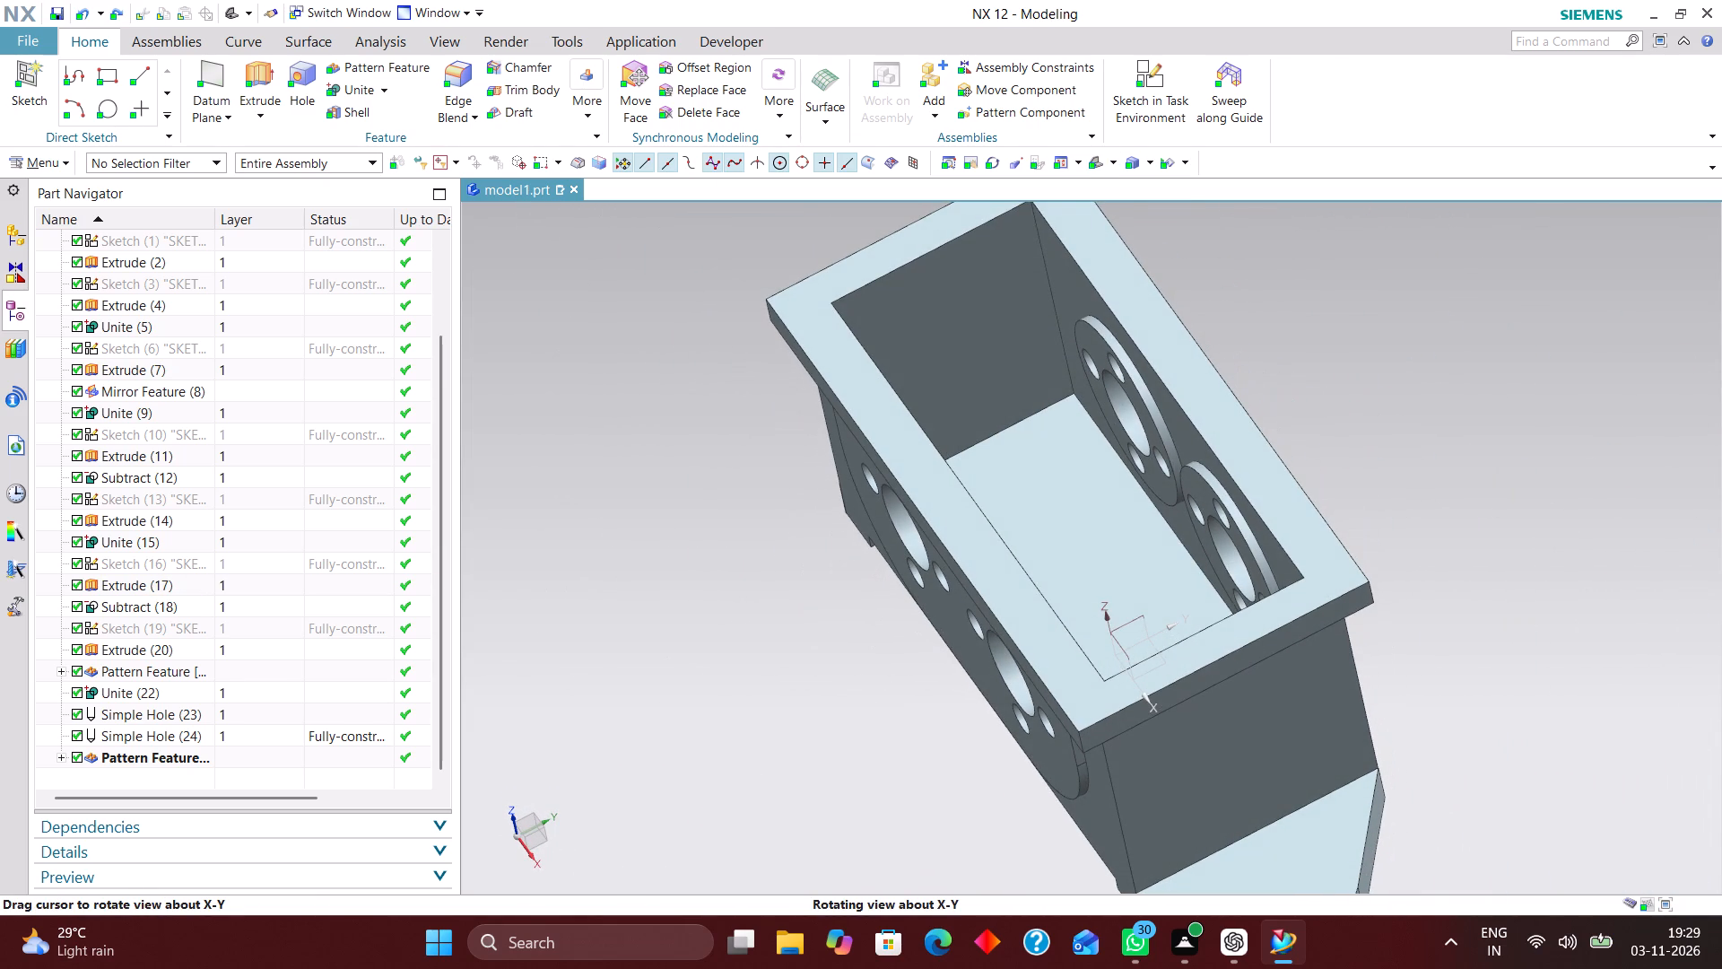
{"action": "middle_click_drag", "start_coordinate": [1515, 618], "coordinate": [1505, 624]}
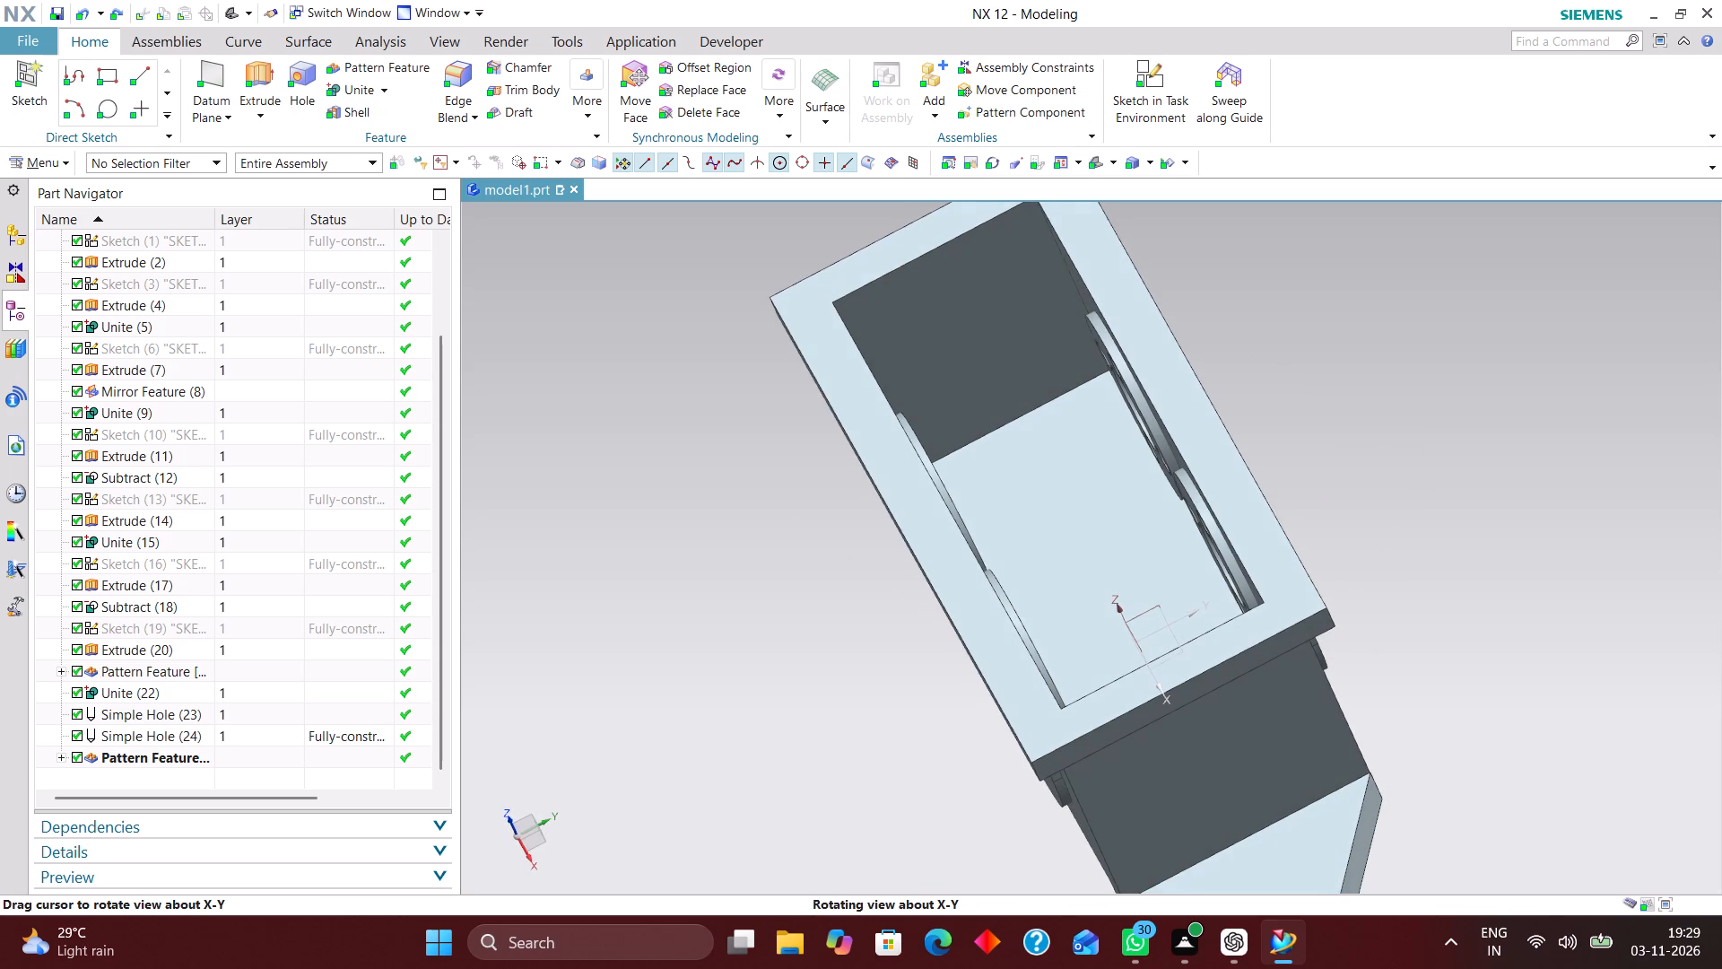
{"action": "middle_click_drag", "start_coordinate": [1505, 624], "coordinate": [1507, 619]}
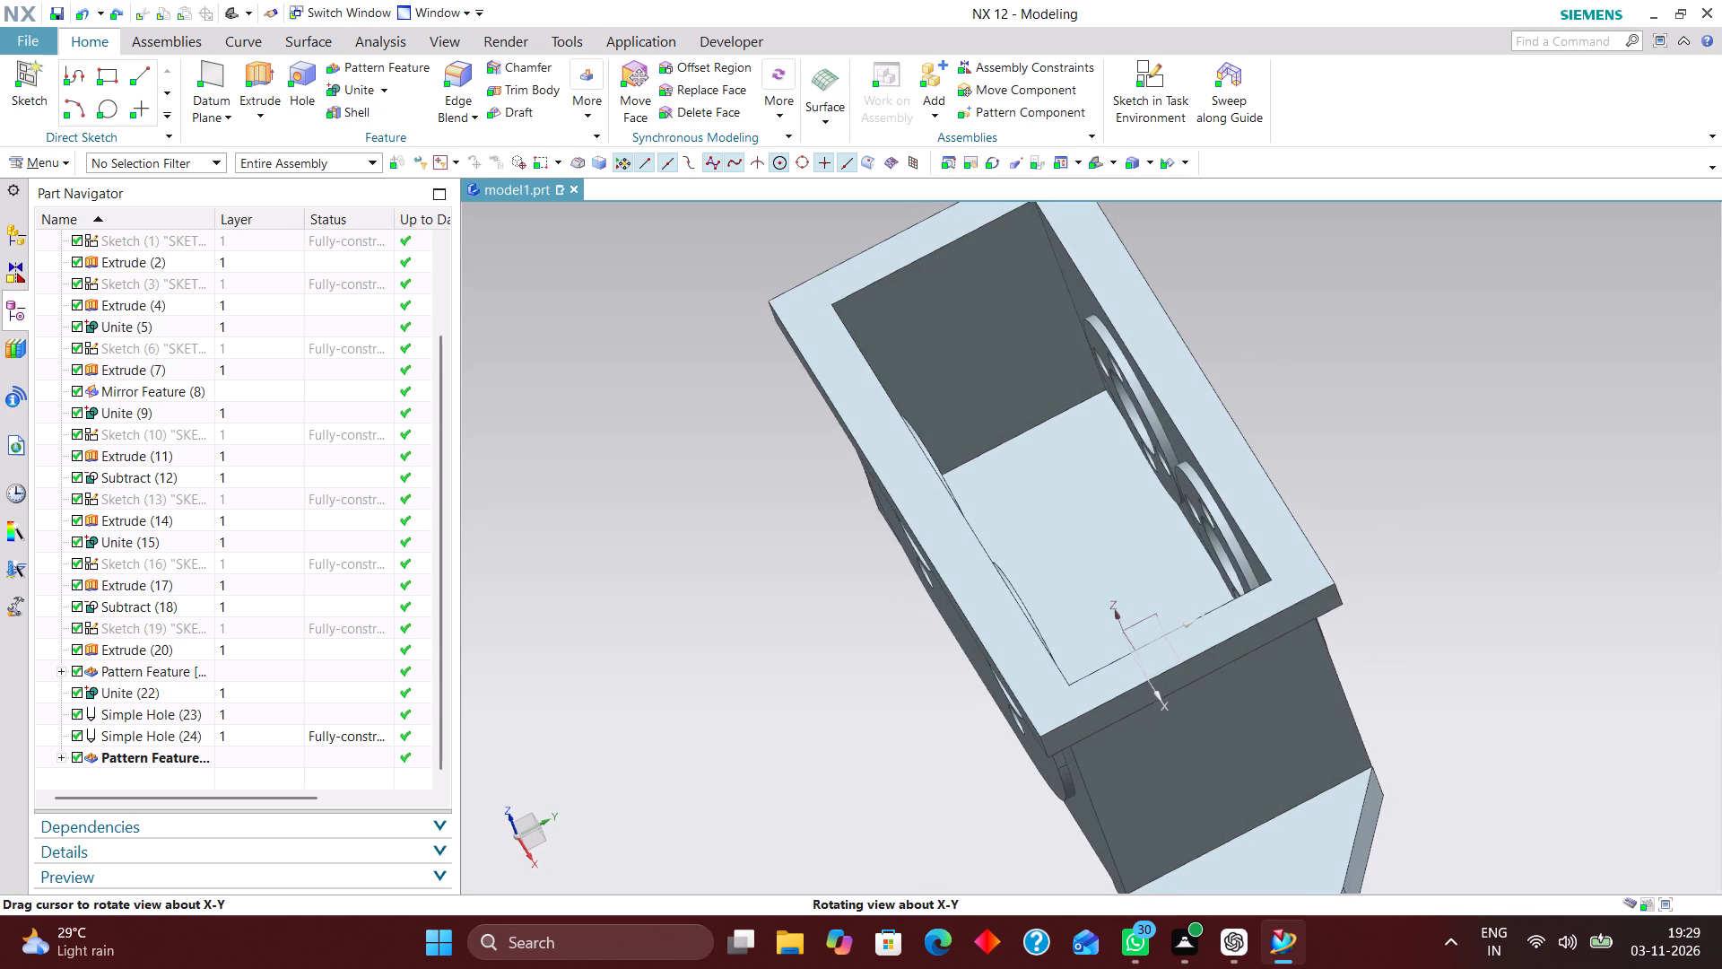
{"action": "middle_click_drag", "start_coordinate": [1507, 619], "coordinate": [1537, 591]}
{"action": "scroll", "coordinate": [1507, 618], "scroll_direction": "up", "scroll_amount": 1}
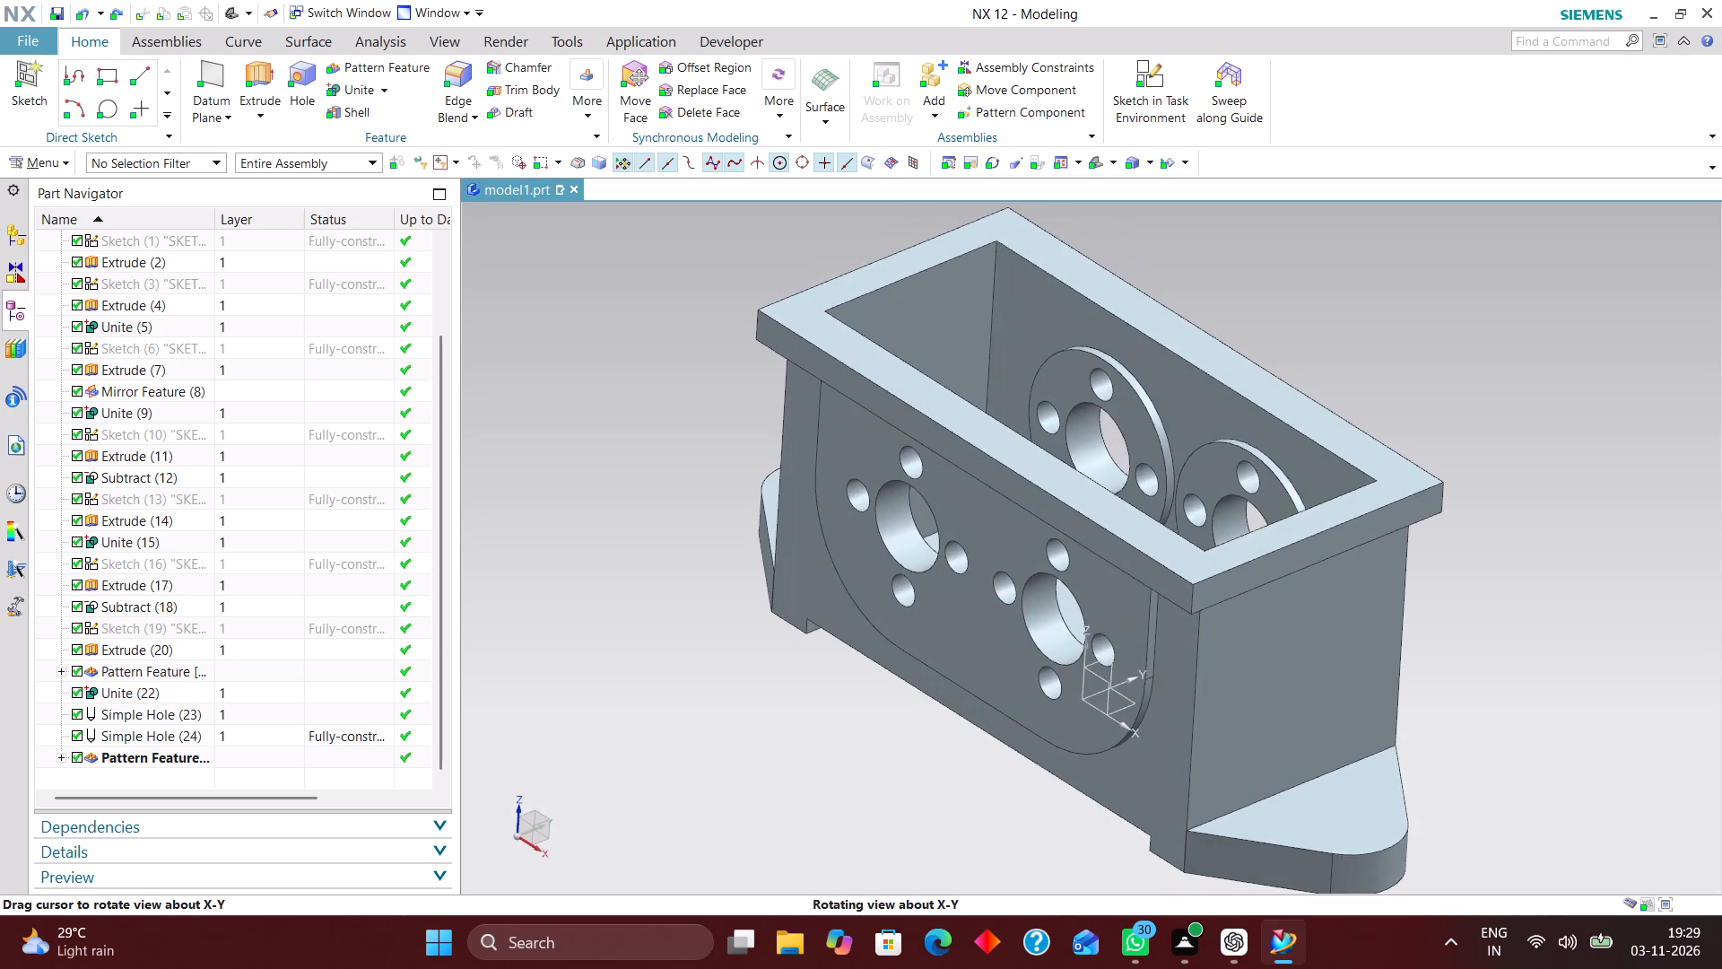
{"action": "middle_click_drag", "start_coordinate": [1537, 591], "coordinate": [1531, 594]}
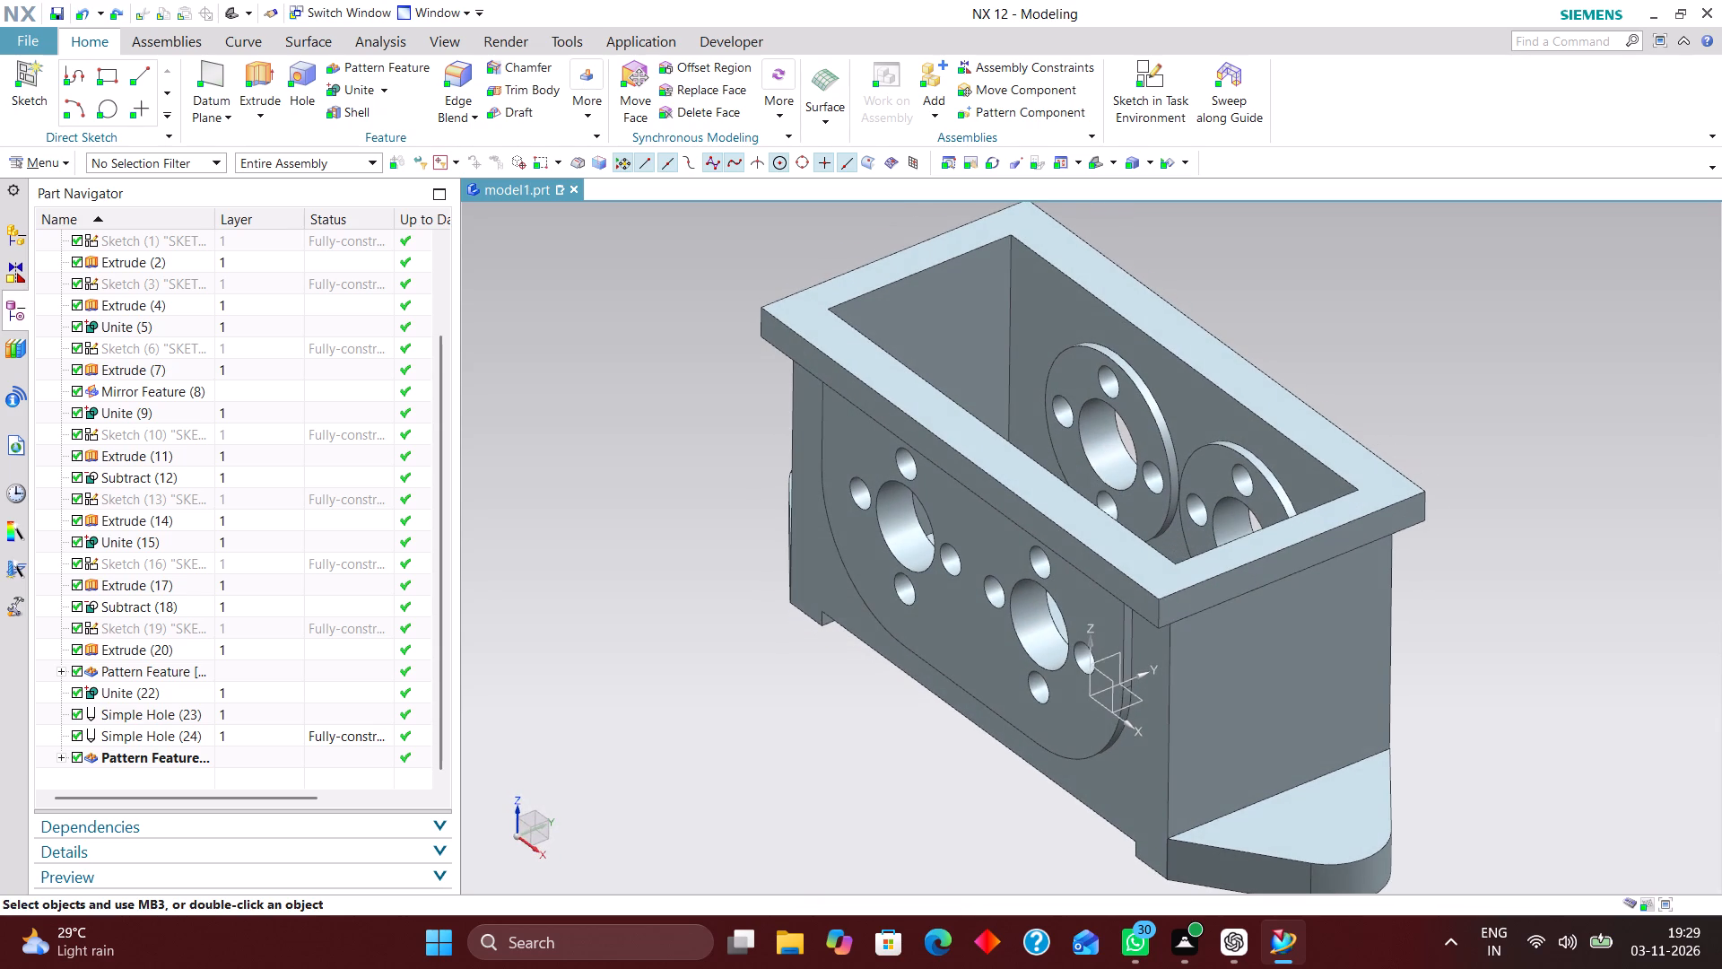
Create a new sketch in the task environment on the datum coordinate system's XY plane.
{"action": "left_click", "coordinate": [1152, 80]}
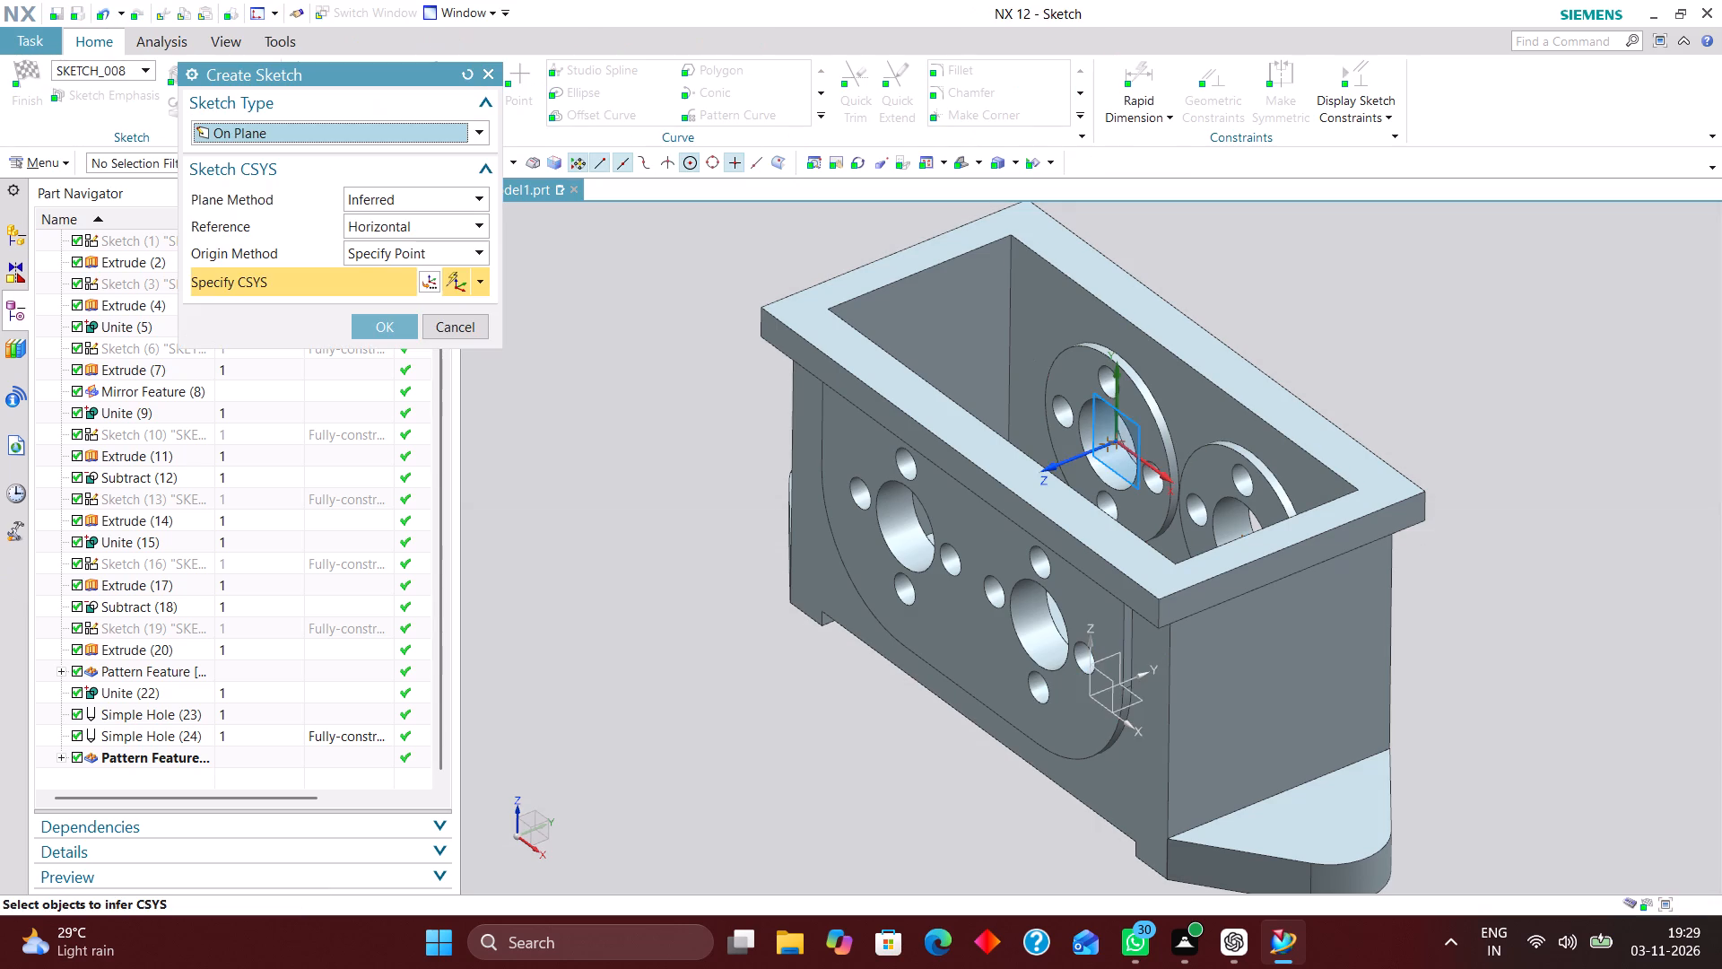
{"action": "left_click", "coordinate": [1135, 703]}
{"action": "left_click", "coordinate": [380, 327]}
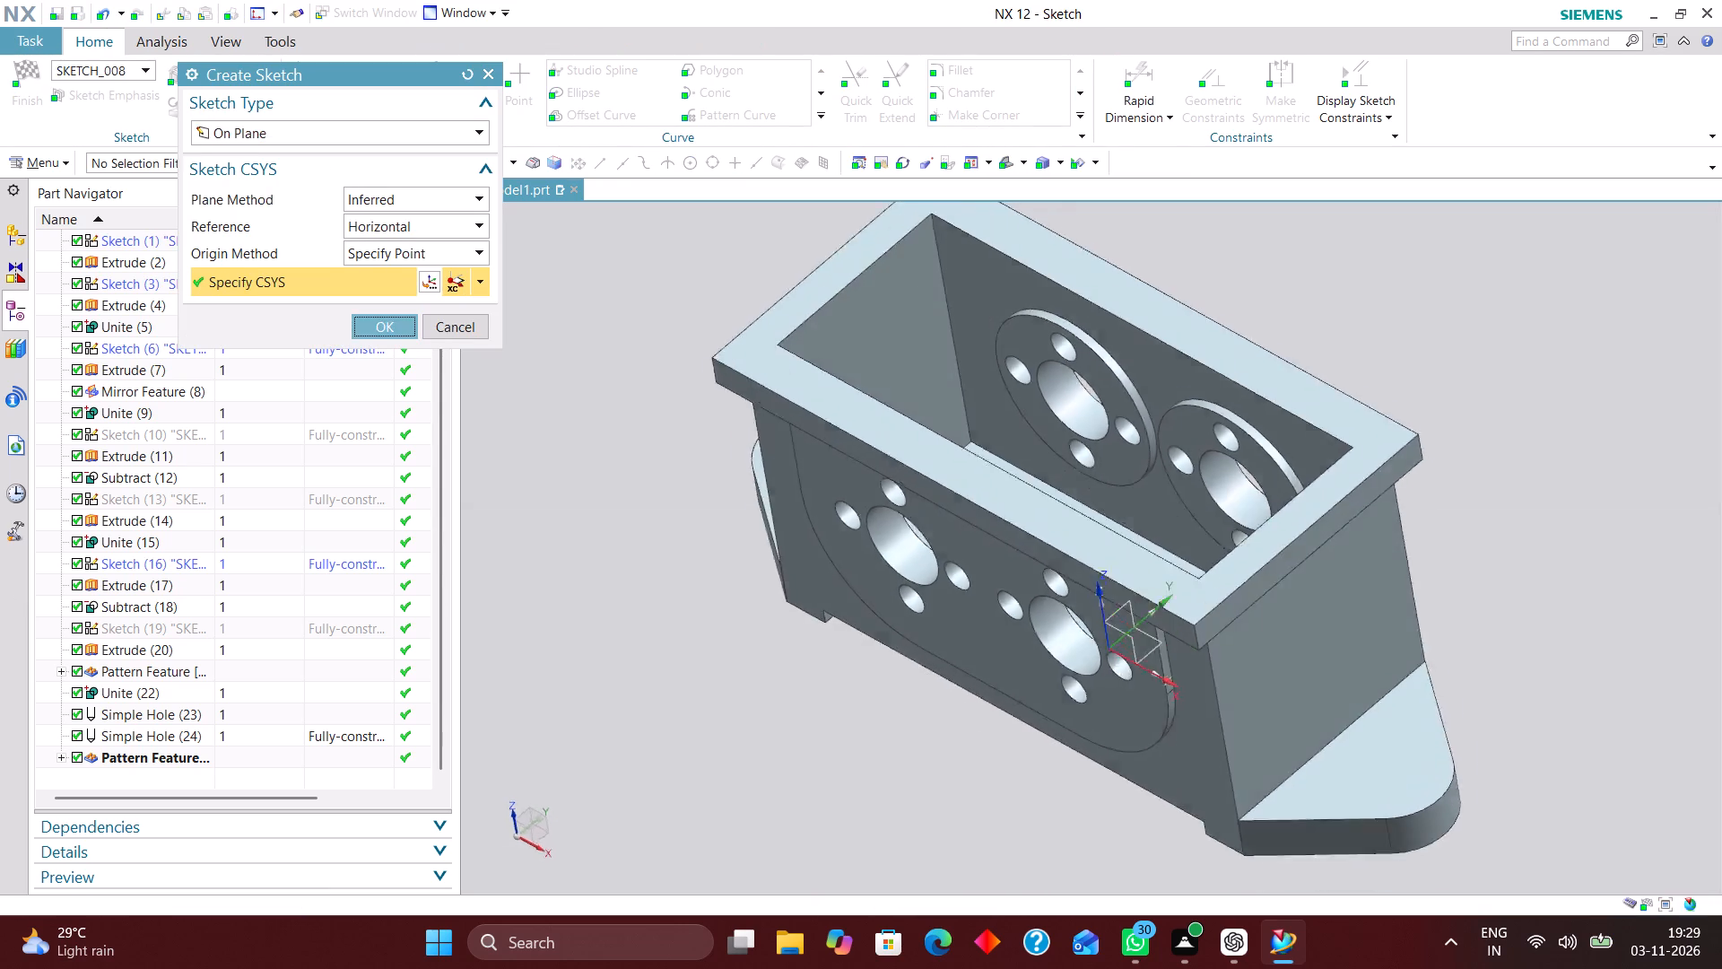
{"action": "scroll", "coordinate": [735, 476], "scroll_direction": "down", "scroll_amount": 1}
Sketch a circle about 21 mm in diameter centred on the cavity's inner corner at X -83, Y -33.
{"action": "left_click", "coordinate": [483, 82]}
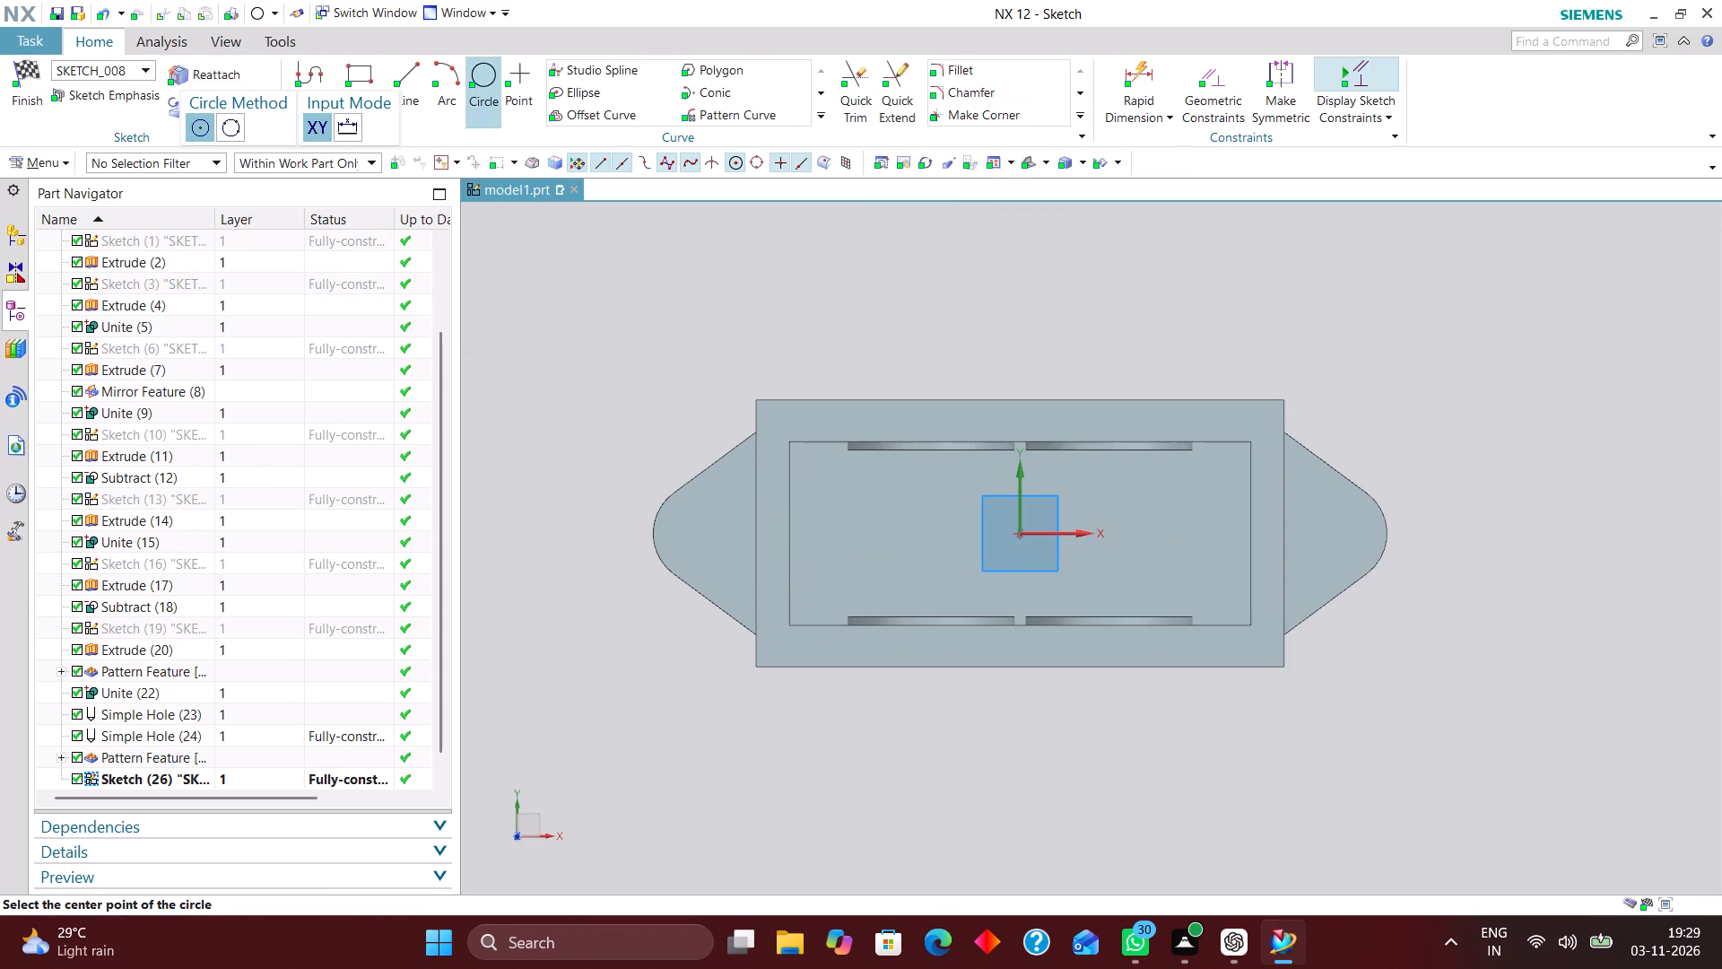
{"action": "scroll", "coordinate": [766, 628], "scroll_direction": "up", "scroll_amount": 2}
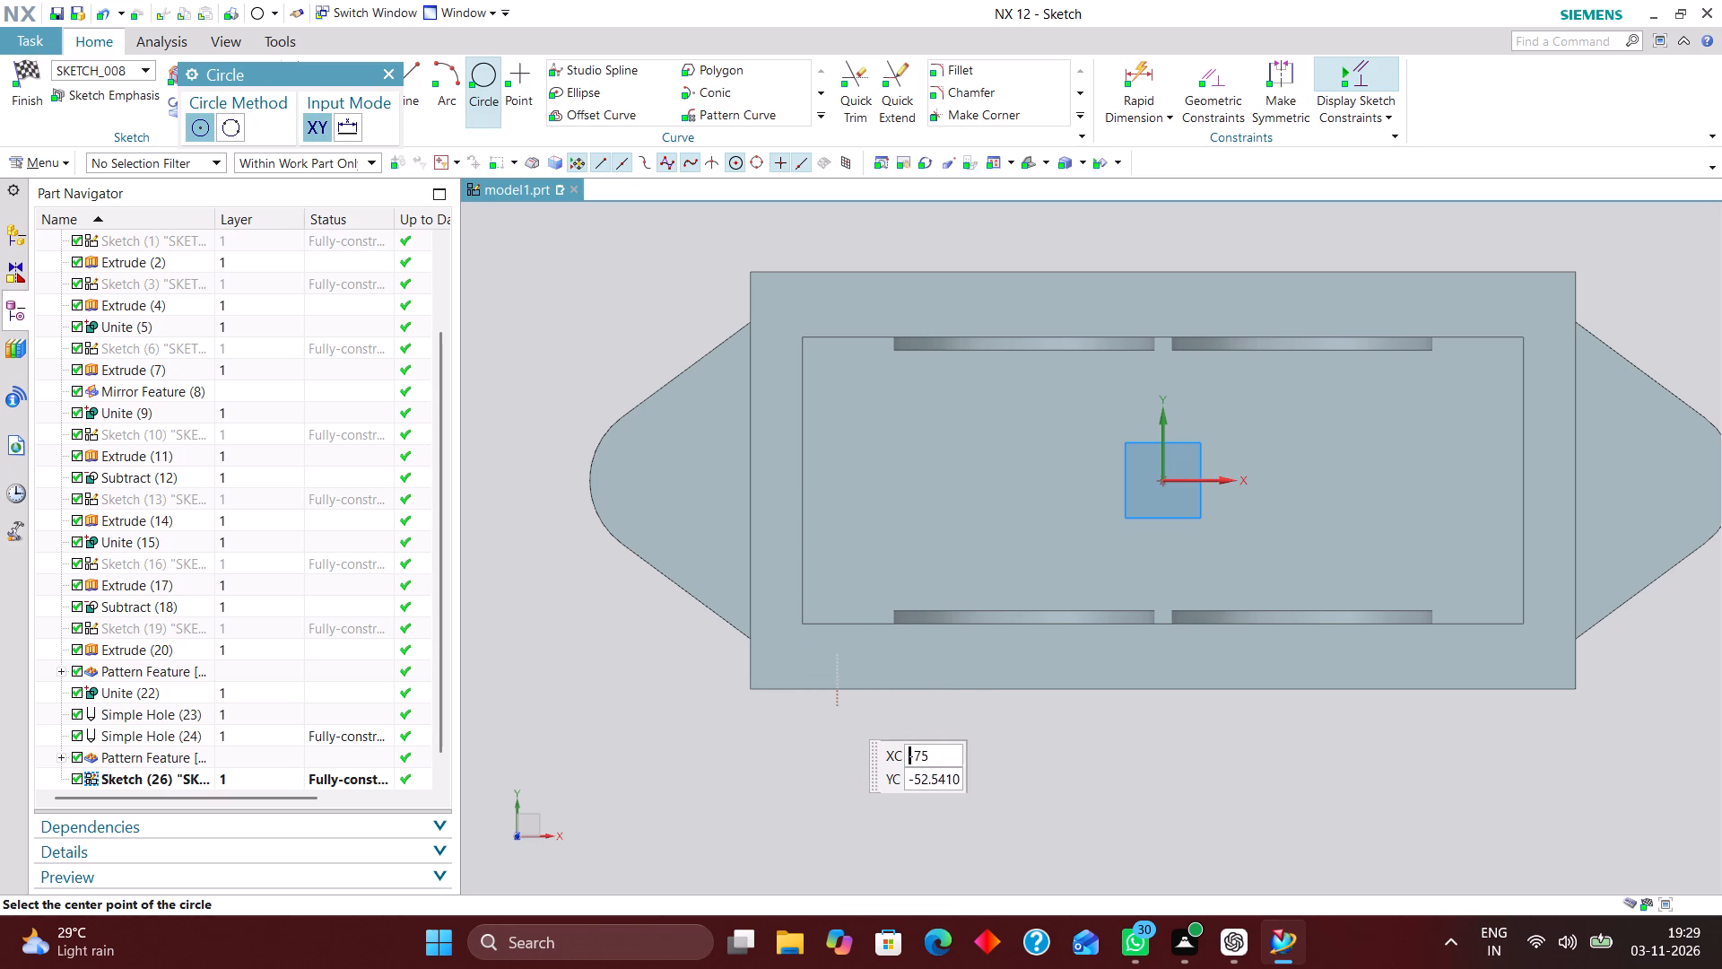
{"action": "left_click", "coordinate": [801, 627]}
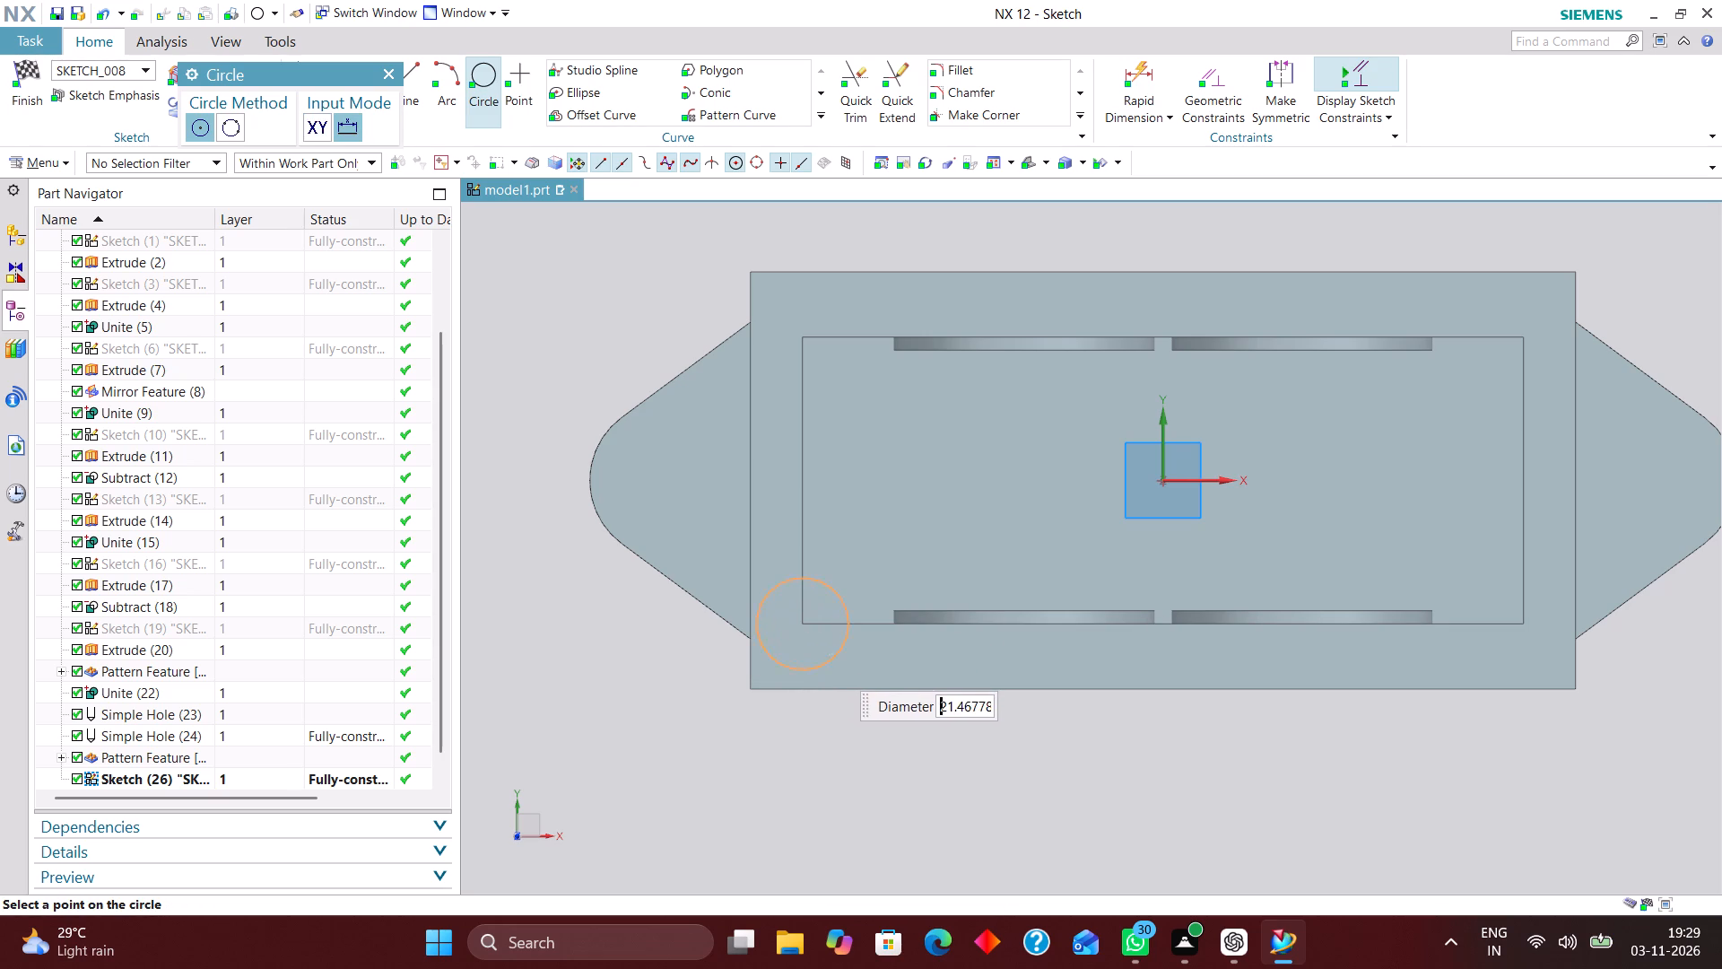
{"action": "left_click", "coordinate": [832, 665]}
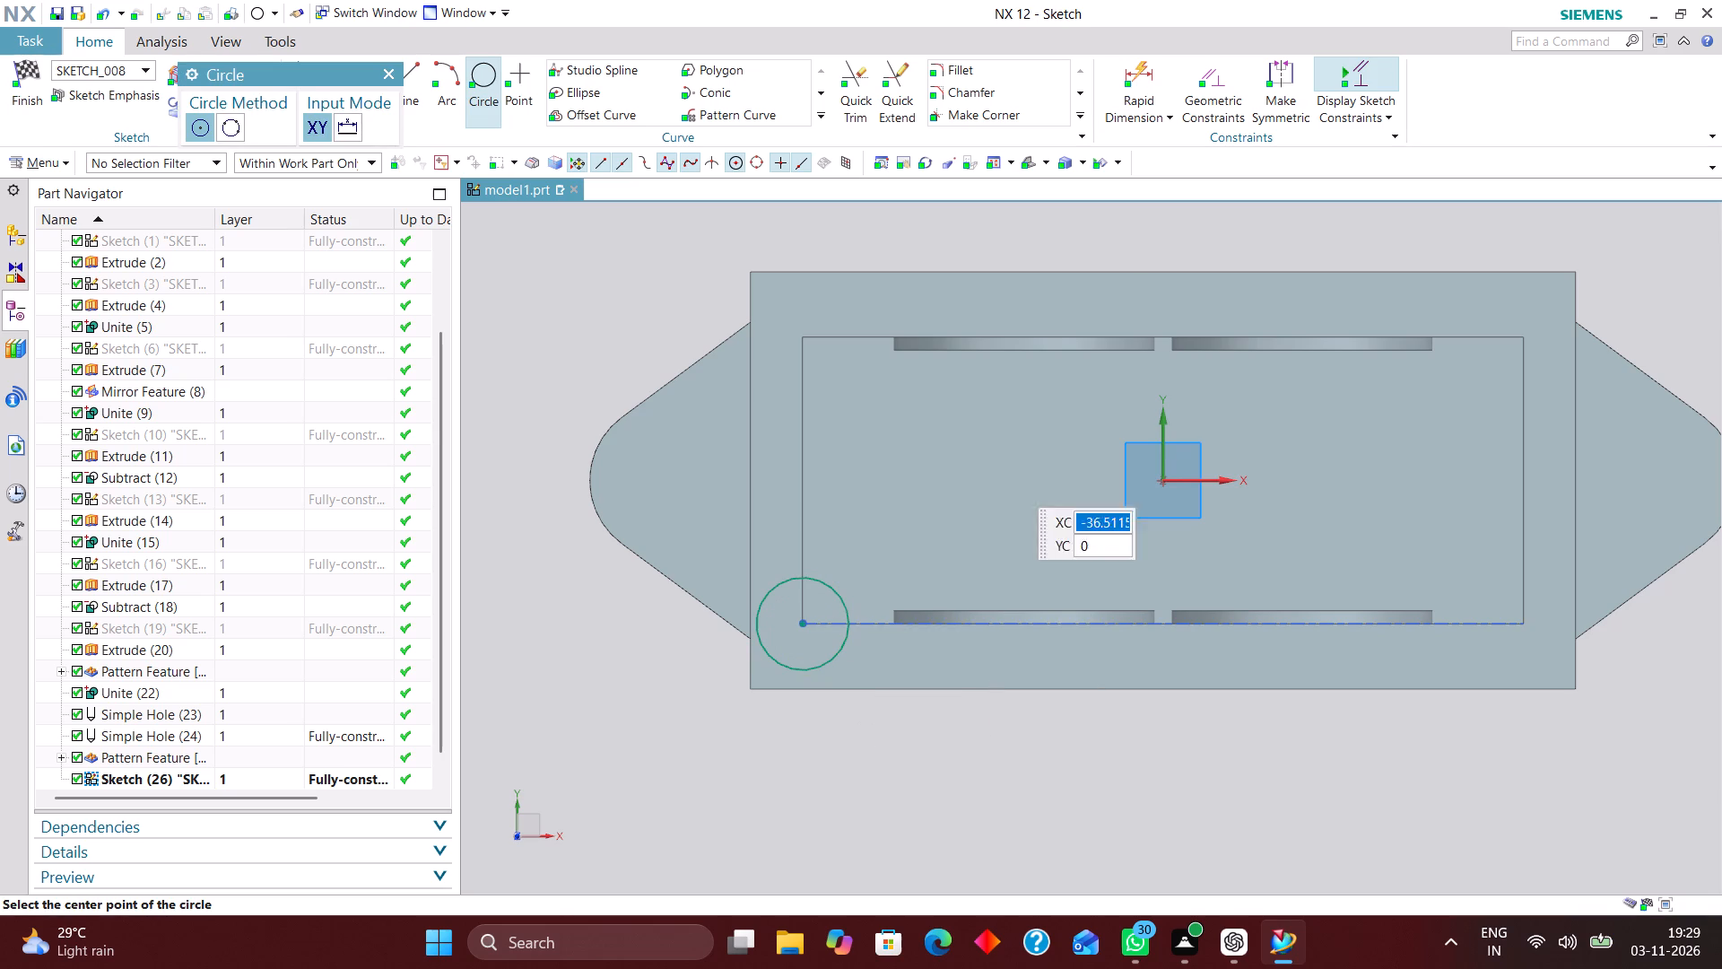
Add a radial dimension to the corner circle and set its radius to 10 mm.
{"action": "left_click", "coordinate": [1140, 69]}
{"action": "left_click", "coordinate": [432, 332]}
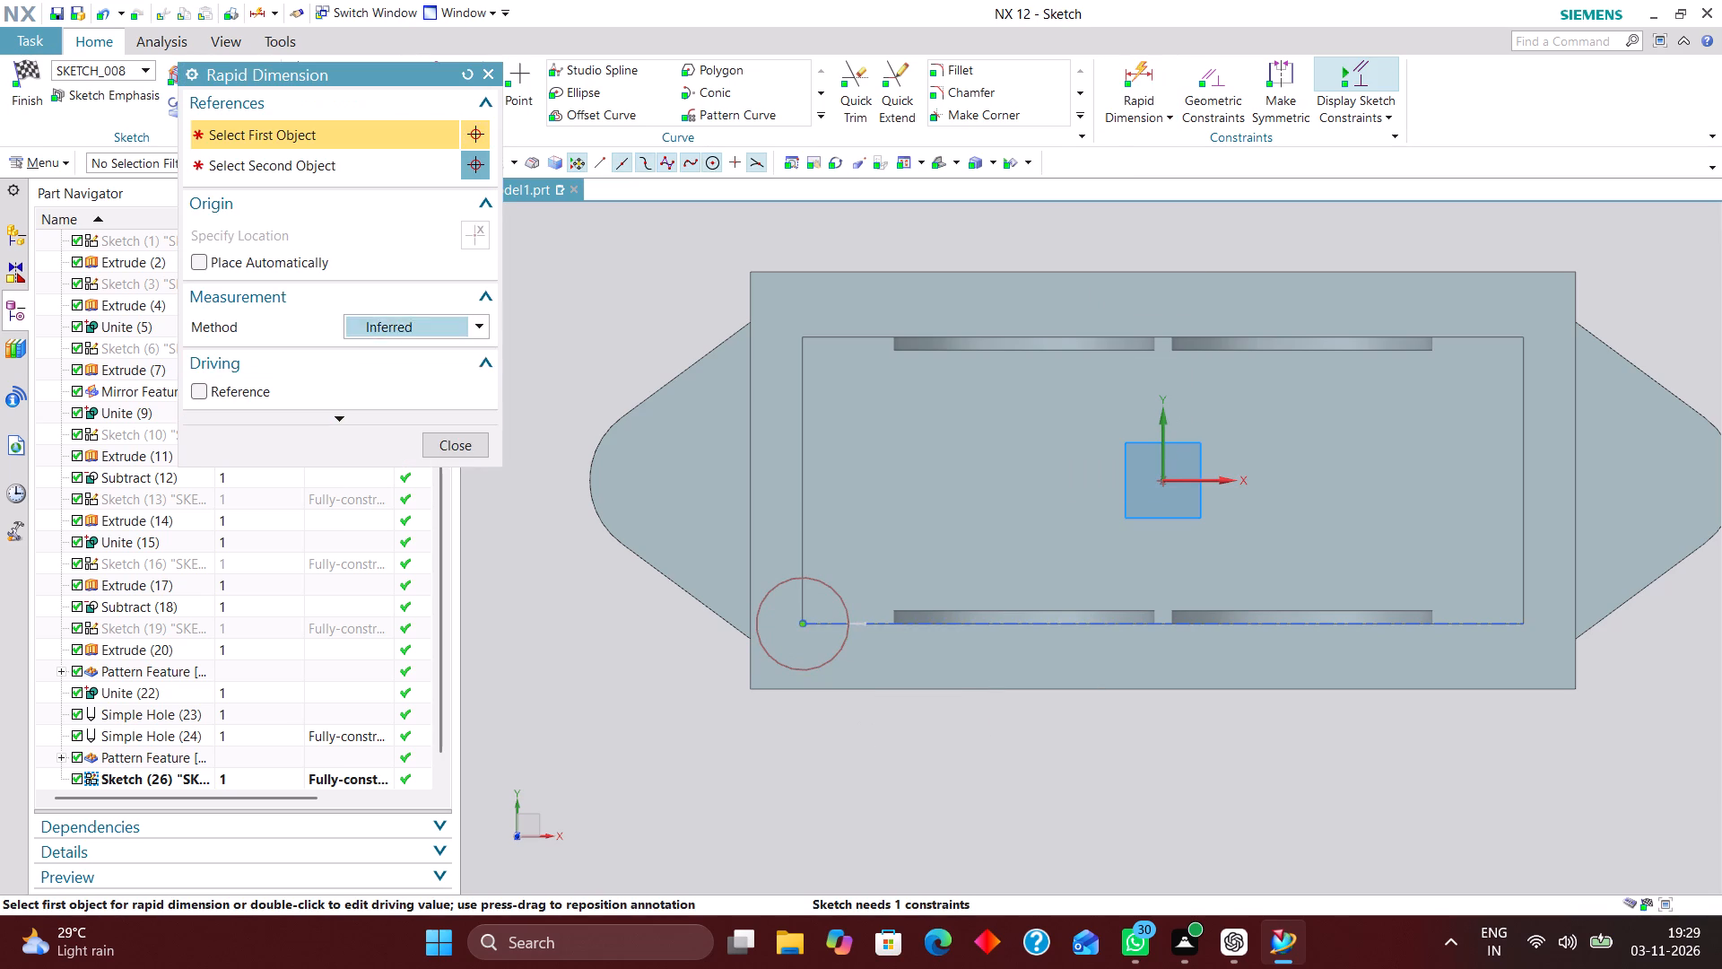
{"action": "left_click", "coordinate": [439, 496]}
{"action": "scroll", "coordinate": [825, 595], "scroll_direction": "up", "scroll_amount": 3}
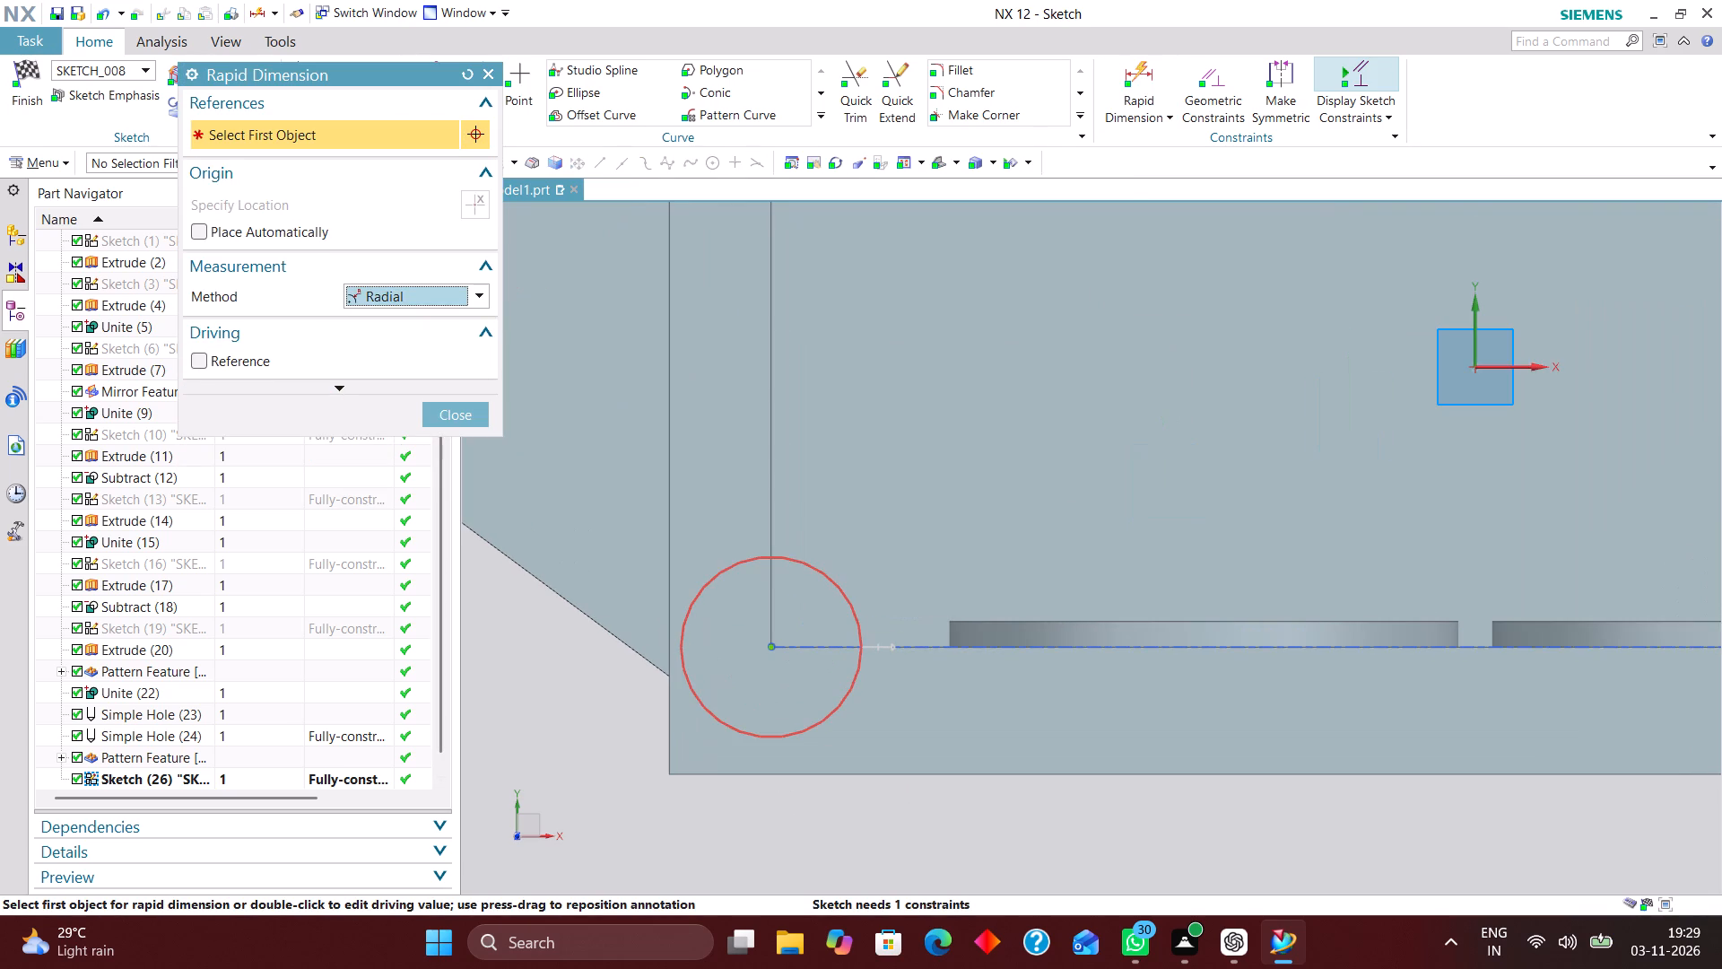
{"action": "left_click", "coordinate": [841, 596]}
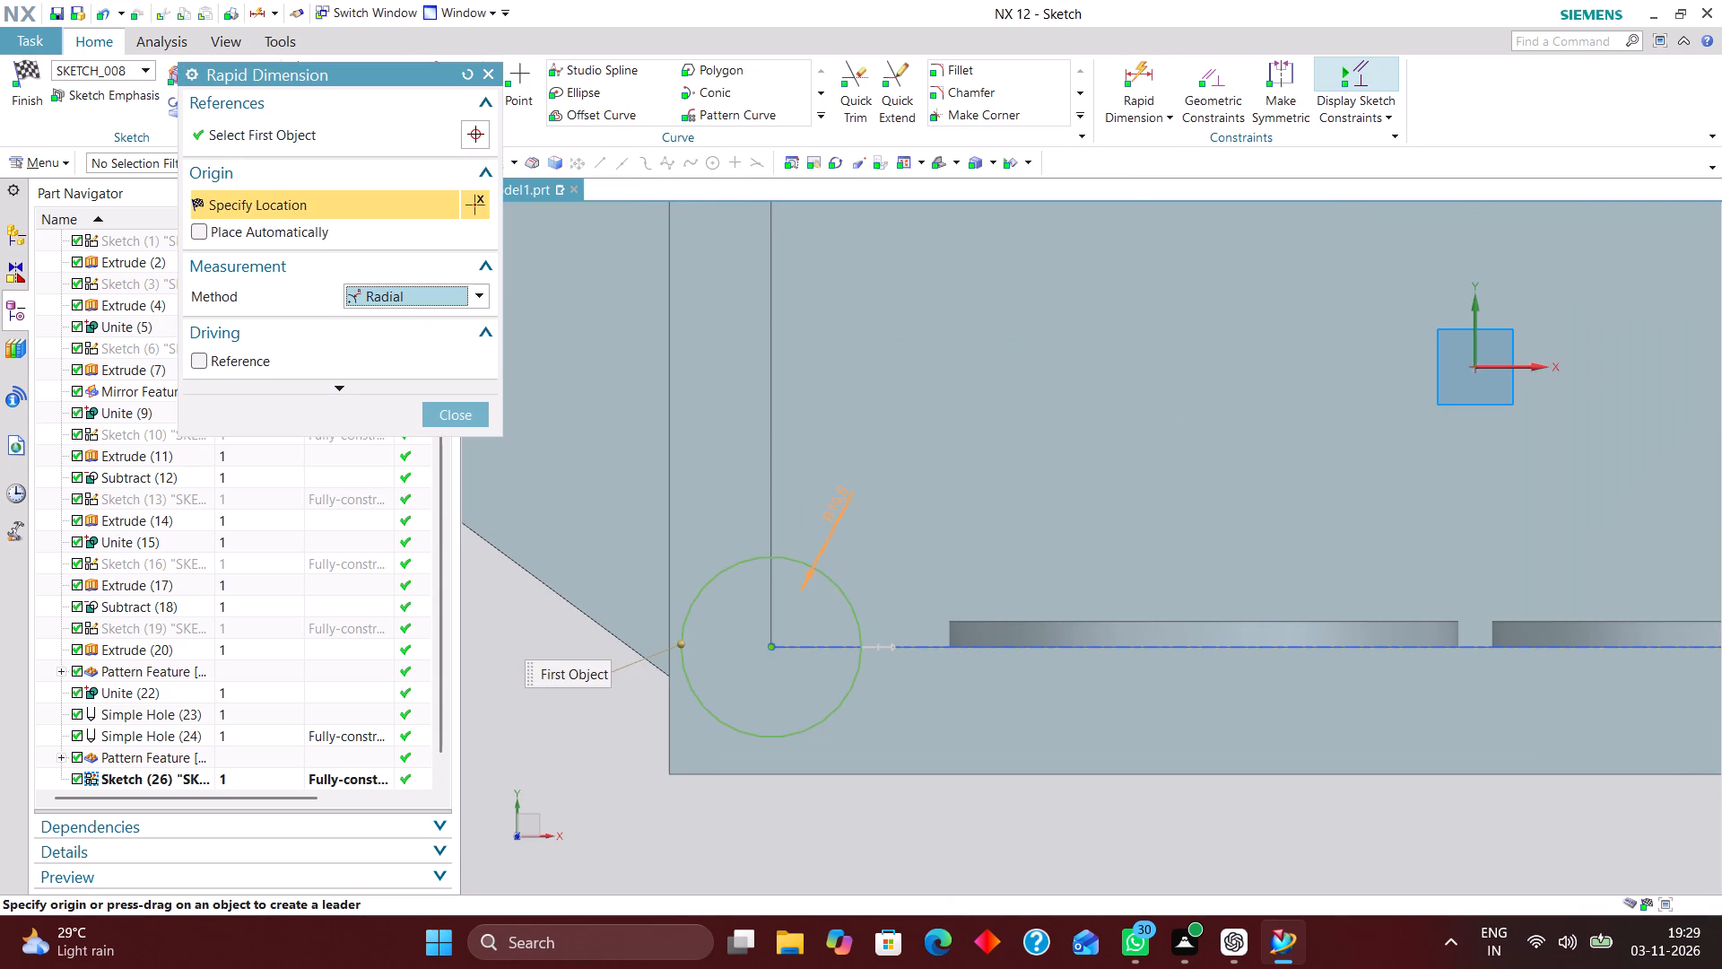
{"action": "left_click", "coordinate": [835, 504]}
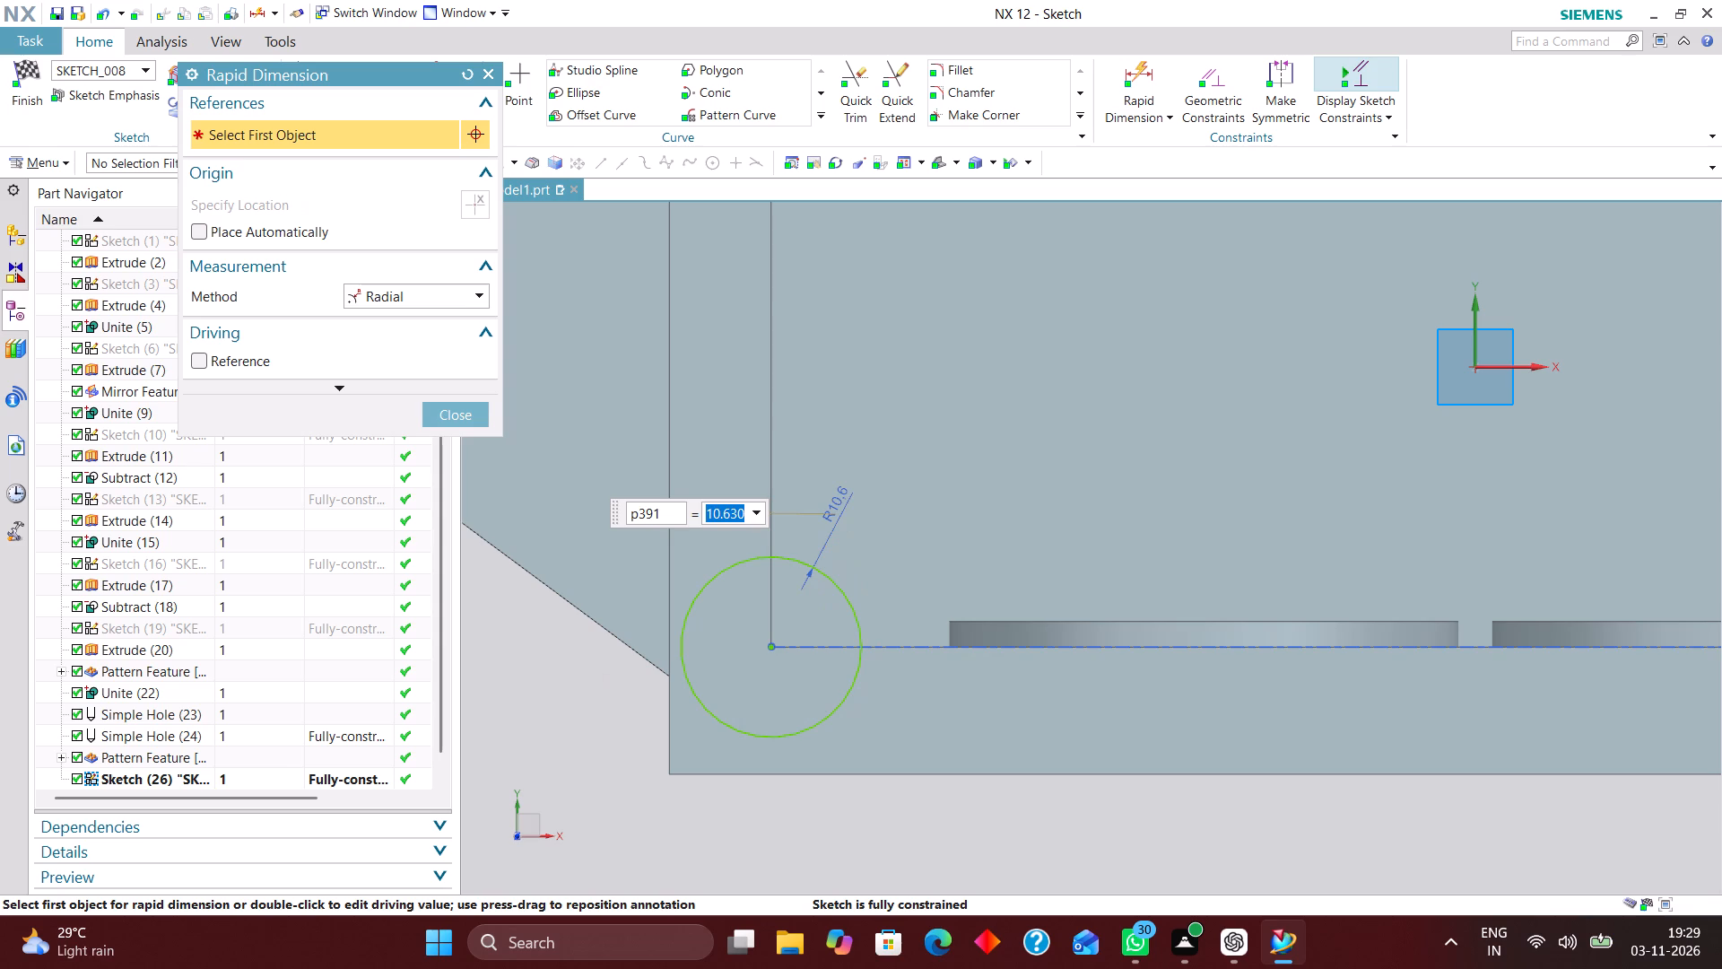
{"action": "type", "text": "10"}
{"action": "key", "text": "Return"}
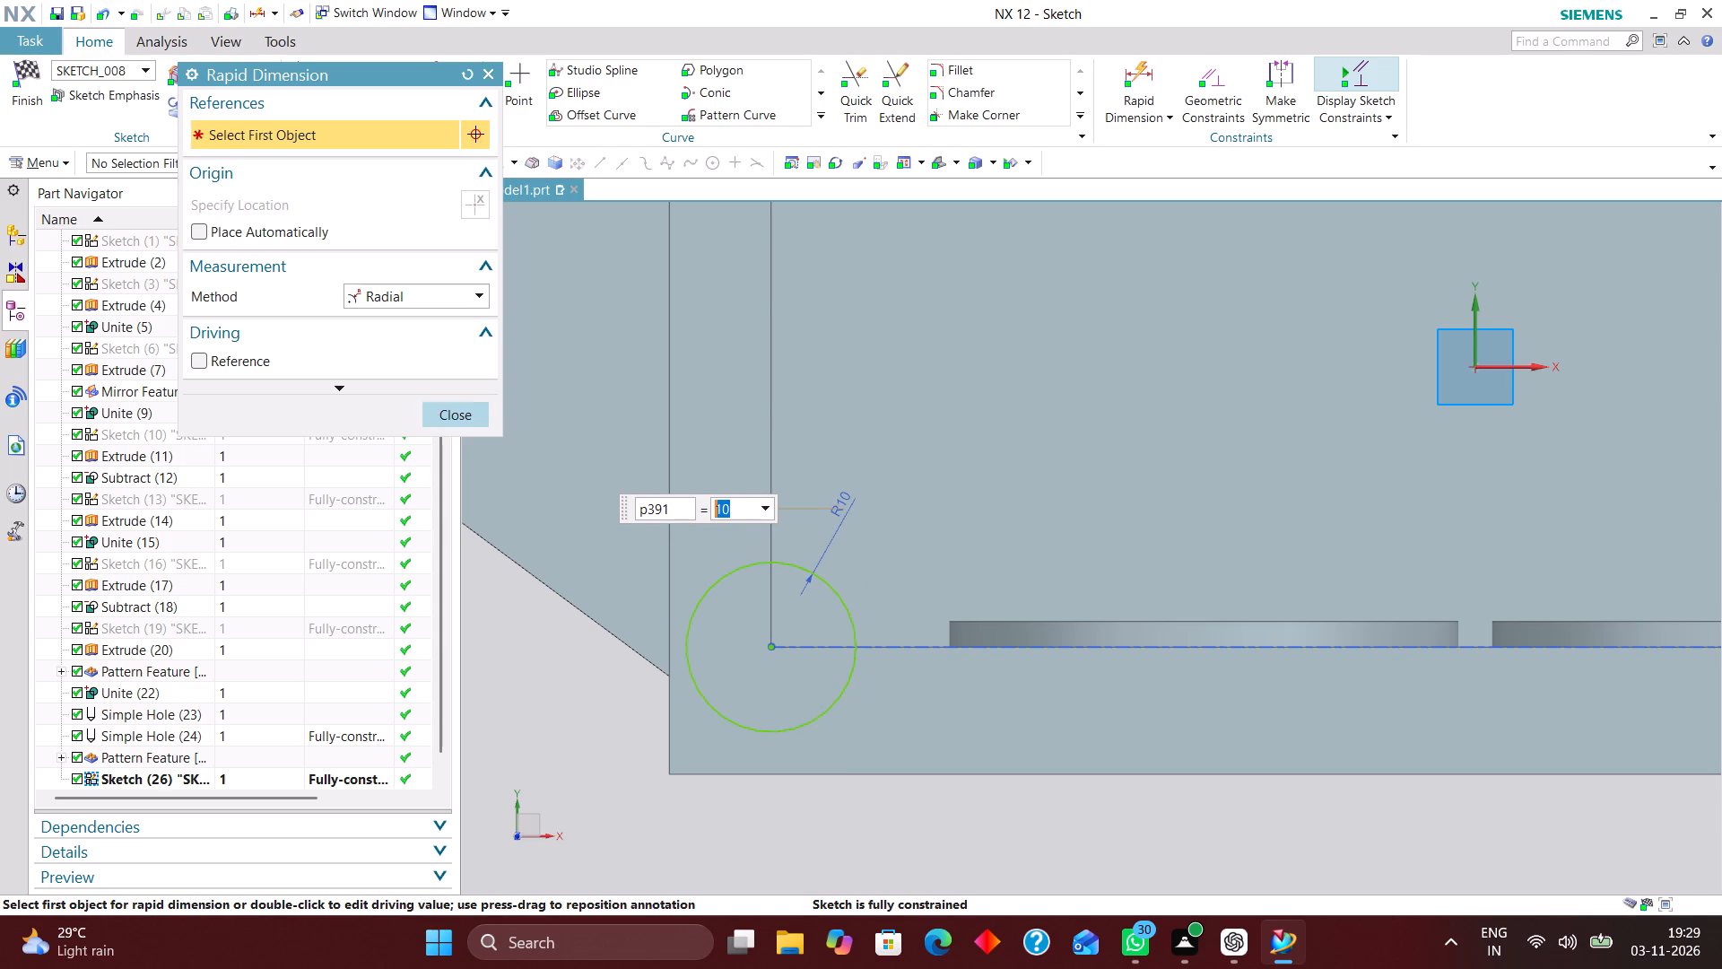
Draw a vertical line and a horizontal line crossing each other near the centre of the R10 corner circle.
{"action": "left_click", "coordinate": [459, 414]}
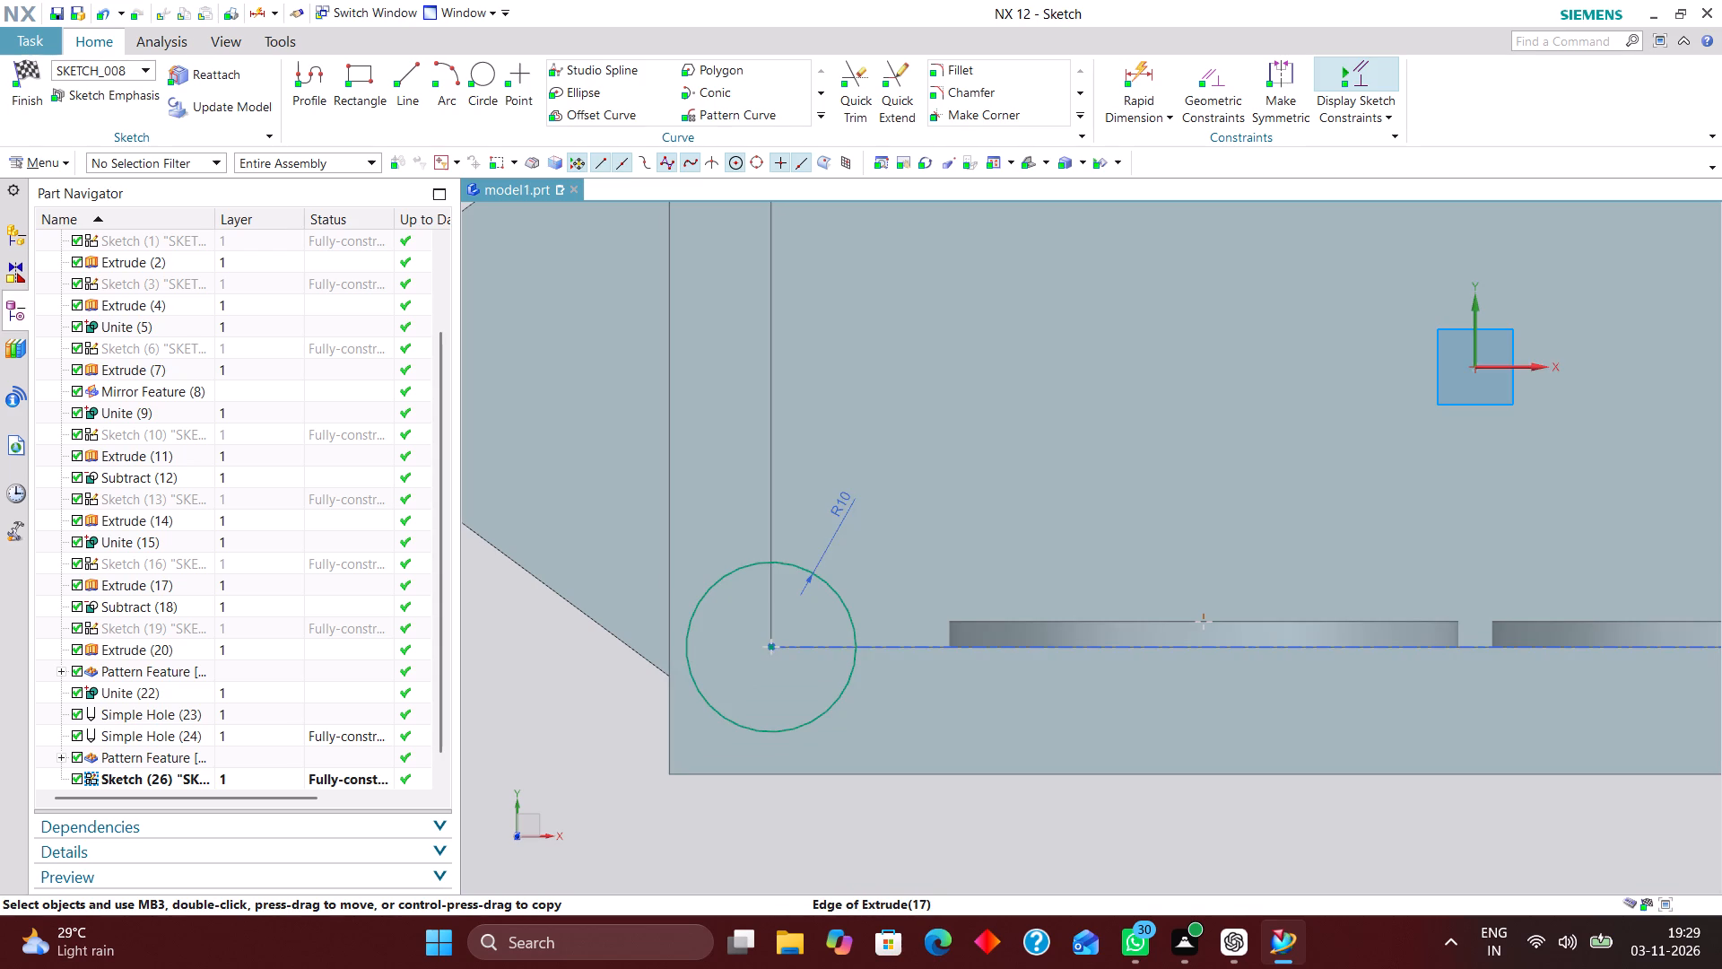
{"action": "left_click", "coordinate": [419, 77]}
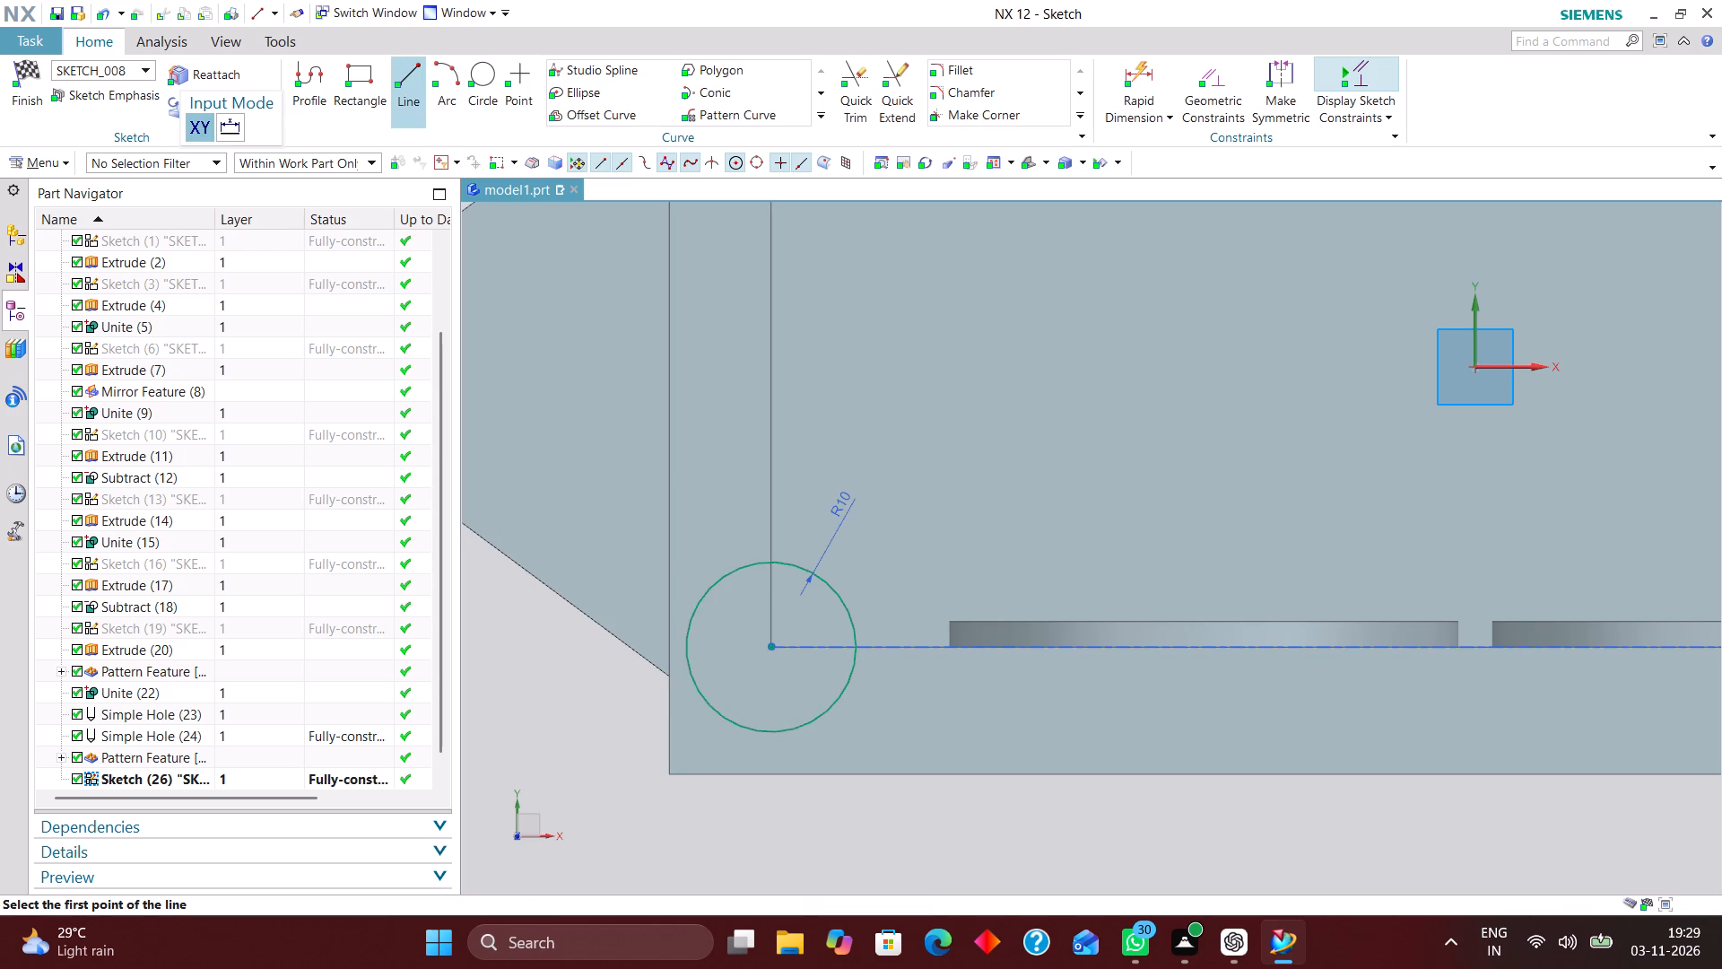
{"action": "scroll", "coordinate": [817, 686], "scroll_direction": "up", "scroll_amount": 2}
{"action": "left_click", "coordinate": [725, 368]}
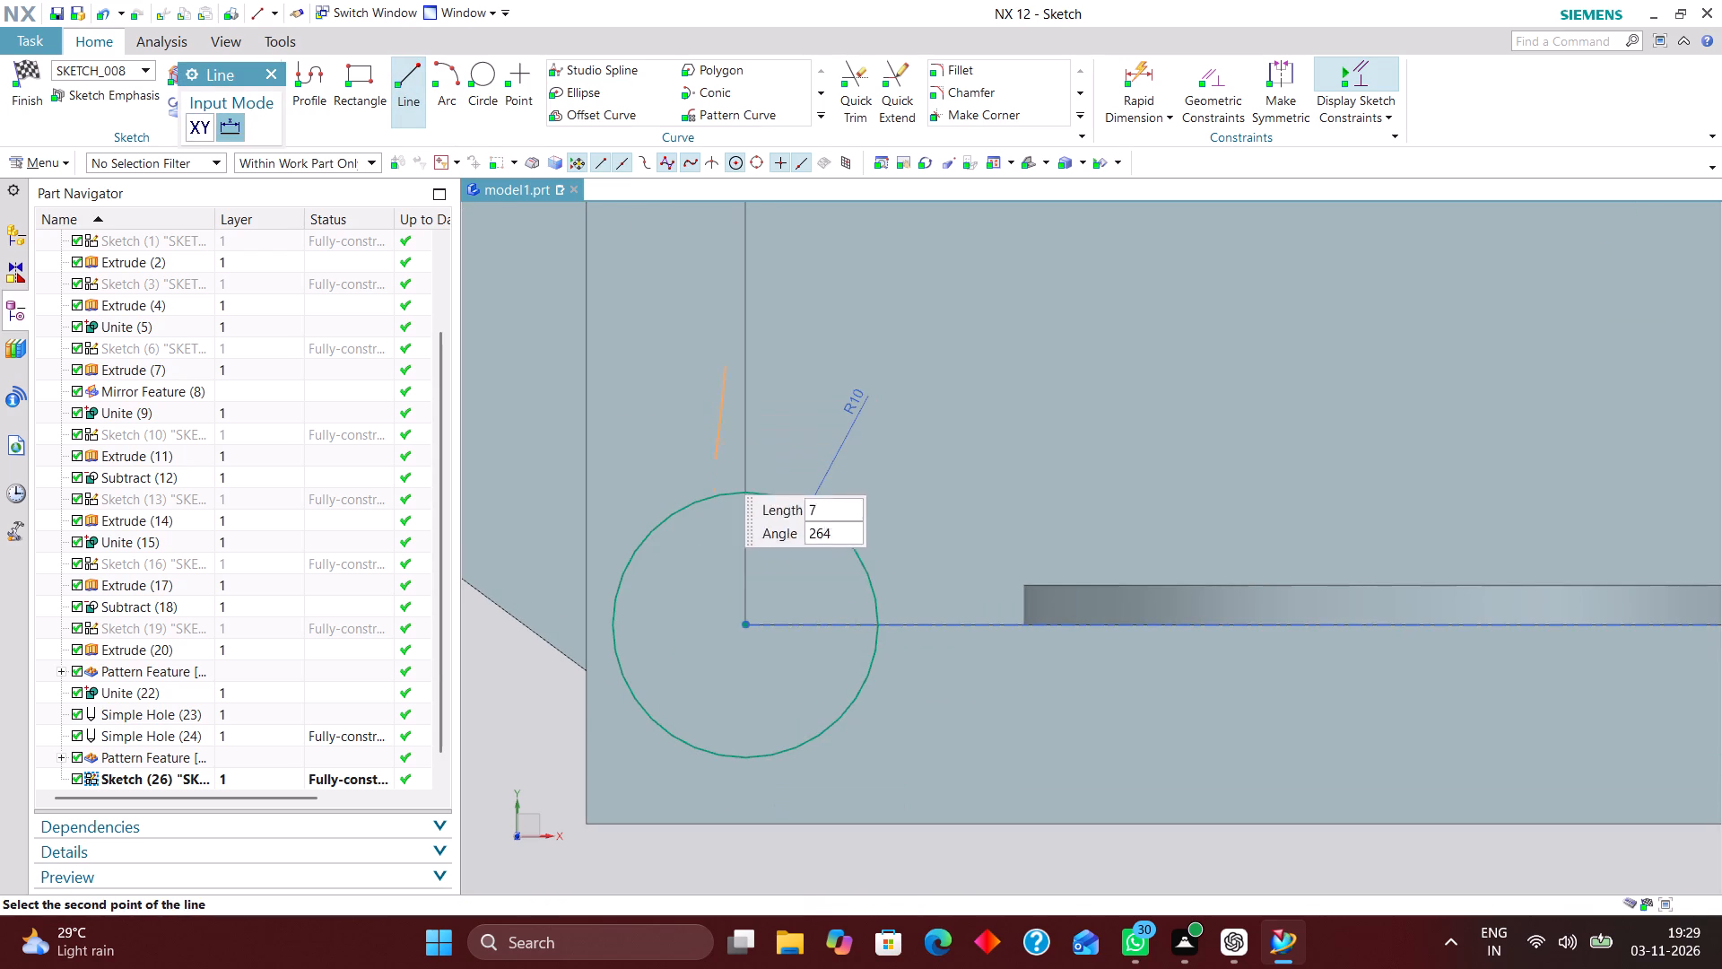
{"action": "left_click", "coordinate": [729, 668]}
{"action": "left_click", "coordinate": [674, 644]}
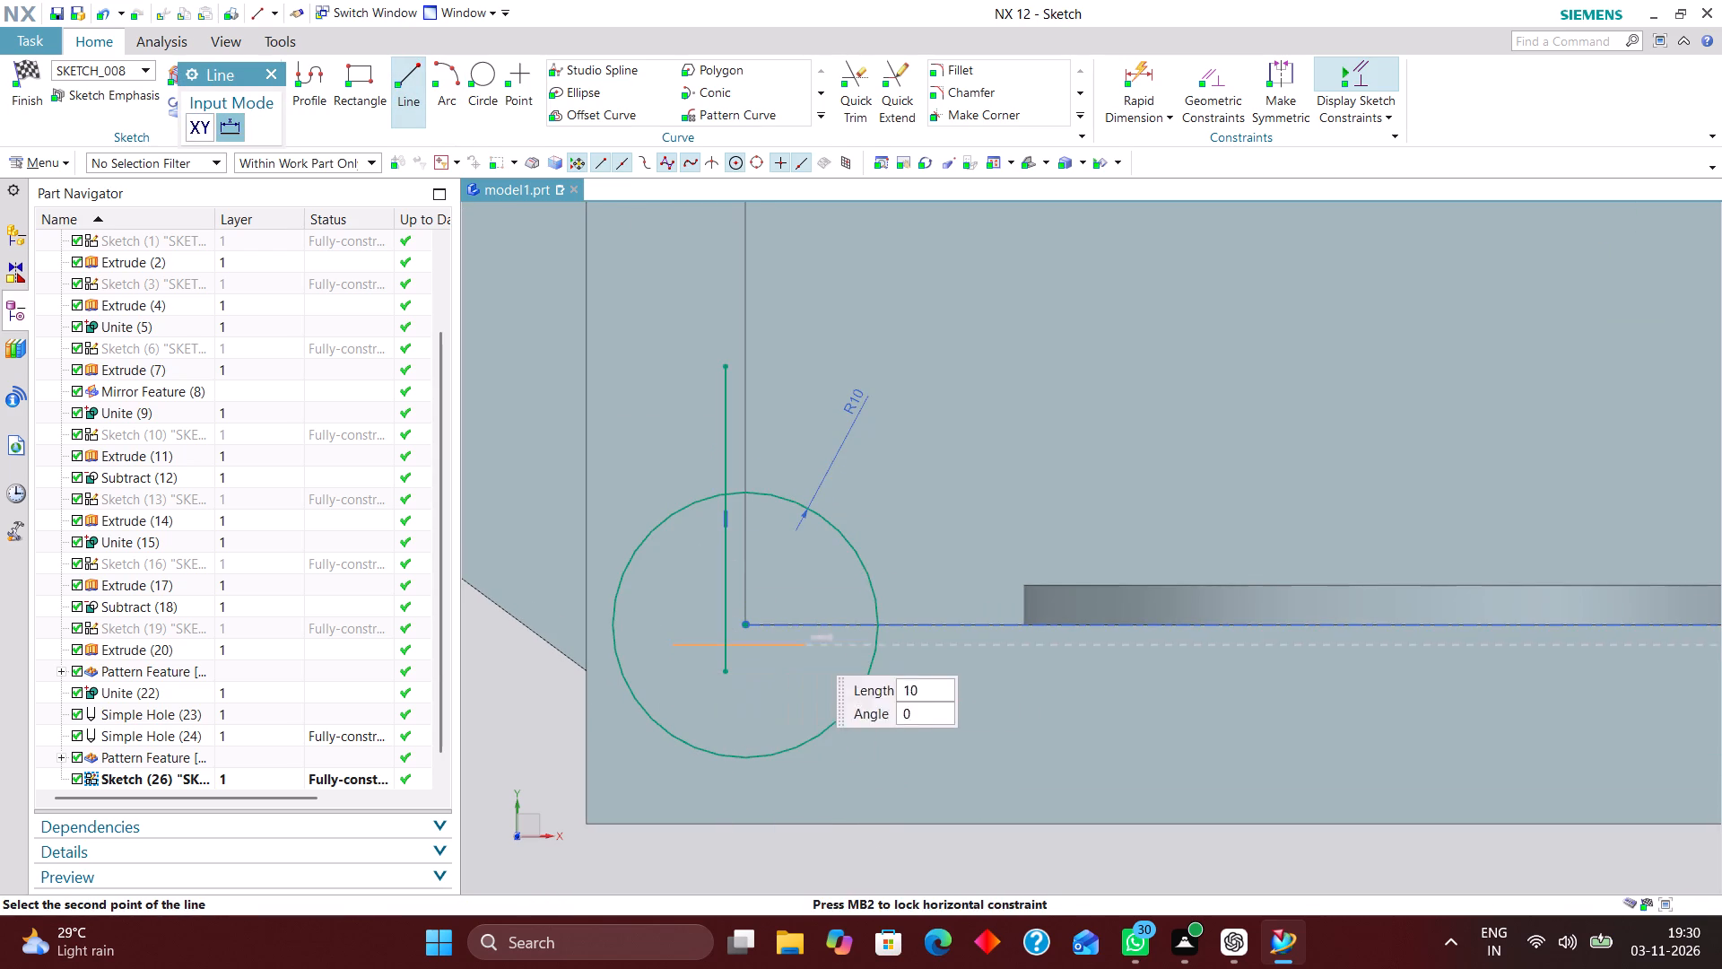
{"action": "left_click", "coordinate": [951, 647]}
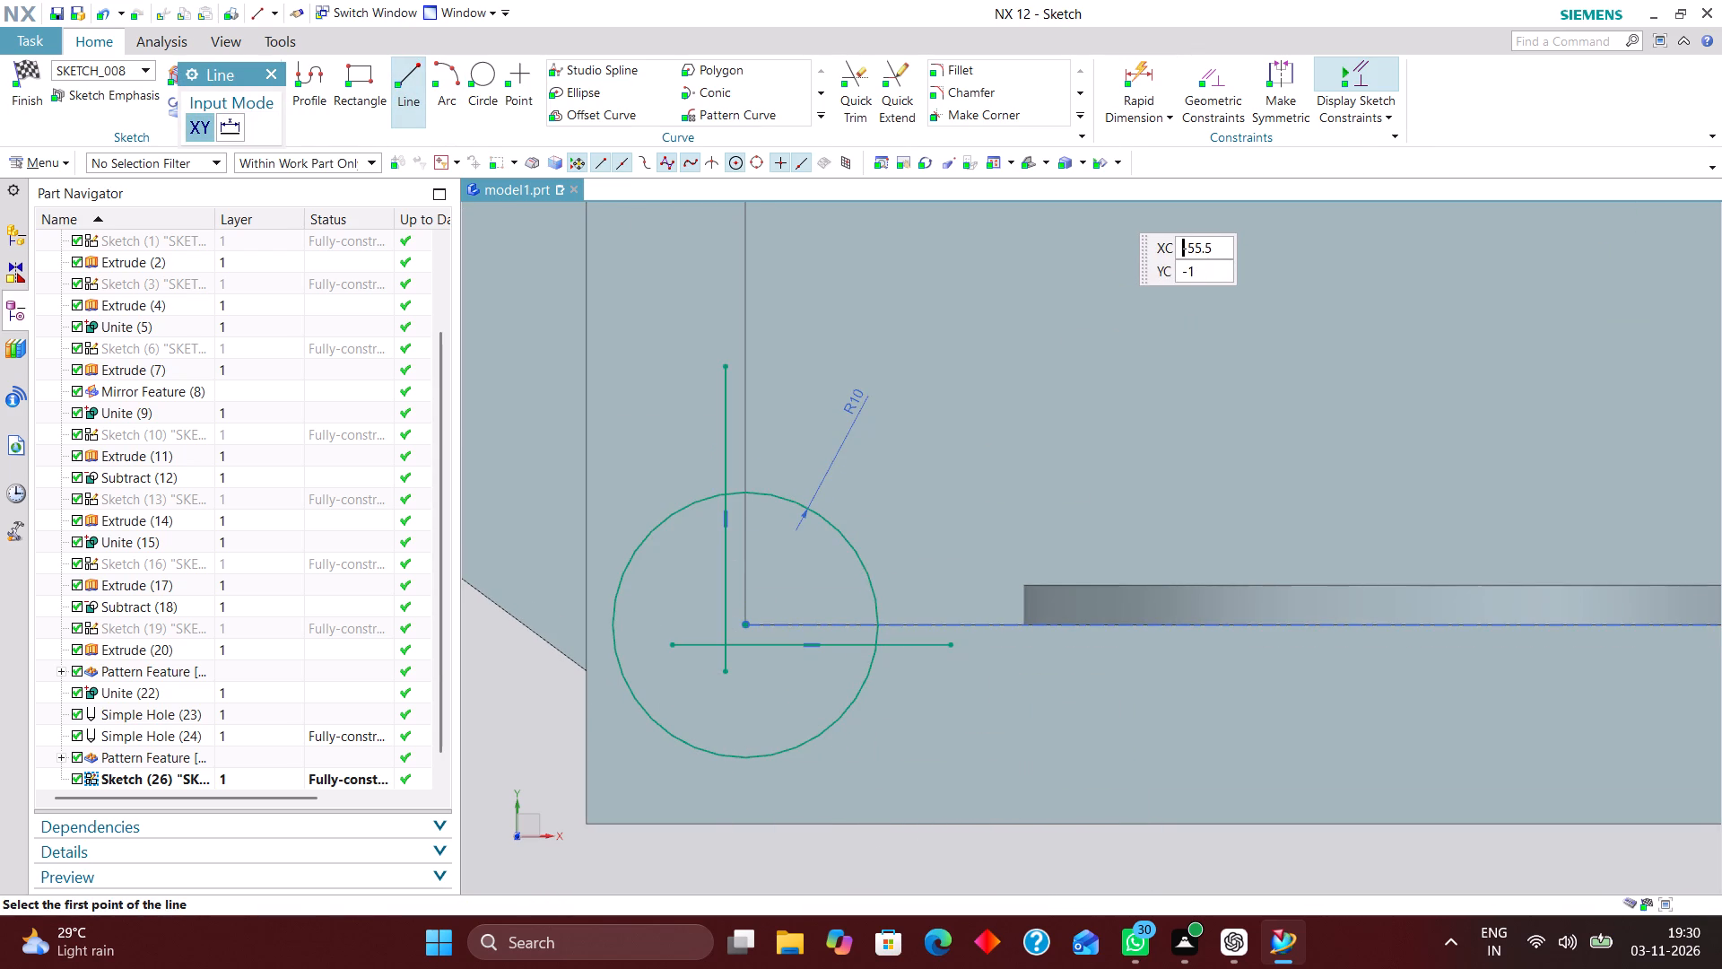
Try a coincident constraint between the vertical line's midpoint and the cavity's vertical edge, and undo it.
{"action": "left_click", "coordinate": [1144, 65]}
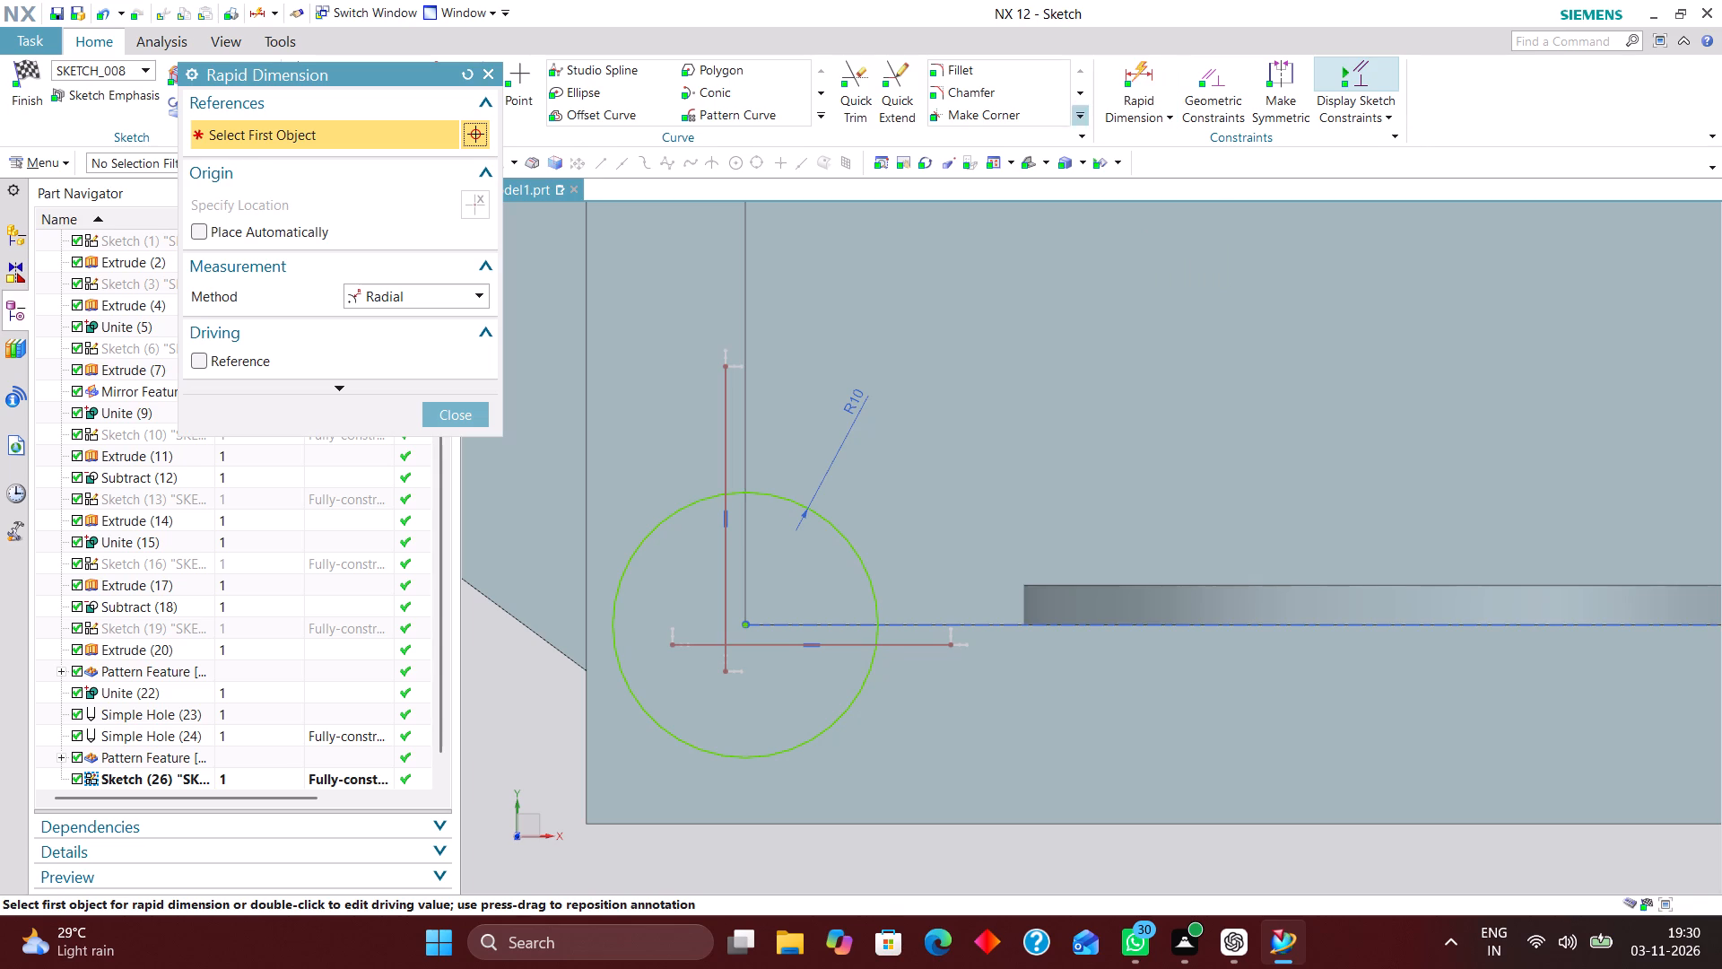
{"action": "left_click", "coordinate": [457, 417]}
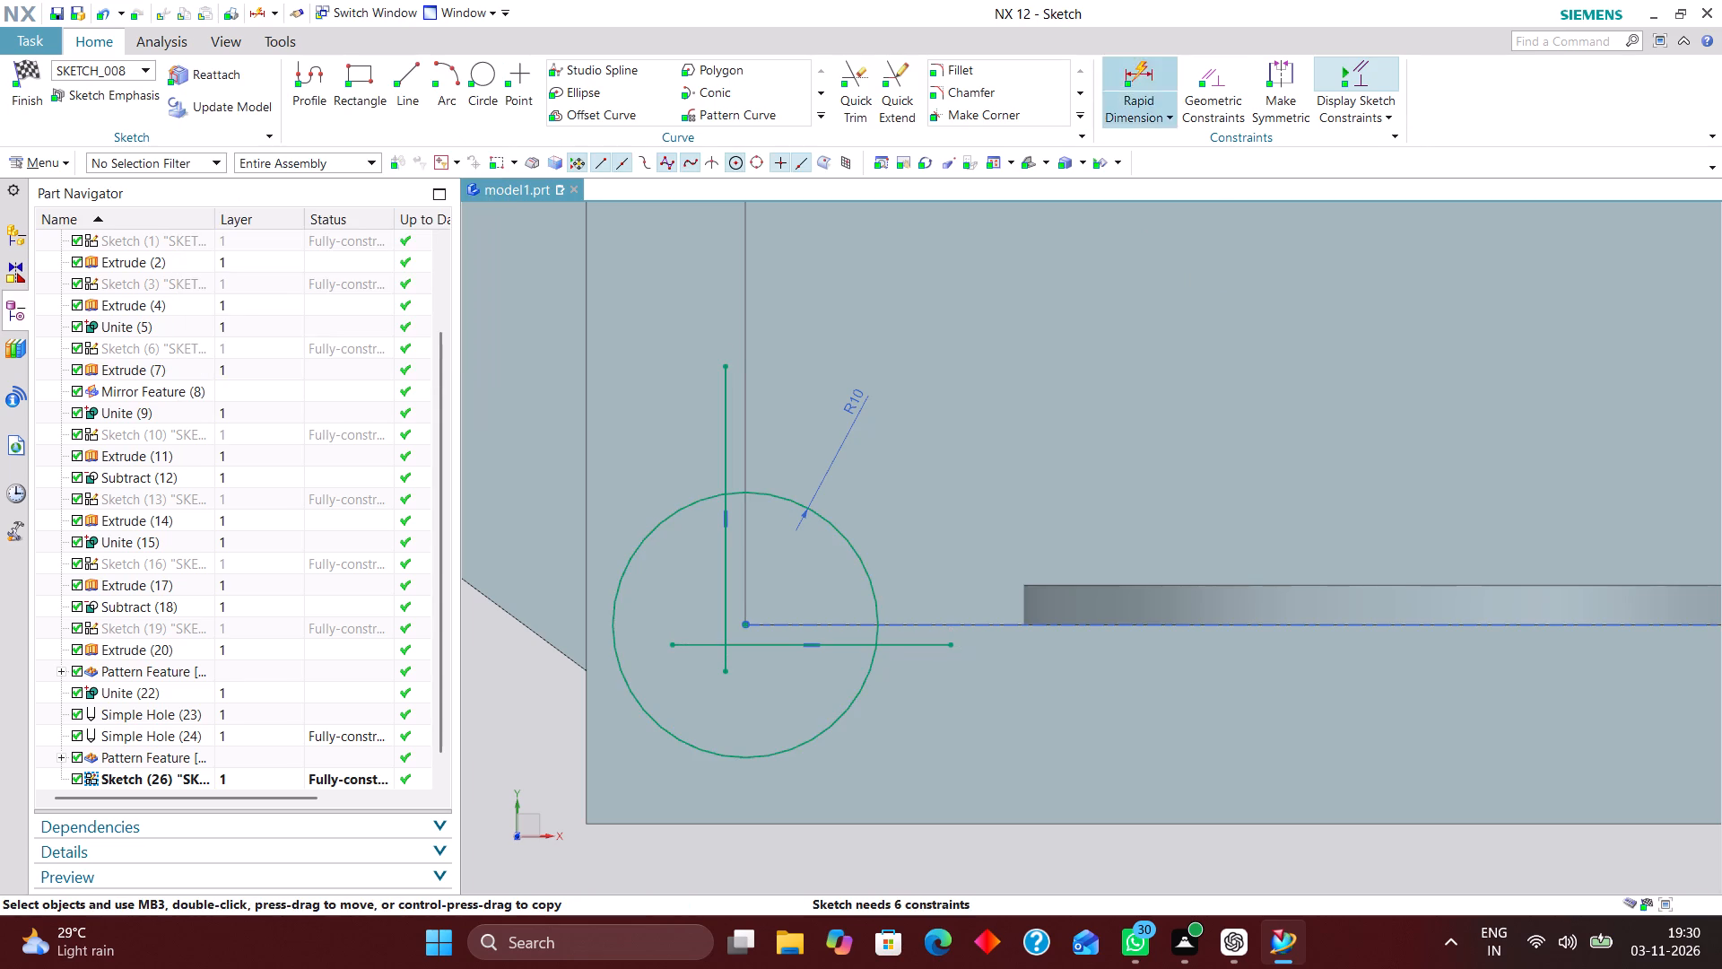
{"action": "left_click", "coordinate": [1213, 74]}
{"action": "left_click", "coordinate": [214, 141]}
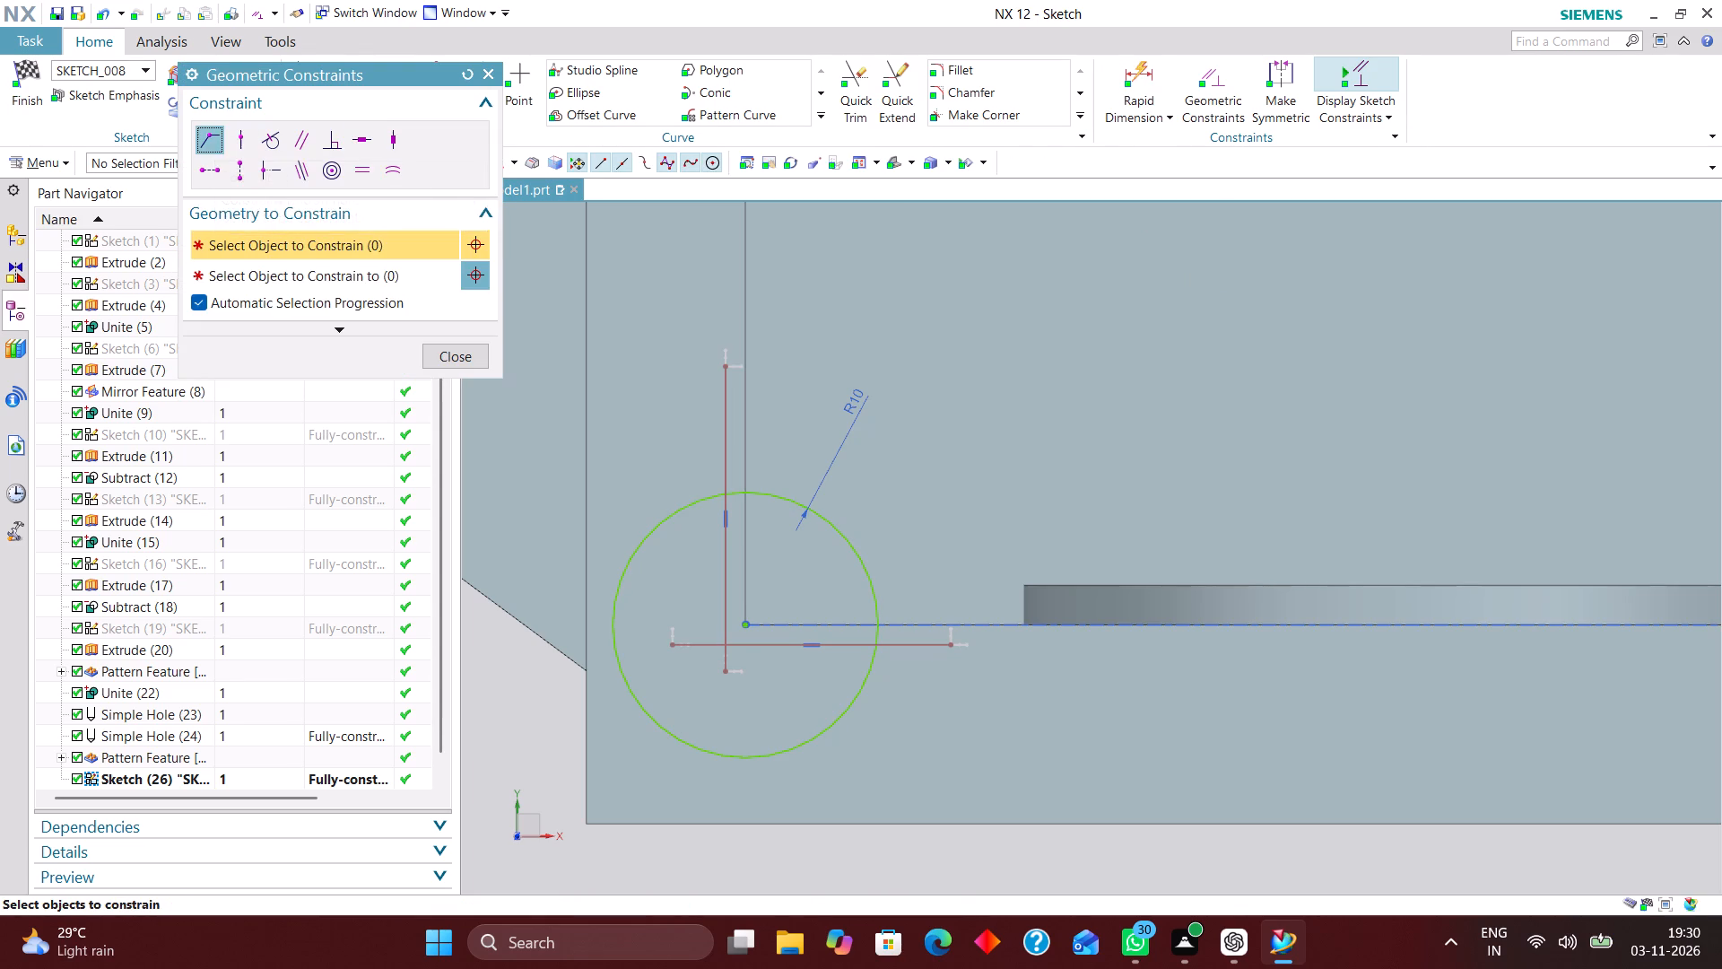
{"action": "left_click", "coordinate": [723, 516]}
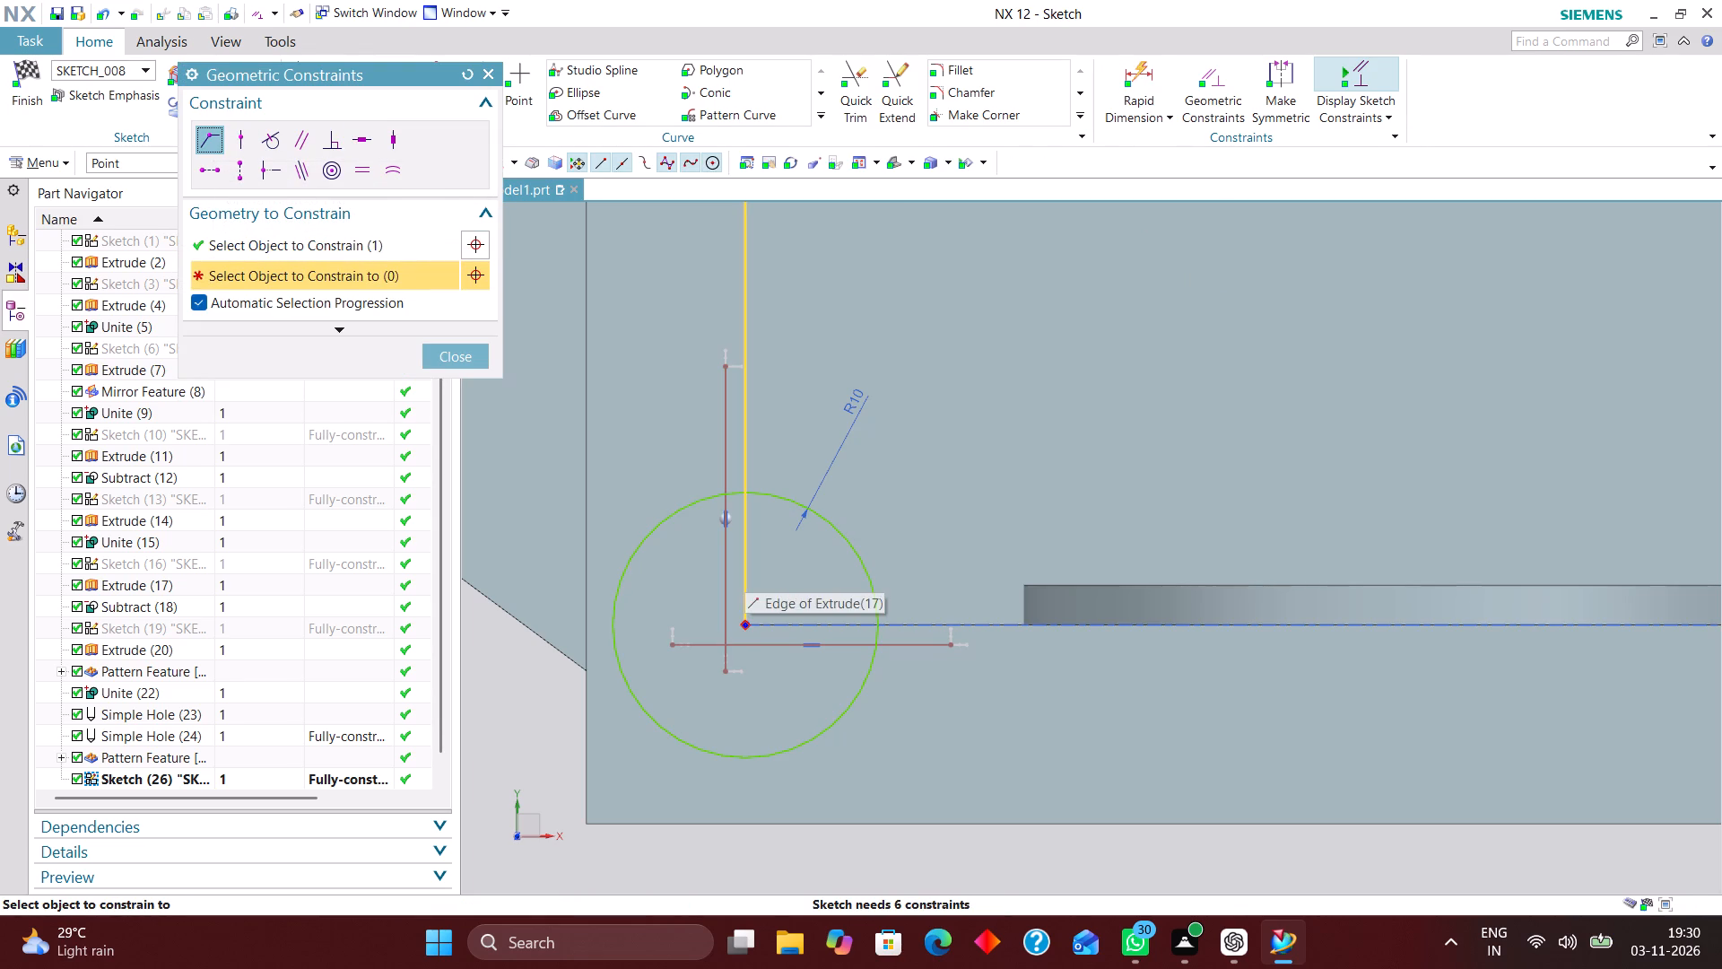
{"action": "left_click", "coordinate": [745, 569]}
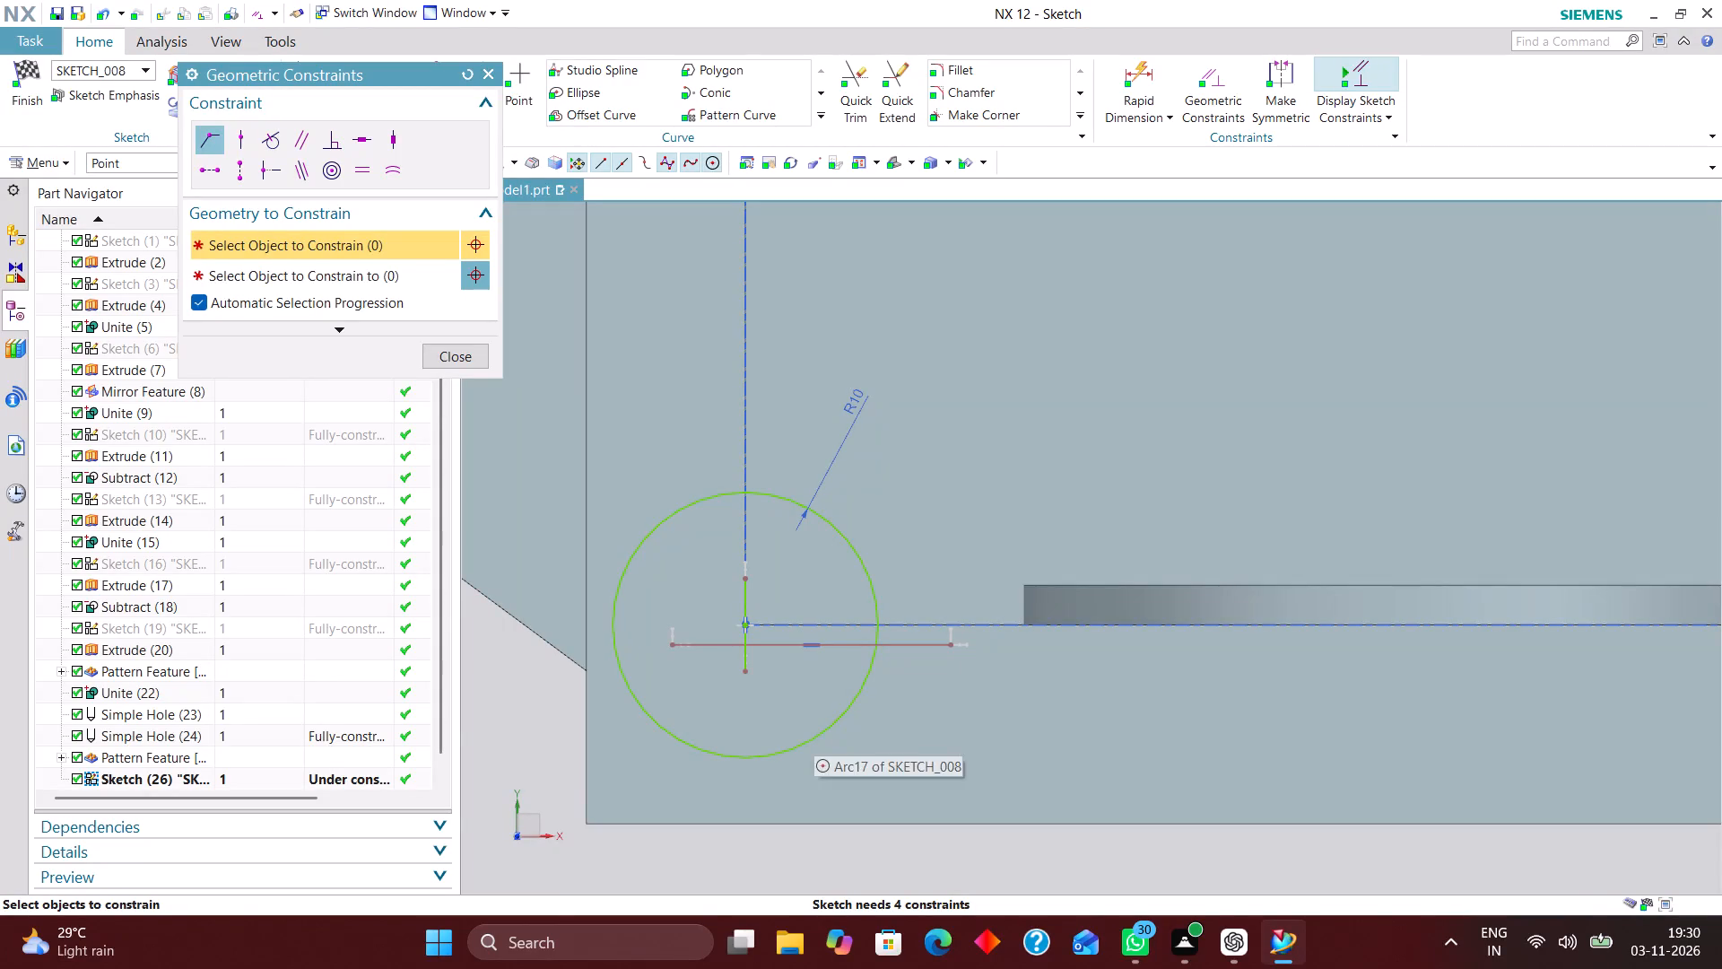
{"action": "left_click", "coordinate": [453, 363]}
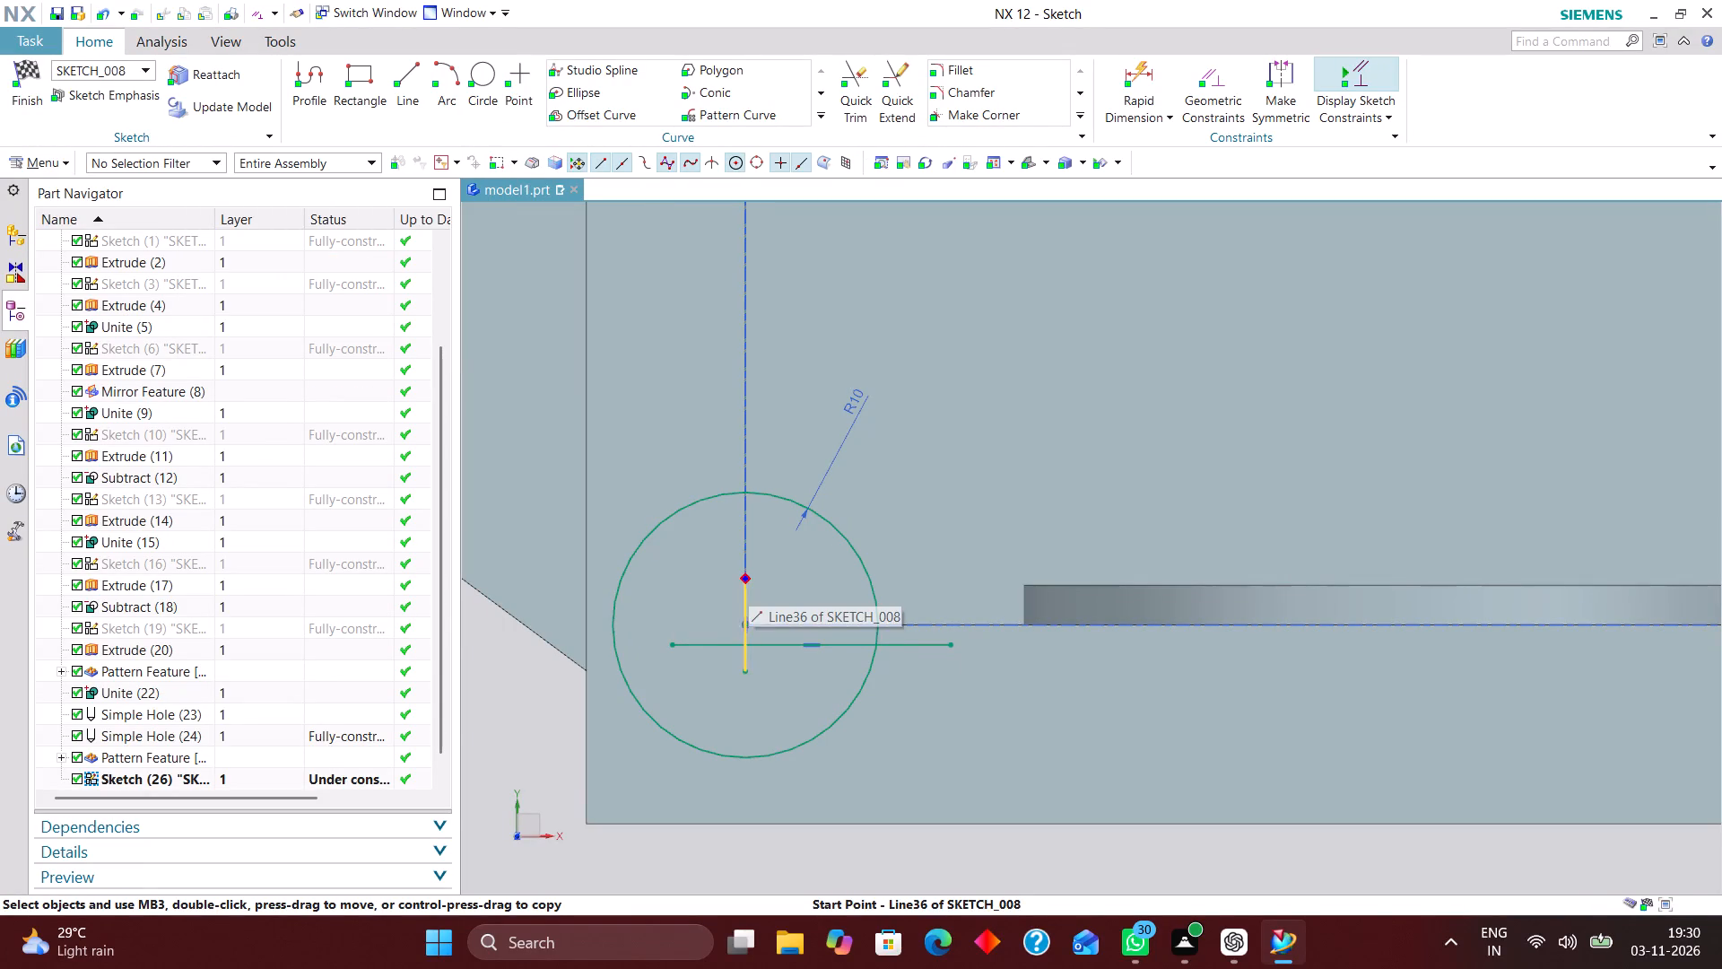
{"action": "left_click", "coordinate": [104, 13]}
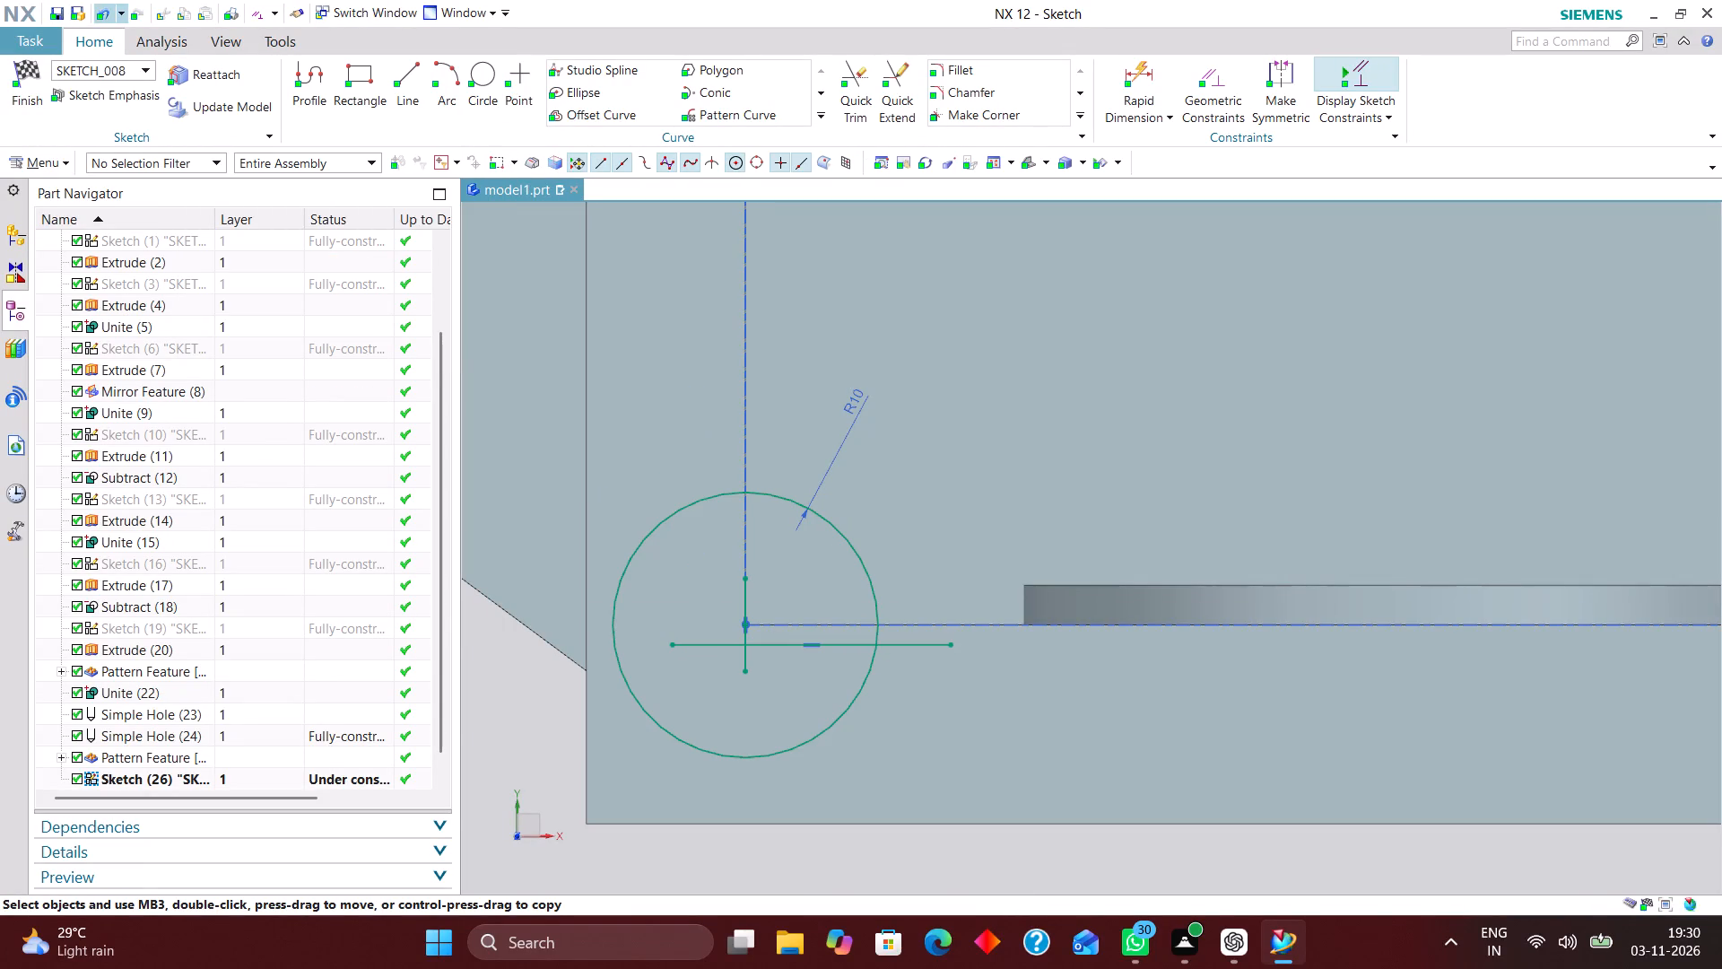
Constrain the midpoints of the vertical and horizontal lines coincident with the centre of the corner circle.
{"action": "left_click", "coordinate": [1196, 95]}
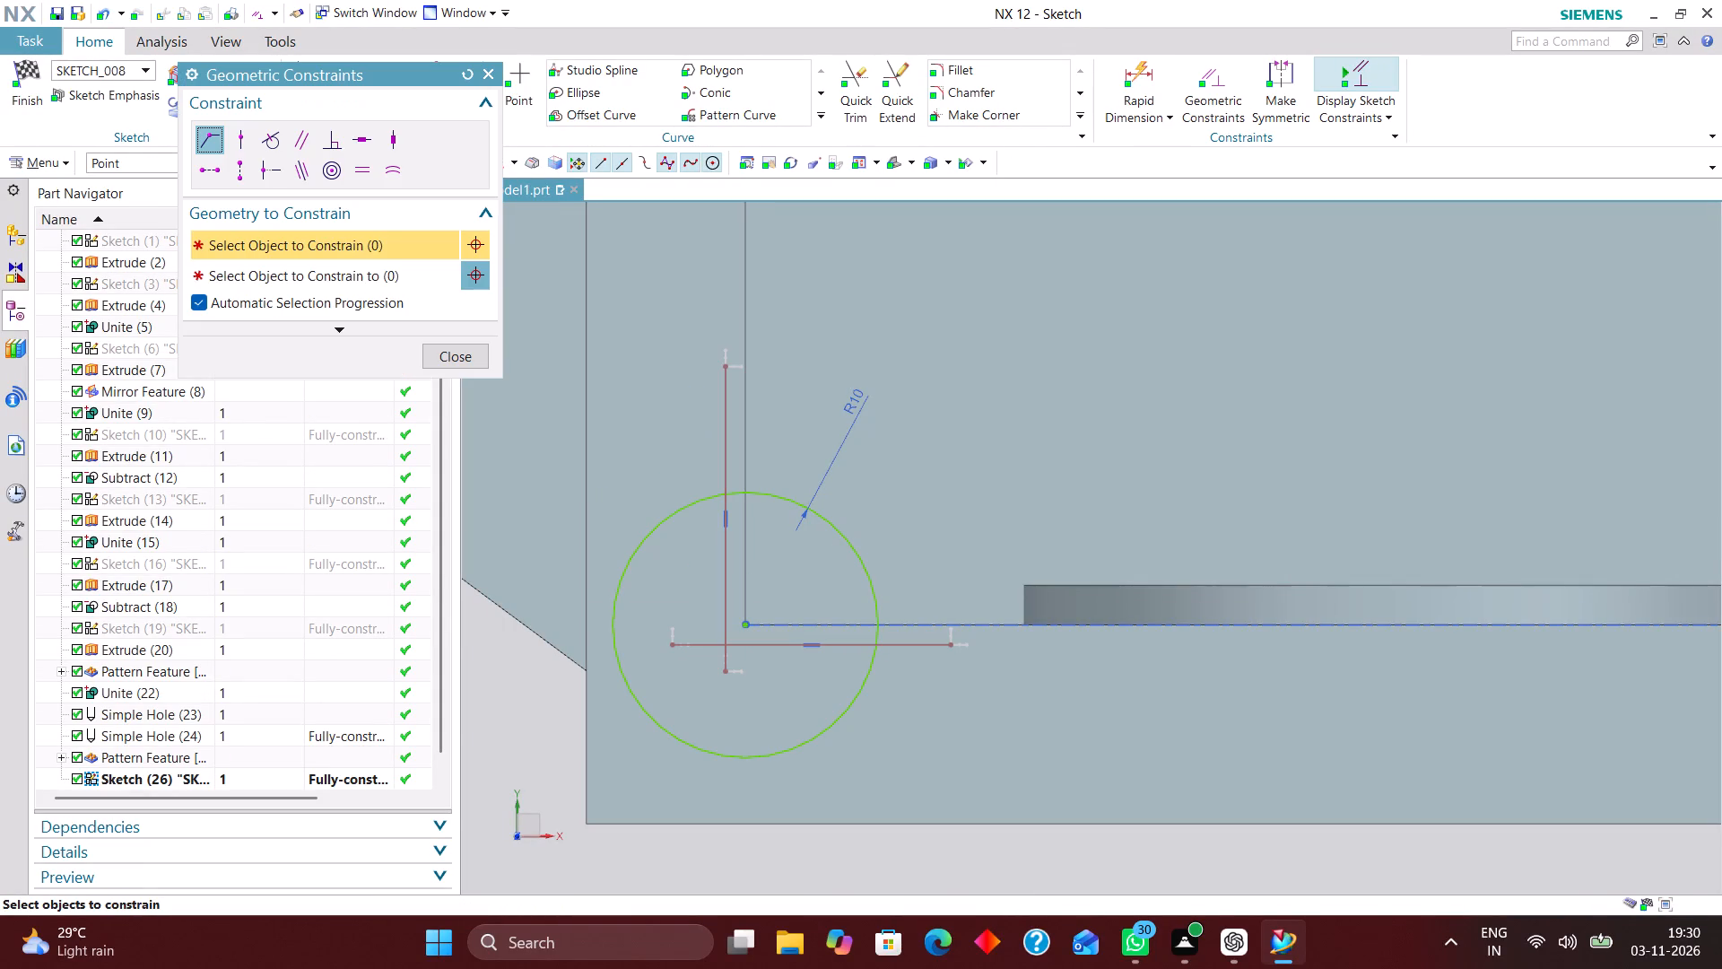
{"action": "left_click", "coordinate": [723, 517]}
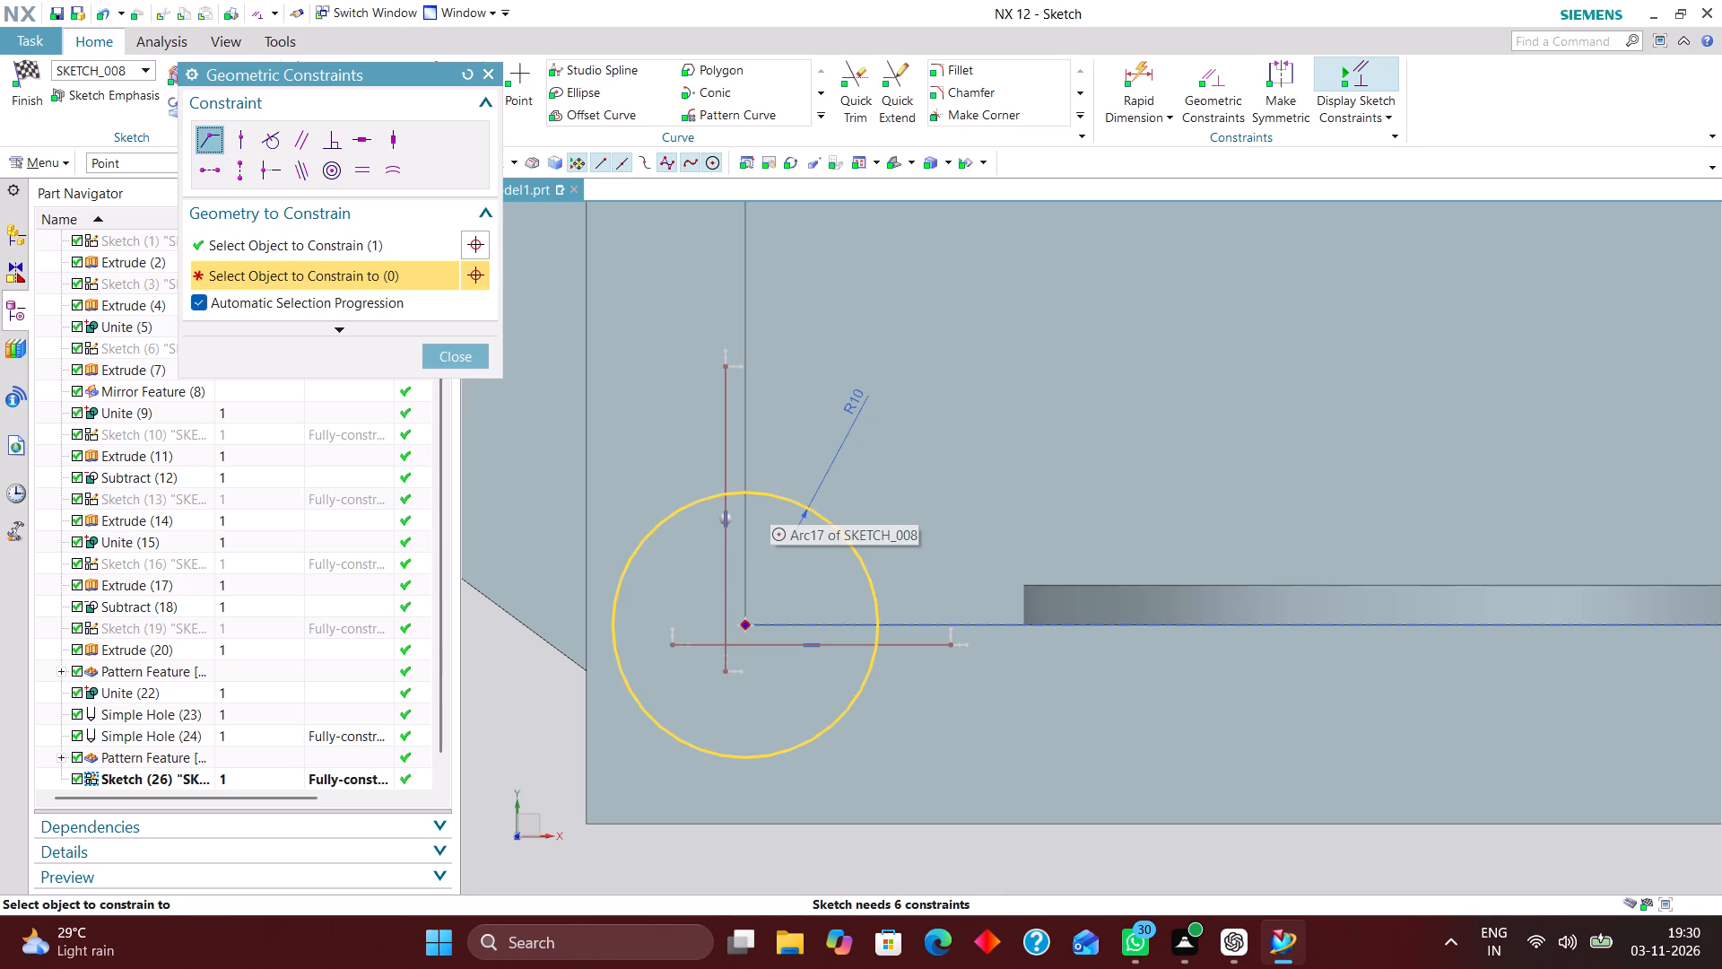
{"action": "left_click", "coordinate": [771, 496]}
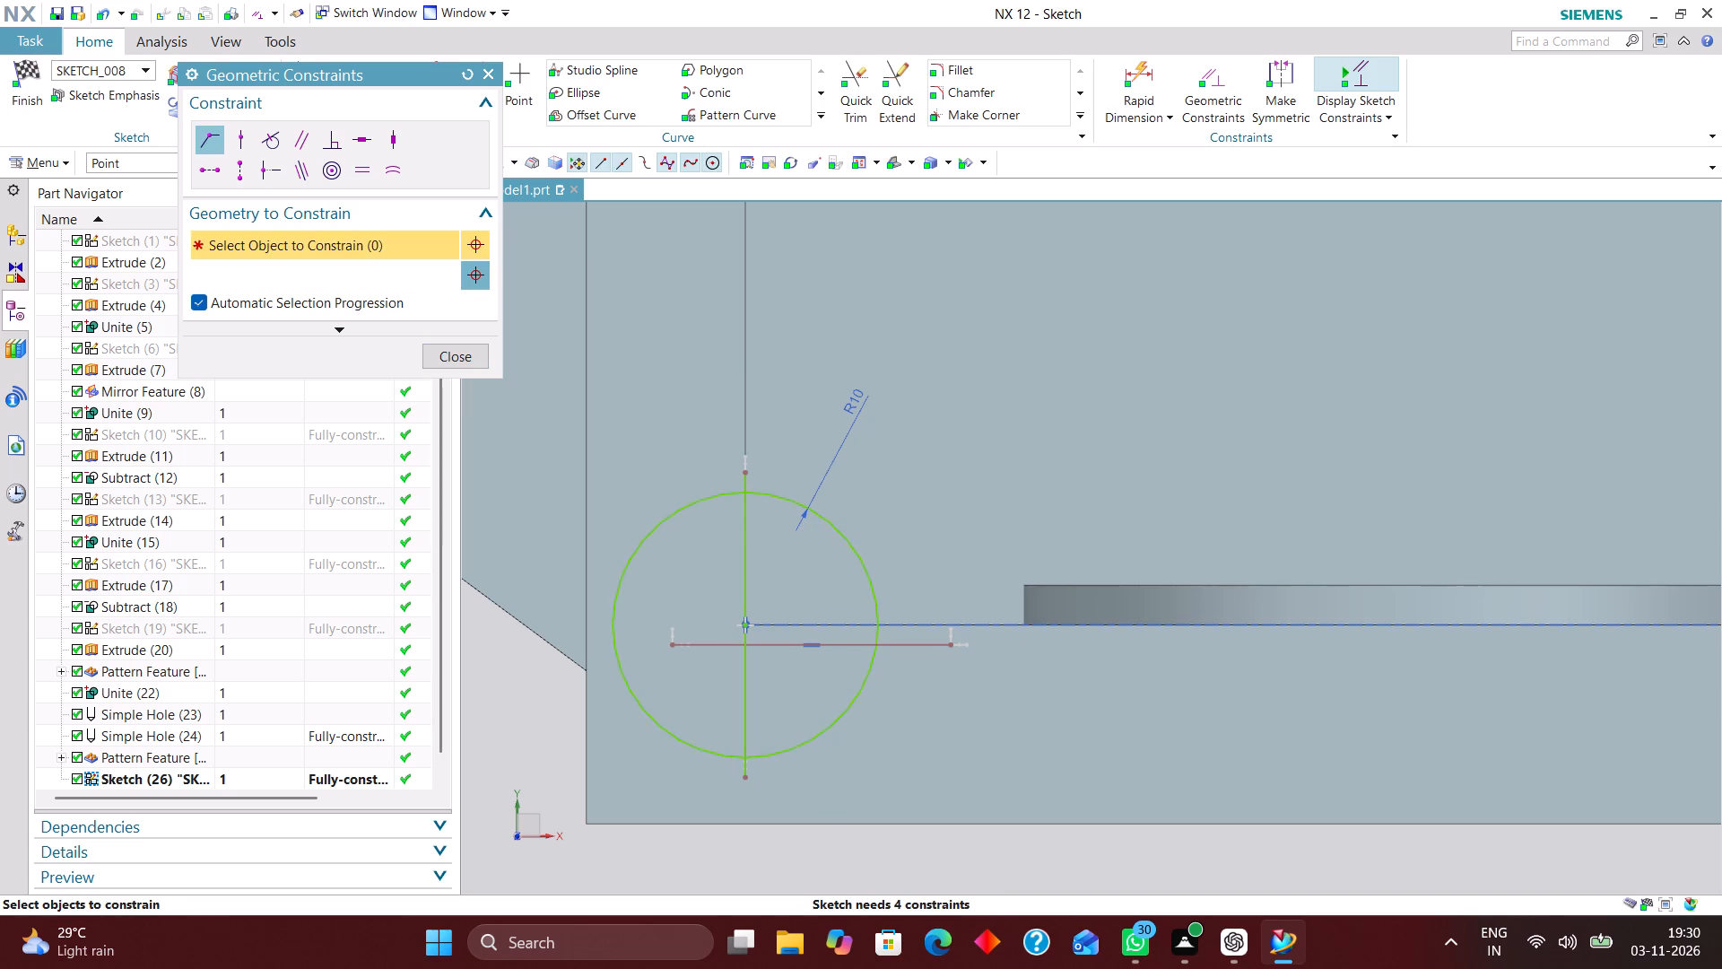
{"action": "left_click", "coordinate": [814, 644]}
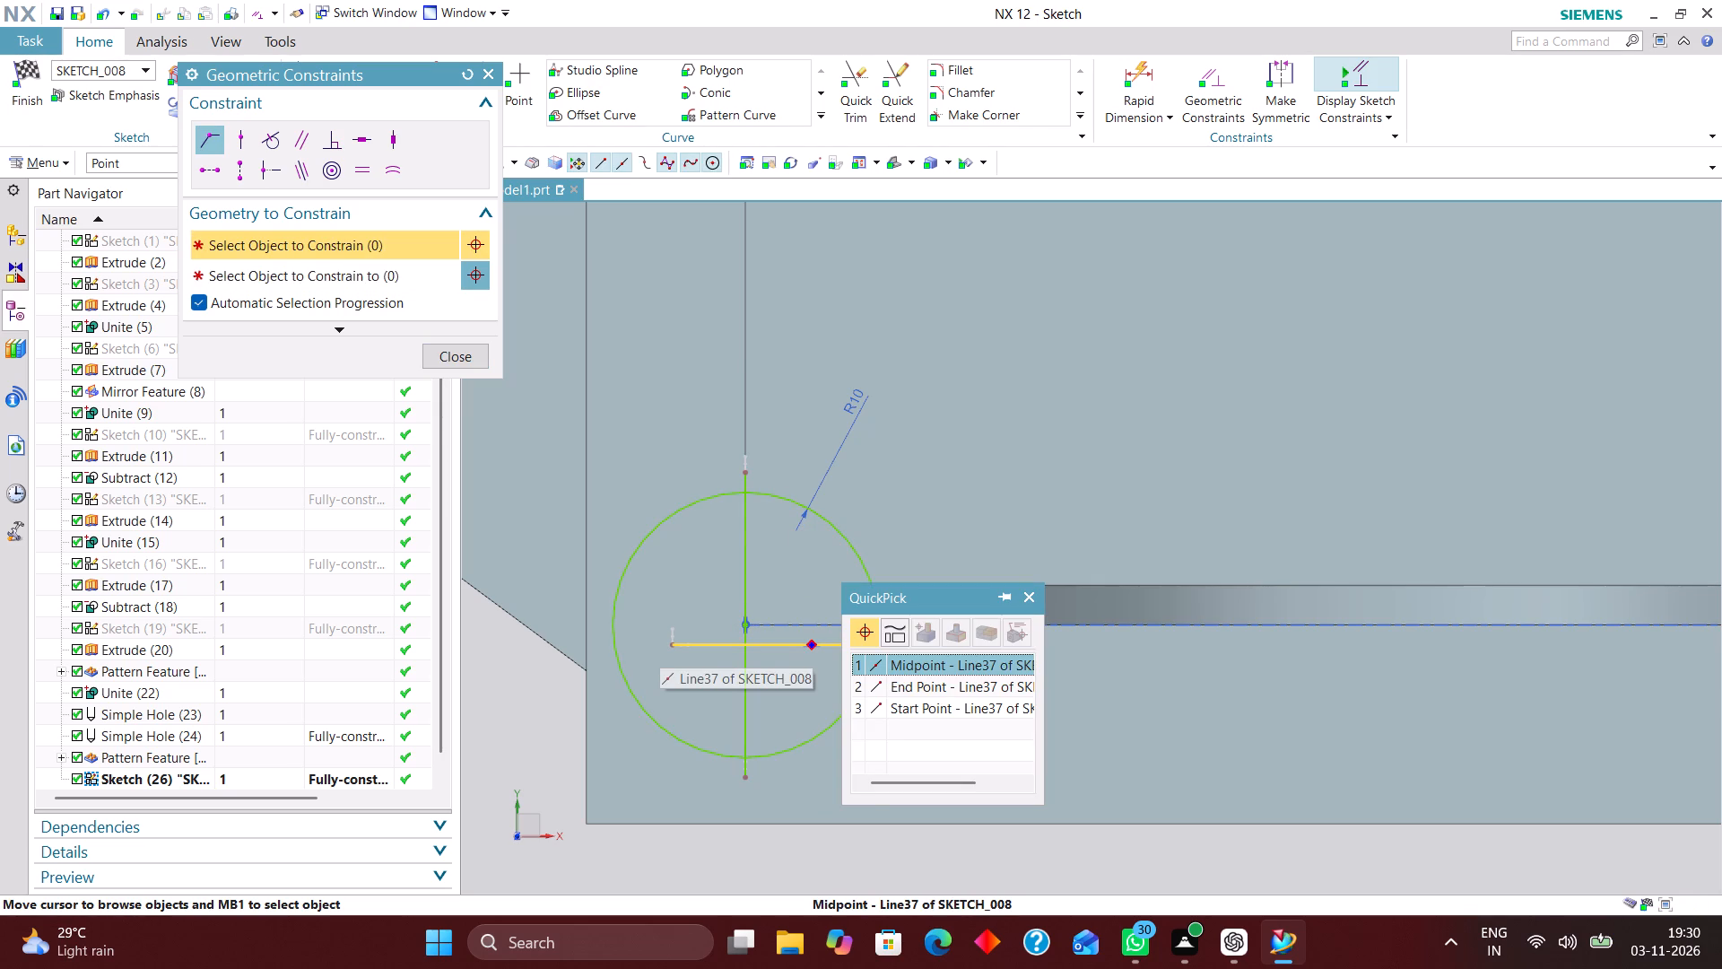
{"action": "left_click", "coordinate": [894, 665]}
{"action": "left_click", "coordinate": [872, 580]}
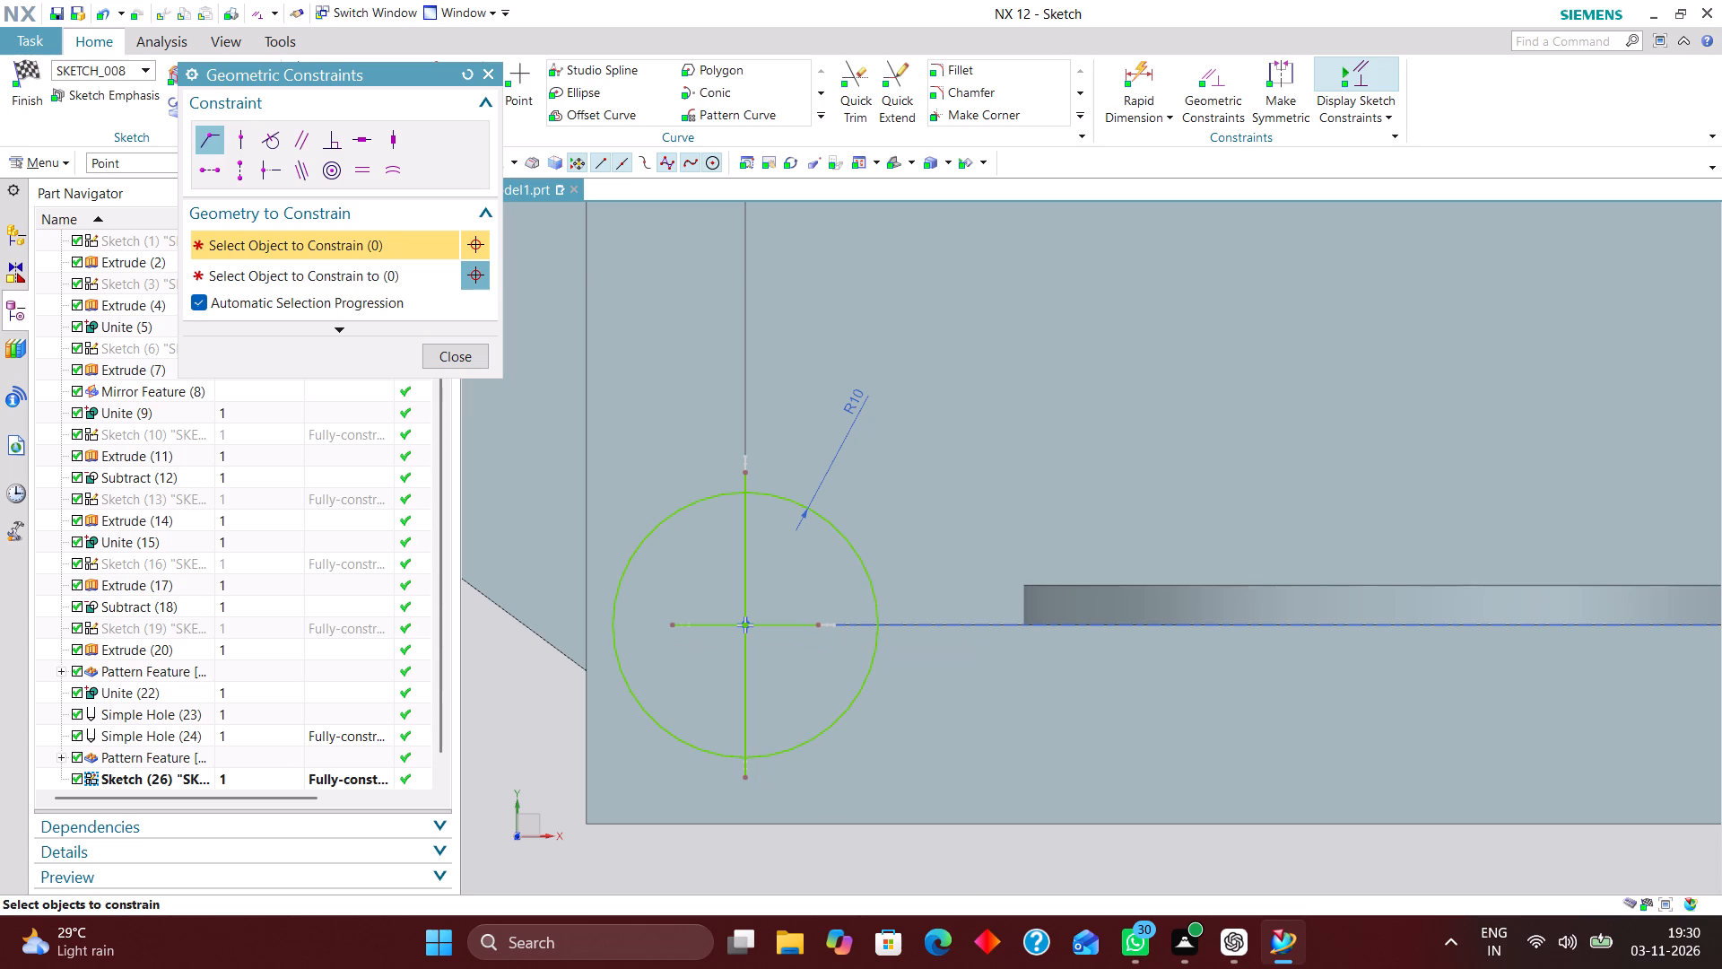
{"action": "left_click", "coordinate": [454, 354]}
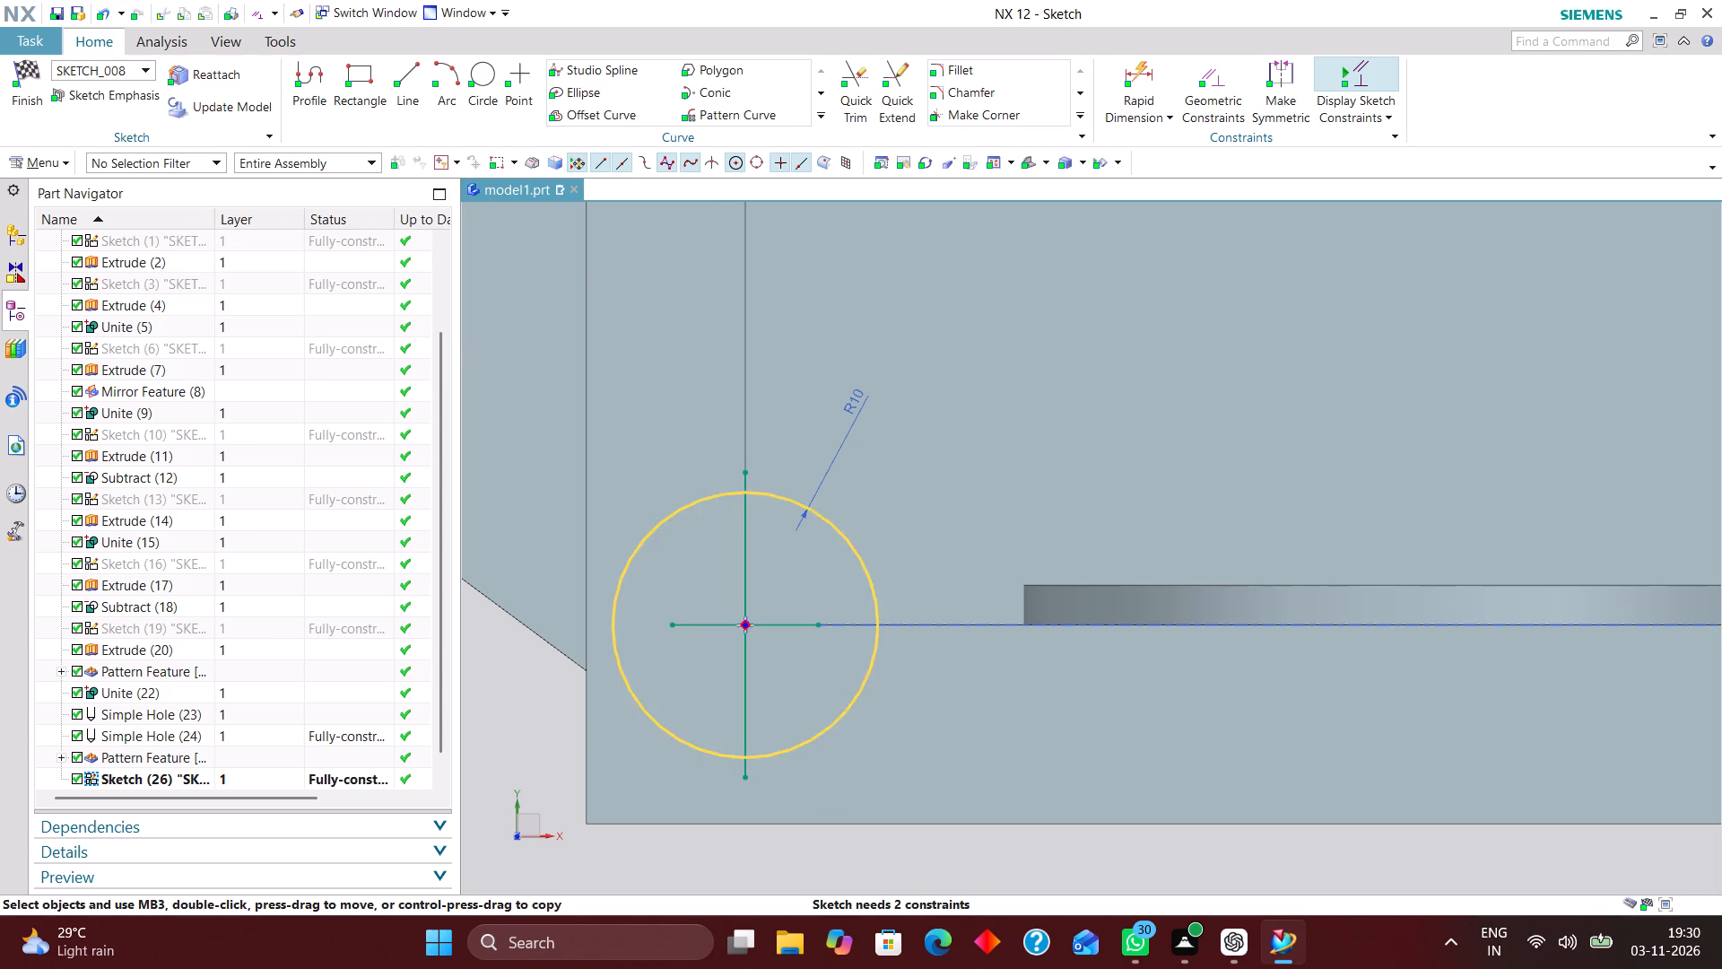
Stretch the horizontal line so both of its ends extend past the corner circle.
{"action": "scroll", "coordinate": [864, 656], "scroll_direction": "up", "scroll_amount": 1}
{"action": "left_click_drag", "start_coordinate": [808, 619], "coordinate": [919, 631]}
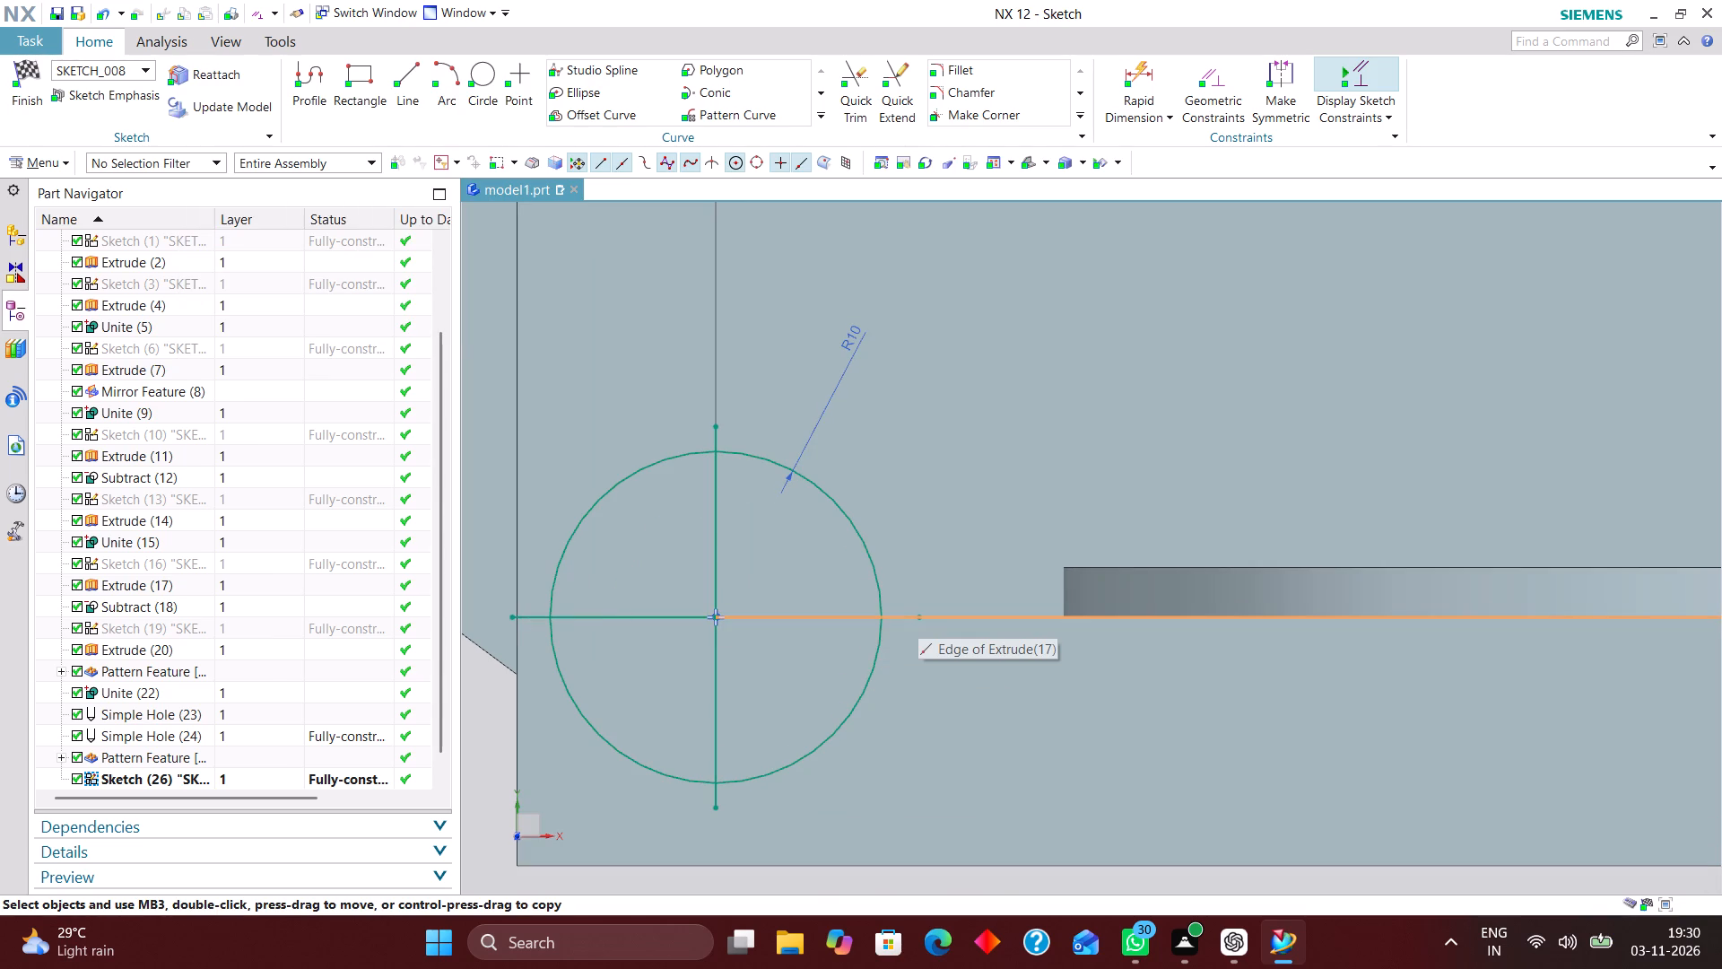
{"action": "left_click_drag", "start_coordinate": [919, 631], "coordinate": [918, 638]}
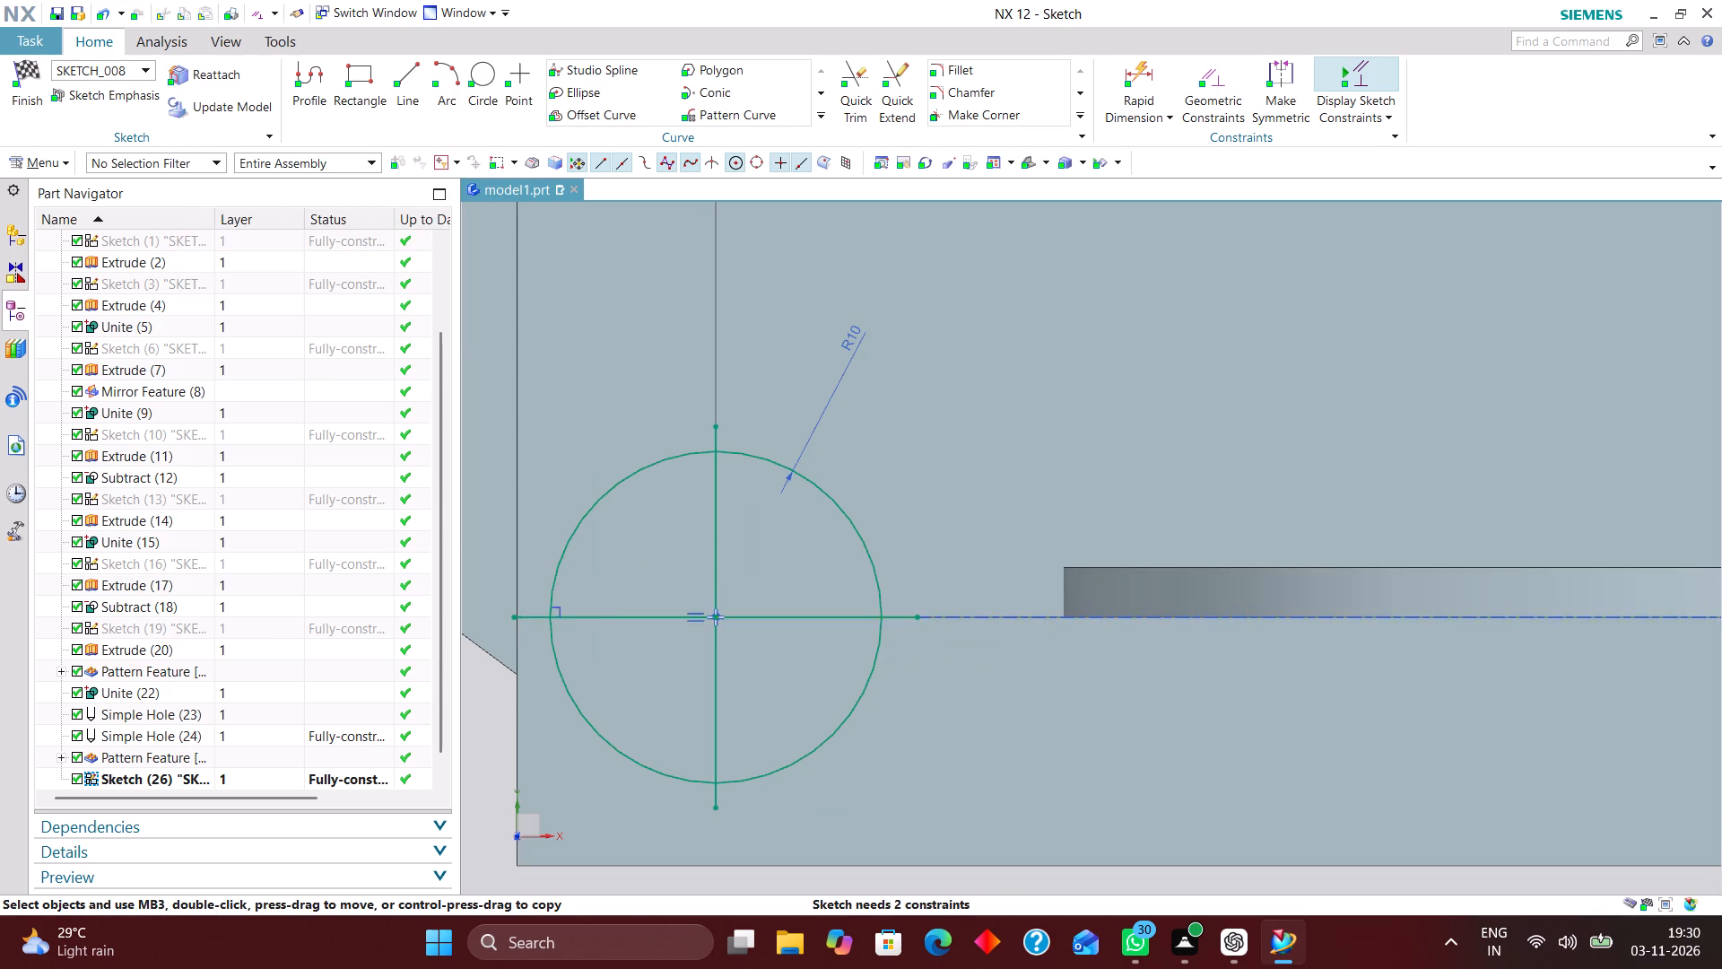
Trim the circle and crossing lines with Quick Trim, keeping only the closed quarter-circle sector inside the cavity corner.
{"action": "scroll", "coordinate": [791, 674], "scroll_direction": "down", "scroll_amount": 1}
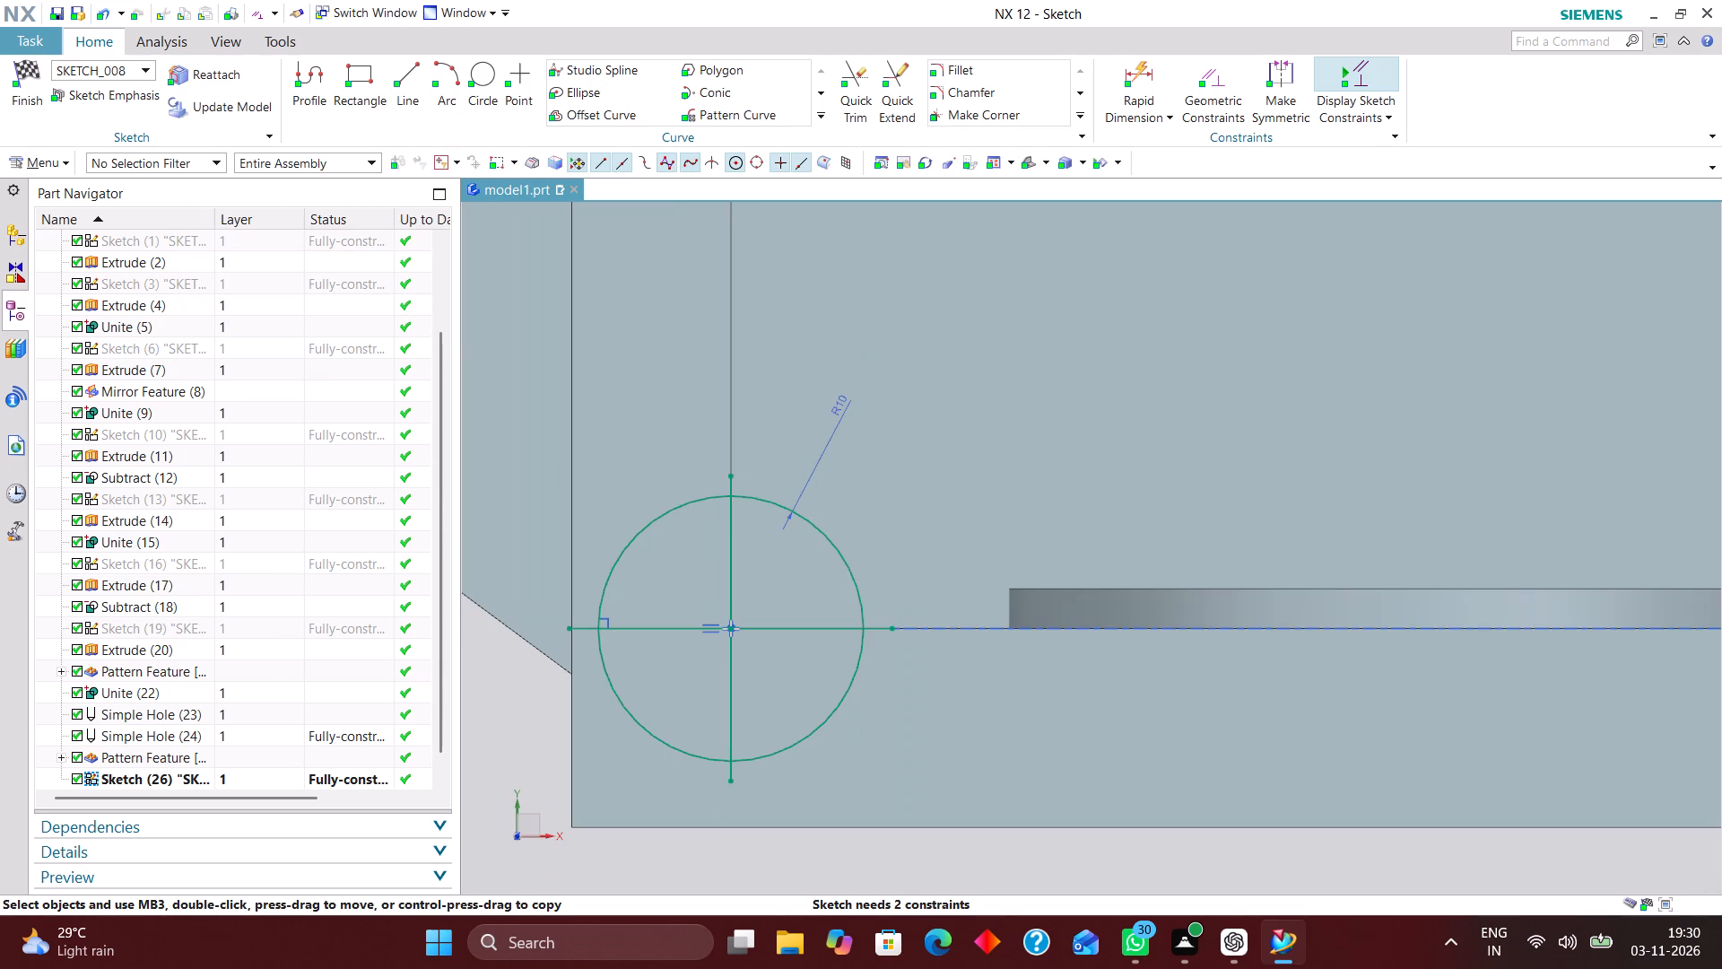
{"action": "left_click", "coordinate": [856, 83]}
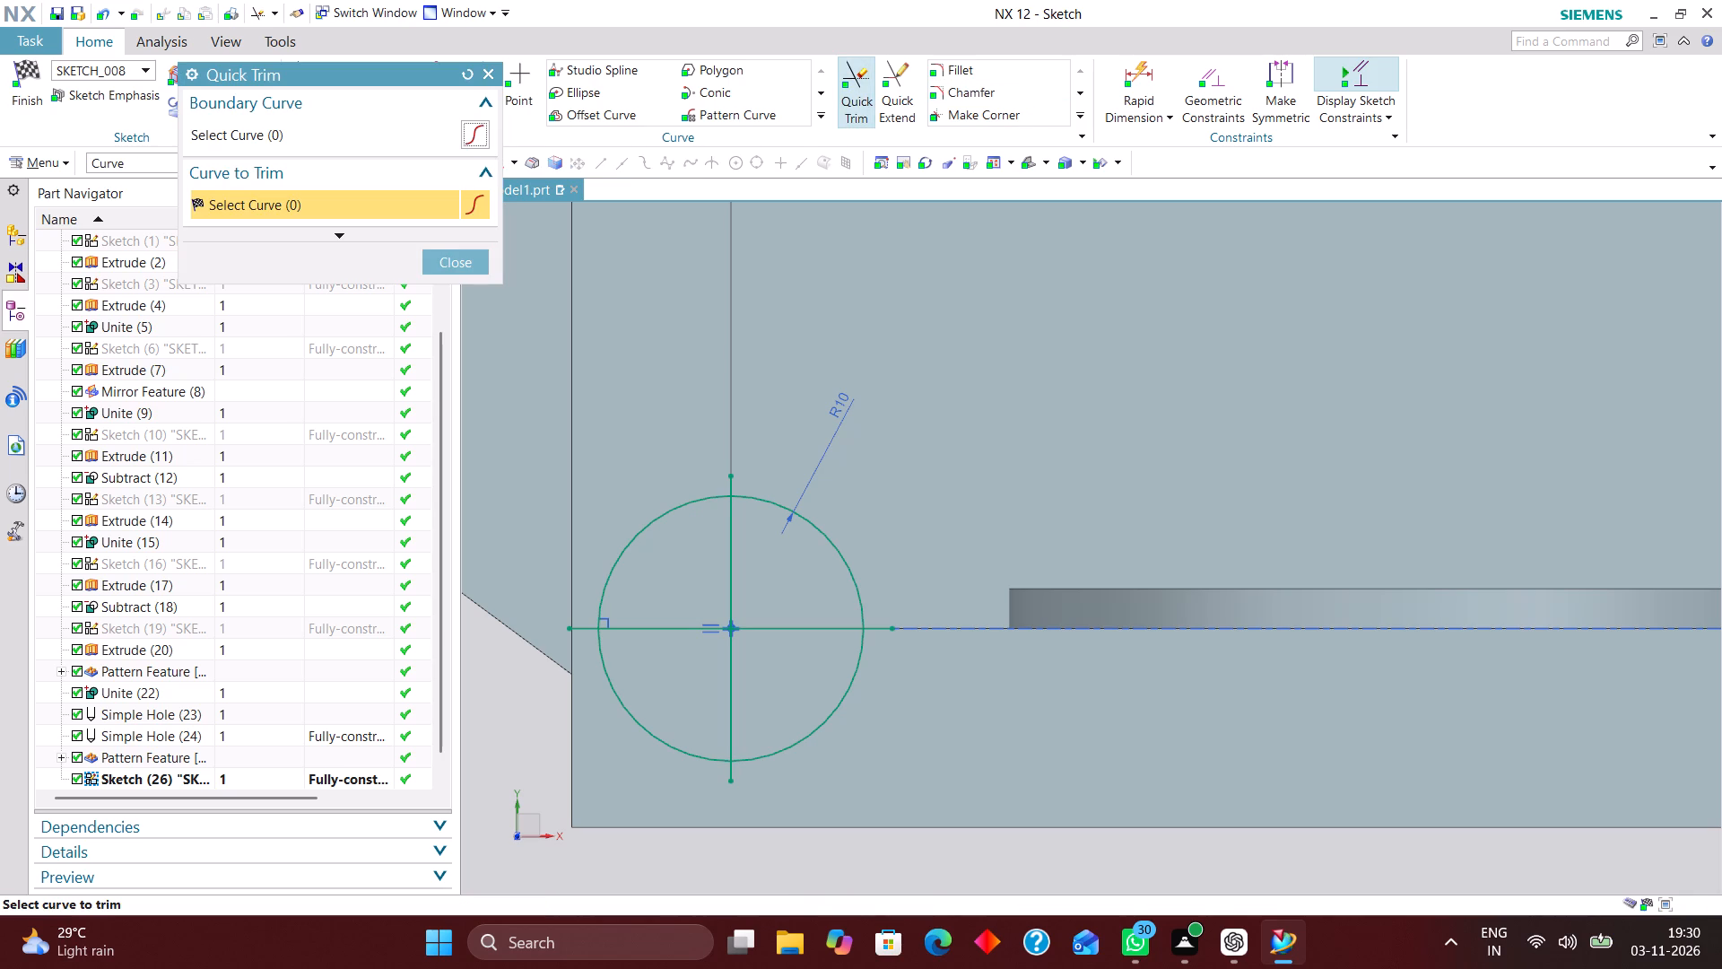
{"action": "left_click", "coordinate": [640, 528]}
{"action": "left_click", "coordinate": [658, 626]}
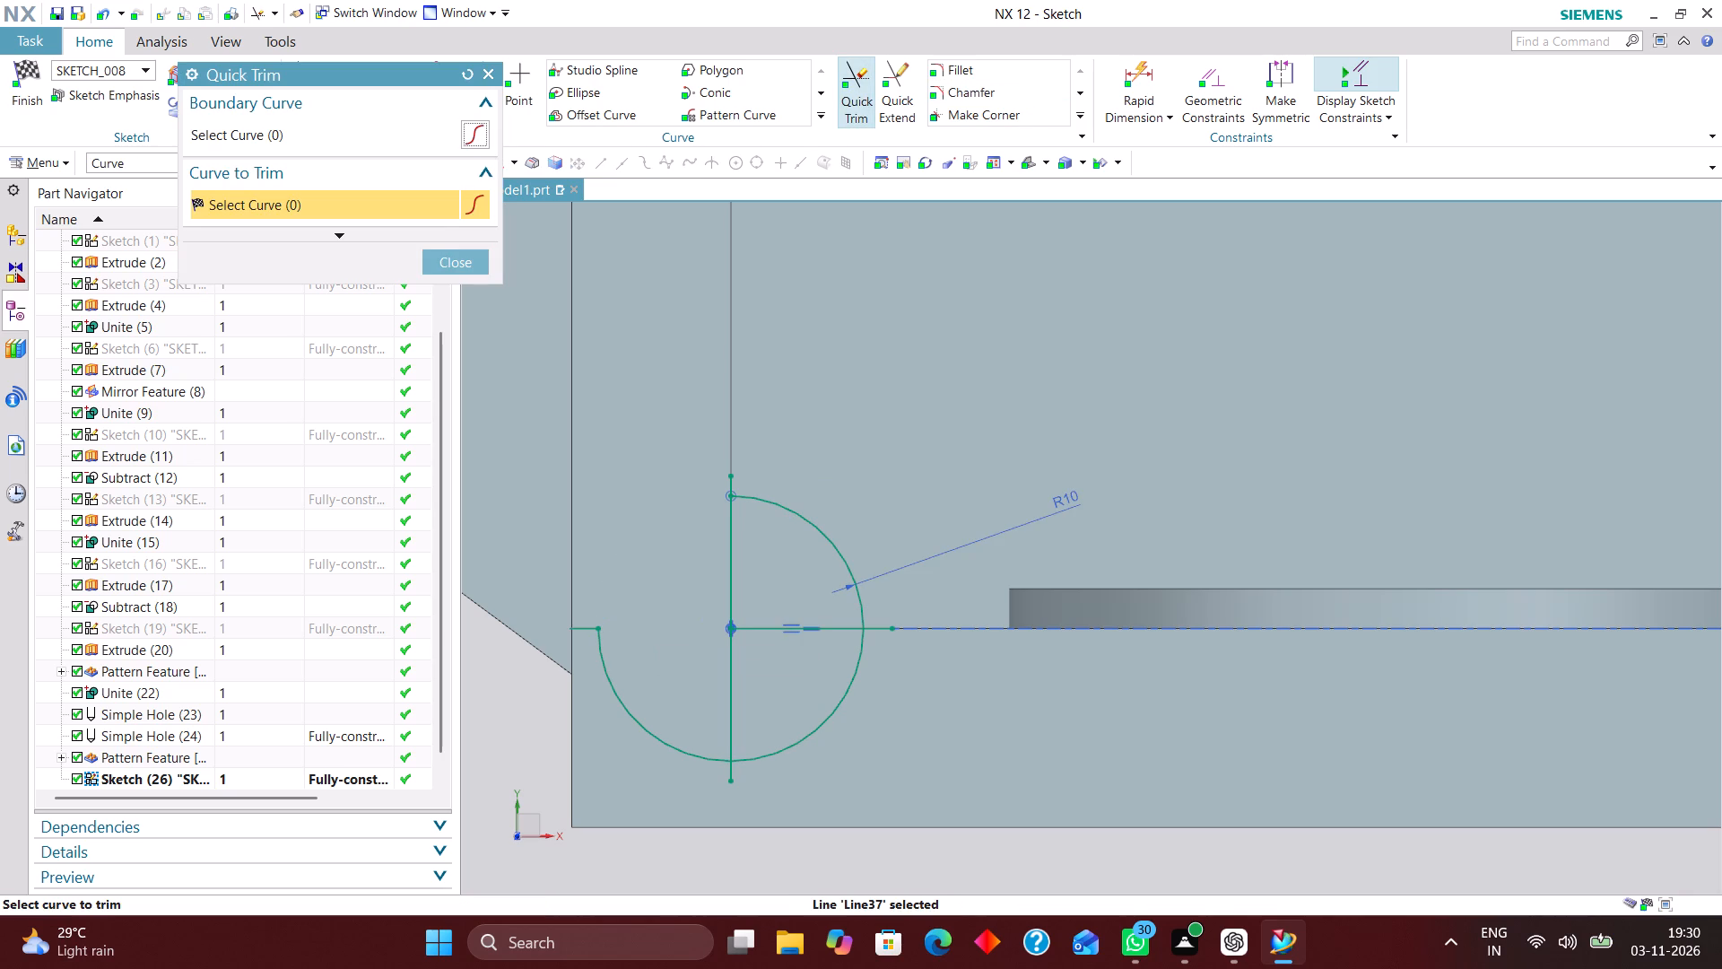
{"action": "left_click", "coordinate": [620, 705]}
{"action": "left_click", "coordinate": [579, 628]}
{"action": "left_click", "coordinate": [727, 708]}
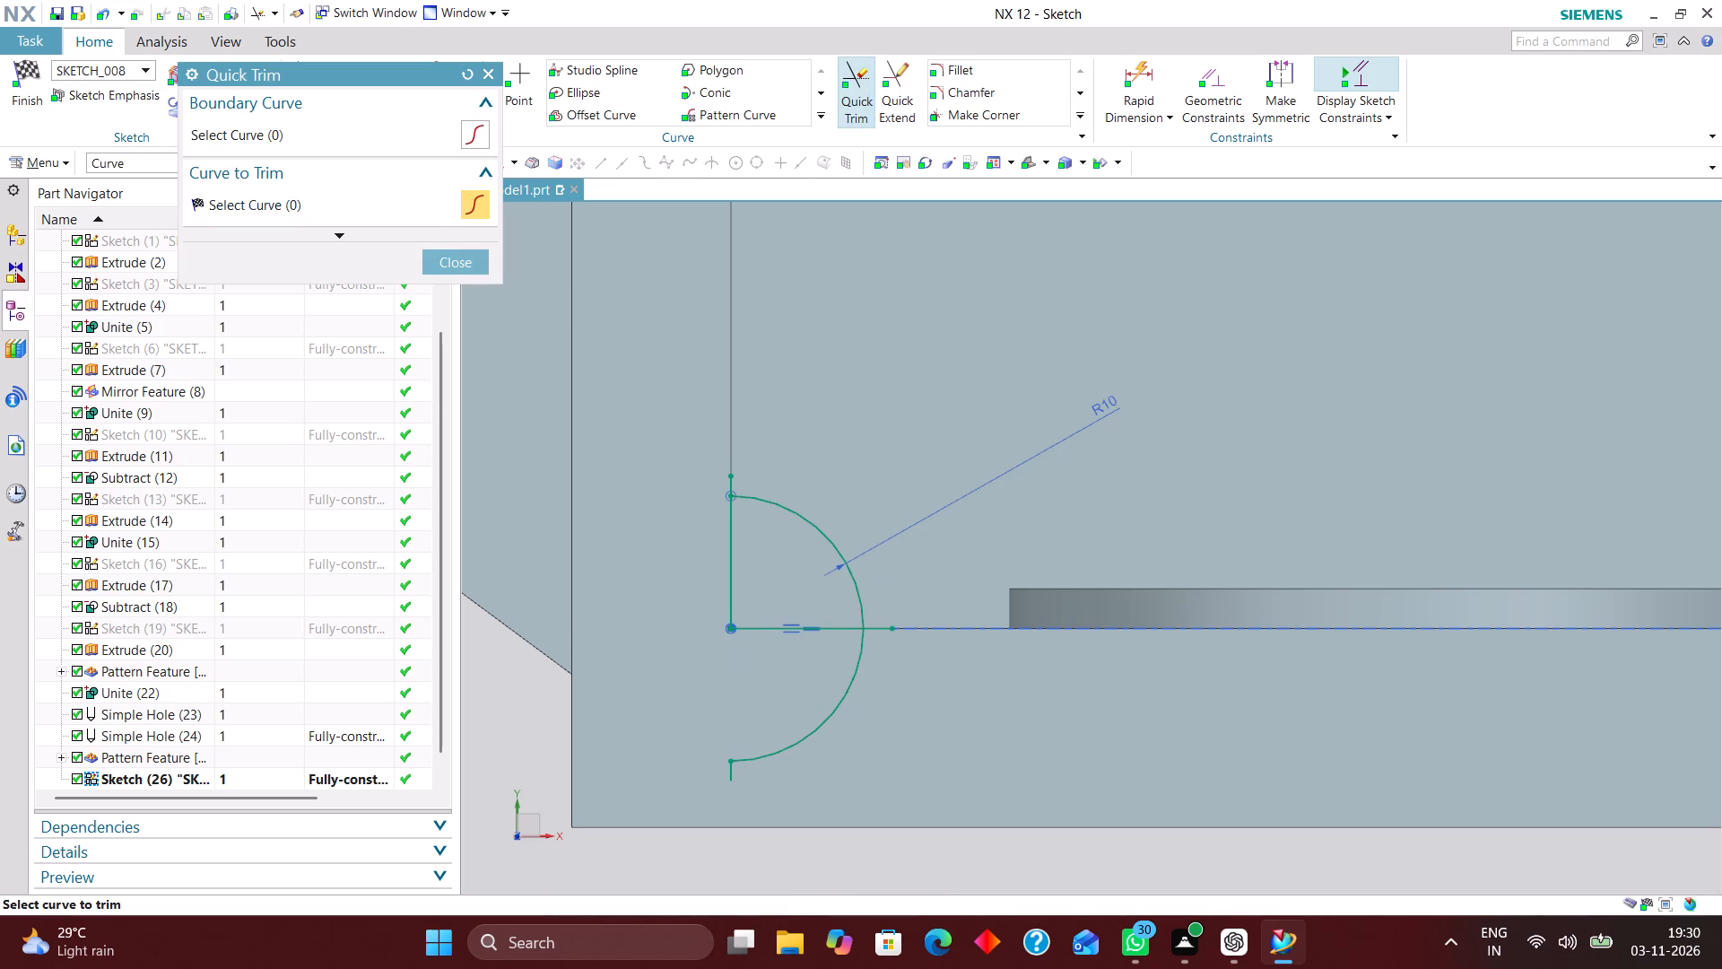
{"action": "left_click", "coordinate": [735, 777]}
{"action": "left_click", "coordinate": [760, 755]}
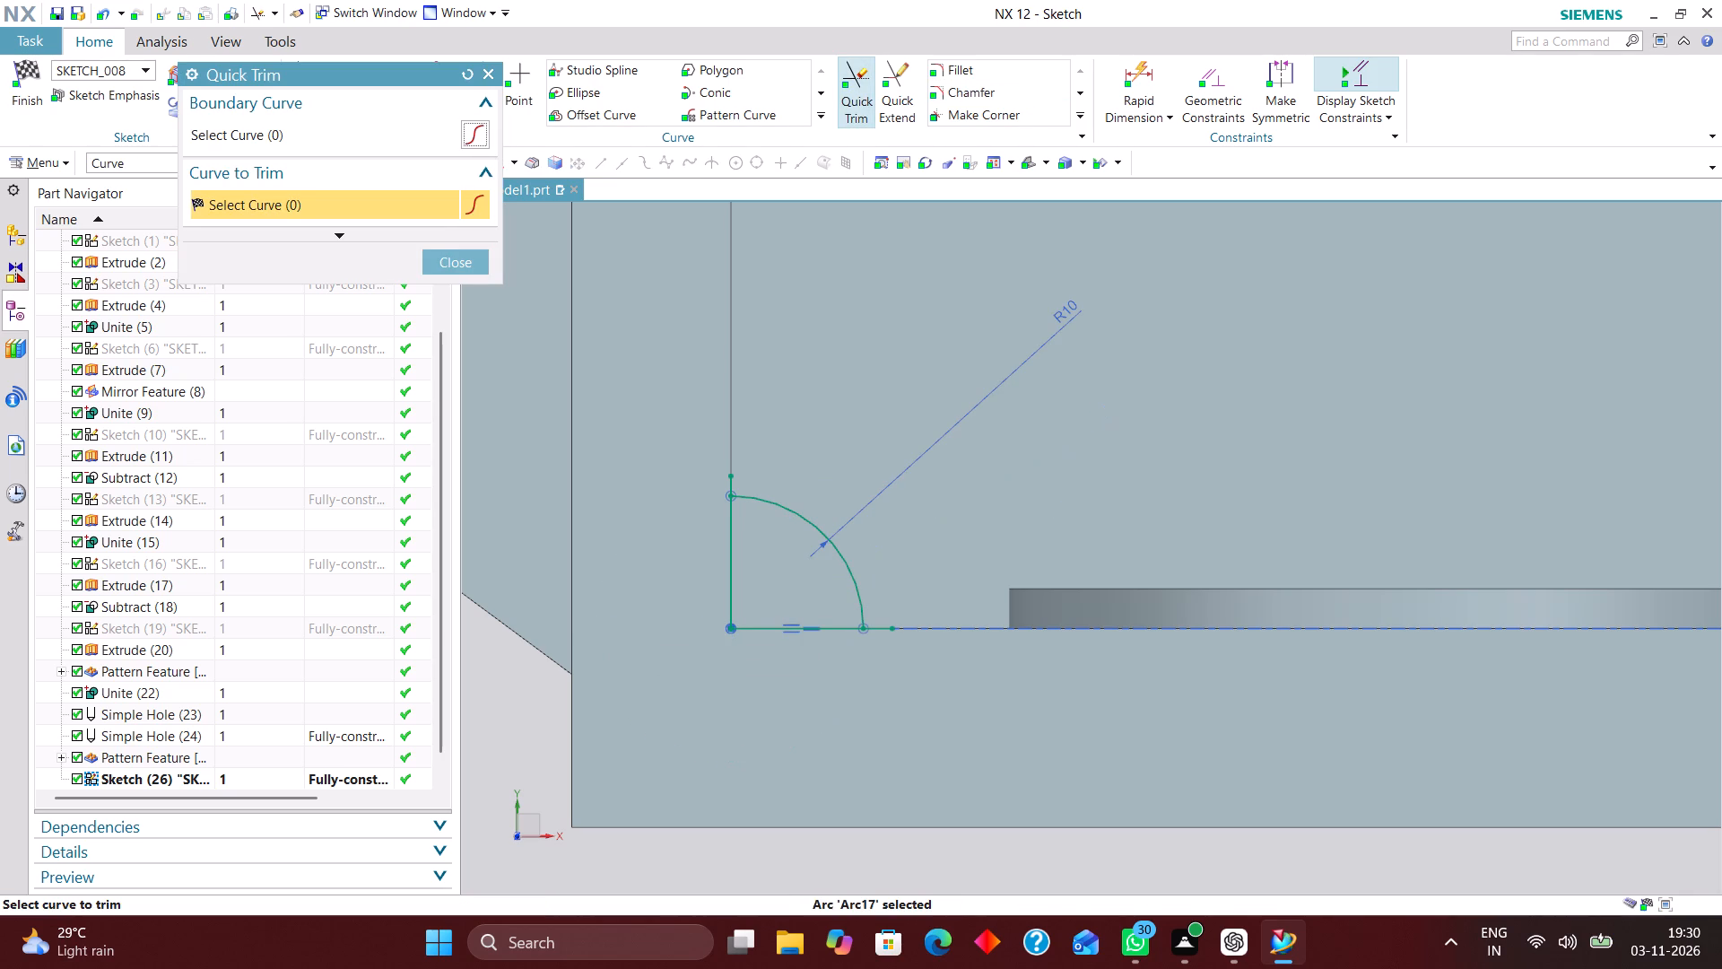
{"action": "left_click", "coordinate": [878, 629]}
{"action": "scroll", "coordinate": [718, 490], "scroll_direction": "up", "scroll_amount": 6}
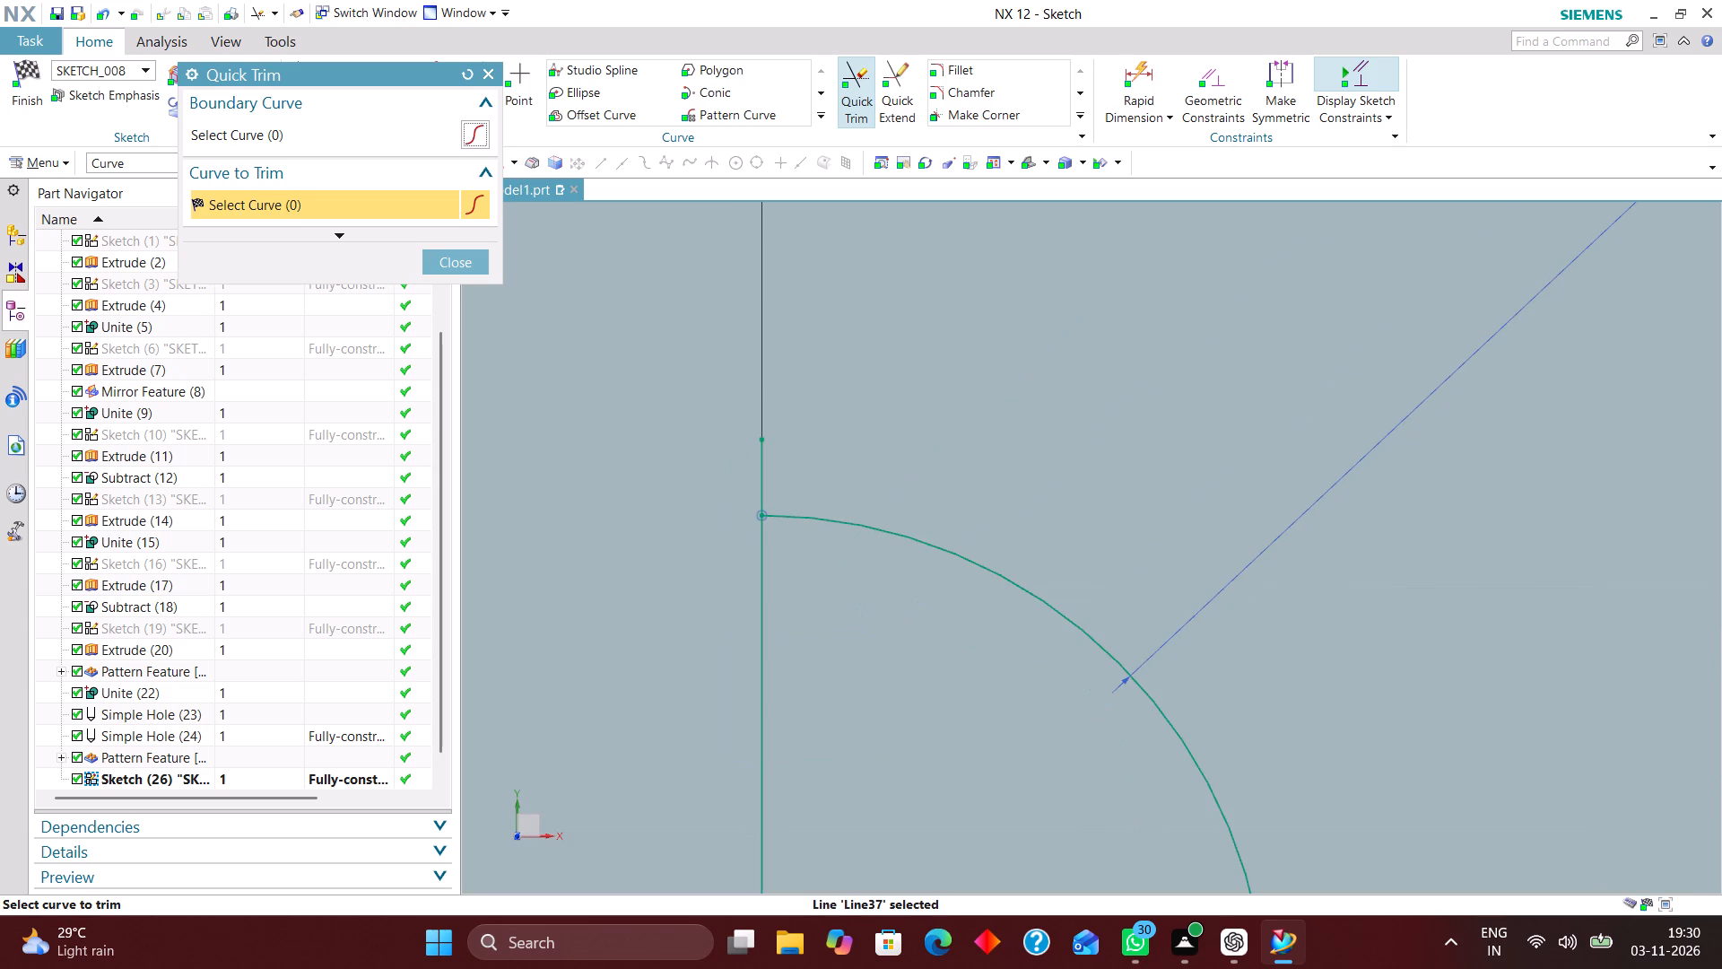
{"action": "left_click", "coordinate": [764, 484]}
{"action": "scroll", "coordinate": [717, 502], "scroll_direction": "down", "scroll_amount": 5}
{"action": "scroll", "coordinate": [726, 587], "scroll_direction": "down", "scroll_amount": 2}
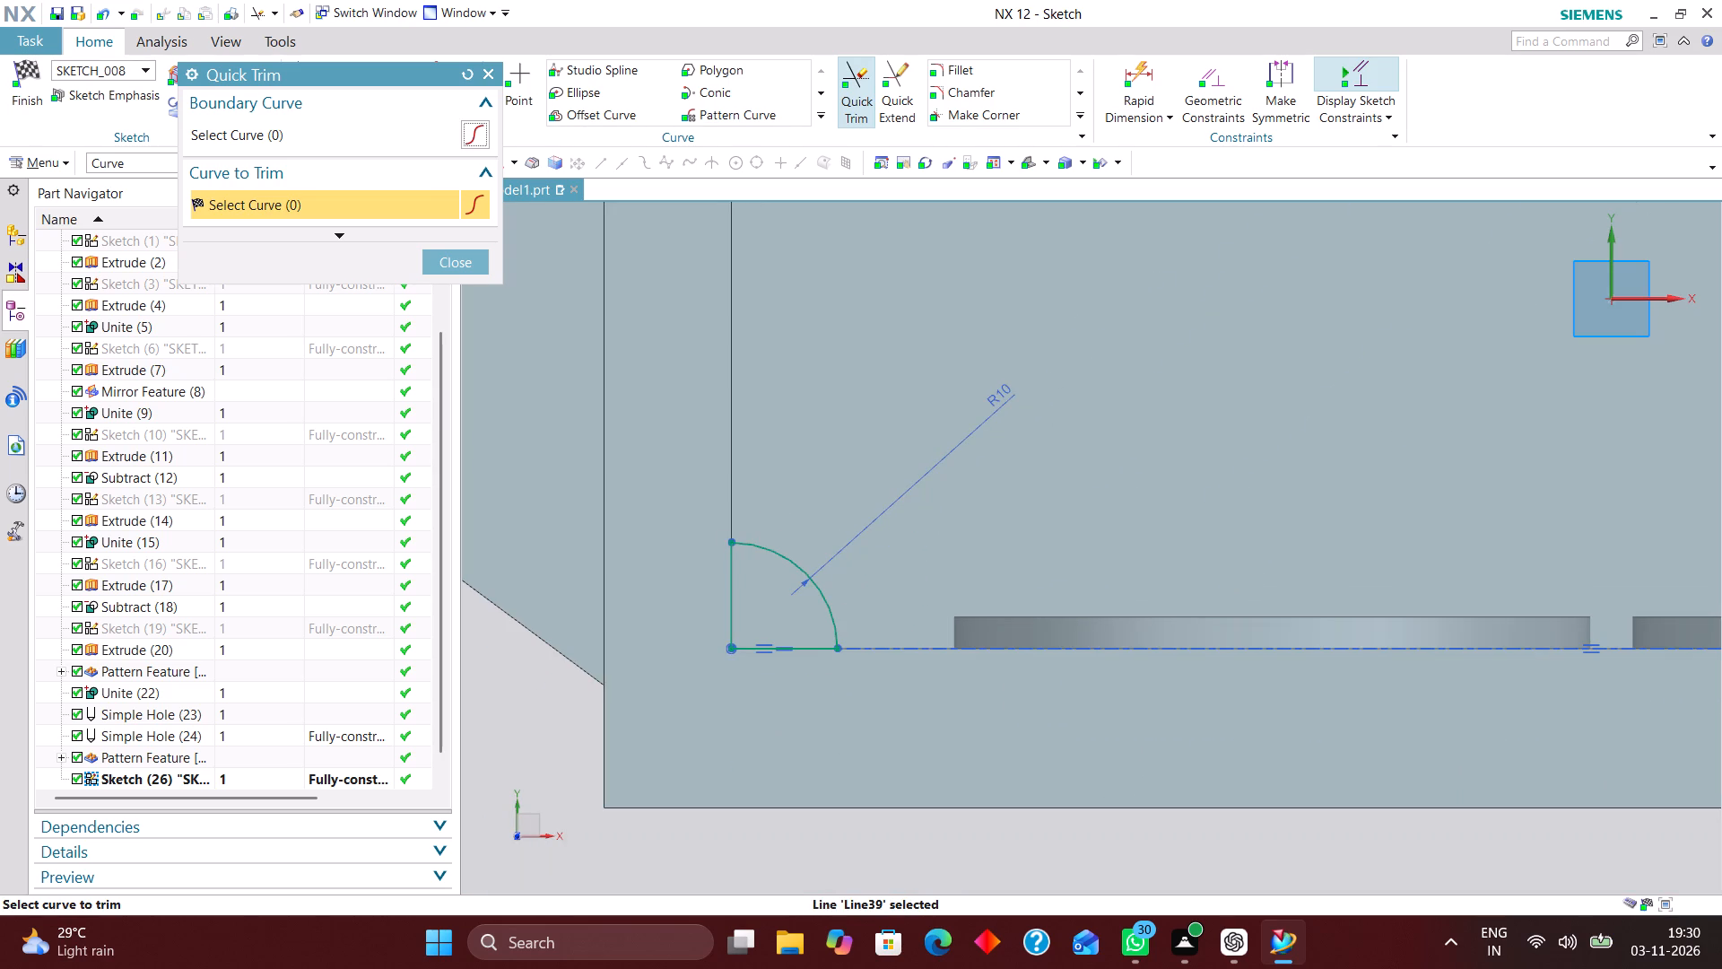
{"action": "left_click", "coordinate": [457, 262]}
Finish the corner sketch and return to the modeling environment.
{"action": "scroll", "coordinate": [765, 595], "scroll_direction": "down", "scroll_amount": 3}
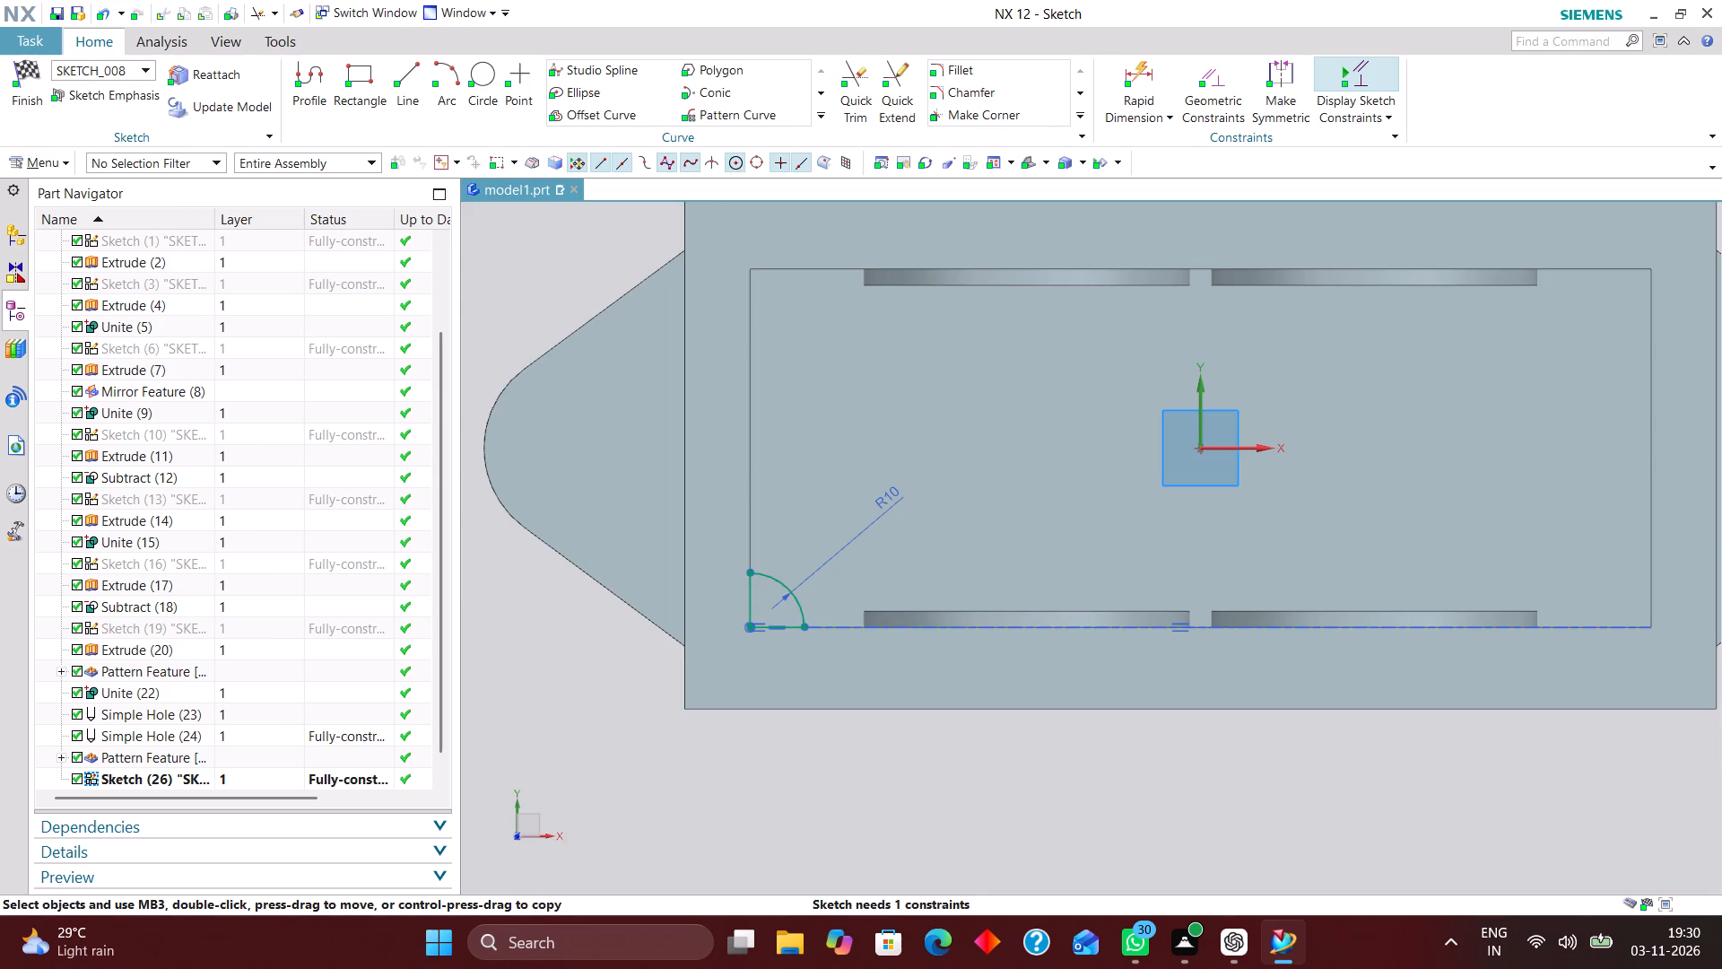
{"action": "left_click", "coordinate": [33, 77]}
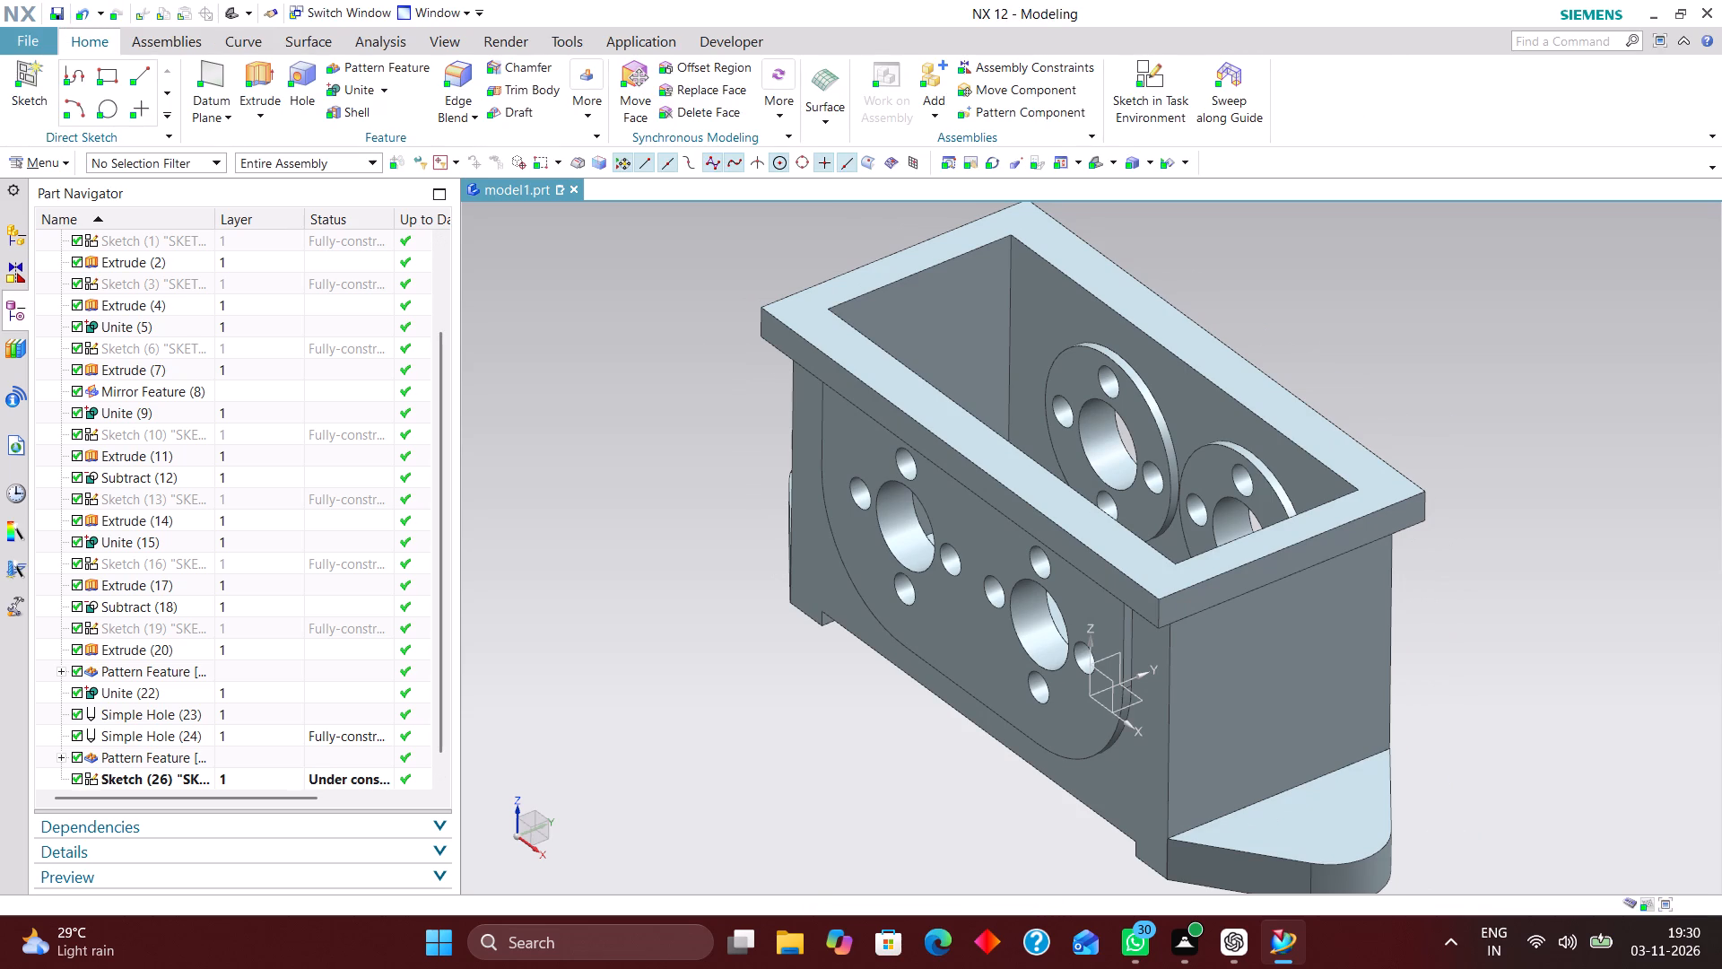
Use the quarter-circle corner sketch as the section of a new Extrude and reverse its direction to run up into the housing.
{"action": "scroll", "coordinate": [662, 753], "scroll_direction": "down", "scroll_amount": 1}
{"action": "scroll", "coordinate": [683, 475], "scroll_direction": "up", "scroll_amount": 1}
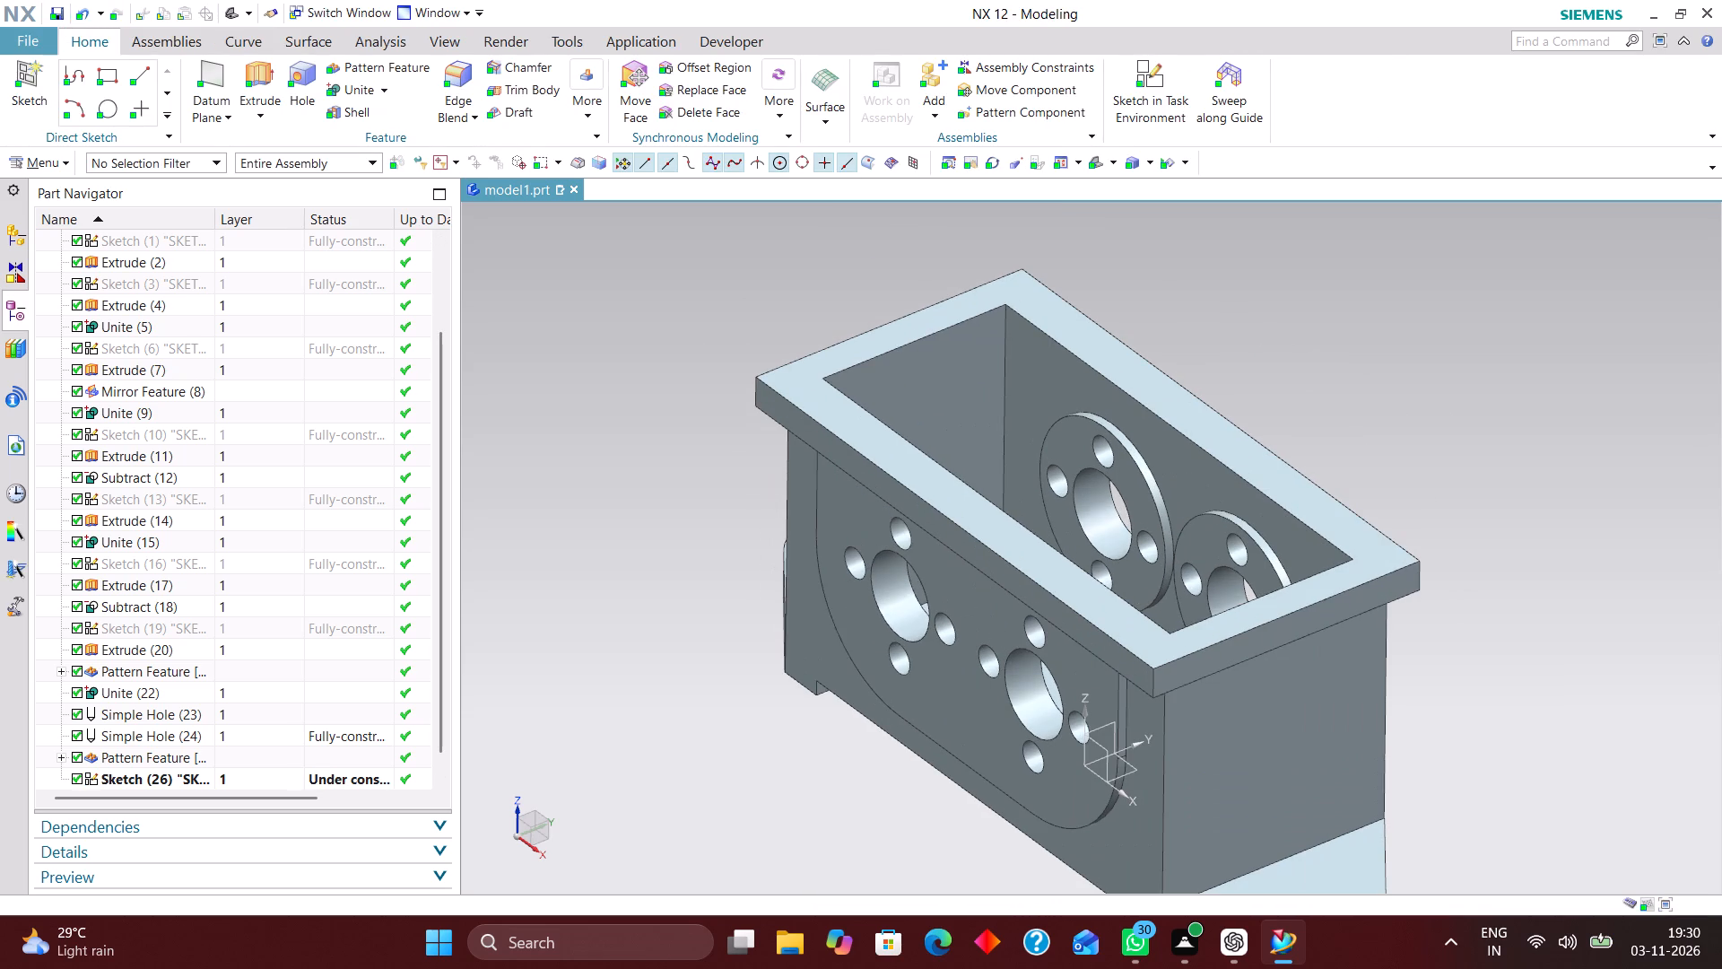
{"action": "left_click", "coordinate": [263, 81]}
{"action": "scroll", "coordinate": [297, 740], "scroll_direction": "down", "scroll_amount": 4}
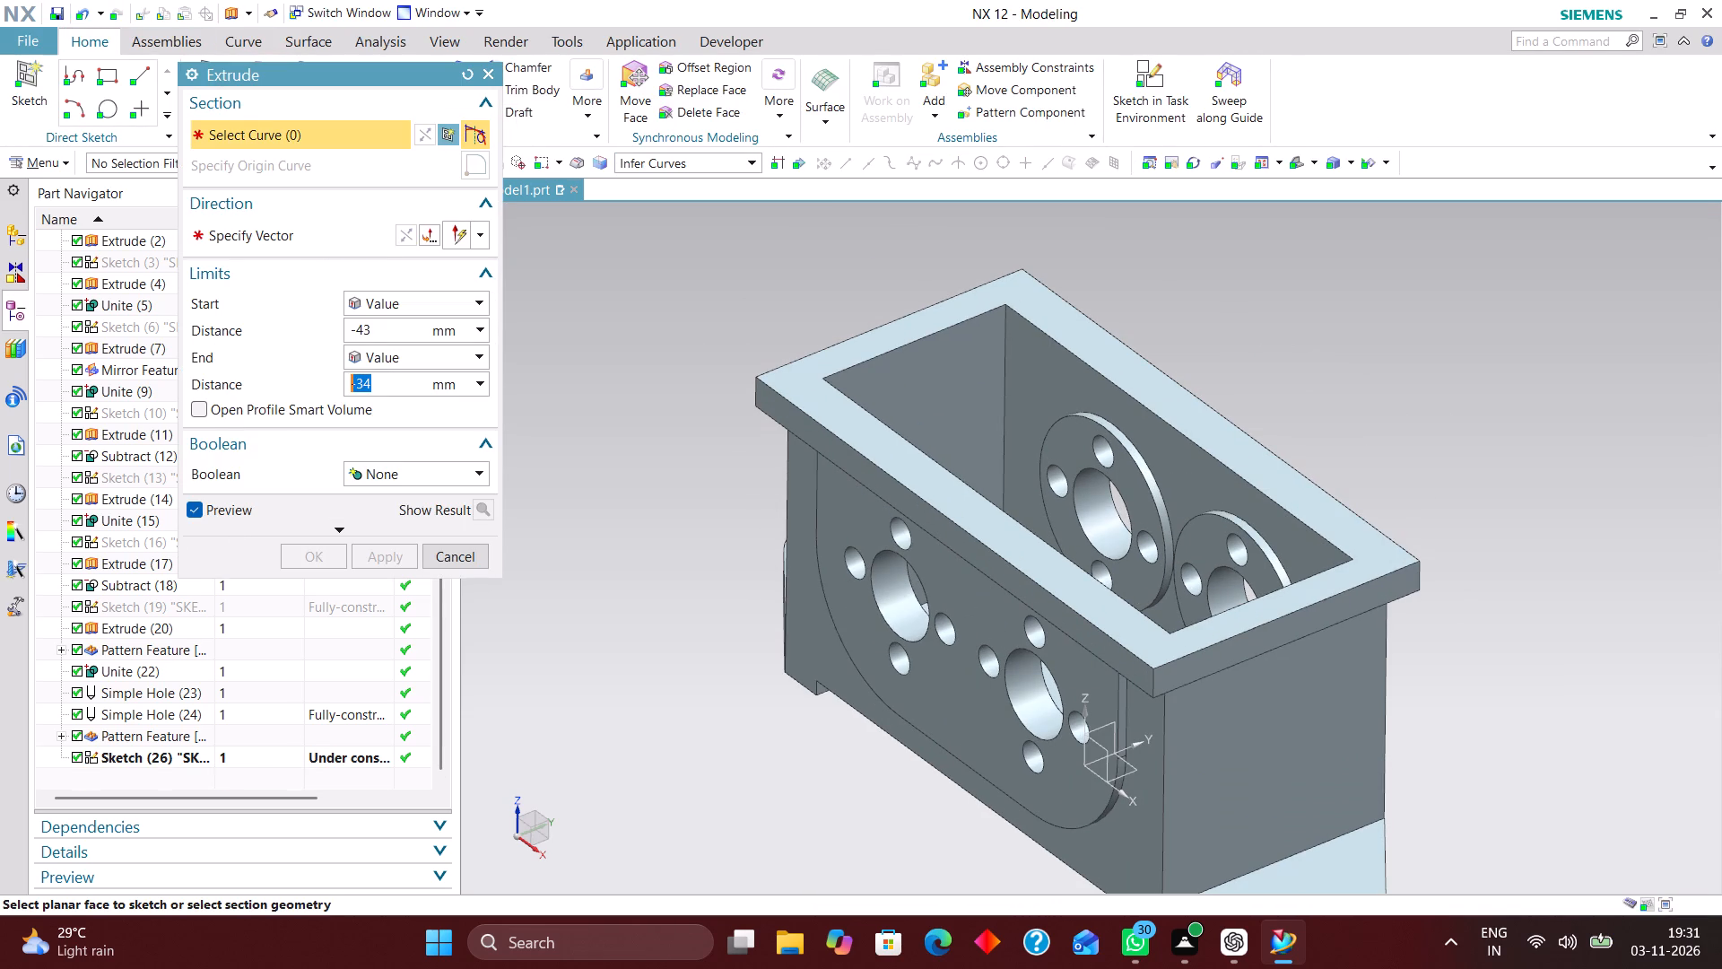
{"action": "left_click", "coordinate": [273, 761]}
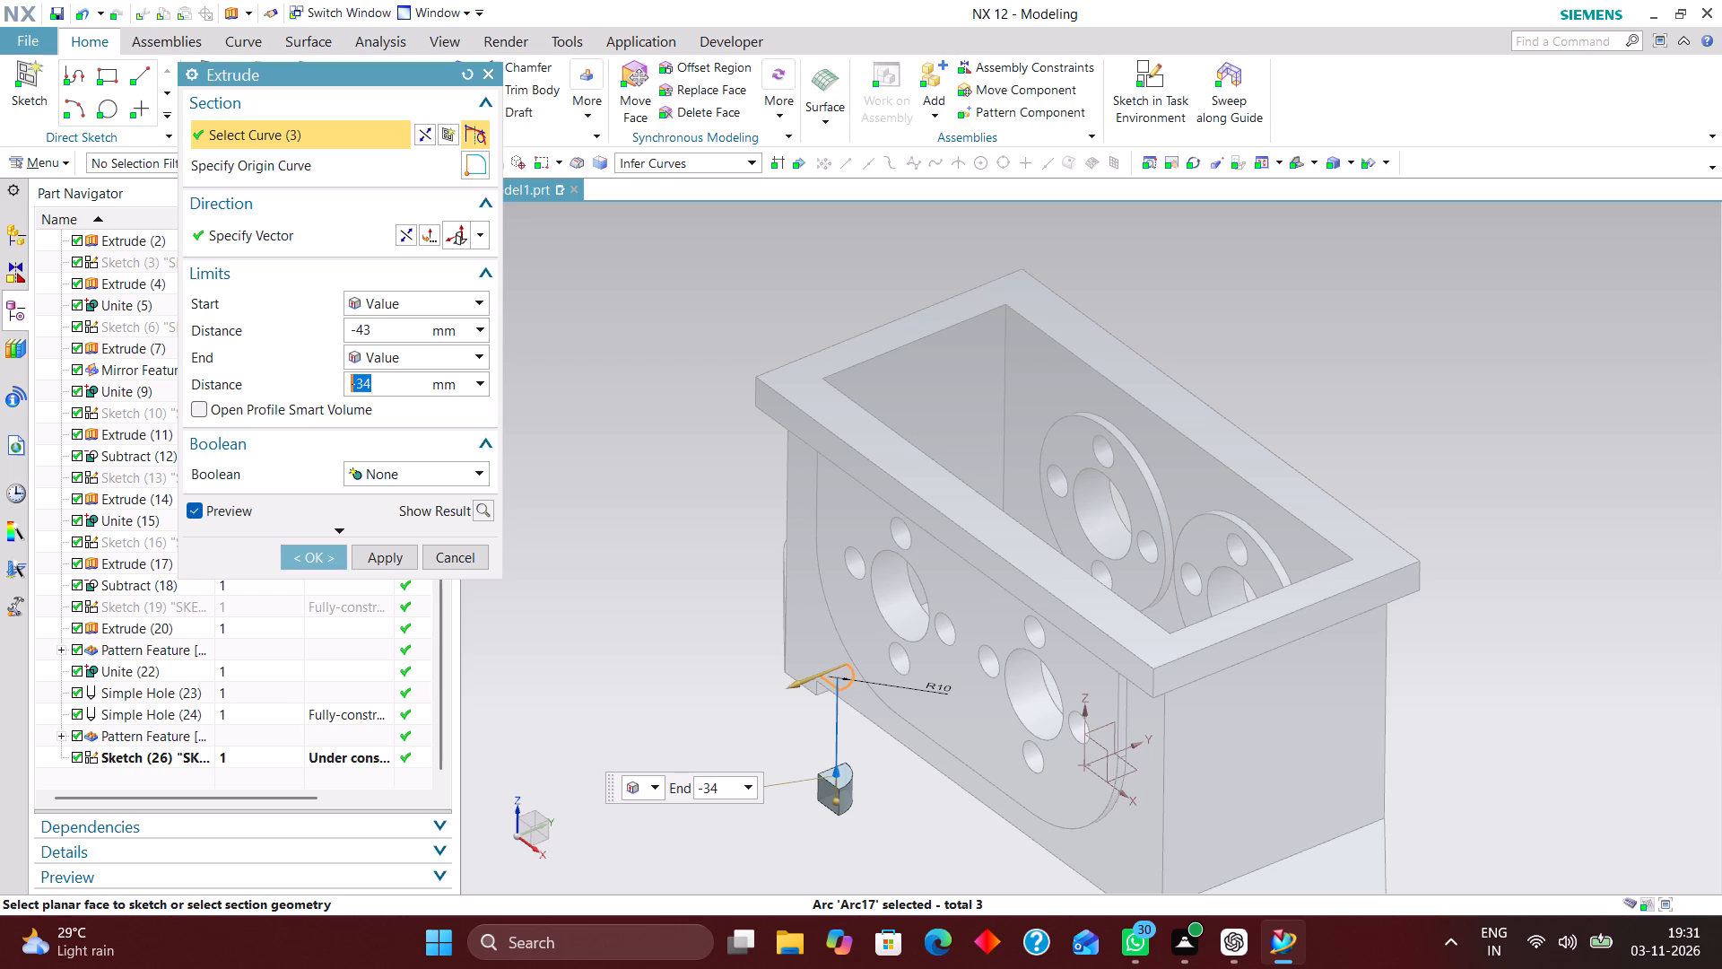
{"action": "left_click", "coordinate": [405, 226]}
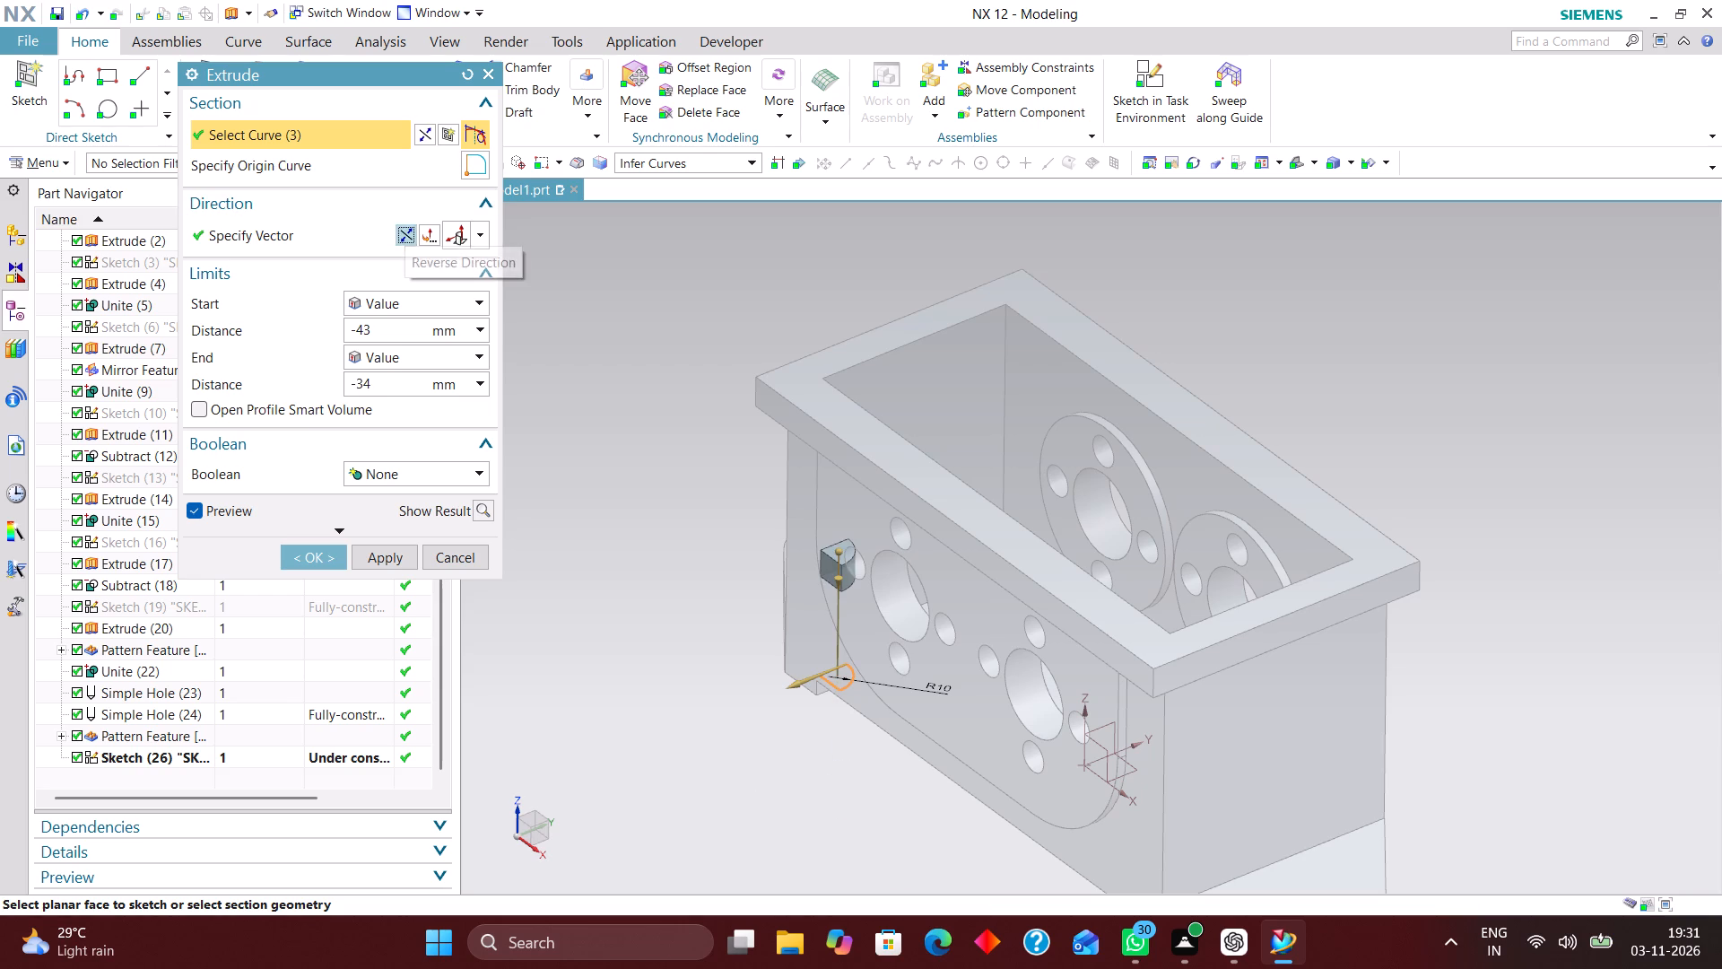
Set the corner extrude's start distance to -102 mm, level with the top face of the housing flange.
{"action": "middle_click_drag", "start_coordinate": [843, 544], "coordinate": [843, 513]}
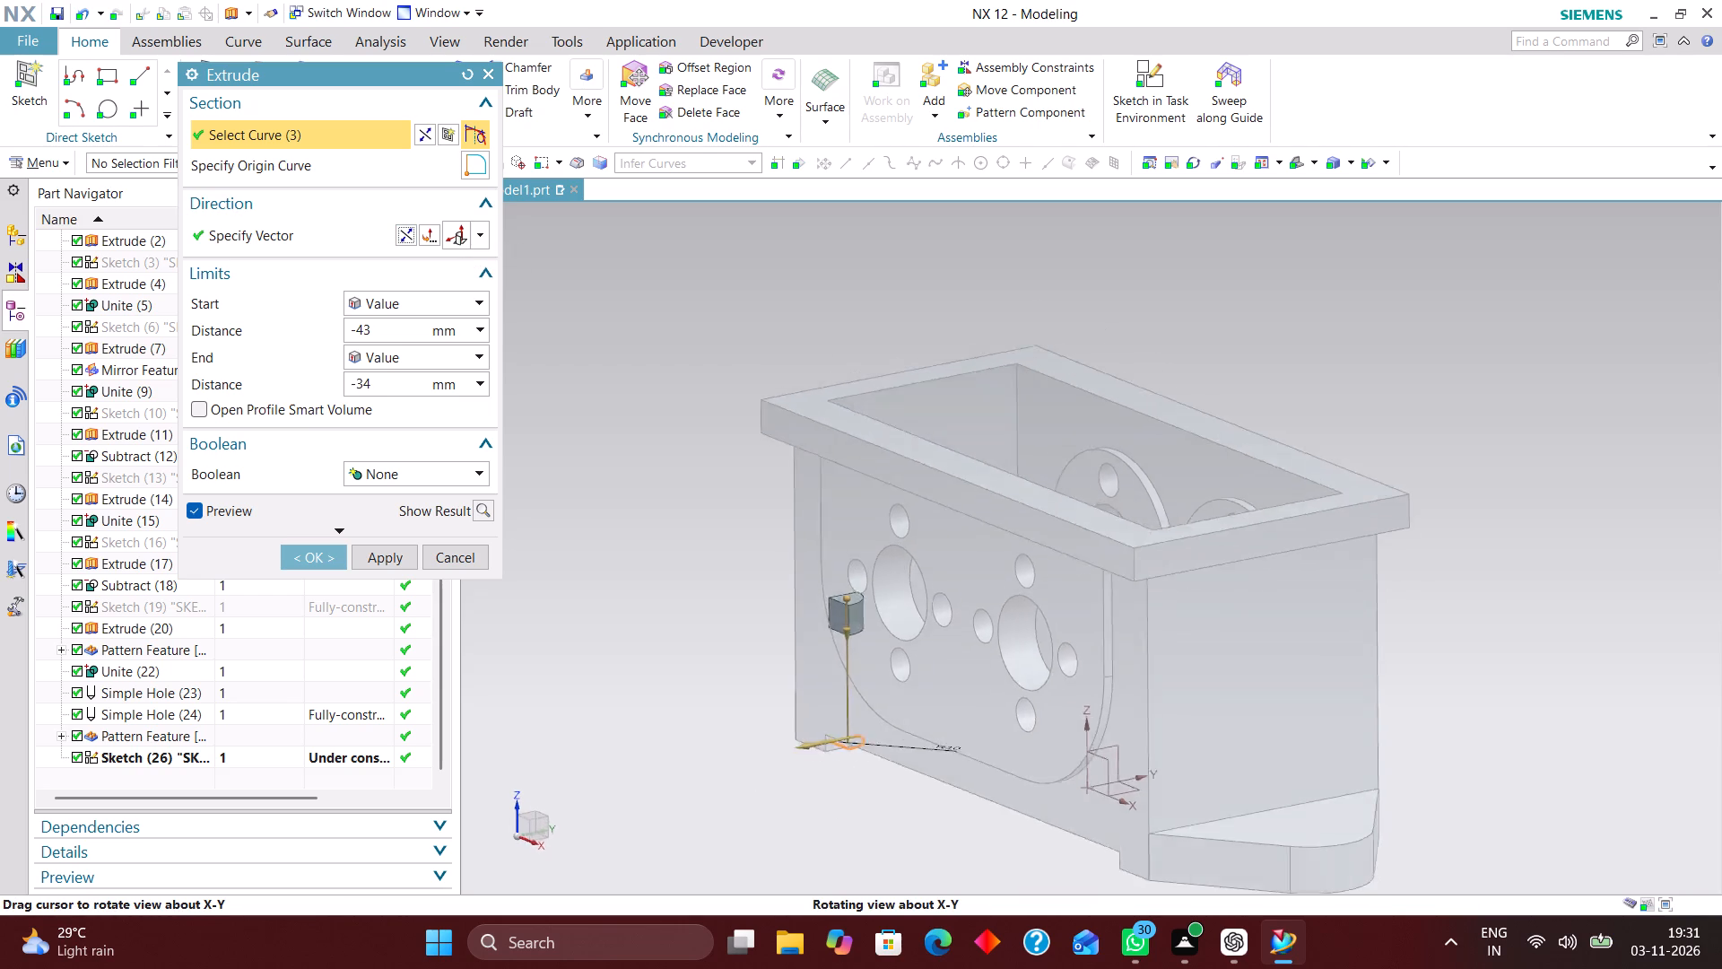
{"action": "middle_click_drag", "start_coordinate": [843, 513], "coordinate": [813, 498]}
{"action": "right_click_drag", "start_coordinate": [1283, 540], "coordinate": [1008, 546]}
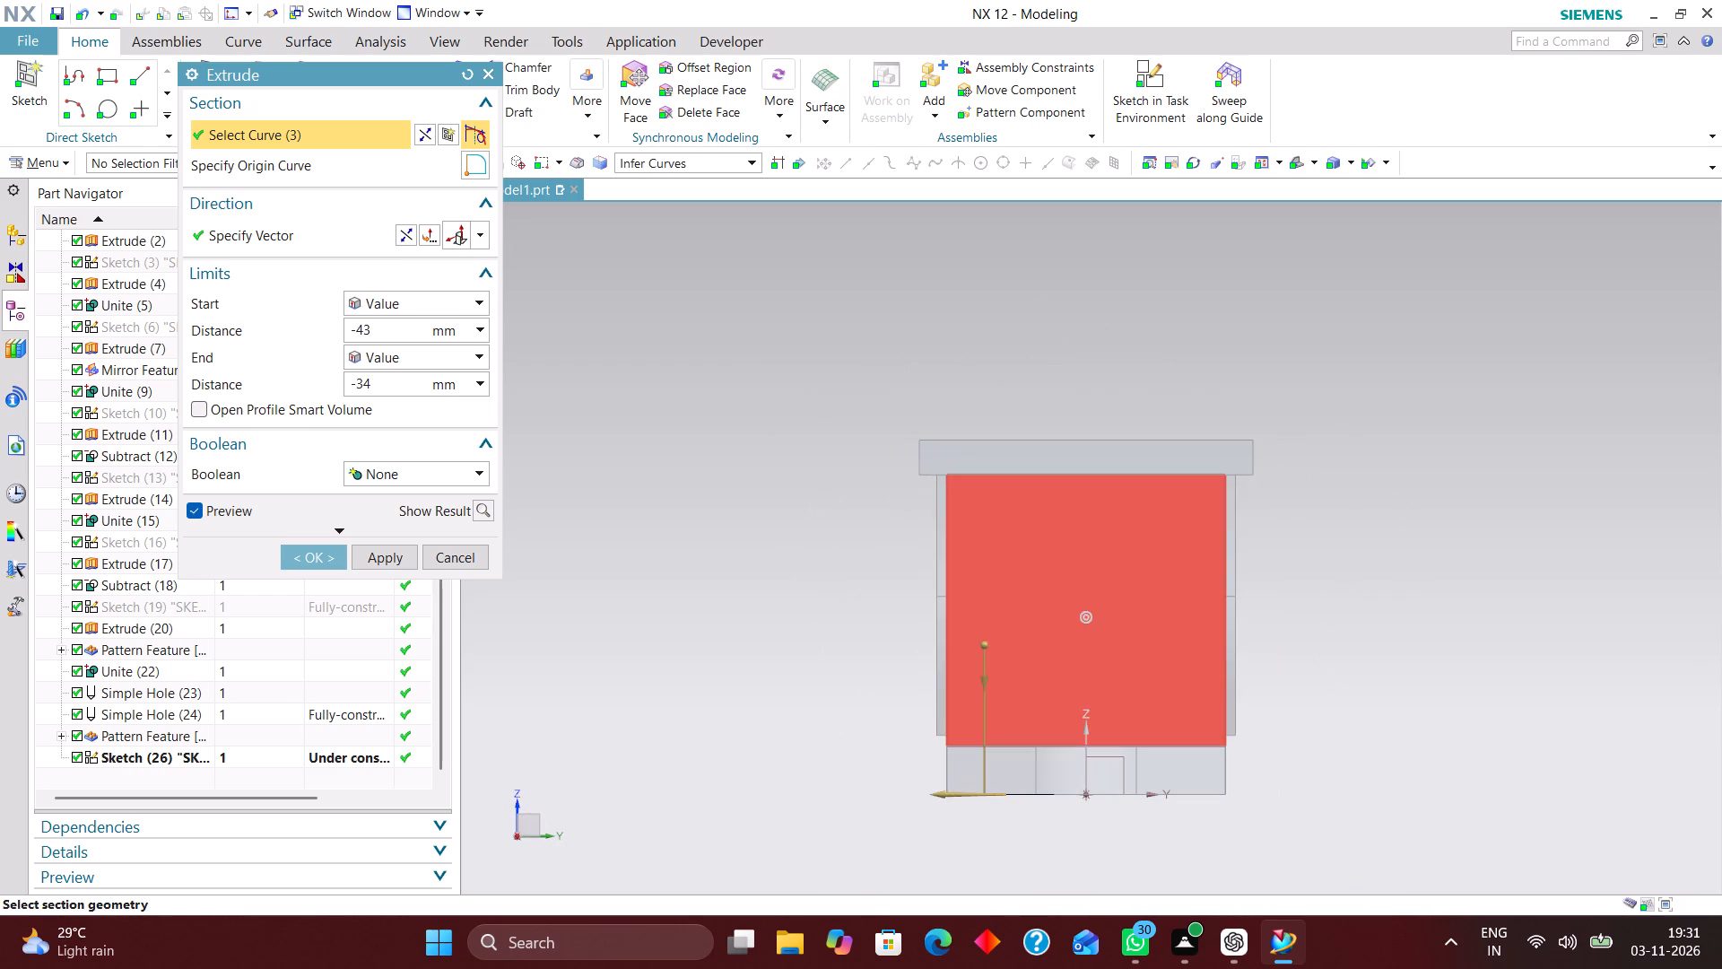
{"action": "scroll", "coordinate": [1022, 697], "scroll_direction": "up", "scroll_amount": 4}
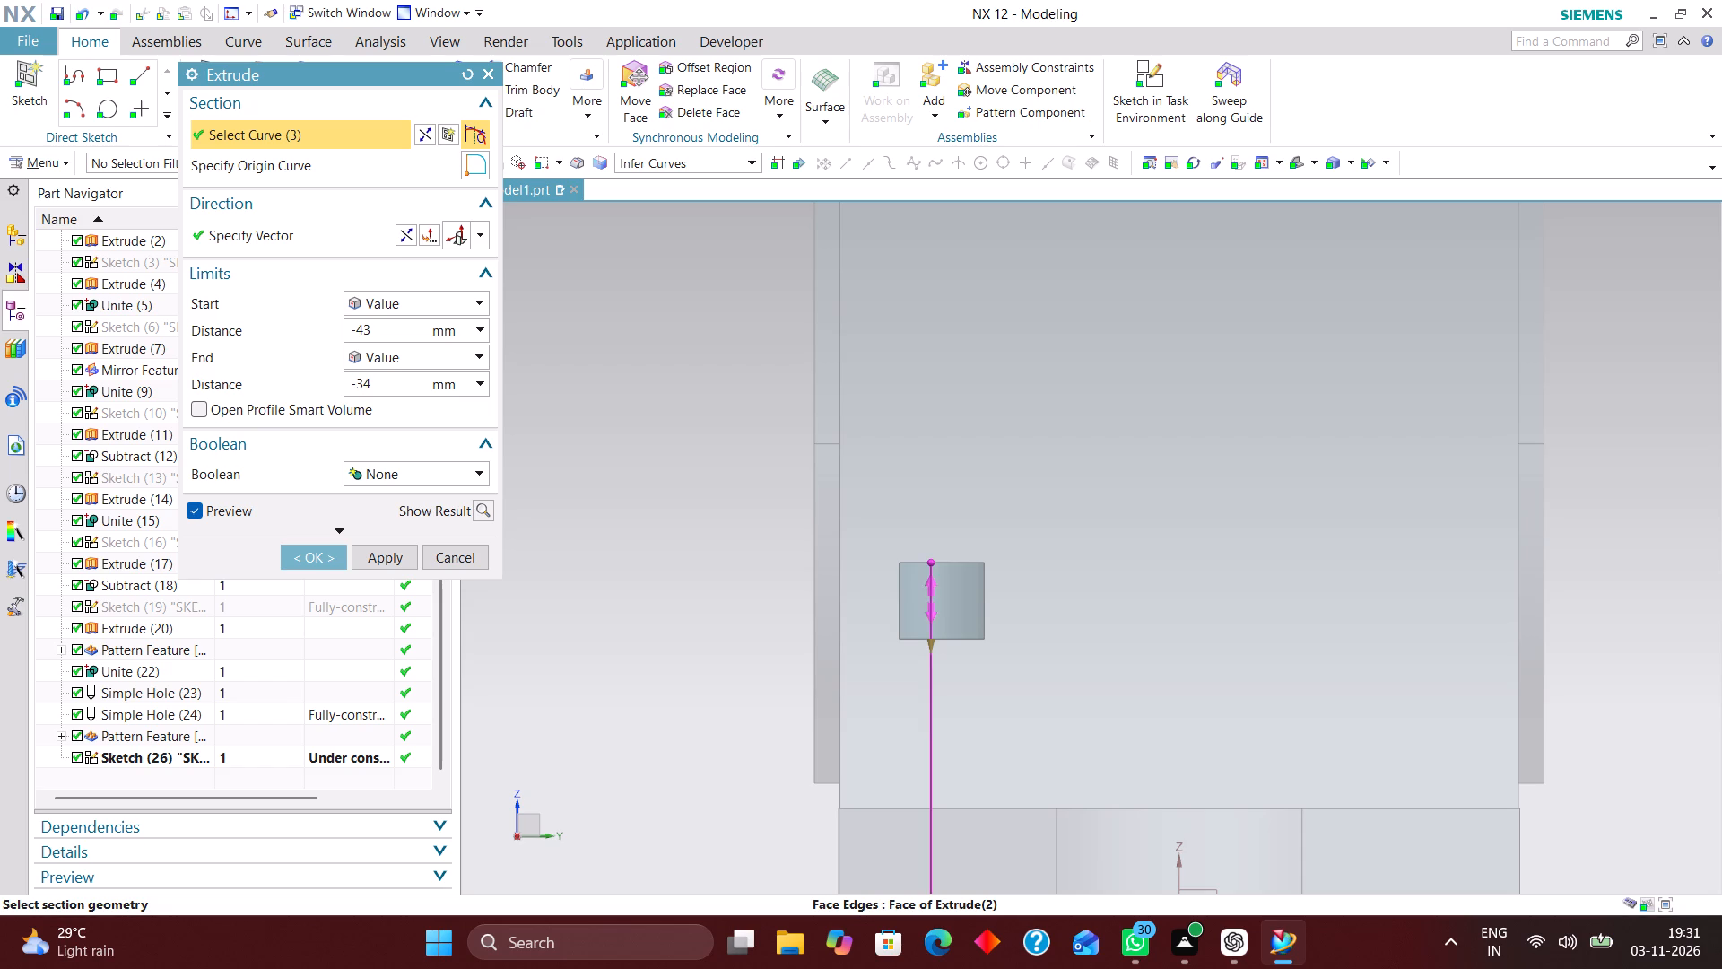
{"action": "left_click_drag", "start_coordinate": [928, 557], "coordinate": [894, 328]}
{"action": "scroll", "coordinate": [914, 624], "scroll_direction": "down", "scroll_amount": 4}
{"action": "scroll", "coordinate": [919, 476], "scroll_direction": "up", "scroll_amount": 3}
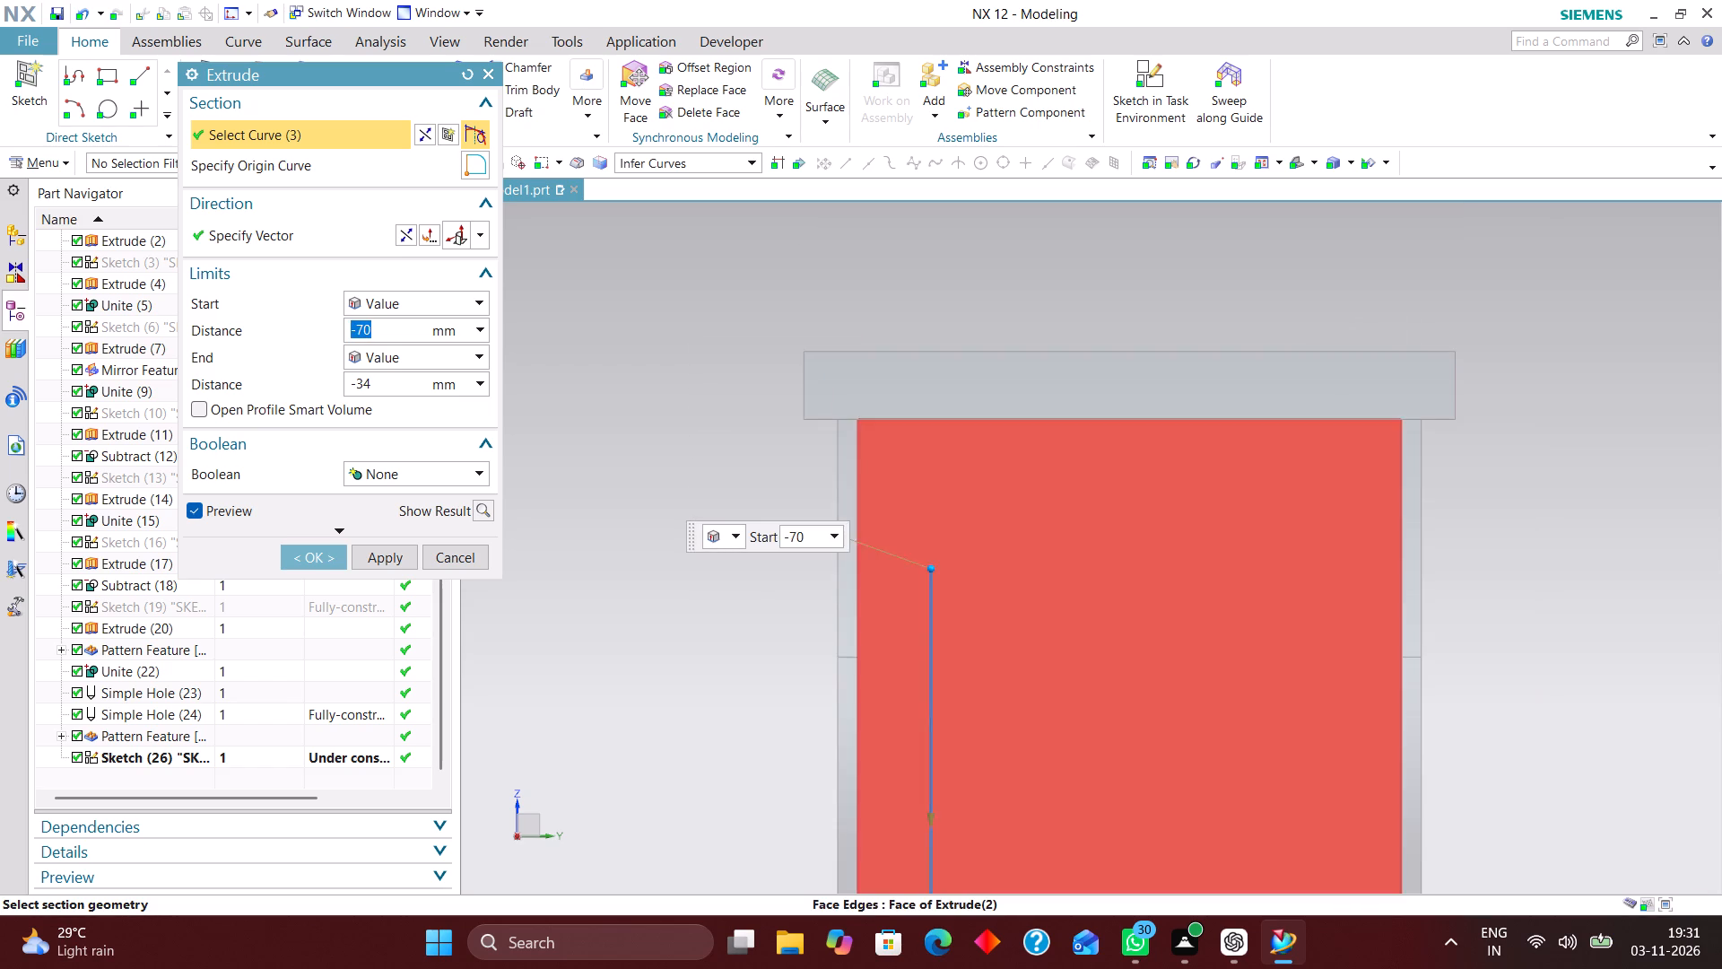
{"action": "left_click_drag", "start_coordinate": [928, 571], "coordinate": [922, 359]}
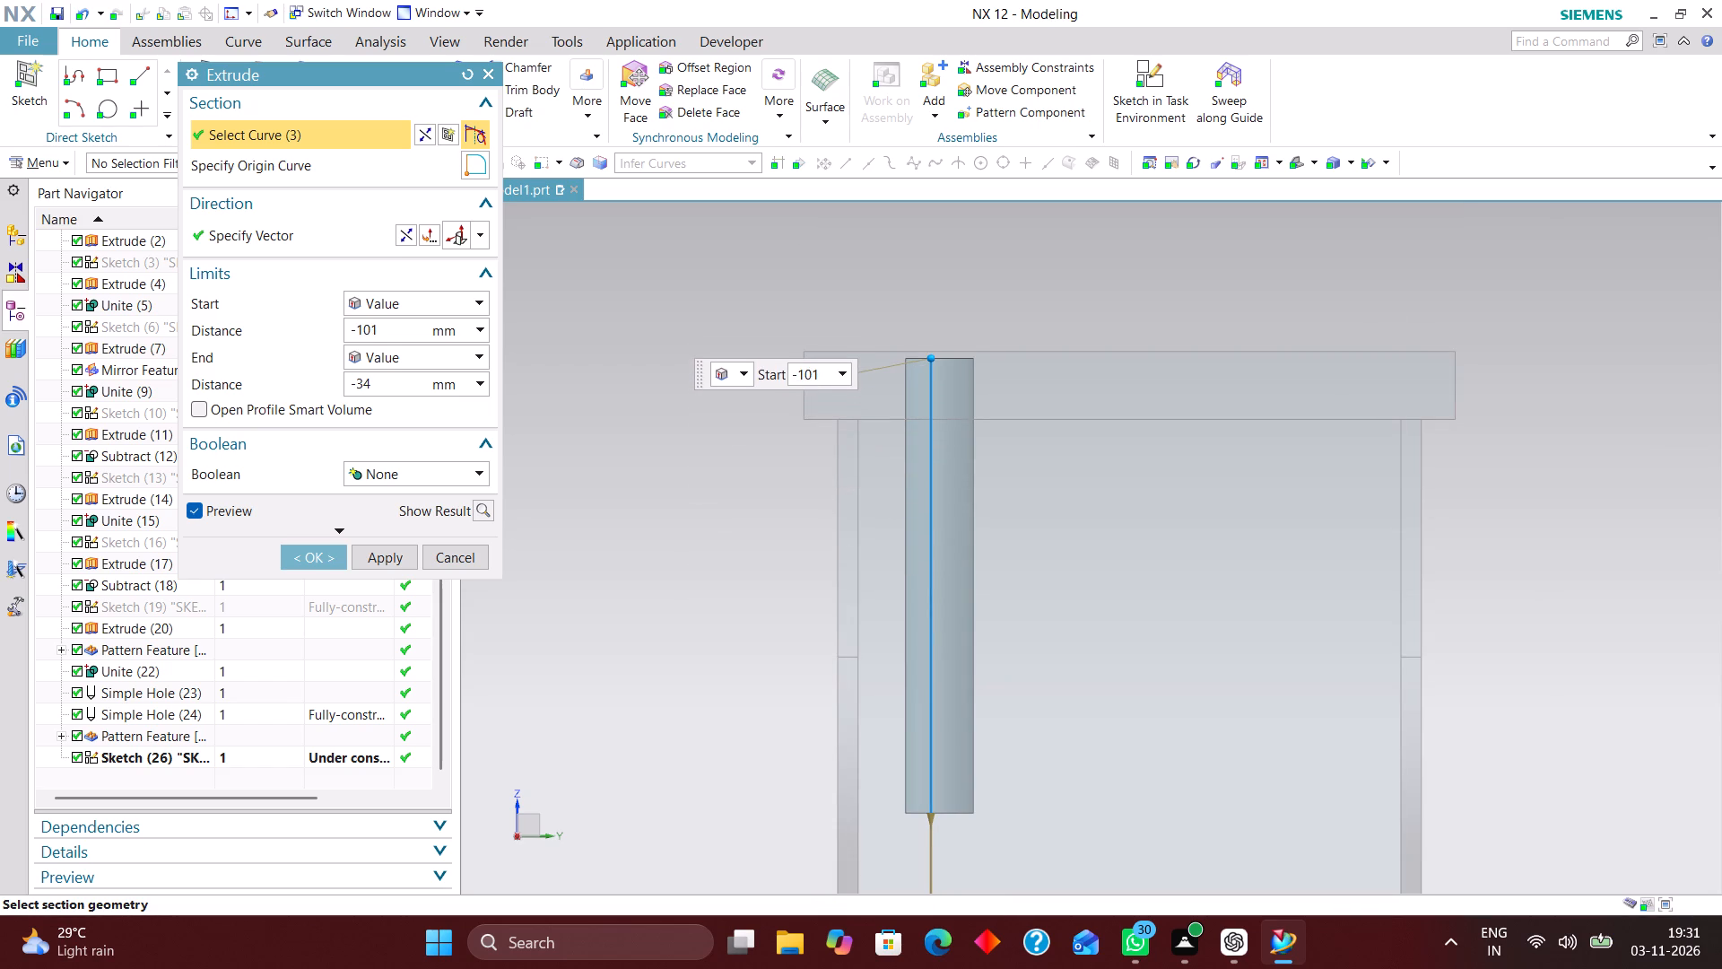
{"action": "left_click_drag", "start_coordinate": [922, 359], "coordinate": [922, 353]}
Set the corner extrude's end distance to -92 mm and create it as a separate body with Boolean None.
{"action": "left_click_drag", "start_coordinate": [930, 821], "coordinate": [951, 715]}
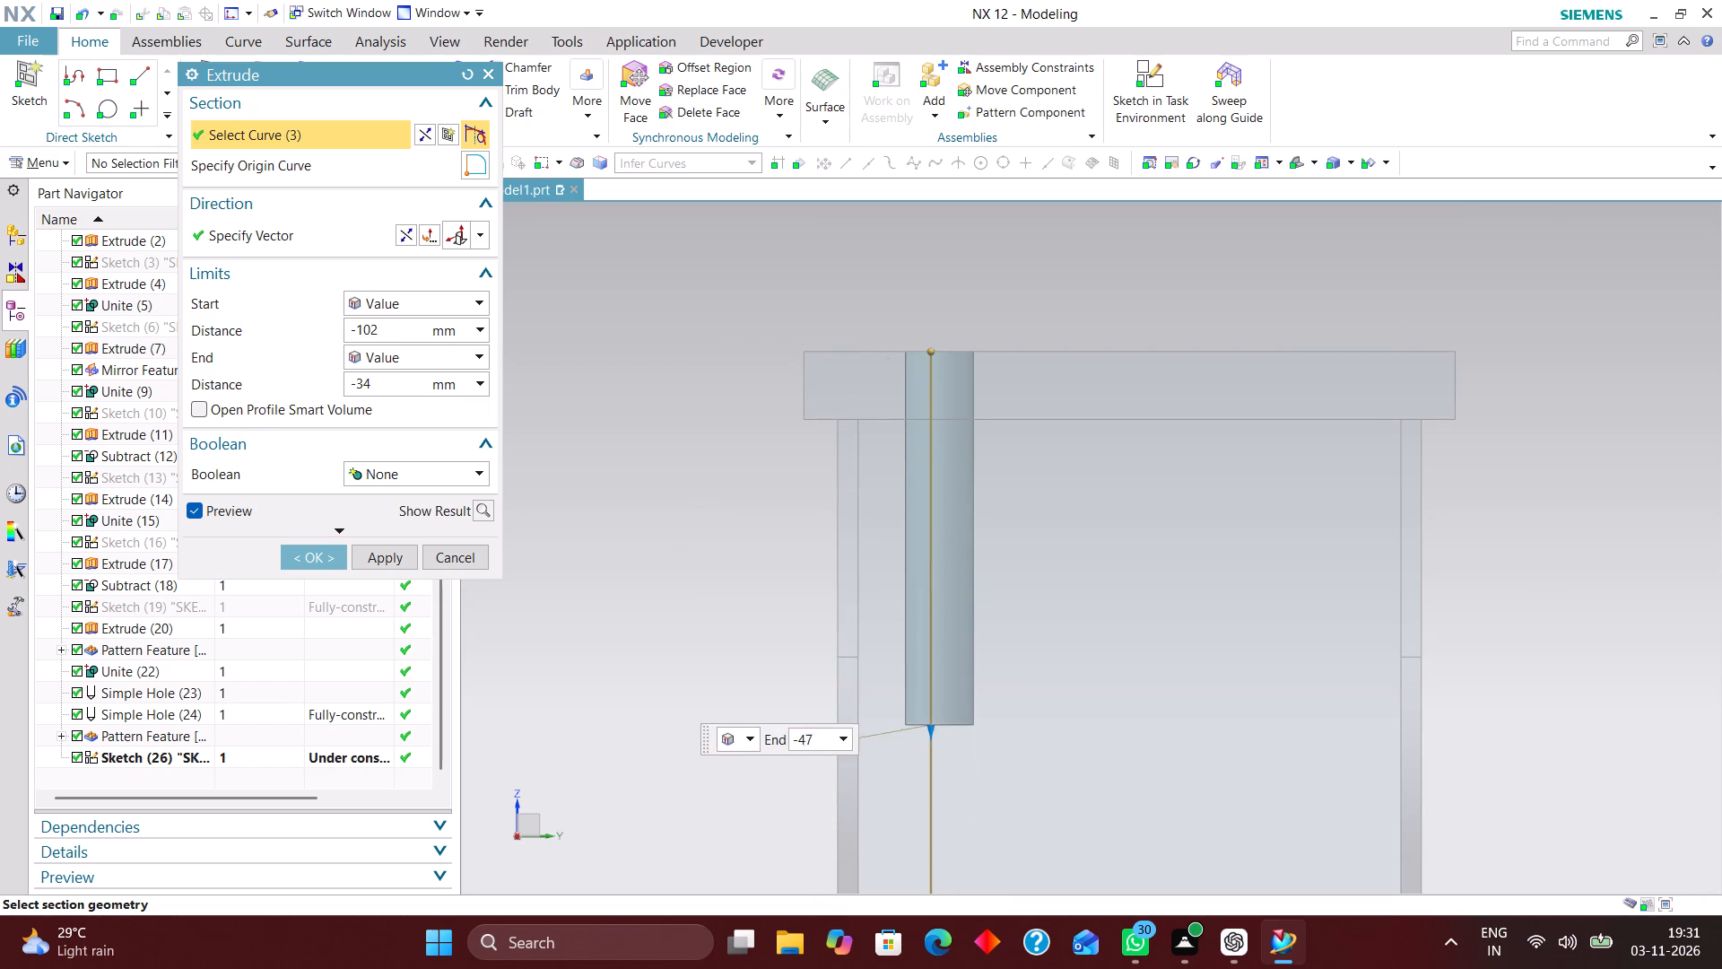
{"action": "left_click_drag", "start_coordinate": [951, 715], "coordinate": [942, 425]}
{"action": "scroll", "coordinate": [941, 521], "scroll_direction": "down", "scroll_amount": 3}
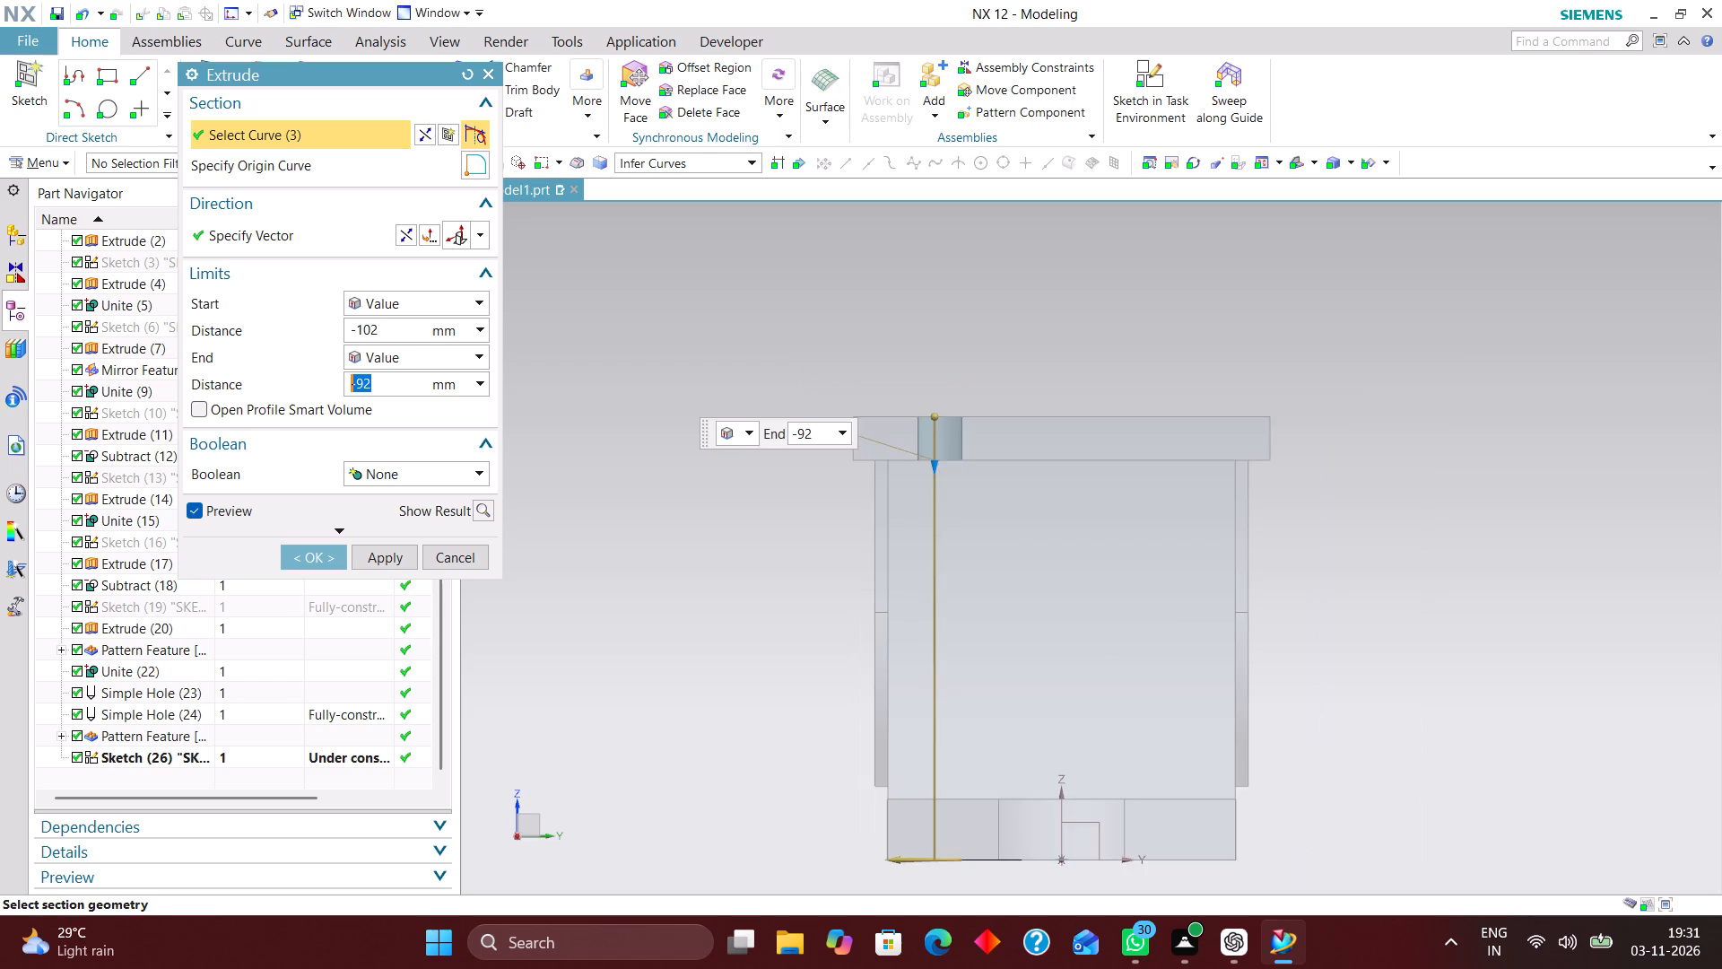
{"action": "scroll", "coordinate": [958, 554], "scroll_direction": "up", "scroll_amount": 1}
{"action": "middle_click_drag", "start_coordinate": [958, 554], "coordinate": [967, 639]}
{"action": "scroll", "coordinate": [914, 226], "scroll_direction": "up", "scroll_amount": 5}
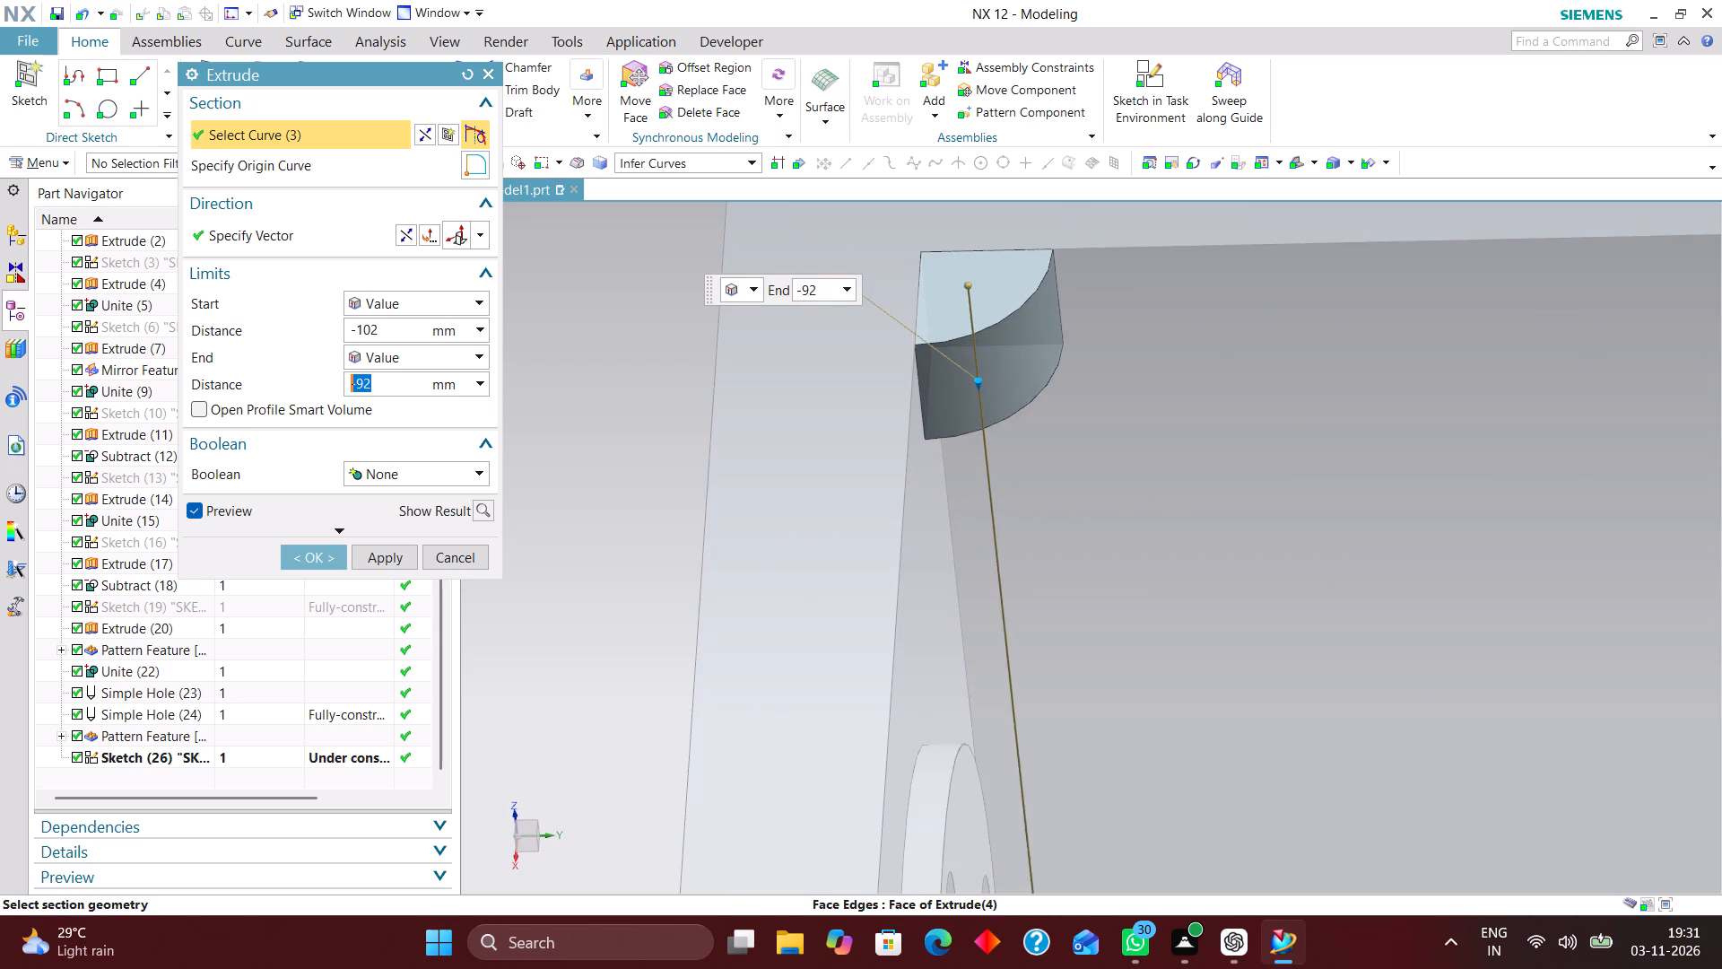
{"action": "scroll", "coordinate": [971, 397], "scroll_direction": "up", "scroll_amount": 5}
{"action": "scroll", "coordinate": [881, 437], "scroll_direction": "down", "scroll_amount": 5}
{"action": "middle_click_drag", "start_coordinate": [1035, 502], "coordinate": [1082, 493]}
{"action": "scroll", "coordinate": [1070, 495], "scroll_direction": "up", "scroll_amount": 1}
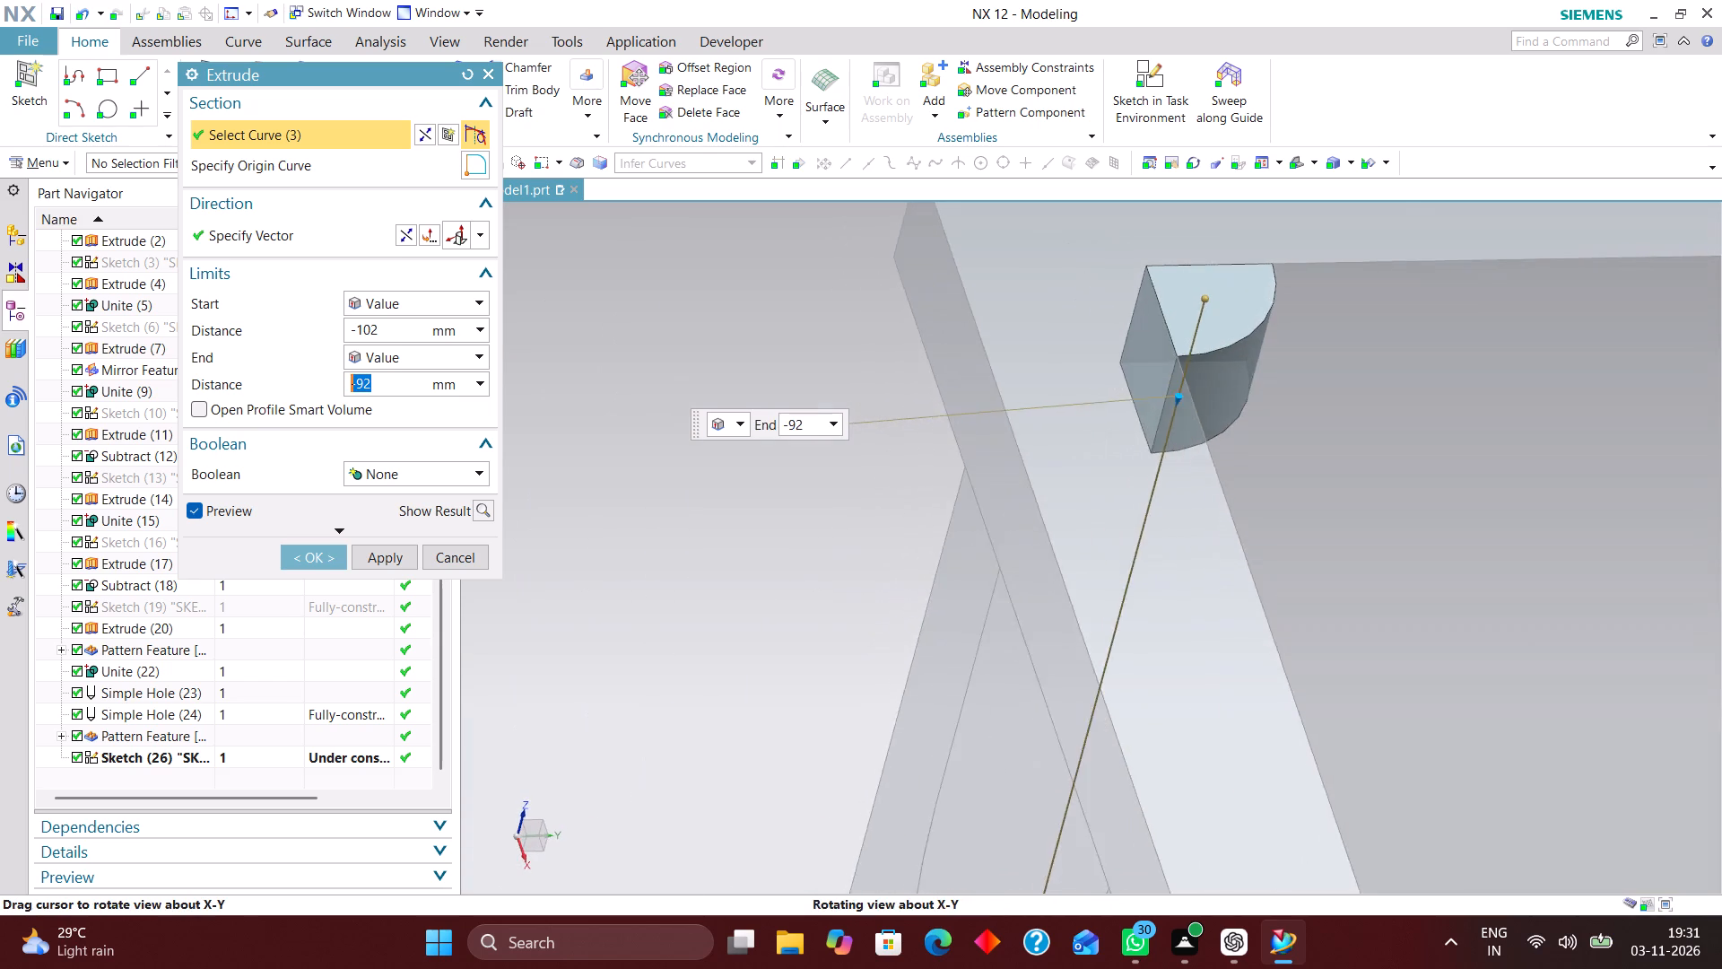
{"action": "middle_click_drag", "start_coordinate": [1082, 493], "coordinate": [1069, 501]}
{"action": "left_click", "coordinate": [317, 560]}
{"action": "scroll", "coordinate": [742, 541], "scroll_direction": "down", "scroll_amount": 4}
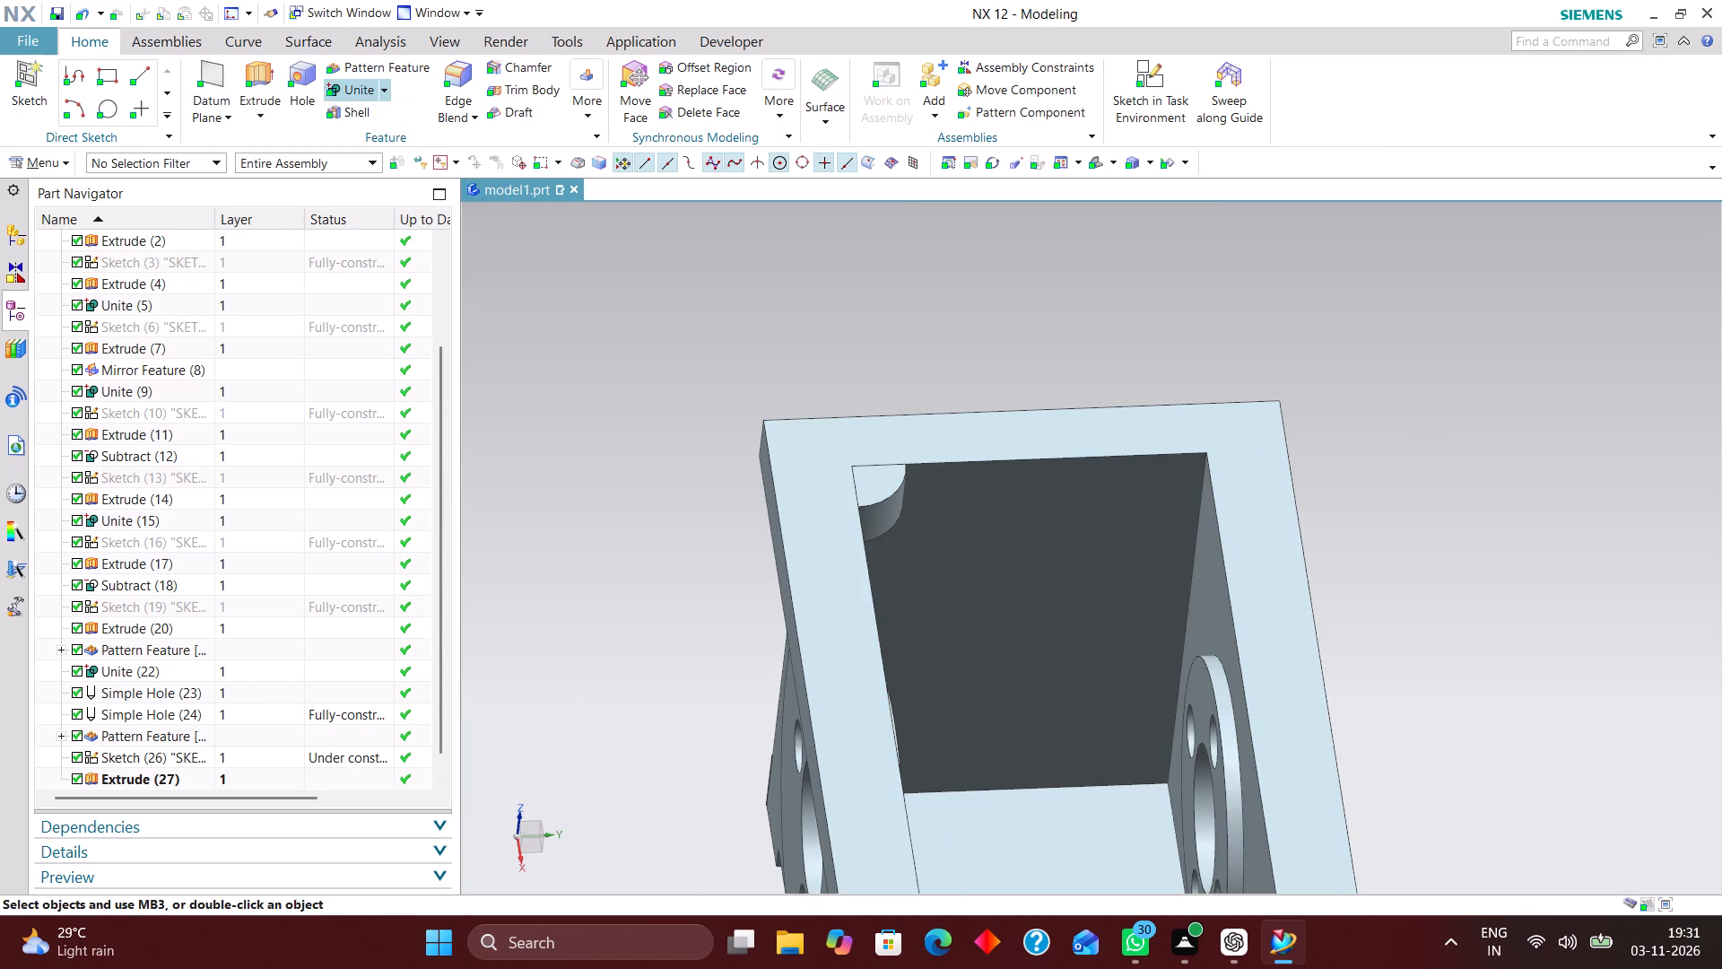
Pattern the quarter-circle extrude linearly along the Y axis with a count of 2 and a 62 mm pitch.
{"action": "left_click", "coordinate": [381, 70]}
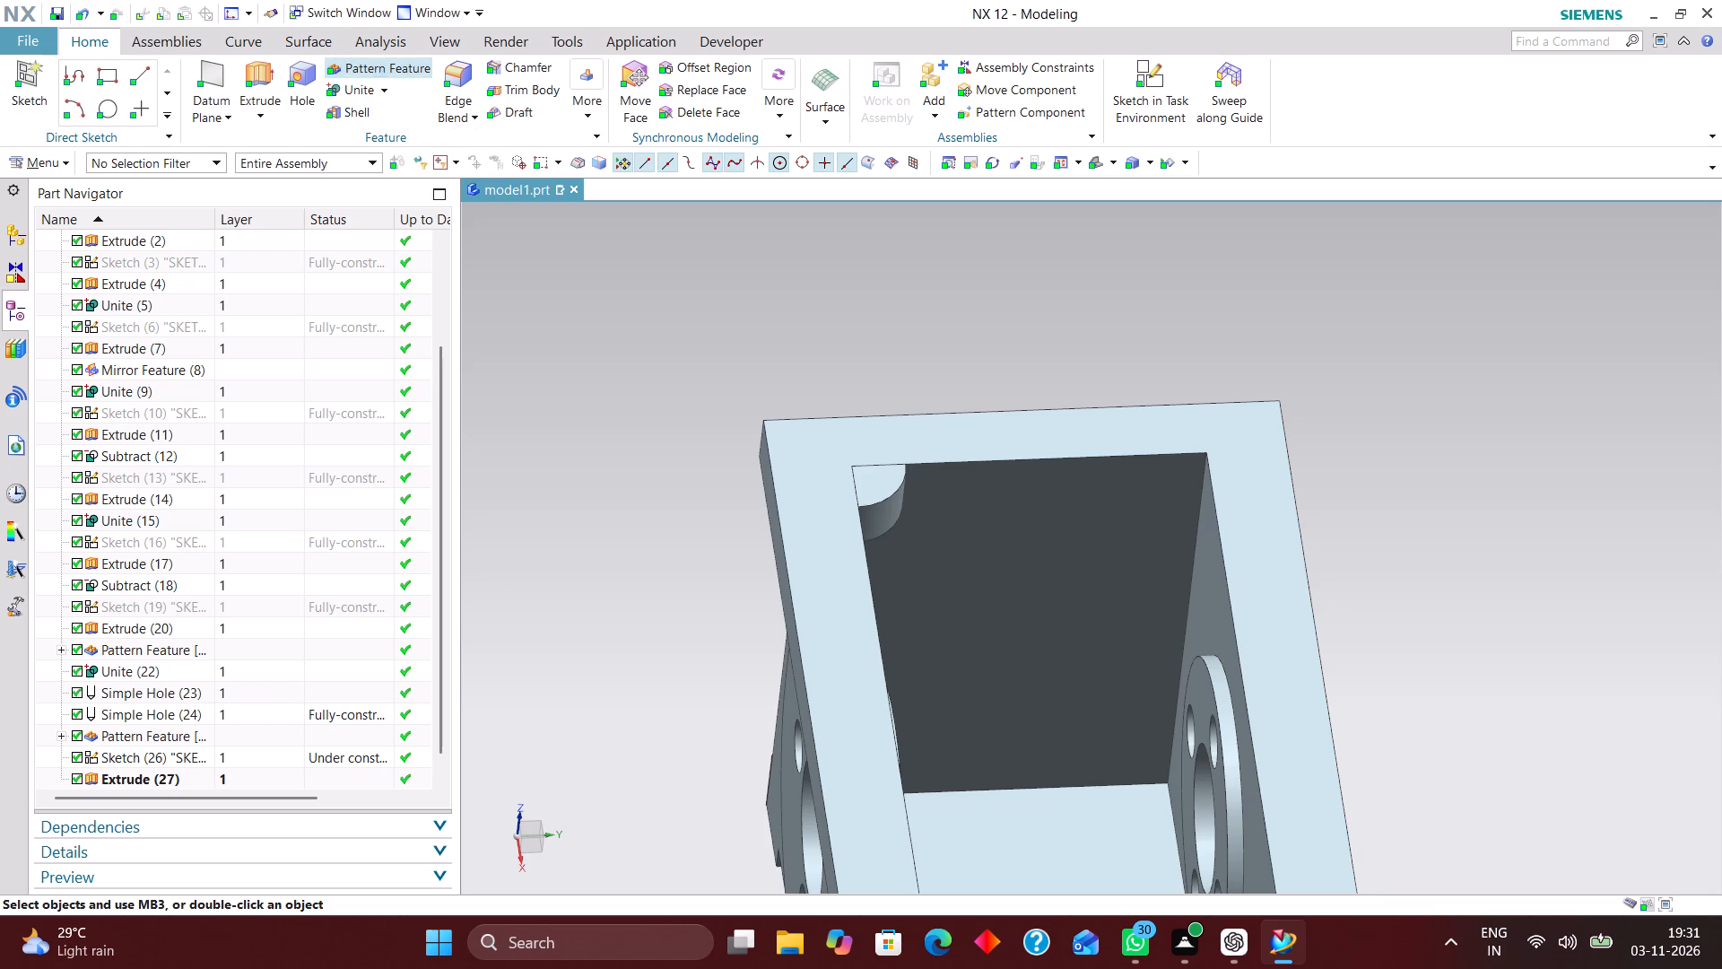
{"action": "left_click", "coordinate": [882, 492]}
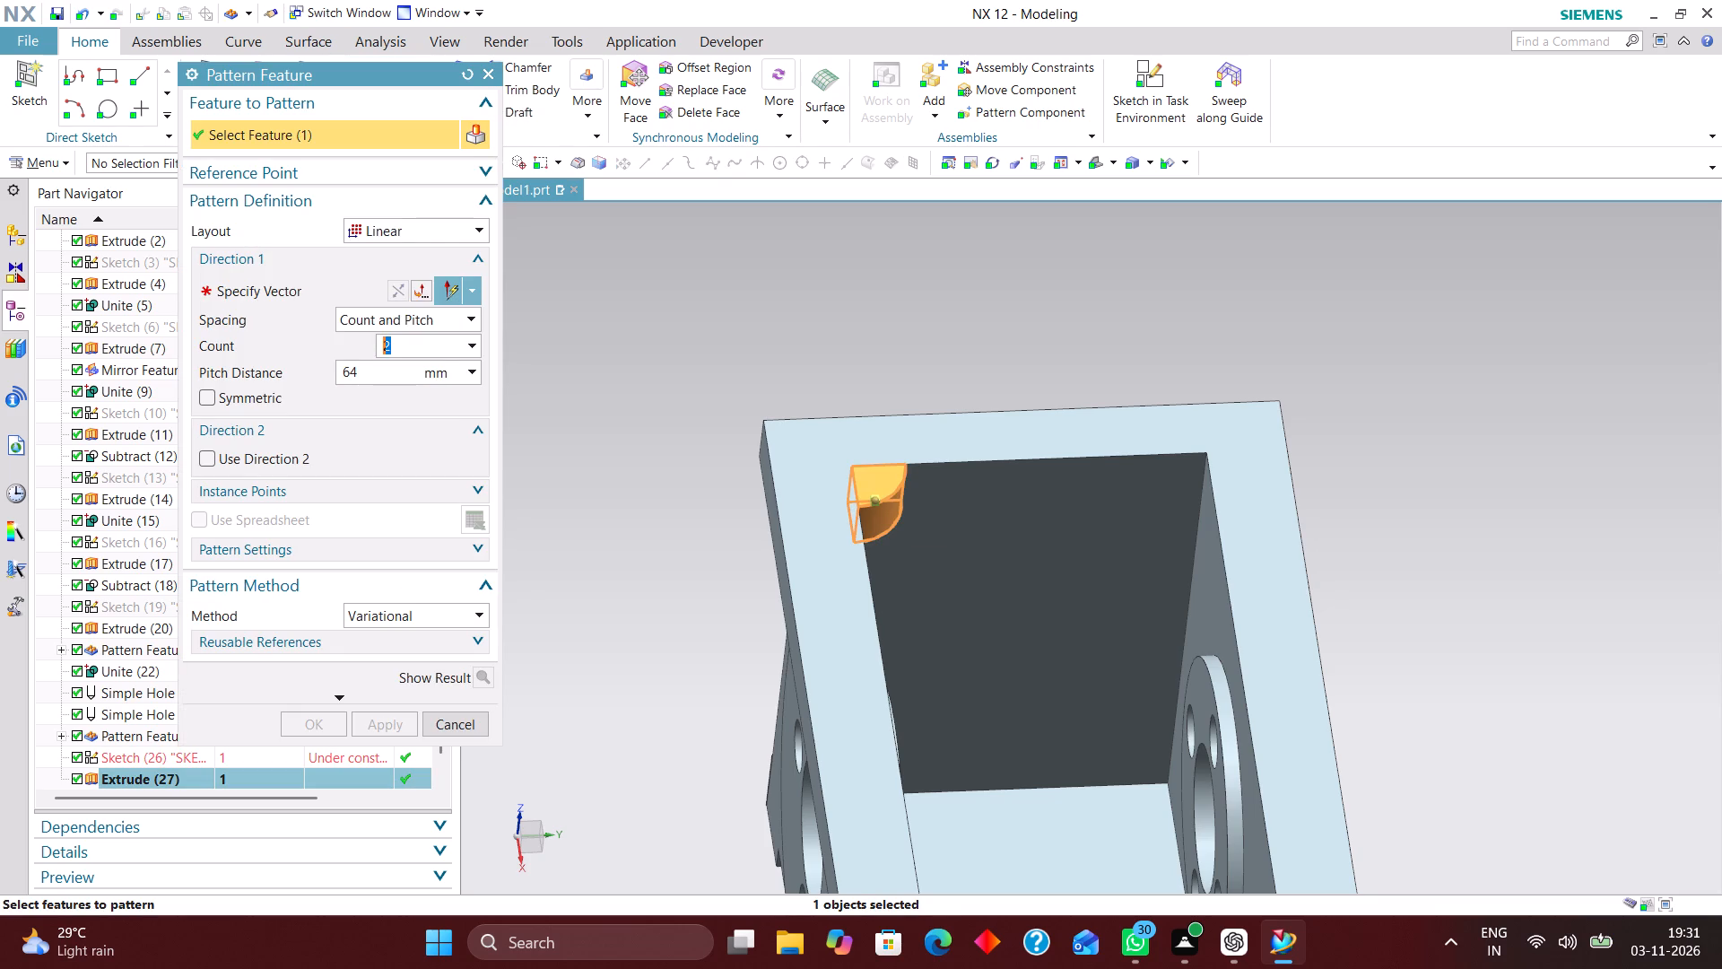
{"action": "middle_click_drag", "start_coordinate": [1126, 488], "coordinate": [1188, 447]}
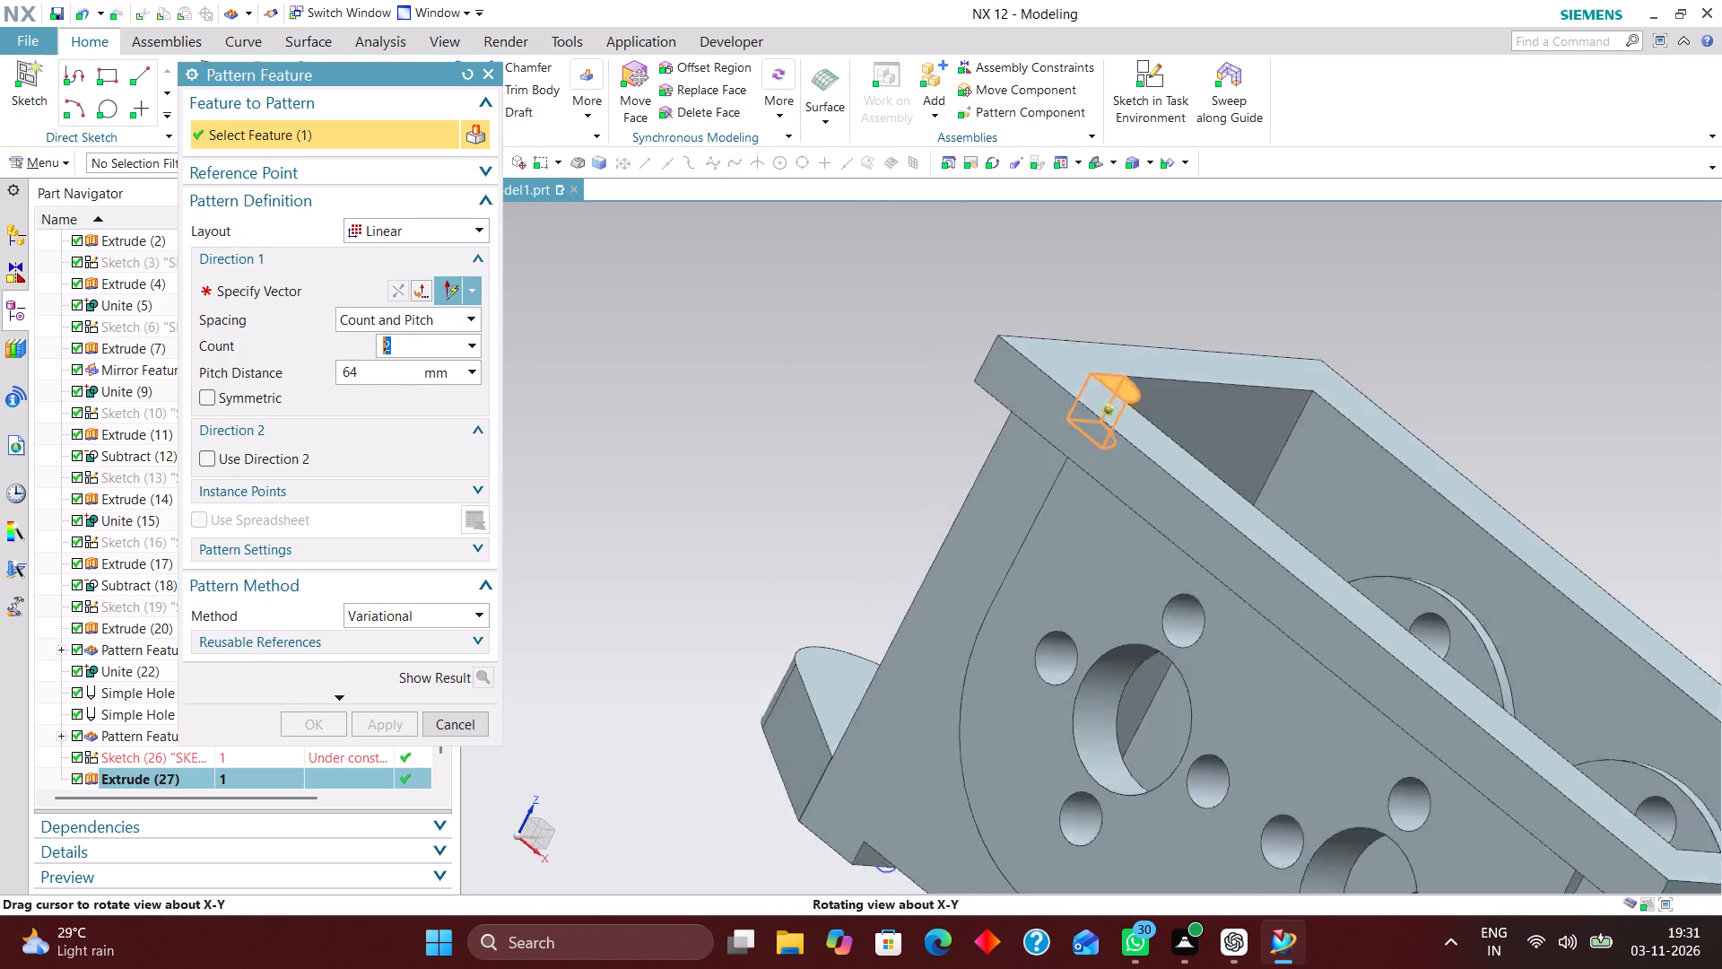
{"action": "middle_click_drag", "start_coordinate": [1188, 447], "coordinate": [1173, 481]}
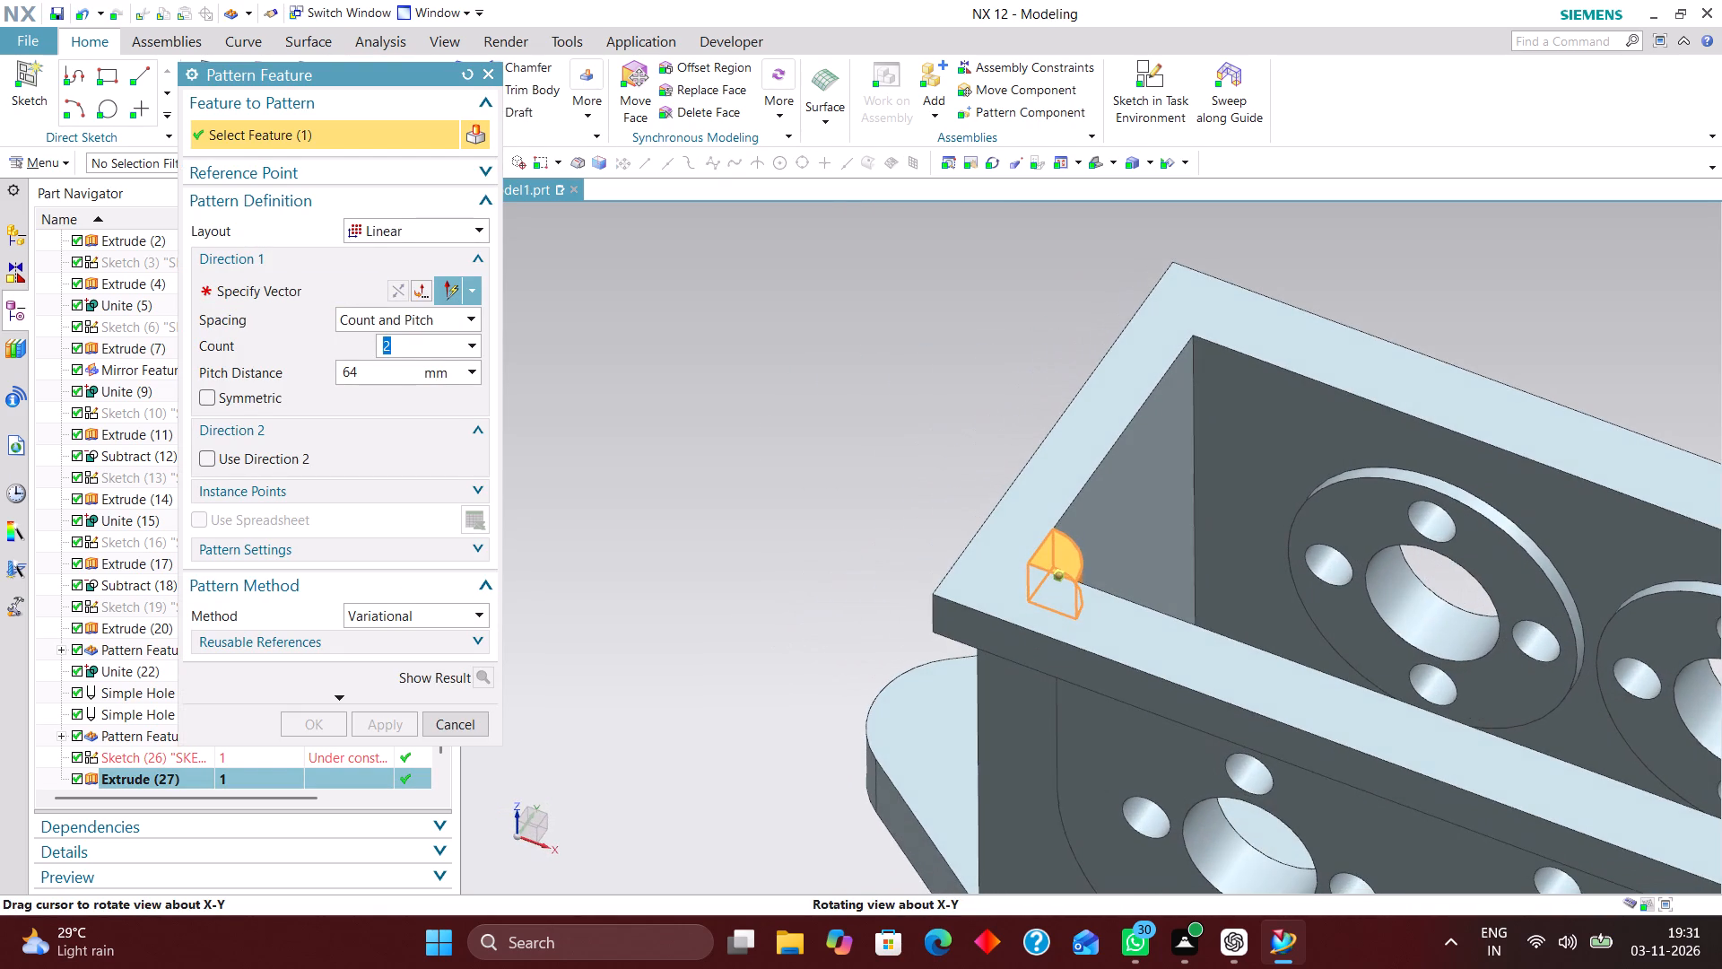
{"action": "middle_click_drag", "start_coordinate": [1173, 481], "coordinate": [1166, 482]}
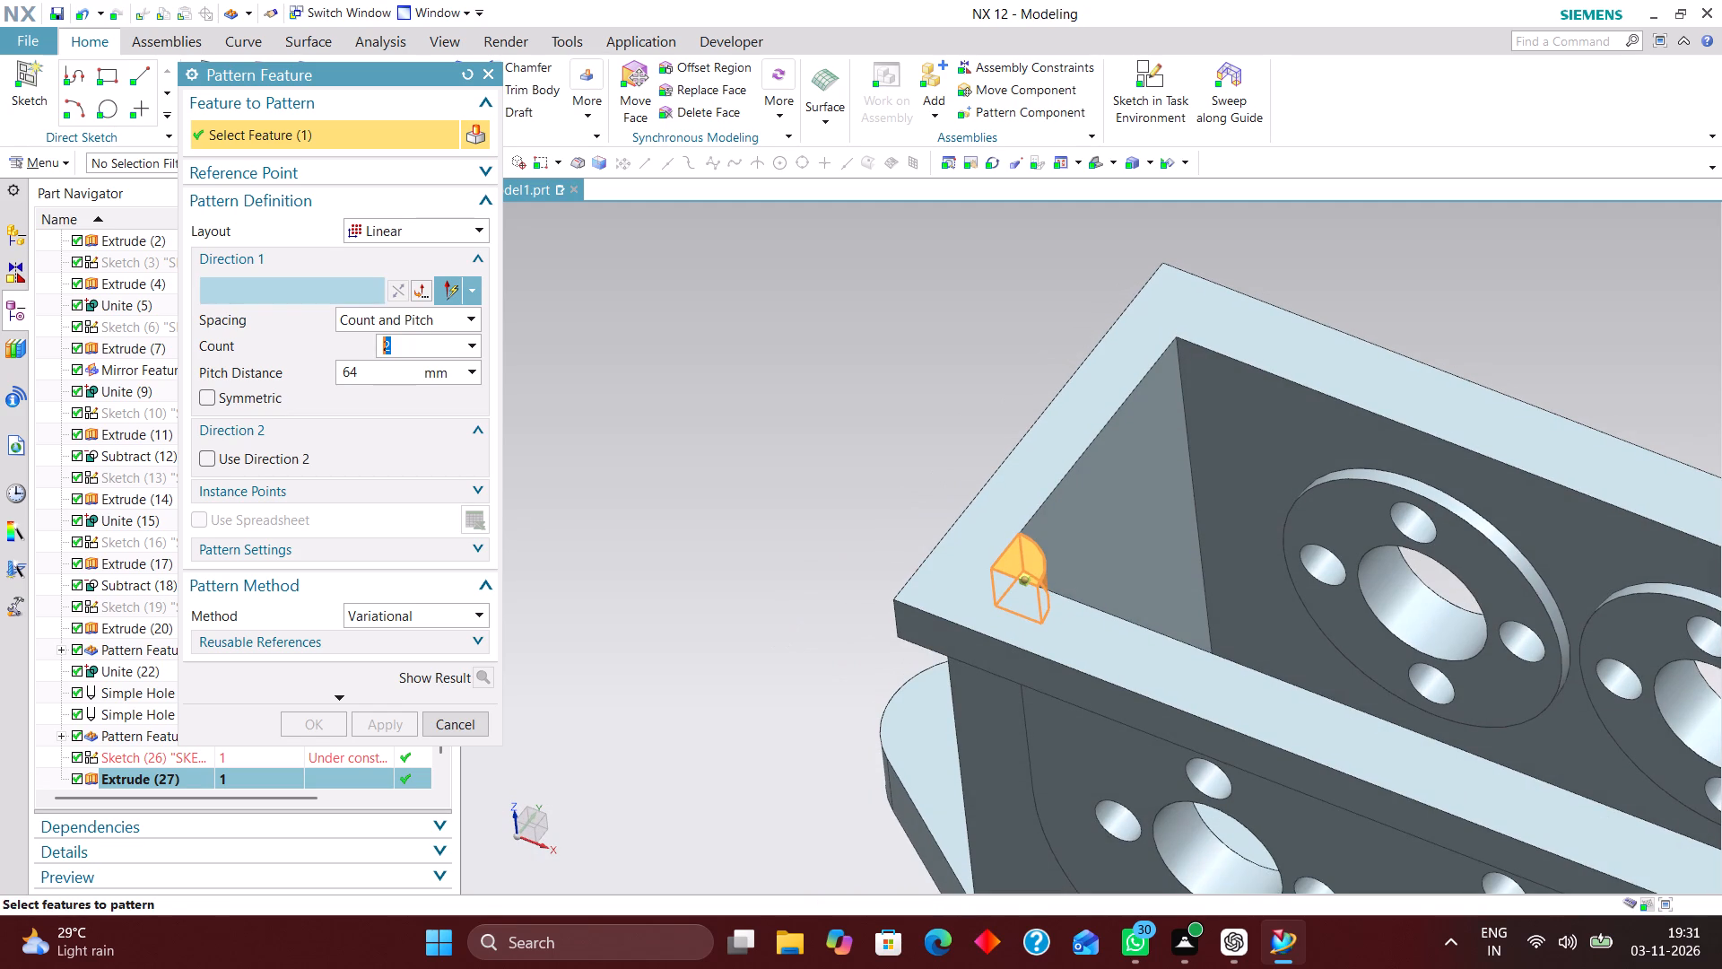
{"action": "left_click", "coordinate": [309, 289]}
{"action": "scroll", "coordinate": [936, 331], "scroll_direction": "down", "scroll_amount": 3}
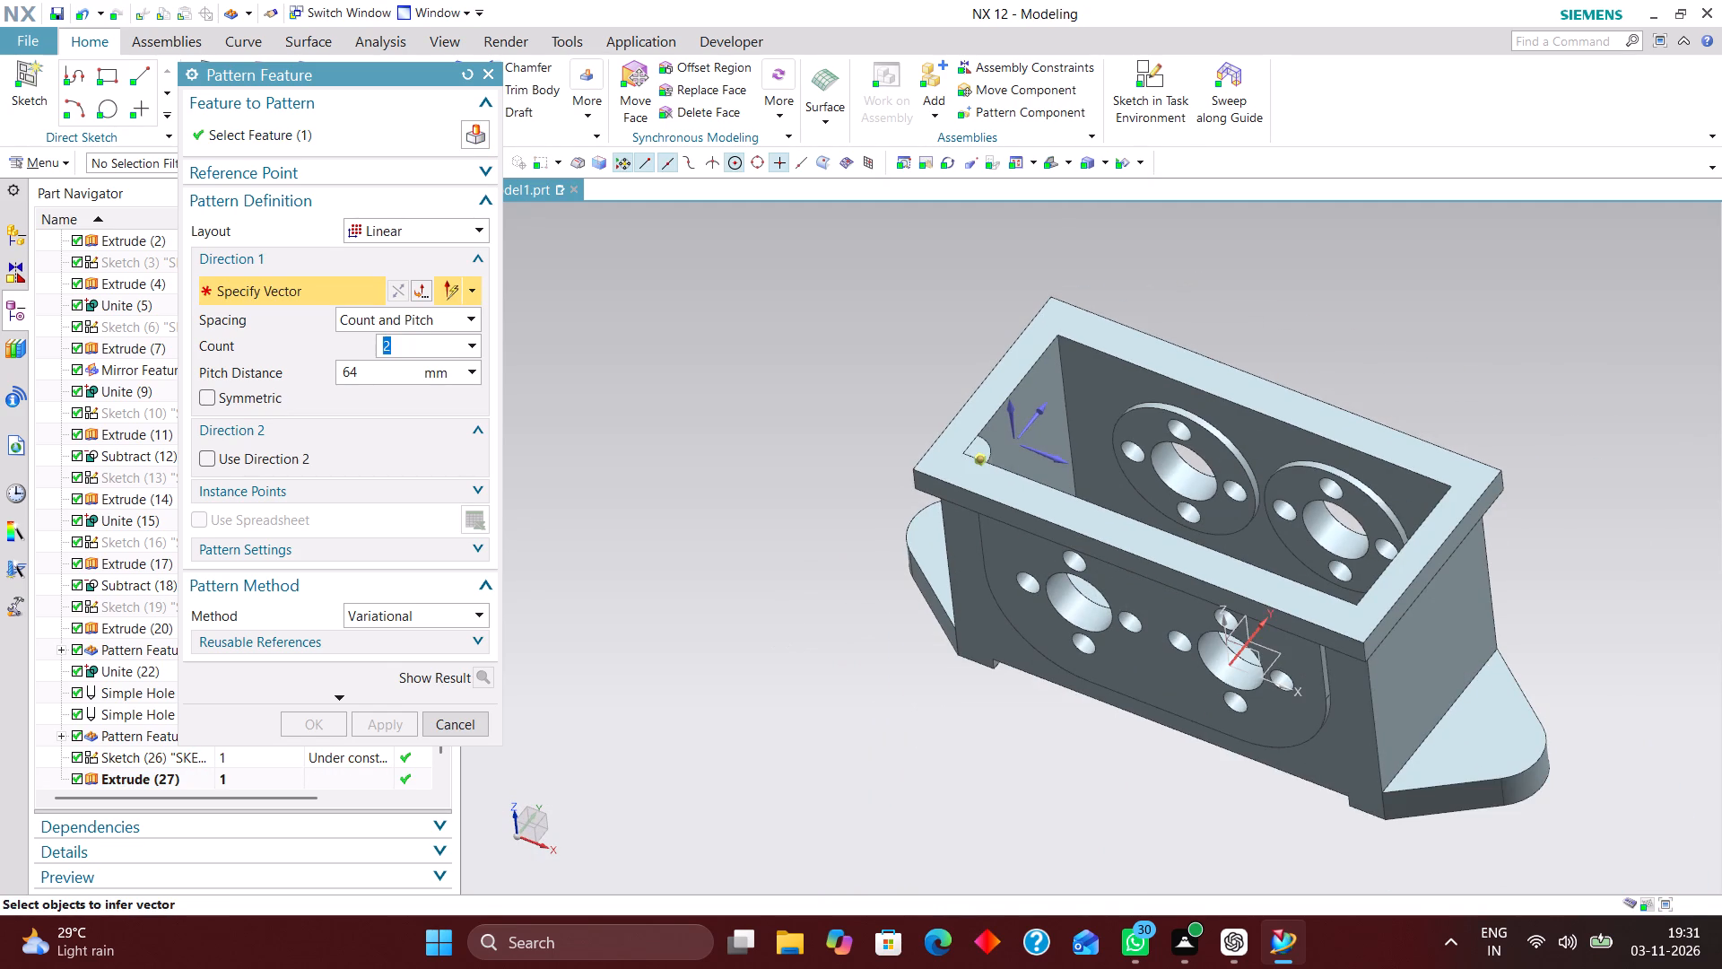
{"action": "left_click", "coordinate": [1262, 625]}
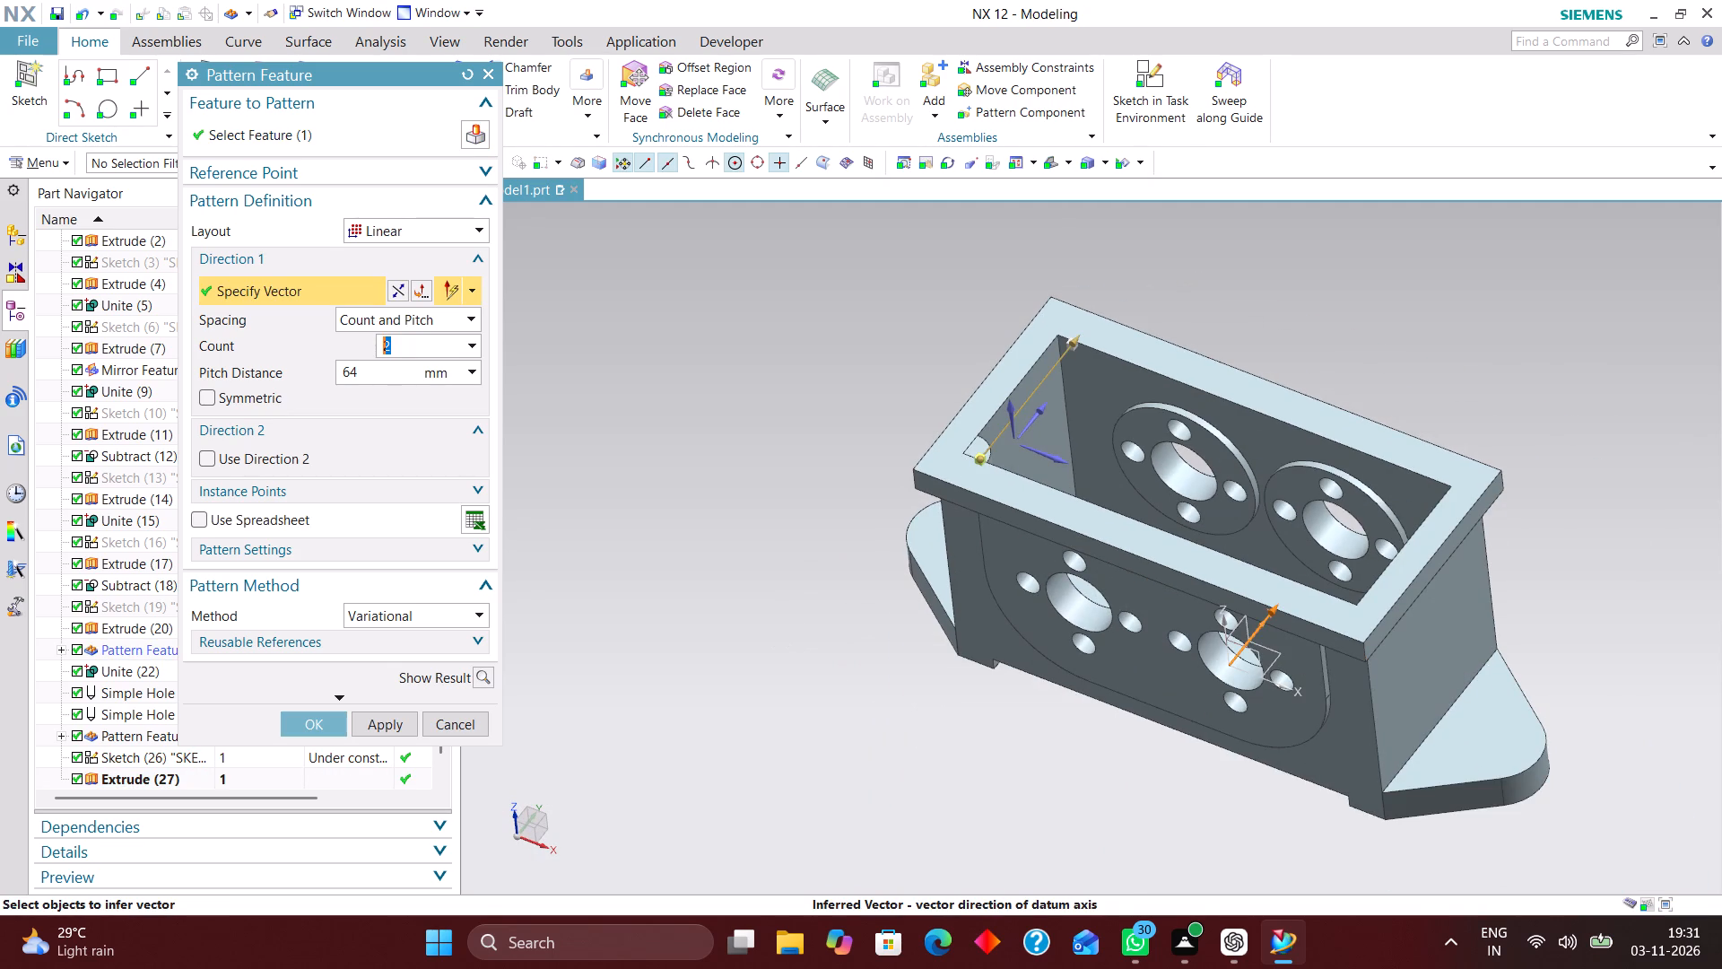
{"action": "middle_click_drag", "start_coordinate": [1465, 338], "coordinate": [1413, 417]}
{"action": "right_click_drag", "start_coordinate": [1480, 319], "coordinate": [1356, 332]}
{"action": "scroll", "coordinate": [1405, 342], "scroll_direction": "up", "scroll_amount": 2}
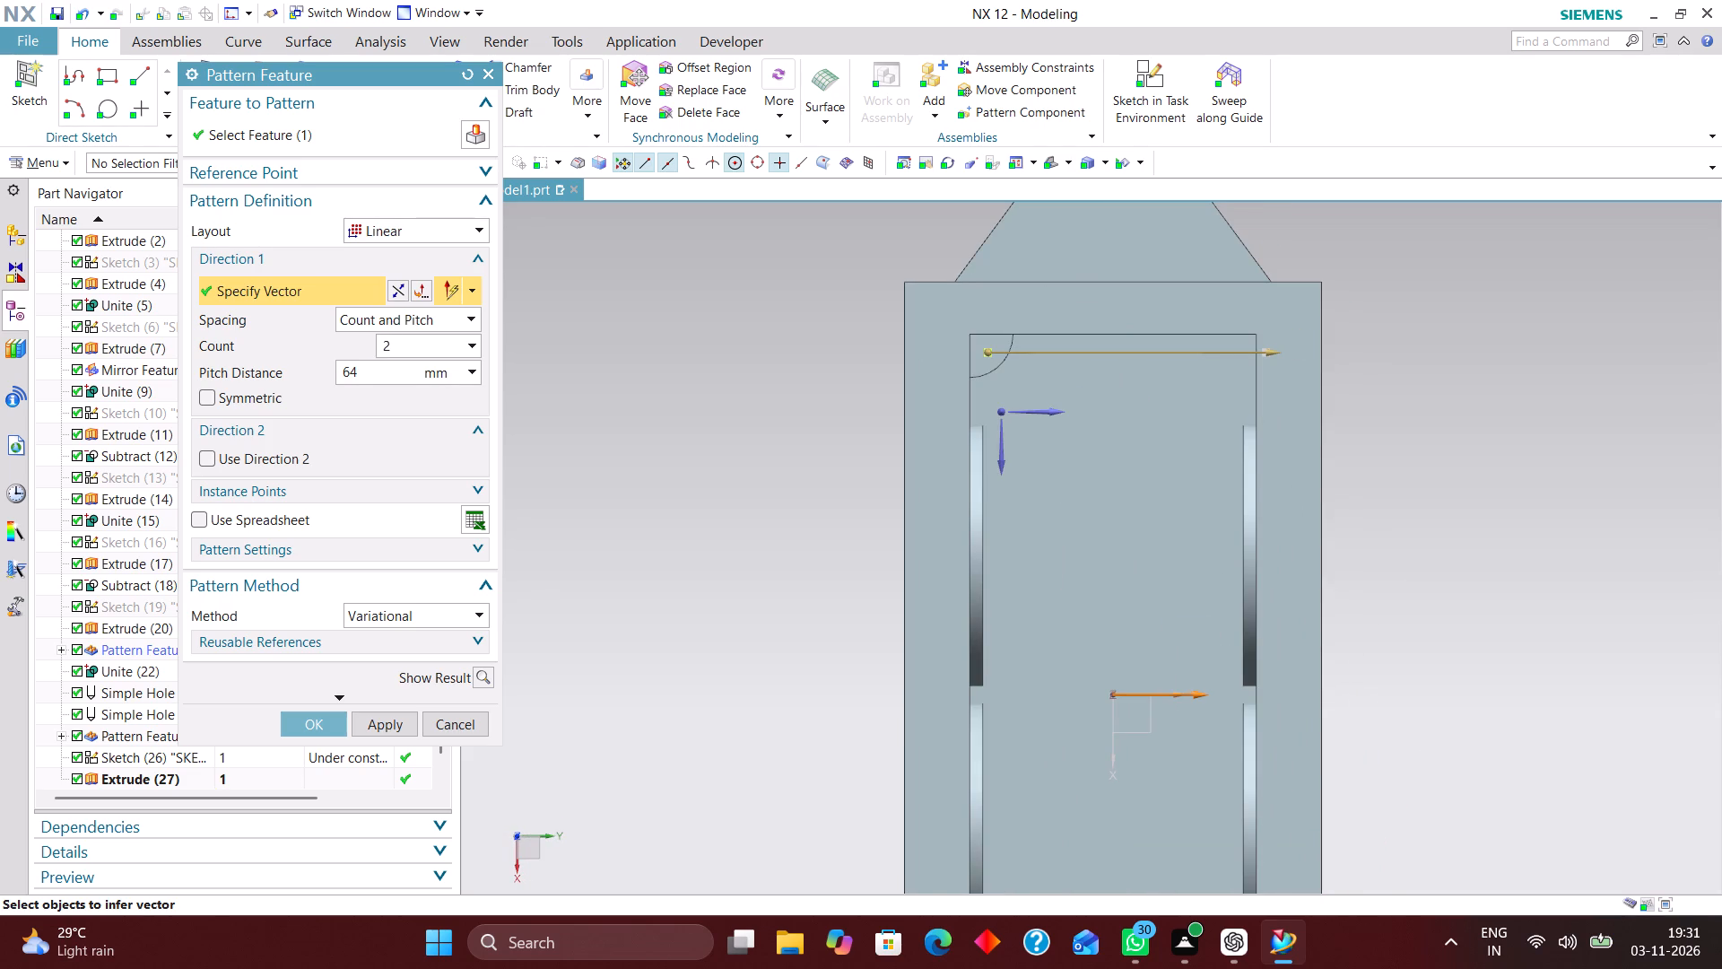
{"action": "left_click_drag", "start_coordinate": [364, 371], "coordinate": [293, 370]}
{"action": "type", "text": "62"}
{"action": "key", "text": "Return"}
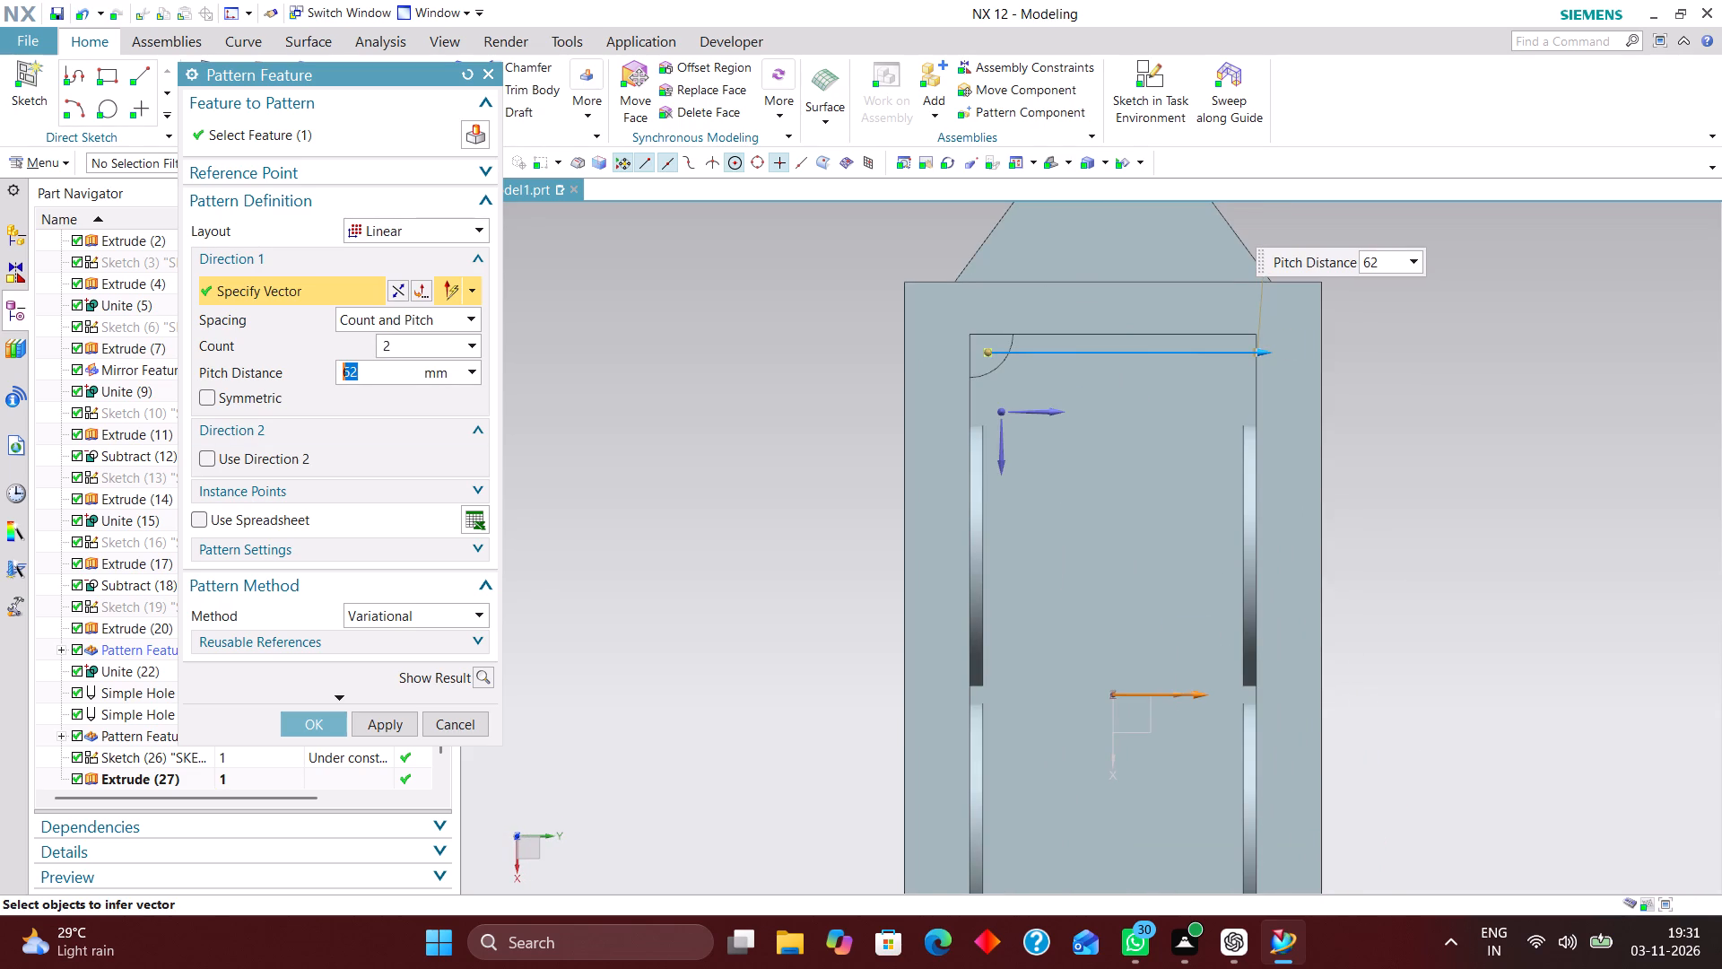
{"action": "left_click", "coordinate": [320, 730]}
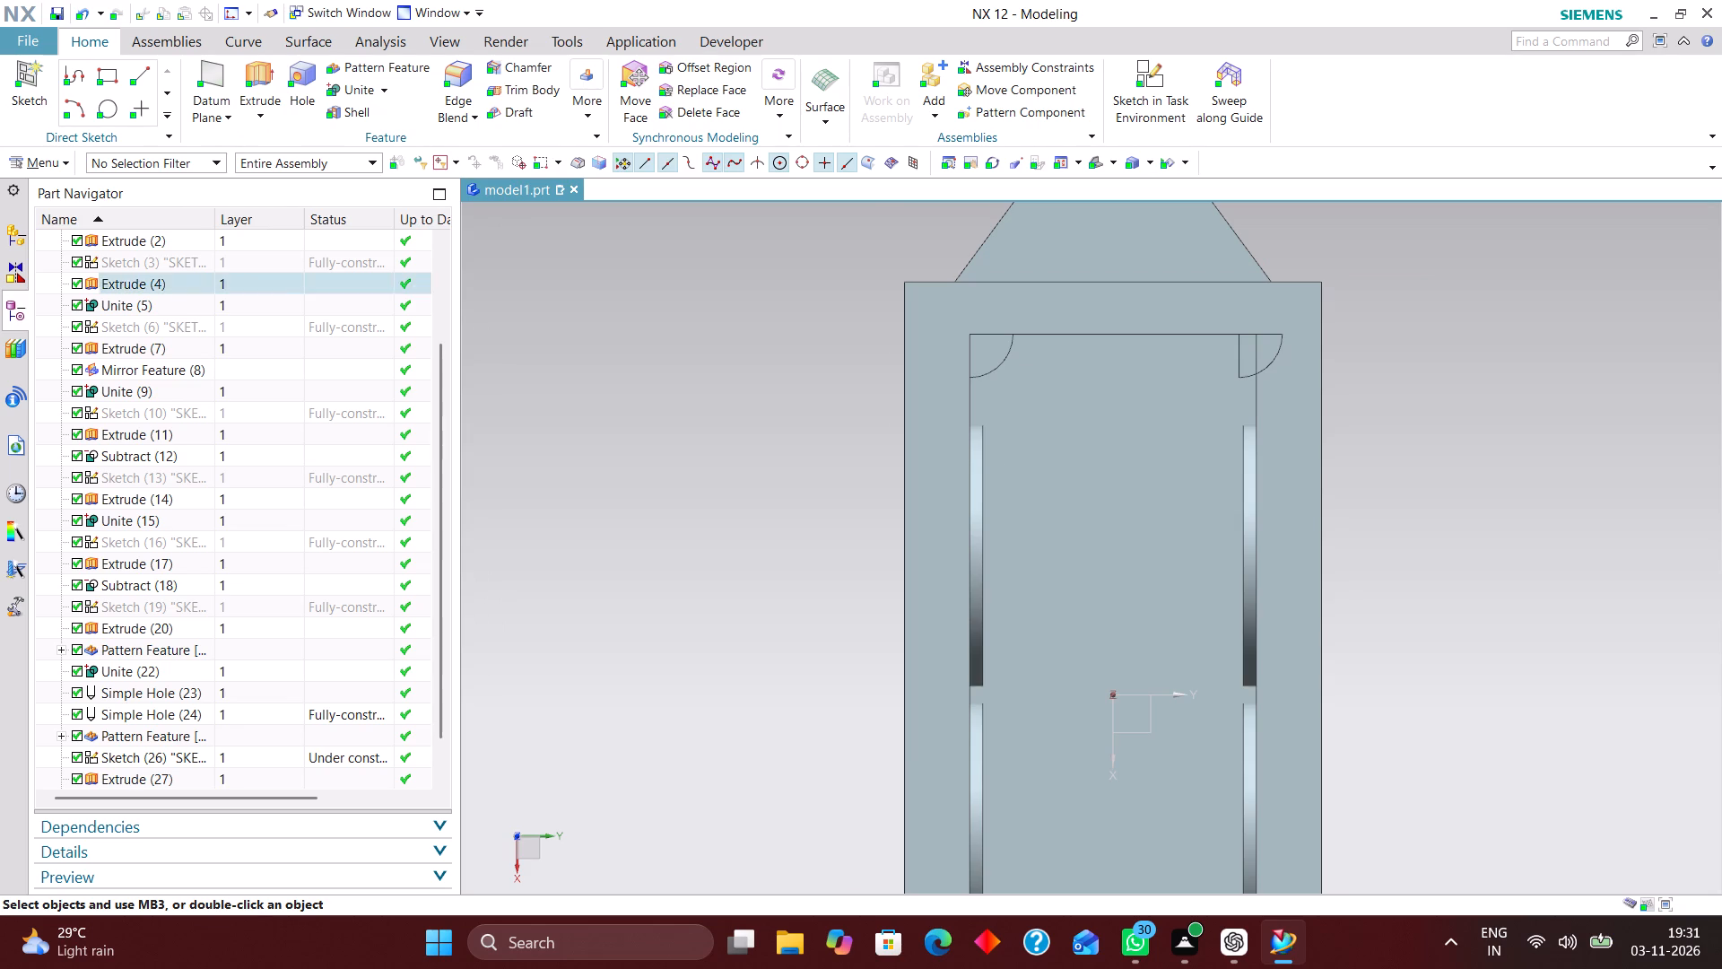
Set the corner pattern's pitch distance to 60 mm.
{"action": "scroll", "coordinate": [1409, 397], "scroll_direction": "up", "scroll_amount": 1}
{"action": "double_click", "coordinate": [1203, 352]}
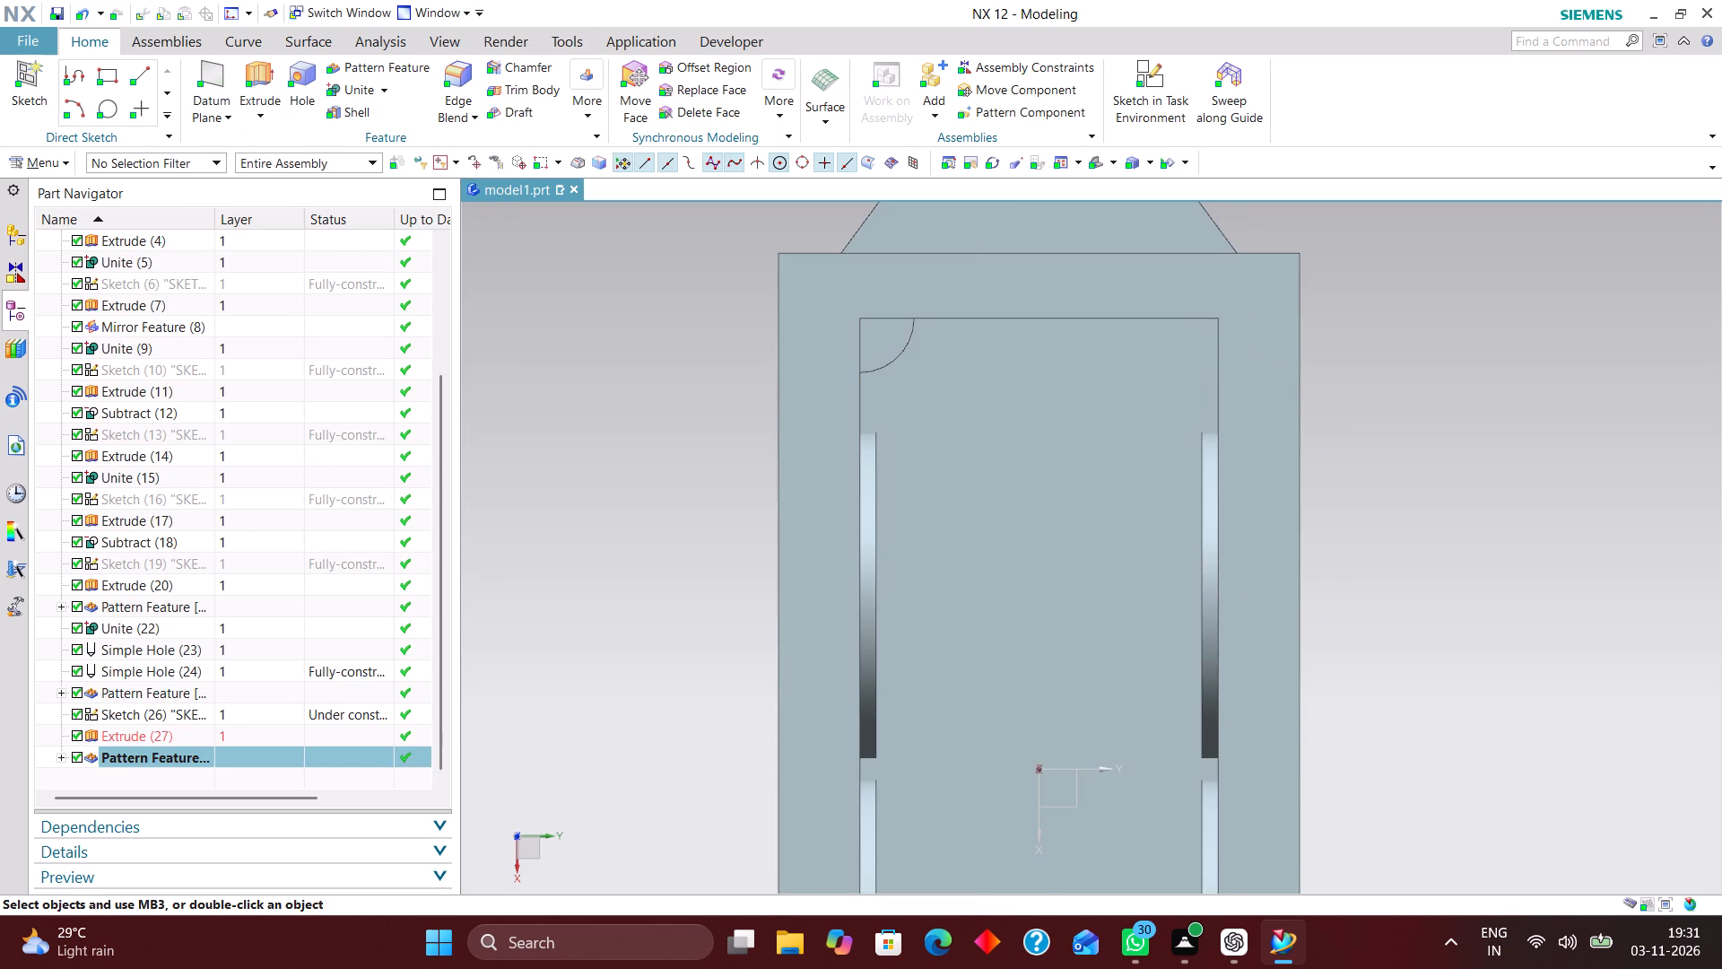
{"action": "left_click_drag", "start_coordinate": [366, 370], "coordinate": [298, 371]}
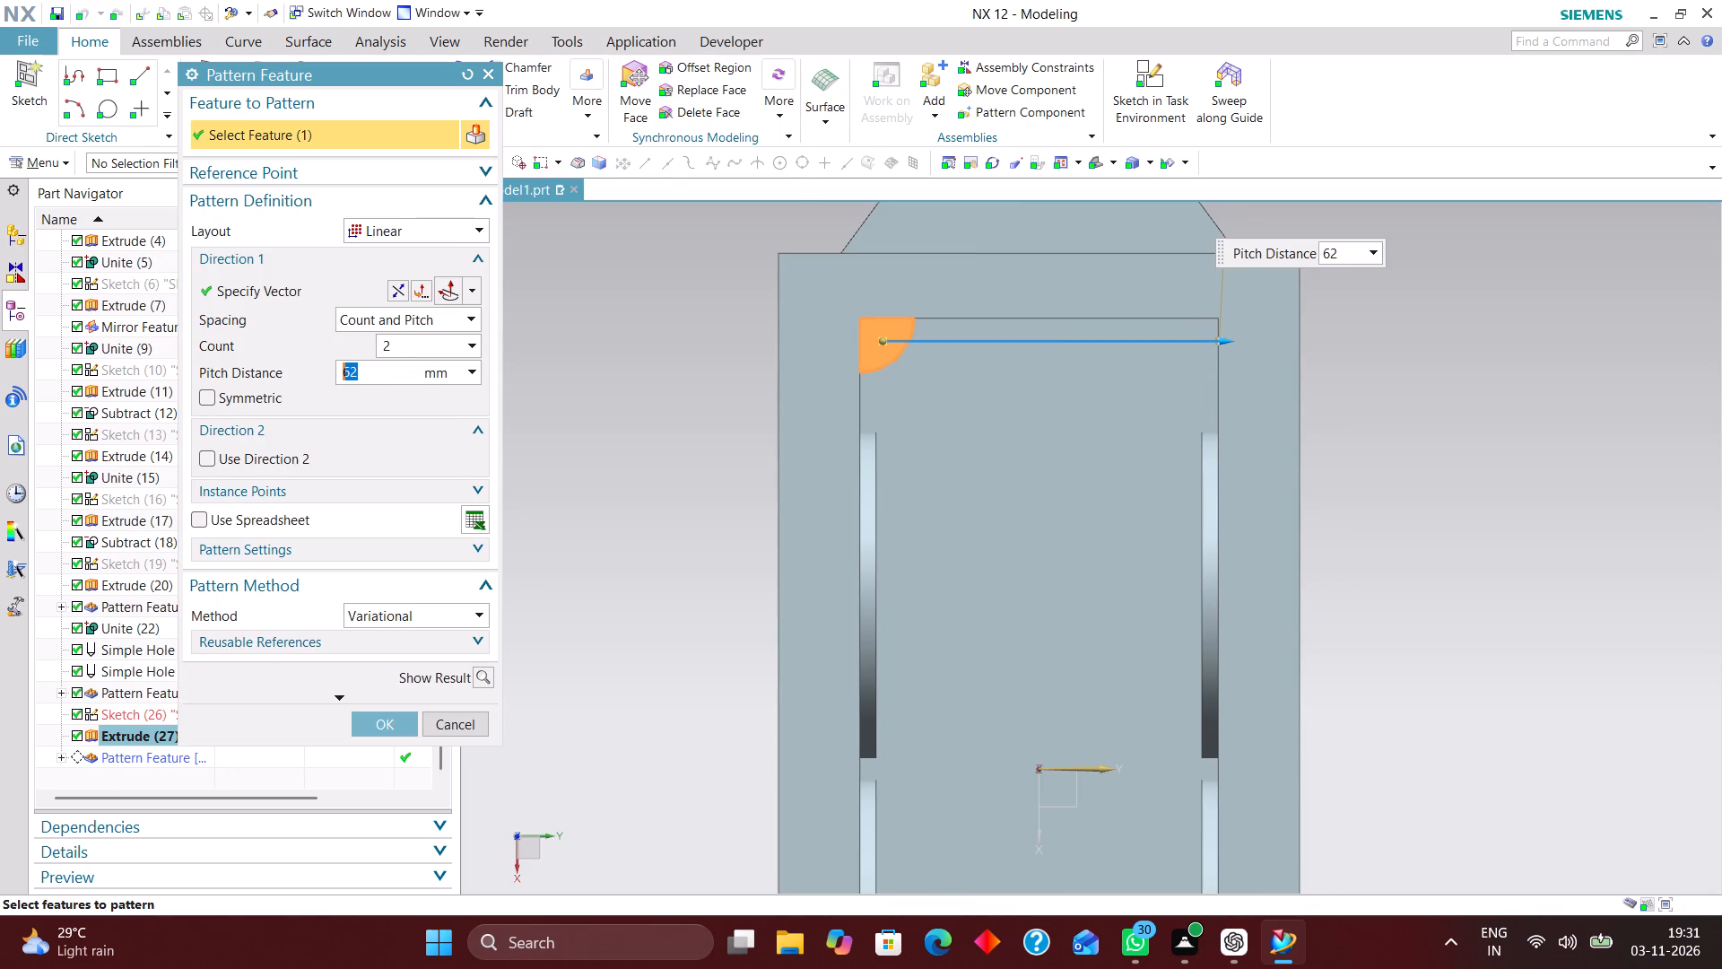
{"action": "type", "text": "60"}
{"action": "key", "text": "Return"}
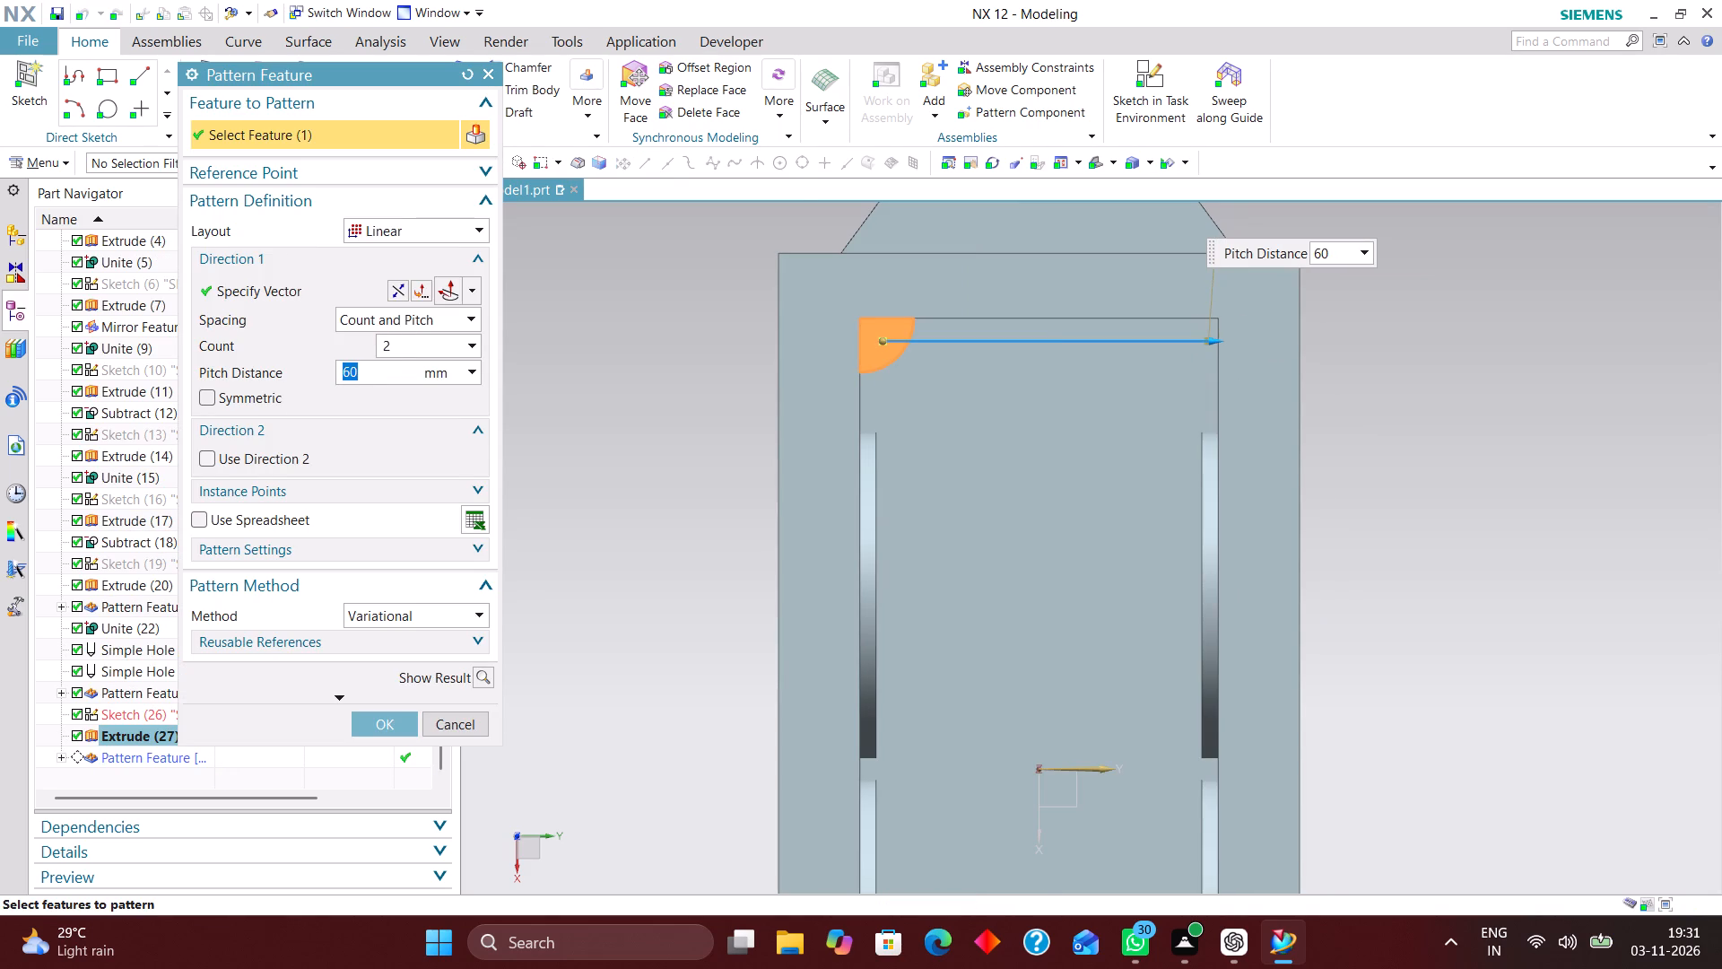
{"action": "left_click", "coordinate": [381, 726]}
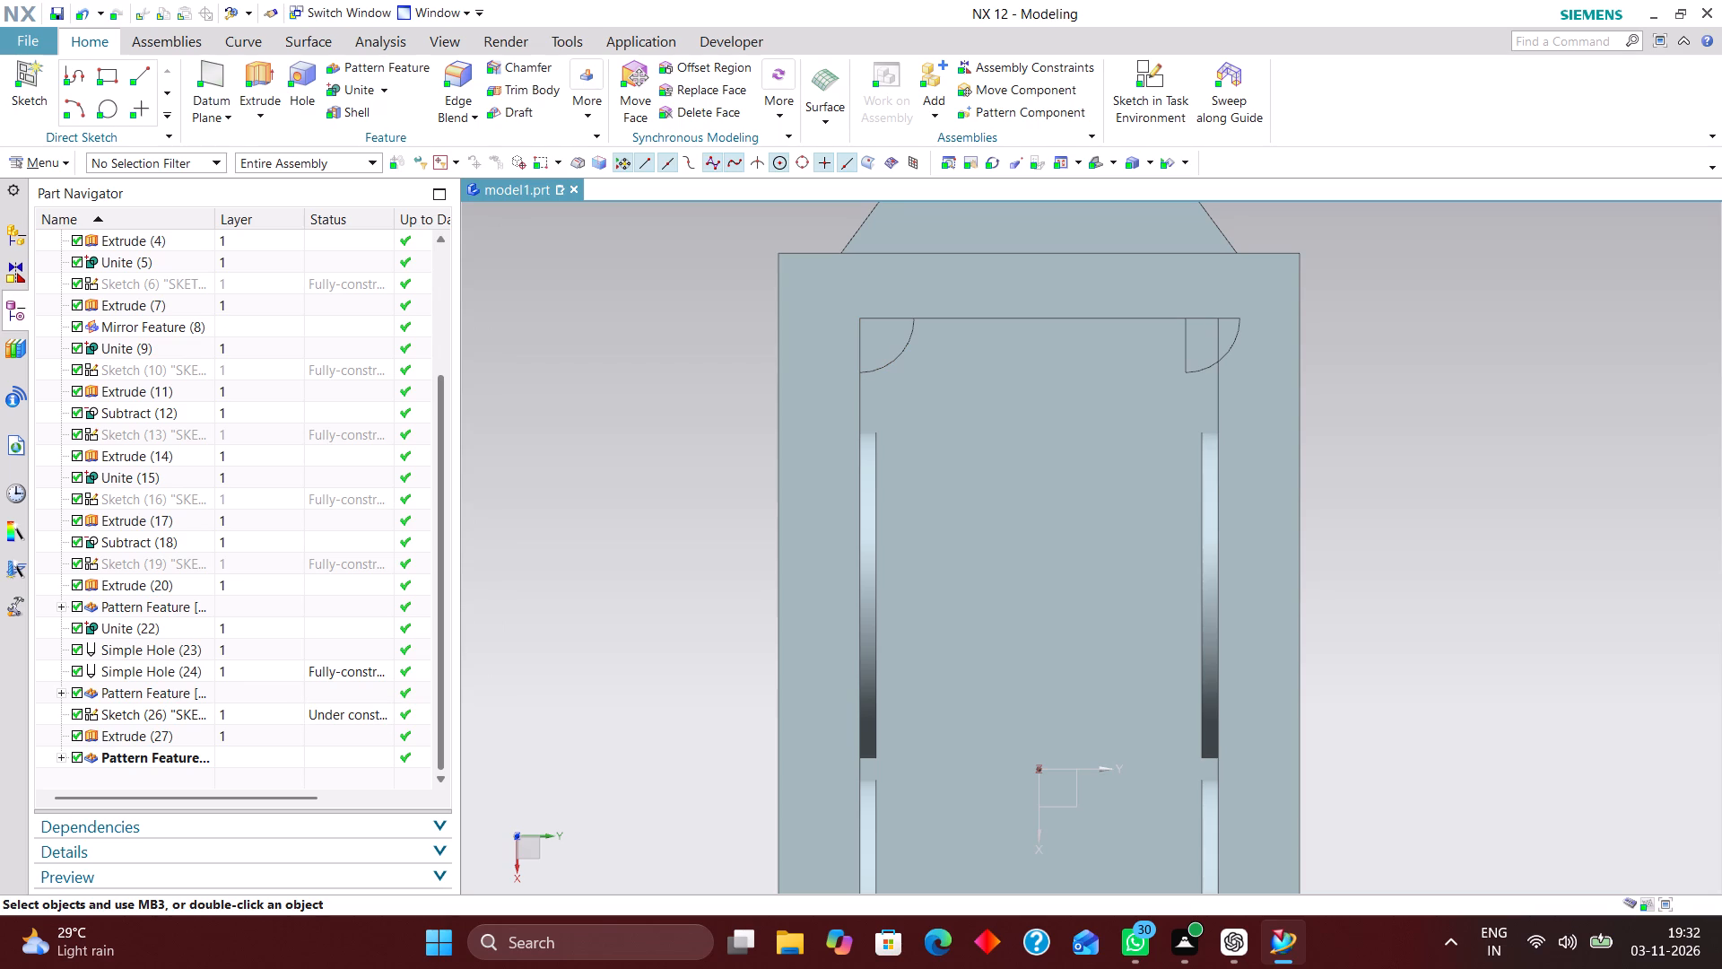
Set the corner pattern's pitch distance to 58 mm.
{"action": "double_click", "coordinate": [1202, 349]}
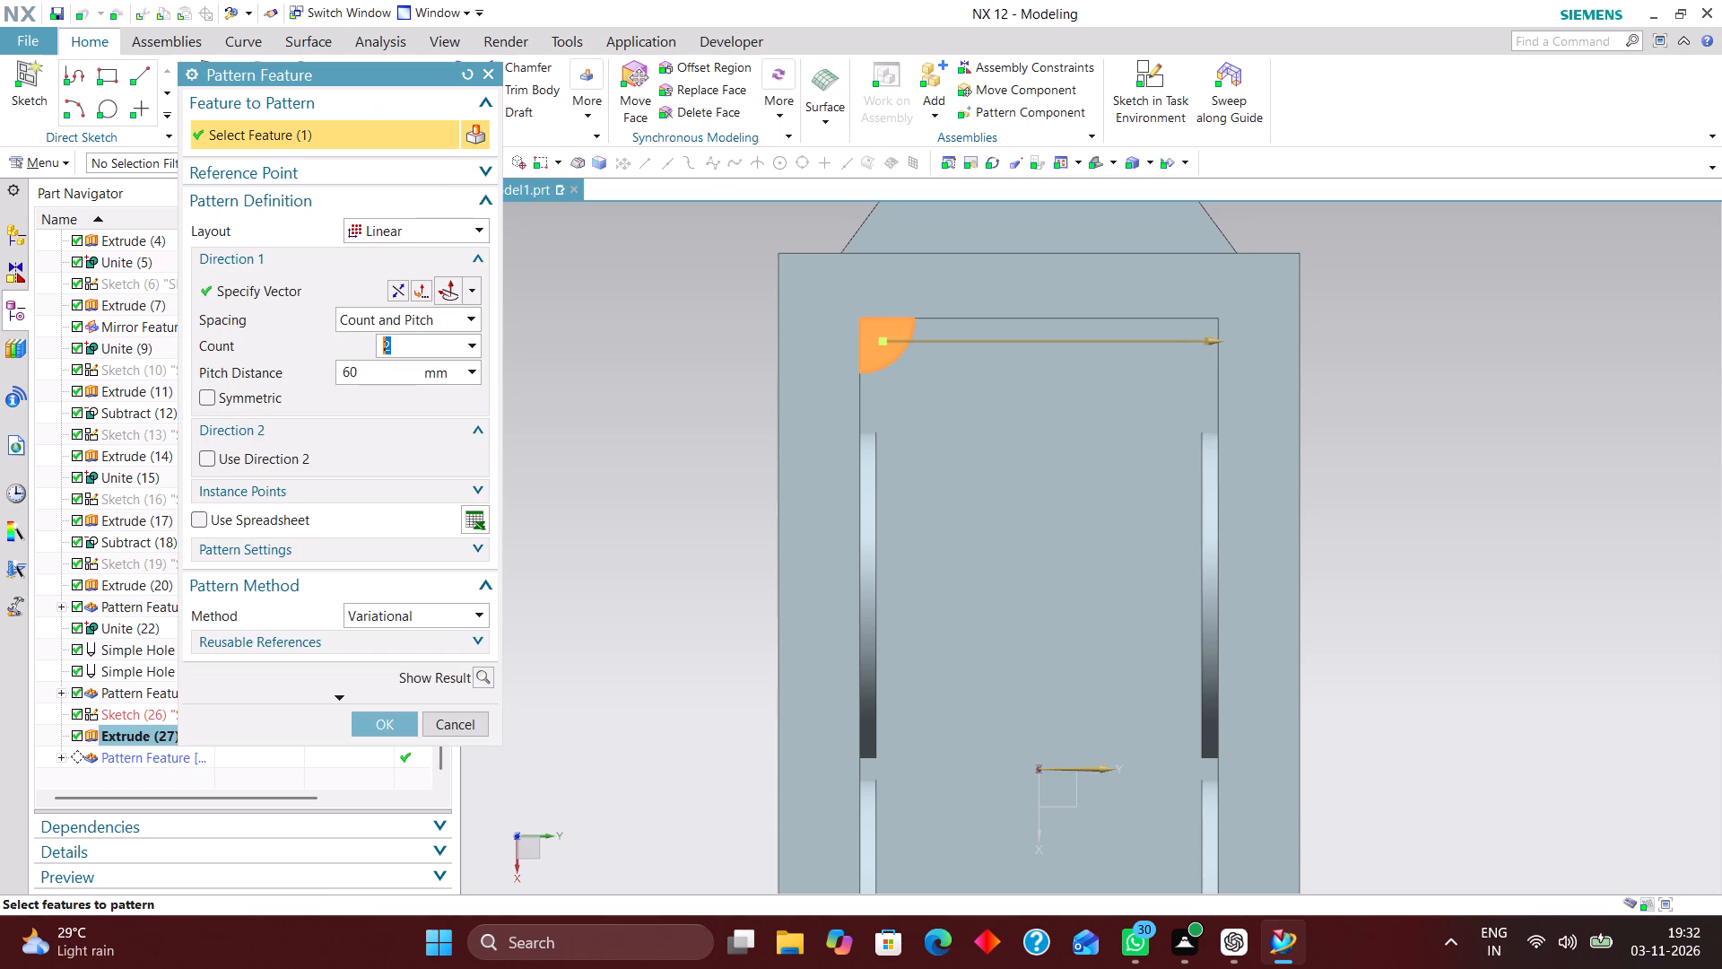
{"action": "left_click_drag", "start_coordinate": [367, 375], "coordinate": [255, 374]}
{"action": "type", "text": "58"}
{"action": "key", "text": "Return"}
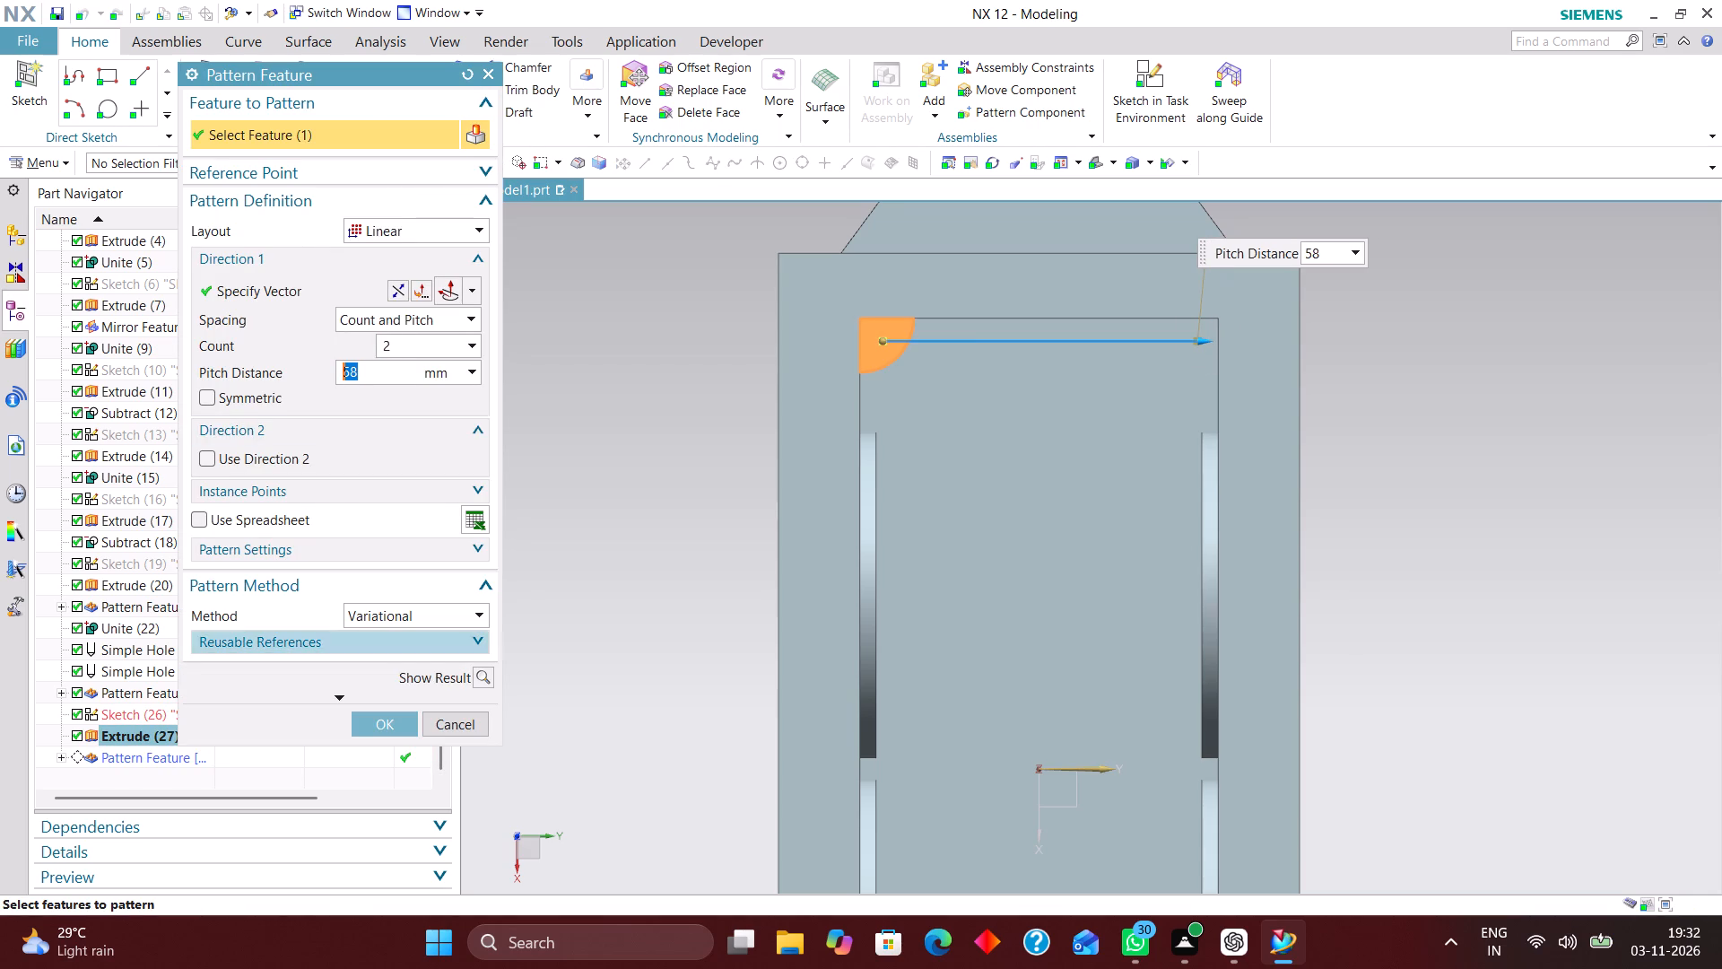
{"action": "left_click", "coordinate": [382, 727]}
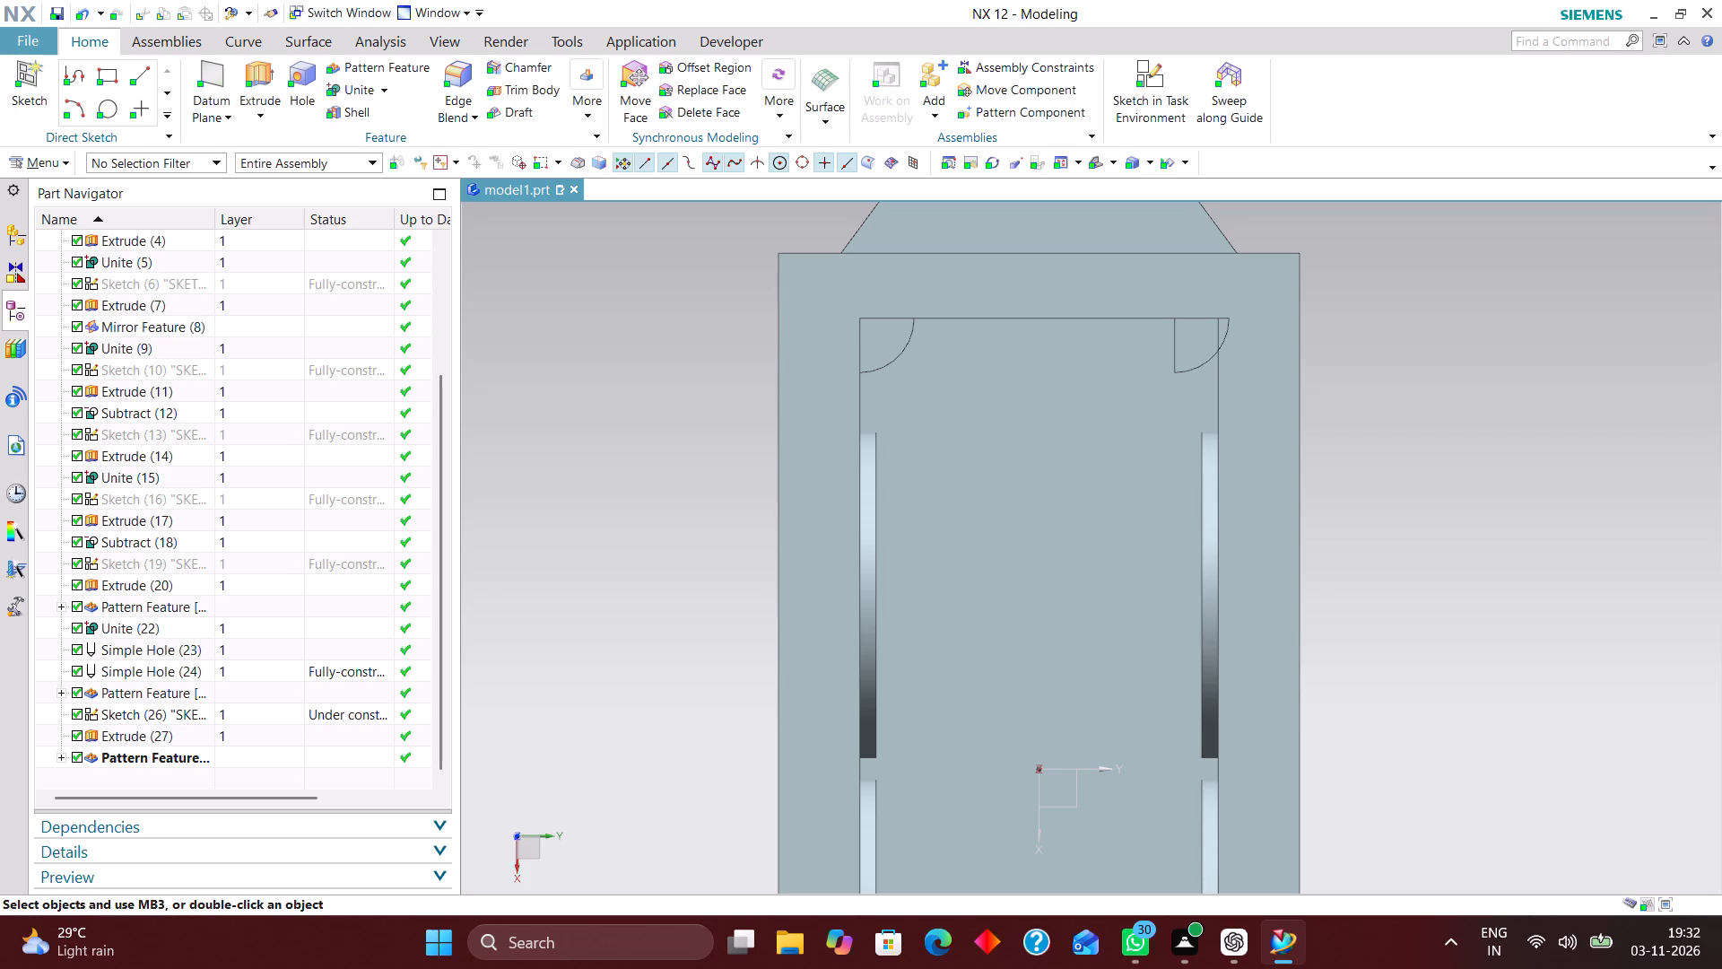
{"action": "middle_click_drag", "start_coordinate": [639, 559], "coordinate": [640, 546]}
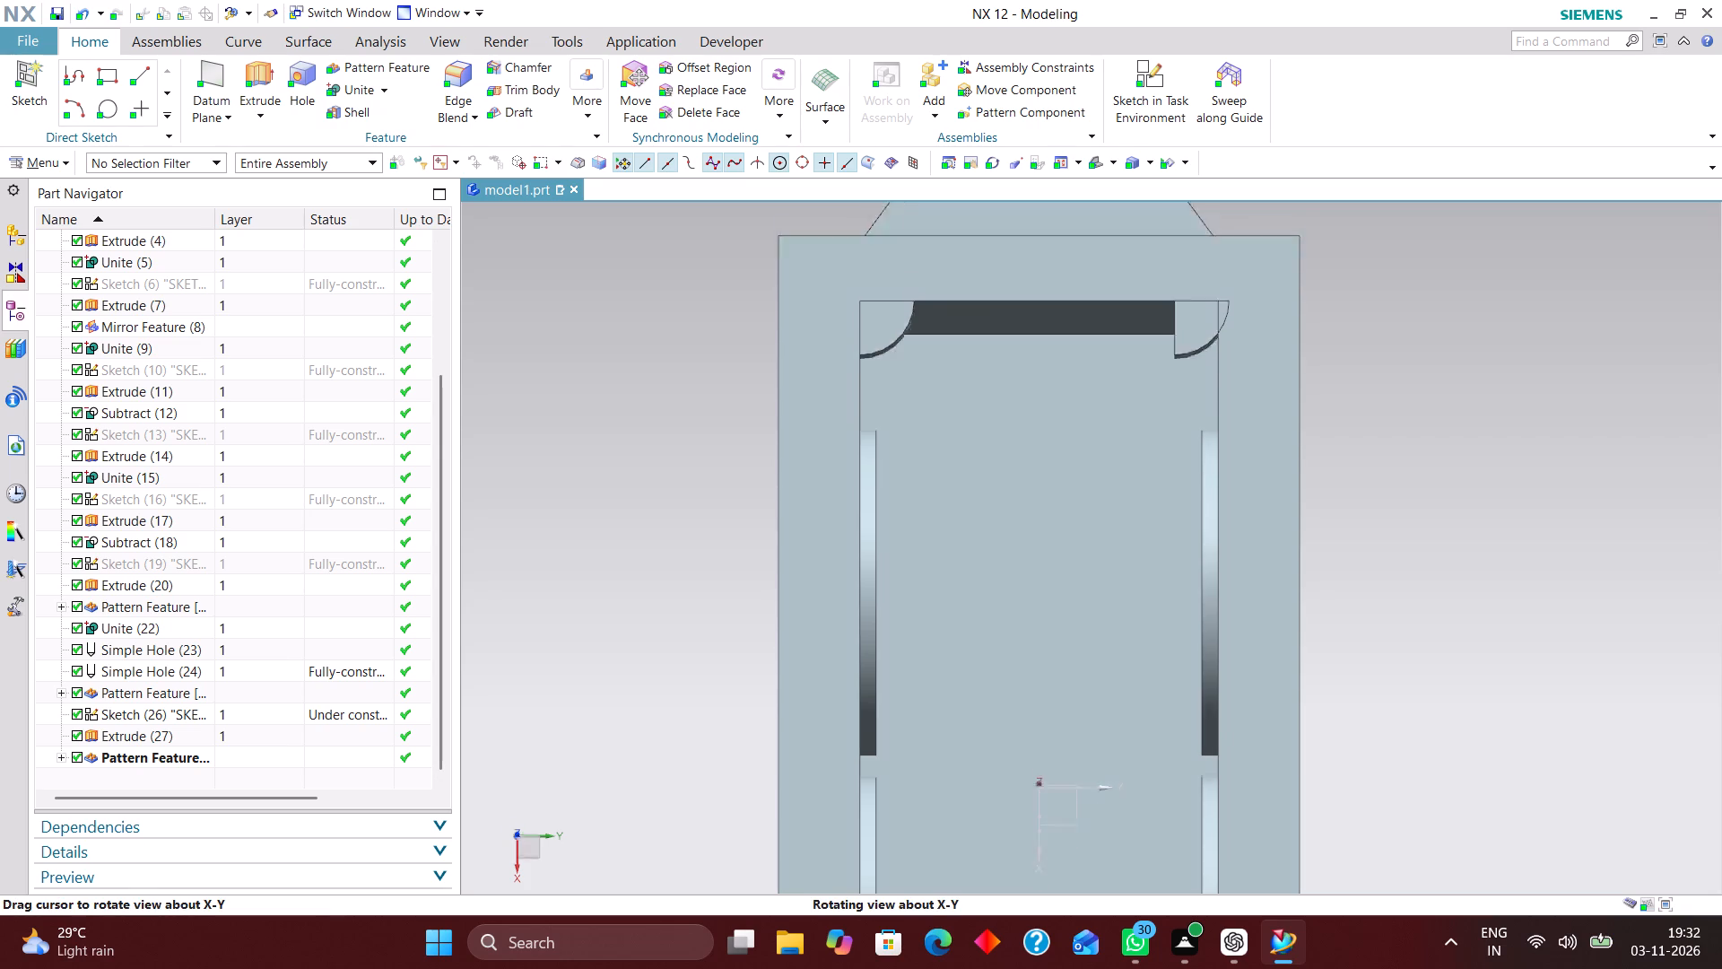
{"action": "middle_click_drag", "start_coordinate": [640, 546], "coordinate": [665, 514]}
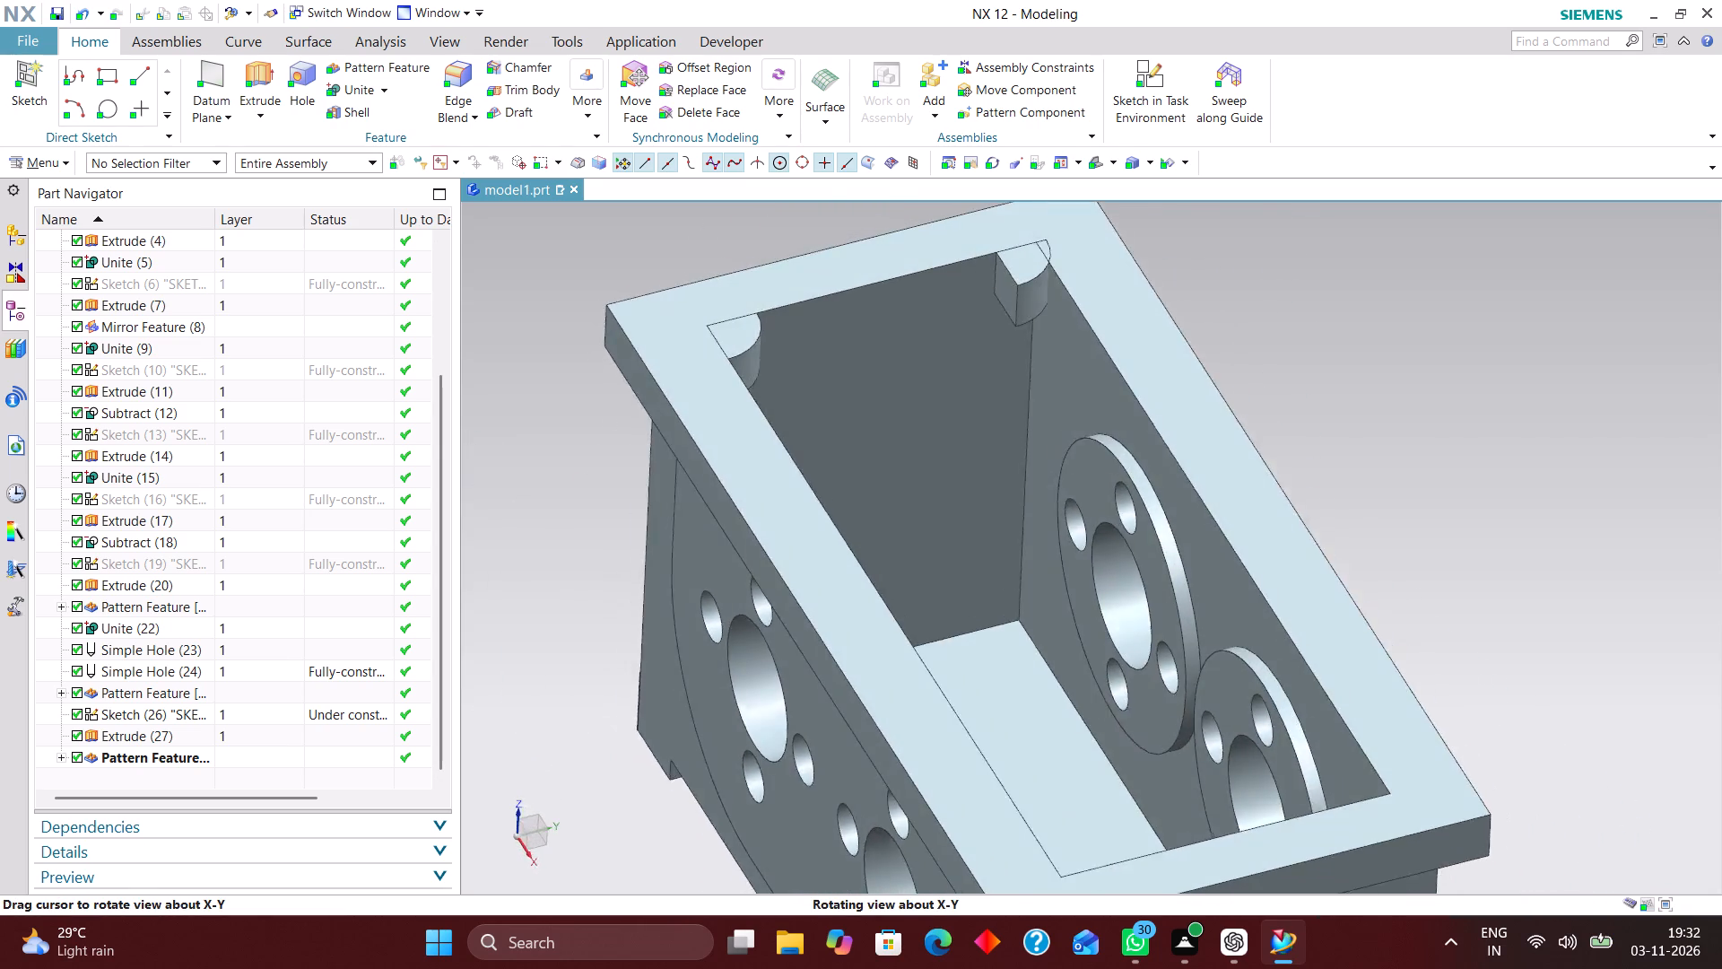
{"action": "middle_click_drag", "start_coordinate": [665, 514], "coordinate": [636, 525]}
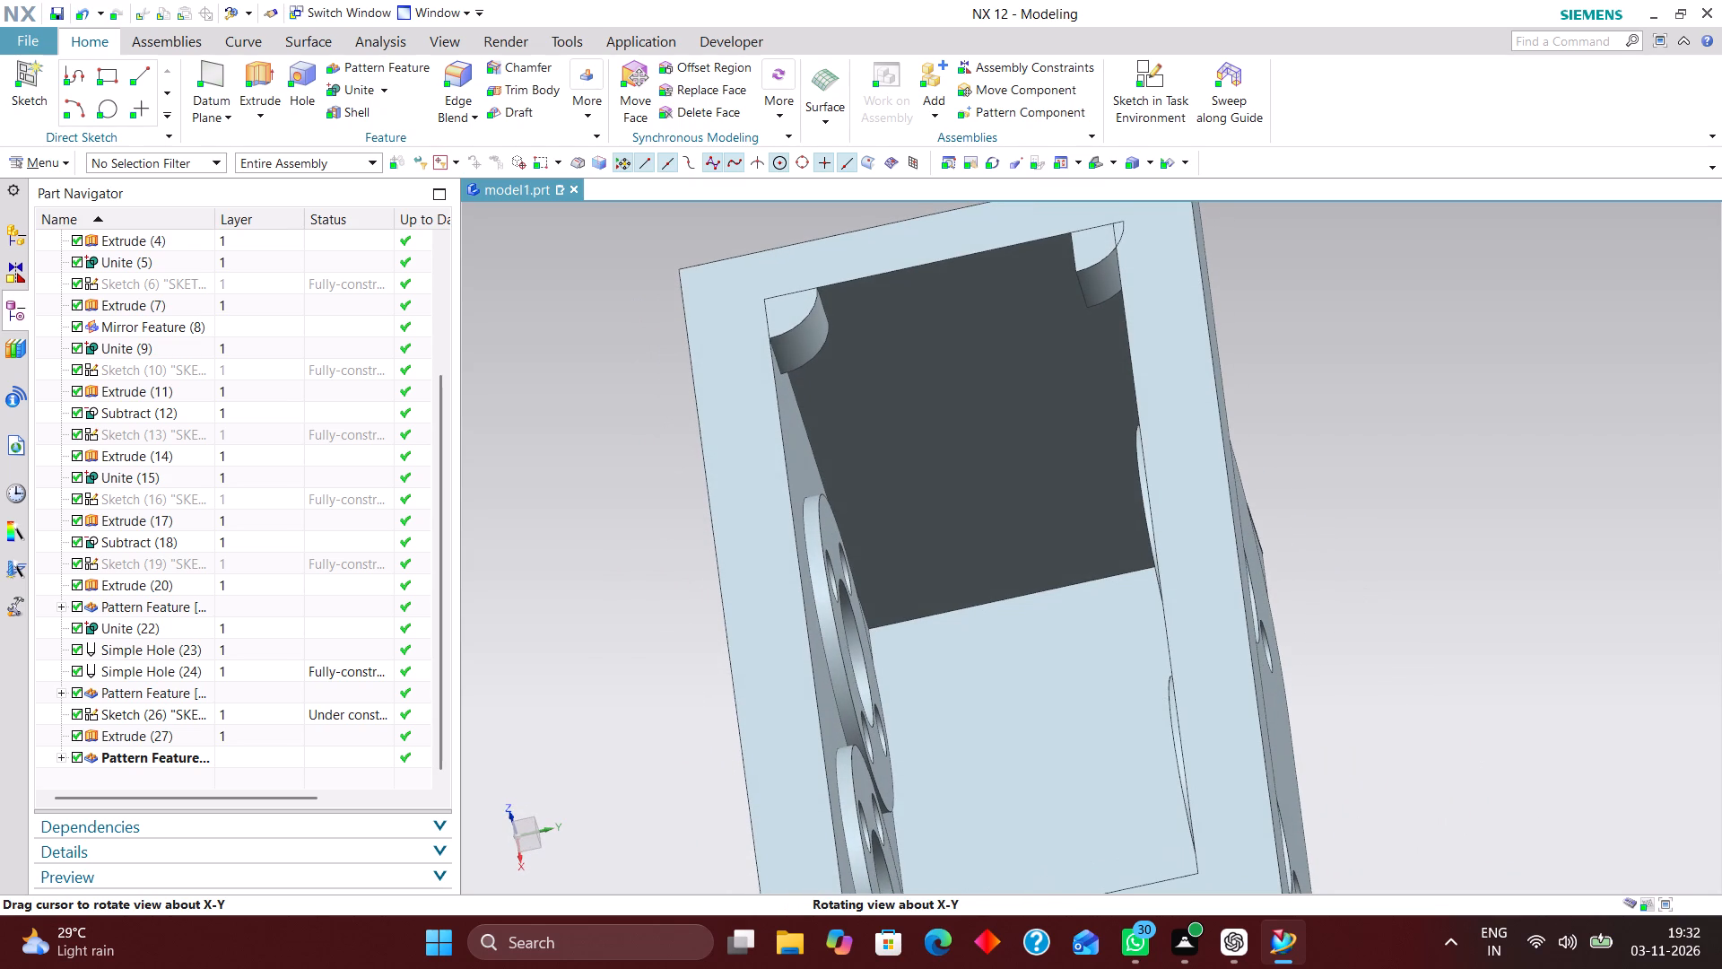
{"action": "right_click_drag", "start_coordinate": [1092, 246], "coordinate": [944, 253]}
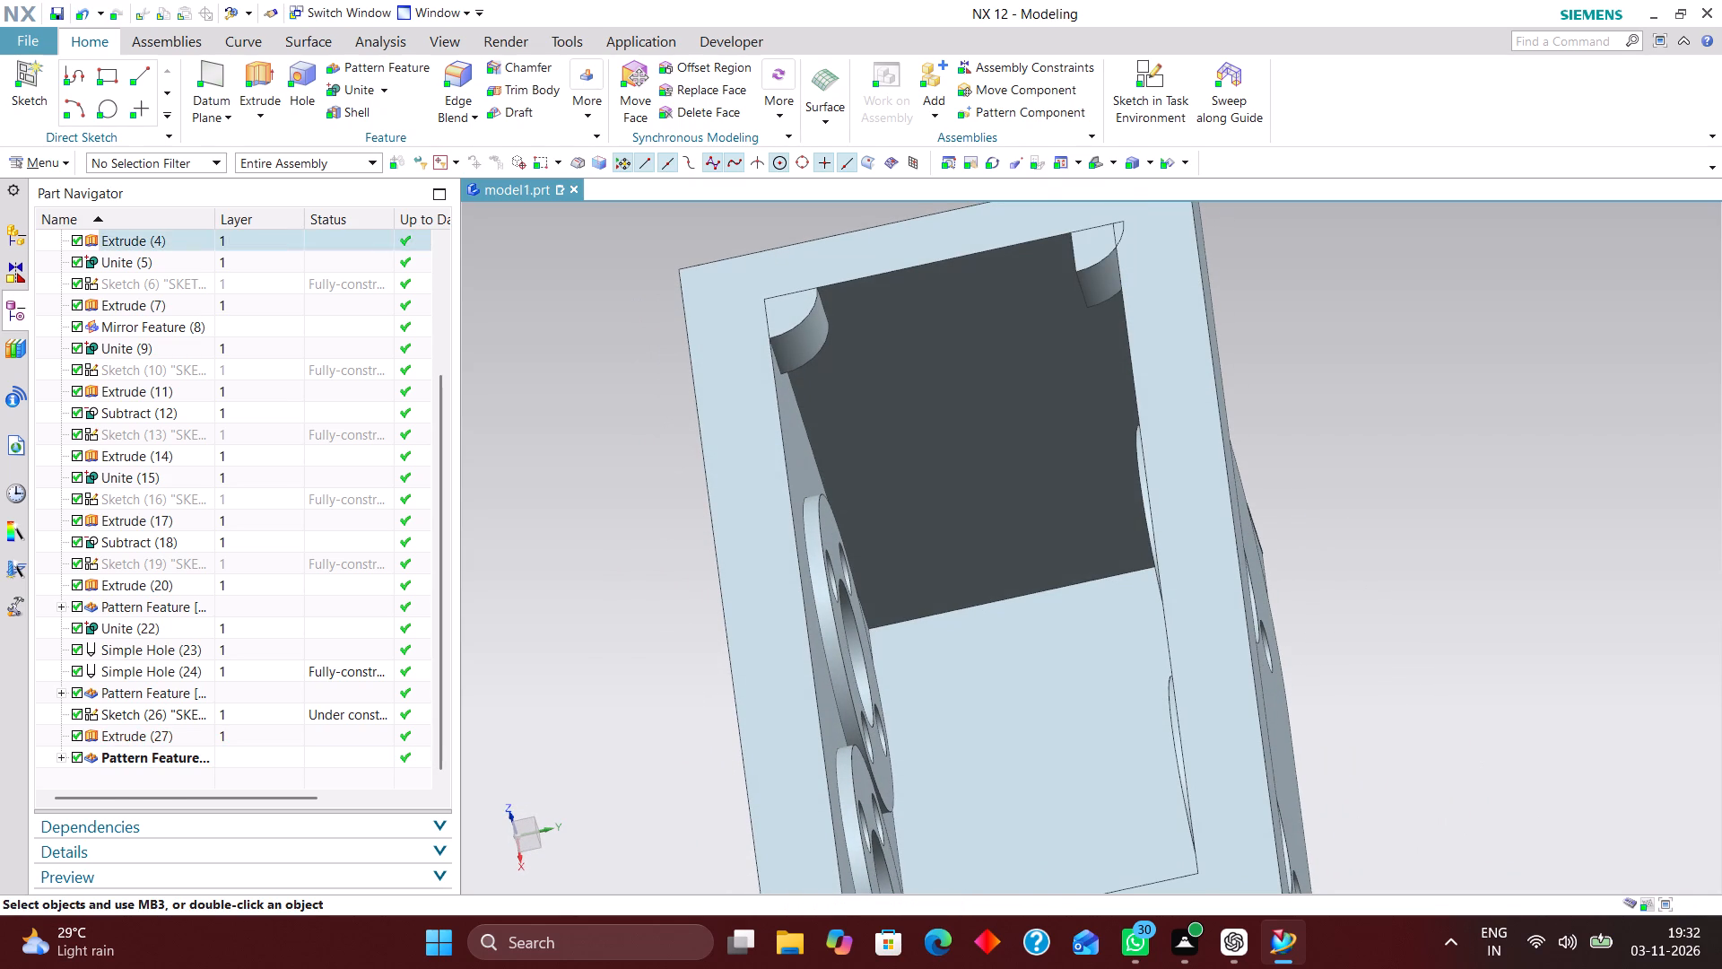
Delete the linear pattern of the quarter-circle corner extrude, keeping the original boss.
{"action": "right_click_drag", "start_coordinate": [1089, 261], "coordinate": [1033, 261]}
{"action": "scroll", "coordinate": [939, 329], "scroll_direction": "down", "scroll_amount": 3}
{"action": "scroll", "coordinate": [967, 423], "scroll_direction": "up", "scroll_amount": 1}
{"action": "middle_click_drag", "start_coordinate": [979, 418], "coordinate": [1063, 419]}
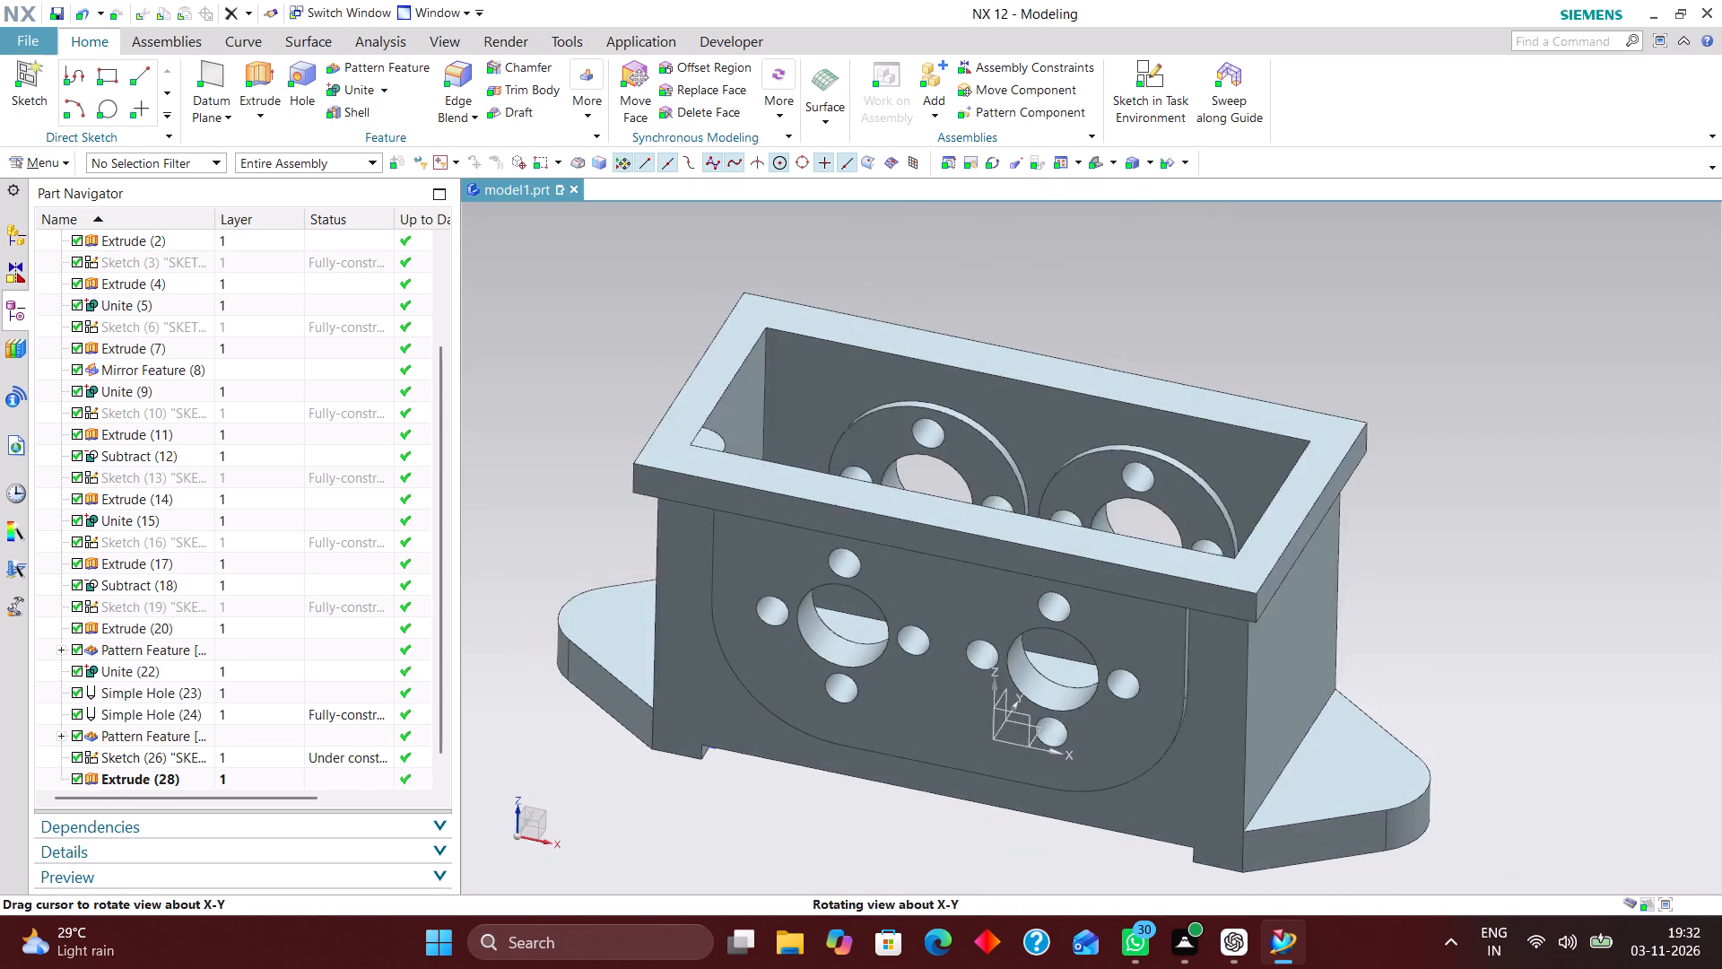
{"action": "middle_click_drag", "start_coordinate": [1063, 419], "coordinate": [1054, 412]}
Mirror the quarter-circle corner extrude about the YZ plane of the datum coordinate system with Mirror Feature.
{"action": "left_click", "coordinate": [400, 68]}
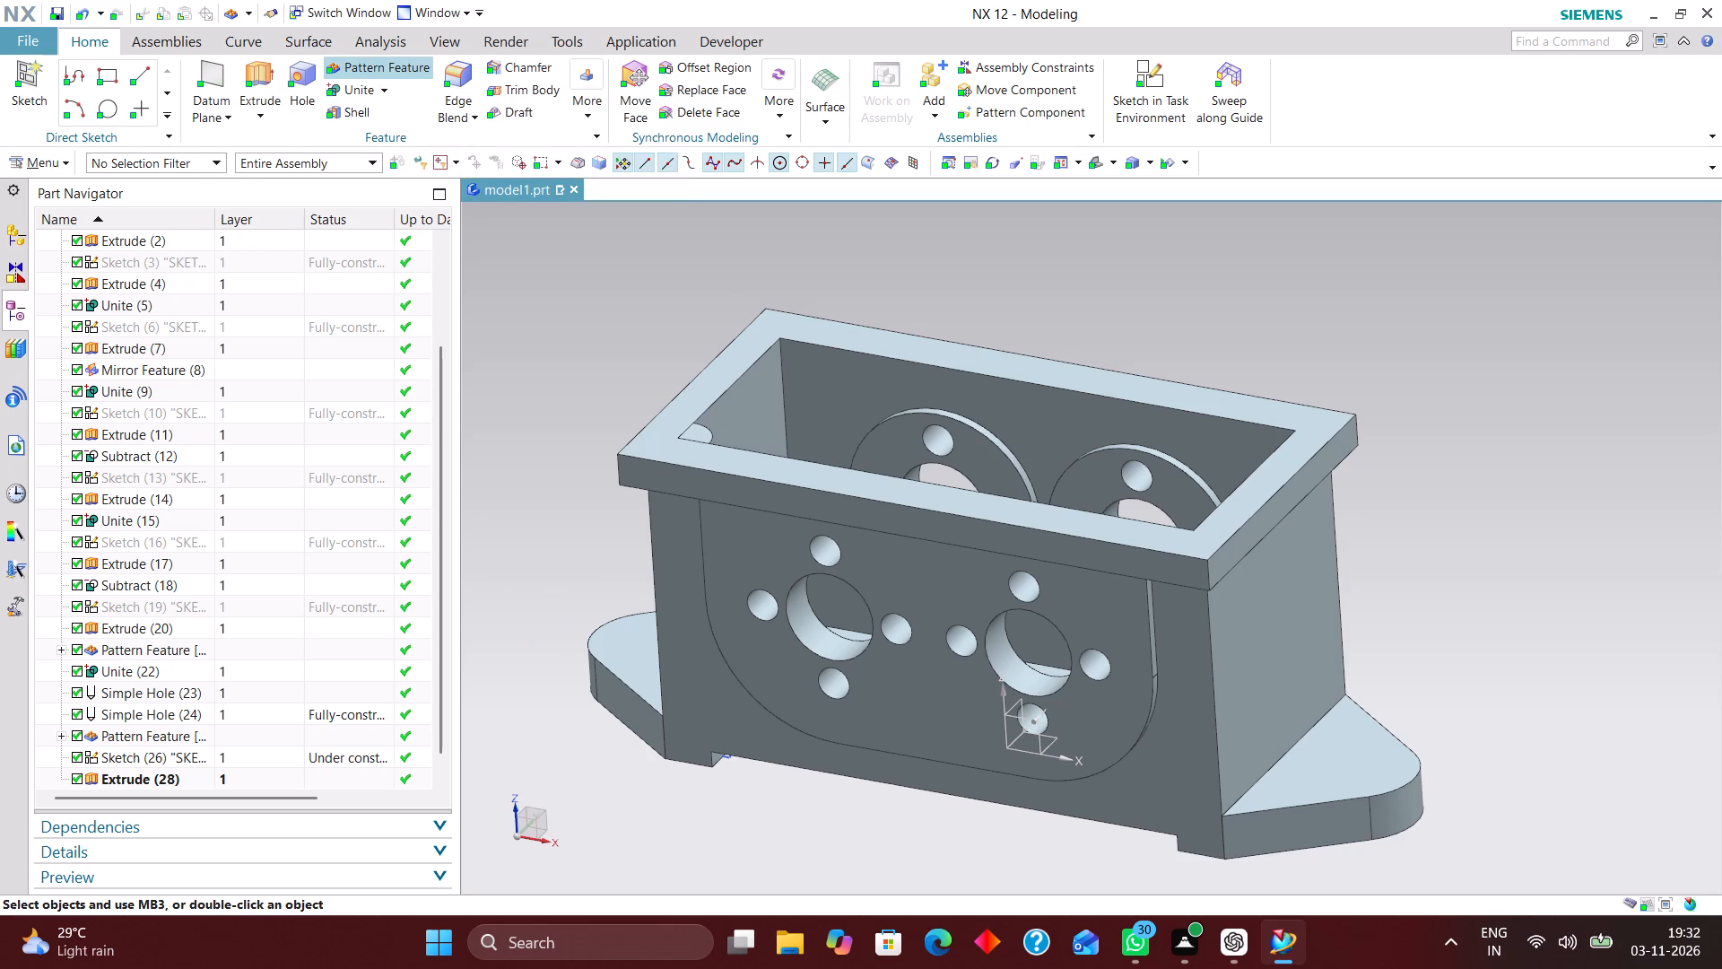
{"action": "left_click", "coordinate": [473, 728]}
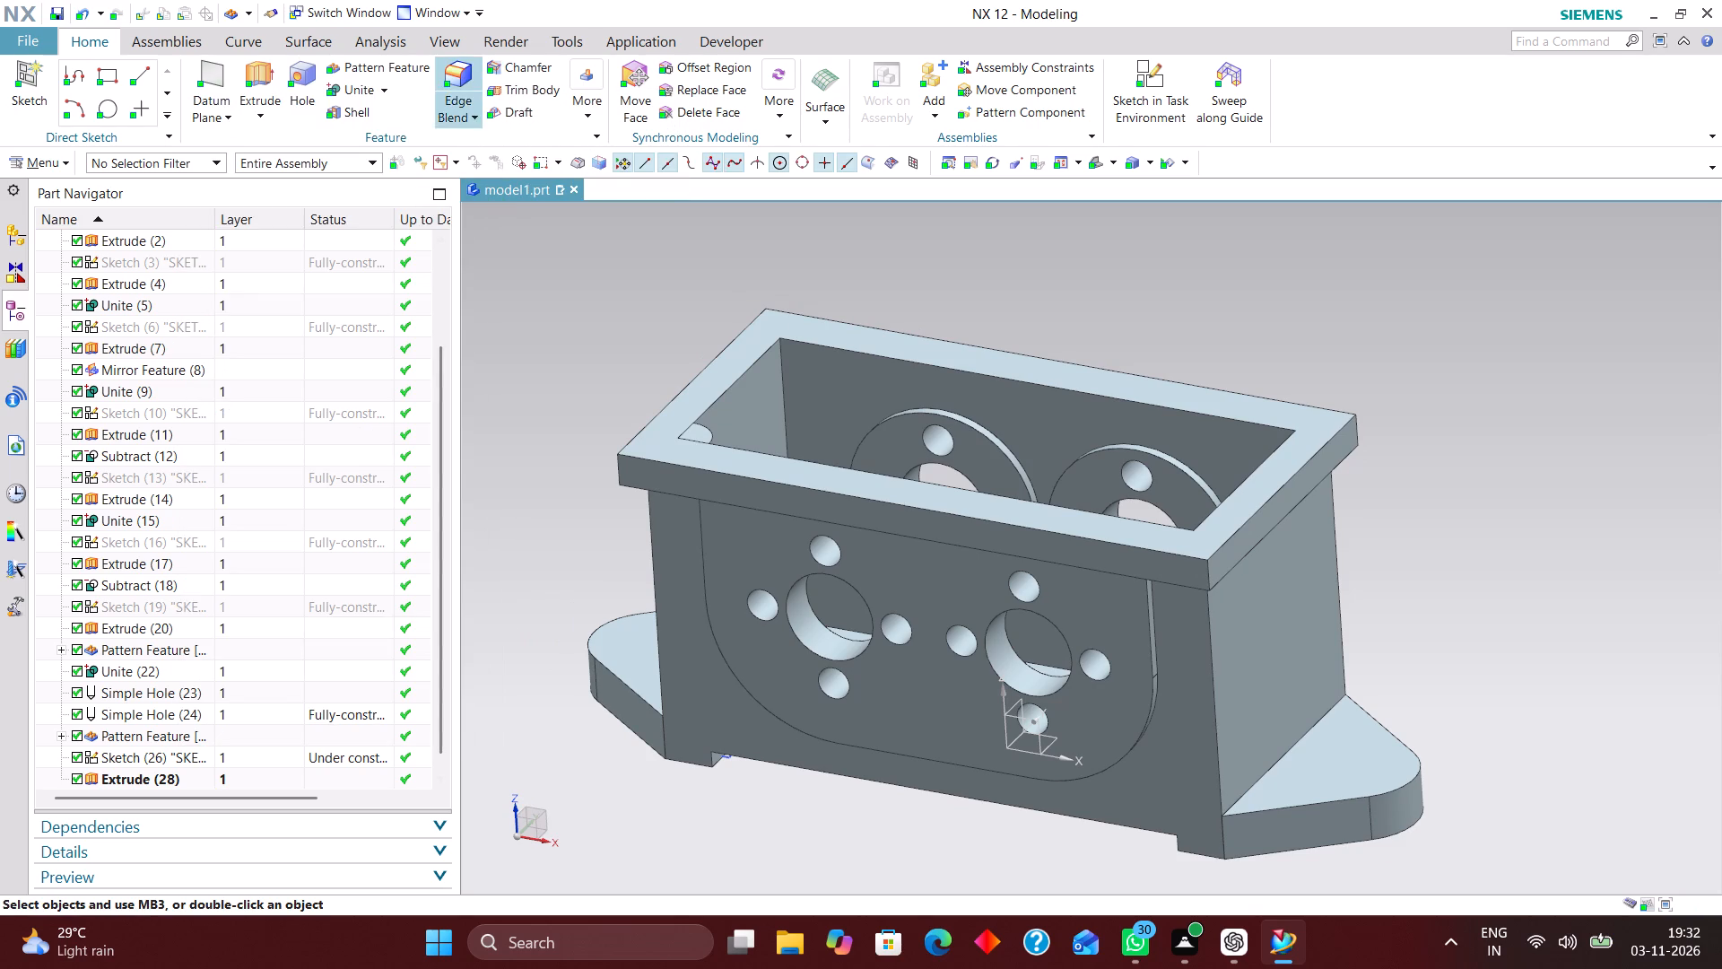
{"action": "left_click", "coordinate": [588, 121]}
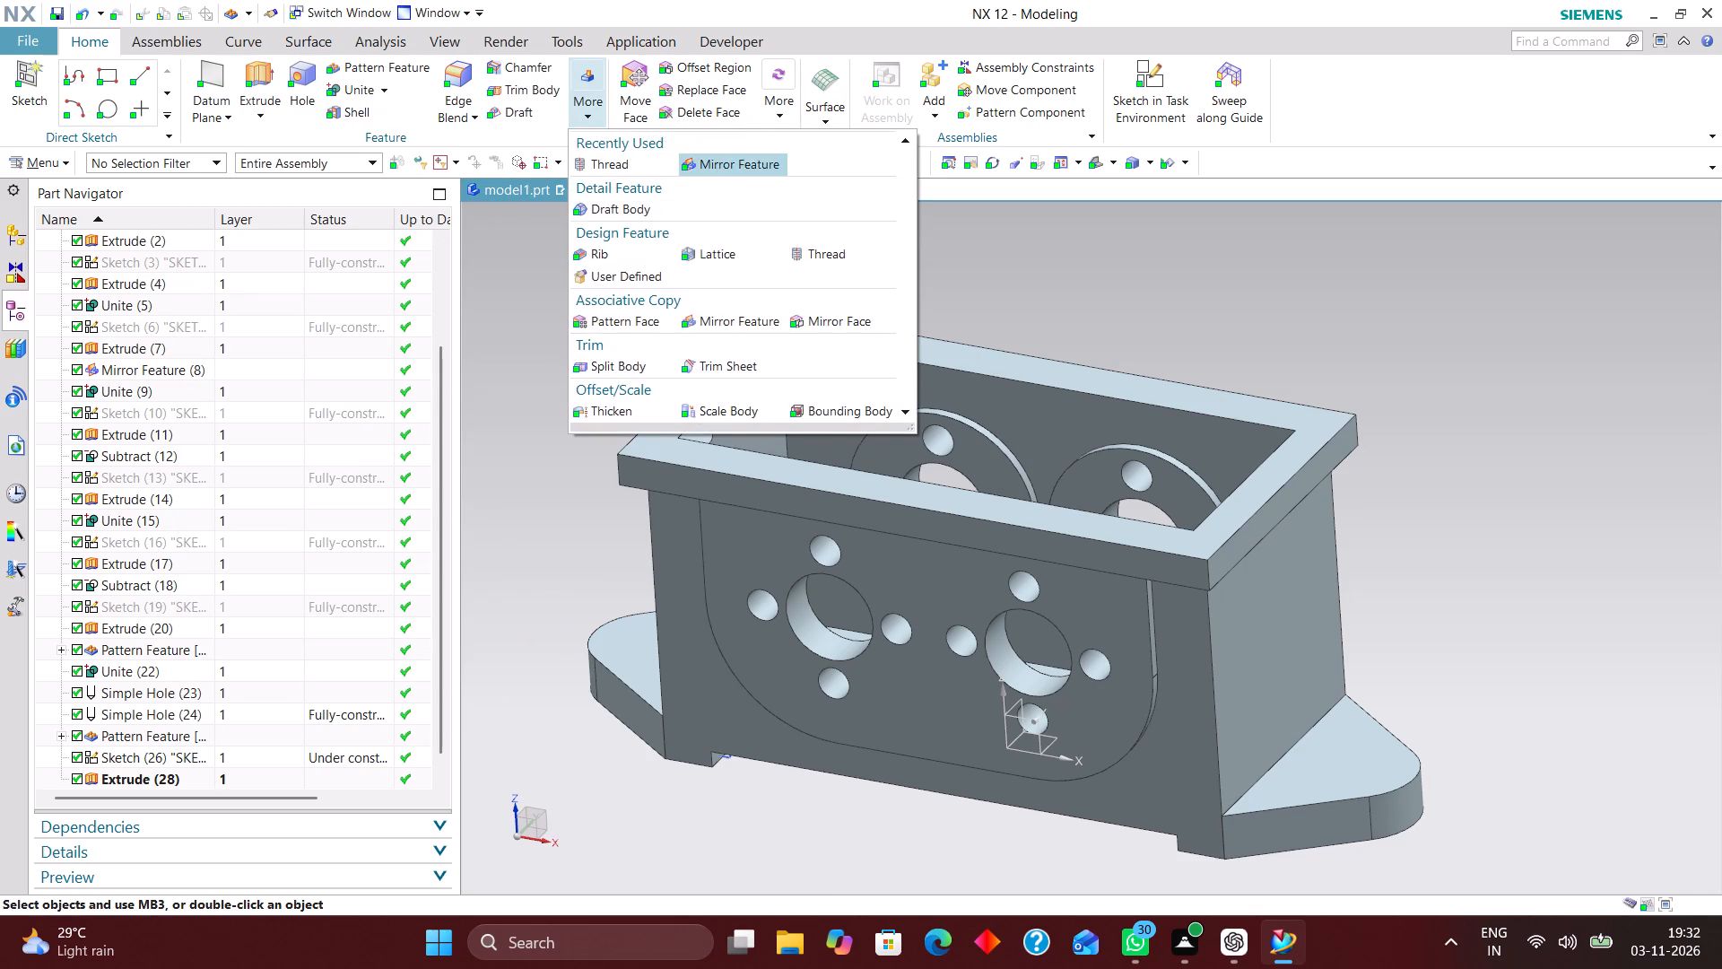
{"action": "left_click", "coordinate": [758, 162]}
{"action": "left_click", "coordinate": [703, 429]}
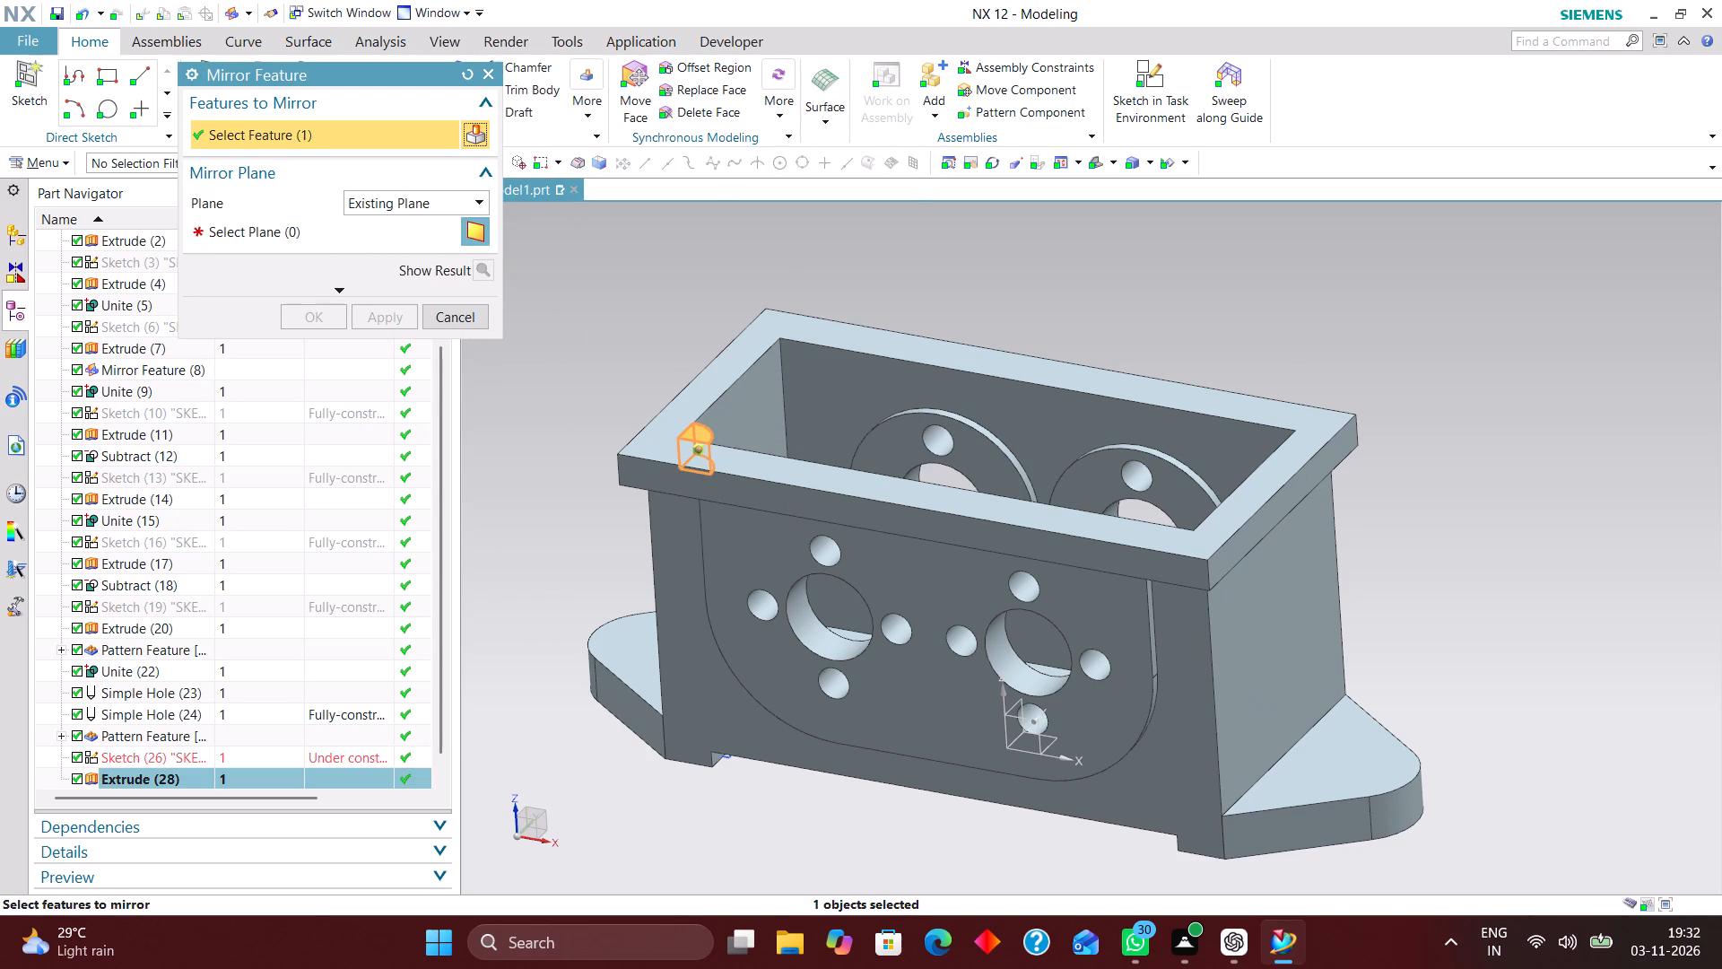
{"action": "left_click", "coordinate": [335, 240]}
{"action": "middle_click_drag", "start_coordinate": [1048, 686], "coordinate": [1027, 711]}
{"action": "scroll", "coordinate": [1025, 704], "scroll_direction": "up", "scroll_amount": 5}
{"action": "left_click", "coordinate": [1026, 722]}
{"action": "scroll", "coordinate": [960, 569], "scroll_direction": "down", "scroll_amount": 3}
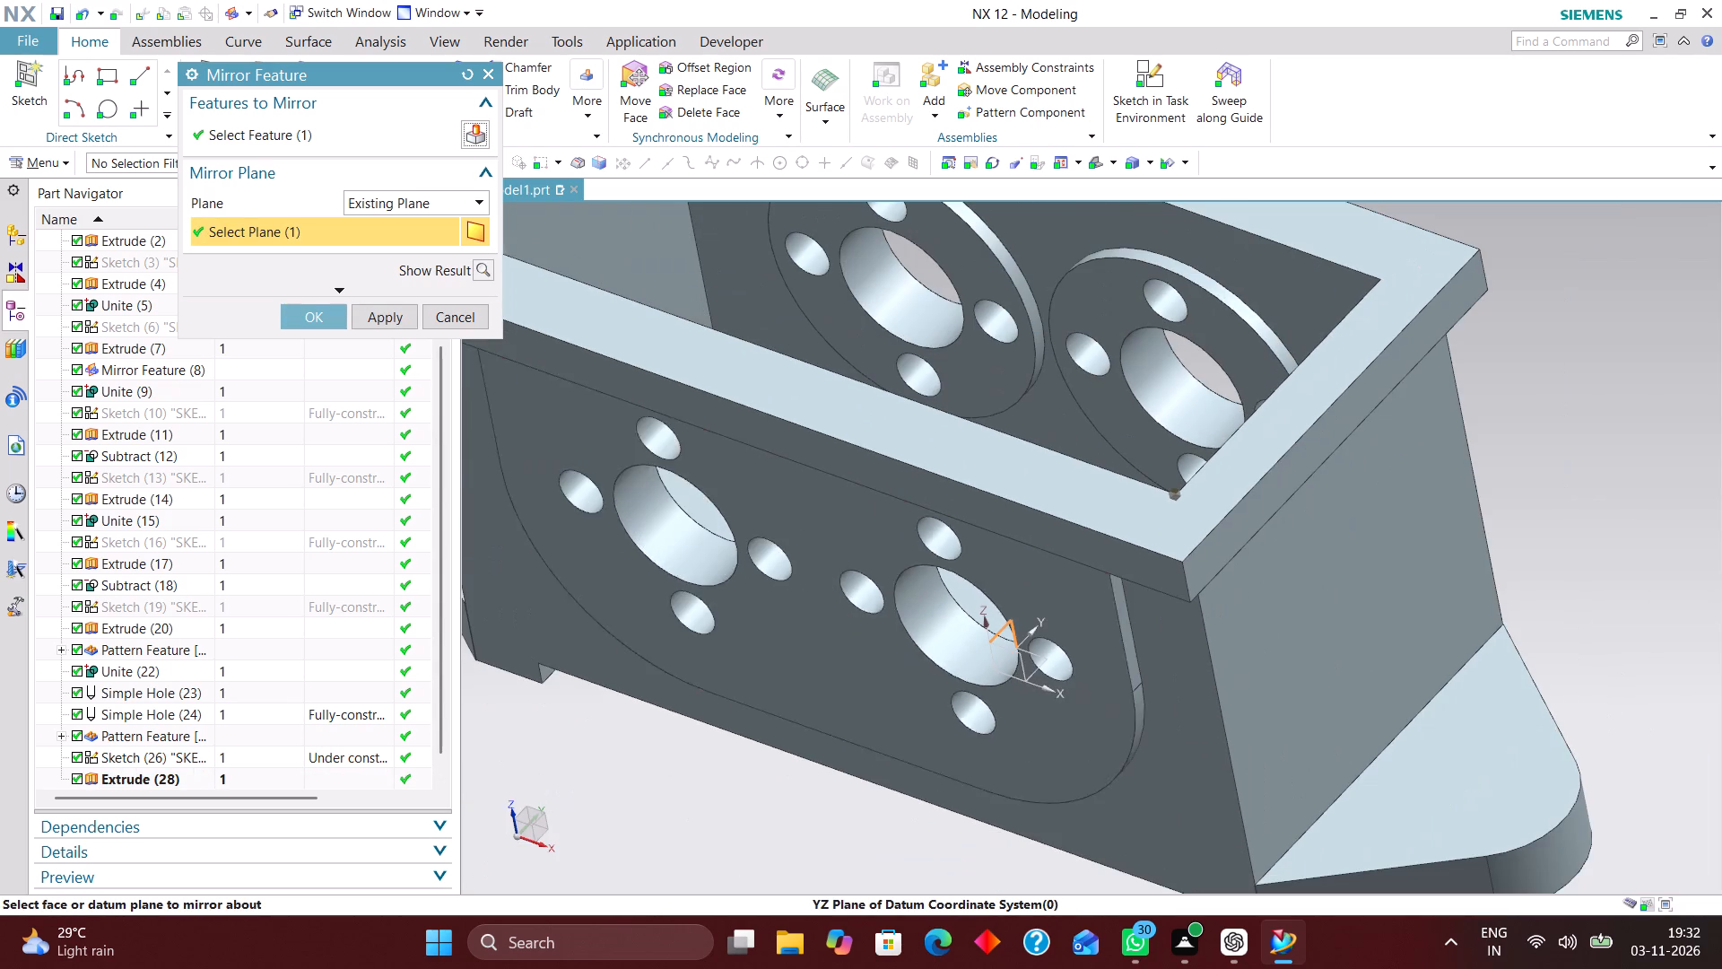
{"action": "left_click", "coordinate": [302, 319]}
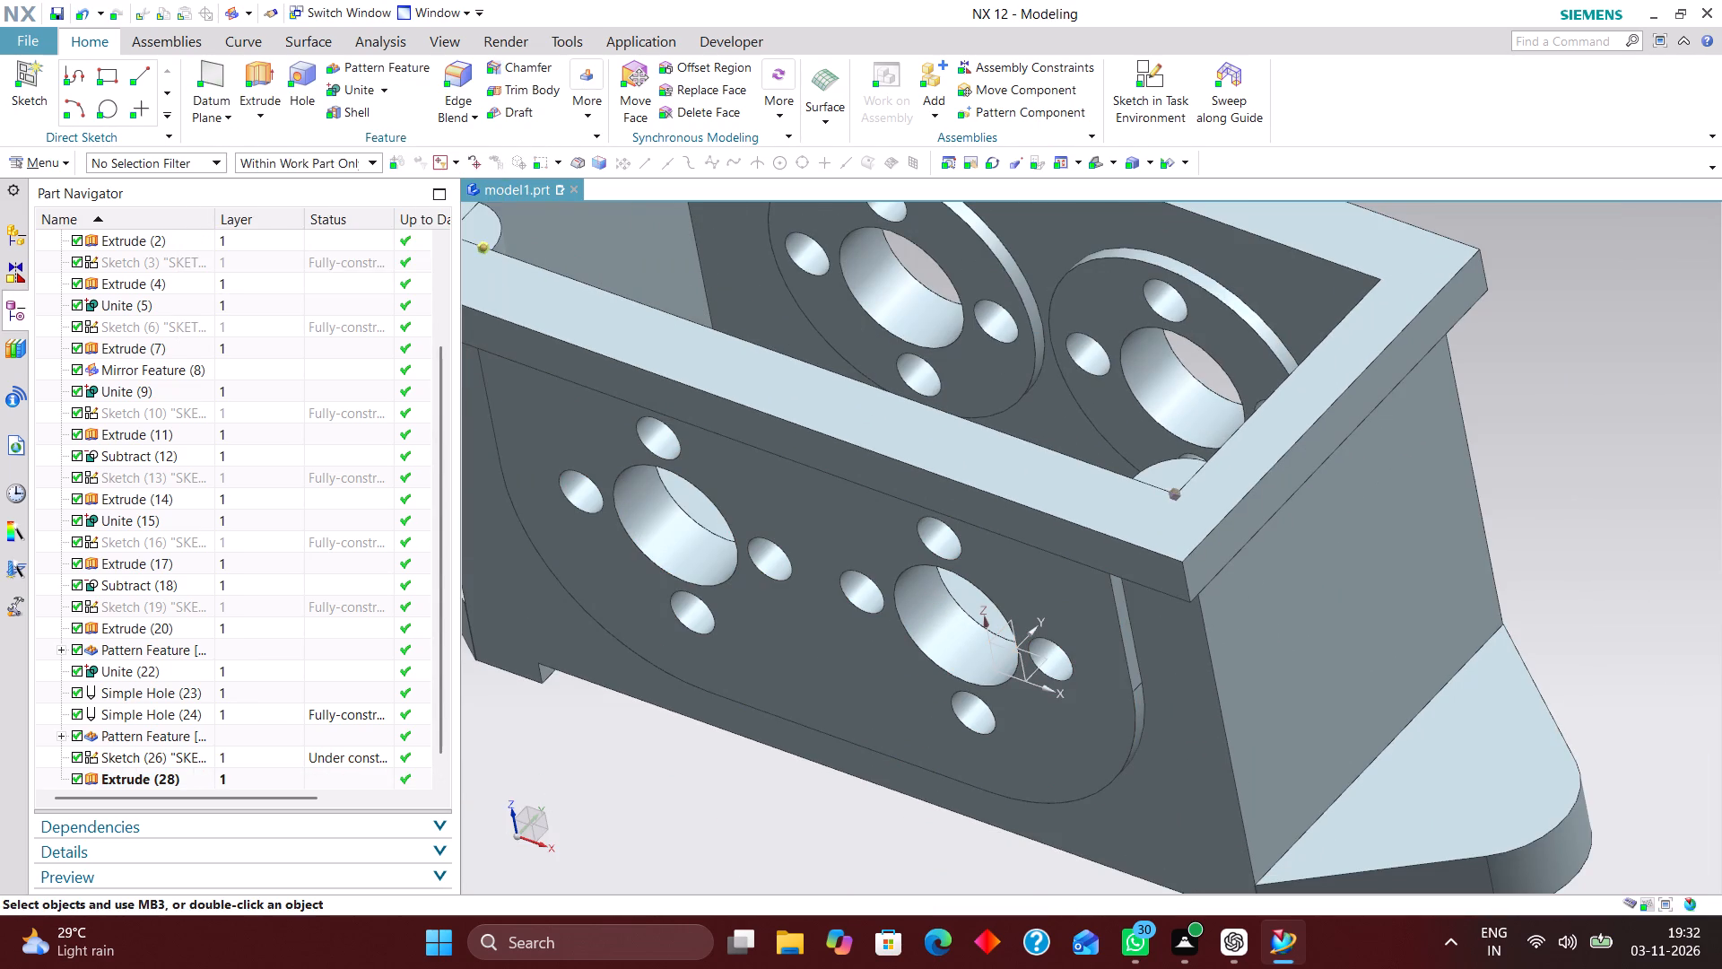
Mirror the original quarter-circle corner extrude about the XZ plane of the datum coordinate system.
{"action": "scroll", "coordinate": [1010, 488], "scroll_direction": "down", "scroll_amount": 4}
{"action": "scroll", "coordinate": [816, 362], "scroll_direction": "up", "scroll_amount": 2}
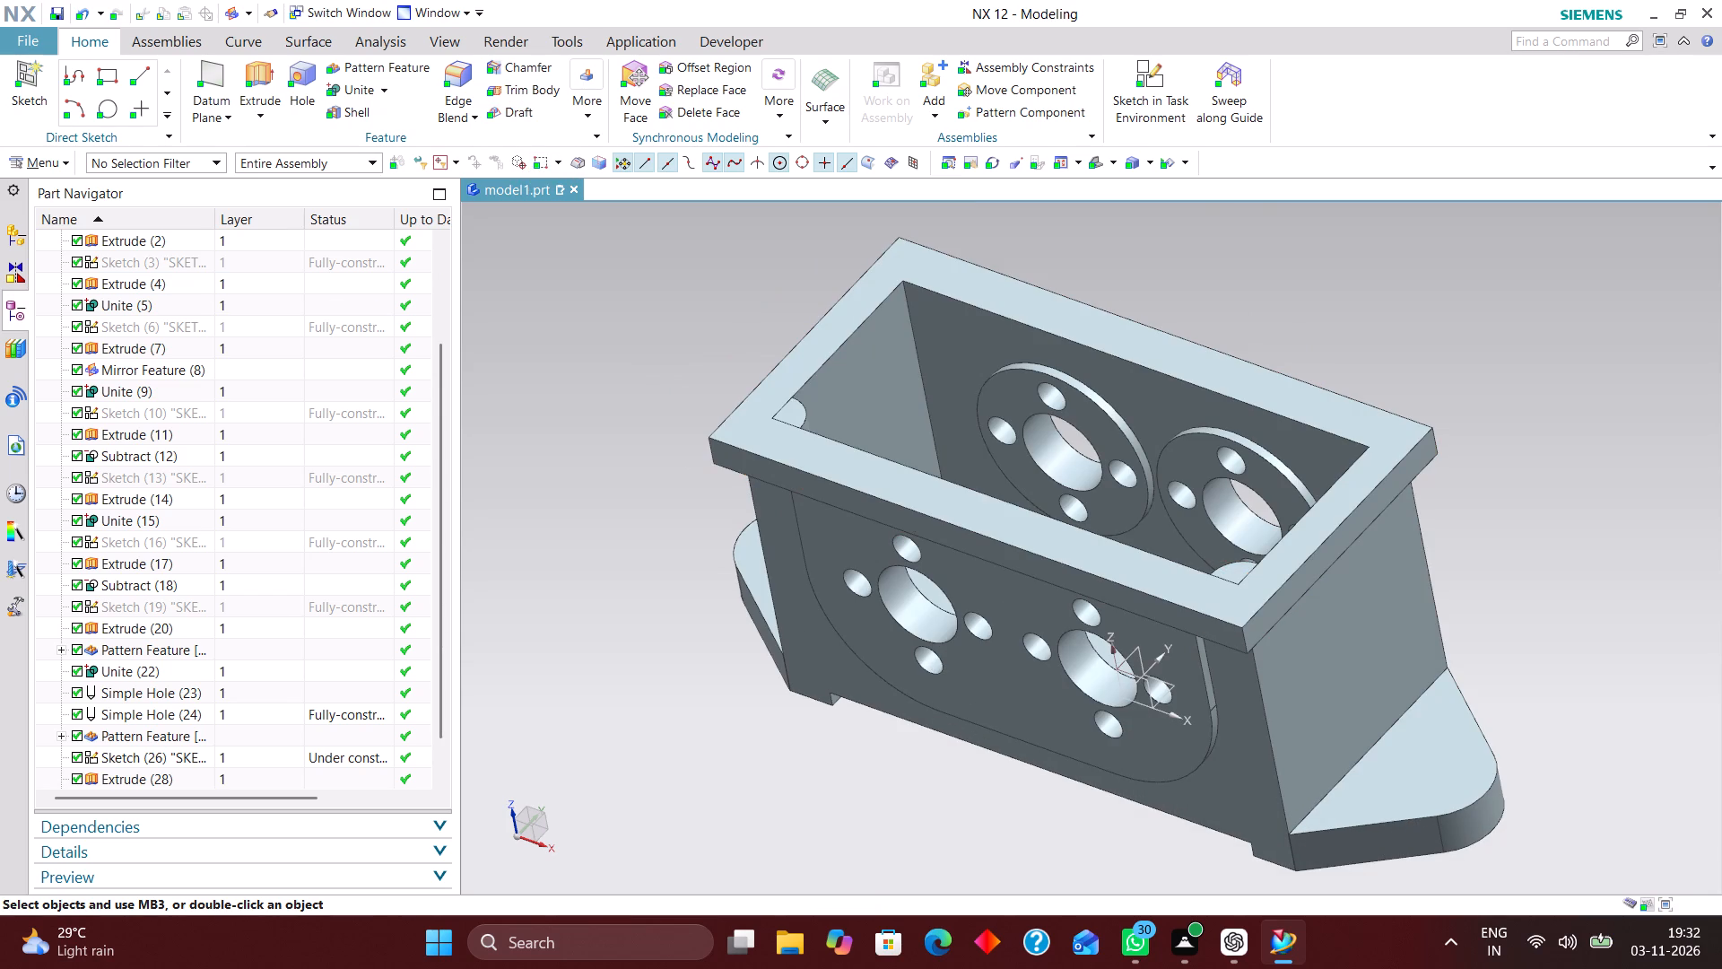
{"action": "left_click", "coordinate": [593, 110]}
{"action": "left_click", "coordinate": [731, 162]}
{"action": "left_click", "coordinate": [798, 412]}
{"action": "middle_click_drag", "start_coordinate": [1428, 350], "coordinate": [1362, 330]}
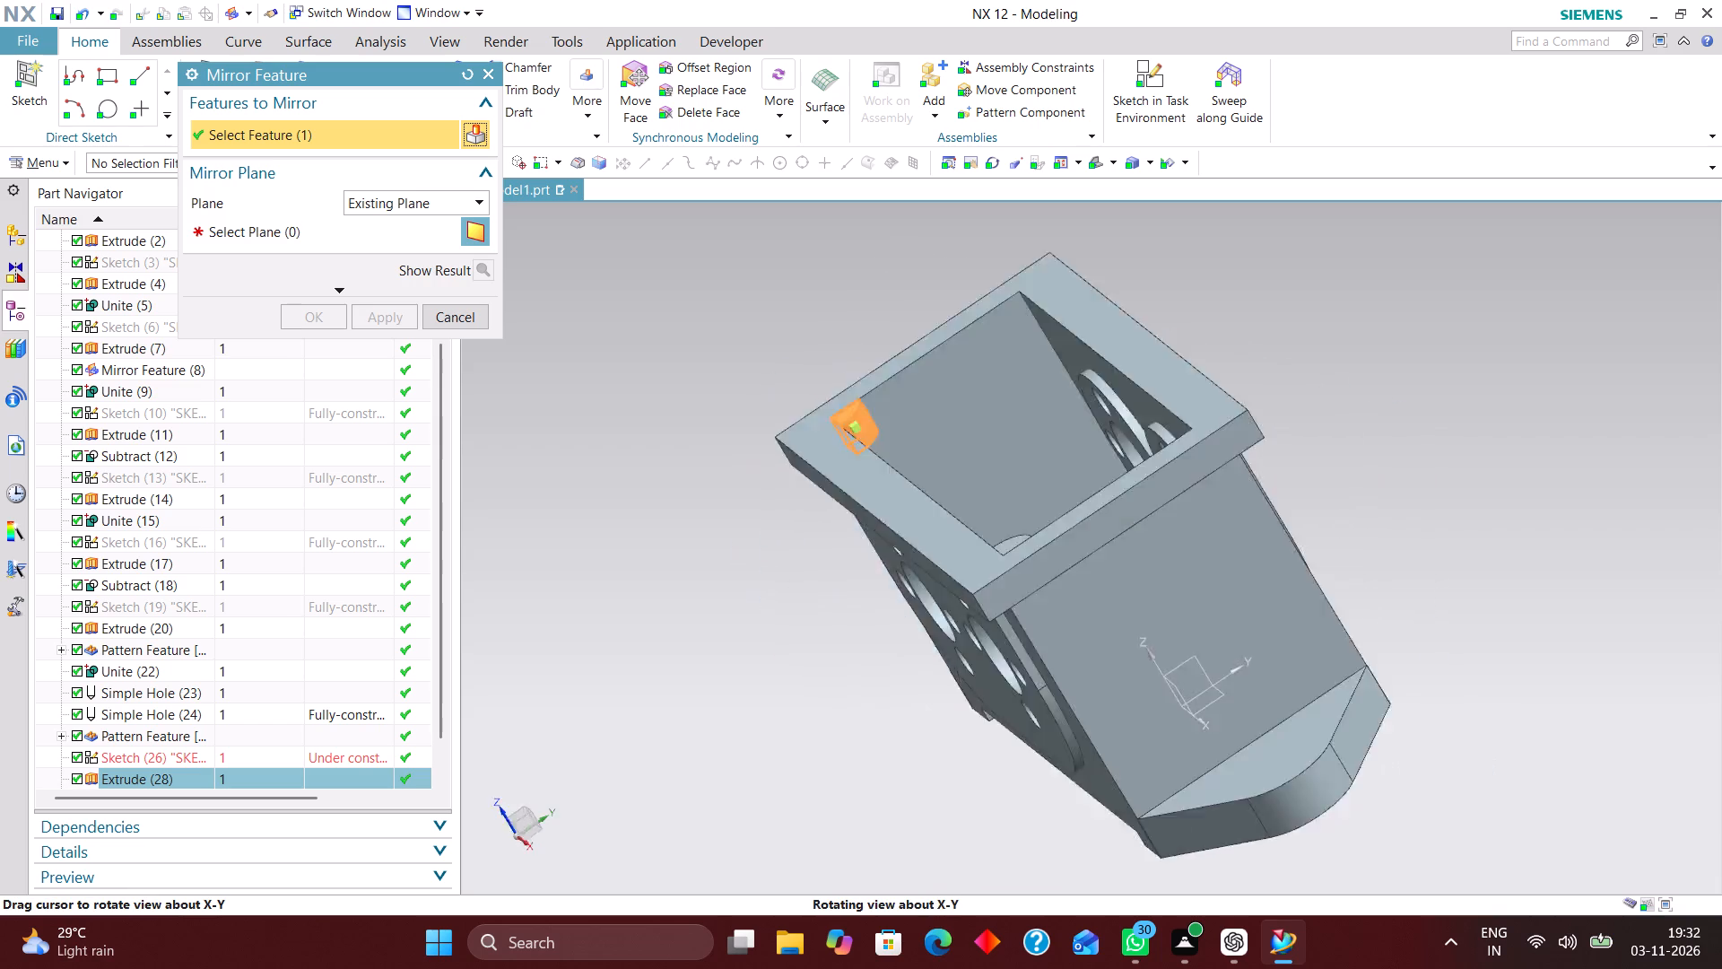
{"action": "middle_click_drag", "start_coordinate": [1362, 330], "coordinate": [1401, 377]}
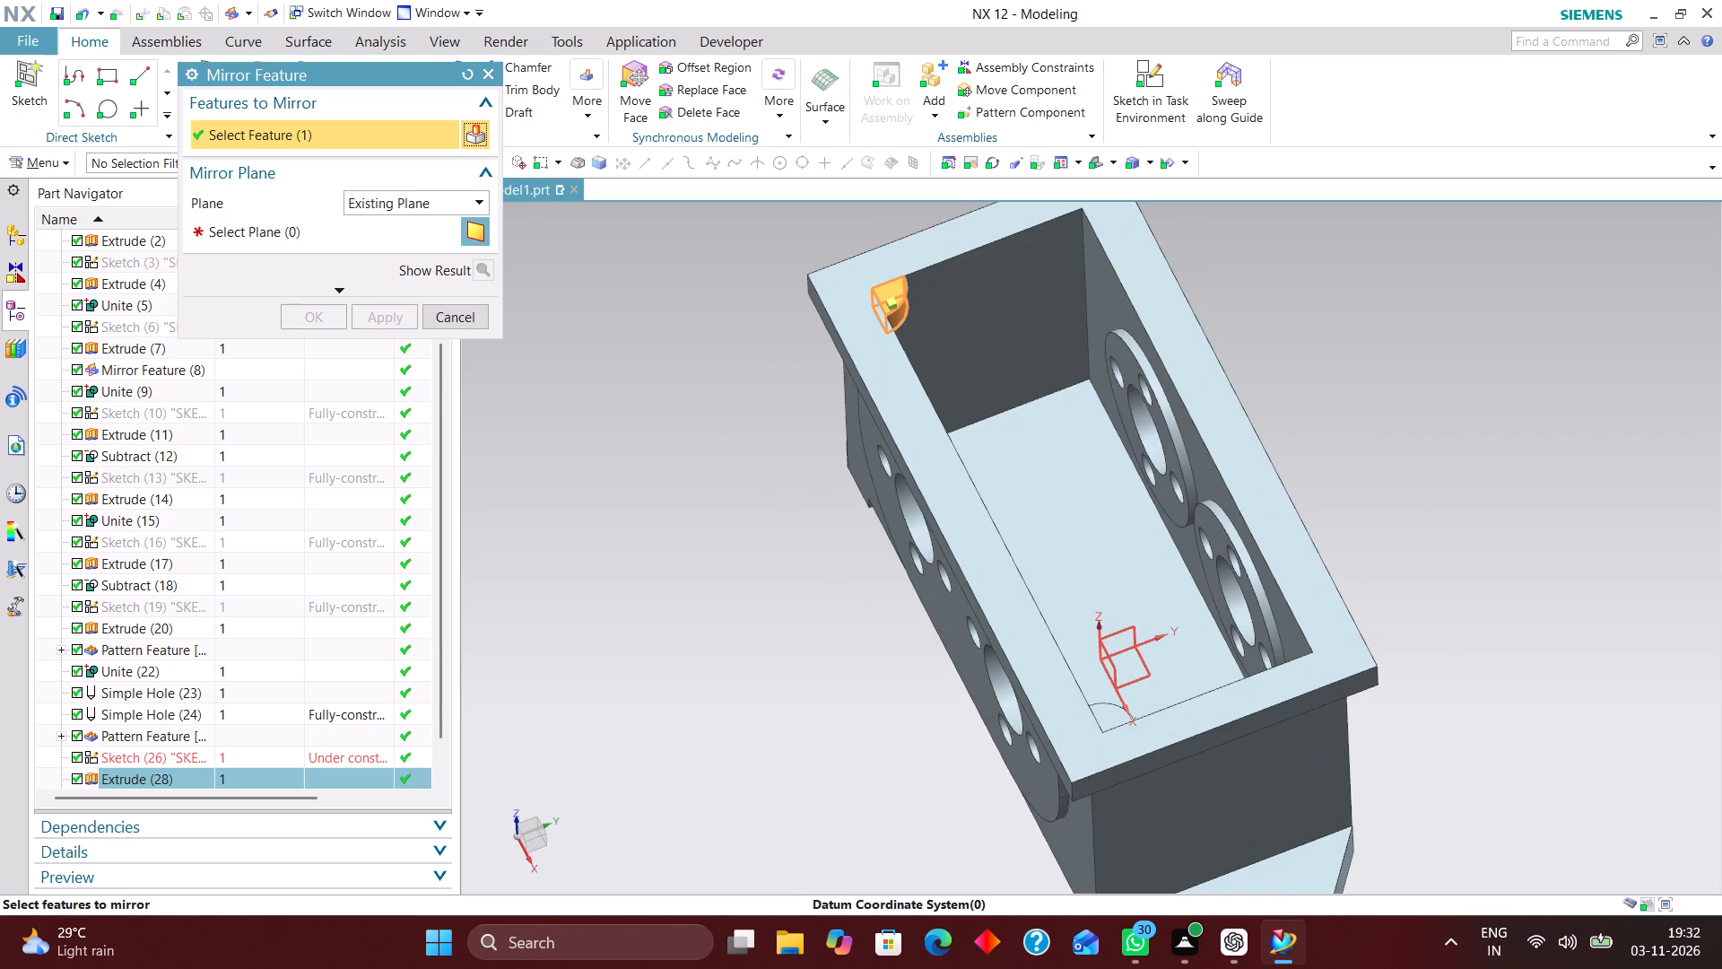
{"action": "left_click", "coordinate": [325, 235]}
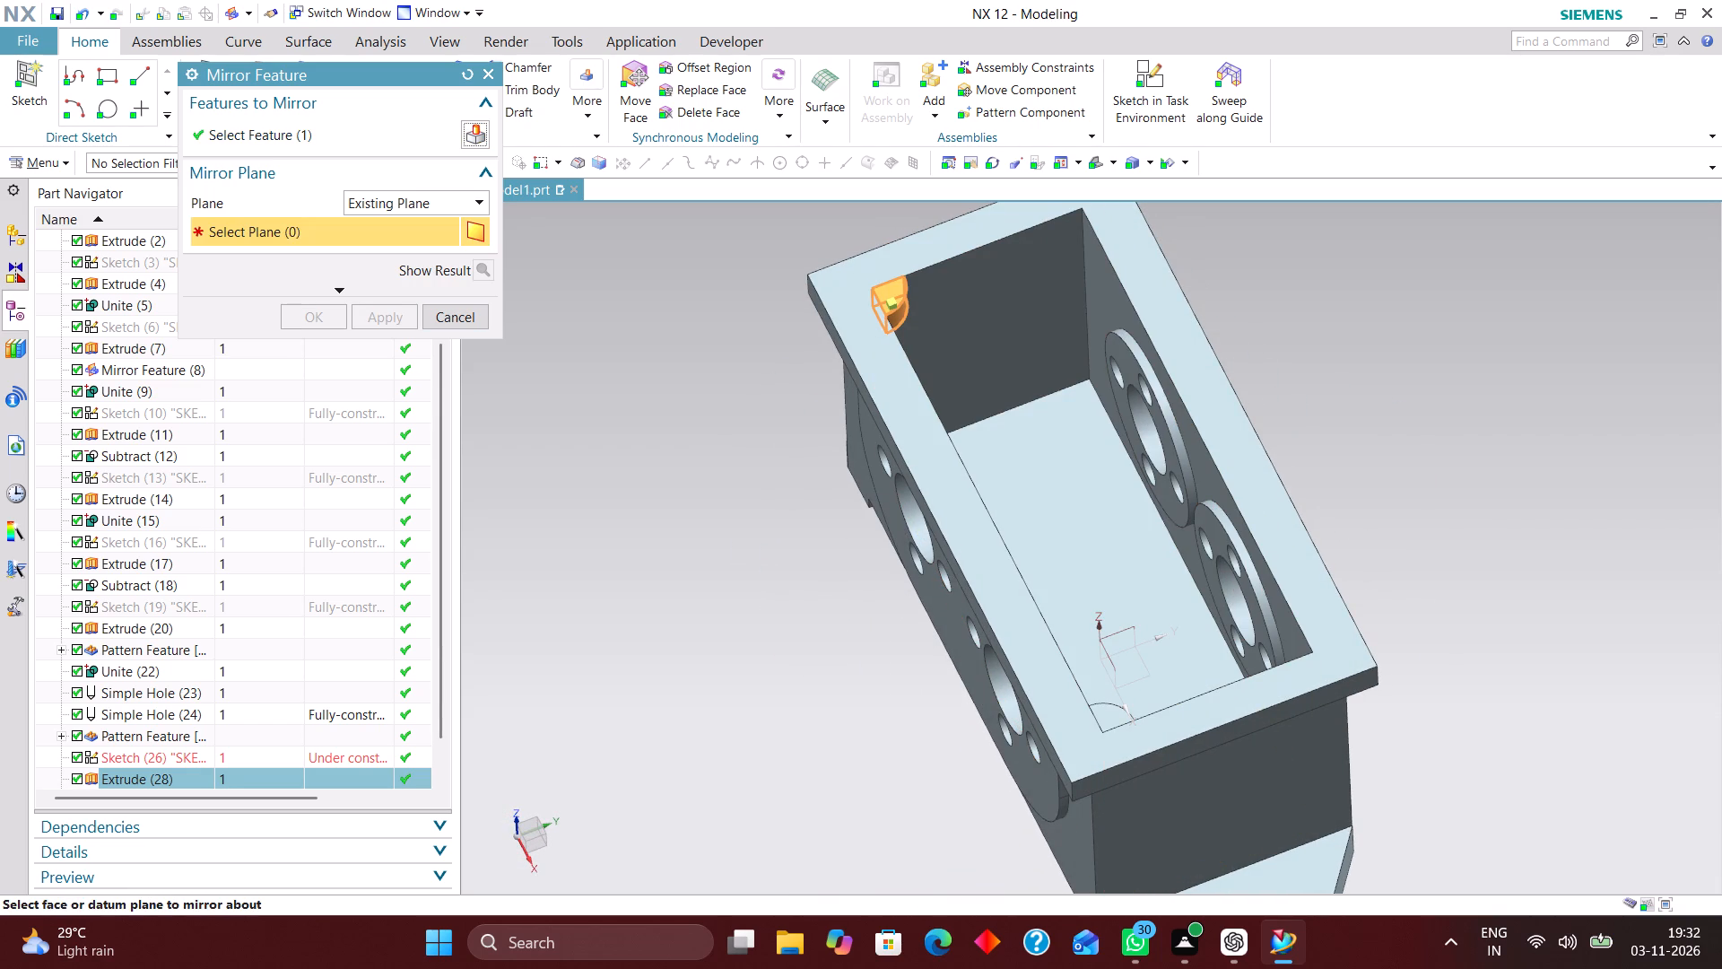
{"action": "left_click", "coordinate": [1109, 654]}
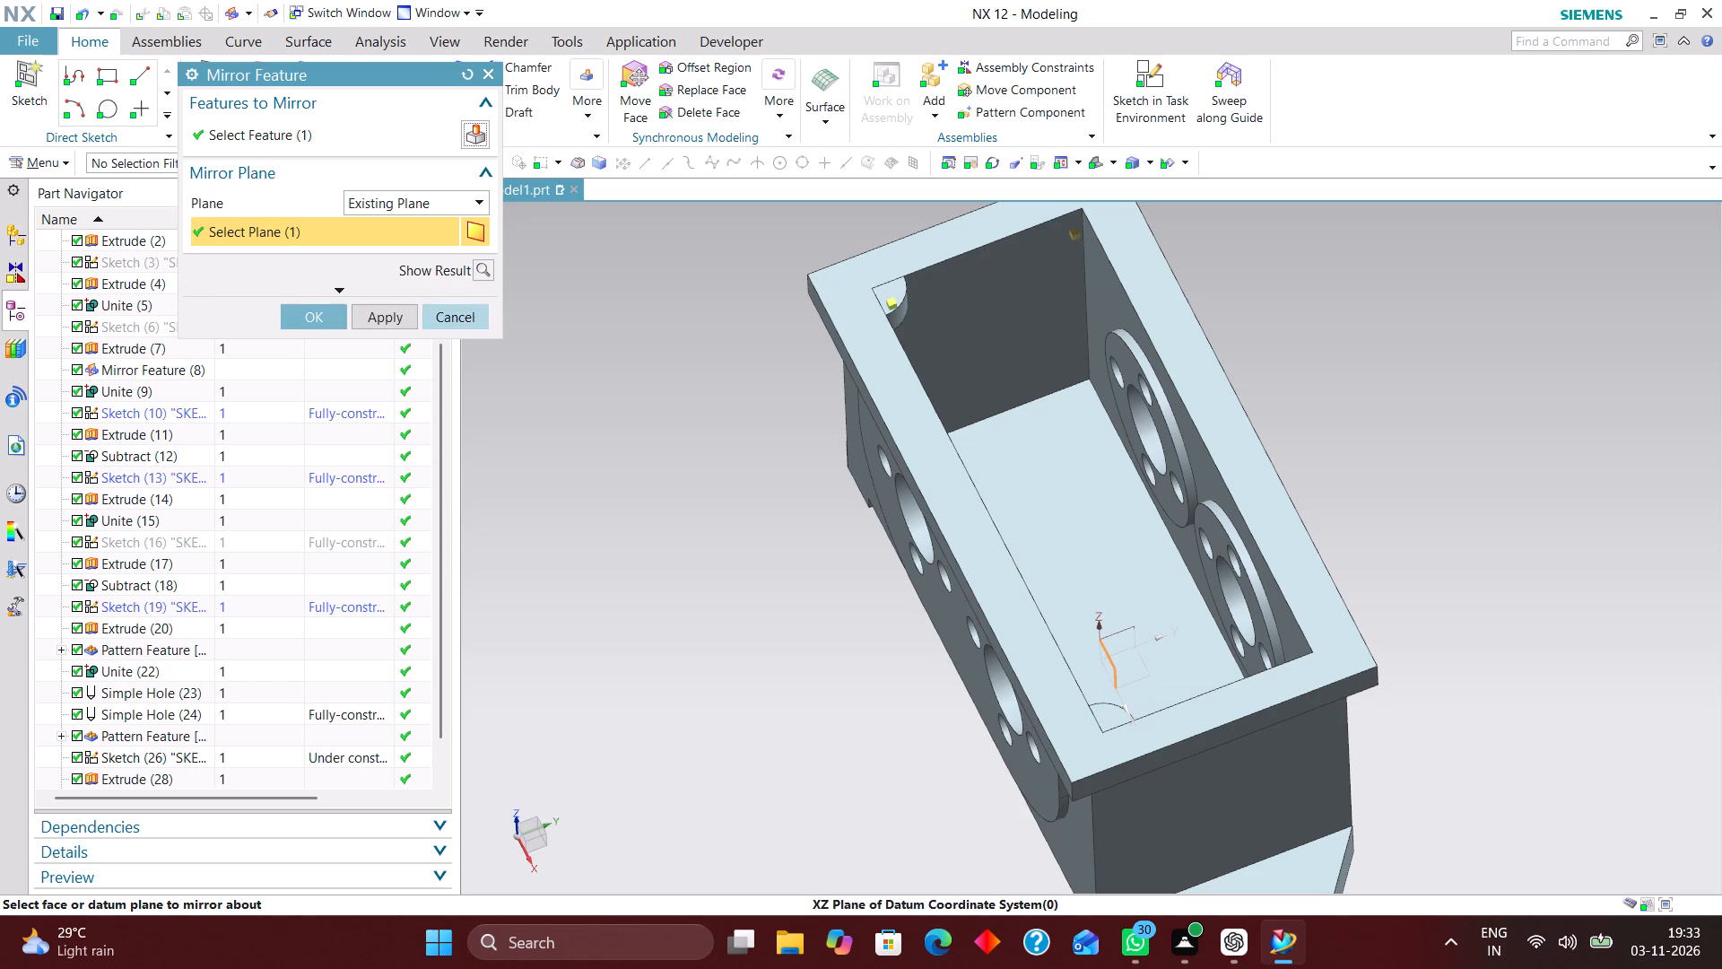
{"action": "left_click", "coordinate": [312, 312]}
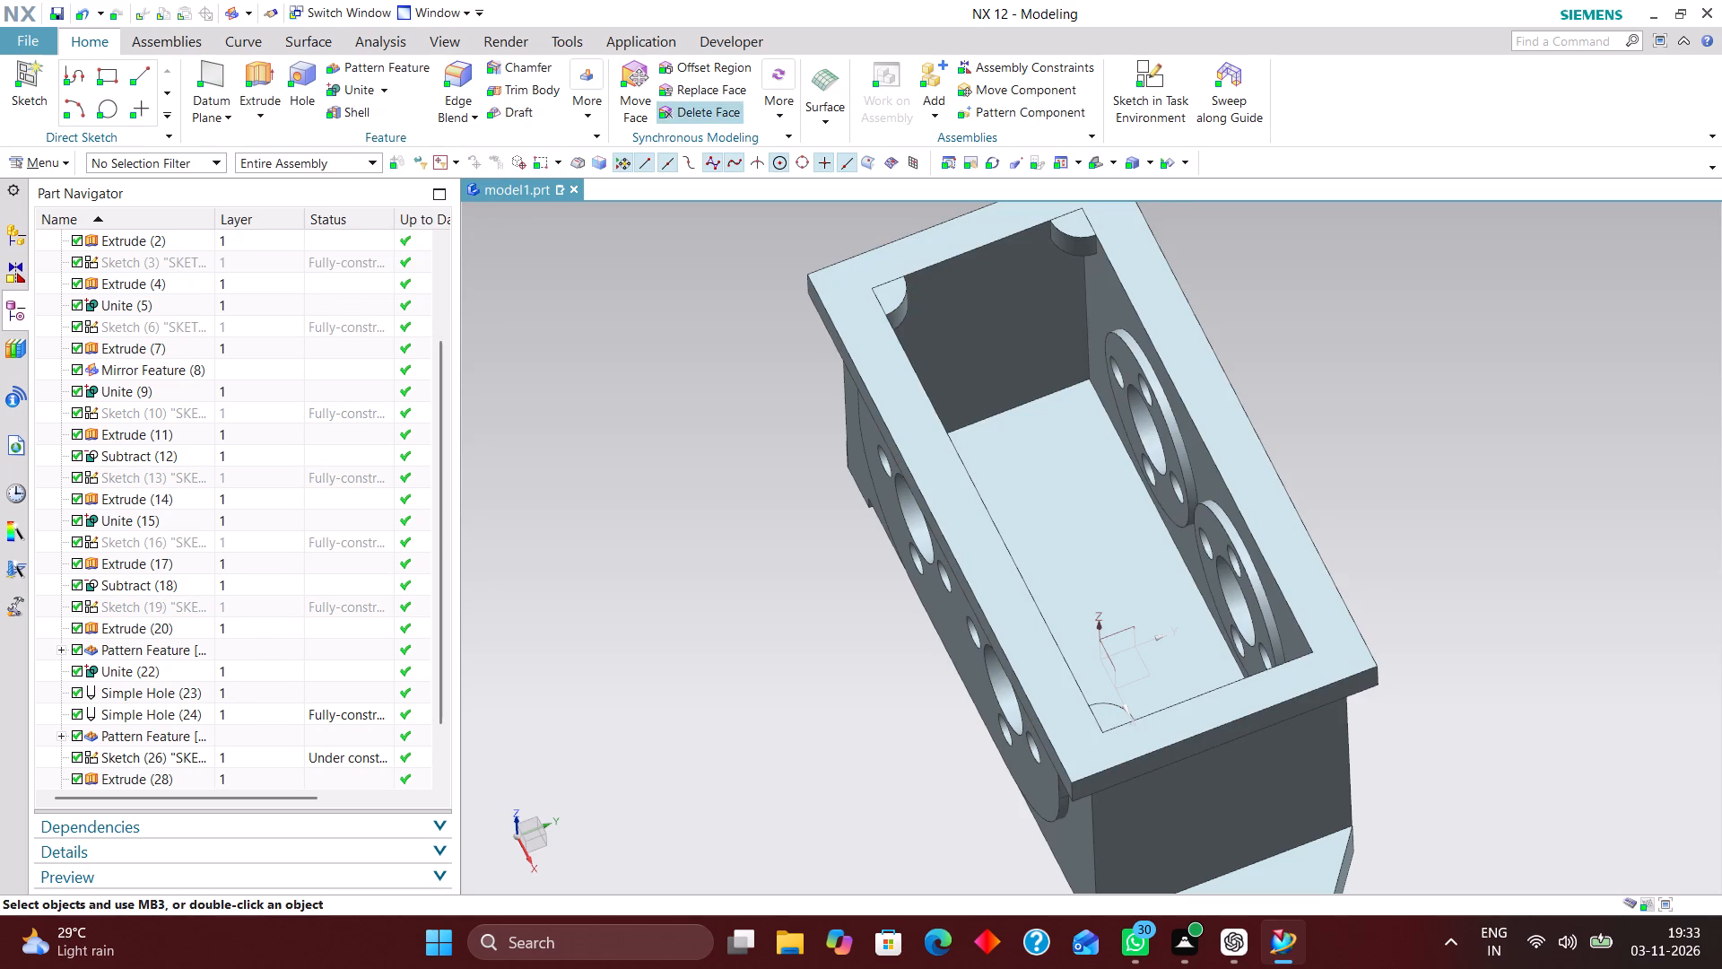
Mirror the mirrored boss at the cavity's +X end about the XZ plane to fill the fourth corner.
{"action": "left_click", "coordinate": [598, 112]}
{"action": "left_click", "coordinate": [742, 162]}
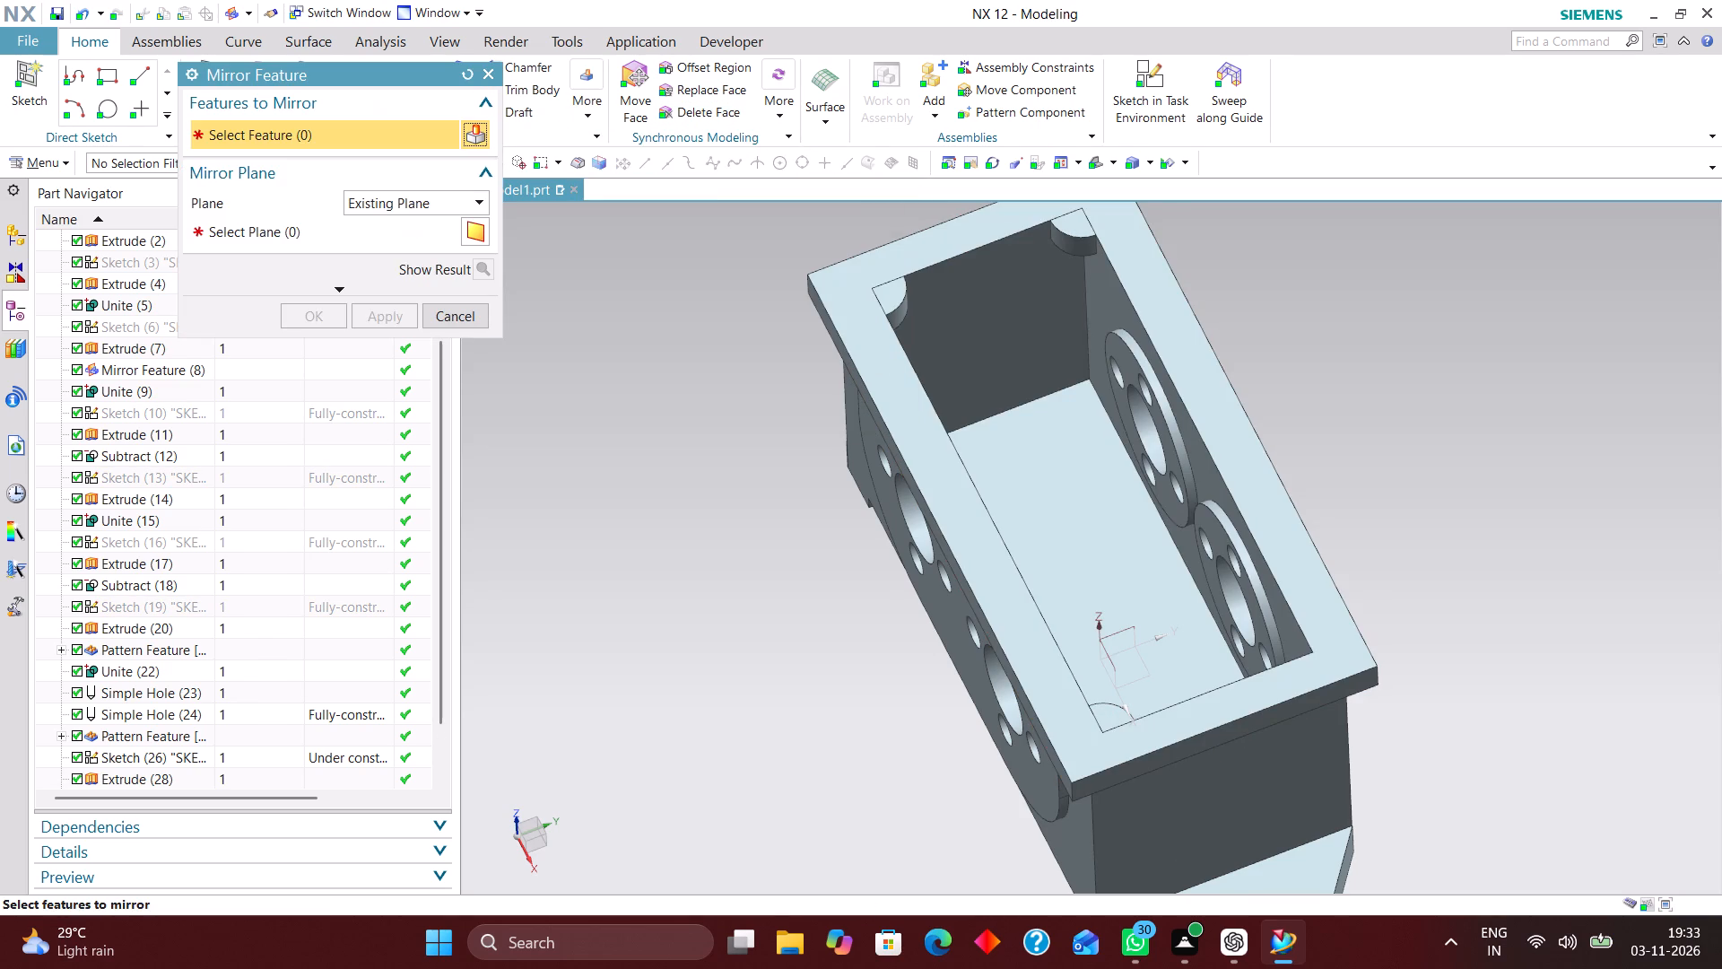
{"action": "scroll", "coordinate": [1170, 536], "scroll_direction": "down", "scroll_amount": 1}
{"action": "scroll", "coordinate": [1216, 629], "scroll_direction": "up", "scroll_amount": 4}
{"action": "left_click", "coordinate": [1011, 747]}
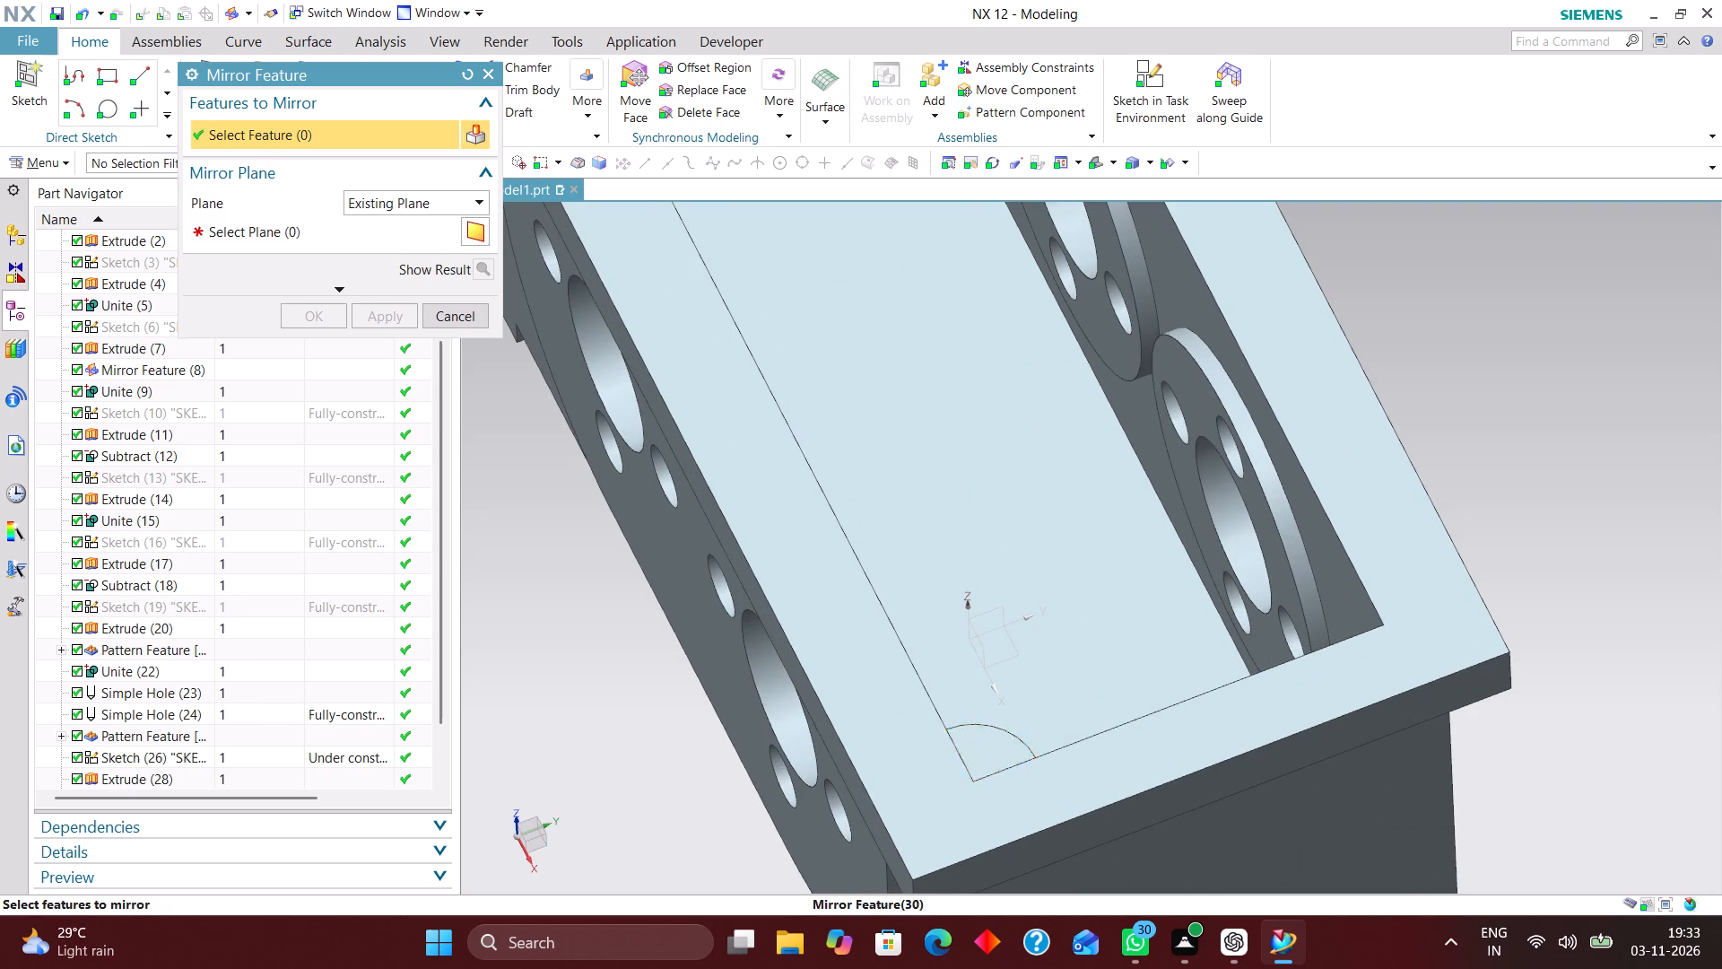
{"action": "left_click", "coordinate": [409, 234]}
{"action": "scroll", "coordinate": [936, 378], "scroll_direction": "down", "scroll_amount": 3}
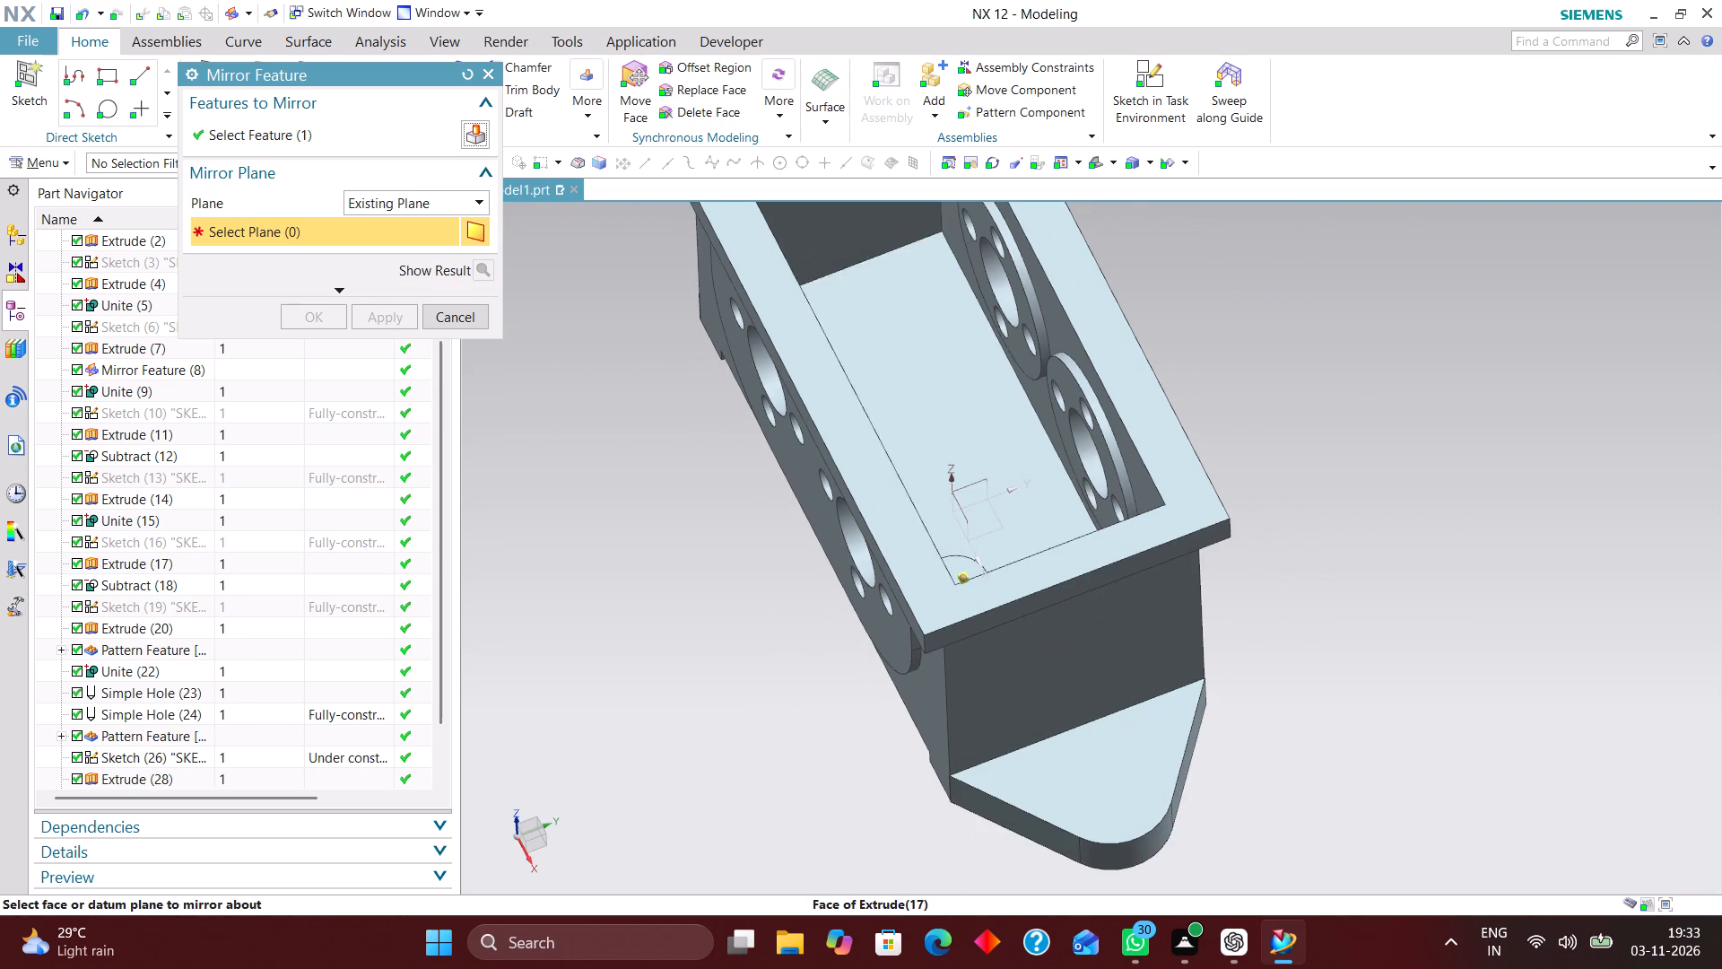
{"action": "left_click", "coordinate": [966, 521]}
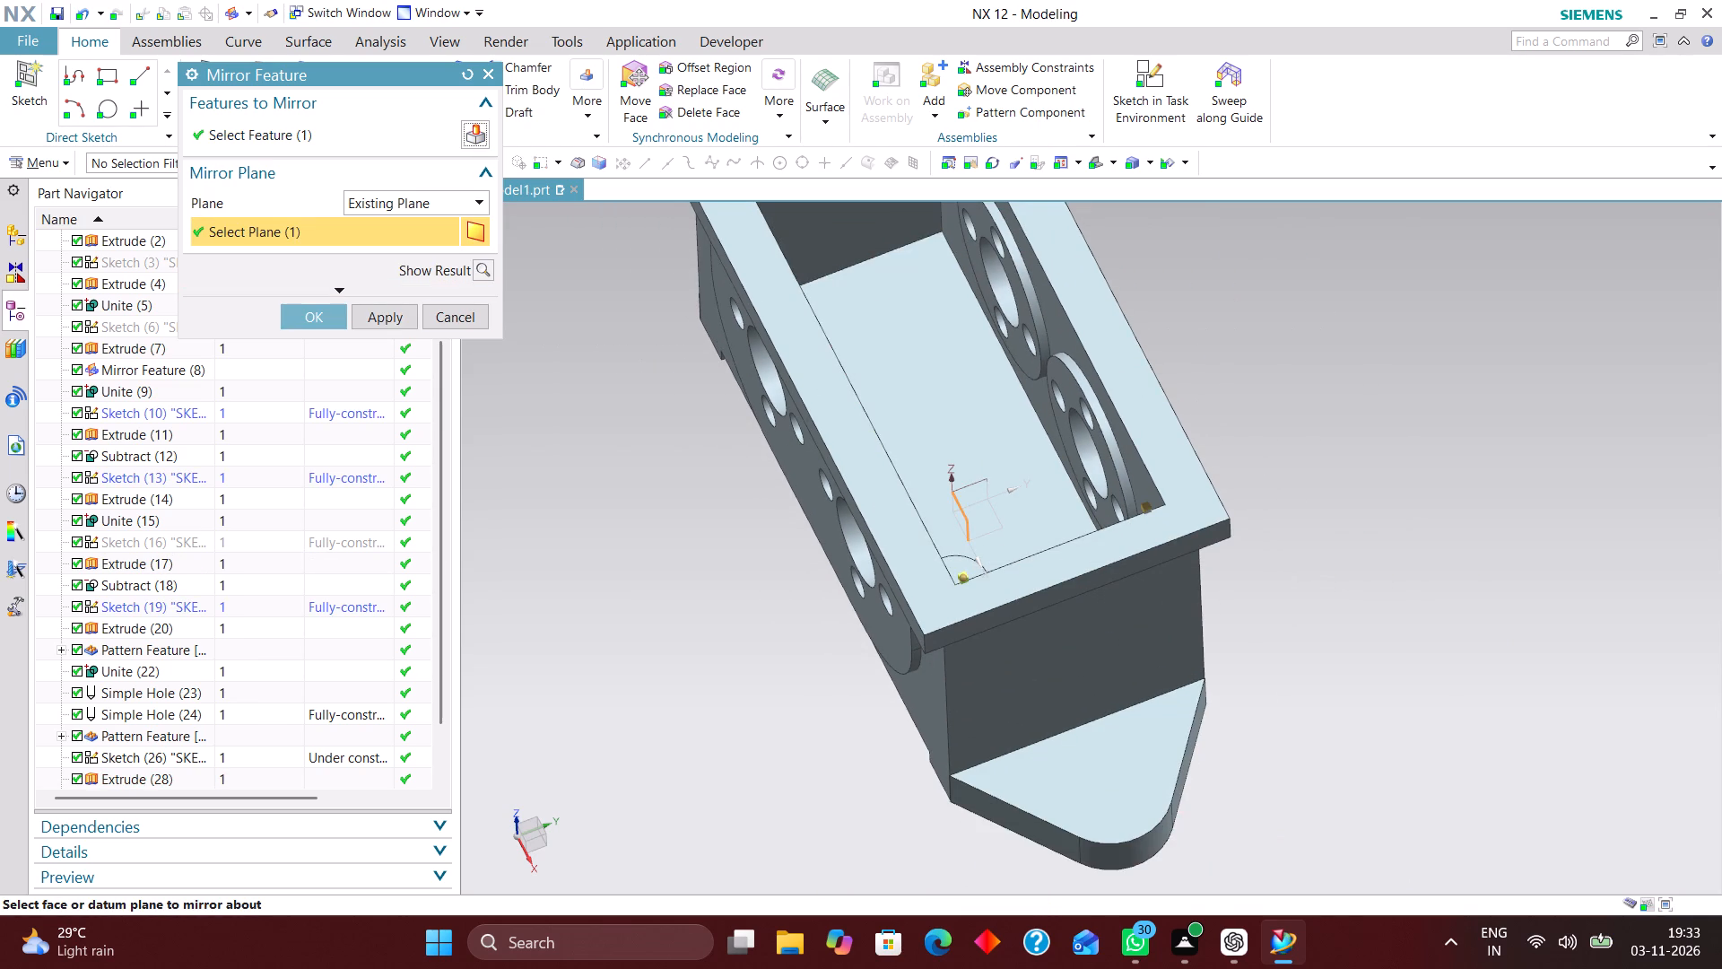
{"action": "left_click", "coordinate": [310, 319]}
Examine the mirrored quarter-circle bosses at the cavity's +X end from several angles.
{"action": "middle_click_drag", "start_coordinate": [1514, 441], "coordinate": [1505, 437]}
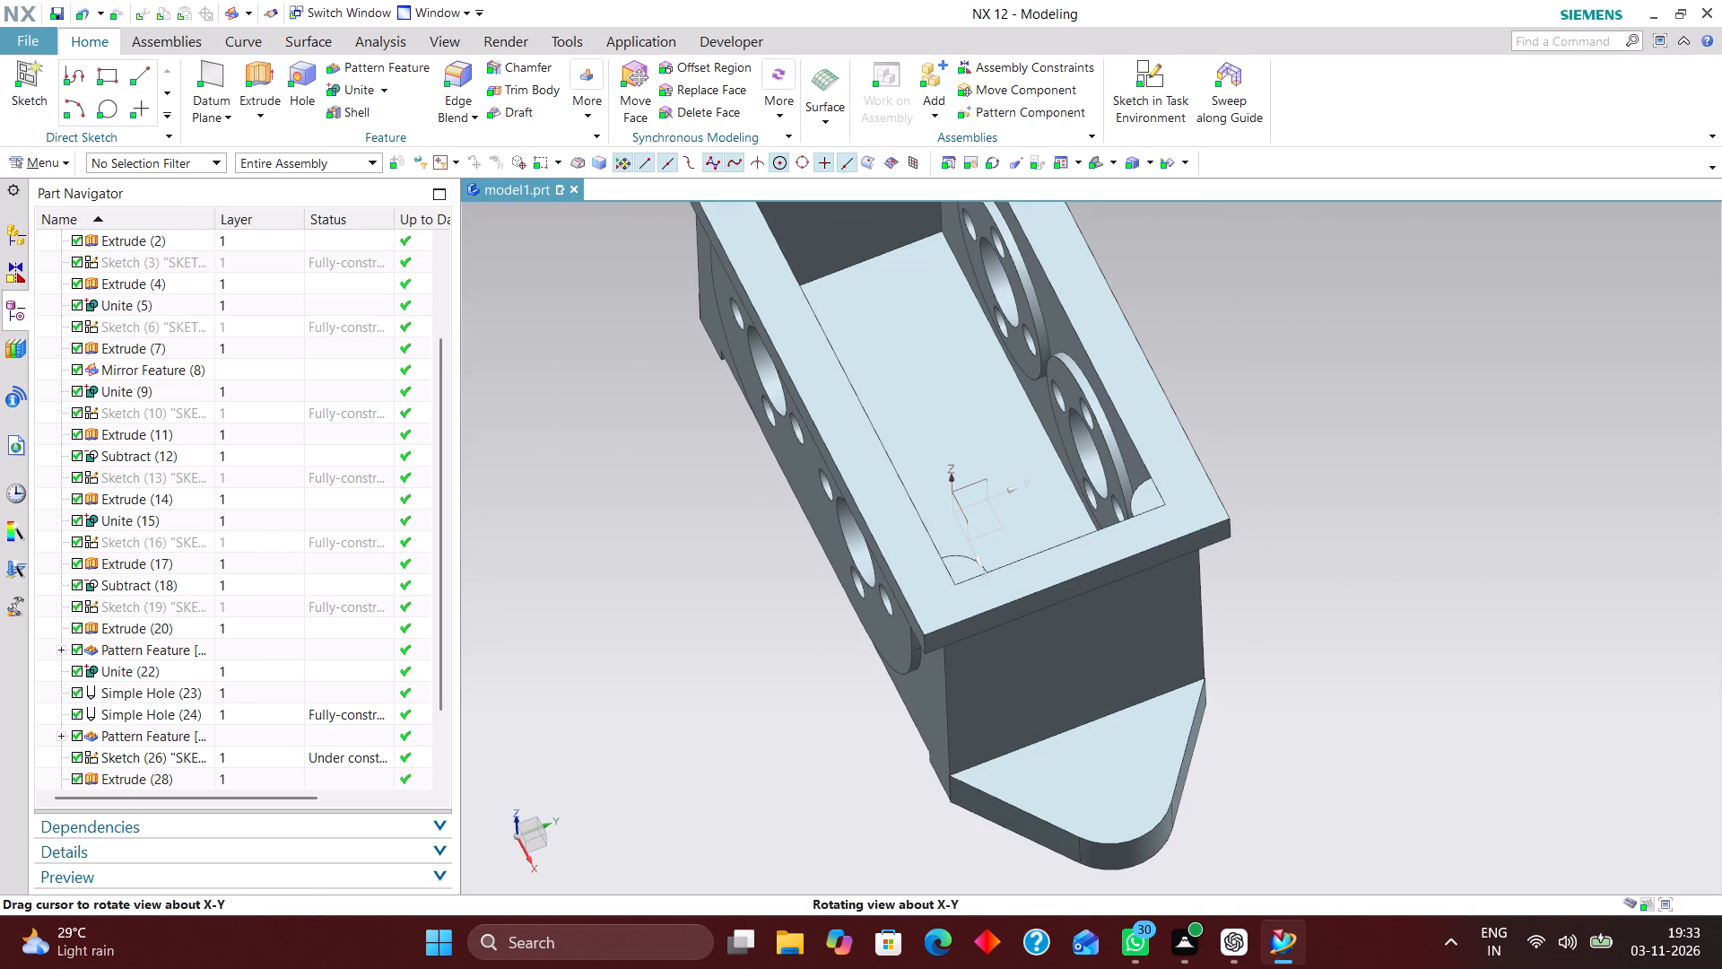
{"action": "middle_click_drag", "start_coordinate": [1505, 437], "coordinate": [1366, 582]}
{"action": "scroll", "coordinate": [1369, 571], "scroll_direction": "up", "scroll_amount": 1}
{"action": "scroll", "coordinate": [1162, 481], "scroll_direction": "up", "scroll_amount": 1}
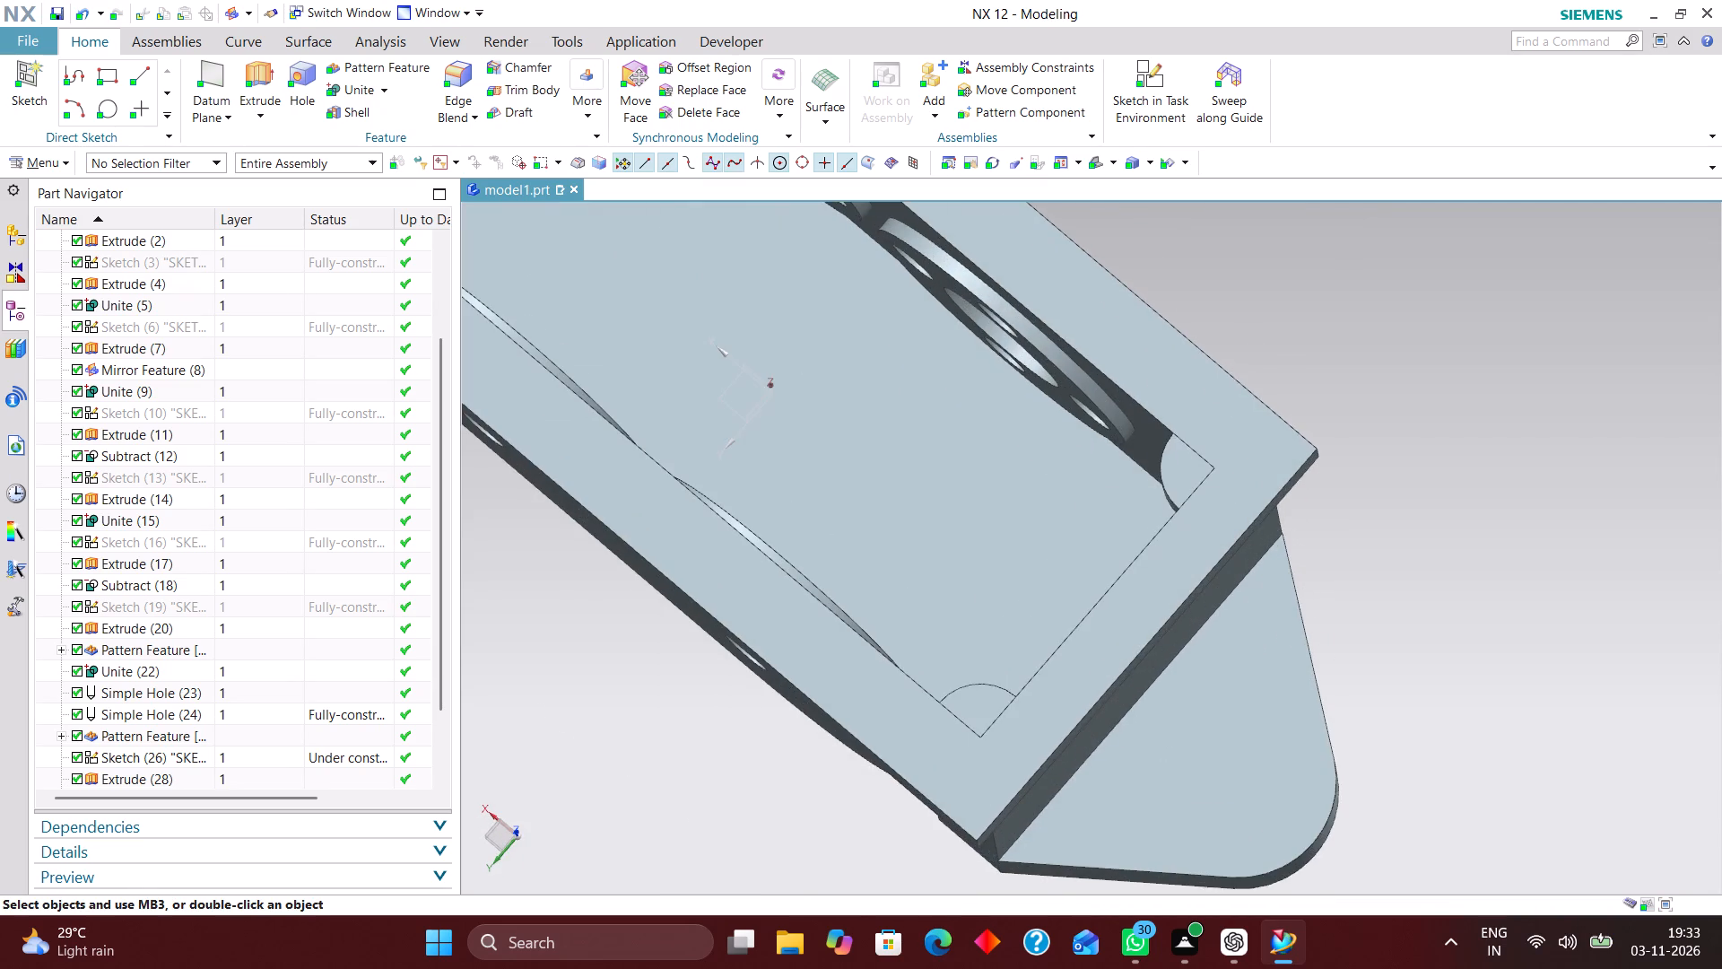
{"action": "scroll", "coordinate": [1509, 483], "scroll_direction": "up", "scroll_amount": 1}
{"action": "middle_click_drag", "start_coordinate": [1504, 481], "coordinate": [1552, 502]}
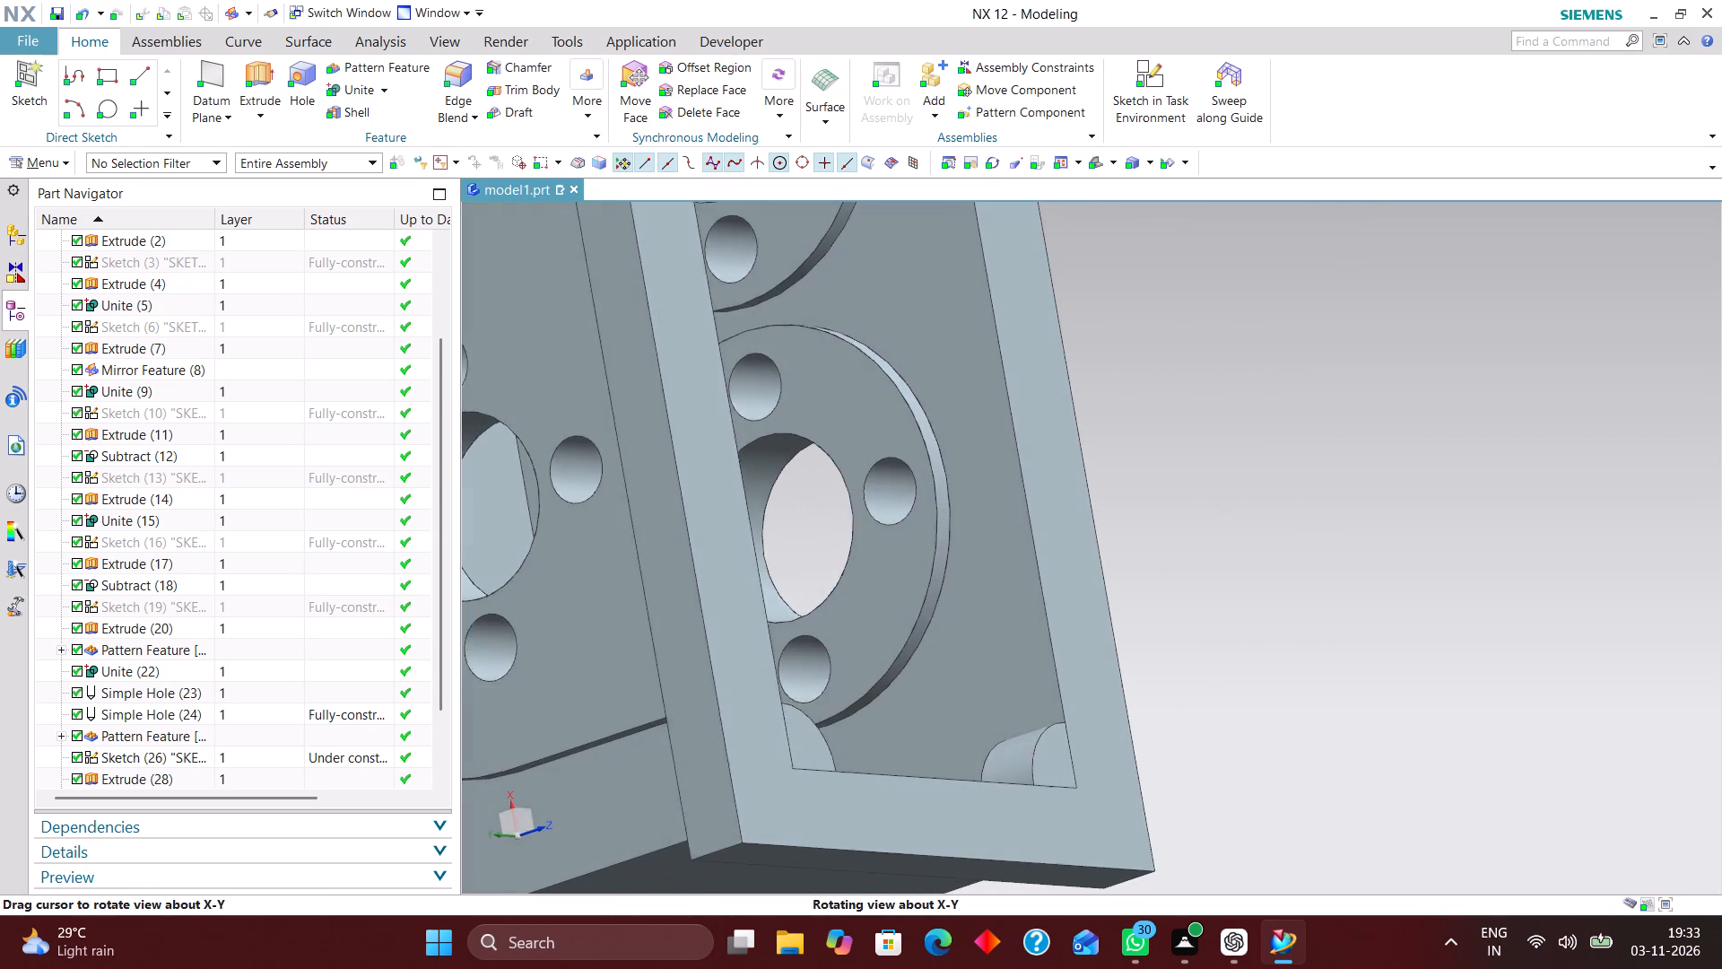
{"action": "middle_click_drag", "start_coordinate": [1552, 502], "coordinate": [1542, 507]}
{"action": "scroll", "coordinate": [1552, 442], "scroll_direction": "down", "scroll_amount": 3}
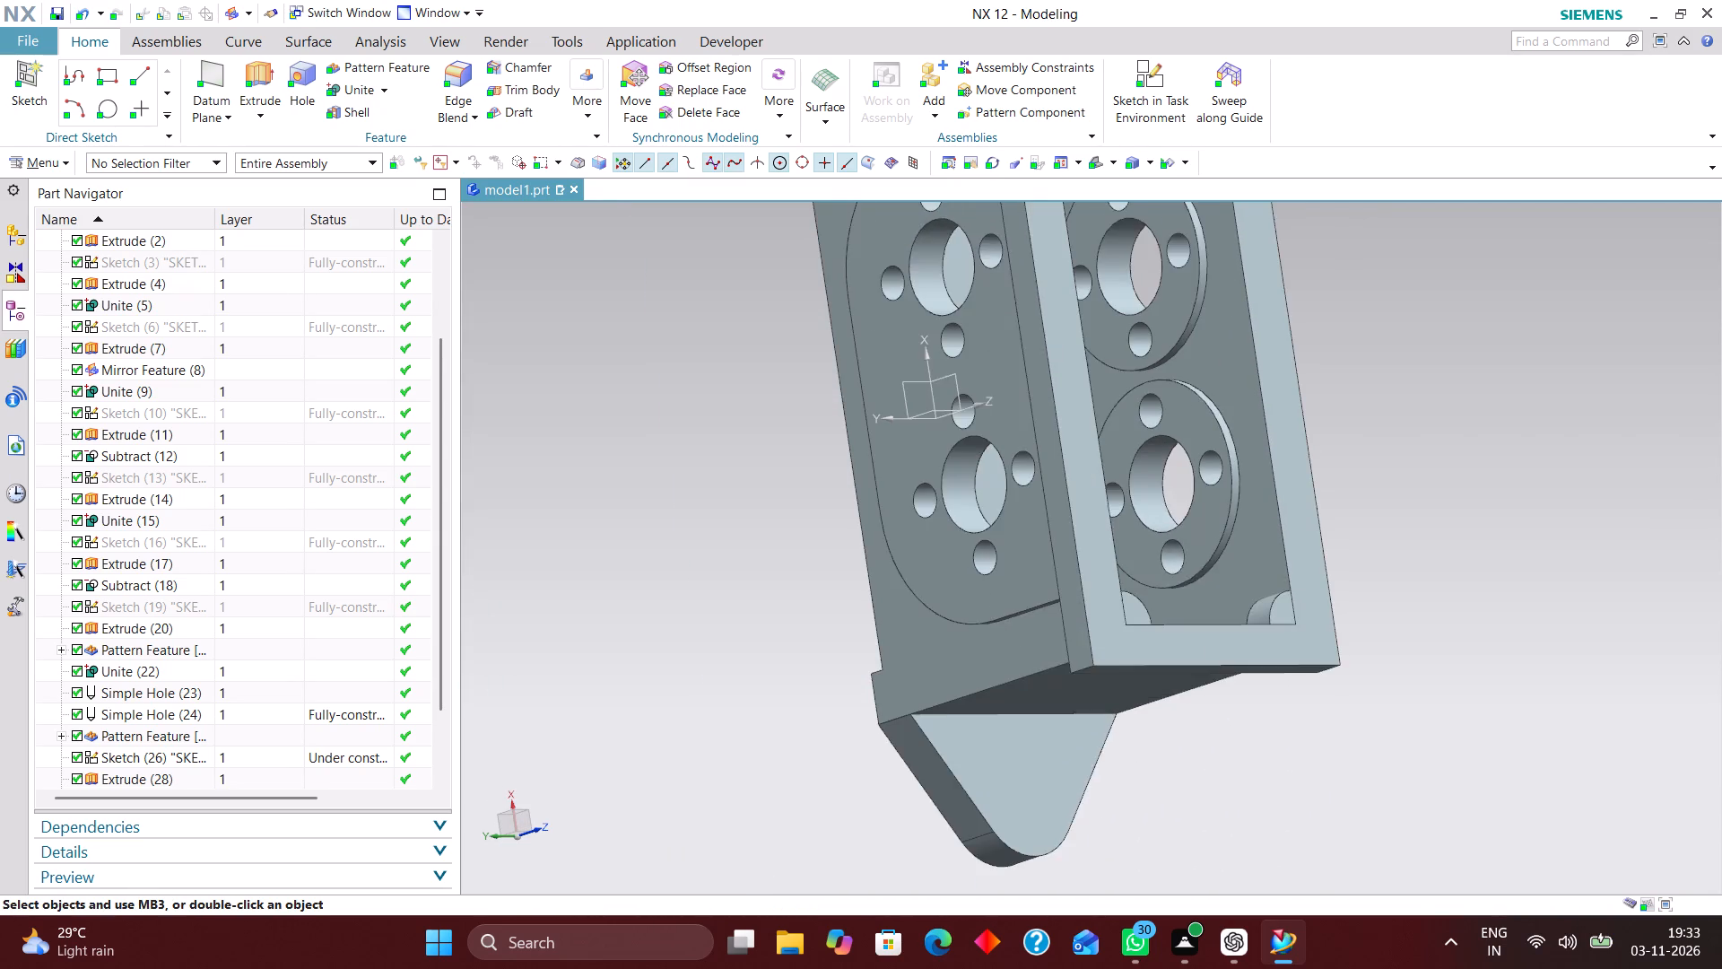
Unite the housing body as target with all four quarter-circle corner bosses as tool bodies.
{"action": "scroll", "coordinate": [1573, 530], "scroll_direction": "up", "scroll_amount": 2}
{"action": "middle_click_drag", "start_coordinate": [1562, 529], "coordinate": [1510, 515]}
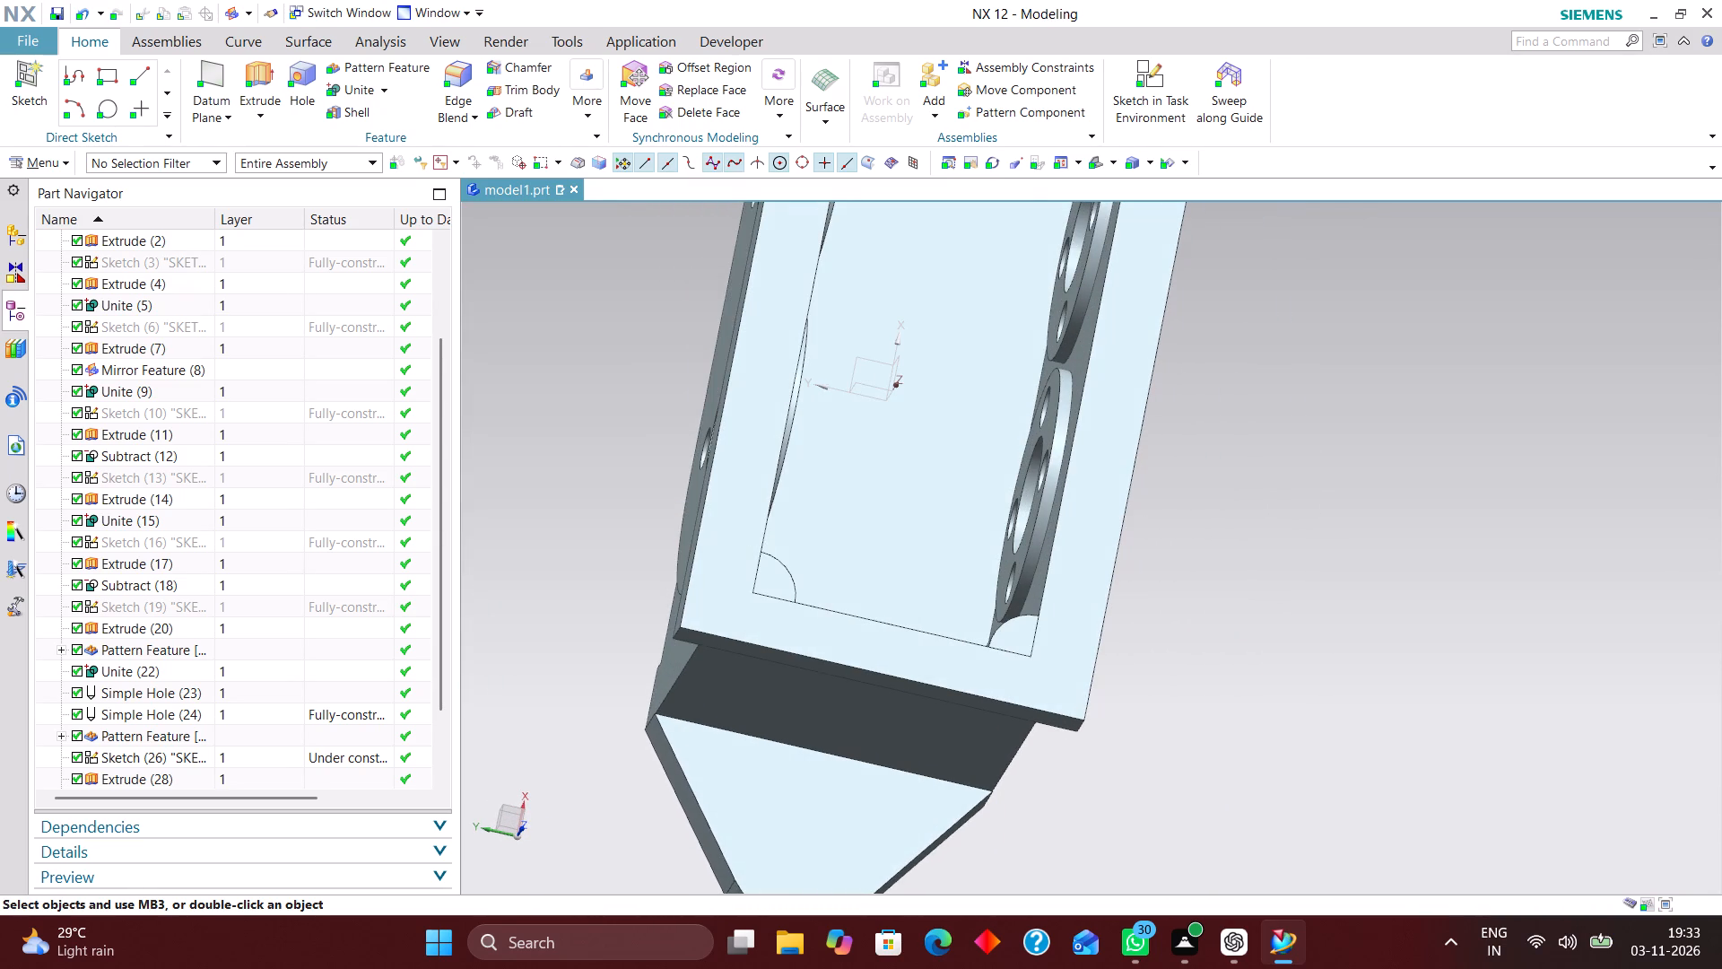
{"action": "left_click", "coordinate": [366, 88]}
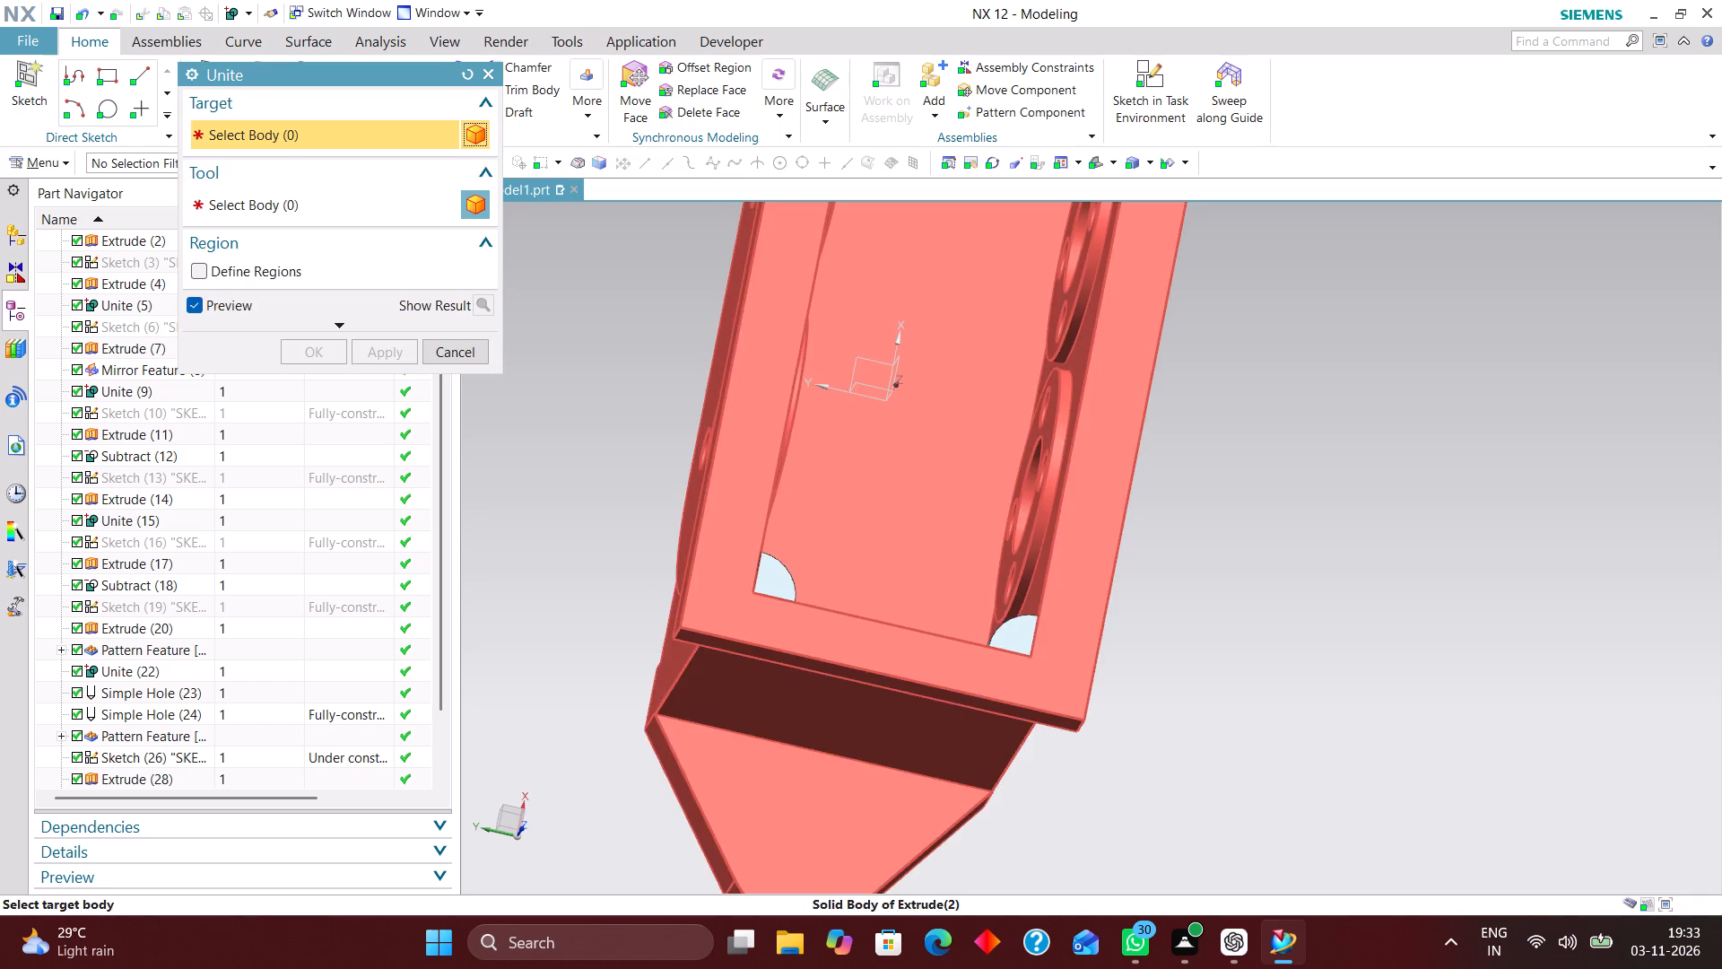
{"action": "left_click", "coordinate": [733, 391]}
{"action": "left_click", "coordinate": [775, 564]}
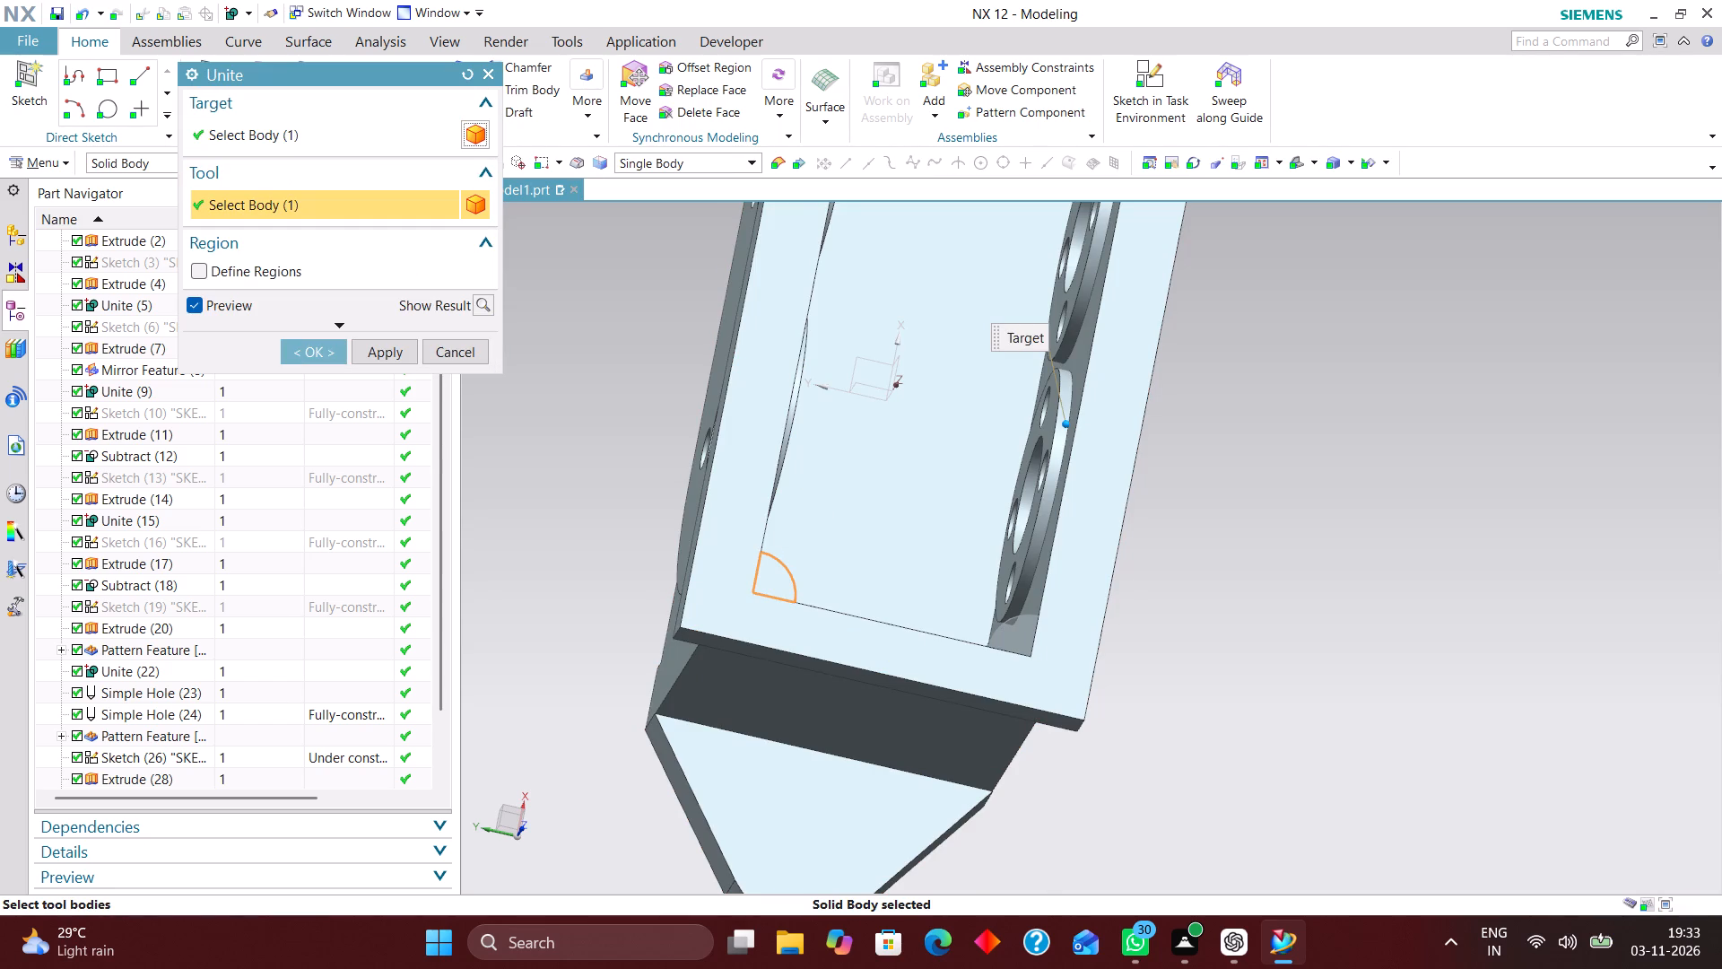
{"action": "left_click", "coordinate": [1011, 633]}
{"action": "scroll", "coordinate": [887, 612], "scroll_direction": "down", "scroll_amount": 4}
{"action": "scroll", "coordinate": [907, 362], "scroll_direction": "up", "scroll_amount": 5}
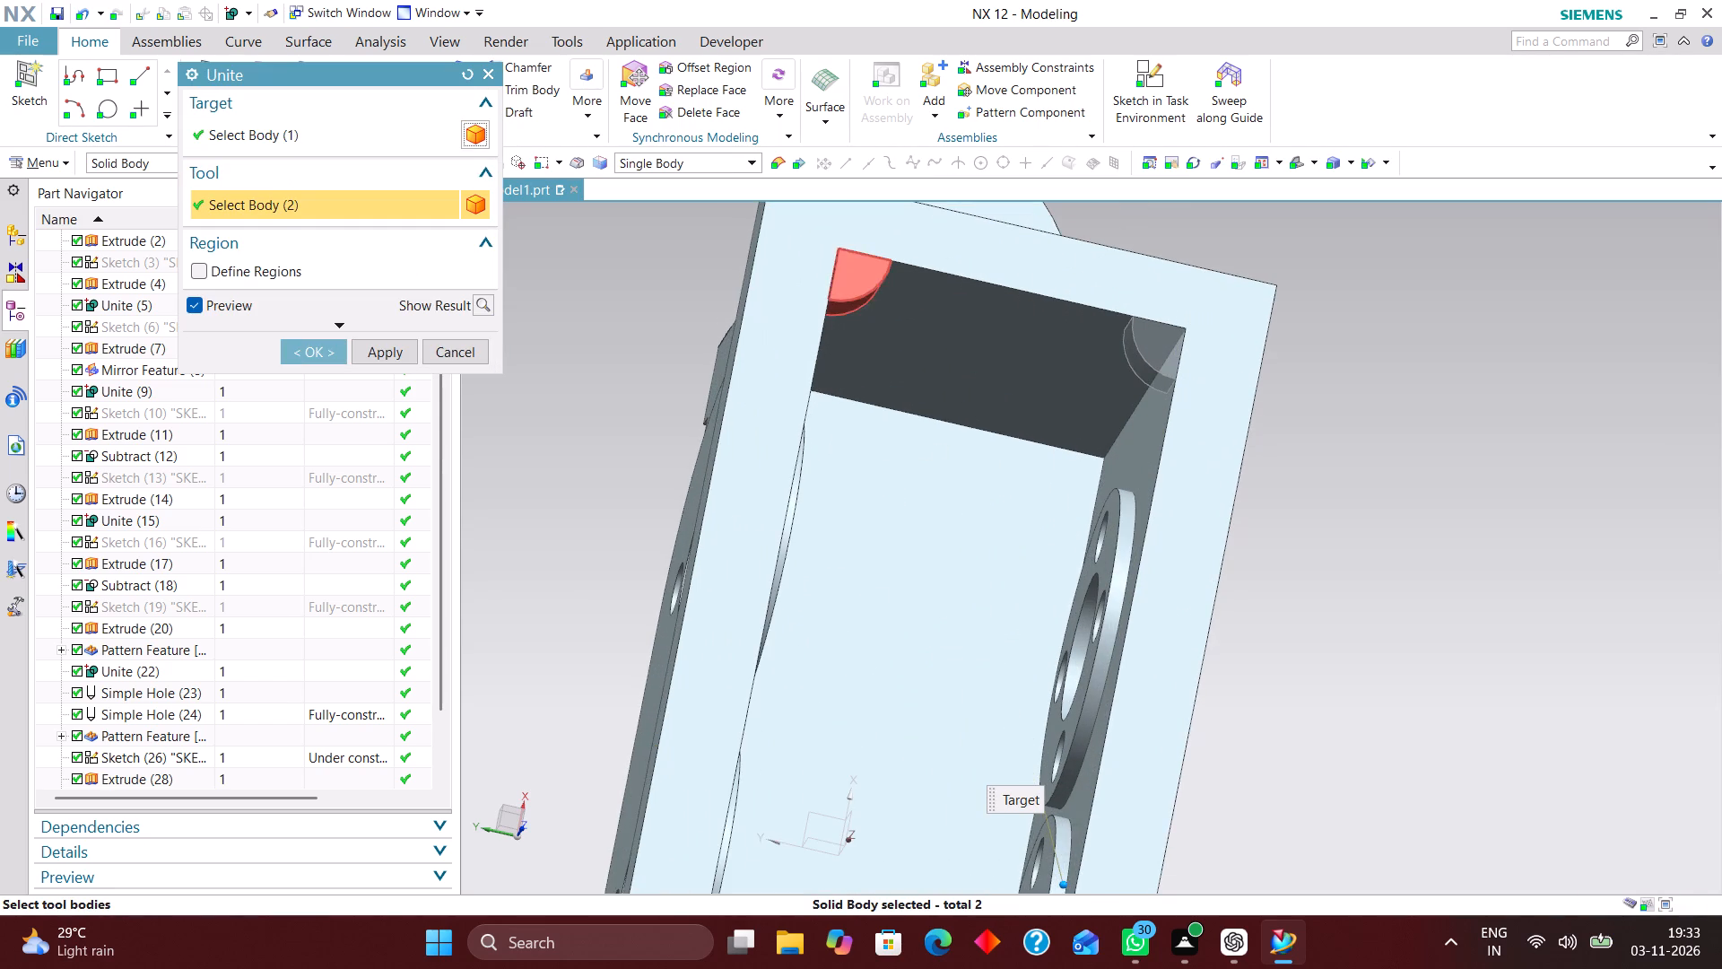
{"action": "left_click", "coordinate": [863, 272]}
{"action": "left_click", "coordinate": [1152, 342]}
{"action": "left_click", "coordinate": [316, 348]}
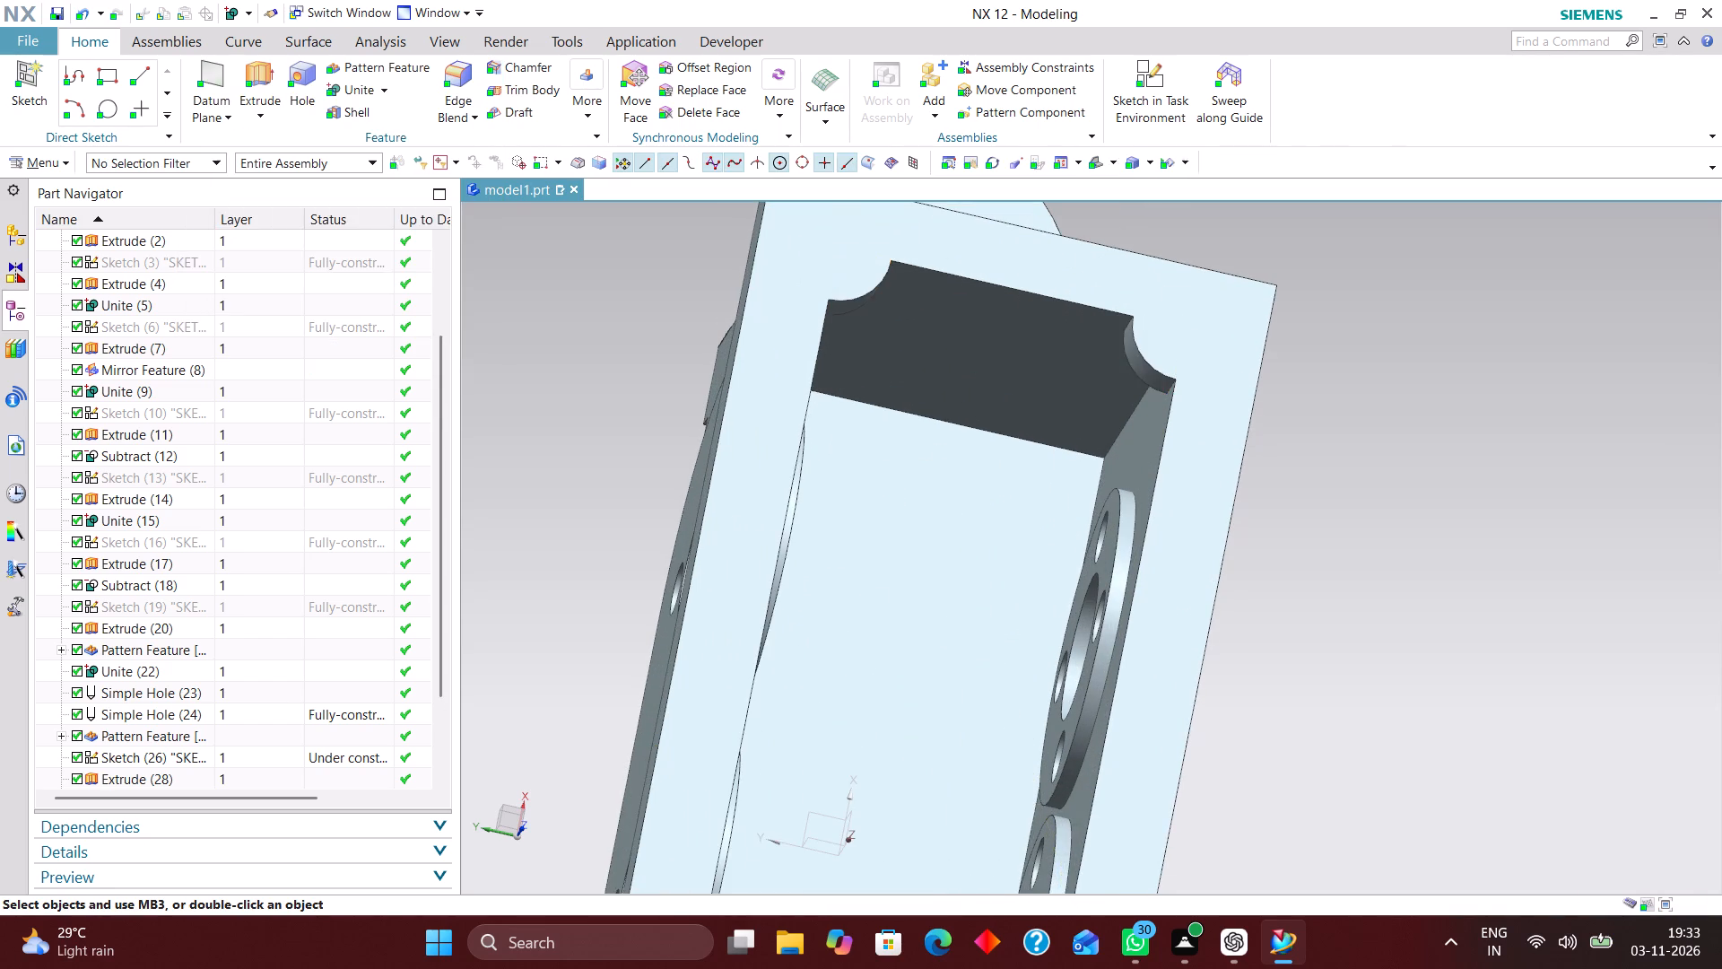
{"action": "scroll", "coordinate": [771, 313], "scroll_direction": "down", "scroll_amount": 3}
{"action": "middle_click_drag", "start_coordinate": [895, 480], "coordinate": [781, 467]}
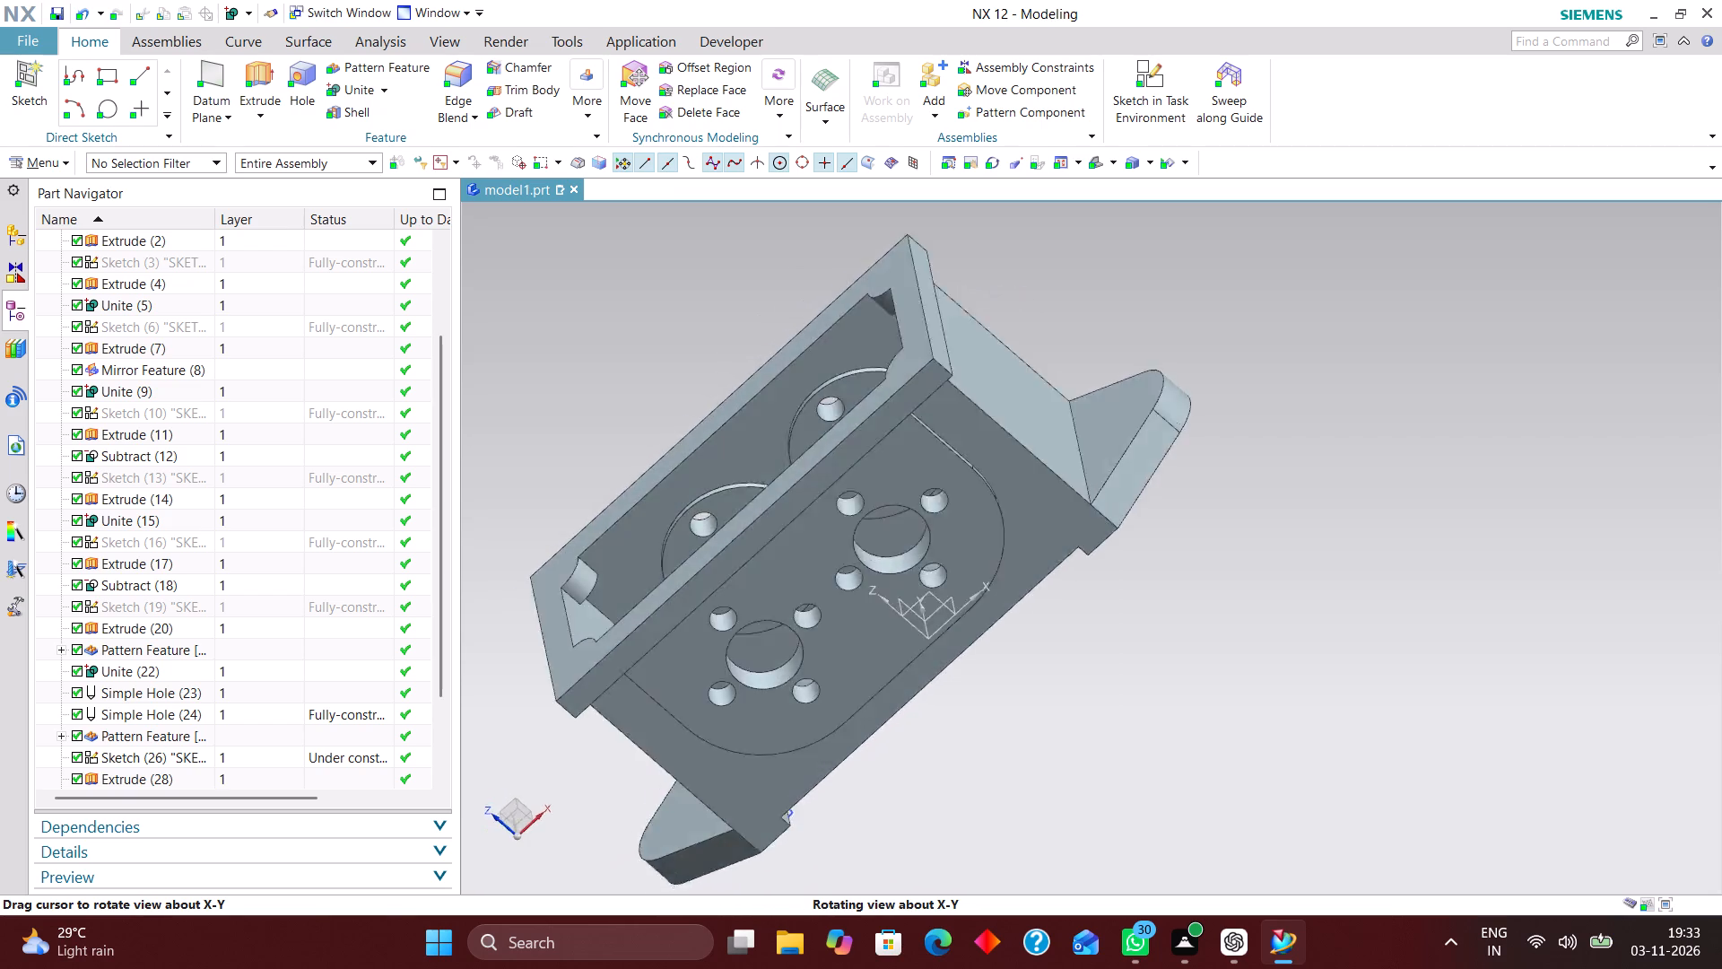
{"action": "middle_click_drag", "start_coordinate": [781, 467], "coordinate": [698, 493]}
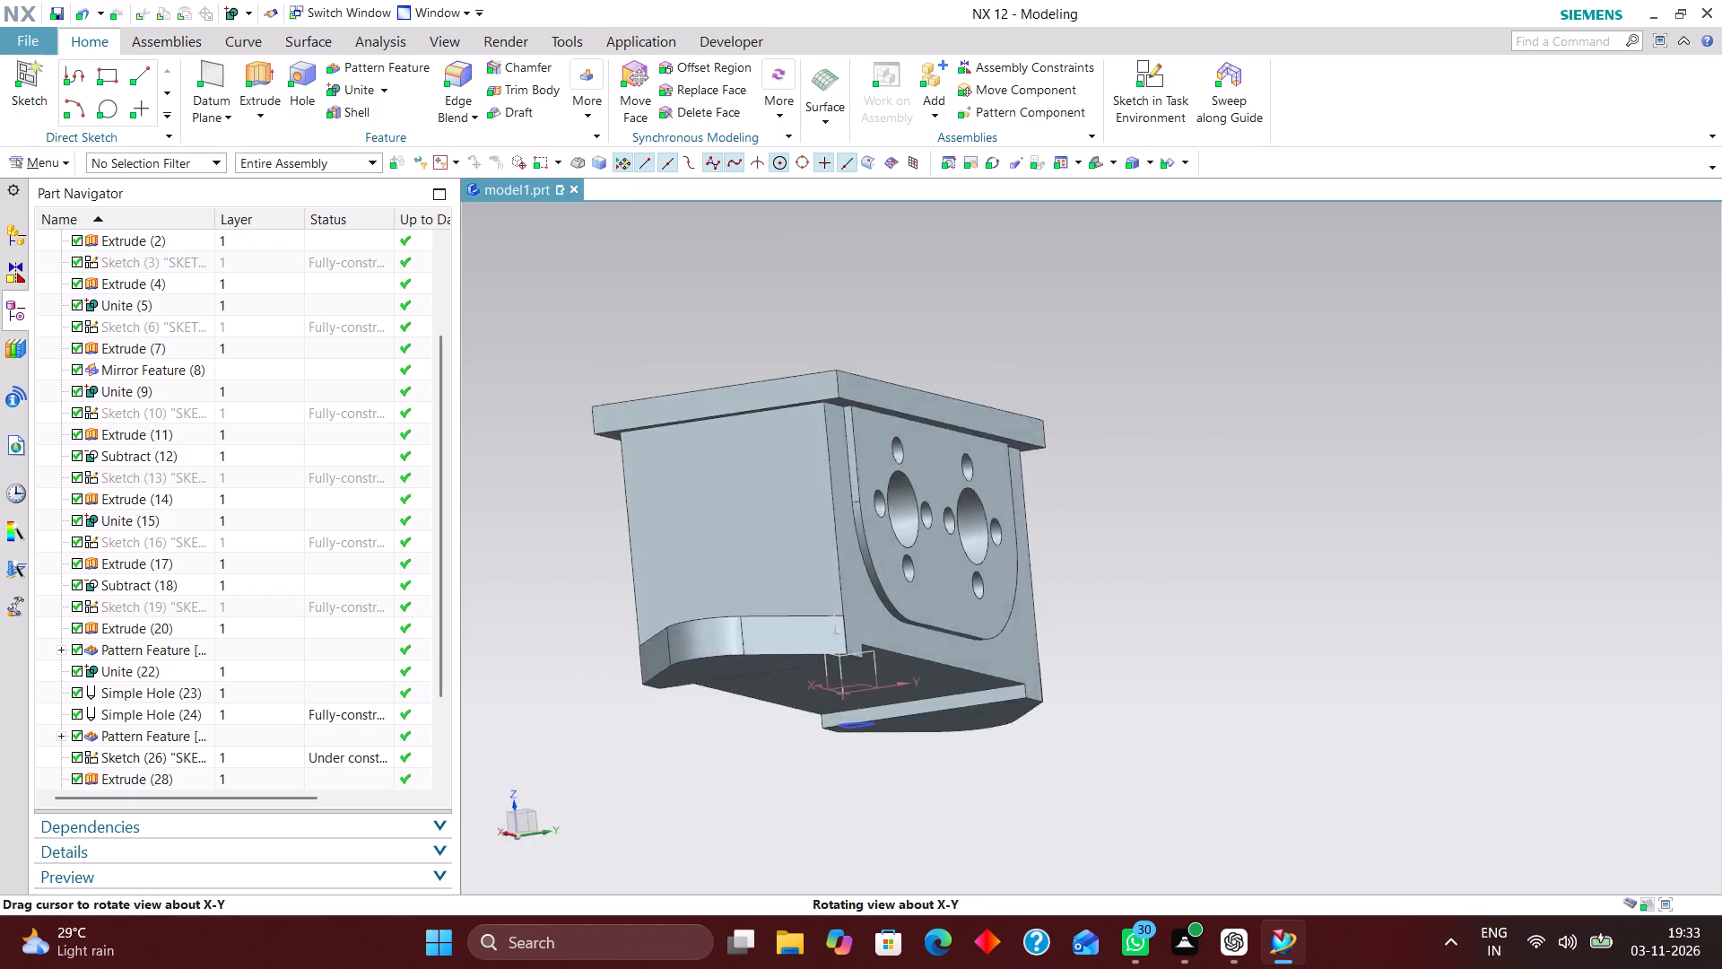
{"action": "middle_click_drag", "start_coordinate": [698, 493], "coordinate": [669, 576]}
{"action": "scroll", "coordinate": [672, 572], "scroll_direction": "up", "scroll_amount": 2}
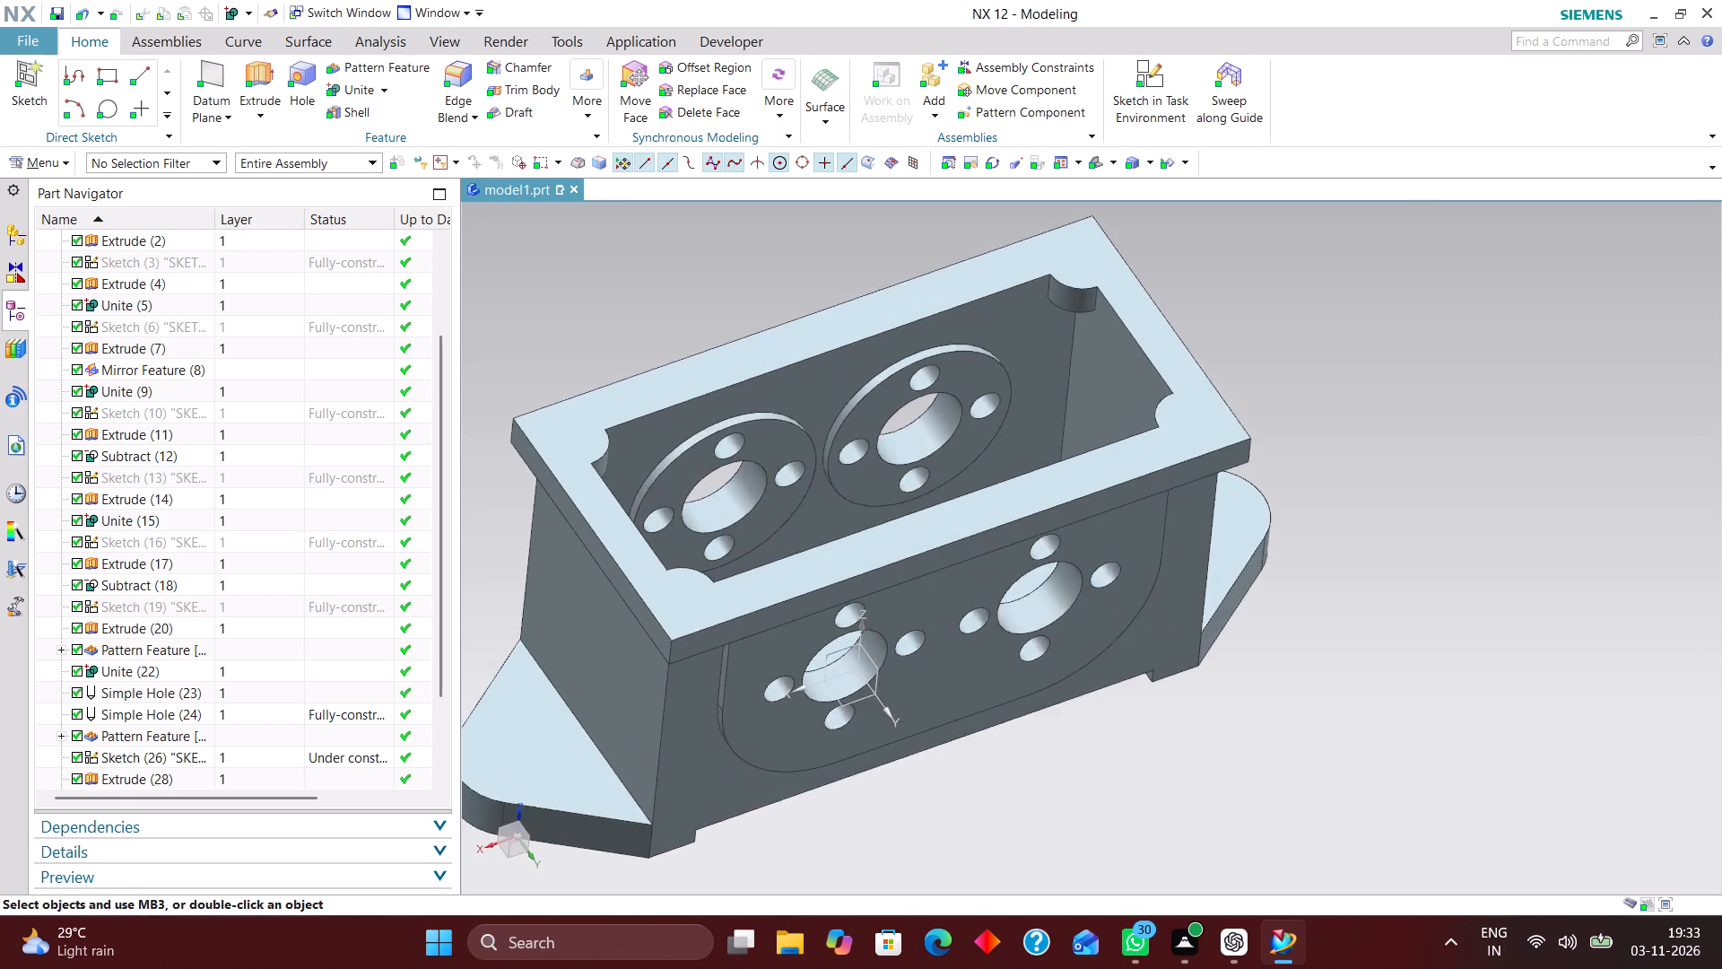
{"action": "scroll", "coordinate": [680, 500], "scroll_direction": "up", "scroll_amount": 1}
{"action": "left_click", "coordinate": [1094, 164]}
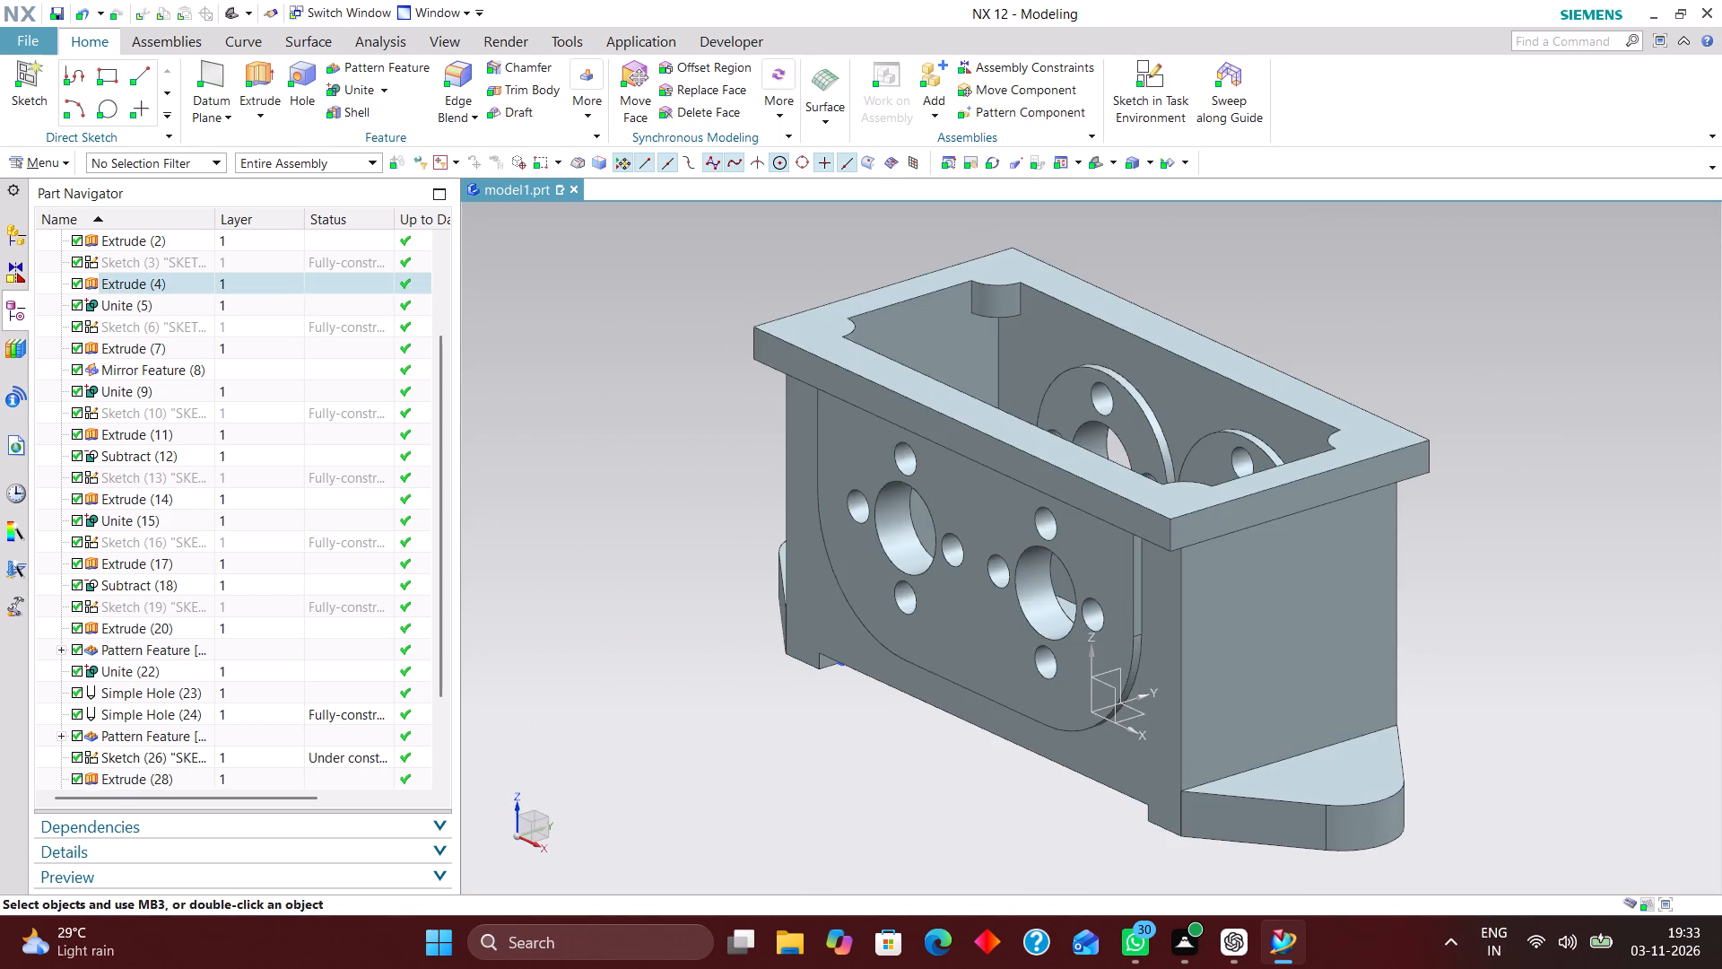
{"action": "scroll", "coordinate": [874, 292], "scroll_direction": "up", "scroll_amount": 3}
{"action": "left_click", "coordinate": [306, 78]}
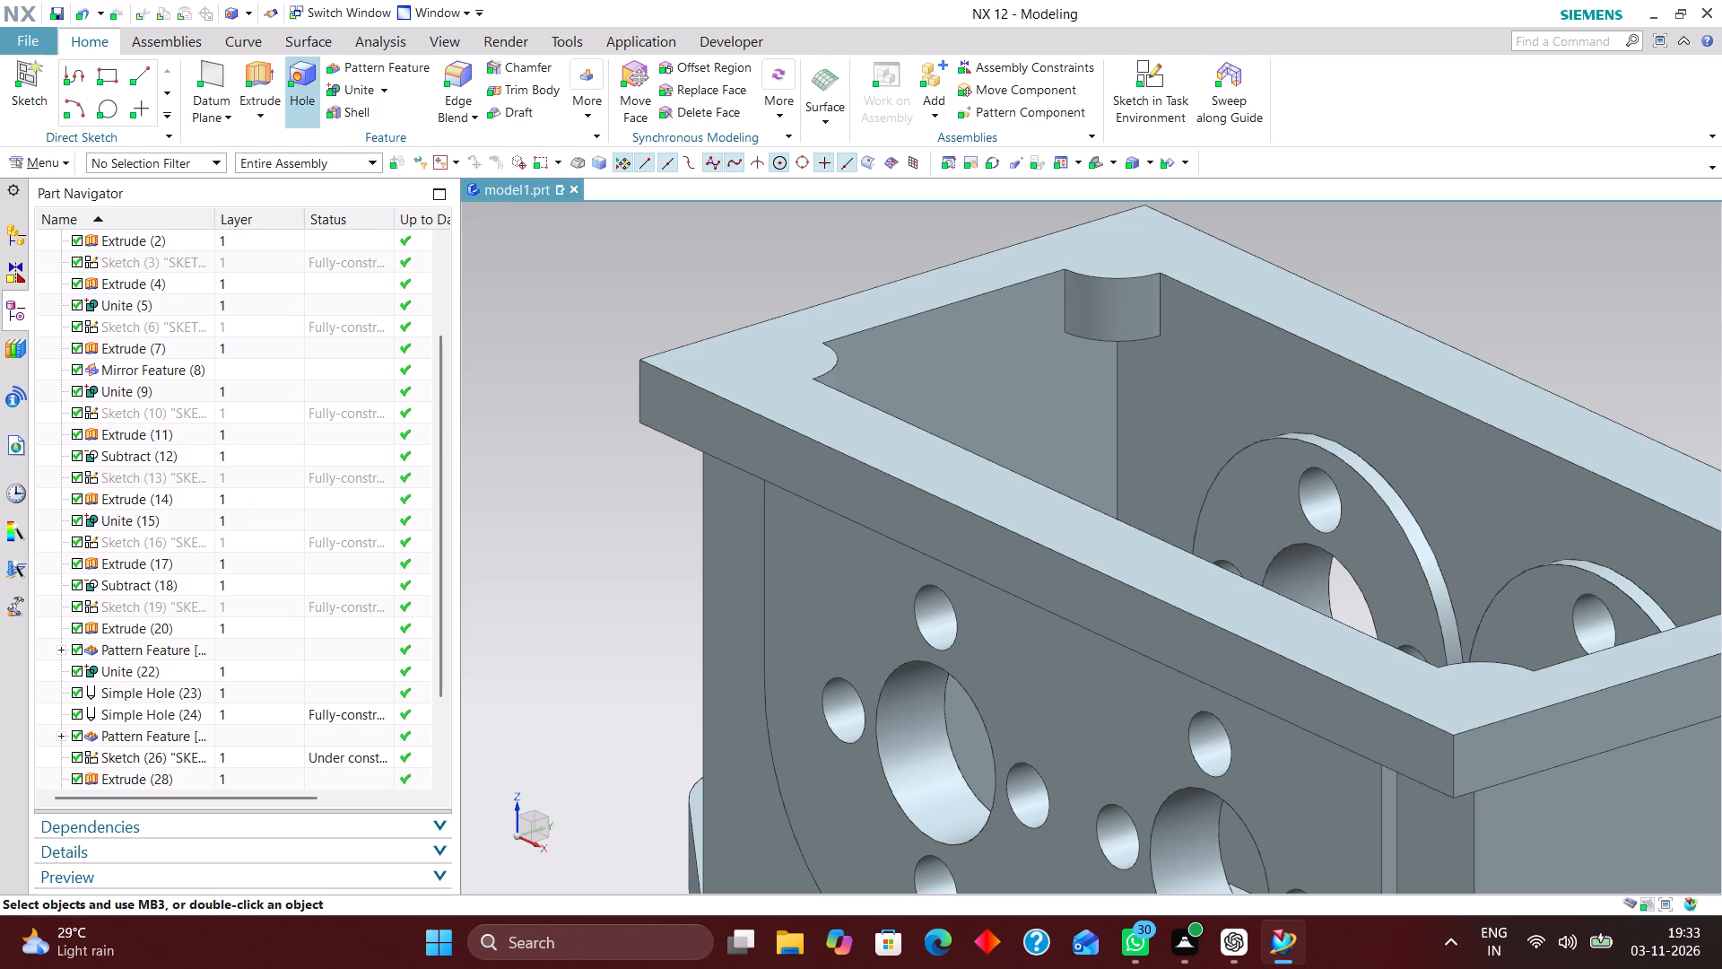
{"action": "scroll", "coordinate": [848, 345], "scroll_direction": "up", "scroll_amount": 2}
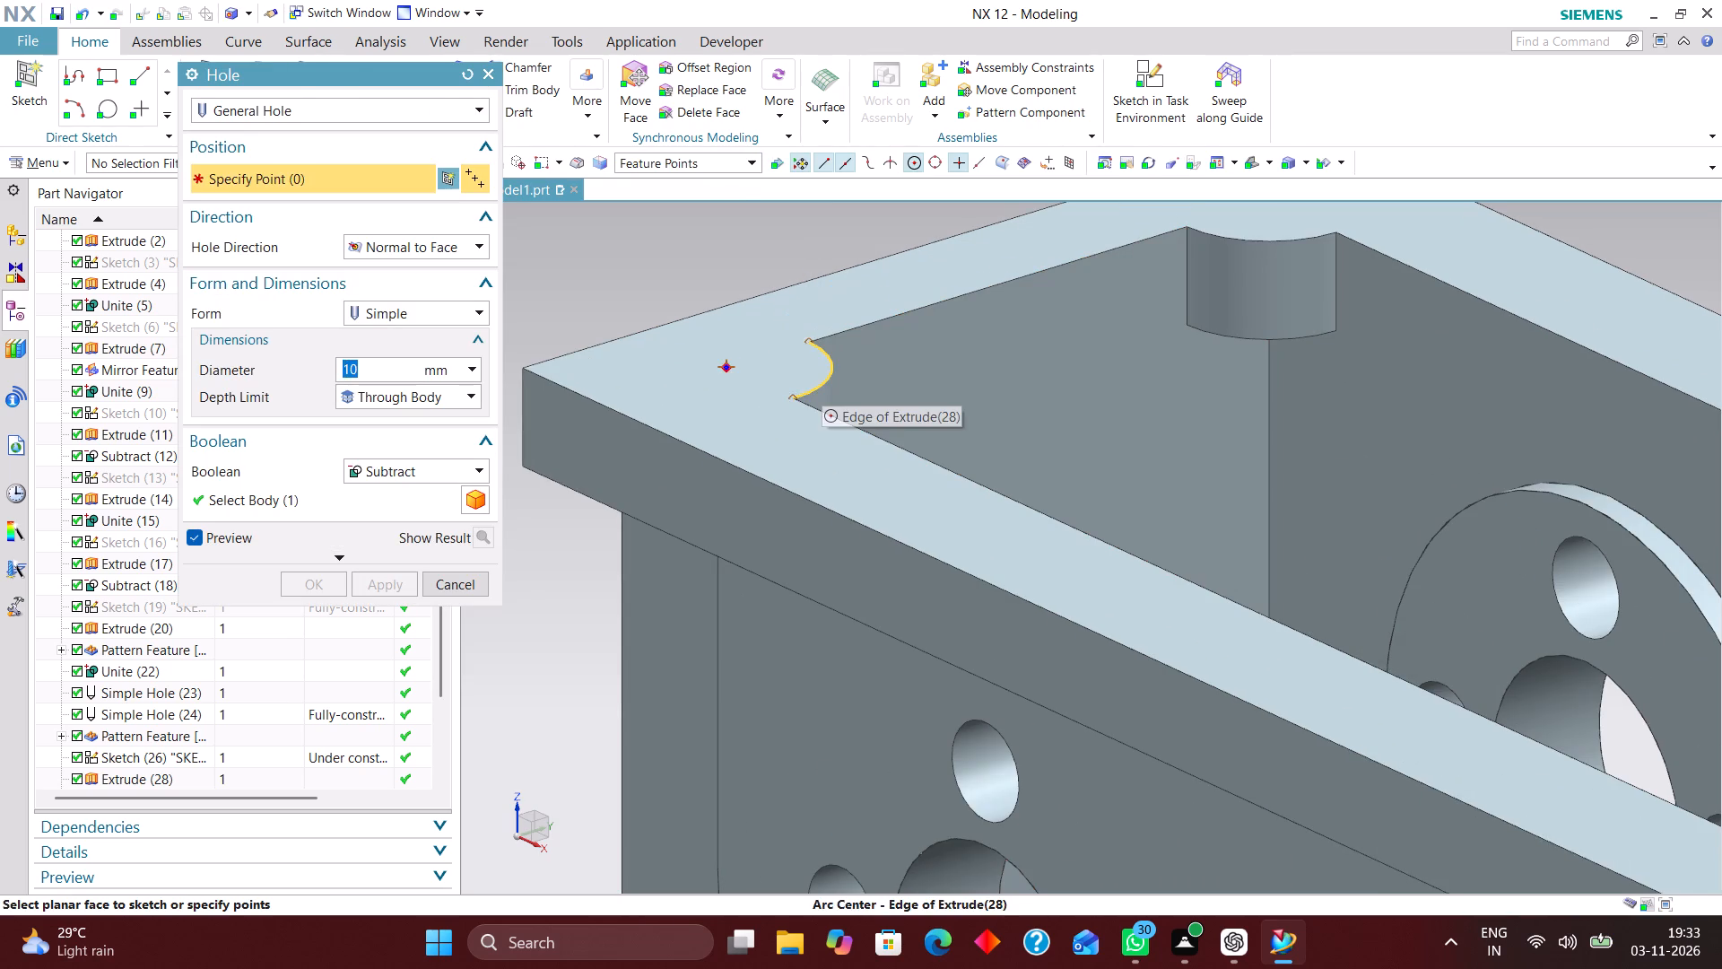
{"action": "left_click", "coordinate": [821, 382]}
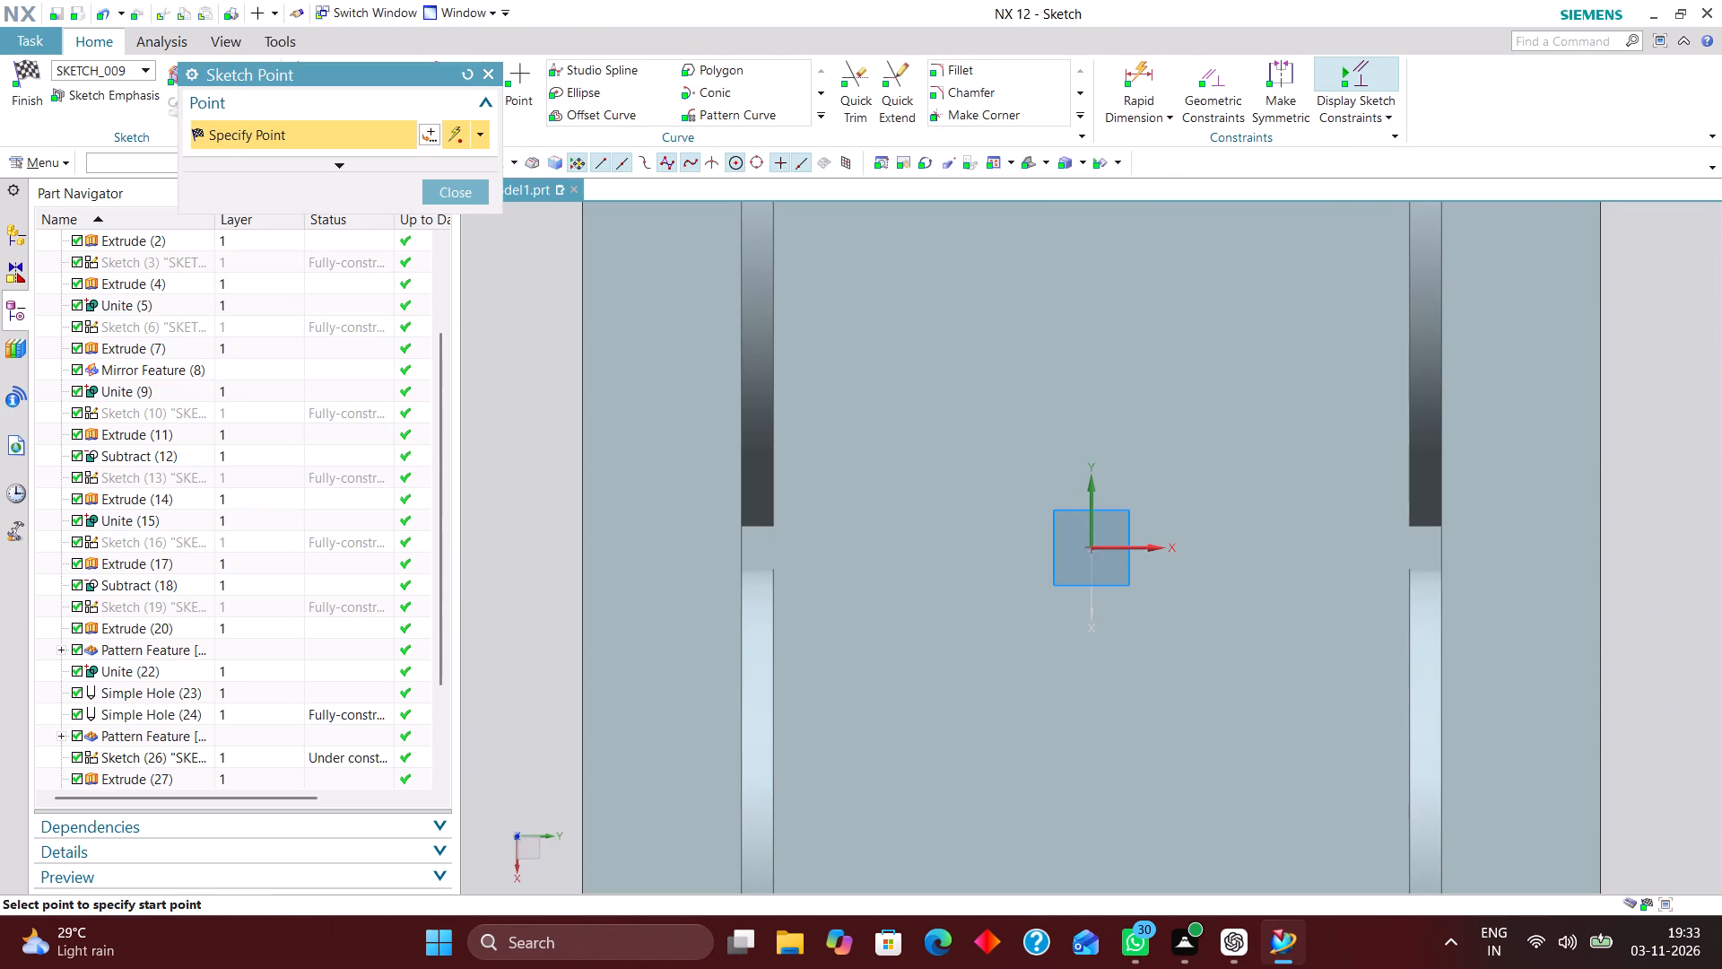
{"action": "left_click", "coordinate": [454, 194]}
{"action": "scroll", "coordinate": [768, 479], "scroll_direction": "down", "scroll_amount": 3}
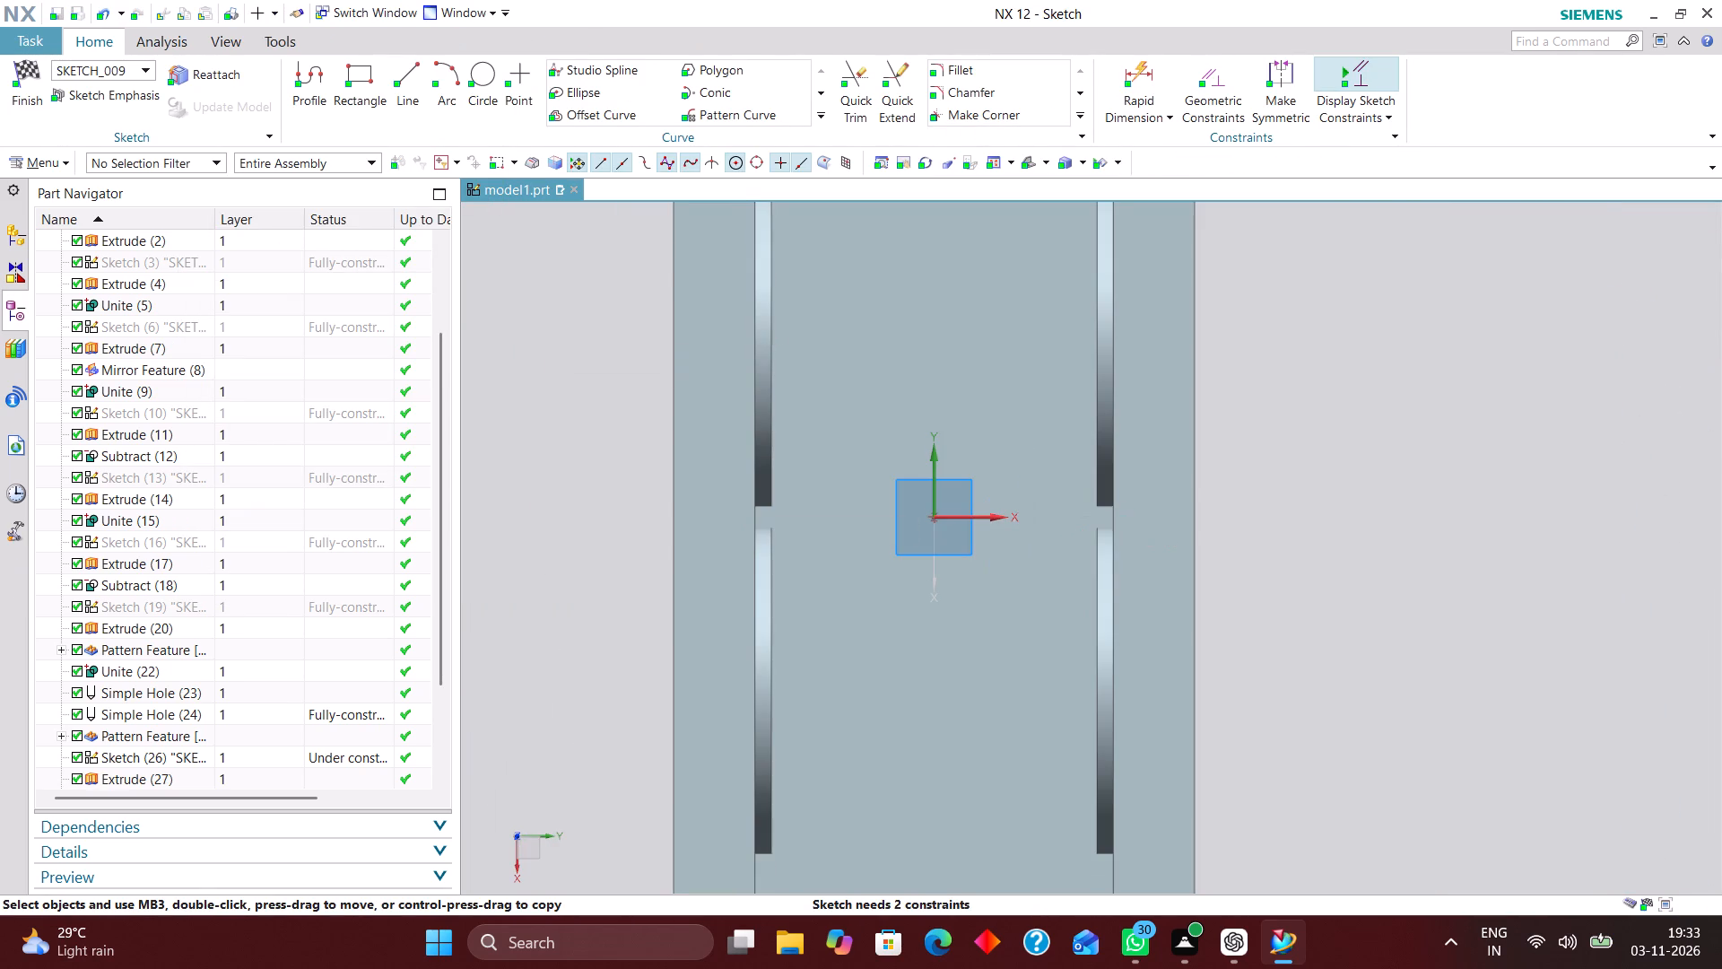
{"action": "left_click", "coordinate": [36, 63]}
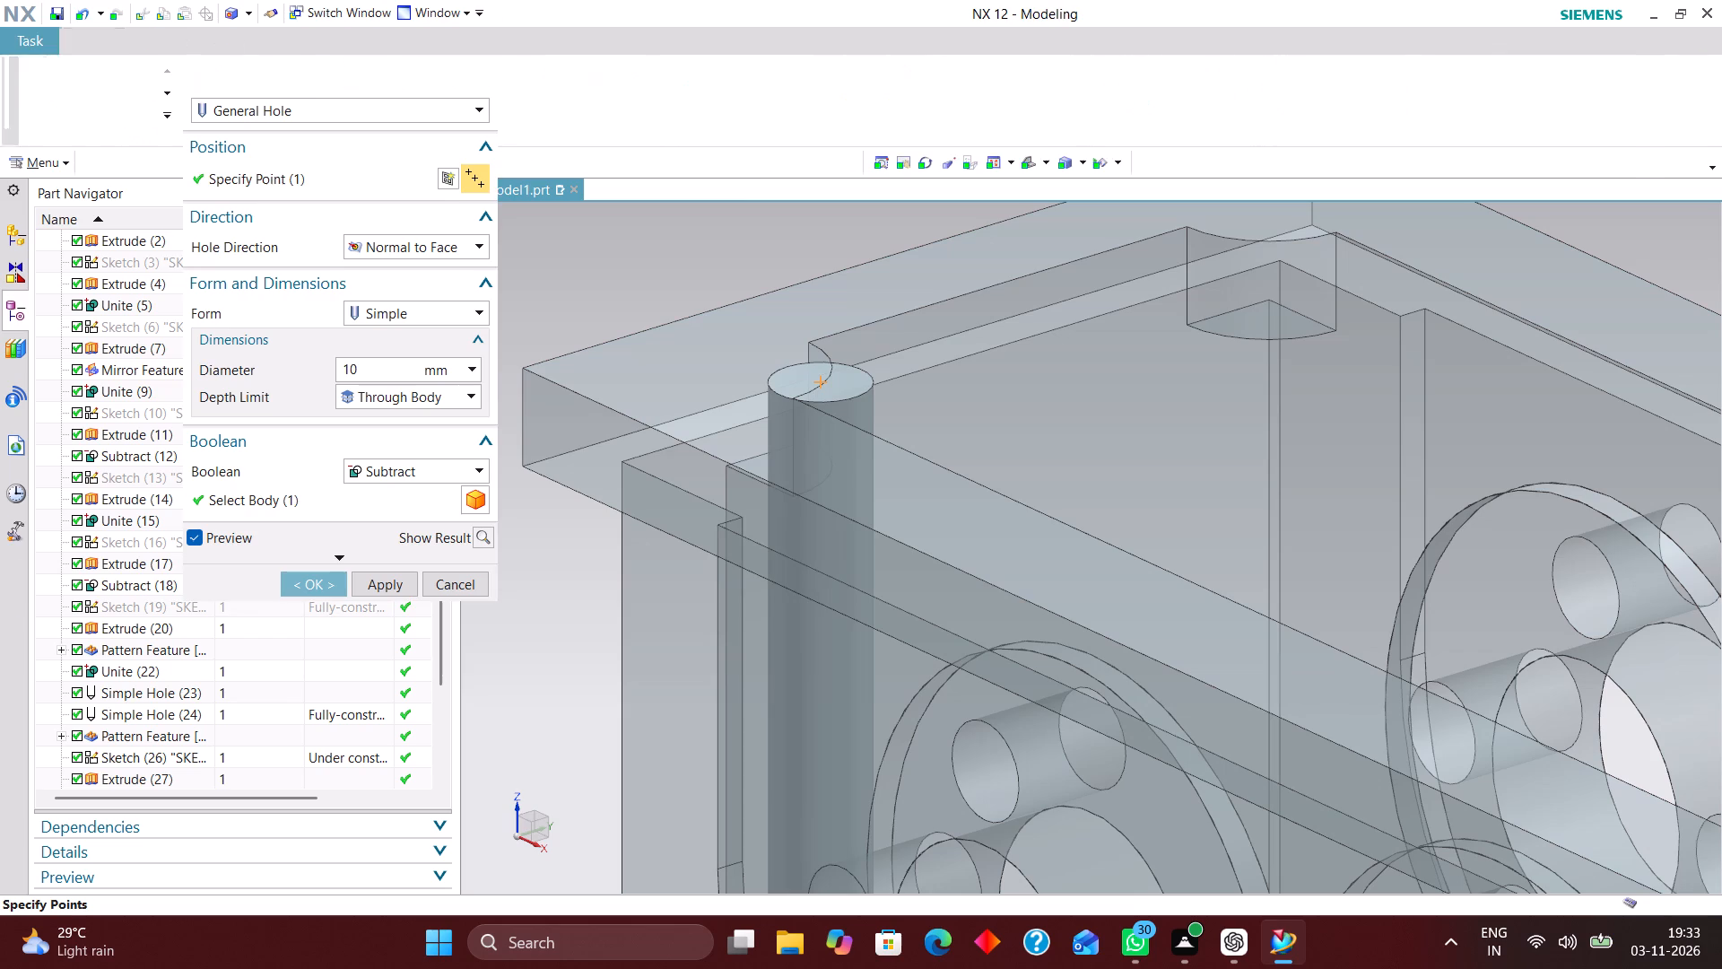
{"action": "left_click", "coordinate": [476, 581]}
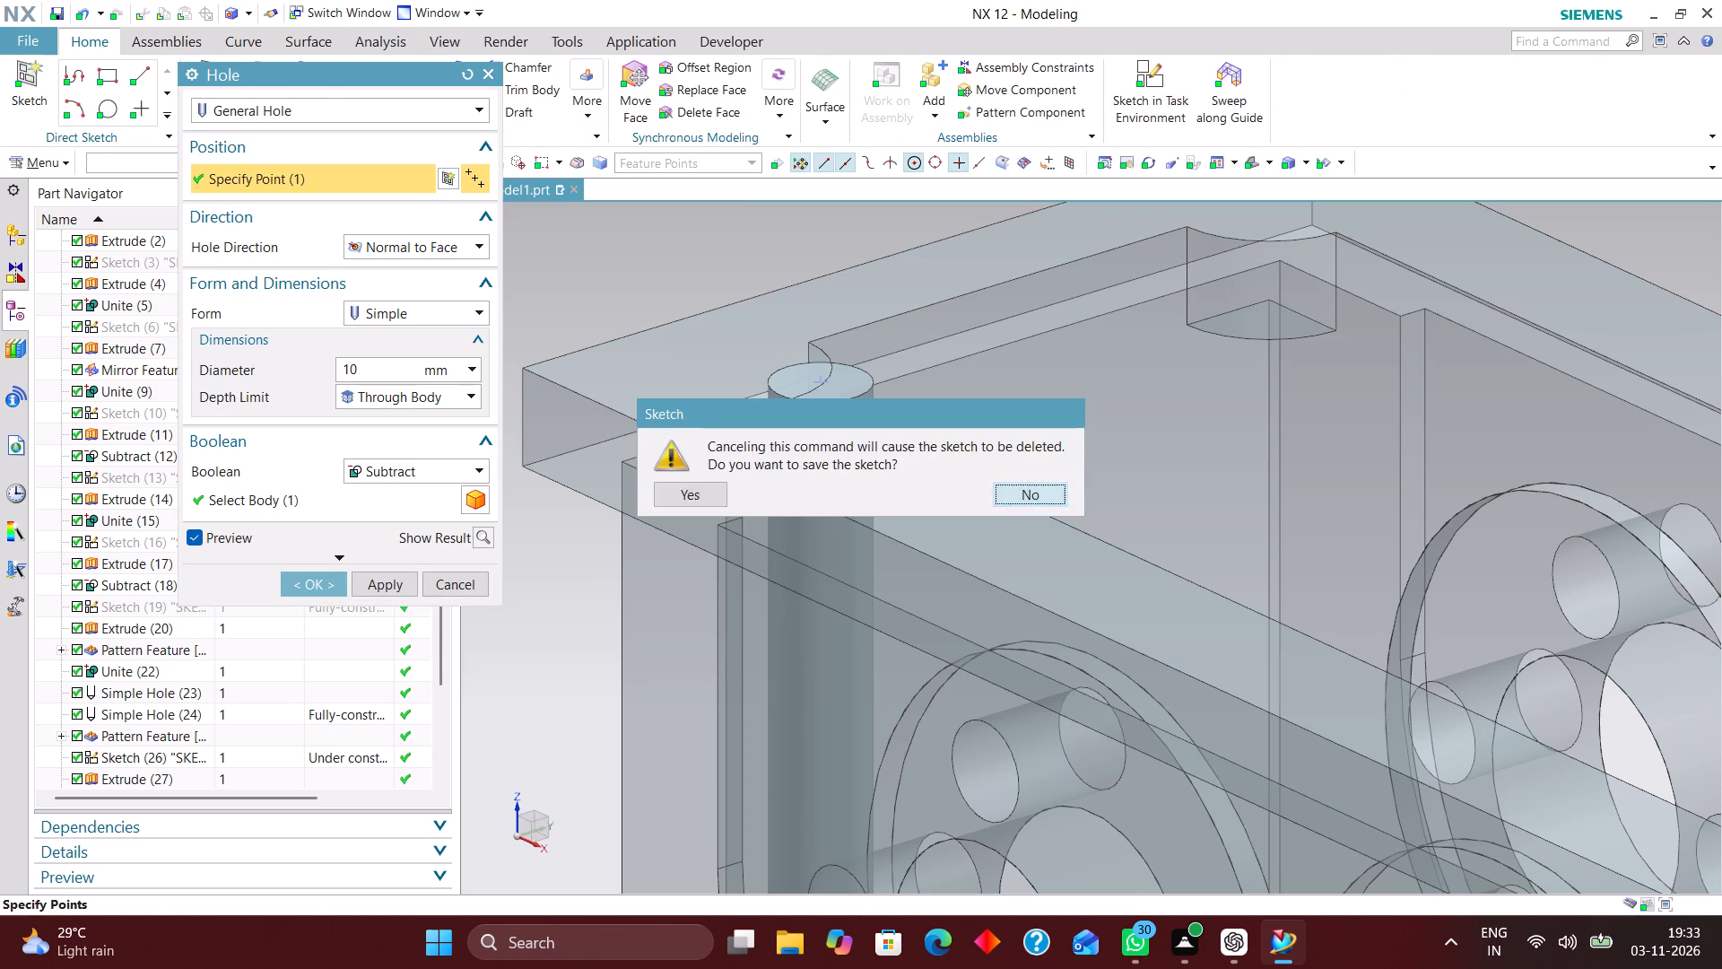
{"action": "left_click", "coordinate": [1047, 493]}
Set up a simple 10 mm diameter hole at the arc center of the −X/−Y corner boss, with a value depth limit of 10 mm.
{"action": "scroll", "coordinate": [730, 323], "scroll_direction": "up", "scroll_amount": 3}
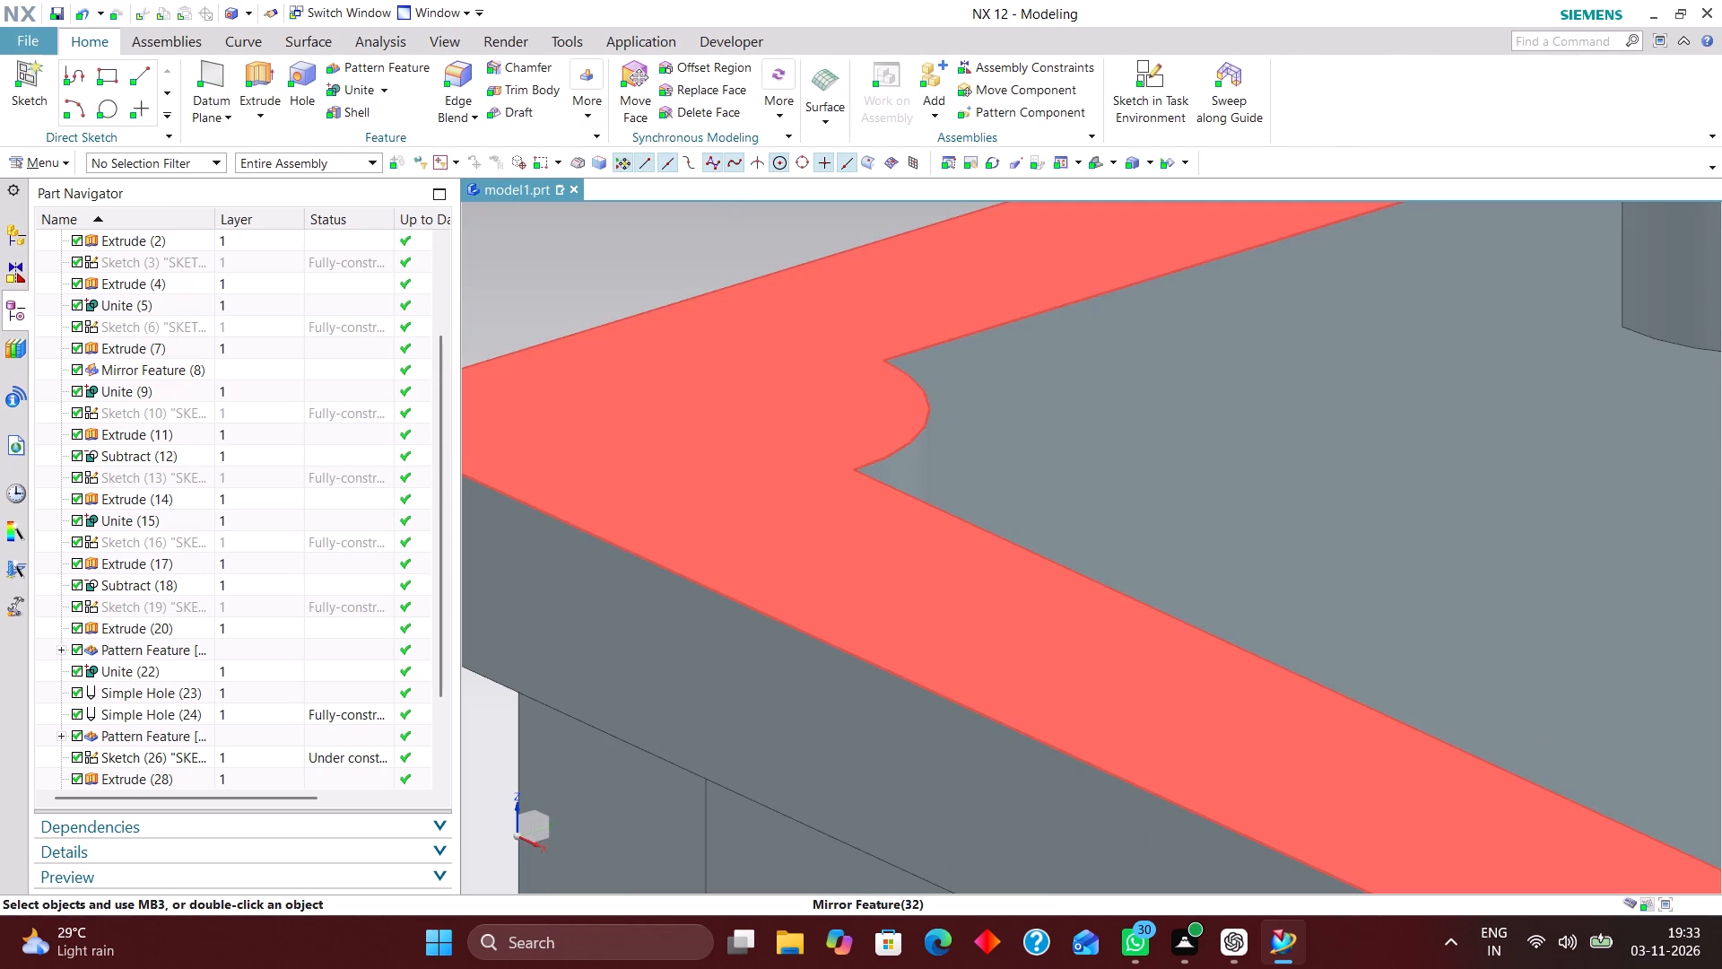
{"action": "left_click", "coordinate": [300, 70]}
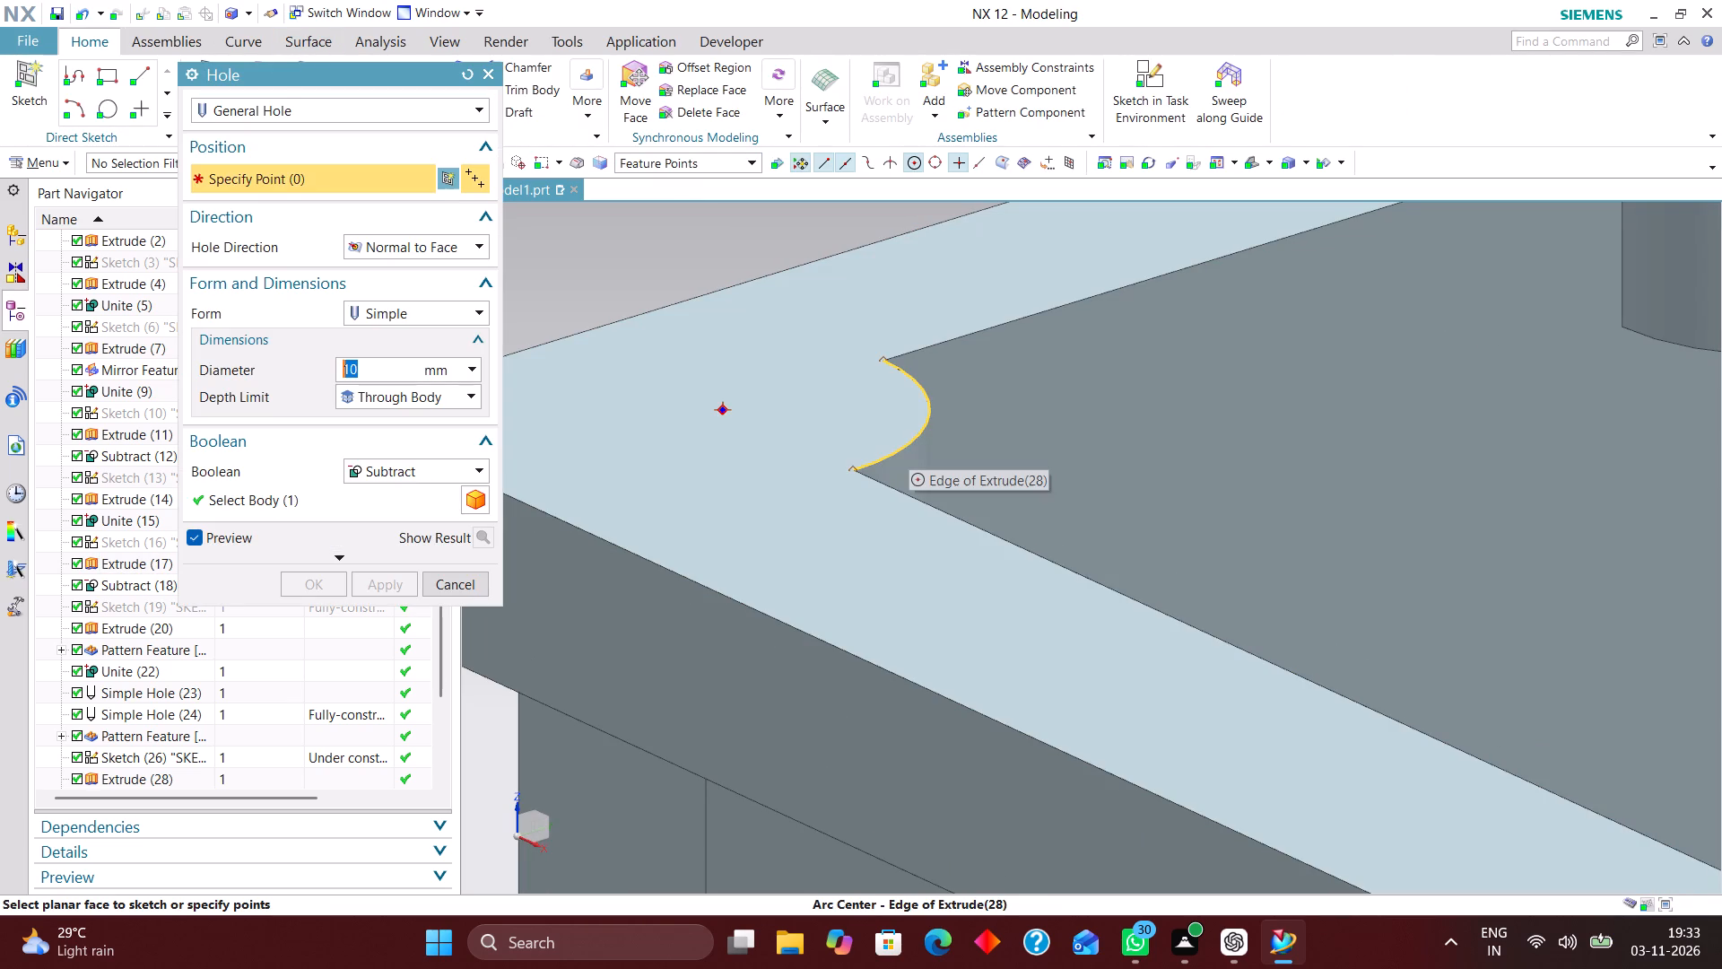
{"action": "left_click", "coordinate": [907, 445]}
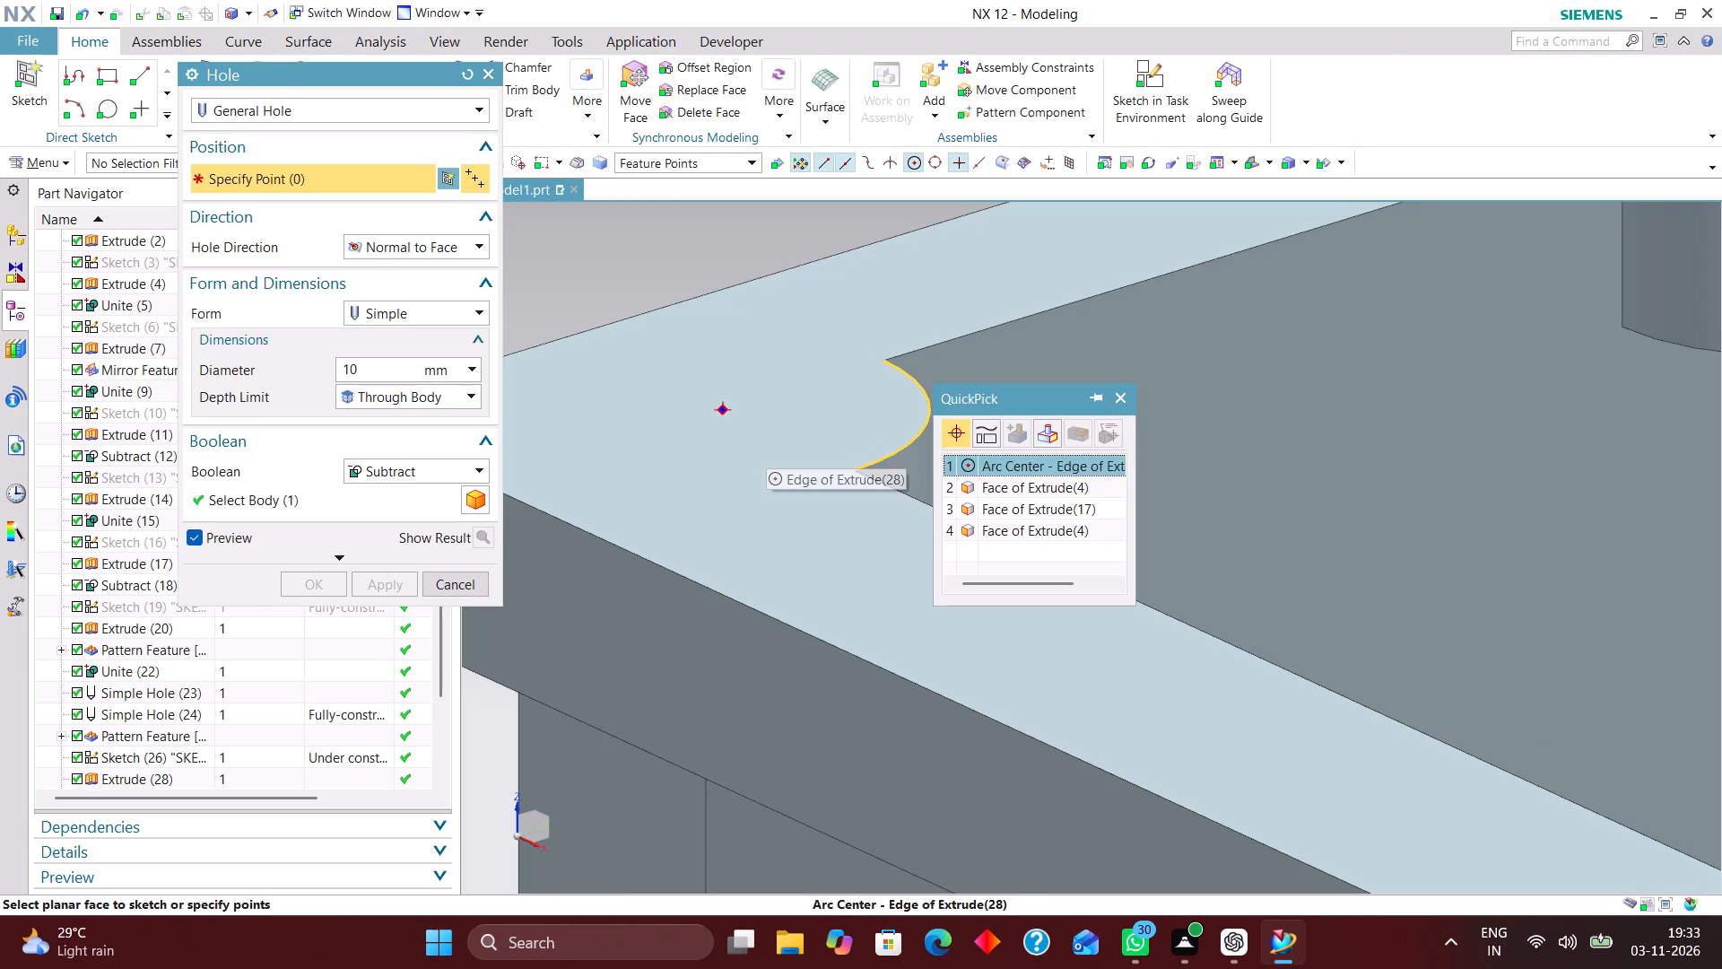
{"action": "left_click", "coordinate": [1007, 461]}
{"action": "scroll", "coordinate": [757, 394], "scroll_direction": "down", "scroll_amount": 4}
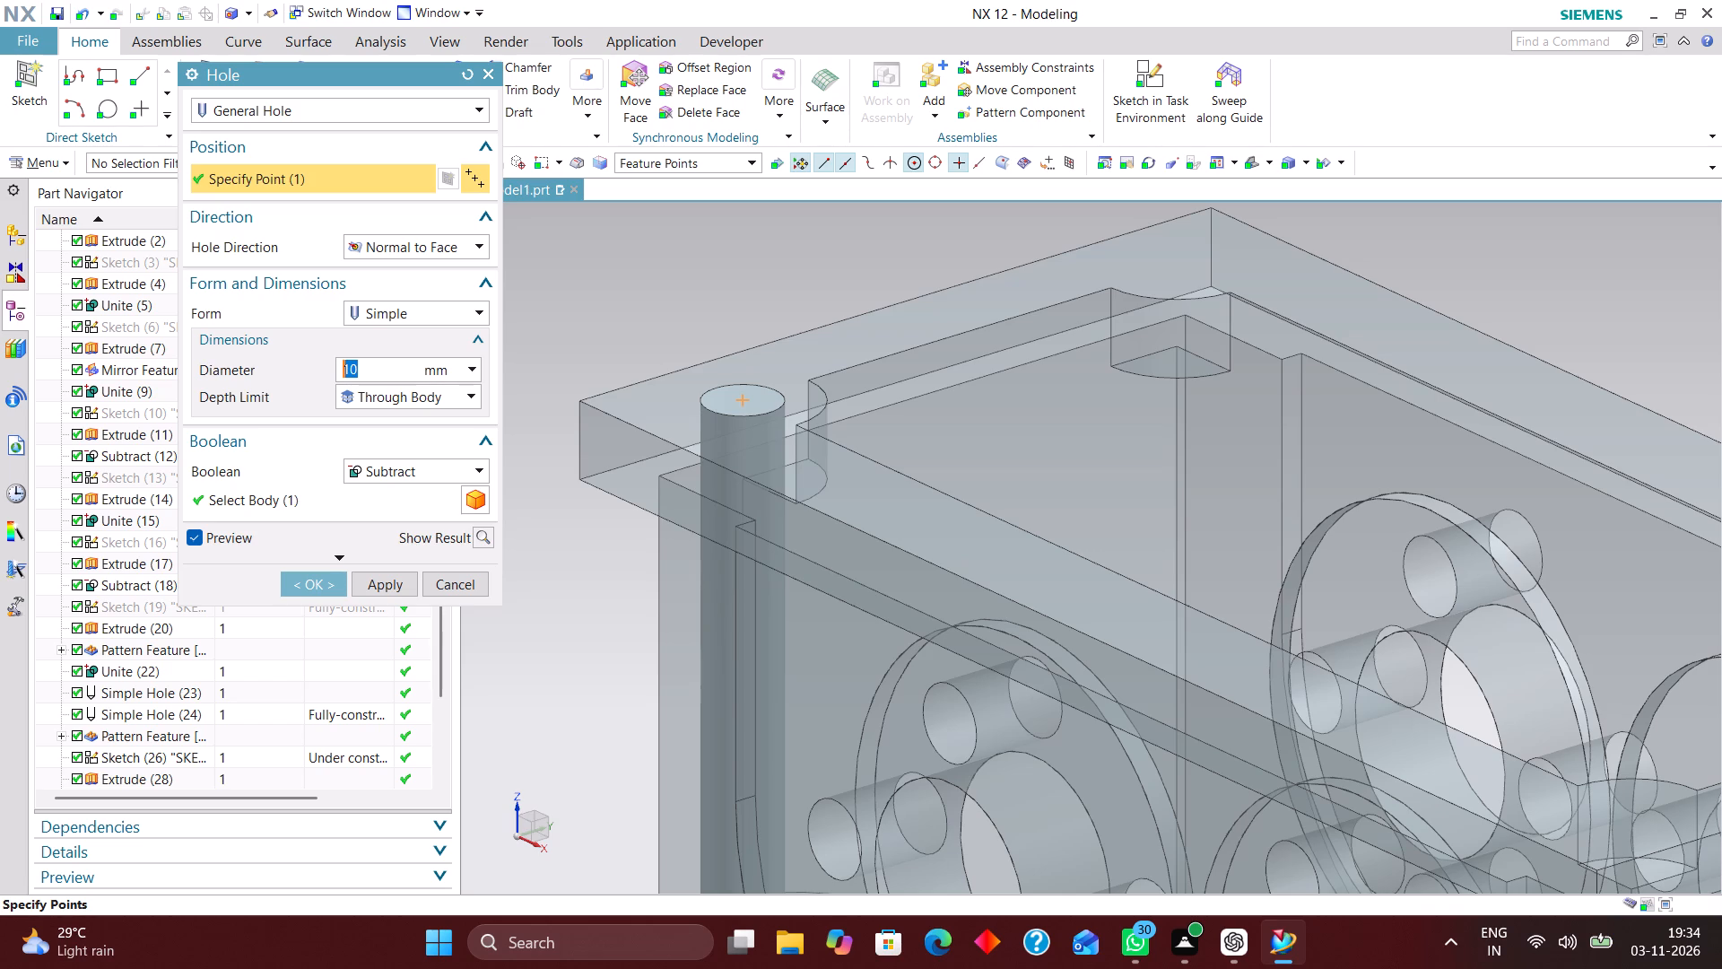
{"action": "left_click", "coordinate": [465, 393]}
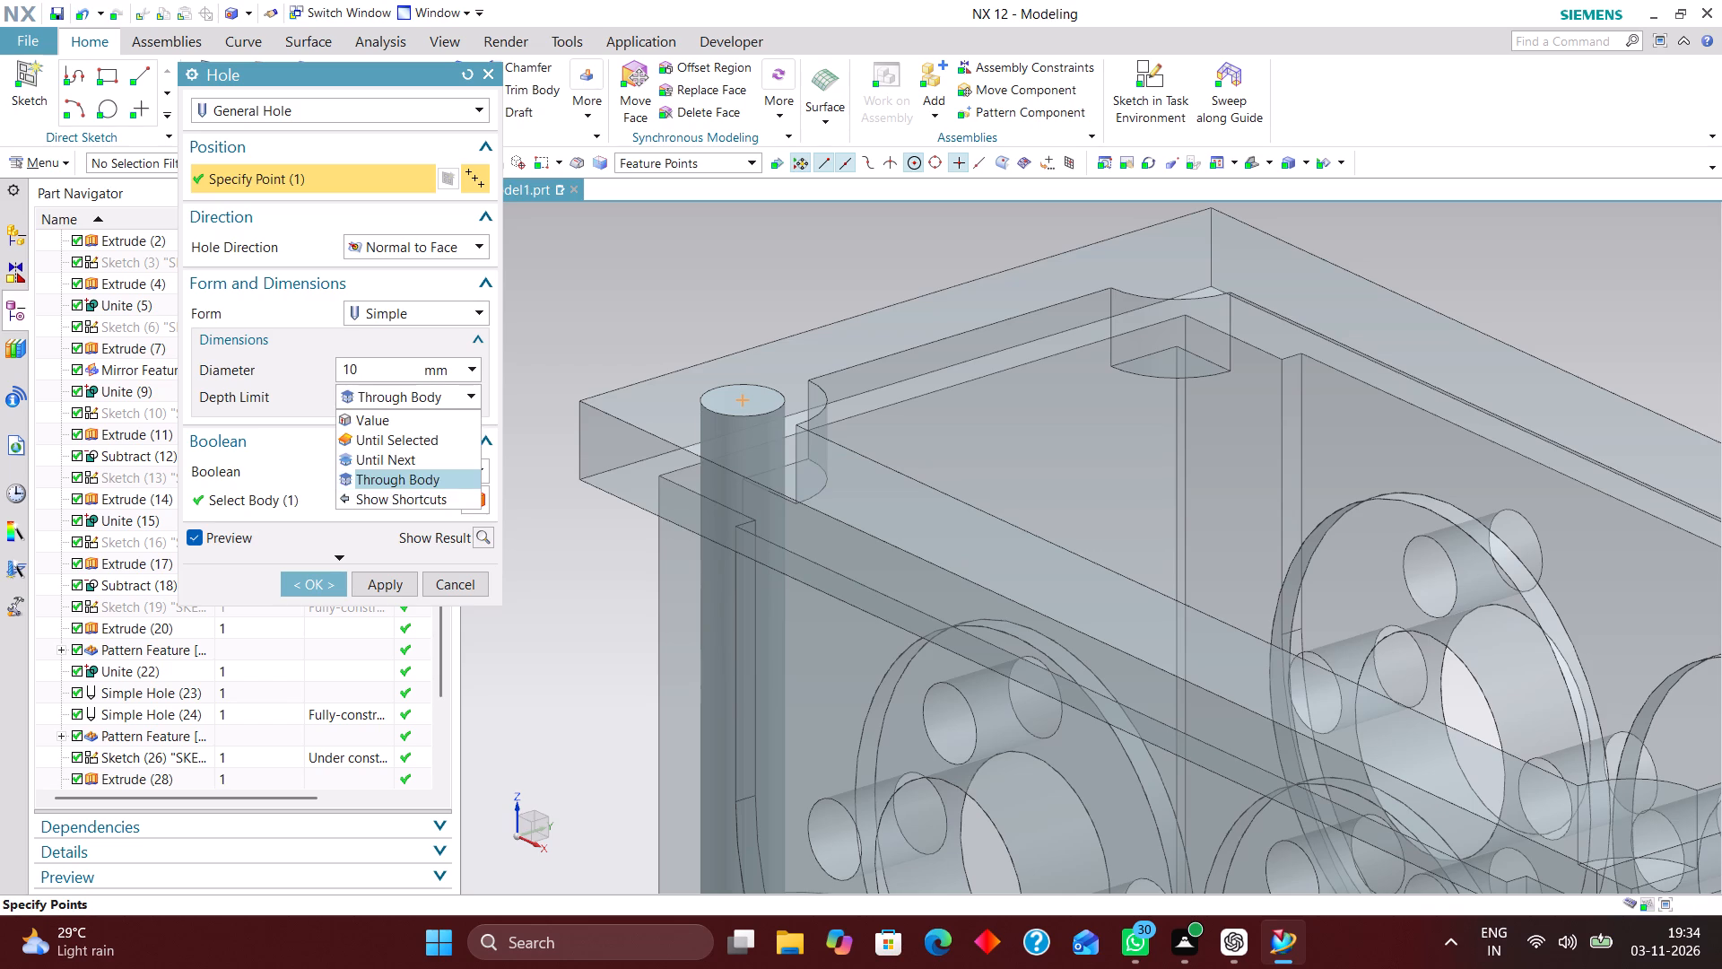
{"action": "left_click", "coordinate": [424, 420]}
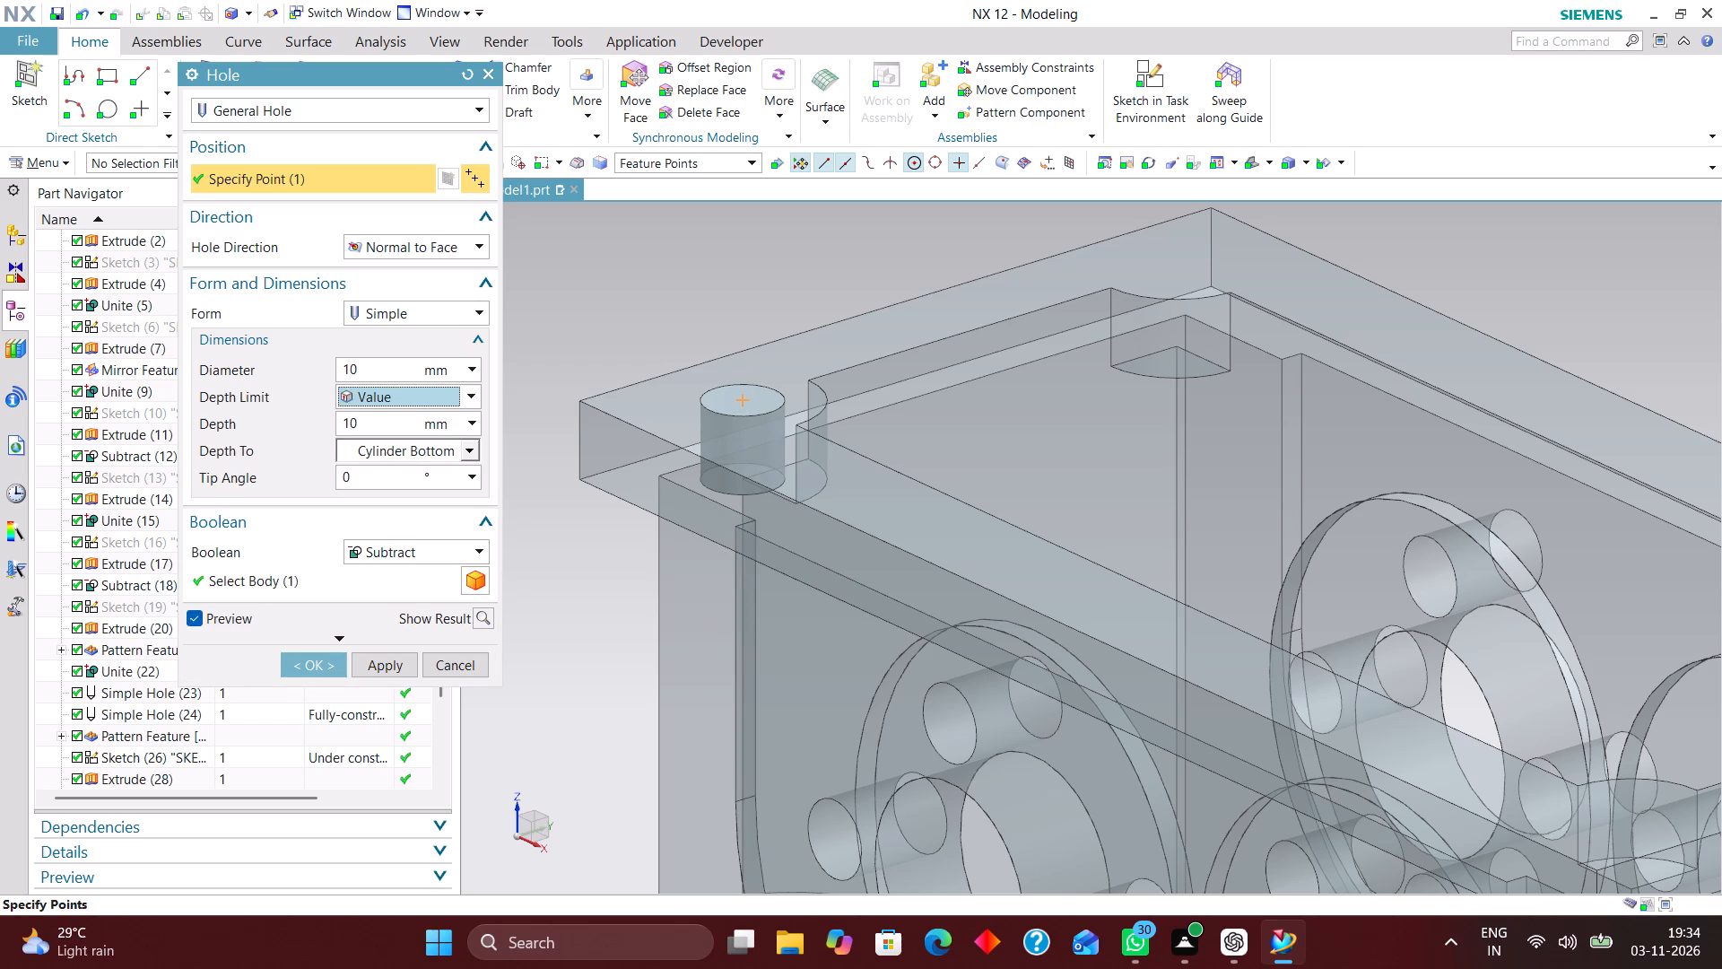
Add the arc centers of the other three corner bosses as hole points and create all four holes.
{"action": "scroll", "coordinate": [541, 486], "scroll_direction": "down", "scroll_amount": 3}
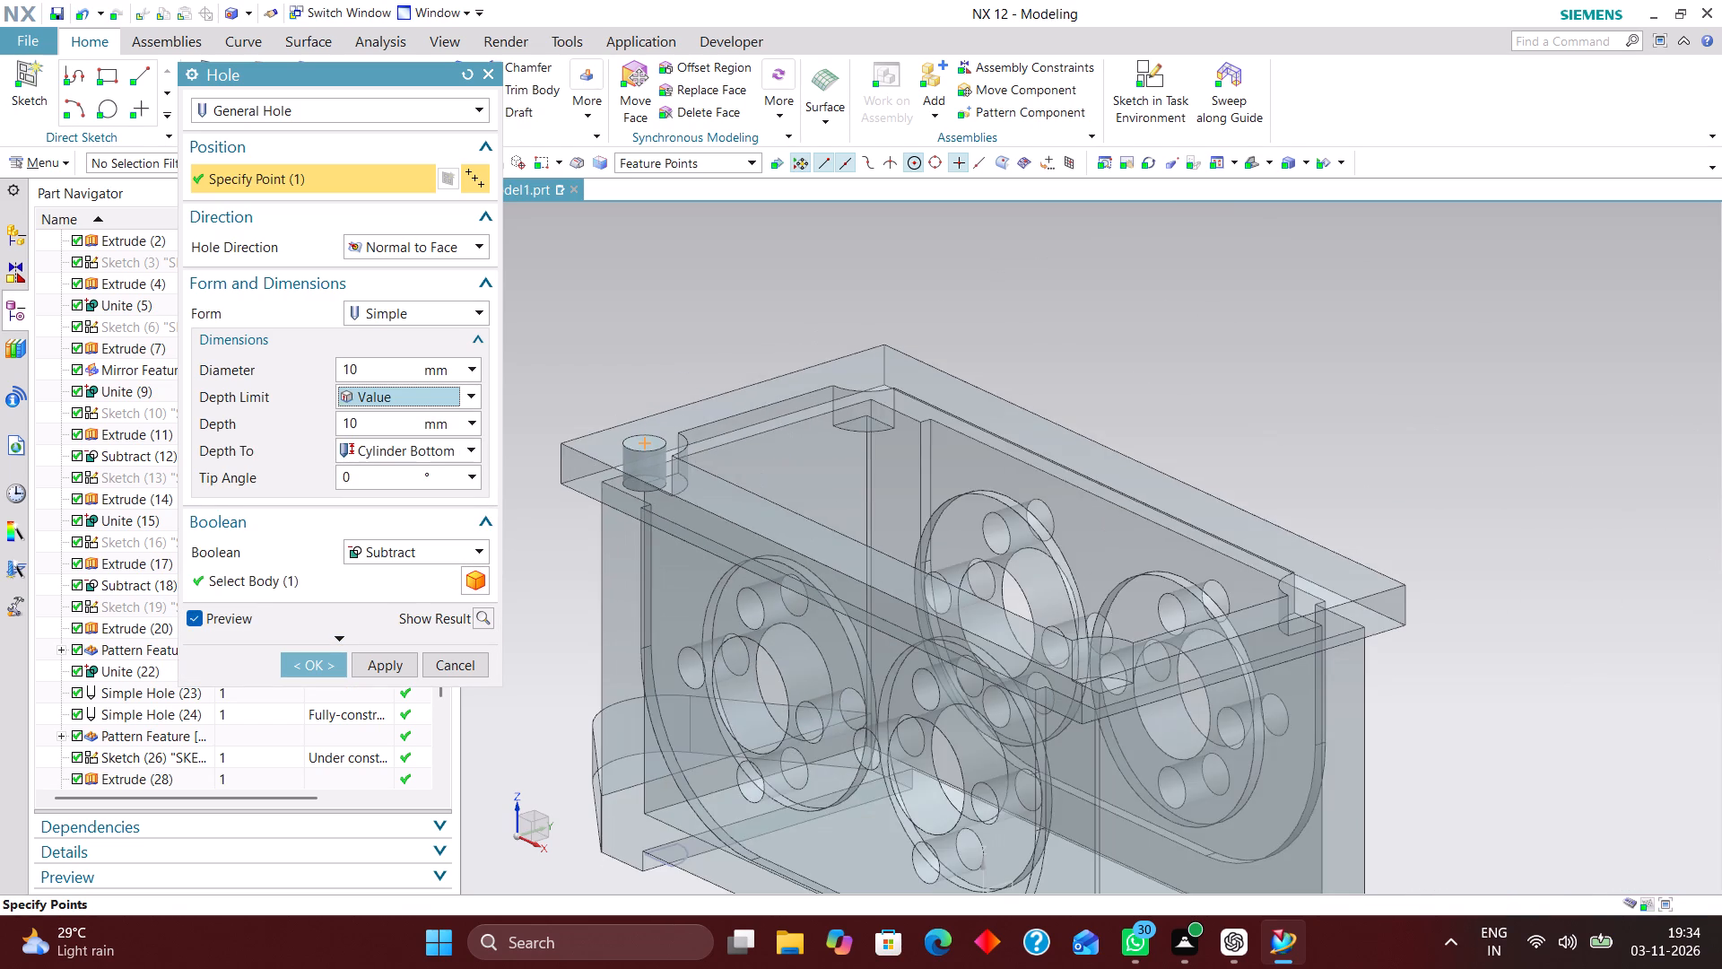
{"action": "scroll", "coordinate": [850, 362], "scroll_direction": "up", "scroll_amount": 4}
{"action": "left_click", "coordinate": [869, 427]}
{"action": "scroll", "coordinate": [765, 285], "scroll_direction": "down", "scroll_amount": 4}
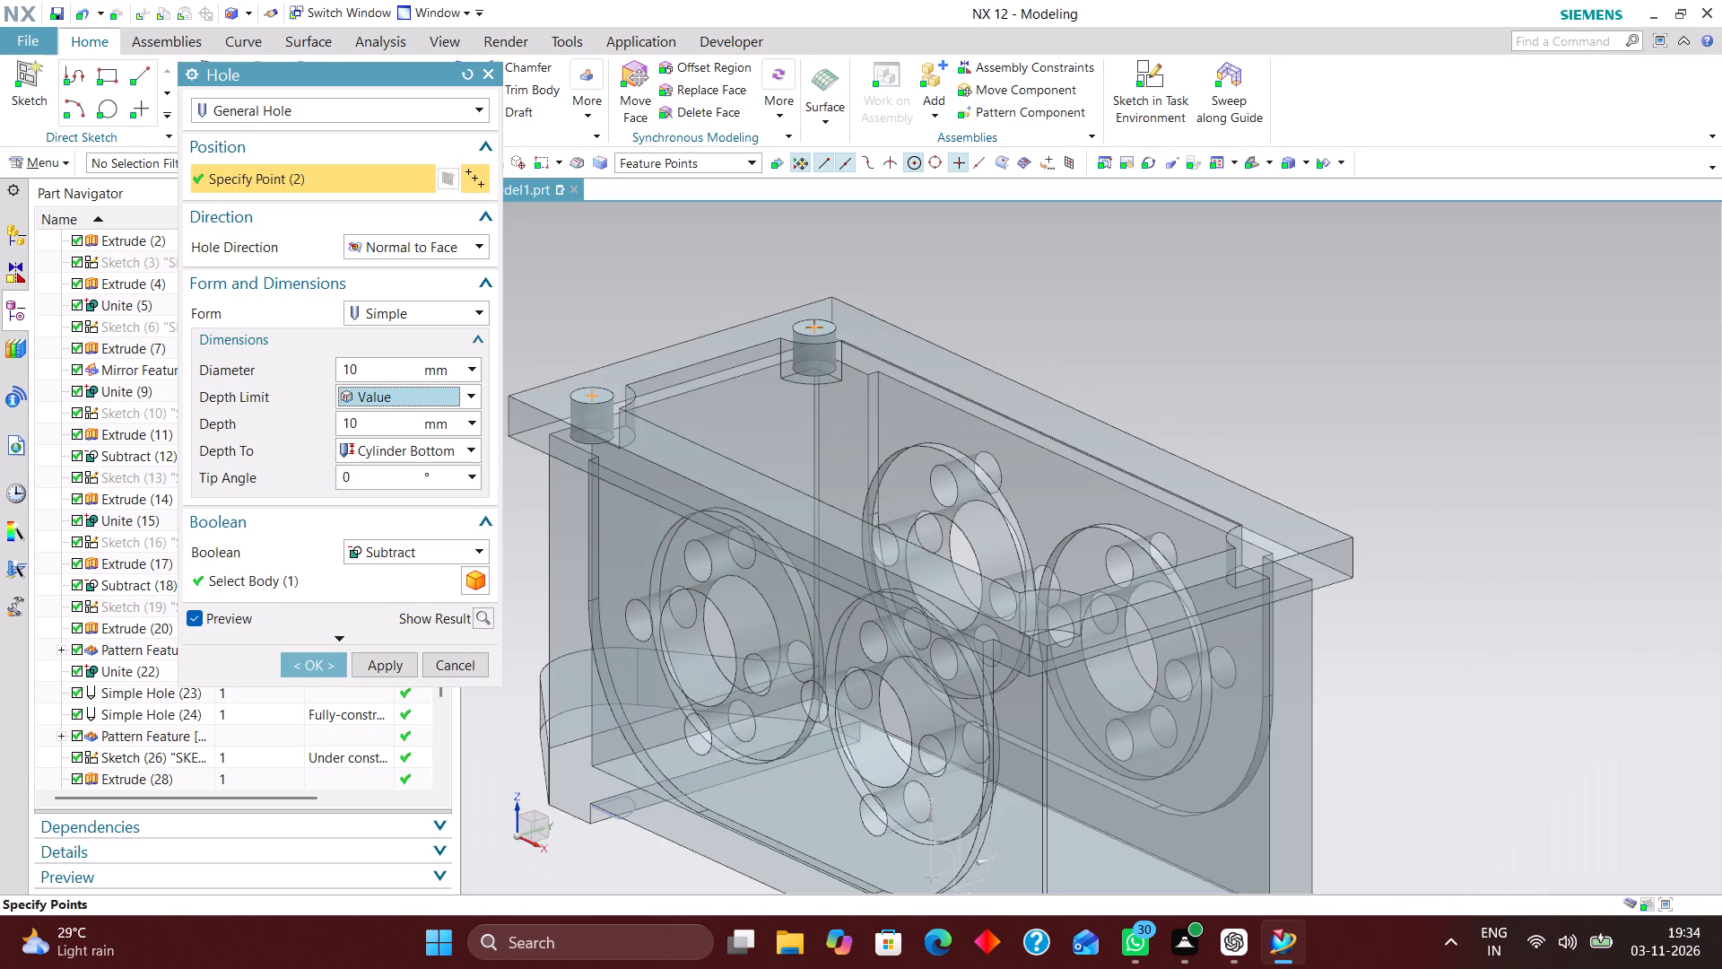
{"action": "middle_click_drag", "start_coordinate": [1008, 405], "coordinate": [973, 417]}
{"action": "scroll", "coordinate": [897, 588], "scroll_direction": "up", "scroll_amount": 3}
{"action": "middle_click_drag", "start_coordinate": [904, 397], "coordinate": [896, 428]}
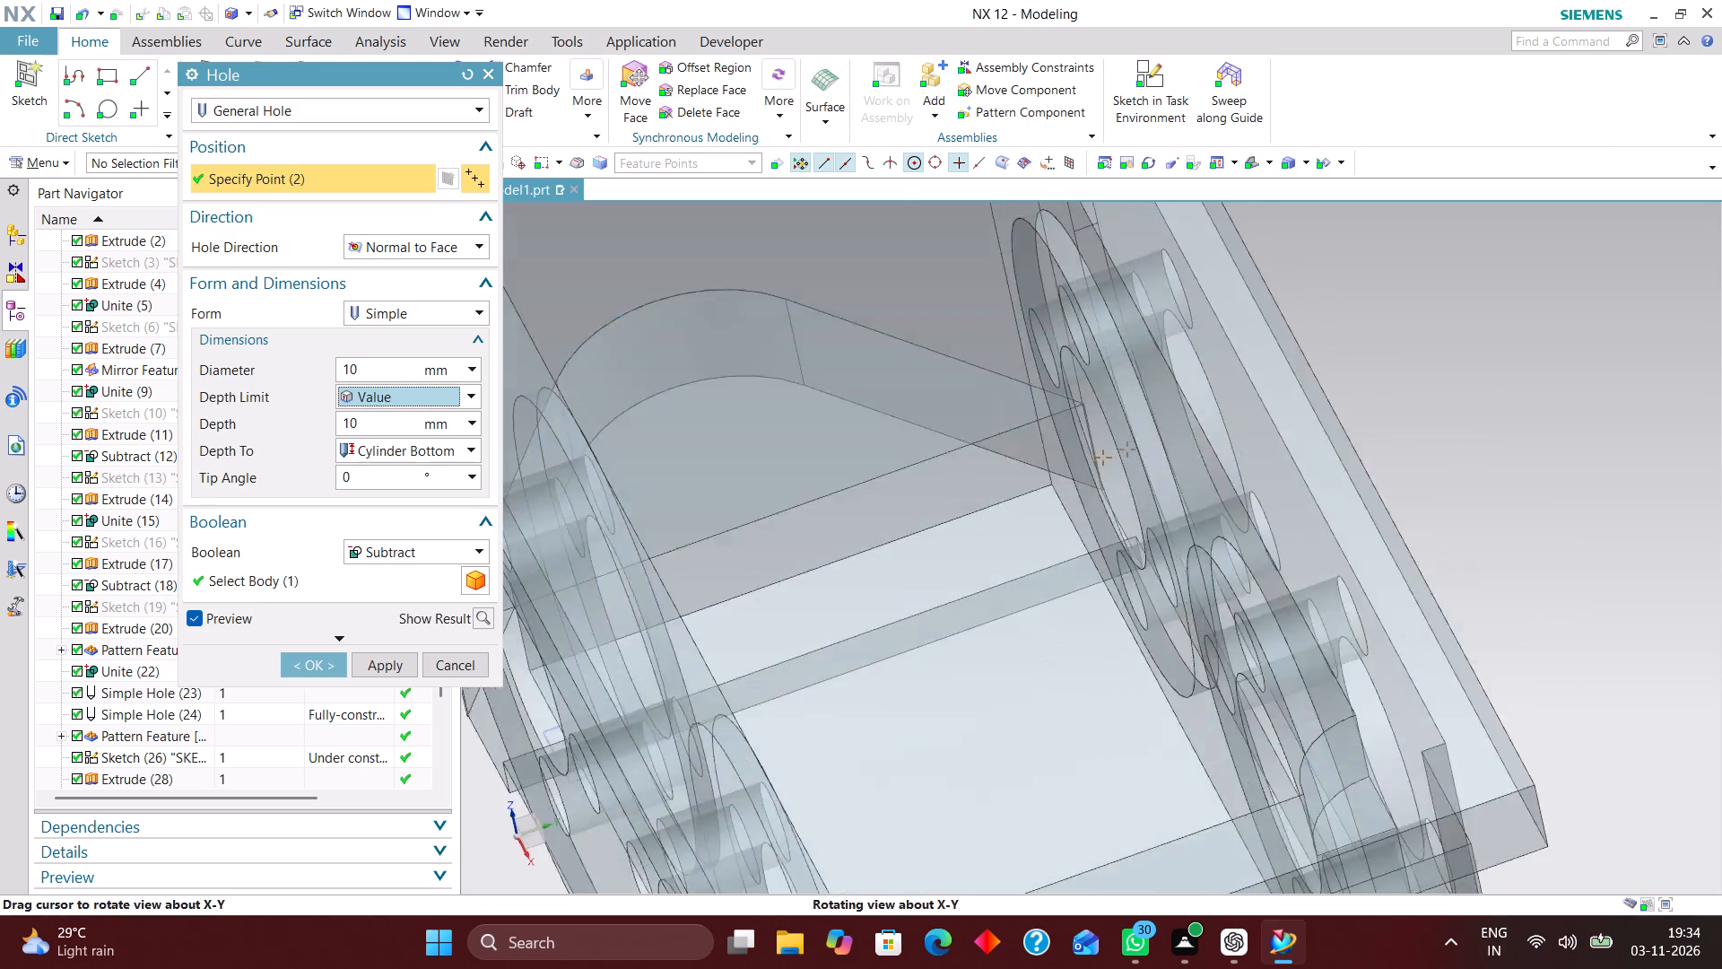
{"action": "middle_click_drag", "start_coordinate": [896, 428], "coordinate": [892, 442]}
{"action": "scroll", "coordinate": [893, 347], "scroll_direction": "down", "scroll_amount": 4}
{"action": "scroll", "coordinate": [879, 614], "scroll_direction": "up", "scroll_amount": 3}
{"action": "left_click", "coordinate": [889, 671]}
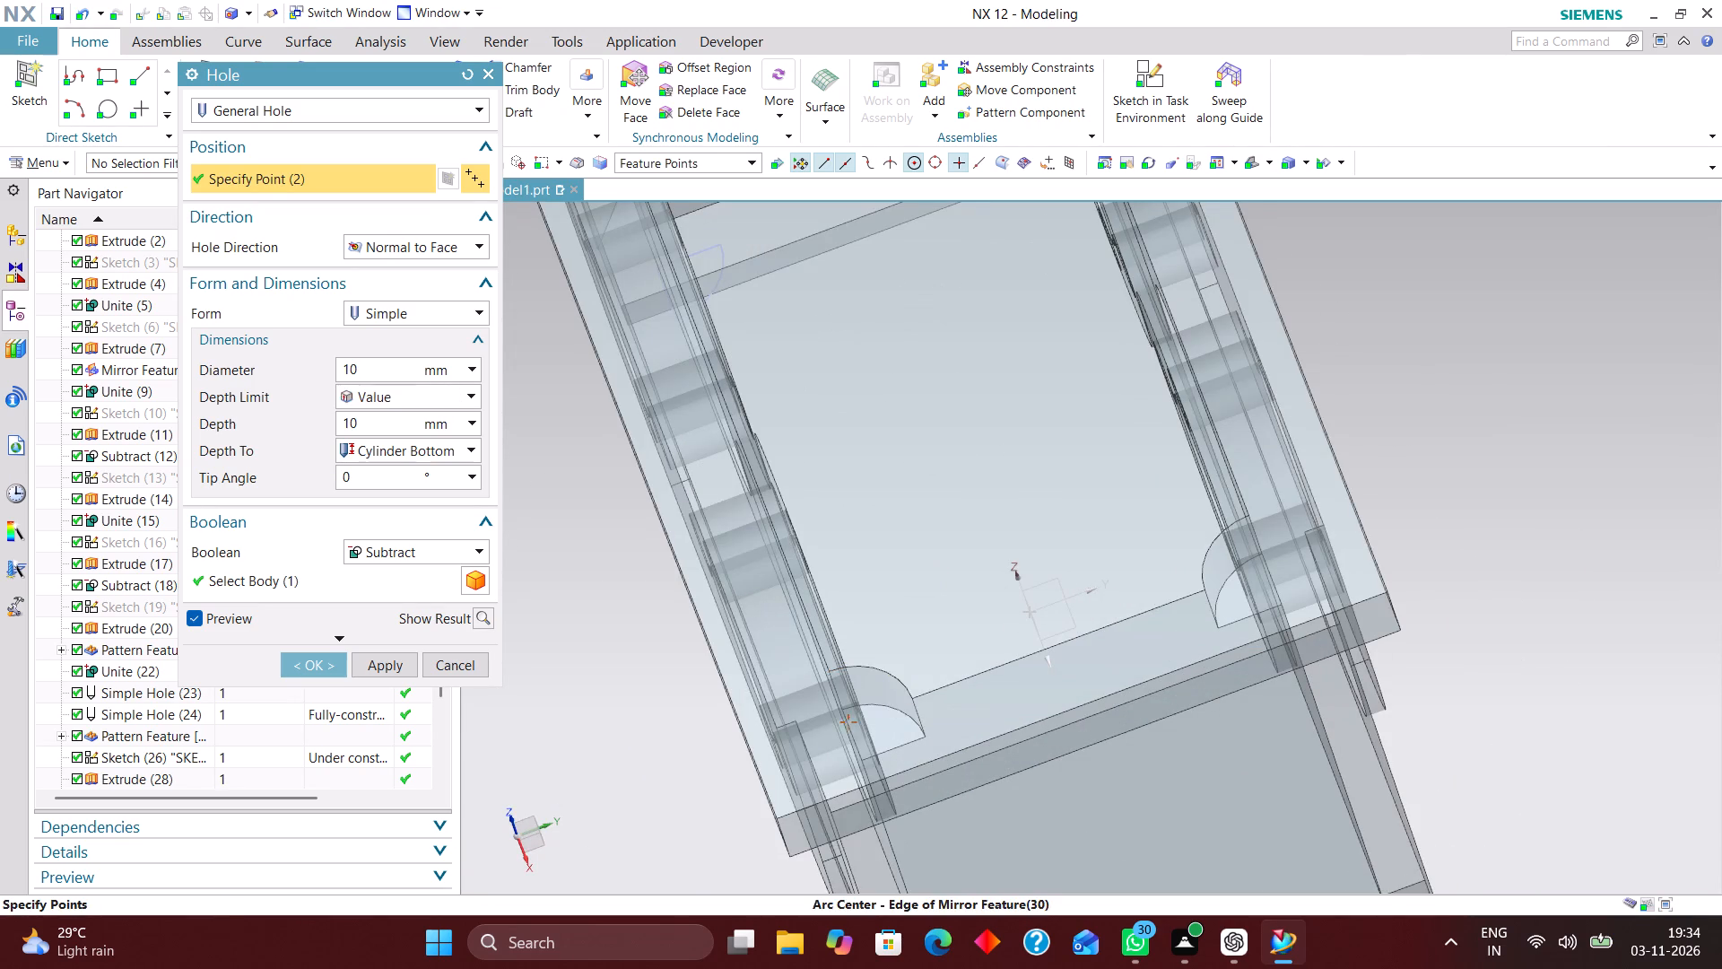
{"action": "scroll", "coordinate": [830, 511], "scroll_direction": "down", "scroll_amount": 4}
{"action": "scroll", "coordinate": [1064, 537], "scroll_direction": "up", "scroll_amount": 4}
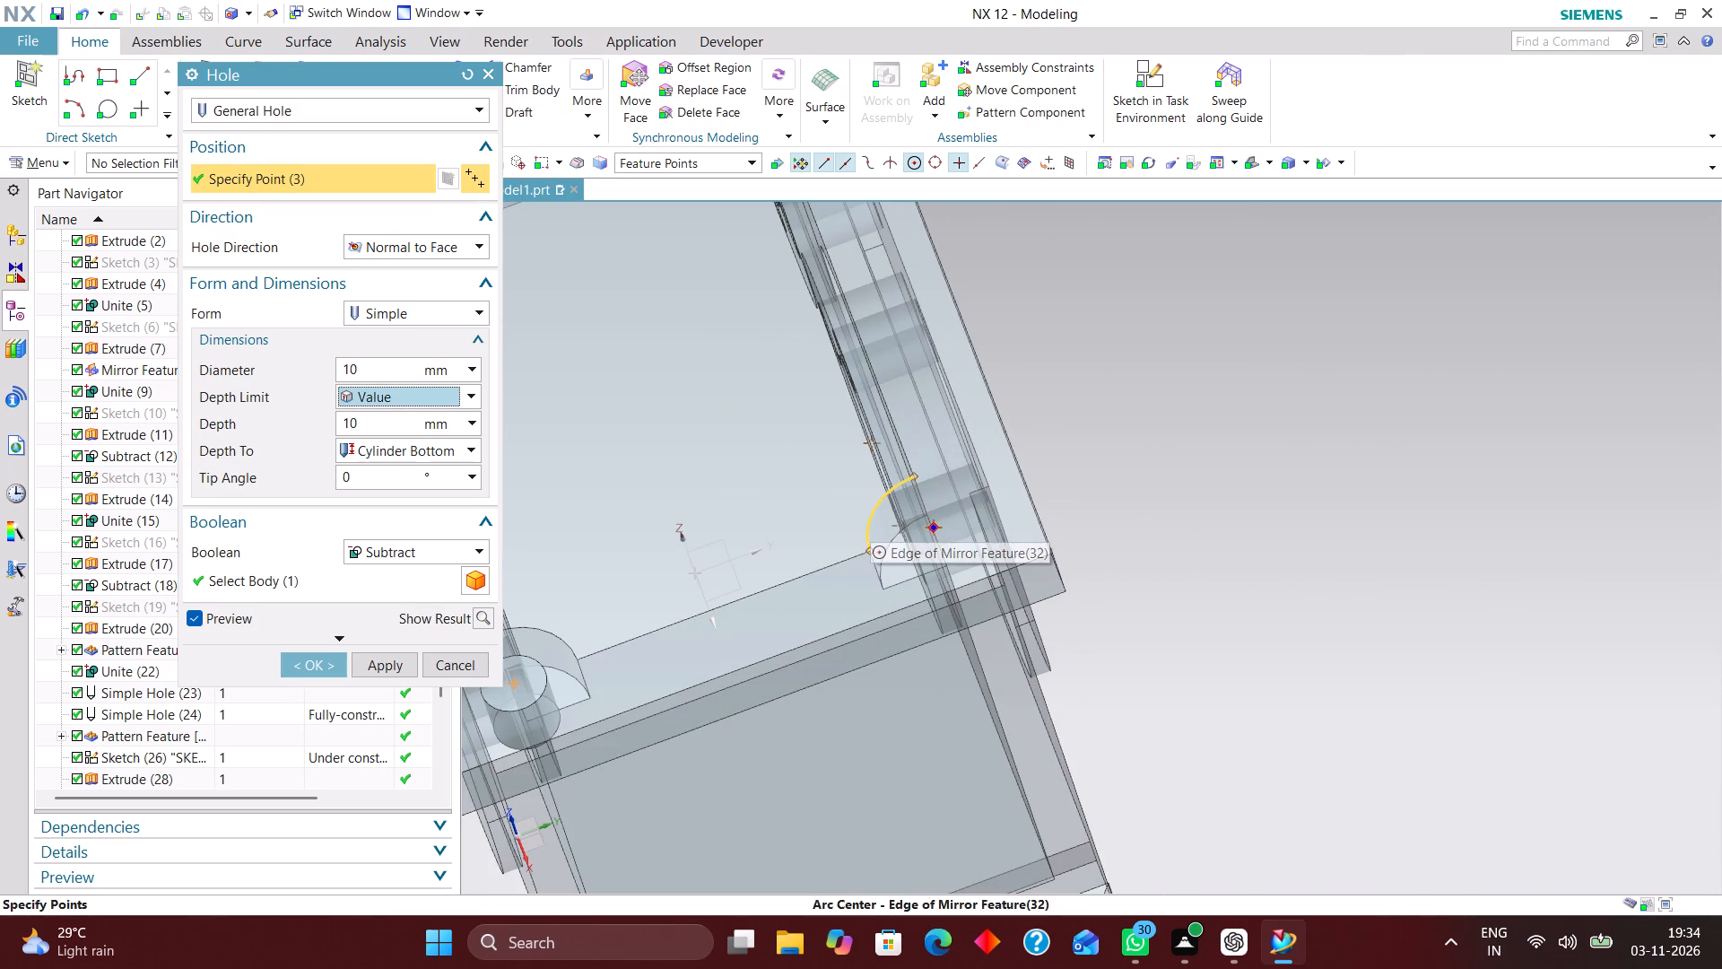
{"action": "left_click", "coordinate": [869, 519]}
{"action": "left_click", "coordinate": [311, 663]}
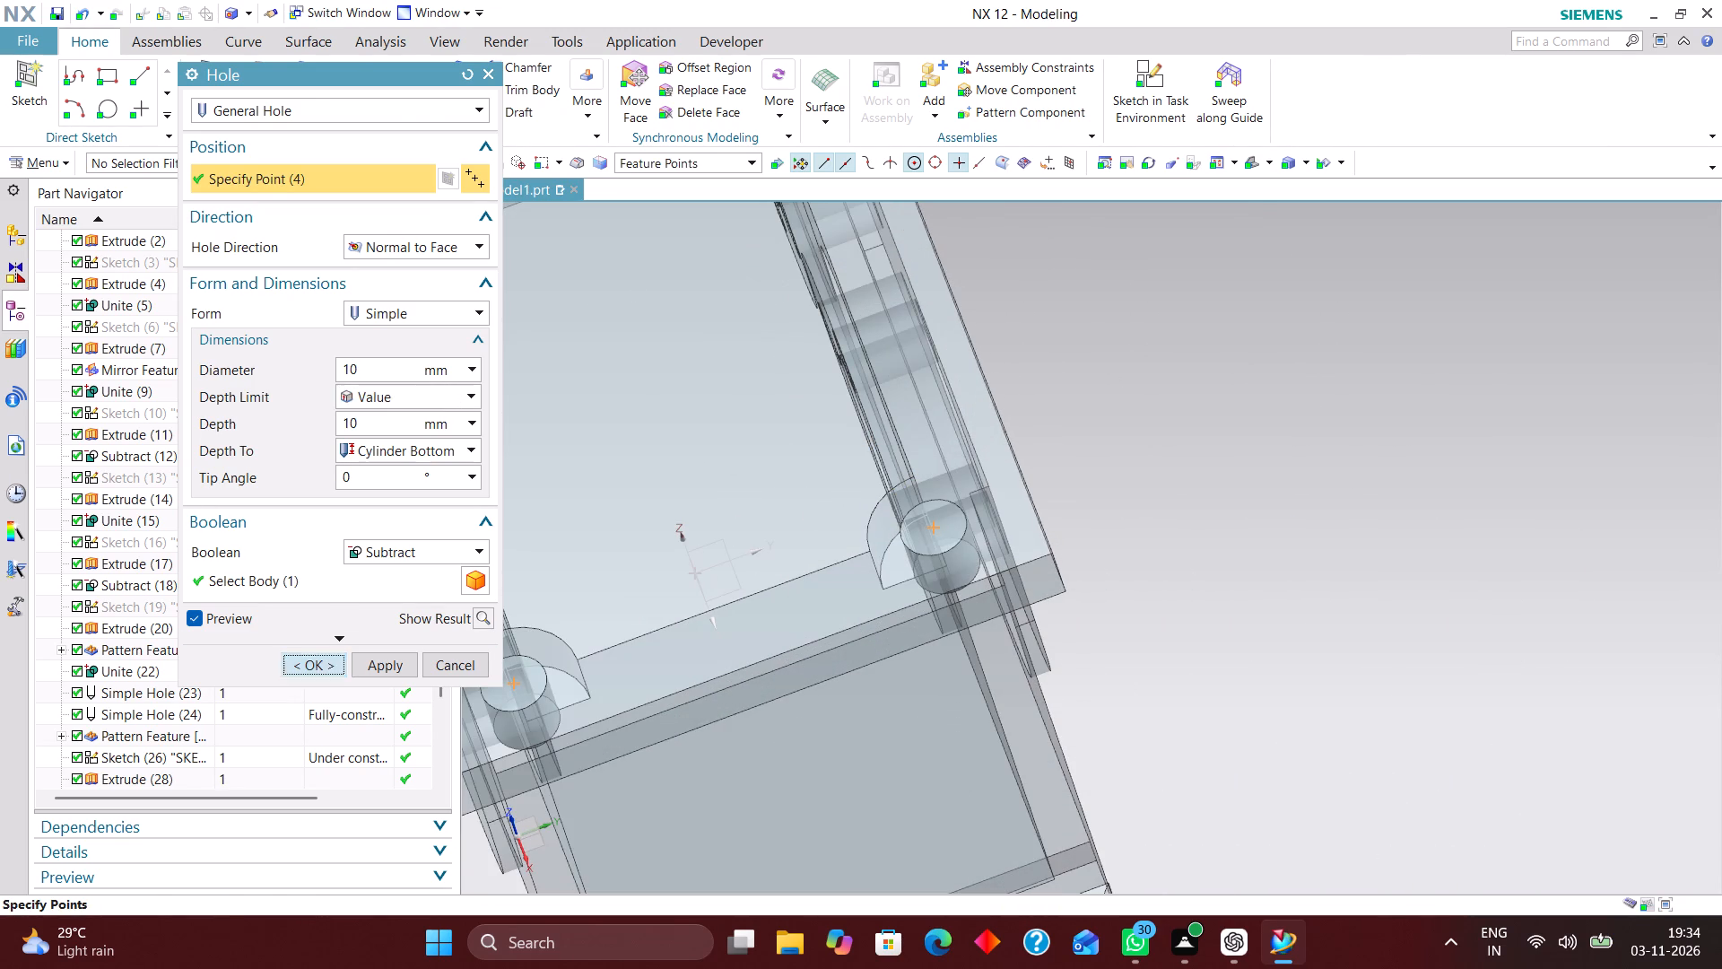
Set up an edge blend with a 5 mm radius on the top flange's vertical corner edge at +X/−Y.
{"action": "scroll", "coordinate": [1133, 521], "scroll_direction": "down", "scroll_amount": 3}
{"action": "middle_click_drag", "start_coordinate": [1136, 597], "coordinate": [1130, 610]}
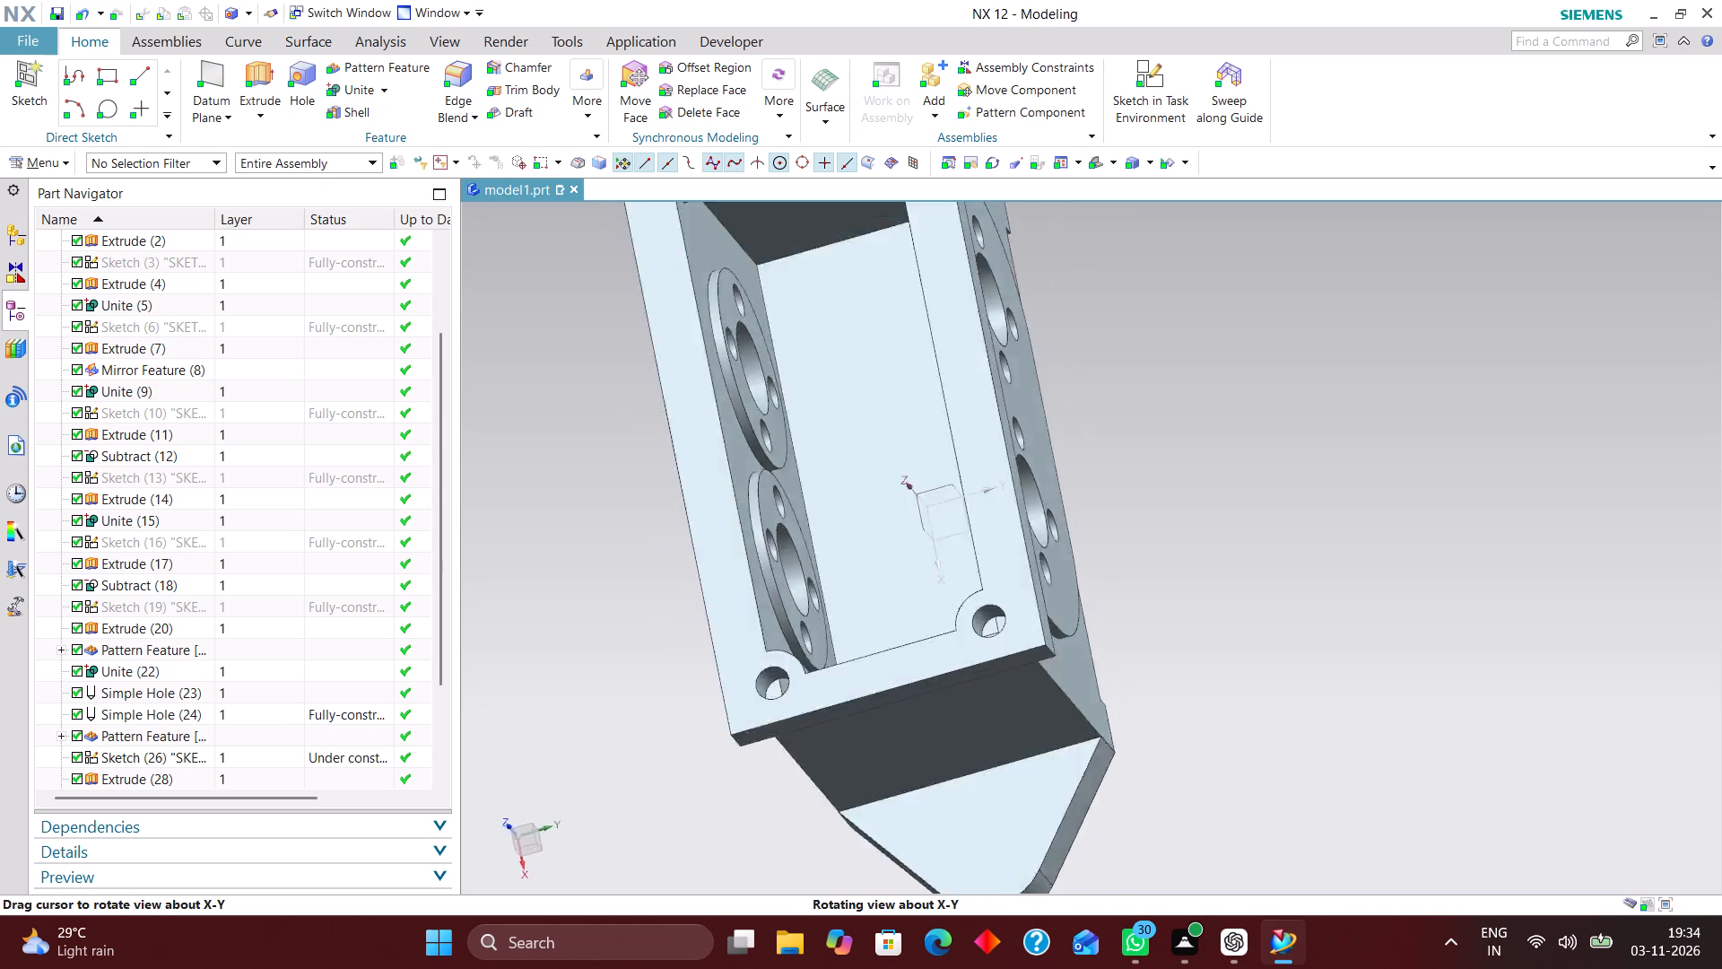
{"action": "middle_click_drag", "start_coordinate": [1130, 610], "coordinate": [1188, 589]}
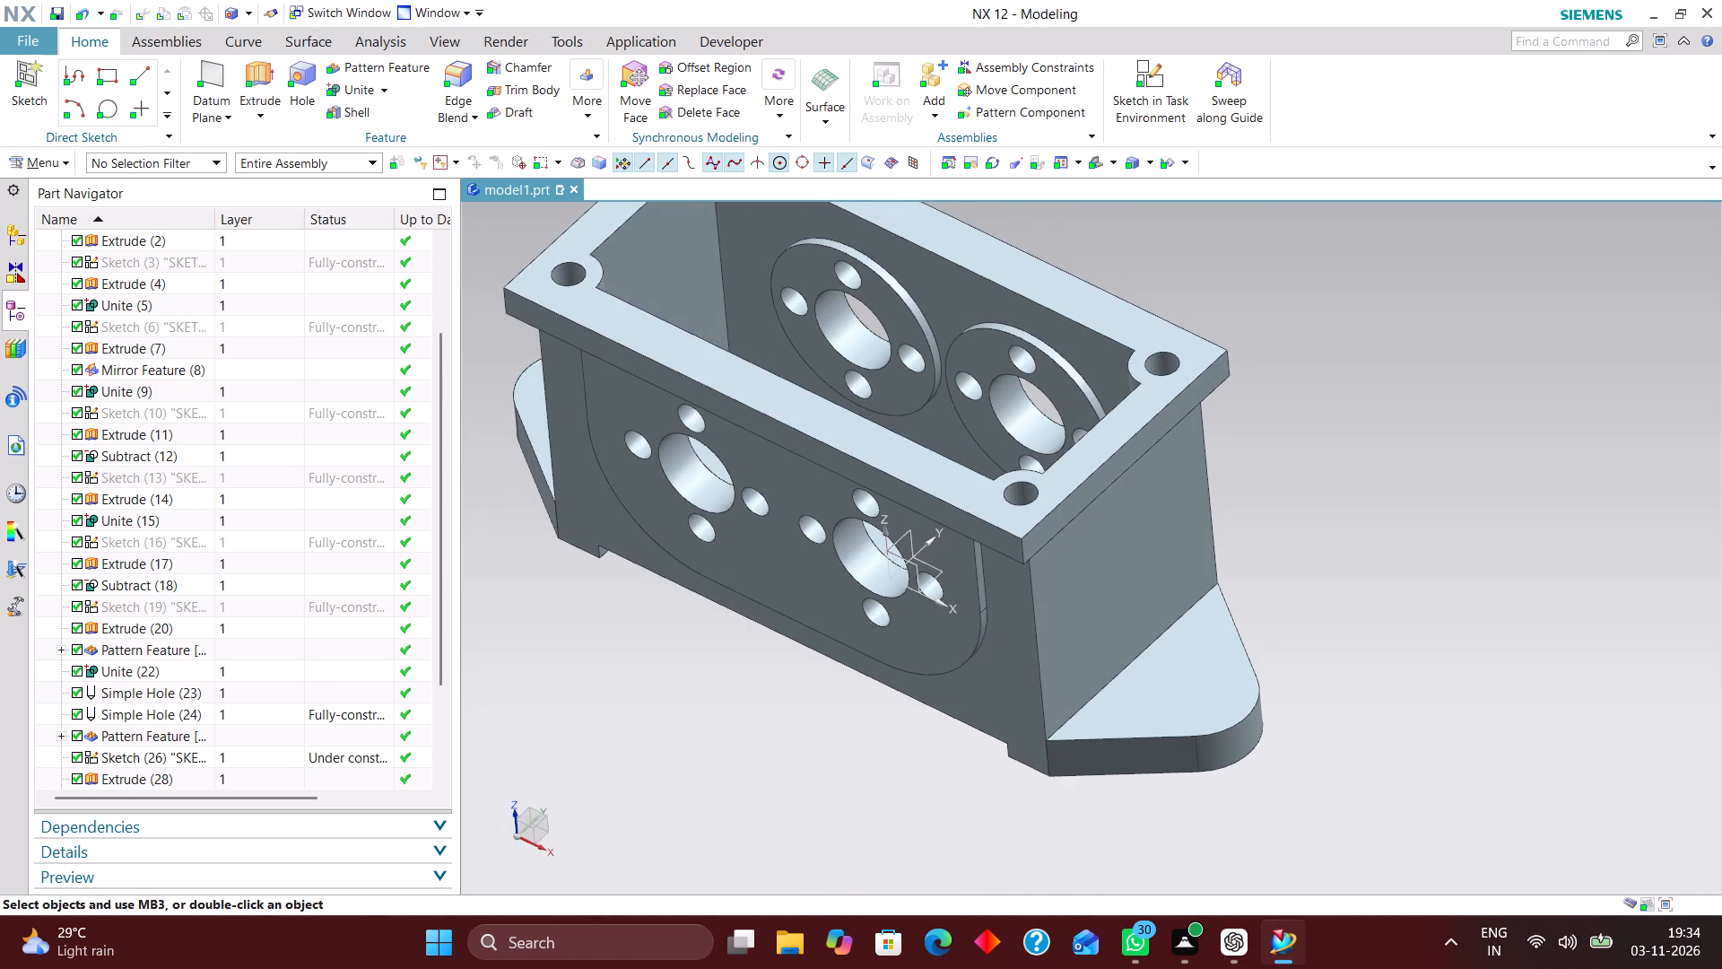
{"action": "left_click", "coordinate": [1094, 158]}
{"action": "scroll", "coordinate": [858, 265], "scroll_direction": "up", "scroll_amount": 1}
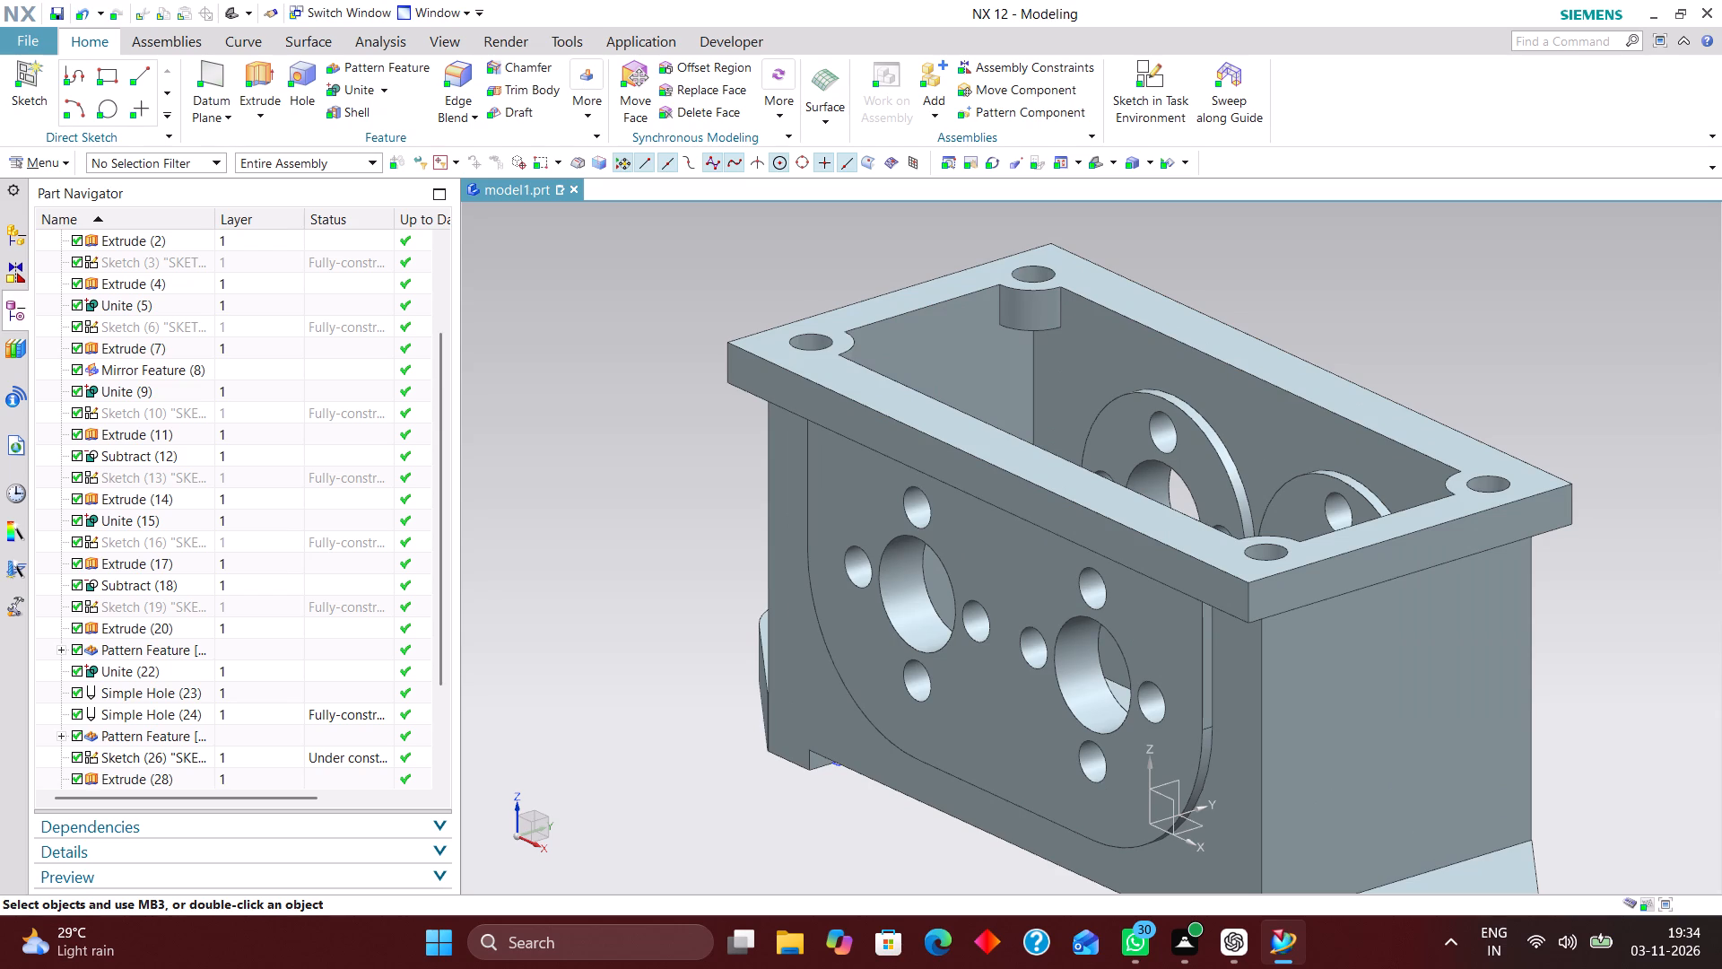
{"action": "left_click", "coordinate": [461, 80]}
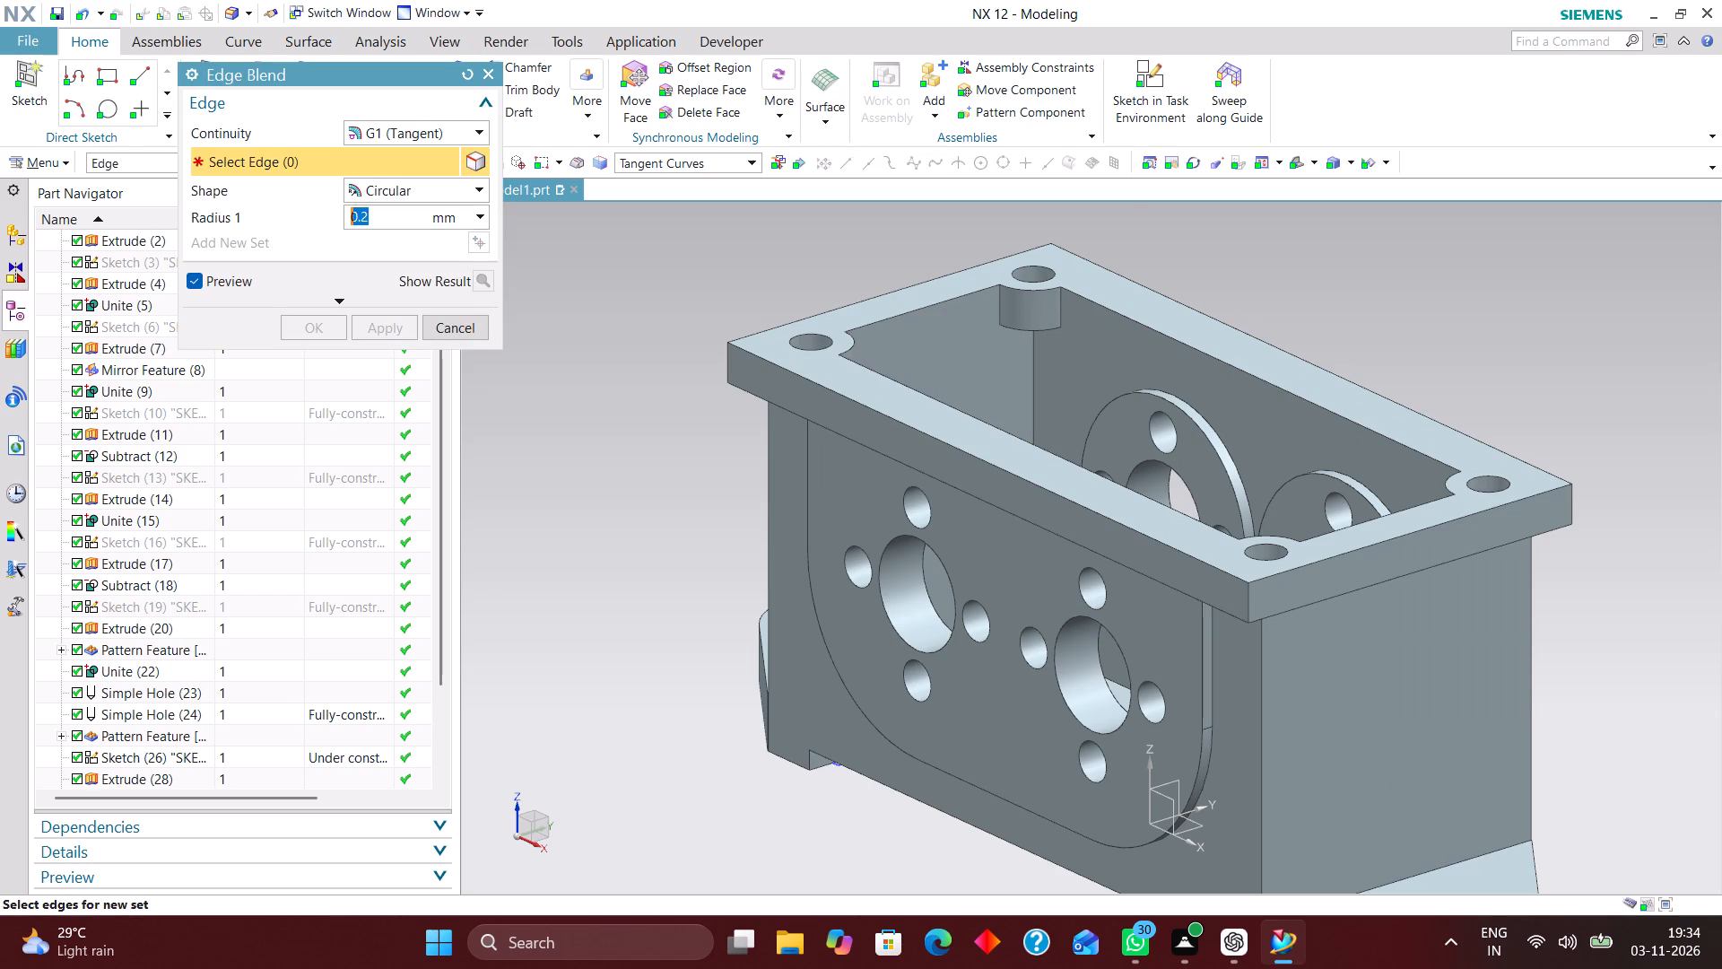
{"action": "scroll", "coordinate": [1282, 621], "scroll_direction": "up", "scroll_amount": 4}
{"action": "left_click", "coordinate": [1205, 589]}
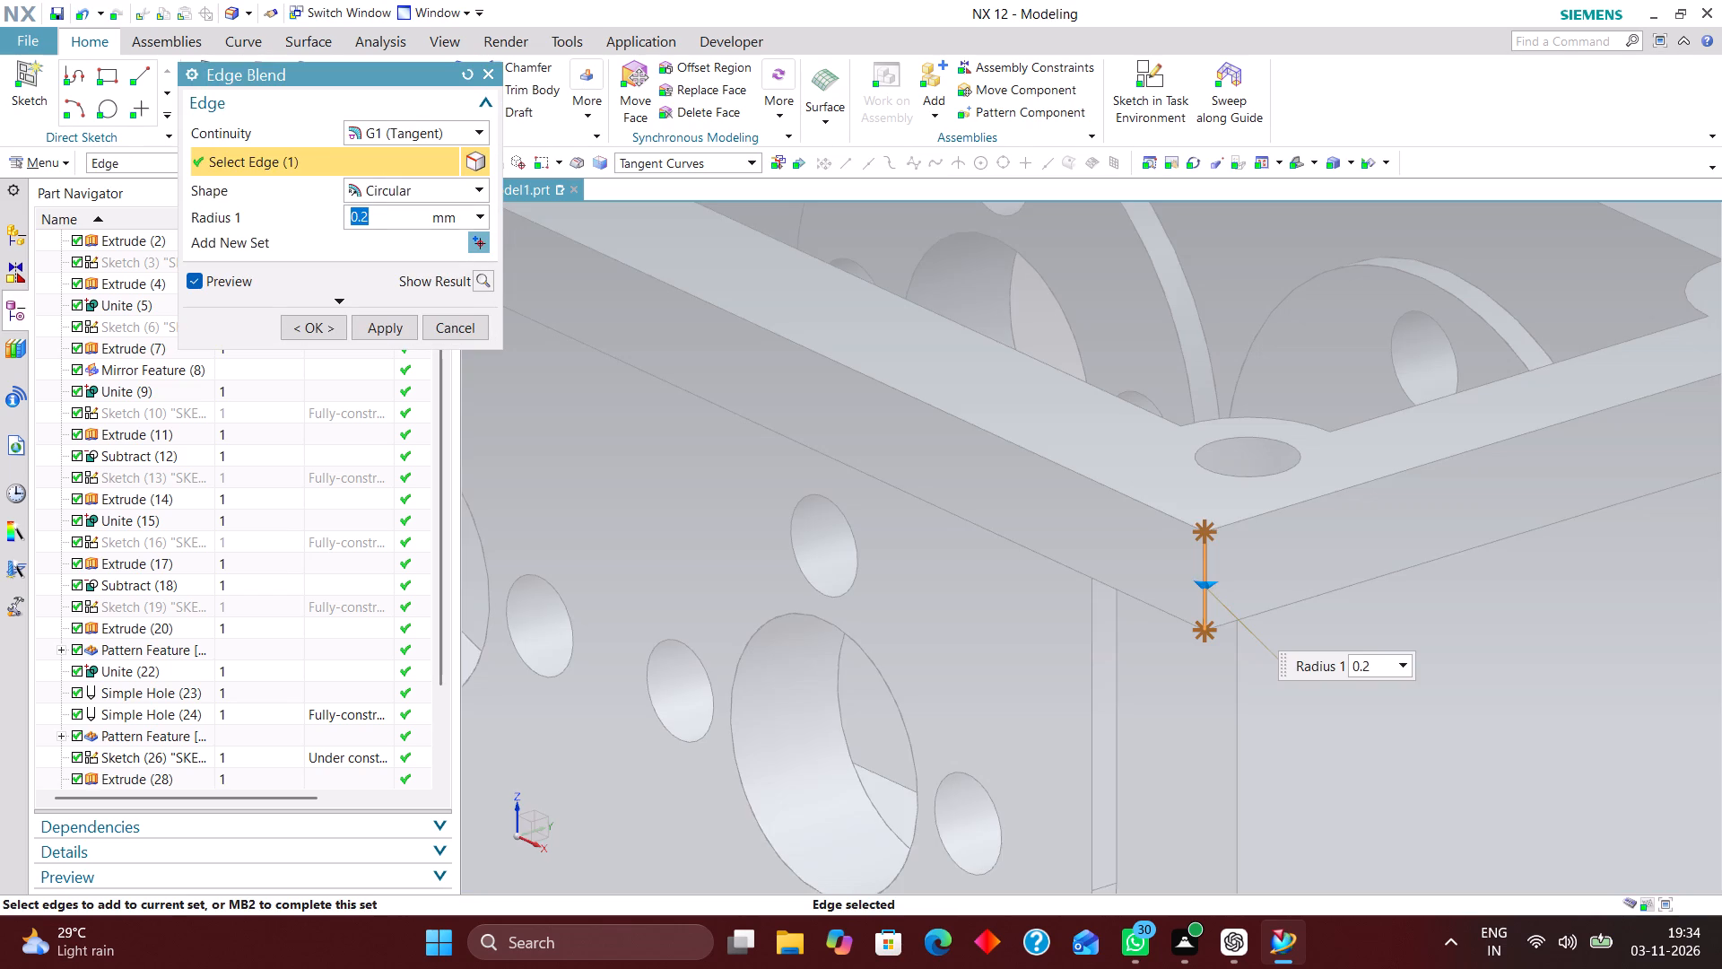
{"action": "key", "text": "5"}
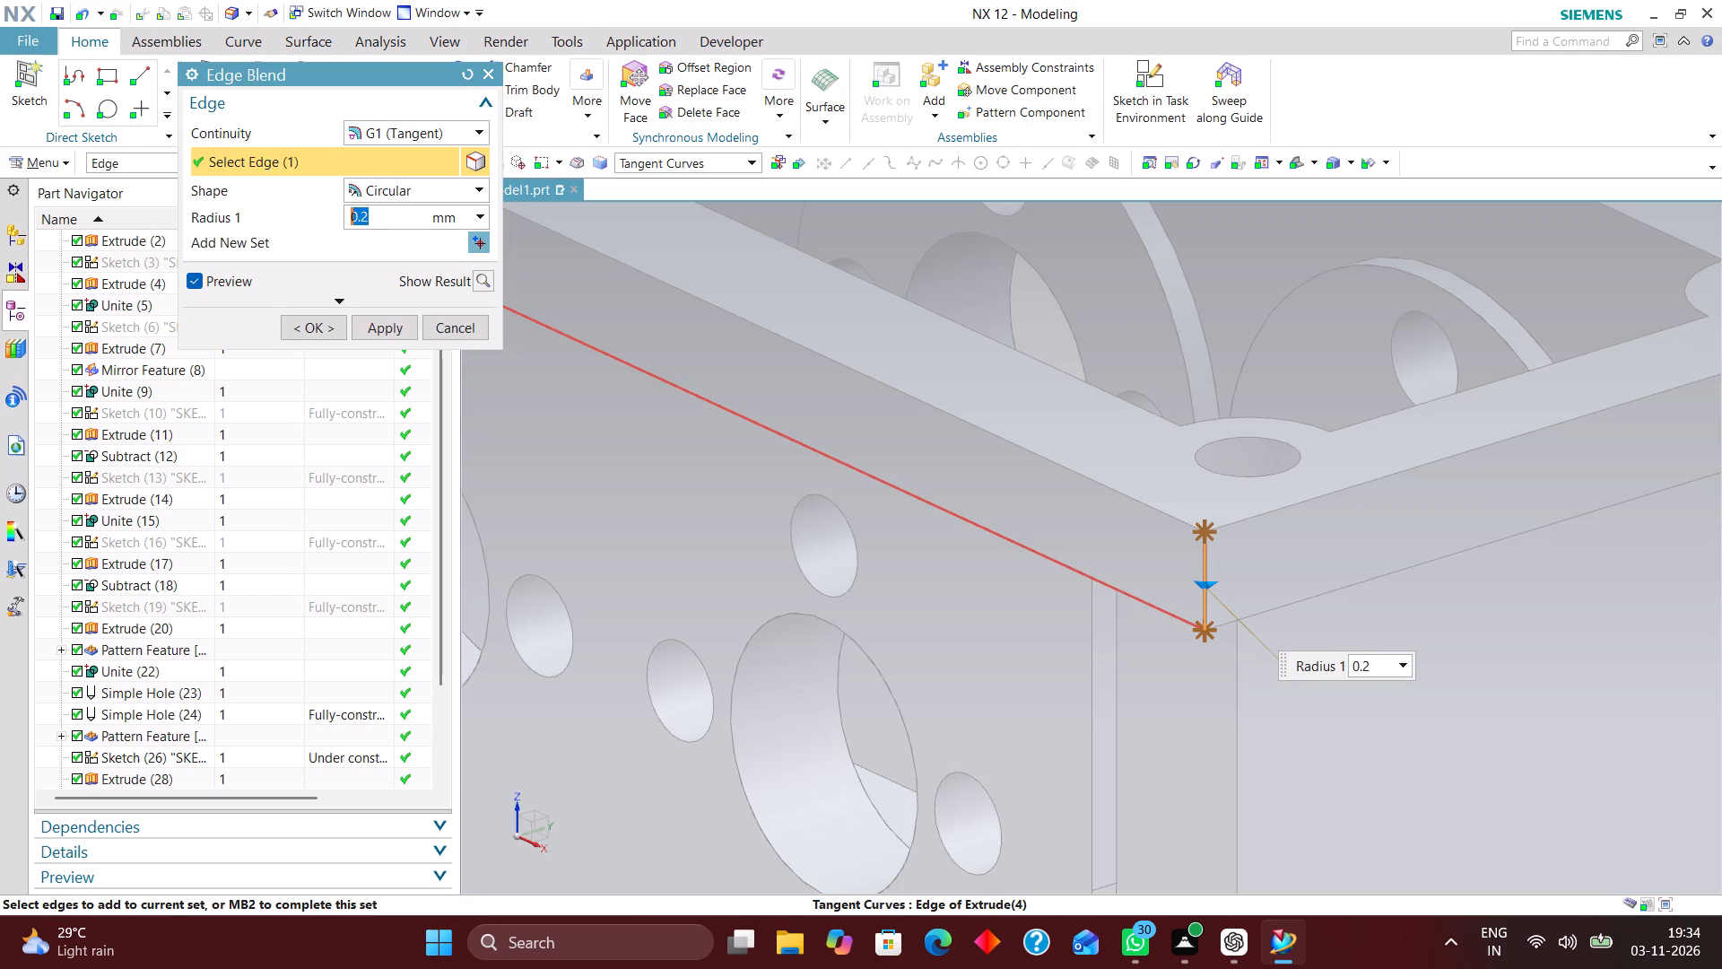
{"action": "key", "text": "Return"}
{"action": "scroll", "coordinate": [831, 364], "scroll_direction": "down", "scroll_amount": 3}
{"action": "scroll", "coordinate": [1119, 451], "scroll_direction": "down", "scroll_amount": 3}
{"action": "scroll", "coordinate": [1365, 450], "scroll_direction": "up", "scroll_amount": 1}
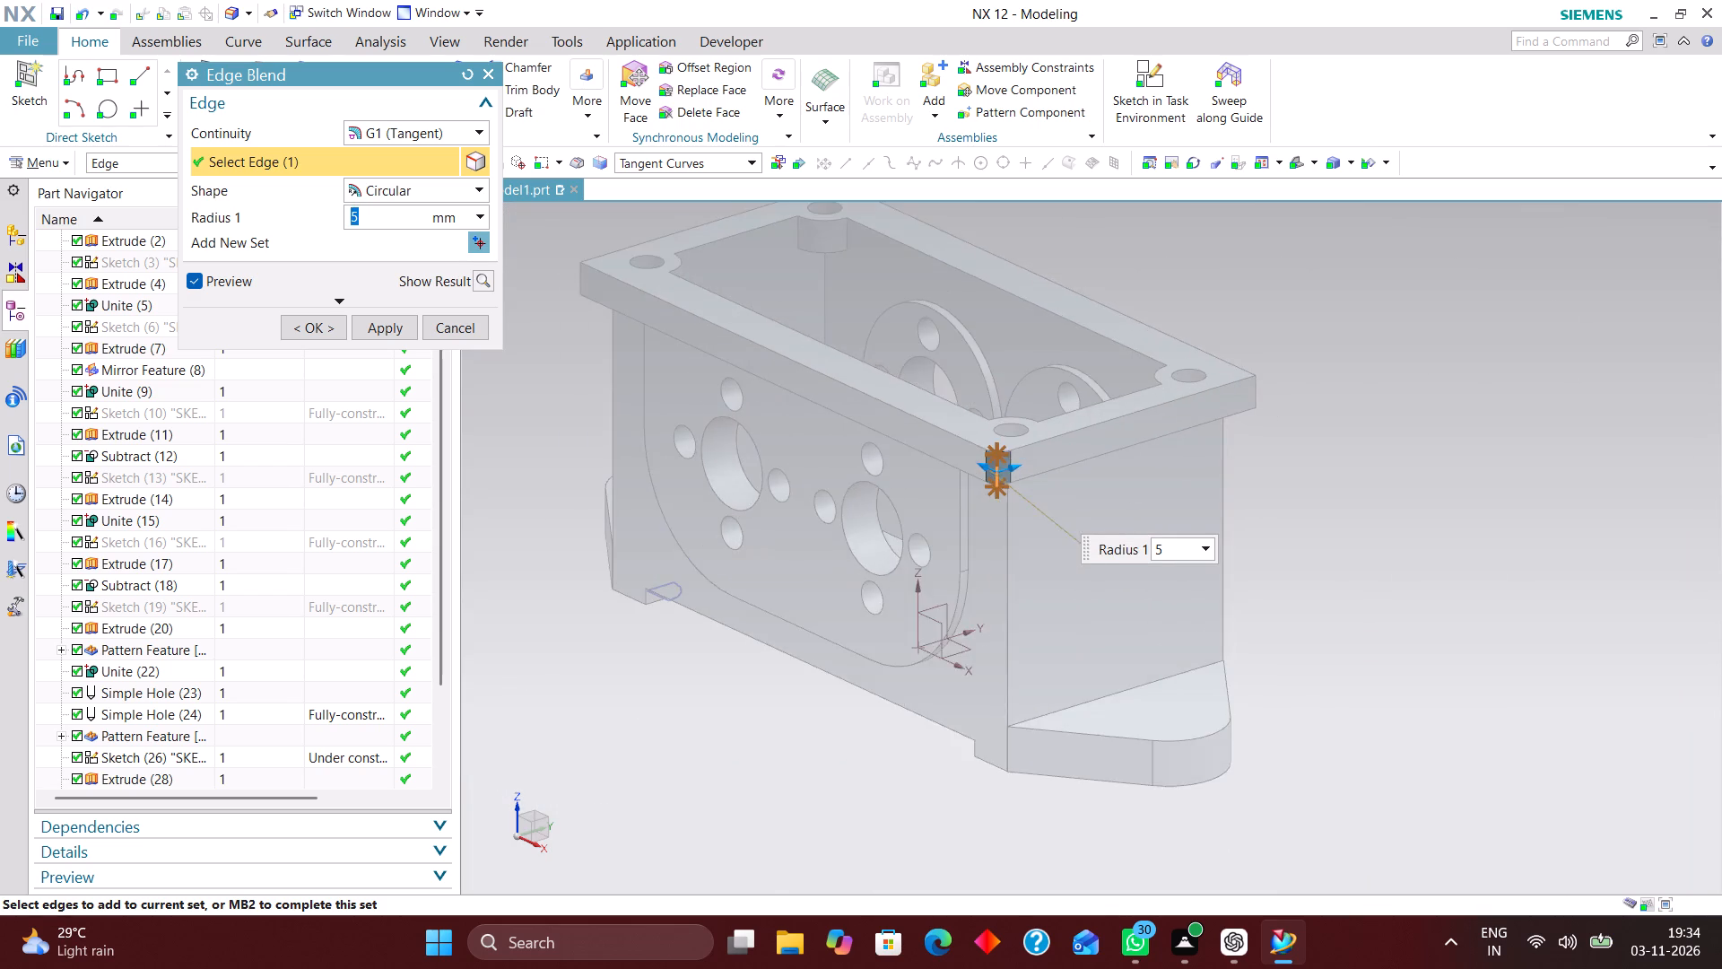
Add the top flange's other three vertical corner edges to the edge blend and create it.
{"action": "middle_click_drag", "start_coordinate": [1344, 449], "coordinate": [1262, 500]}
{"action": "scroll", "coordinate": [977, 569], "scroll_direction": "up", "scroll_amount": 5}
{"action": "left_click", "coordinate": [1091, 591]}
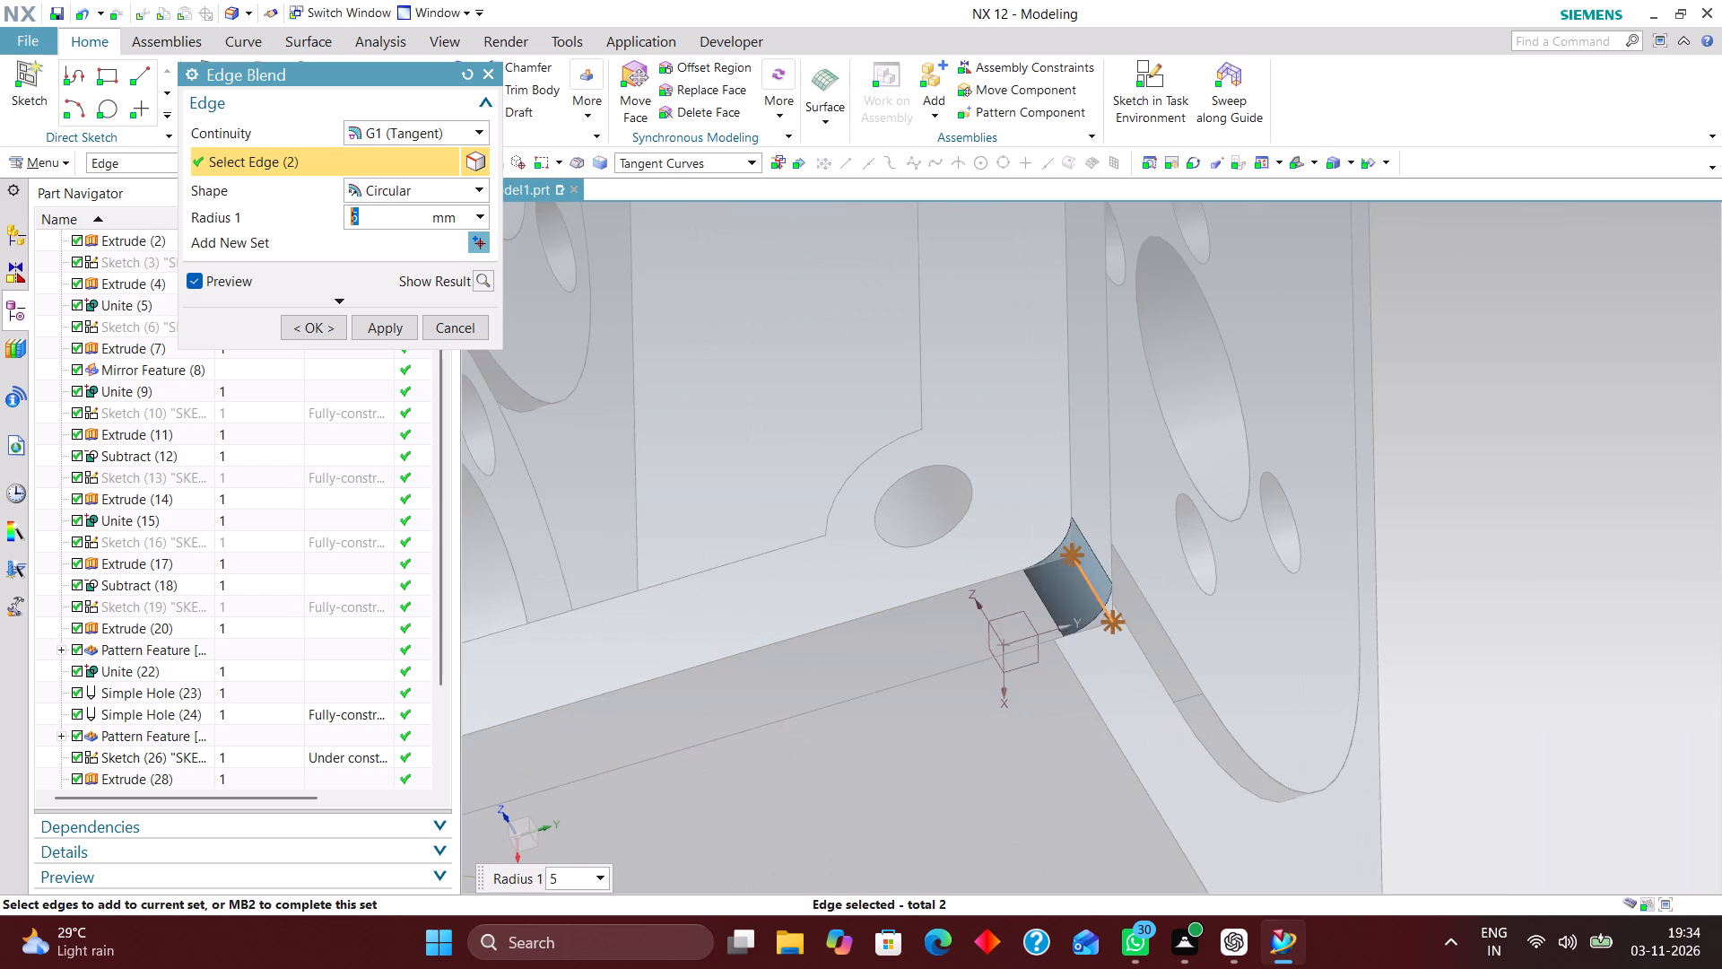
{"action": "scroll", "coordinate": [978, 598], "scroll_direction": "down", "scroll_amount": 7}
{"action": "middle_click_drag", "start_coordinate": [1152, 488], "coordinate": [976, 643]}
{"action": "scroll", "coordinate": [837, 552], "scroll_direction": "up", "scroll_amount": 5}
{"action": "left_click", "coordinate": [868, 551]}
{"action": "scroll", "coordinate": [1138, 563], "scroll_direction": "down", "scroll_amount": 4}
{"action": "middle_click_drag", "start_coordinate": [1291, 509], "coordinate": [1205, 554]}
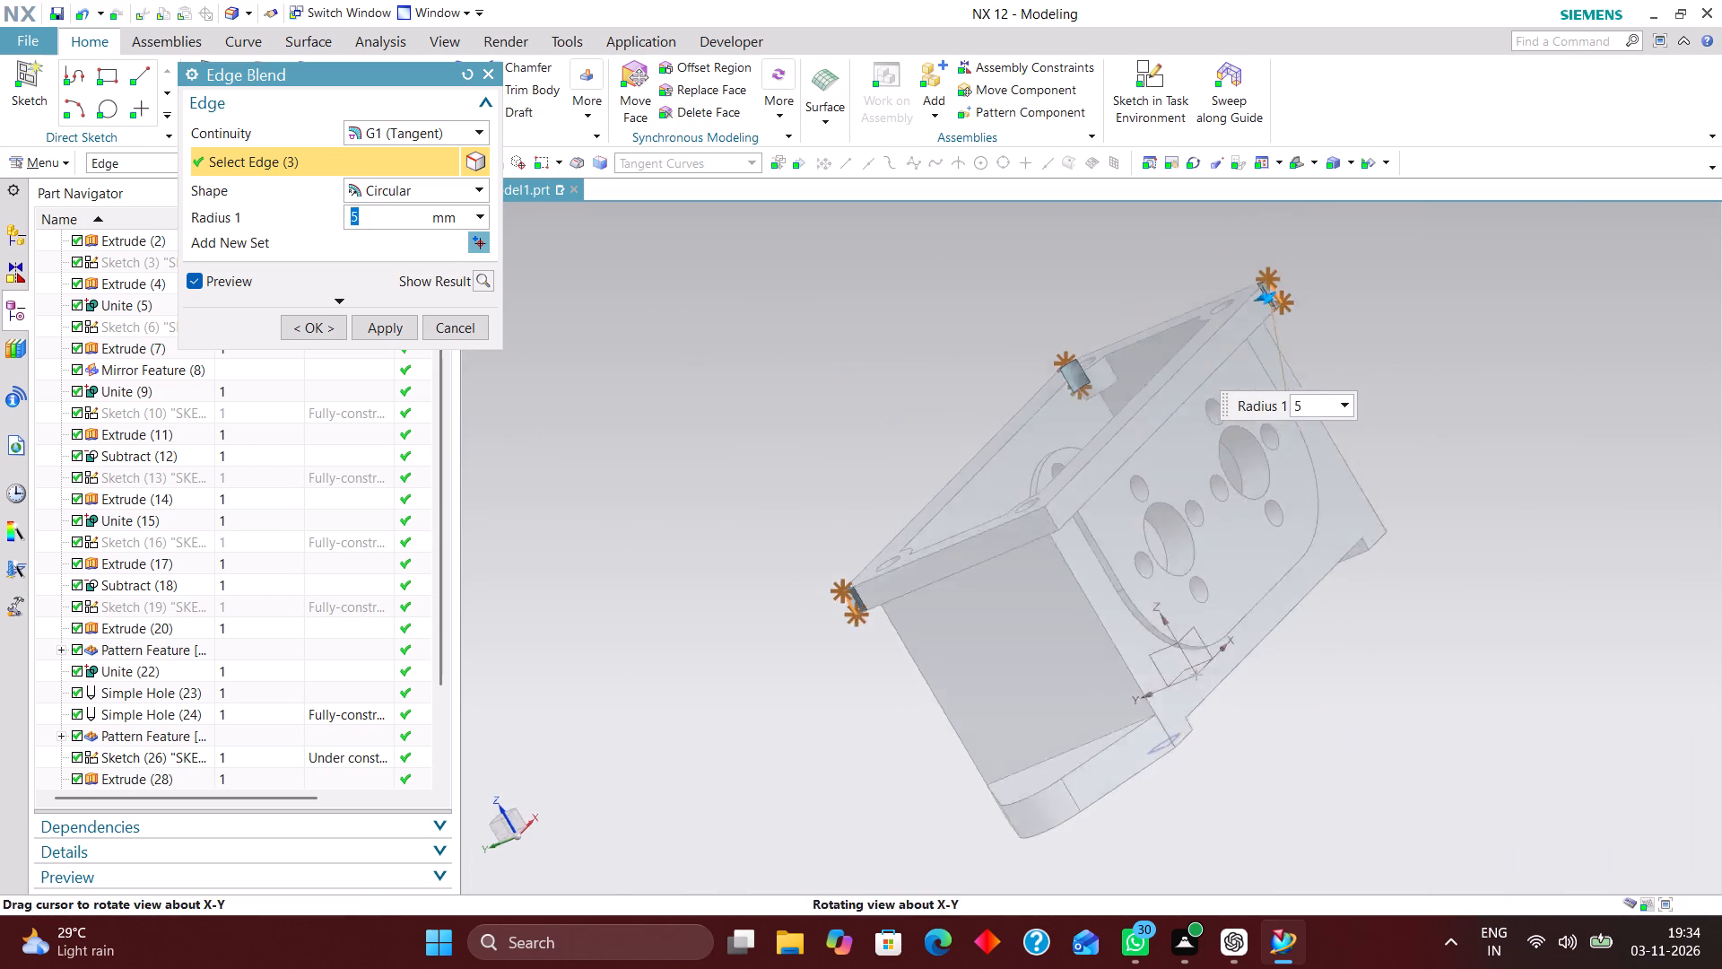
{"action": "middle_click_drag", "start_coordinate": [1205, 554], "coordinate": [1191, 565]}
{"action": "scroll", "coordinate": [1191, 564], "scroll_direction": "up", "scroll_amount": 1}
{"action": "scroll", "coordinate": [926, 589], "scroll_direction": "up", "scroll_amount": 4}
{"action": "left_click", "coordinate": [895, 608]}
{"action": "scroll", "coordinate": [1008, 505], "scroll_direction": "down", "scroll_amount": 3}
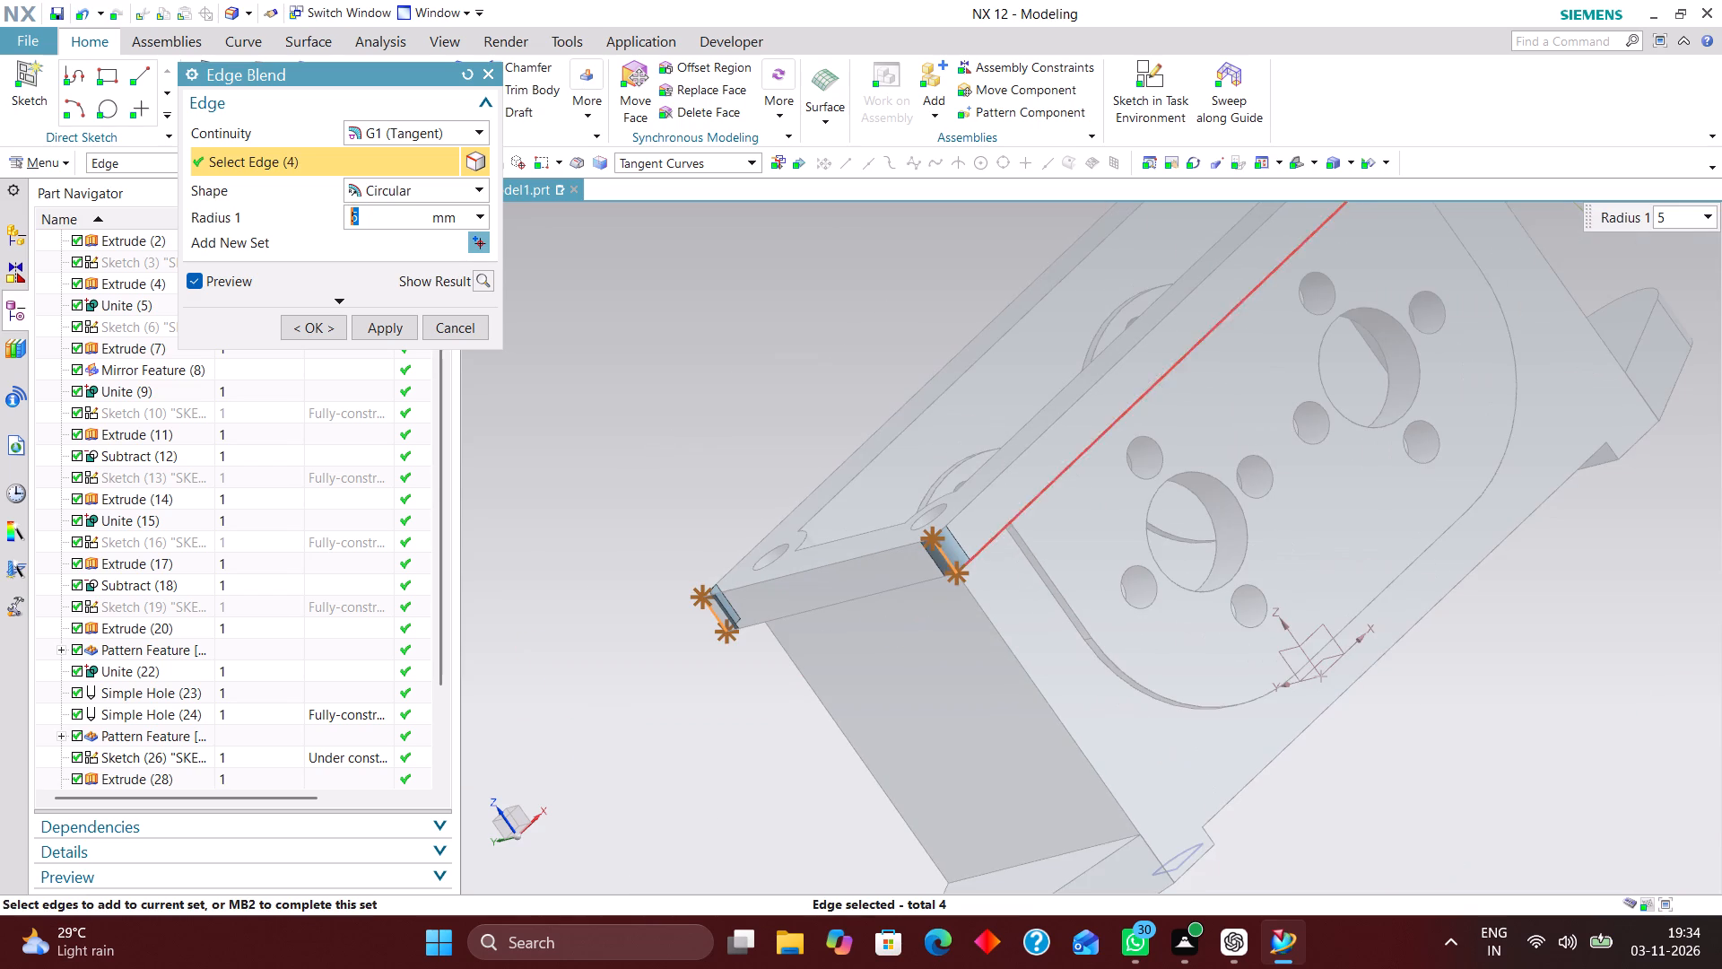
{"action": "left_click", "coordinate": [316, 329]}
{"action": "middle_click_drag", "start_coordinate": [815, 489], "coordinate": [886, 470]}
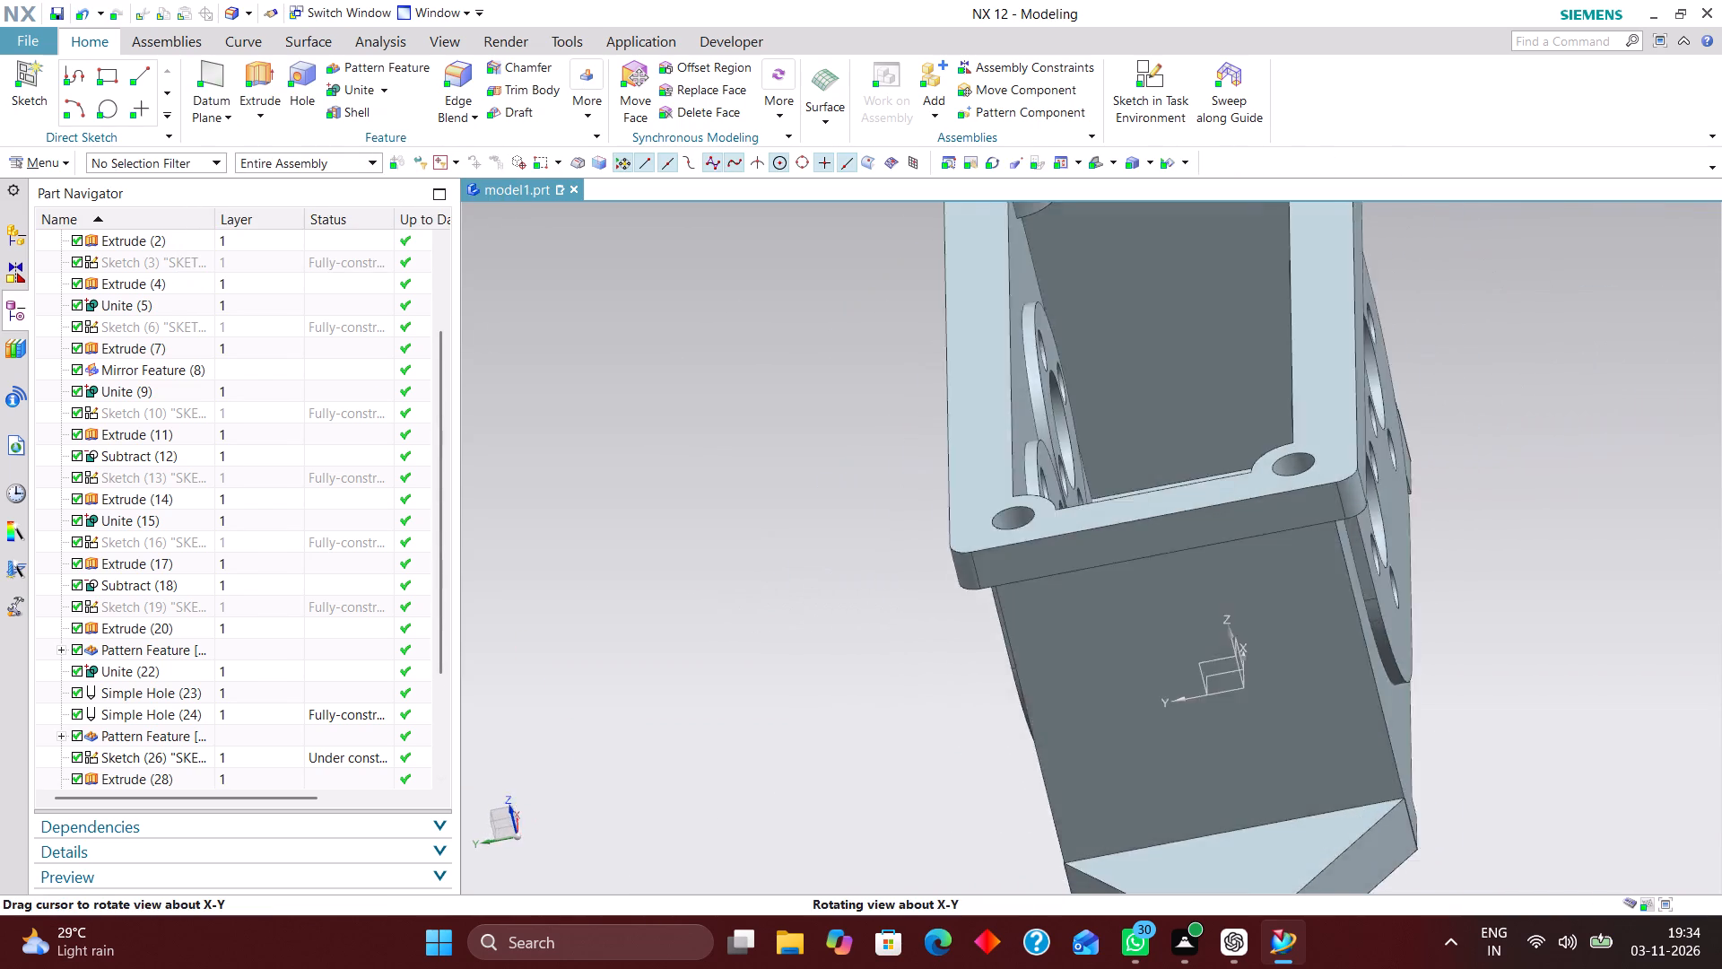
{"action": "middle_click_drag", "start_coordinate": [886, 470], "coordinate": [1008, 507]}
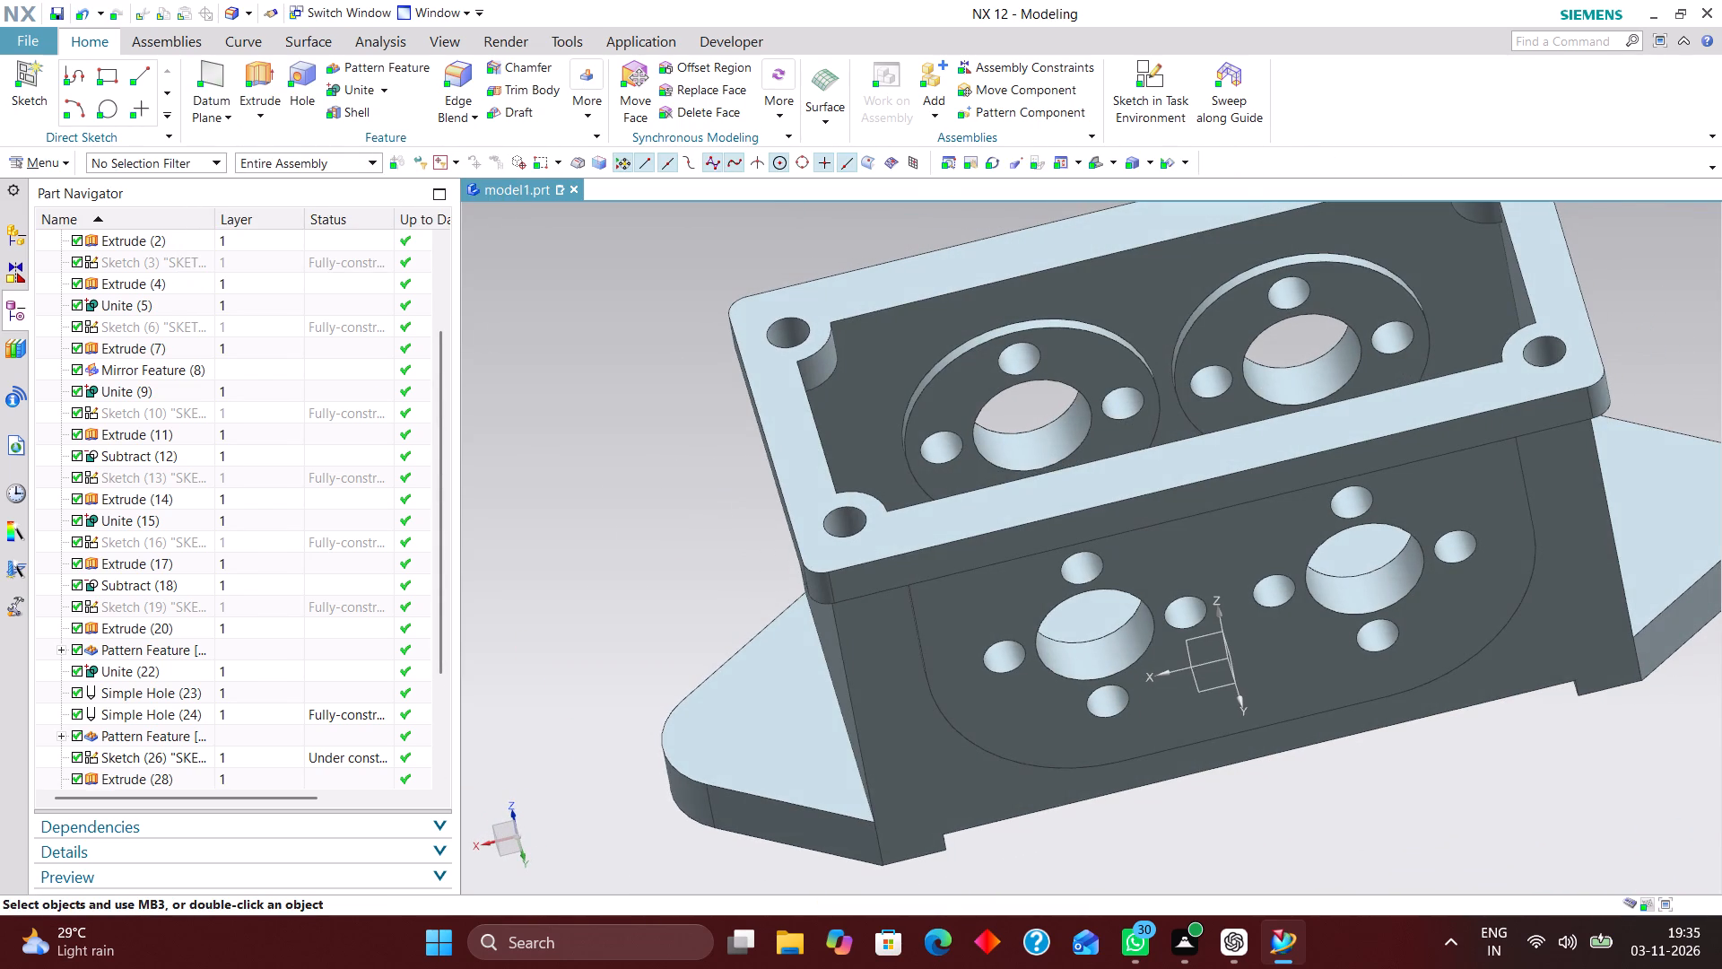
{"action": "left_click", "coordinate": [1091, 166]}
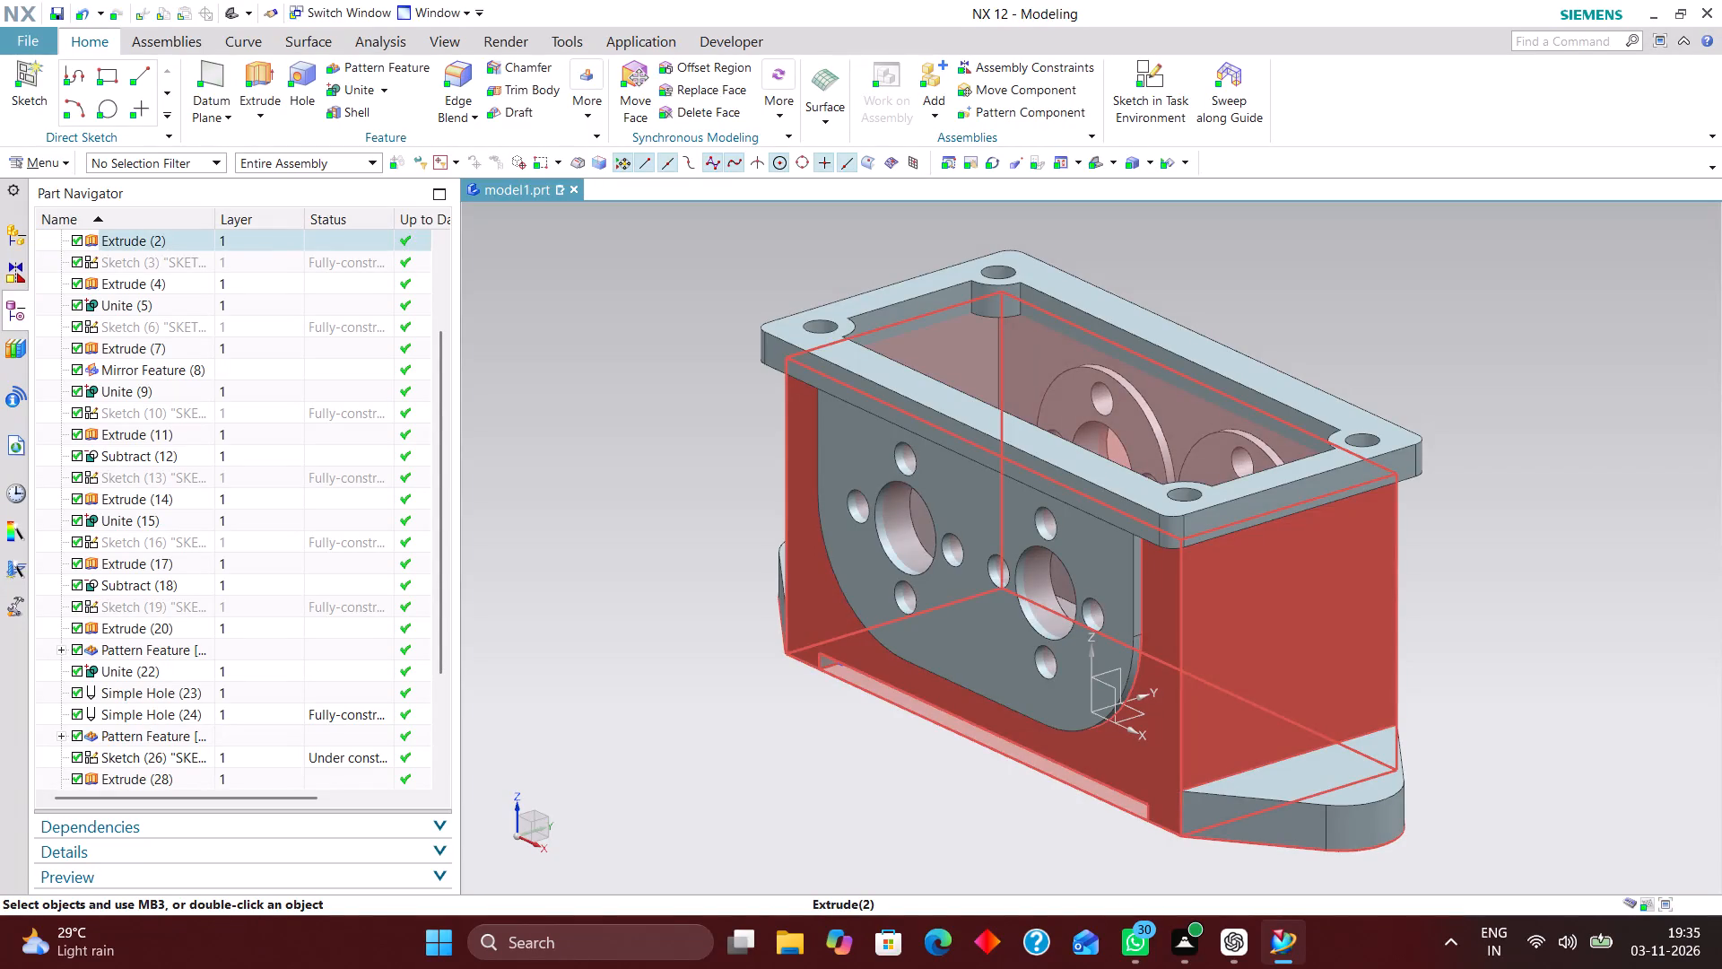
Place a general hole at the arc center of the +X mounting lug's rounded end and give it the Counterbored form.
{"action": "scroll", "coordinate": [1132, 420], "scroll_direction": "down", "scroll_amount": 3}
{"action": "scroll", "coordinate": [1298, 512], "scroll_direction": "up", "scroll_amount": 3}
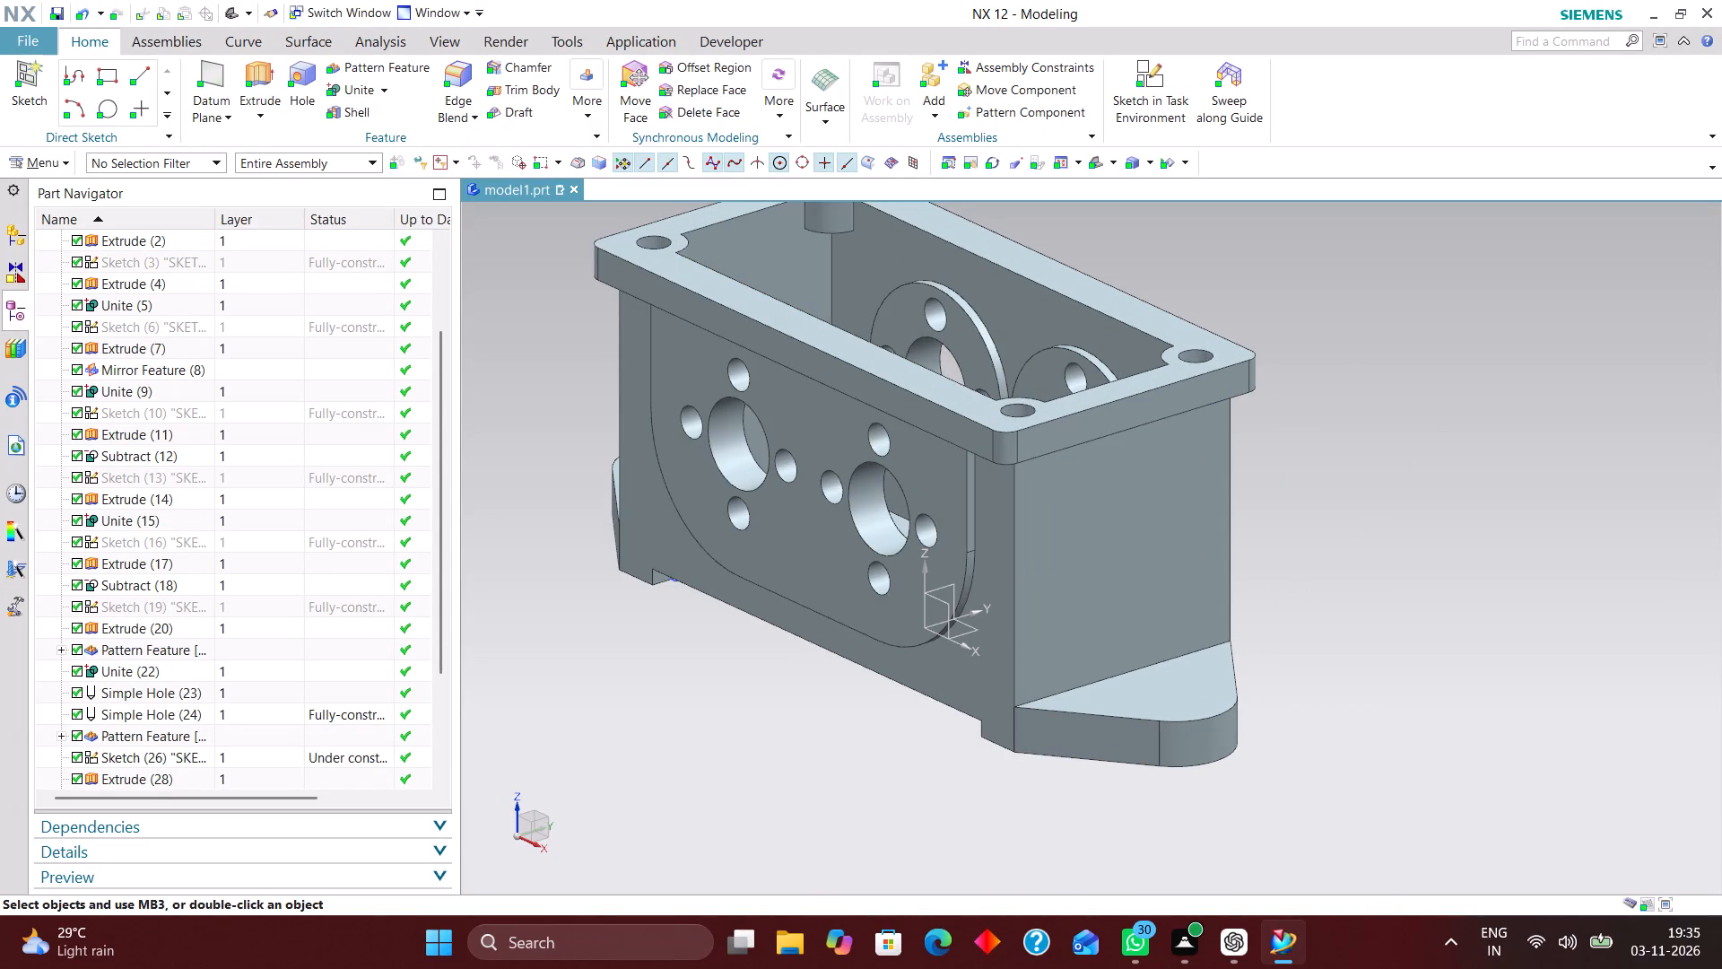
{"action": "left_click", "coordinate": [301, 76]}
{"action": "scroll", "coordinate": [1233, 738], "scroll_direction": "up", "scroll_amount": 4}
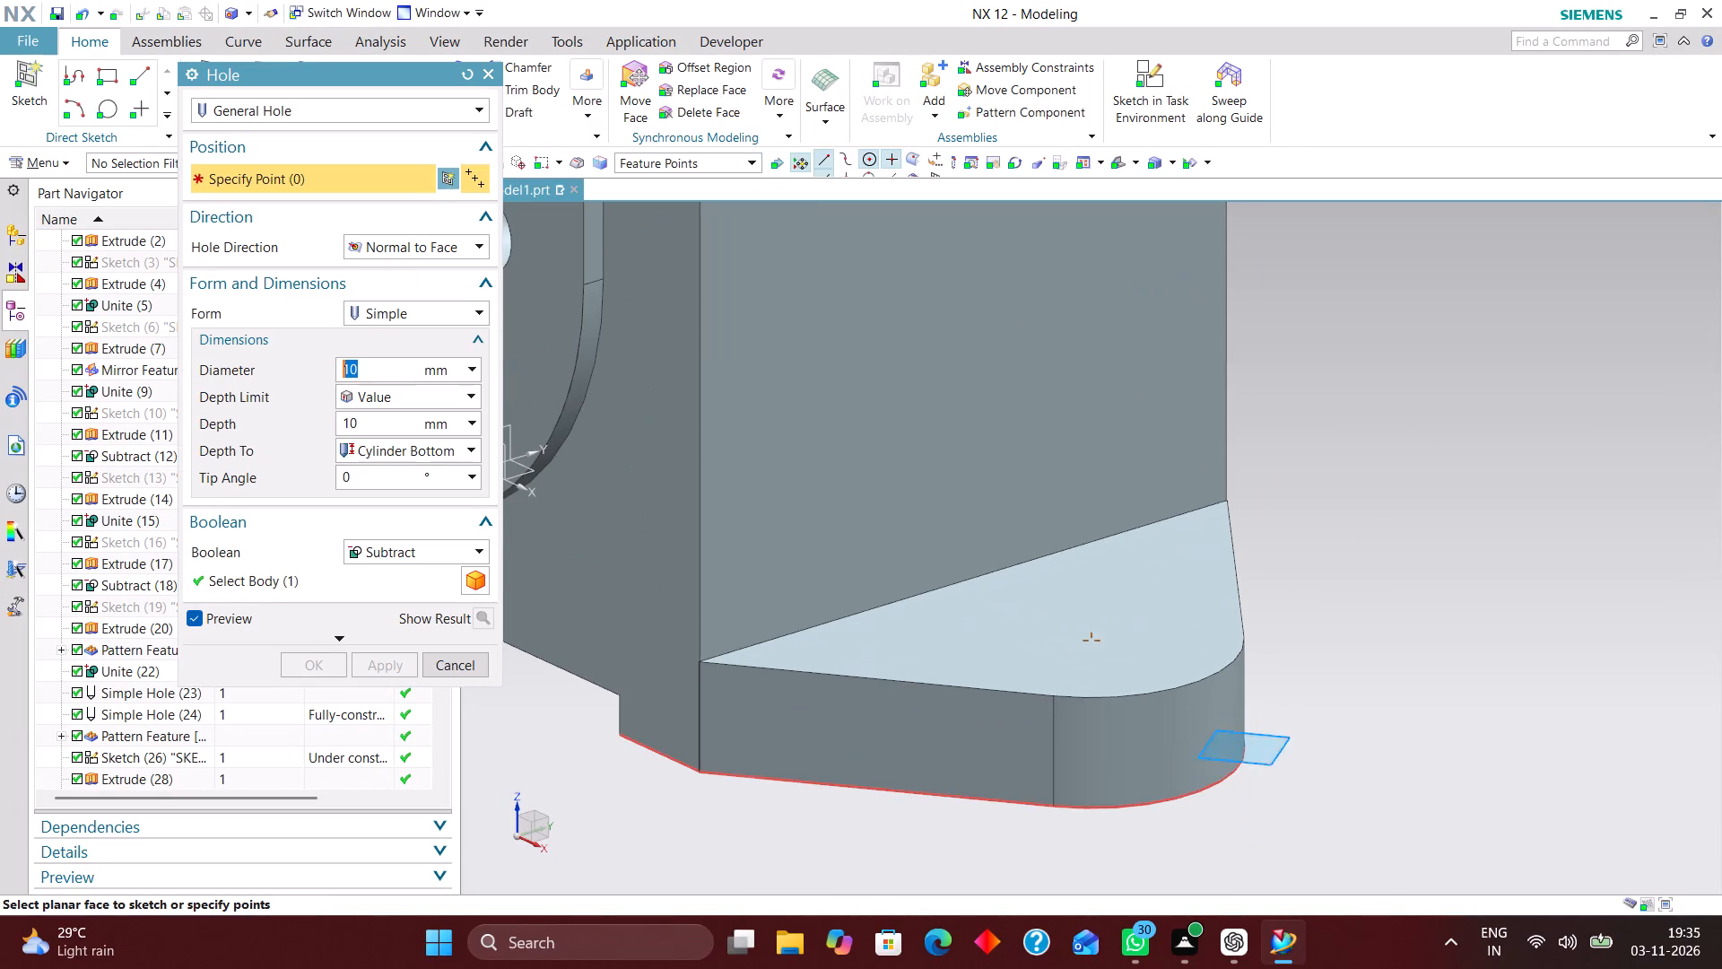
{"action": "left_click", "coordinate": [1175, 688]}
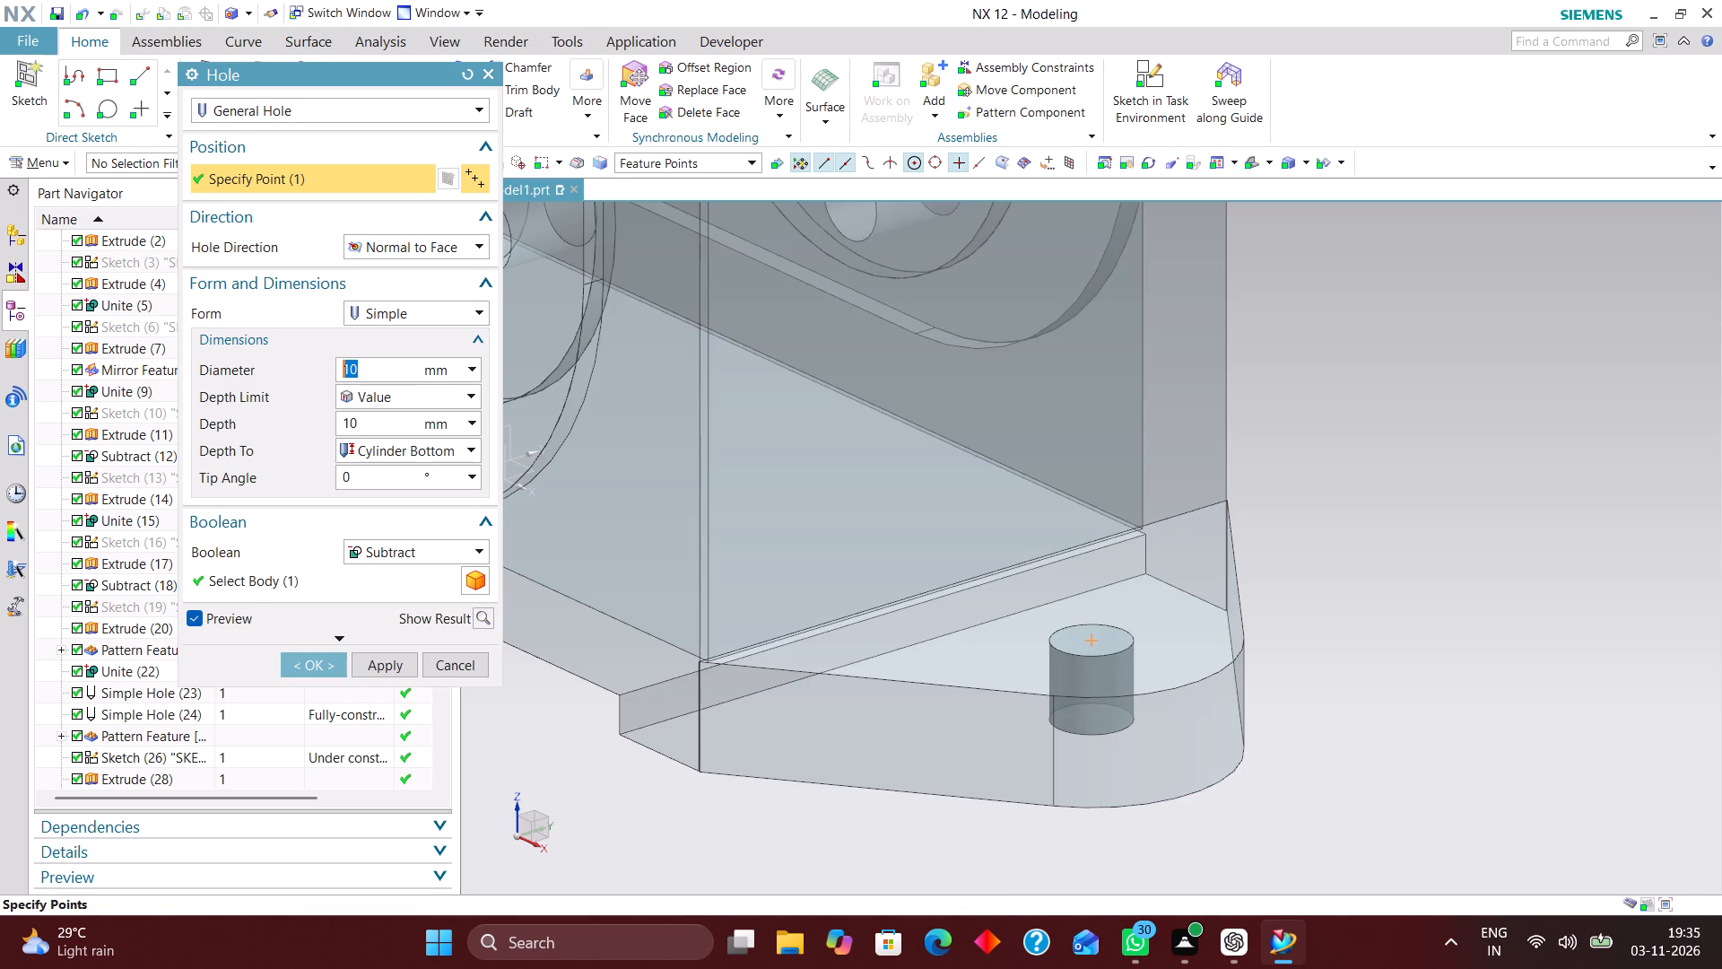
{"action": "left_click", "coordinate": [443, 313]}
{"action": "left_click", "coordinate": [430, 355]}
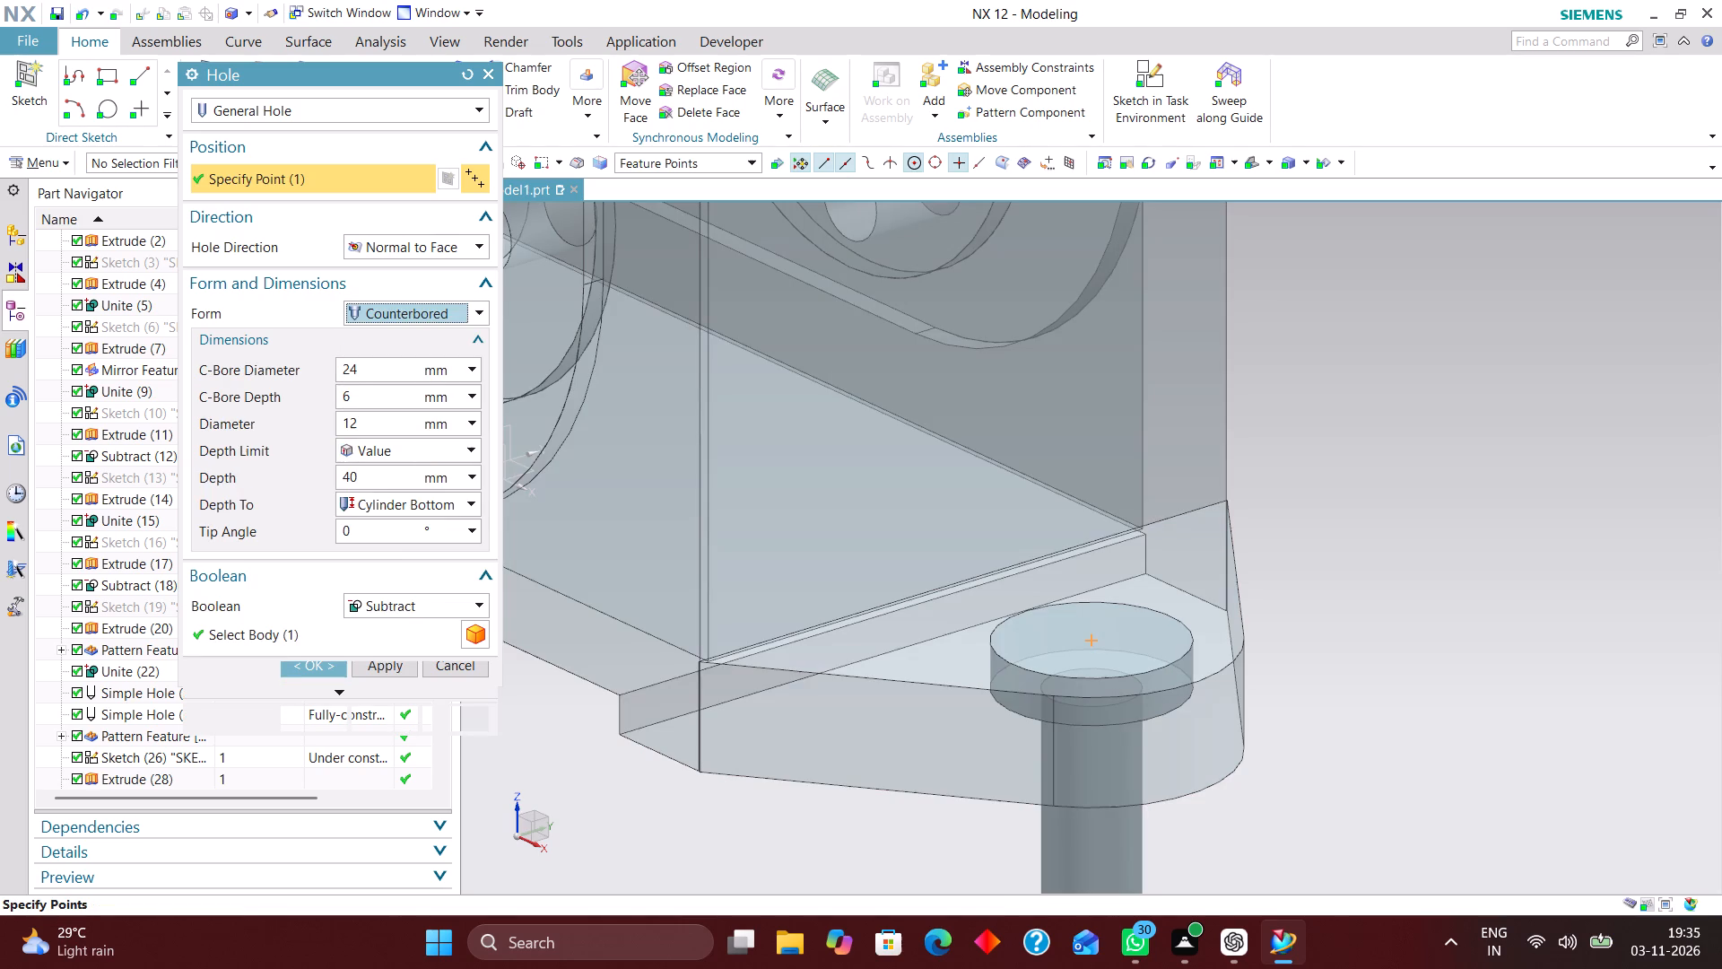
Set the hole's C-bore diameter to 28 mm, C-bore depth to 4 mm, diameter to 16 mm and depth limit to Through Body.
{"action": "left_click_drag", "start_coordinate": [368, 364], "coordinate": [283, 359]}
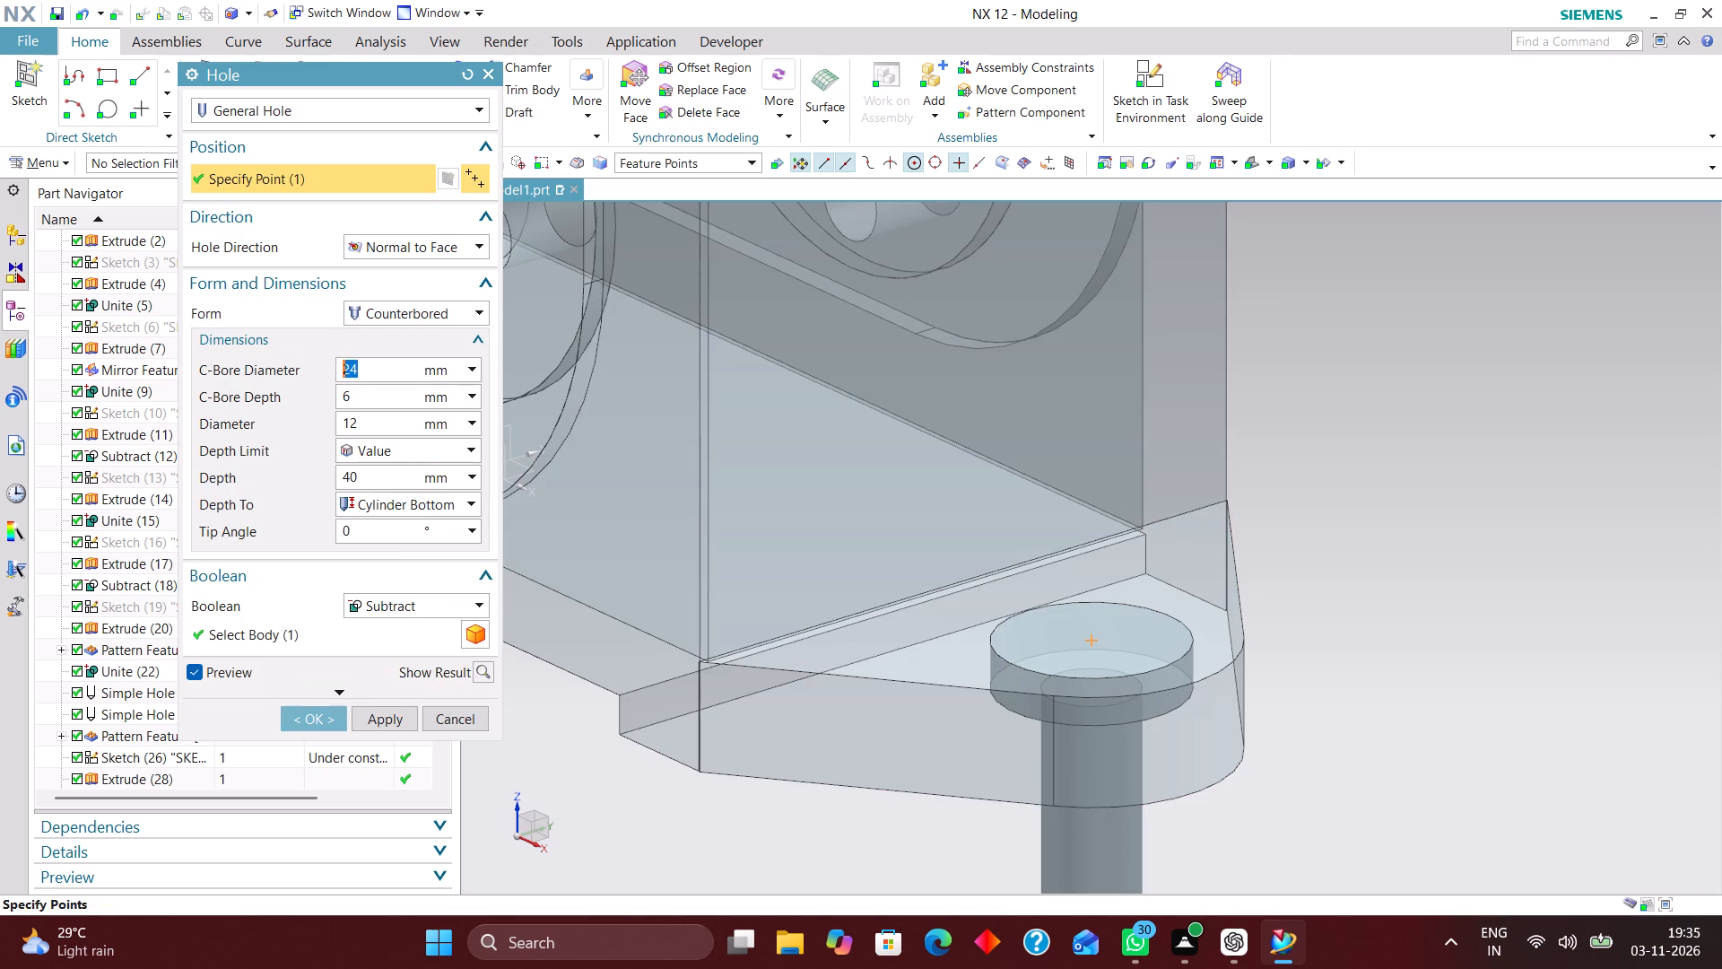
{"action": "type", "text": "28"}
{"action": "key", "text": "Return"}
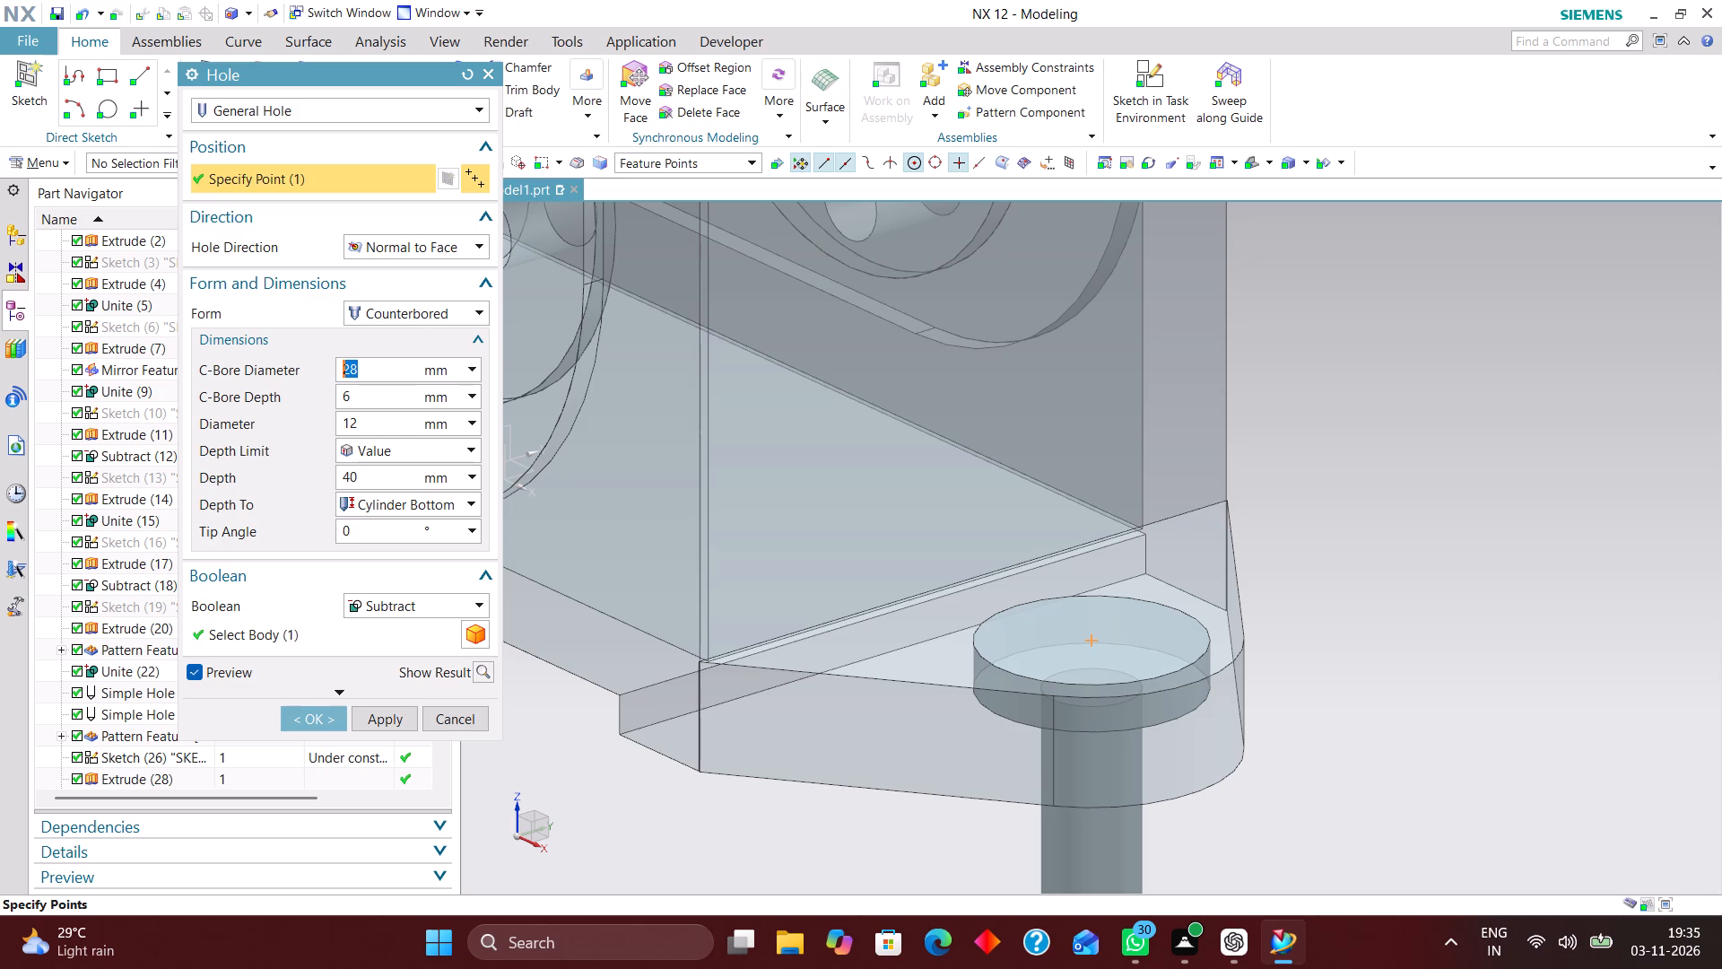
{"action": "left_click_drag", "start_coordinate": [358, 385], "coordinate": [292, 386]}
{"action": "left_click_drag", "start_coordinate": [364, 396], "coordinate": [325, 400]}
{"action": "key", "text": "4"}
{"action": "key", "text": "Return"}
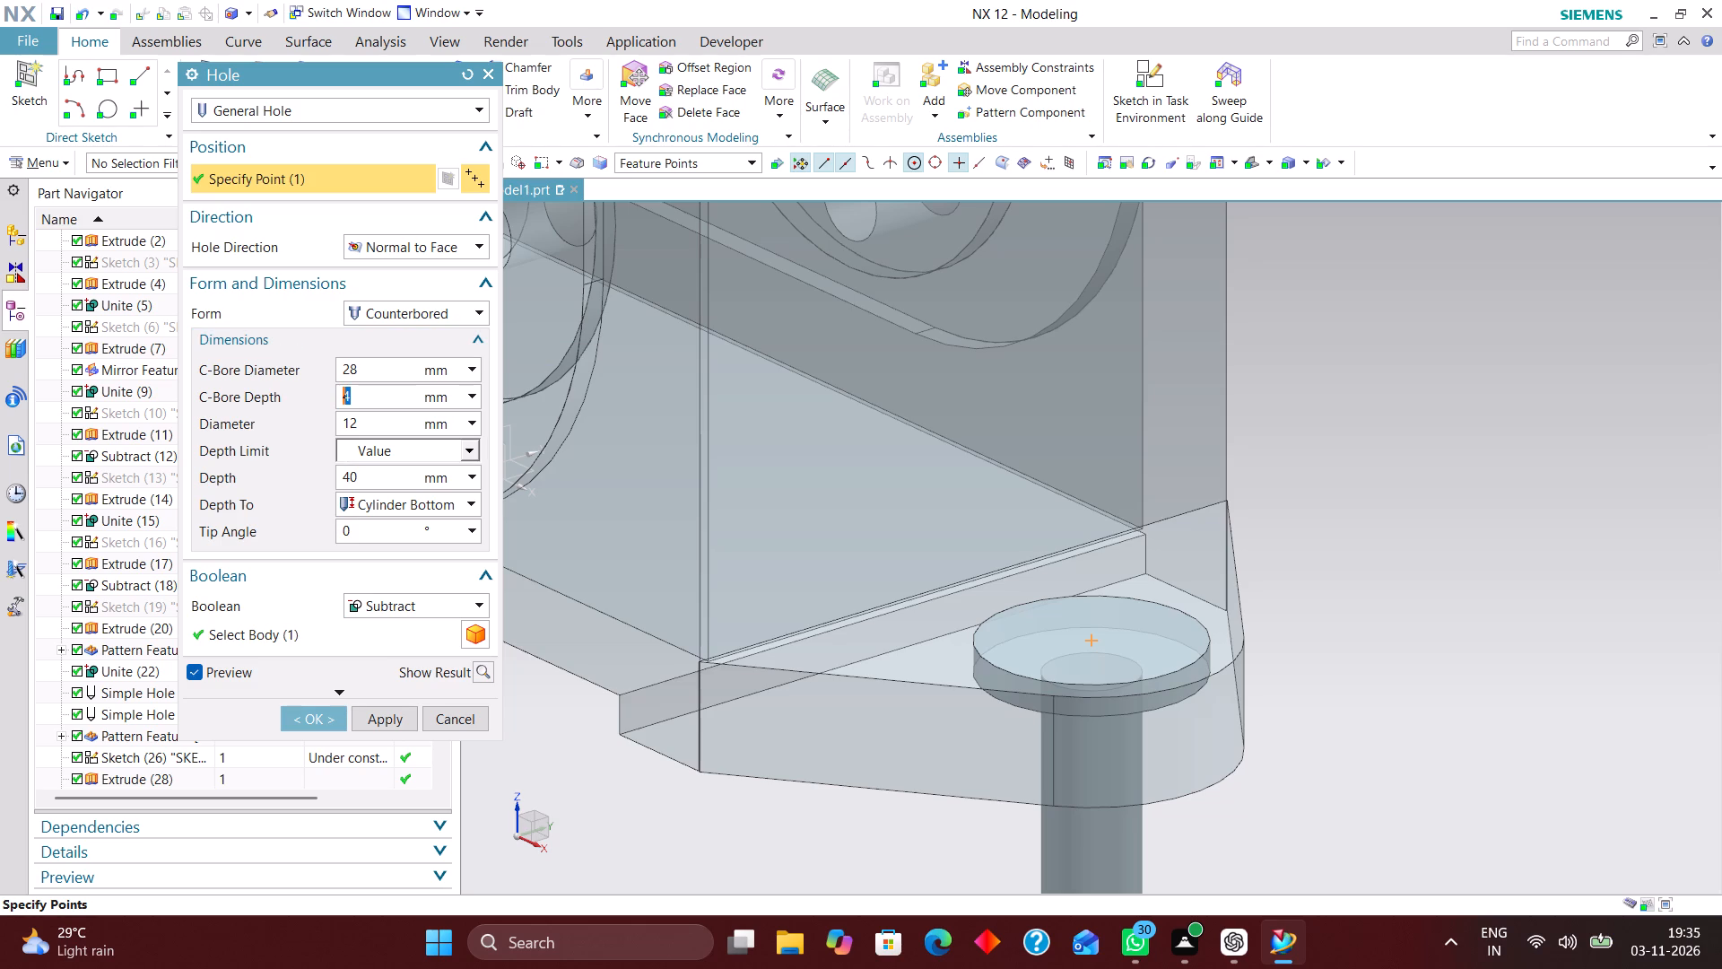
{"action": "left_click_drag", "start_coordinate": [371, 420], "coordinate": [316, 430]}
{"action": "type", "text": "16"}
{"action": "key", "text": "Return"}
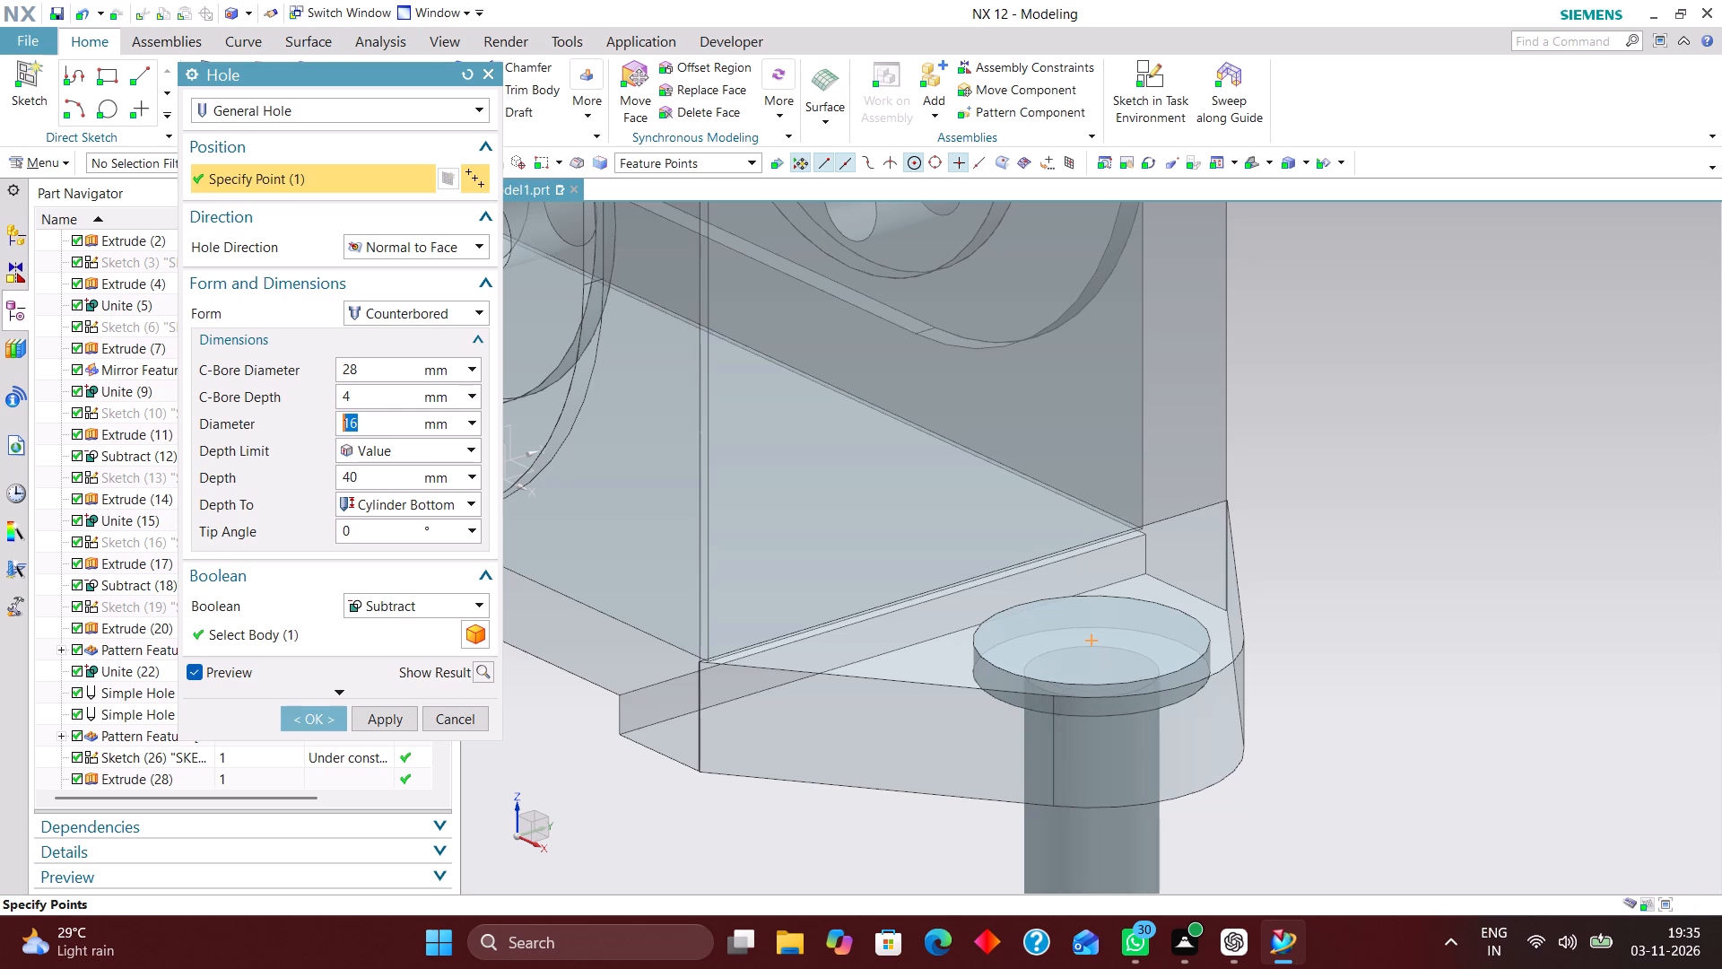
{"action": "left_click", "coordinate": [406, 453]}
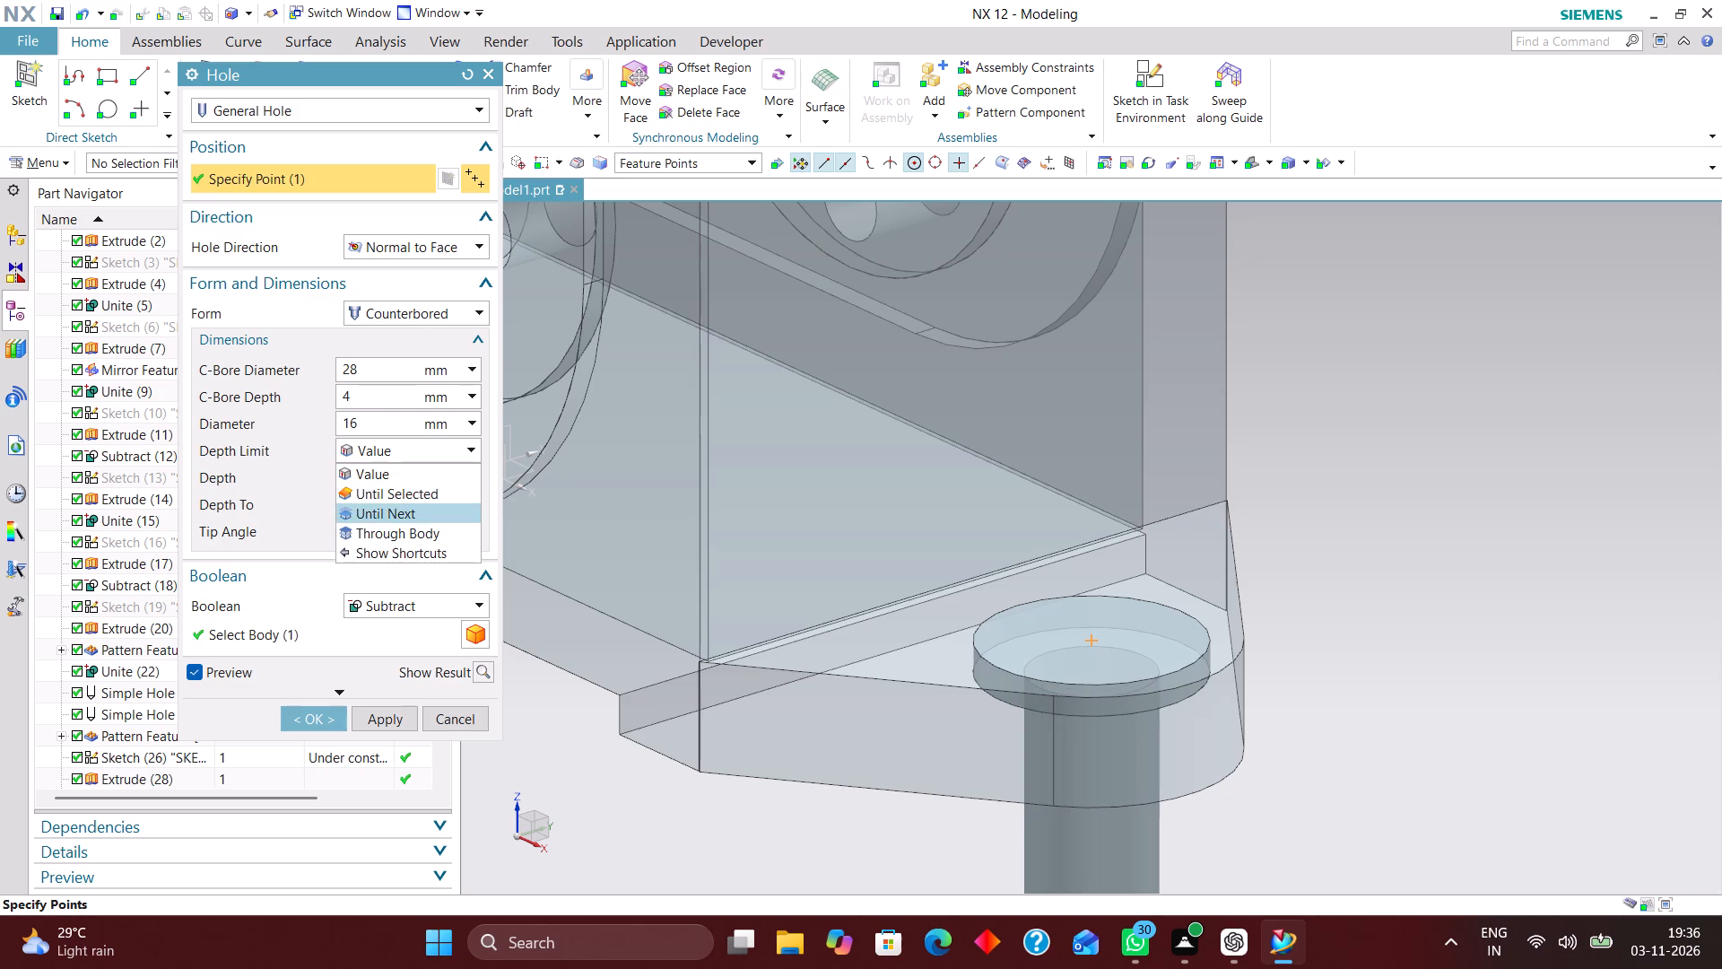
{"action": "left_click", "coordinate": [401, 531]}
Add the arc center of the −X mounting lug as a second hole point and create both counterbored holes.
{"action": "middle_click_drag", "start_coordinate": [1339, 609], "coordinate": [1339, 565]}
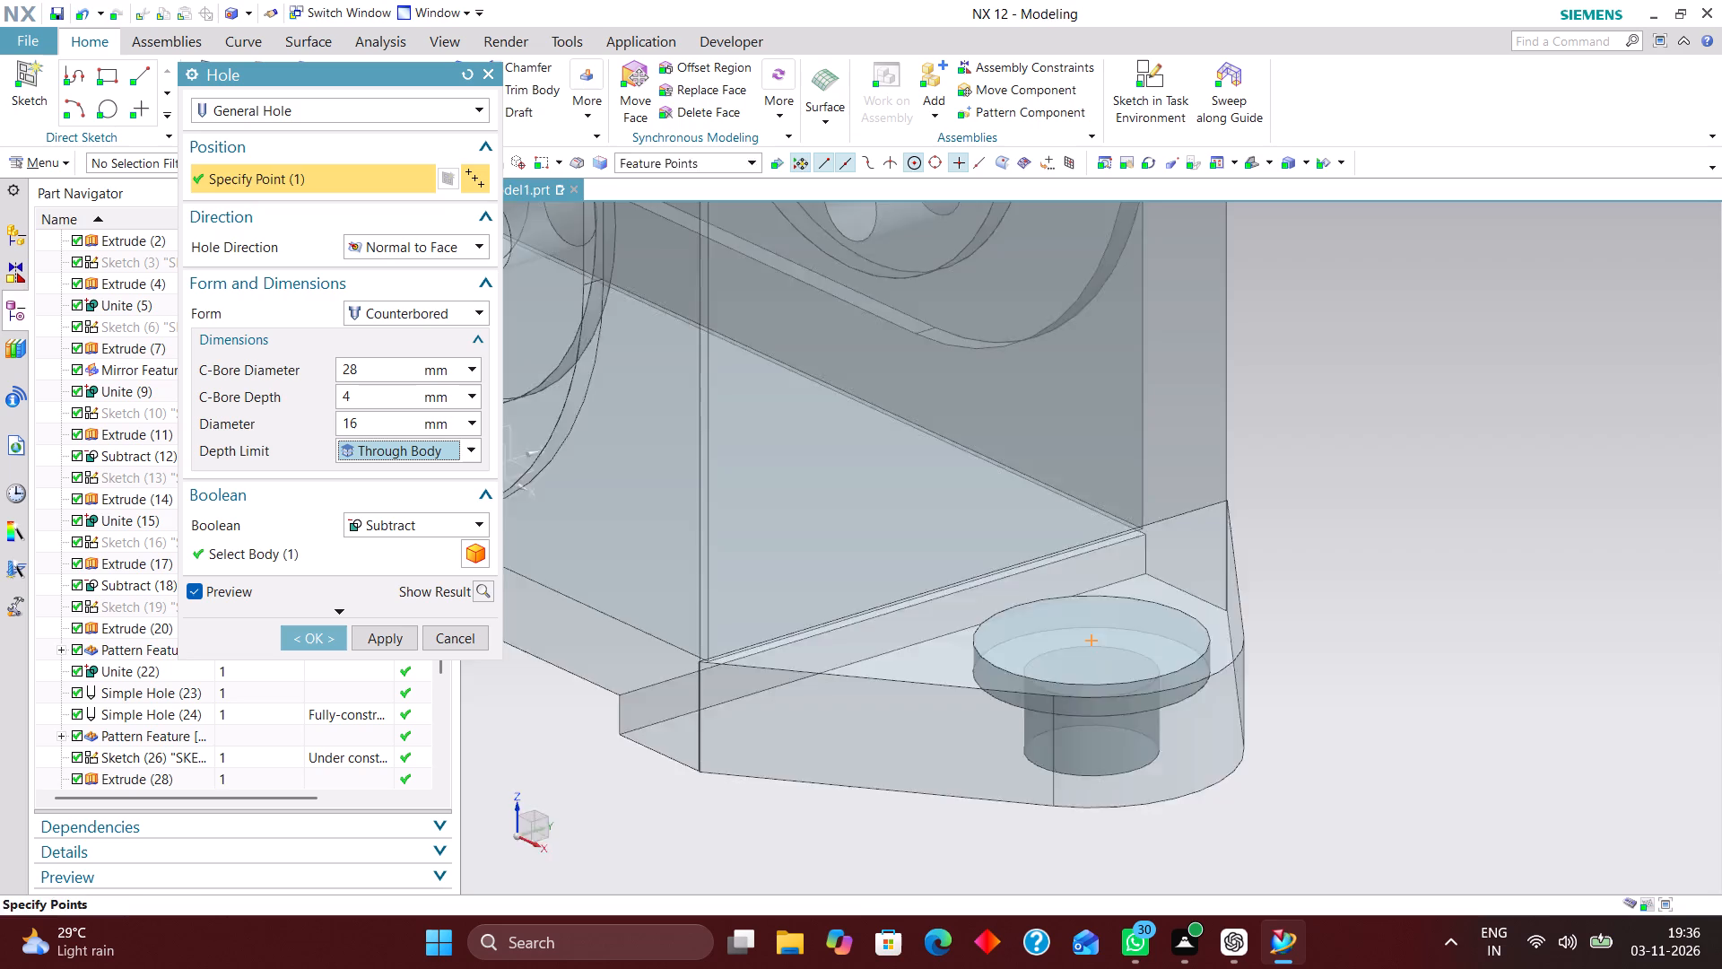
{"action": "middle_click_drag", "start_coordinate": [1339, 565], "coordinate": [1376, 618]}
{"action": "scroll", "coordinate": [1453, 509], "scroll_direction": "down", "scroll_amount": 4}
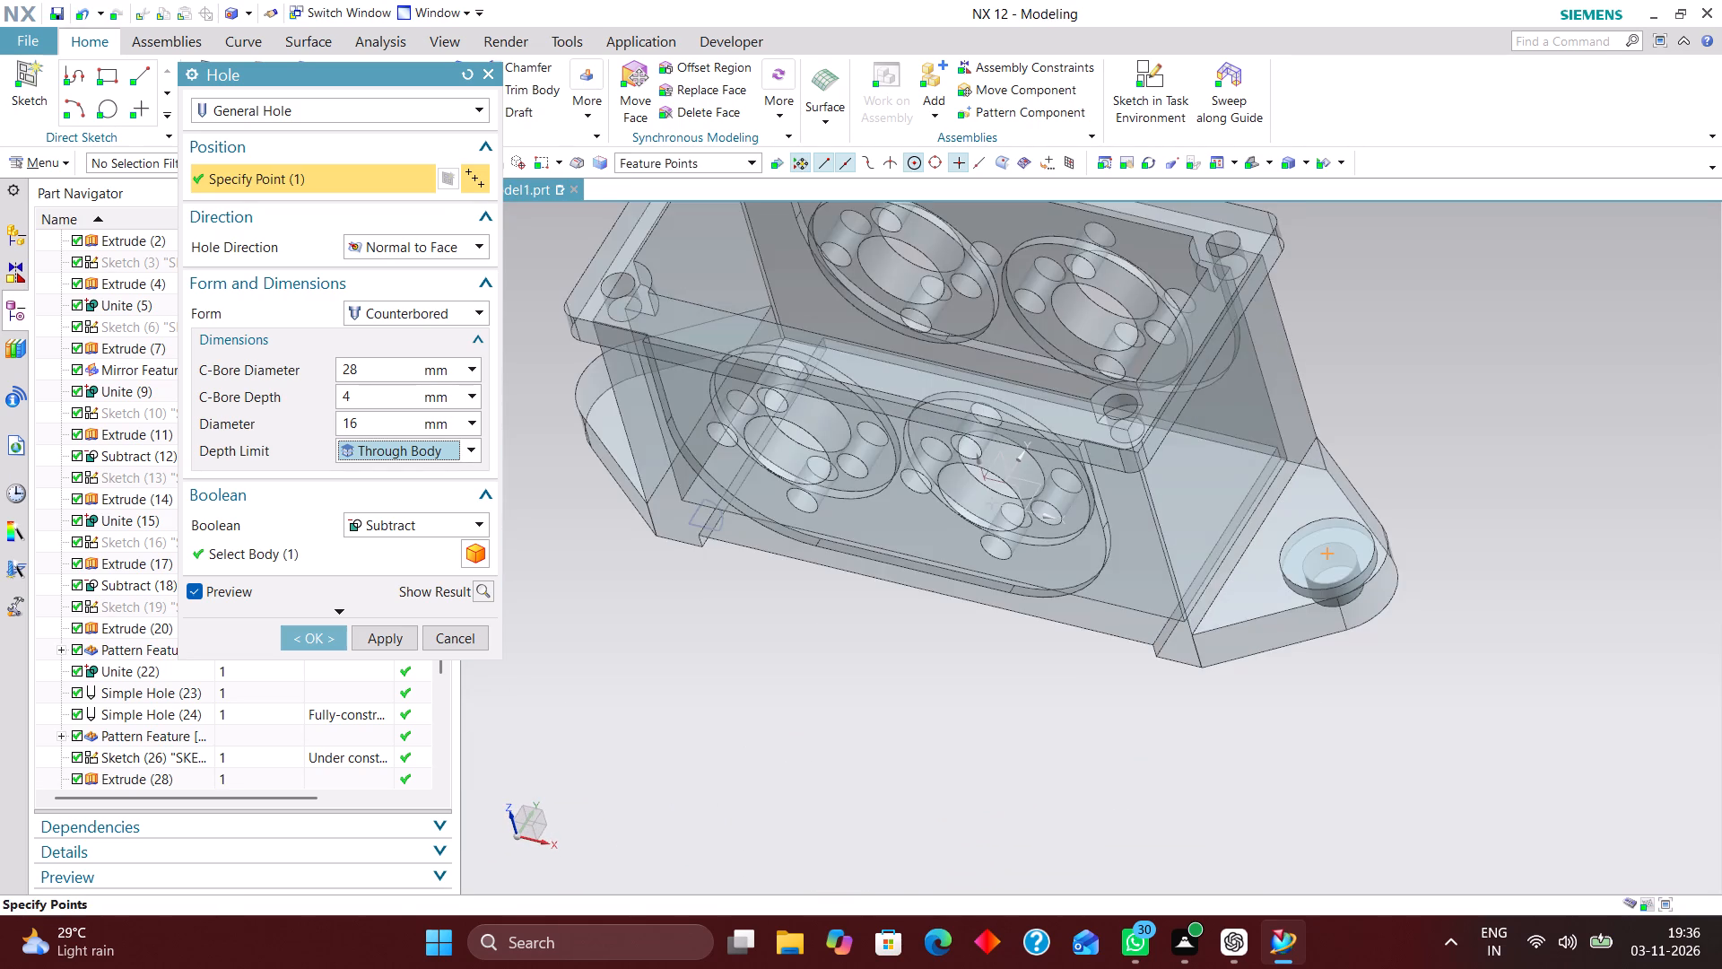
{"action": "scroll", "coordinate": [1460, 516], "scroll_direction": "down", "scroll_amount": 2}
{"action": "middle_click_drag", "start_coordinate": [1461, 477], "coordinate": [1560, 504]}
{"action": "scroll", "coordinate": [1558, 503], "scroll_direction": "up", "scroll_amount": 1}
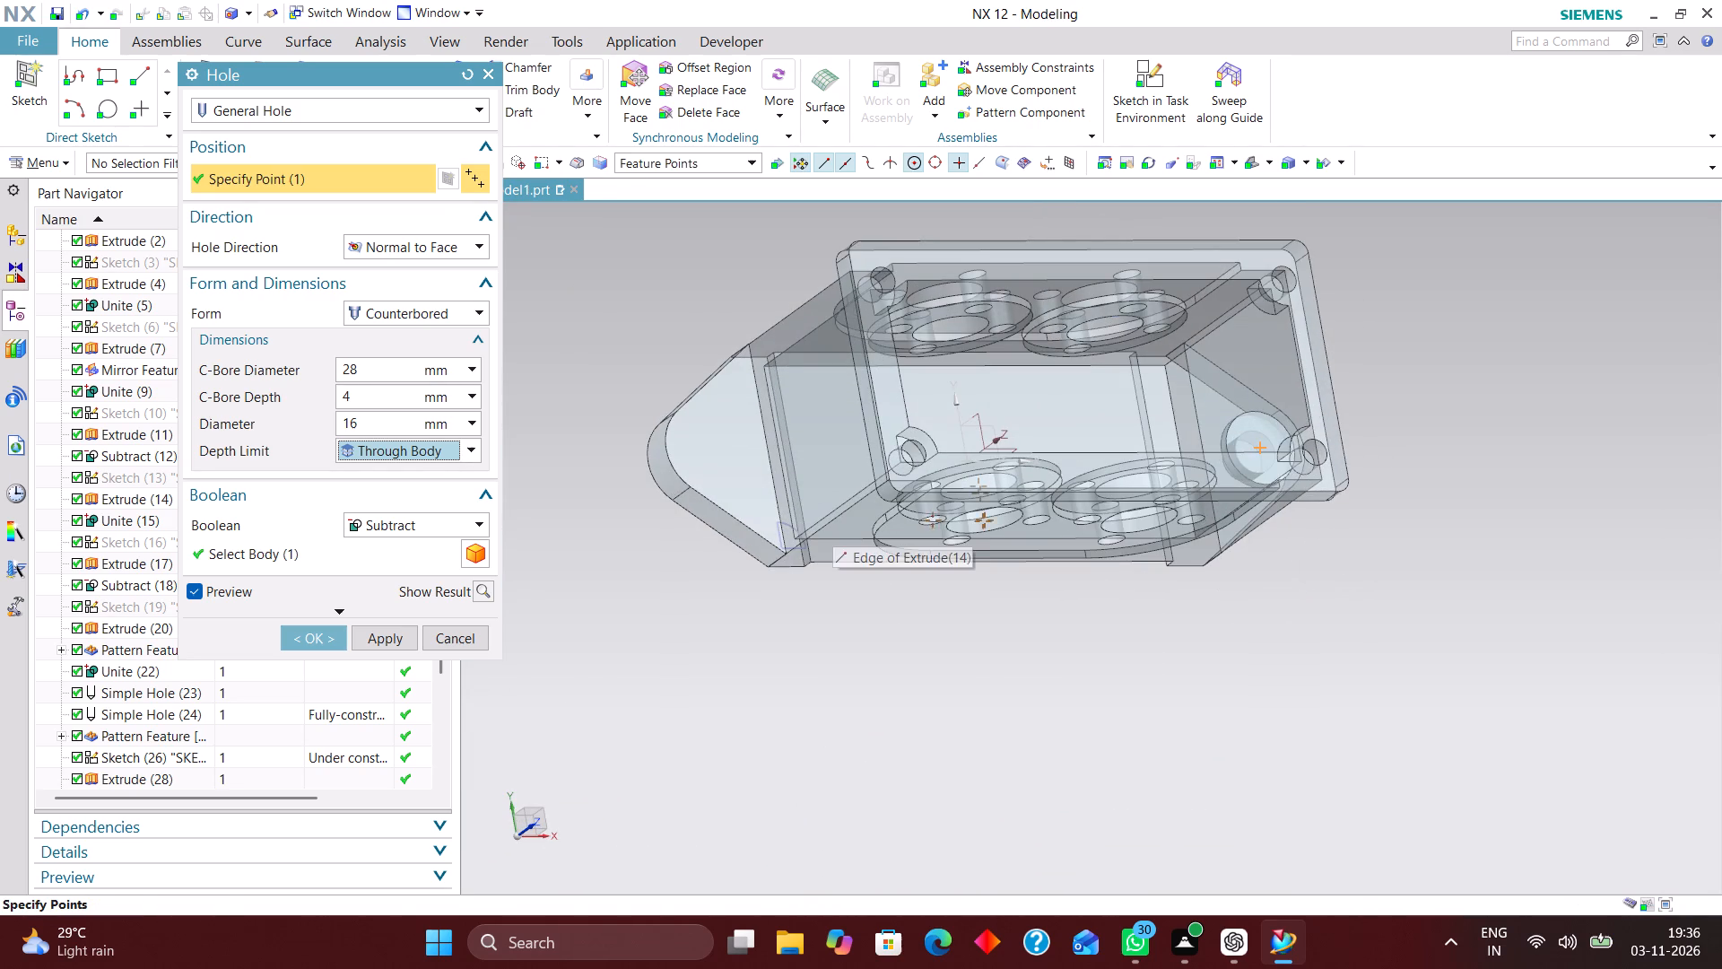
{"action": "scroll", "coordinate": [639, 519], "scroll_direction": "up", "scroll_amount": 3}
{"action": "left_click", "coordinate": [703, 412]}
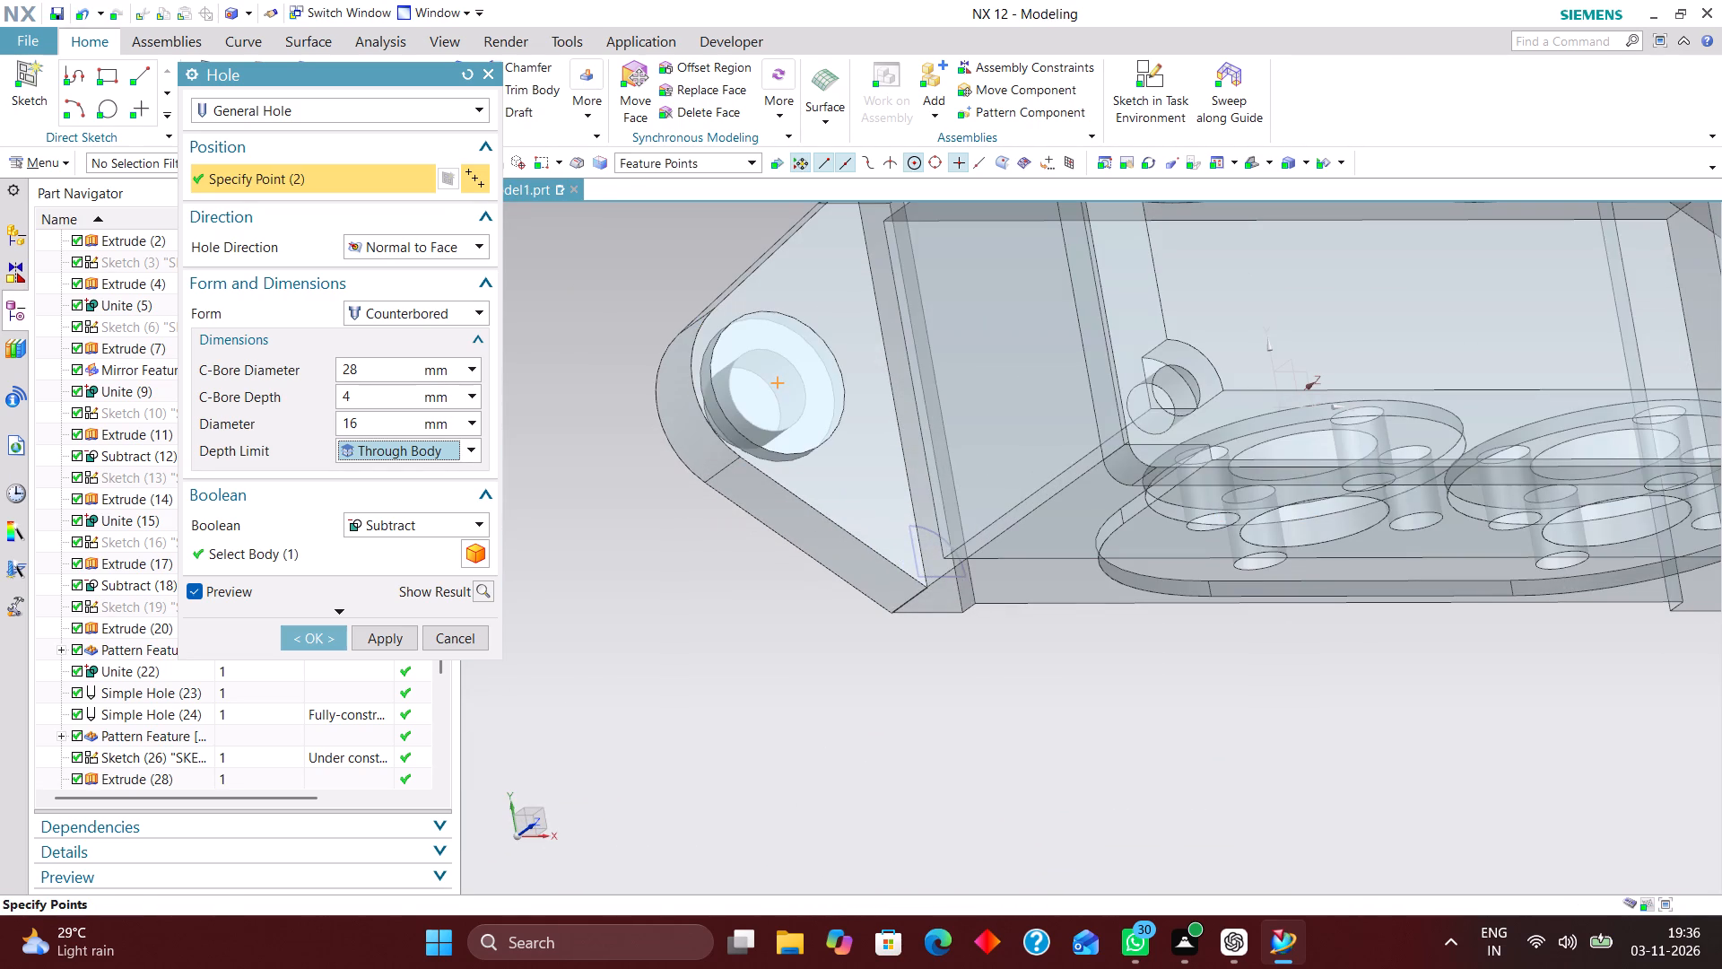
{"action": "middle_click_drag", "start_coordinate": [967, 654], "coordinate": [780, 543]}
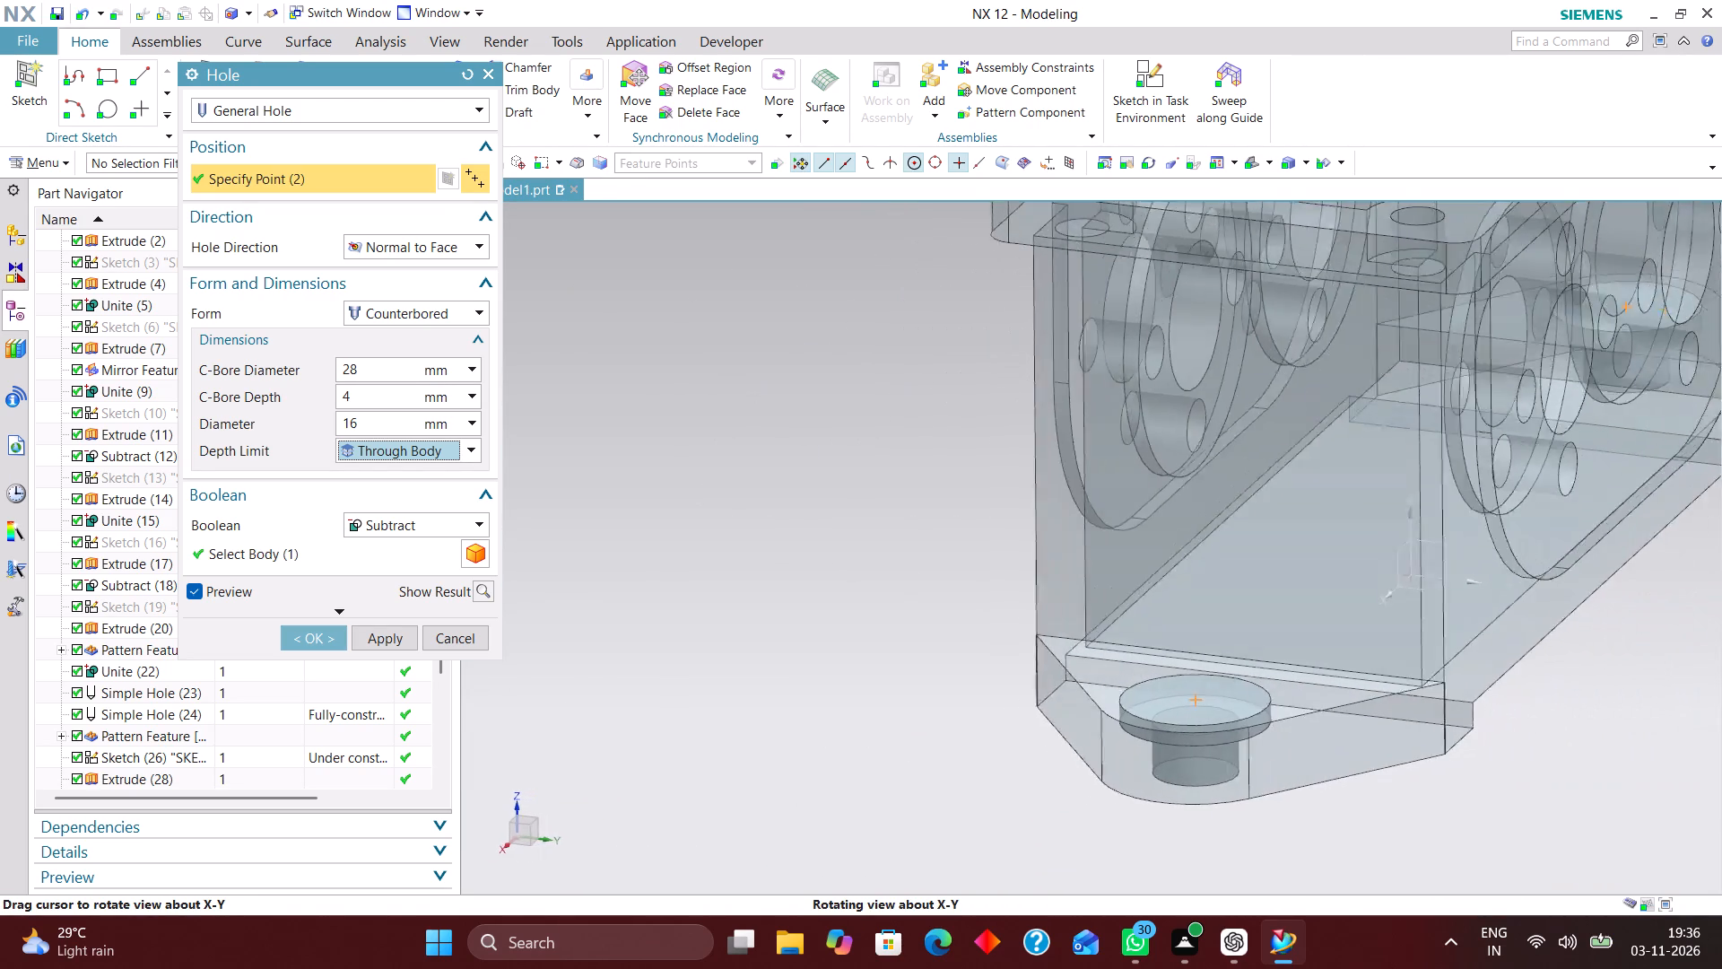
{"action": "middle_click_drag", "start_coordinate": [780, 543], "coordinate": [774, 543]}
{"action": "left_click", "coordinate": [302, 636]}
Hide the corner boss profile sketch on the housing's underside and return to the isometric view.
{"action": "scroll", "coordinate": [700, 588], "scroll_direction": "down", "scroll_amount": 4}
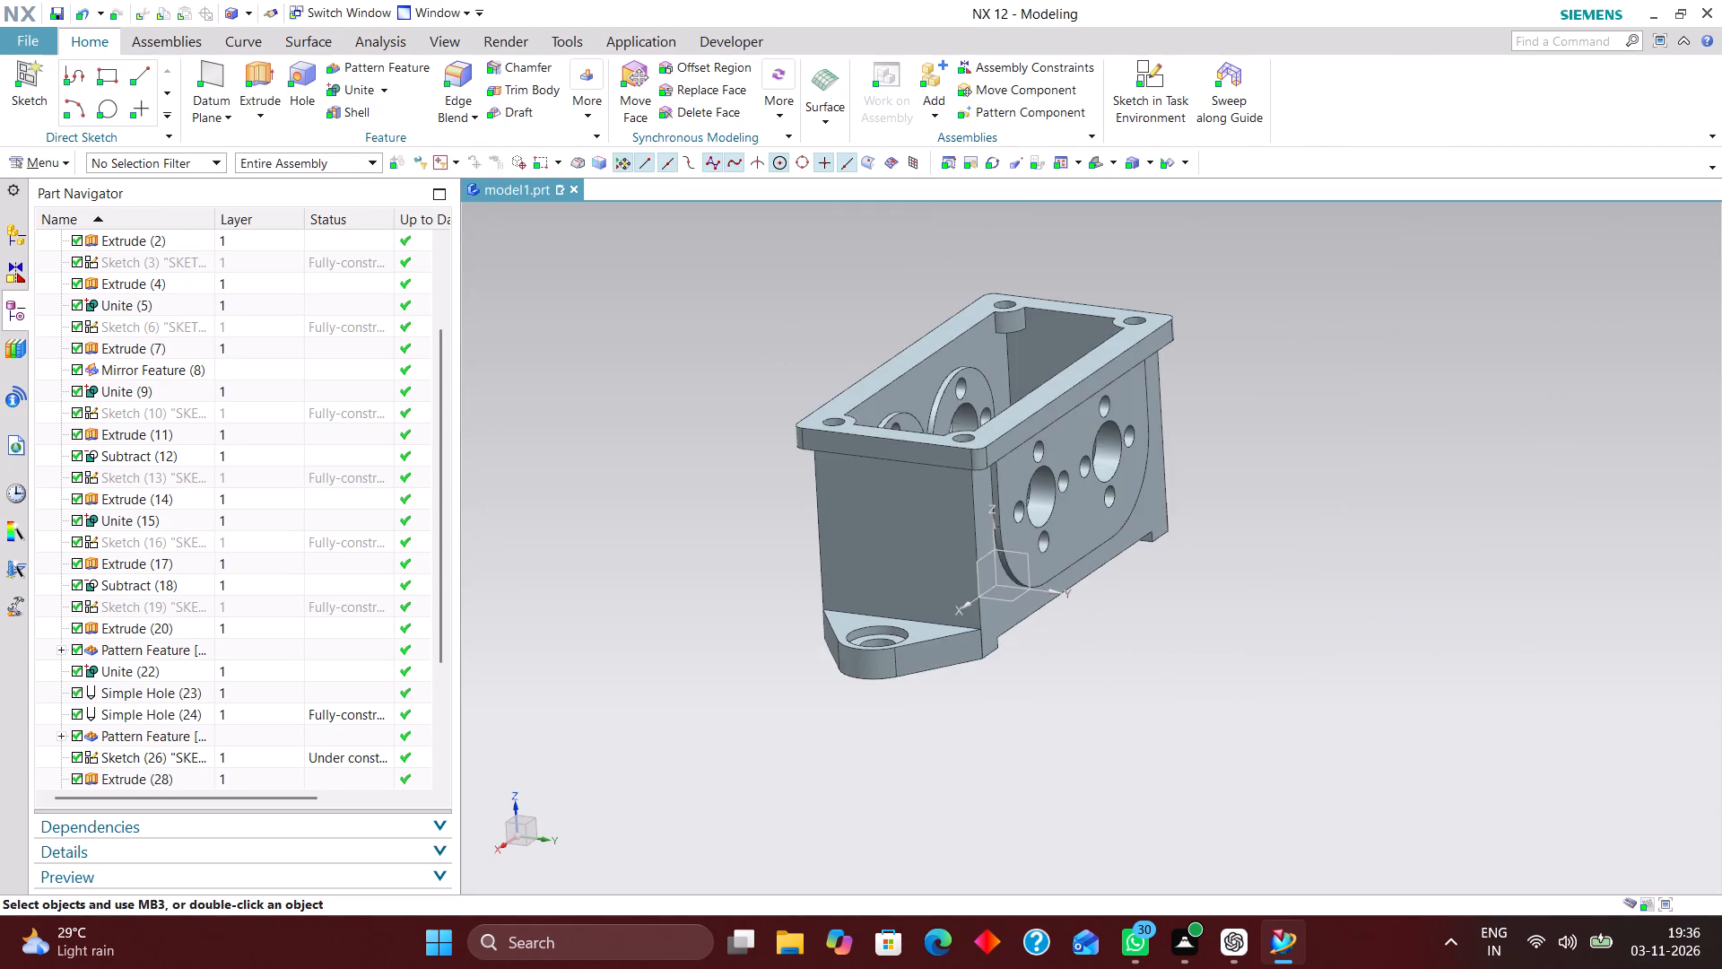
{"action": "middle_click_drag", "start_coordinate": [1004, 607], "coordinate": [895, 760]}
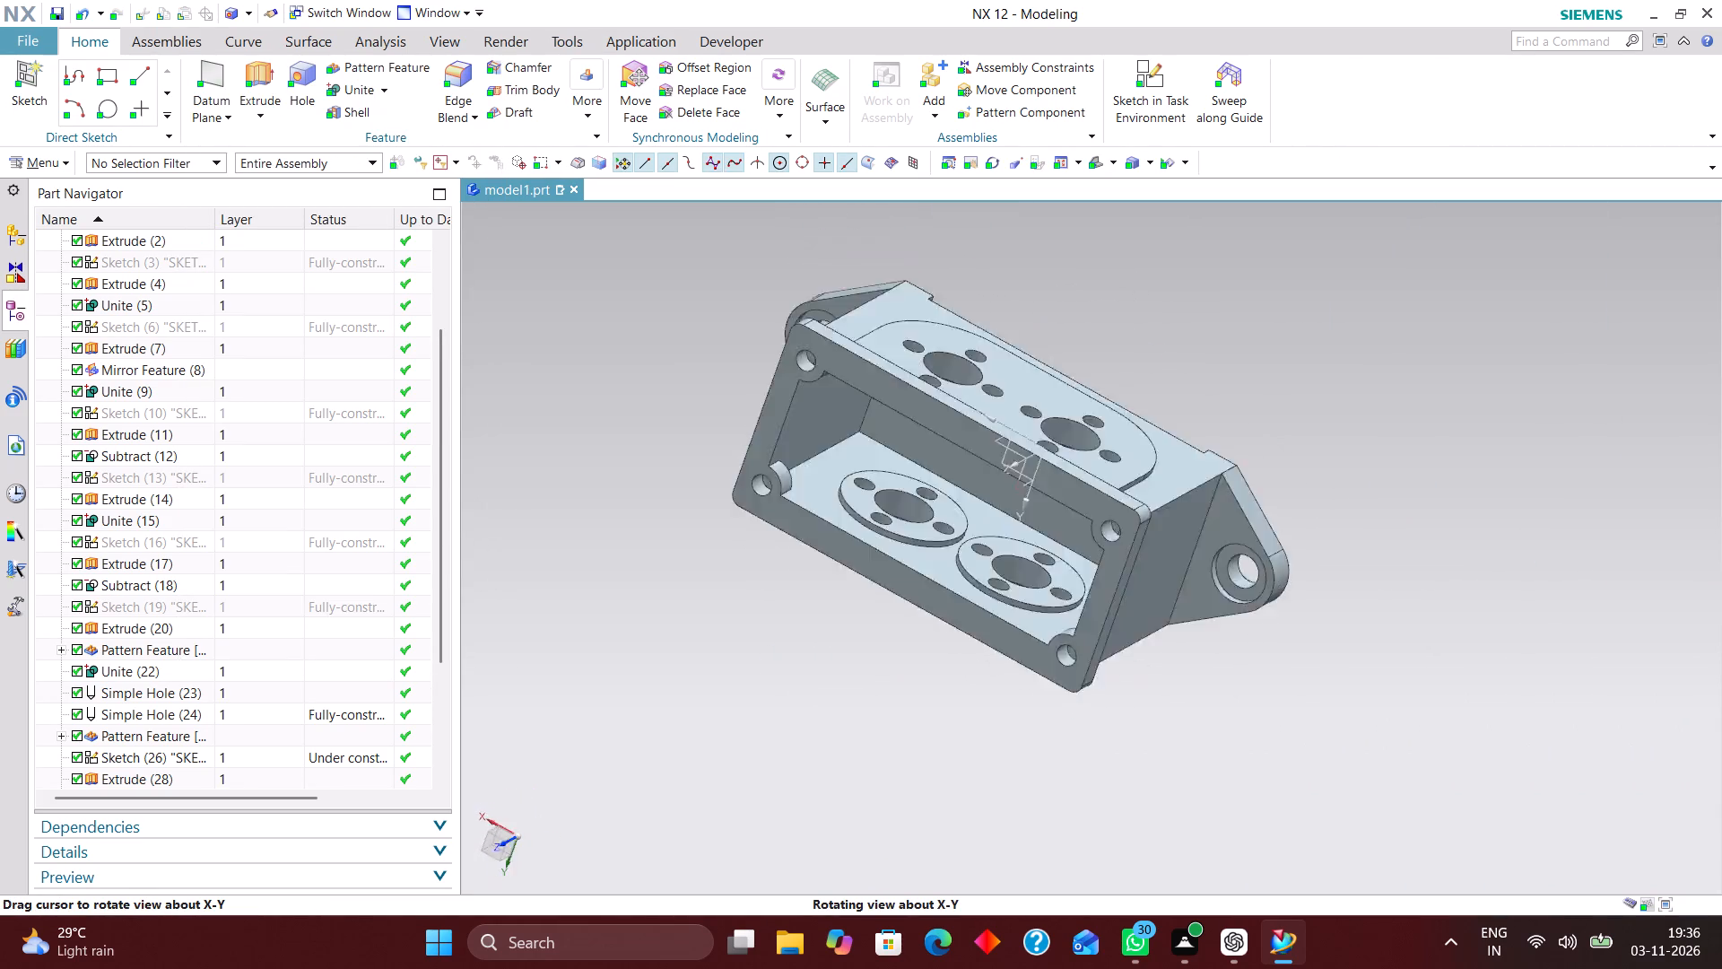
{"action": "middle_click_drag", "start_coordinate": [895, 760], "coordinate": [828, 724]}
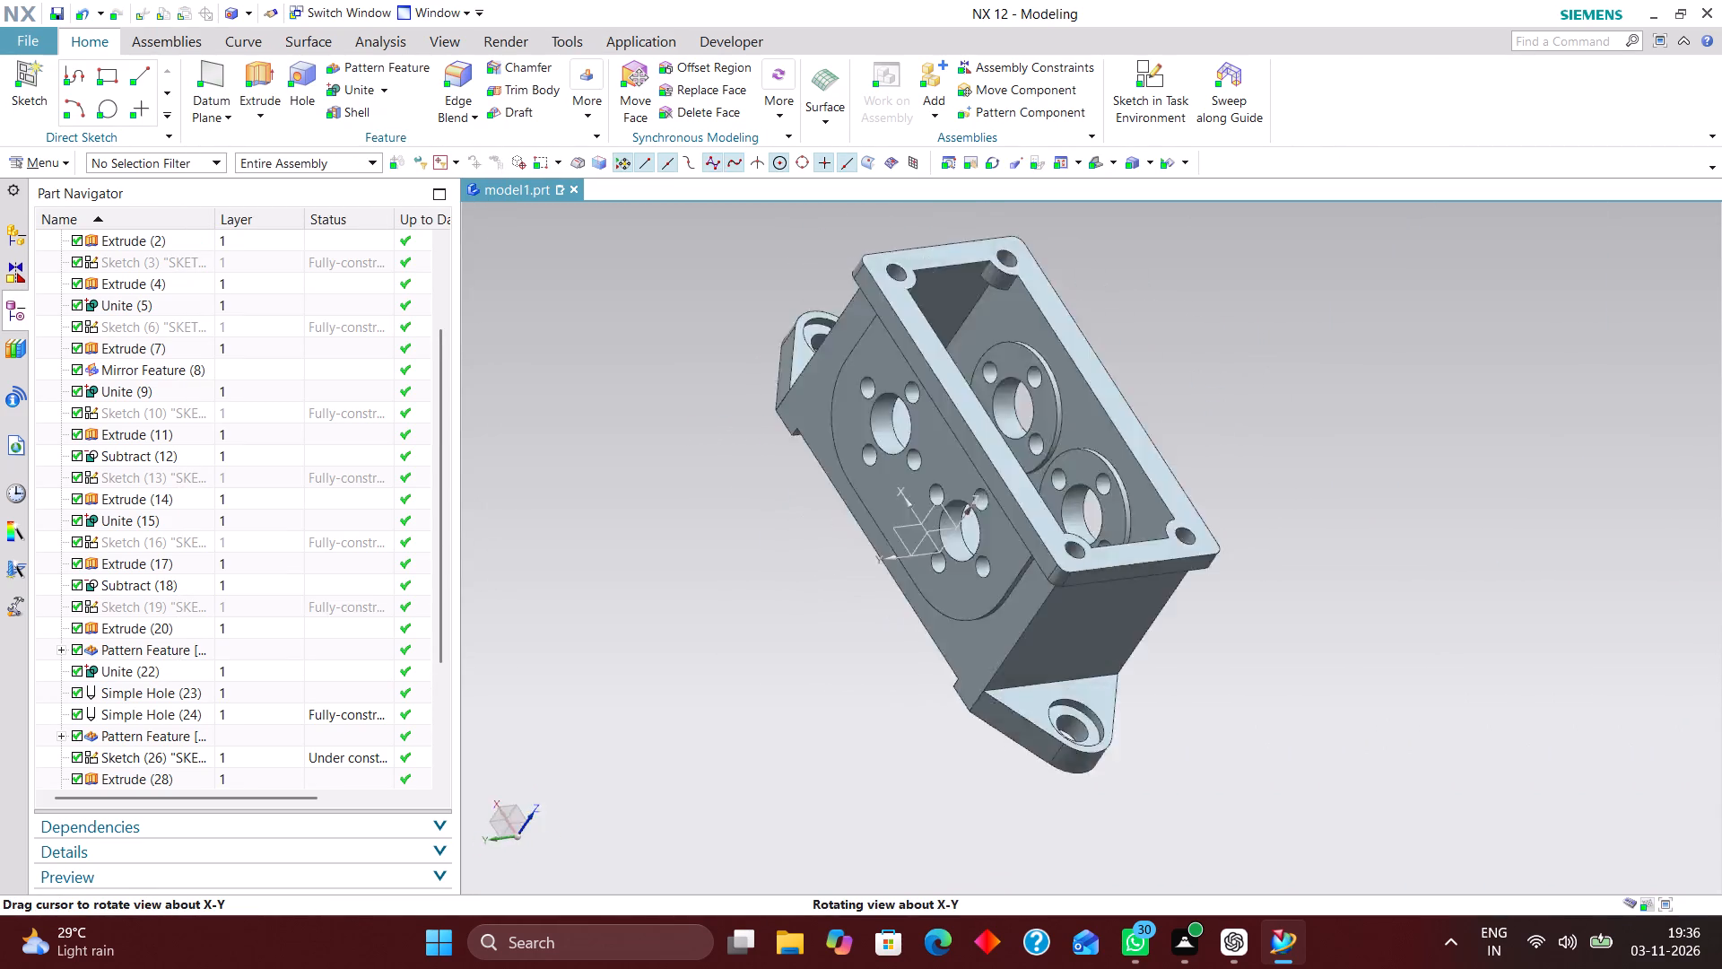
{"action": "middle_click_drag", "start_coordinate": [828, 724], "coordinate": [913, 654]}
{"action": "scroll", "coordinate": [914, 654], "scroll_direction": "up", "scroll_amount": 1}
{"action": "scroll", "coordinate": [1164, 681], "scroll_direction": "up", "scroll_amount": 4}
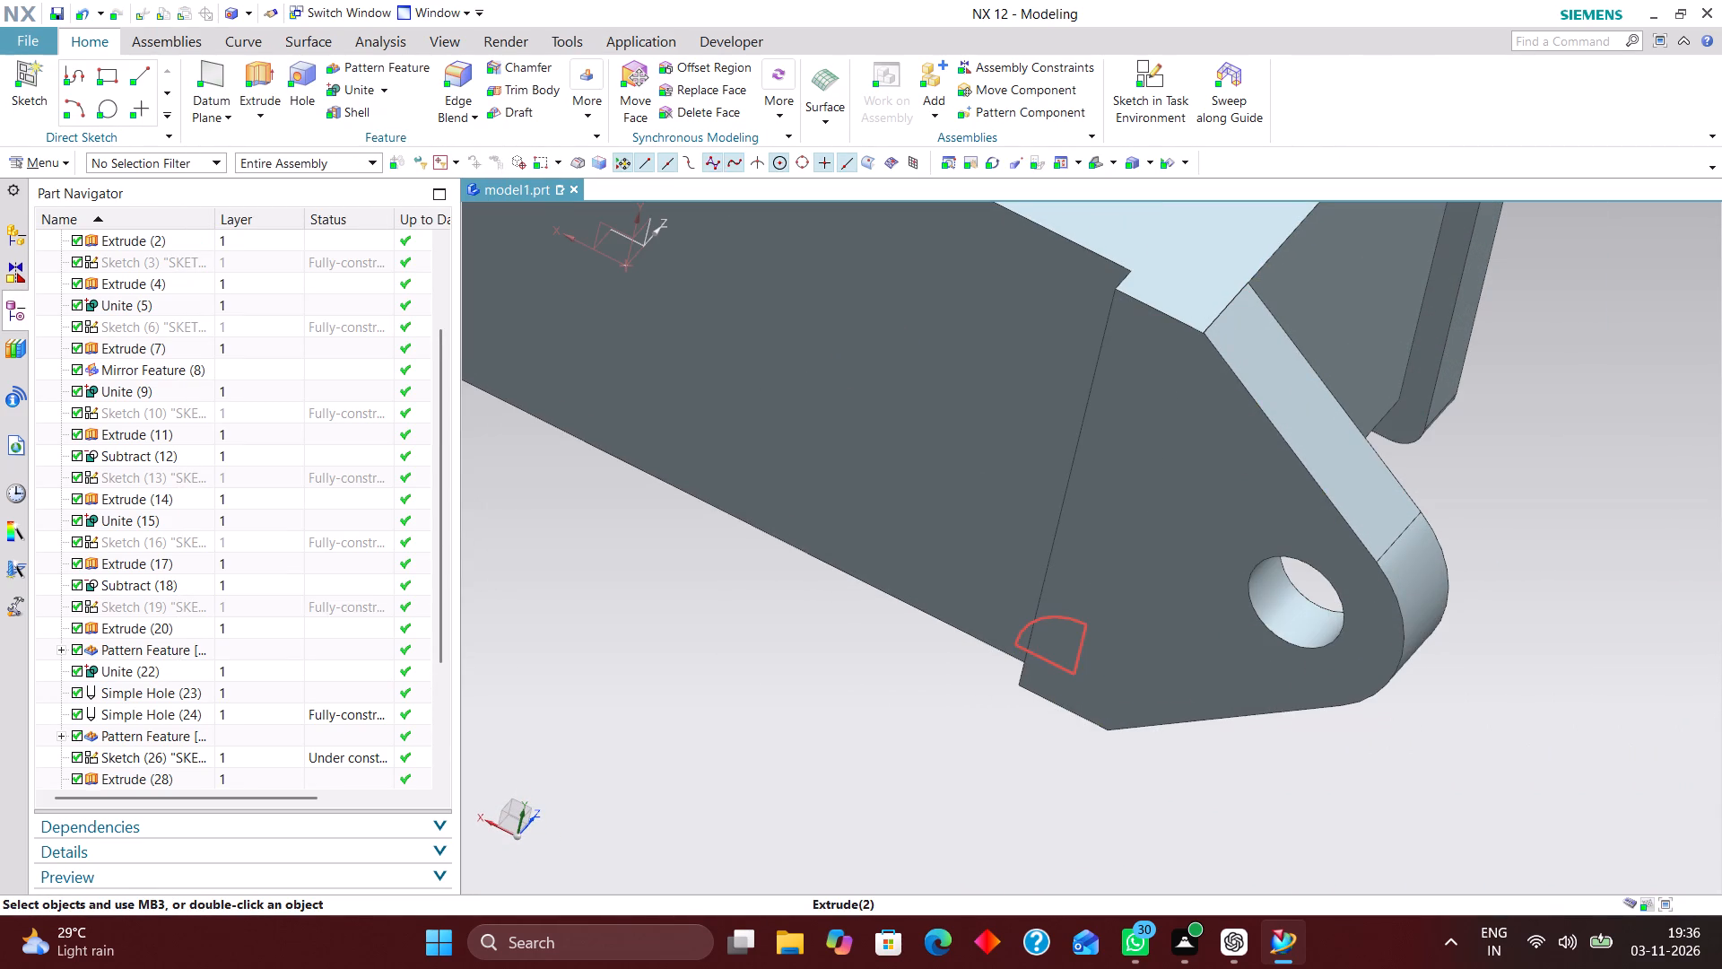
{"action": "right_click_drag", "start_coordinate": [1079, 644], "coordinate": [1079, 721]}
{"action": "left_click", "coordinate": [1093, 153]}
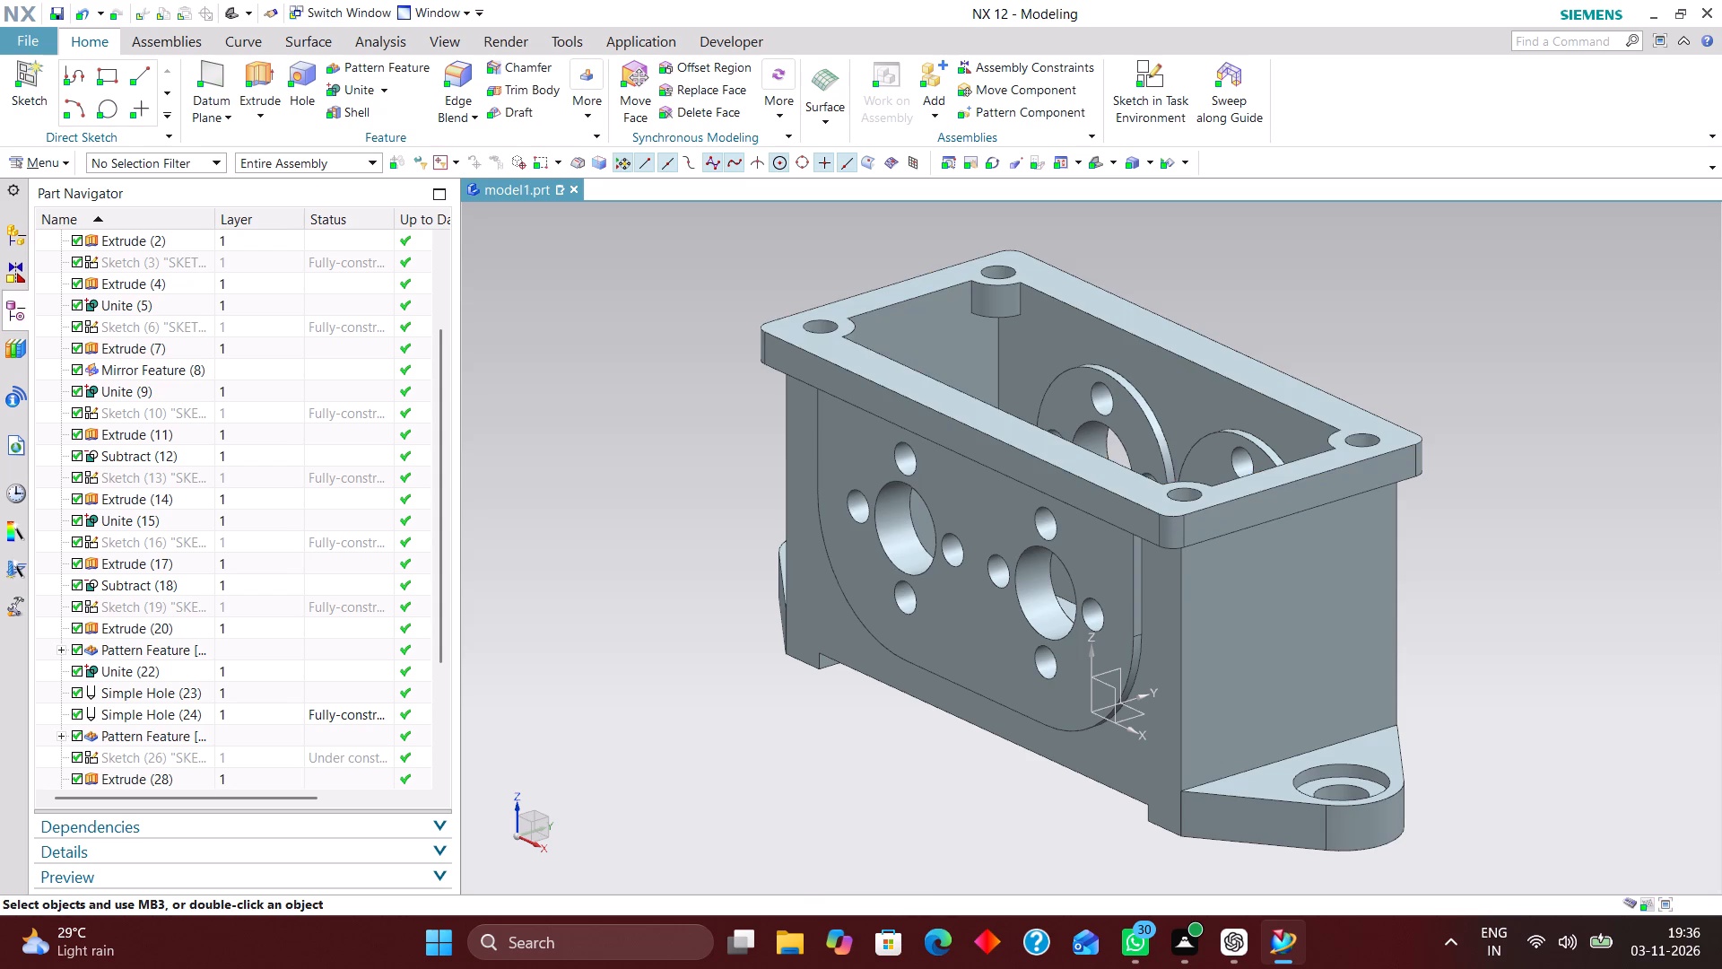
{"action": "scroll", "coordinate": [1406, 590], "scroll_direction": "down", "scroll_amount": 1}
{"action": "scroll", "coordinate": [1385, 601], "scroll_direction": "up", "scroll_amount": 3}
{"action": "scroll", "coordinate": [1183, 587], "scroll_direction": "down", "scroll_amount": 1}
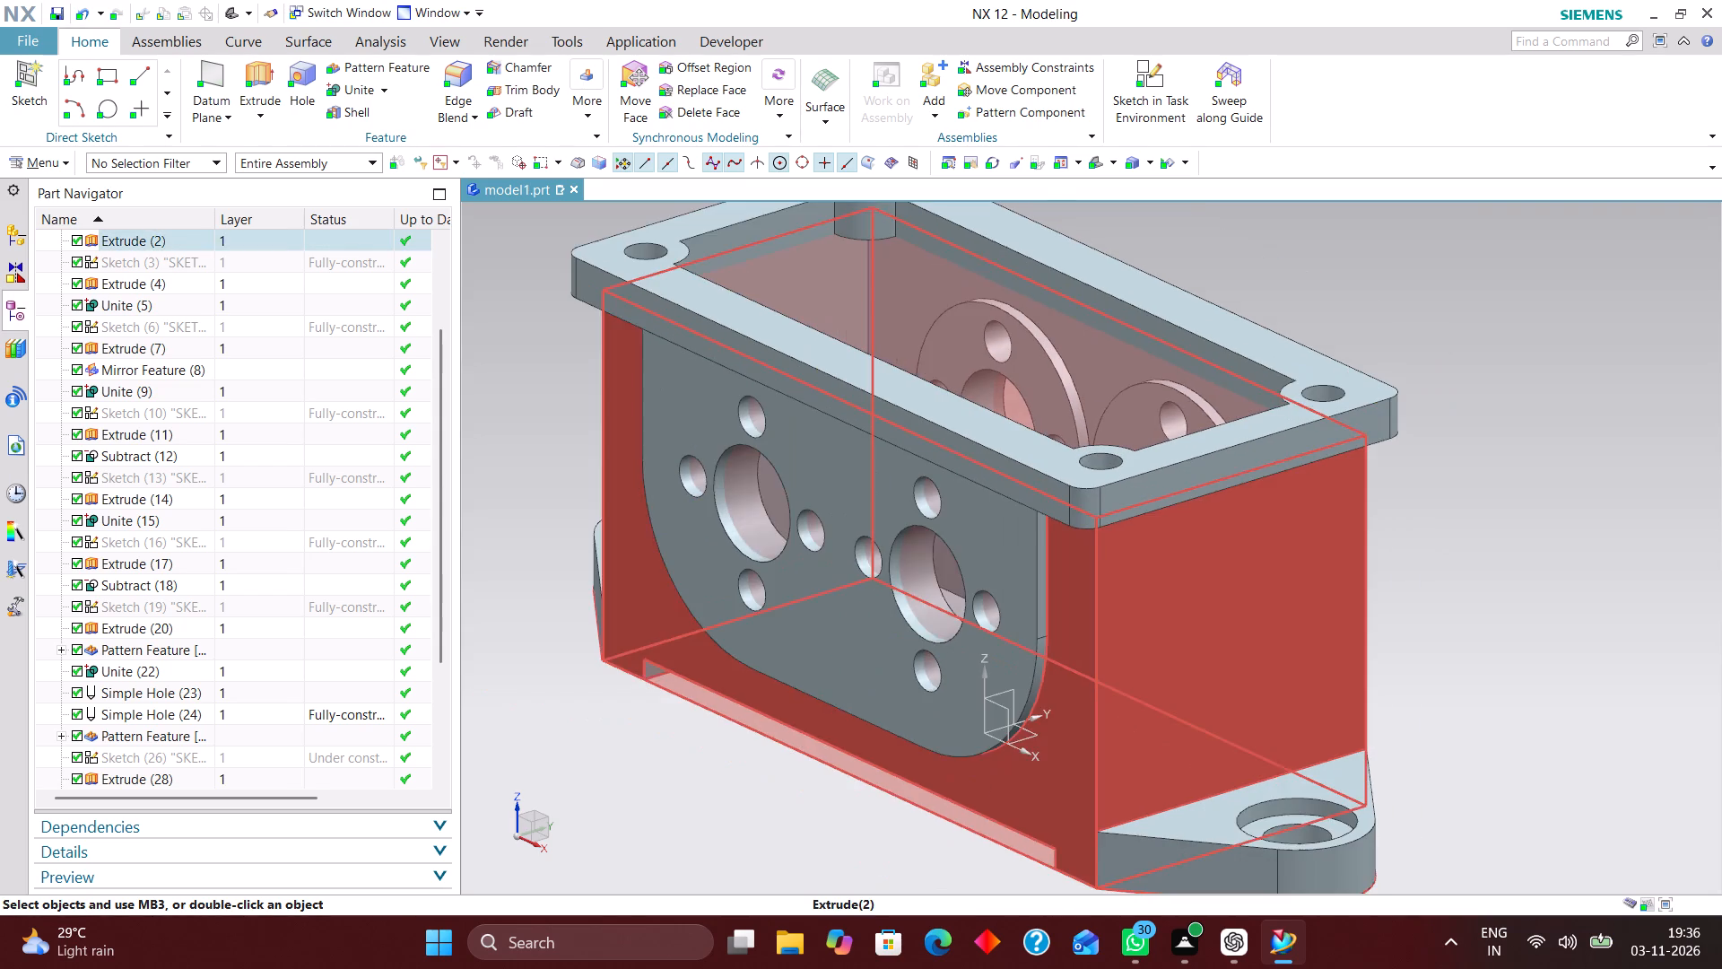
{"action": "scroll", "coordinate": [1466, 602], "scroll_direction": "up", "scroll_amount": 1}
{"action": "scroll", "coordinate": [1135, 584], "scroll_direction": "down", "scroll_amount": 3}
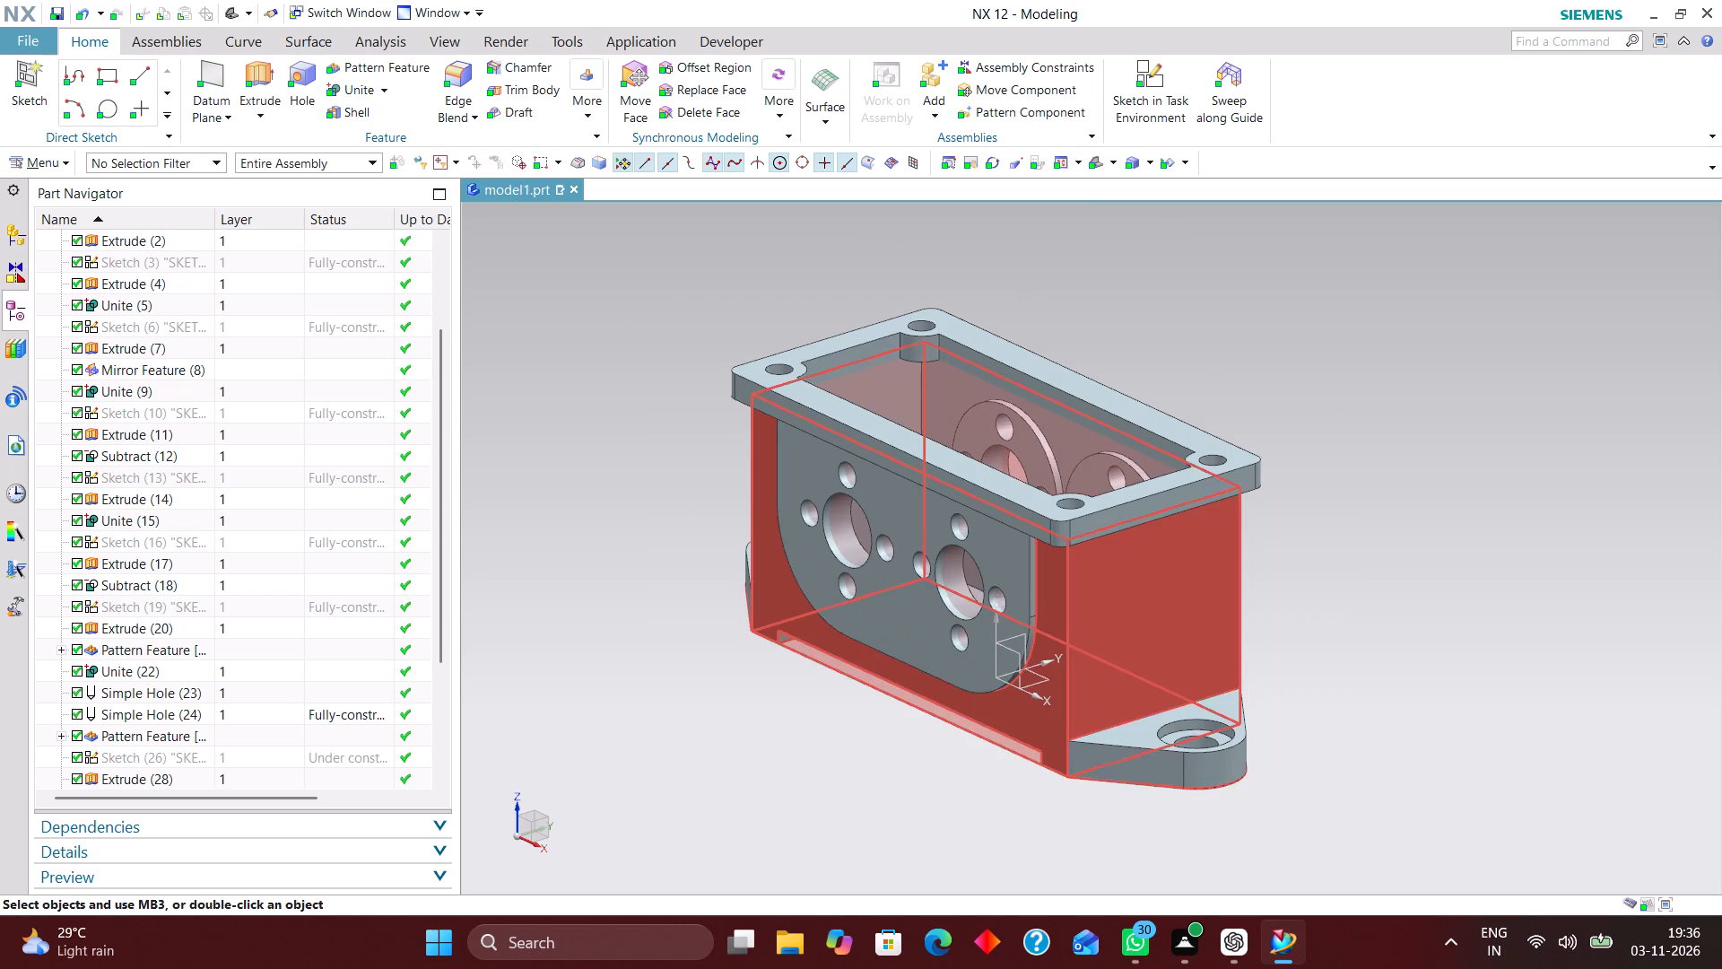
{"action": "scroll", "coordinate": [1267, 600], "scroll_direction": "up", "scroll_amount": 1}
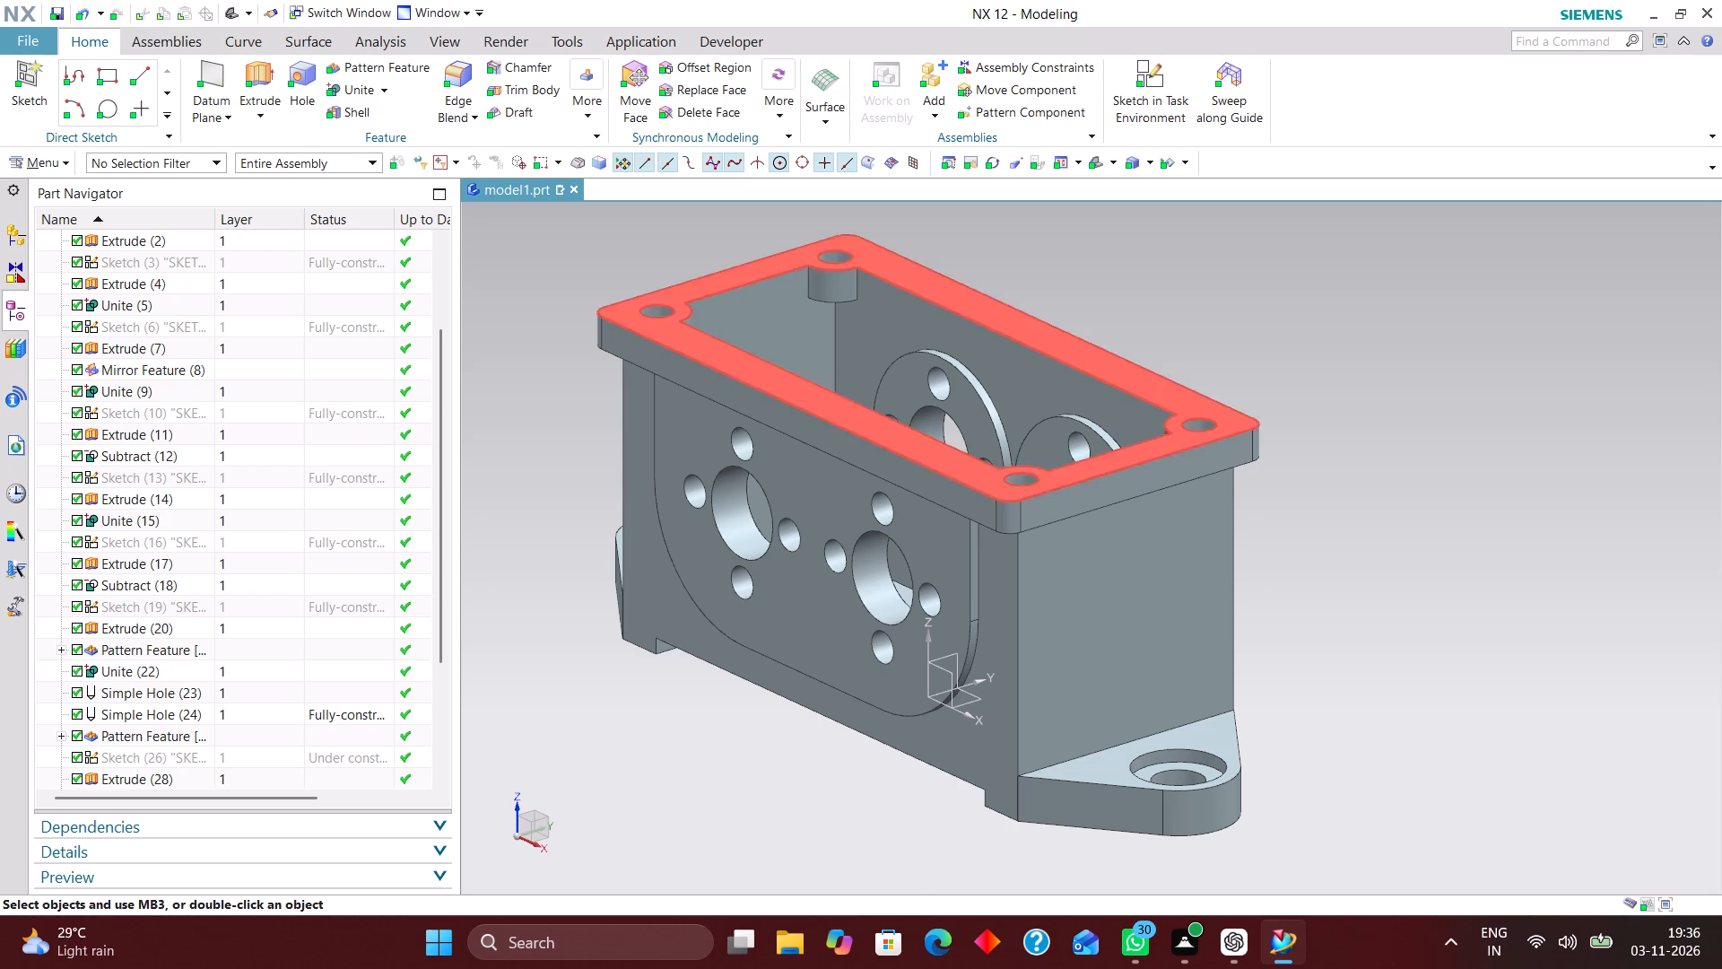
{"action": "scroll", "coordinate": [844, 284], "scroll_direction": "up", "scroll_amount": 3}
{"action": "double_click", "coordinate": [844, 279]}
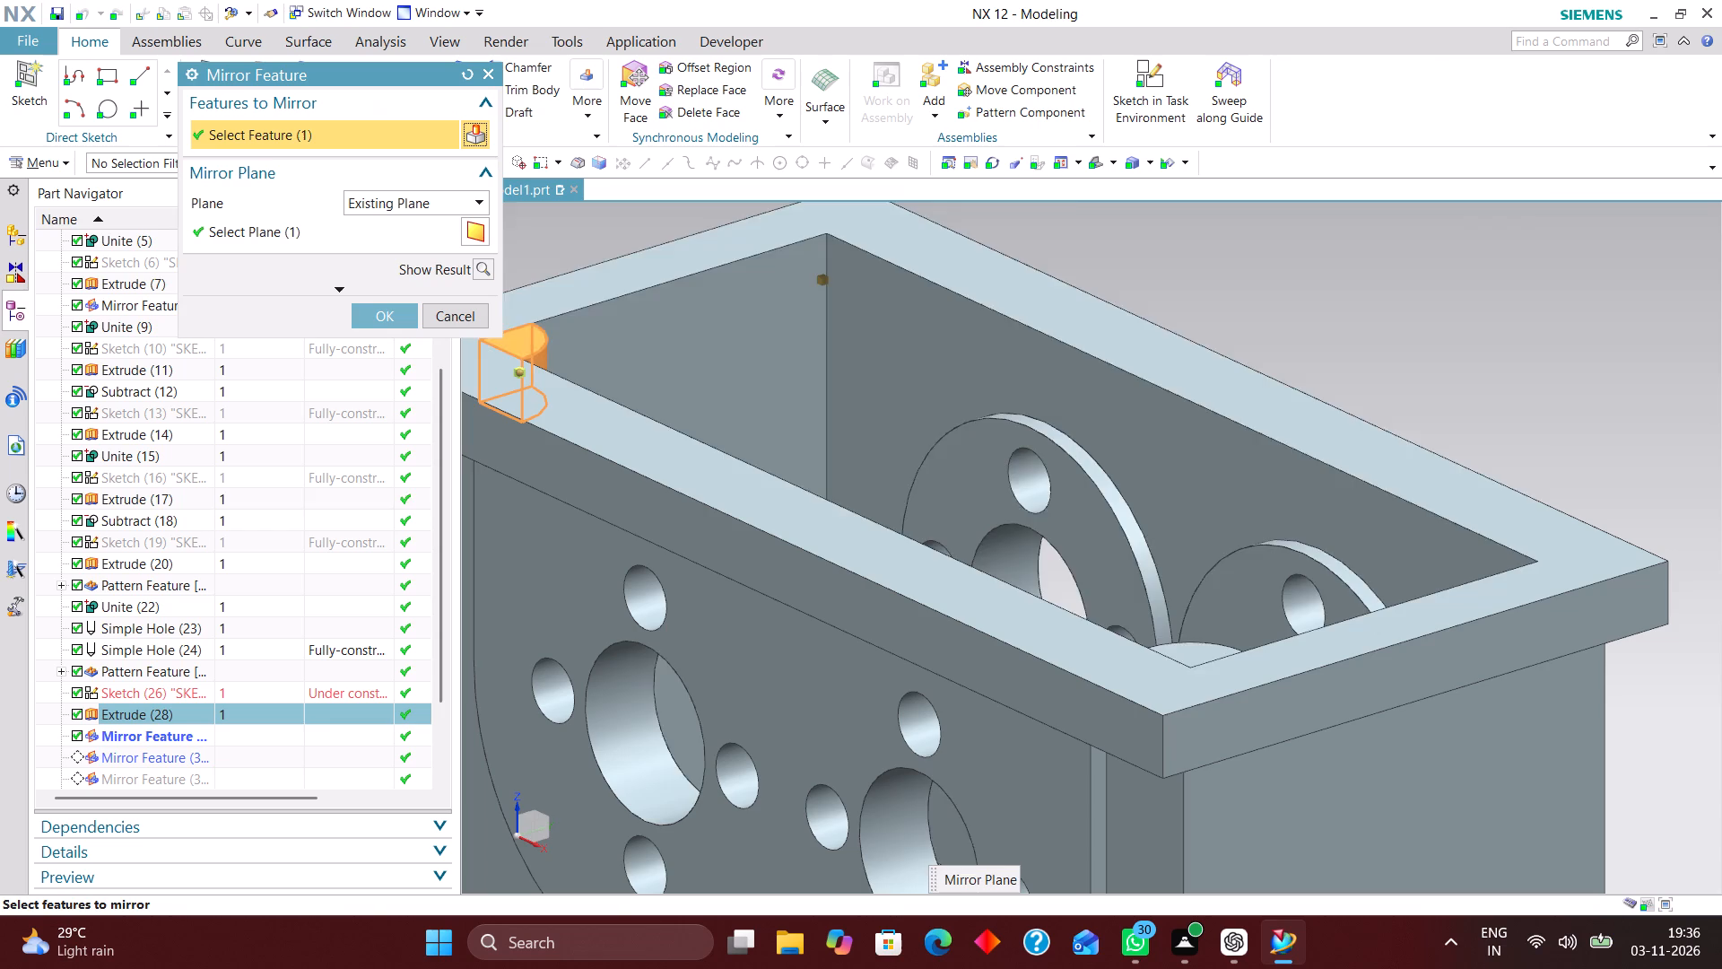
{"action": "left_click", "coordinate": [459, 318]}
Edit the extrude of the original −X/−Y corner boss so its end distance is −90 mm.
{"action": "middle_click_drag", "start_coordinate": [1038, 354], "coordinate": [961, 353]}
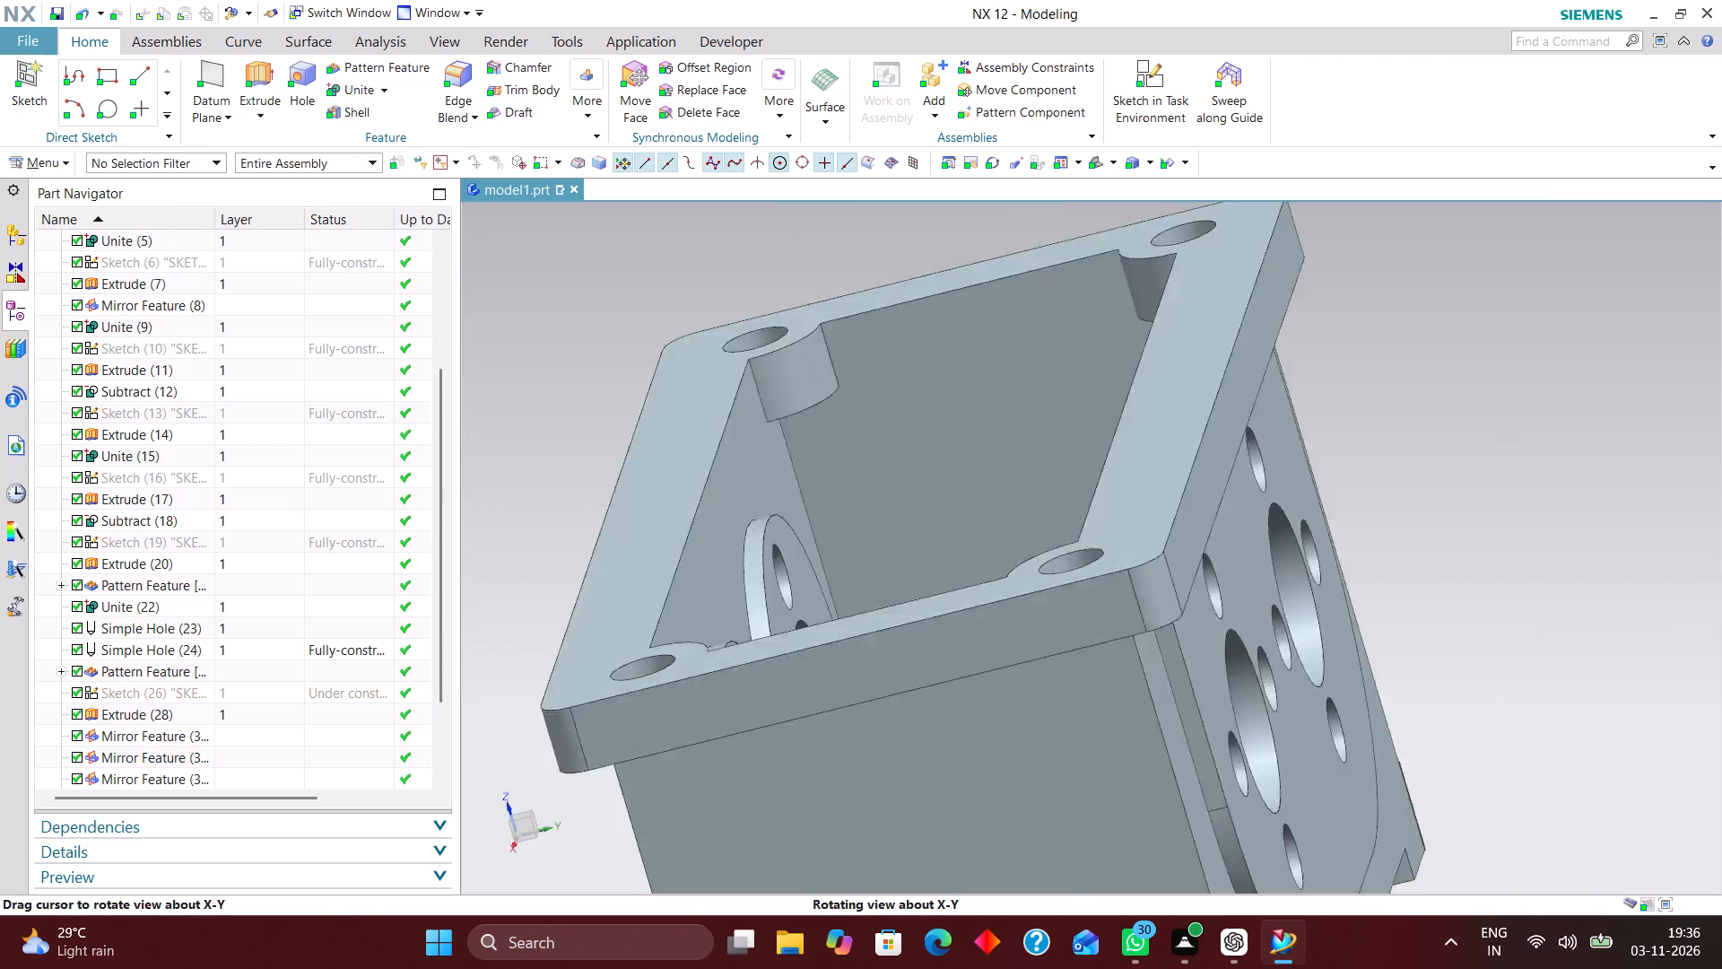
{"action": "middle_click_drag", "start_coordinate": [961, 353], "coordinate": [957, 379]}
{"action": "scroll", "coordinate": [952, 228], "scroll_direction": "up", "scroll_amount": 3}
{"action": "double_click", "coordinate": [959, 258]}
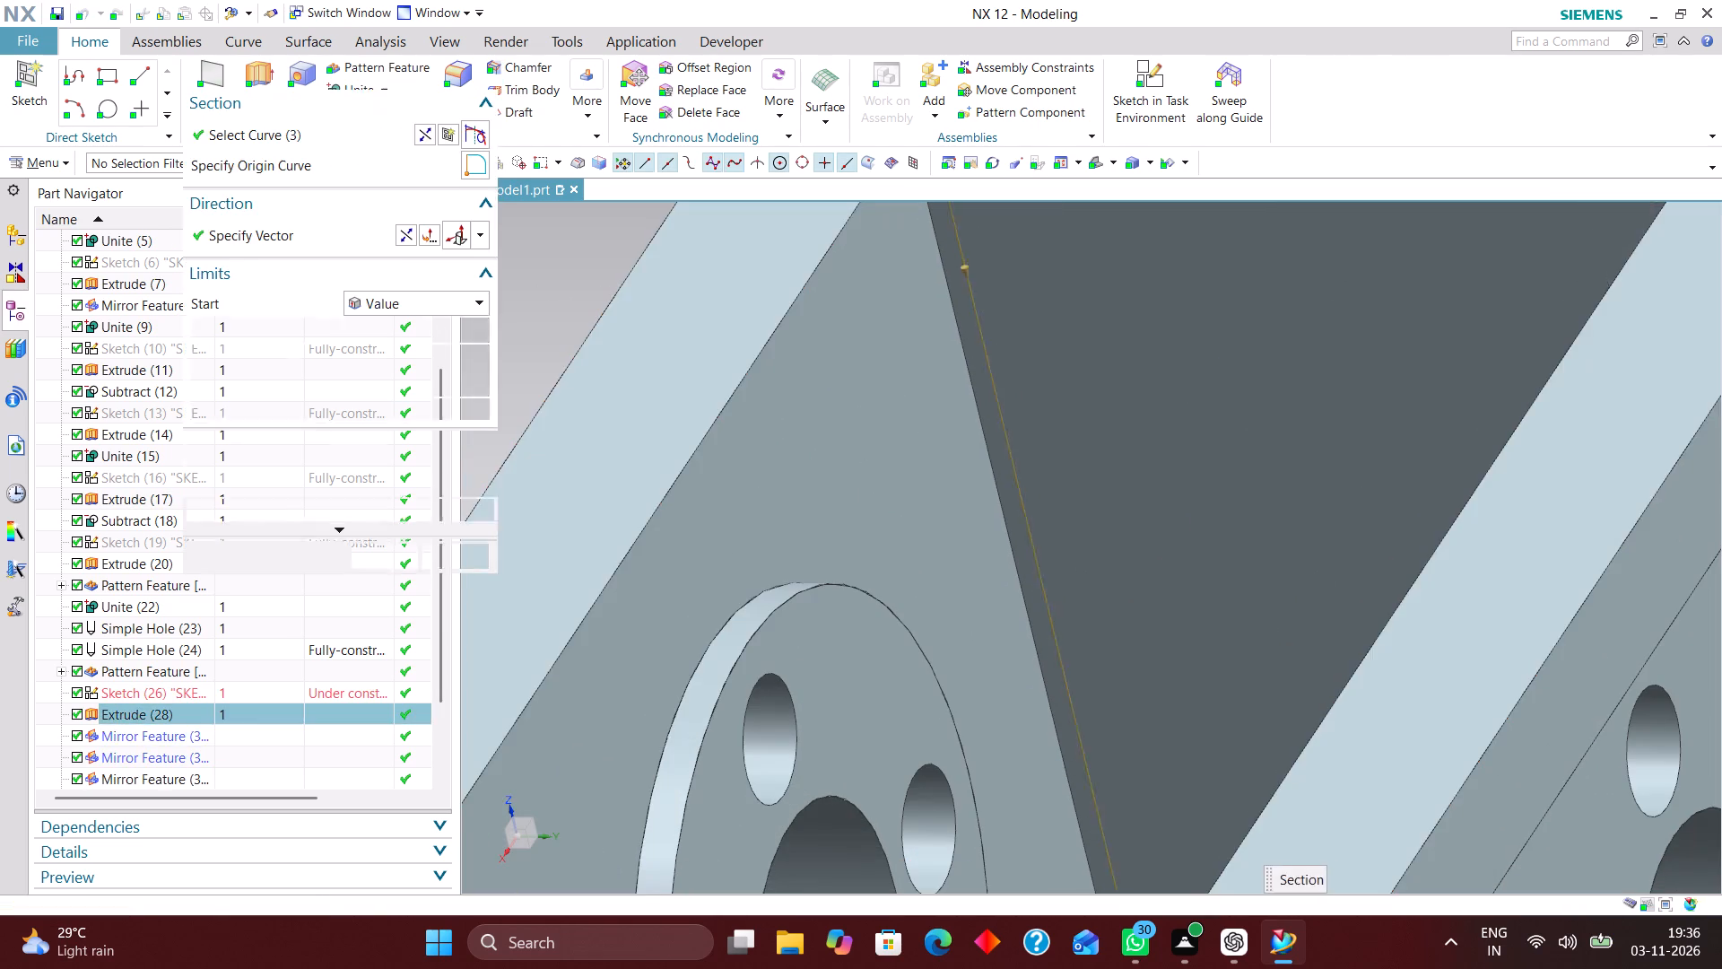
{"action": "middle_click_drag", "start_coordinate": [1080, 358], "coordinate": [1085, 345]}
{"action": "scroll", "coordinate": [1084, 334], "scroll_direction": "down", "scroll_amount": 3}
{"action": "right_click_drag", "start_coordinate": [1128, 285], "coordinate": [1084, 292]}
{"action": "scroll", "coordinate": [1091, 320], "scroll_direction": "down", "scroll_amount": 2}
{"action": "scroll", "coordinate": [1108, 214], "scroll_direction": "up", "scroll_amount": 3}
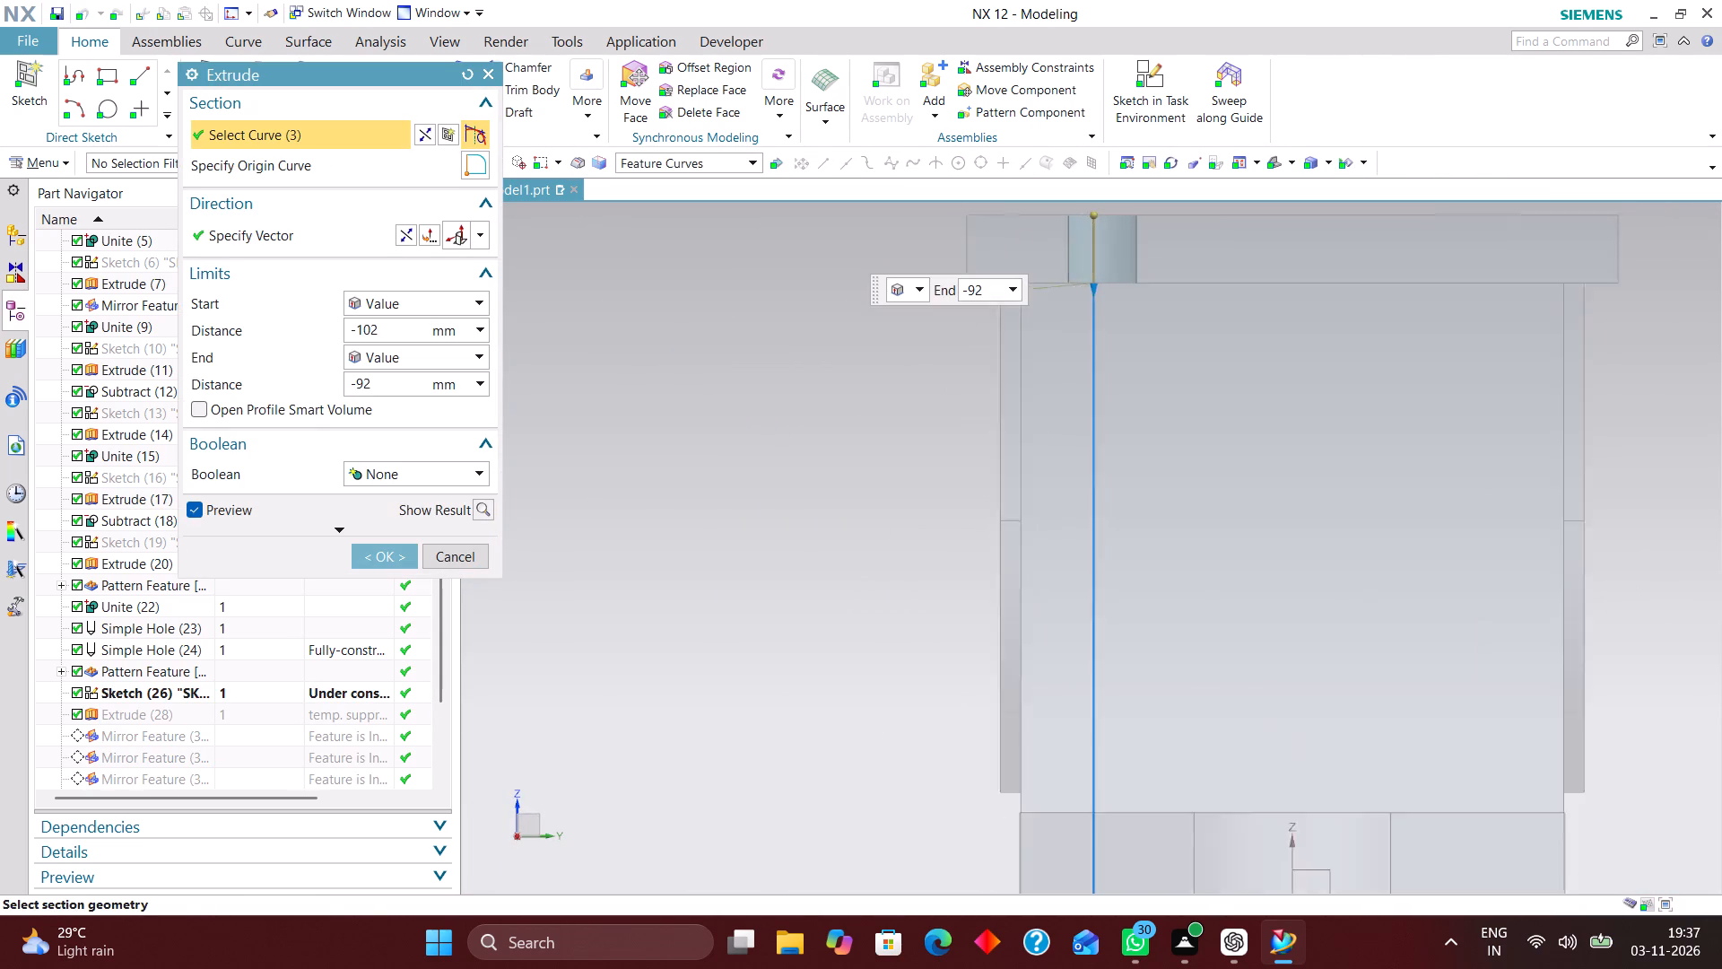
{"action": "scroll", "coordinate": [1108, 212], "scroll_direction": "up", "scroll_amount": 2}
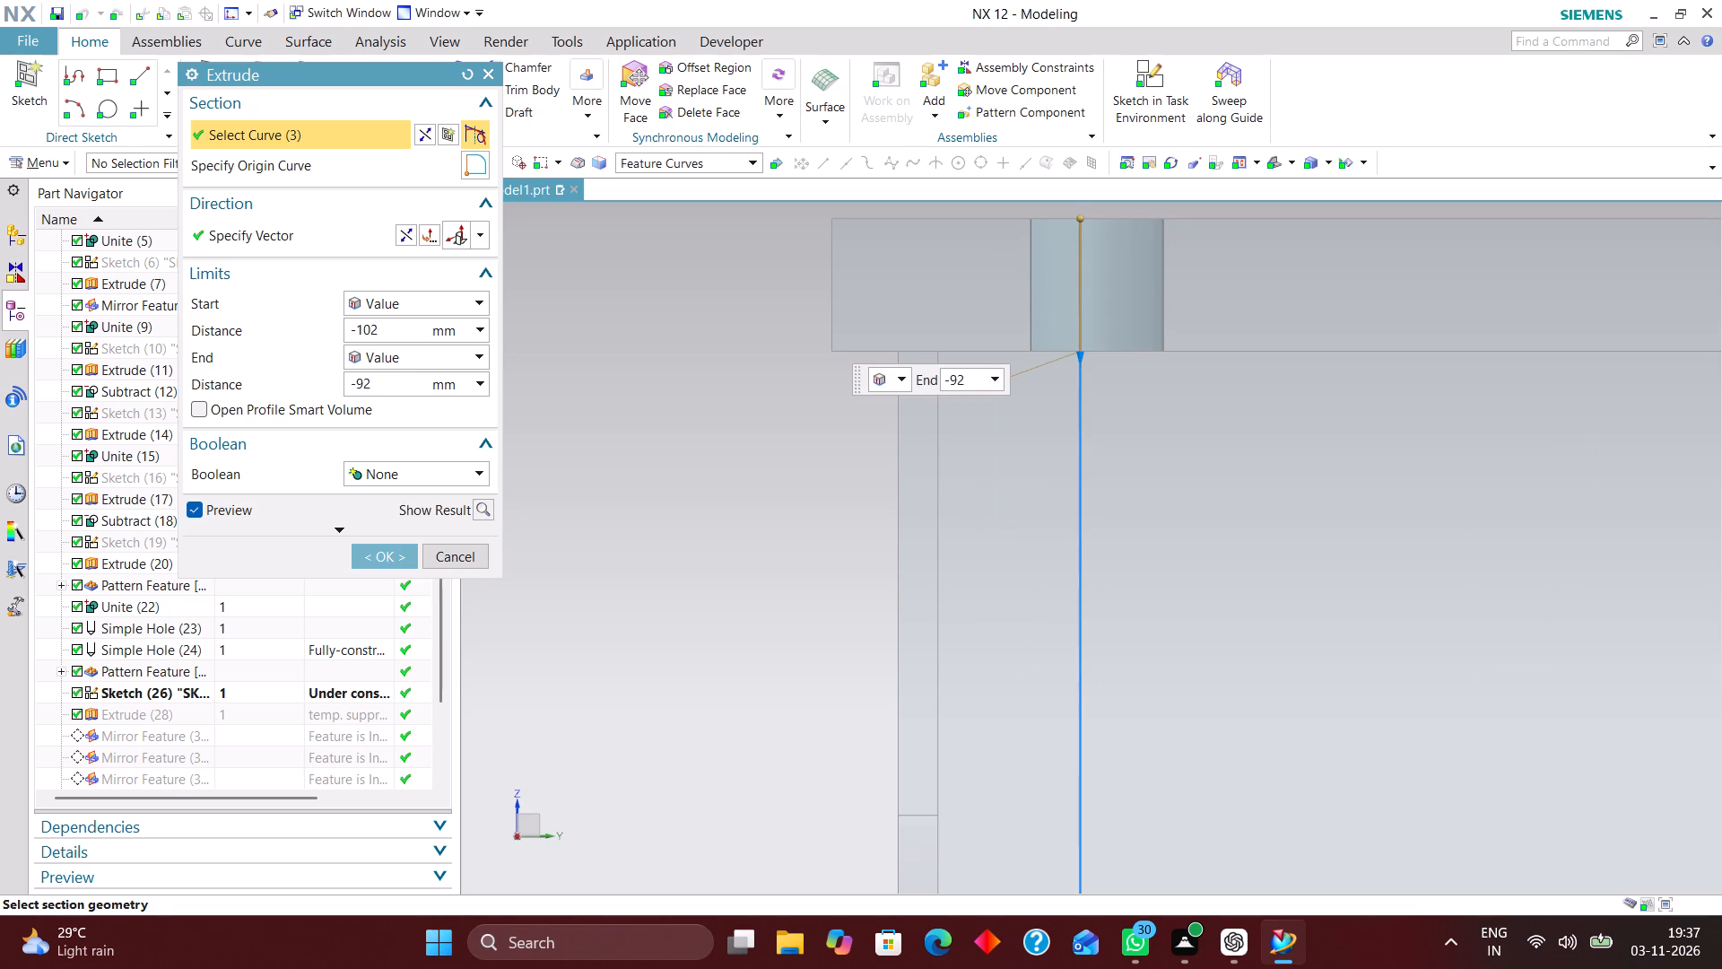
{"action": "left_click_drag", "start_coordinate": [1084, 353], "coordinate": [1082, 373]}
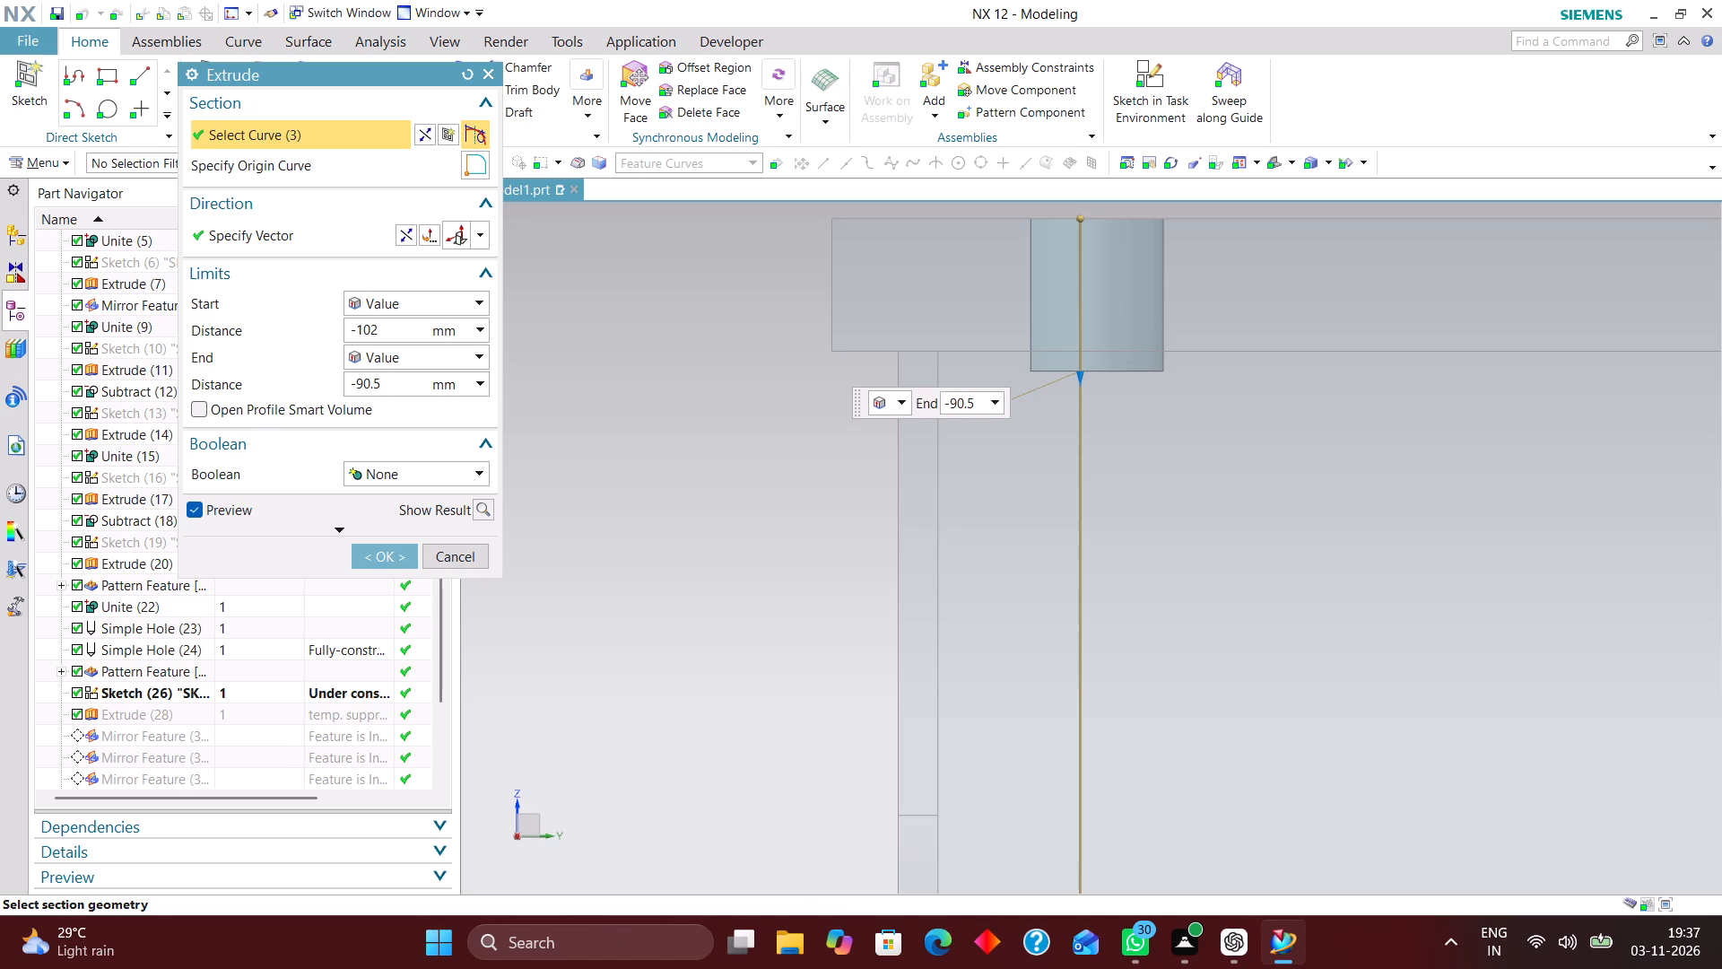
{"action": "left_click_drag", "start_coordinate": [1082, 373], "coordinate": [1081, 378]}
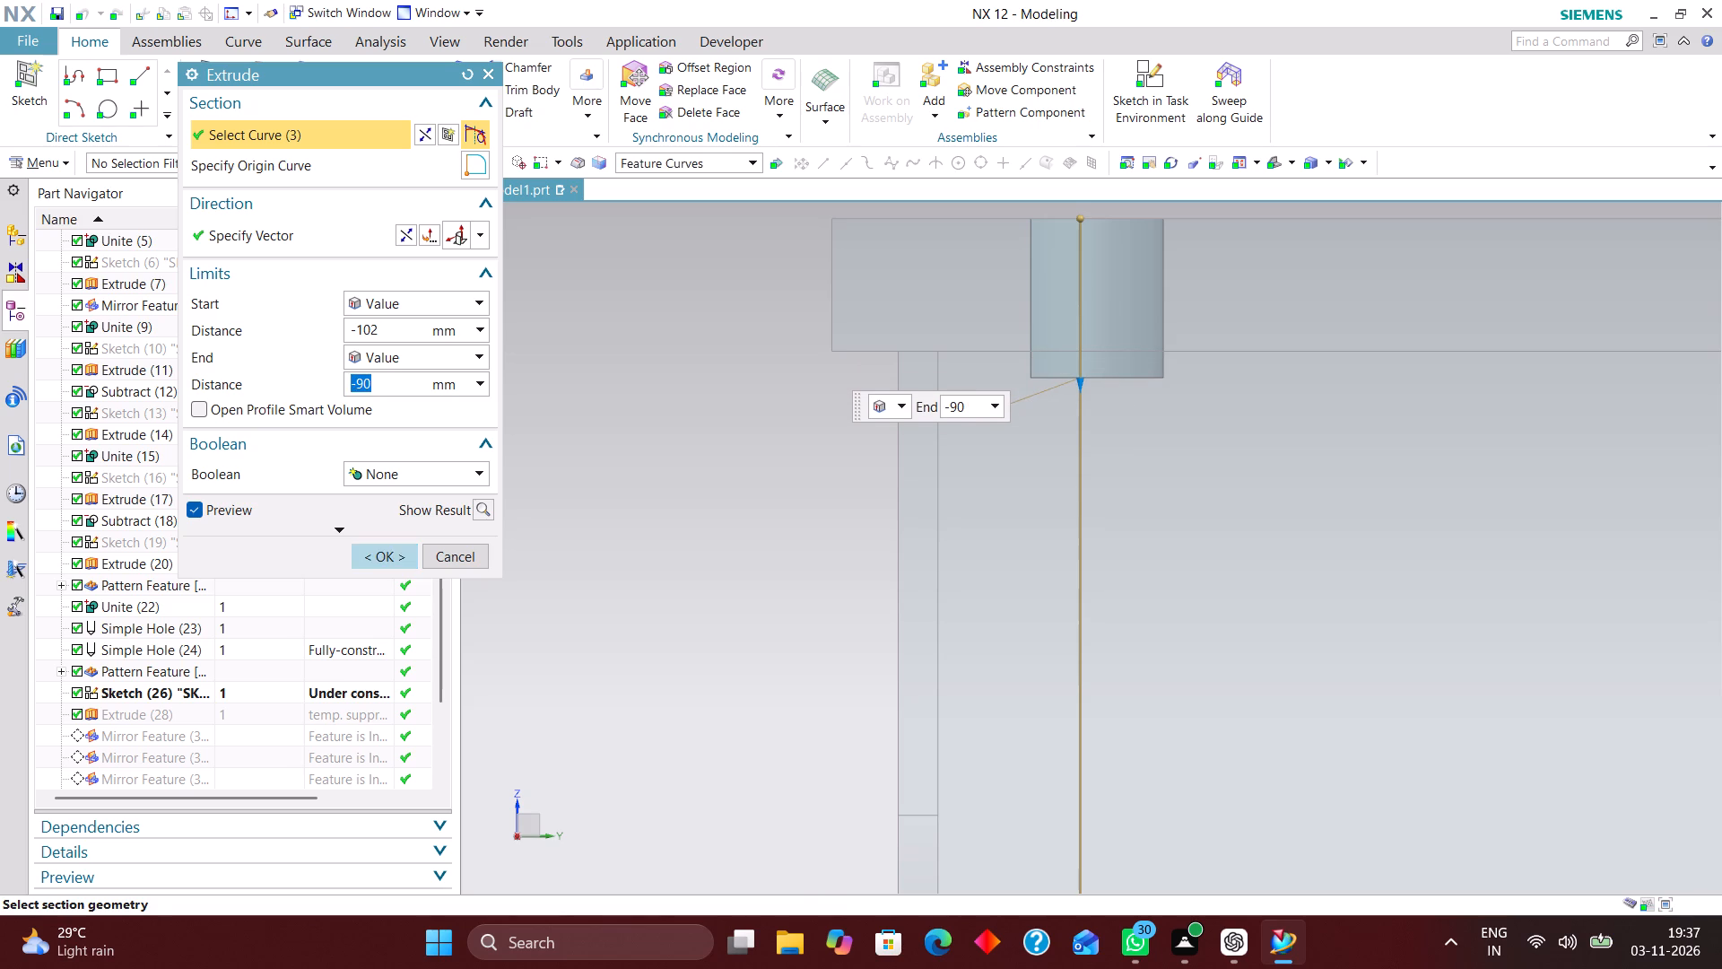
{"action": "left_click", "coordinate": [389, 553]}
Edge Blend the edges where the tops of the +X and −X mounting lugs meet the housing end walls with a 2 mm radius.
{"action": "scroll", "coordinate": [831, 511], "scroll_direction": "down", "scroll_amount": 4}
{"action": "middle_click_drag", "start_coordinate": [1003, 523], "coordinate": [961, 548]}
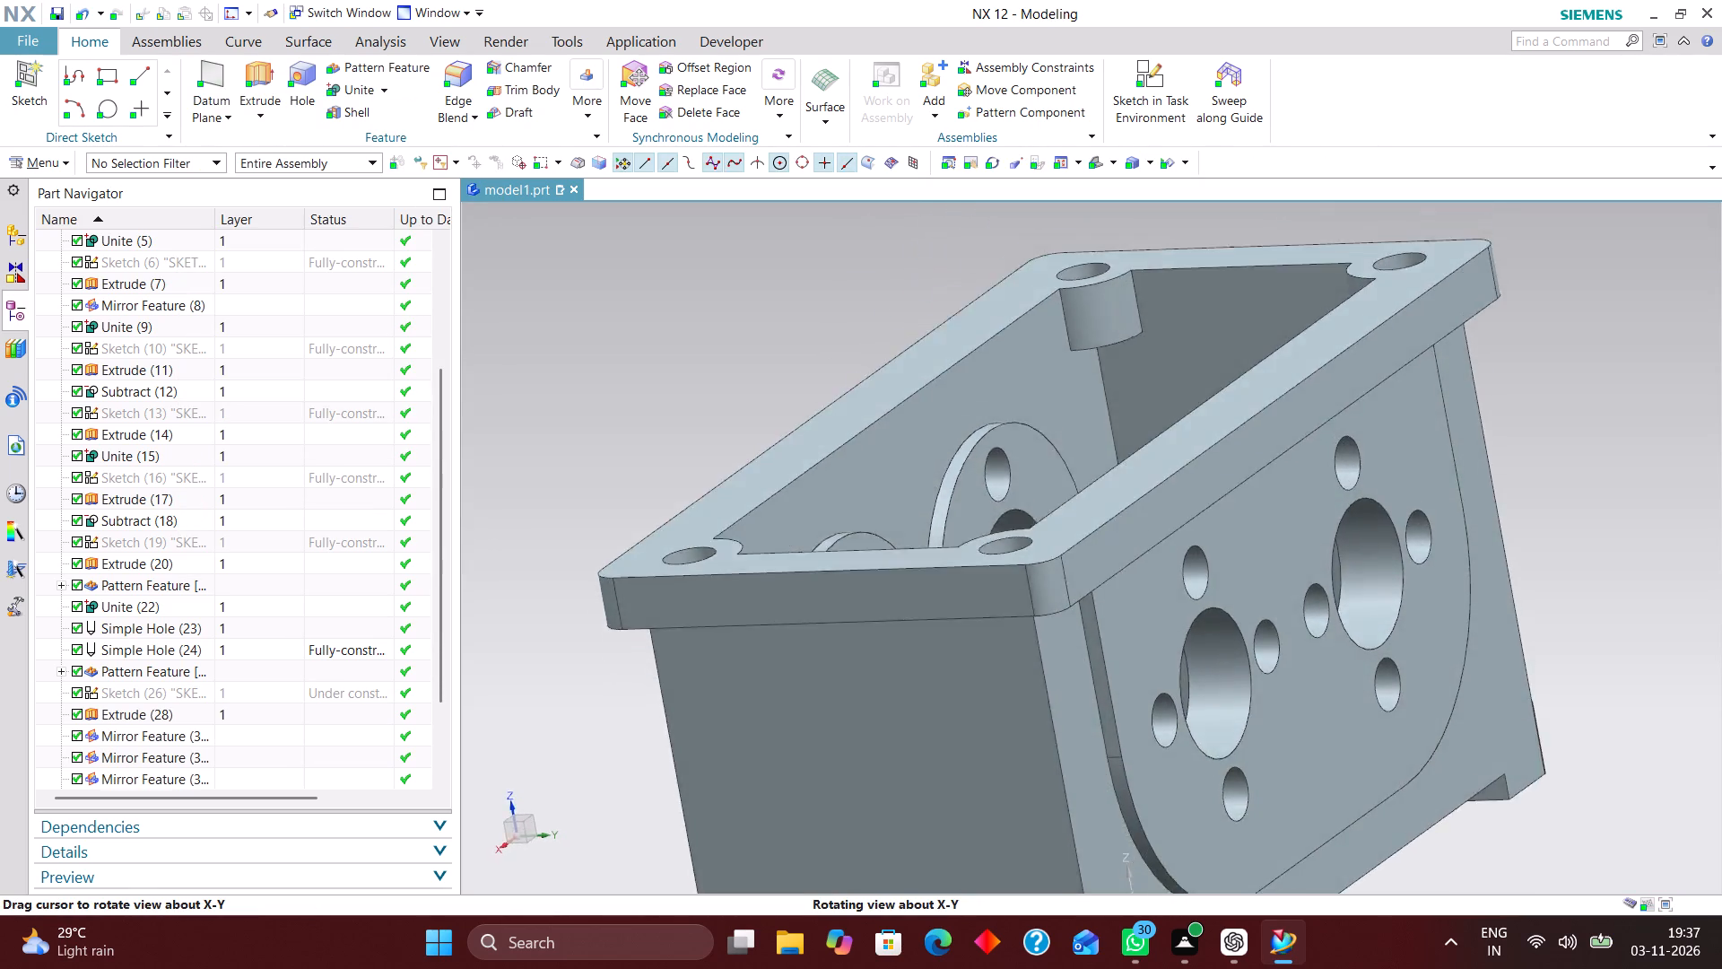
{"action": "middle_click_drag", "start_coordinate": [961, 548], "coordinate": [1039, 556]}
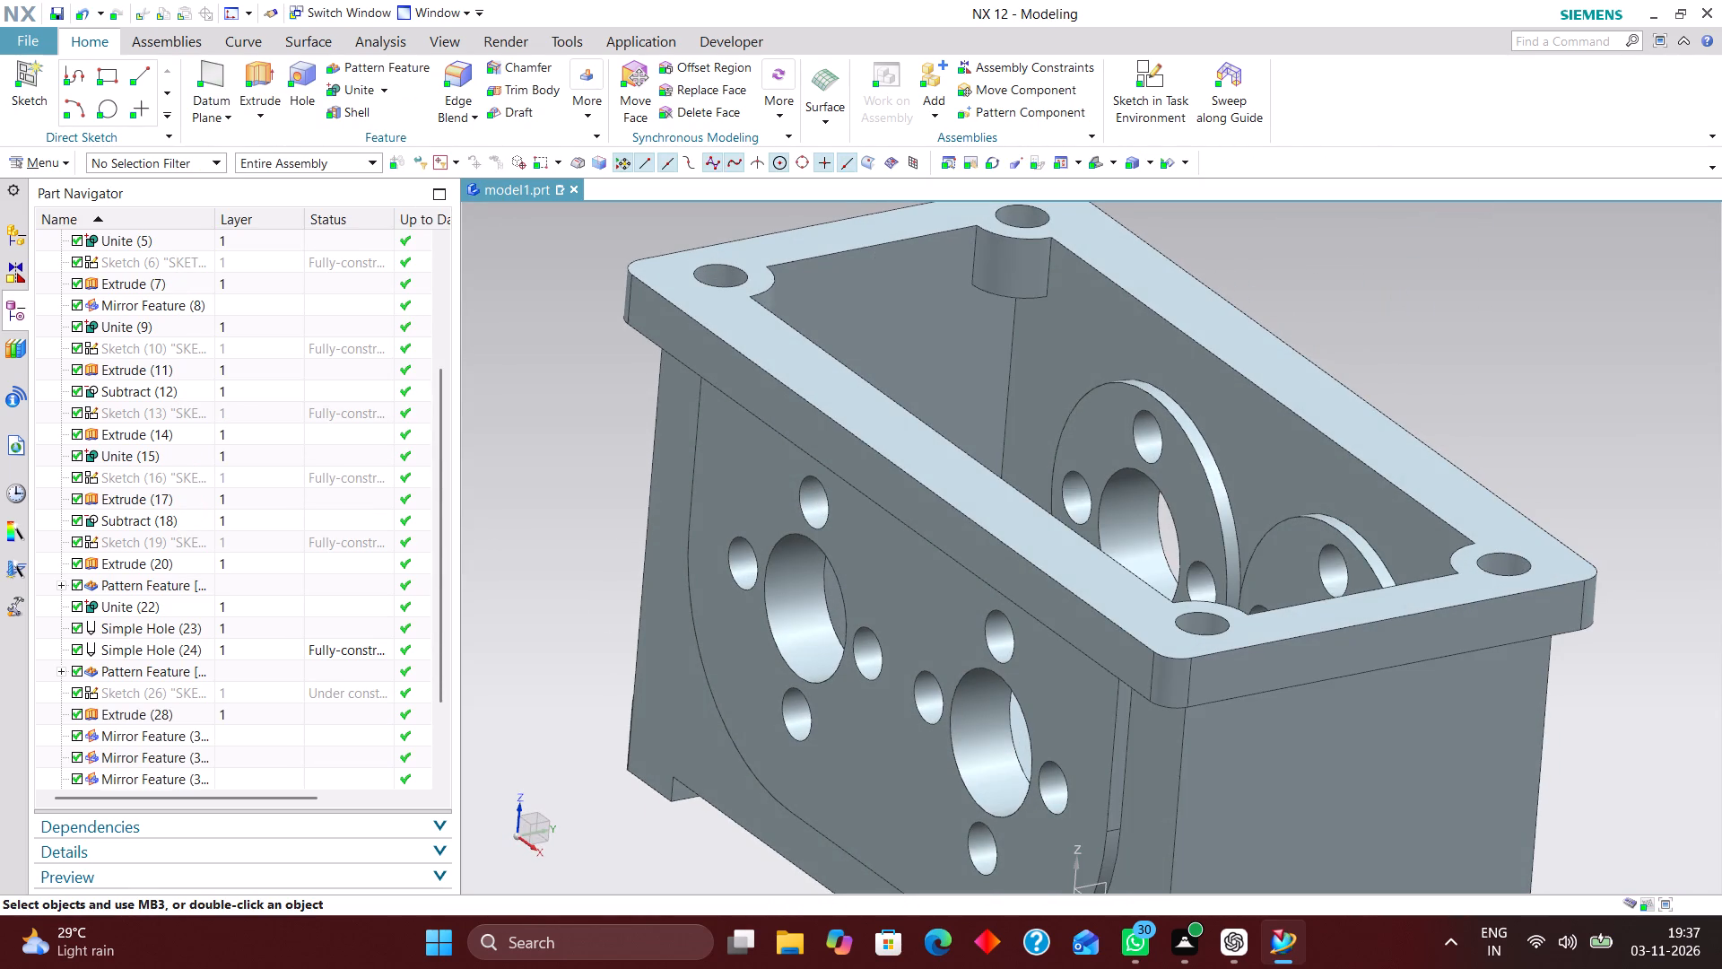
{"action": "left_click", "coordinate": [1091, 168]}
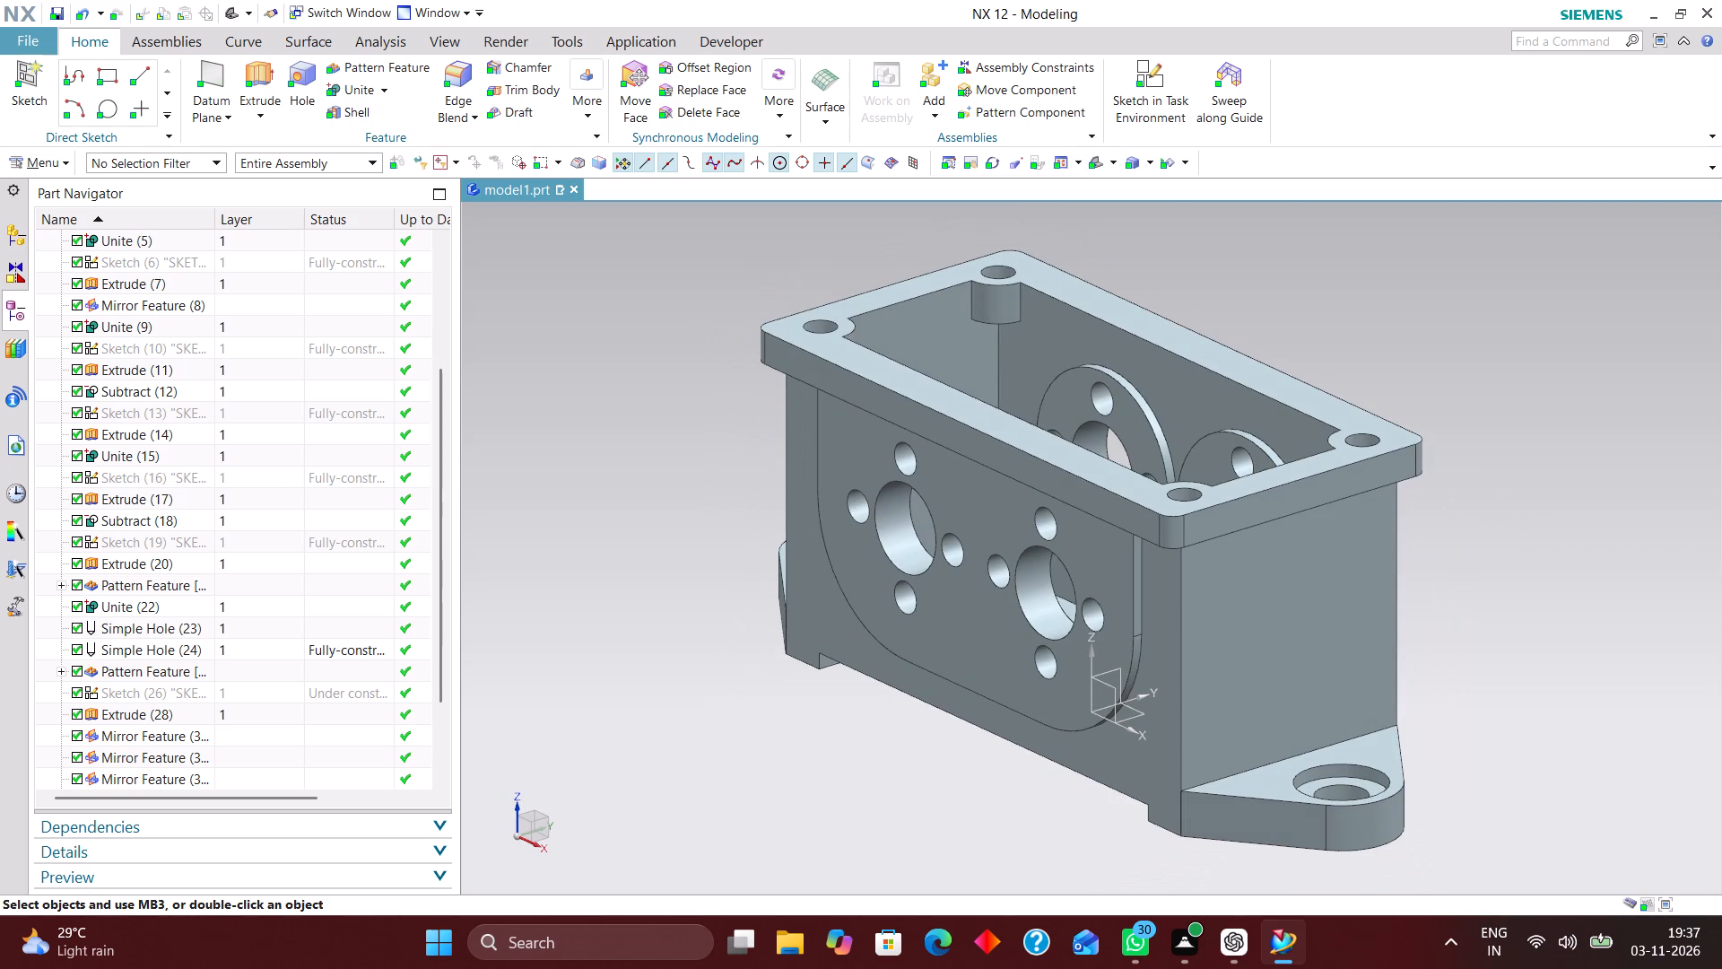
{"action": "left_click", "coordinate": [452, 80]}
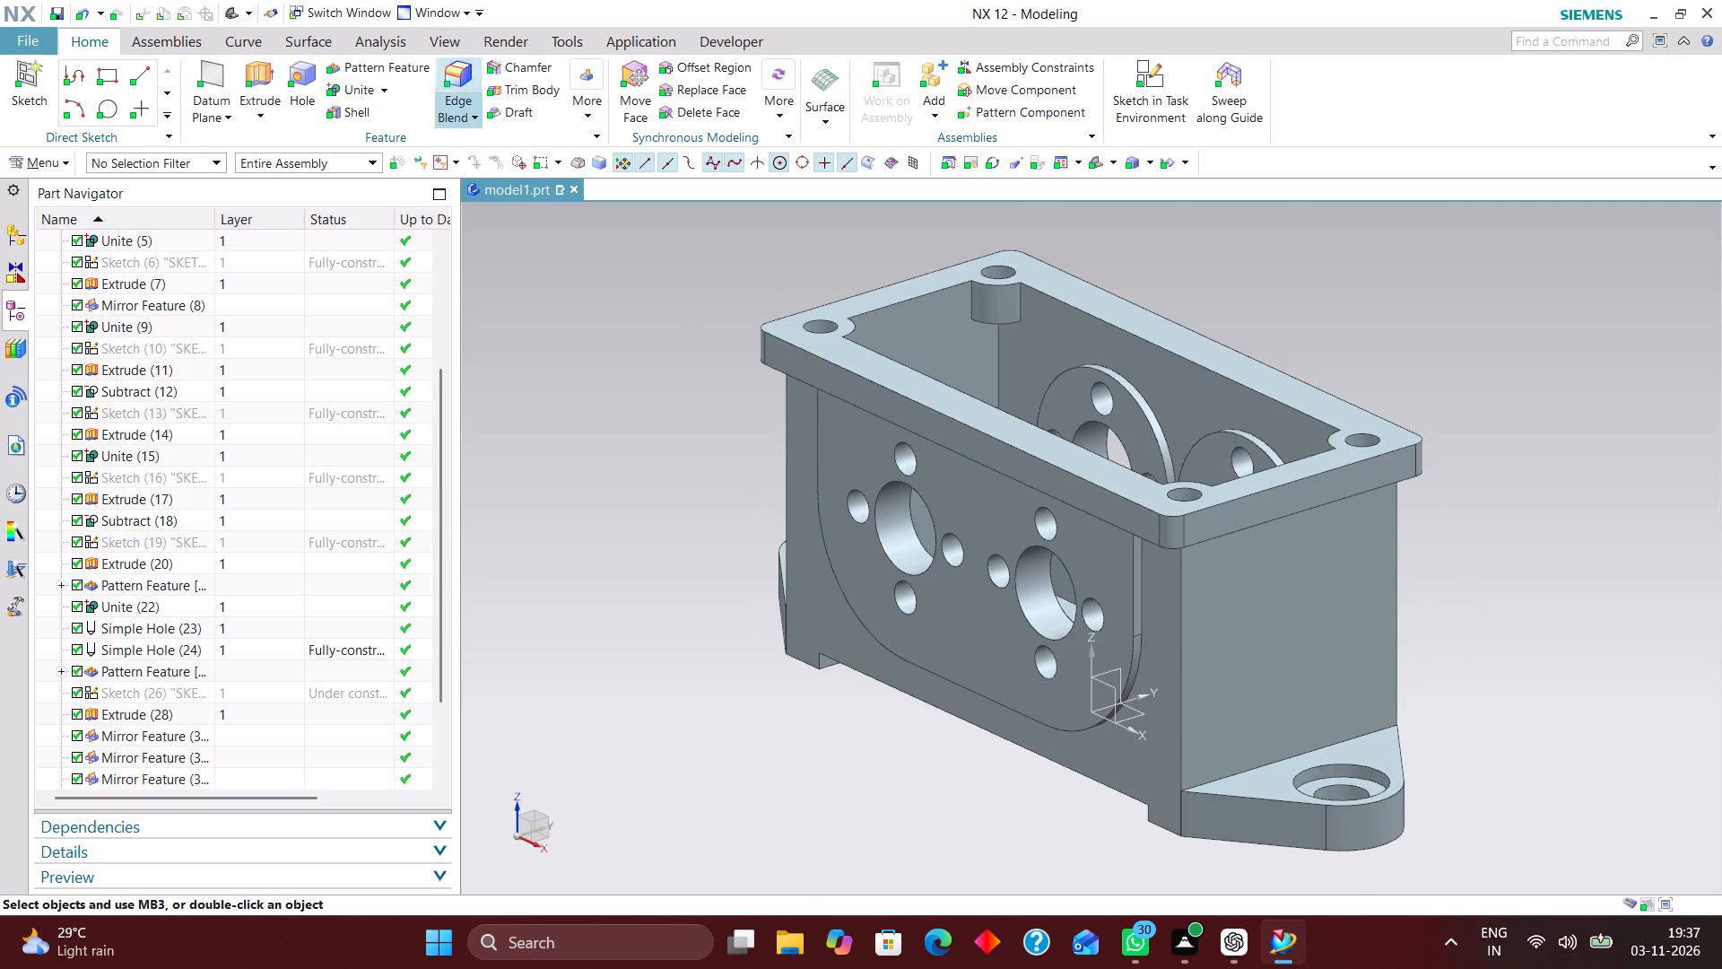
{"action": "scroll", "coordinate": [1253, 785], "scroll_direction": "up", "scroll_amount": 4}
{"action": "left_click", "coordinate": [1238, 753]}
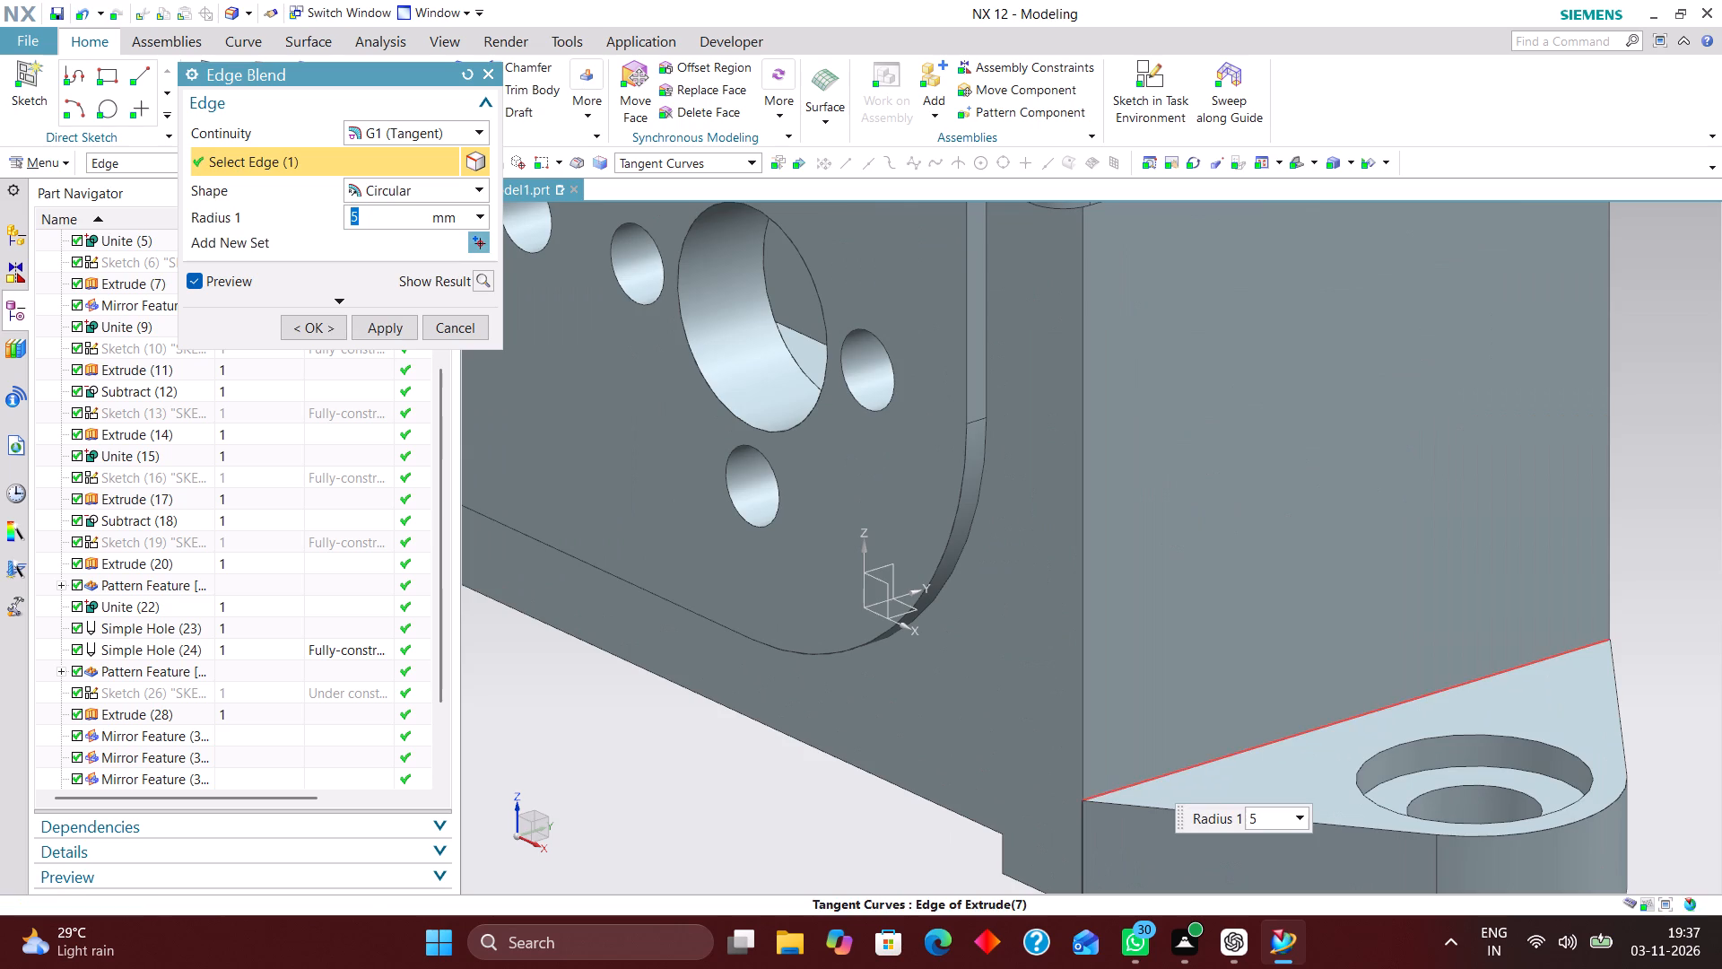
{"action": "left_click_drag", "start_coordinate": [1262, 810], "coordinate": [1201, 814]}
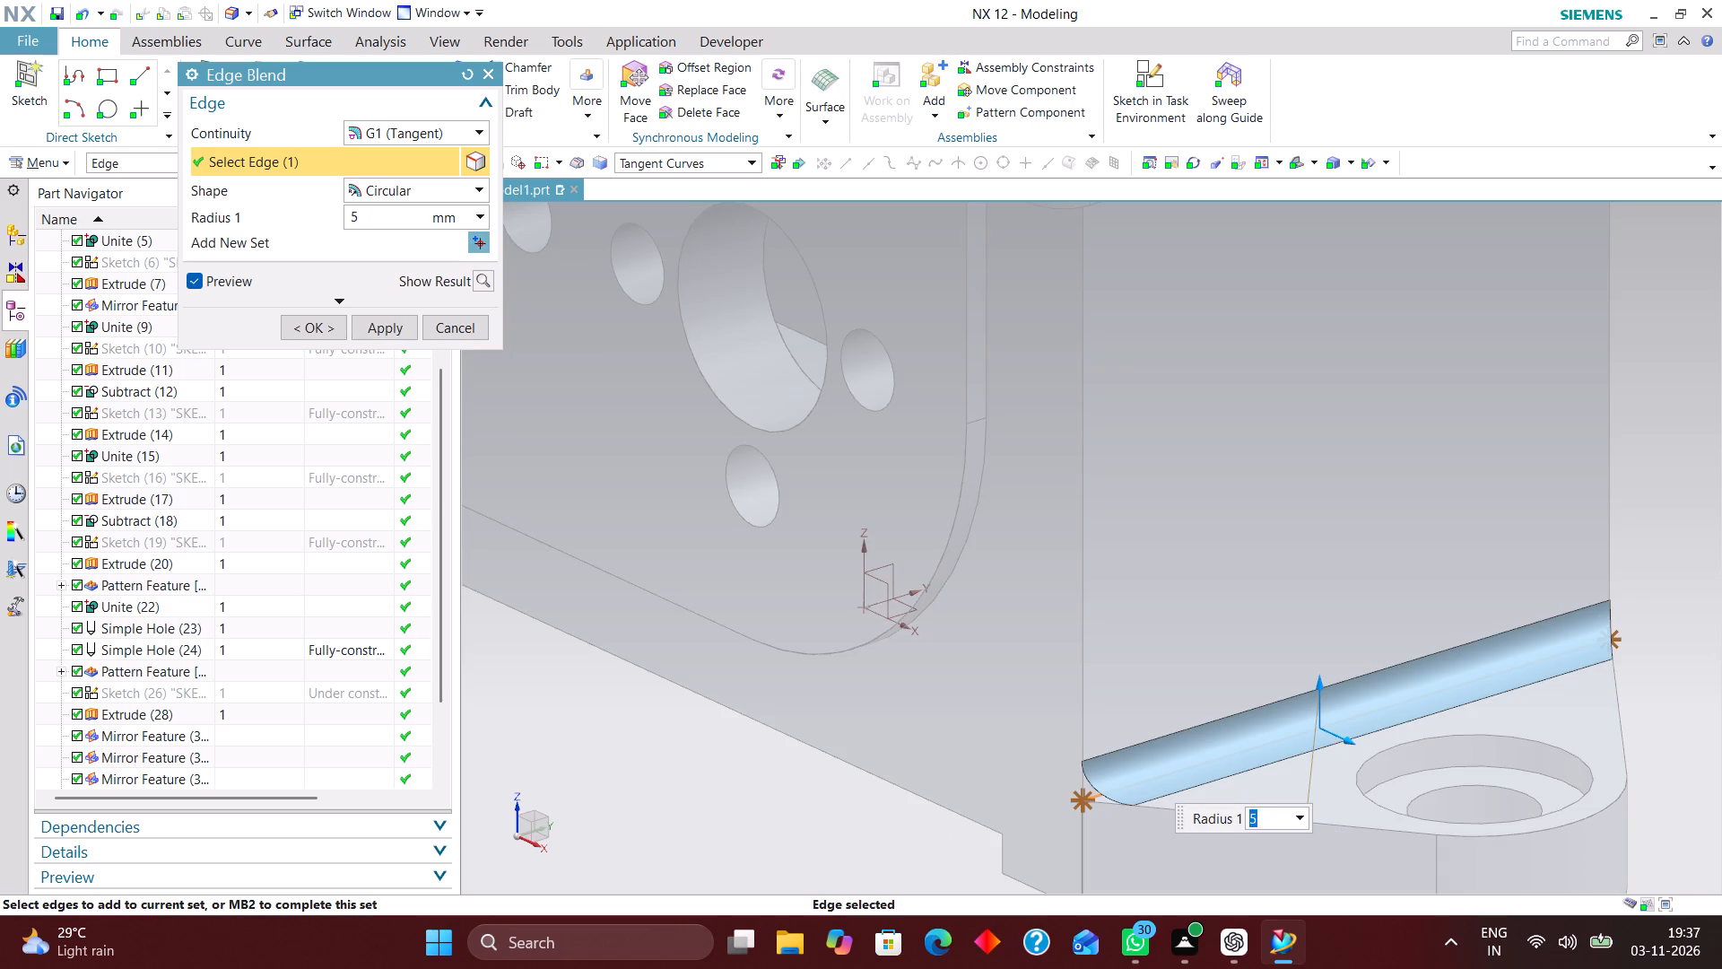
{"action": "key", "text": "2"}
{"action": "key", "text": "Return"}
{"action": "scroll", "coordinate": [1342, 642], "scroll_direction": "down", "scroll_amount": 2}
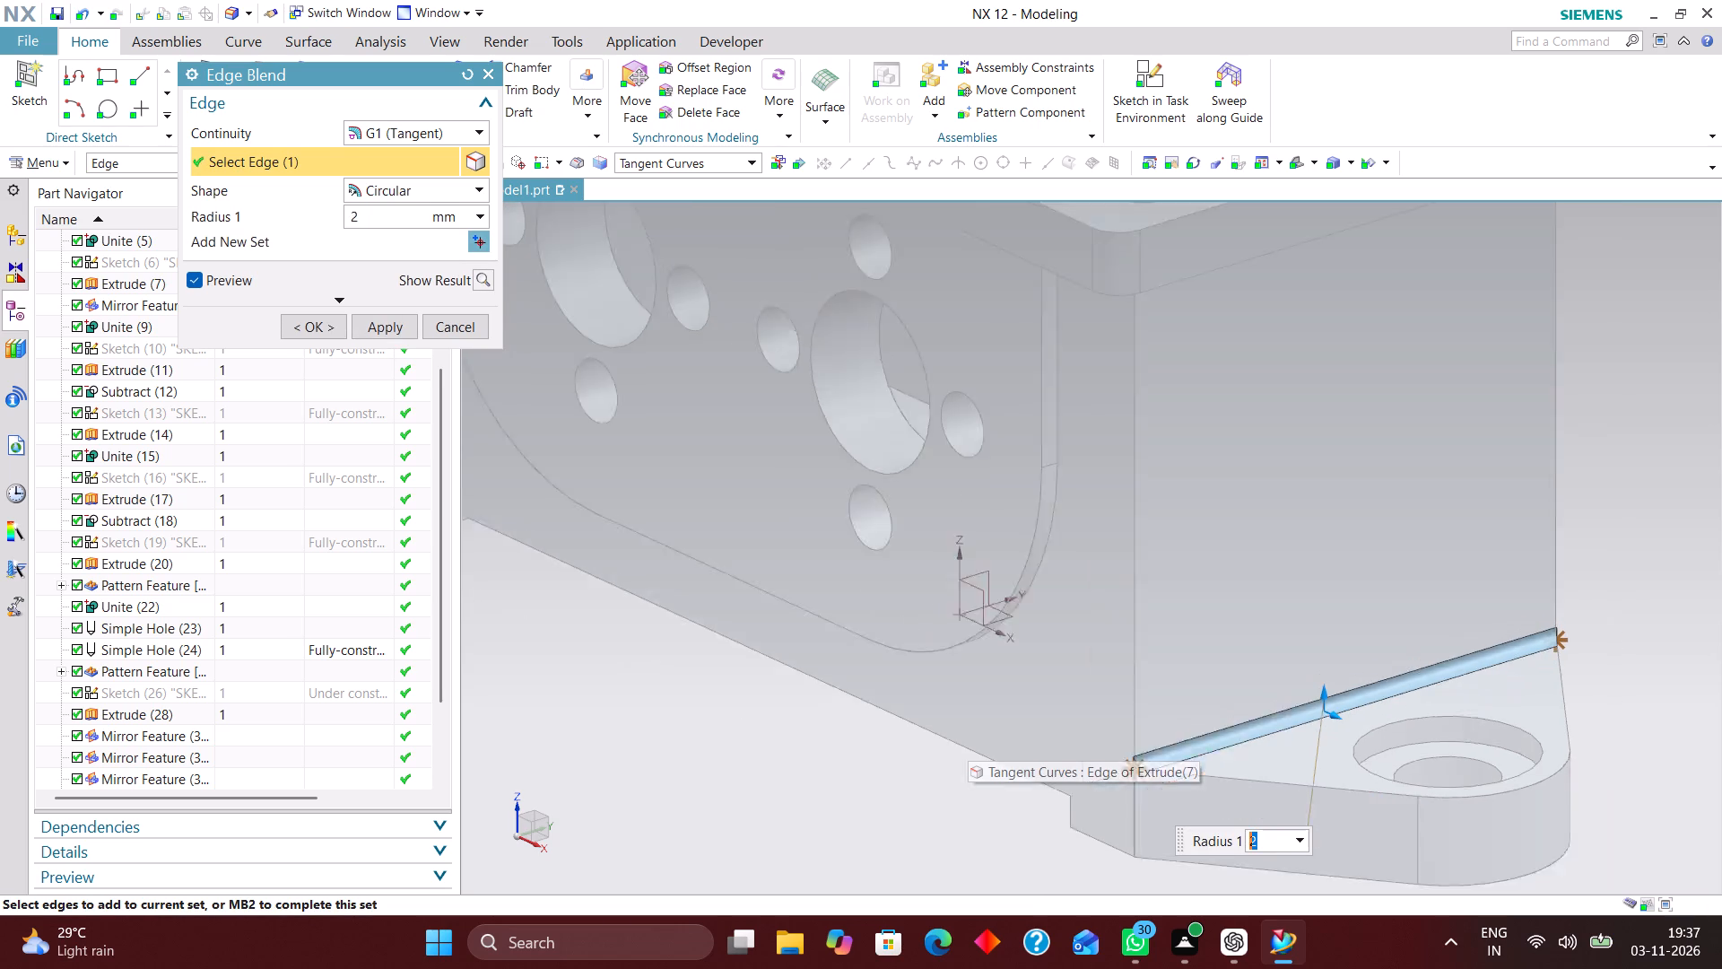
{"action": "scroll", "coordinate": [1344, 646], "scroll_direction": "down", "scroll_amount": 2}
{"action": "middle_click_drag", "start_coordinate": [919, 566], "coordinate": [1074, 635]}
{"action": "scroll", "coordinate": [942, 618], "scroll_direction": "up", "scroll_amount": 2}
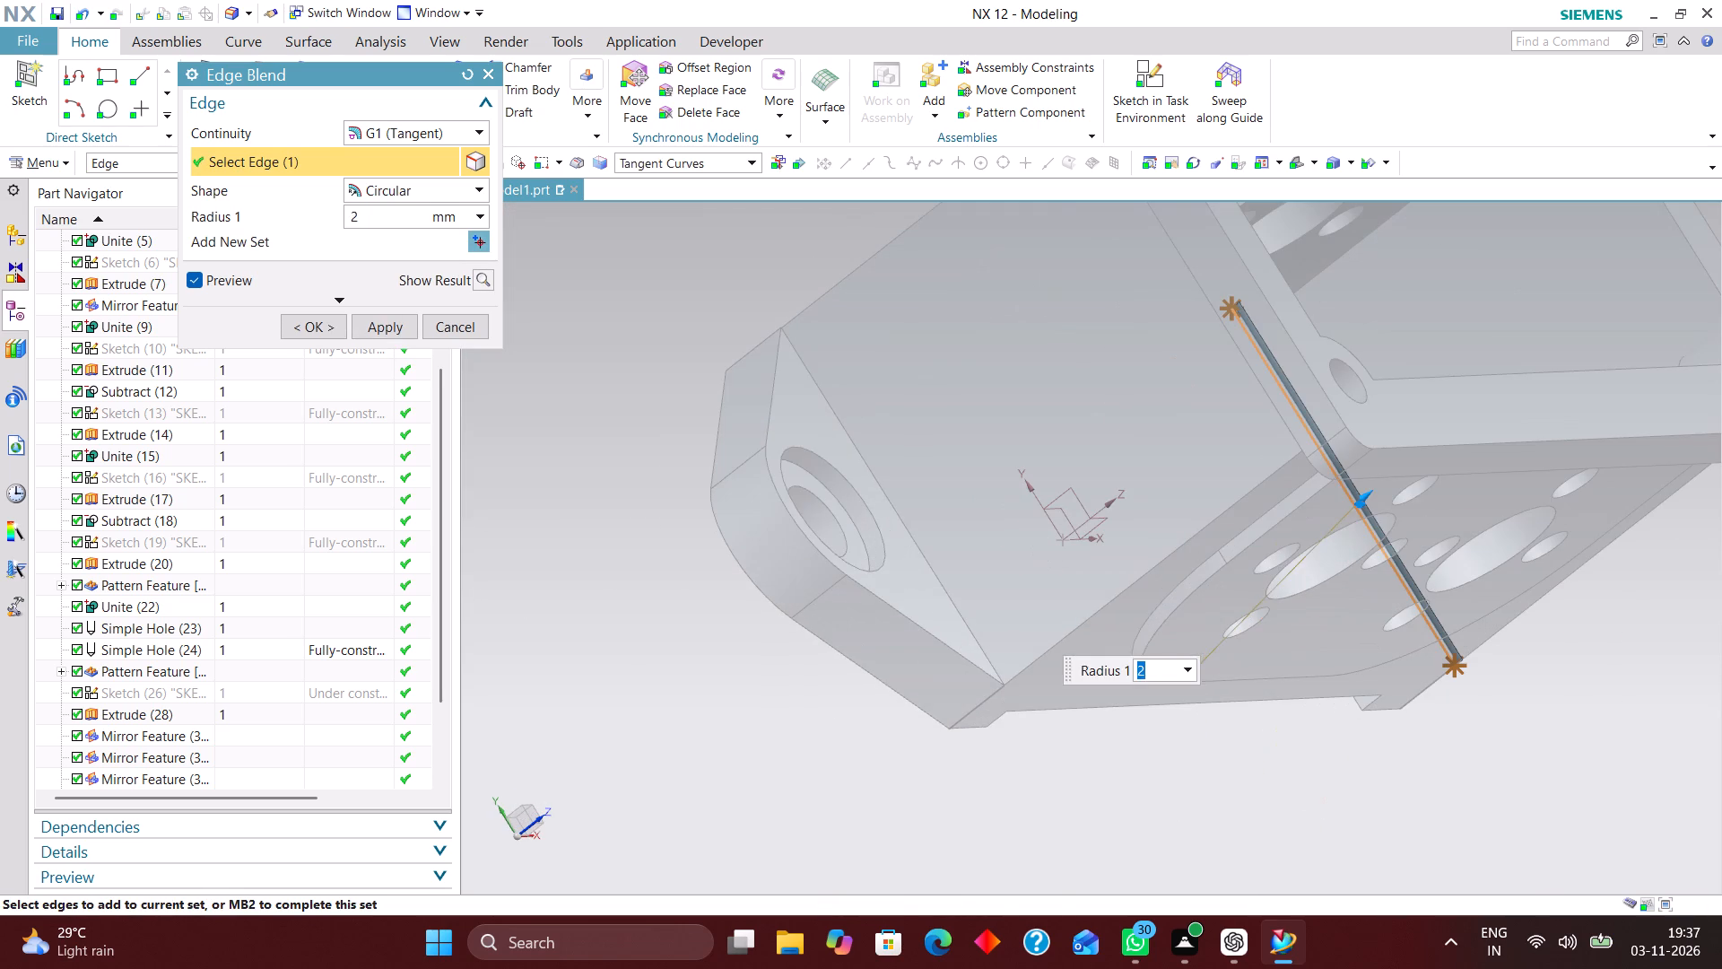
{"action": "left_click", "coordinate": [954, 615]}
{"action": "left_click", "coordinate": [311, 328]}
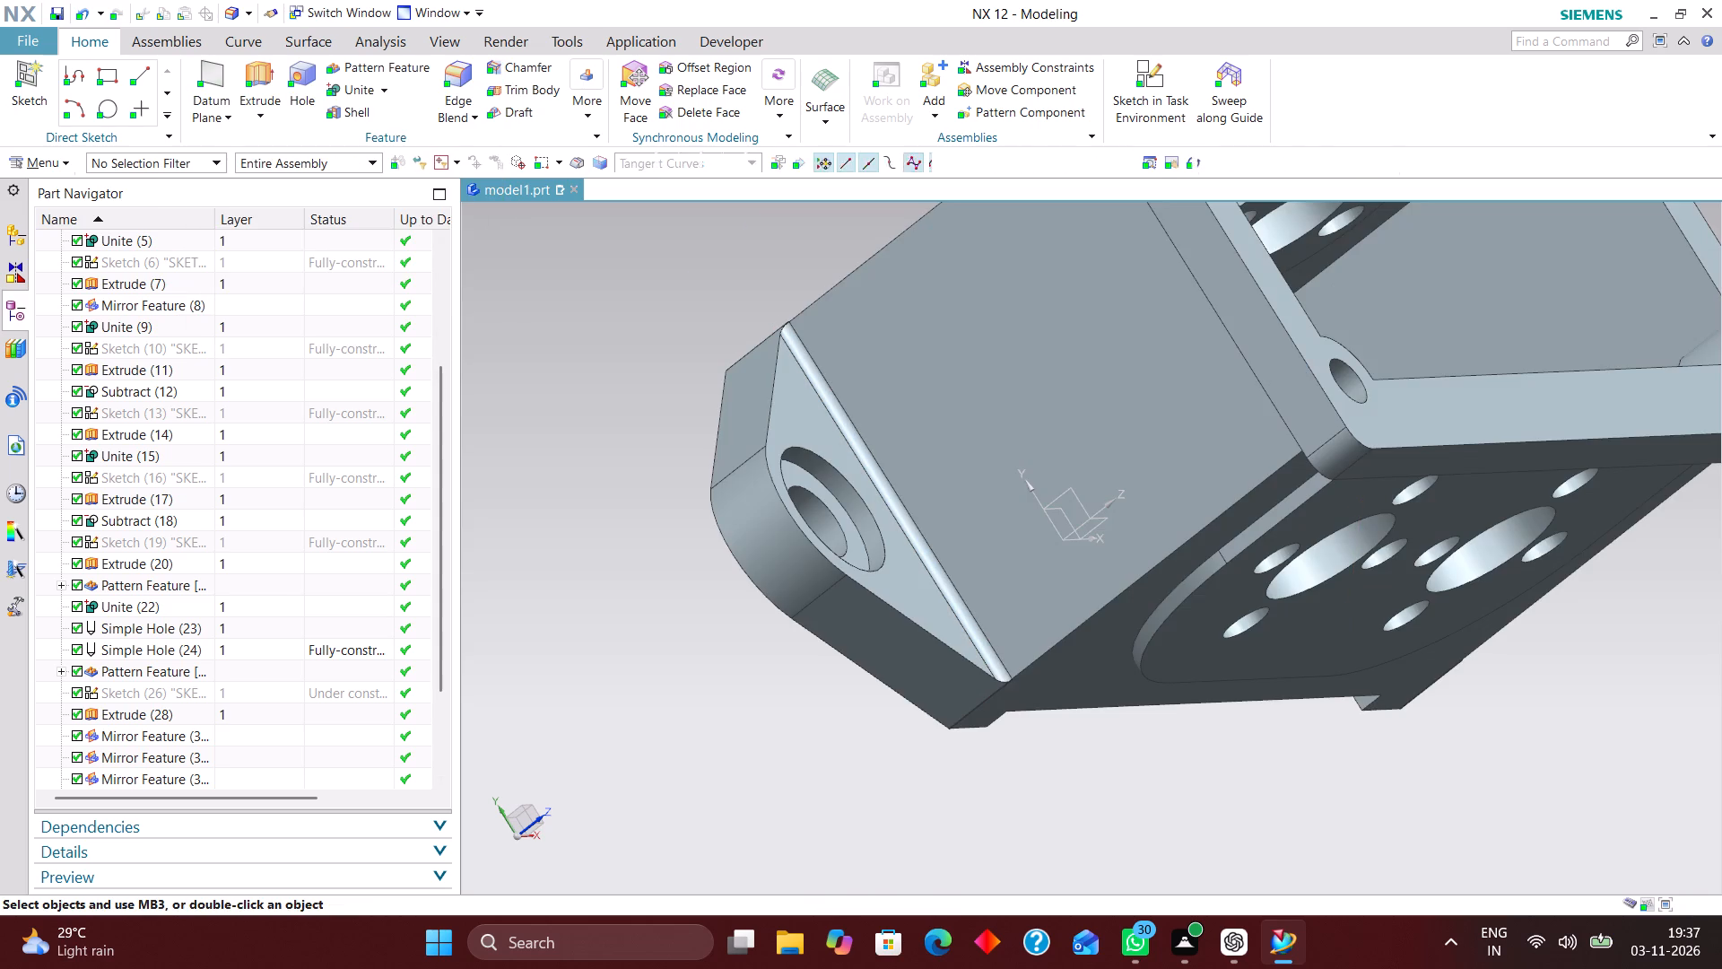
Examine the housing's blended mounting lugs, side ports, corner bosses and top flange from several angles, including the top view.
{"action": "middle_click_drag", "start_coordinate": [1250, 763], "coordinate": [1125, 673]}
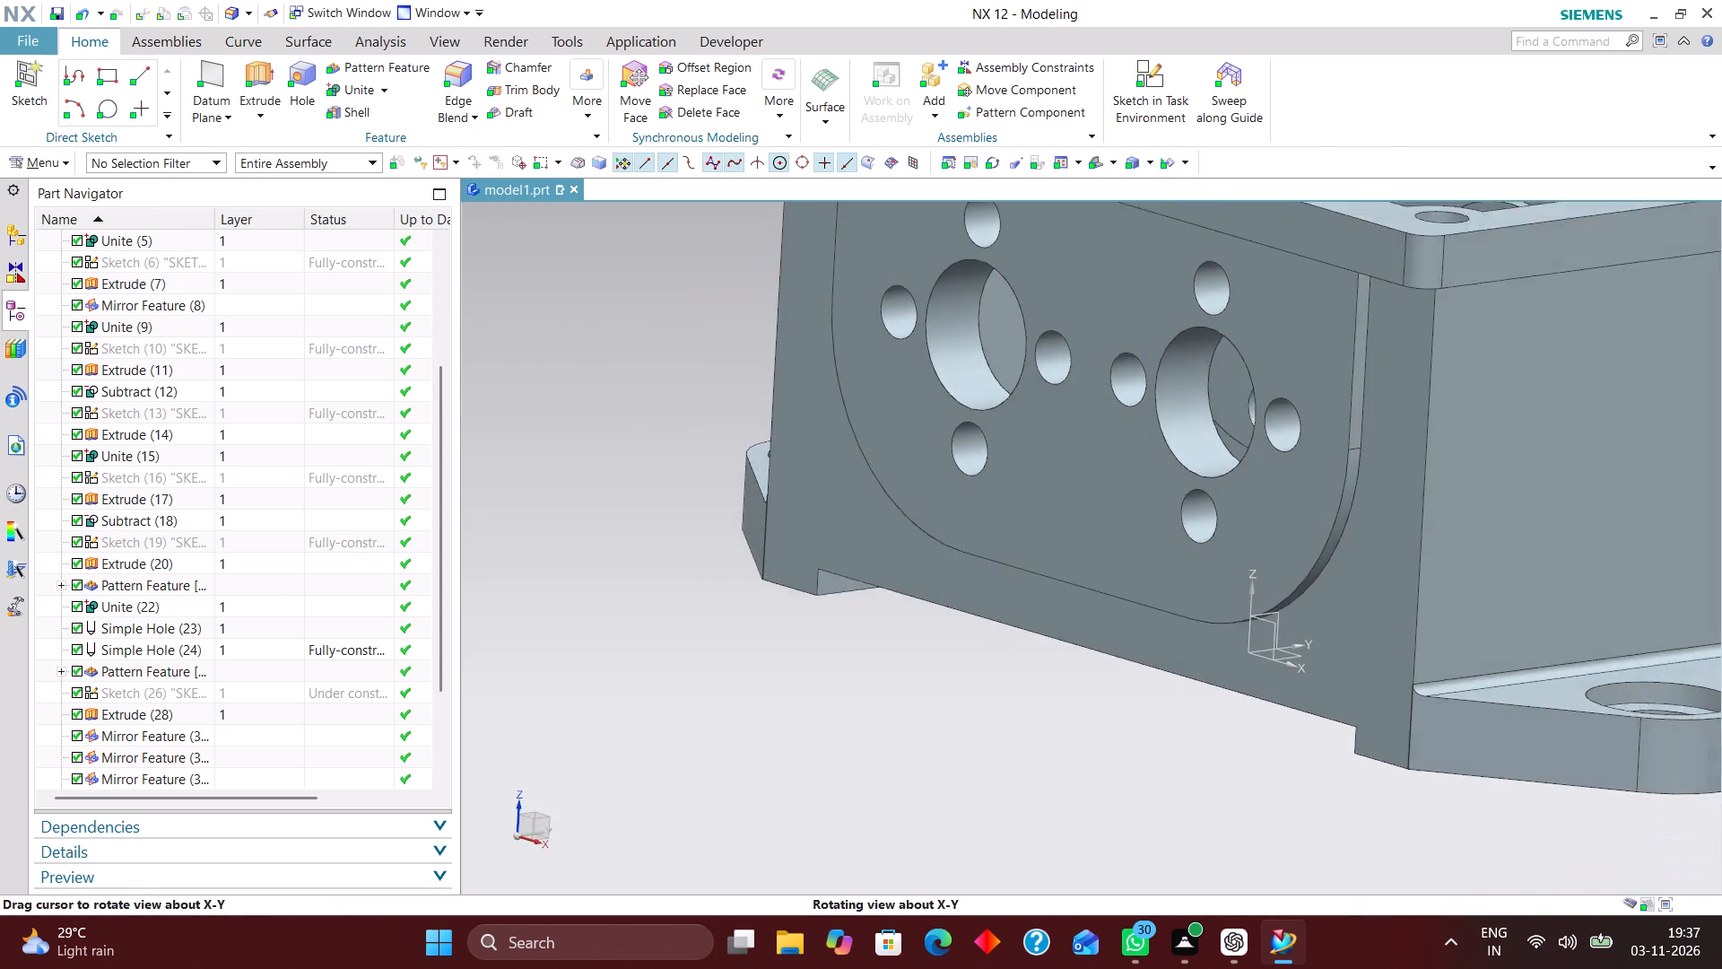
{"action": "middle_click_drag", "start_coordinate": [1125, 673], "coordinate": [1116, 686]}
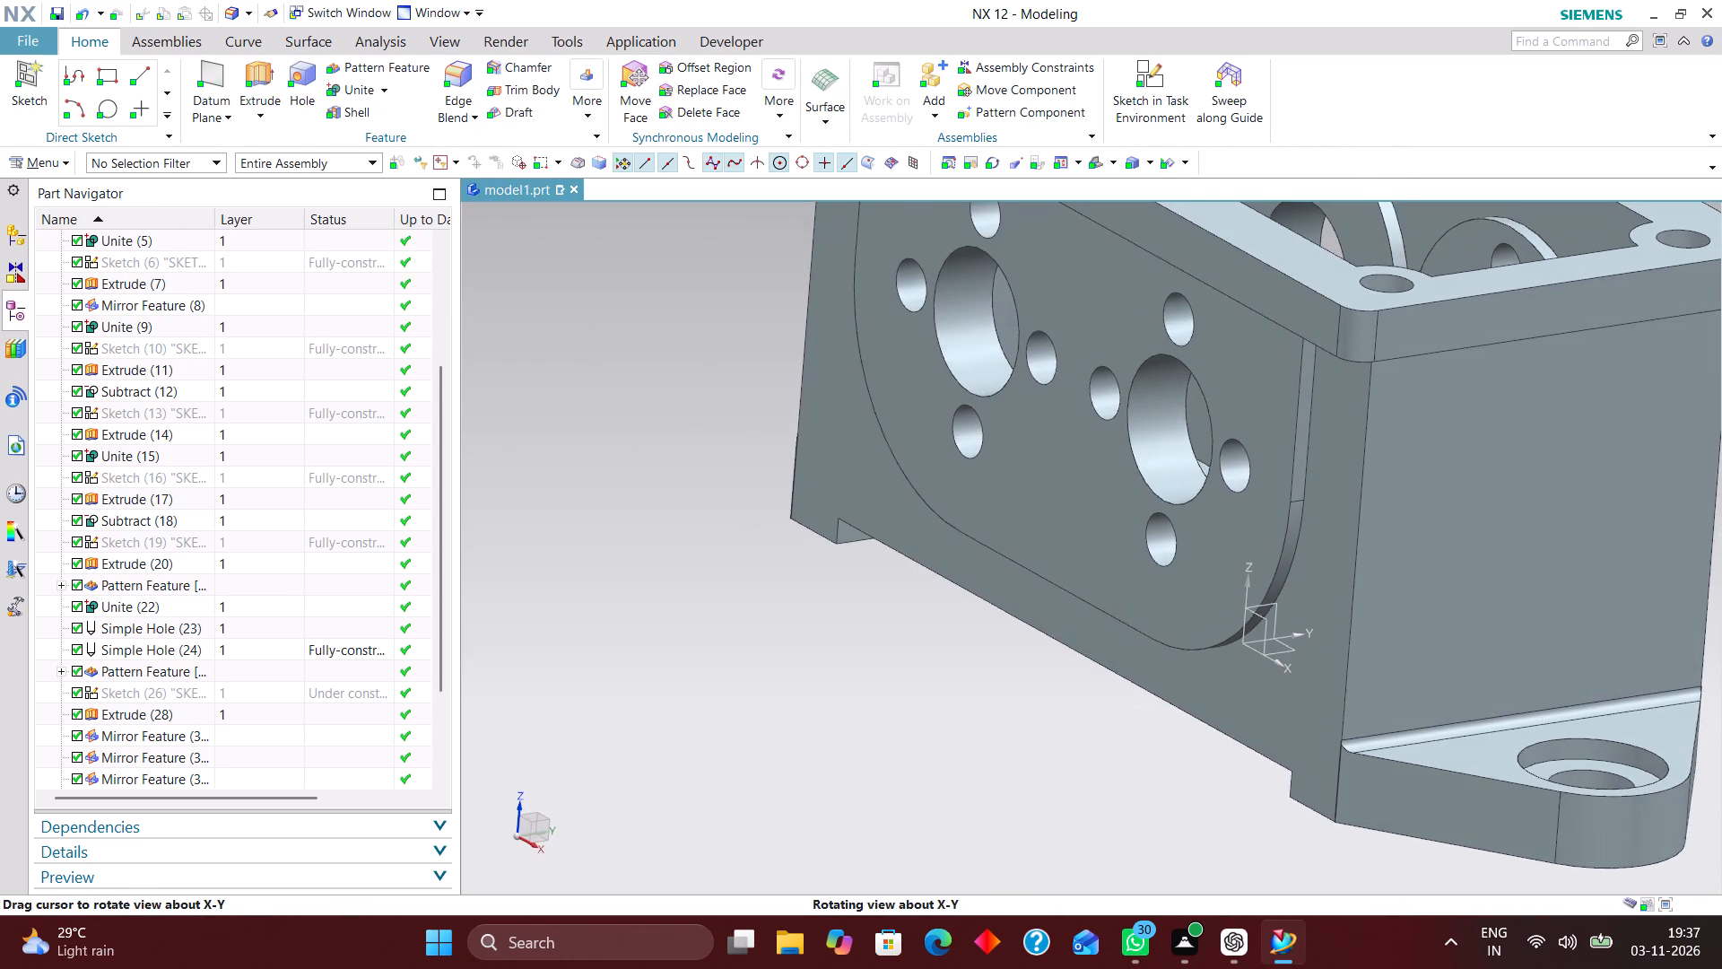
{"action": "middle_click_drag", "start_coordinate": [1116, 686], "coordinate": [1140, 699]}
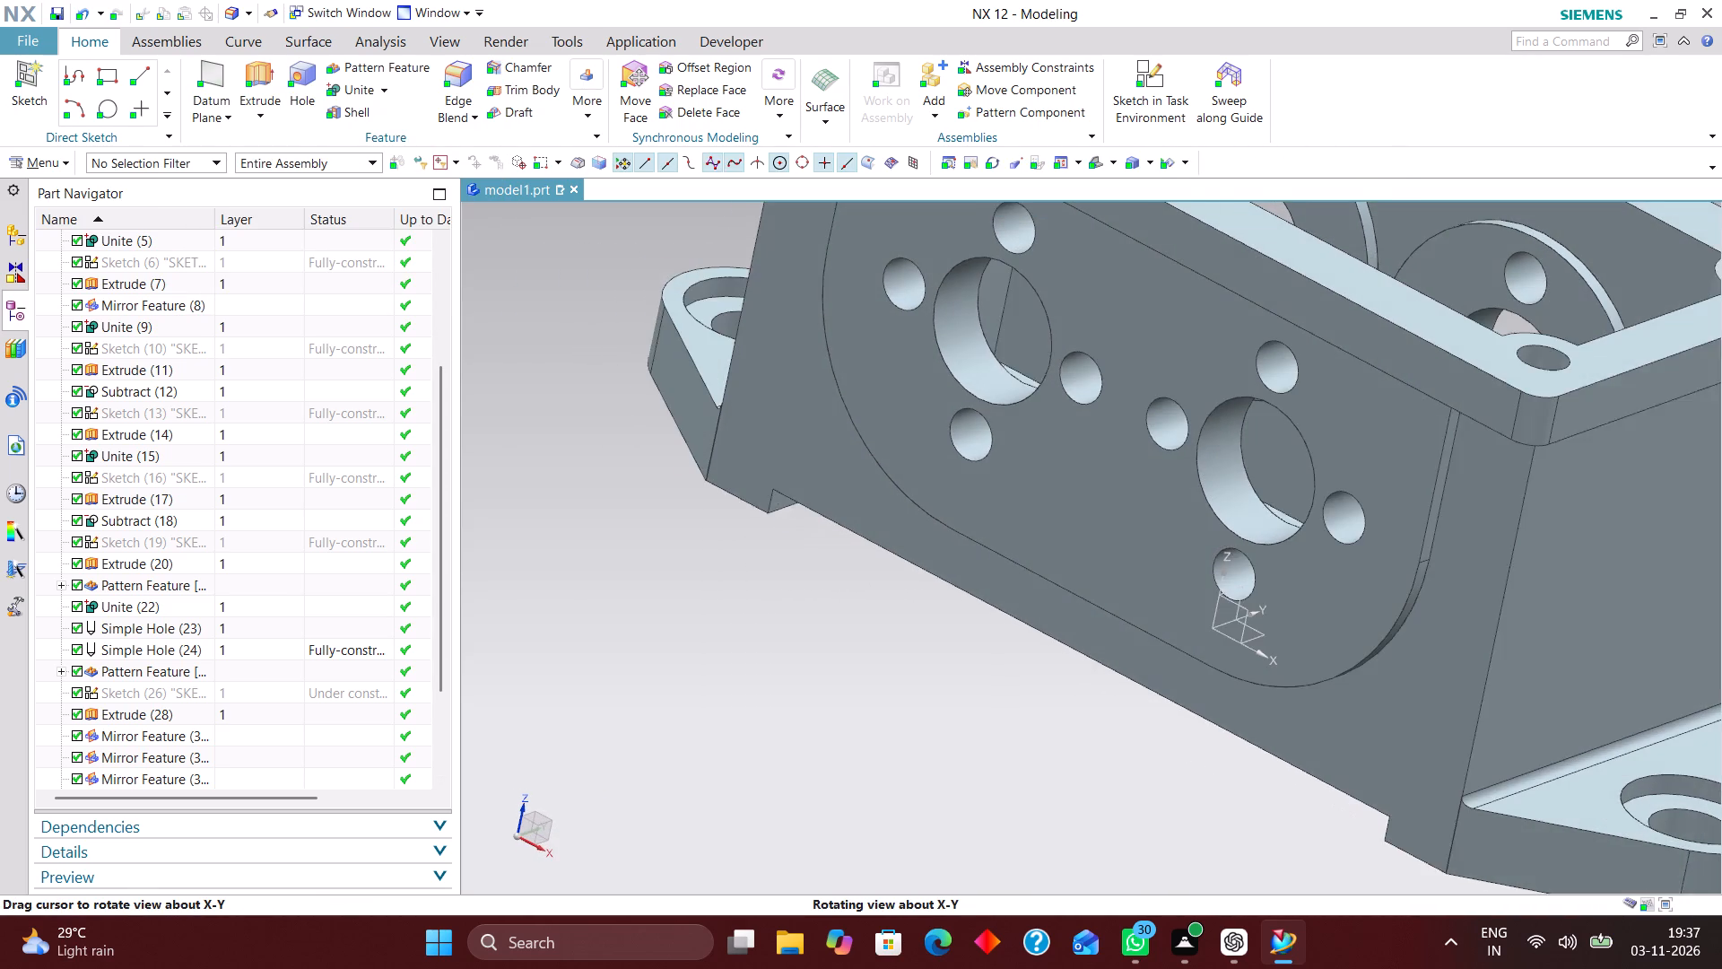
{"action": "middle_click_drag", "start_coordinate": [1140, 699], "coordinate": [1135, 699]}
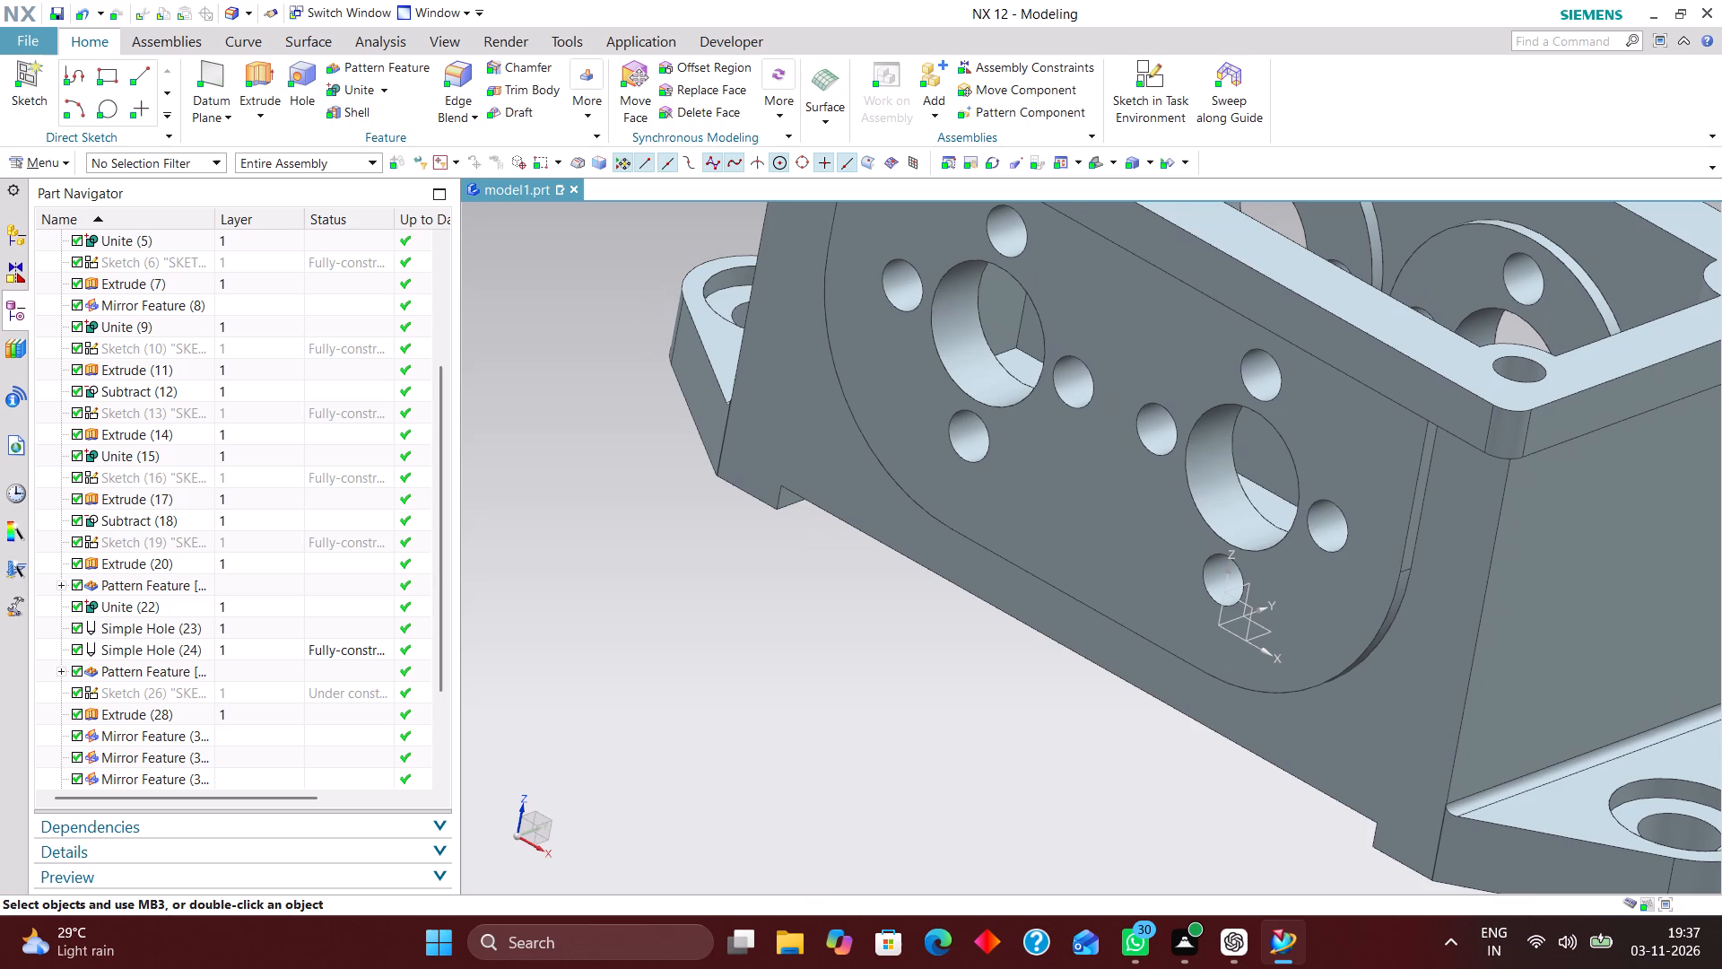
{"action": "left_click", "coordinate": [1100, 164]}
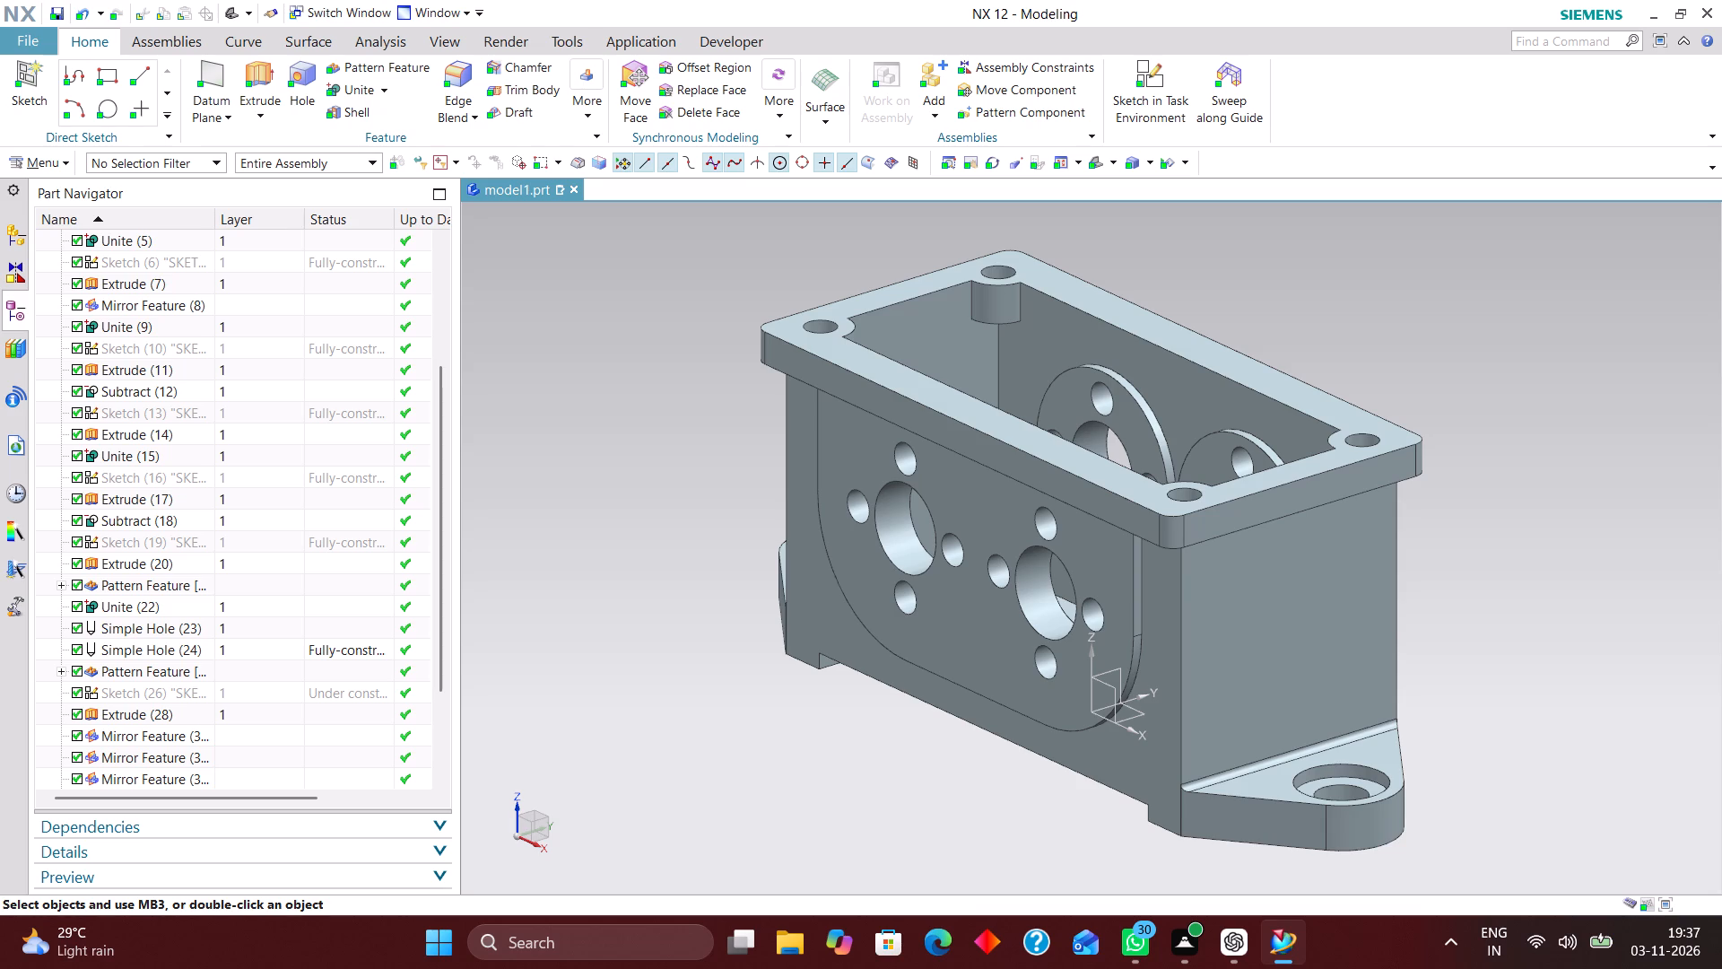
{"action": "middle_click_drag", "start_coordinate": [1552, 610], "coordinate": [1599, 669]}
{"action": "scroll", "coordinate": [1558, 619], "scroll_direction": "up", "scroll_amount": 1}
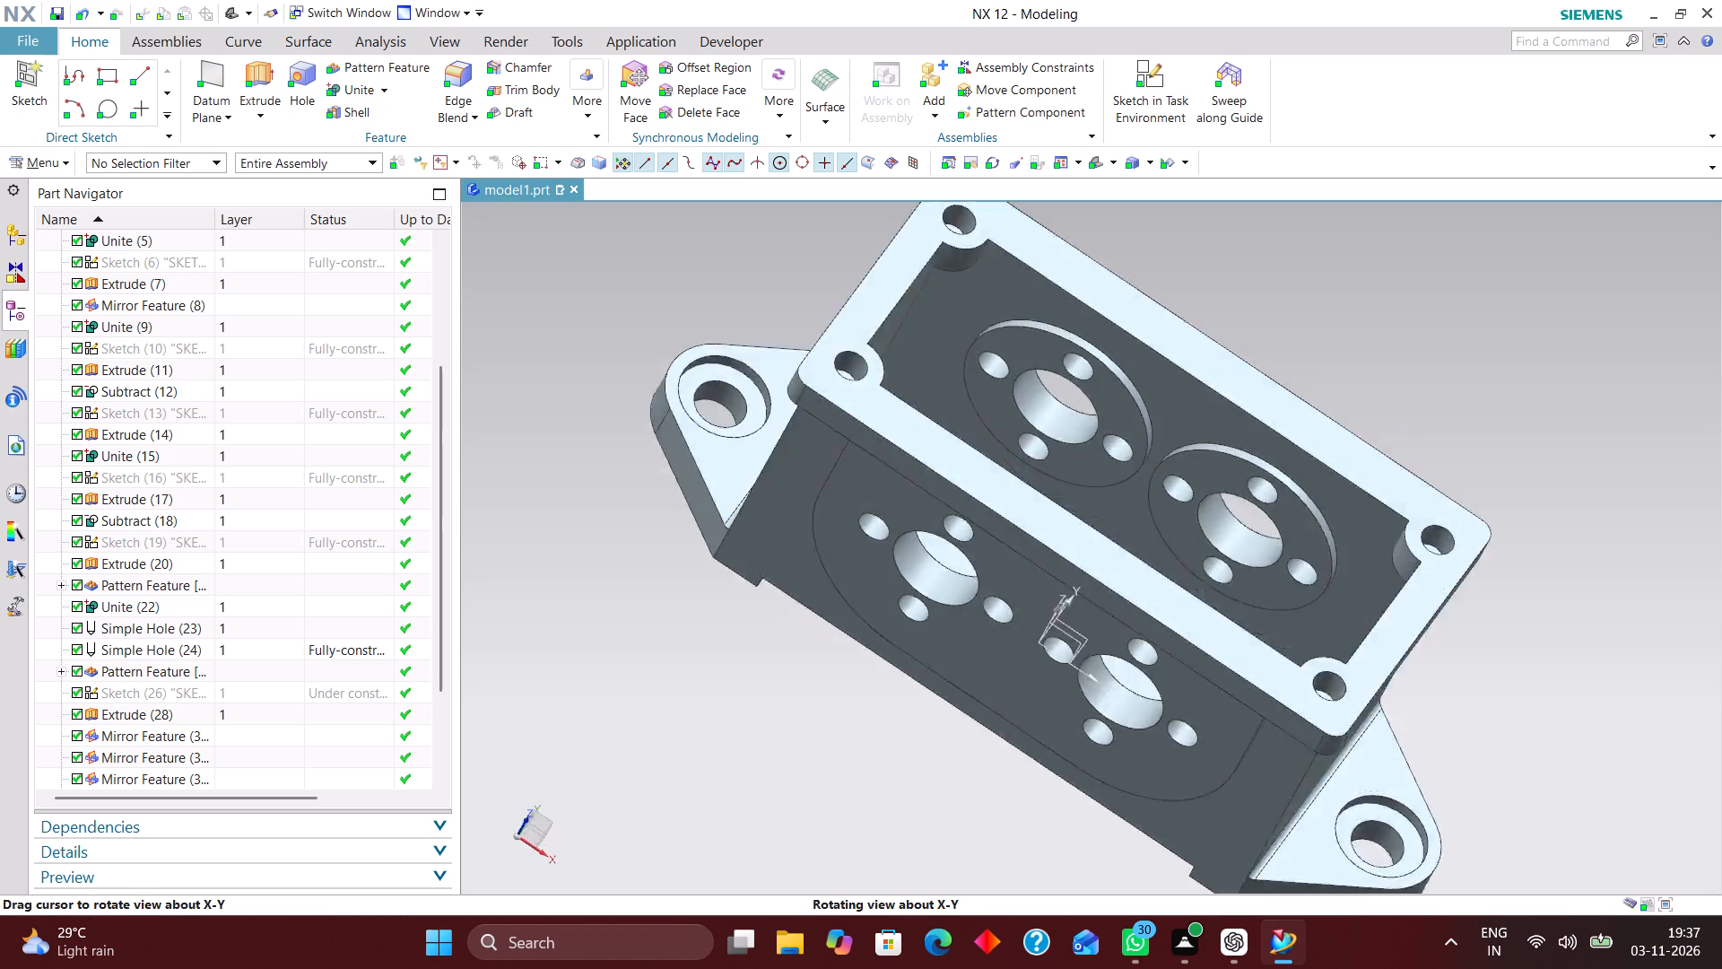
{"action": "middle_click_drag", "start_coordinate": [1599, 669], "coordinate": [1570, 704]}
{"action": "scroll", "coordinate": [1571, 703], "scroll_direction": "up", "scroll_amount": 1}
{"action": "right_click_drag", "start_coordinate": [1601, 748], "coordinate": [1503, 770]}
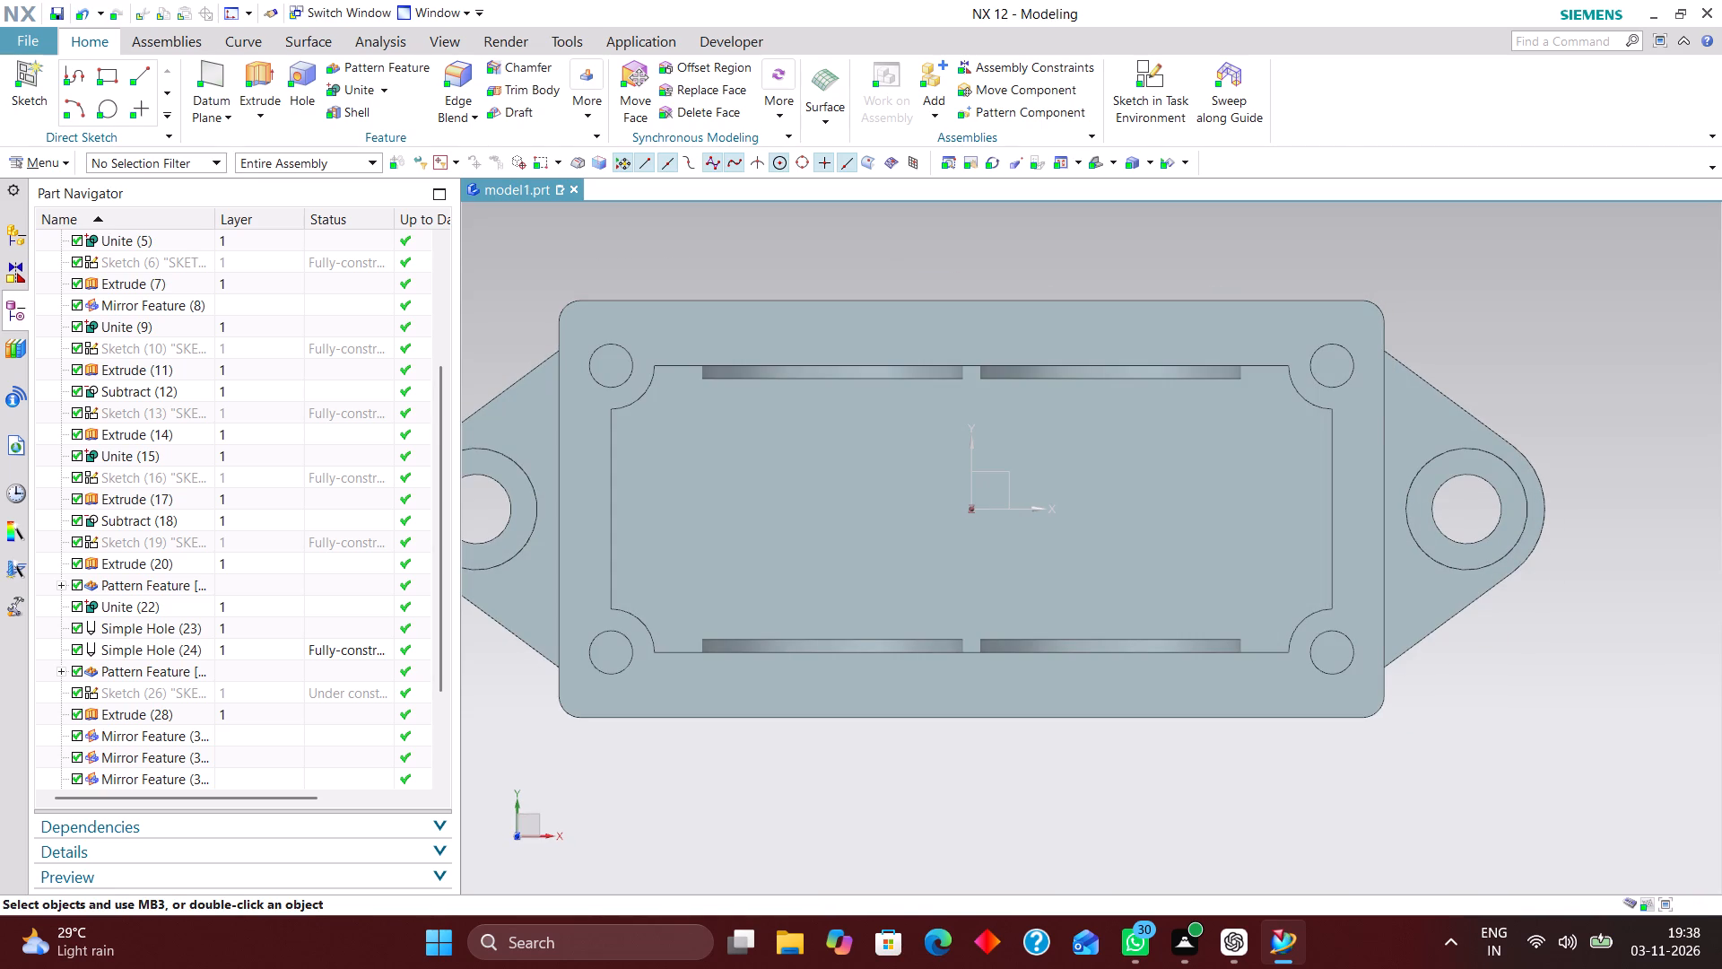
{"action": "scroll", "coordinate": [1439, 792], "scroll_direction": "down", "scroll_amount": 2}
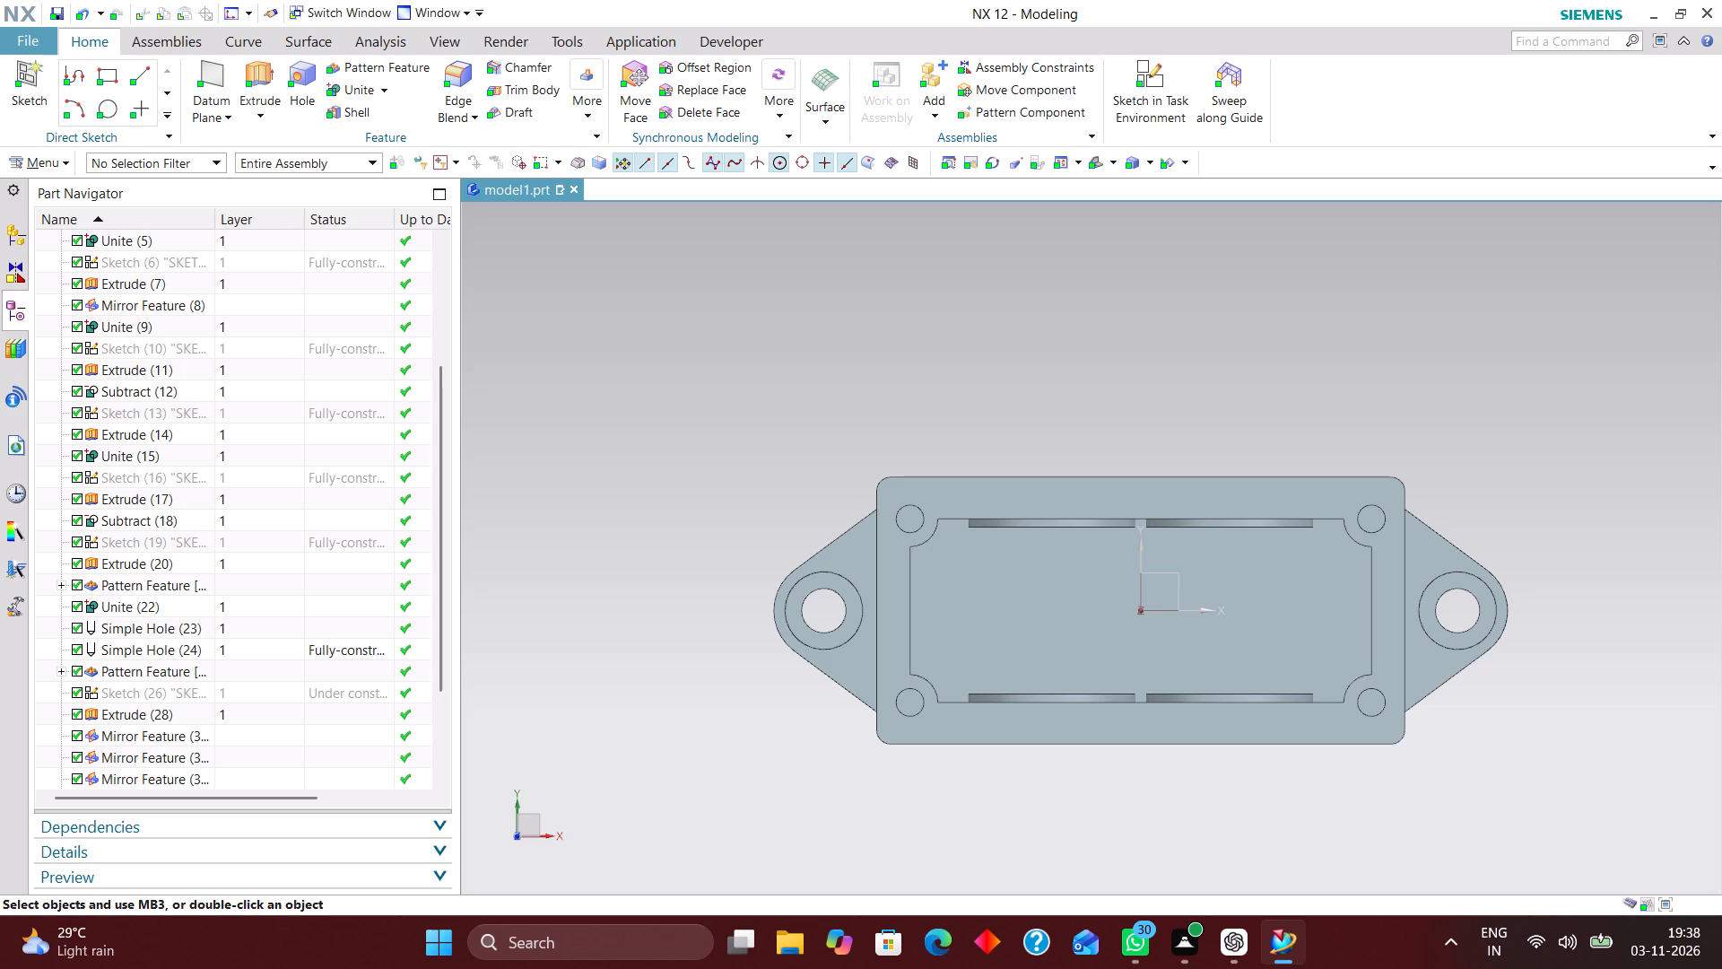
{"action": "left_click", "coordinate": [1100, 166]}
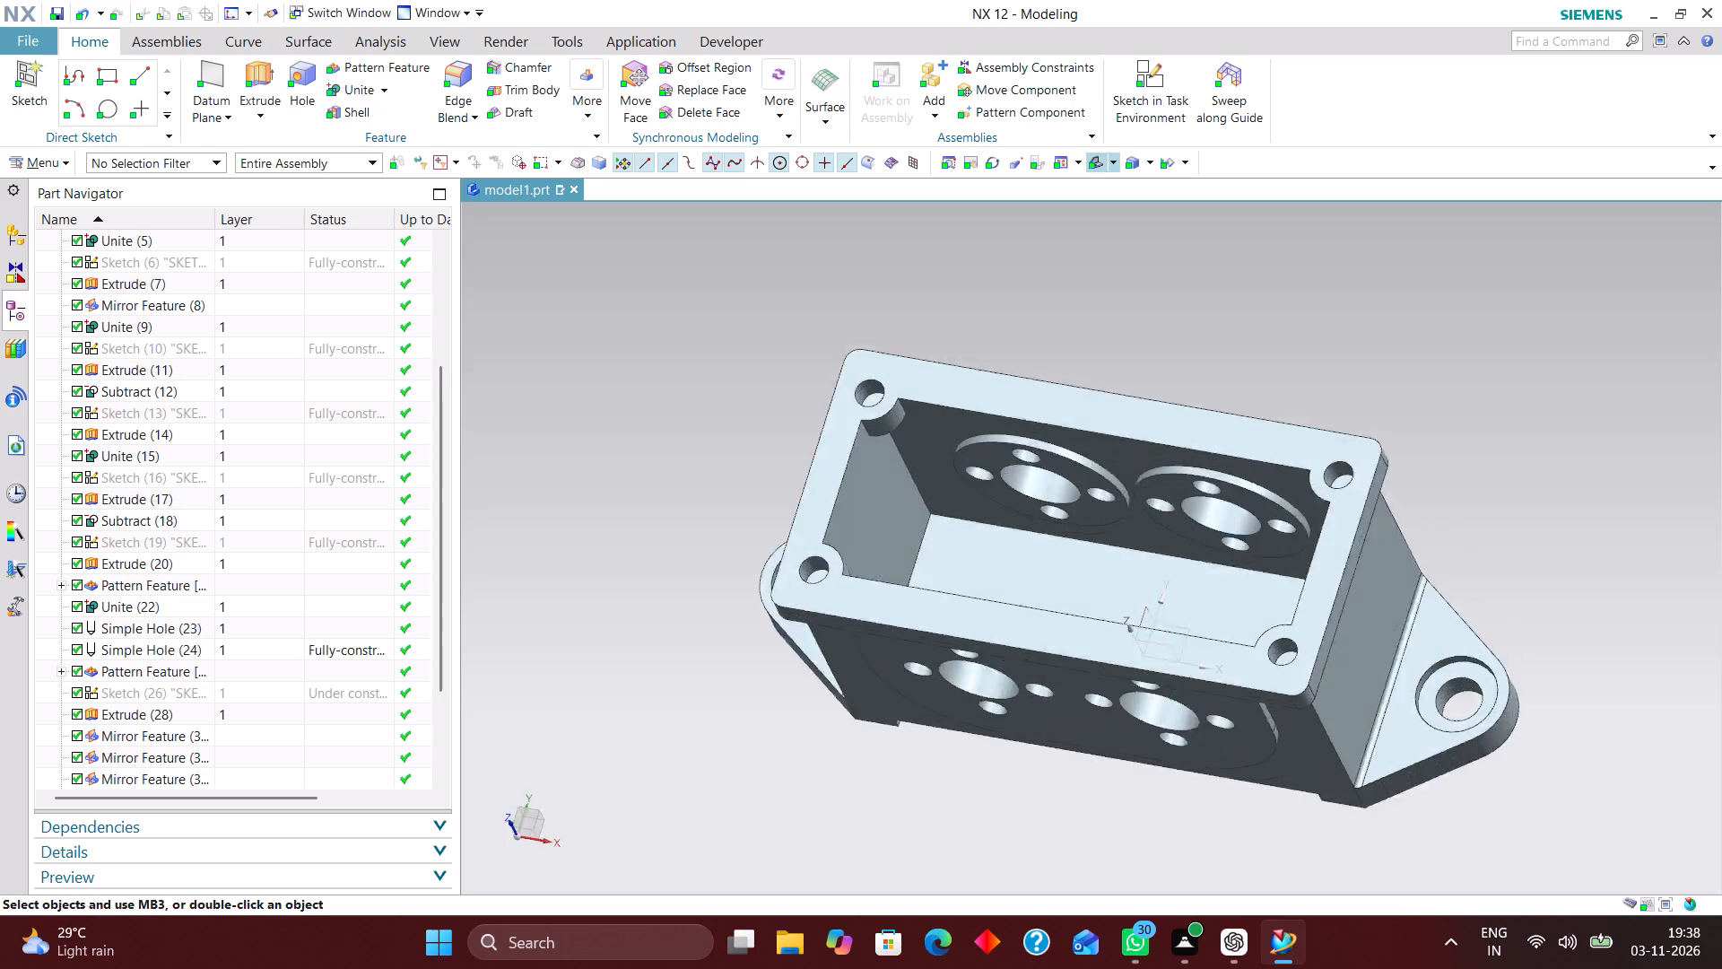
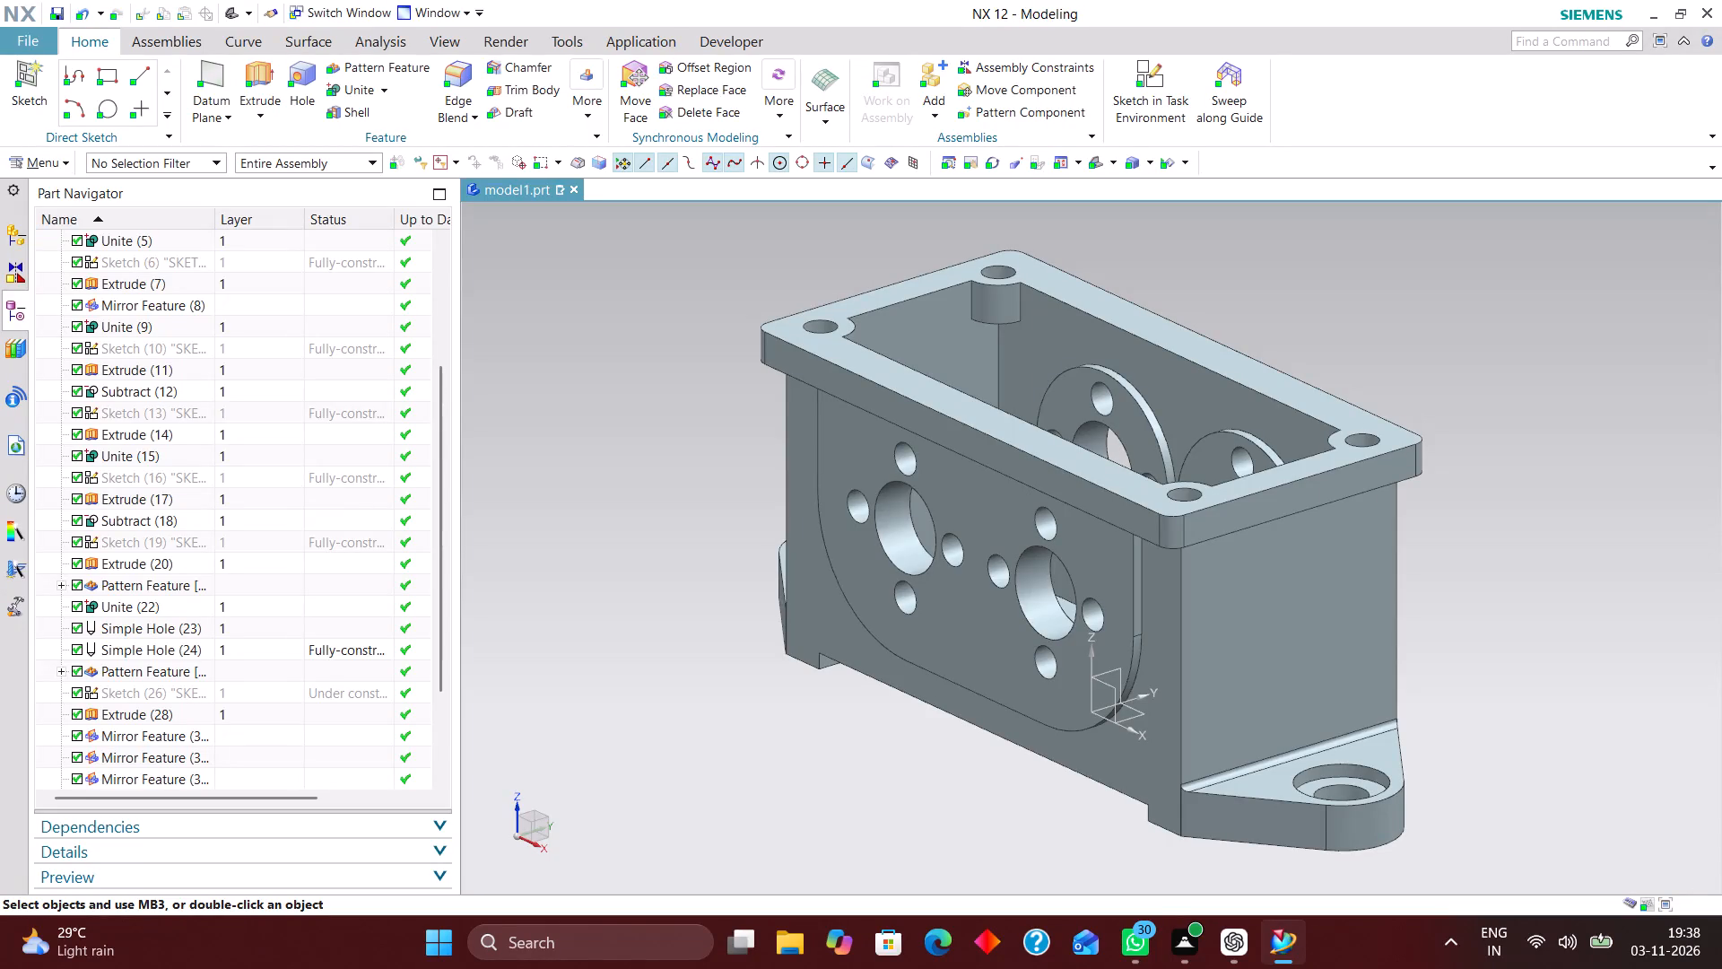
Examine the housing's side ports, underside, mounting lugs and open top from several angles.
{"action": "scroll", "coordinate": [227, 529], "scroll_direction": "up", "scroll_amount": 4}
{"action": "middle_click_drag", "start_coordinate": [866, 706], "coordinate": [1001, 720]}
{"action": "scroll", "coordinate": [991, 720], "scroll_direction": "up", "scroll_amount": 1}
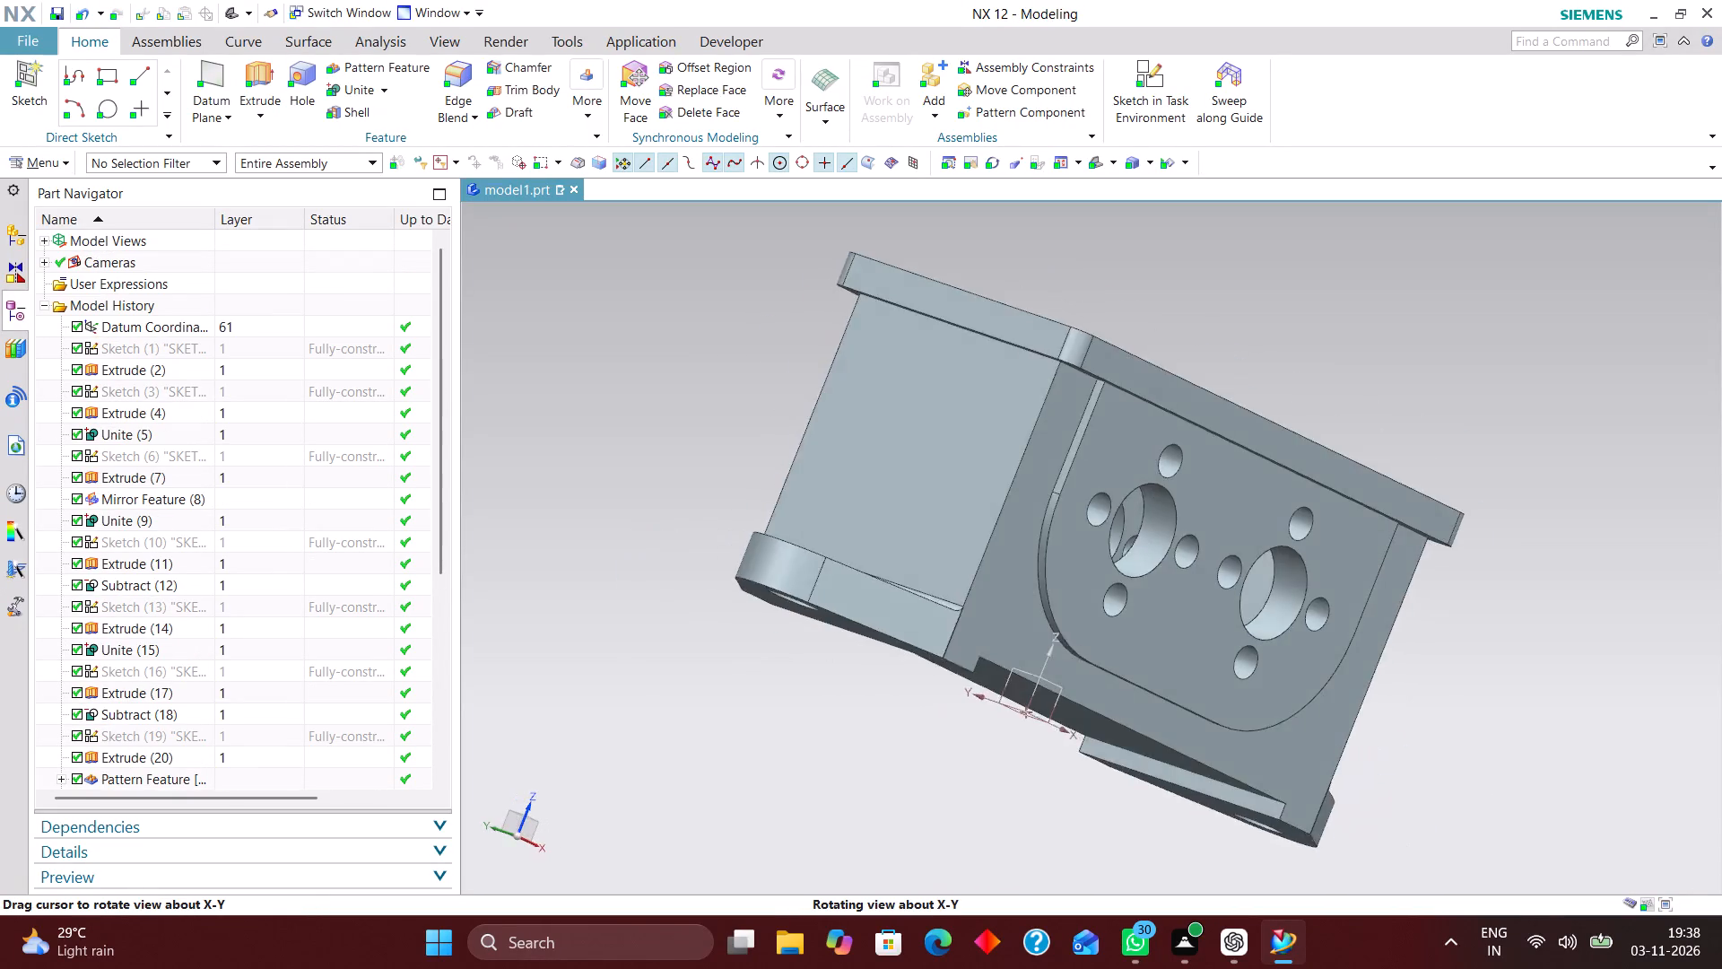
{"action": "middle_click_drag", "start_coordinate": [1001, 720], "coordinate": [856, 736]}
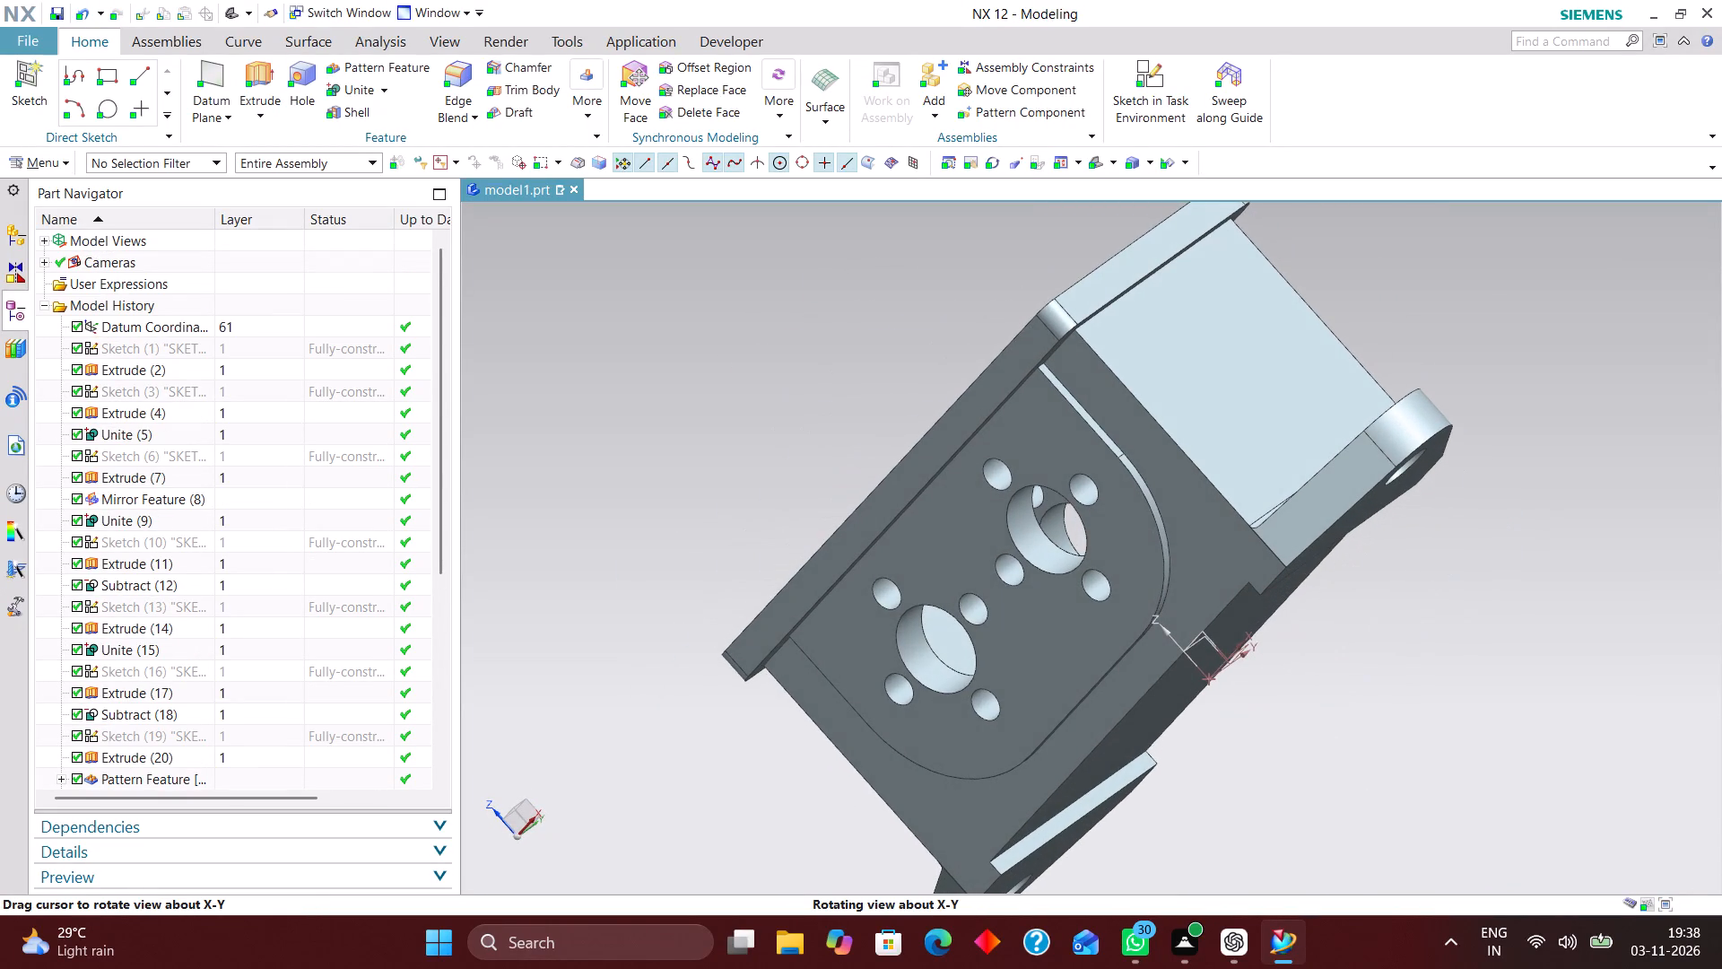
{"action": "middle_click_drag", "start_coordinate": [856, 736], "coordinate": [905, 755]}
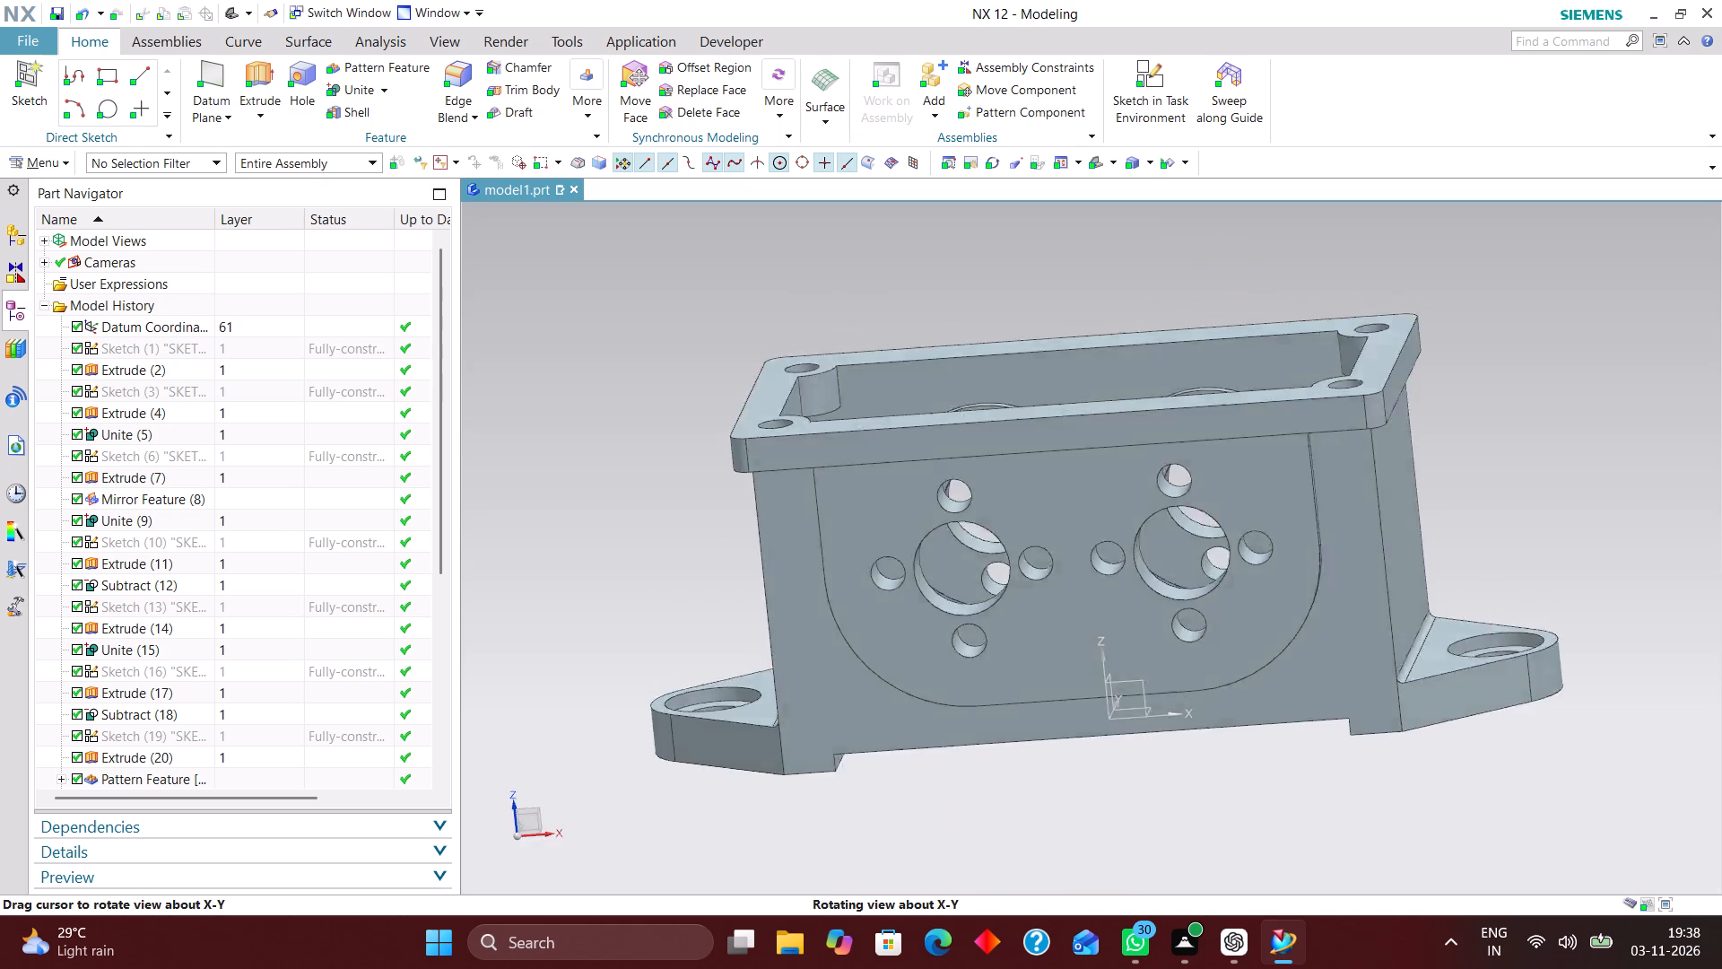
{"action": "middle_click_drag", "start_coordinate": [905, 755], "coordinate": [877, 783]}
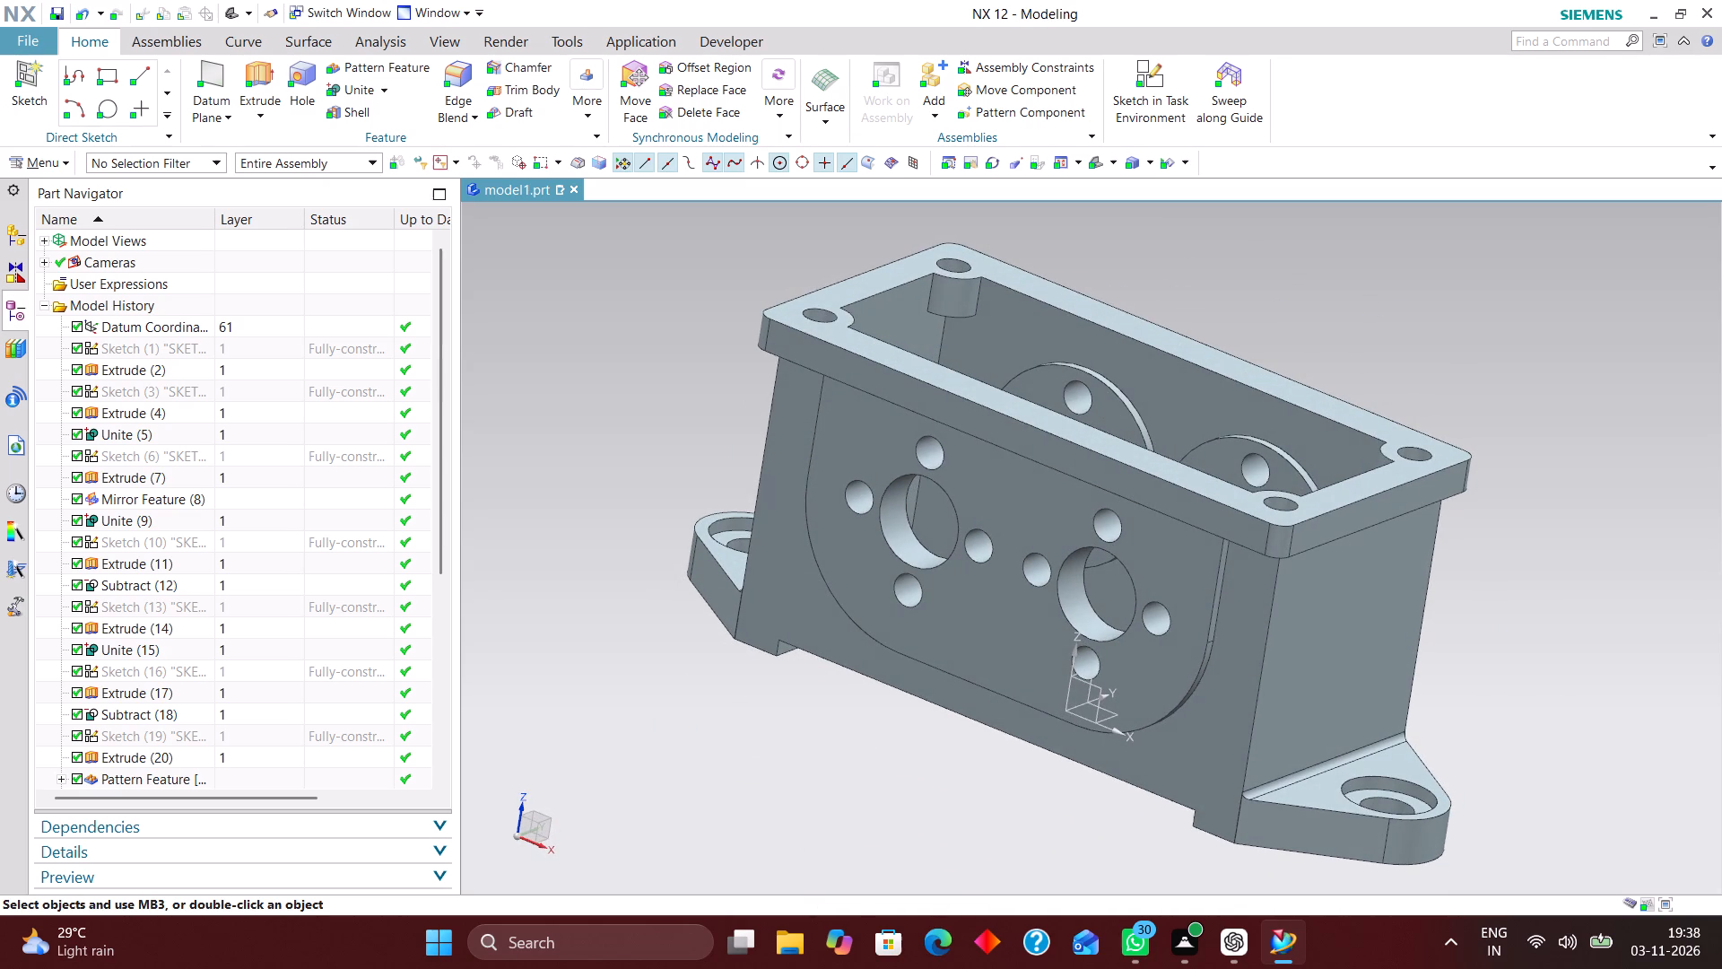
{"action": "middle_click_drag", "start_coordinate": [1668, 616], "coordinate": [1630, 630]}
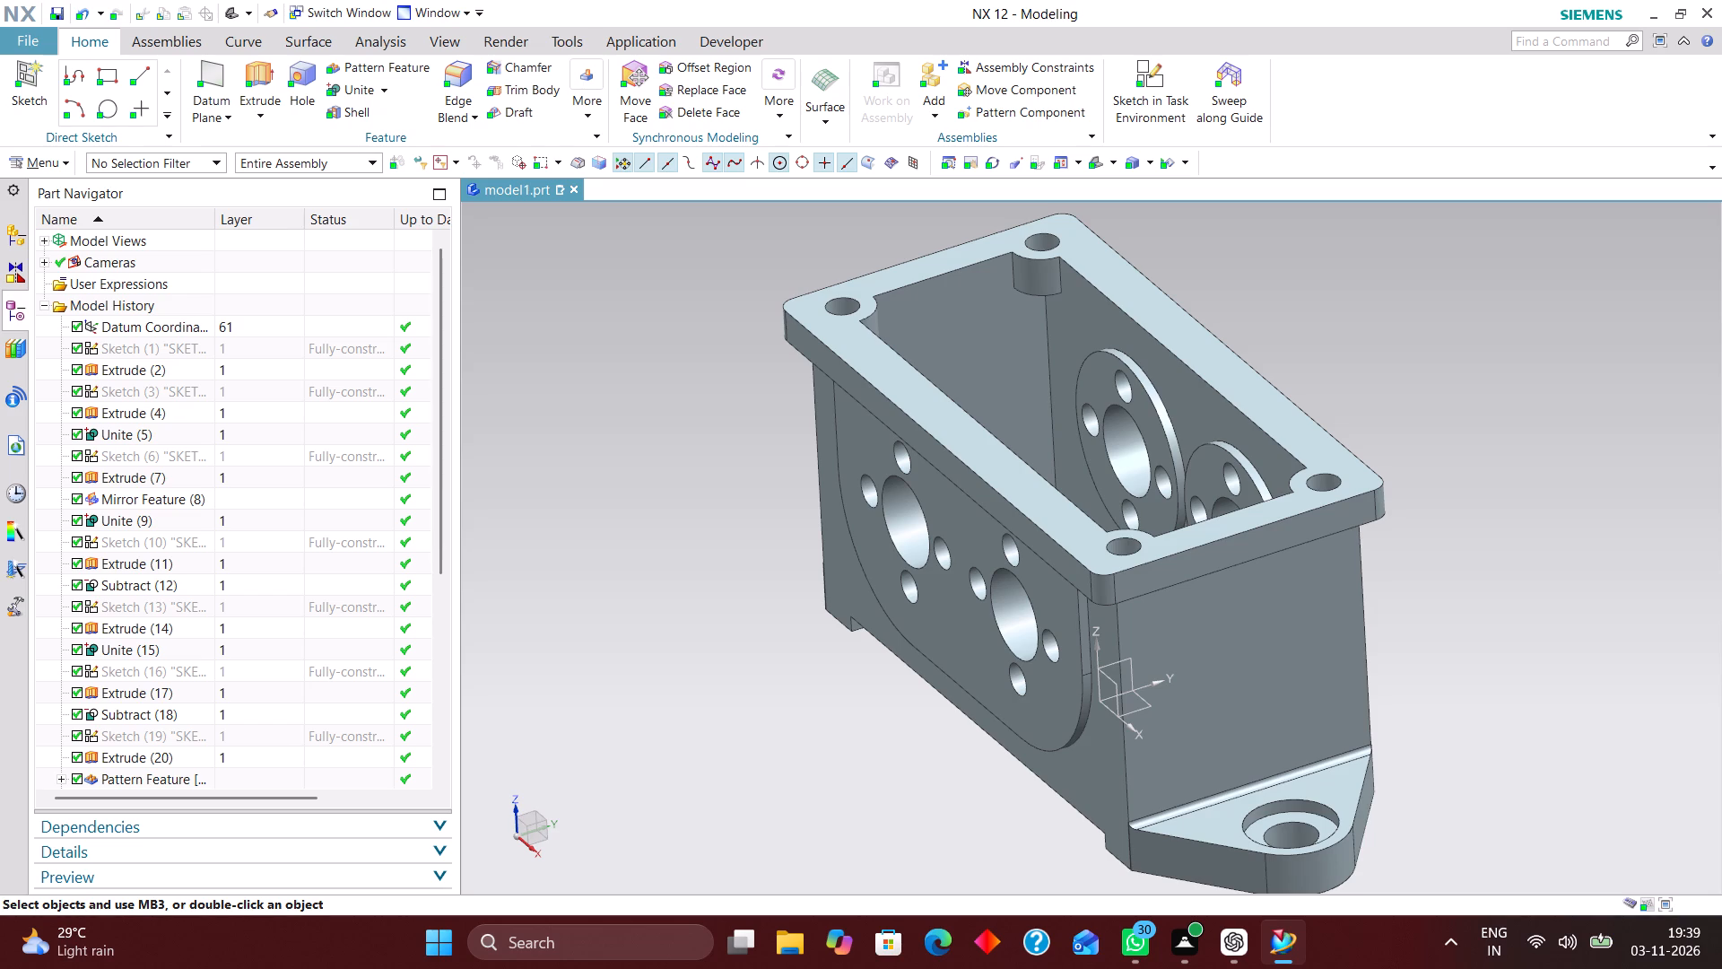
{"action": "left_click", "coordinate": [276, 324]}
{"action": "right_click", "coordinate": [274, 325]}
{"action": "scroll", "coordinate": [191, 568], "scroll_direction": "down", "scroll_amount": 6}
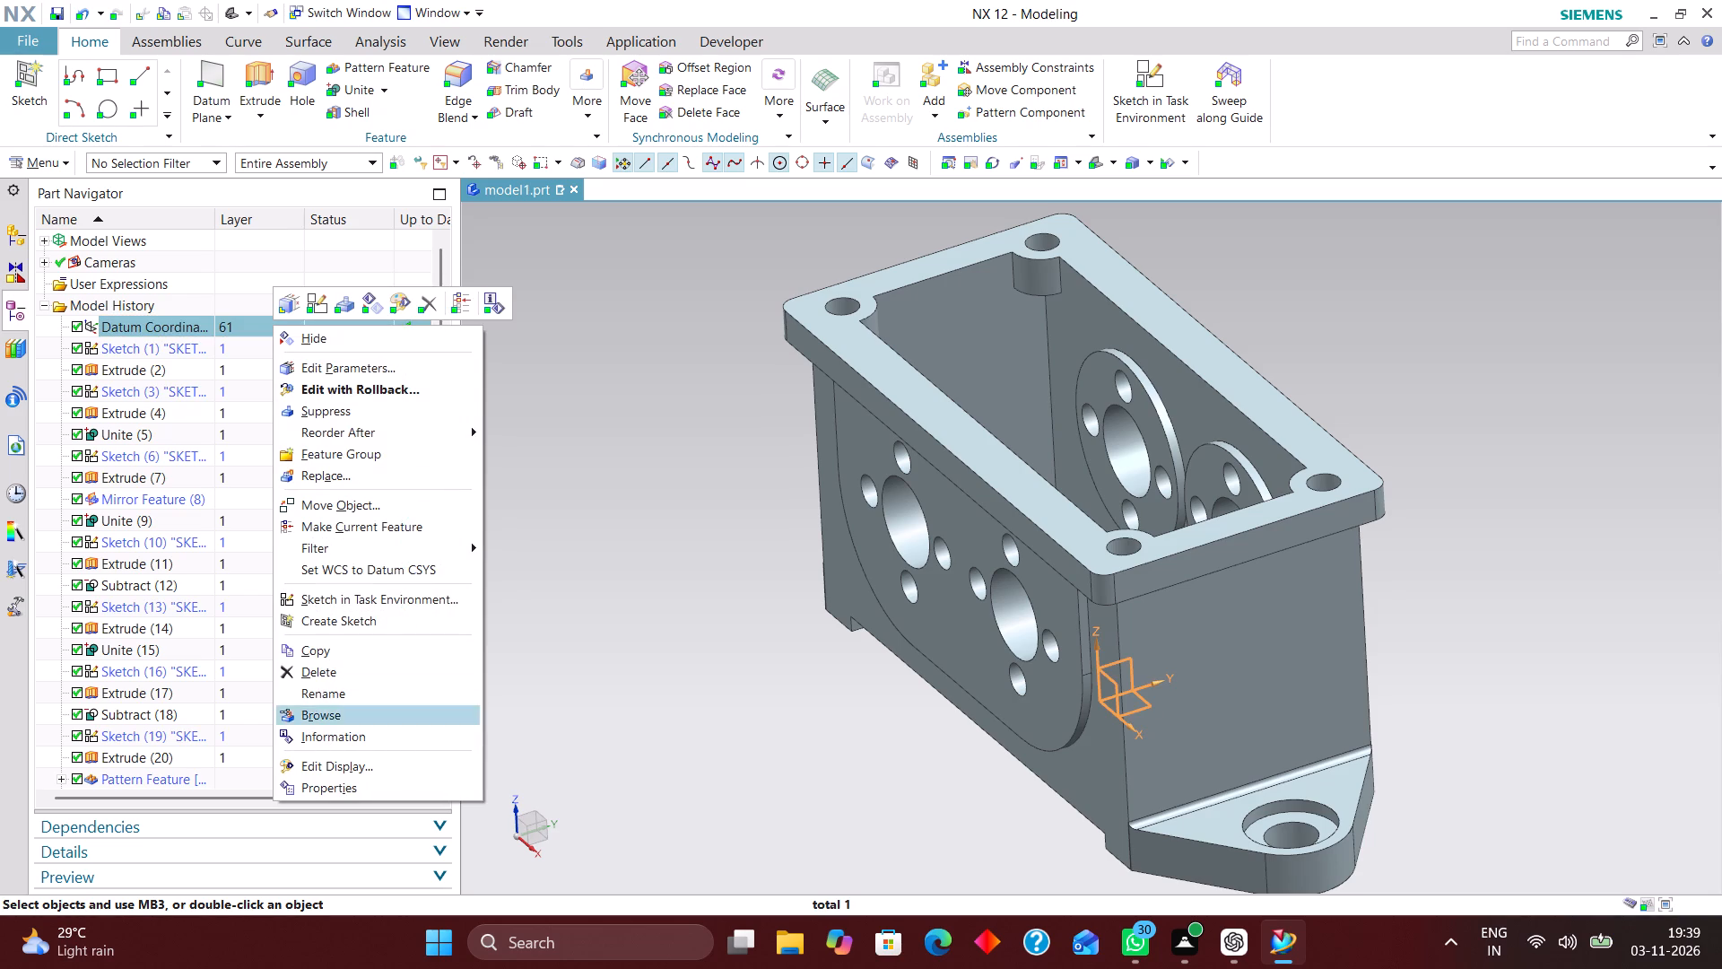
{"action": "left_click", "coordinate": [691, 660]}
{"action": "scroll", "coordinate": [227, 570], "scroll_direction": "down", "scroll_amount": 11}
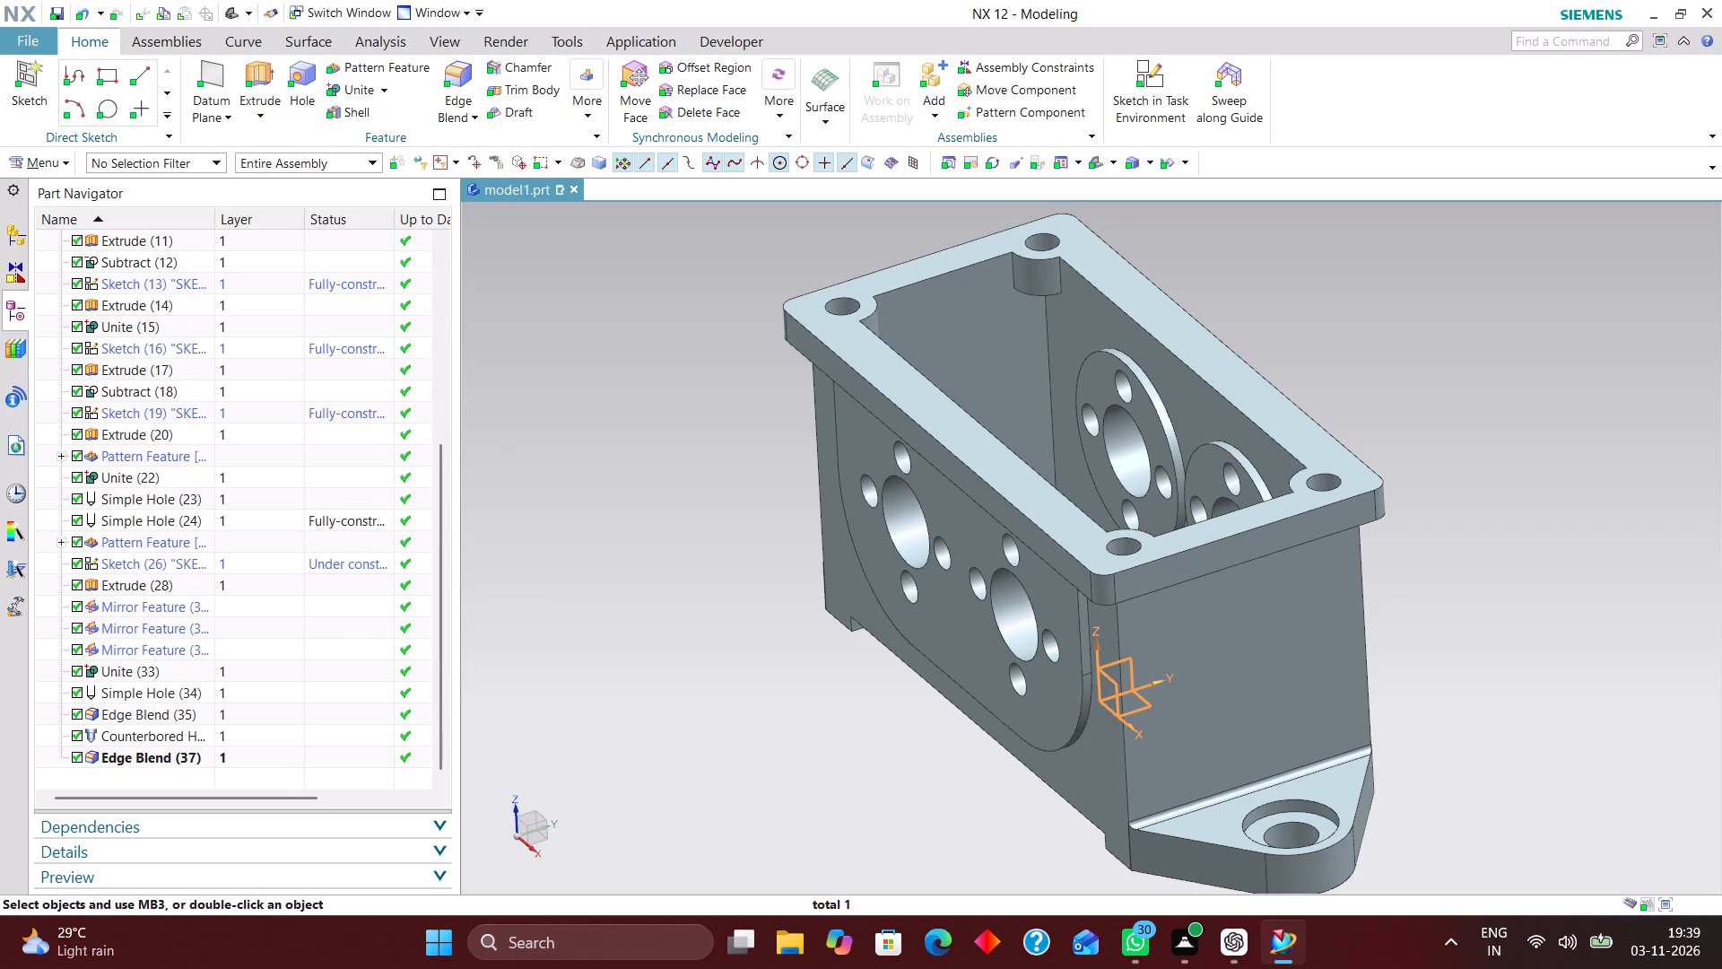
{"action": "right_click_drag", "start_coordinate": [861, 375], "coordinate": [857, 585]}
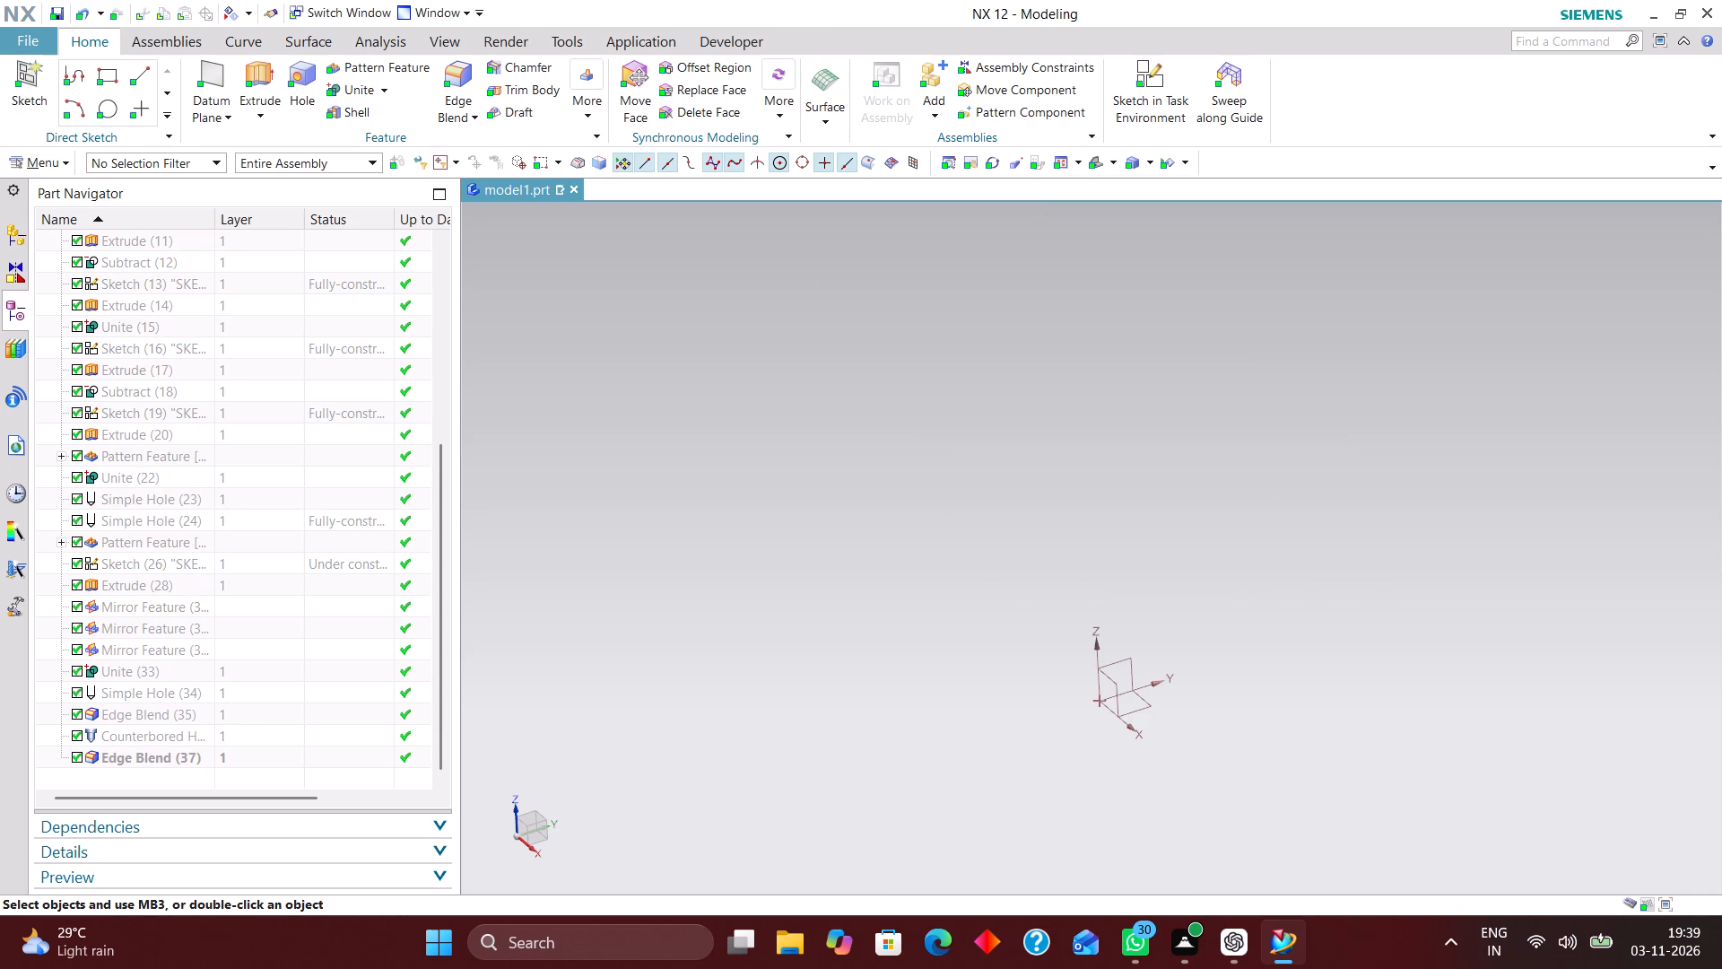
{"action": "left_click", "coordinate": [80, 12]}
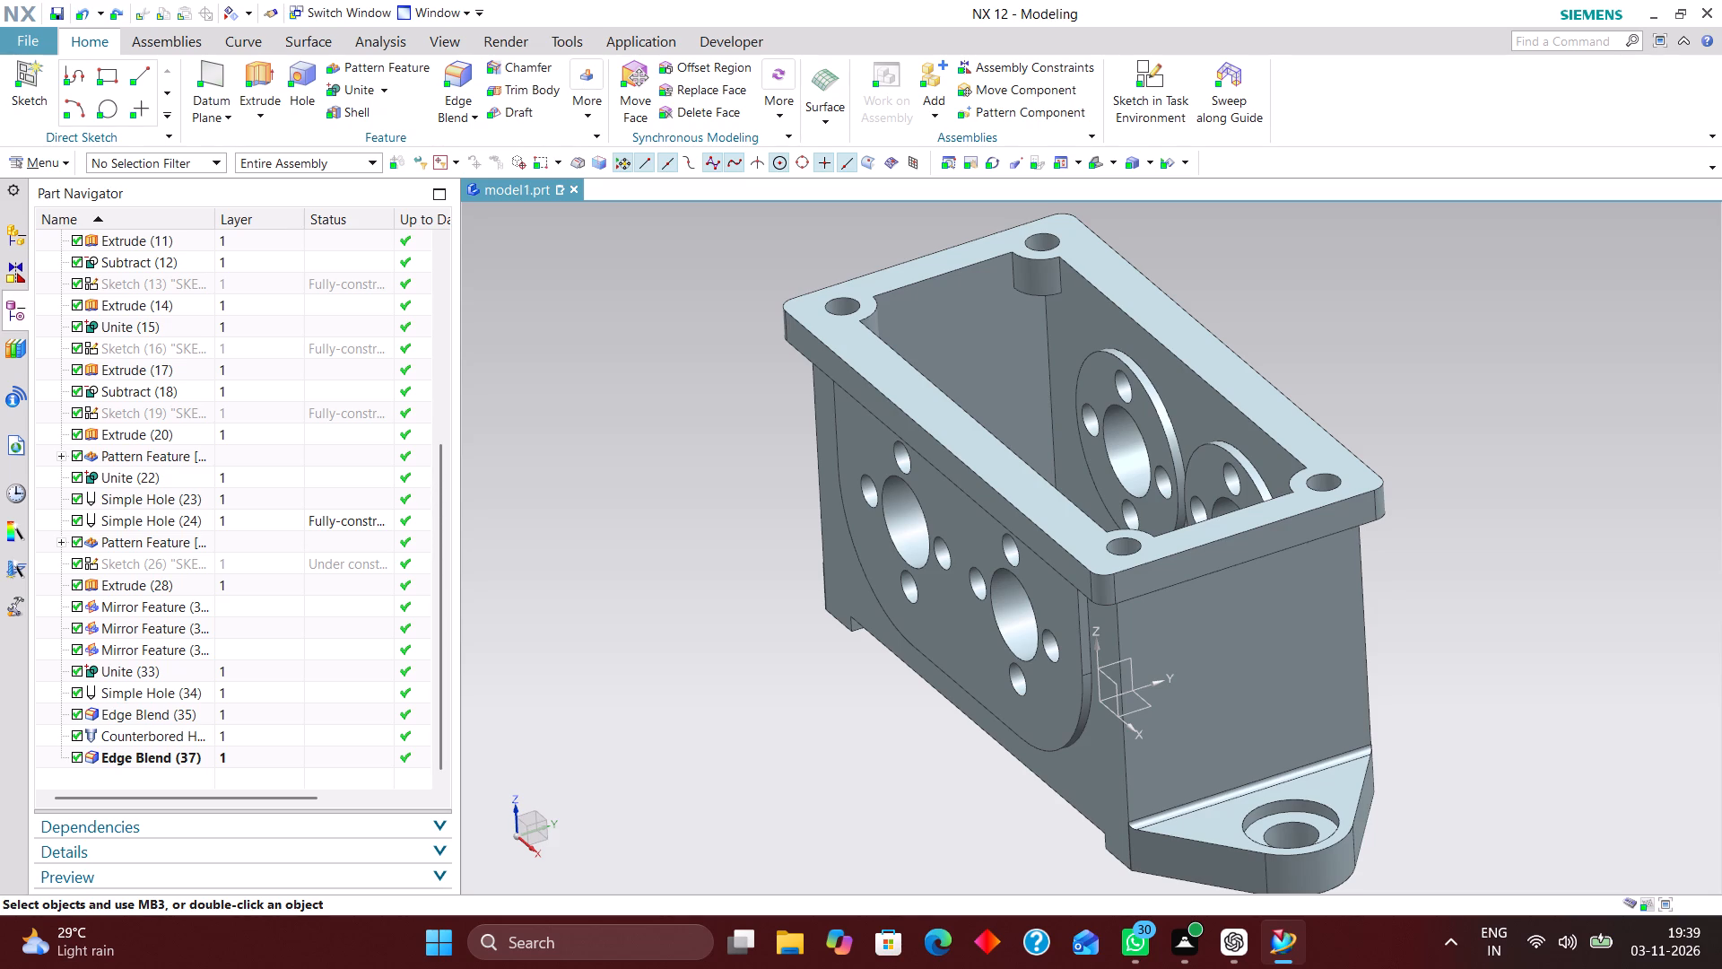
Edit Sketch (26) with rollback, dimension the corner boss profile's straight side parallel to Y from the housing's −X end edge, and finish the sketch.
{"action": "scroll", "coordinate": [266, 349], "scroll_direction": "up", "scroll_amount": 4}
{"action": "scroll", "coordinate": [349, 323], "scroll_direction": "down", "scroll_amount": 4}
{"action": "left_click", "coordinate": [259, 564]}
{"action": "right_click", "coordinate": [258, 557]}
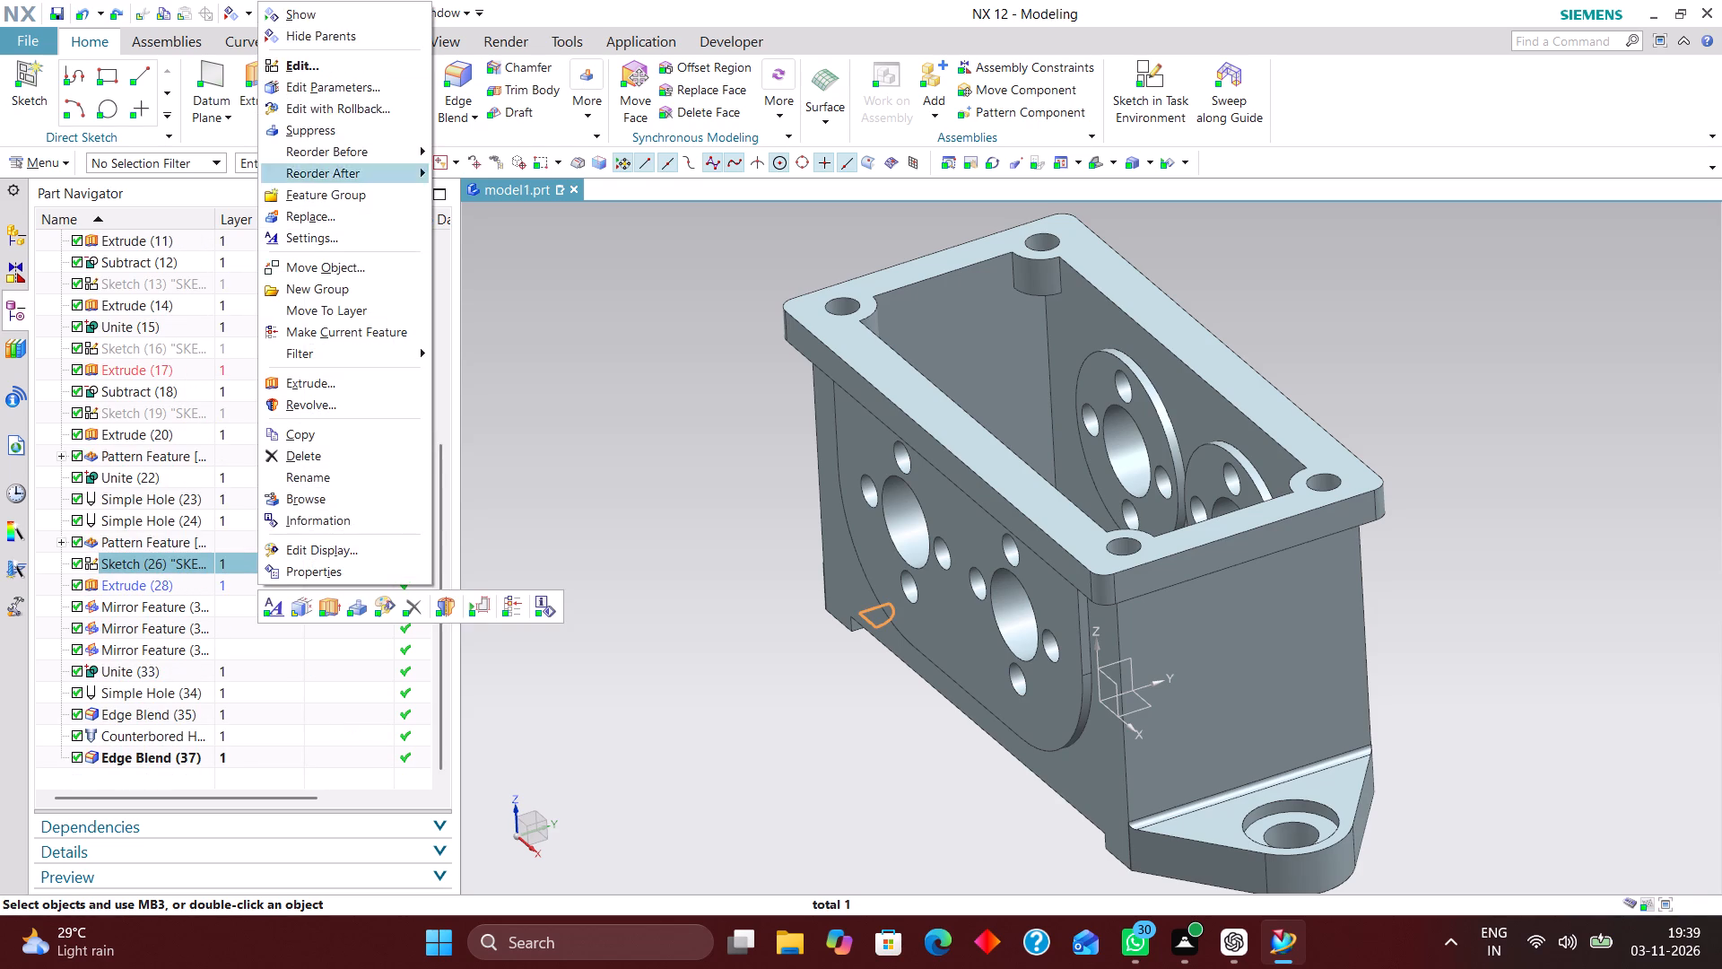
{"action": "left_click", "coordinate": [318, 112]}
{"action": "scroll", "coordinate": [770, 345], "scroll_direction": "down", "scroll_amount": 2}
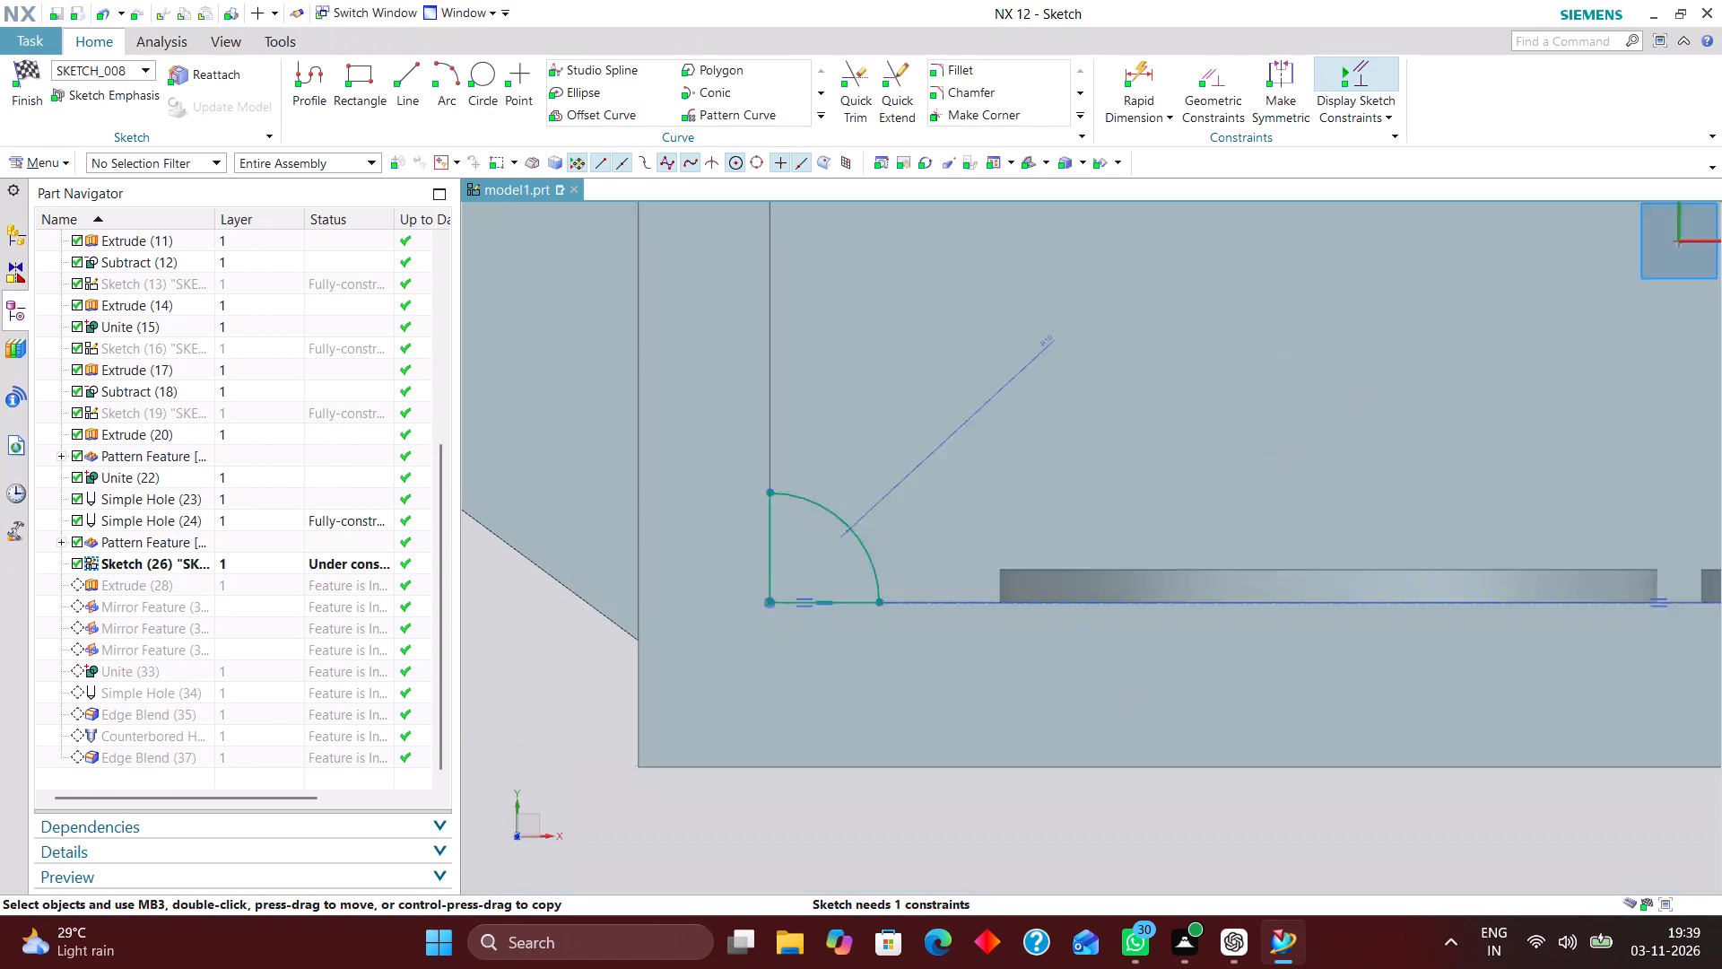
{"action": "scroll", "coordinate": [767, 361], "scroll_direction": "down", "scroll_amount": 2}
{"action": "left_click", "coordinate": [1139, 62]}
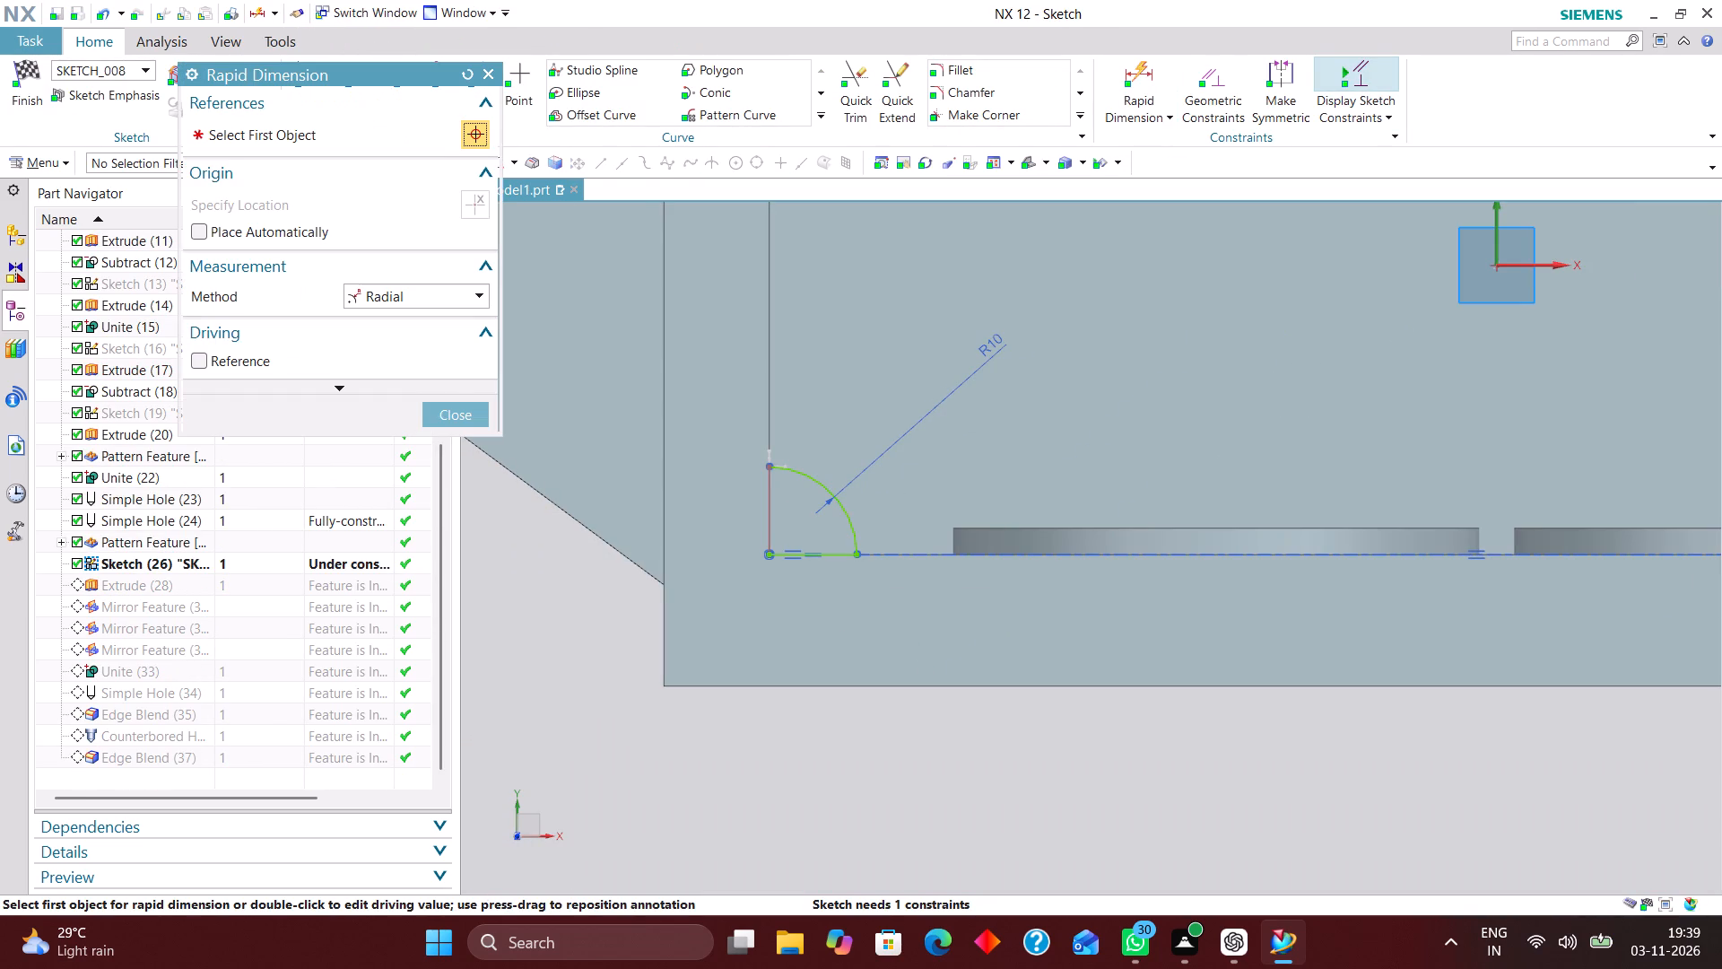
{"action": "left_click", "coordinate": [453, 294]}
{"action": "left_click", "coordinate": [436, 319]}
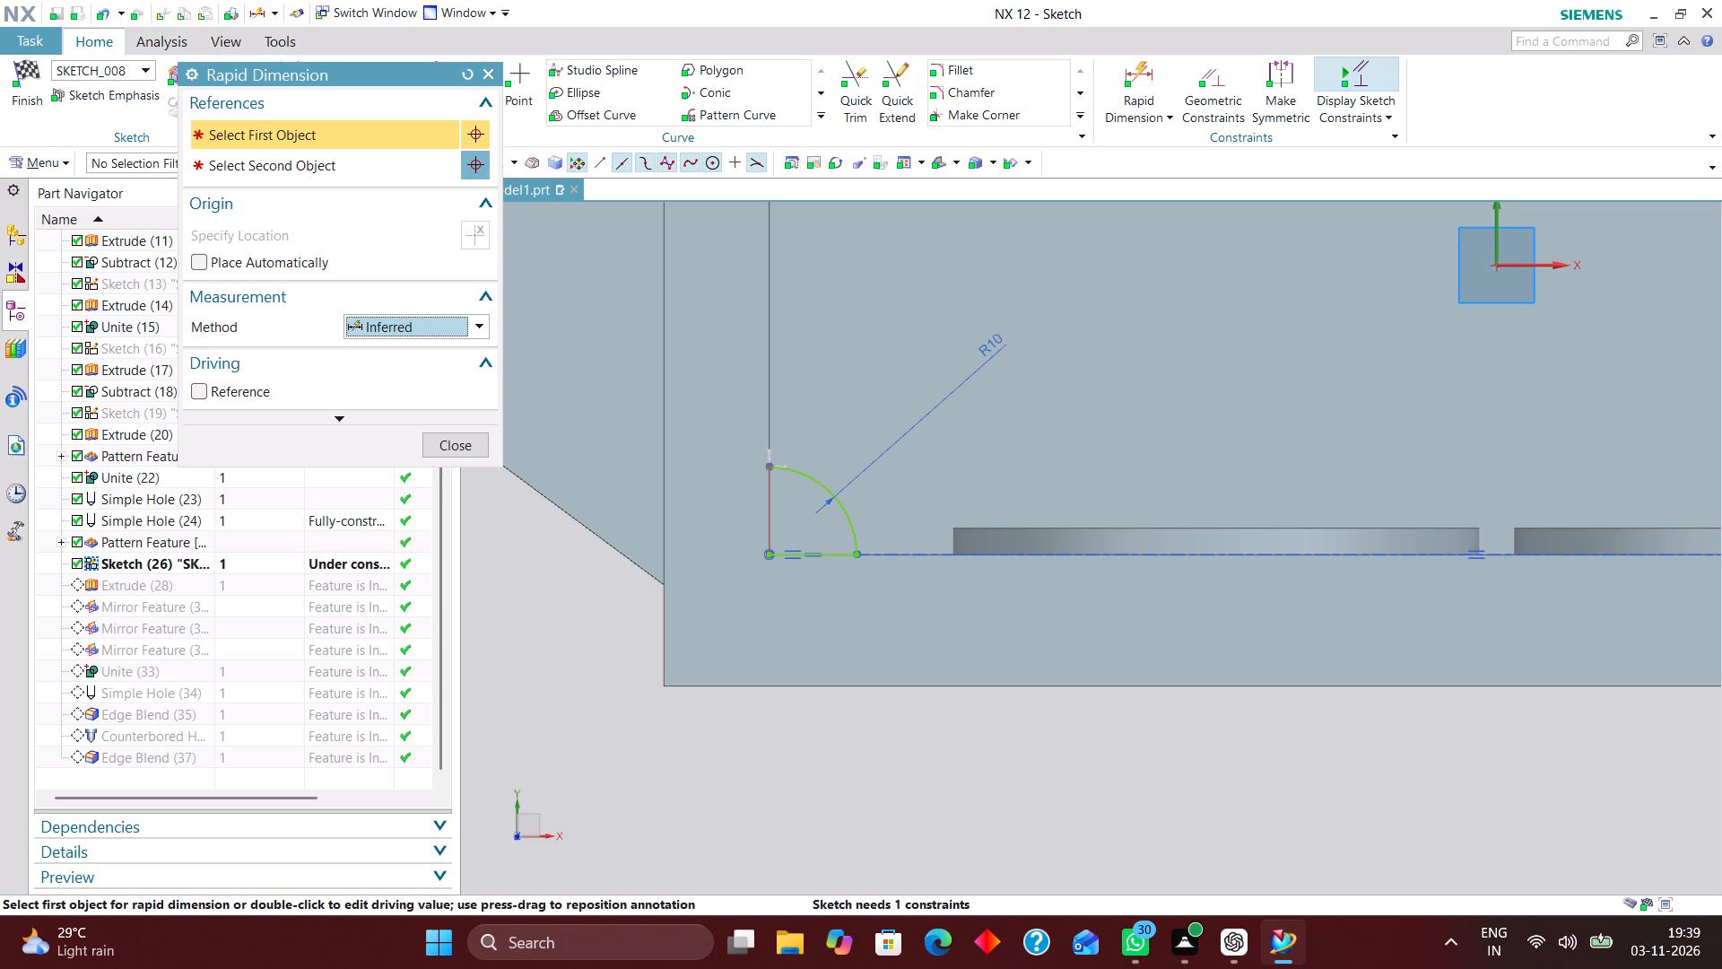
{"action": "left_click", "coordinate": [658, 528]}
{"action": "left_click", "coordinate": [765, 524]}
{"action": "left_click", "coordinate": [704, 800]}
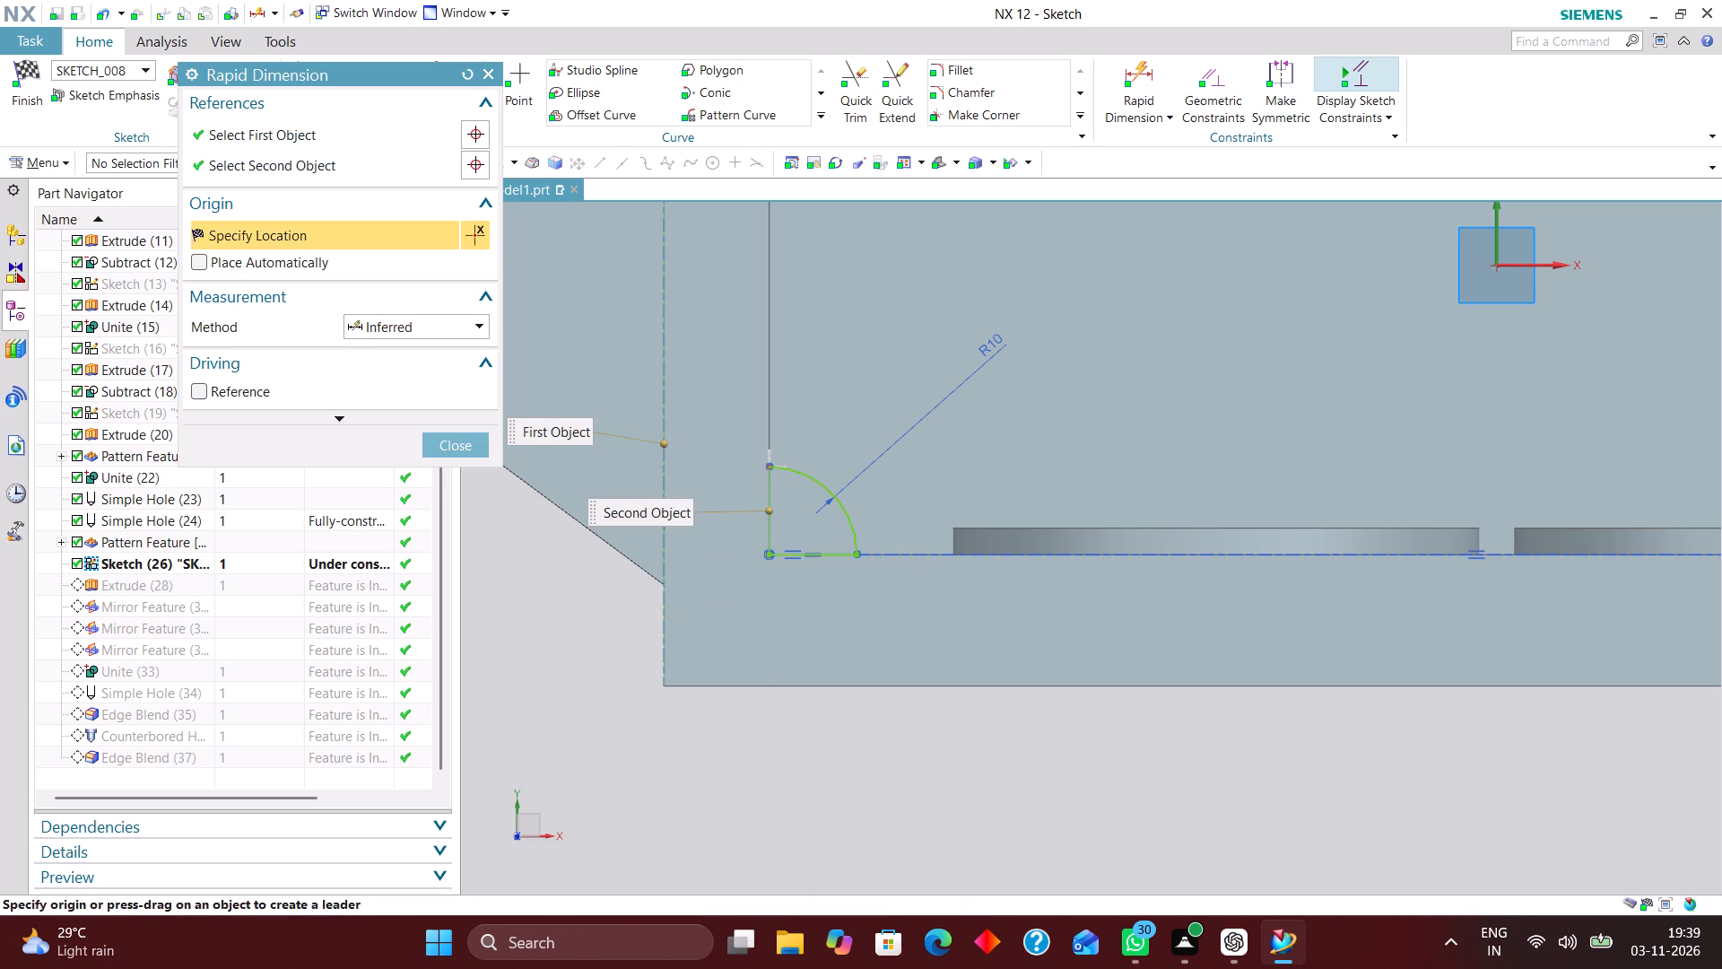
{"action": "left_click", "coordinate": [469, 447]}
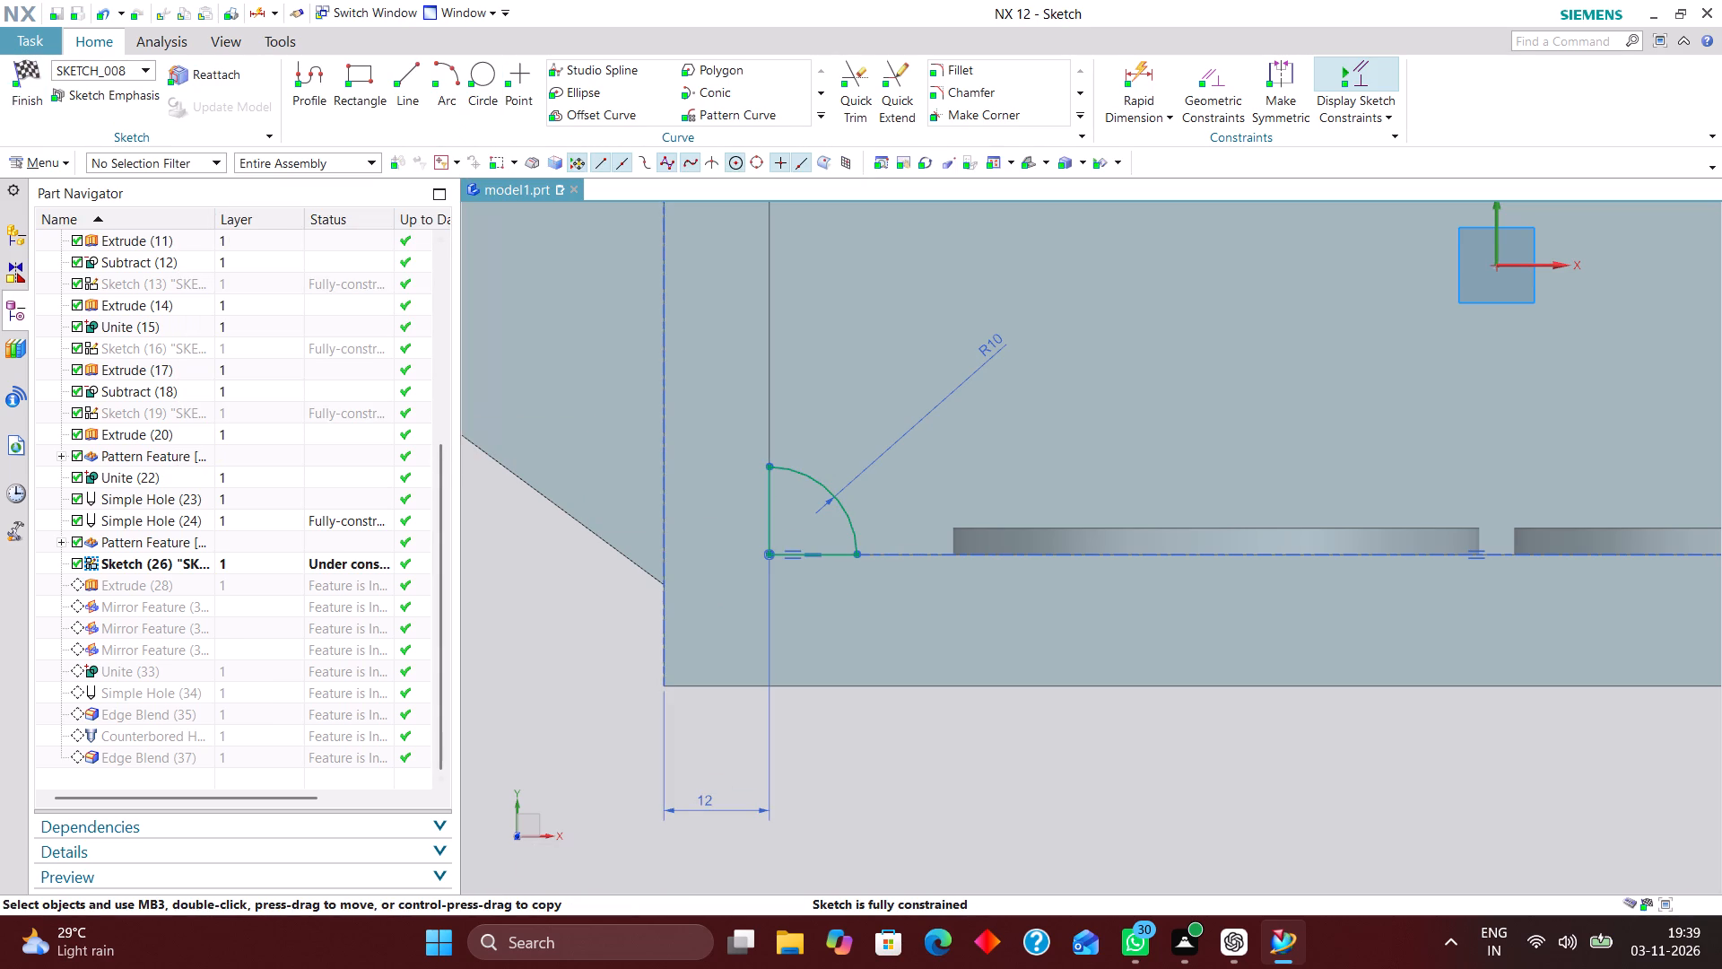
{"action": "left_click", "coordinate": [22, 78]}
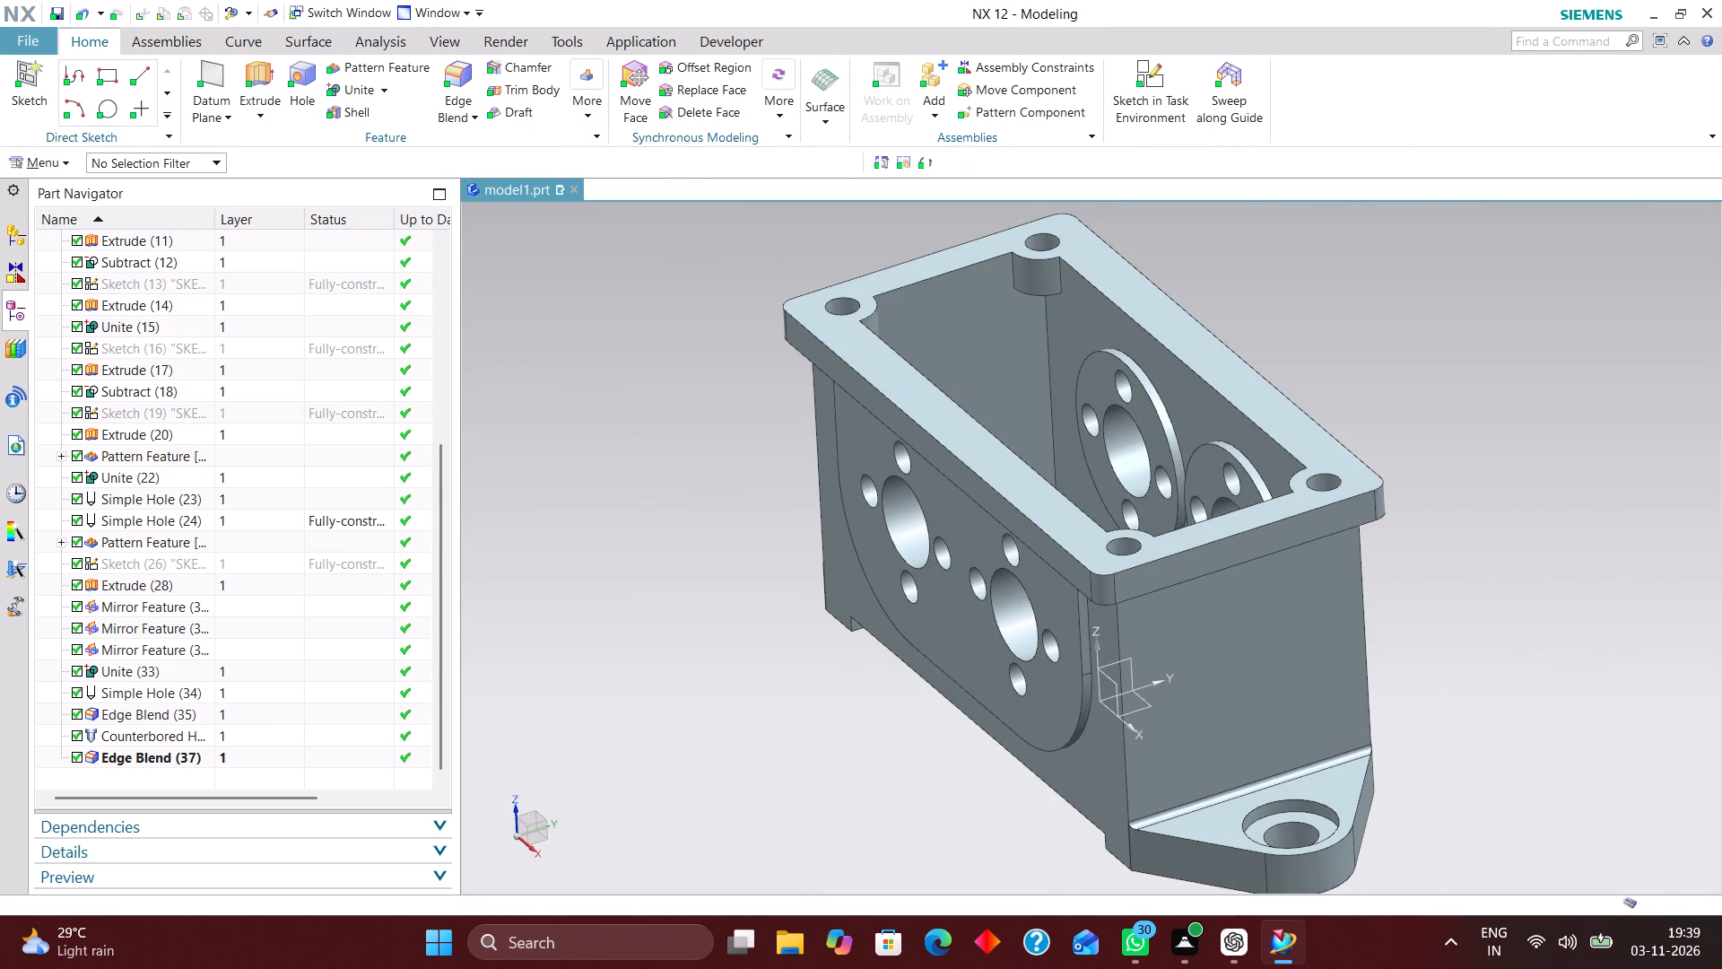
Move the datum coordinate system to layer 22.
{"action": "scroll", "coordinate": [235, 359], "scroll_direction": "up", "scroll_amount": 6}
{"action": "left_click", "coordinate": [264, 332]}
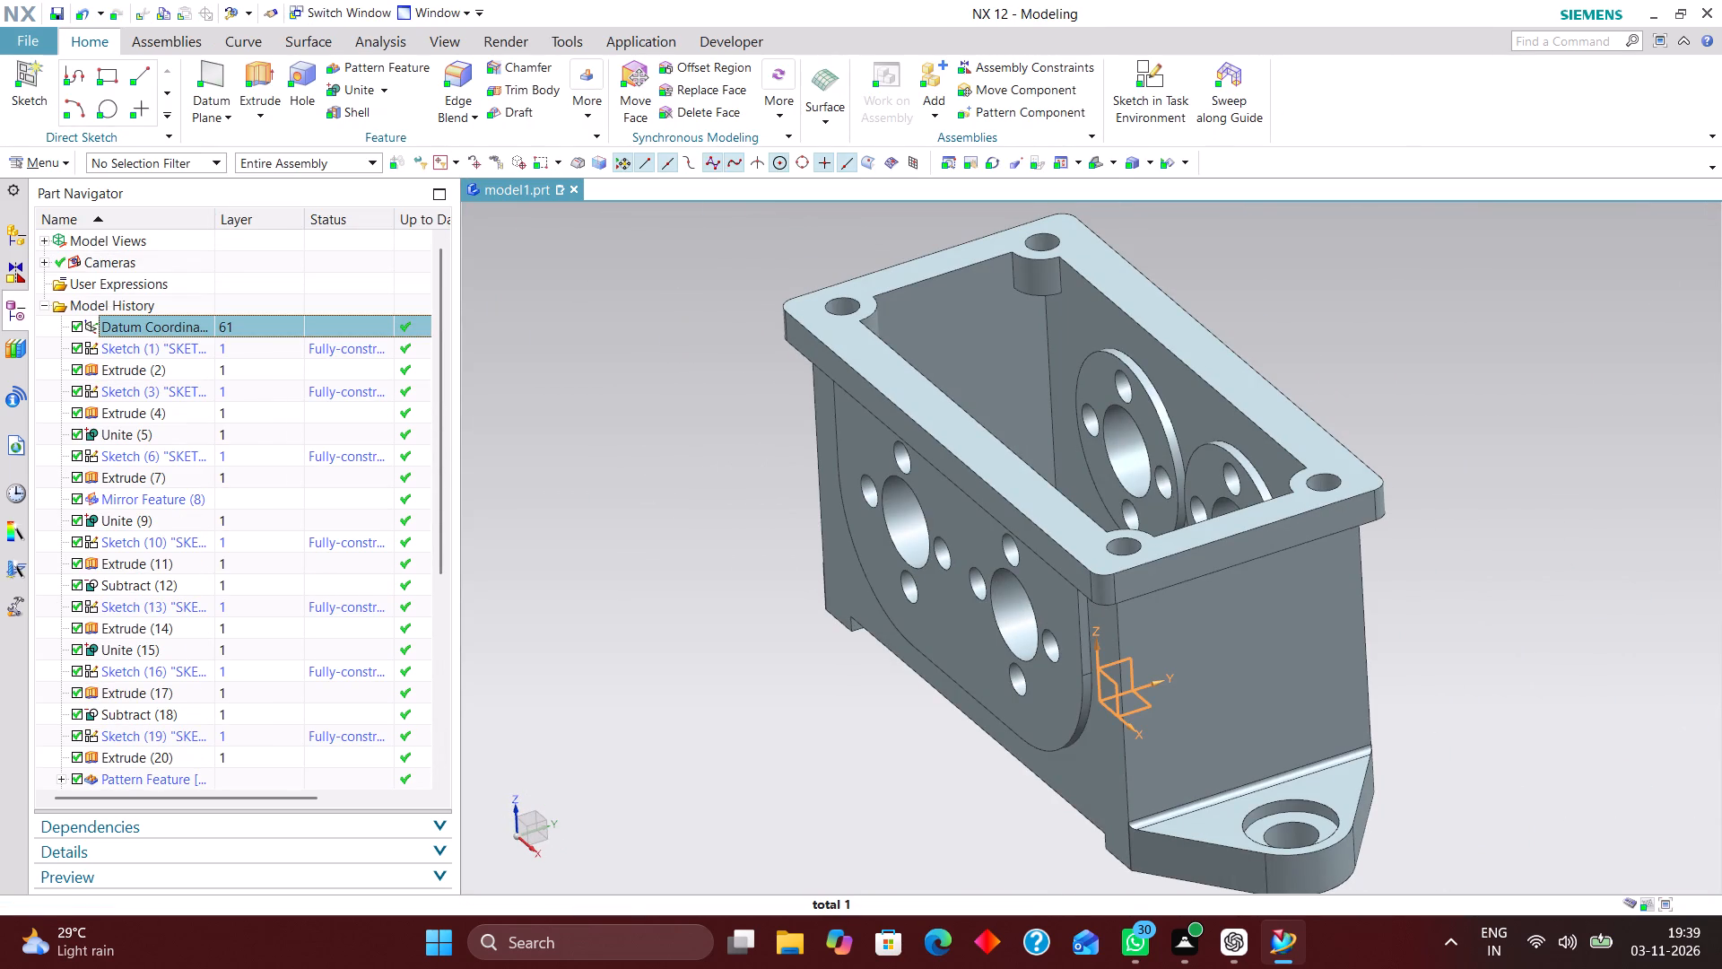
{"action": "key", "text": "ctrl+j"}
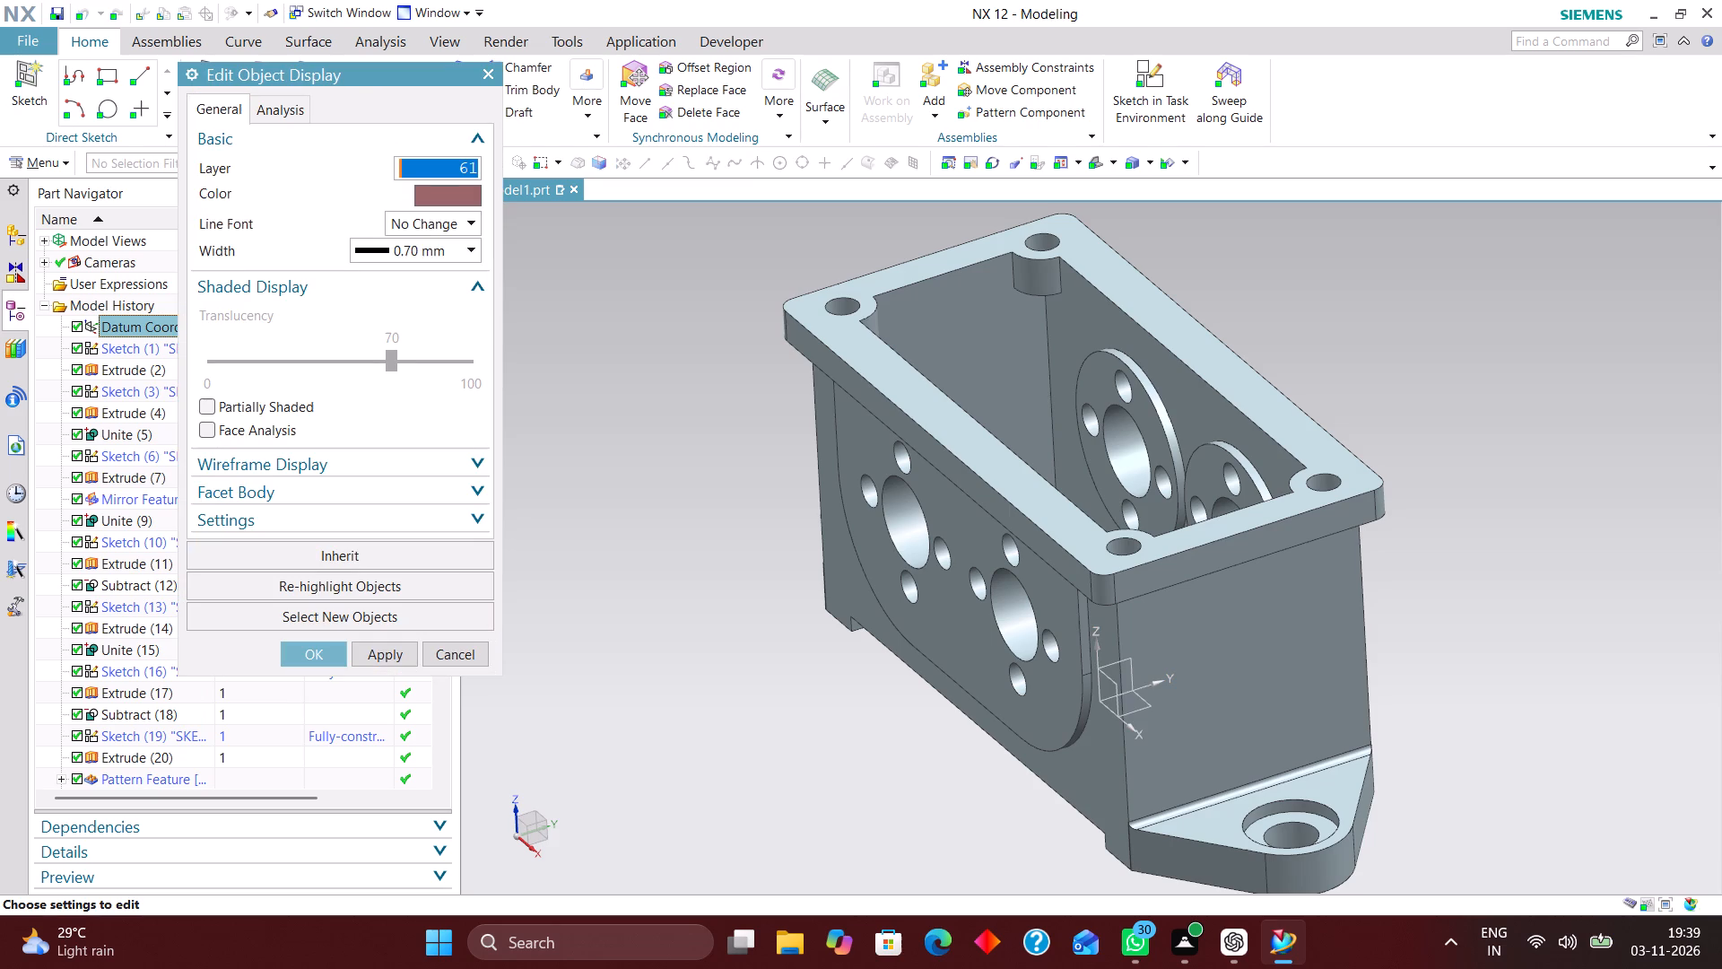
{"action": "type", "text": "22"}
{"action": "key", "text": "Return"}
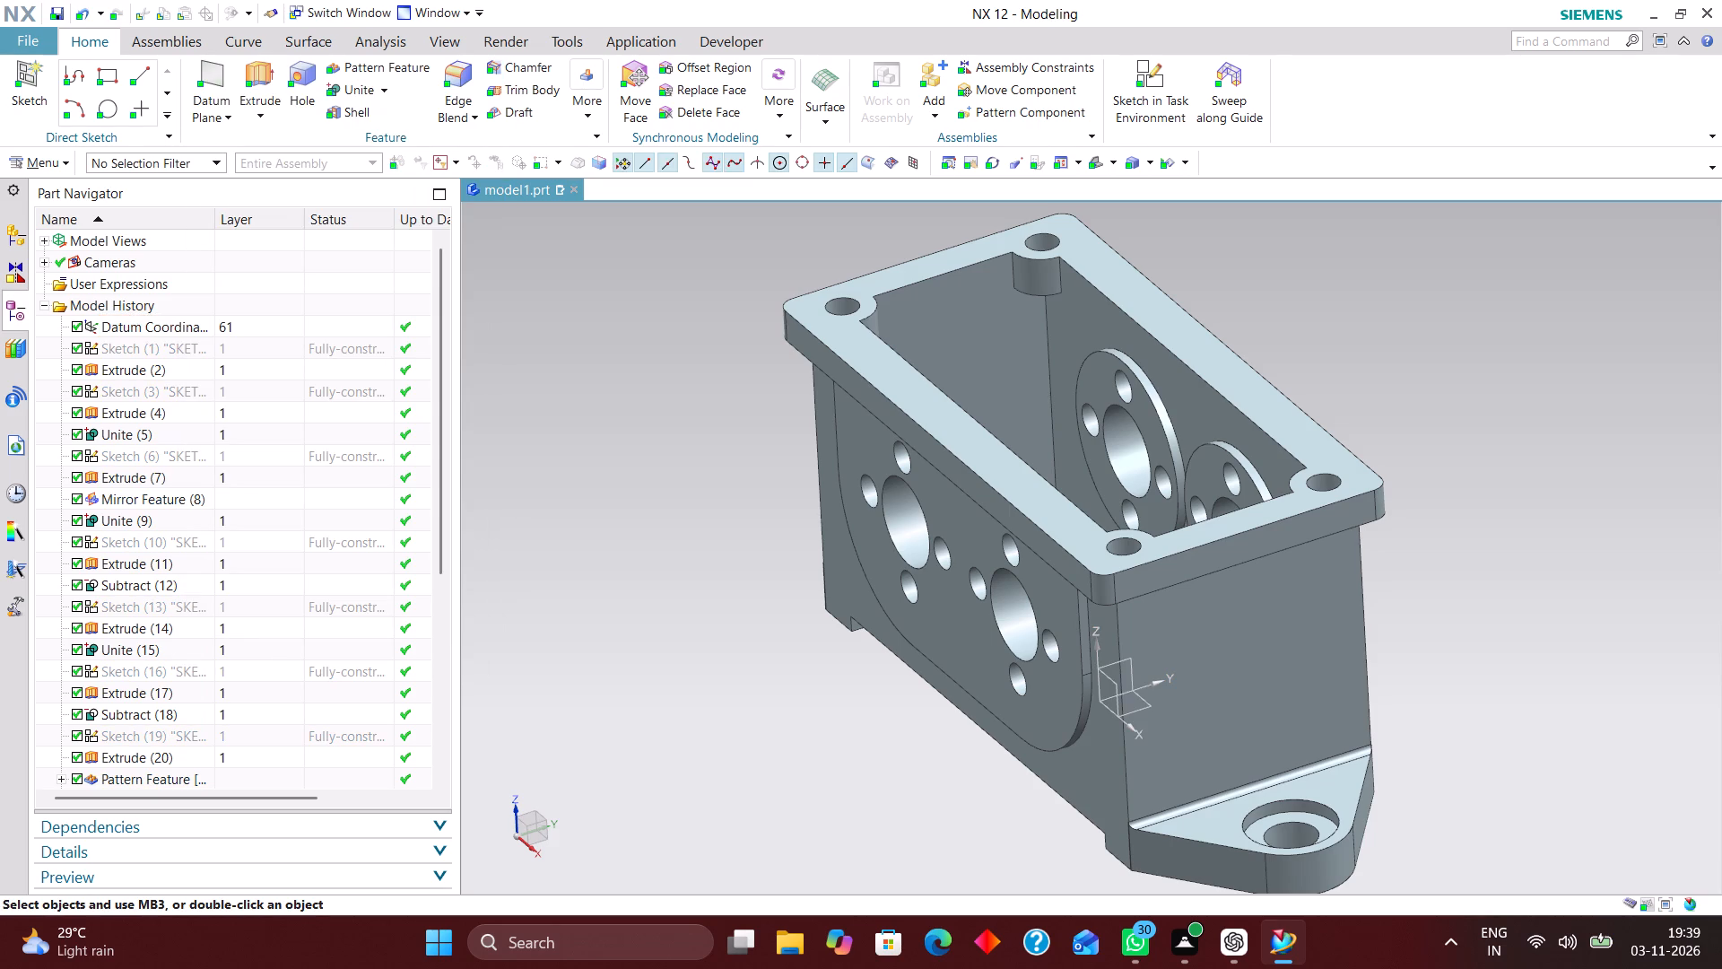
Move the datum coordinate system to layer 220 in its object display settings.
{"action": "left_click", "coordinate": [259, 329]}
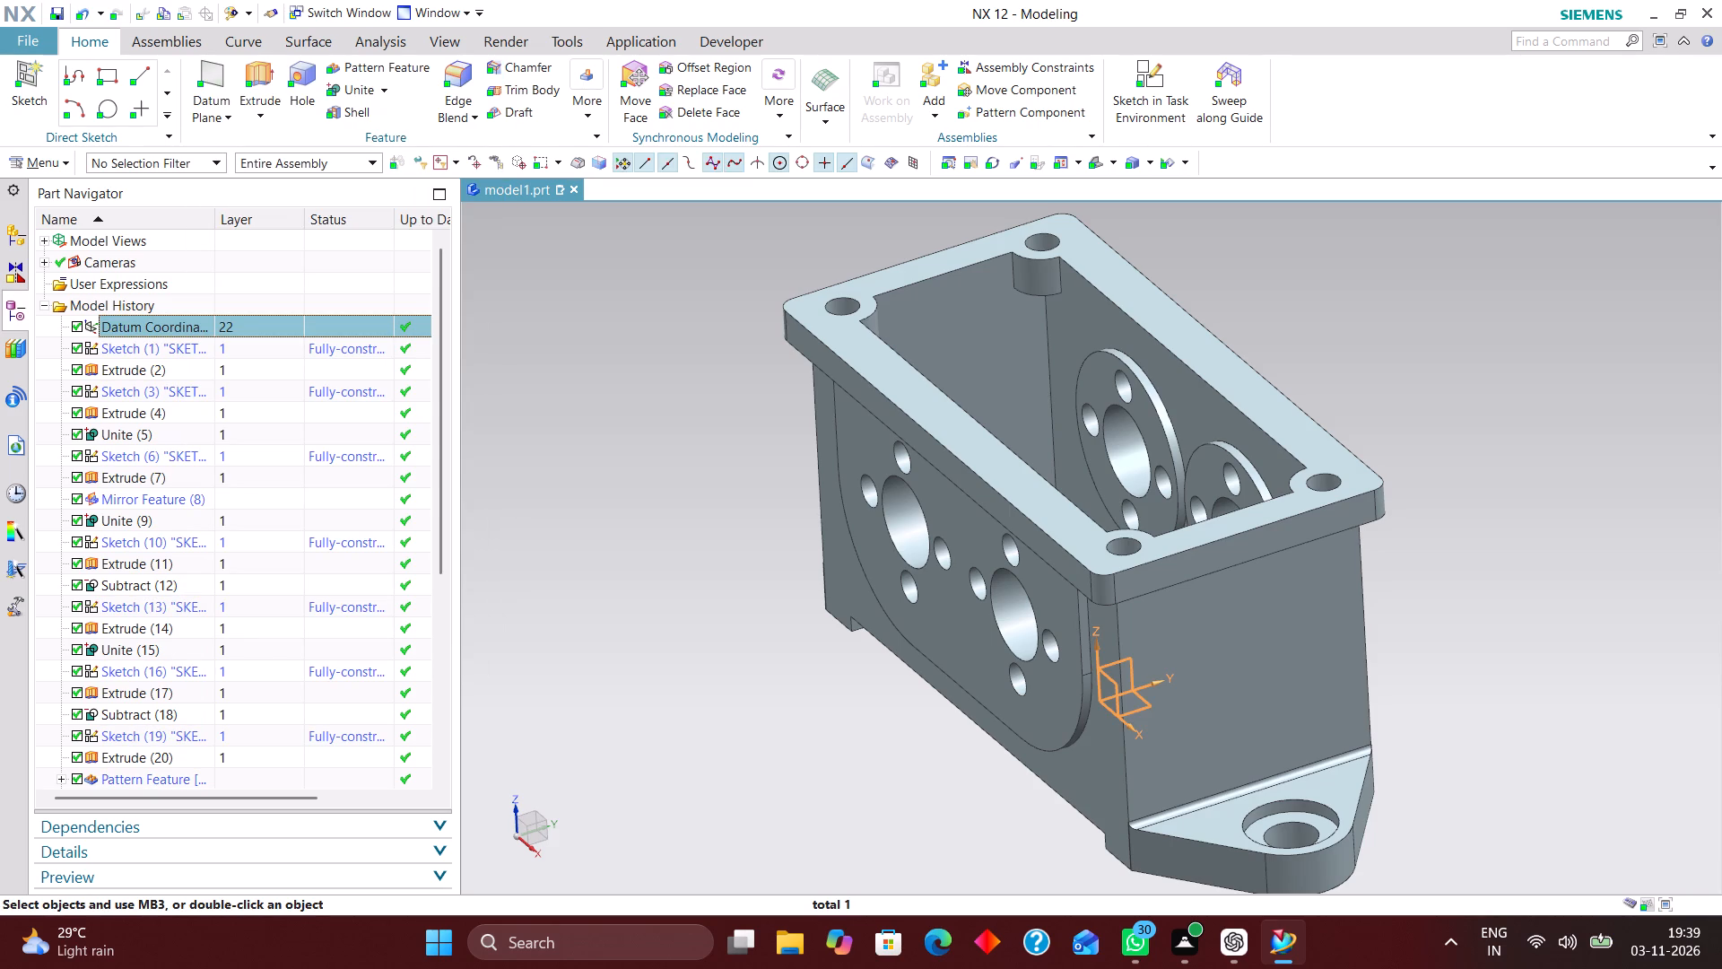
{"action": "key", "text": "ctrl+j"}
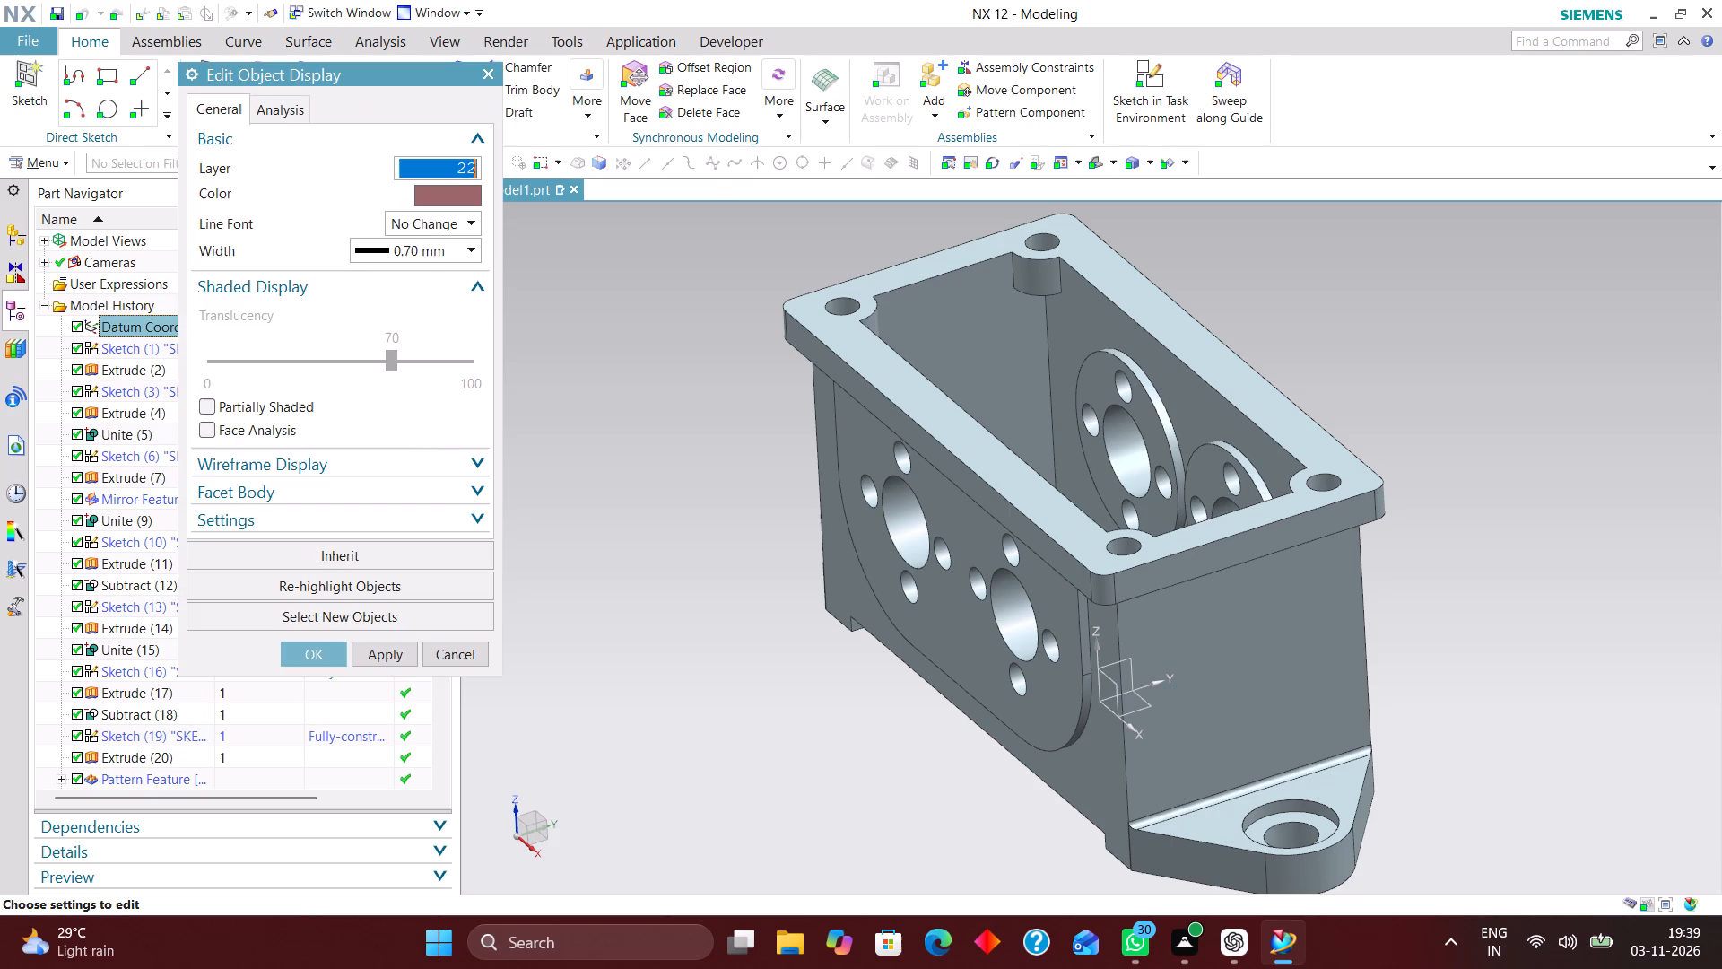
{"action": "type", "text": "22"}
{"action": "key", "text": "0"}
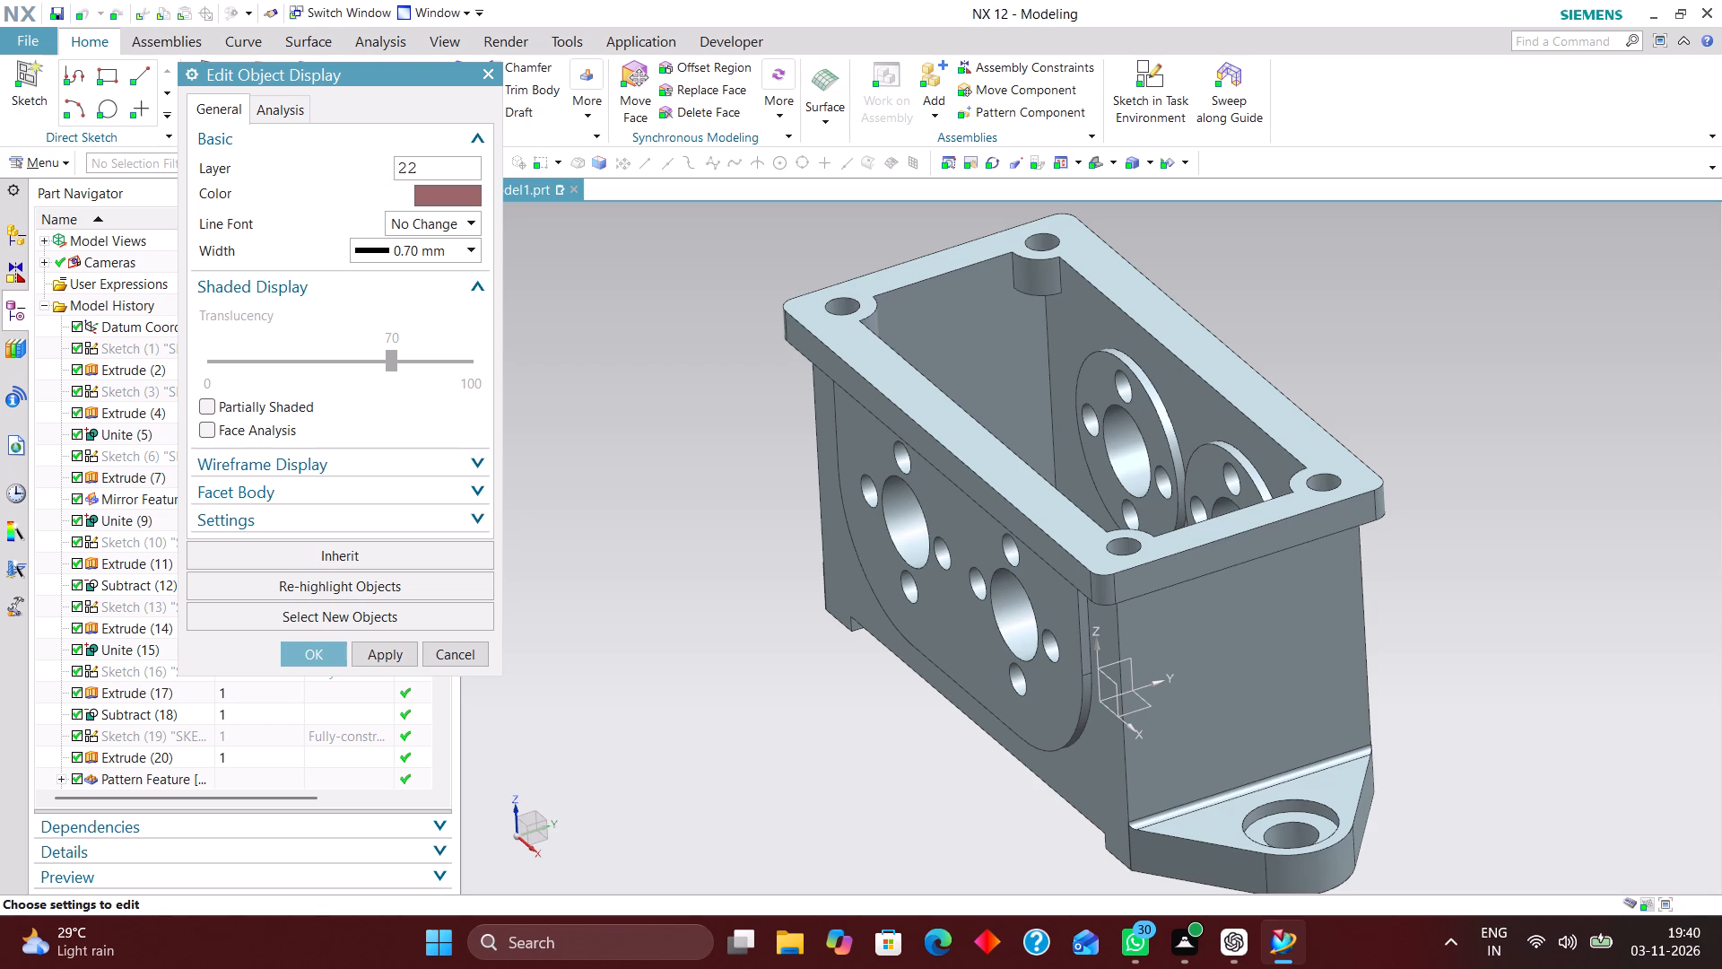
{"action": "key", "text": "Return"}
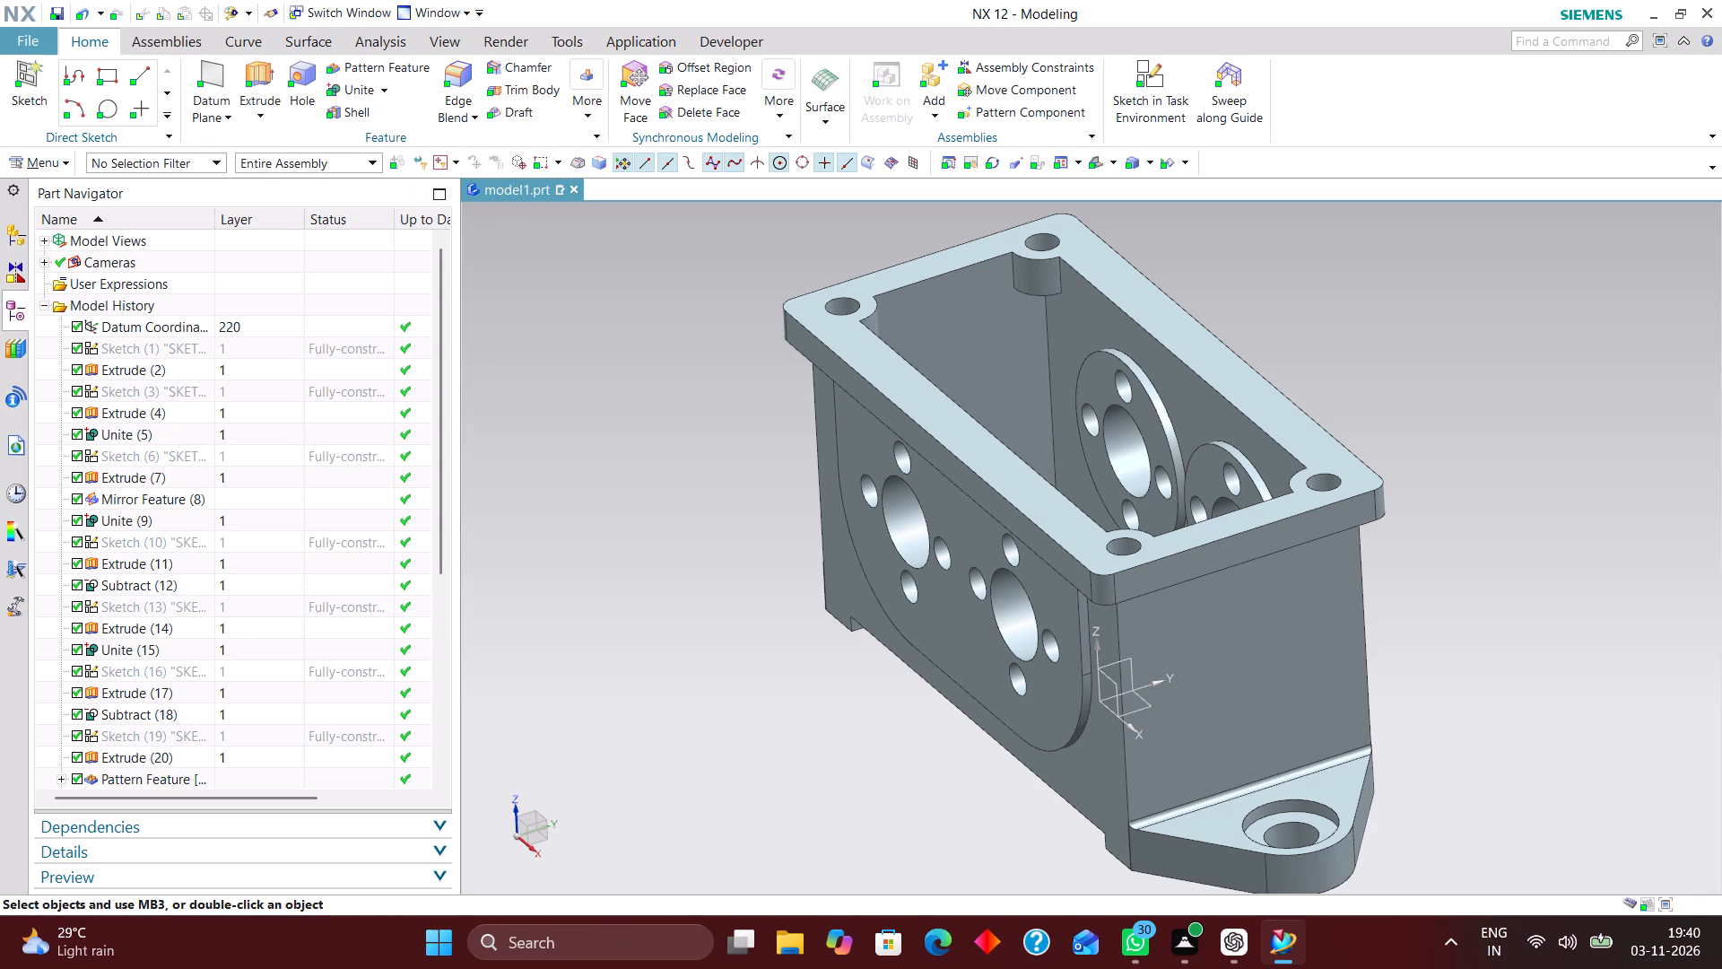
Move the housing's base rectangle sketch, Sketch (1), to layer 11 in its object display settings.
{"action": "left_click", "coordinate": [241, 349]}
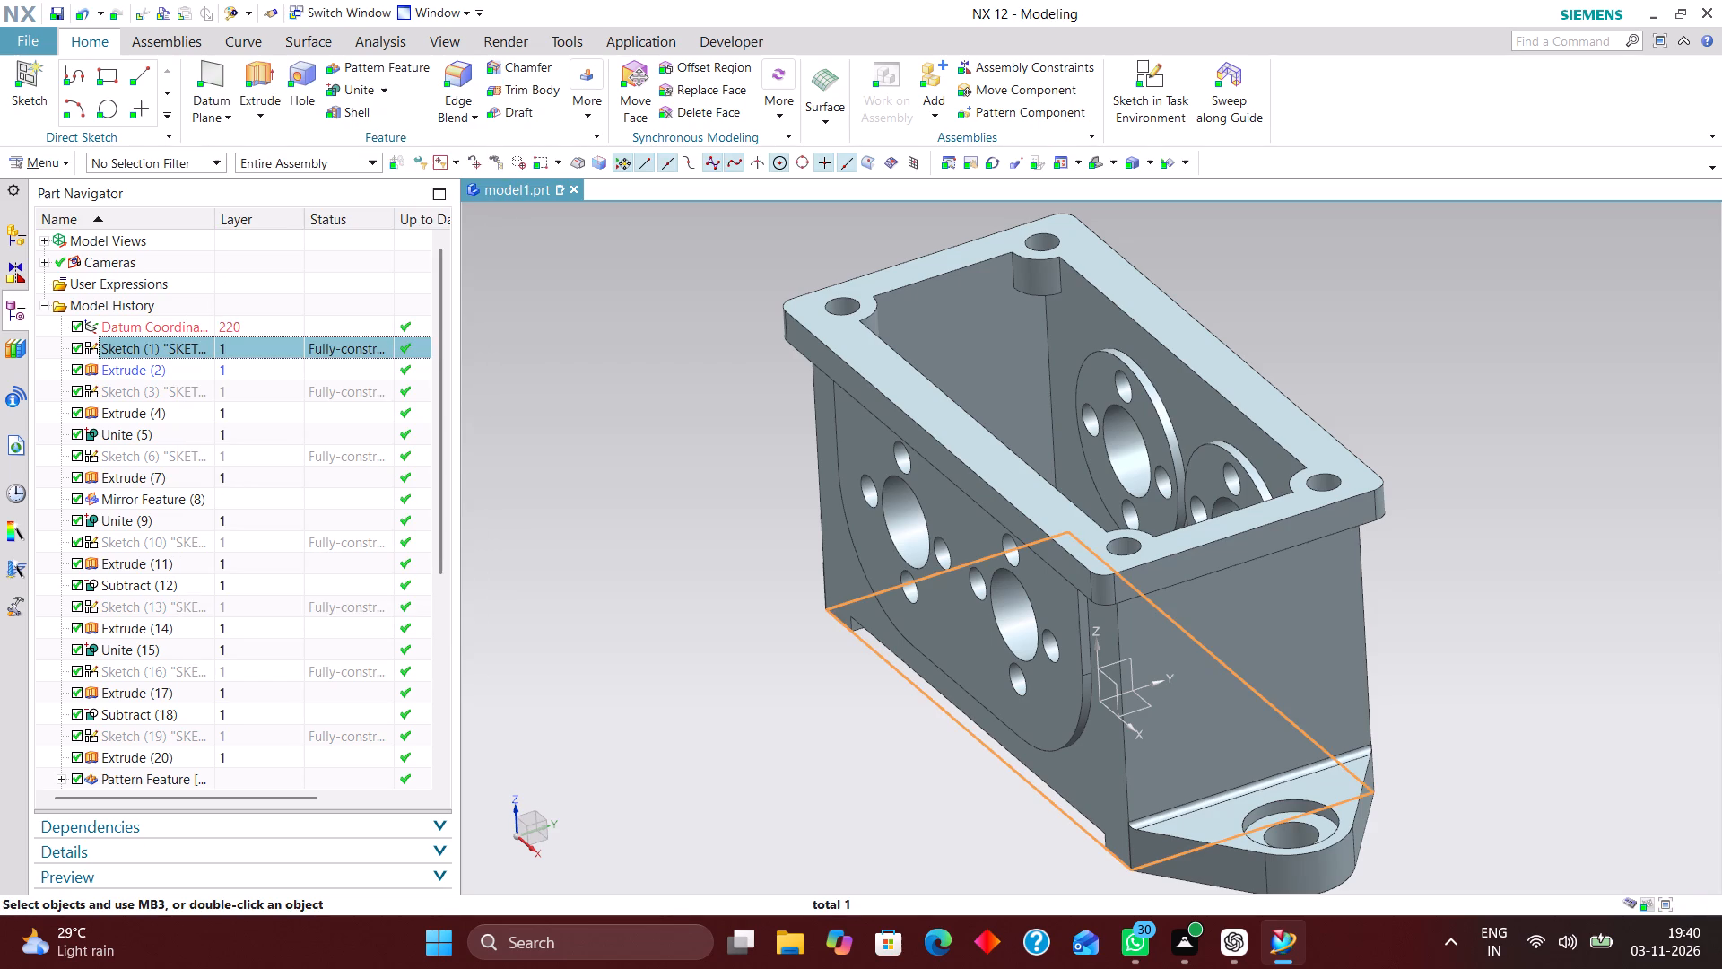
{"action": "key", "text": "ctrl+j"}
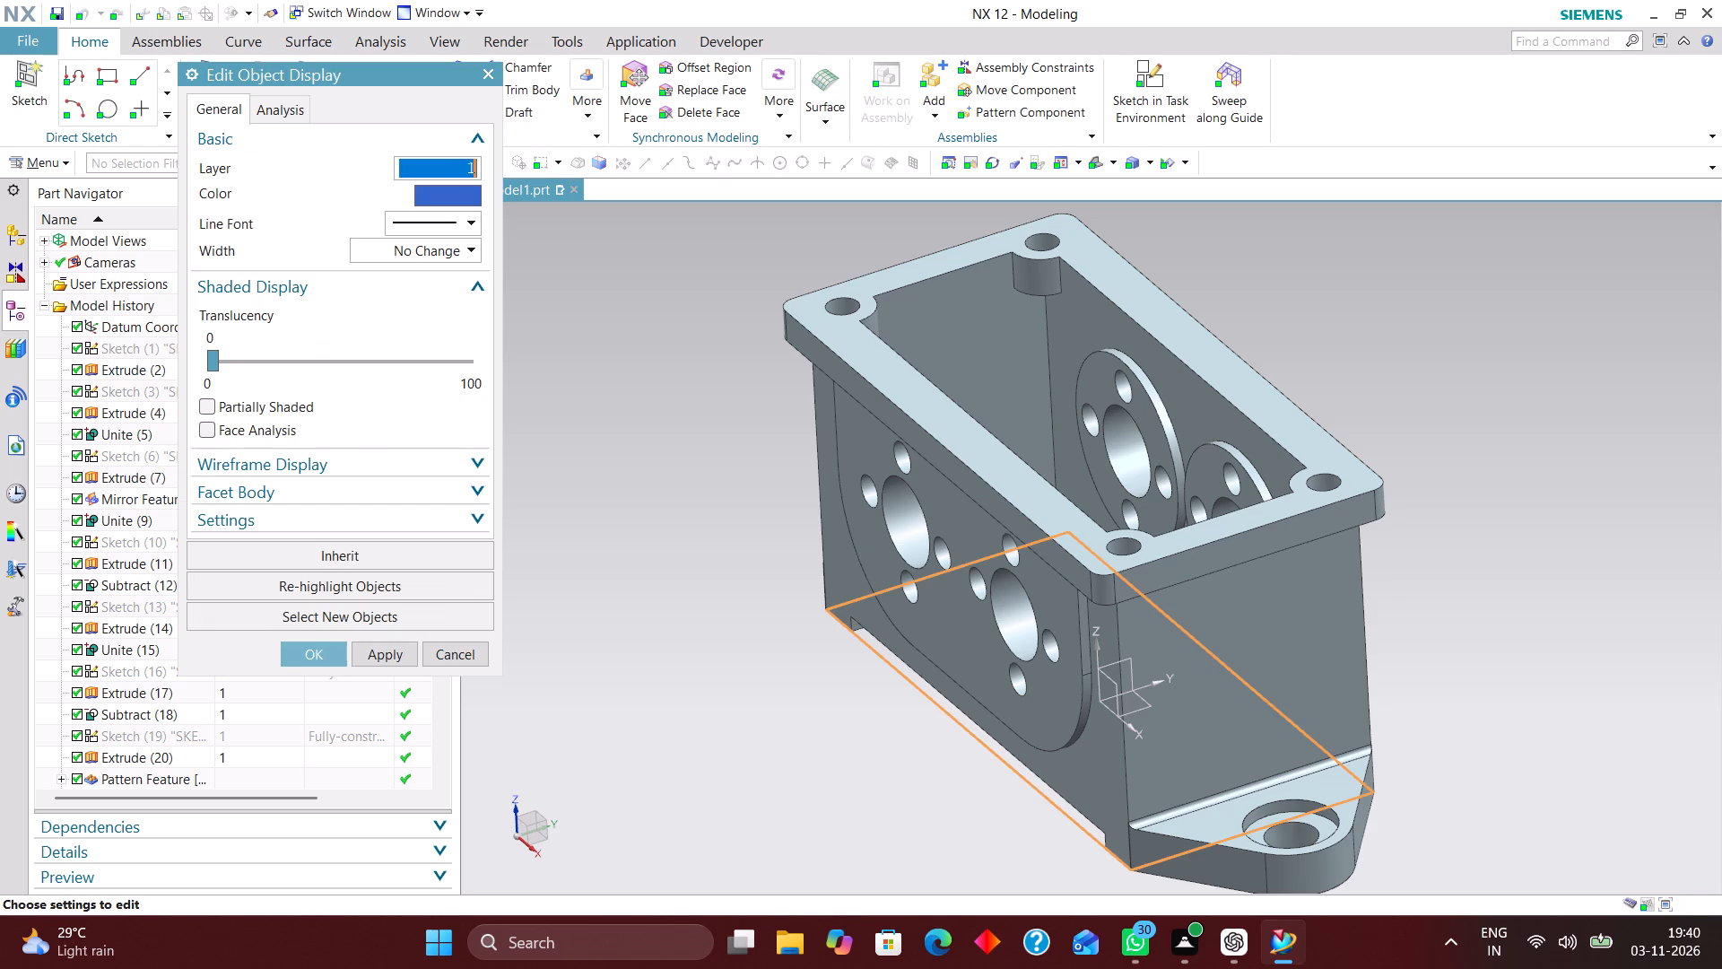
{"action": "type", "text": "11"}
{"action": "key", "text": "Return"}
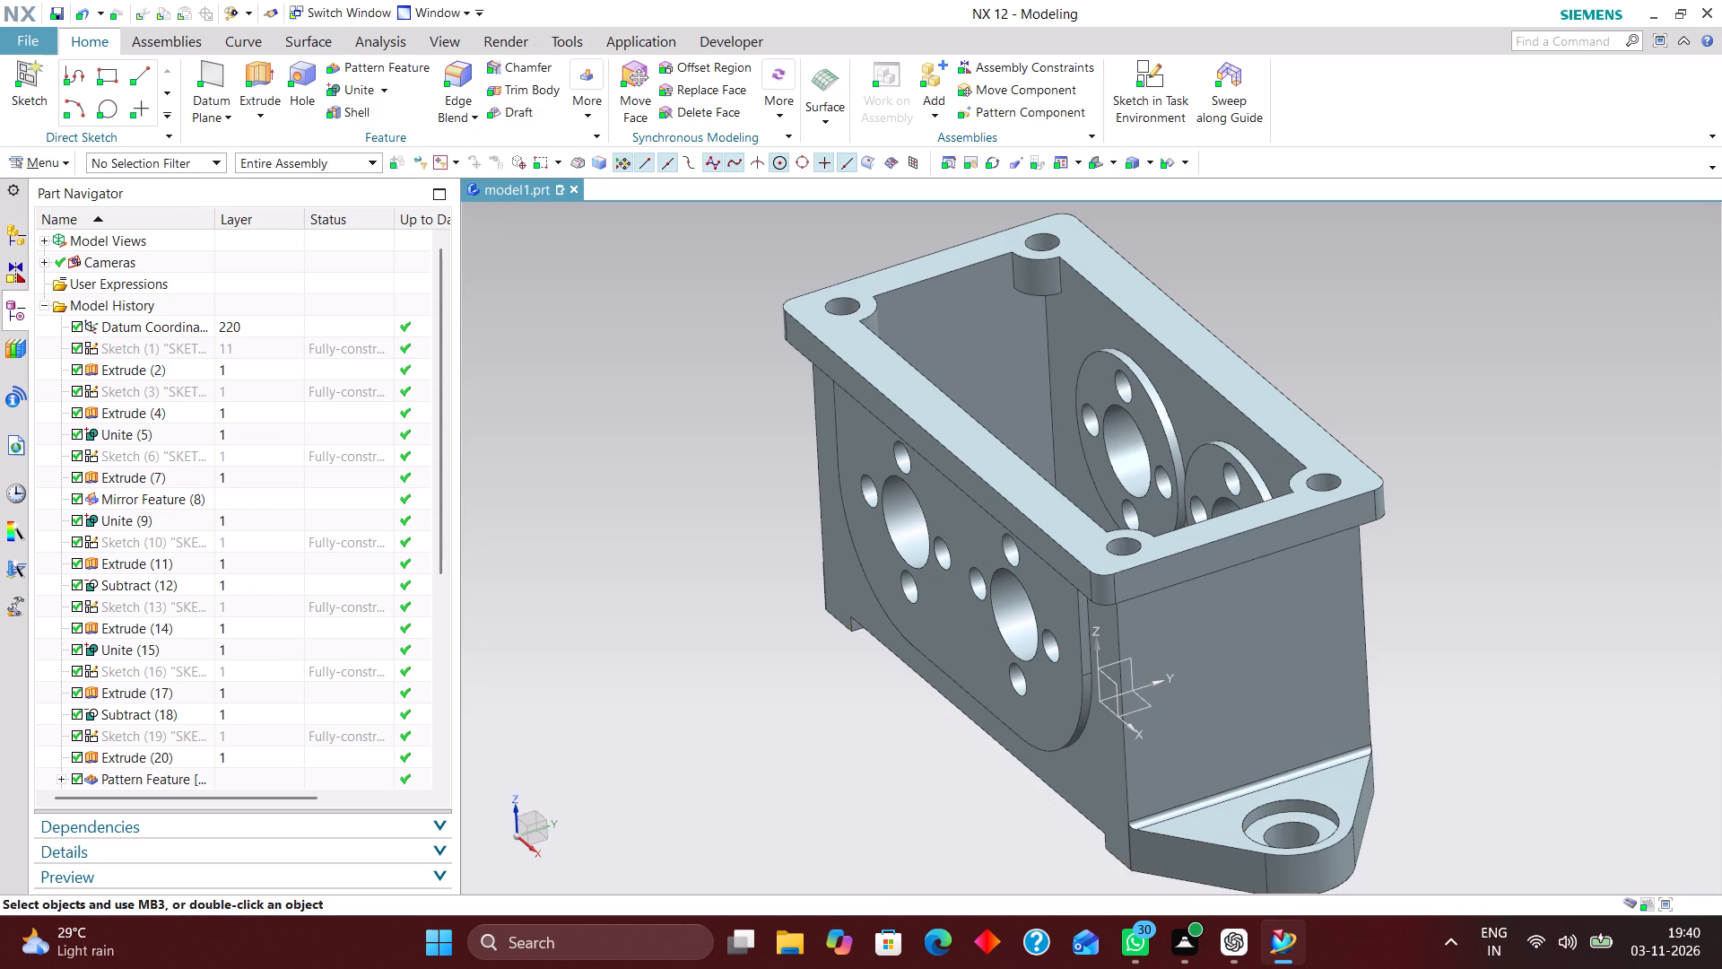
Move the housing's solid body to layer 2 by editing the object display of Extrude (2).
{"action": "left_click", "coordinate": [245, 369]}
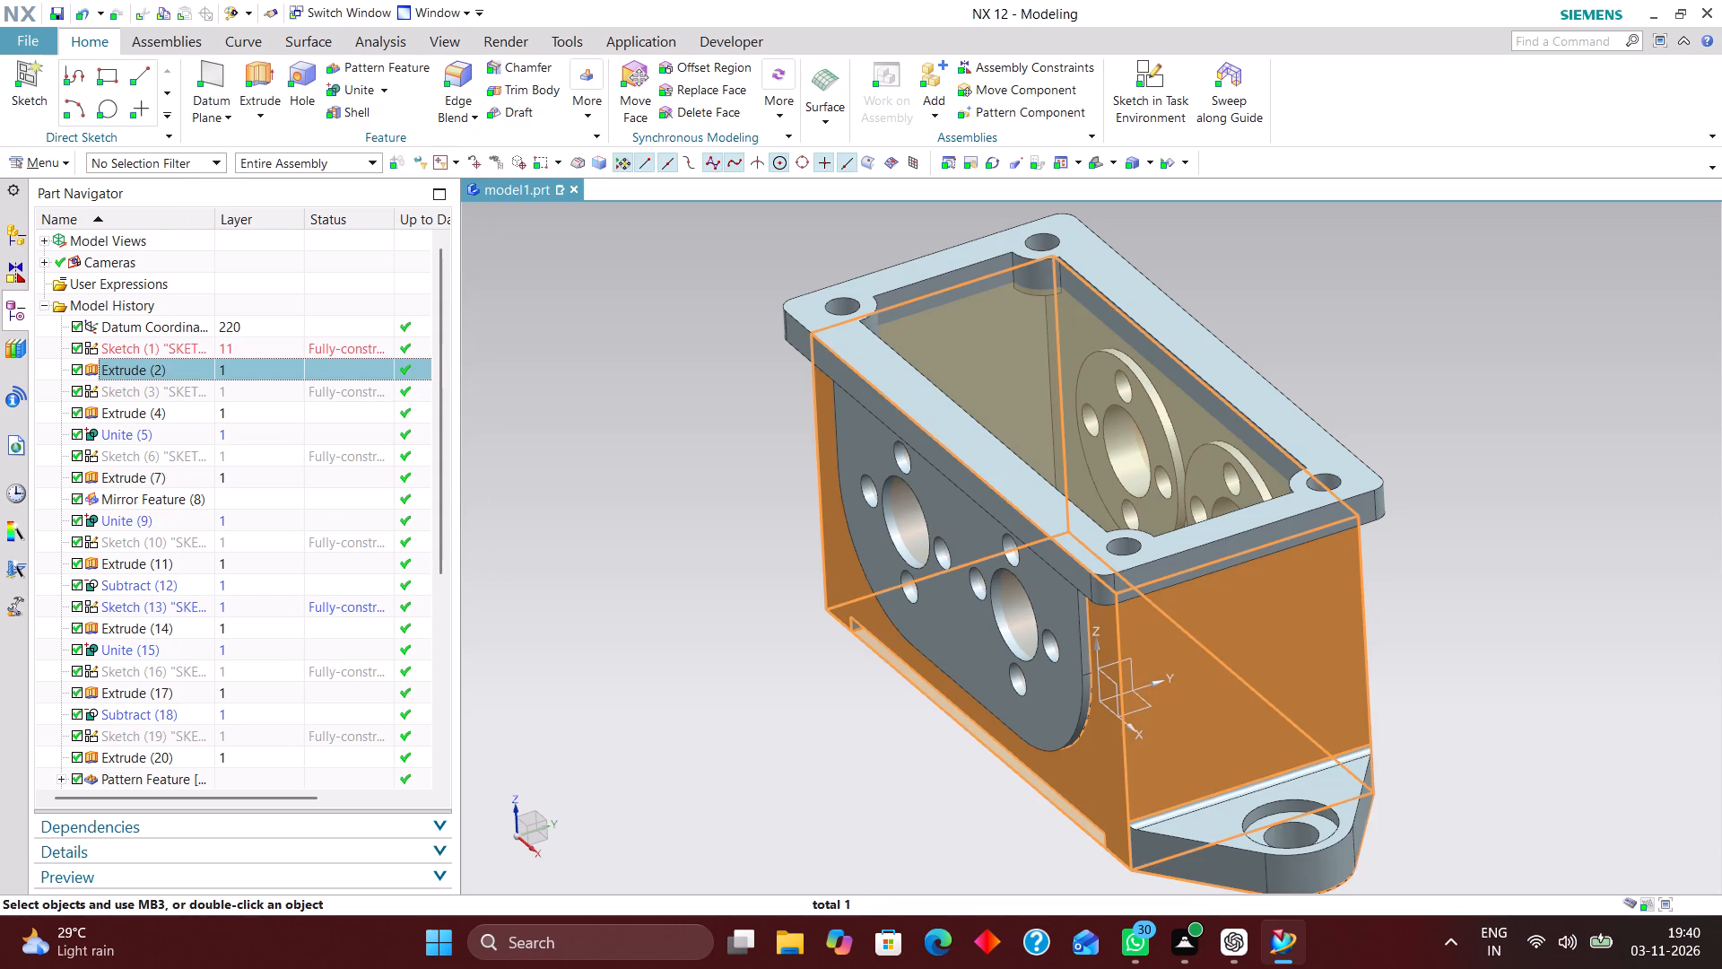
{"action": "key", "text": "ctrl+j"}
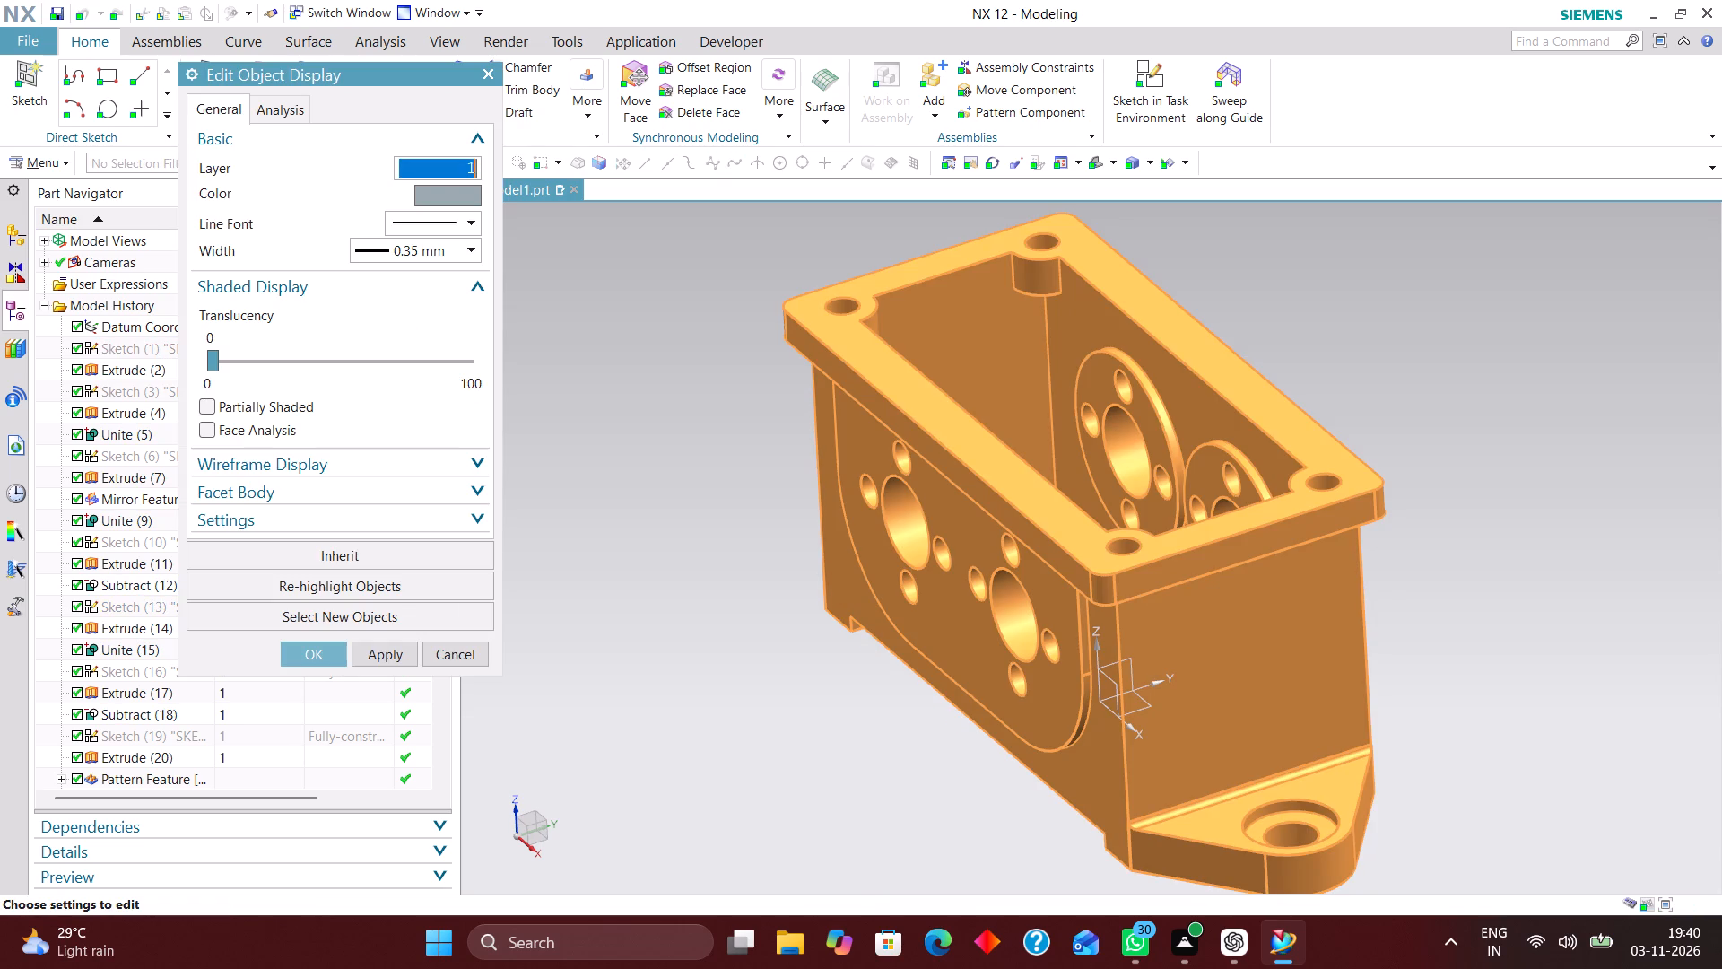
{"action": "key", "text": "2"}
{"action": "key", "text": "Return"}
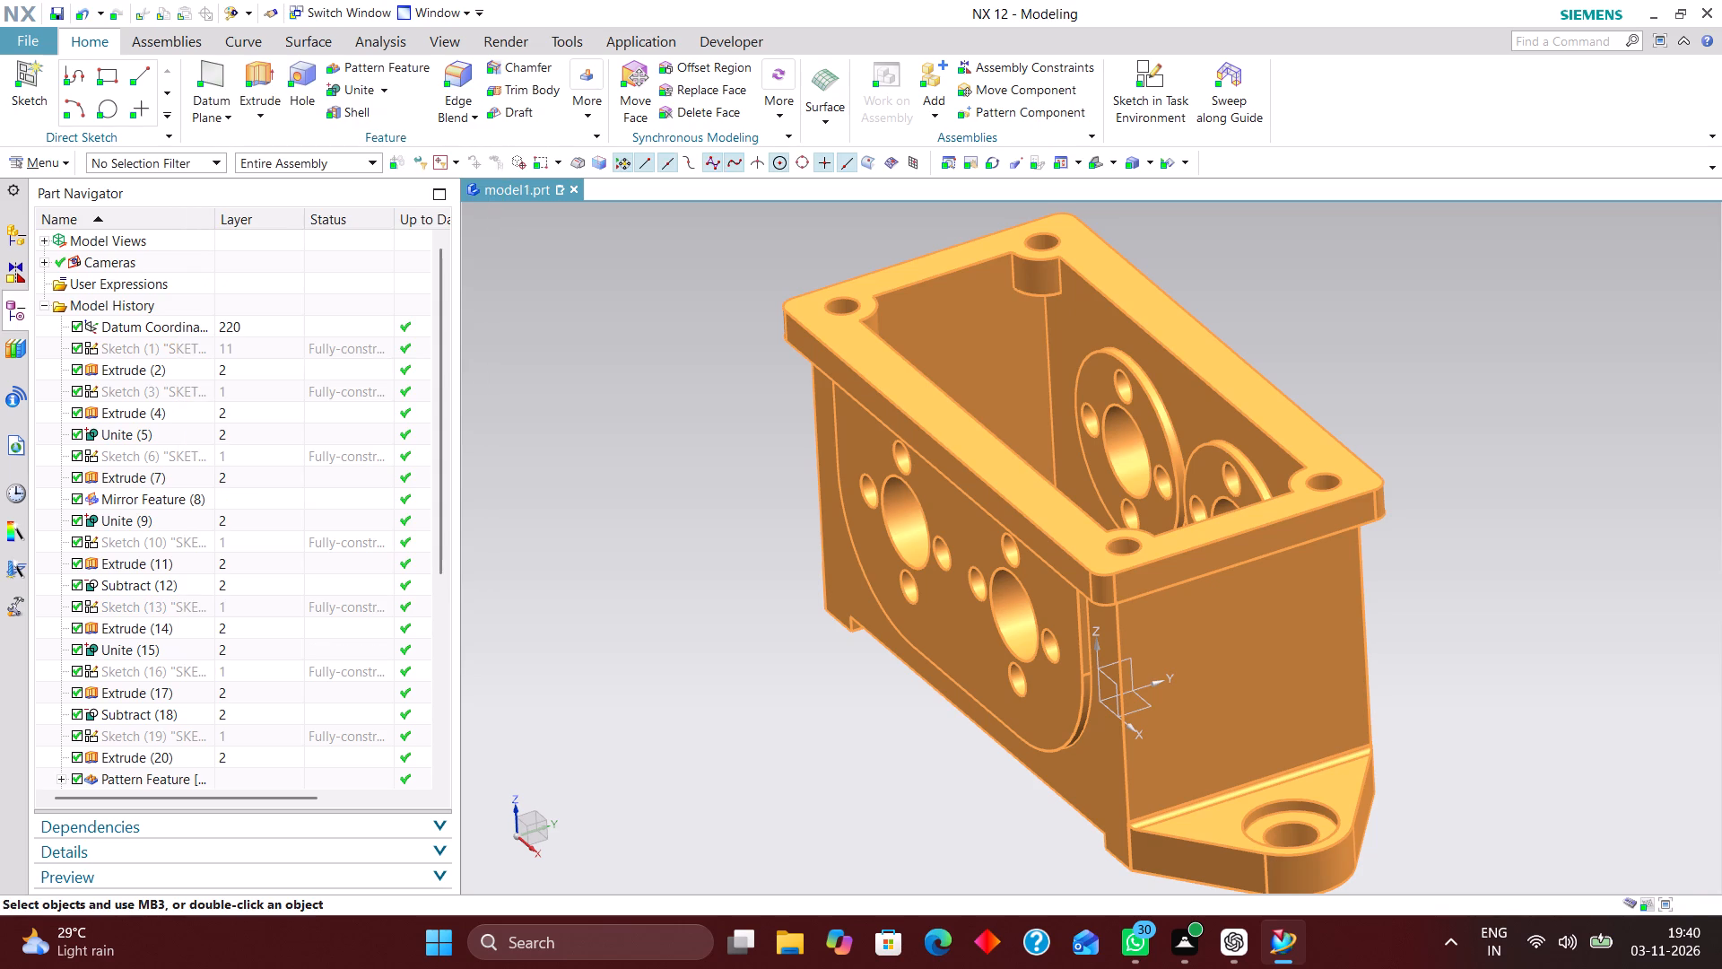
Move the top flange's rectangle sketch, Sketch (3), to layer 12 in its object display settings.
{"action": "left_click", "coordinate": [239, 392]}
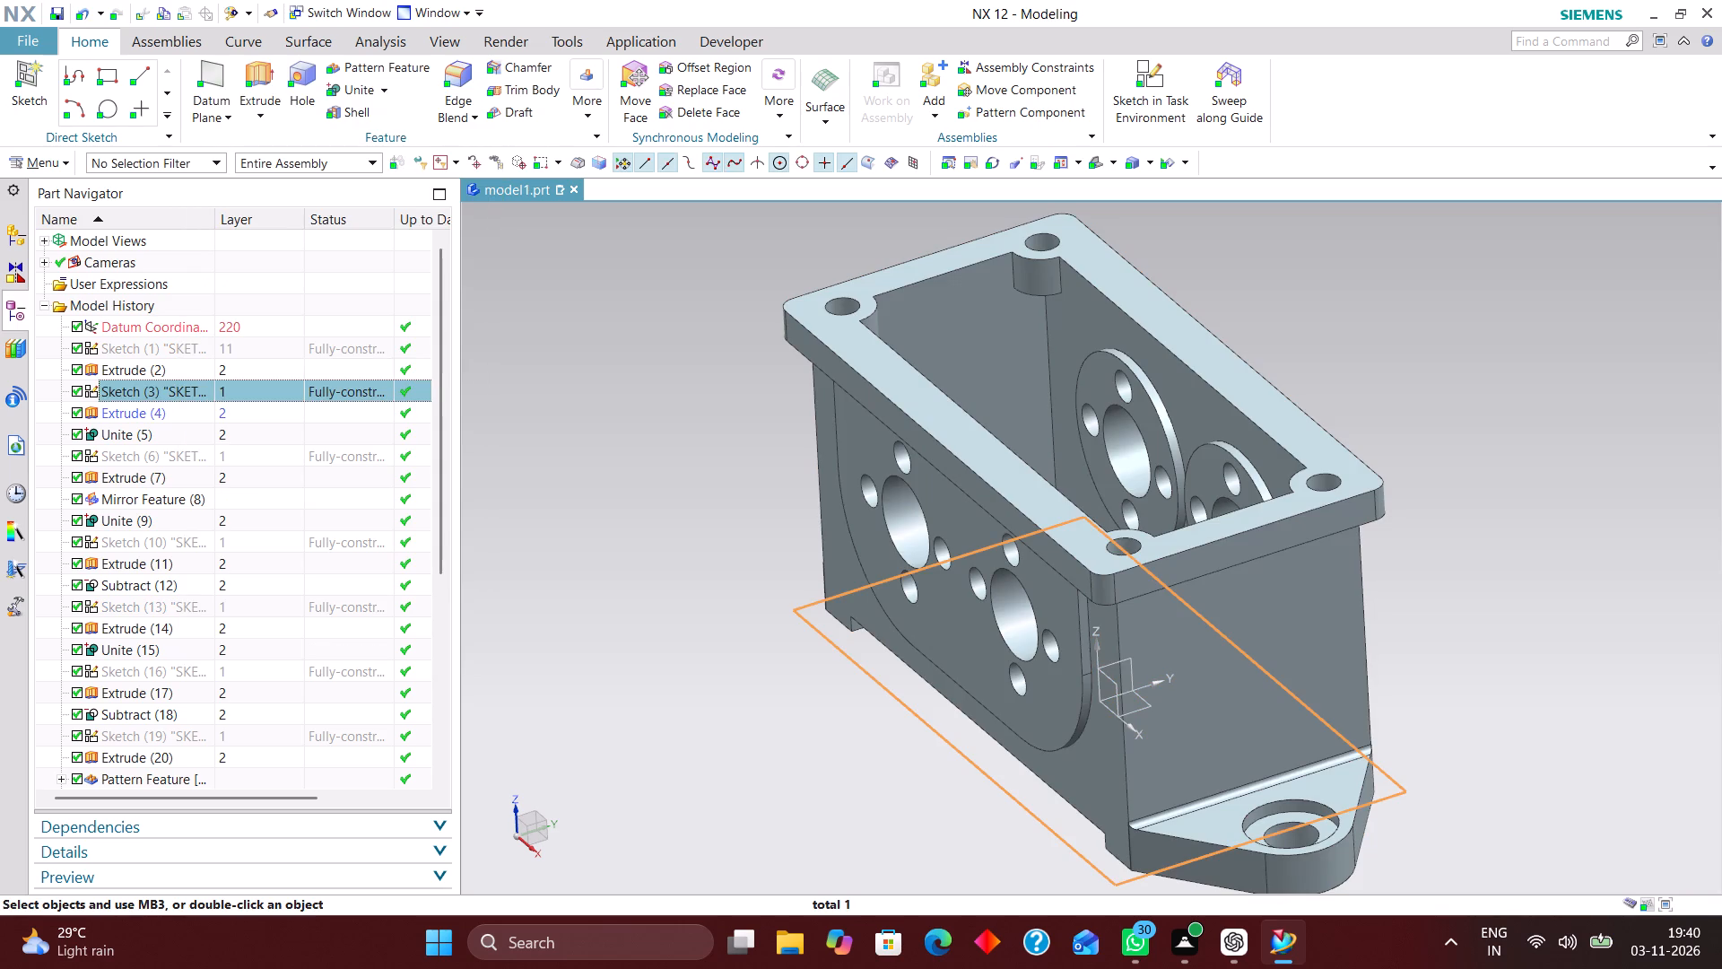
{"action": "key", "text": "ctrl+j"}
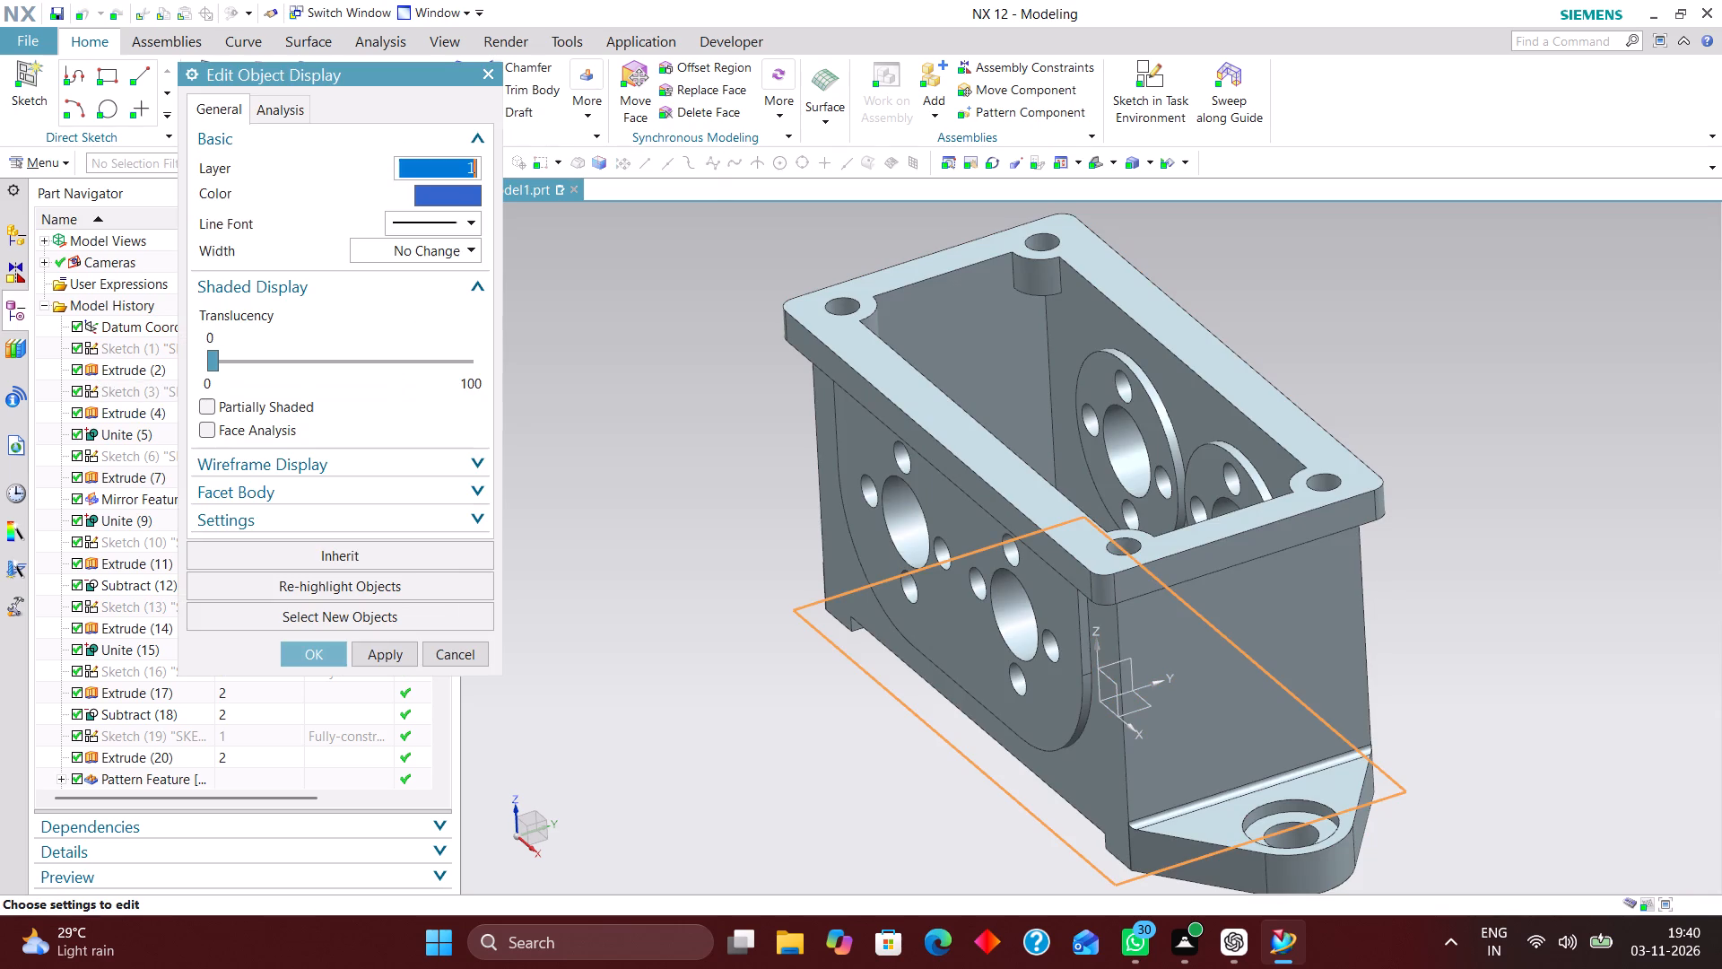
{"action": "type", "text": "12"}
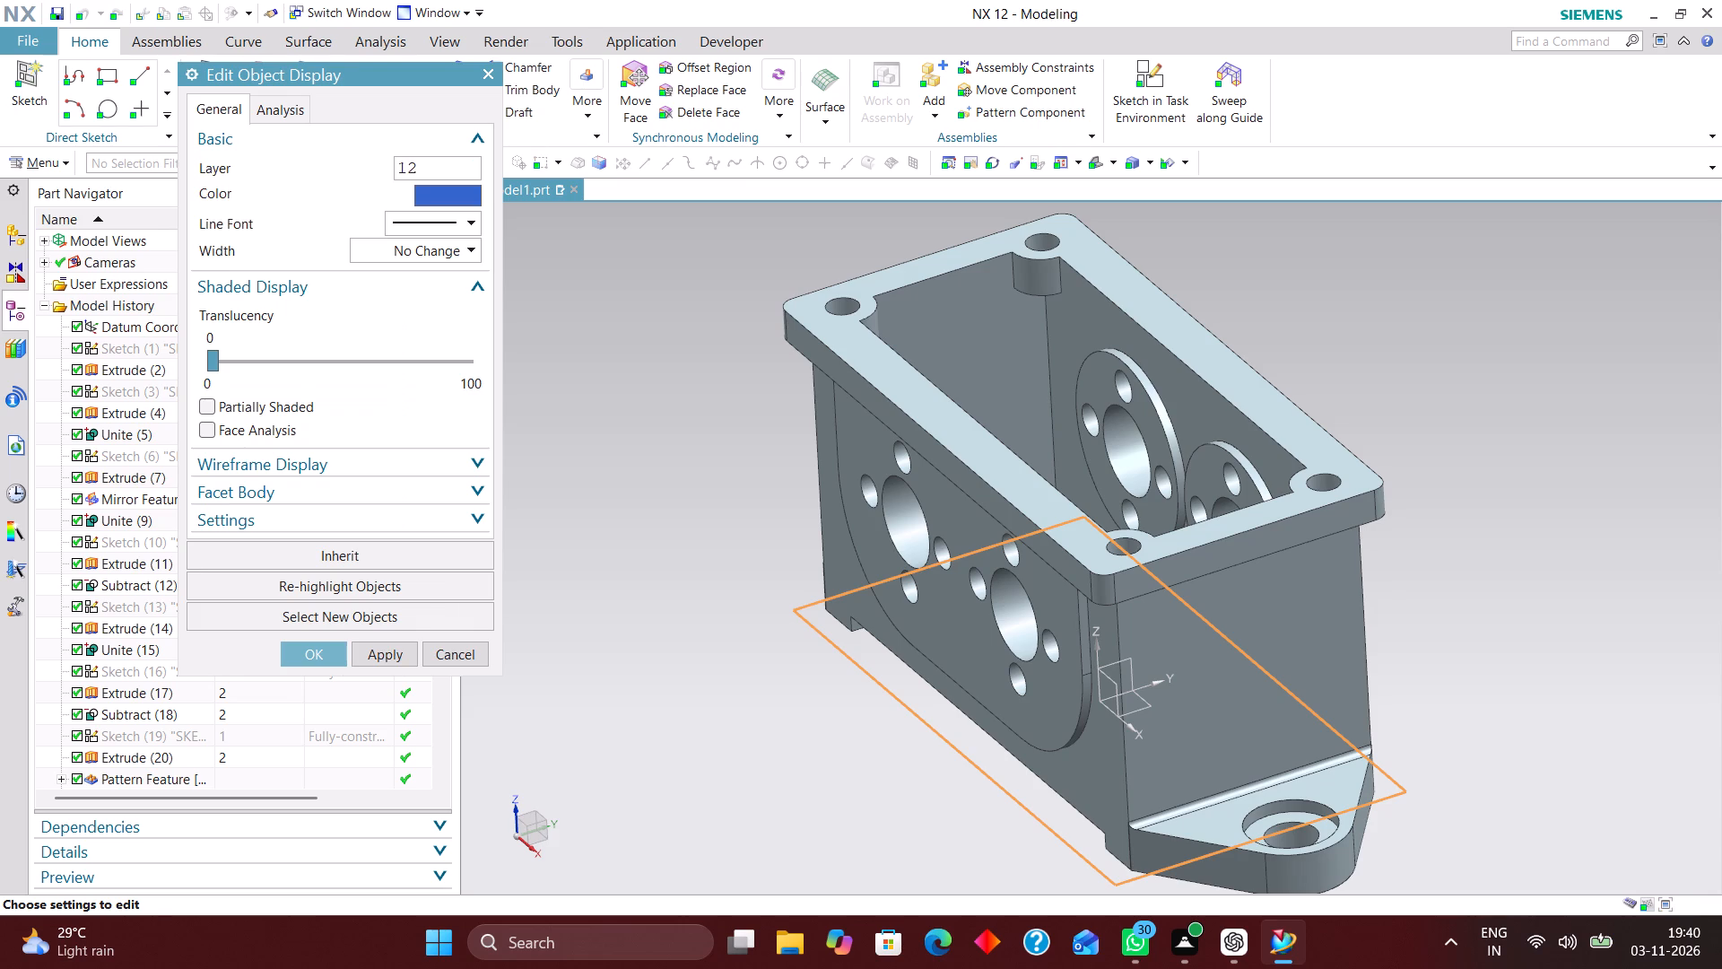
{"action": "key", "text": "Return"}
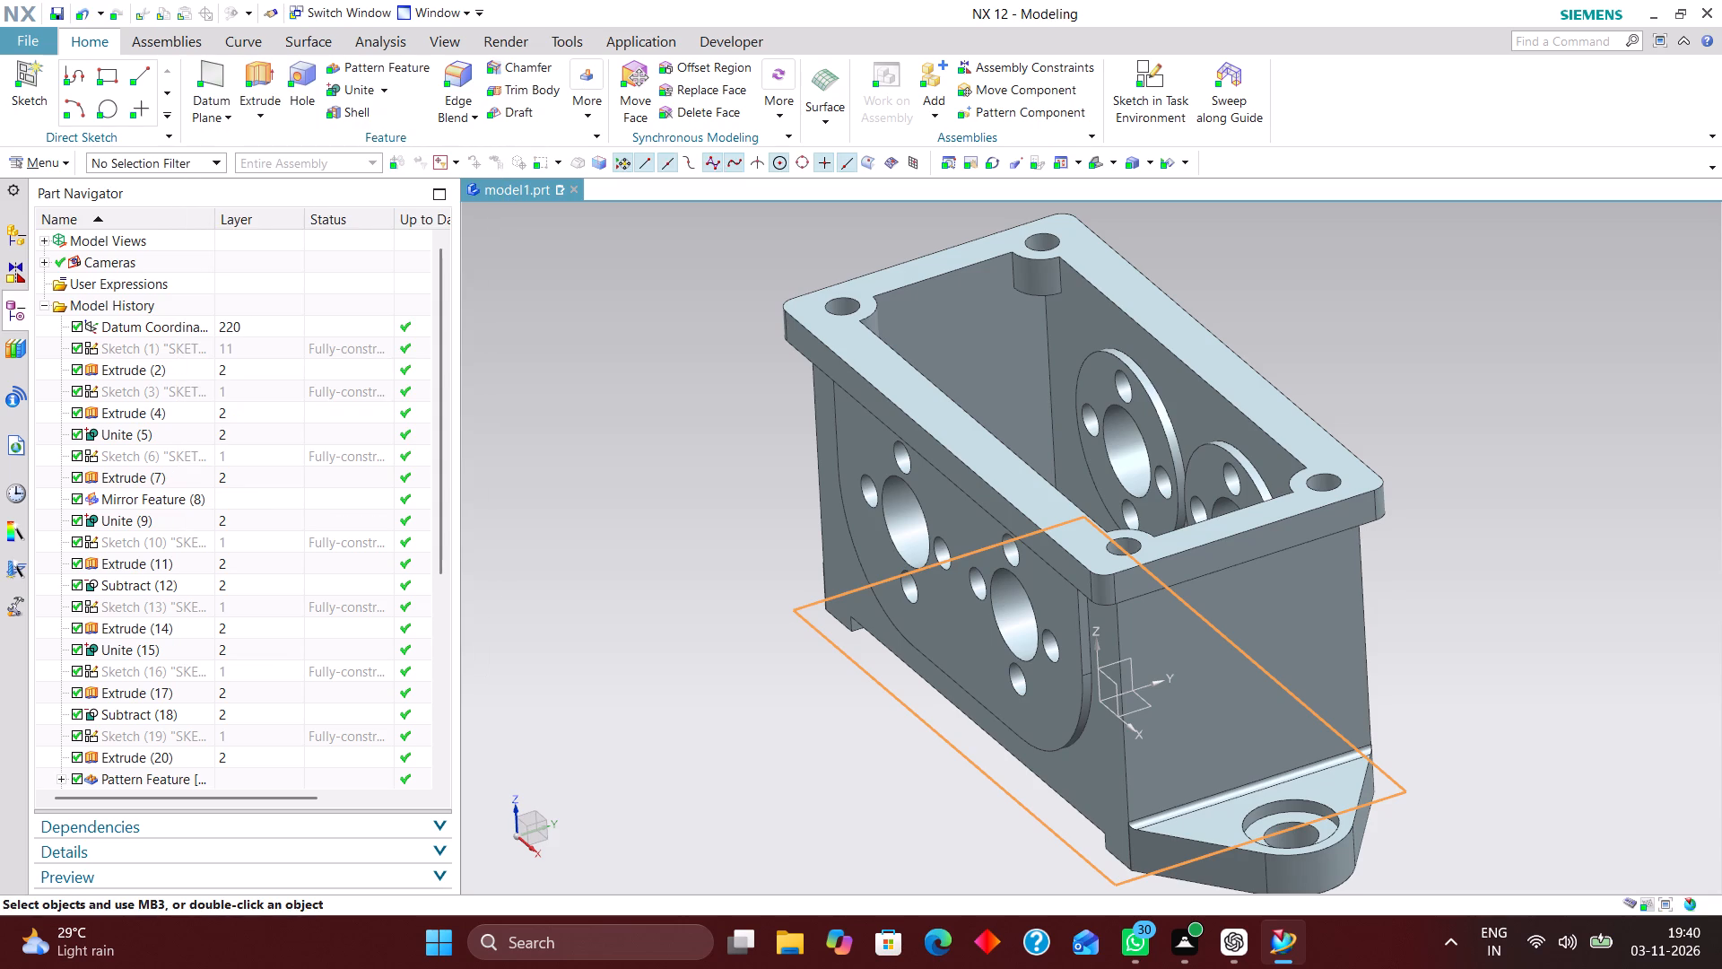
Move the mounting lug's profile sketch, Sketch (6), to layer 13 in its object display settings.
{"action": "left_click", "coordinate": [260, 456]}
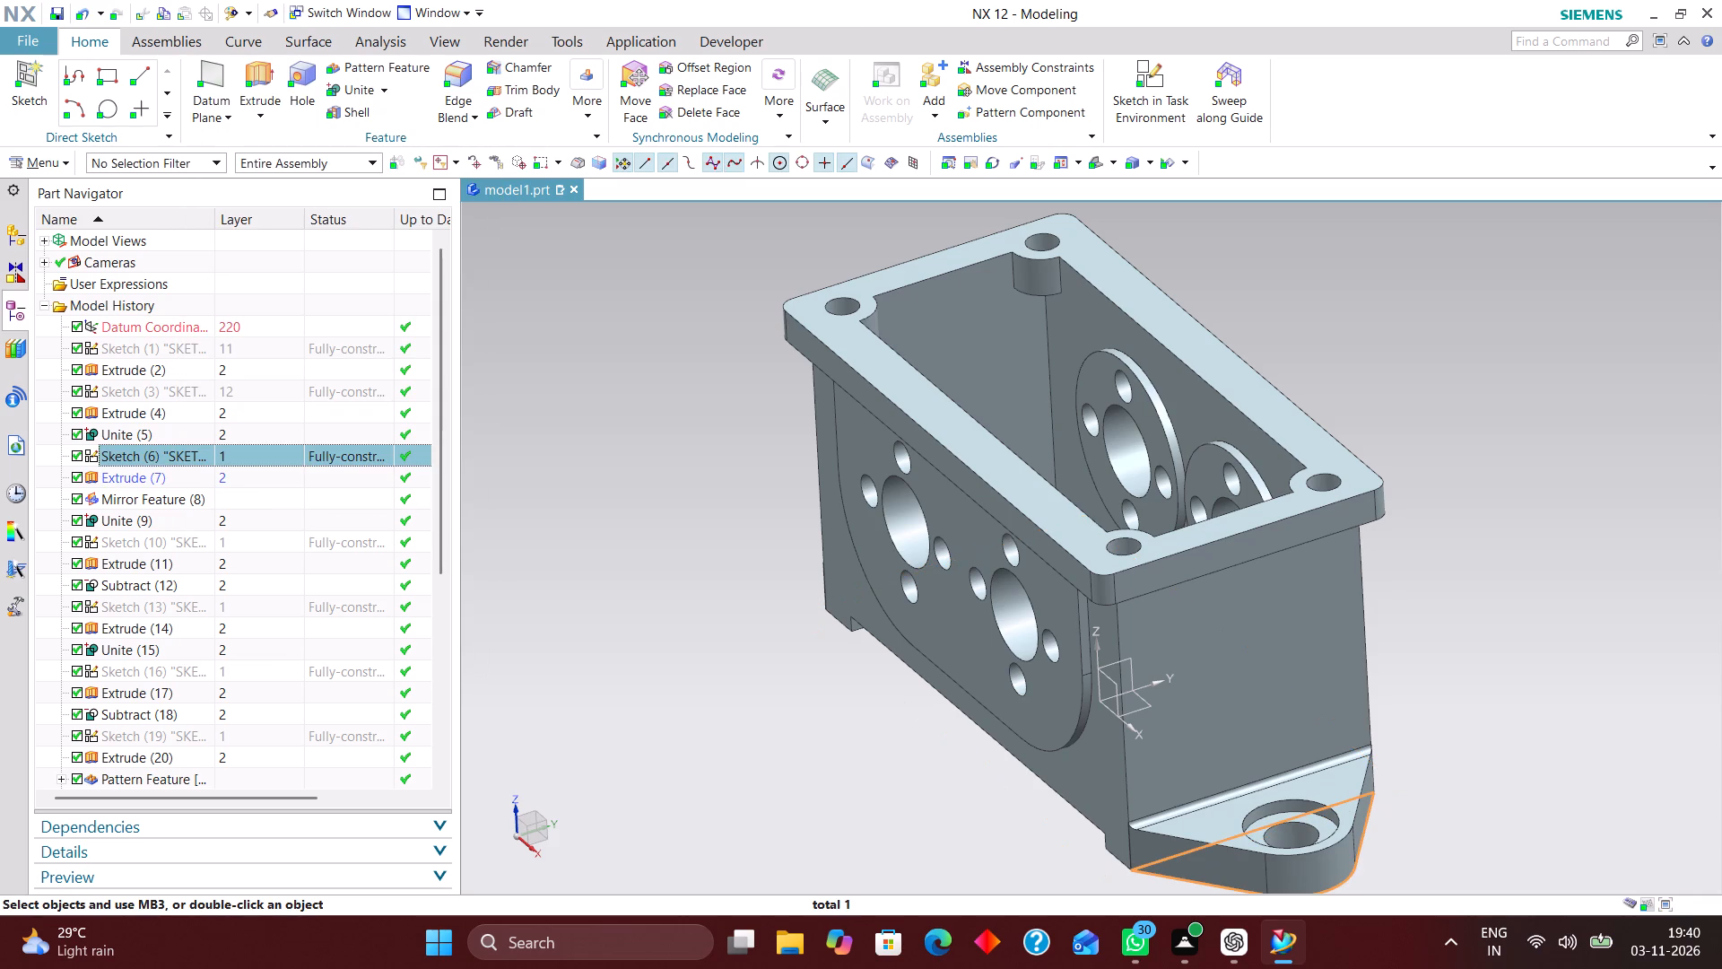
{"action": "key", "text": "ctrl+j"}
{"action": "key", "text": "1"}
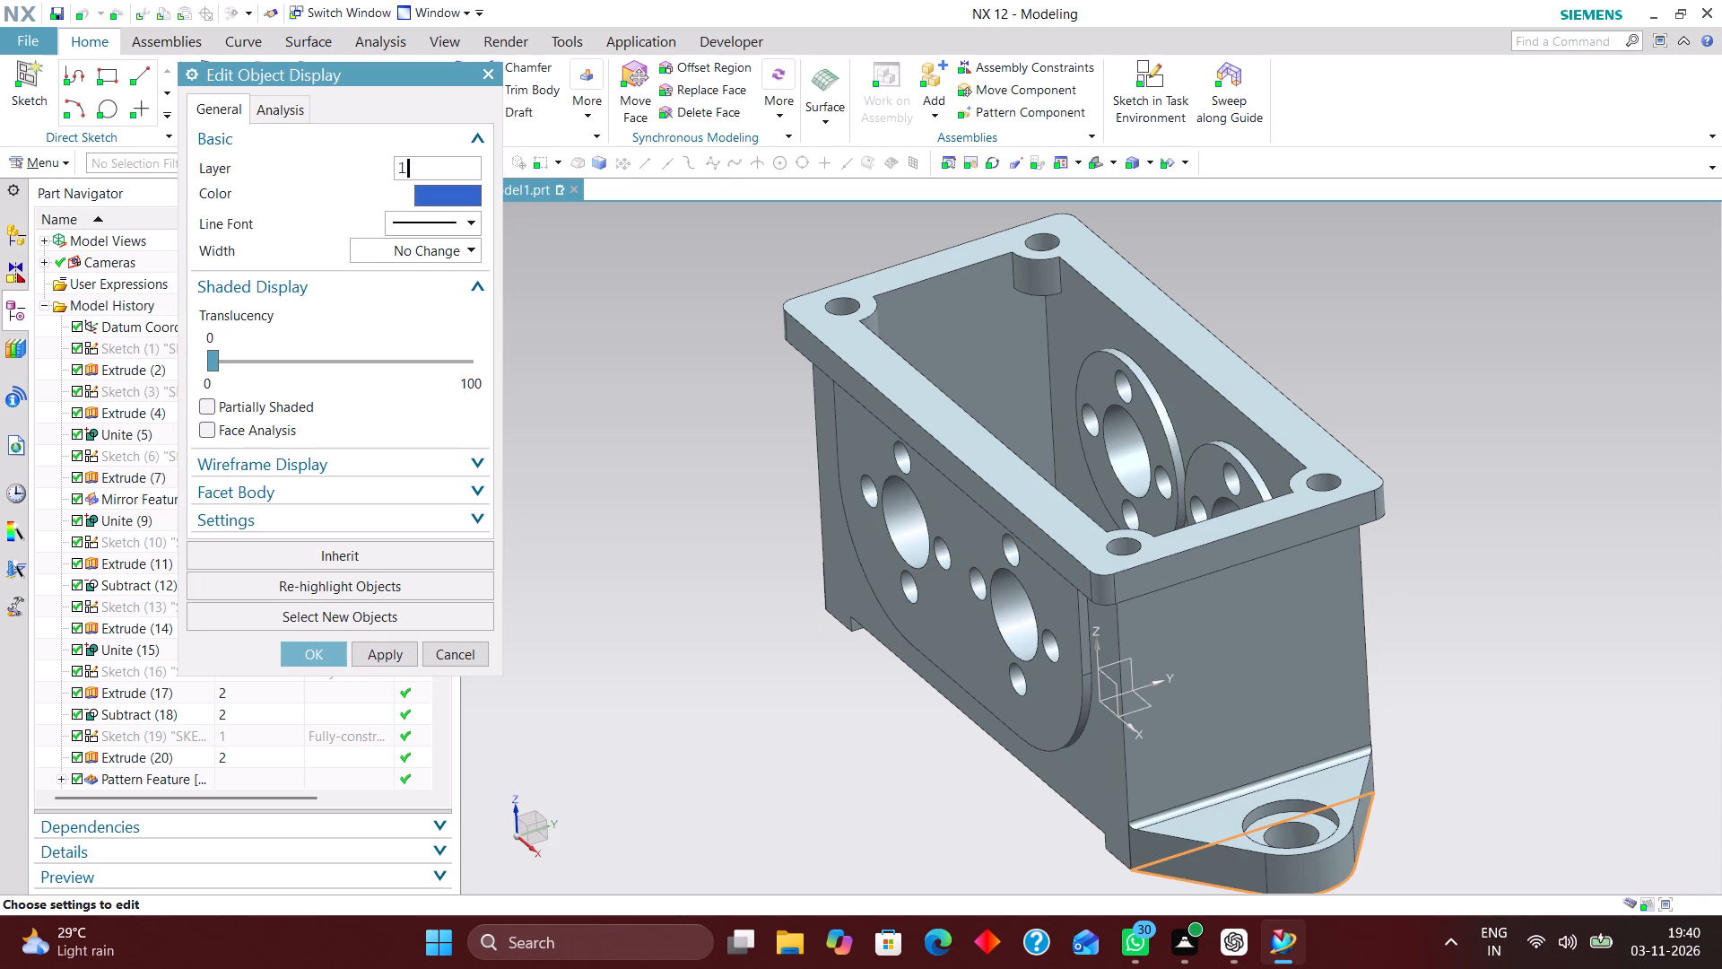
{"action": "key", "text": "3"}
{"action": "key", "text": "Return"}
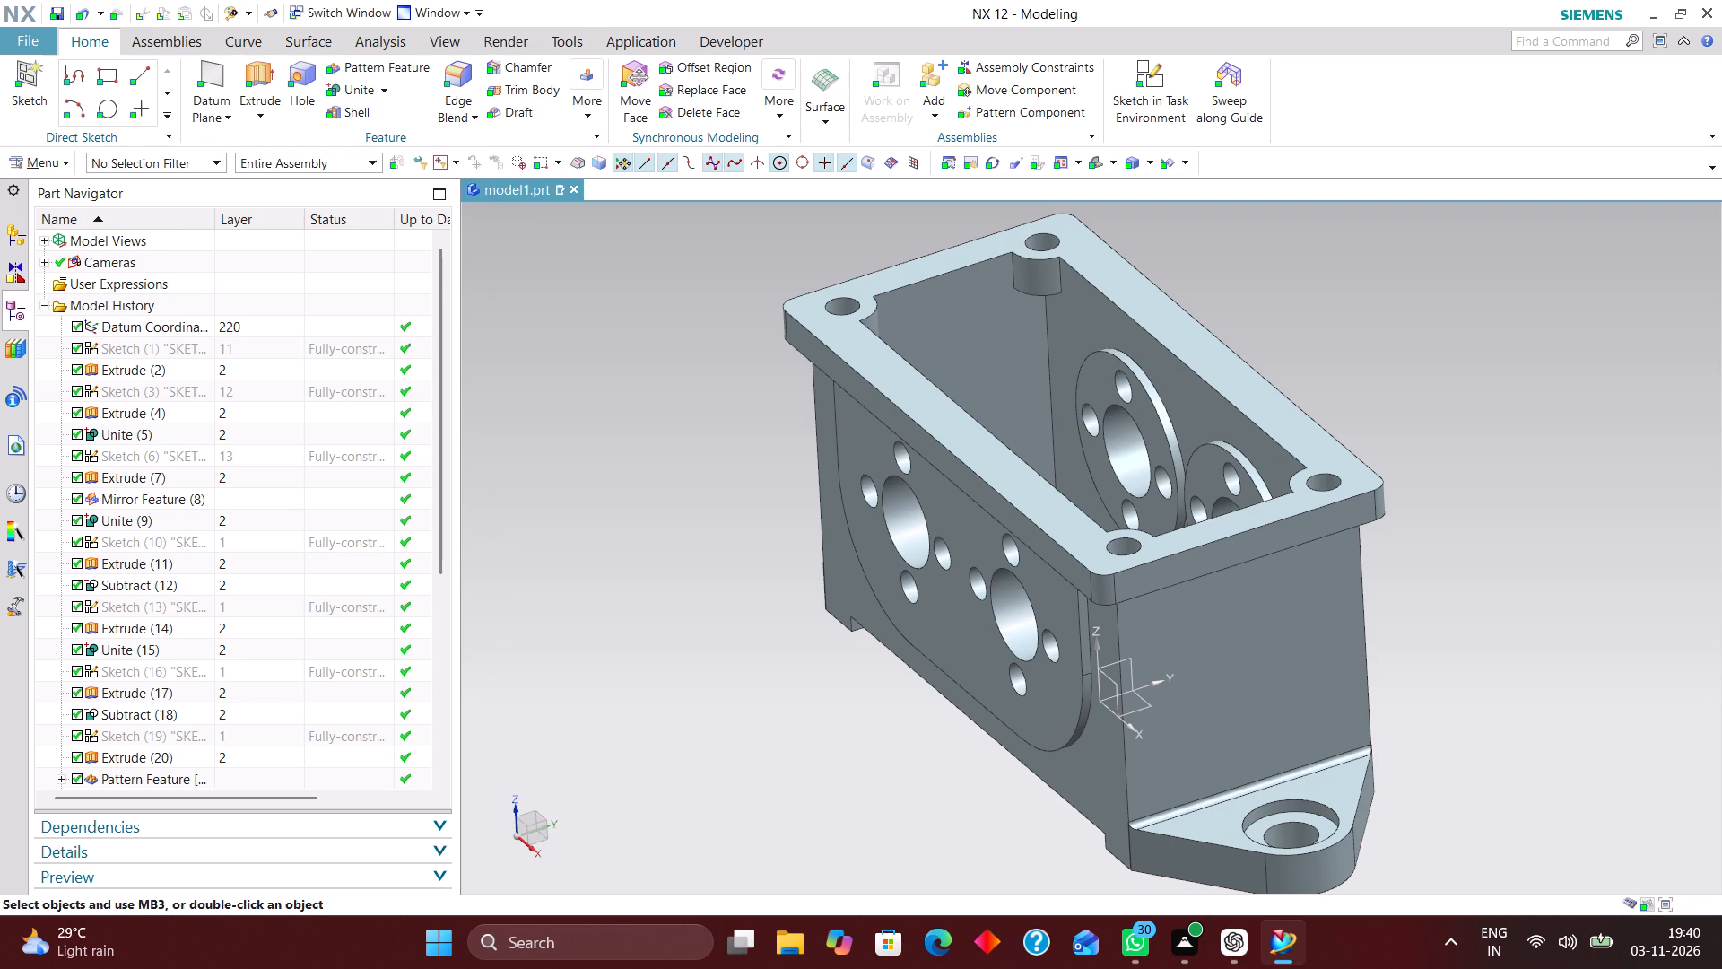
Move the narrow base cutout's rectangle sketch, Sketch (10), to layer 14 in its object display settings.
{"action": "scroll", "coordinate": [268, 449], "scroll_direction": "down", "scroll_amount": 1}
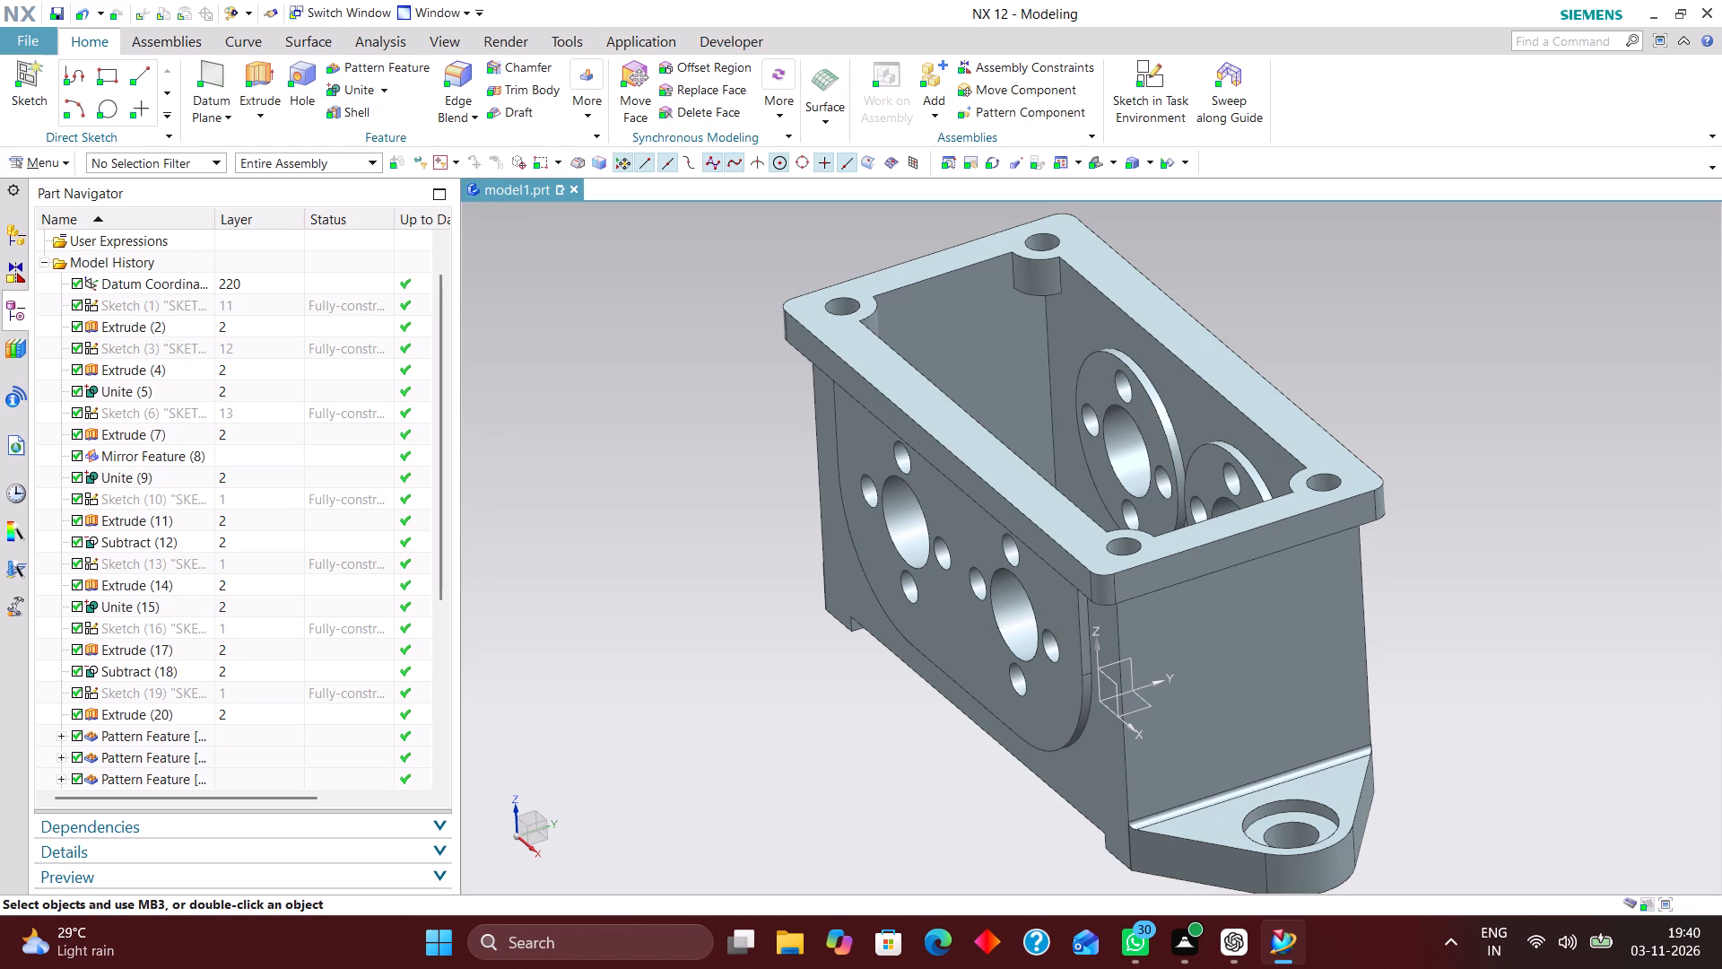
{"action": "left_click", "coordinate": [252, 476]}
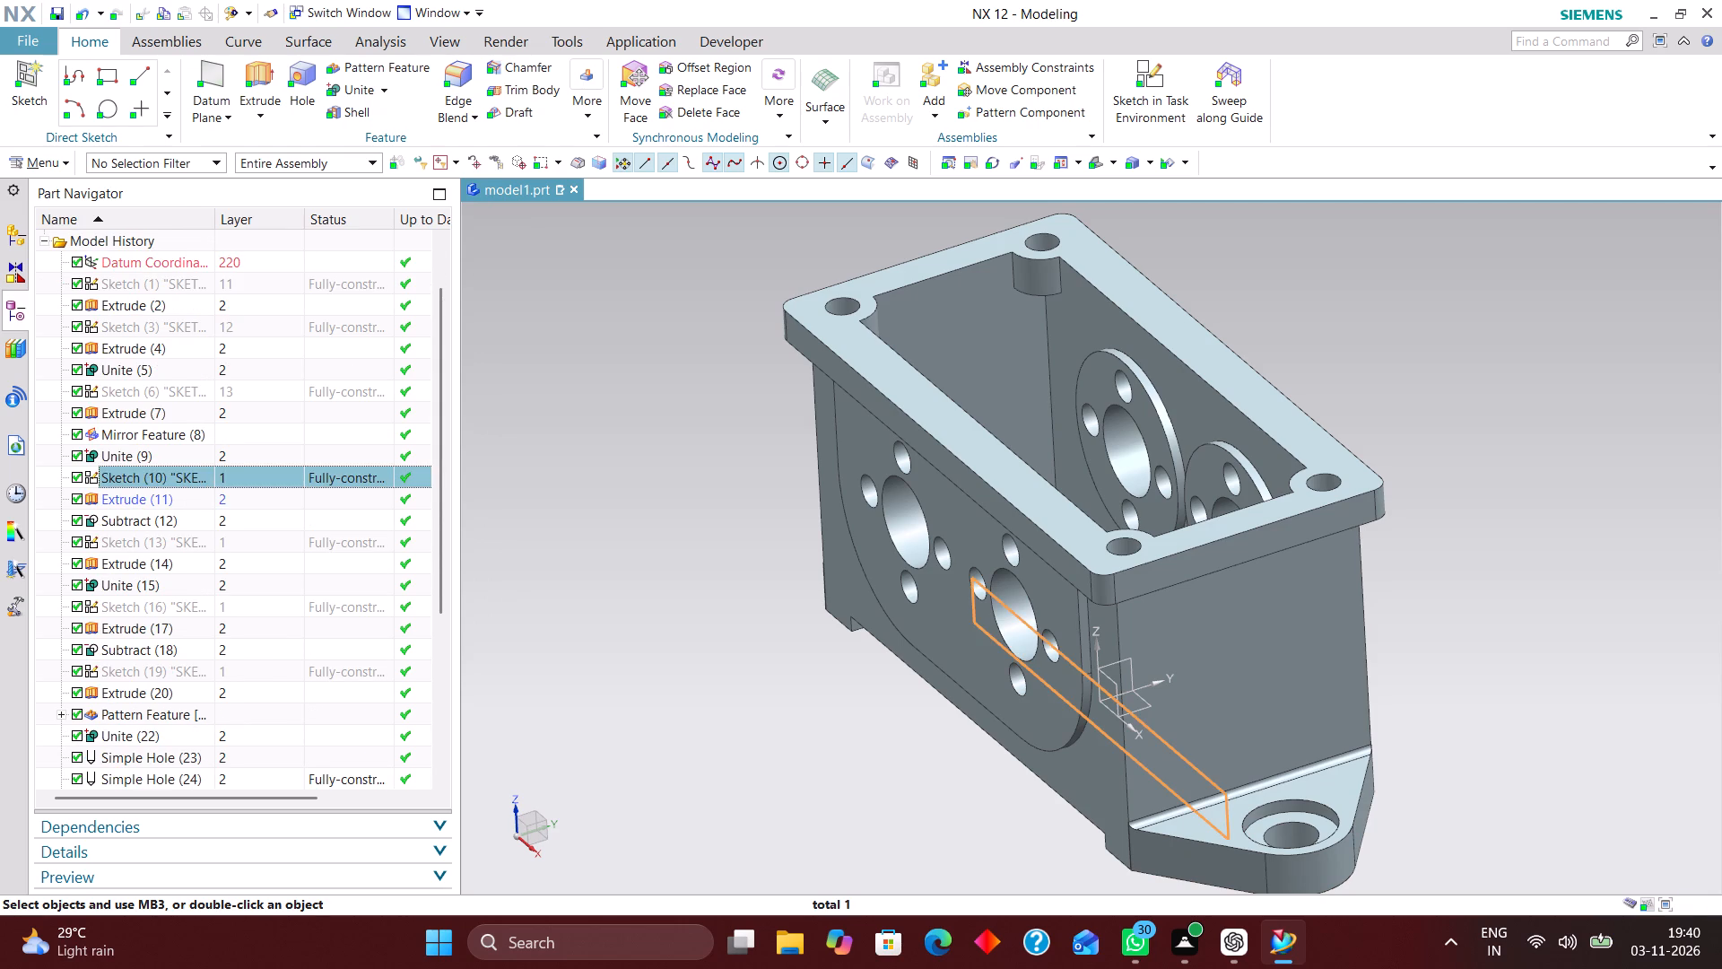
{"action": "key", "text": "ctrl+j"}
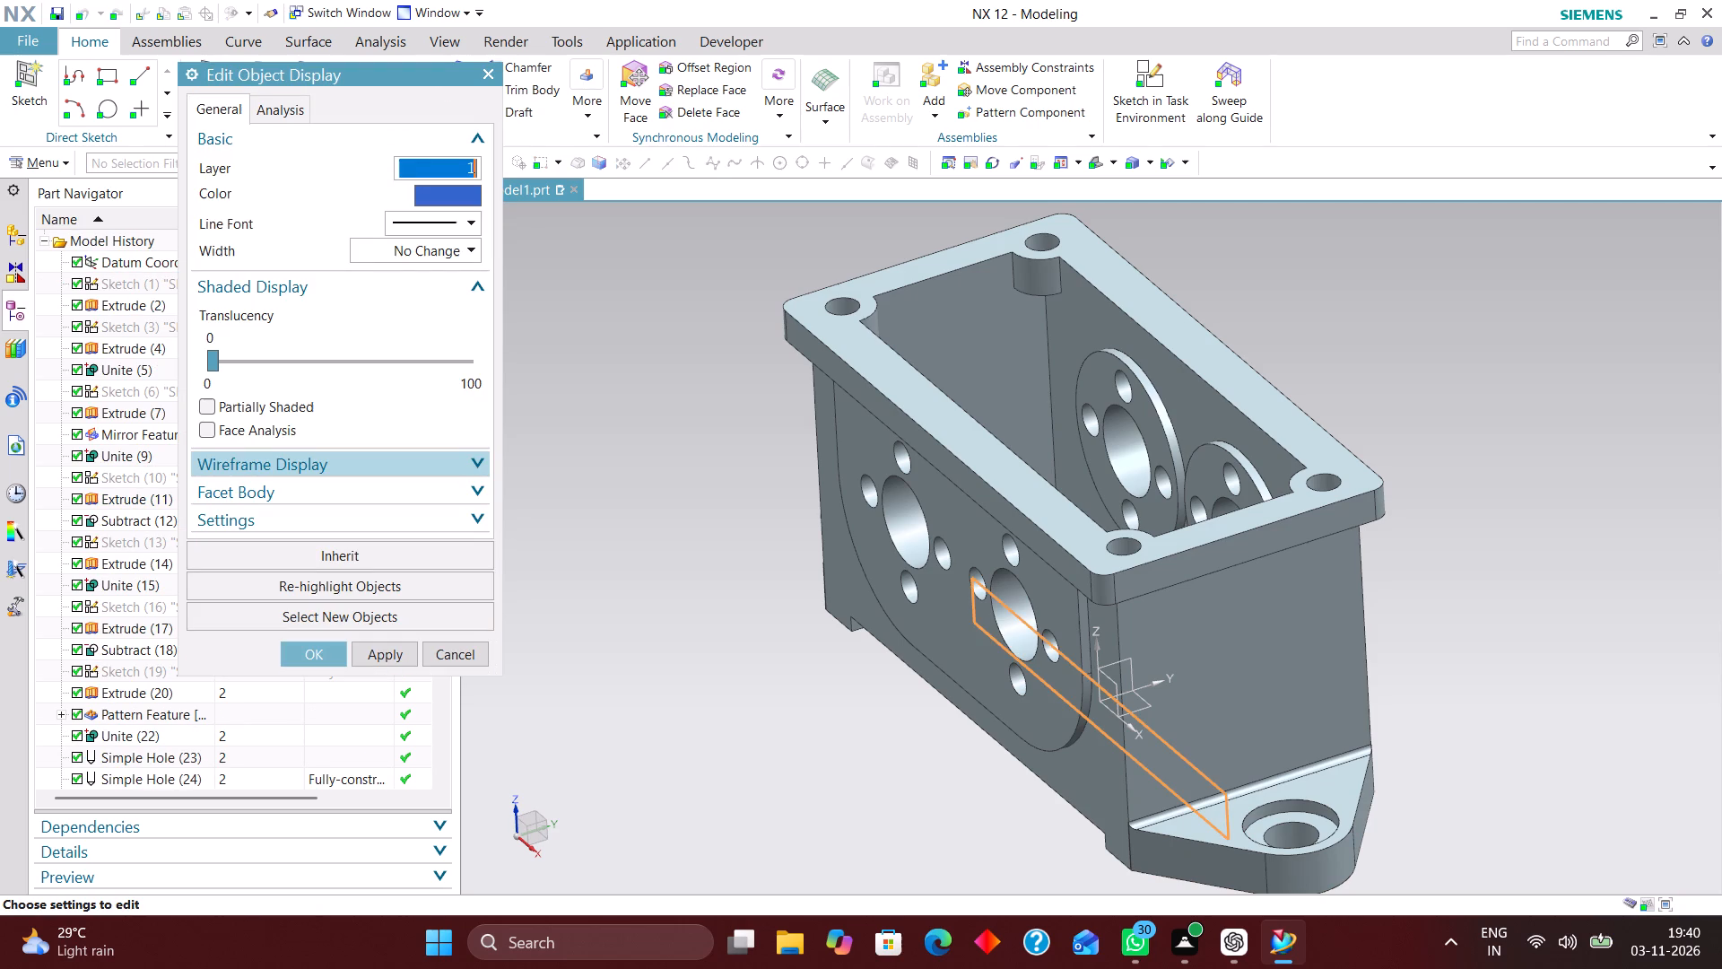
{"action": "type", "text": "14"}
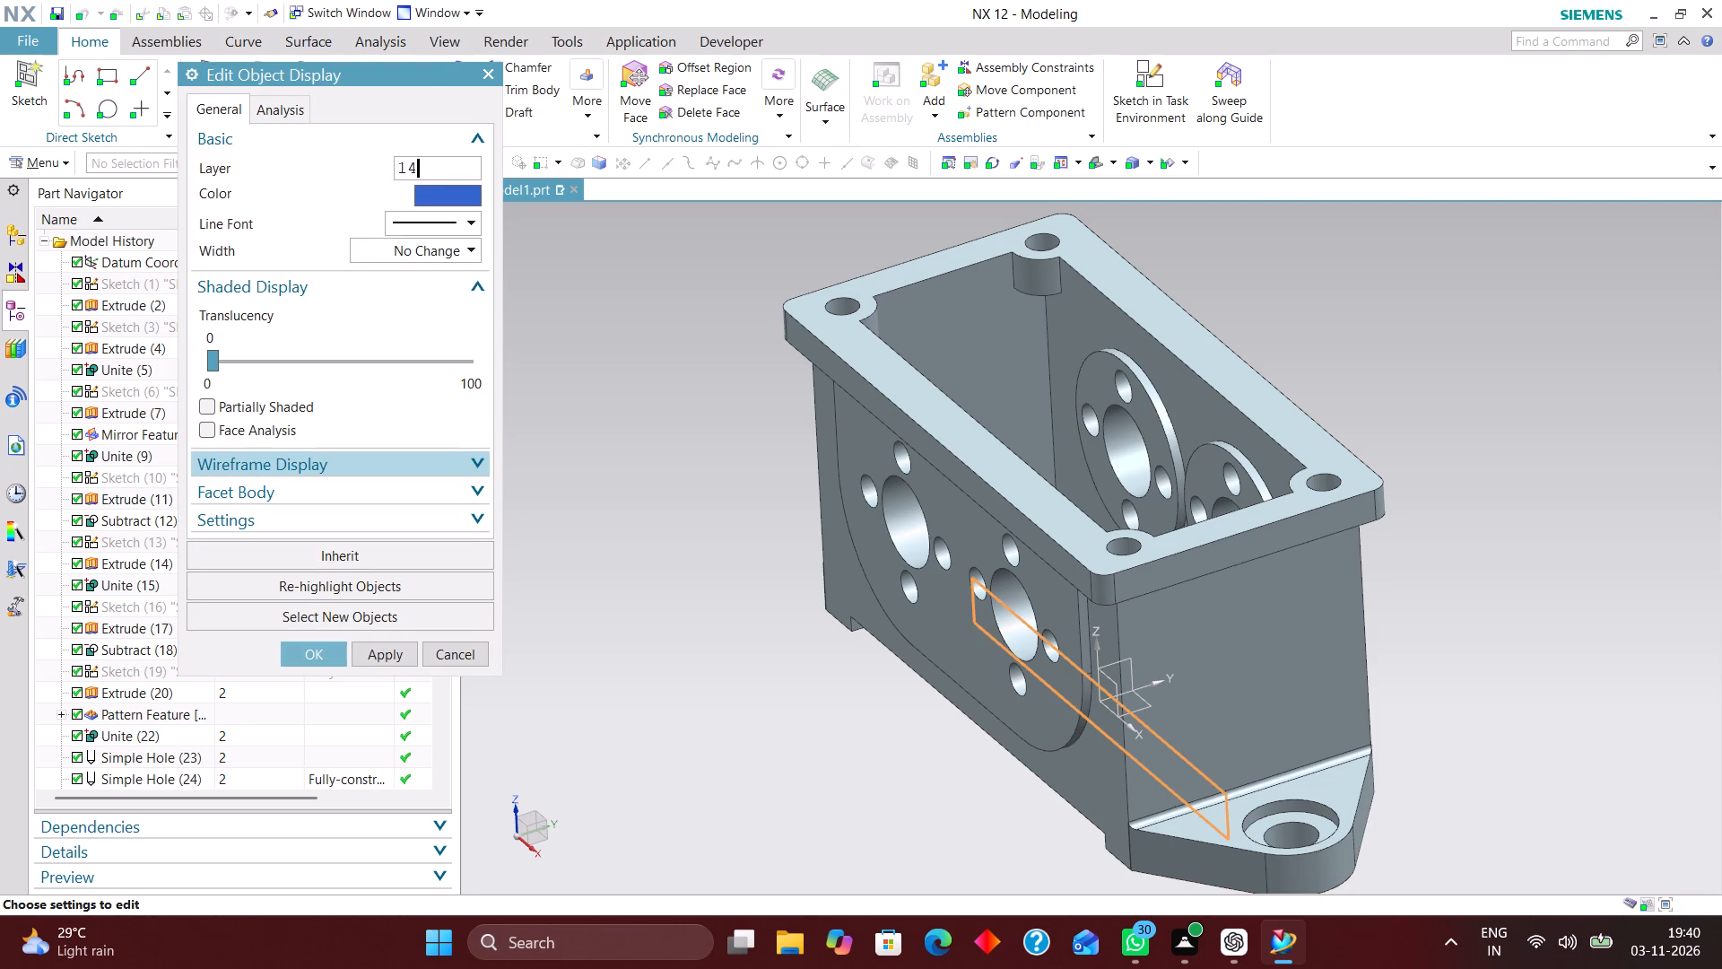
{"action": "key", "text": "Return"}
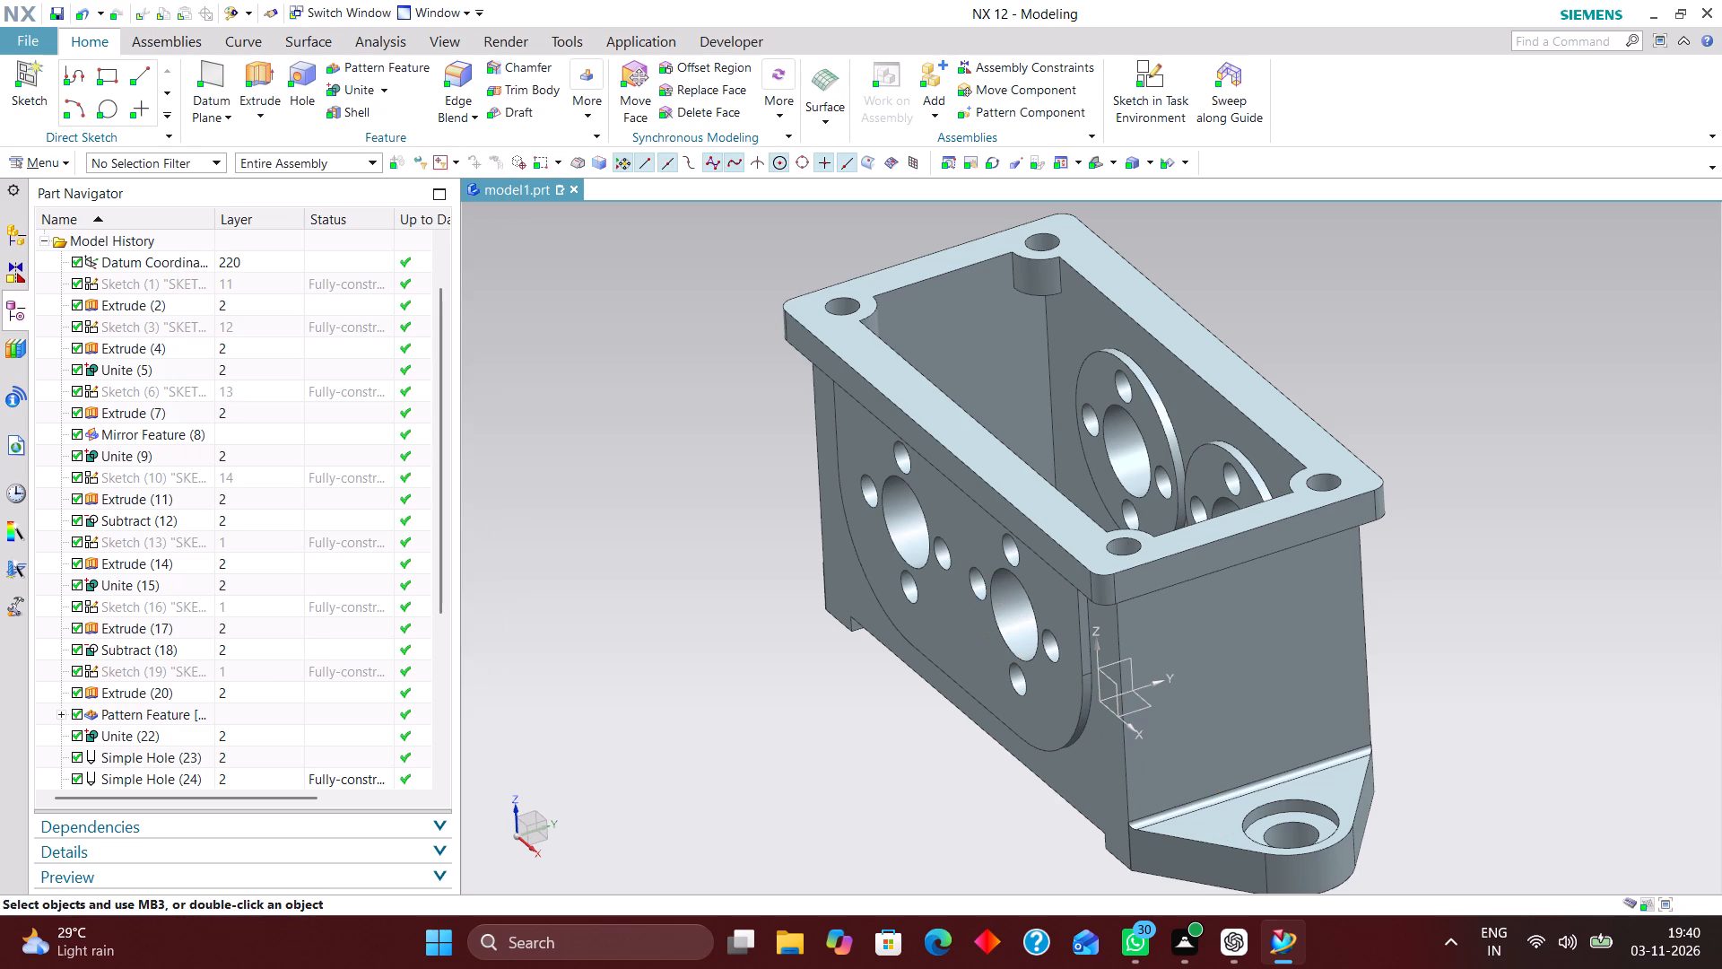
Move the rounded side pad's profile sketch, Sketch (13), to layer 15 in its object display settings.
{"action": "left_click", "coordinate": [249, 542]}
{"action": "key", "text": "ctrl+j"}
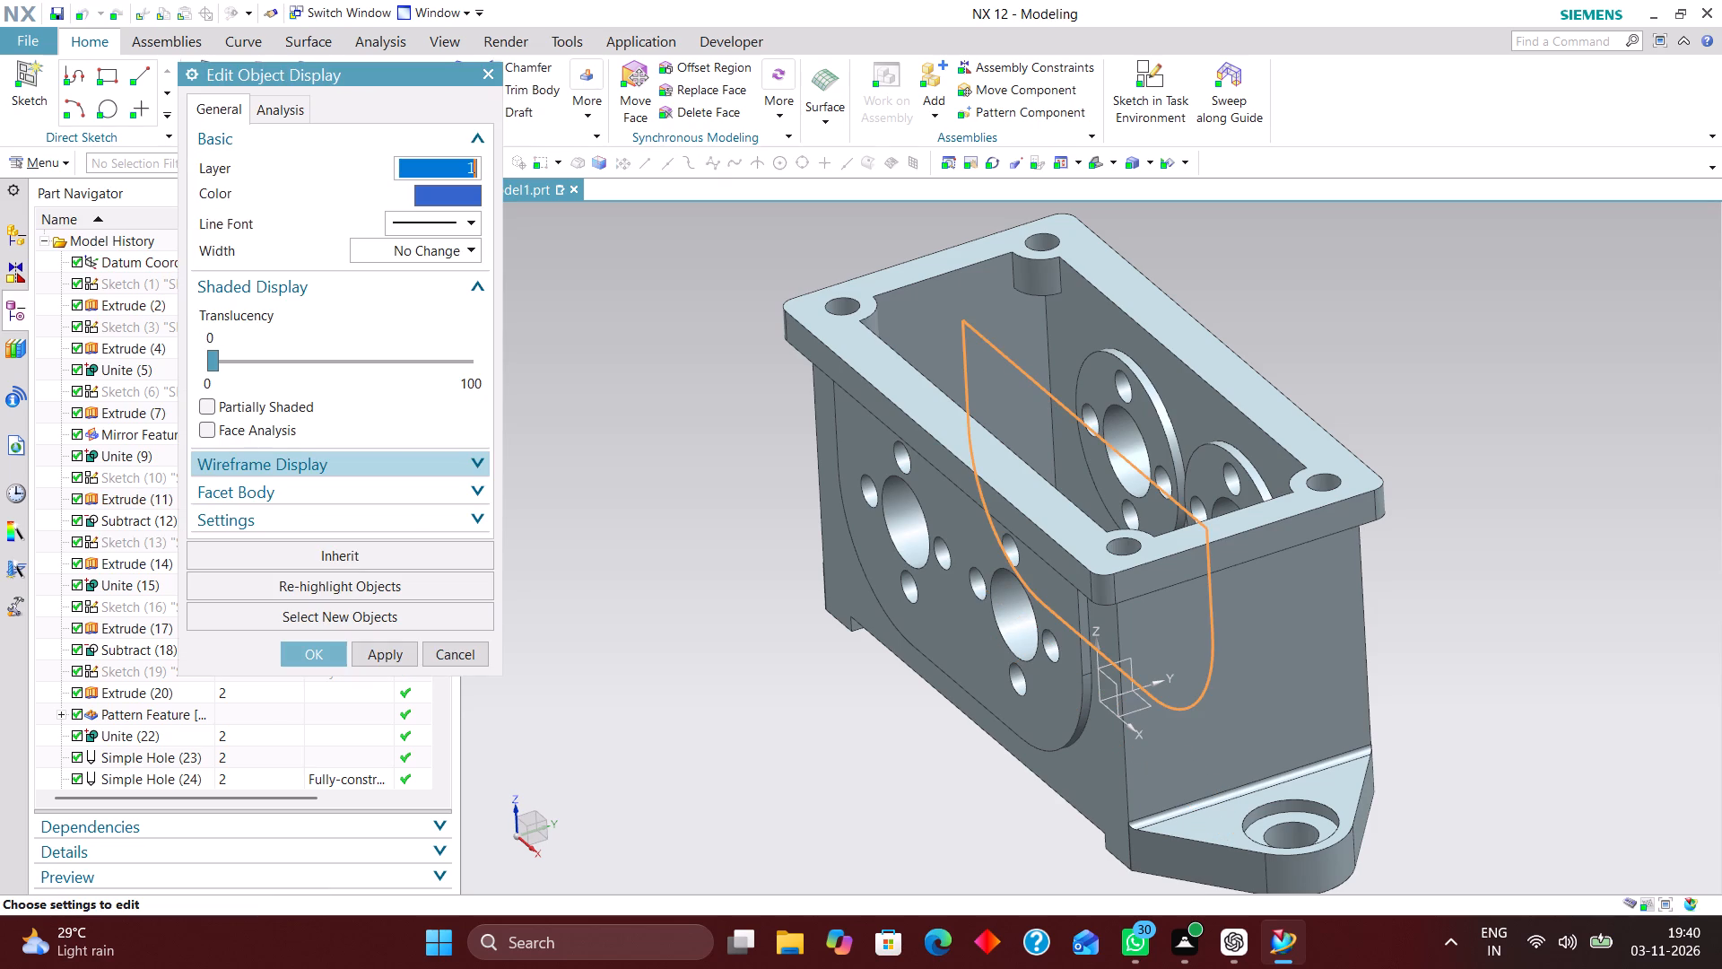
{"action": "type", "text": "15"}
{"action": "key", "text": "Return"}
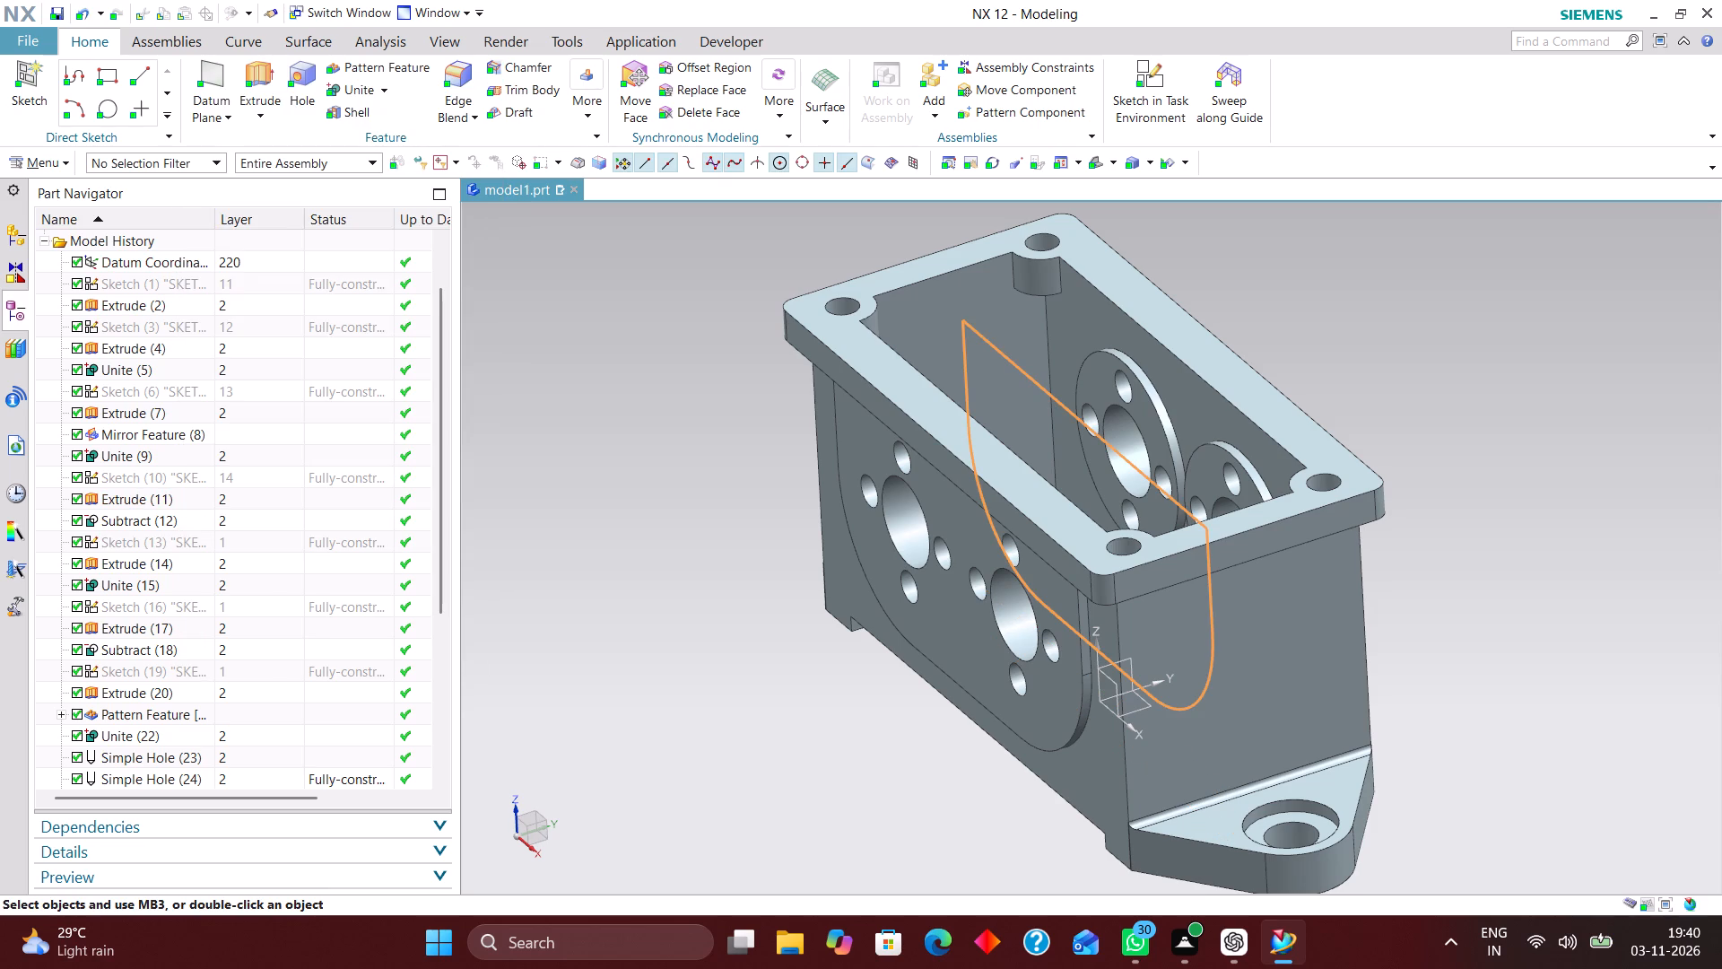
Move the inner cavity's rectangle sketch, Sketch (16), to layer 16 in its object display settings.
{"action": "scroll", "coordinate": [303, 568], "scroll_direction": "down", "scroll_amount": 1}
{"action": "left_click", "coordinate": [242, 542]}
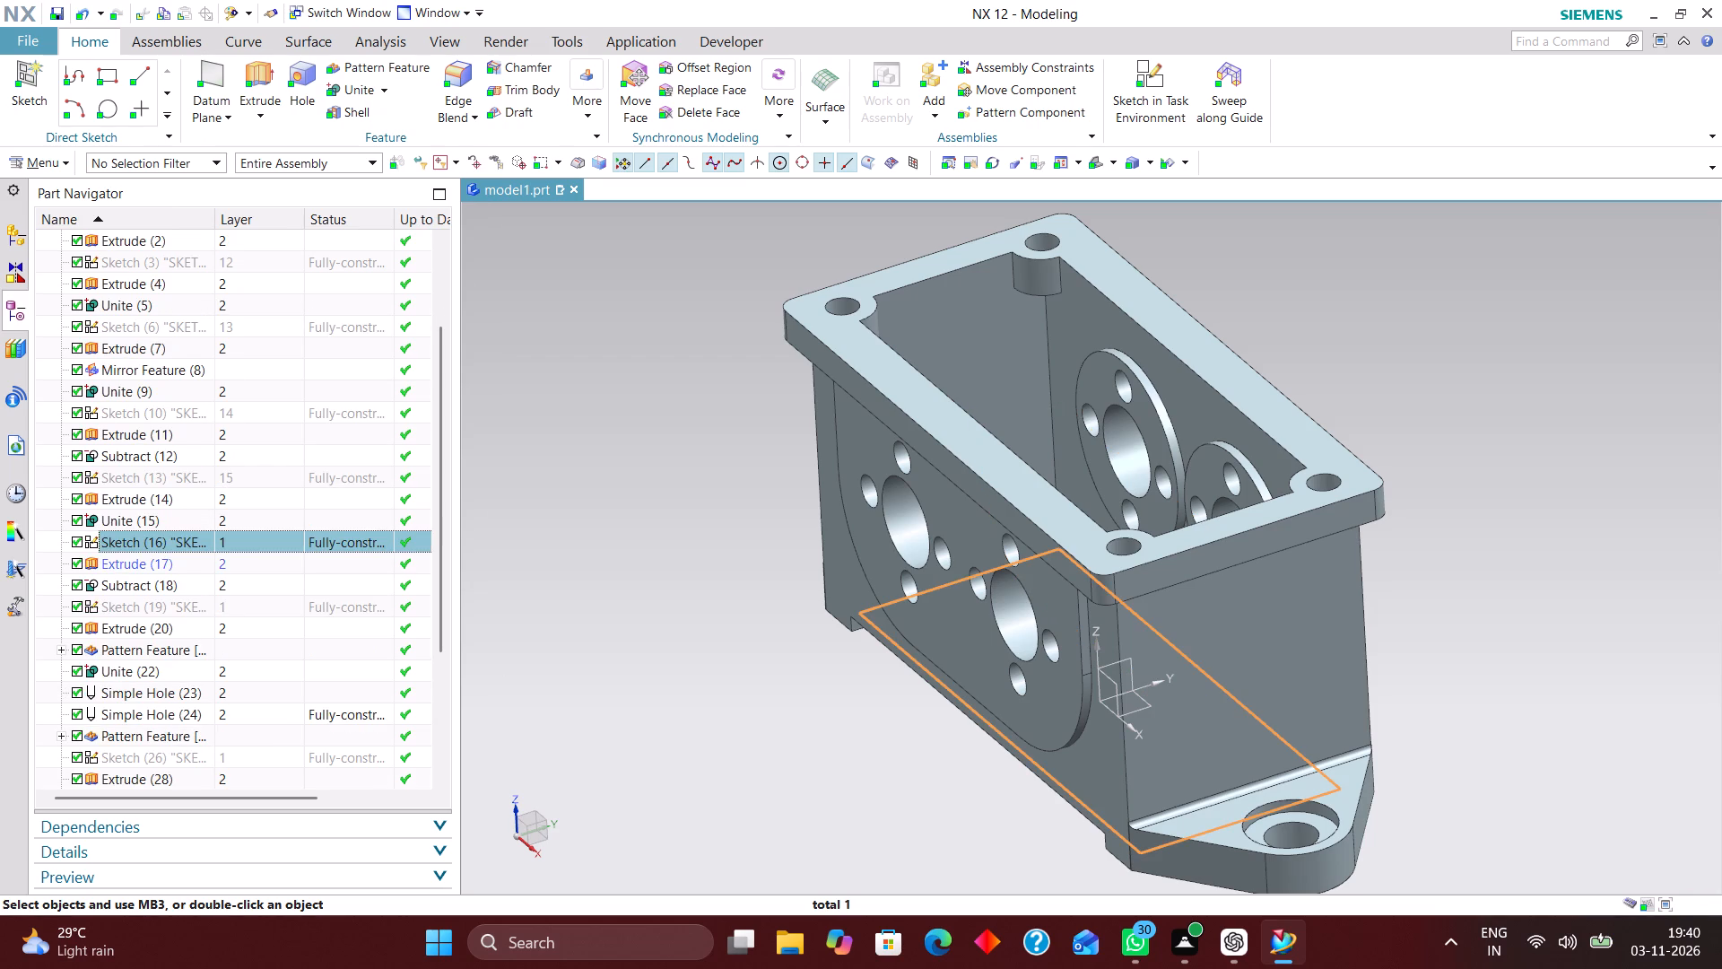
{"action": "key", "text": "ctrl+j"}
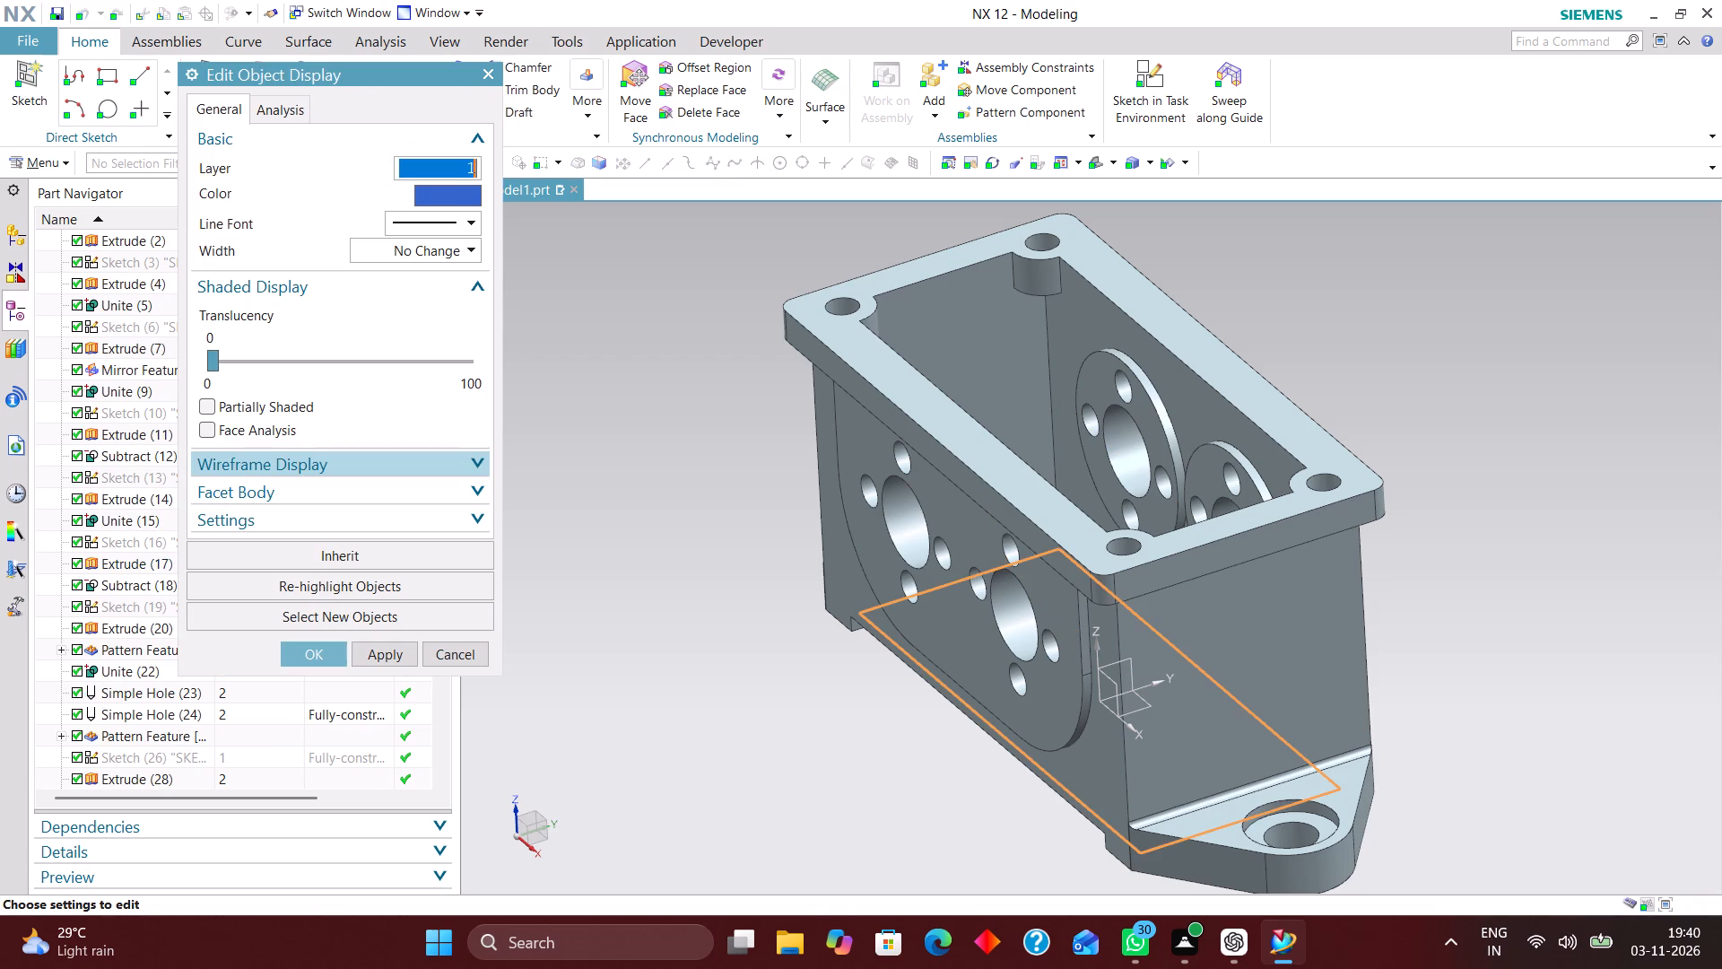
{"action": "type", "text": "16"}
{"action": "key", "text": "Return"}
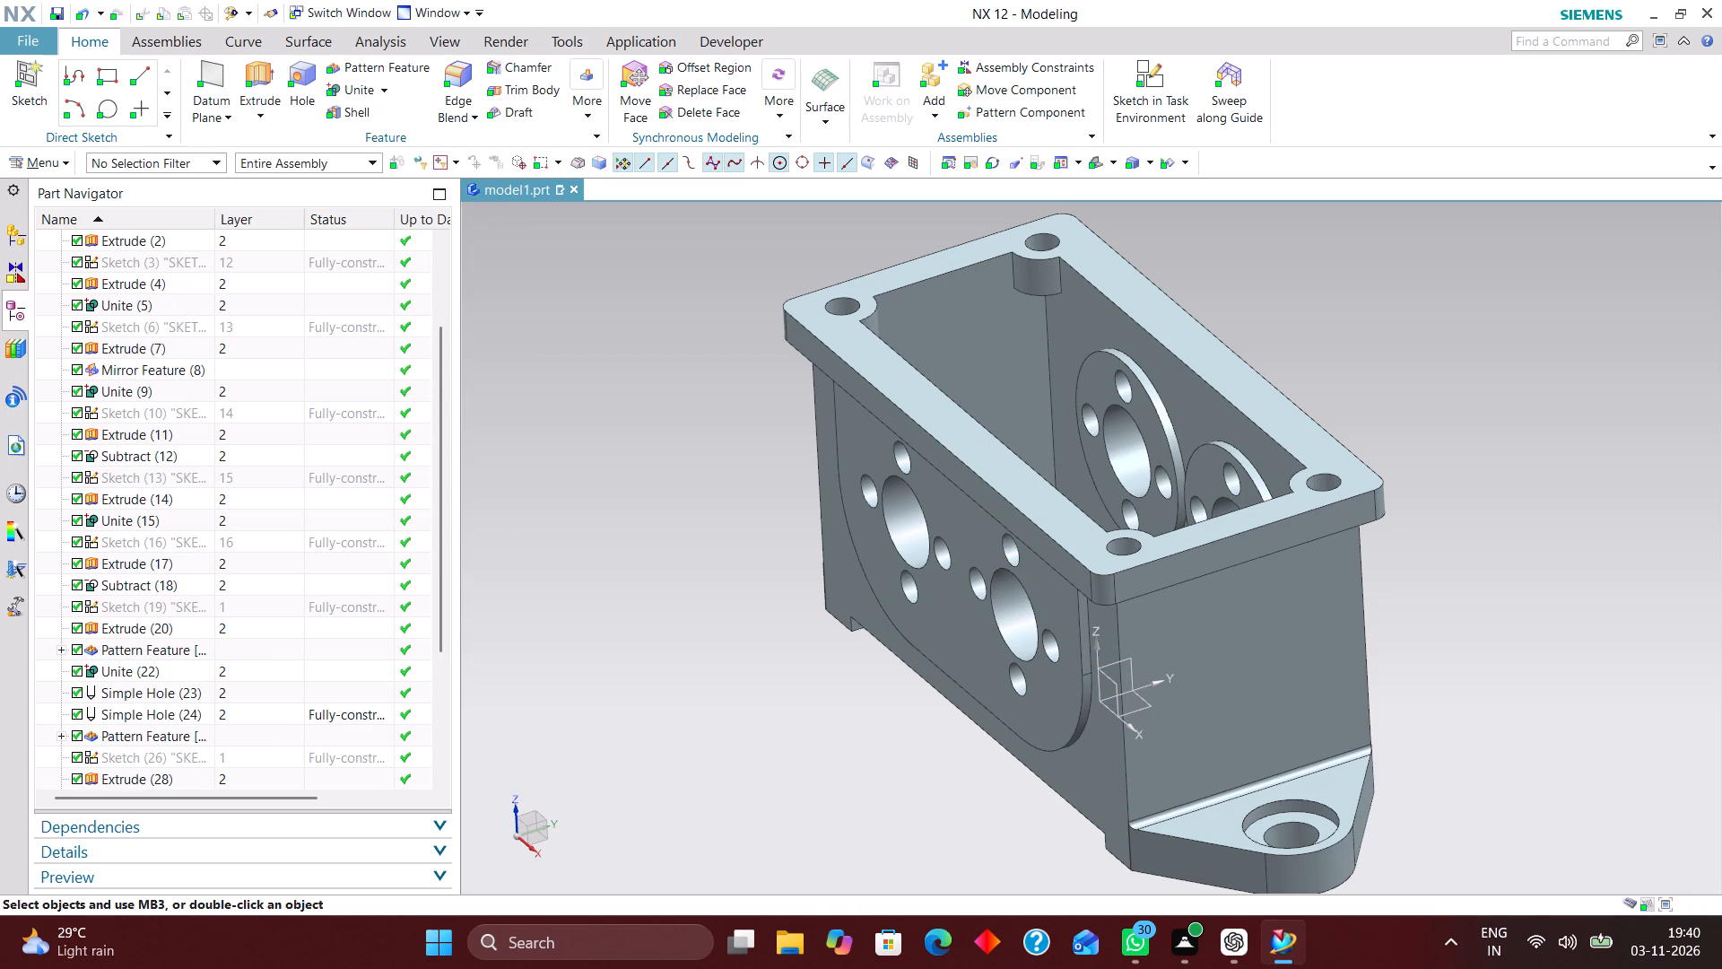
Move the port boss's circle sketch, Sketch (19), to layer 17 in its object display settings.
{"action": "scroll", "coordinate": [234, 548], "scroll_direction": "down", "scroll_amount": 2}
{"action": "left_click", "coordinate": [234, 478]}
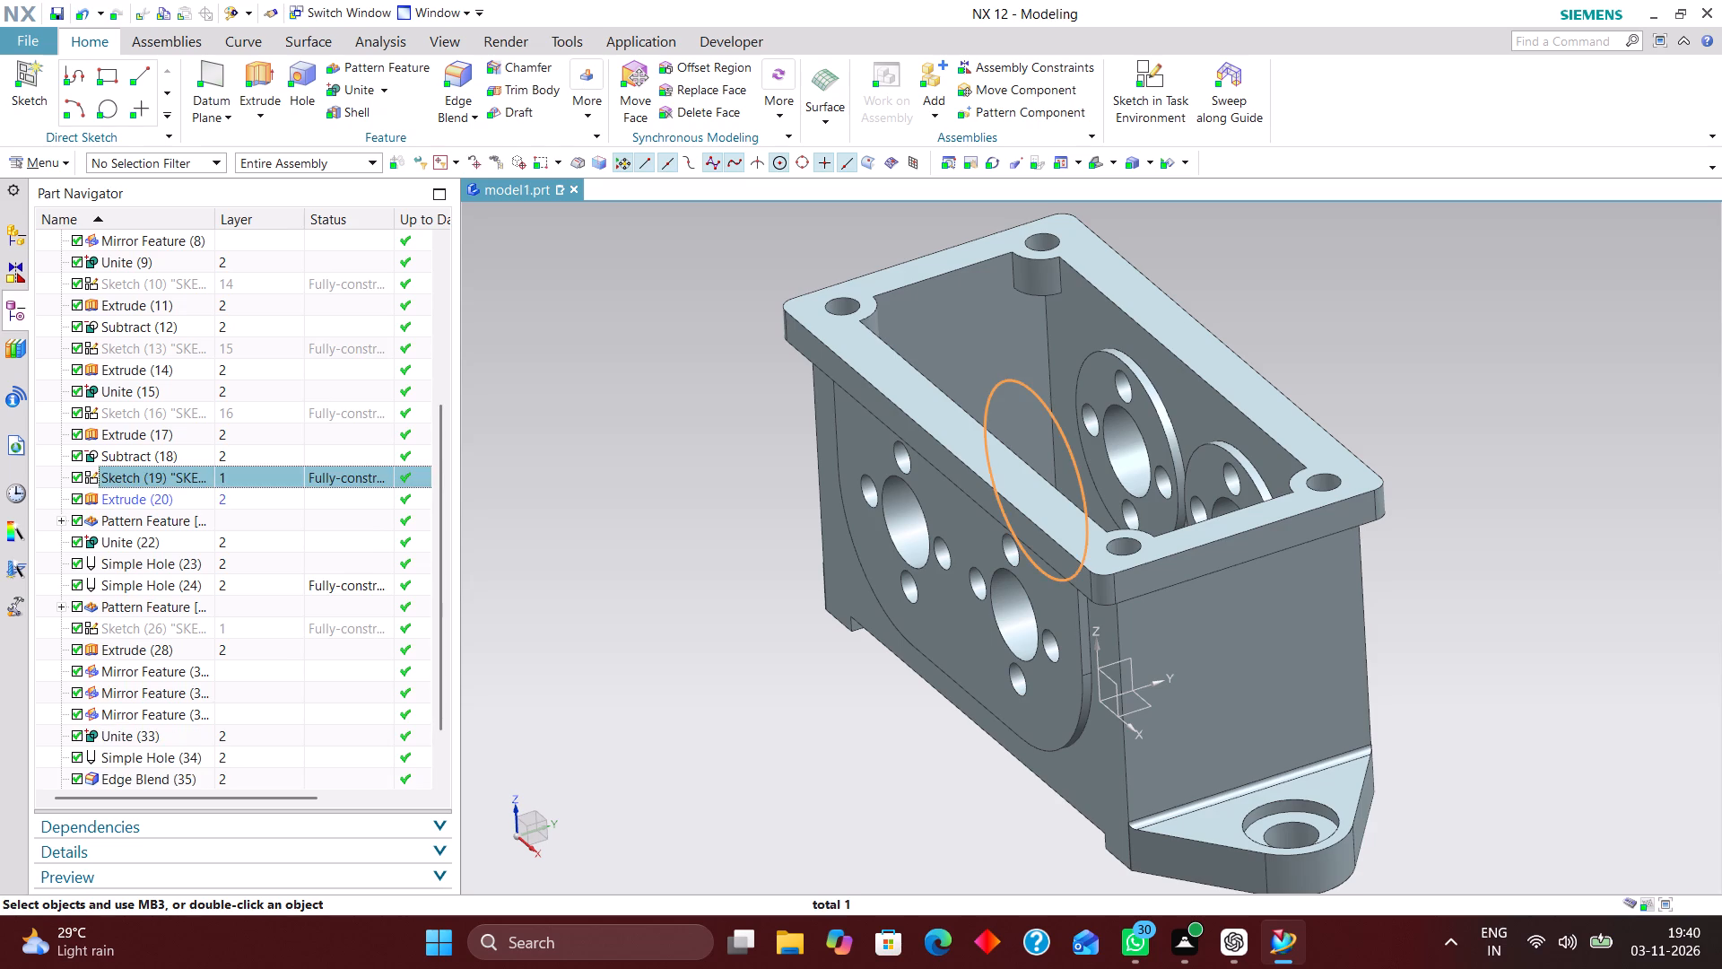
{"action": "key", "text": "ctrl+j"}
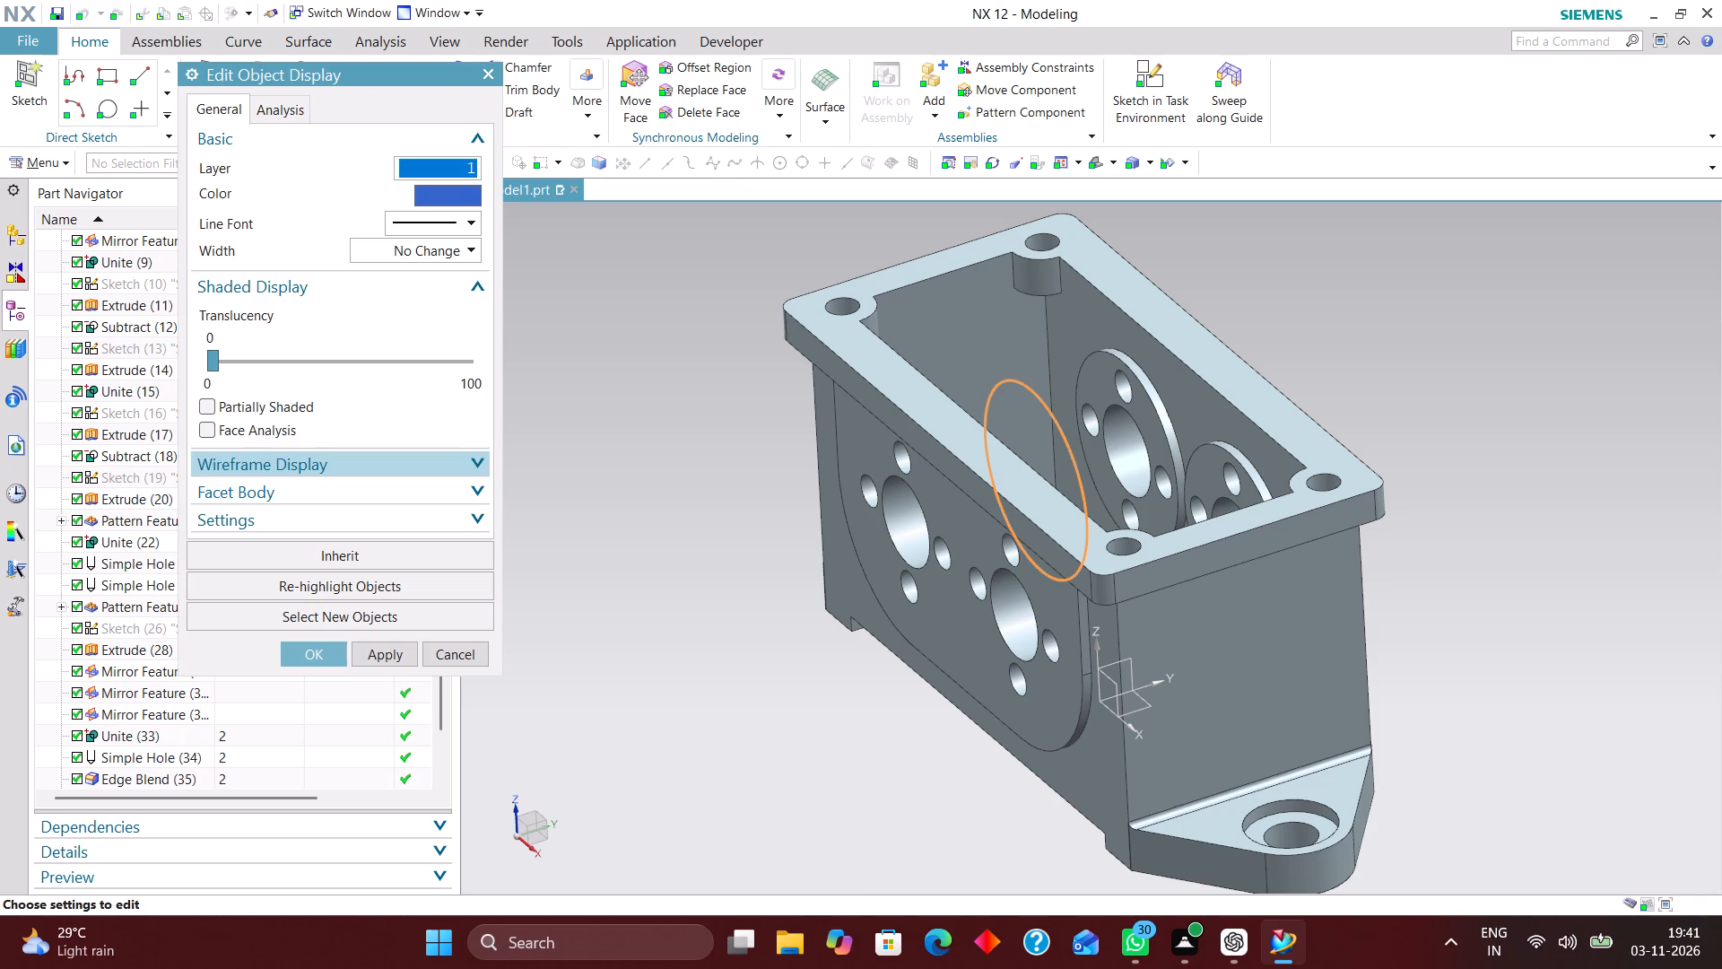
{"action": "type", "text": "17"}
{"action": "key", "text": "Return"}
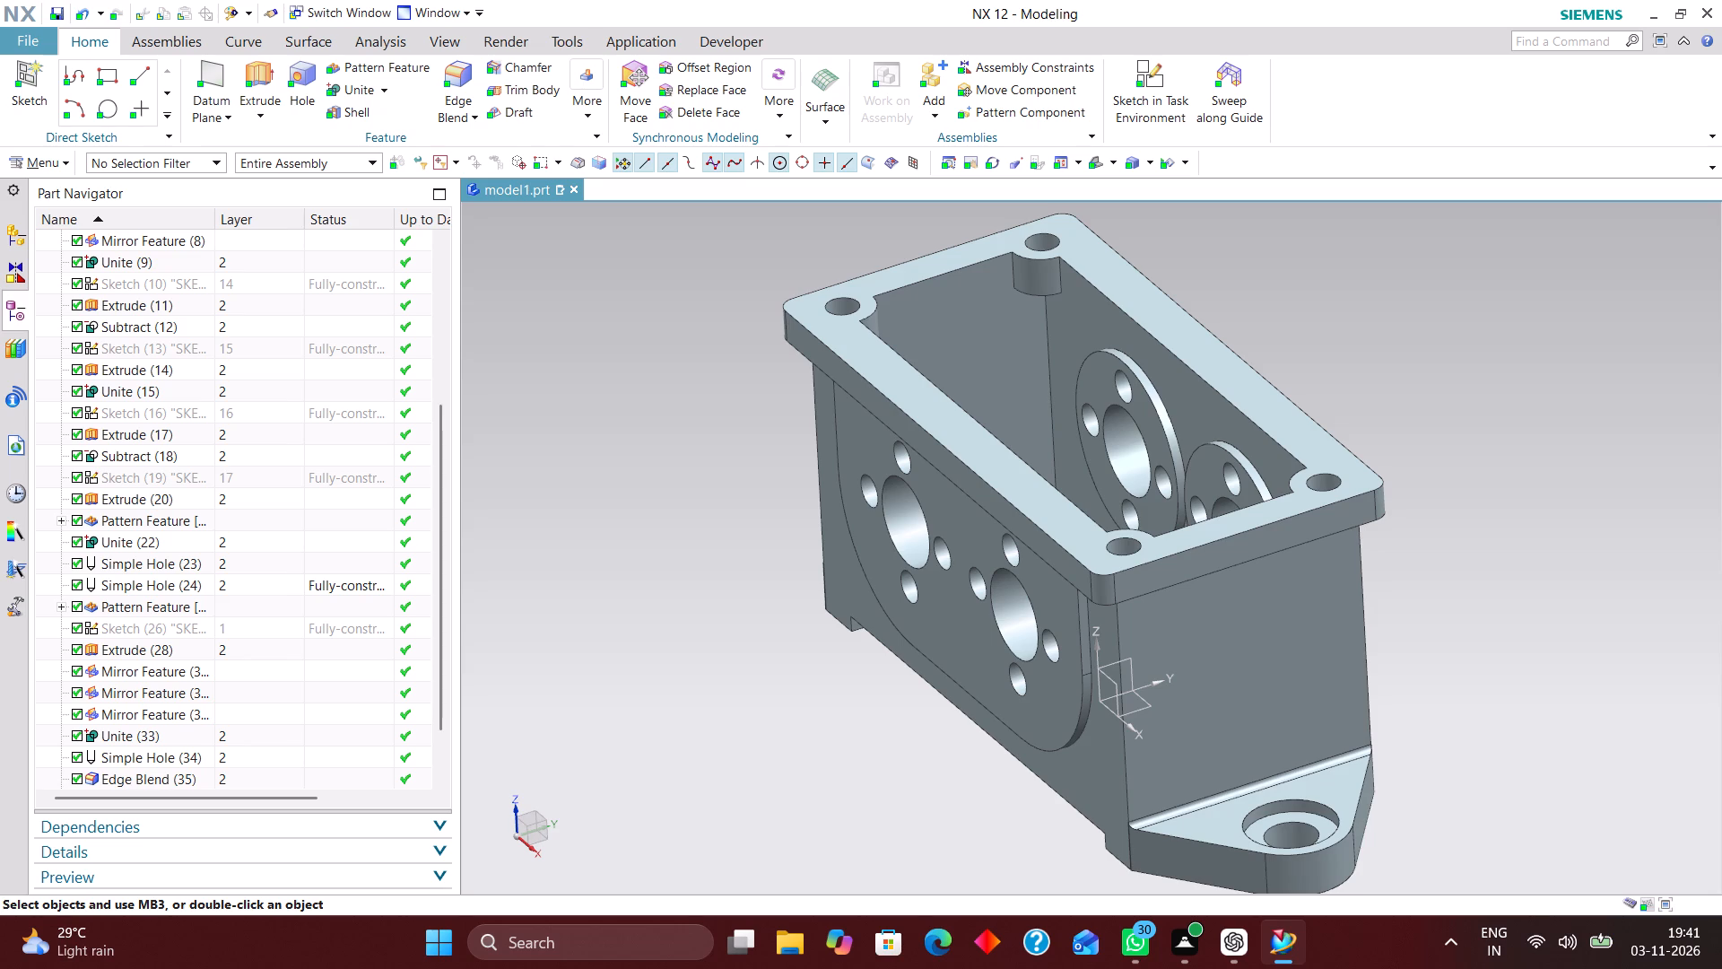
Move the small corner boss's profile sketch, Sketch (26), to layer 18 in its object display settings.
{"action": "left_click", "coordinate": [256, 629]}
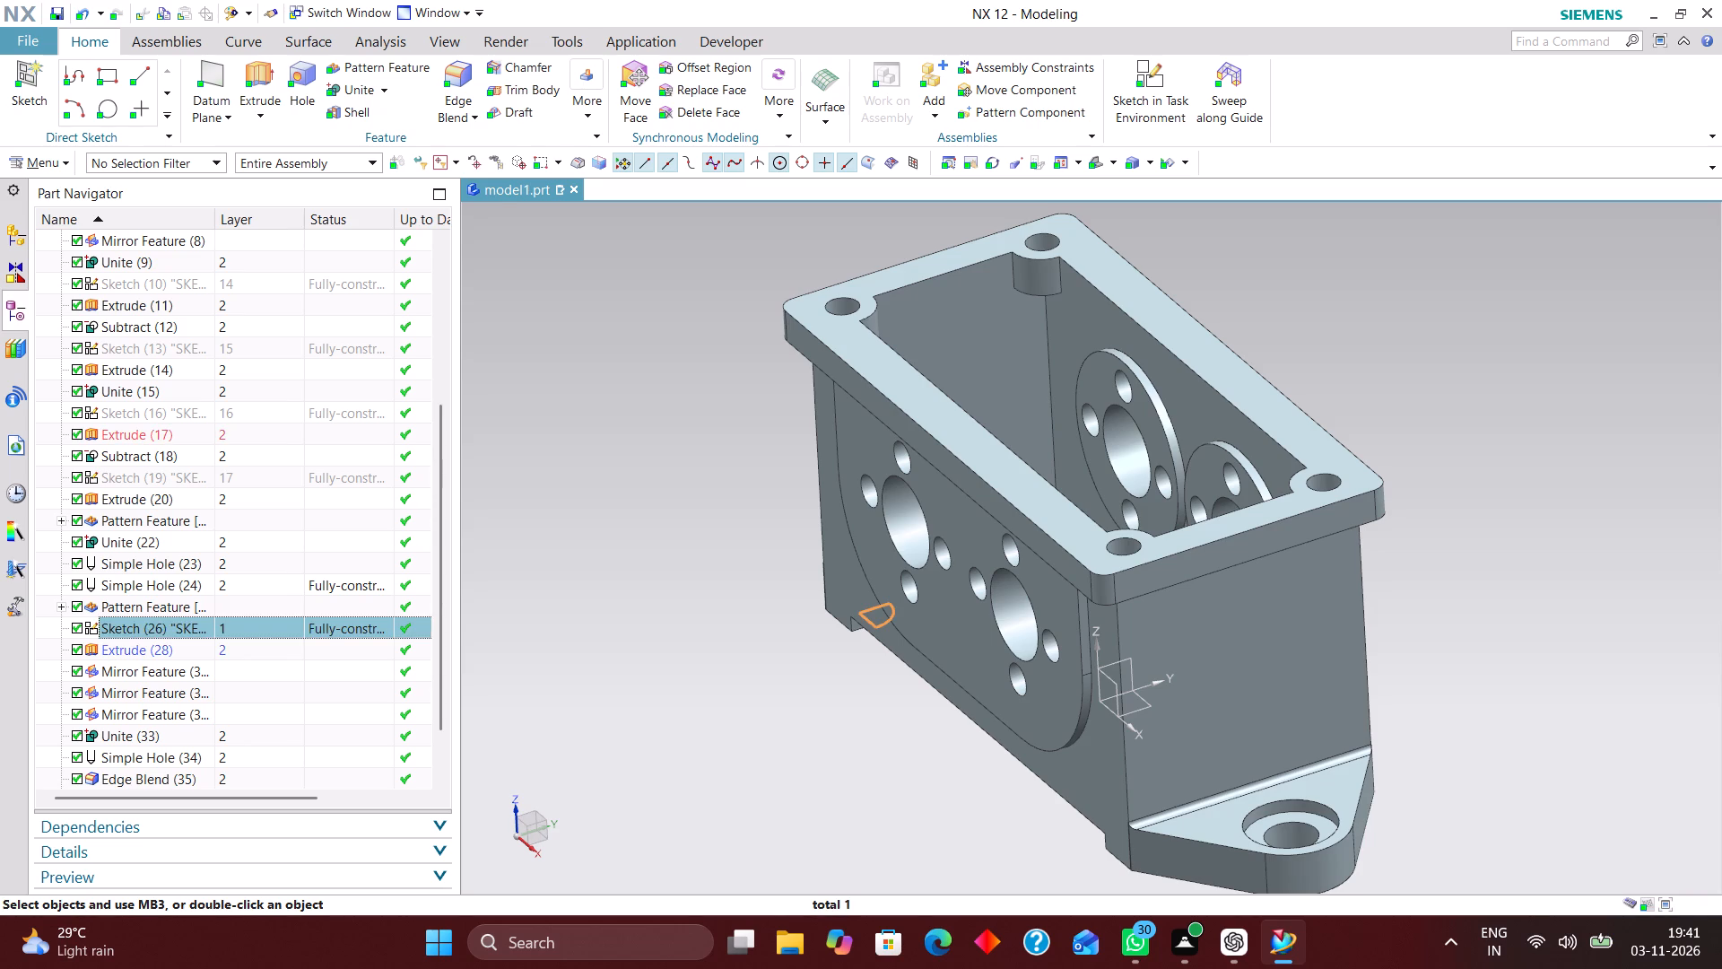
{"action": "key", "text": "ctrl+j"}
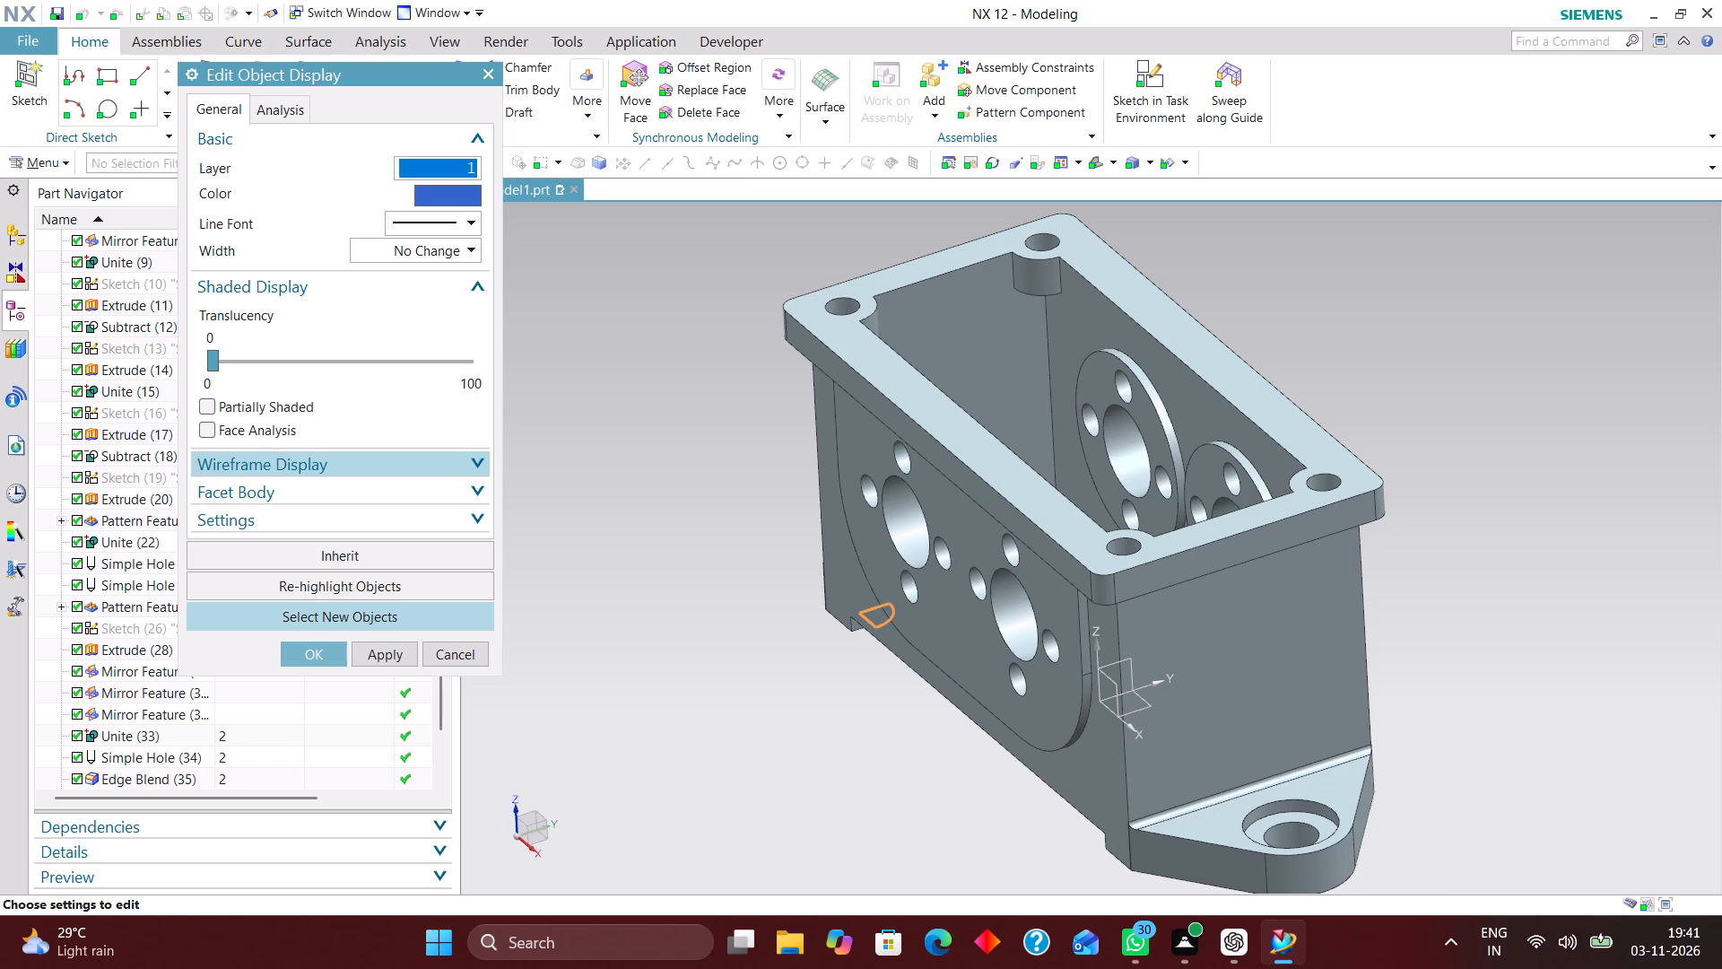
{"action": "key", "text": "1"}
{"action": "key", "text": "8"}
{"action": "key", "text": "Return"}
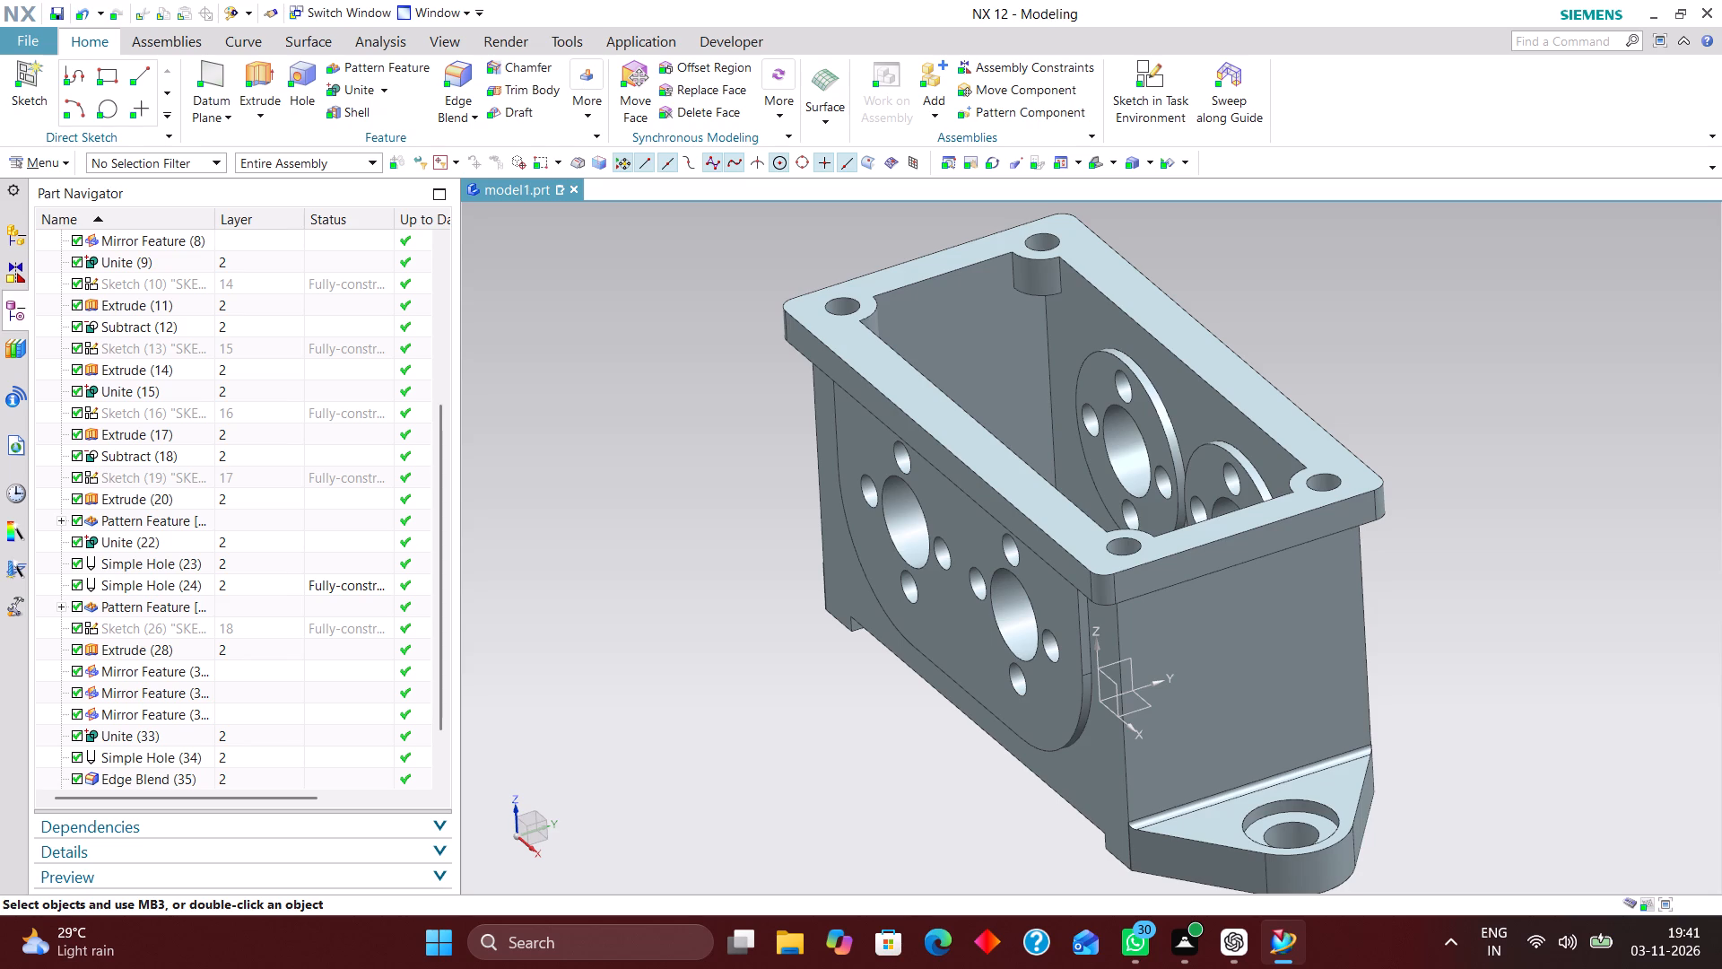
Inspect the housing from several angles and return it to a standard upright 3D view.
{"action": "scroll", "coordinate": [902, 522], "scroll_direction": "down", "scroll_amount": 2}
{"action": "scroll", "coordinate": [969, 493], "scroll_direction": "up", "scroll_amount": 3}
{"action": "scroll", "coordinate": [963, 506], "scroll_direction": "down", "scroll_amount": 1}
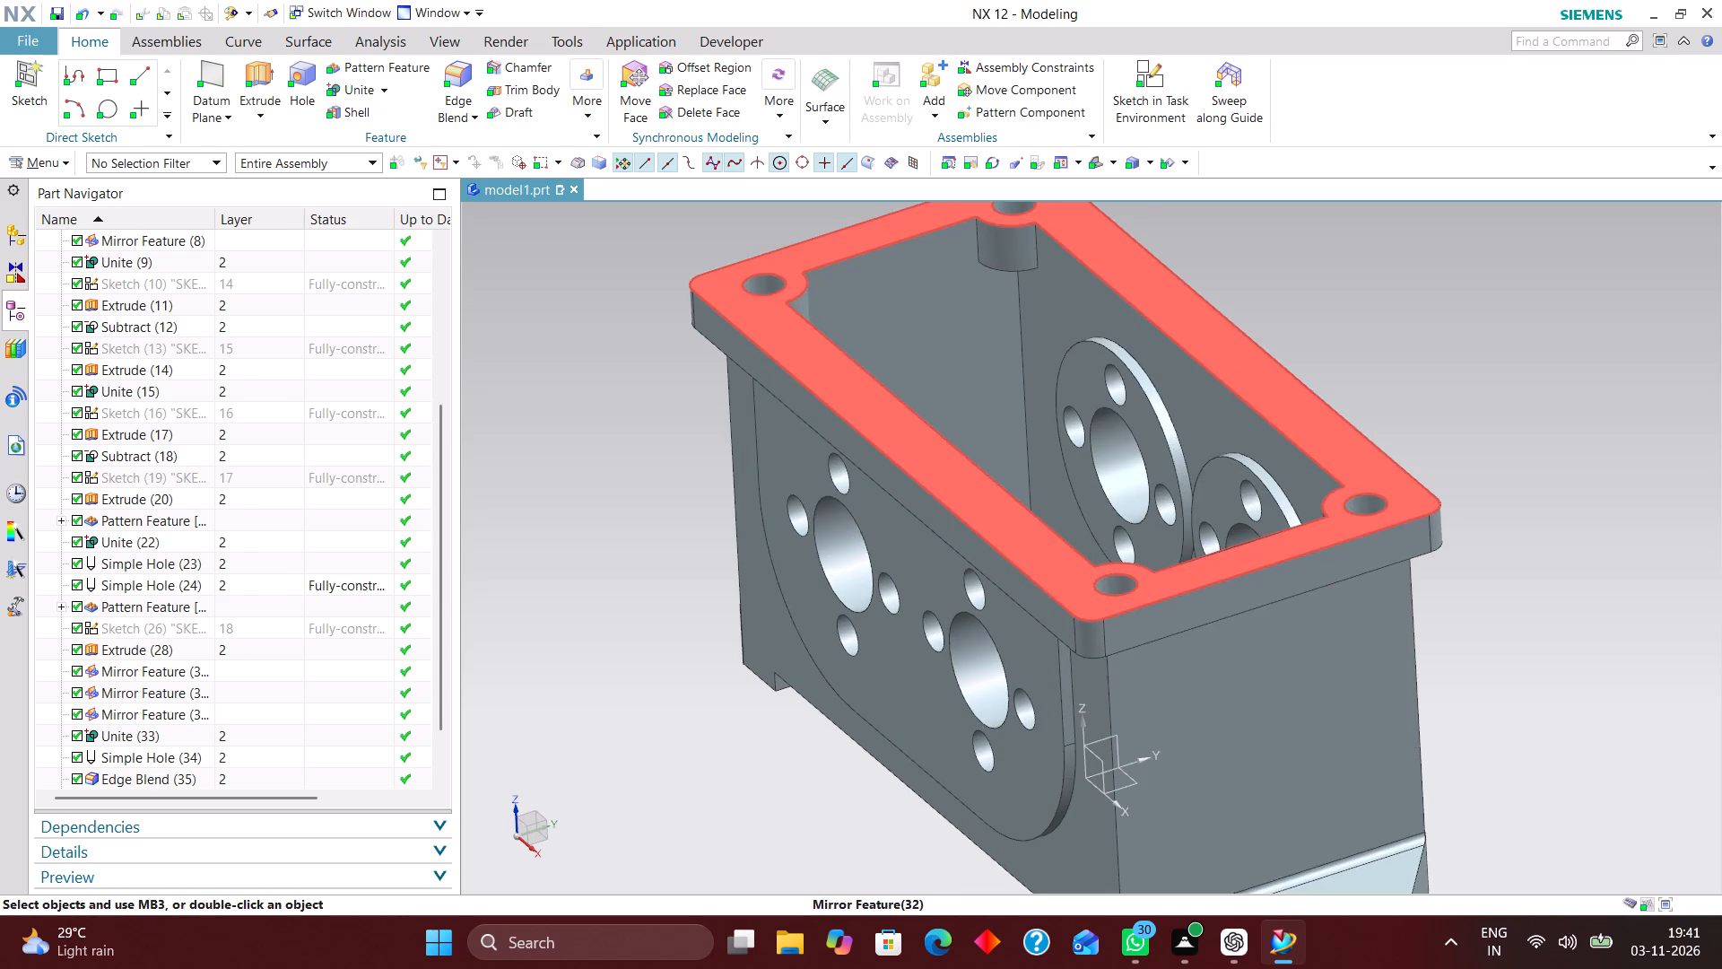
{"action": "scroll", "coordinate": [990, 542], "scroll_direction": "down", "scroll_amount": 2}
{"action": "middle_click_drag", "start_coordinate": [1233, 428], "coordinate": [1181, 453]}
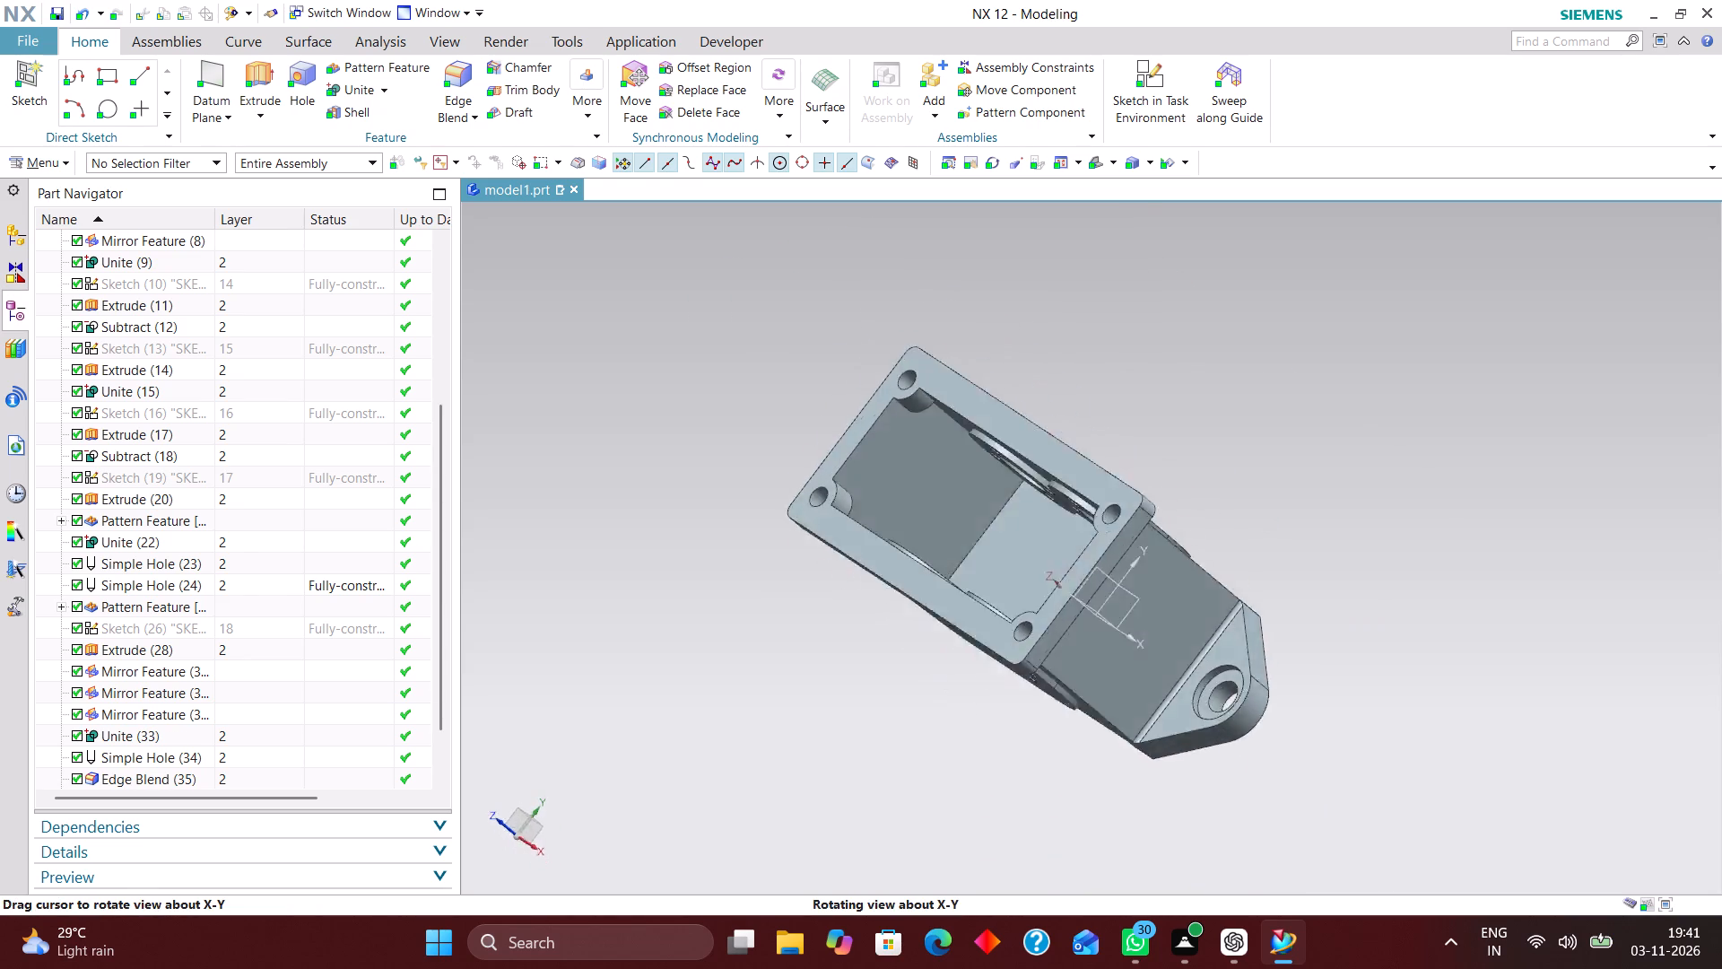
{"action": "middle_click_drag", "start_coordinate": [1181, 453], "coordinate": [1183, 463]}
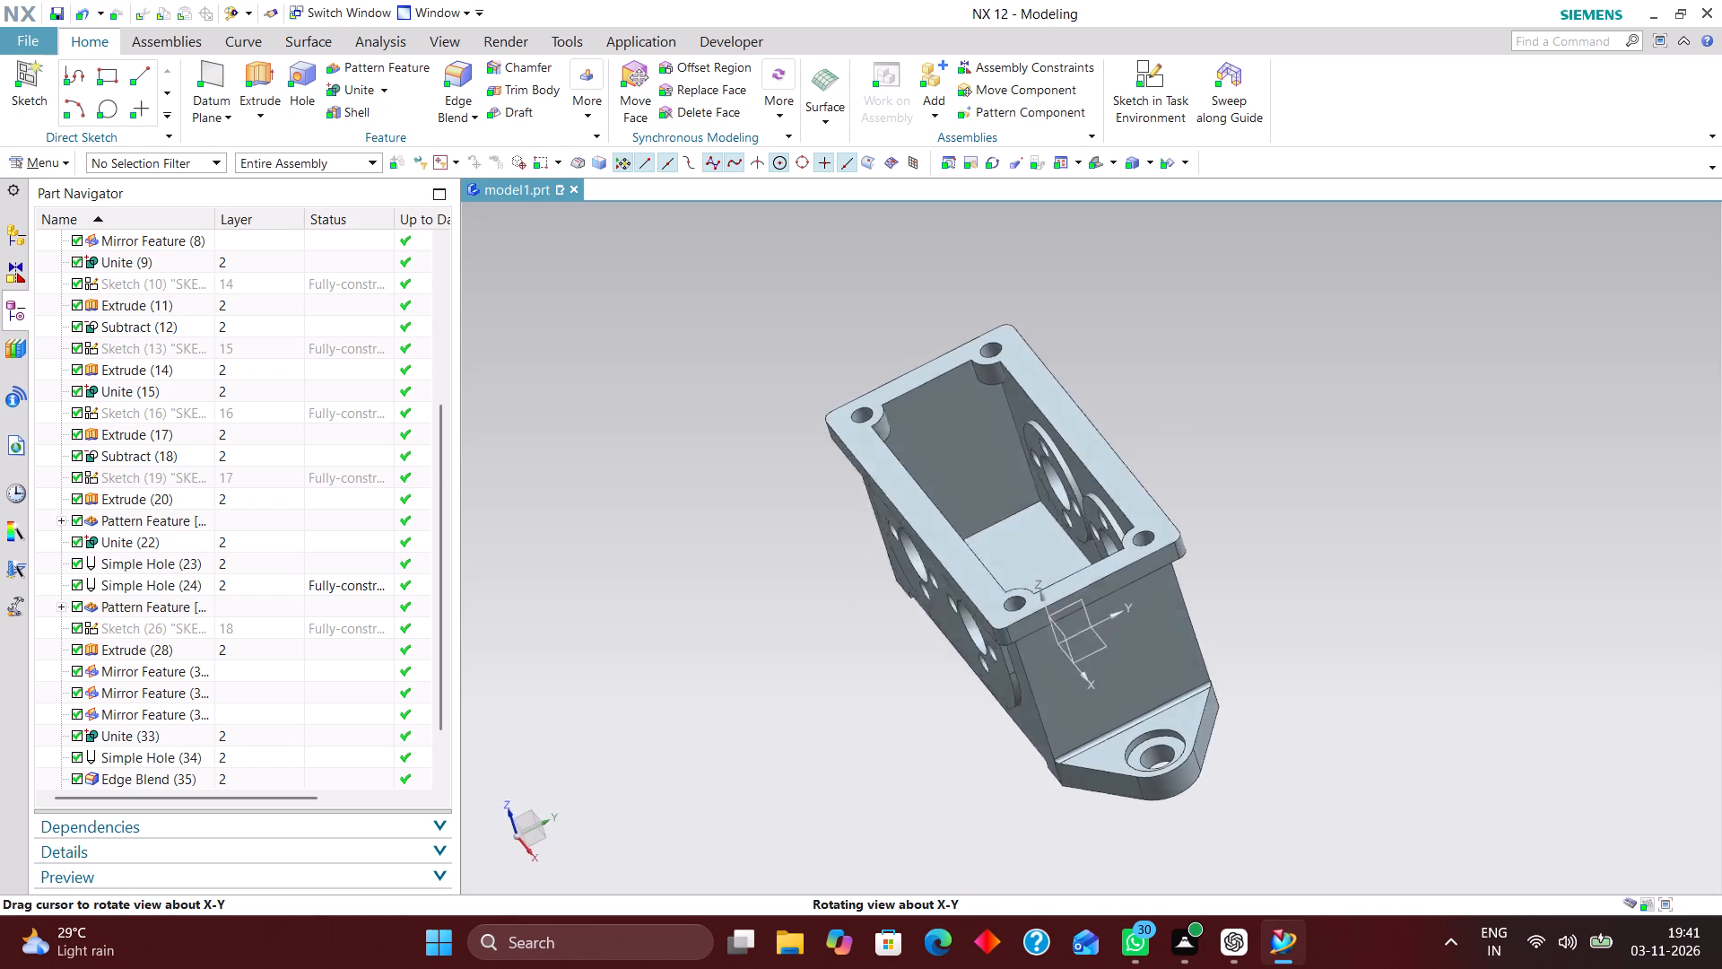
{"action": "middle_click_drag", "start_coordinate": [1183, 463], "coordinate": [1205, 450]}
{"action": "scroll", "coordinate": [1202, 448], "scroll_direction": "up", "scroll_amount": 1}
{"action": "left_click", "coordinate": [1092, 161]}
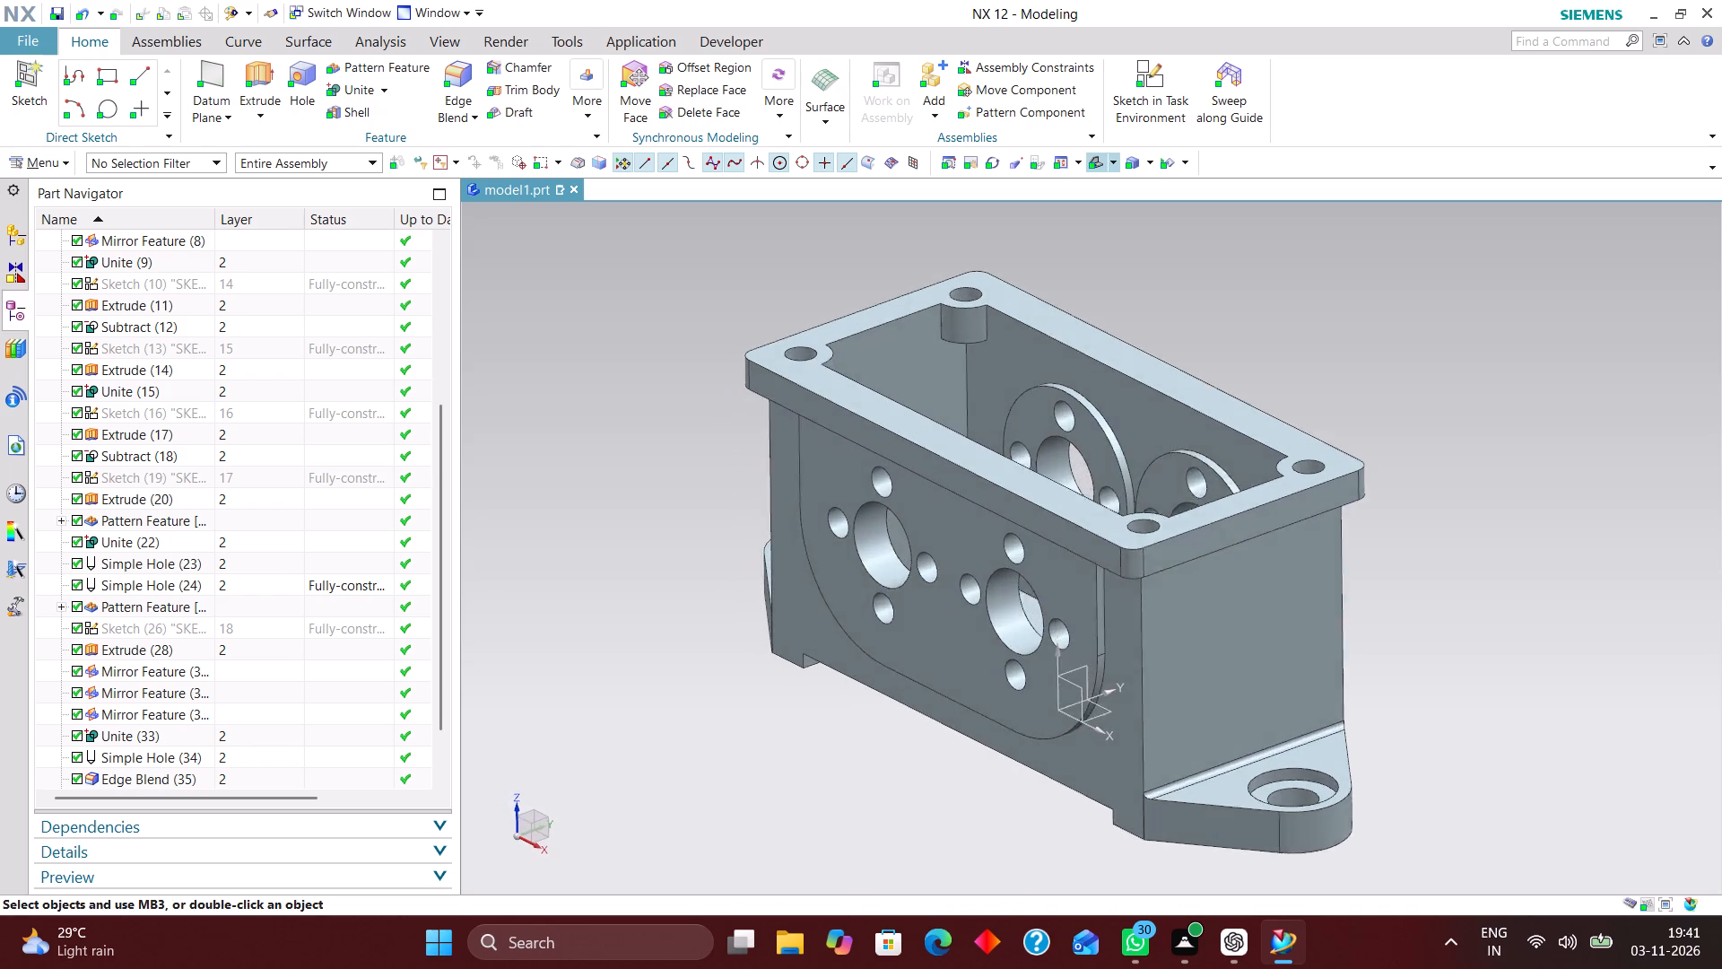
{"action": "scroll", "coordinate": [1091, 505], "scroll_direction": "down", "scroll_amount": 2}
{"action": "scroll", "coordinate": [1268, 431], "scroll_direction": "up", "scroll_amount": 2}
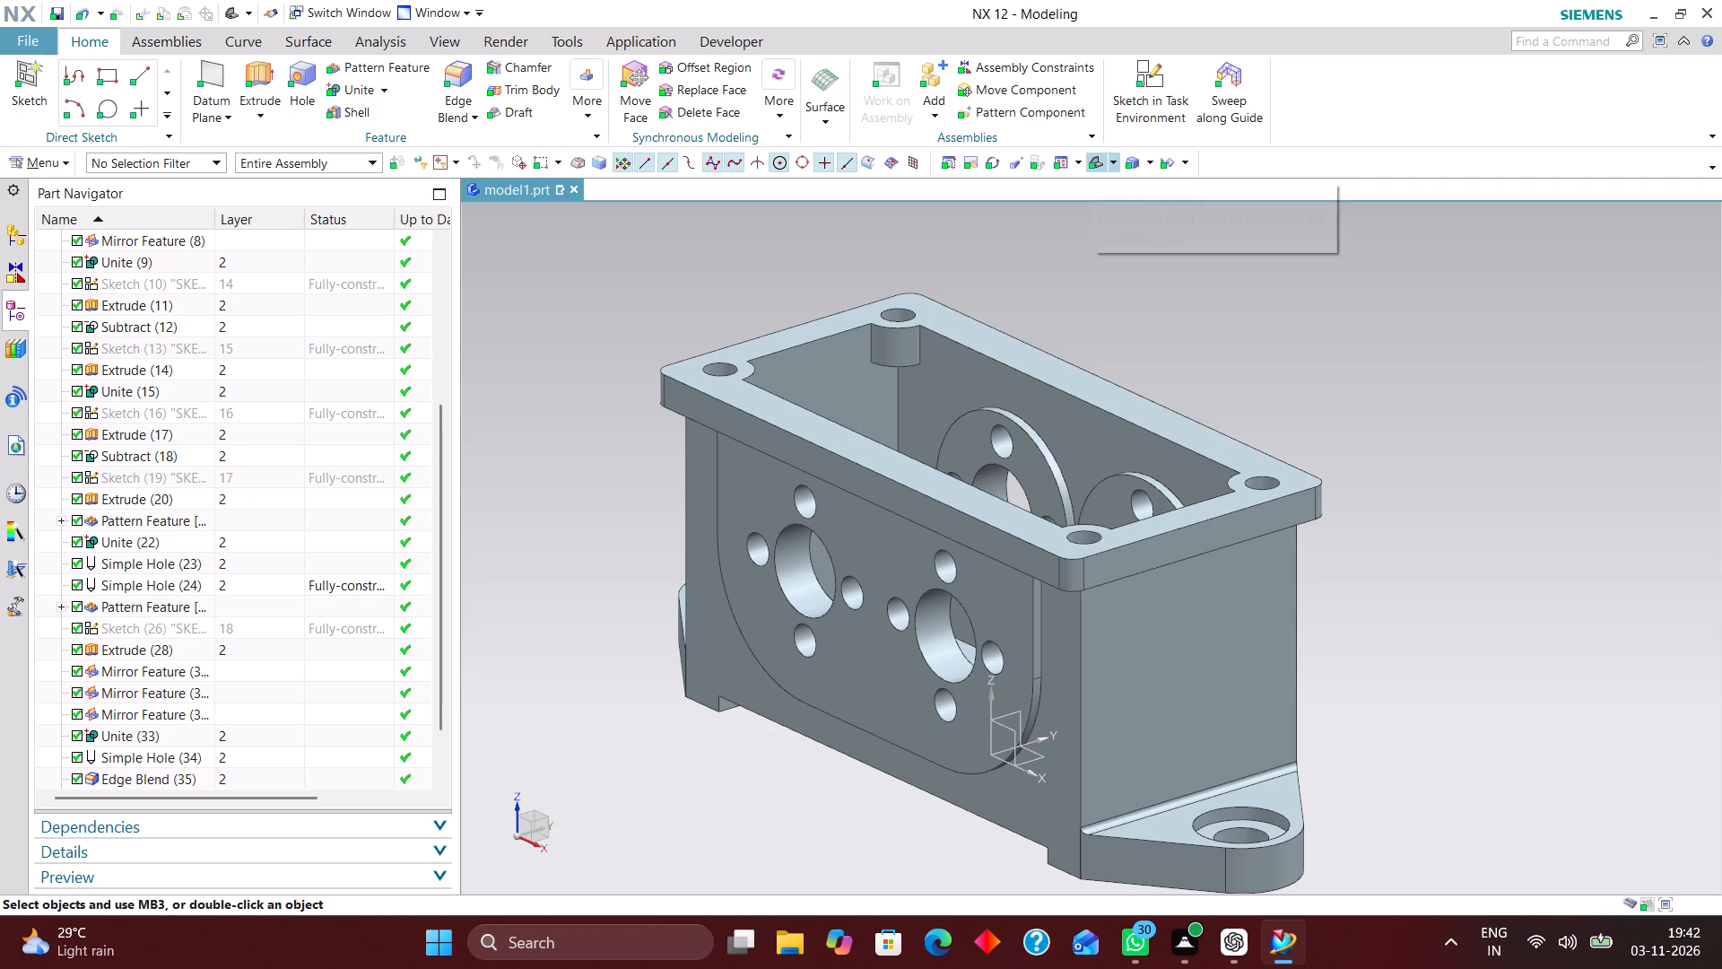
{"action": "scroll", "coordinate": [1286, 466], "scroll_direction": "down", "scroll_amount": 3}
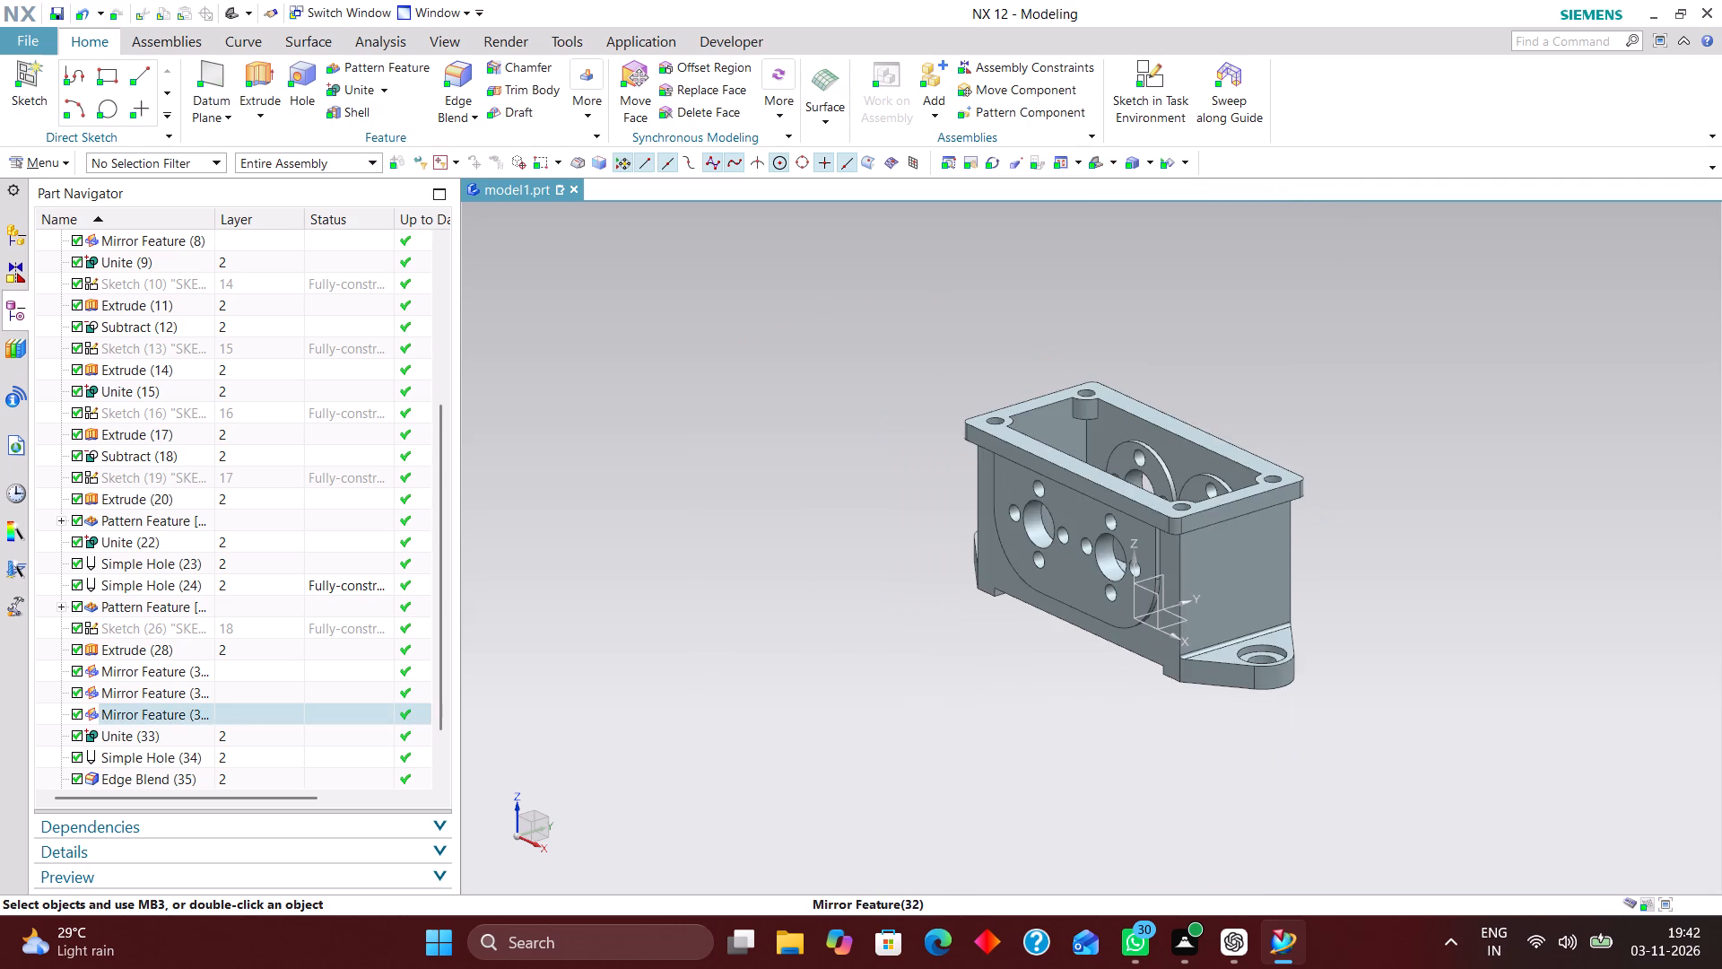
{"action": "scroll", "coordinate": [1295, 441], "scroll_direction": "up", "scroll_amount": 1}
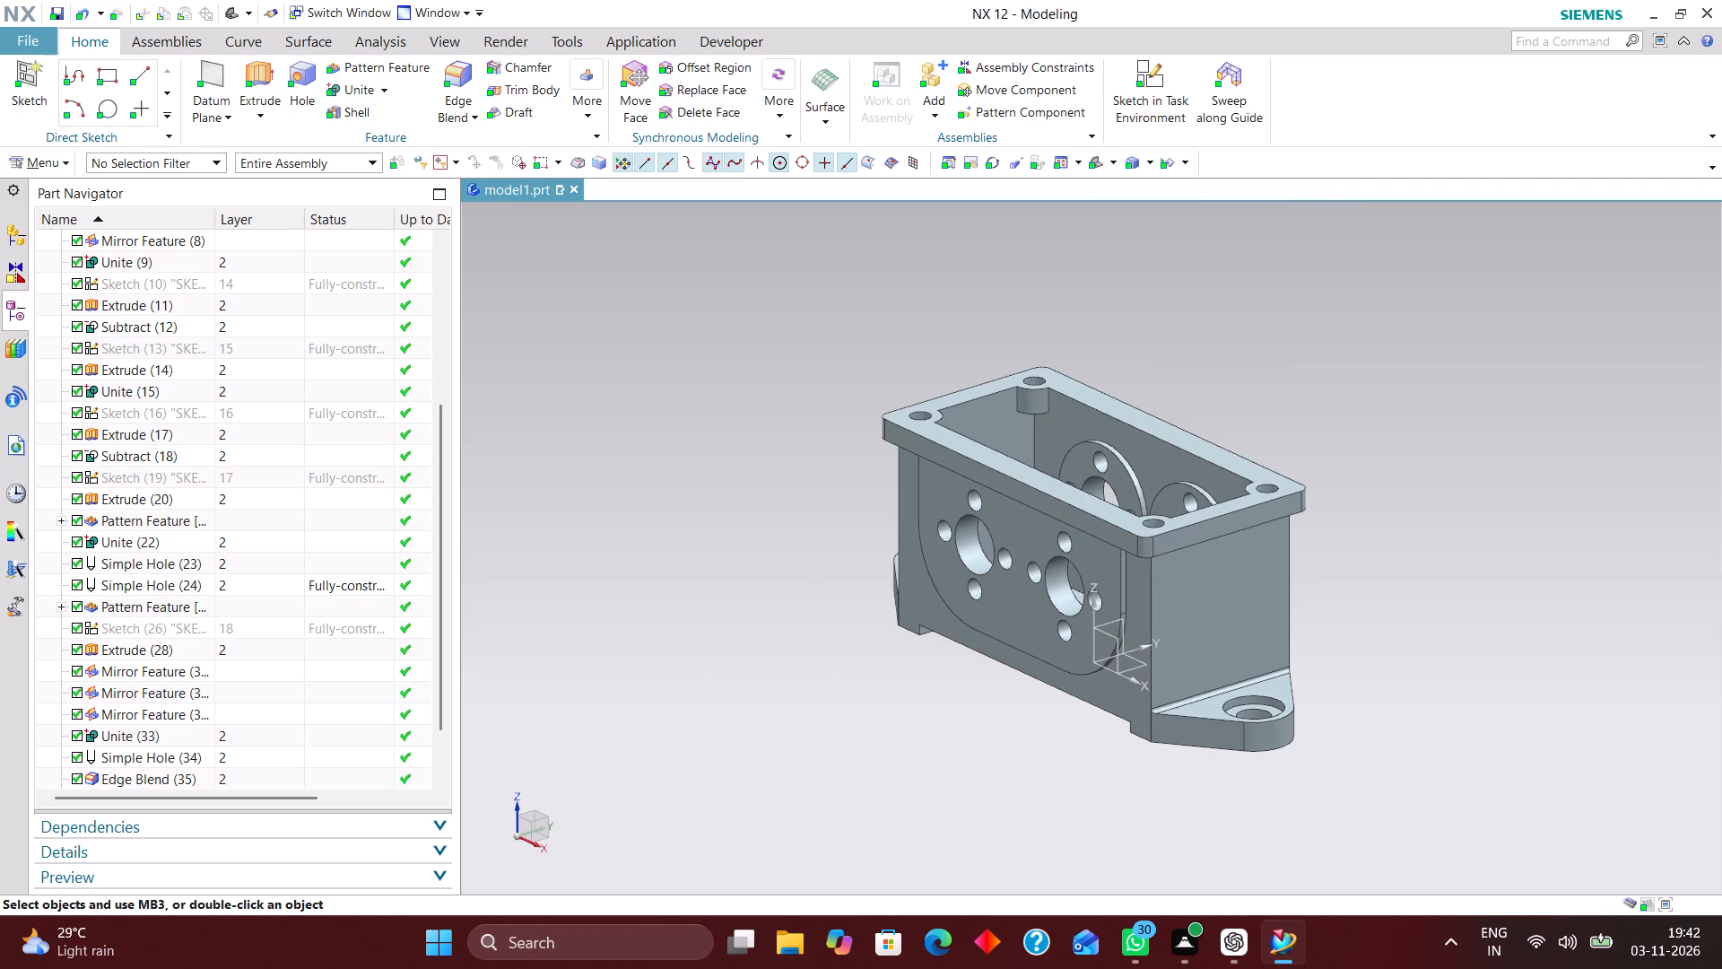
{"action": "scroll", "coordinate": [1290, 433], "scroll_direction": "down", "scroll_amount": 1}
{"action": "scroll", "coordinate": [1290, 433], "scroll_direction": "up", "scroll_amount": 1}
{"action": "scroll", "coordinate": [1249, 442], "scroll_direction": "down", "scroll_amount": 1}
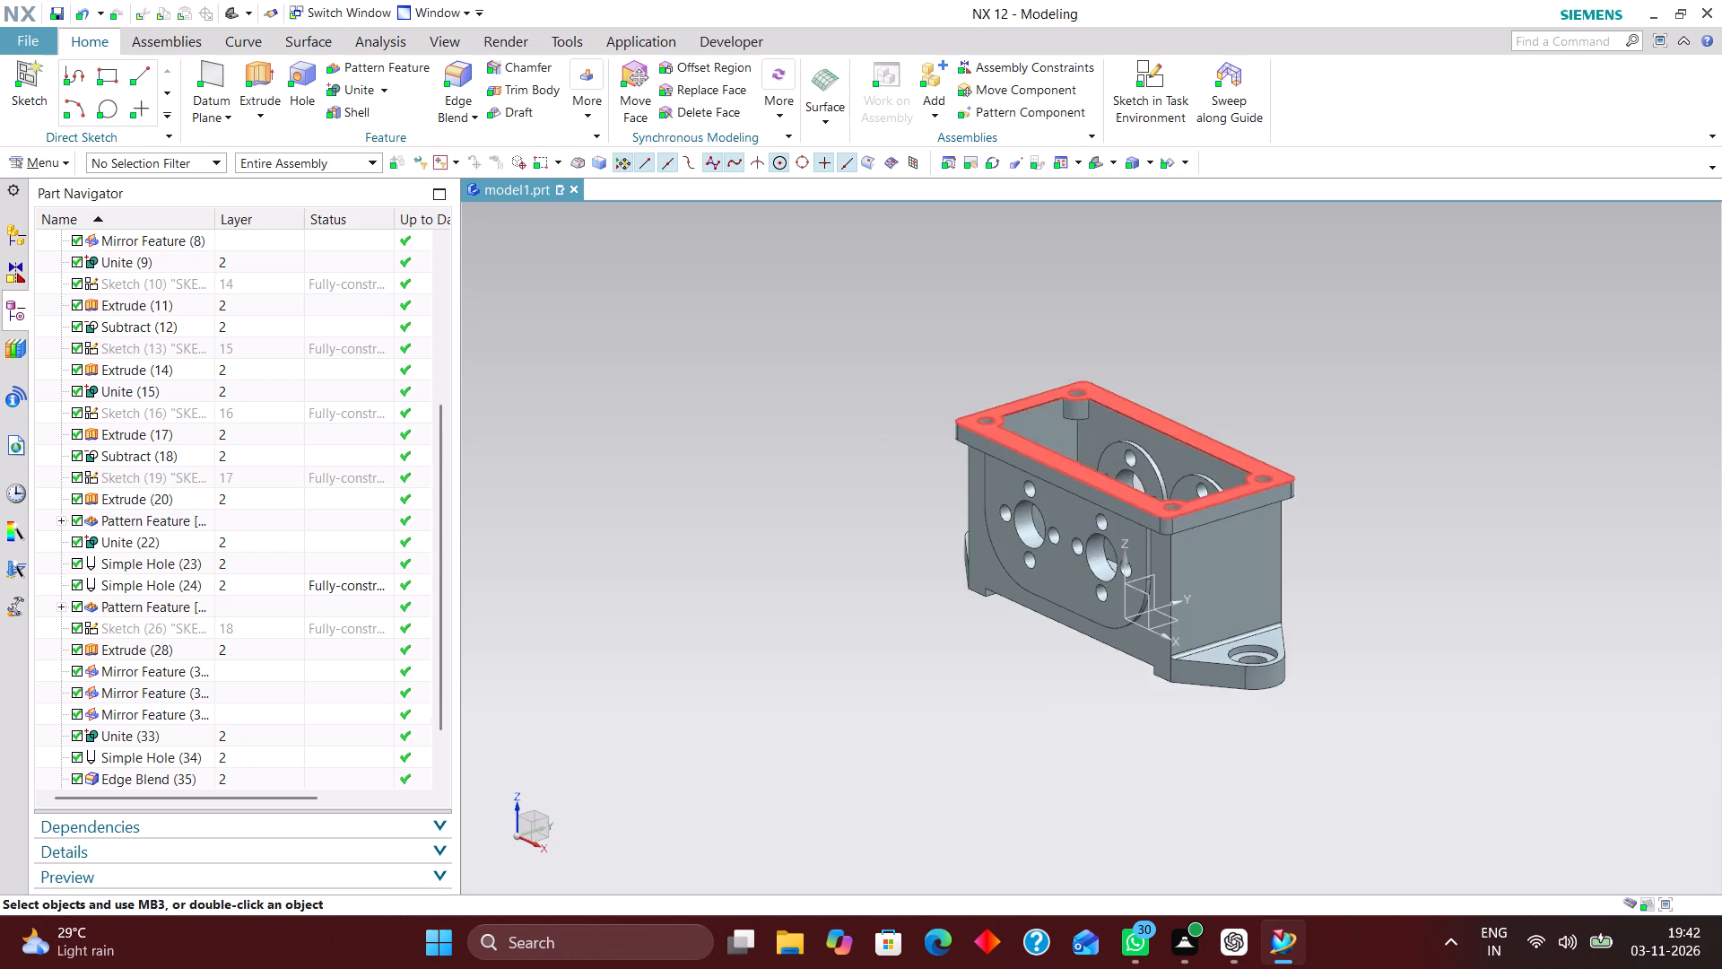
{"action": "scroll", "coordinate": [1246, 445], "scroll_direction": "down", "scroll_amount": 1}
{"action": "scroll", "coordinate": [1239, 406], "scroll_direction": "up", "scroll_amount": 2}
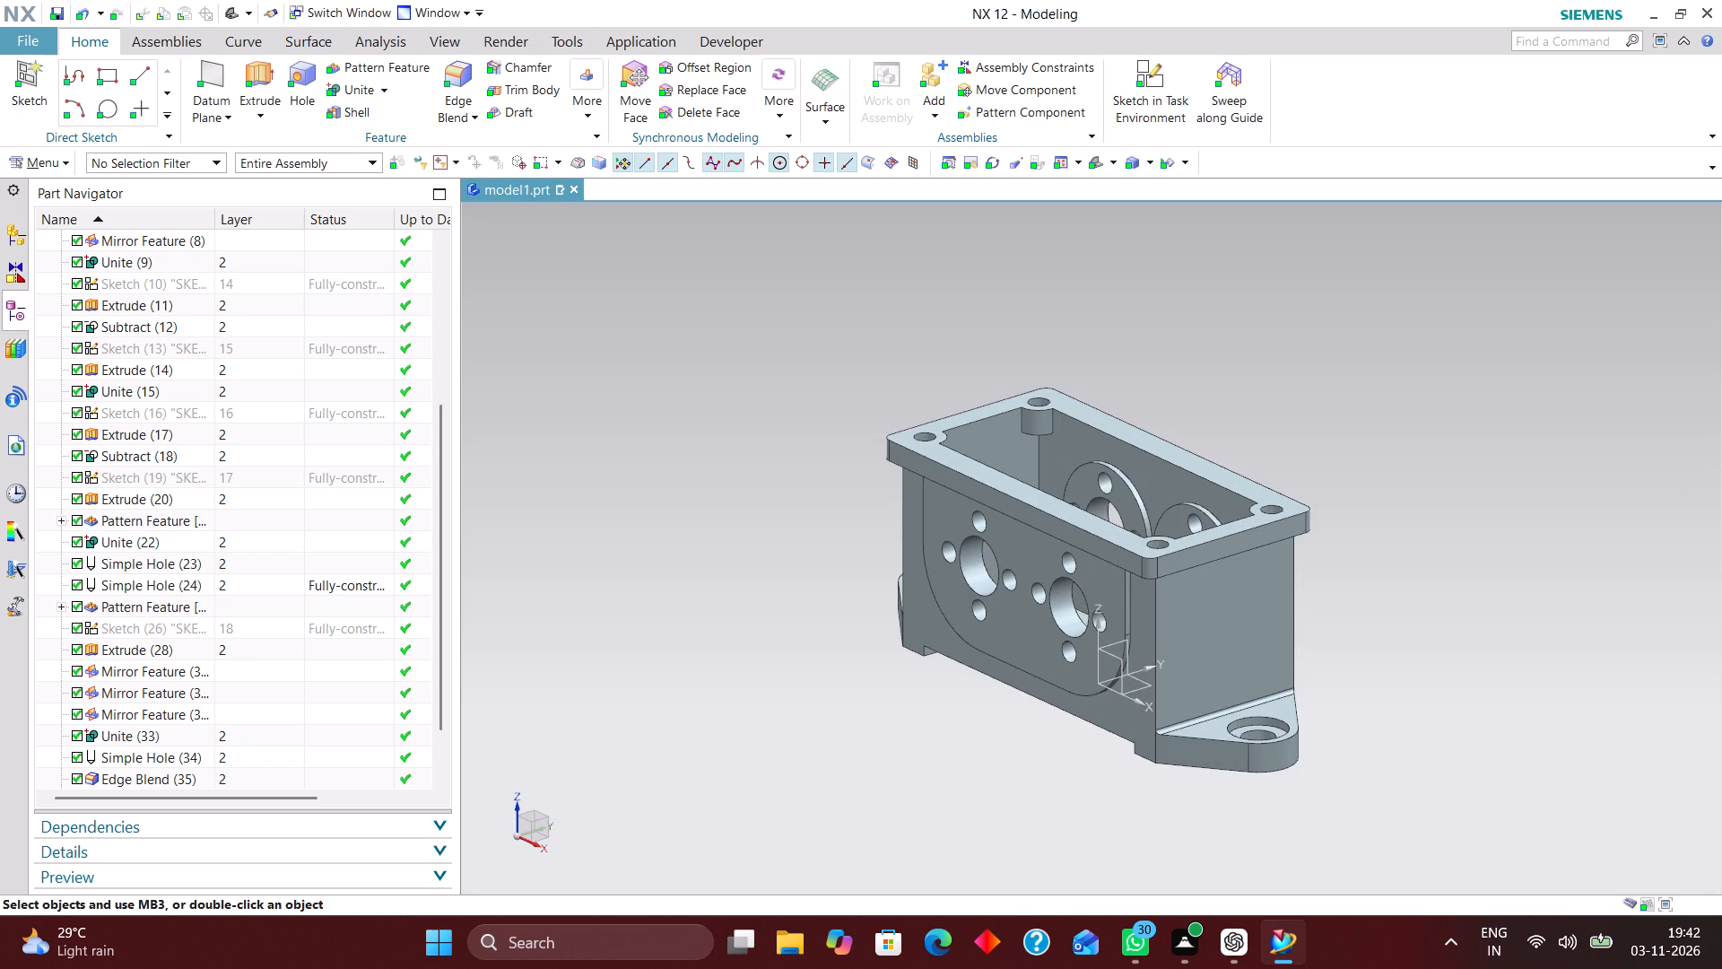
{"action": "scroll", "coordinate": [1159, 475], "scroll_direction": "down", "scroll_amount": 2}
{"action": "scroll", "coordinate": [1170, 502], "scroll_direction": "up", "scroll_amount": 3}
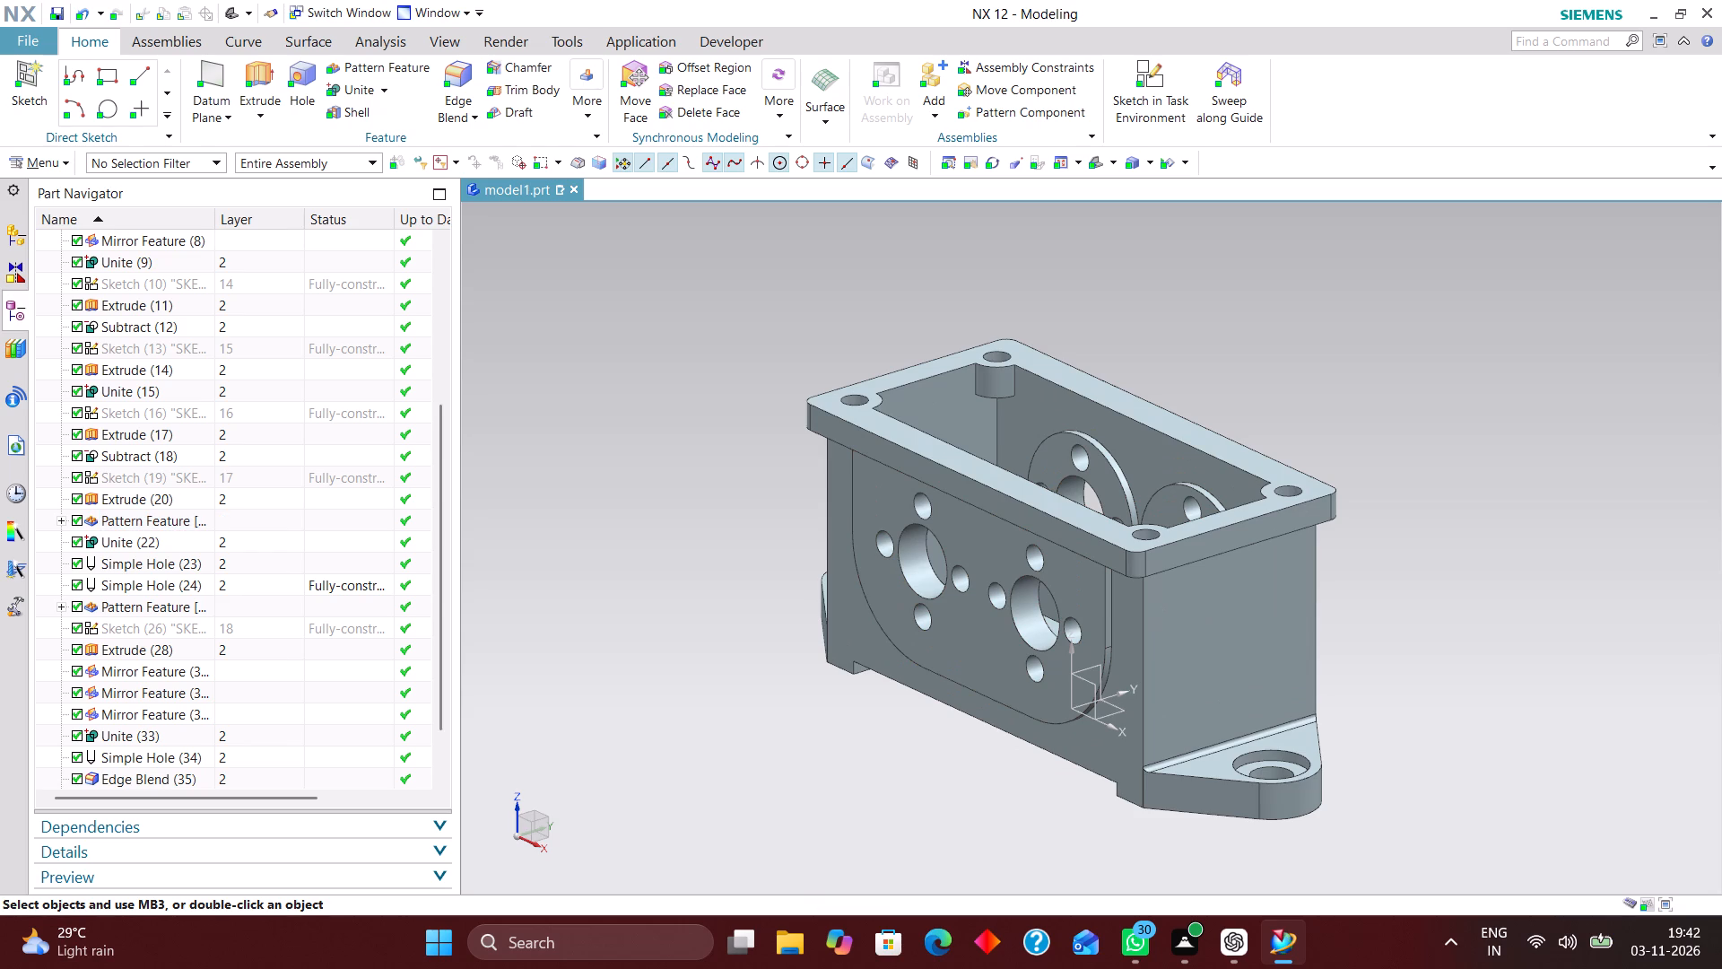
Review the layer assignments and constraint status of all features in the model history.
{"action": "scroll", "coordinate": [250, 536], "scroll_direction": "down", "scroll_amount": 4}
{"action": "scroll", "coordinate": [252, 554], "scroll_direction": "up", "scroll_amount": 5}
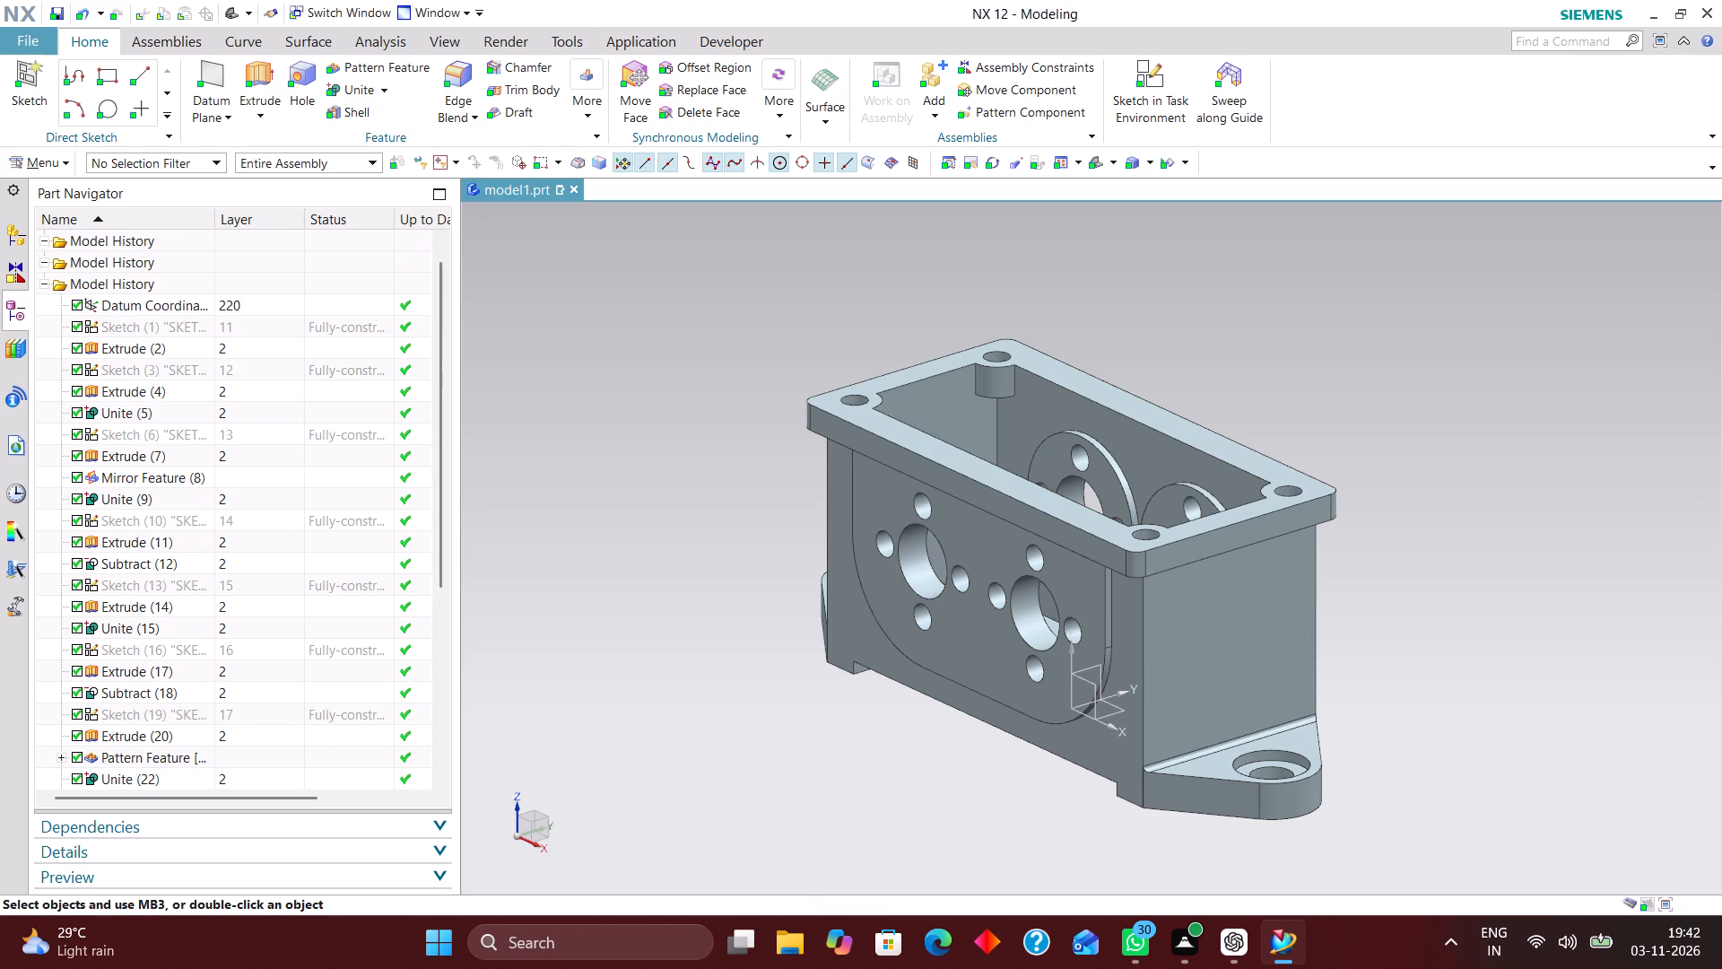
{"action": "scroll", "coordinate": [257, 537], "scroll_direction": "up", "scroll_amount": 4}
{"action": "scroll", "coordinate": [250, 415], "scroll_direction": "down", "scroll_amount": 8}
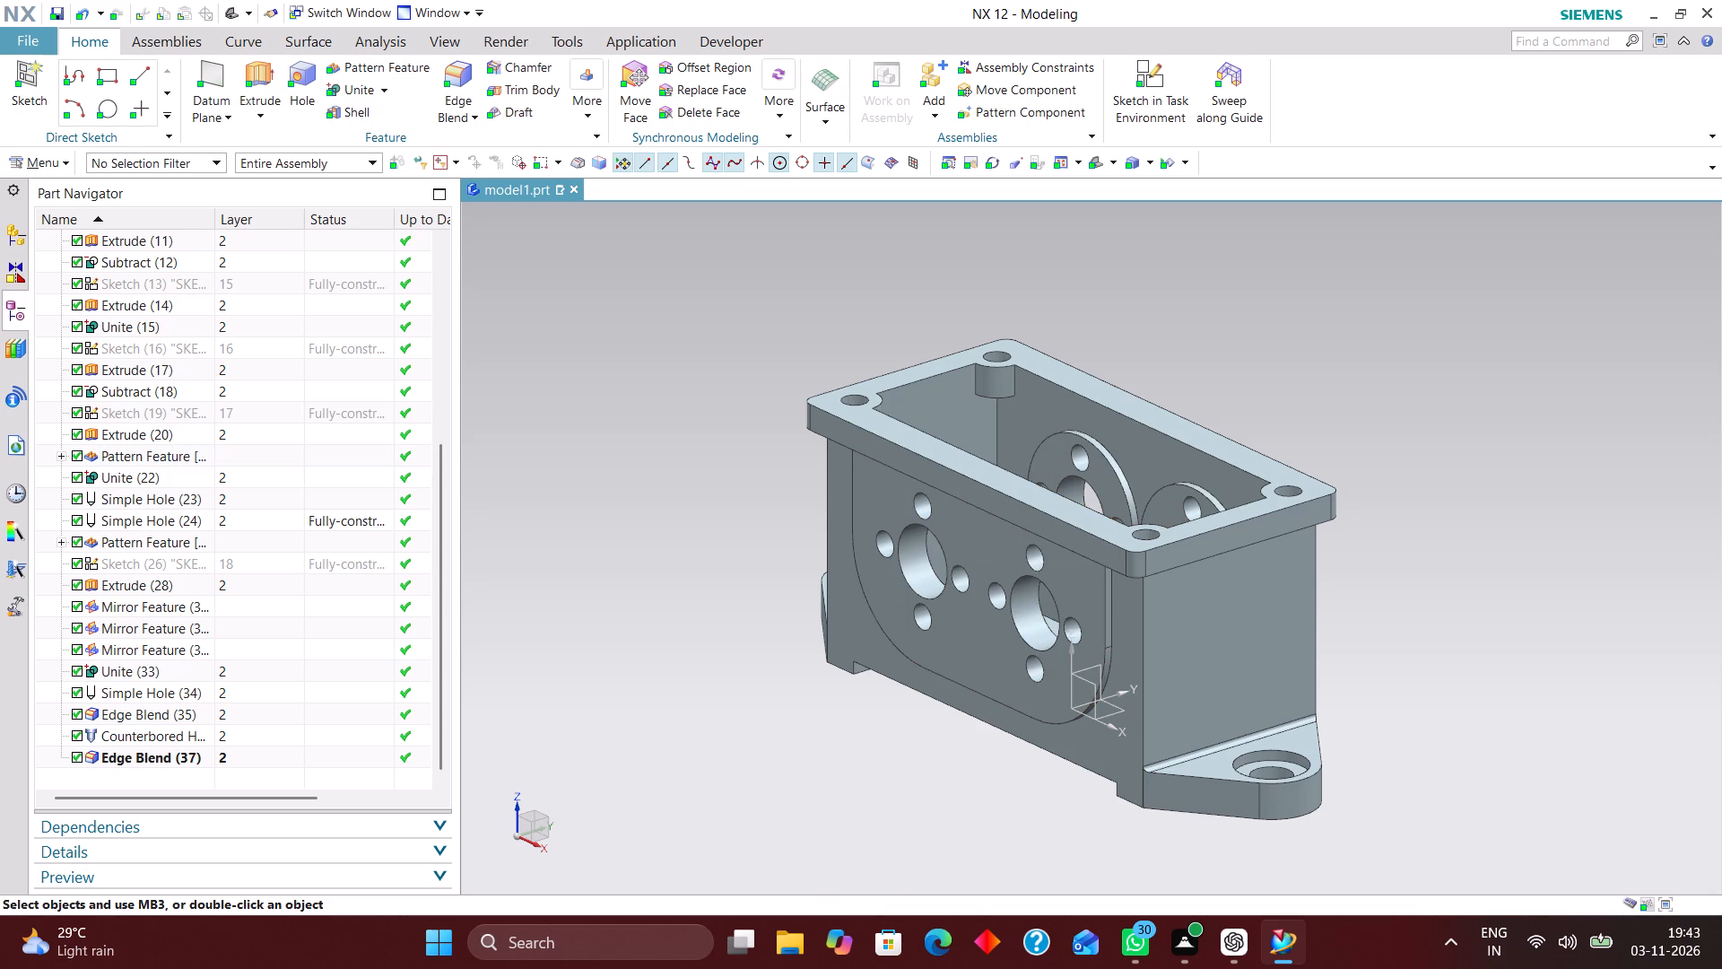
{"action": "scroll", "coordinate": [1256, 467], "scroll_direction": "down", "scroll_amount": 1}
{"action": "scroll", "coordinate": [1353, 476], "scroll_direction": "up", "scroll_amount": 1}
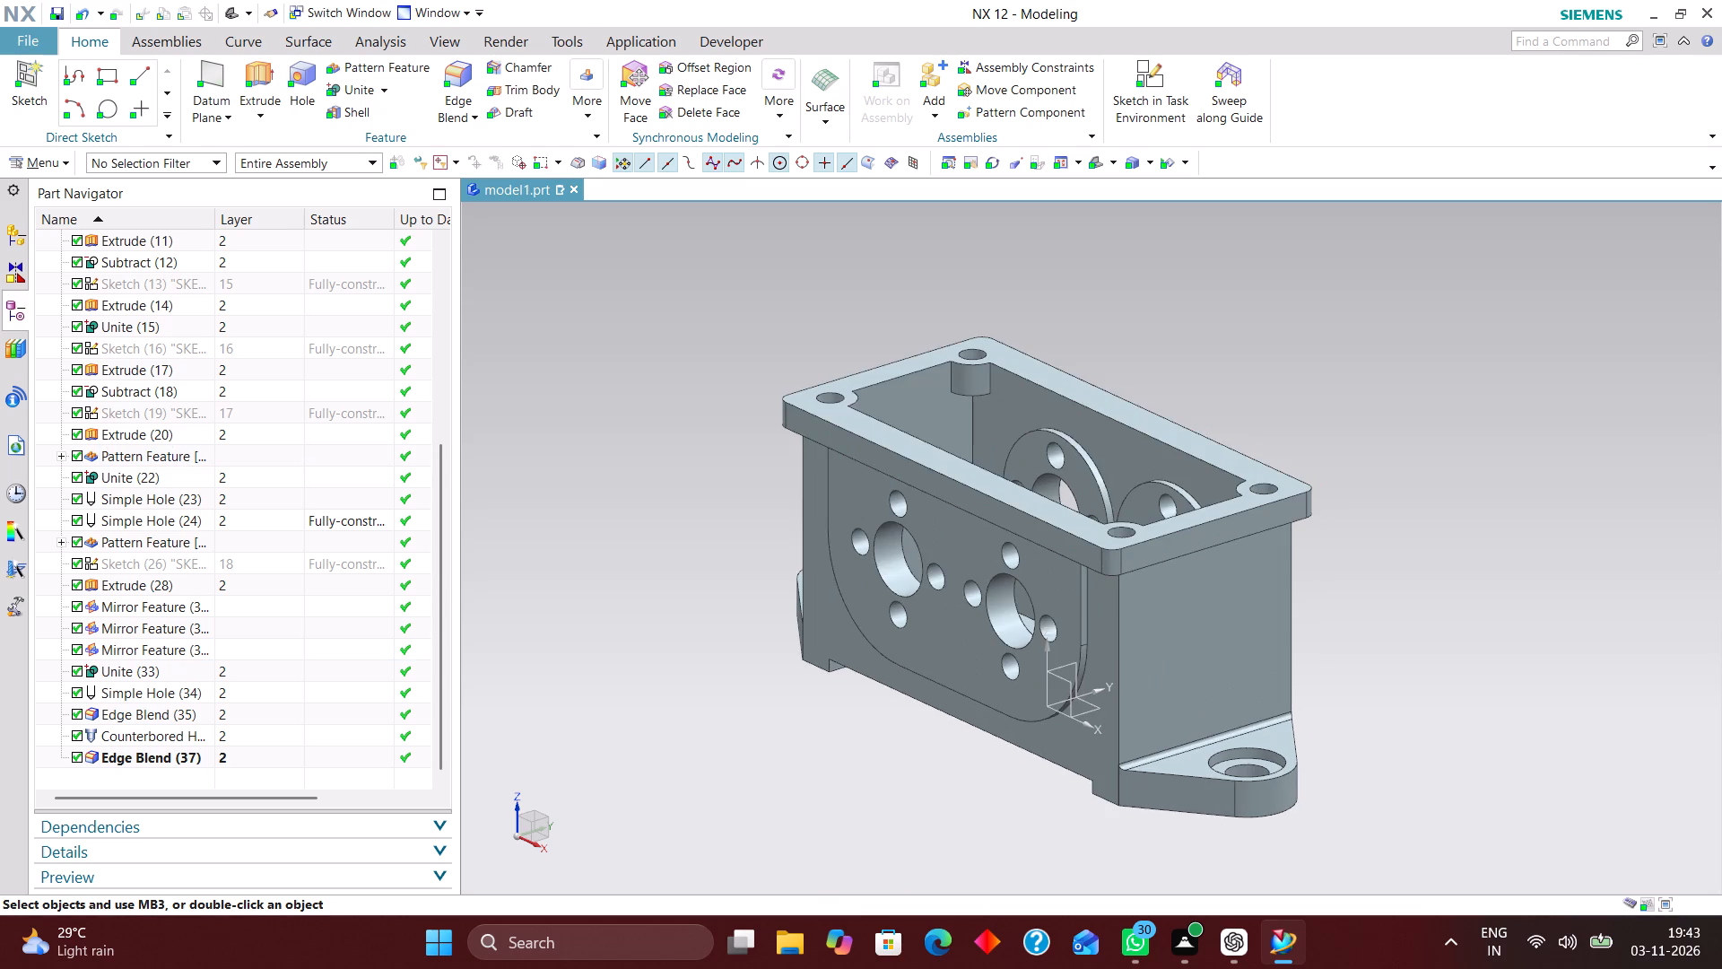
{"action": "scroll", "coordinate": [1153, 755], "scroll_direction": "up", "scroll_amount": 1}
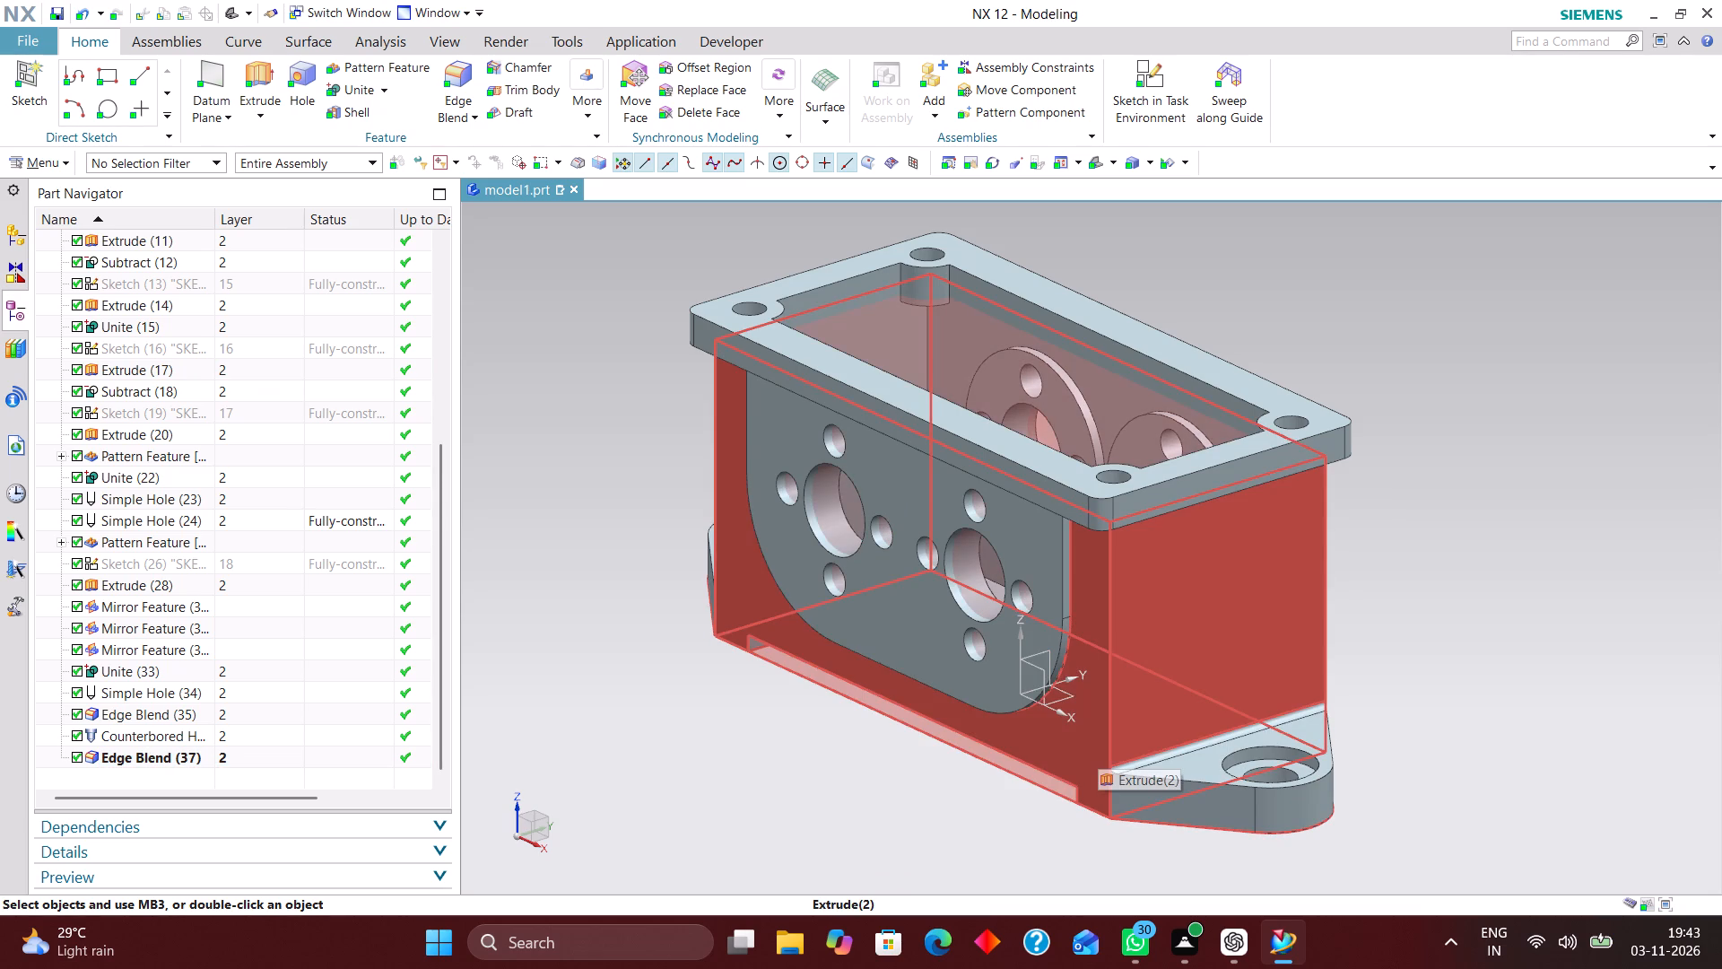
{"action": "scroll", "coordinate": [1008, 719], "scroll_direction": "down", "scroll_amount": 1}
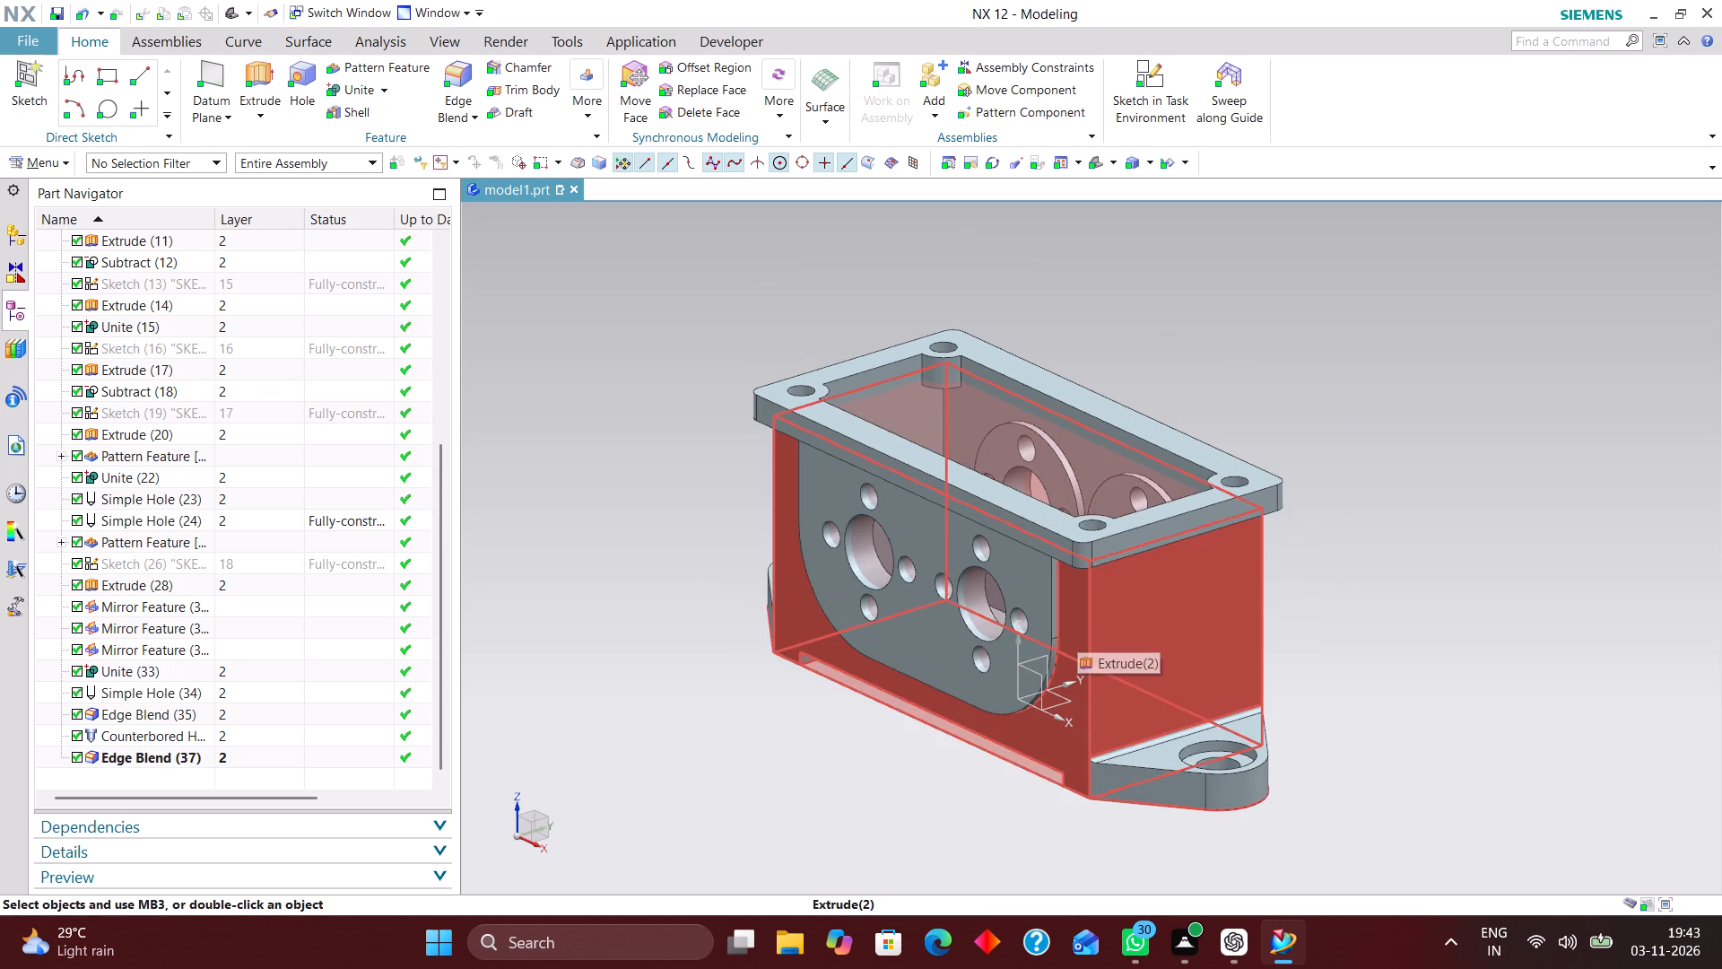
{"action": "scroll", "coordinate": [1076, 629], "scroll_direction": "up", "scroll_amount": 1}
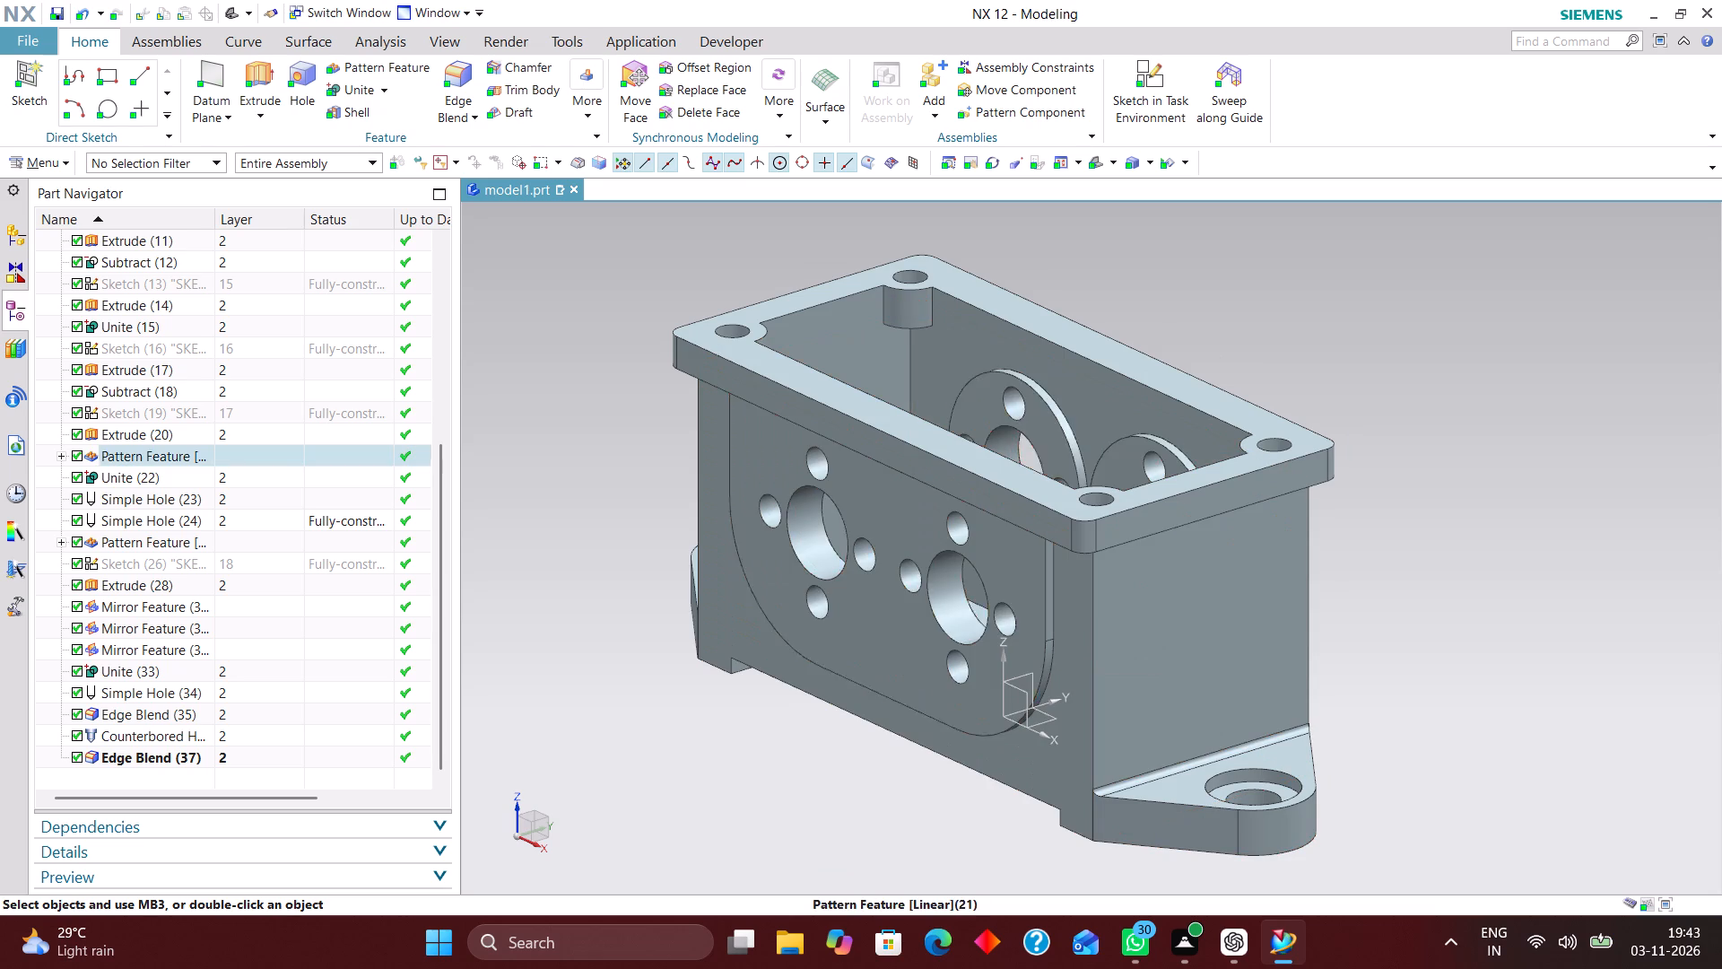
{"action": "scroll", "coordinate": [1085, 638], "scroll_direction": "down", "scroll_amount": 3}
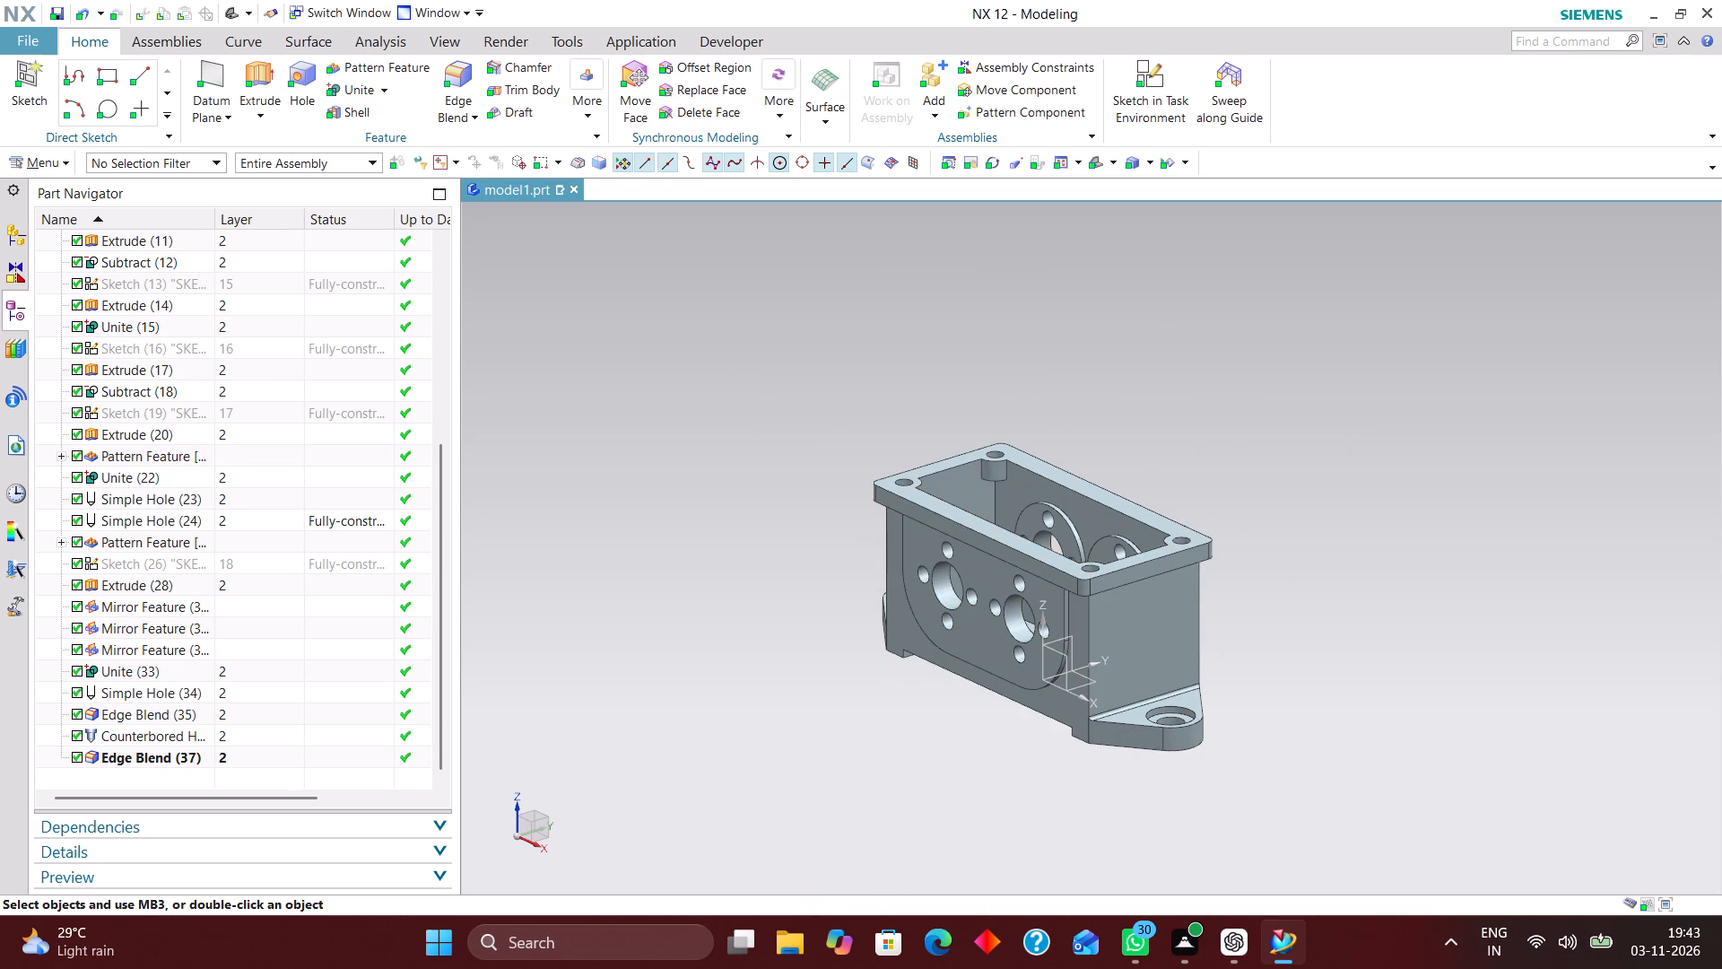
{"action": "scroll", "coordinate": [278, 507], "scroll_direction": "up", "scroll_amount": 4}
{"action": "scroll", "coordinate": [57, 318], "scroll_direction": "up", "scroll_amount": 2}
Assign the library material Iron_60 to the housing's solid body.
{"action": "left_click", "coordinate": [59, 163]}
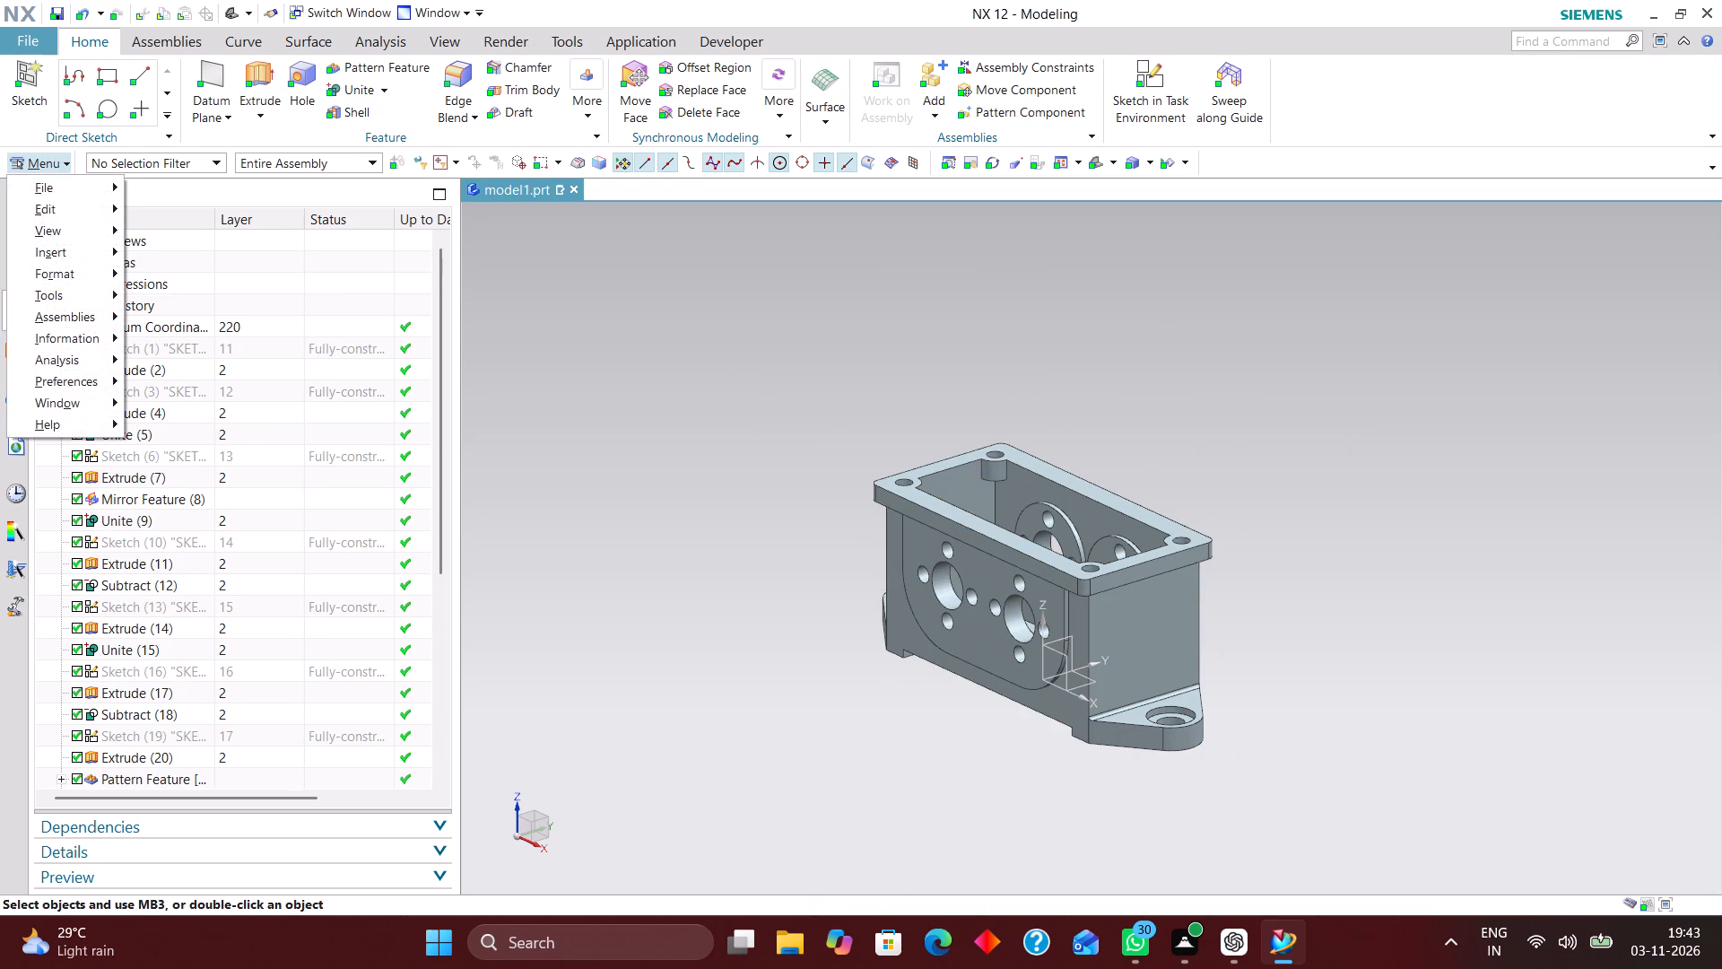
{"action": "left_click", "coordinate": [78, 292]}
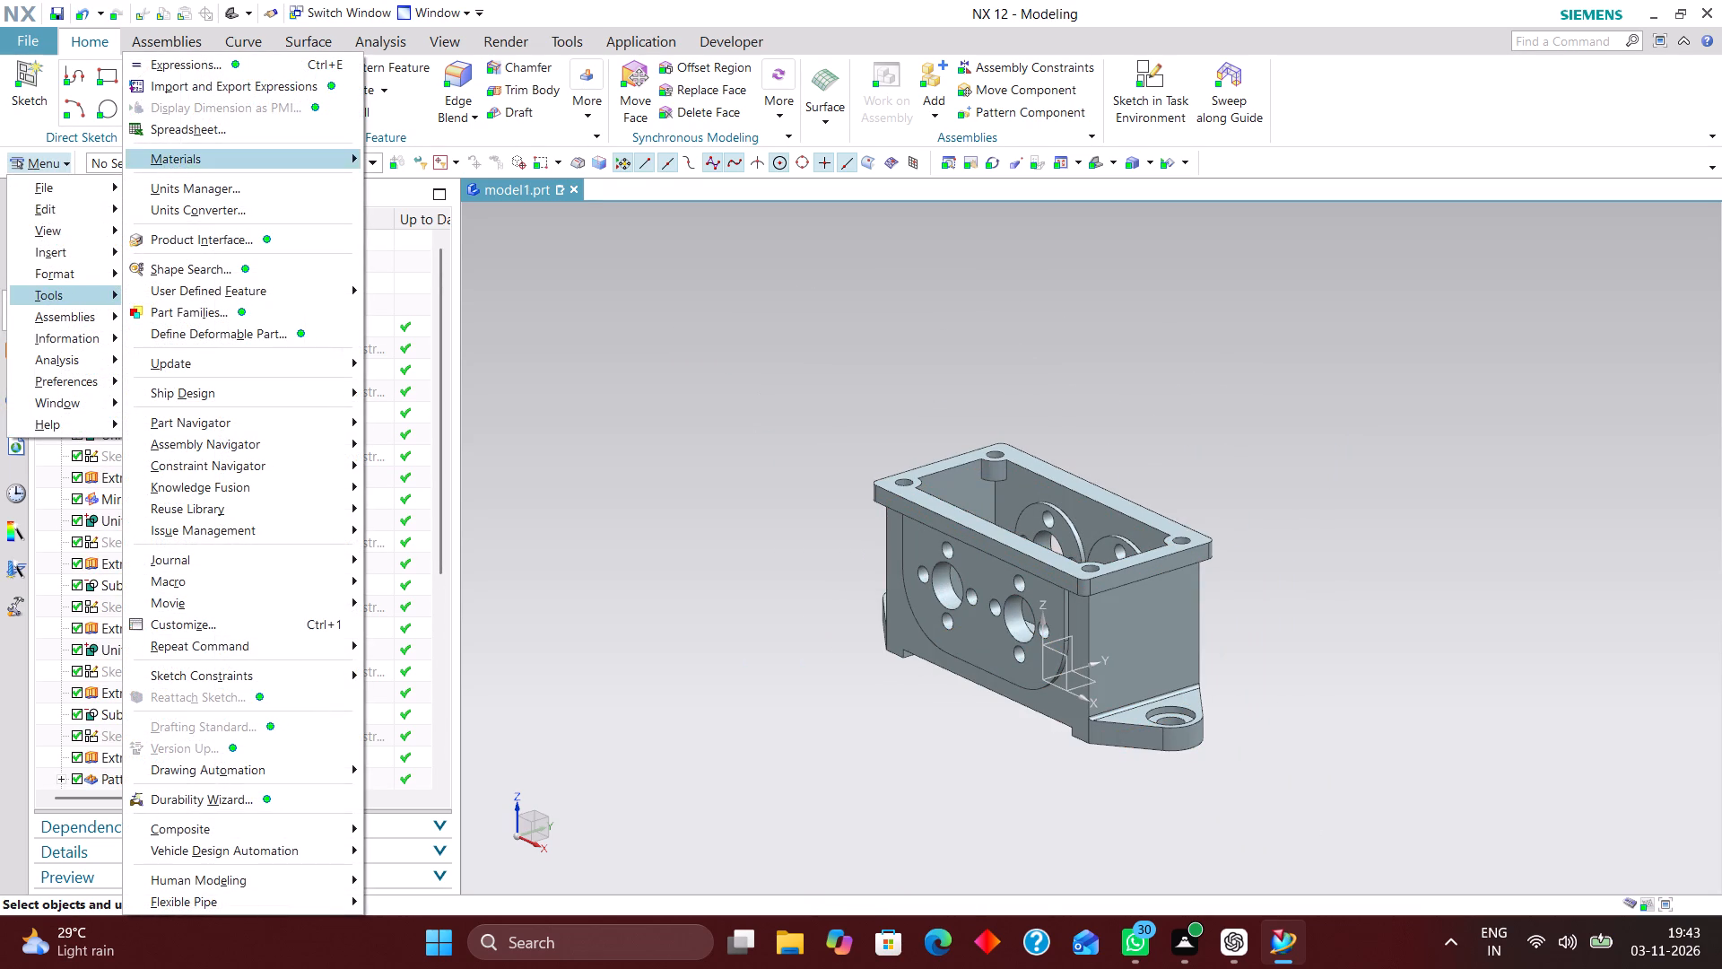
{"action": "left_click", "coordinate": [259, 158]}
{"action": "left_click", "coordinate": [525, 168]}
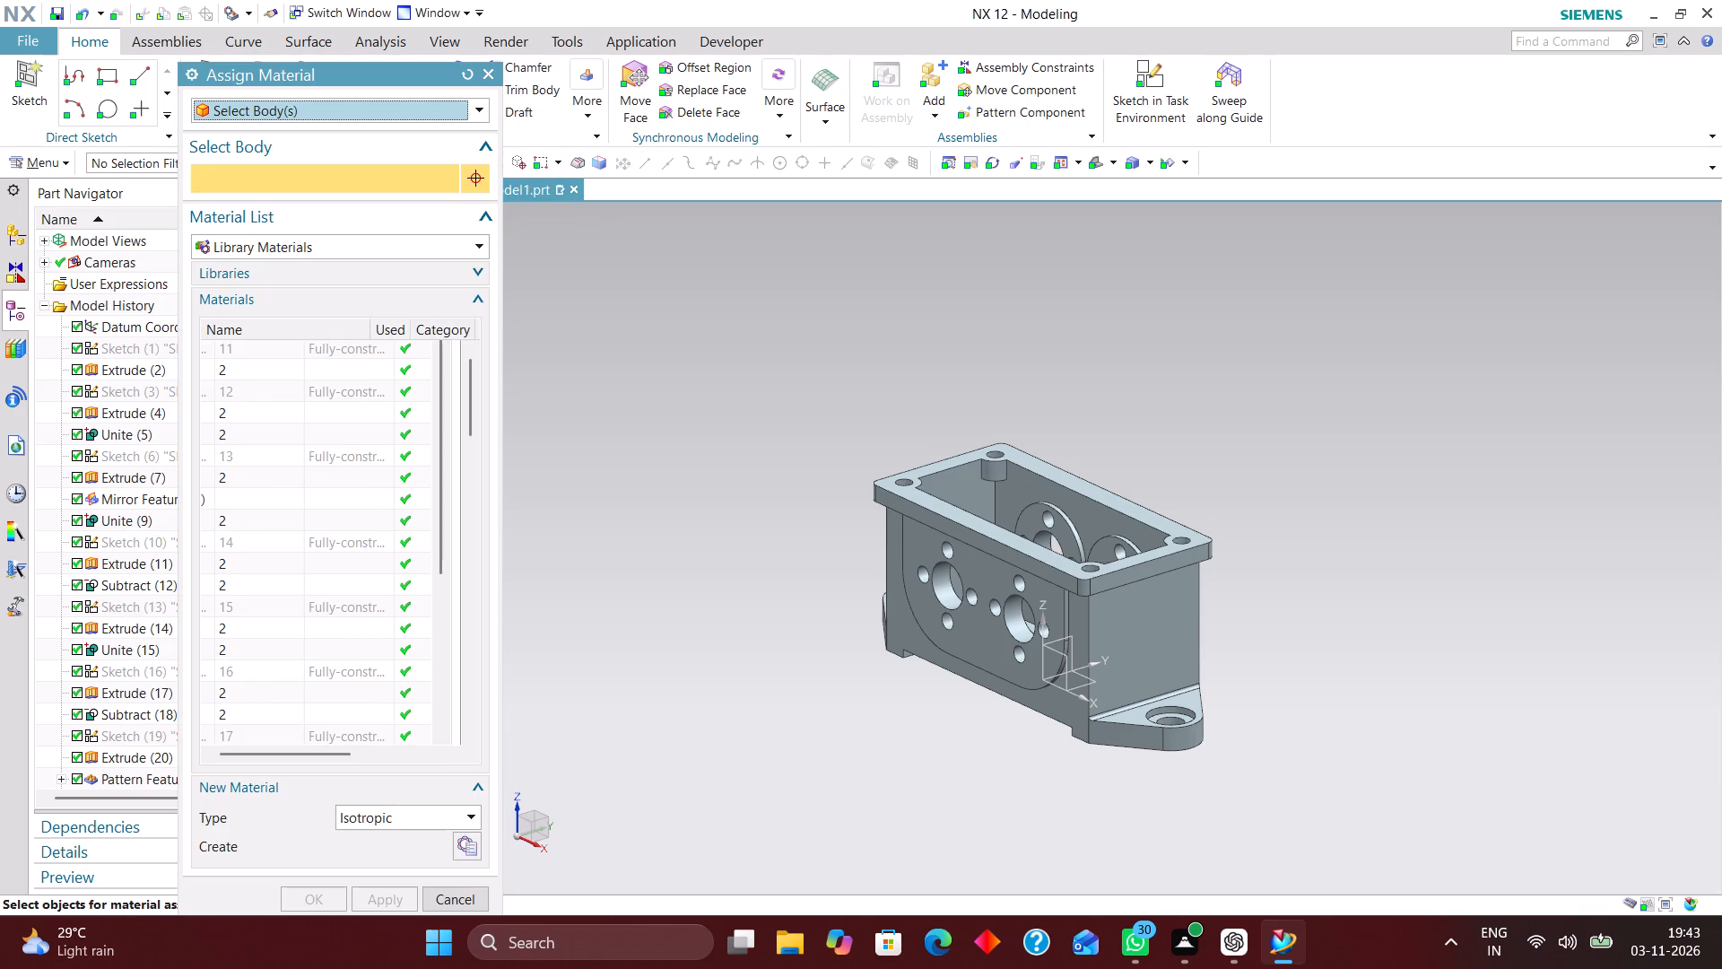
{"action": "left_click", "coordinate": [926, 478]}
{"action": "scroll", "coordinate": [269, 518], "scroll_direction": "down", "scroll_amount": 11}
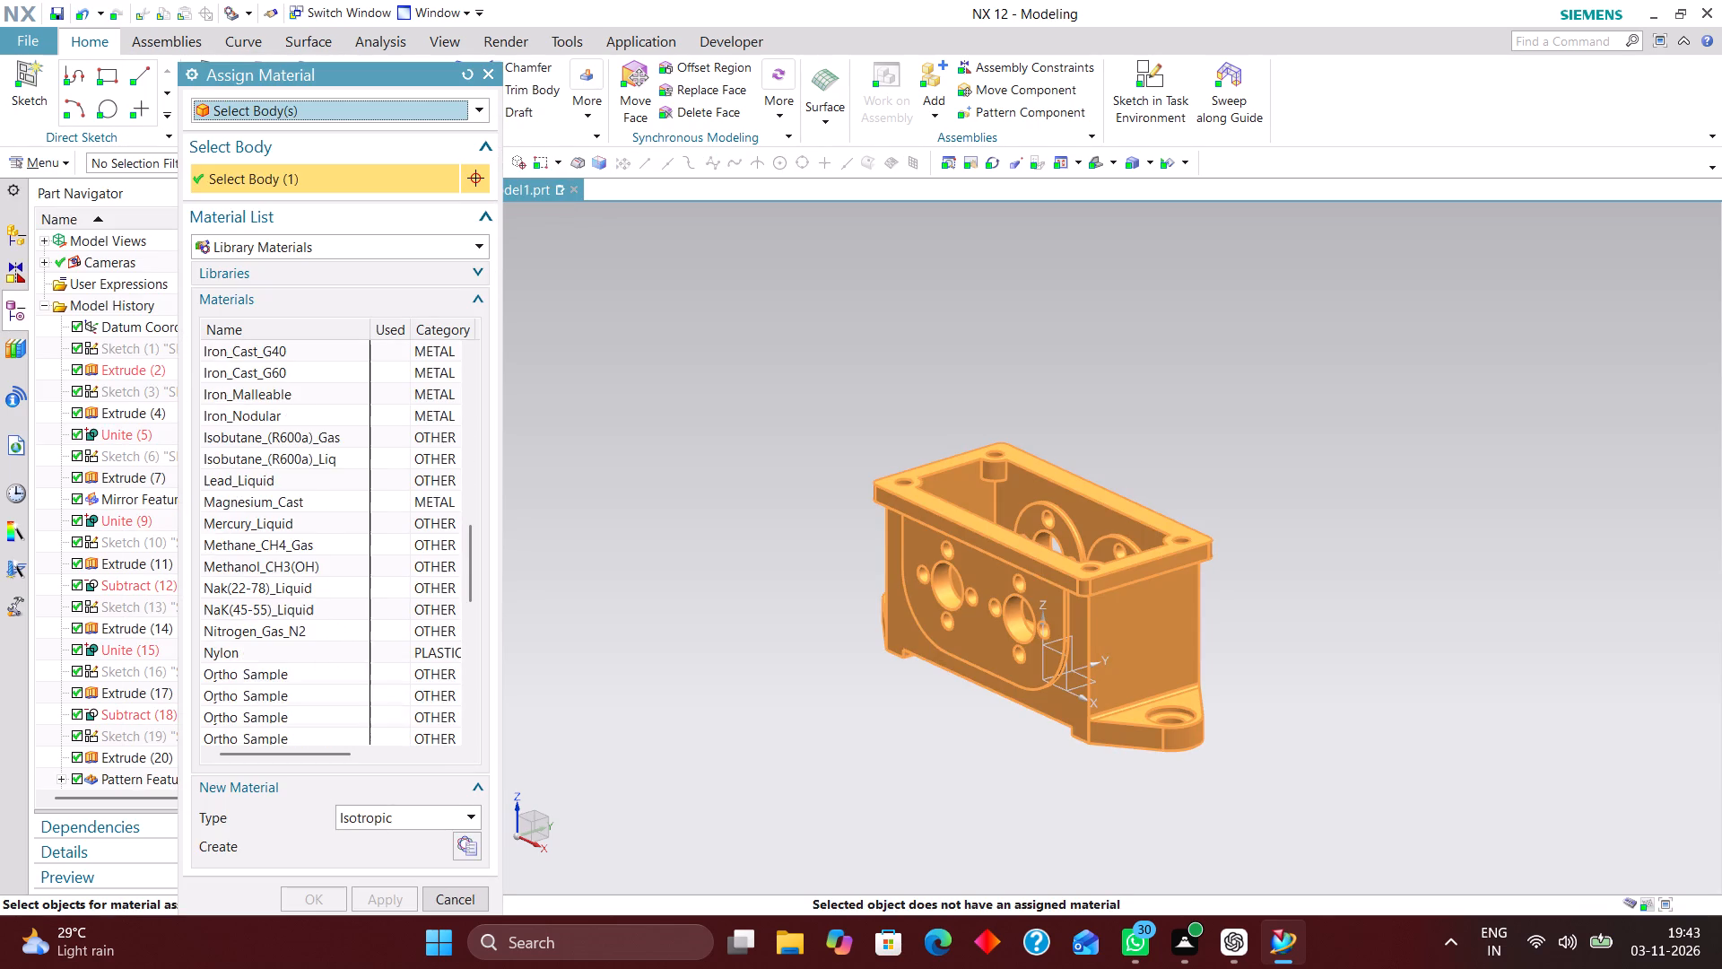
{"action": "scroll", "coordinate": [270, 560], "scroll_direction": "down", "scroll_amount": 6}
{"action": "scroll", "coordinate": [291, 604], "scroll_direction": "up", "scroll_amount": 2}
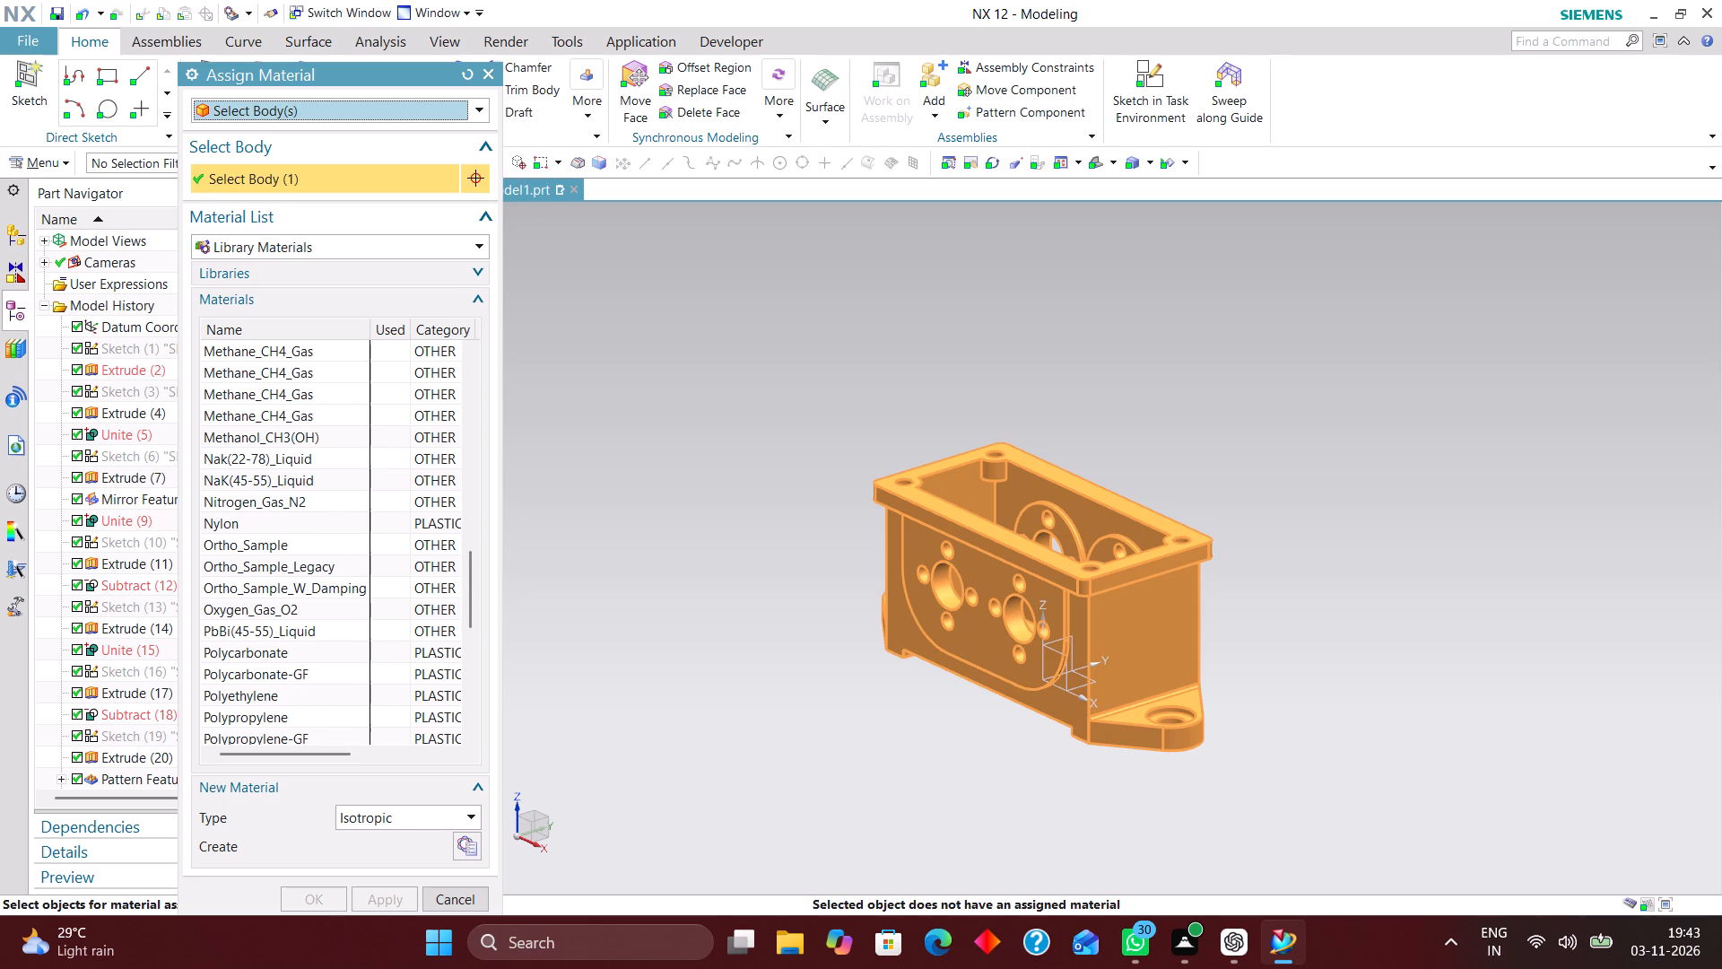
{"action": "scroll", "coordinate": [257, 508], "scroll_direction": "down", "scroll_amount": 3}
{"action": "scroll", "coordinate": [278, 669], "scroll_direction": "down", "scroll_amount": 3}
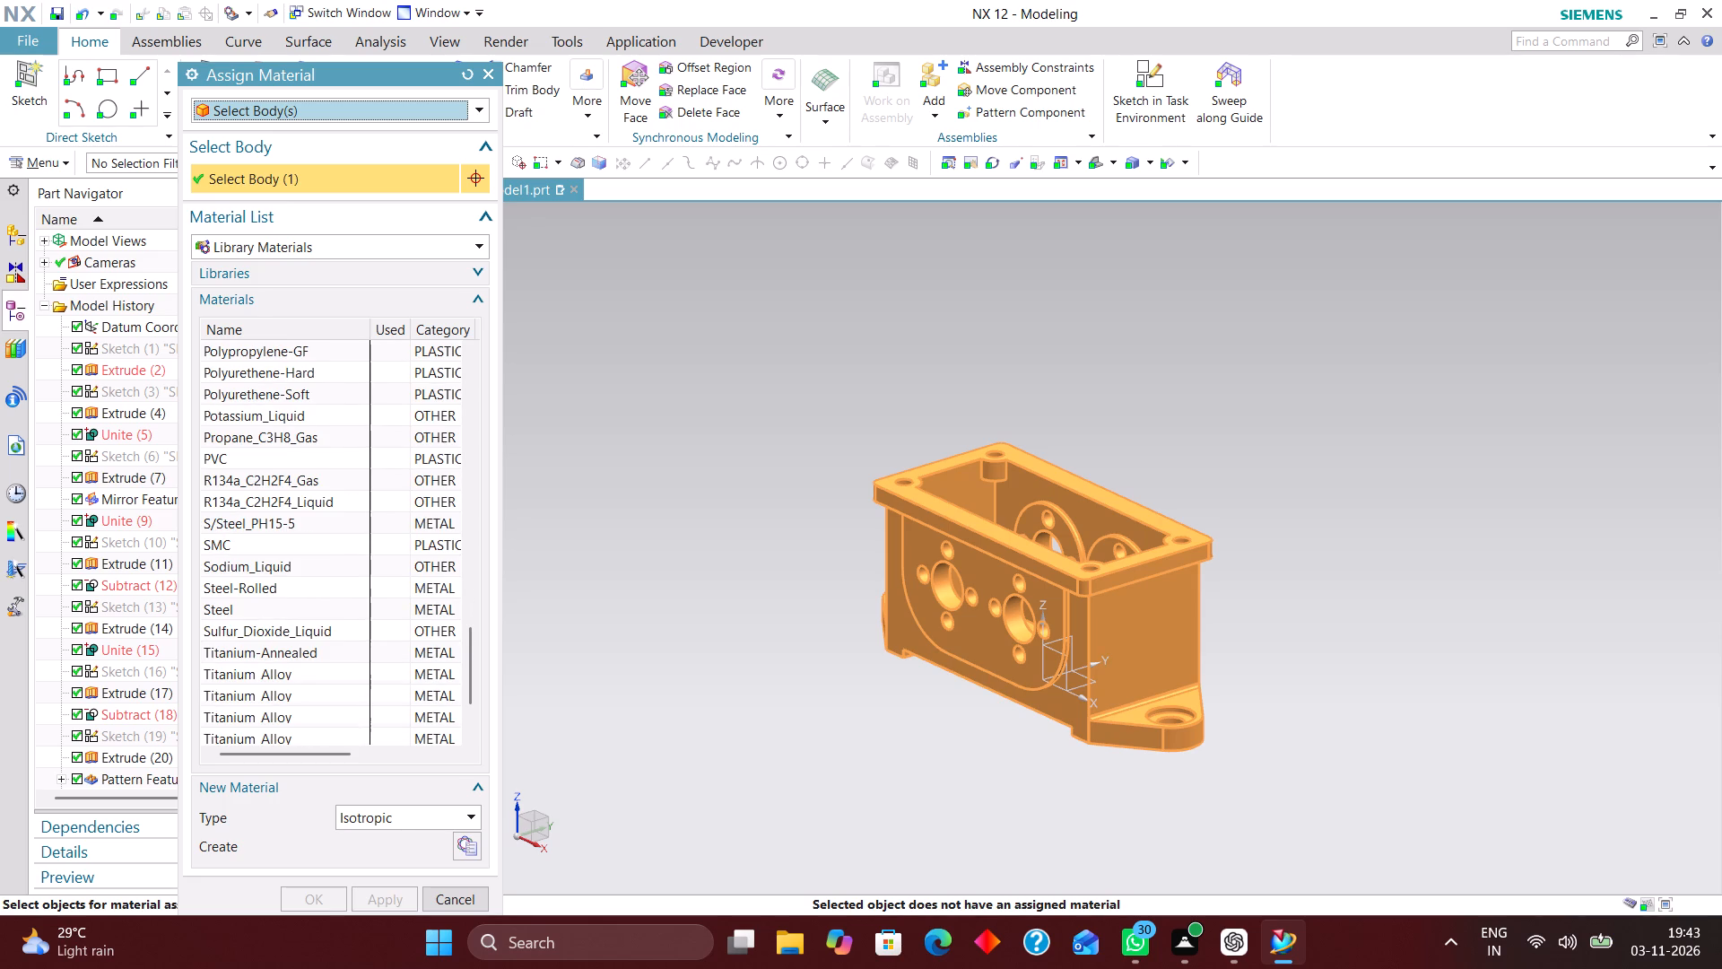
{"action": "scroll", "coordinate": [266, 598], "scroll_direction": "up", "scroll_amount": 2}
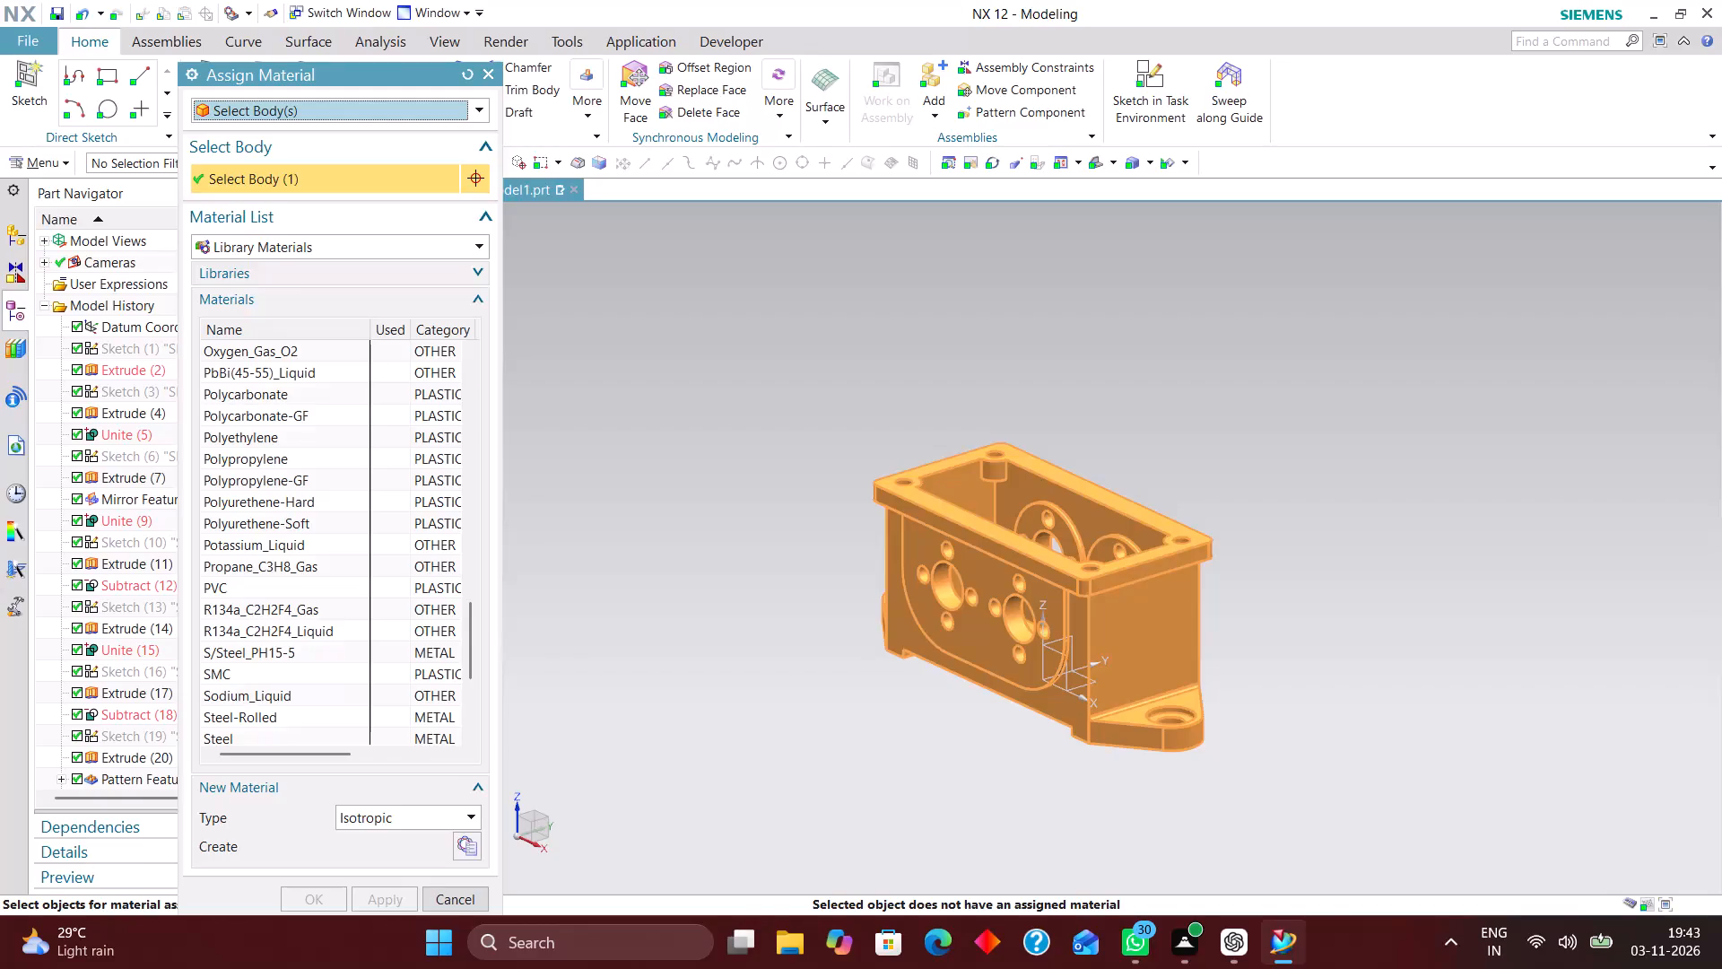
{"action": "scroll", "coordinate": [261, 466], "scroll_direction": "up", "scroll_amount": 2}
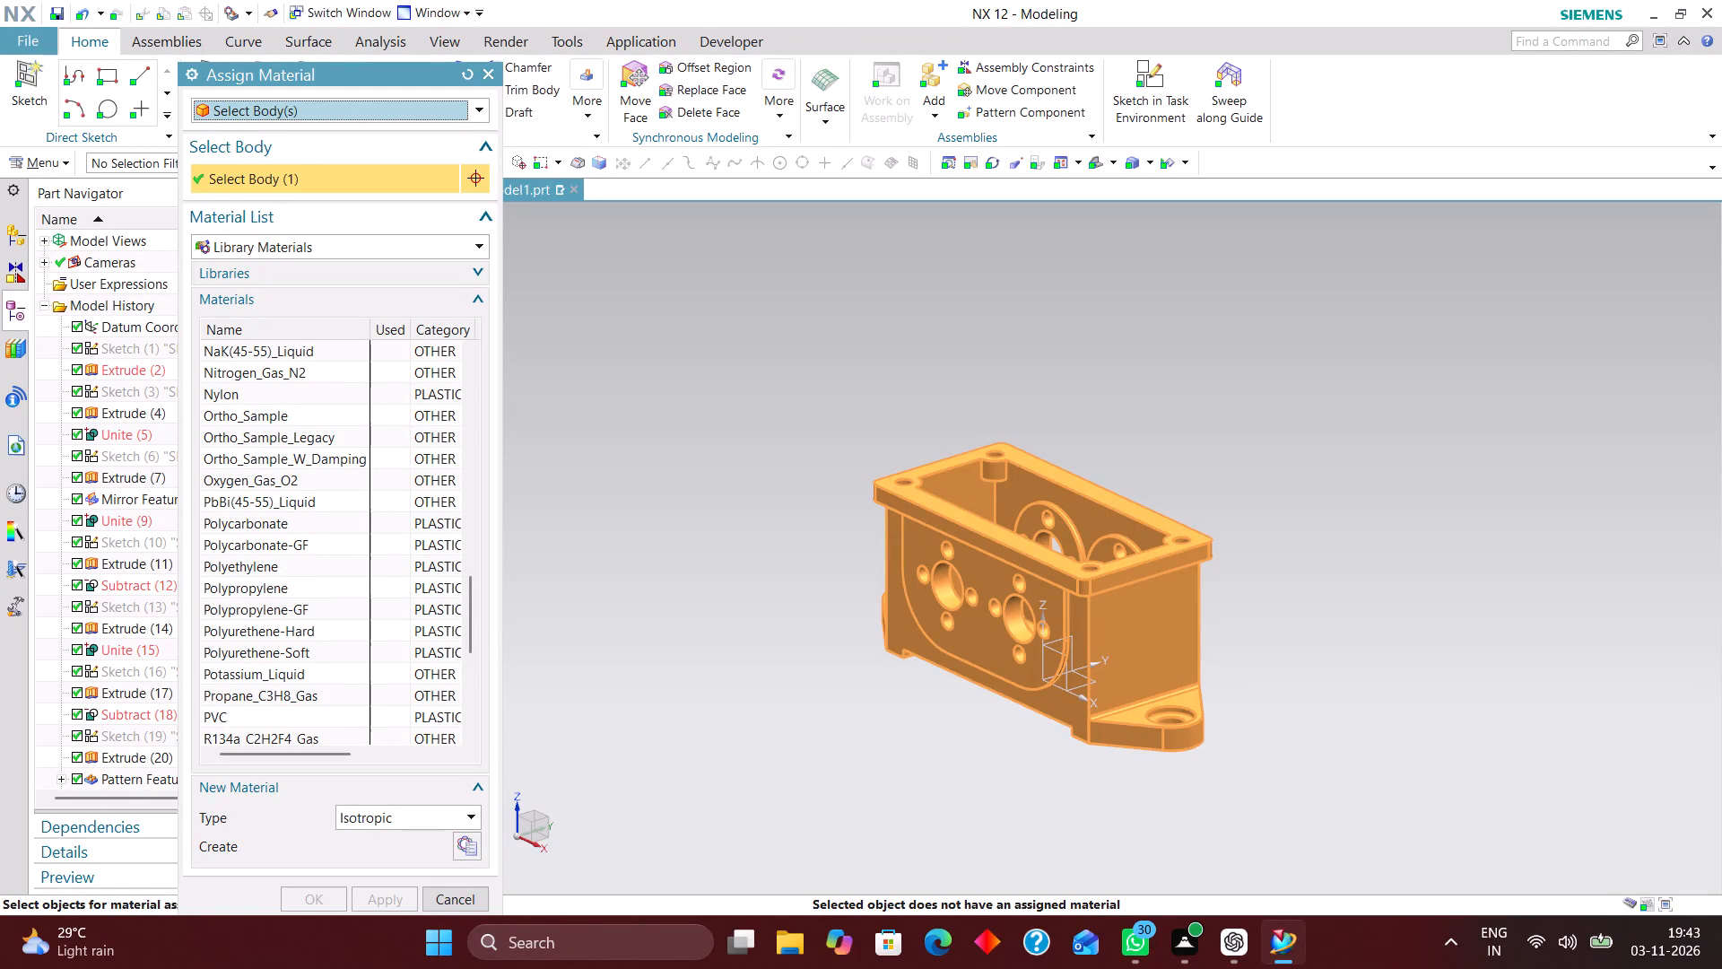
{"action": "scroll", "coordinate": [264, 531], "scroll_direction": "up", "scroll_amount": 4}
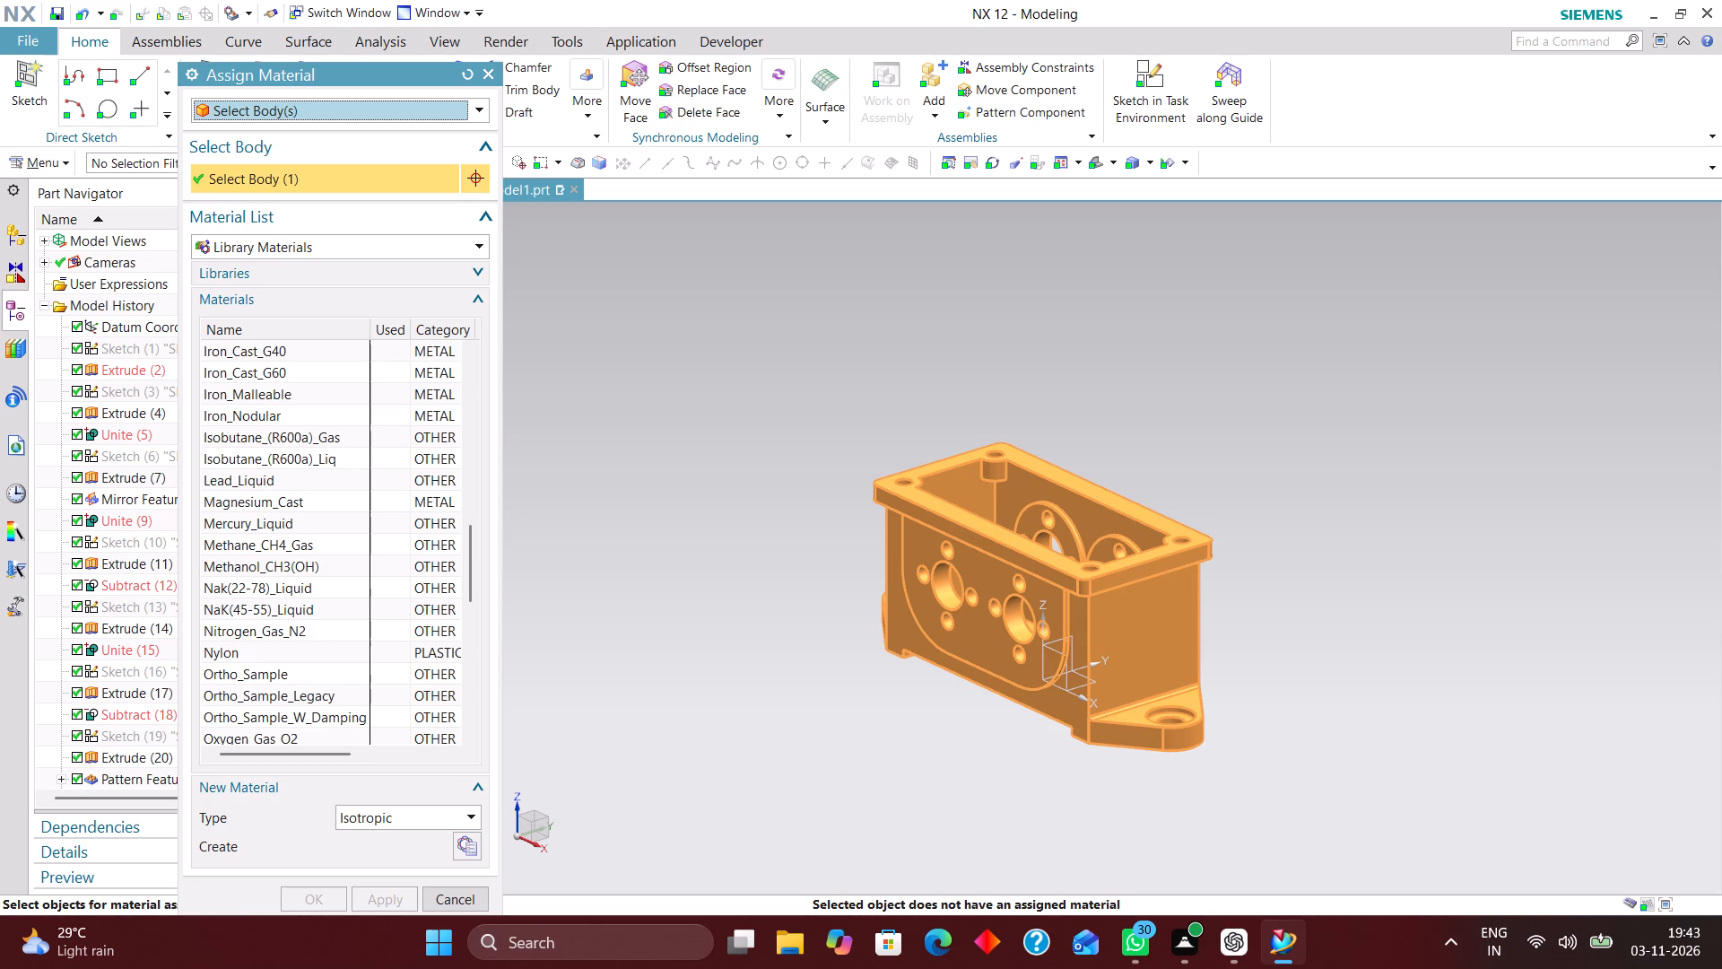
{"action": "scroll", "coordinate": [257, 511], "scroll_direction": "up", "scroll_amount": 1}
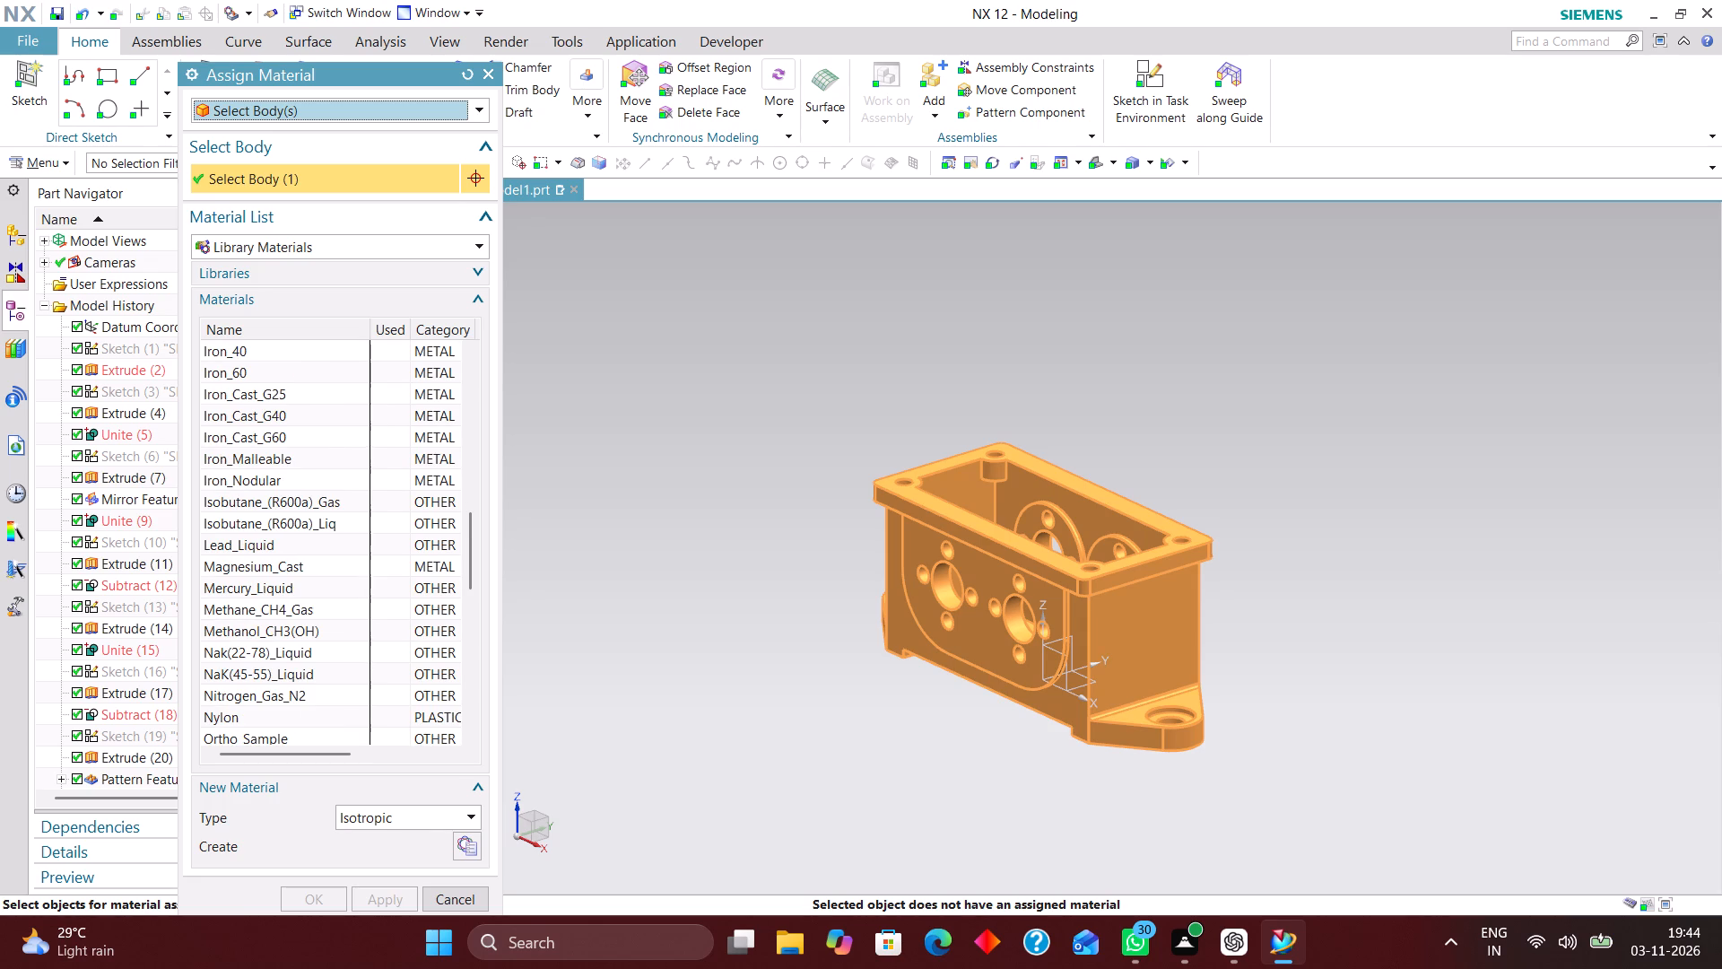
{"action": "scroll", "coordinate": [295, 436], "scroll_direction": "up", "scroll_amount": 1}
{"action": "left_click", "coordinate": [283, 439]}
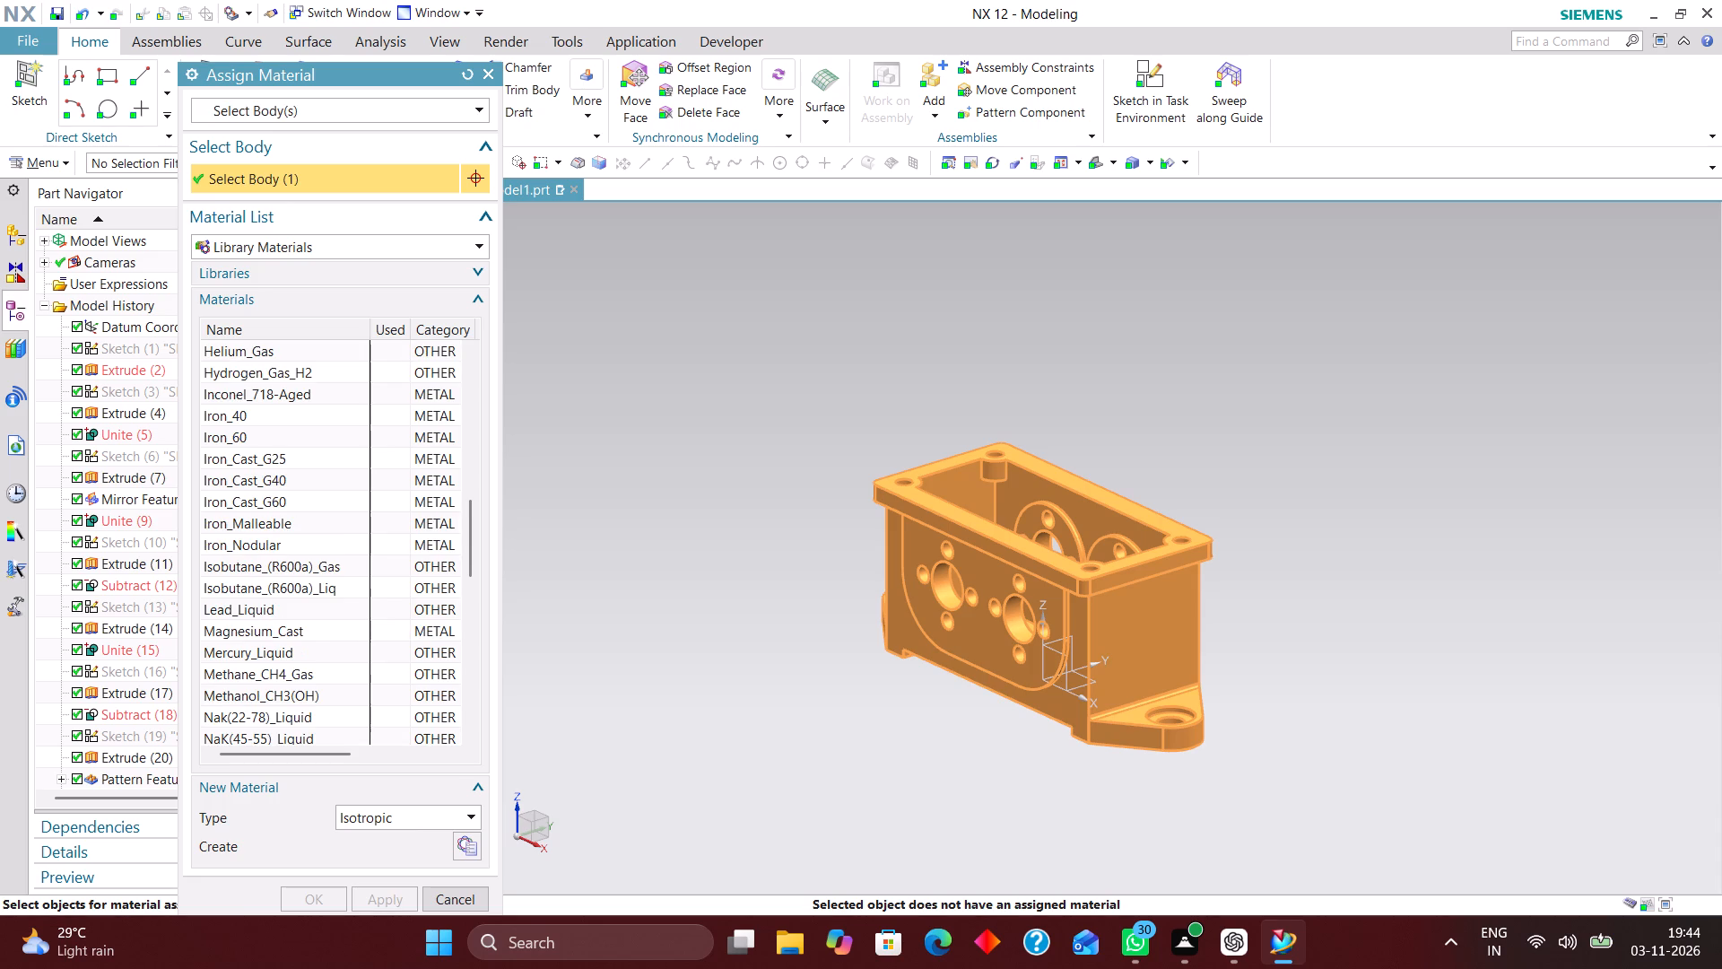
{"action": "left_click", "coordinate": [314, 891]}
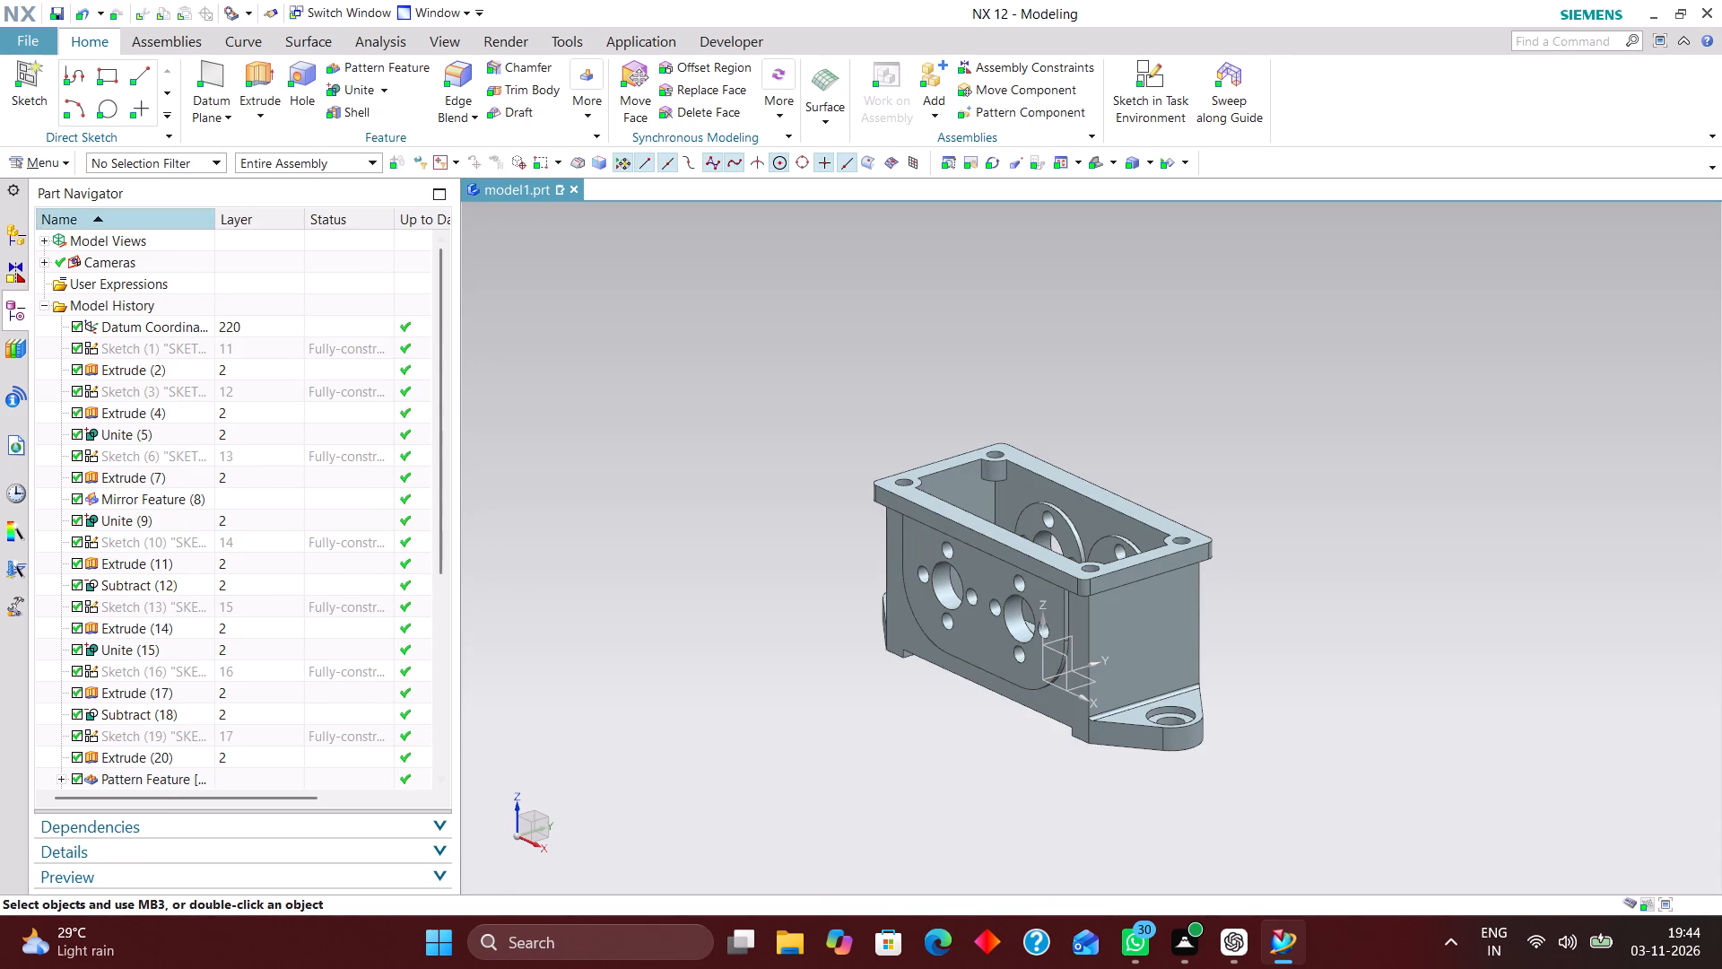
Enable updating weight data on save in the displayed part's properties and update the weight data immediately.
{"action": "left_click", "coordinate": [64, 155]}
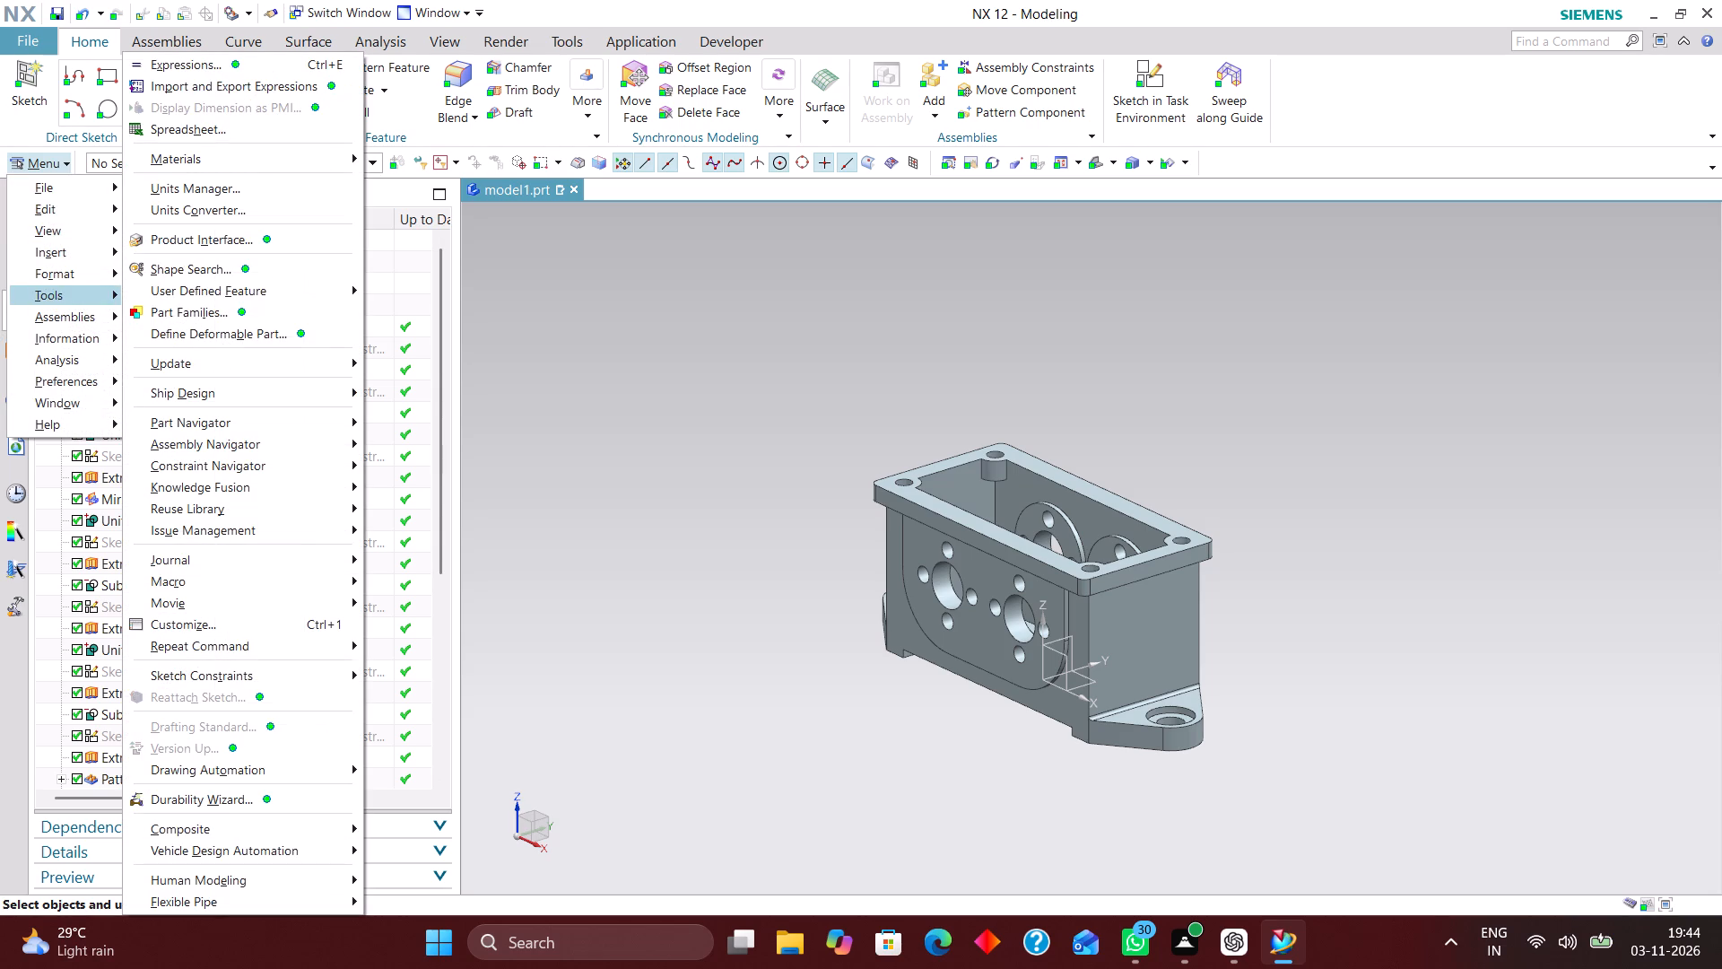
{"action": "left_click", "coordinate": [70, 188]}
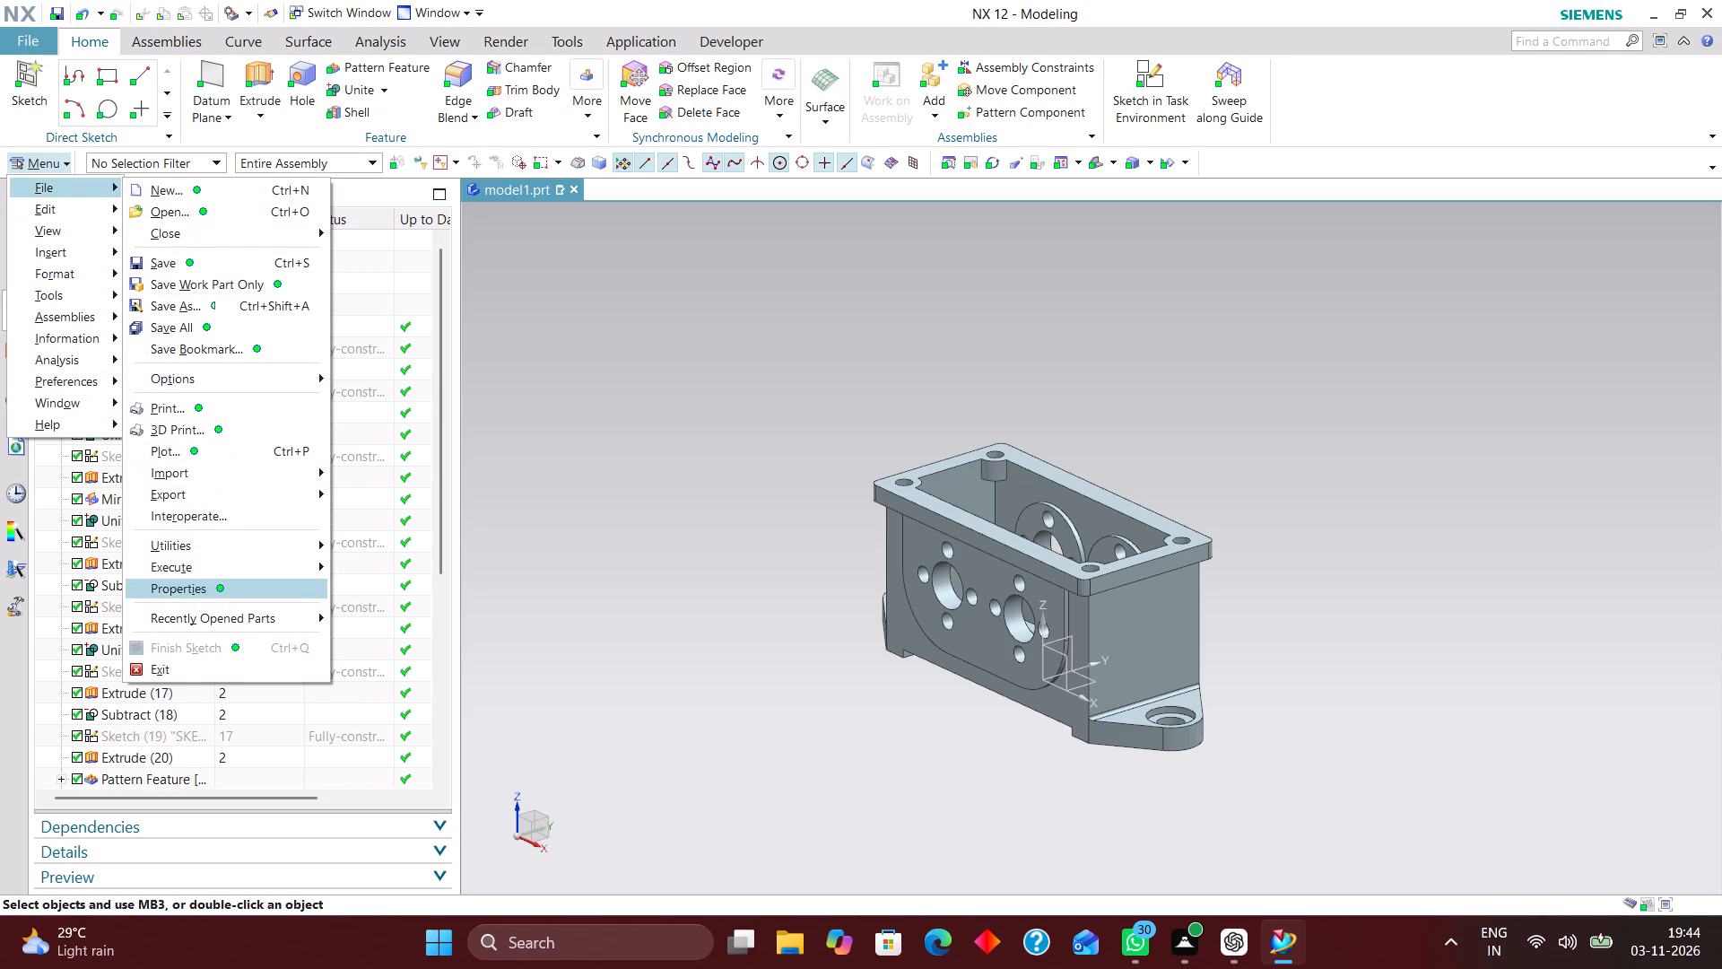
{"action": "left_click", "coordinate": [221, 589]}
{"action": "left_click", "coordinate": [206, 195]}
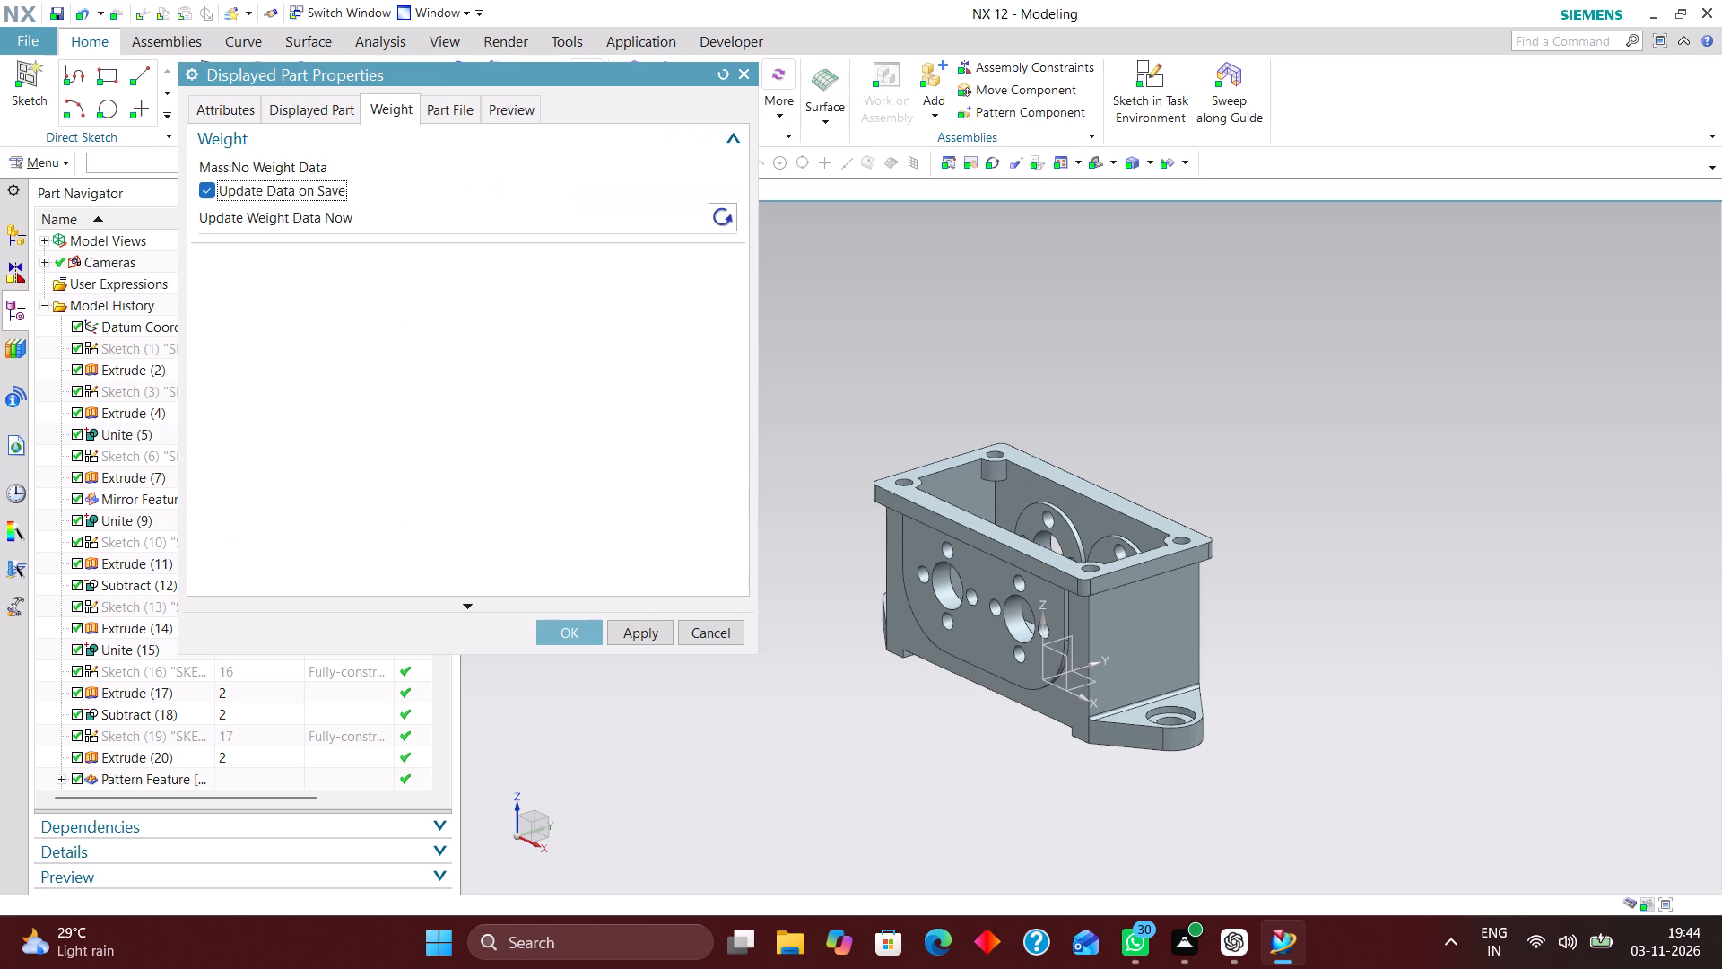
{"action": "left_click", "coordinate": [728, 218]}
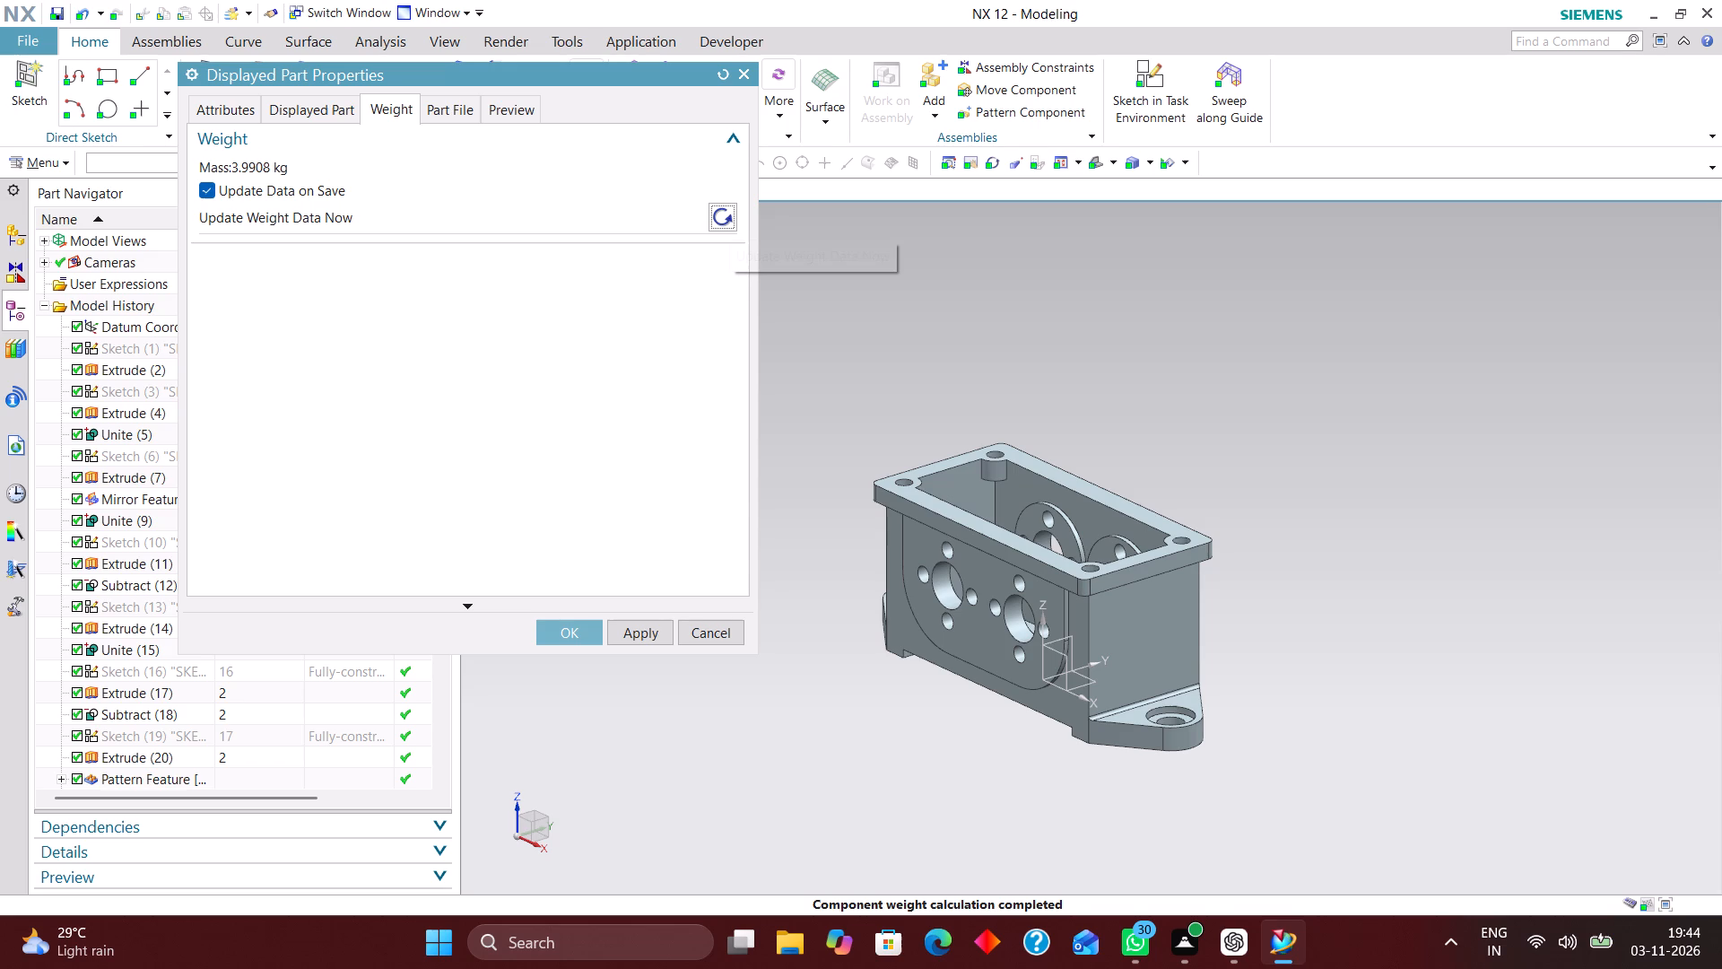
{"action": "left_click", "coordinate": [572, 629]}
Create a new group containing the housing's solid body, with unique membership and group display properties applied.
{"action": "left_click", "coordinate": [46, 165]}
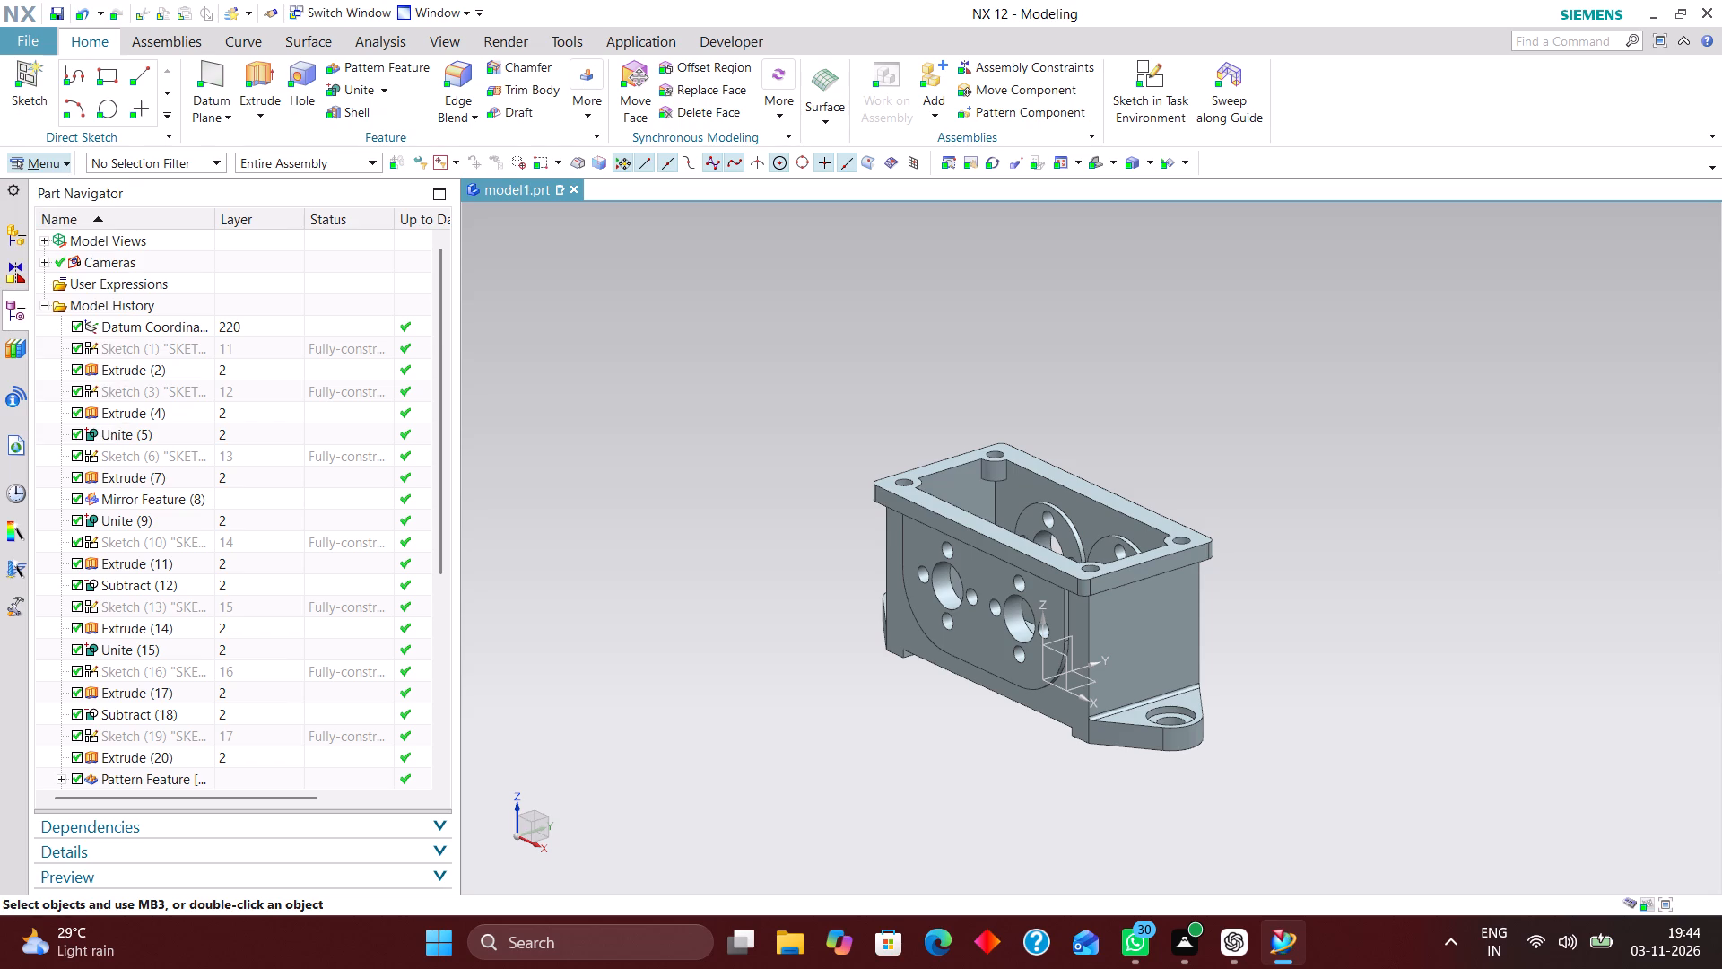
{"action": "double_click", "coordinate": [62, 166]}
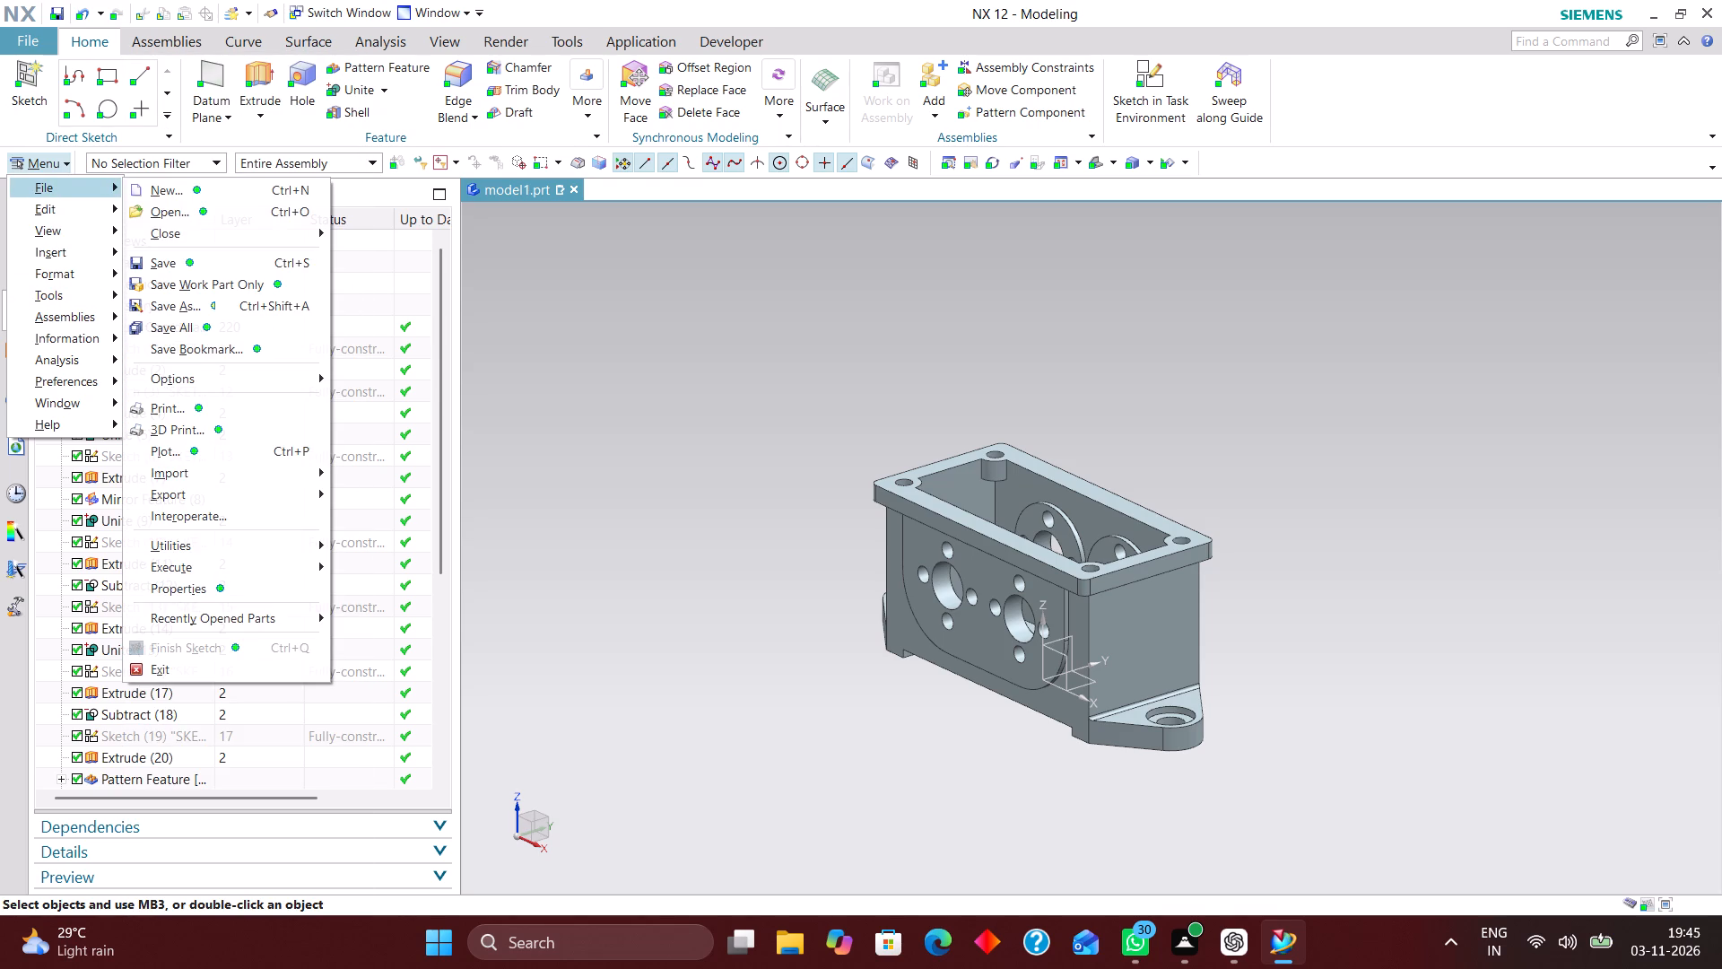
{"action": "left_click", "coordinate": [69, 265]}
{"action": "left_click", "coordinate": [216, 477]}
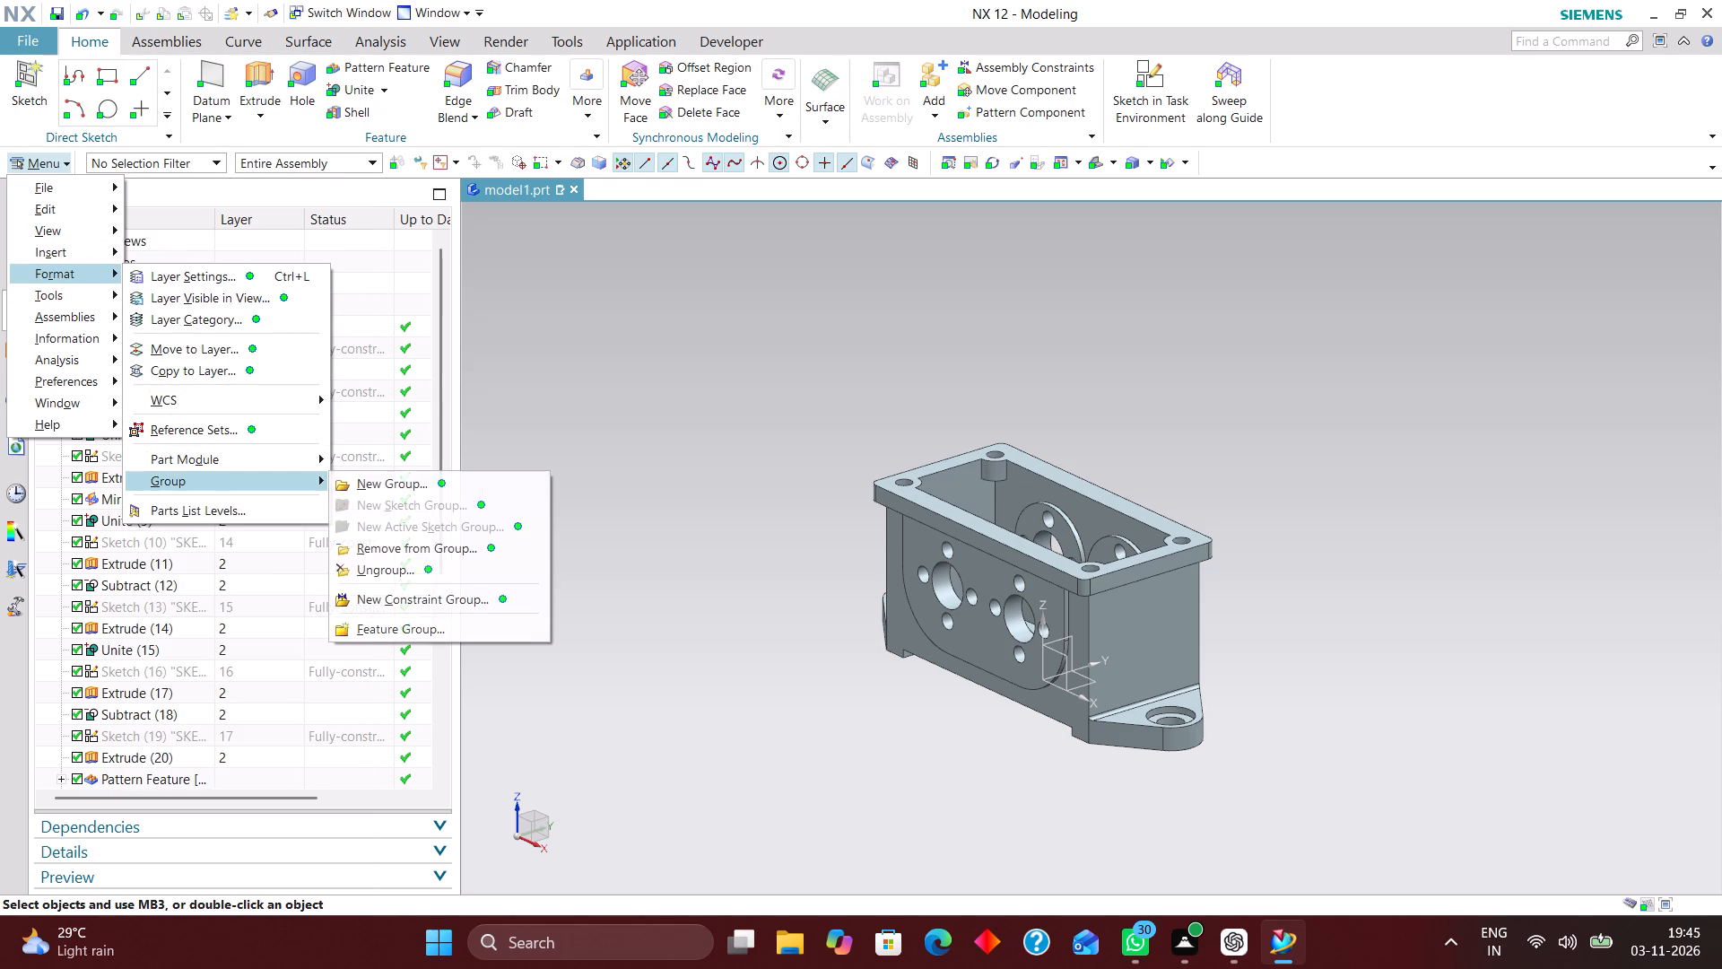
{"action": "left_click", "coordinate": [390, 487]}
{"action": "left_click", "coordinate": [1031, 543]}
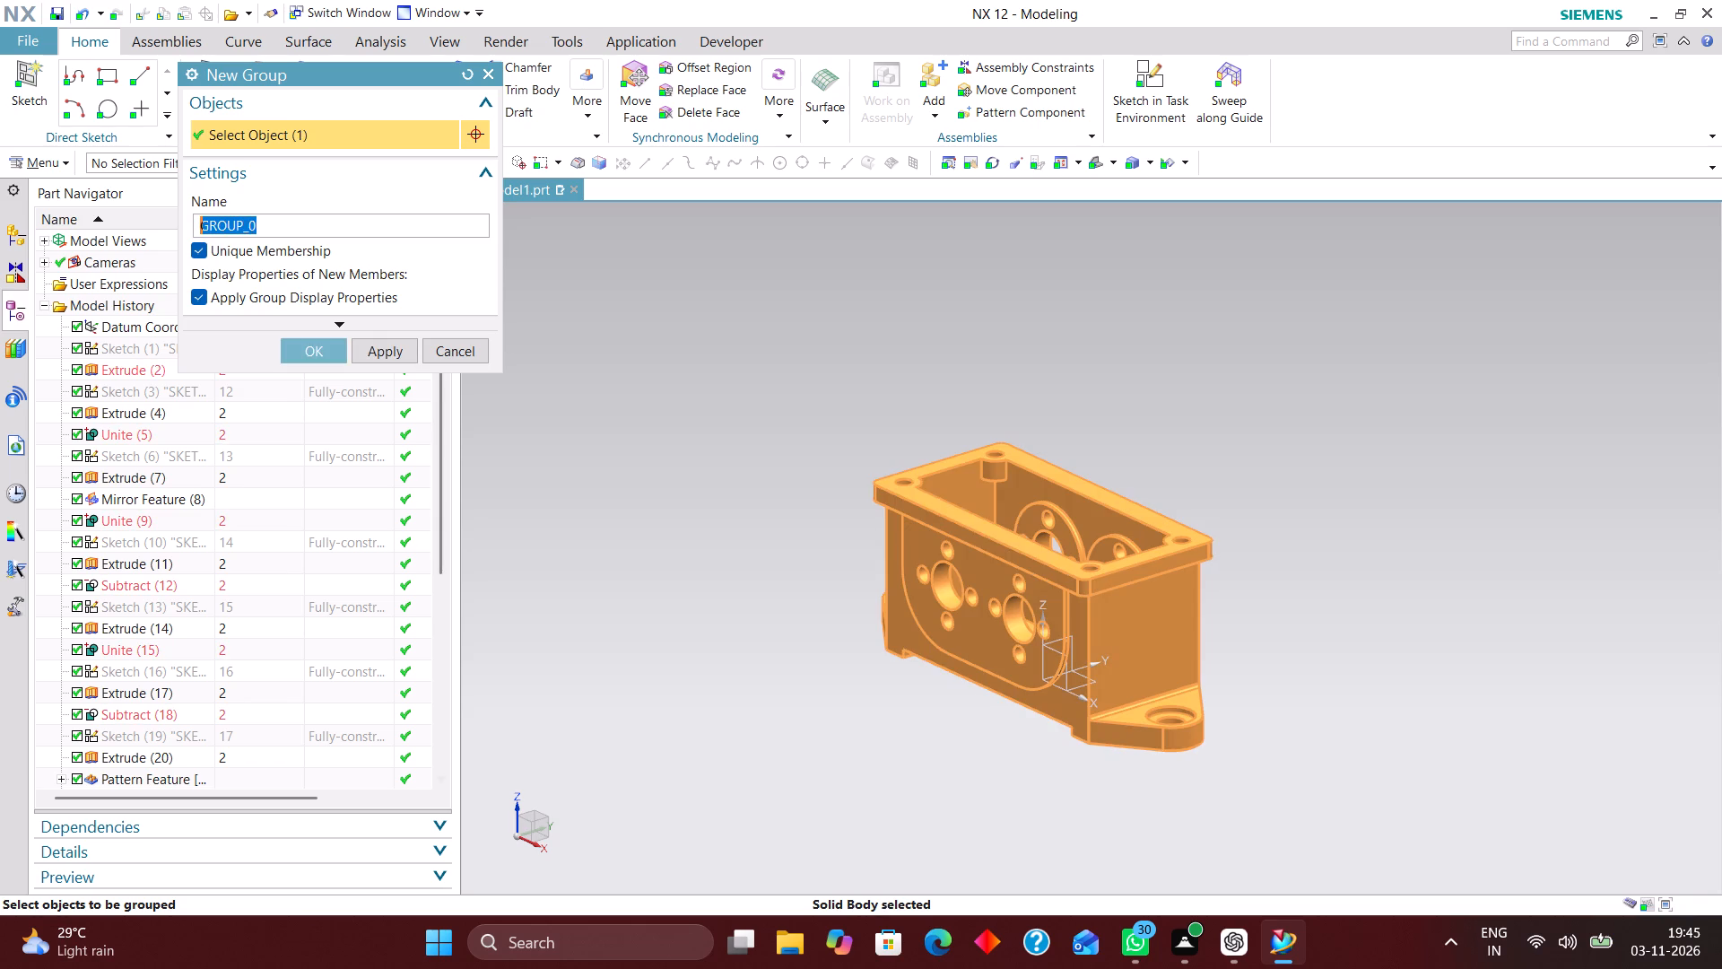
{"action": "left_click", "coordinate": [307, 346]}
Inspect the grouped housing from the port face and return it to a standard upright 3D view.
{"action": "scroll", "coordinate": [1248, 700], "scroll_direction": "up", "scroll_amount": 2}
{"action": "scroll", "coordinate": [925, 487], "scroll_direction": "down", "scroll_amount": 1}
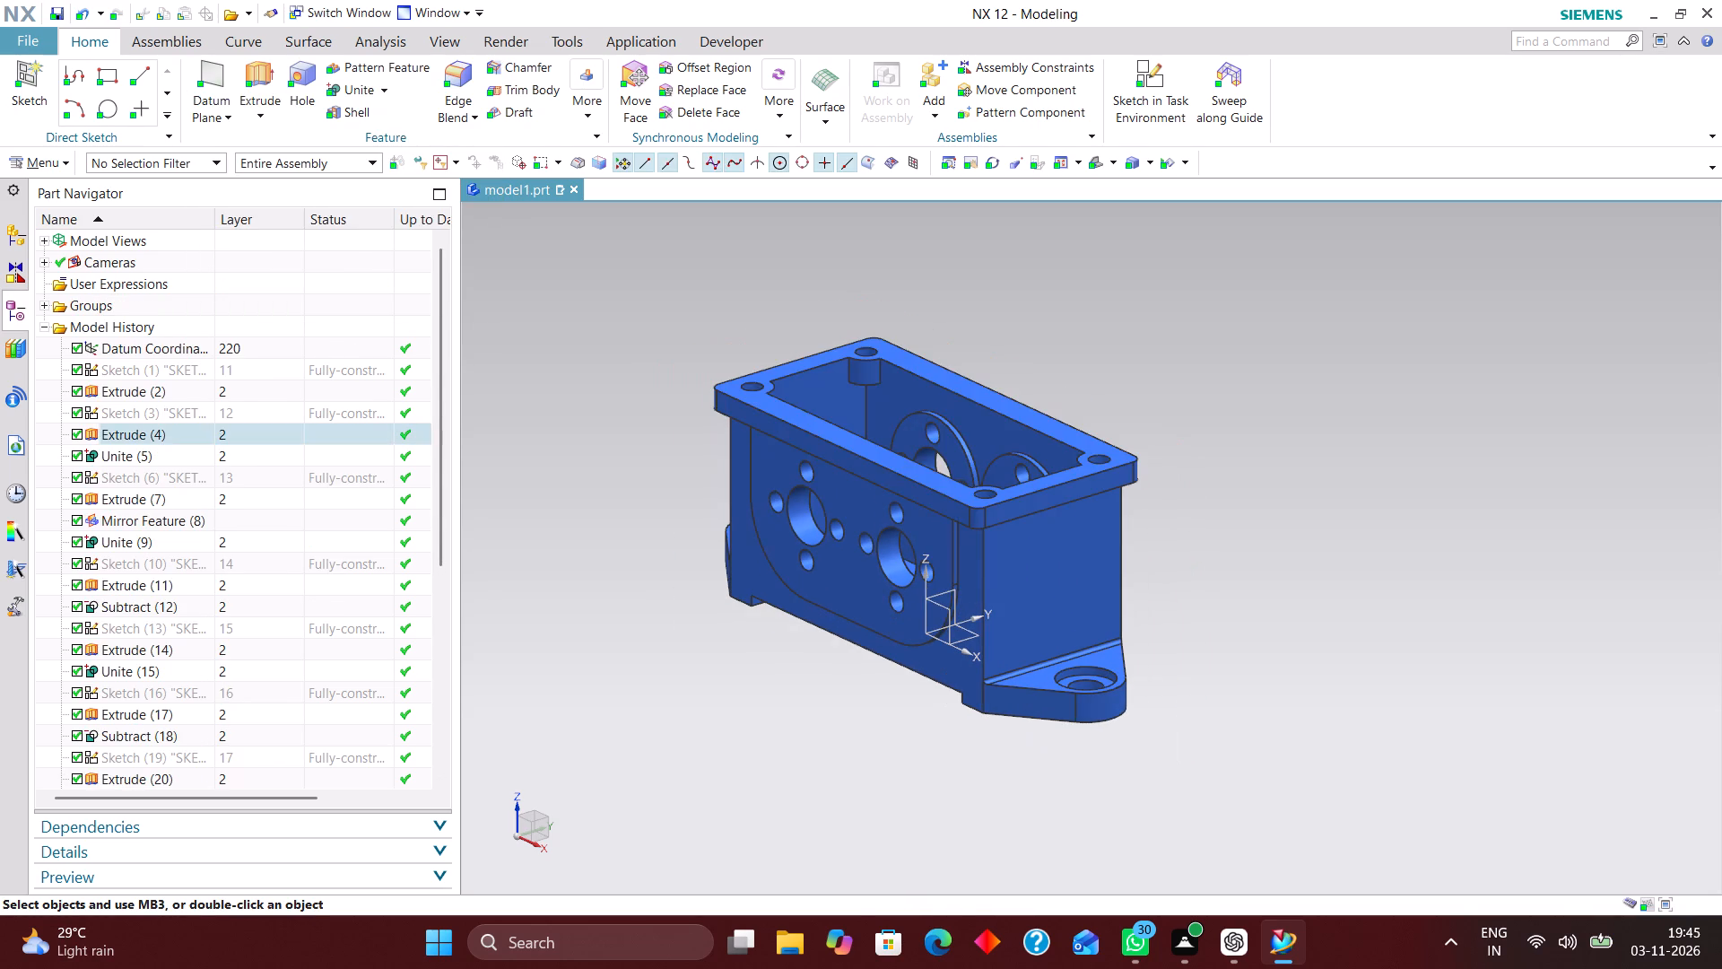
{"action": "middle_click", "coordinate": [669, 456]}
{"action": "scroll", "coordinate": [682, 448], "scroll_direction": "up", "scroll_amount": 1}
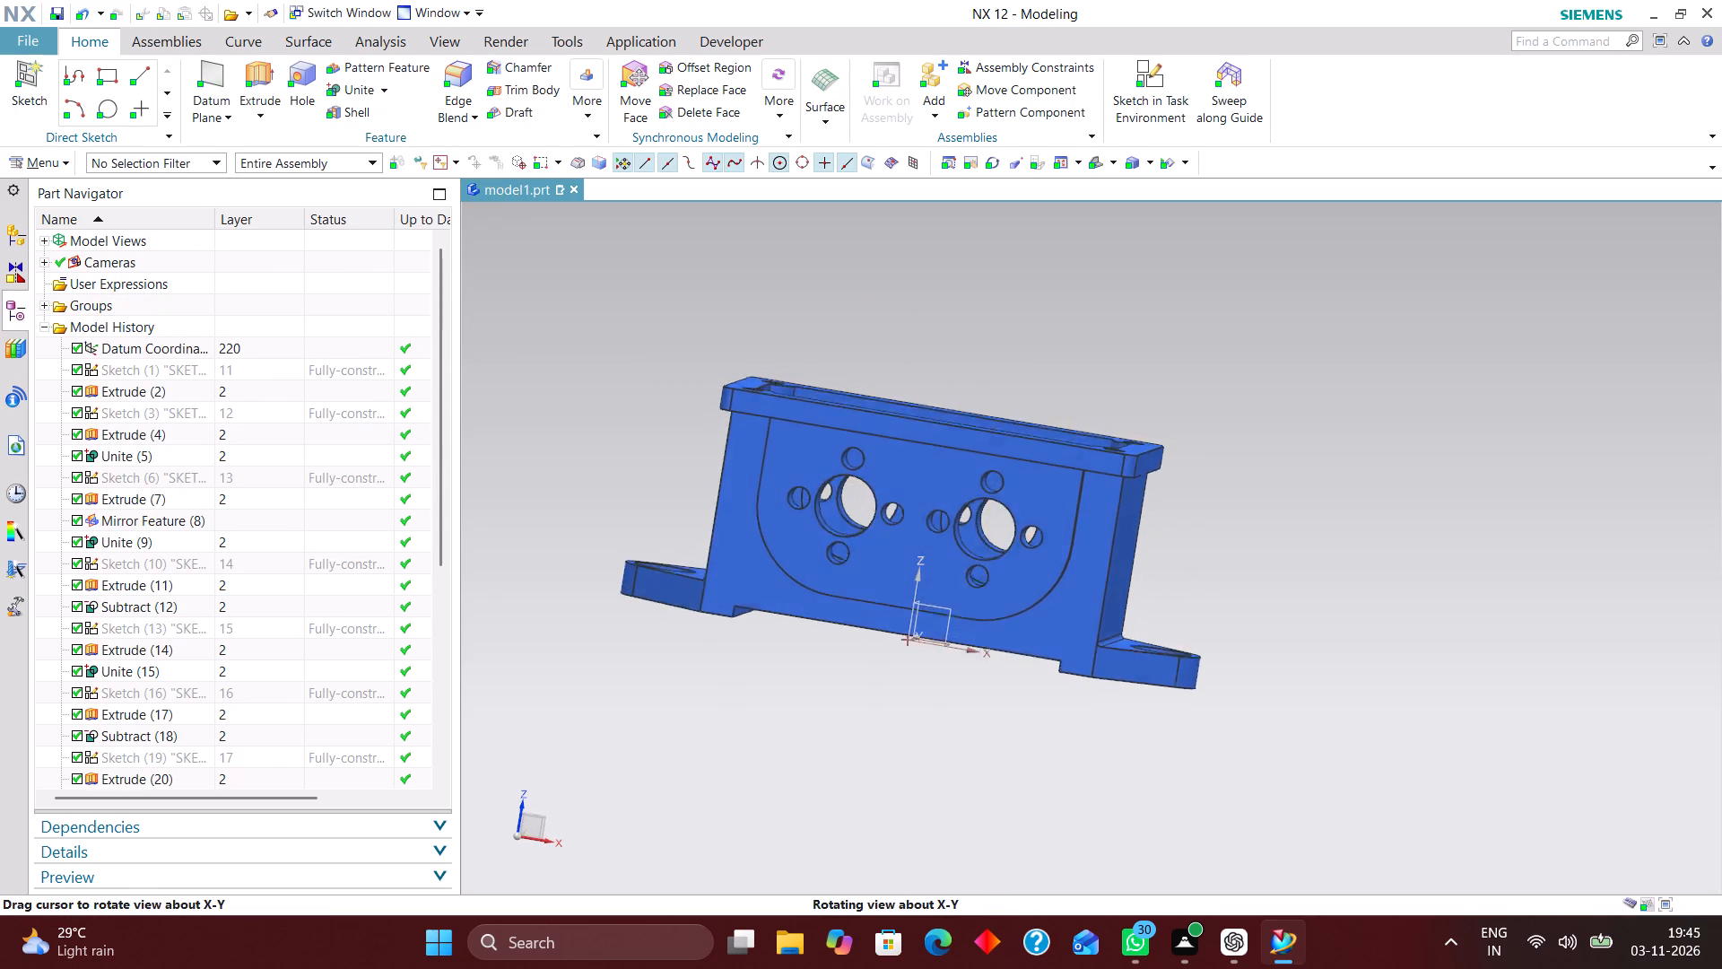
{"action": "scroll", "coordinate": [990, 438], "scroll_direction": "down", "scroll_amount": 2}
{"action": "scroll", "coordinate": [1035, 402], "scroll_direction": "up", "scroll_amount": 1}
{"action": "middle_click", "coordinate": [1144, 406]}
{"action": "left_click", "coordinate": [1091, 162]}
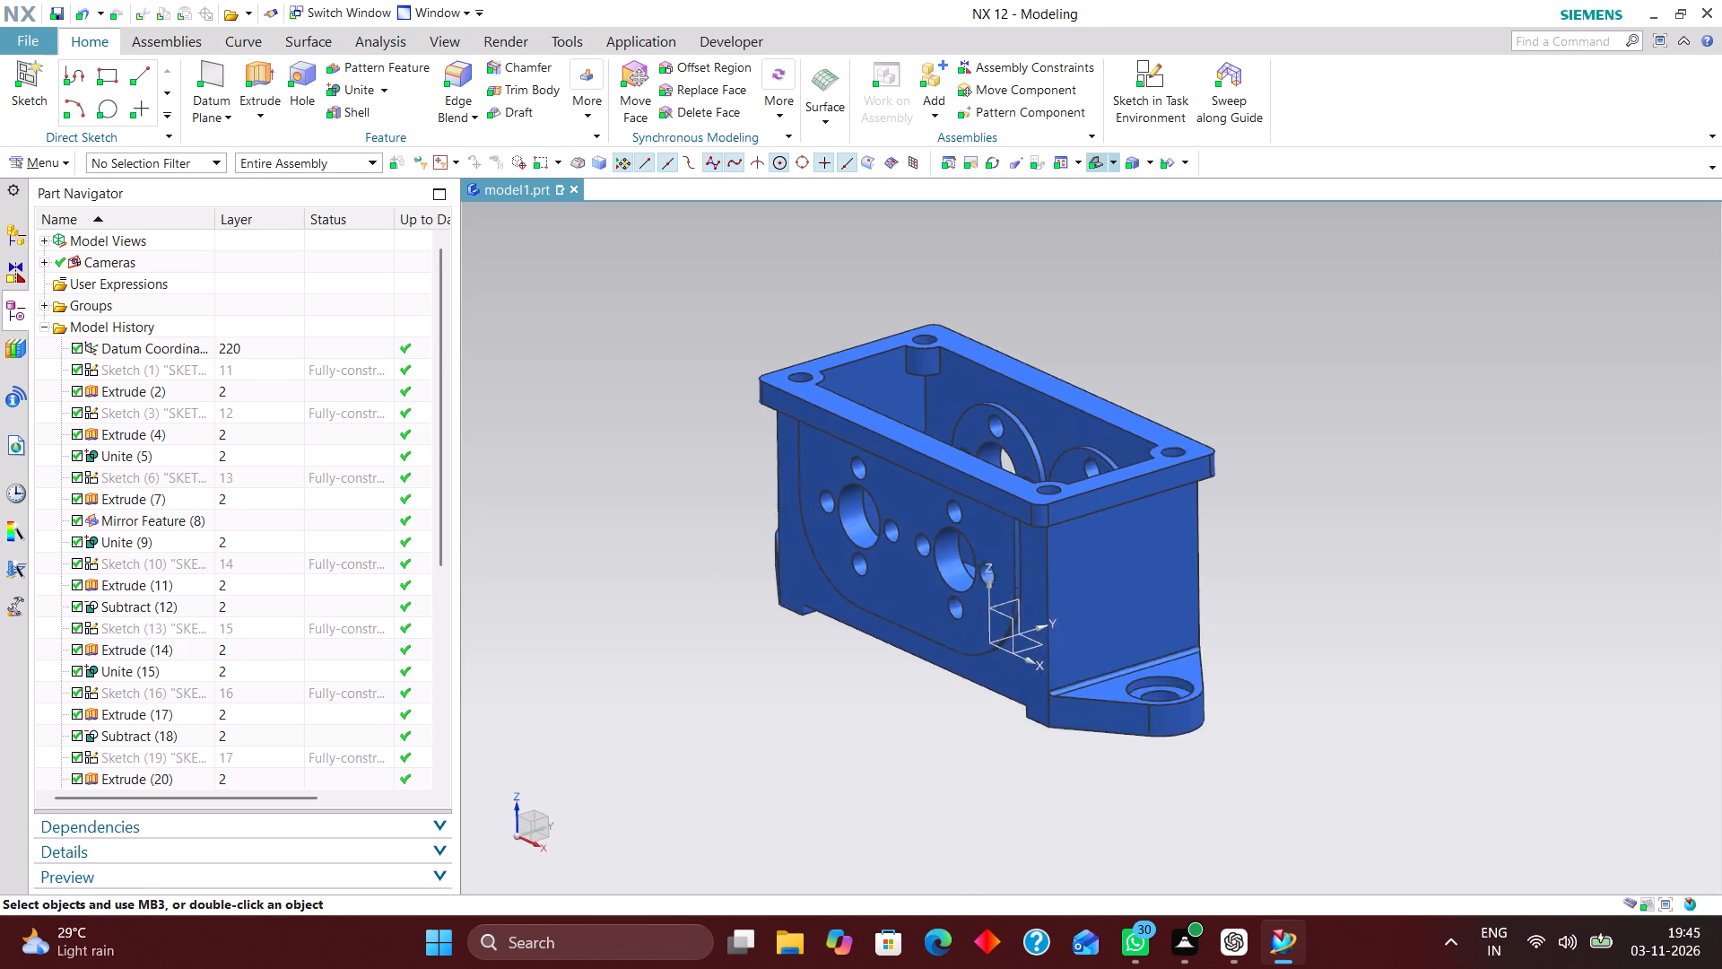
{"action": "scroll", "coordinate": [546, 355], "scroll_direction": "down", "scroll_amount": 1}
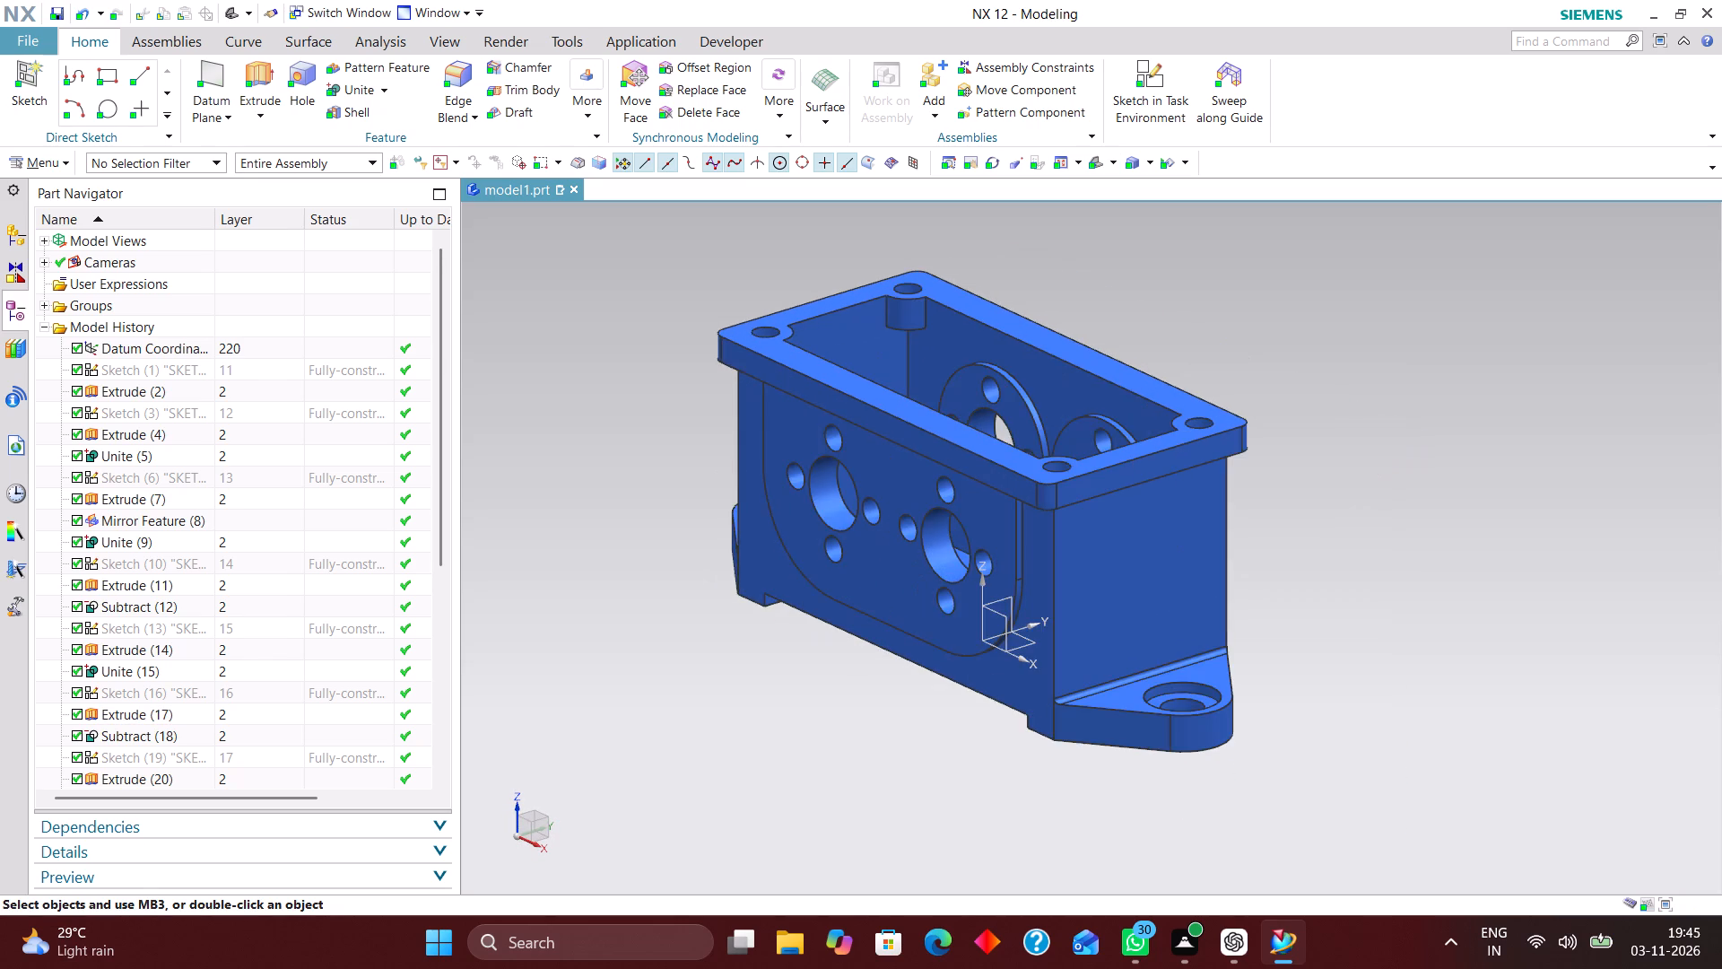
{"action": "scroll", "coordinate": [546, 358], "scroll_direction": "down", "scroll_amount": 1}
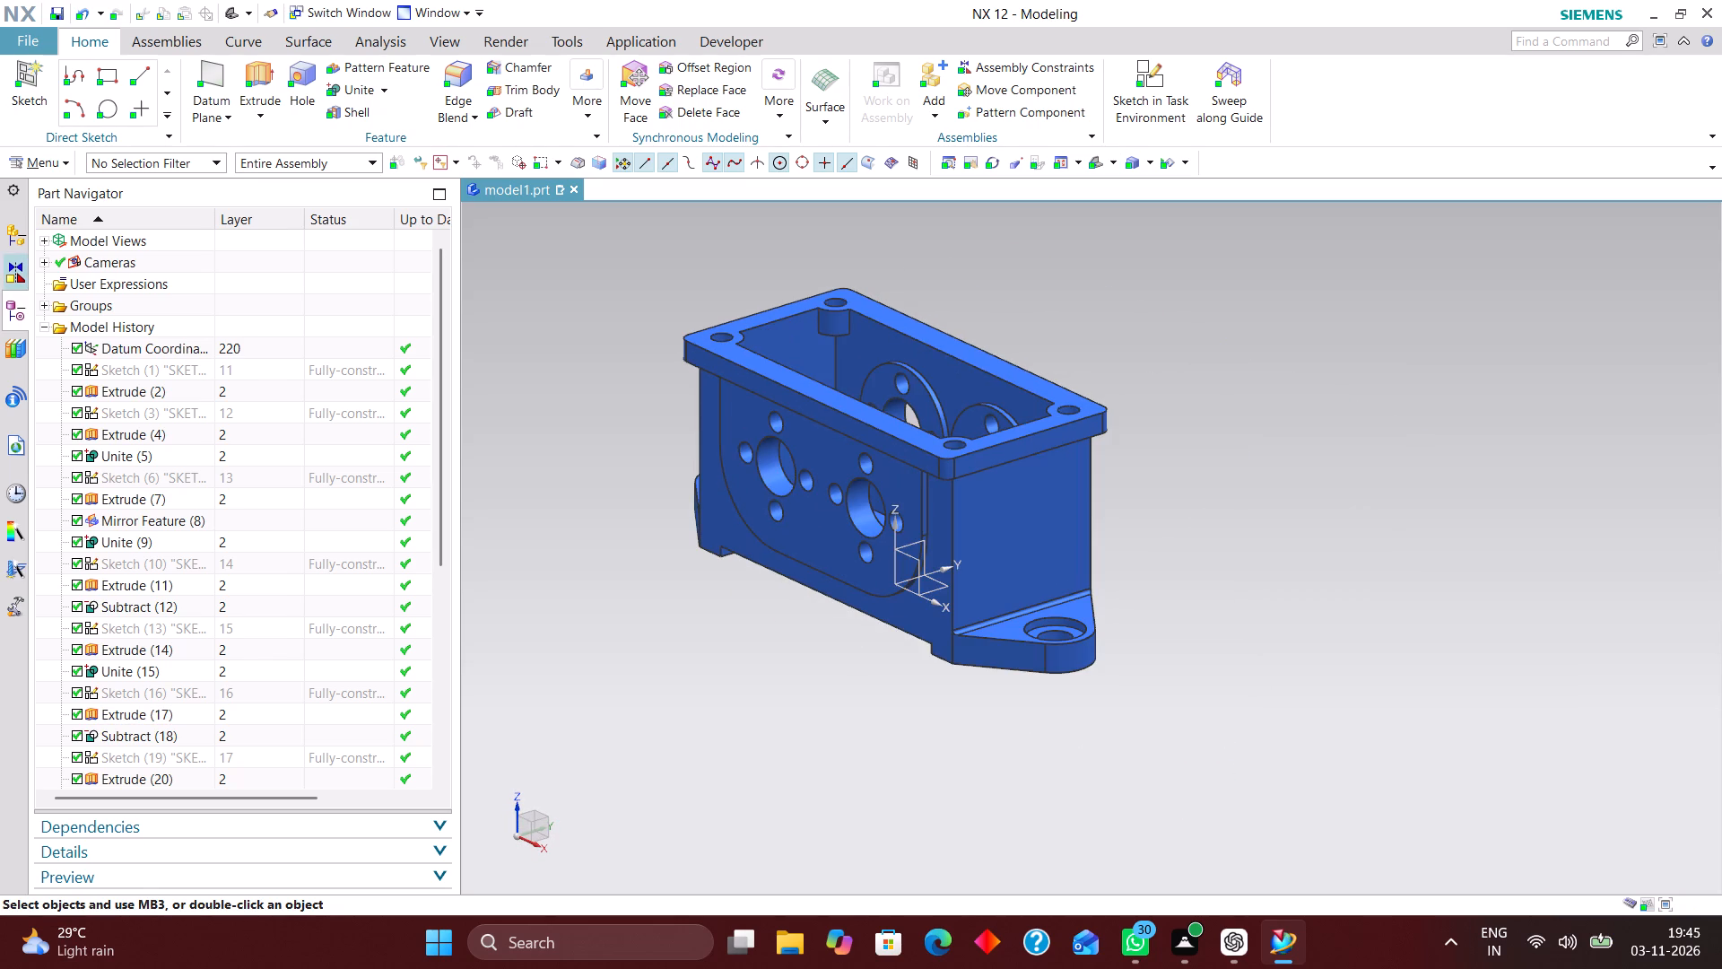
Set up Part Cleanup for the work part with deletion of unused units and every serious delete action, from unused expressions to part family data.
{"action": "left_click", "coordinate": [57, 160]}
{"action": "left_click", "coordinate": [61, 186]}
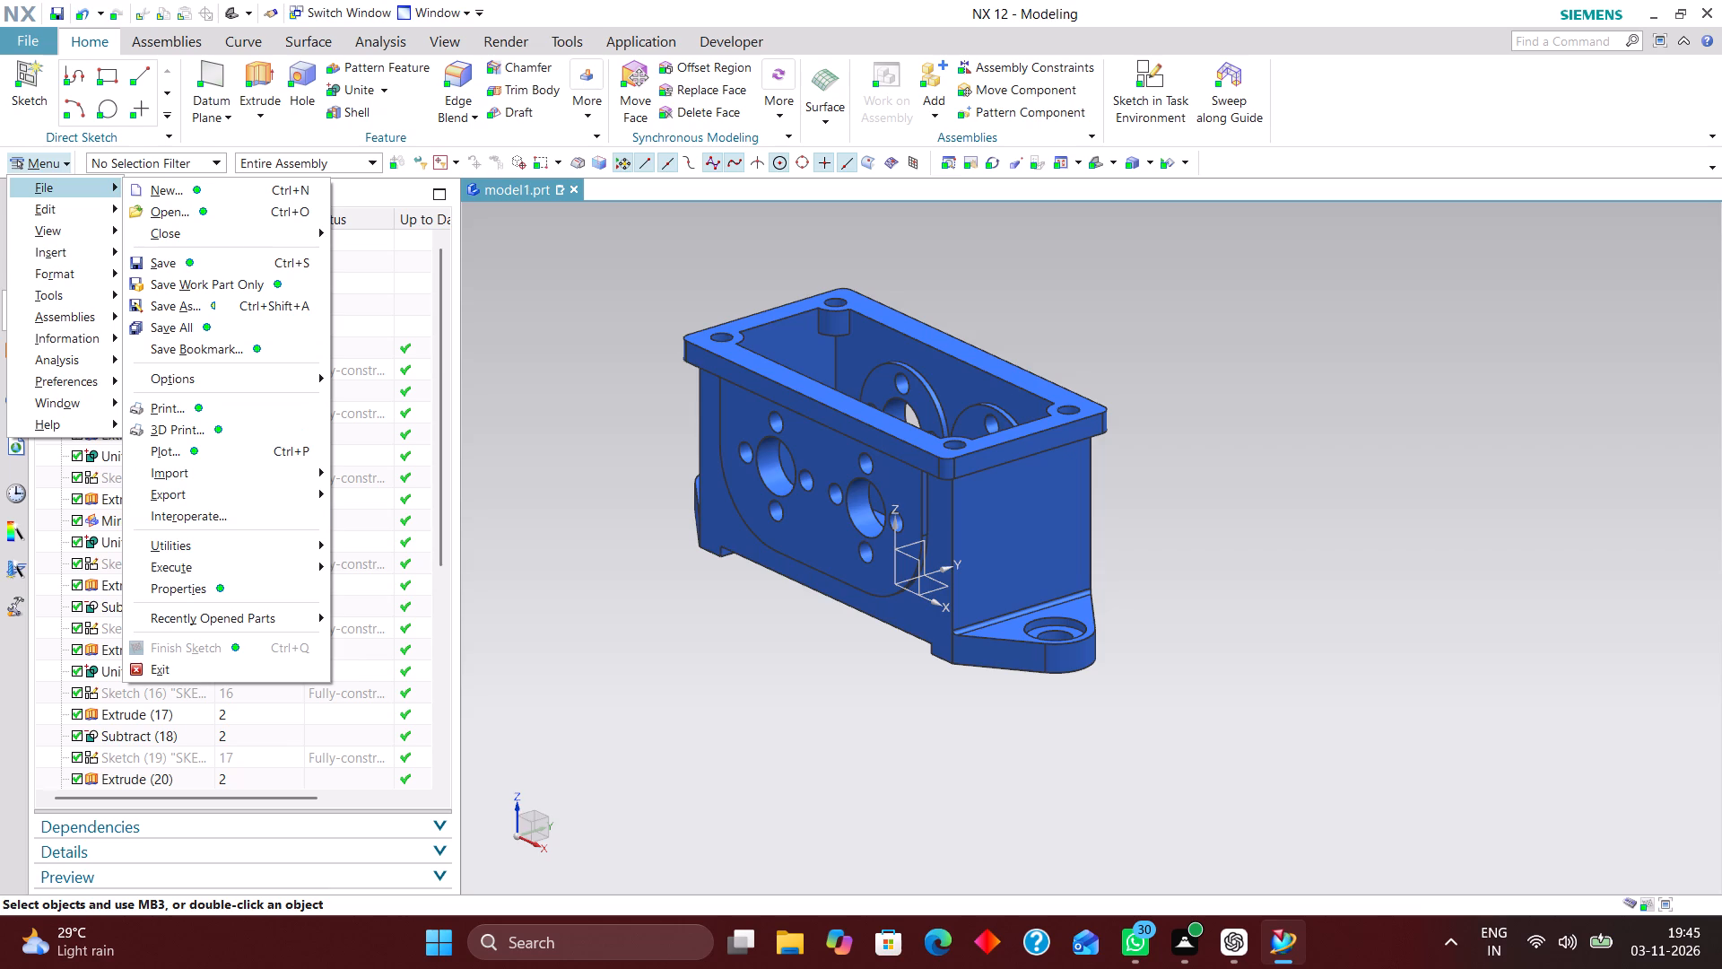
{"action": "left_click", "coordinate": [241, 546]}
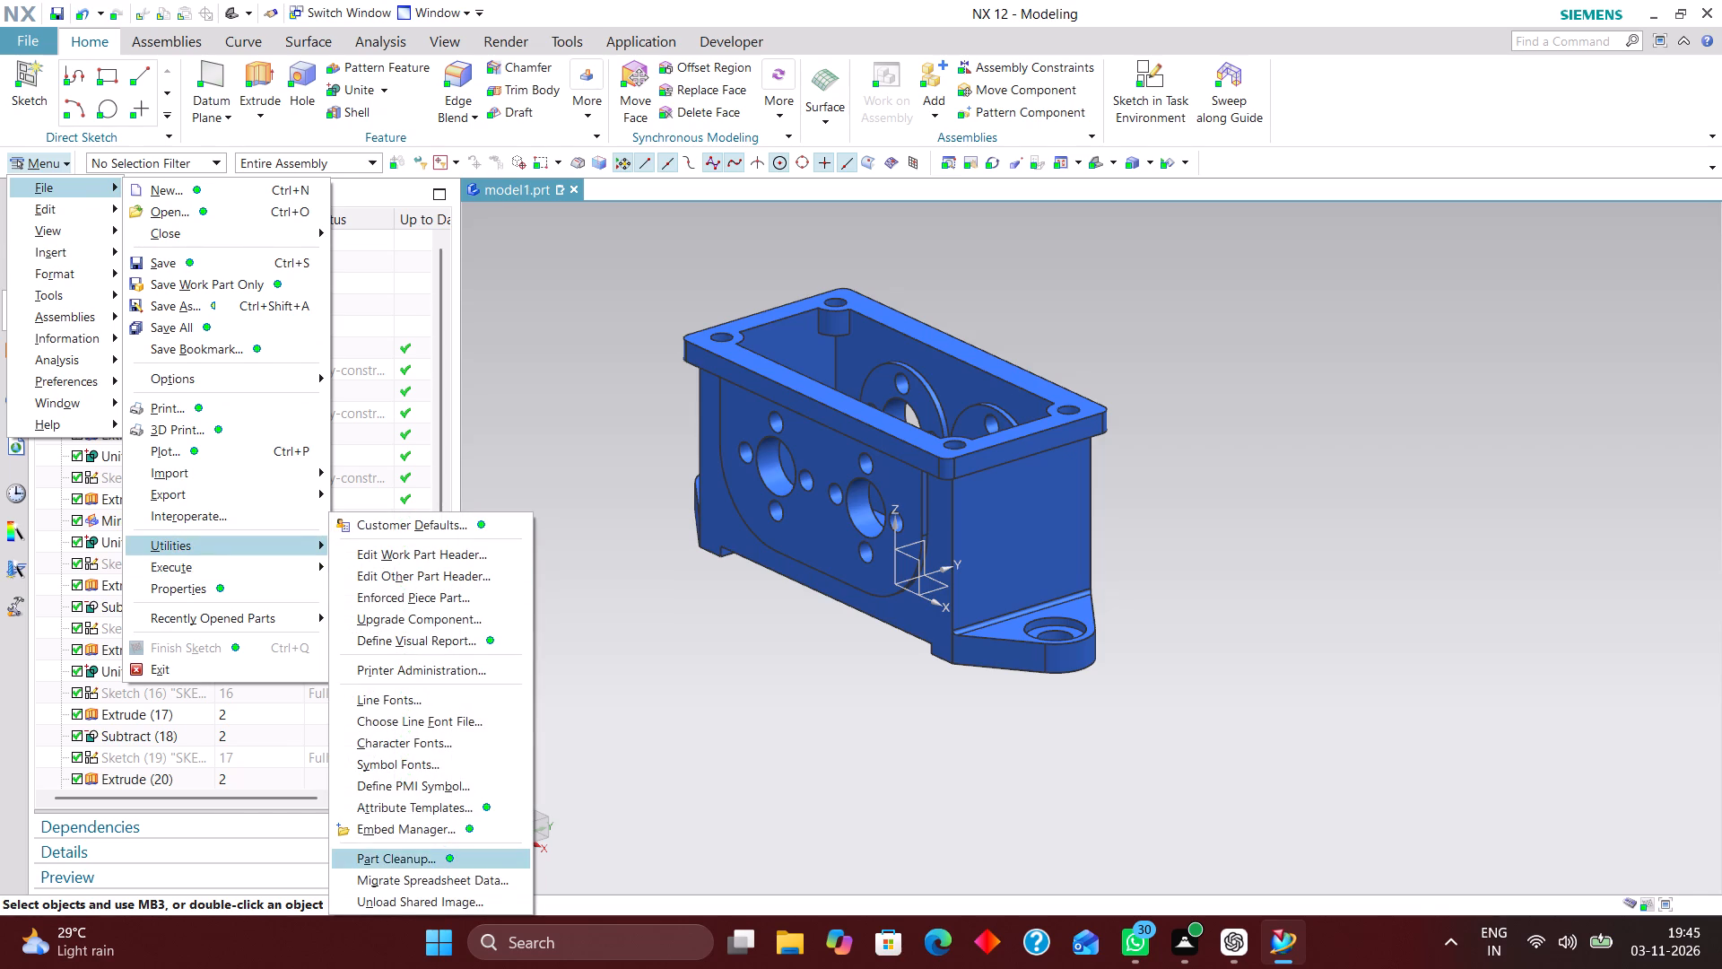
{"action": "left_click", "coordinate": [431, 852]}
{"action": "scroll", "coordinate": [253, 528], "scroll_direction": "down", "scroll_amount": 4}
{"action": "left_click", "coordinate": [239, 554]}
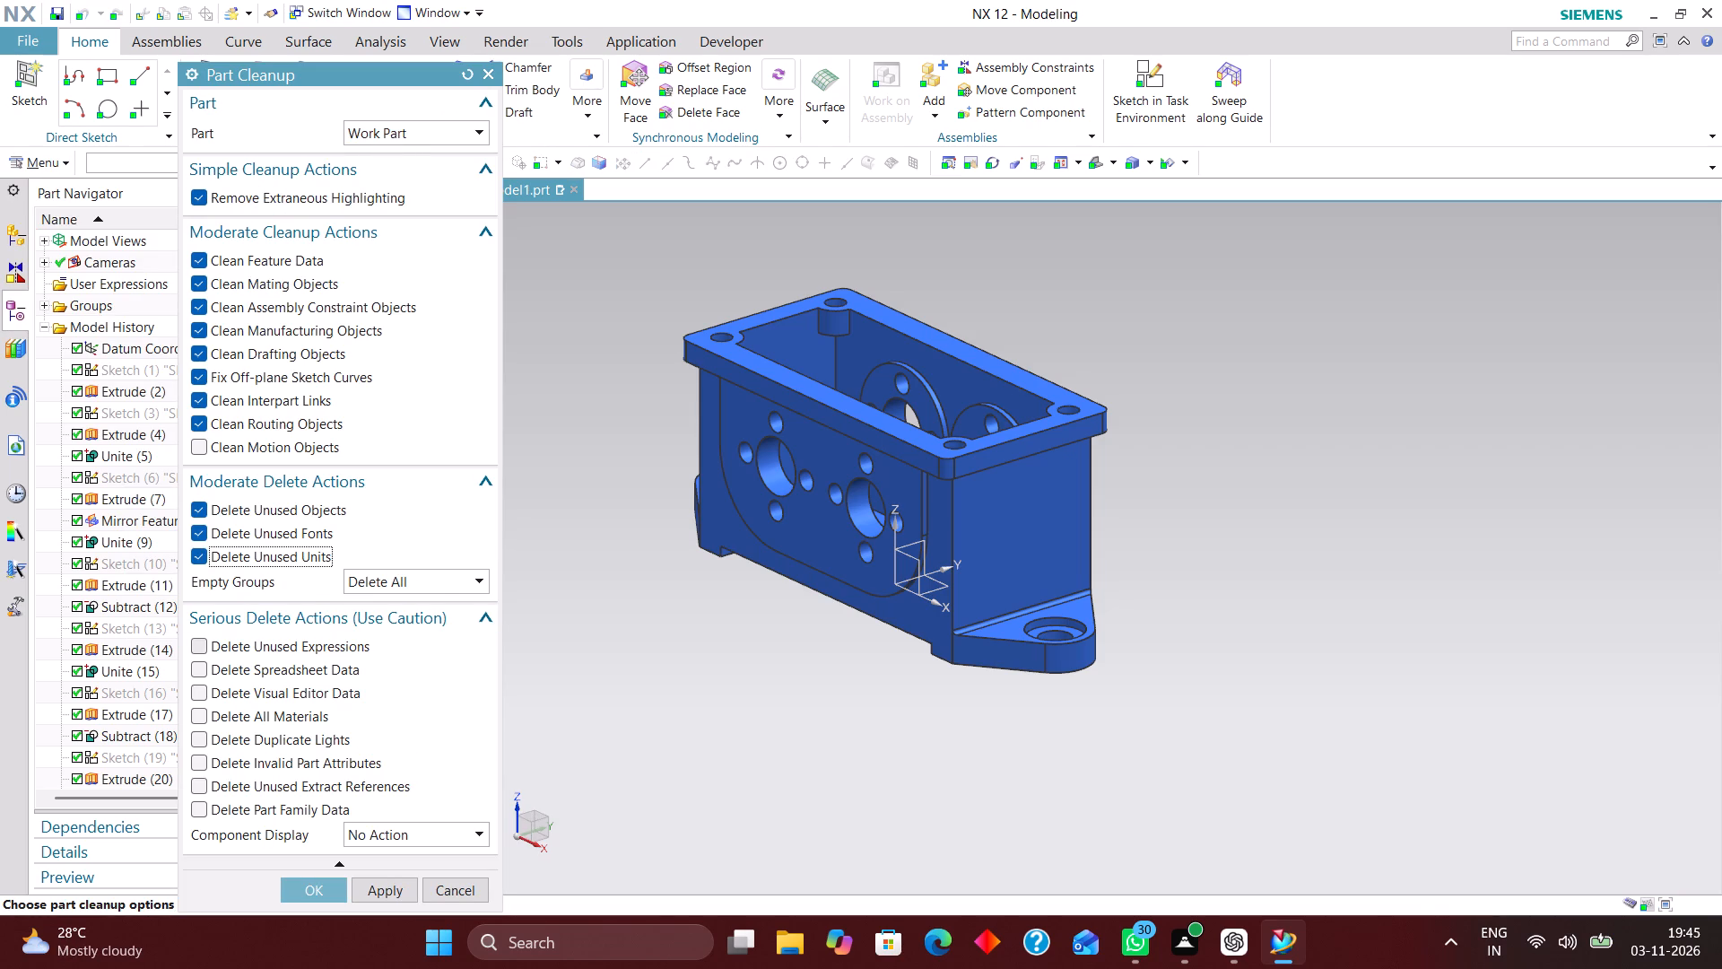
{"action": "left_click", "coordinate": [246, 643]}
{"action": "left_click", "coordinate": [239, 668]}
{"action": "left_click", "coordinate": [237, 696]}
{"action": "left_click", "coordinate": [235, 712]}
{"action": "left_click", "coordinate": [235, 738]}
{"action": "left_click", "coordinate": [239, 761]}
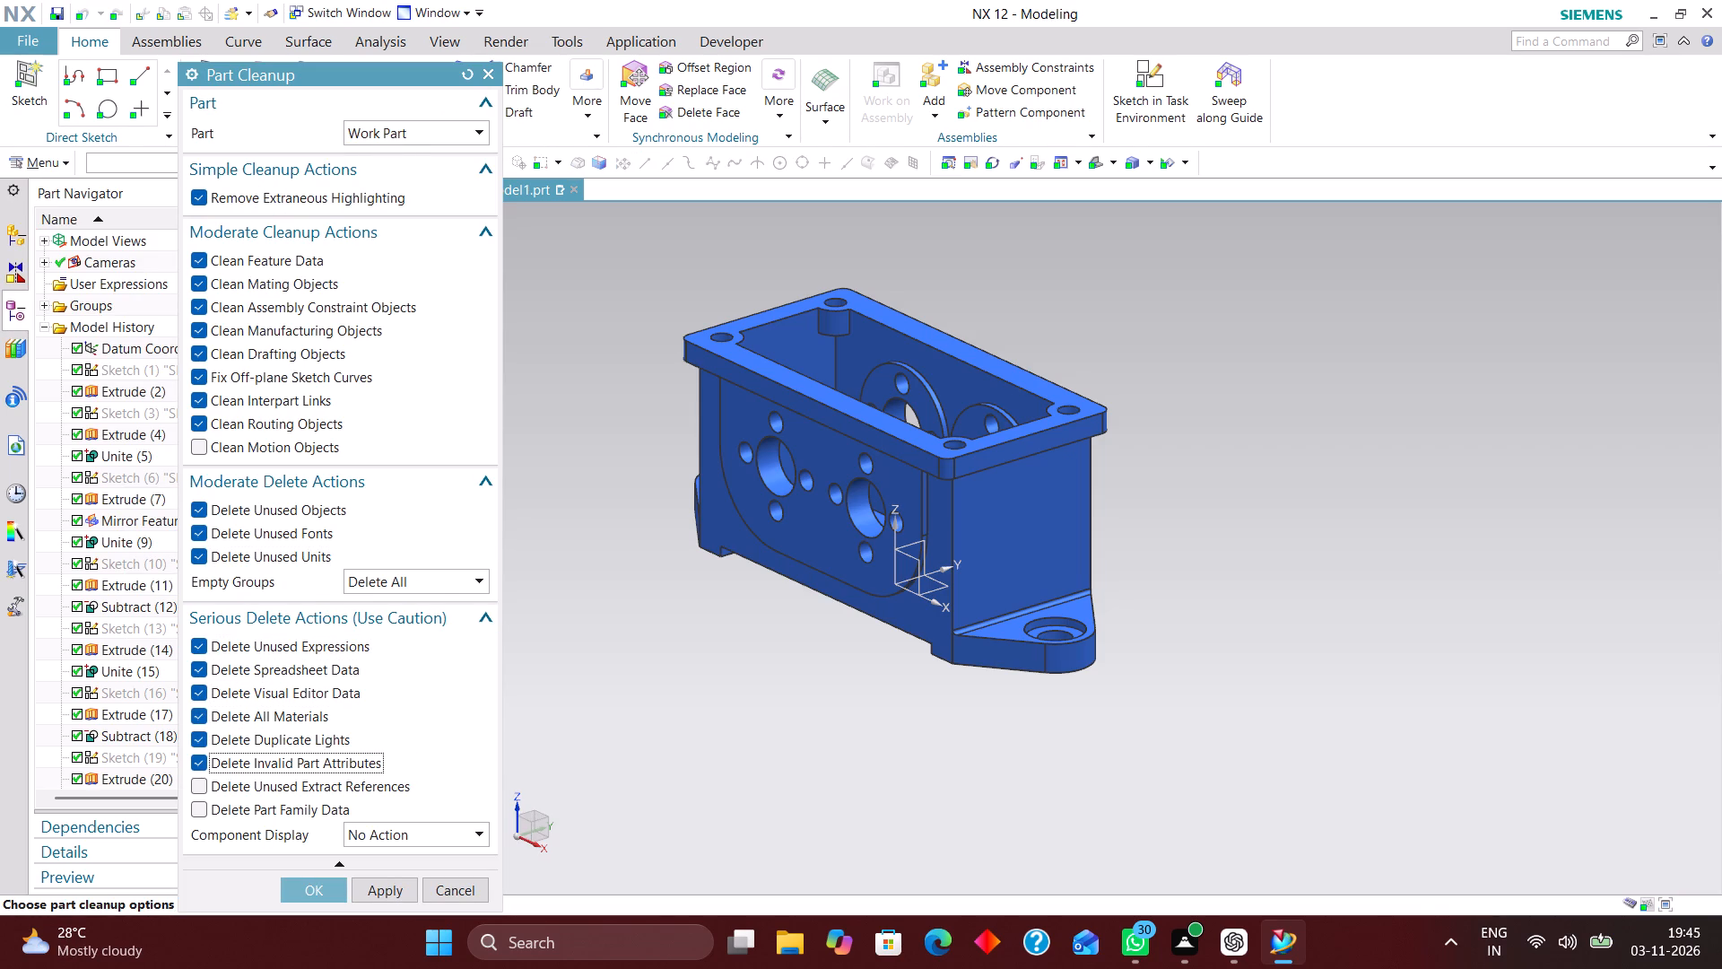
{"action": "left_click", "coordinate": [239, 781]}
{"action": "left_click", "coordinate": [236, 805]}
Set the cleanup's component display to Remove All Changes and run the cleanup on the work part.
{"action": "left_click", "coordinate": [402, 834]}
{"action": "left_click", "coordinate": [412, 898]}
{"action": "left_click", "coordinate": [325, 889]}
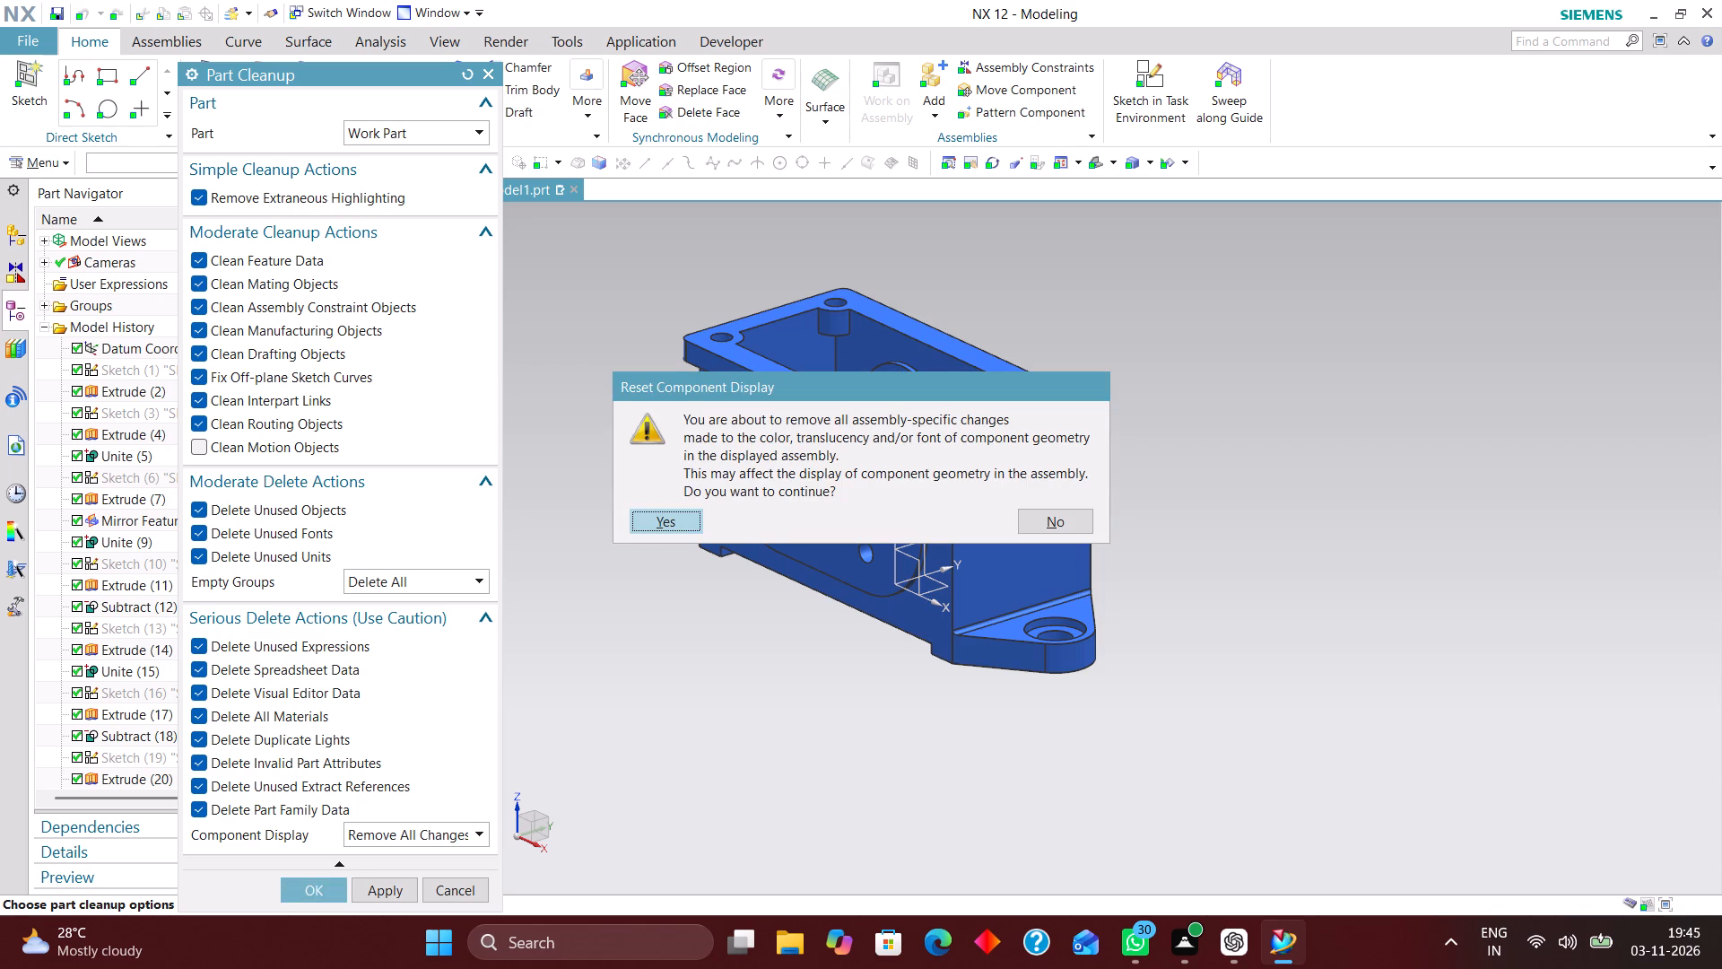
{"action": "left_click", "coordinate": [656, 519]}
{"action": "left_click", "coordinate": [667, 498]}
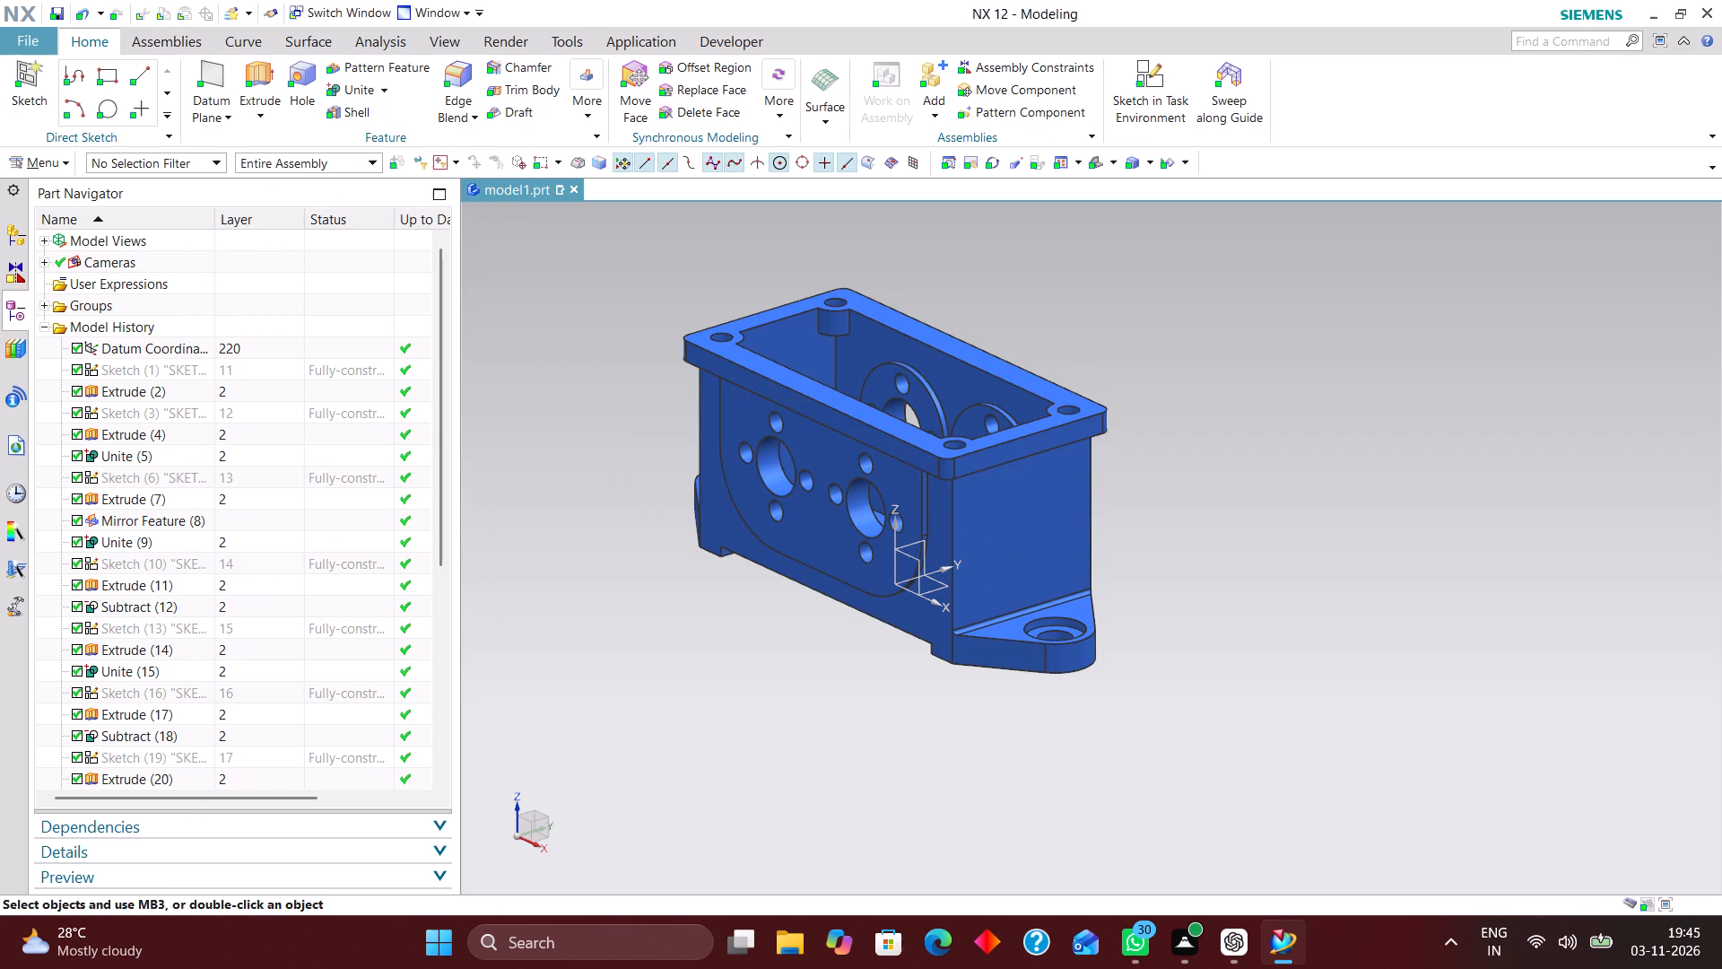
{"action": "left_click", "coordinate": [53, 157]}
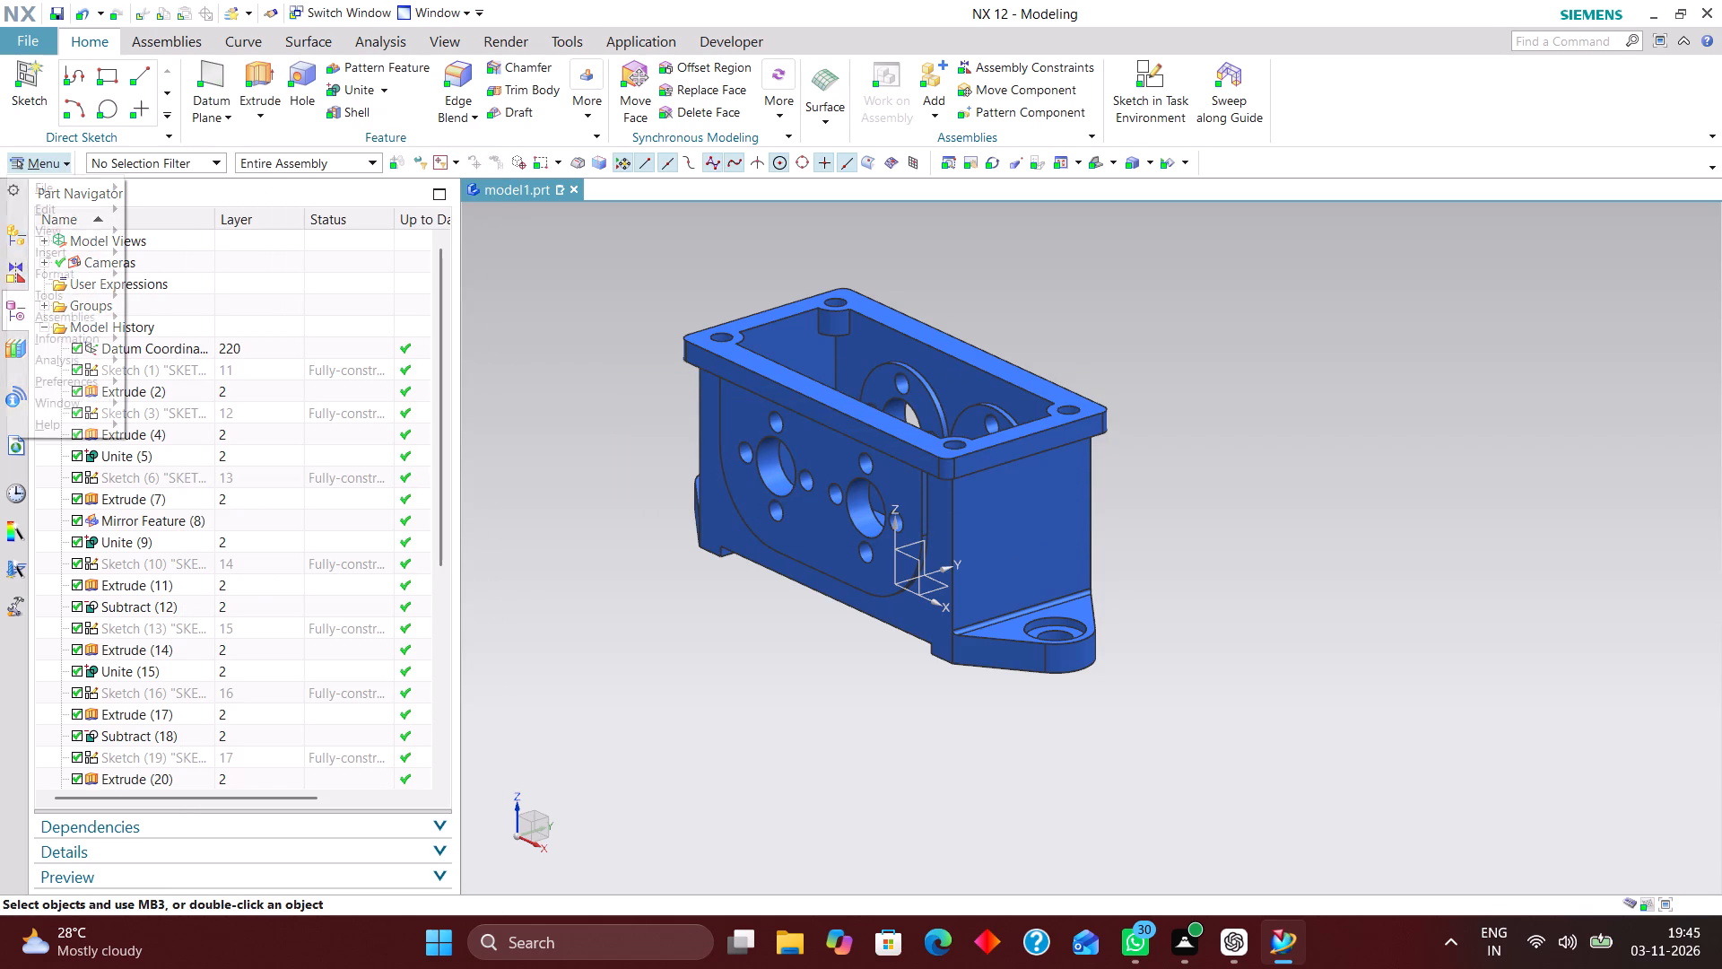
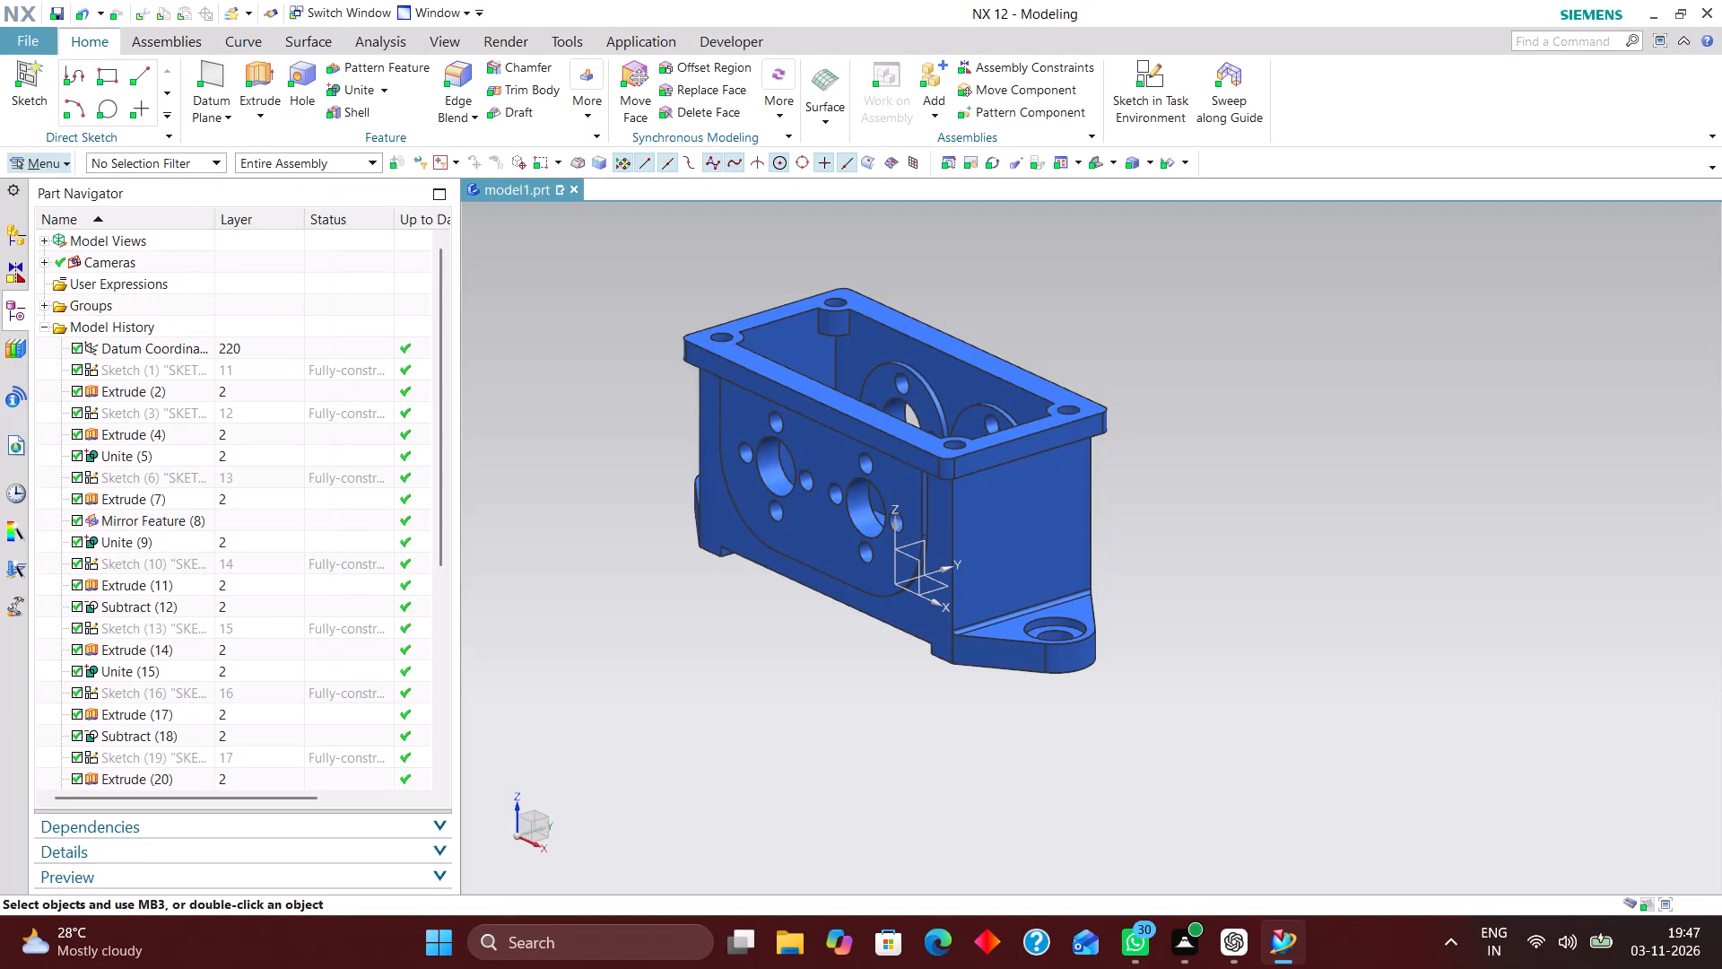
Update the housing's weight data in the displayed part properties, keeping the update on save enabled.
{"action": "left_click", "coordinate": [70, 164]}
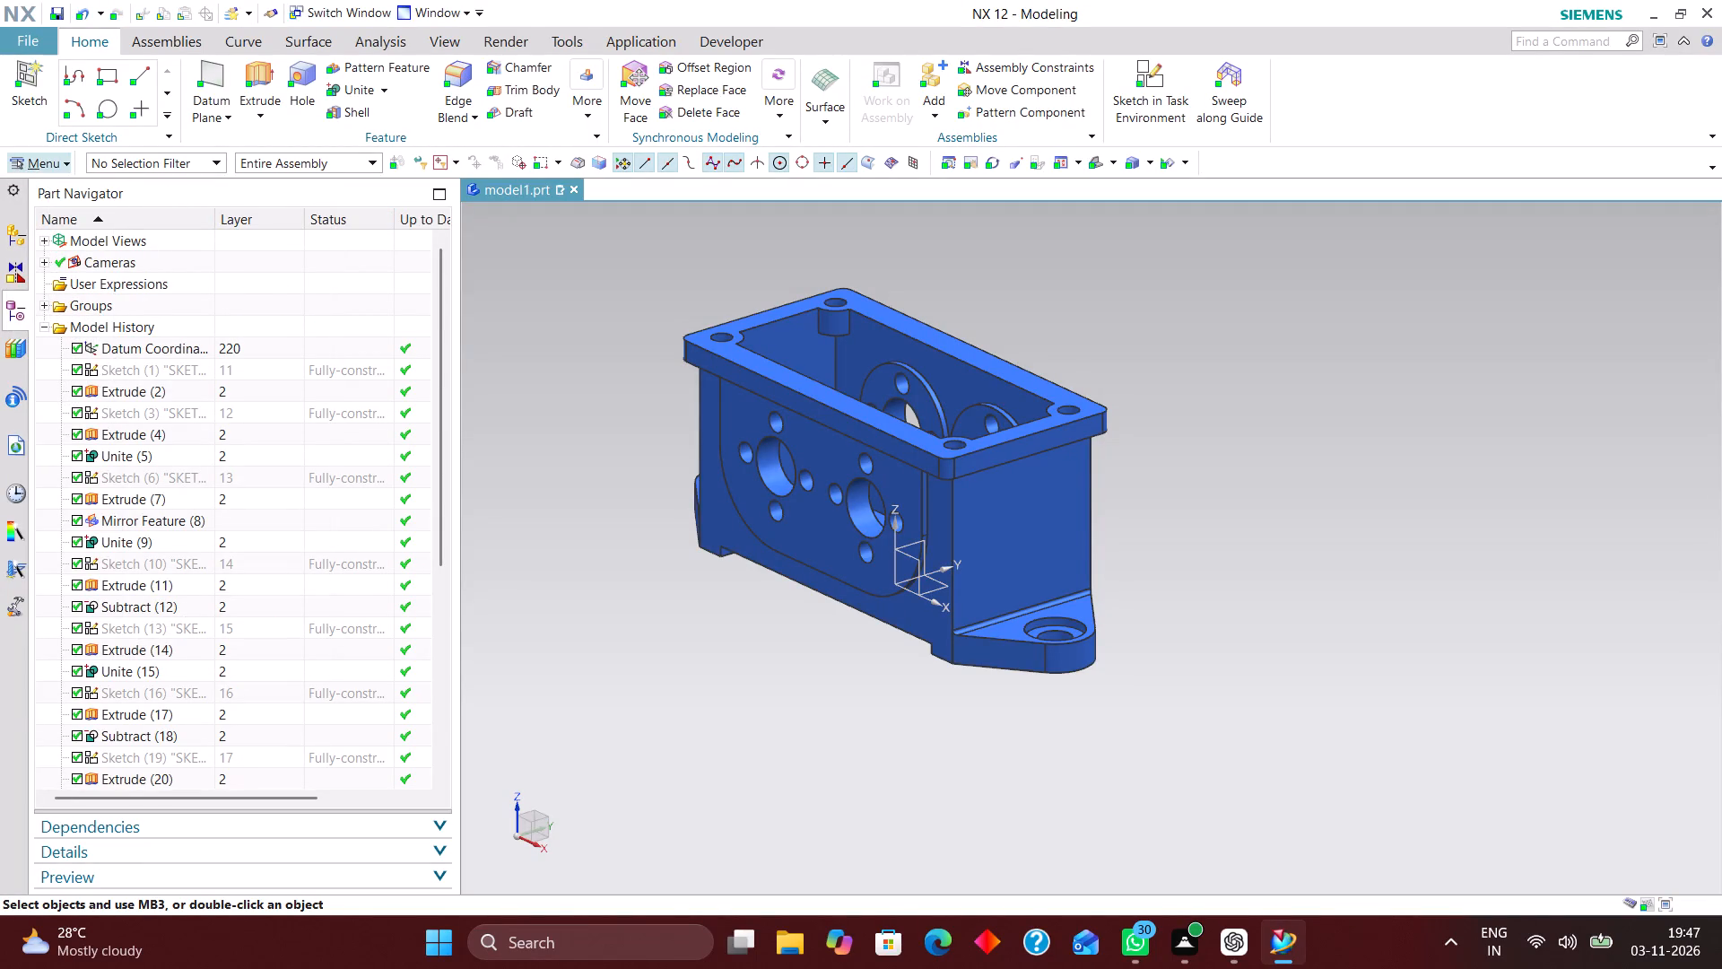
{"action": "left_click", "coordinate": [66, 167]}
{"action": "left_click", "coordinate": [61, 188]}
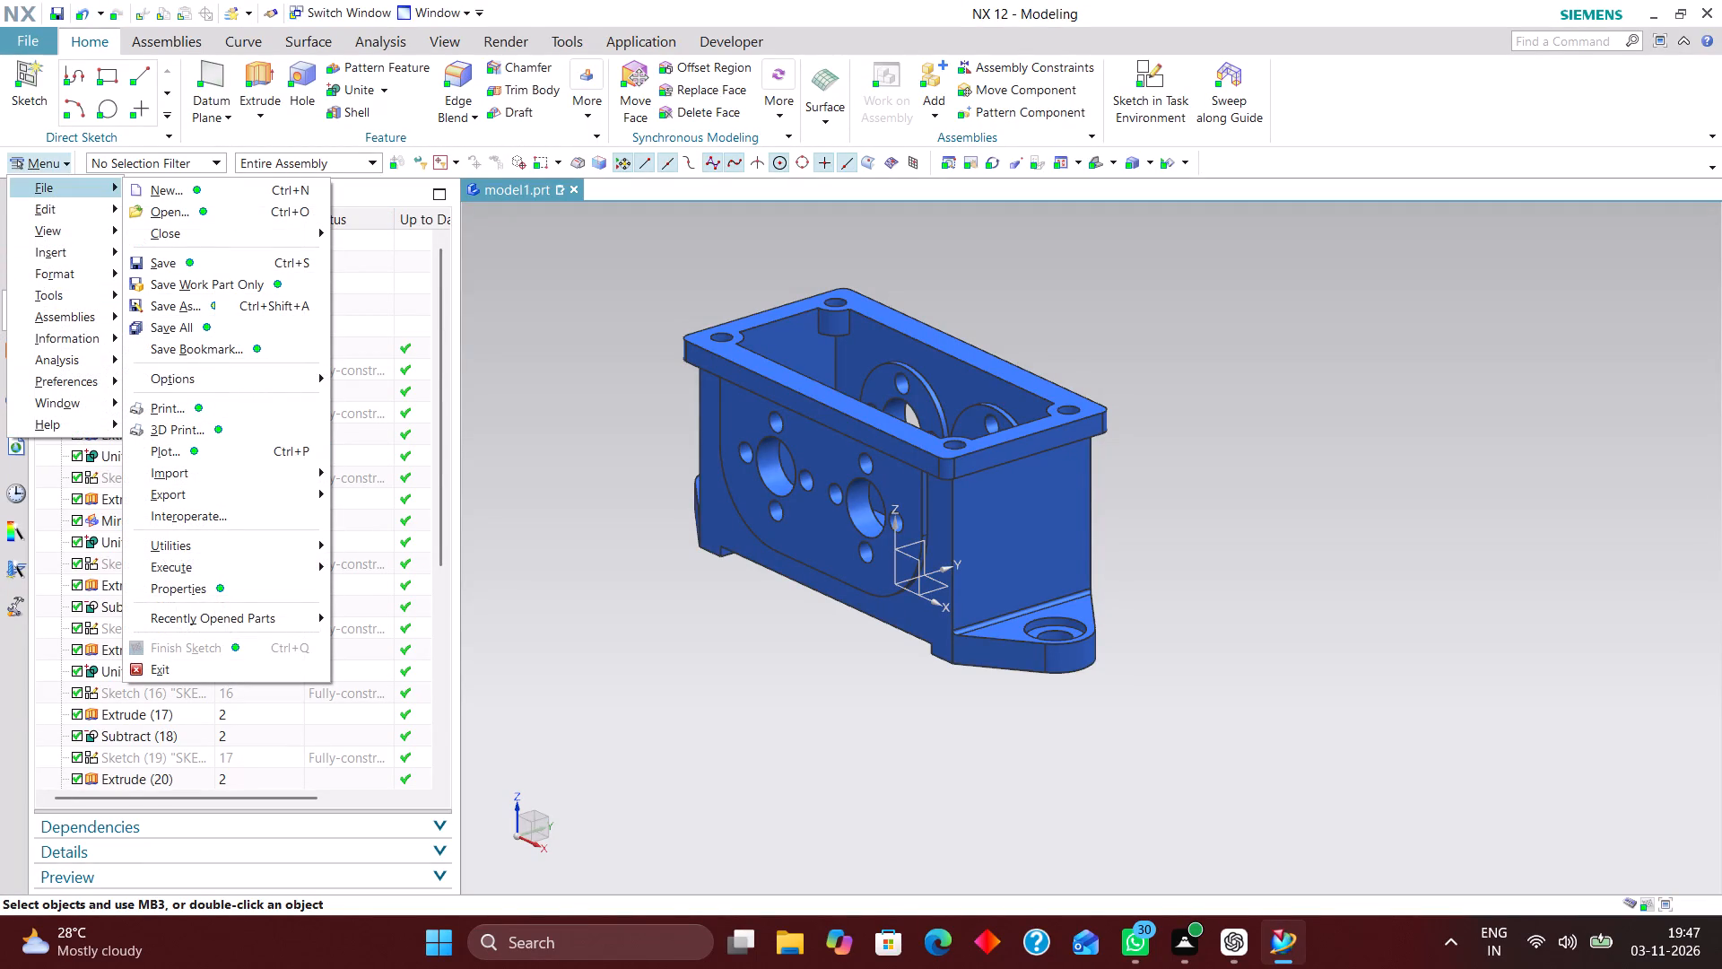
{"action": "left_click", "coordinate": [221, 594]}
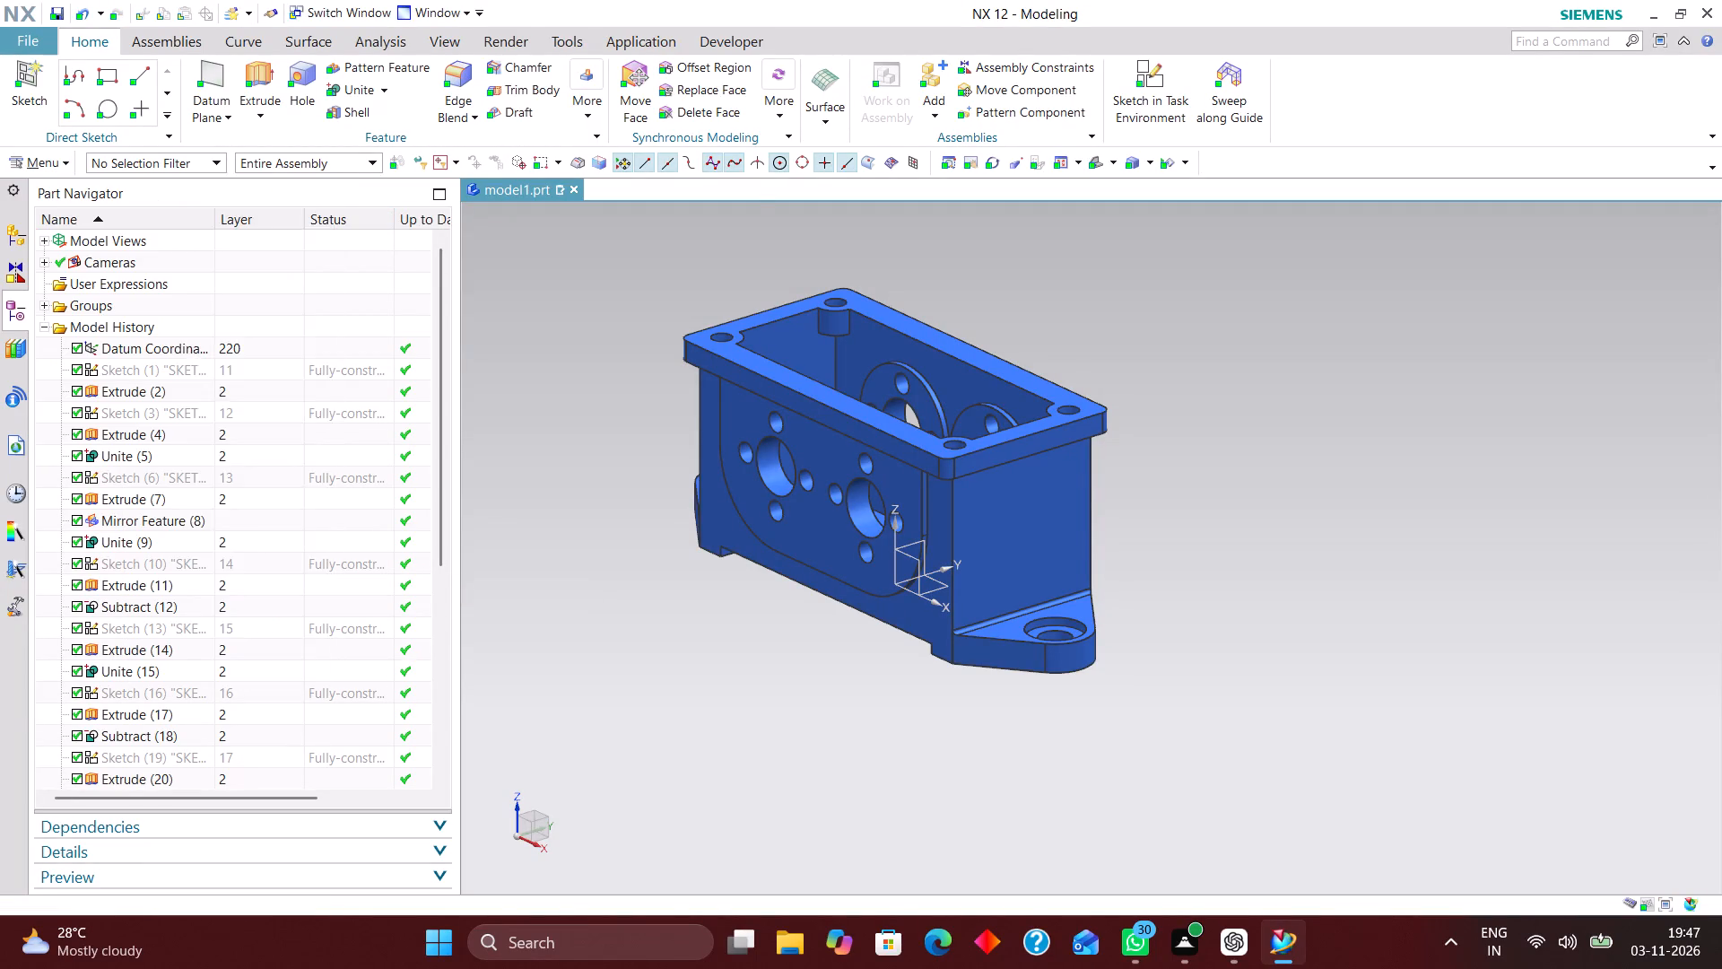
{"action": "left_click", "coordinate": [723, 219]}
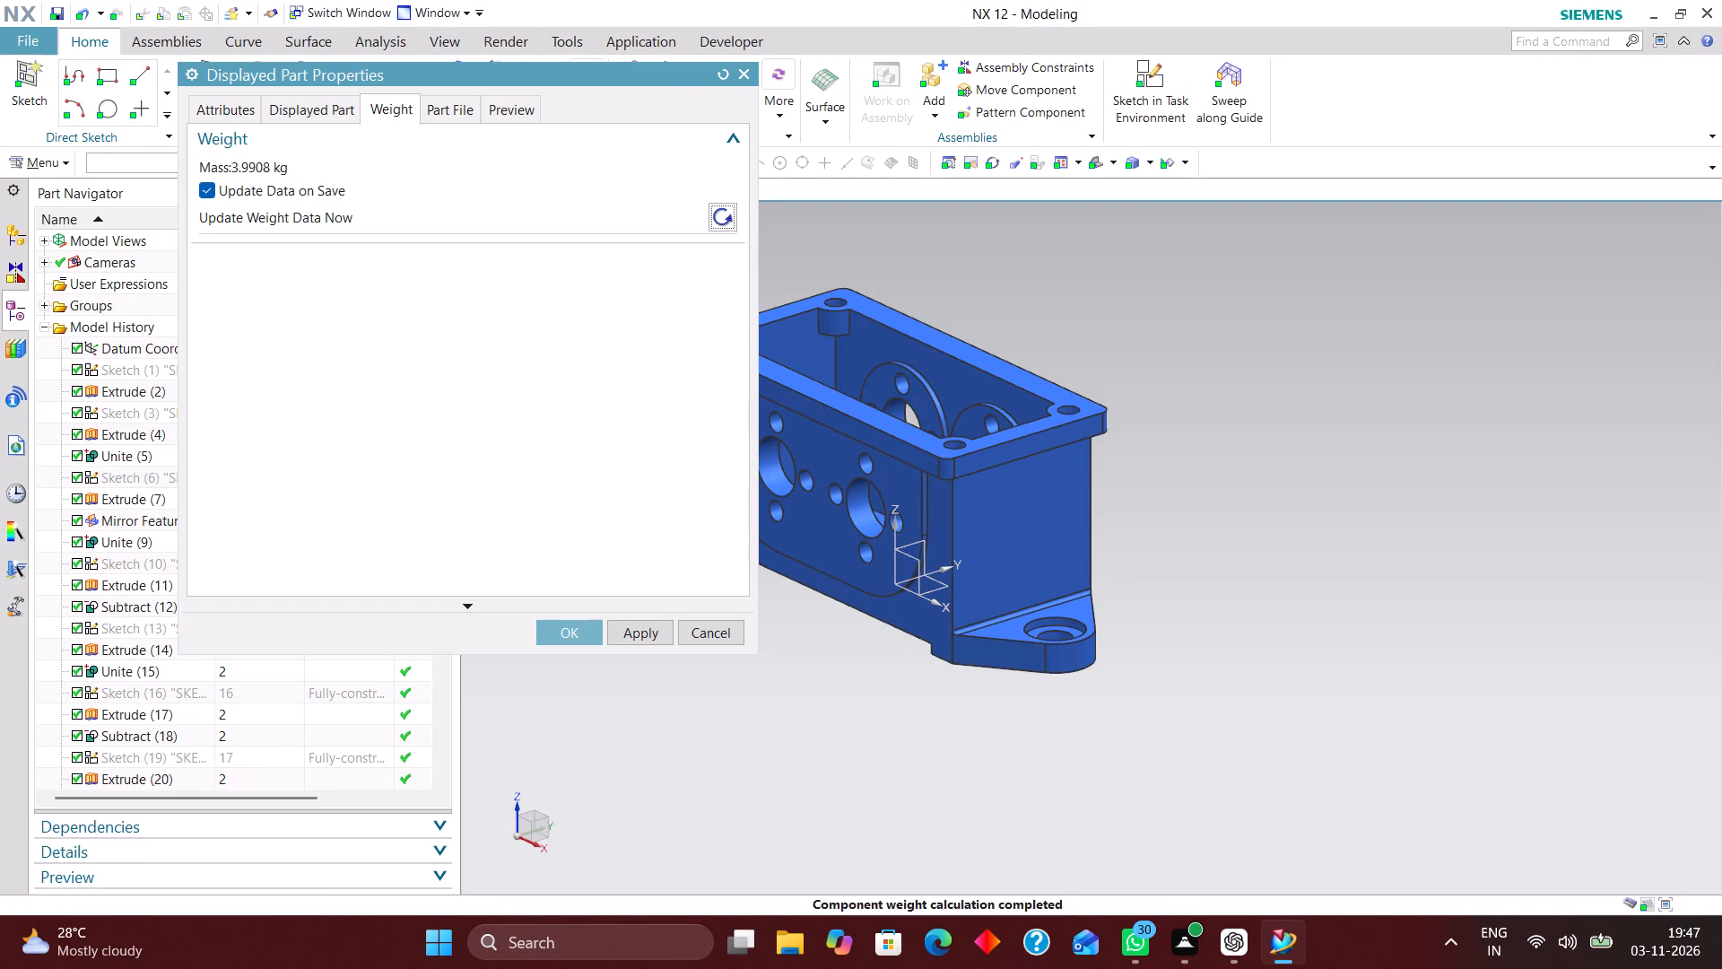
{"action": "left_click", "coordinate": [560, 624]}
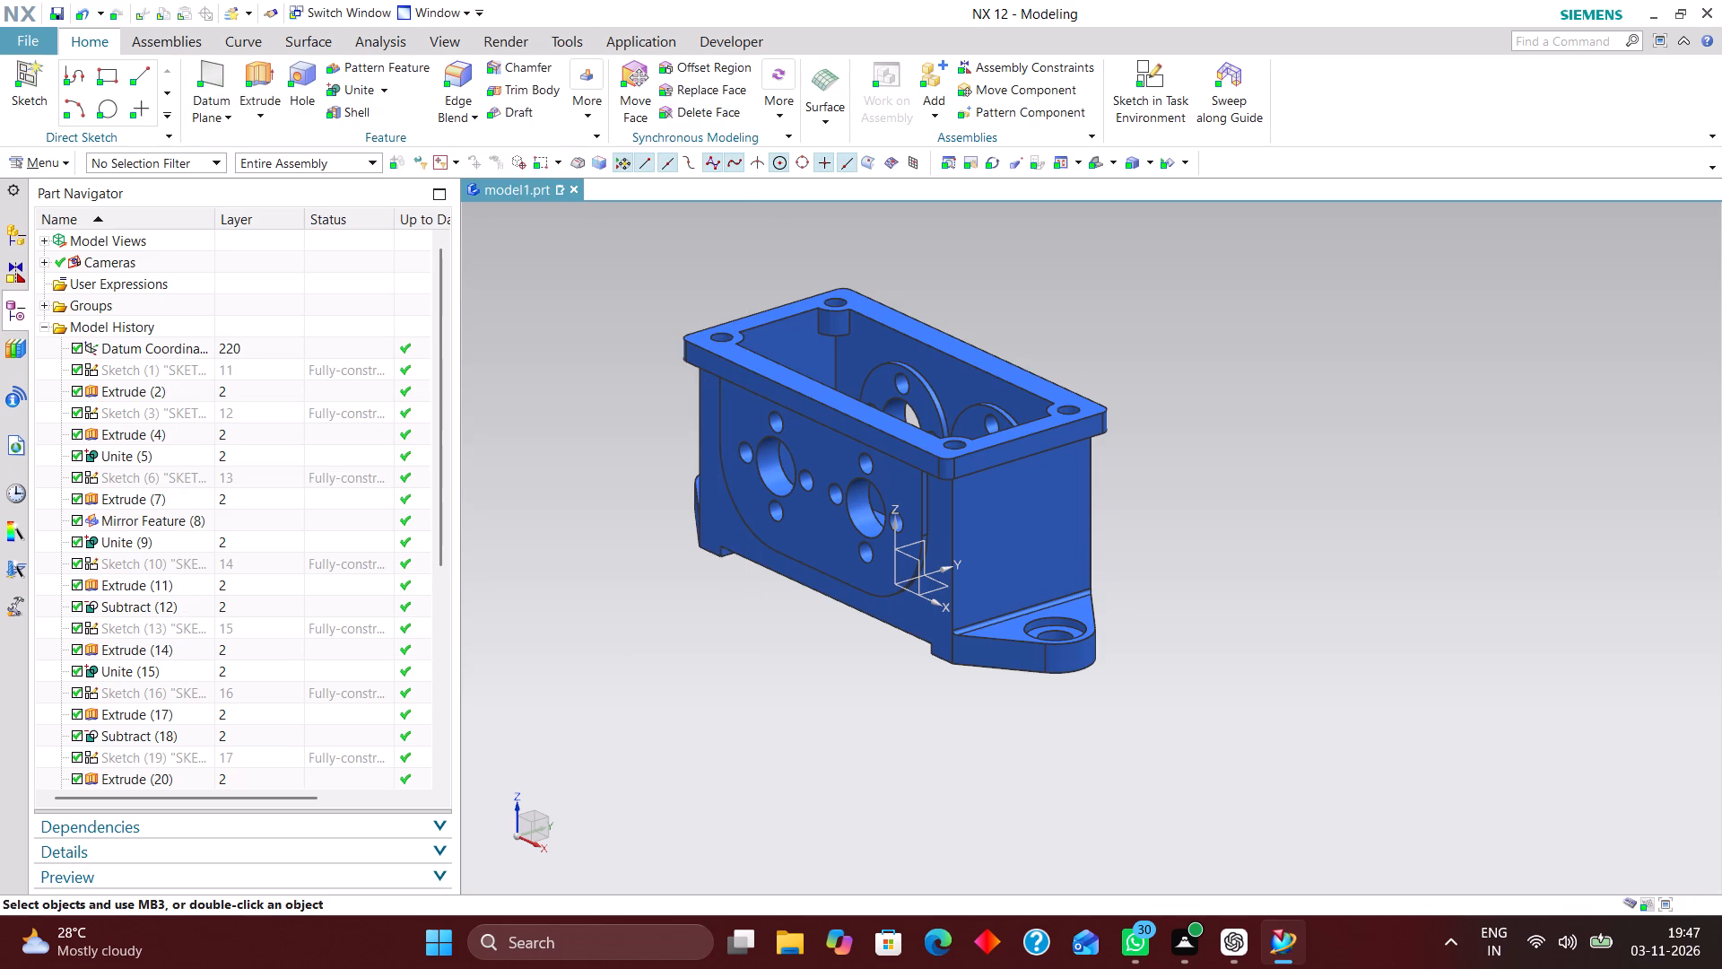
Add a new reference set named REFERENCE_SET1 containing the housing's solid body, with components added automatically.
{"action": "left_click", "coordinate": [52, 161]}
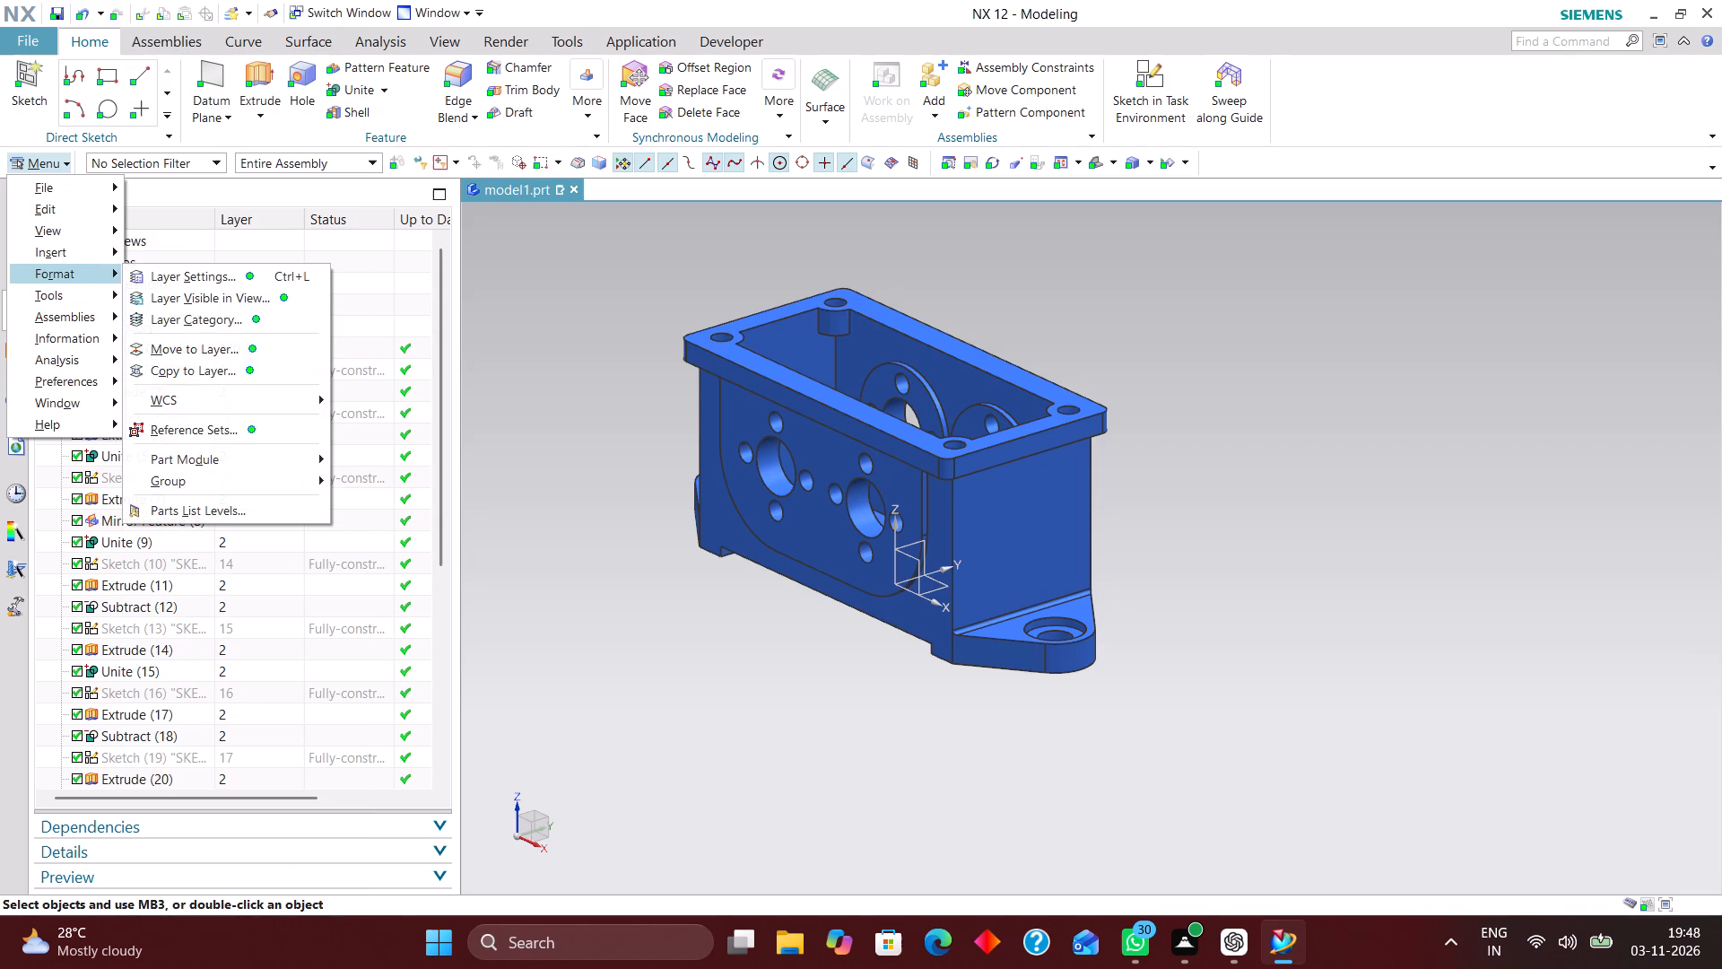
{"action": "left_click", "coordinate": [232, 425]}
{"action": "left_click", "coordinate": [476, 194]}
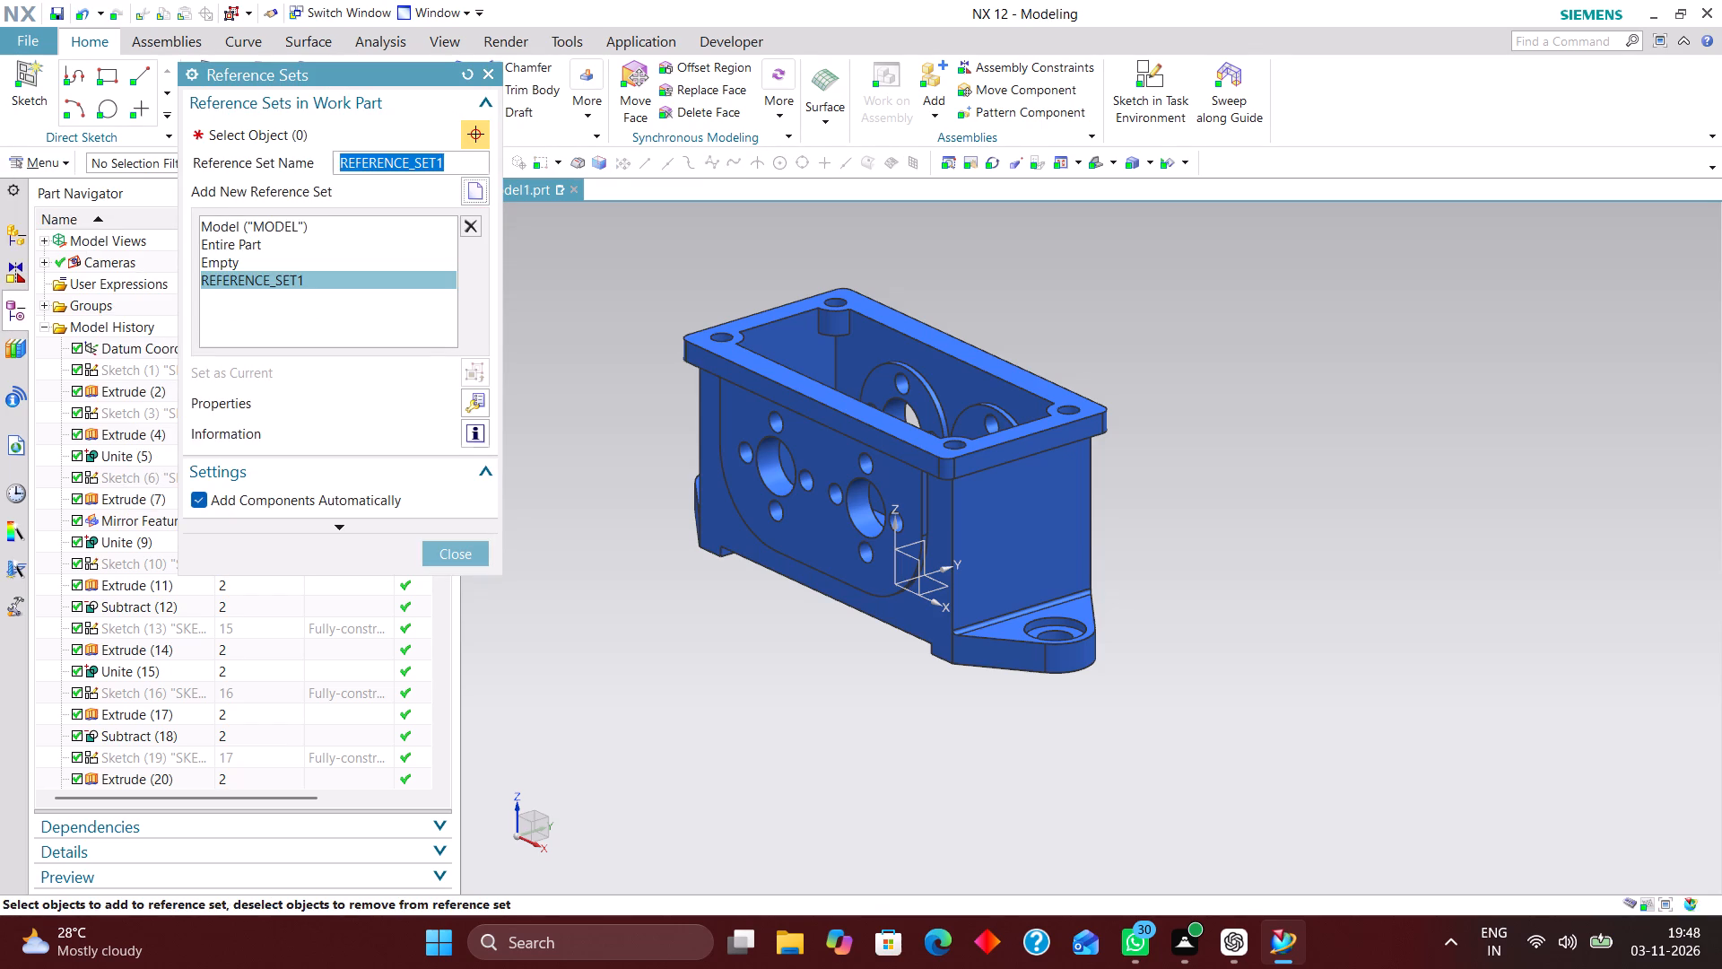
{"action": "left_click", "coordinate": [849, 434]}
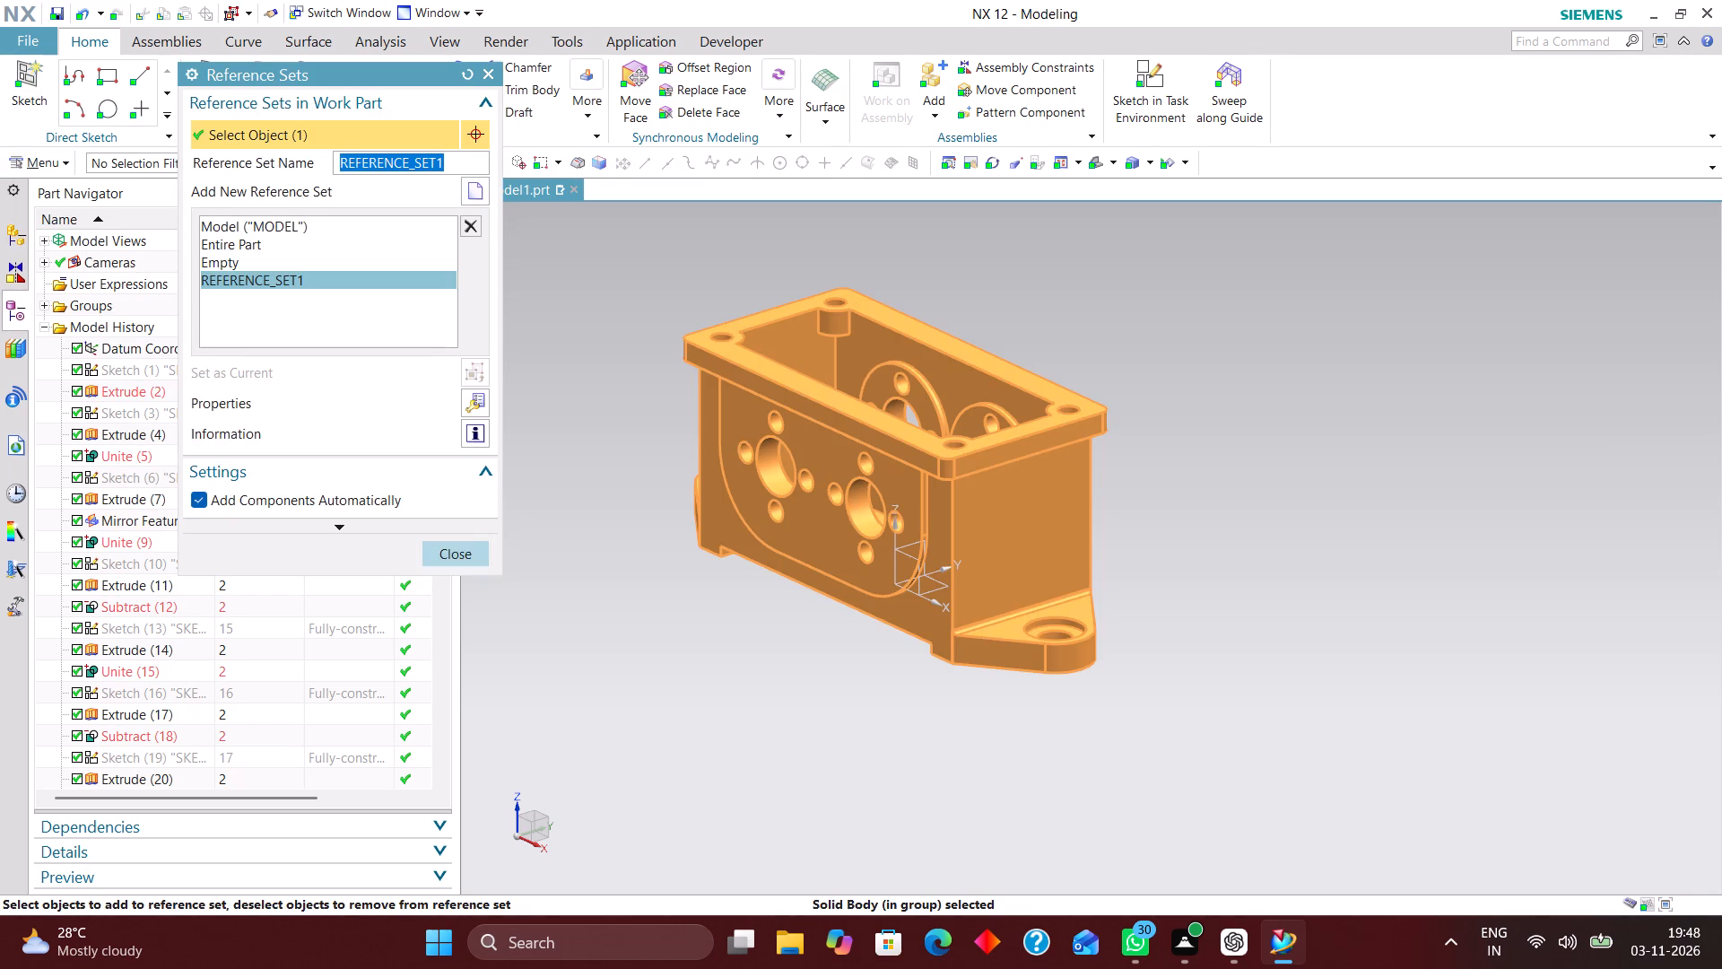
{"action": "left_click", "coordinate": [458, 554]}
Define the housing geometry as a new product interface object using the Automatic object type.
{"action": "left_click", "coordinate": [57, 161]}
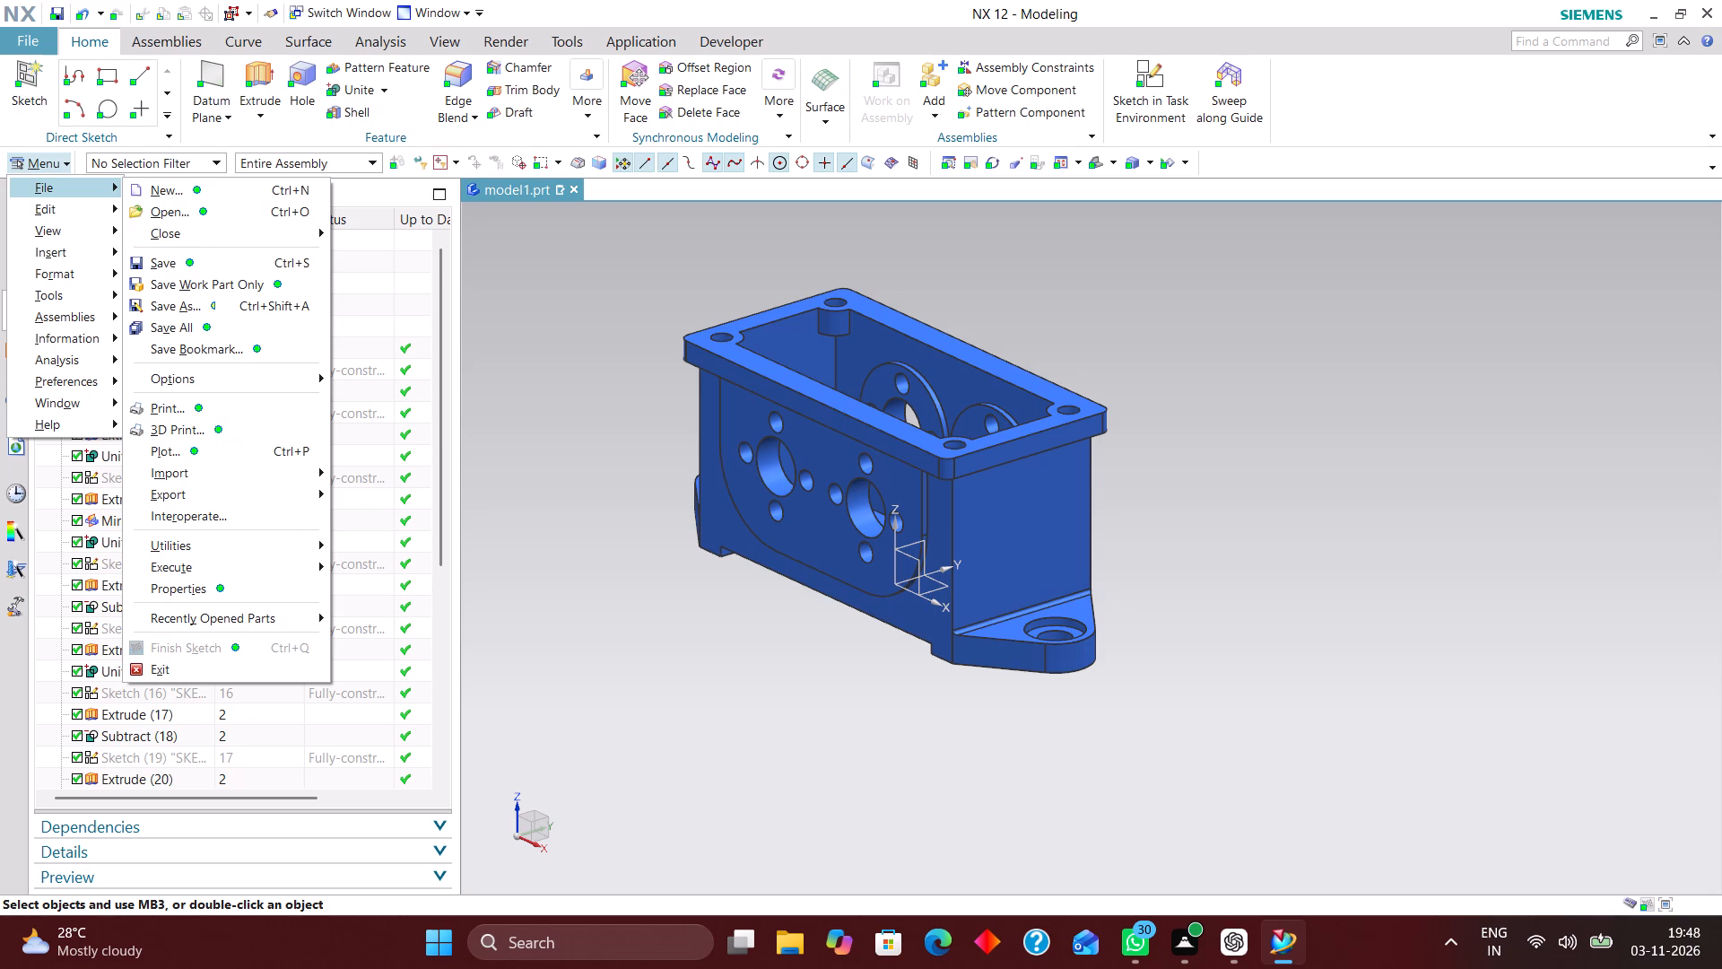
{"action": "left_click", "coordinate": [82, 291]}
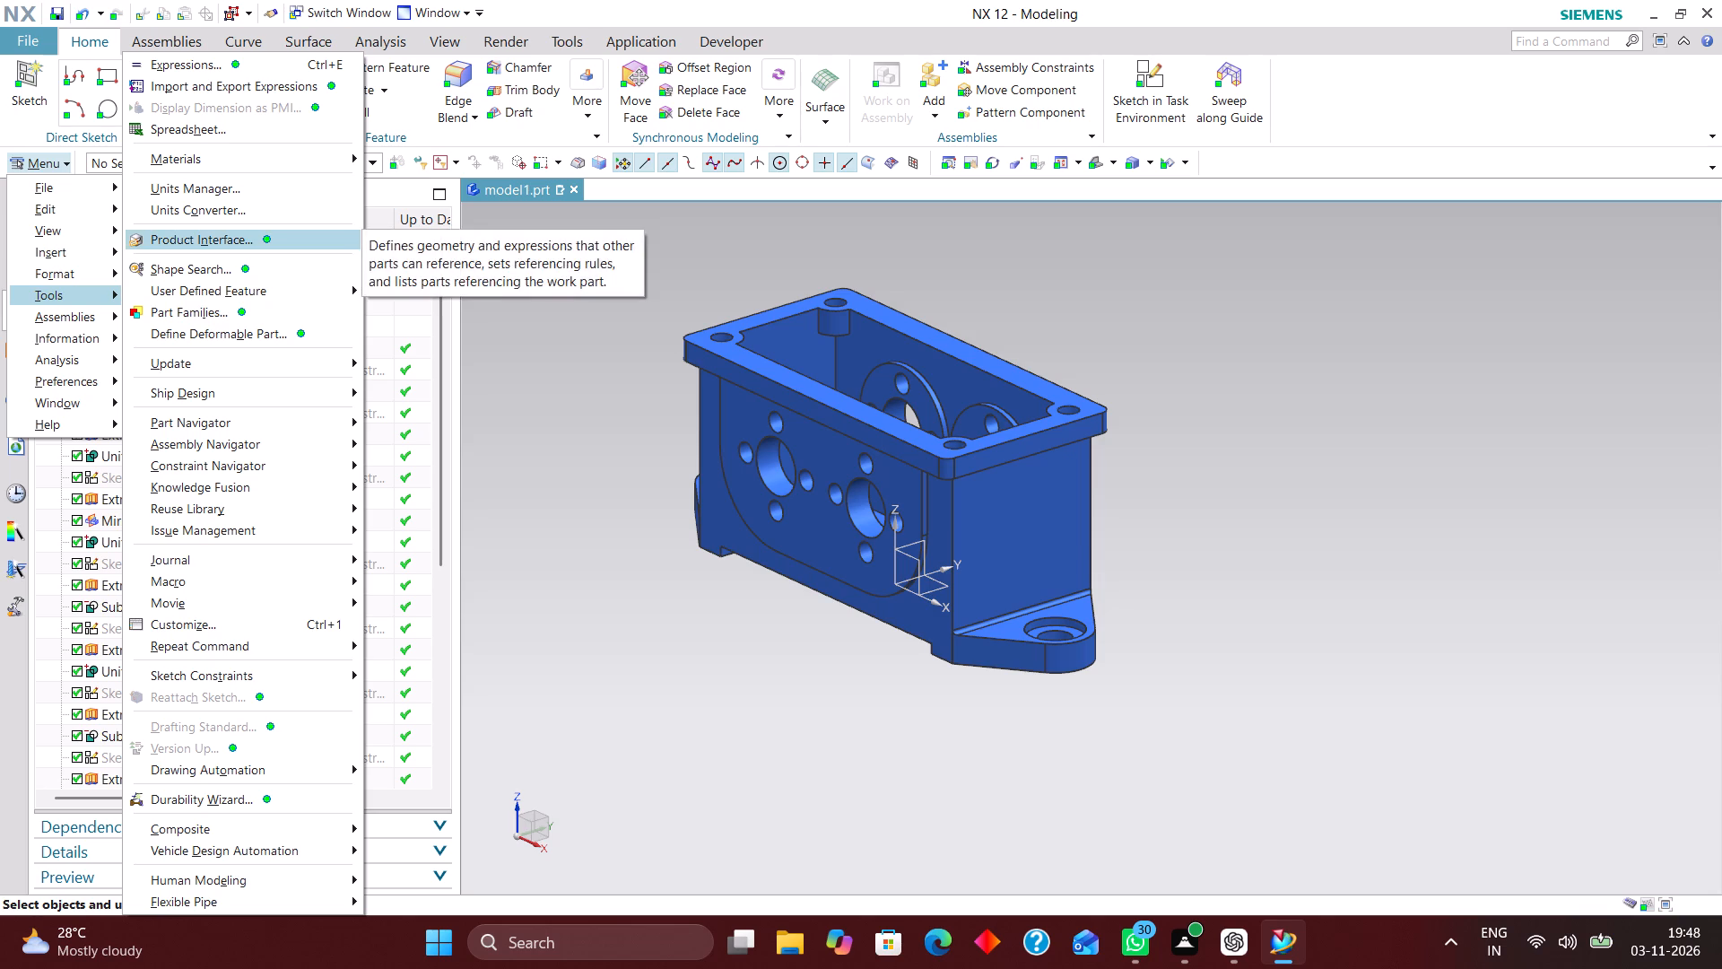
{"action": "left_click", "coordinate": [235, 240]}
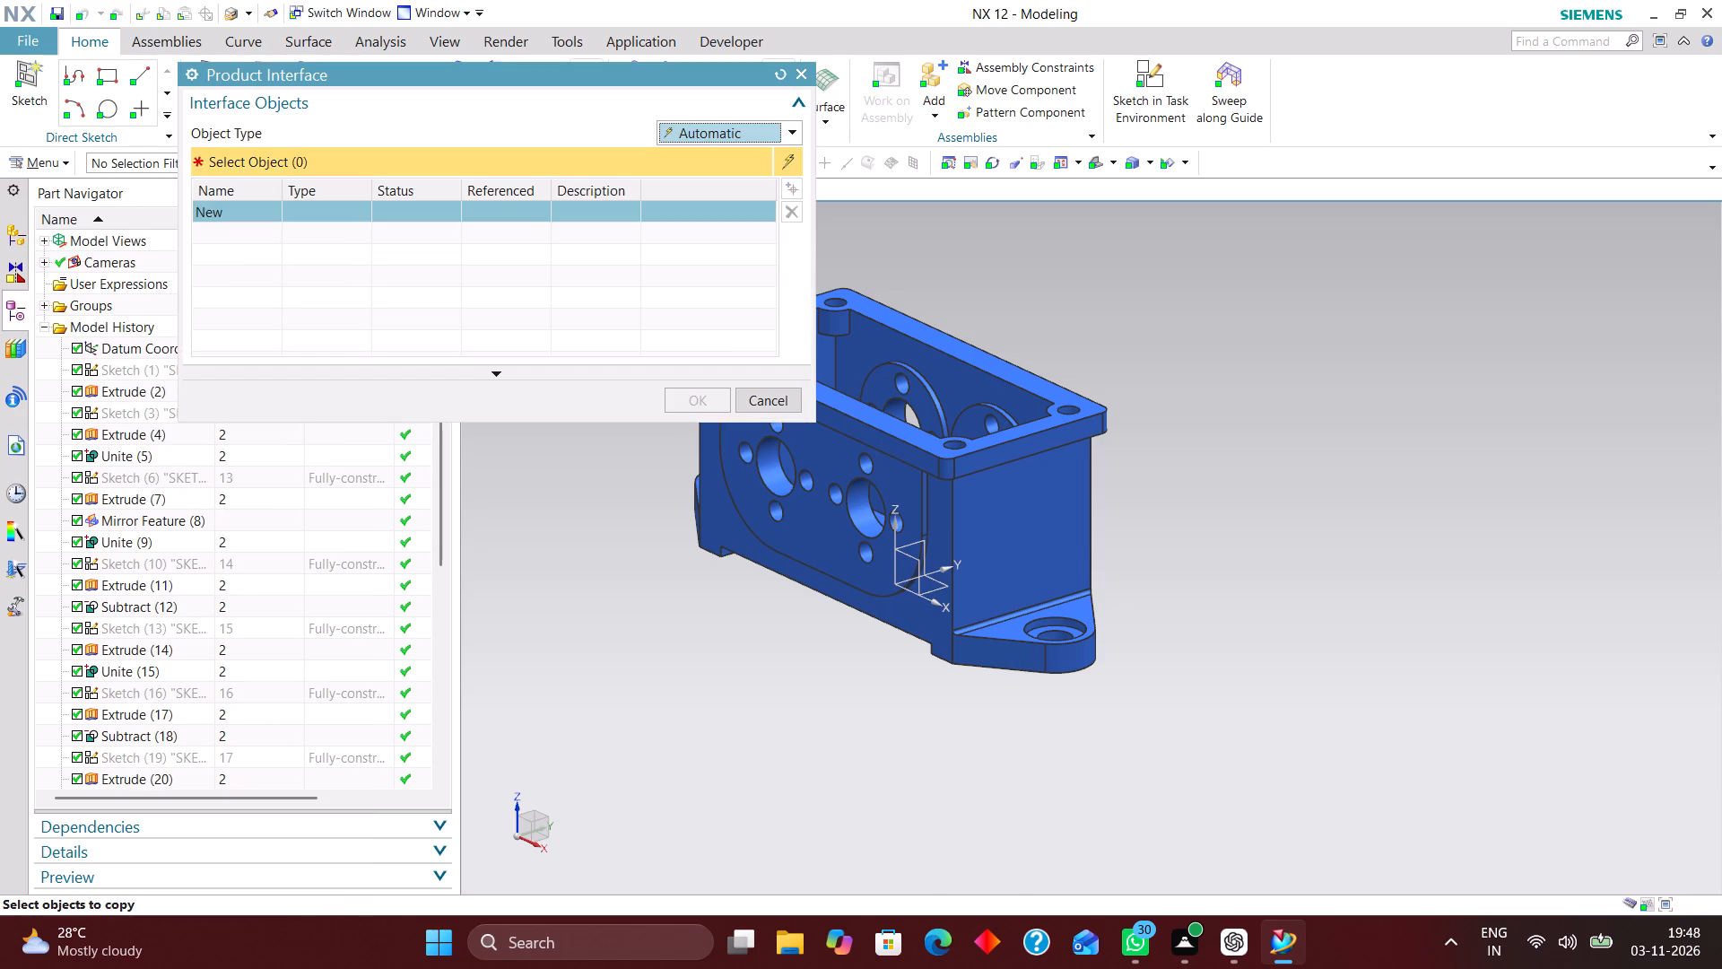
{"action": "left_click", "coordinate": [898, 484]}
{"action": "left_click", "coordinate": [695, 398]}
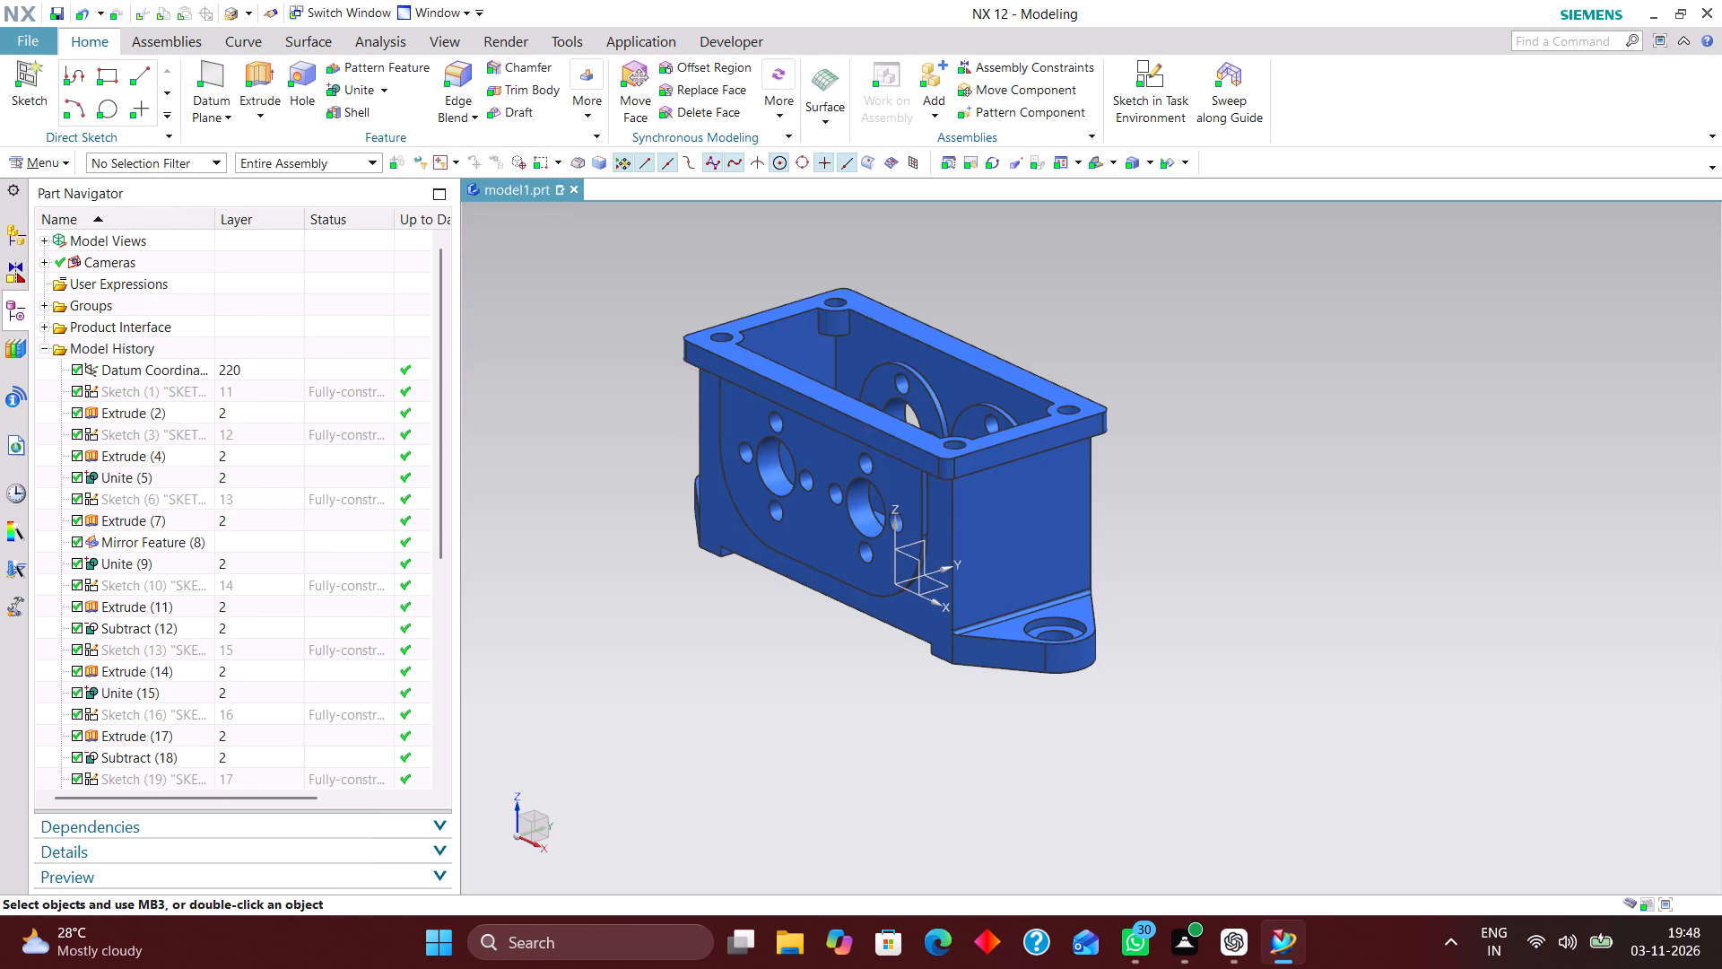
Group Simple Hole (23), (24), (32) and Counterbored Hole (34) into a top-level feature group named HOLES, with its members embedded.
{"action": "left_click", "coordinate": [1094, 170]}
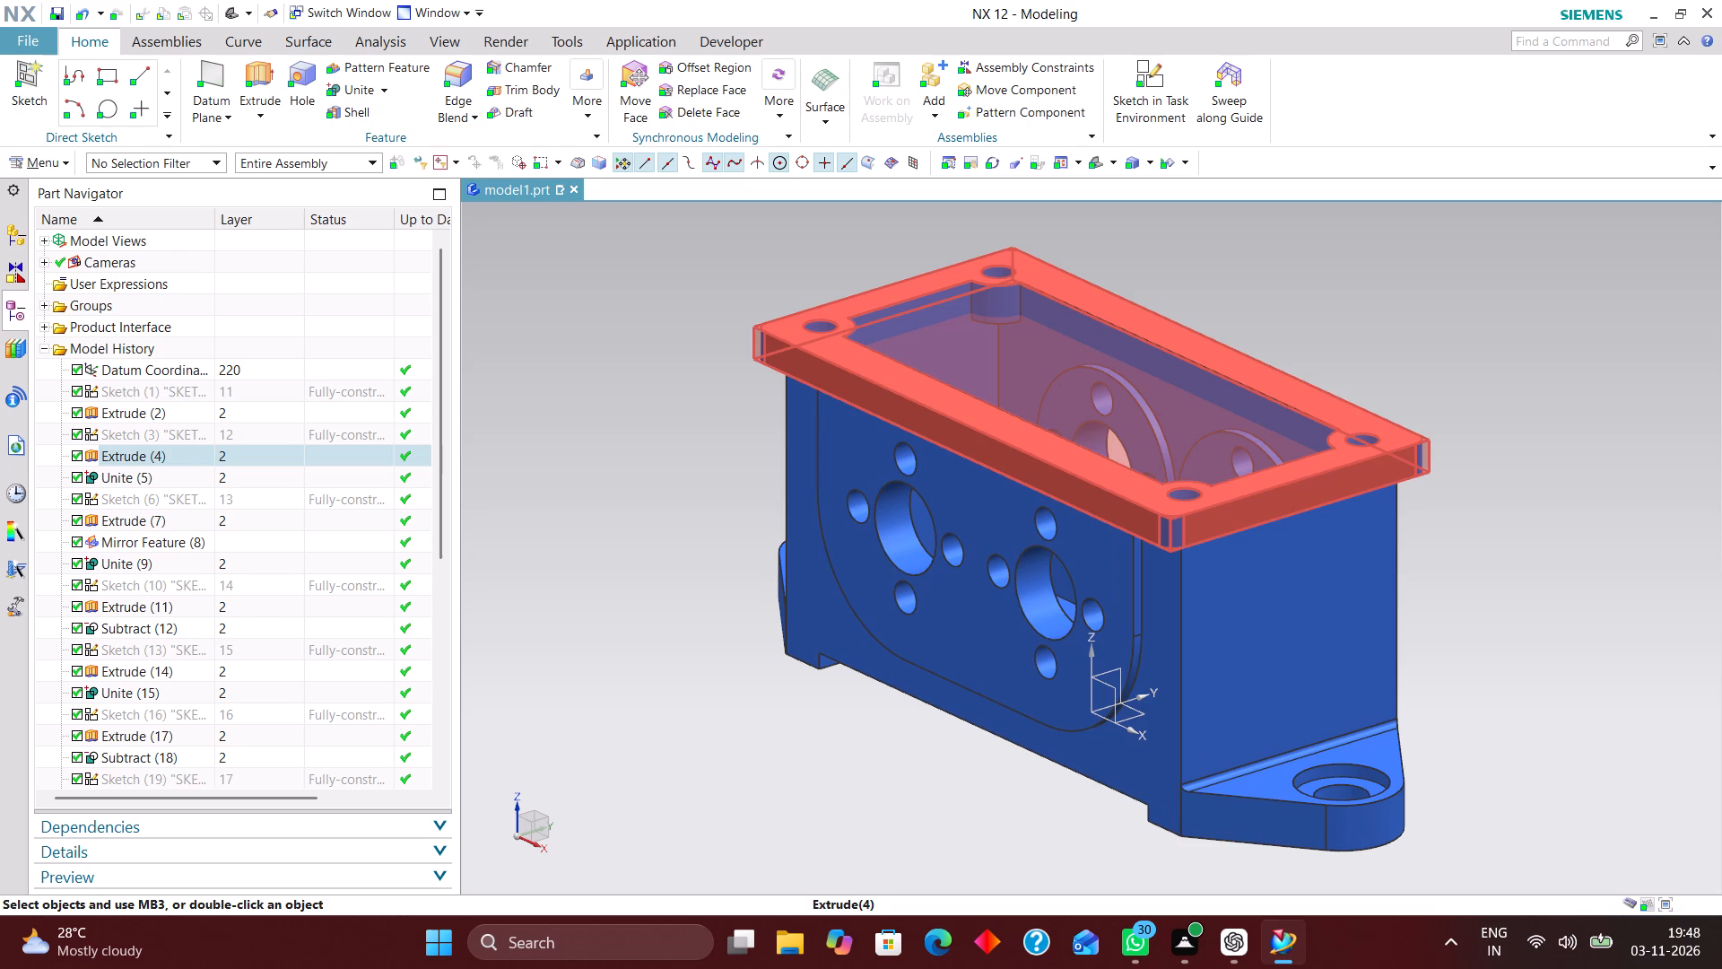
{"action": "scroll", "coordinate": [803, 372], "scroll_direction": "down", "scroll_amount": 2}
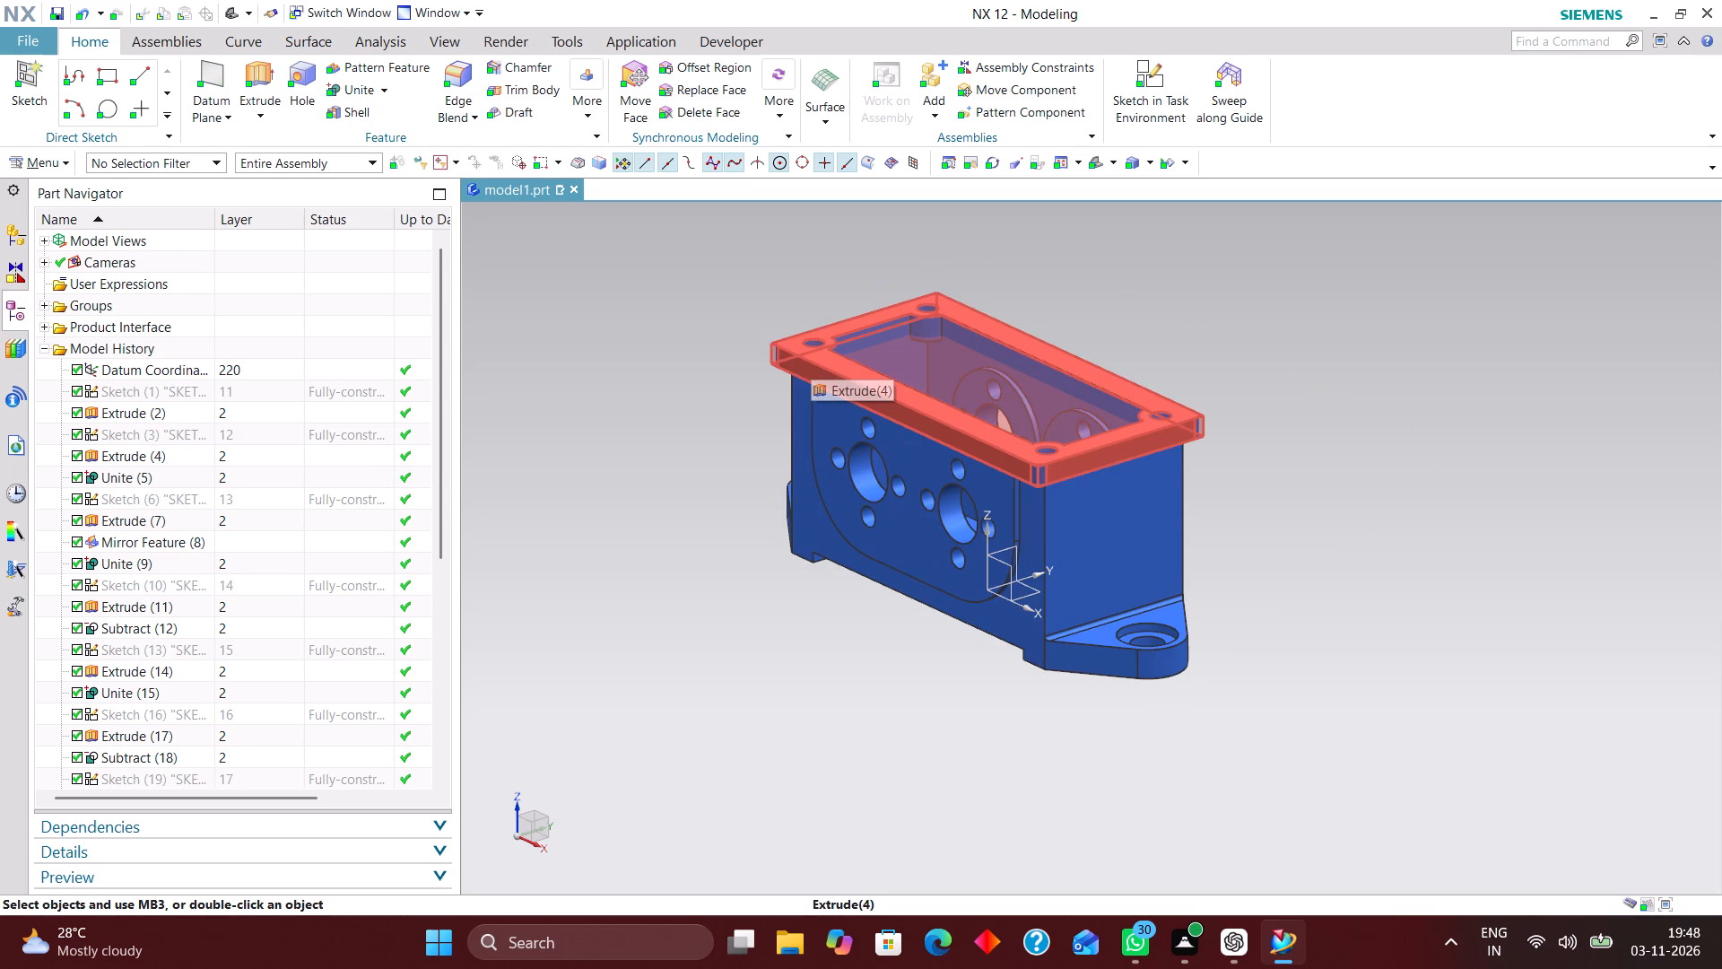
{"action": "scroll", "coordinate": [253, 454], "scroll_direction": "down", "scroll_amount": 3}
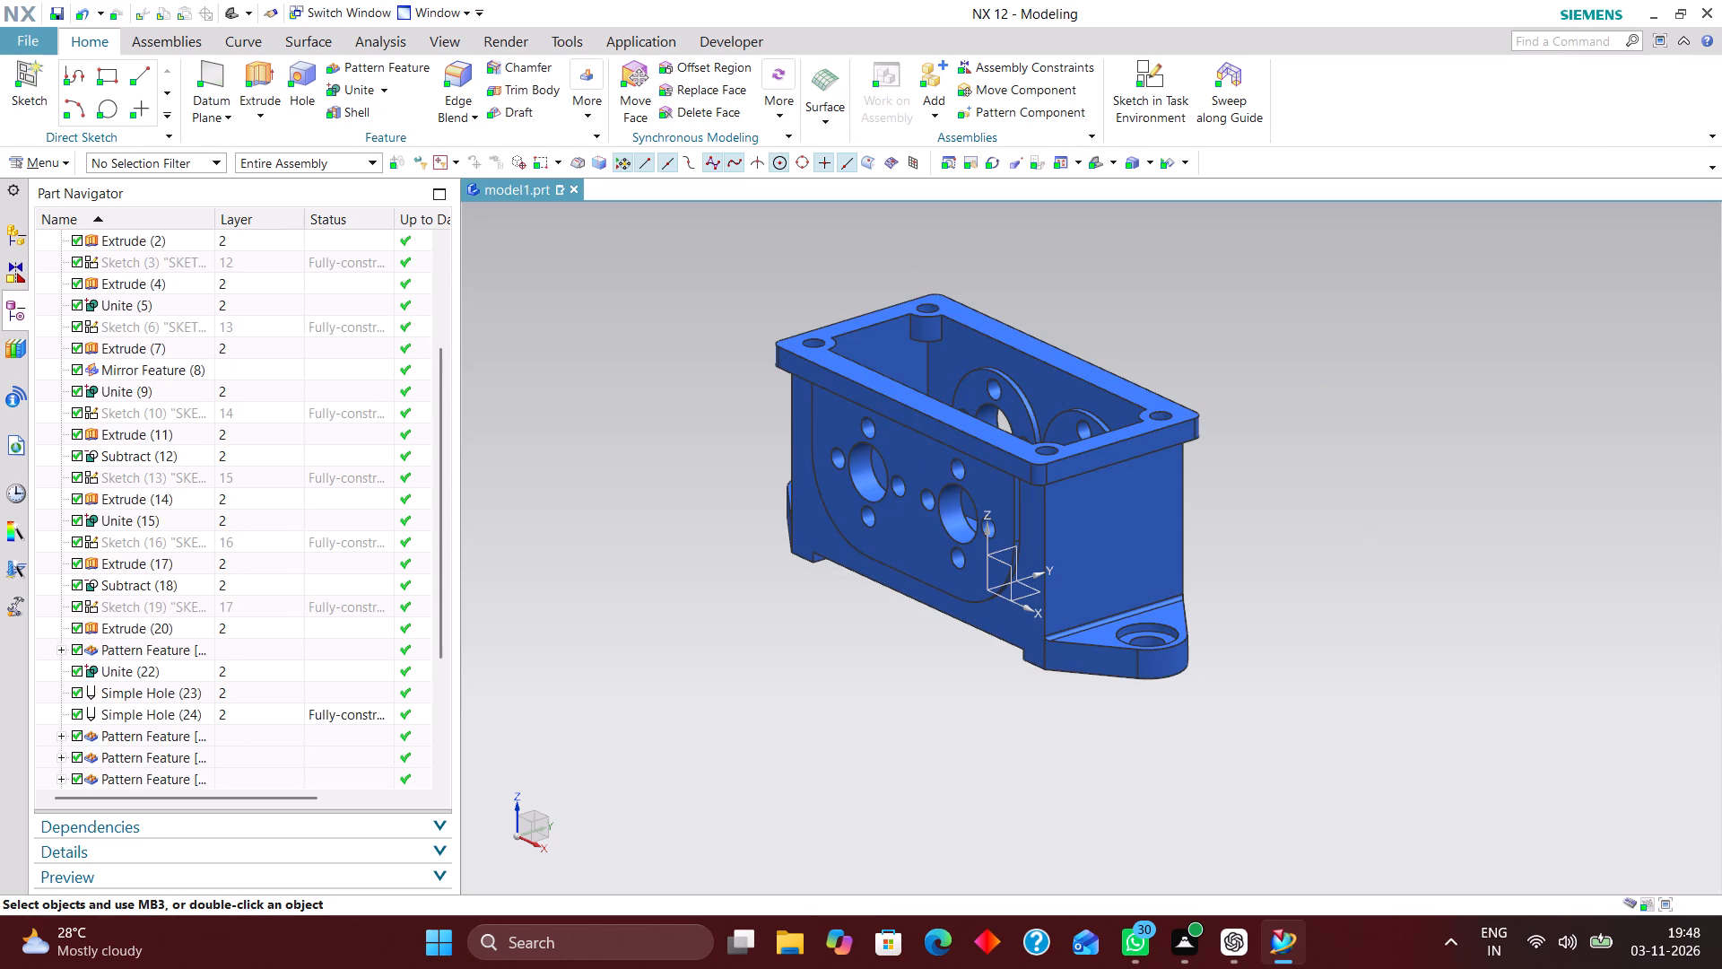
{"action": "scroll", "coordinate": [244, 454], "scroll_direction": "down", "scroll_amount": 6}
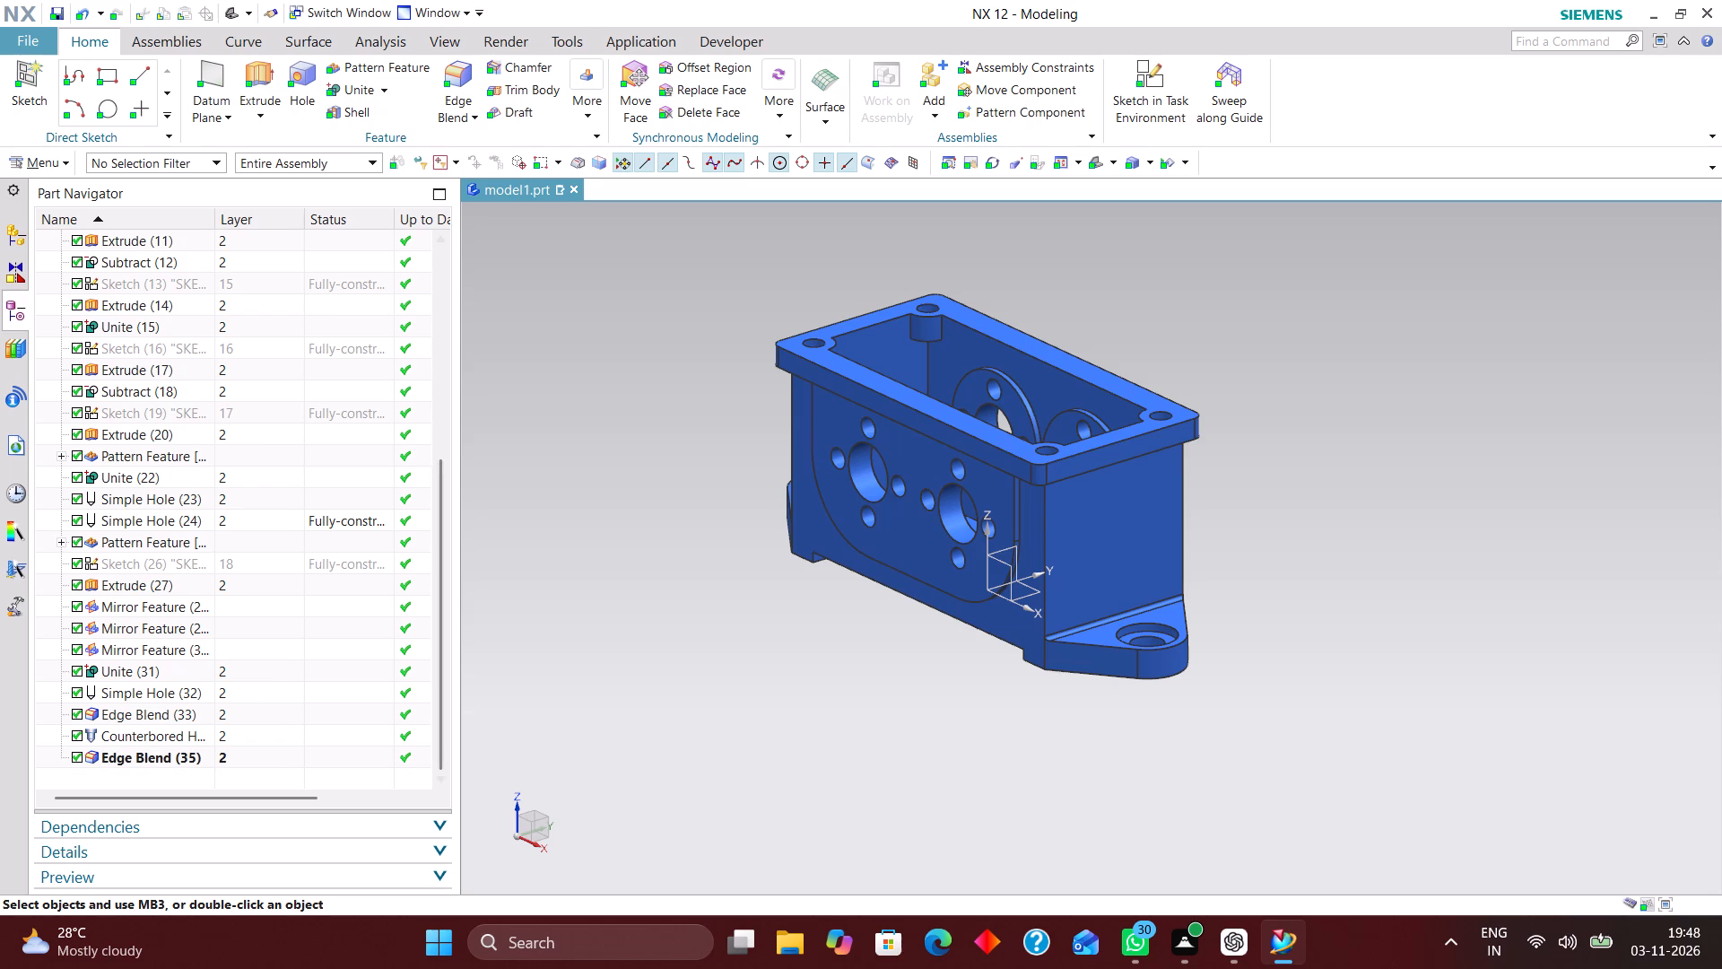
{"action": "left_click", "coordinate": [252, 488]}
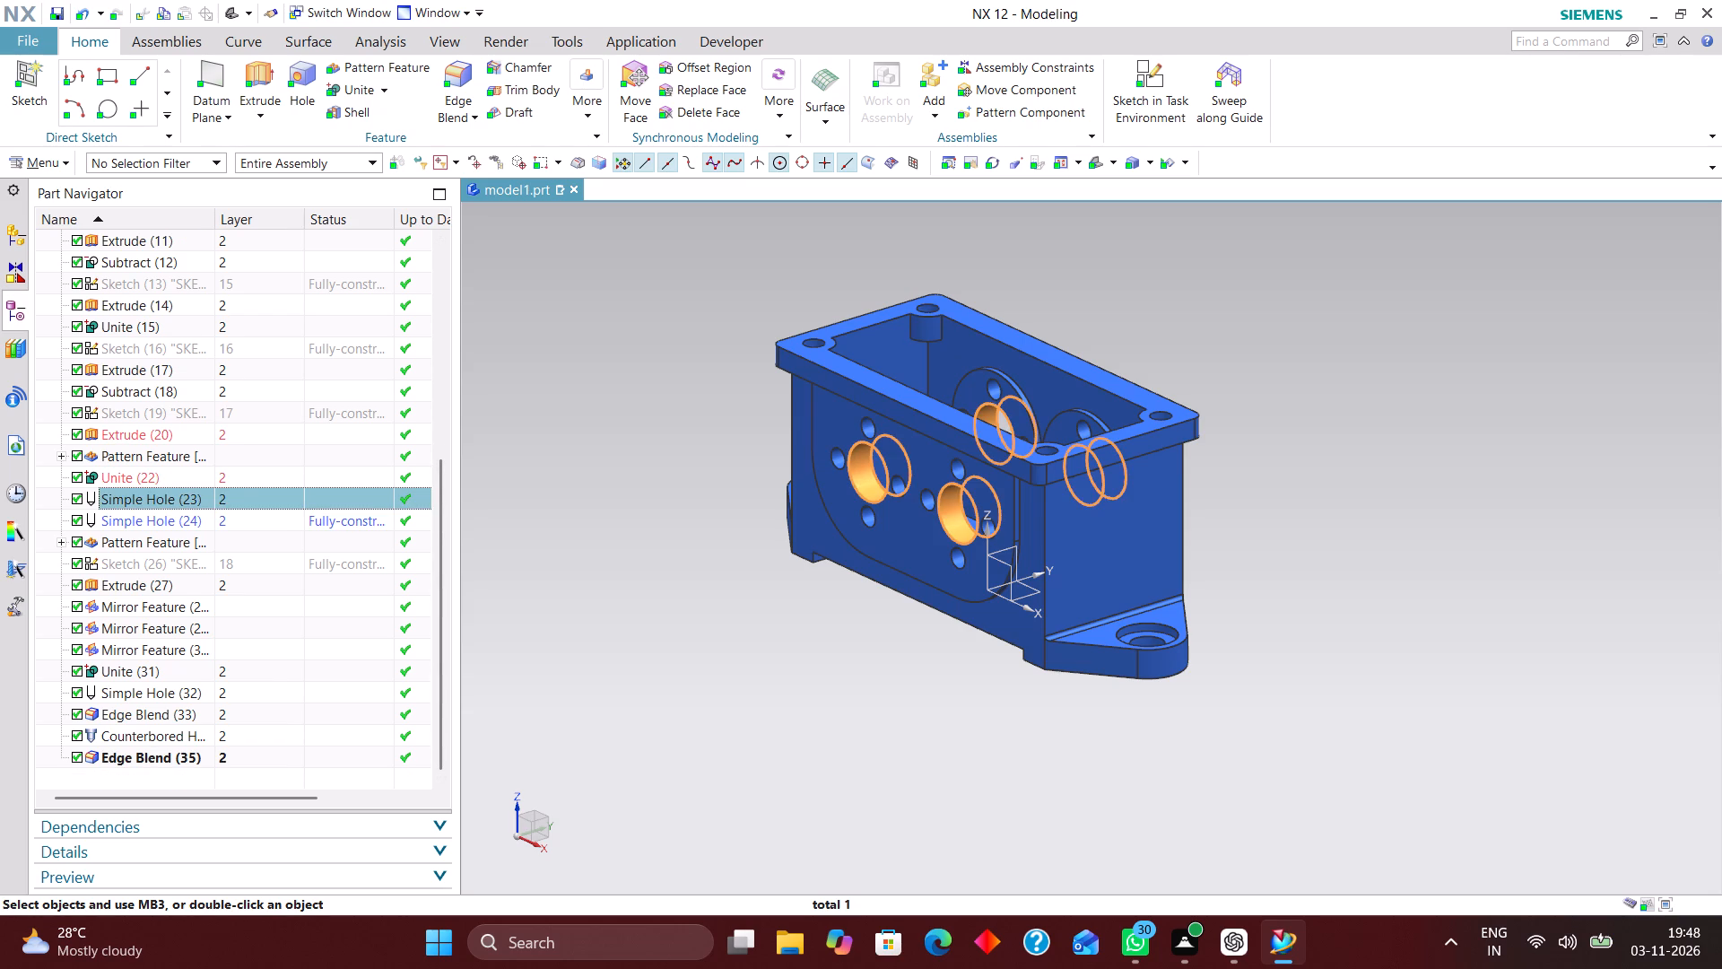
{"action": "left_click", "coordinate": [213, 519]}
{"action": "left_click", "coordinate": [238, 503]}
{"action": "left_click", "coordinate": [230, 521]}
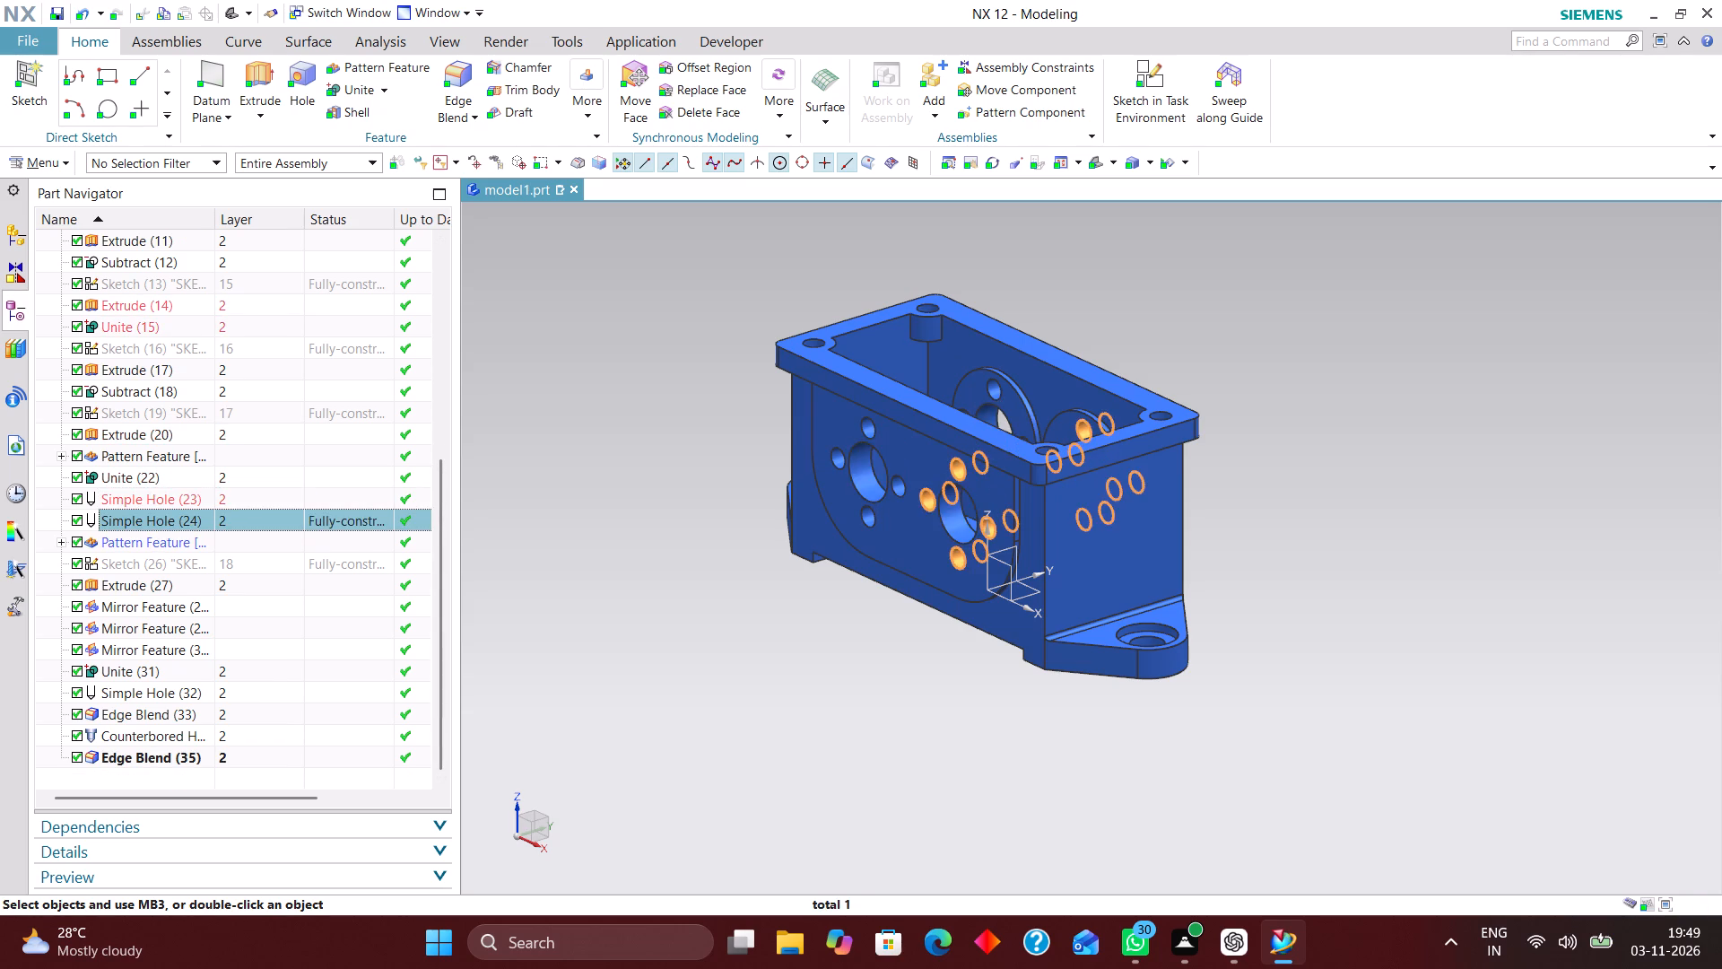
{"action": "left_click", "coordinate": [251, 497]}
{"action": "right_click", "coordinate": [251, 496]}
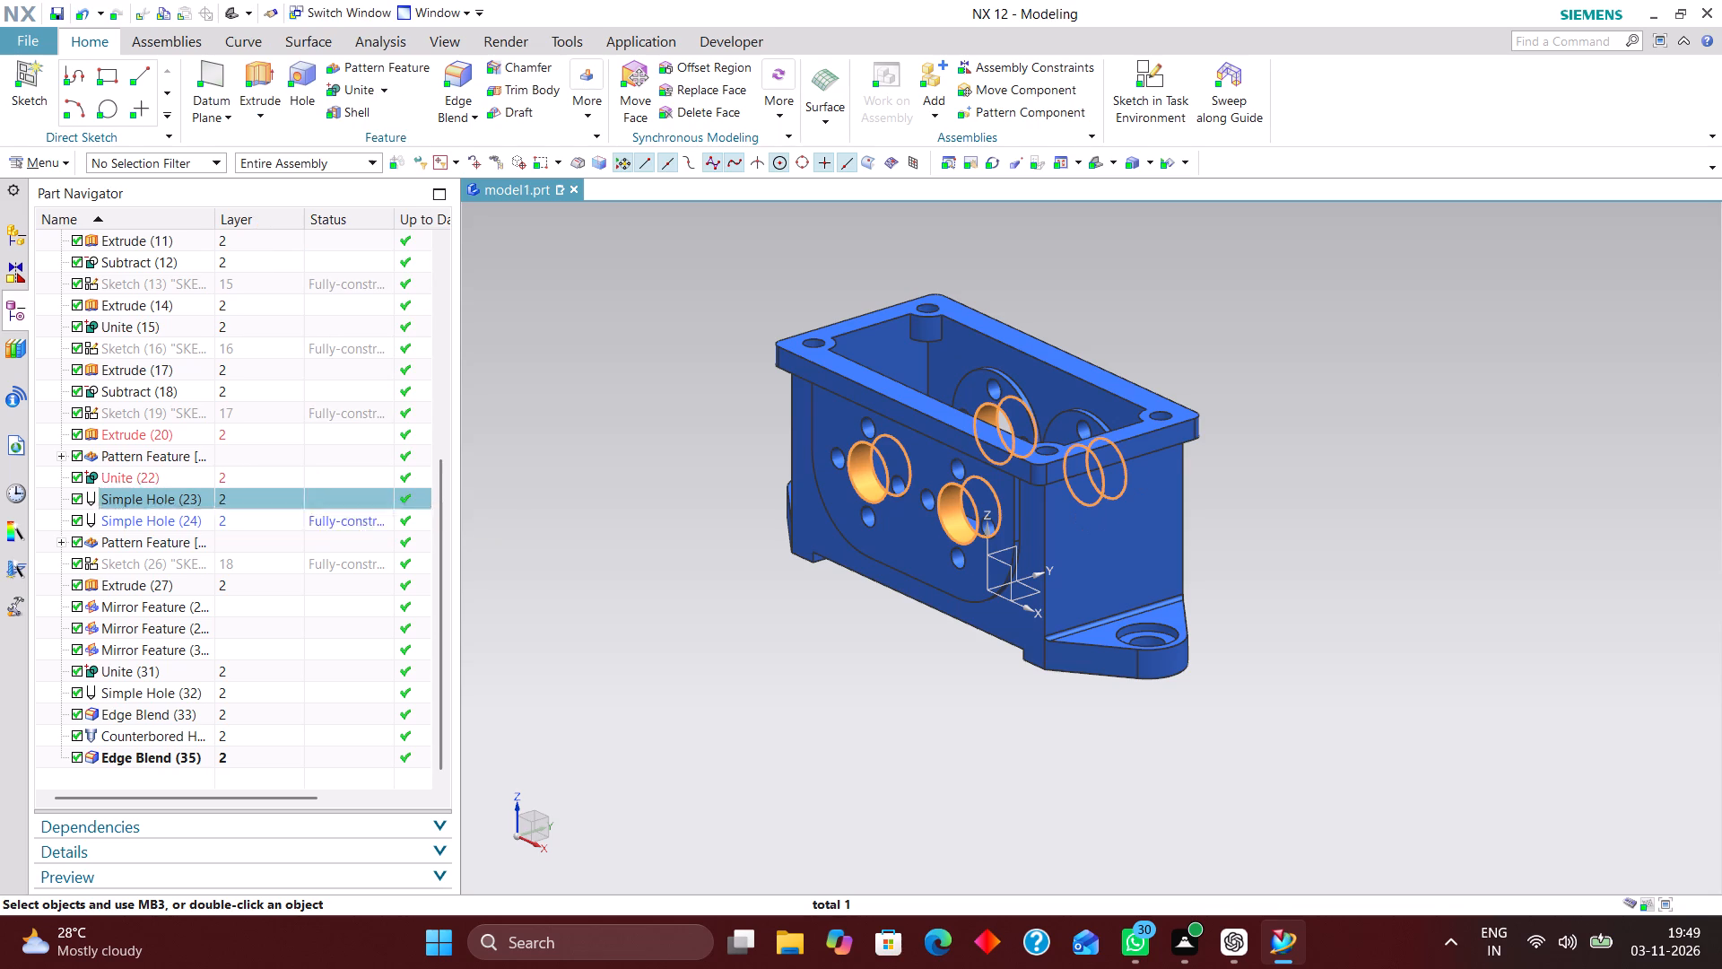
{"action": "left_click", "coordinate": [225, 520]}
{"action": "left_click", "coordinate": [231, 502]}
{"action": "left_click", "coordinate": [231, 516]}
{"action": "left_click", "coordinate": [243, 501]}
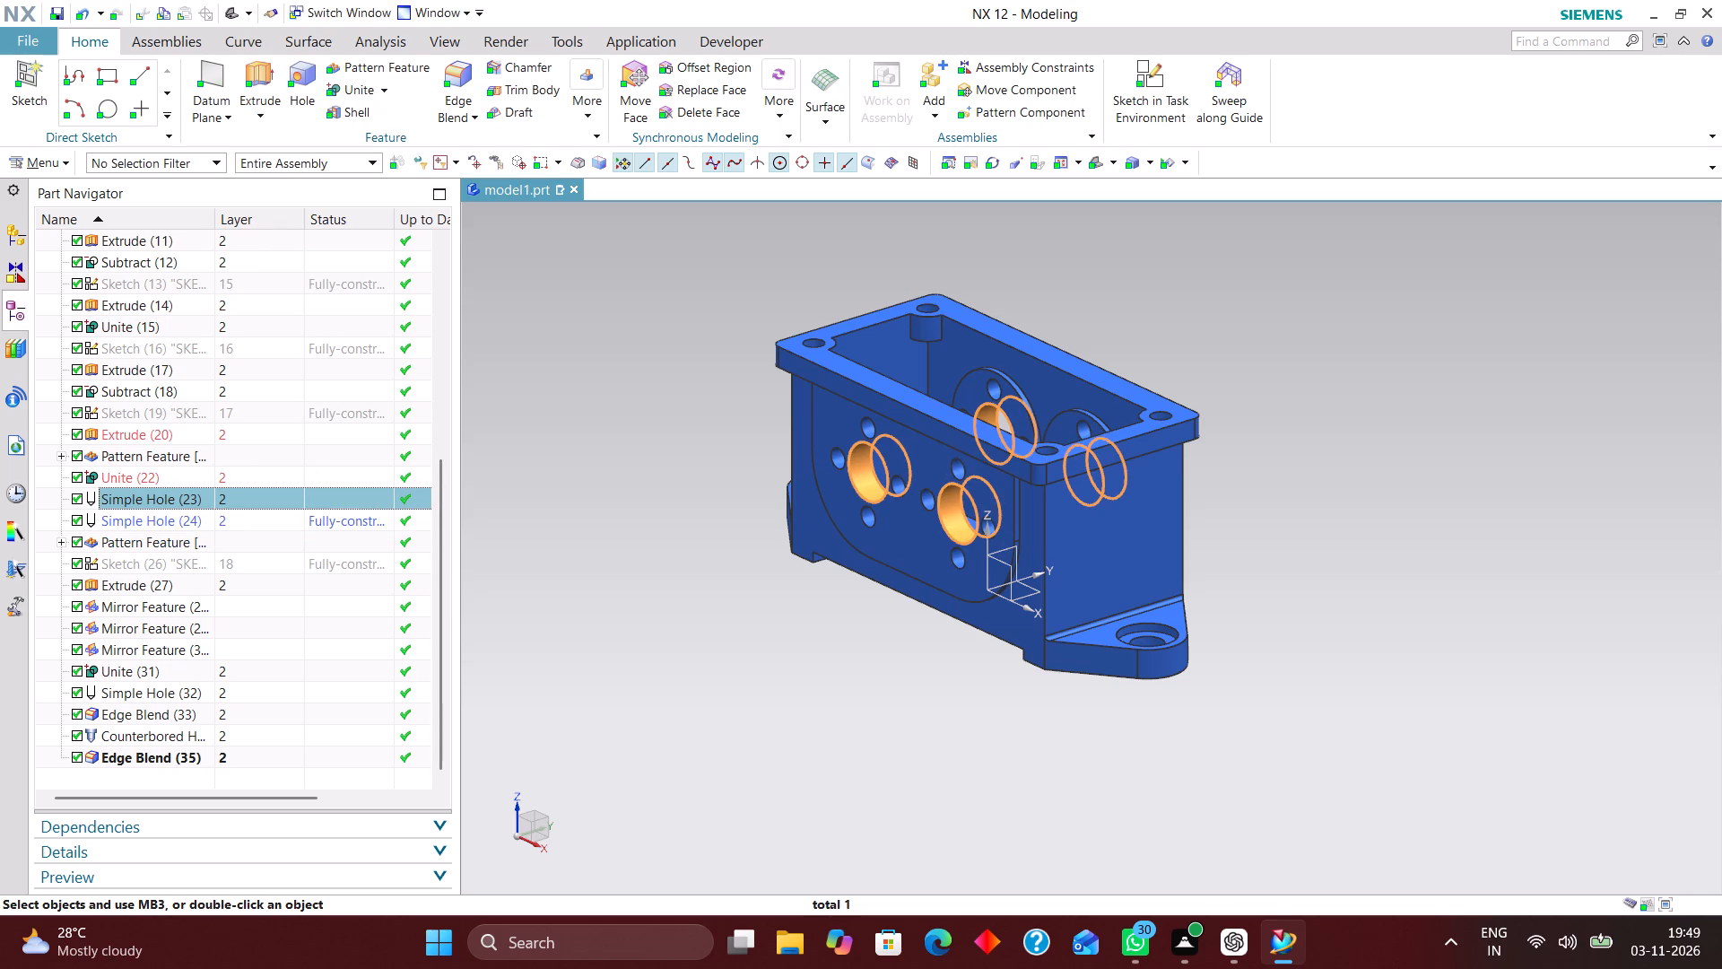
{"action": "left_click", "coordinate": [246, 518], "text": "ctrl"}
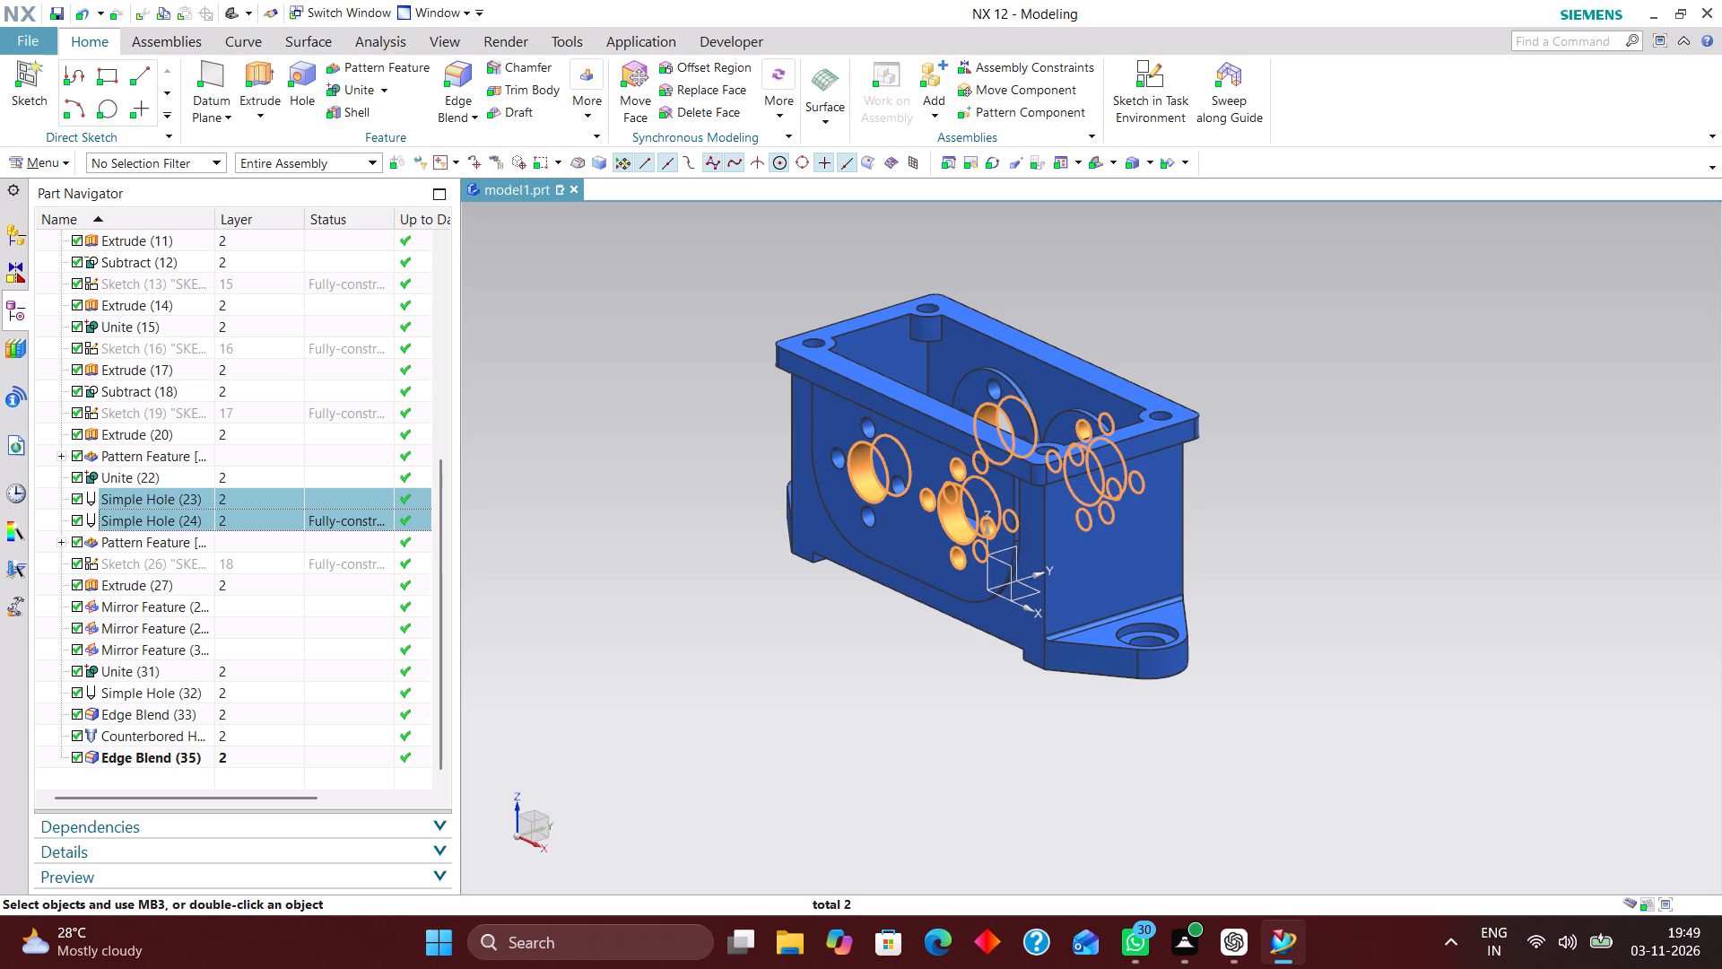
{"action": "left_click", "coordinate": [242, 687], "text": "ctrl"}
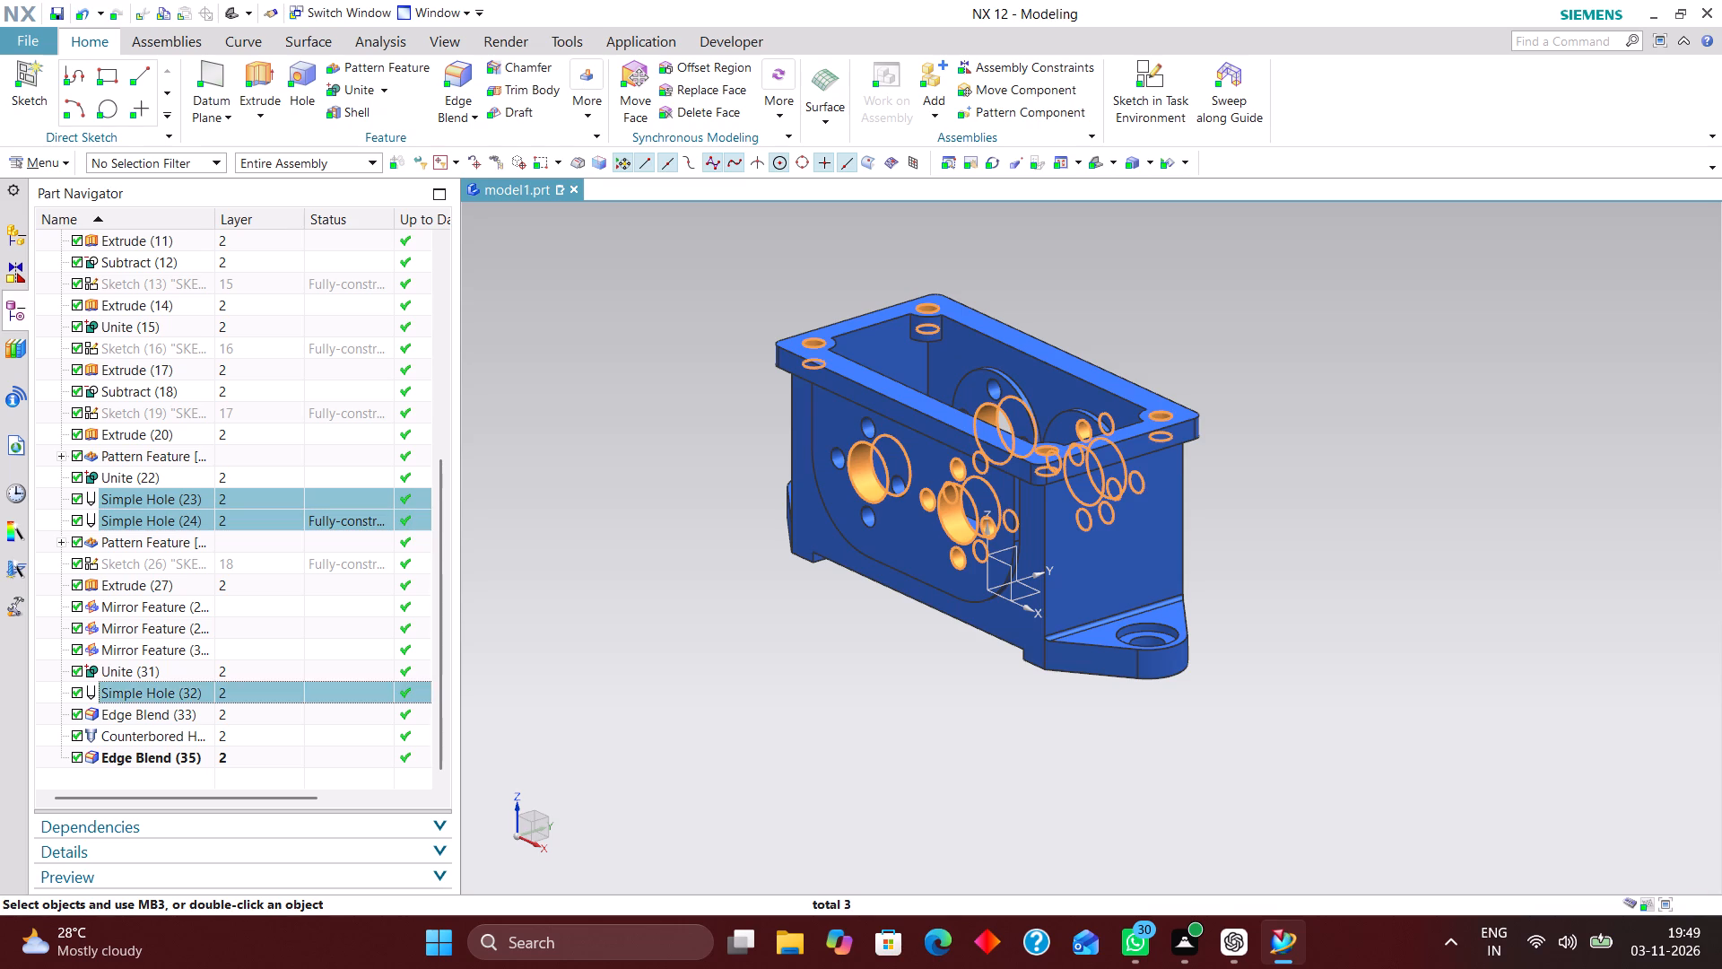
{"action": "left_click", "coordinate": [247, 732], "text": "ctrl"}
{"action": "right_click", "coordinate": [254, 731]}
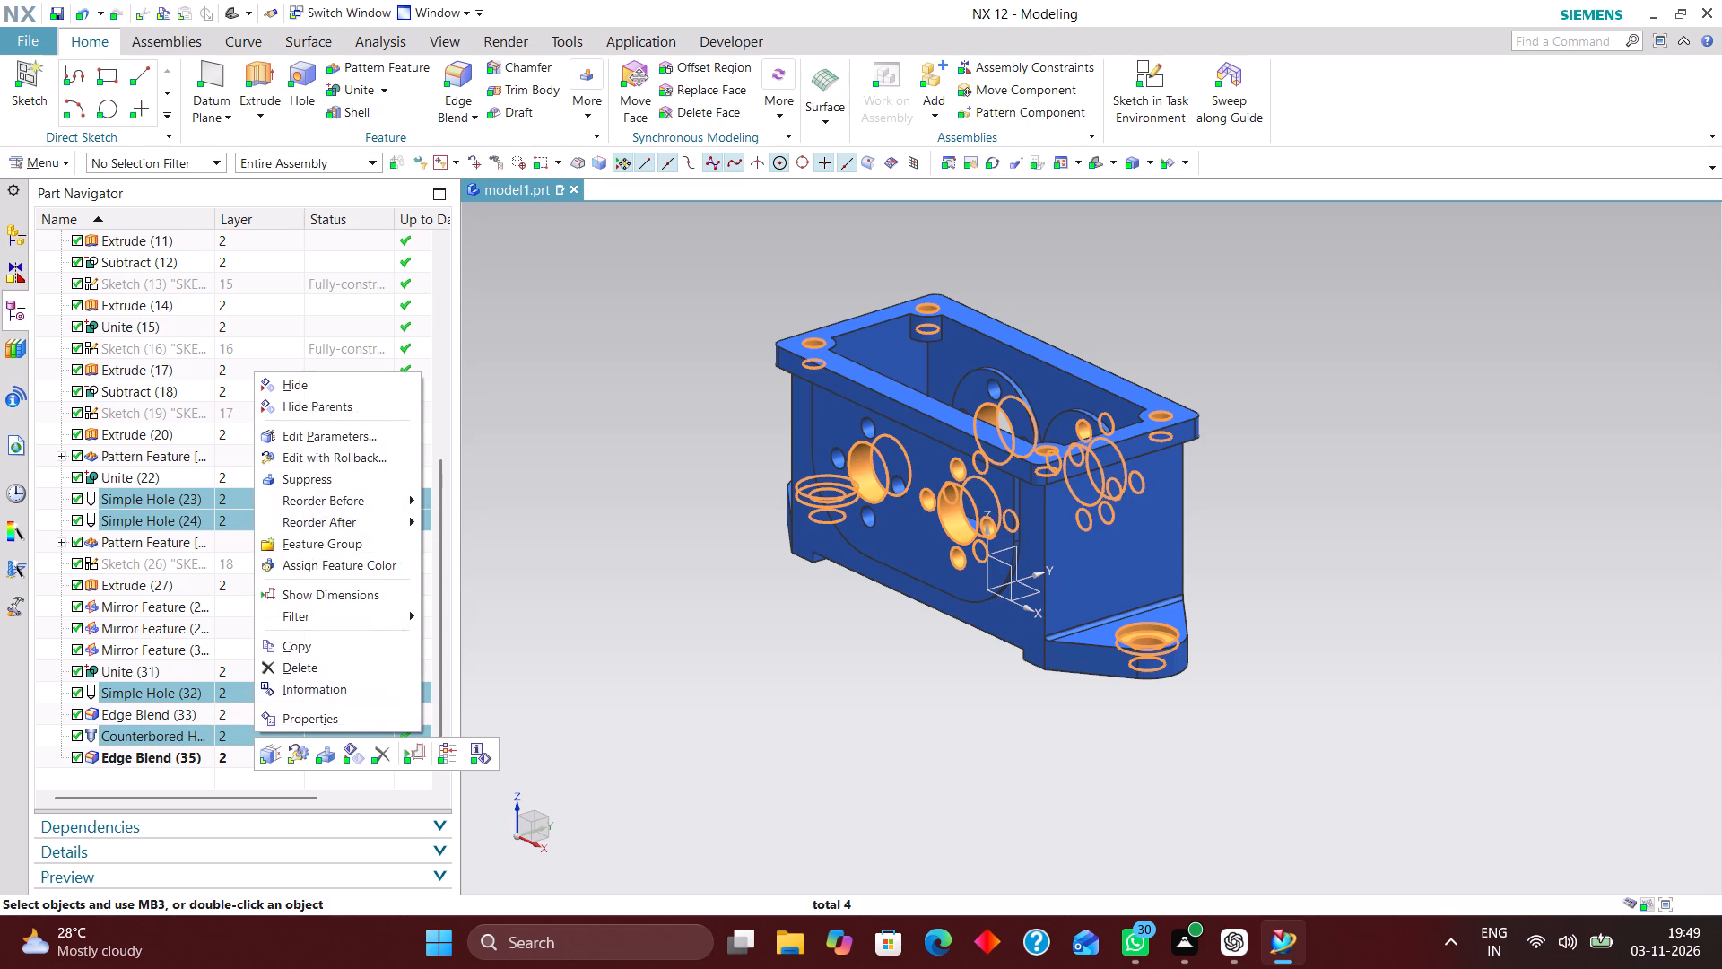
{"action": "left_click", "coordinate": [362, 543]}
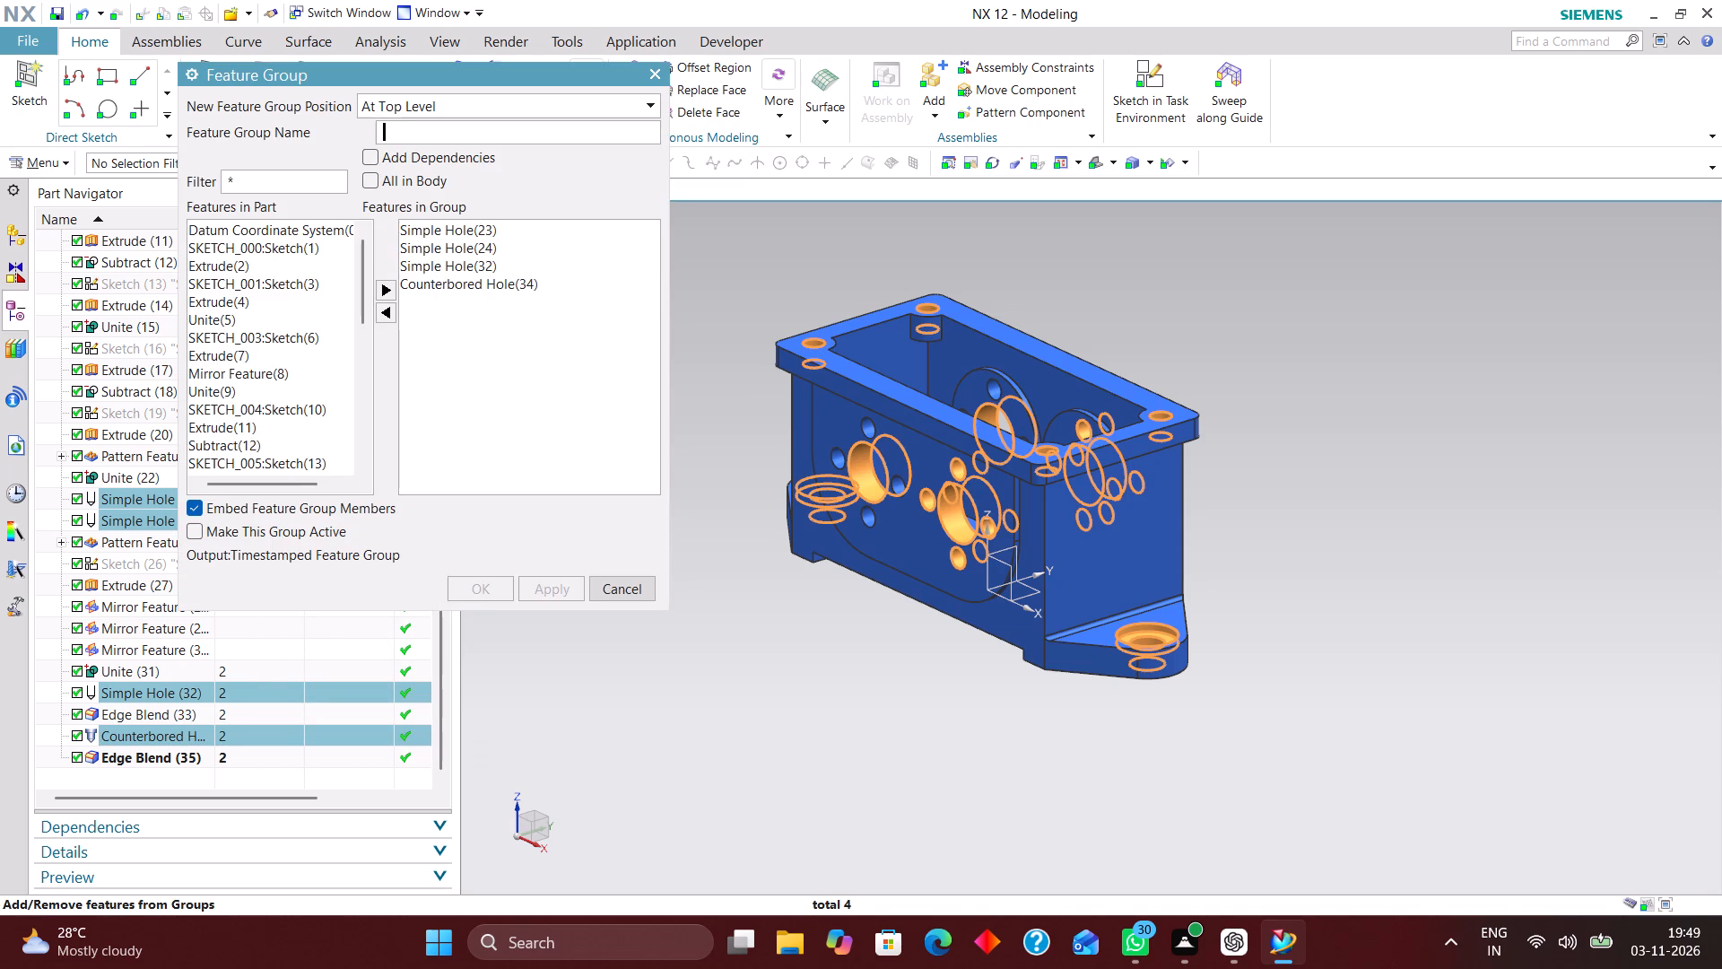
{"action": "type", "text": "HOL"}
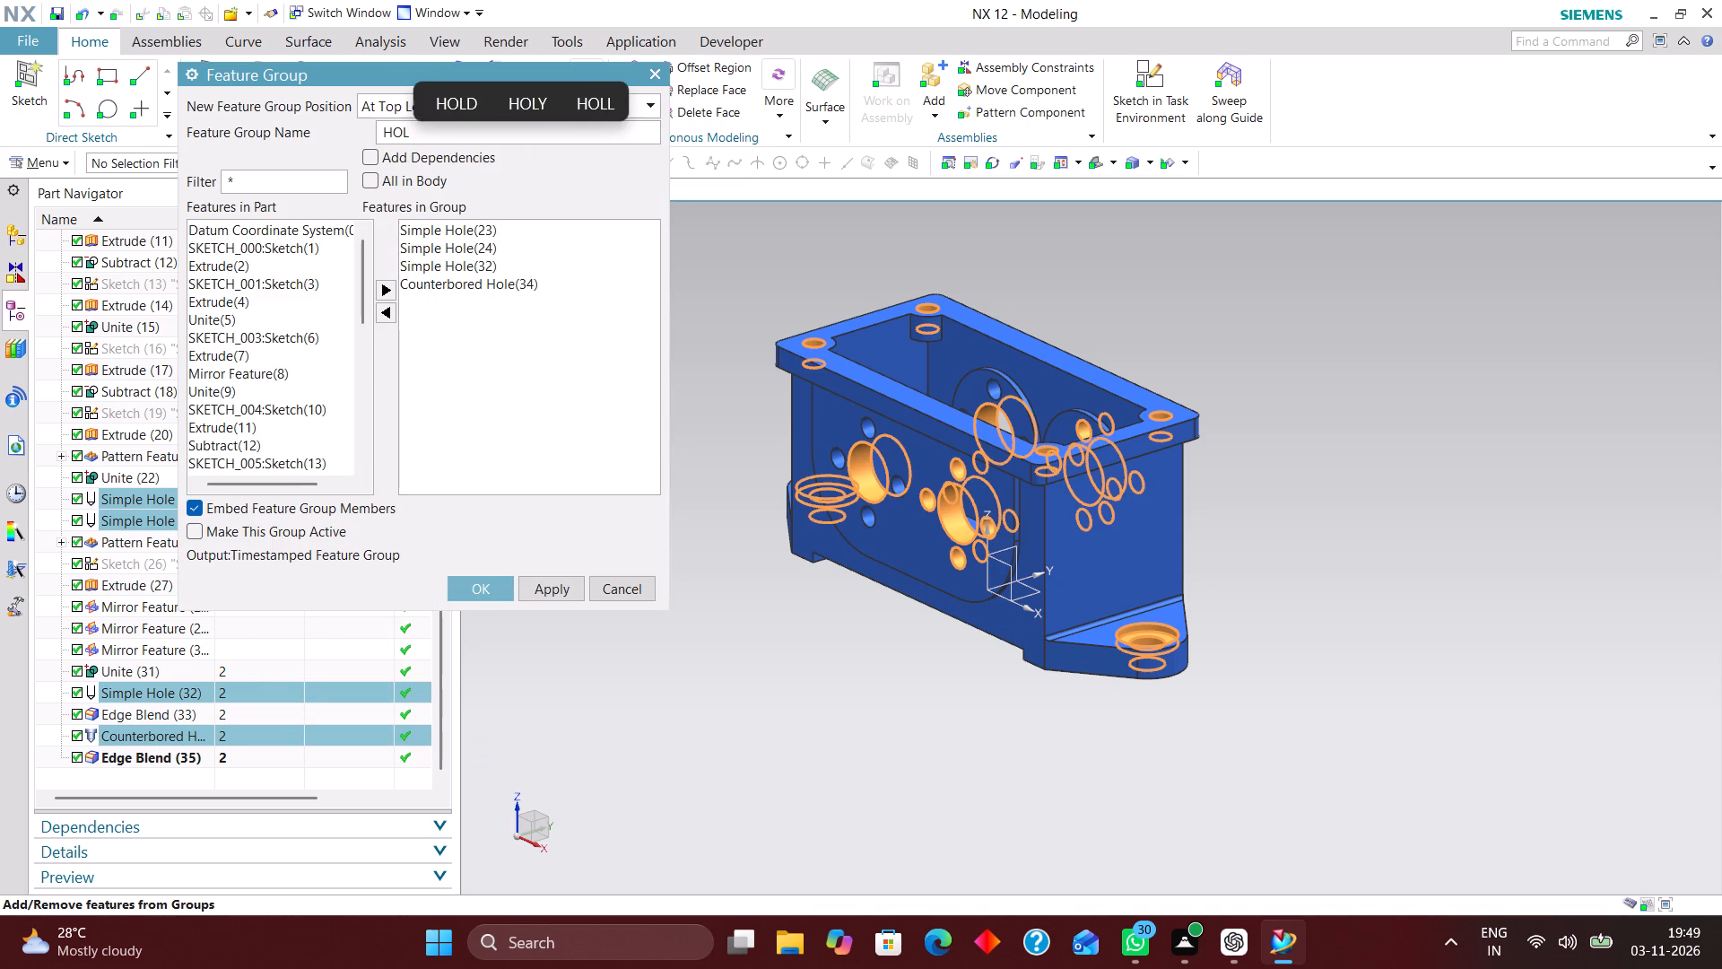
{"action": "type", "text": "ES"}
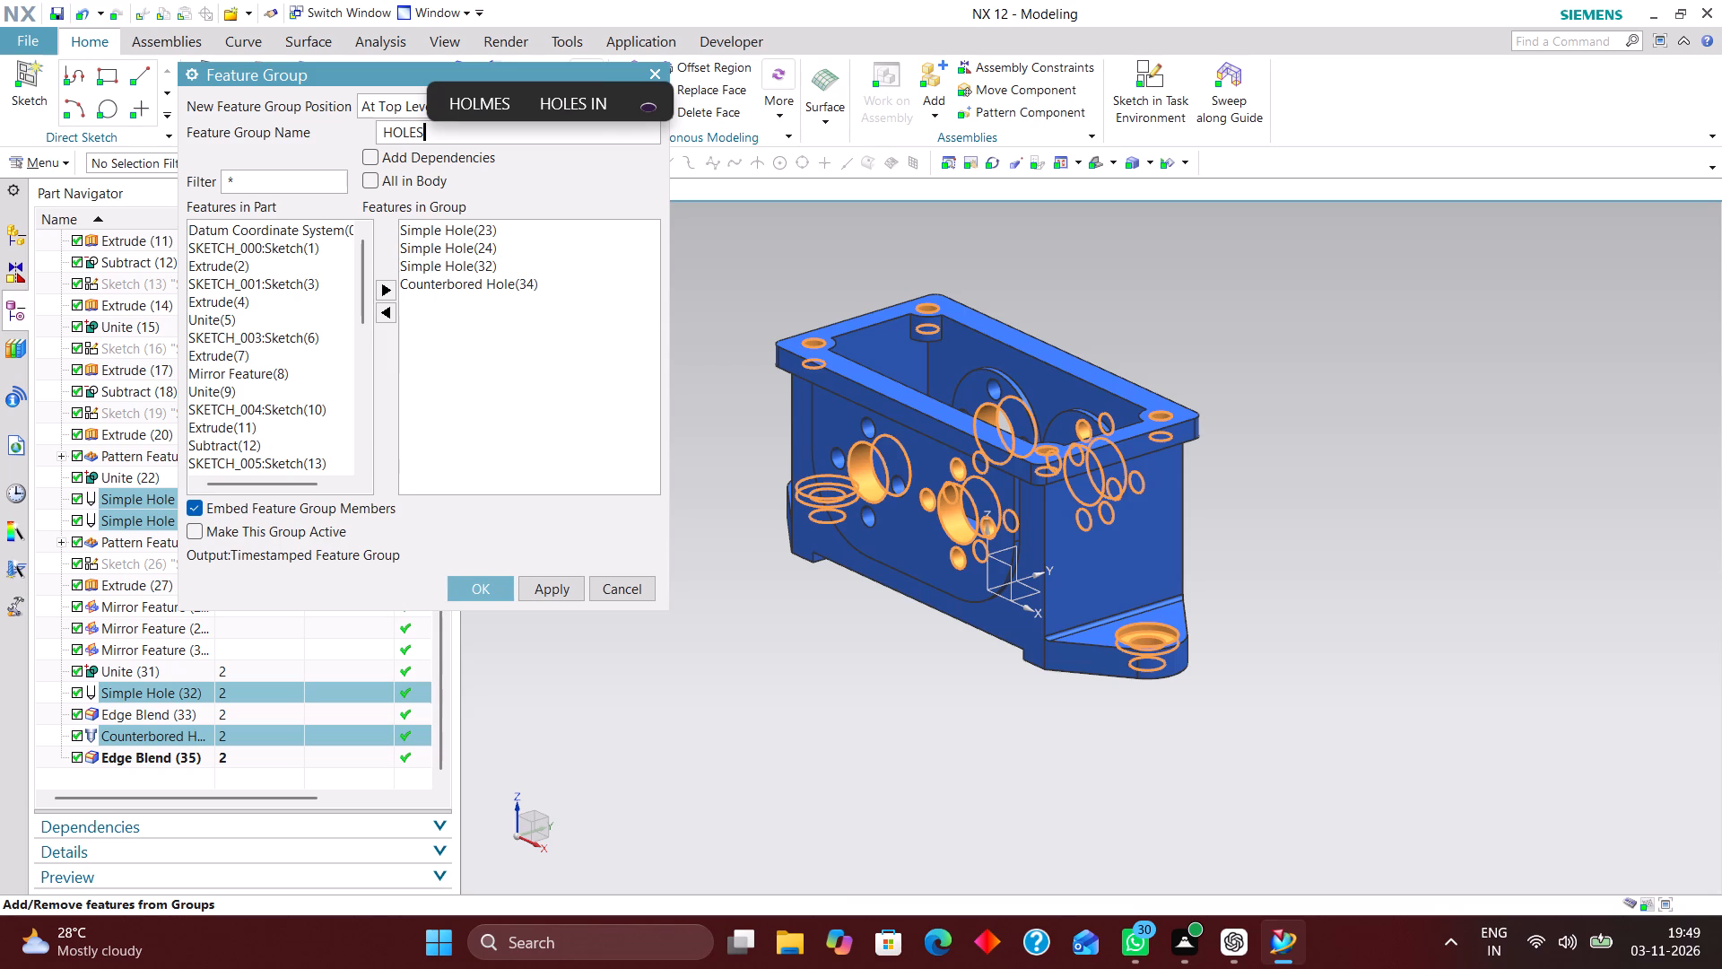
{"action": "left_click", "coordinate": [495, 590]}
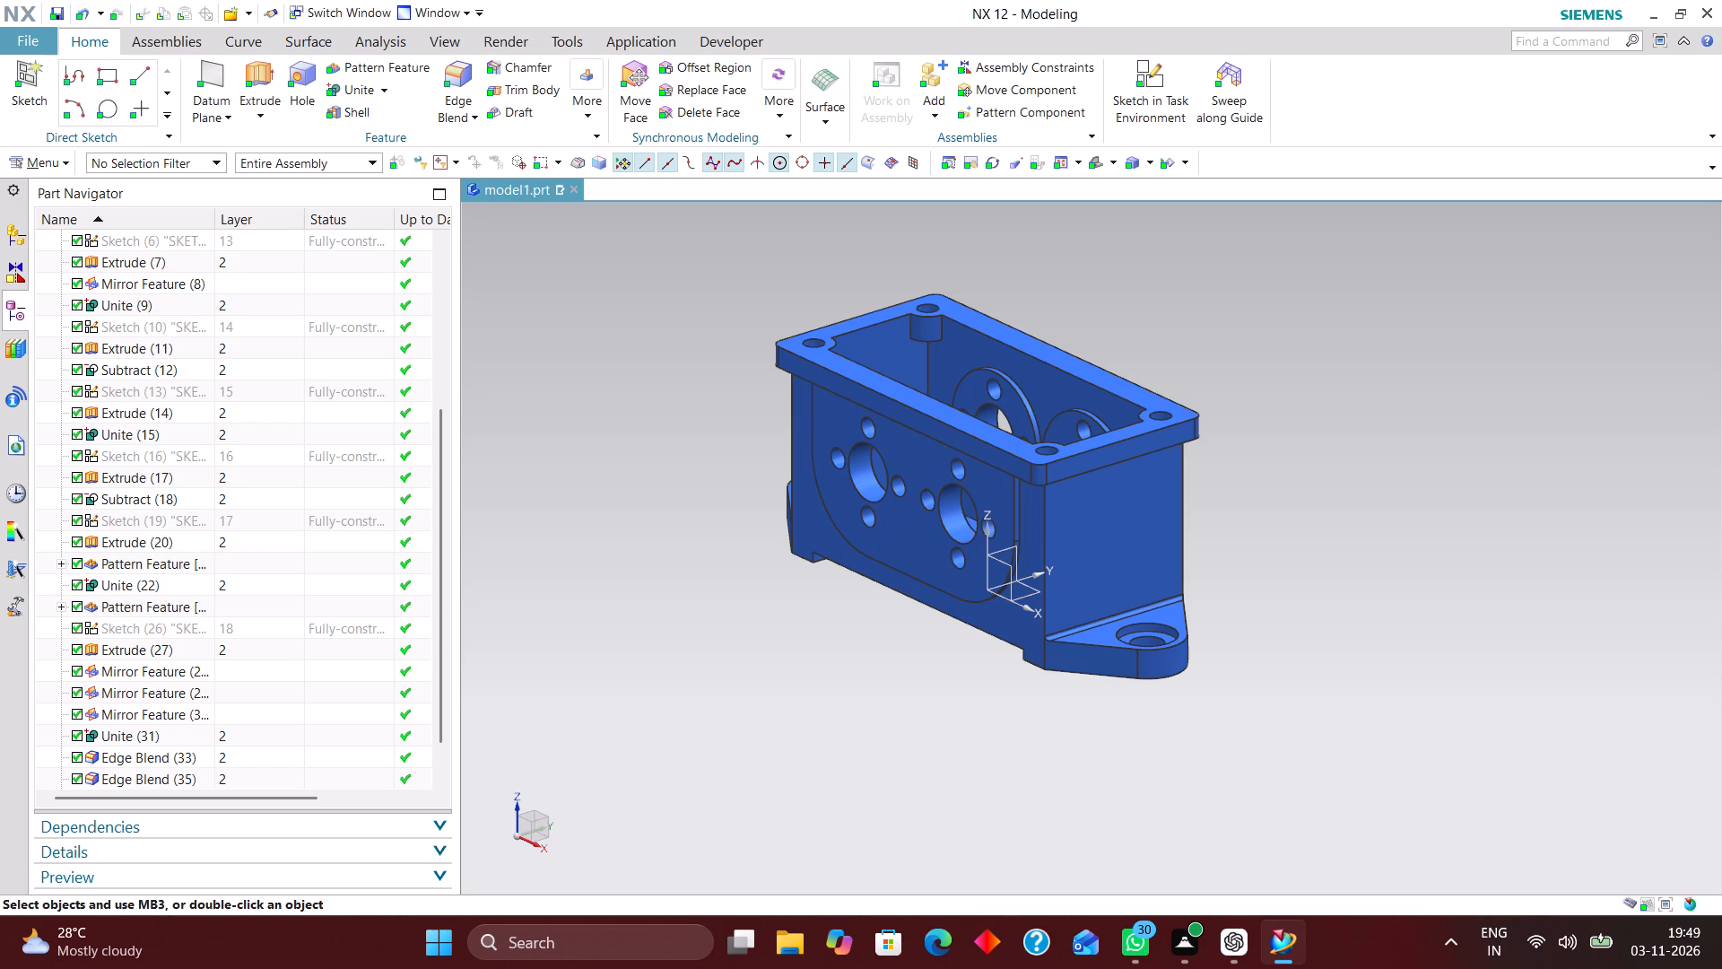
Inspect the housing from above and in a standard 3D view, and review the model history for the hole feature group.
{"action": "scroll", "coordinate": [1157, 483], "scroll_direction": "down", "scroll_amount": 3}
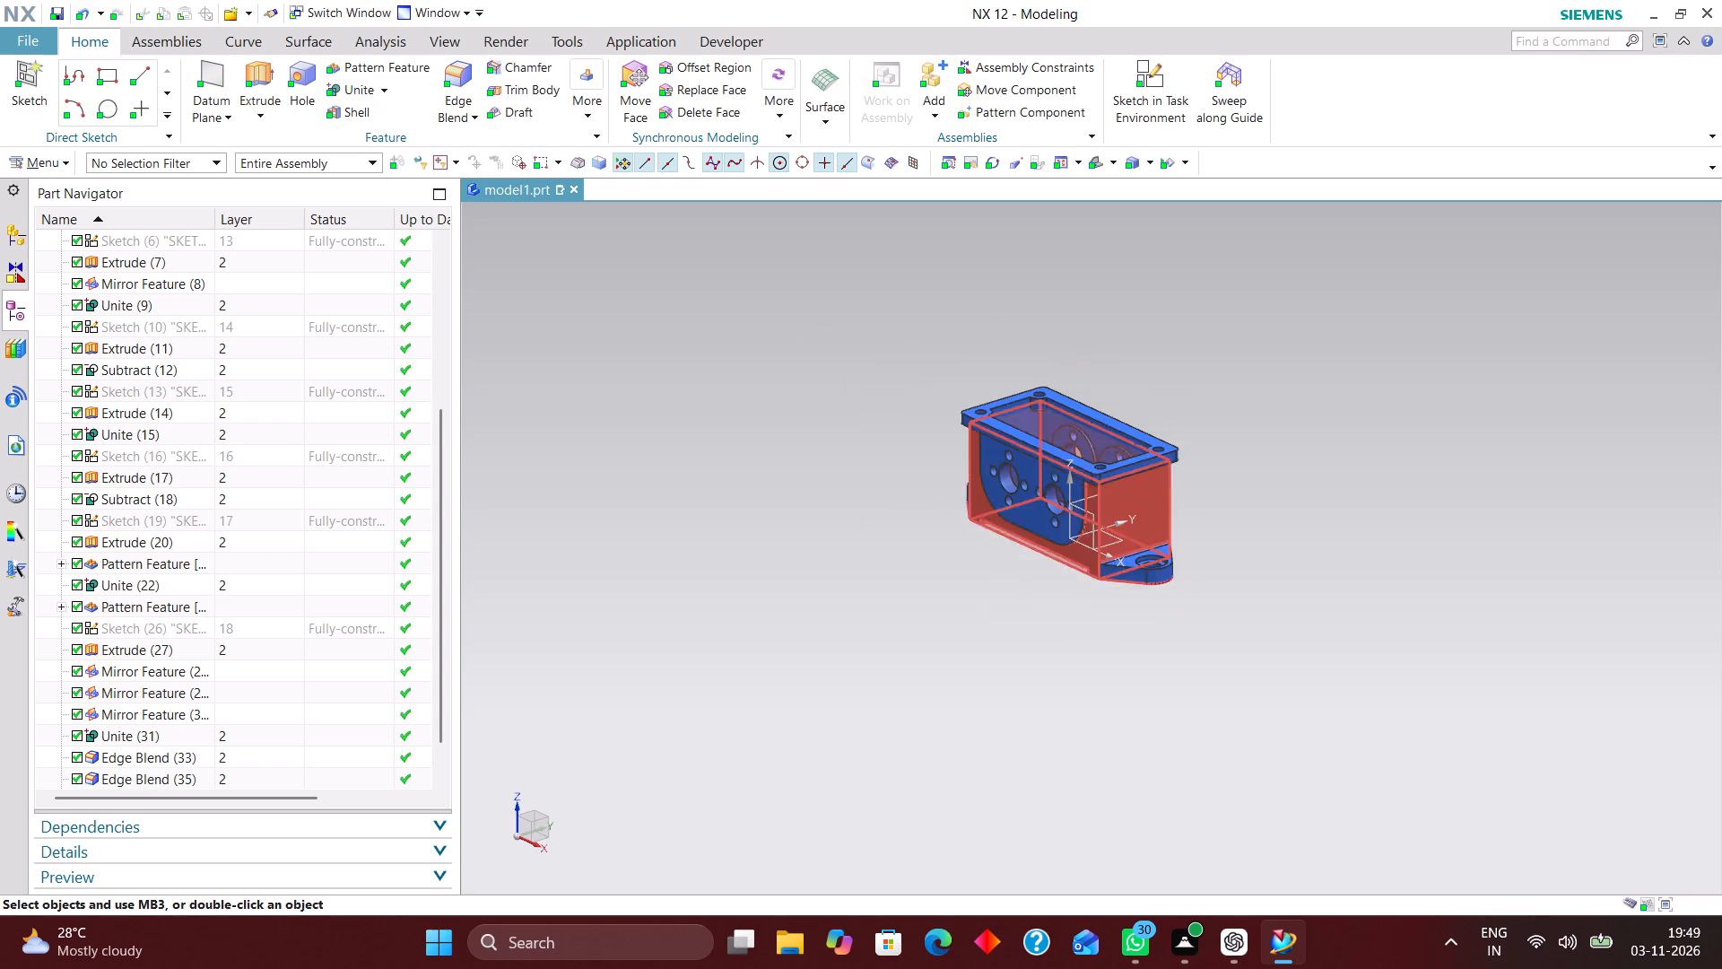
{"action": "scroll", "coordinate": [1200, 442], "scroll_direction": "up", "scroll_amount": 3}
{"action": "middle_click_drag", "start_coordinate": [1279, 461], "coordinate": [1247, 504]}
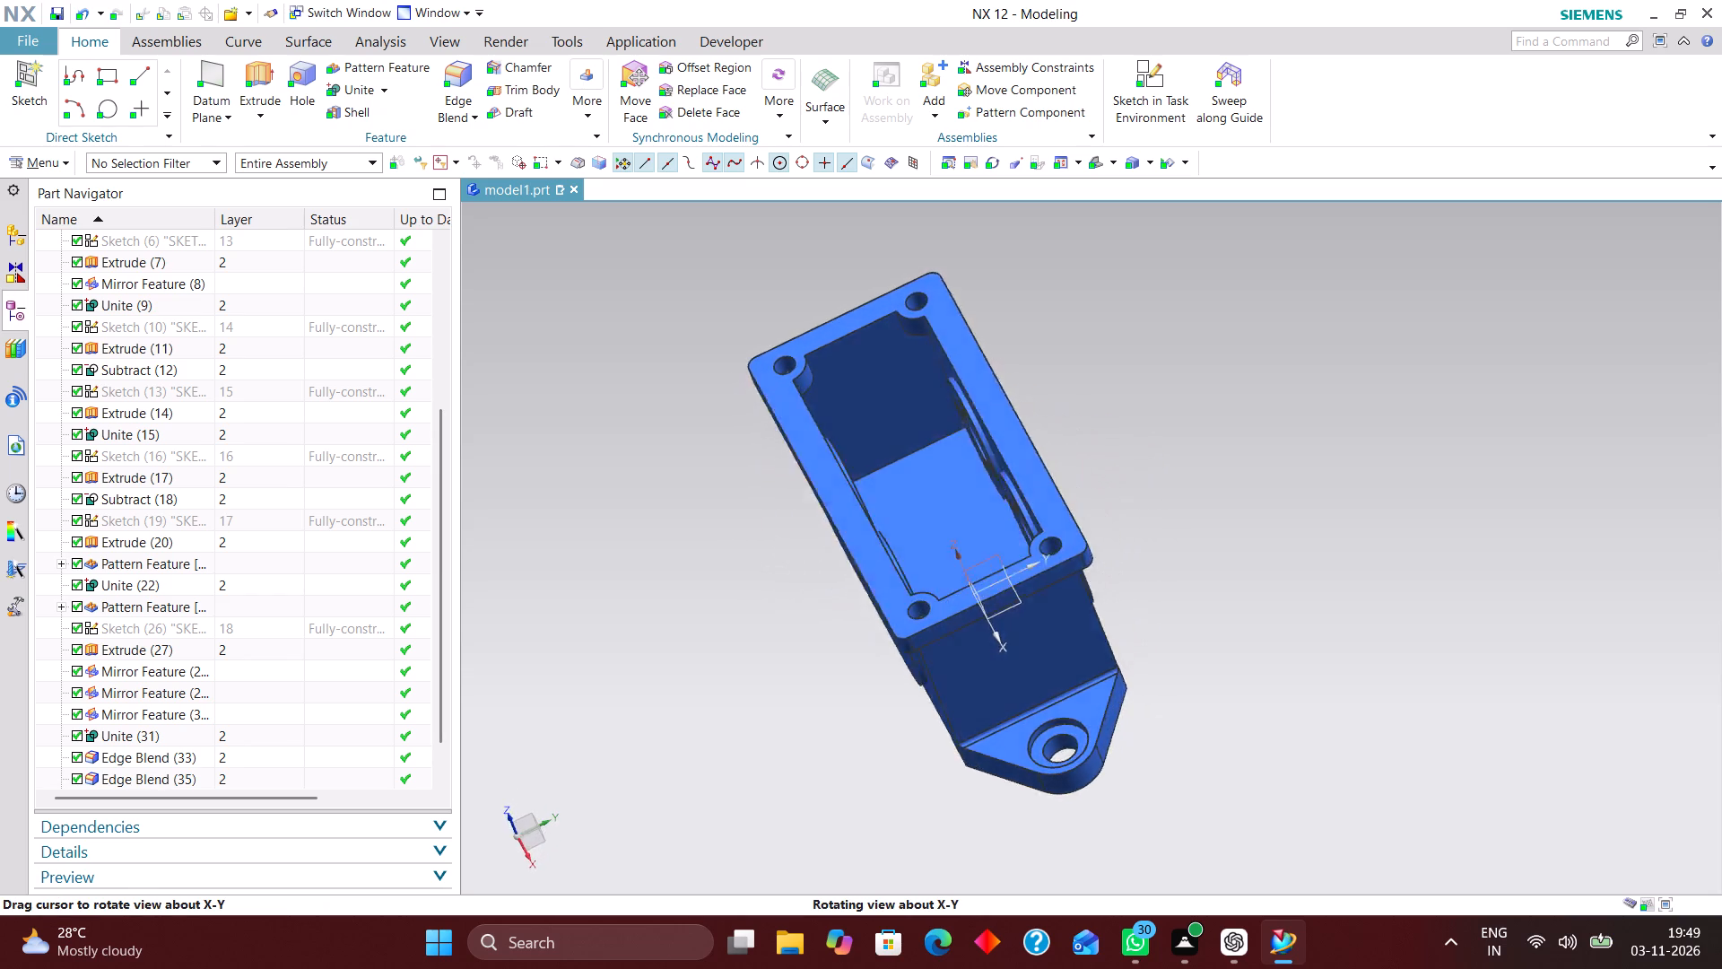
{"action": "middle_click_drag", "start_coordinate": [1247, 504], "coordinate": [1291, 455]}
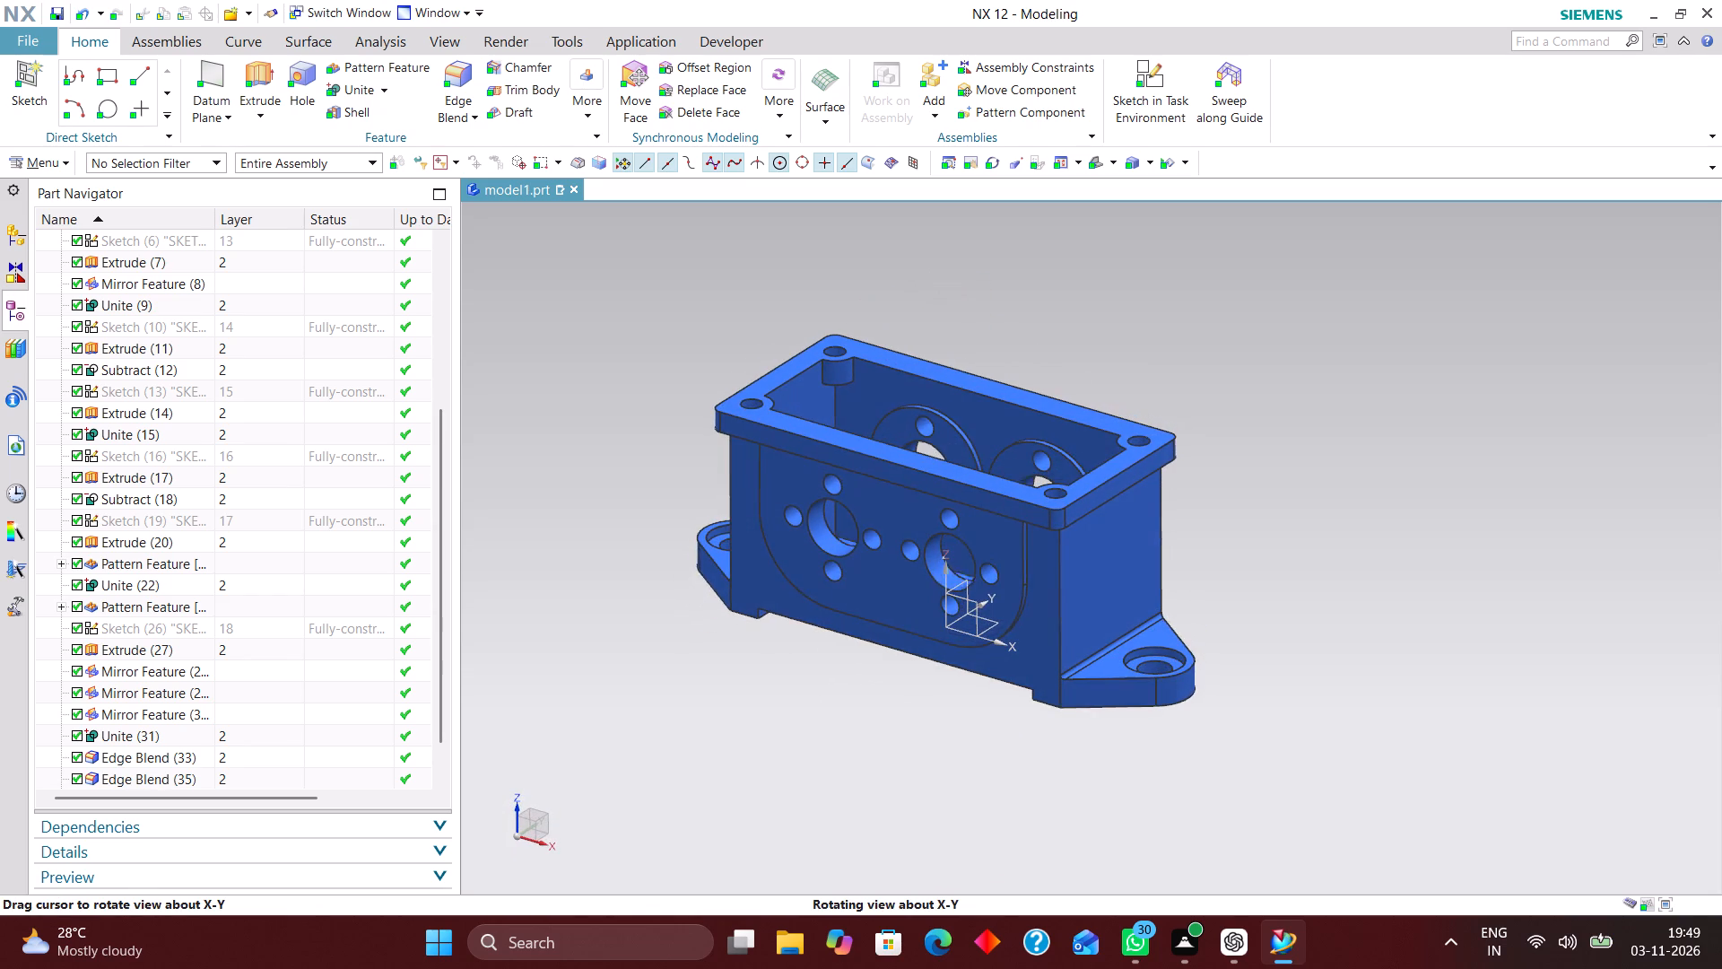
{"action": "middle_click_drag", "start_coordinate": [1291, 455], "coordinate": [1289, 455]}
{"action": "left_click", "coordinate": [1095, 167]}
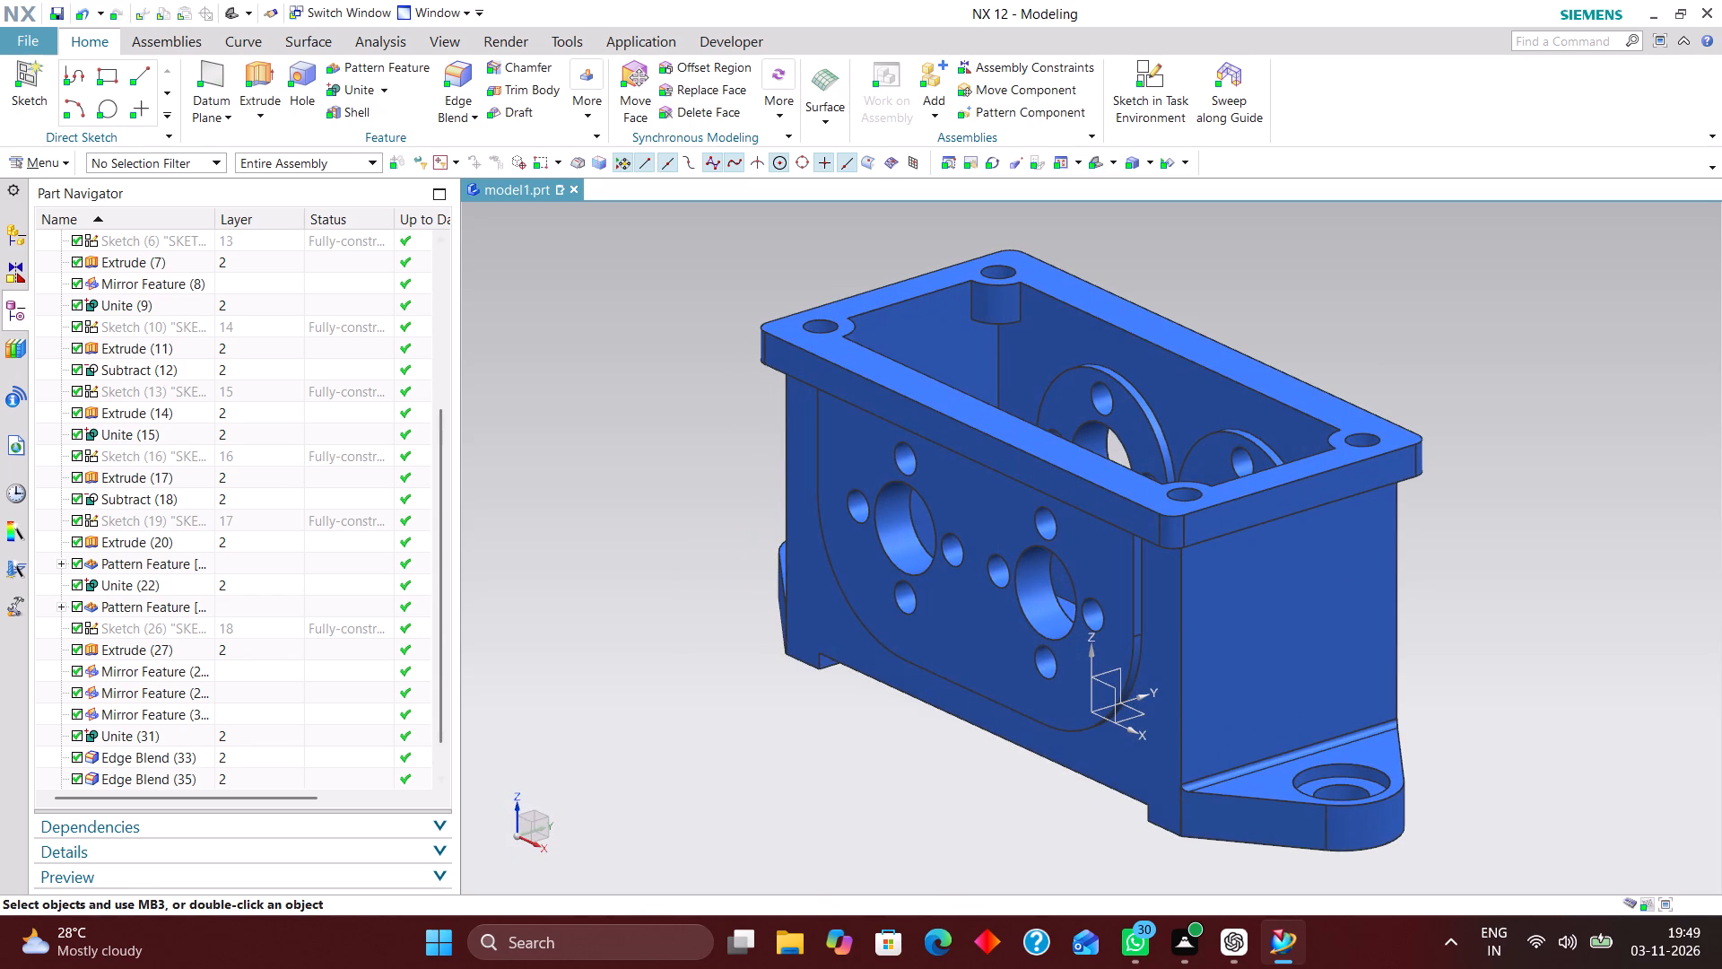
{"action": "scroll", "coordinate": [308, 472], "scroll_direction": "down", "scroll_amount": 2}
{"action": "scroll", "coordinate": [283, 568], "scroll_direction": "up", "scroll_amount": 6}
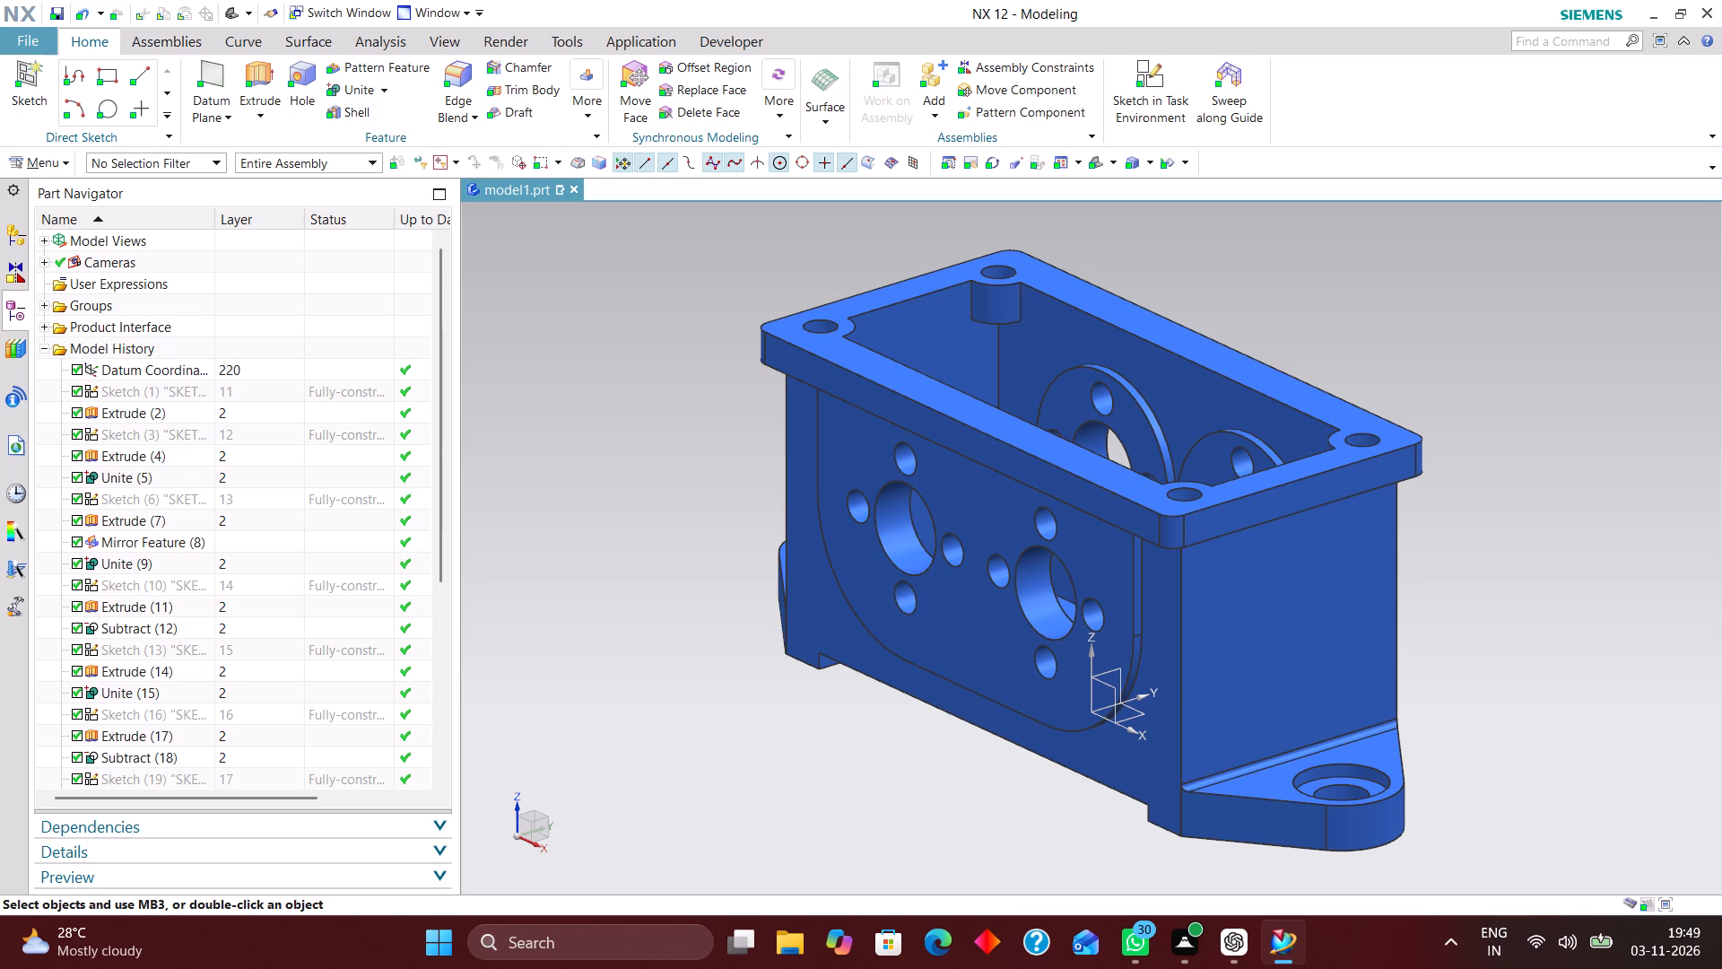
{"action": "scroll", "coordinate": [303, 537], "scroll_direction": "down", "scroll_amount": 5}
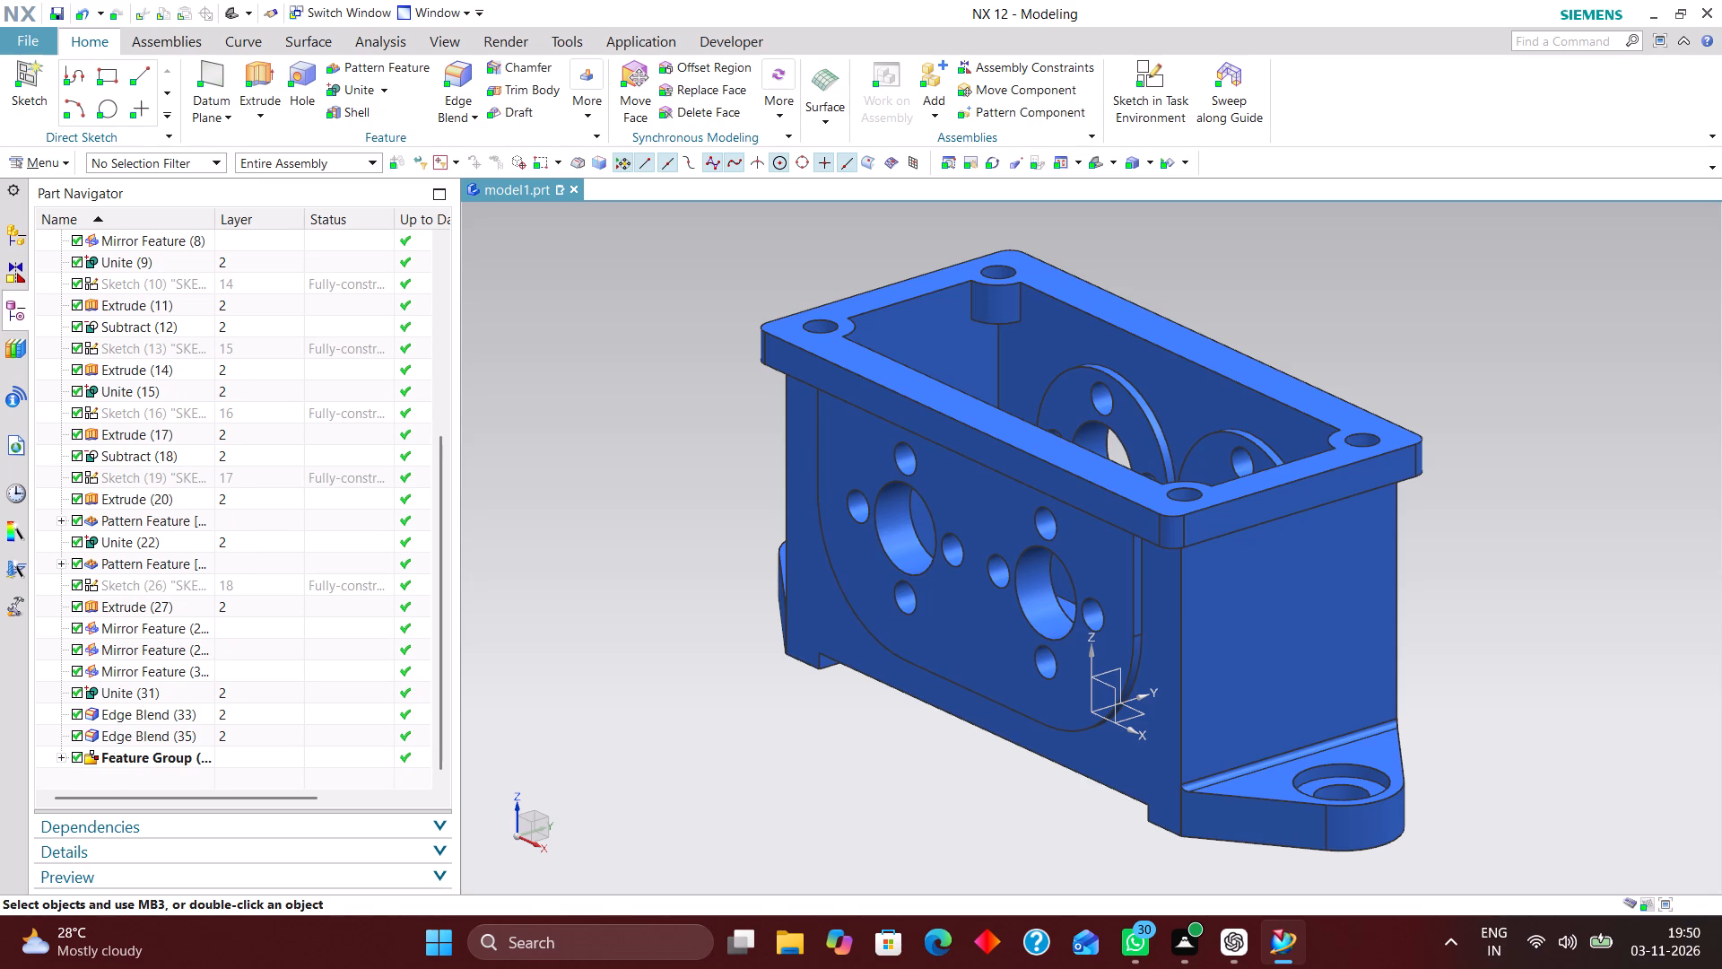
Create a new A2-size drawing file, model1_dwg1.prt, referencing the housing part model1, leaving the title block cells blank.
{"action": "left_click", "coordinate": [35, 40]}
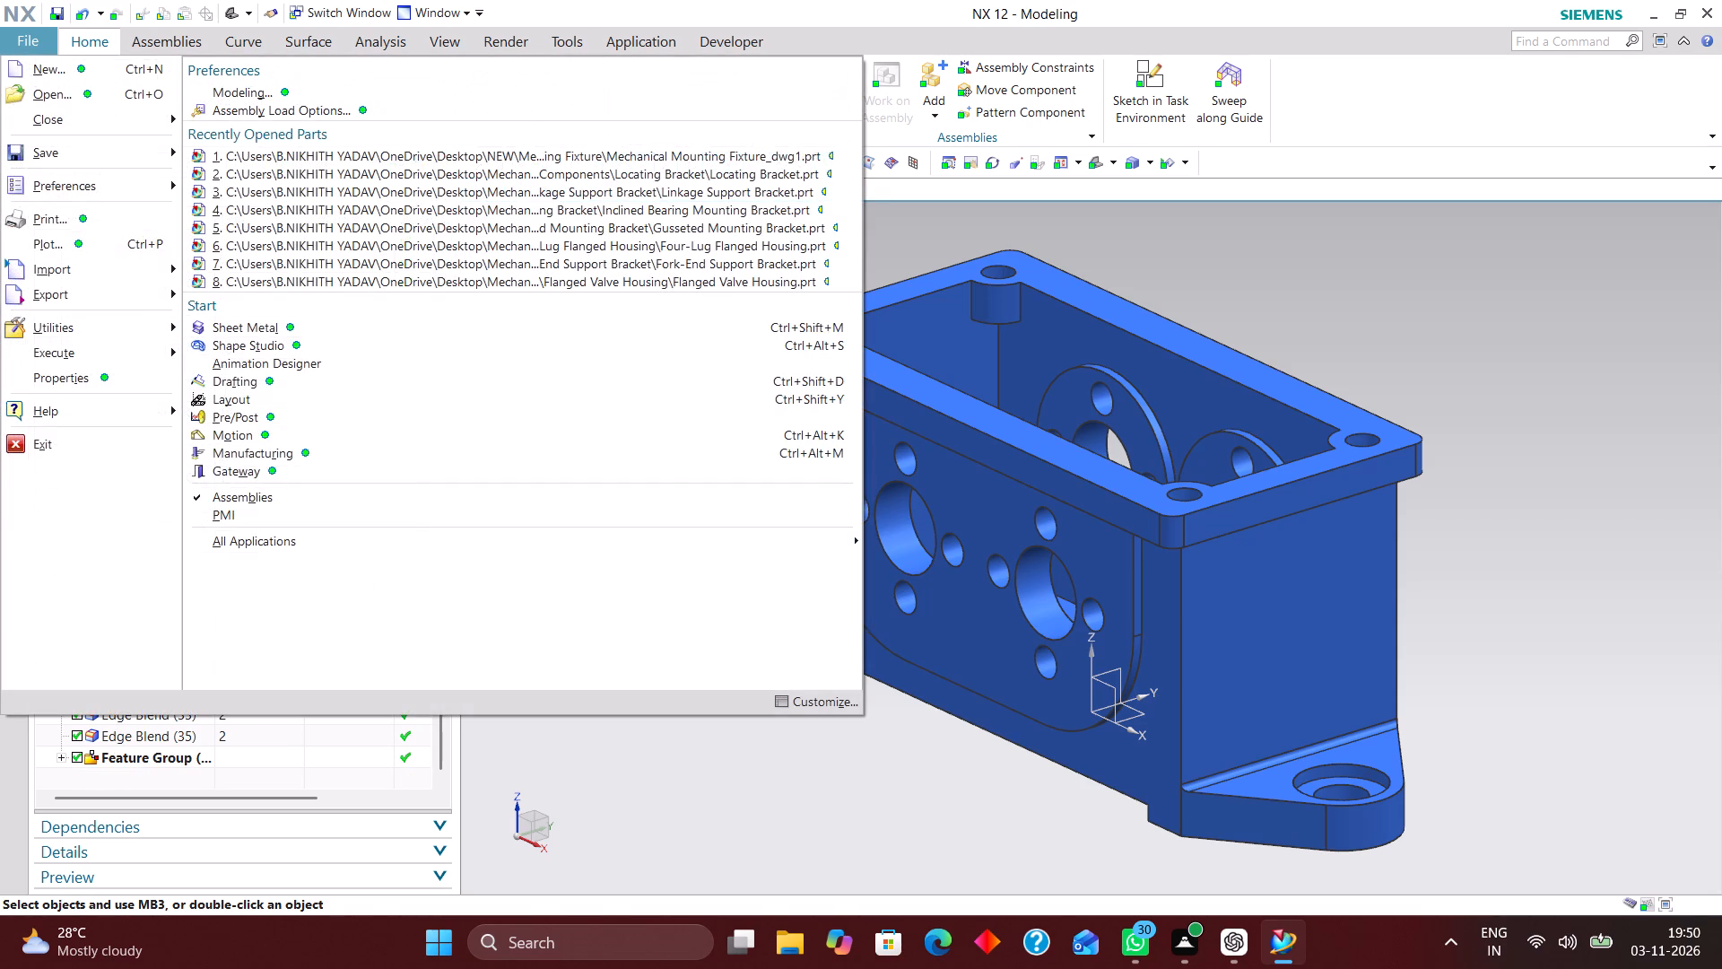
{"action": "left_click", "coordinate": [55, 74]}
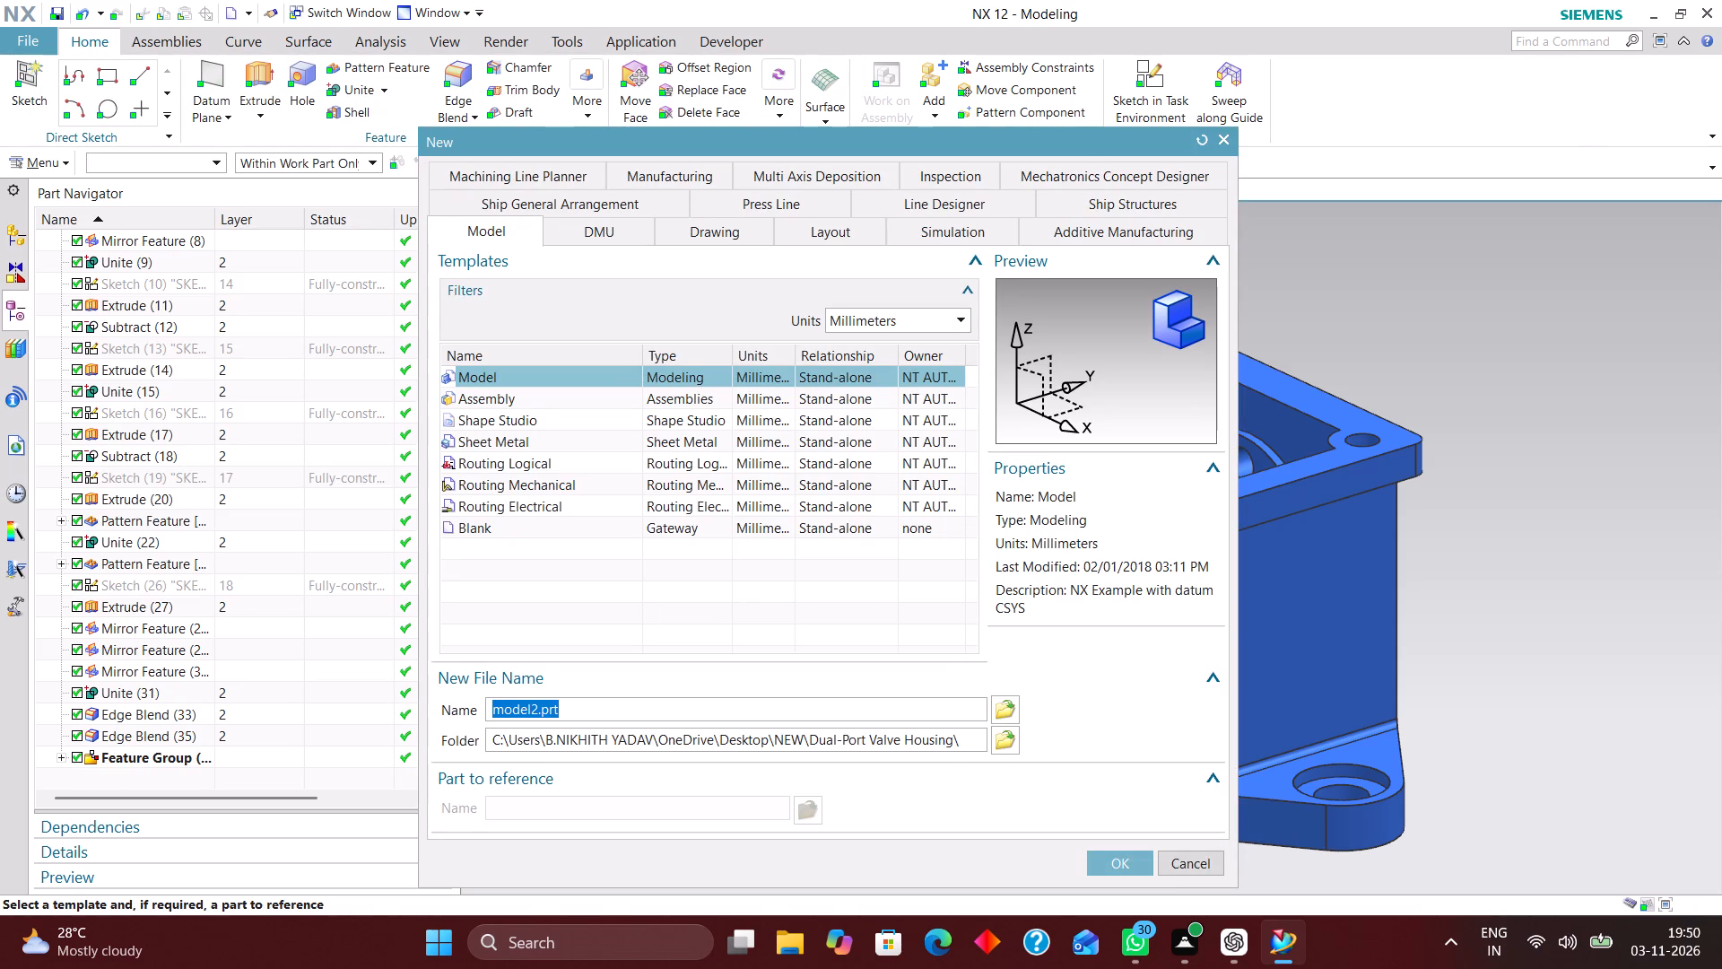
{"action": "left_click", "coordinate": [711, 231]}
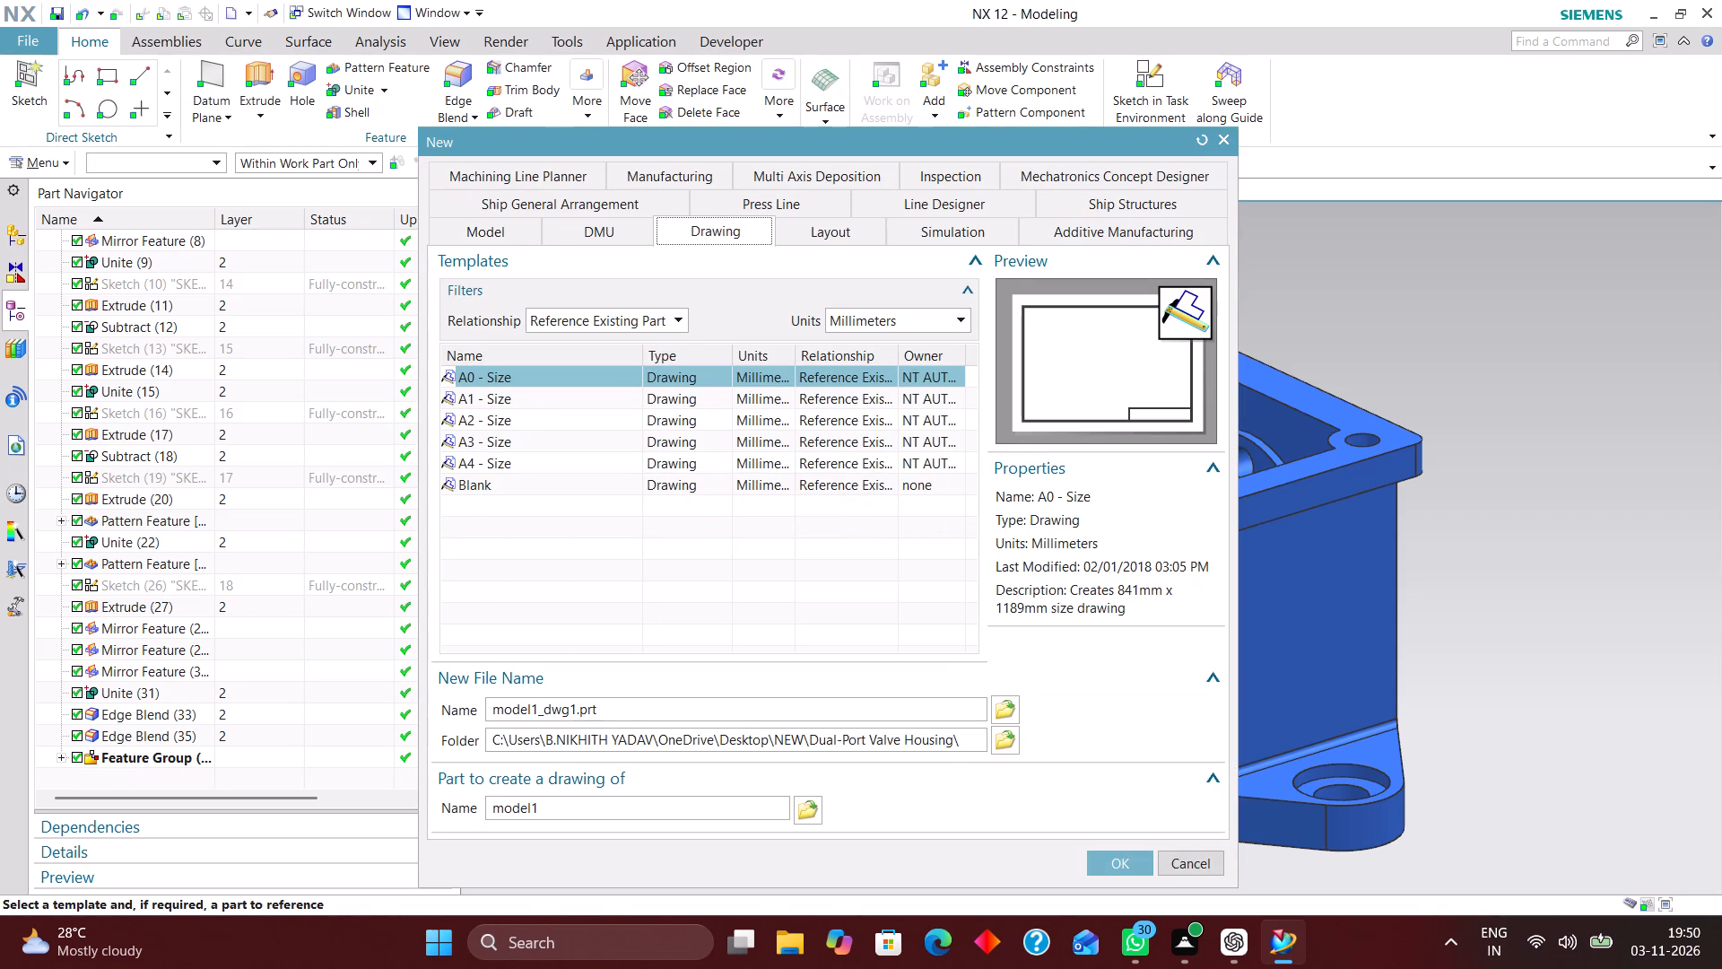
{"action": "left_click", "coordinate": [512, 419]}
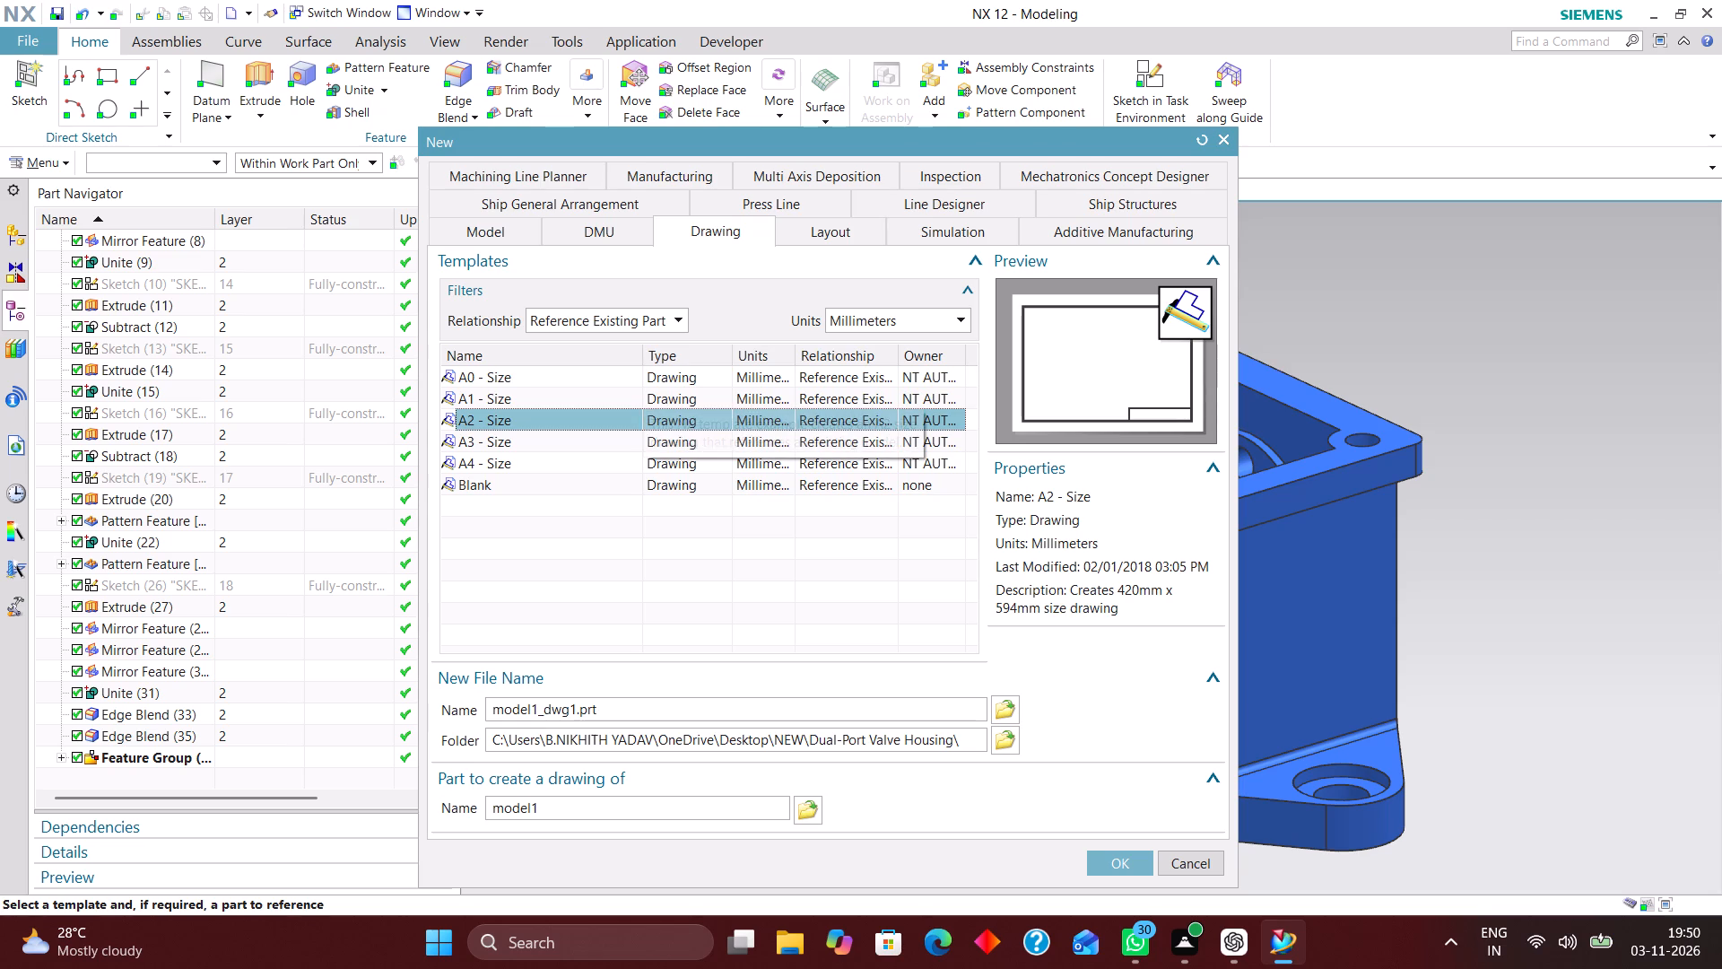
{"action": "left_click", "coordinate": [1123, 860]}
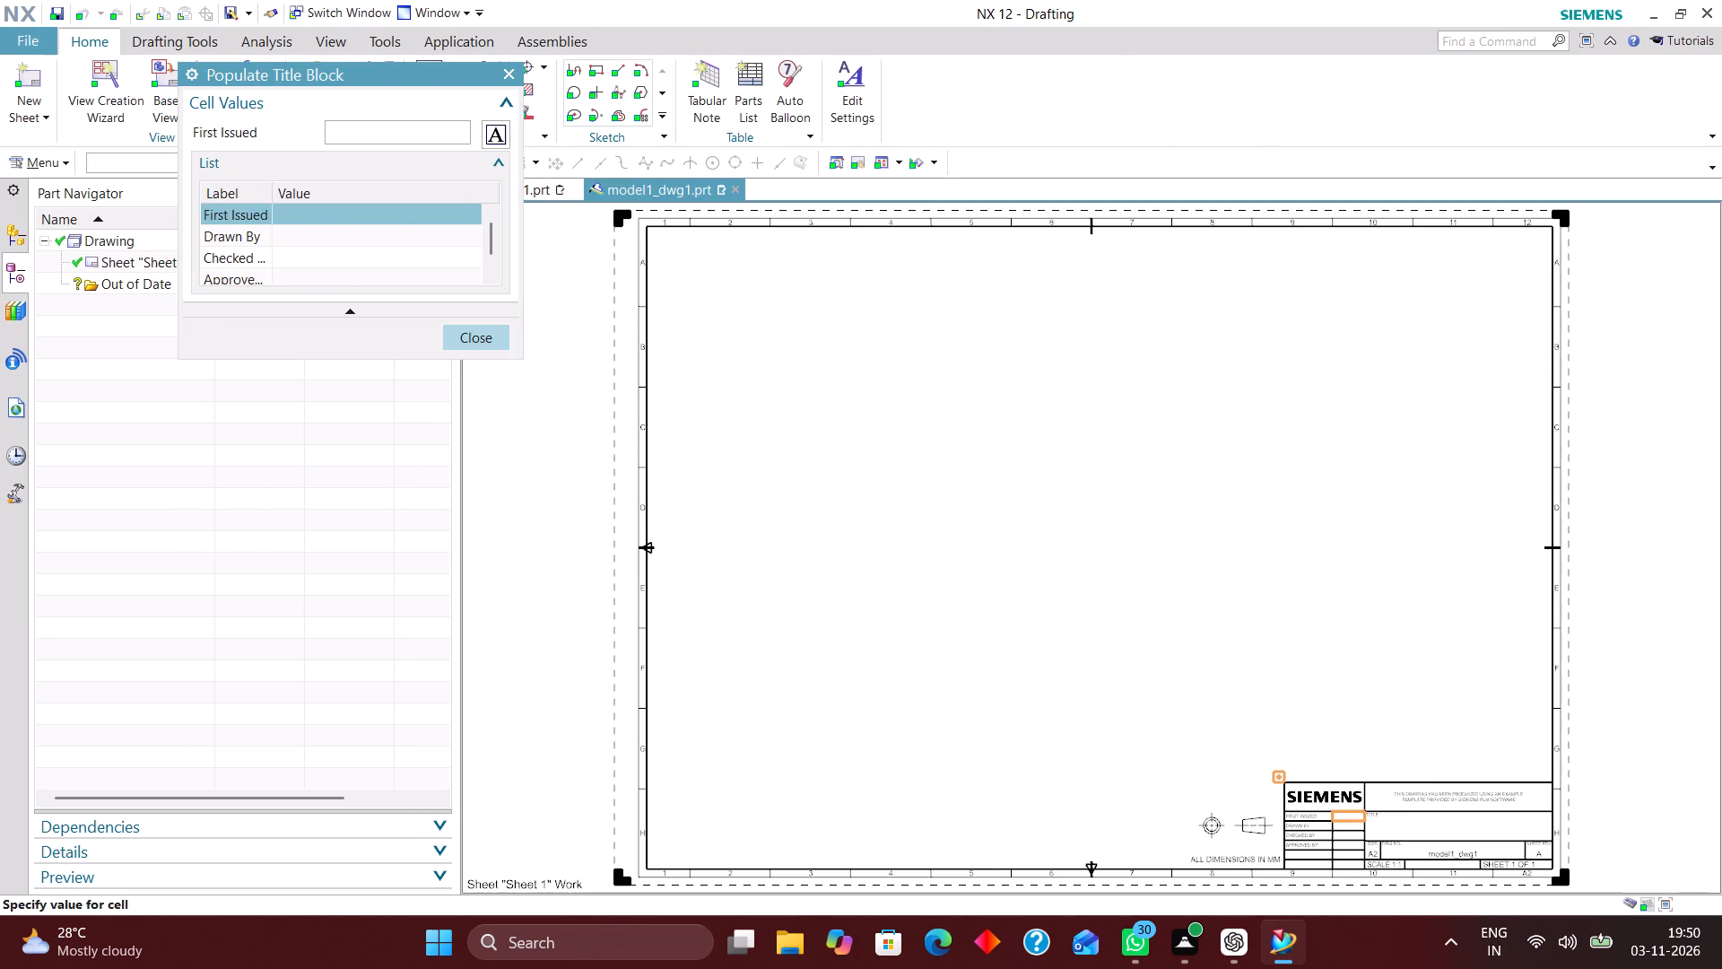
{"action": "left_click", "coordinate": [485, 335]}
{"action": "left_click", "coordinate": [645, 475]}
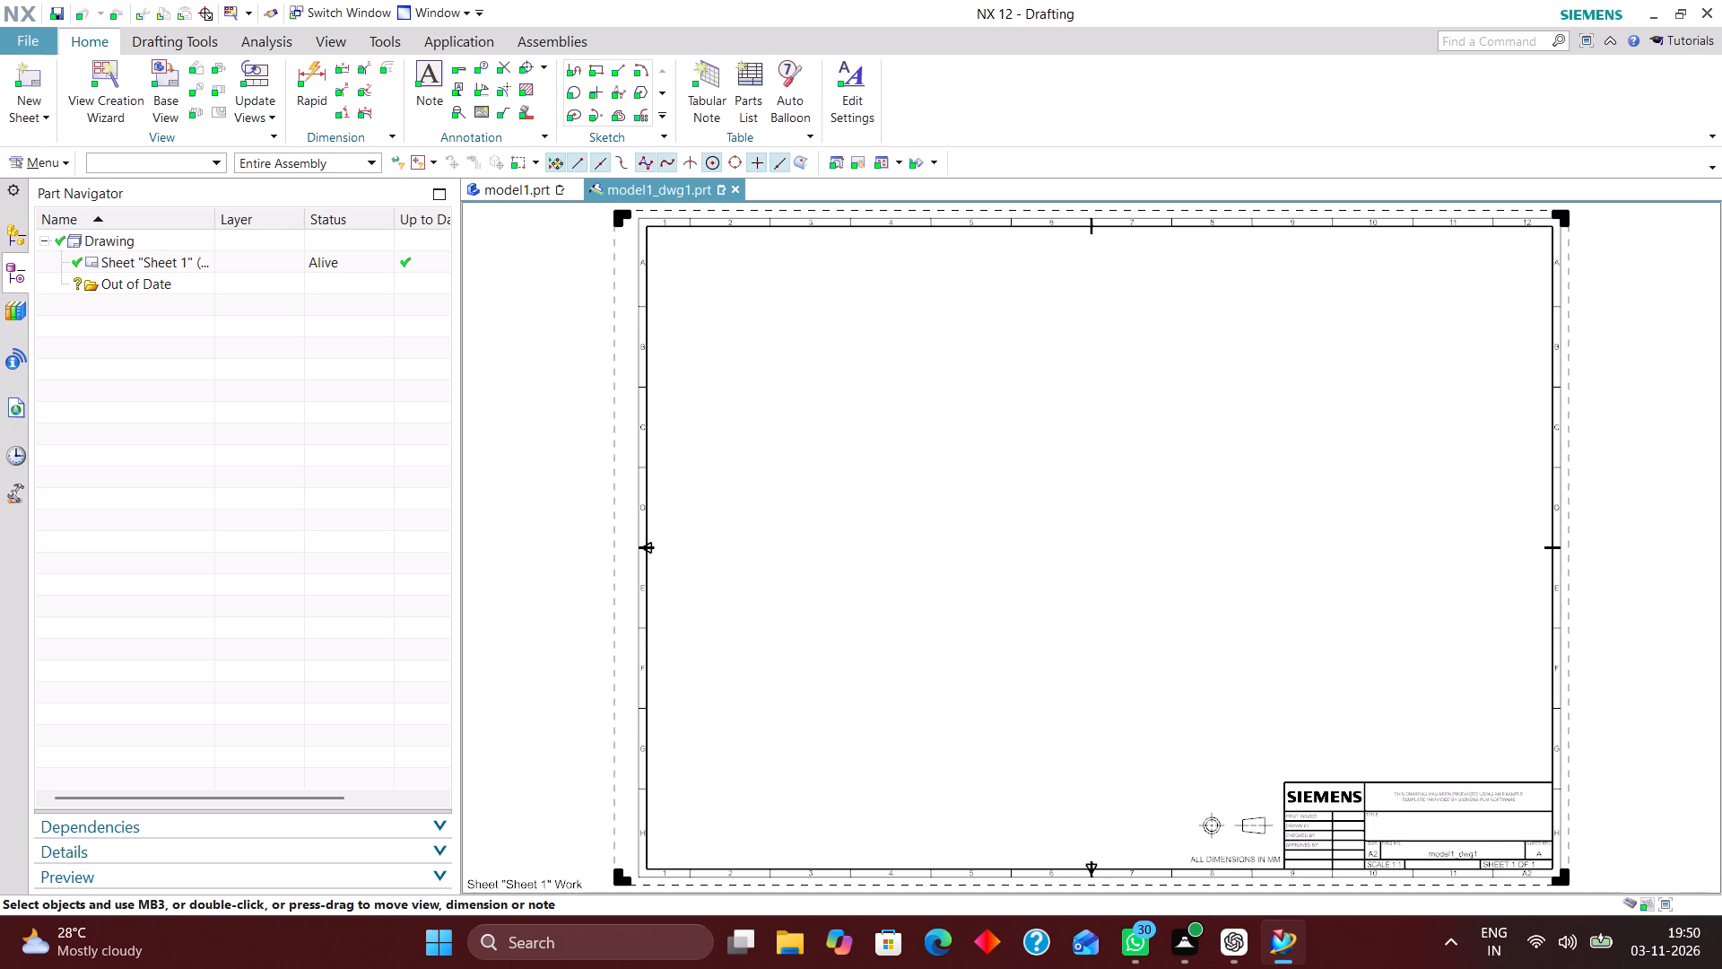
Make layer 2 the work layer of the drawing.
{"action": "key", "text": "ctrl+l"}
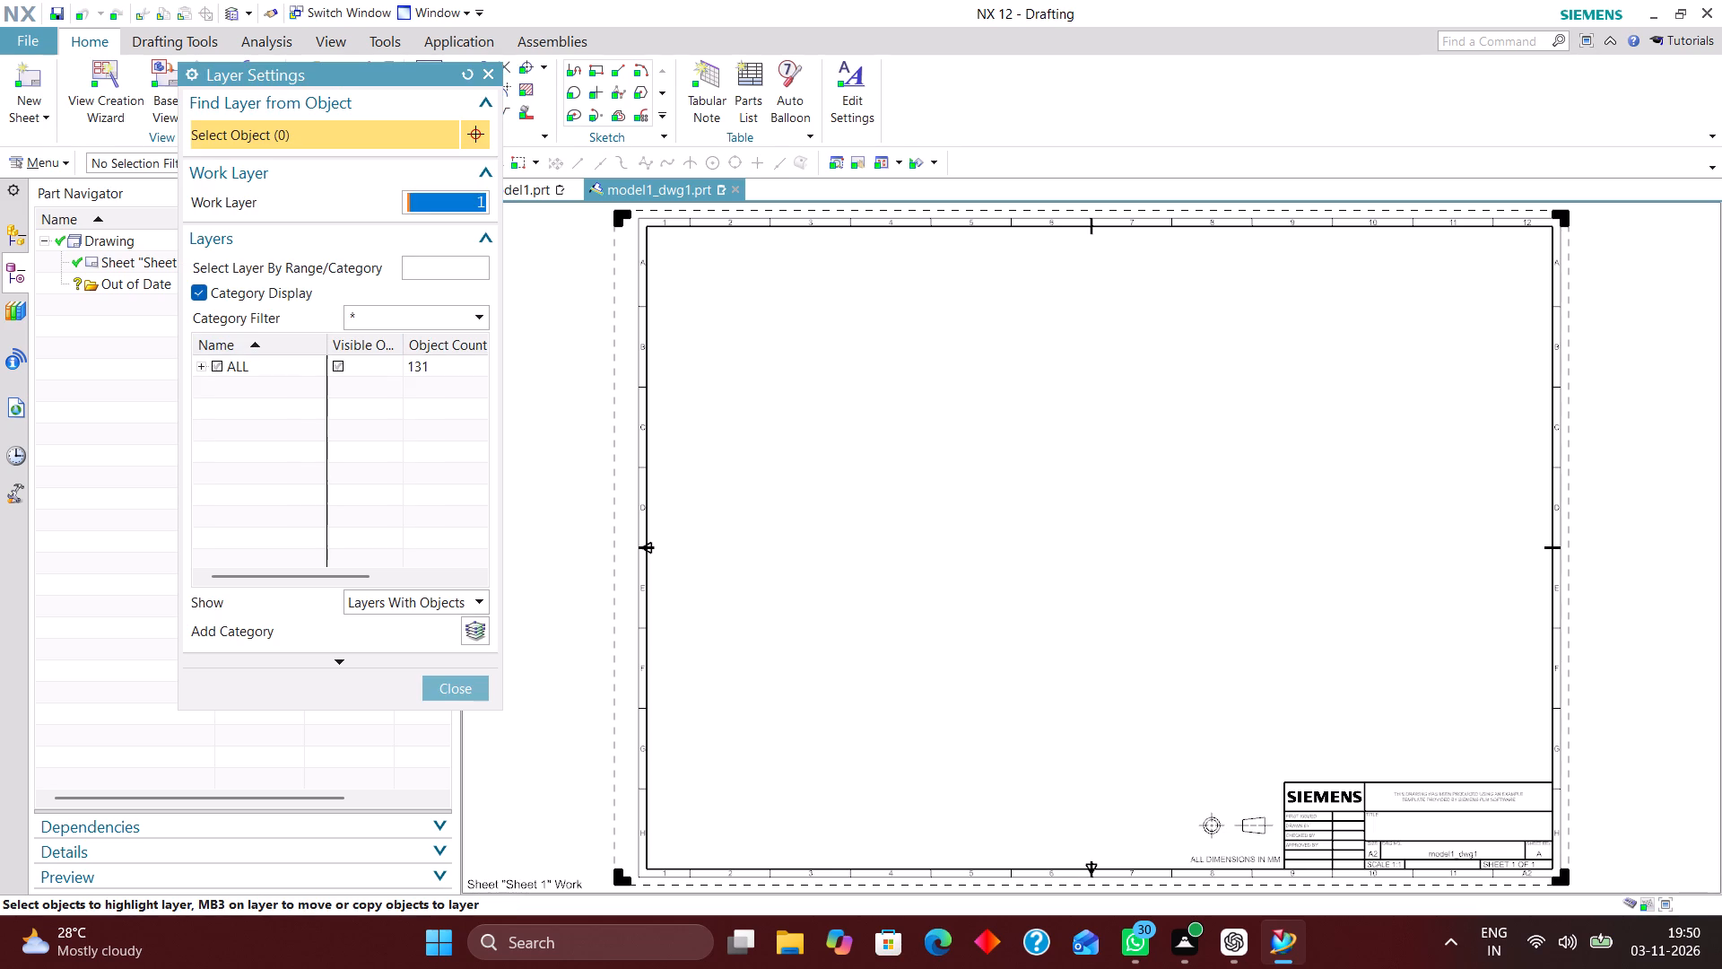
{"action": "key", "text": "2"}
{"action": "key", "text": "Return"}
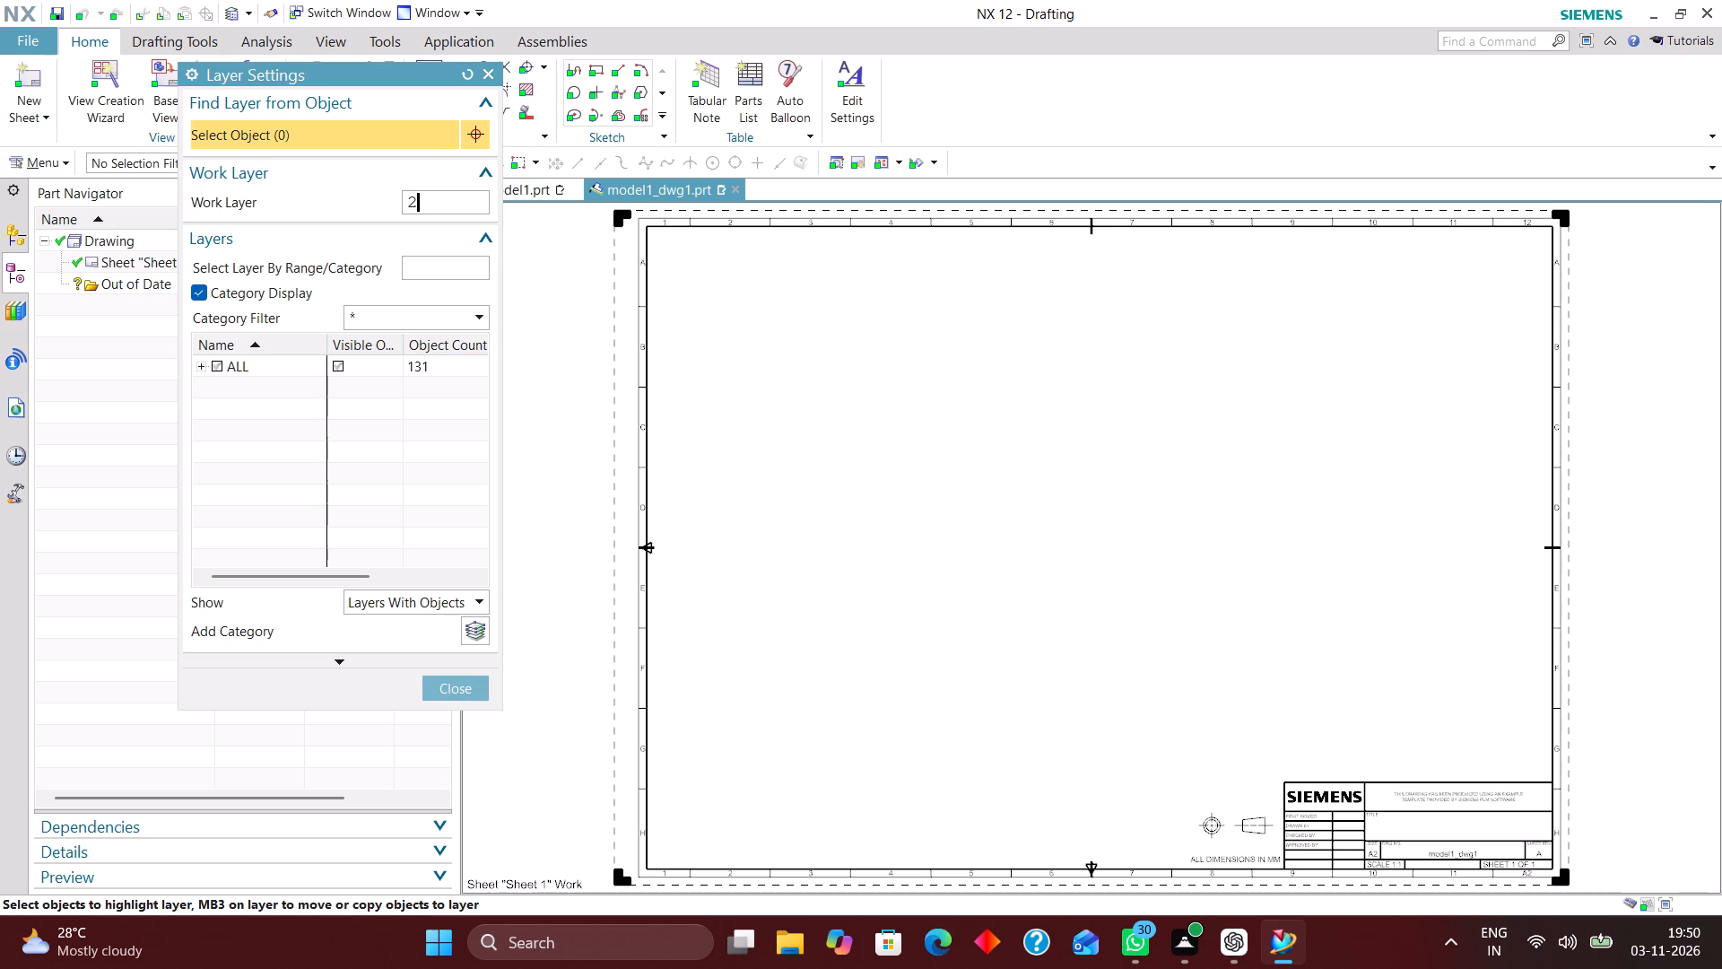
{"action": "left_click", "coordinate": [439, 684]}
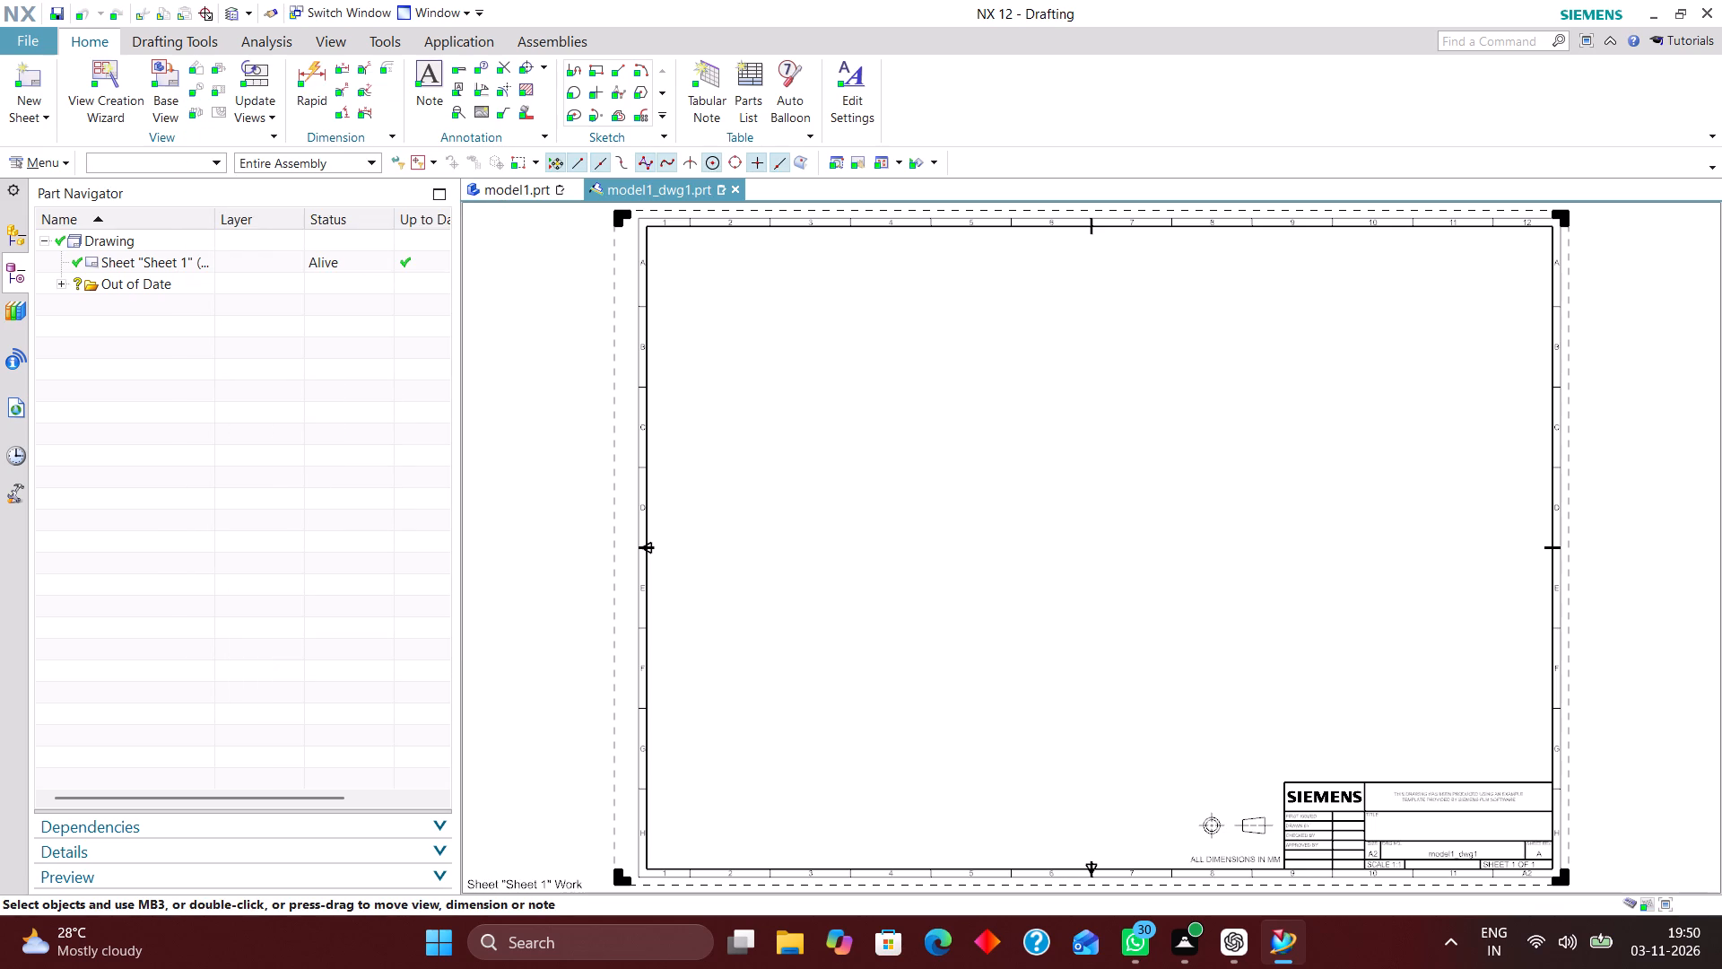
Place an isometric base view of the housing at 1:1 scale in the sheet's upper right area, without adding projected views.
{"action": "left_click", "coordinate": [161, 79]}
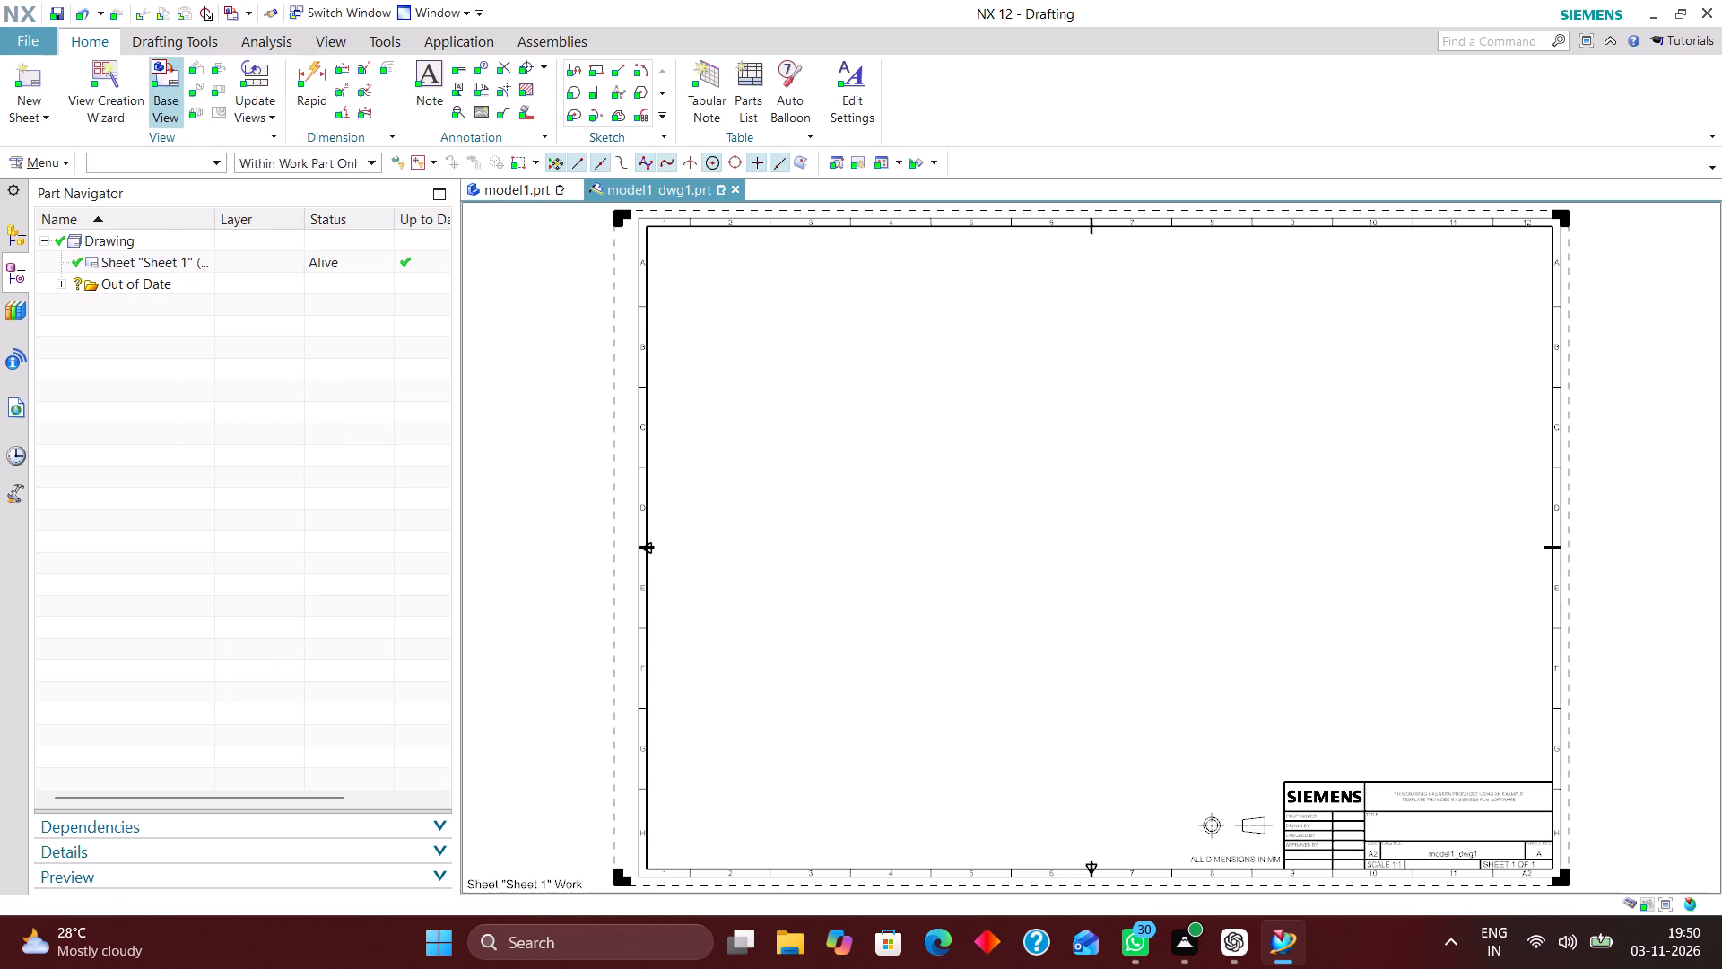
{"action": "left_click", "coordinate": [444, 320]}
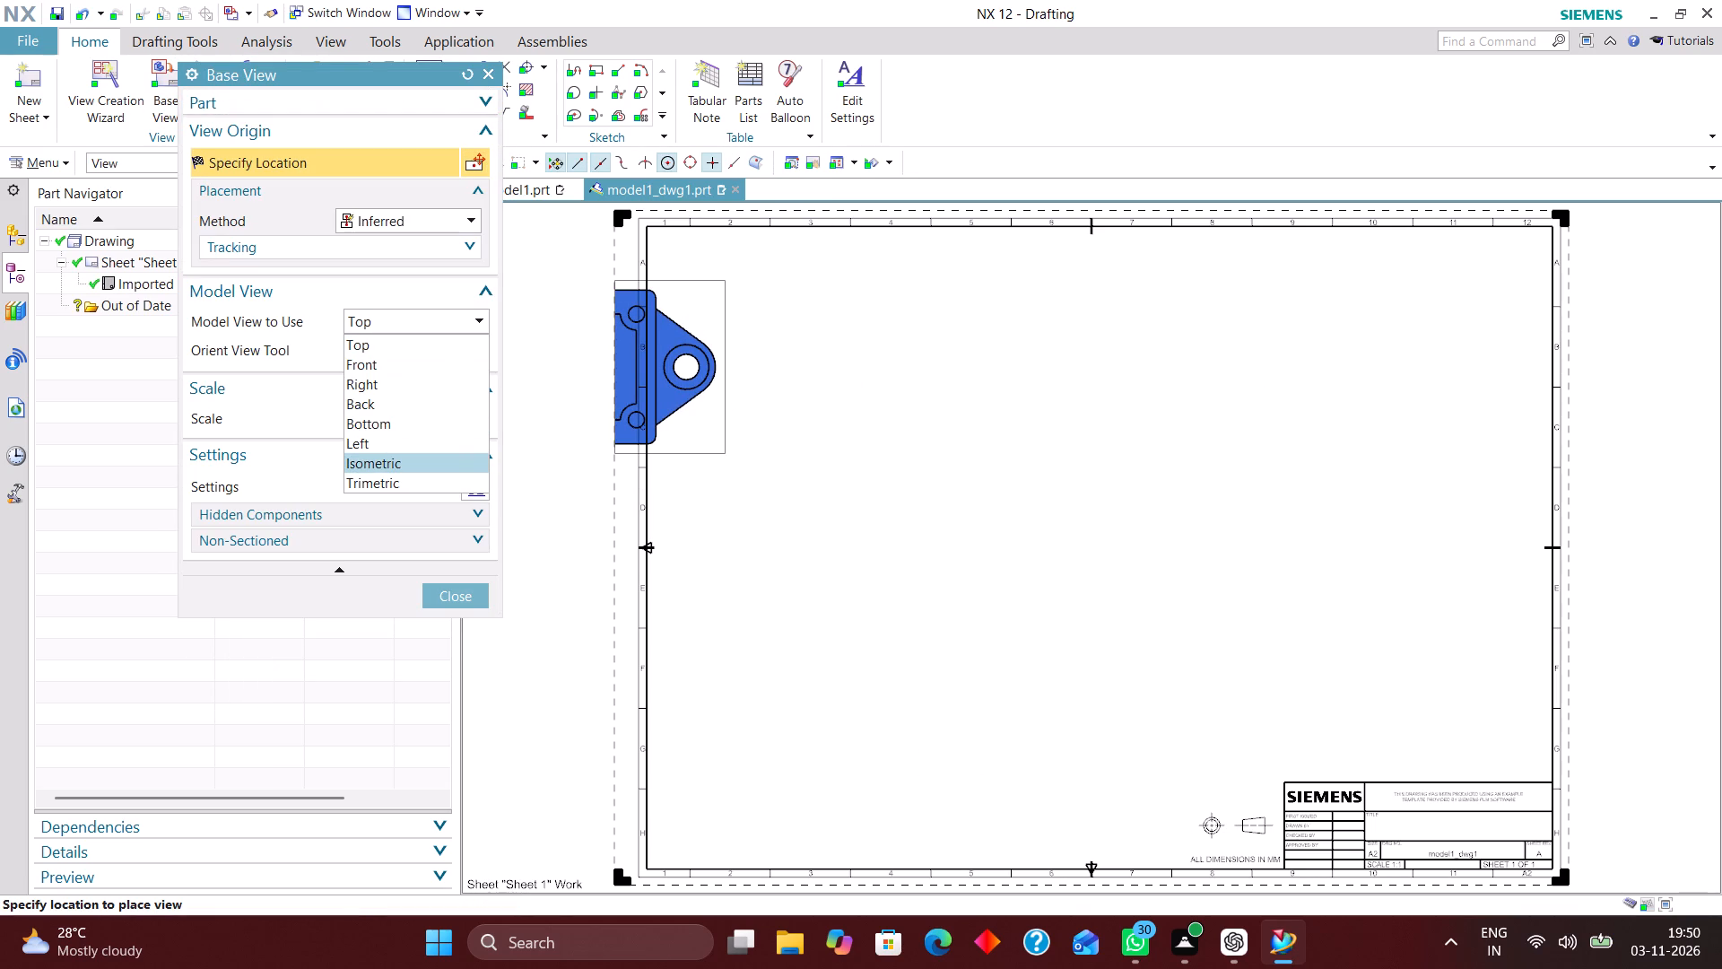
{"action": "left_click", "coordinate": [422, 459]}
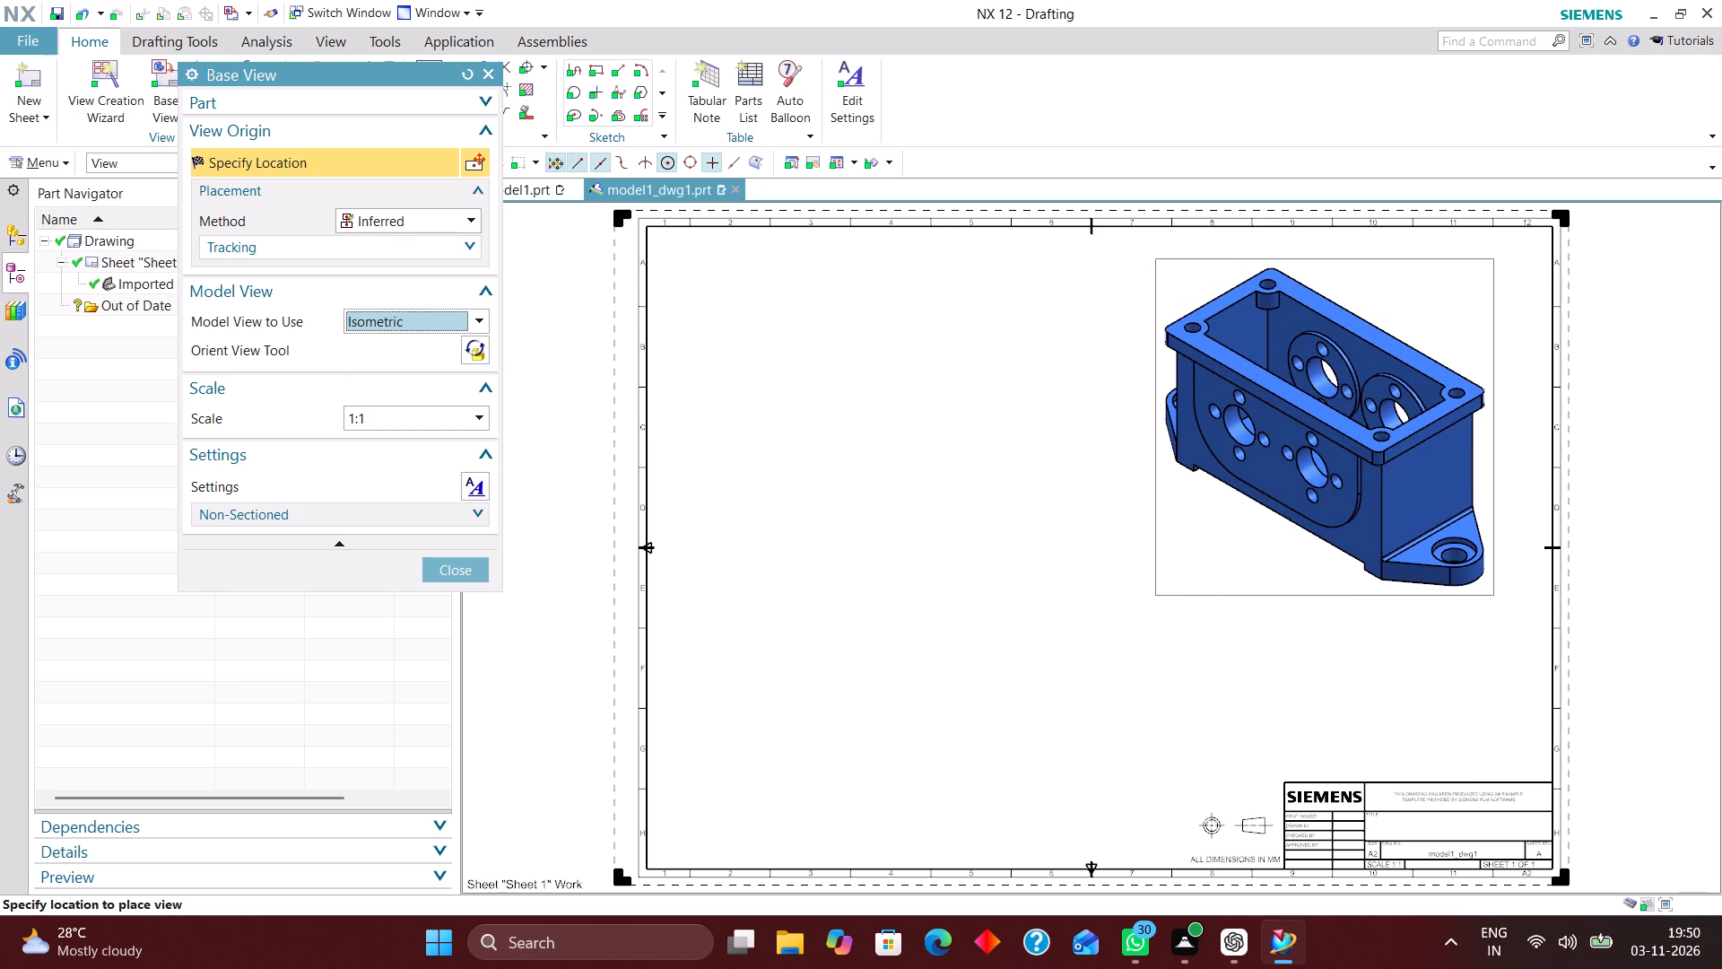
{"action": "left_click", "coordinate": [1333, 437]}
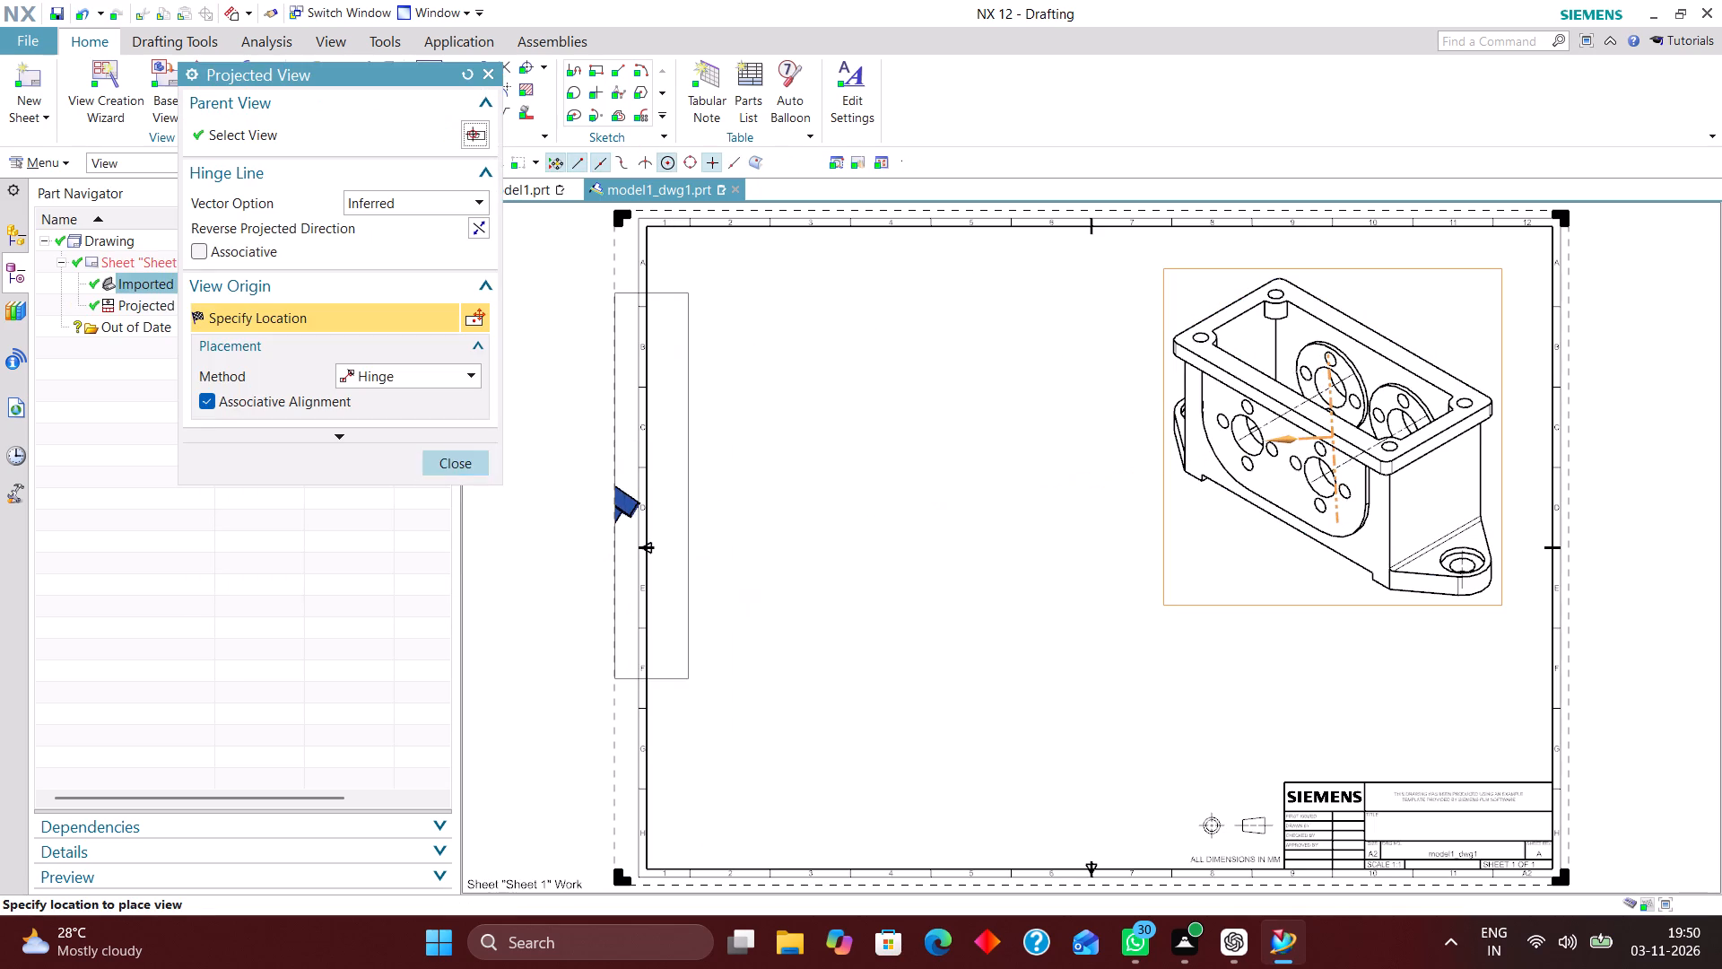
{"action": "left_click", "coordinate": [474, 466]}
Enlarge Sheet 1 to the next larger standard sheet size.
{"action": "right_click", "coordinate": [615, 575]}
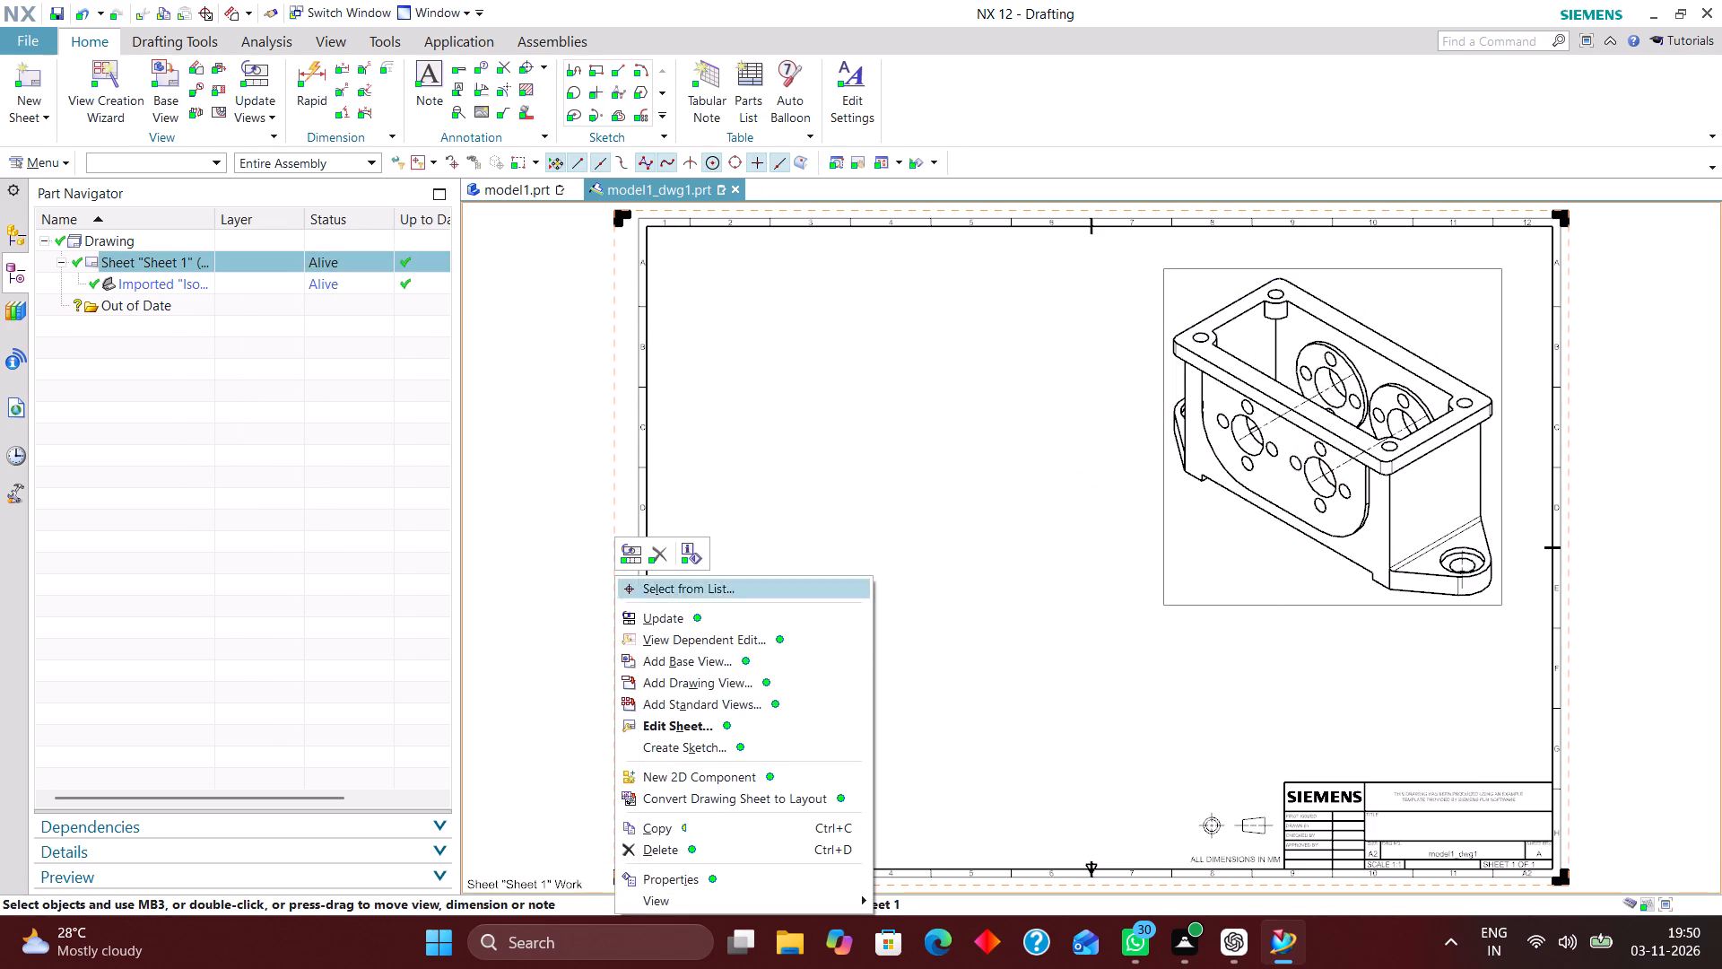
{"action": "left_click", "coordinate": [709, 728]}
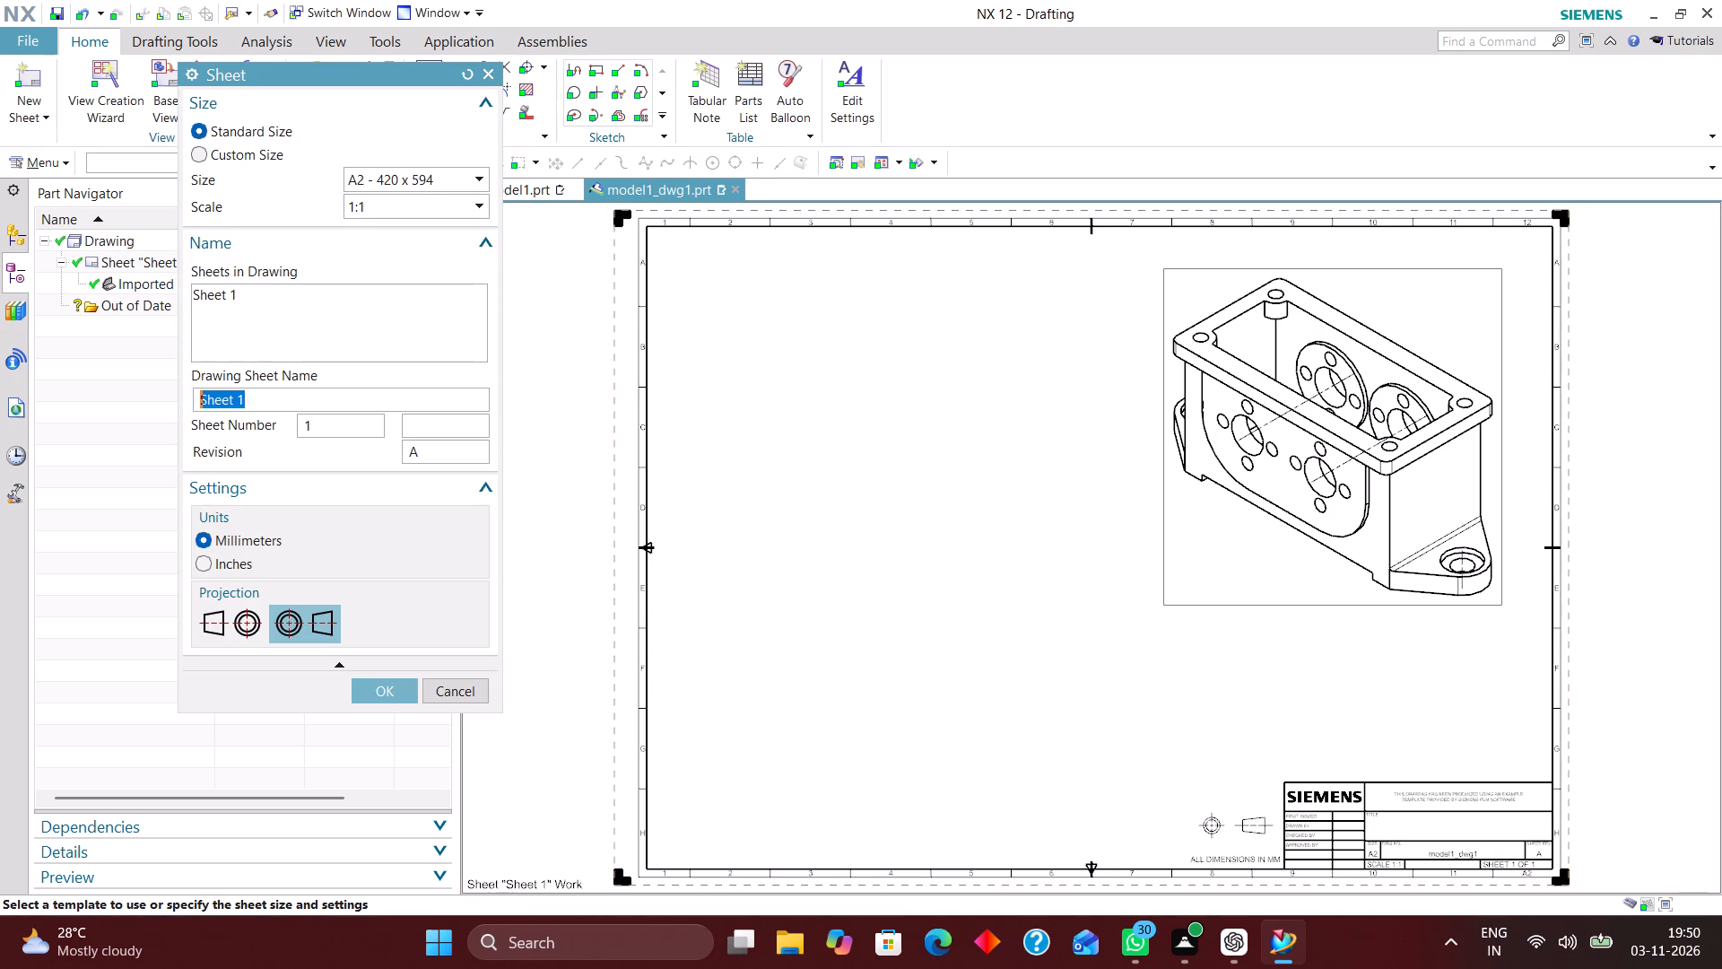
{"action": "left_click", "coordinate": [403, 175]}
{"action": "left_click", "coordinate": [382, 257]}
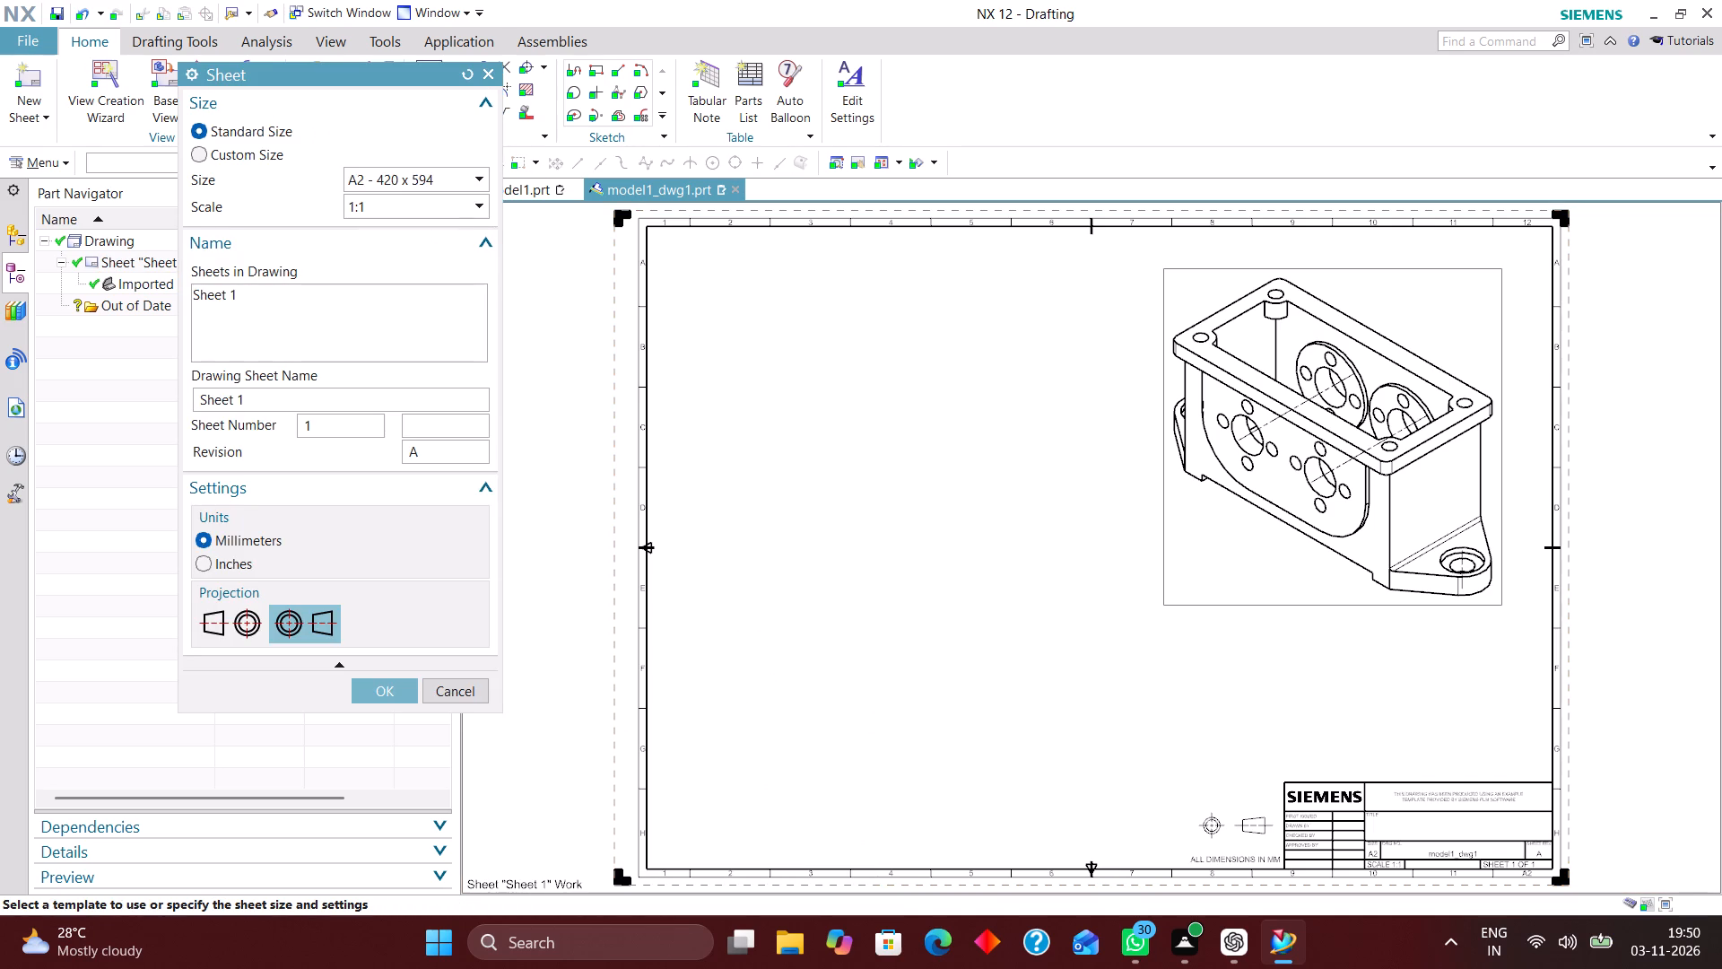
{"action": "left_click", "coordinate": [387, 686]}
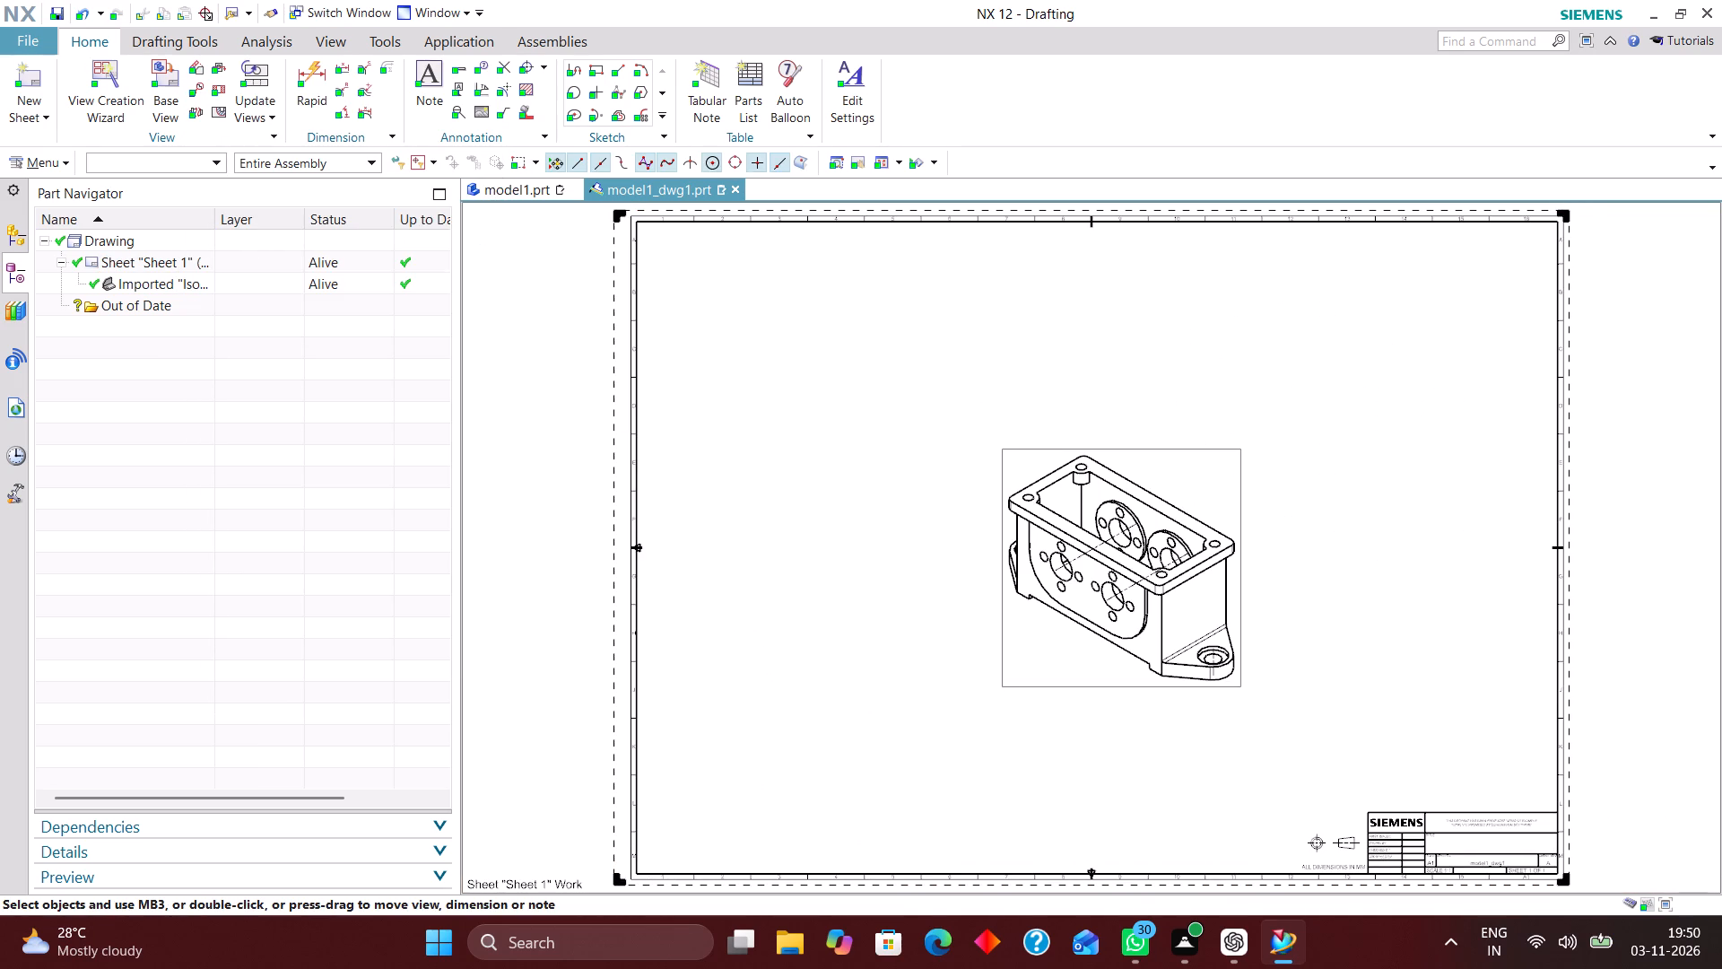
Move the isometric view into the upper right corner of the enlarged sheet.
{"action": "left_click_drag", "start_coordinate": [1205, 446], "coordinate": [1471, 258]}
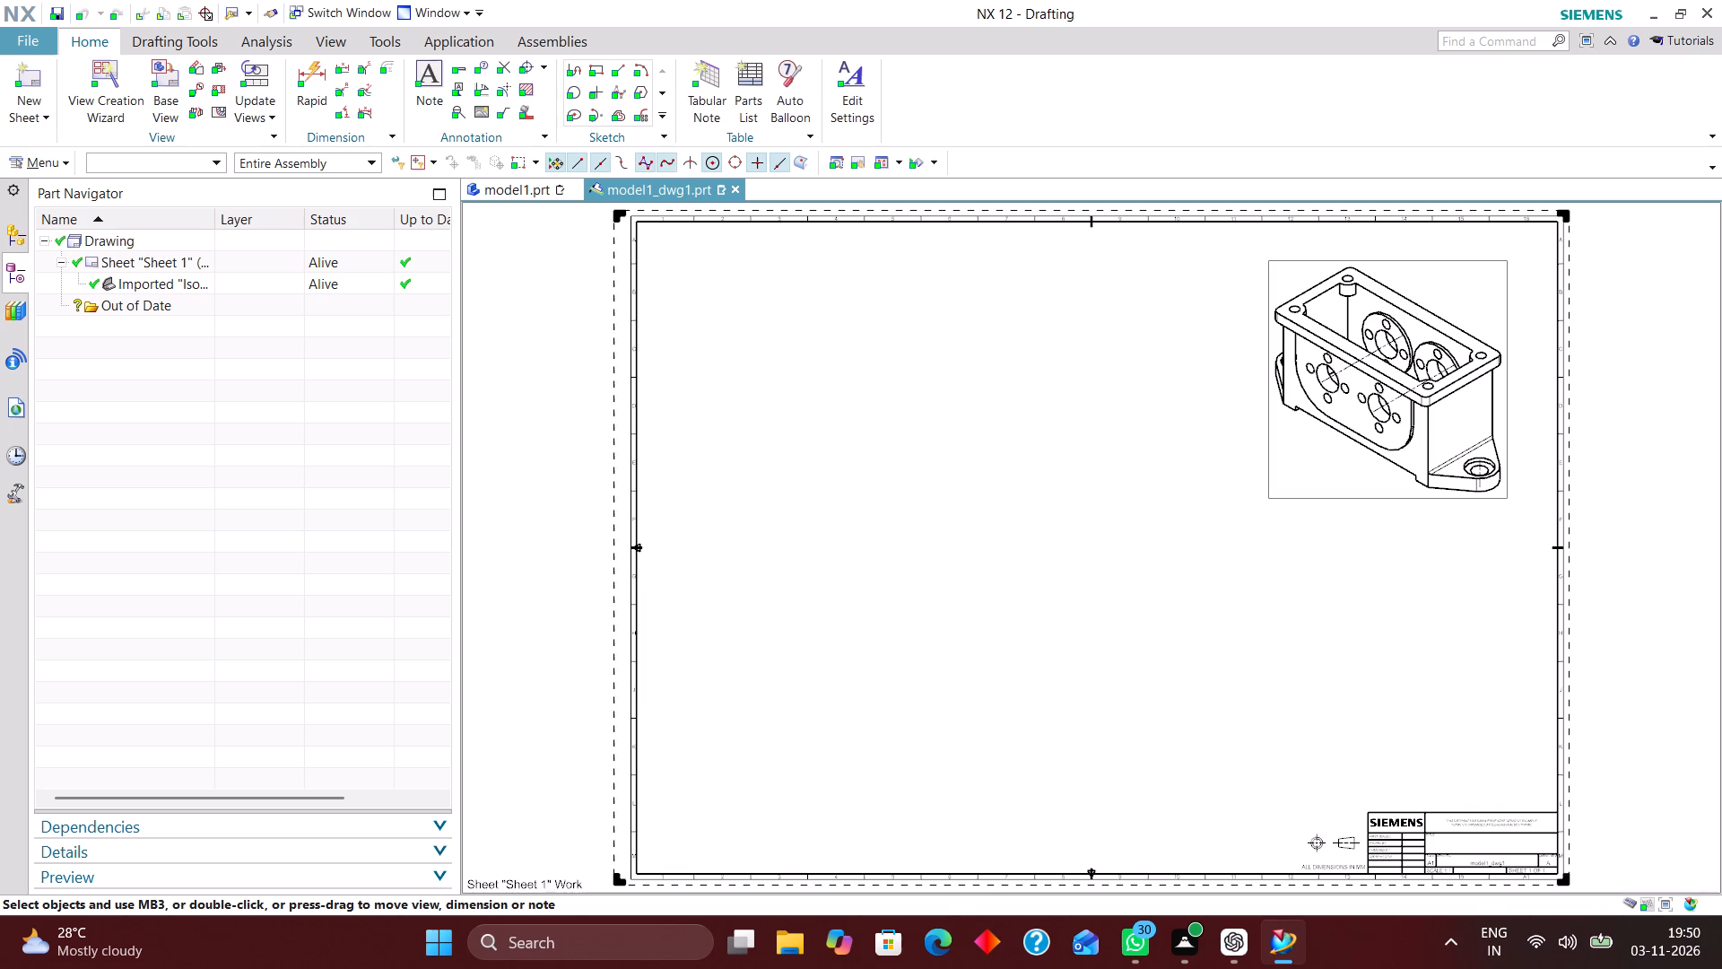
{"action": "right_click_drag", "start_coordinate": [1073, 383], "coordinate": [976, 476]}
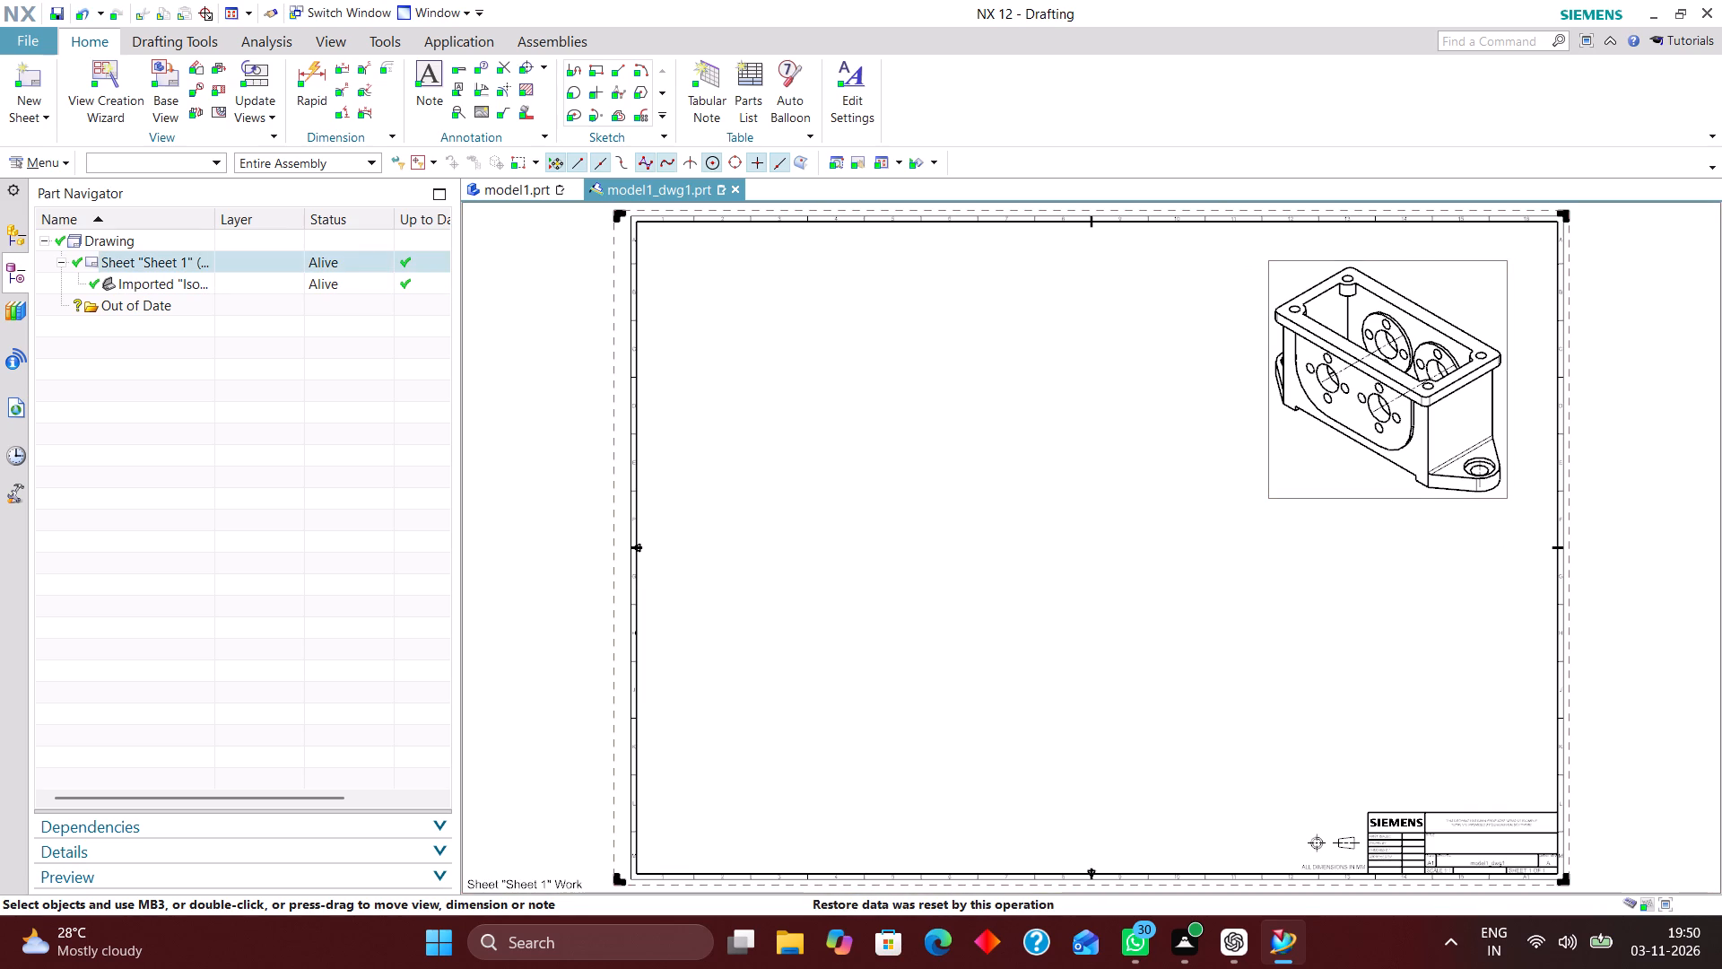
Add a second base view of the housing using the Top model view at 1:1 scale.
{"action": "left_click", "coordinate": [167, 79]}
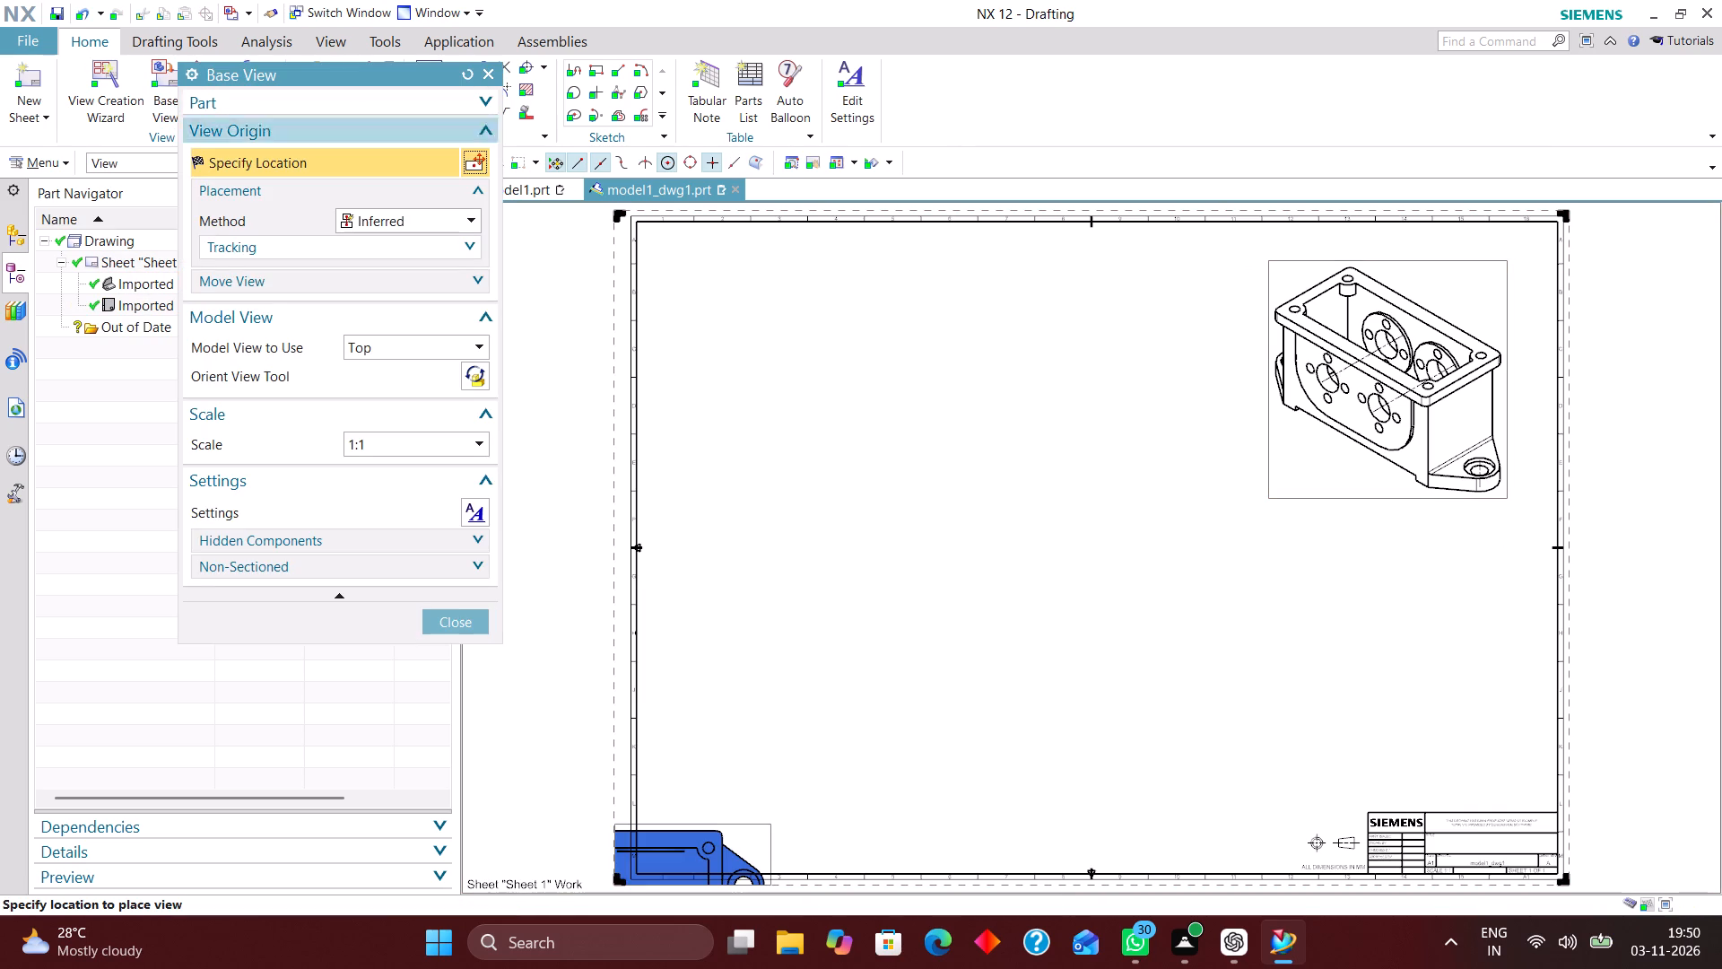
{"action": "left_click", "coordinate": [420, 349]}
{"action": "left_click", "coordinate": [413, 384]}
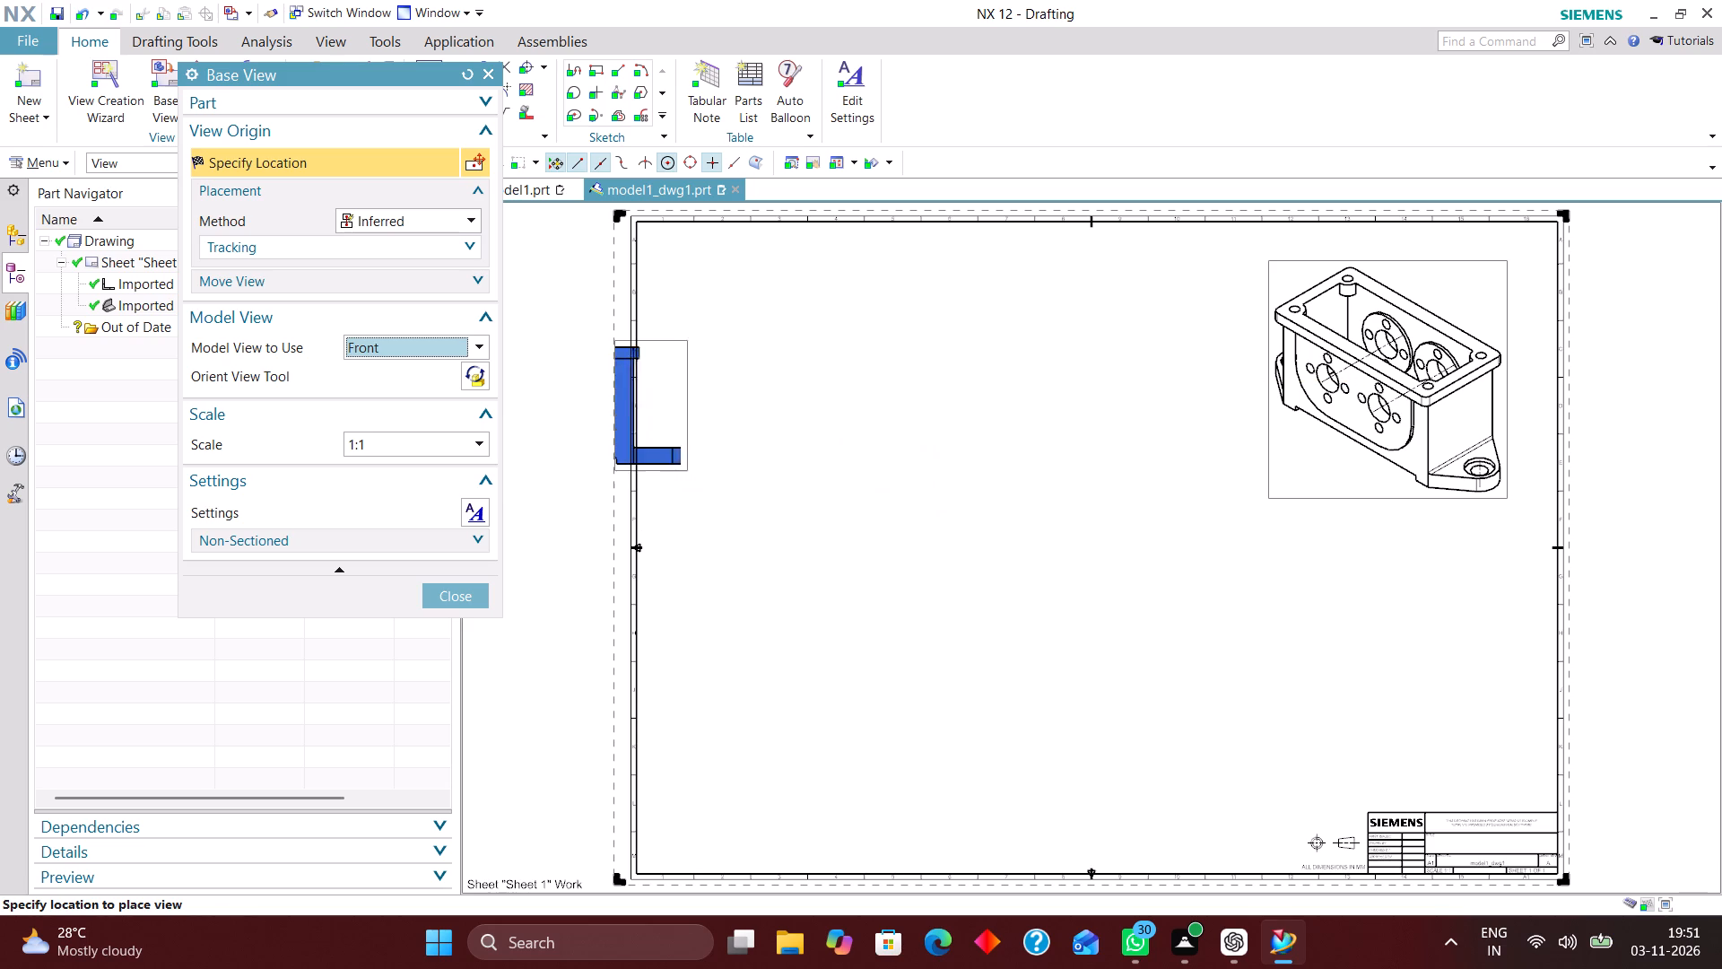
{"action": "left_click", "coordinate": [450, 351]}
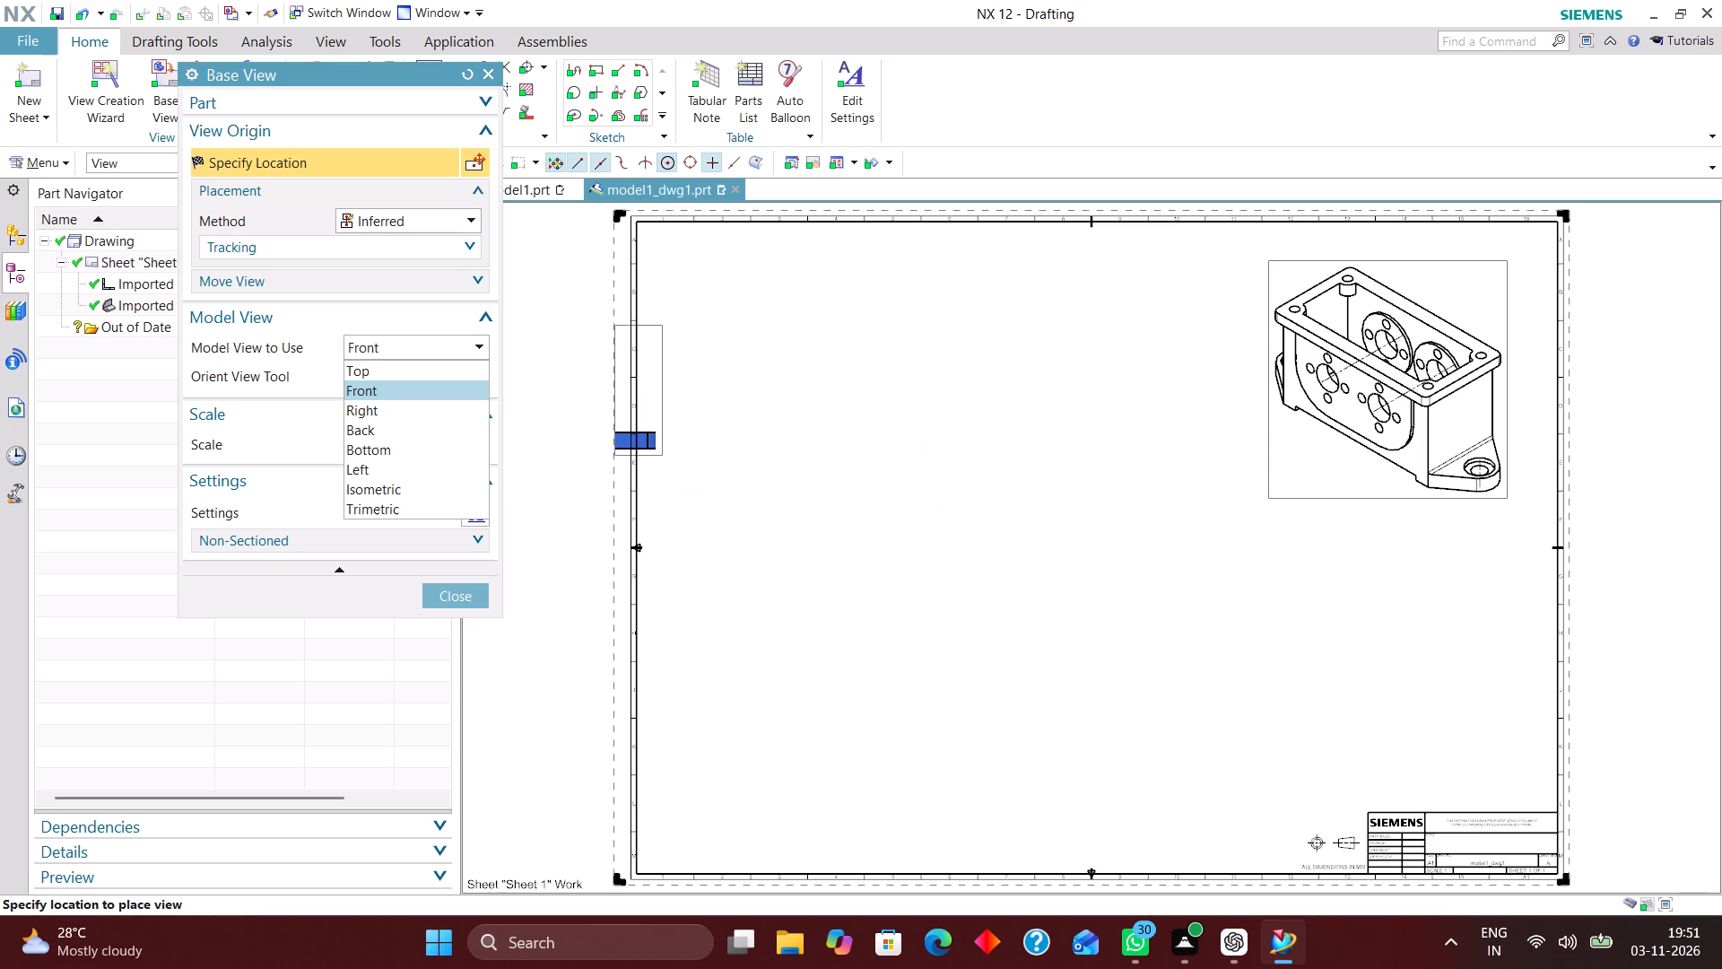
{"action": "left_click", "coordinate": [421, 373]}
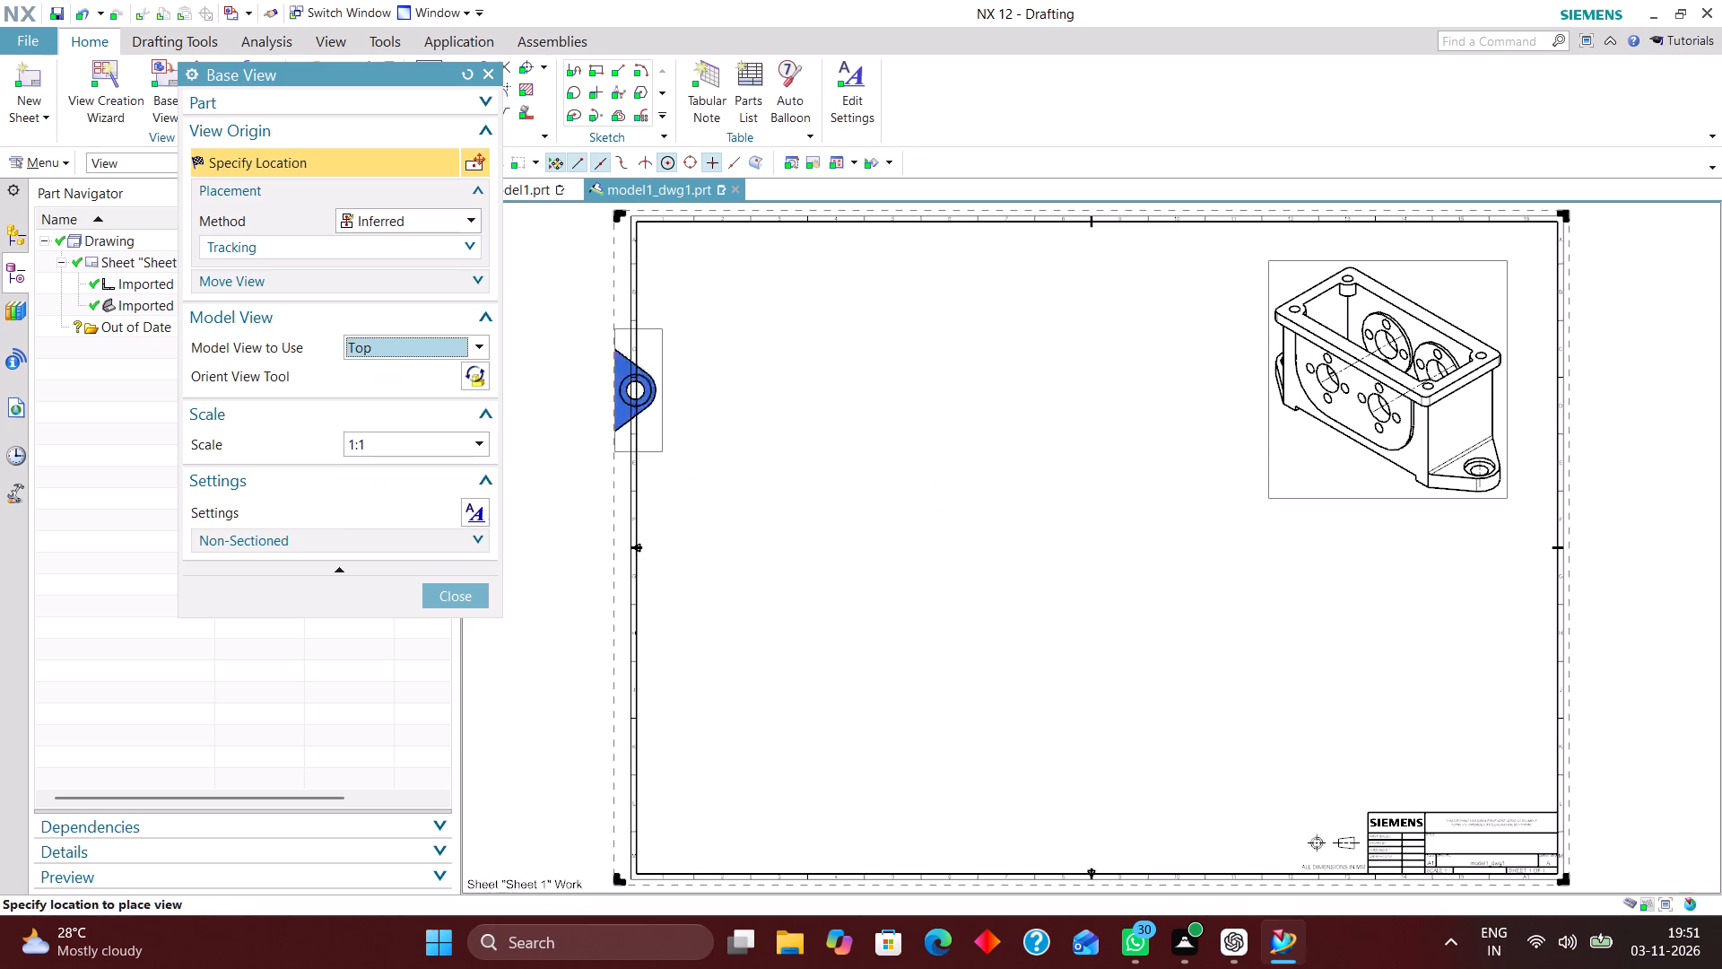
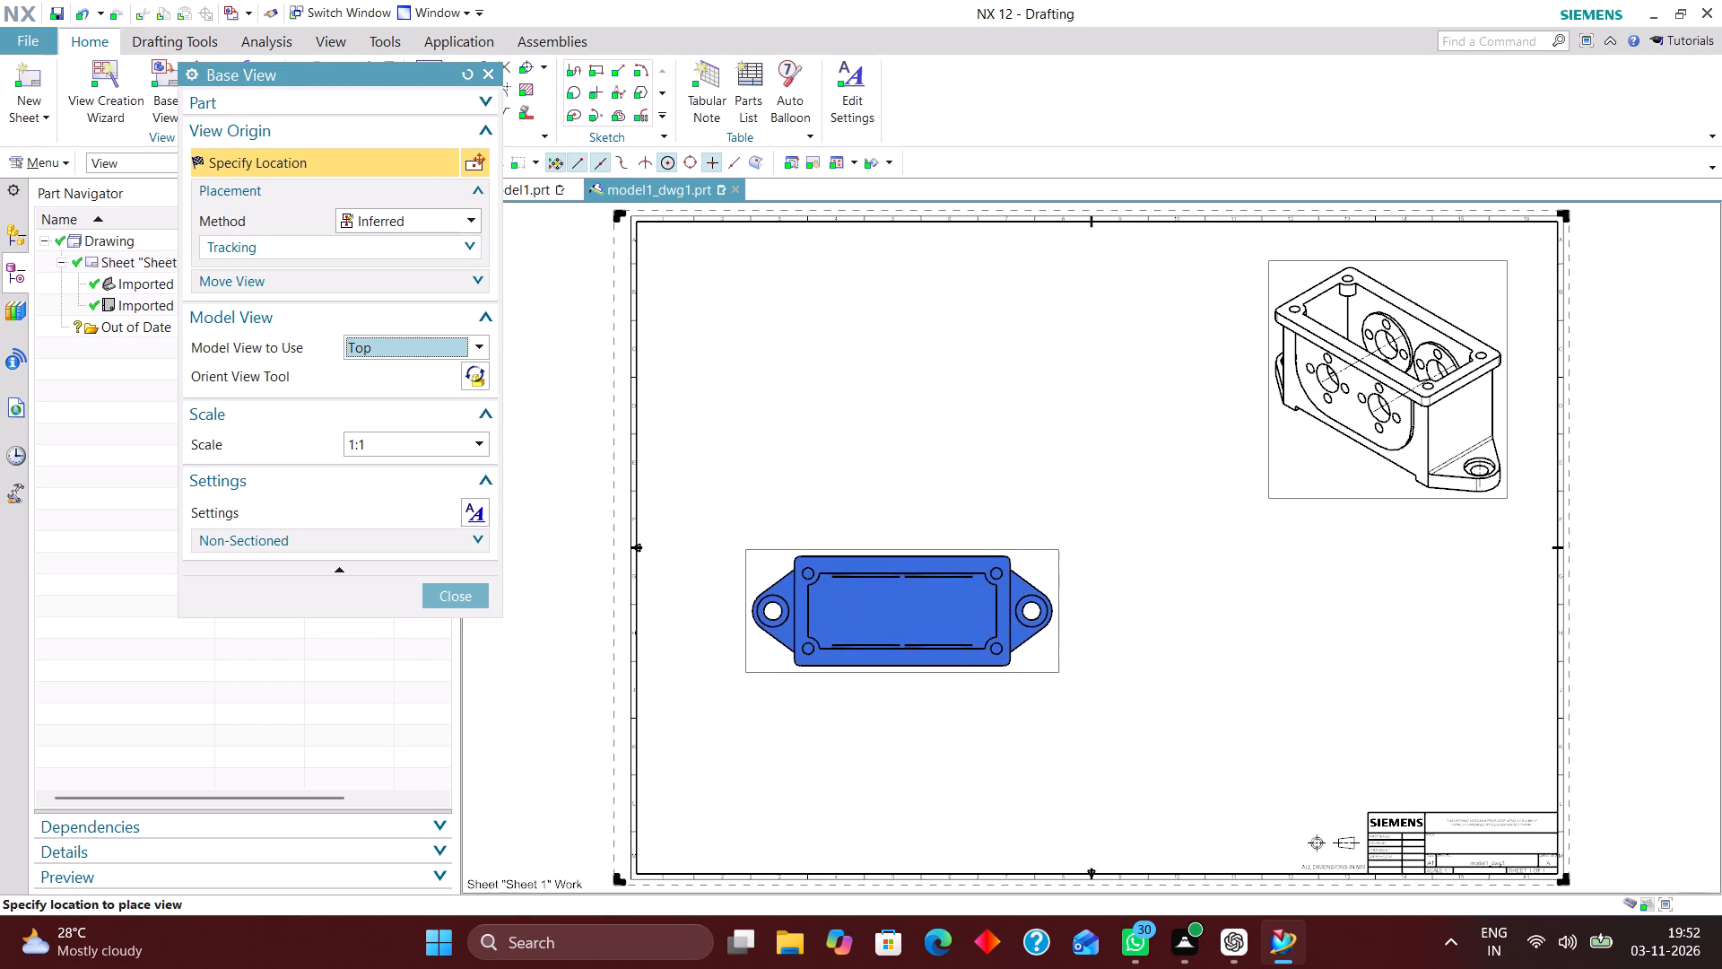
Place the Top view left of the sheet's centre without projected views, and shift it slightly down and to the right.
{"action": "left_click", "coordinate": [899, 608]}
{"action": "left_click", "coordinate": [464, 466]}
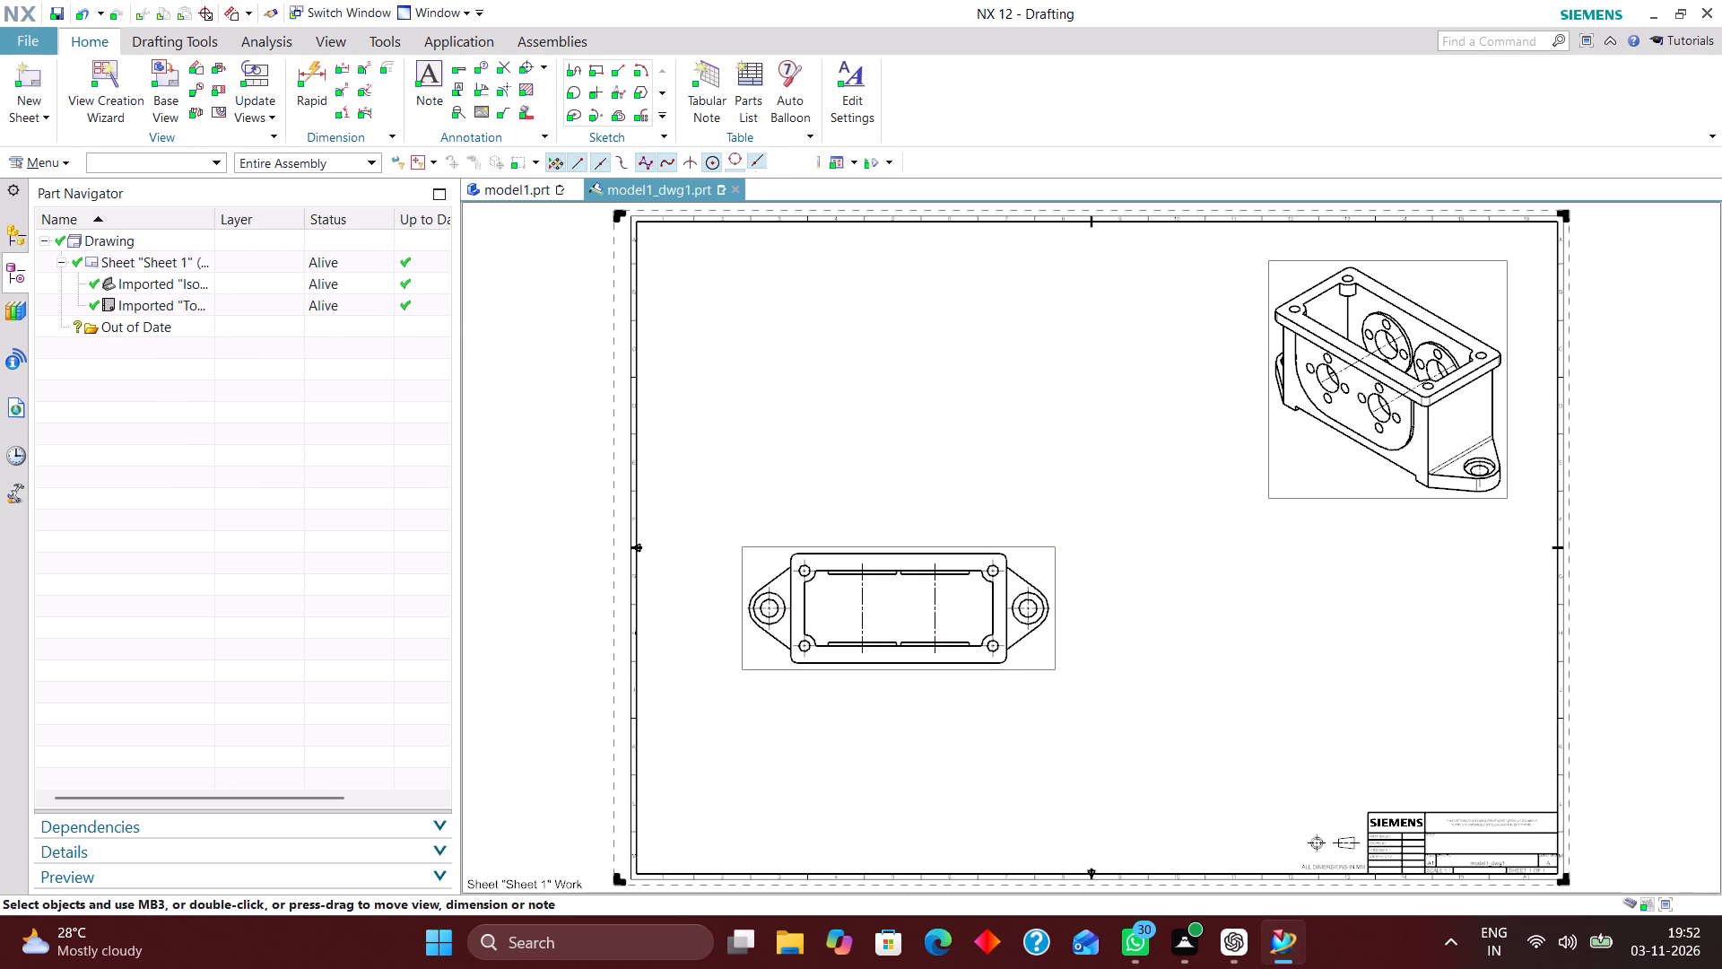
{"action": "scroll", "coordinate": [893, 593], "scroll_direction": "up", "scroll_amount": 4}
{"action": "scroll", "coordinate": [898, 567], "scroll_direction": "down", "scroll_amount": 3}
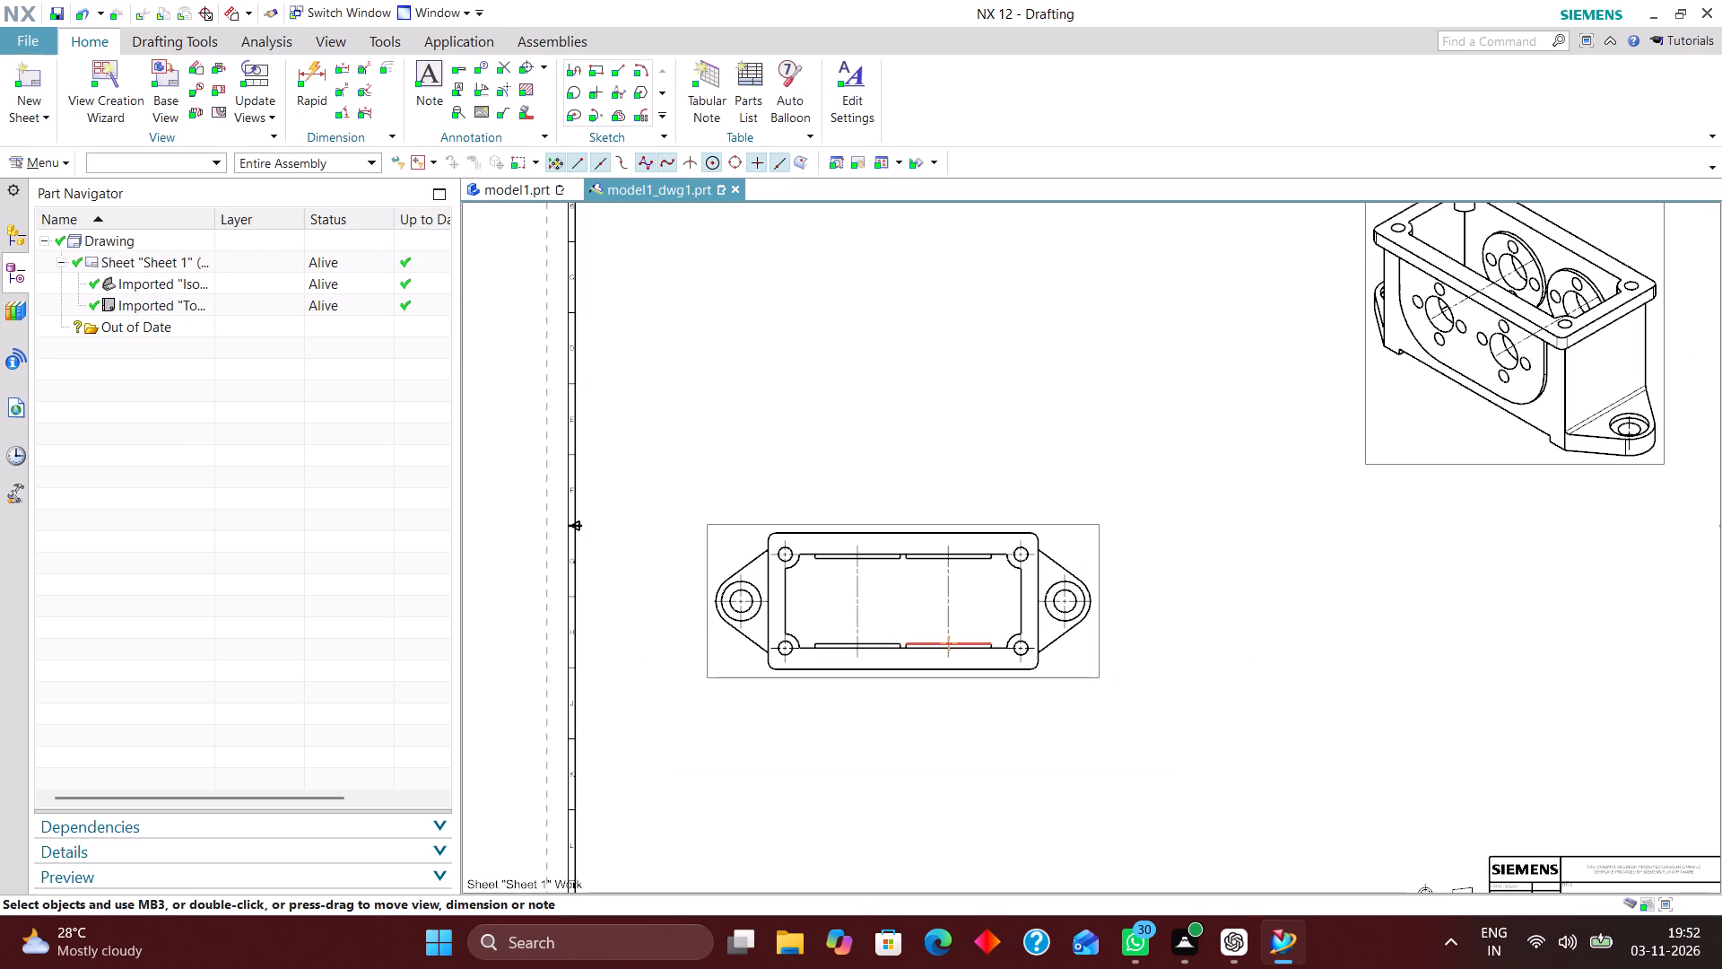
{"action": "right_click_drag", "start_coordinate": [1179, 311], "coordinate": [1034, 435]}
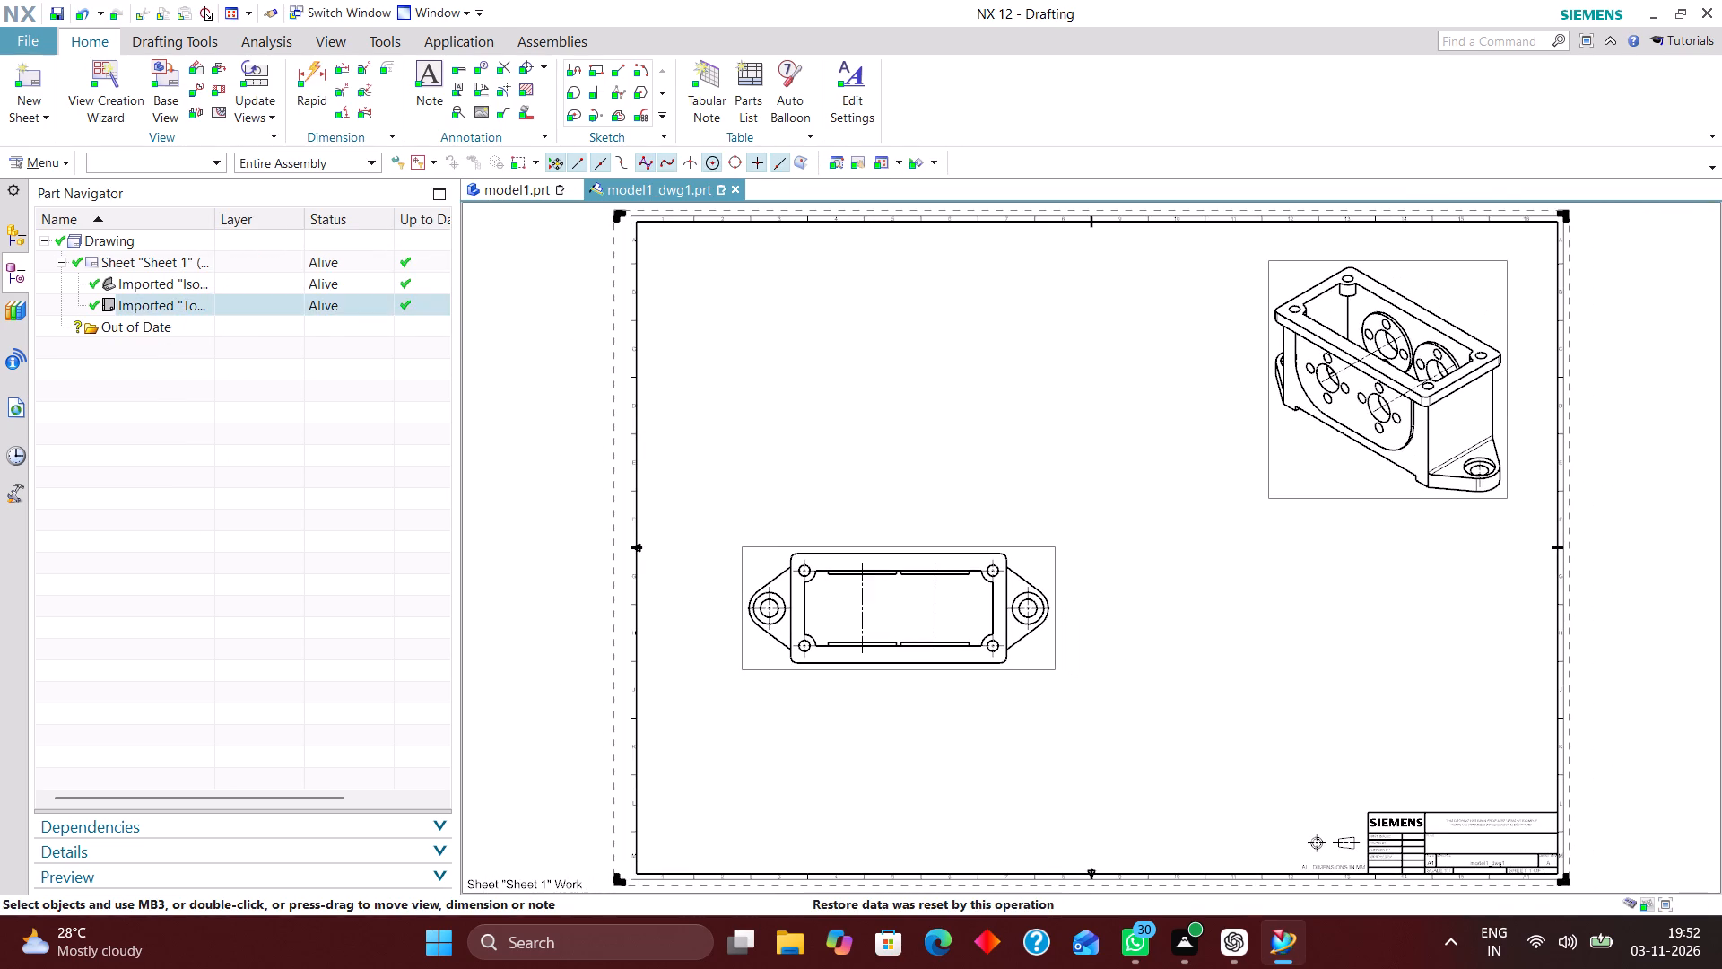
{"action": "left_click_drag", "start_coordinate": [1053, 559], "coordinate": [1067, 583]}
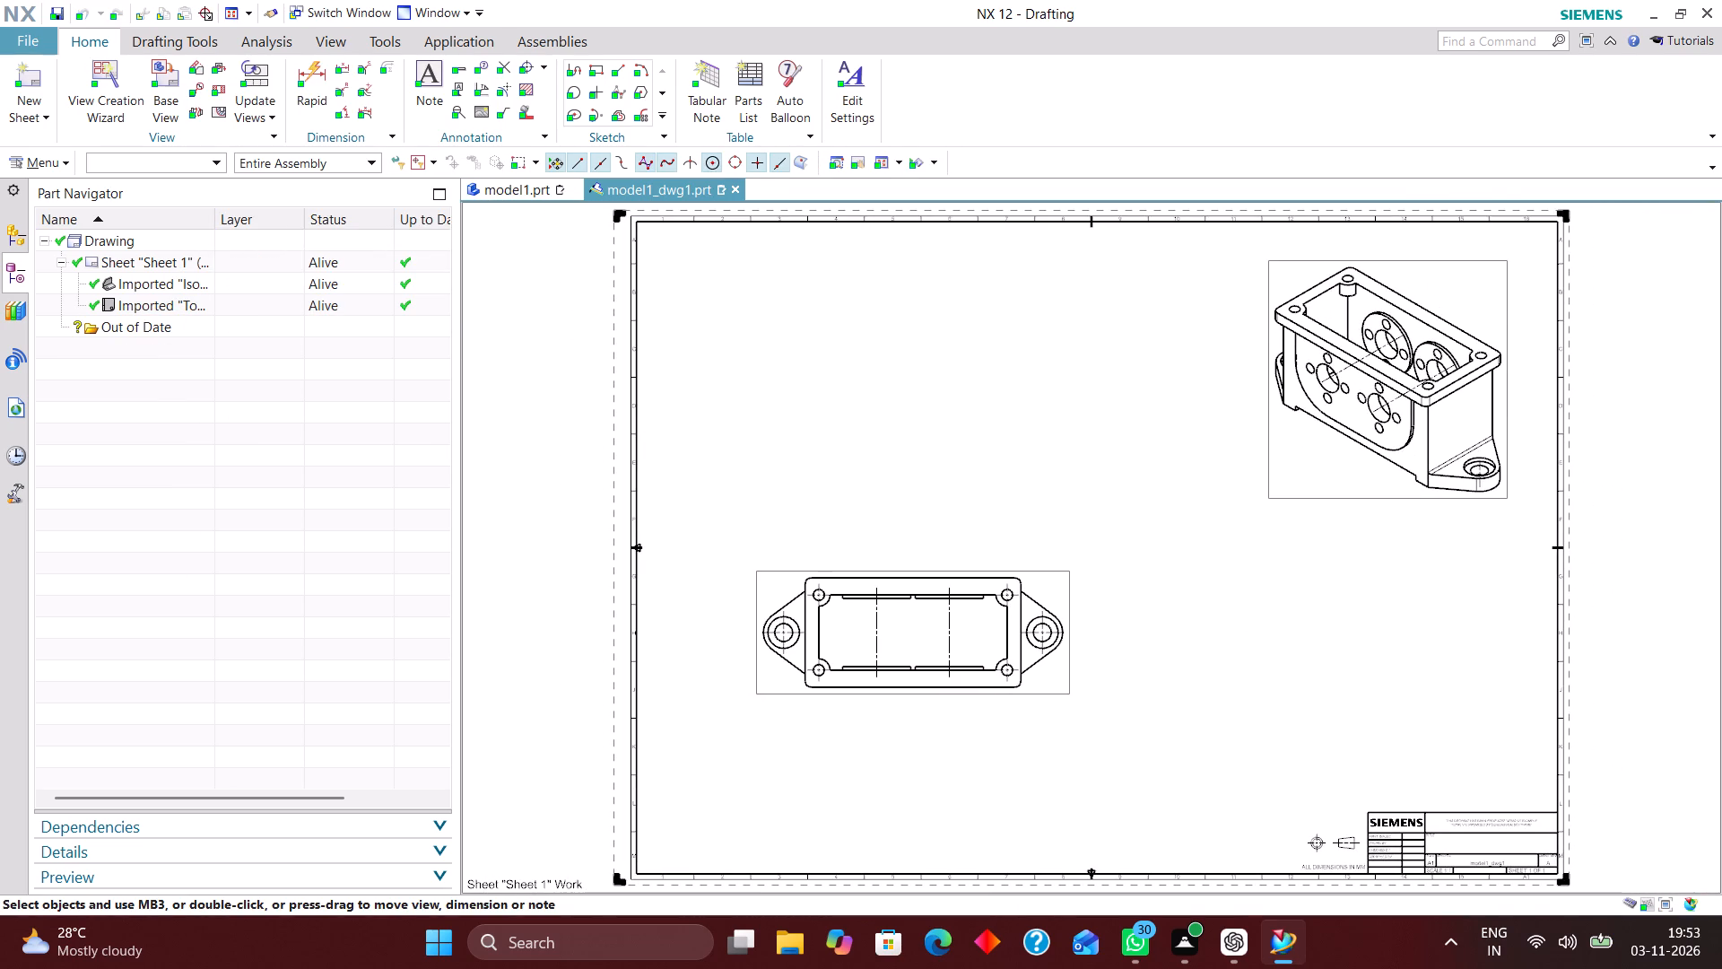
Set the dimension and leader arrowhead type to Open Arrow in the Drafting Preferences.
{"action": "scroll", "coordinate": [1074, 589], "scroll_direction": "up", "scroll_amount": 1}
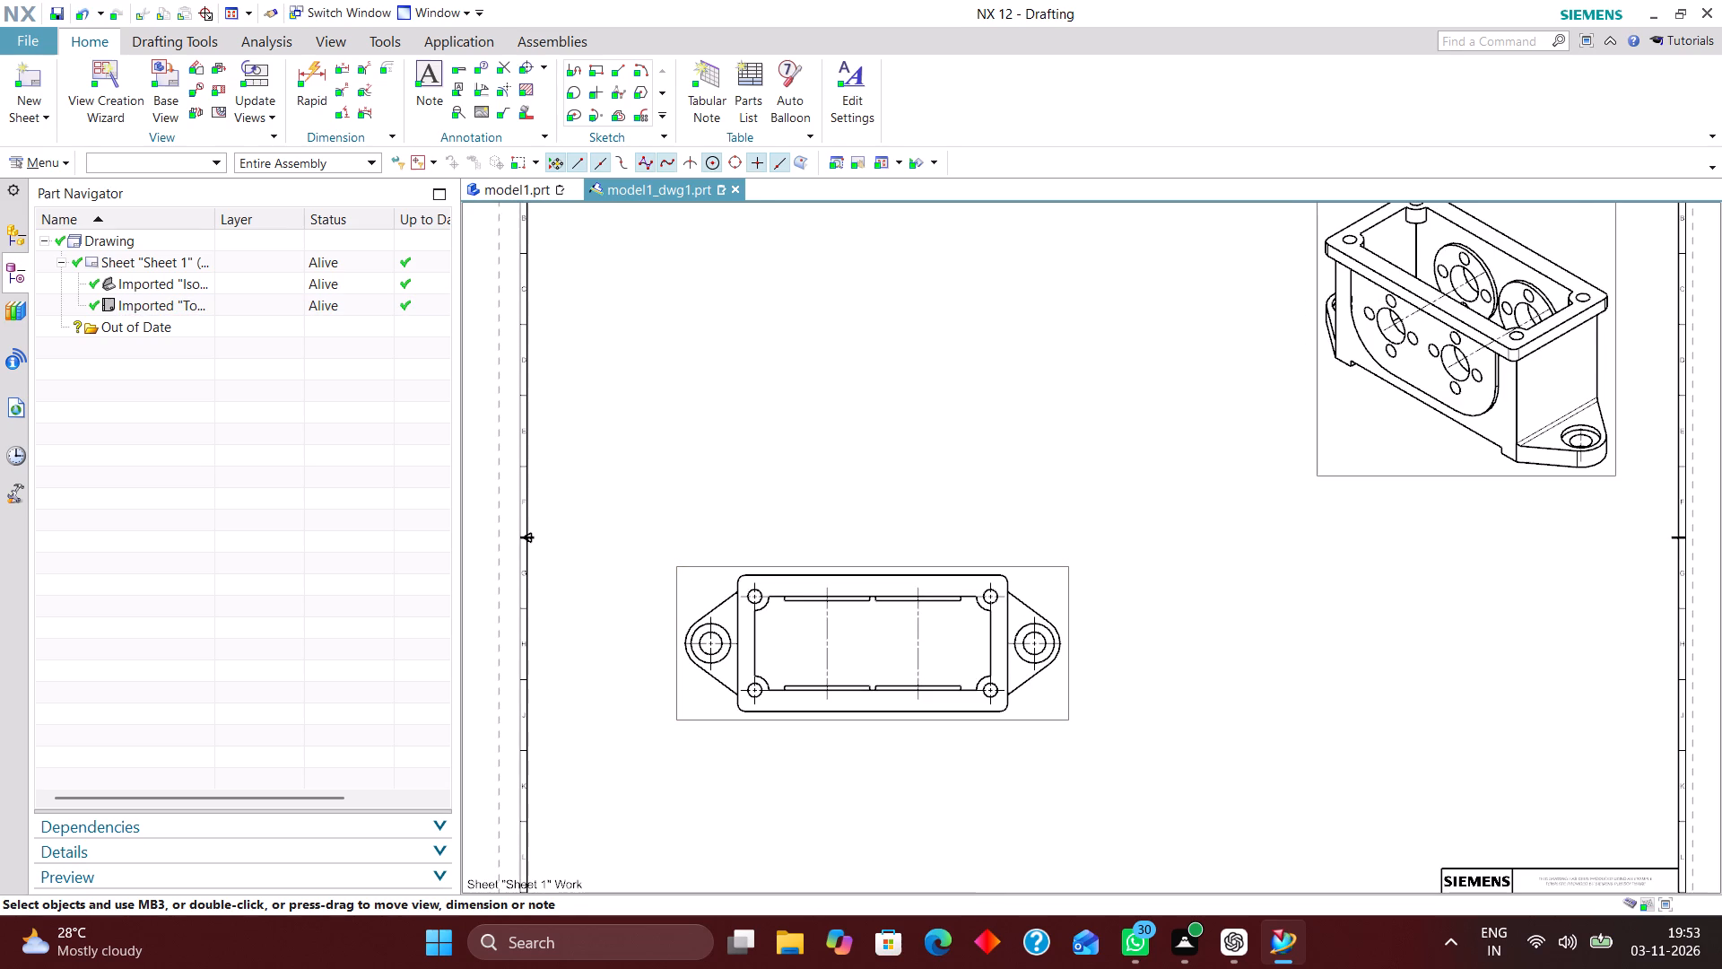
{"action": "left_click", "coordinate": [61, 163]}
{"action": "left_click", "coordinate": [86, 380]}
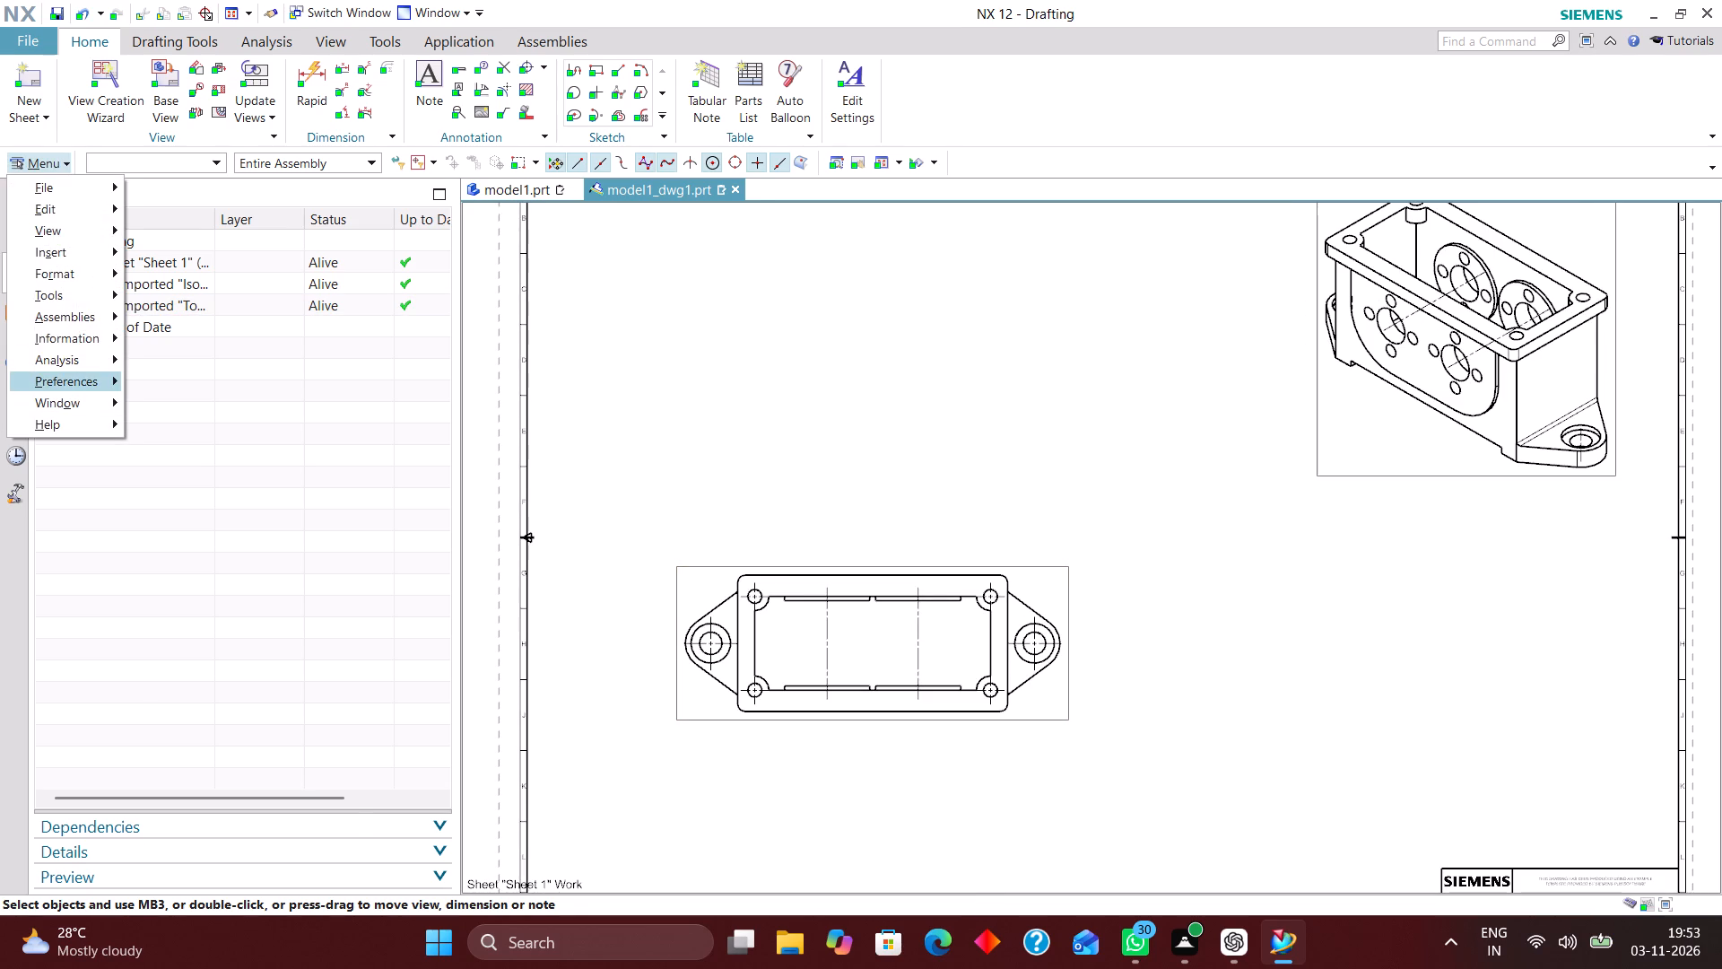
{"action": "left_click", "coordinate": [222, 442]}
{"action": "scroll", "coordinate": [561, 400], "scroll_direction": "down", "scroll_amount": 2}
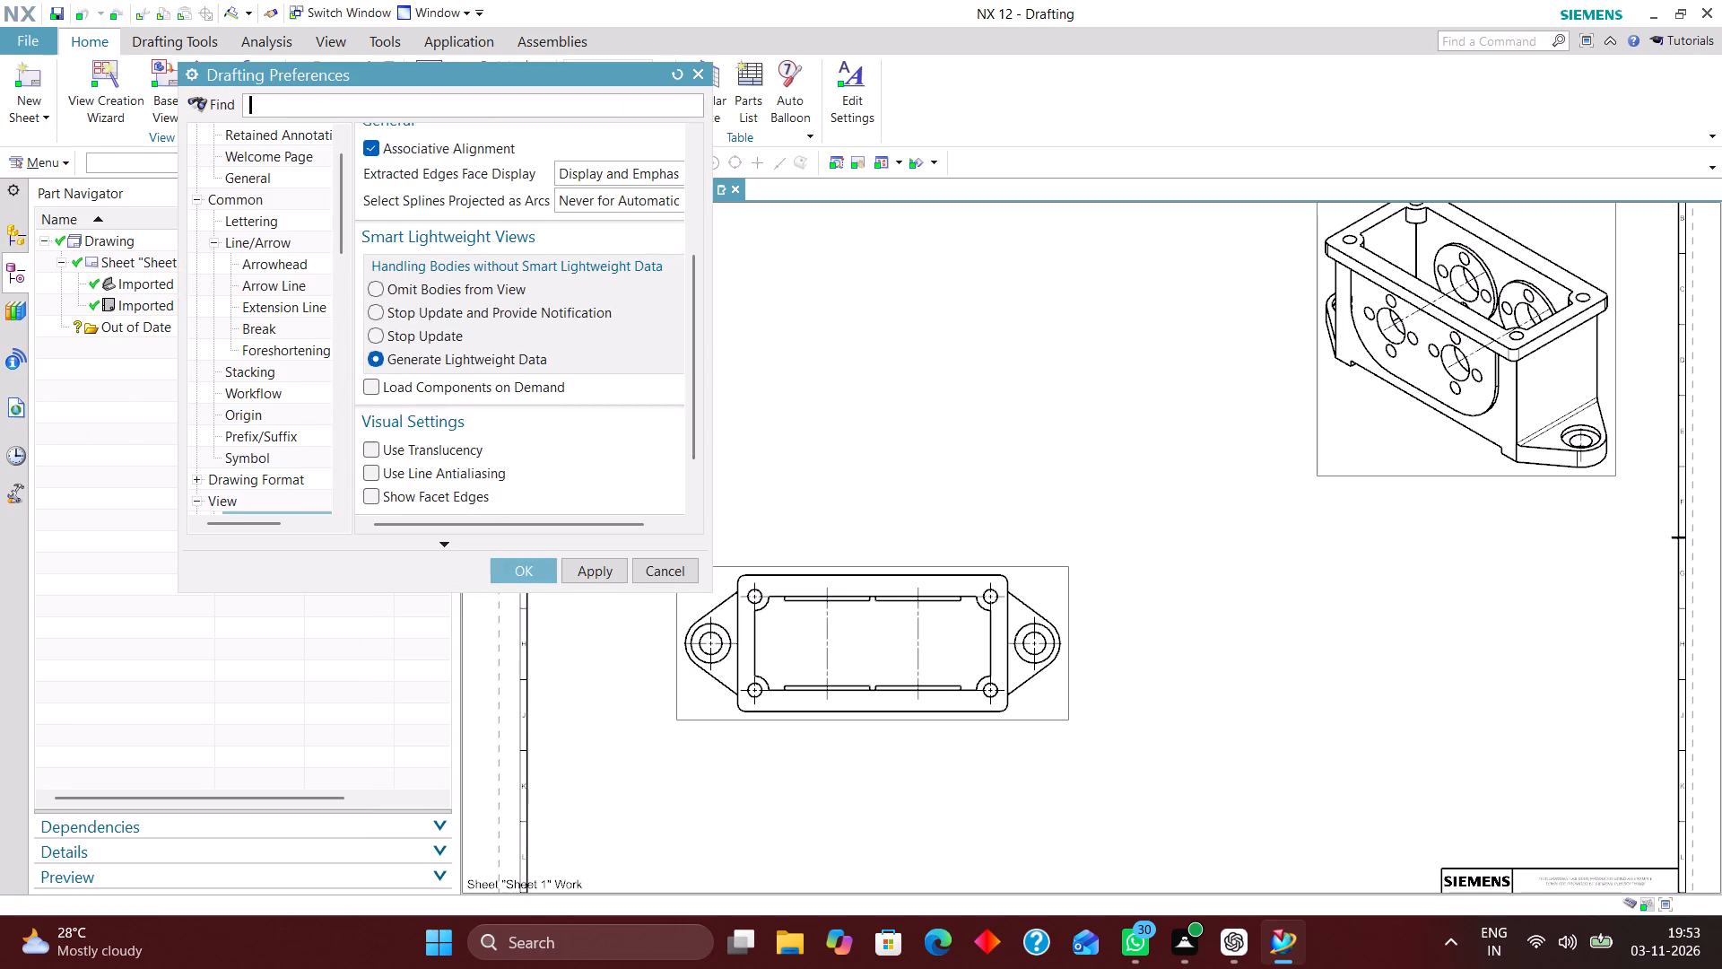
{"action": "scroll", "coordinate": [286, 309], "scroll_direction": "up", "scroll_amount": 5}
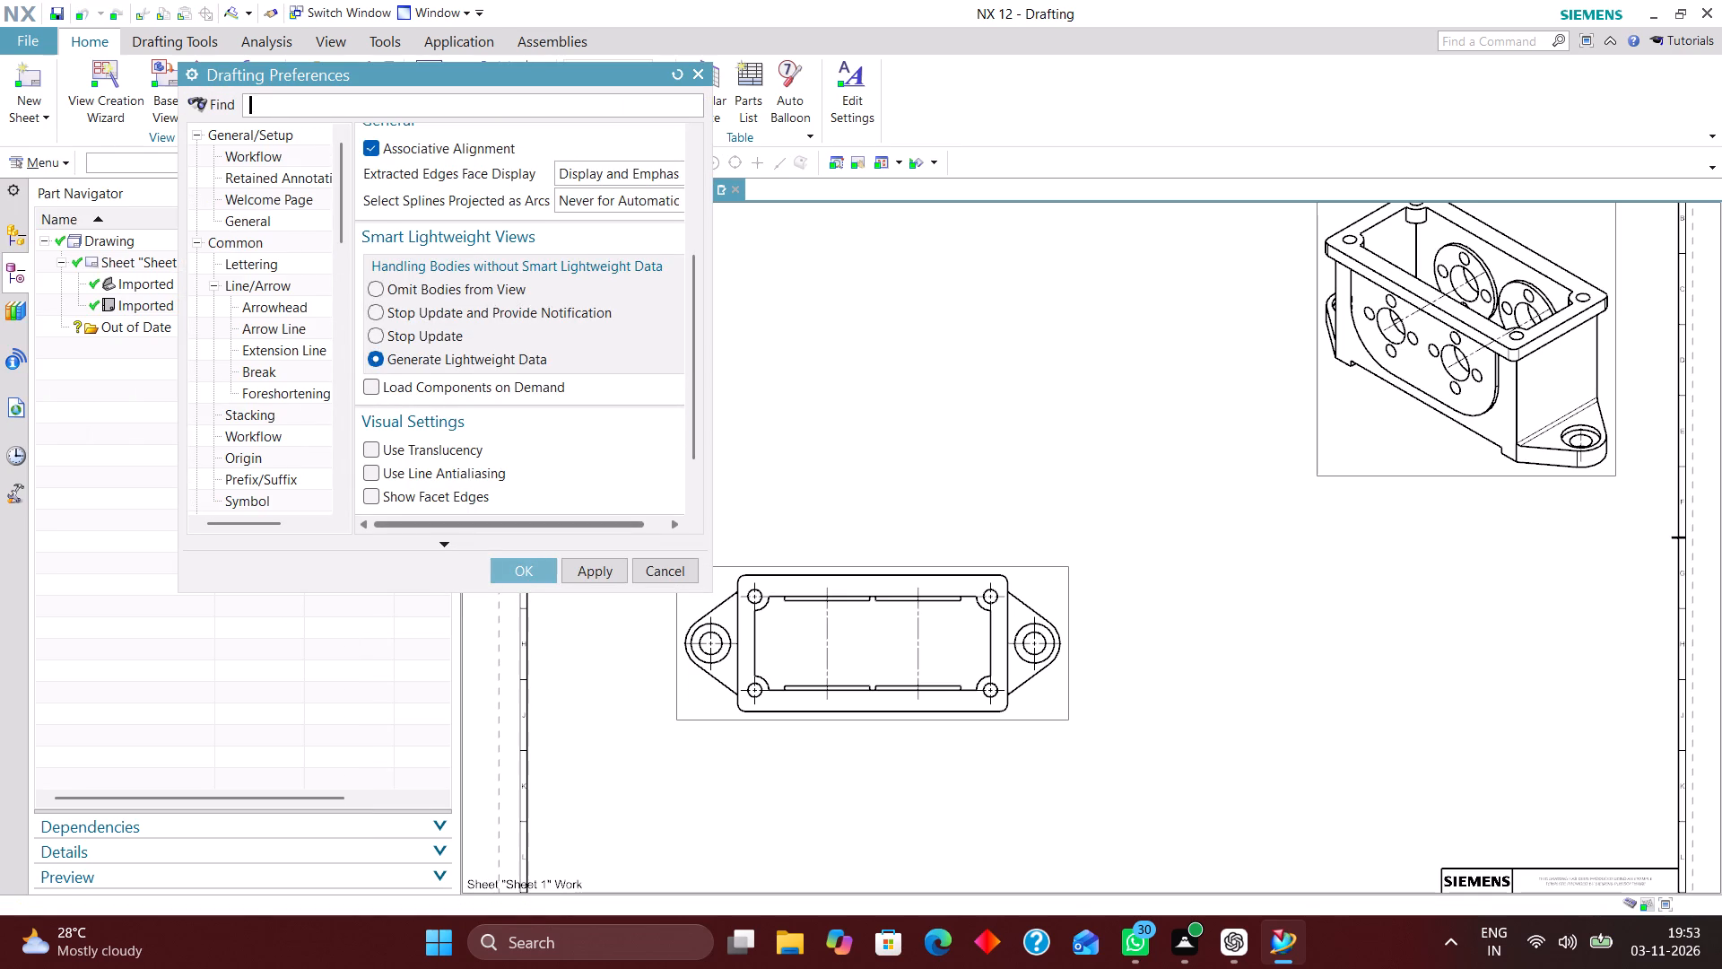
{"action": "left_click", "coordinate": [288, 306]}
{"action": "left_click", "coordinate": [552, 308]}
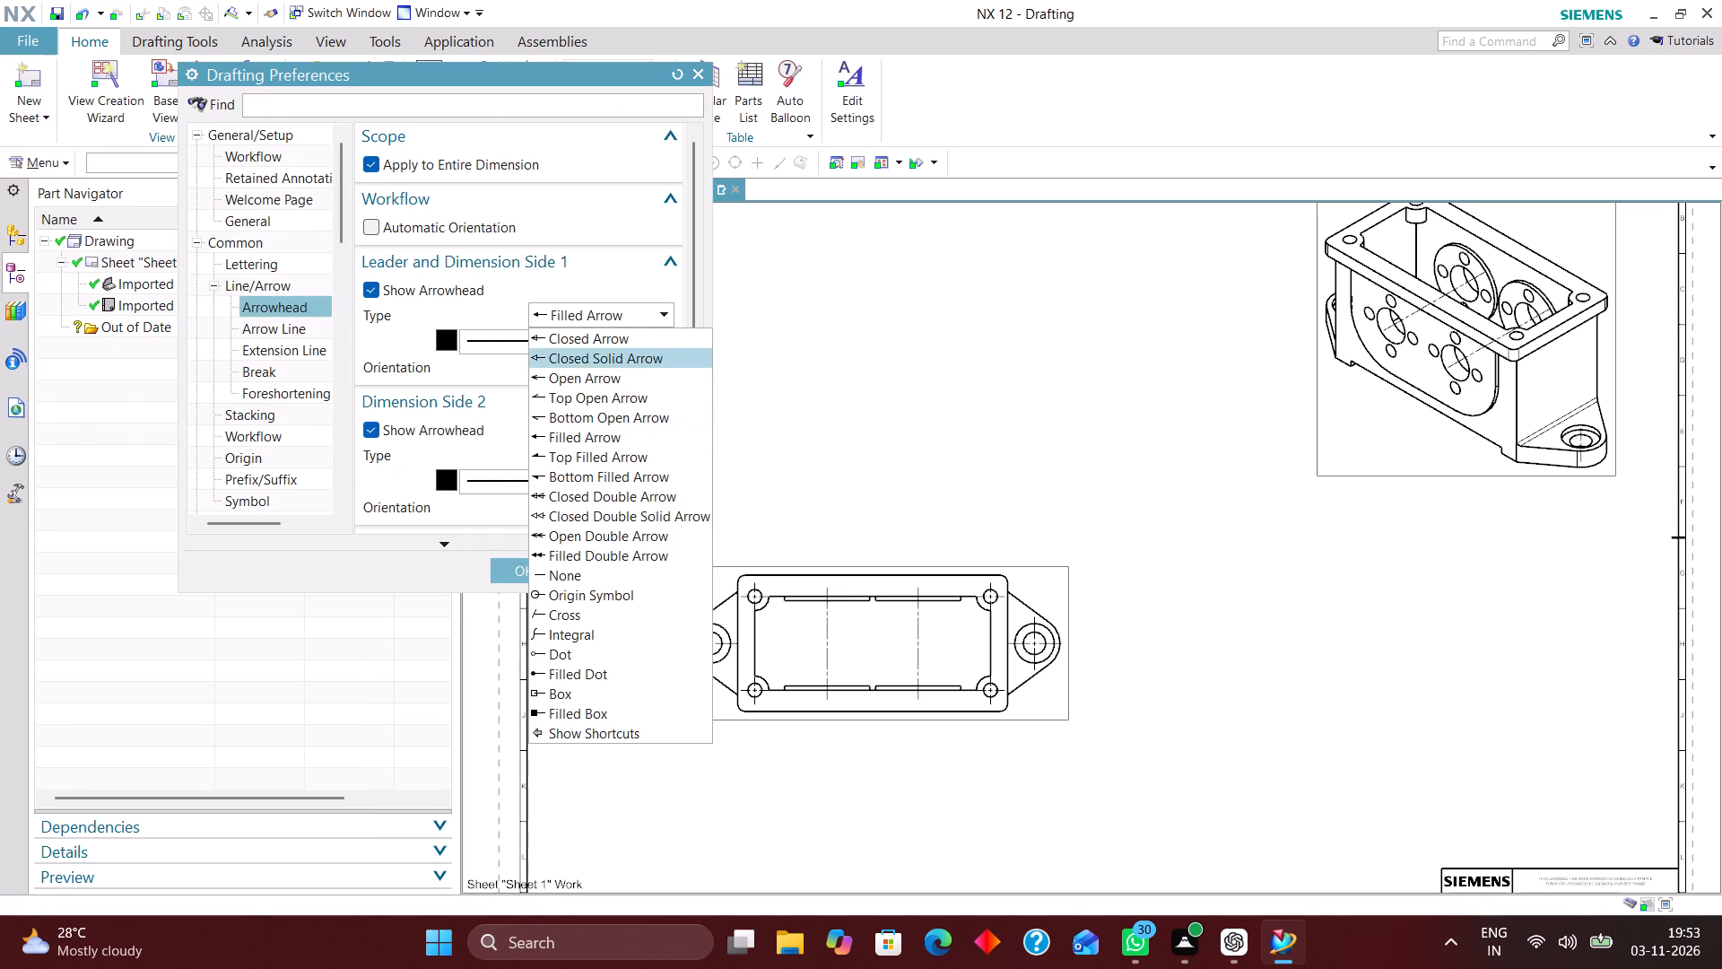
{"action": "left_click", "coordinate": [563, 371]}
Set the extension line gap to 2 for both side 1 and side 2 of dimensions.
{"action": "scroll", "coordinate": [258, 311], "scroll_direction": "down", "scroll_amount": 1}
{"action": "left_click", "coordinate": [284, 288]}
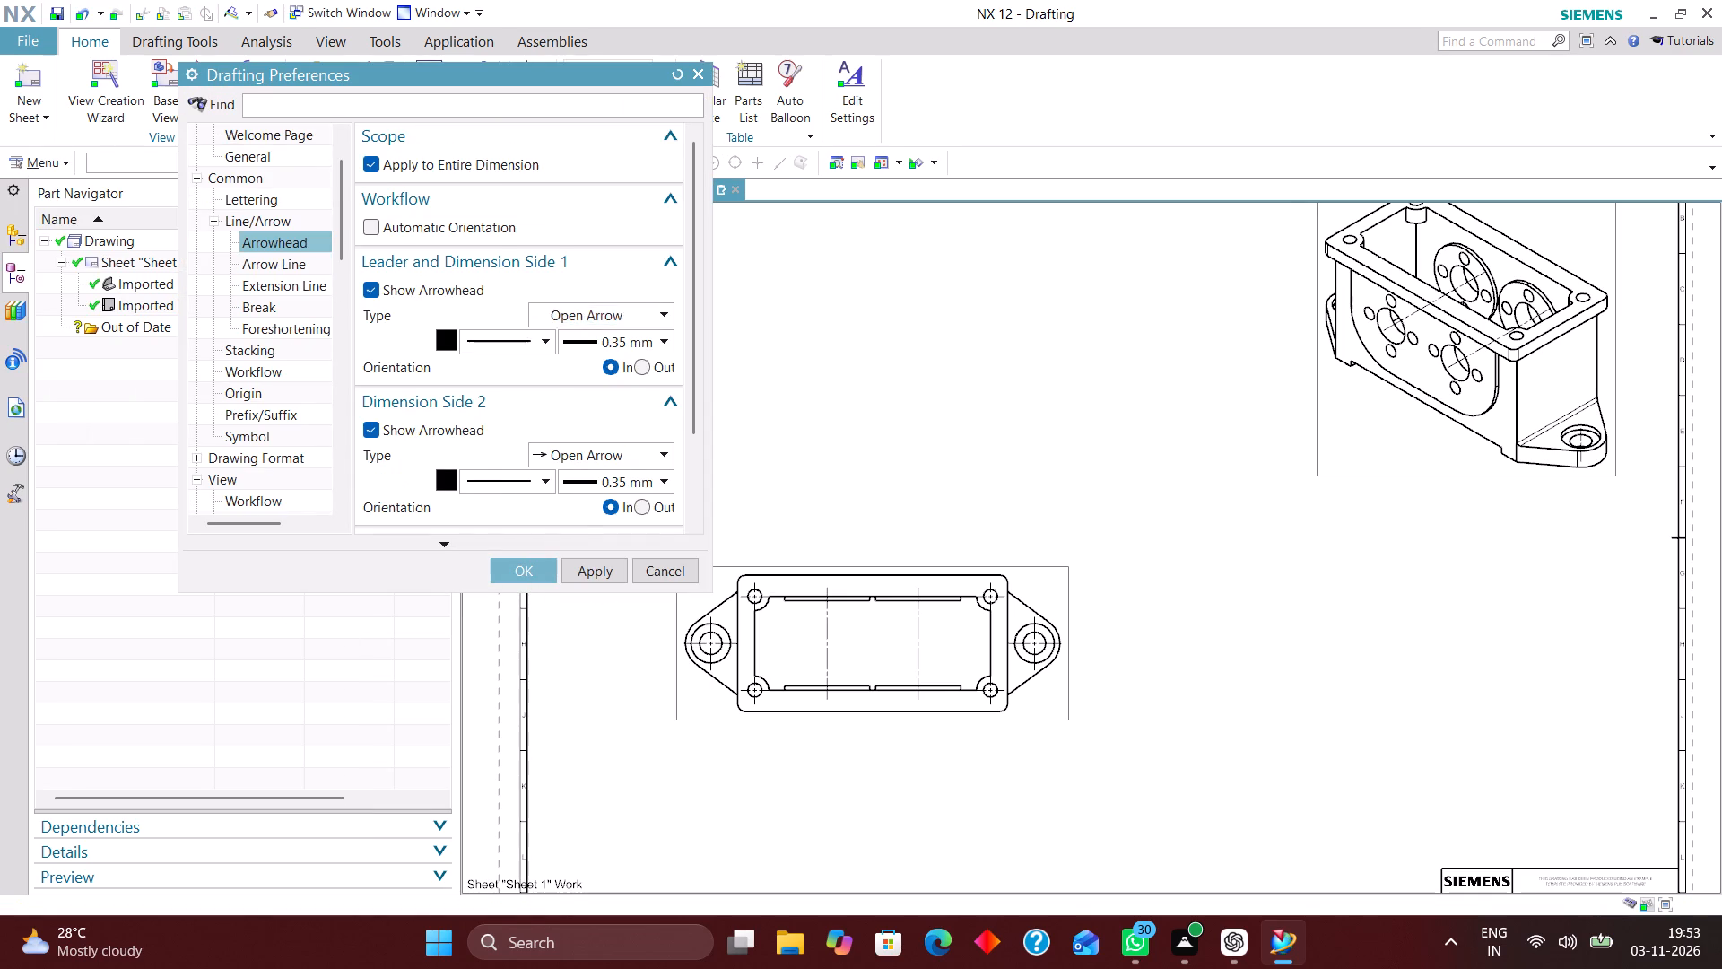
{"action": "left_click_drag", "start_coordinate": [605, 279], "coordinate": [883, 252]}
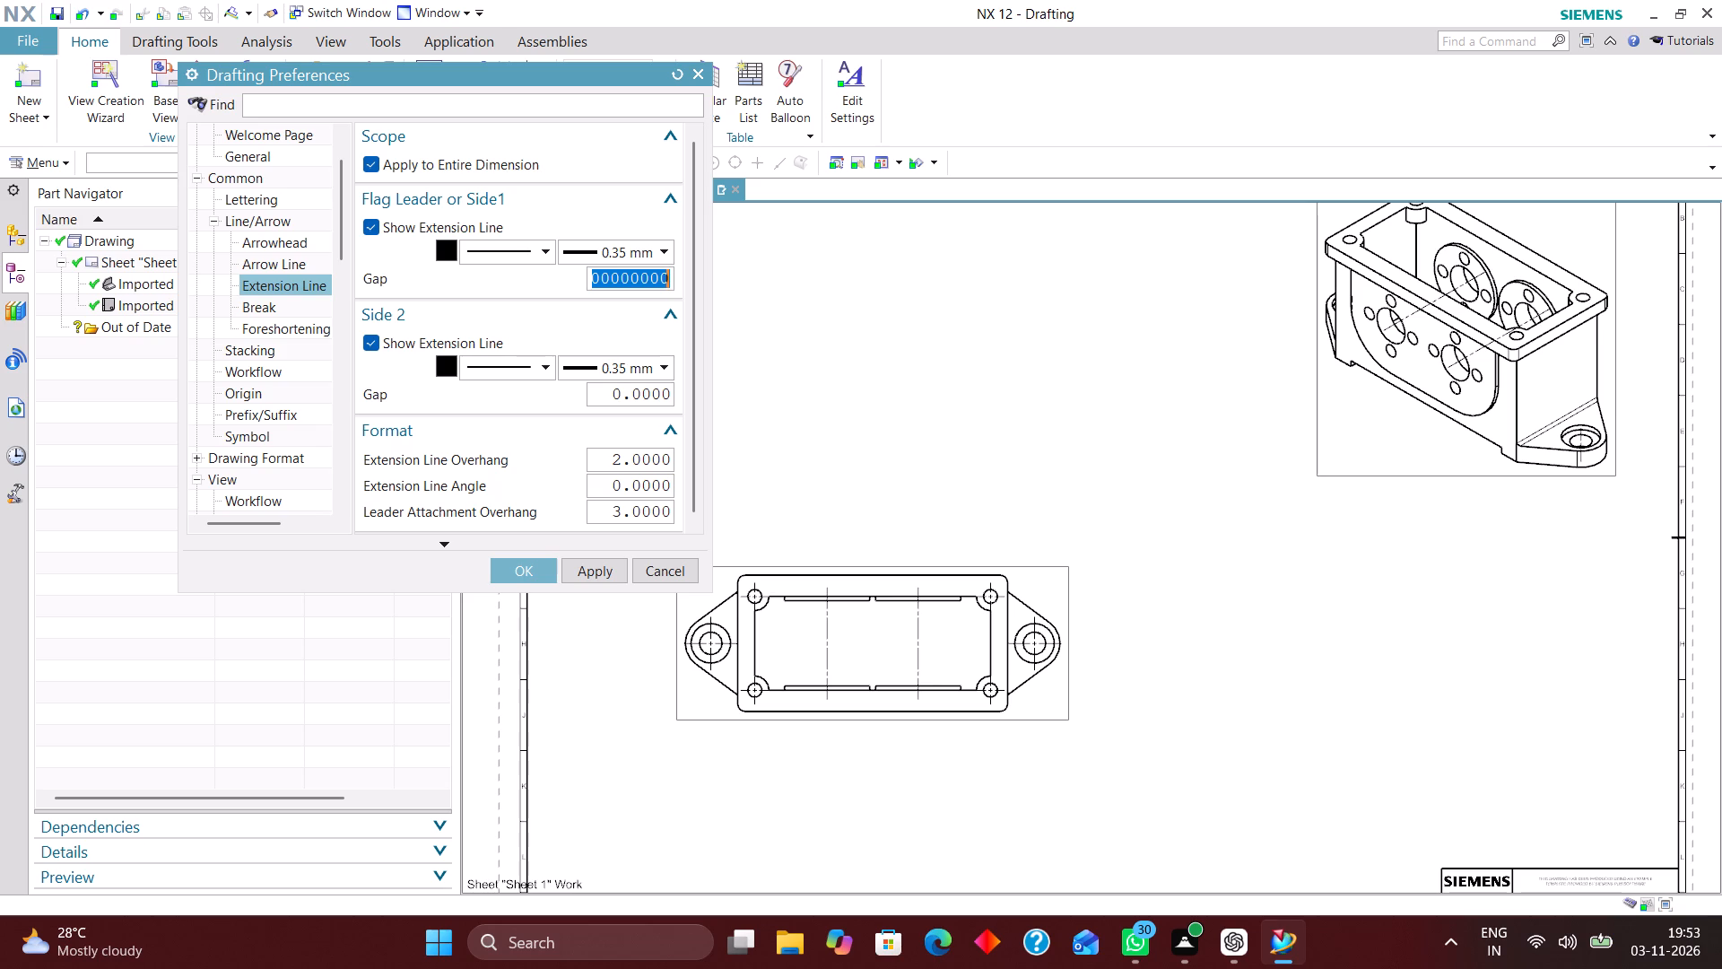
{"action": "key", "text": "2"}
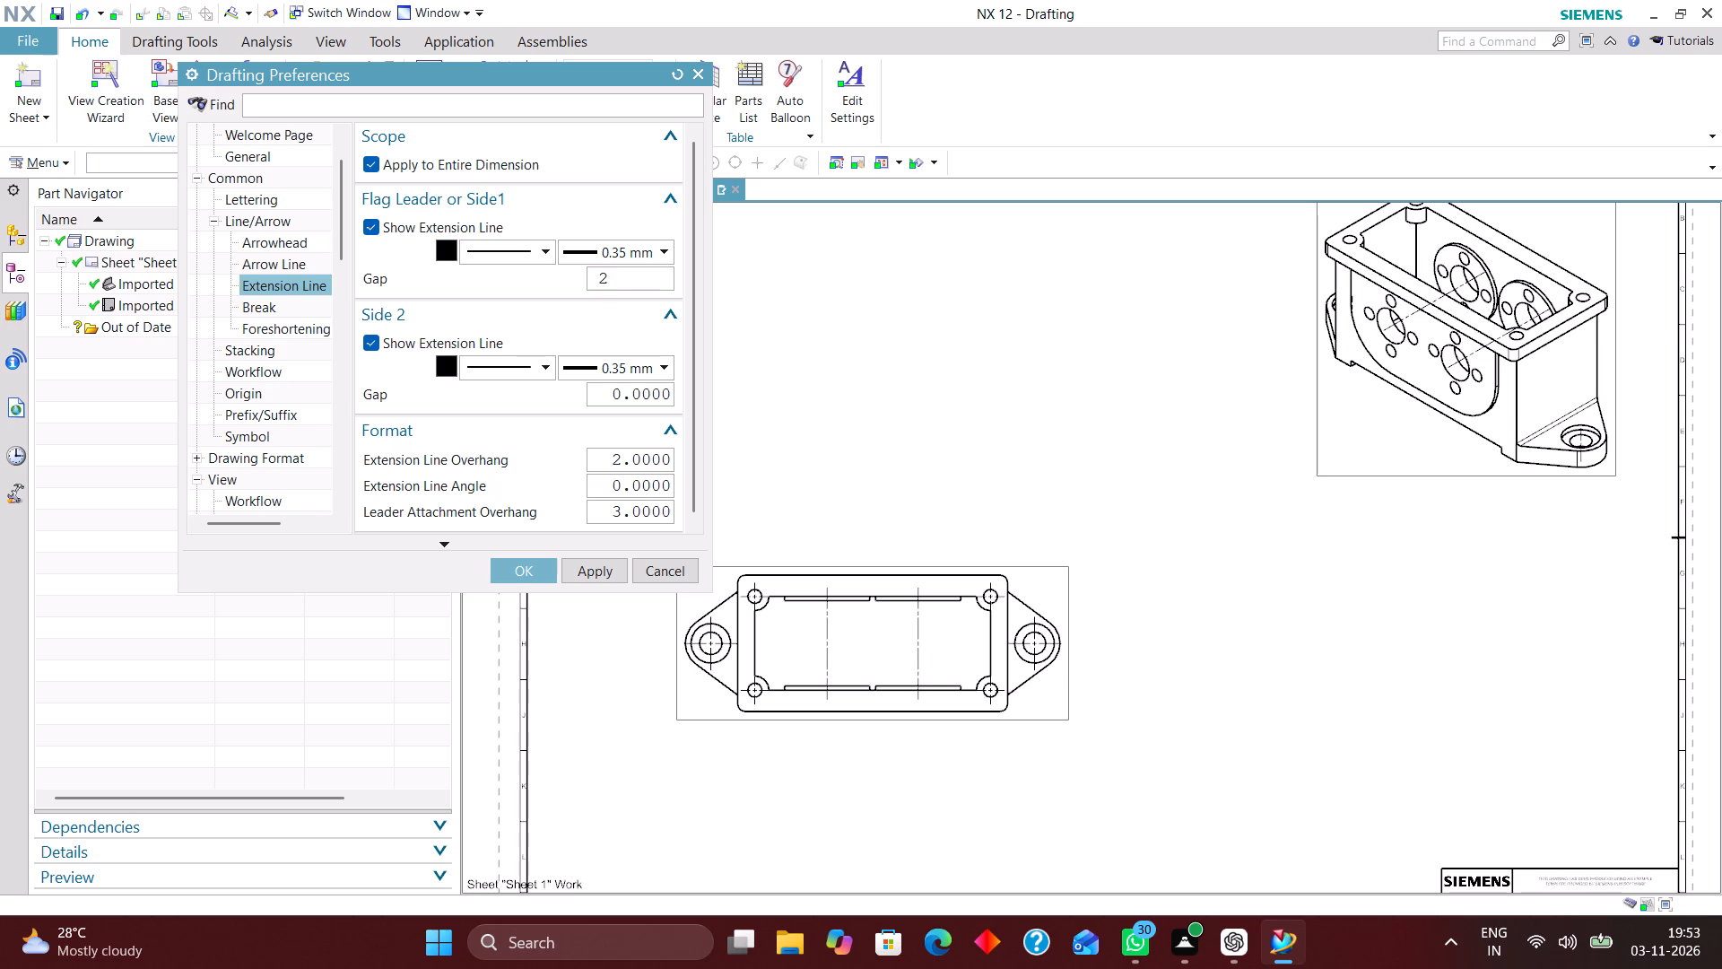
{"action": "left_click_drag", "start_coordinate": [597, 393], "coordinate": [874, 400]}
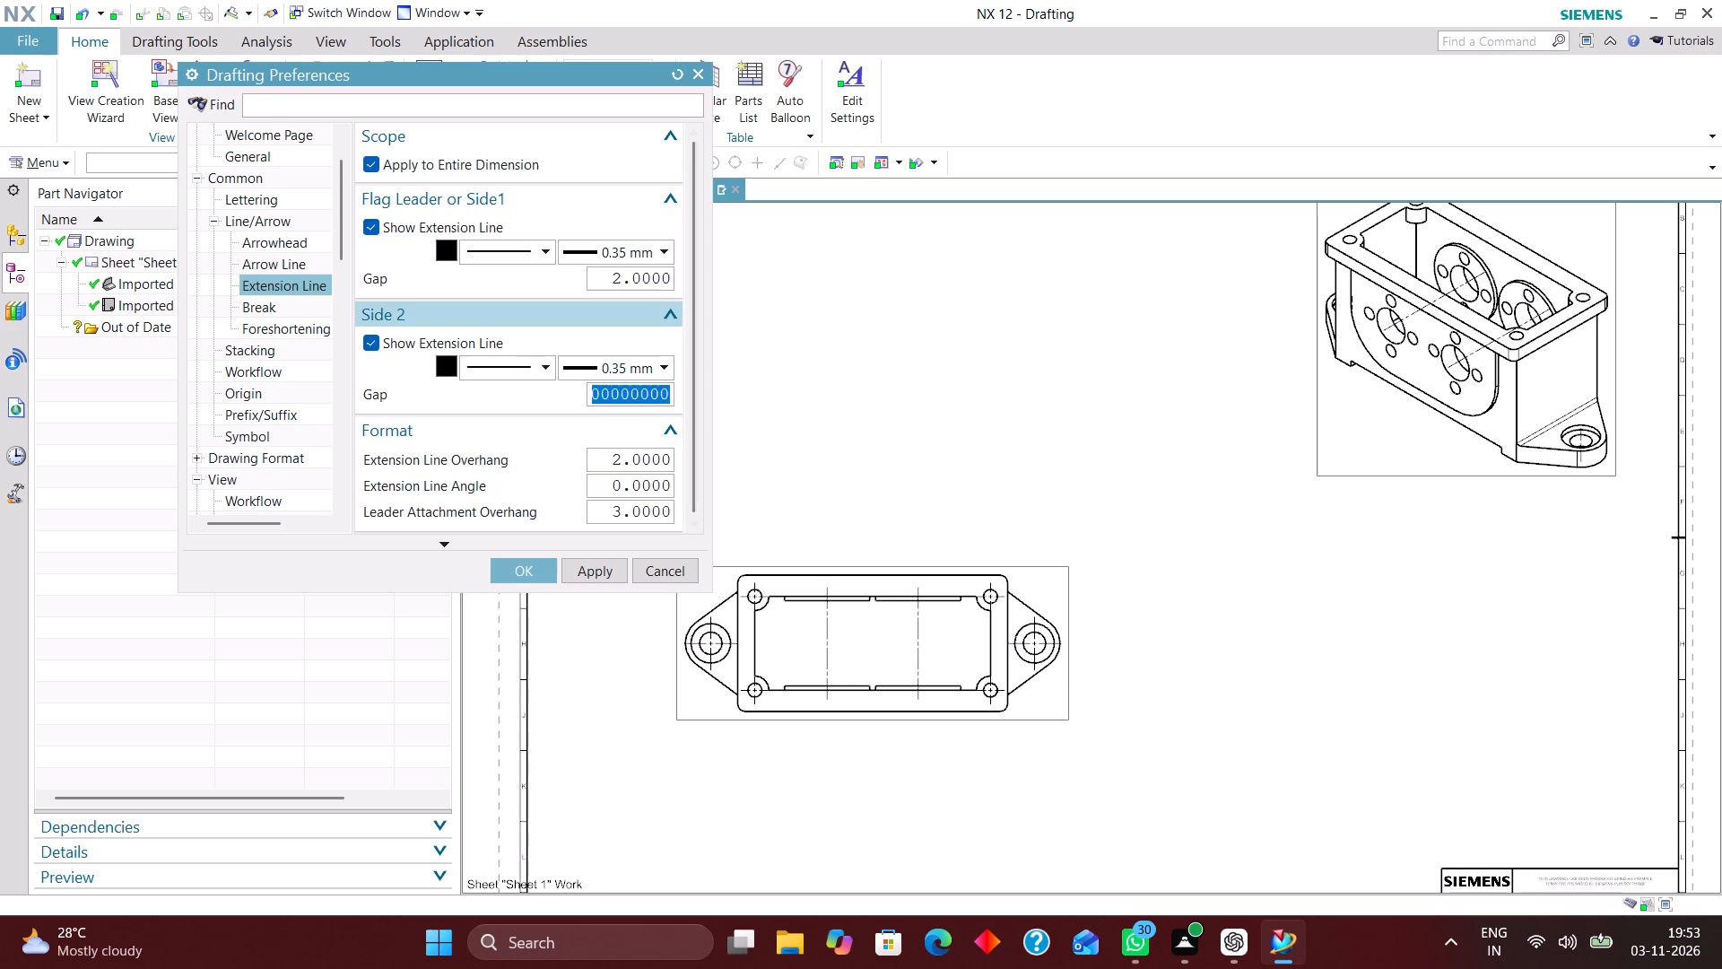
{"action": "key", "text": "Return"}
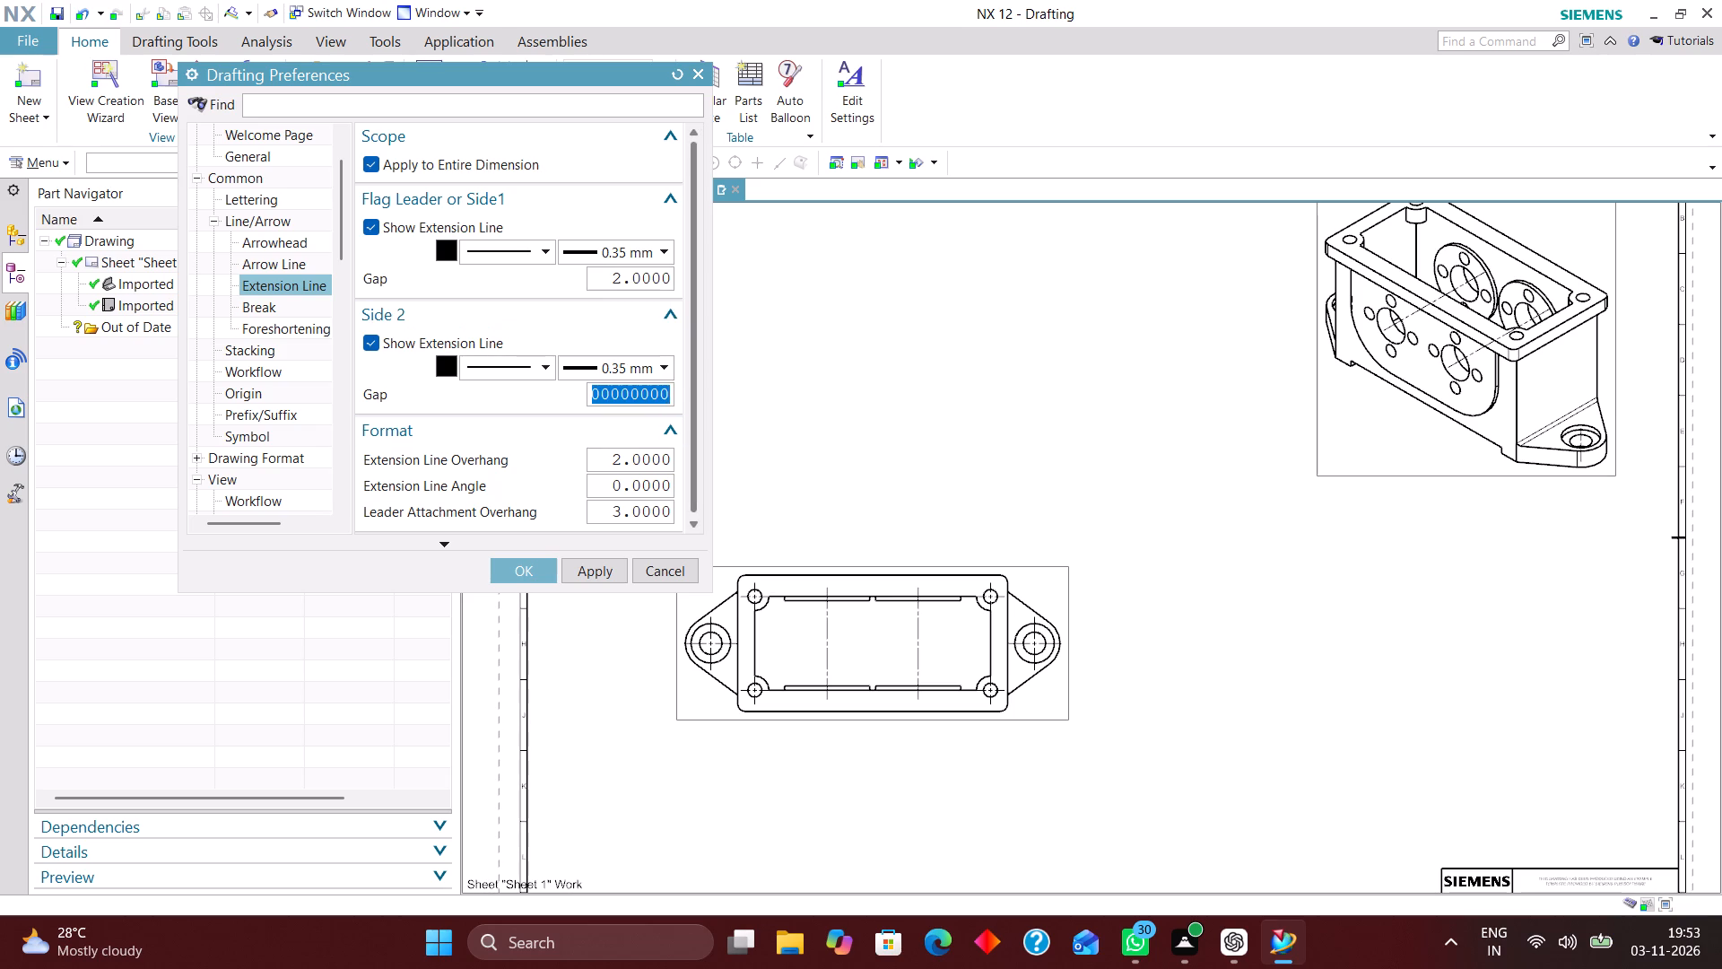
{"action": "left_click_drag", "start_coordinate": [603, 279], "coordinate": [758, 275]}
{"action": "type", "text": ".2"}
{"action": "key", "text": "Return"}
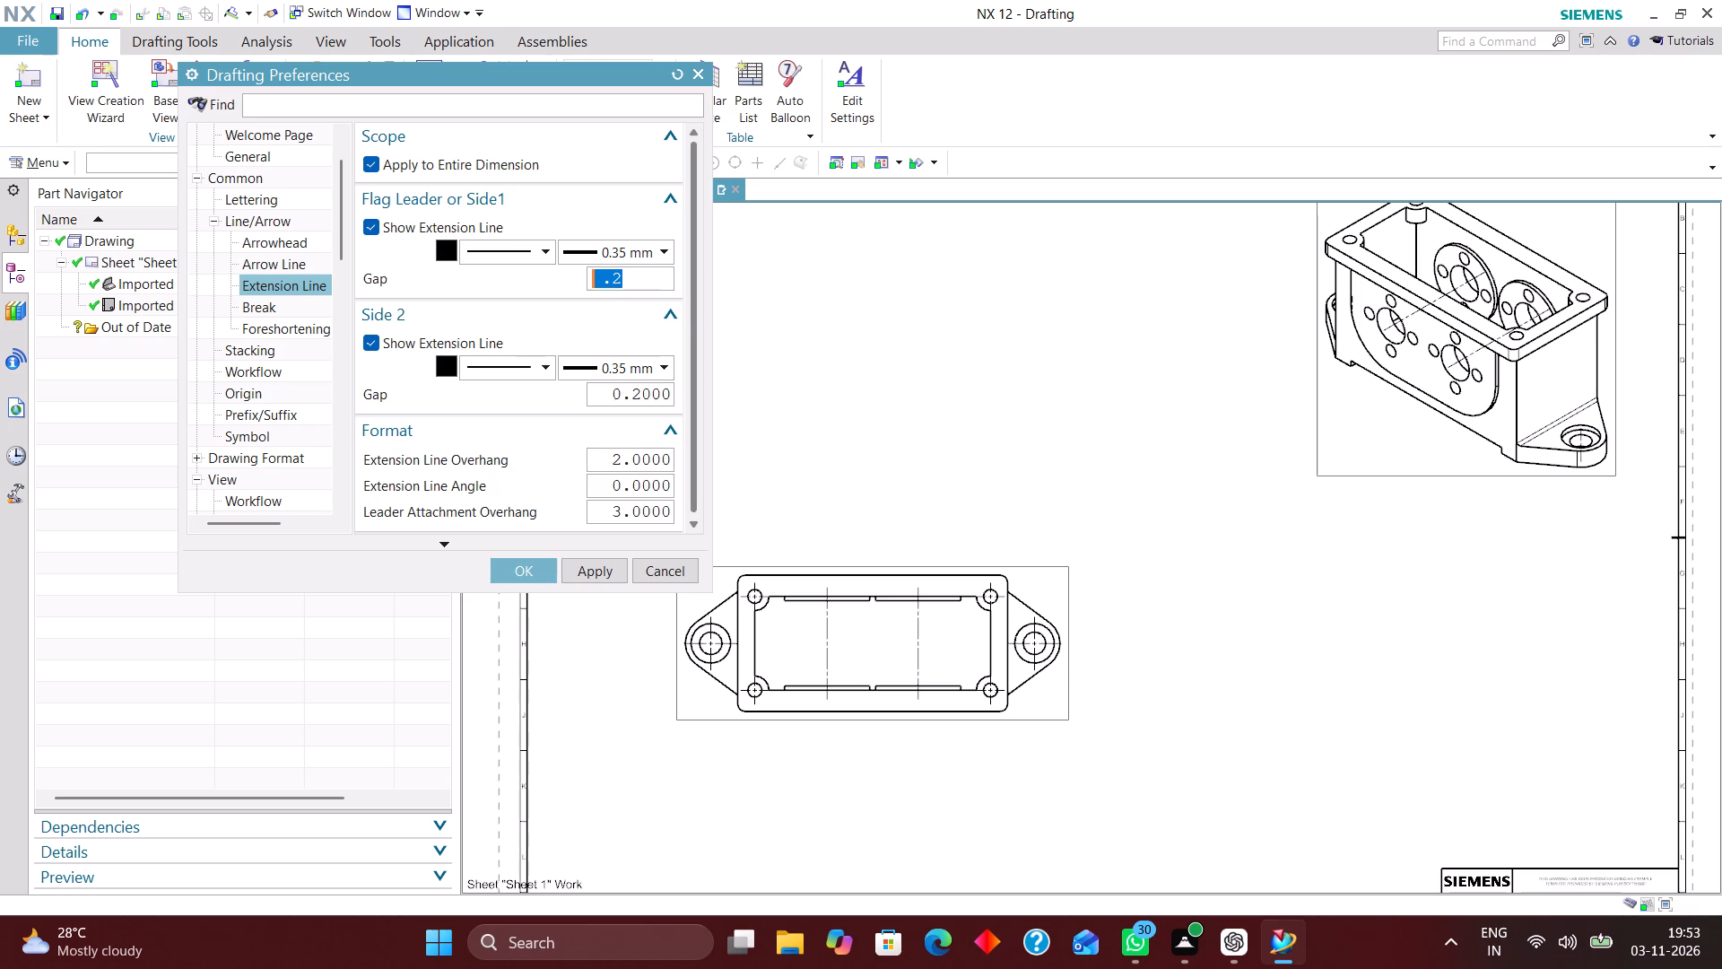
{"action": "key", "text": "BackSpace"}
{"action": "key", "text": "2"}
{"action": "key", "text": "Return"}
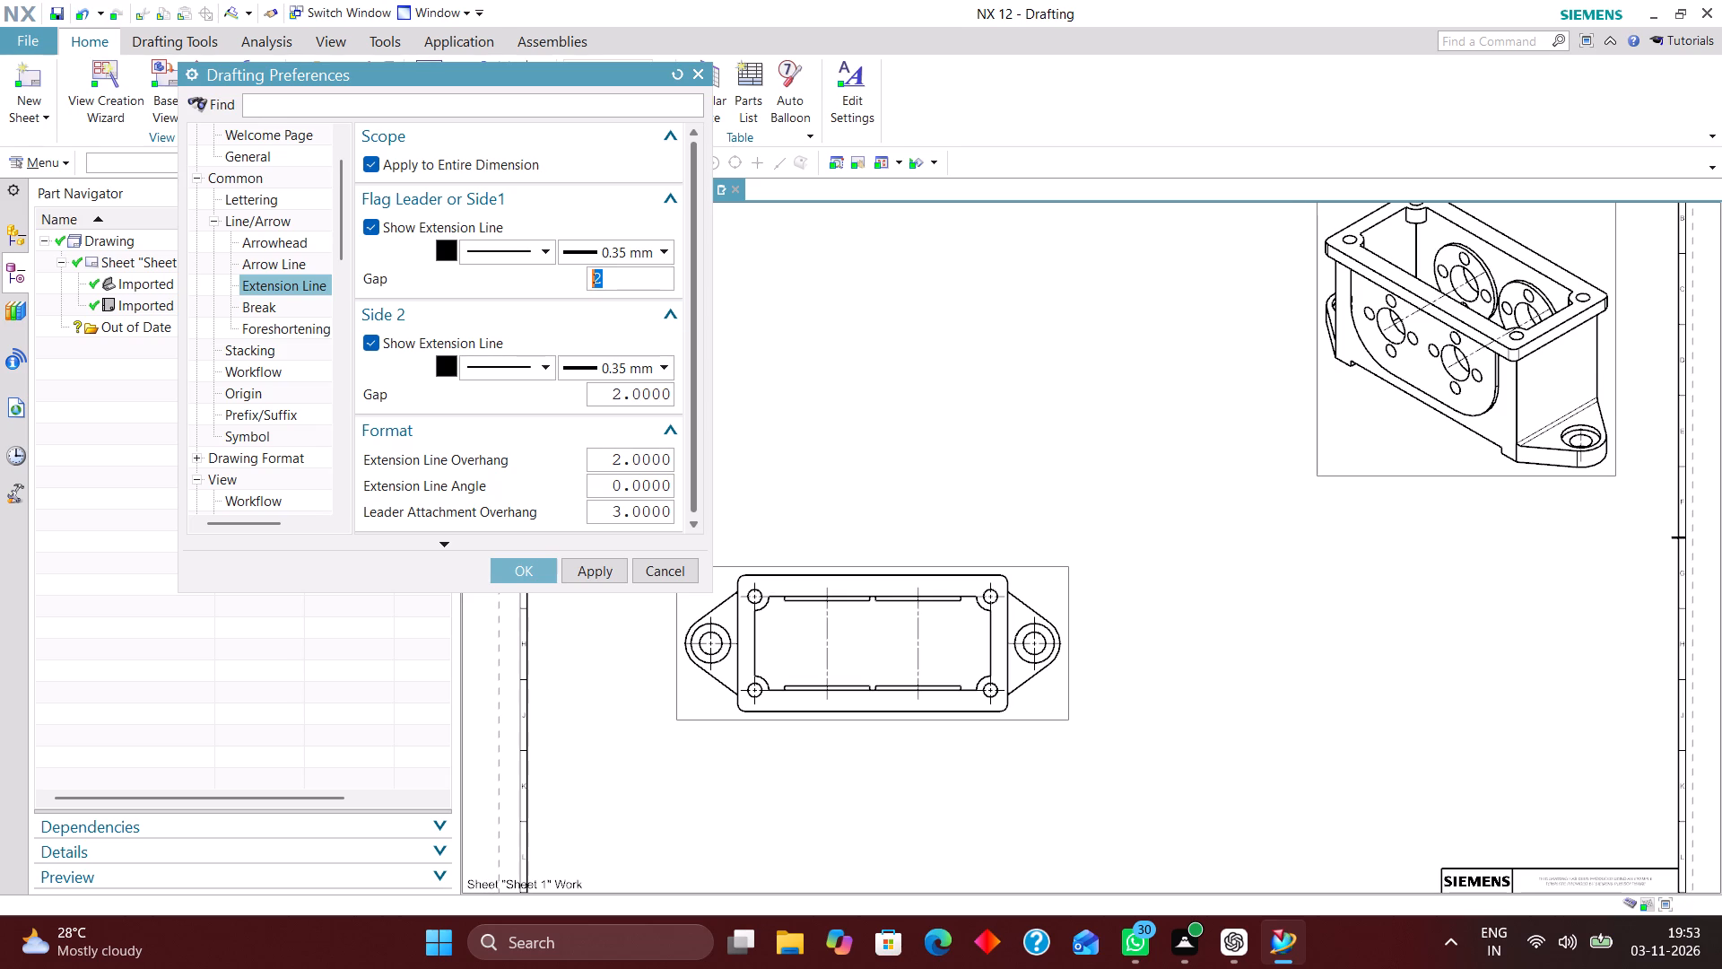
Set the decimal delimiter for dimension text units to Period and accept the drafting preferences.
{"action": "scroll", "coordinate": [284, 310], "scroll_direction": "down", "scroll_amount": 1}
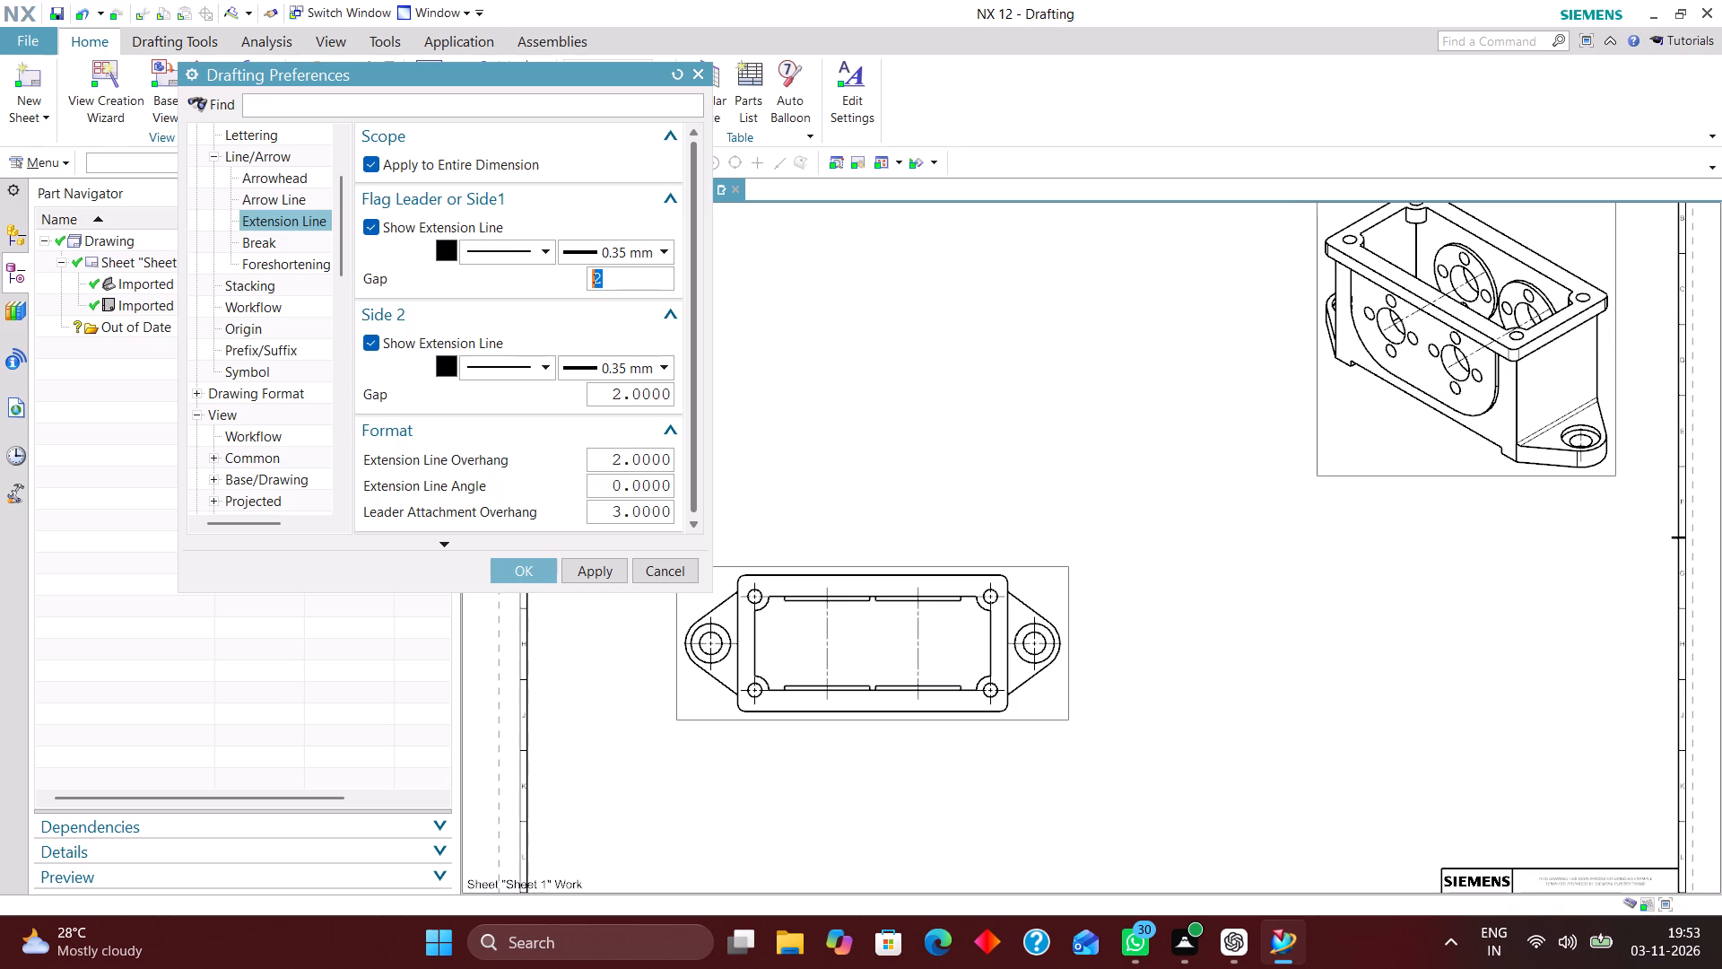
{"action": "scroll", "coordinate": [264, 383], "scroll_direction": "down", "scroll_amount": 11}
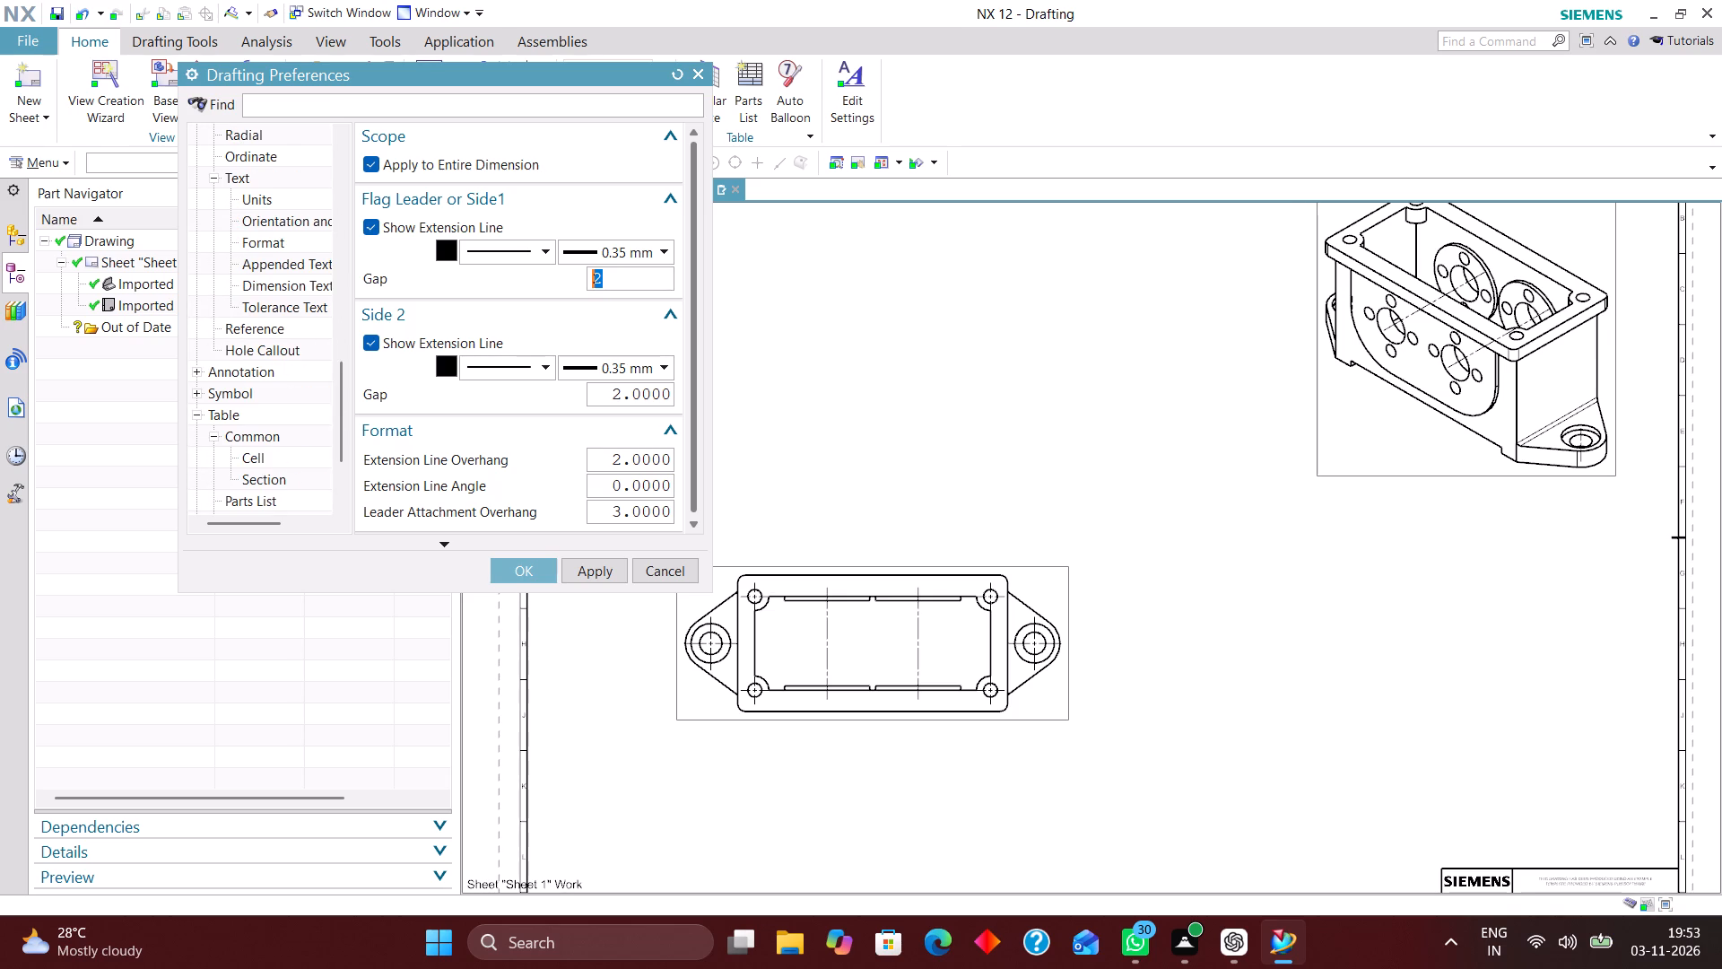
{"action": "scroll", "coordinate": [276, 440], "scroll_direction": "down", "scroll_amount": 3}
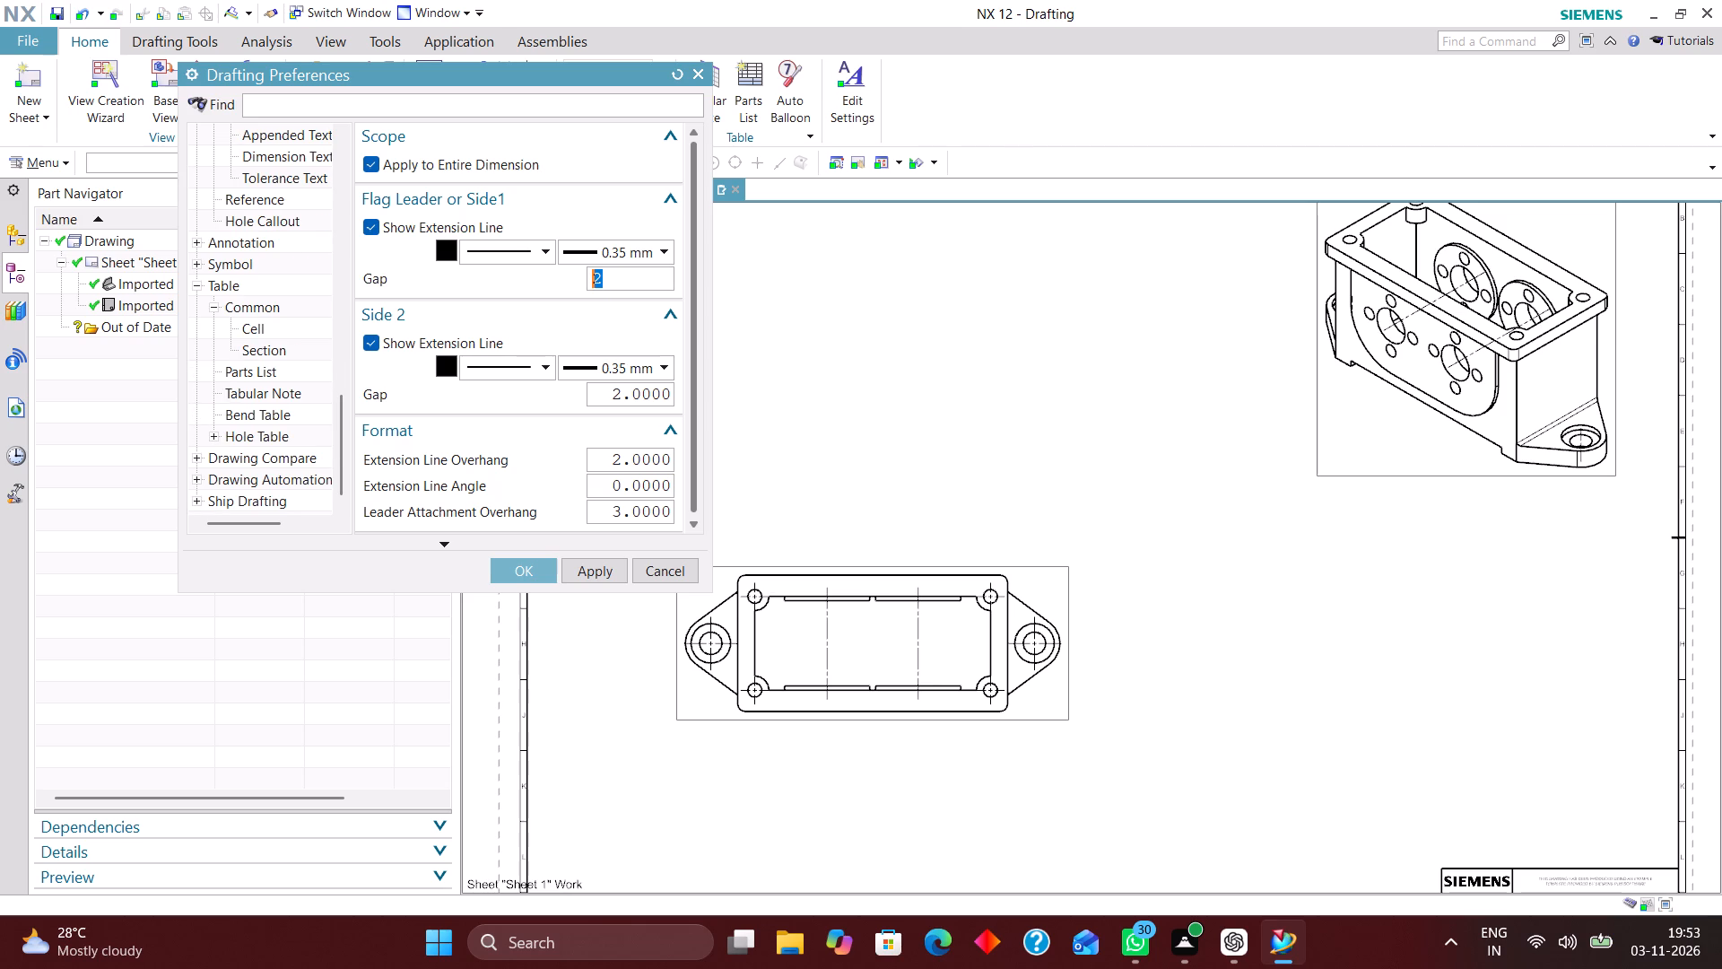
{"action": "scroll", "coordinate": [295, 359], "scroll_direction": "up", "scroll_amount": 1}
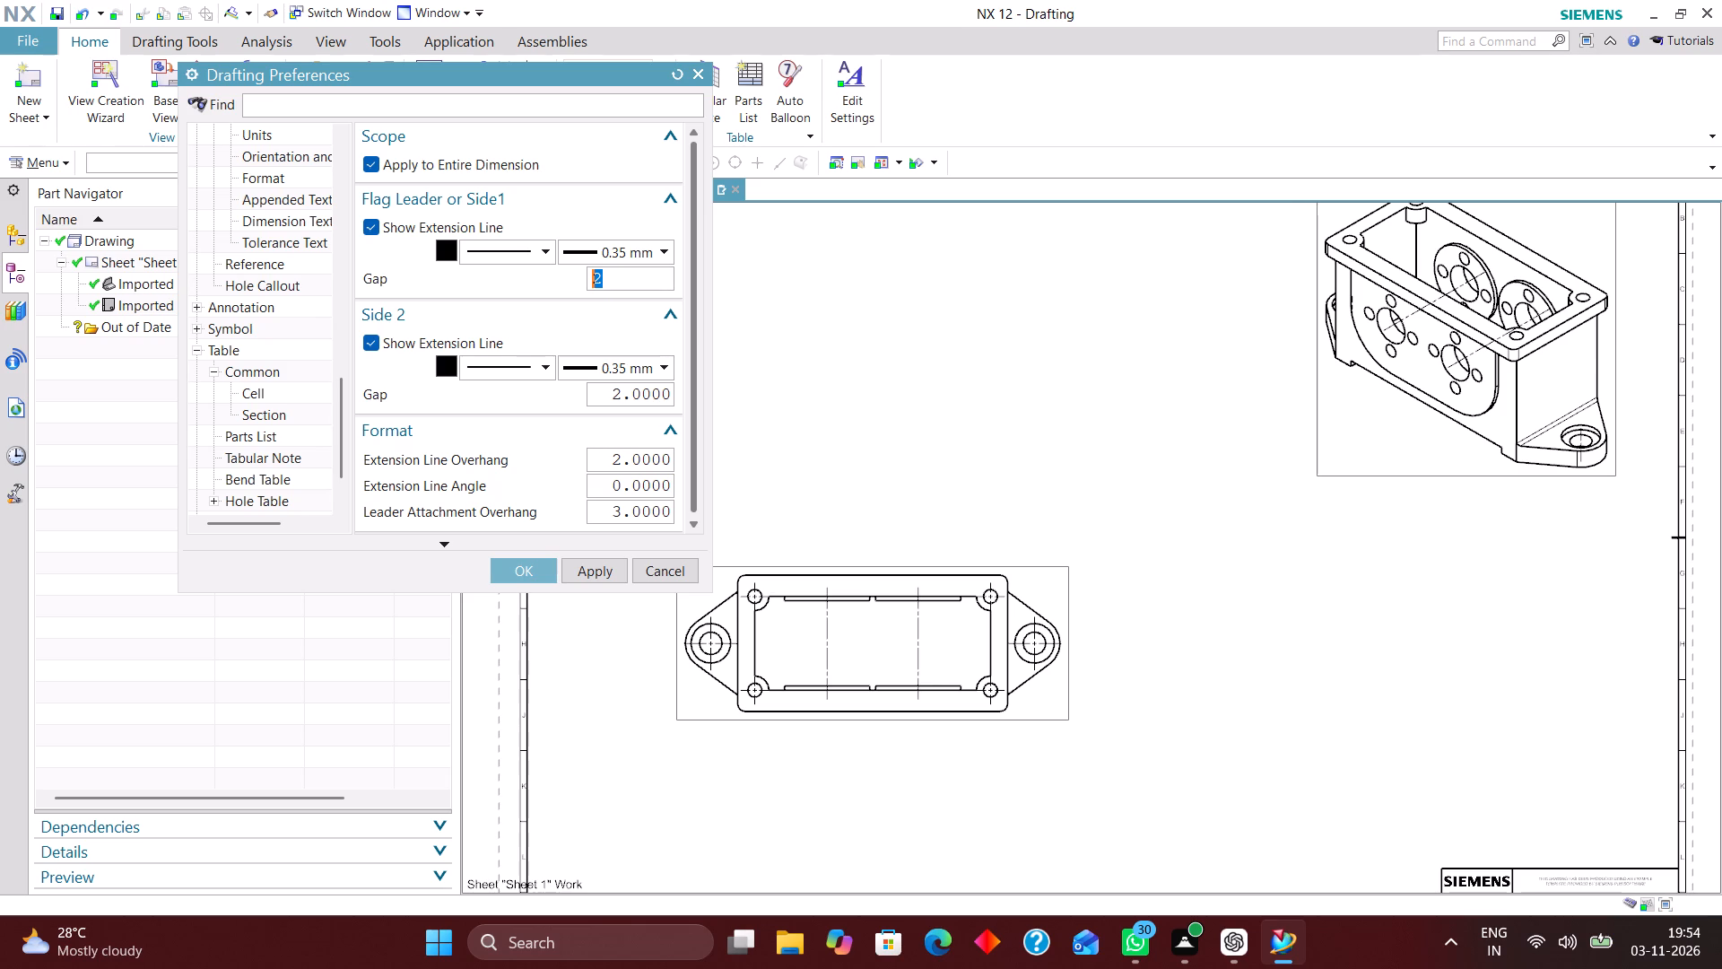
{"action": "scroll", "coordinate": [263, 397], "scroll_direction": "down", "scroll_amount": 7}
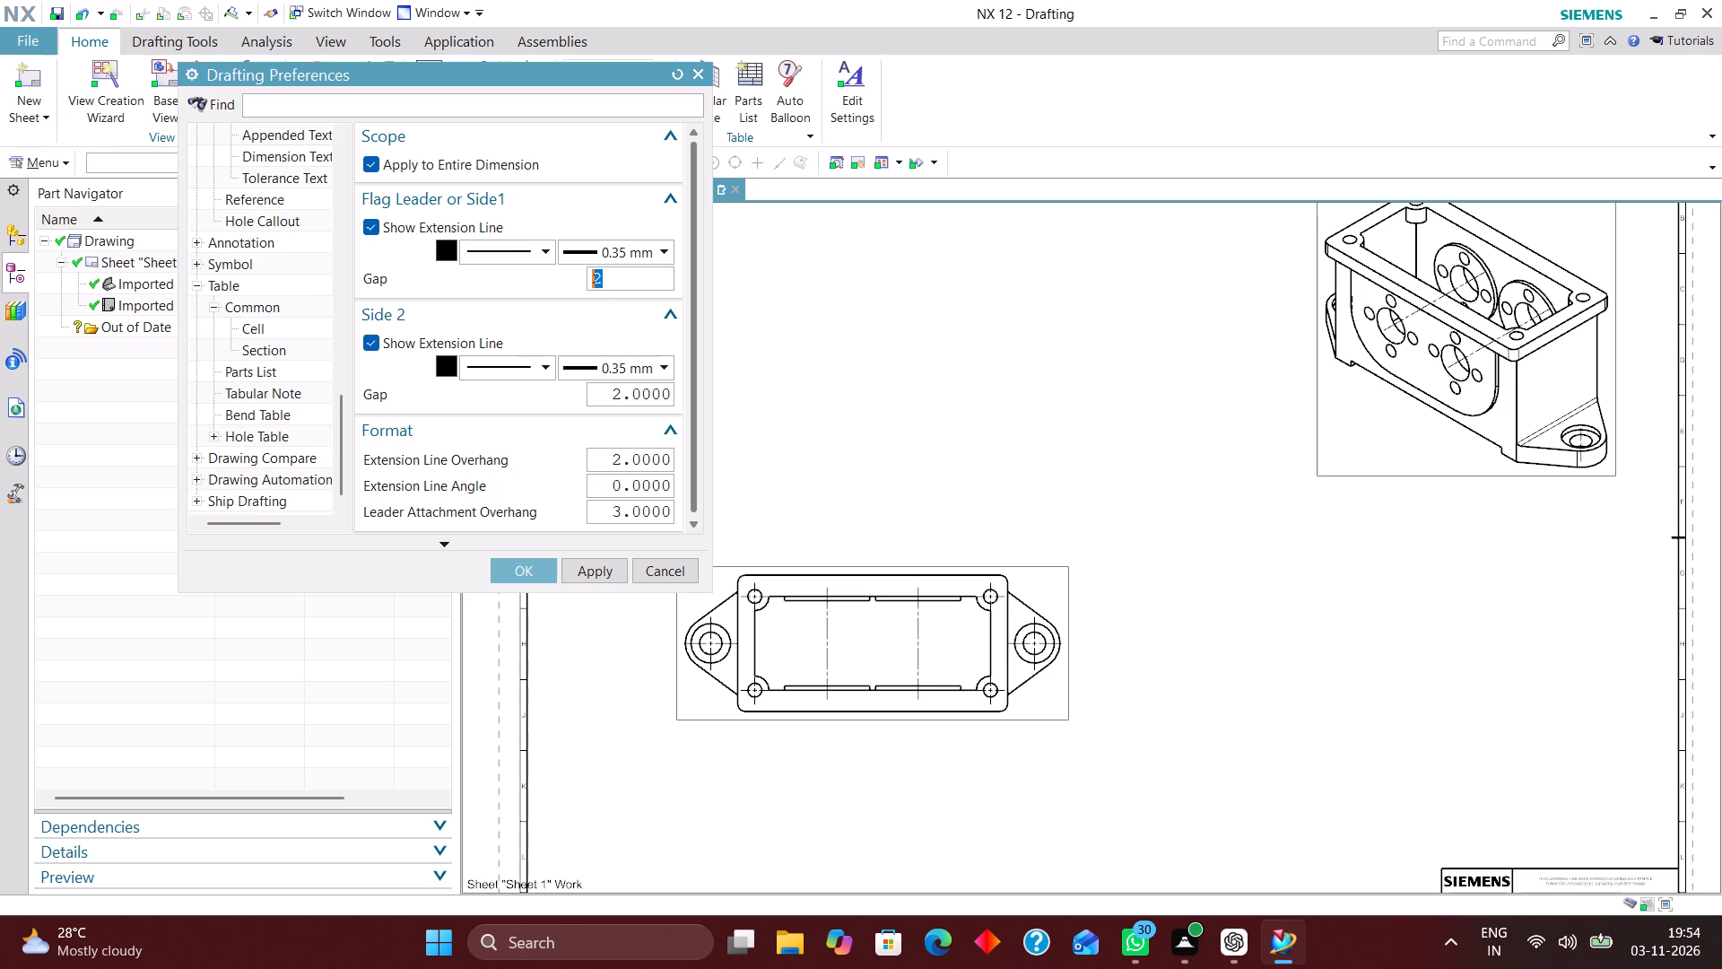
{"action": "scroll", "coordinate": [245, 404], "scroll_direction": "down", "scroll_amount": 4}
{"action": "scroll", "coordinate": [256, 421], "scroll_direction": "up", "scroll_amount": 6}
{"action": "scroll", "coordinate": [259, 397], "scroll_direction": "down", "scroll_amount": 3}
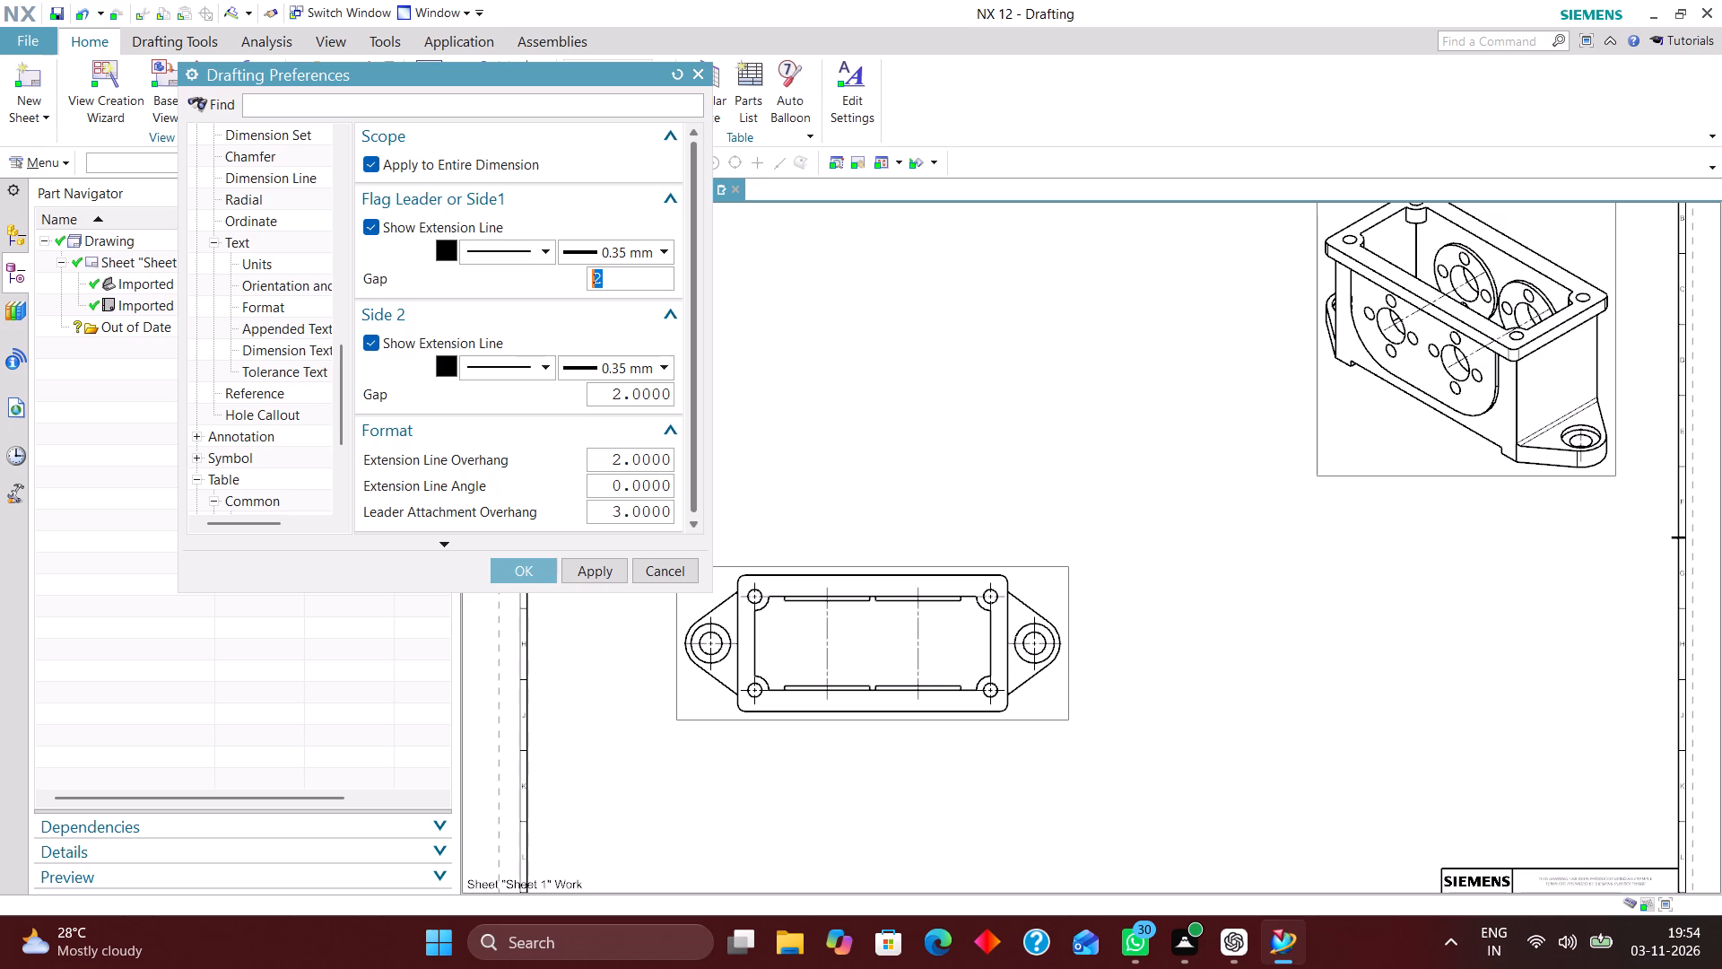
{"action": "left_click", "coordinate": [294, 265]}
{"action": "left_click", "coordinate": [605, 239]}
{"action": "left_click", "coordinate": [596, 266]}
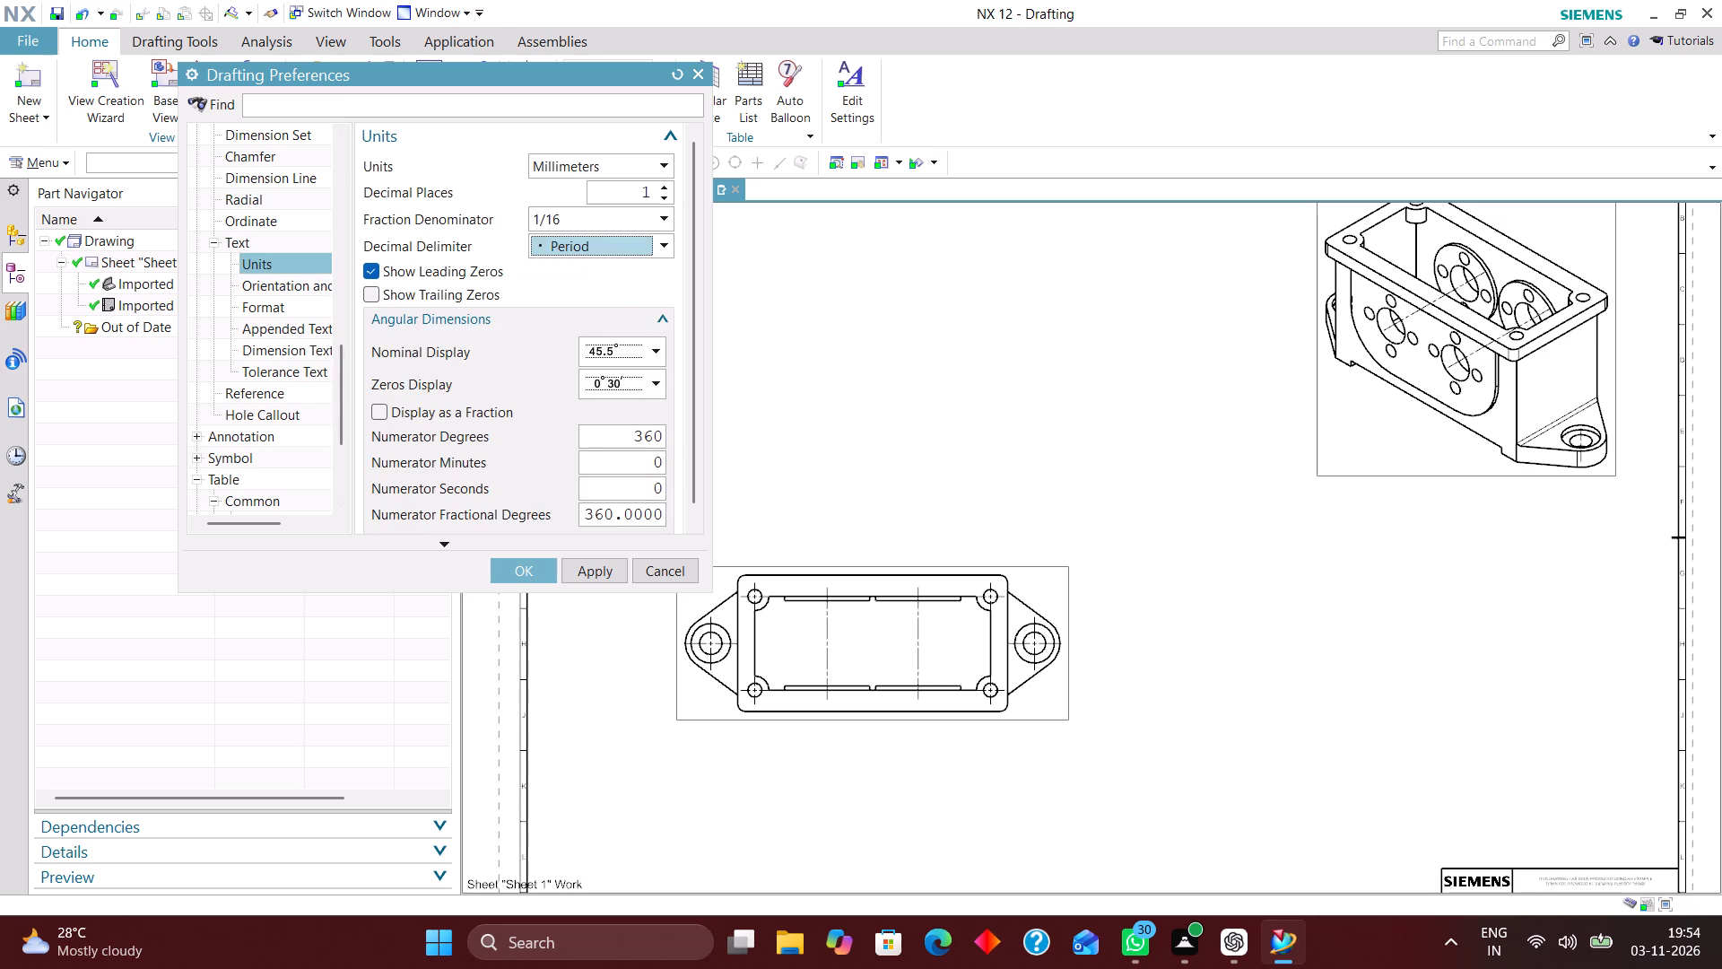
{"action": "left_click", "coordinate": [524, 568]}
Move the top view further down the sheet in two small shifts, leaving more space above it.
{"action": "scroll", "coordinate": [673, 467], "scroll_direction": "down", "scroll_amount": 2}
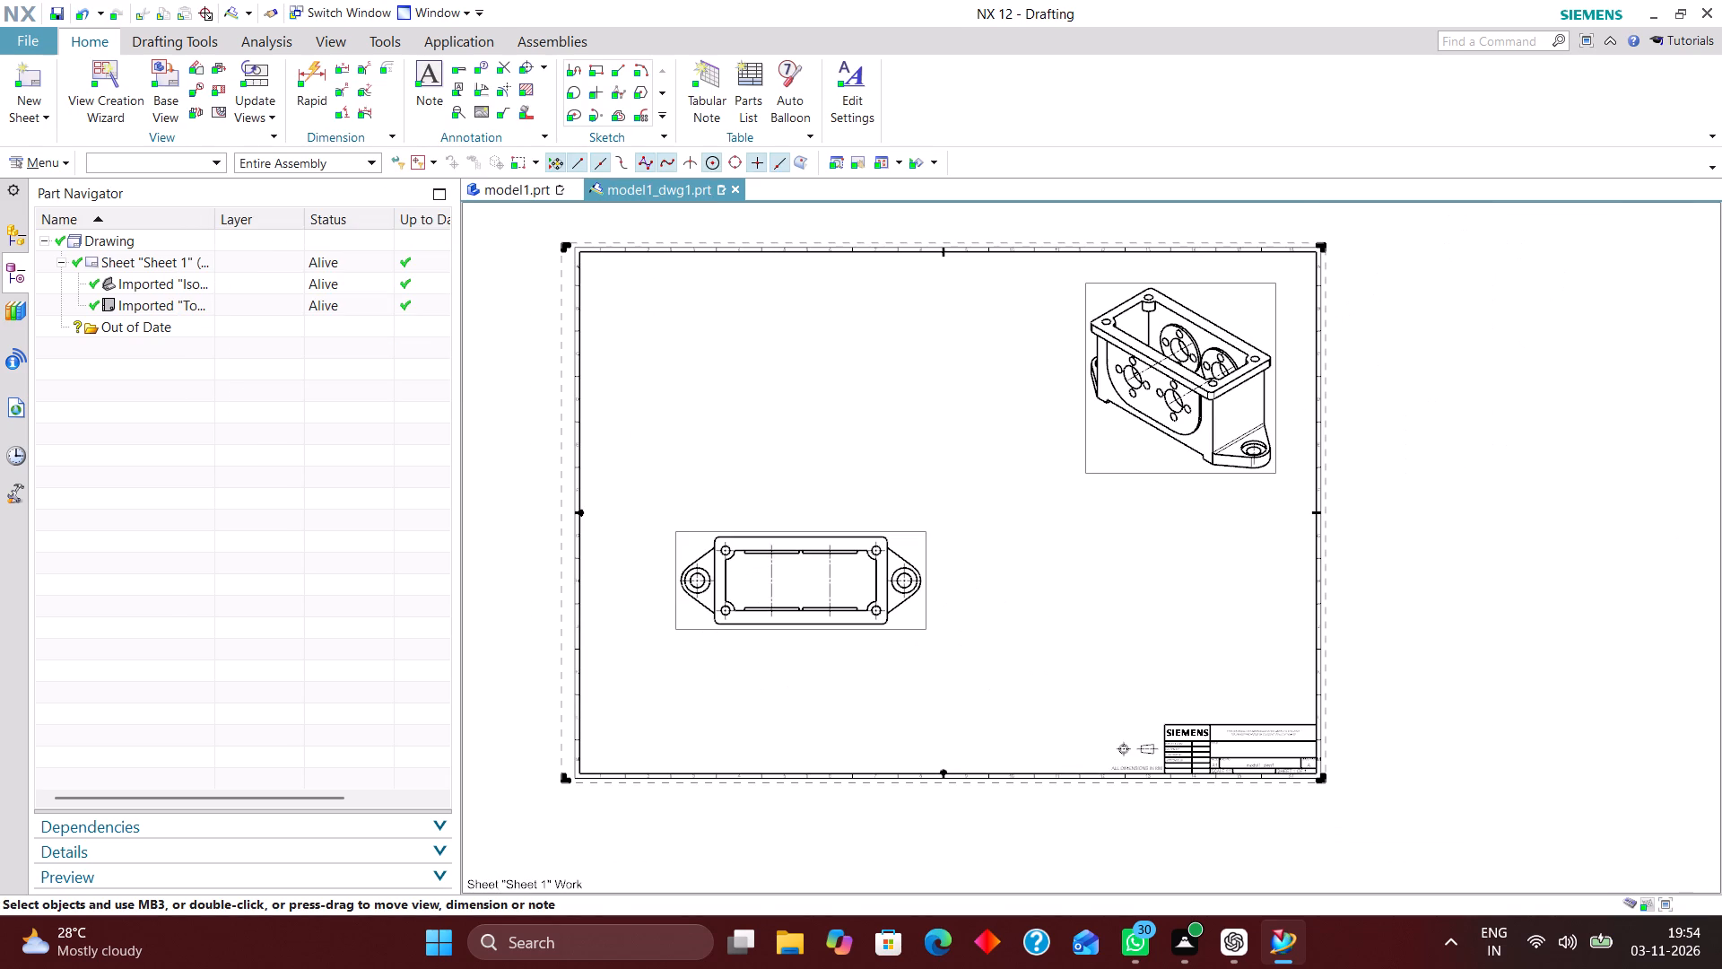
{"action": "right_click_drag", "start_coordinate": [976, 388], "coordinate": [858, 433]}
{"action": "right_click_drag", "start_coordinate": [1000, 460], "coordinate": [864, 577]}
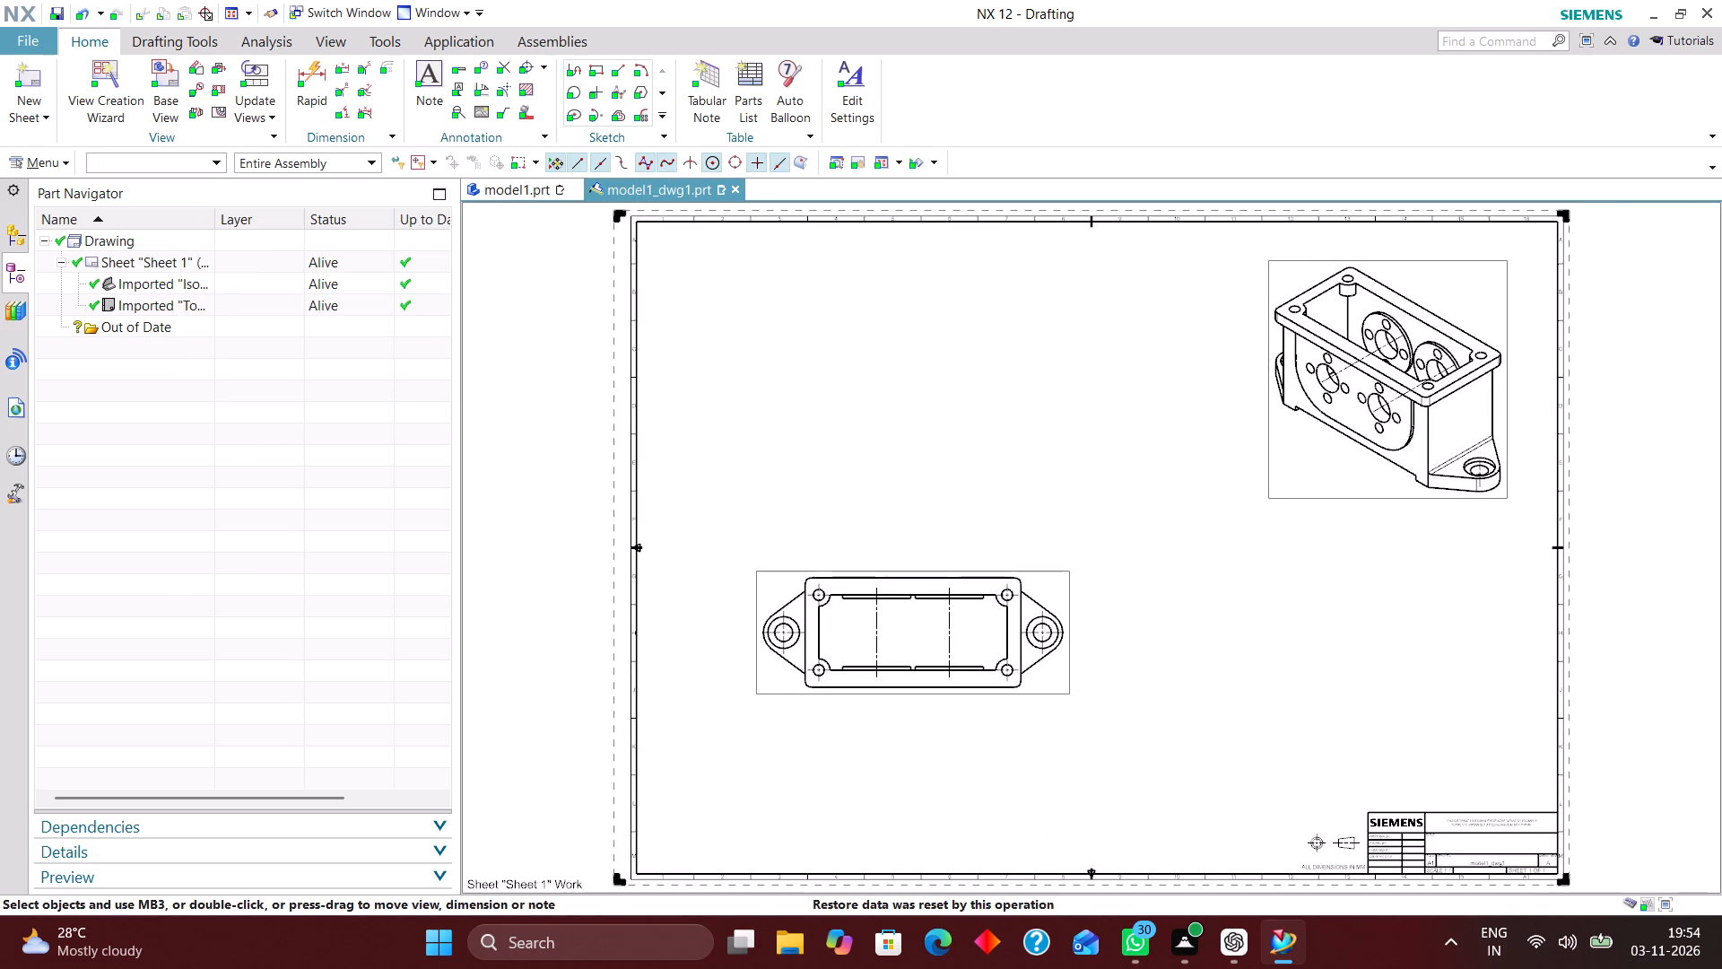
{"action": "left_click_drag", "start_coordinate": [1073, 694], "coordinate": [1072, 717]}
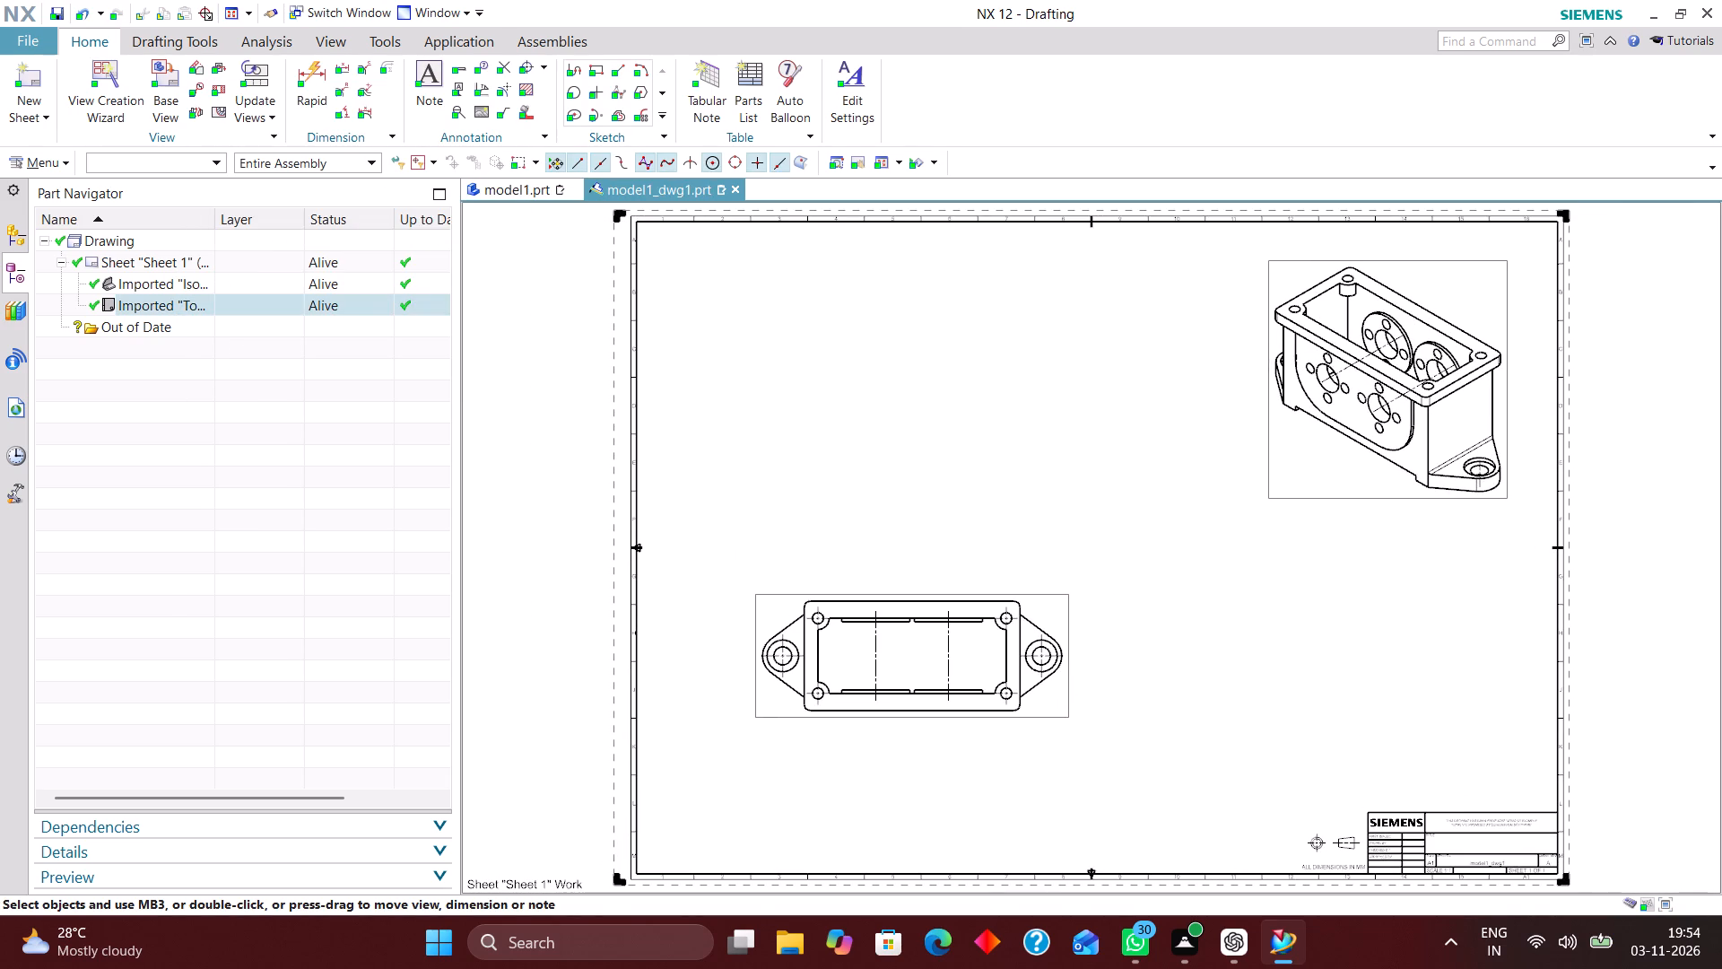
{"action": "scroll", "coordinate": [815, 516], "scroll_direction": "down", "scroll_amount": 2}
{"action": "scroll", "coordinate": [868, 573], "scroll_direction": "up", "scroll_amount": 3}
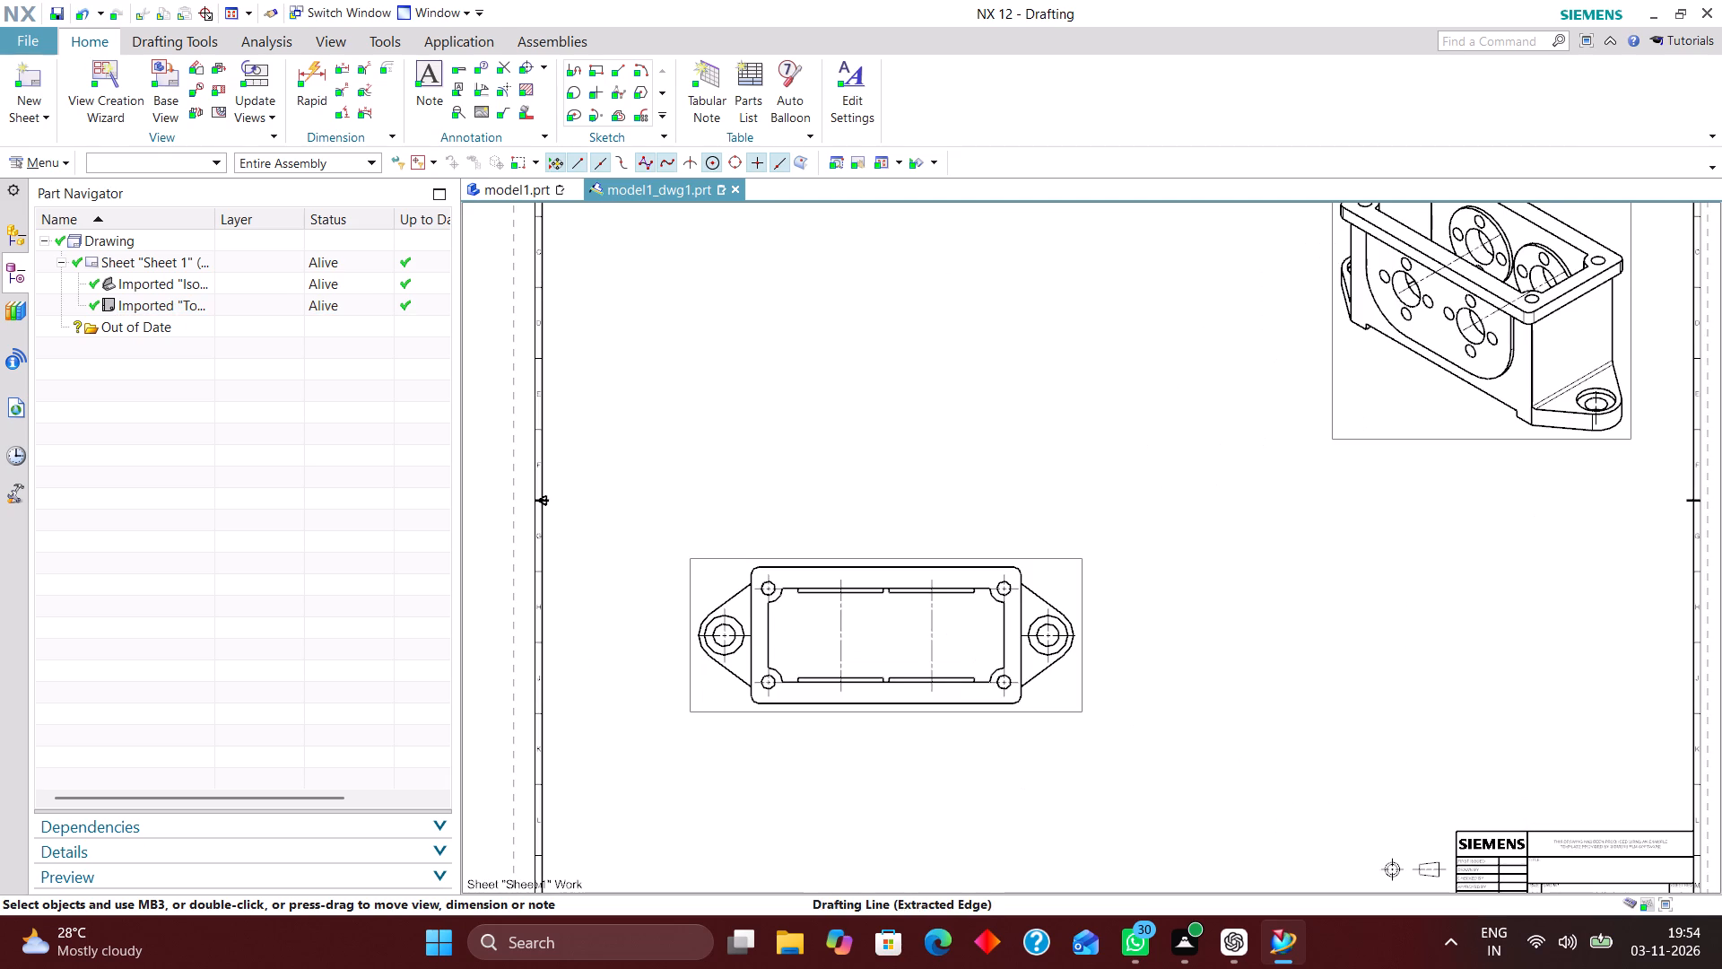
{"action": "right_click_drag", "start_coordinate": [1014, 311], "coordinate": [938, 461]}
{"action": "scroll", "coordinate": [1061, 597], "scroll_direction": "up", "scroll_amount": 1}
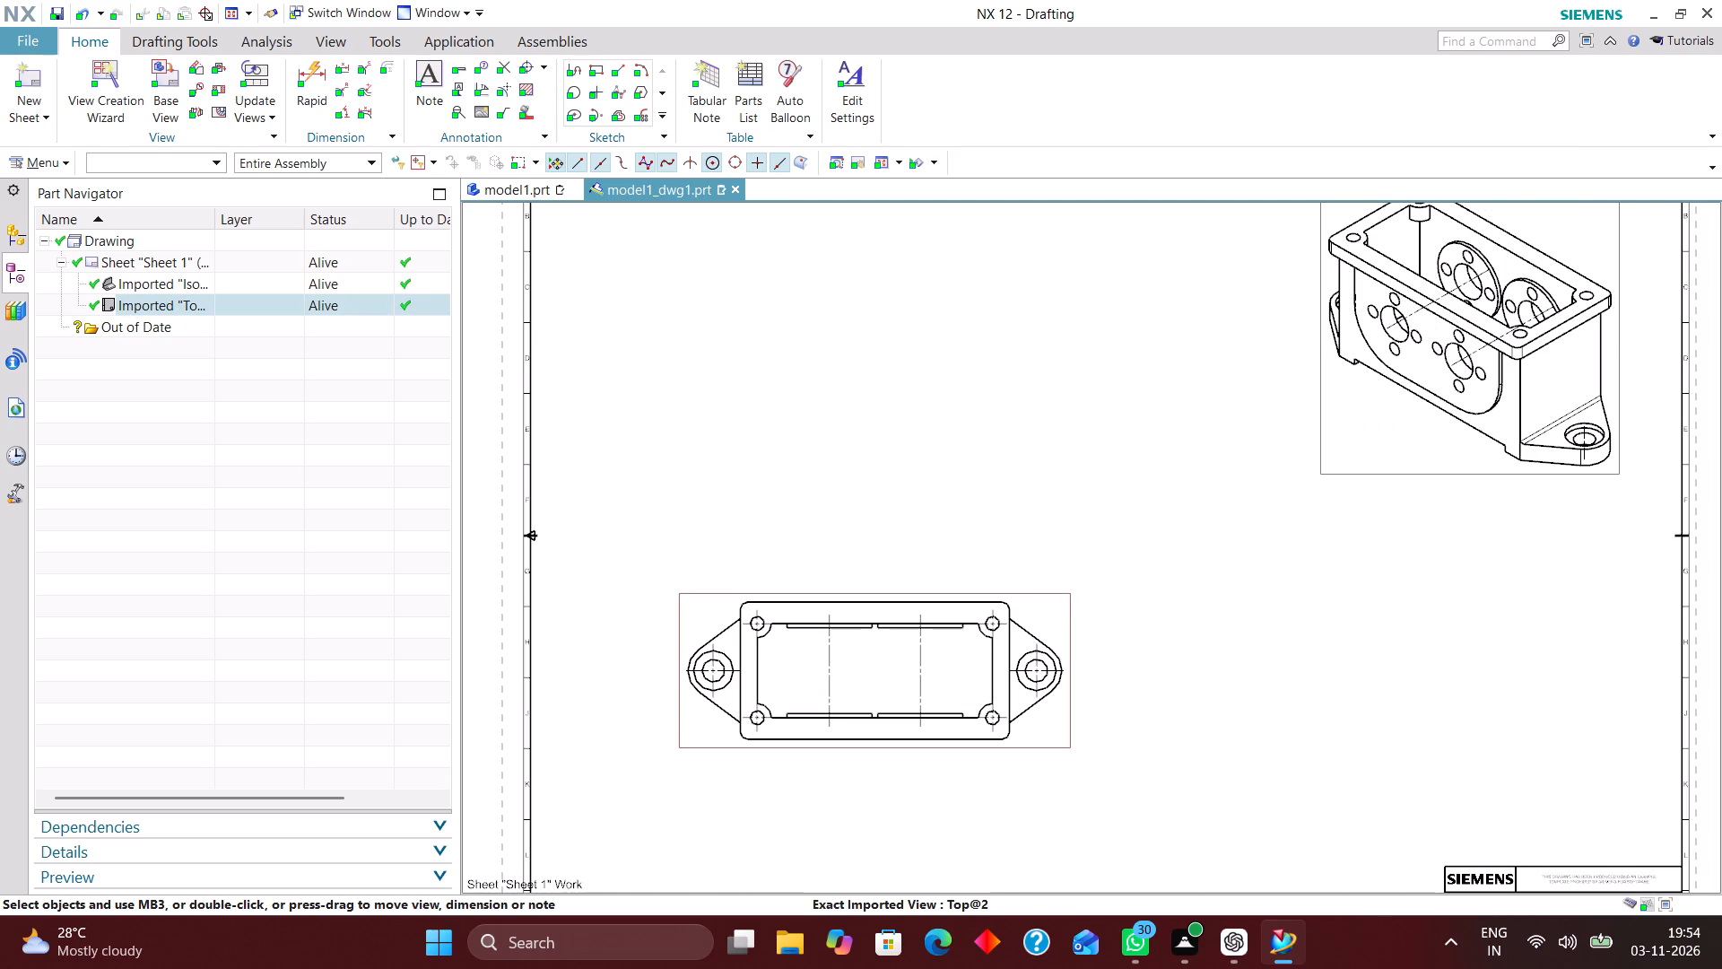
{"action": "left_click_drag", "start_coordinate": [1065, 592], "coordinate": [1063, 611]}
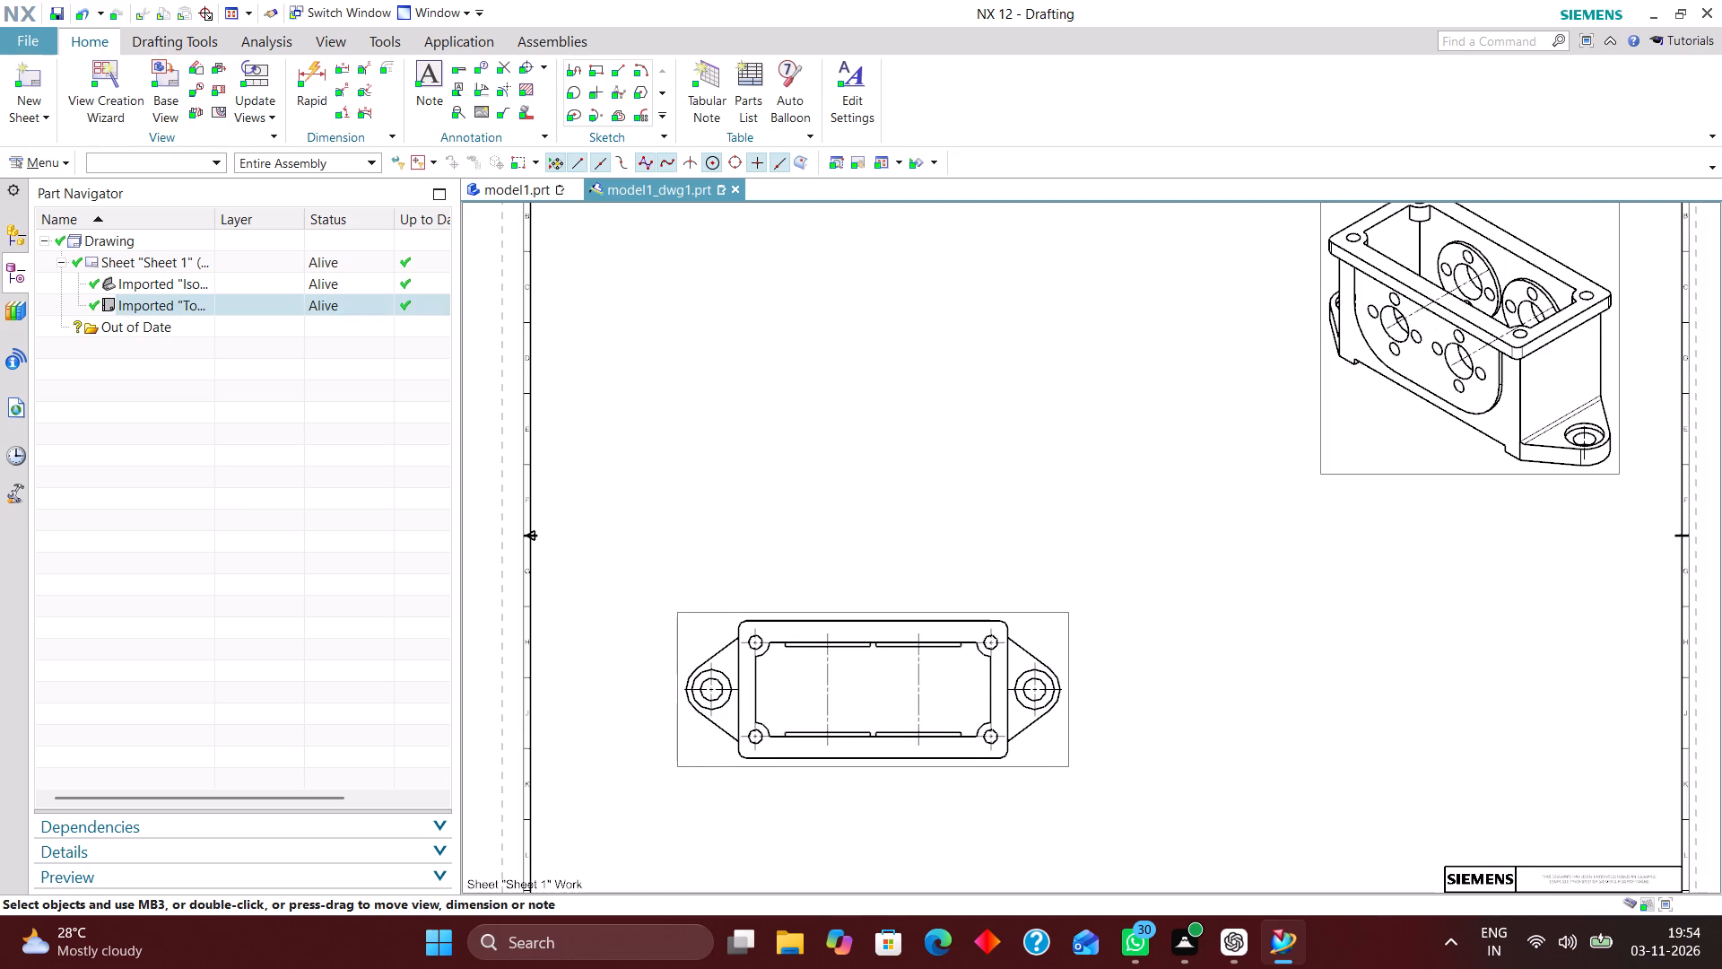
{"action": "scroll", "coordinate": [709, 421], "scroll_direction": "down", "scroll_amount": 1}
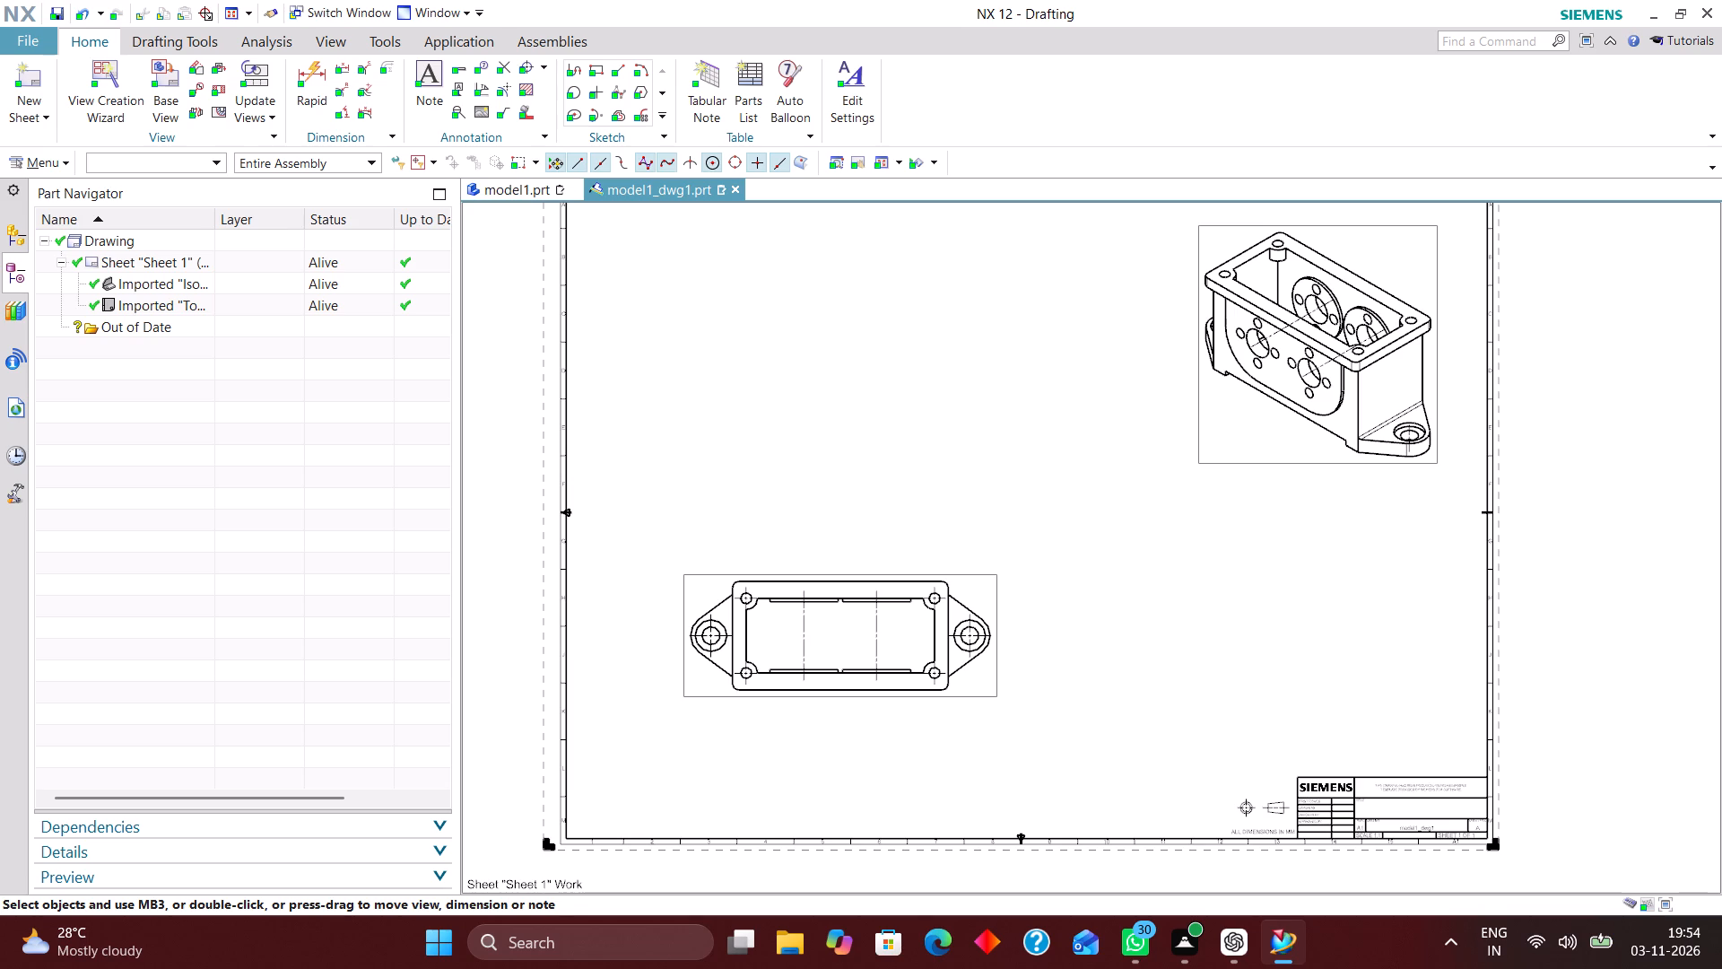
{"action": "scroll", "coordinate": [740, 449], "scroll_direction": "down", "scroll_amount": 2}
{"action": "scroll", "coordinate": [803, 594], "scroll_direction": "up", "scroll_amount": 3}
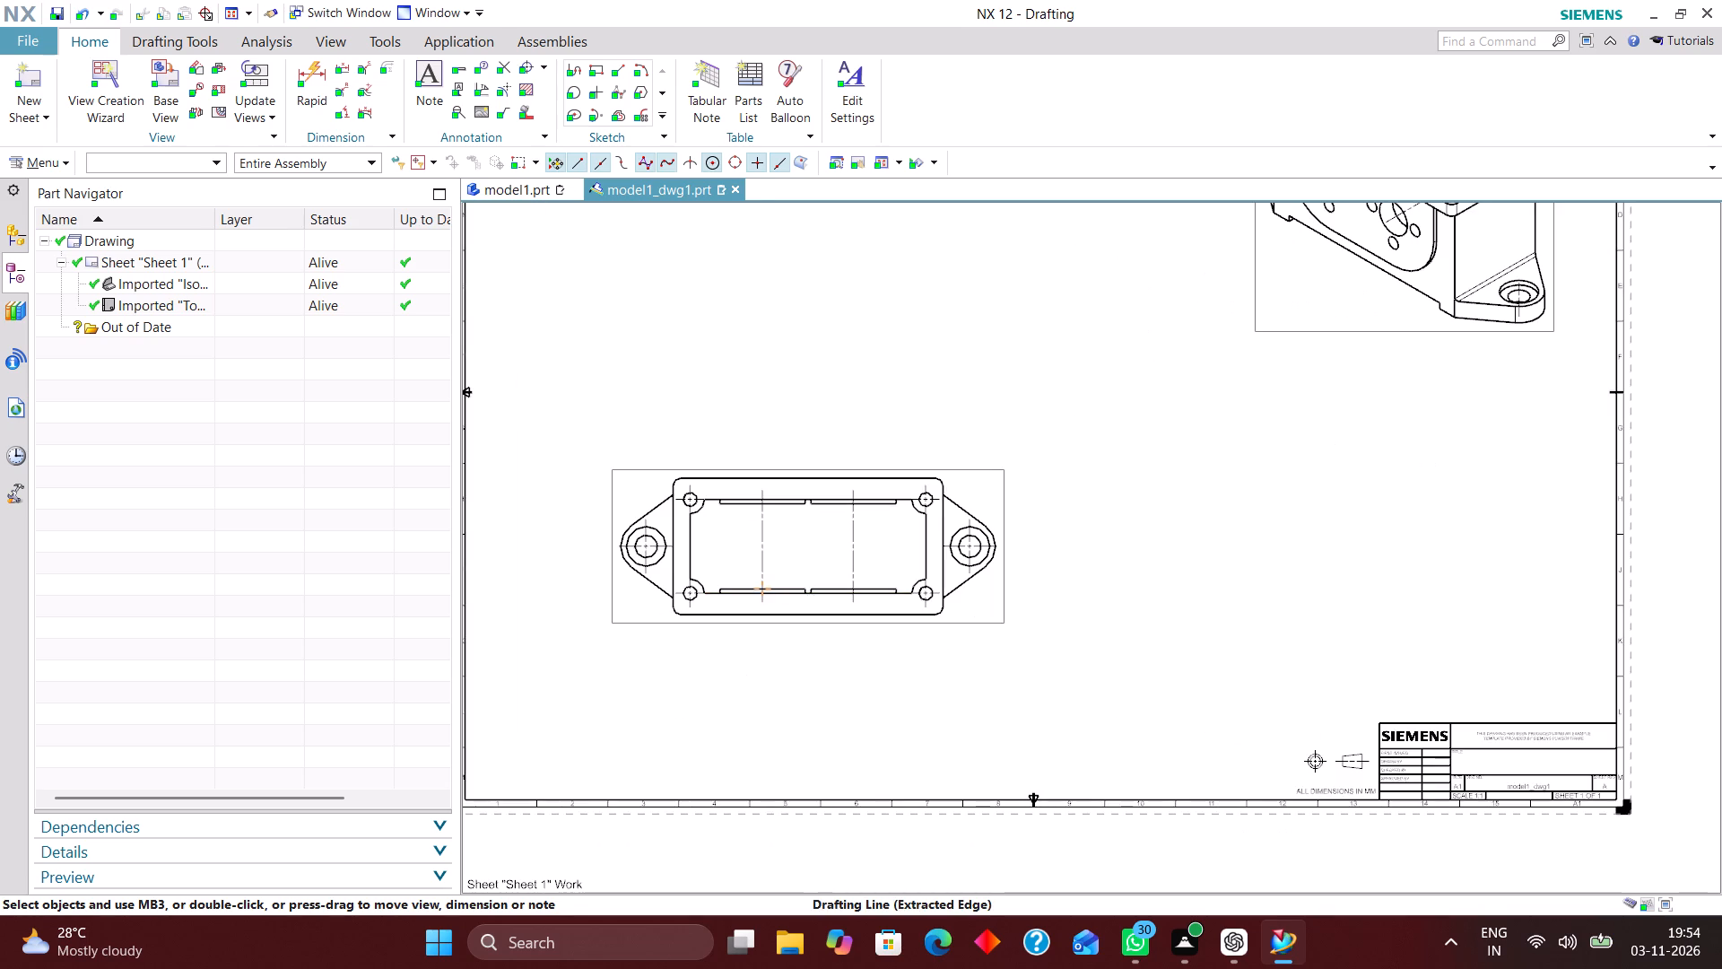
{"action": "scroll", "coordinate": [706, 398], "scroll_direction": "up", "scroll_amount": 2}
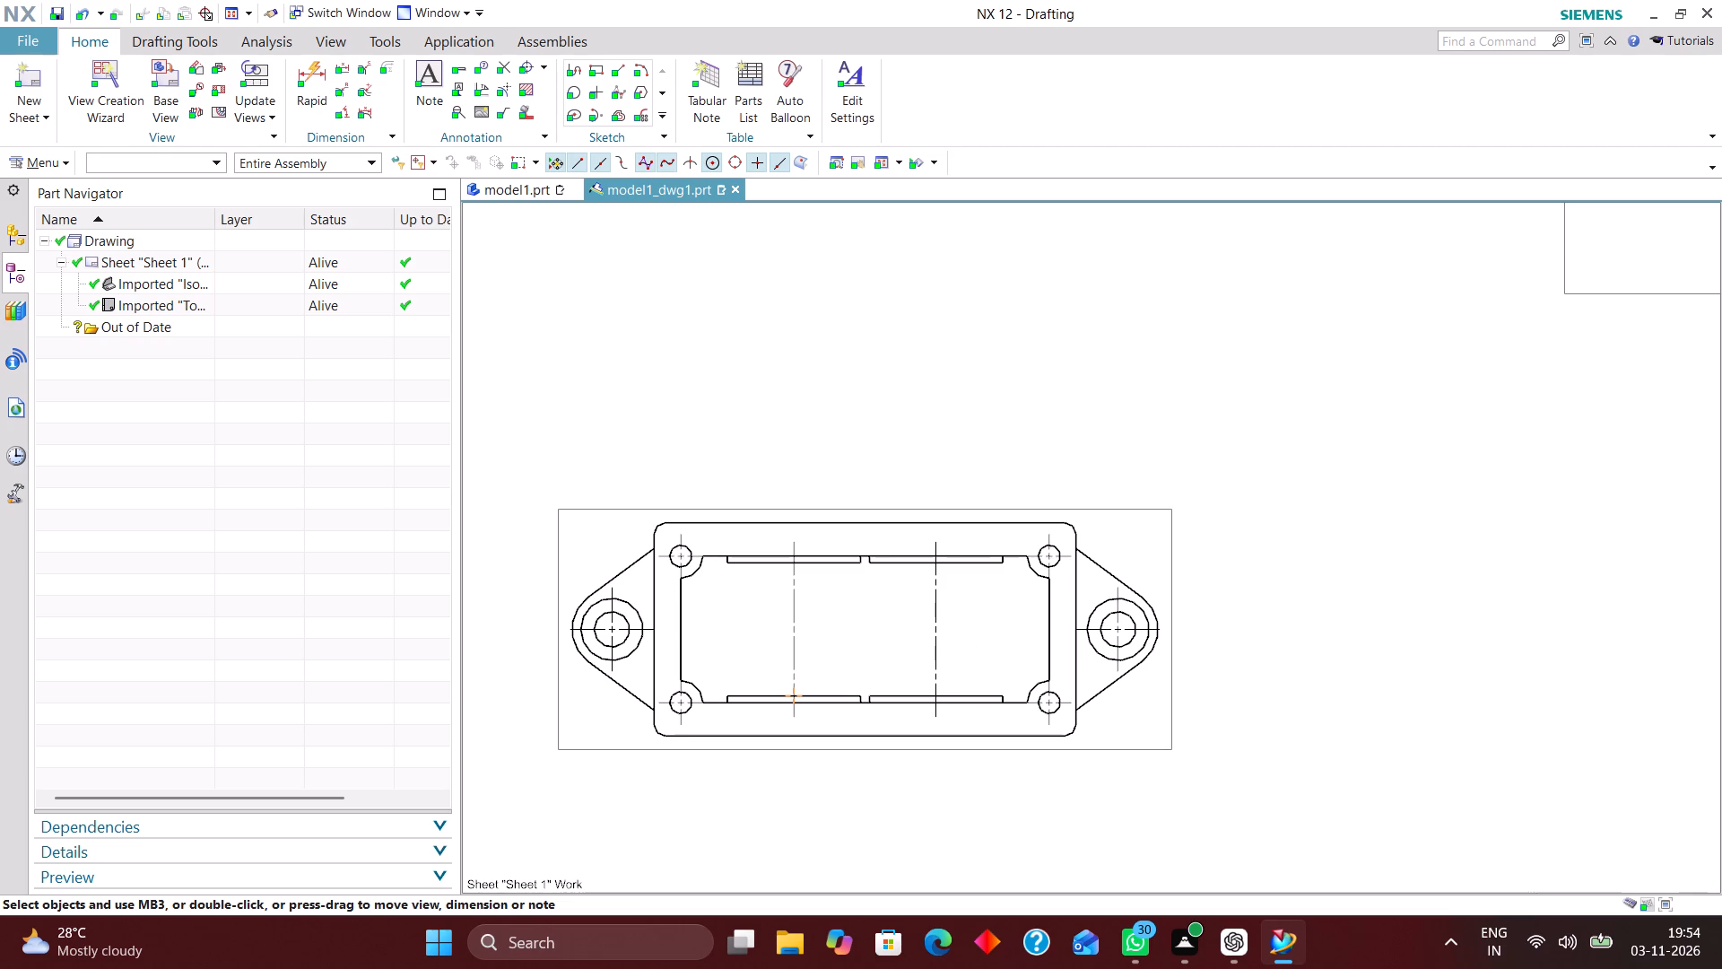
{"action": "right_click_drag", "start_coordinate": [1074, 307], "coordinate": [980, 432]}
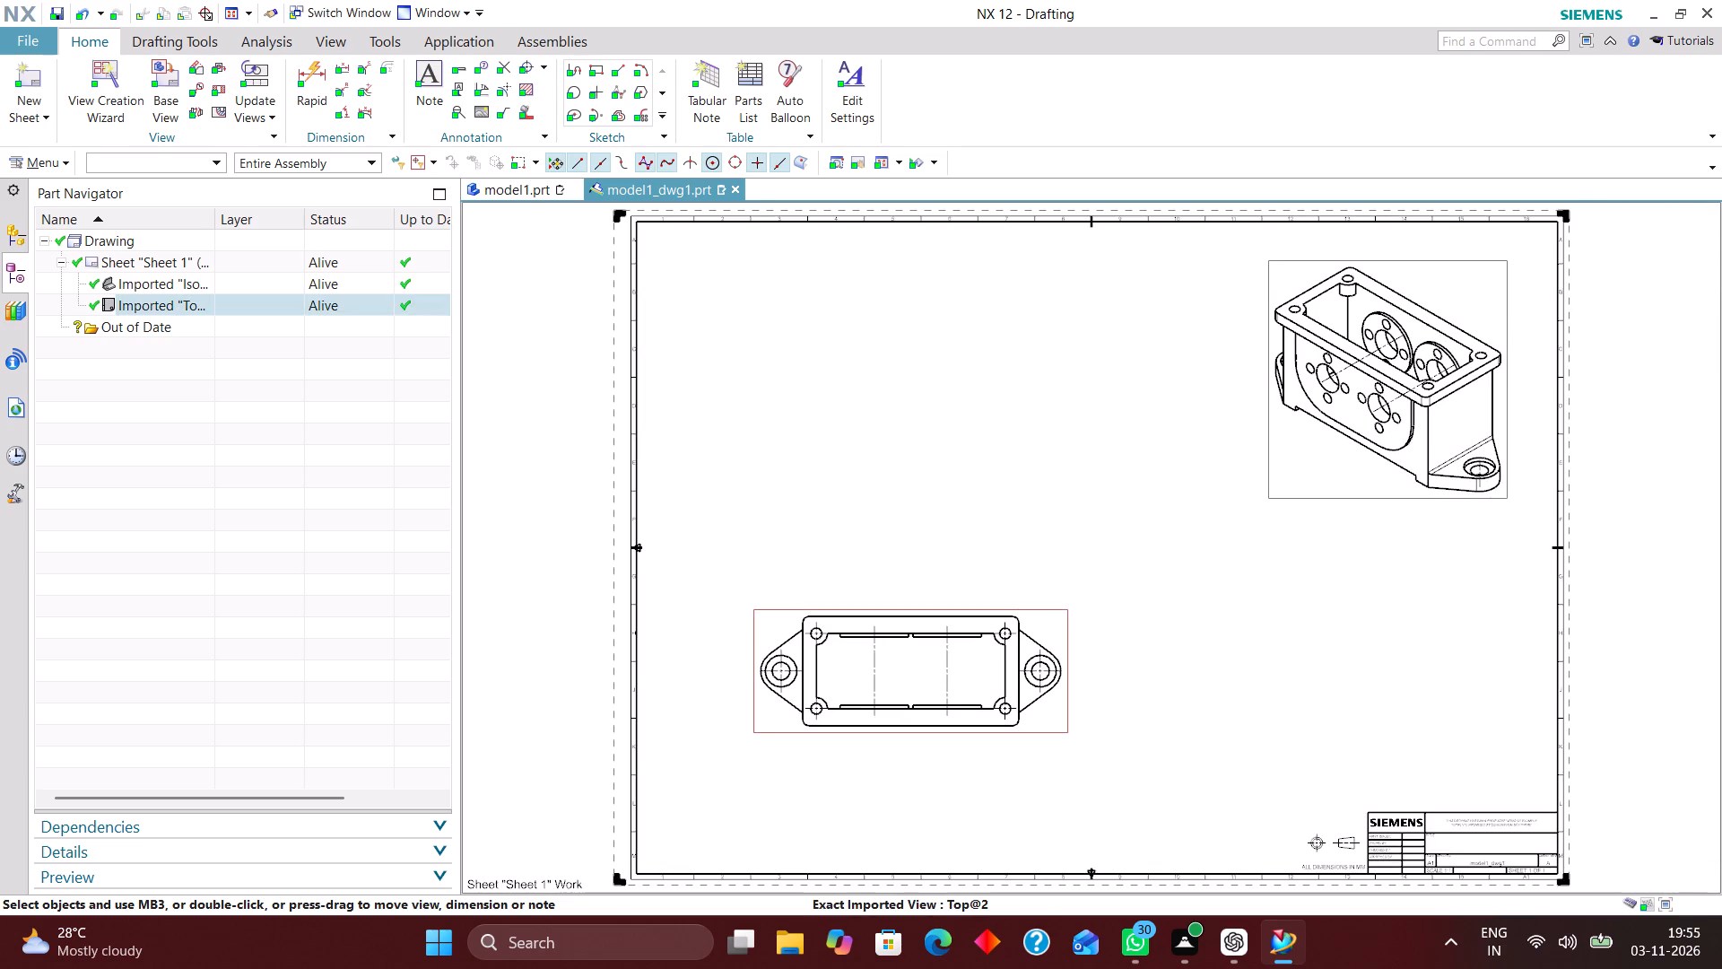
Fine-tune the top view's placement, shifting it slightly lower and a little towards the sheet's left border.
{"action": "scroll", "coordinate": [1060, 618], "scroll_direction": "up", "scroll_amount": 1}
{"action": "left_click_drag", "start_coordinate": [1057, 610], "coordinate": [1058, 595]}
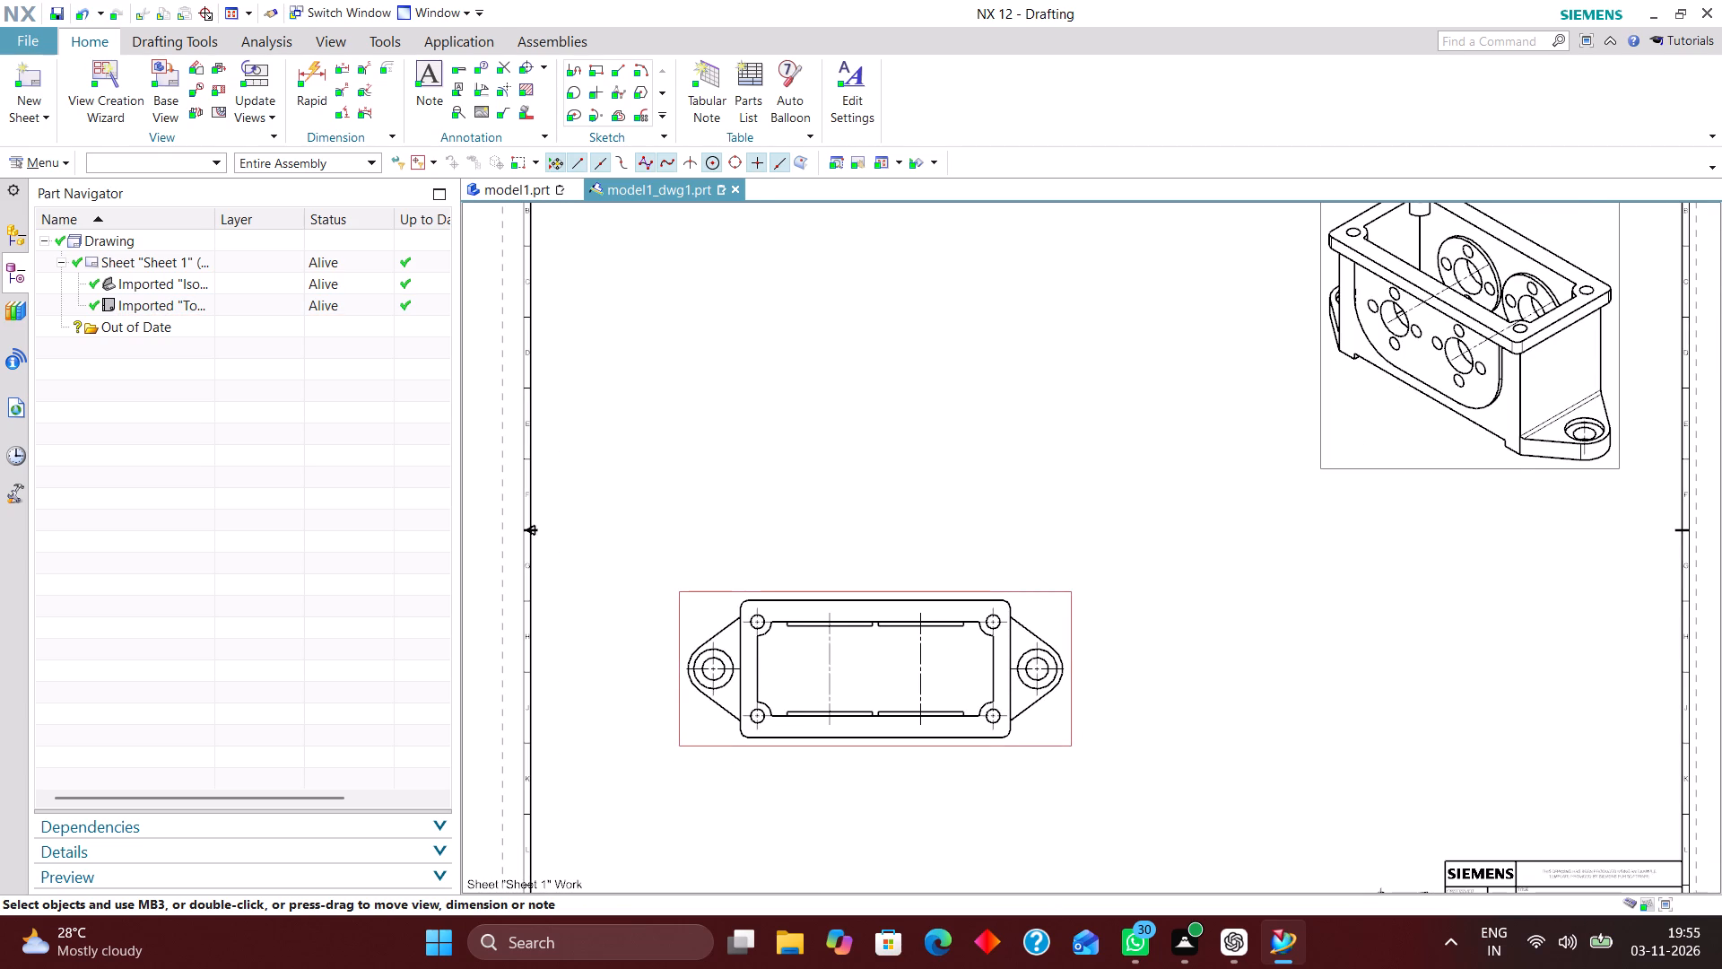
{"action": "right_click_drag", "start_coordinate": [1133, 329], "coordinate": [992, 489]}
{"action": "scroll", "coordinate": [1080, 614], "scroll_direction": "up", "scroll_amount": 2}
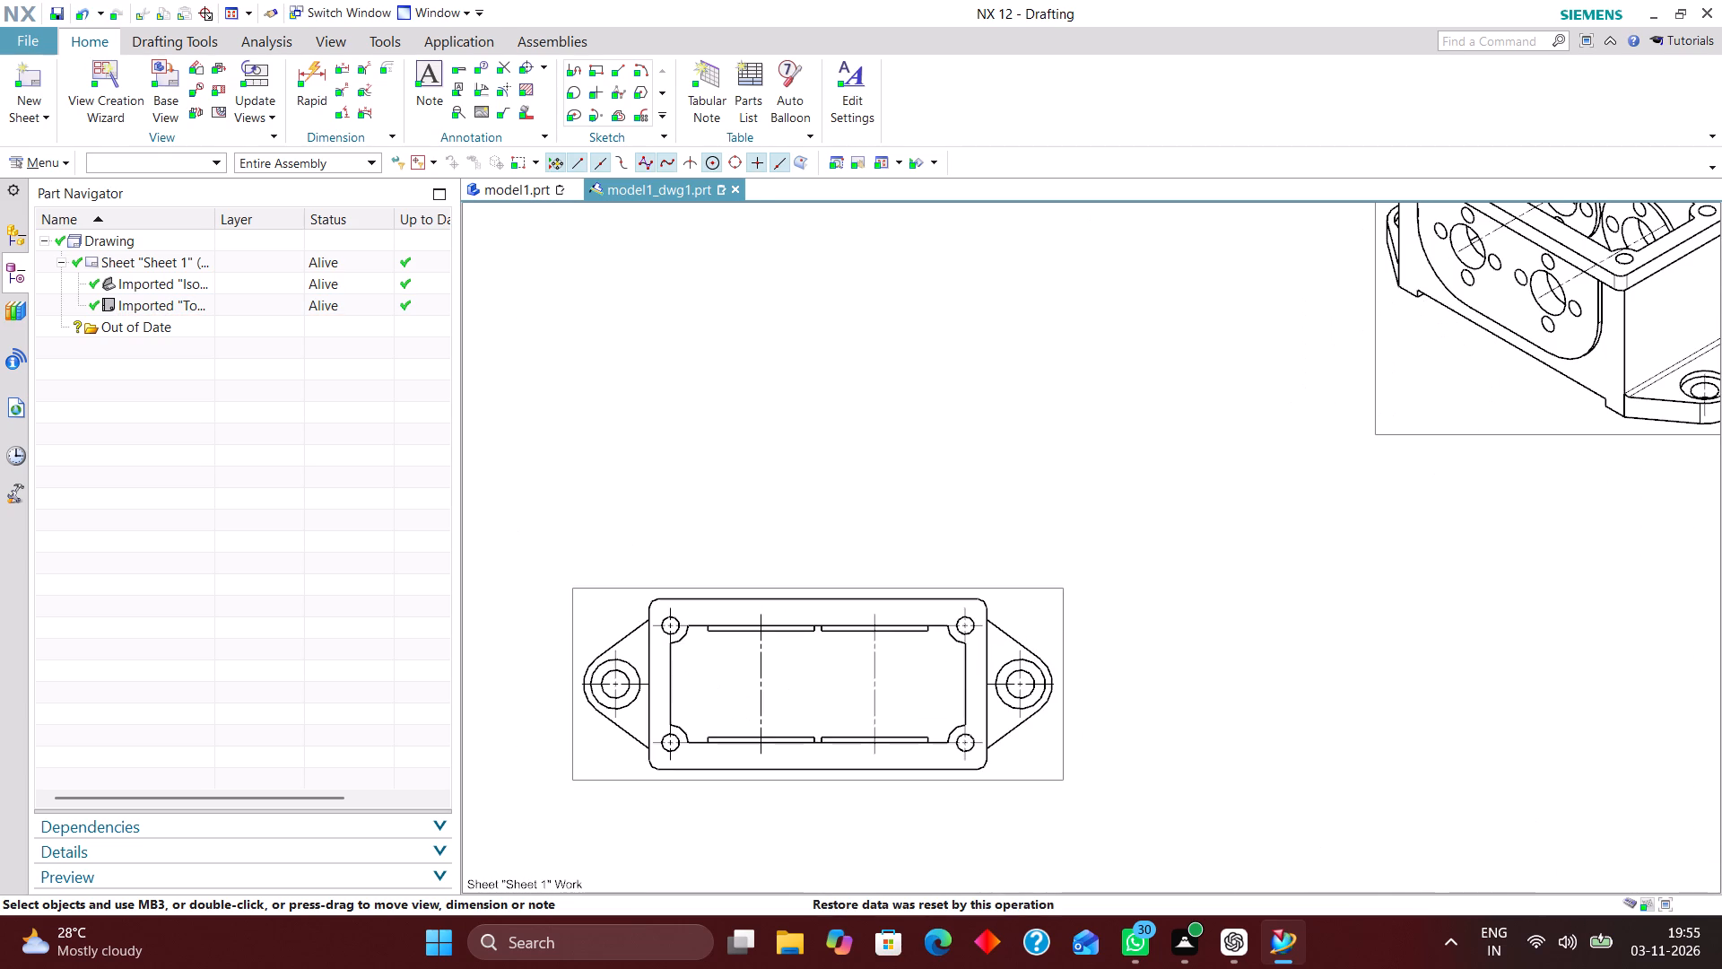
{"action": "left_click_drag", "start_coordinate": [1064, 627], "coordinate": [1063, 659]}
{"action": "right_click_drag", "start_coordinate": [1127, 353], "coordinate": [1087, 405]}
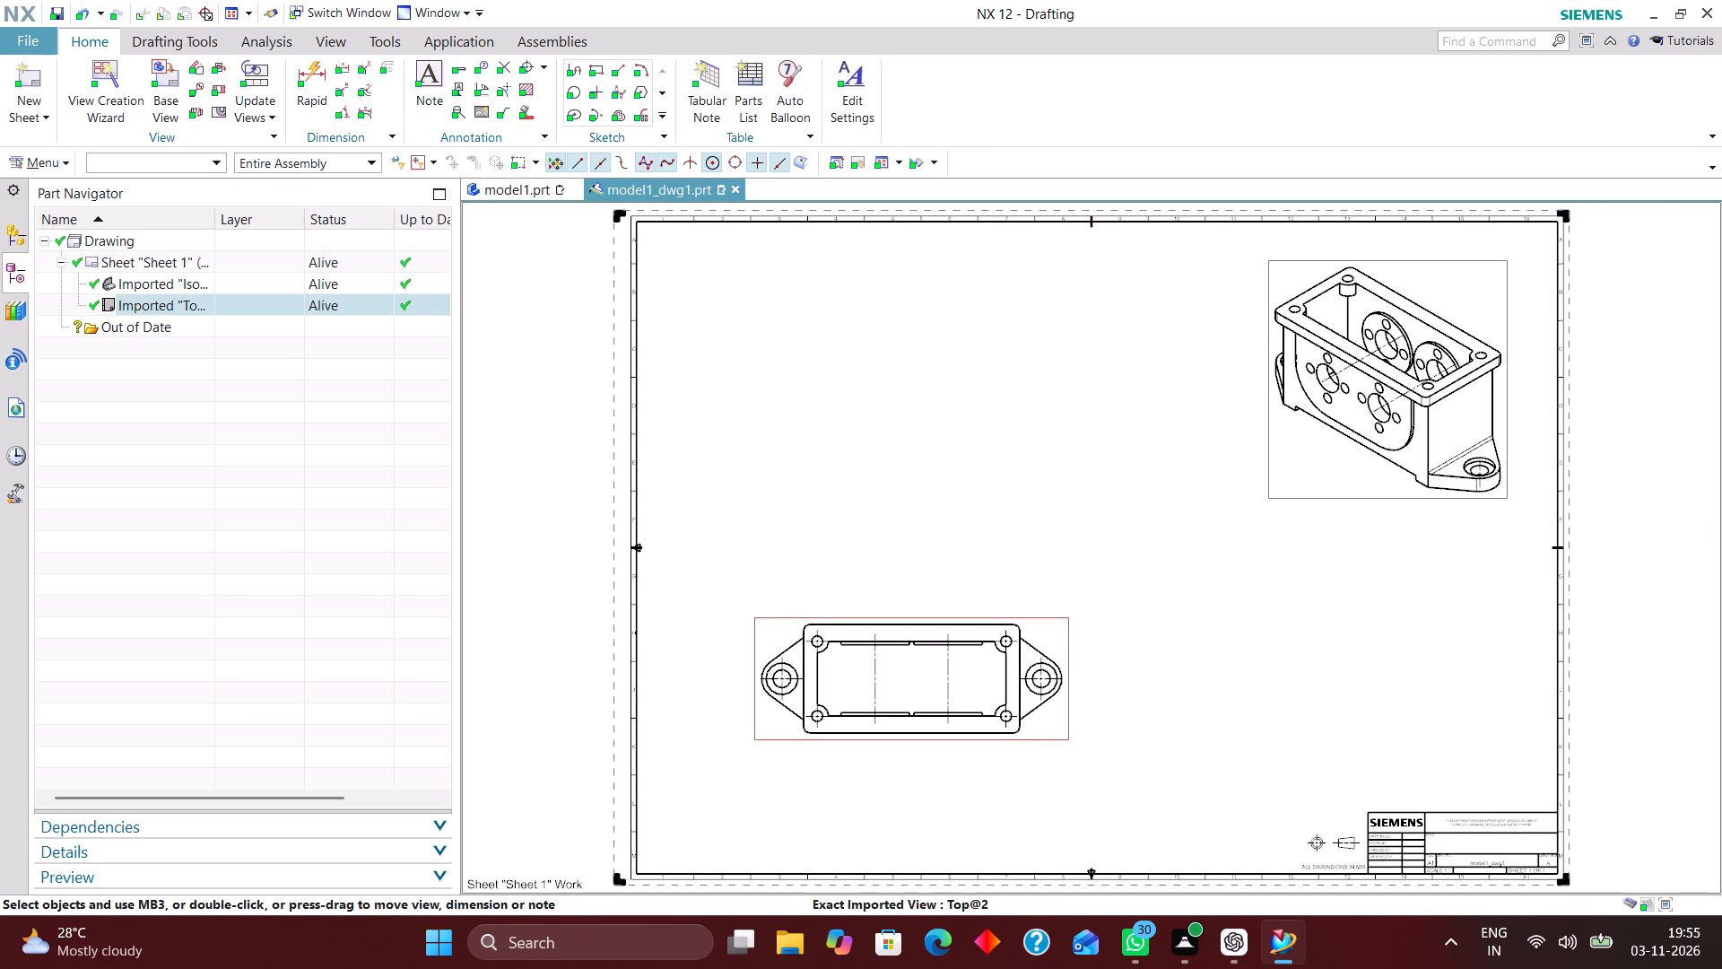
{"action": "scroll", "coordinate": [1059, 612], "scroll_direction": "up", "scroll_amount": 1}
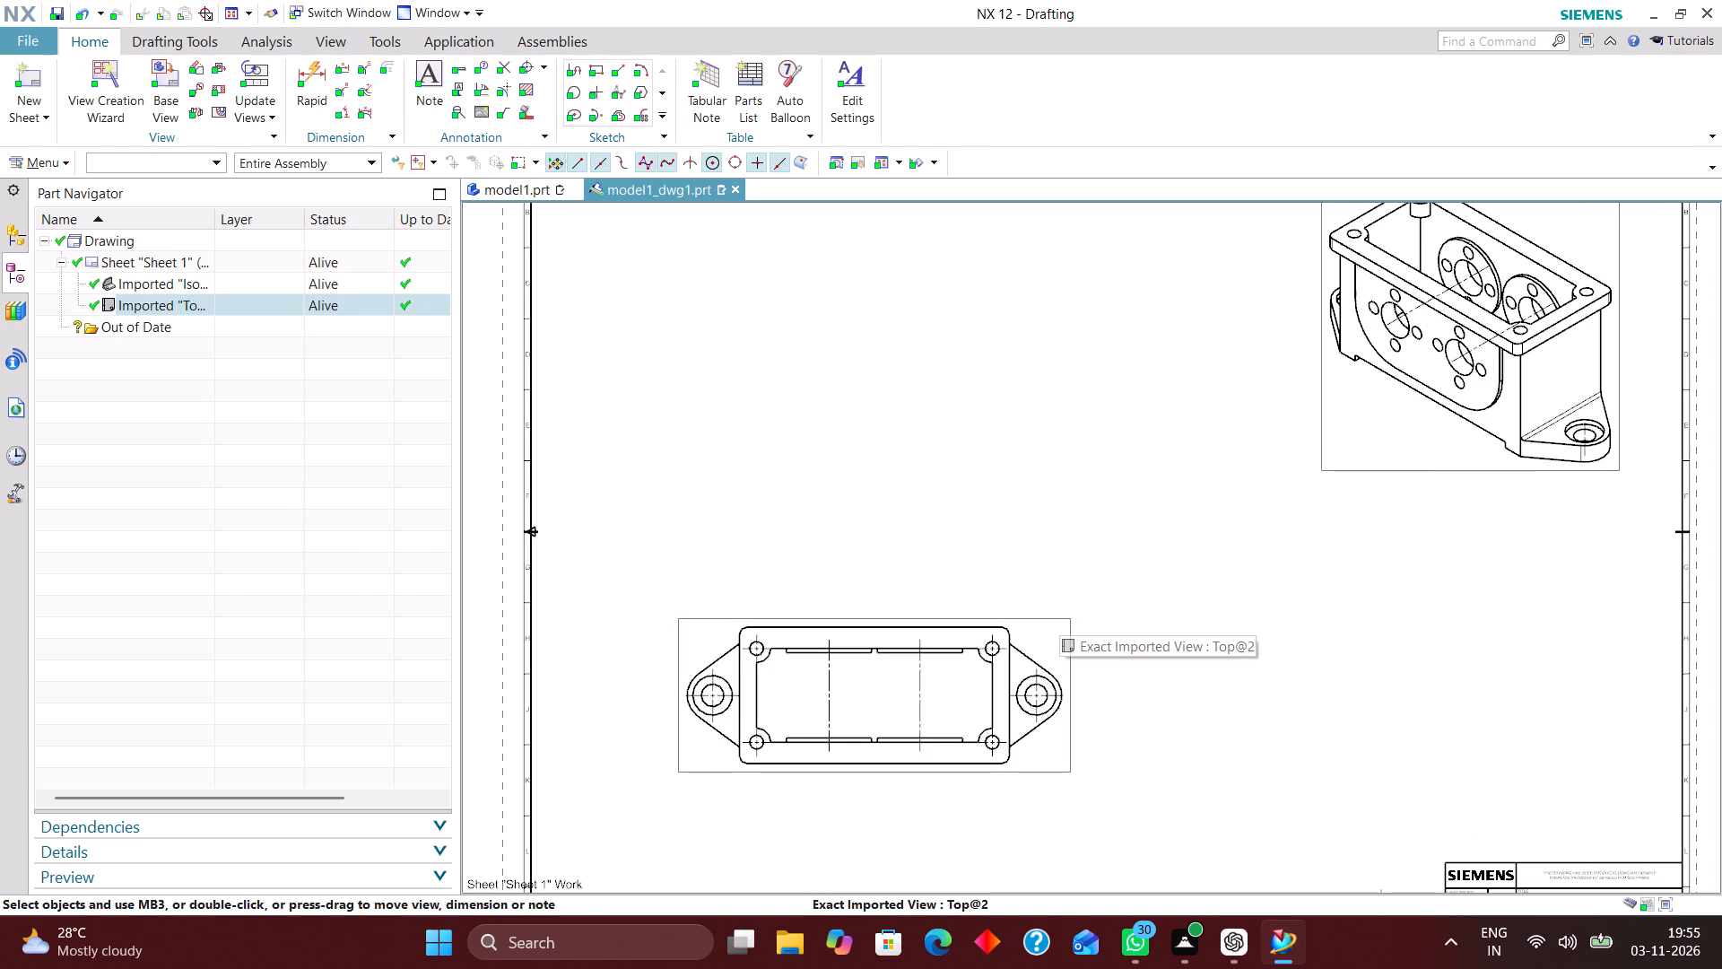
{"action": "right_click_drag", "start_coordinate": [1125, 307], "coordinate": [1076, 352]}
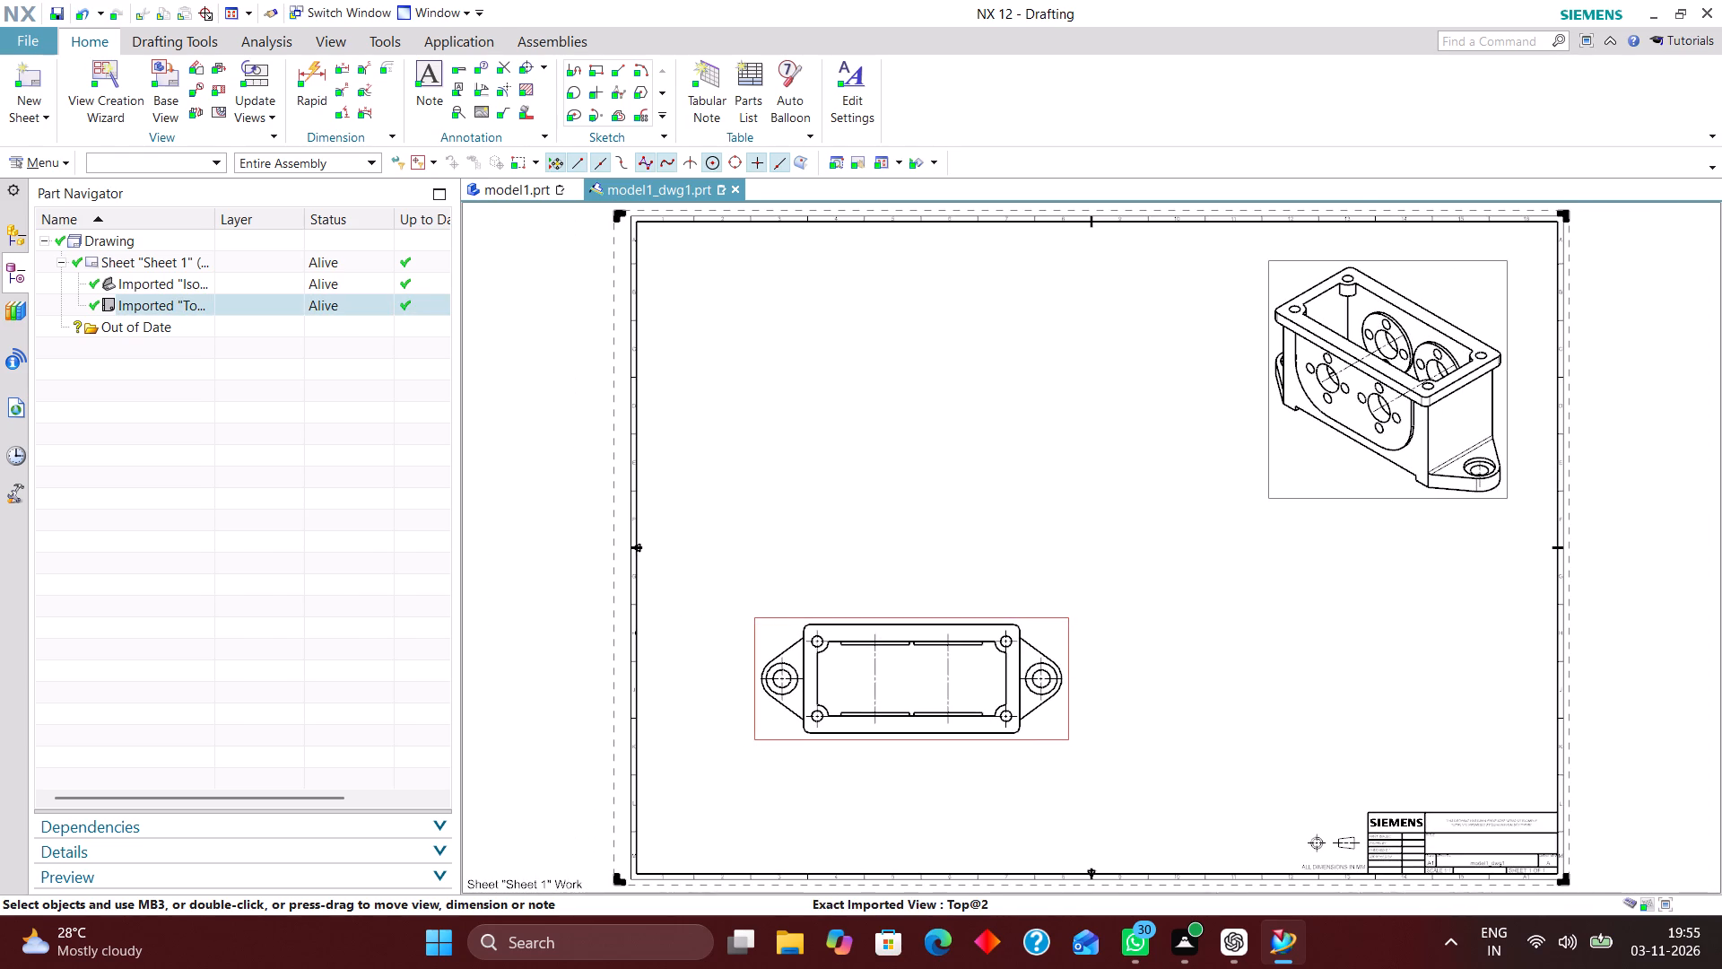
{"action": "left_click", "coordinate": [1068, 610]}
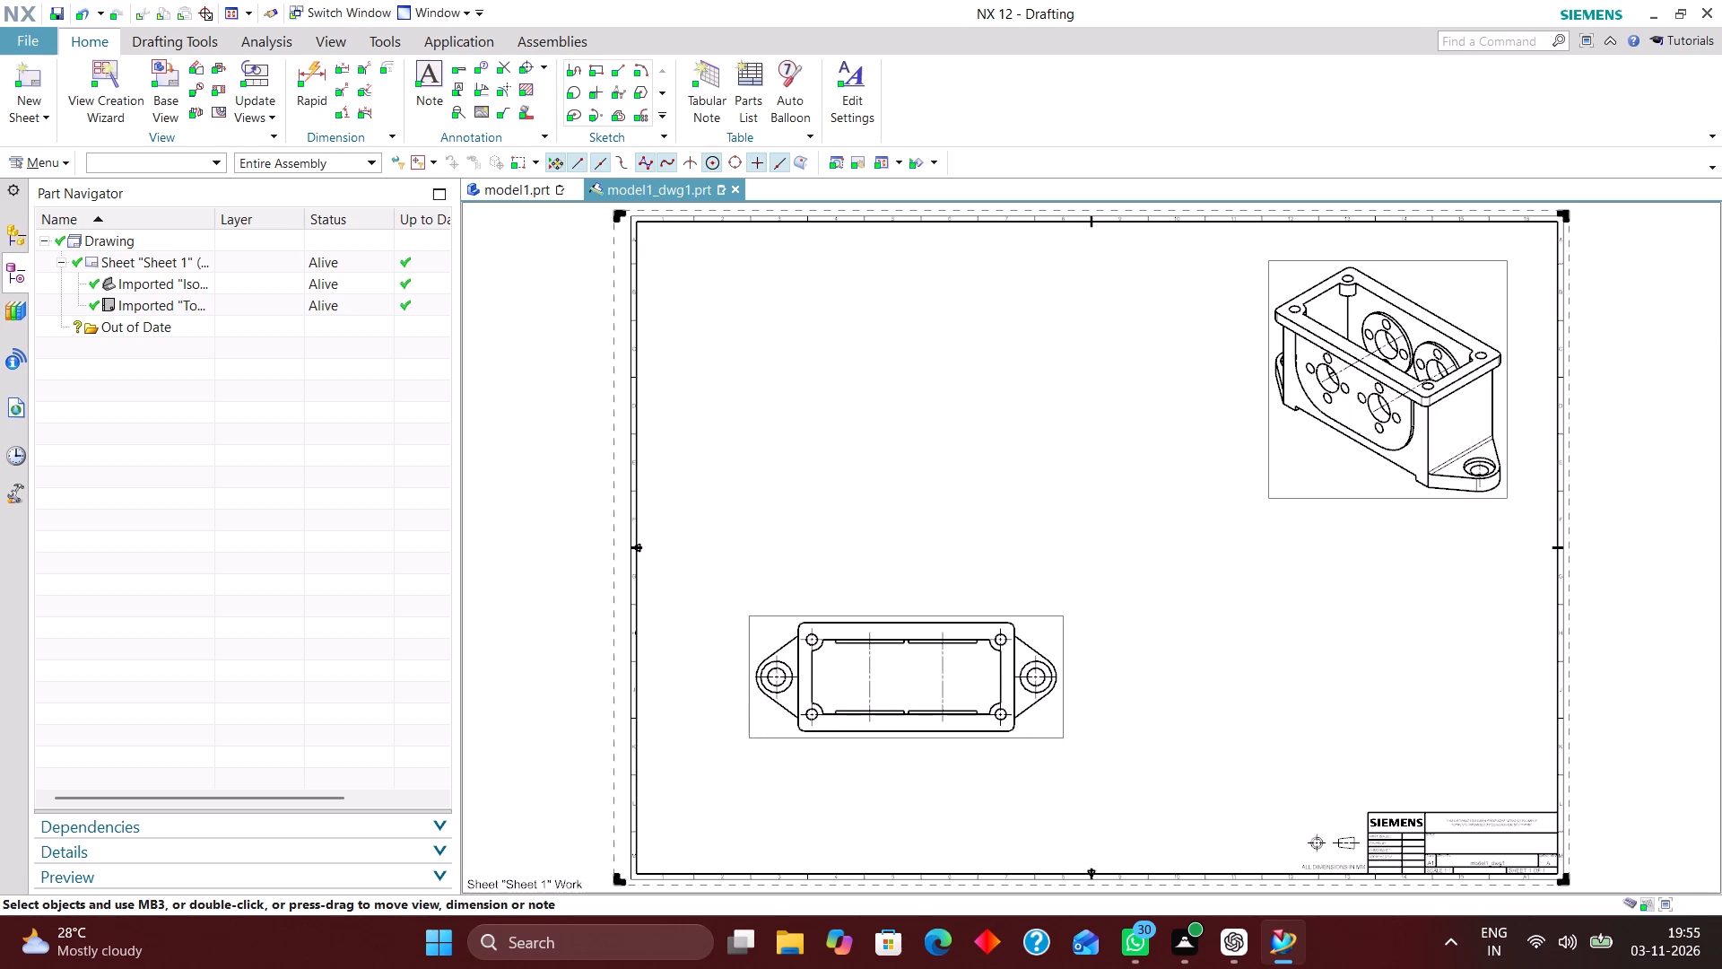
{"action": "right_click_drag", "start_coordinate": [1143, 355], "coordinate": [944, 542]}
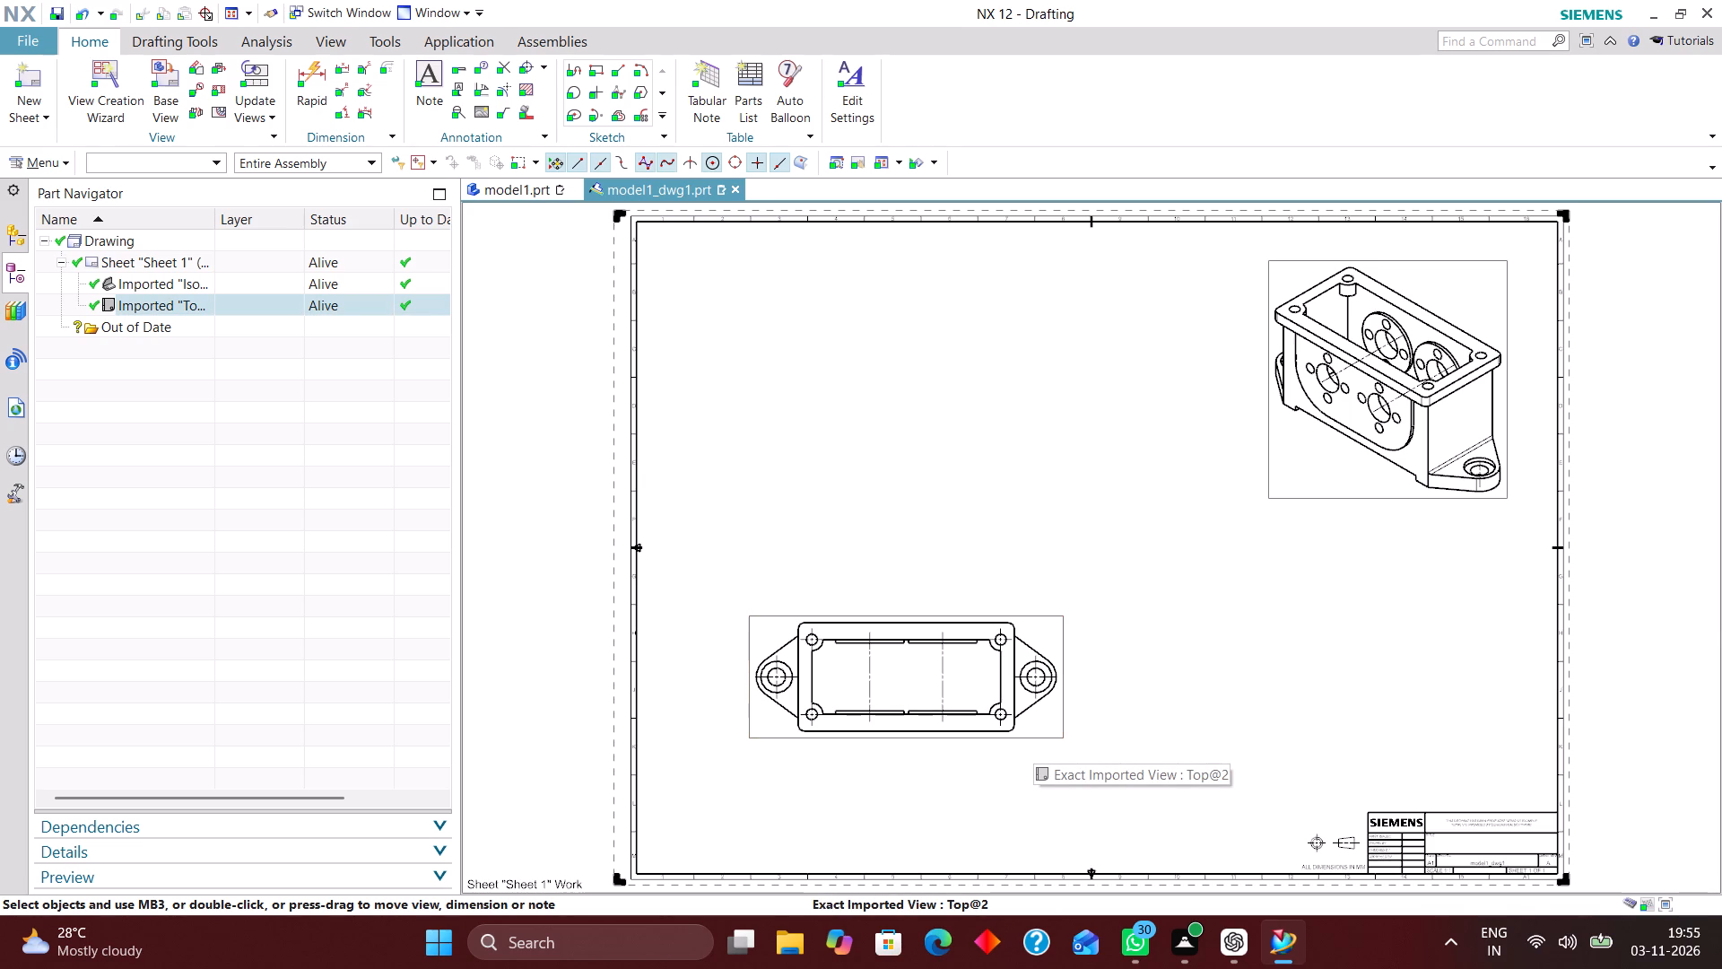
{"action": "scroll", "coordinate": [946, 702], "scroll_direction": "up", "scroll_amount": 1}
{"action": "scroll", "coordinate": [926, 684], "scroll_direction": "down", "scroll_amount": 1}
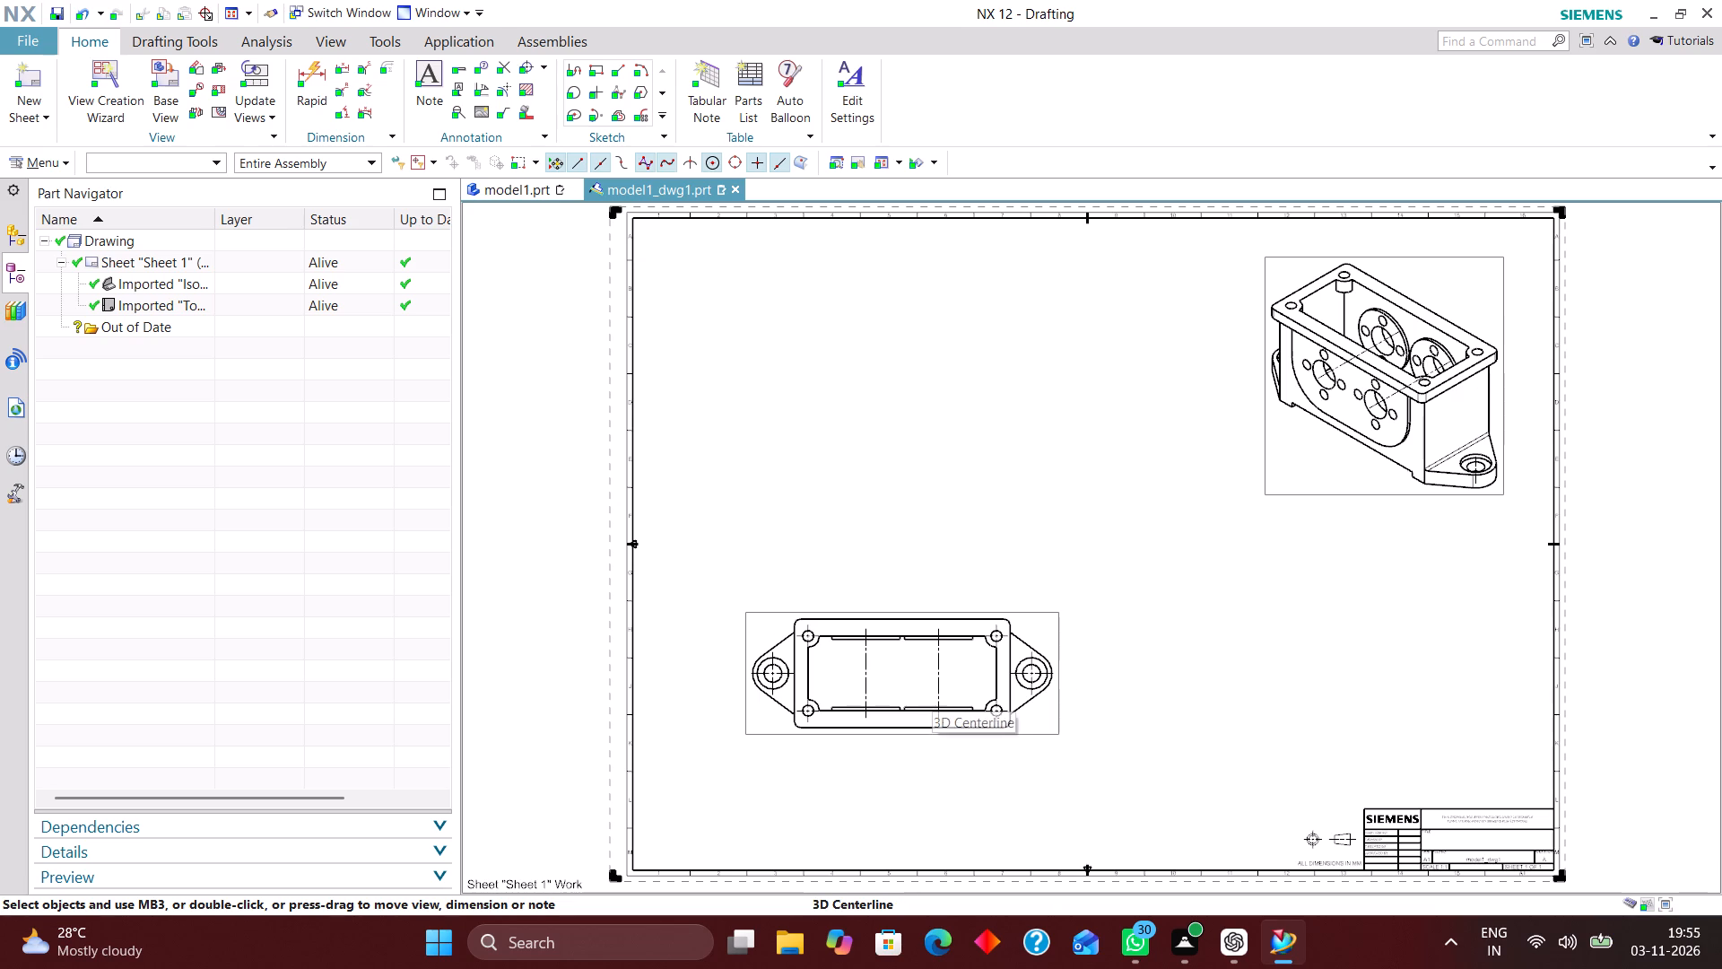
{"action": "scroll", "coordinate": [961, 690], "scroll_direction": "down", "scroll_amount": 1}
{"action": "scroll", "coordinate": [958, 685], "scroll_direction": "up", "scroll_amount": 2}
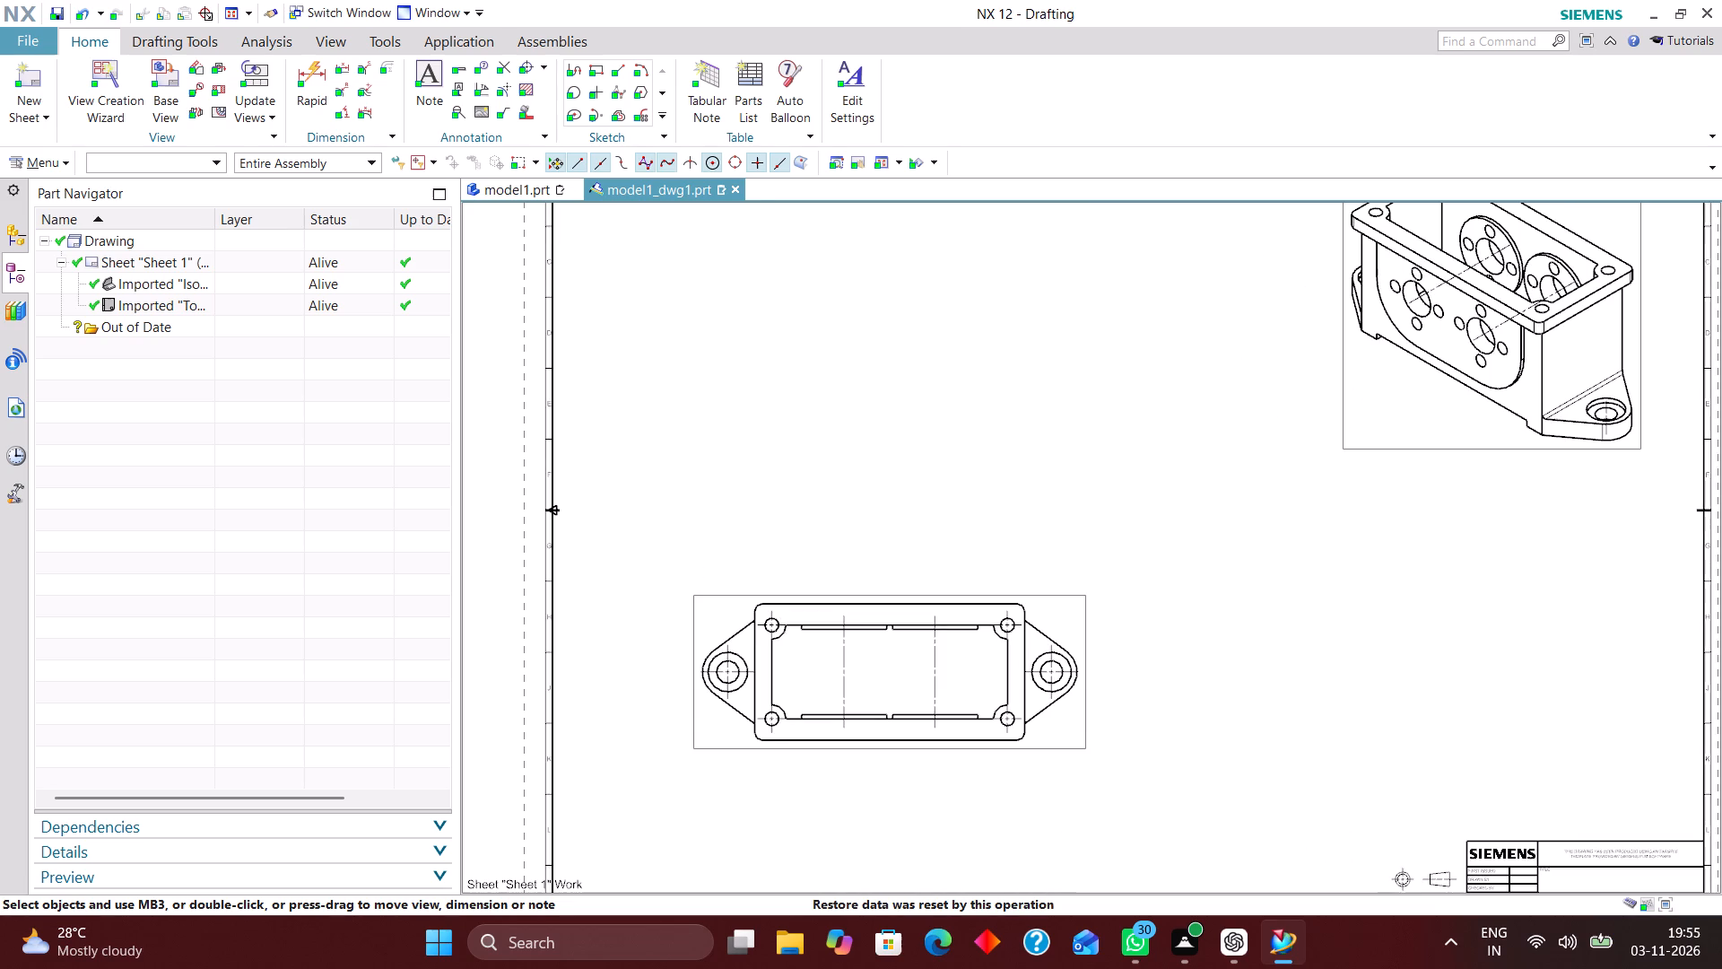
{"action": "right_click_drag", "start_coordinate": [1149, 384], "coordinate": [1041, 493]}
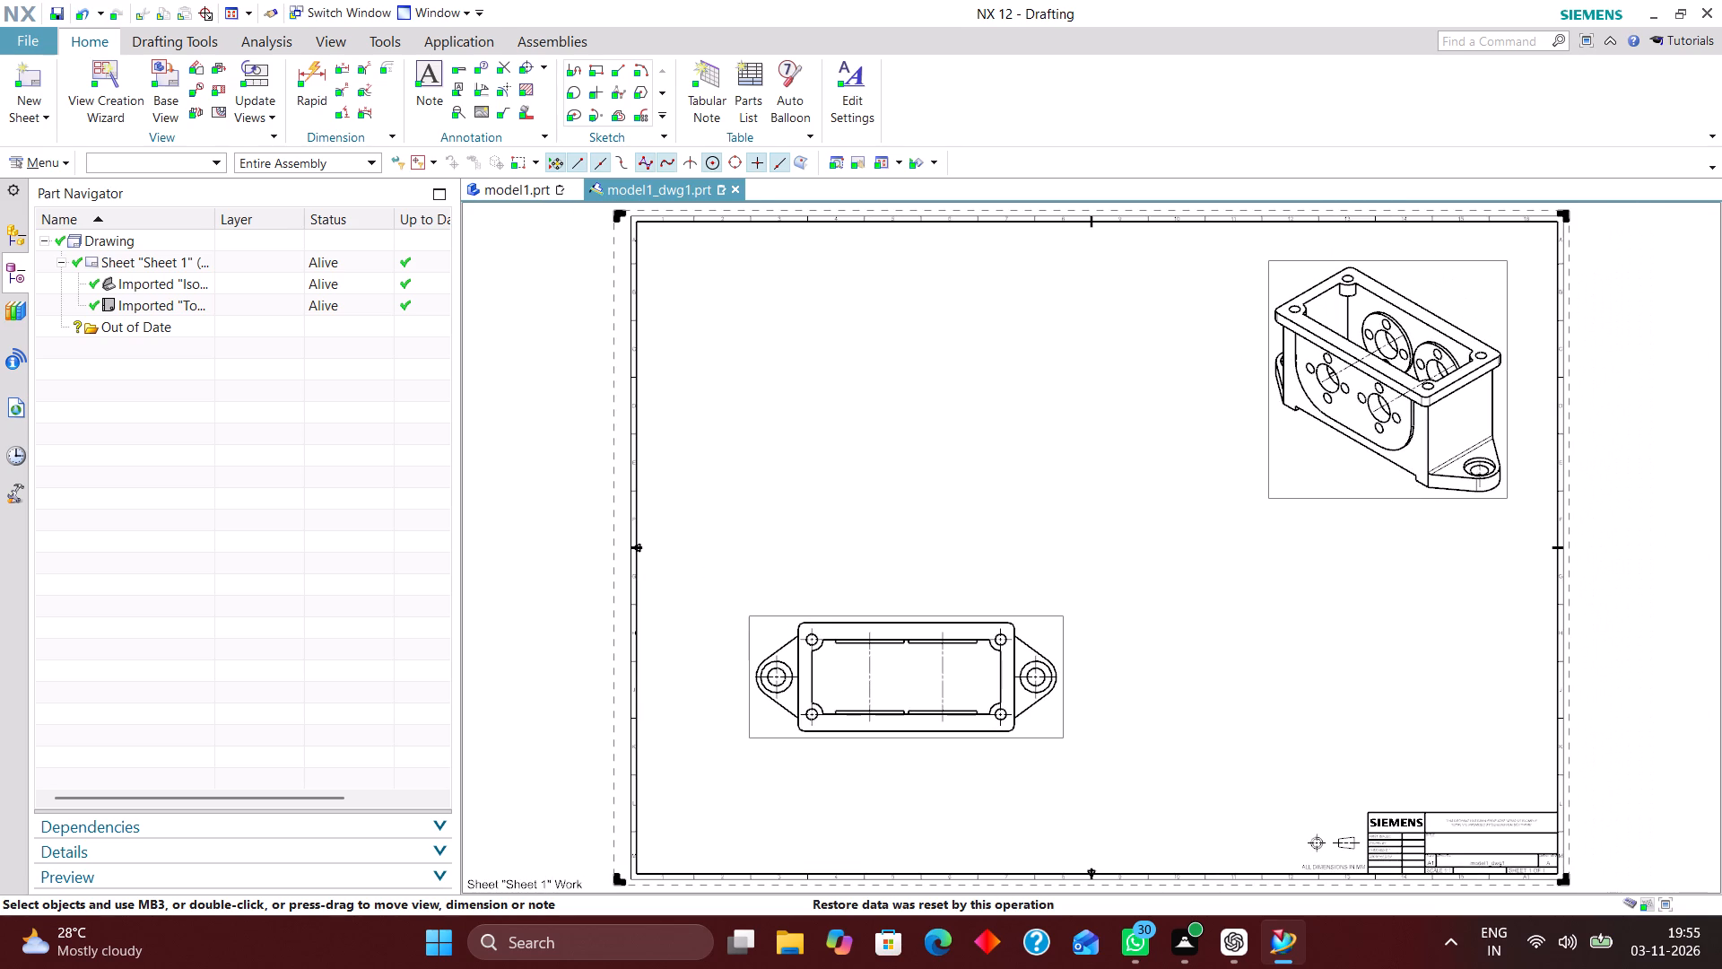
Add a horizontal Rapid Dimension between the centres of the two mounting-ear holes, placing it below the top view.
{"action": "left_click", "coordinate": [310, 64]}
{"action": "scroll", "coordinate": [740, 424], "scroll_direction": "down", "scroll_amount": 1}
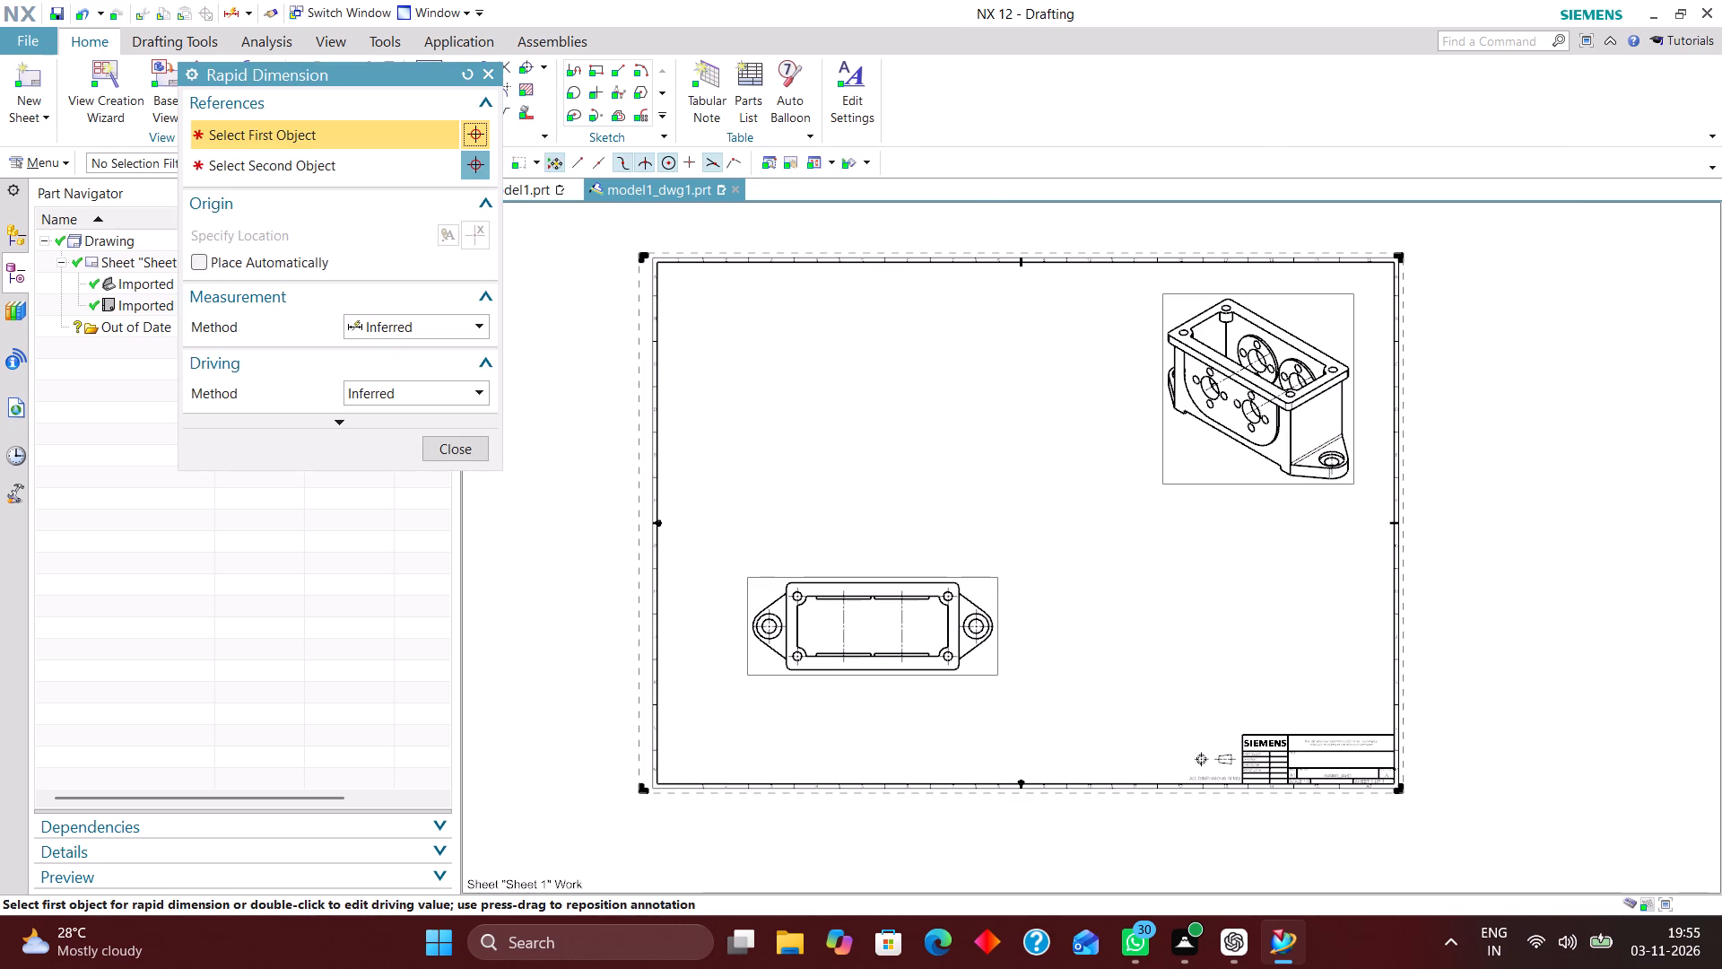
{"action": "scroll", "coordinate": [768, 650], "scroll_direction": "up", "scroll_amount": 5}
{"action": "left_click", "coordinate": [775, 633]}
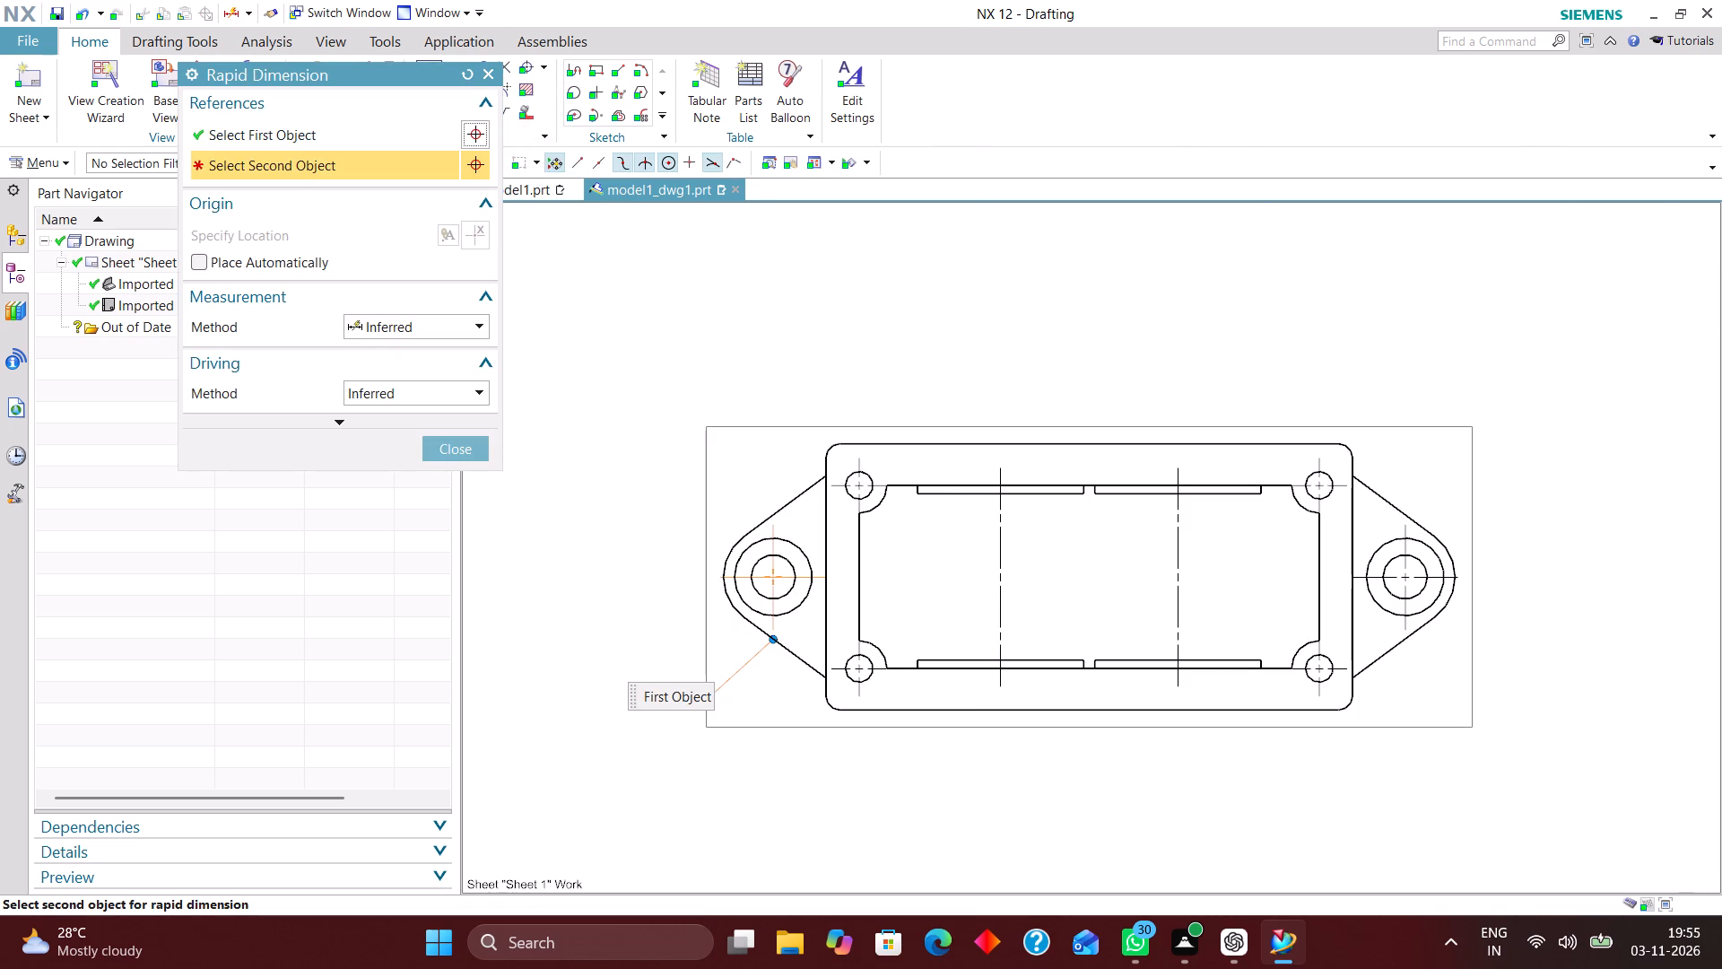
{"action": "scroll", "coordinate": [987, 607], "scroll_direction": "down", "scroll_amount": 2}
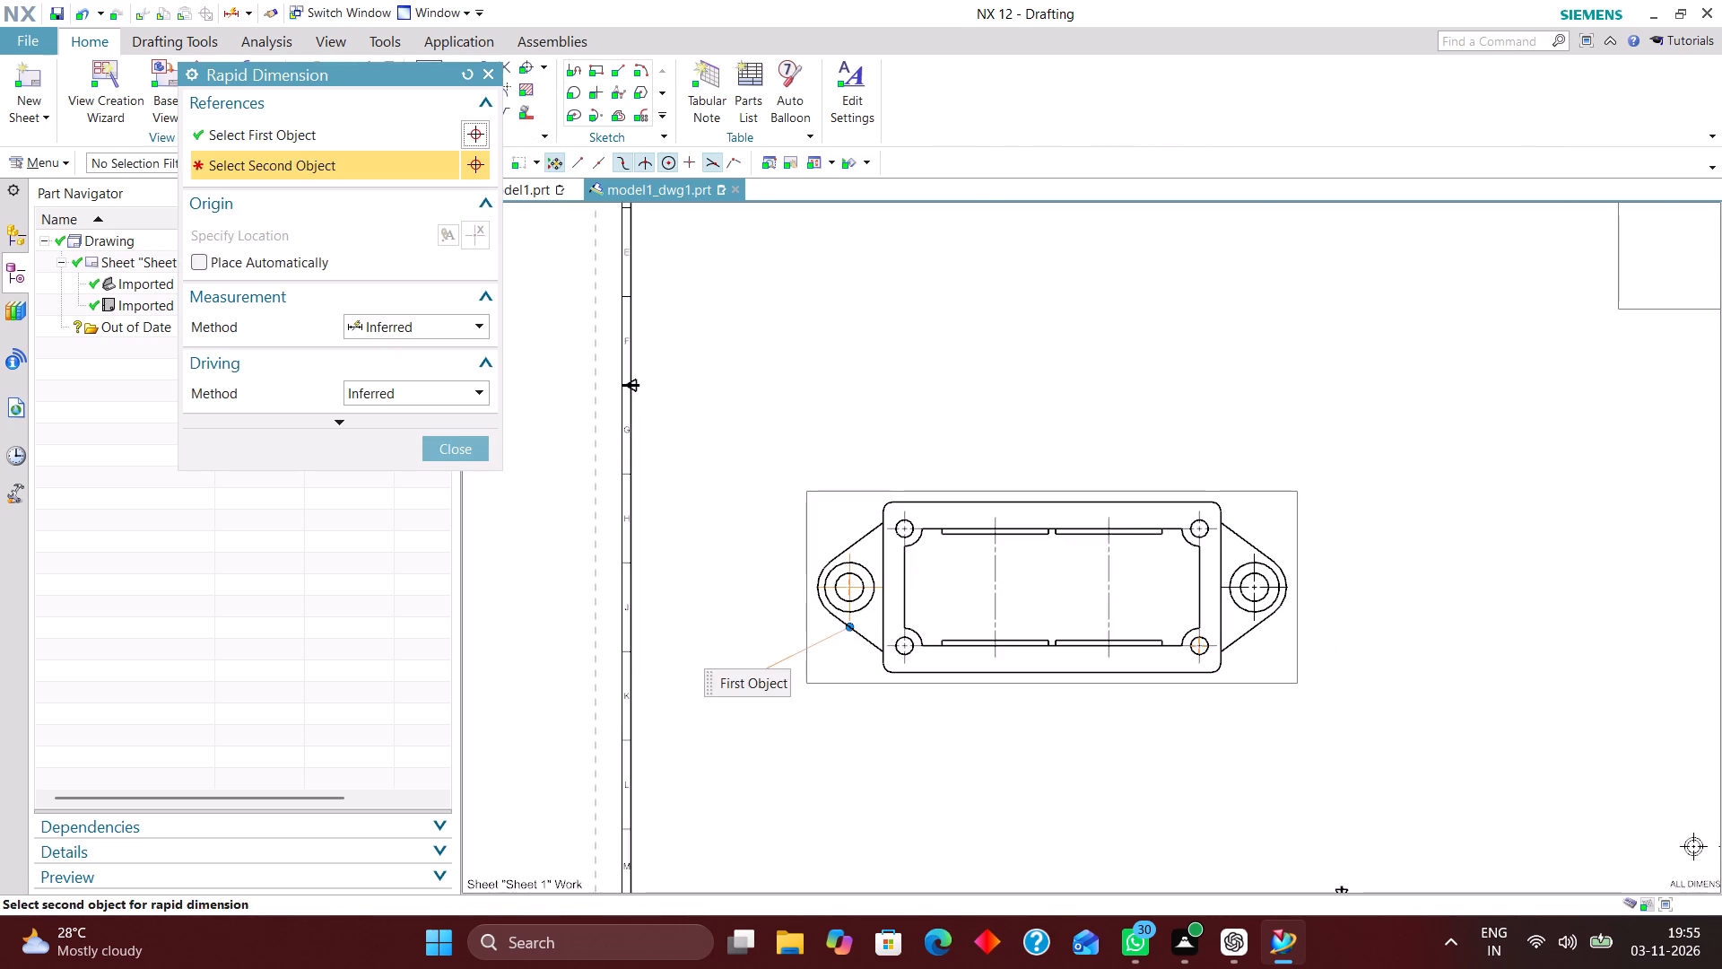
{"action": "scroll", "coordinate": [1209, 672], "scroll_direction": "up", "scroll_amount": 3}
{"action": "left_click", "coordinate": [1291, 571]}
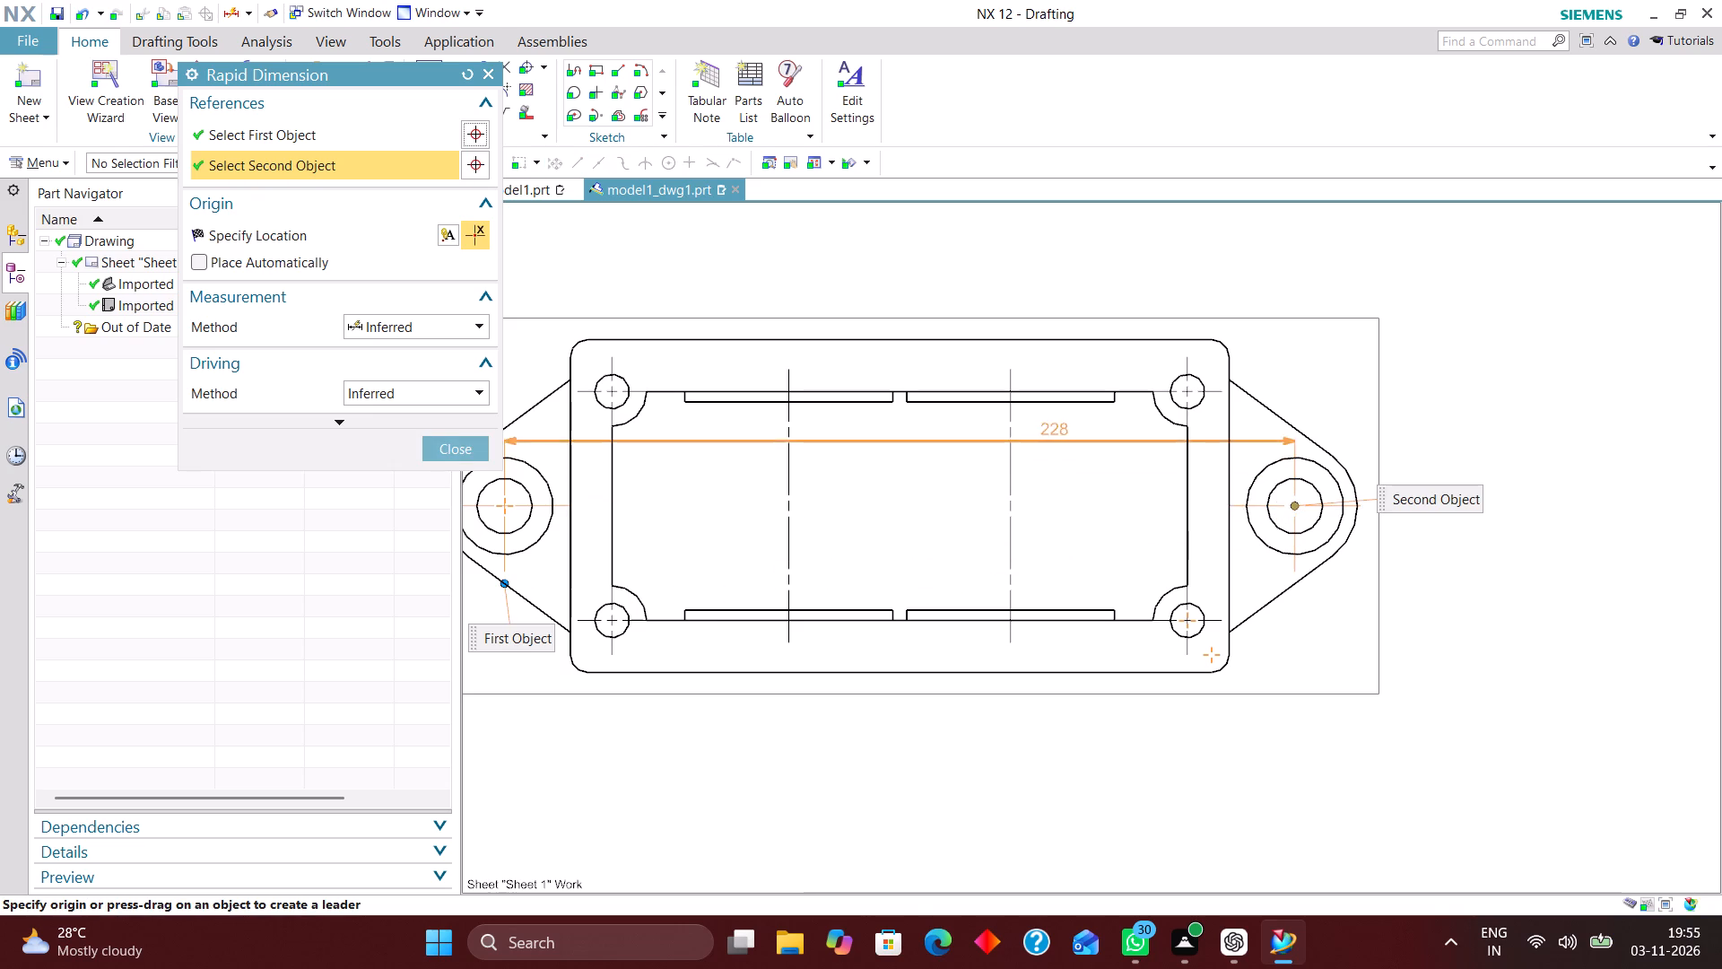
{"action": "scroll", "coordinate": [958, 652], "scroll_direction": "down", "scroll_amount": 3}
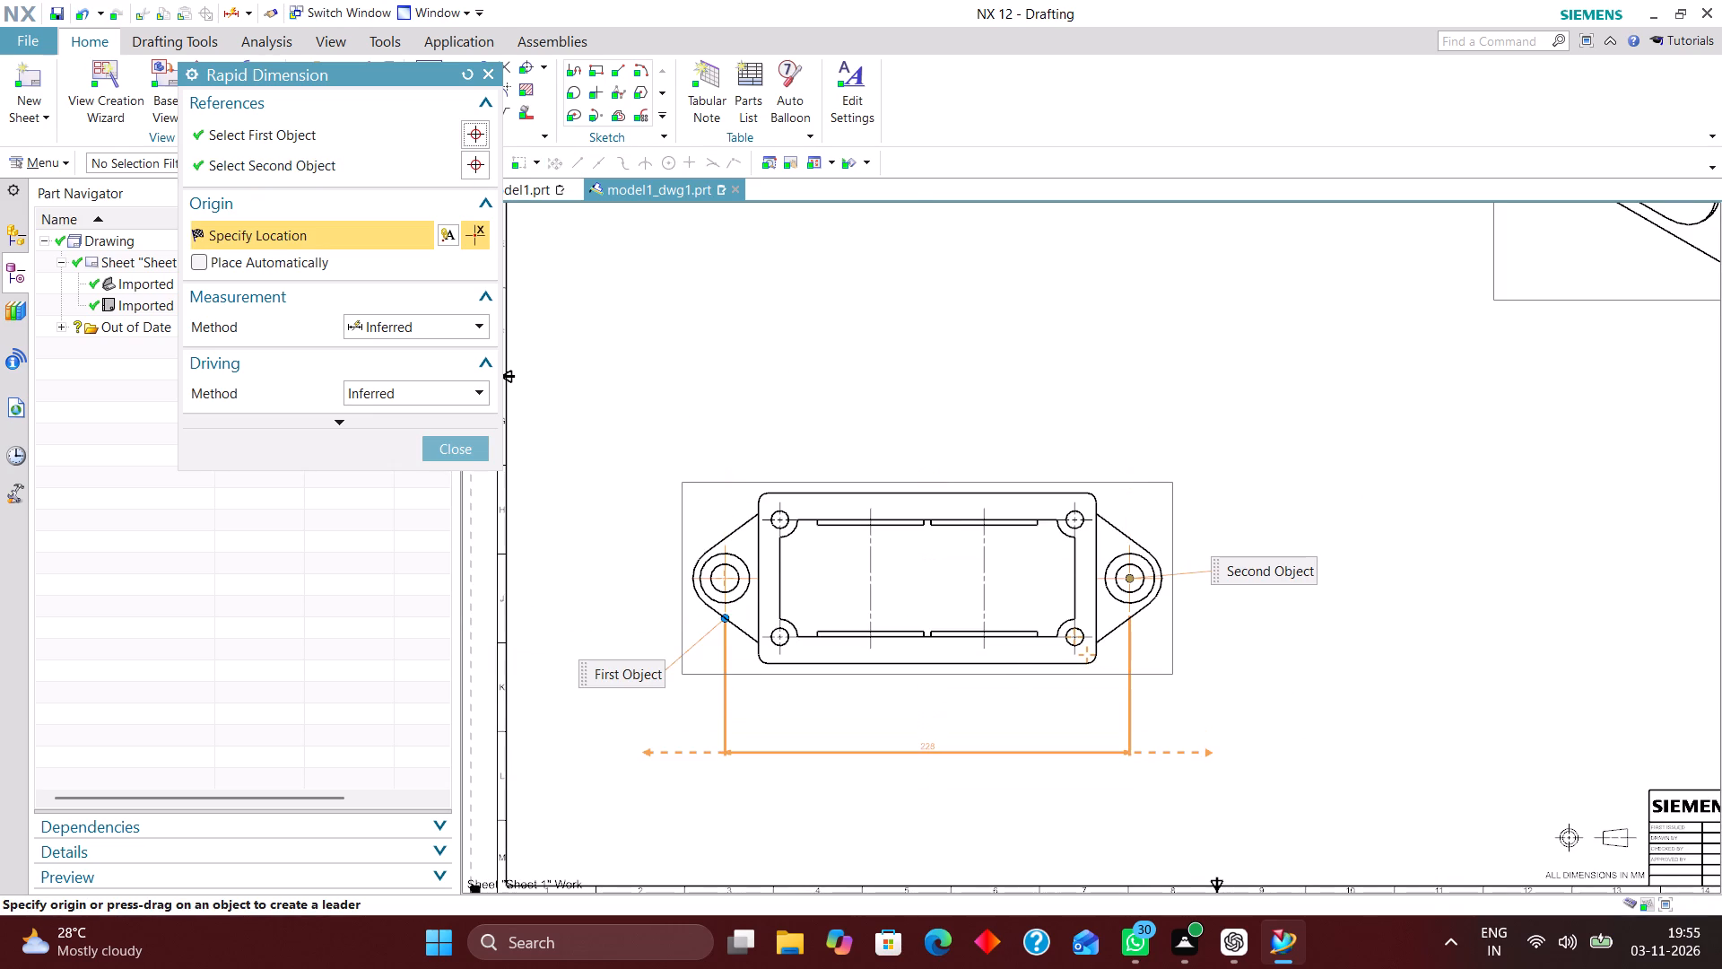
{"action": "left_click", "coordinate": [919, 738]}
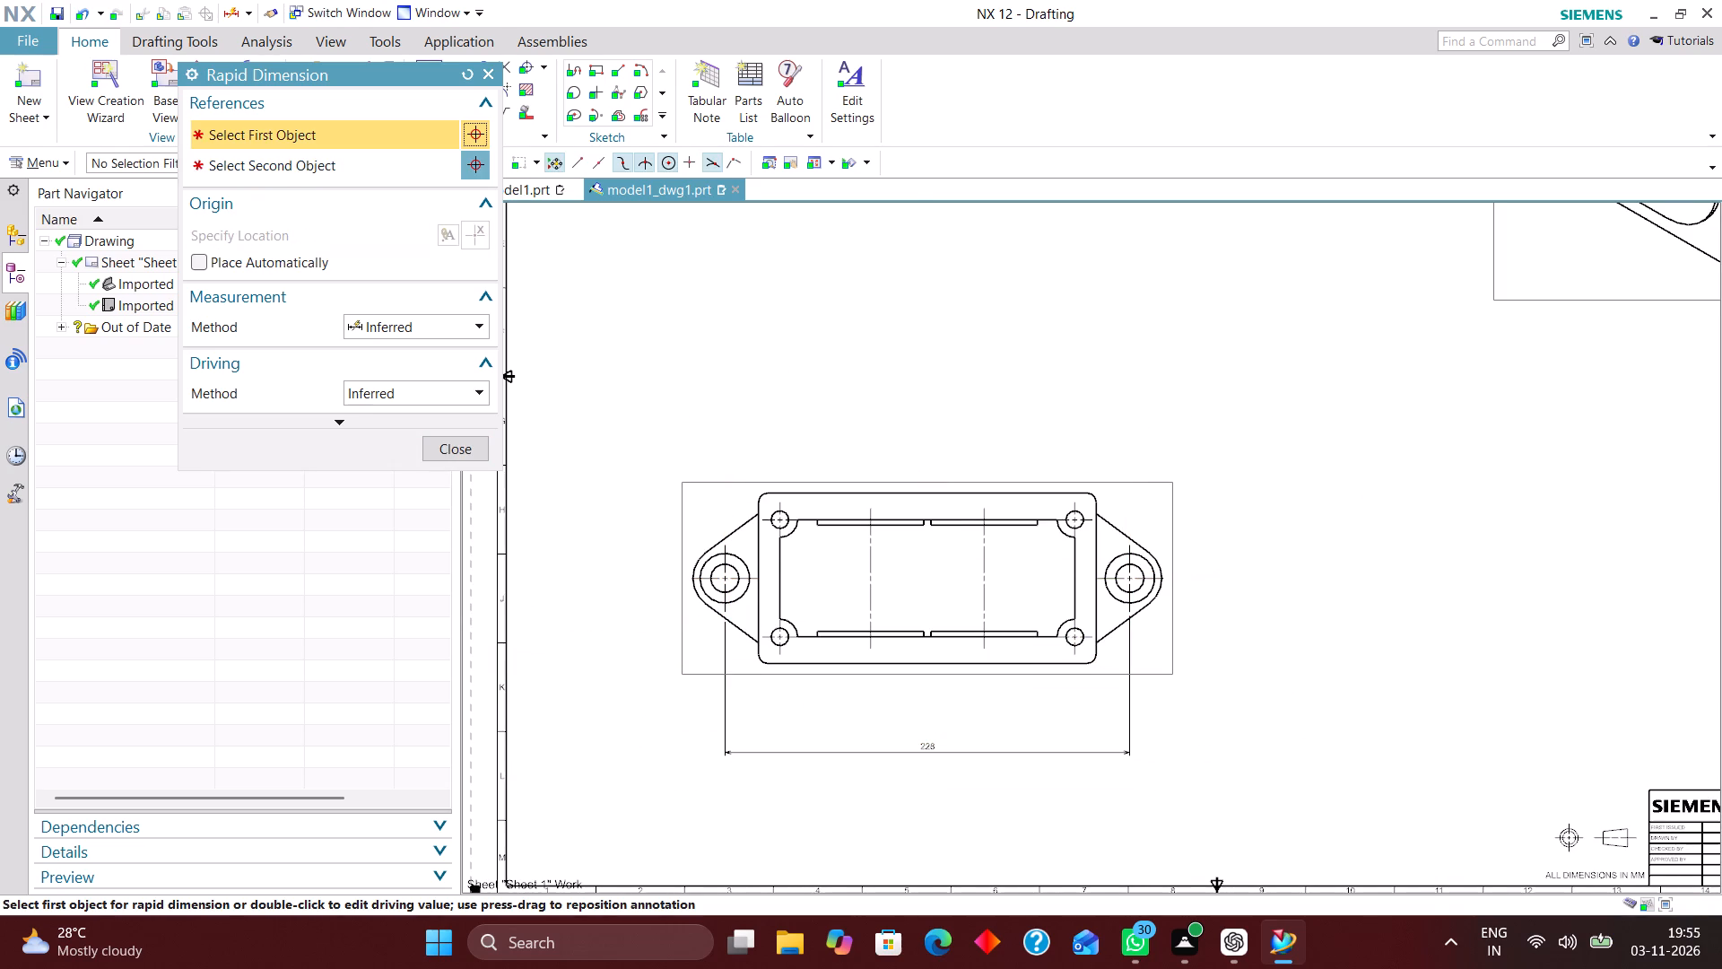
{"action": "left_click", "coordinate": [452, 445]}
Start another Rapid Dimension with the Inferred method for the top view of the housing.
{"action": "scroll", "coordinate": [799, 681], "scroll_direction": "down", "scroll_amount": 1}
{"action": "scroll", "coordinate": [1024, 574], "scroll_direction": "up", "scroll_amount": 2}
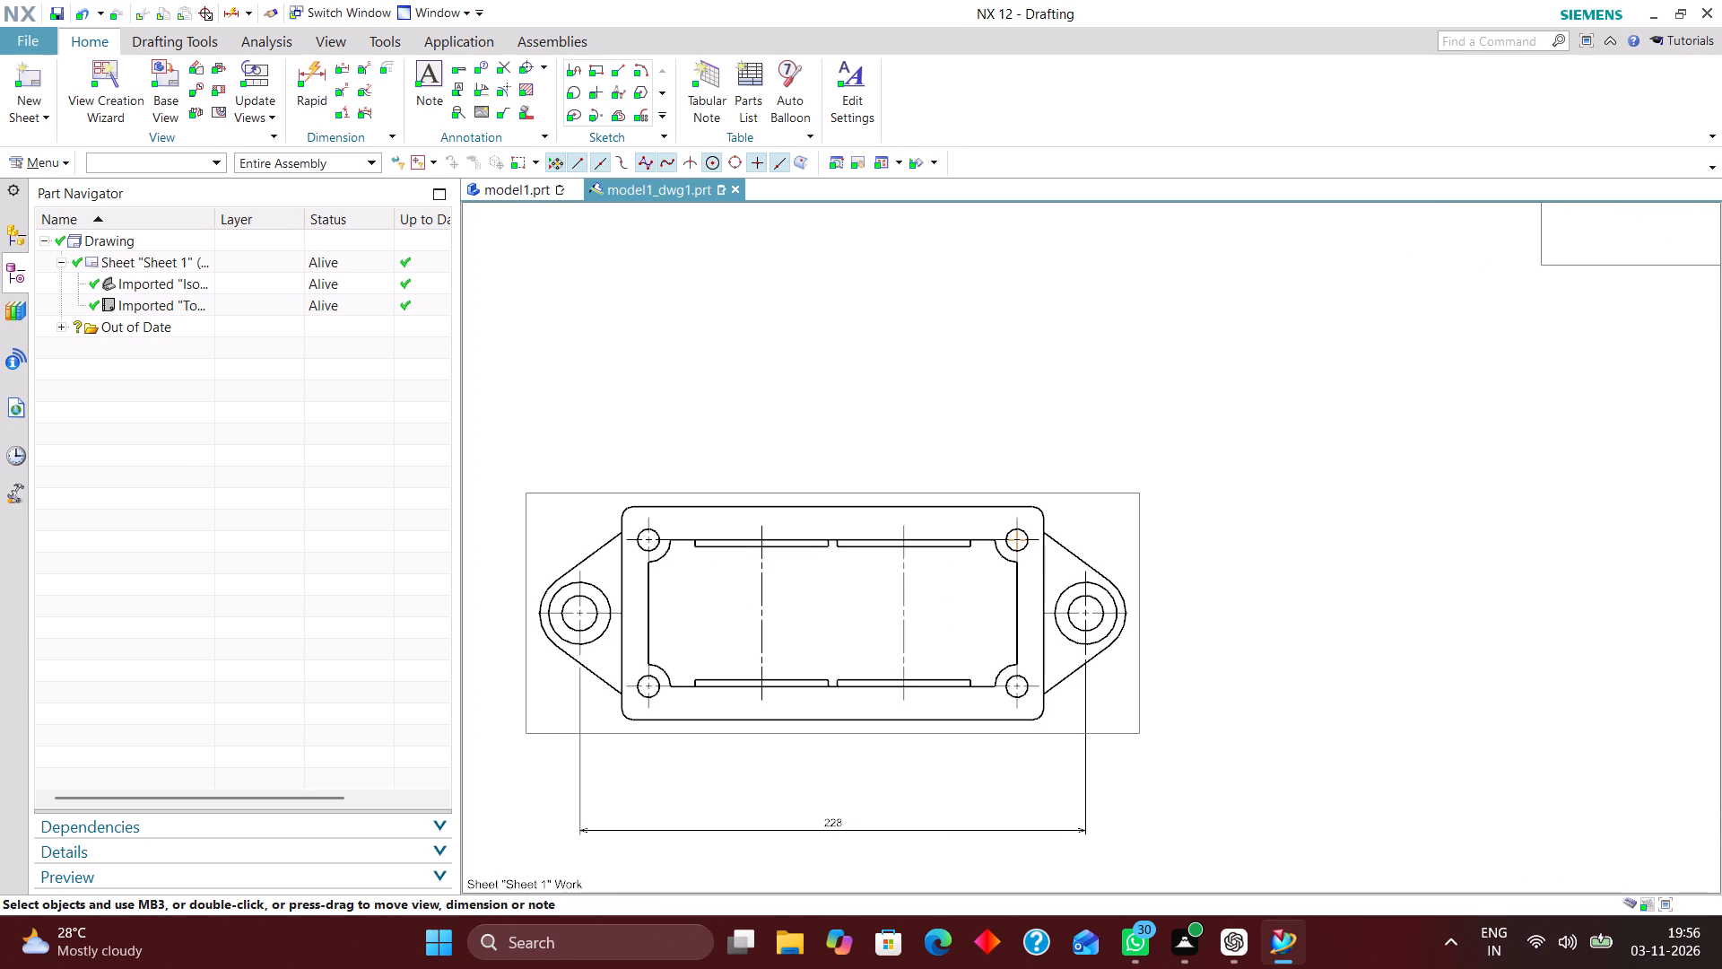
{"action": "left_click", "coordinate": [311, 68]}
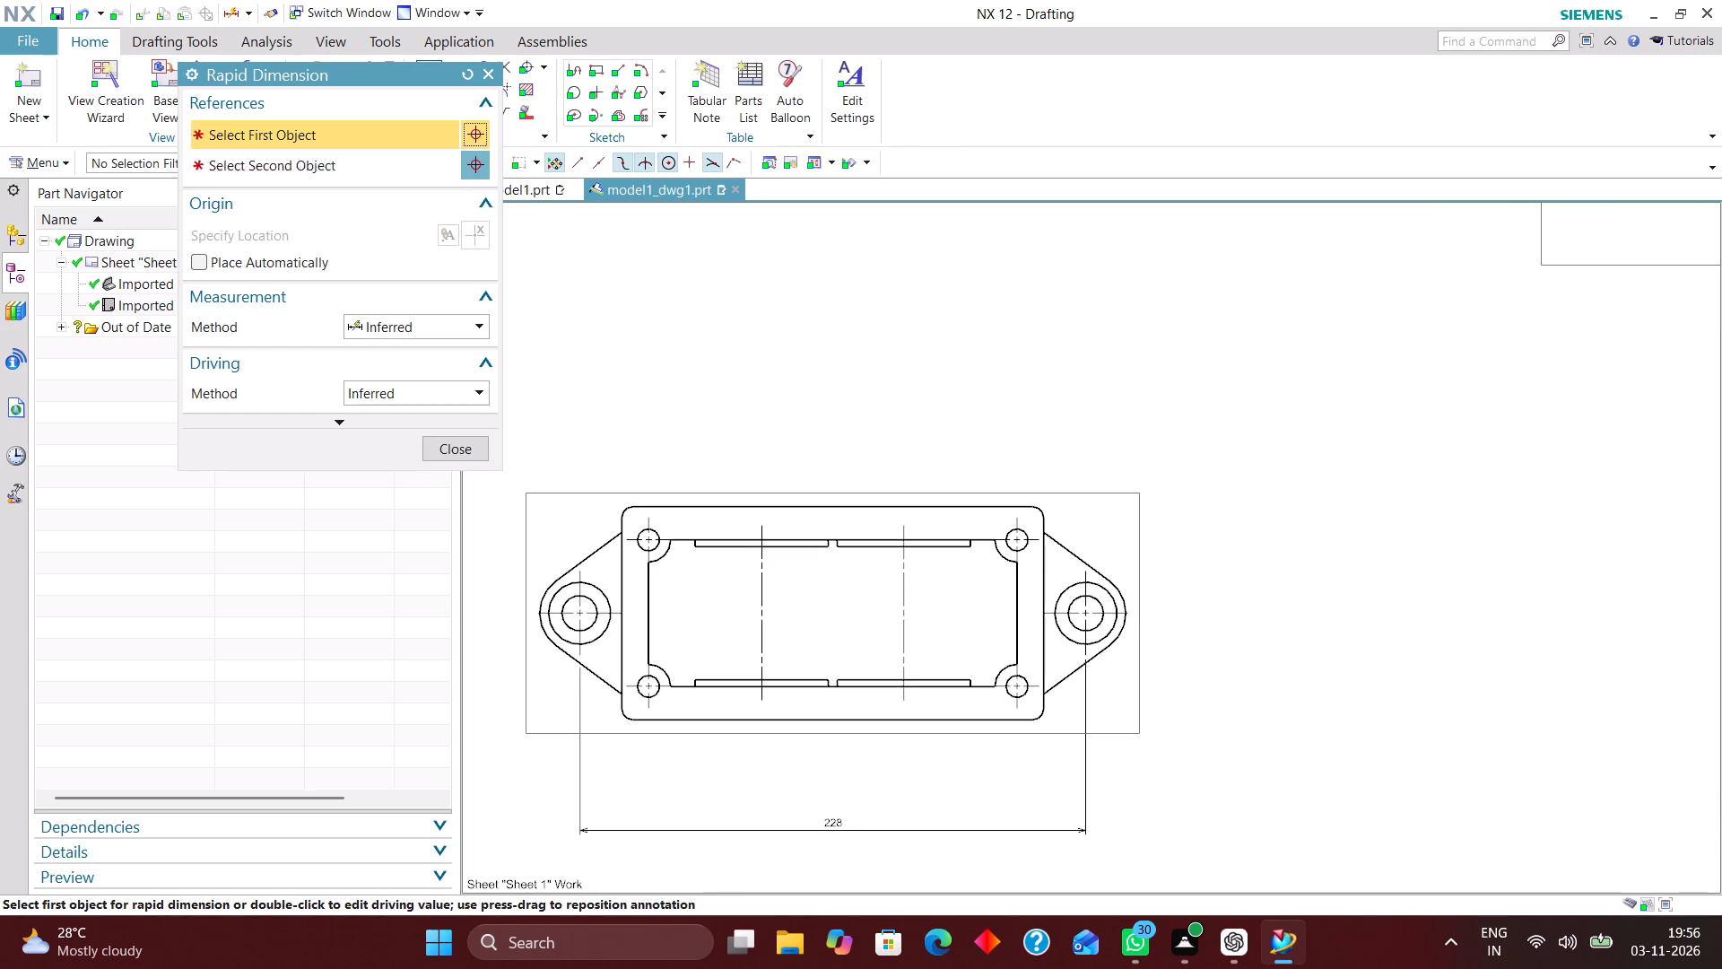
{"action": "scroll", "coordinate": [1039, 576], "scroll_direction": "down", "scroll_amount": 1}
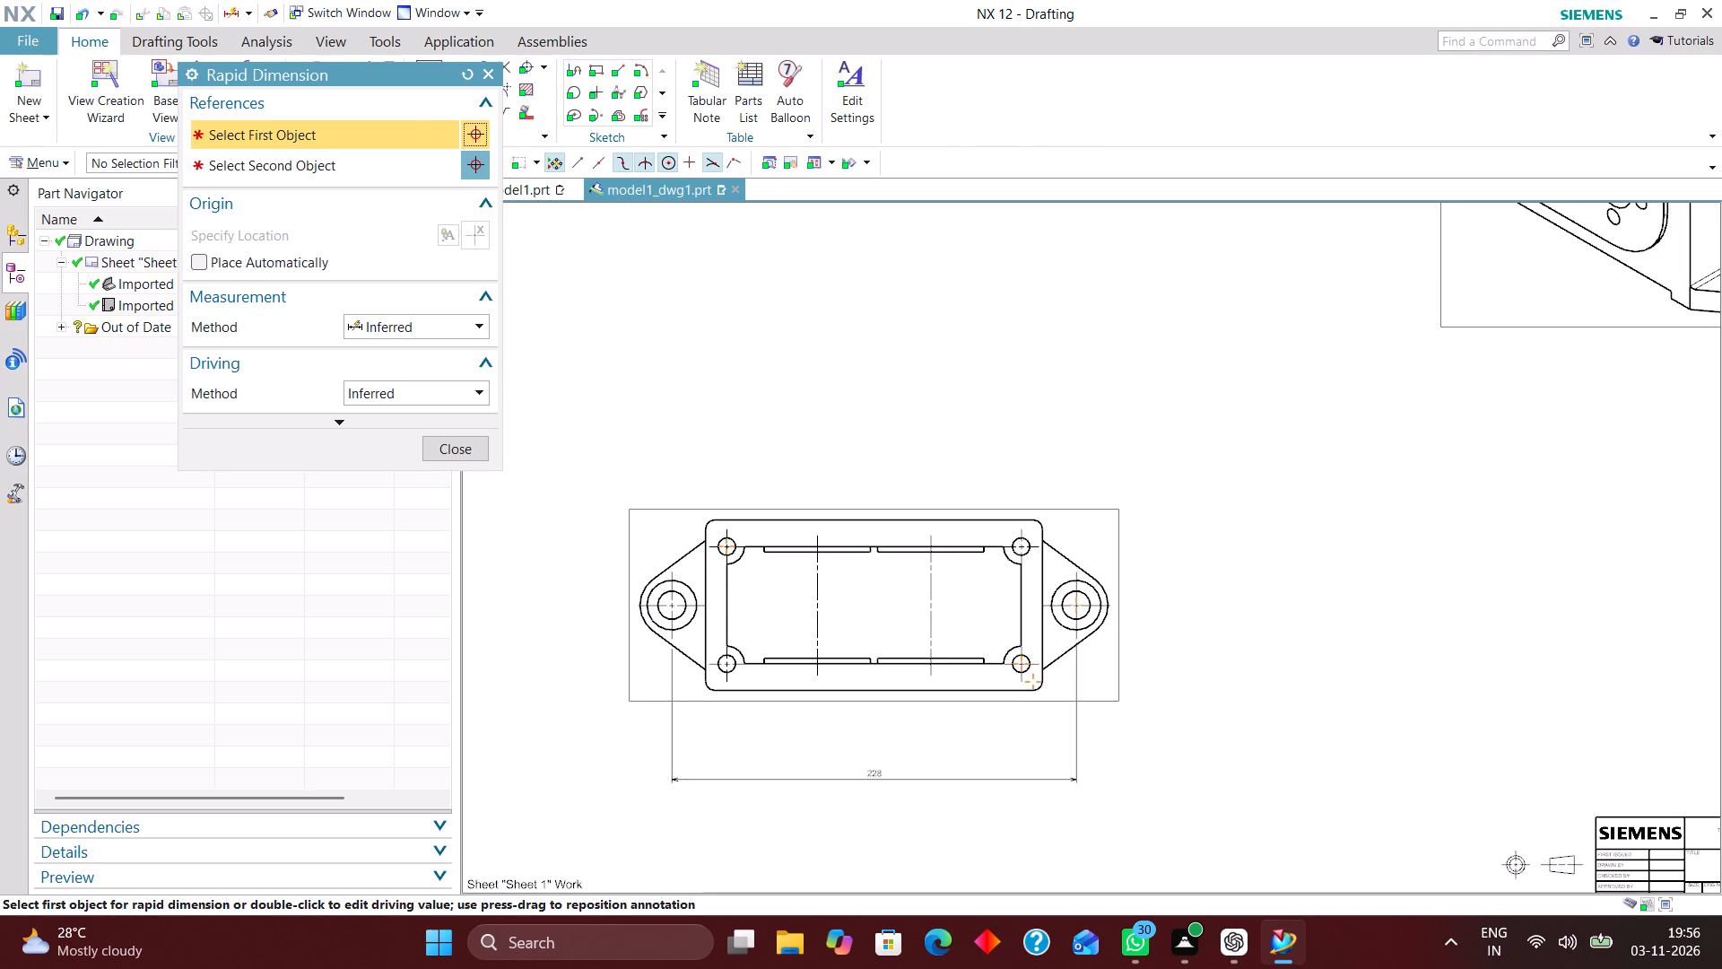
{"action": "scroll", "coordinate": [753, 535], "scroll_direction": "down", "scroll_amount": 1}
{"action": "scroll", "coordinate": [752, 547], "scroll_direction": "up", "scroll_amount": 2}
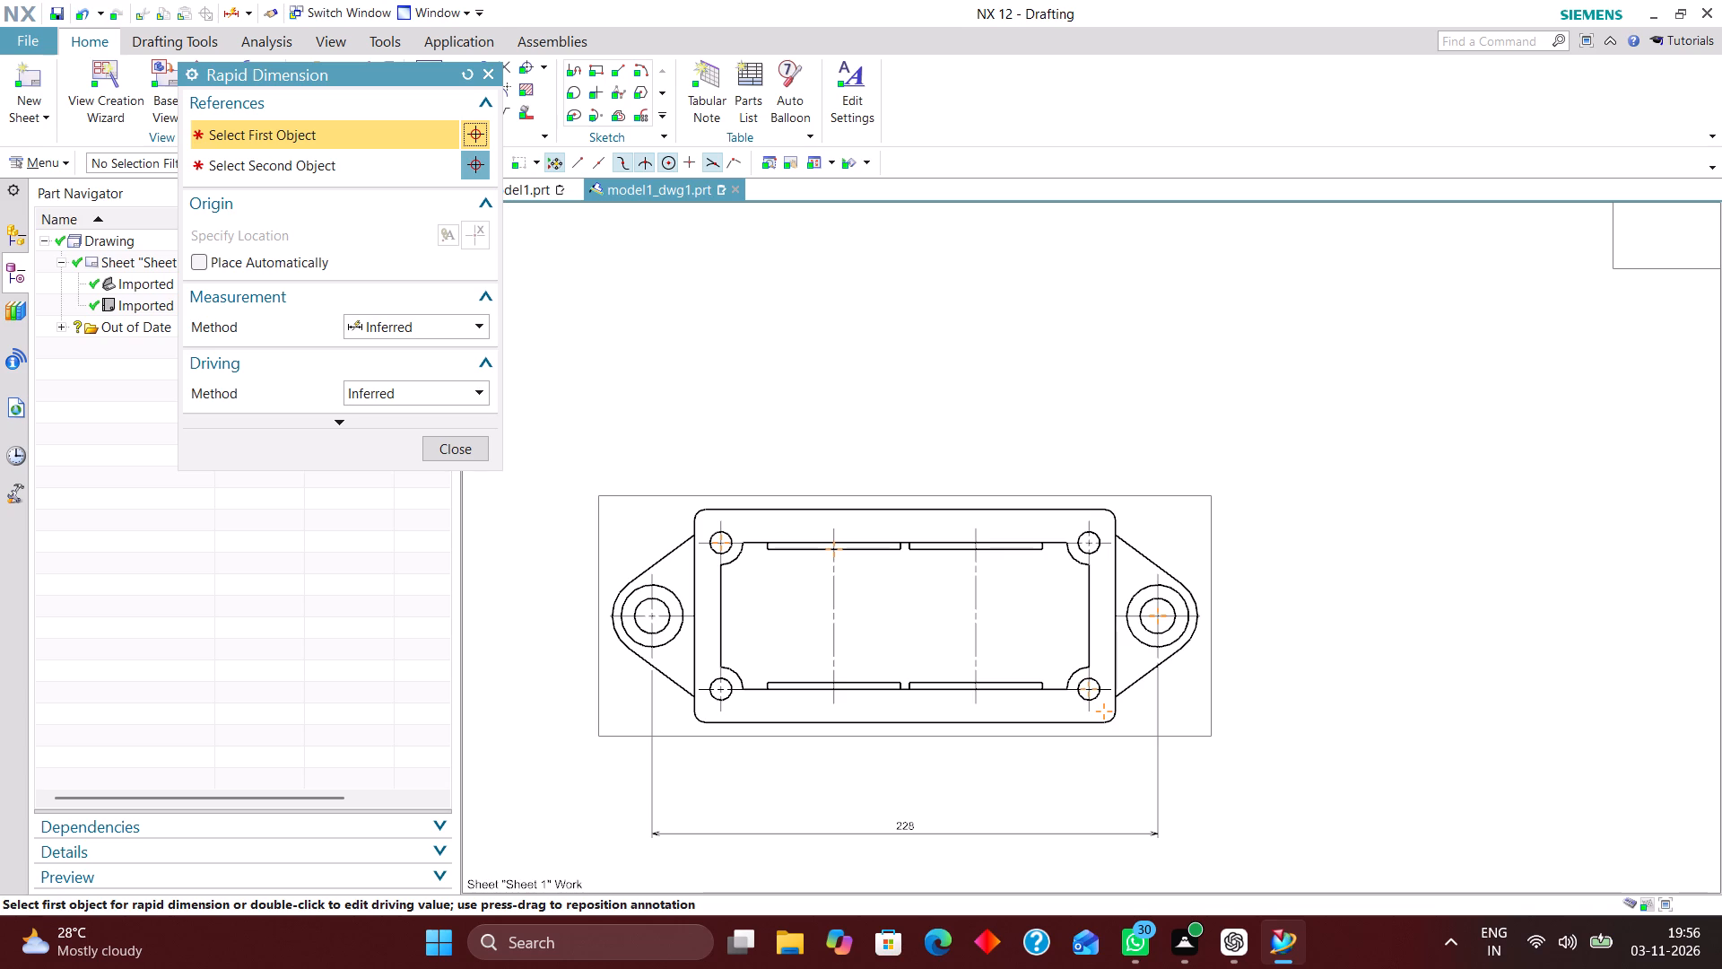
{"action": "scroll", "coordinate": [645, 424], "scroll_direction": "down", "scroll_amount": 2}
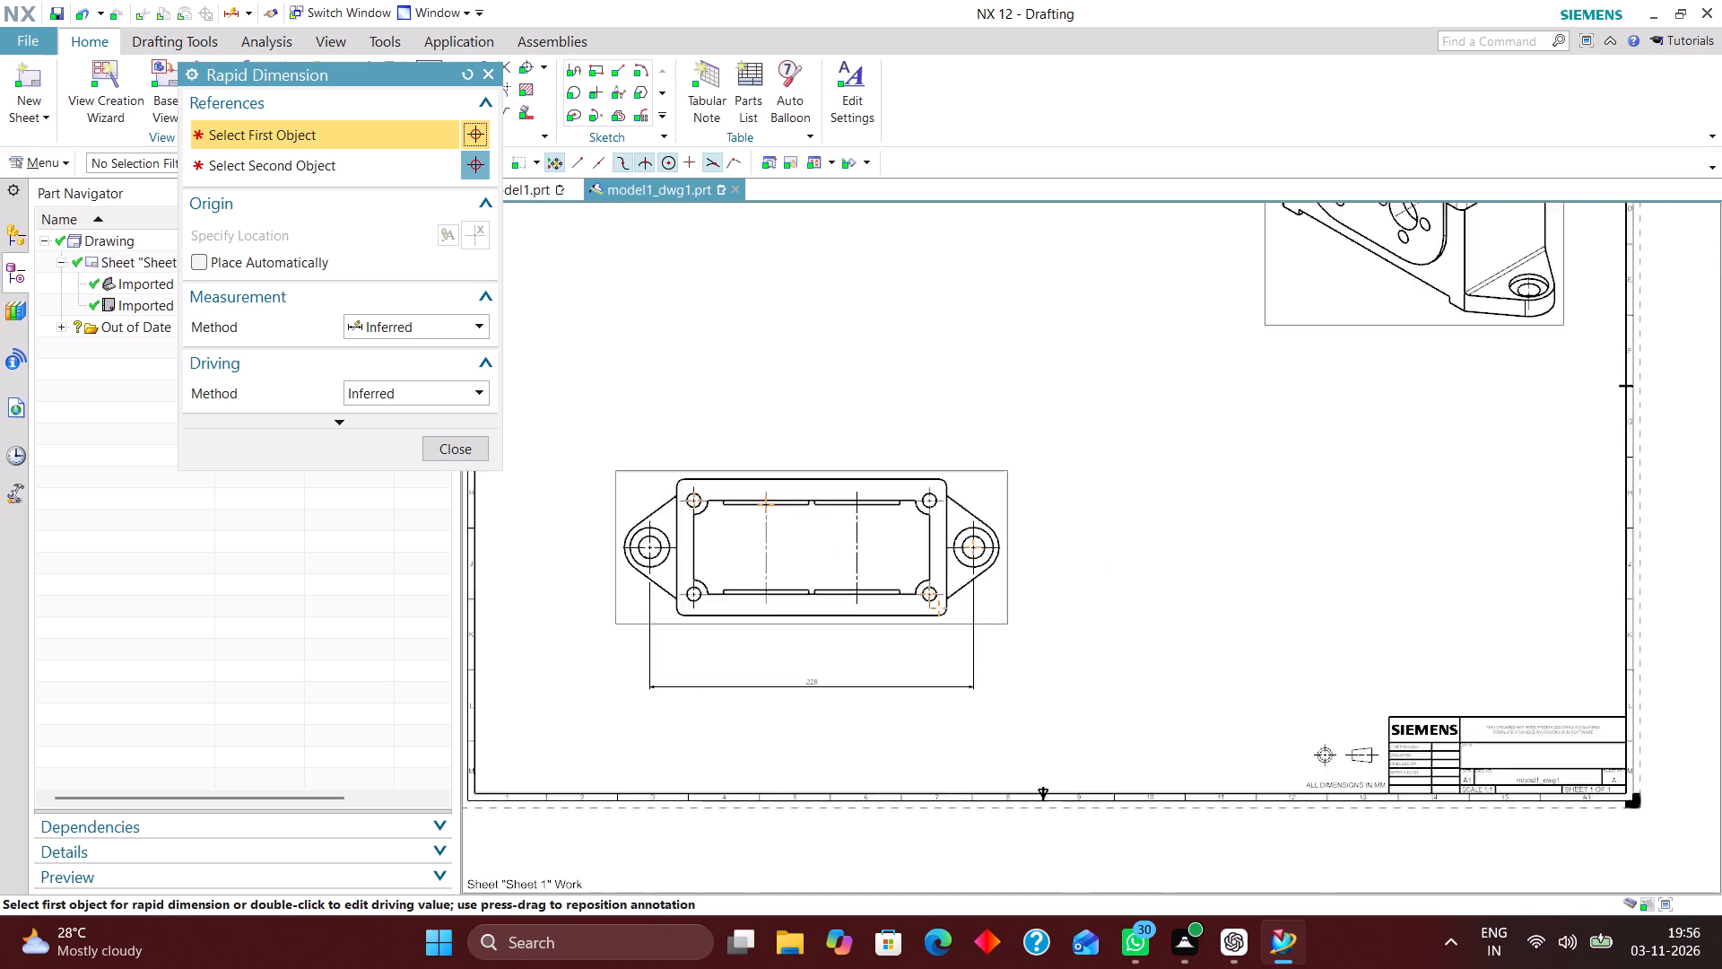
{"action": "scroll", "coordinate": [647, 427], "scroll_direction": "down", "scroll_amount": 1}
{"action": "scroll", "coordinate": [626, 570], "scroll_direction": "up", "scroll_amount": 4}
{"action": "scroll", "coordinate": [665, 628], "scroll_direction": "down", "scroll_amount": 2}
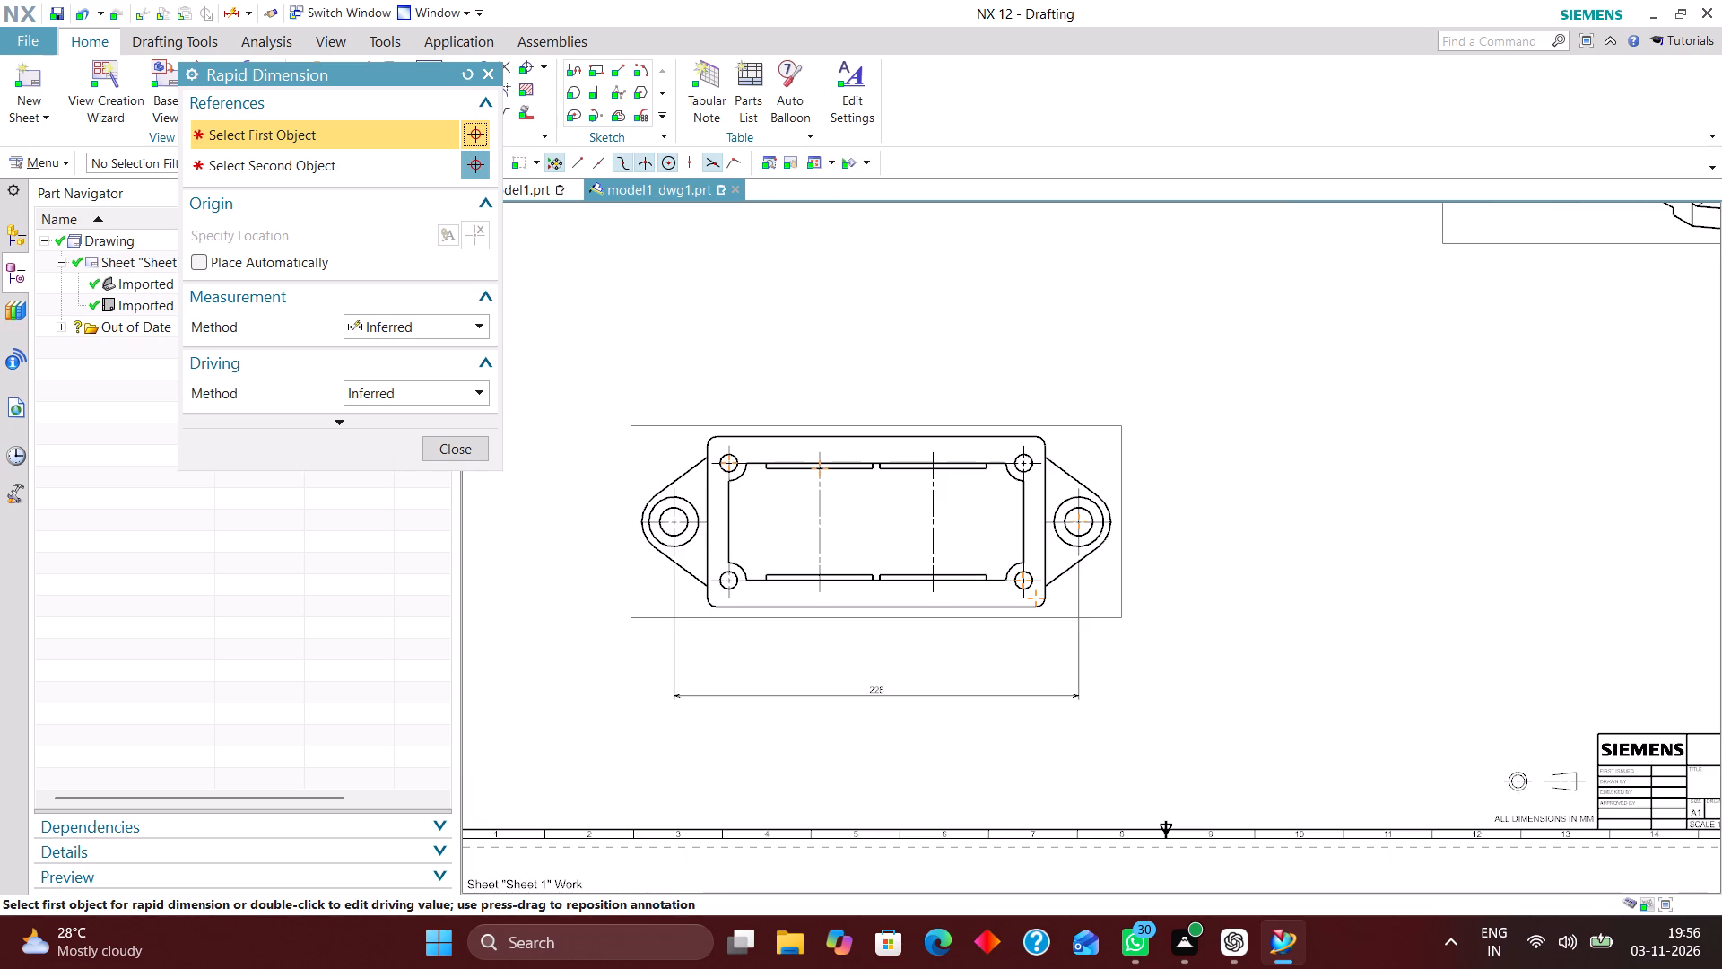
{"action": "right_click_drag", "start_coordinate": [1253, 267], "coordinate": [1016, 447]}
{"action": "scroll", "coordinate": [1218, 563], "scroll_direction": "down", "scroll_amount": 2}
{"action": "scroll", "coordinate": [1217, 381], "scroll_direction": "up", "scroll_amount": 2}
{"action": "right_click_drag", "start_coordinate": [1278, 386], "coordinate": [1157, 620]}
{"action": "right_click_drag", "start_coordinate": [1223, 358], "coordinate": [1017, 480]}
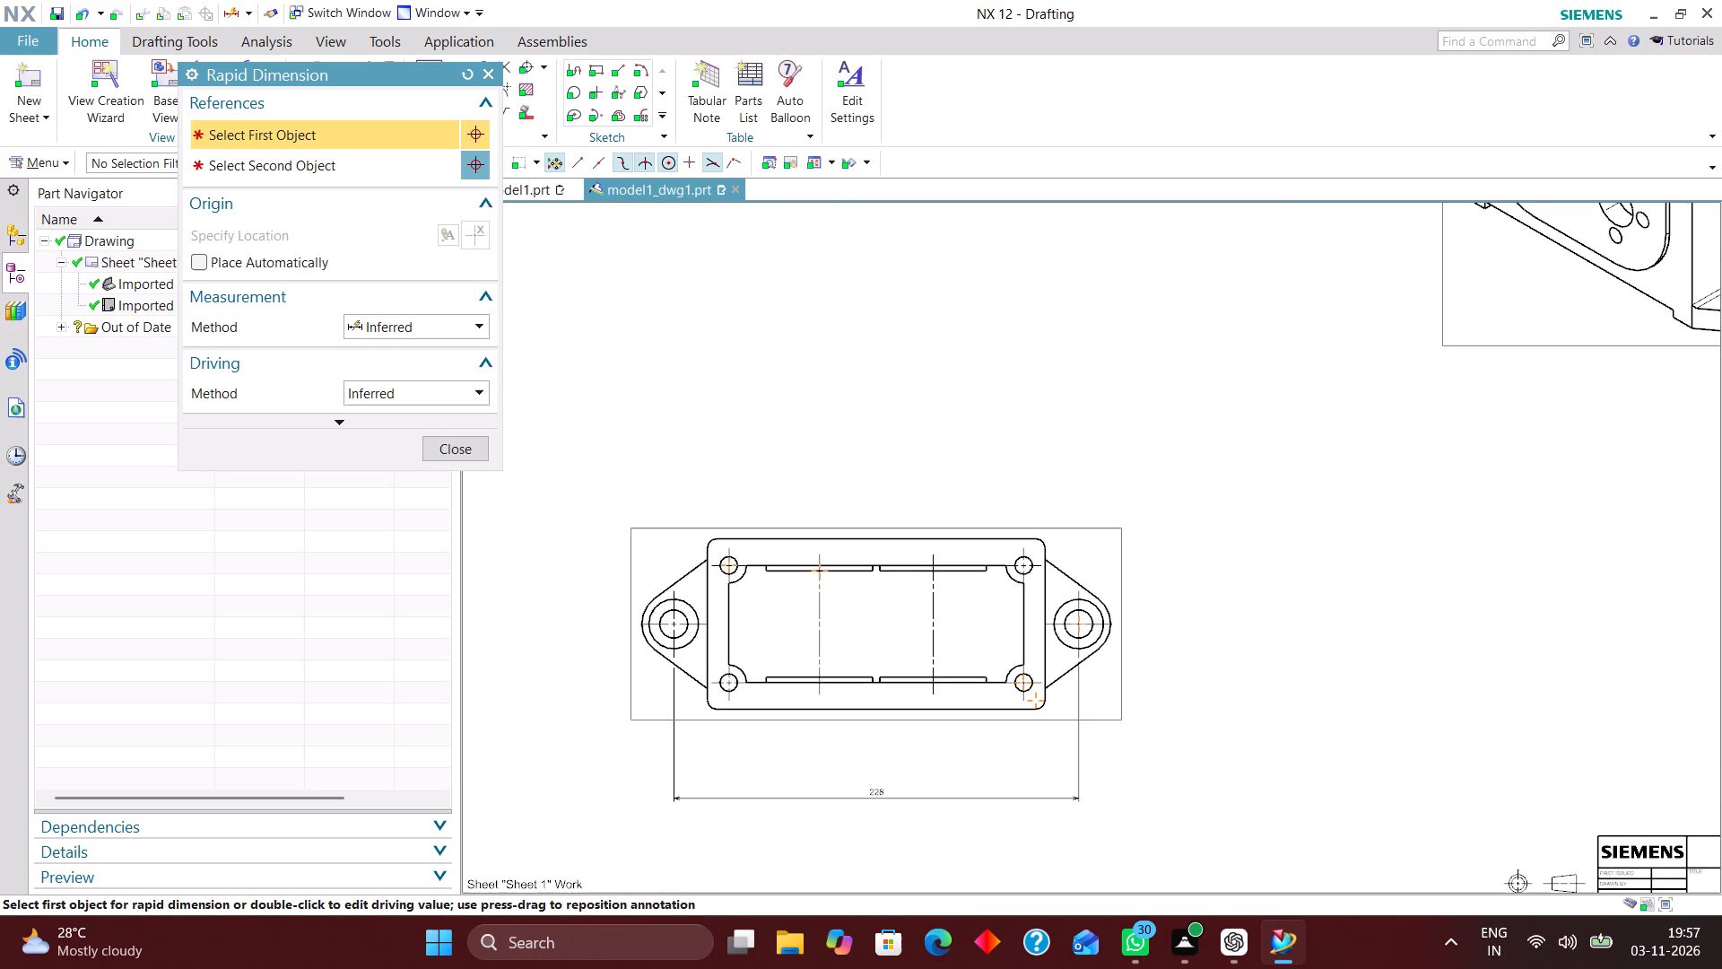
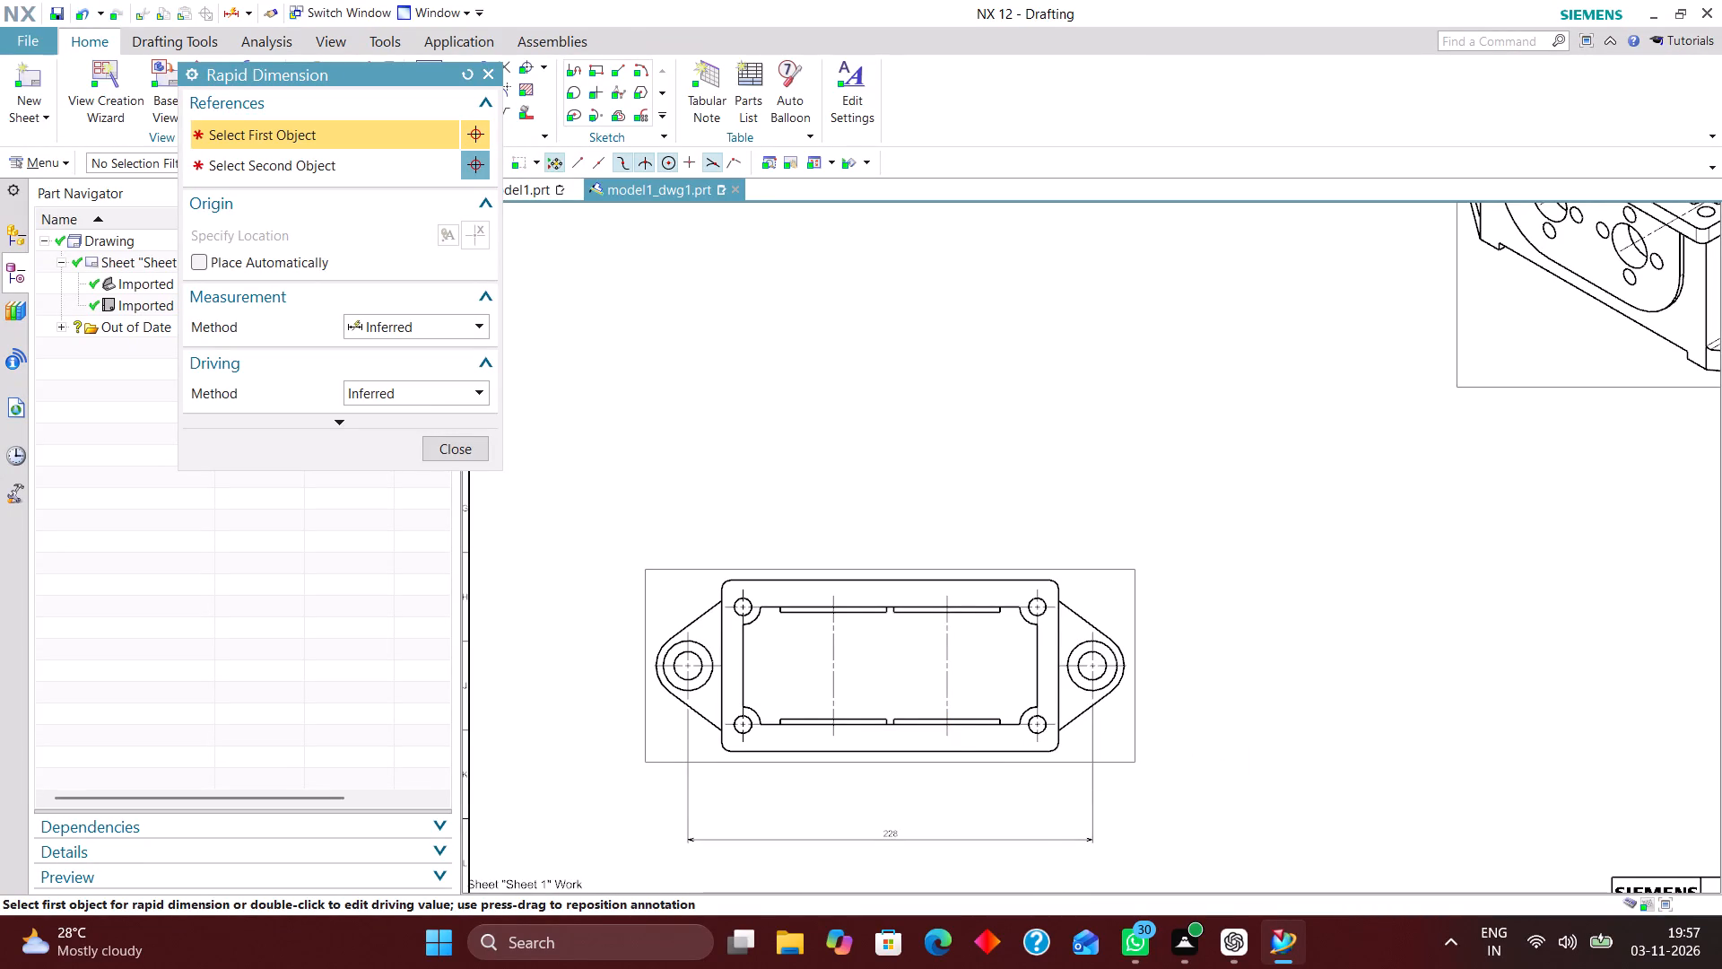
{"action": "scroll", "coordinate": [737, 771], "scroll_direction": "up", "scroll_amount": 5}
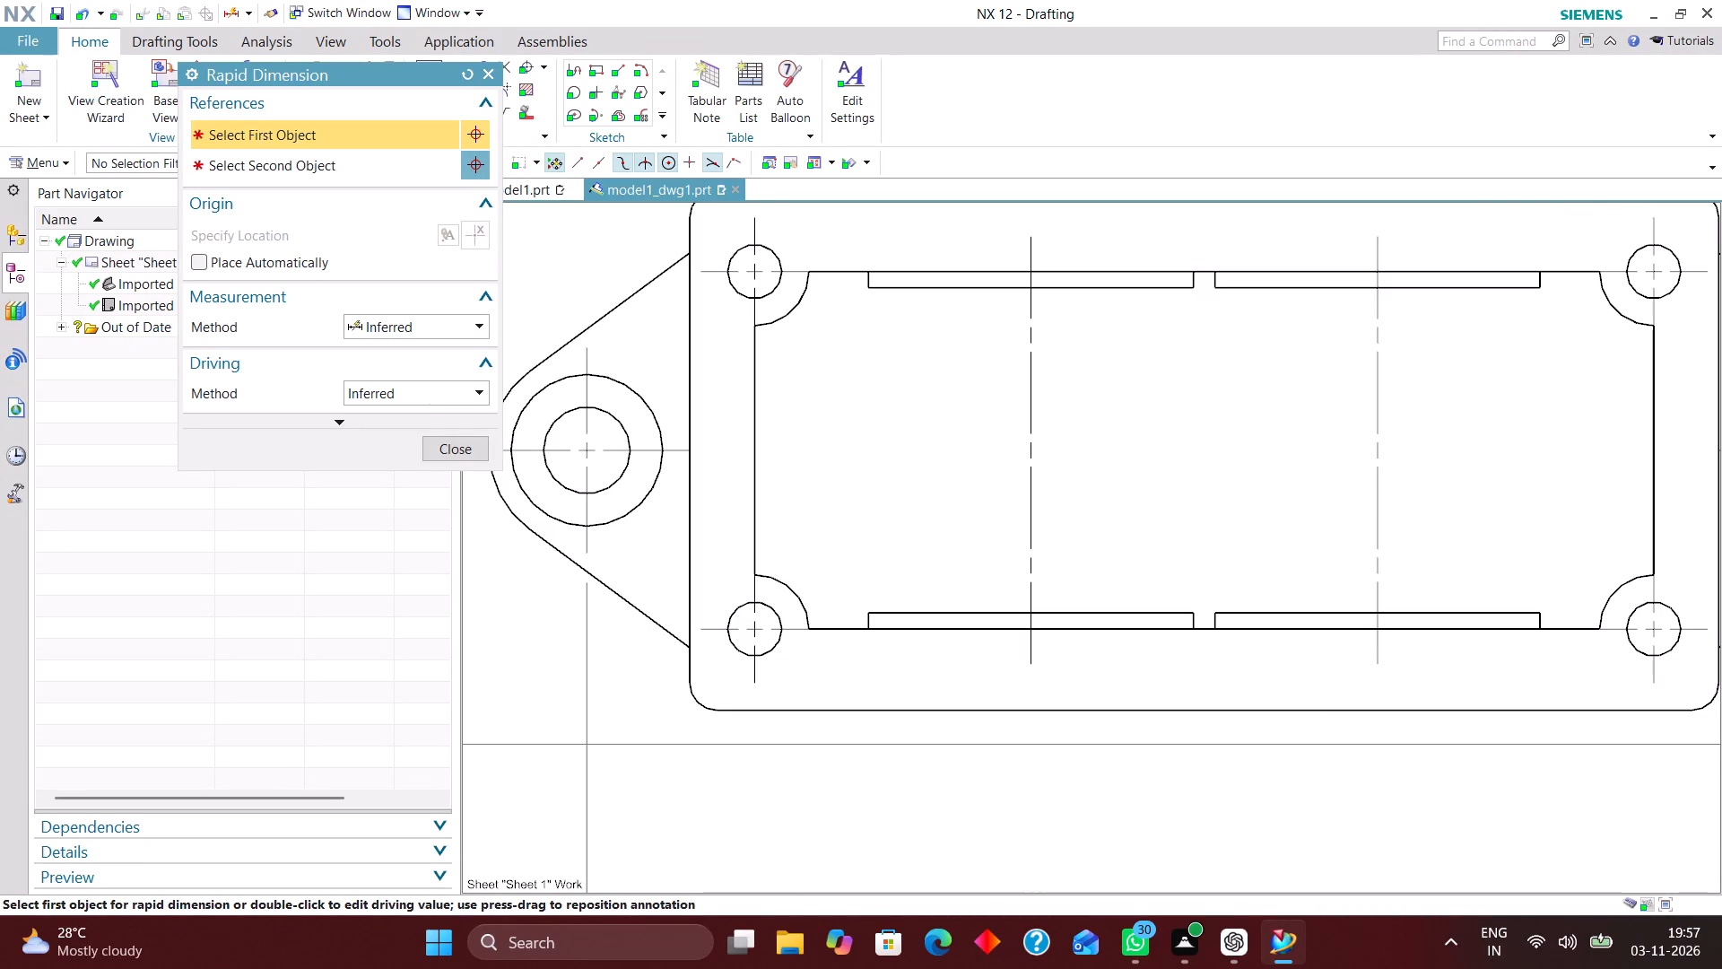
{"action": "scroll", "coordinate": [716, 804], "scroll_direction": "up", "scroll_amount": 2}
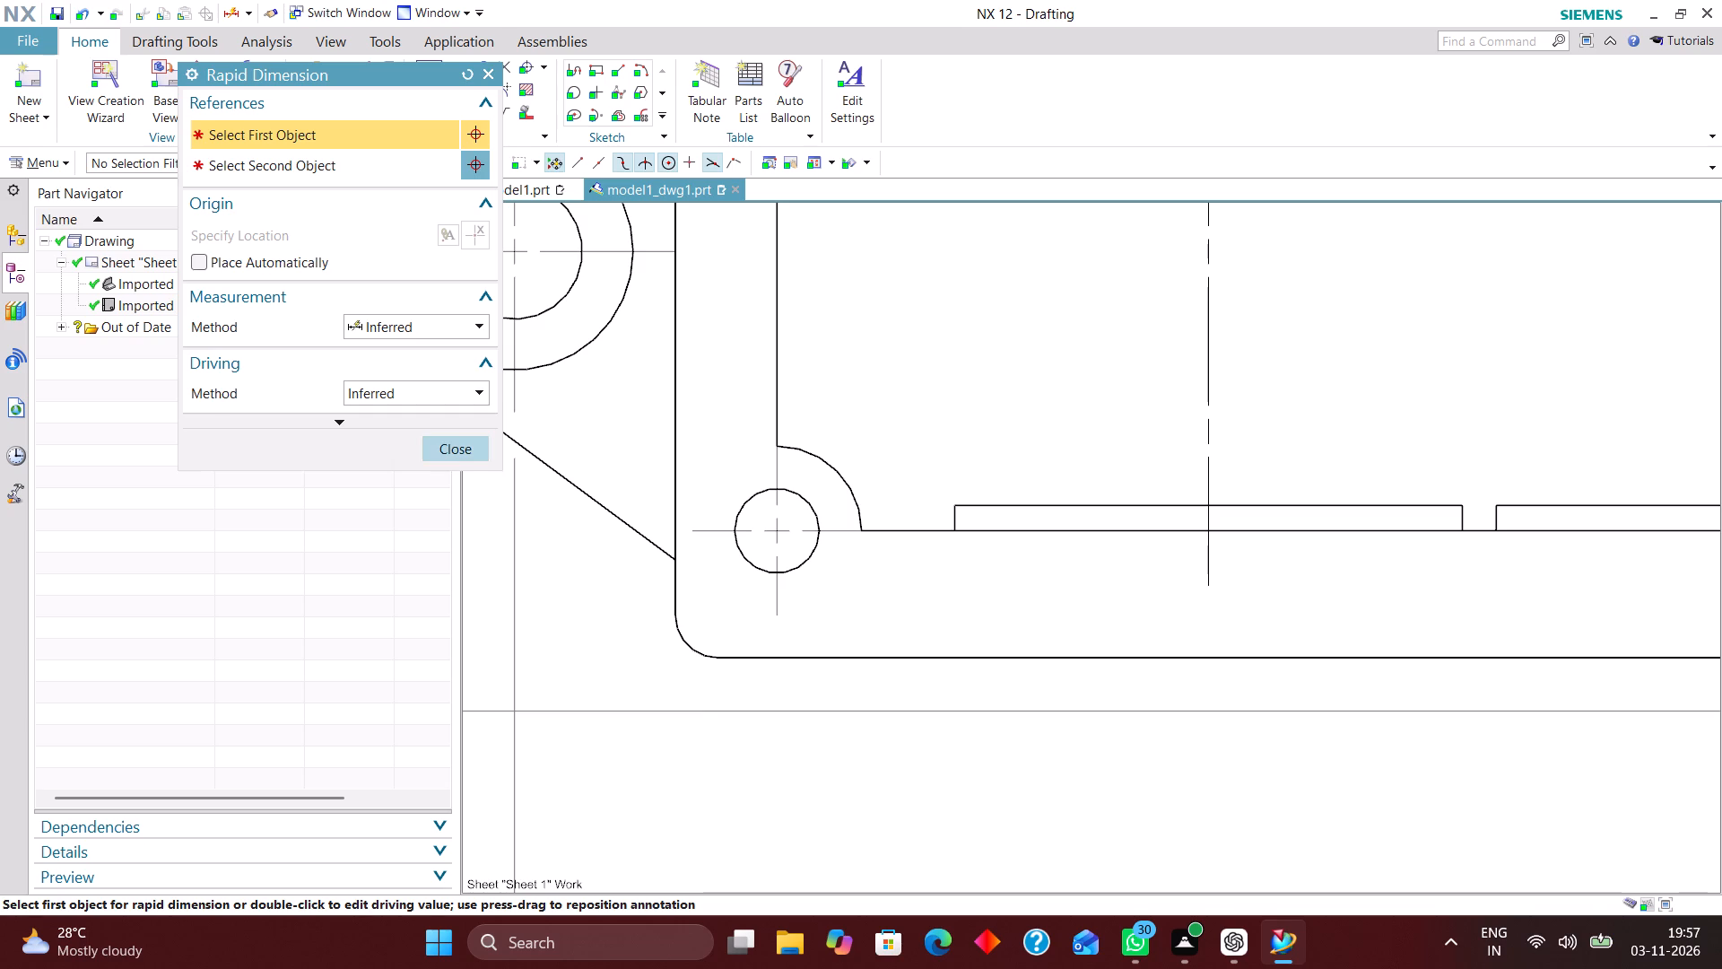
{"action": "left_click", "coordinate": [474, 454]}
Open a Section Line sketch on the top view of the housing.
{"action": "scroll", "coordinate": [832, 673], "scroll_direction": "down", "scroll_amount": 4}
{"action": "scroll", "coordinate": [841, 737], "scroll_direction": "up", "scroll_amount": 2}
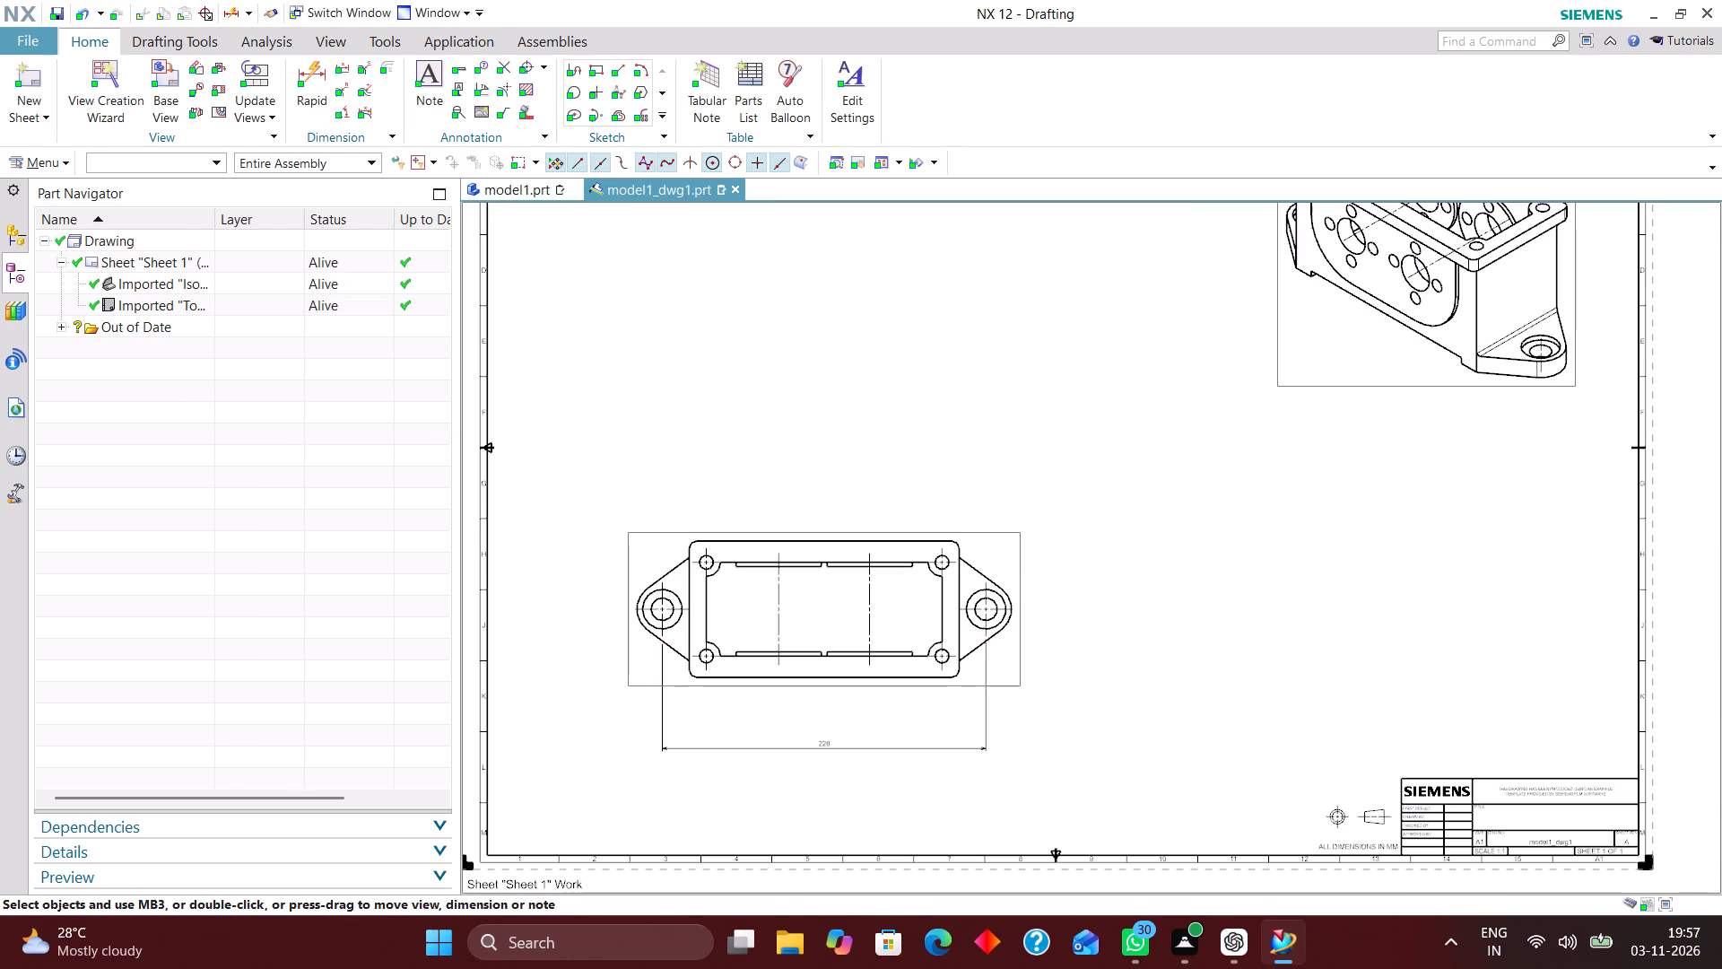
{"action": "scroll", "coordinate": [802, 708], "scroll_direction": "up", "scroll_amount": 1}
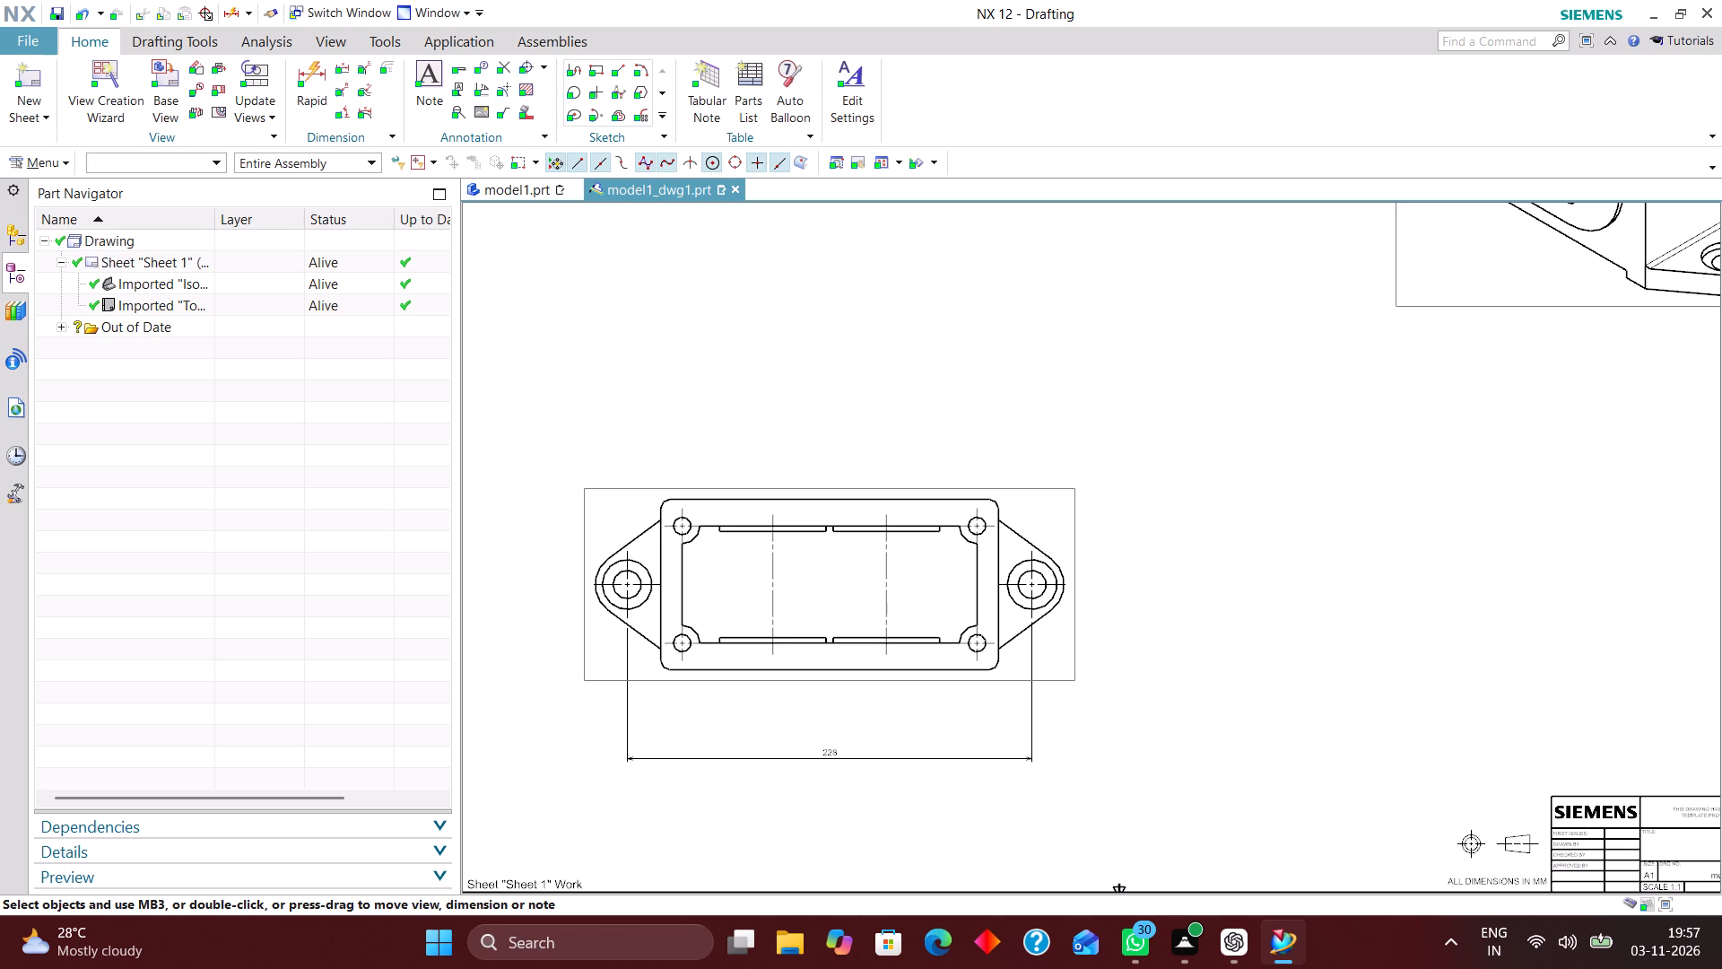
{"action": "left_click", "coordinate": [223, 72]}
{"action": "left_click", "coordinate": [1038, 489]}
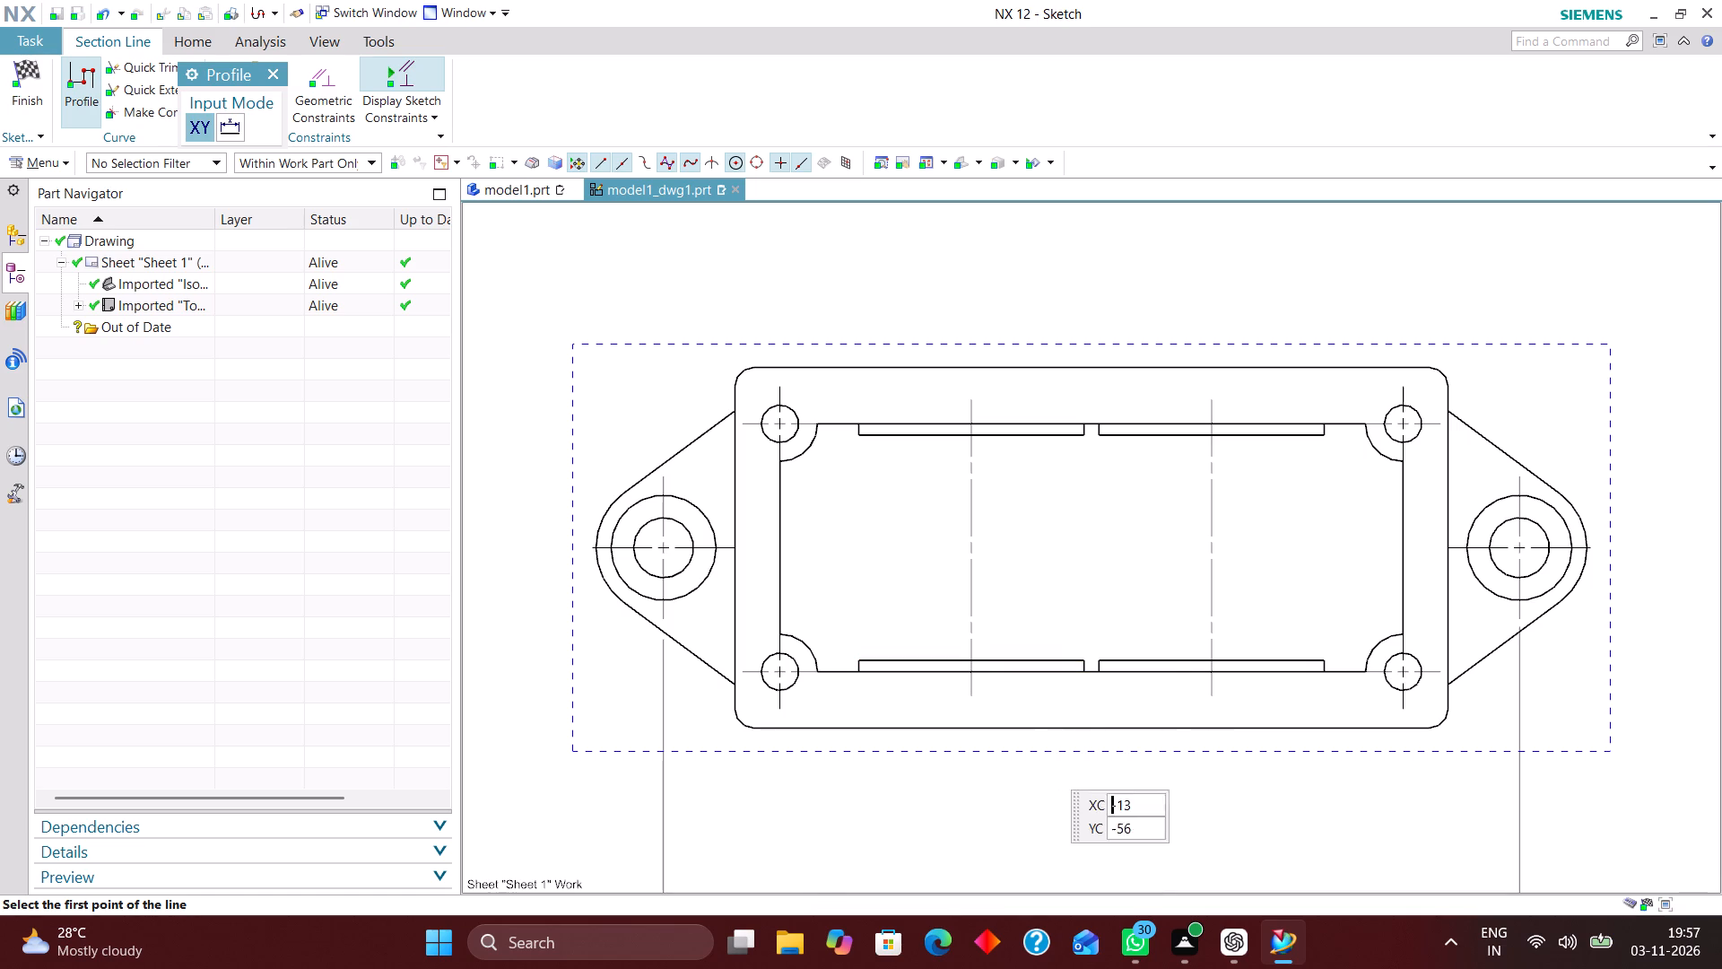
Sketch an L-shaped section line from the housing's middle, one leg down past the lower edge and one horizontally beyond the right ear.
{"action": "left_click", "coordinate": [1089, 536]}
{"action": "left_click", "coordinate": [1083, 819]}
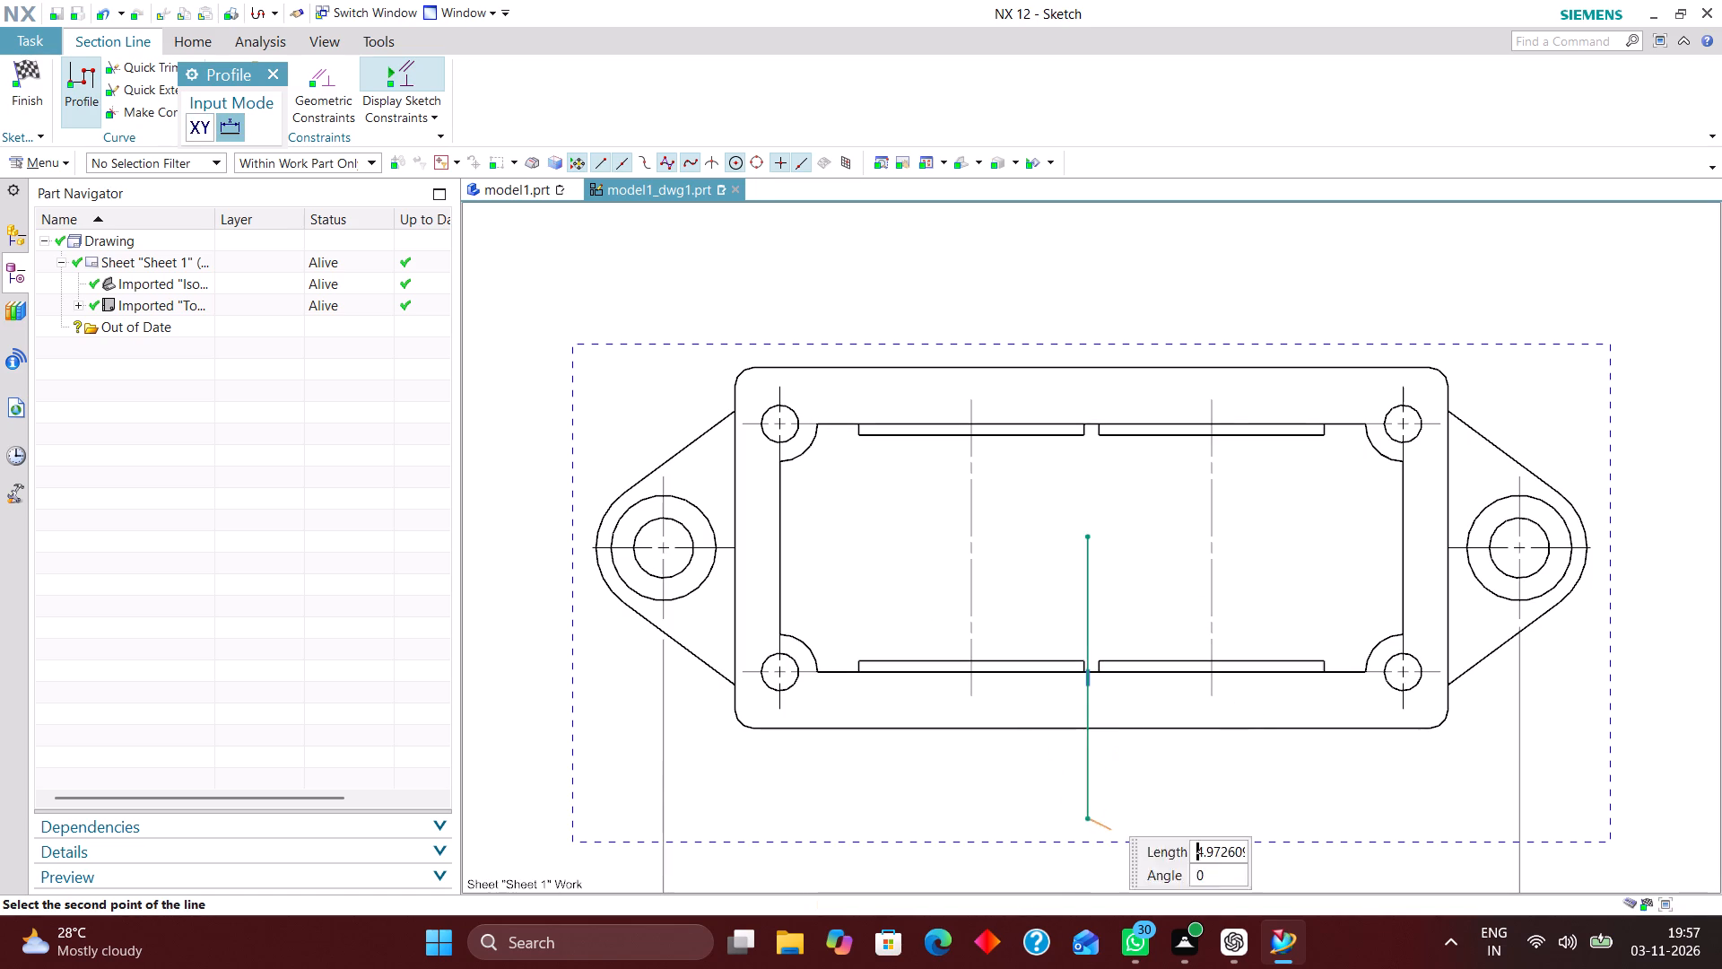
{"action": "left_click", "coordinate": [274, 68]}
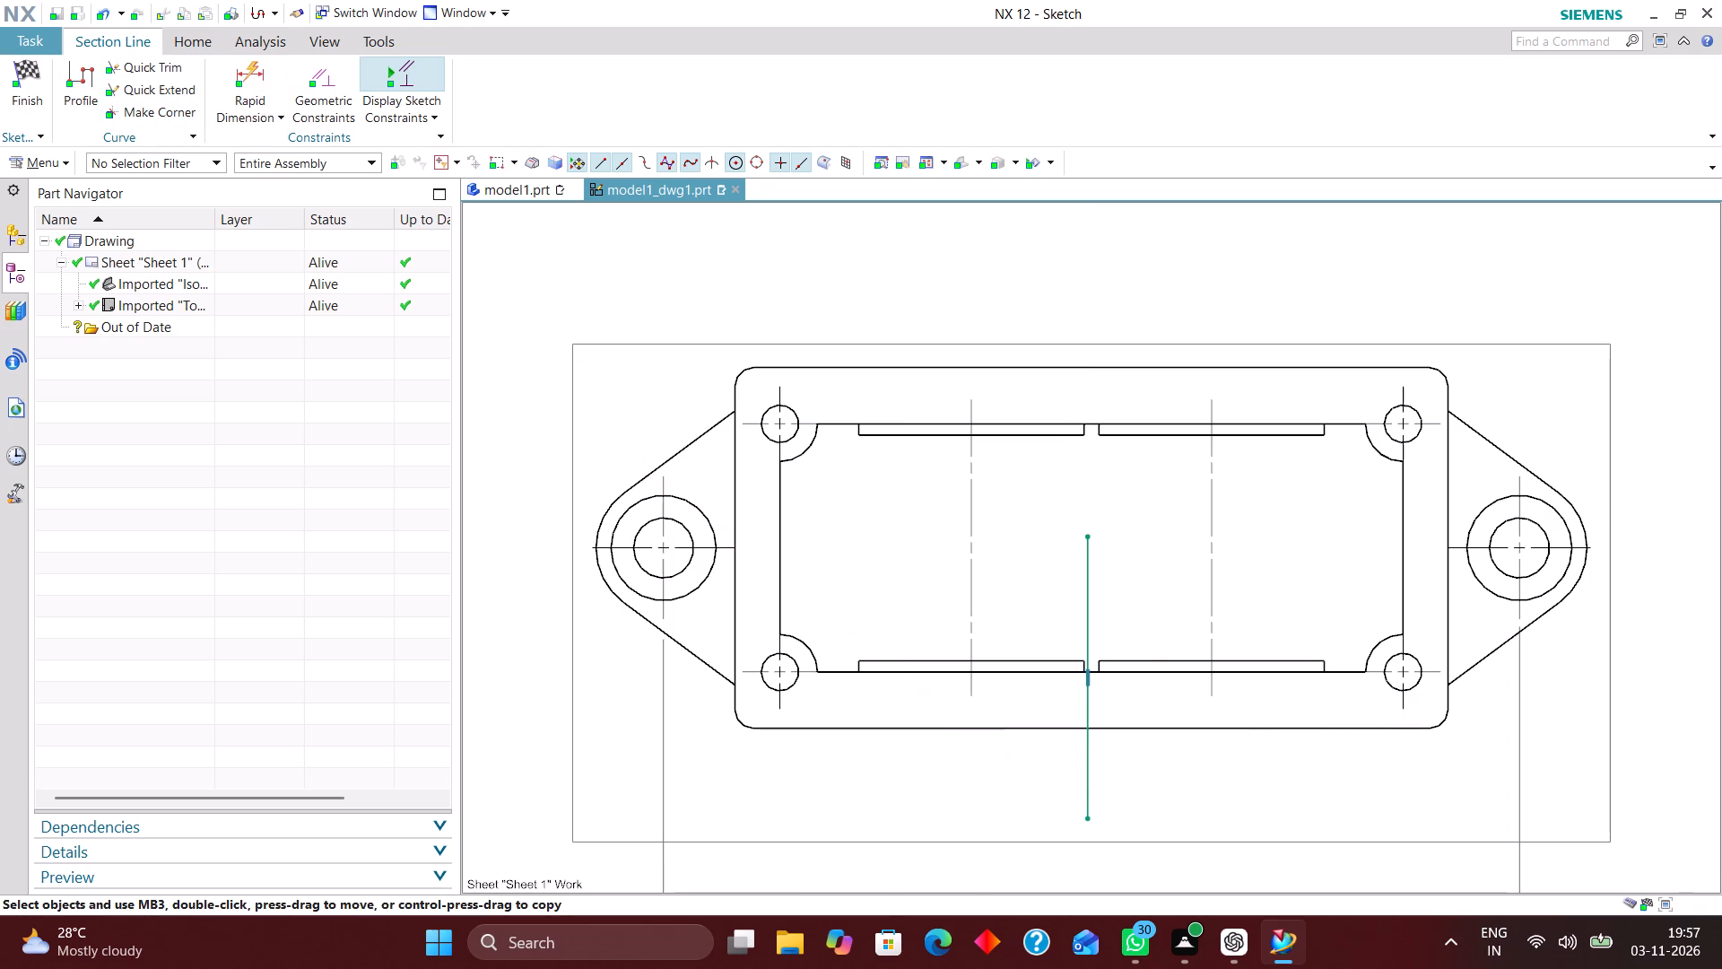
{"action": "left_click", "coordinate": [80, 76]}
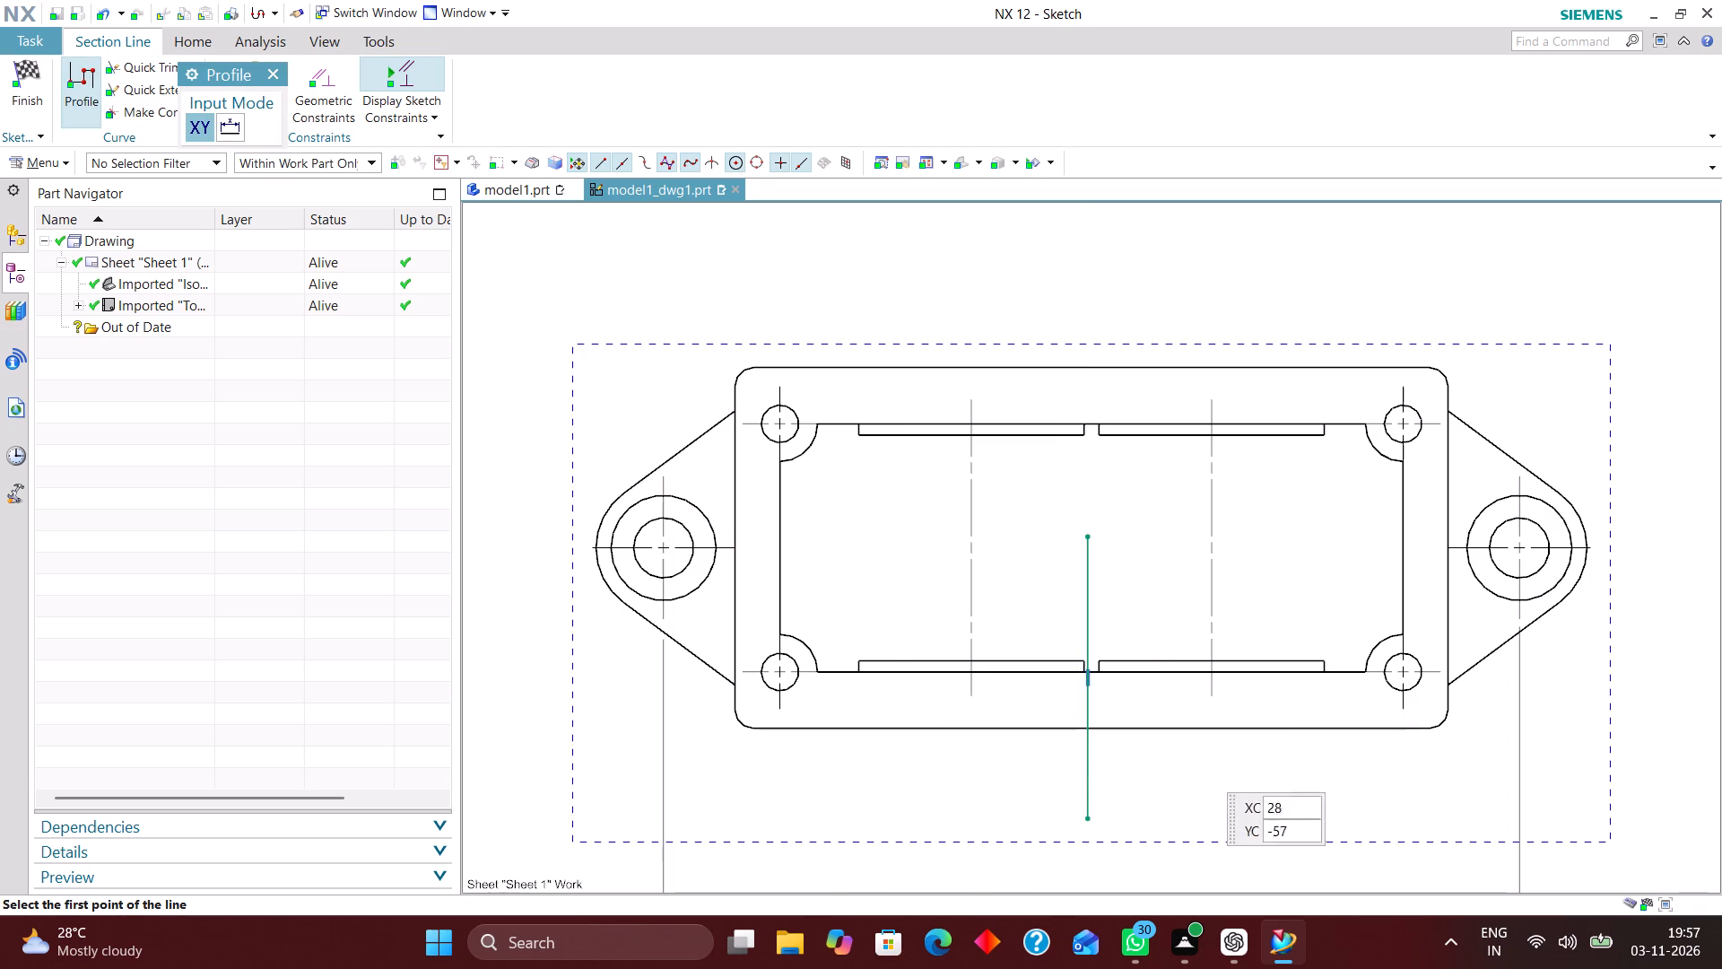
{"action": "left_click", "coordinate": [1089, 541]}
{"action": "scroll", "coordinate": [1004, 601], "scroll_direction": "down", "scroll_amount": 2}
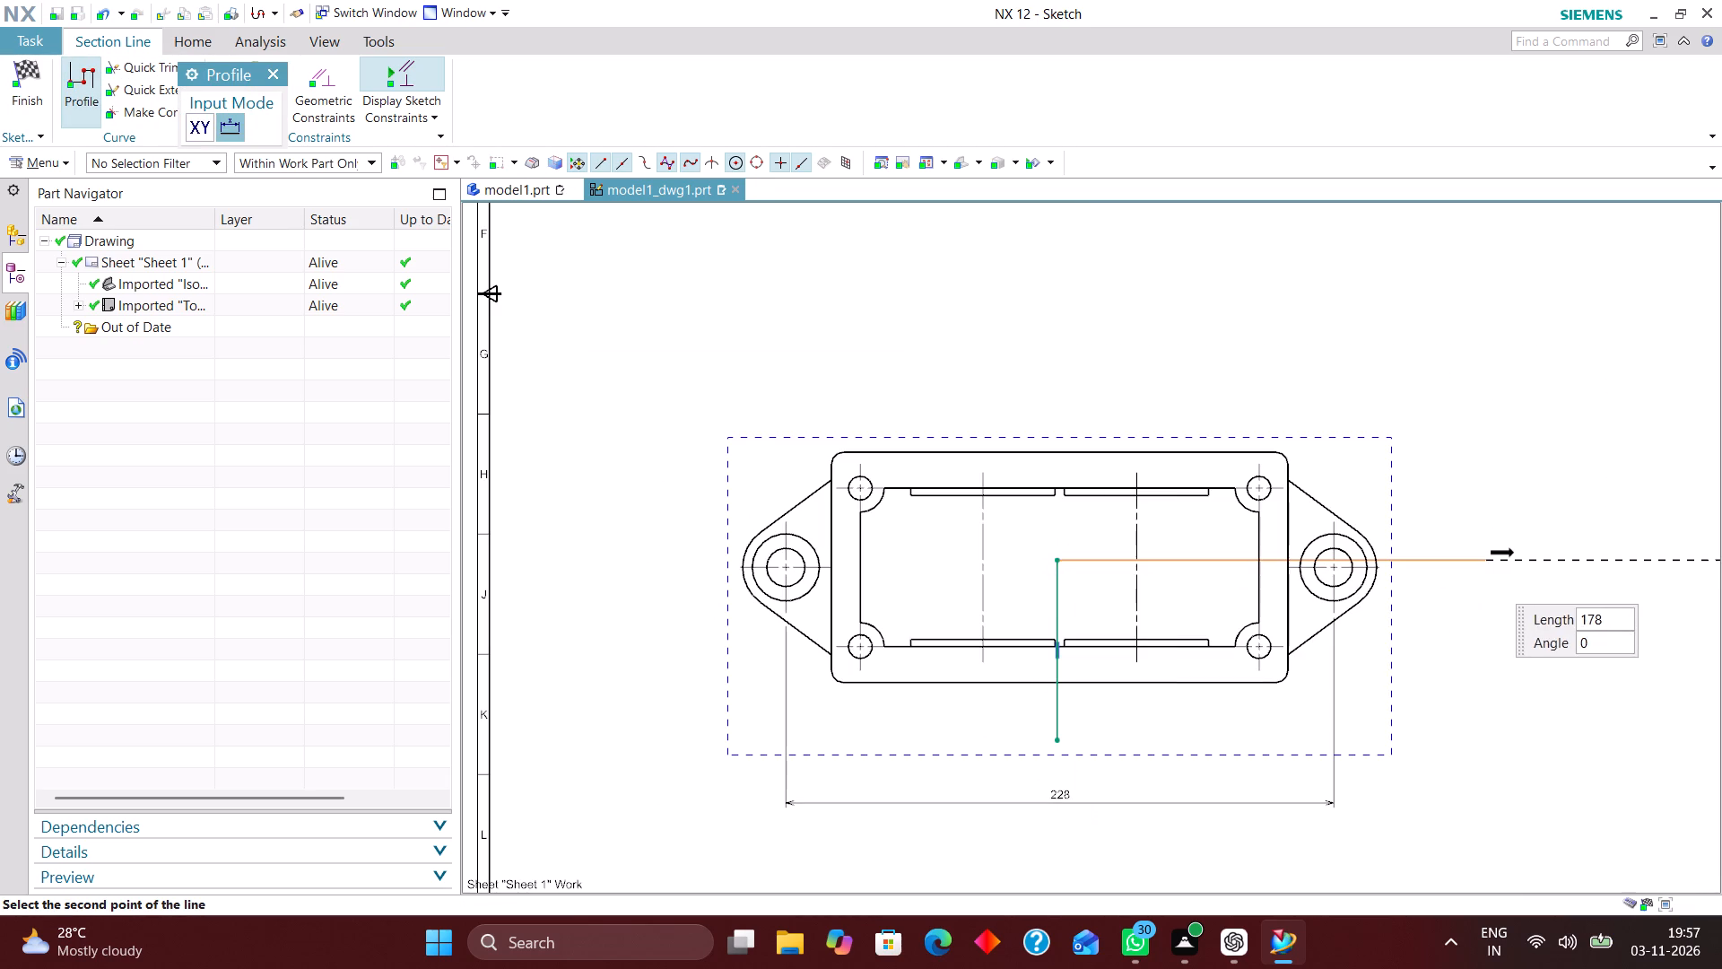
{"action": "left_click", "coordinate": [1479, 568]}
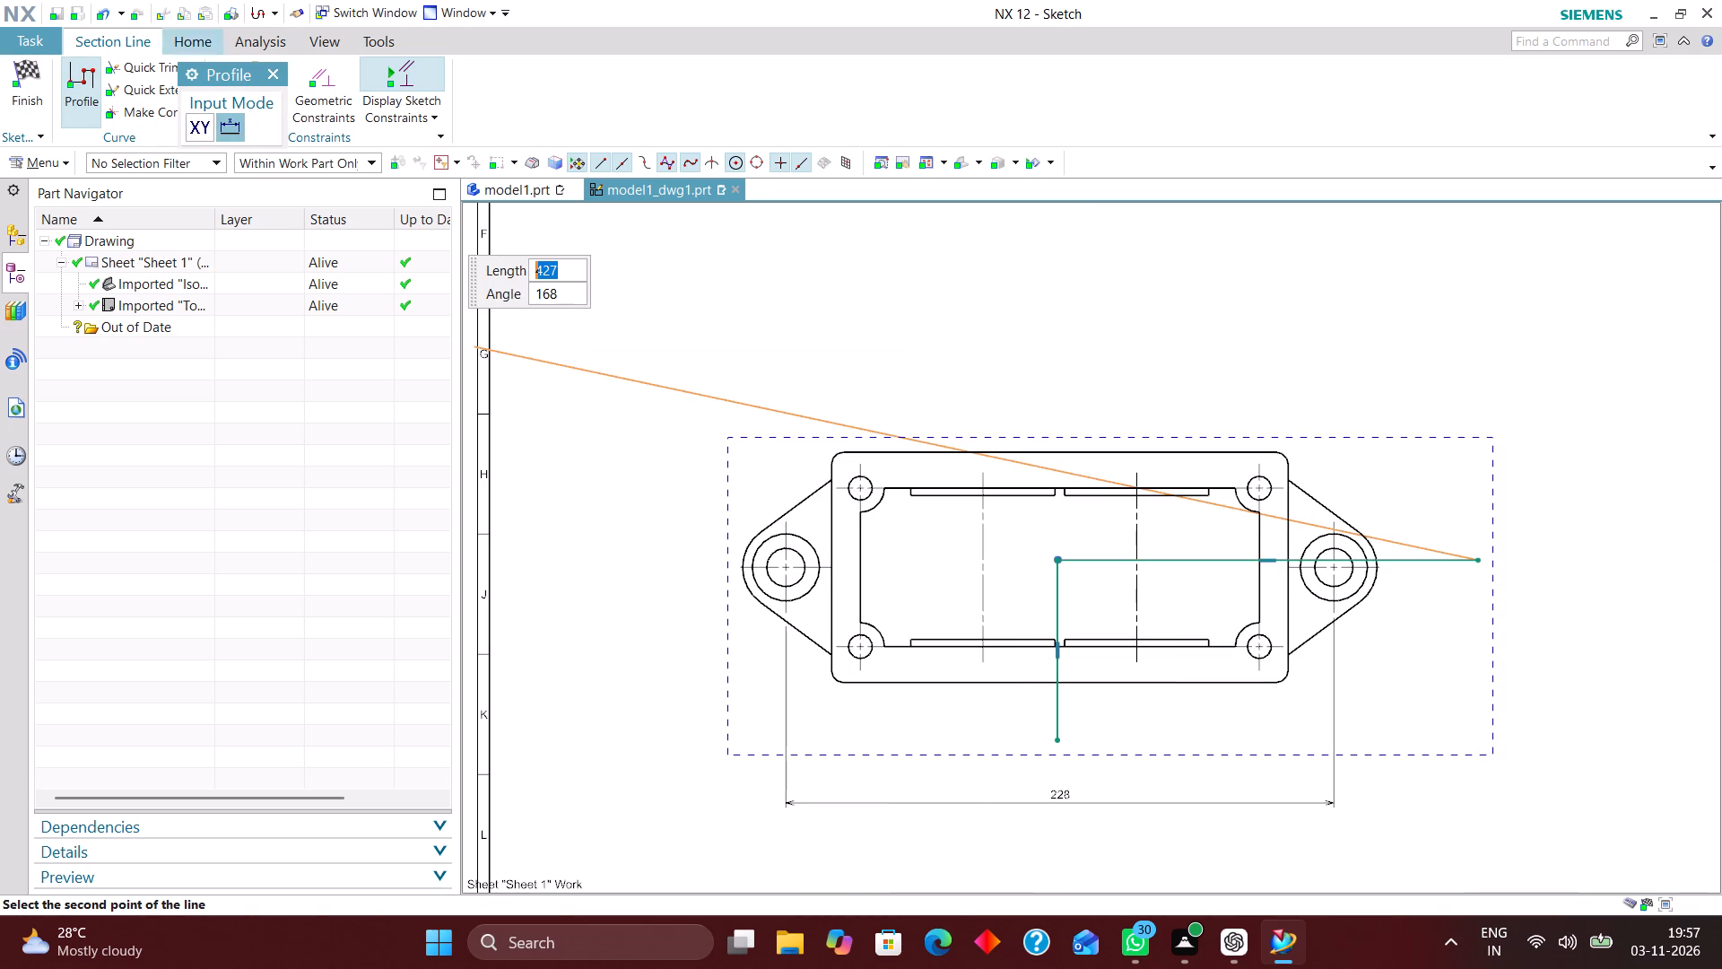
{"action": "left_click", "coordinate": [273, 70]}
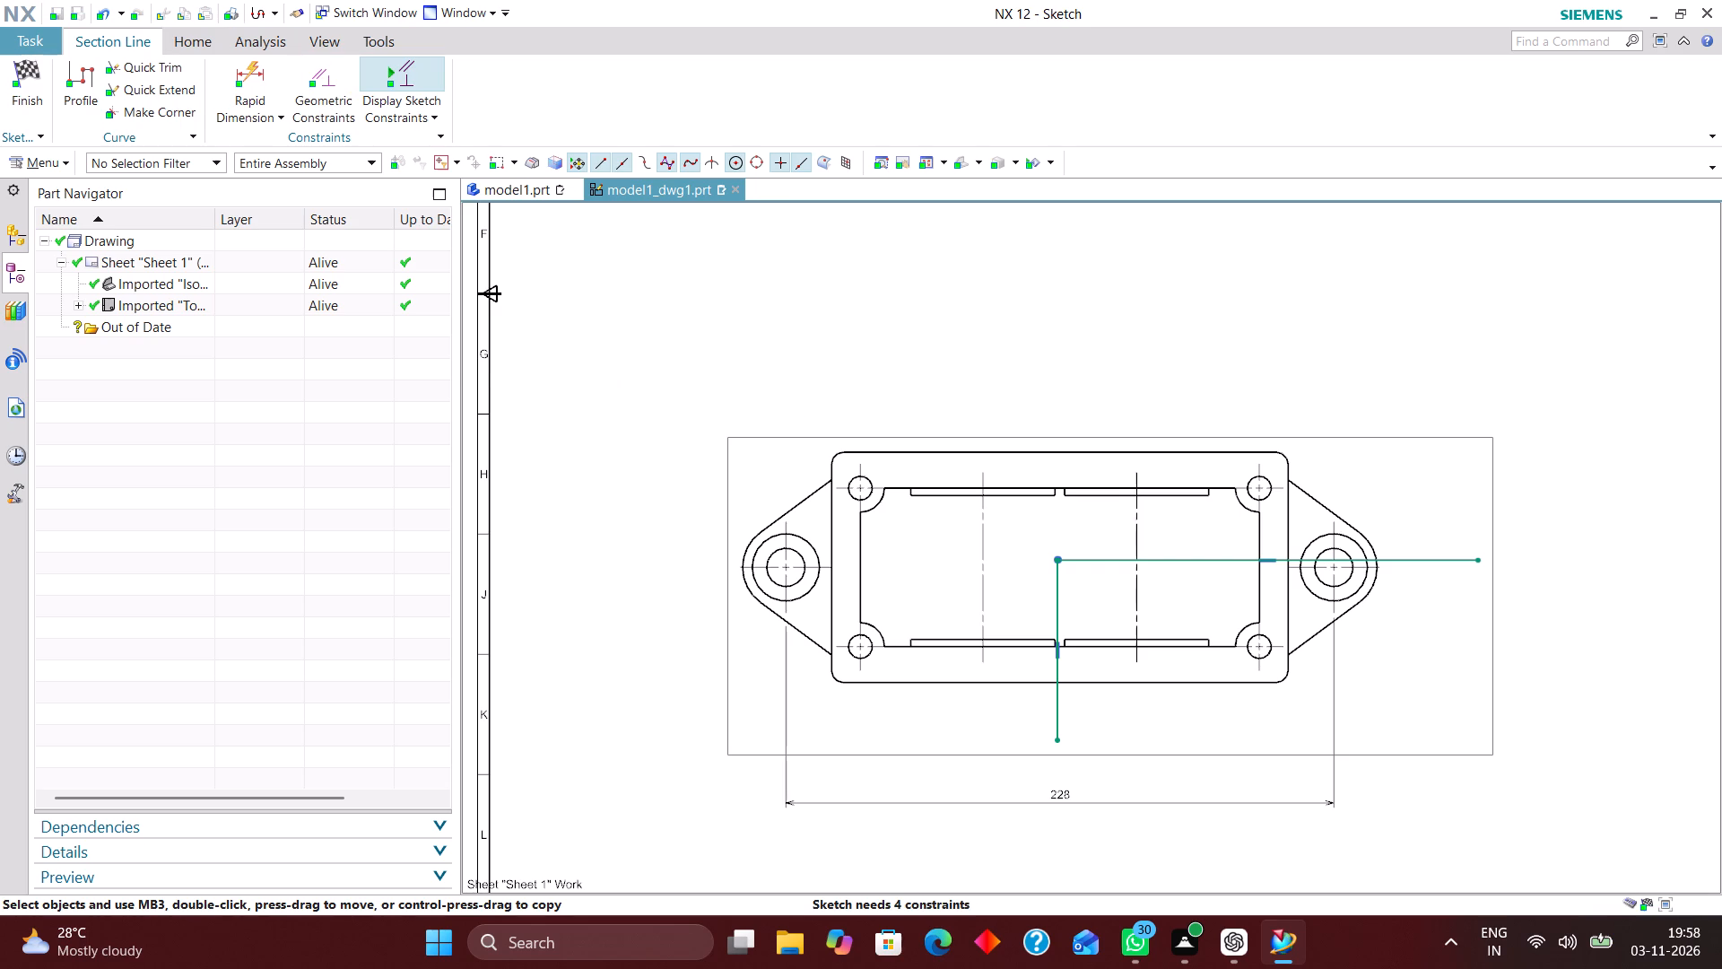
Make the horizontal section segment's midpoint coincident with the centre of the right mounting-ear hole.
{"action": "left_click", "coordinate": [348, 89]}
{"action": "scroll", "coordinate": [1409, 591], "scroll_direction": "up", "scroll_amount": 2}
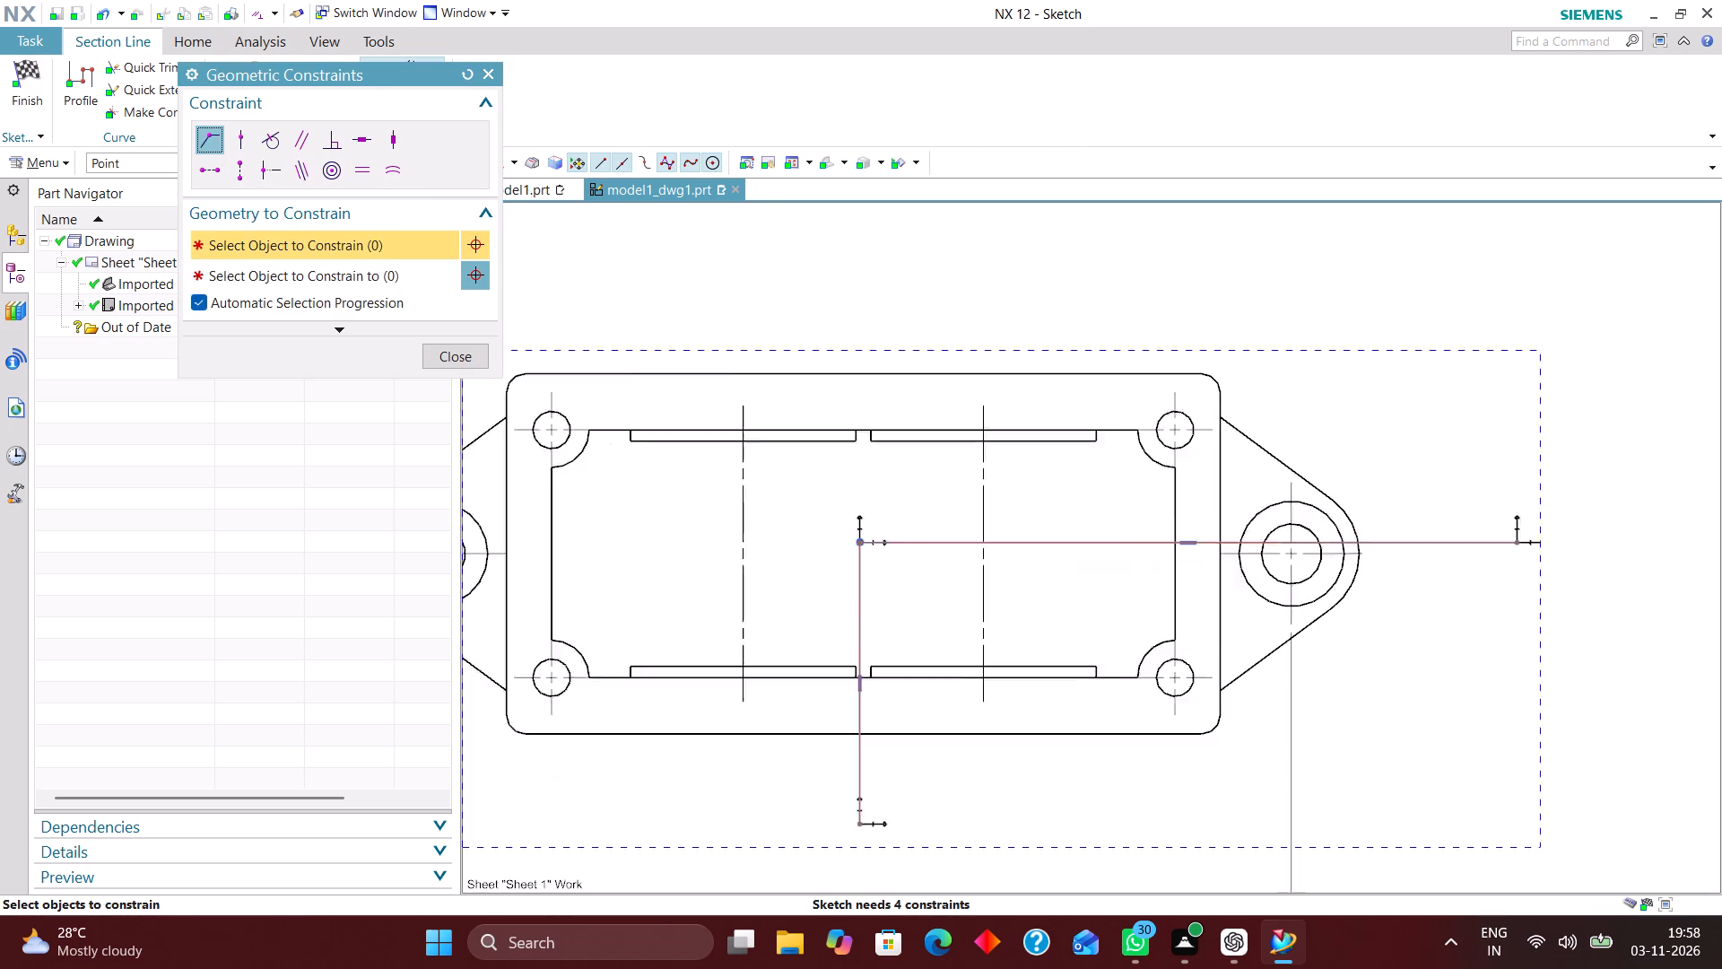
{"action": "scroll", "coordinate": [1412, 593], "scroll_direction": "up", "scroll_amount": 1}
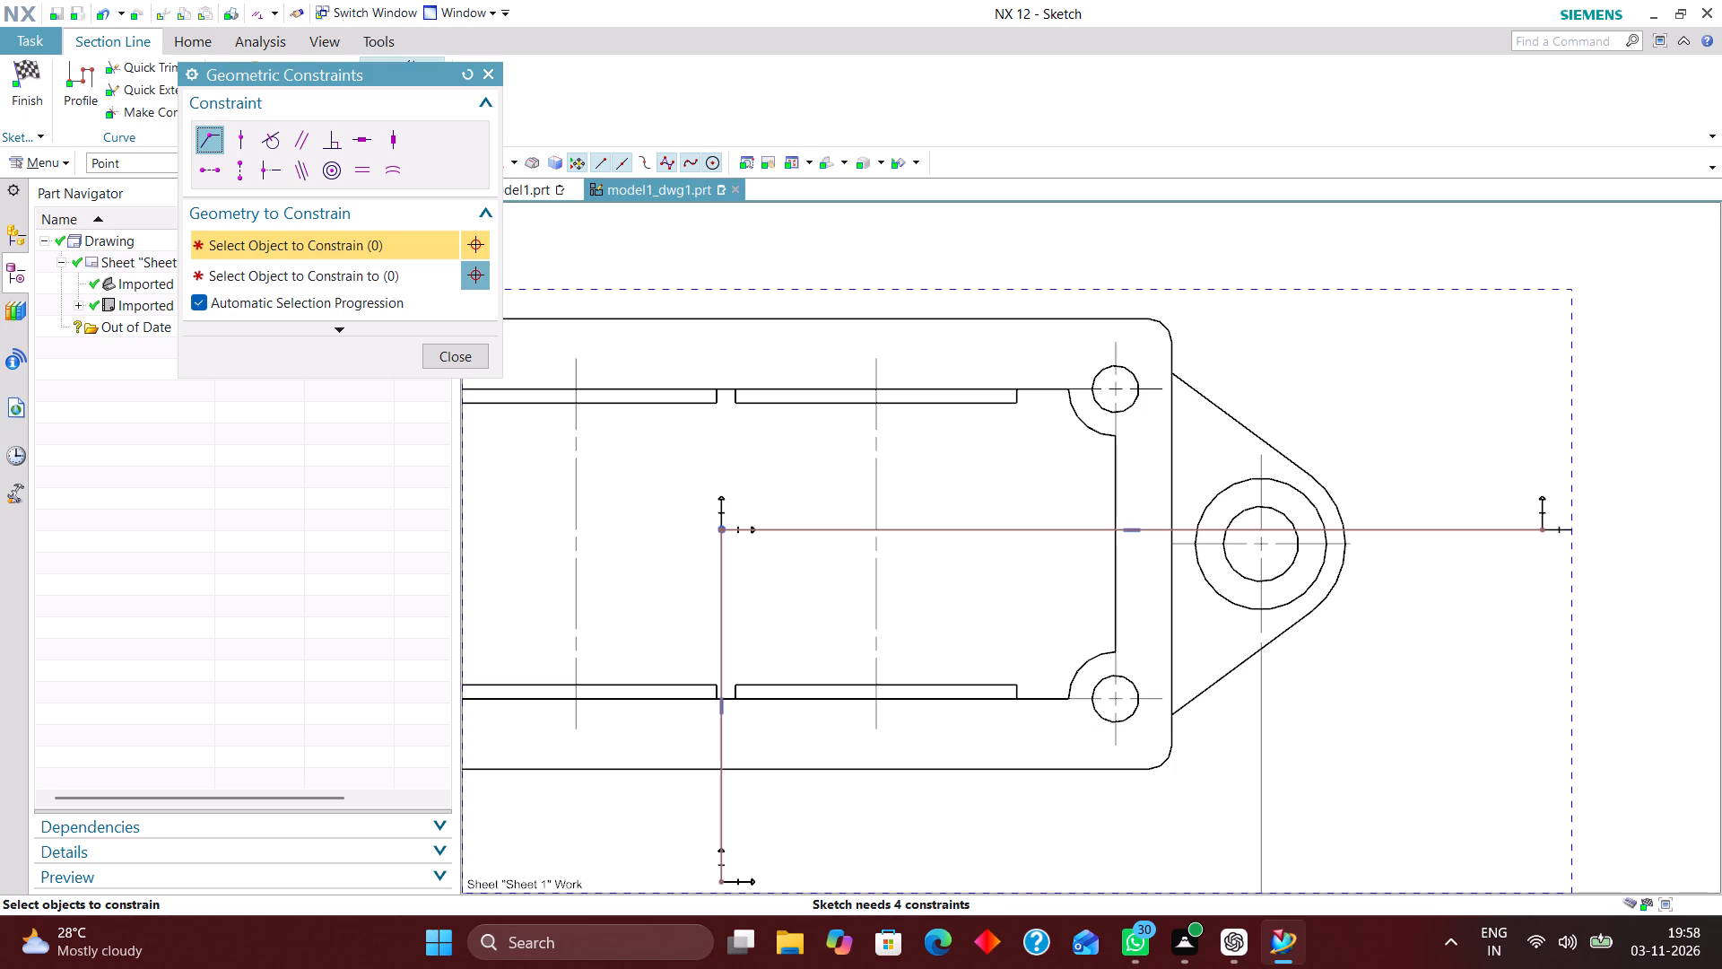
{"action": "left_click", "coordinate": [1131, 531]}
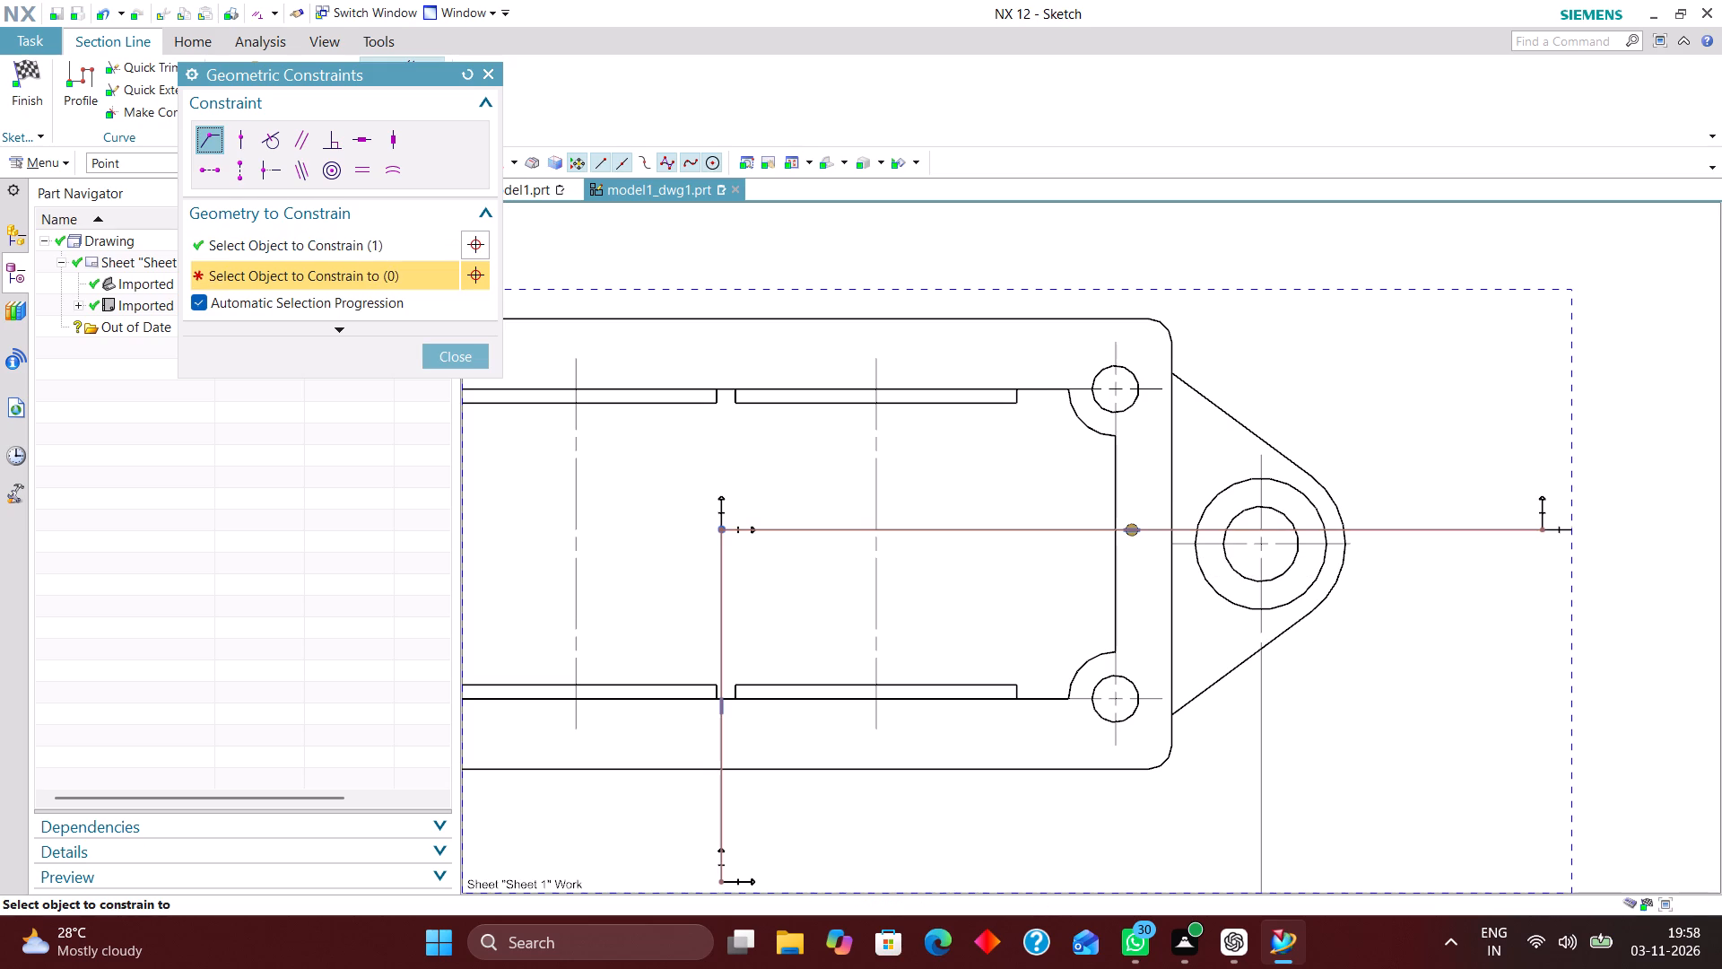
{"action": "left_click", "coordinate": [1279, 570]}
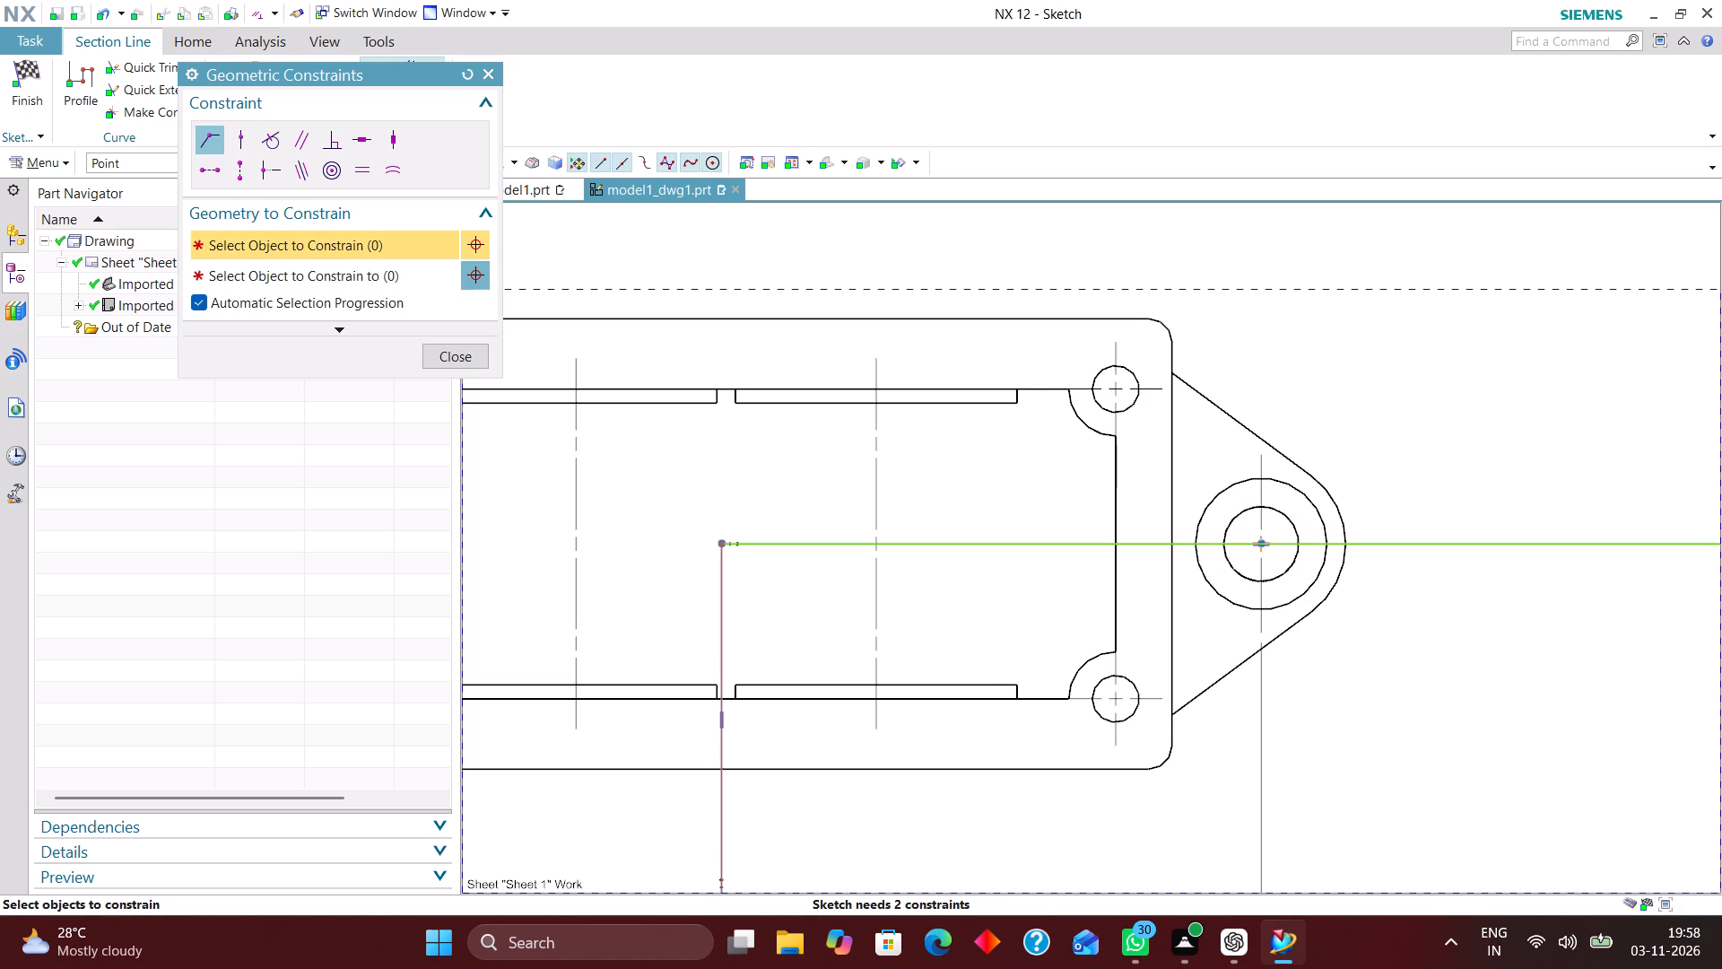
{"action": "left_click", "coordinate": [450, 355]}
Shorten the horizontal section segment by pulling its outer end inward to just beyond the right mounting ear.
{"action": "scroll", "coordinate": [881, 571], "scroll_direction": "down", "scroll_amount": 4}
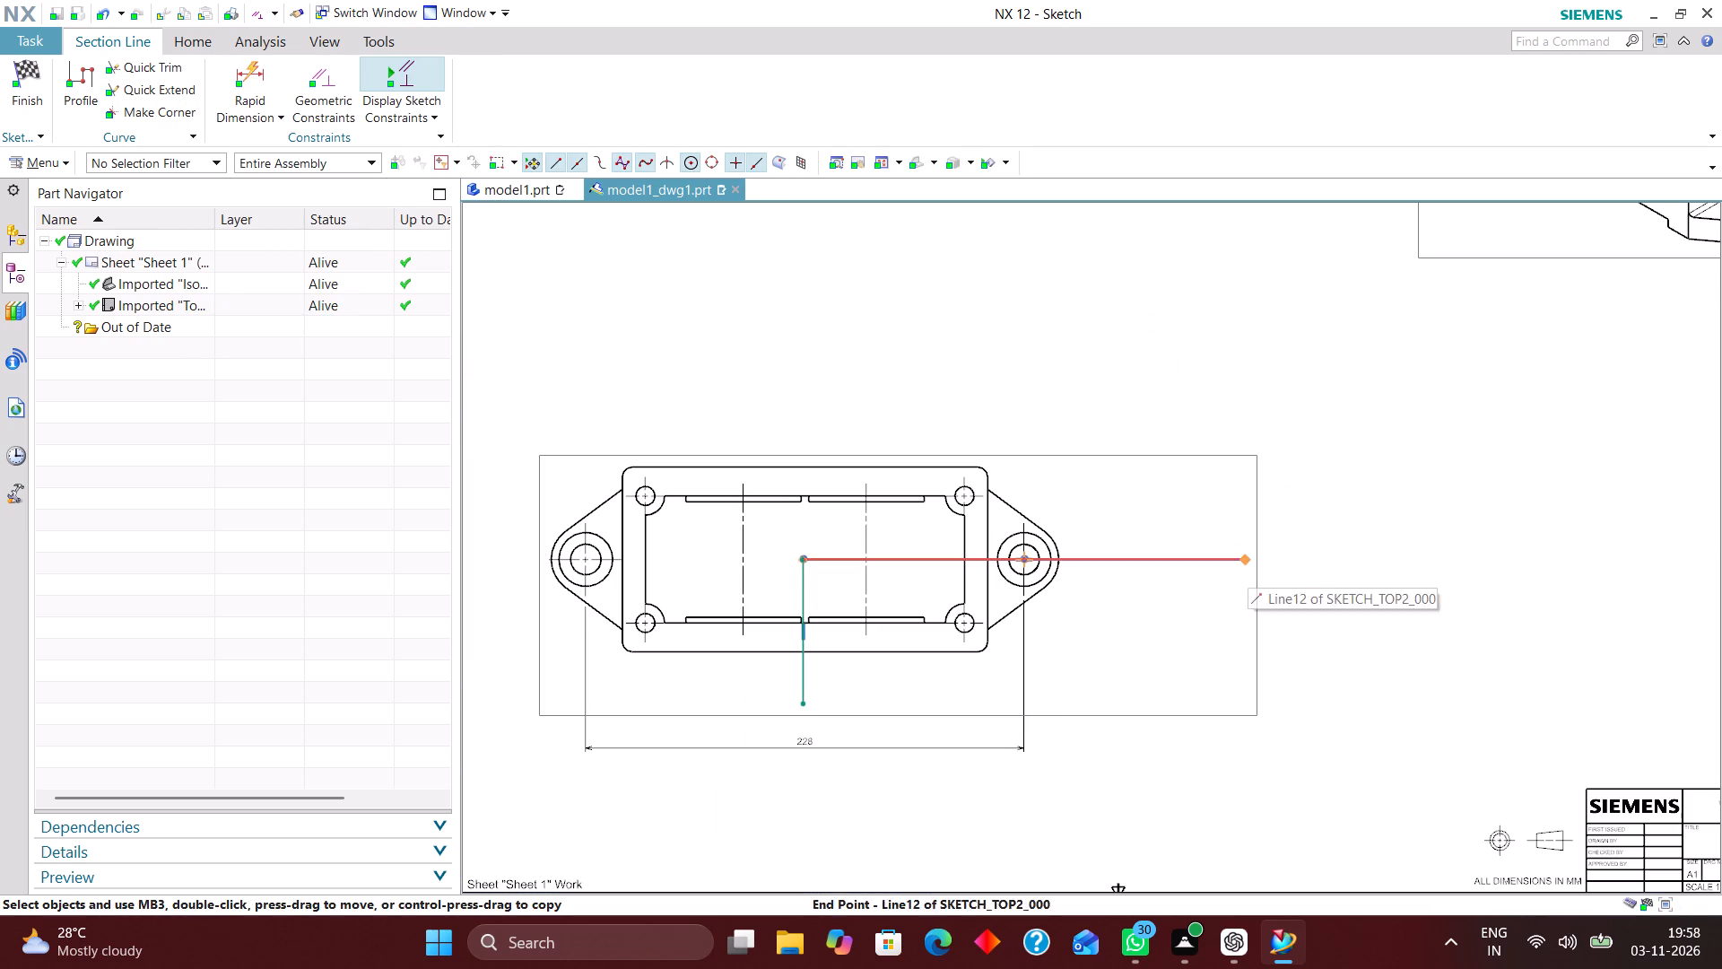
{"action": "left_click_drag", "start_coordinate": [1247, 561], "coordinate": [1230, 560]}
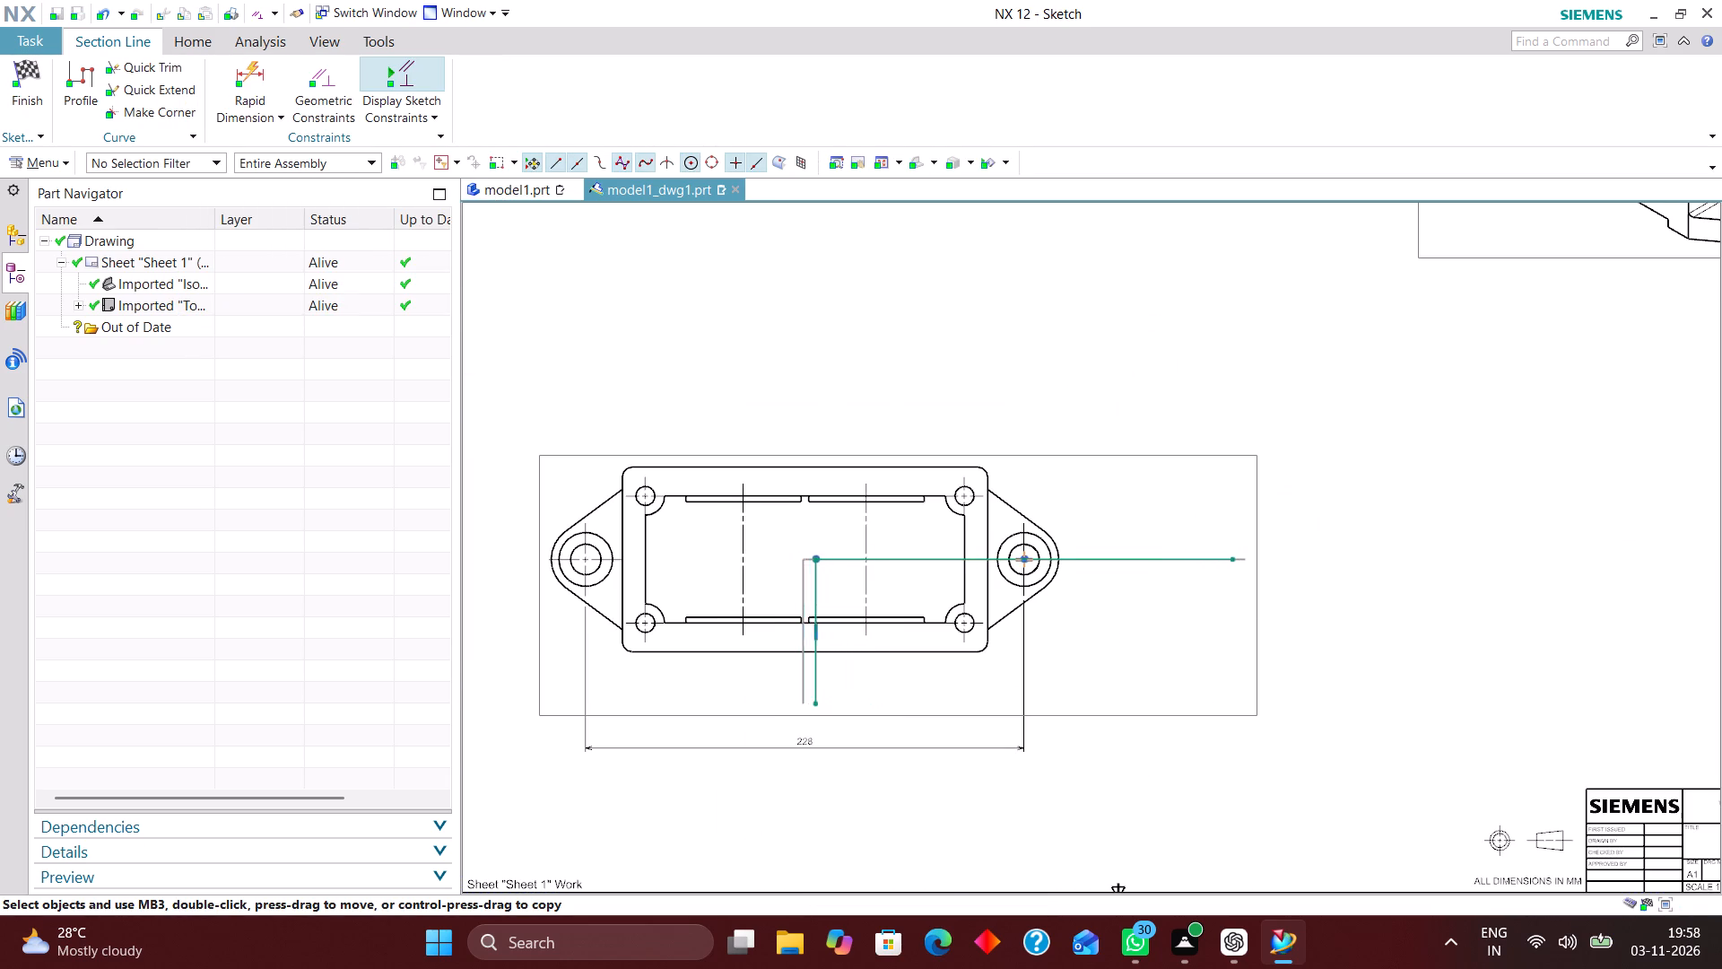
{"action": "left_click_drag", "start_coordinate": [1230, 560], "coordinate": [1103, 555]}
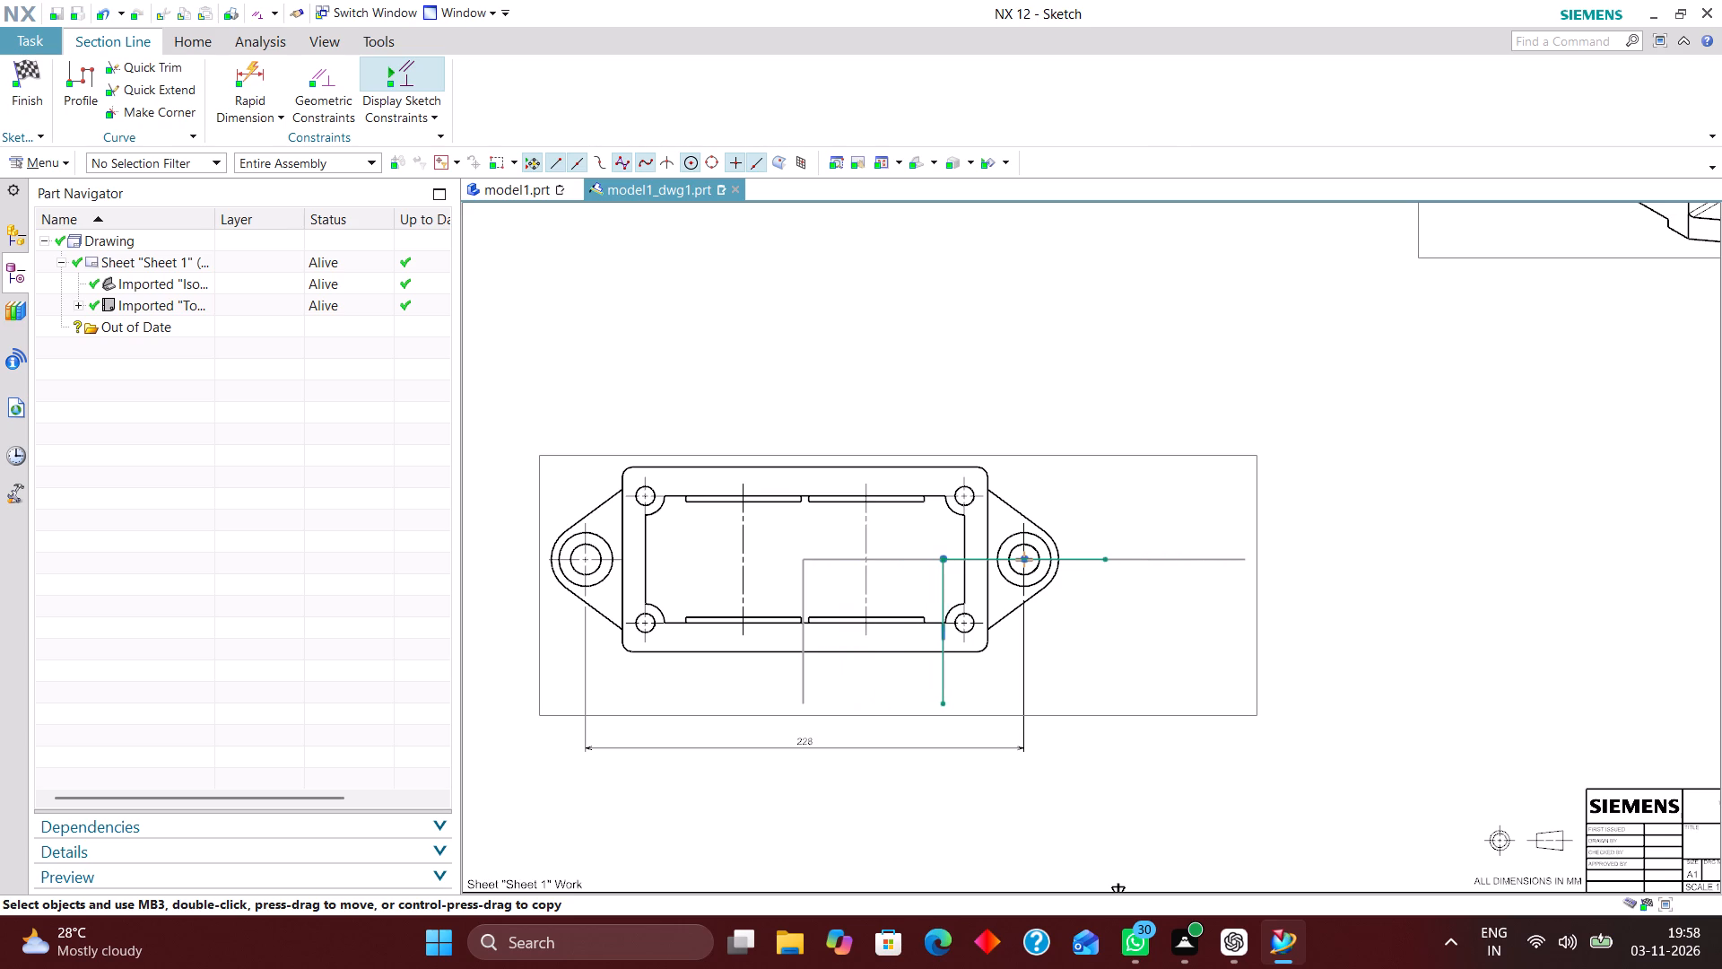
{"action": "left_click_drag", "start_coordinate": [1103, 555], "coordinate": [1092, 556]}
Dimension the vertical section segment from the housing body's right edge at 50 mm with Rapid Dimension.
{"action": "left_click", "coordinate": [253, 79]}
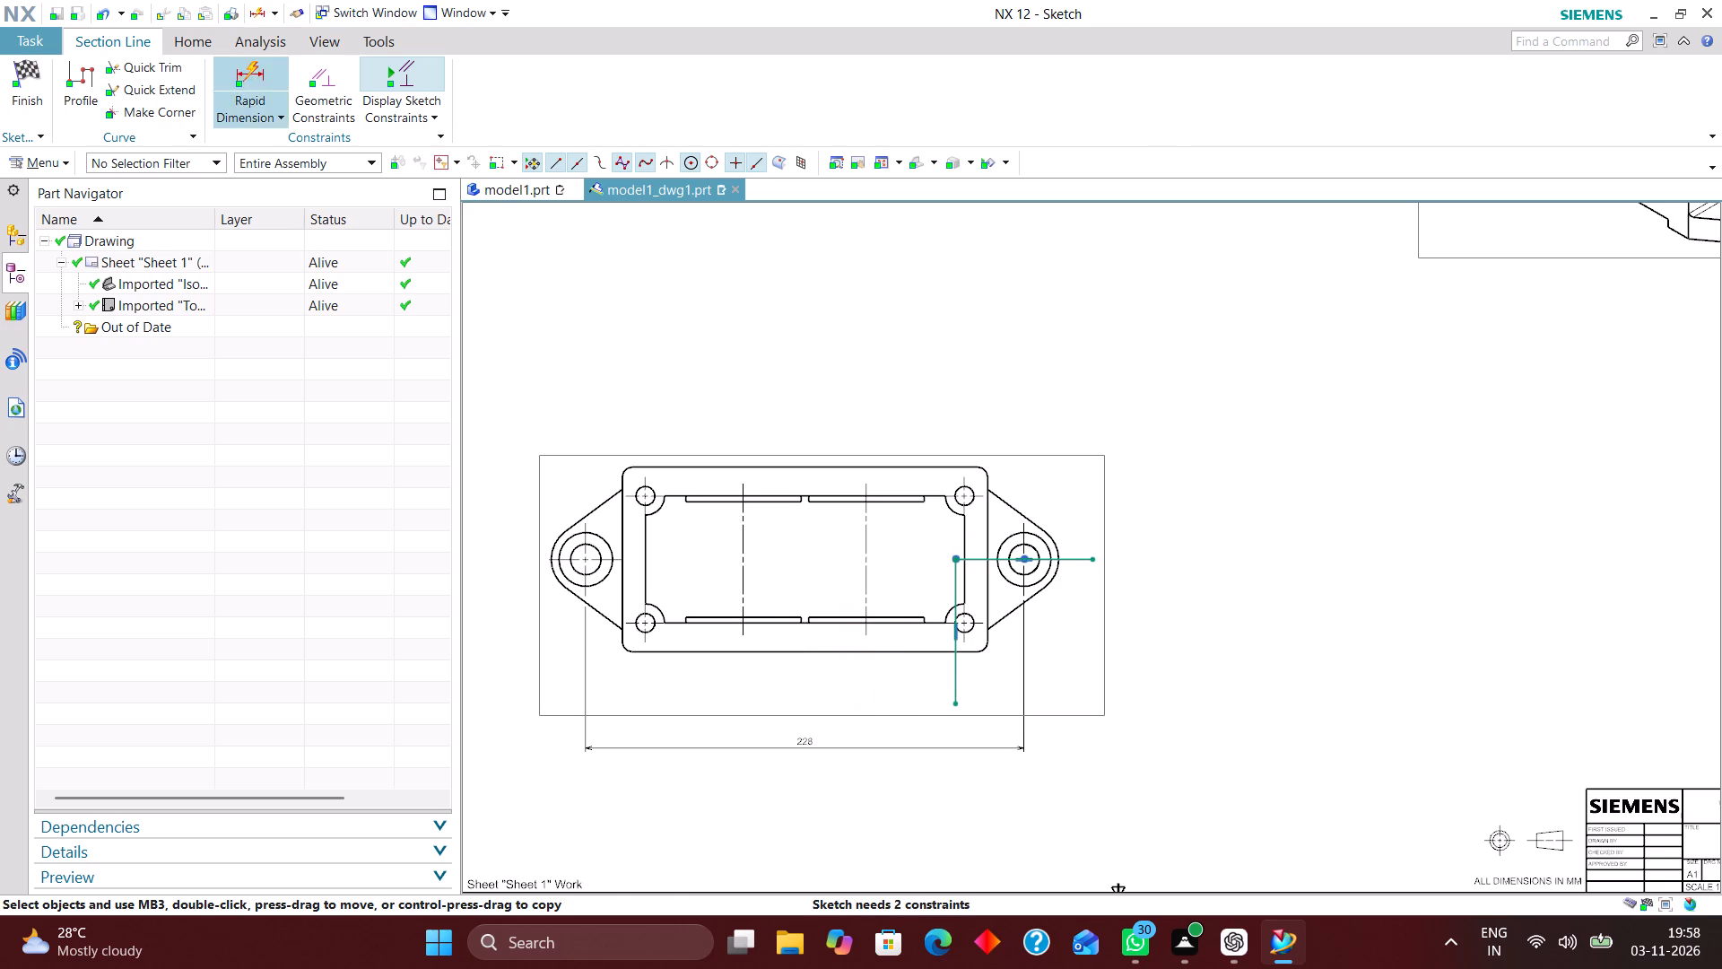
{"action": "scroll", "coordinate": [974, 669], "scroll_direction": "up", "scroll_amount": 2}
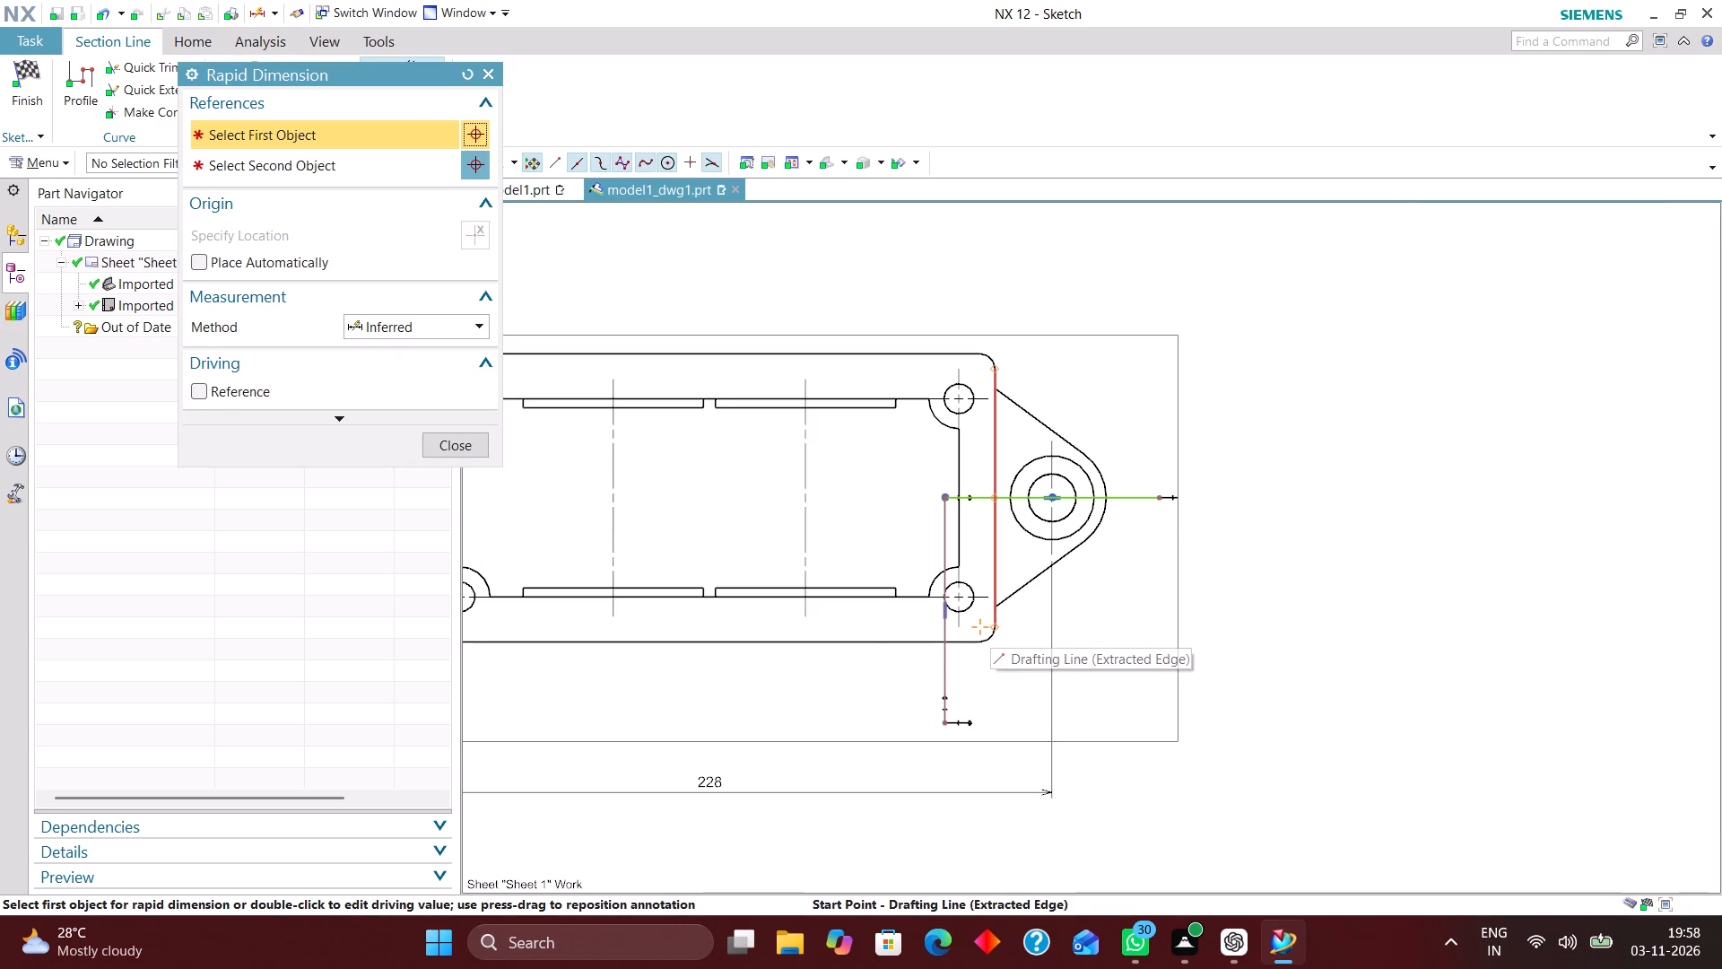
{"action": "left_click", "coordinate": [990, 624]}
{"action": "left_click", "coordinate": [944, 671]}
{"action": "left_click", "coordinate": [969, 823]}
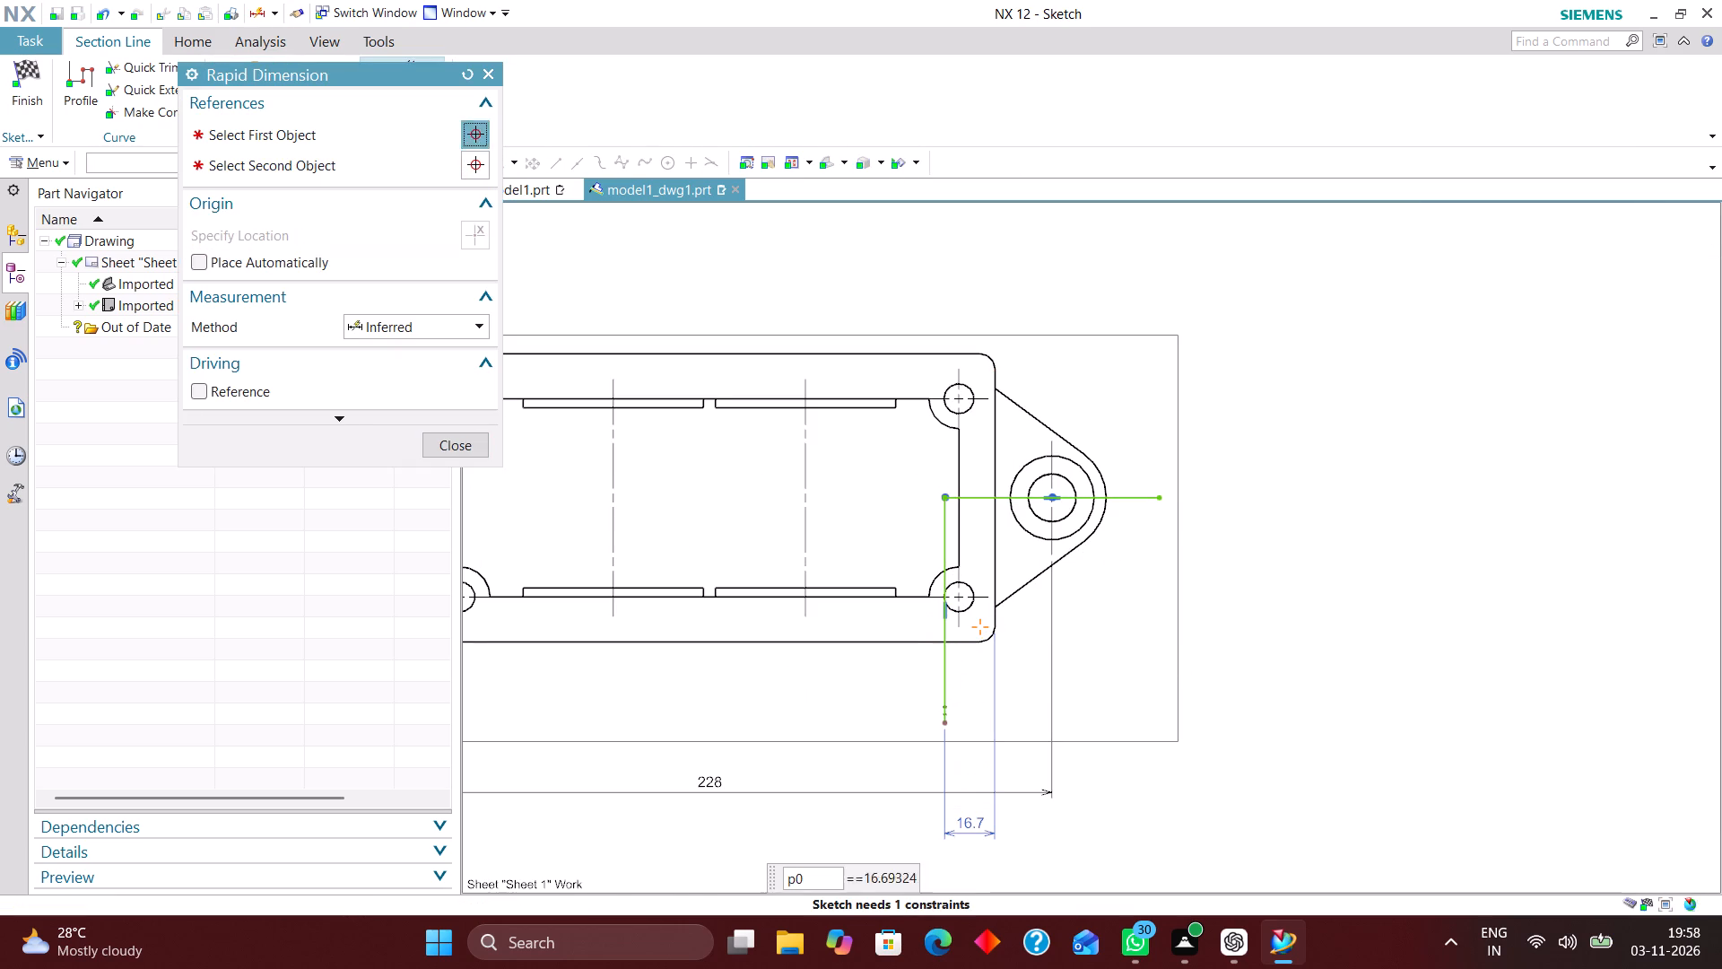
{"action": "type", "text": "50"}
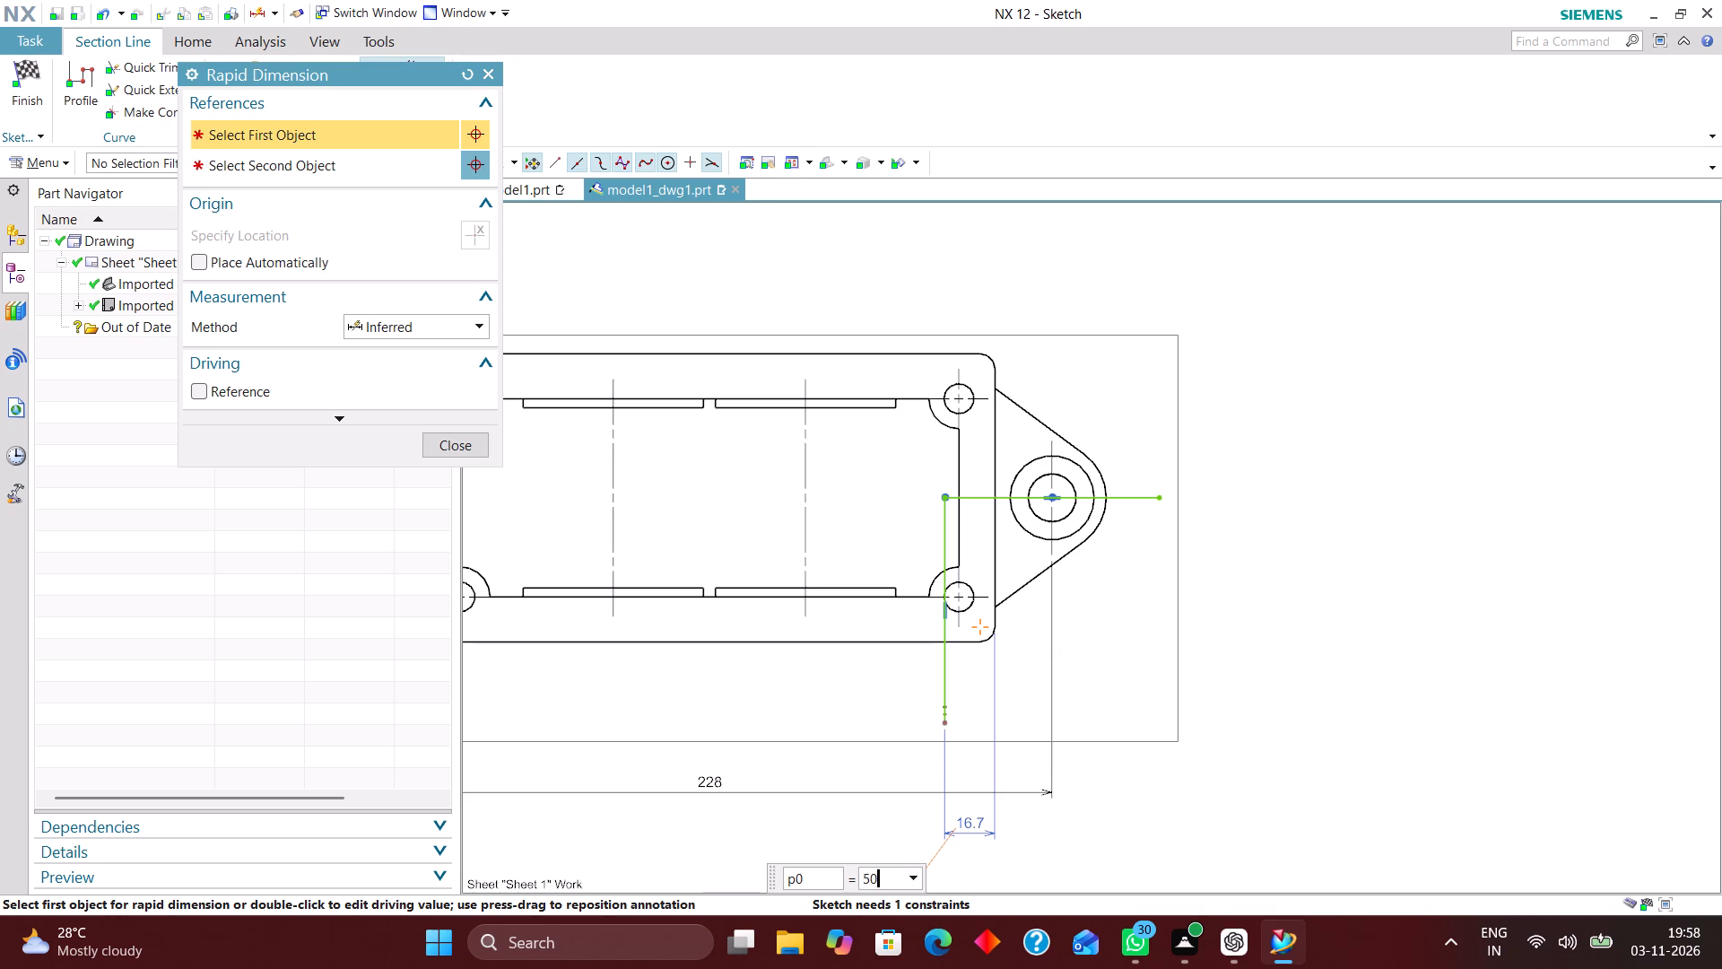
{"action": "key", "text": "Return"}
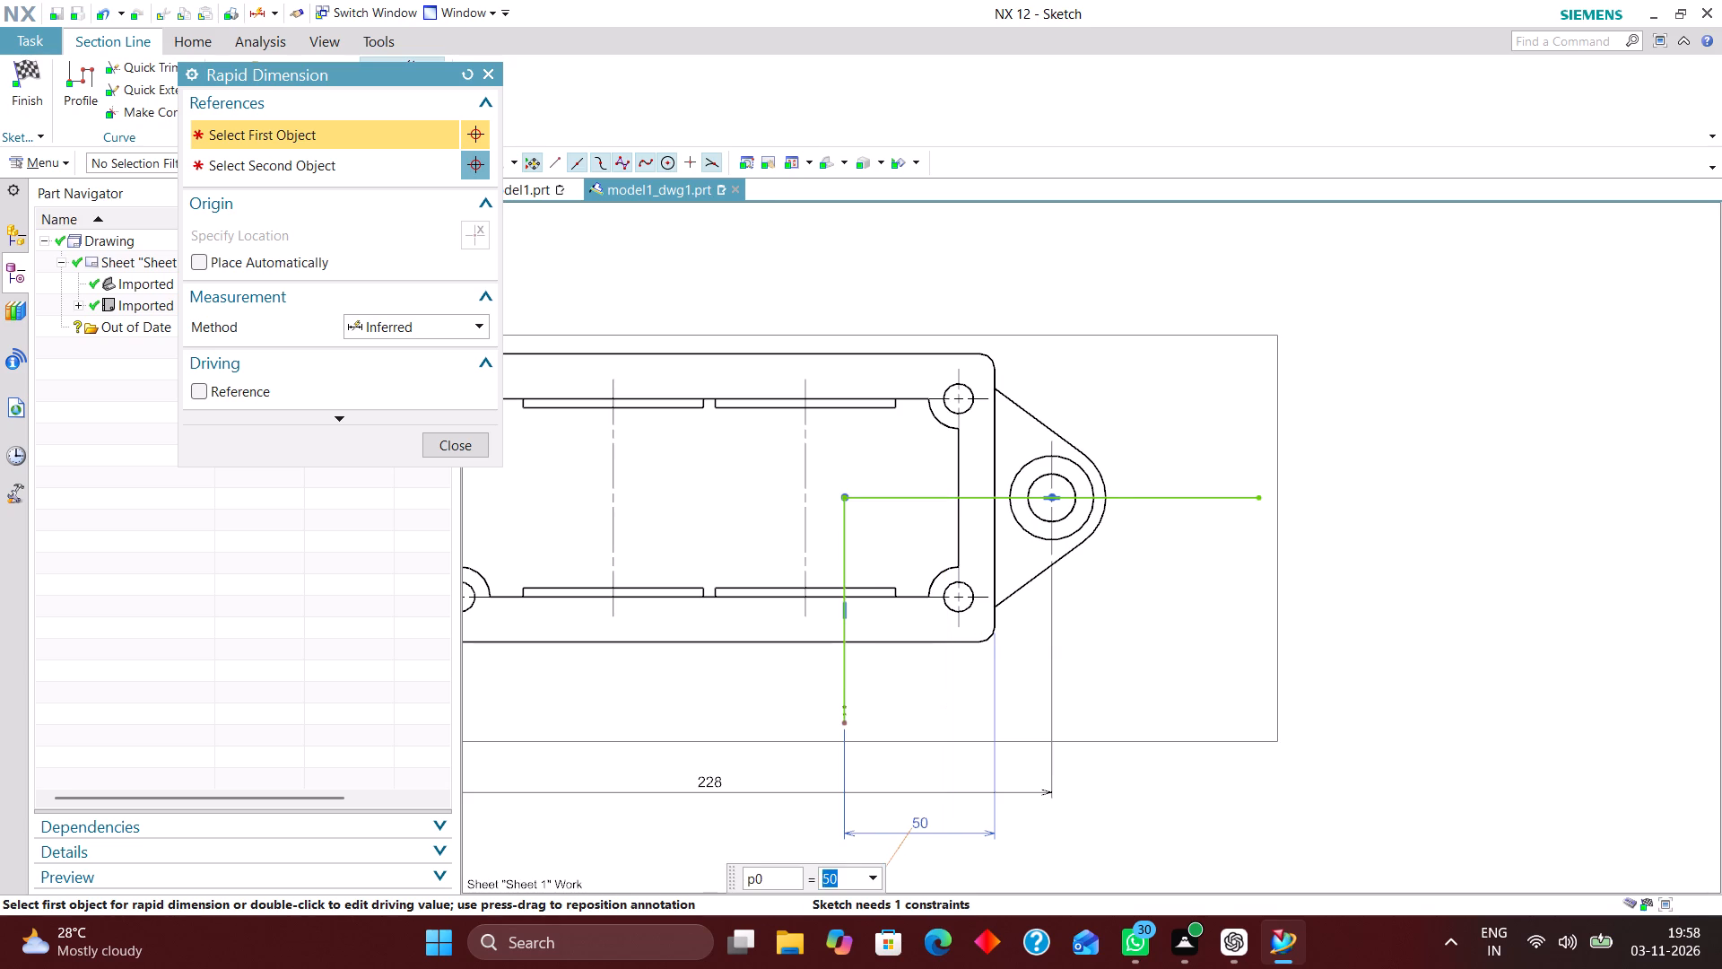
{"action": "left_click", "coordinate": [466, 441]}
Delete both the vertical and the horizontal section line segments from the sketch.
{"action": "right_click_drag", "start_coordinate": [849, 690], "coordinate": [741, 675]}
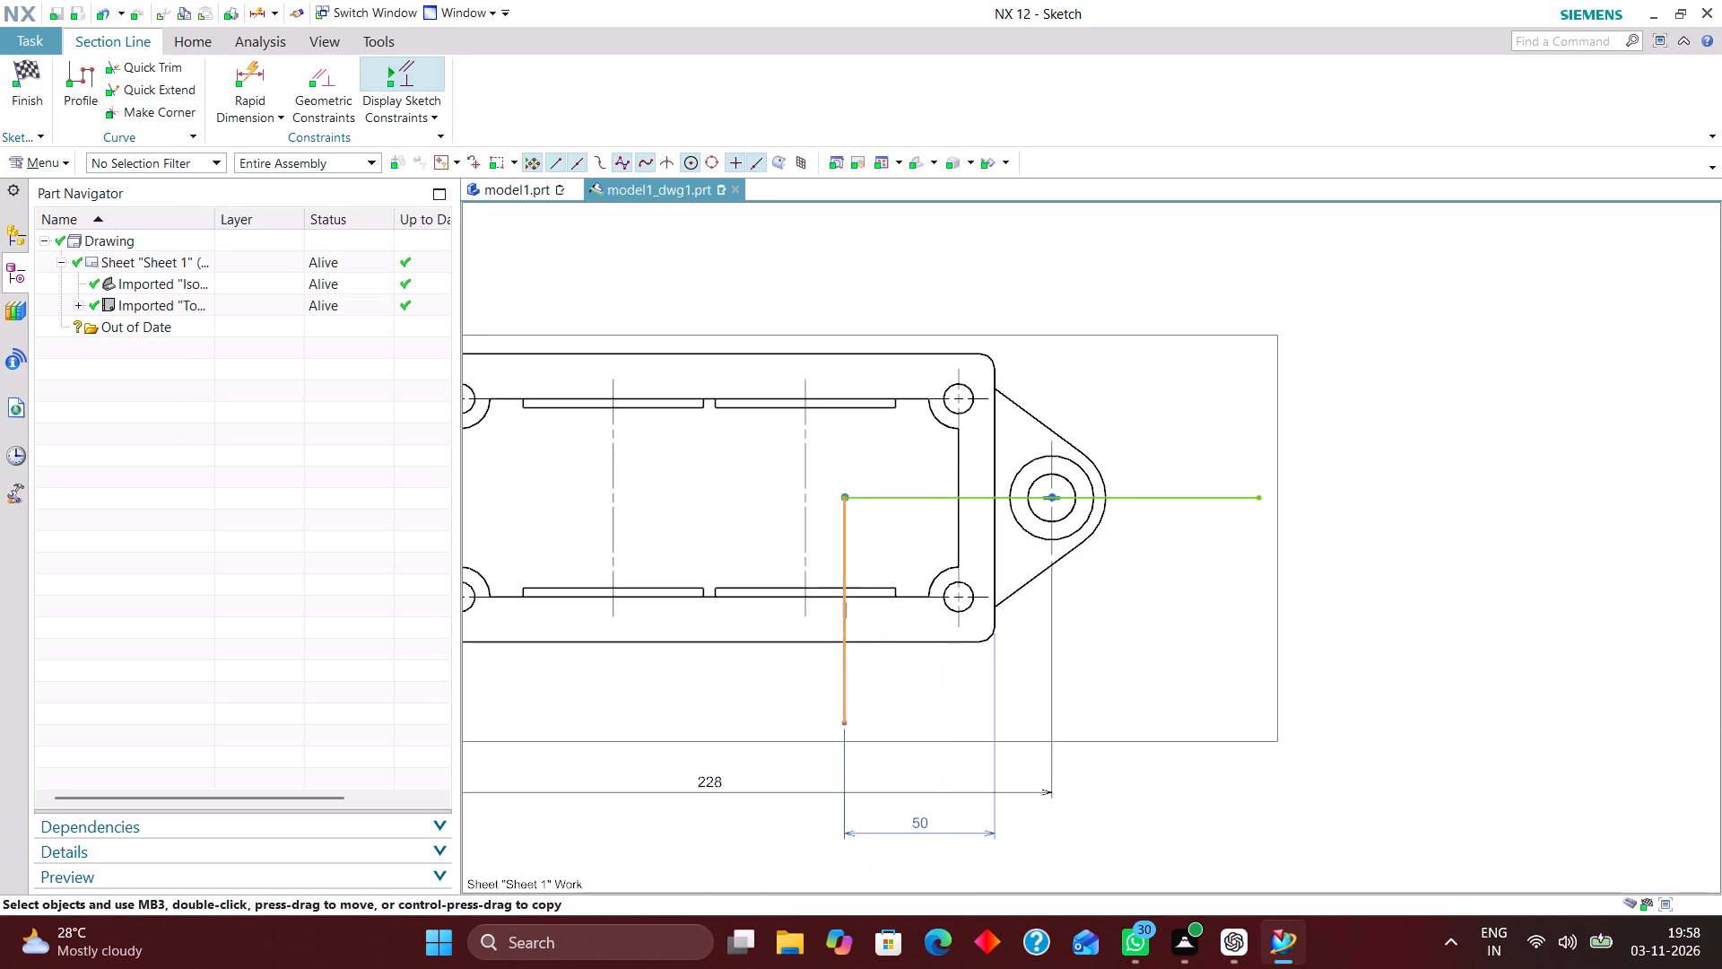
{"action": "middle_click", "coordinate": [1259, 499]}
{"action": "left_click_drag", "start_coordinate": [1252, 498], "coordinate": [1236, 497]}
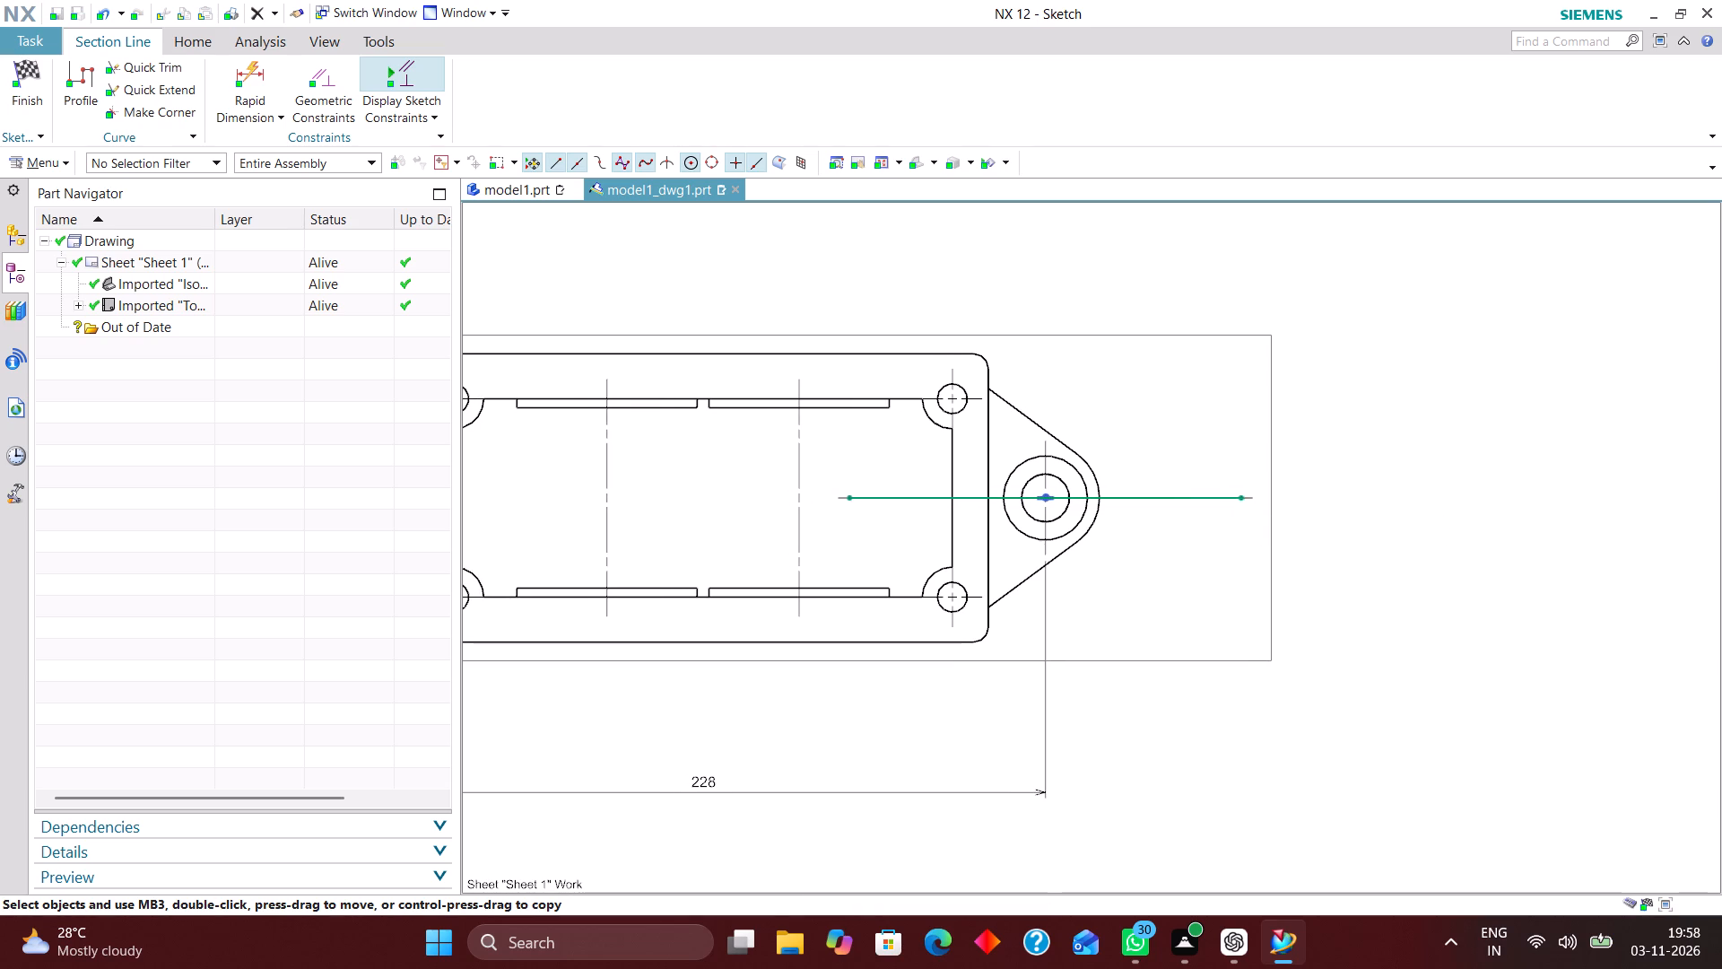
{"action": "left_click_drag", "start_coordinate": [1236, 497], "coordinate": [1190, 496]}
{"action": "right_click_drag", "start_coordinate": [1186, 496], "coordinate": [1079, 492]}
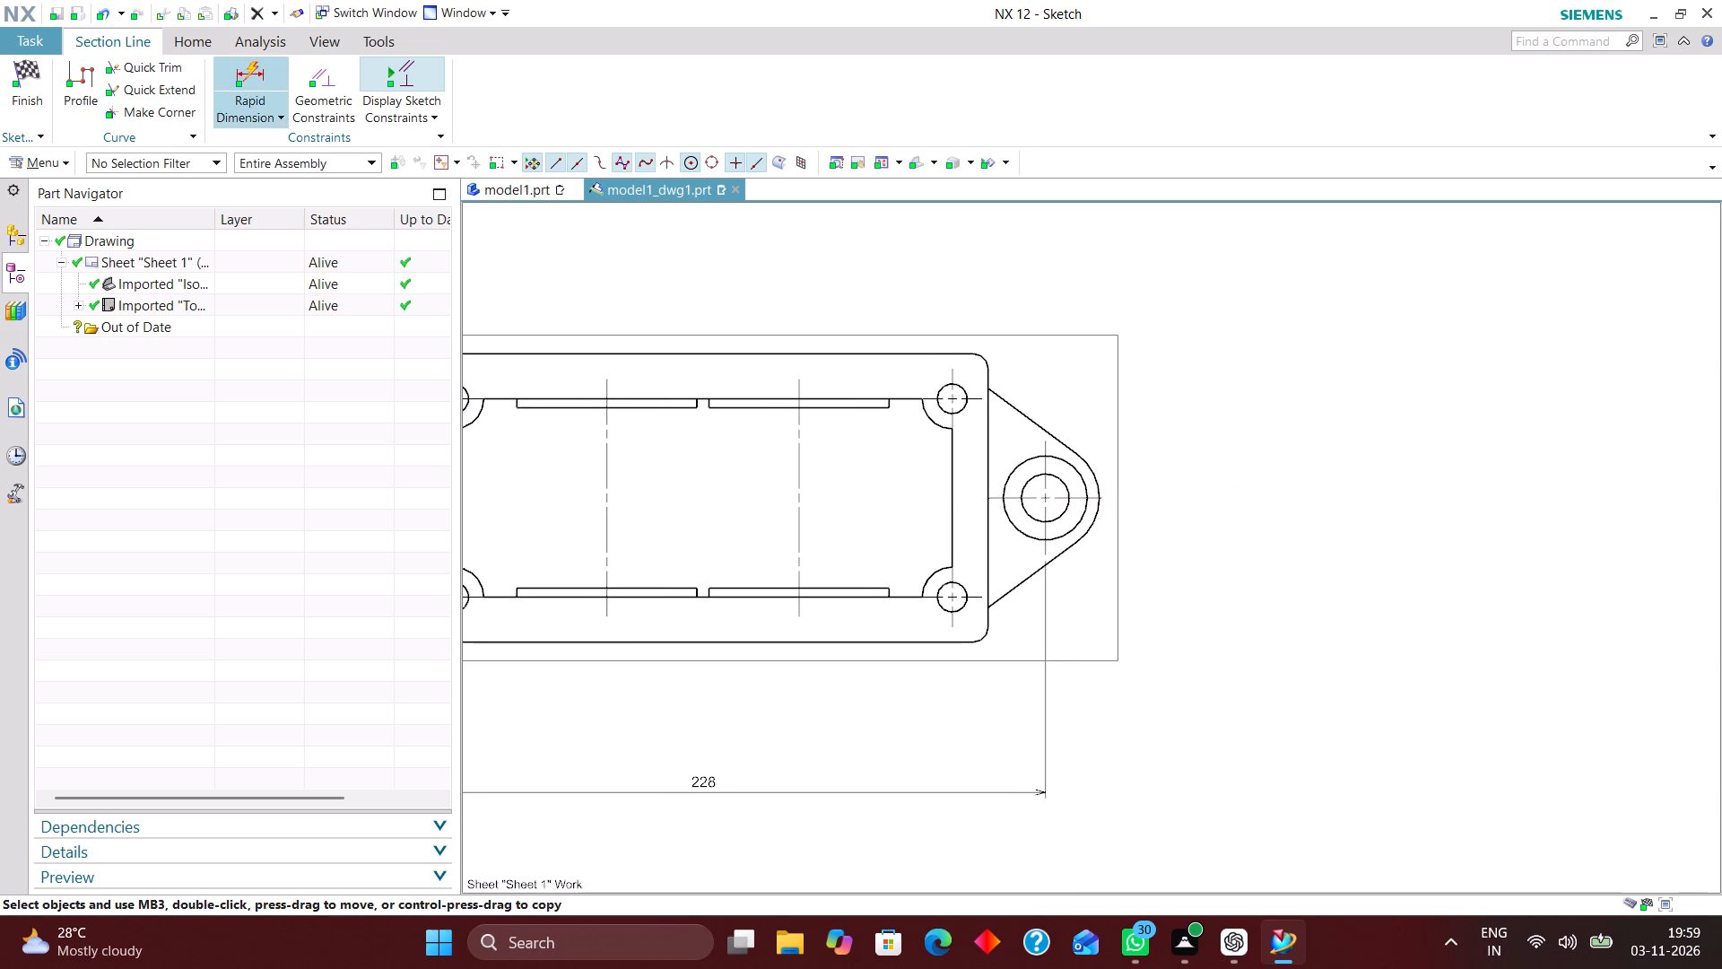
Sketch an L-shaped section line from beyond the right ear, level with its hole centre, to the housing's middle, turning down past the lower edge.
{"action": "left_click", "coordinate": [65, 80]}
{"action": "scroll", "coordinate": [1093, 503], "scroll_direction": "up", "scroll_amount": 2}
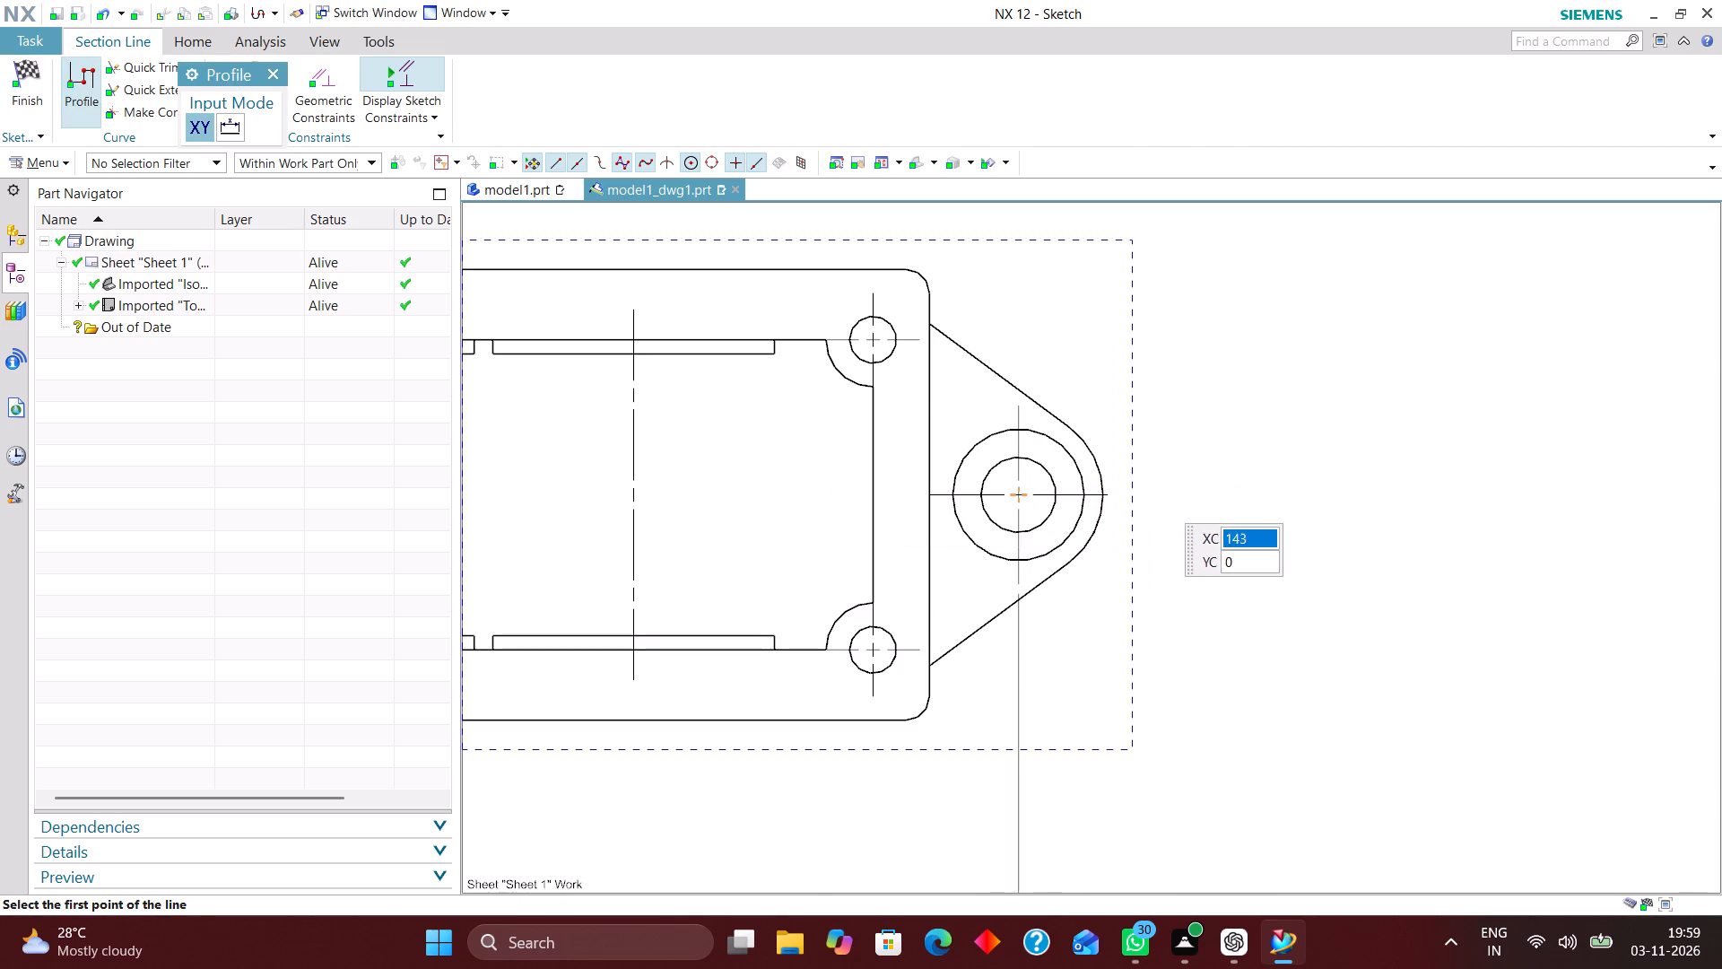
{"action": "left_click", "coordinate": [1155, 493]}
{"action": "scroll", "coordinate": [606, 484], "scroll_direction": "down", "scroll_amount": 1}
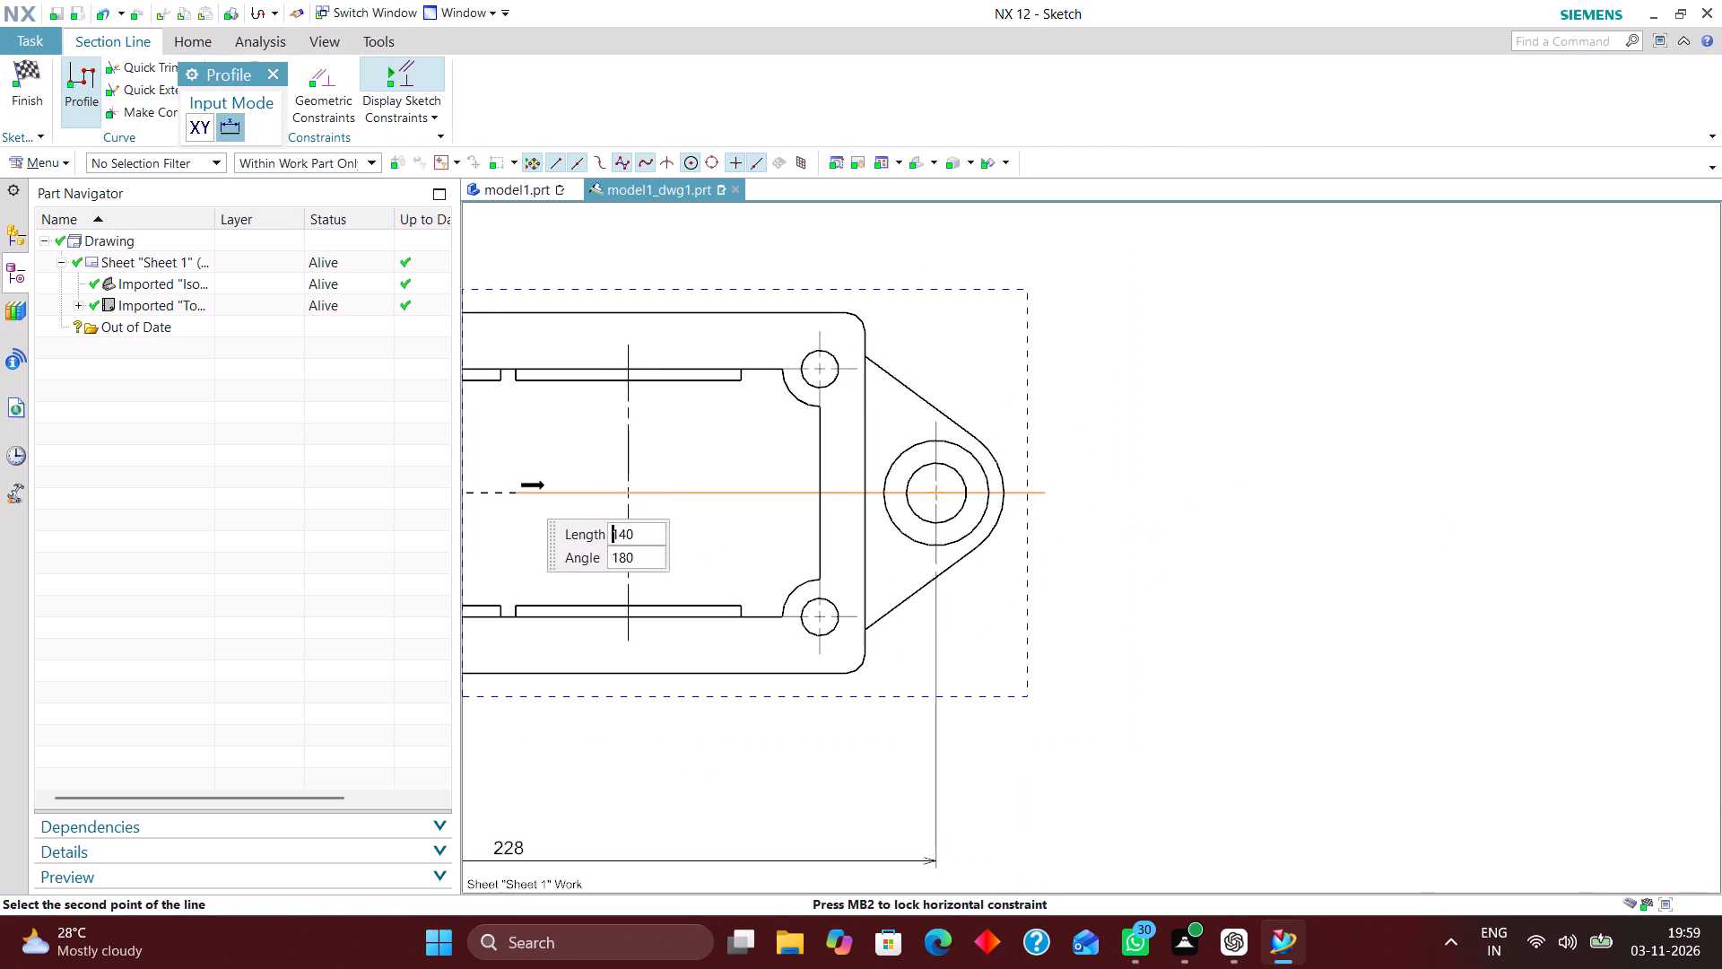
{"action": "scroll", "coordinate": [596, 490], "scroll_direction": "down", "scroll_amount": 2}
{"action": "scroll", "coordinate": [678, 500], "scroll_direction": "down", "scroll_amount": 3}
{"action": "scroll", "coordinate": [610, 511], "scroll_direction": "up", "scroll_amount": 5}
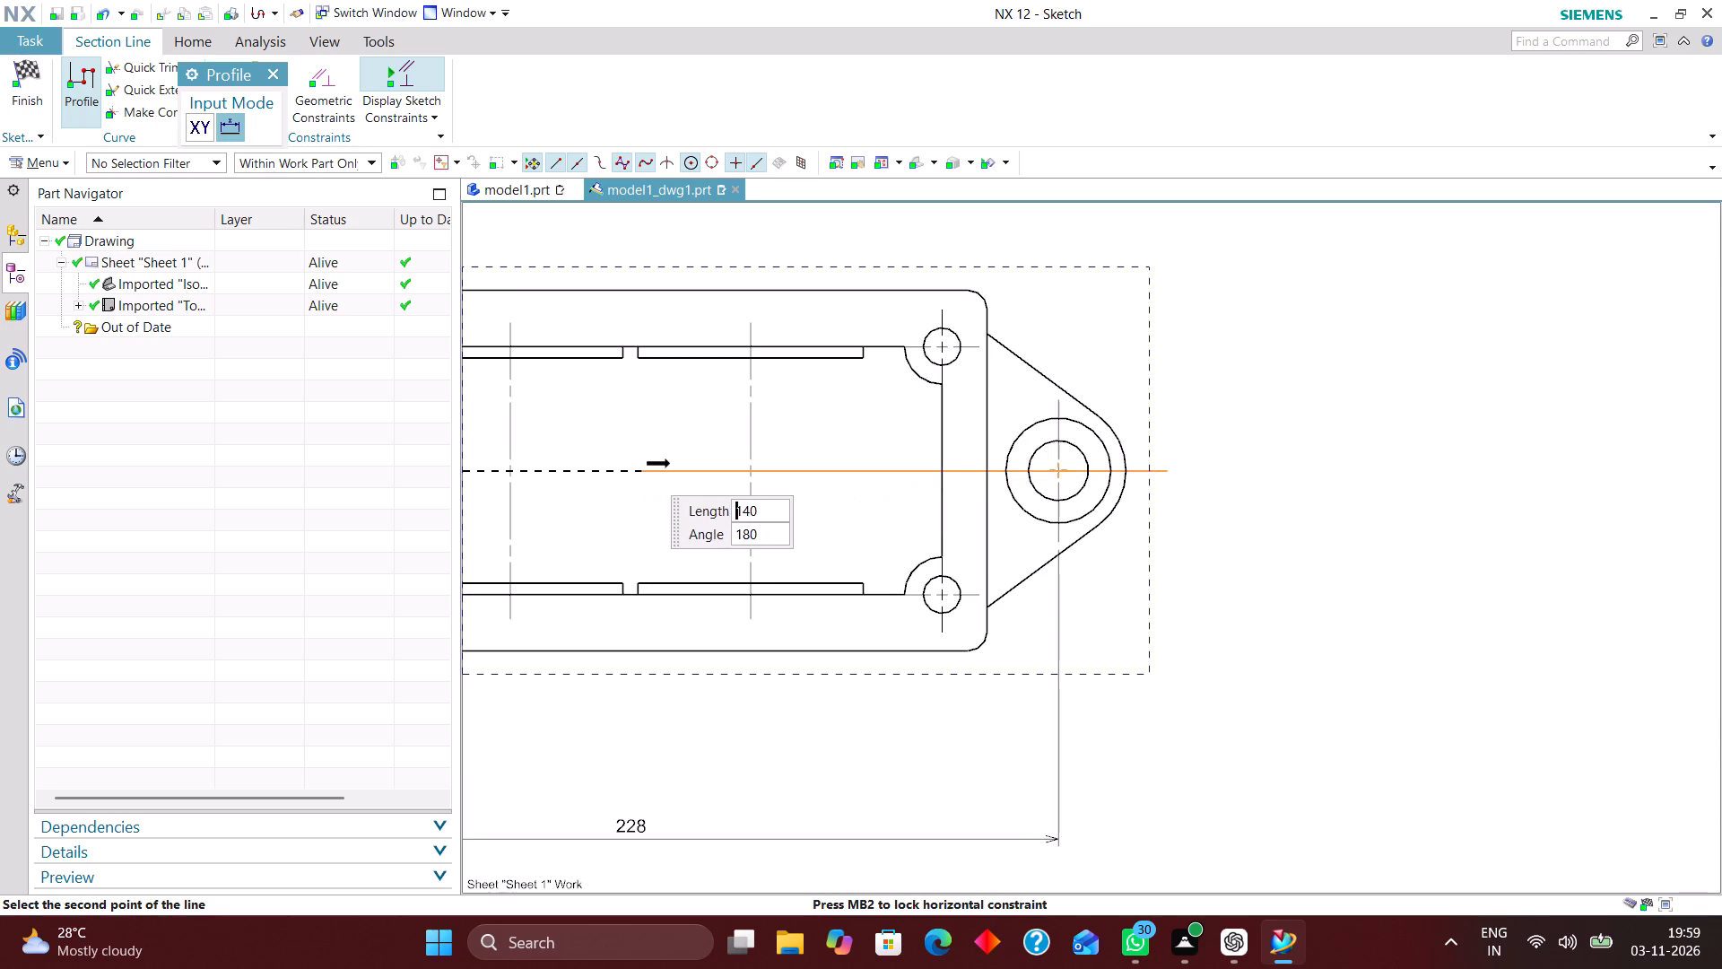
{"action": "left_click", "coordinate": [624, 467]}
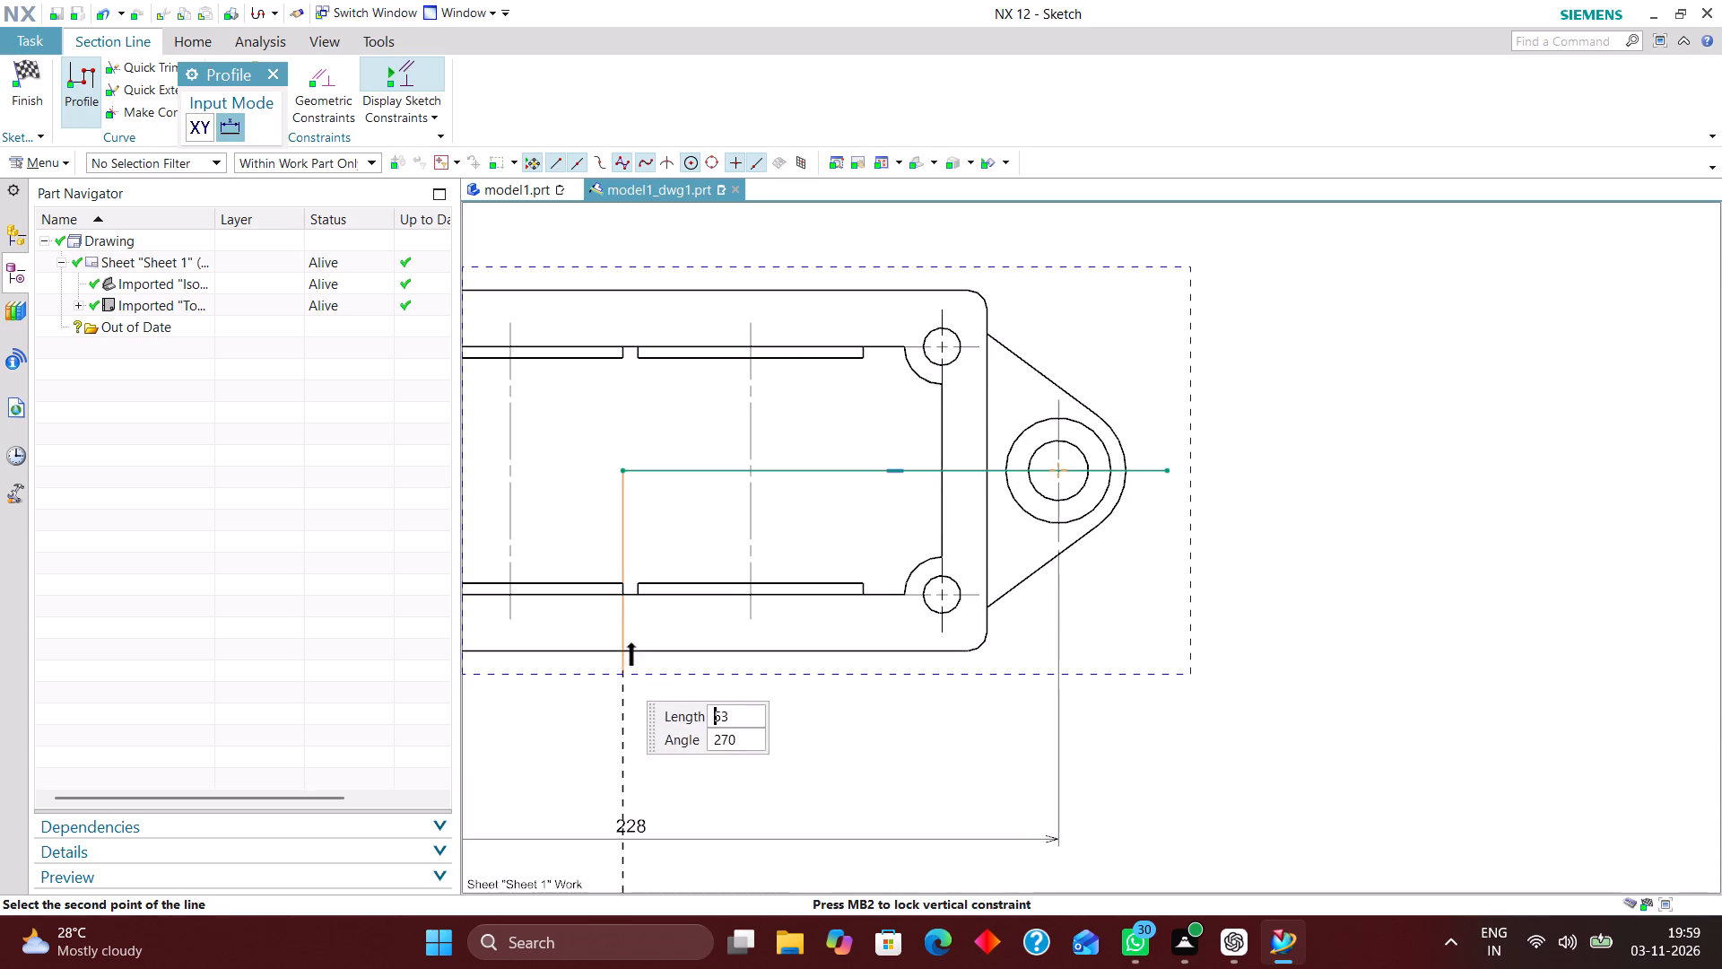
{"action": "left_click", "coordinate": [614, 732]}
{"action": "left_click", "coordinate": [271, 69]}
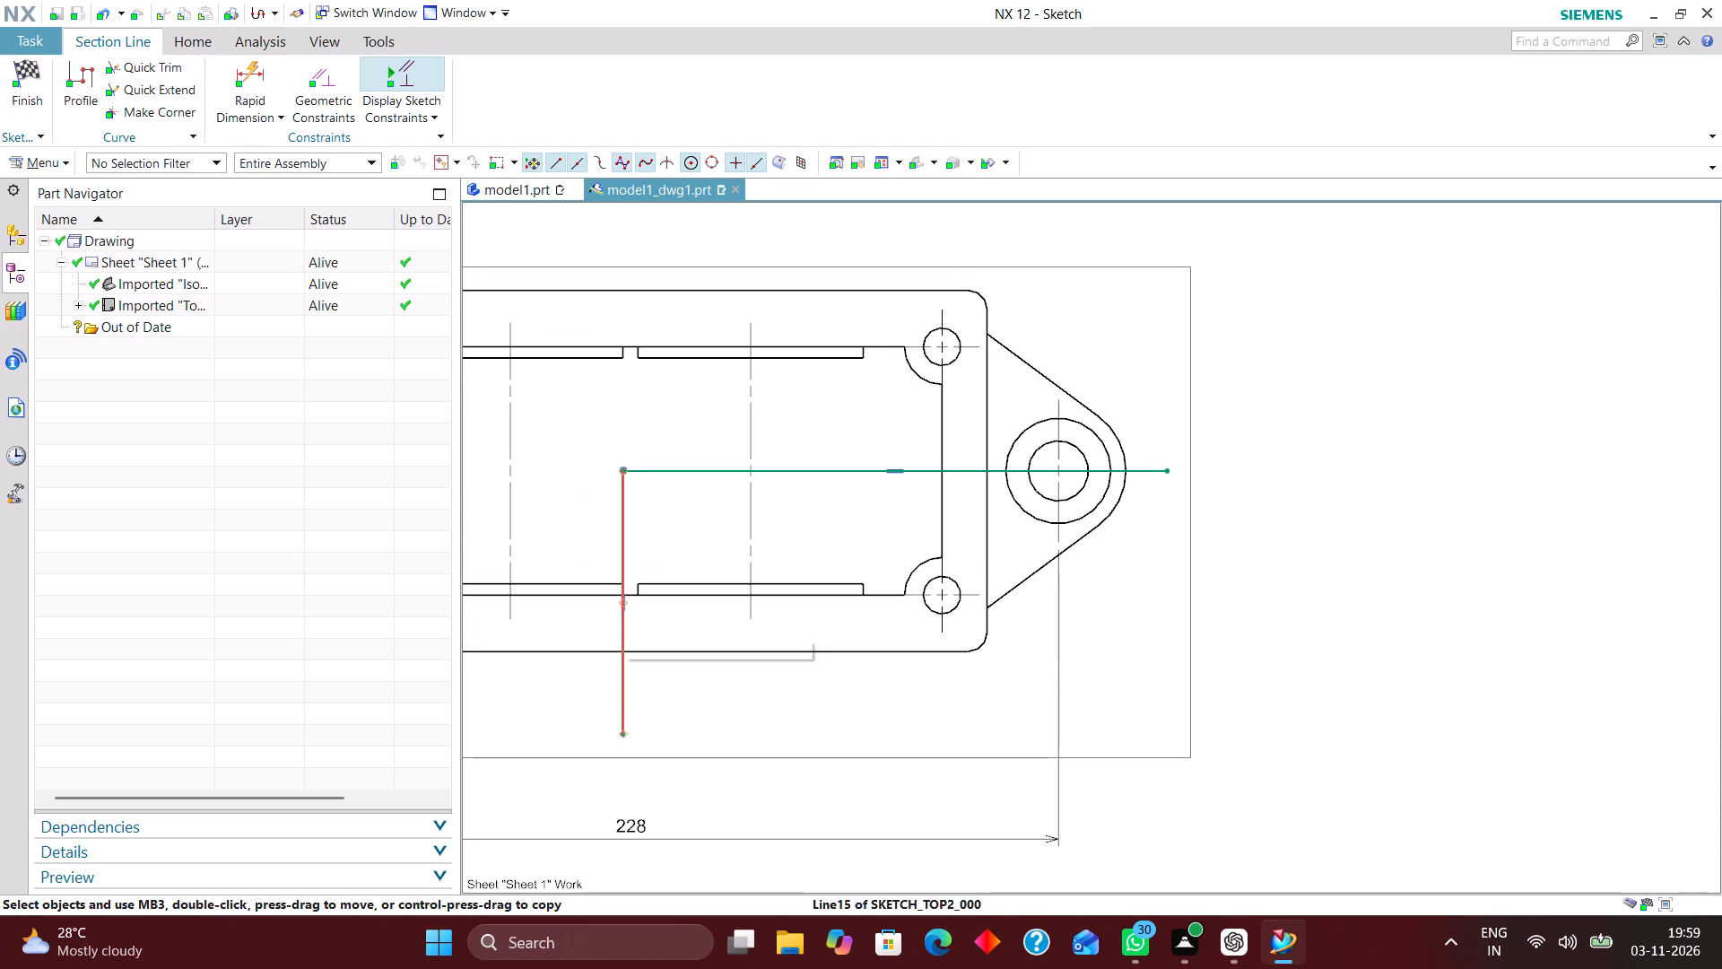
Adjust the section line so its vertical leg runs between the two lower ledges and its horizontal leg passes through the right ear hole's centre.
{"action": "left_click_drag", "start_coordinate": [622, 615], "coordinate": [633, 610]}
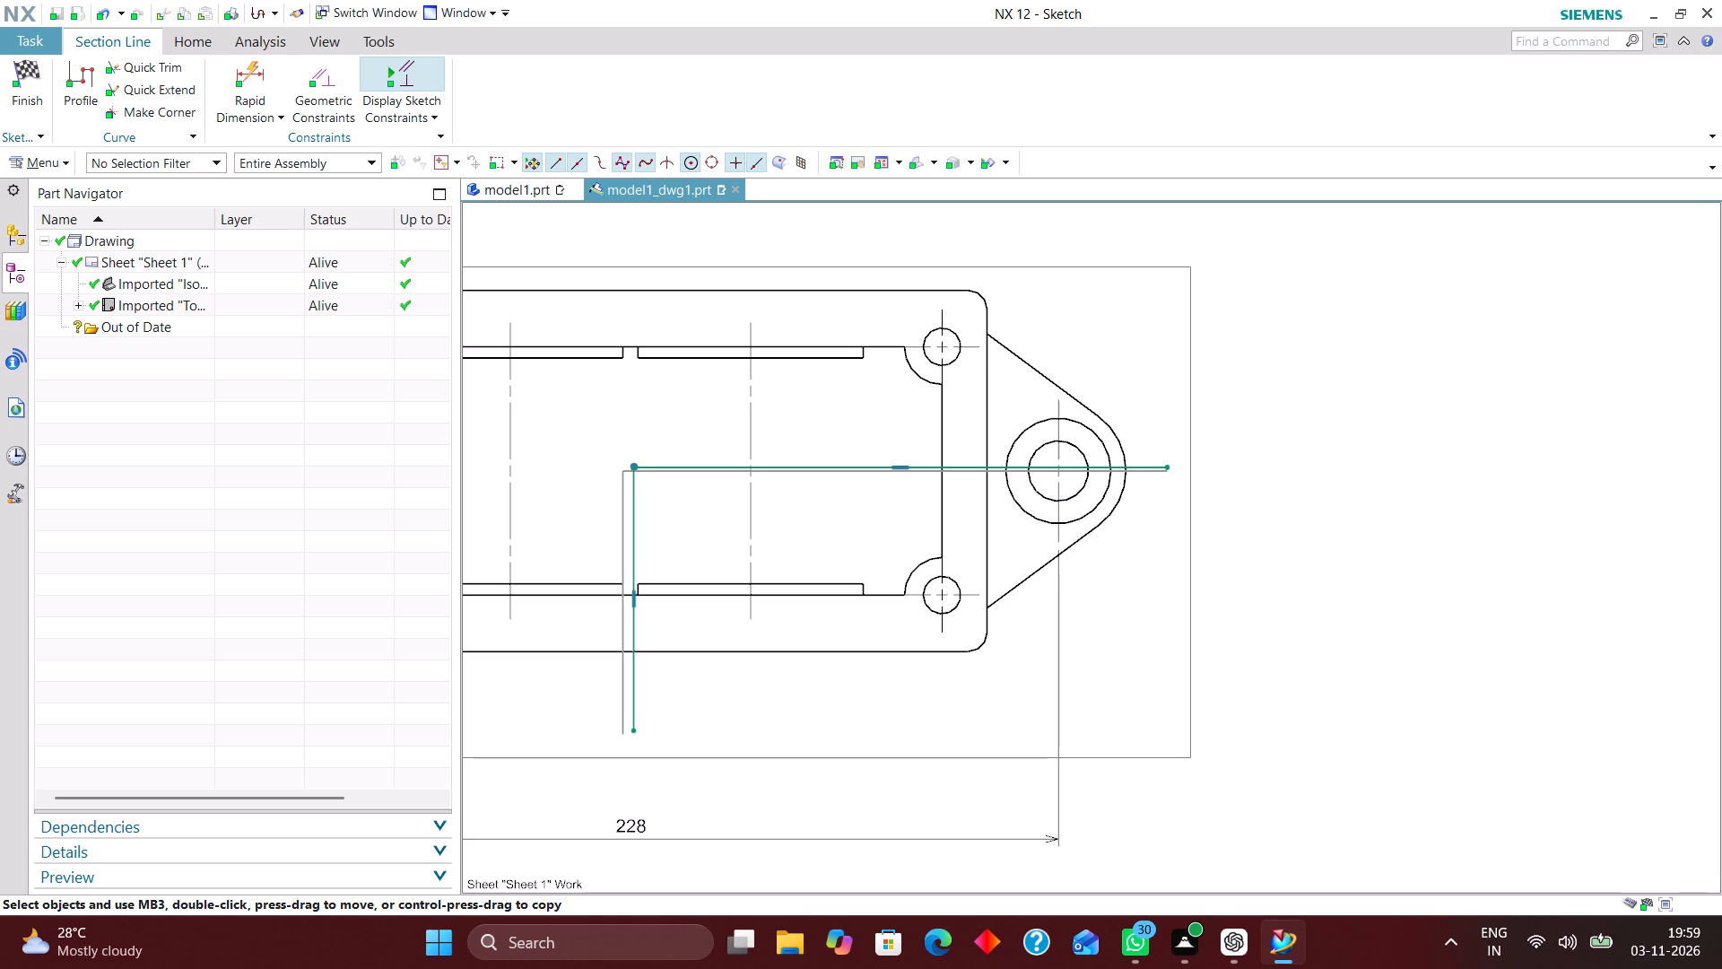
{"action": "left_click_drag", "start_coordinate": [633, 610], "coordinate": [631, 609]}
{"action": "scroll", "coordinate": [1121, 458], "scroll_direction": "up", "scroll_amount": 2}
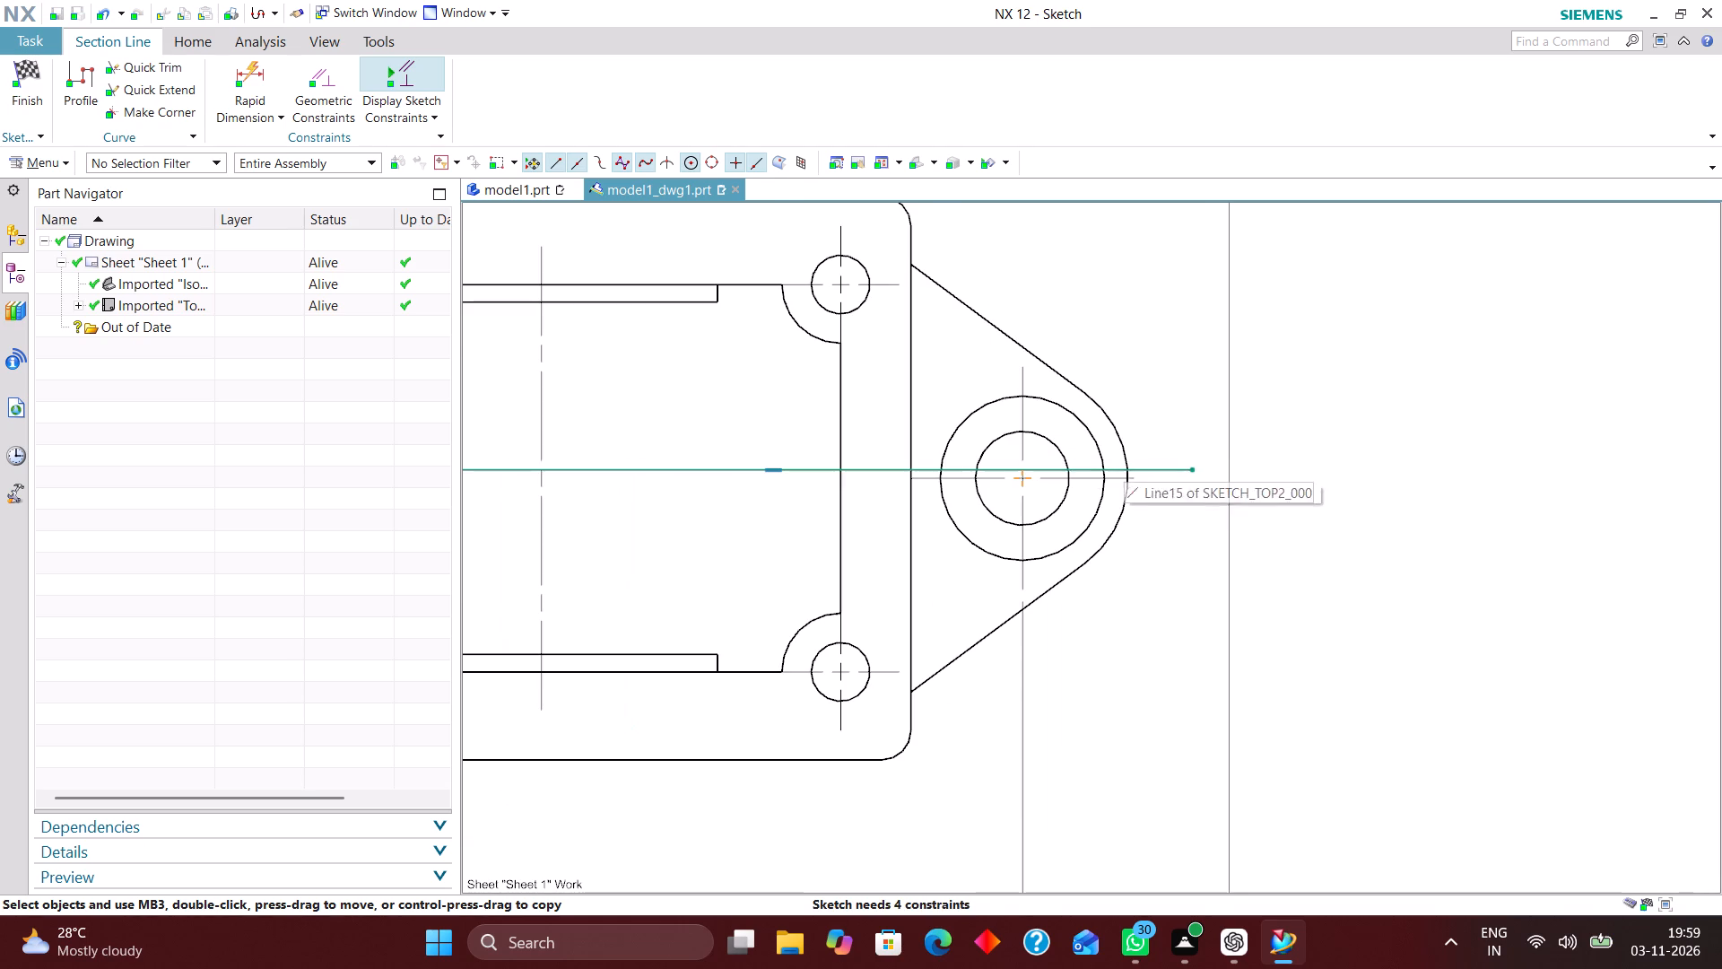
{"action": "left_click", "coordinate": [1192, 474]}
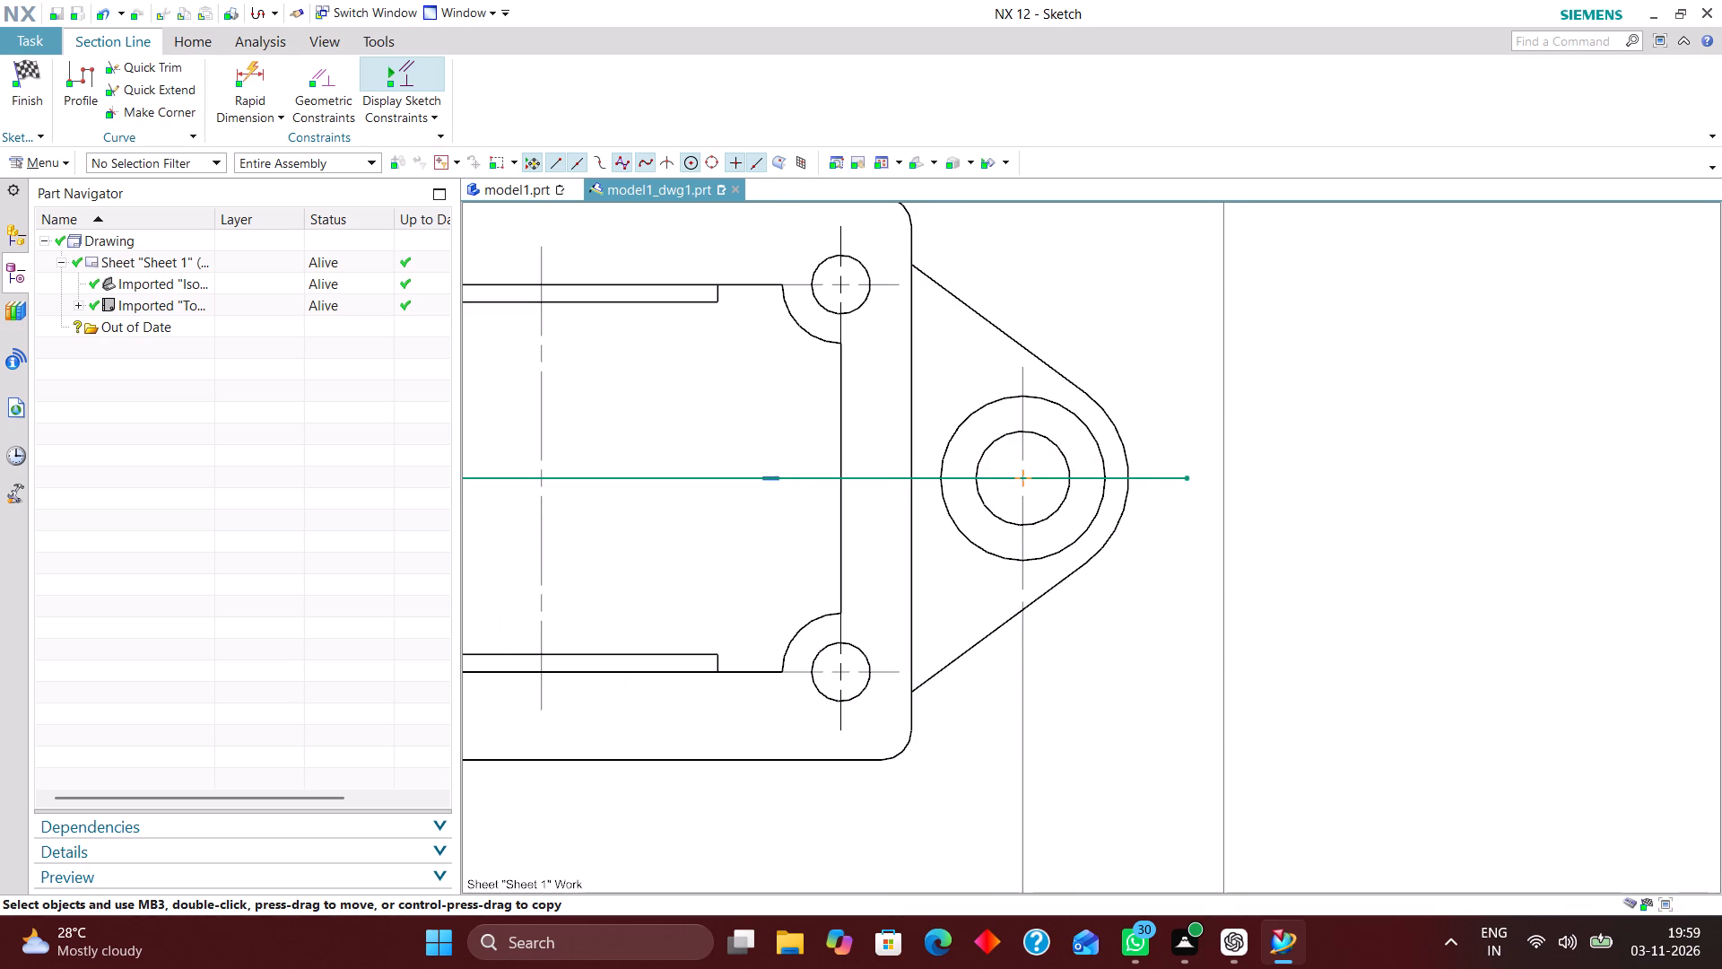
{"action": "scroll", "coordinate": [1191, 451], "scroll_direction": "down", "scroll_amount": 5}
{"action": "scroll", "coordinate": [927, 515], "scroll_direction": "up", "scroll_amount": 6}
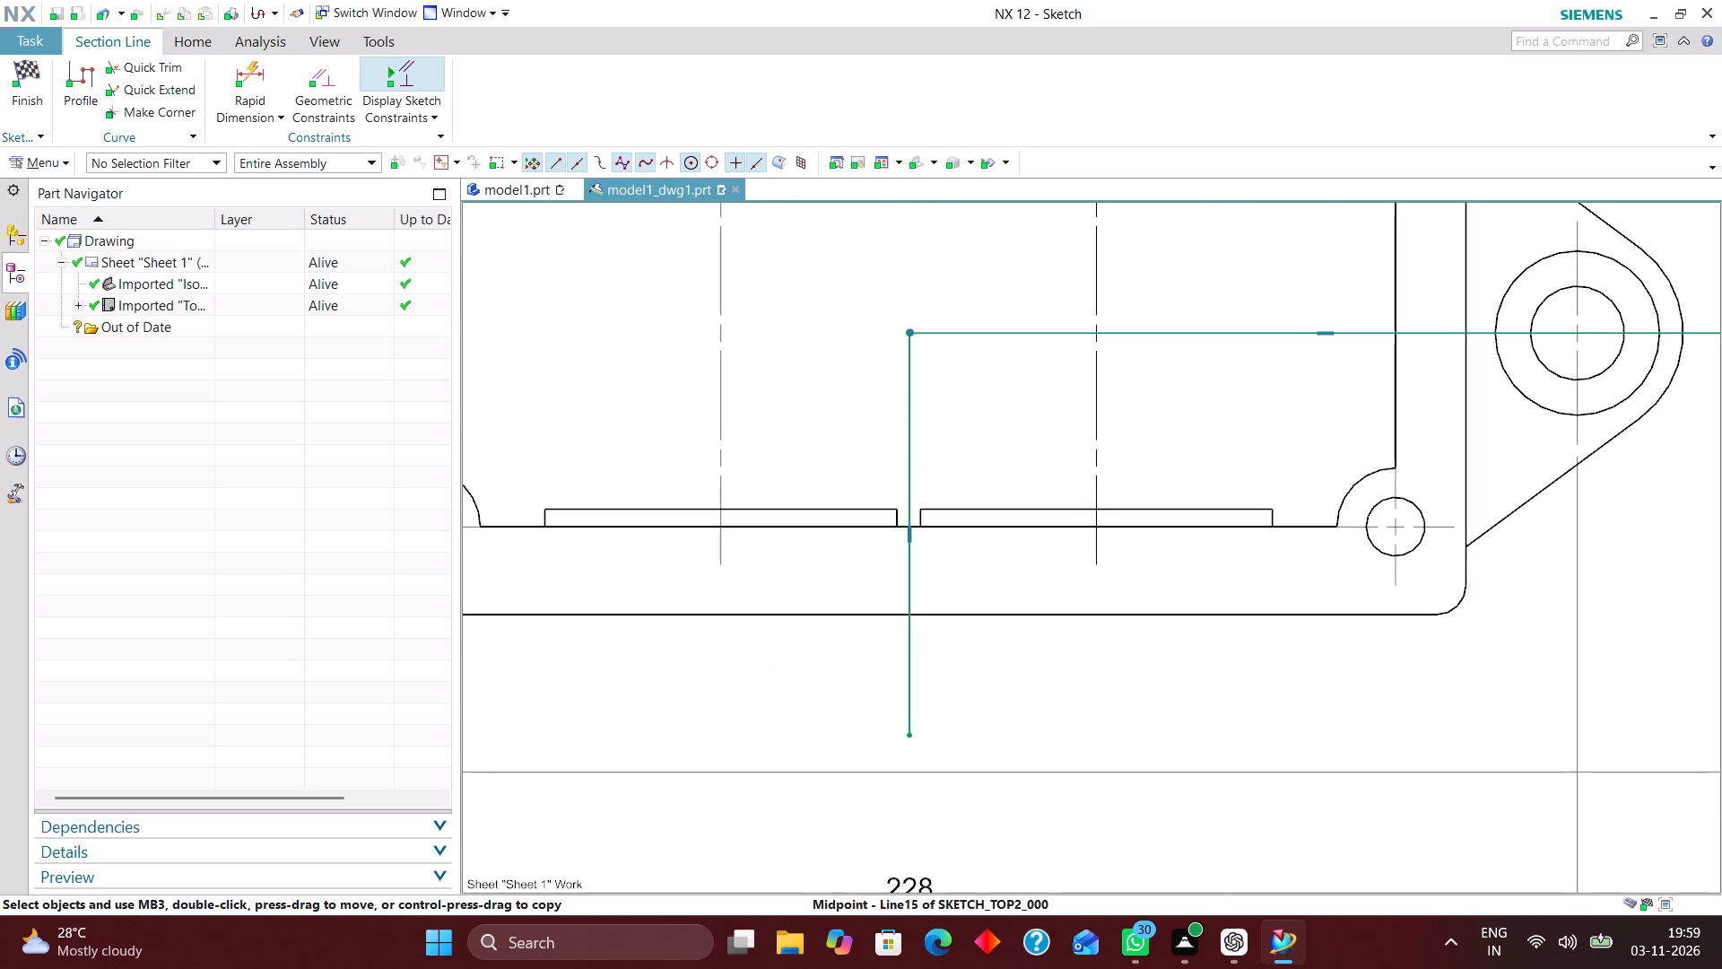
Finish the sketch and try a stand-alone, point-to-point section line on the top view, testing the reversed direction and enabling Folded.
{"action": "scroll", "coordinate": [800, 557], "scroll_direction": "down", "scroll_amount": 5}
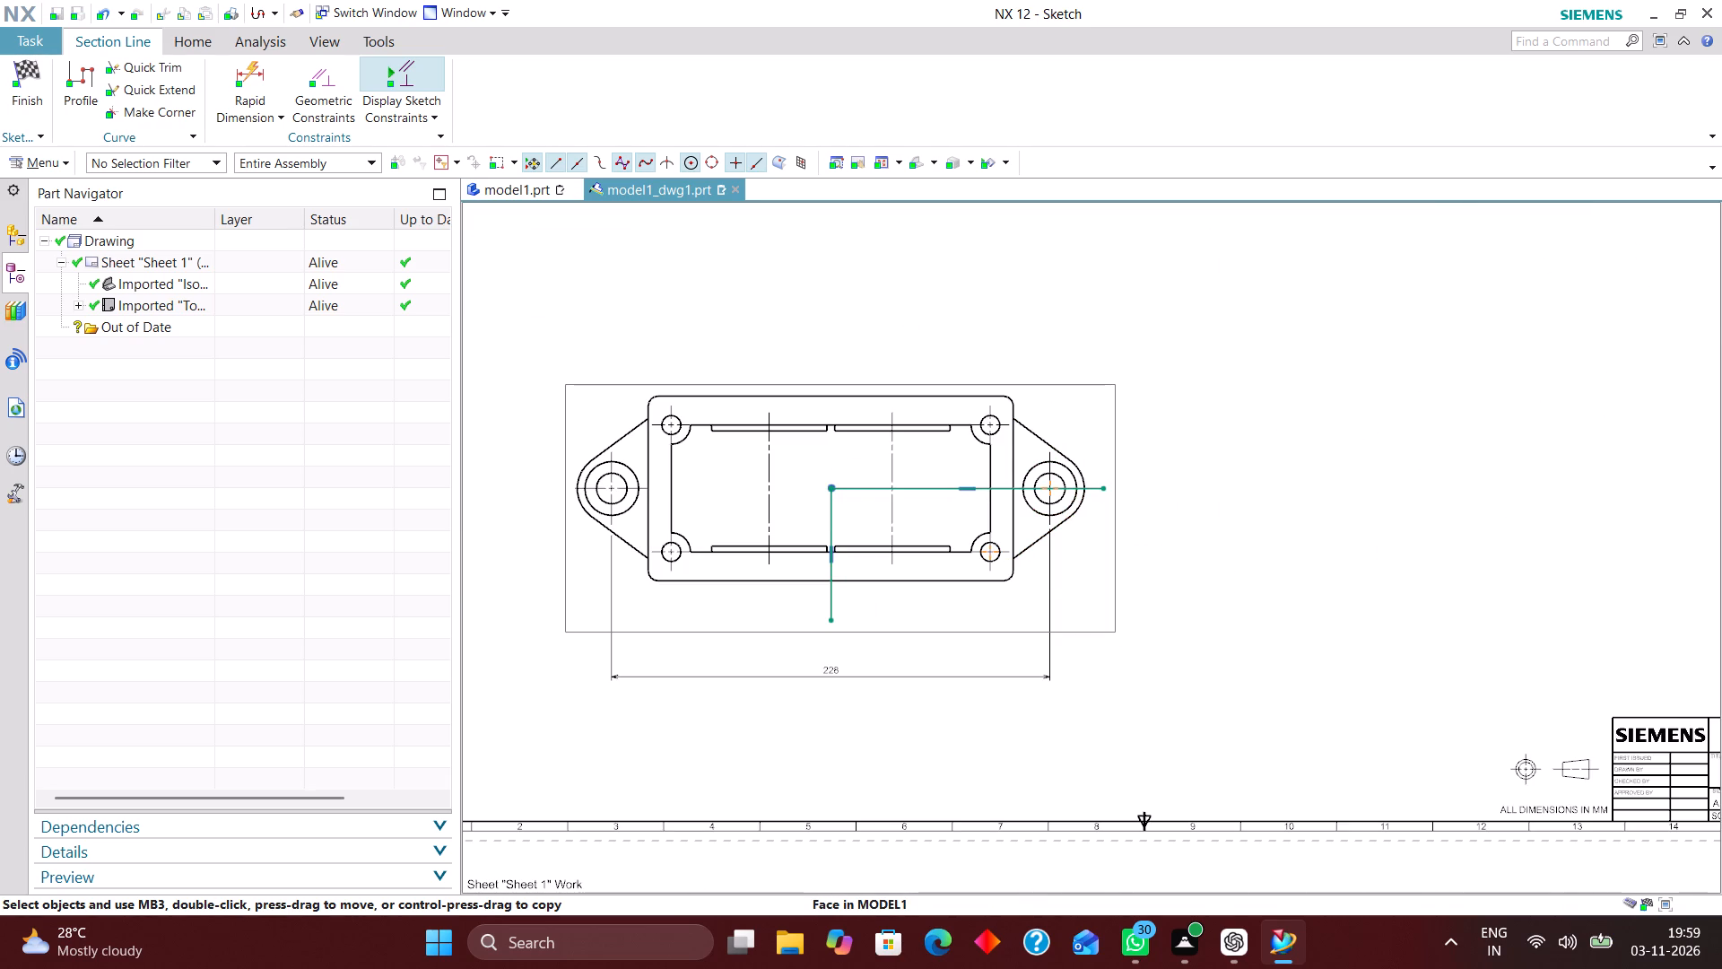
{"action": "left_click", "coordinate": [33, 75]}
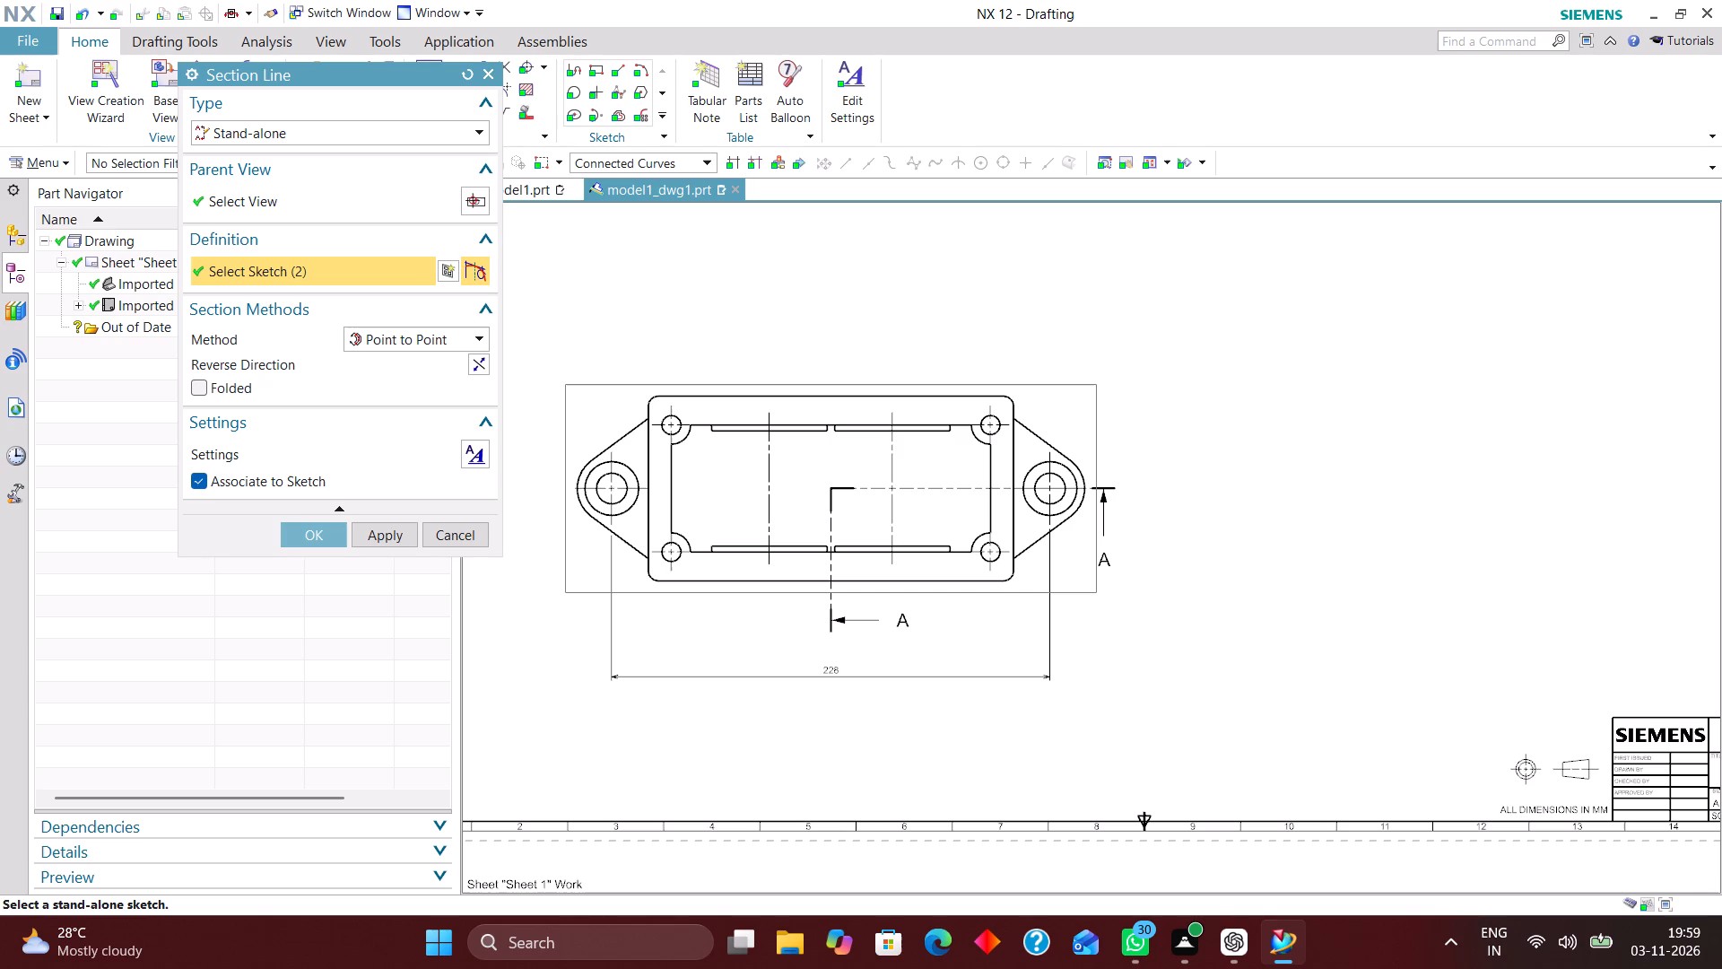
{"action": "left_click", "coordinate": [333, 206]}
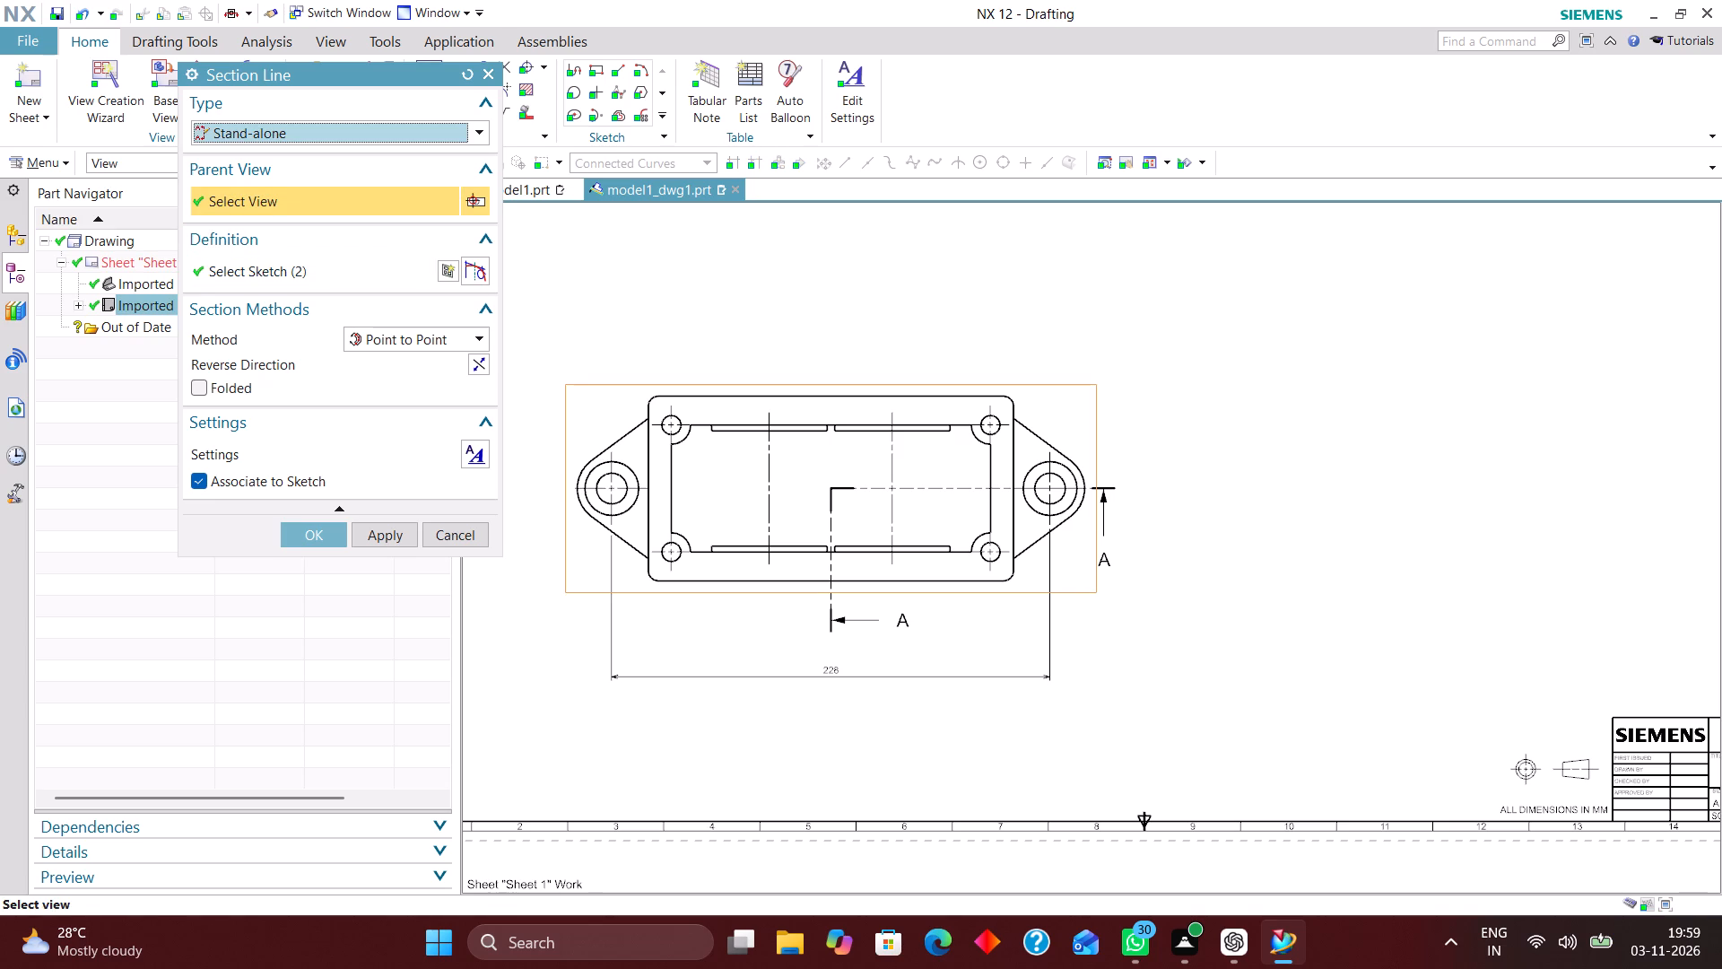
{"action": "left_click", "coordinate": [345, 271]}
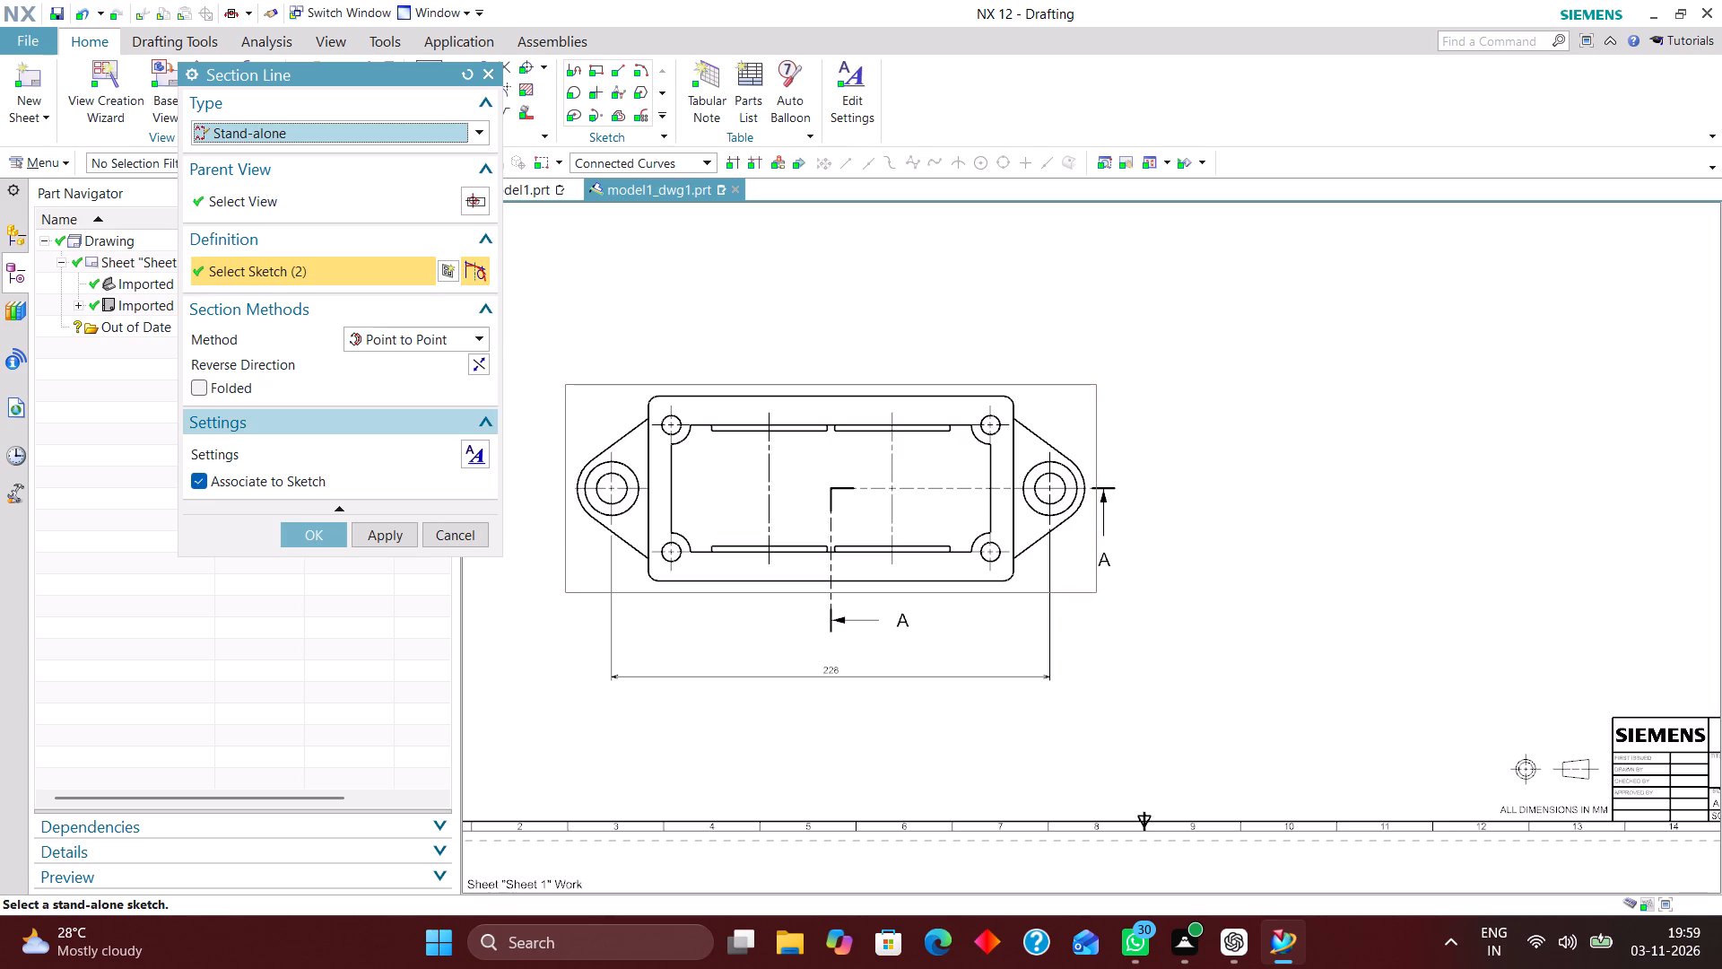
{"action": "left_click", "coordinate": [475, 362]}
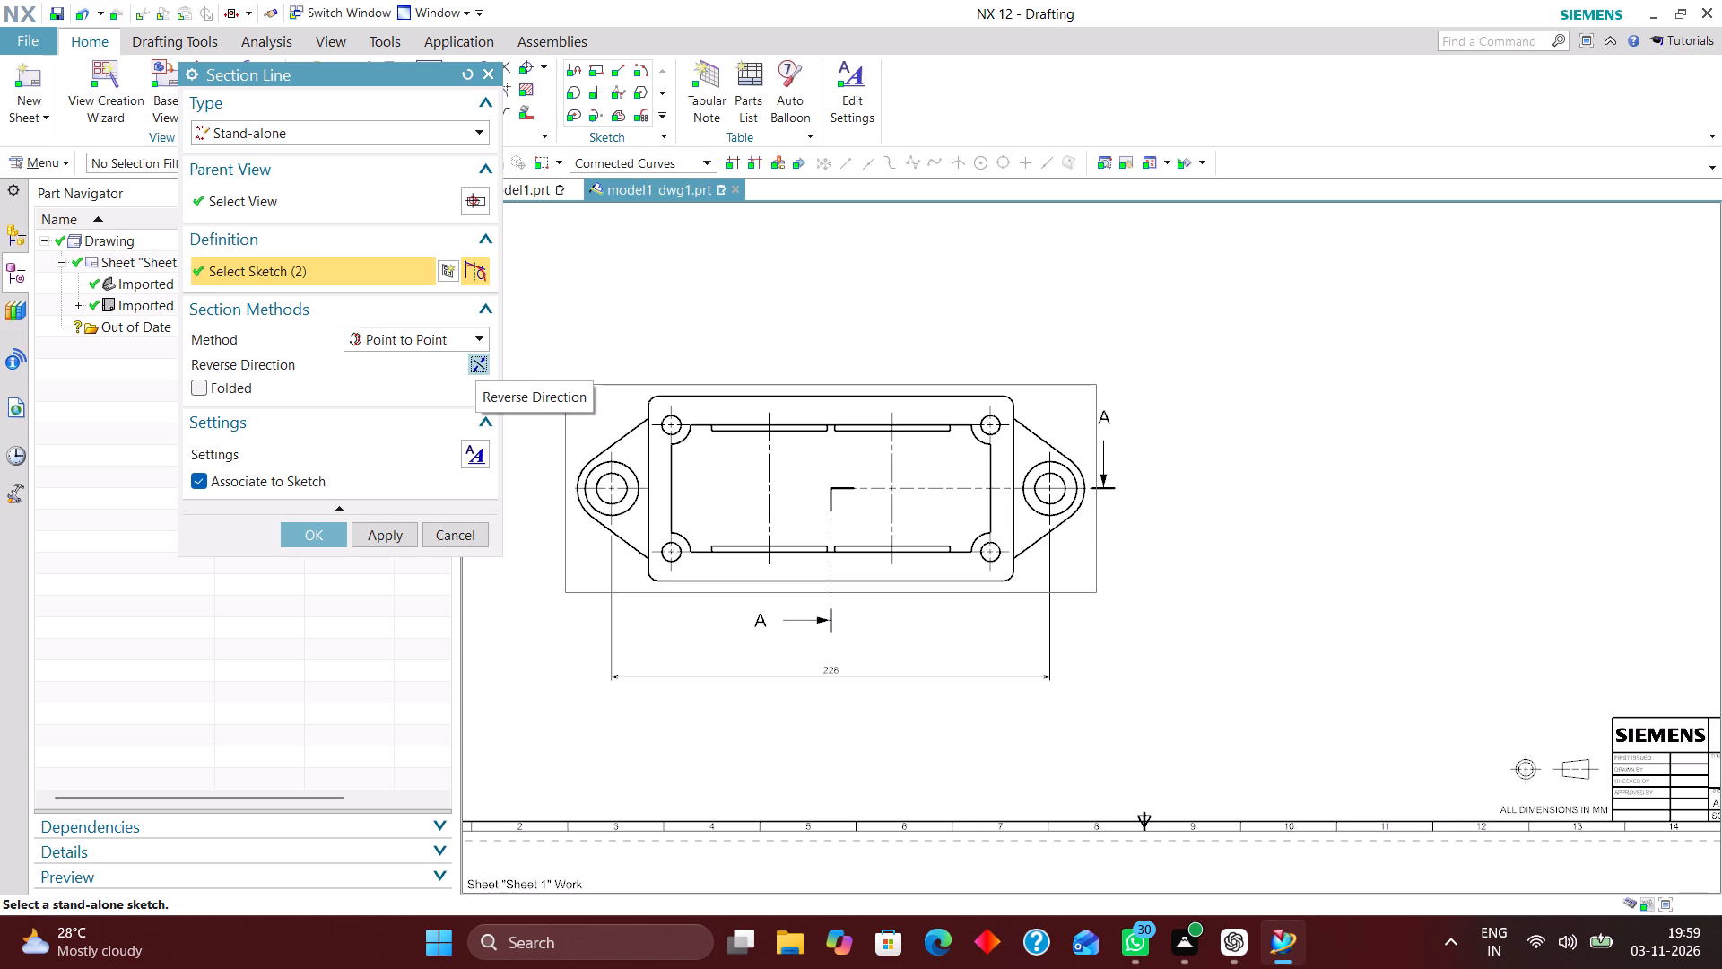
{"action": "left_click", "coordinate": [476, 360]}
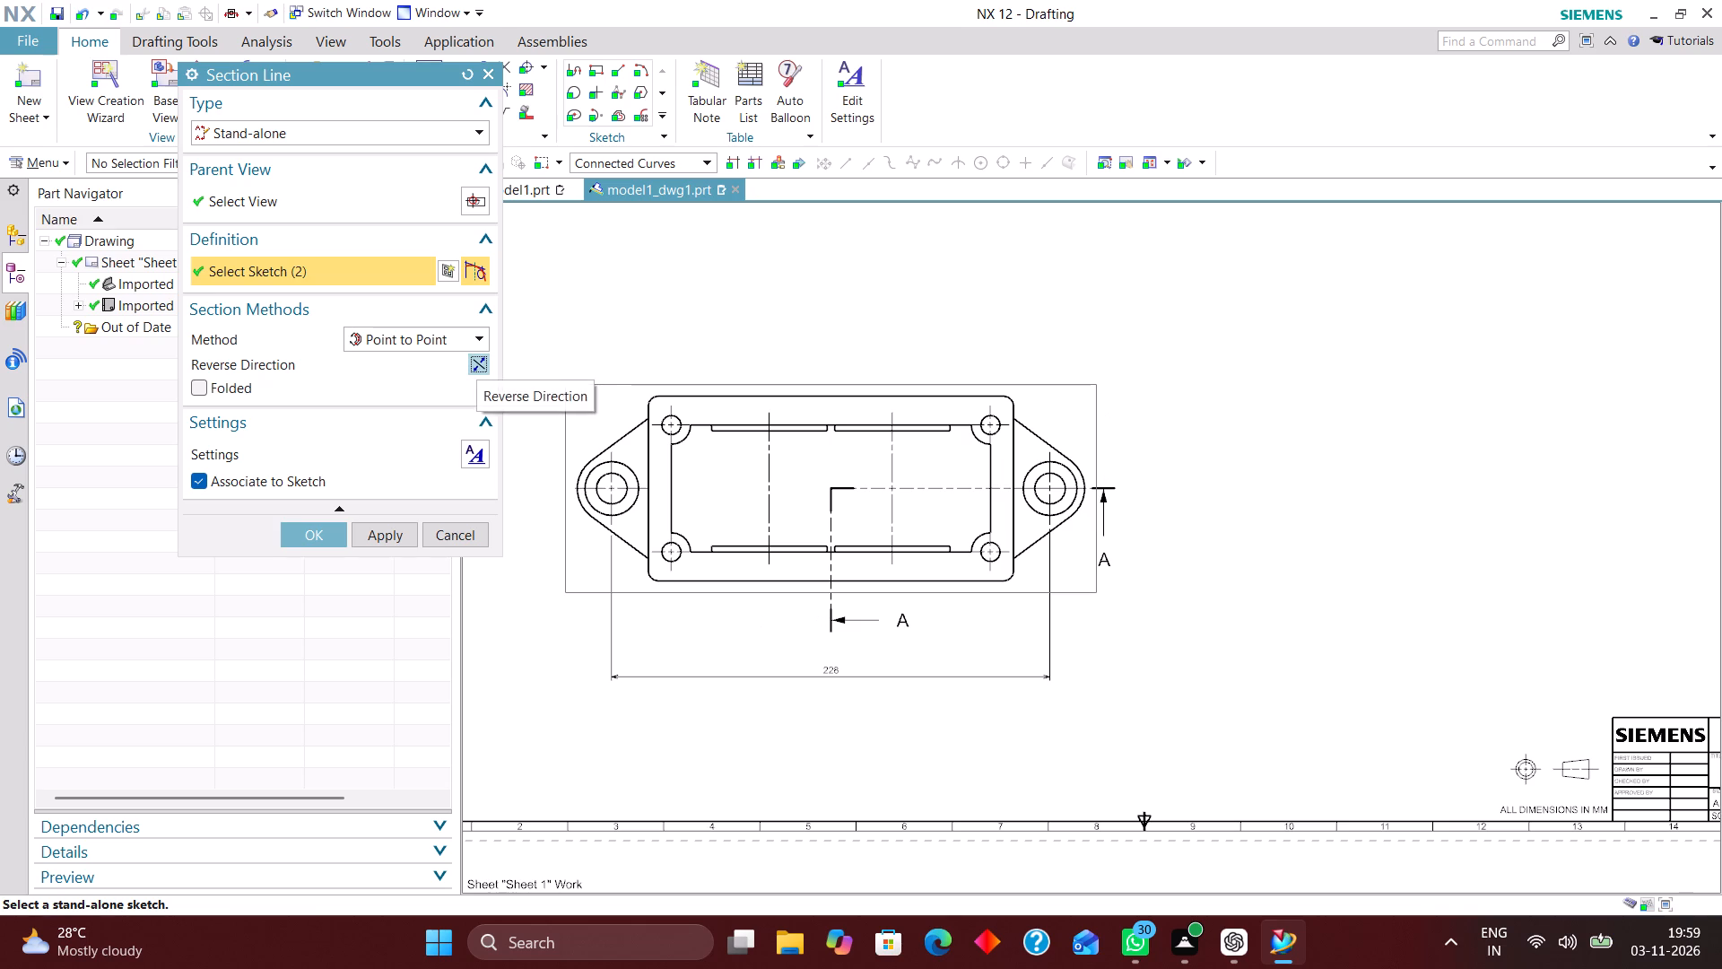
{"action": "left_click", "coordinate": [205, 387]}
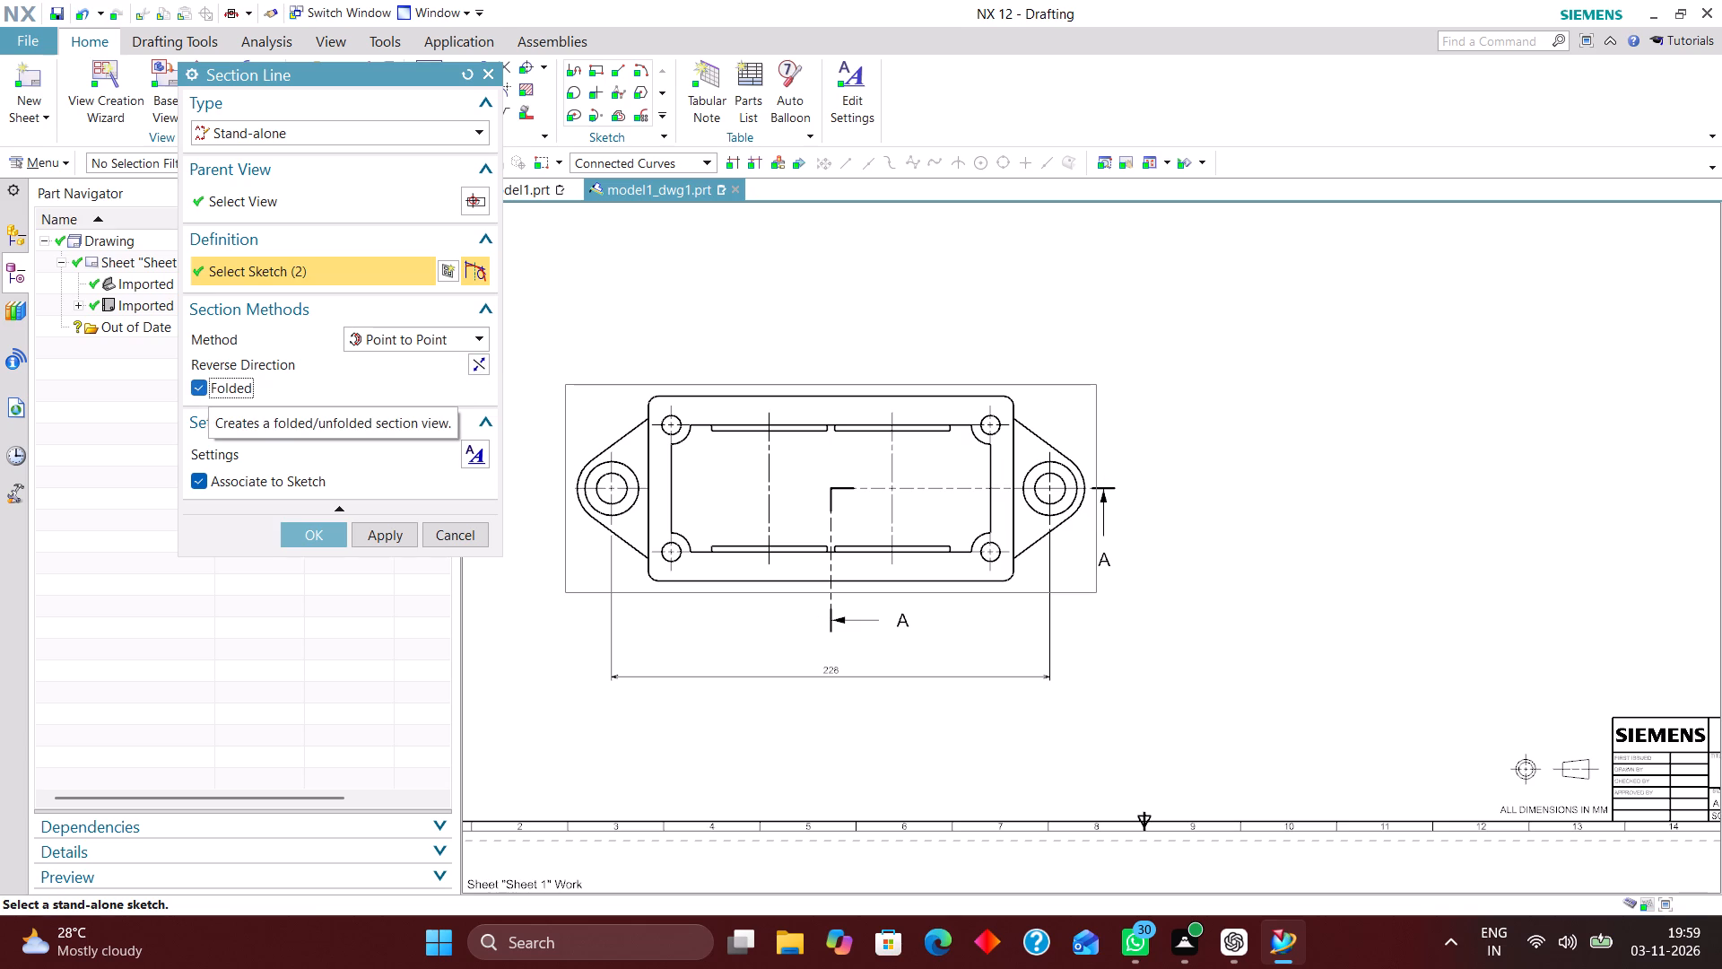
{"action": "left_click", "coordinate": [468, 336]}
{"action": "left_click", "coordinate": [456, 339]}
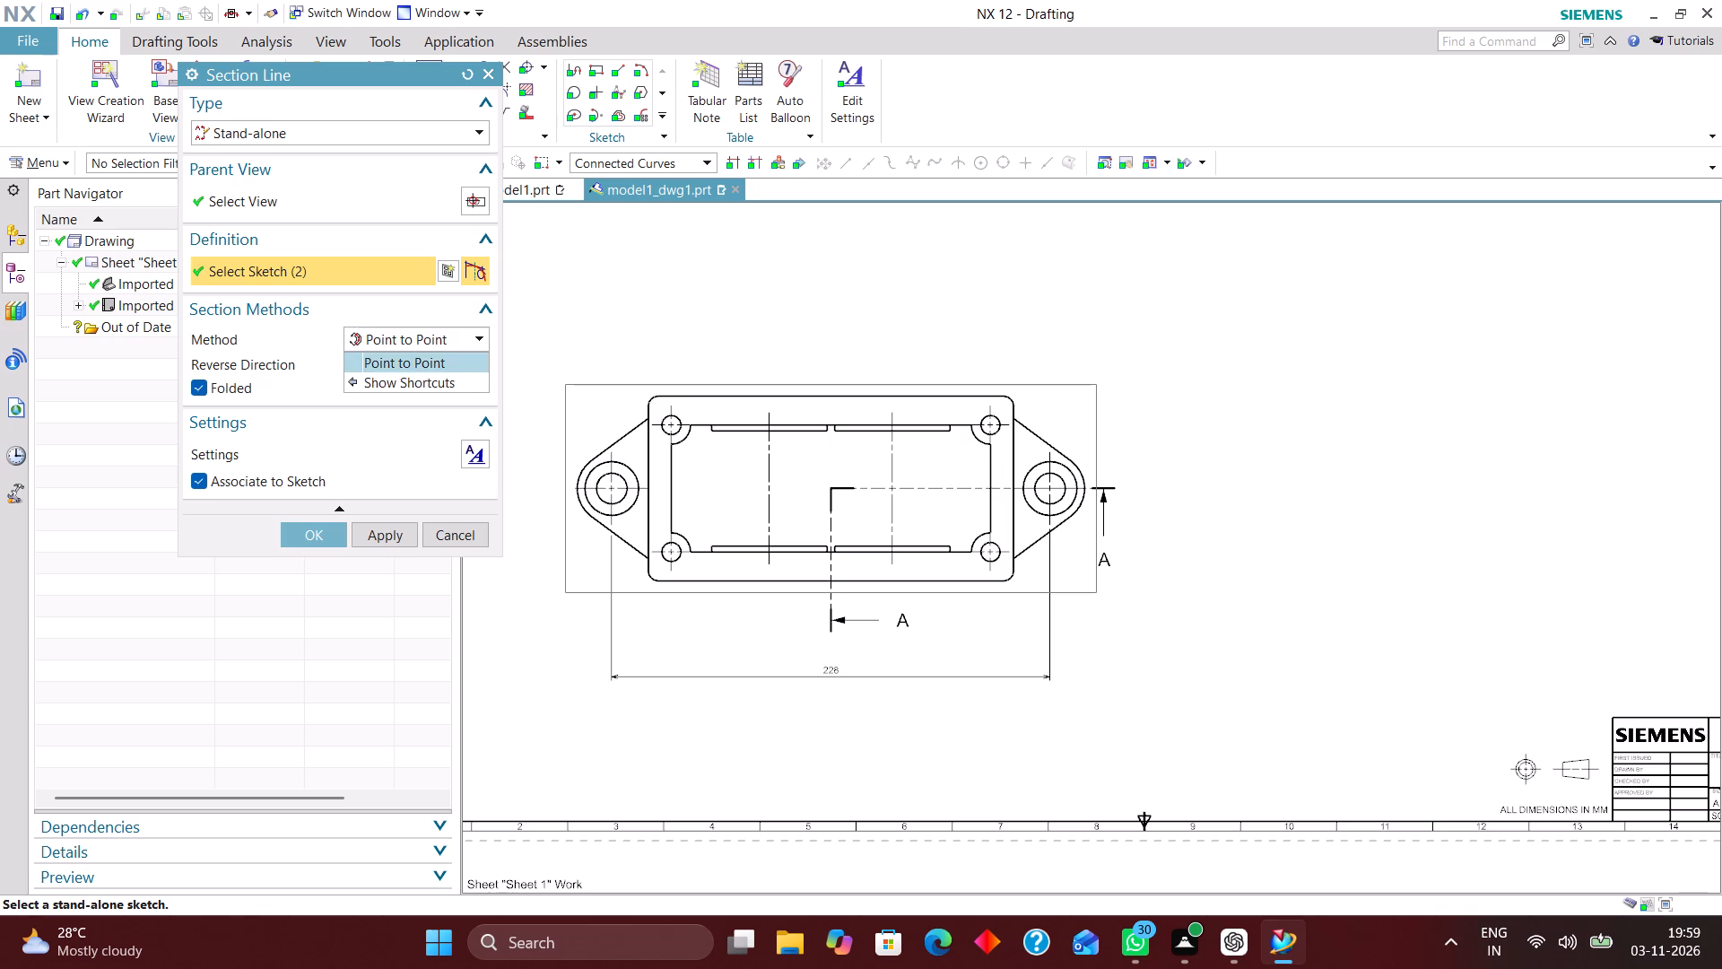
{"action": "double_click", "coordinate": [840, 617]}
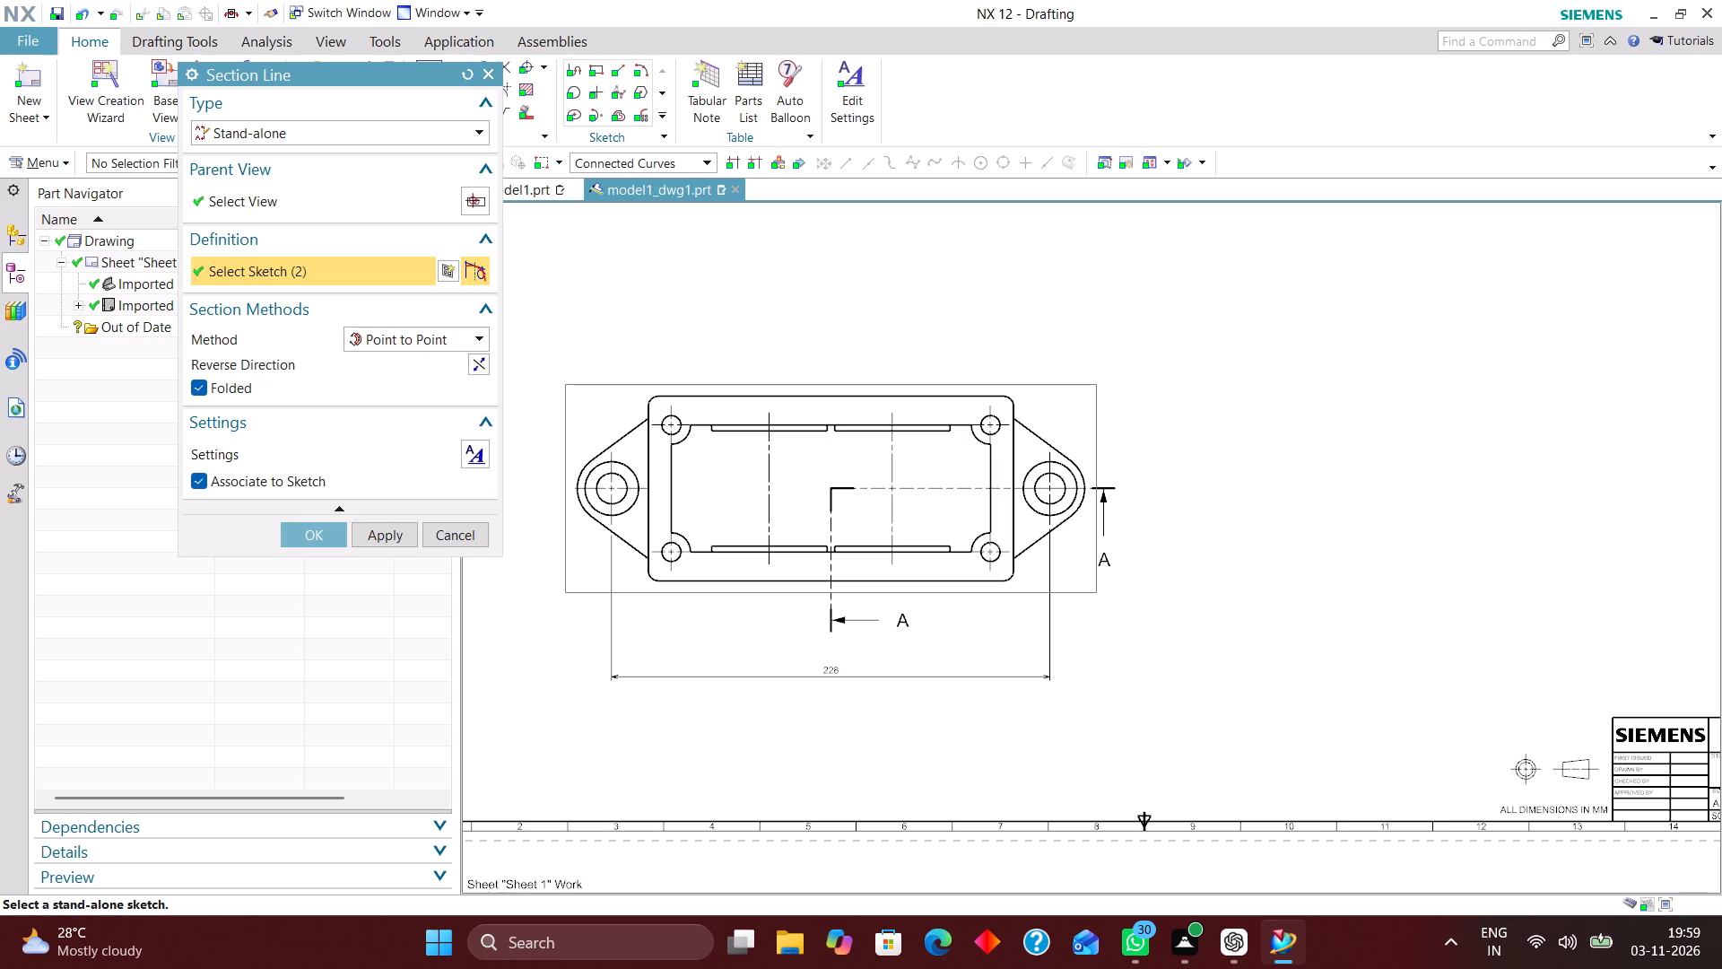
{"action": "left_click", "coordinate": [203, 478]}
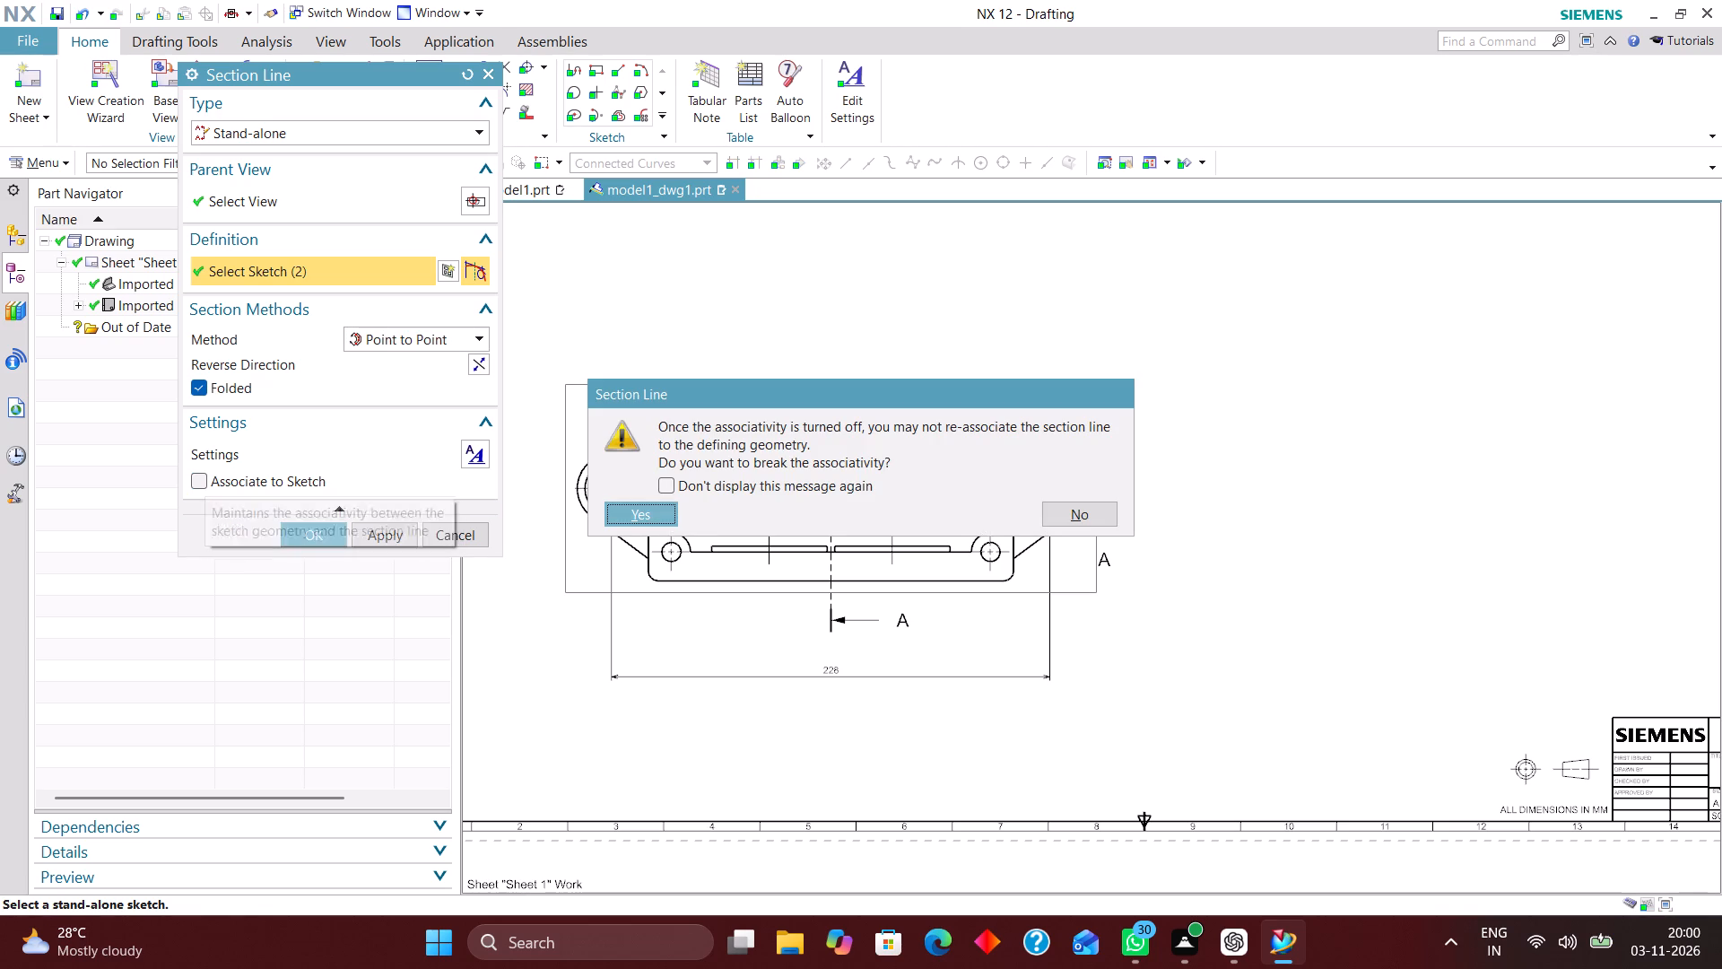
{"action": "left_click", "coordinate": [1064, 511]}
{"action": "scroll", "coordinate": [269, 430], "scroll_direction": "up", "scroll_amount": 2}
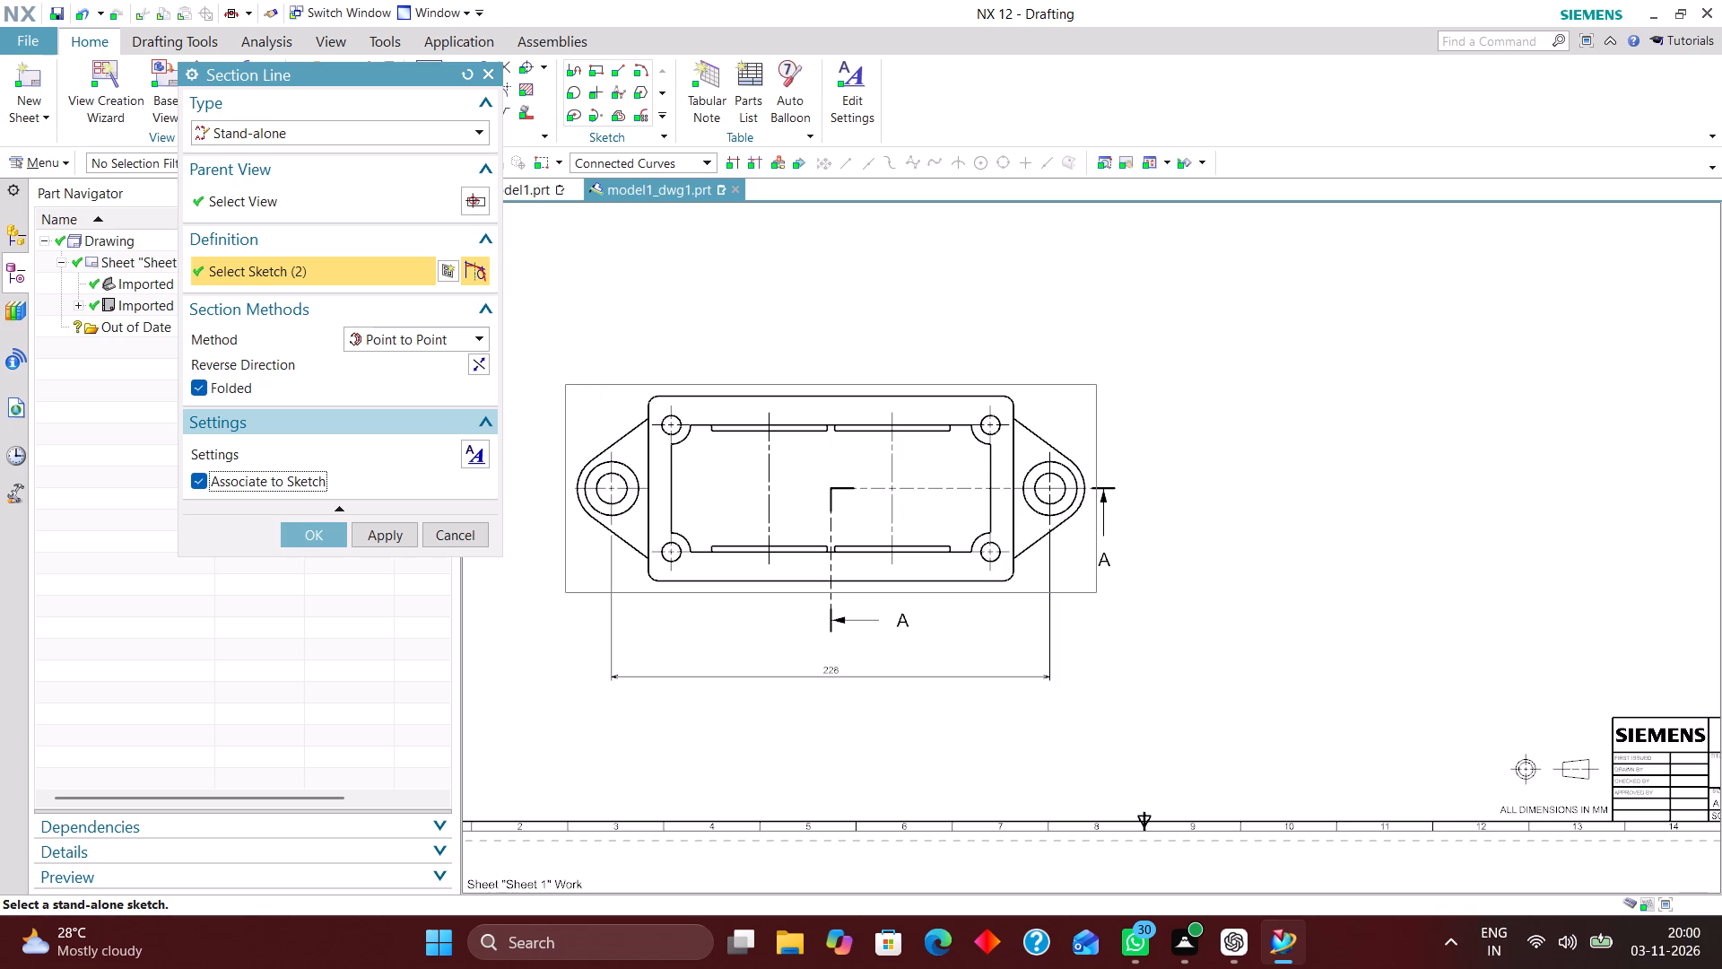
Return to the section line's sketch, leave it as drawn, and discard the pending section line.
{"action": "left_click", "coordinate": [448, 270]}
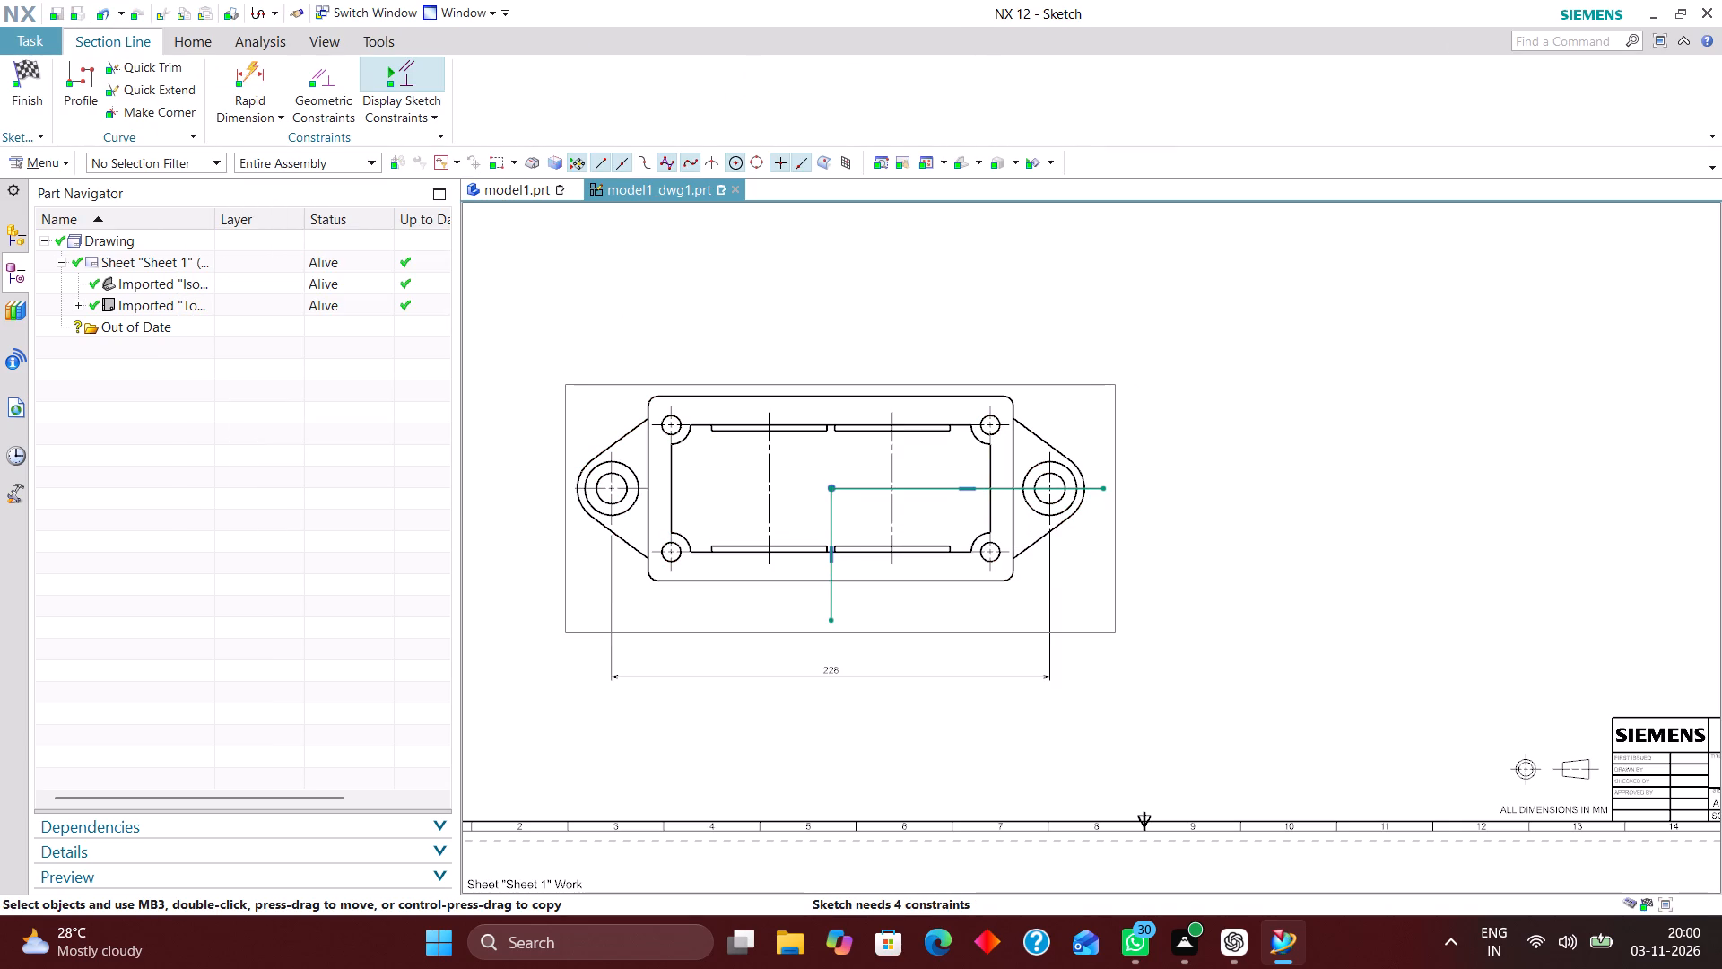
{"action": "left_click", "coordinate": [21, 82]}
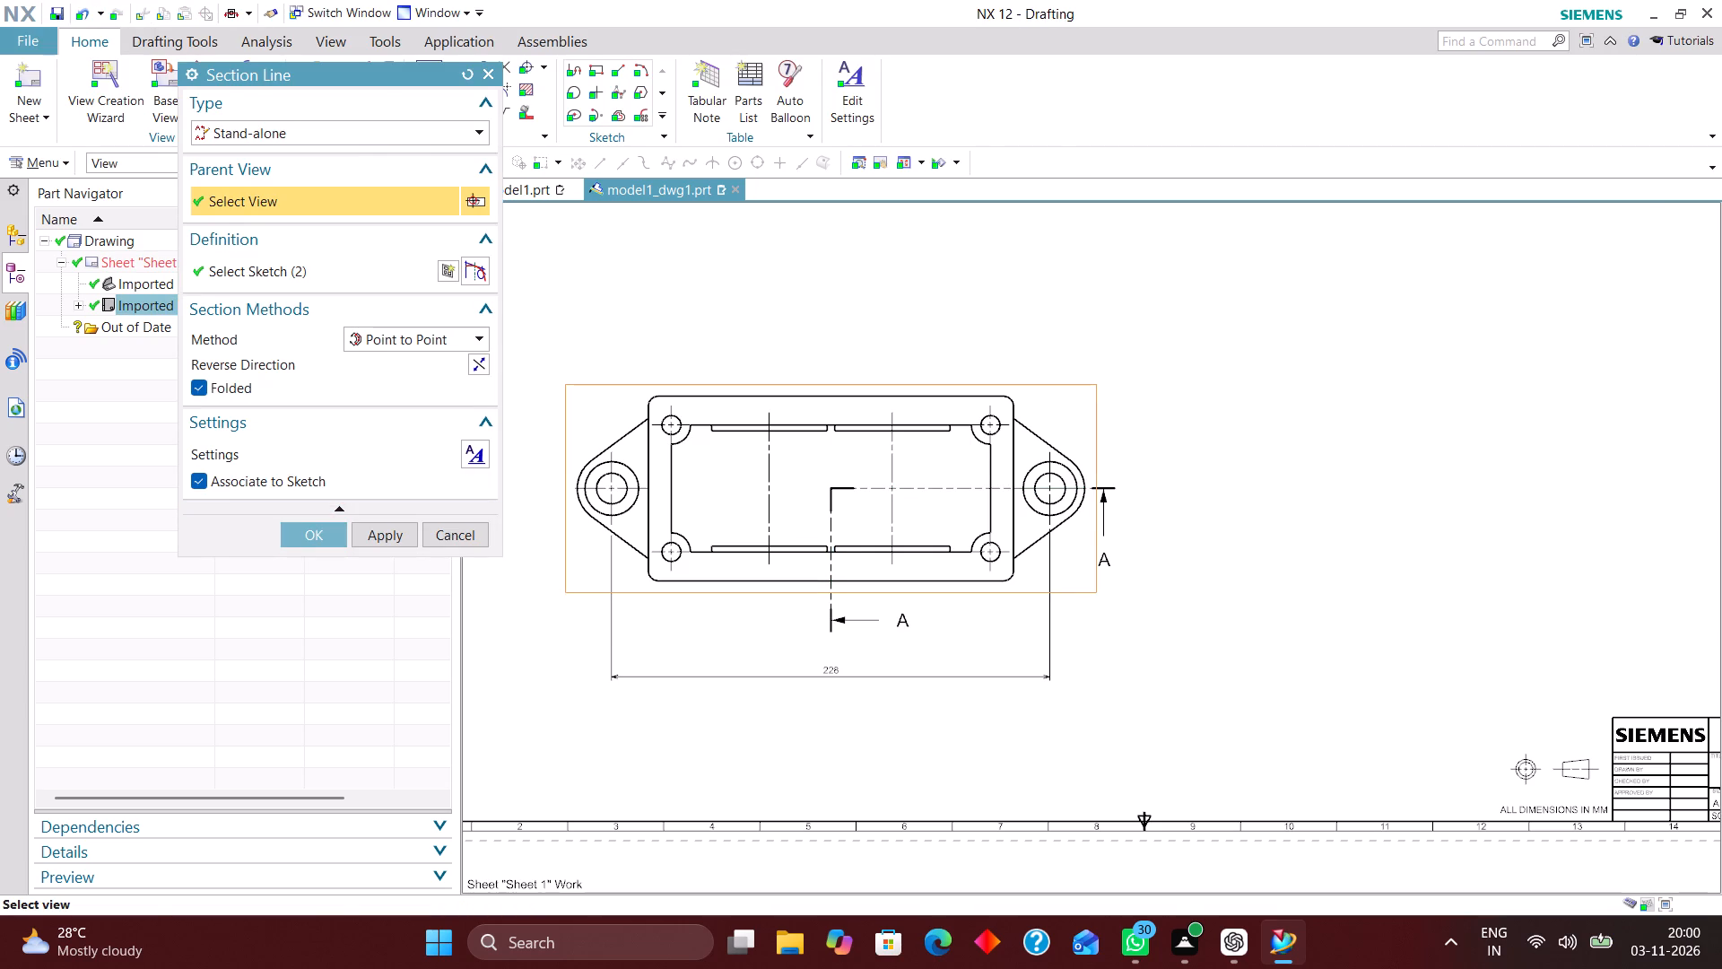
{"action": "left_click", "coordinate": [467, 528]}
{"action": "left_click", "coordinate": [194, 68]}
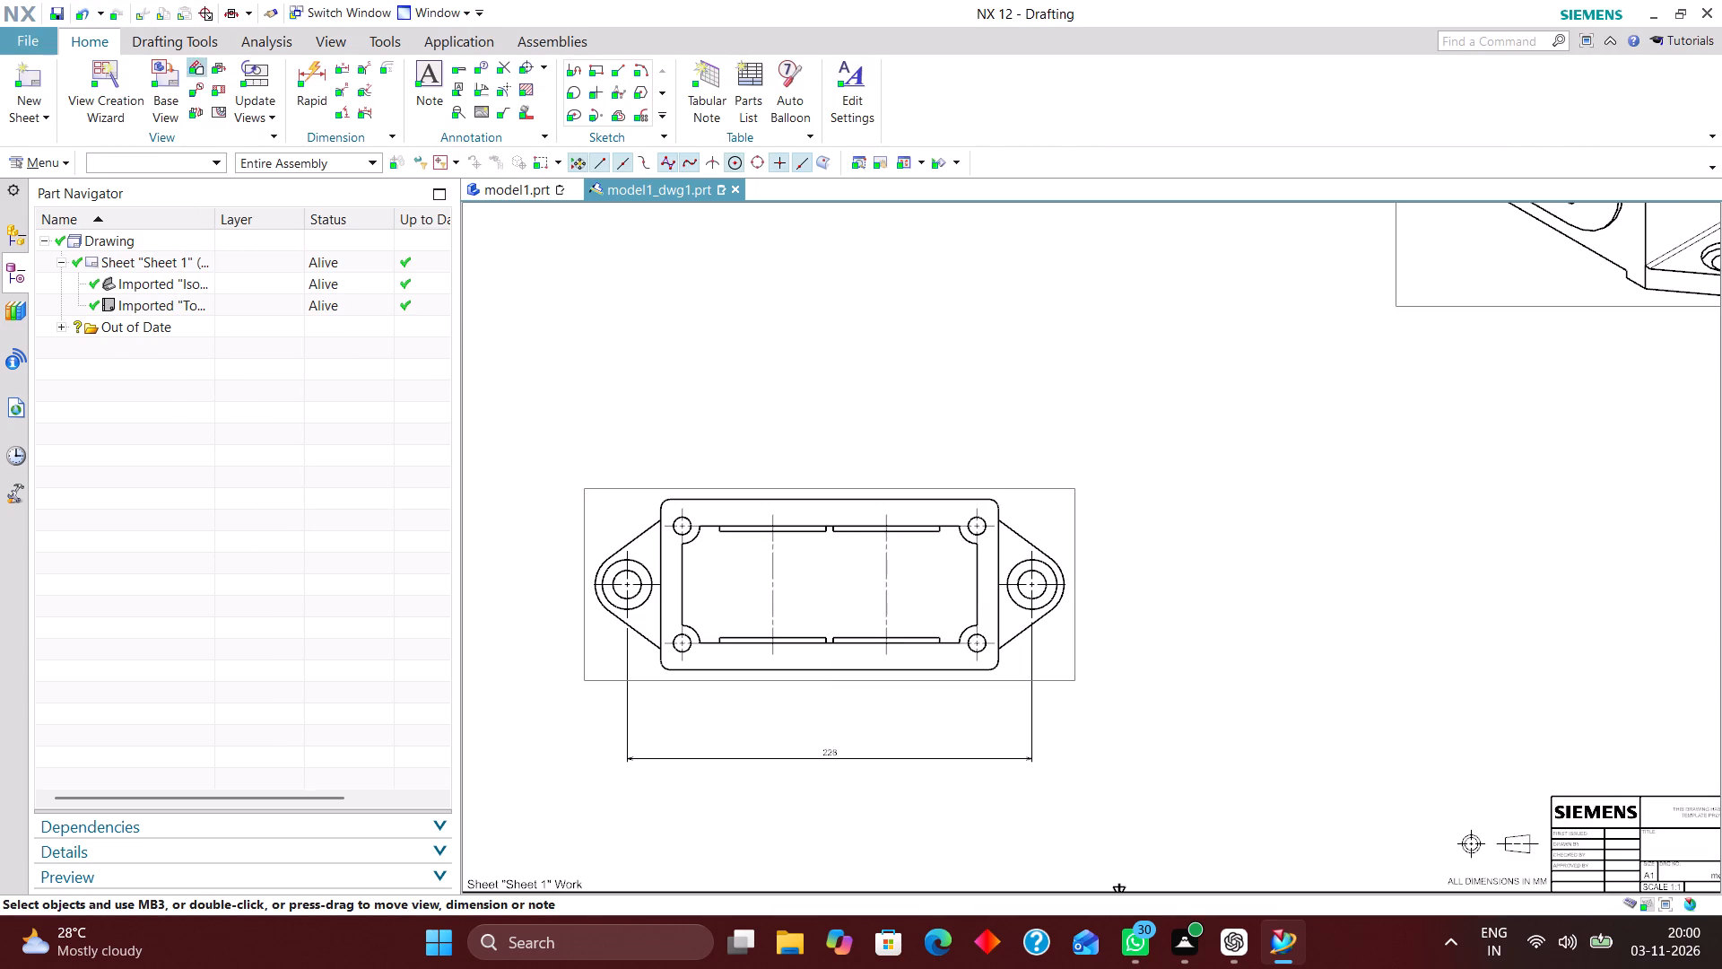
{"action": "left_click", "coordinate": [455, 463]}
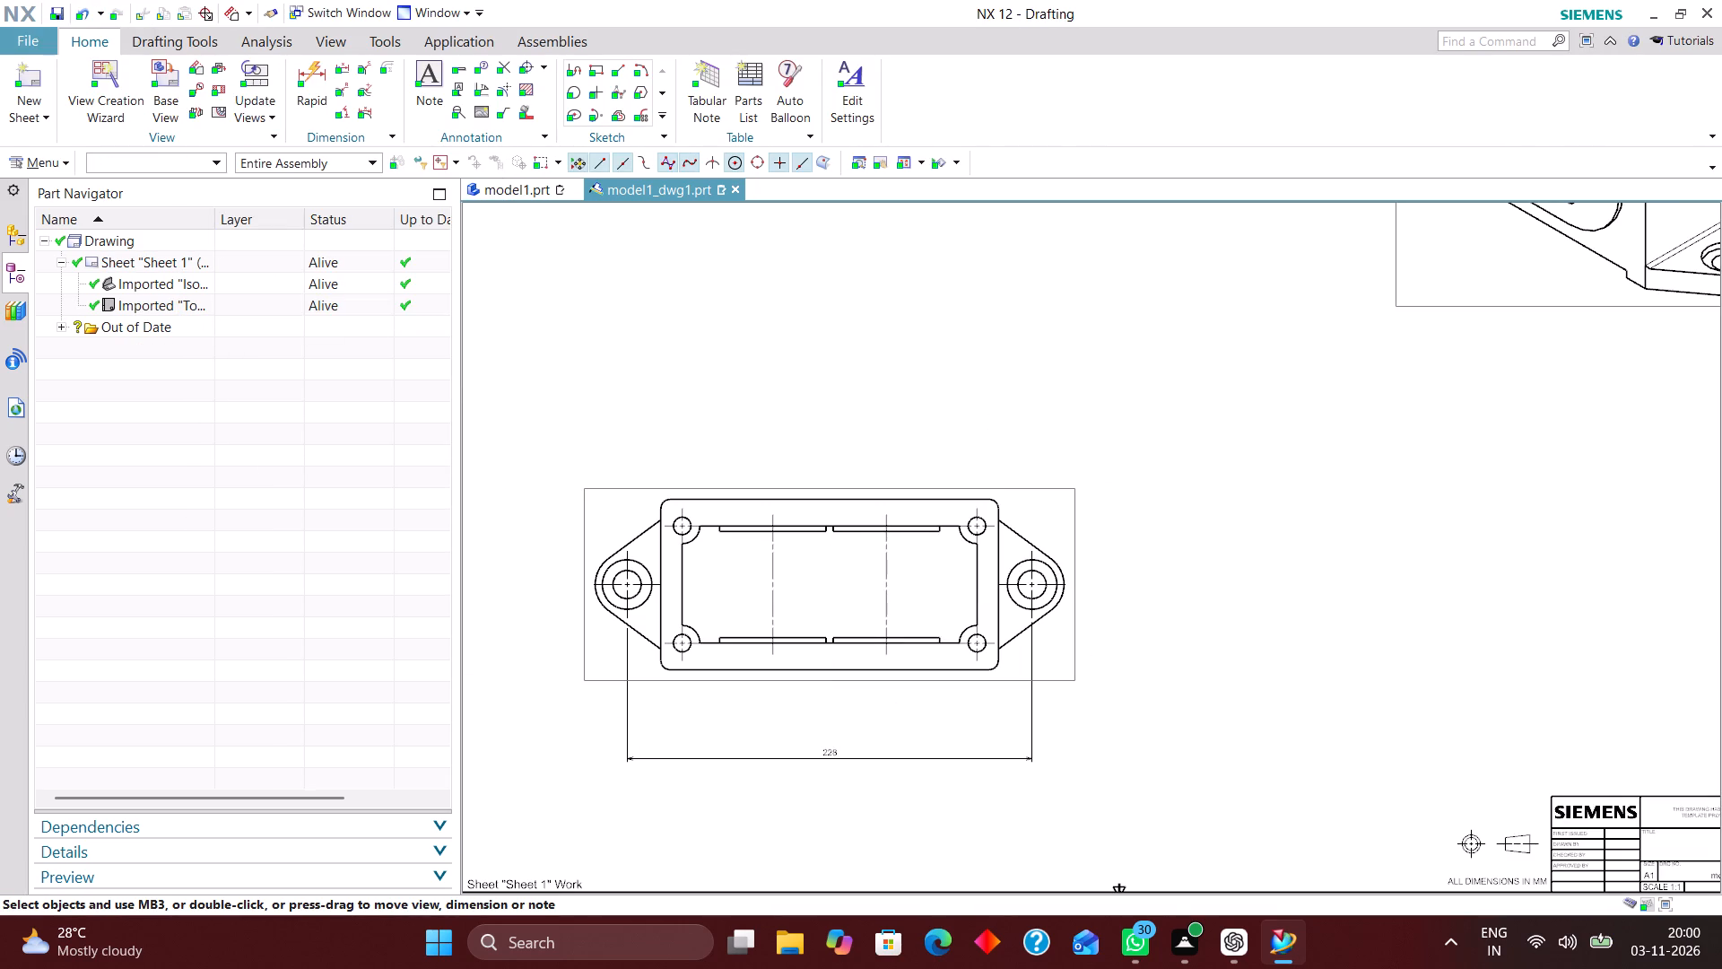
Sketch a new L-shaped section line on the top view from below the housing up to its middle, turning across past the right ear.
{"action": "left_click", "coordinate": [217, 66]}
{"action": "left_click", "coordinate": [812, 677]}
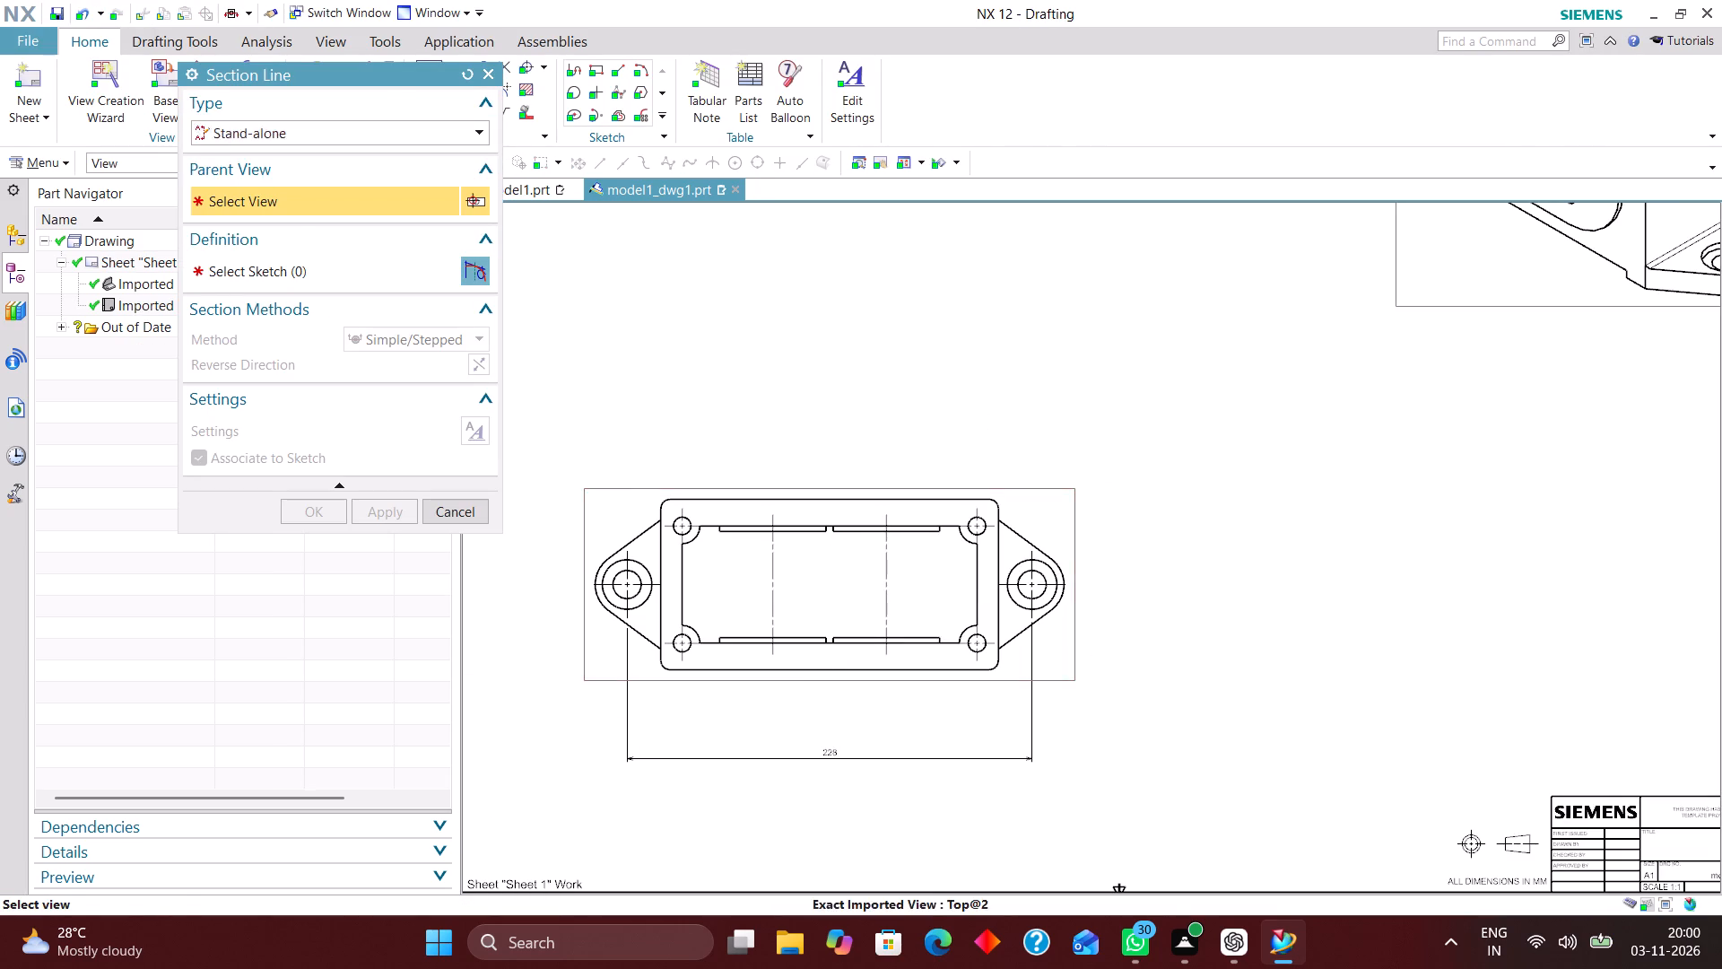
{"action": "scroll", "coordinate": [626, 528], "scroll_direction": "down", "scroll_amount": 3}
{"action": "scroll", "coordinate": [953, 696], "scroll_direction": "up", "scroll_amount": 2}
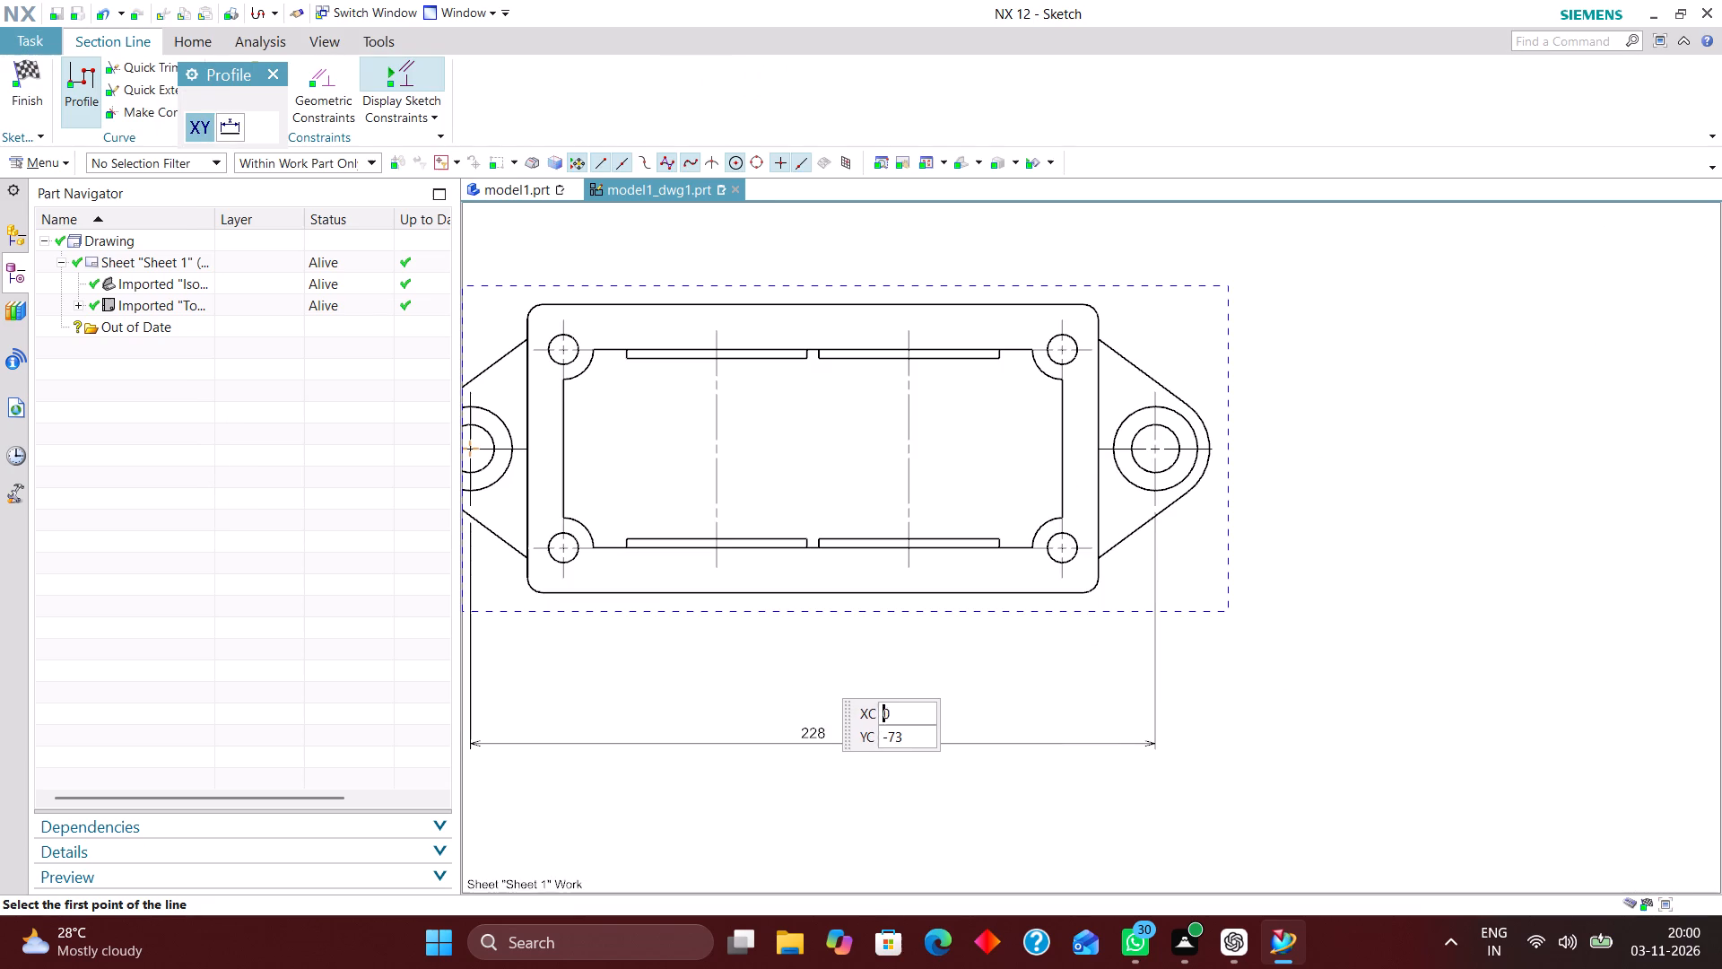
{"action": "left_click", "coordinate": [813, 668]}
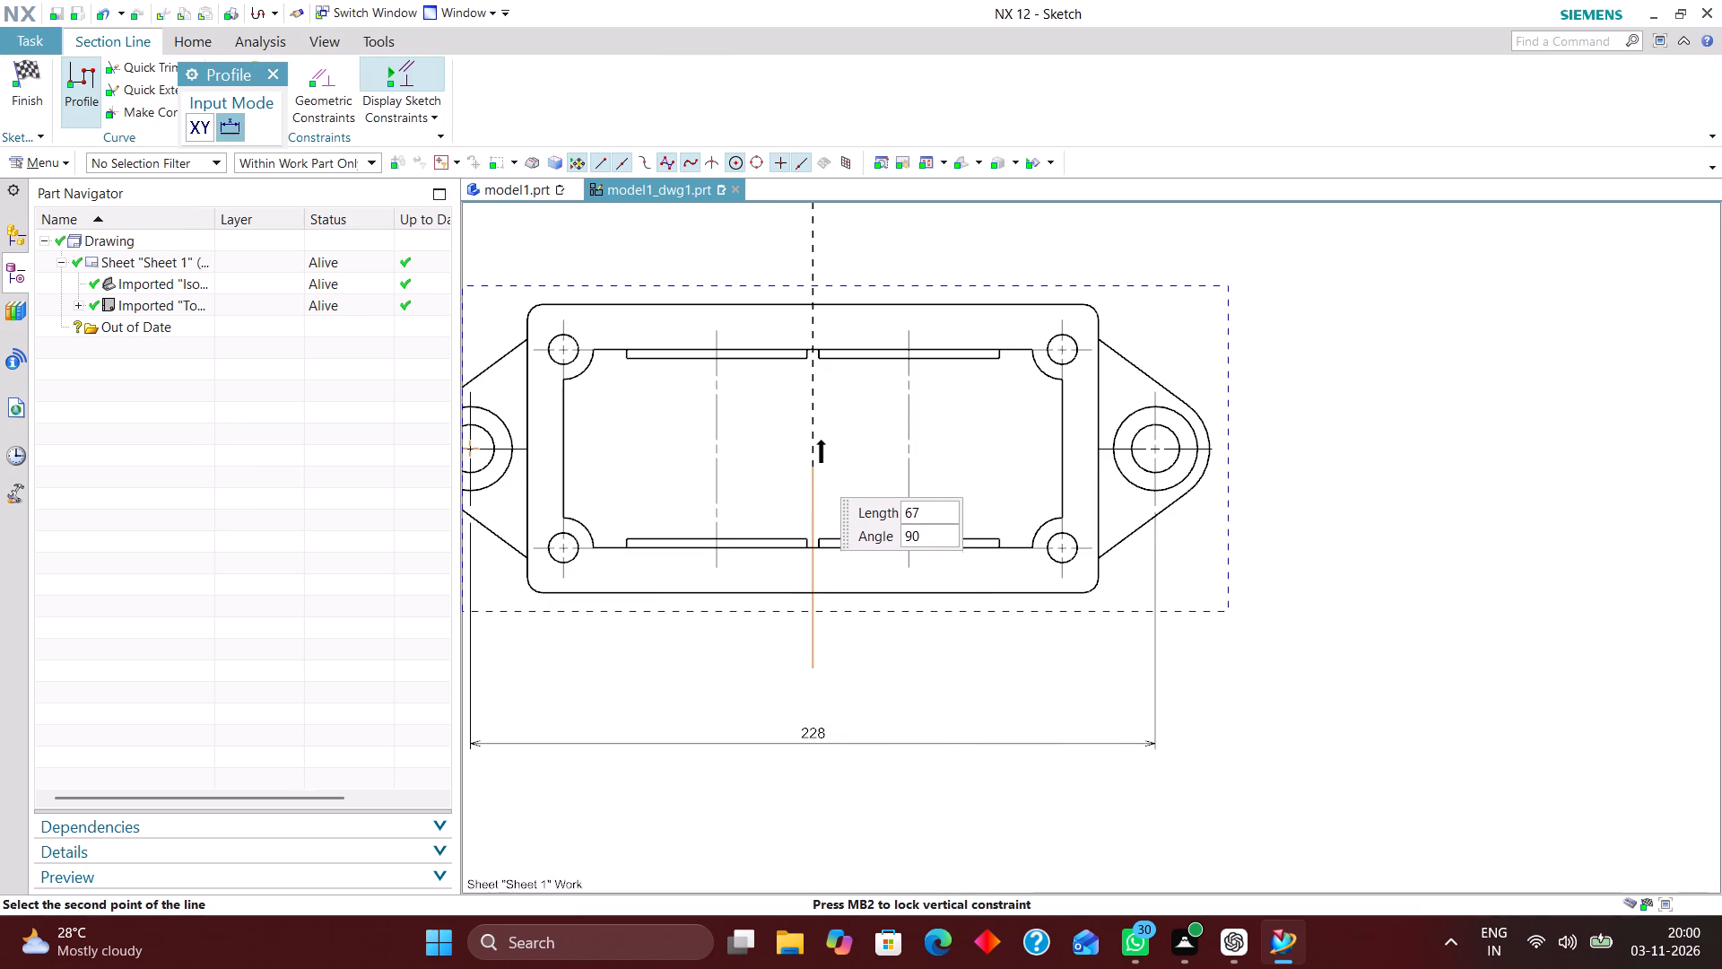
{"action": "left_click", "coordinate": [811, 456]}
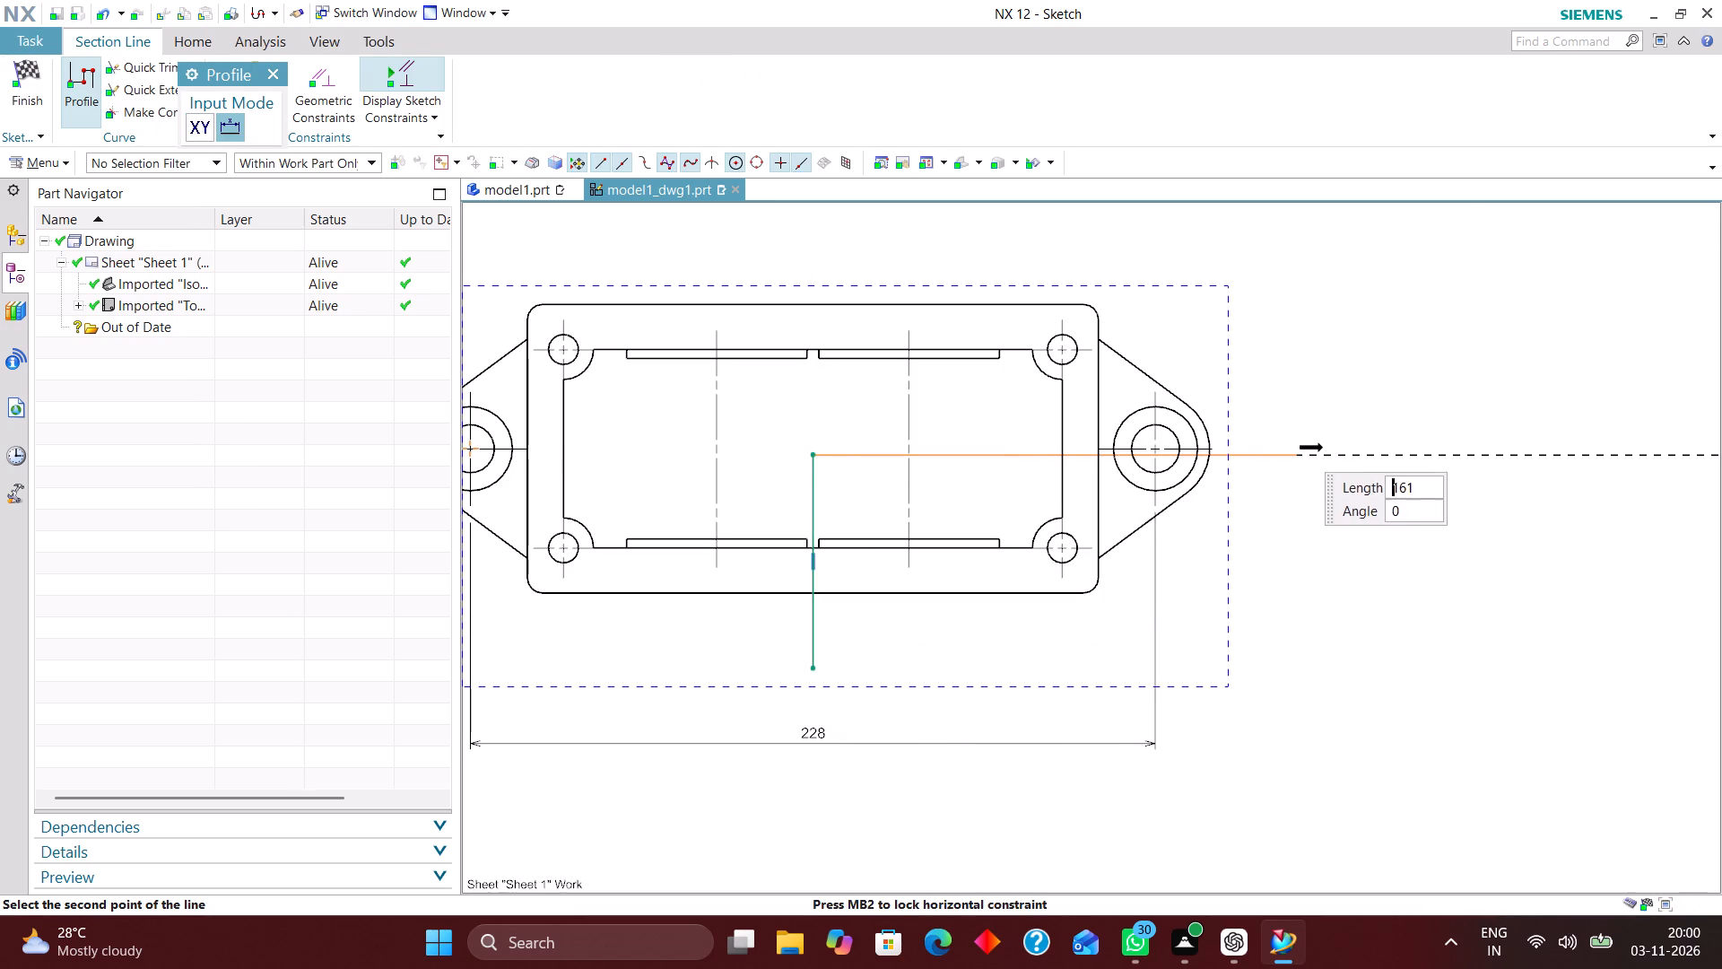
{"action": "left_click", "coordinate": [1288, 452]}
{"action": "left_click", "coordinate": [272, 71]}
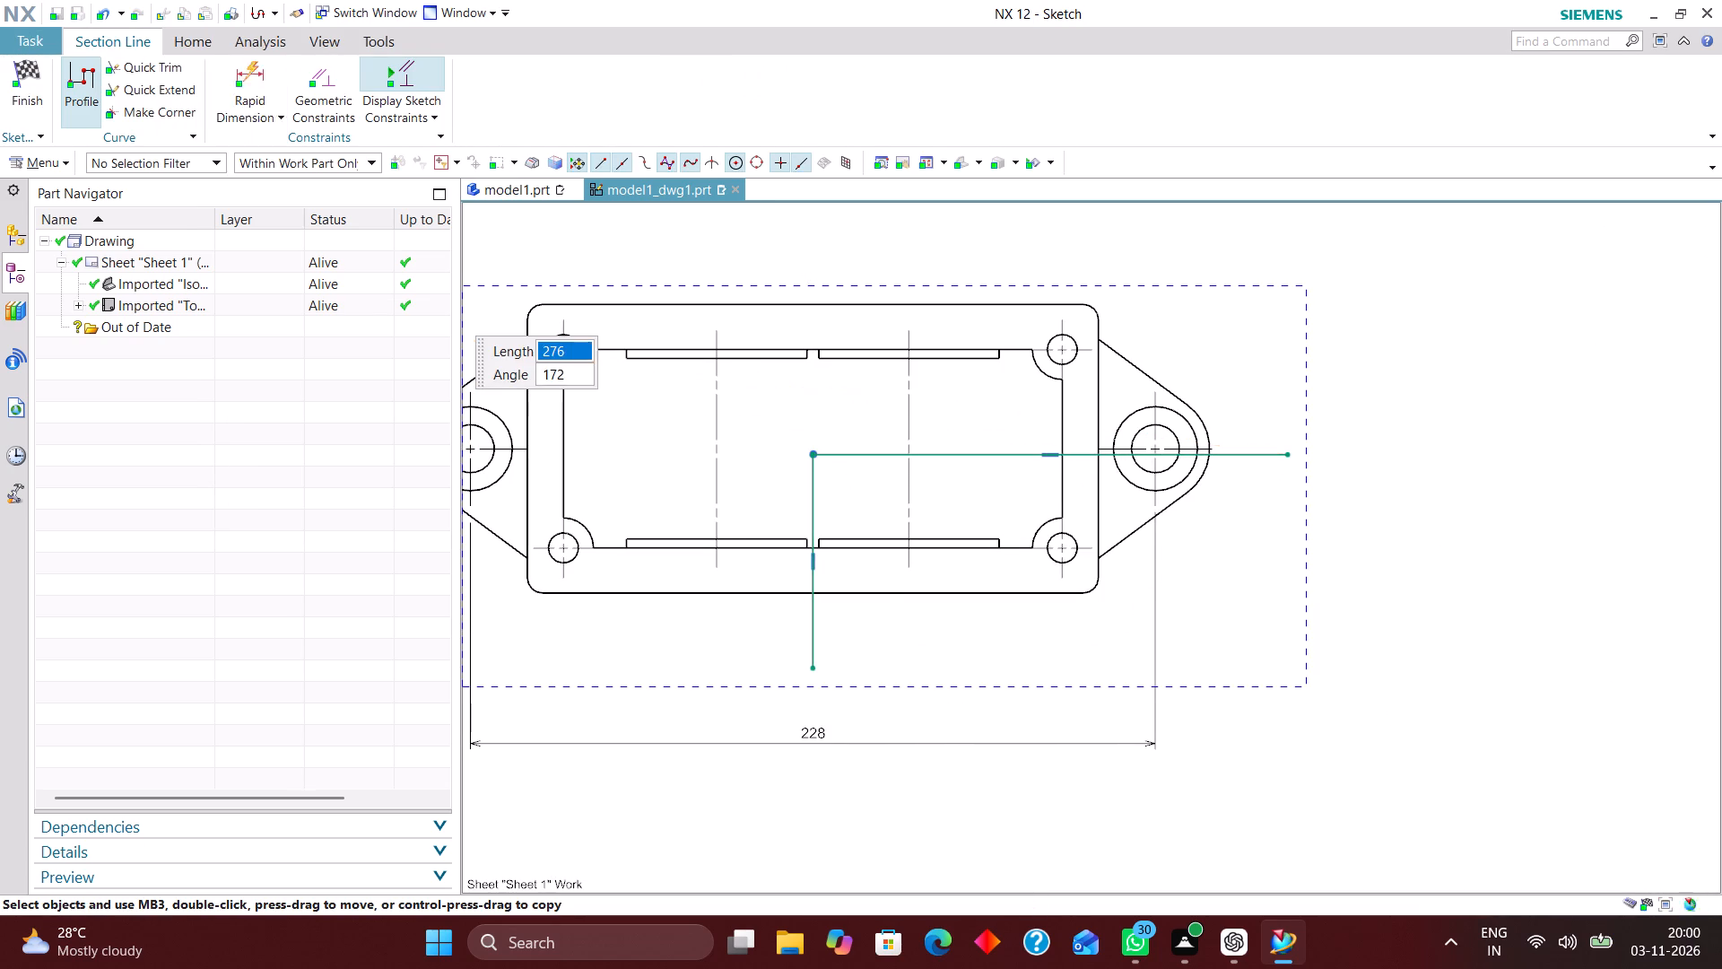
Shift the section line's vertical leg so it runs between the two lower ledges of the housing.
{"action": "scroll", "coordinate": [1186, 468], "scroll_direction": "up", "scroll_amount": 1}
{"action": "scroll", "coordinate": [789, 499], "scroll_direction": "down", "scroll_amount": 3}
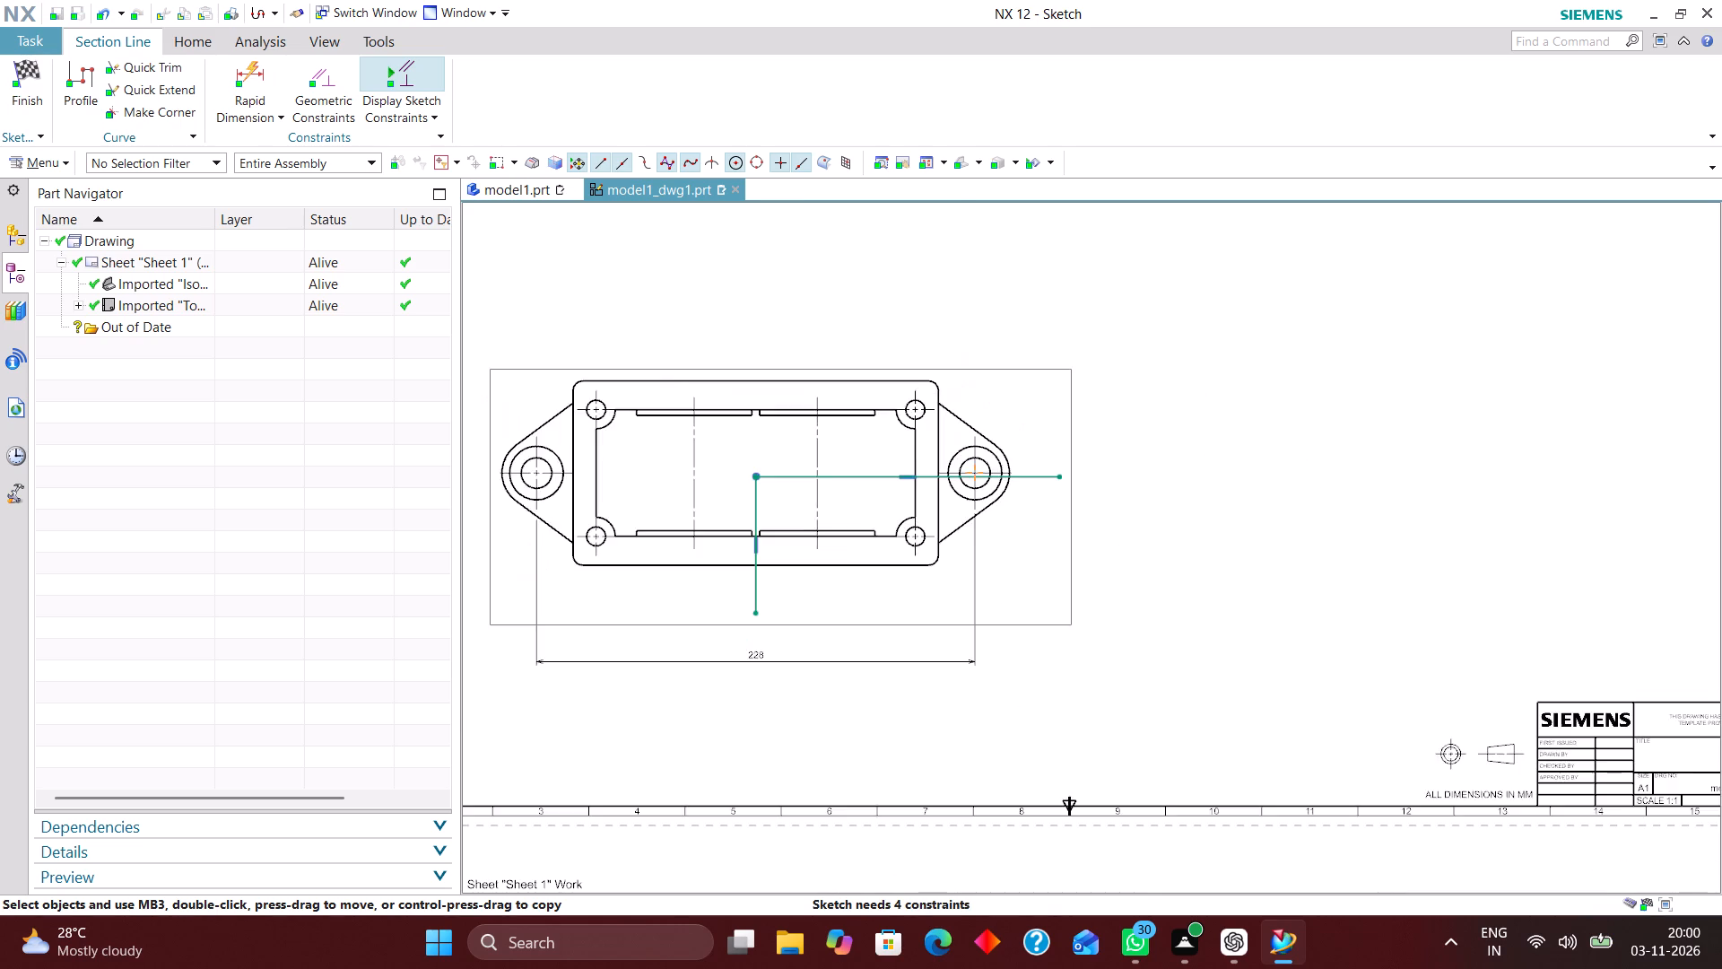
{"action": "scroll", "coordinate": [915, 461], "scroll_direction": "up", "scroll_amount": 4}
{"action": "left_click", "coordinate": [899, 493]}
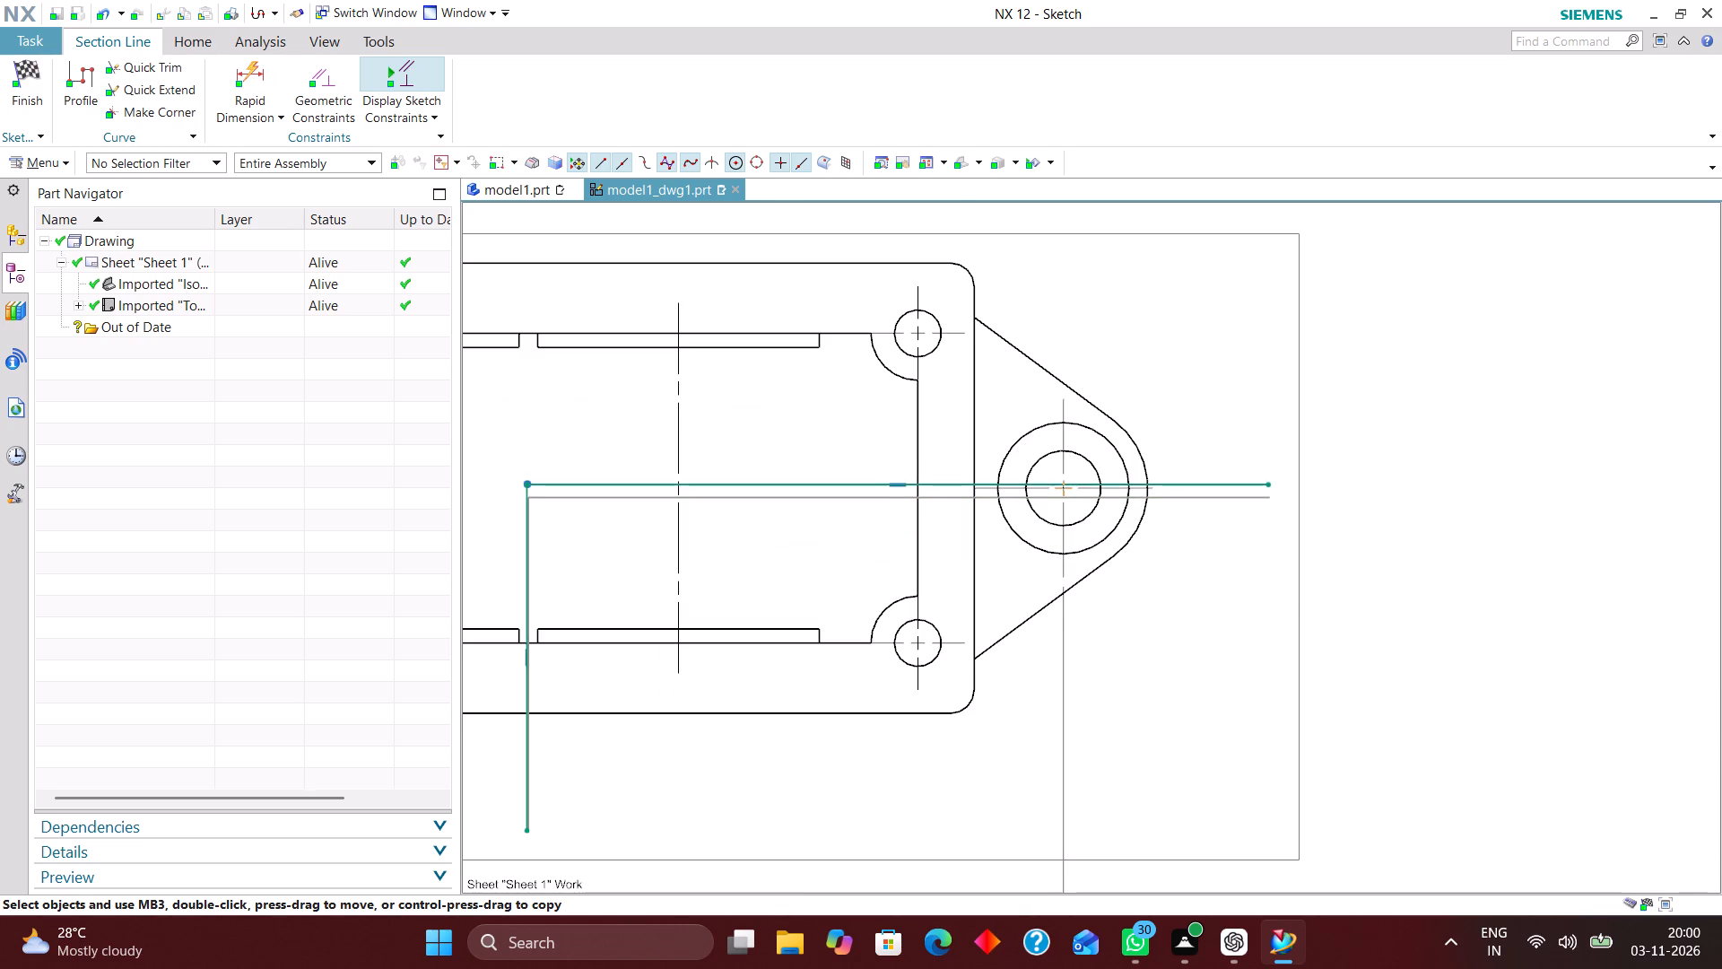
{"action": "scroll", "coordinate": [901, 484], "scroll_direction": "down", "scroll_amount": 2}
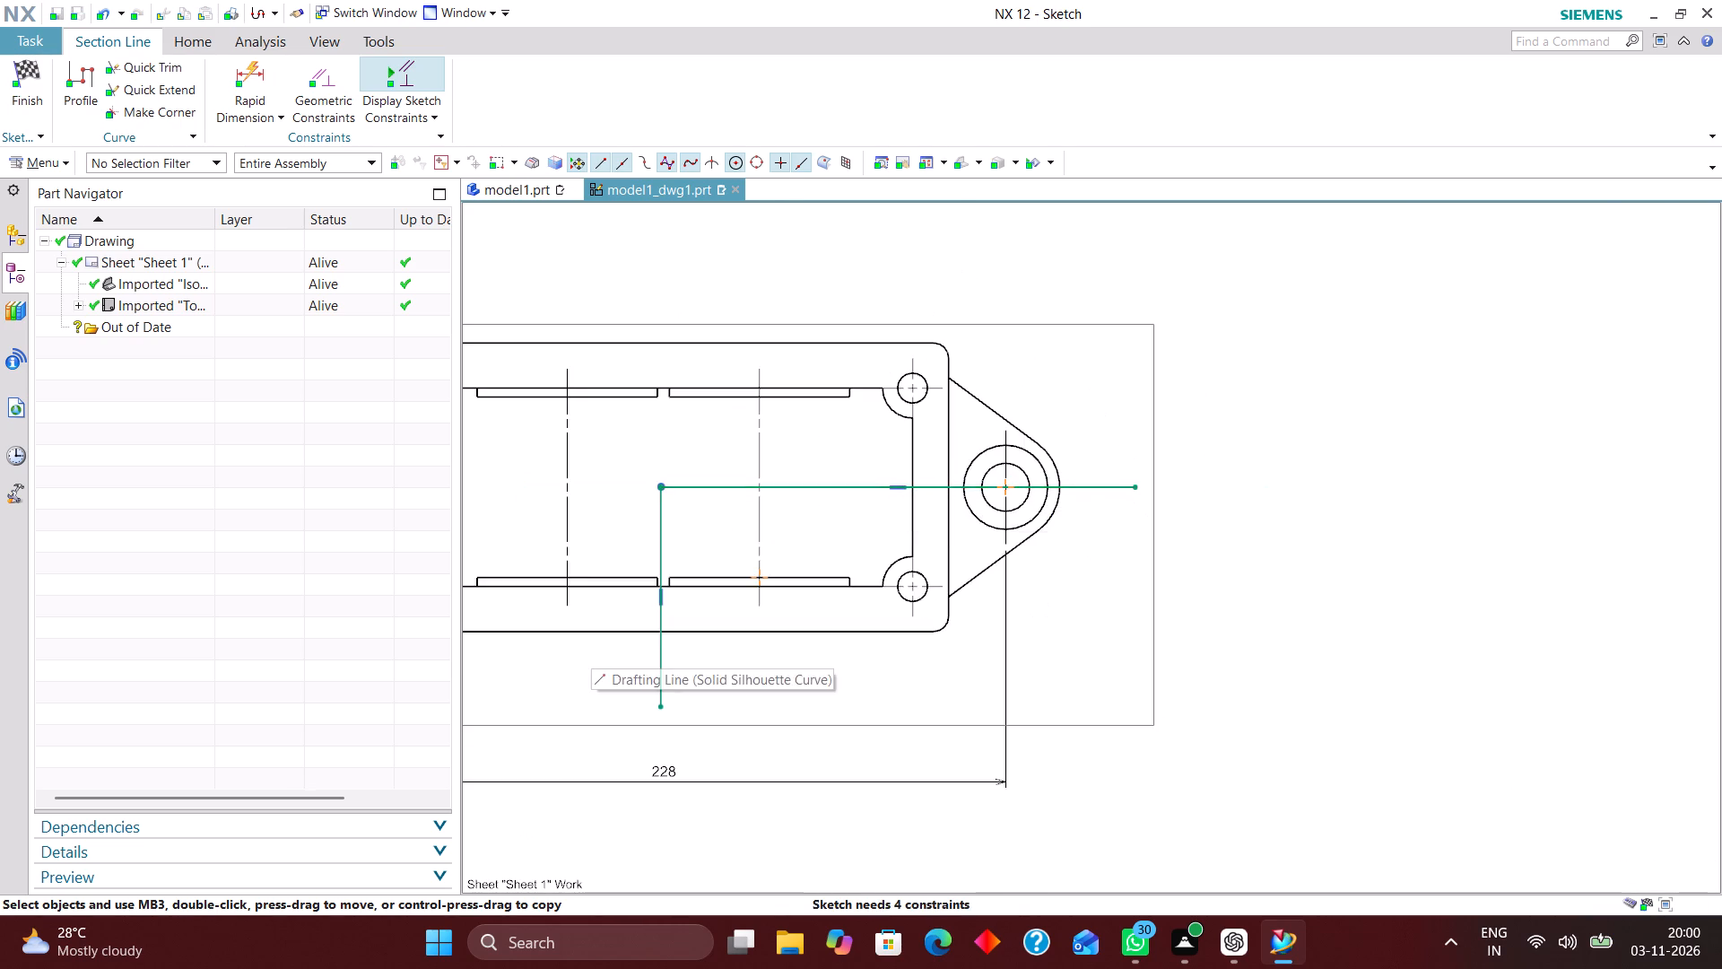
{"action": "scroll", "coordinate": [624, 665], "scroll_direction": "up", "scroll_amount": 4}
{"action": "left_click_drag", "start_coordinate": [709, 645], "coordinate": [718, 641]}
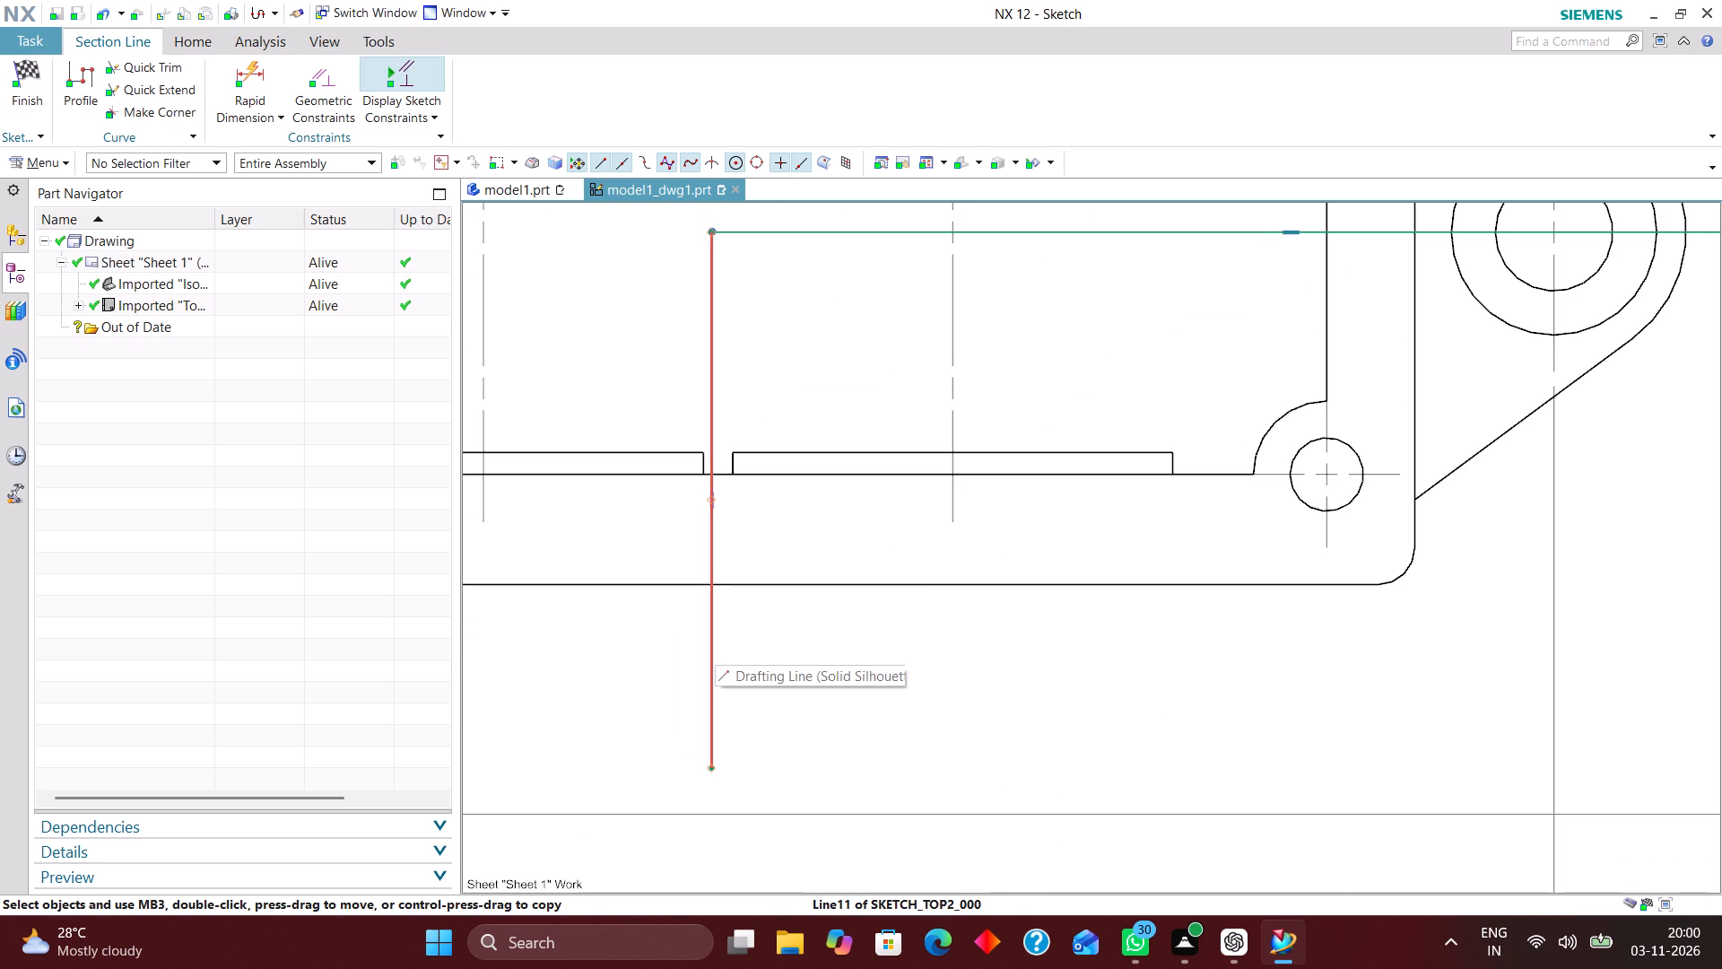
{"action": "left_click_drag", "start_coordinate": [718, 641], "coordinate": [722, 640]}
{"action": "left_click_drag", "start_coordinate": [726, 656], "coordinate": [720, 652]}
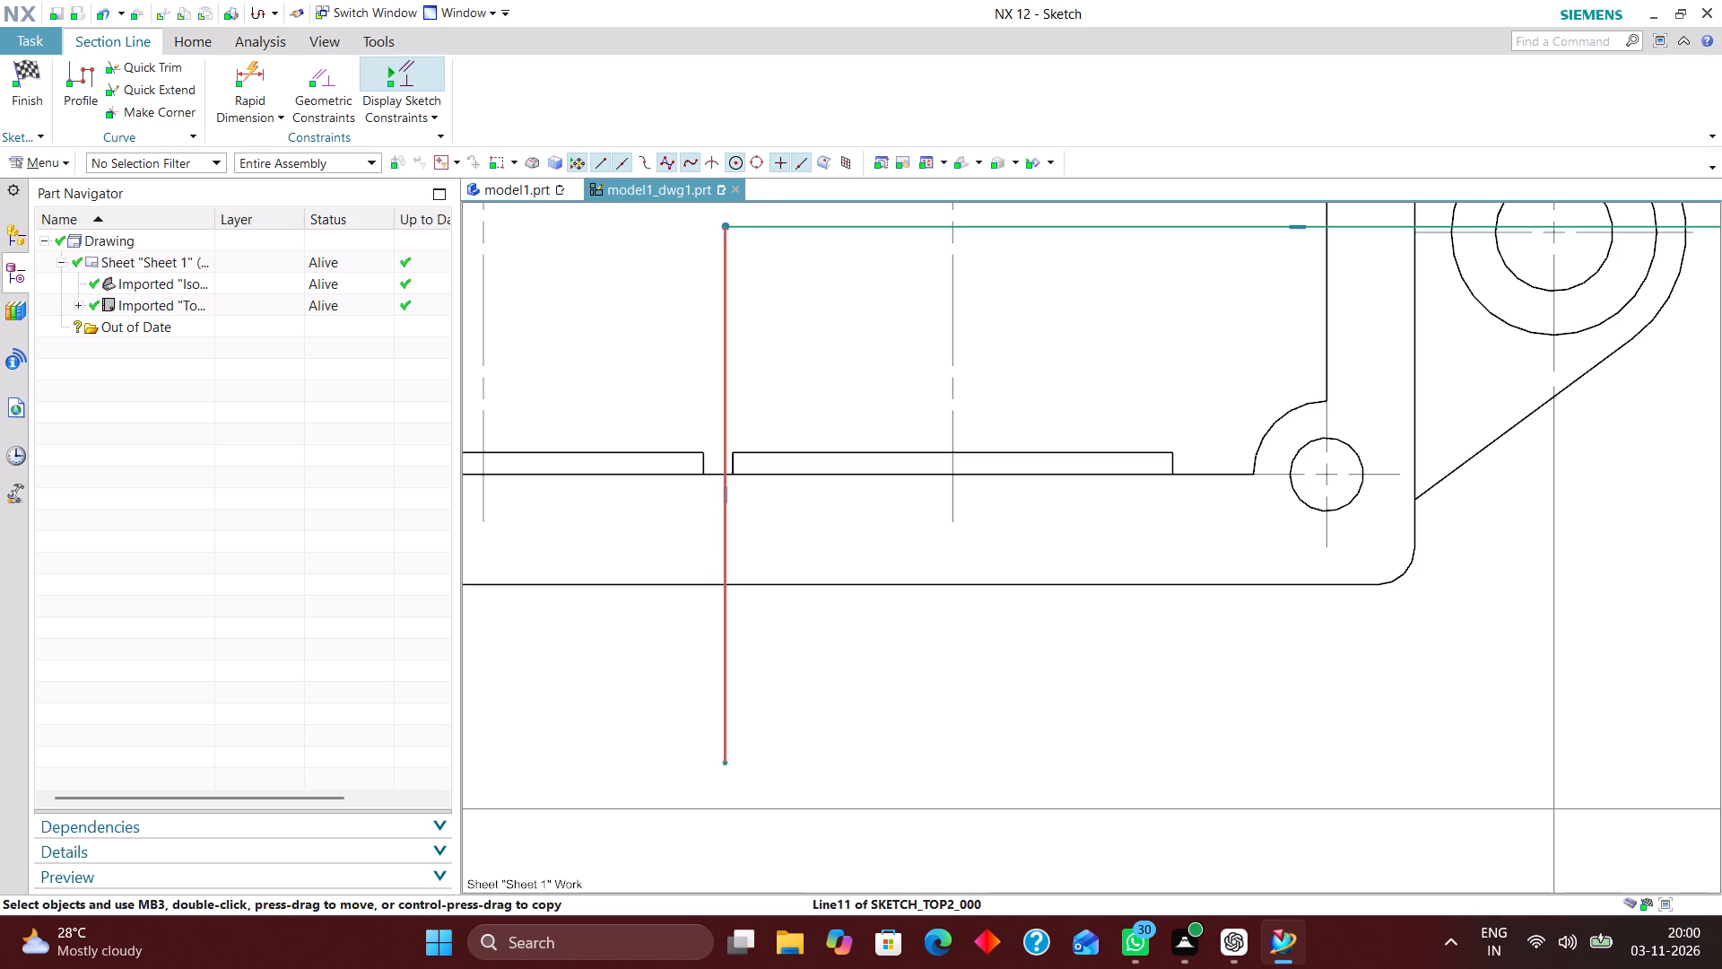
{"action": "left_click_drag", "start_coordinate": [720, 652], "coordinate": [717, 650]}
Align the section line's horizontal leg with the centre of the right ear's hole.
{"action": "scroll", "coordinate": [643, 709], "scroll_direction": "down", "scroll_amount": 3}
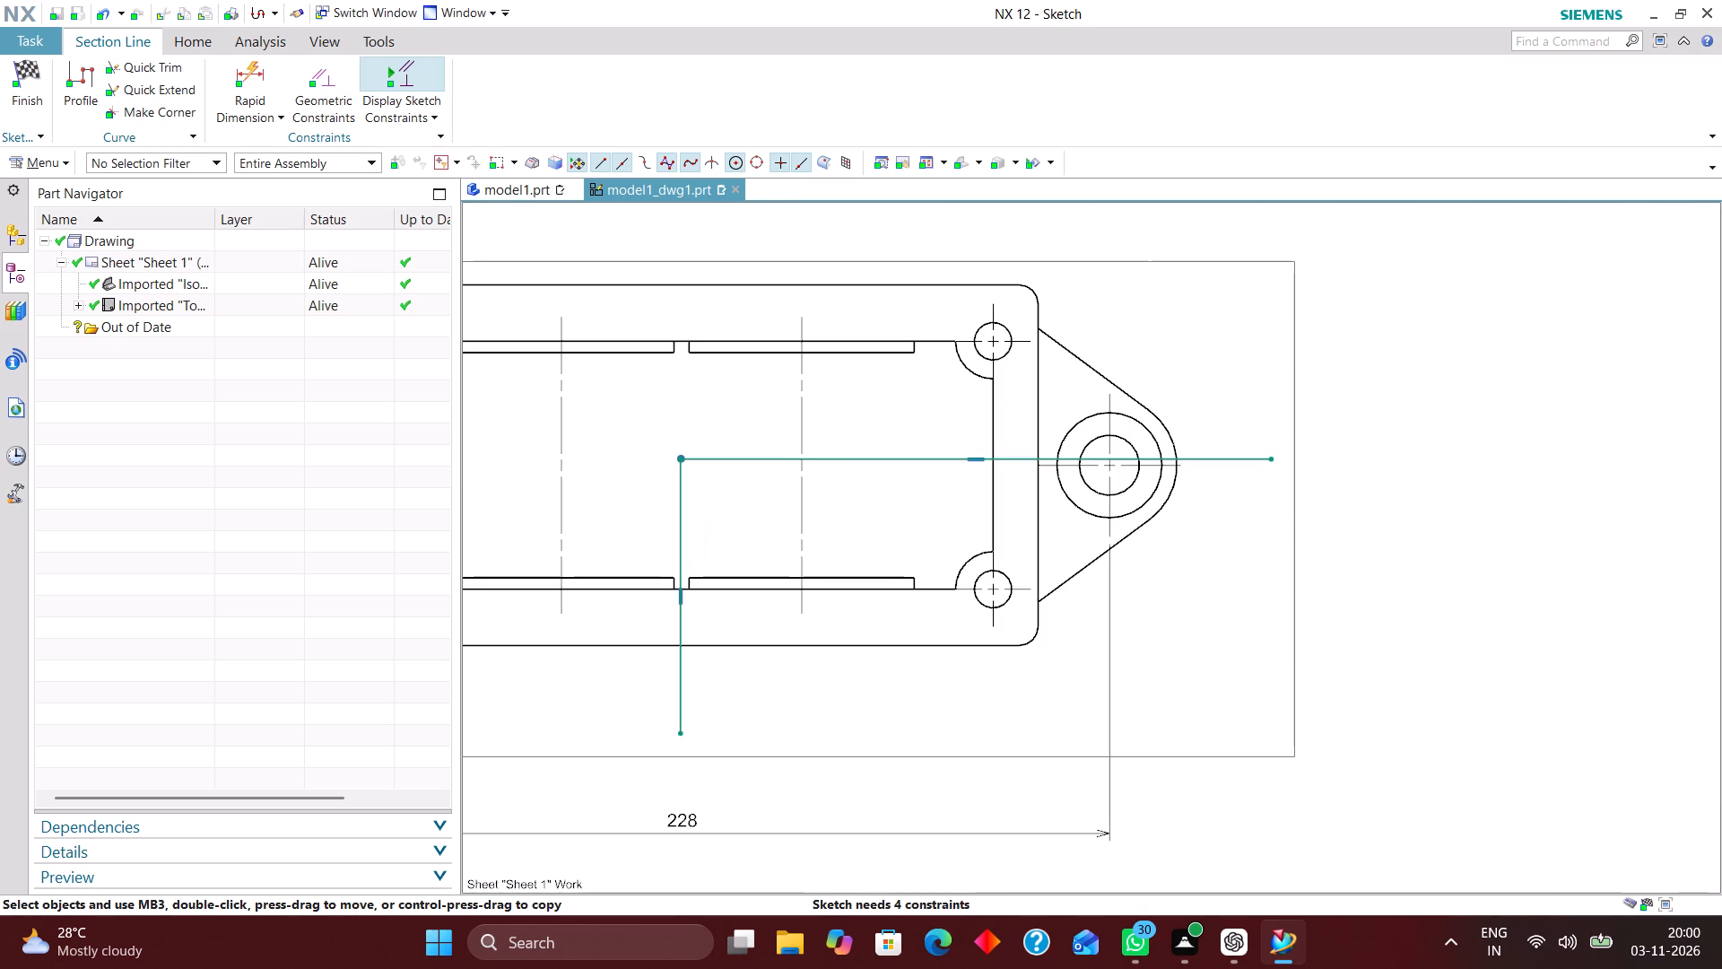
{"action": "scroll", "coordinate": [1212, 470], "scroll_direction": "up", "scroll_amount": 3}
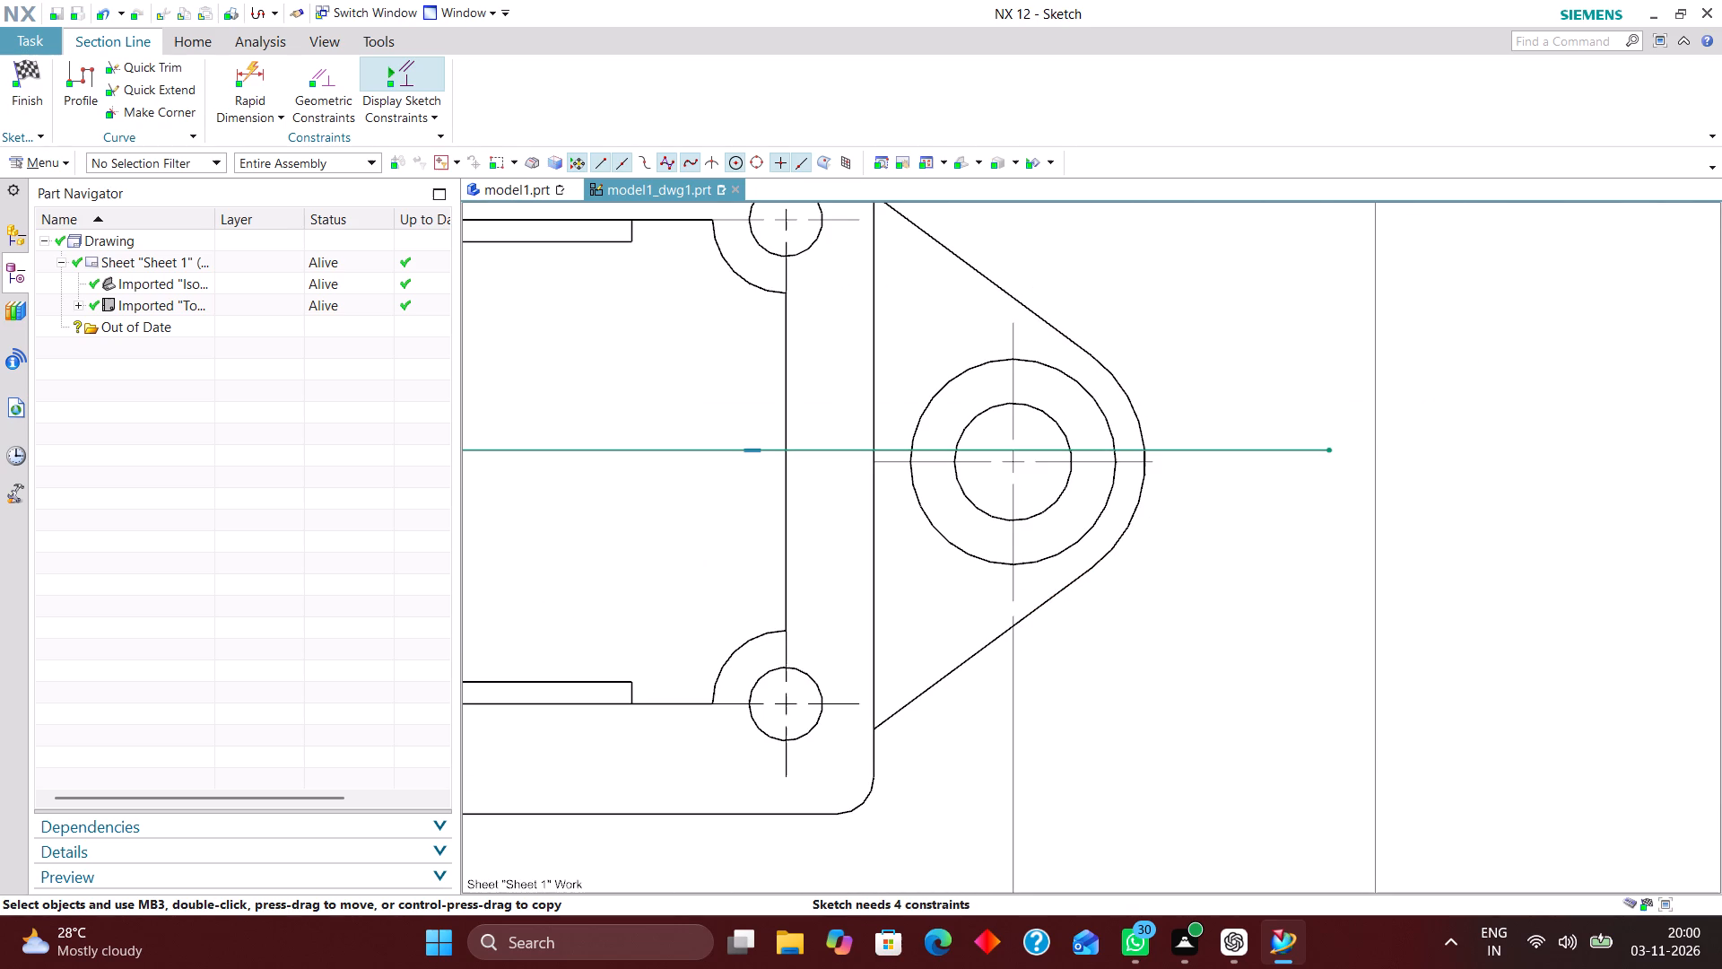
{"action": "left_click_drag", "start_coordinate": [1334, 447], "coordinate": [1322, 461]}
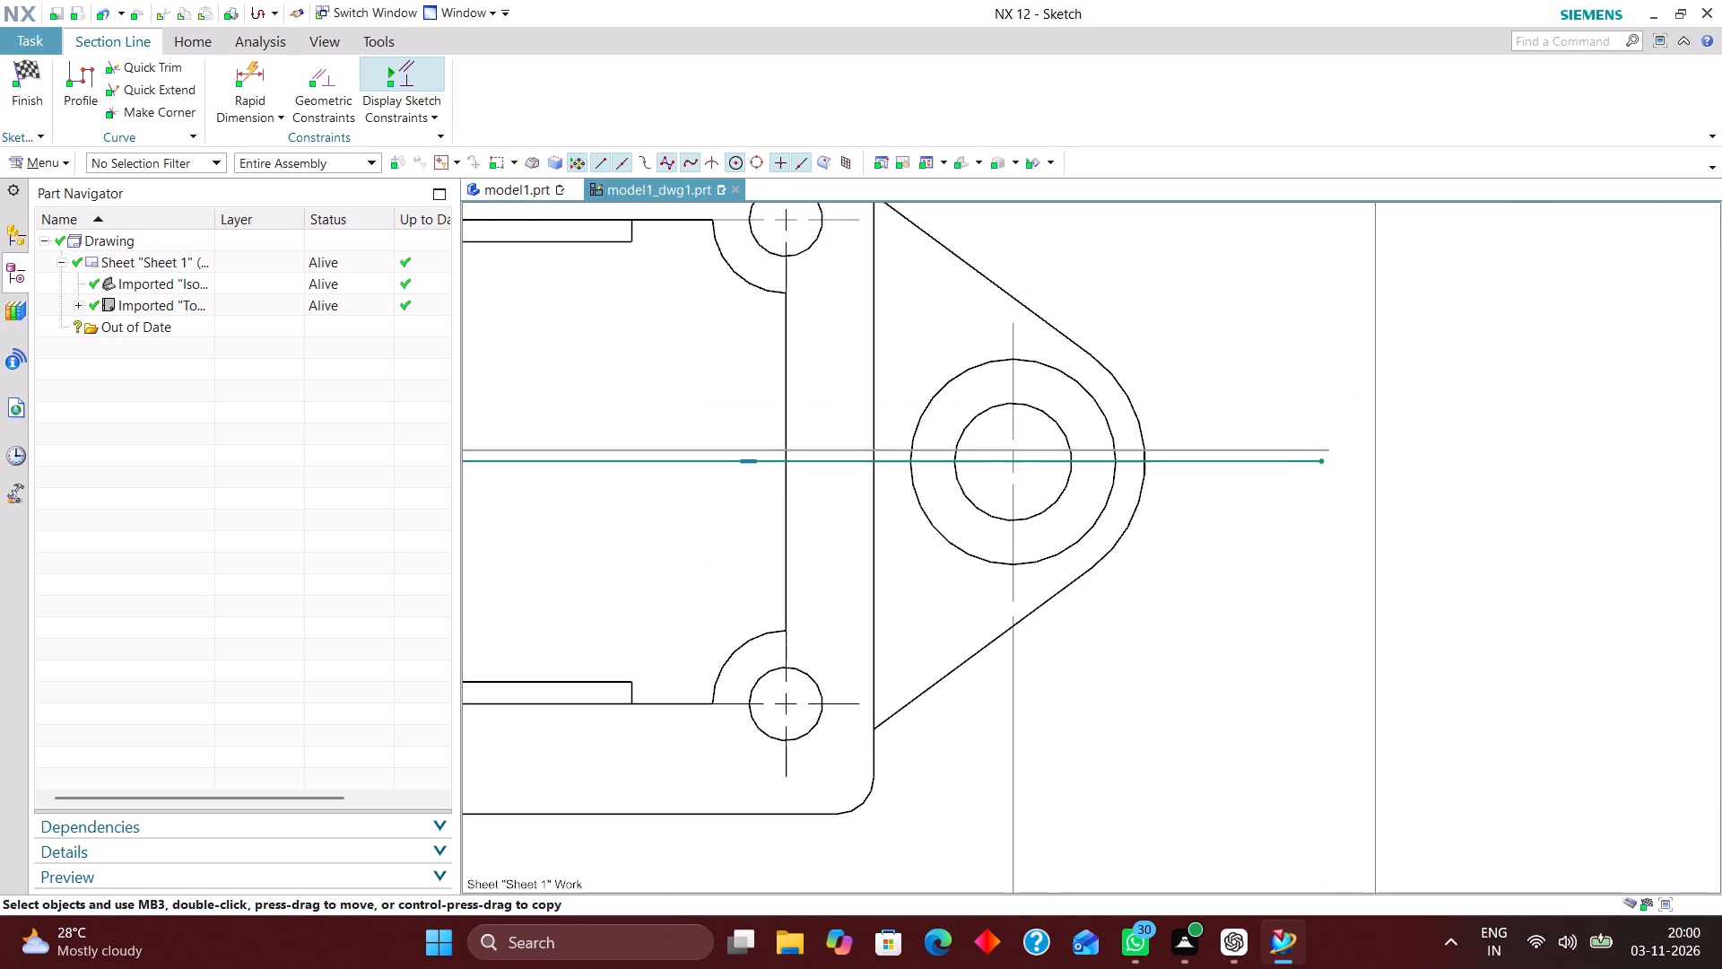
{"action": "left_click_drag", "start_coordinate": [1322, 461], "coordinate": [1319, 462]}
{"action": "scroll", "coordinate": [1325, 407], "scroll_direction": "down", "scroll_amount": 5}
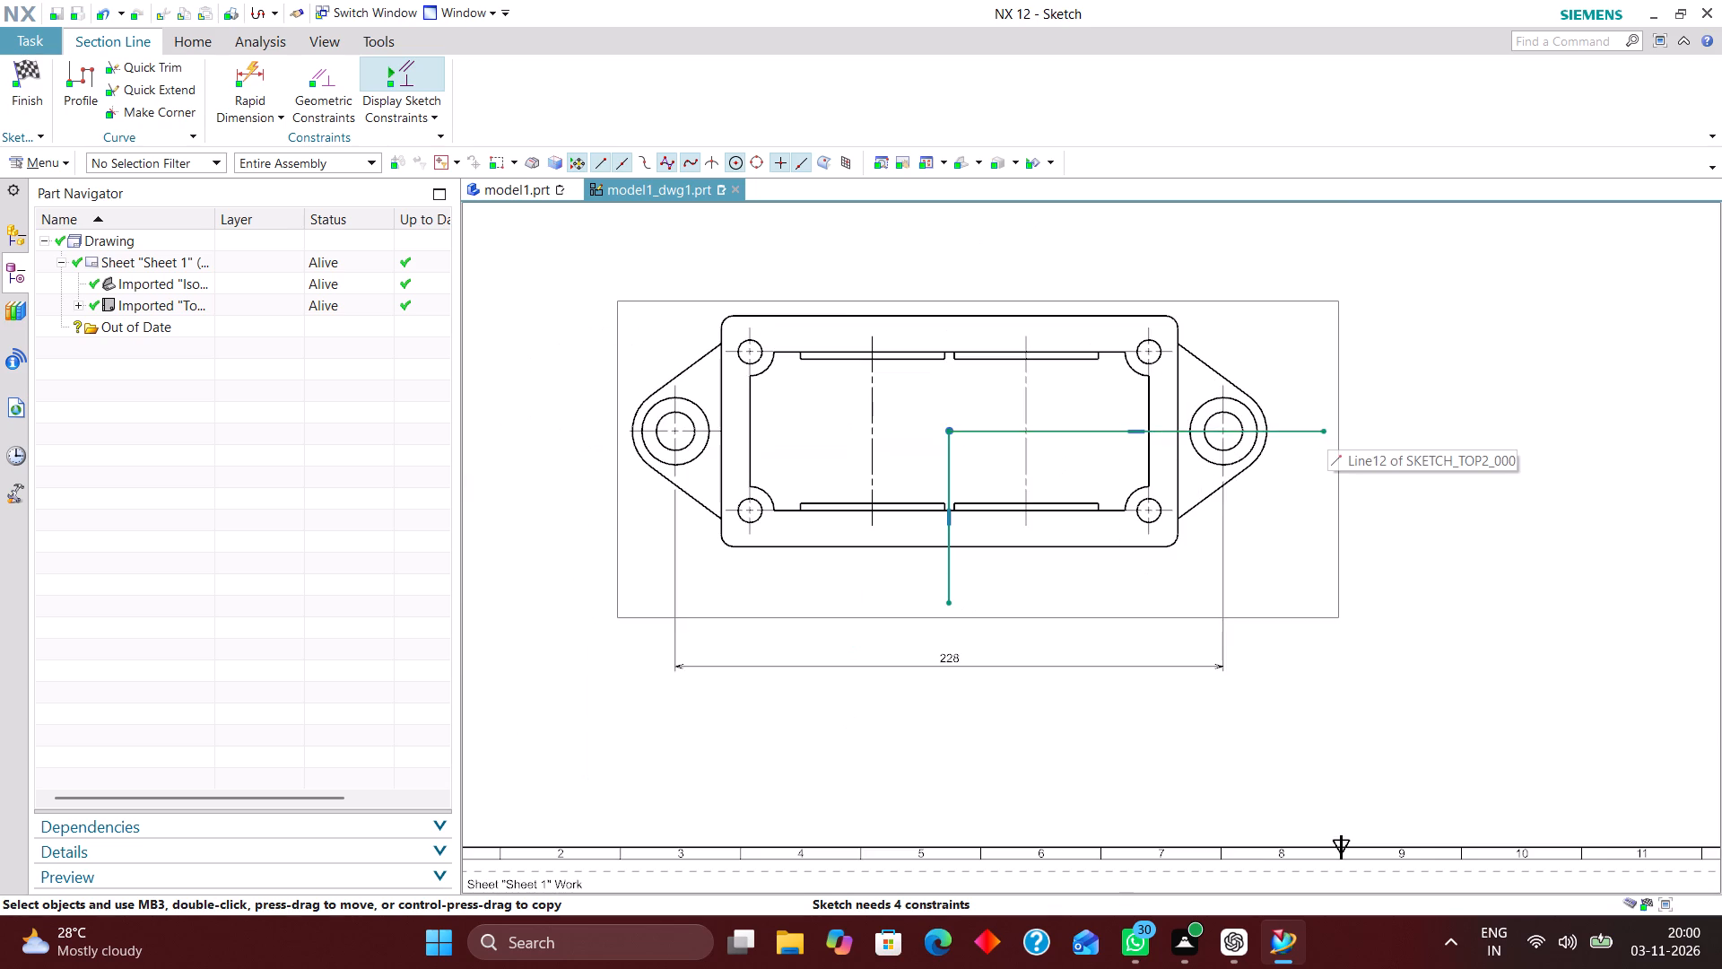
{"action": "scroll", "coordinate": [978, 502], "scroll_direction": "up", "scroll_amount": 3}
{"action": "scroll", "coordinate": [895, 557], "scroll_direction": "down", "scroll_amount": 1}
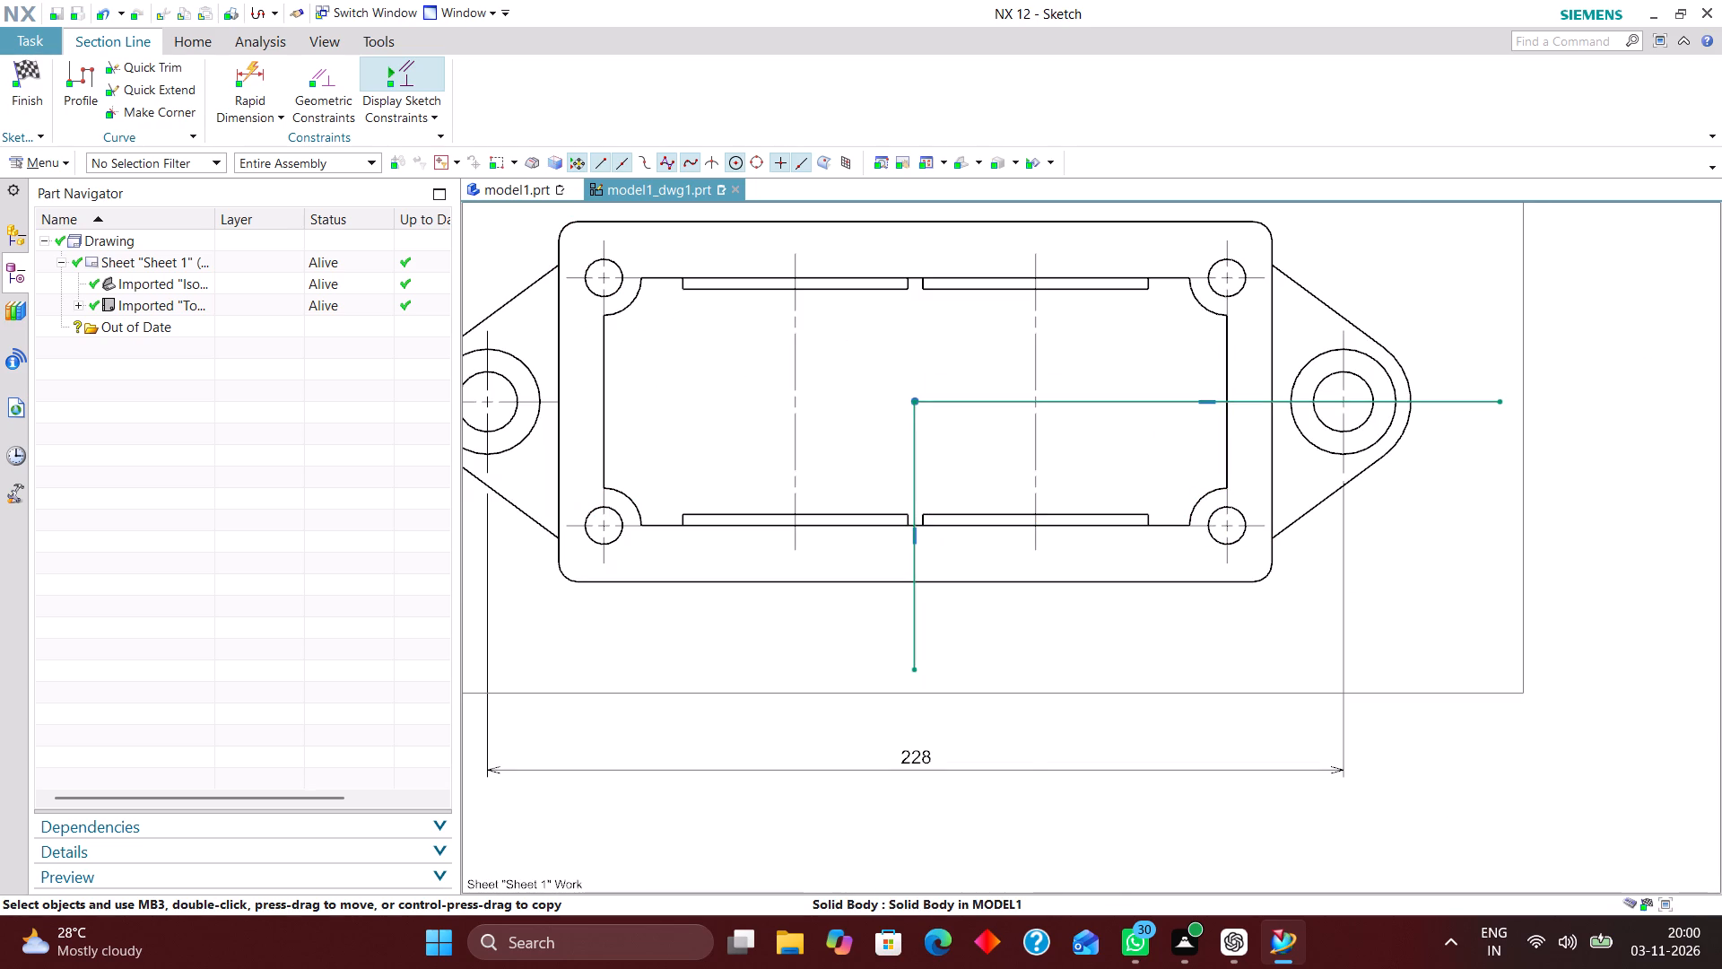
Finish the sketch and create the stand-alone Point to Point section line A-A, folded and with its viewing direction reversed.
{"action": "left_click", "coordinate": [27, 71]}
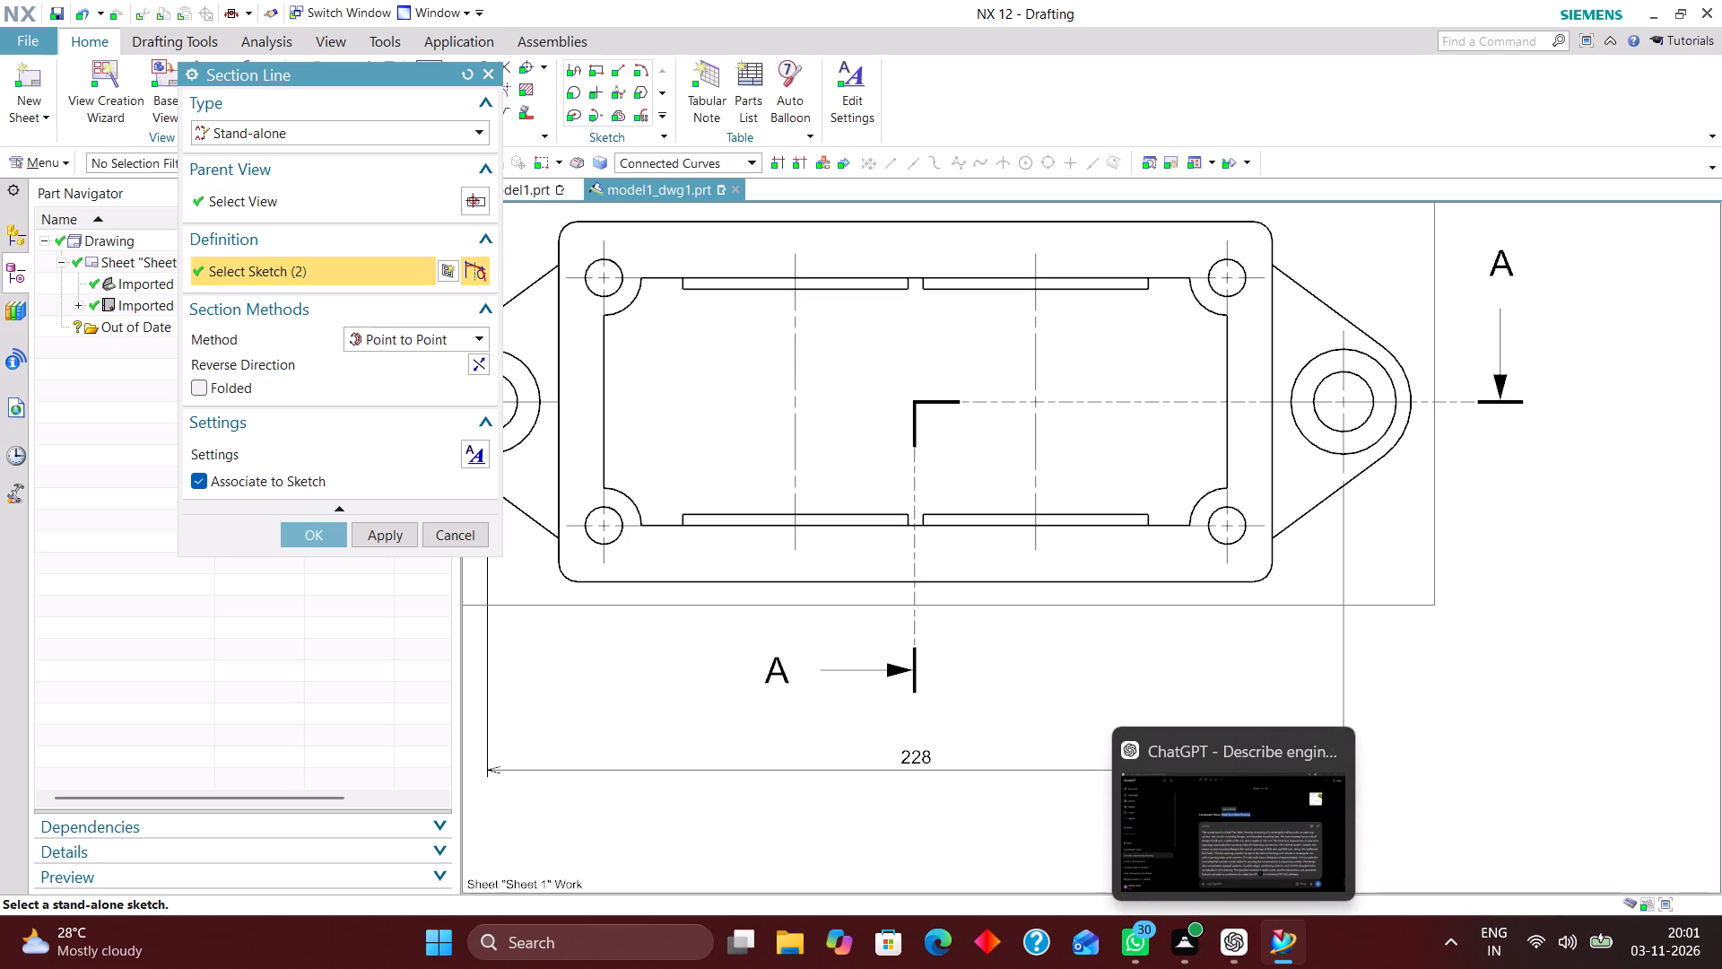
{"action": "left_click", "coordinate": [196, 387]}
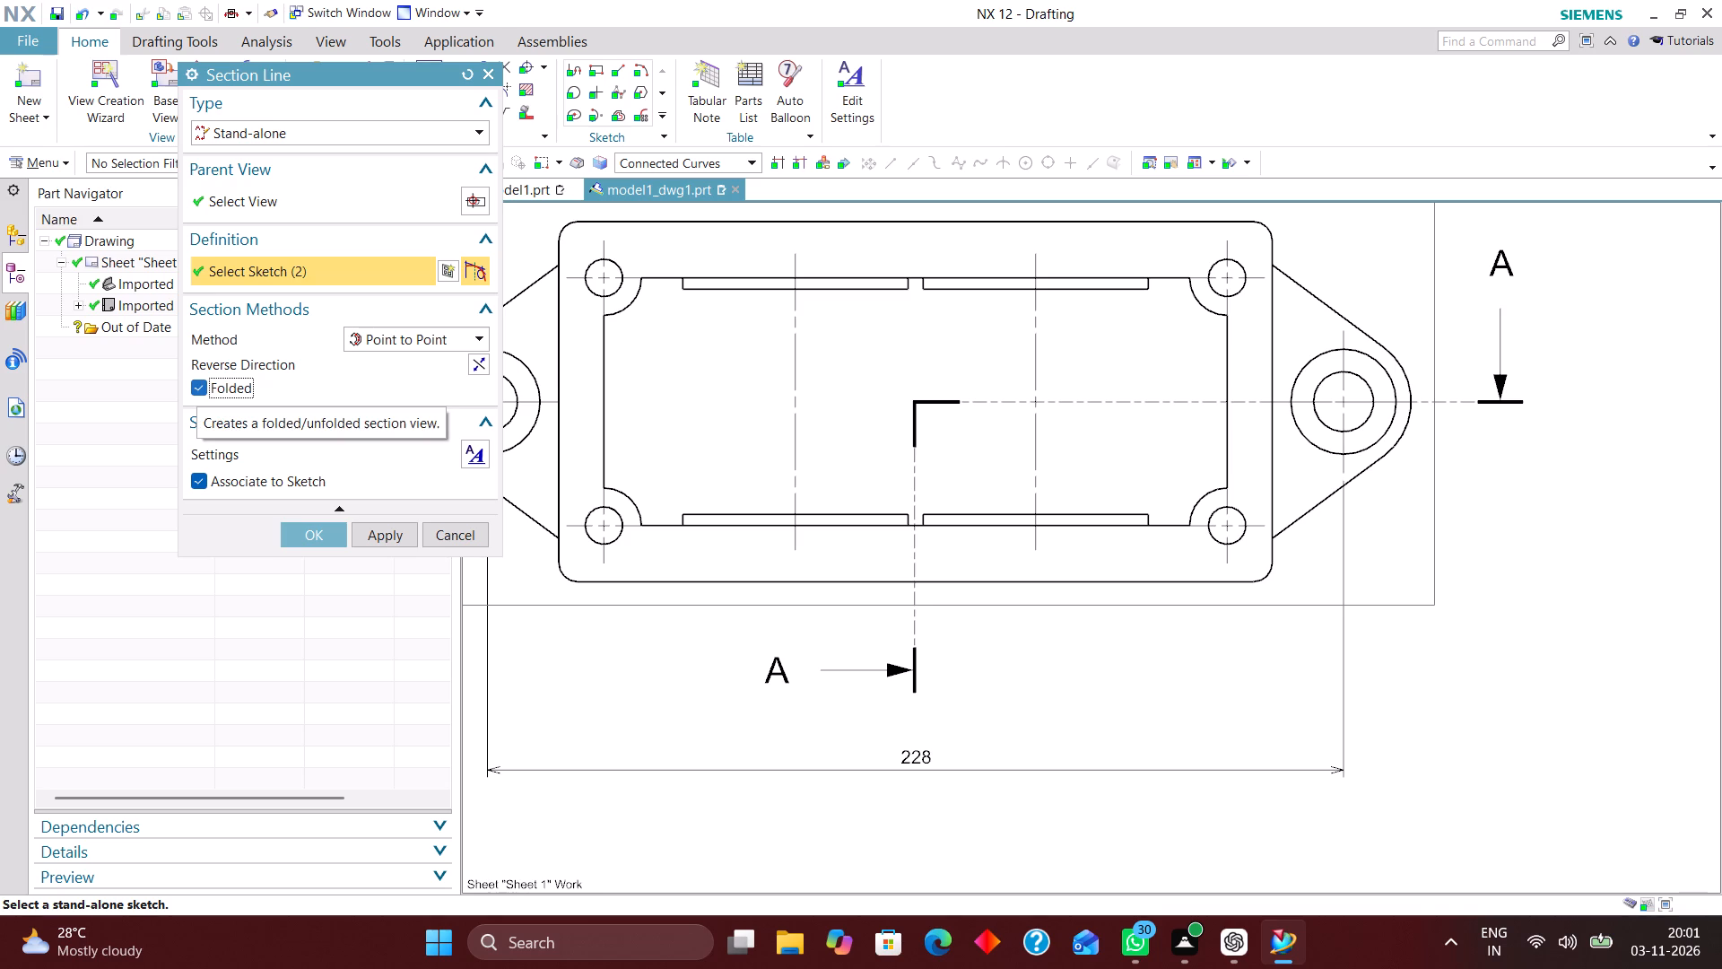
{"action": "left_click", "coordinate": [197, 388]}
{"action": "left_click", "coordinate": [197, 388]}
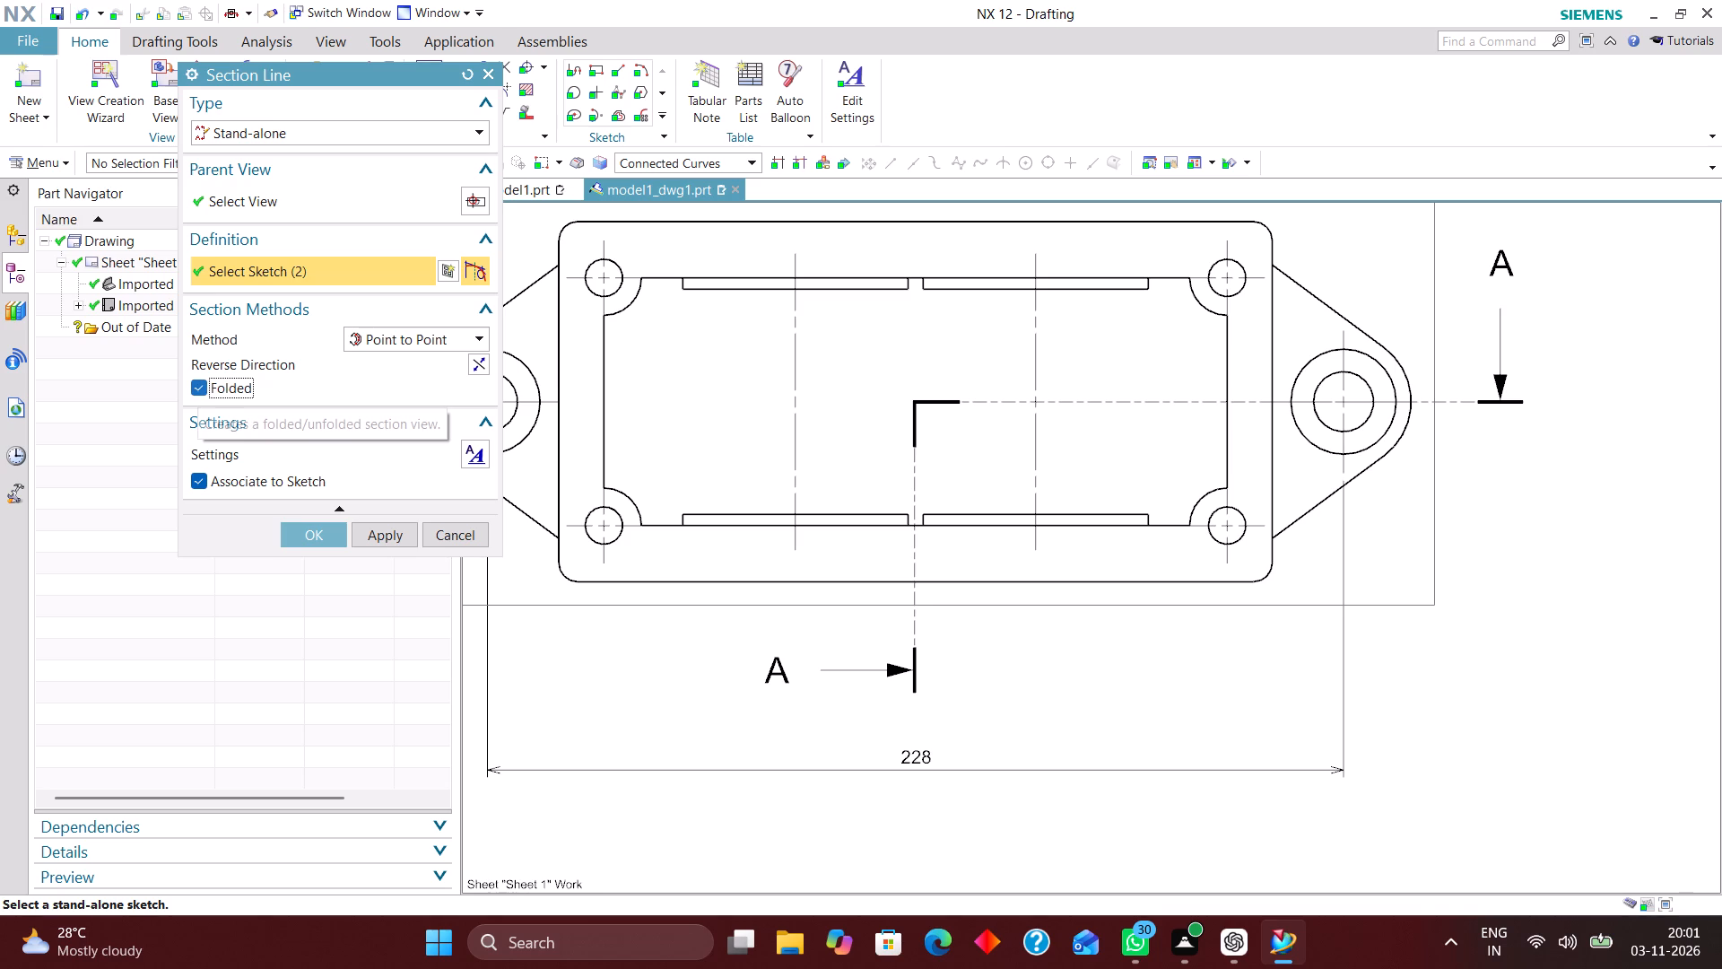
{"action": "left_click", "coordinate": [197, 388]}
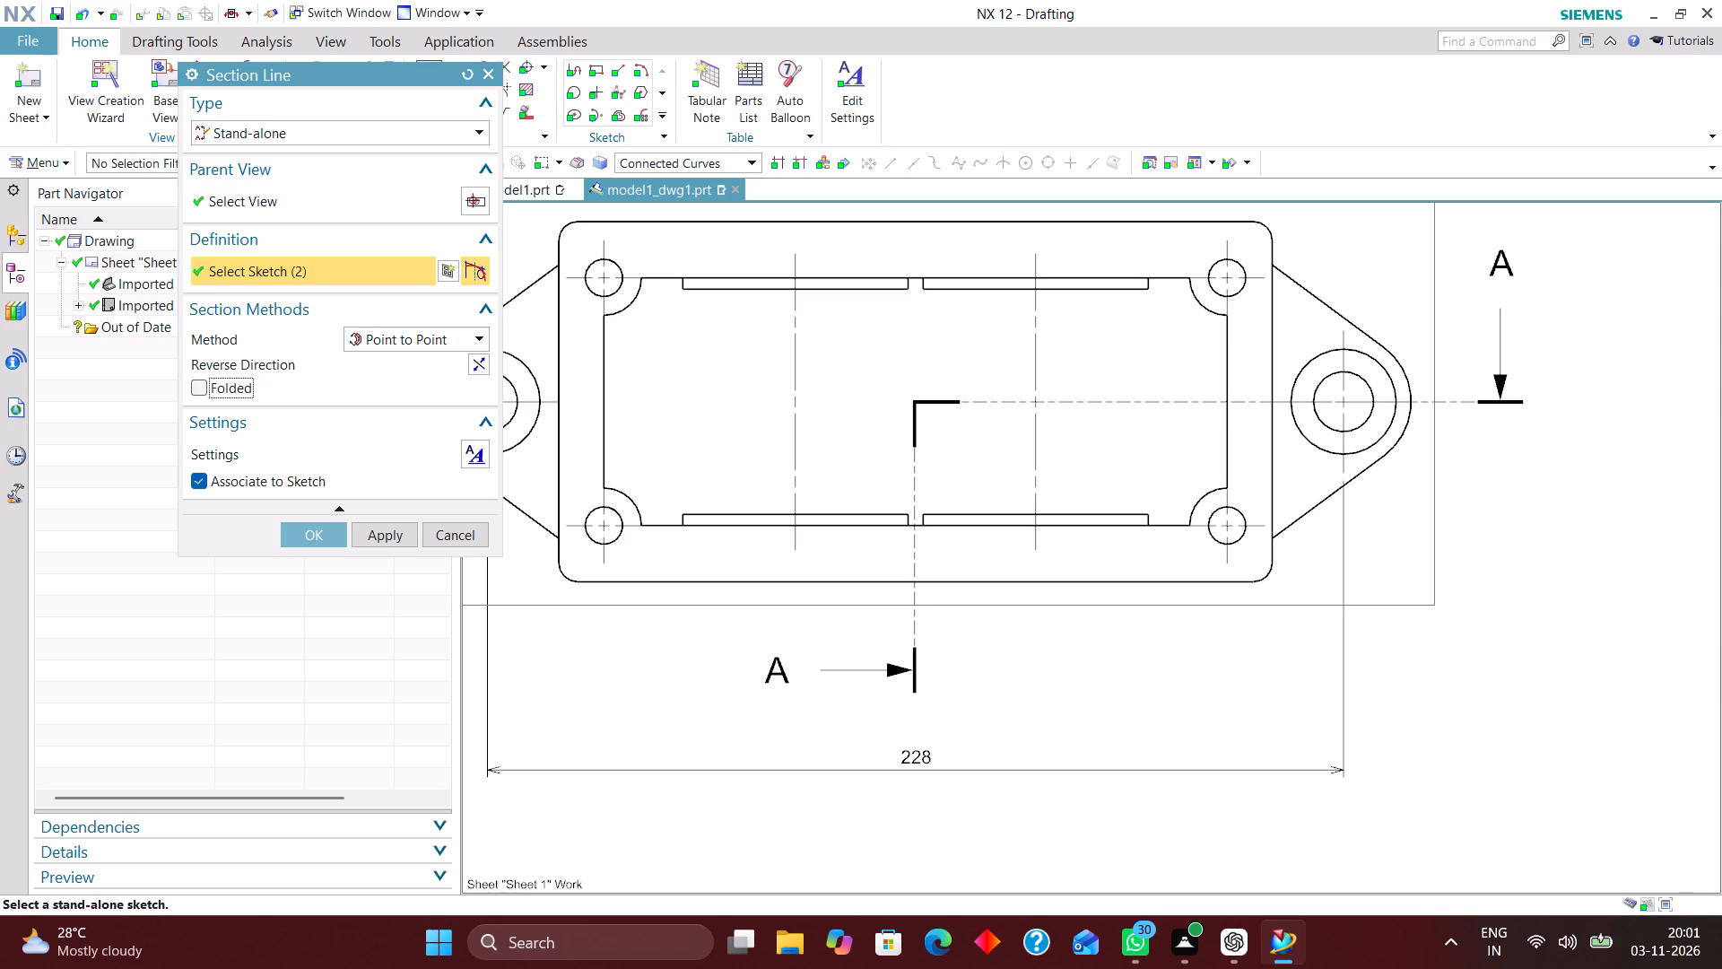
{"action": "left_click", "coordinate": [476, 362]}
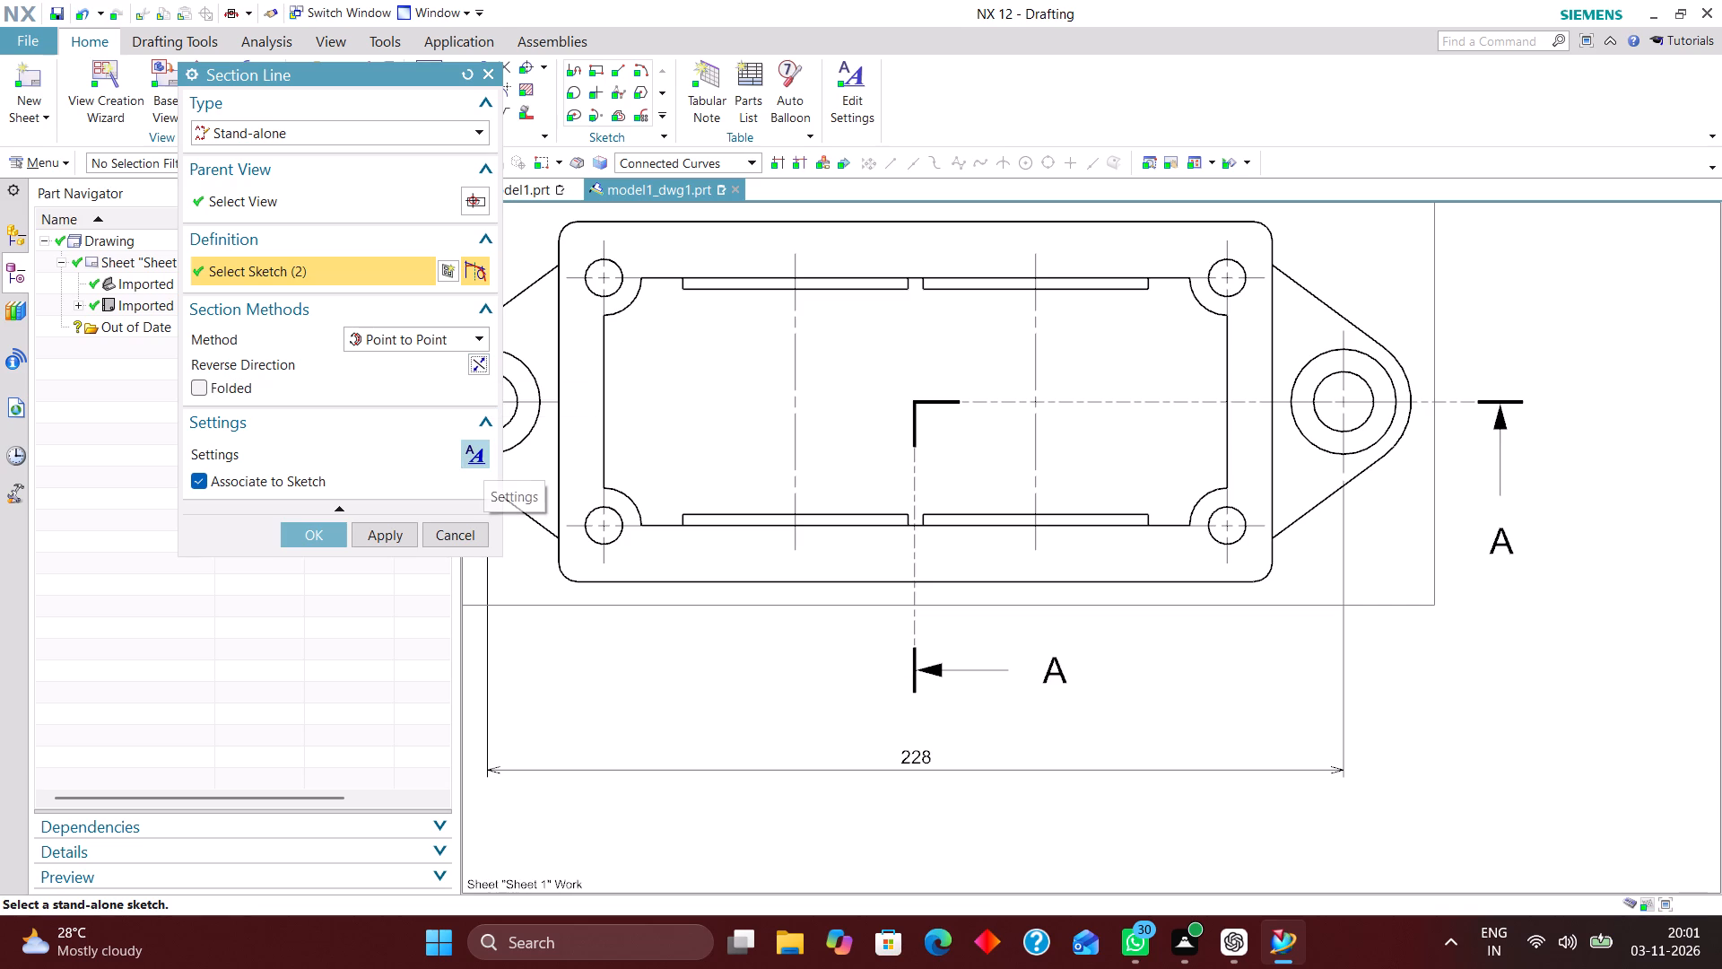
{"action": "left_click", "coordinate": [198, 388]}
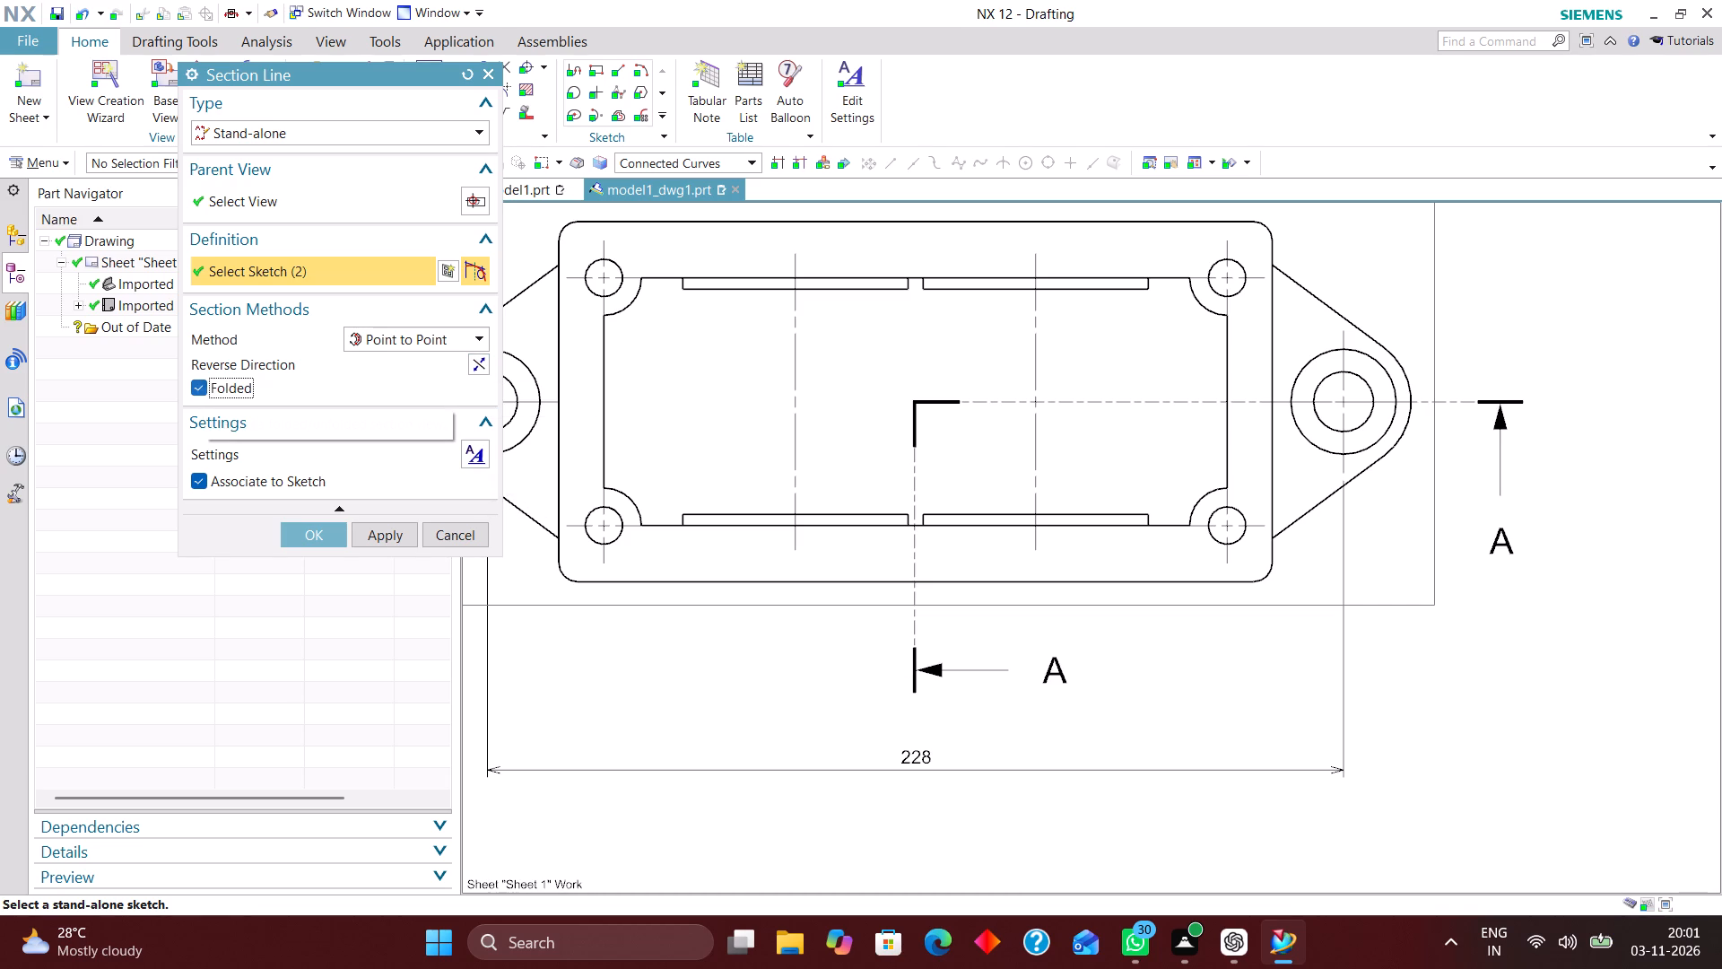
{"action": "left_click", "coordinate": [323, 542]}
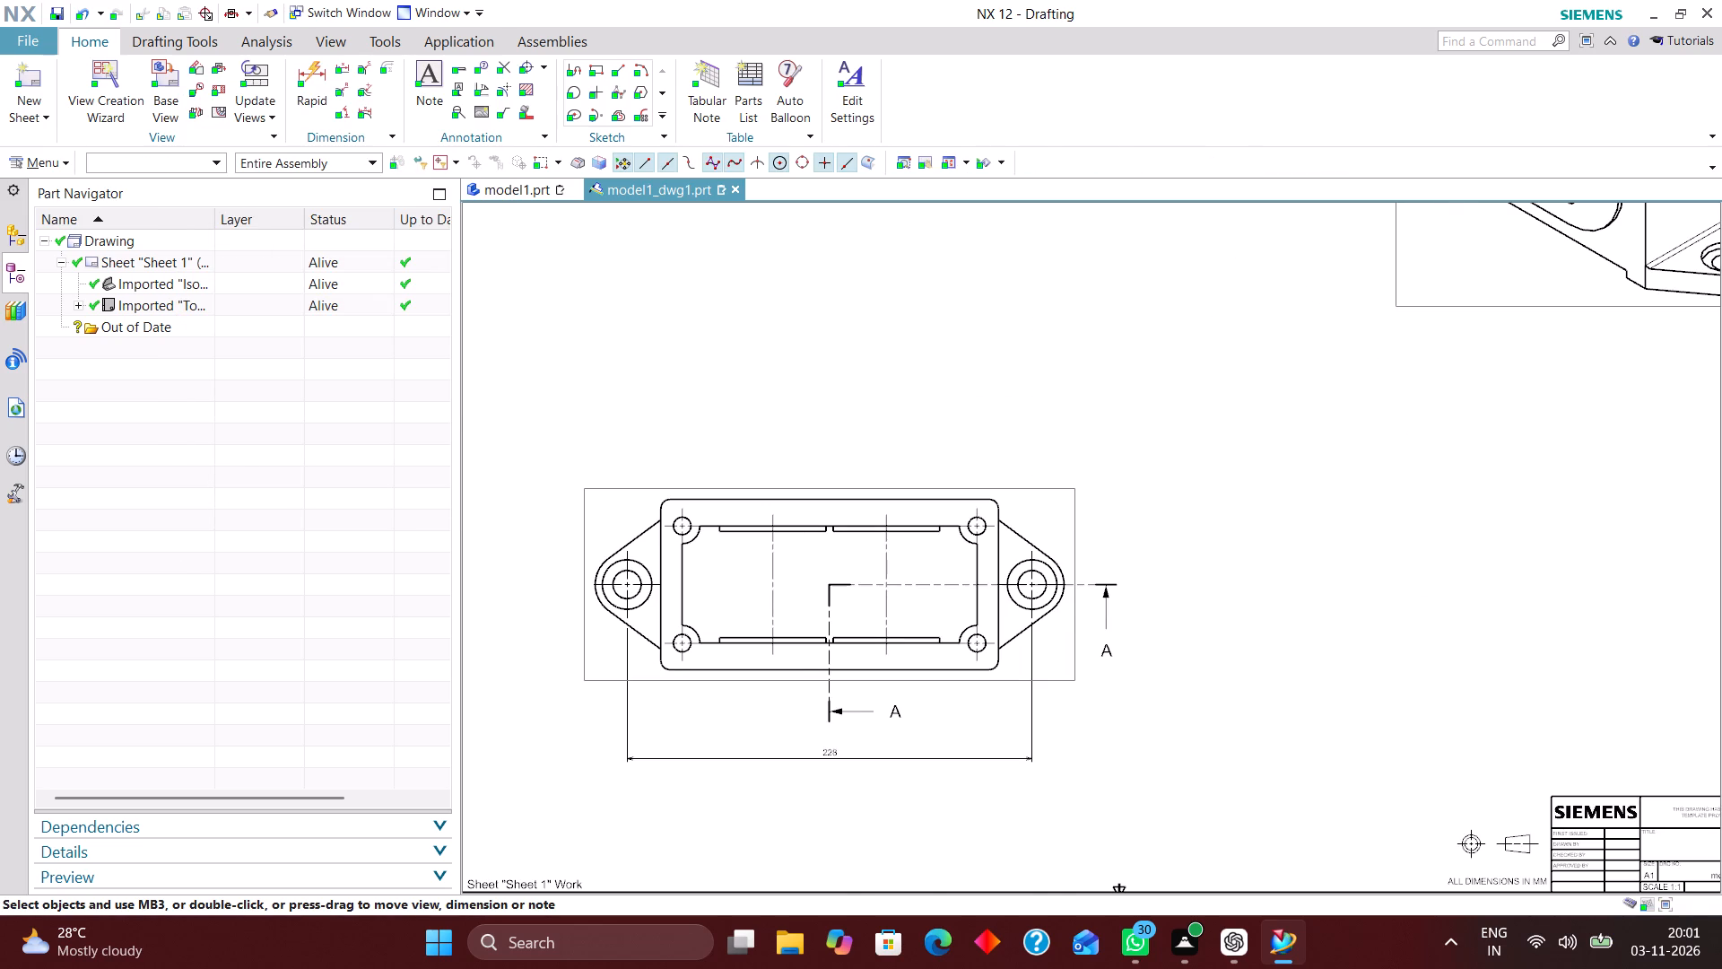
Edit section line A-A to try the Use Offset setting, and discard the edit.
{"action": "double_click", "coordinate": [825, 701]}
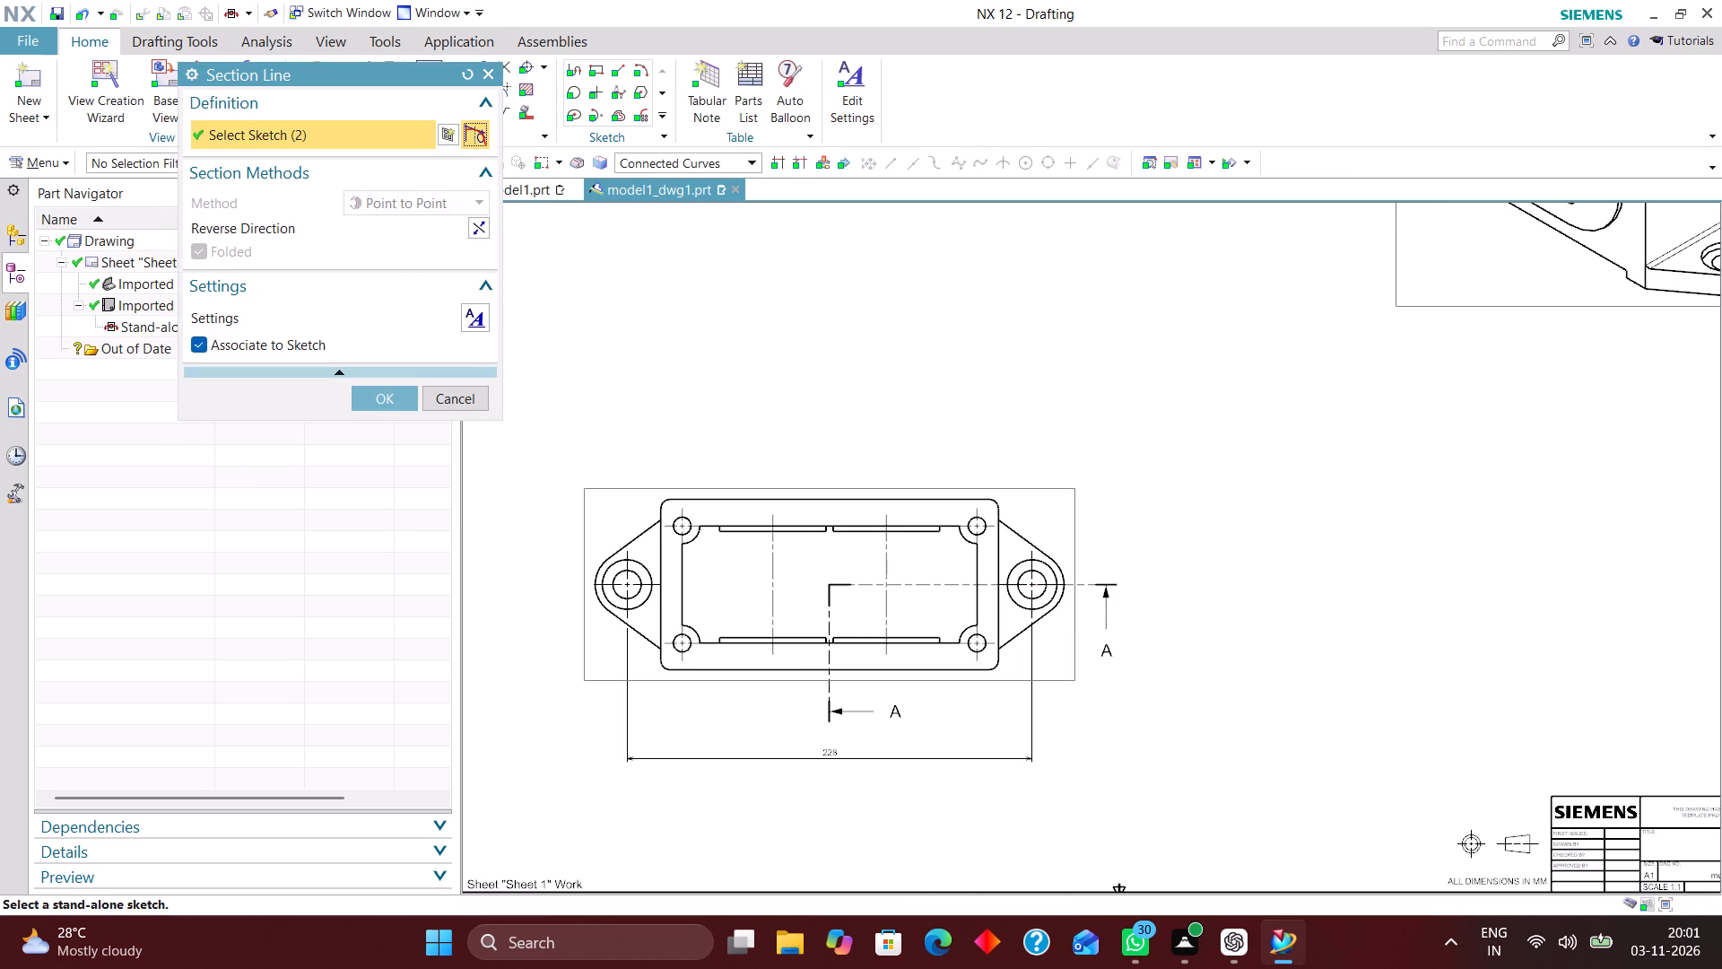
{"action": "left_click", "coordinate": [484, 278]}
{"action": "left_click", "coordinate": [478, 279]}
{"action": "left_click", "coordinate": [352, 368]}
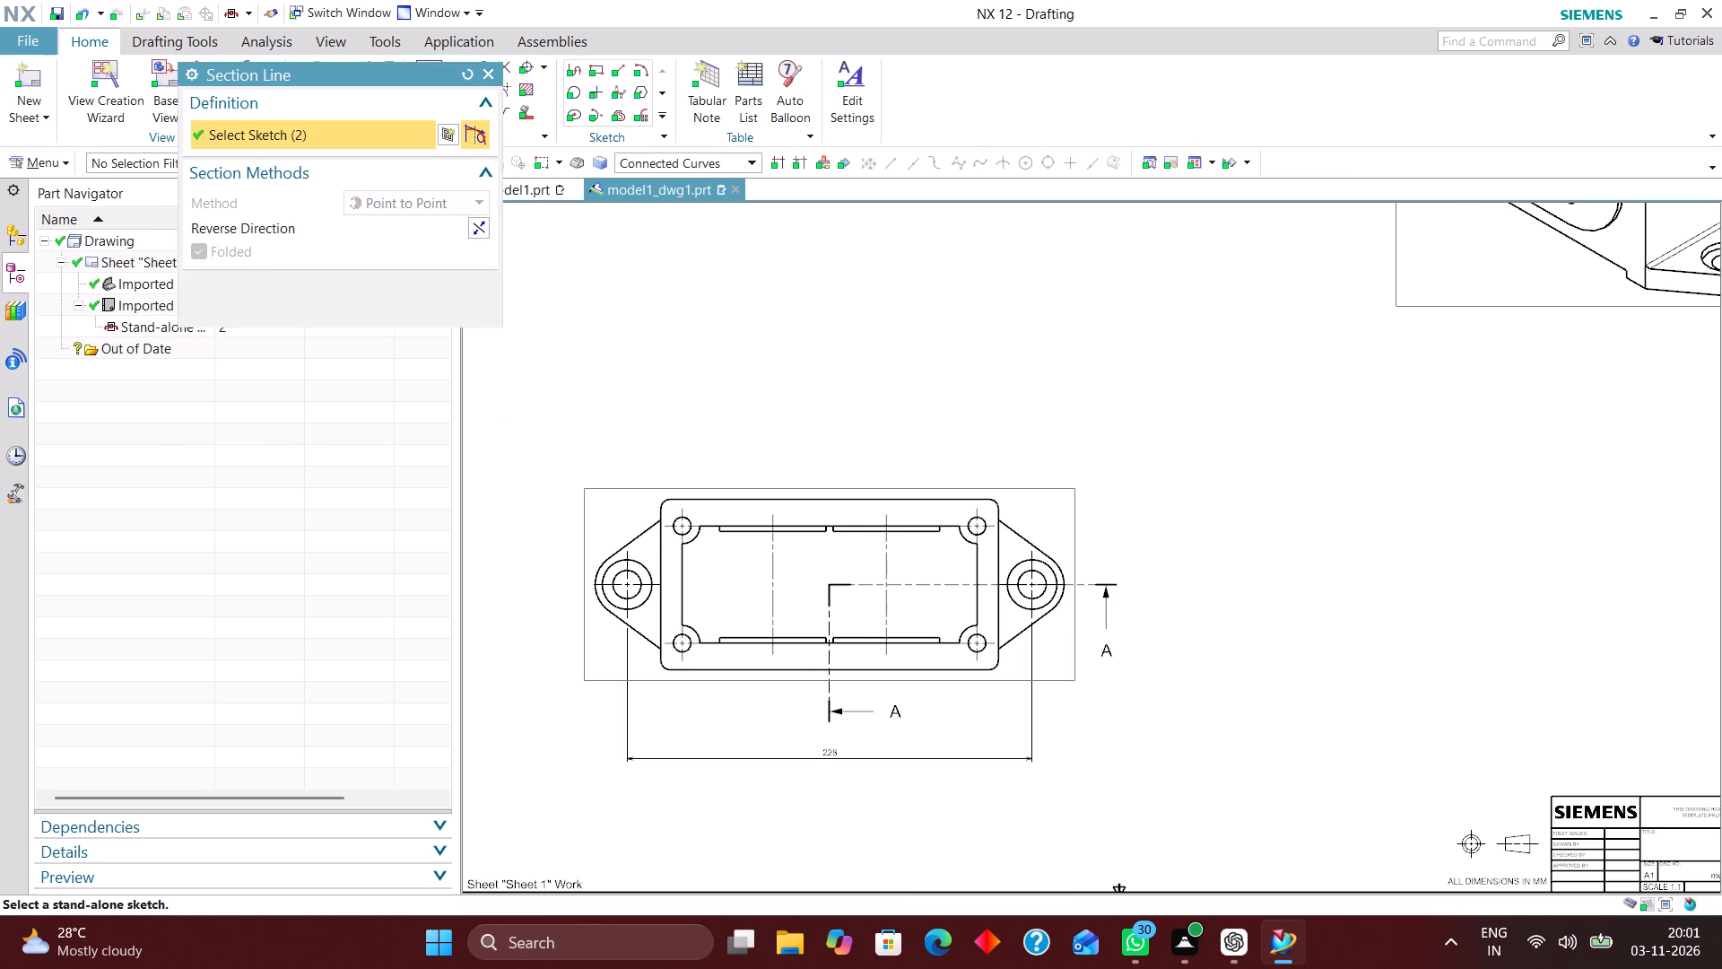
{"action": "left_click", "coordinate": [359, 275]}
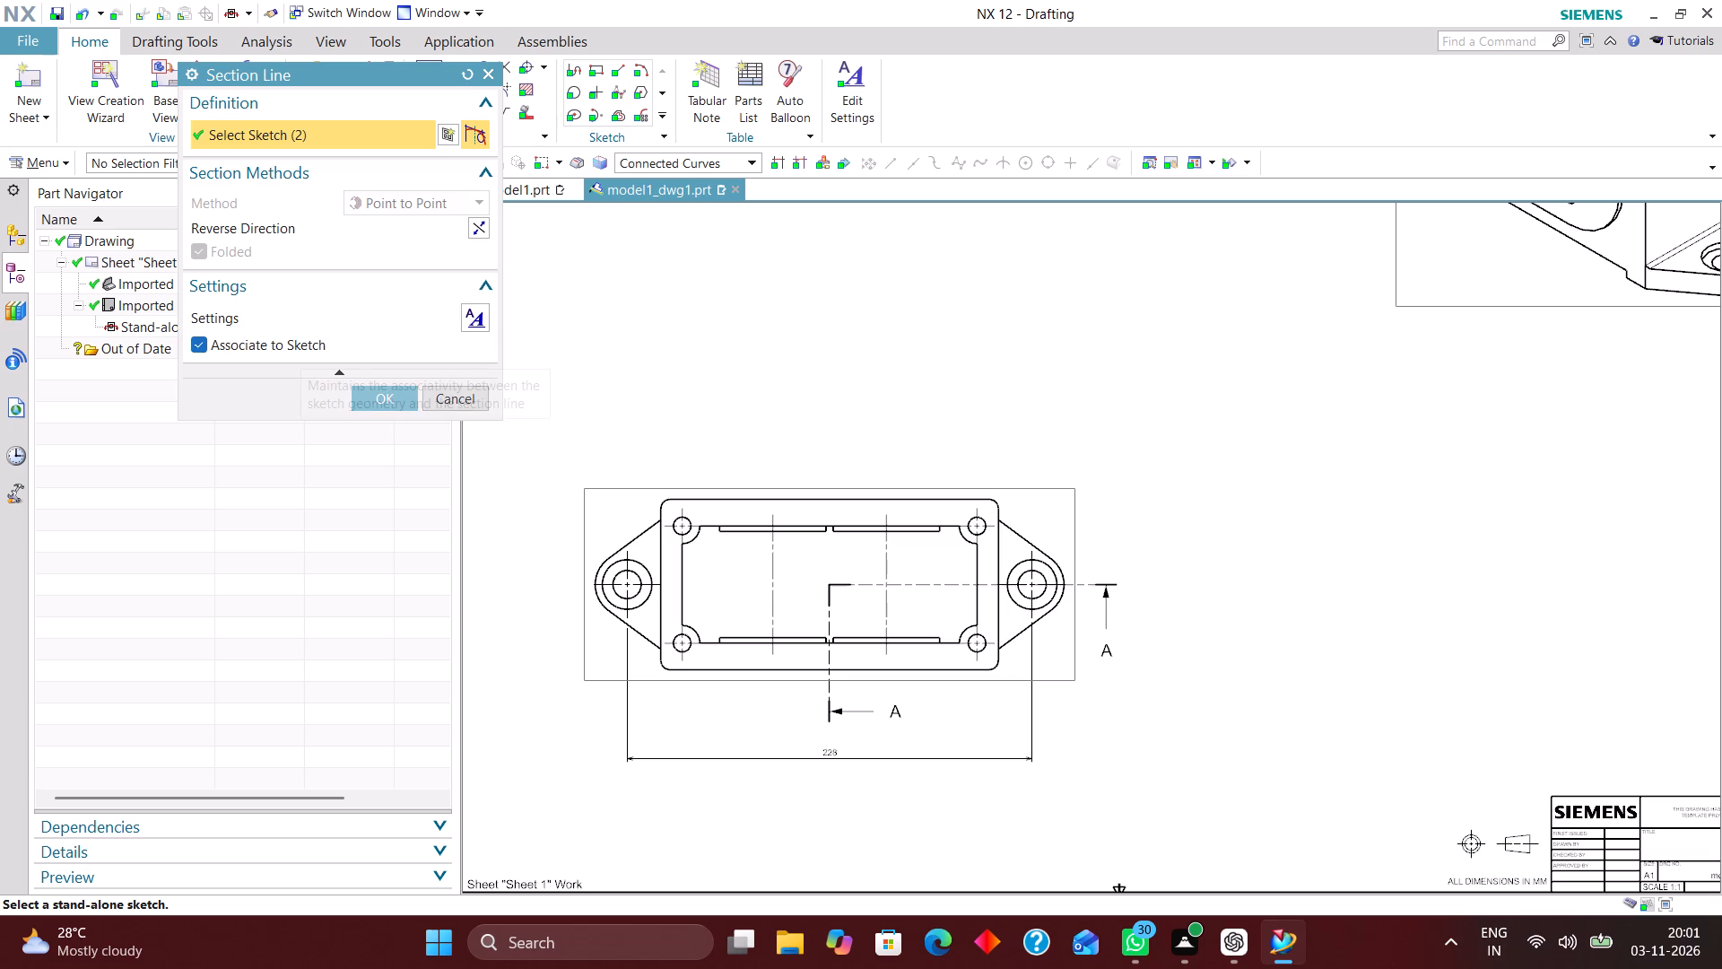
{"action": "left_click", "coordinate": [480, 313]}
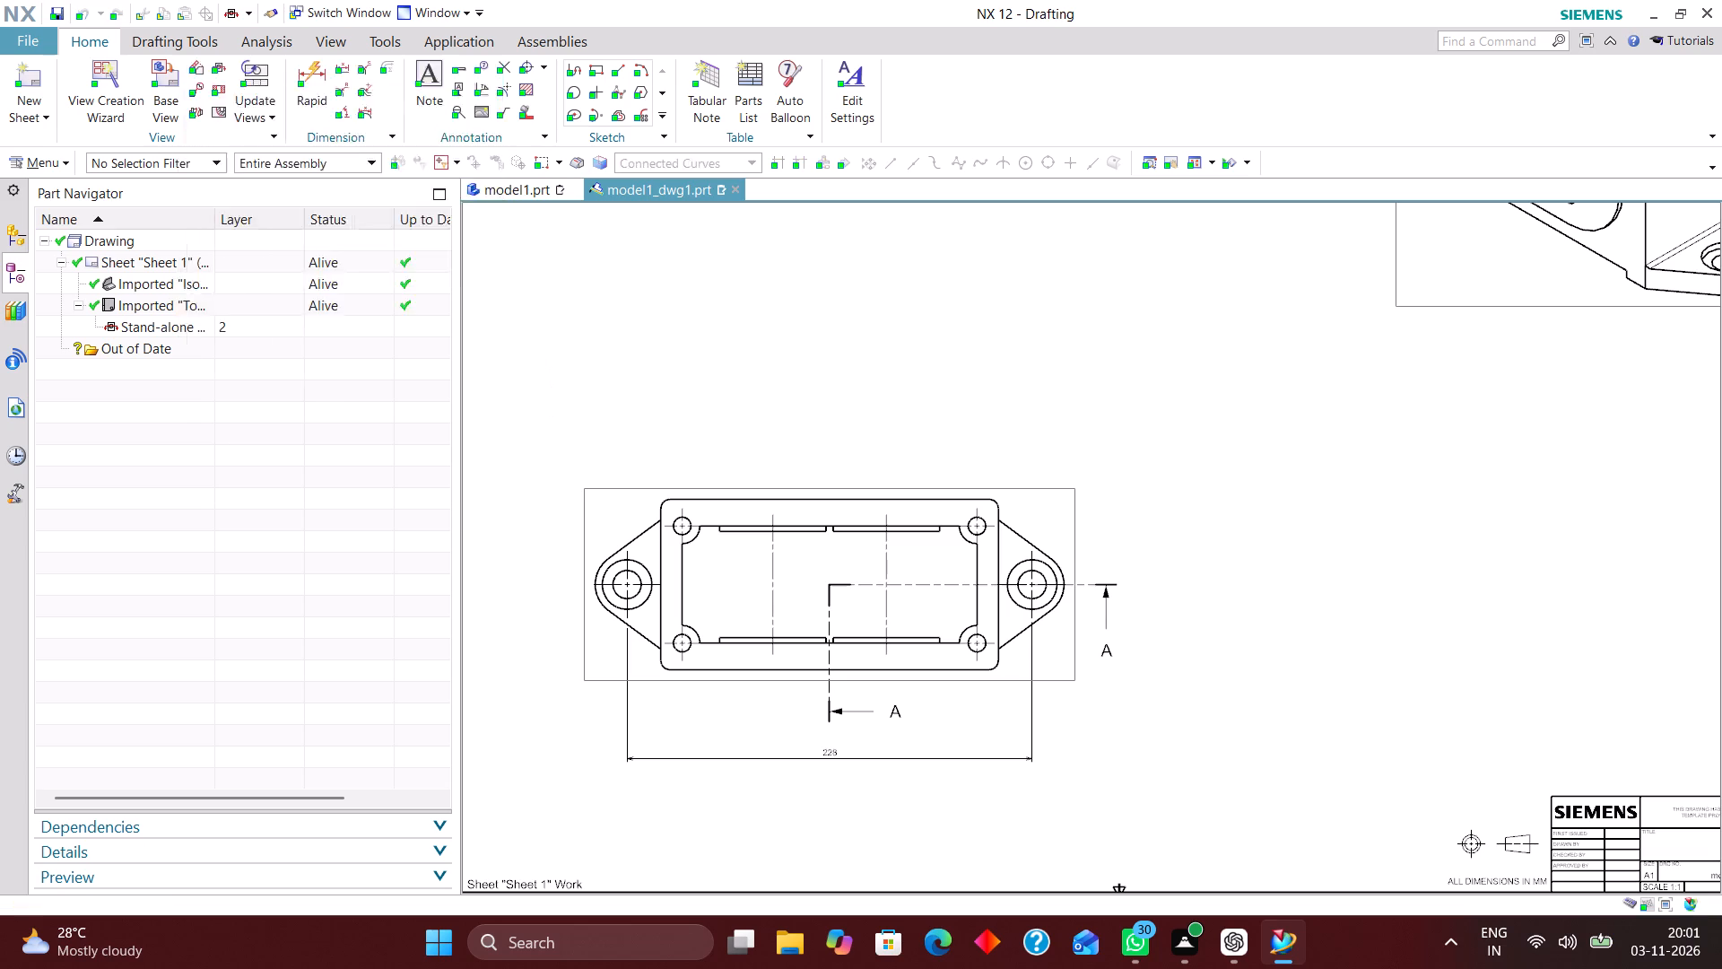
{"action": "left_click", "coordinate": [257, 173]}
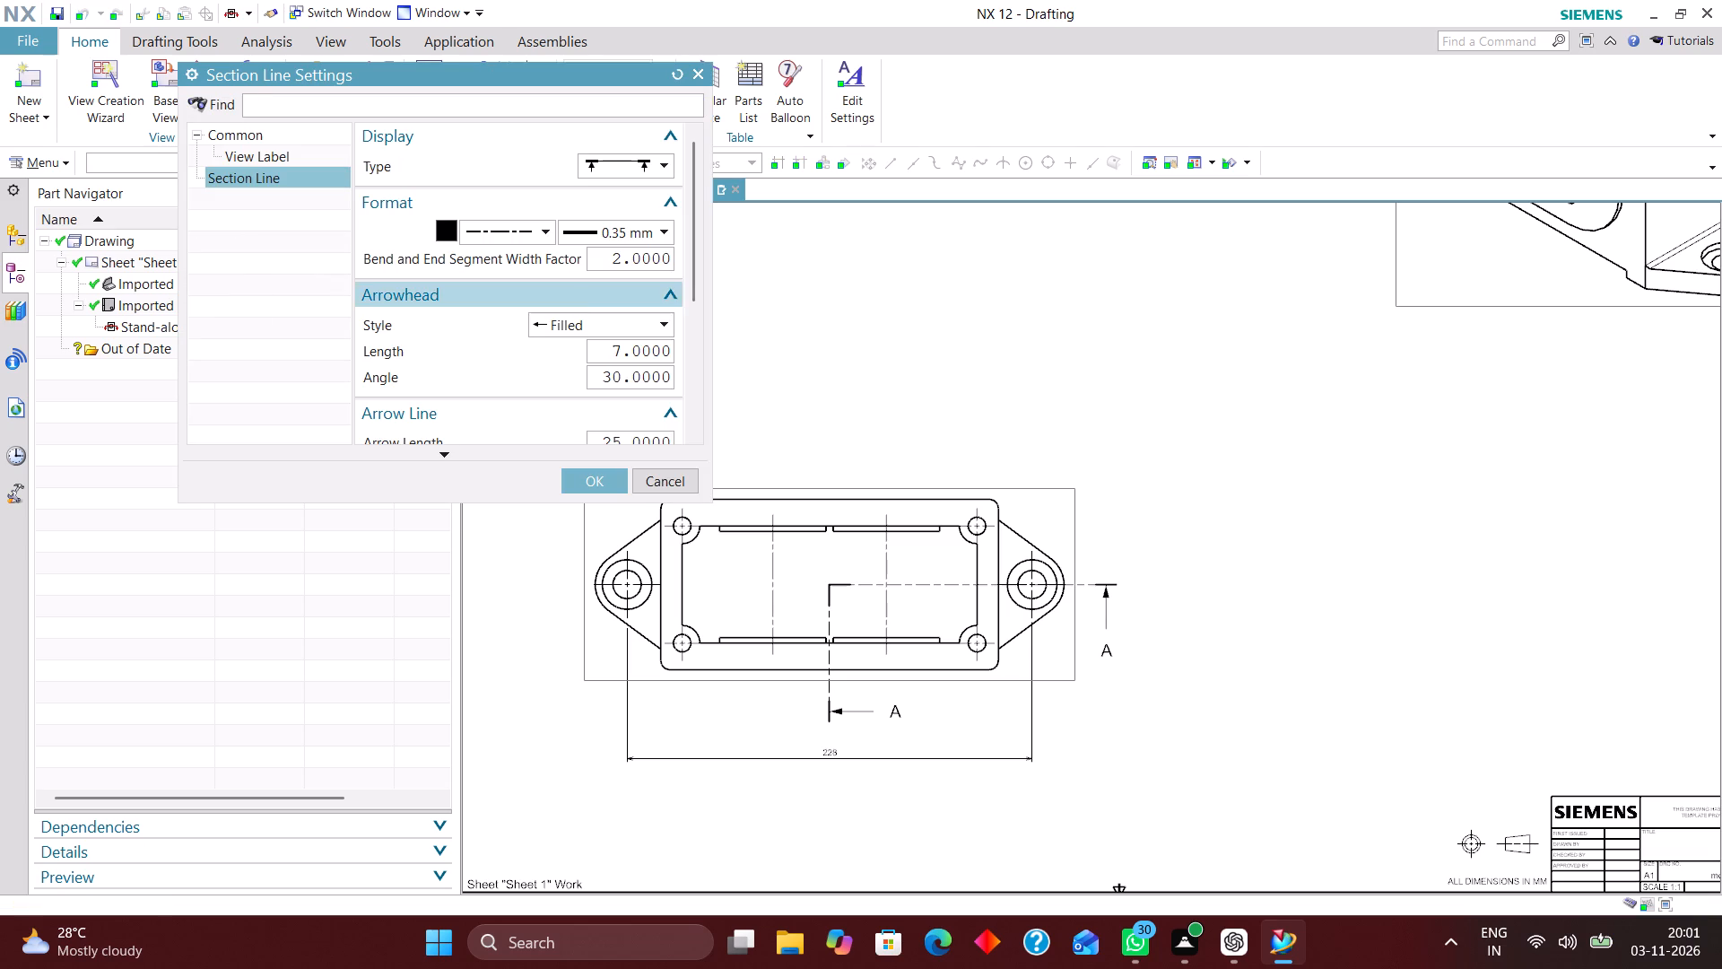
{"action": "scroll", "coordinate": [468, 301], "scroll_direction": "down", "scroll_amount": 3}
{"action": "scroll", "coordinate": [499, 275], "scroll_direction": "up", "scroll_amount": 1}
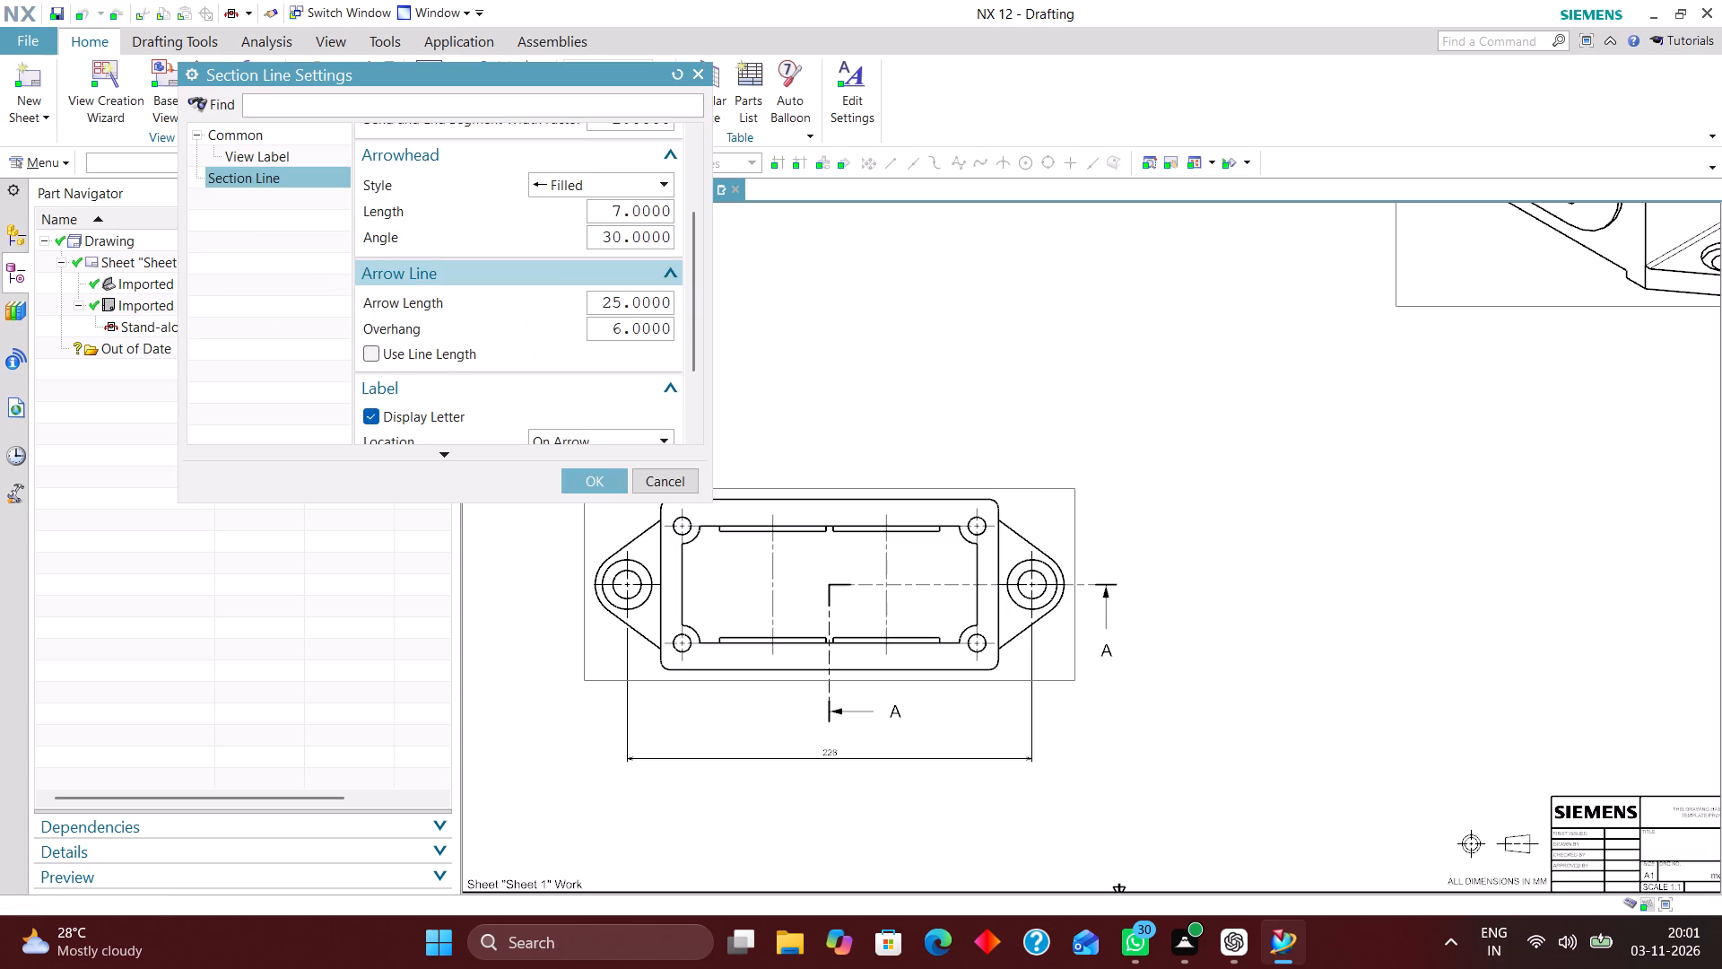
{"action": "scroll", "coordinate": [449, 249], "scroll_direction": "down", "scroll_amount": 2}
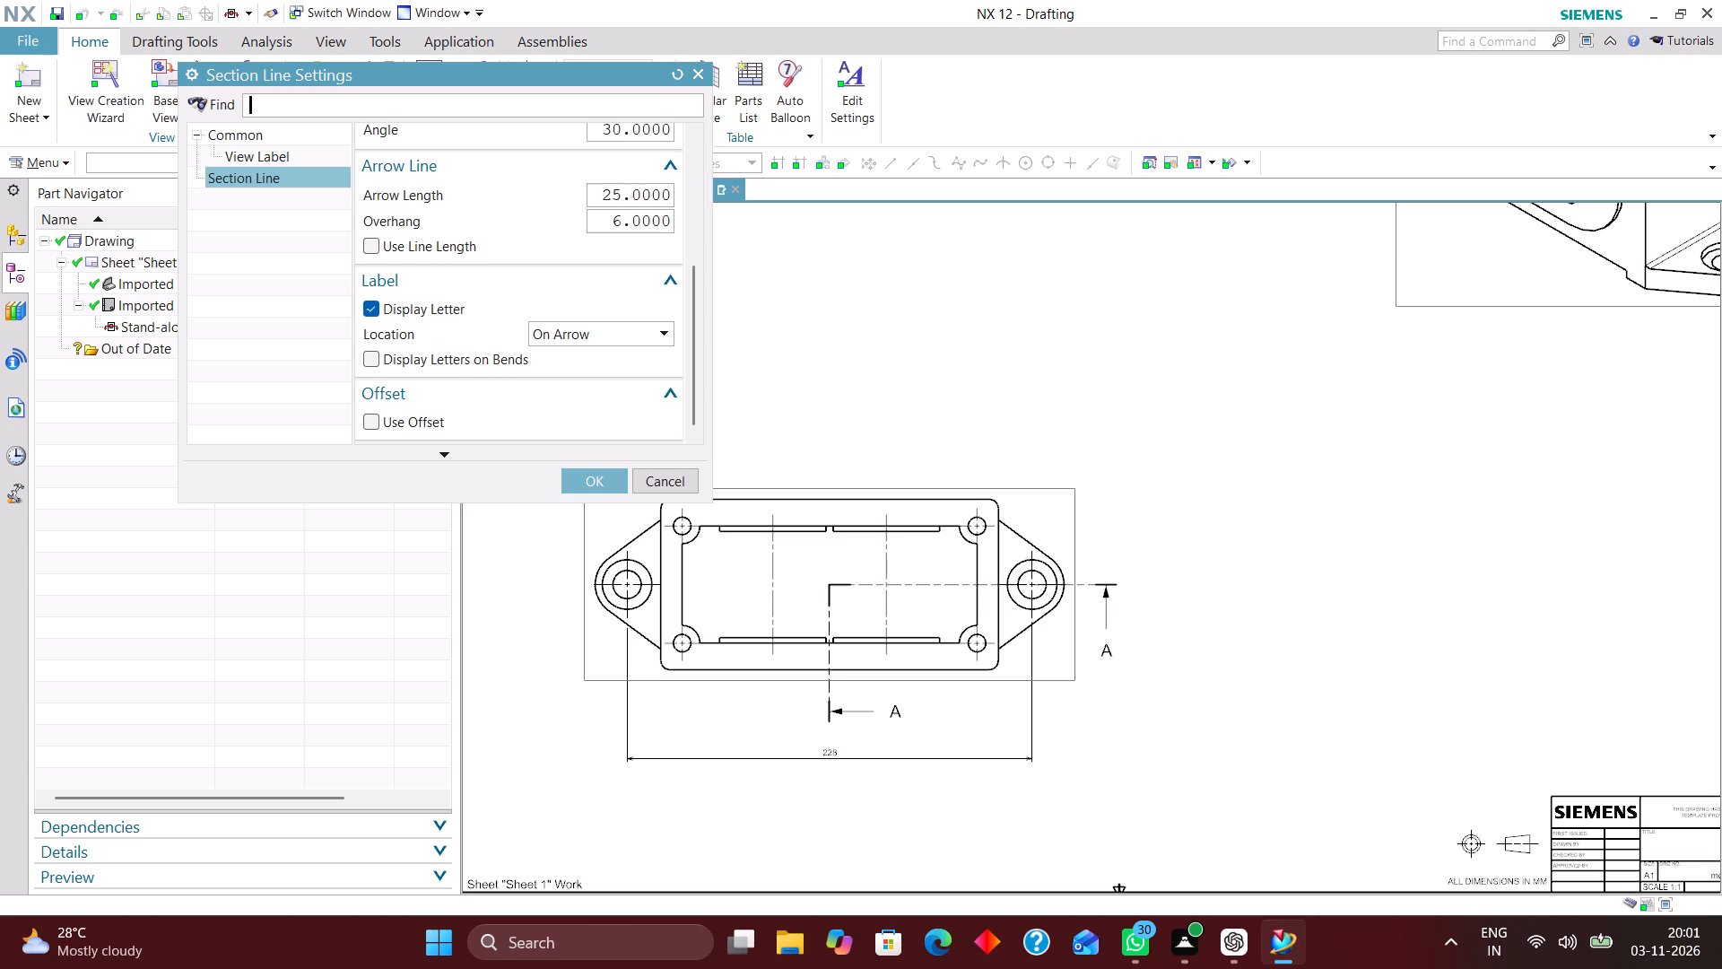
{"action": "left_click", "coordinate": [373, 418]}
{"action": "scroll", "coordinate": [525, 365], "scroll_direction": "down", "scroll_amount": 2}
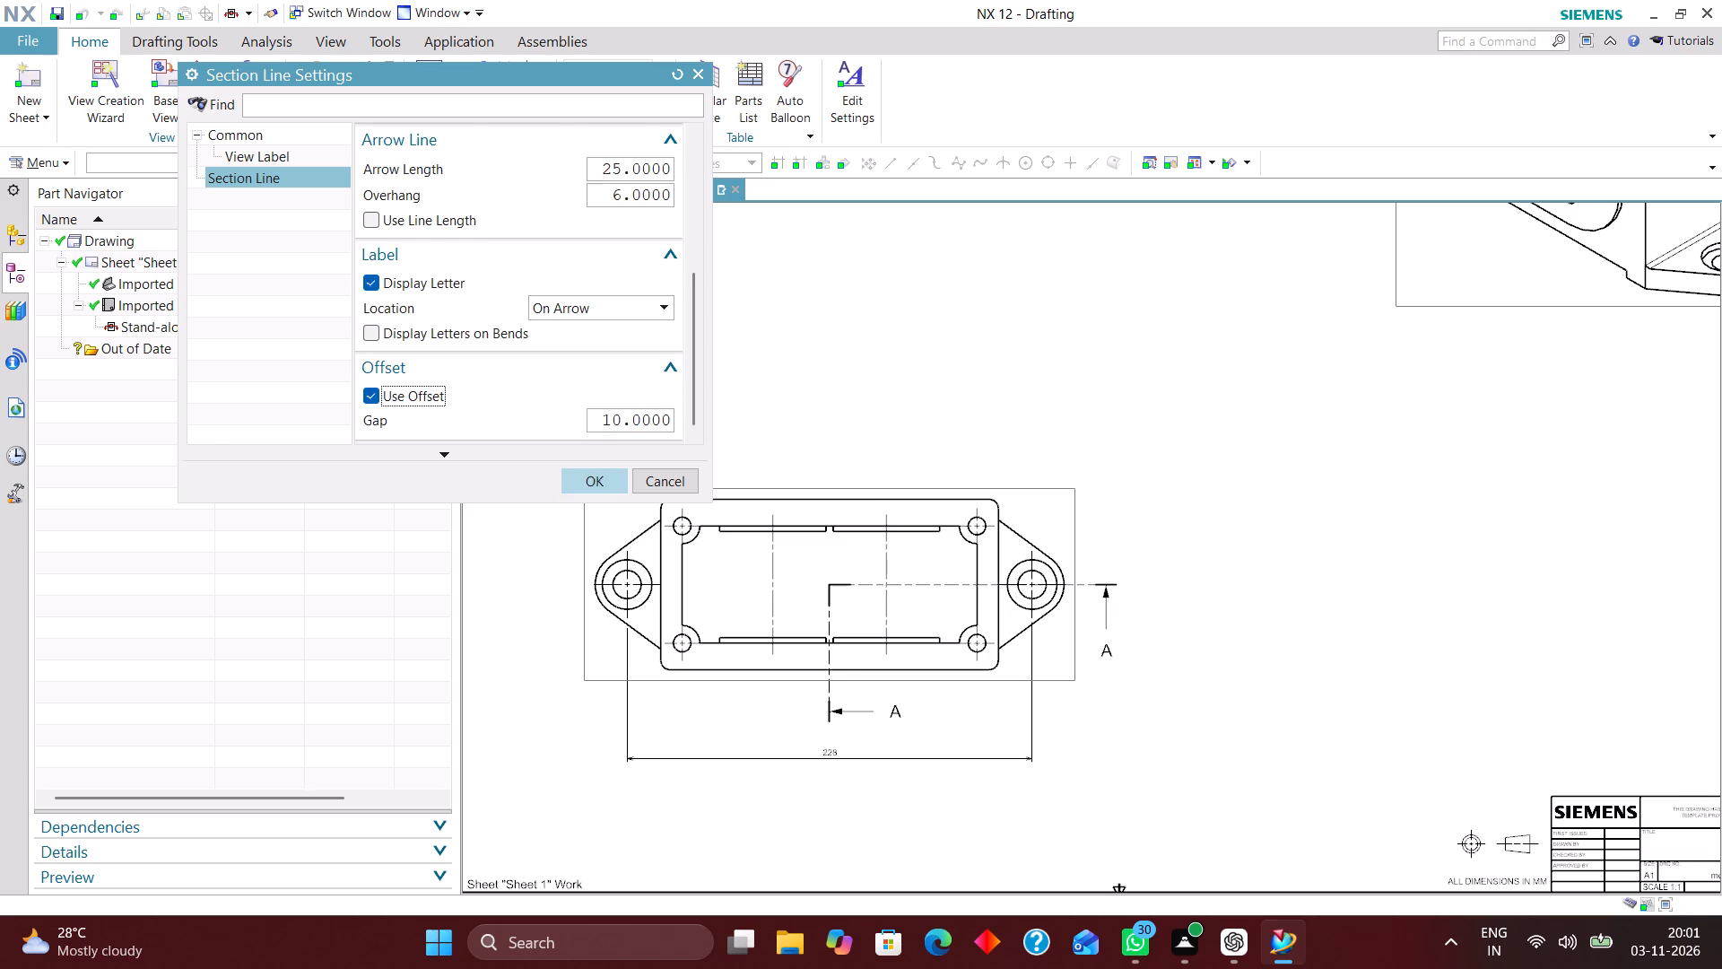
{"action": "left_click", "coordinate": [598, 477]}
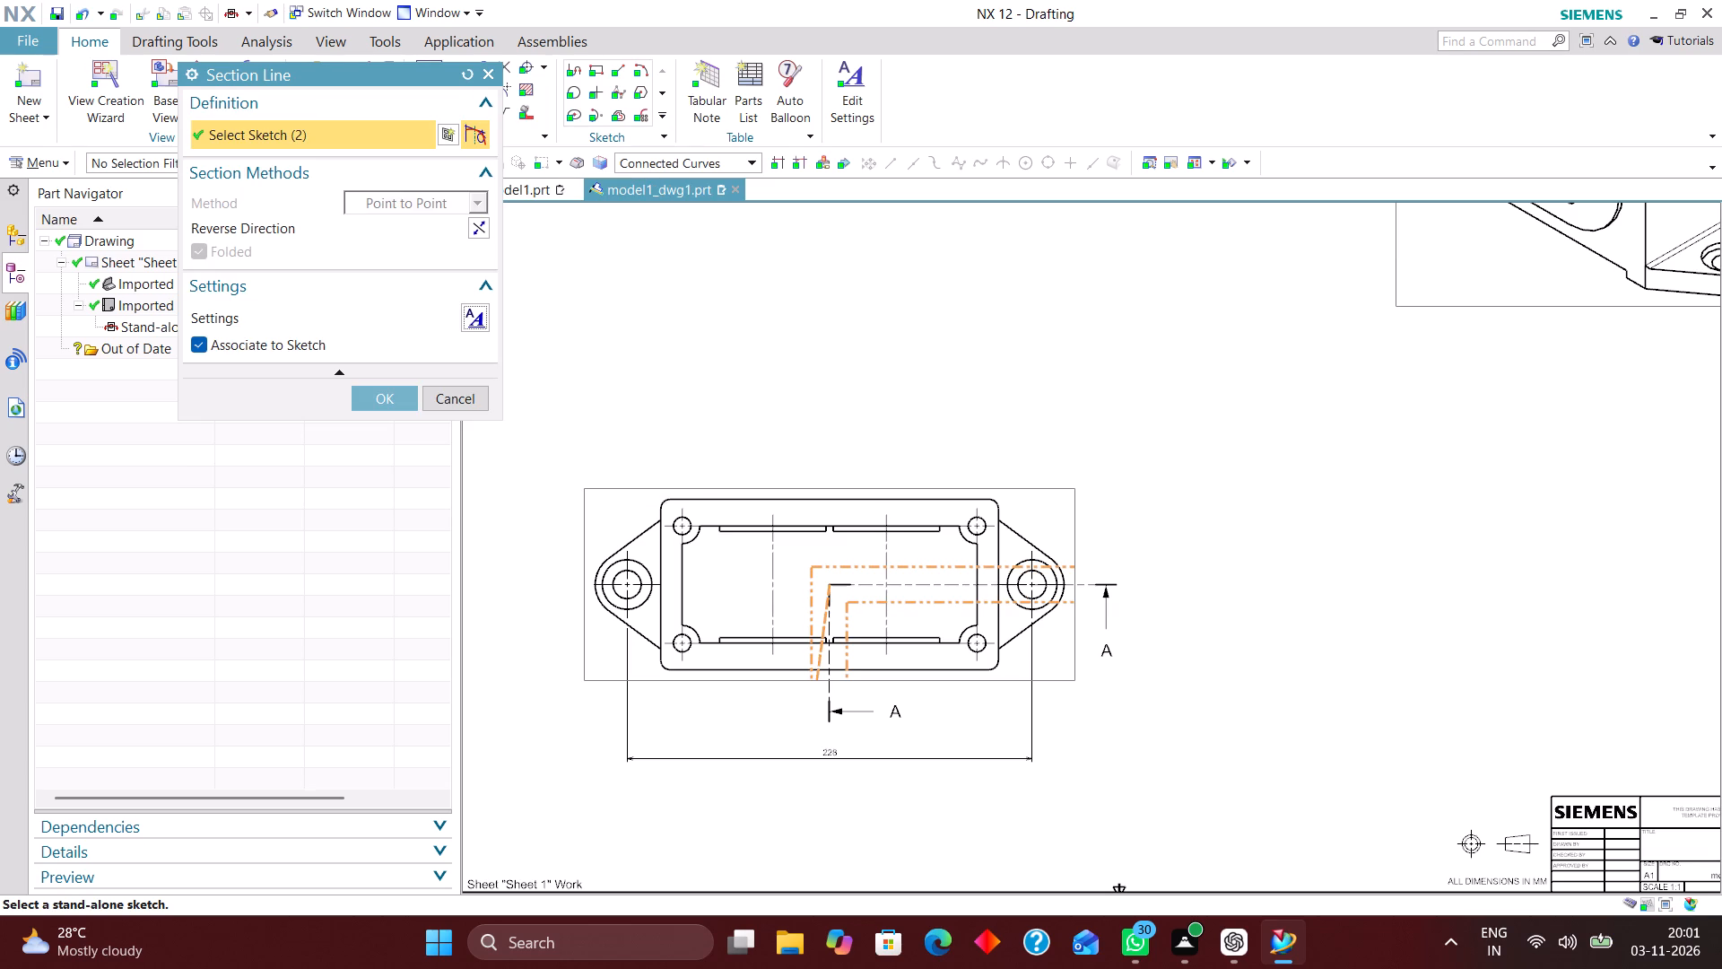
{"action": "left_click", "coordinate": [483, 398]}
Undo section line A-A and the 228 hole-spacing dimension, leaving the top view bare.
{"action": "left_click", "coordinate": [78, 15]}
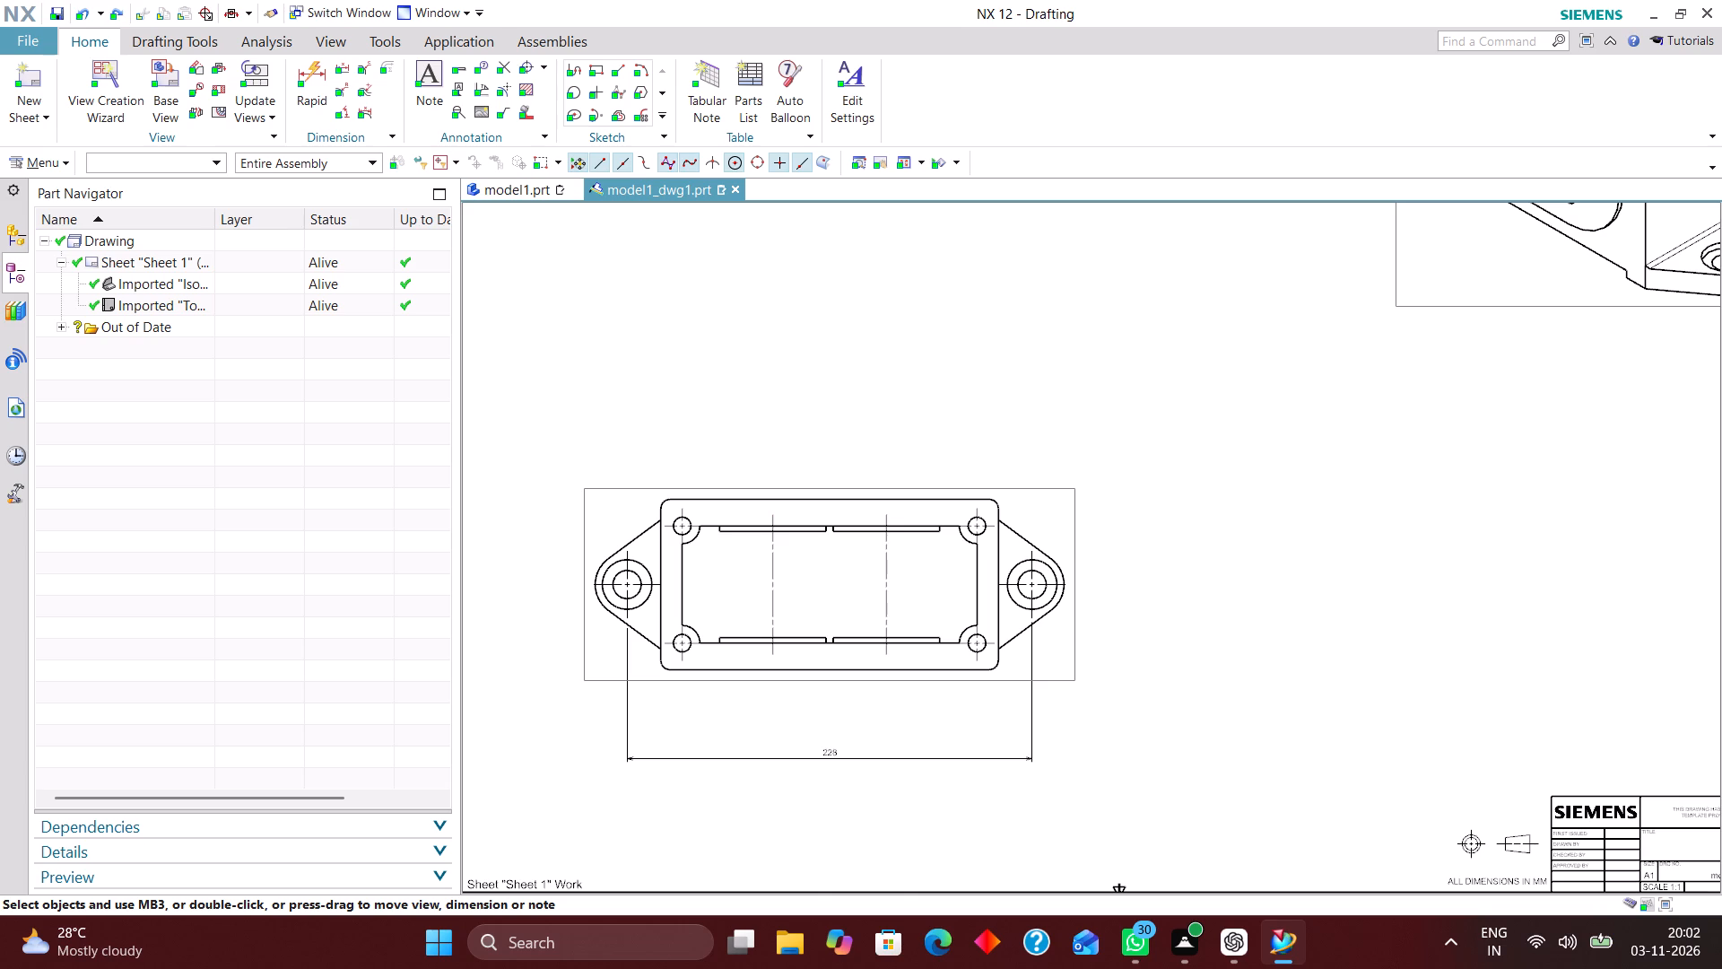
{"action": "left_click", "coordinate": [78, 14]}
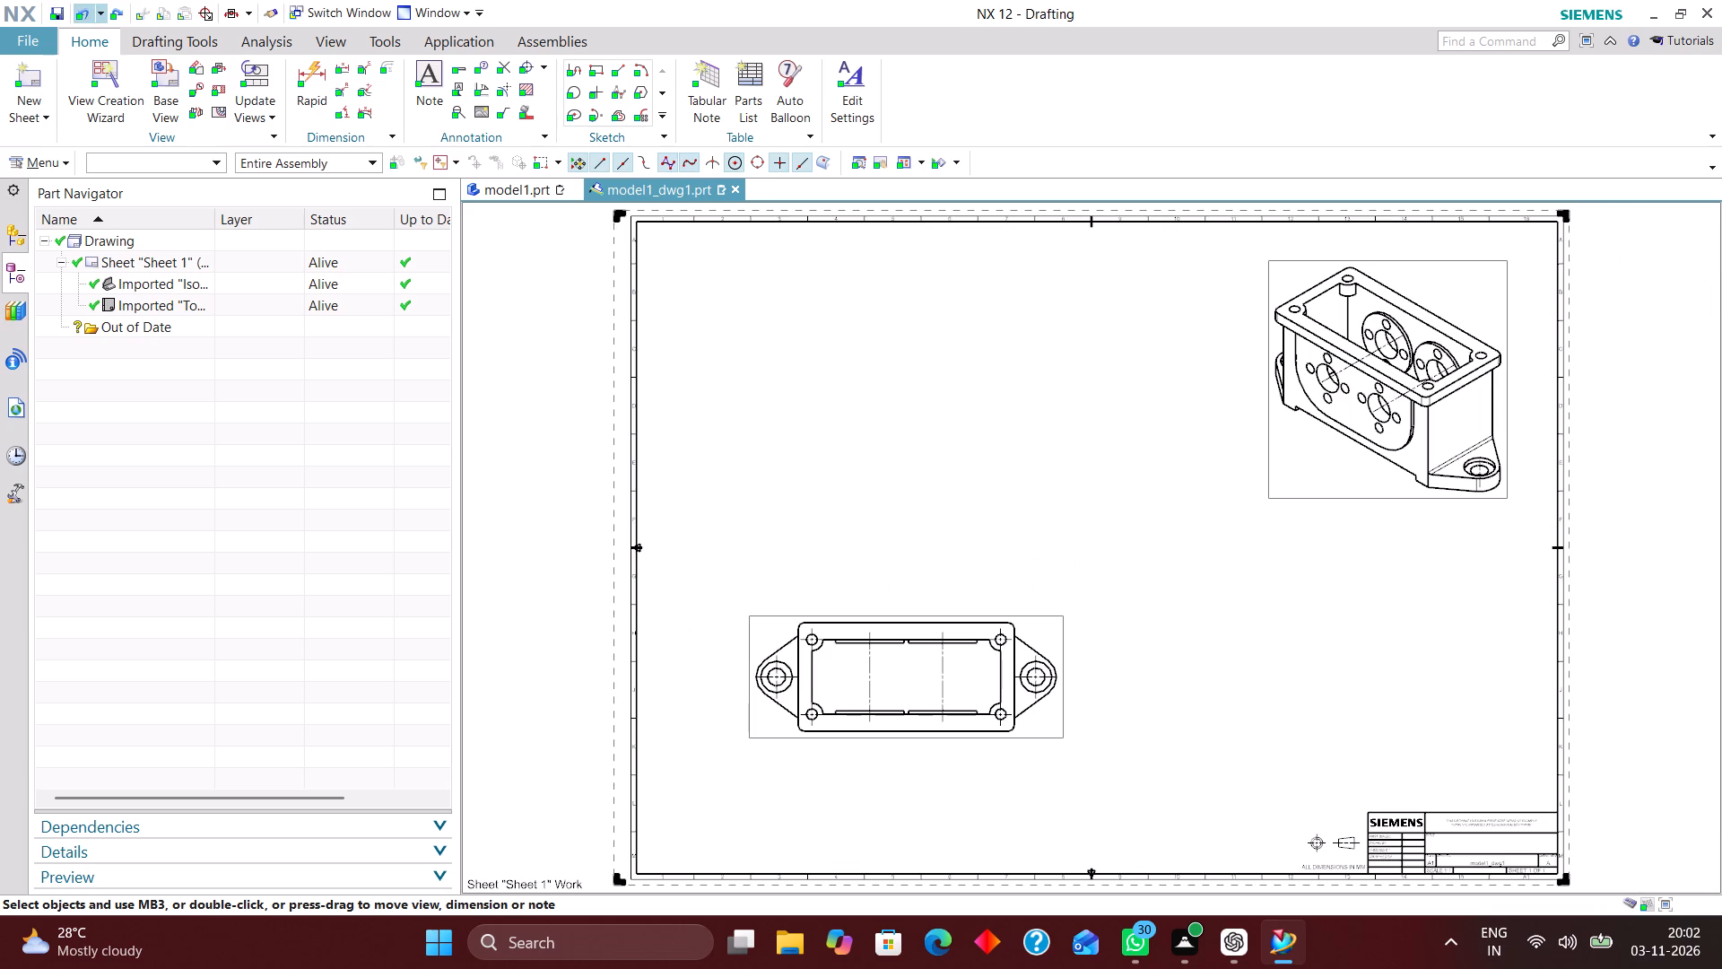
Sketch an L-shaped section line on the top view from below the housing up to its middle, turning across past the right ear.
{"action": "scroll", "coordinate": [978, 687], "scroll_direction": "up", "scroll_amount": 4}
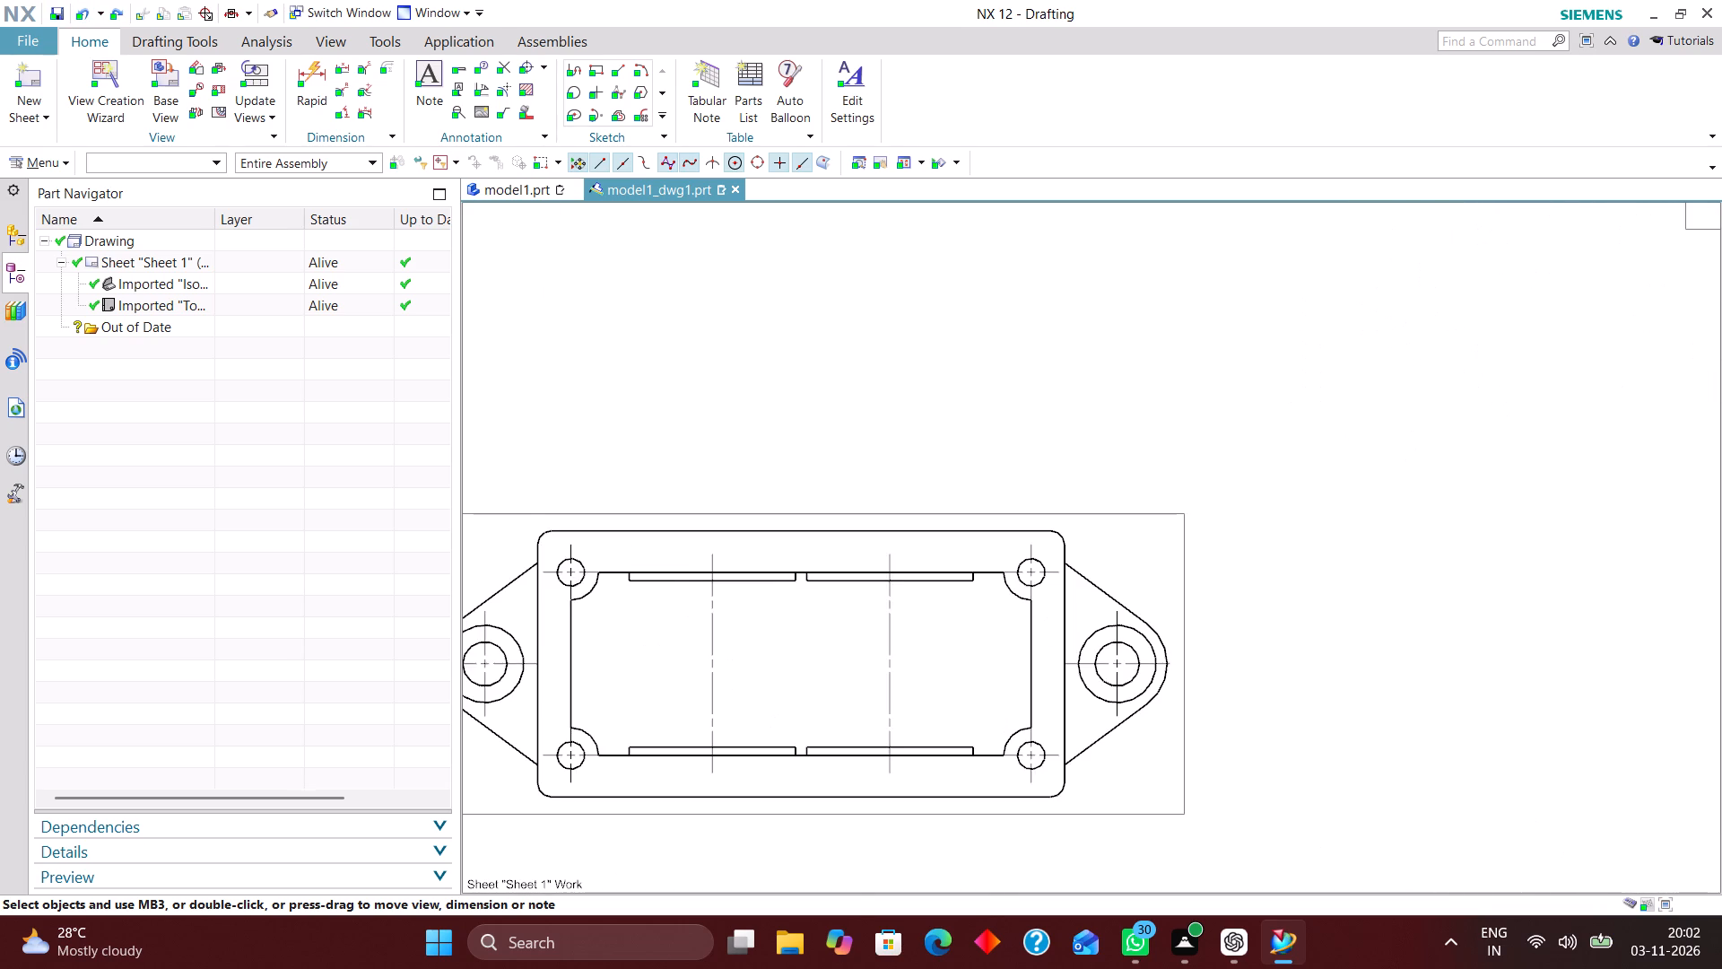
{"action": "scroll", "coordinate": [996, 528], "scroll_direction": "down", "scroll_amount": 2}
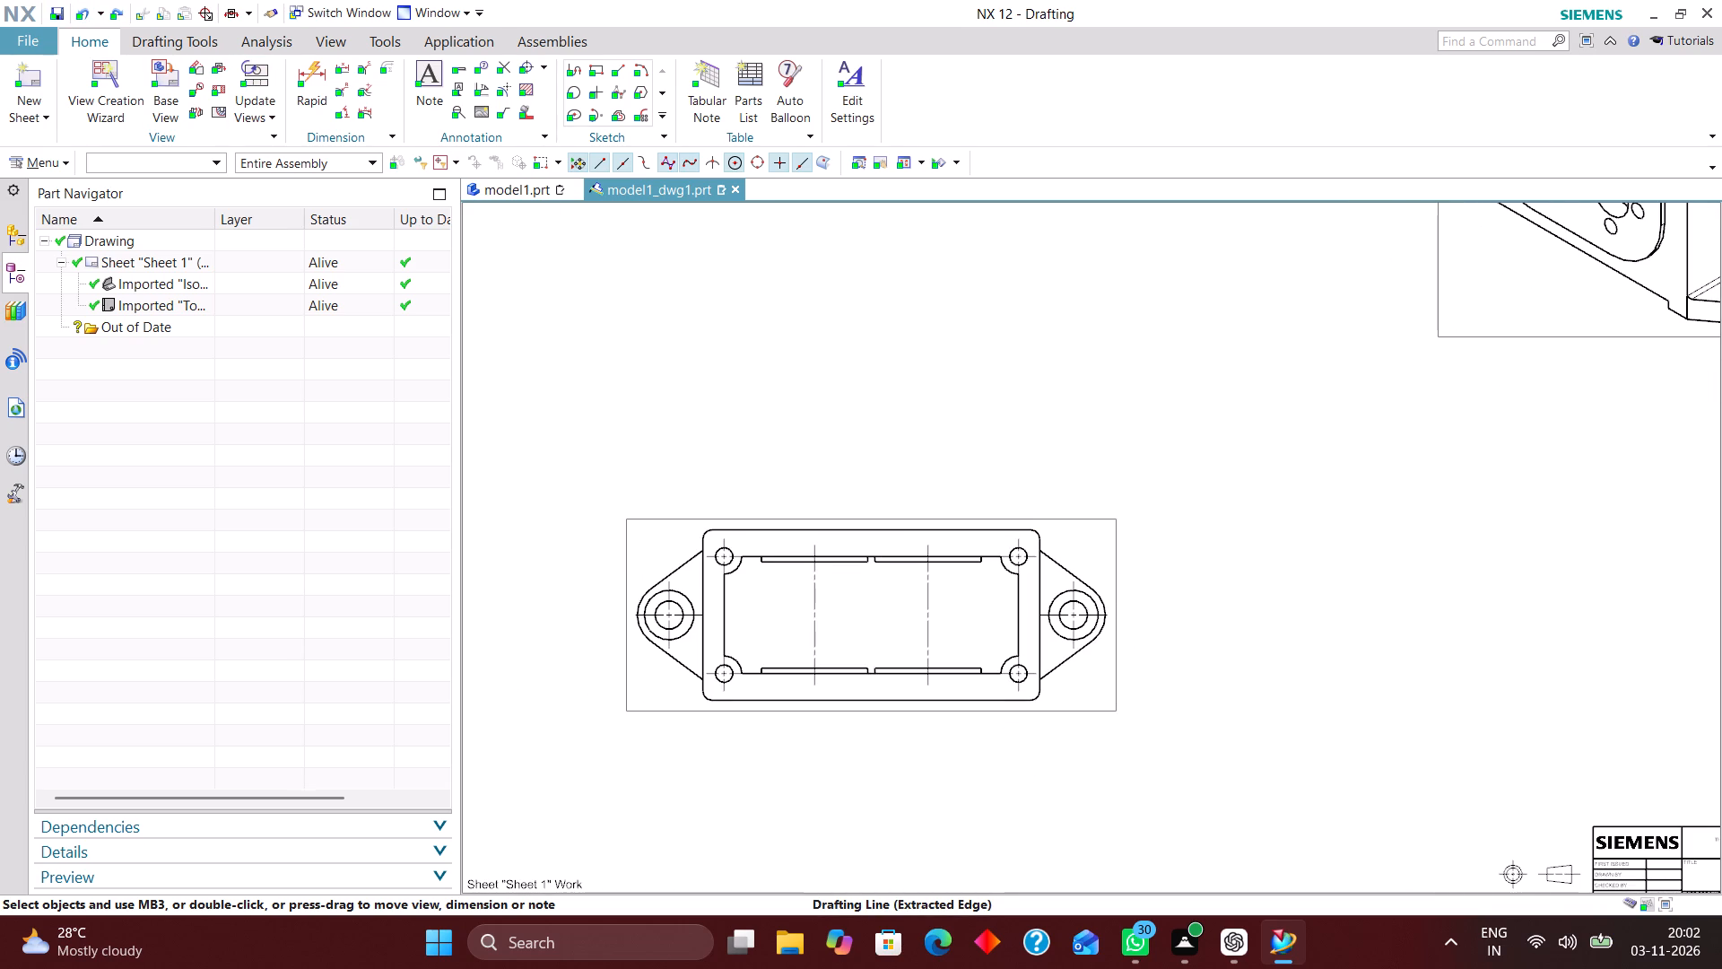
{"action": "left_click", "coordinate": [219, 68]}
{"action": "left_click", "coordinate": [1100, 519]}
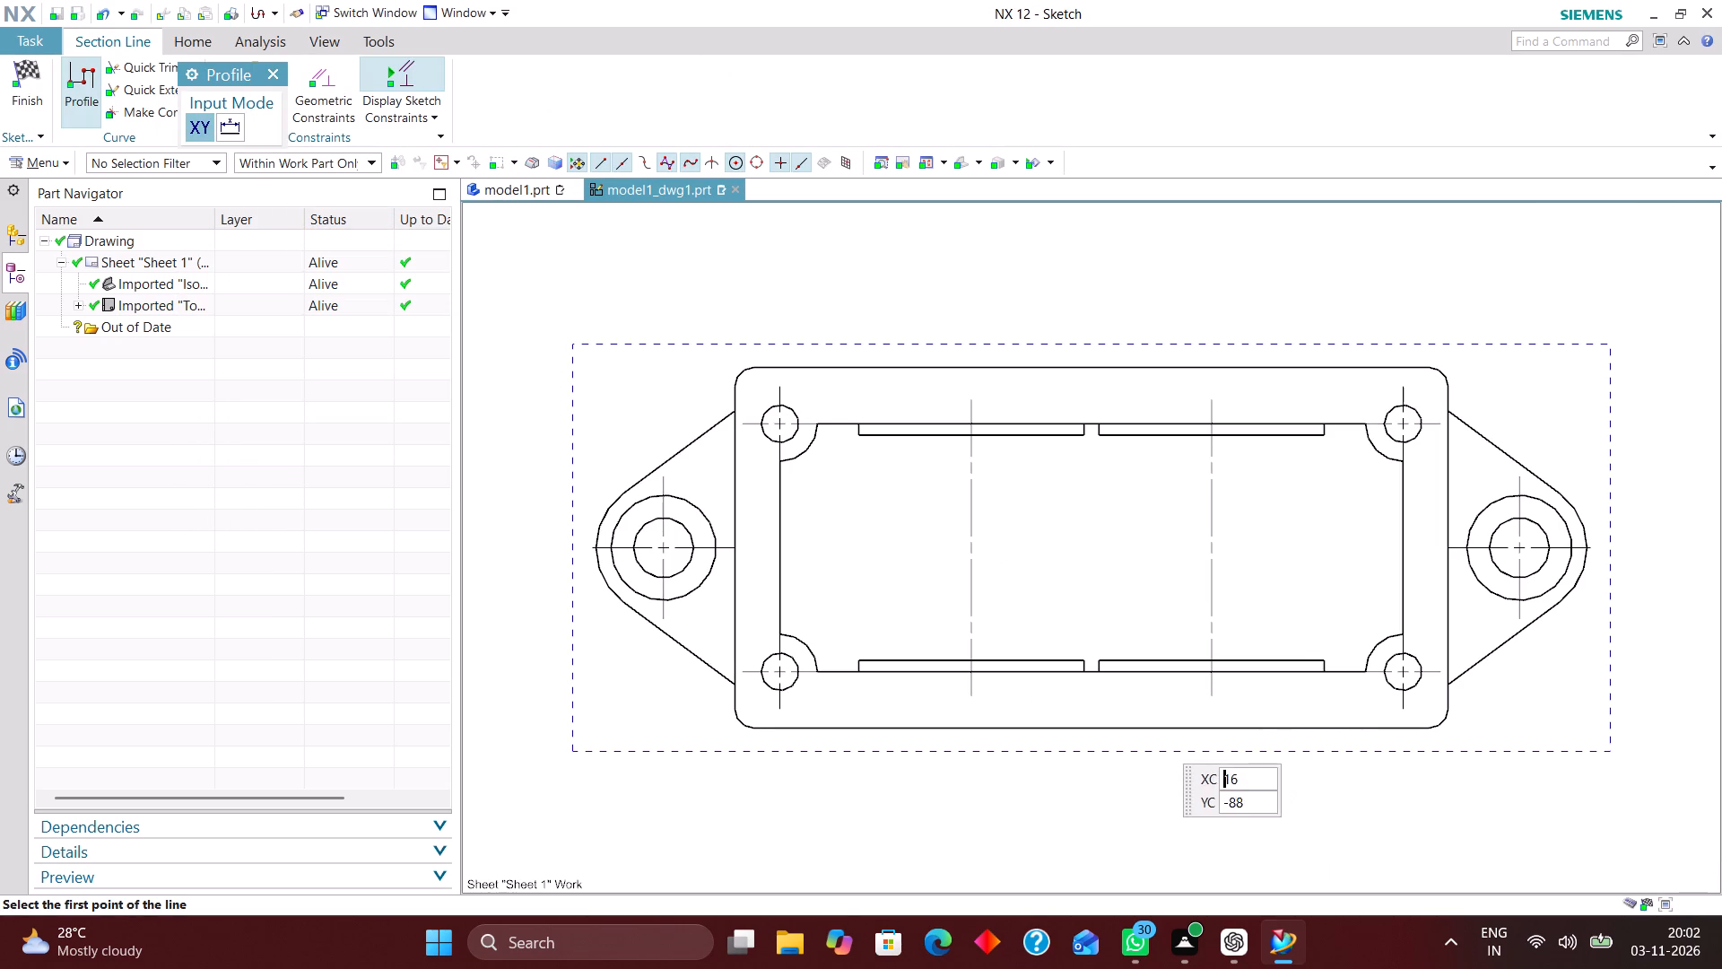
{"action": "left_click", "coordinate": [1094, 825]}
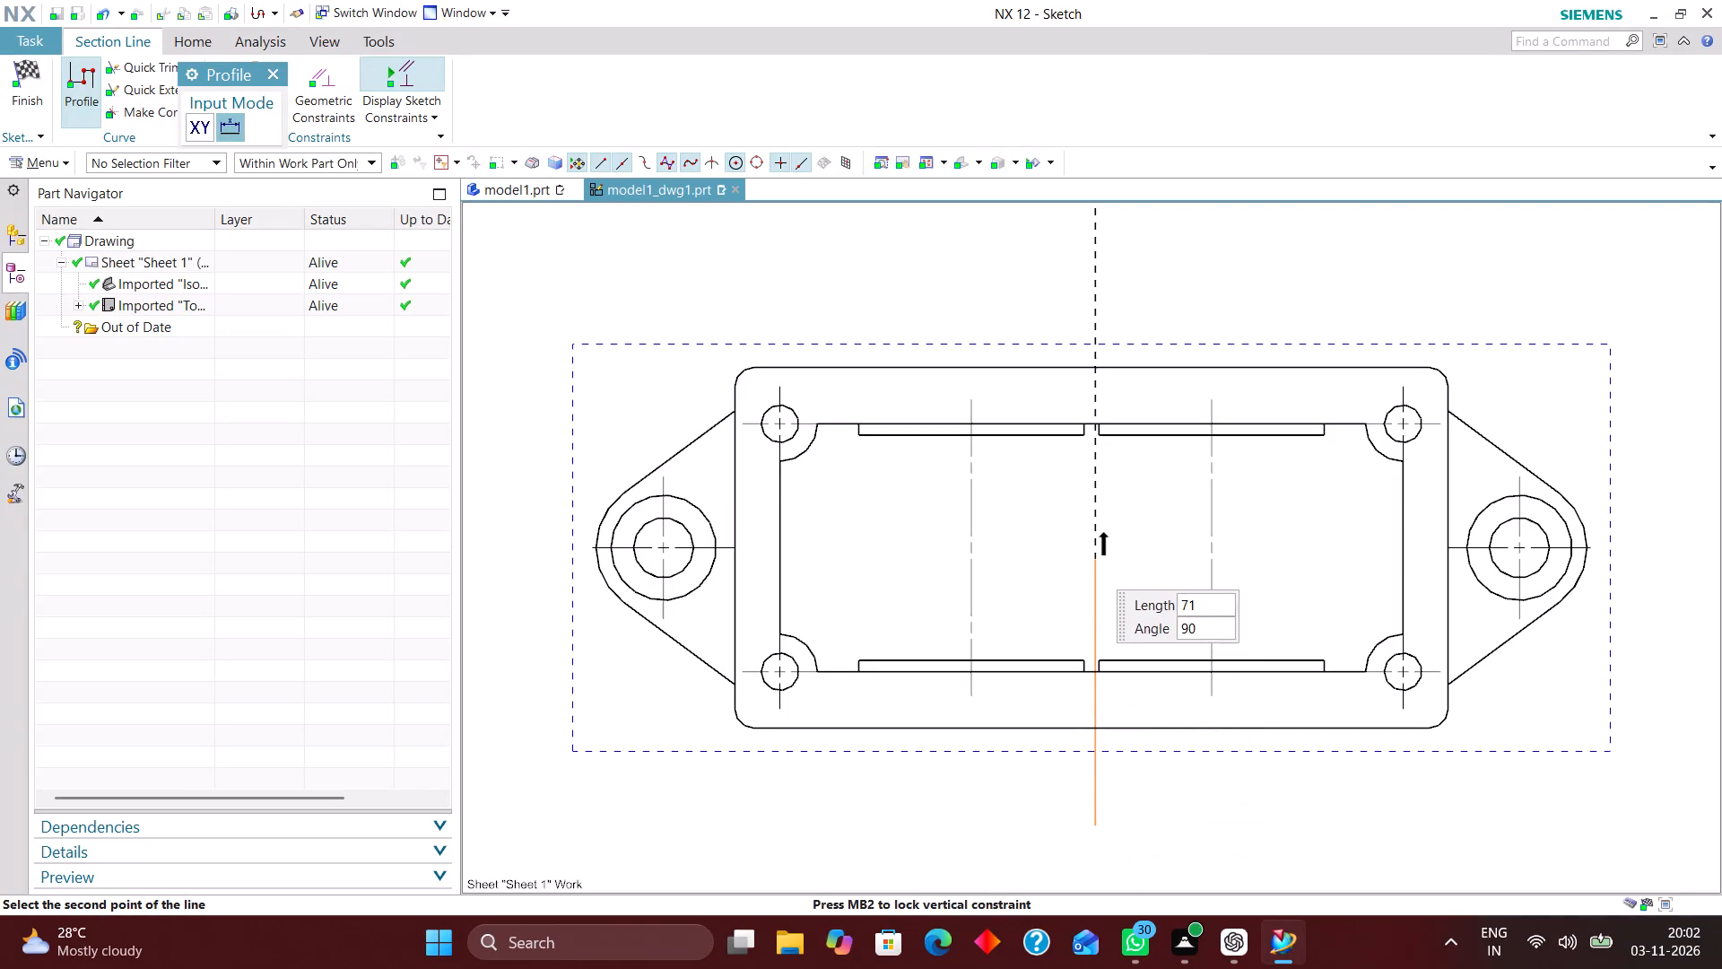
{"action": "left_click", "coordinate": [1086, 547]}
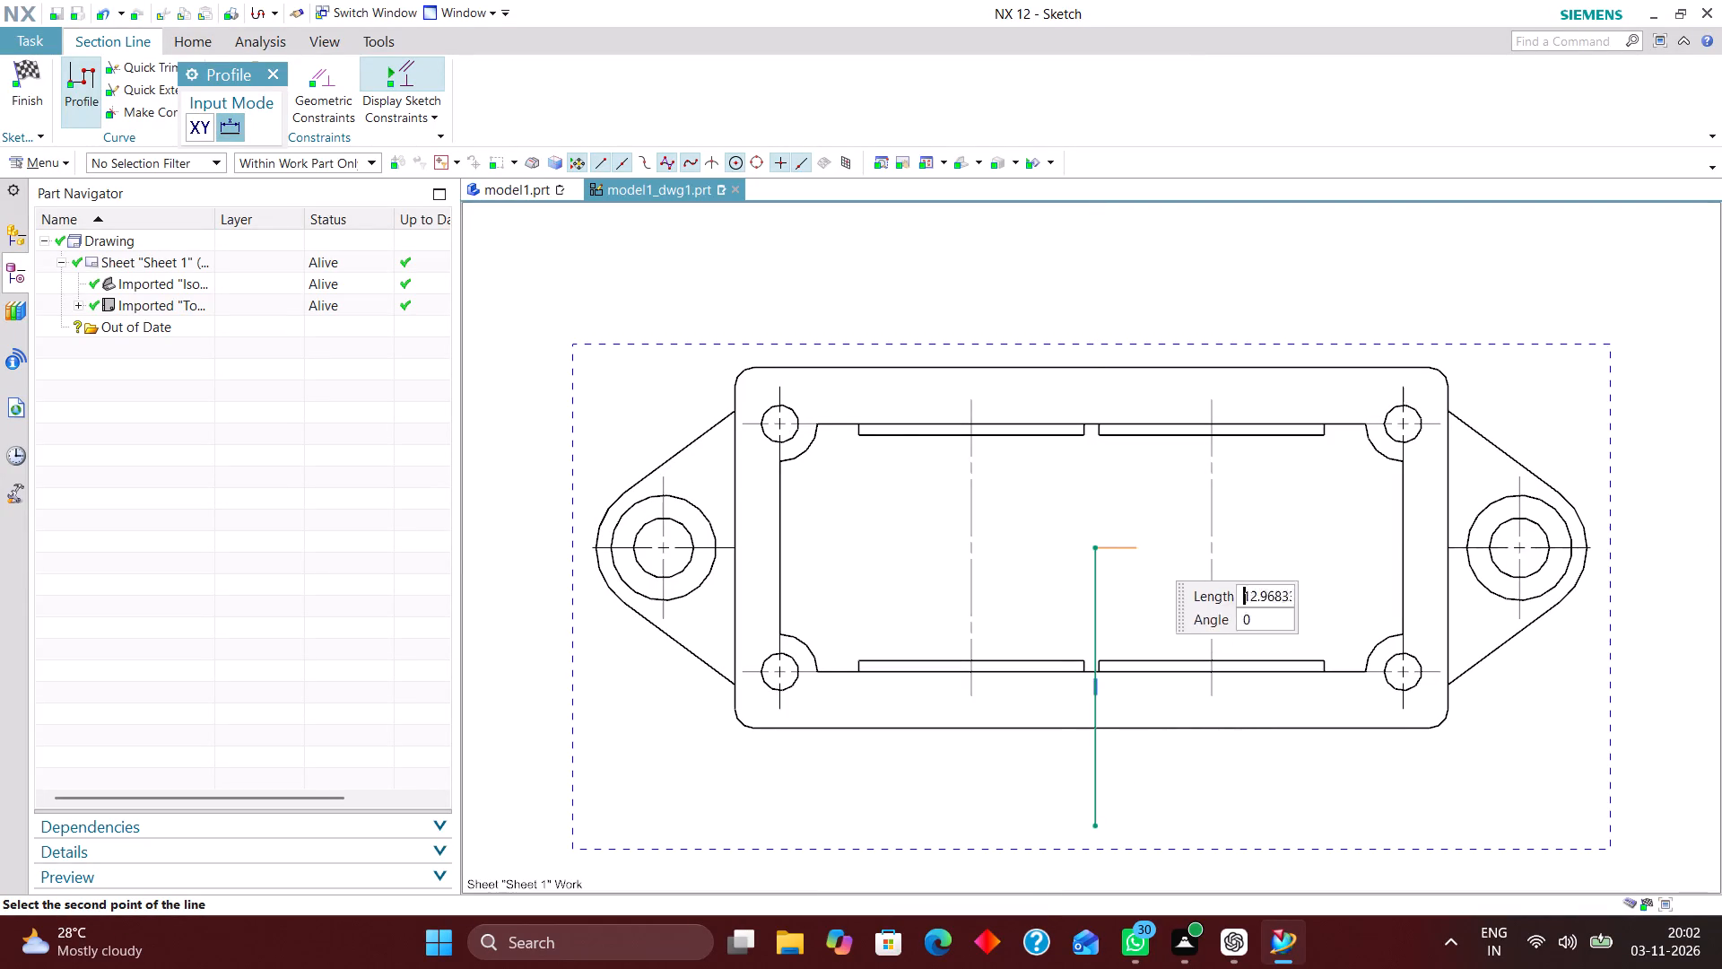
{"action": "left_click", "coordinate": [1678, 554]}
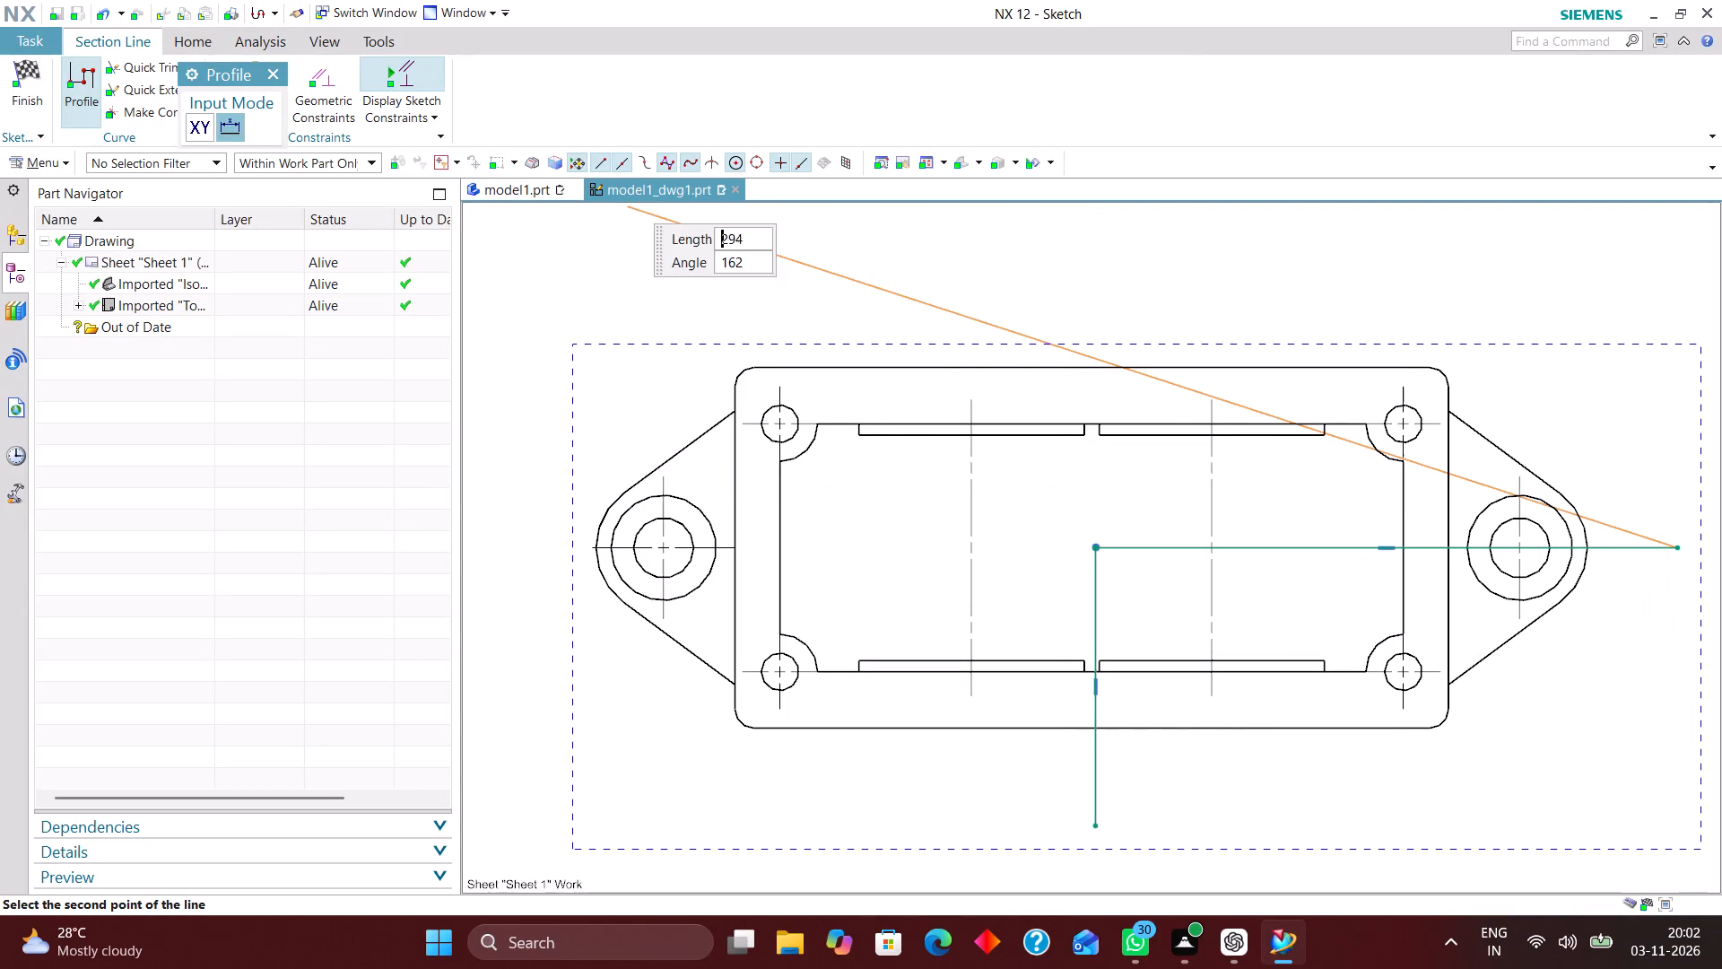
{"action": "left_click", "coordinate": [281, 72]}
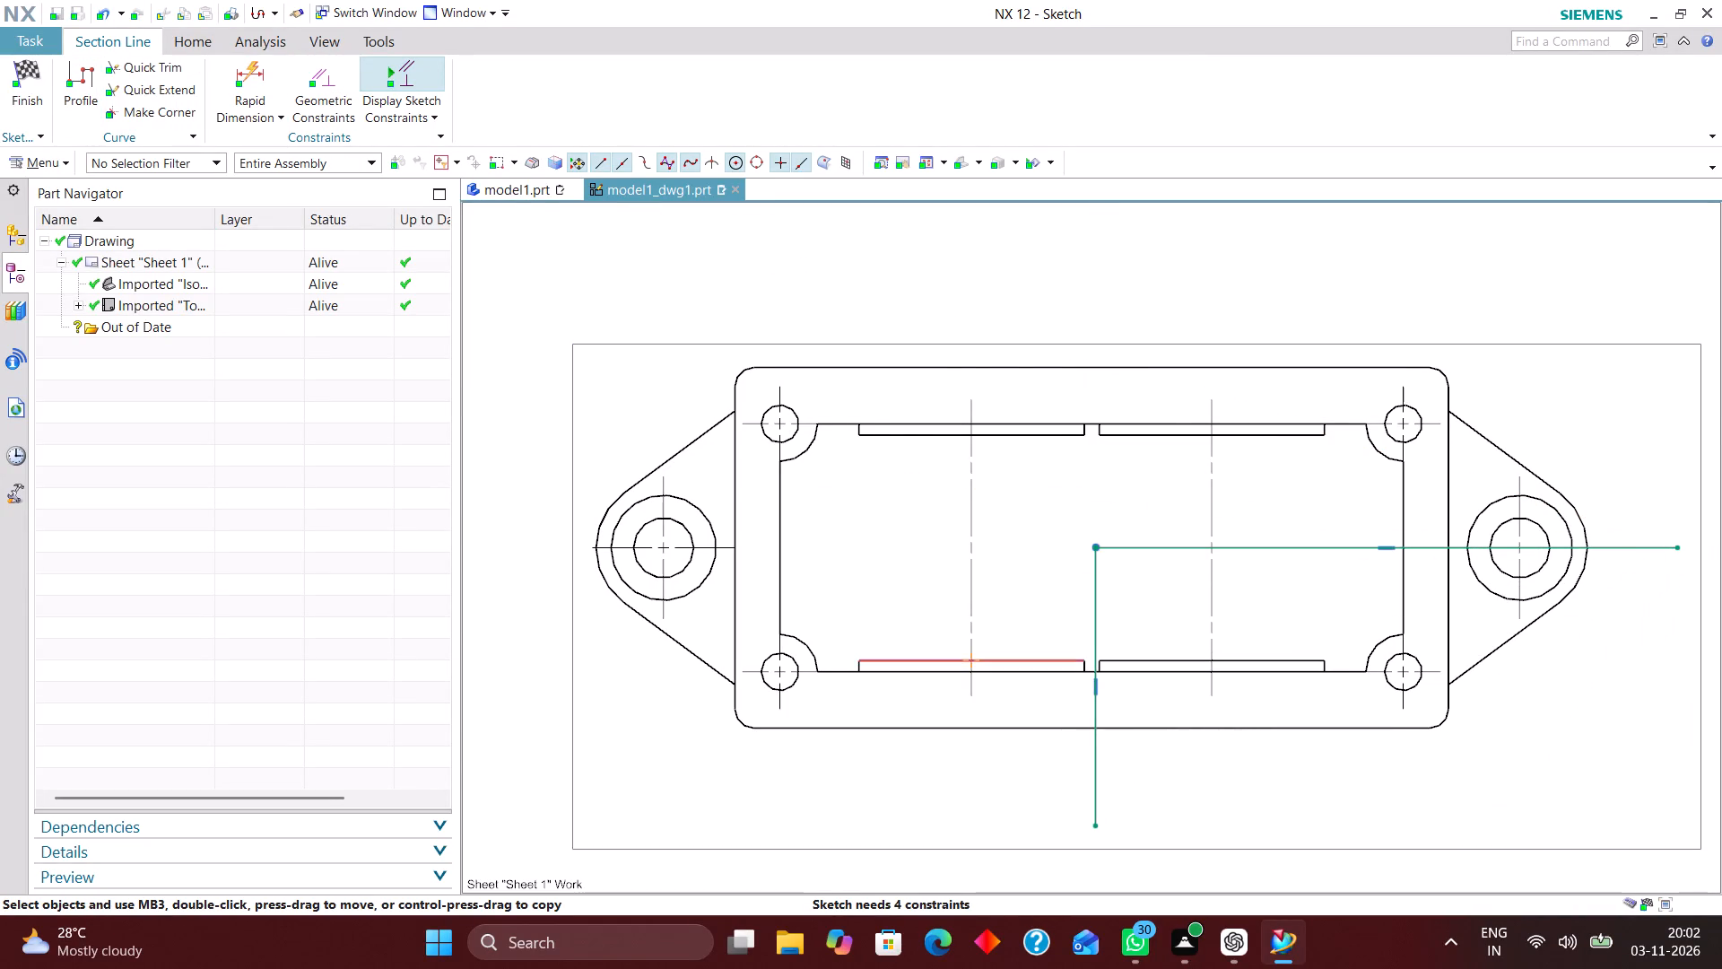
Adjust the section line so its vertical leg runs between the two lower ledges and its horizontal leg through the right ear's hole centre.
{"action": "scroll", "coordinate": [1091, 670], "scroll_direction": "up", "scroll_amount": 3}
{"action": "left_click", "coordinate": [1100, 700]}
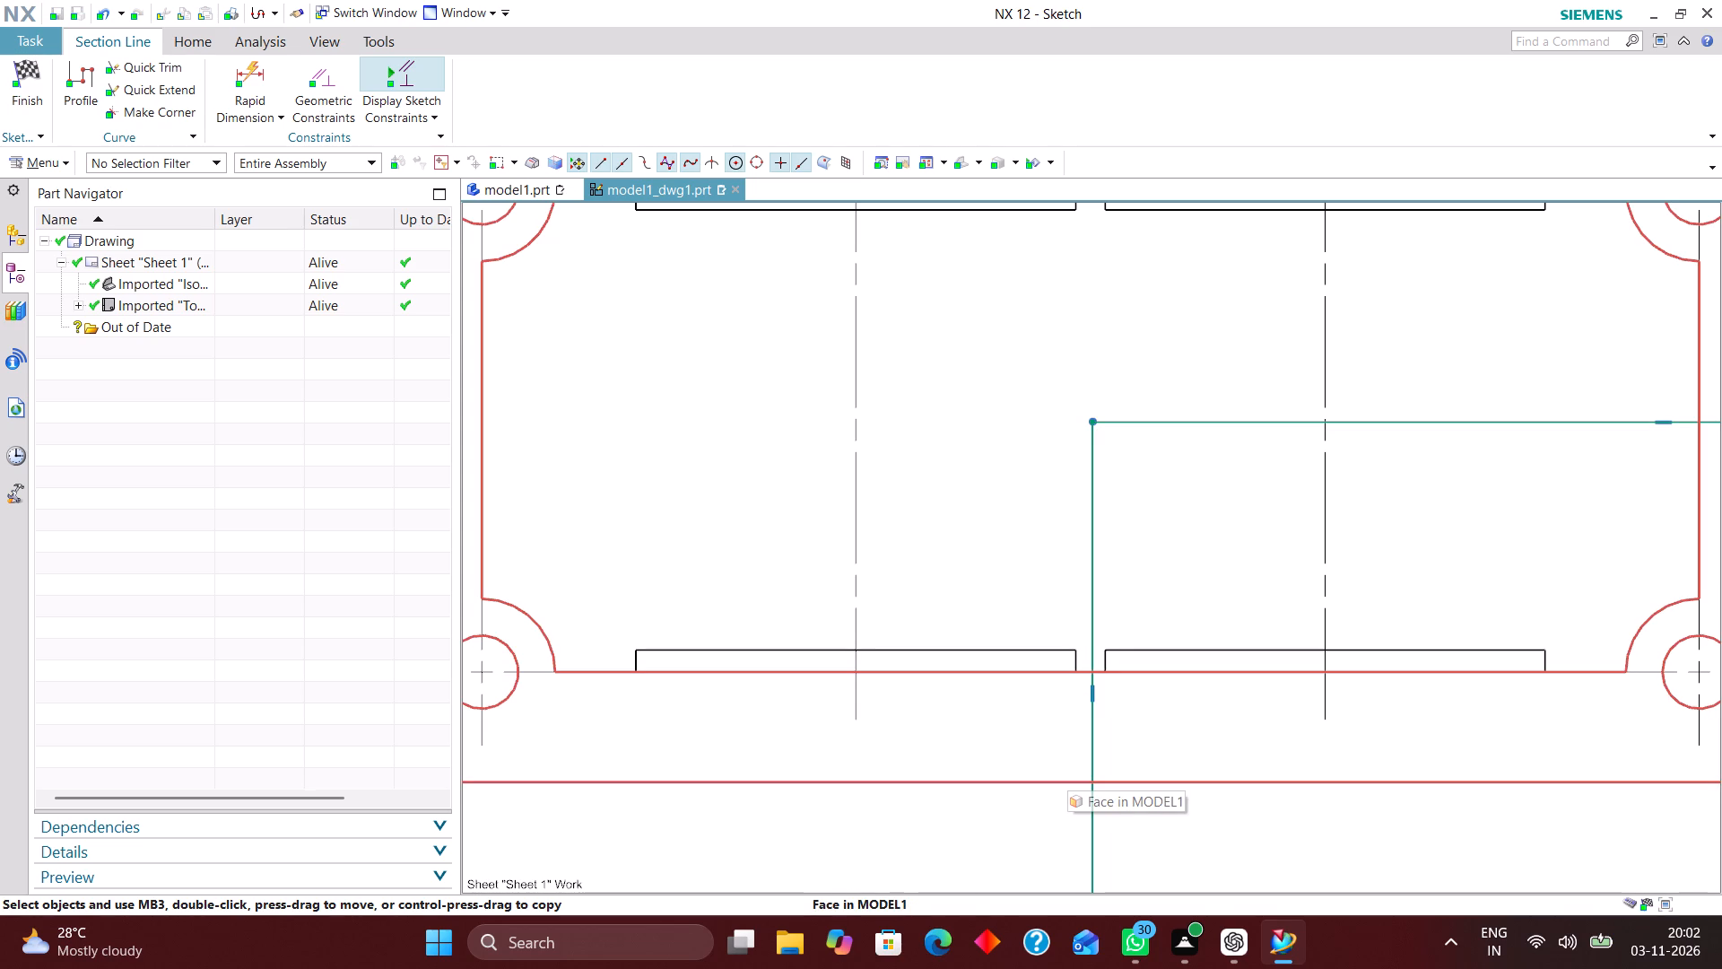
{"action": "scroll", "coordinate": [1146, 766], "scroll_direction": "down", "scroll_amount": 3}
{"action": "scroll", "coordinate": [1070, 673], "scroll_direction": "down", "scroll_amount": 1}
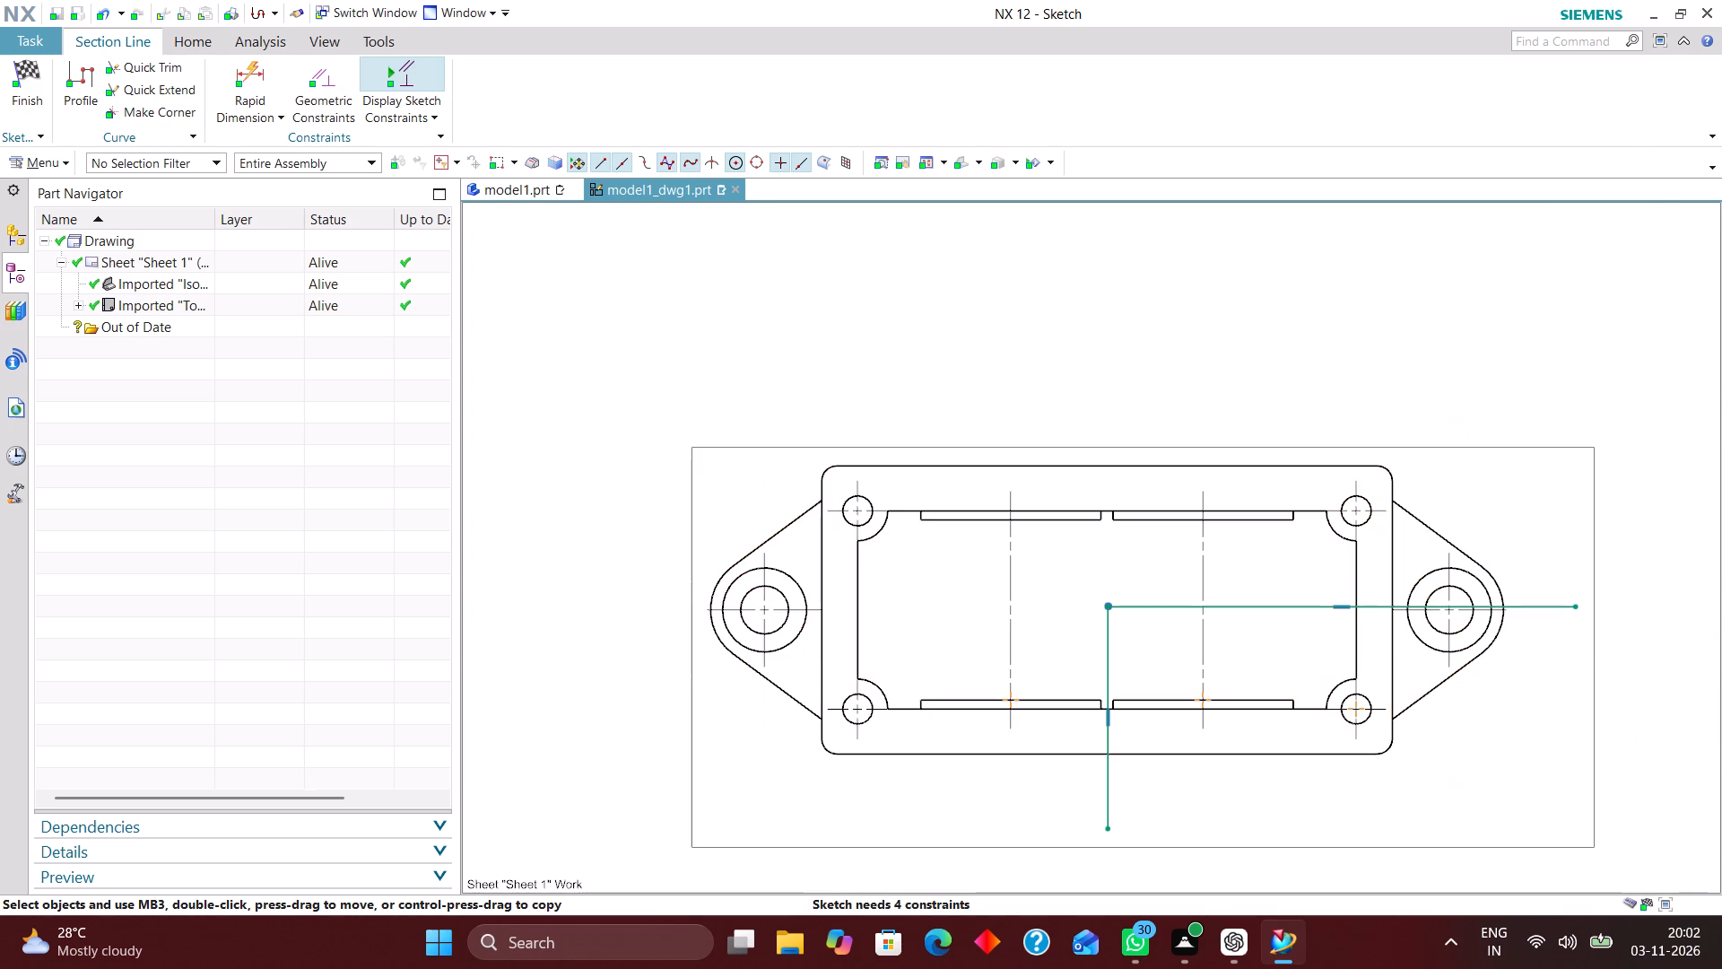
{"action": "scroll", "coordinate": [1571, 613], "scroll_direction": "up", "scroll_amount": 2}
{"action": "left_click", "coordinate": [1581, 601]}
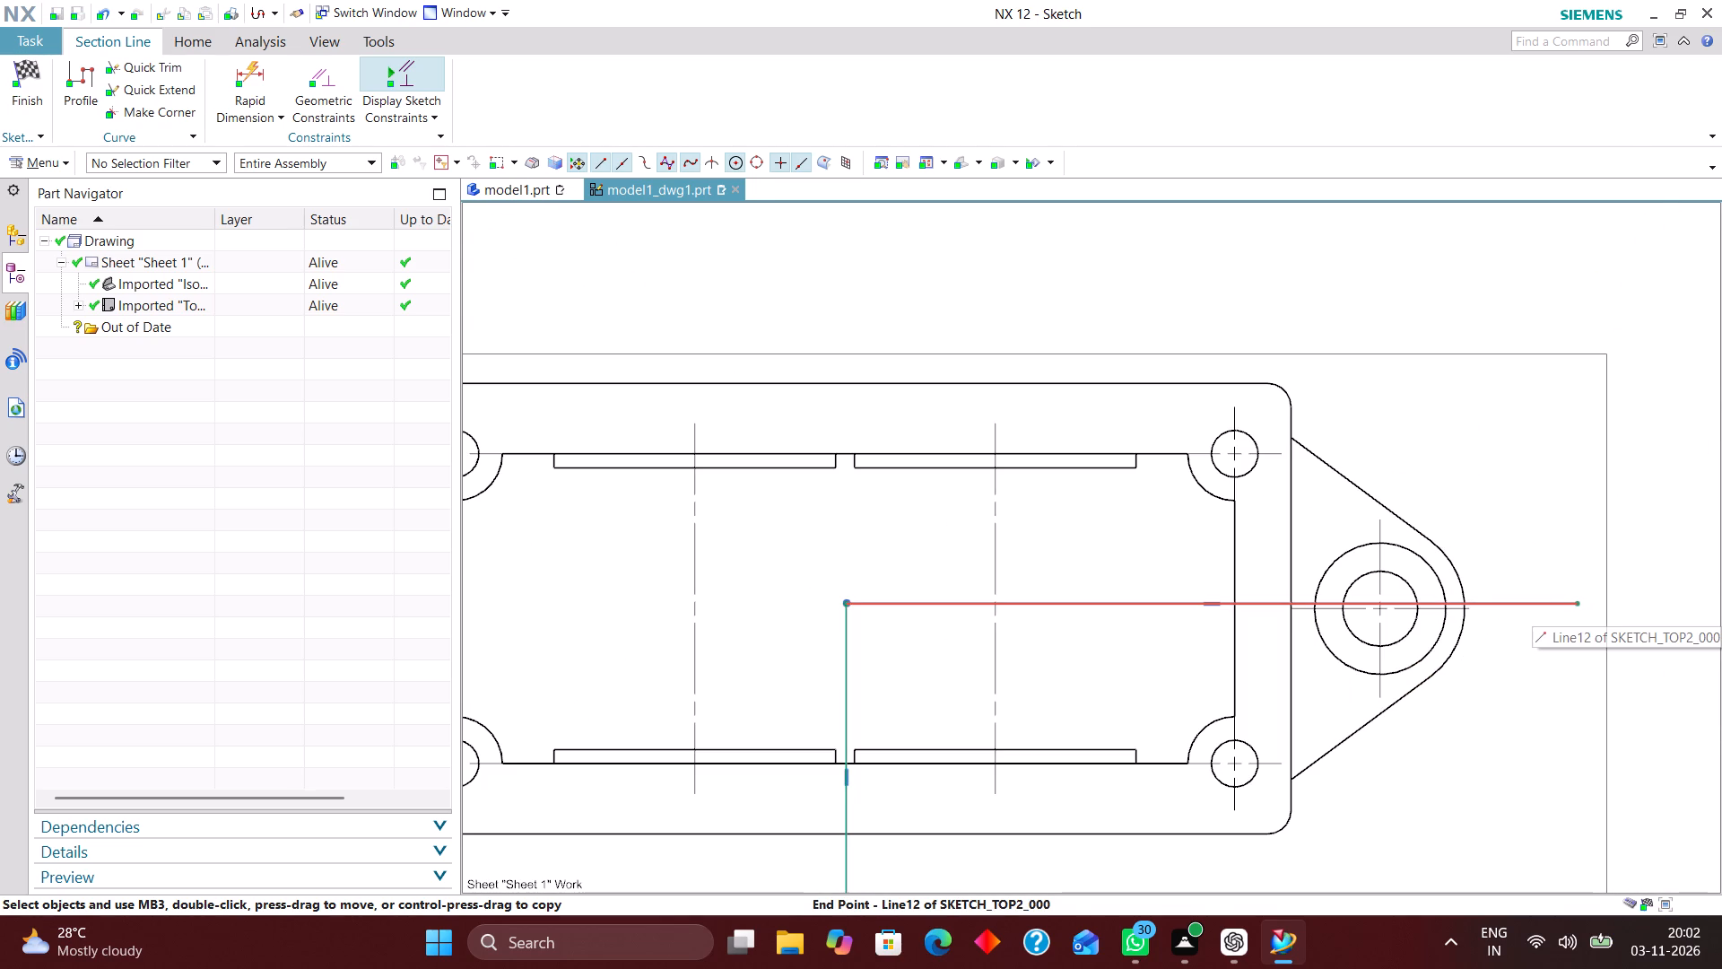
{"action": "scroll", "coordinate": [1352, 591], "scroll_direction": "down", "scroll_amount": 2}
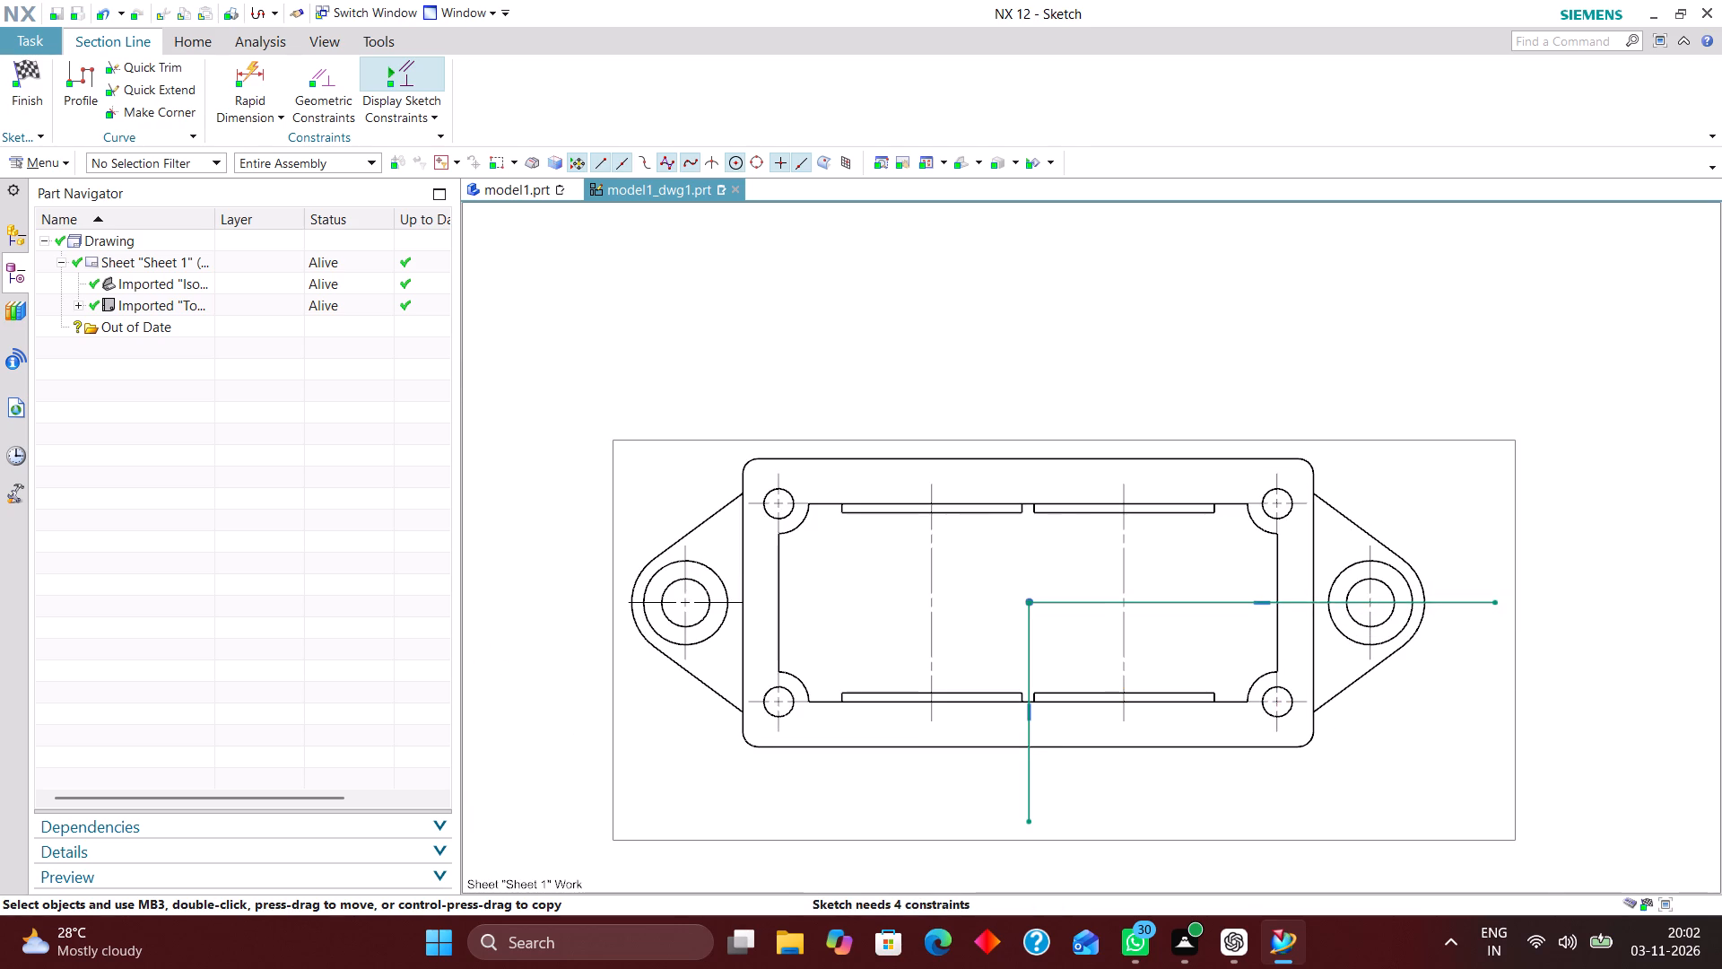
Finish the sketch and create the folded Point to Point section line A-A with its viewing direction reversed.
{"action": "left_click", "coordinate": [34, 67]}
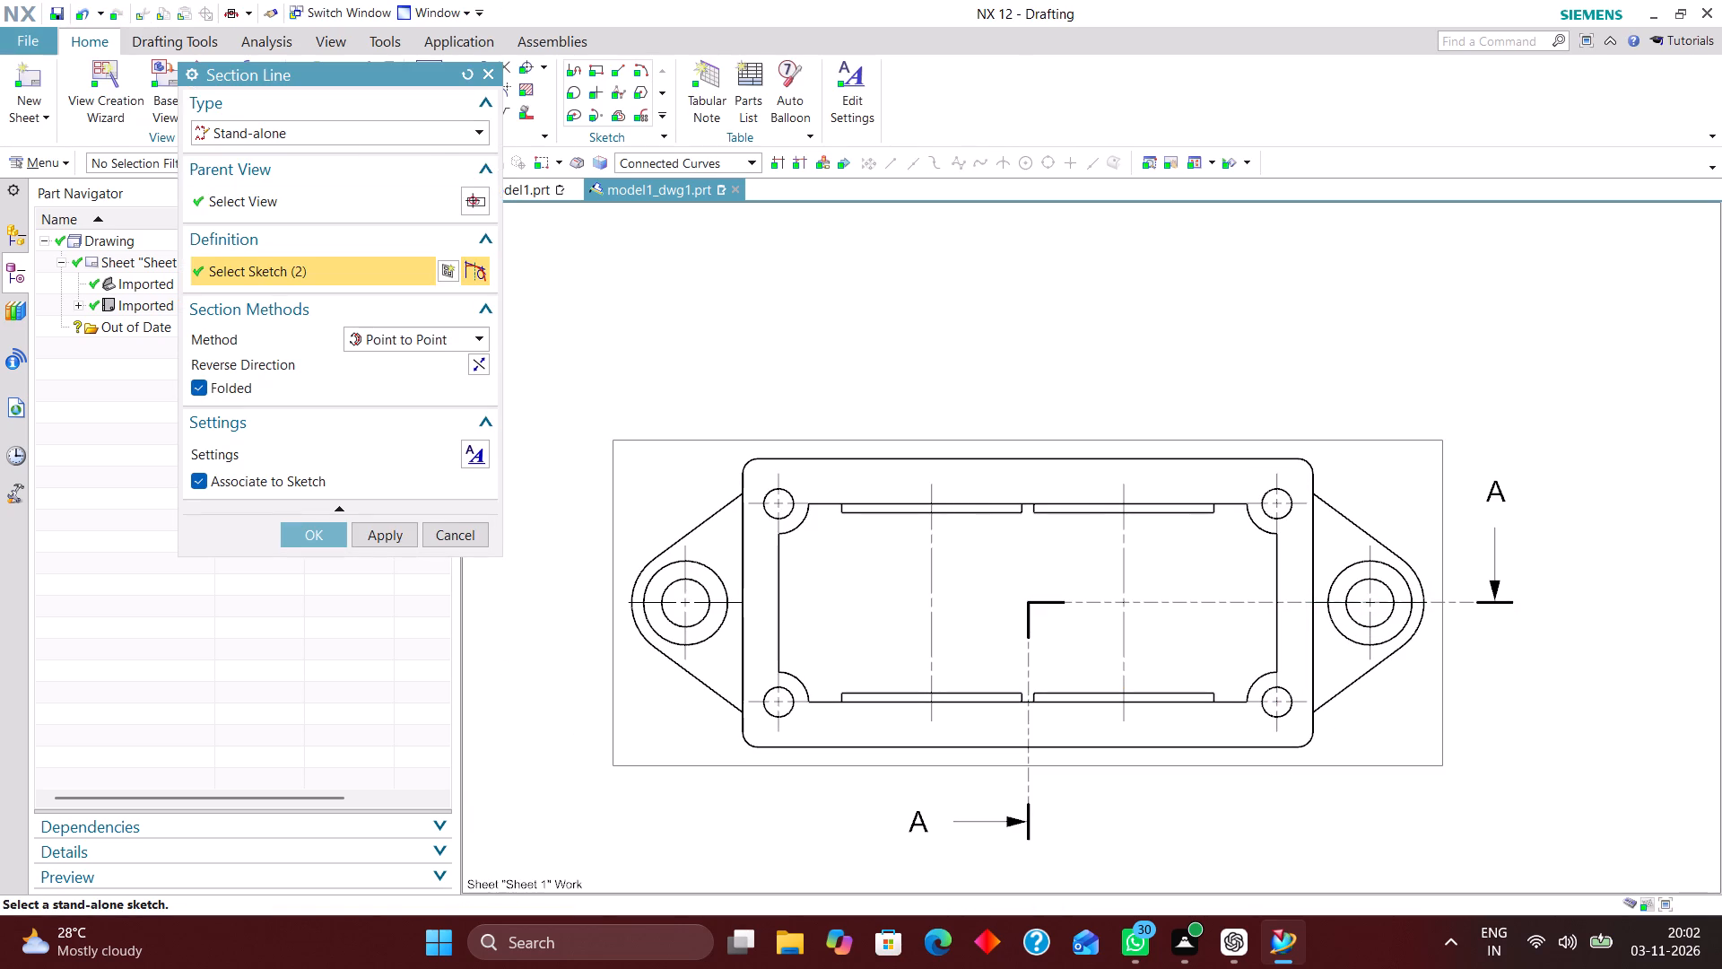
{"action": "left_click", "coordinate": [471, 361]}
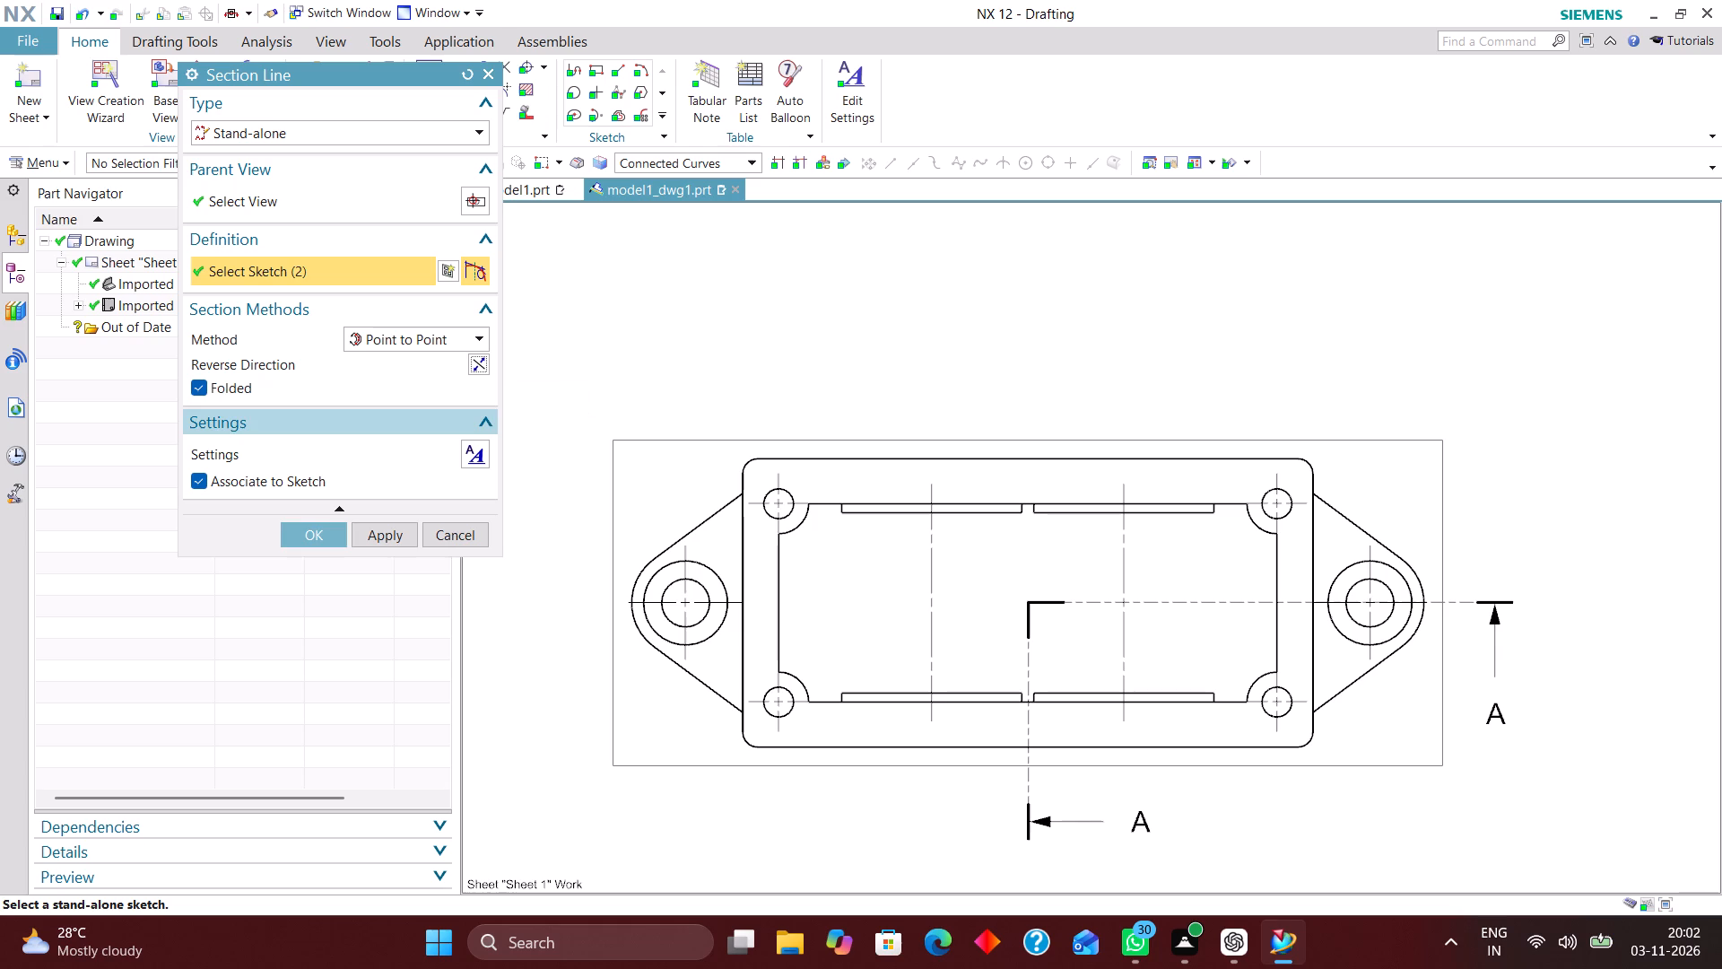
{"action": "left_click", "coordinate": [312, 536]}
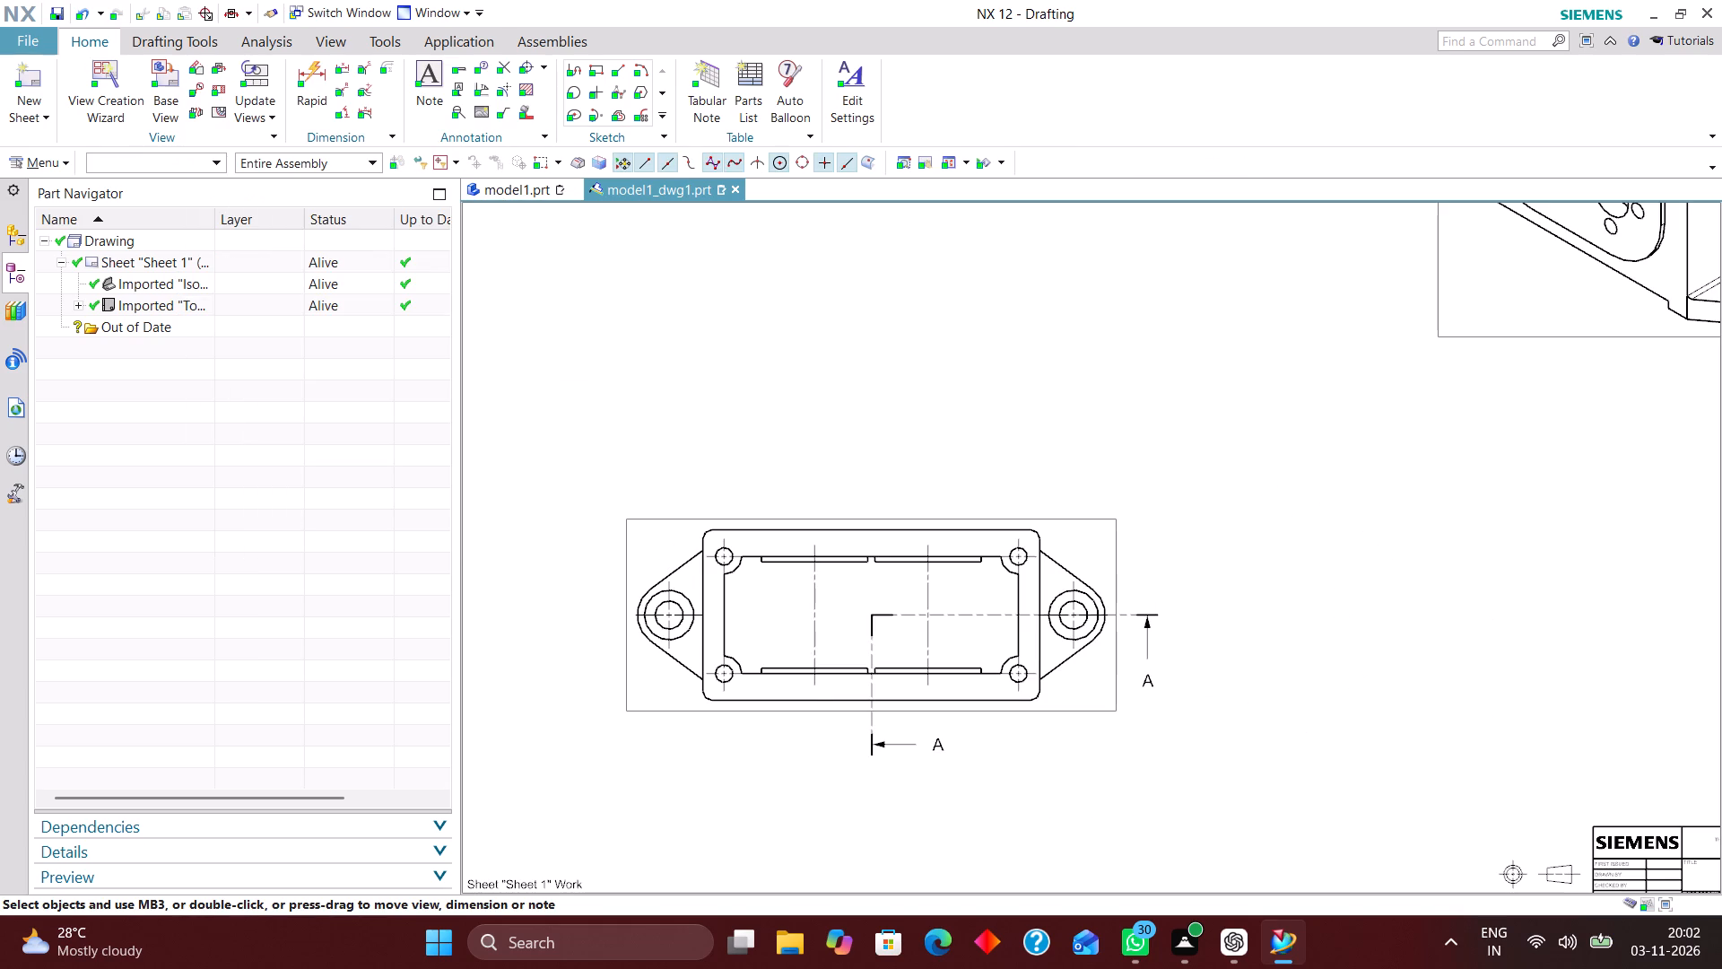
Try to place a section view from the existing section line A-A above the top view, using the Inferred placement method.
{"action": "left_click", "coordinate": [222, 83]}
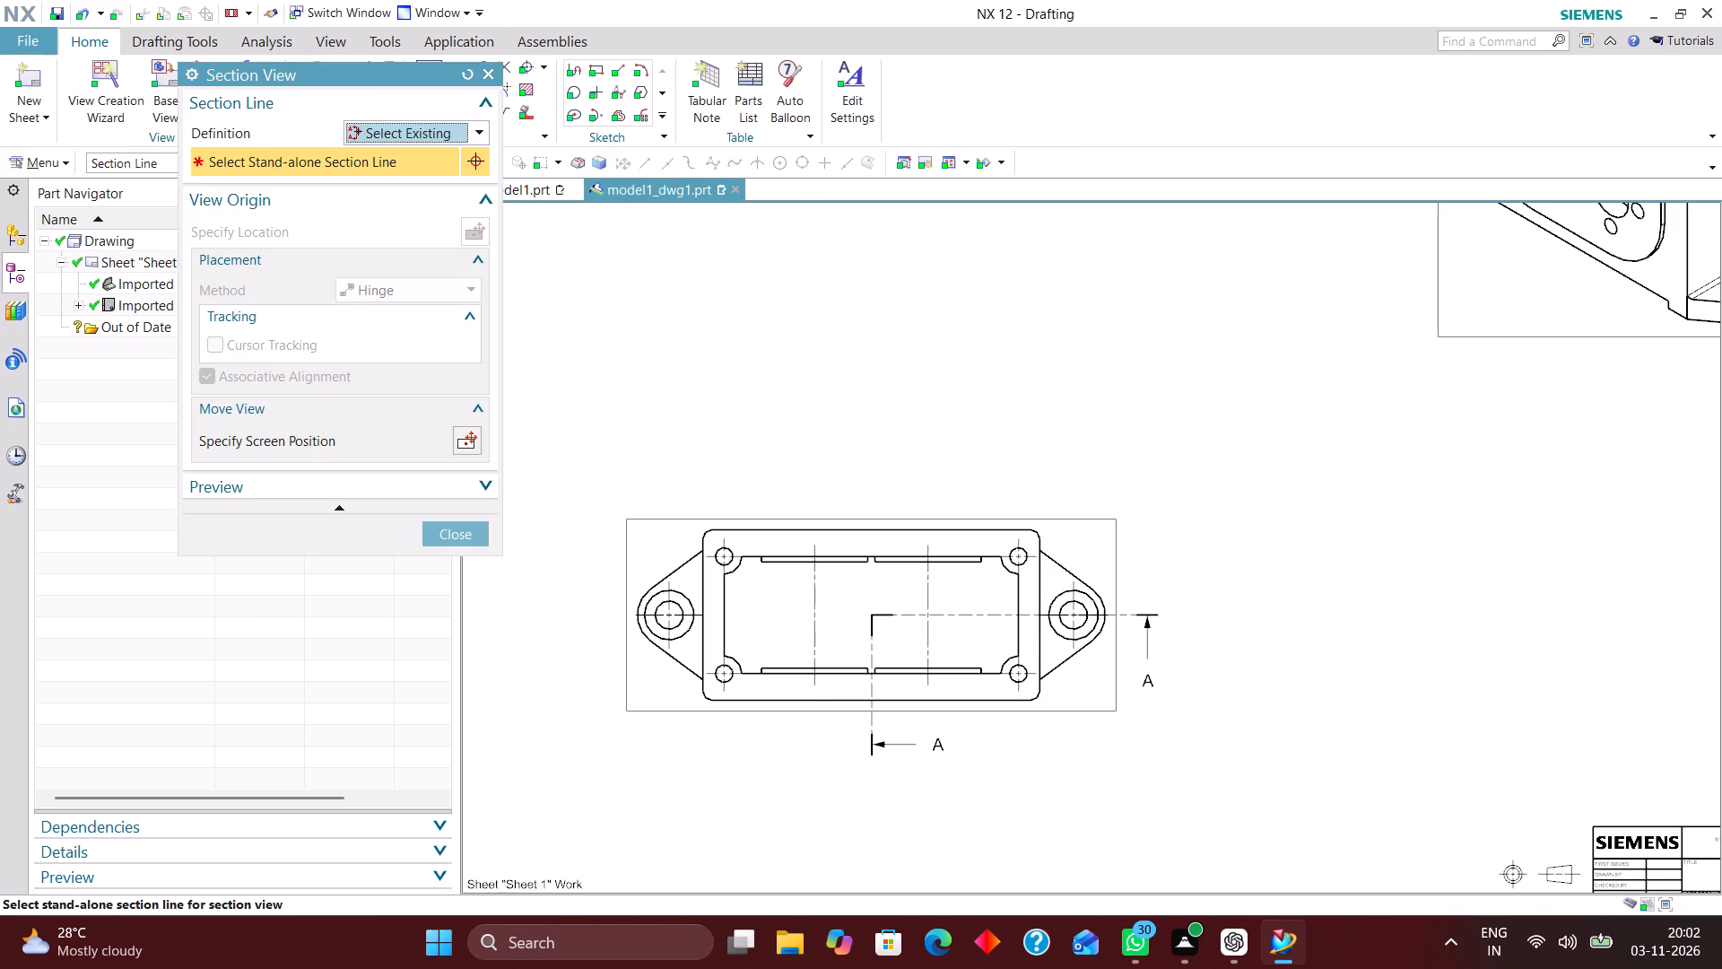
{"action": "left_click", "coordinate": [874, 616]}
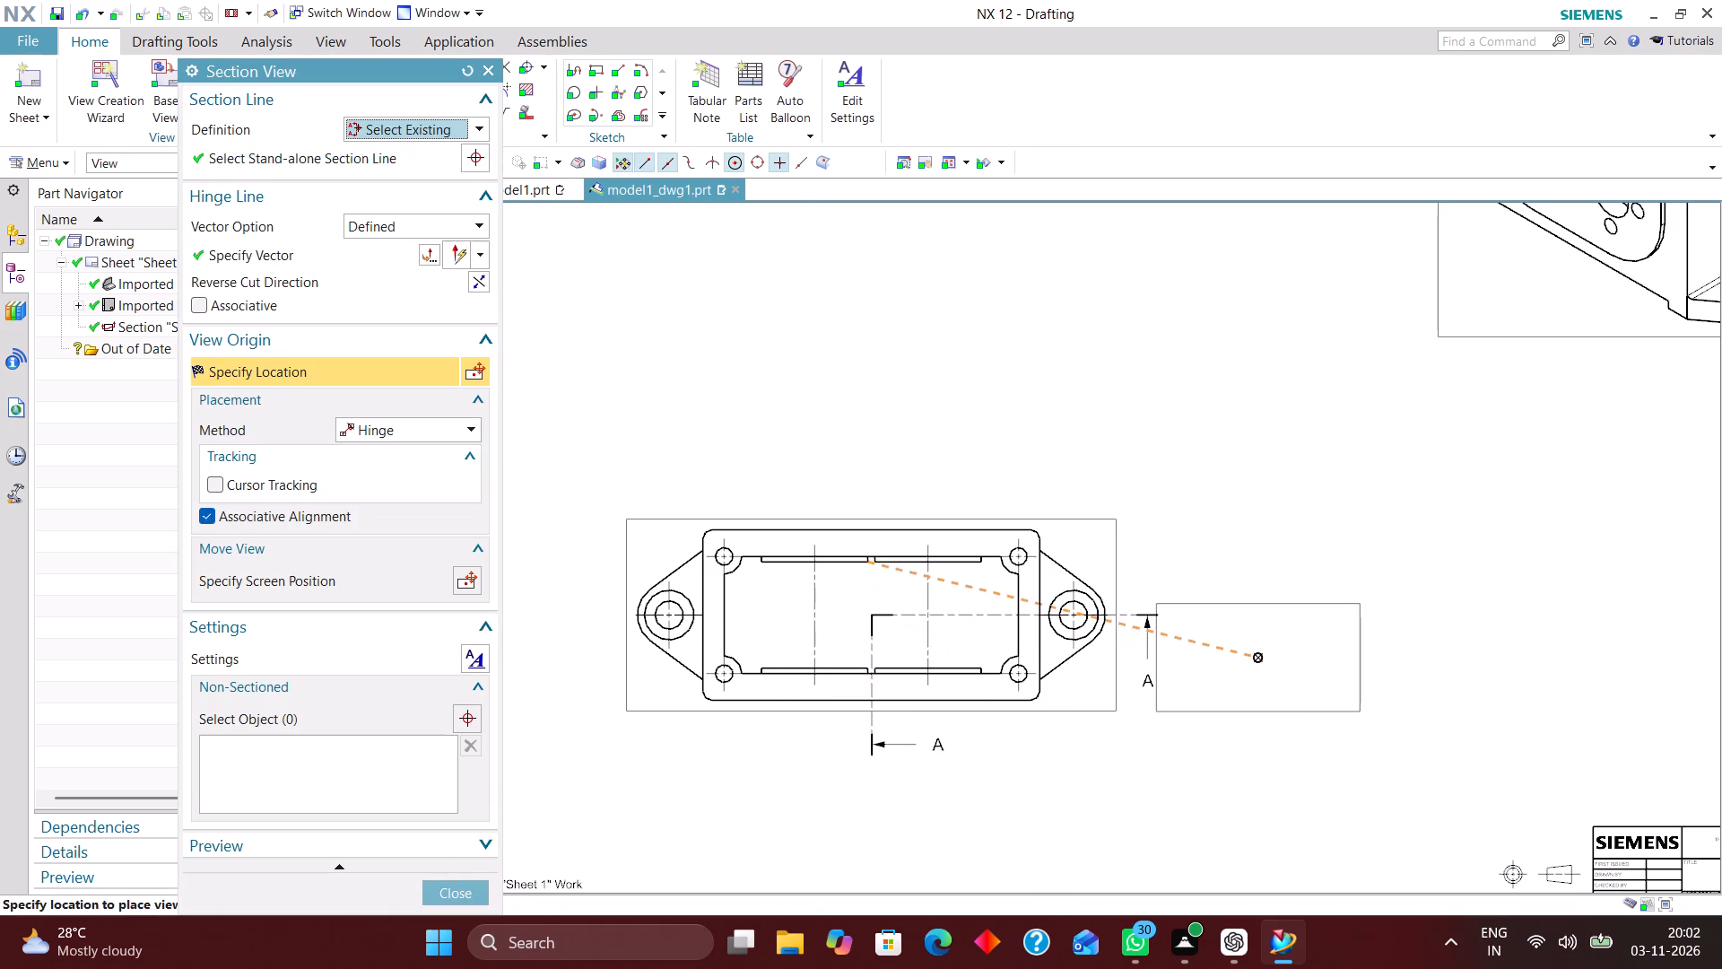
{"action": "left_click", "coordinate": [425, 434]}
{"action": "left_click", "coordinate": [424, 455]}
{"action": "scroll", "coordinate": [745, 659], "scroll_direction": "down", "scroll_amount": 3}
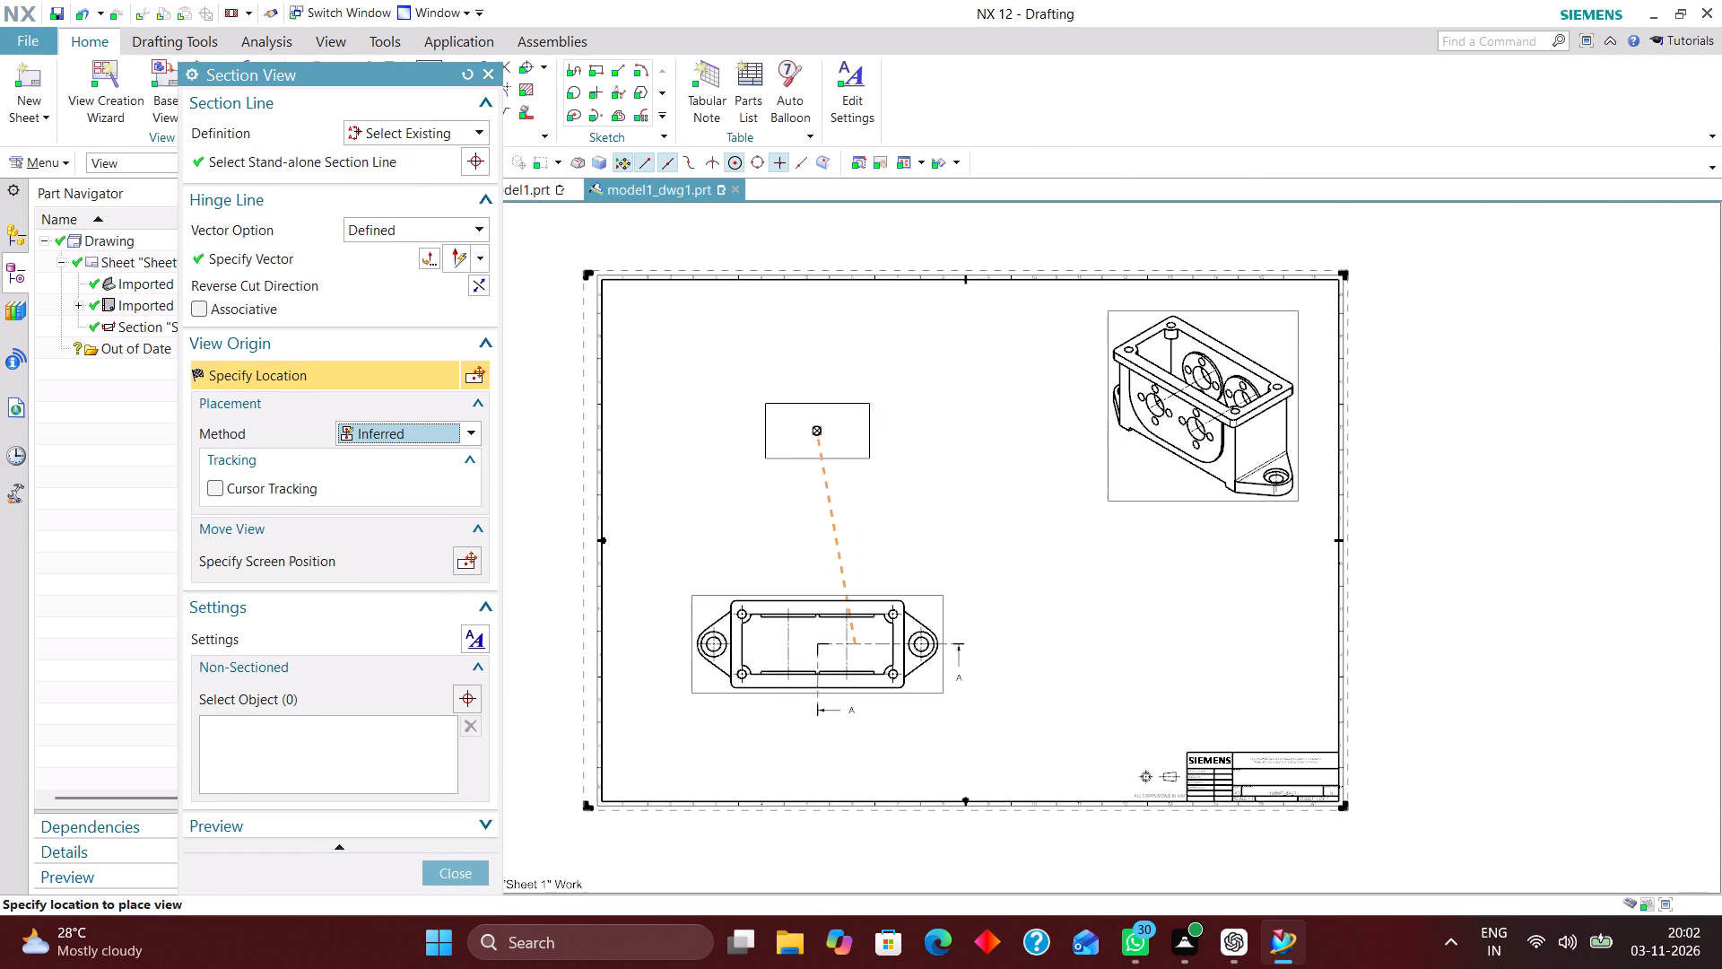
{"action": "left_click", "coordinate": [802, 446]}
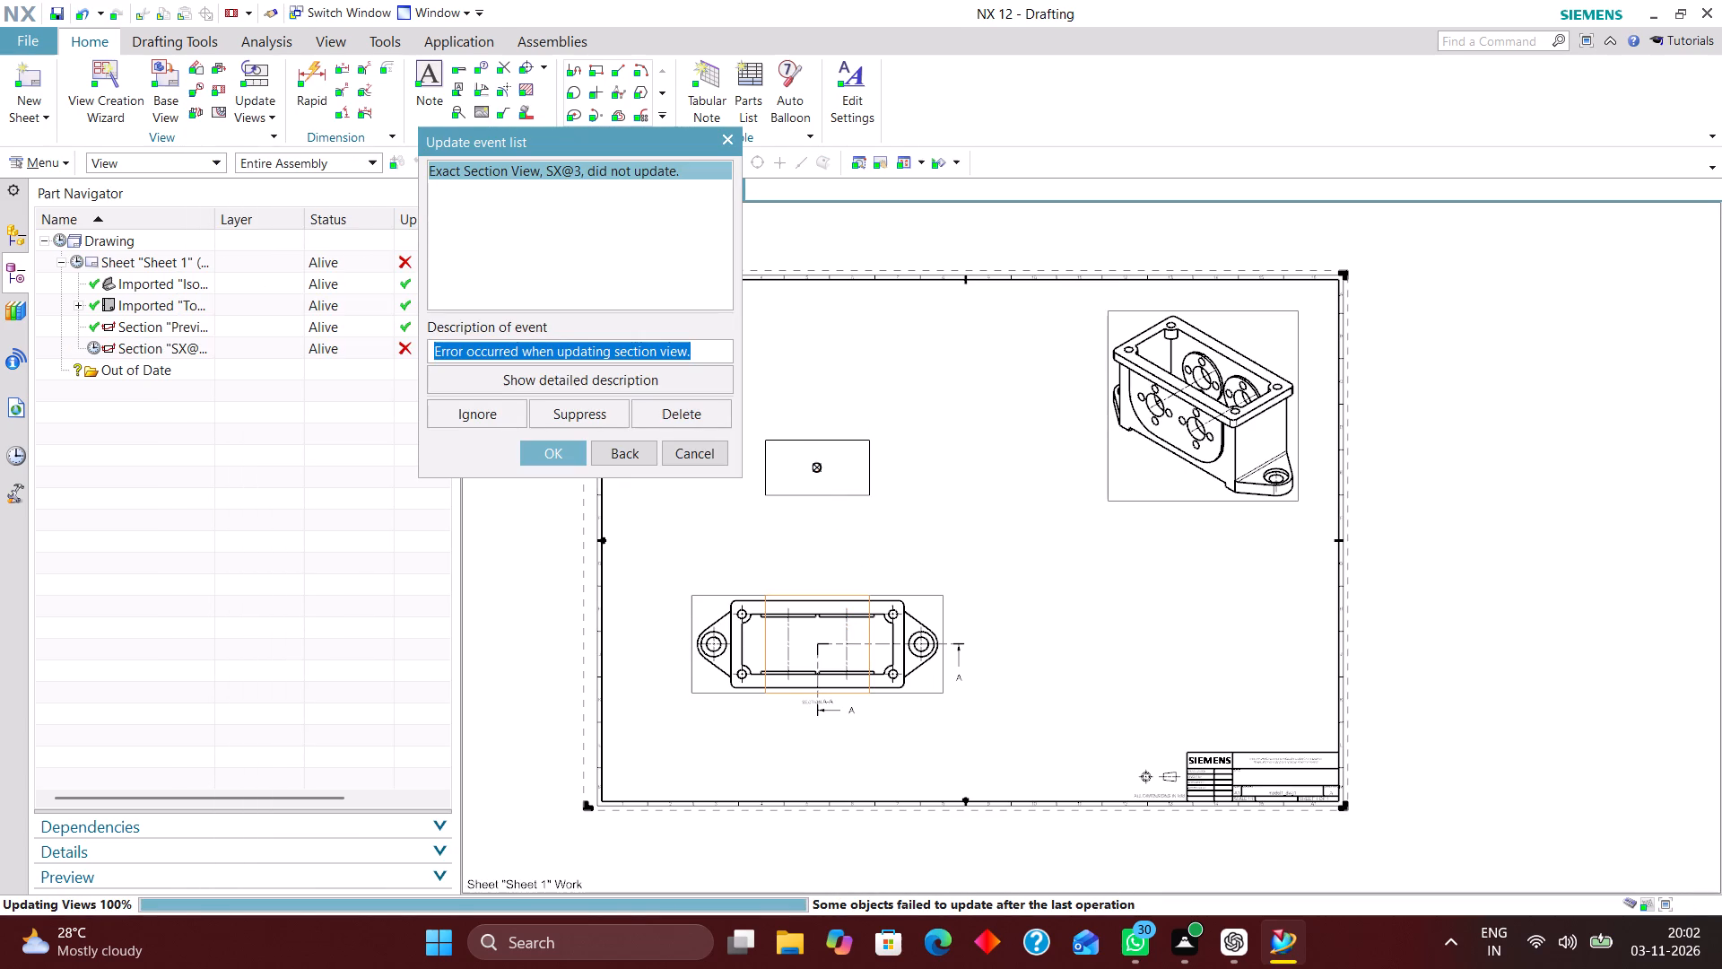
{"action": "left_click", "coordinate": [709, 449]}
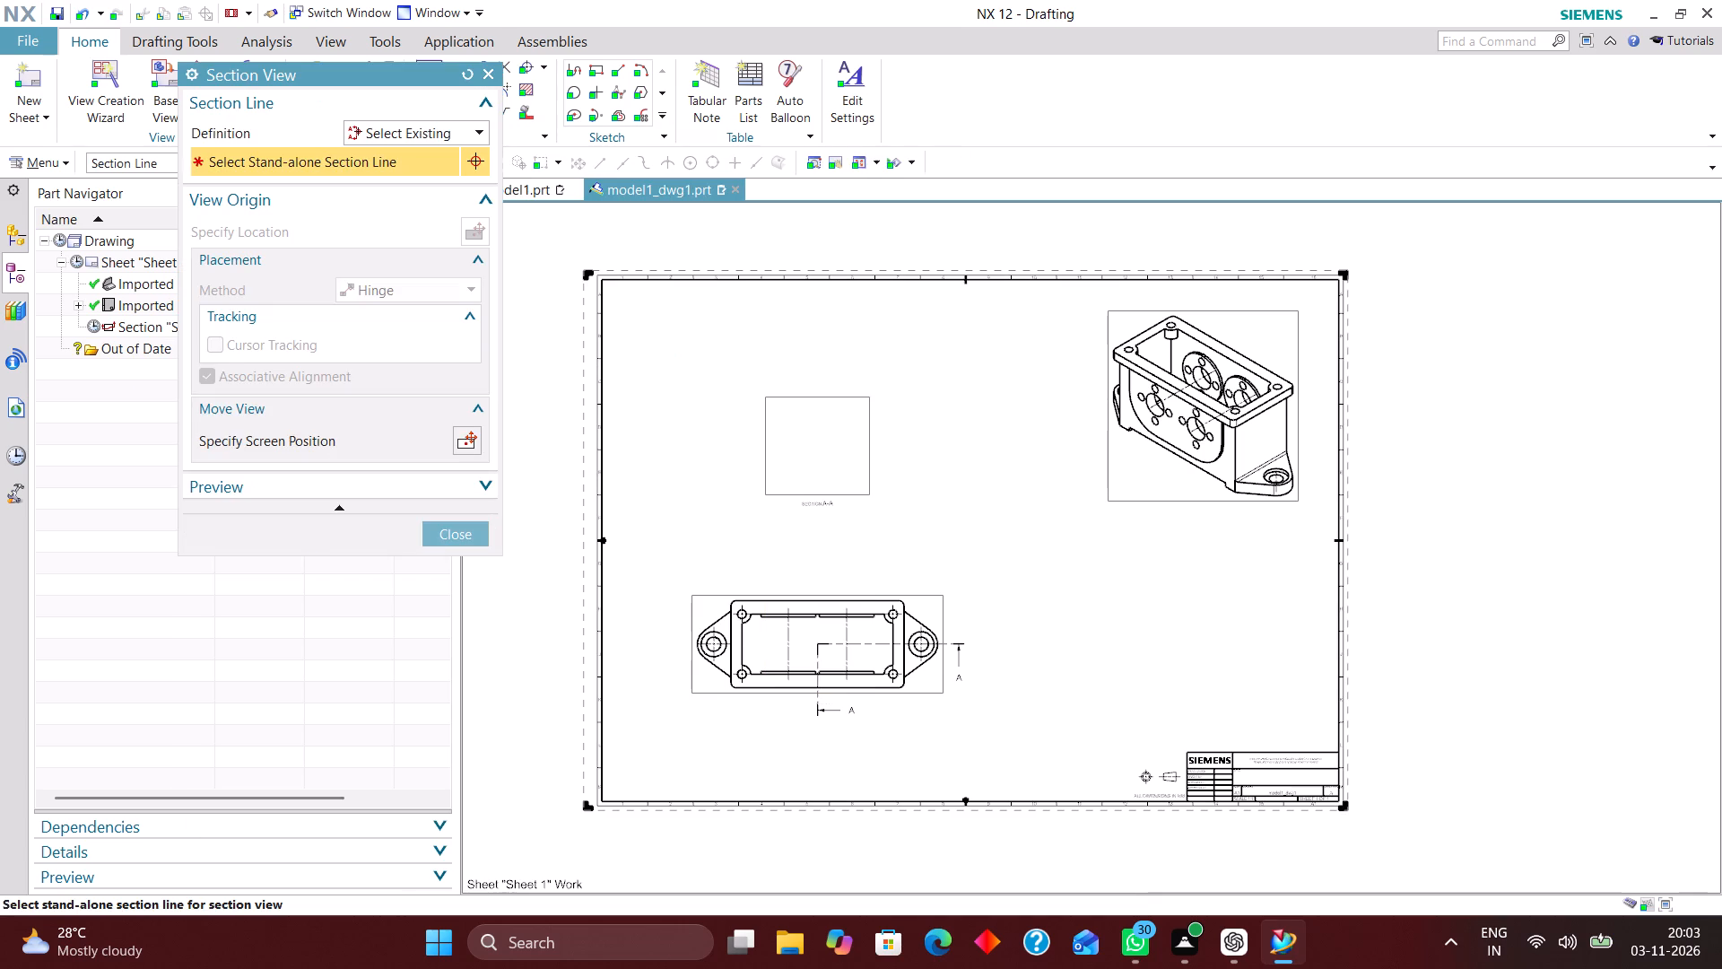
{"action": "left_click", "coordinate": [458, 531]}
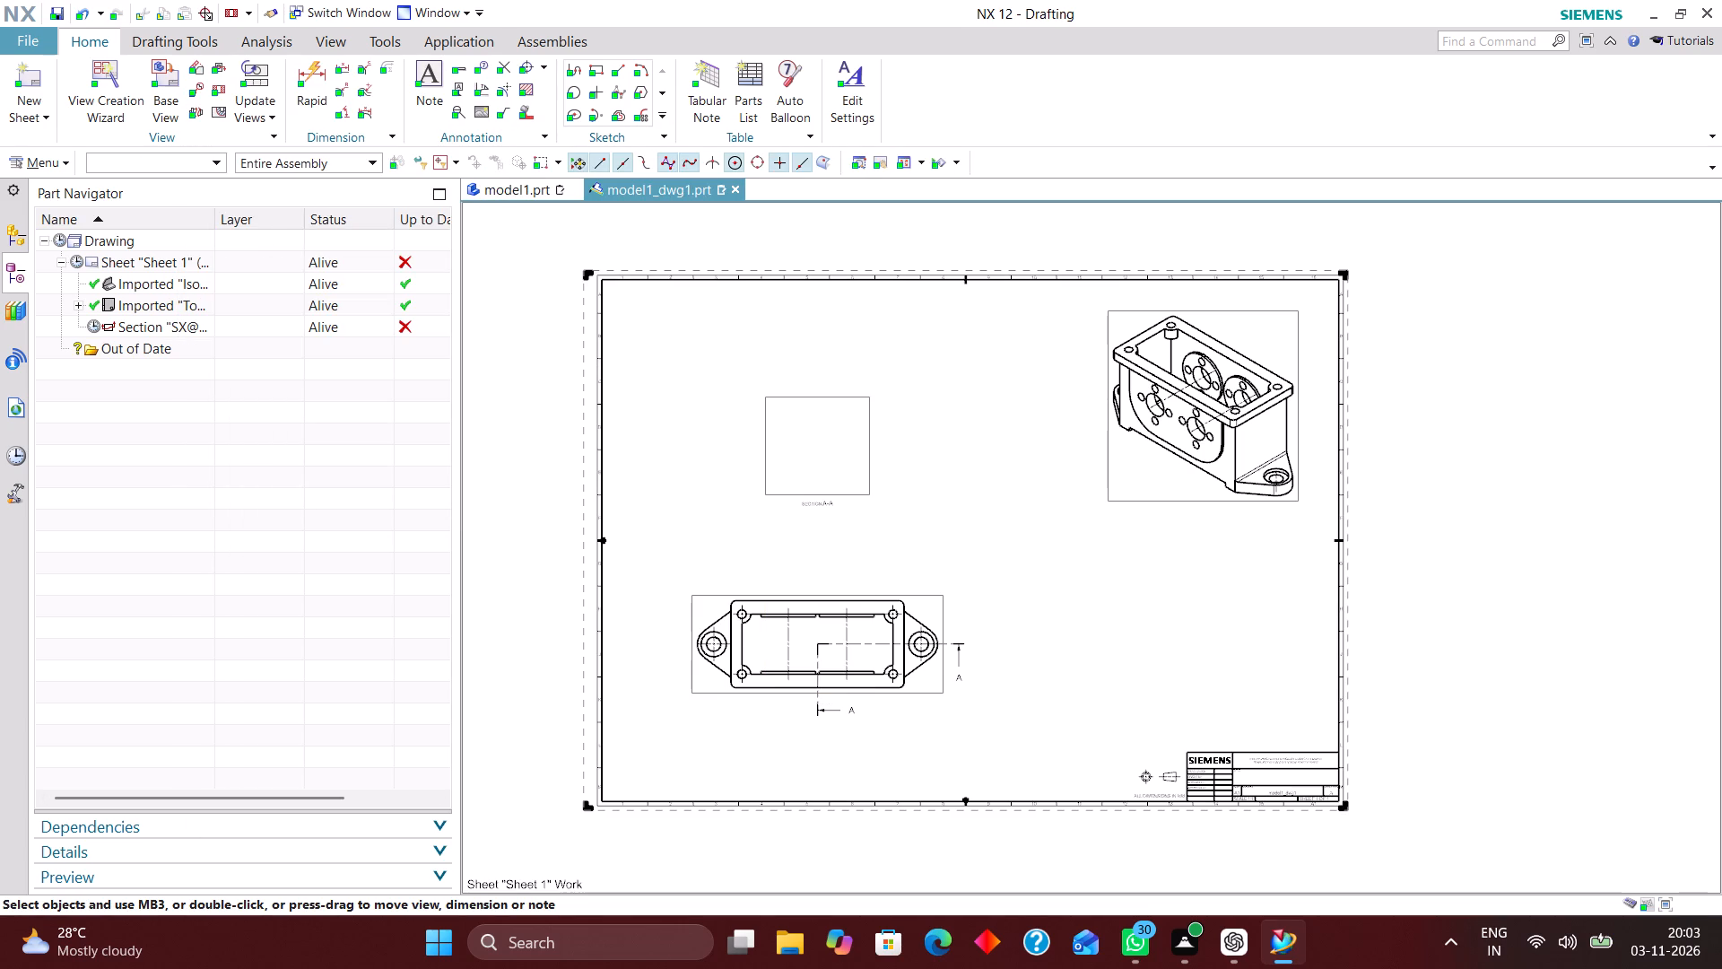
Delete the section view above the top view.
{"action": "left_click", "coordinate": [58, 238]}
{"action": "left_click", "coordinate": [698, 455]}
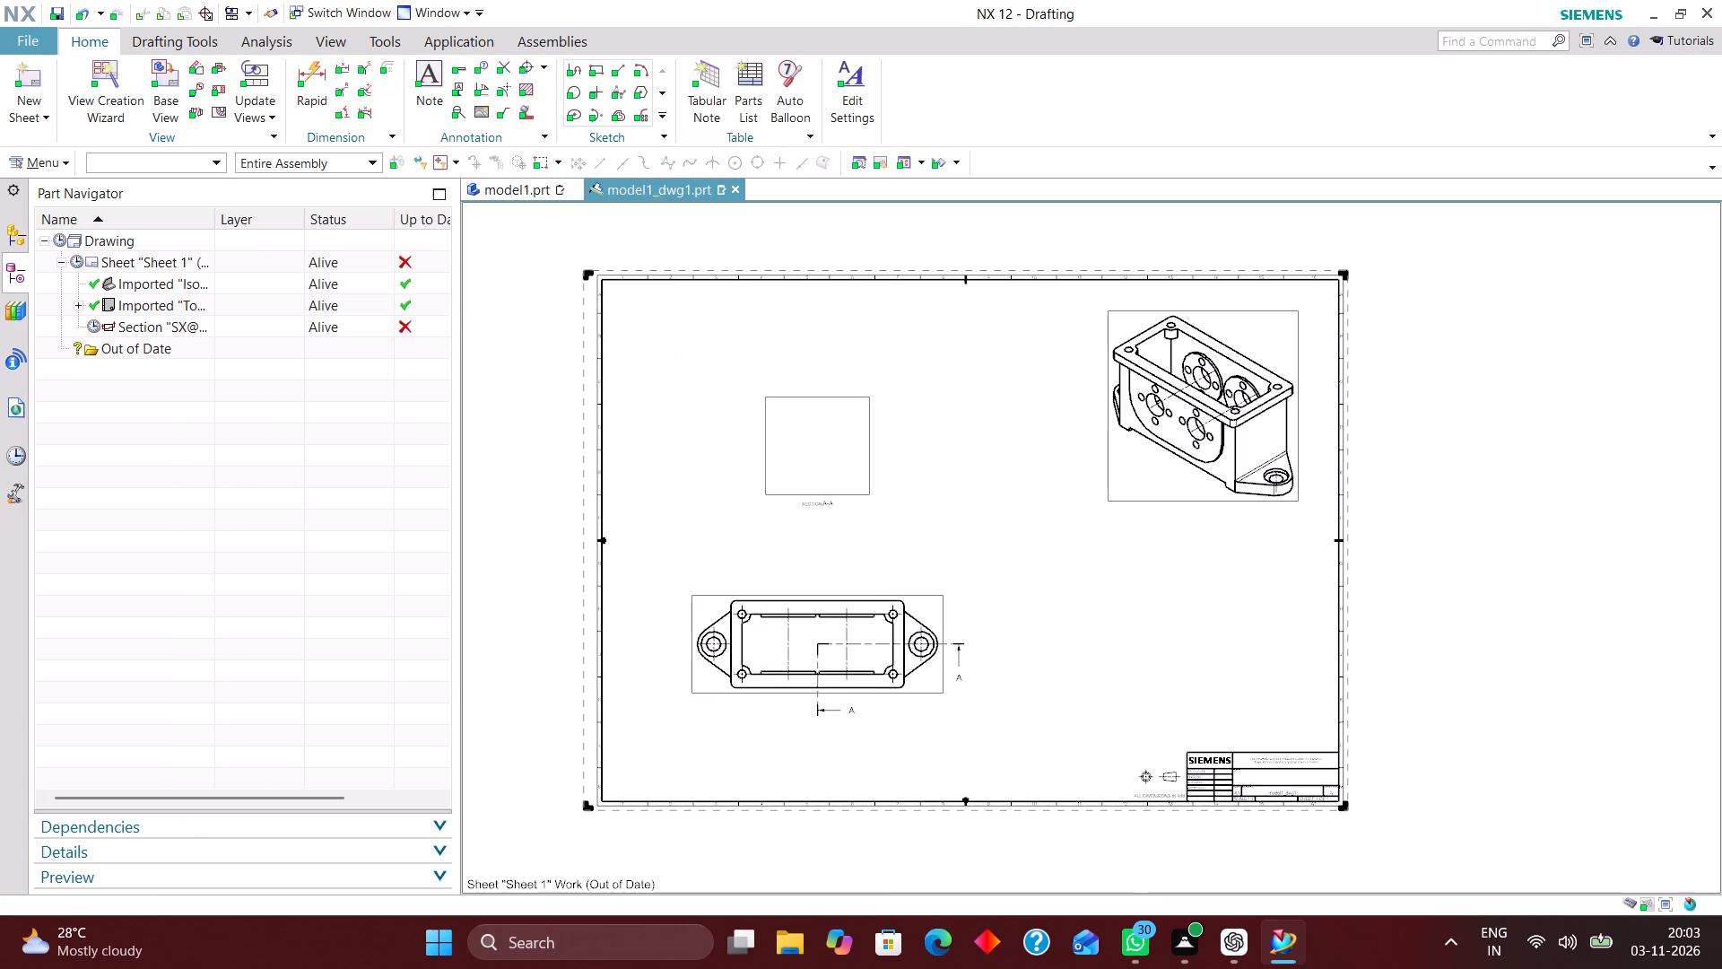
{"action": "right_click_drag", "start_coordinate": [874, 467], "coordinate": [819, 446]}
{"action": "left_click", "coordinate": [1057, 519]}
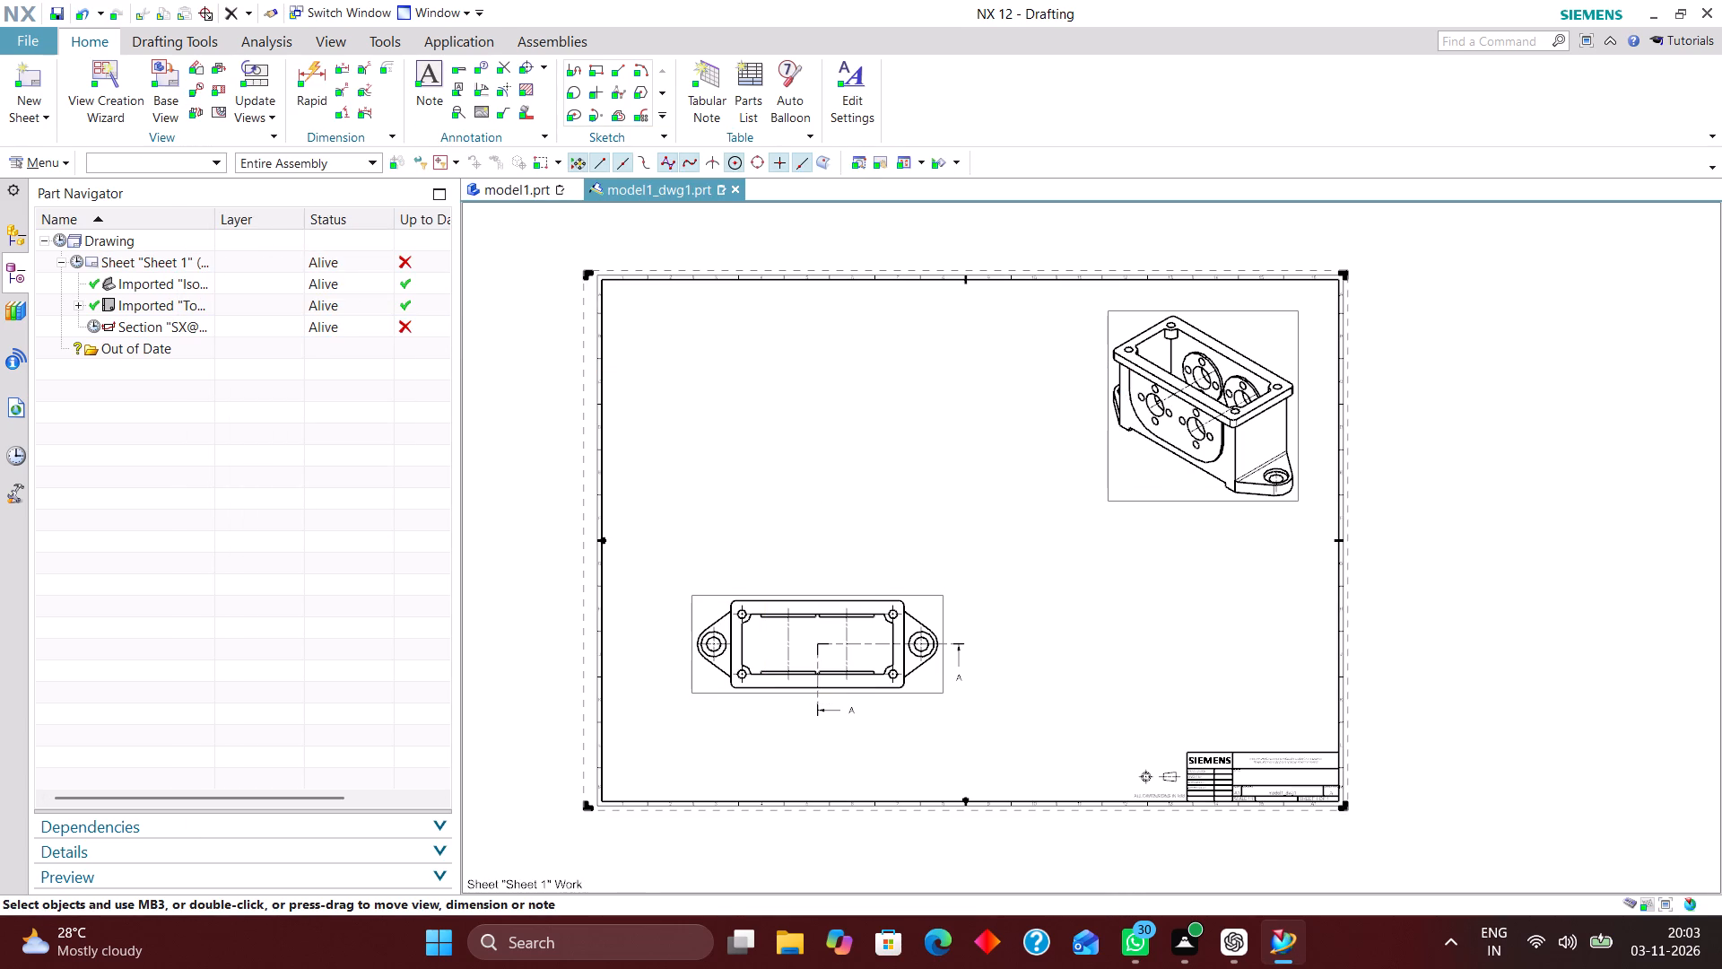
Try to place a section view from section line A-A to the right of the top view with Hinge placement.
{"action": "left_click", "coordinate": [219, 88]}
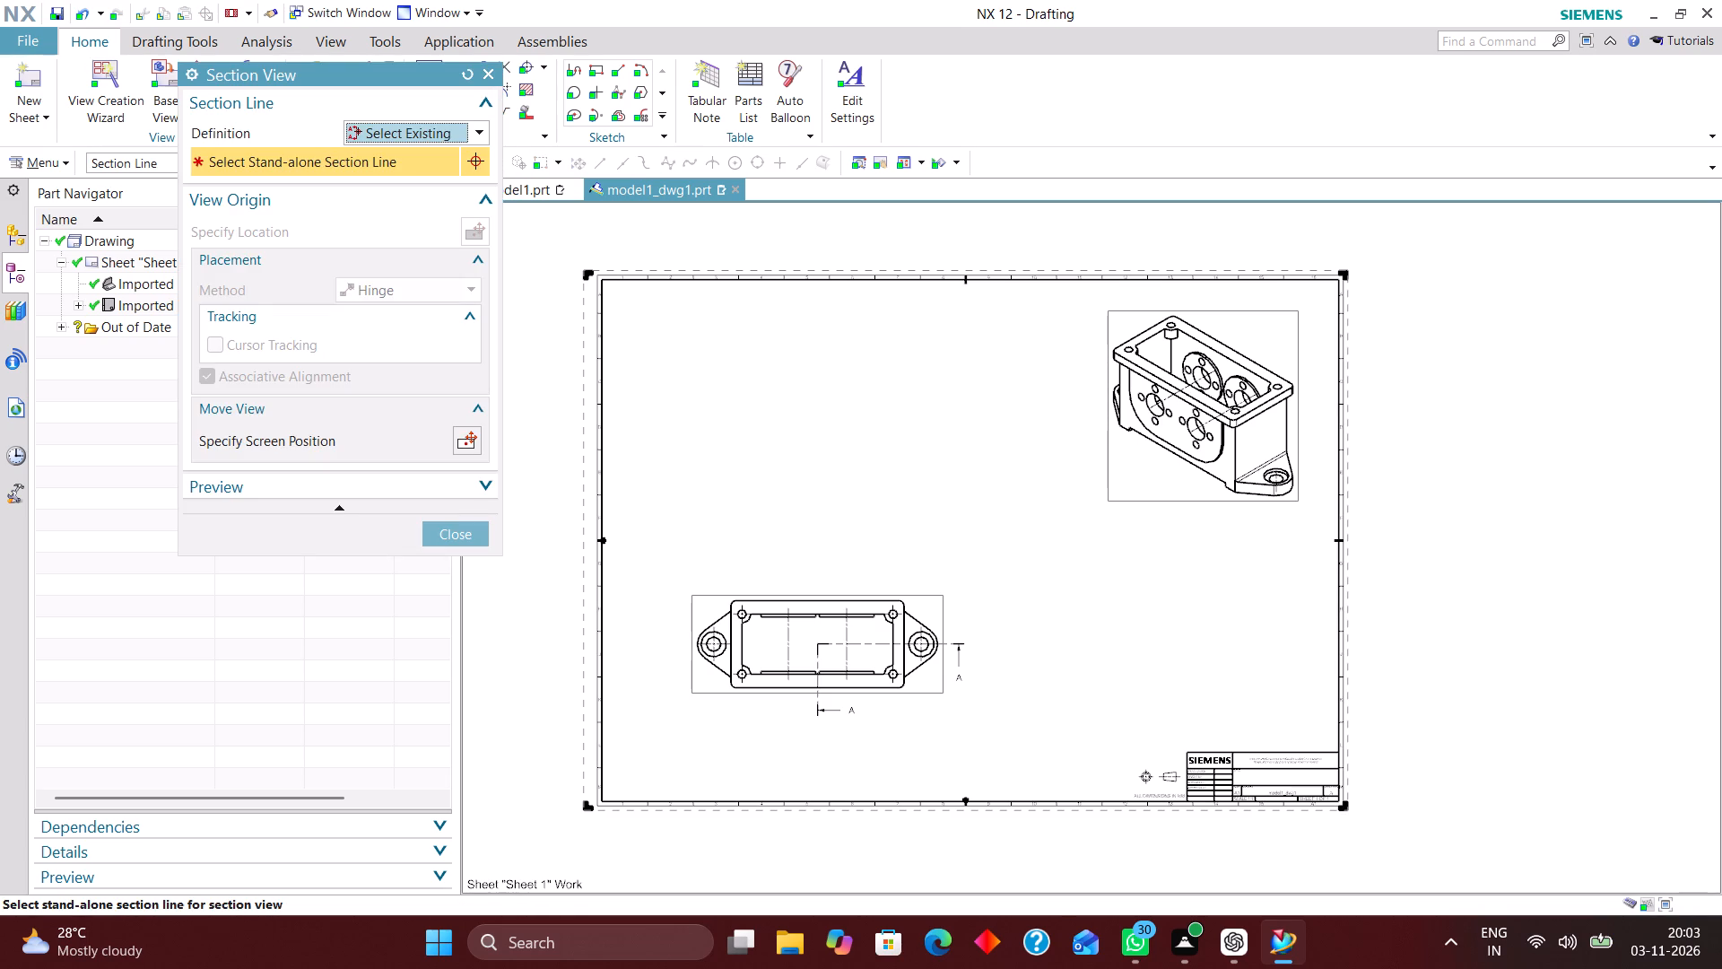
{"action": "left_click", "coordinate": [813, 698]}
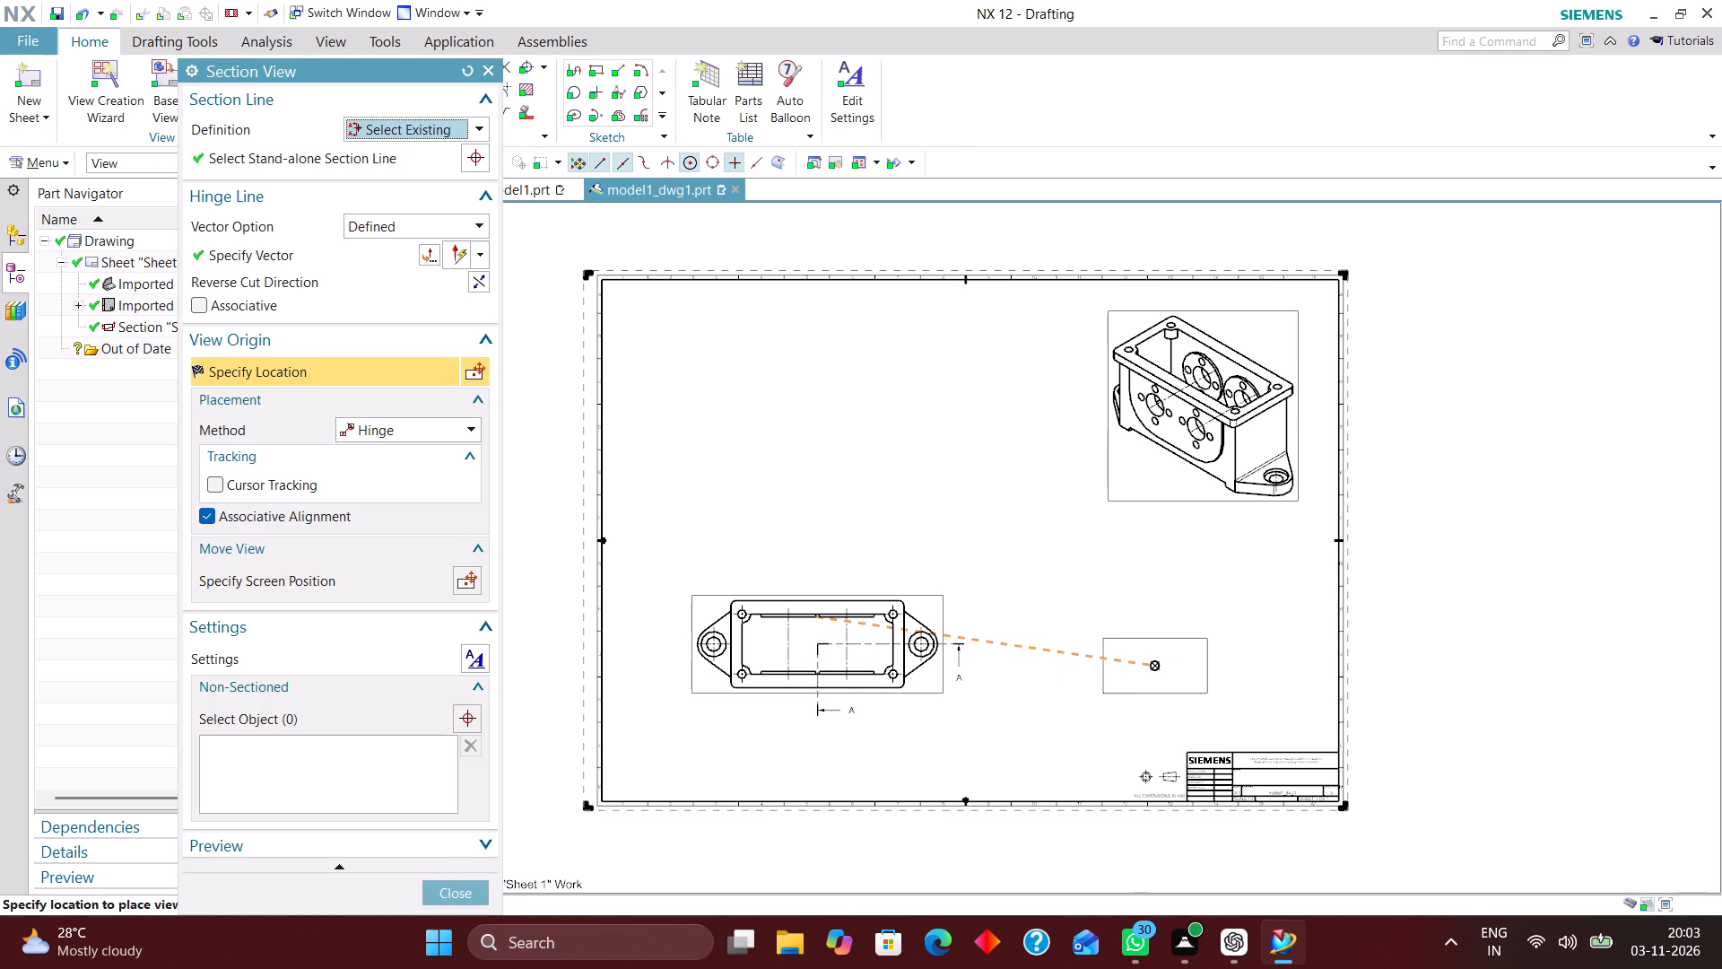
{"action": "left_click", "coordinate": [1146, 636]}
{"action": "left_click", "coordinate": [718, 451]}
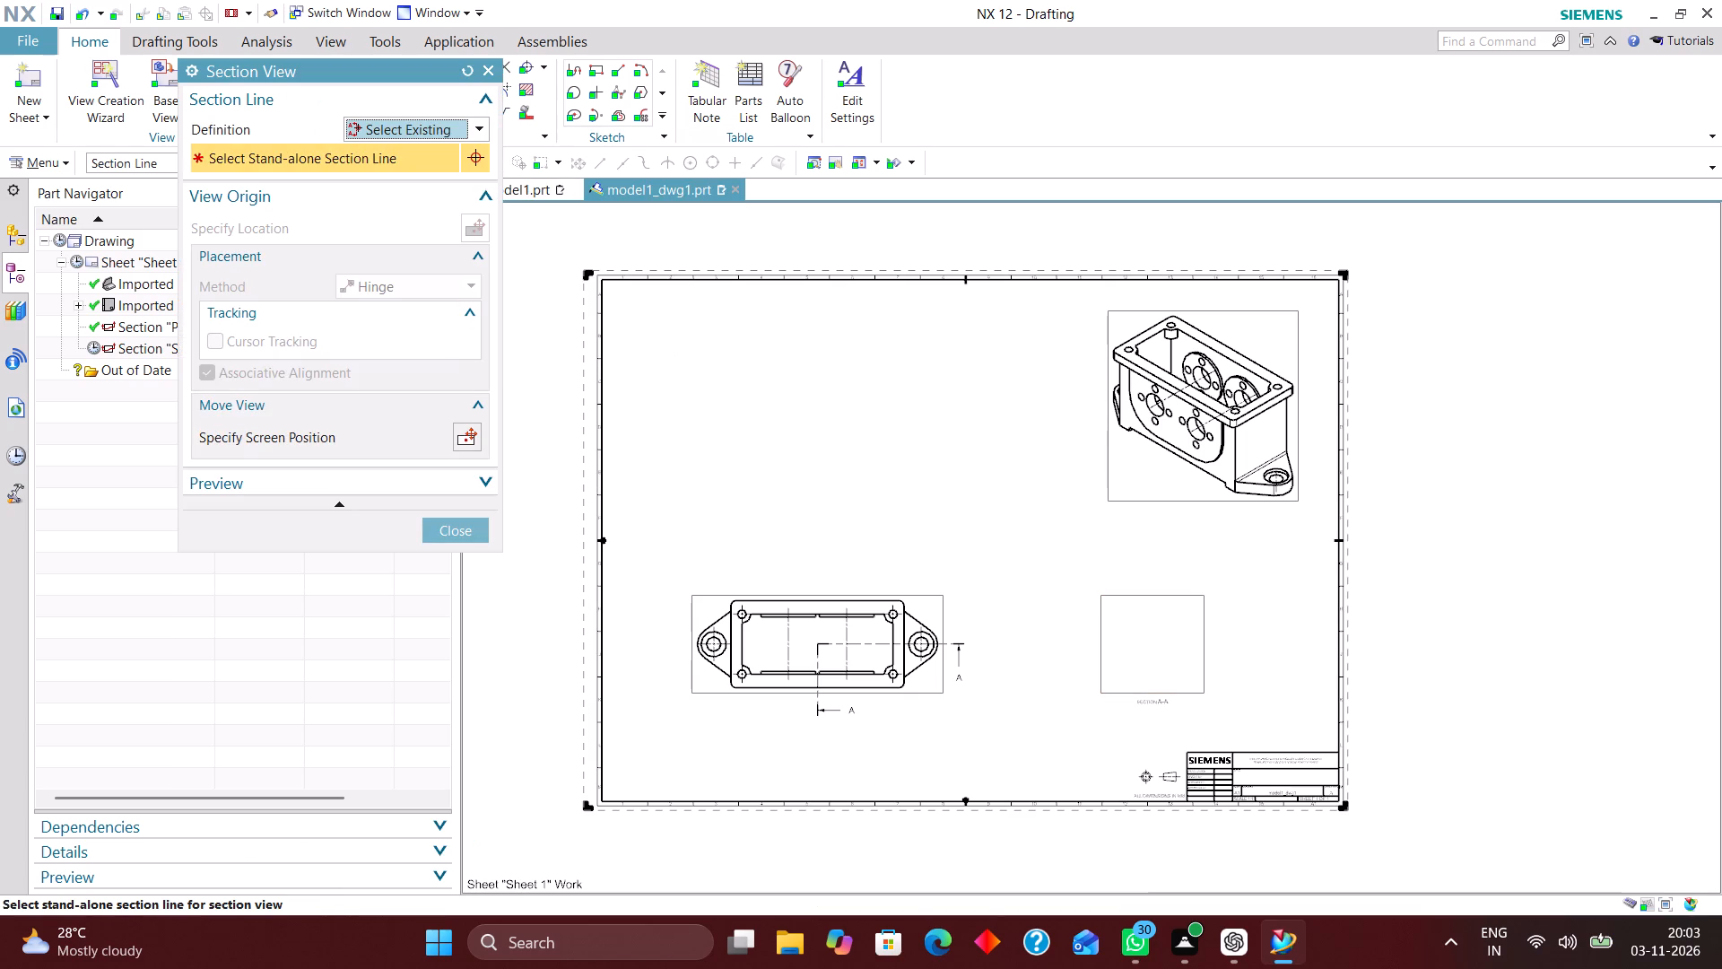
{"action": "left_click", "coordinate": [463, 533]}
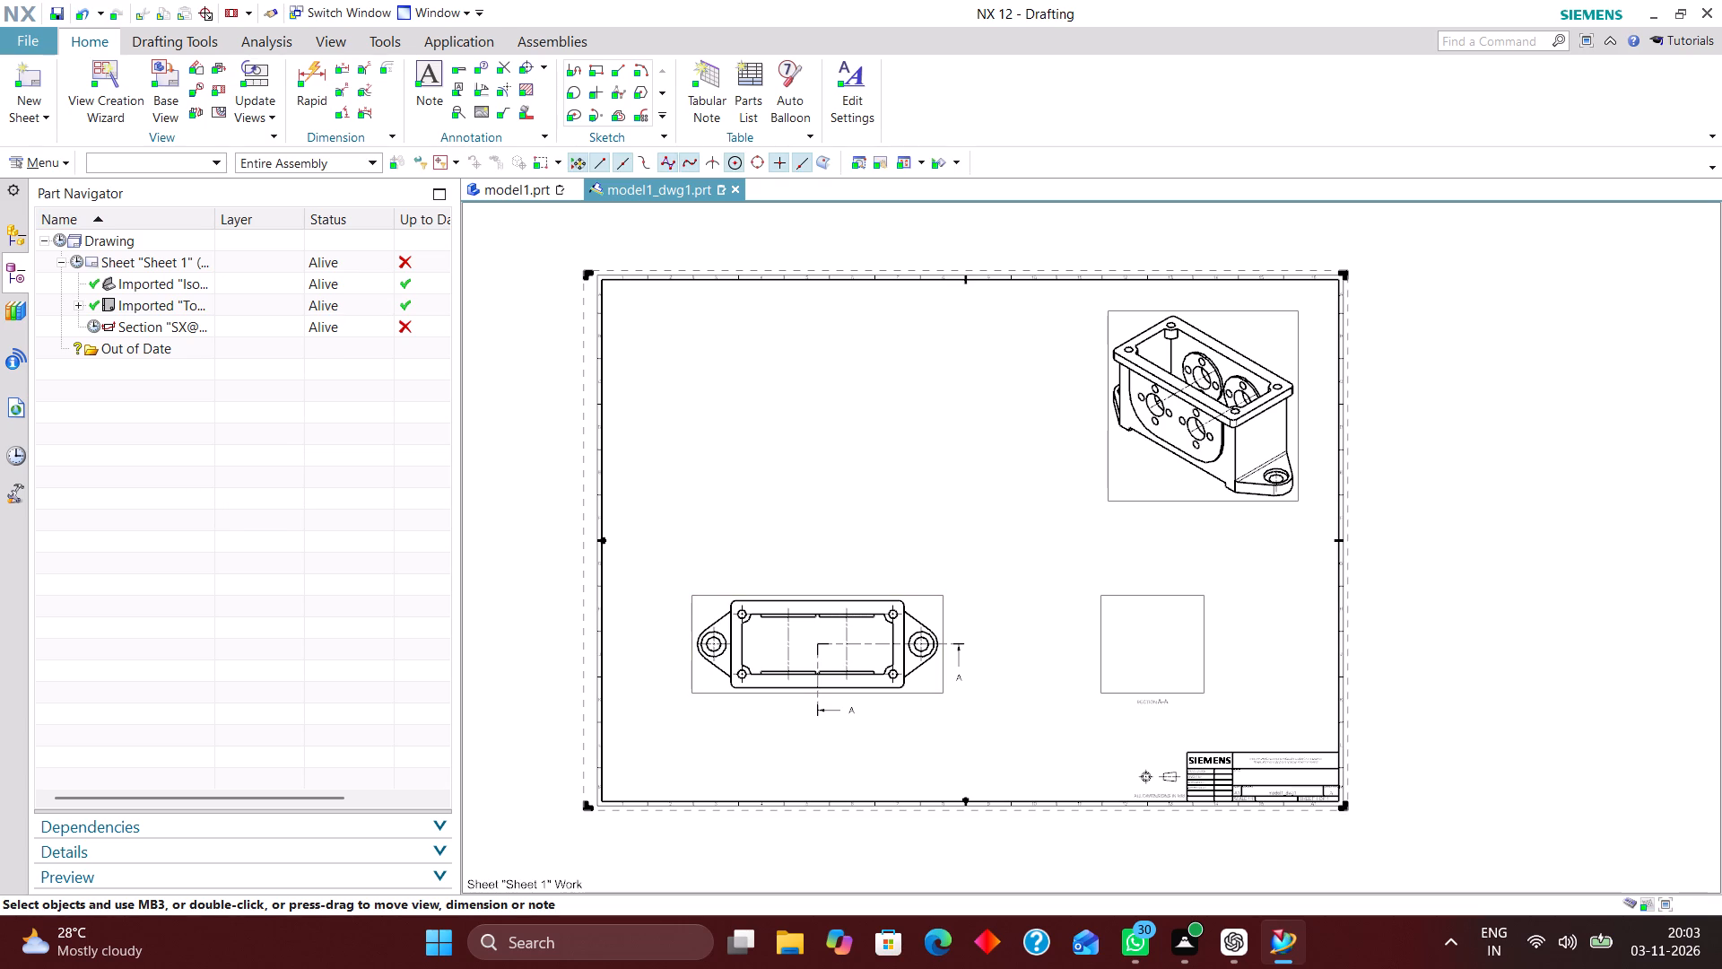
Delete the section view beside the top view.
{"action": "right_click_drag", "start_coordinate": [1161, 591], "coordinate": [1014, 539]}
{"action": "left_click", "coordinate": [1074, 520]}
Examine the definition, section method and settings of section line A-A on the top view.
{"action": "scroll", "coordinate": [853, 659], "scroll_direction": "up", "scroll_amount": 5}
{"action": "scroll", "coordinate": [809, 492], "scroll_direction": "down", "scroll_amount": 2}
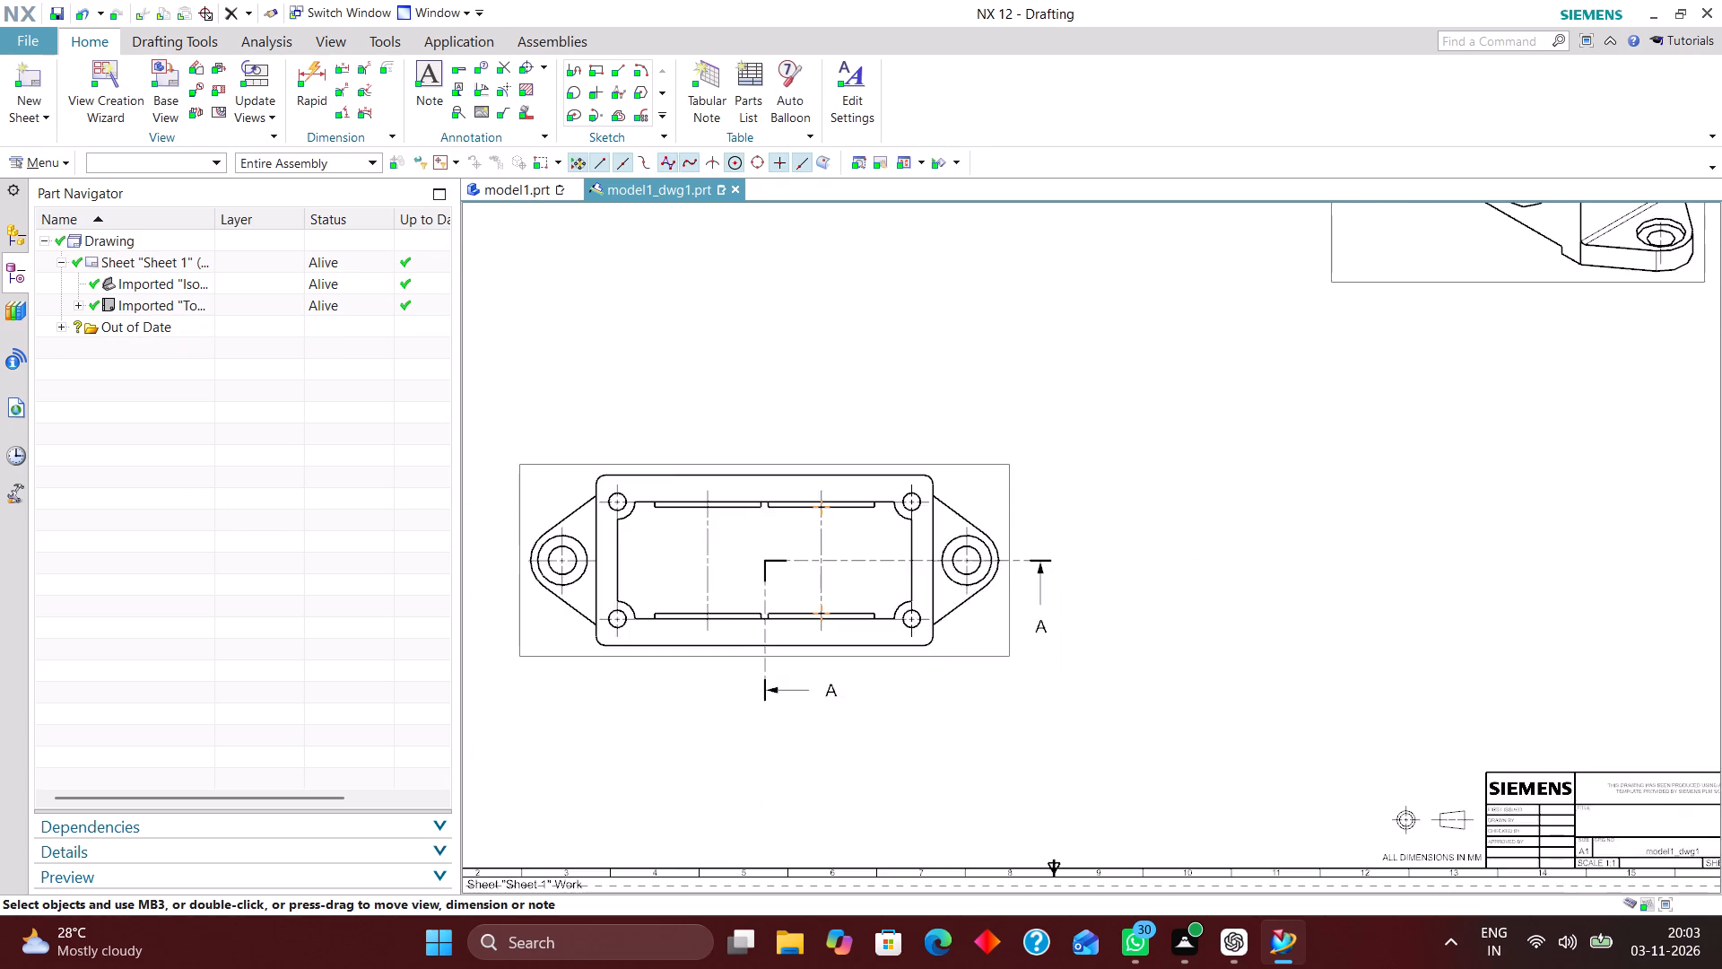
{"action": "scroll", "coordinate": [787, 680], "scroll_direction": "up", "scroll_amount": 4}
{"action": "double_click", "coordinate": [732, 695]}
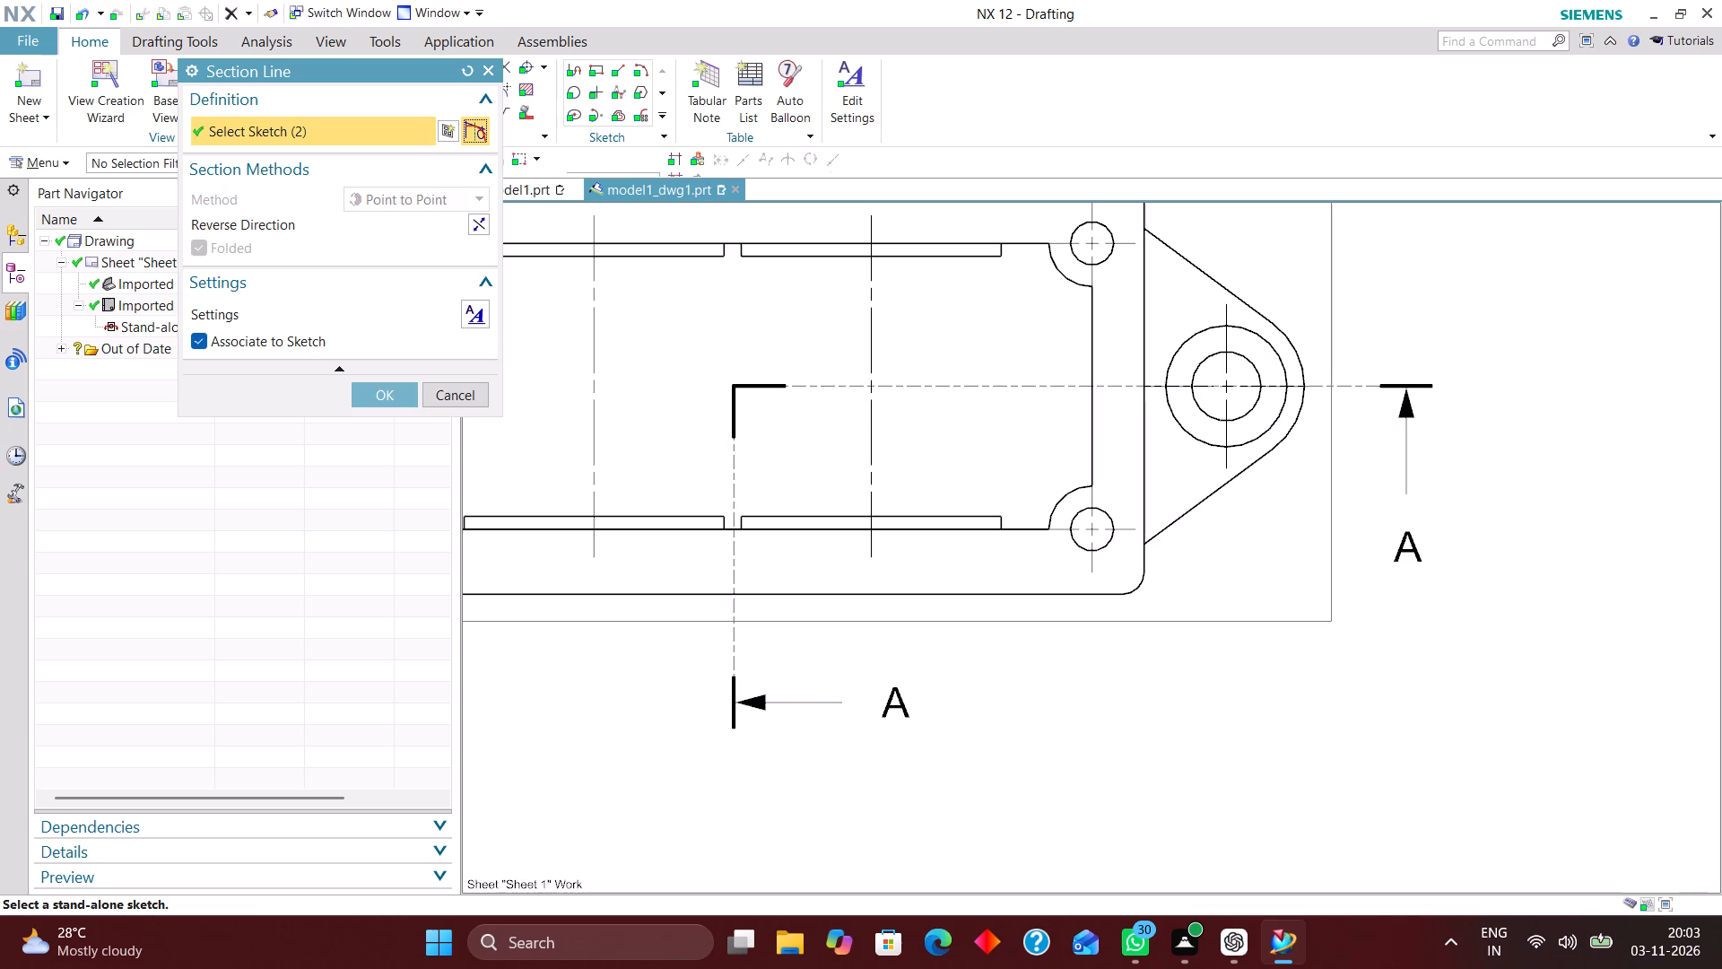
{"action": "left_click", "coordinate": [330, 367]}
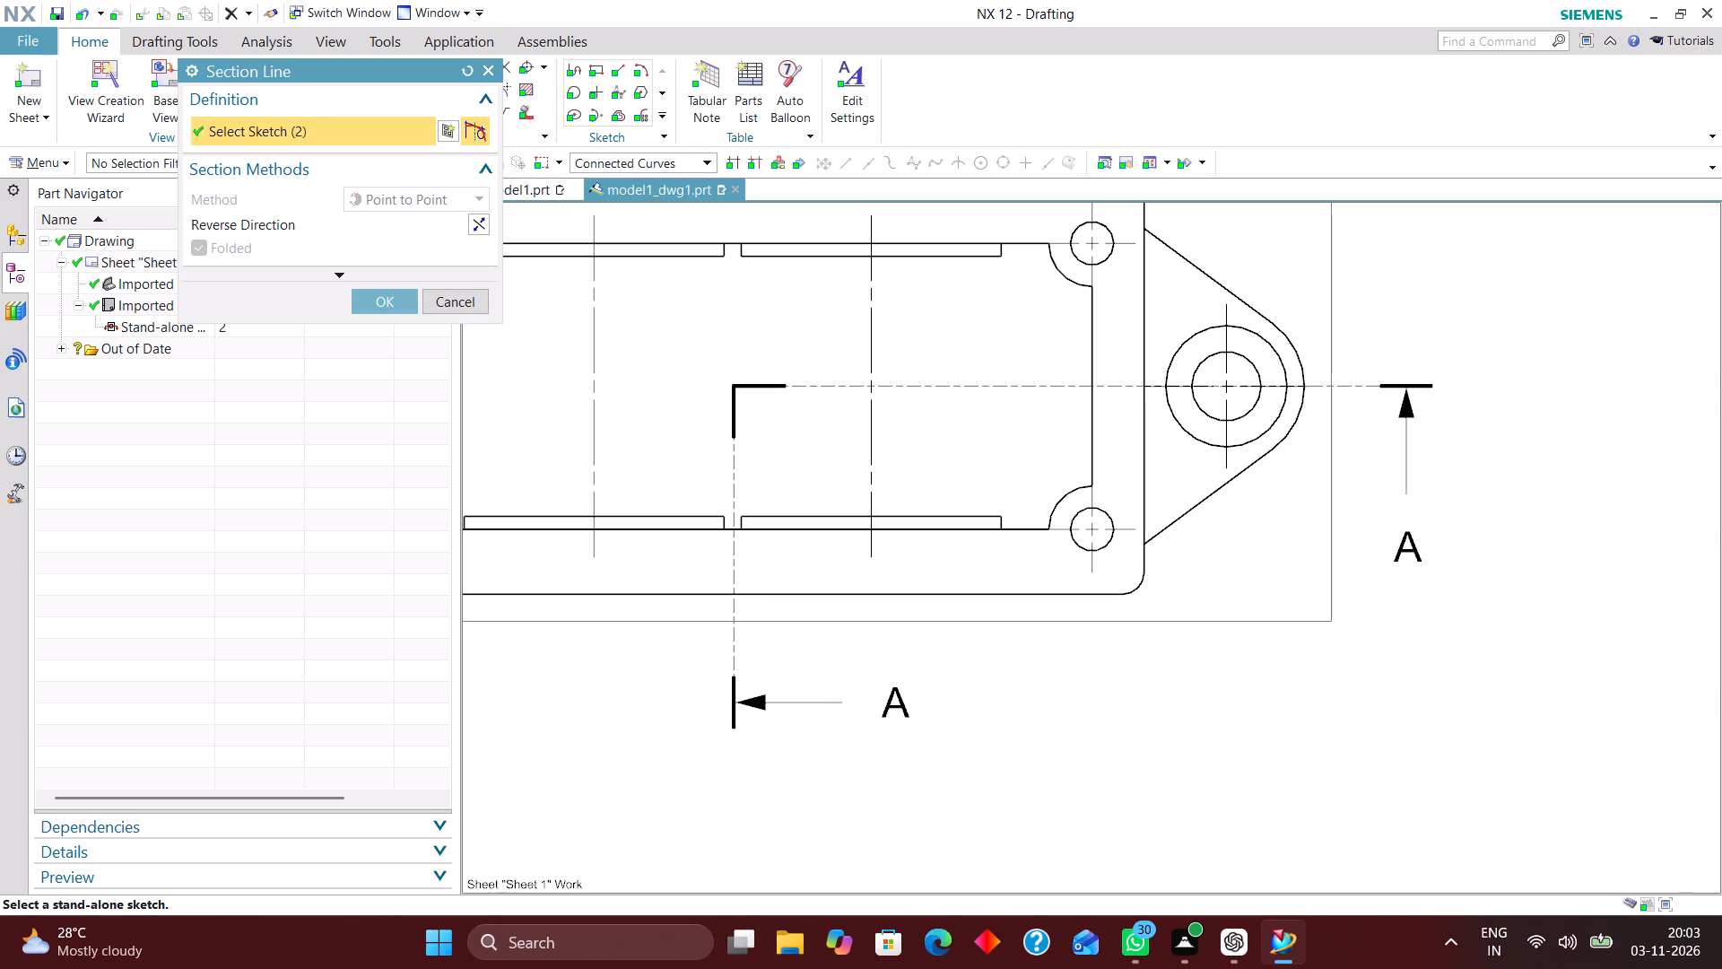
{"action": "left_click", "coordinate": [326, 268]}
{"action": "left_click", "coordinate": [329, 275]}
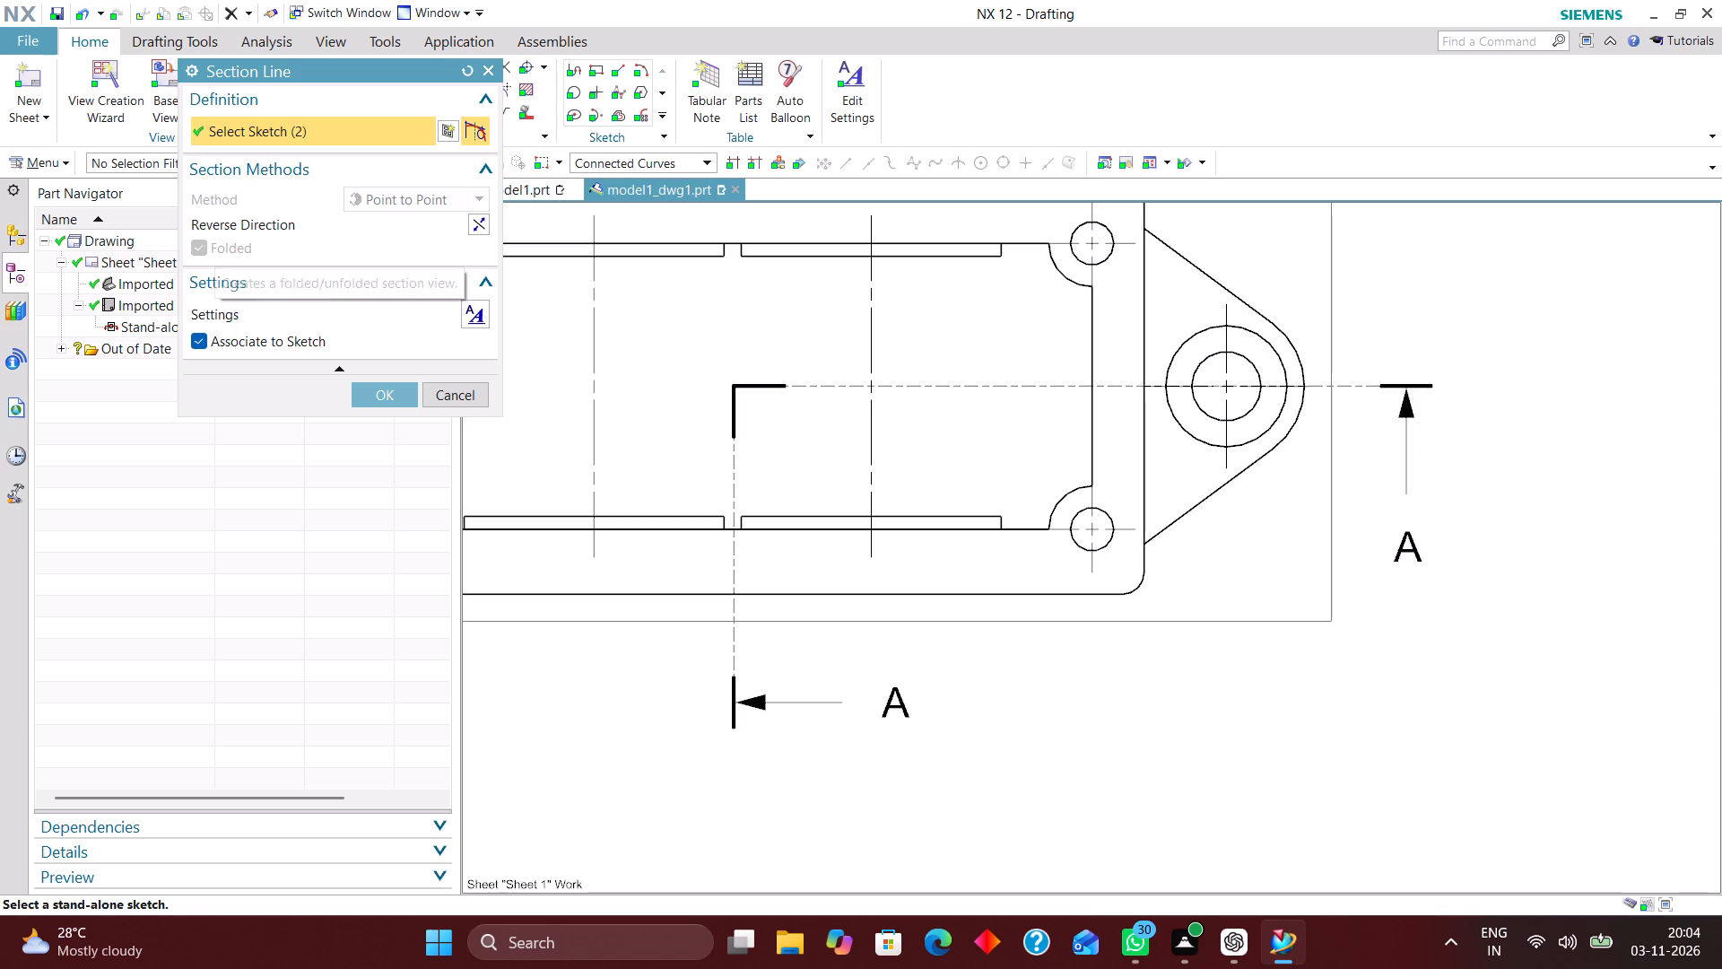
{"action": "scroll", "coordinate": [952, 722], "scroll_direction": "down", "scroll_amount": 3}
{"action": "scroll", "coordinate": [926, 589], "scroll_direction": "up", "scroll_amount": 2}
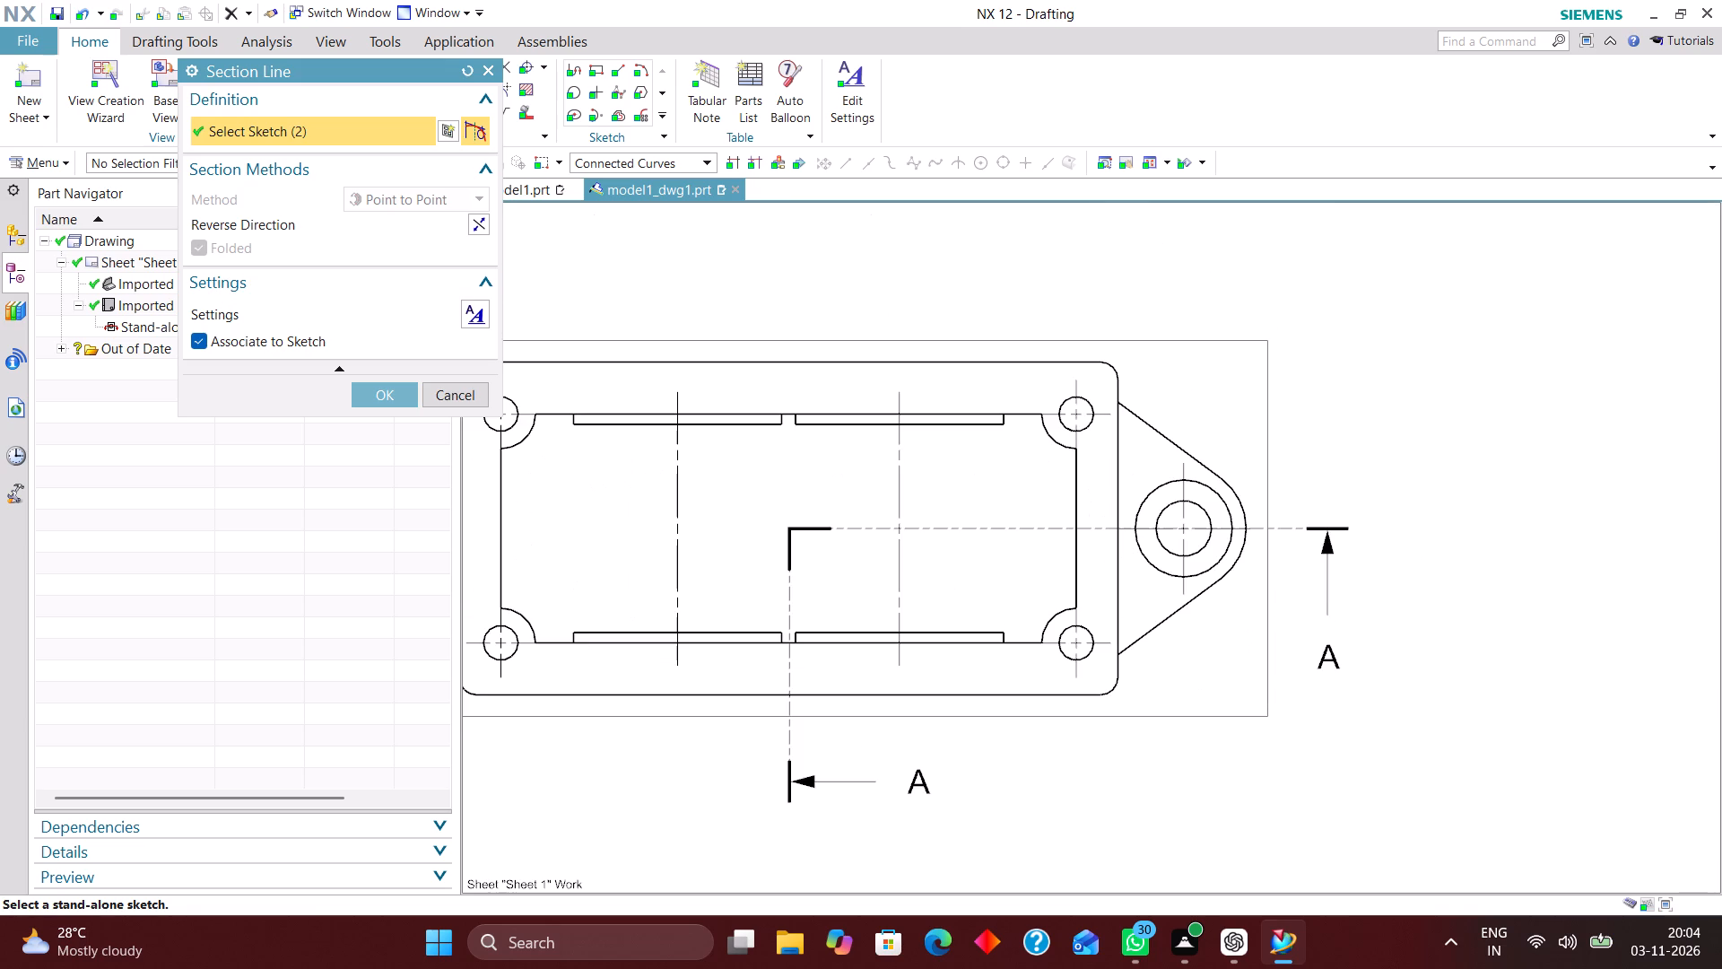
{"action": "scroll", "coordinate": [944, 638], "scroll_direction": "down", "scroll_amount": 2}
{"action": "scroll", "coordinate": [832, 590], "scroll_direction": "up", "scroll_amount": 1}
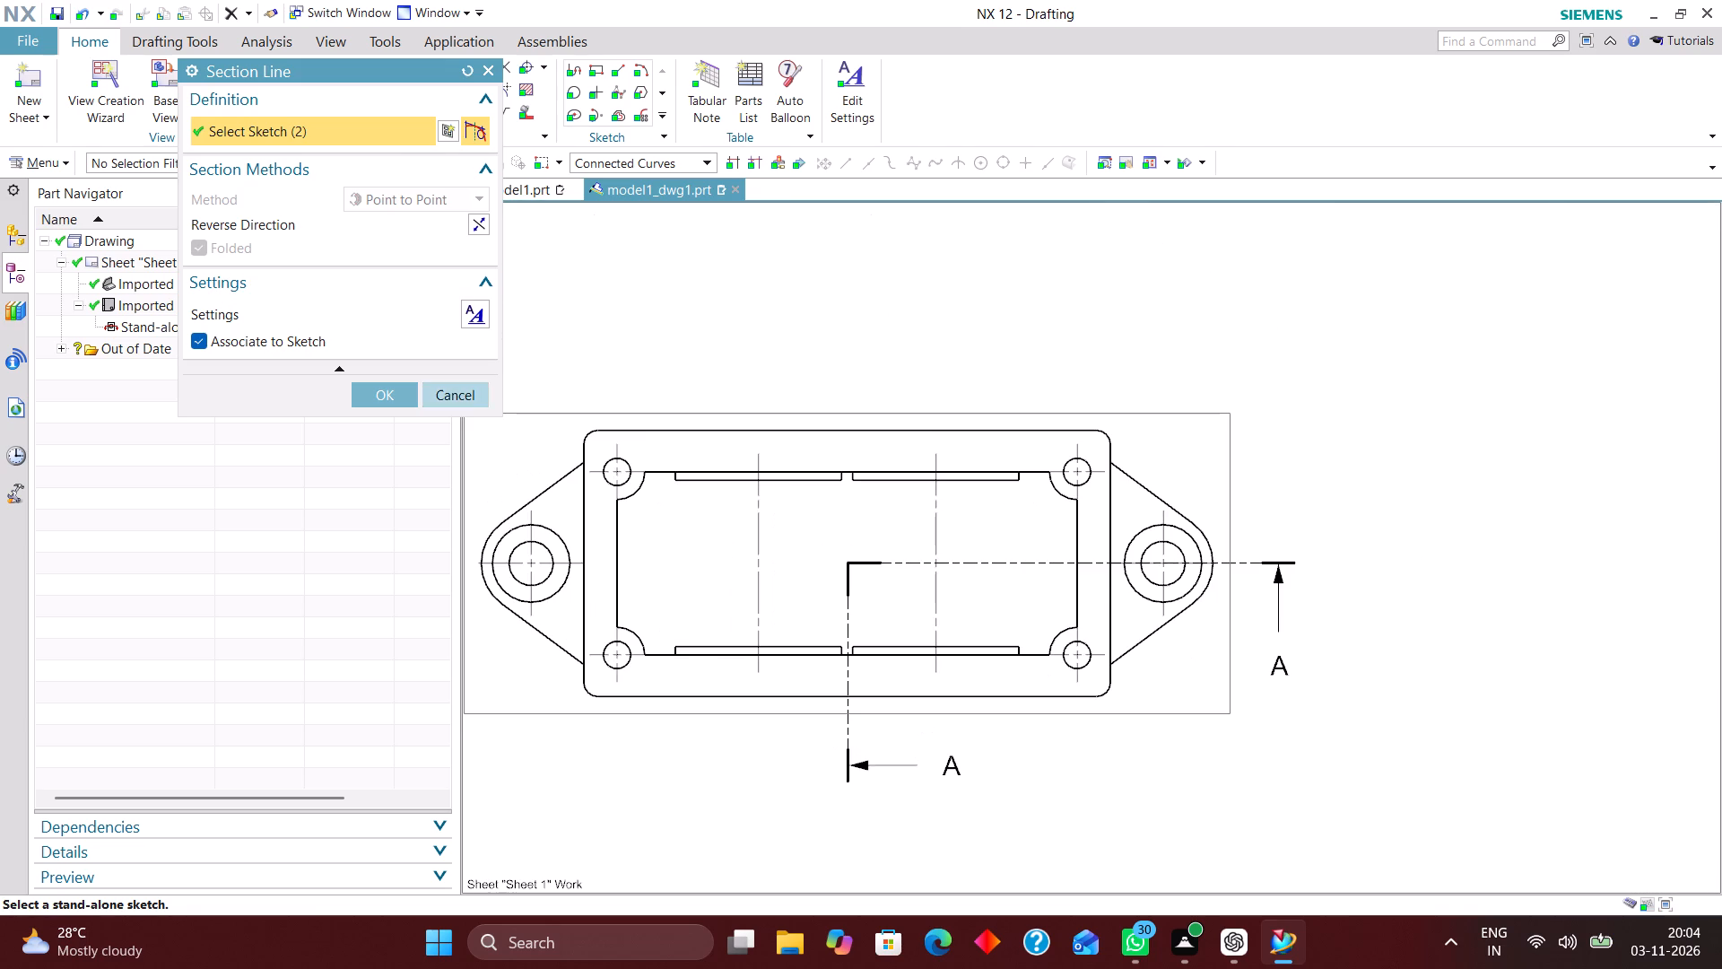
{"action": "left_click", "coordinate": [457, 397]}
{"action": "scroll", "coordinate": [899, 728], "scroll_direction": "down", "scroll_amount": 2}
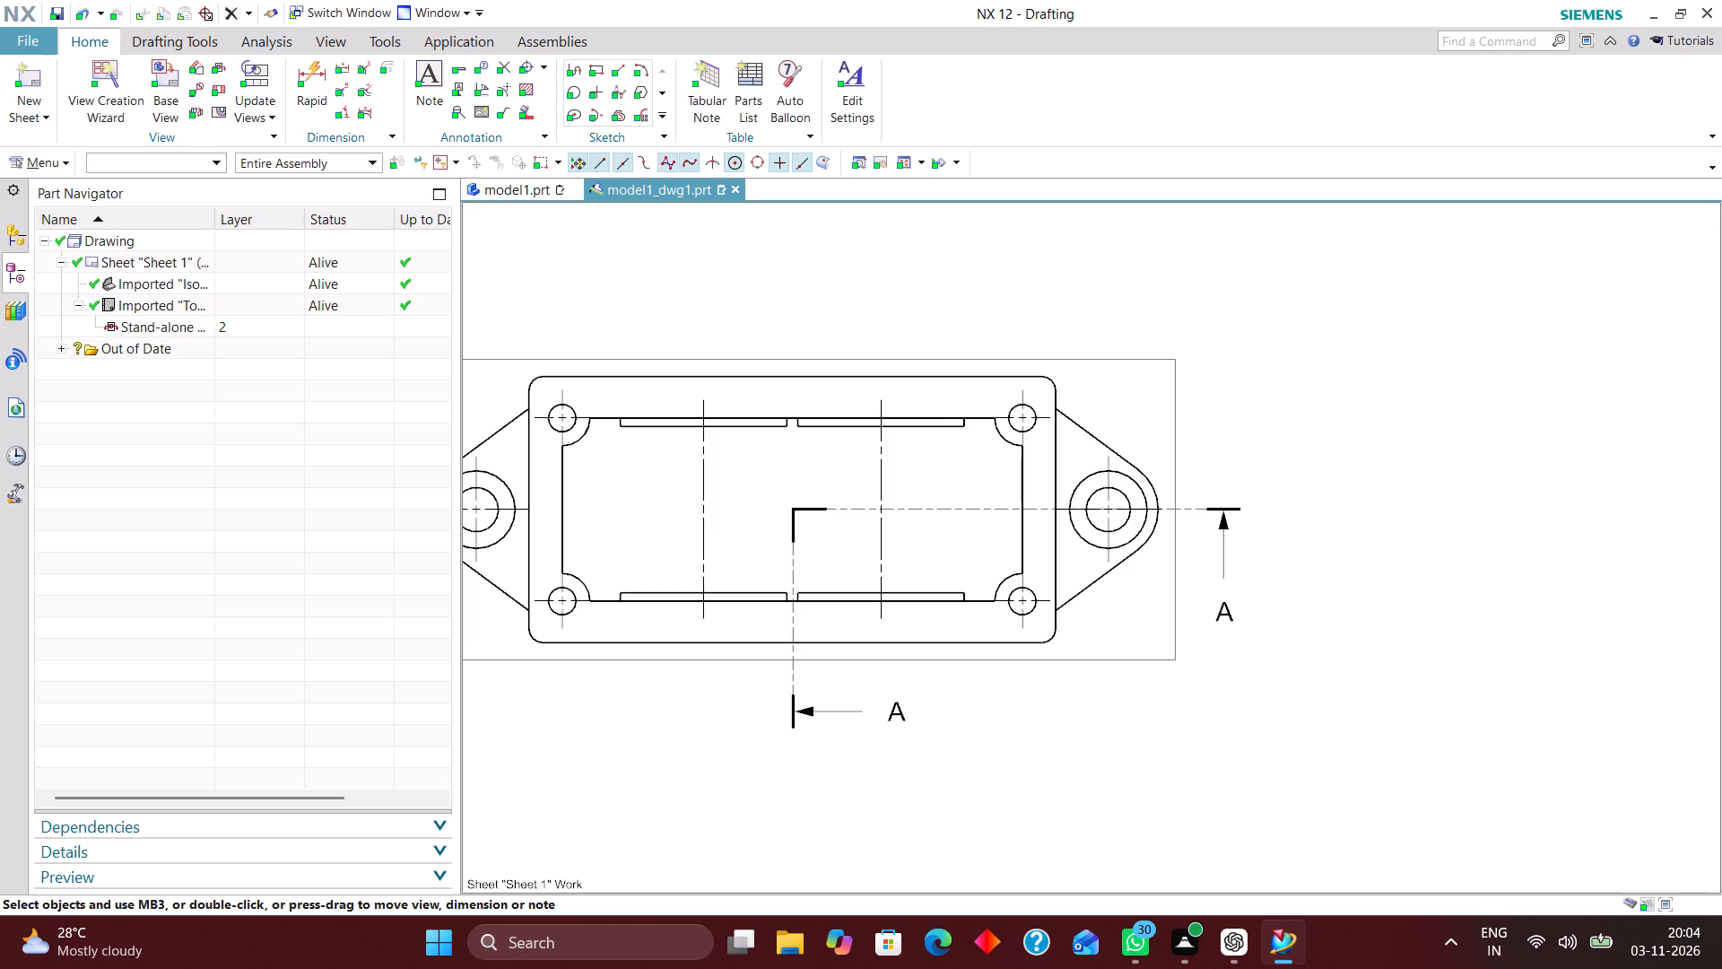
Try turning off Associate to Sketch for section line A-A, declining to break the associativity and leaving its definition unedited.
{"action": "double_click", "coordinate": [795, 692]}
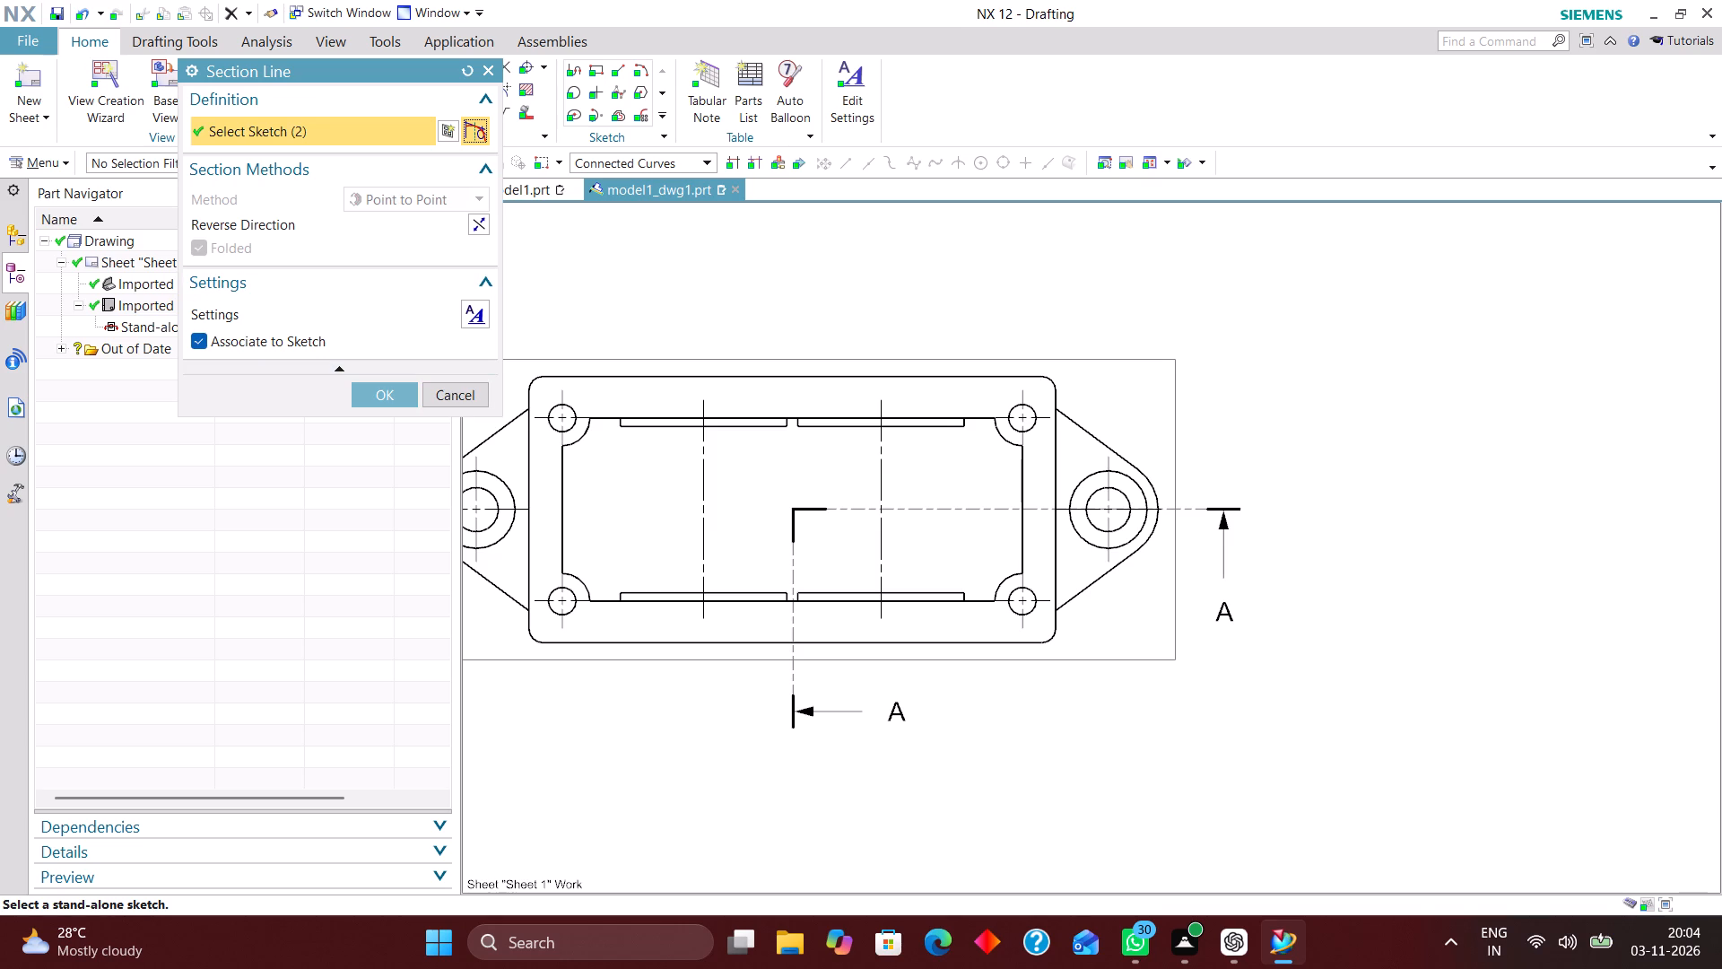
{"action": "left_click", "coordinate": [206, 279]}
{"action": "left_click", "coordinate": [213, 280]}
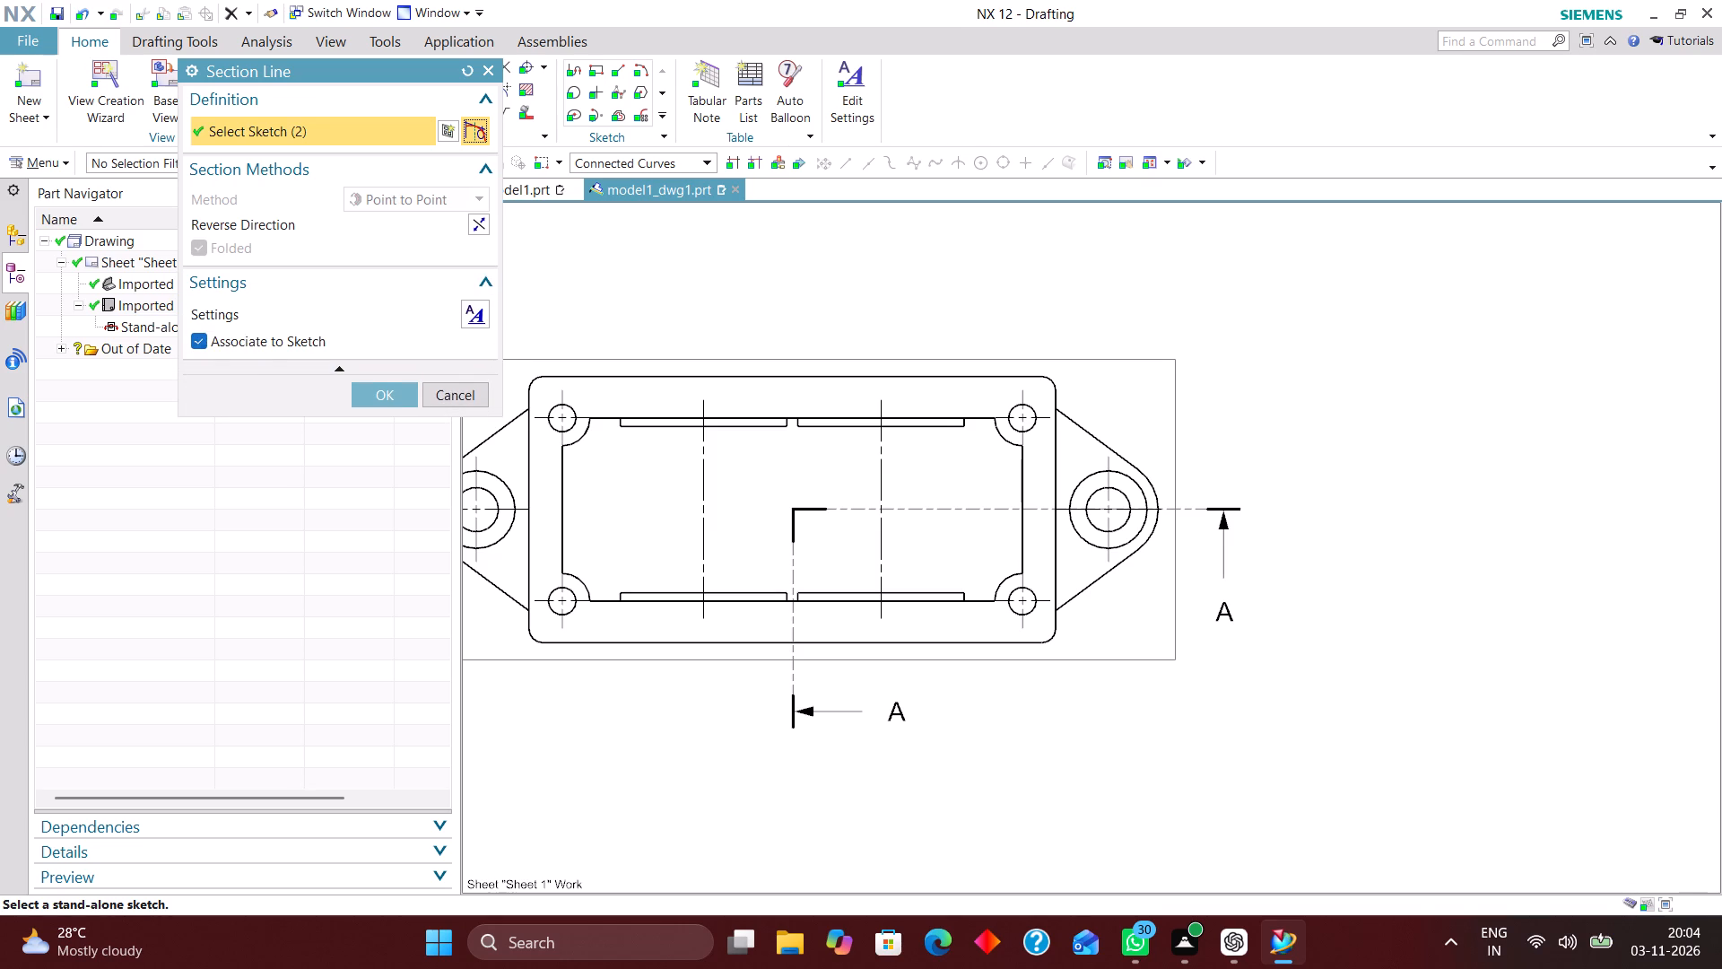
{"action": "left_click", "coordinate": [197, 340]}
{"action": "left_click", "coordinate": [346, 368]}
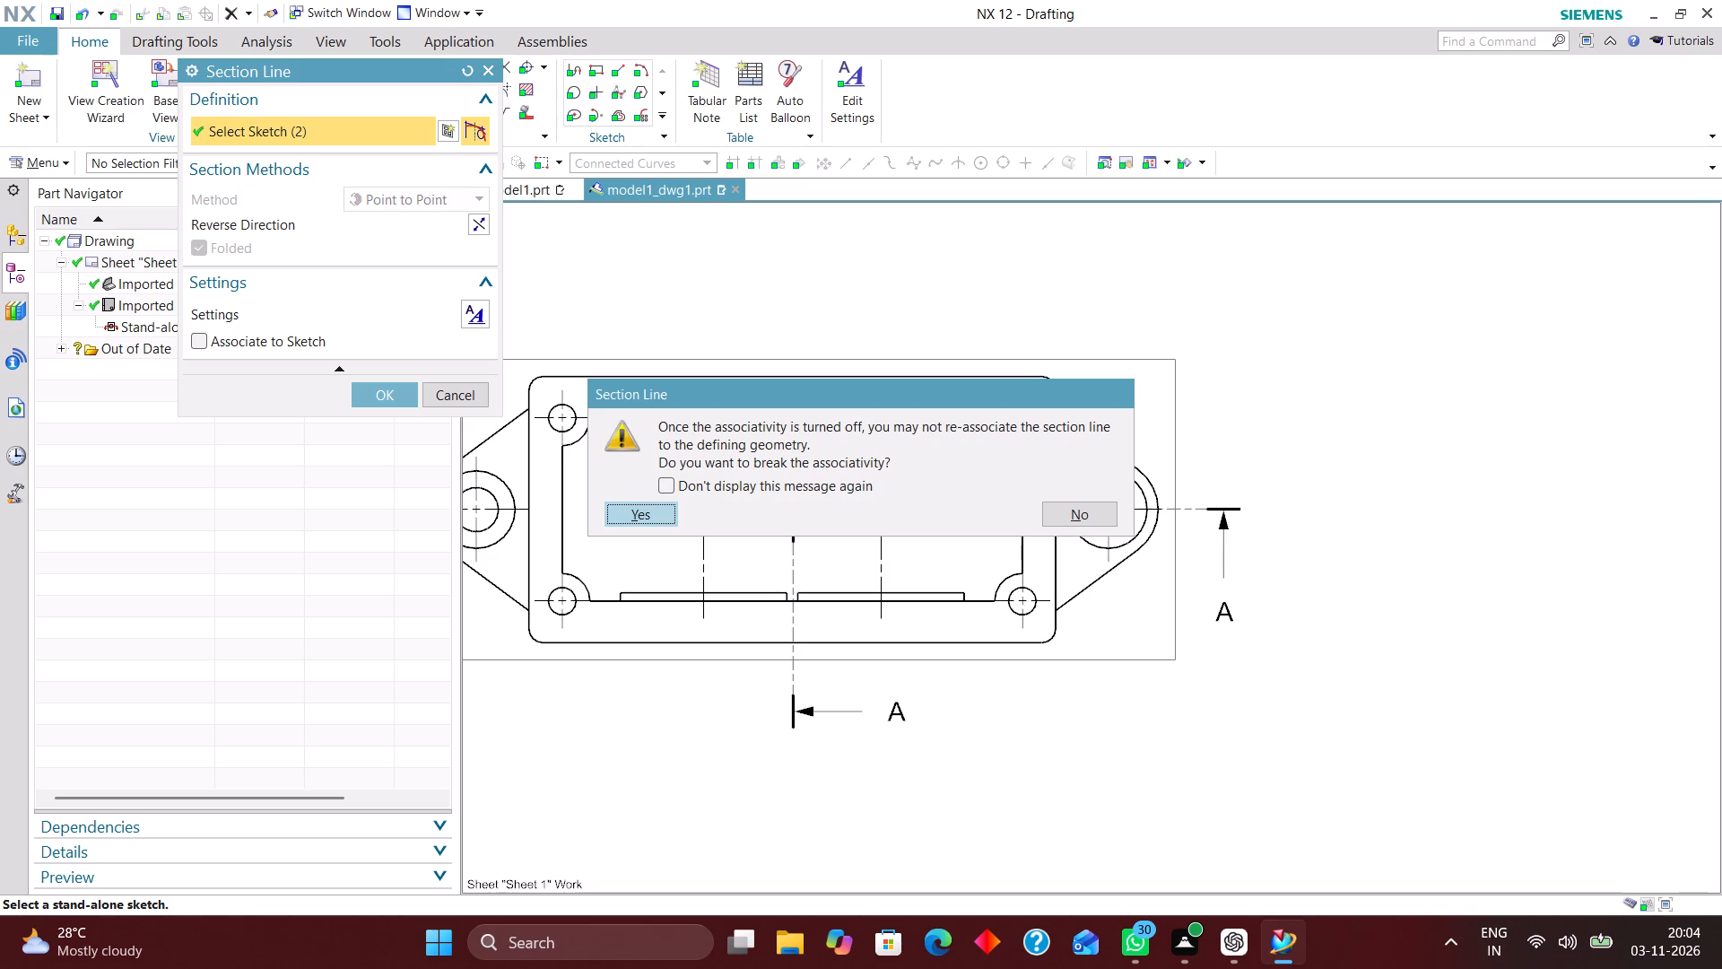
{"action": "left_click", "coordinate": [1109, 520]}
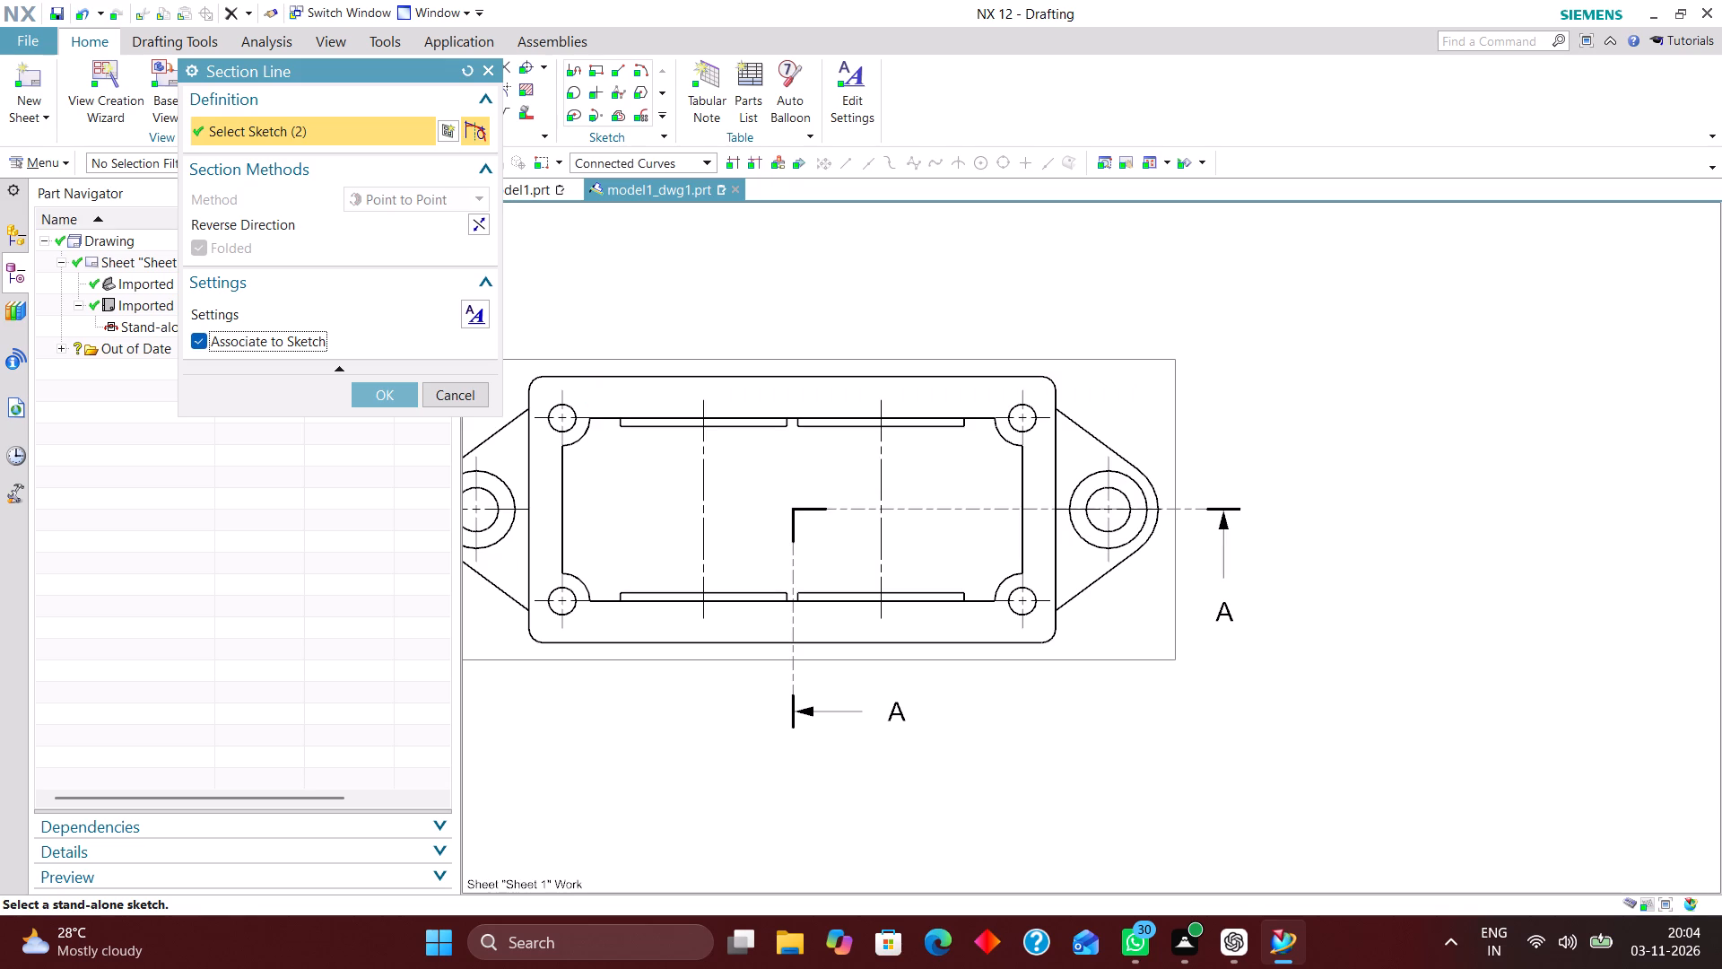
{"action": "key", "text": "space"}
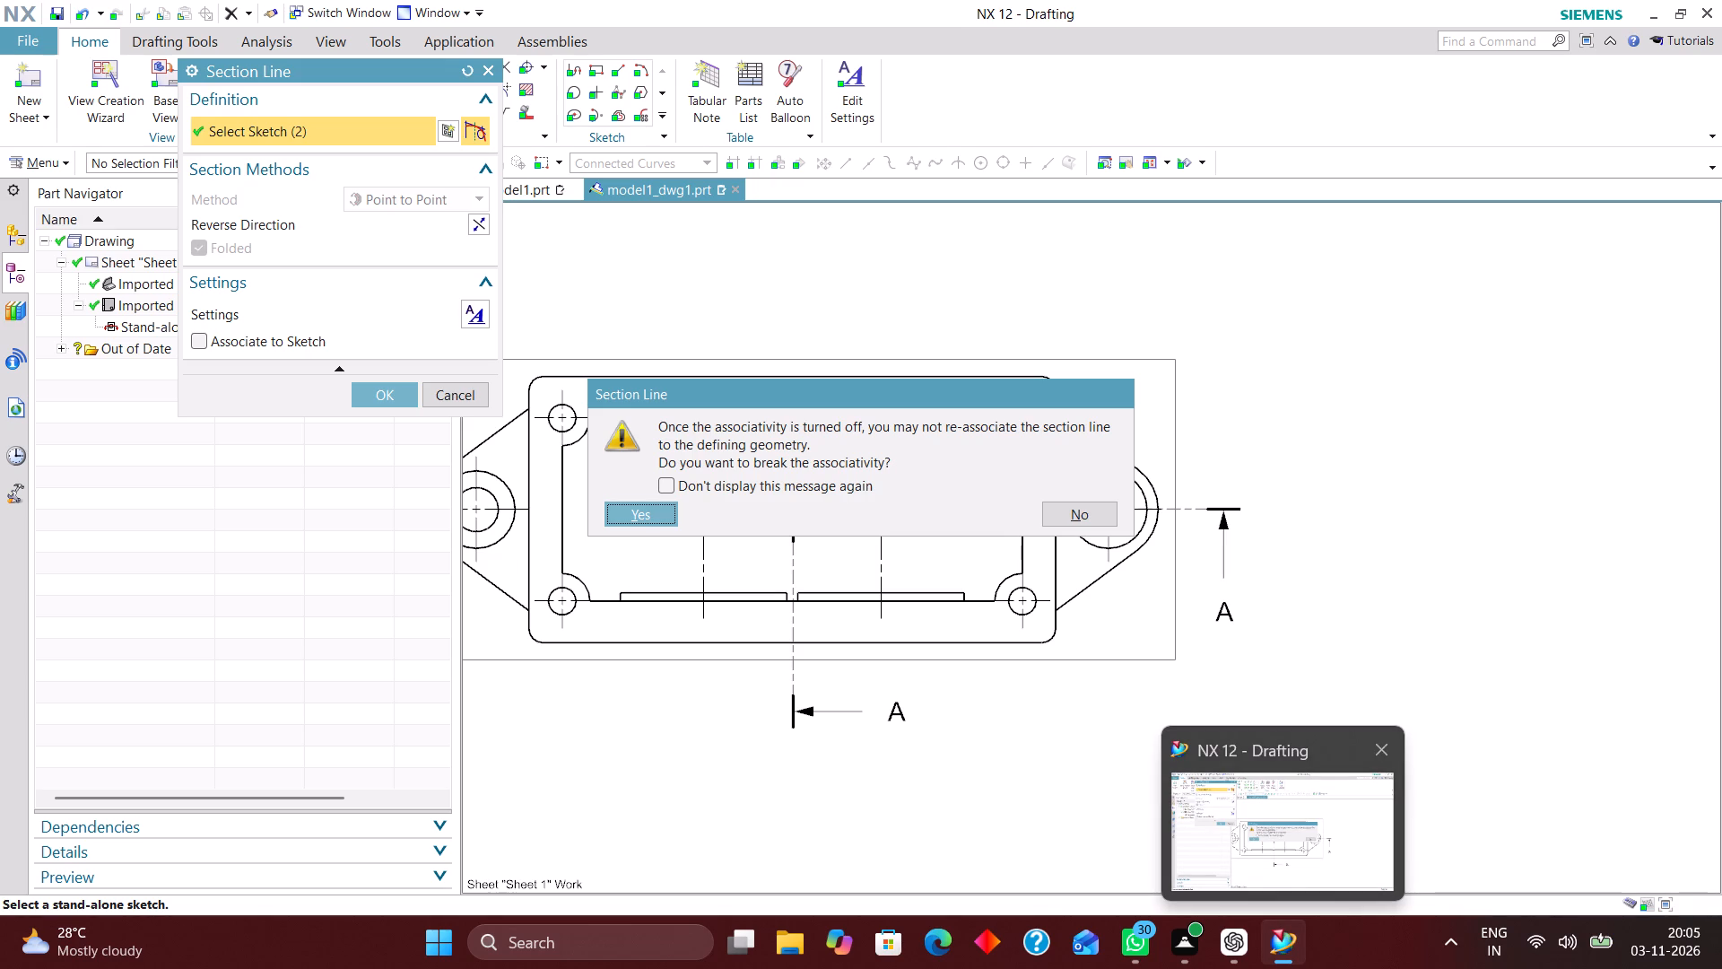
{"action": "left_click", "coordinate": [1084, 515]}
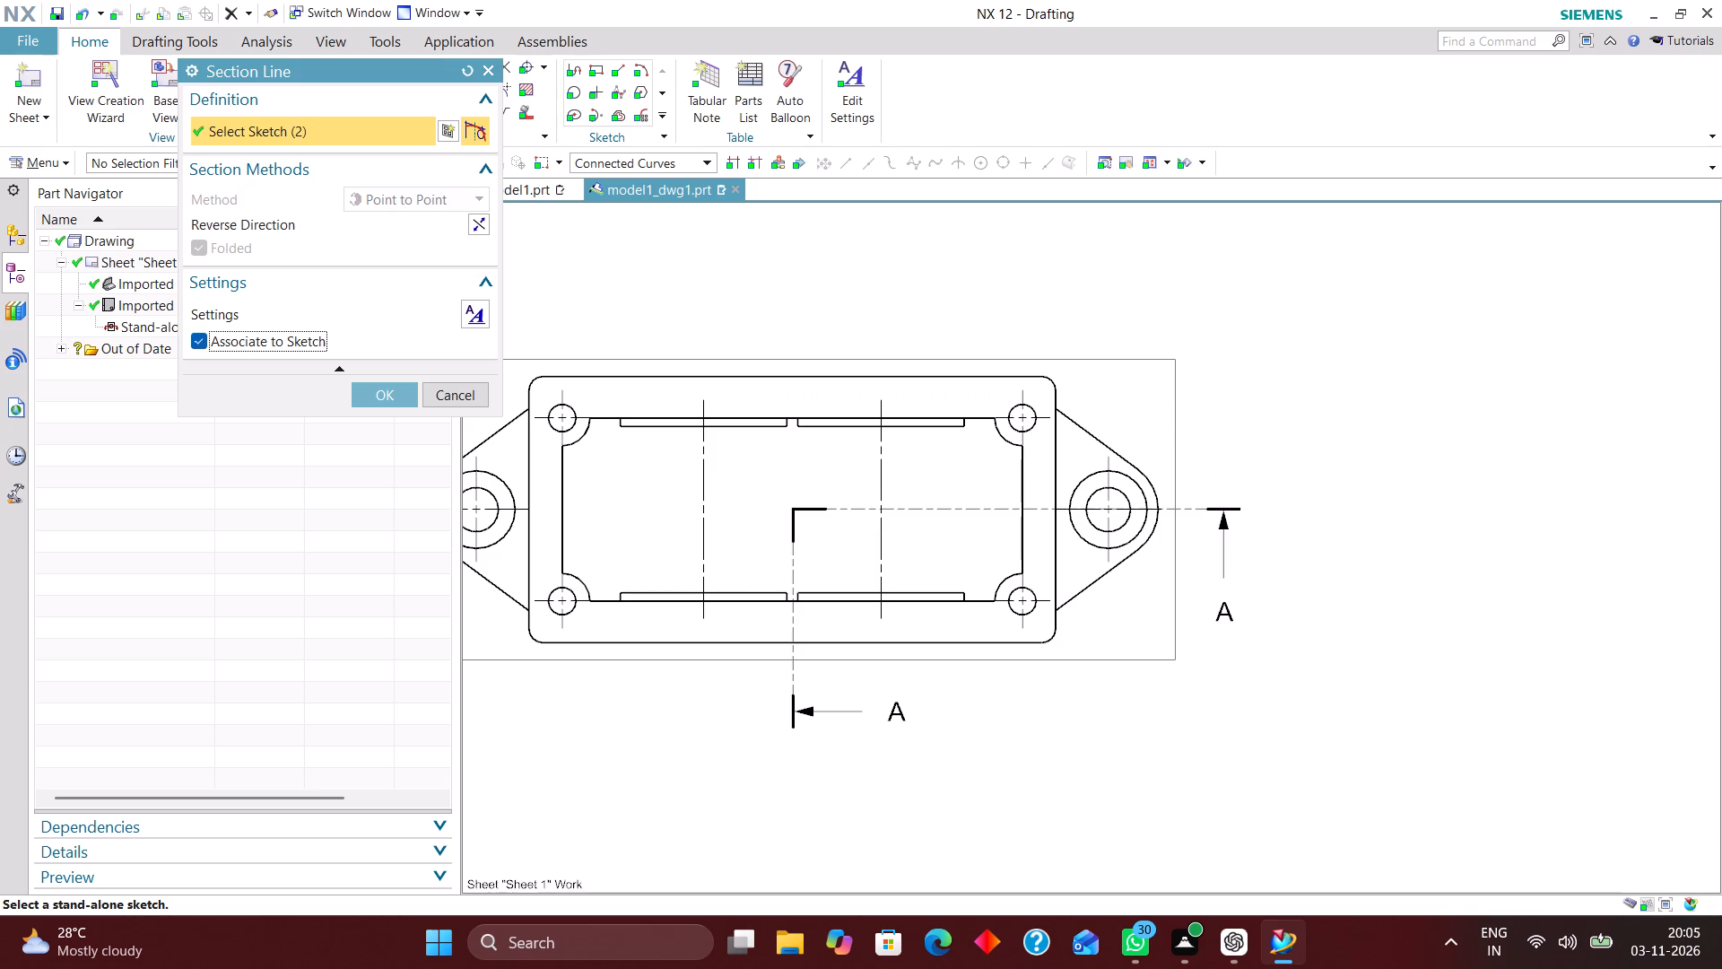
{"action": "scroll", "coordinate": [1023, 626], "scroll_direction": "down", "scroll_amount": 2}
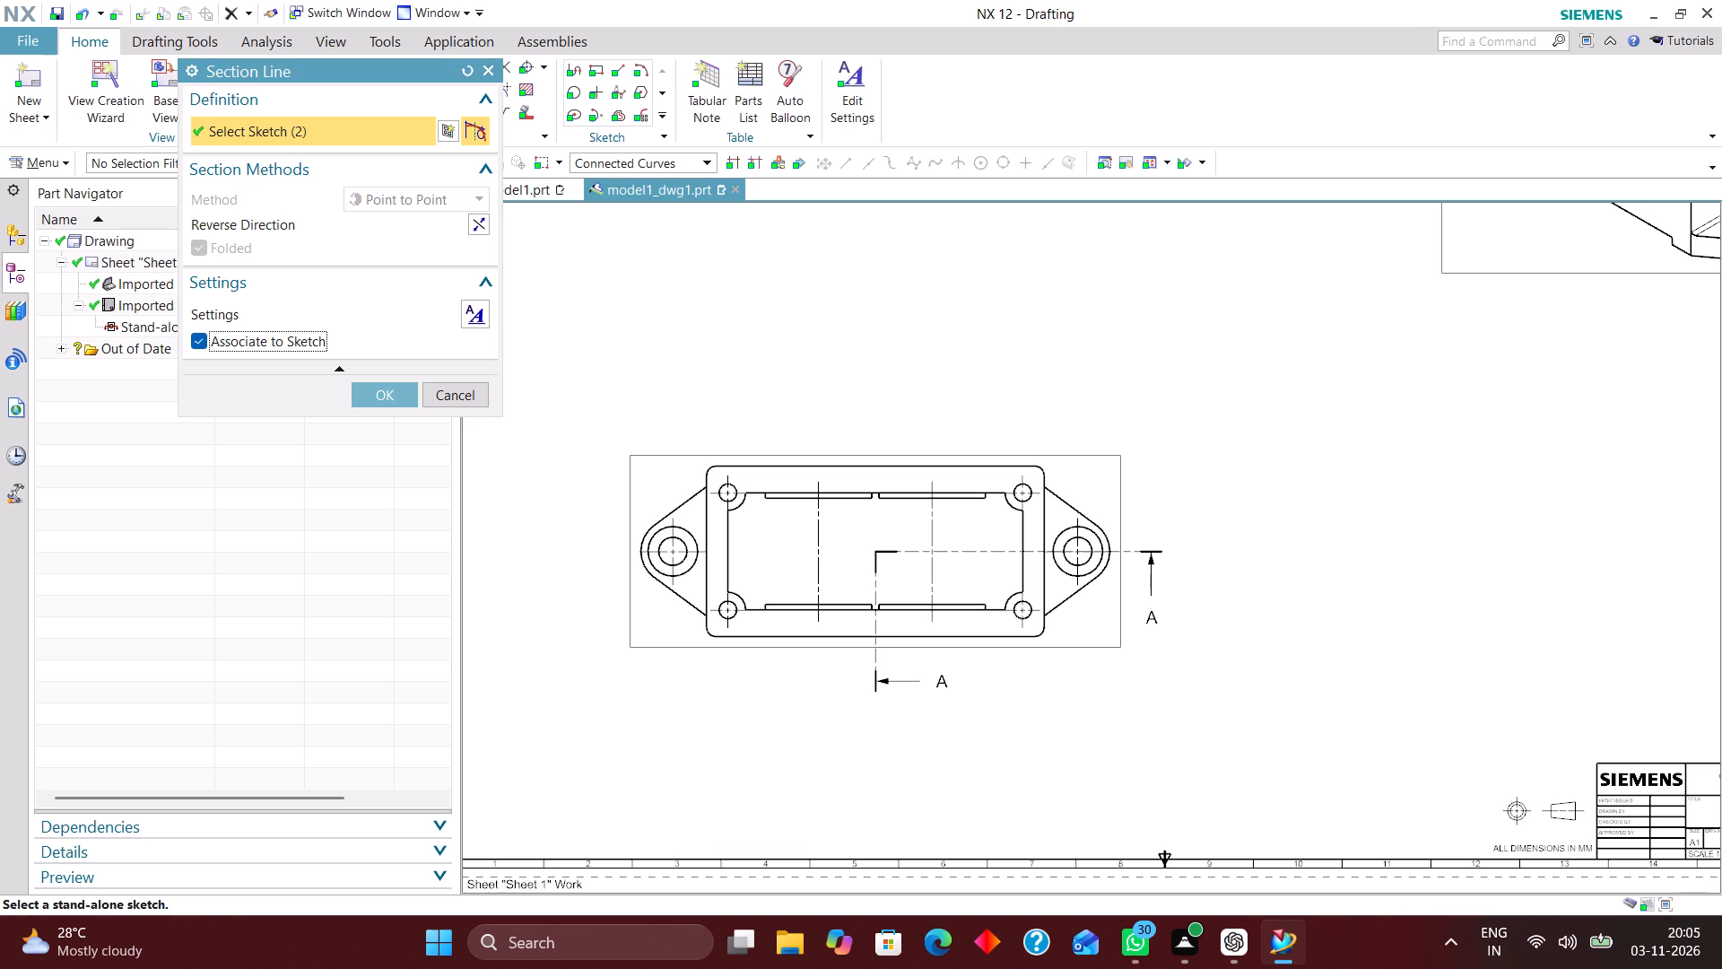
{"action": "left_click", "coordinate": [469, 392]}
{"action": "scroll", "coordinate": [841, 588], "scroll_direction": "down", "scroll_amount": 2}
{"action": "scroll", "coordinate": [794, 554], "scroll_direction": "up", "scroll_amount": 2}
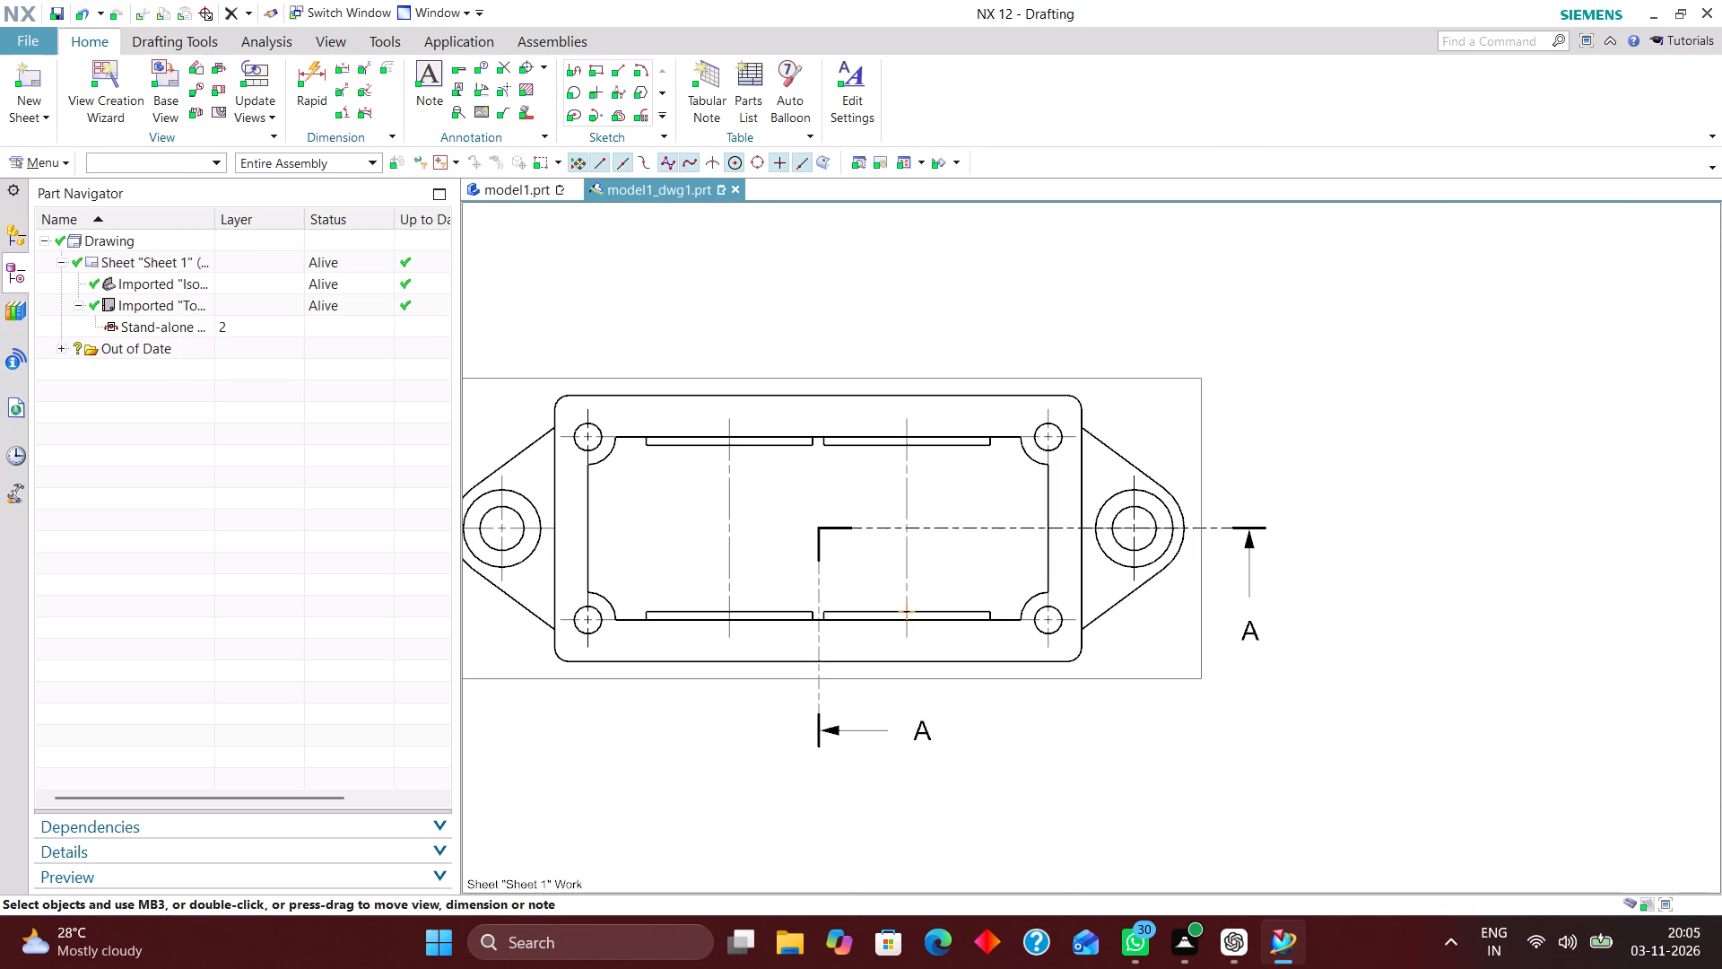
Delete section line A-A from the top view.
{"action": "right_click_drag", "start_coordinate": [816, 580], "coordinate": [666, 549]}
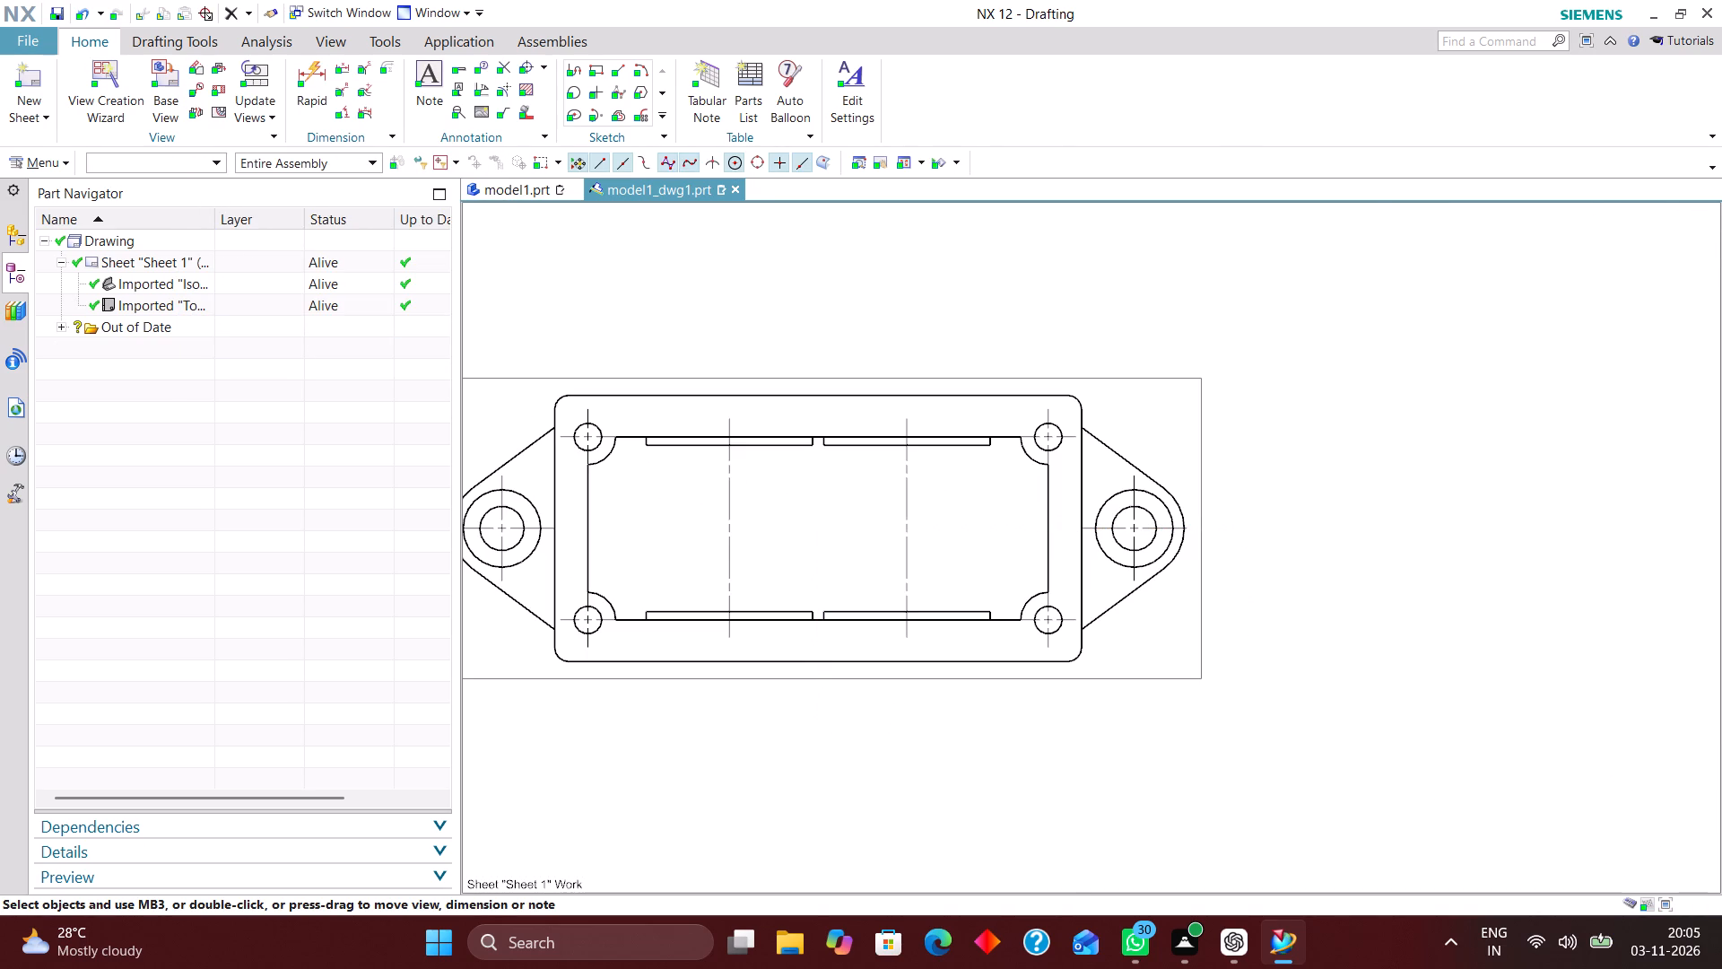
Sketch a stepped section line on the top view: short horizontal, vertical up to mid-height, about 62 mm horizontal, vertical past the upper edge.
{"action": "left_click", "coordinate": [216, 72]}
{"action": "left_click", "coordinate": [832, 374]}
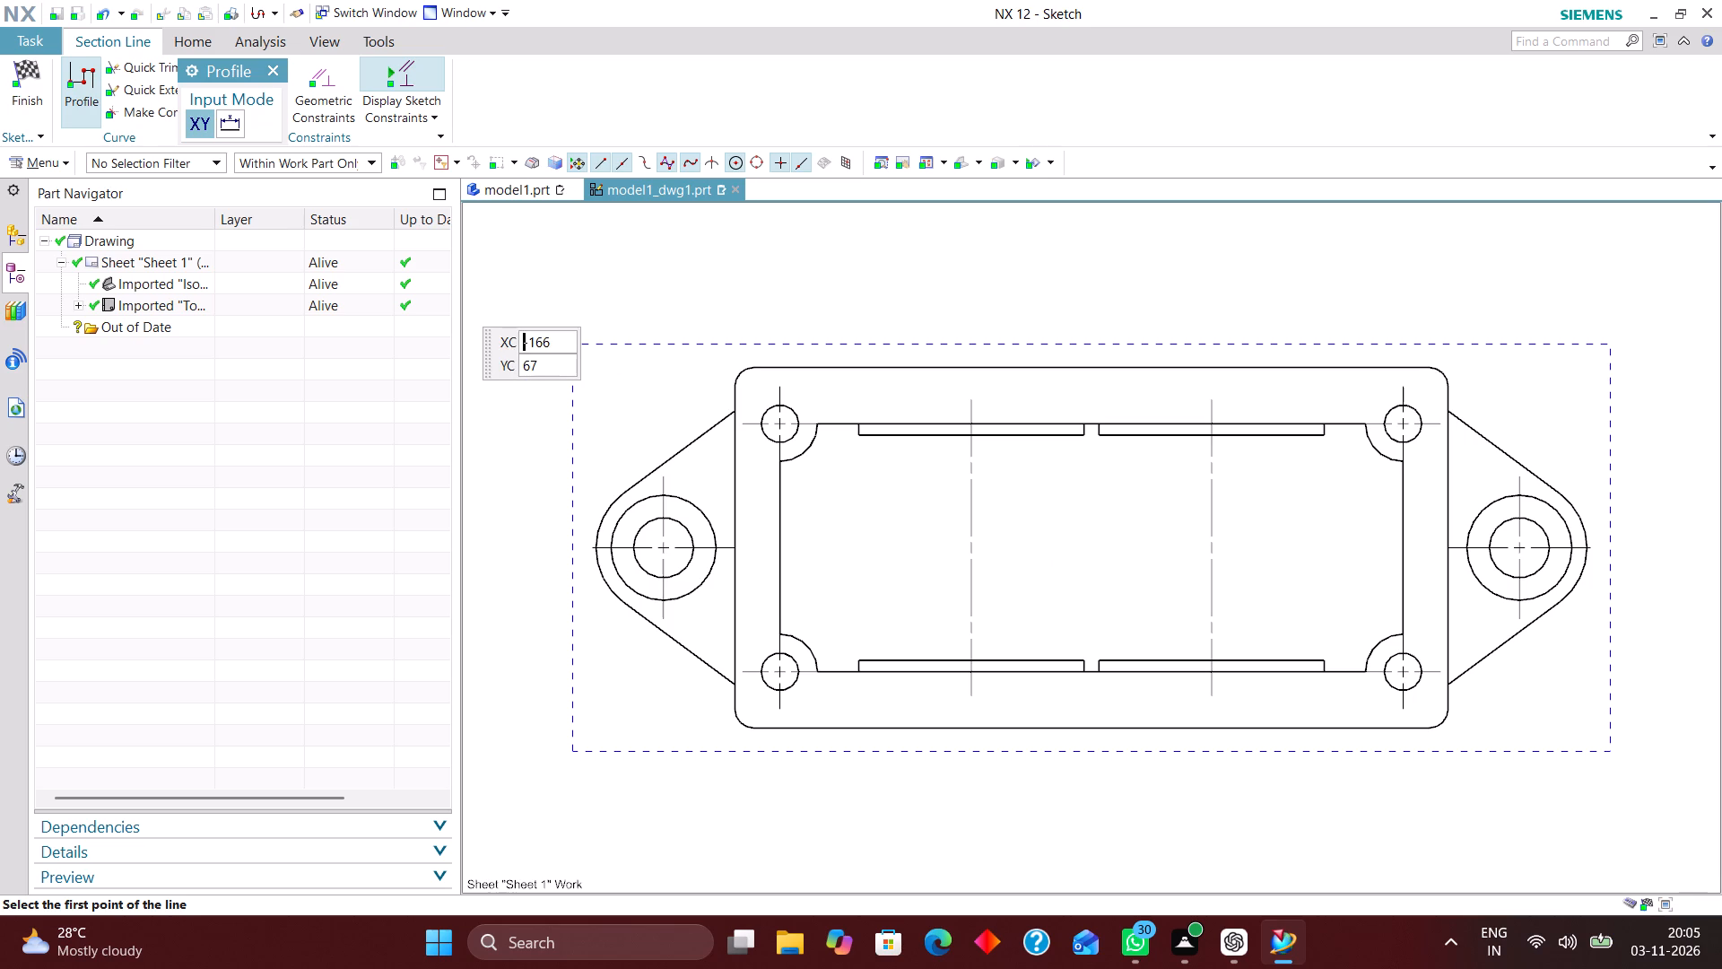
{"action": "scroll", "coordinate": [635, 546], "scroll_direction": "down", "scroll_amount": 2}
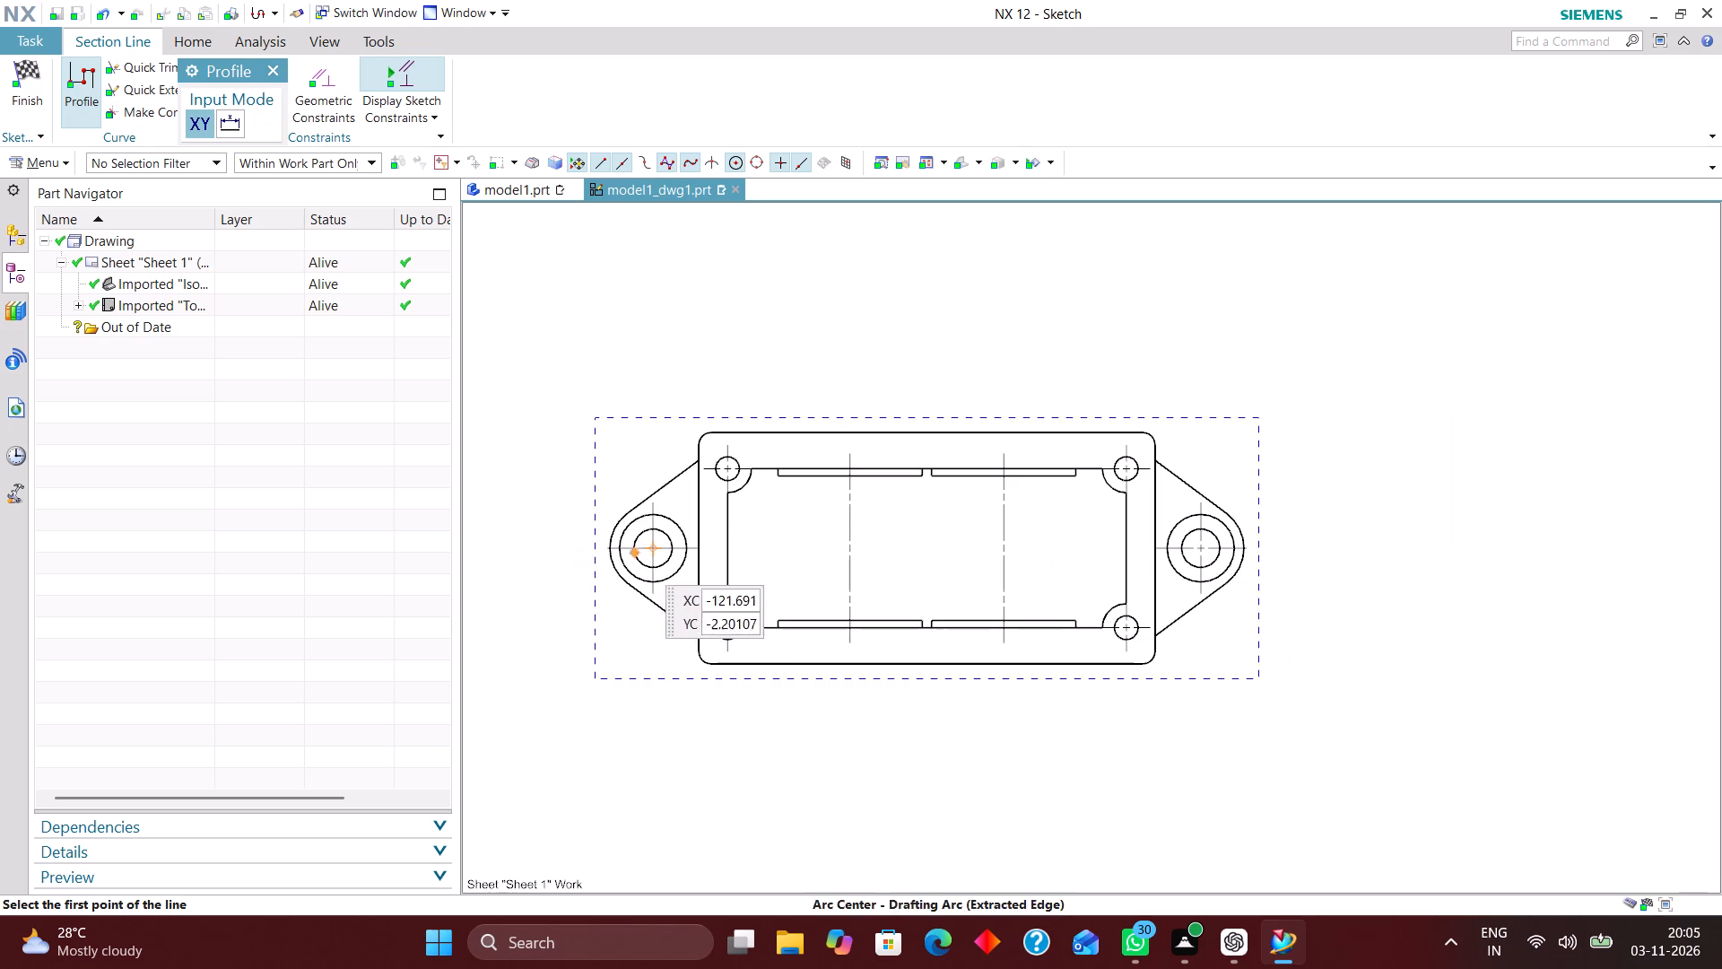
{"action": "left_click", "coordinate": [719, 730]}
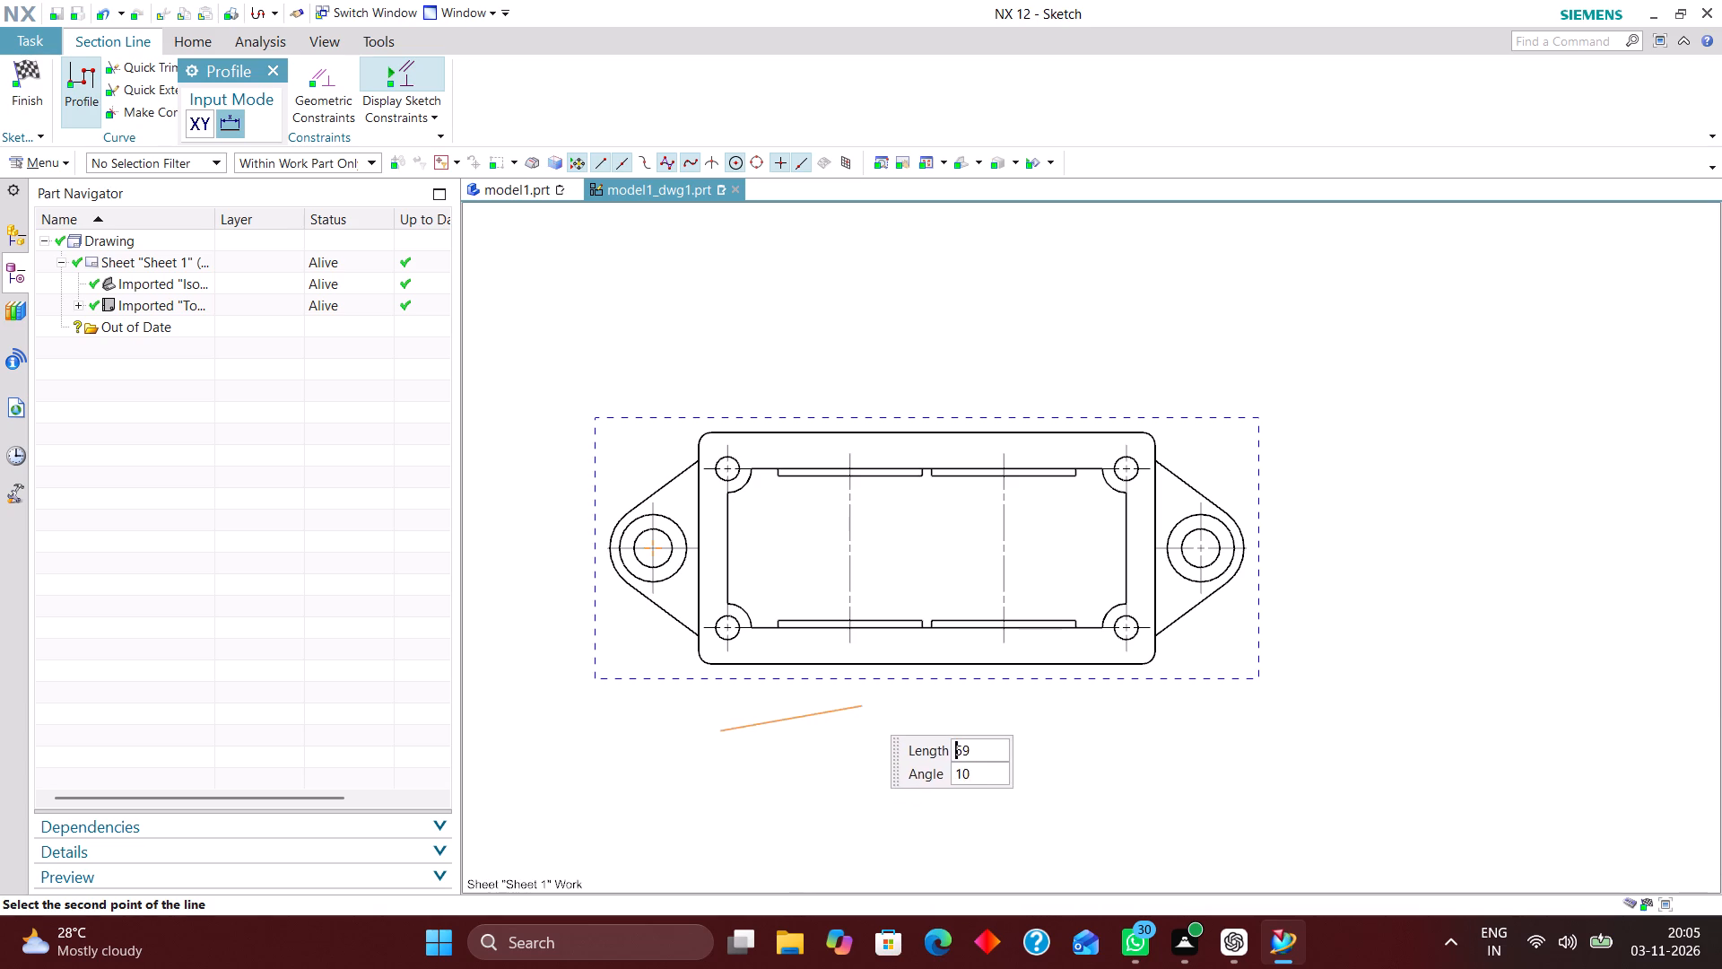
{"action": "left_click", "coordinate": [856, 728]}
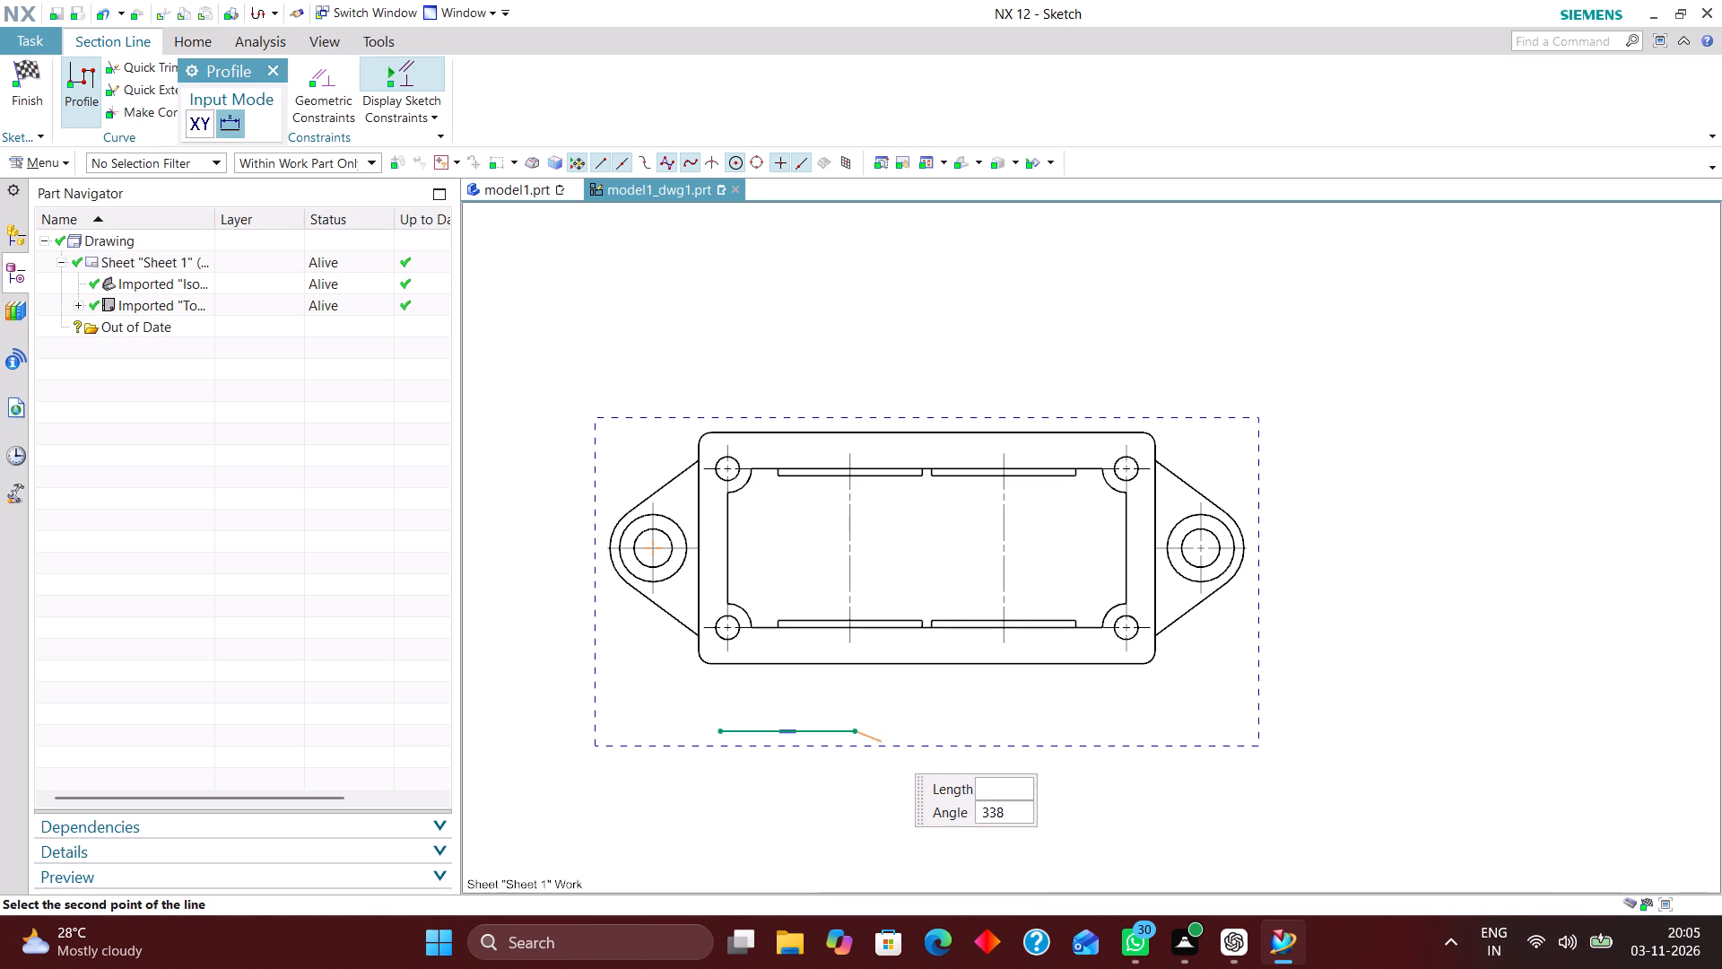
{"action": "left_click", "coordinate": [855, 544]}
{"action": "left_click", "coordinate": [852, 542]}
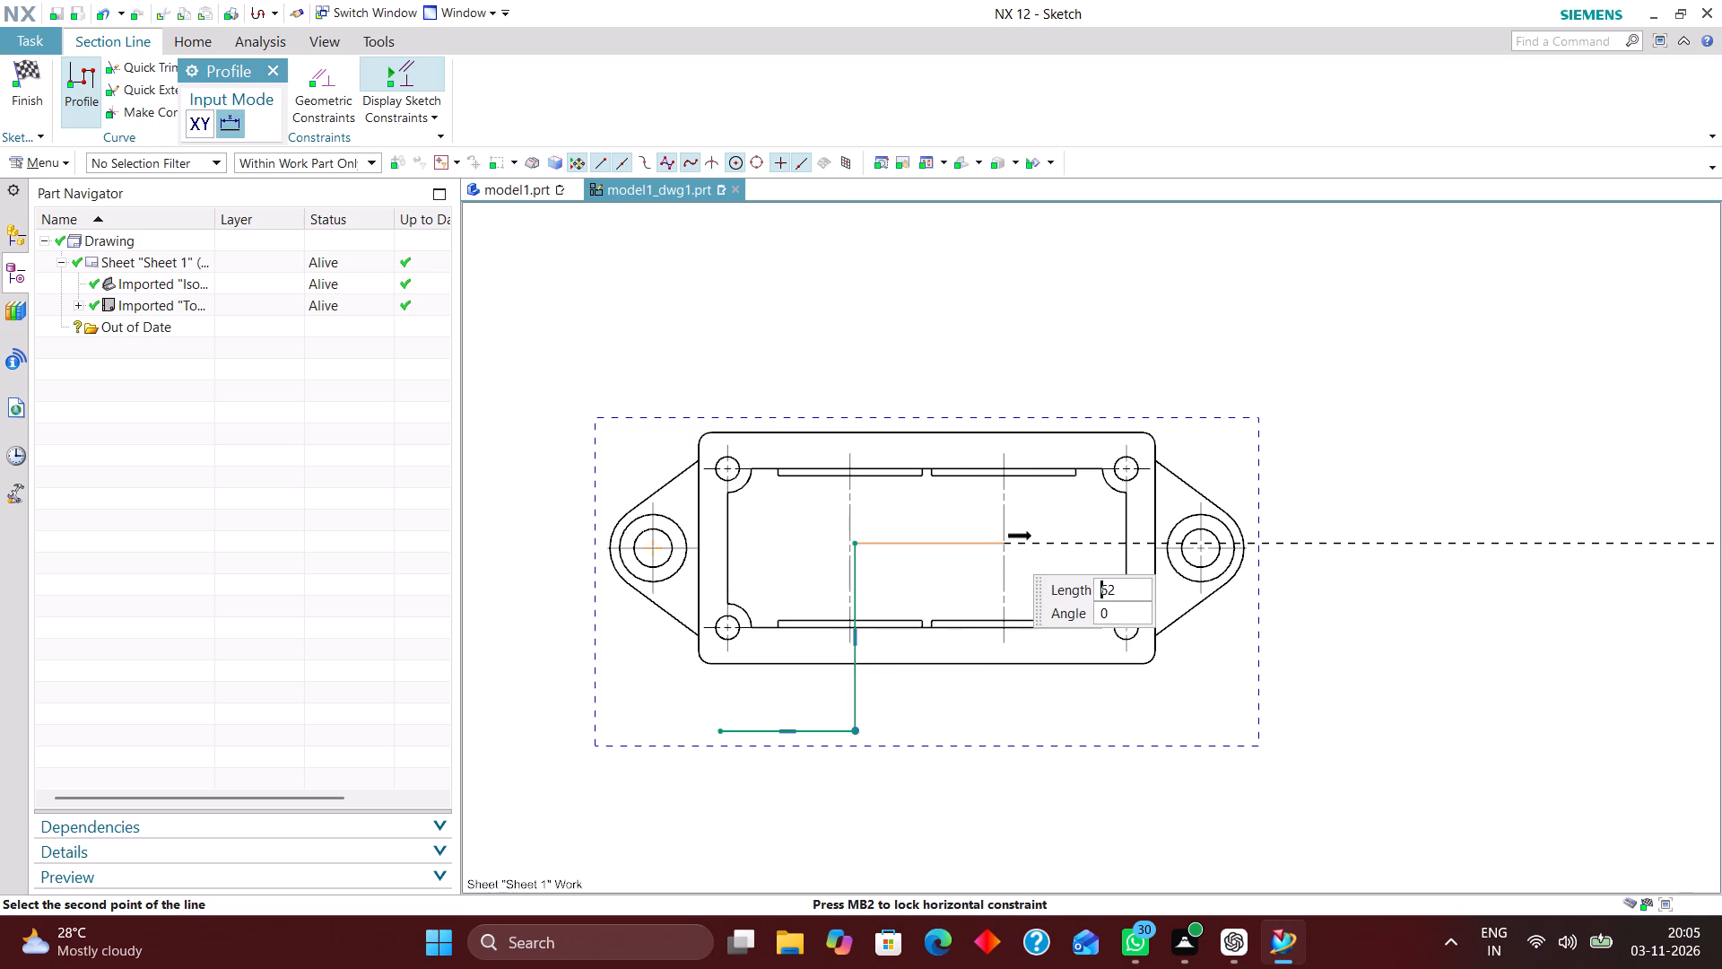
{"action": "left_click", "coordinate": [1001, 542]}
{"action": "left_click", "coordinate": [1007, 542]}
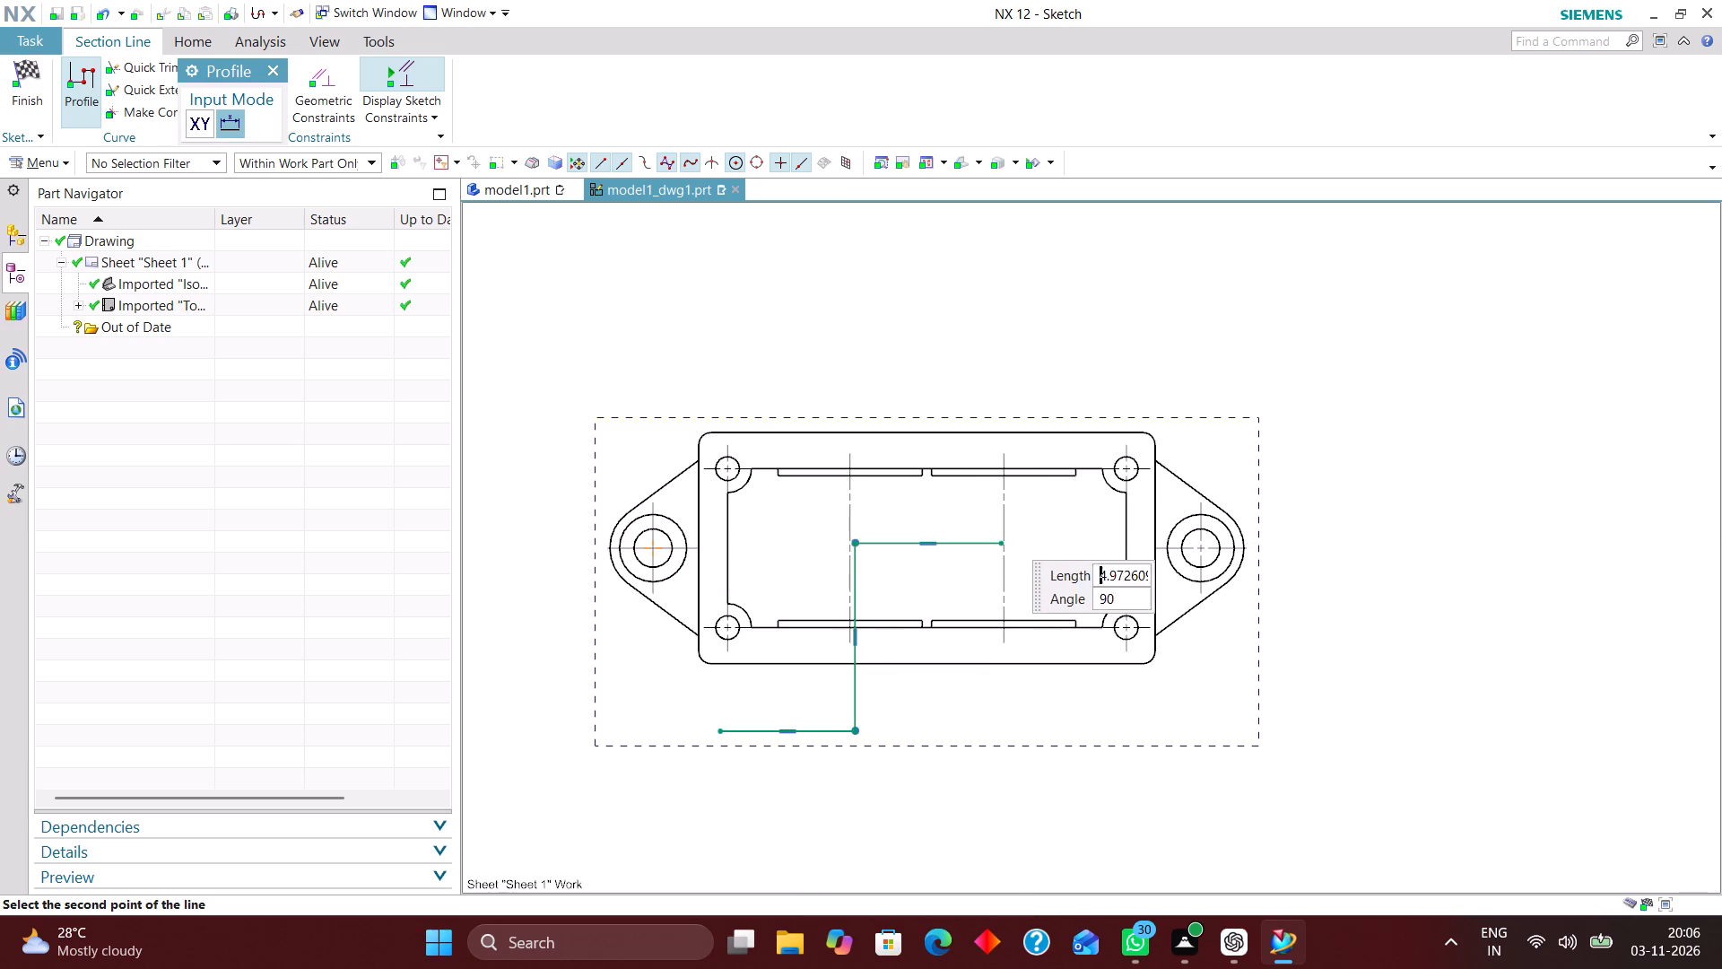
{"action": "left_click", "coordinate": [996, 356]}
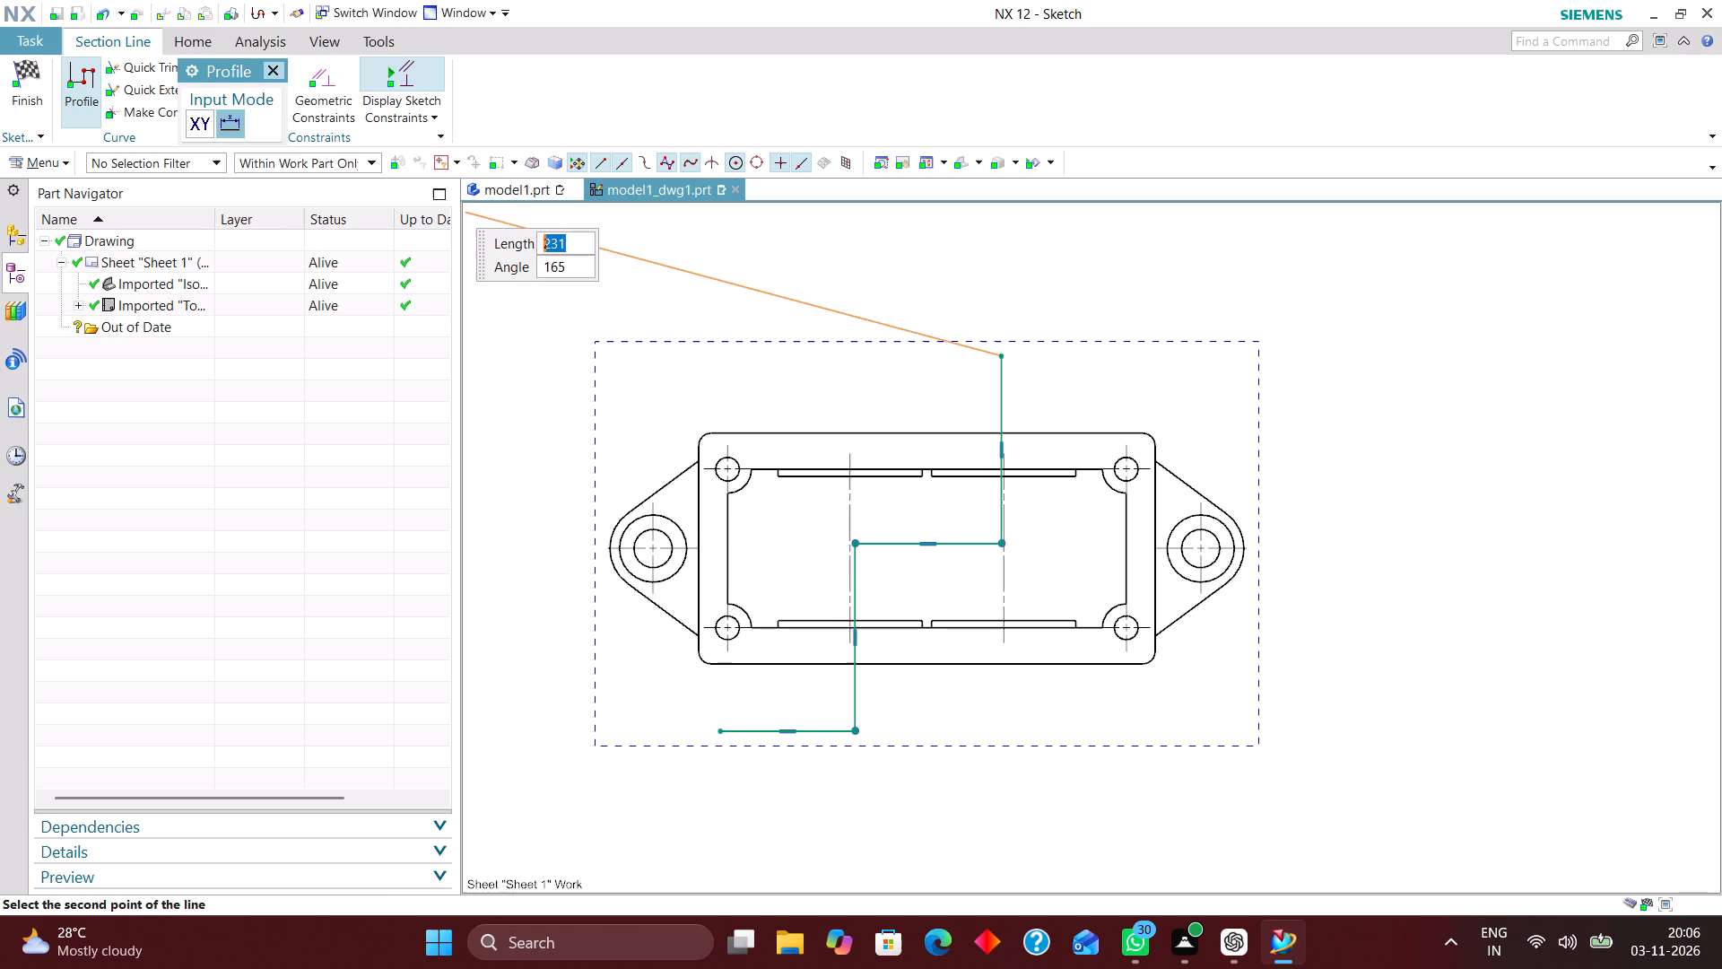
{"action": "left_click", "coordinate": [272, 65]}
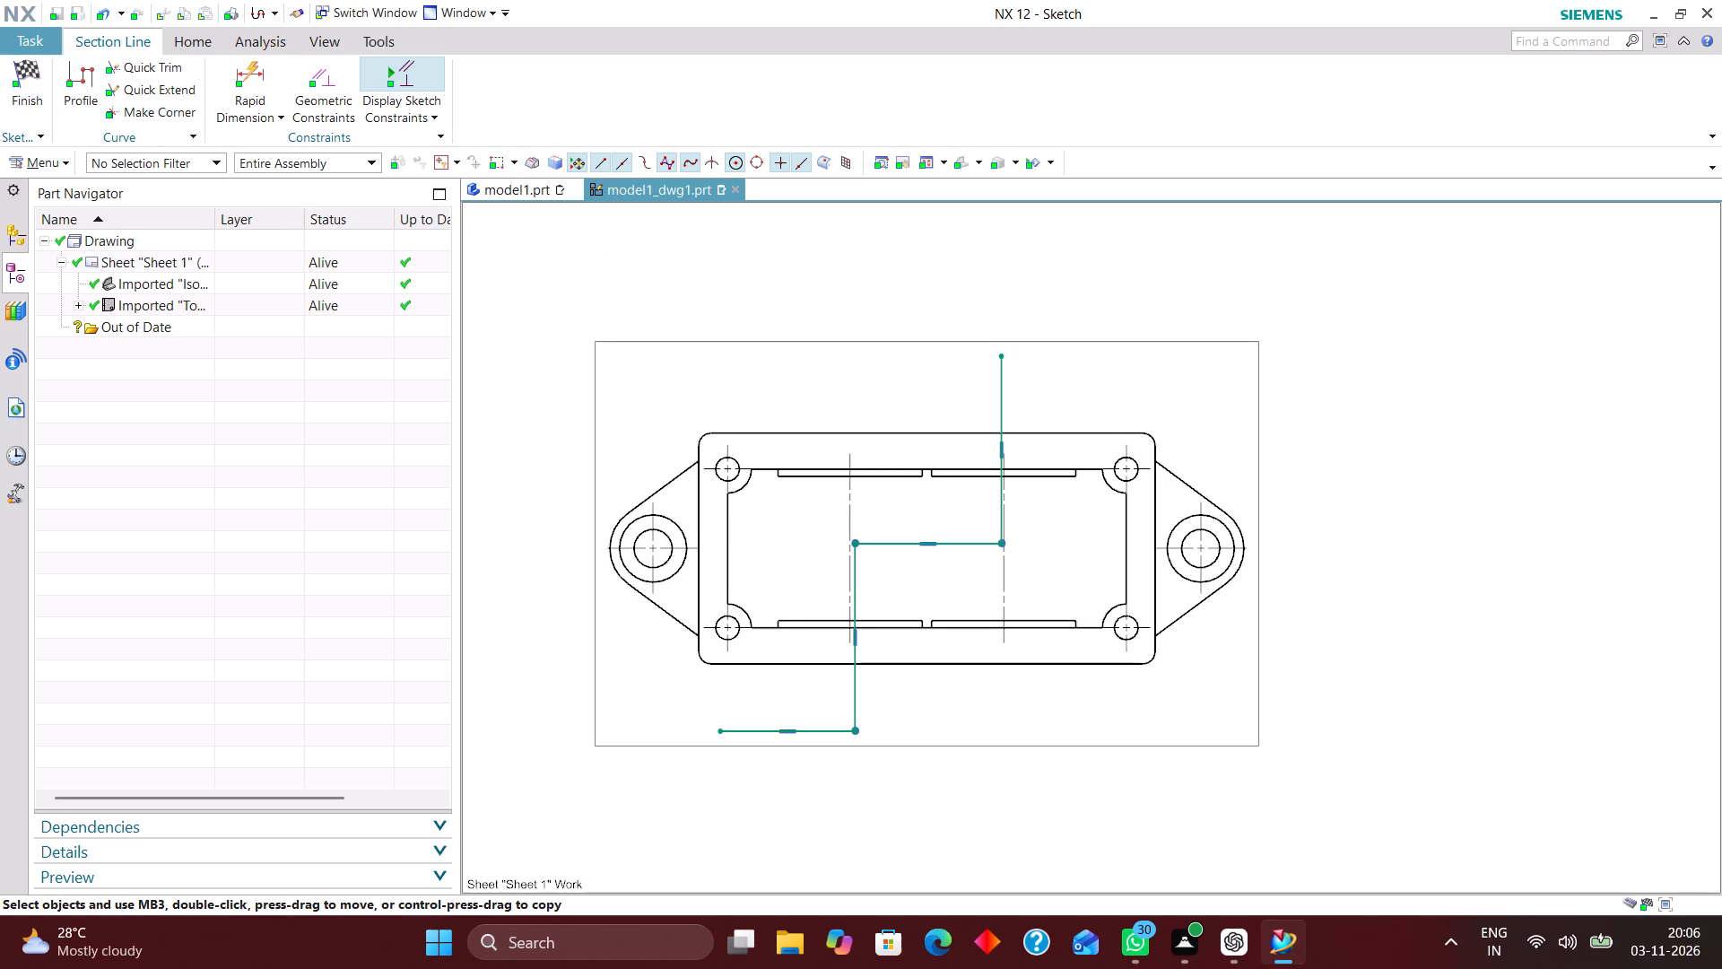
Move the two vertical segments of the section line sketch onto the two vertical centerlines inside the housing.
{"action": "scroll", "coordinate": [1015, 469], "scroll_direction": "up", "scroll_amount": 4}
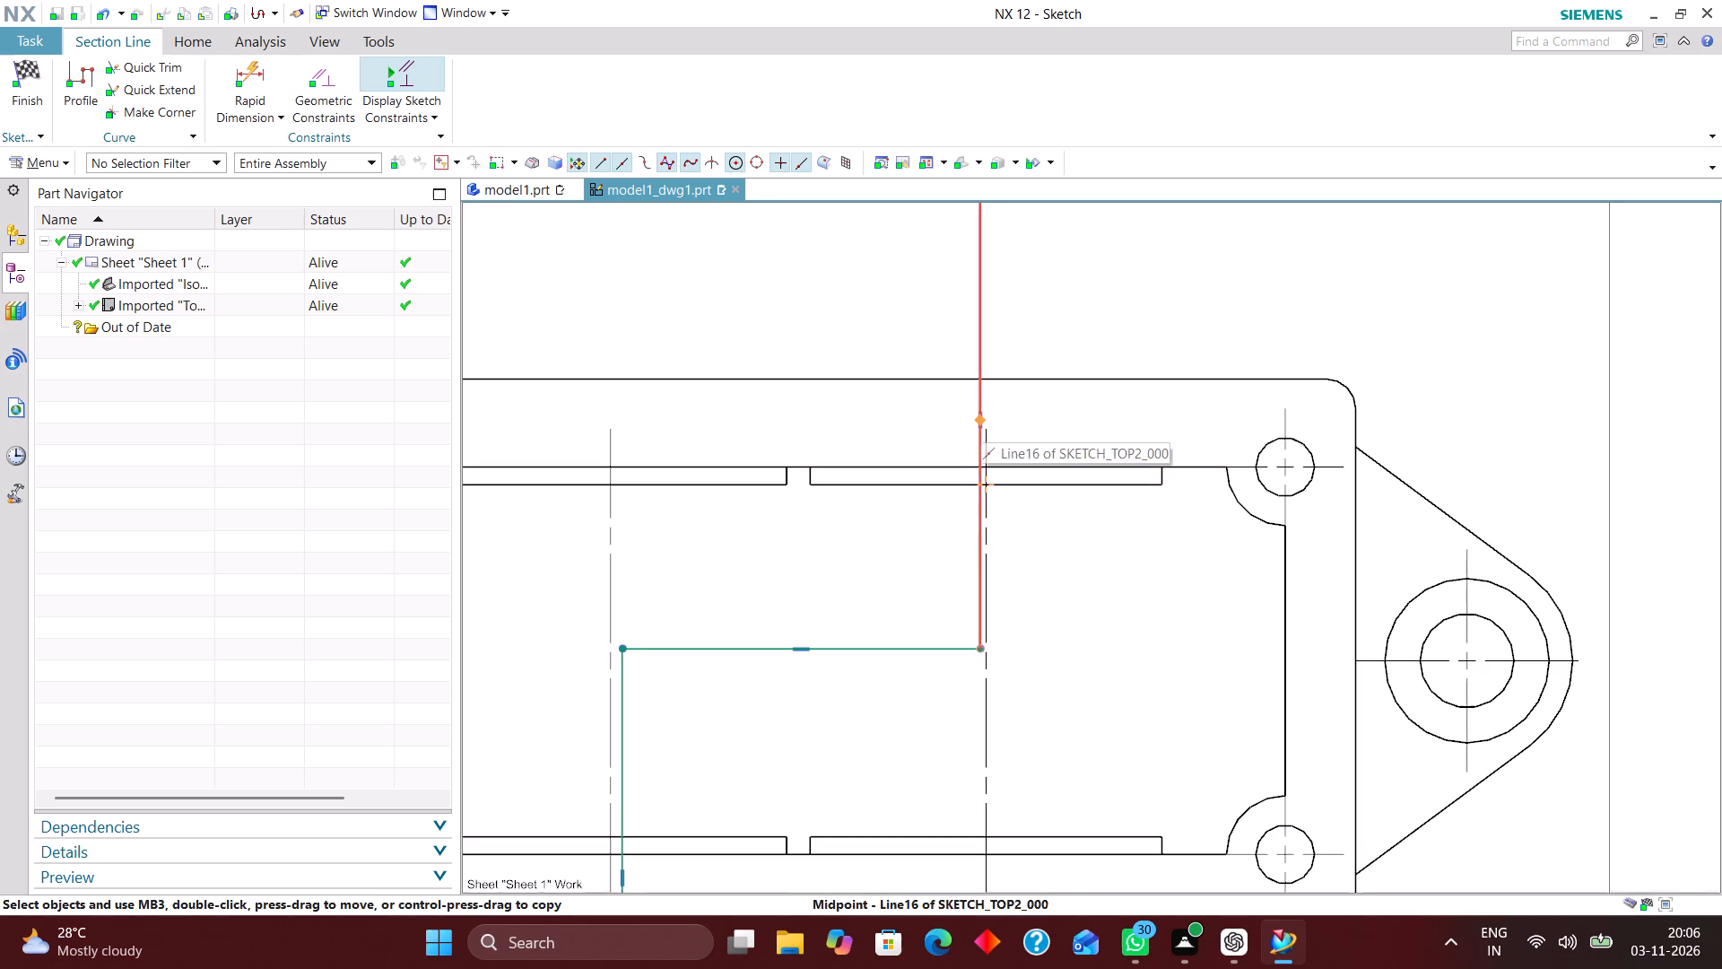
{"action": "left_click", "coordinate": [980, 418]}
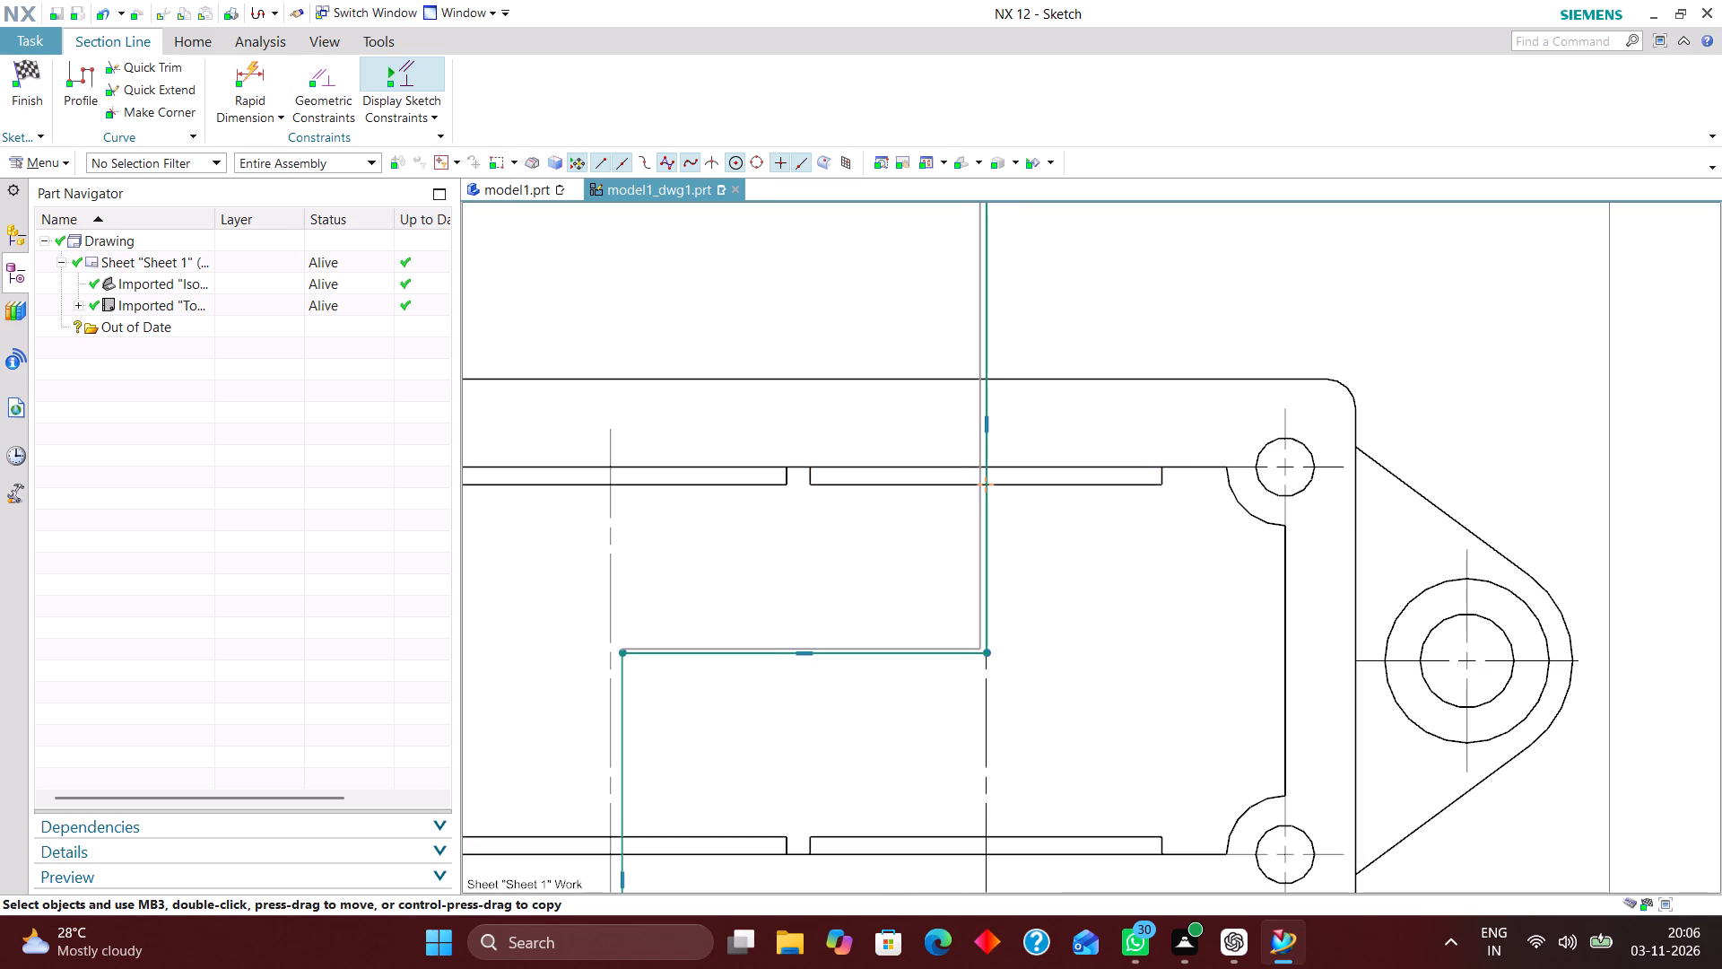
{"action": "scroll", "coordinate": [952, 409], "scroll_direction": "down", "scroll_amount": 3}
{"action": "scroll", "coordinate": [785, 674], "scroll_direction": "up", "scroll_amount": 3}
{"action": "left_click_drag", "start_coordinate": [782, 627], "coordinate": [770, 618]}
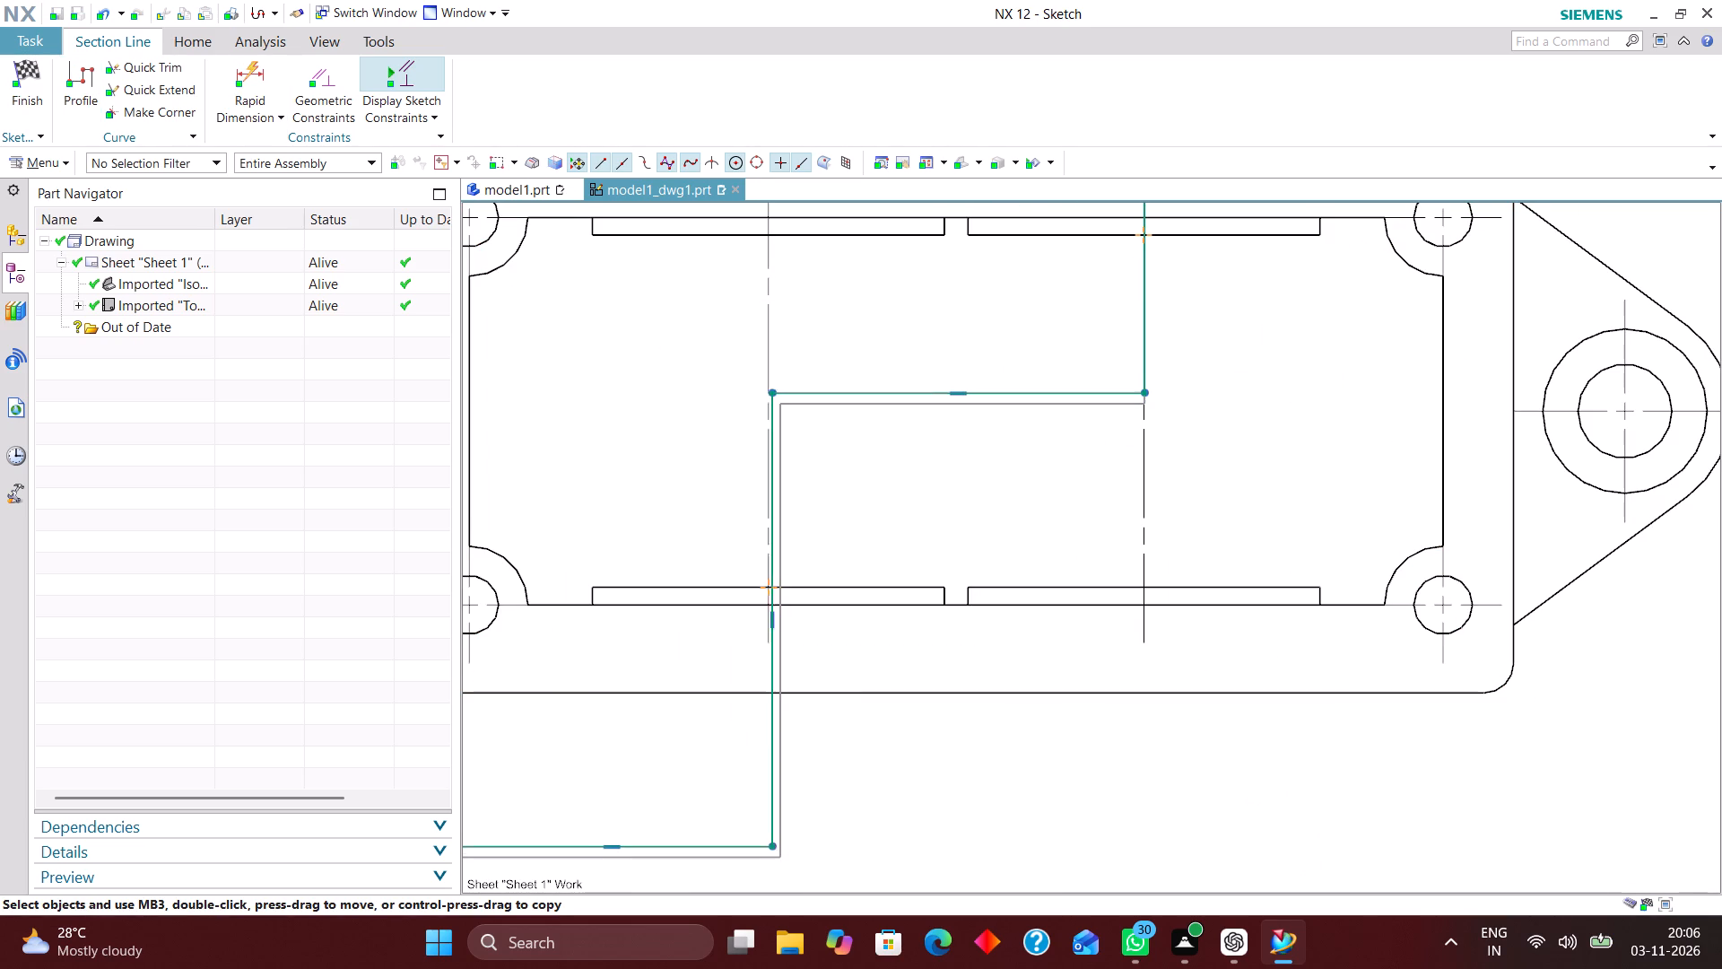
{"action": "left_click_drag", "start_coordinate": [770, 618], "coordinate": [769, 617]}
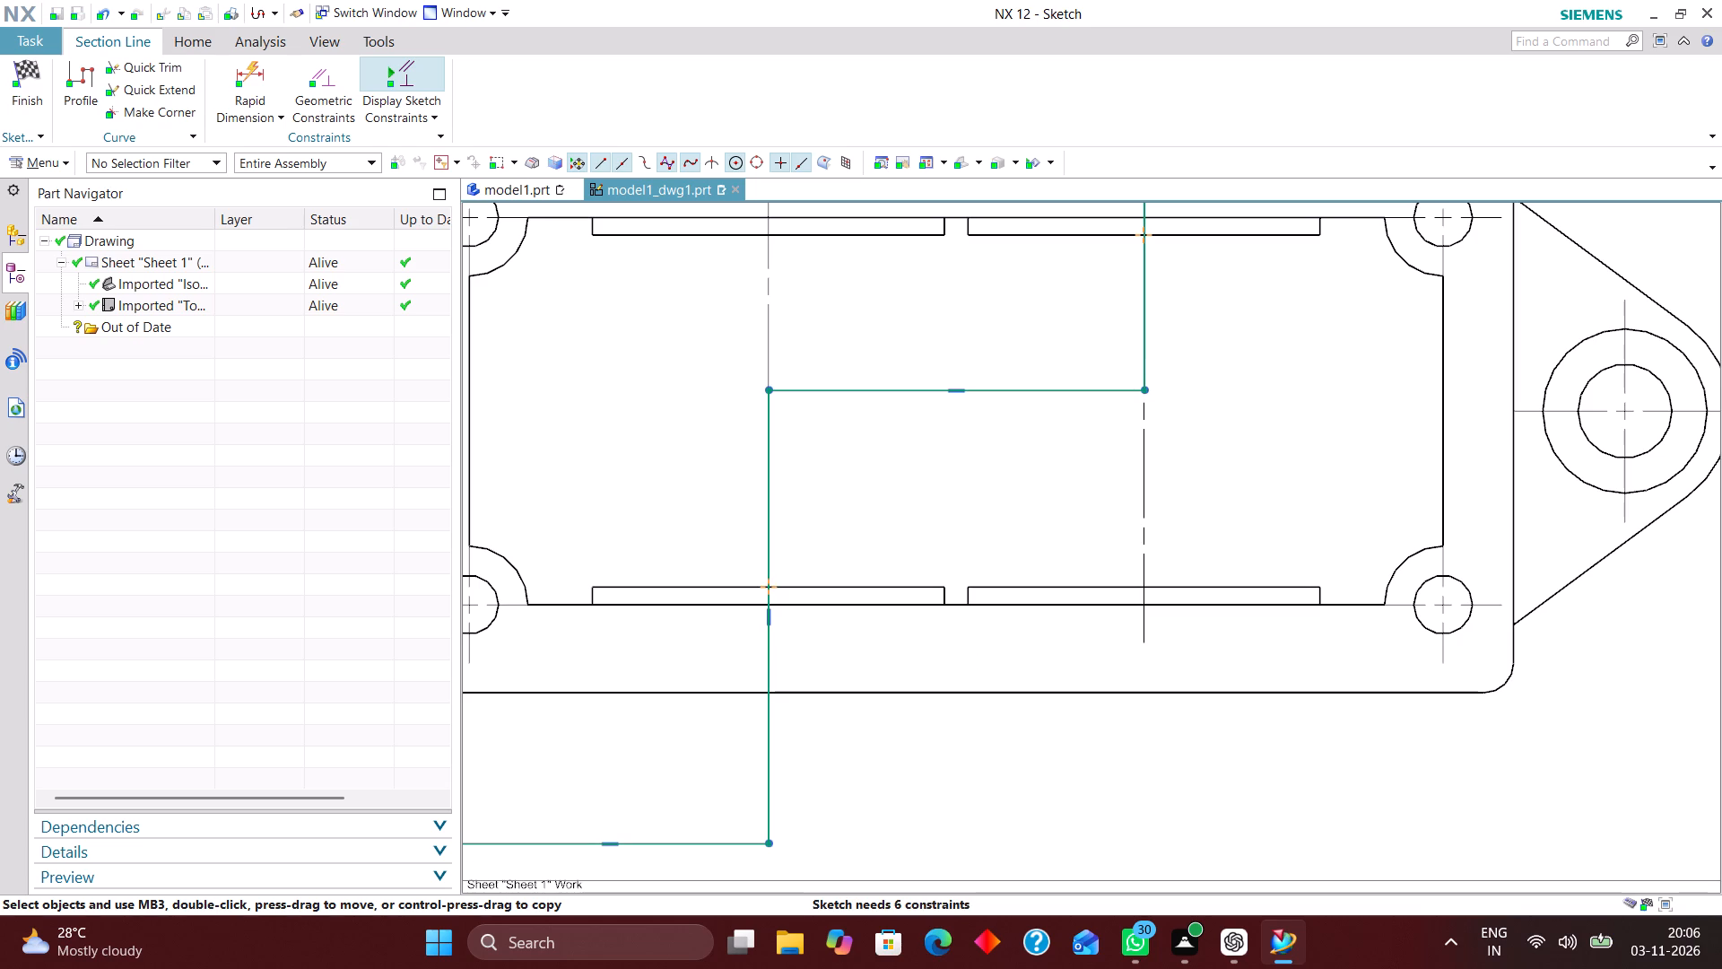
Add a Horizontal Alignment constraint between the middle segment's midpoint and the centre of the right mounting lug's hole.
{"action": "left_click", "coordinate": [326, 88]}
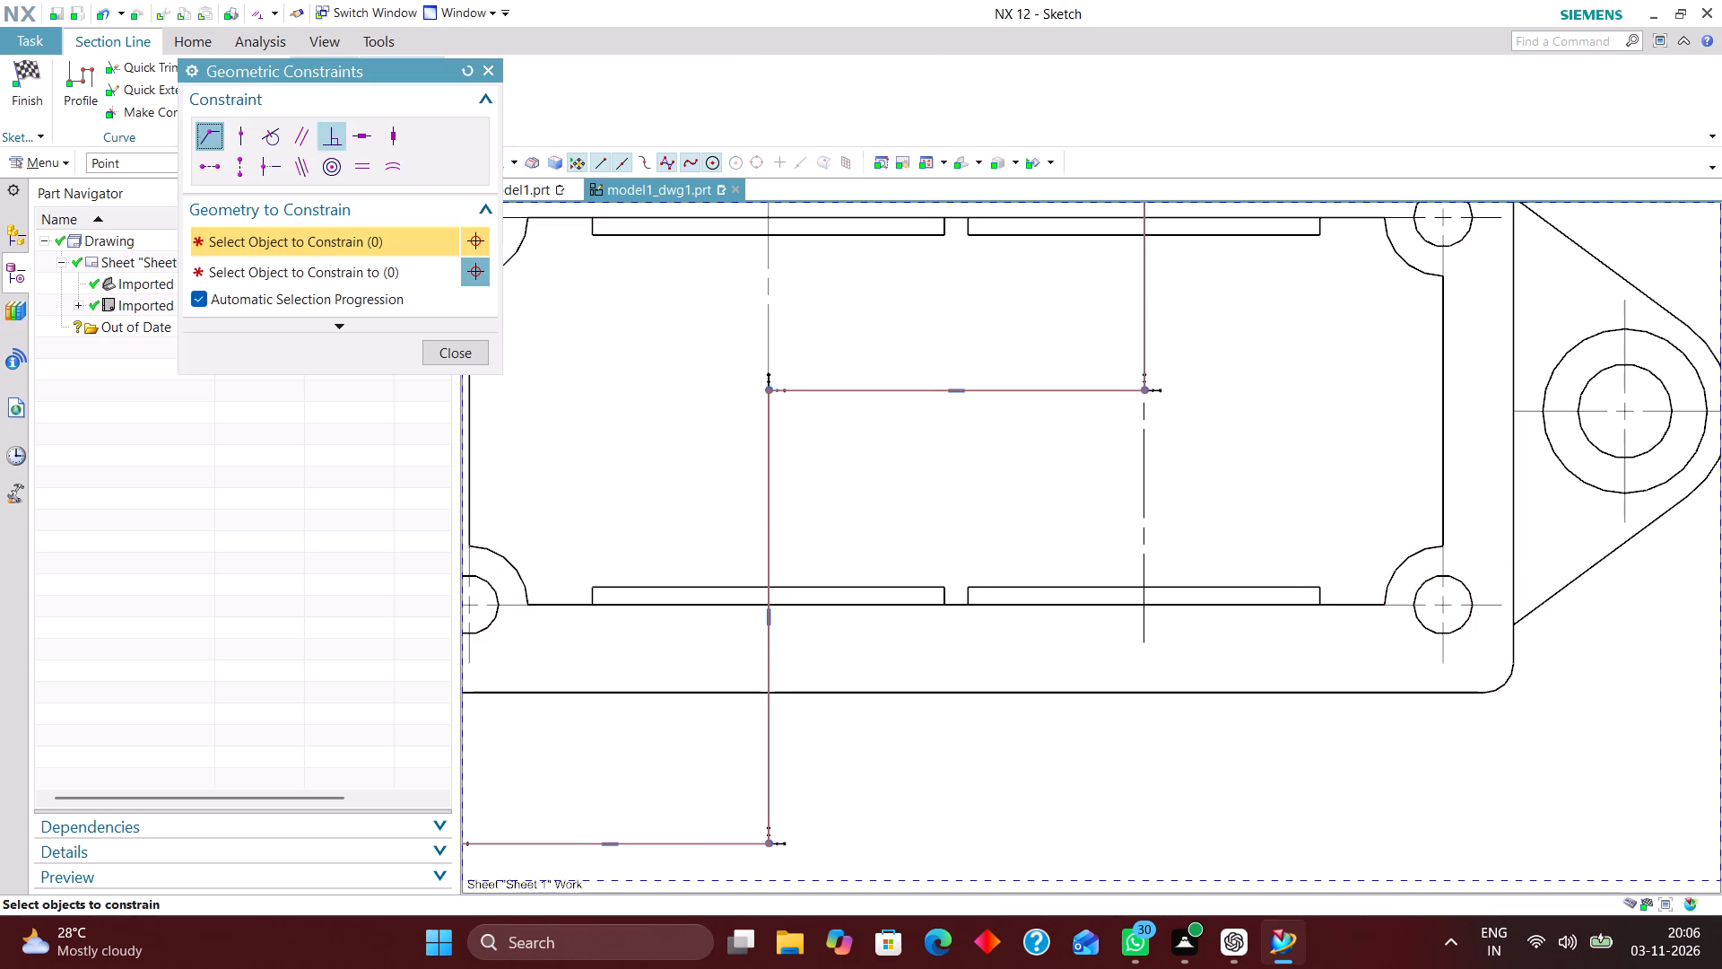
{"action": "left_click", "coordinate": [243, 138]}
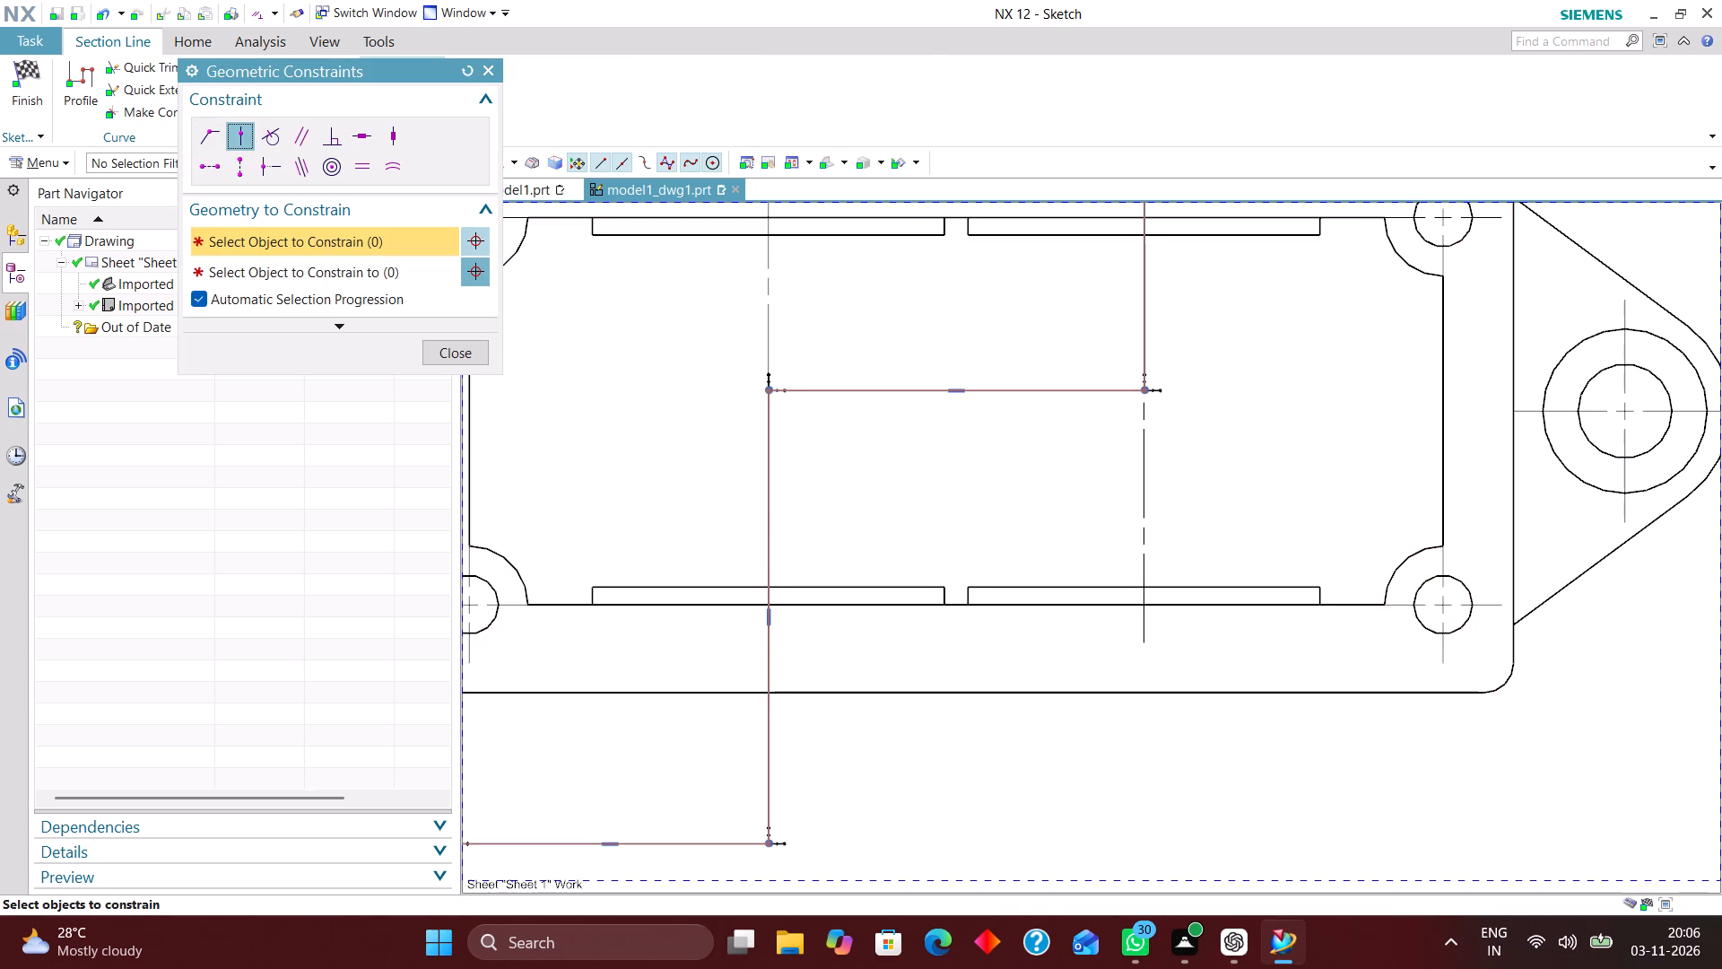
{"action": "left_click", "coordinate": [212, 173]}
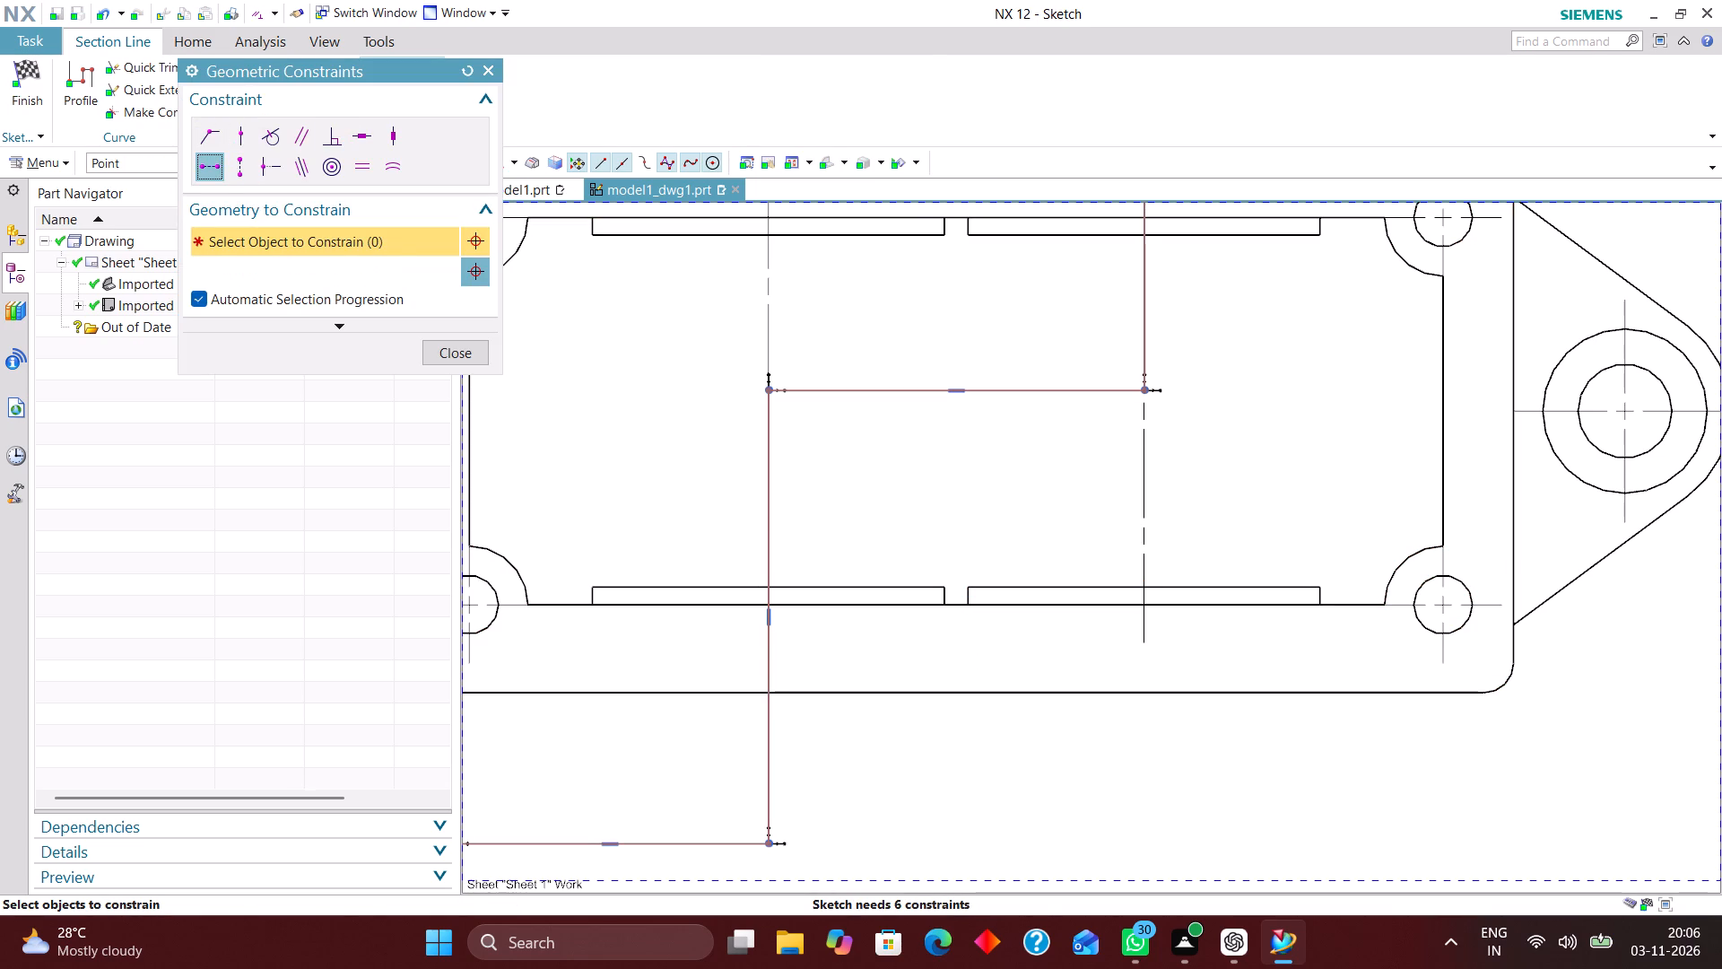
{"action": "left_click", "coordinate": [958, 388]}
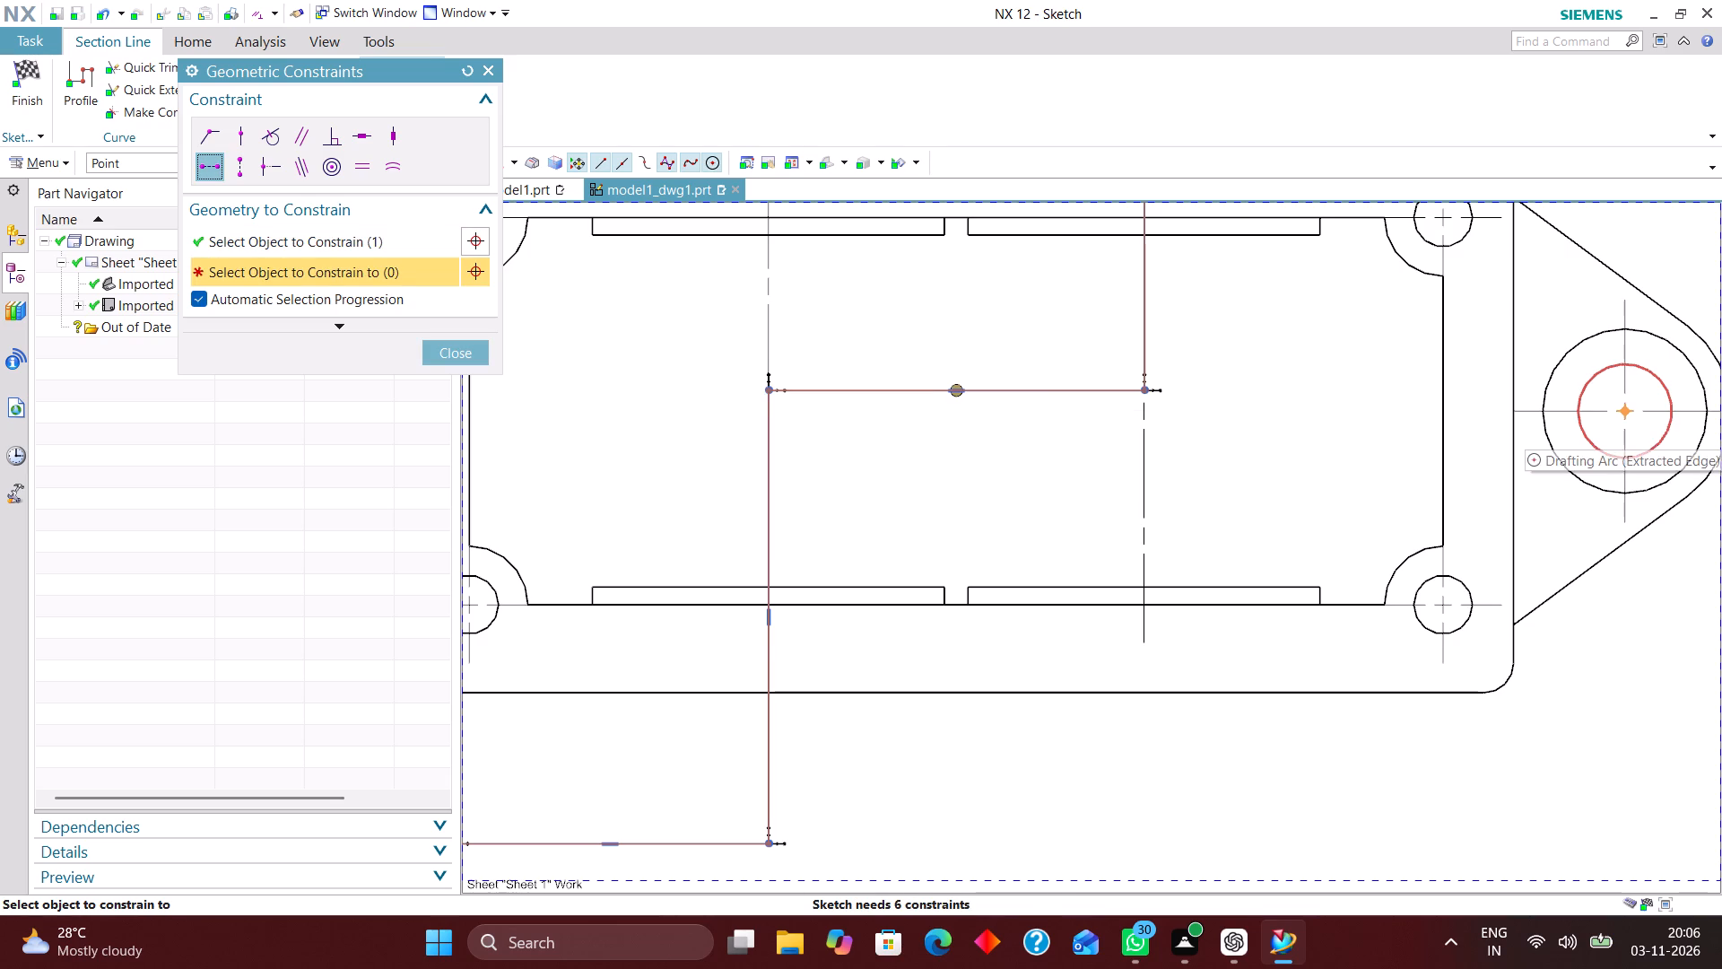
{"action": "left_click", "coordinate": [1582, 426]}
{"action": "scroll", "coordinate": [993, 450], "scroll_direction": "down", "scroll_amount": 2}
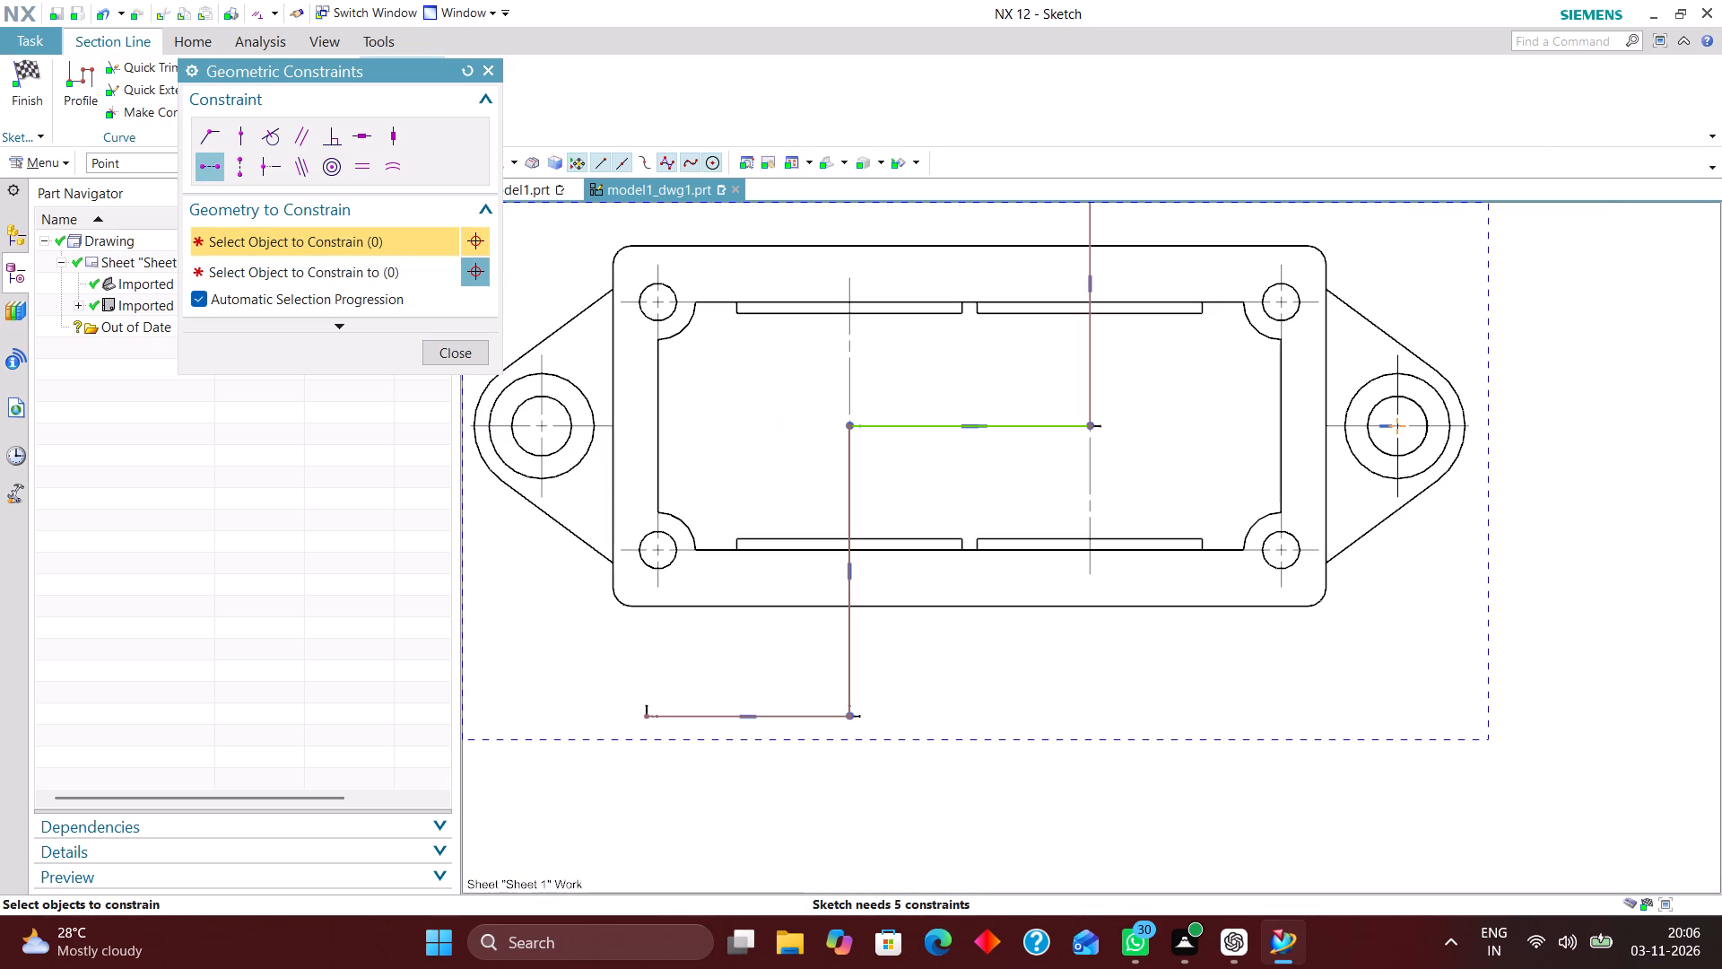
{"action": "left_click", "coordinate": [448, 350]}
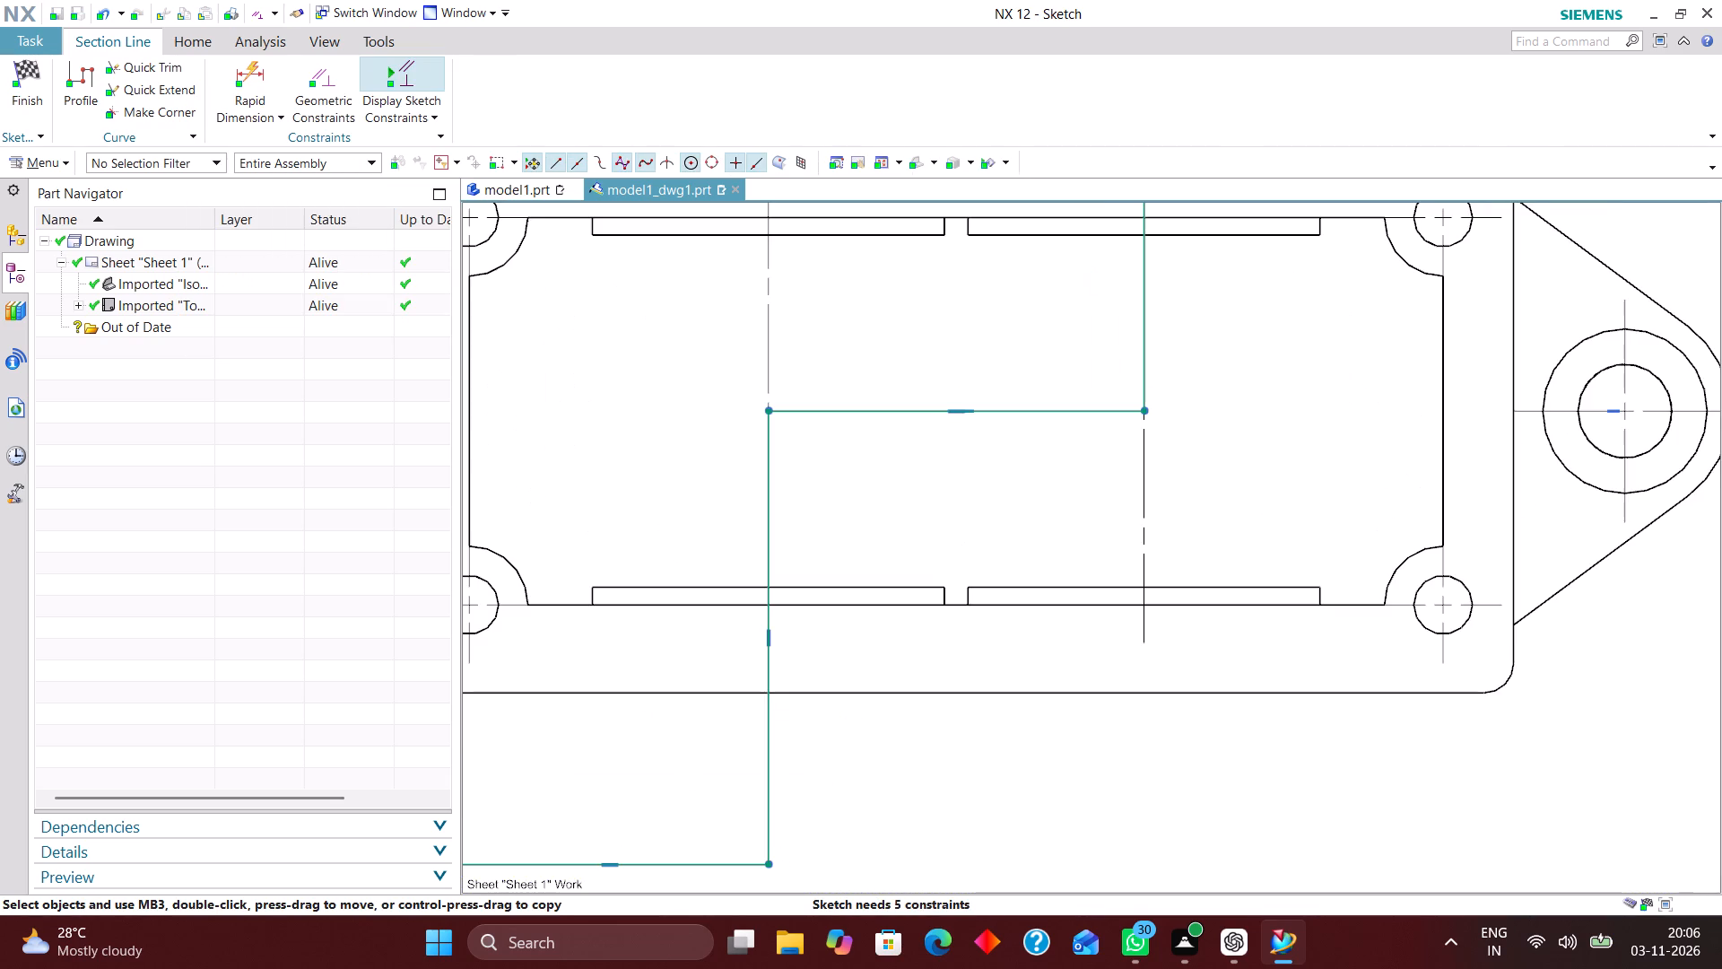
Delete the short horizontal segment below the housing from the section line sketch.
{"action": "scroll", "coordinate": [820, 603], "scroll_direction": "down", "scroll_amount": 2}
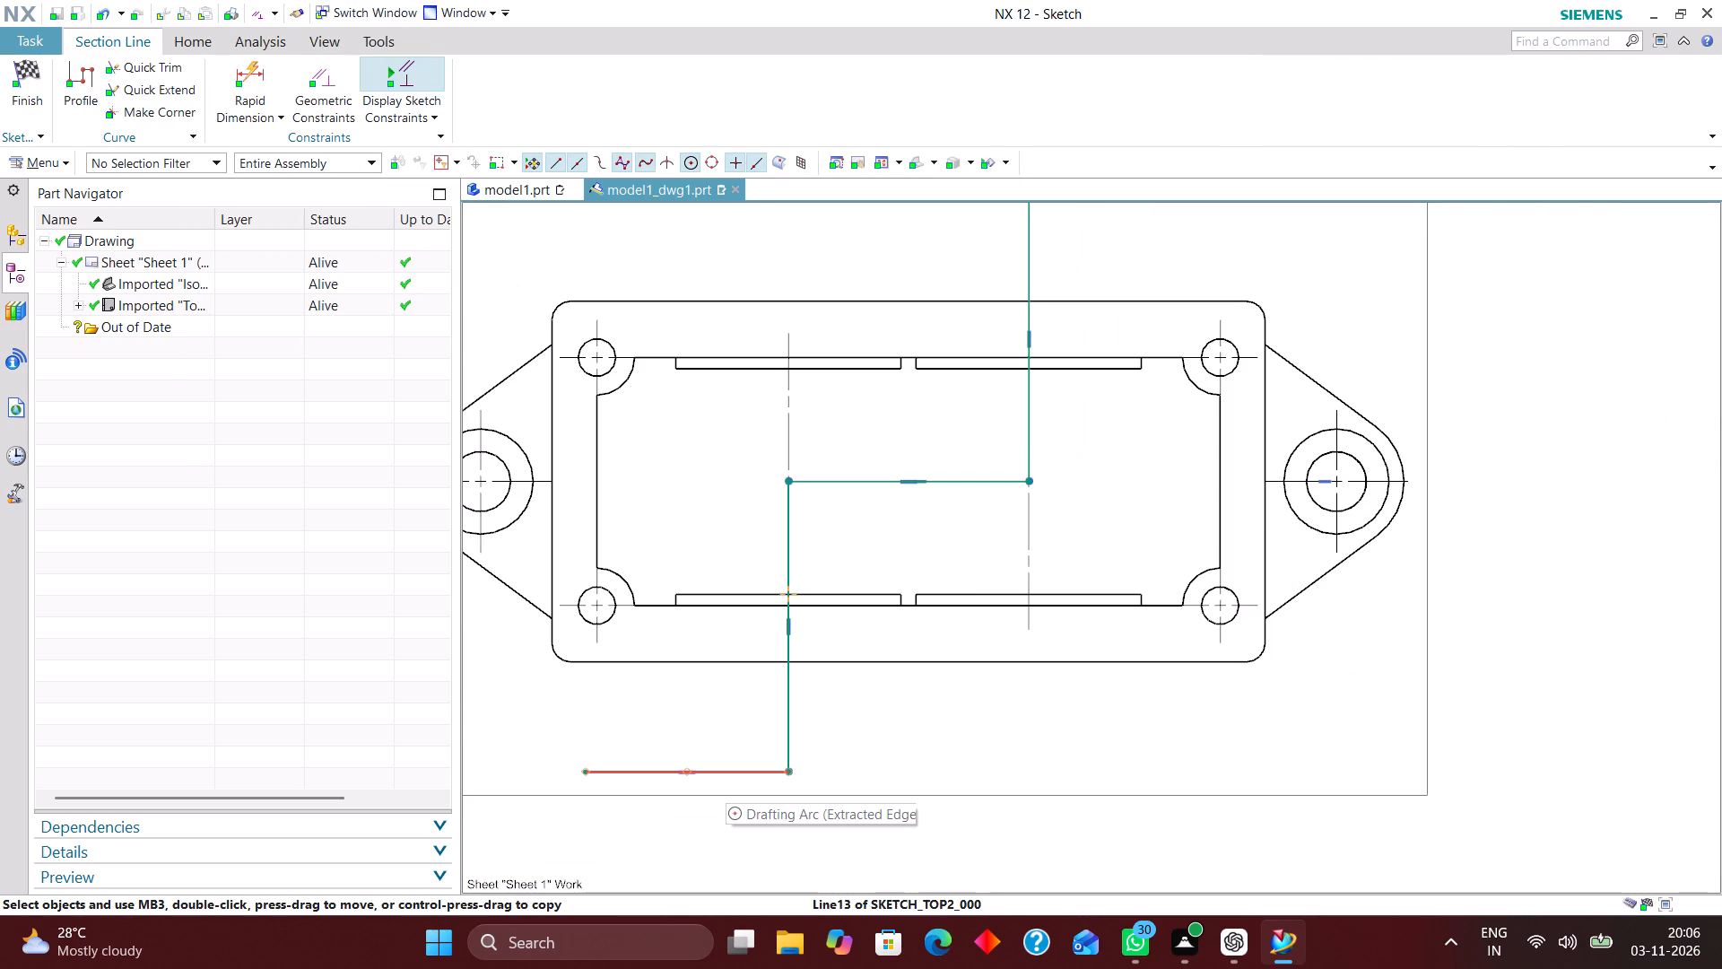
{"action": "scroll", "coordinate": [777, 684], "scroll_direction": "down", "scroll_amount": 2}
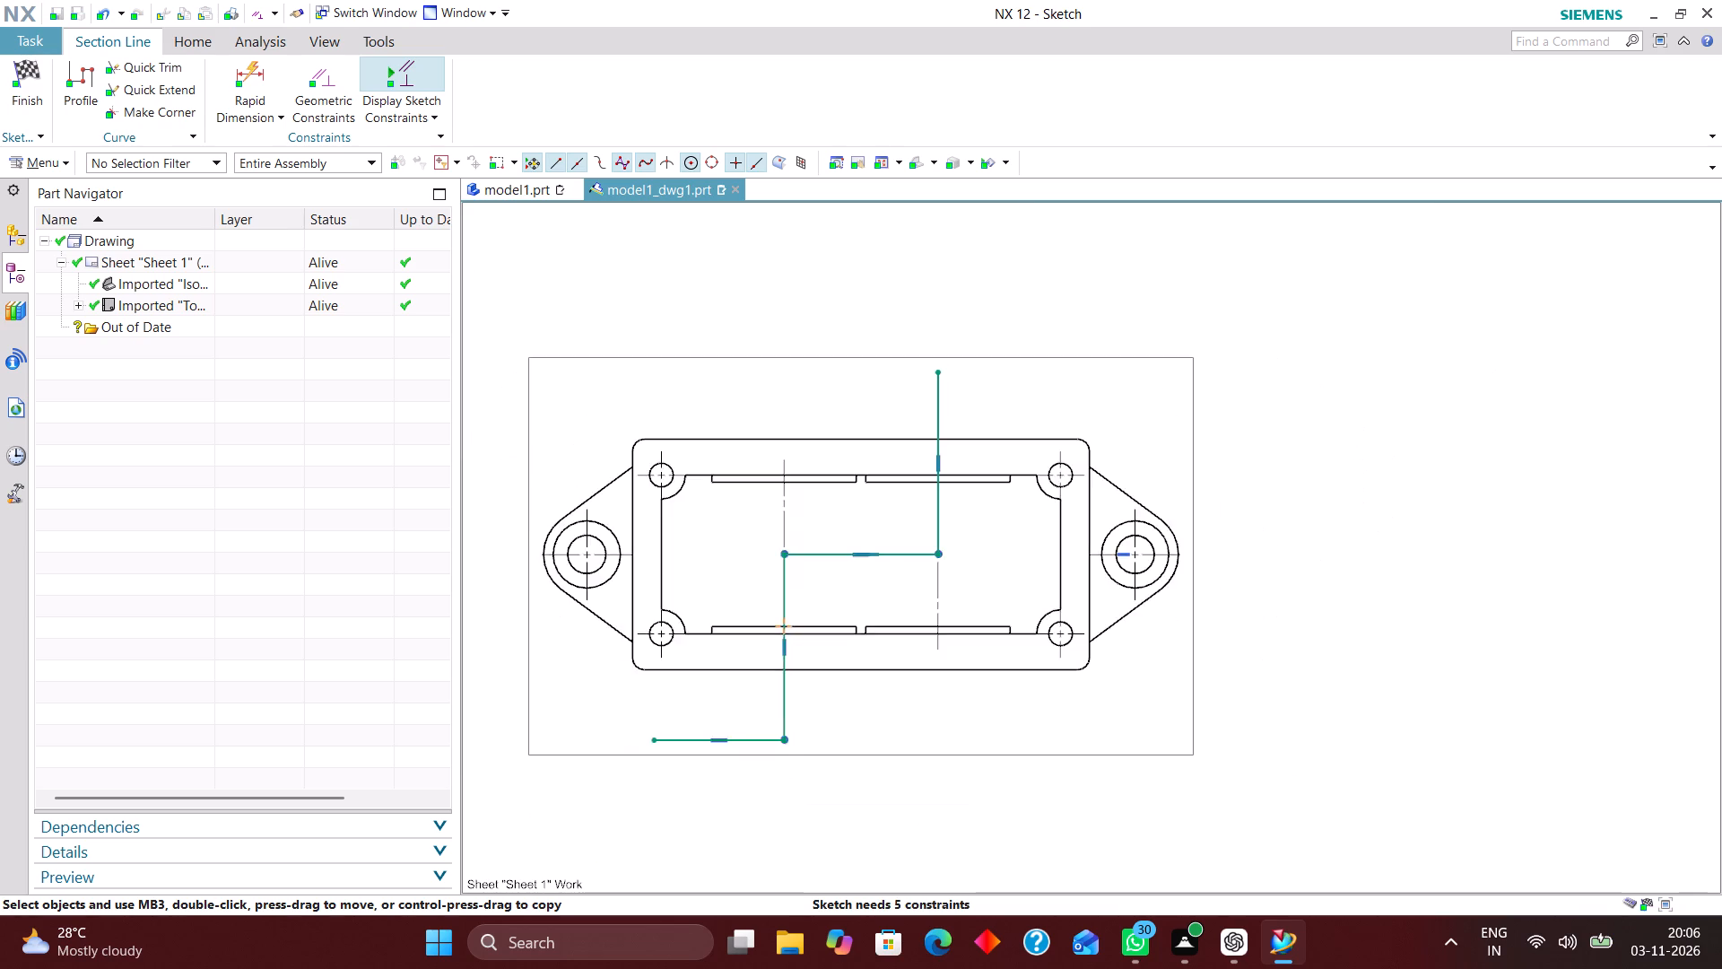
{"action": "scroll", "coordinate": [752, 745], "scroll_direction": "up", "scroll_amount": 3}
{"action": "right_click_drag", "start_coordinate": [765, 734], "coordinate": [546, 716]}
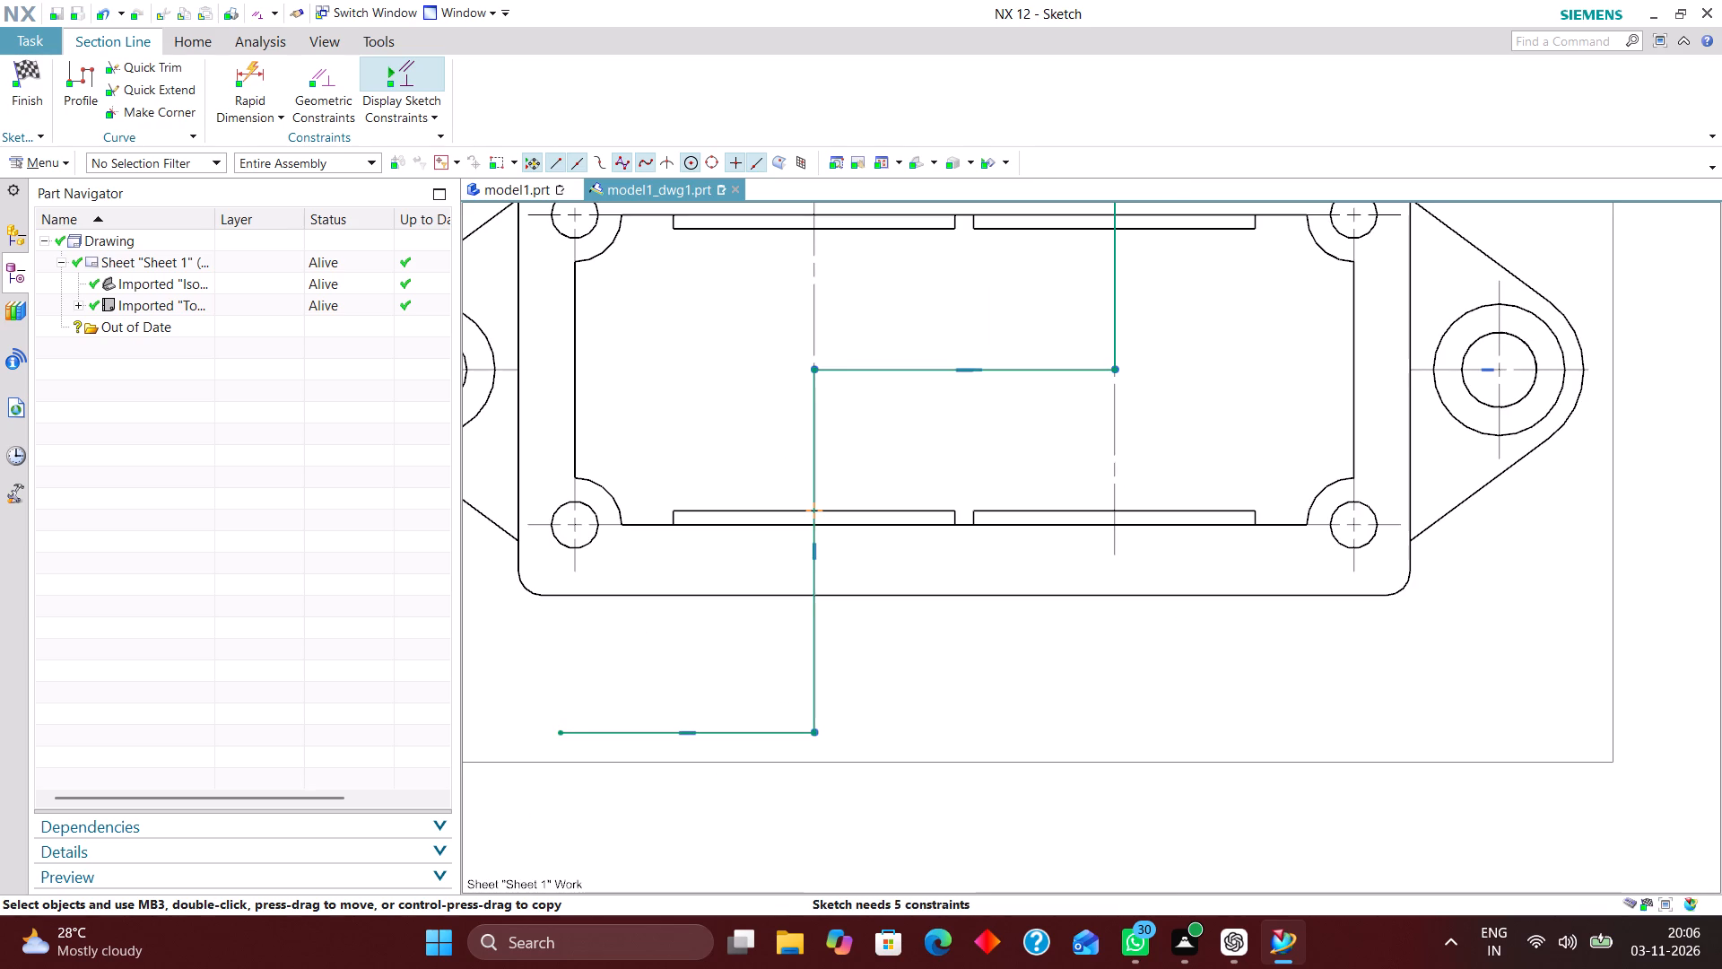
{"action": "right_click_drag", "start_coordinate": [751, 734], "coordinate": [543, 729]}
{"action": "scroll", "coordinate": [674, 740], "scroll_direction": "down", "scroll_amount": 1}
{"action": "scroll", "coordinate": [804, 695], "scroll_direction": "down", "scroll_amount": 1}
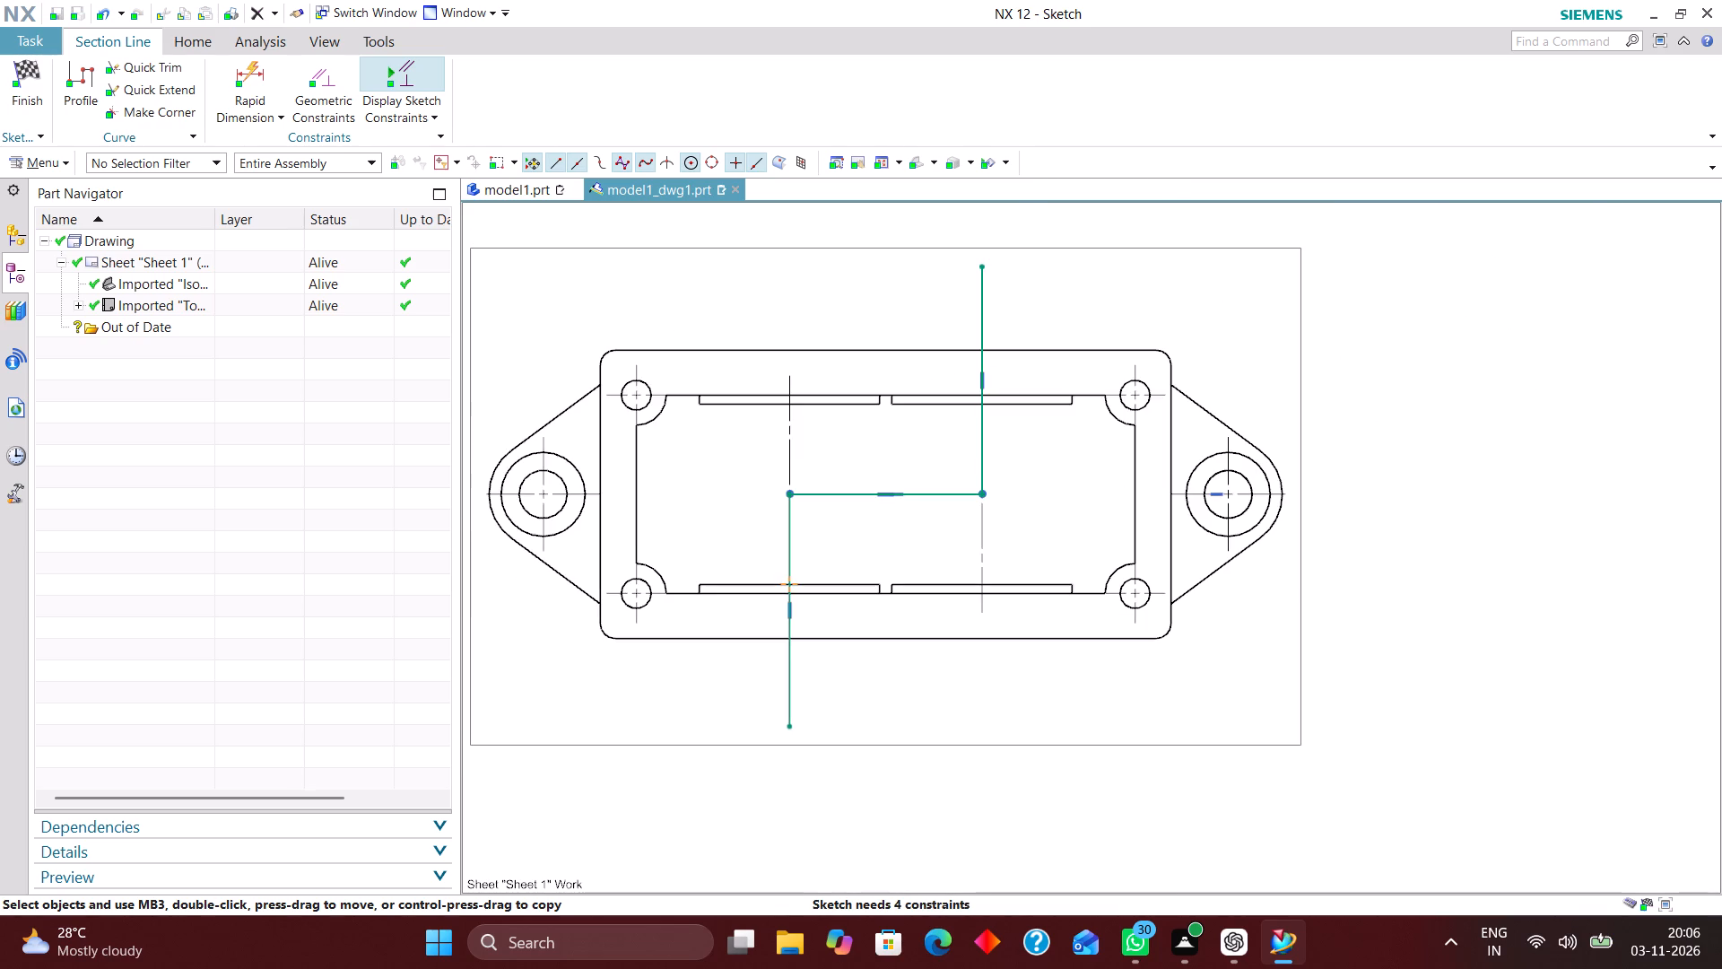
Shorten the lower vertical segment slightly, keeping its free end below the housing's lower edge.
{"action": "scroll", "coordinate": [786, 718], "scroll_direction": "up", "scroll_amount": 2}
{"action": "left_click_drag", "start_coordinate": [793, 729], "coordinate": [792, 699]}
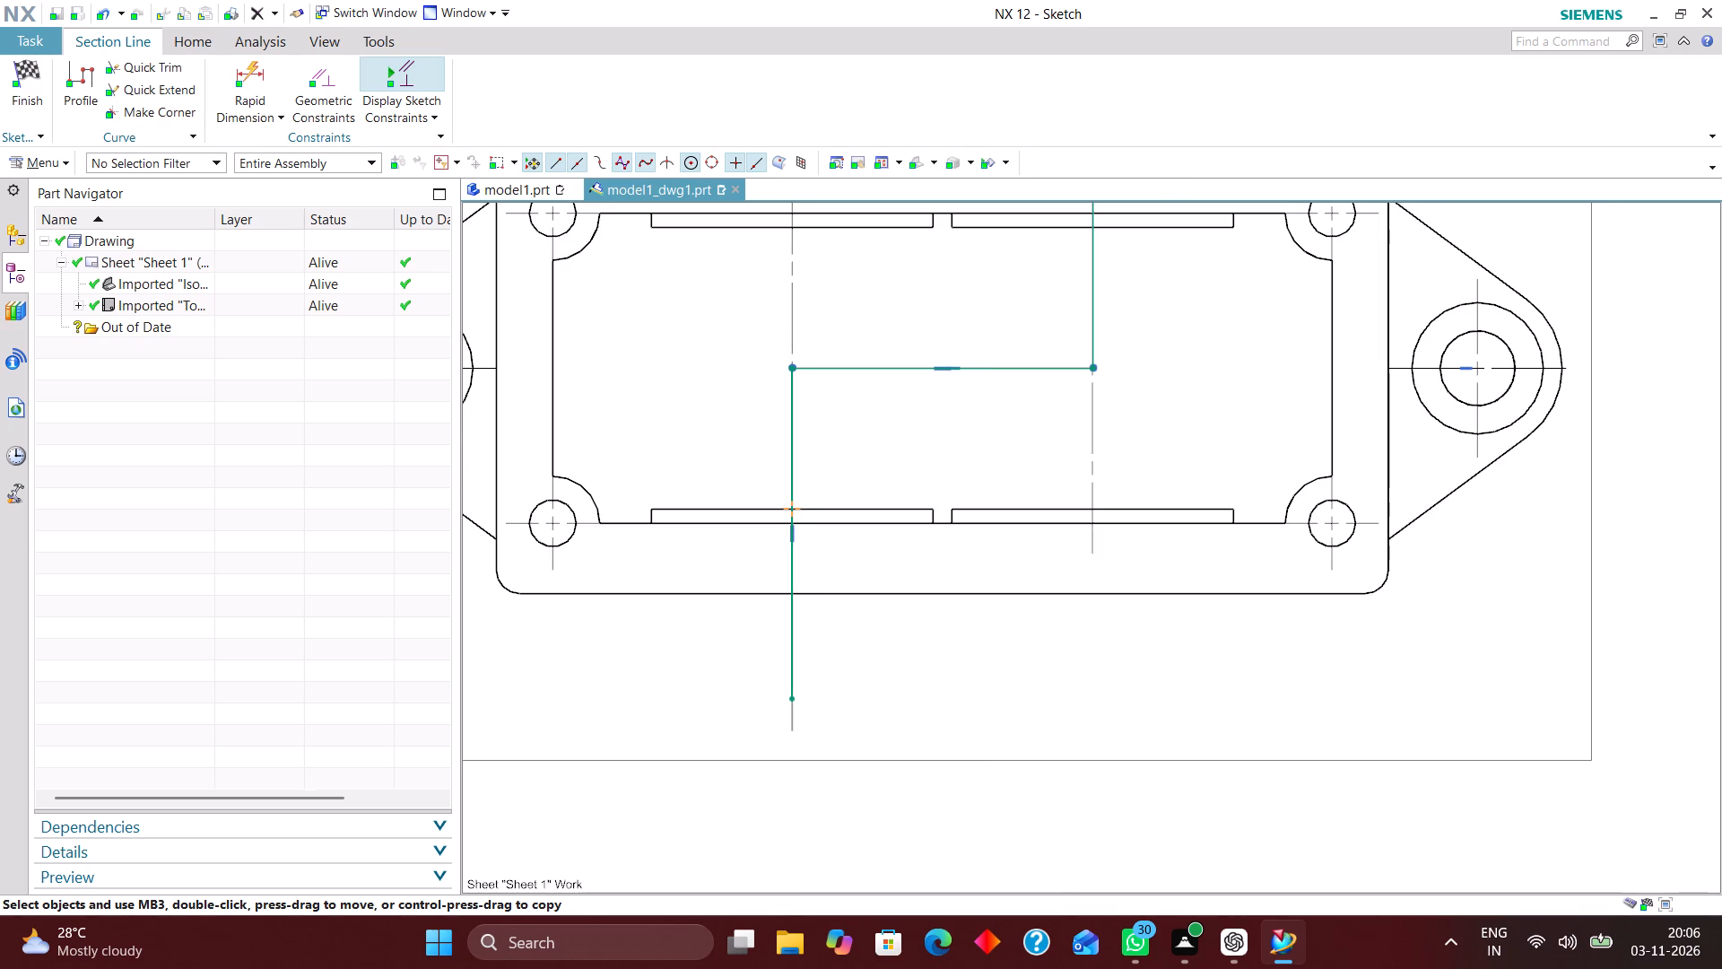
{"action": "left_click_drag", "start_coordinate": [792, 699], "coordinate": [793, 697]}
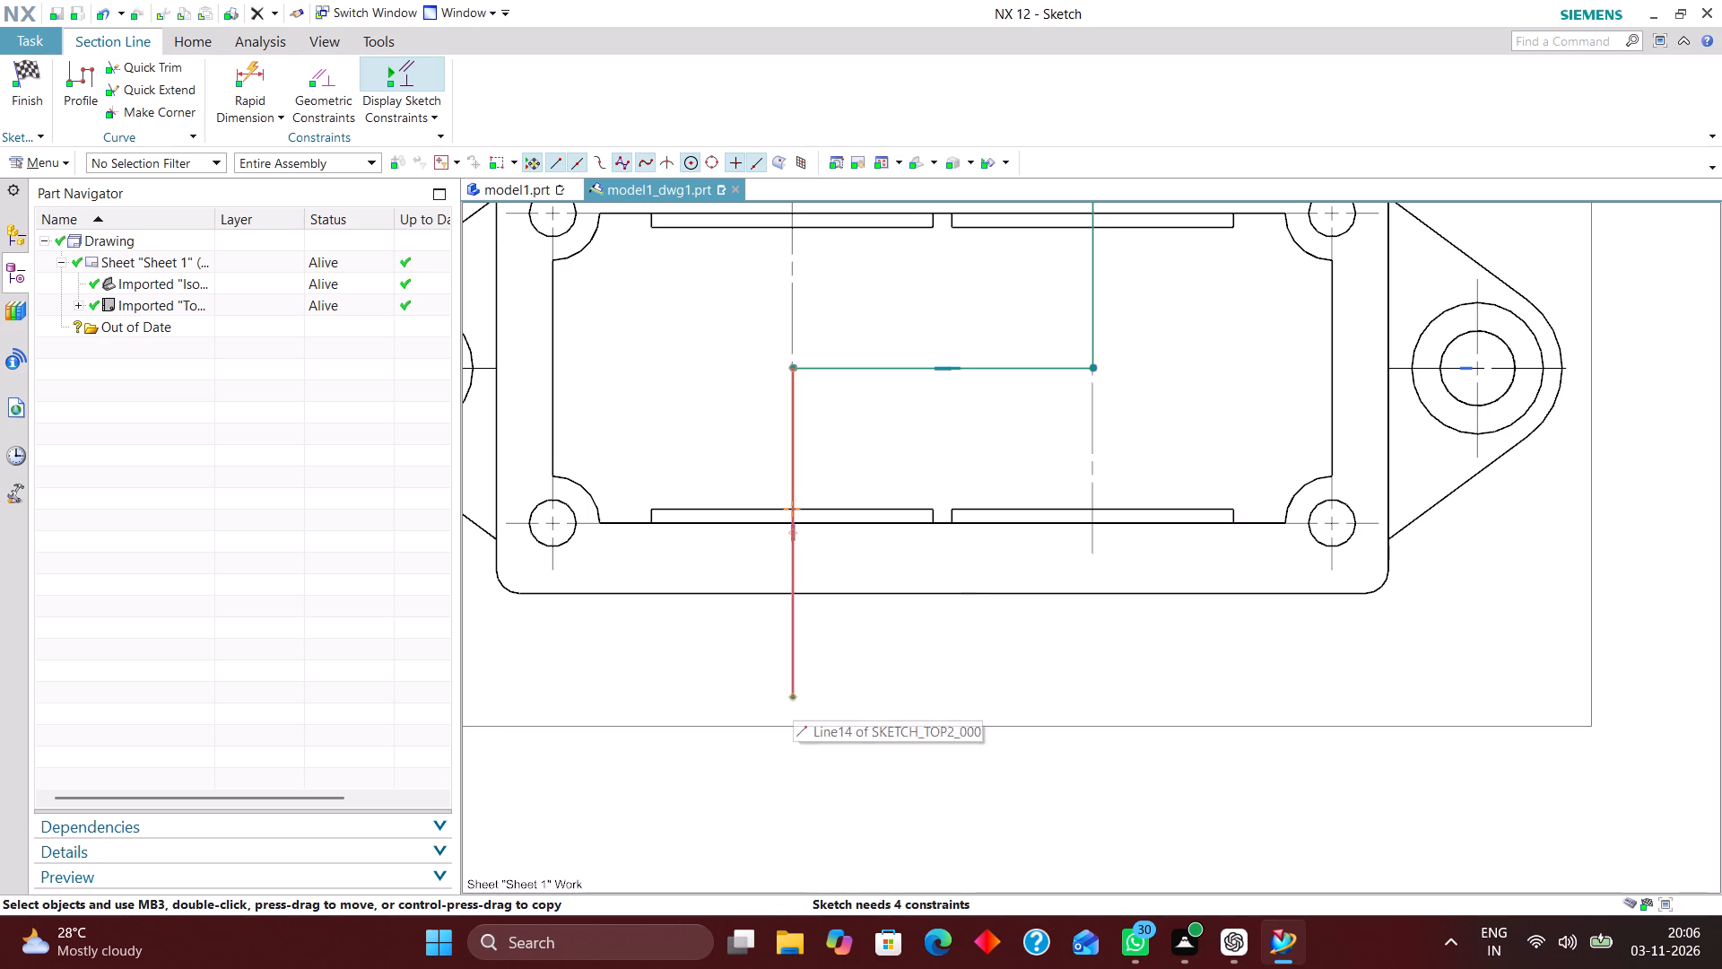
{"action": "scroll", "coordinate": [781, 774], "scroll_direction": "down", "scroll_amount": 2}
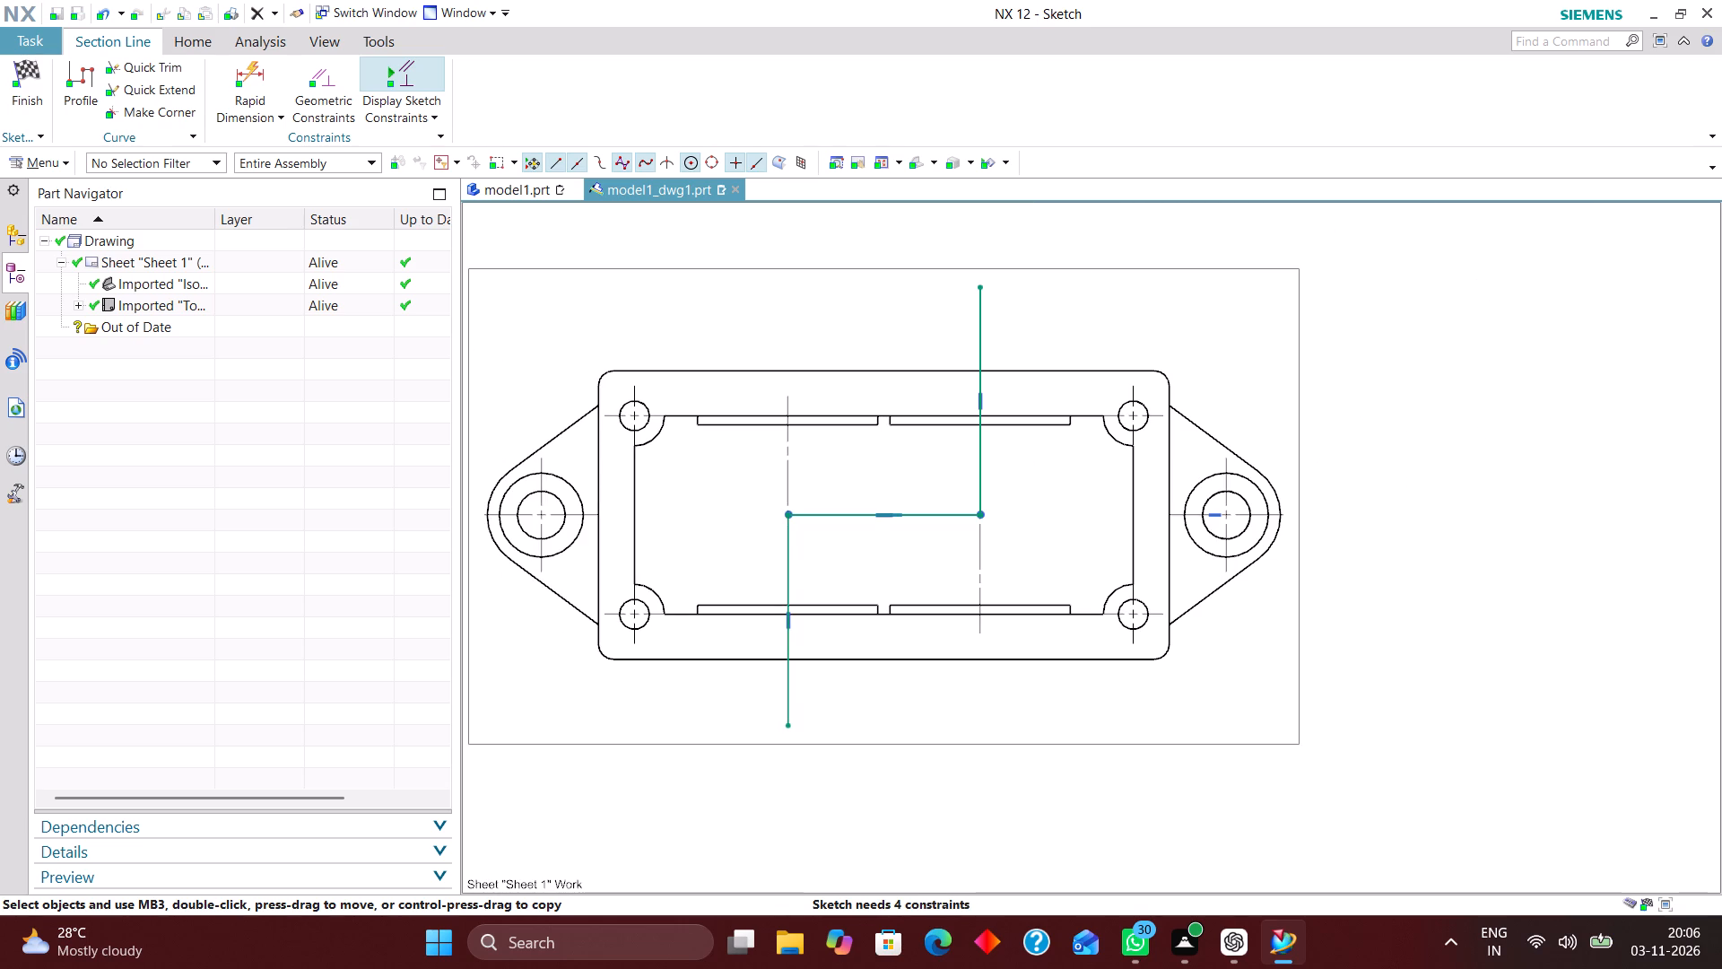
Finish the sketch and create the stand-alone section line with the Simple/Stepped method, associated to the sketch.
{"action": "left_click", "coordinate": [33, 70]}
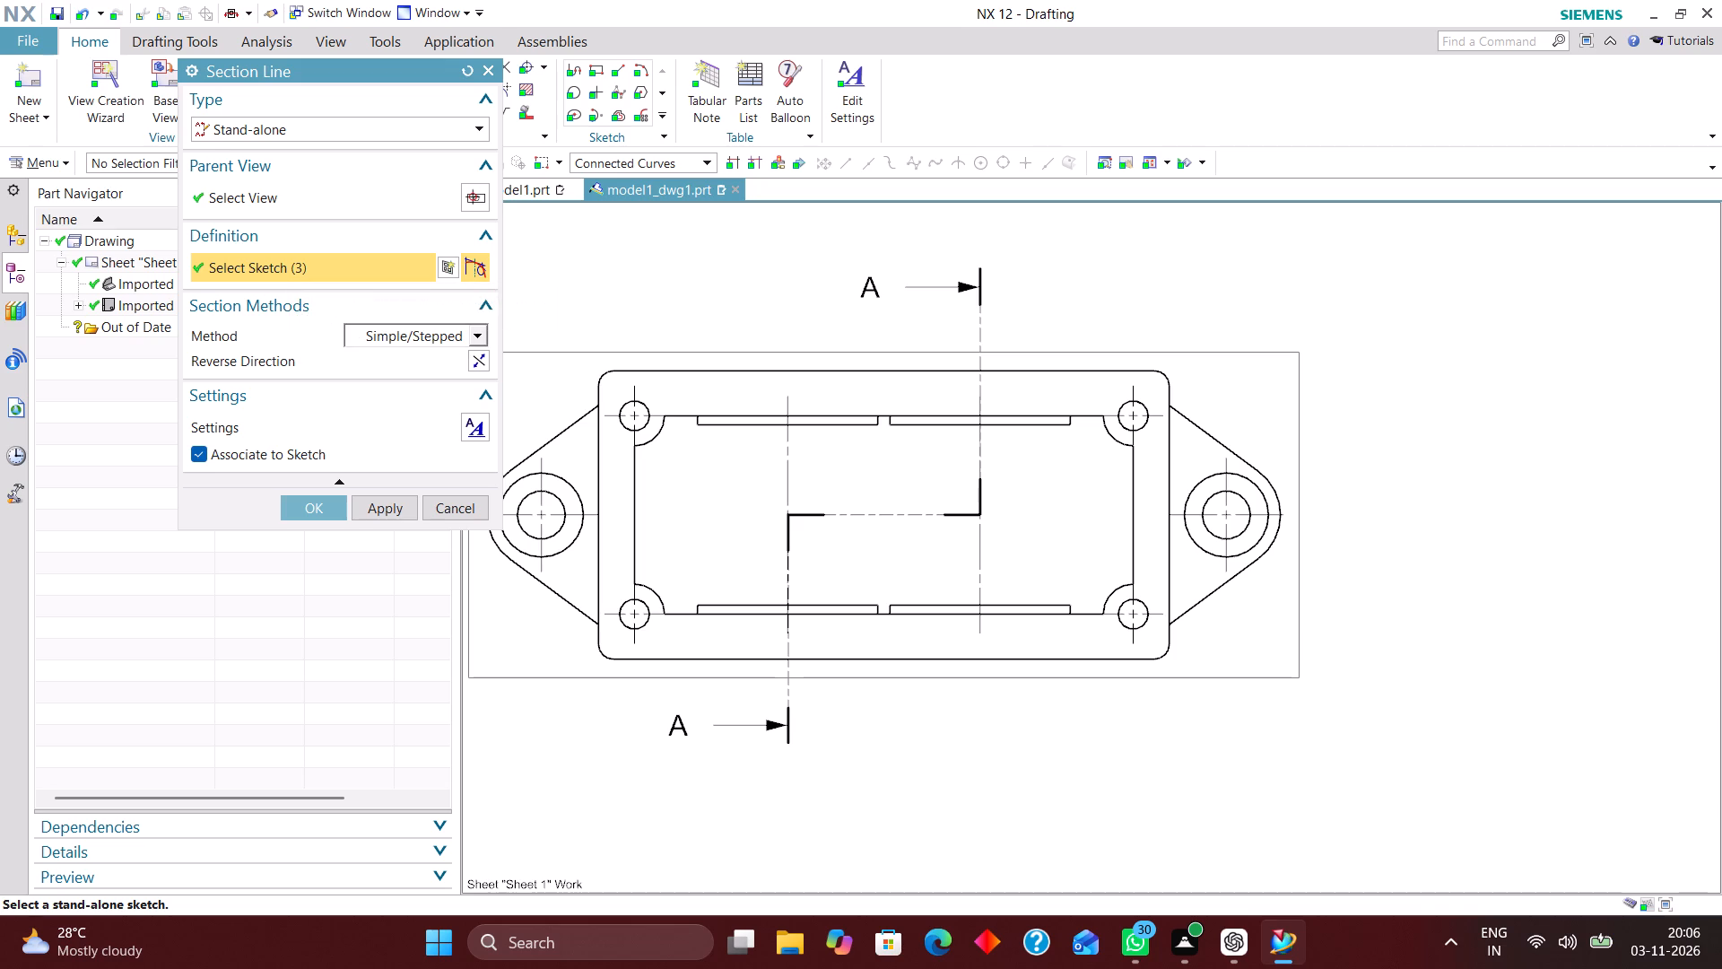
{"action": "left_click", "coordinate": [323, 502]}
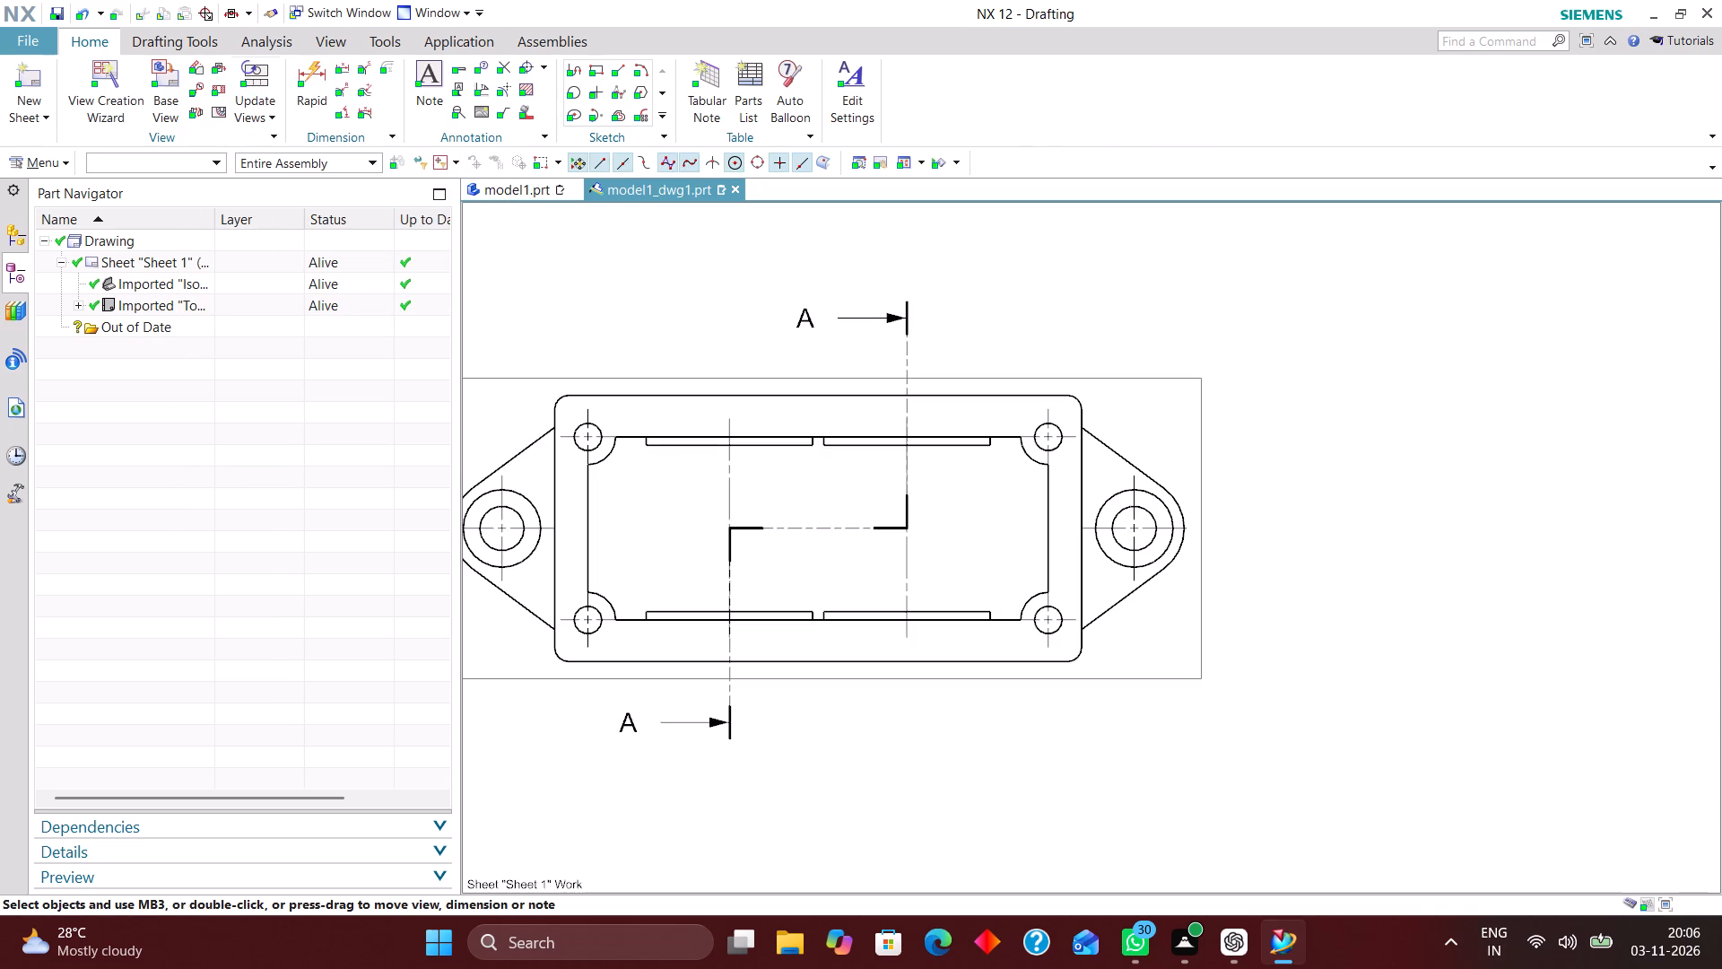
Create a section view from the existing stepped section line and place it to the right of the top view.
{"action": "left_click", "coordinate": [215, 89]}
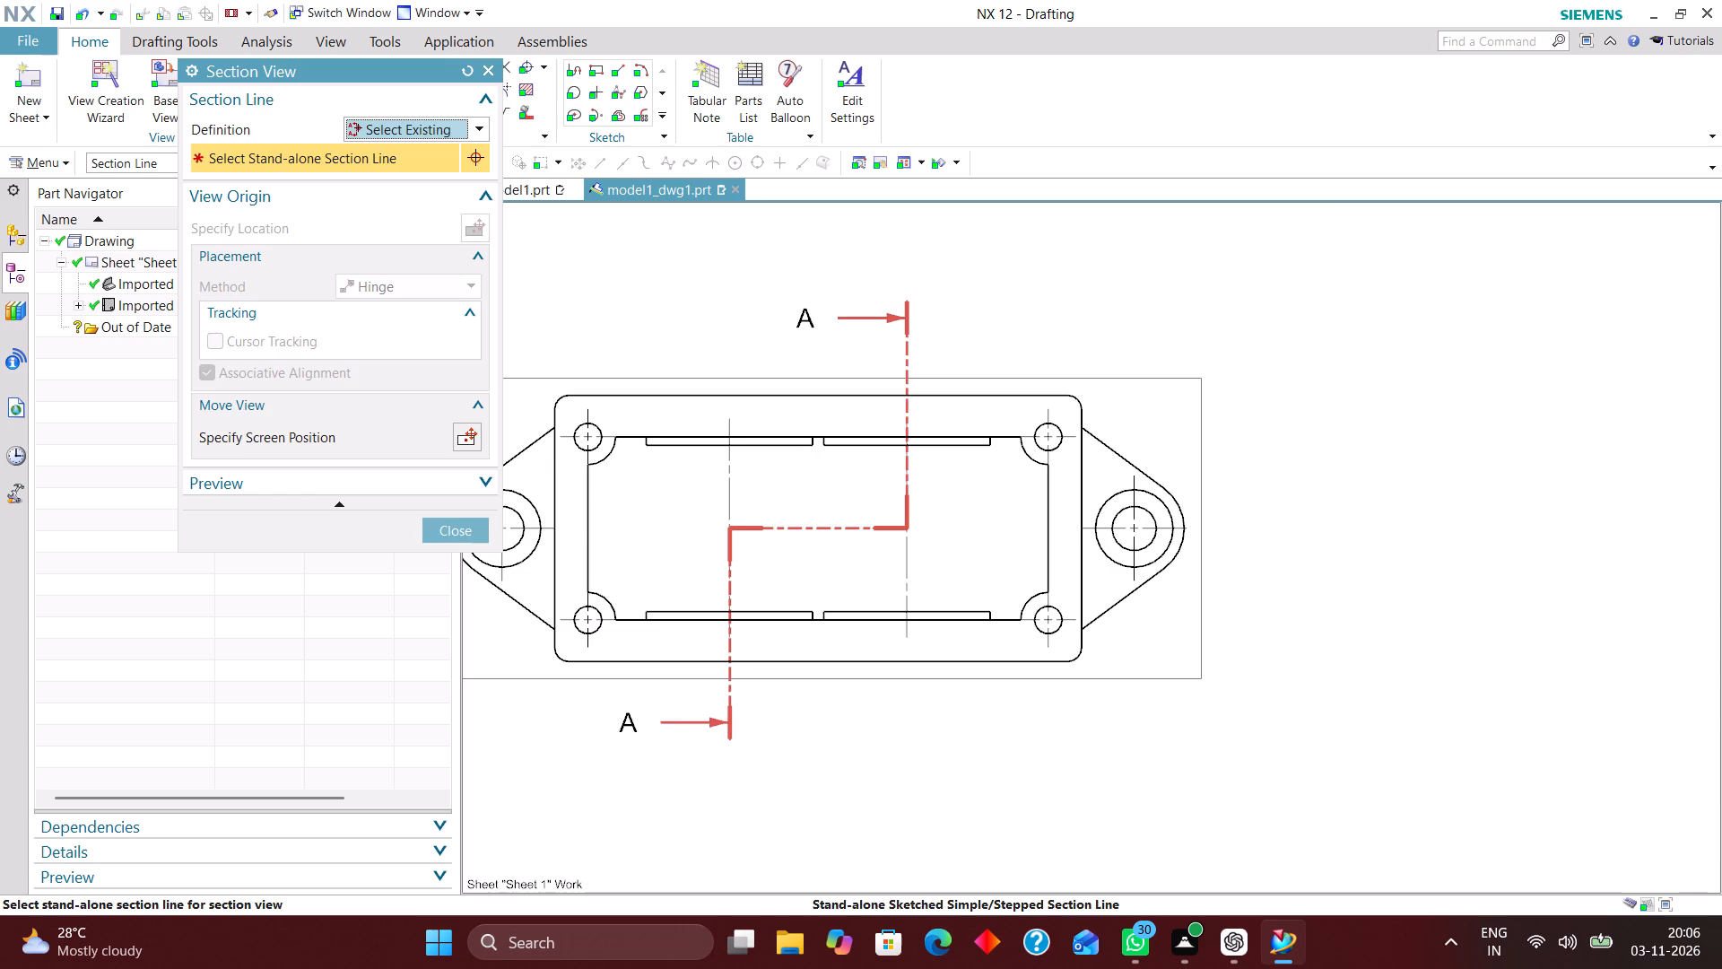
{"action": "left_click", "coordinate": [760, 526]}
{"action": "scroll", "coordinate": [674, 512], "scroll_direction": "down", "scroll_amount": 2}
{"action": "left_click", "coordinate": [1382, 524]}
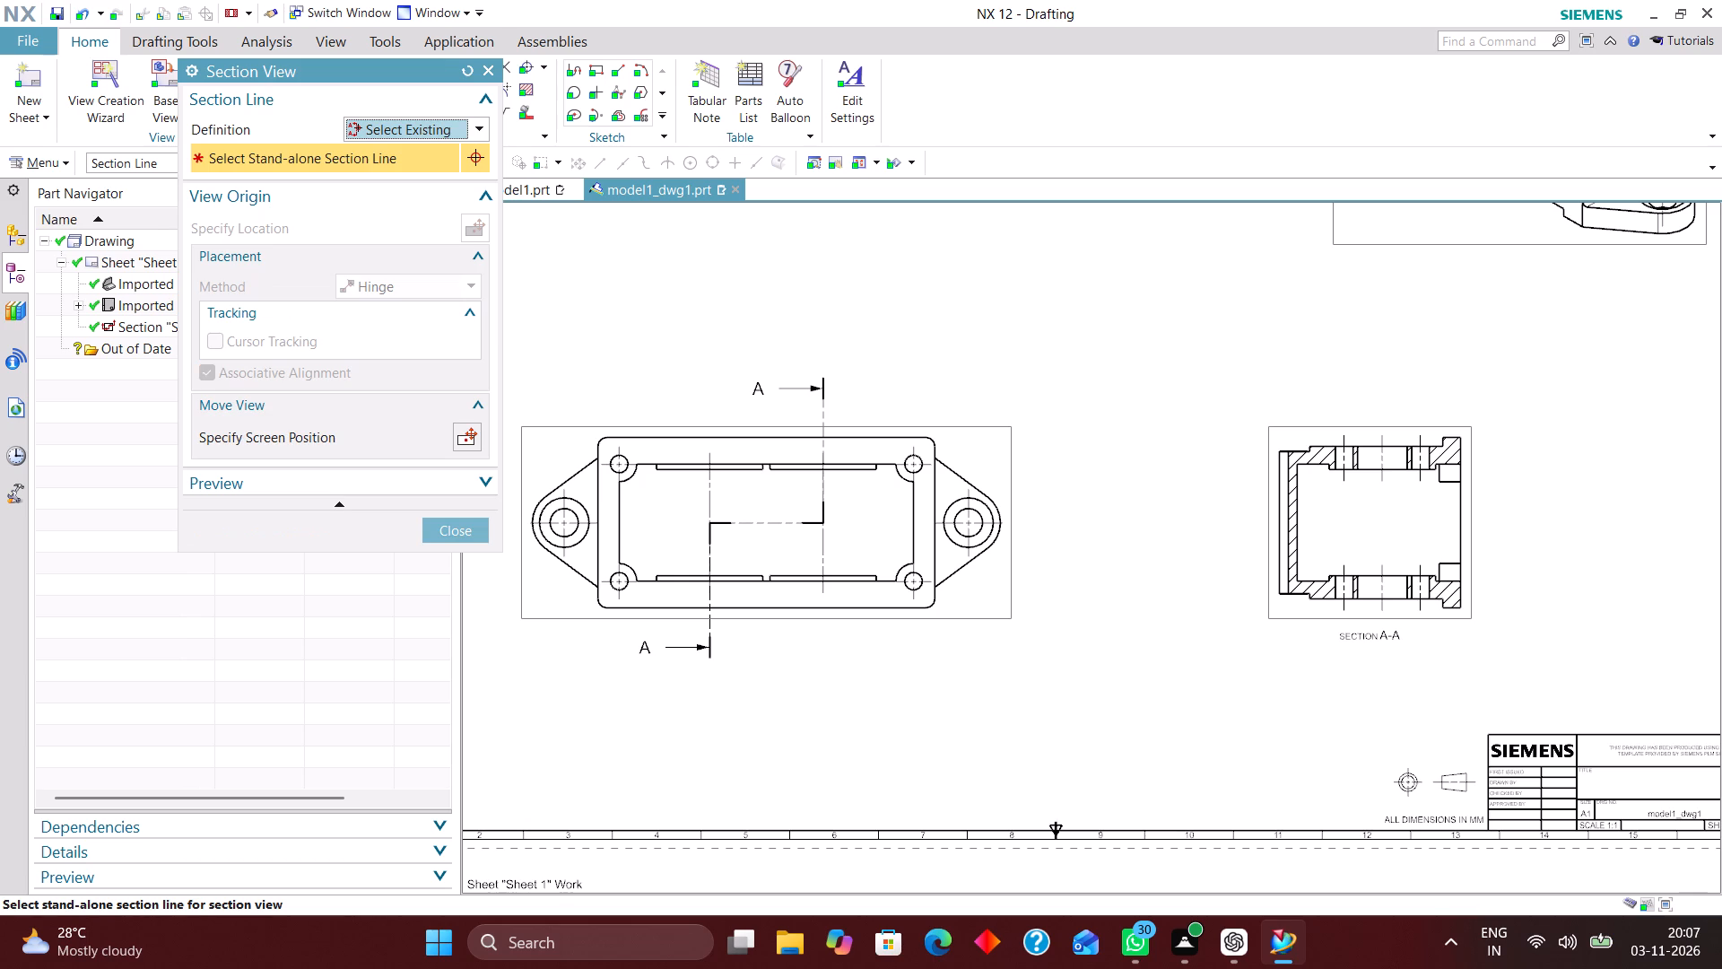
{"action": "scroll", "coordinate": [1495, 460], "scroll_direction": "up", "scroll_amount": 4}
{"action": "scroll", "coordinate": [1436, 521], "scroll_direction": "up", "scroll_amount": 3}
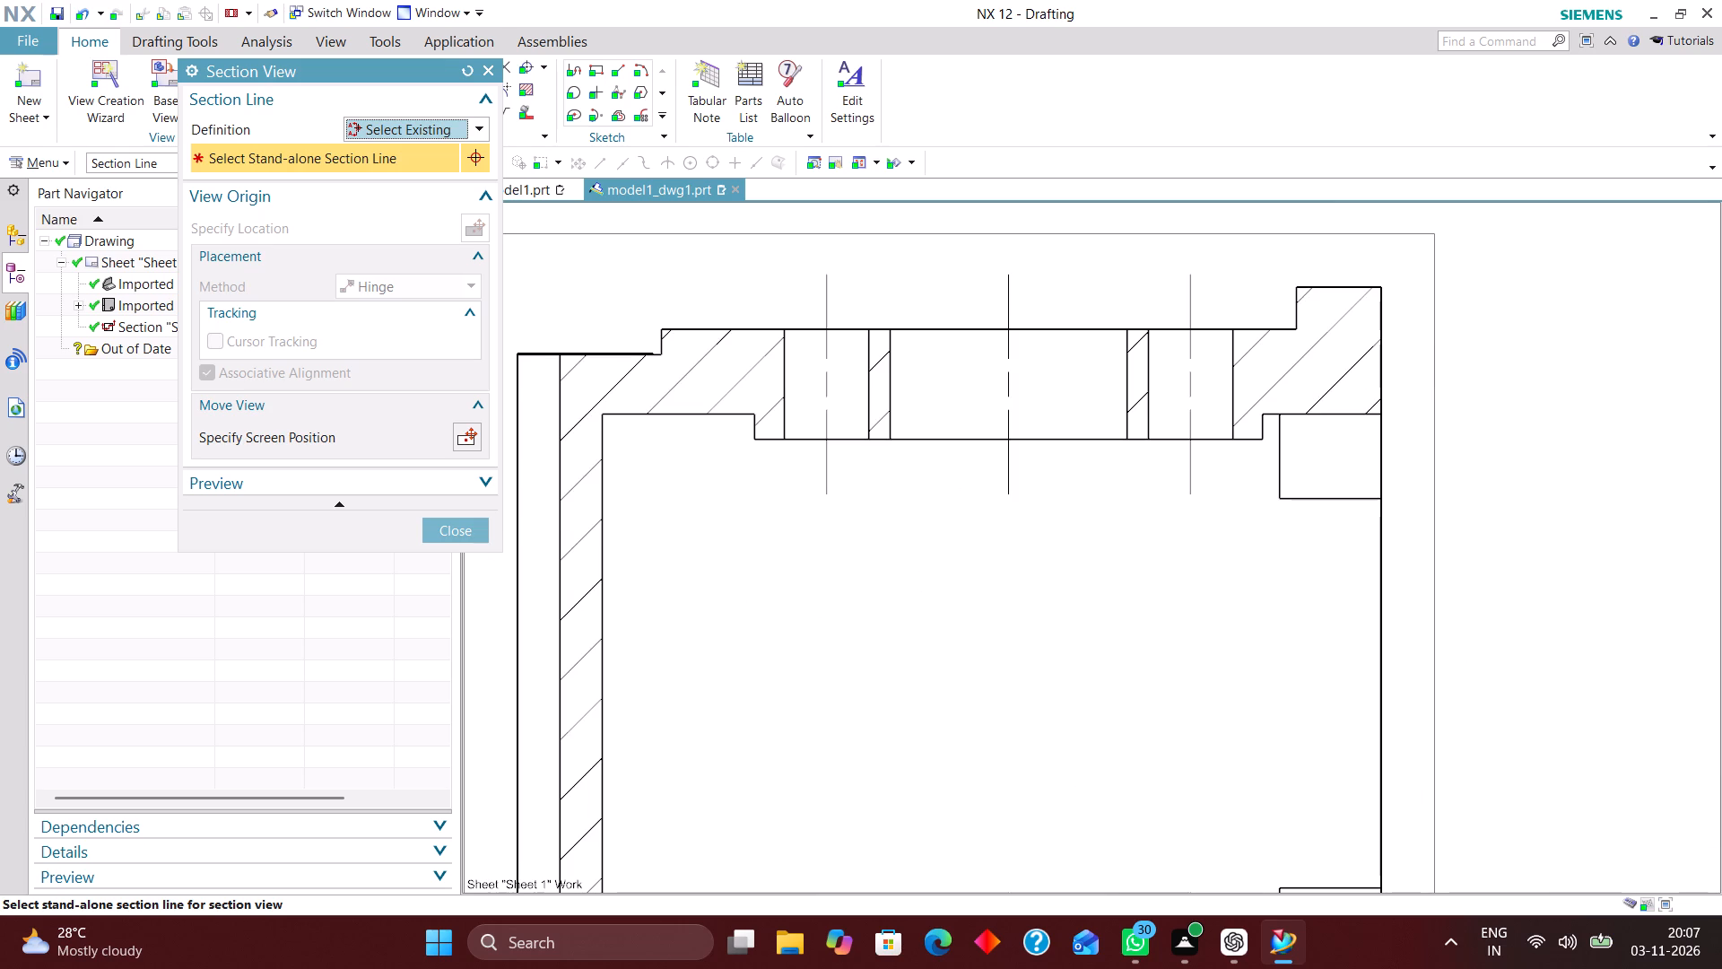
{"action": "scroll", "coordinate": [1279, 495], "scroll_direction": "down", "scroll_amount": 4}
{"action": "scroll", "coordinate": [1248, 701], "scroll_direction": "up", "scroll_amount": 2}
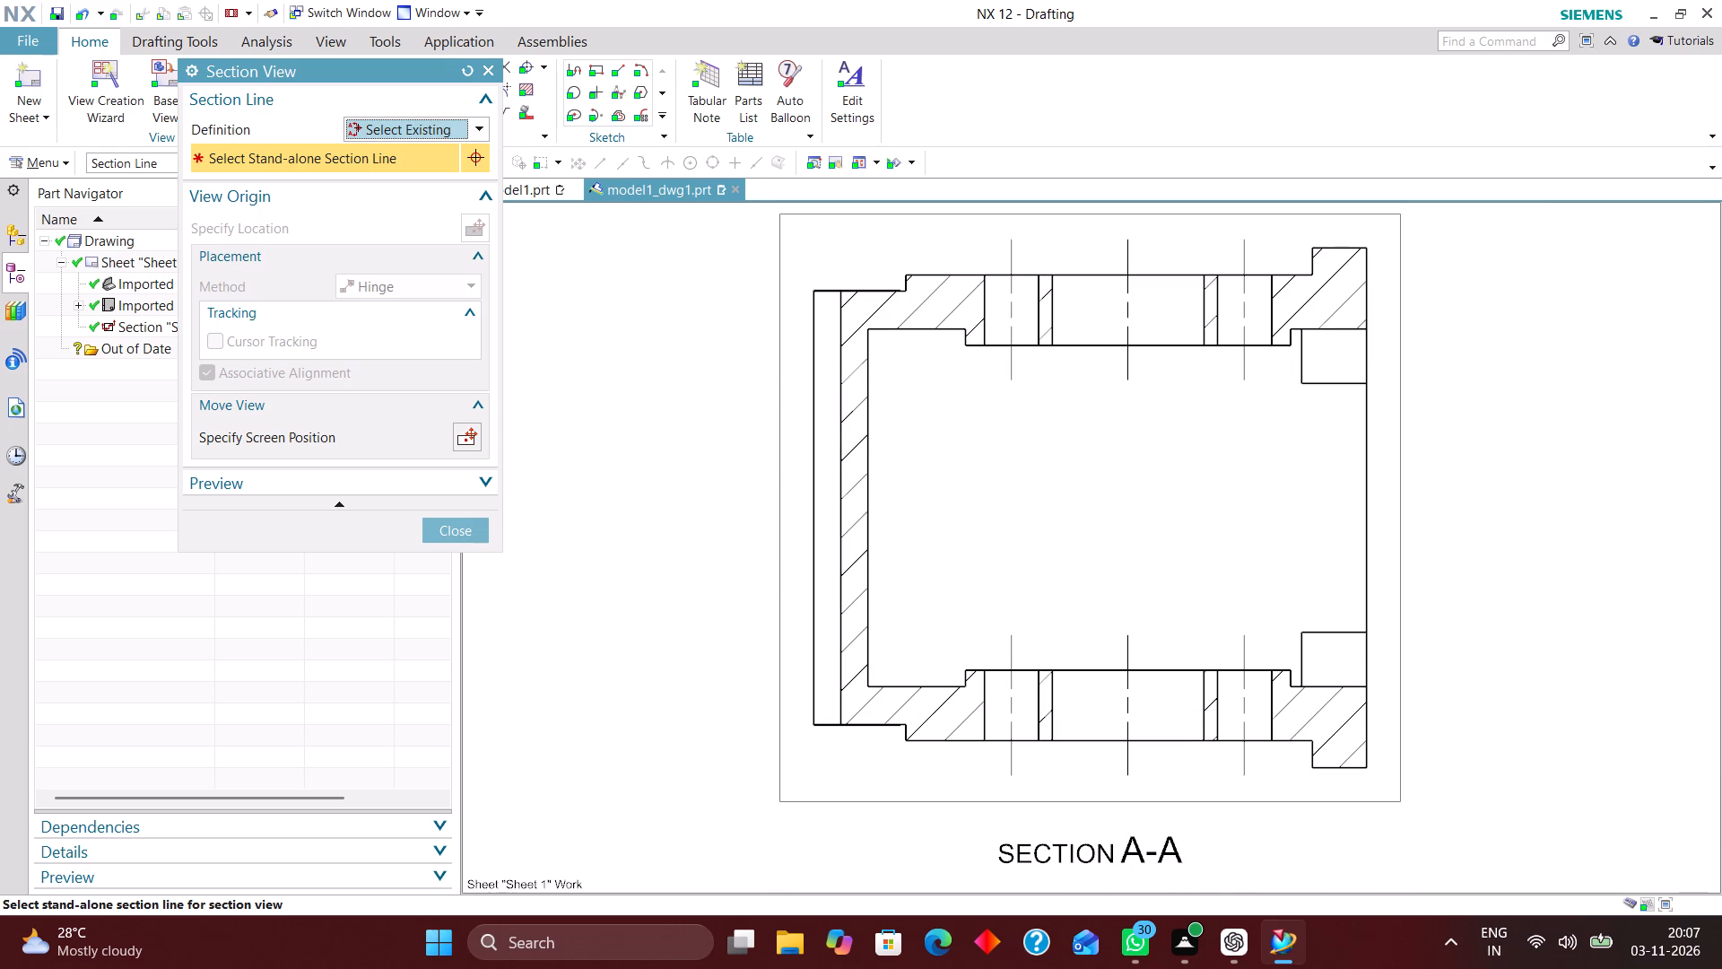
{"action": "left_click", "coordinate": [499, 65]}
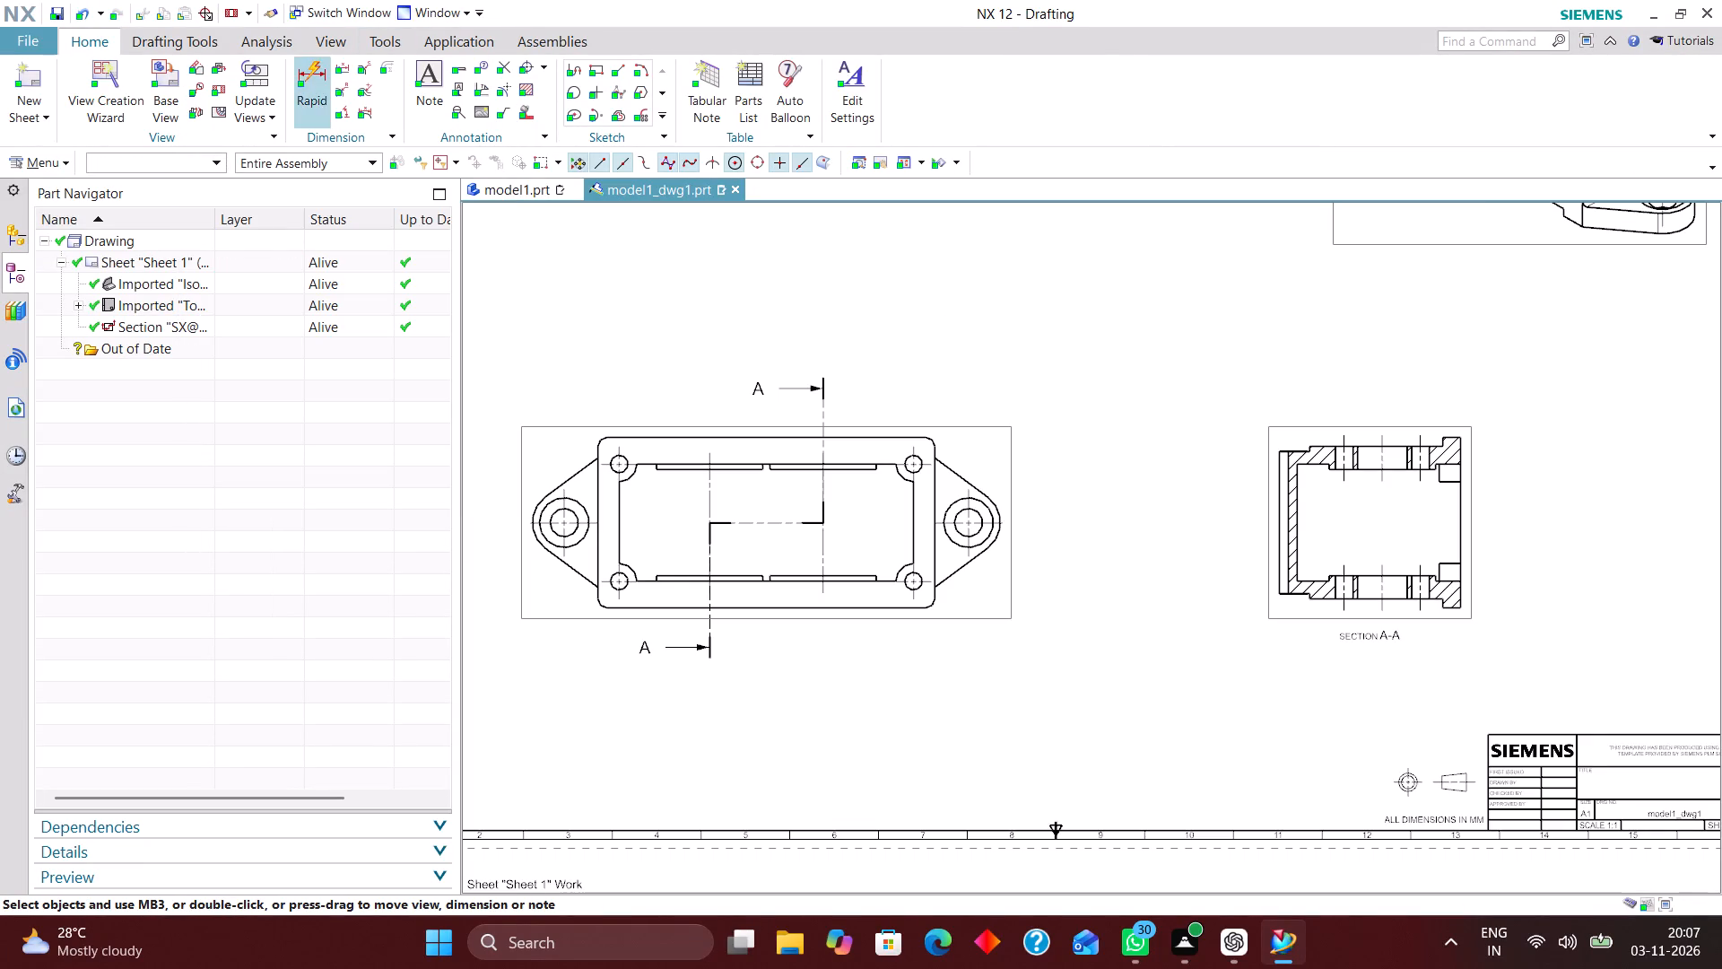
Add a rapid dimension for the housing body's outer height in section A-A, placed beside the closed end.
{"action": "left_click", "coordinate": [319, 77]}
{"action": "scroll", "coordinate": [1326, 550], "scroll_direction": "up", "scroll_amount": 4}
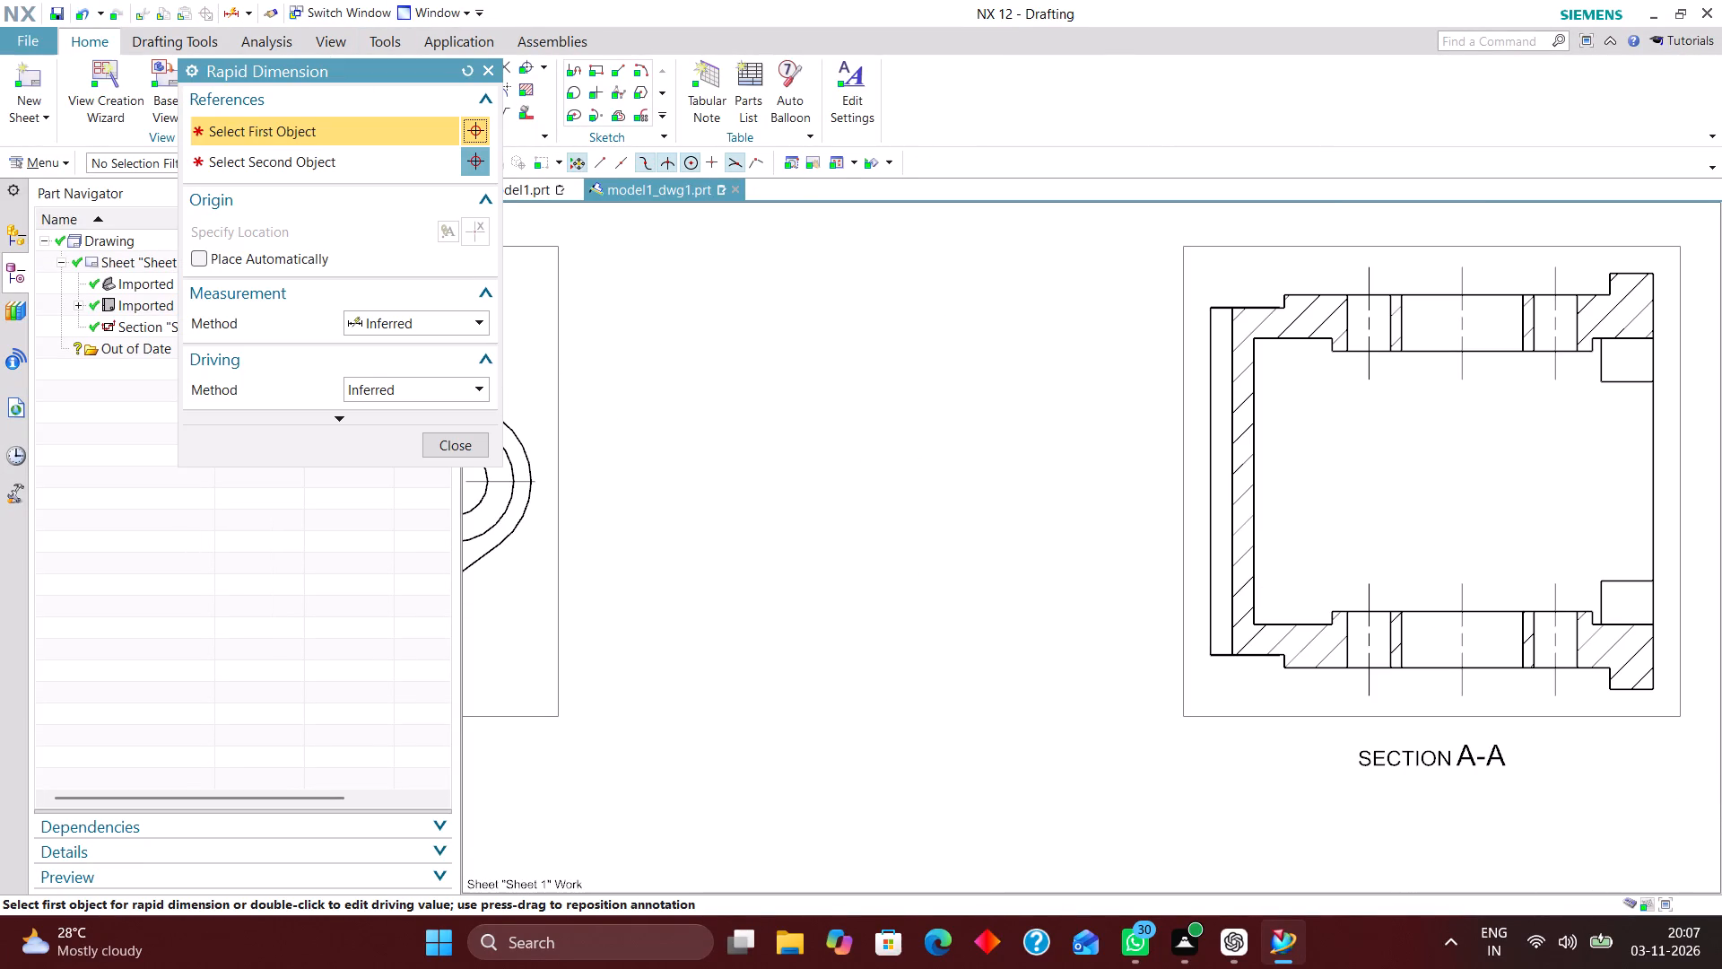
{"action": "left_click", "coordinate": [1284, 288]}
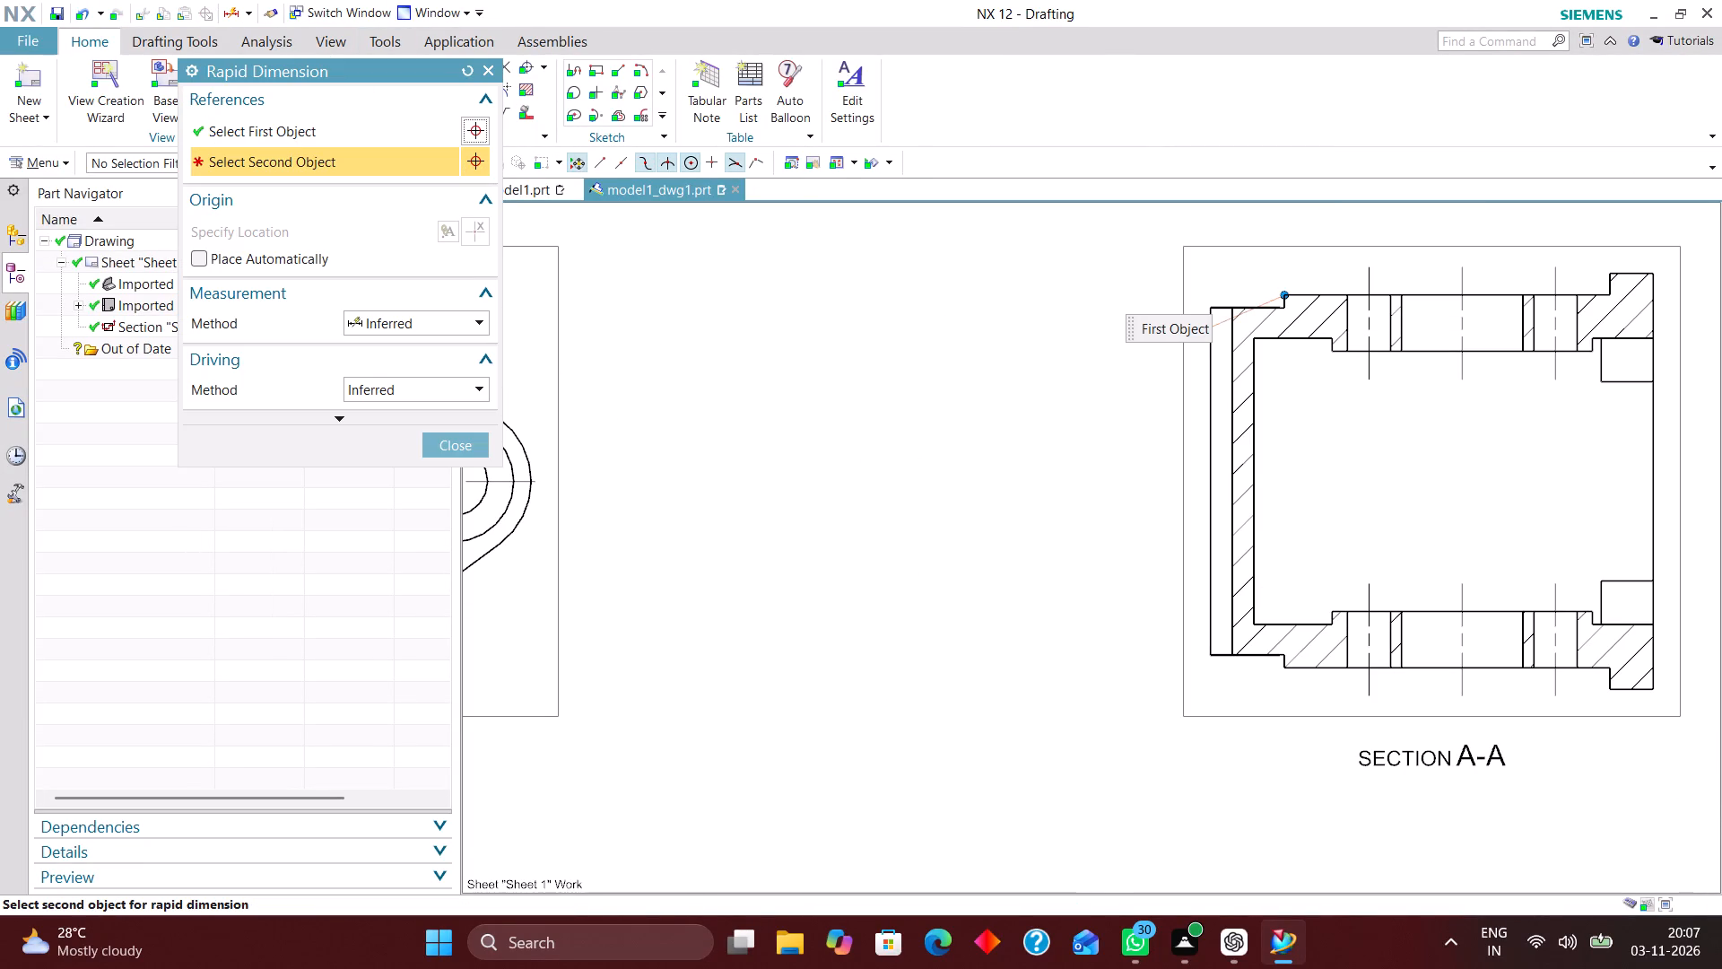
{"action": "left_click", "coordinate": [1283, 673]}
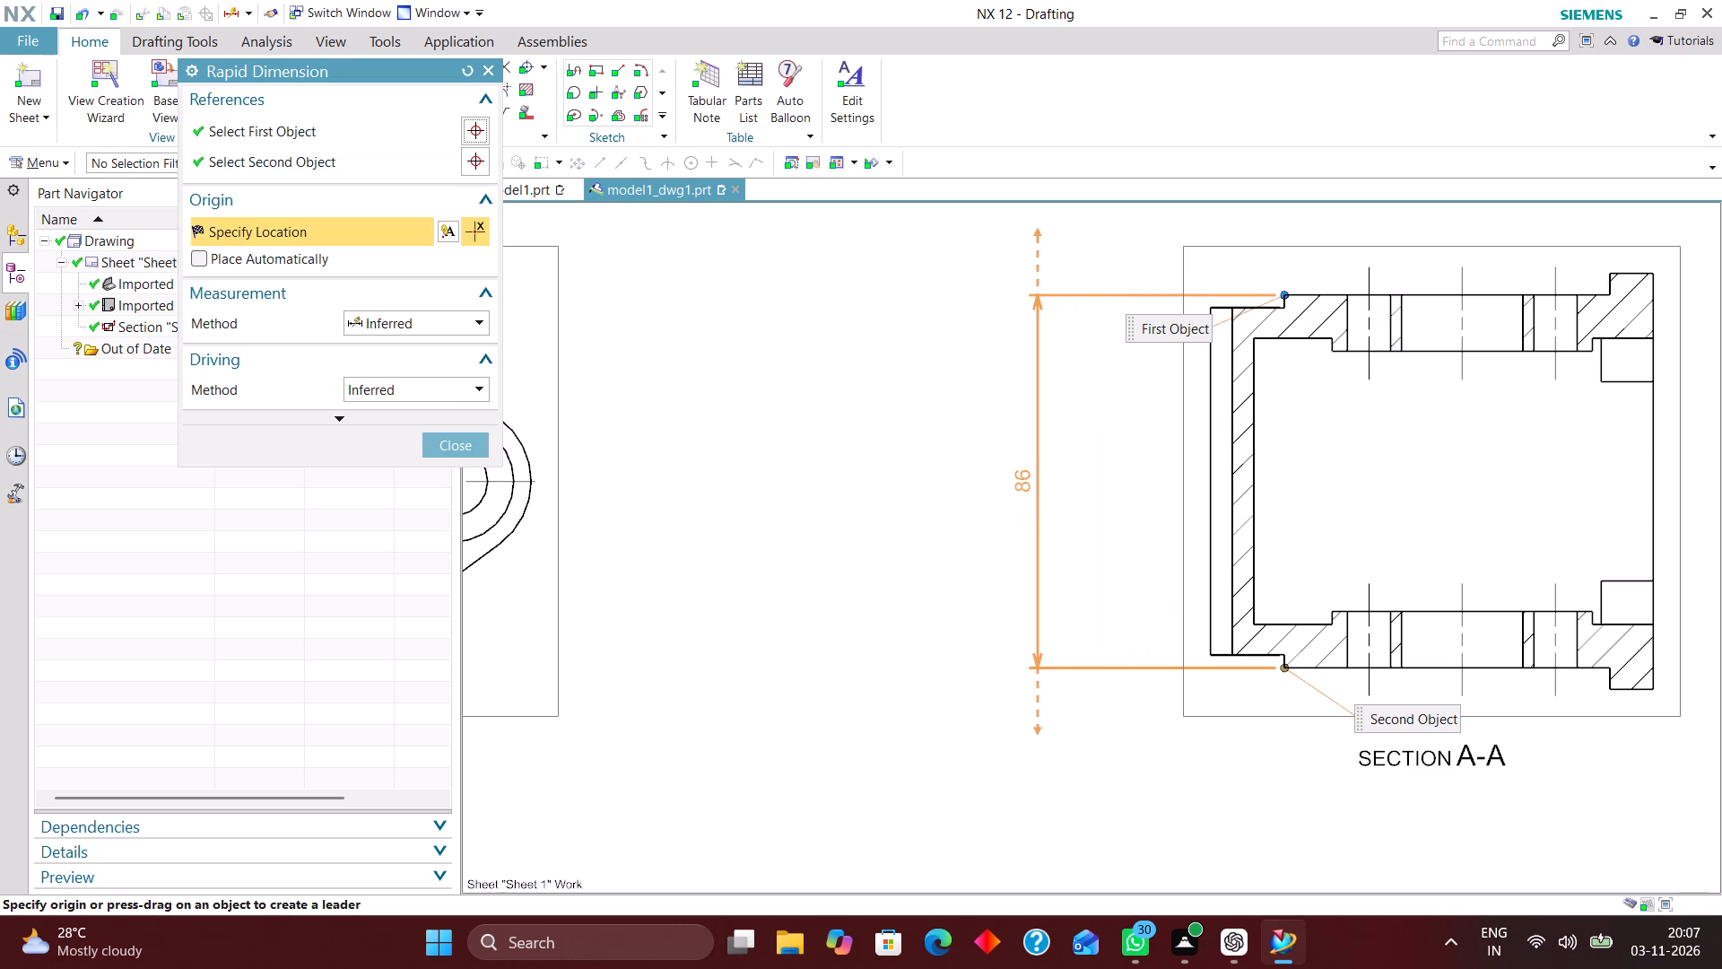
{"action": "left_click", "coordinate": [1033, 531]}
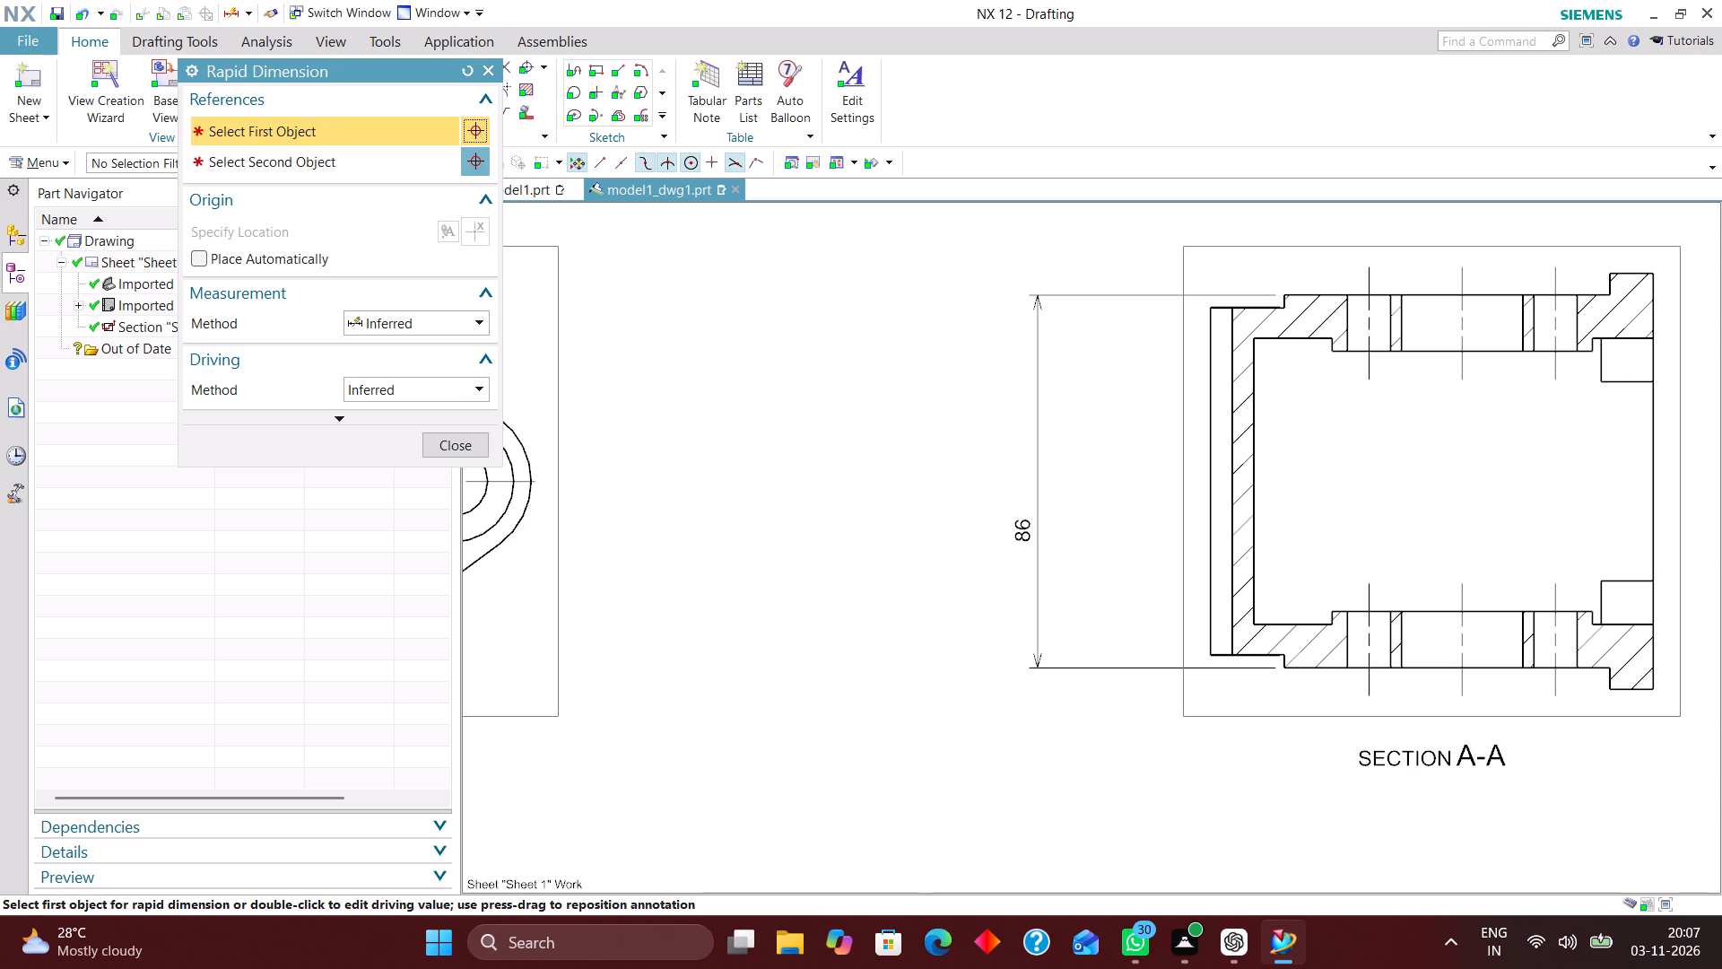
{"action": "scroll", "coordinate": [1001, 665], "scroll_direction": "down", "scroll_amount": 3}
{"action": "scroll", "coordinate": [1019, 499], "scroll_direction": "up", "scroll_amount": 2}
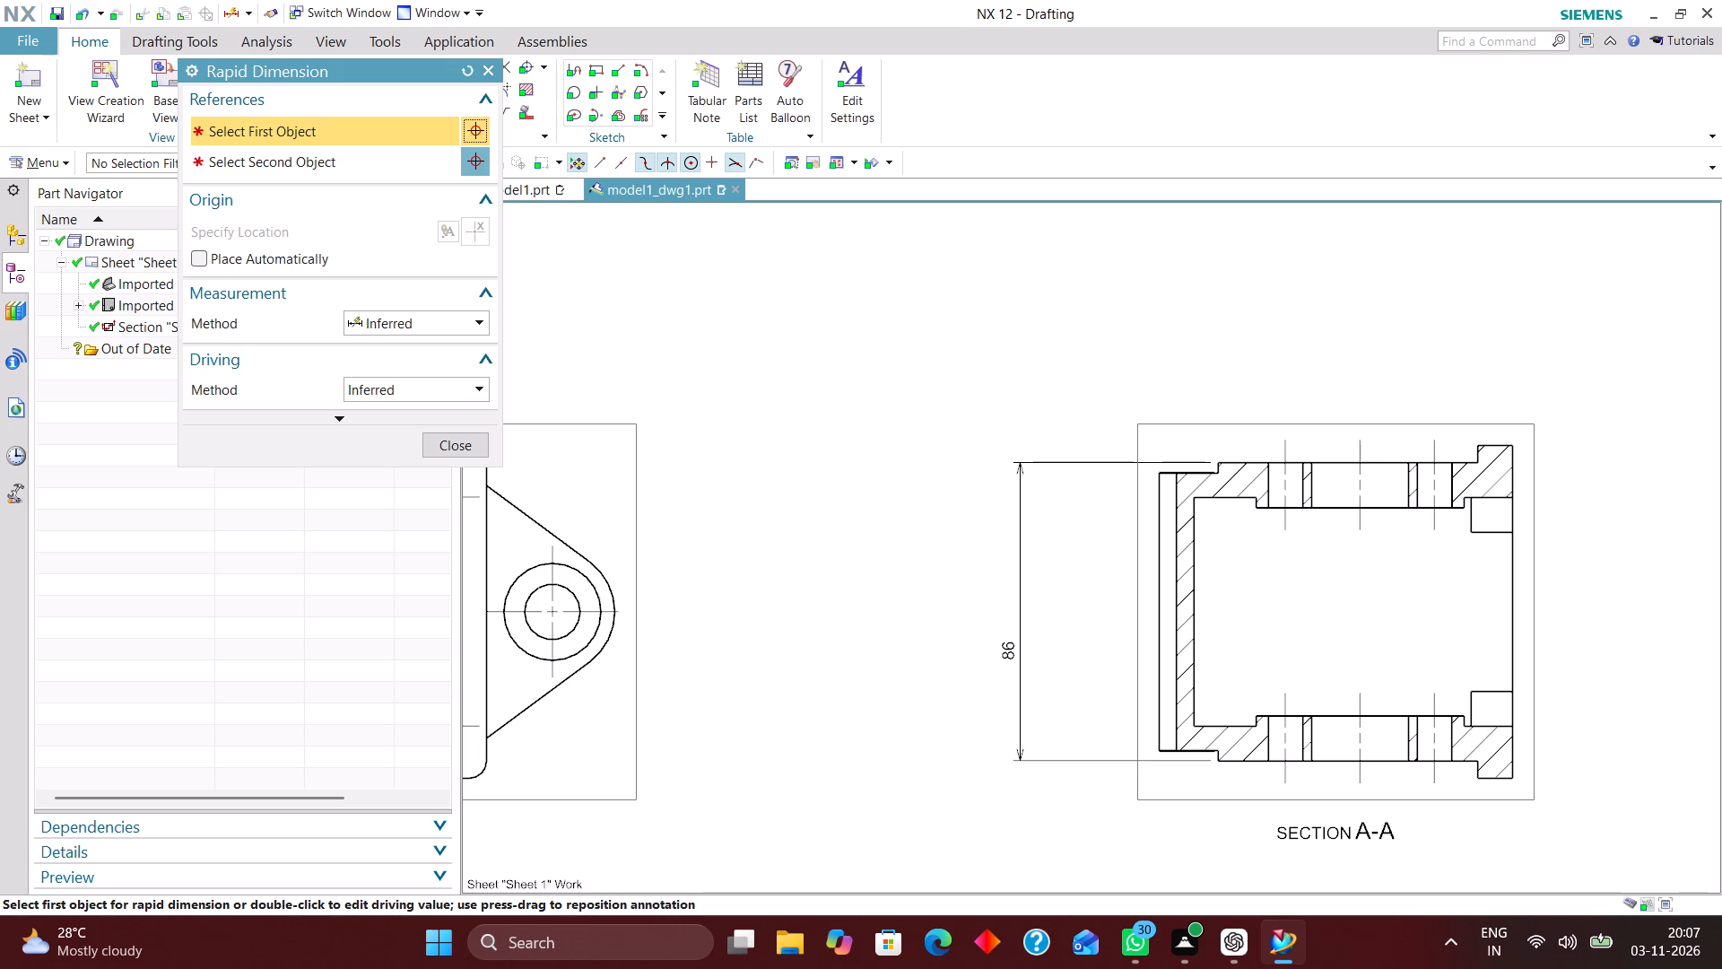
{"action": "left_click", "coordinate": [477, 450]}
Move the body height dimension closer to the closed end of section view A-A.
{"action": "scroll", "coordinate": [998, 552], "scroll_direction": "down", "scroll_amount": 3}
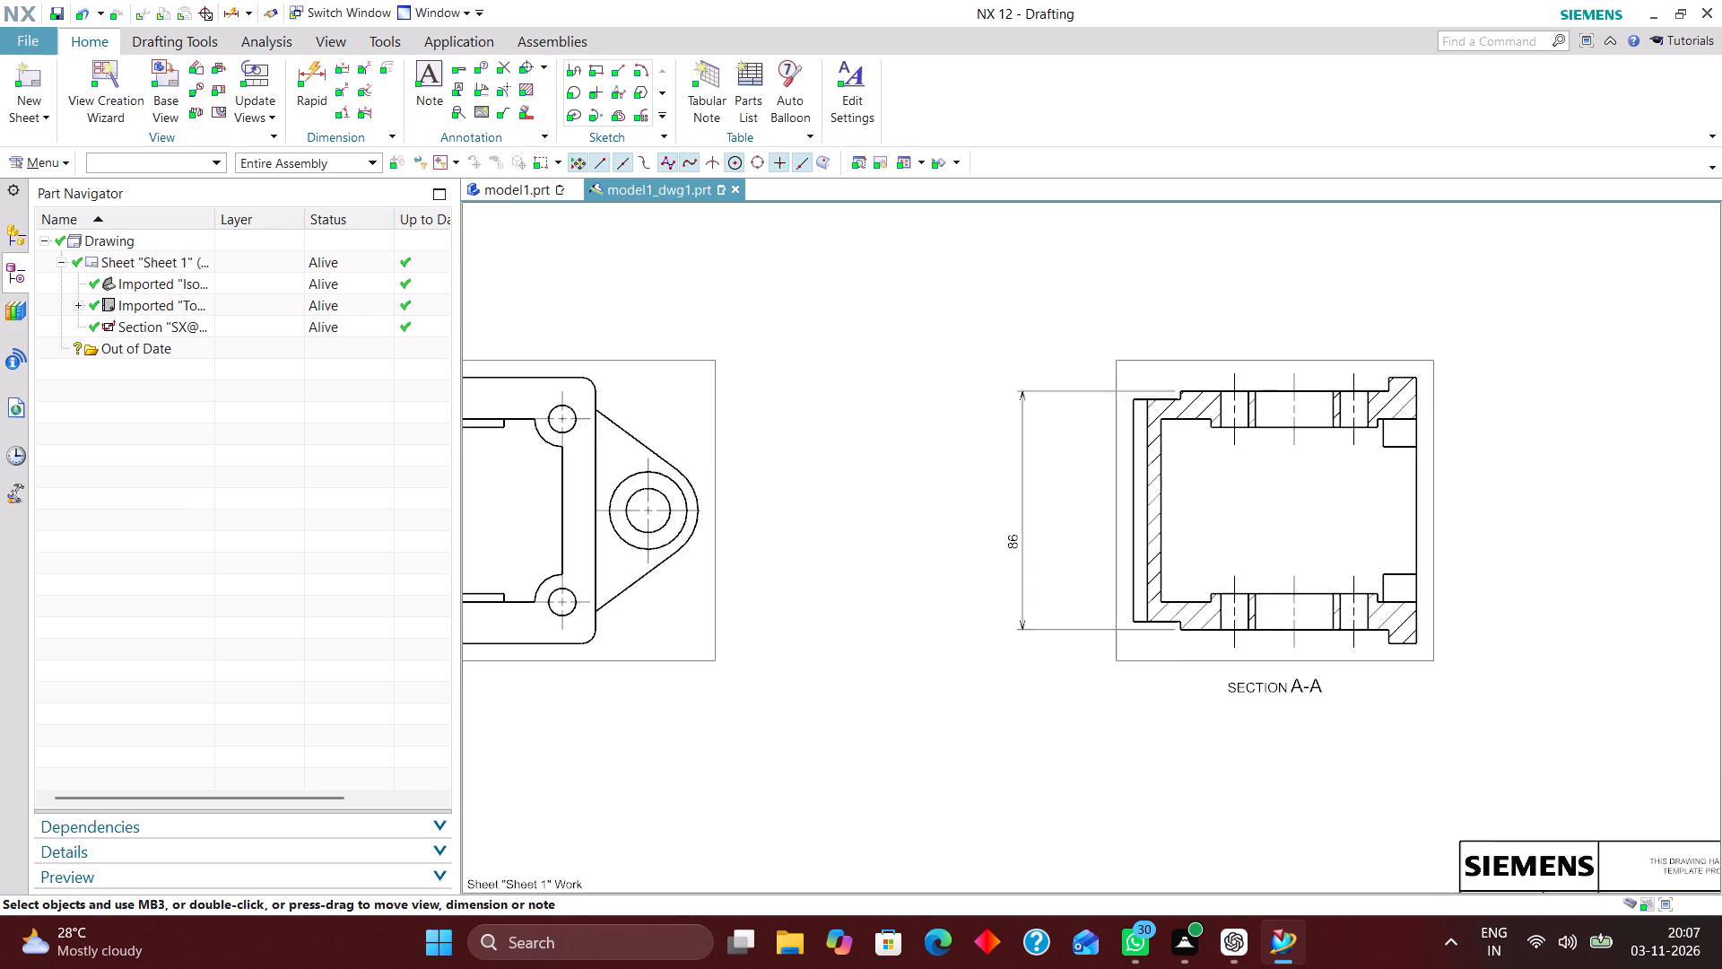
{"action": "scroll", "coordinate": [978, 479], "scroll_direction": "up", "scroll_amount": 2}
{"action": "scroll", "coordinate": [999, 546], "scroll_direction": "down", "scroll_amount": 4}
{"action": "scroll", "coordinate": [1147, 557], "scroll_direction": "up", "scroll_amount": 4}
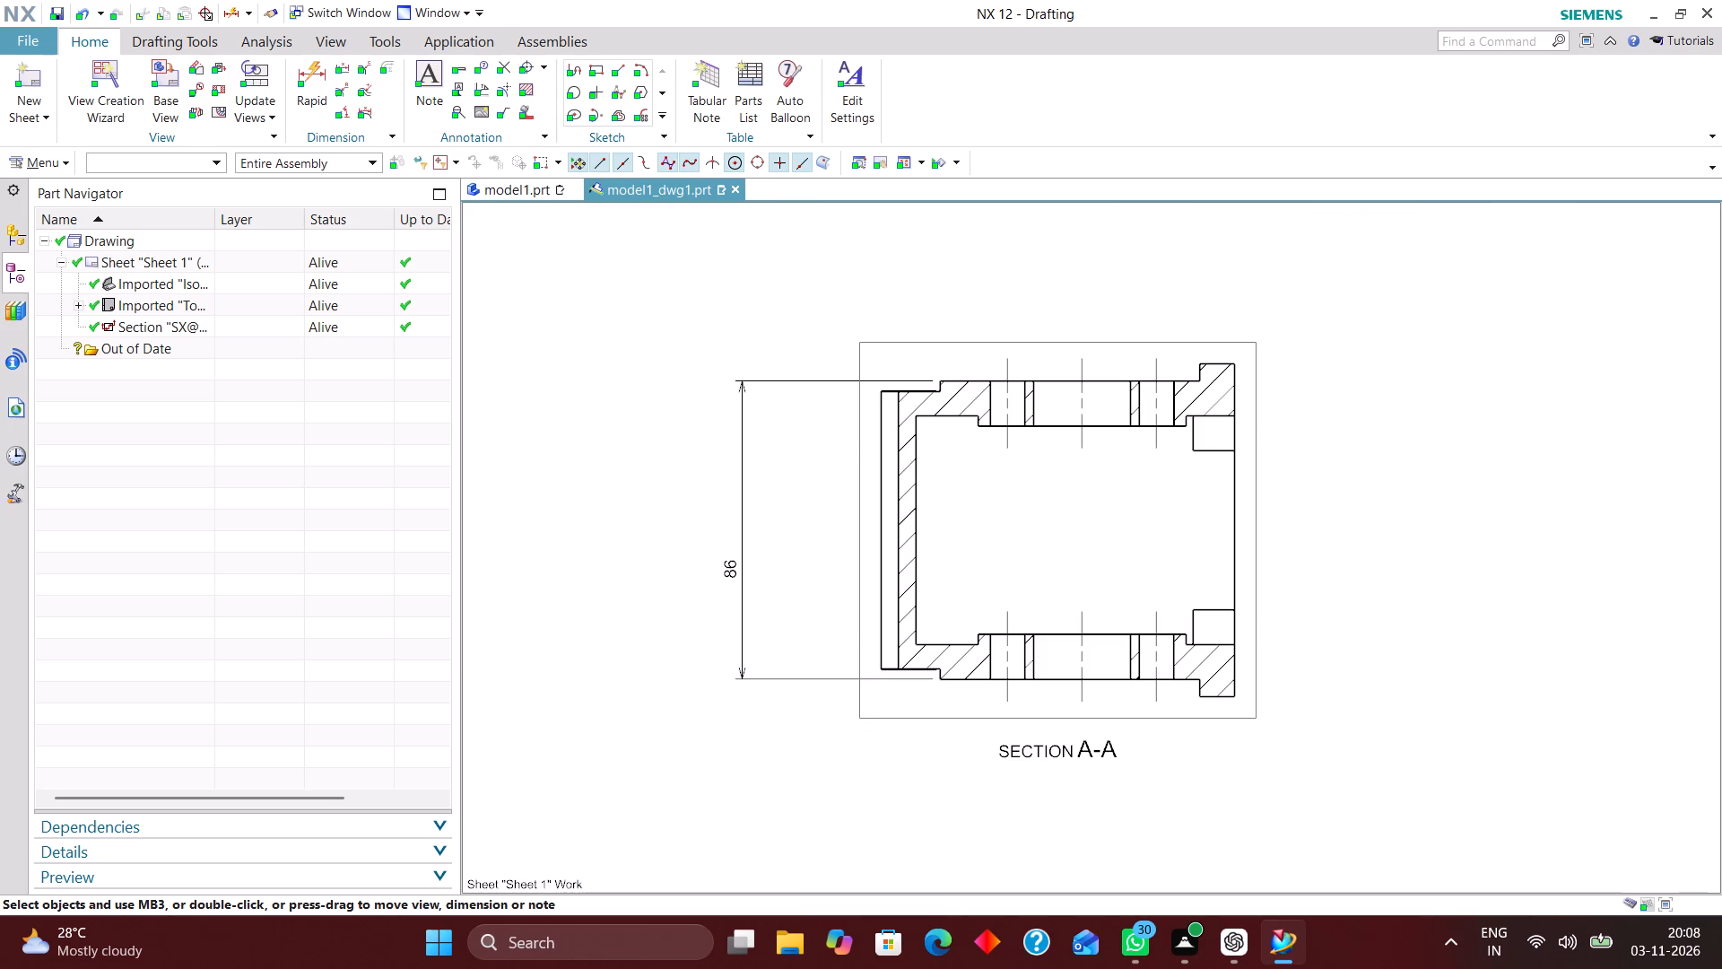
{"action": "scroll", "coordinate": [1025, 519], "scroll_direction": "up", "scroll_amount": 2}
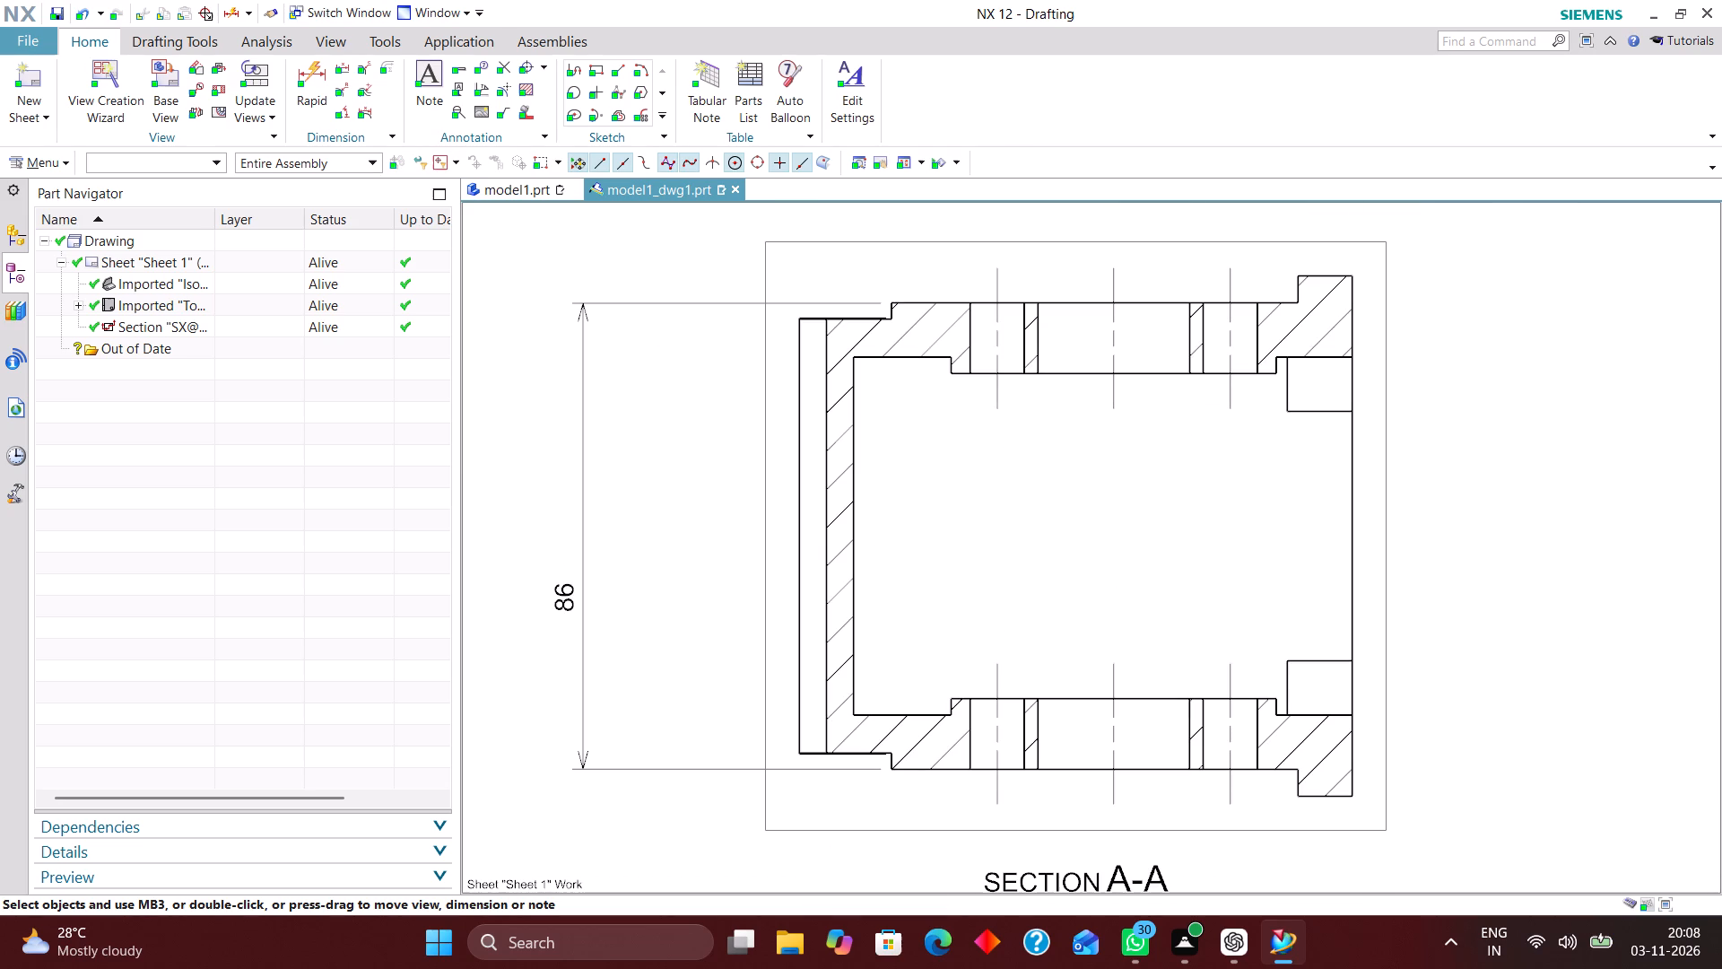
{"action": "scroll", "coordinate": [1031, 587], "scroll_direction": "down", "scroll_amount": 1}
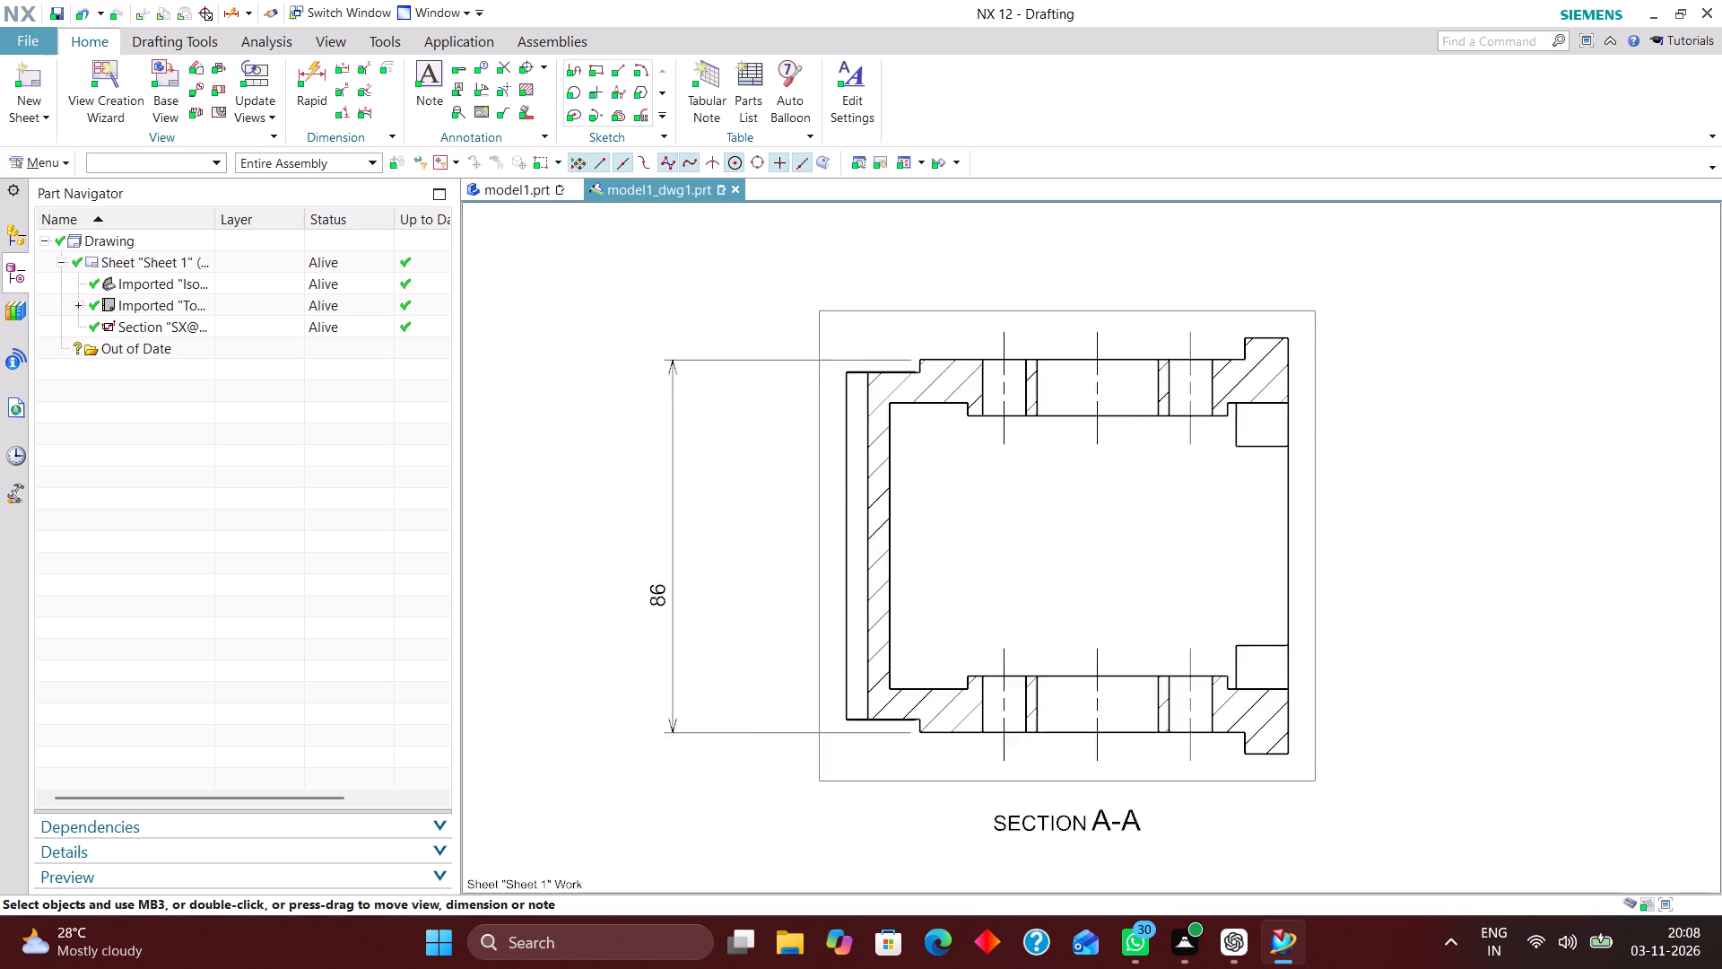
{"action": "scroll", "coordinate": [1036, 592], "scroll_direction": "down", "scroll_amount": 1}
{"action": "scroll", "coordinate": [1074, 561], "scroll_direction": "up", "scroll_amount": 2}
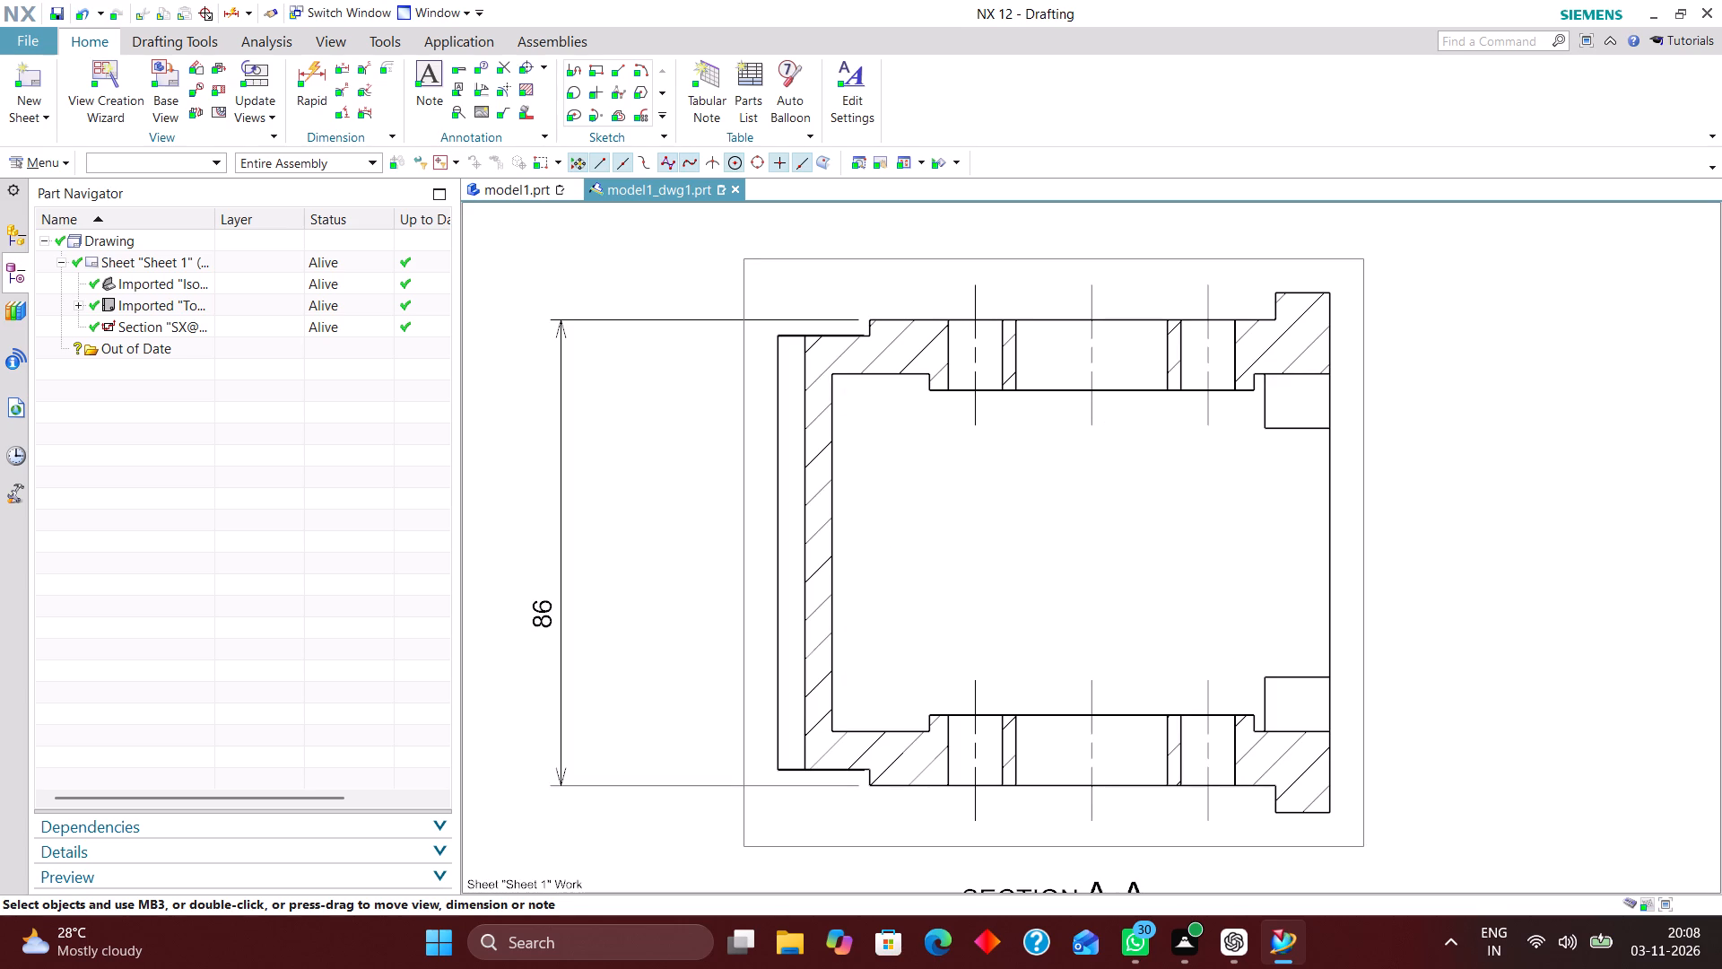
{"action": "scroll", "coordinate": [937, 567], "scroll_direction": "down", "scroll_amount": 1}
{"action": "scroll", "coordinate": [985, 635], "scroll_direction": "up", "scroll_amount": 4}
{"action": "scroll", "coordinate": [906, 580], "scroll_direction": "down", "scroll_amount": 5}
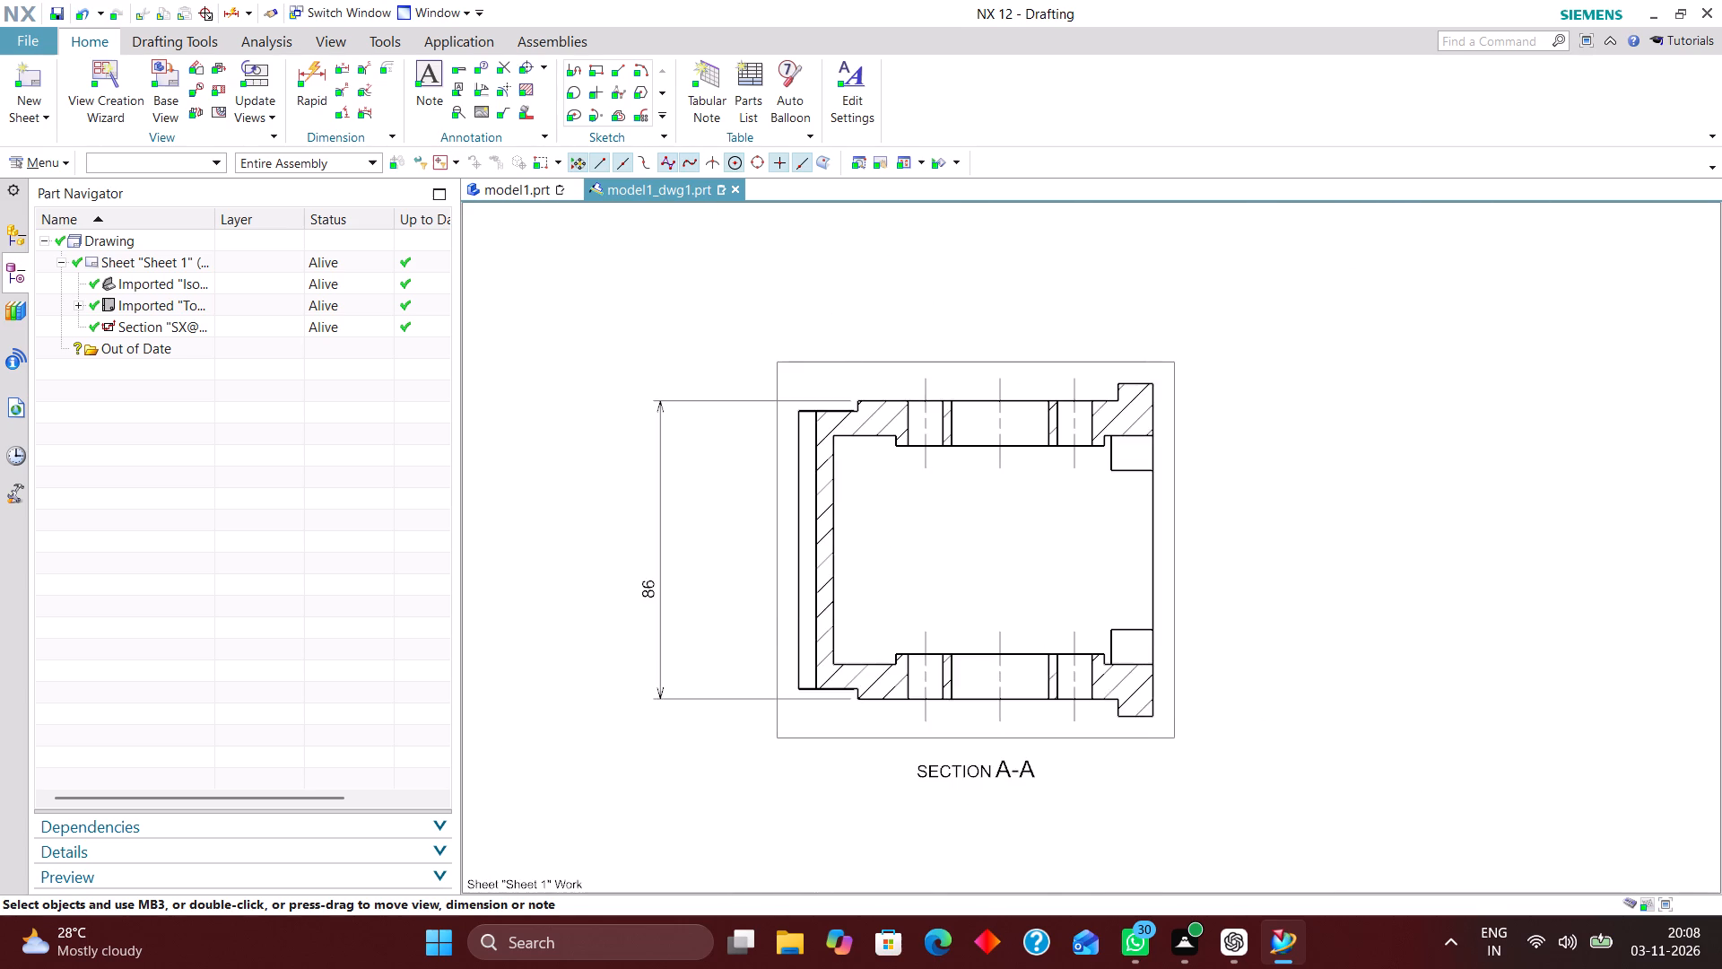
{"action": "scroll", "coordinate": [947, 543], "scroll_direction": "up", "scroll_amount": 2}
{"action": "scroll", "coordinate": [902, 563], "scroll_direction": "down", "scroll_amount": 2}
{"action": "scroll", "coordinate": [630, 574], "scroll_direction": "up", "scroll_amount": 2}
{"action": "left_click_drag", "start_coordinate": [638, 611], "coordinate": [650, 536]}
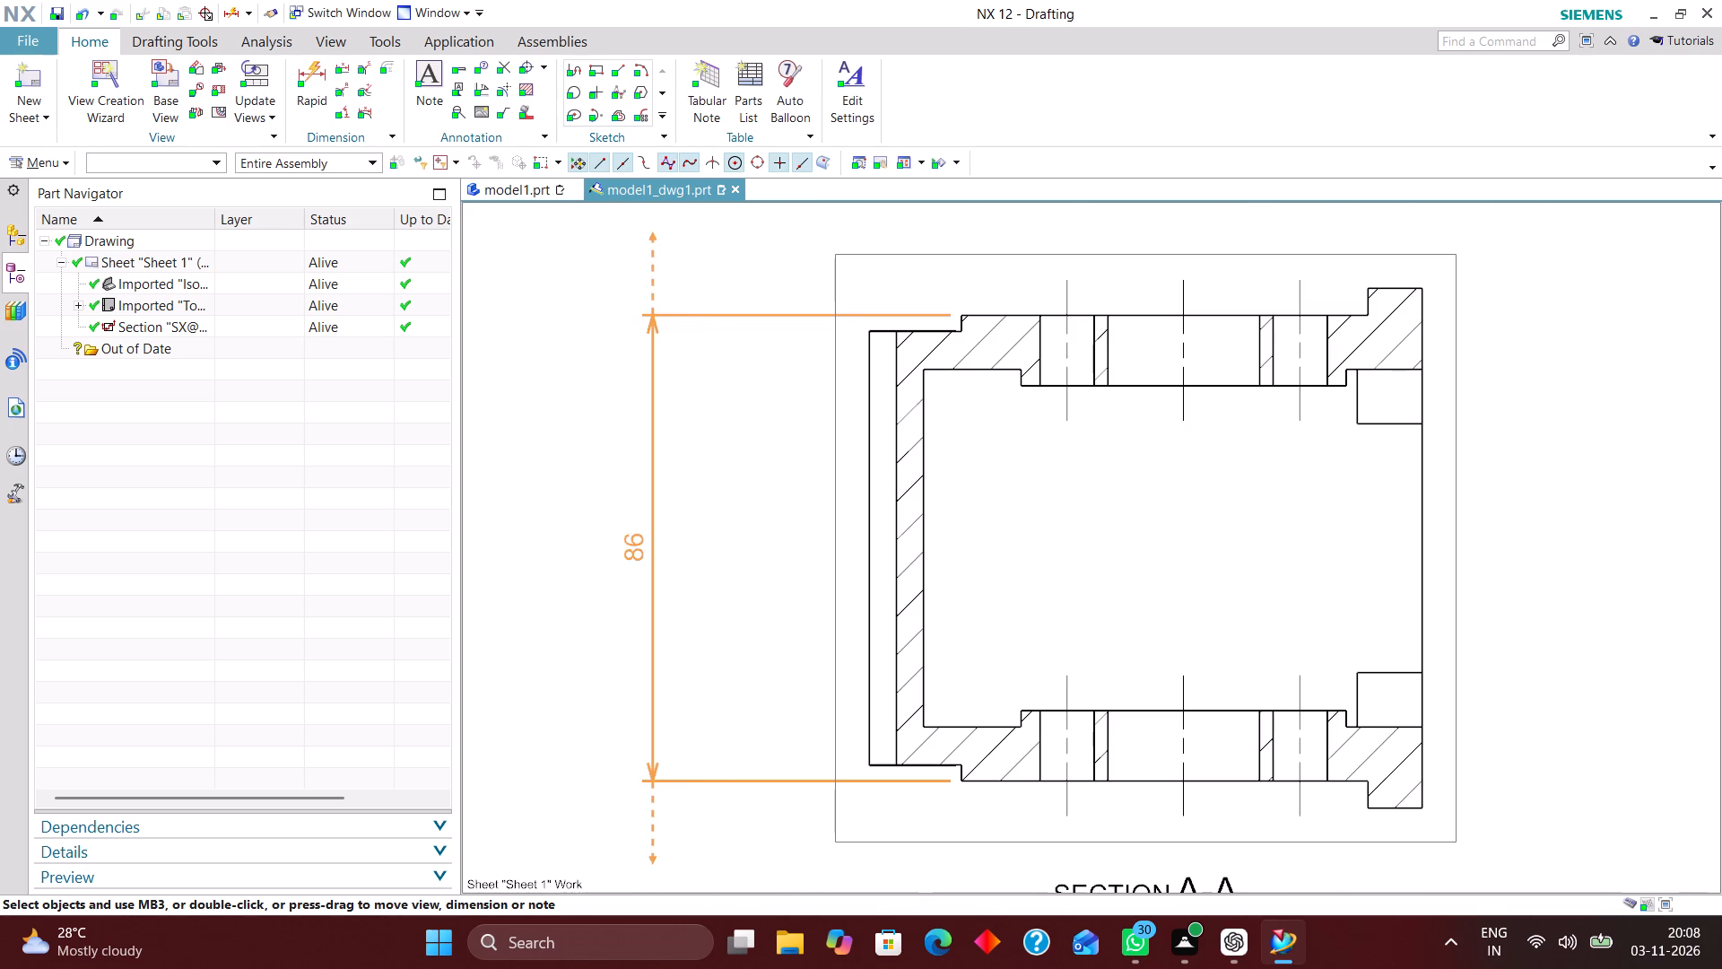
{"action": "left_click_drag", "start_coordinate": [650, 536], "coordinate": [712, 537]}
Add a rapid dimension between the outer flange corners of section A-A, placed beside the open end.
{"action": "scroll", "coordinate": [648, 564], "scroll_direction": "down", "scroll_amount": 2}
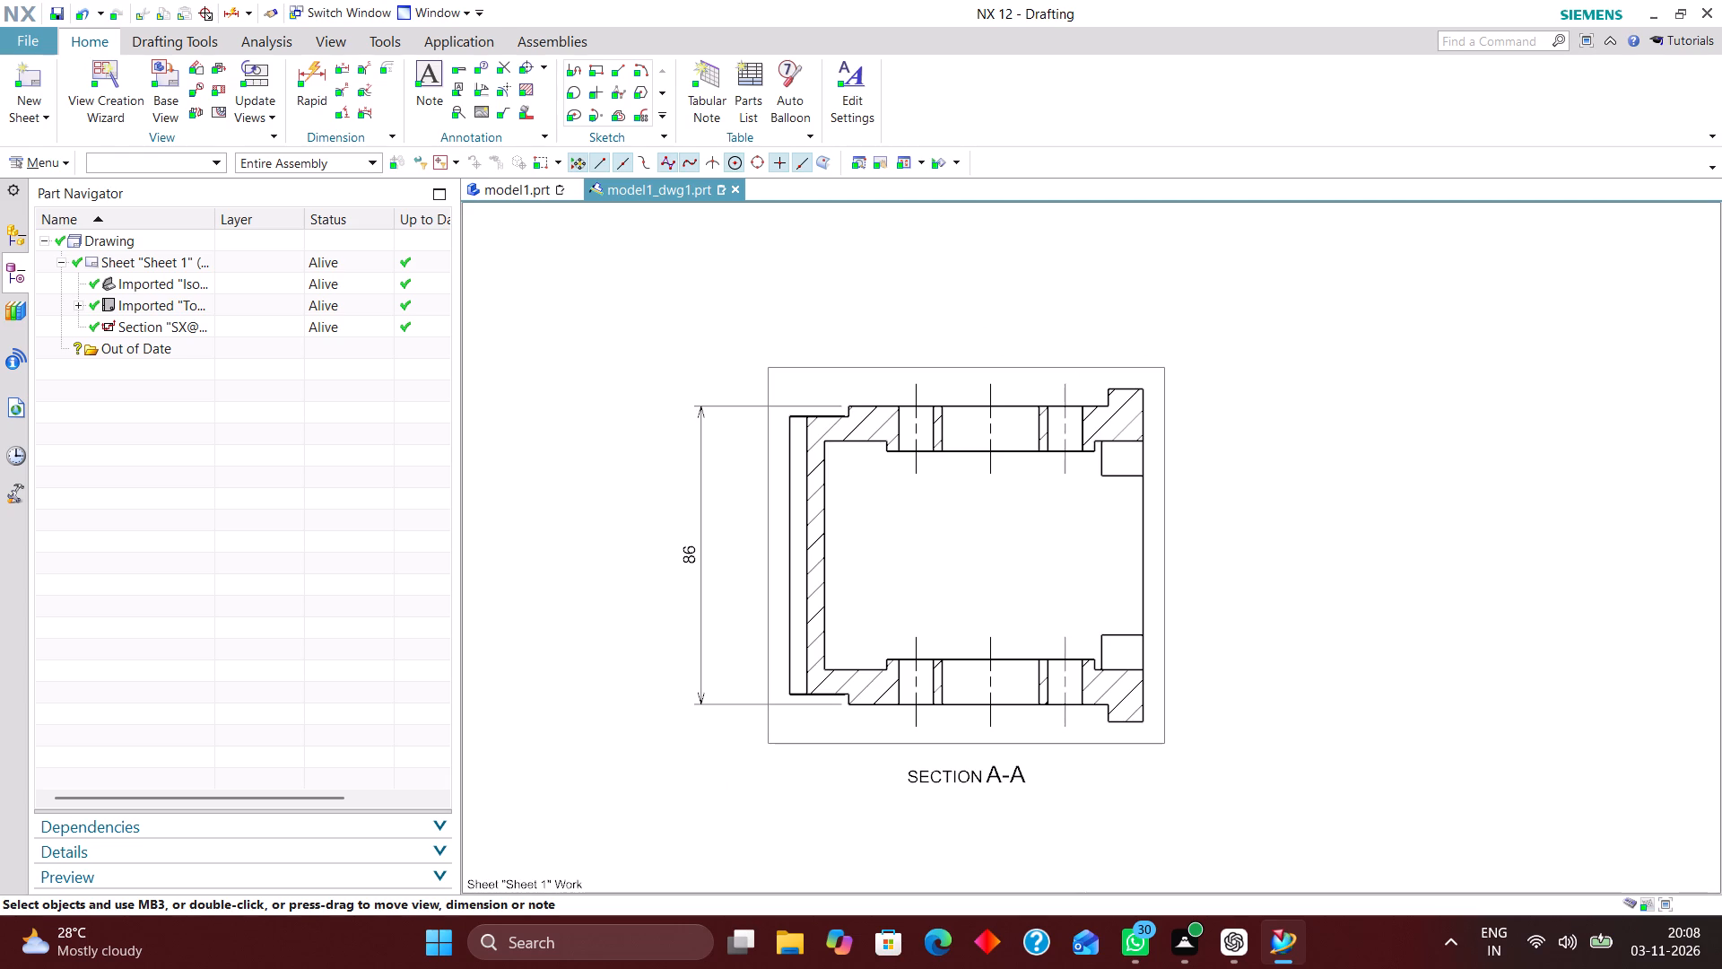
{"action": "scroll", "coordinate": [1192, 514], "scroll_direction": "up", "scroll_amount": 2}
{"action": "scroll", "coordinate": [1181, 516], "scroll_direction": "down", "scroll_amount": 1}
{"action": "scroll", "coordinate": [744, 488], "scroll_direction": "down", "scroll_amount": 1}
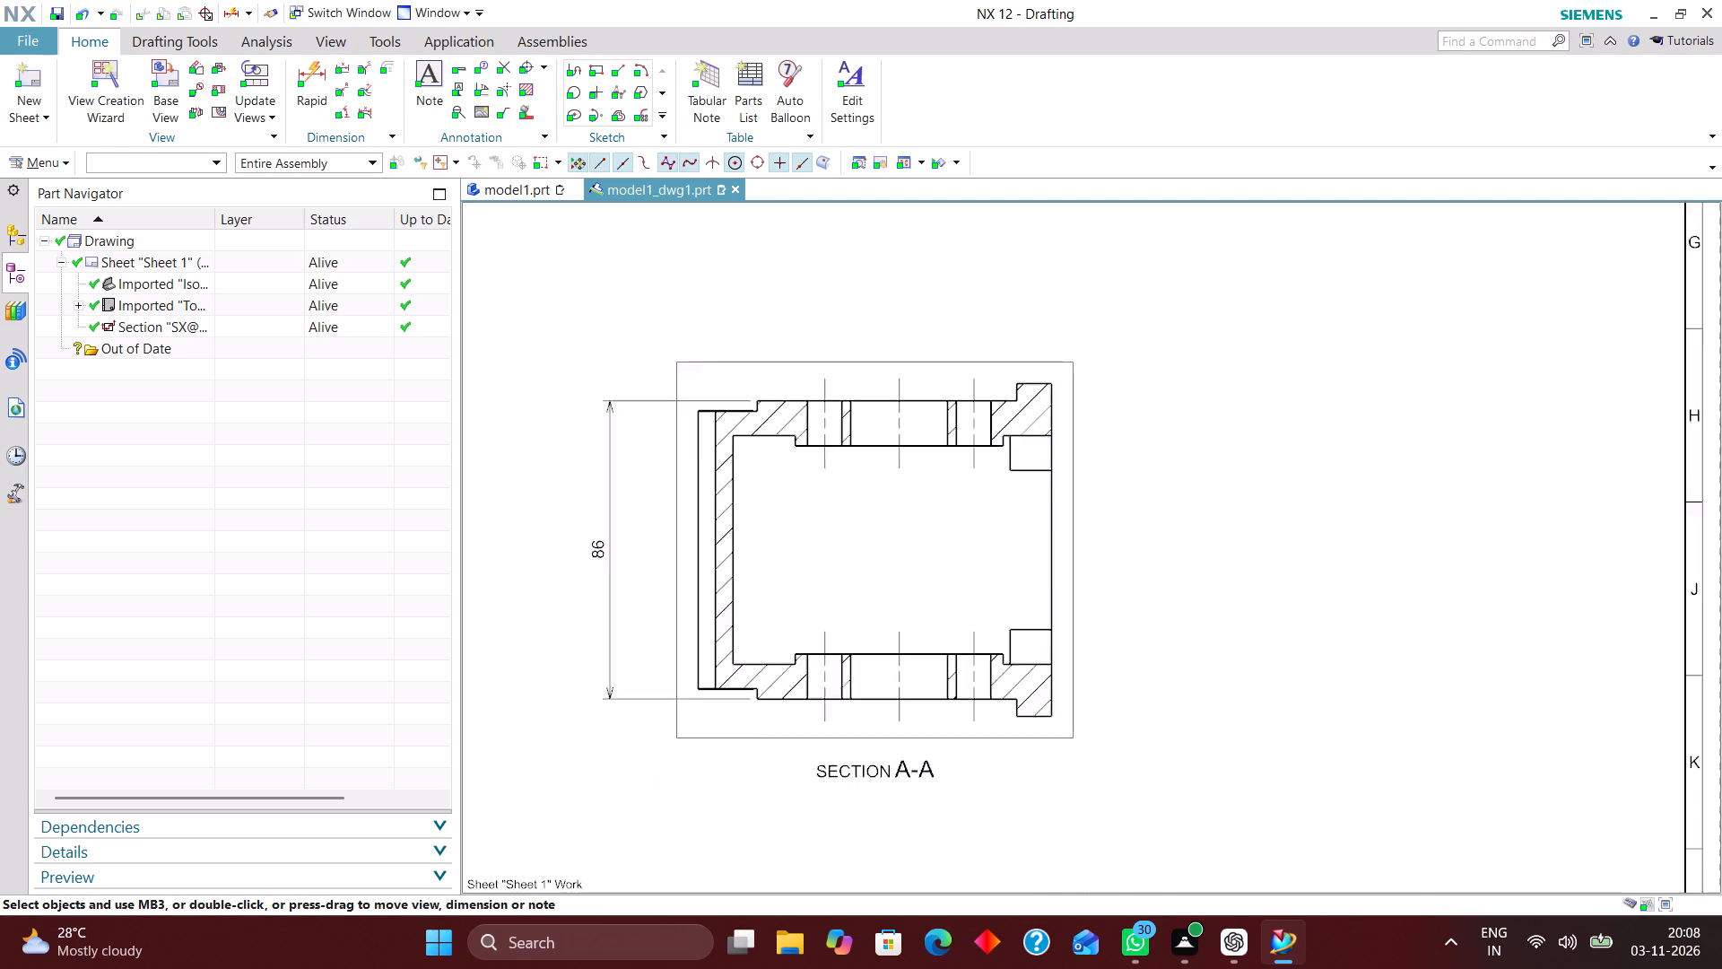
{"action": "scroll", "coordinate": [745, 490], "scroll_direction": "down", "scroll_amount": 1}
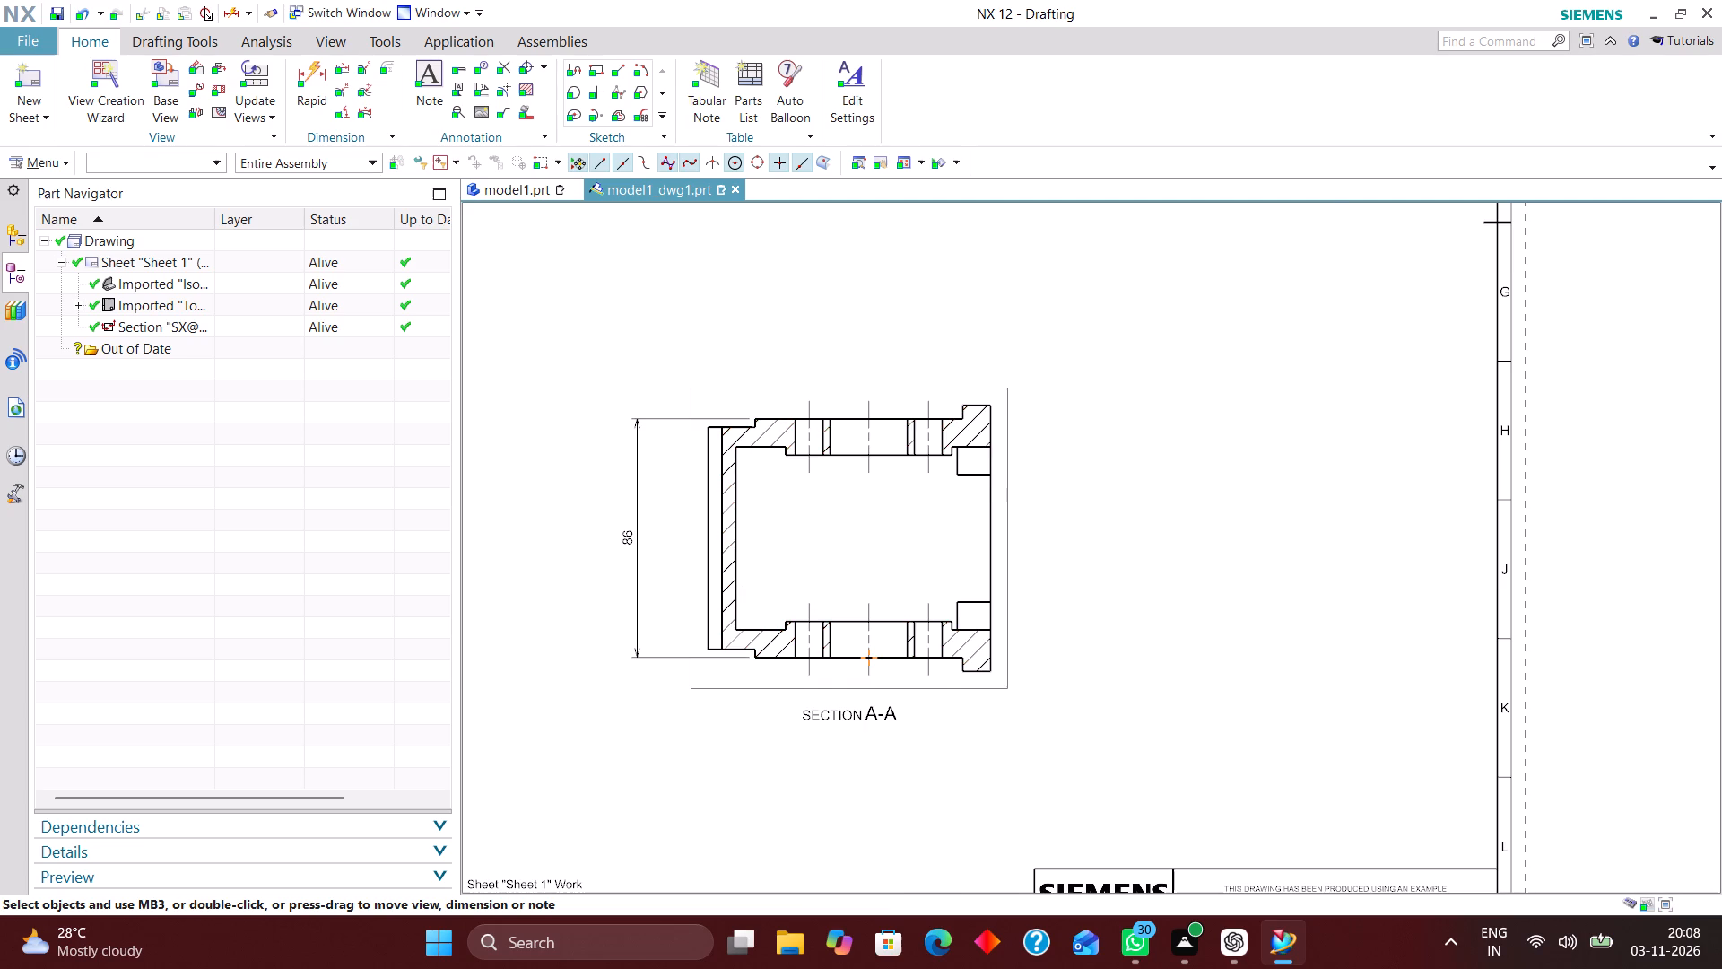
{"action": "scroll", "coordinate": [1166, 613], "scroll_direction": "down", "scroll_amount": 4}
{"action": "scroll", "coordinate": [731, 599], "scroll_direction": "up", "scroll_amount": 3}
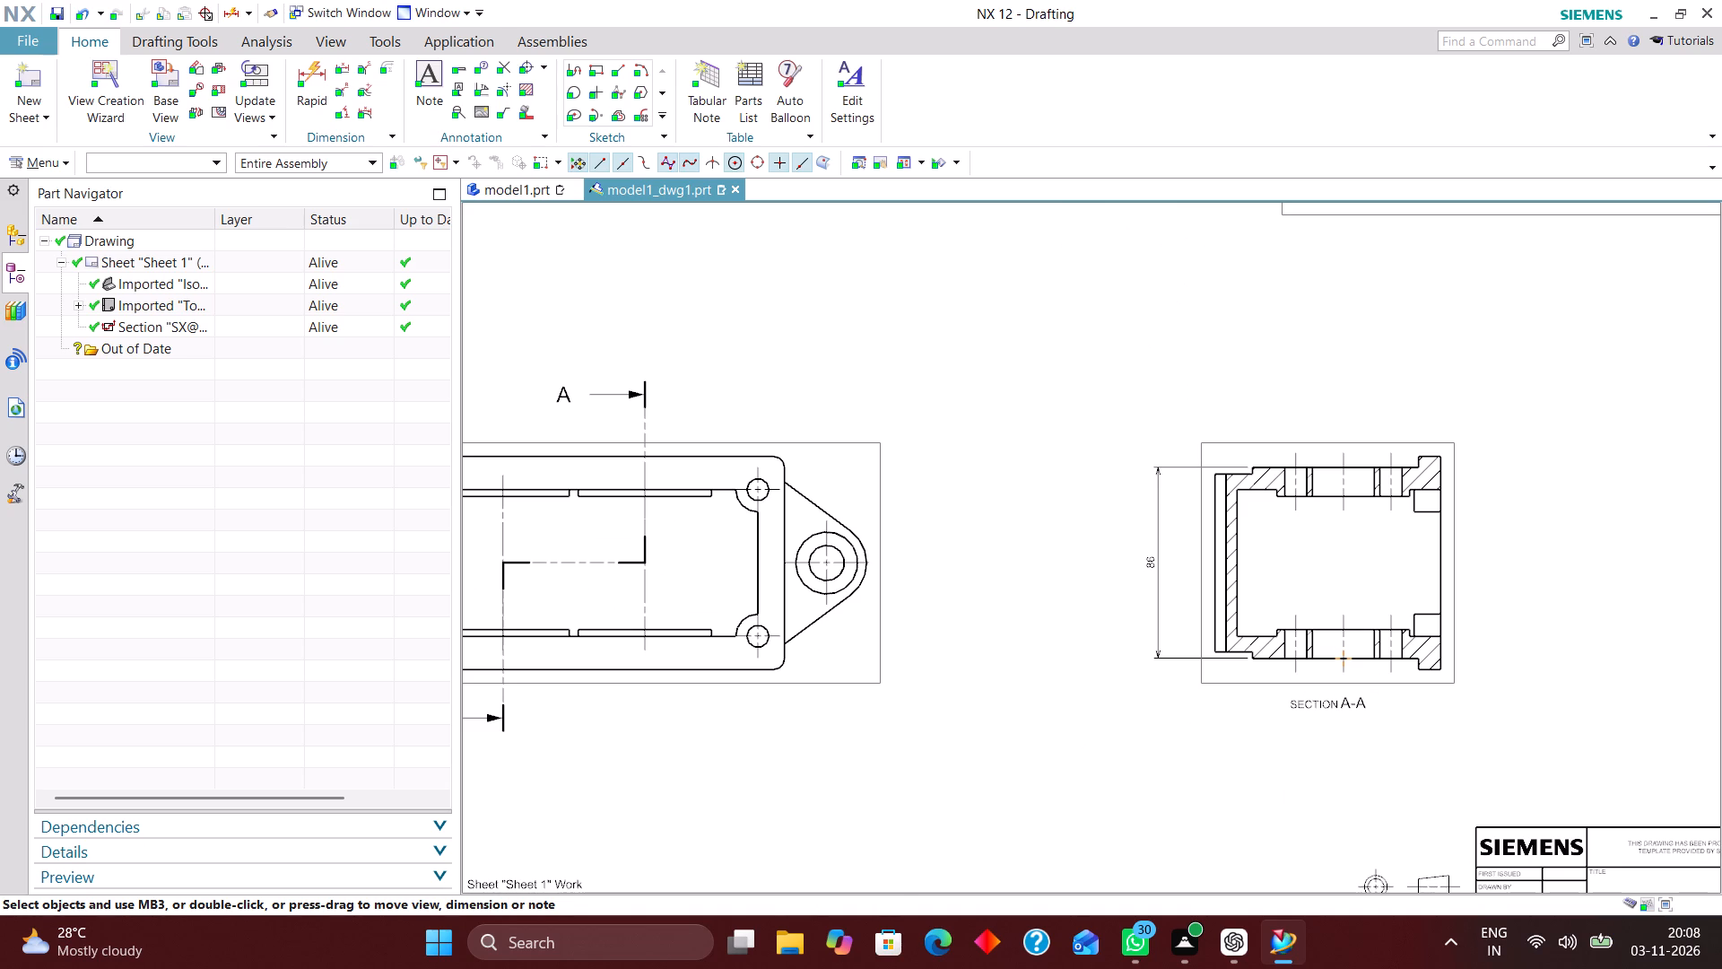
{"action": "scroll", "coordinate": [1603, 633], "scroll_direction": "up", "scroll_amount": 2}
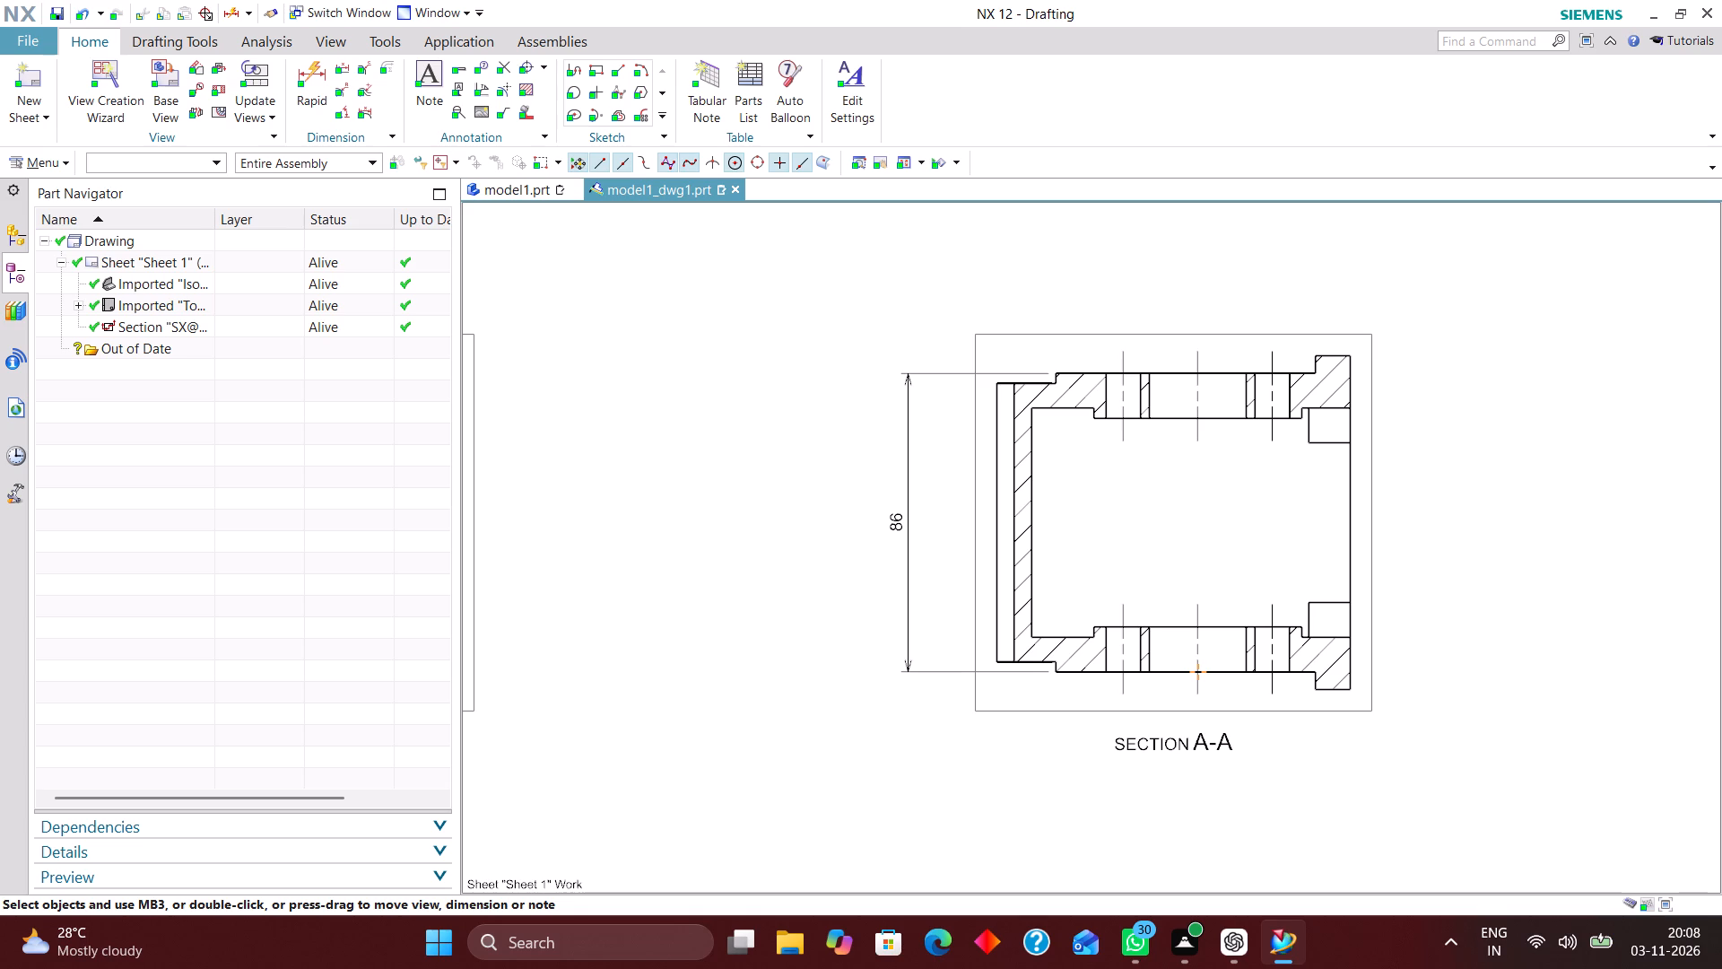
{"action": "left_click", "coordinate": [314, 72]}
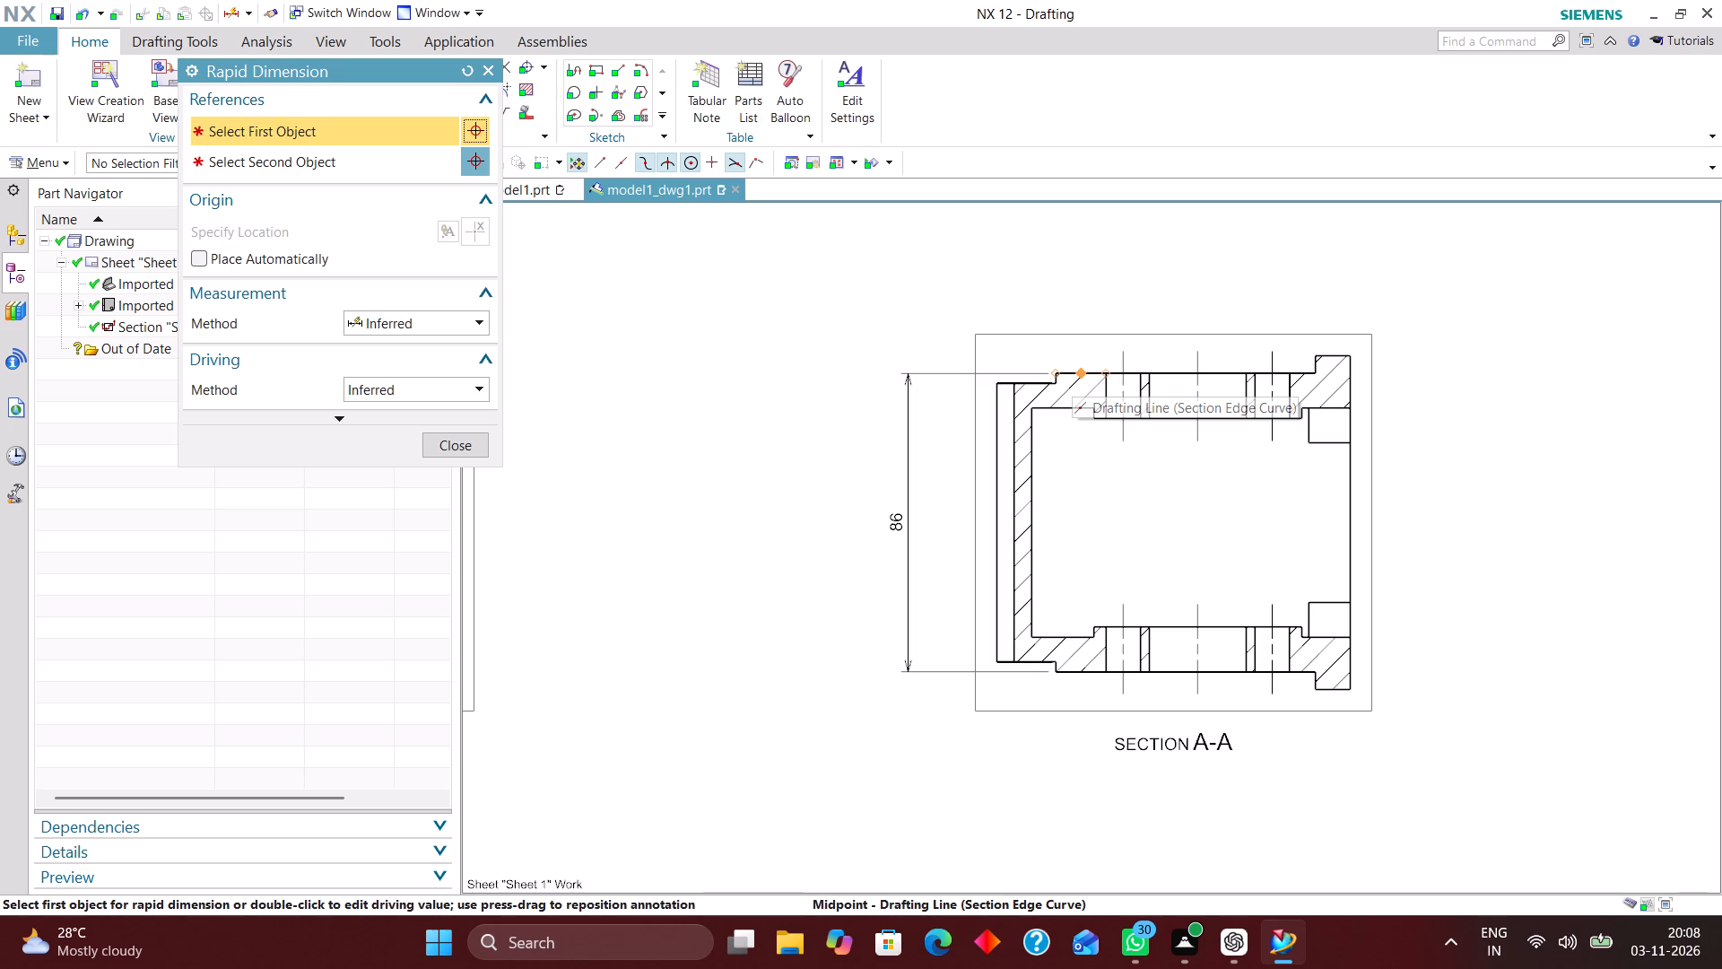
{"action": "left_click", "coordinate": [1353, 351]}
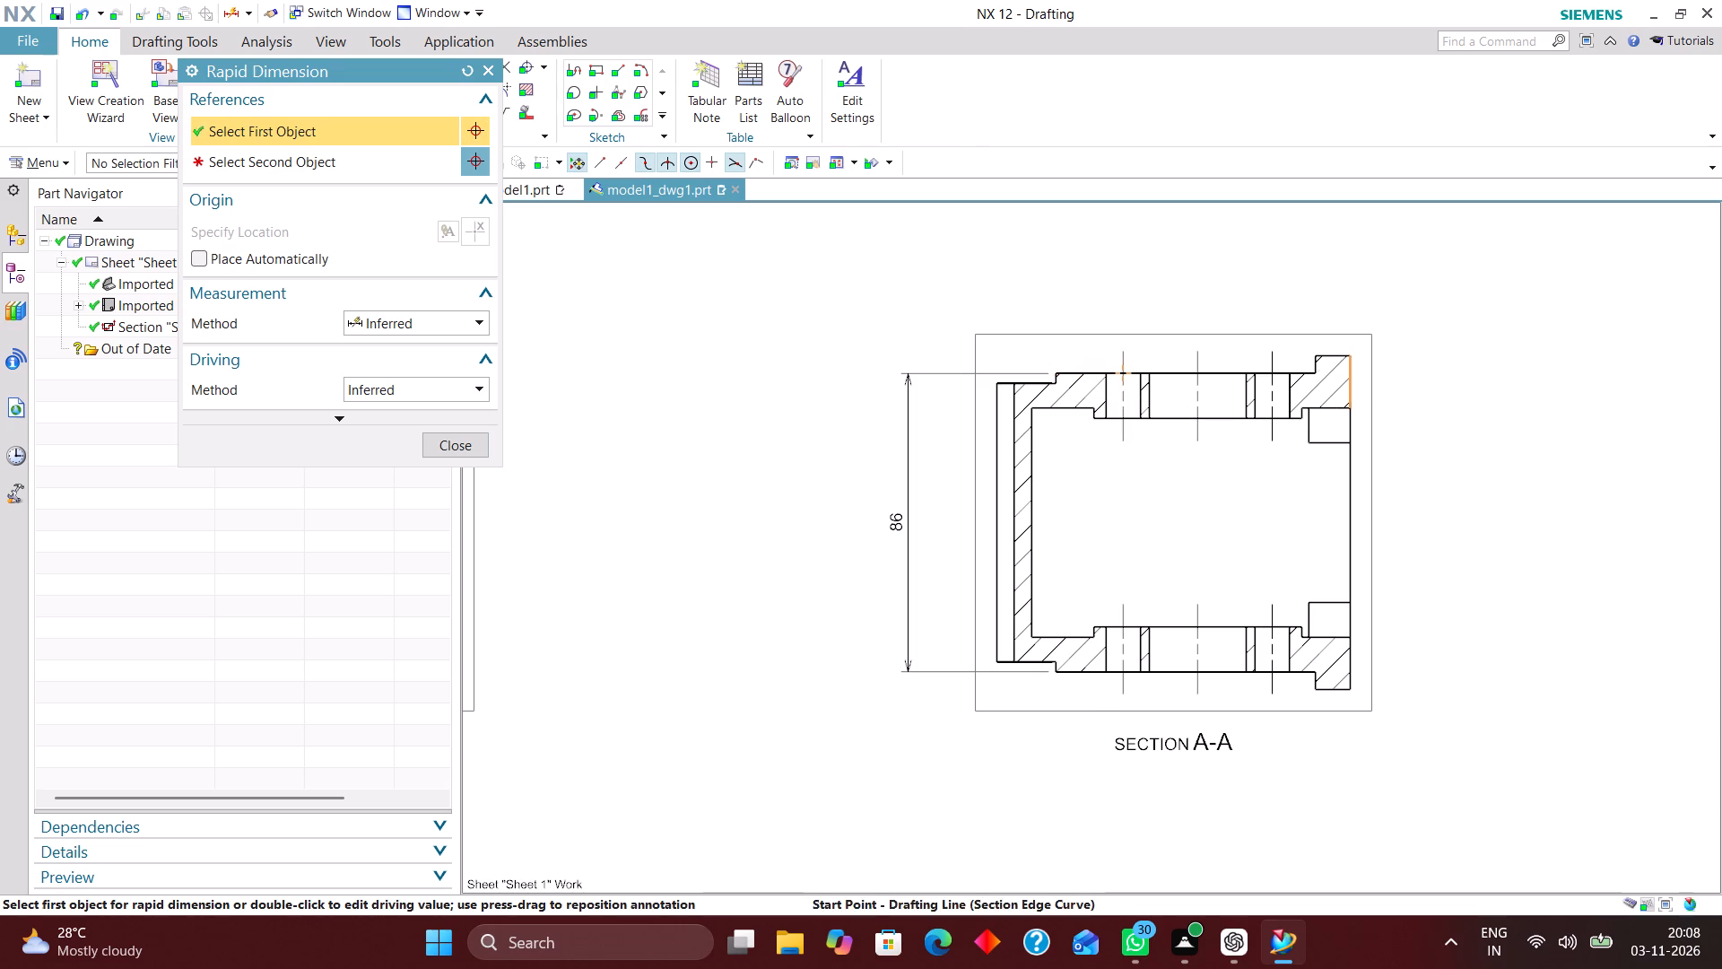
{"action": "left_click", "coordinate": [1357, 691]}
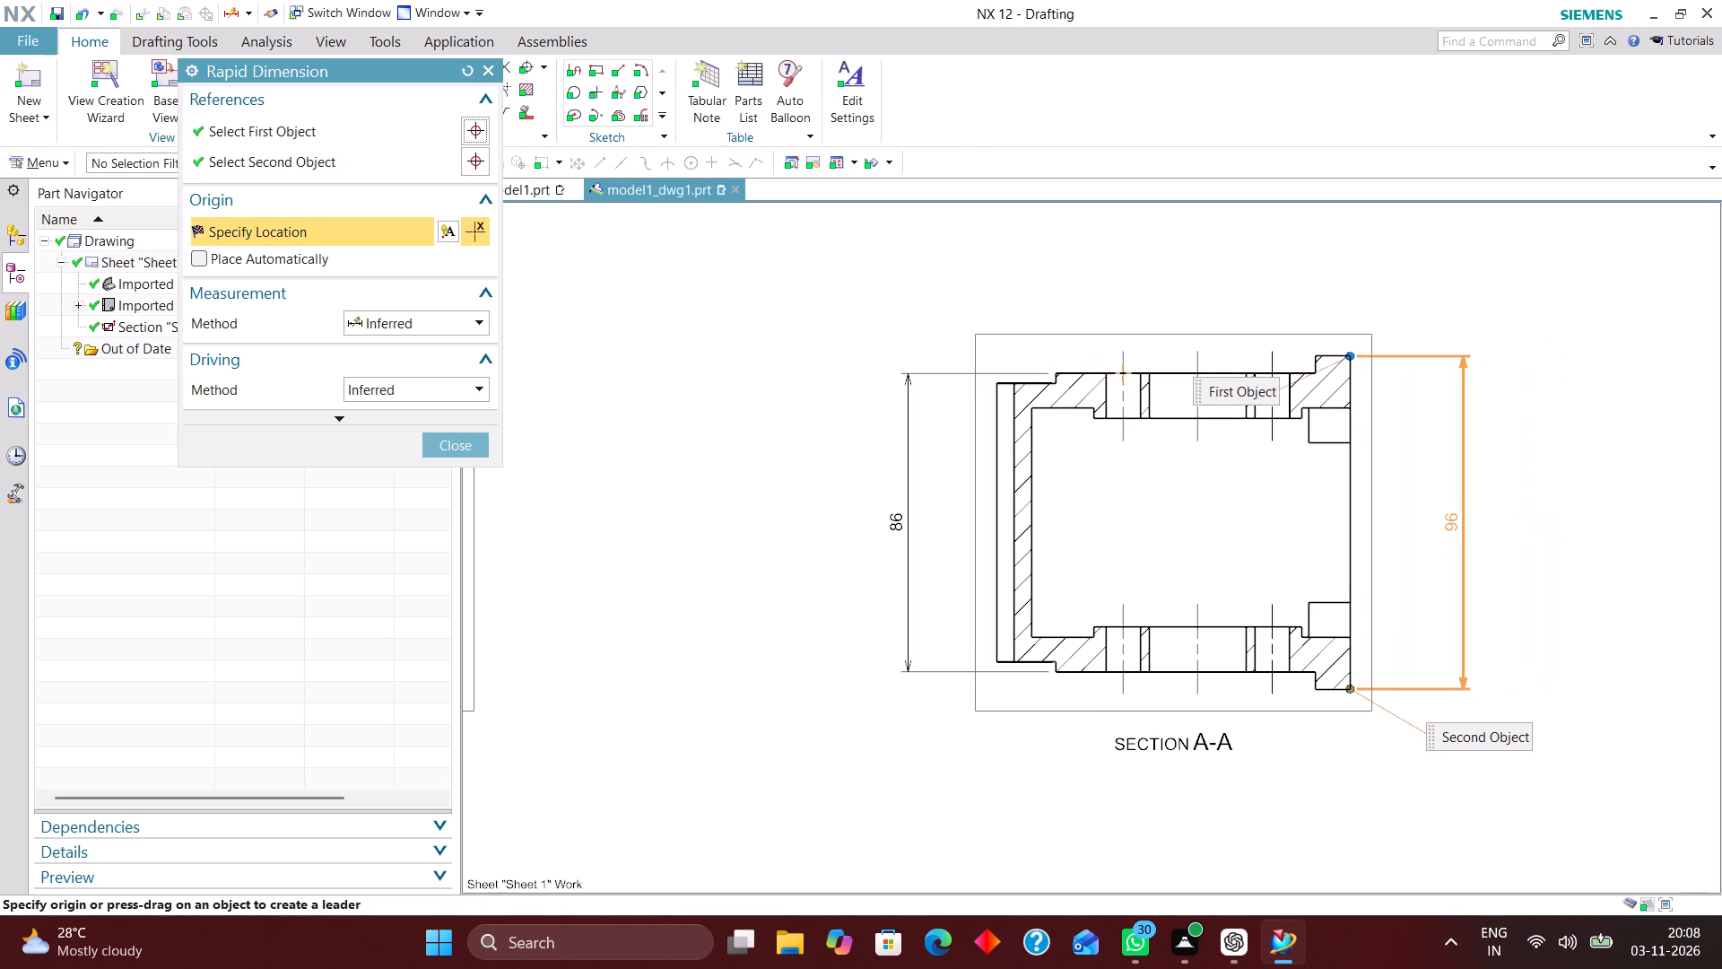
{"action": "left_click", "coordinate": [1451, 502]}
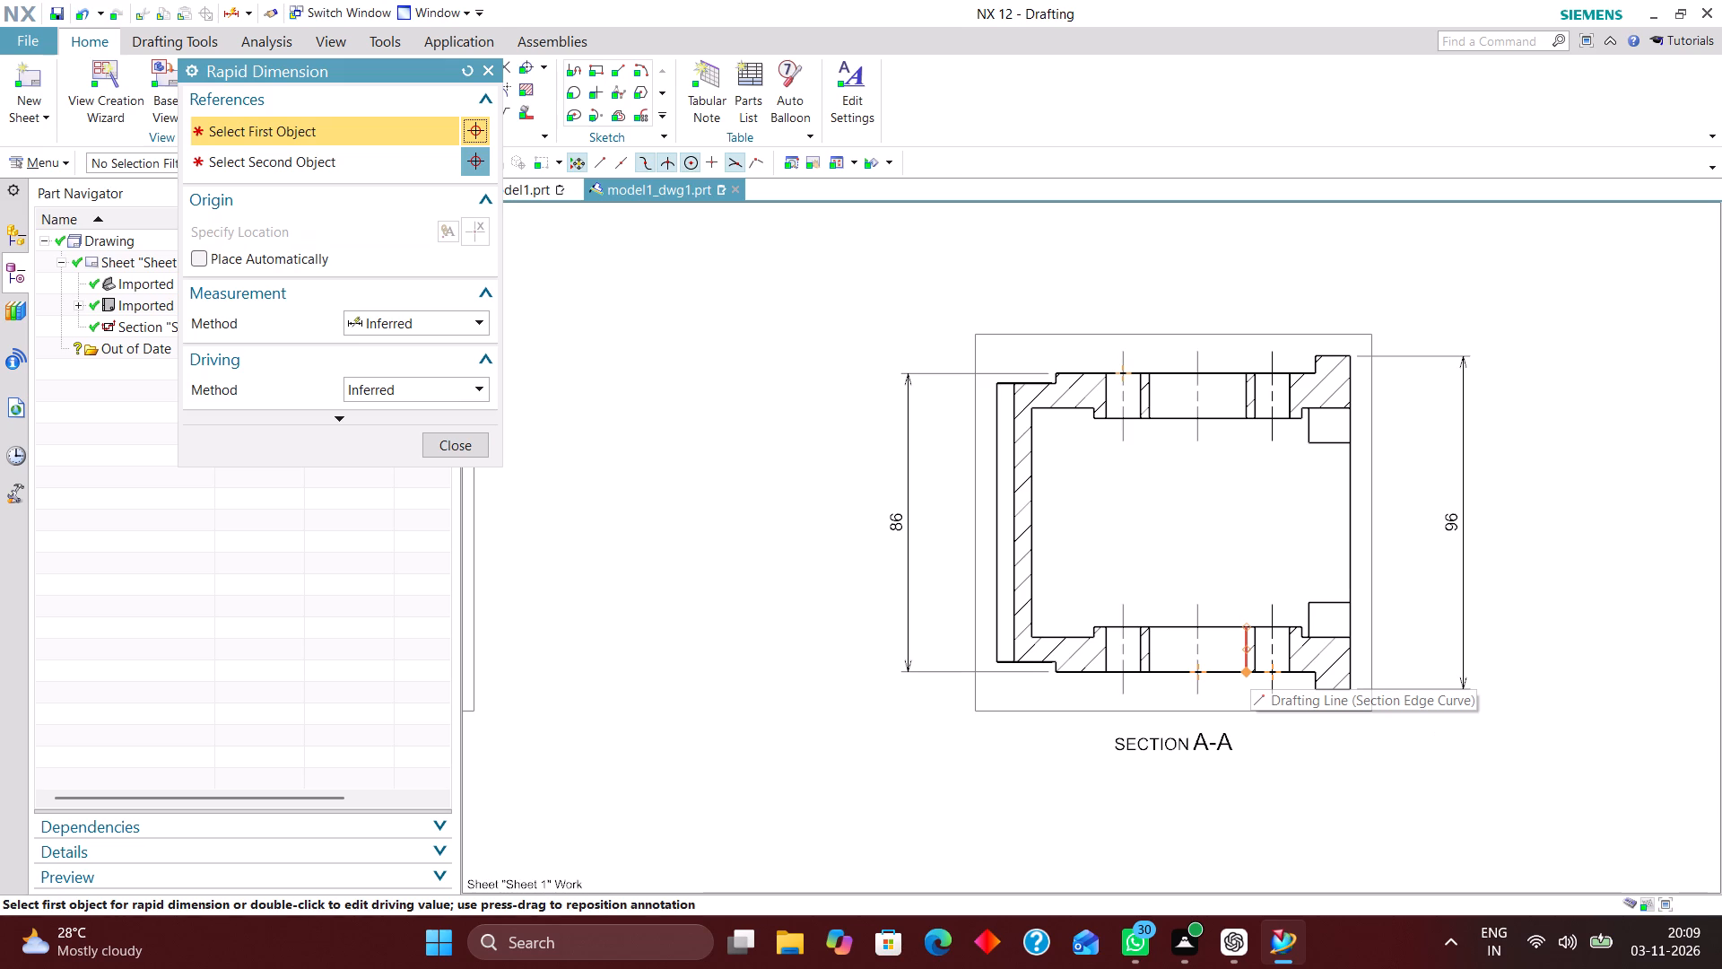
{"action": "left_click", "coordinate": [465, 447]}
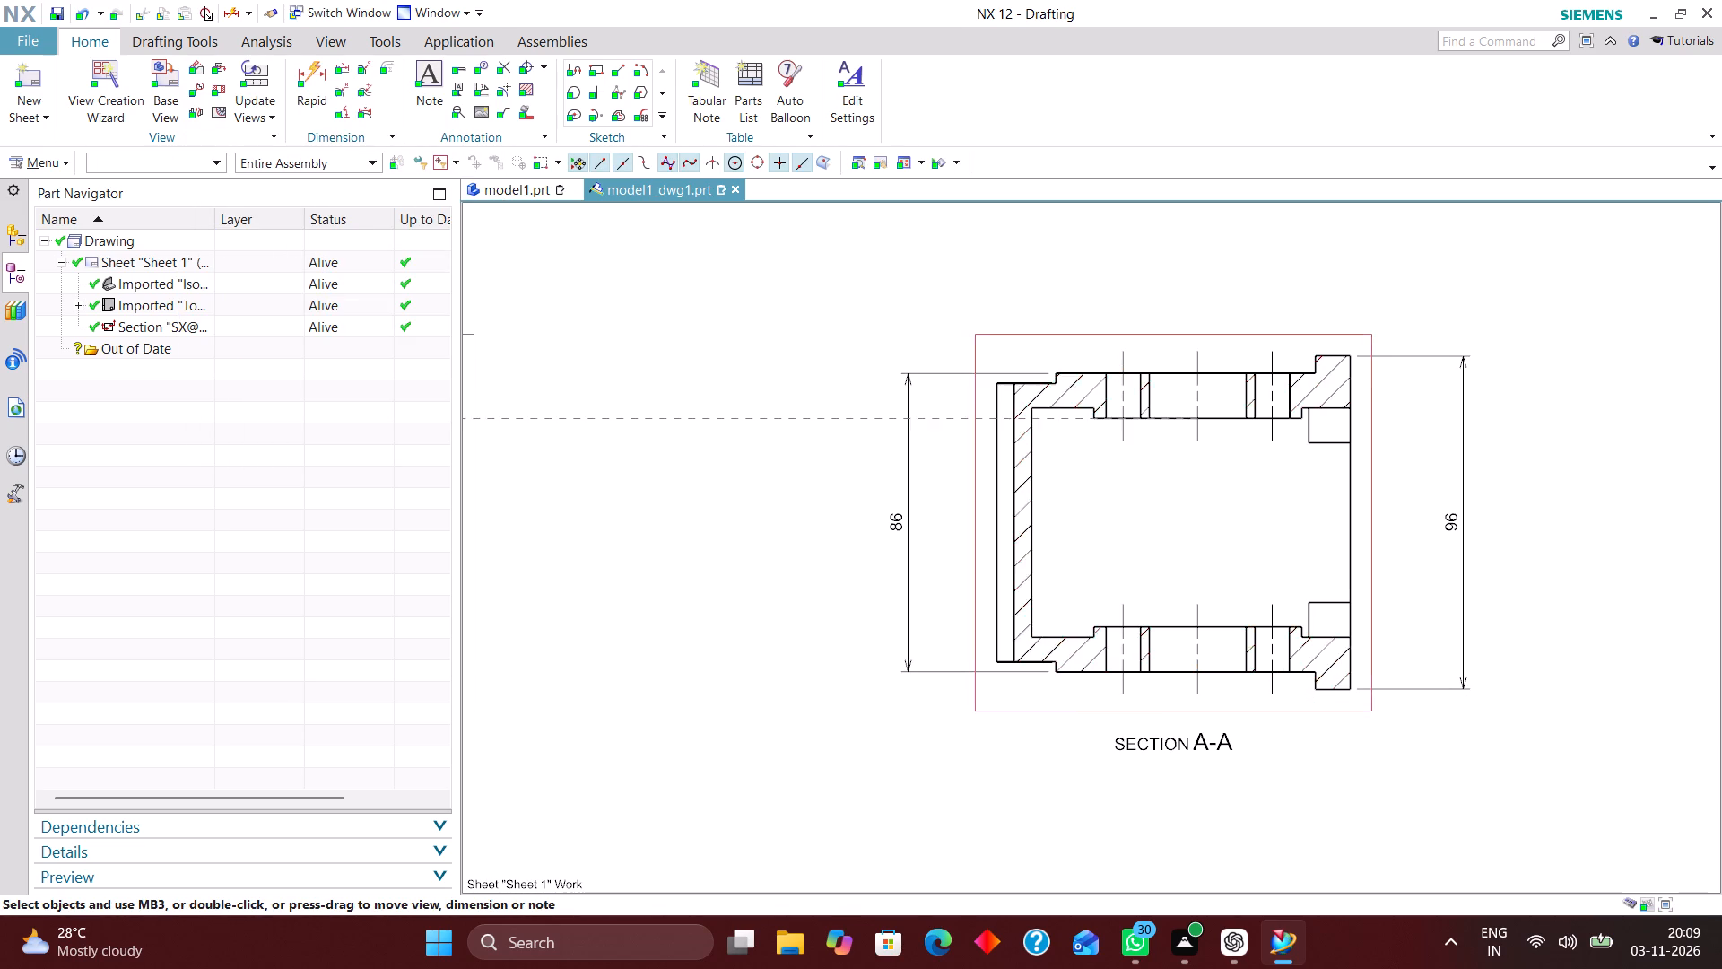
Dimension the cavity depth in section A-A from the inner end wall to the open face, placing it inside the cavity.
{"action": "scroll", "coordinate": [972, 492], "scroll_direction": "up", "scroll_amount": 2}
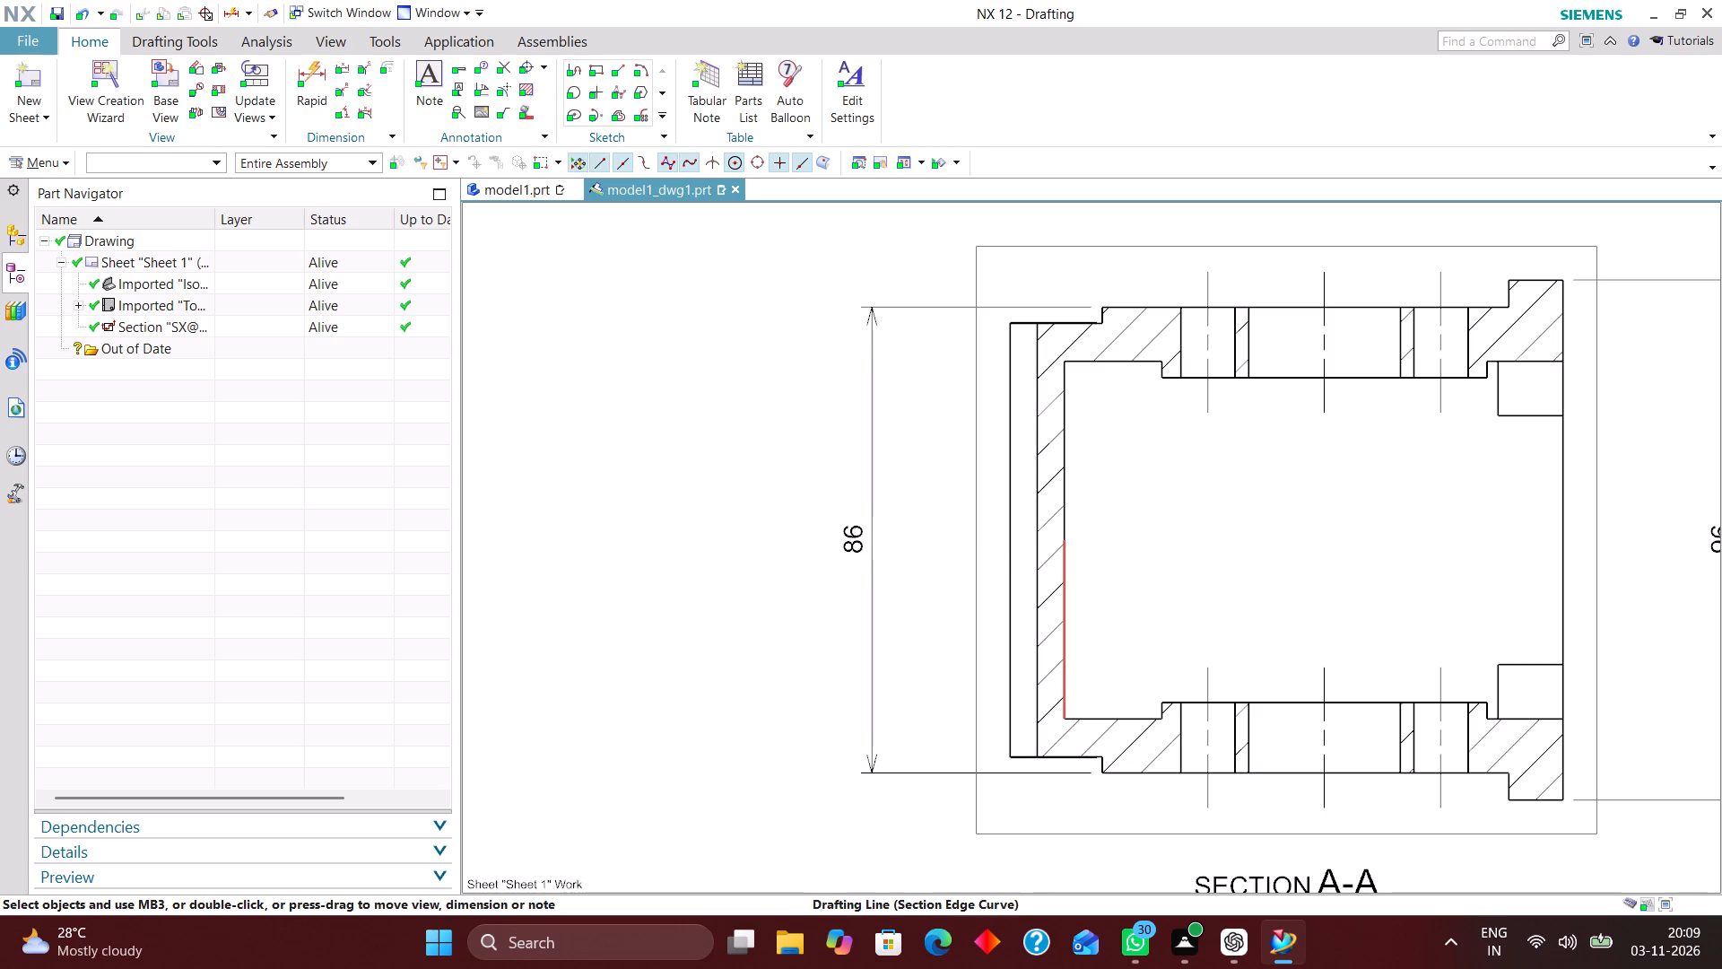
{"action": "left_click", "coordinate": [315, 74]}
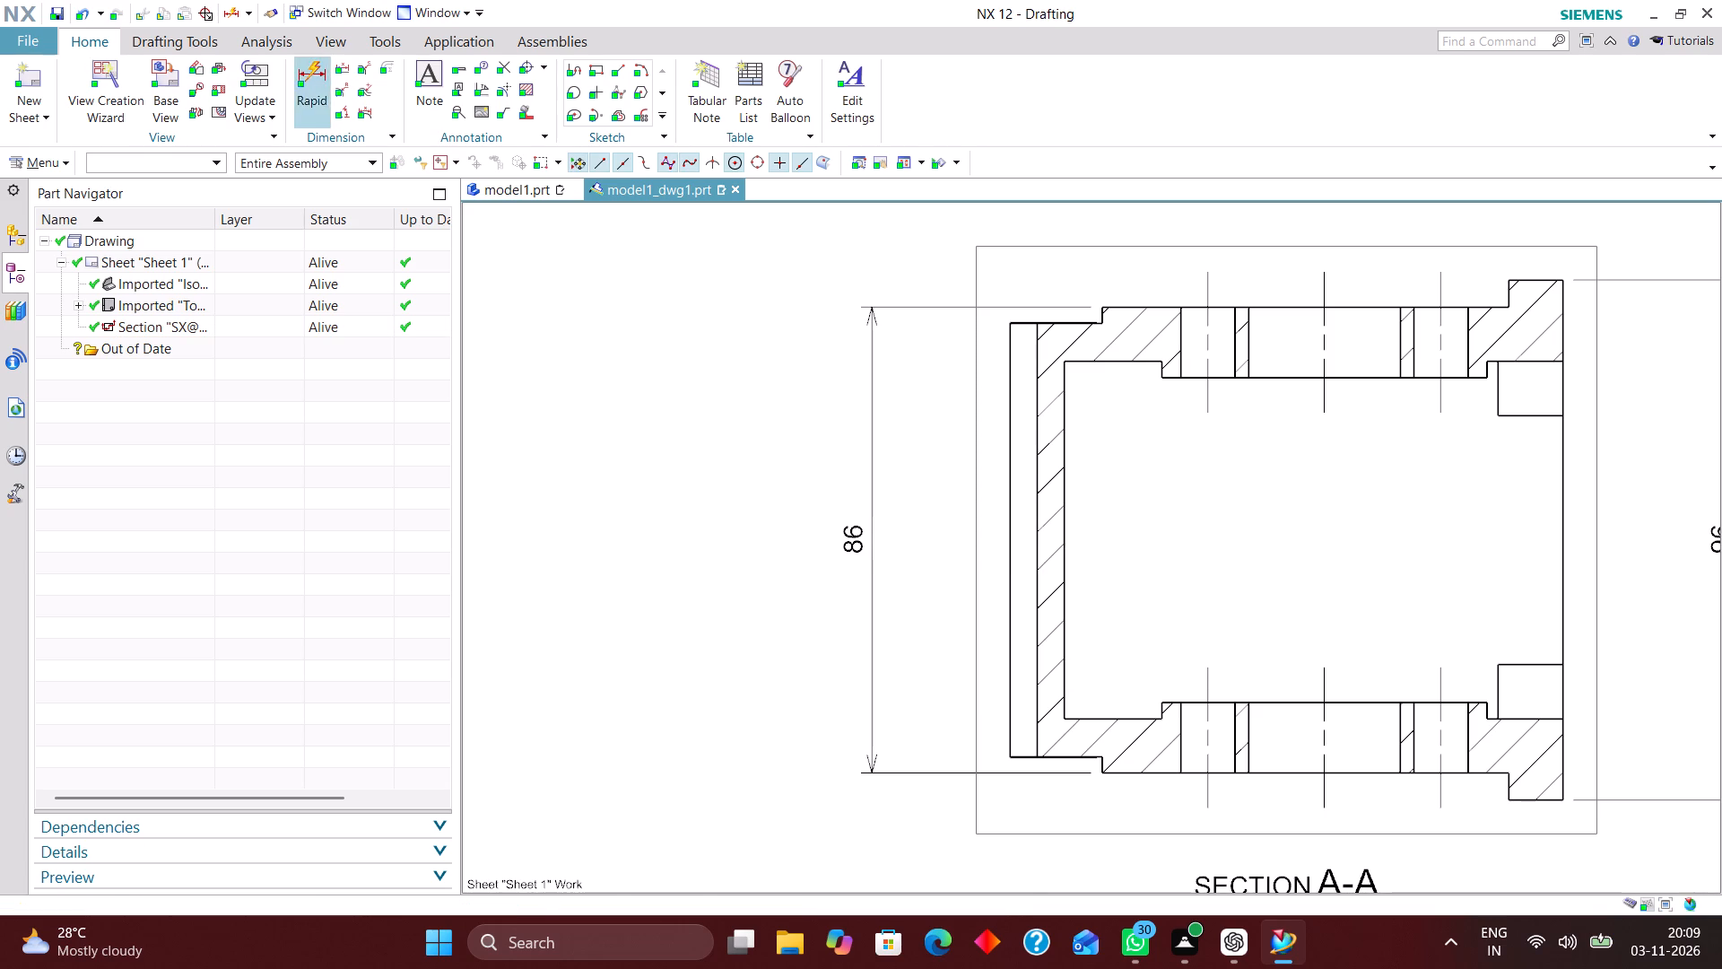
{"action": "left_click", "coordinate": [1068, 541]}
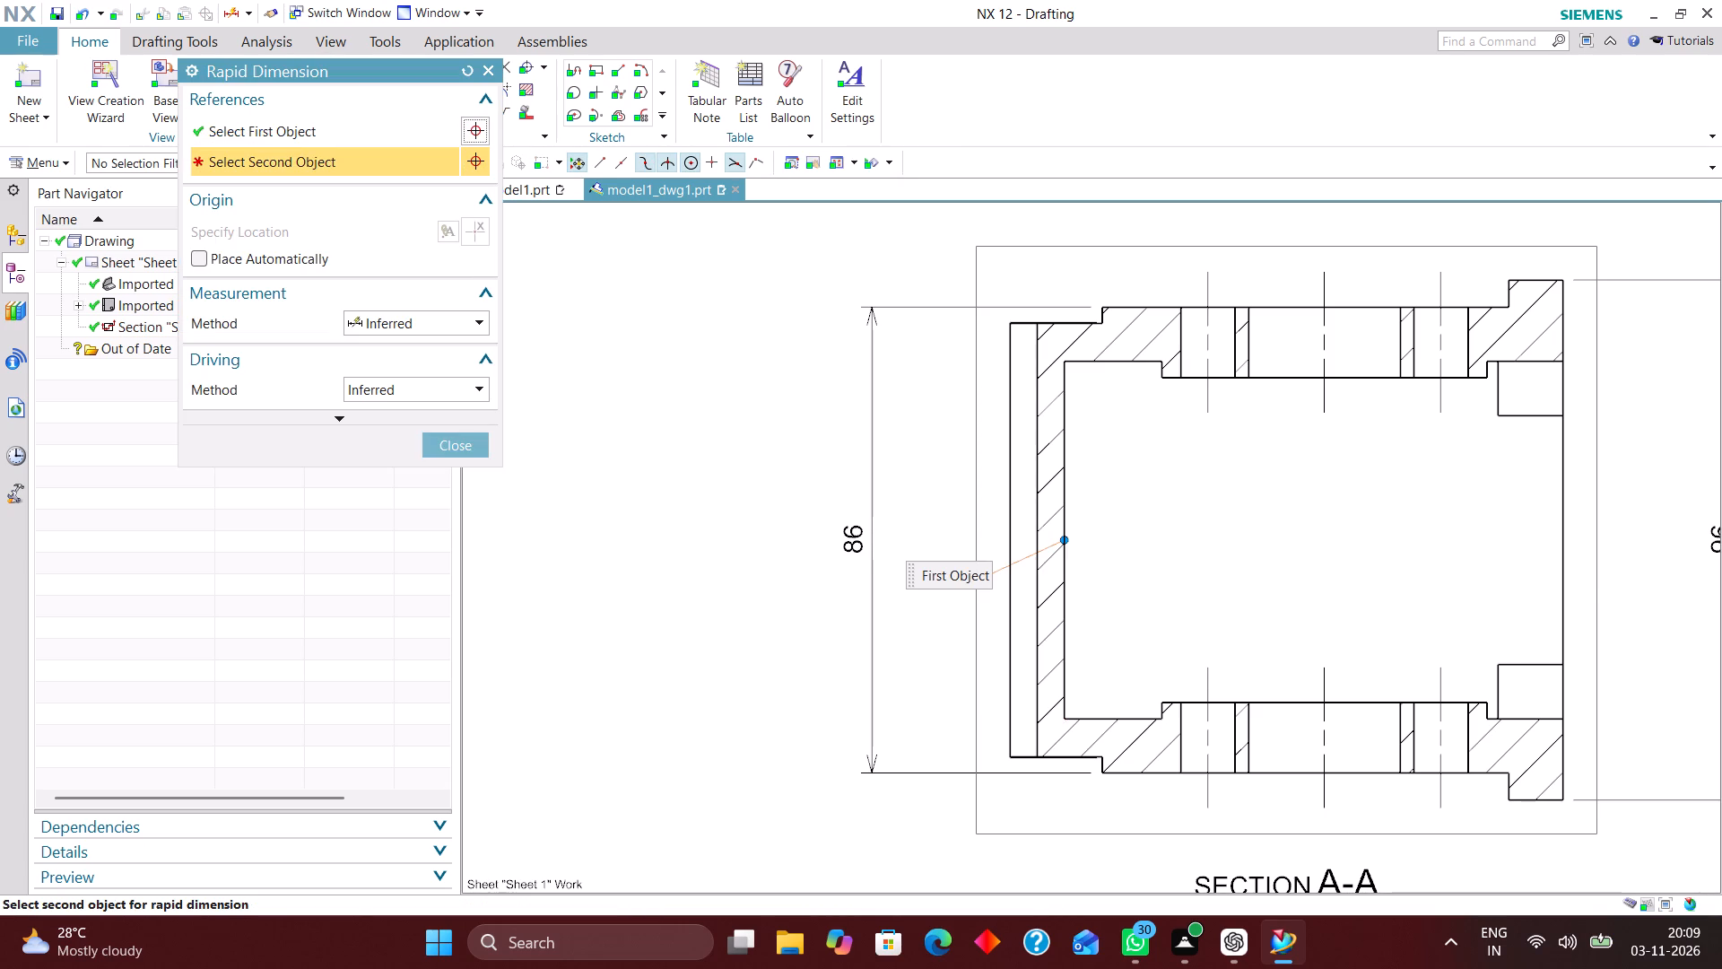
{"action": "left_click", "coordinate": [1561, 539]}
{"action": "left_click", "coordinate": [1324, 534]}
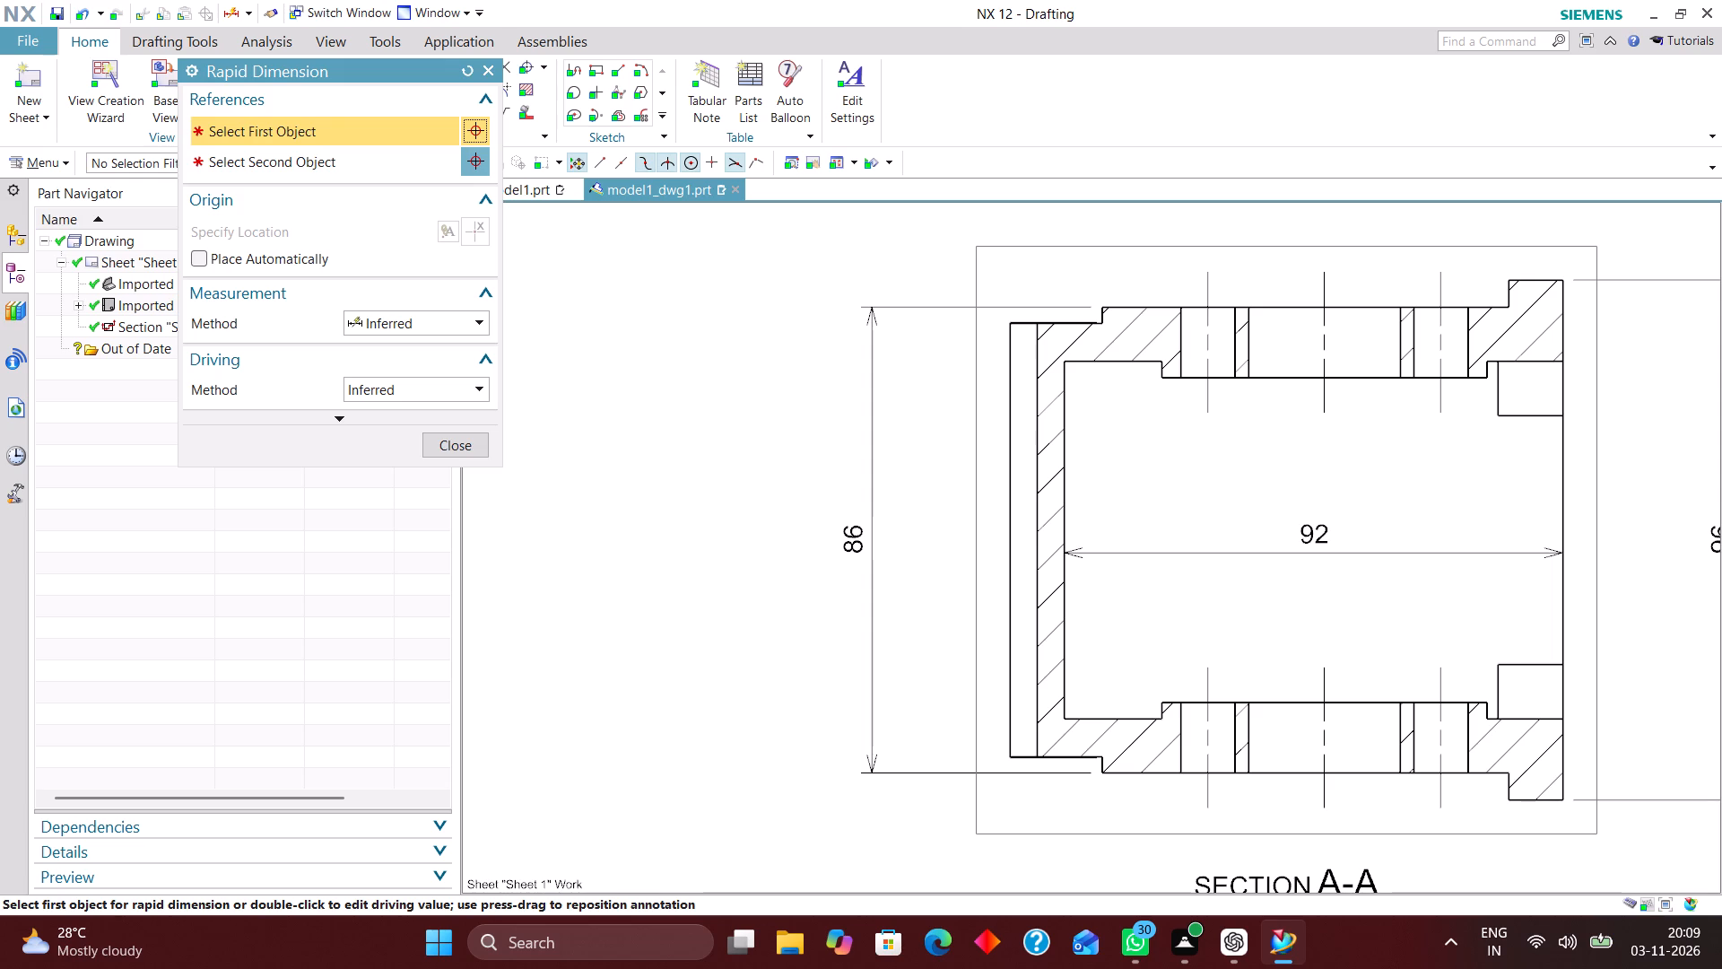
{"action": "left_click", "coordinate": [457, 444]}
Examine the sheet layout, covering the top view, section line, dimensioned section view and isometric view.
{"action": "scroll", "coordinate": [901, 572], "scroll_direction": "down", "scroll_amount": 2}
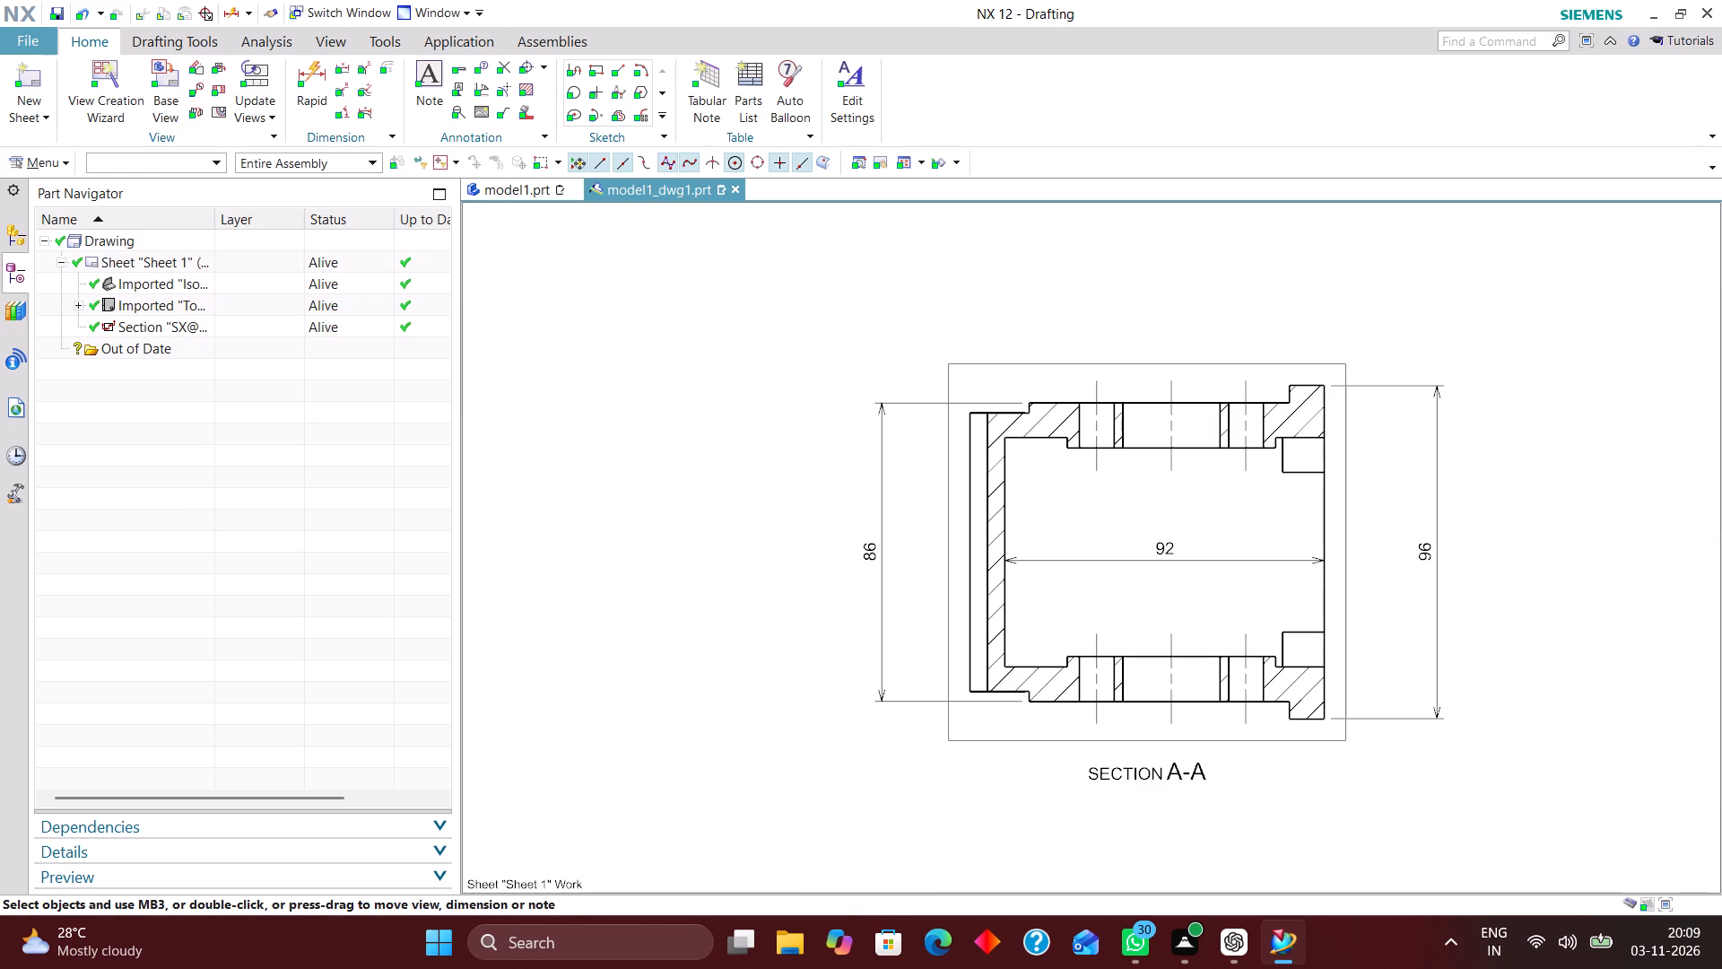
{"action": "scroll", "coordinate": [1194, 628], "scroll_direction": "down", "scroll_amount": 3}
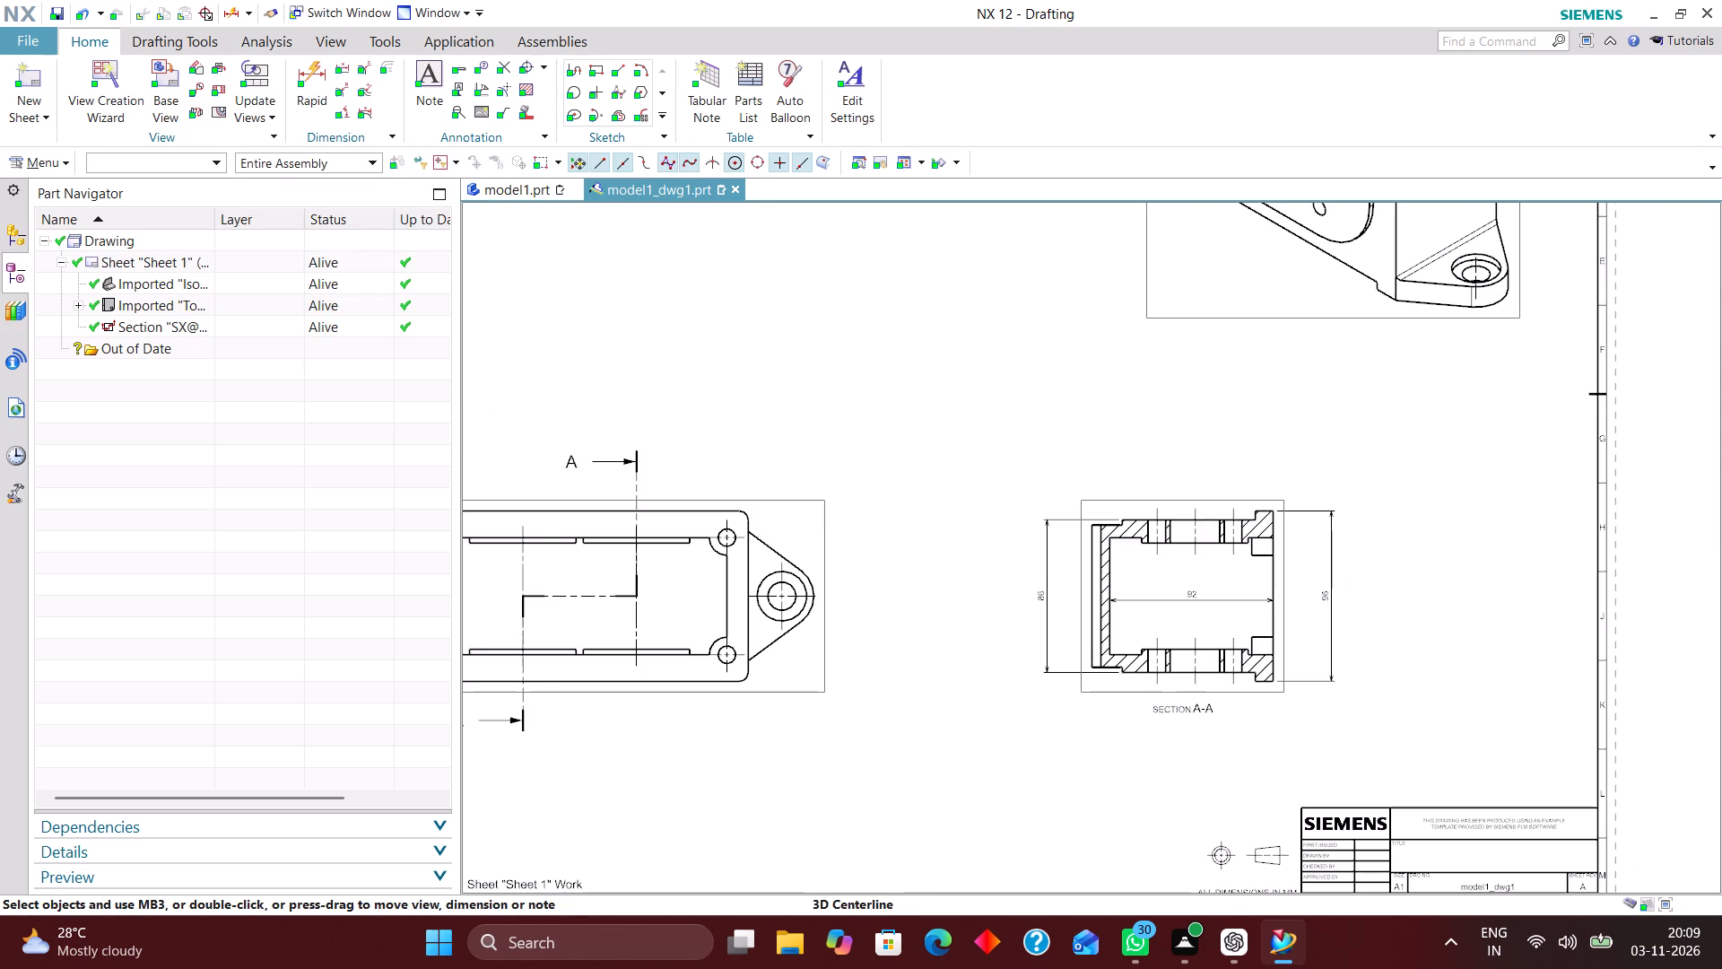
{"action": "scroll", "coordinate": [1051, 632], "scroll_direction": "down", "scroll_amount": 1}
{"action": "scroll", "coordinate": [980, 650], "scroll_direction": "down", "scroll_amount": 1}
{"action": "scroll", "coordinate": [1153, 634], "scroll_direction": "up", "scroll_amount": 4}
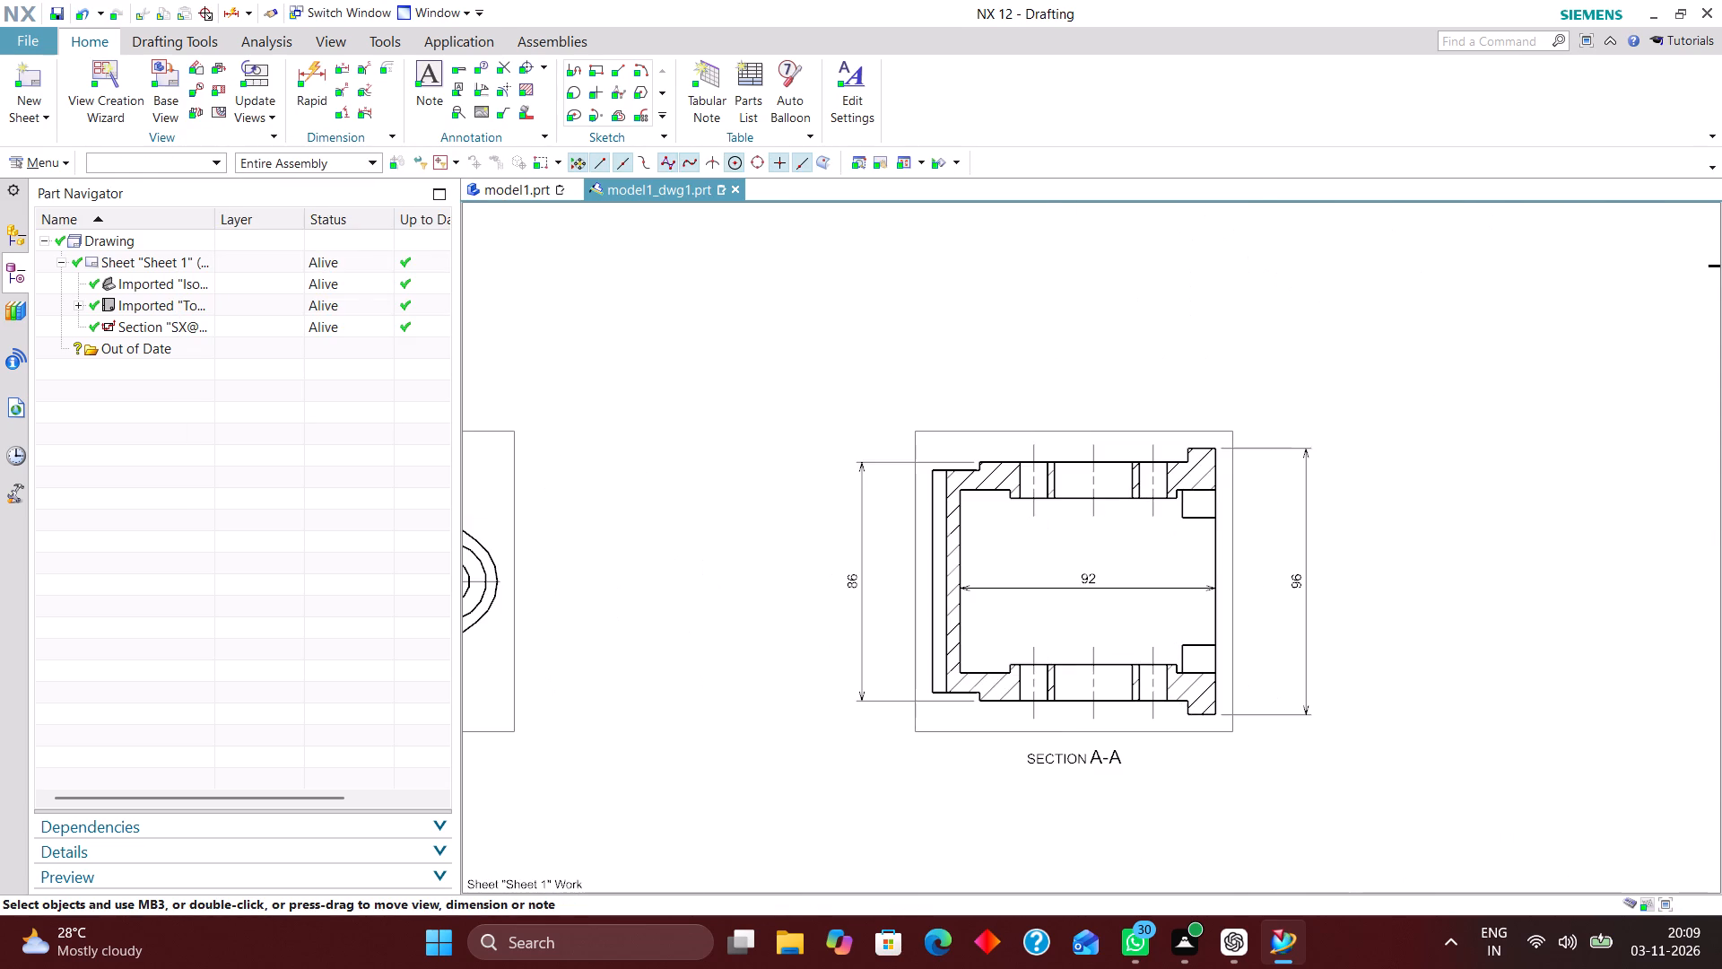
{"action": "scroll", "coordinate": [1162, 640], "scroll_direction": "down", "scroll_amount": 2}
{"action": "scroll", "coordinate": [995, 635], "scroll_direction": "up", "scroll_amount": 2}
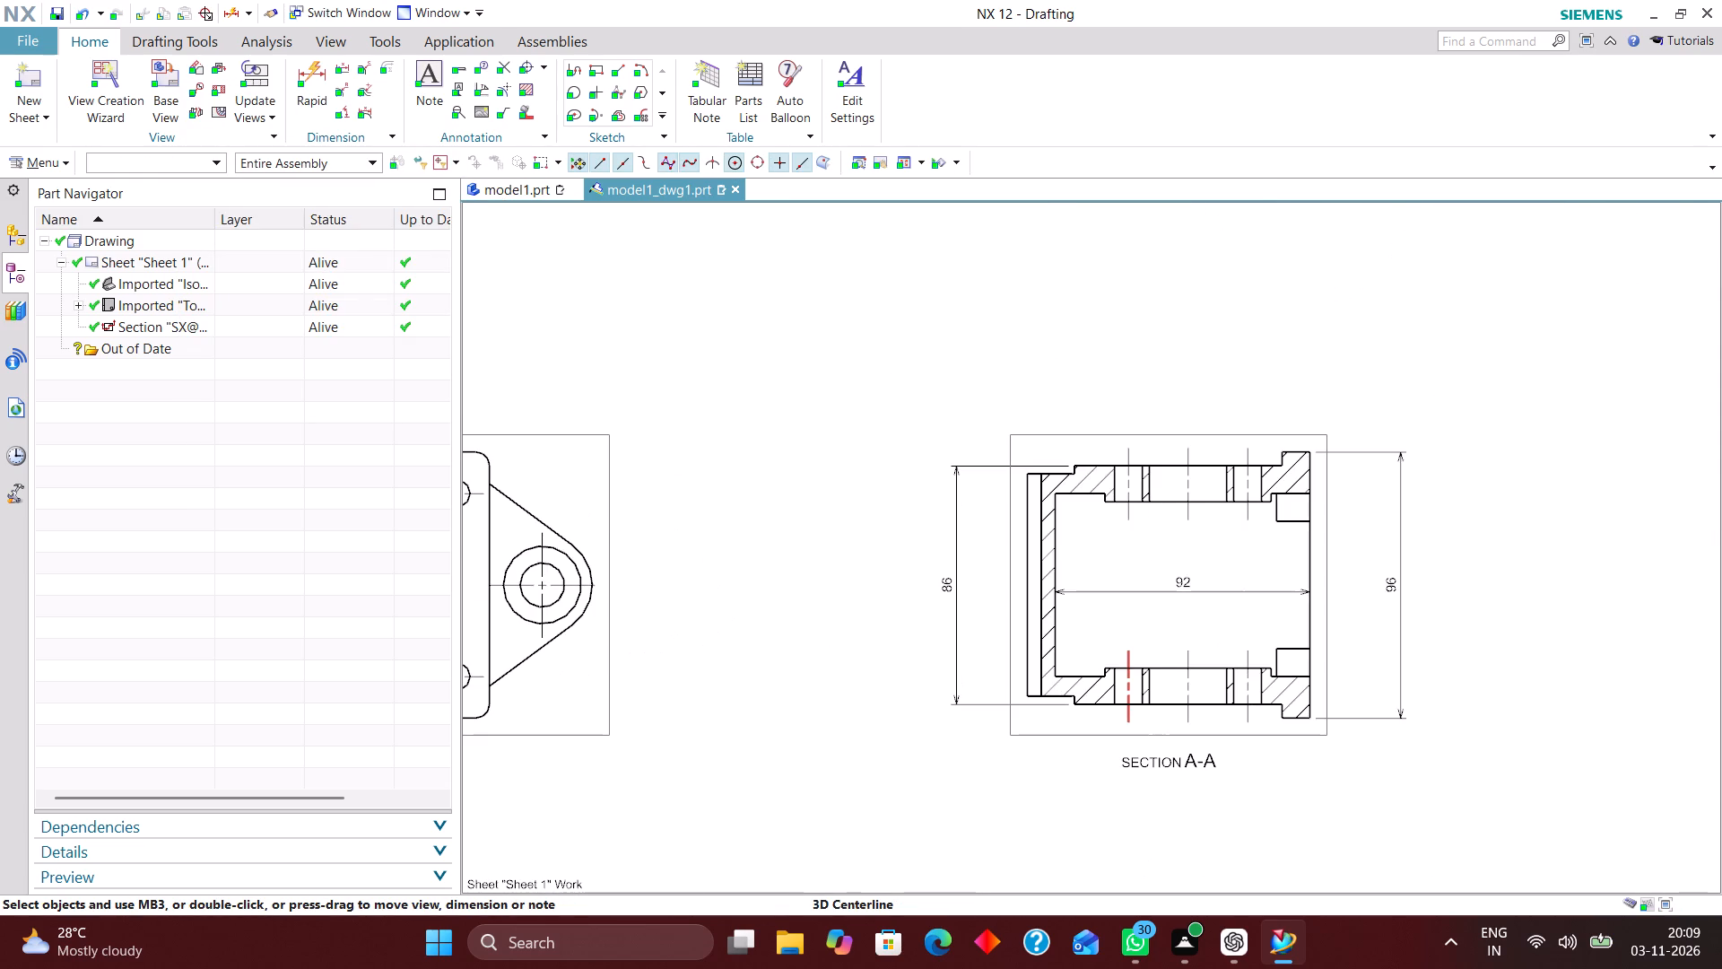
{"action": "scroll", "coordinate": [1137, 652], "scroll_direction": "down", "scroll_amount": 1}
{"action": "scroll", "coordinate": [1264, 628], "scroll_direction": "down", "scroll_amount": 2}
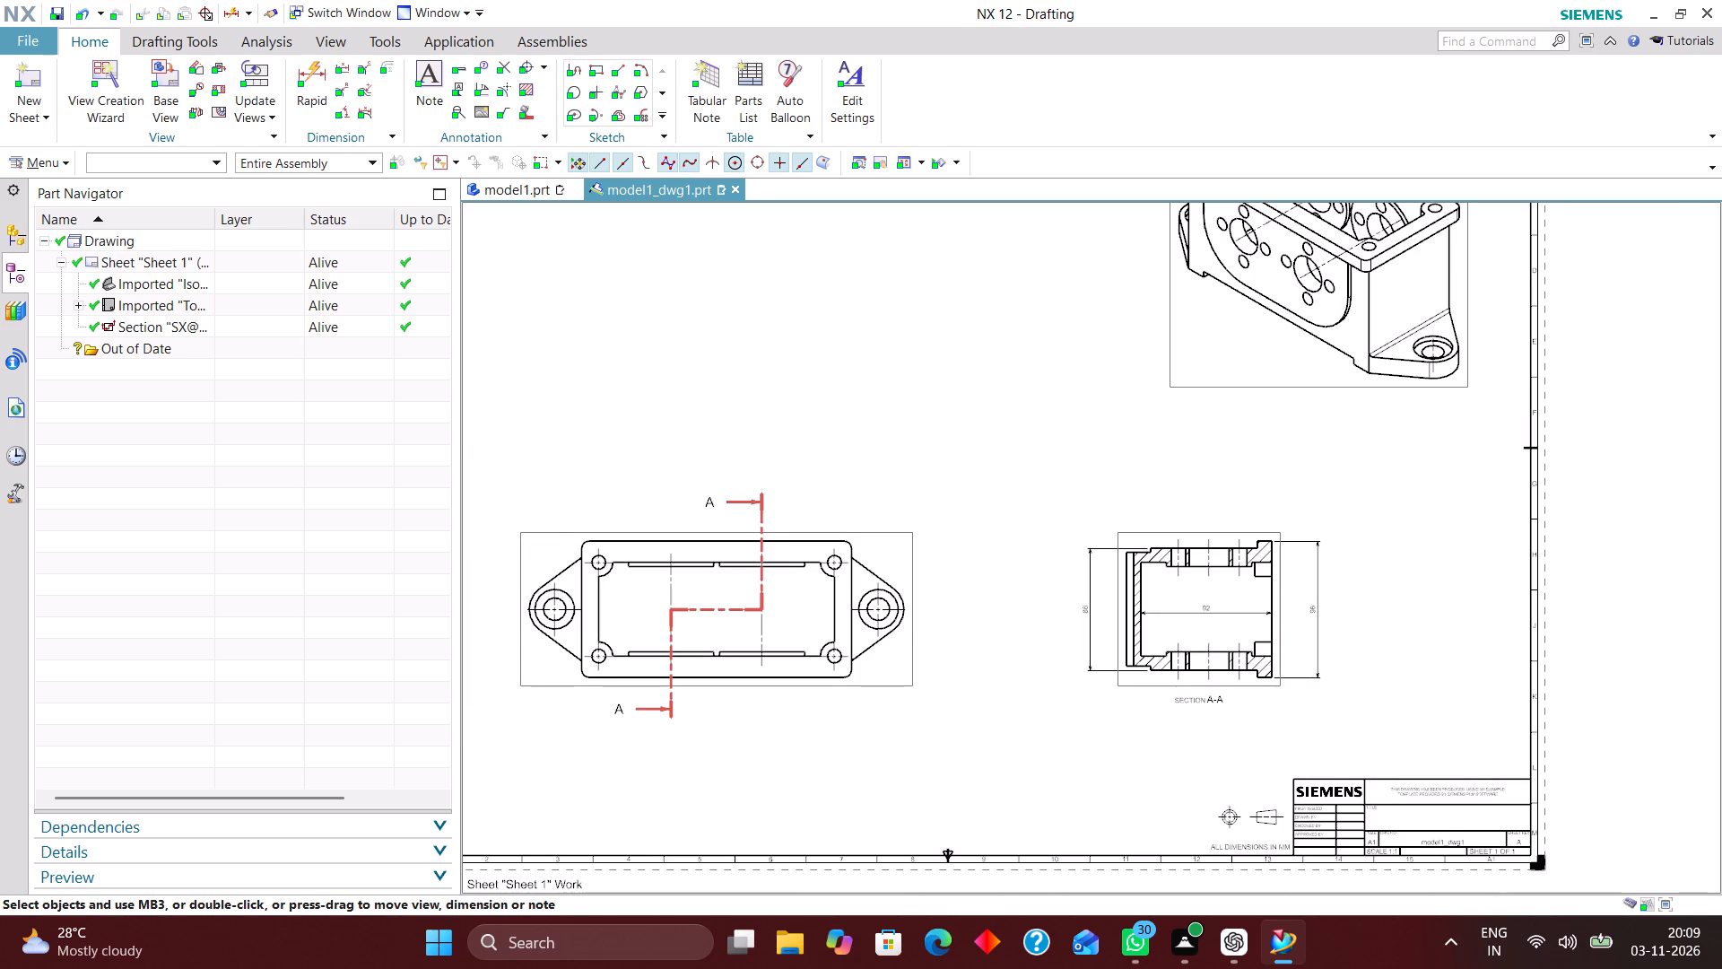
{"action": "scroll", "coordinate": [671, 715], "scroll_direction": "up", "scroll_amount": 1}
{"action": "scroll", "coordinate": [941, 762], "scroll_direction": "down", "scroll_amount": 2}
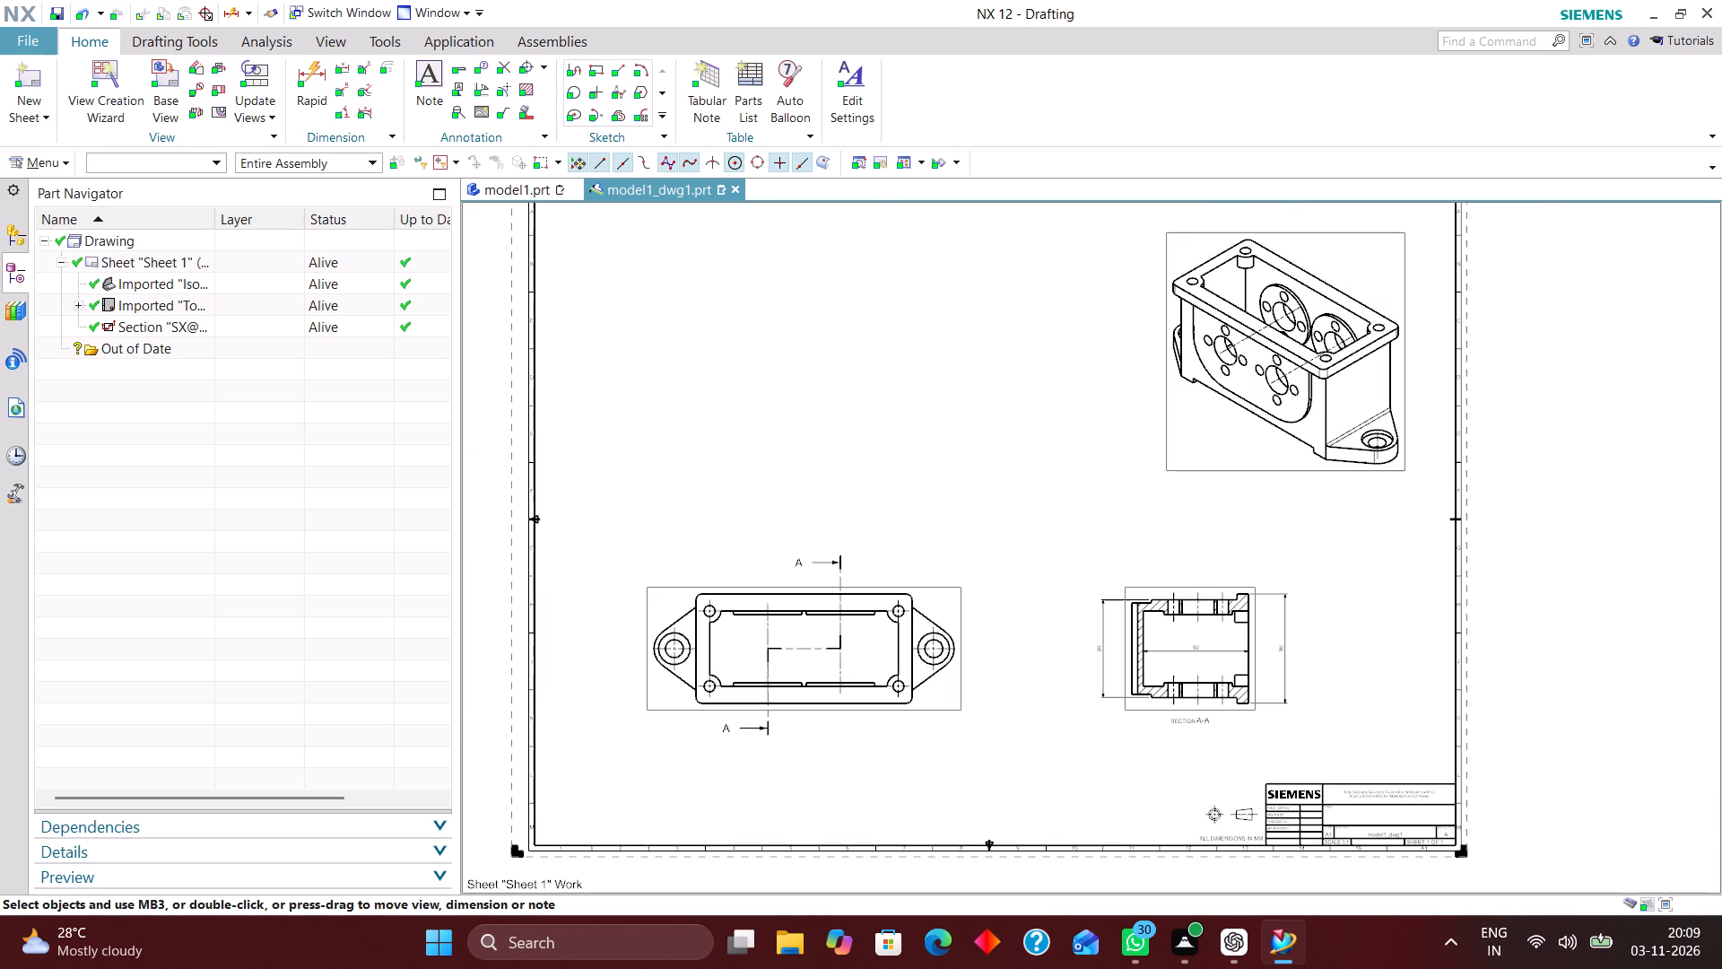
{"action": "scroll", "coordinate": [990, 546], "scroll_direction": "up", "scroll_amount": 2}
{"action": "scroll", "coordinate": [987, 599], "scroll_direction": "down", "scroll_amount": 1}
{"action": "scroll", "coordinate": [1031, 532], "scroll_direction": "up", "scroll_amount": 2}
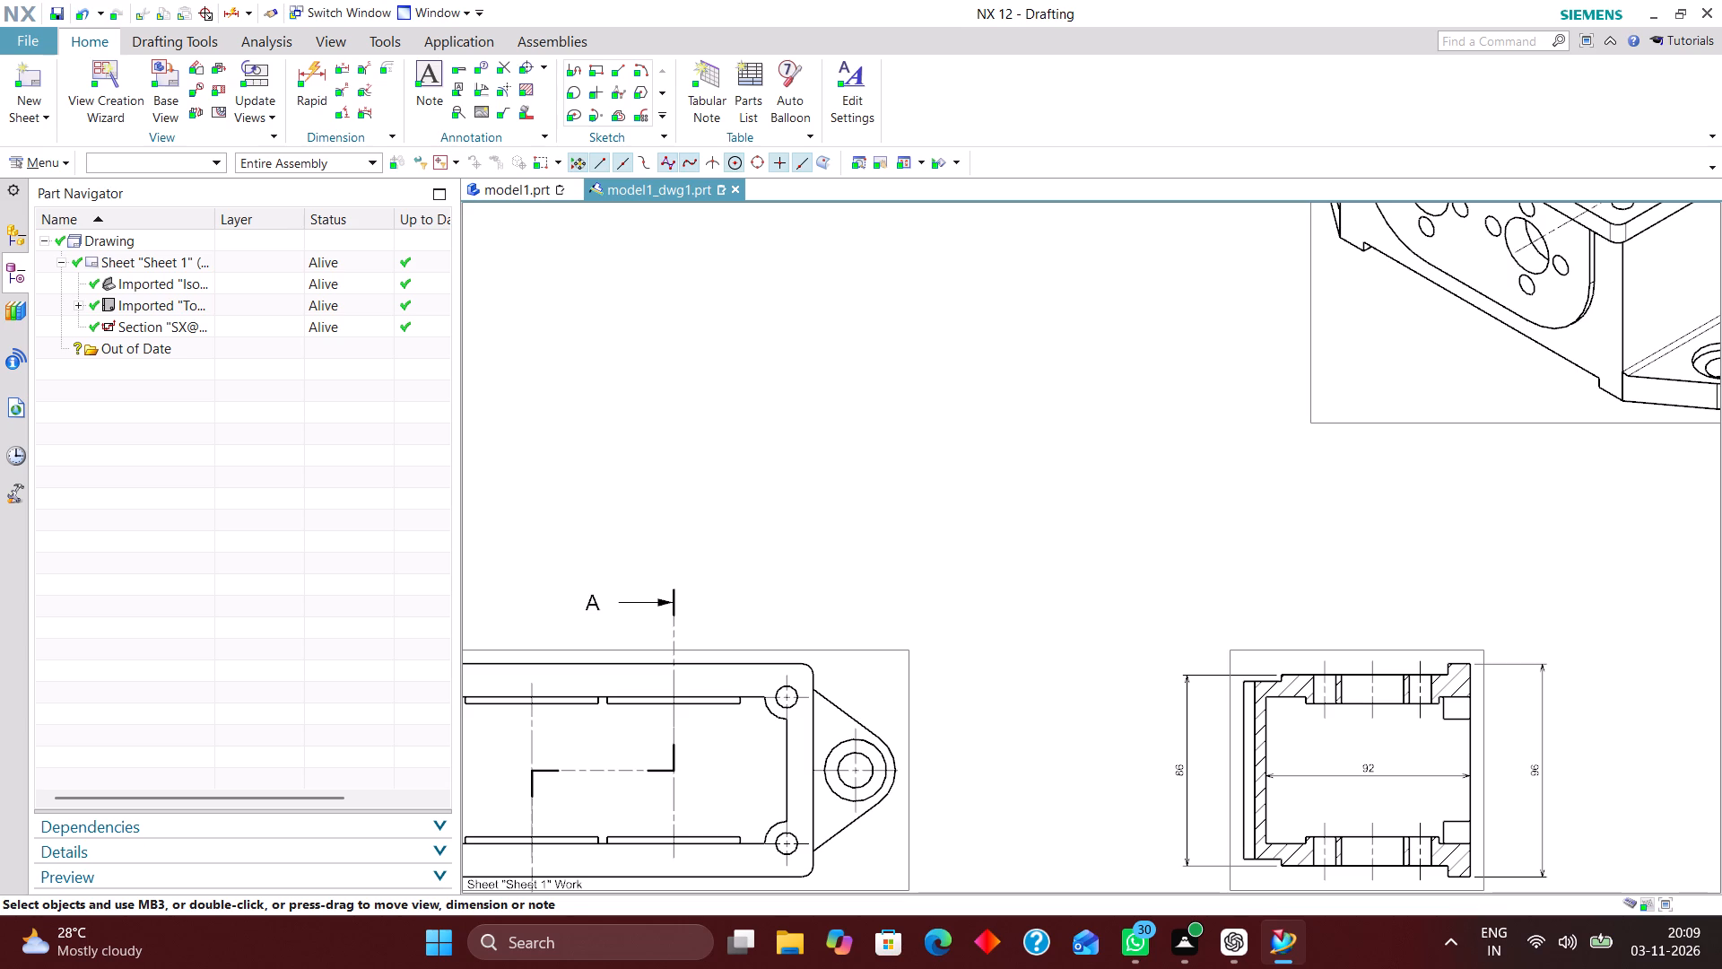
{"action": "scroll", "coordinate": [1207, 615], "scroll_direction": "down", "scroll_amount": 2}
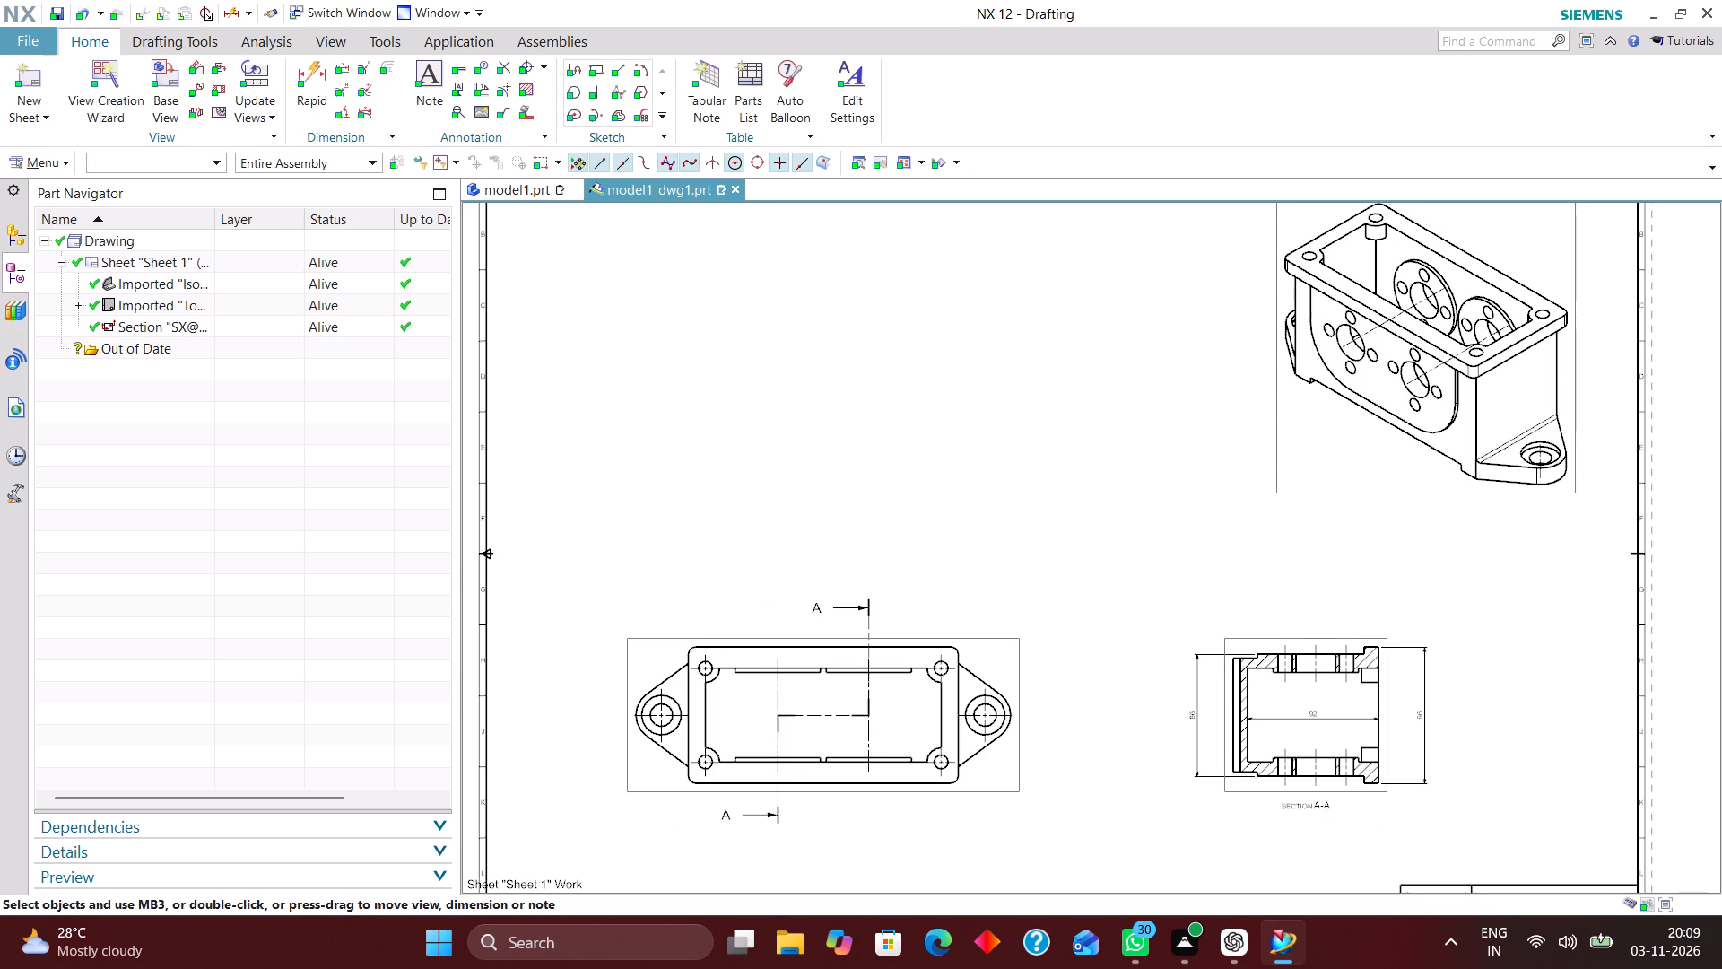
{"action": "scroll", "coordinate": [721, 714], "scroll_direction": "up", "scroll_amount": 2}
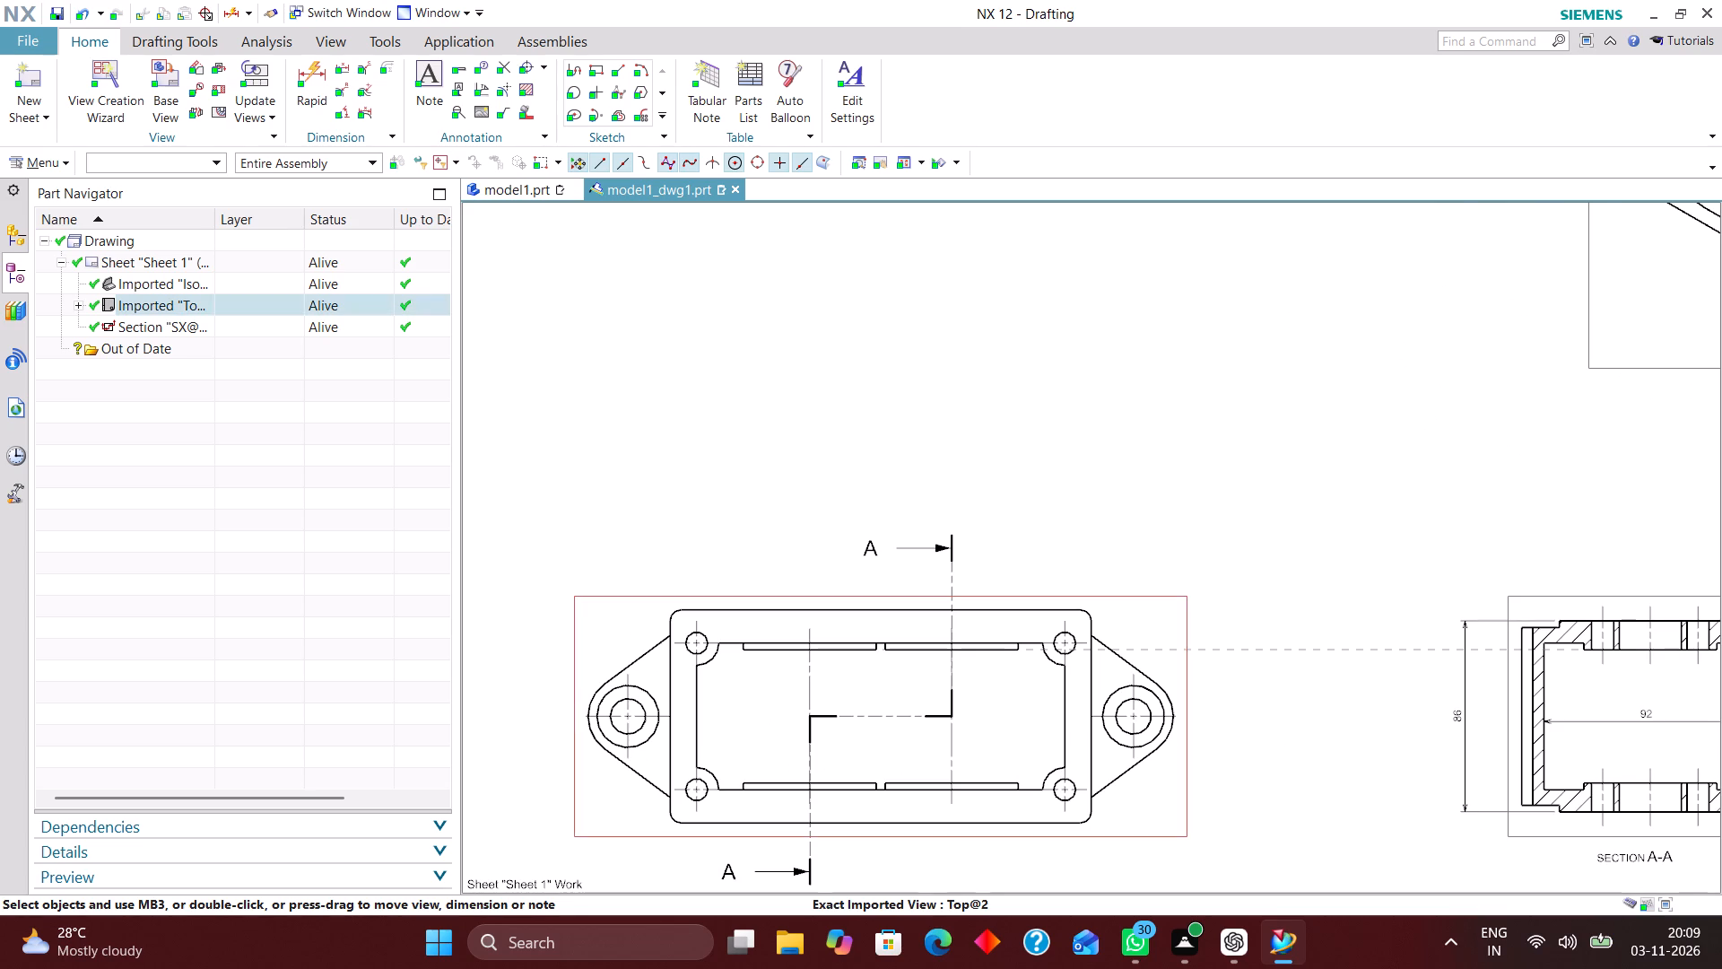
Examine the top view and the dimensioned section view A-A on the sheet.
{"action": "scroll", "coordinate": [839, 592], "scroll_direction": "down", "scroll_amount": 2}
{"action": "scroll", "coordinate": [977, 698], "scroll_direction": "up", "scroll_amount": 1}
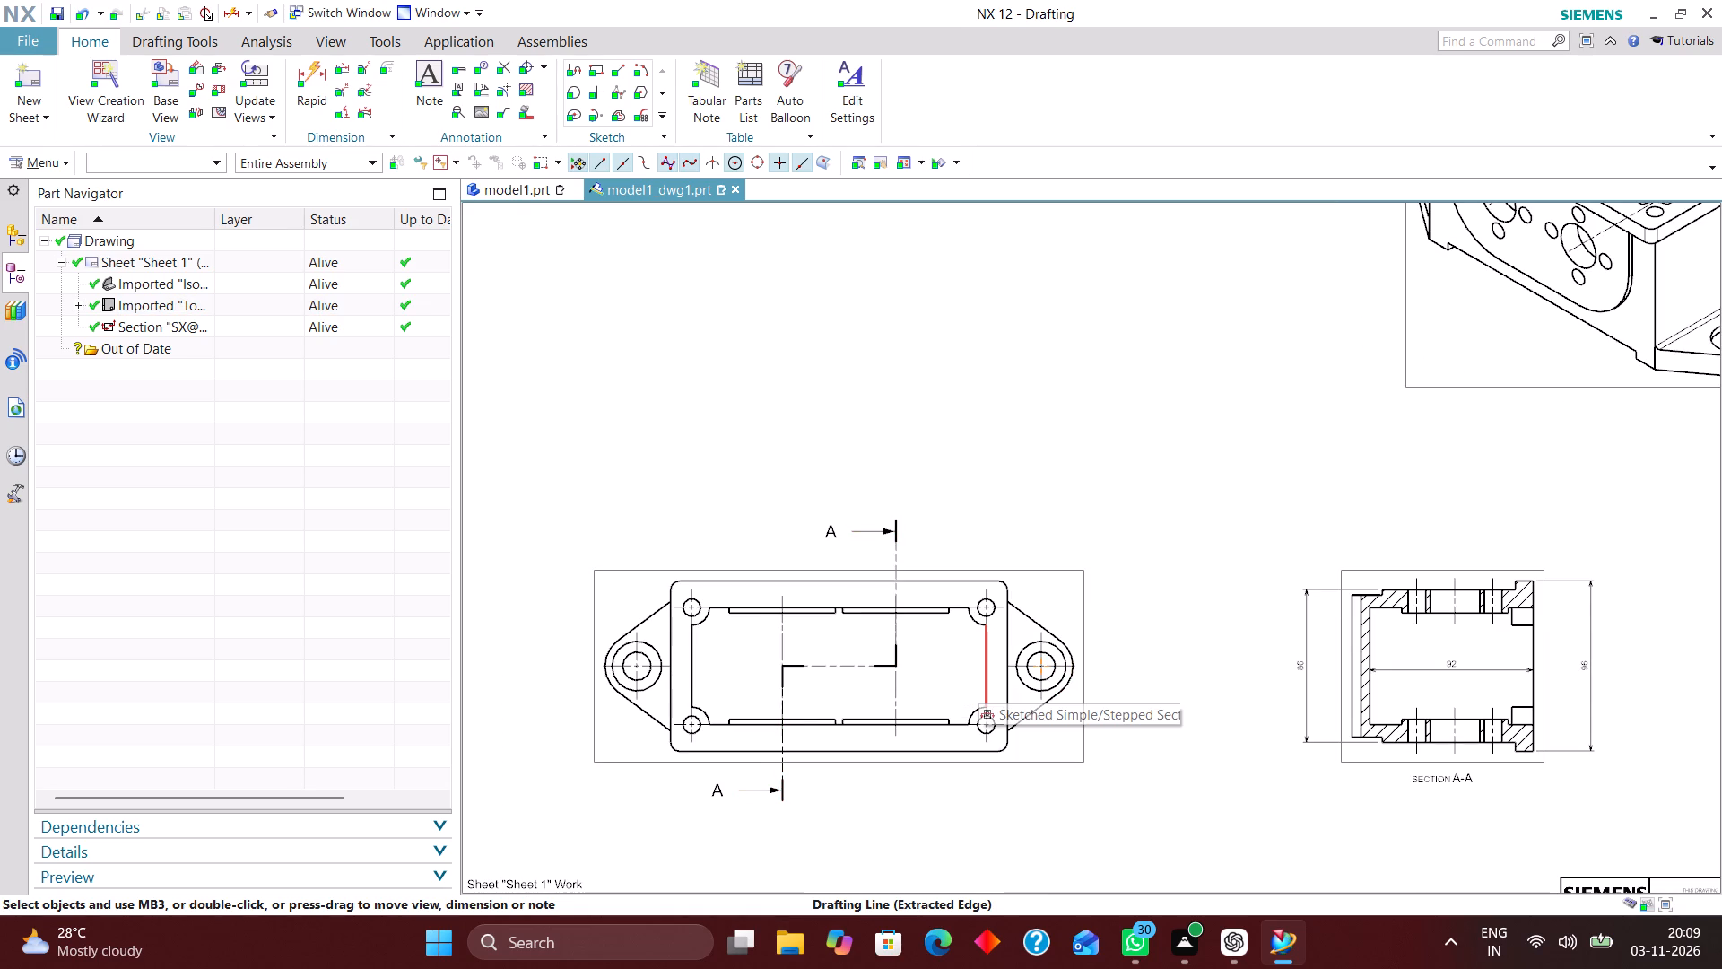
{"action": "scroll", "coordinate": [1474, 718], "scroll_direction": "up", "scroll_amount": 1}
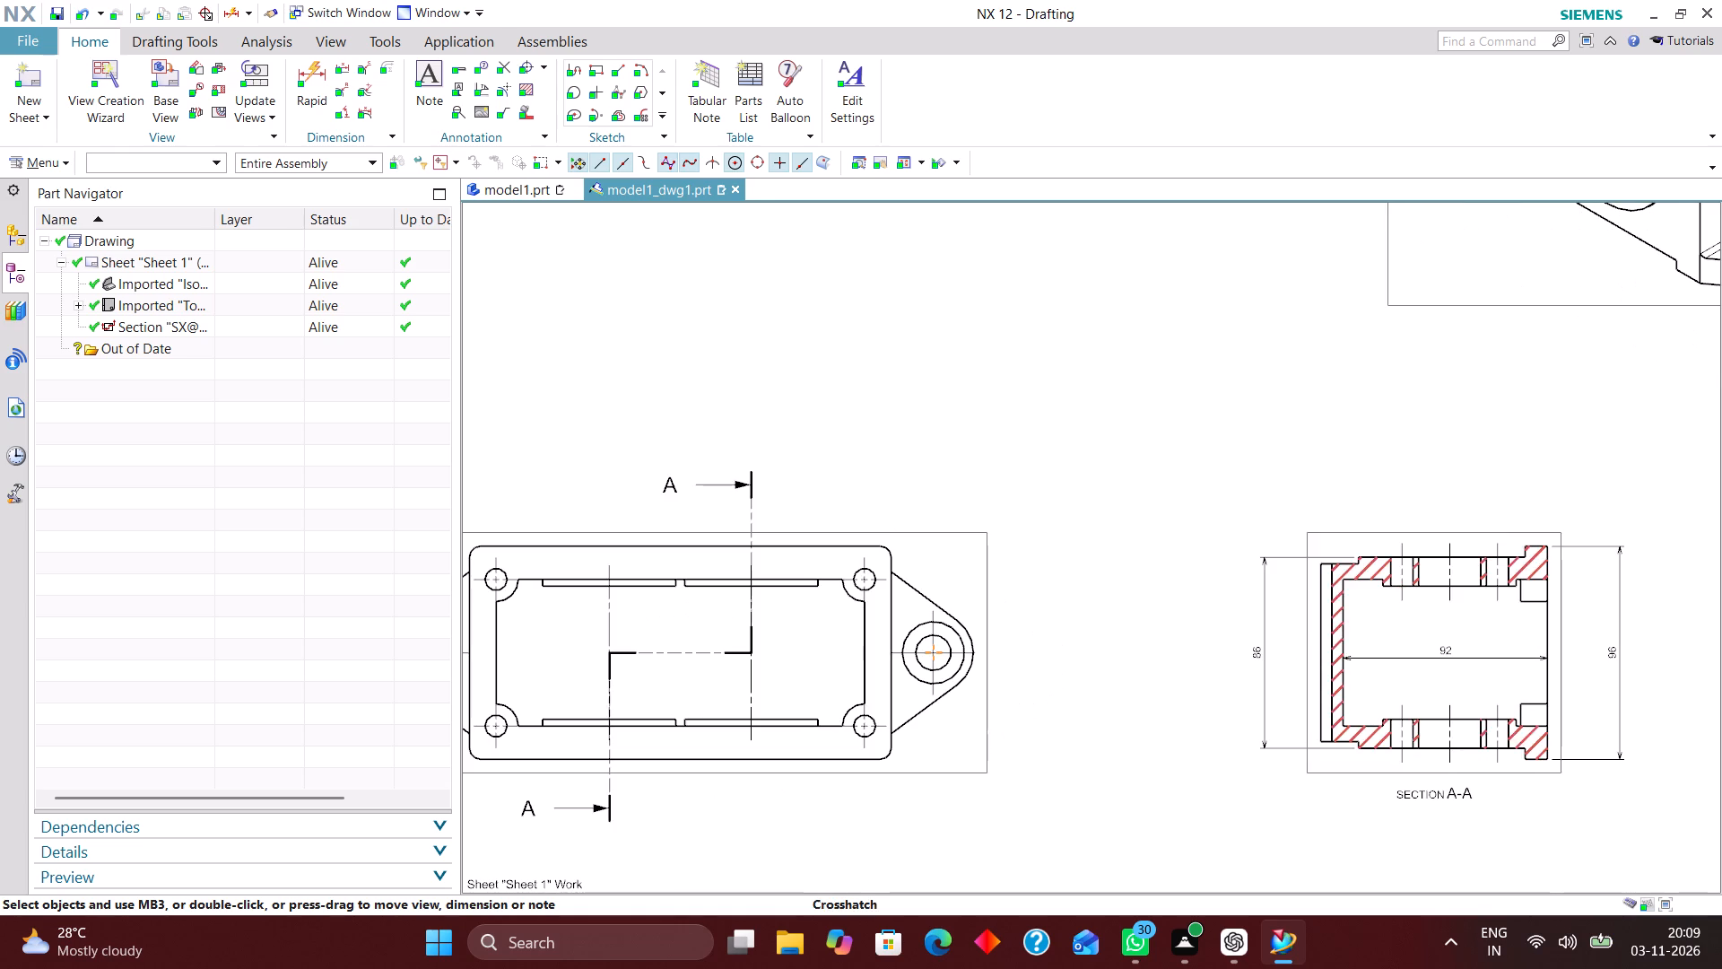
{"action": "scroll", "coordinate": [1086, 721], "scroll_direction": "down", "scroll_amount": 1}
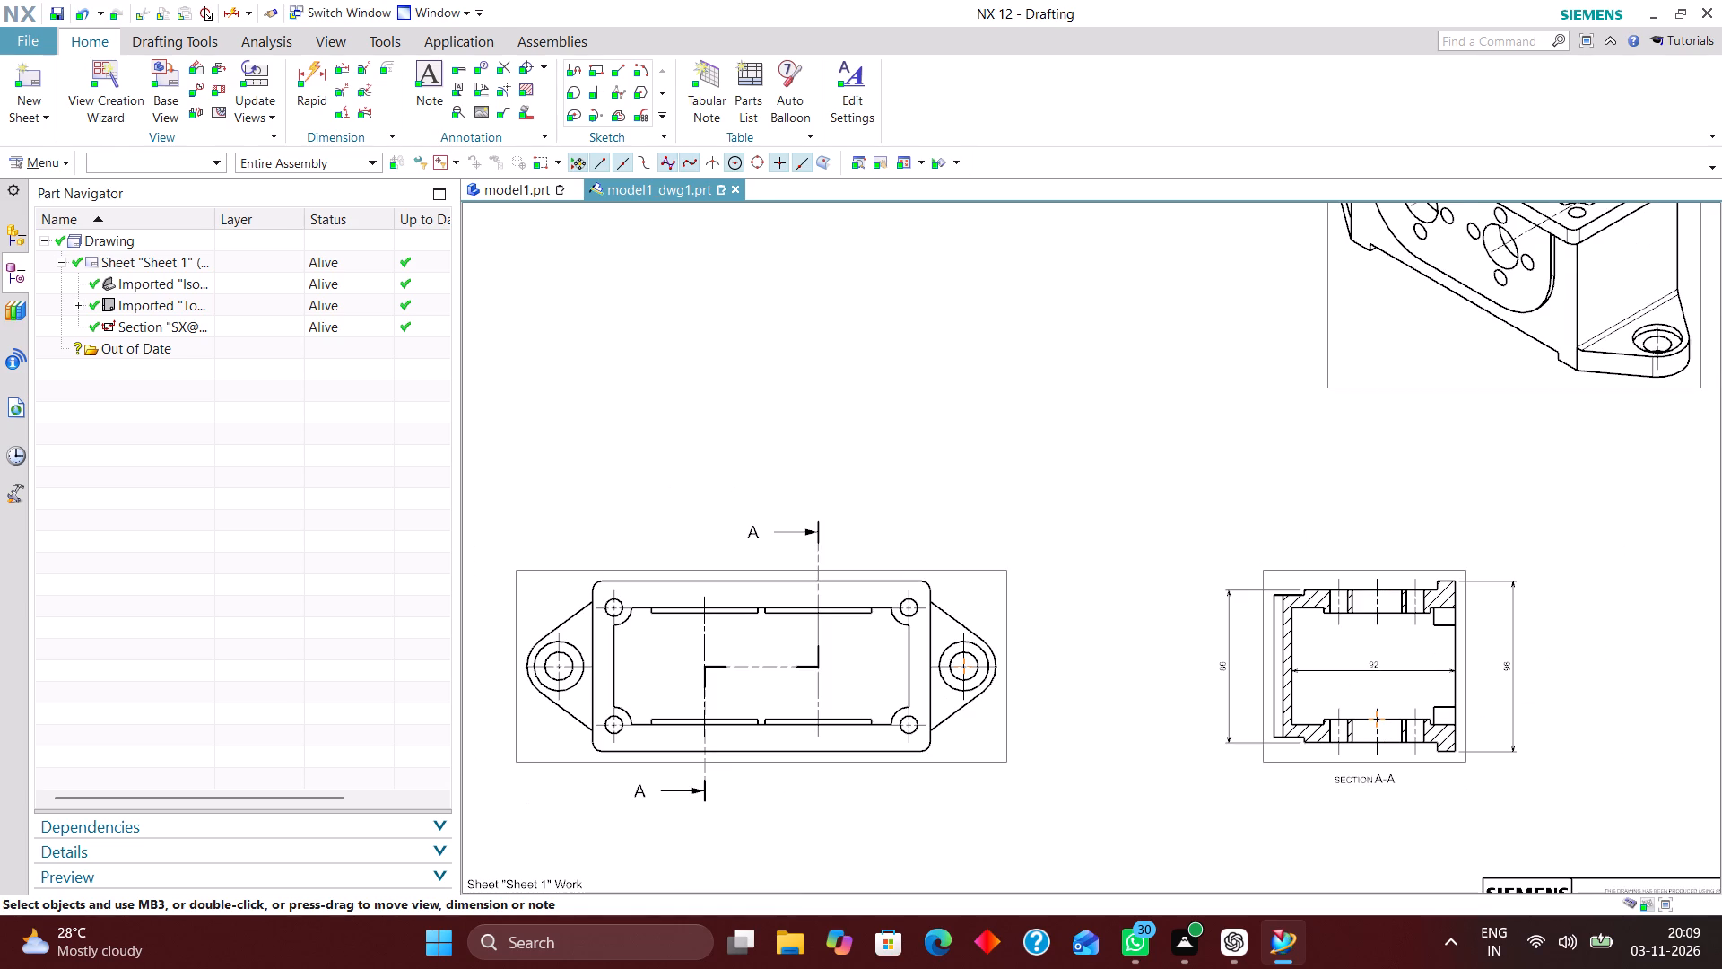
{"action": "scroll", "coordinate": [1434, 722], "scroll_direction": "up", "scroll_amount": 3}
{"action": "scroll", "coordinate": [1436, 730], "scroll_direction": "down", "scroll_amount": 2}
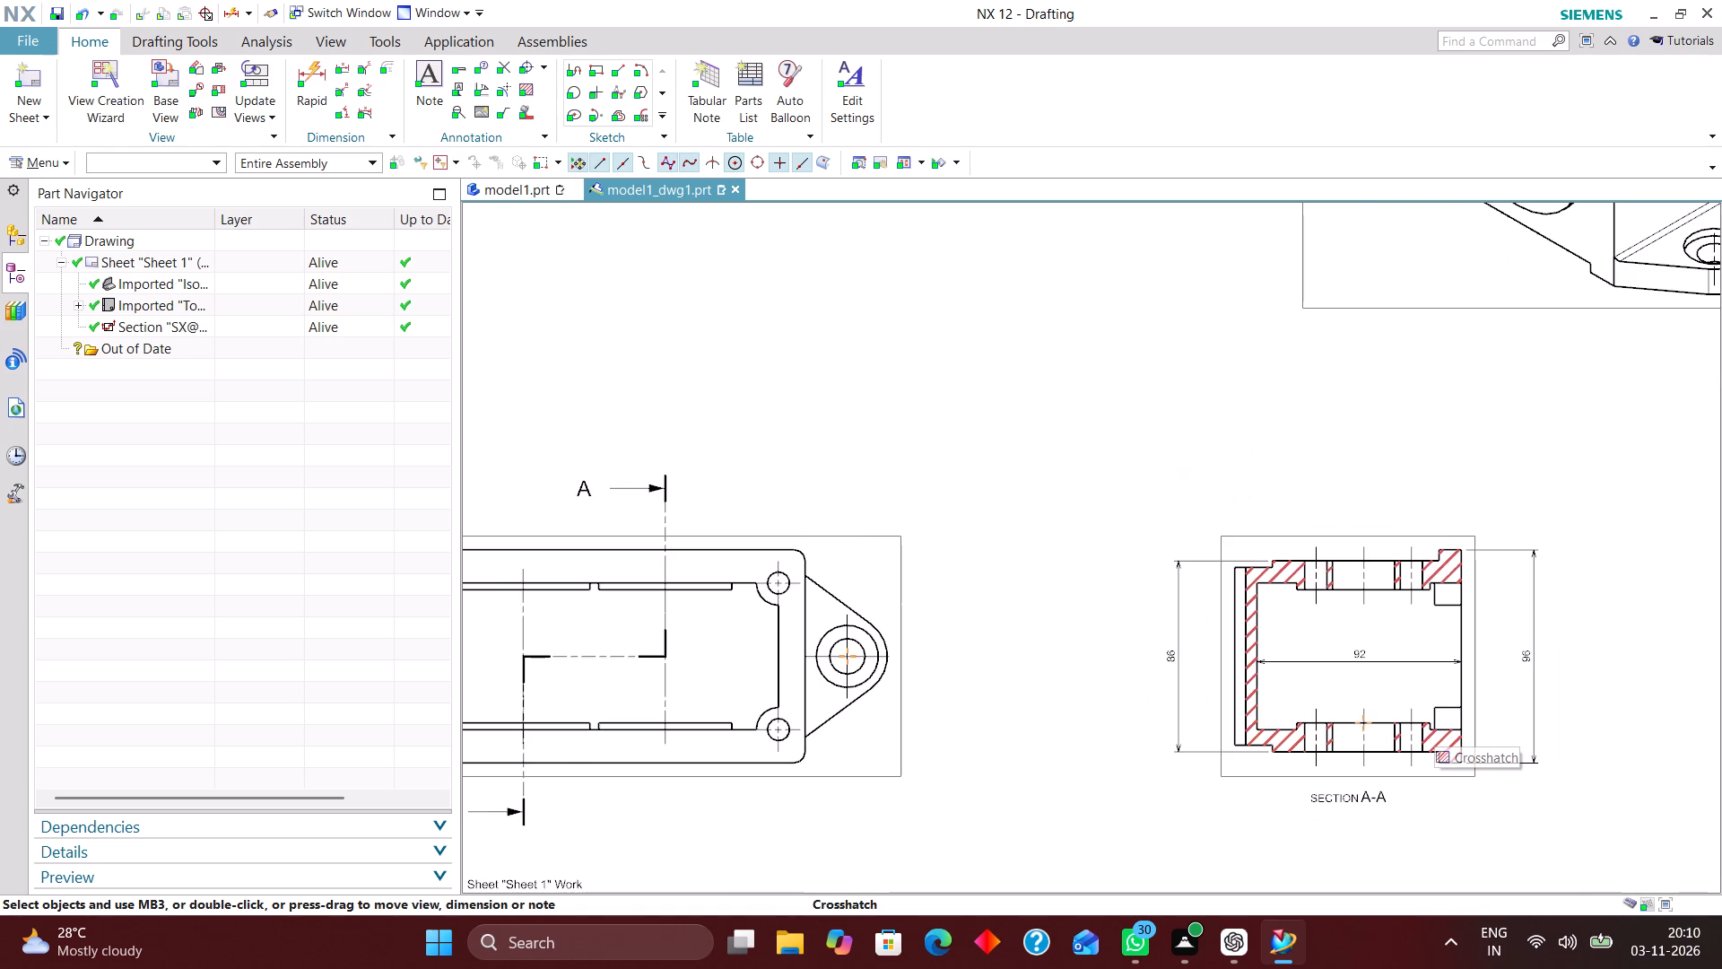
{"action": "scroll", "coordinate": [1501, 733], "scroll_direction": "down", "scroll_amount": 1}
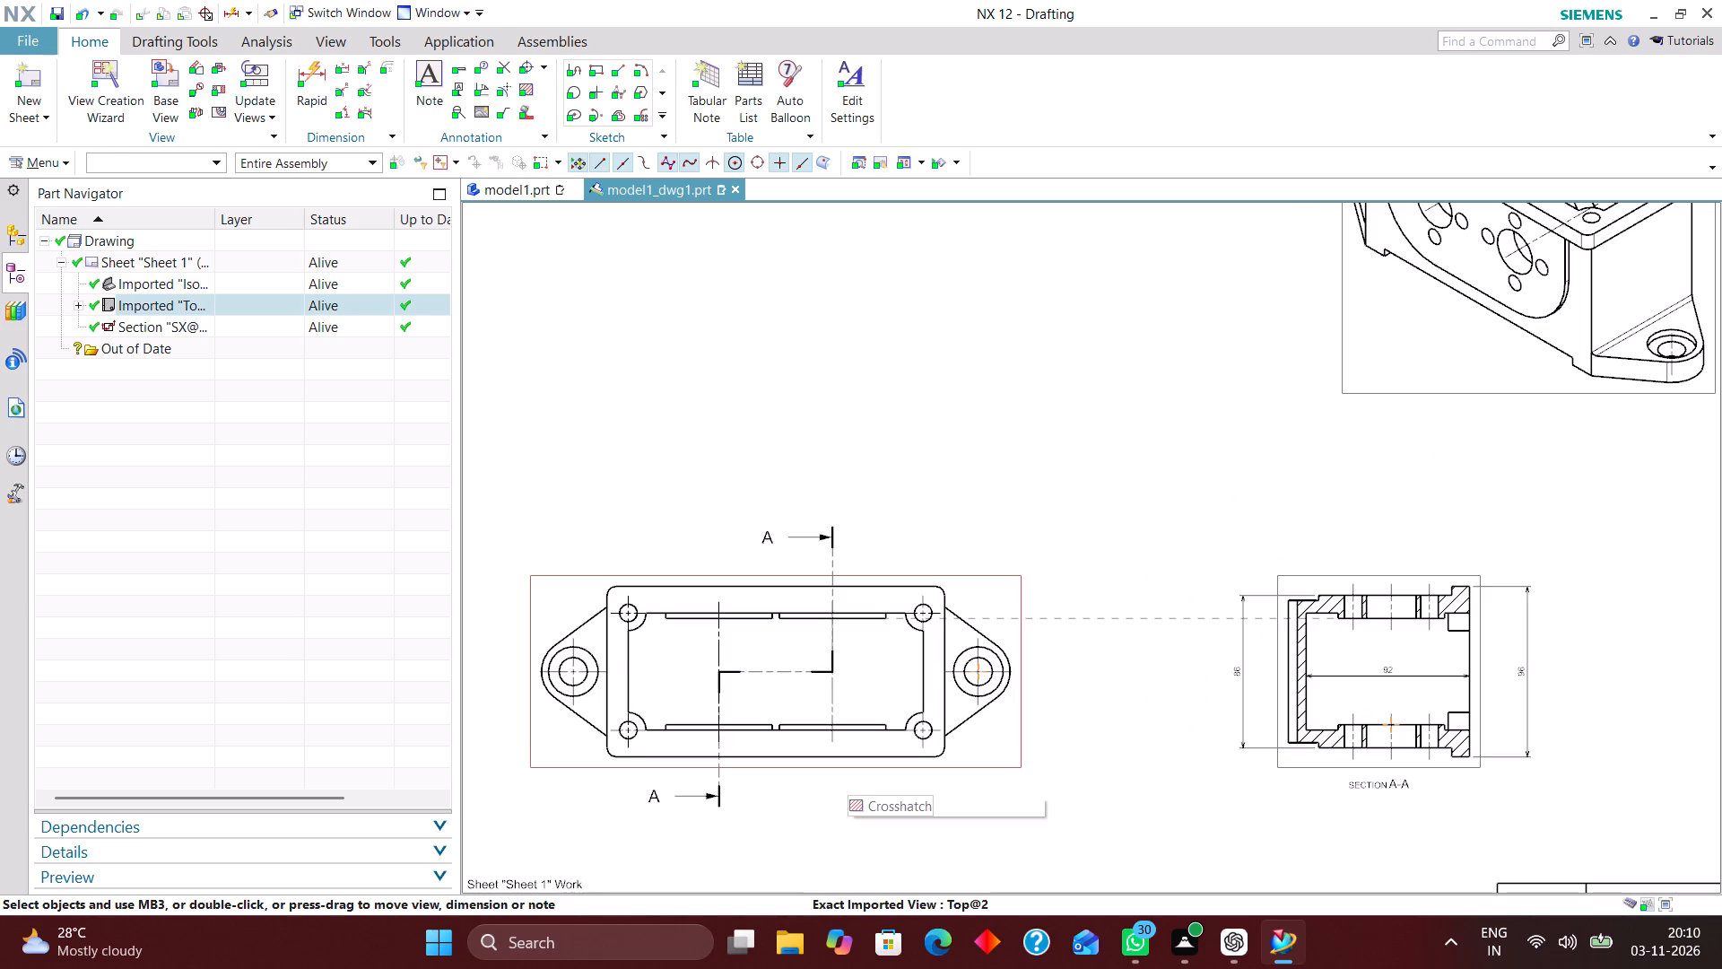
{"action": "scroll", "coordinate": [1419, 772], "scroll_direction": "up", "scroll_amount": 2}
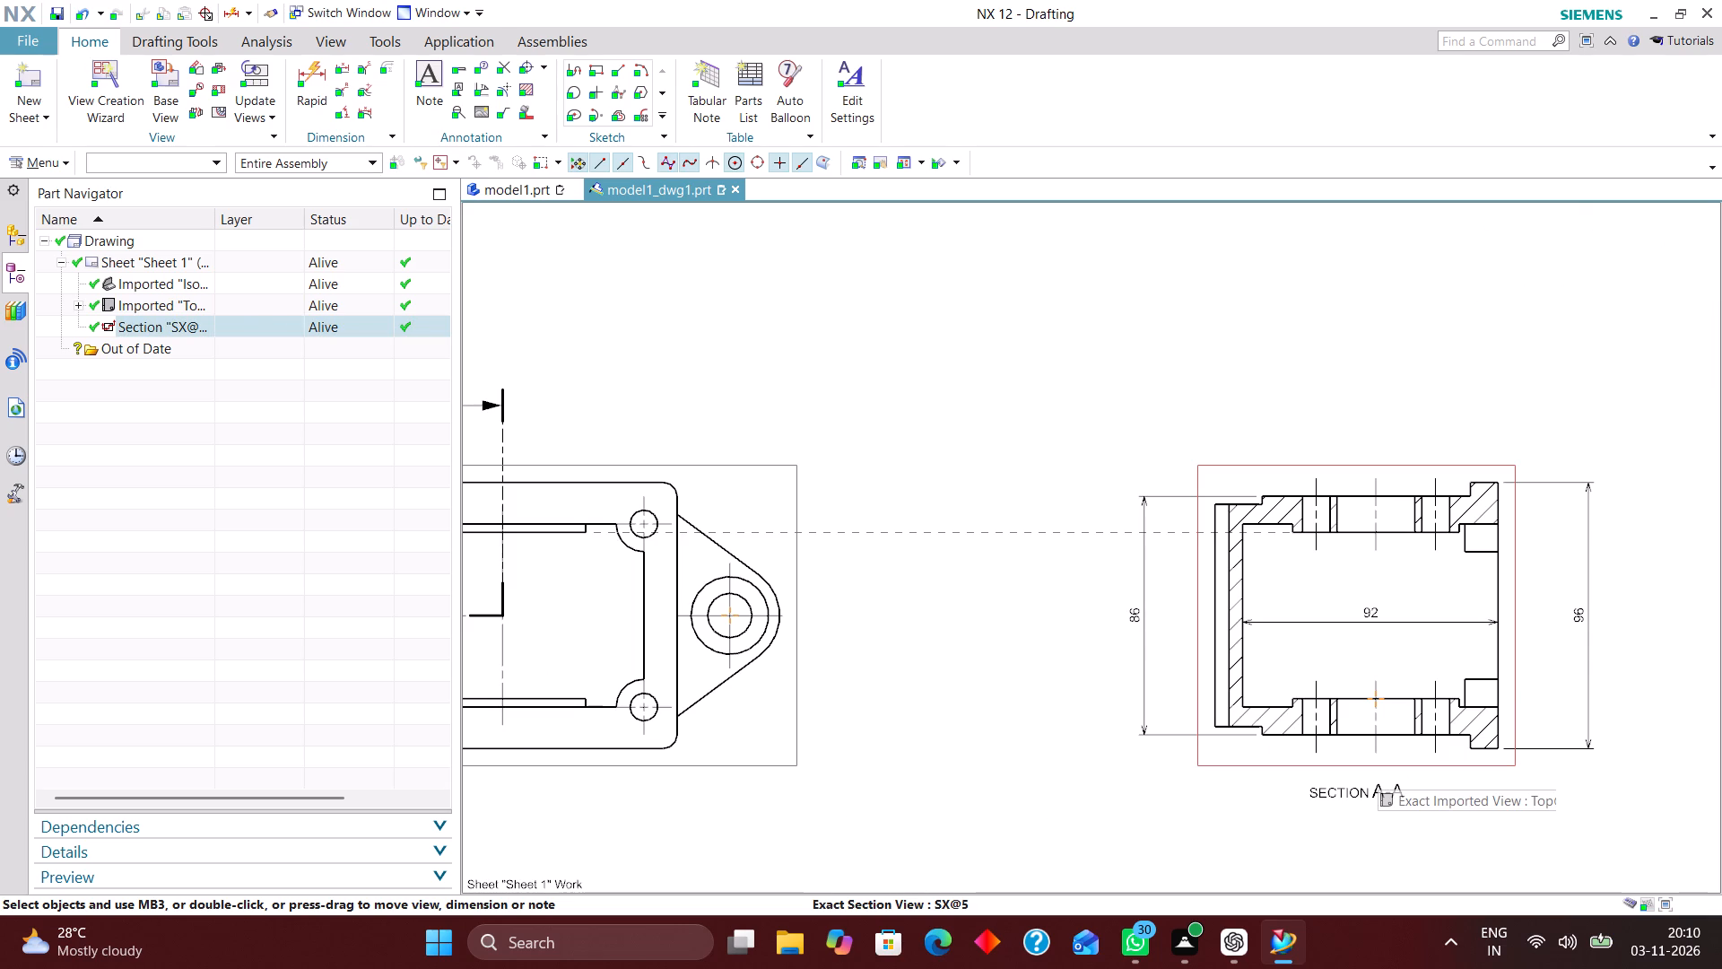
{"action": "scroll", "coordinate": [1413, 776], "scroll_direction": "up", "scroll_amount": 1}
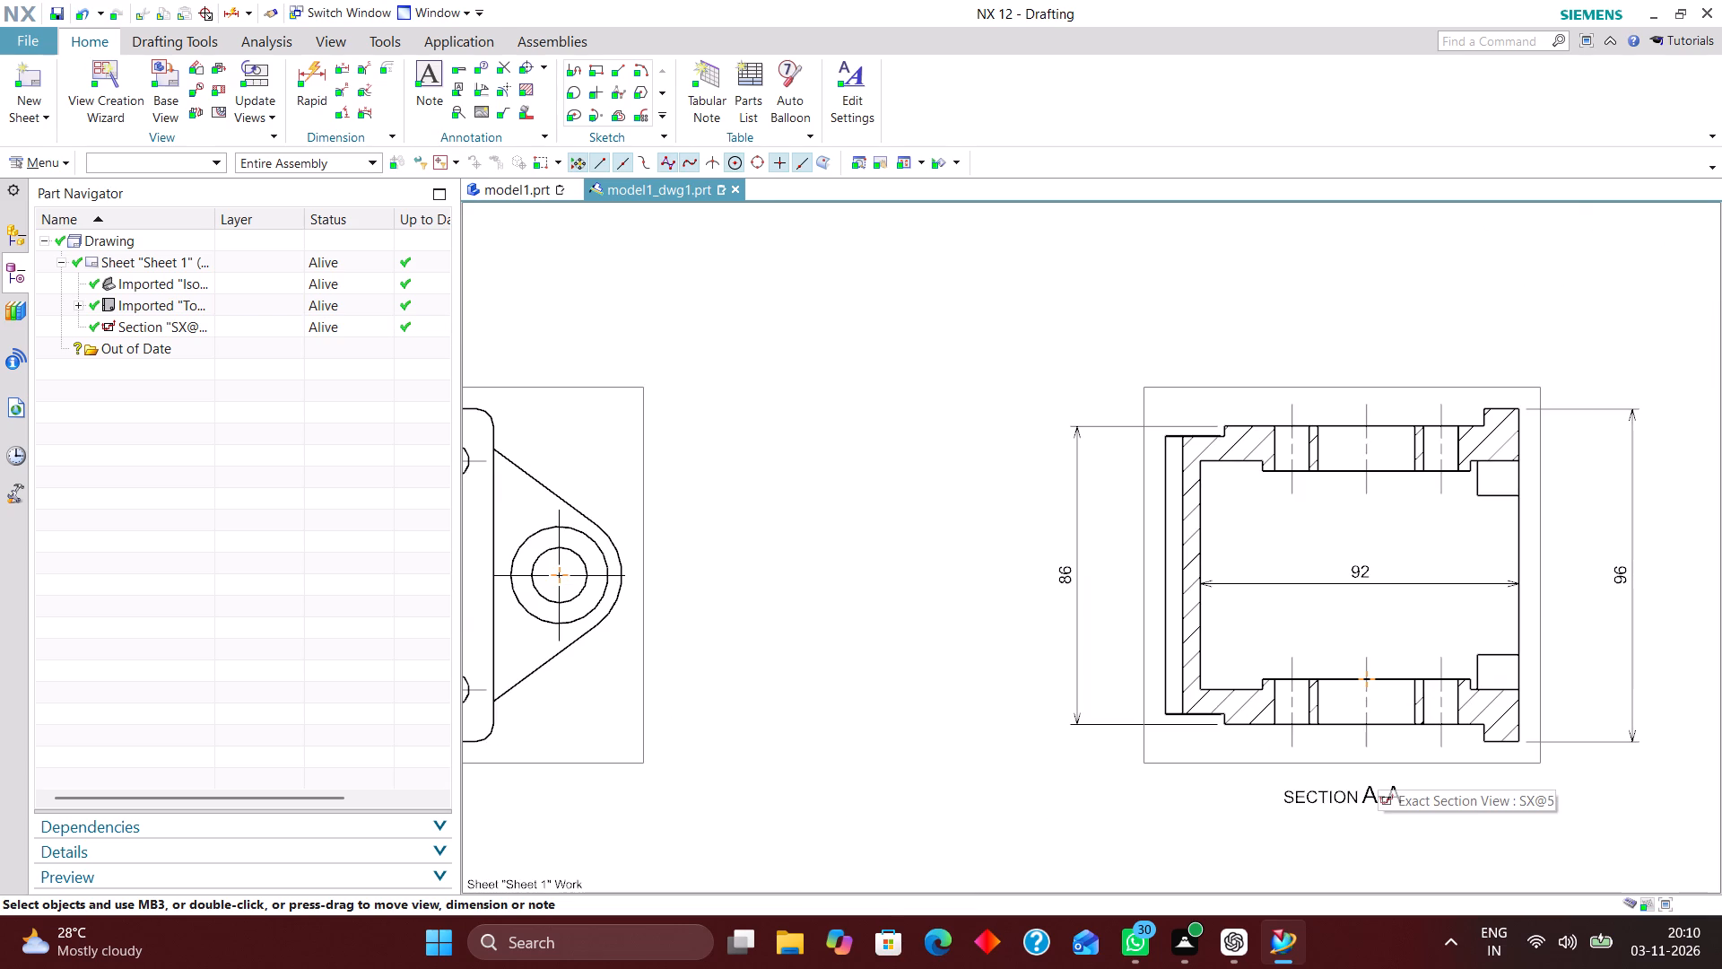
{"action": "scroll", "coordinate": [1290, 703], "scroll_direction": "down", "scroll_amount": 1}
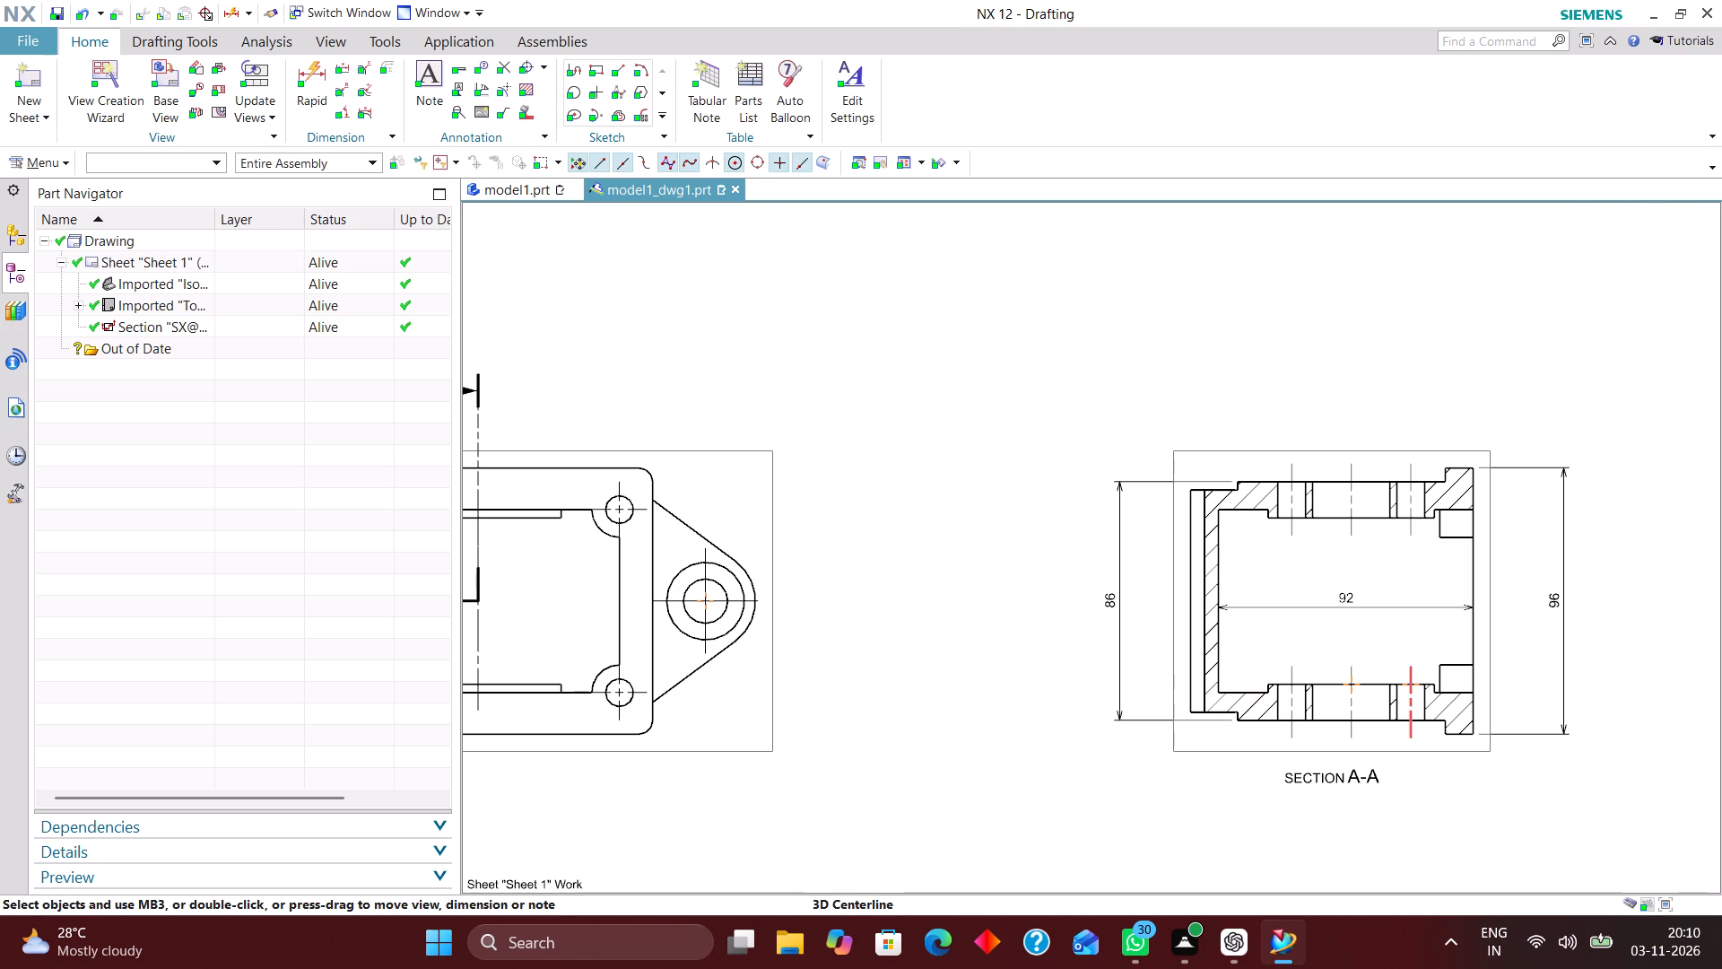
{"action": "scroll", "coordinate": [1422, 668], "scroll_direction": "down", "scroll_amount": 1}
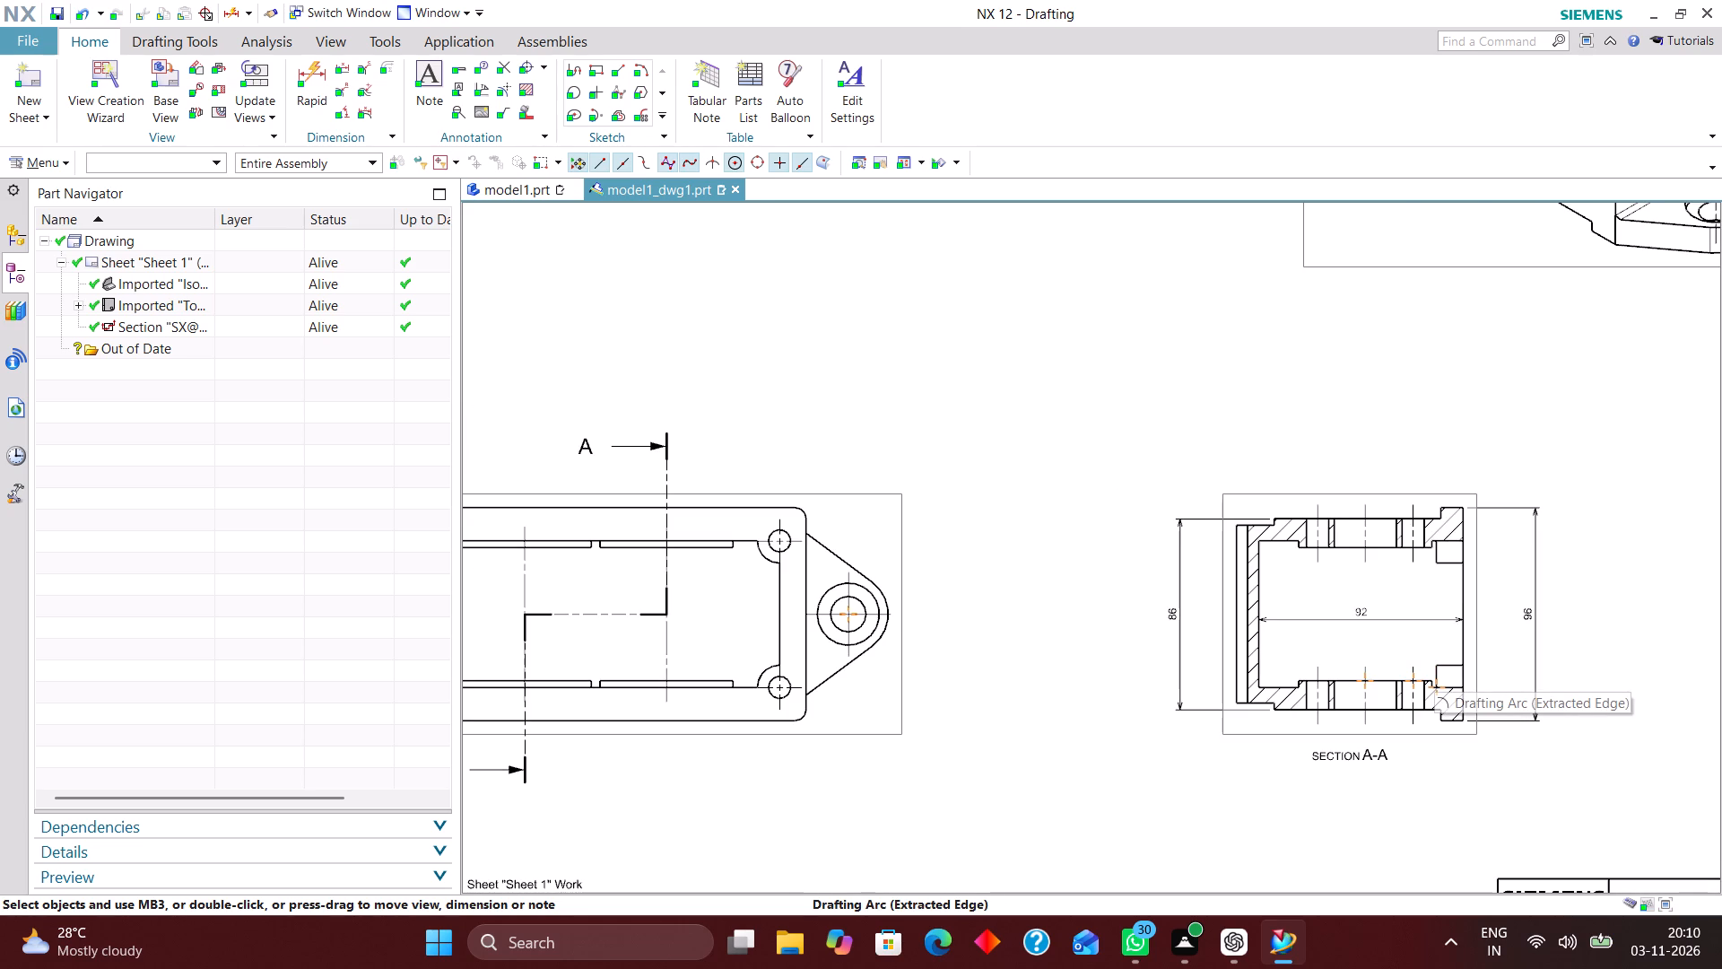
{"action": "scroll", "coordinate": [1342, 622], "scroll_direction": "down", "scroll_amount": 3}
{"action": "scroll", "coordinate": [1051, 622], "scroll_direction": "up", "scroll_amount": 3}
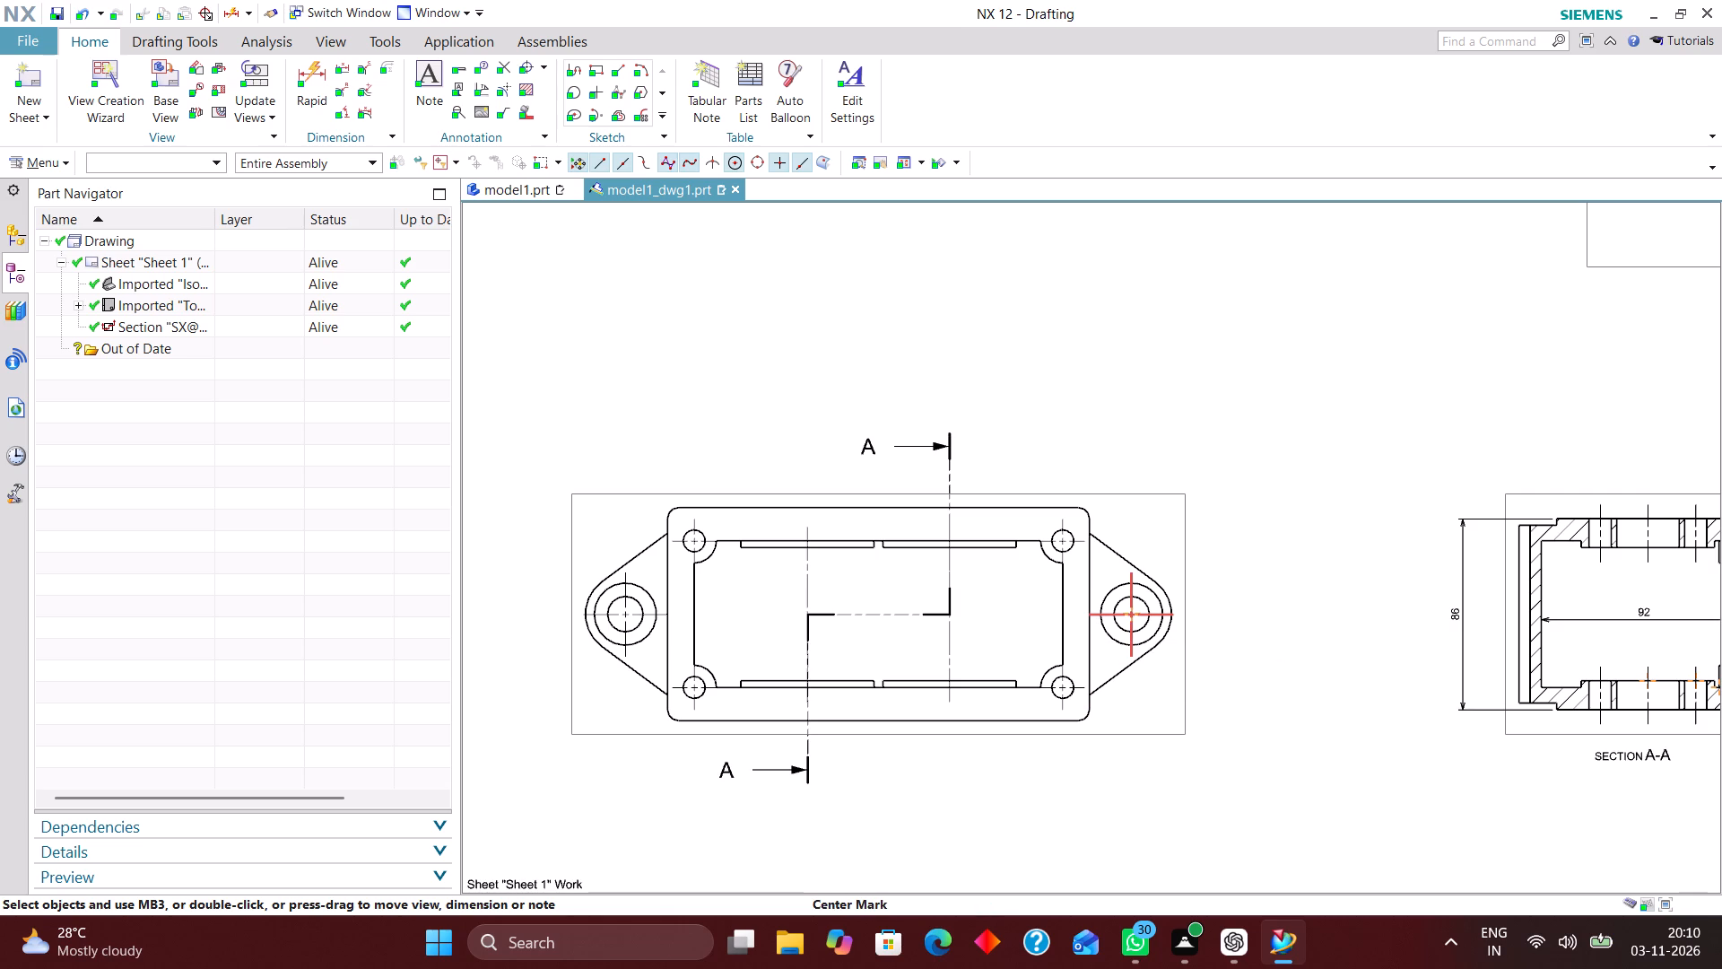
{"action": "scroll", "coordinate": [1173, 613], "scroll_direction": "down", "scroll_amount": 1}
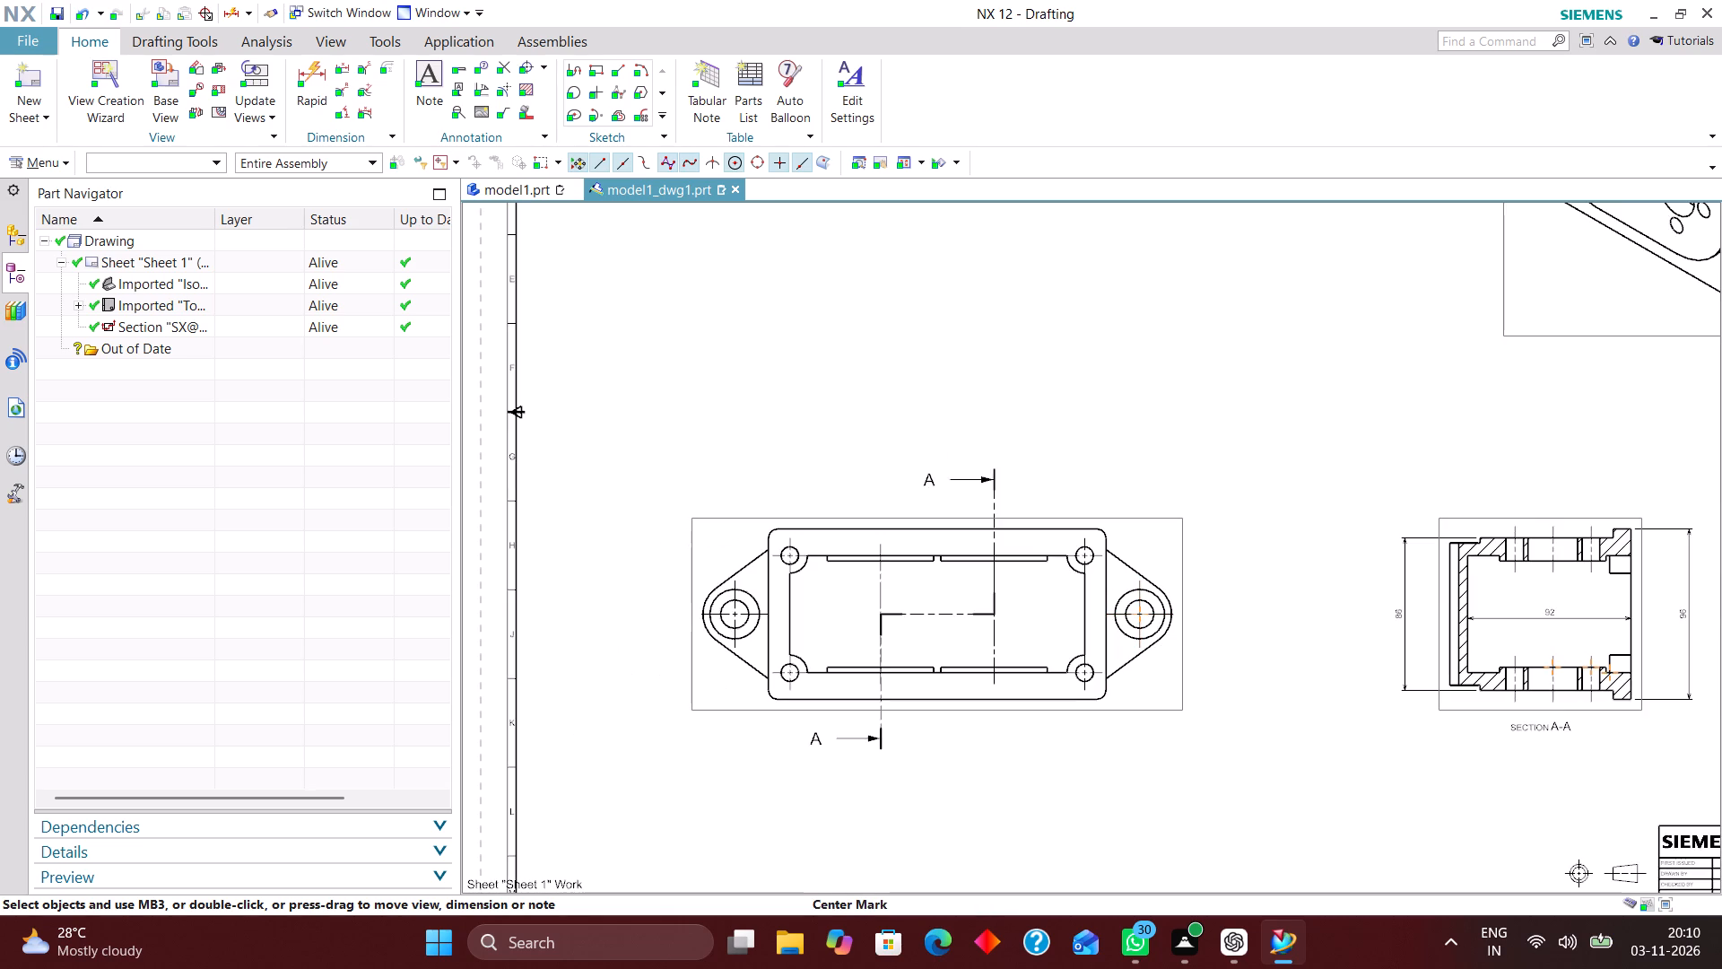
Add a rapid dimension for the vertical spacing of the two left-end corner holes in the top view, placed outside the mounting lug.
{"action": "scroll", "coordinate": [746, 606], "scroll_direction": "up", "scroll_amount": 2}
{"action": "left_click", "coordinate": [324, 66]}
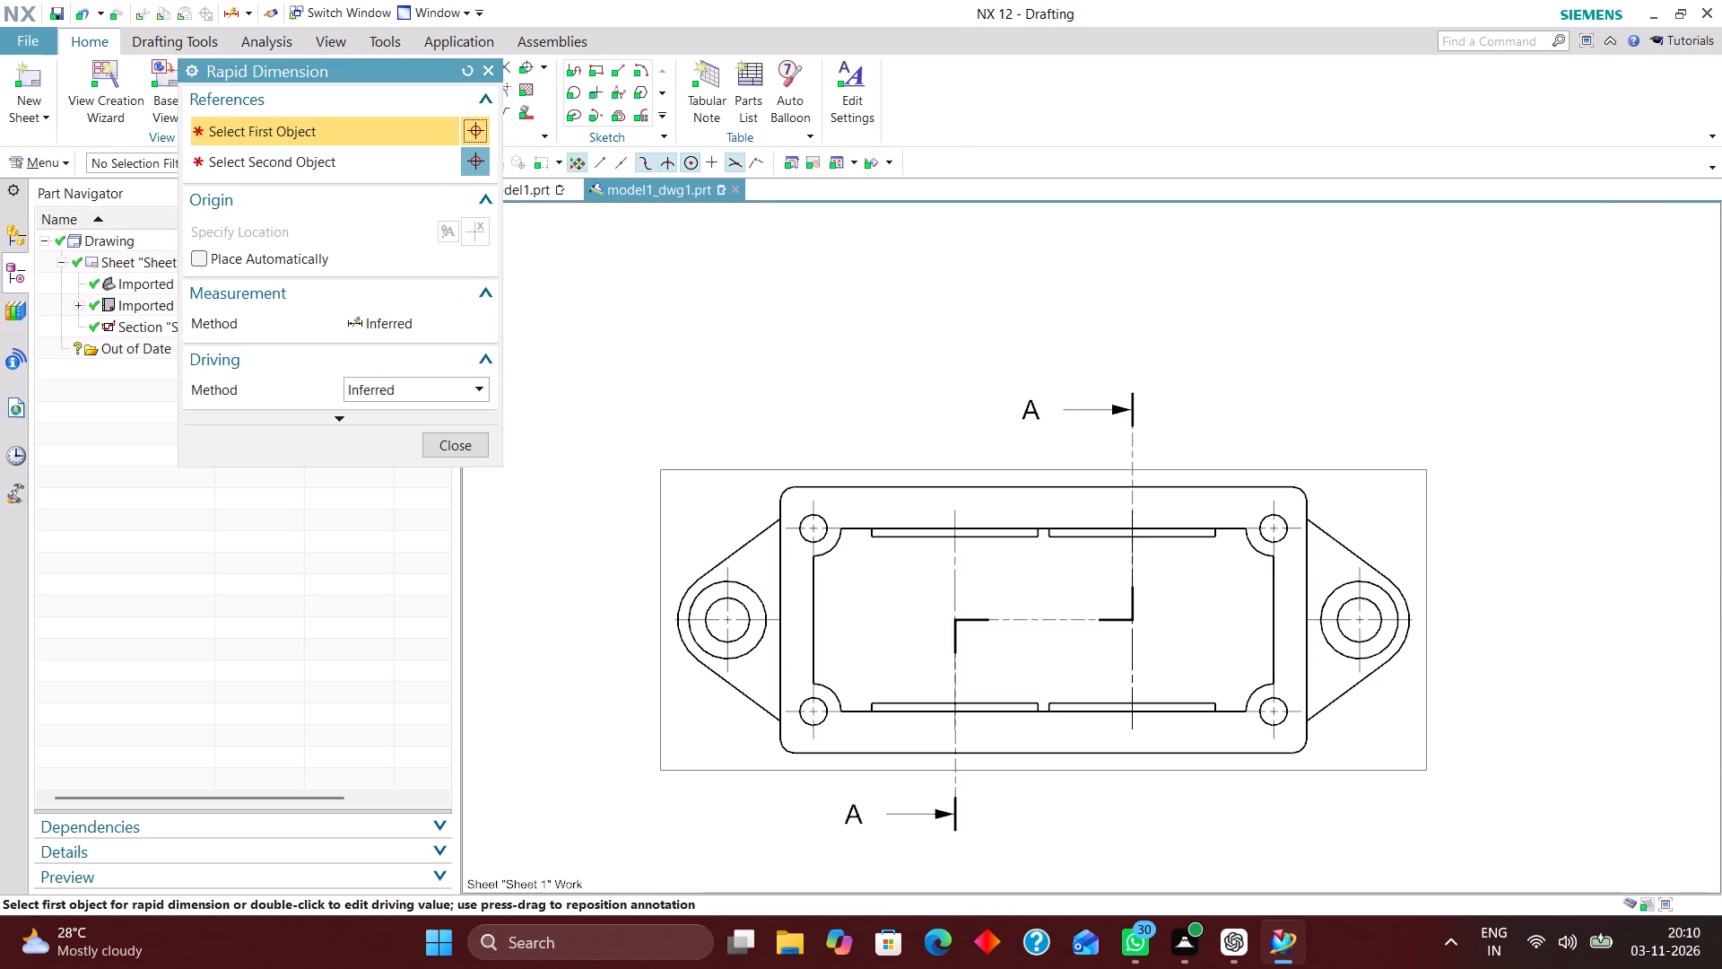
{"action": "scroll", "coordinate": [774, 537], "scroll_direction": "up", "scroll_amount": 3}
{"action": "left_click", "coordinate": [810, 517]}
{"action": "scroll", "coordinate": [813, 537], "scroll_direction": "down", "scroll_amount": 2}
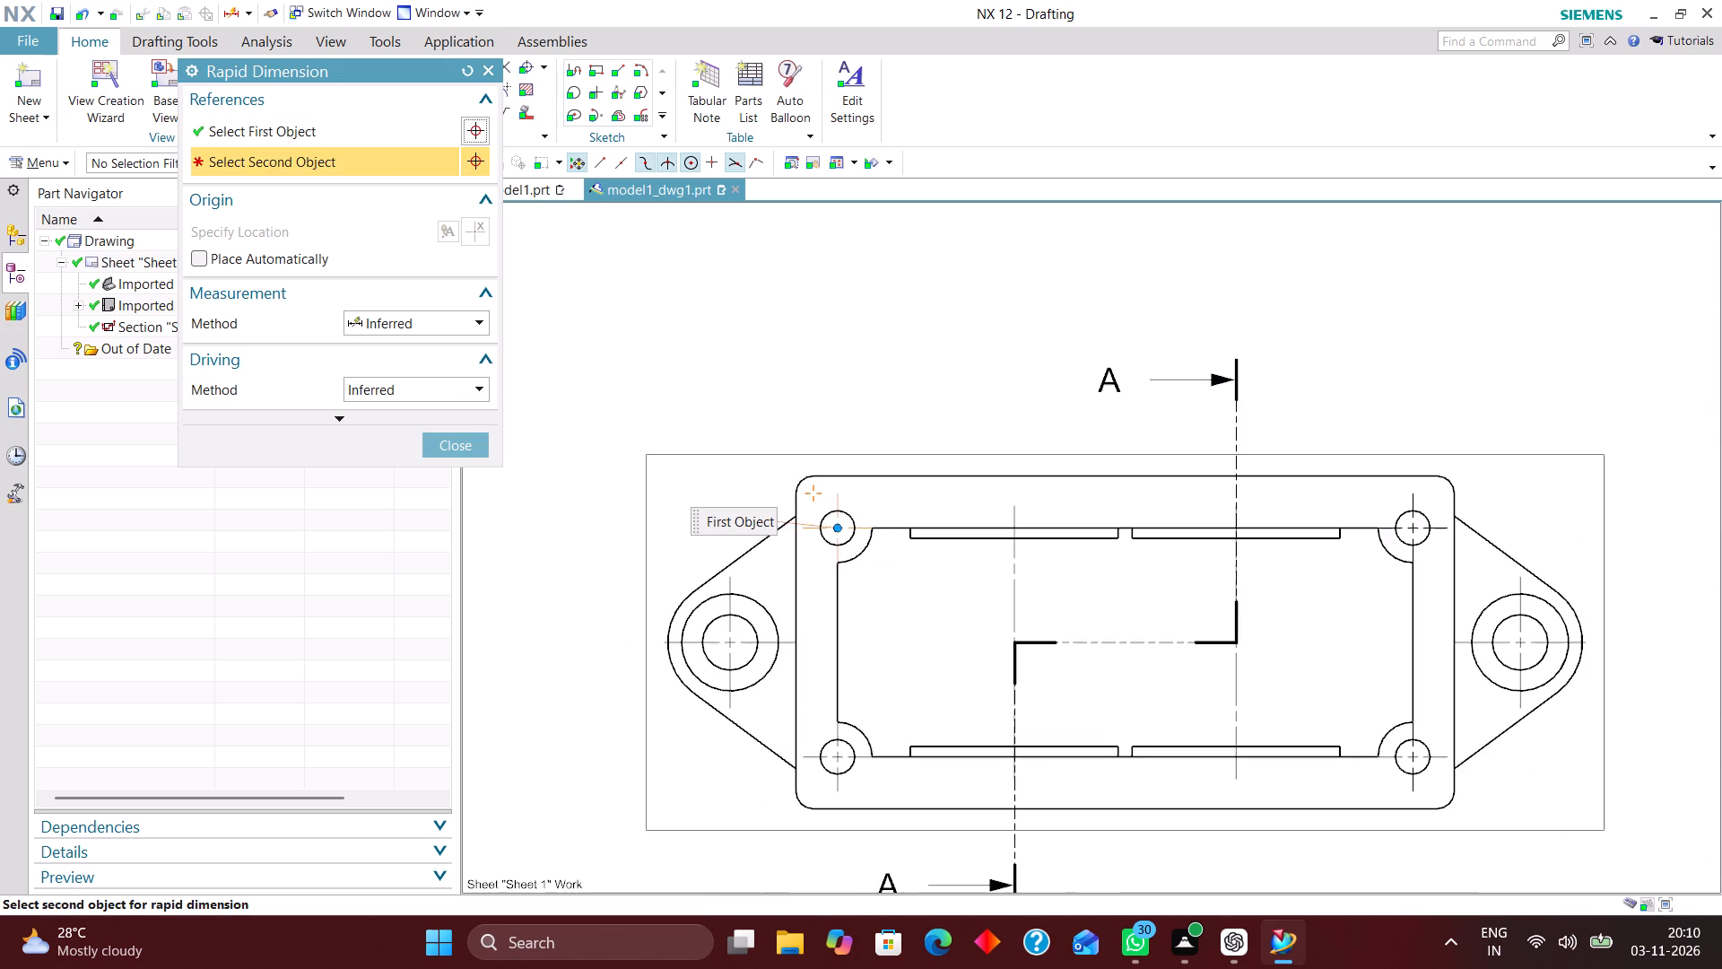
{"action": "scroll", "coordinate": [830, 737], "scroll_direction": "up", "scroll_amount": 4}
{"action": "left_click", "coordinate": [783, 781]}
{"action": "scroll", "coordinate": [1030, 616], "scroll_direction": "down", "scroll_amount": 3}
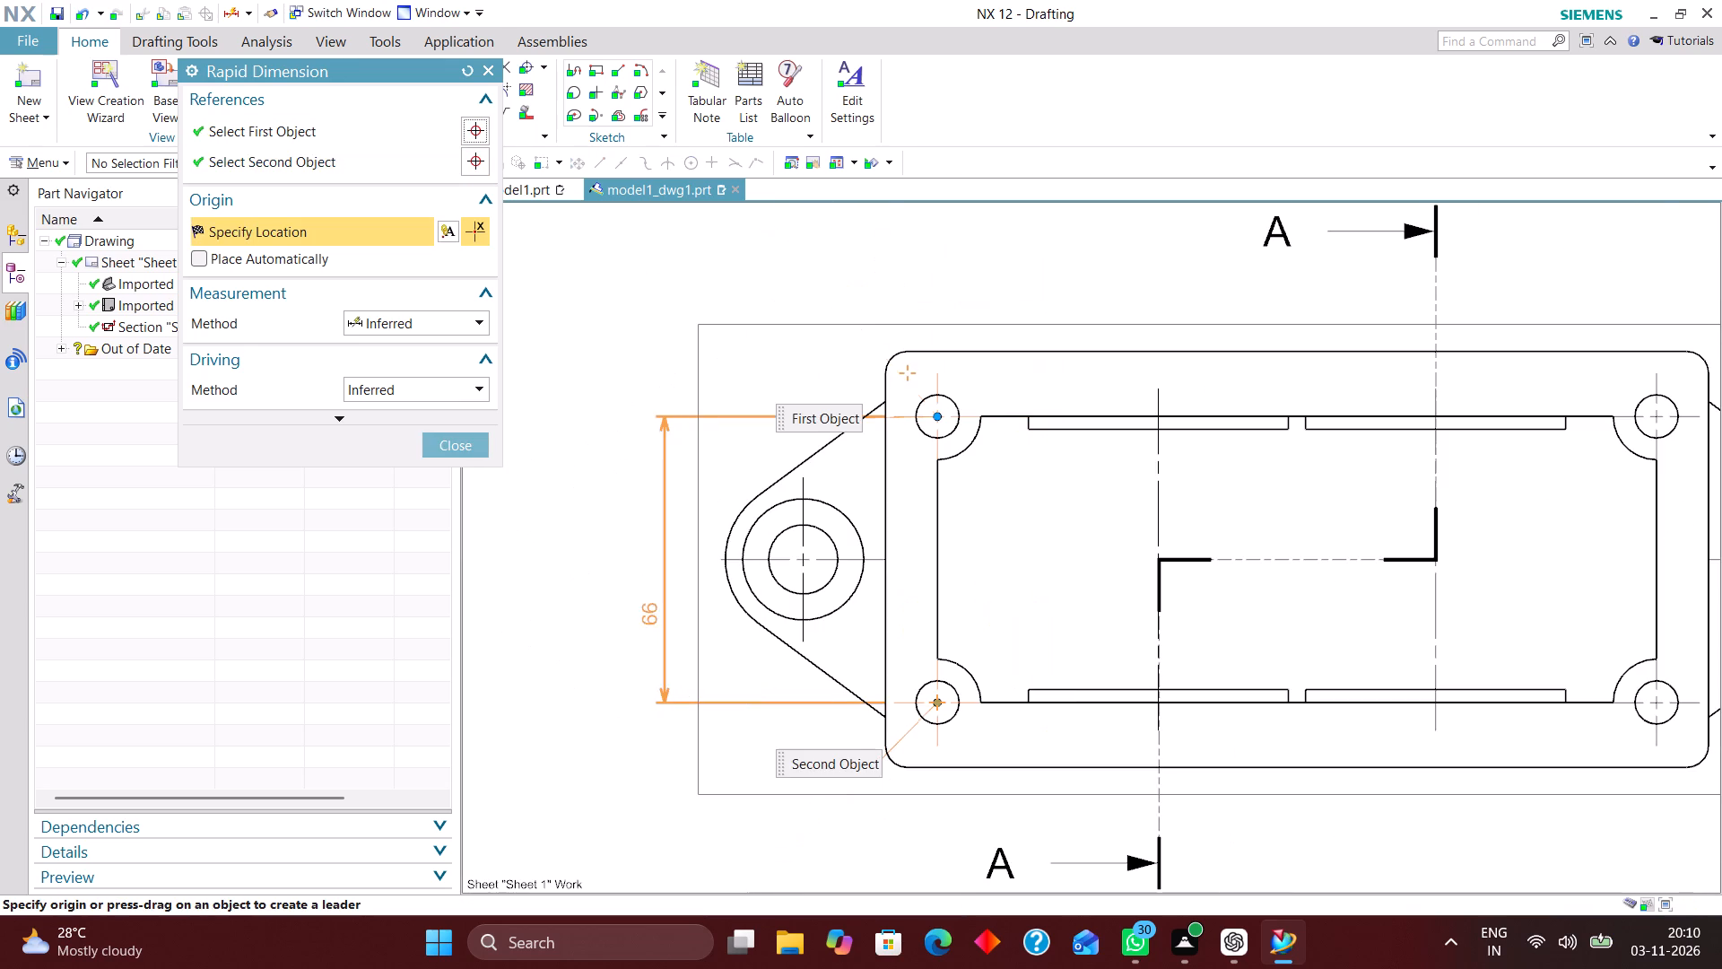
{"action": "left_click", "coordinate": [626, 557]}
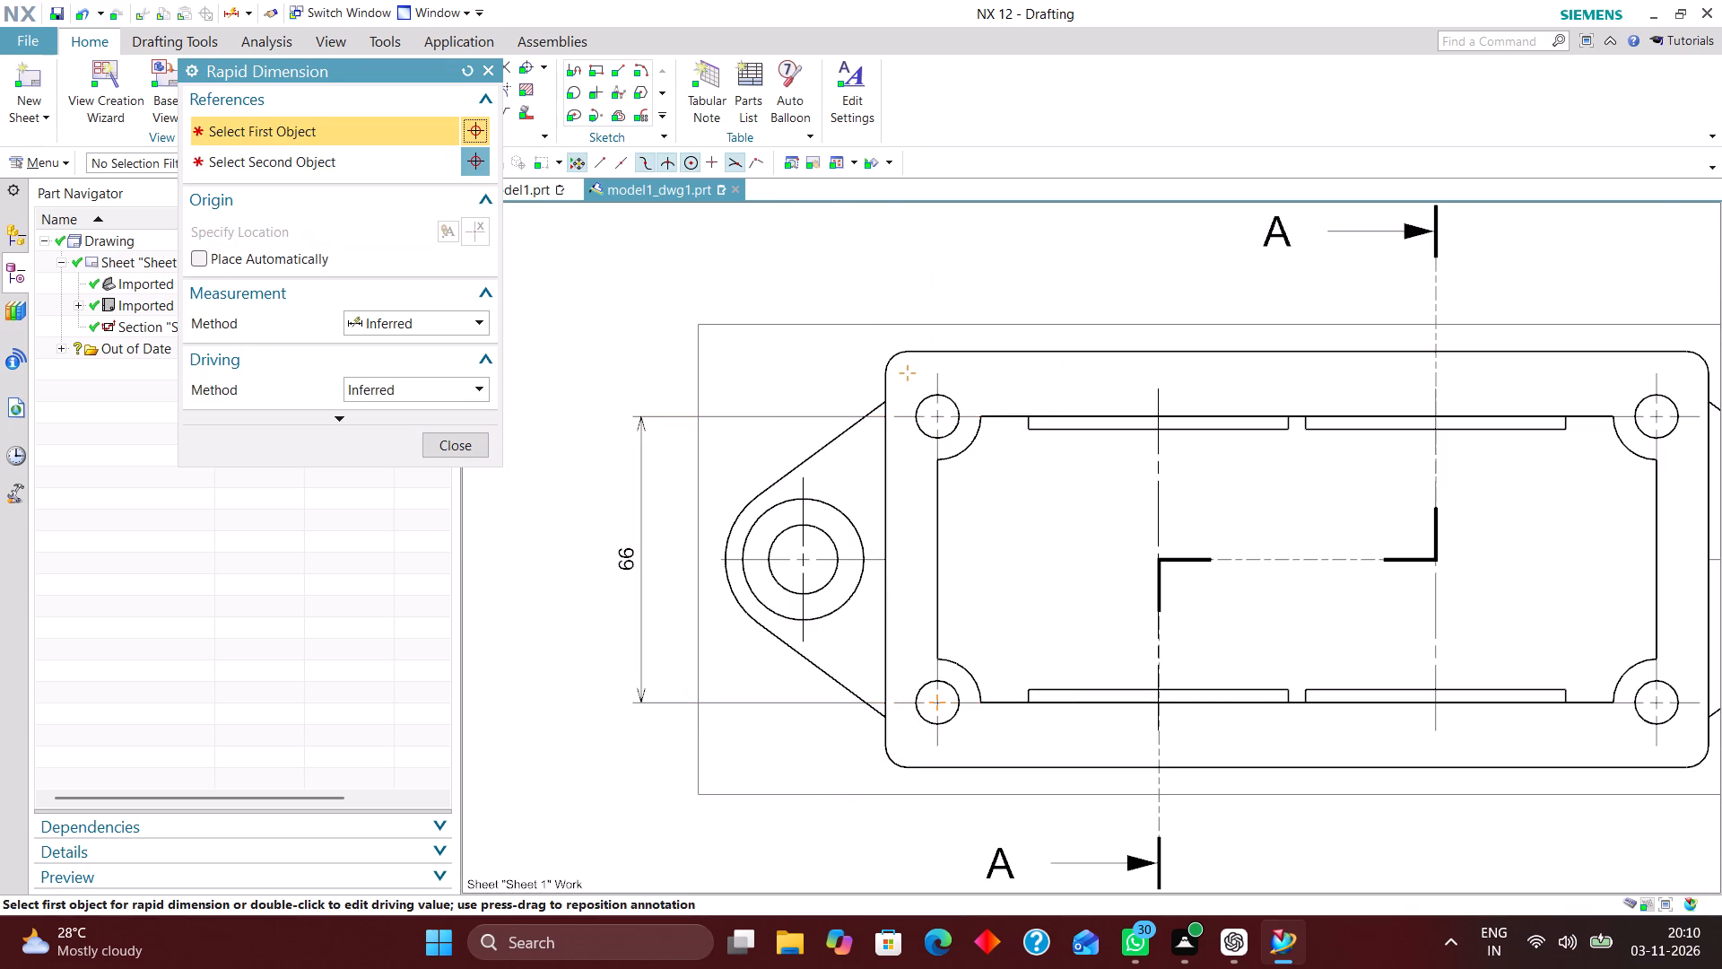
Dimension the horizontal offset from the body's outer side edge to the lower-left corner hole centre, placed below the top view.
{"action": "scroll", "coordinate": [715, 604], "scroll_direction": "down", "scroll_amount": 1}
{"action": "scroll", "coordinate": [908, 613], "scroll_direction": "down", "scroll_amount": 1}
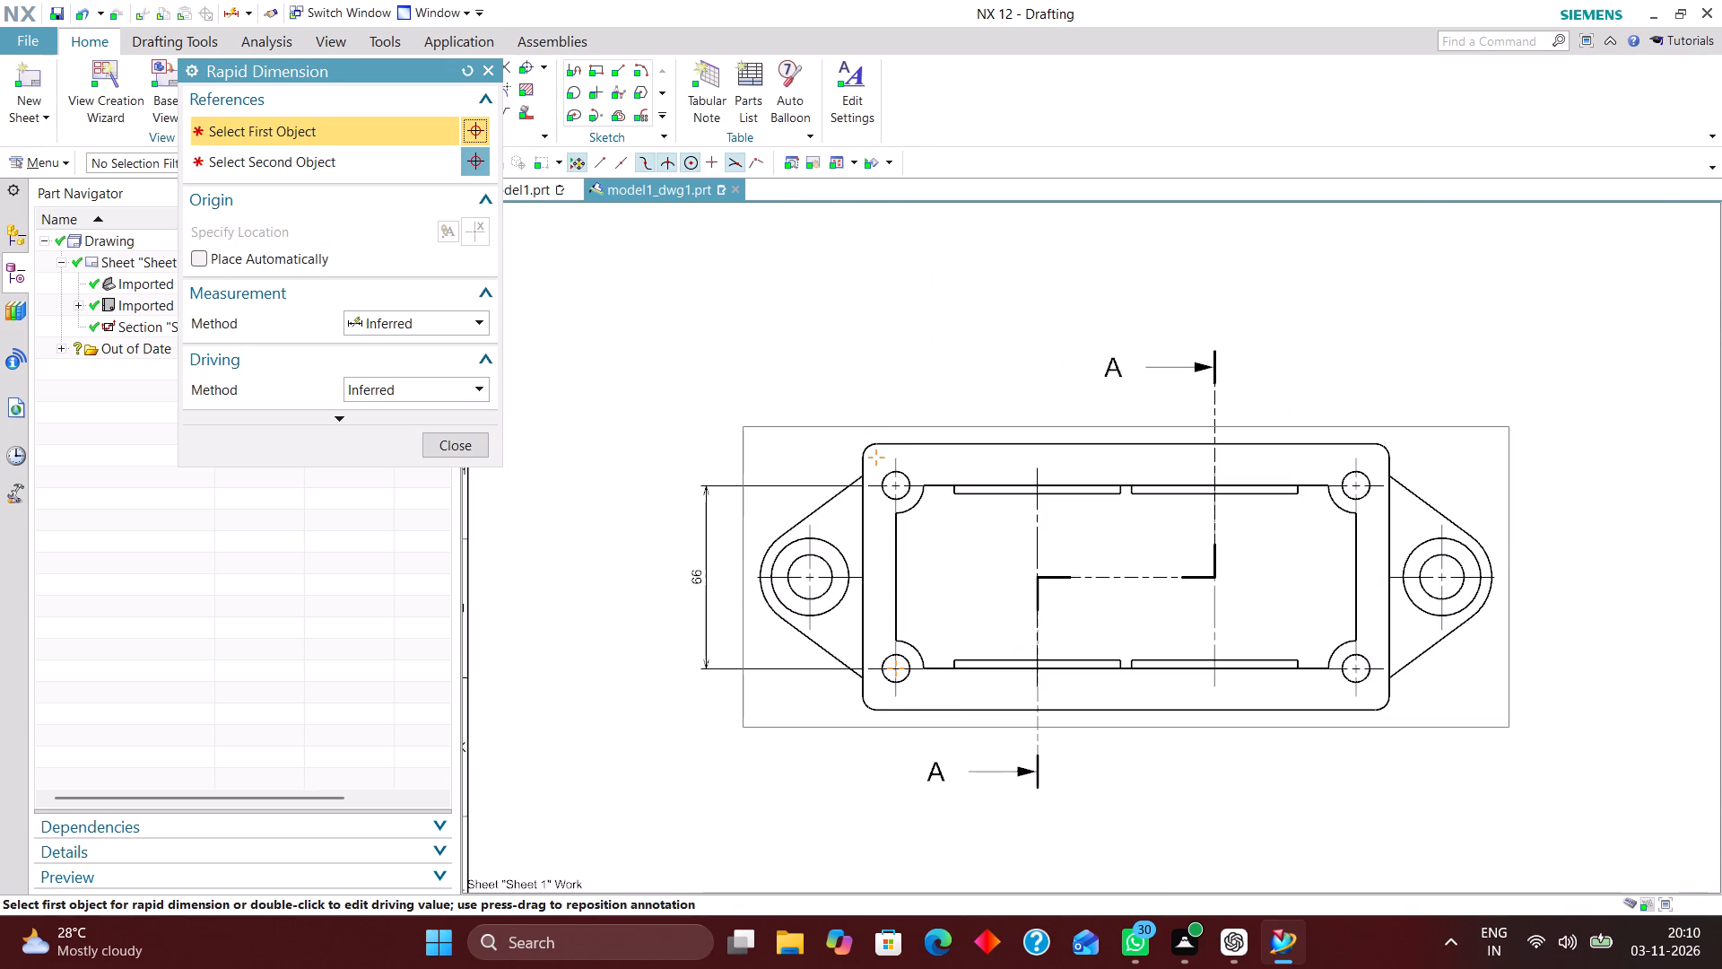
{"action": "scroll", "coordinate": [993, 595], "scroll_direction": "up", "scroll_amount": 2}
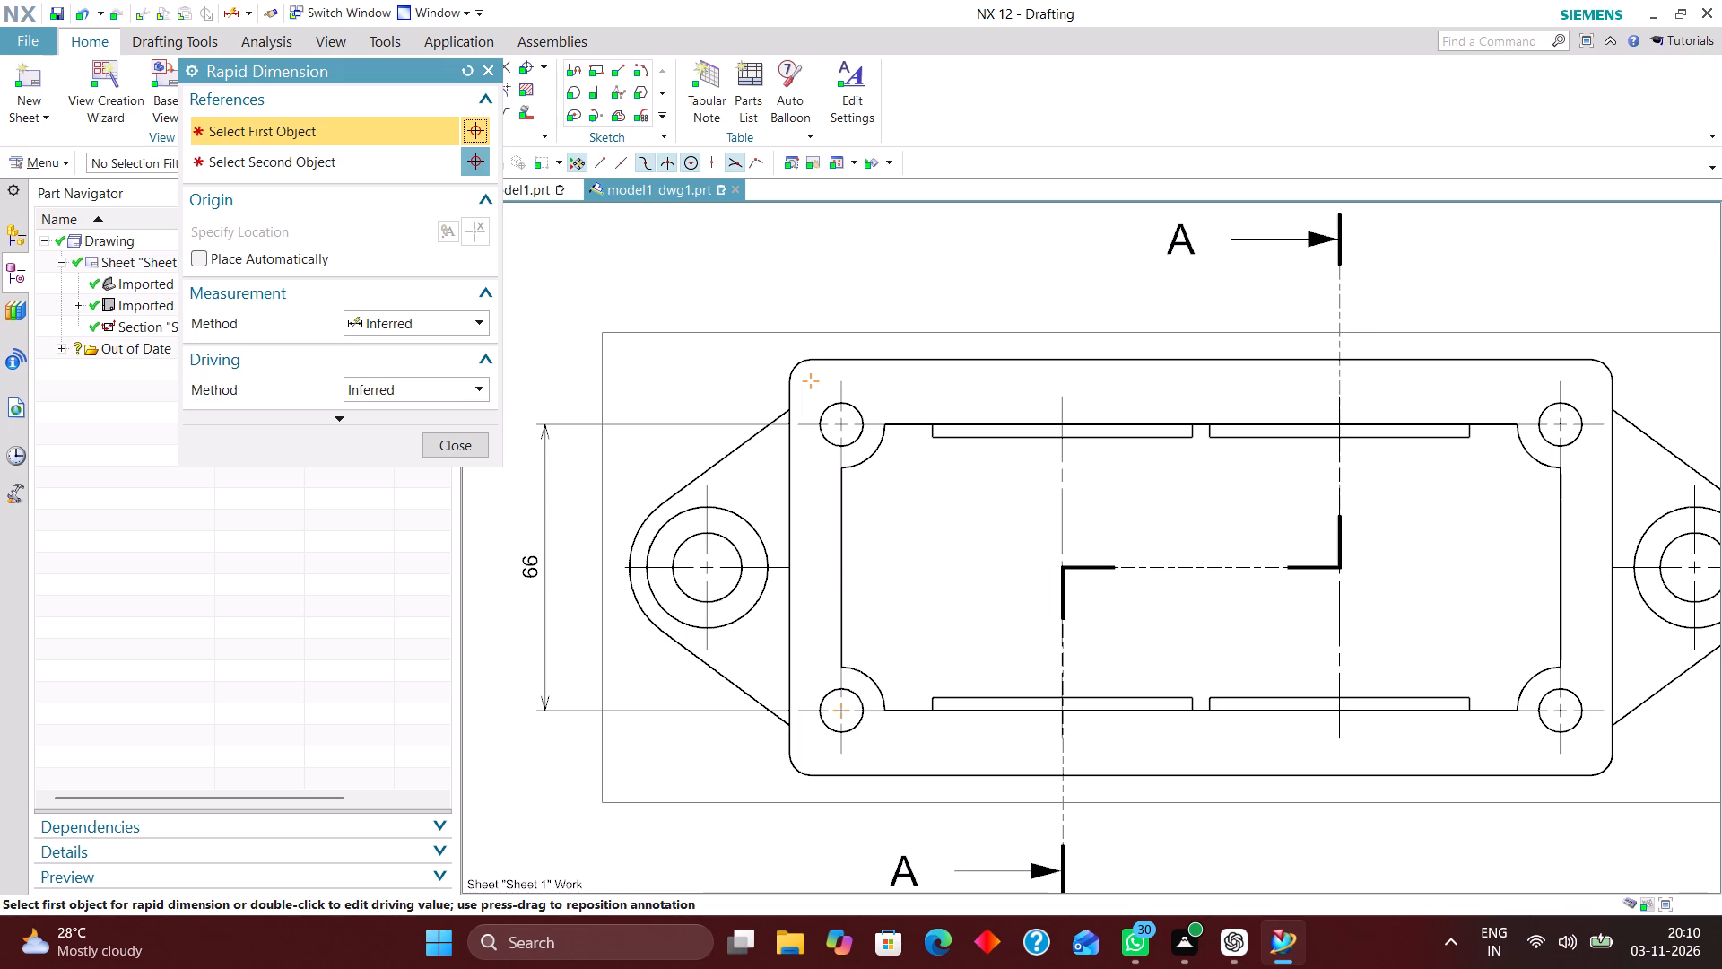
{"action": "scroll", "coordinate": [791, 797], "scroll_direction": "up", "scroll_amount": 5}
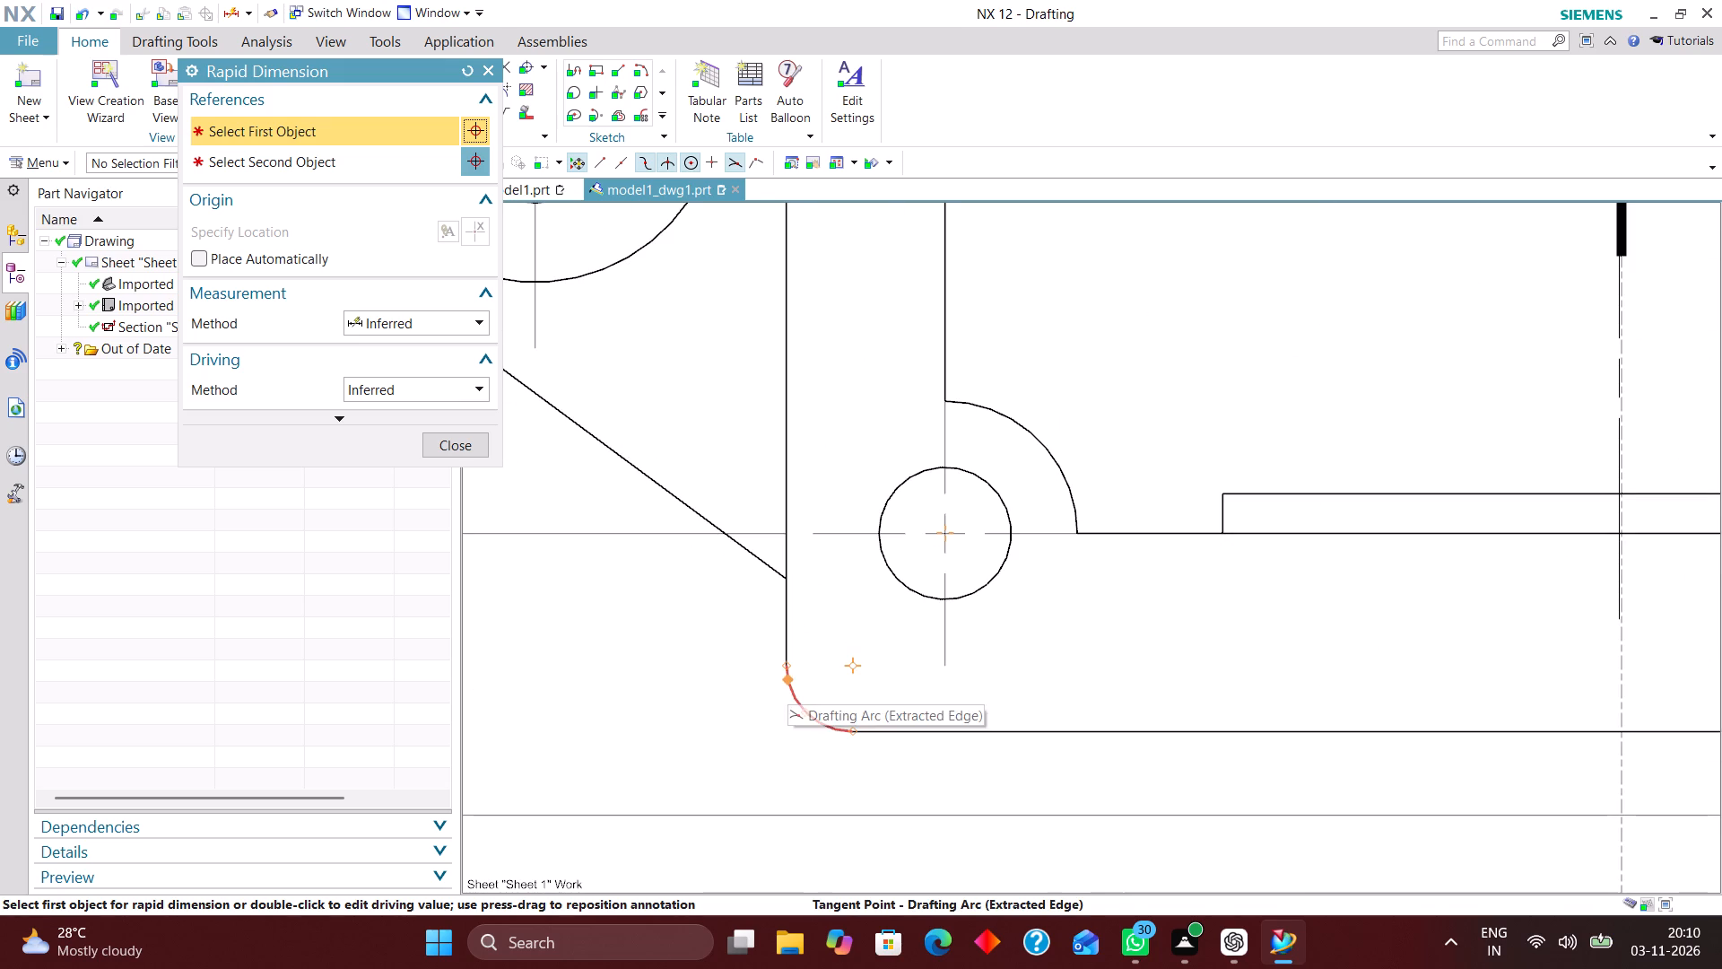
{"action": "left_click", "coordinate": [780, 668]}
{"action": "left_click", "coordinate": [943, 645]}
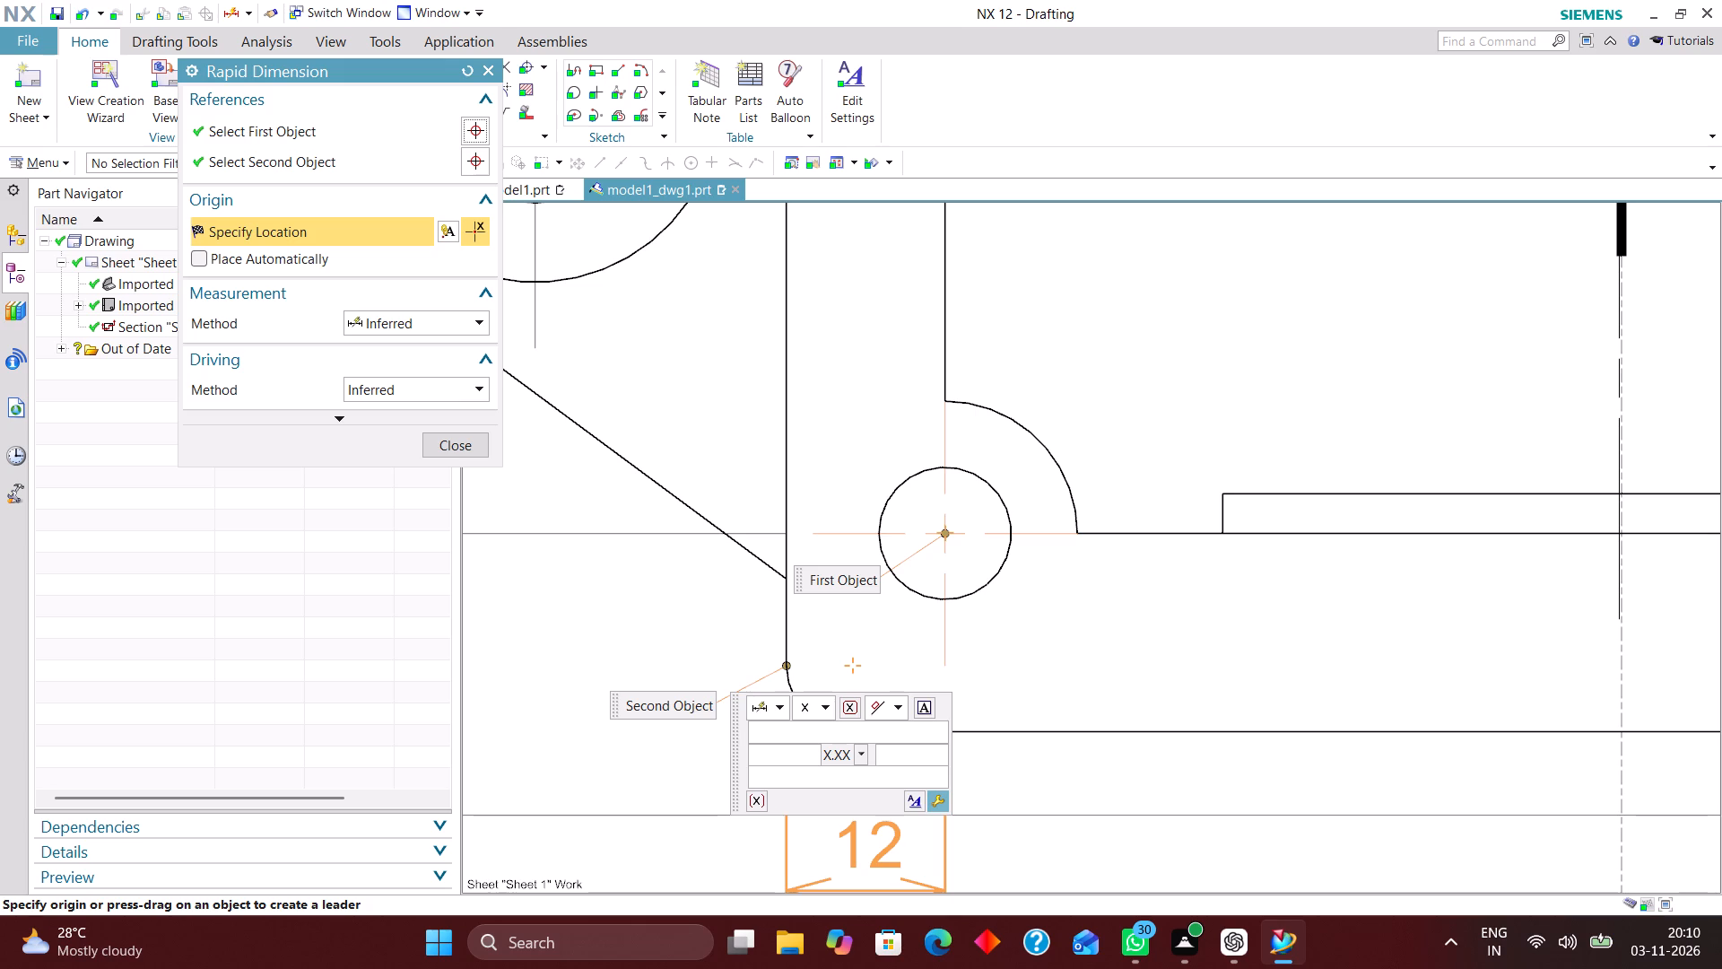
{"action": "scroll", "coordinate": [857, 555], "scroll_direction": "down", "scroll_amount": 4}
{"action": "scroll", "coordinate": [869, 778], "scroll_direction": "up", "scroll_amount": 3}
{"action": "left_click", "coordinate": [857, 807]}
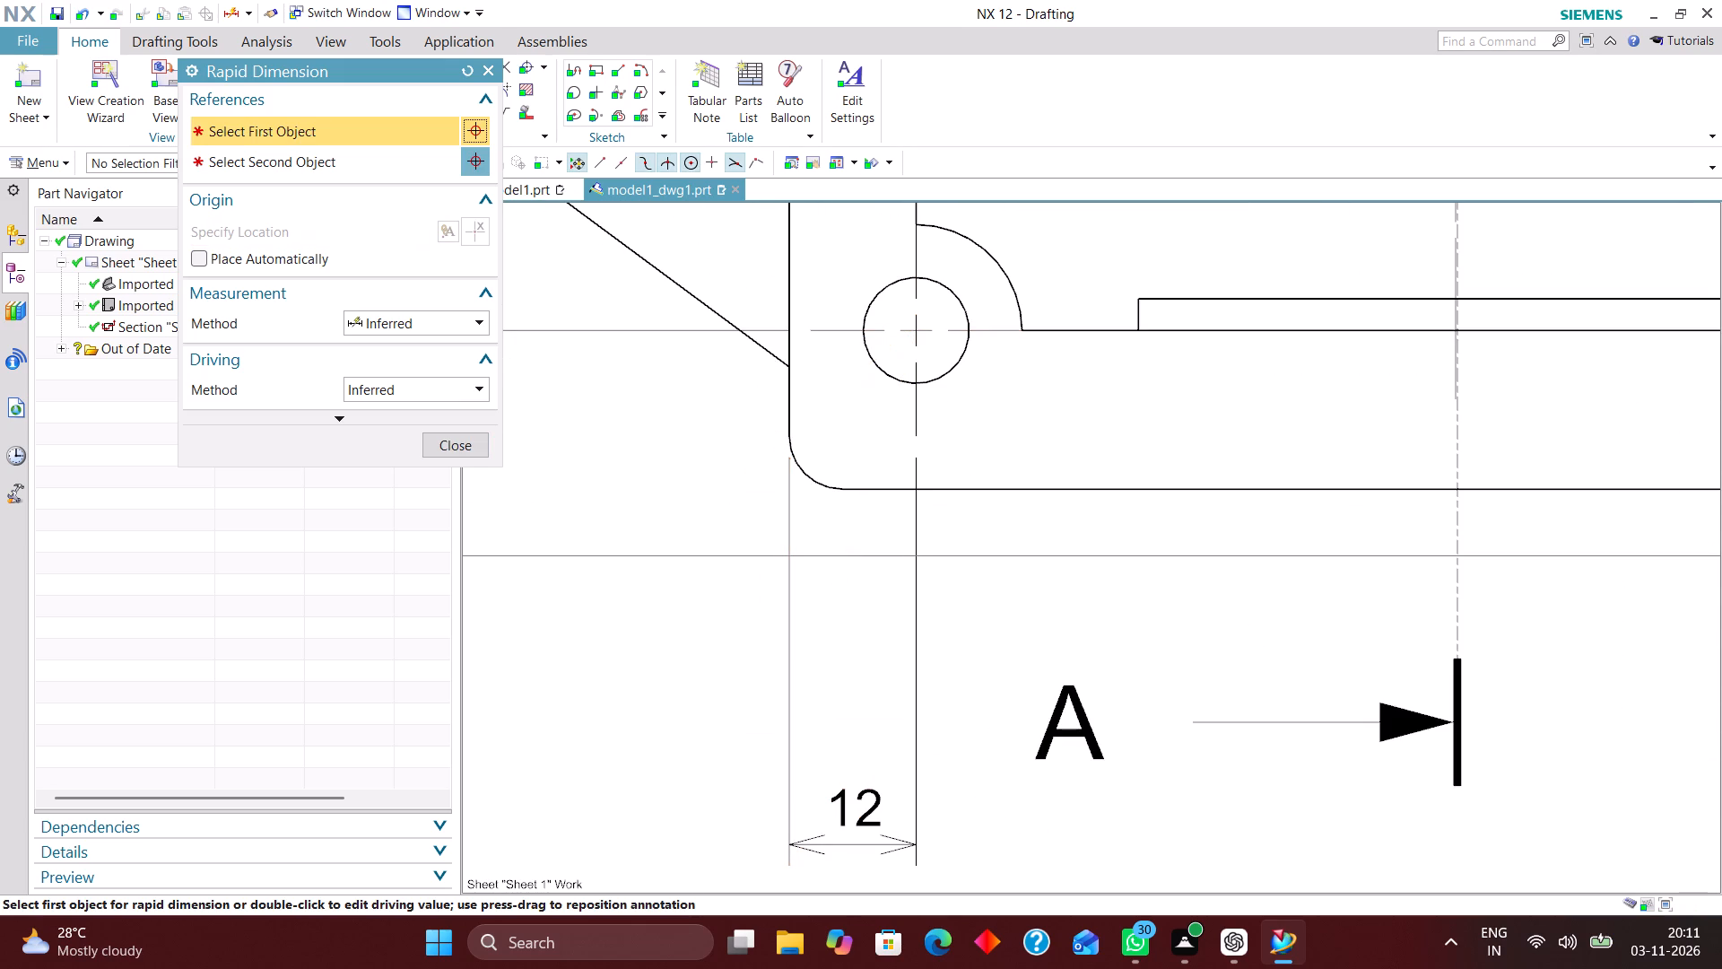
Dimension the cavity width in the top view between its upper and lower inner edges, placing it inside the cavity near the left end.
{"action": "scroll", "coordinate": [621, 692], "scroll_direction": "down", "scroll_amount": 2}
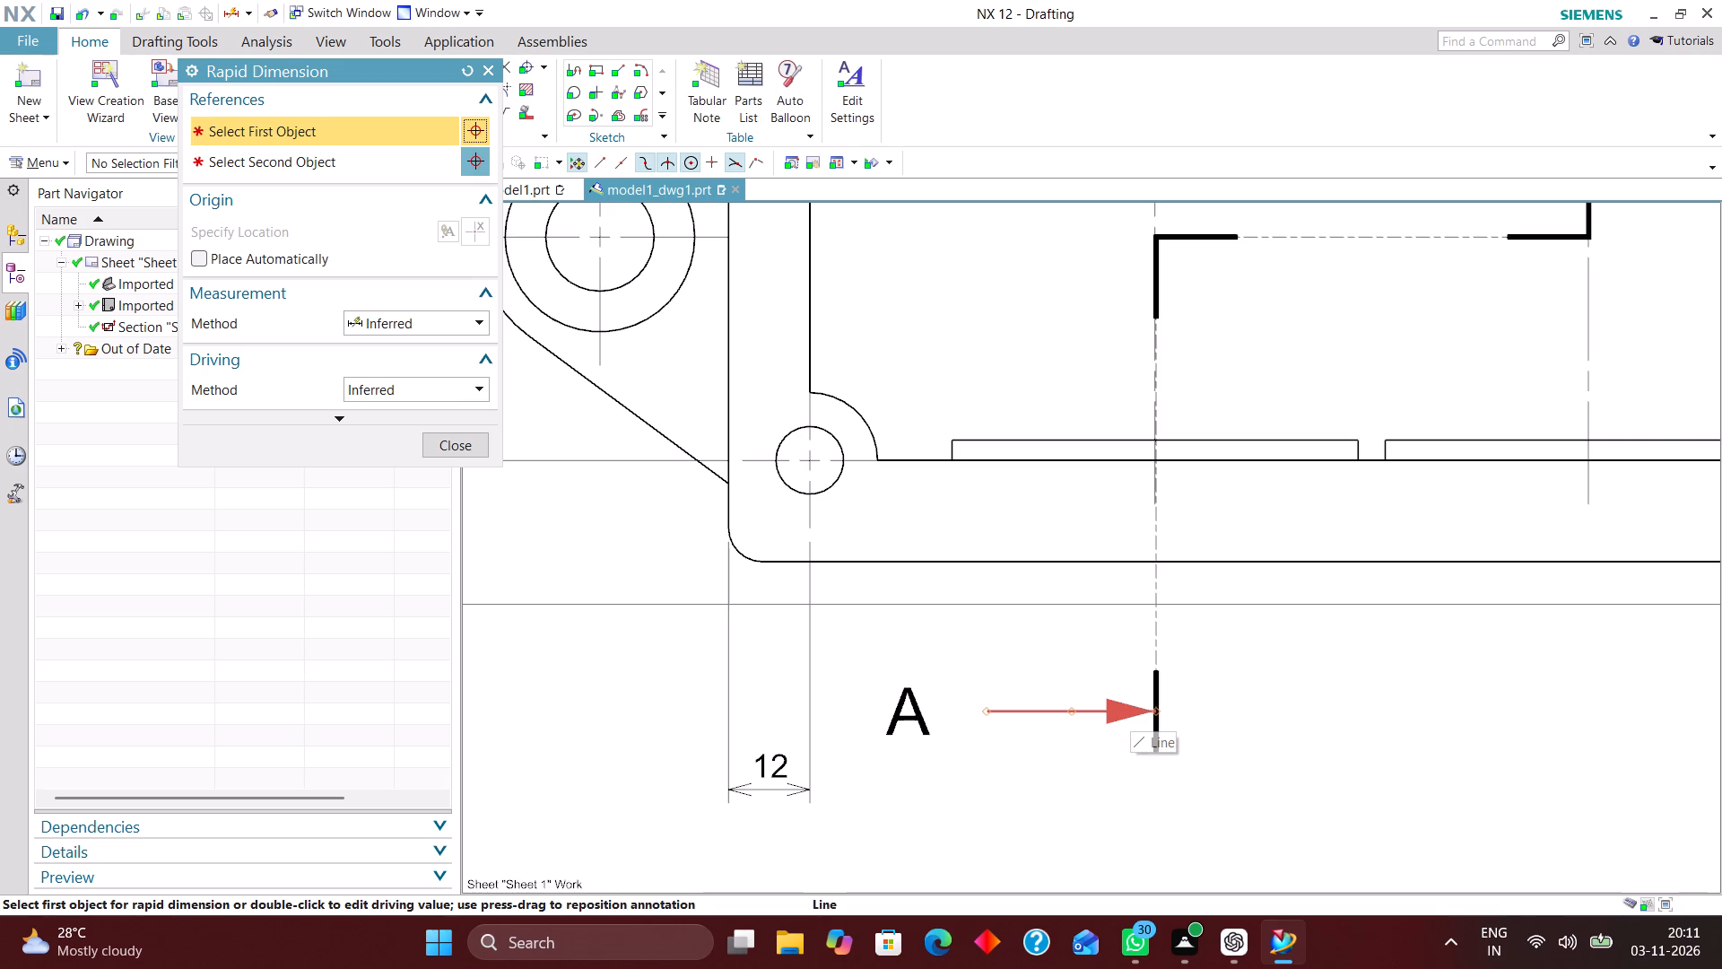
{"action": "scroll", "coordinate": [778, 702], "scroll_direction": "down", "scroll_amount": 2}
{"action": "scroll", "coordinate": [861, 719], "scroll_direction": "up", "scroll_amount": 1}
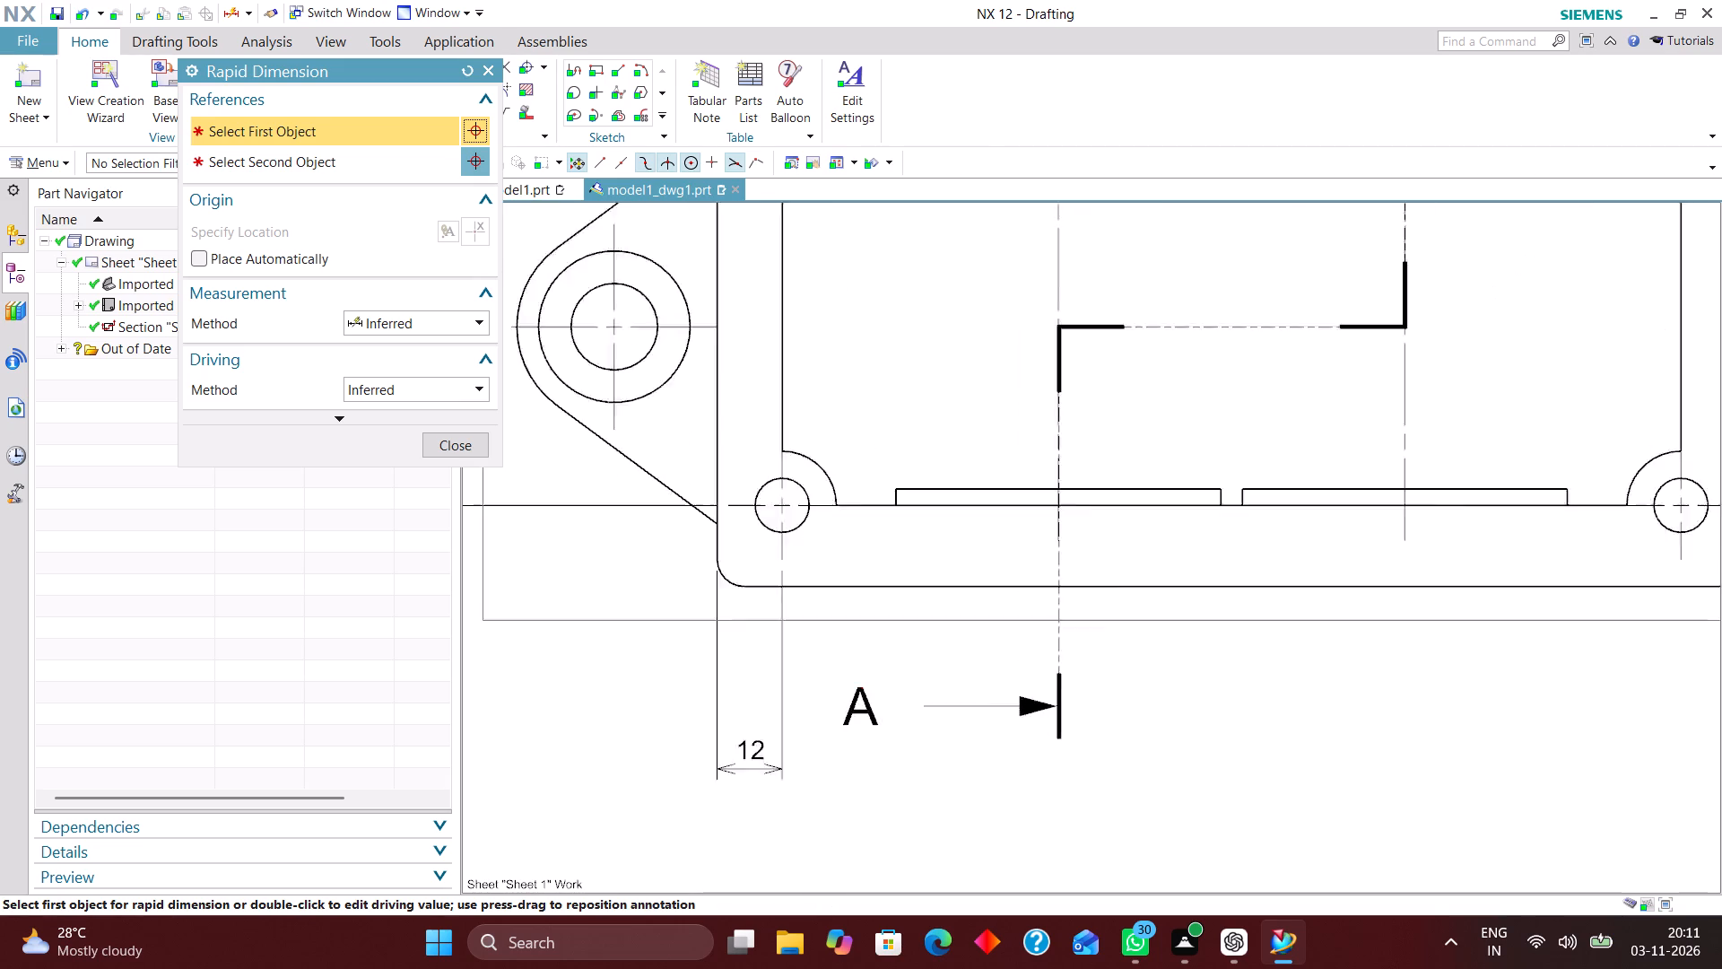
{"action": "scroll", "coordinate": [861, 719], "scroll_direction": "up", "scroll_amount": 2}
{"action": "scroll", "coordinate": [691, 749], "scroll_direction": "down", "scroll_amount": 3}
{"action": "scroll", "coordinate": [945, 721], "scroll_direction": "up", "scroll_amount": 1}
{"action": "scroll", "coordinate": [809, 771], "scroll_direction": "down", "scroll_amount": 3}
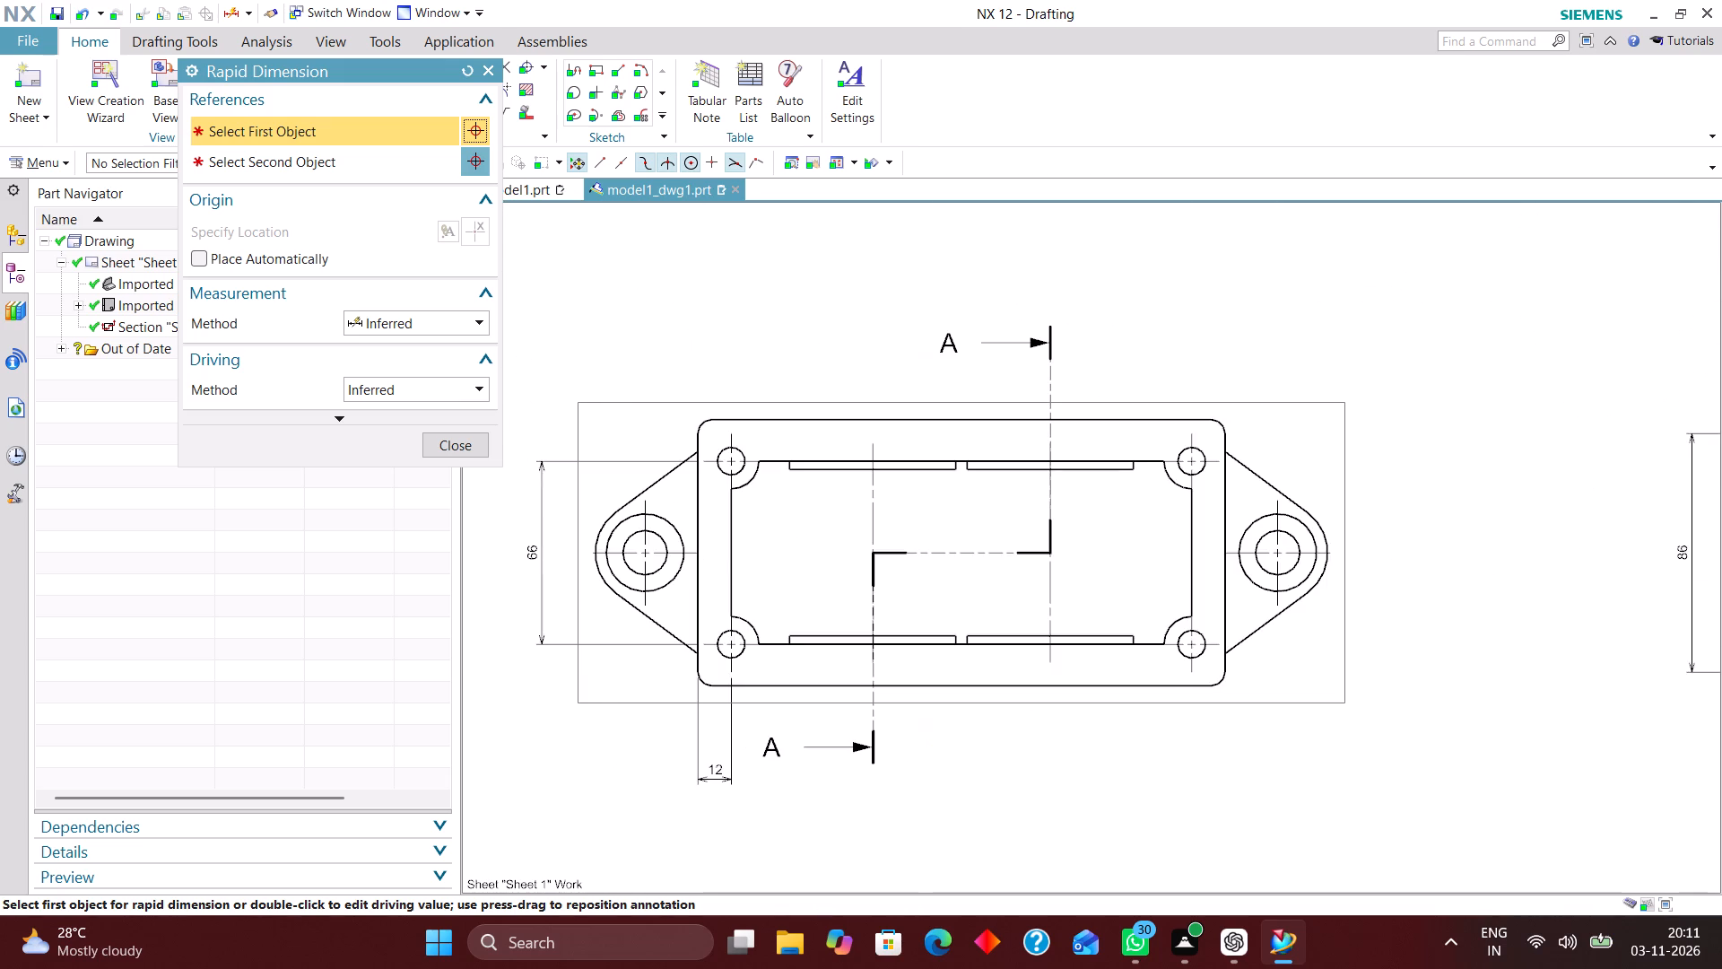
{"action": "scroll", "coordinate": [1251, 710], "scroll_direction": "up", "scroll_amount": 2}
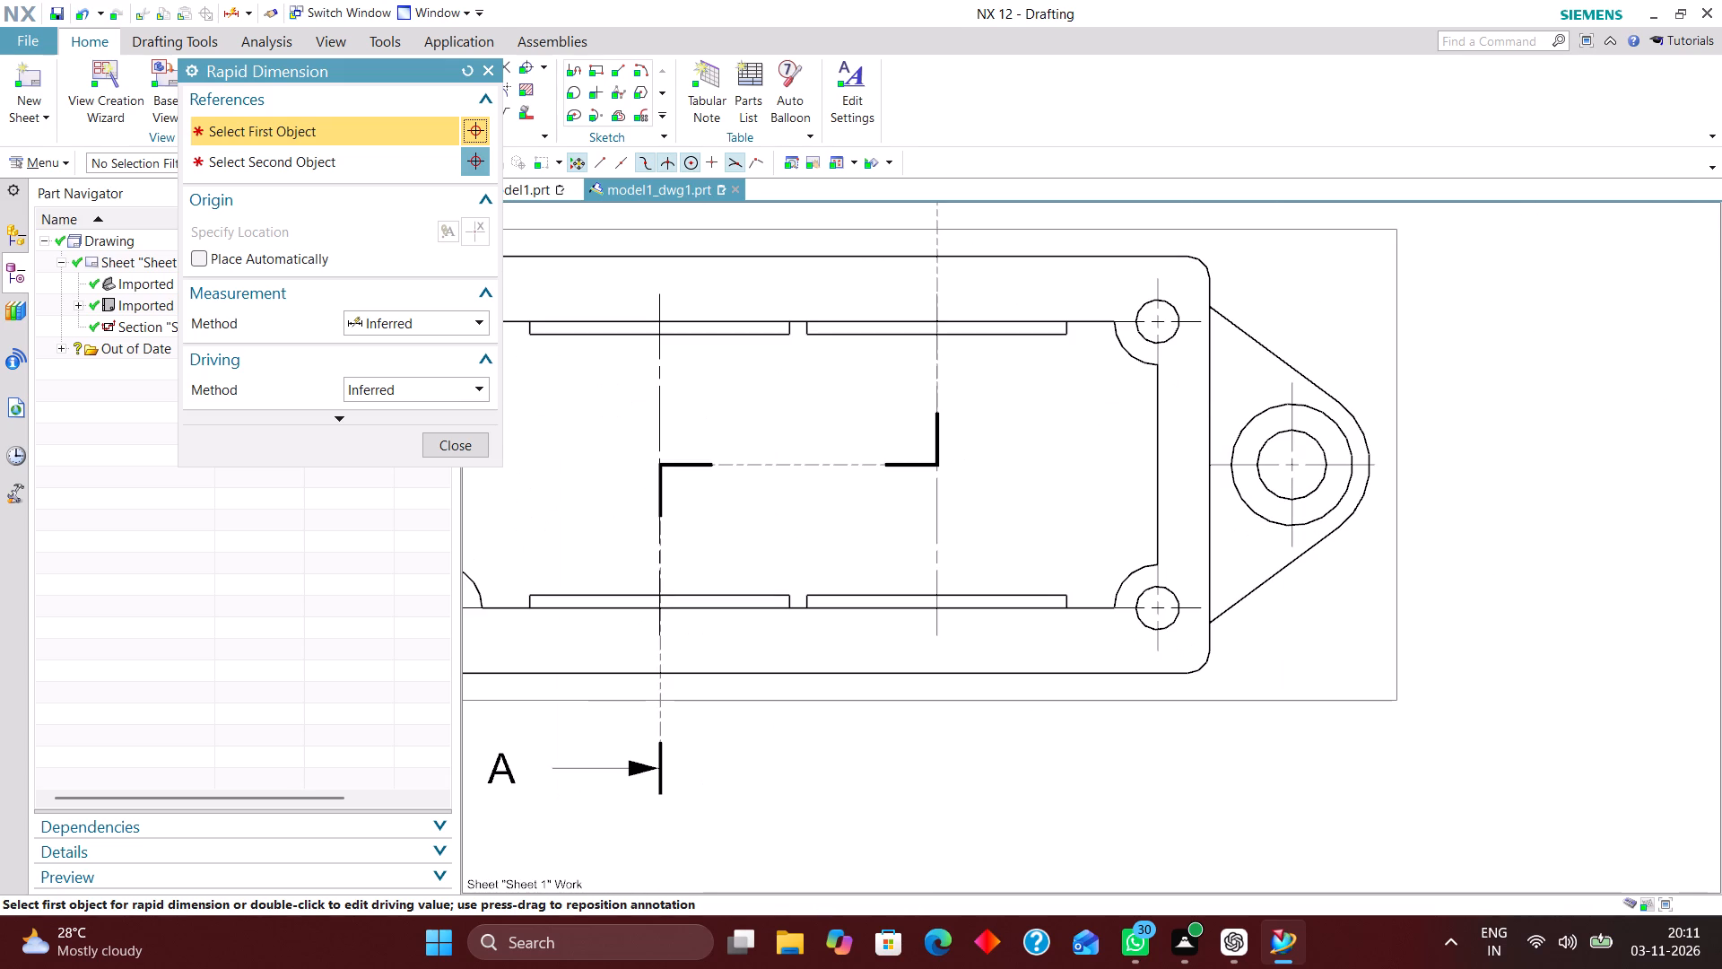
{"action": "scroll", "coordinate": [1000, 754], "scroll_direction": "down", "scroll_amount": 2}
{"action": "scroll", "coordinate": [1070, 712], "scroll_direction": "up", "scroll_amount": 2}
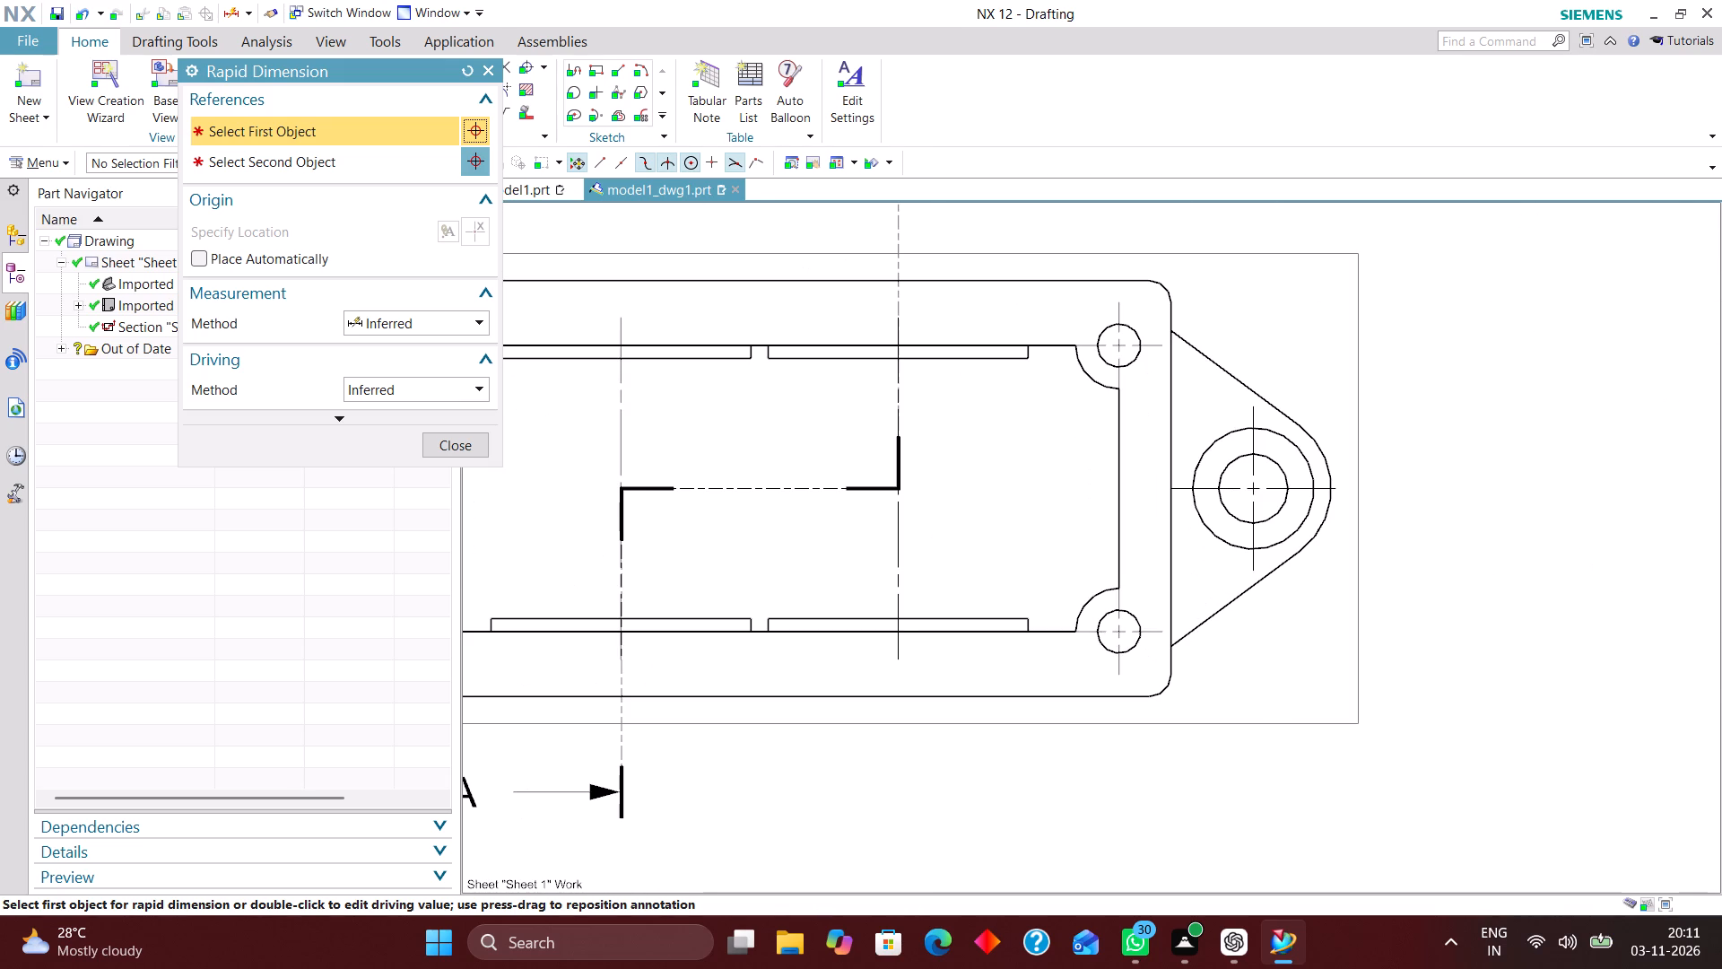
{"action": "scroll", "coordinate": [1076, 742], "scroll_direction": "down", "scroll_amount": 2}
{"action": "scroll", "coordinate": [686, 588], "scroll_direction": "up", "scroll_amount": 3}
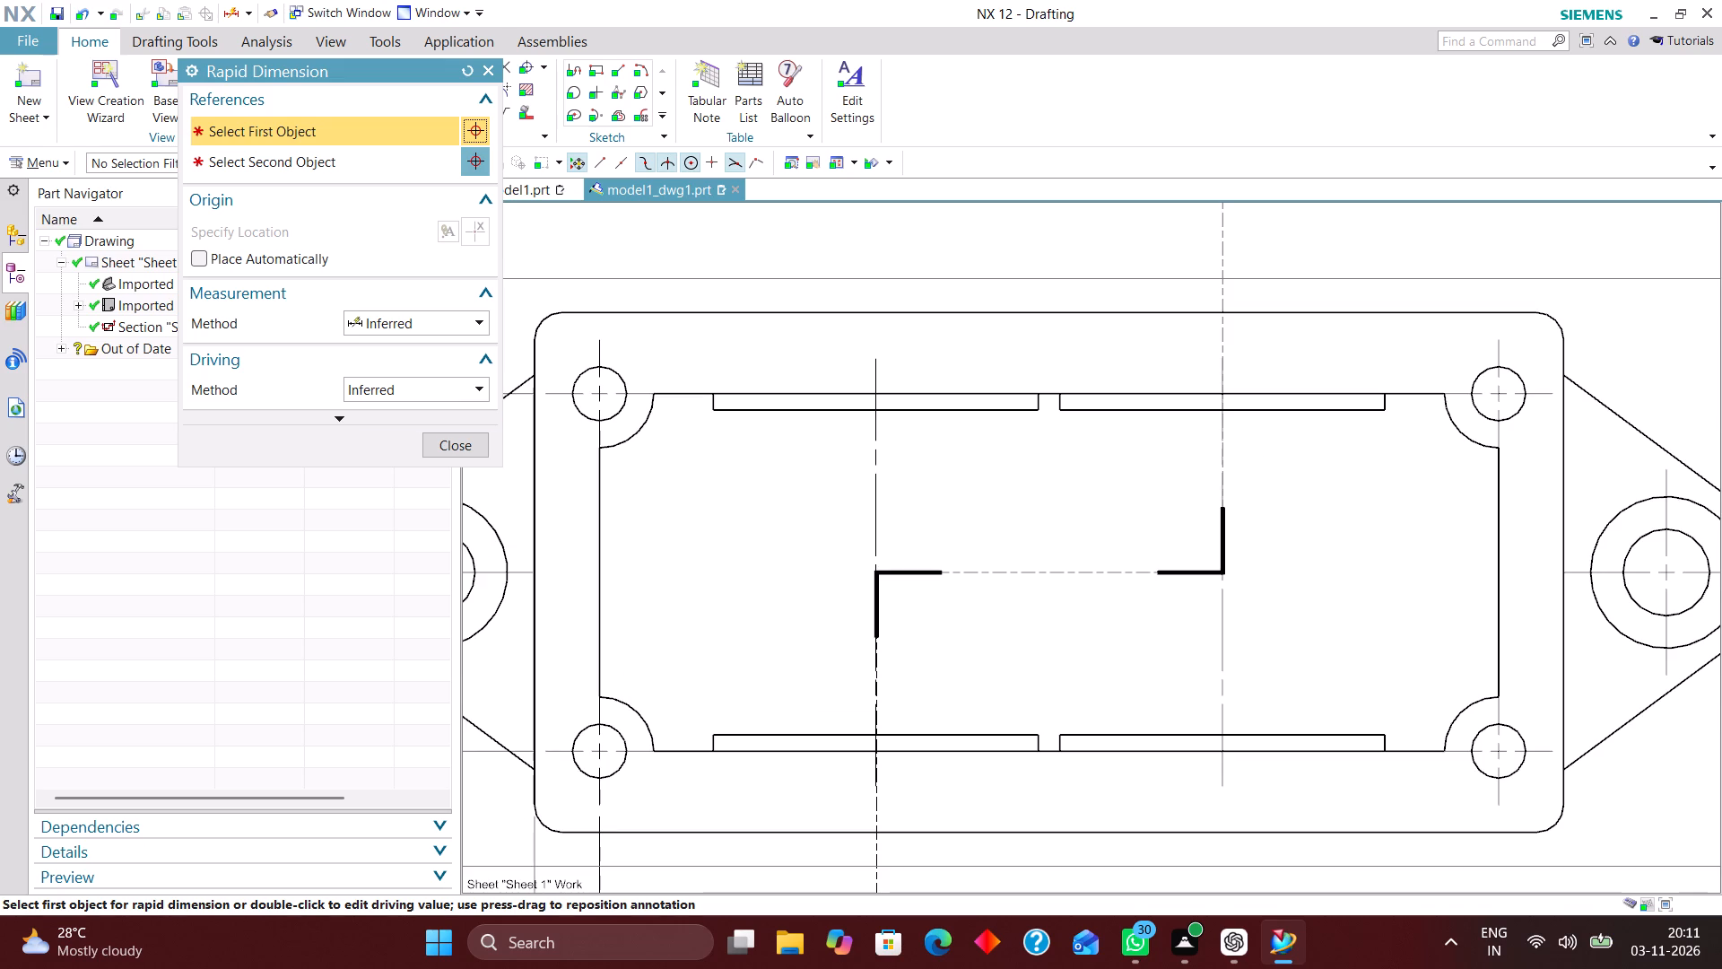
{"action": "left_click", "coordinate": [1051, 392]}
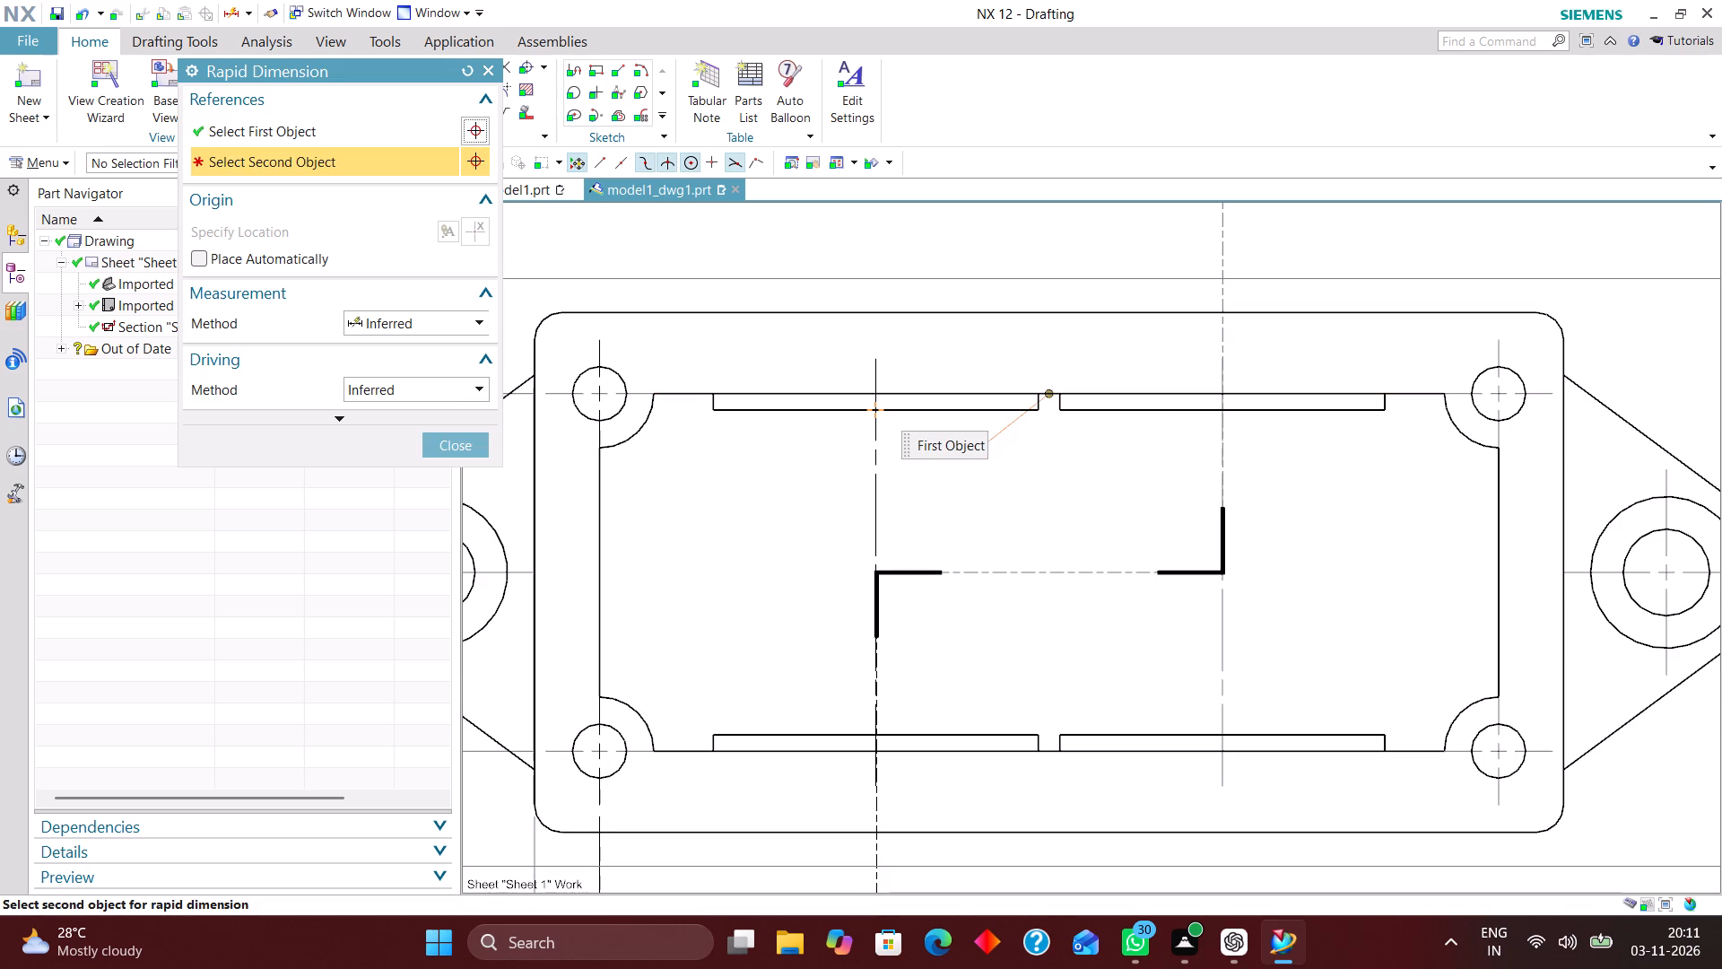
{"action": "left_click", "coordinate": [1053, 752]}
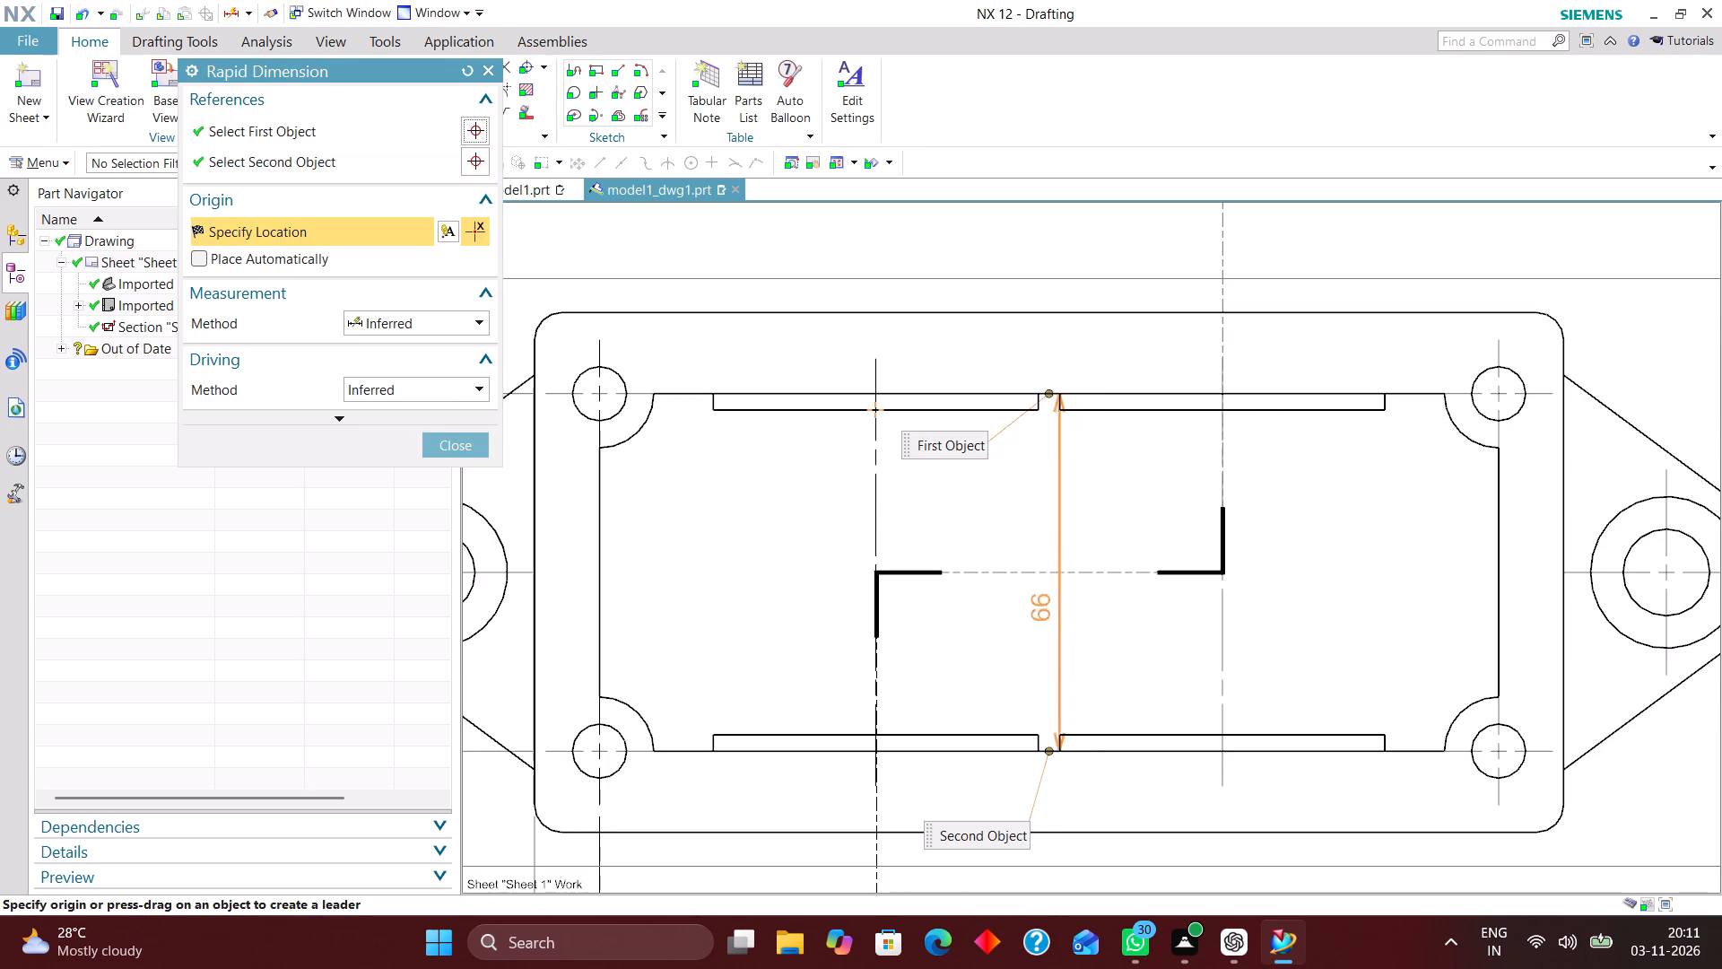
{"action": "left_click", "coordinate": [679, 594]}
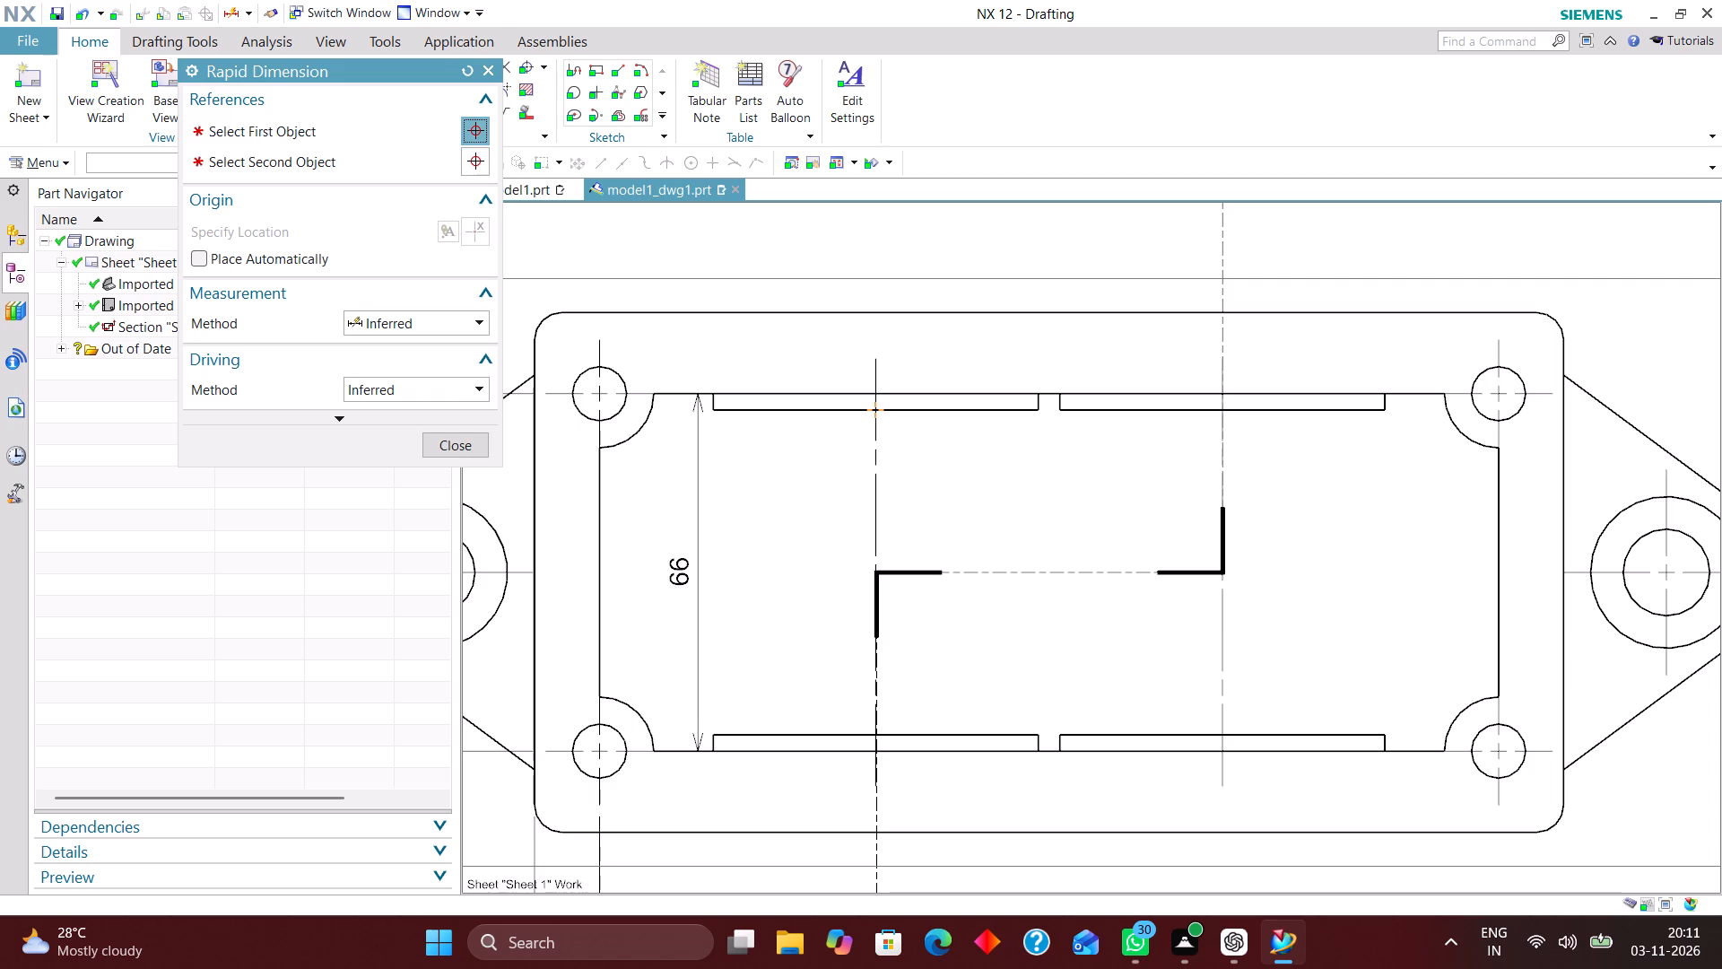
Add a rapid dimension with the Radial method to the body's upper-right outer corner arc, placed outside the corner of the top view.
{"action": "scroll", "coordinate": [989, 647], "scroll_direction": "down", "scroll_amount": 4}
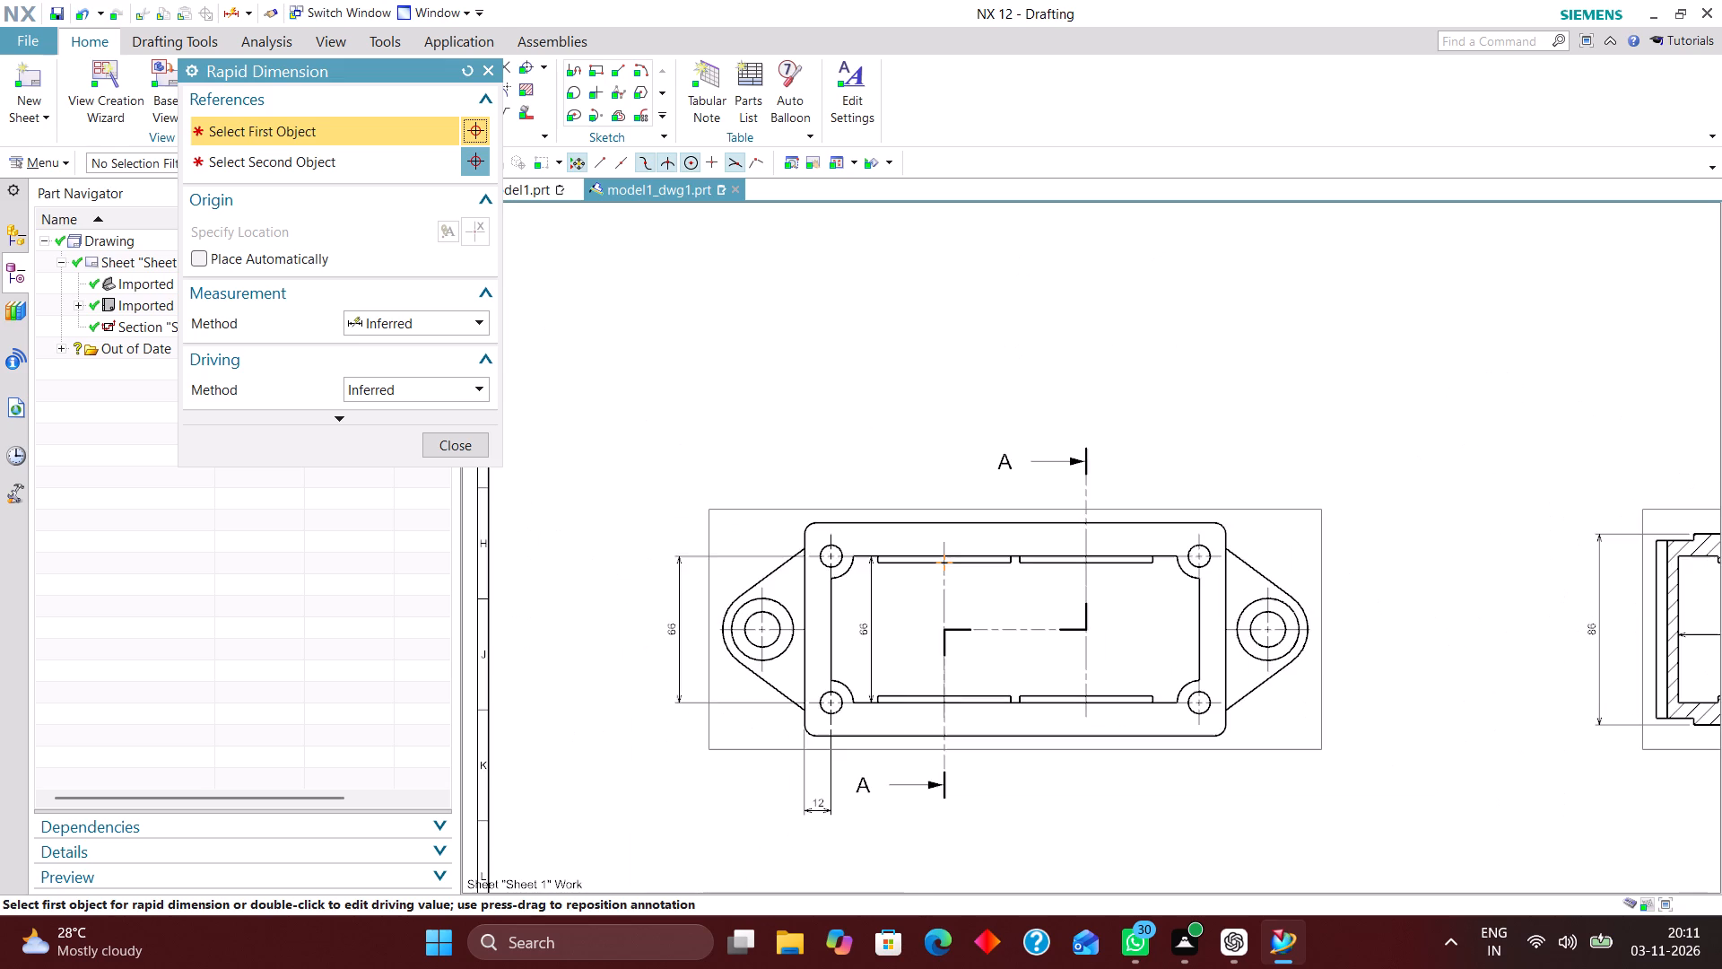
{"action": "scroll", "coordinate": [1091, 566], "scroll_direction": "up", "scroll_amount": 3}
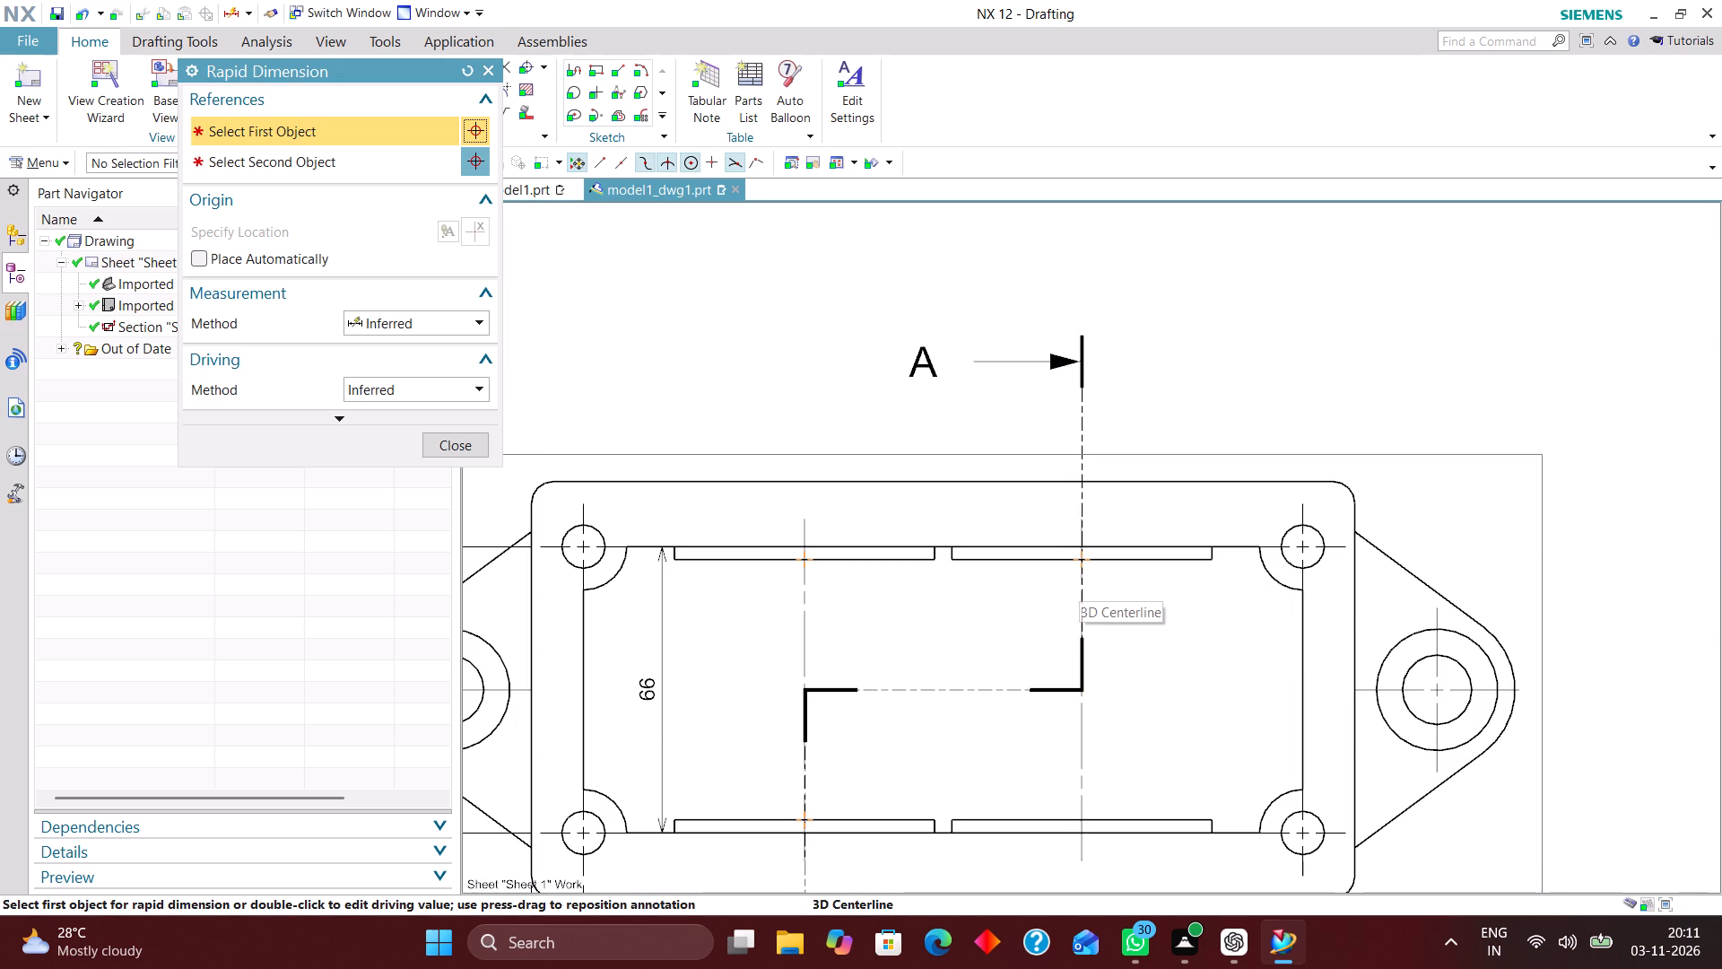
{"action": "scroll", "coordinate": [1387, 467], "scroll_direction": "up", "scroll_amount": 4}
{"action": "left_click", "coordinate": [422, 326]}
{"action": "left_click", "coordinate": [433, 486]}
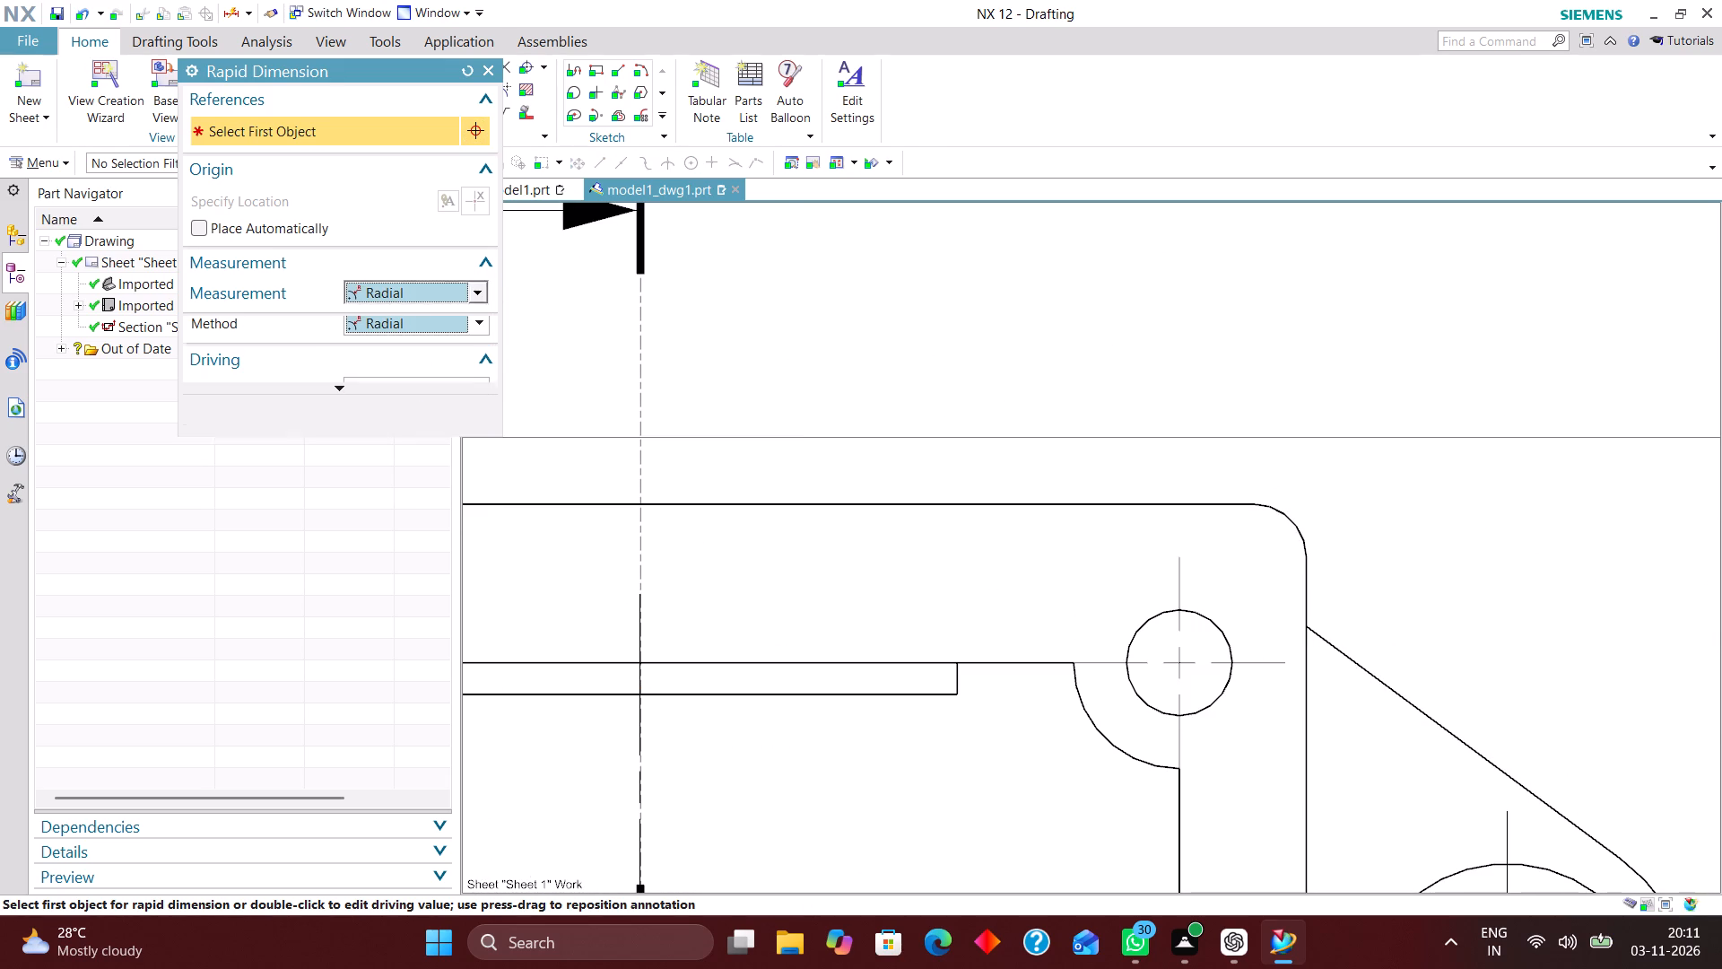
{"action": "scroll", "coordinate": [1421, 532], "scroll_direction": "up", "scroll_amount": 3}
{"action": "left_click", "coordinate": [1187, 525]}
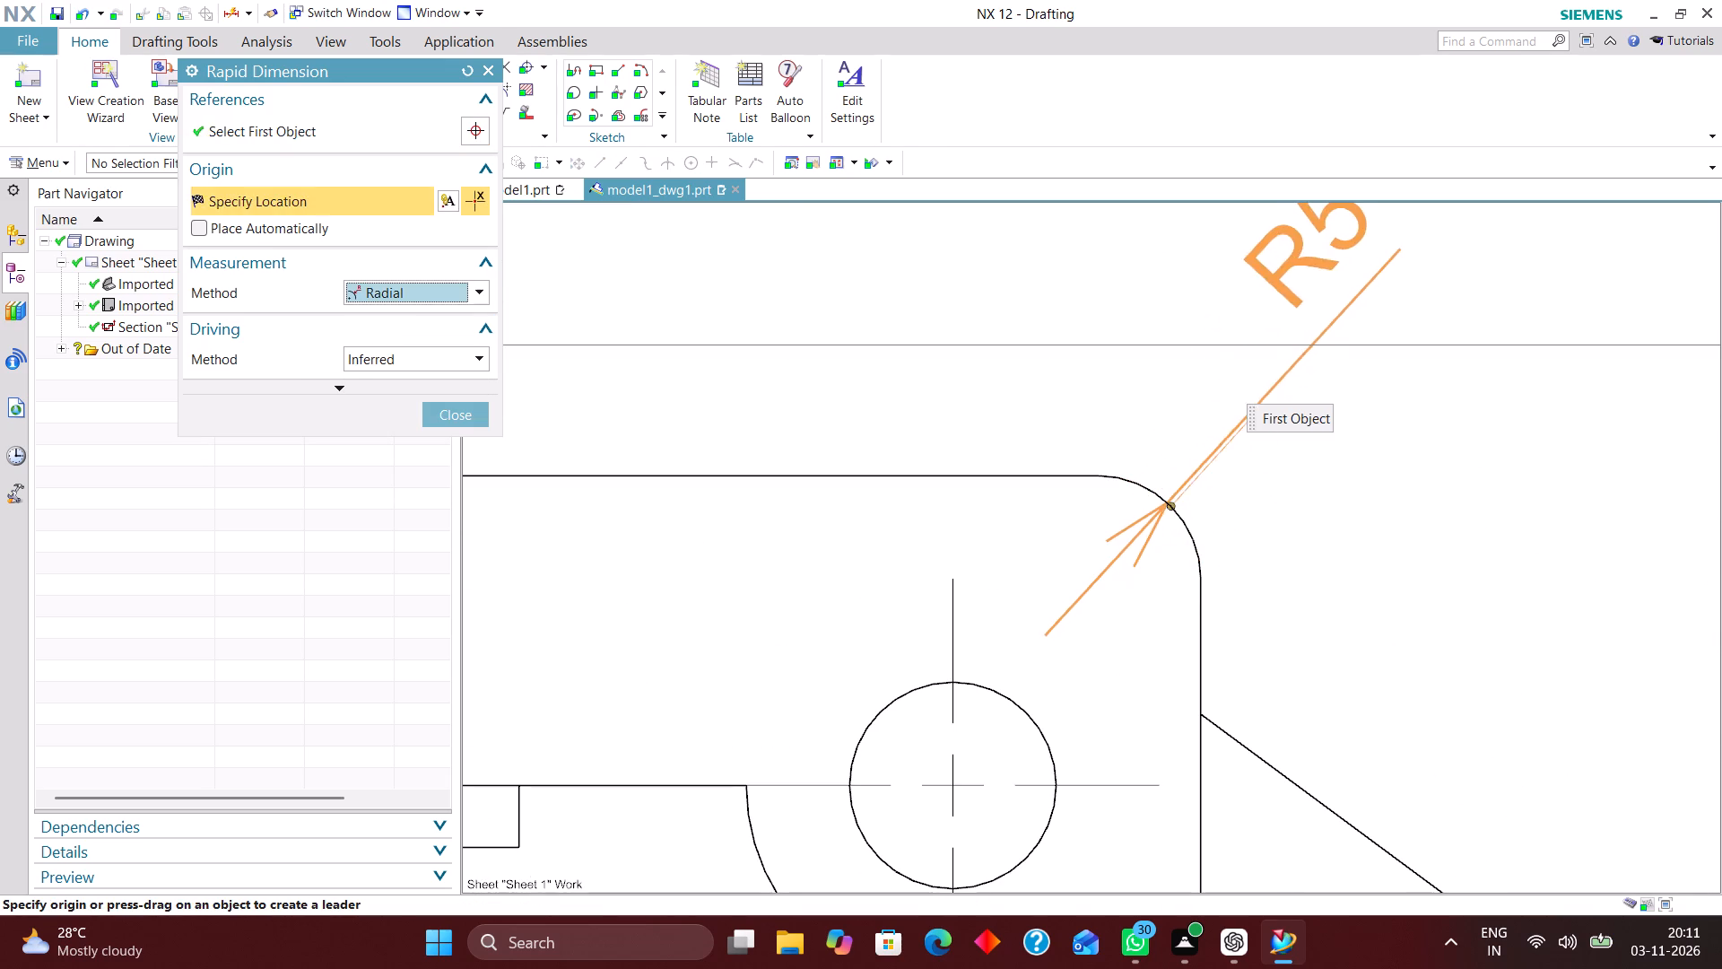
{"action": "left_click", "coordinate": [1307, 245]}
{"action": "scroll", "coordinate": [1036, 487], "scroll_direction": "down", "scroll_amount": 5}
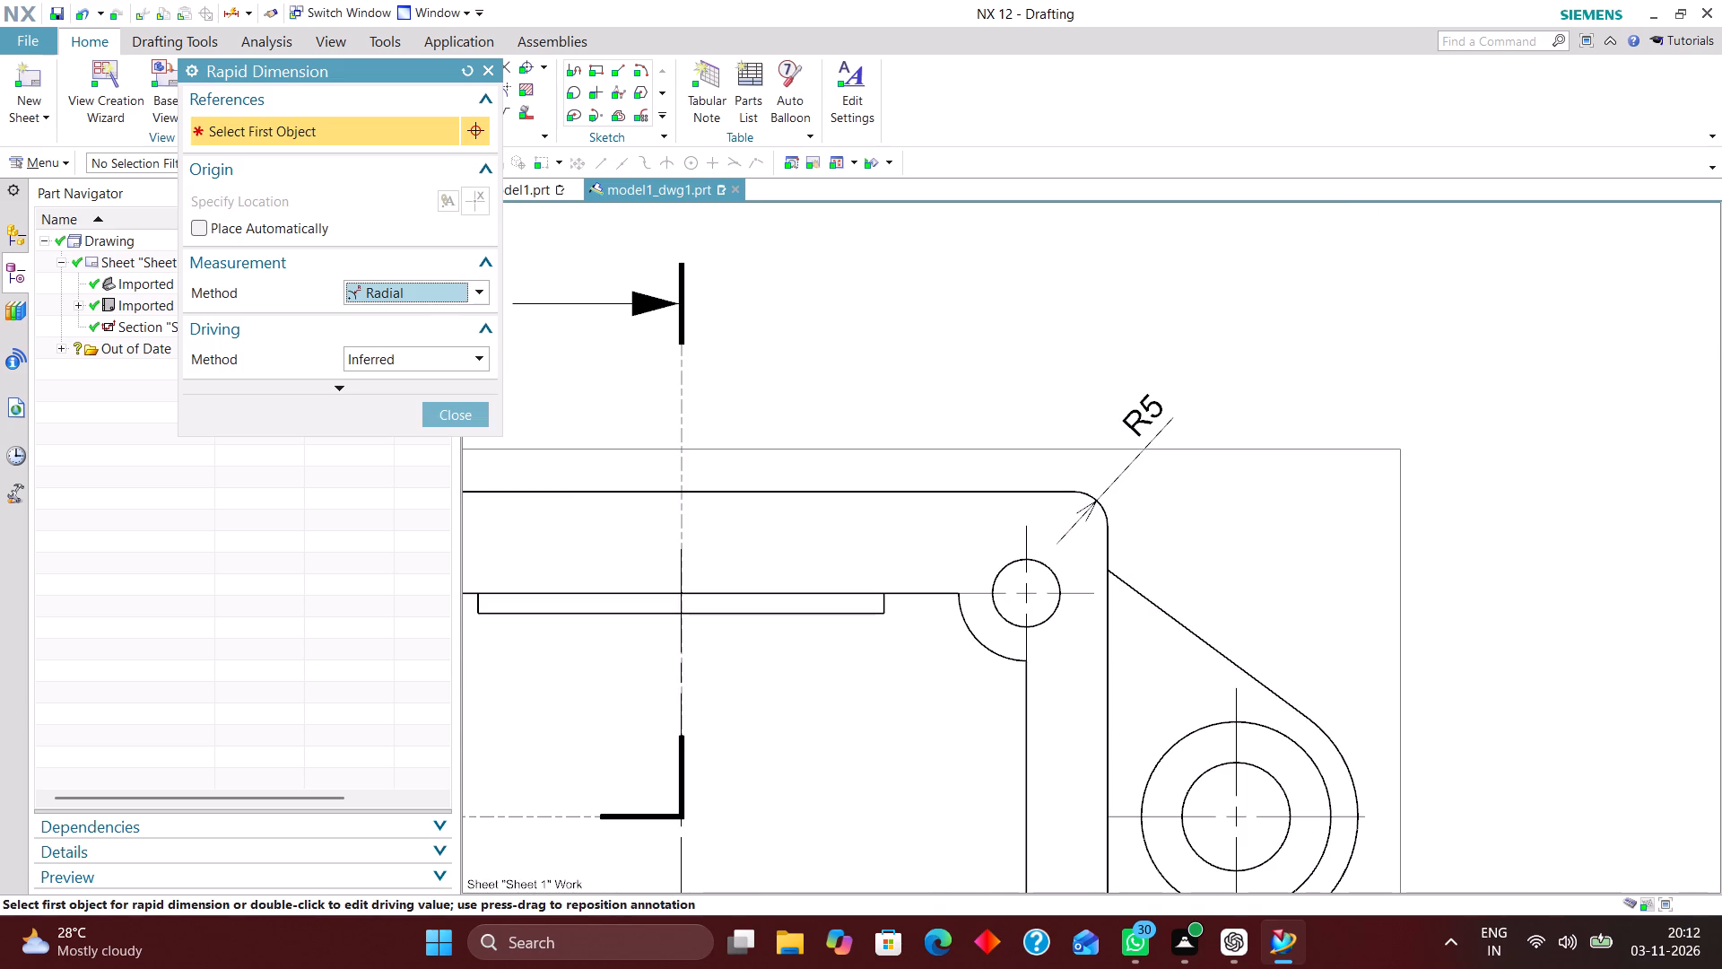
{"action": "scroll", "coordinate": [691, 607], "scroll_direction": "down", "scroll_amount": 4}
{"action": "scroll", "coordinate": [998, 569], "scroll_direction": "down", "scroll_amount": 1}
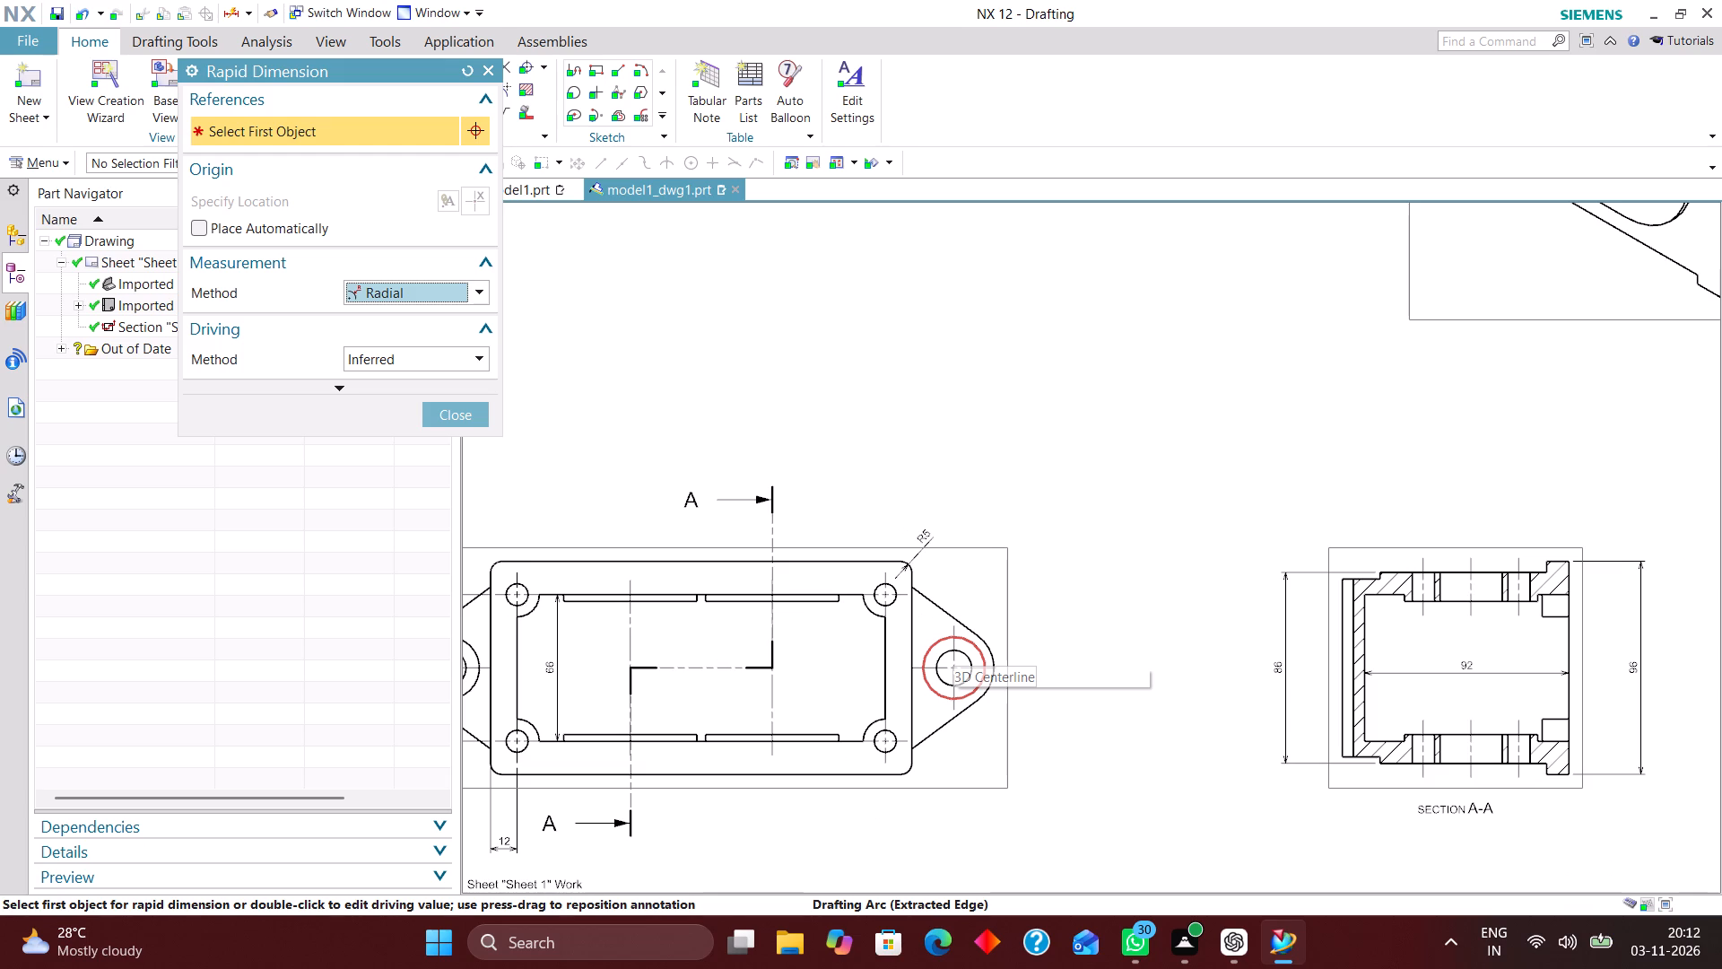
Add an inferred rapid dimension for the cavity length in the top view between its two inner end edges, placed inside the cavity.
{"action": "left_click", "coordinate": [467, 424]}
{"action": "scroll", "coordinate": [667, 499], "scroll_direction": "down", "scroll_amount": 8}
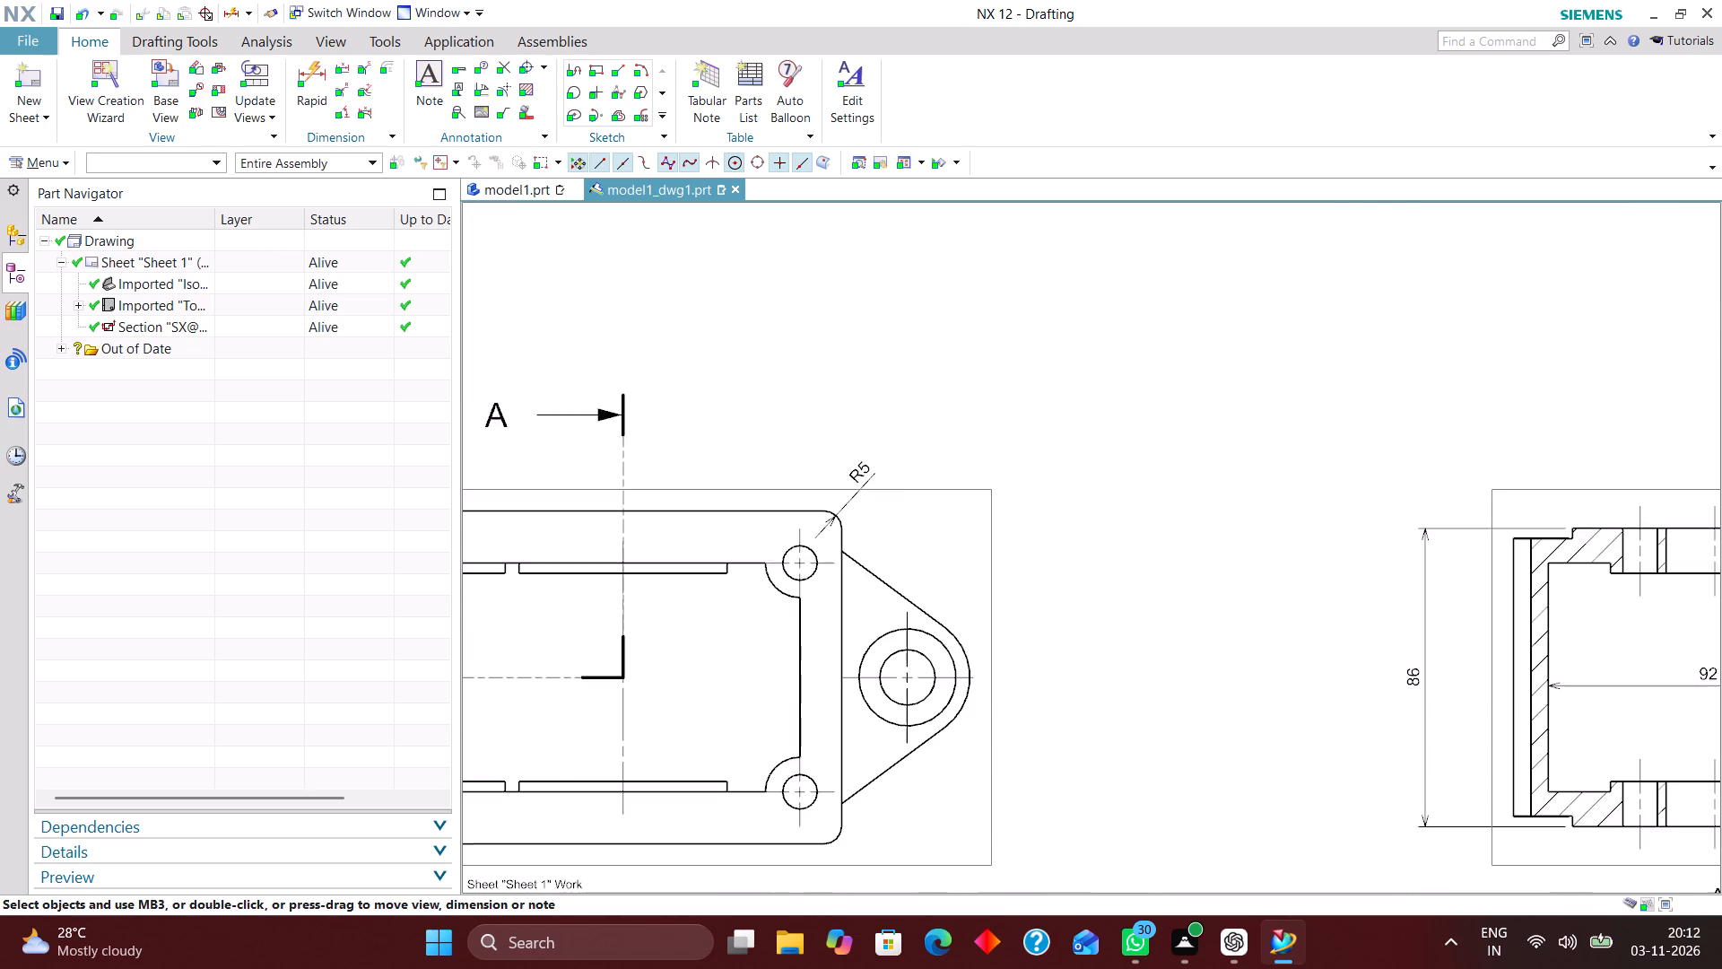
{"action": "scroll", "coordinate": [857, 601], "scroll_direction": "down", "scroll_amount": 3}
{"action": "scroll", "coordinate": [804, 721], "scroll_direction": "up", "scroll_amount": 1}
{"action": "right_click_drag", "start_coordinate": [1072, 327], "coordinate": [917, 498]}
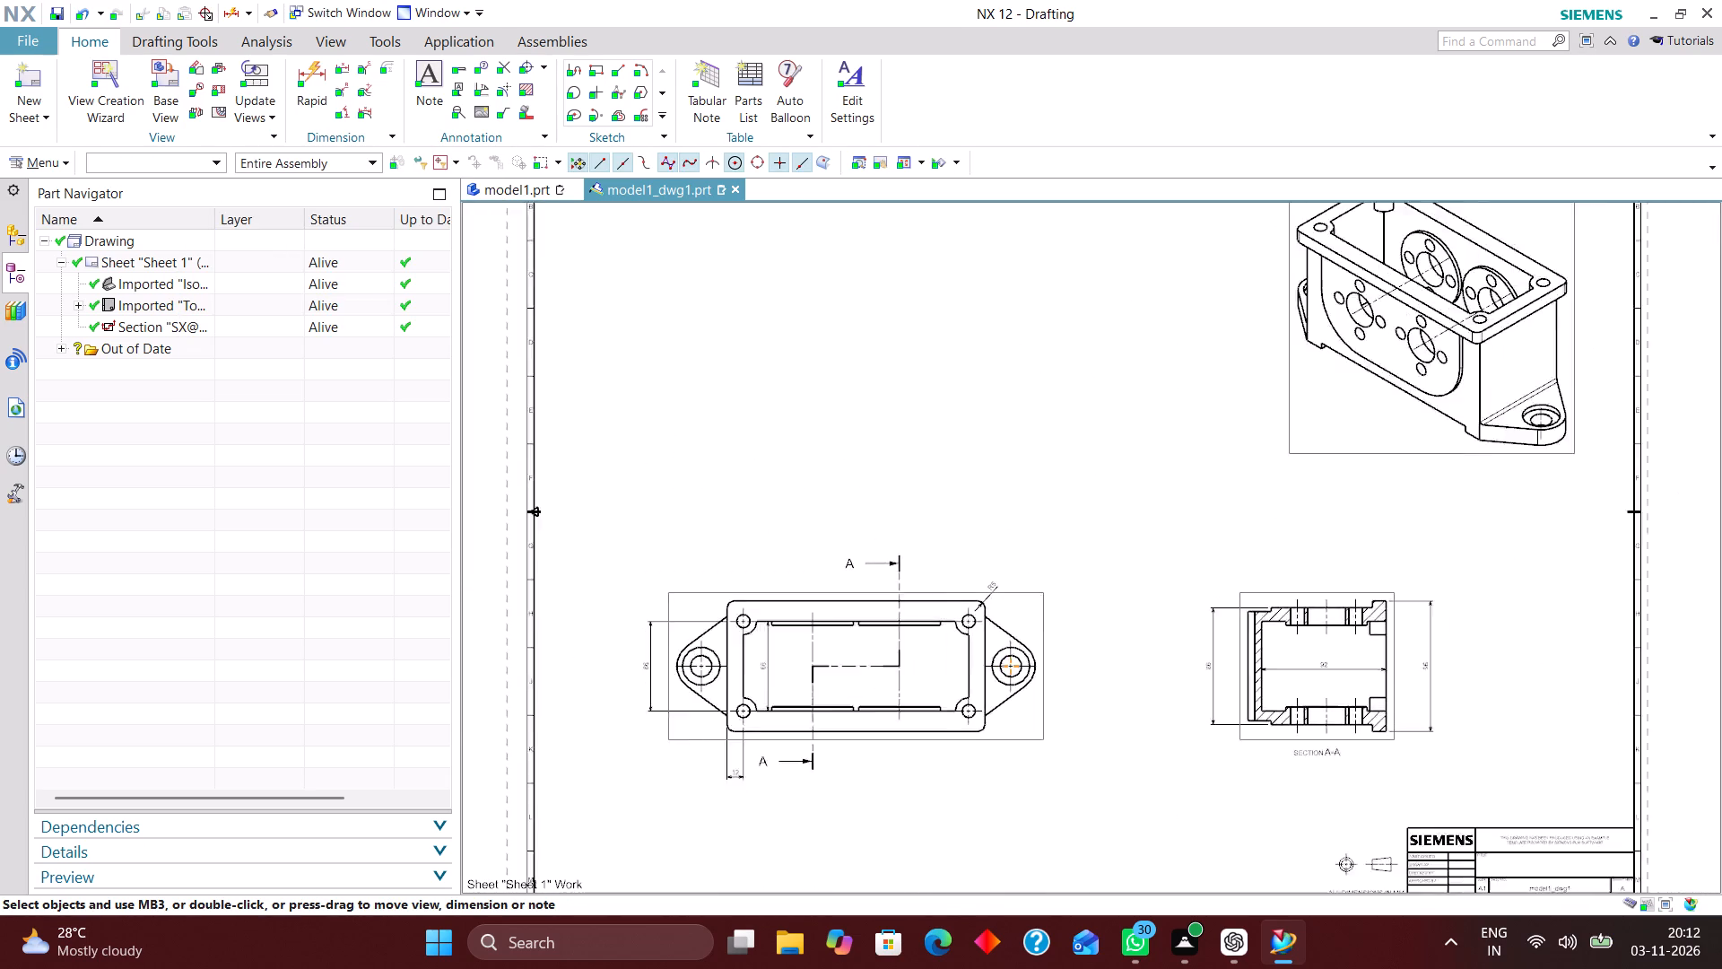
{"action": "scroll", "coordinate": [1124, 716], "scroll_direction": "up", "scroll_amount": 4}
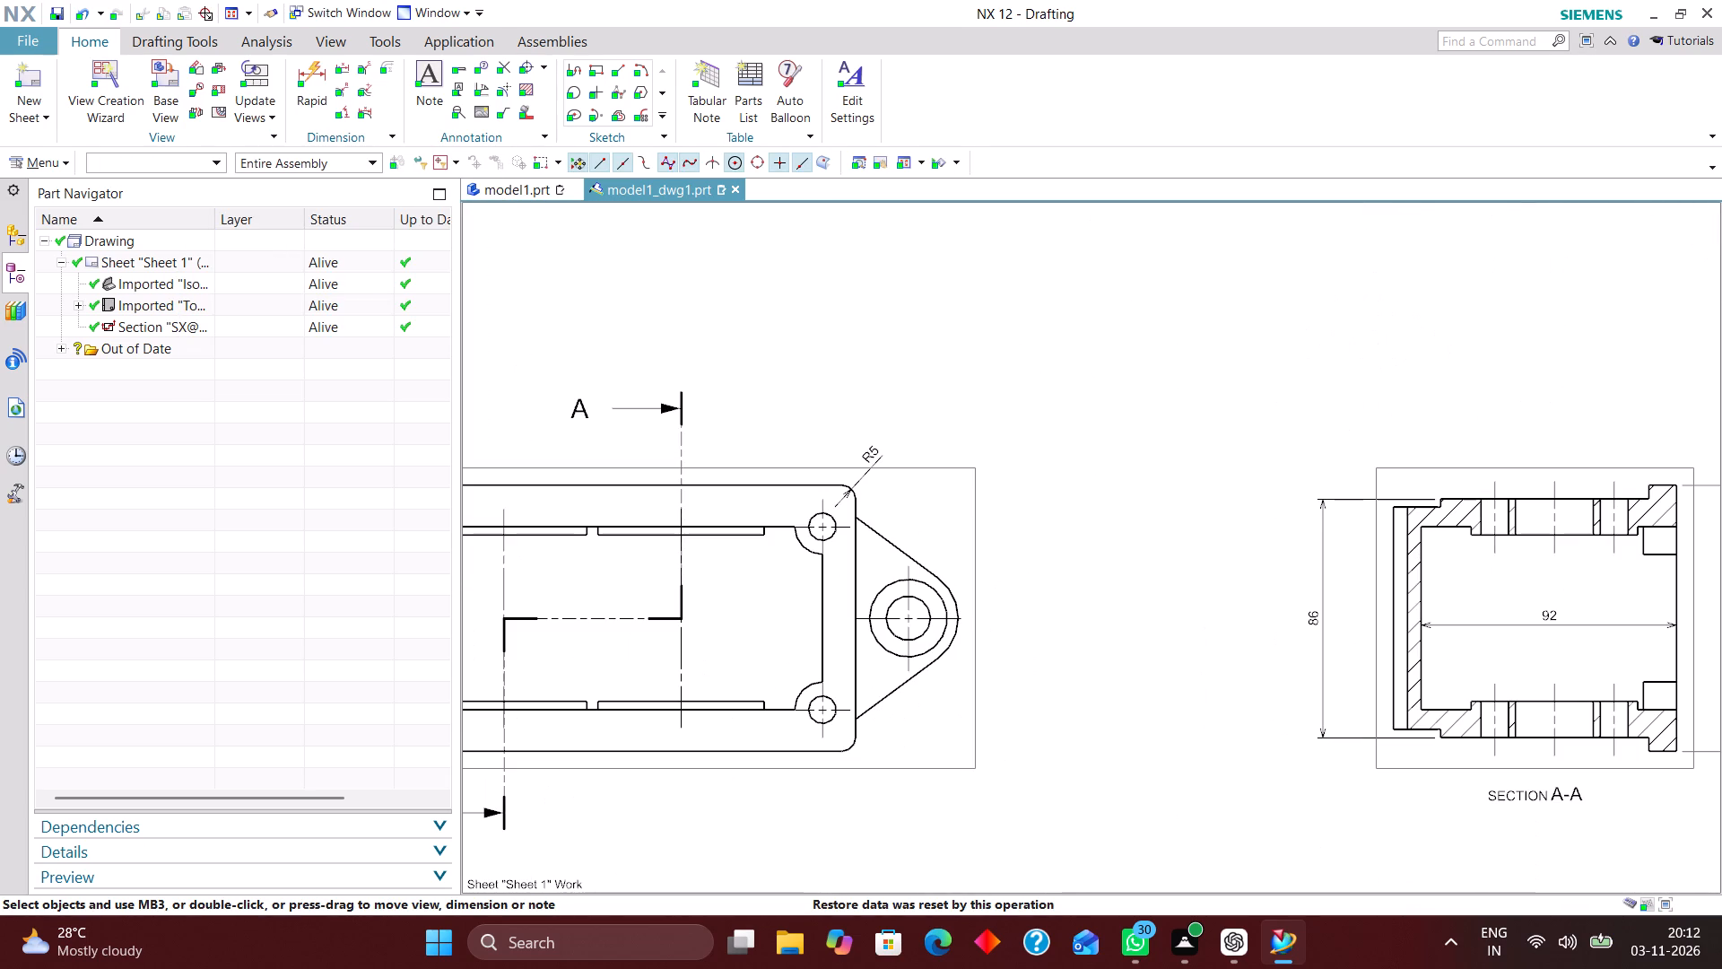
{"action": "scroll", "coordinate": [1118, 713], "scroll_direction": "down", "scroll_amount": 2}
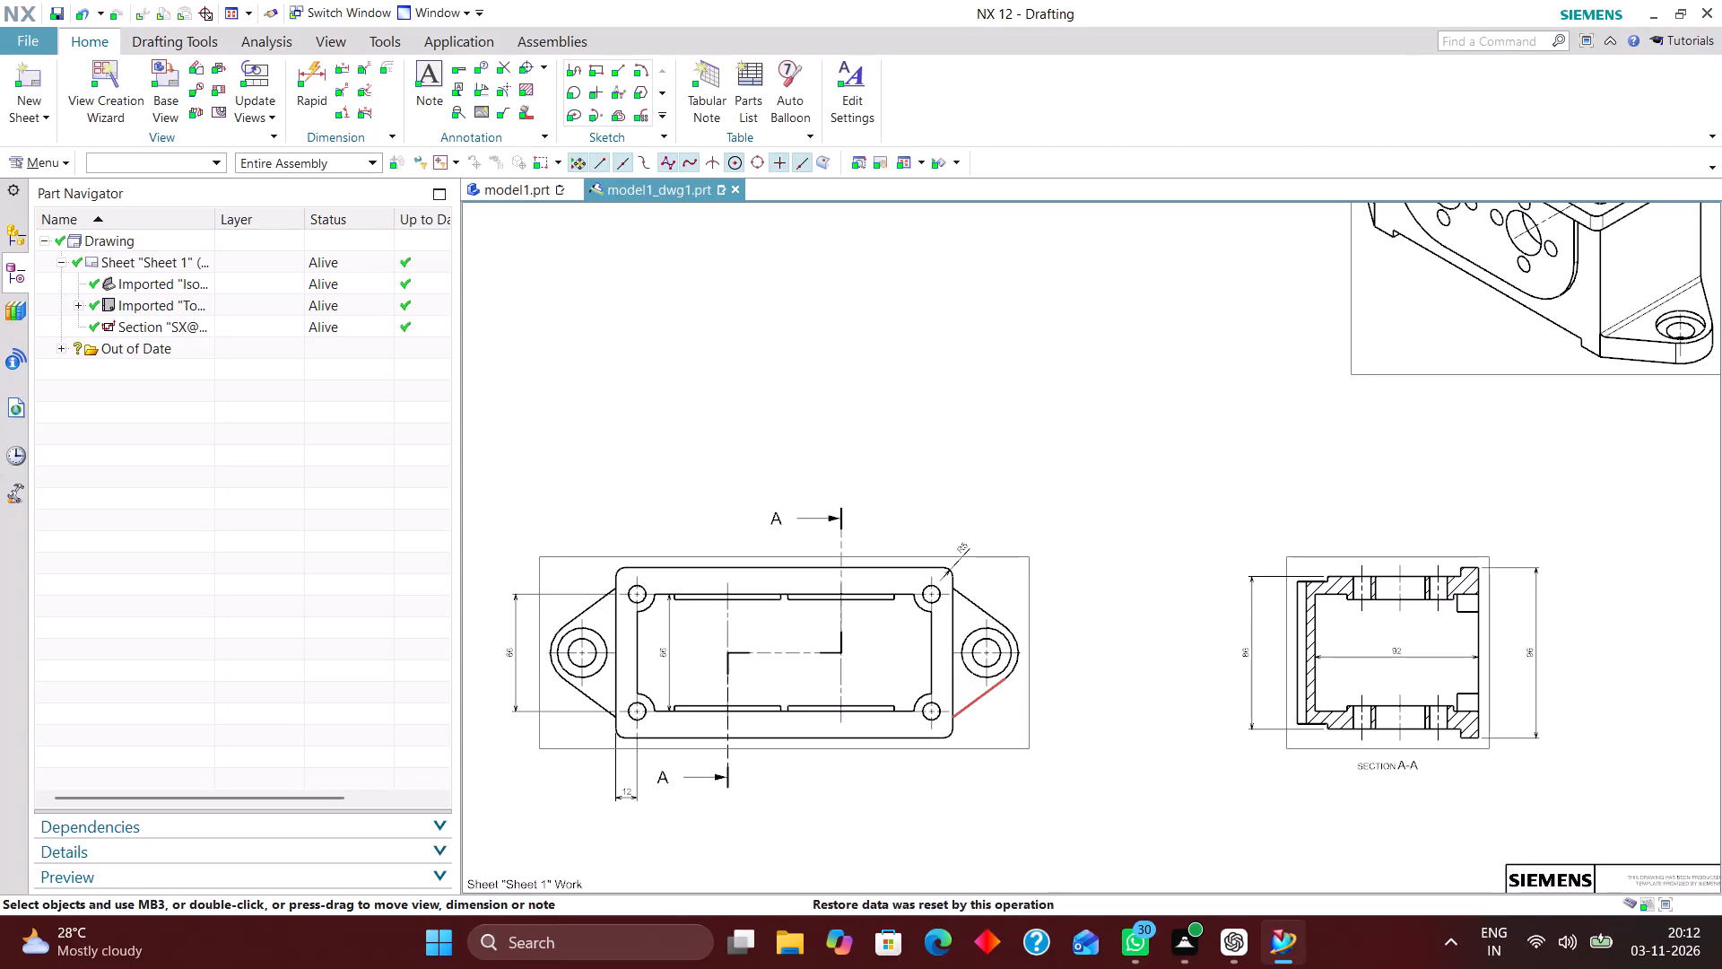
{"action": "left_click", "coordinate": [310, 69]}
{"action": "scroll", "coordinate": [684, 656], "scroll_direction": "up", "scroll_amount": 2}
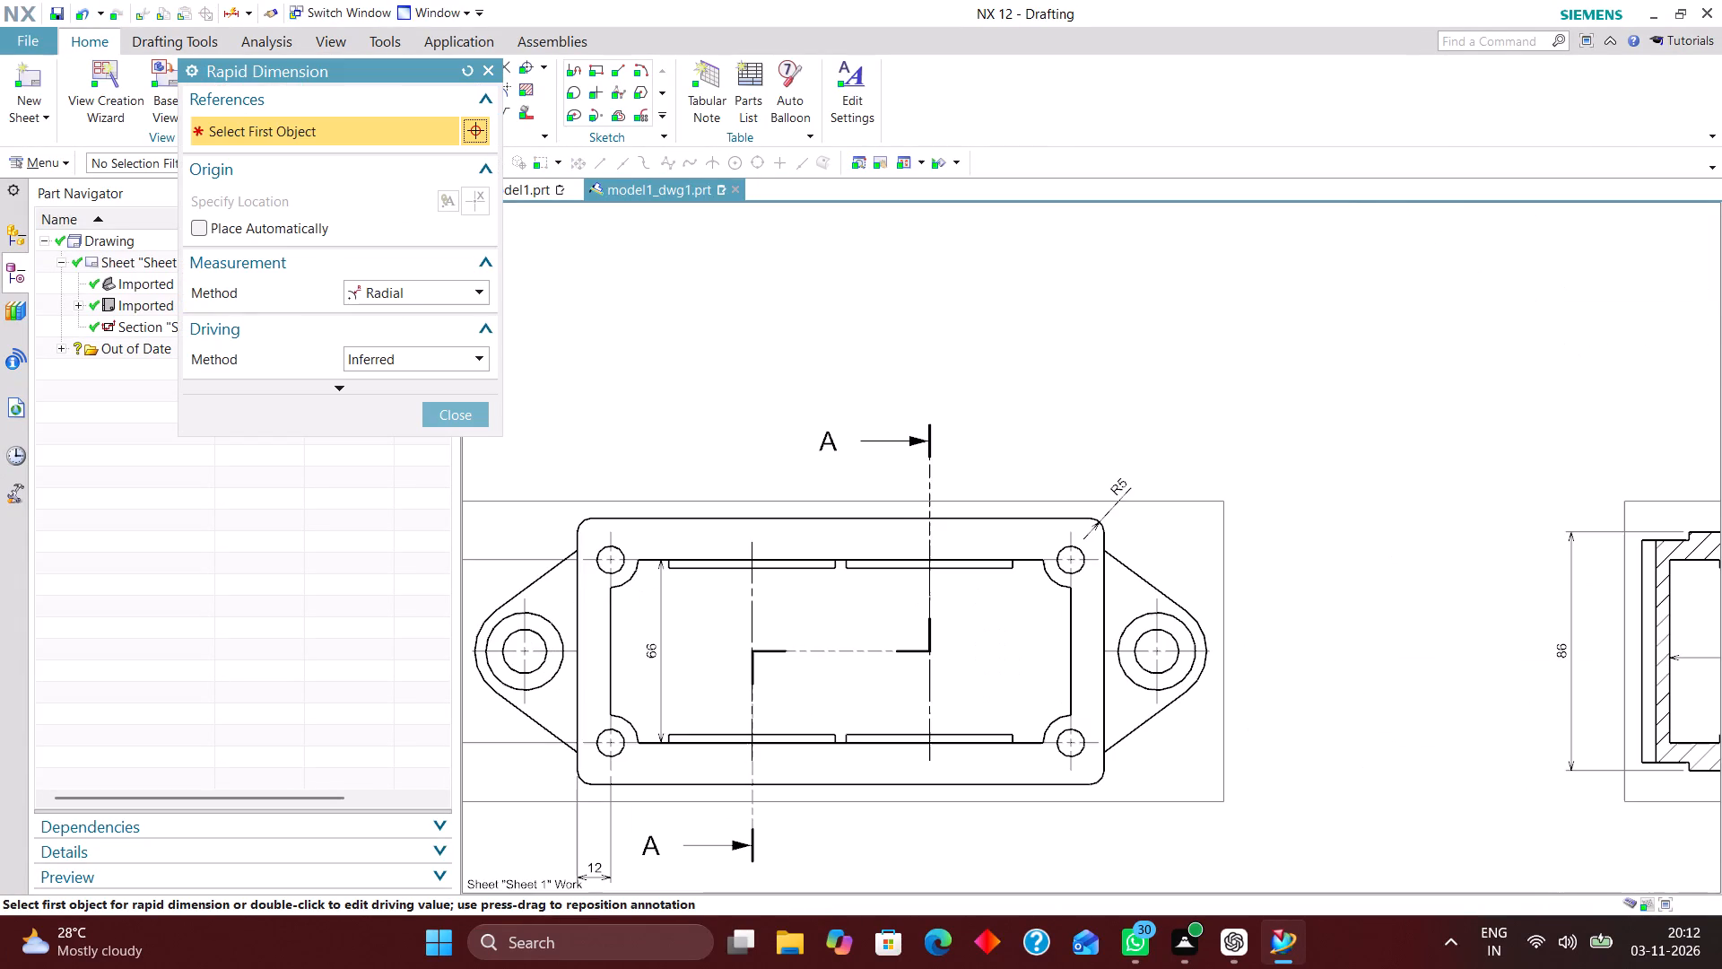
{"action": "left_click", "coordinate": [438, 300]}
{"action": "left_click", "coordinate": [431, 310]}
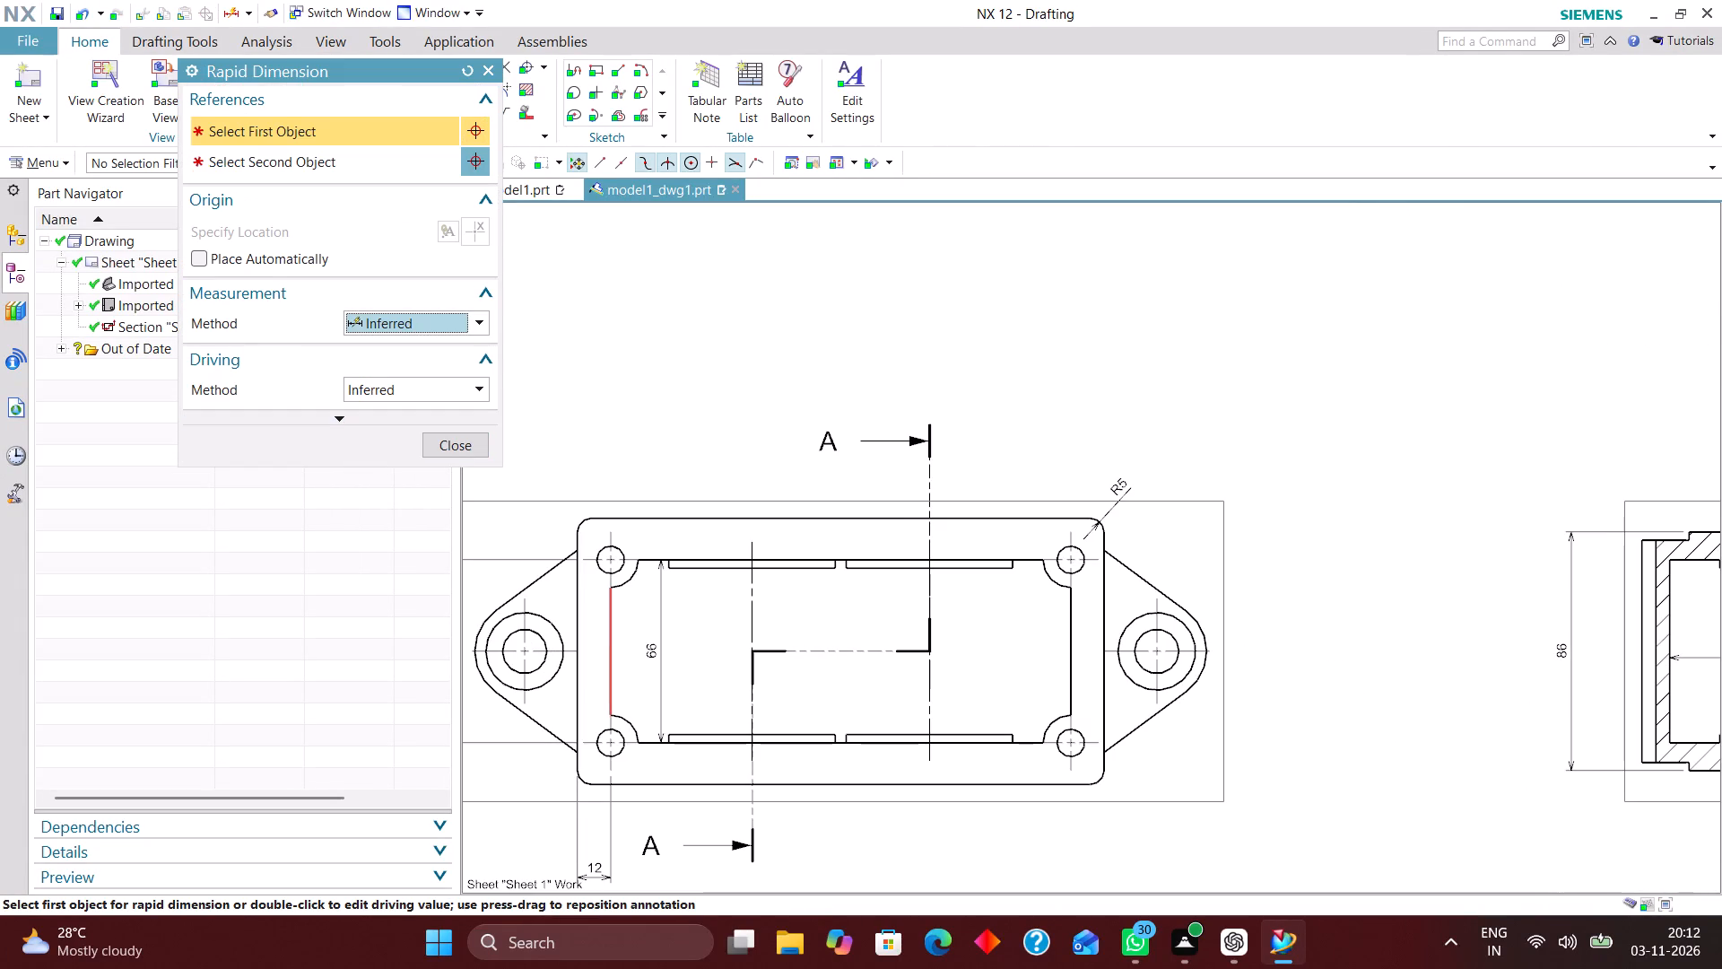
{"action": "left_click", "coordinate": [608, 651]}
{"action": "left_click", "coordinate": [1071, 651]}
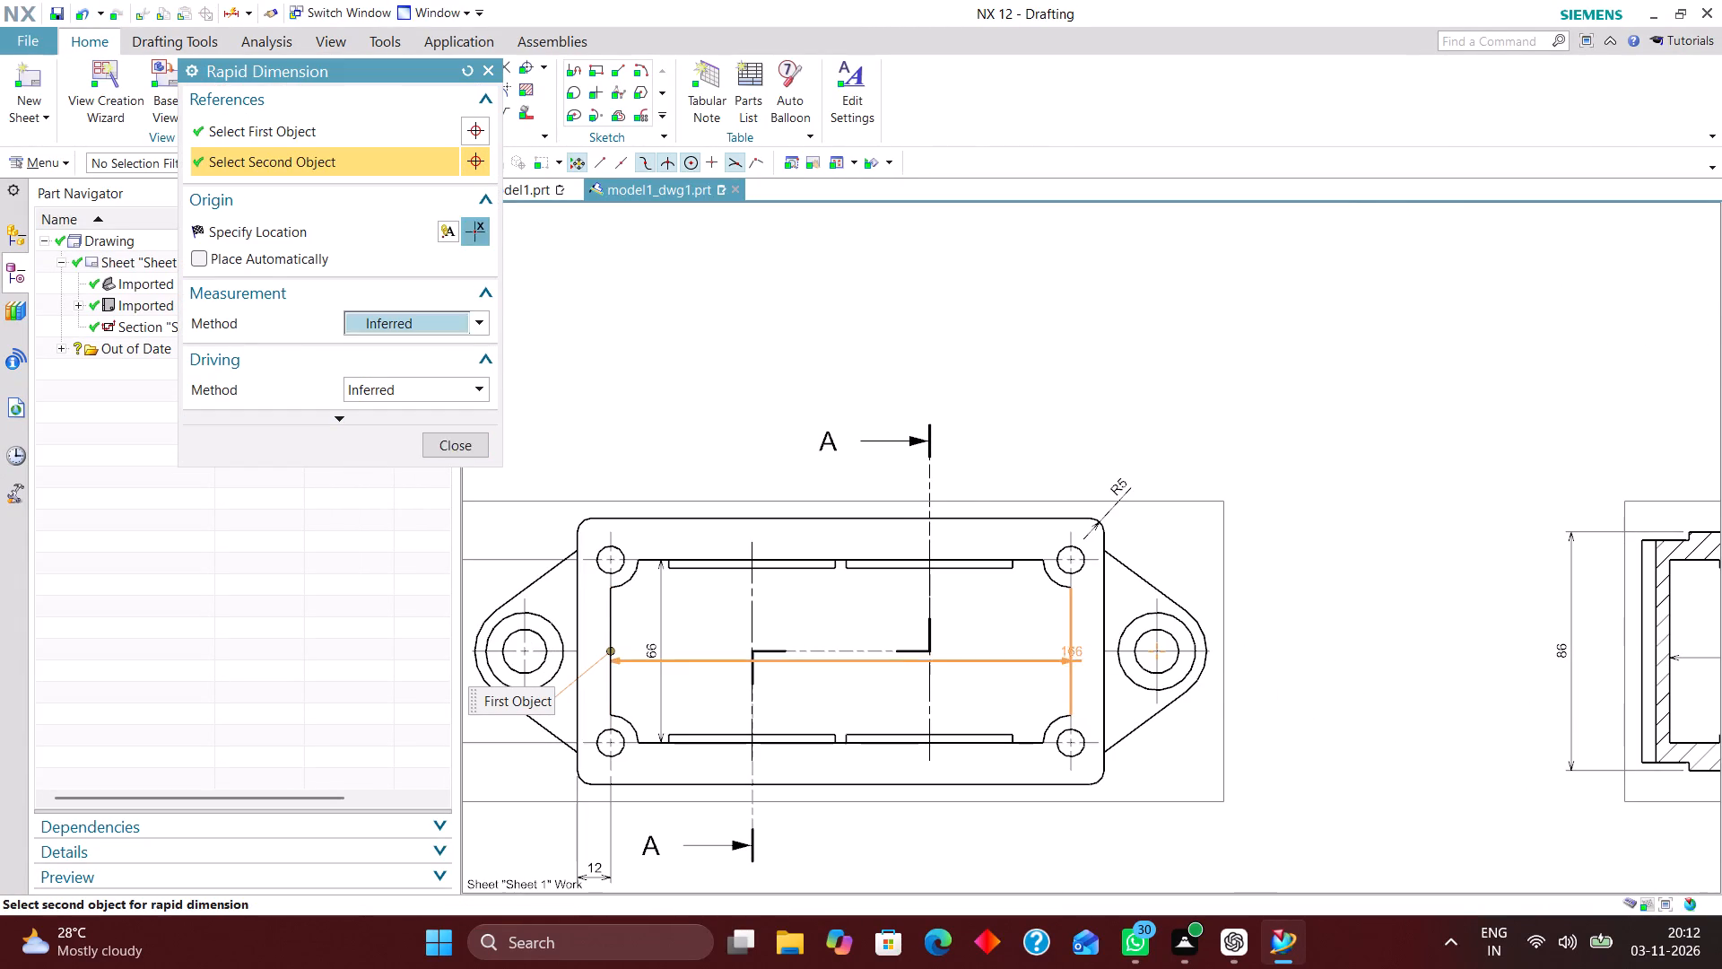
{"action": "left_click", "coordinate": [865, 614]}
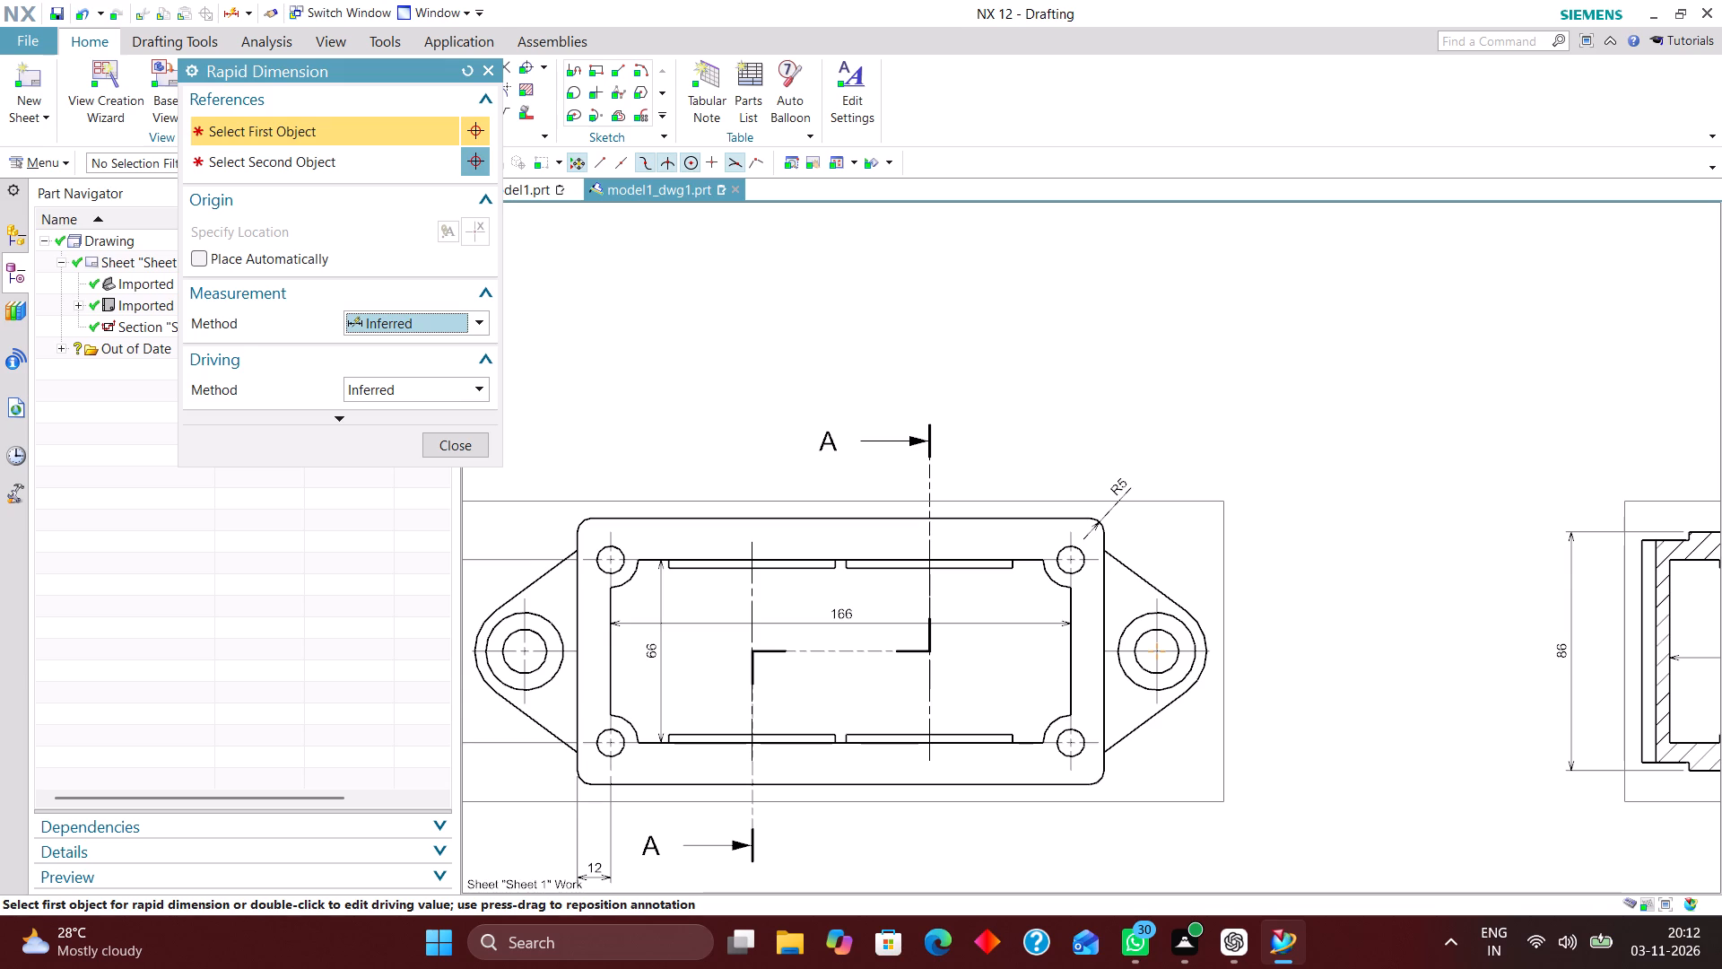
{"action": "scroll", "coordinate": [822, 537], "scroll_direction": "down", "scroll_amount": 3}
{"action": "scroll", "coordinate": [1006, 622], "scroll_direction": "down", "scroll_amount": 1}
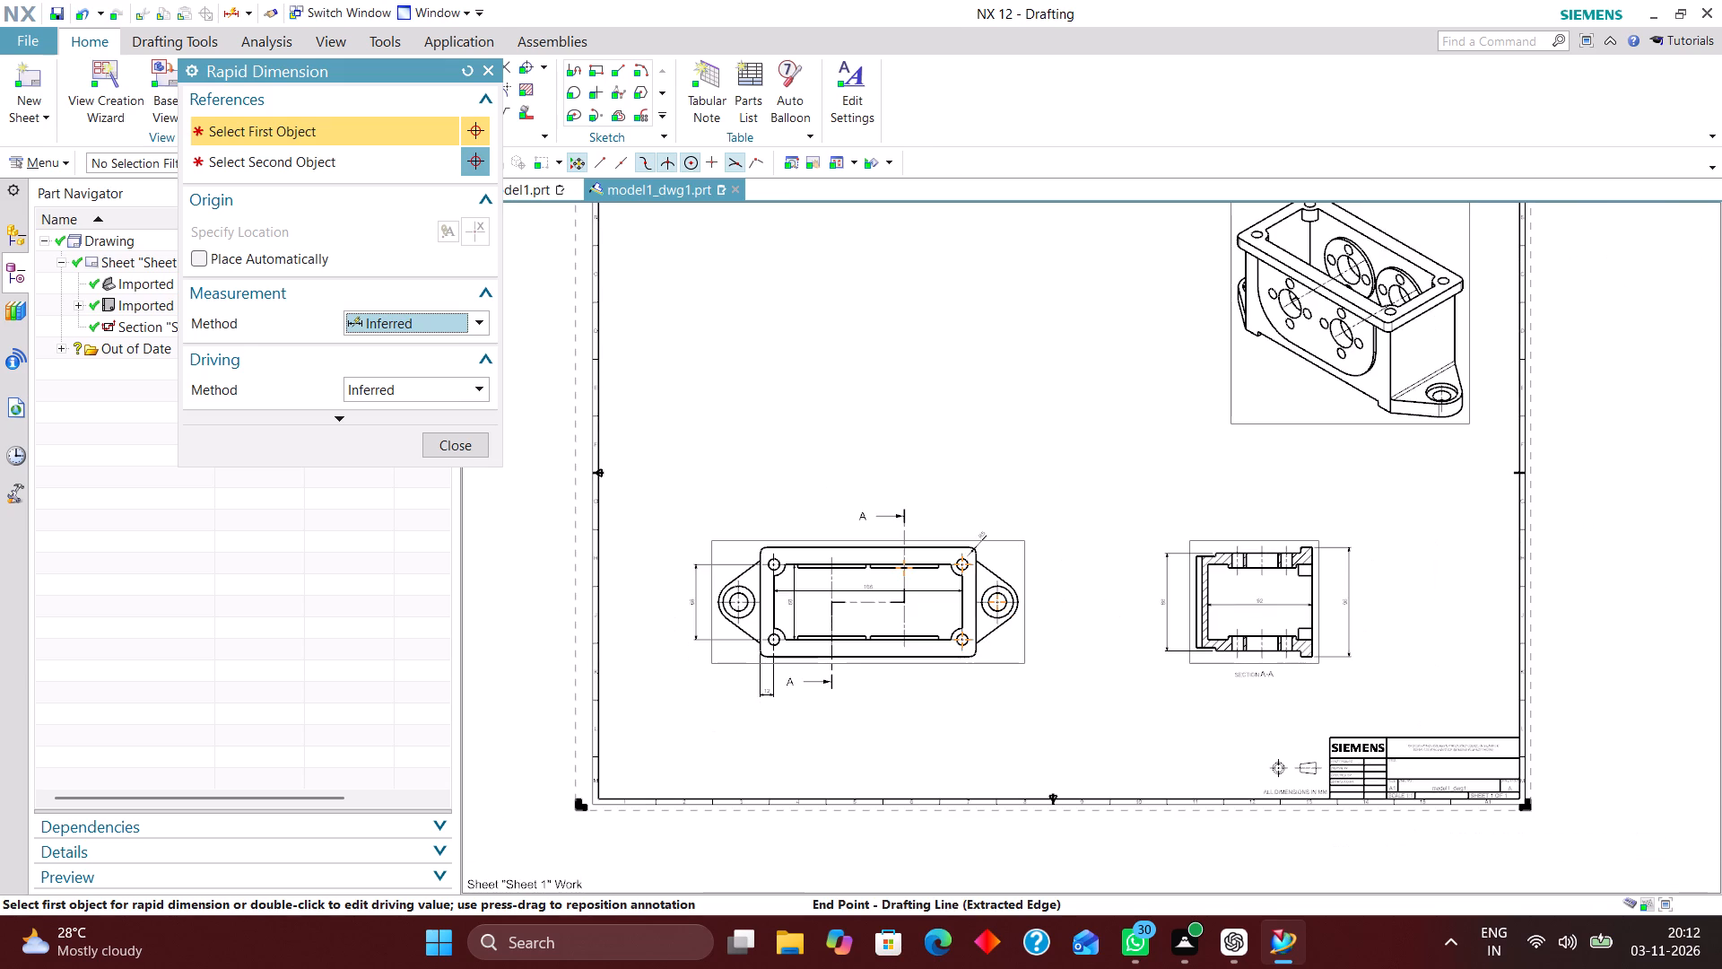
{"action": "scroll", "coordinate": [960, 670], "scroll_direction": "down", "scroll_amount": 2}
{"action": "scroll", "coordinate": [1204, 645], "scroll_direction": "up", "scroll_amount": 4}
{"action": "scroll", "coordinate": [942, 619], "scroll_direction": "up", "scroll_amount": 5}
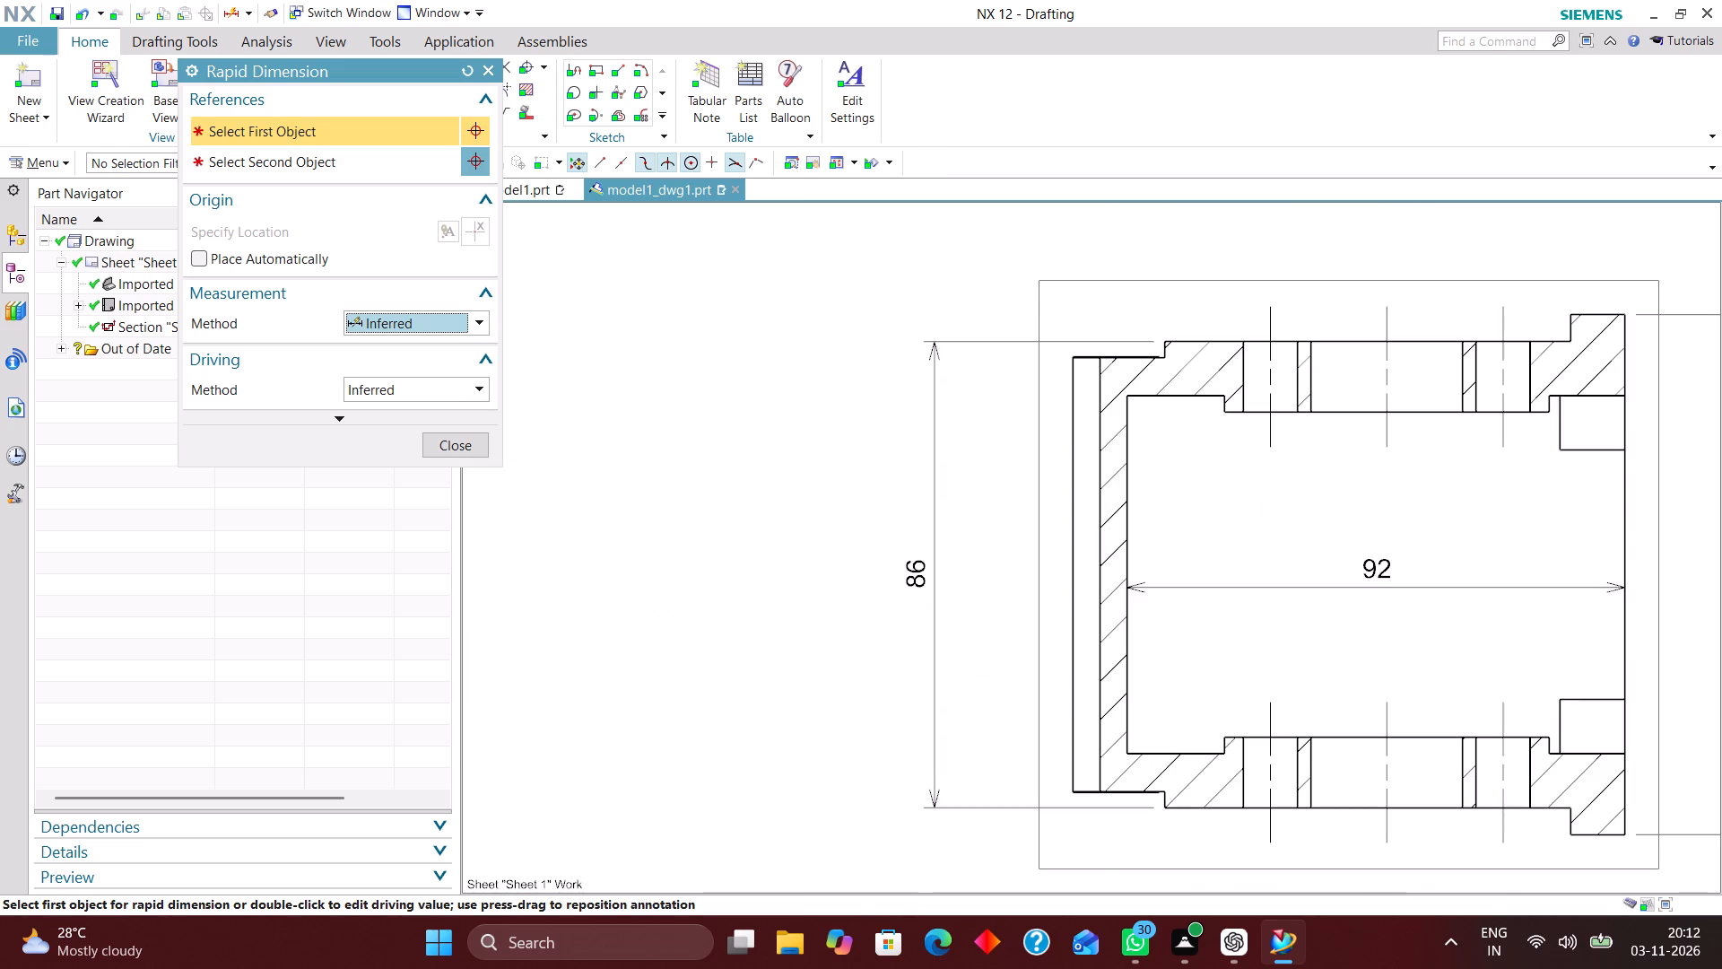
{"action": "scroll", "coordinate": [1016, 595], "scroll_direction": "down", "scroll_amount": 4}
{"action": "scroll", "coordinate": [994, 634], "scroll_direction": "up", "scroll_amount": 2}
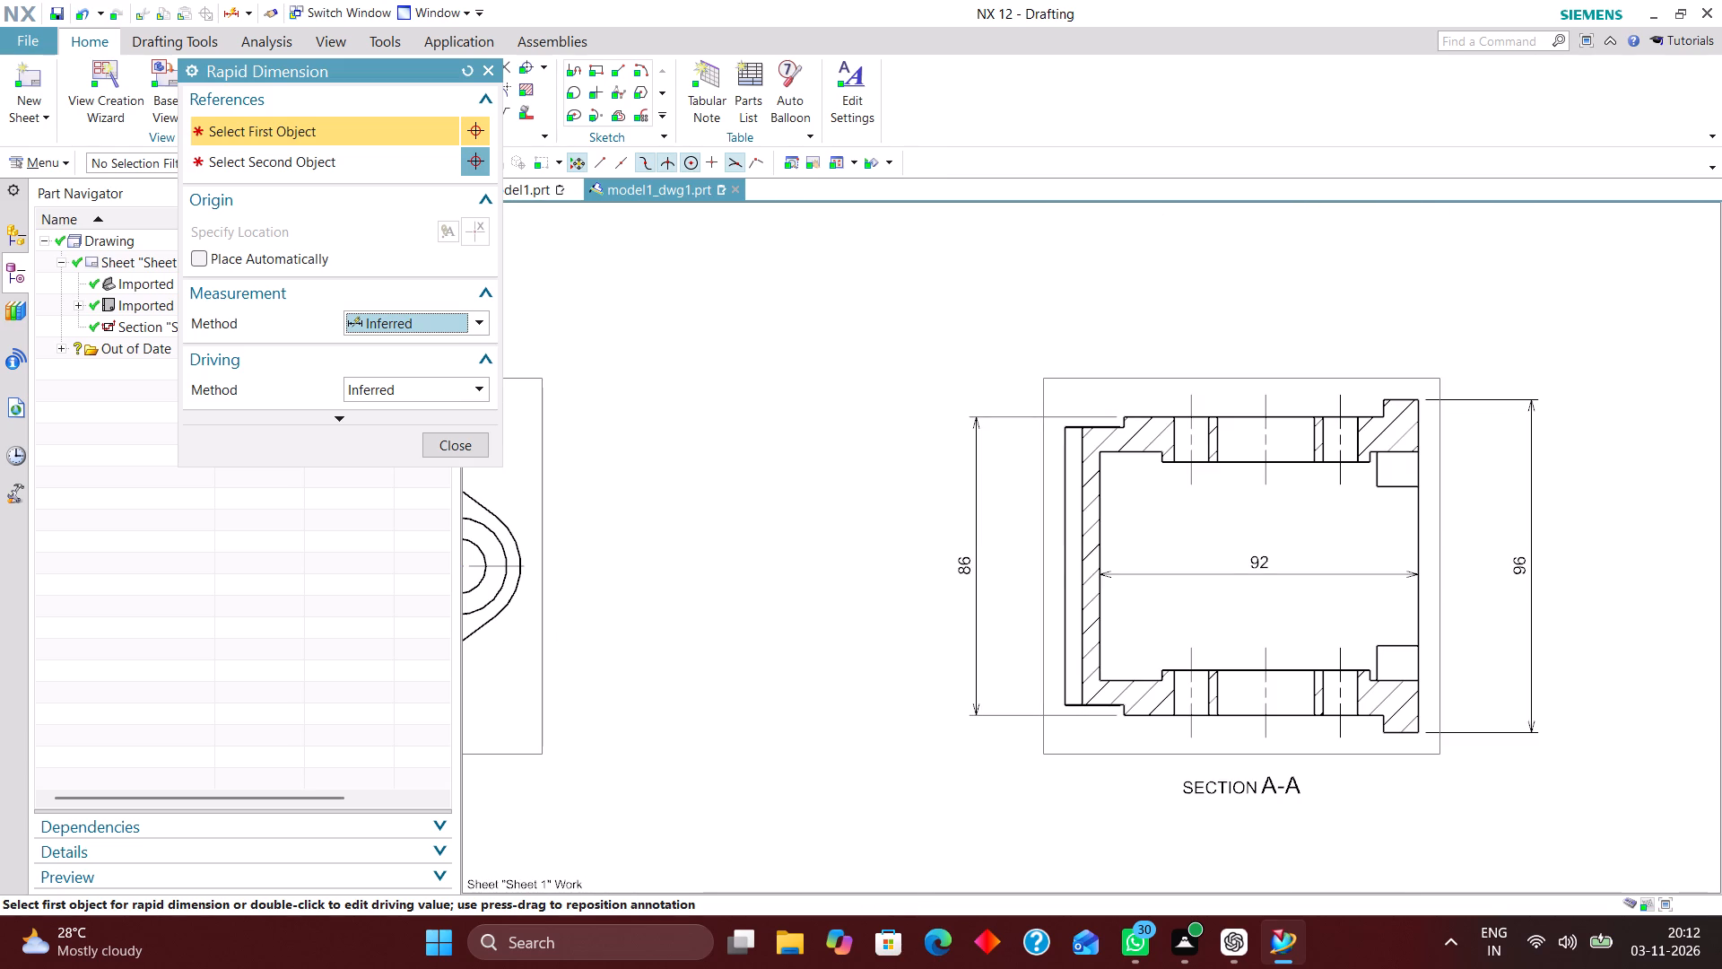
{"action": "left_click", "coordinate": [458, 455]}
Switch to model1.prt and open the body base sketch and the top flange outline sketch in turn to examine their dimensions.
{"action": "left_click", "coordinate": [508, 196]}
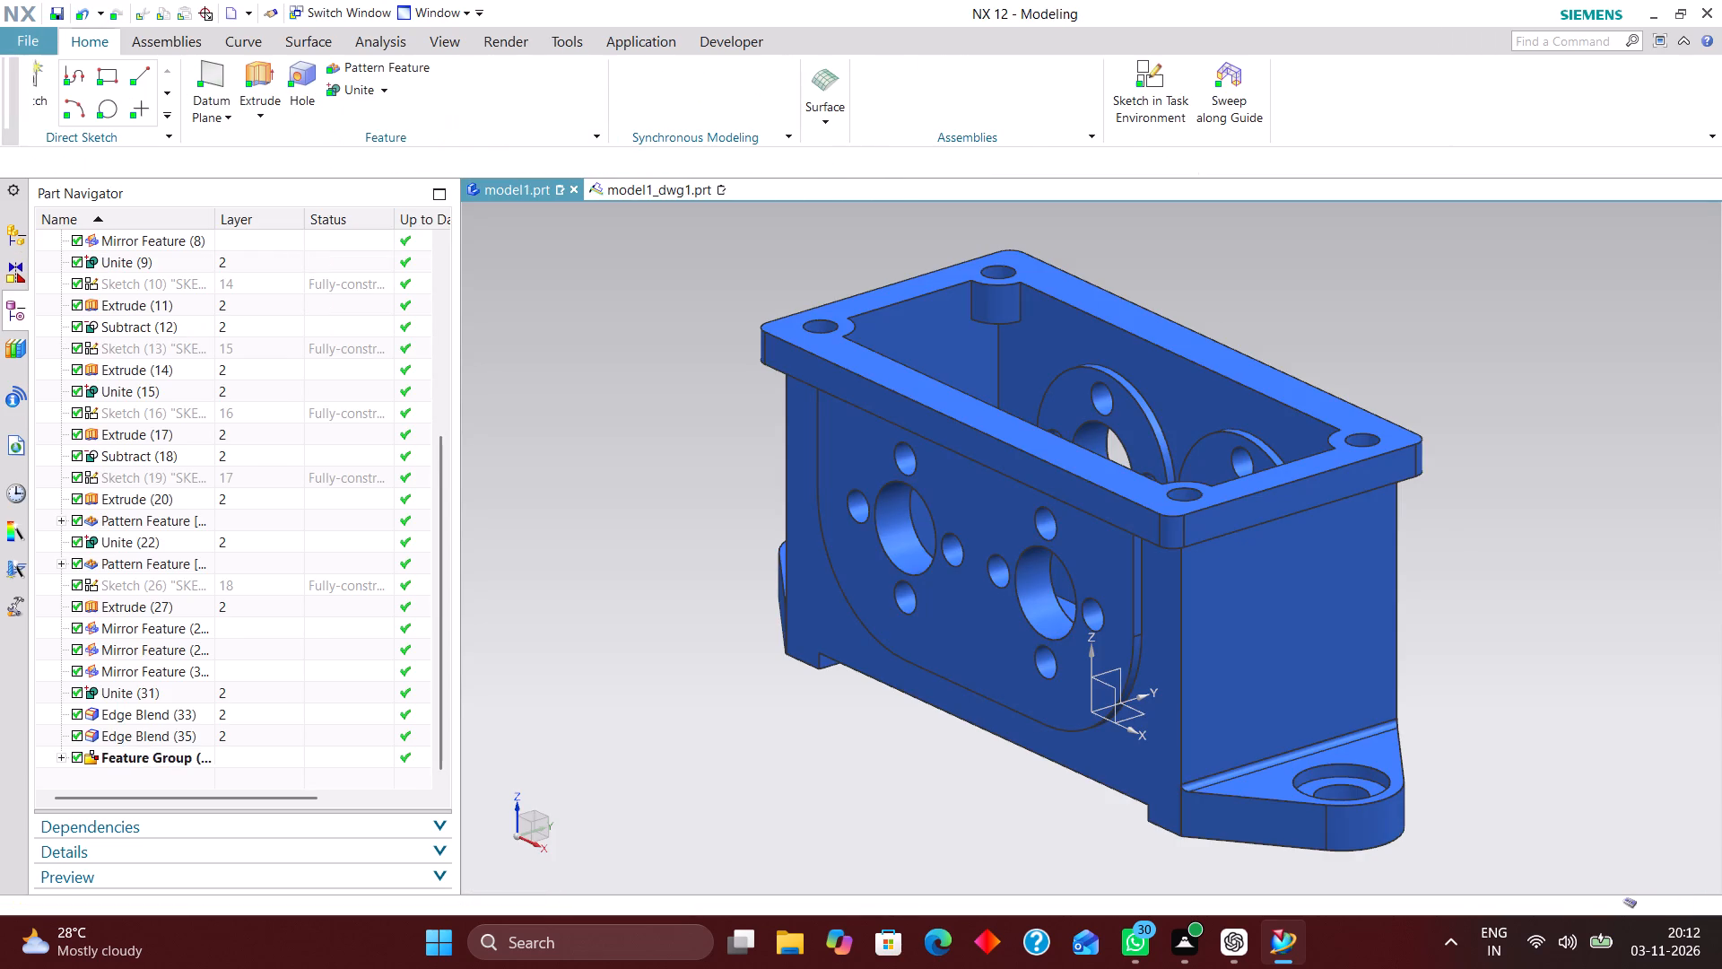
{"action": "scroll", "coordinate": [186, 424], "scroll_direction": "up", "scroll_amount": 15}
{"action": "left_click", "coordinate": [252, 384]}
{"action": "right_click", "coordinate": [255, 385]}
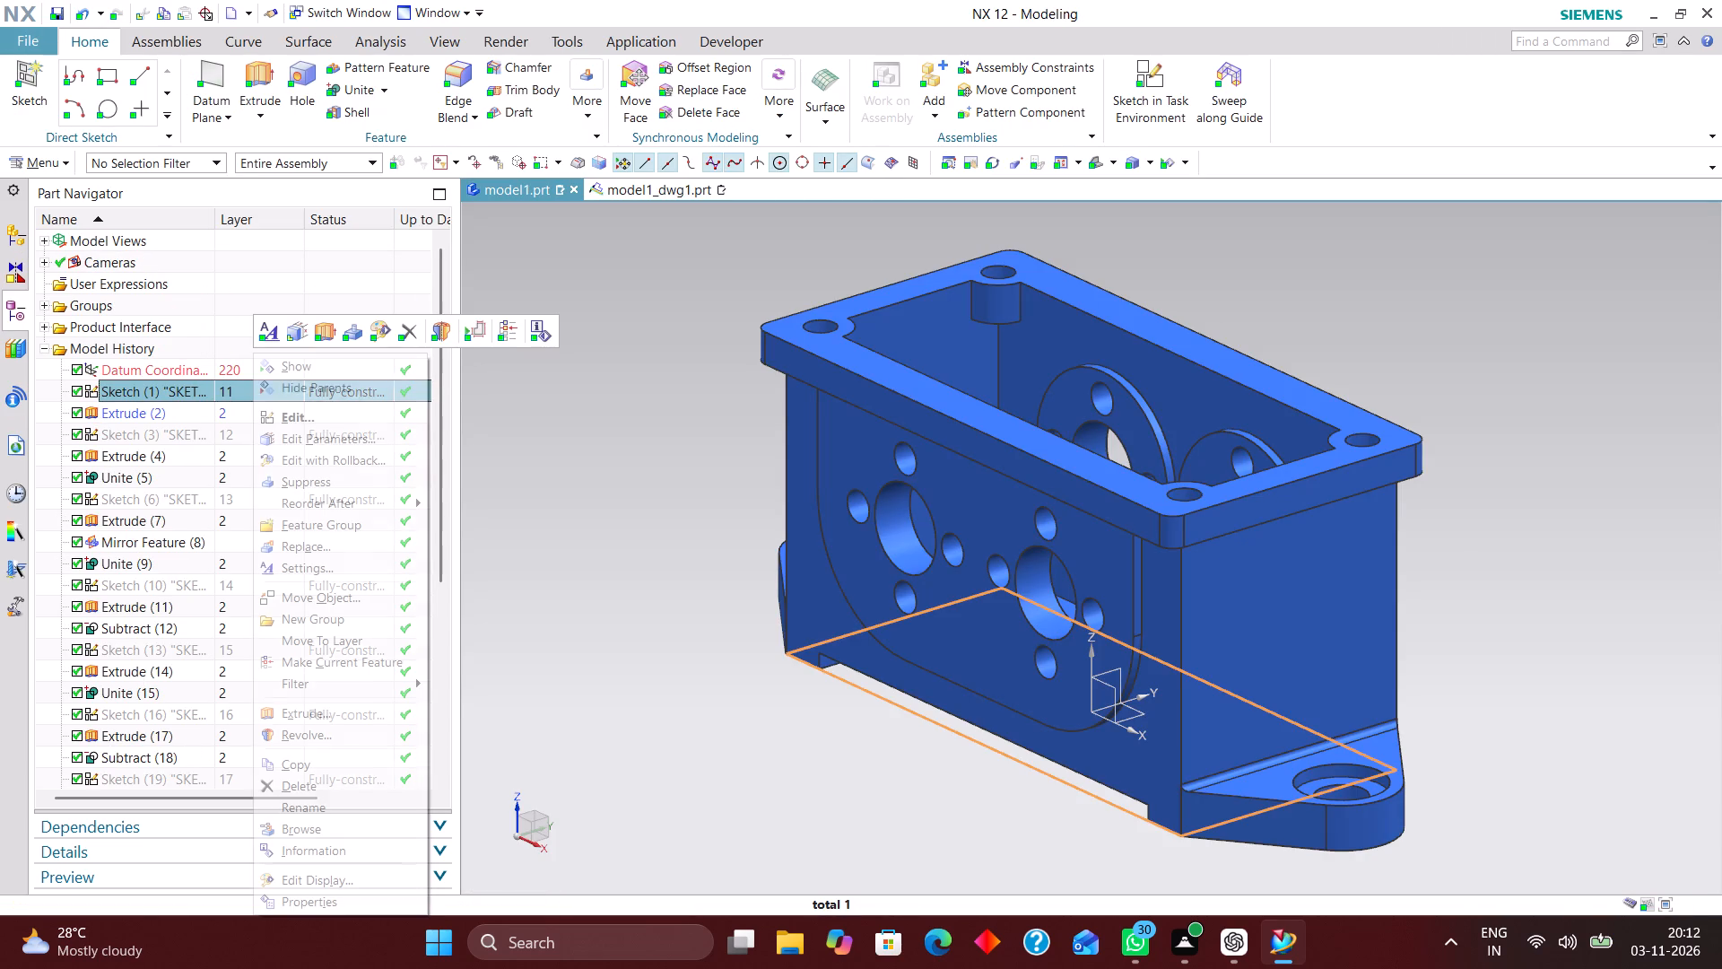
{"action": "left_click", "coordinate": [349, 468]}
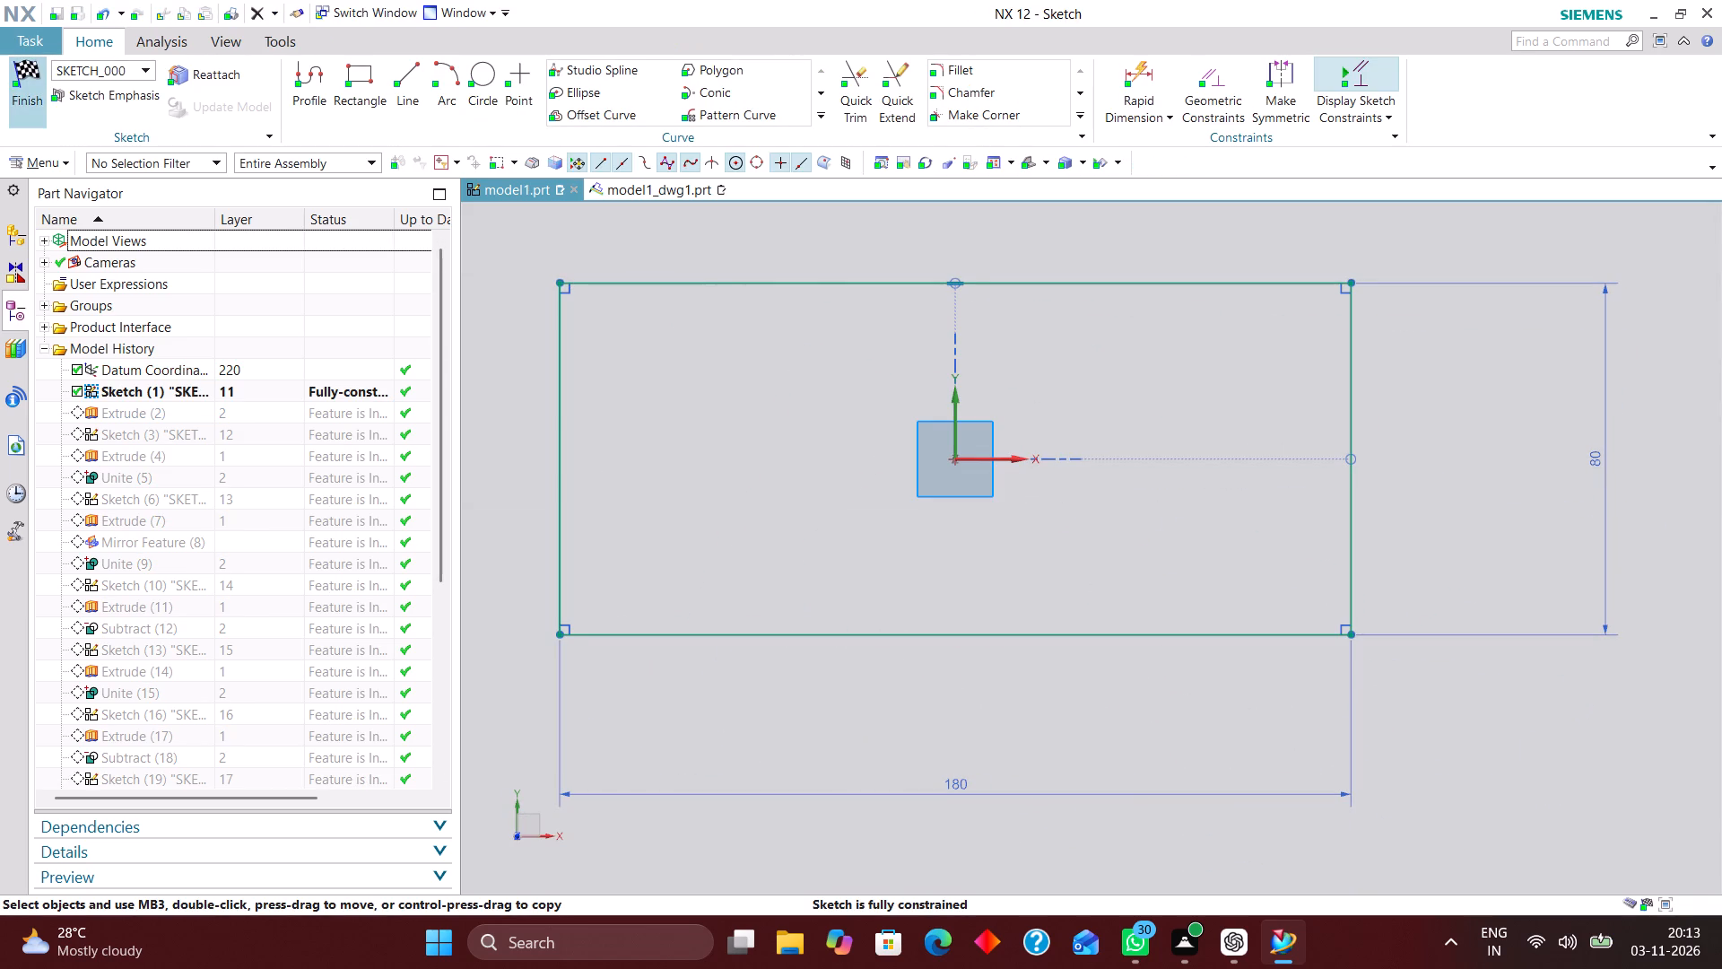
{"action": "left_click", "coordinate": [30, 79]}
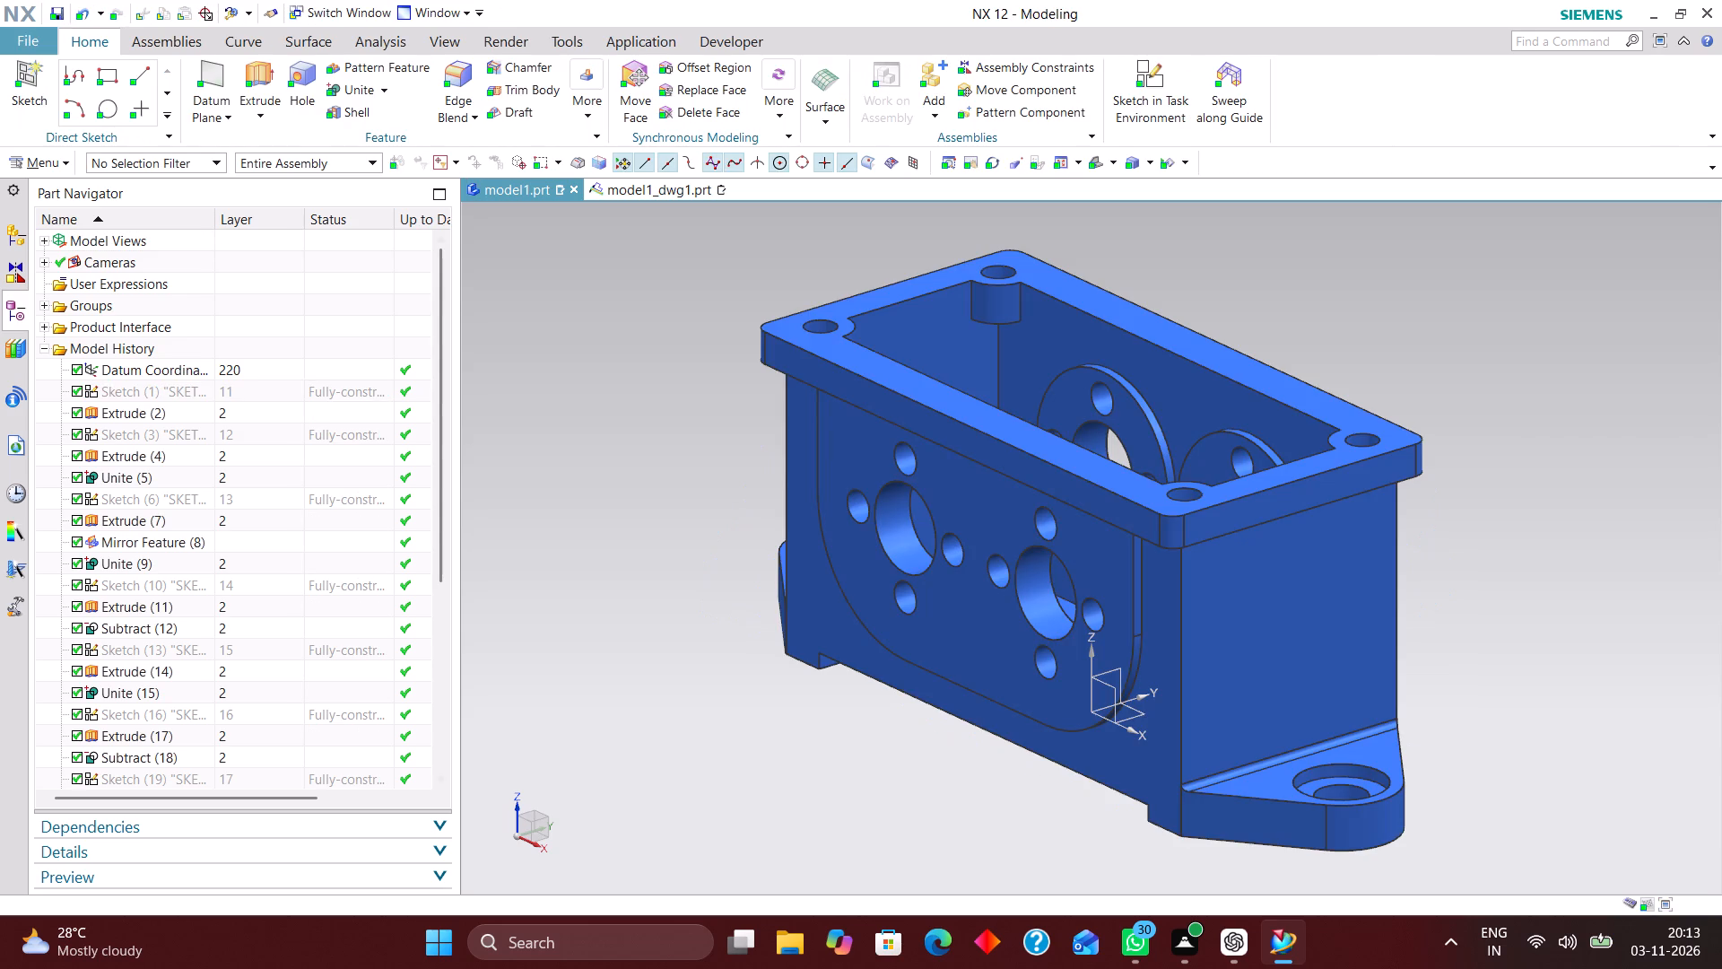
{"action": "left_click", "coordinate": [248, 431]}
{"action": "right_click", "coordinate": [247, 432]}
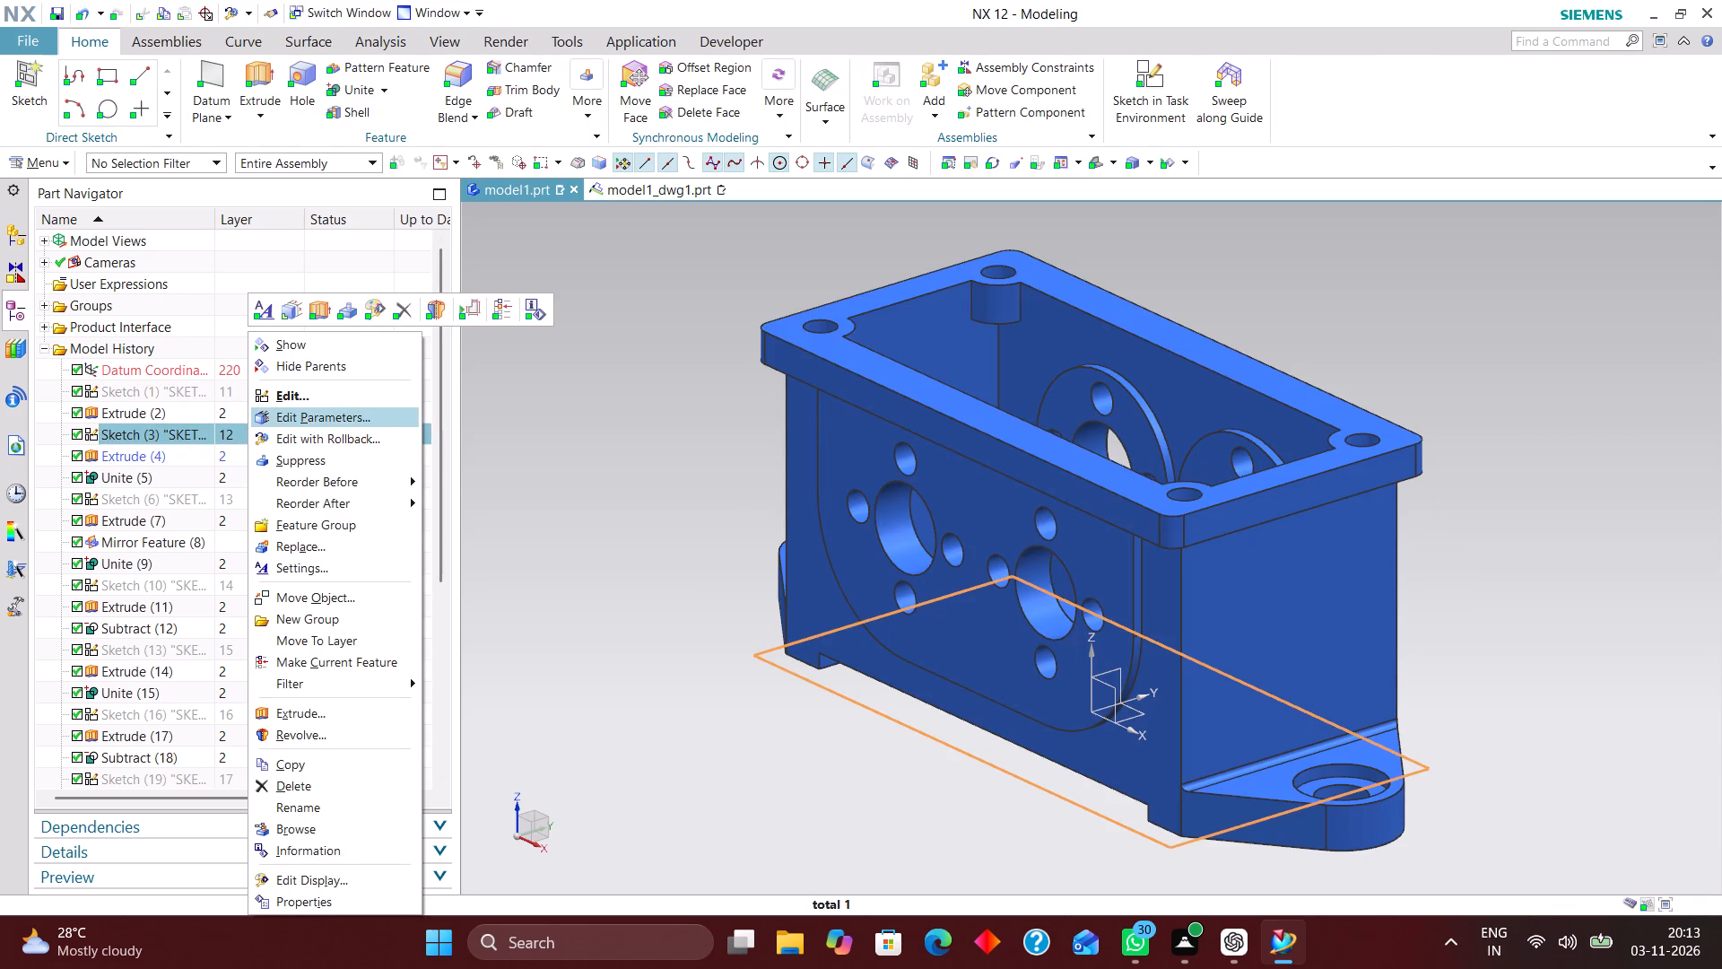
{"action": "left_click", "coordinate": [330, 423]}
{"action": "left_click", "coordinate": [464, 434]}
{"action": "left_click", "coordinate": [271, 439]}
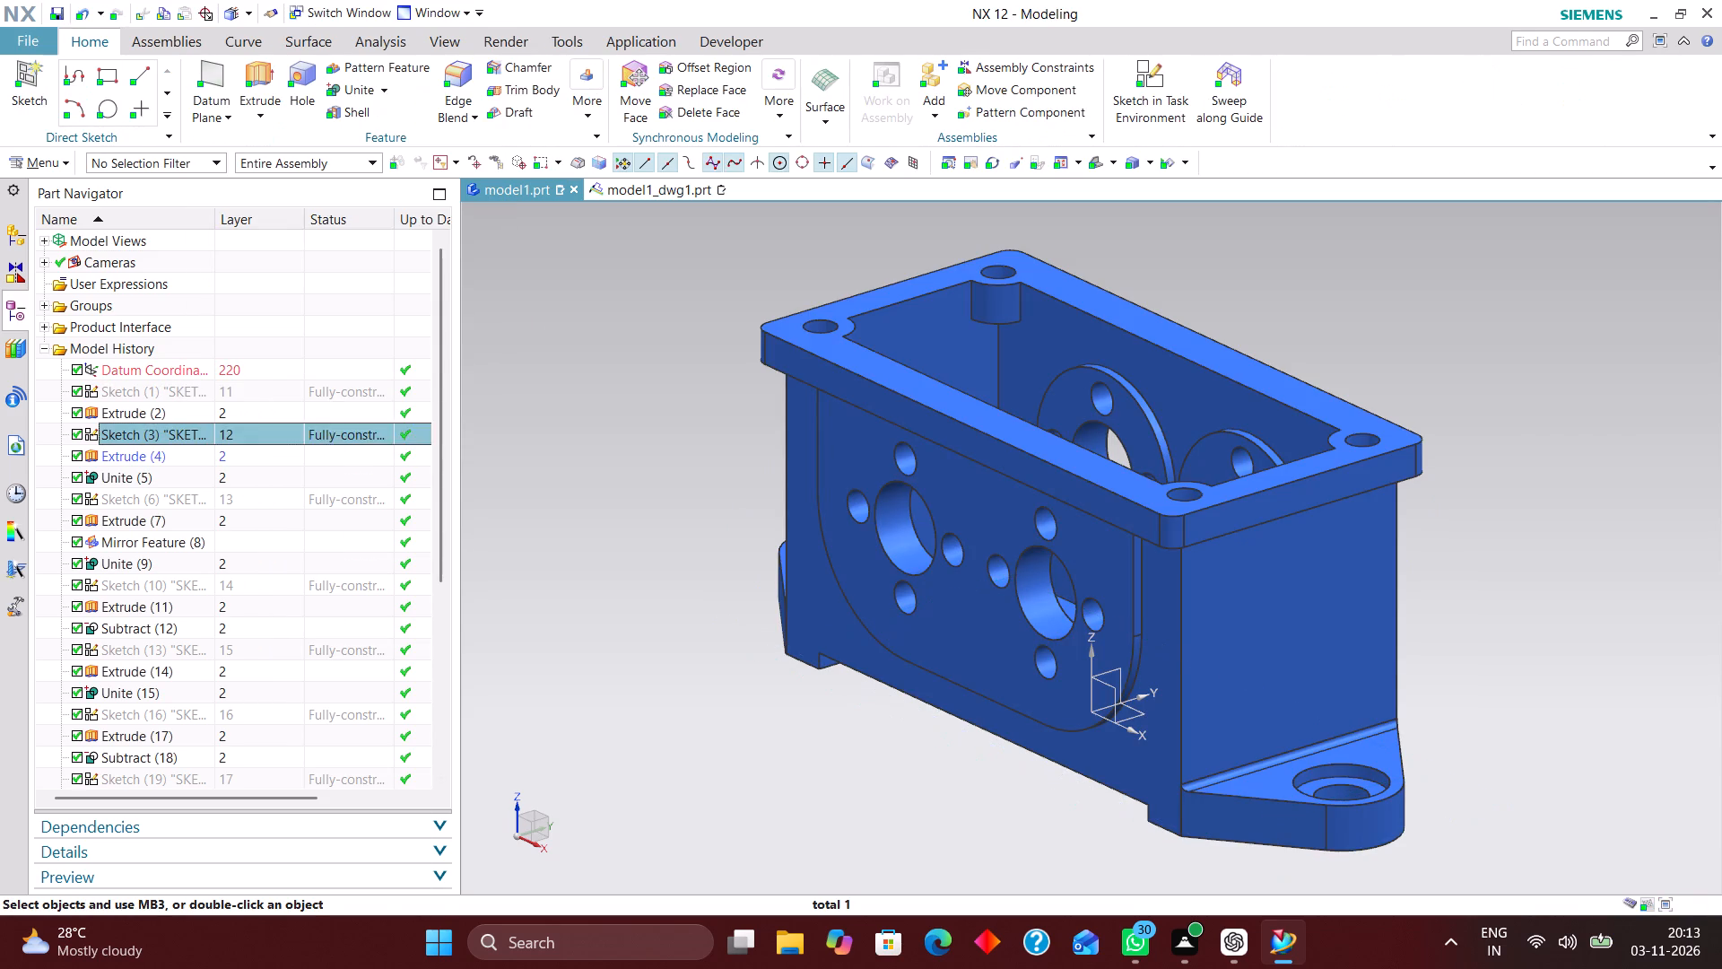
{"action": "right_click", "coordinate": [273, 440]}
{"action": "left_click", "coordinate": [357, 440]}
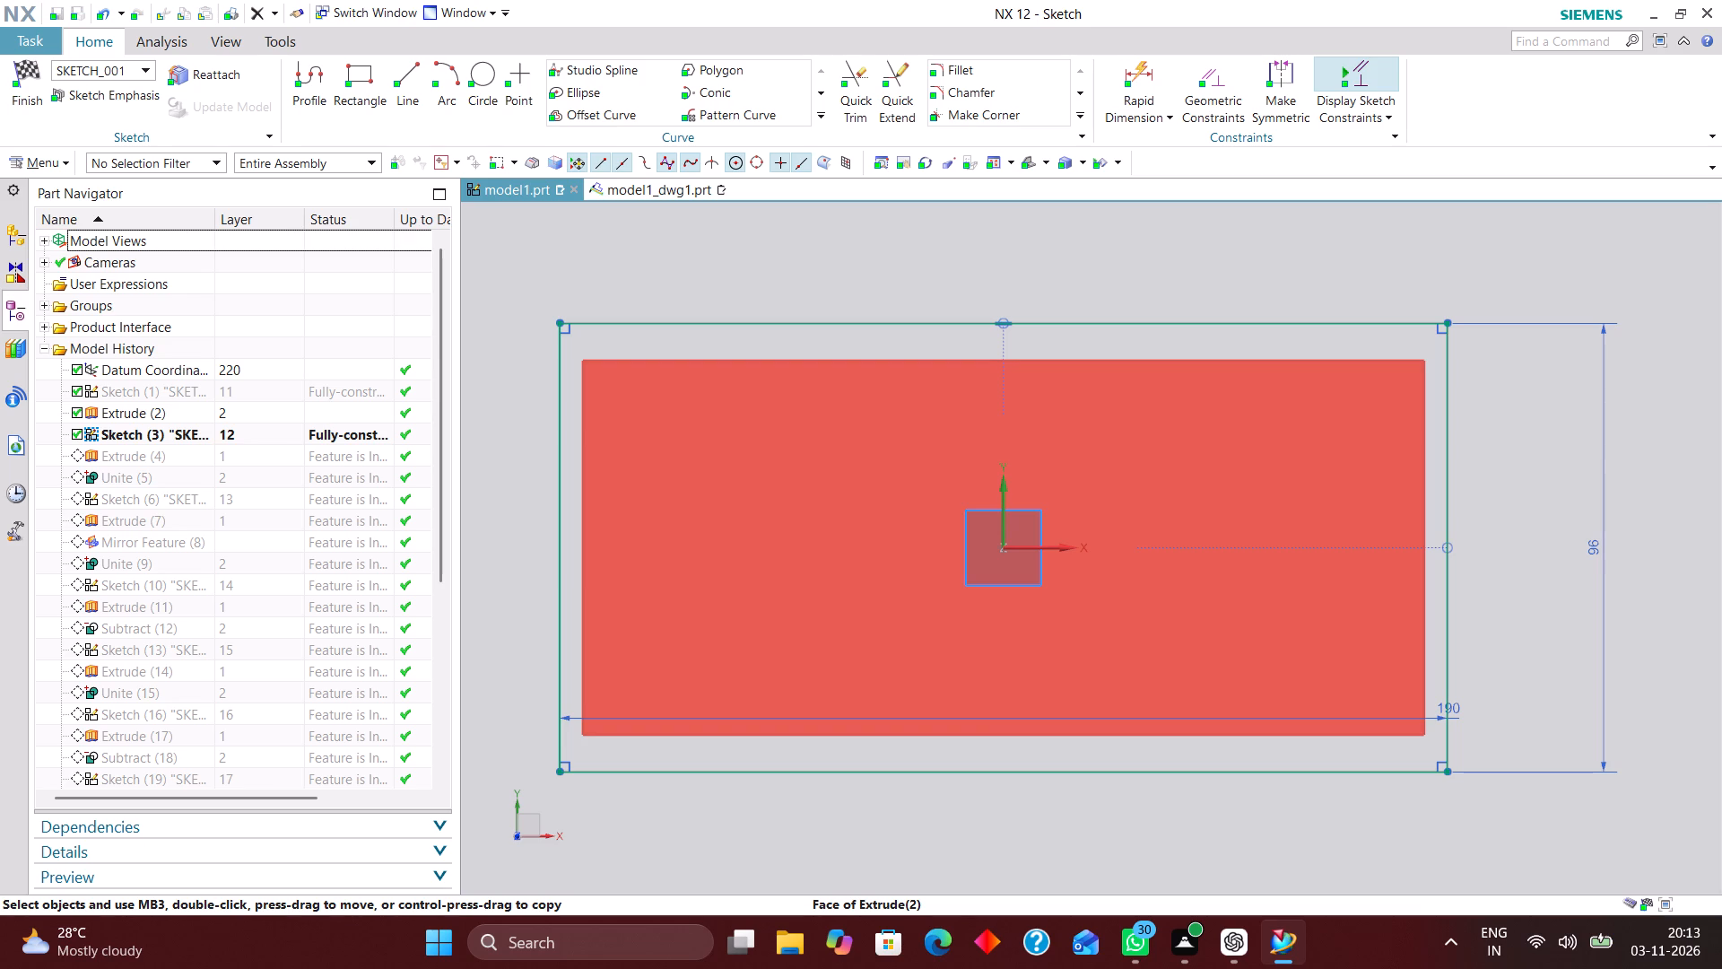
{"action": "left_click", "coordinate": [28, 69]}
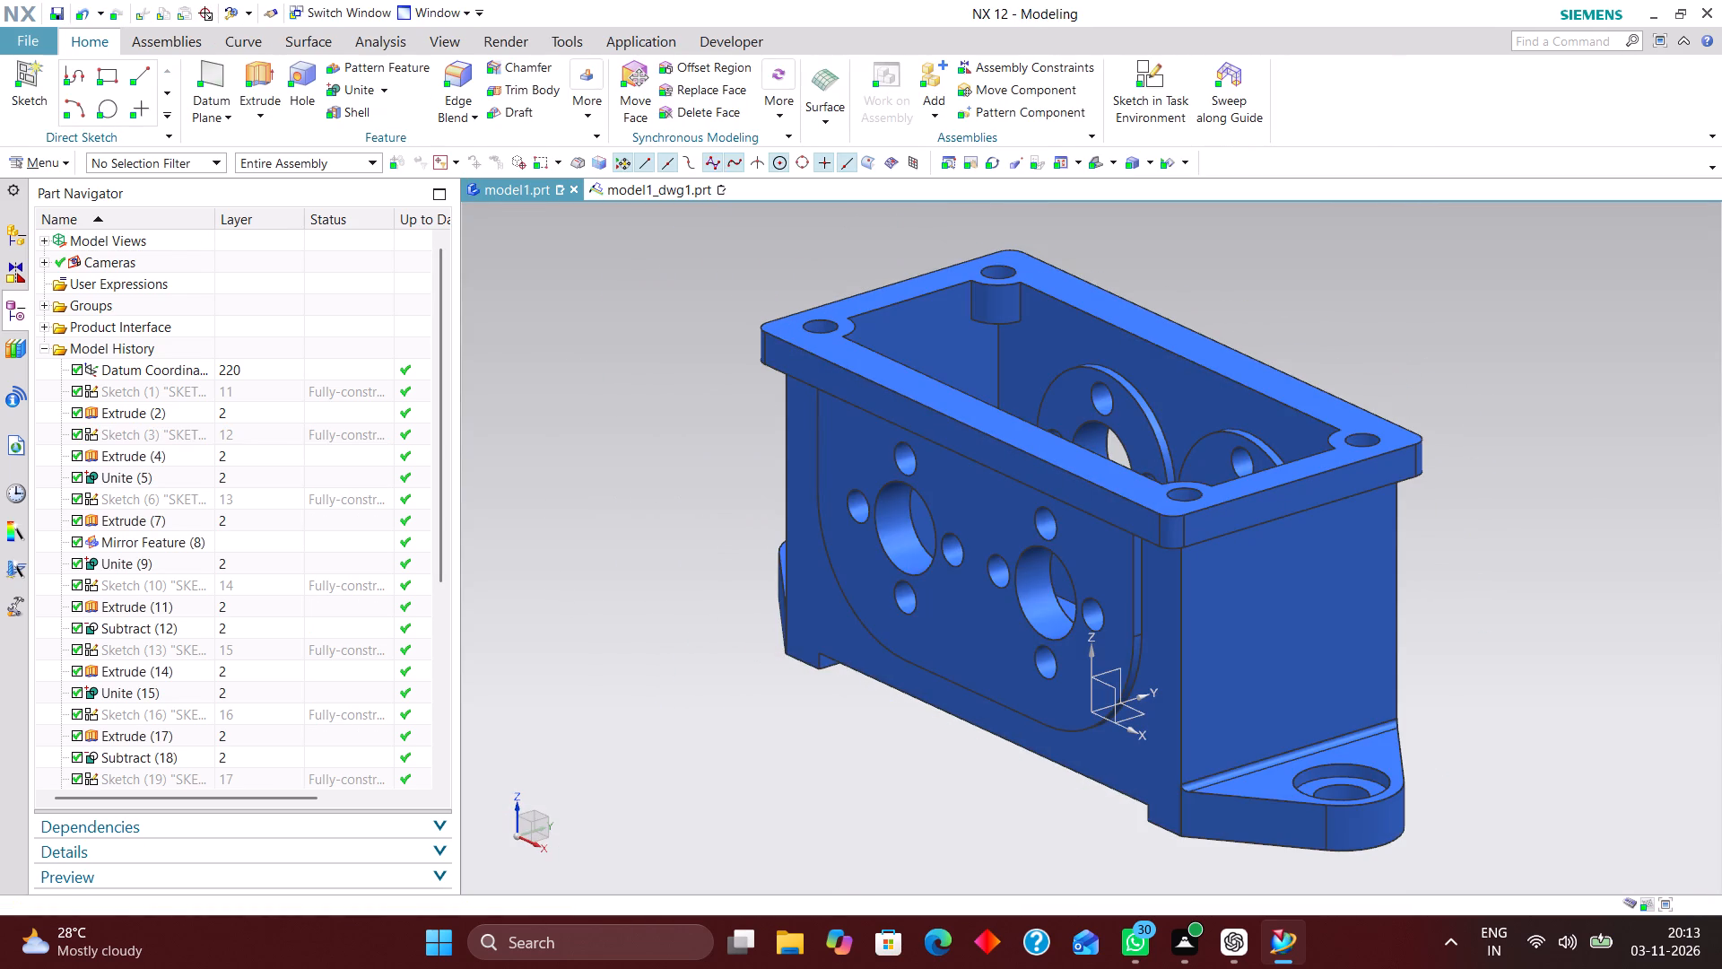
Open the mounting lug sketch and the underside recess sketch in turn to examine their dimensions.
{"action": "left_click", "coordinate": [247, 493]}
{"action": "right_click", "coordinate": [245, 493]}
{"action": "left_click", "coordinate": [385, 111]}
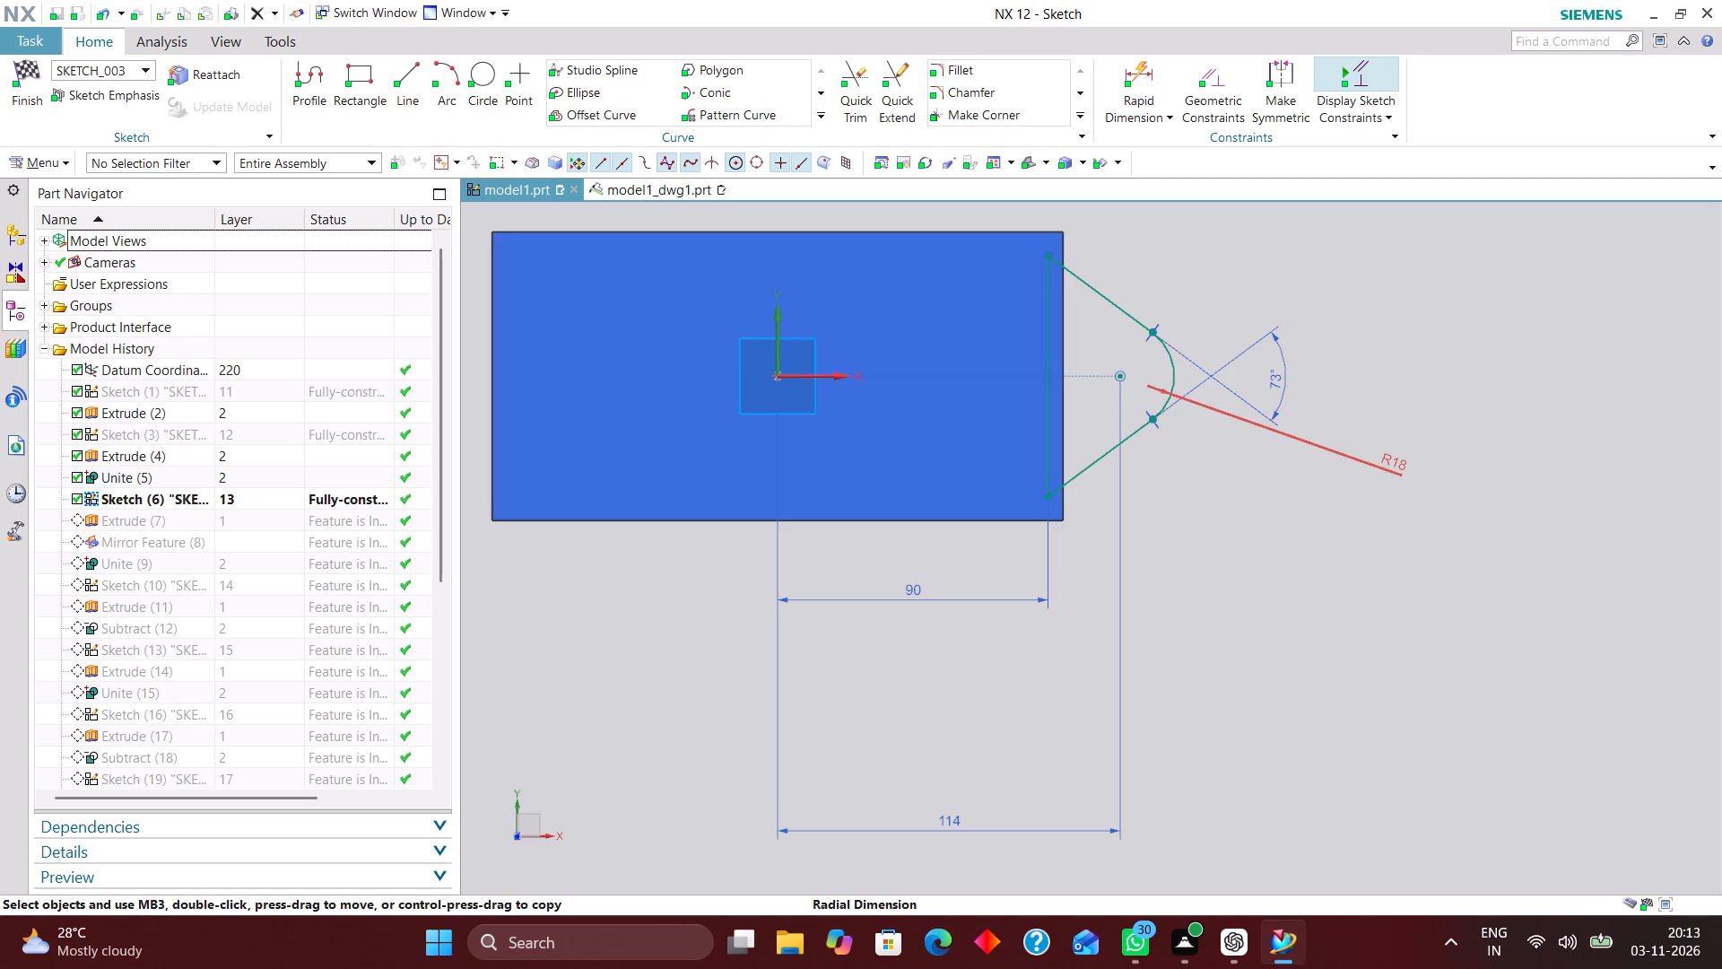
{"action": "left_click", "coordinate": [31, 59]}
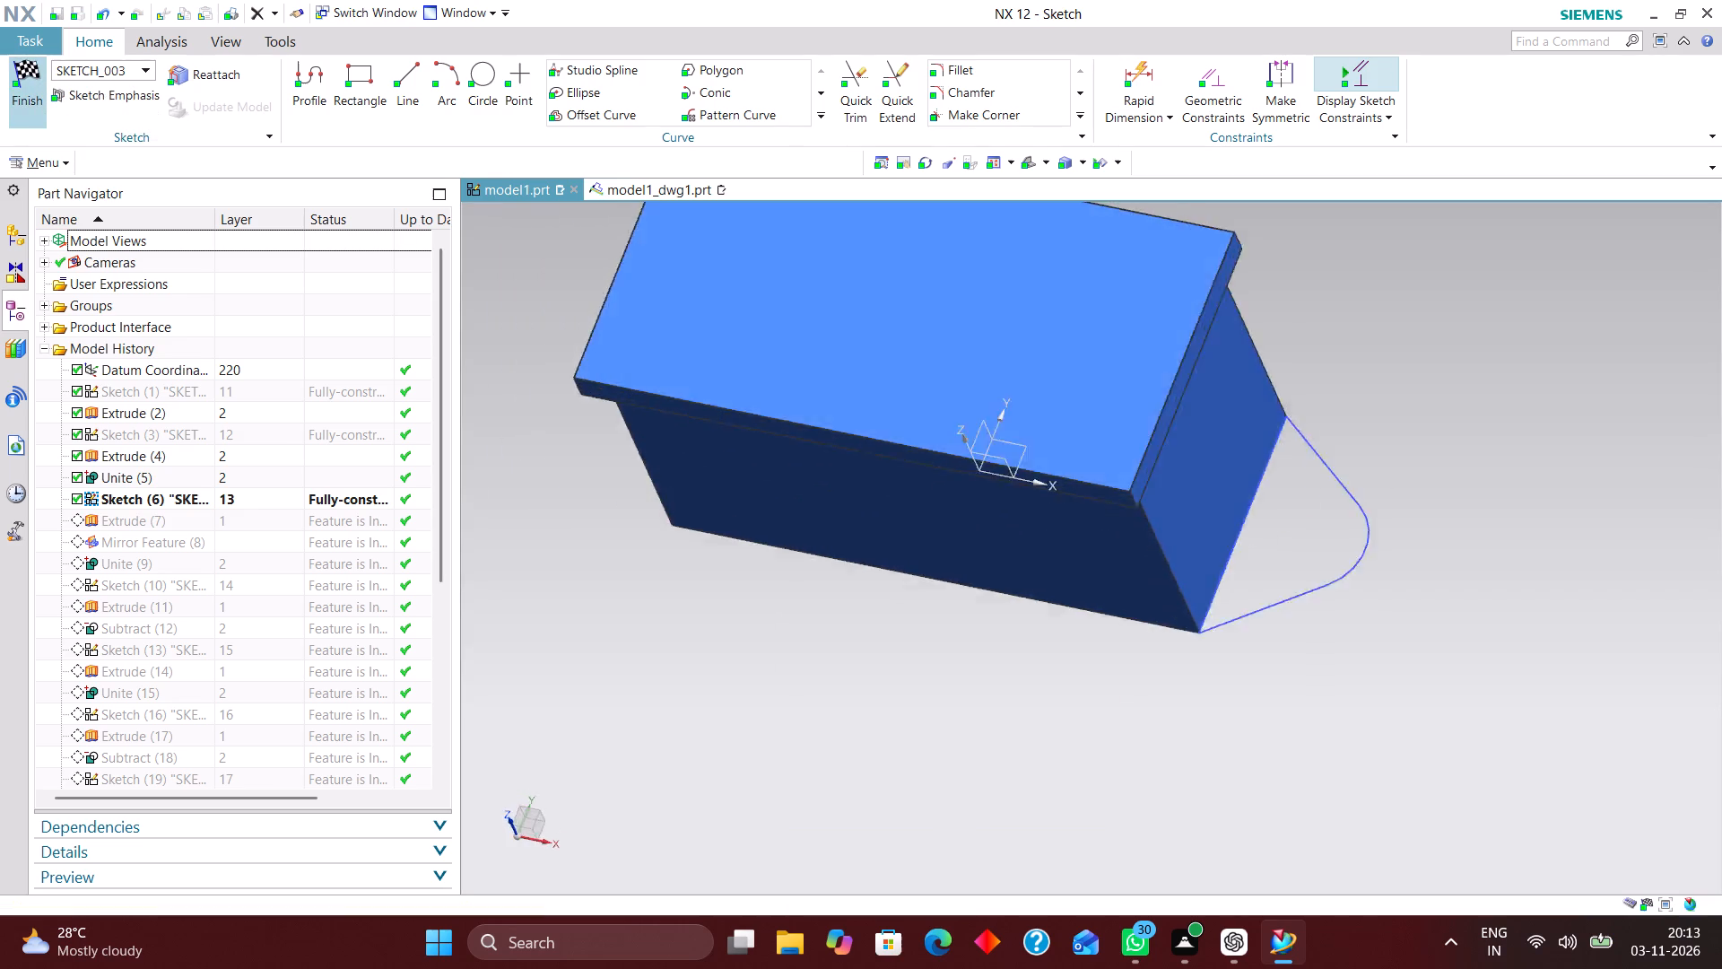
{"action": "left_click", "coordinate": [250, 586]}
{"action": "right_click", "coordinate": [250, 582]}
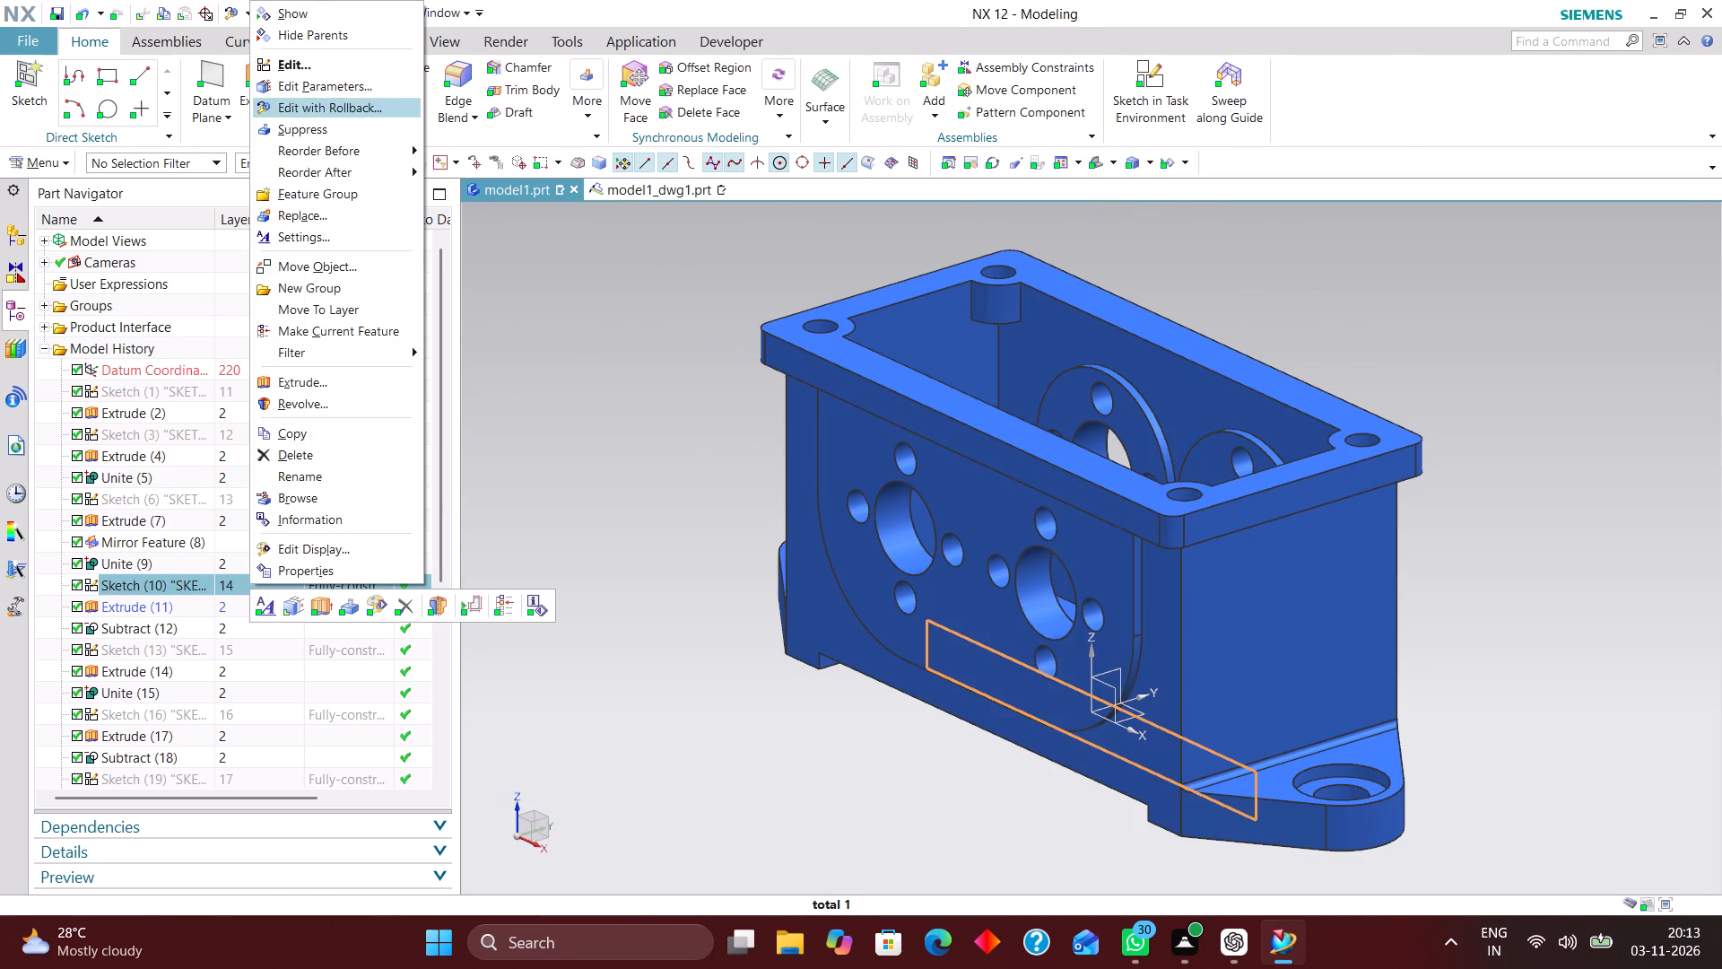
{"action": "left_click", "coordinate": [373, 104]}
{"action": "scroll", "coordinate": [767, 458], "scroll_direction": "down", "scroll_amount": 4}
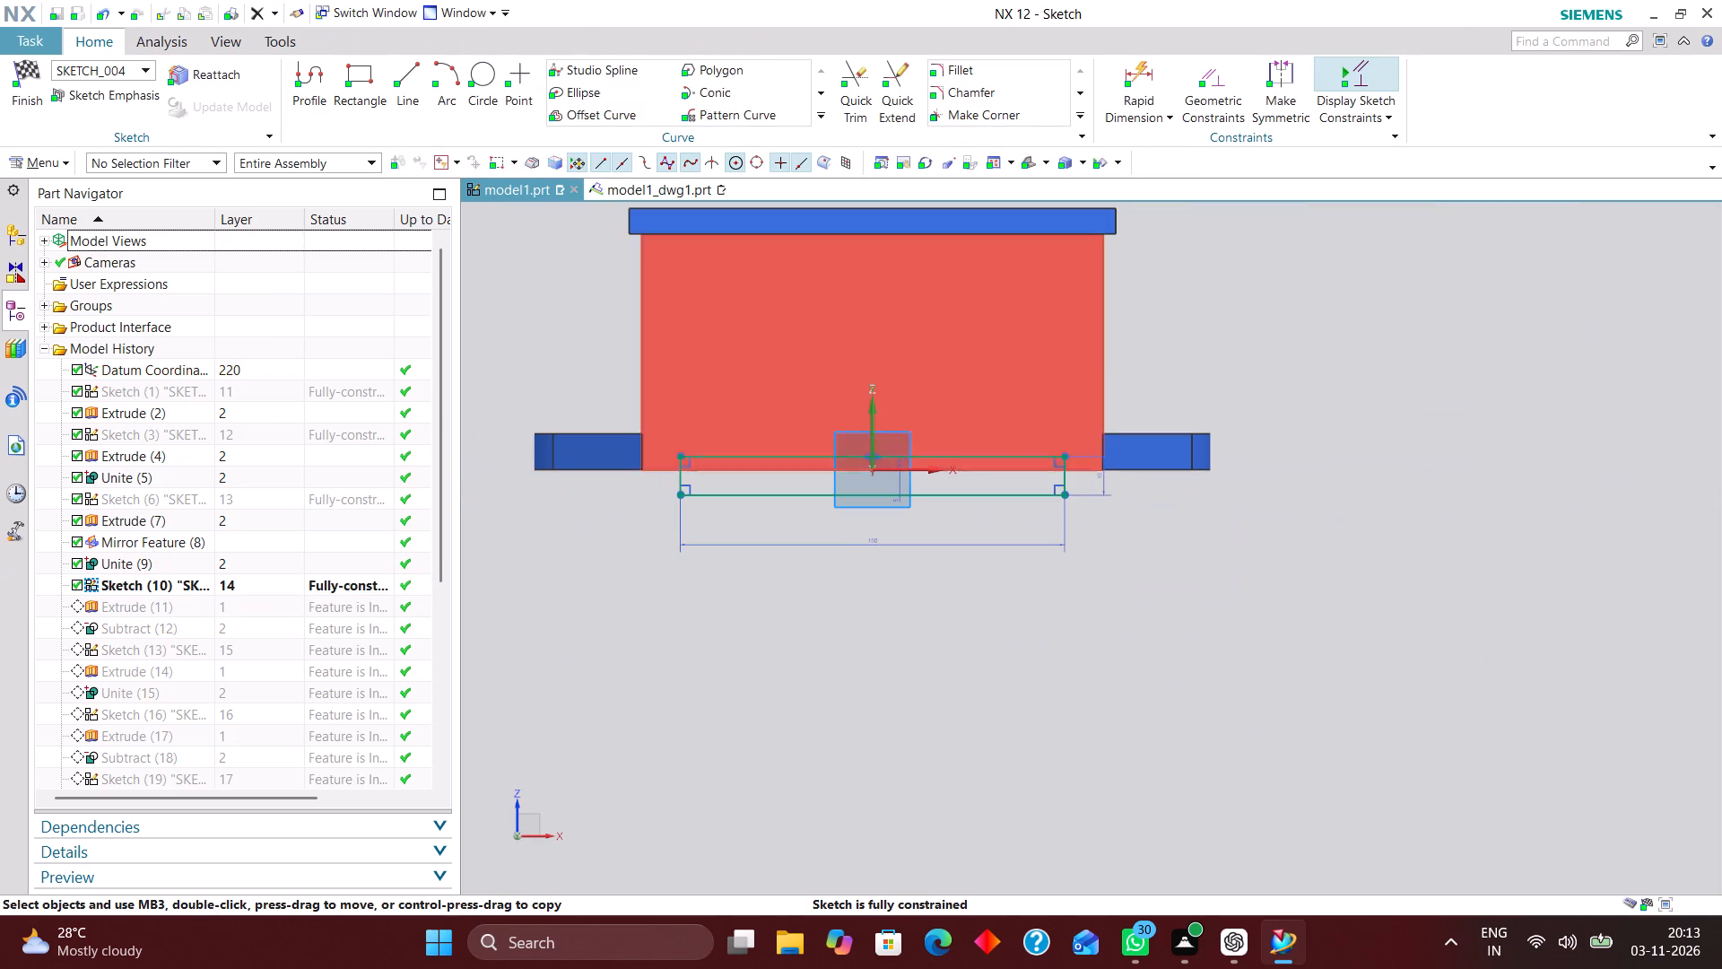
{"action": "left_click", "coordinate": [38, 66]}
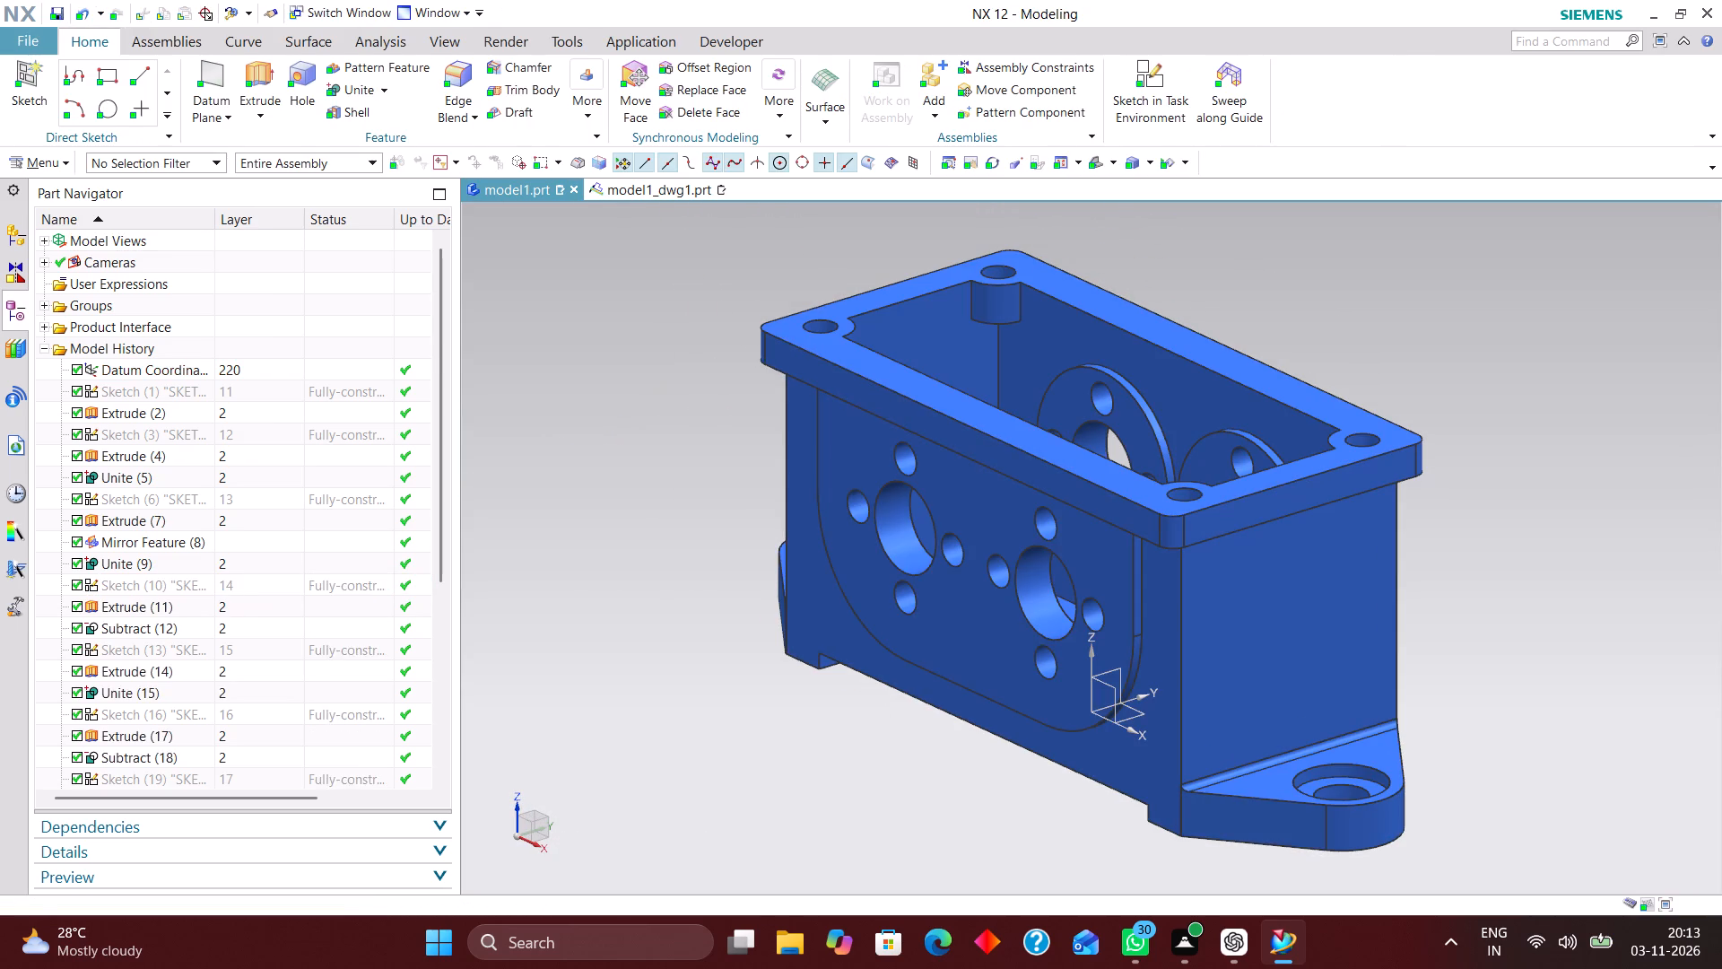
Open the U-shaped side face sketch, Sketch (13), examine its dimensions, and exit the sketch.
{"action": "scroll", "coordinate": [241, 622], "scroll_direction": "down", "scroll_amount": 2}
{"action": "left_click", "coordinate": [255, 518]}
{"action": "right_click", "coordinate": [255, 518]}
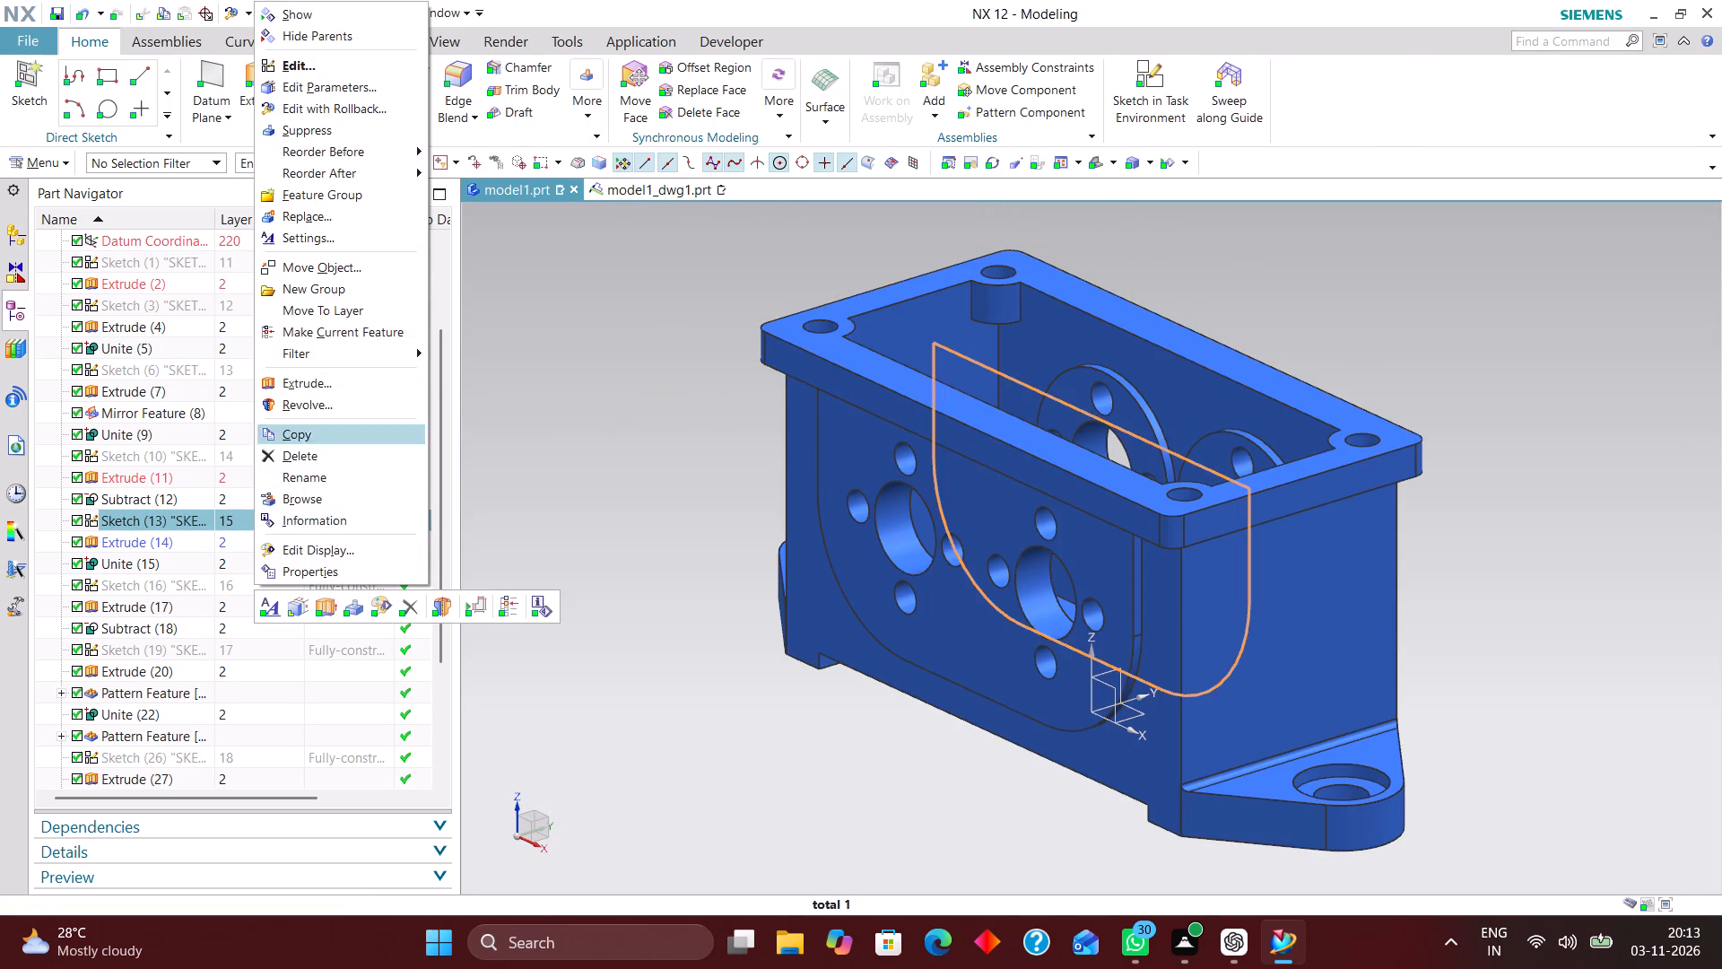
{"action": "left_click", "coordinate": [378, 113]}
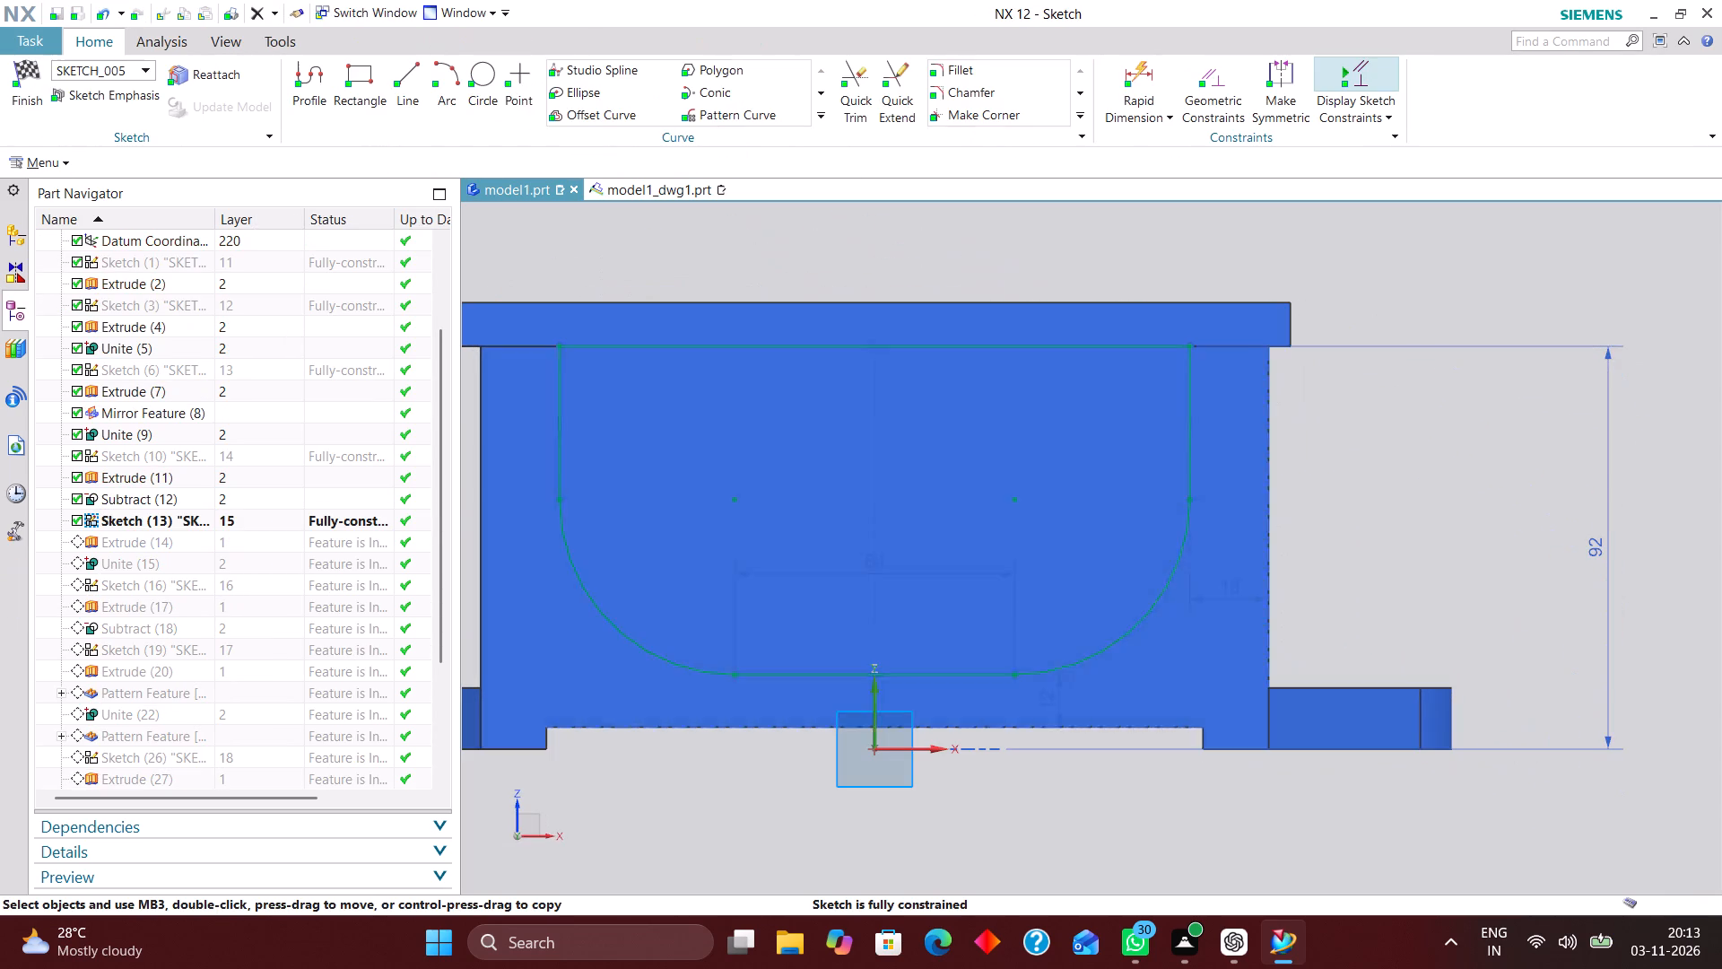
{"action": "scroll", "coordinate": [974, 504], "scroll_direction": "down", "scroll_amount": 1}
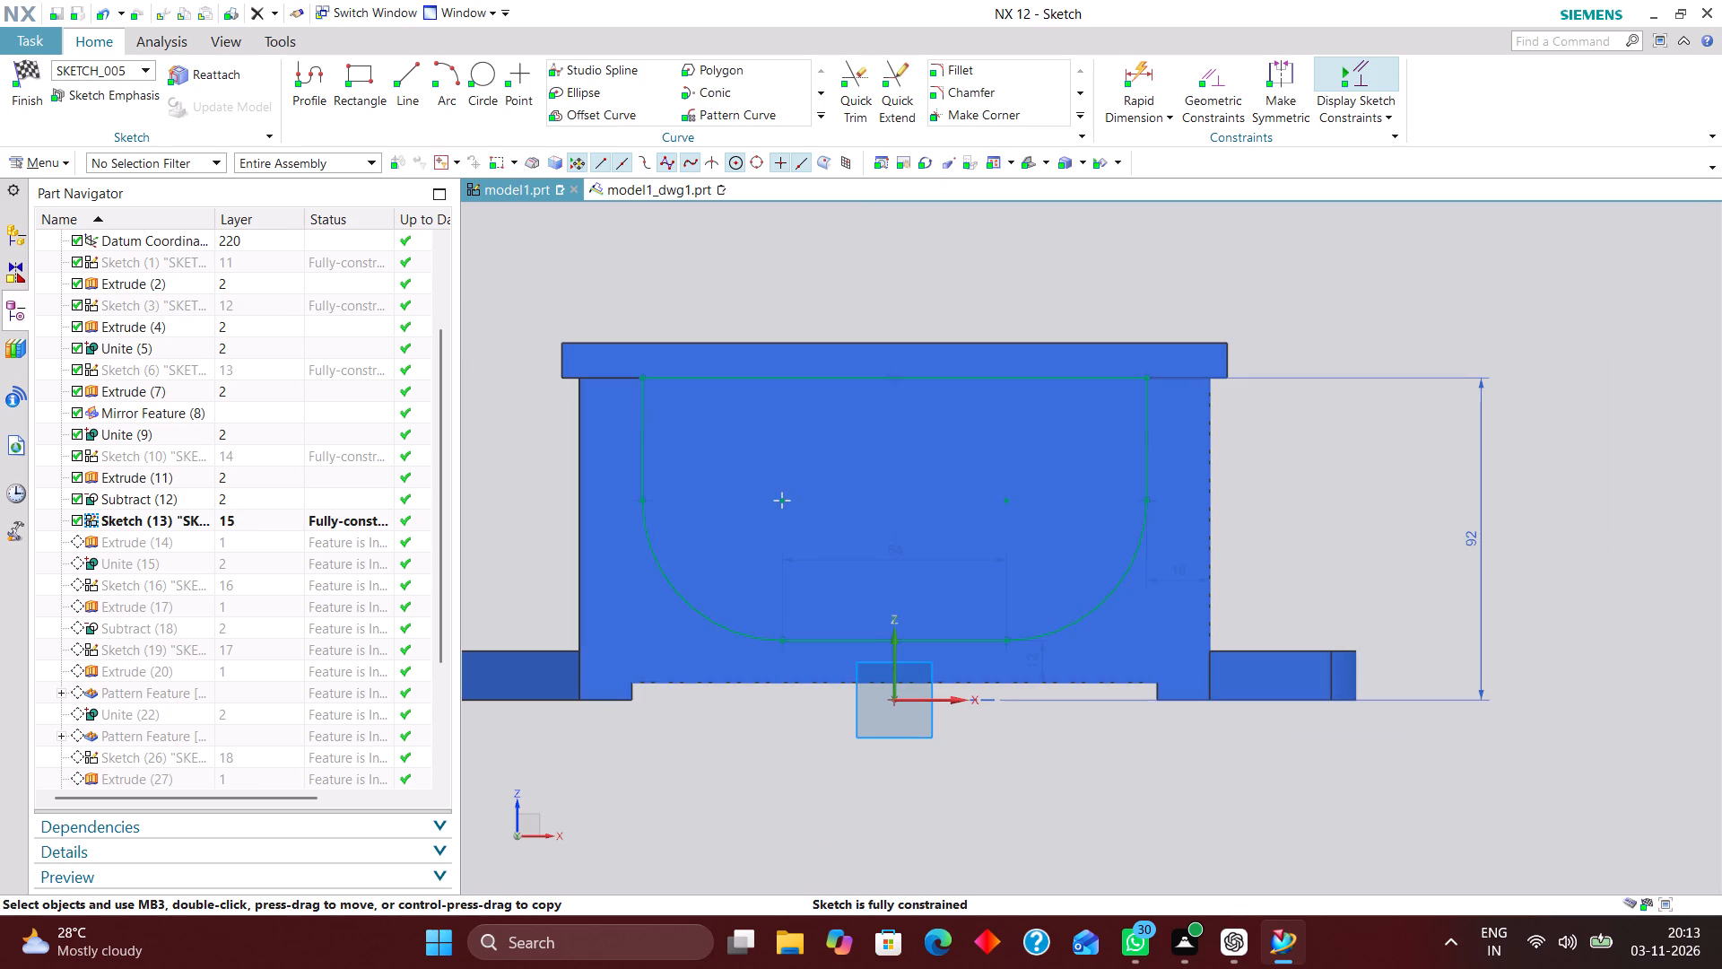
{"action": "scroll", "coordinate": [848, 476], "scroll_direction": "down", "scroll_amount": 3}
{"action": "scroll", "coordinate": [811, 543], "scroll_direction": "up", "scroll_amount": 4}
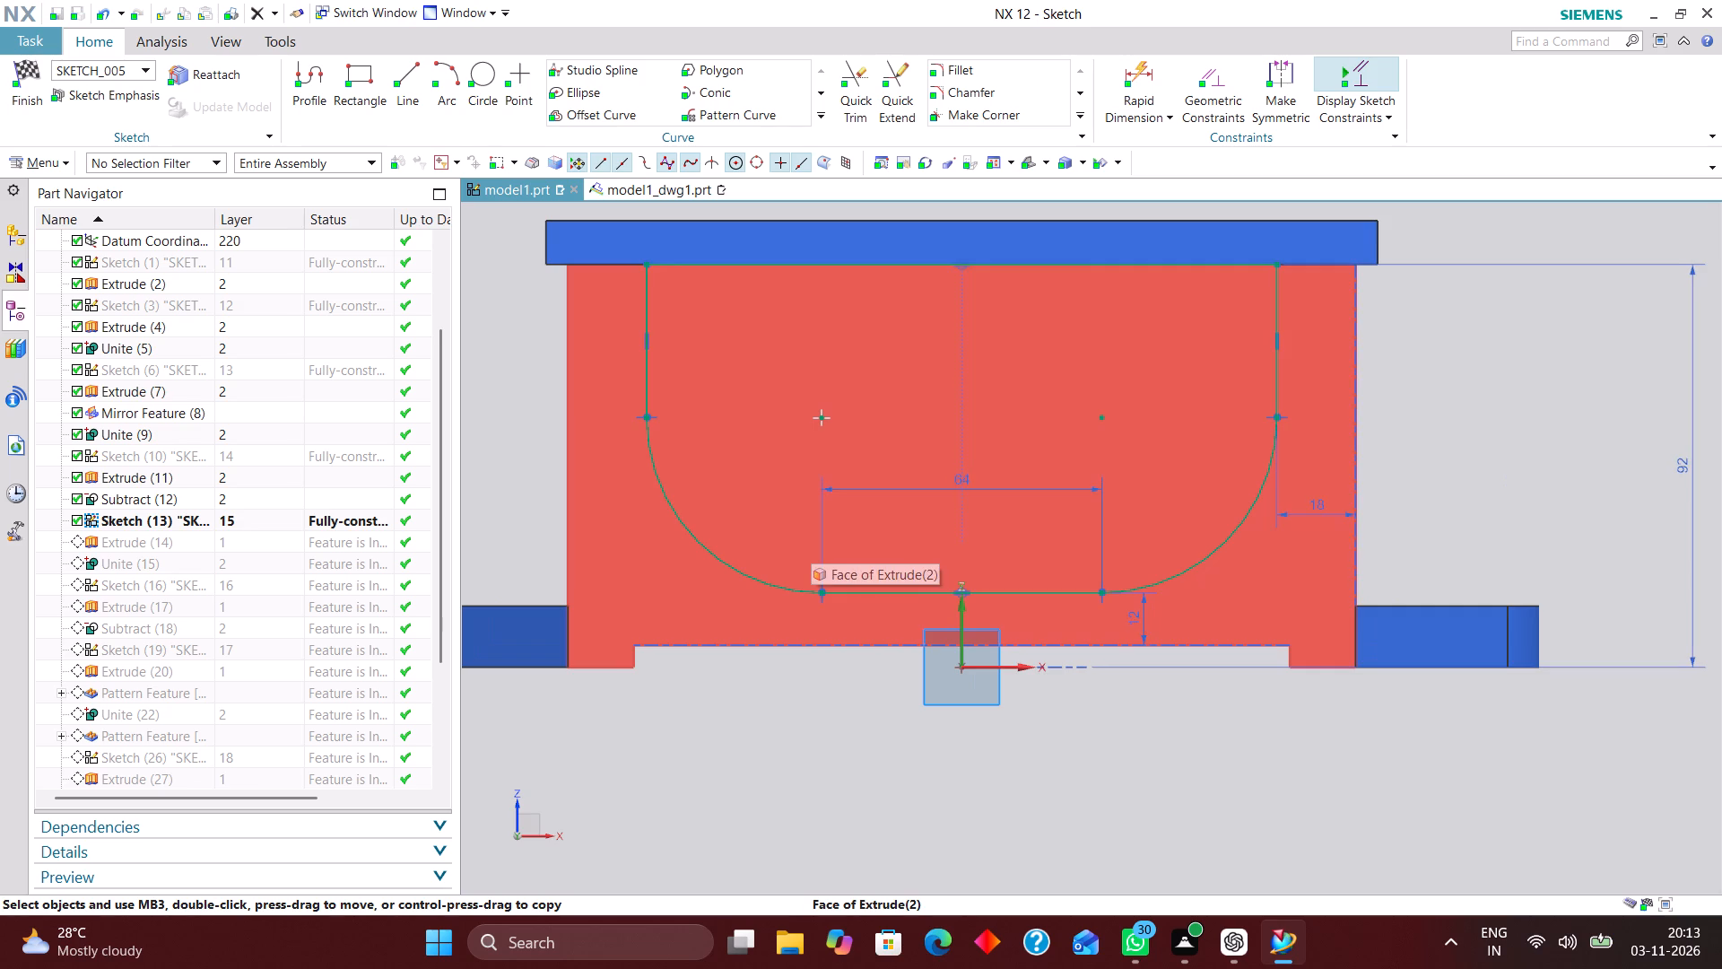
{"action": "scroll", "coordinate": [879, 501], "scroll_direction": "down", "scroll_amount": 2}
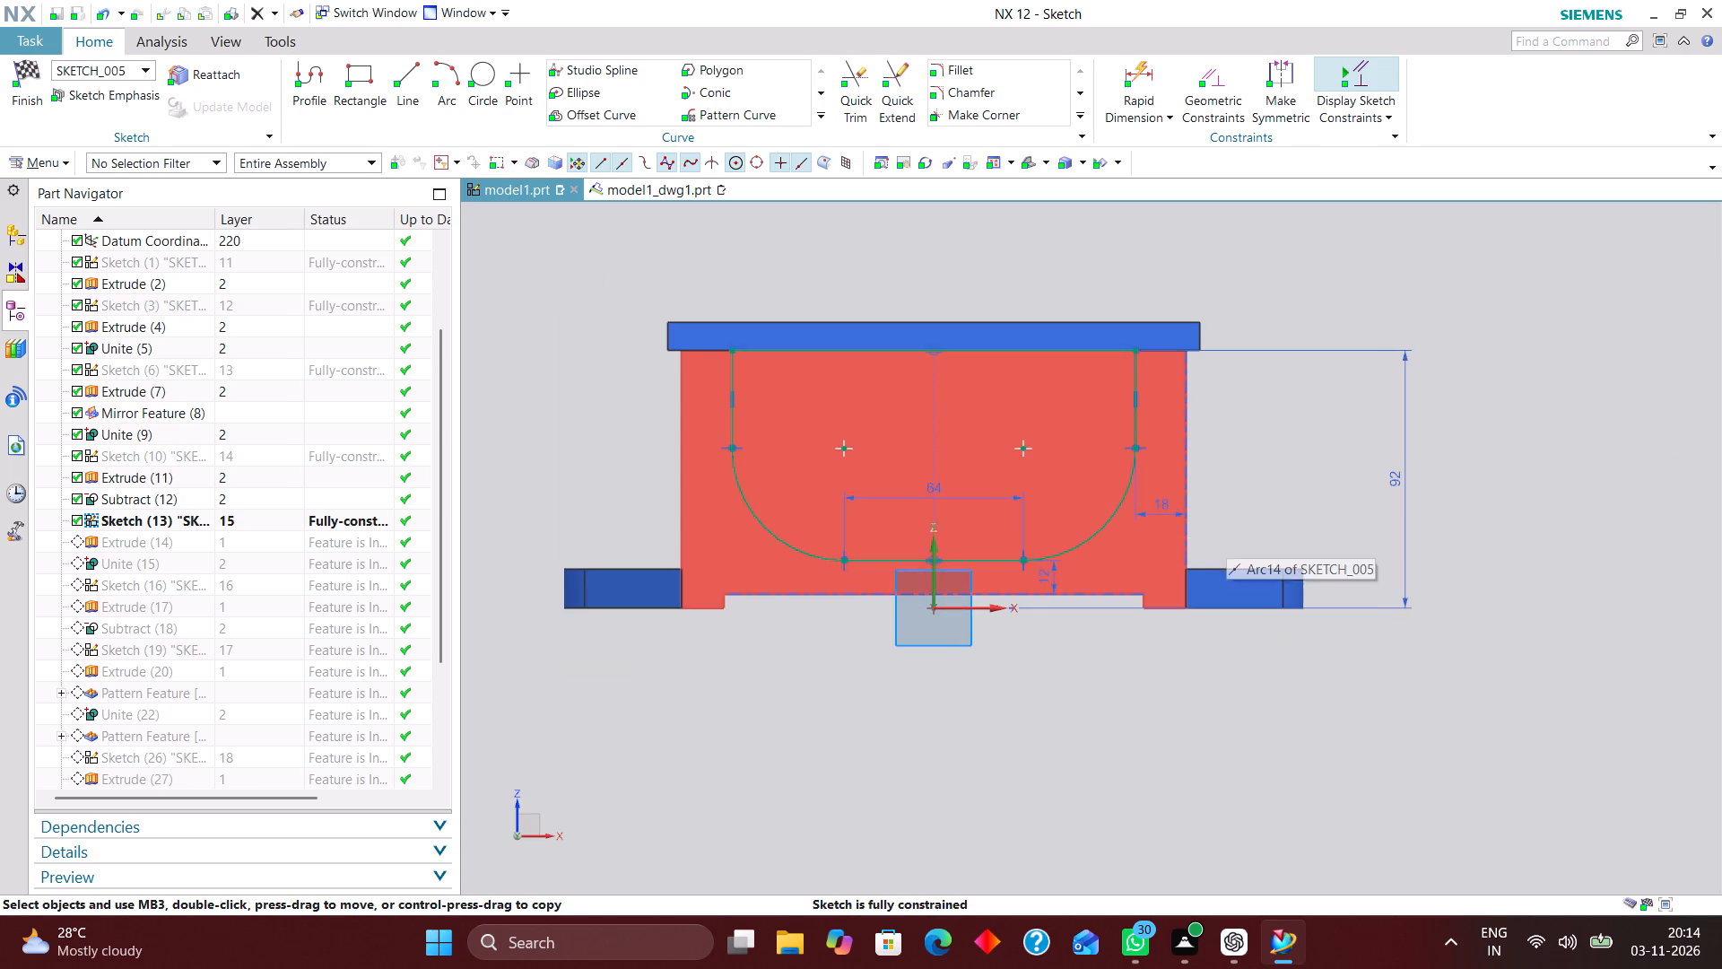
{"action": "scroll", "coordinate": [1227, 535], "scroll_direction": "up", "scroll_amount": 3}
{"action": "scroll", "coordinate": [1156, 540], "scroll_direction": "down", "scroll_amount": 3}
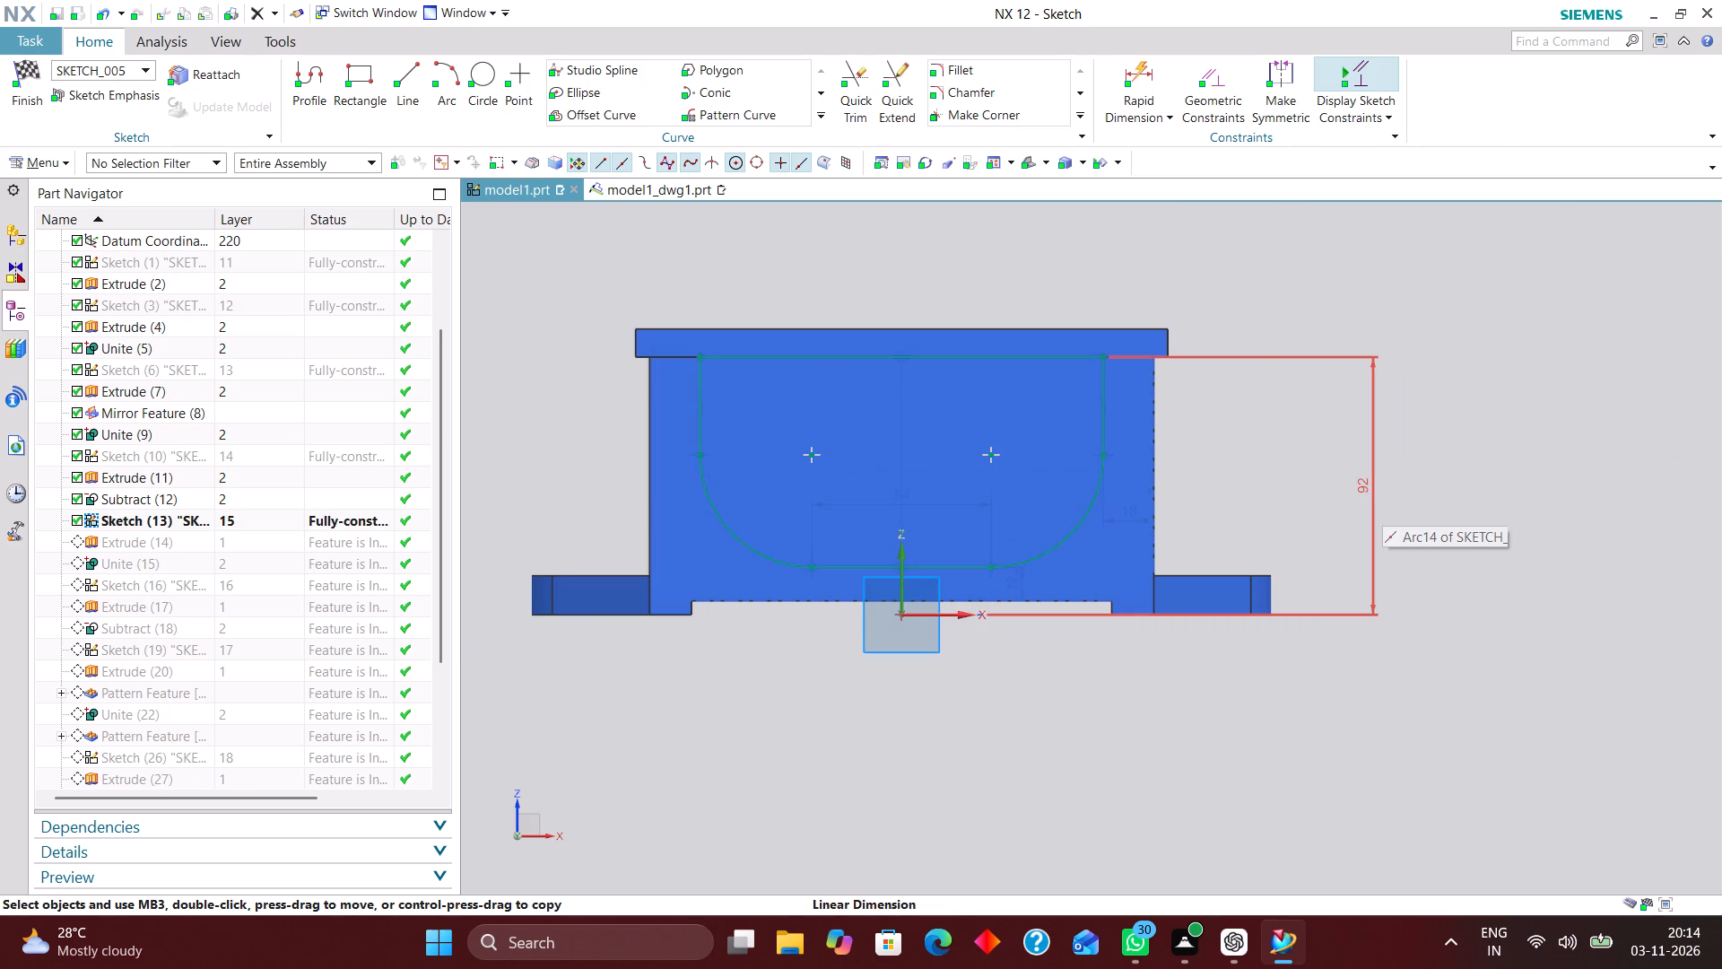
{"action": "scroll", "coordinate": [563, 336], "scroll_direction": "up", "scroll_amount": 1}
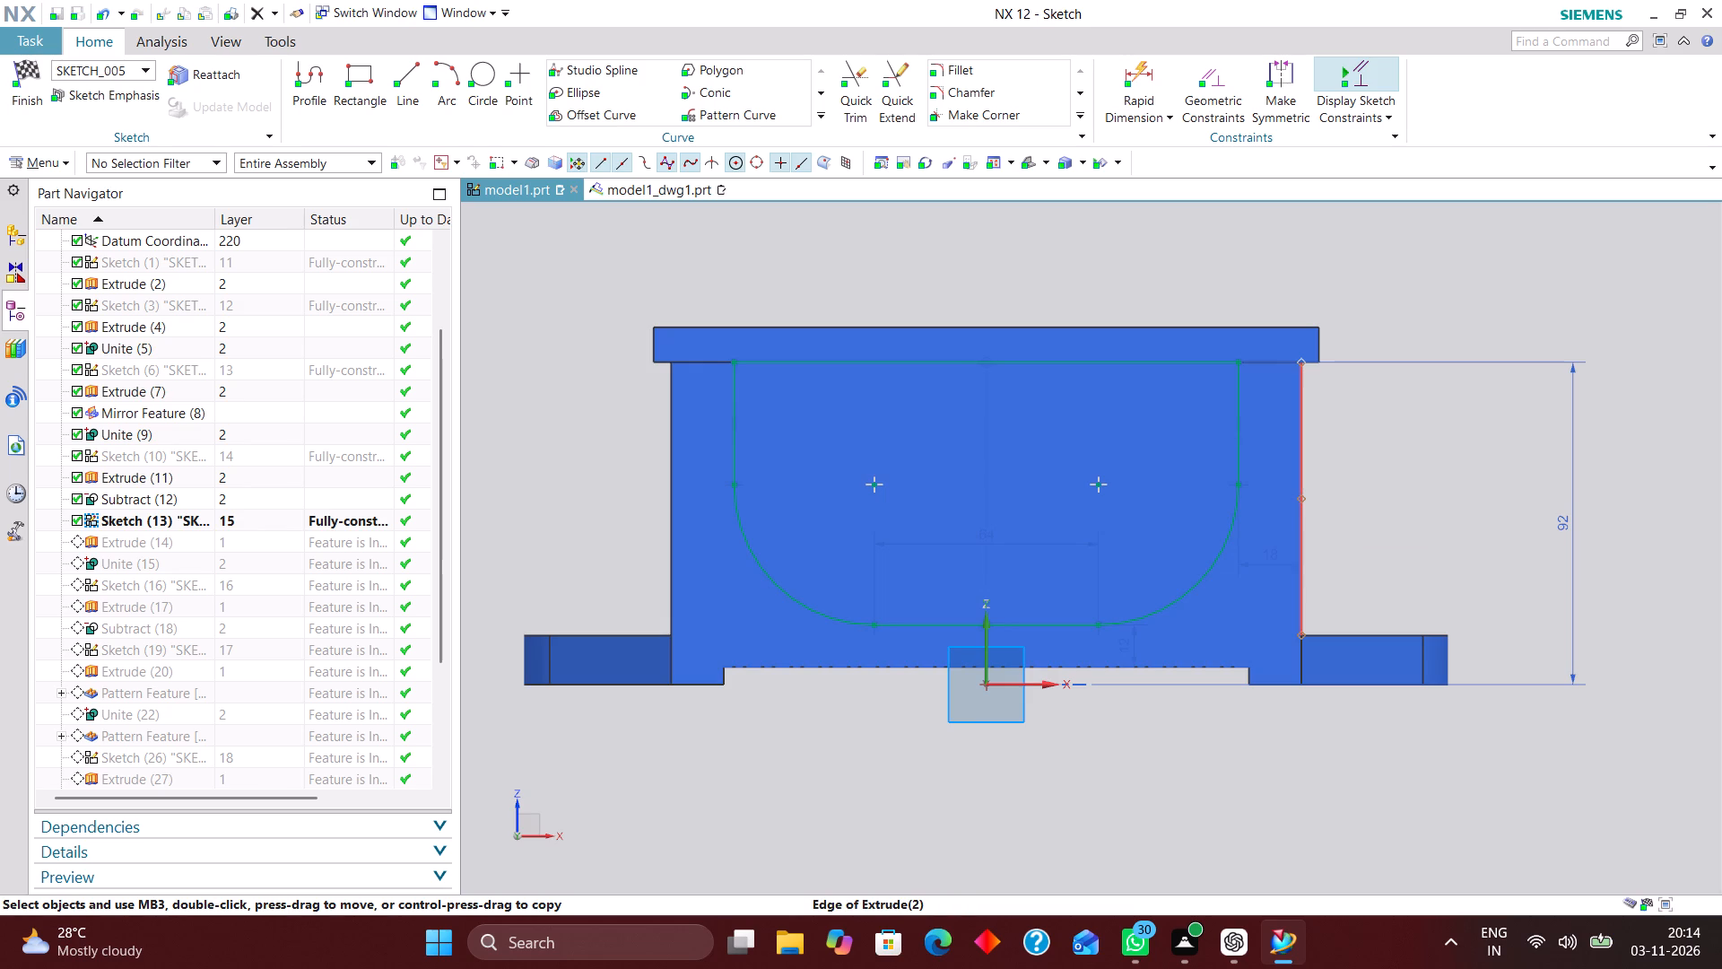
{"action": "left_click", "coordinate": [24, 75]}
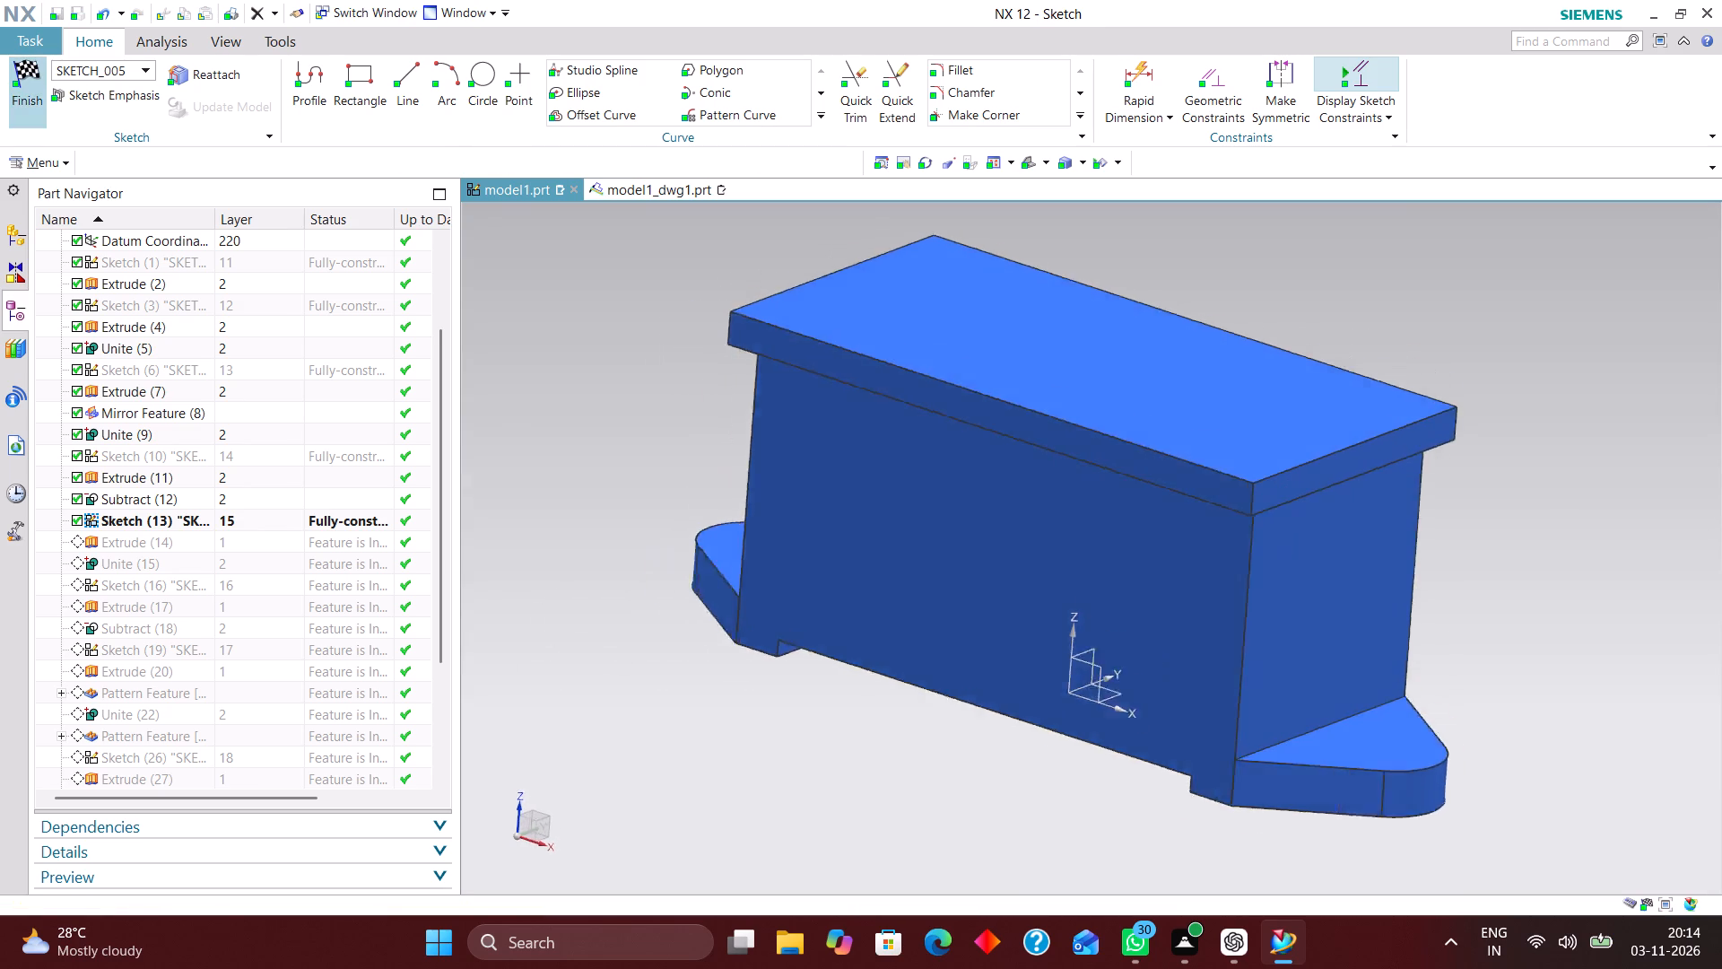
Examine the housing from several angles and highlight the body base, top flange and mounting lug sketches in the model history.
{"action": "middle_click_drag", "start_coordinate": [1239, 294], "coordinate": [1261, 407]}
{"action": "scroll", "coordinate": [1239, 297], "scroll_direction": "up", "scroll_amount": 1}
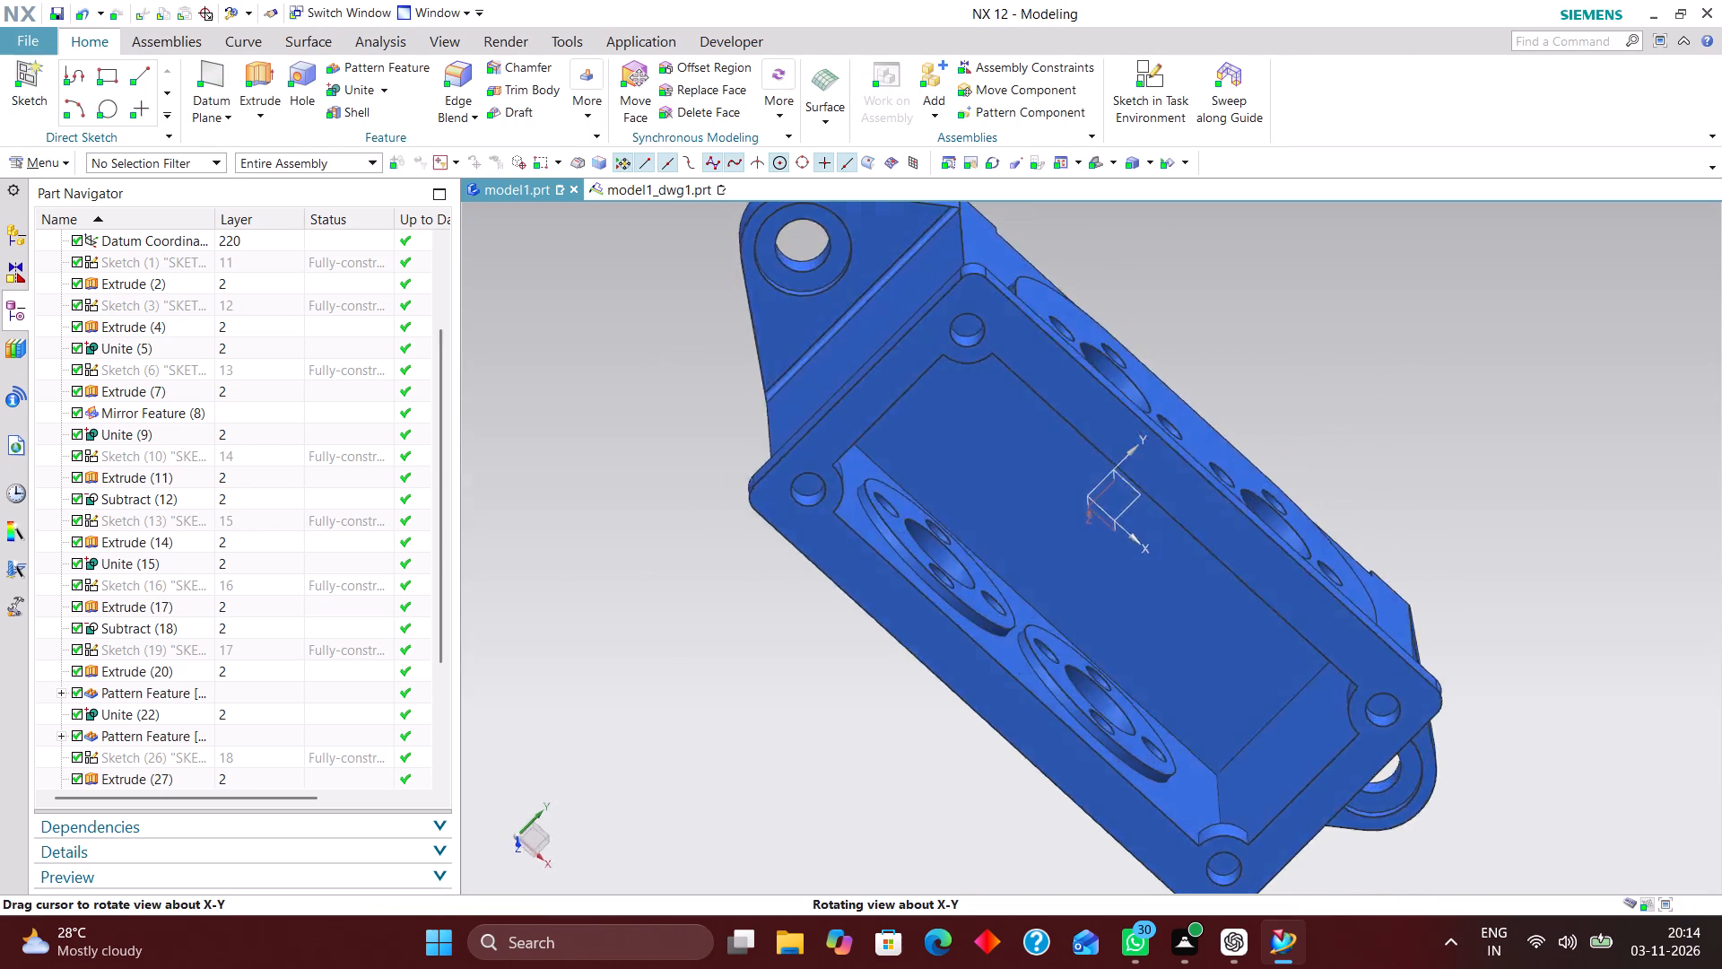
{"action": "middle_click_drag", "start_coordinate": [1261, 407], "coordinate": [1220, 425]}
{"action": "scroll", "coordinate": [317, 494], "scroll_direction": "up", "scroll_amount": 5}
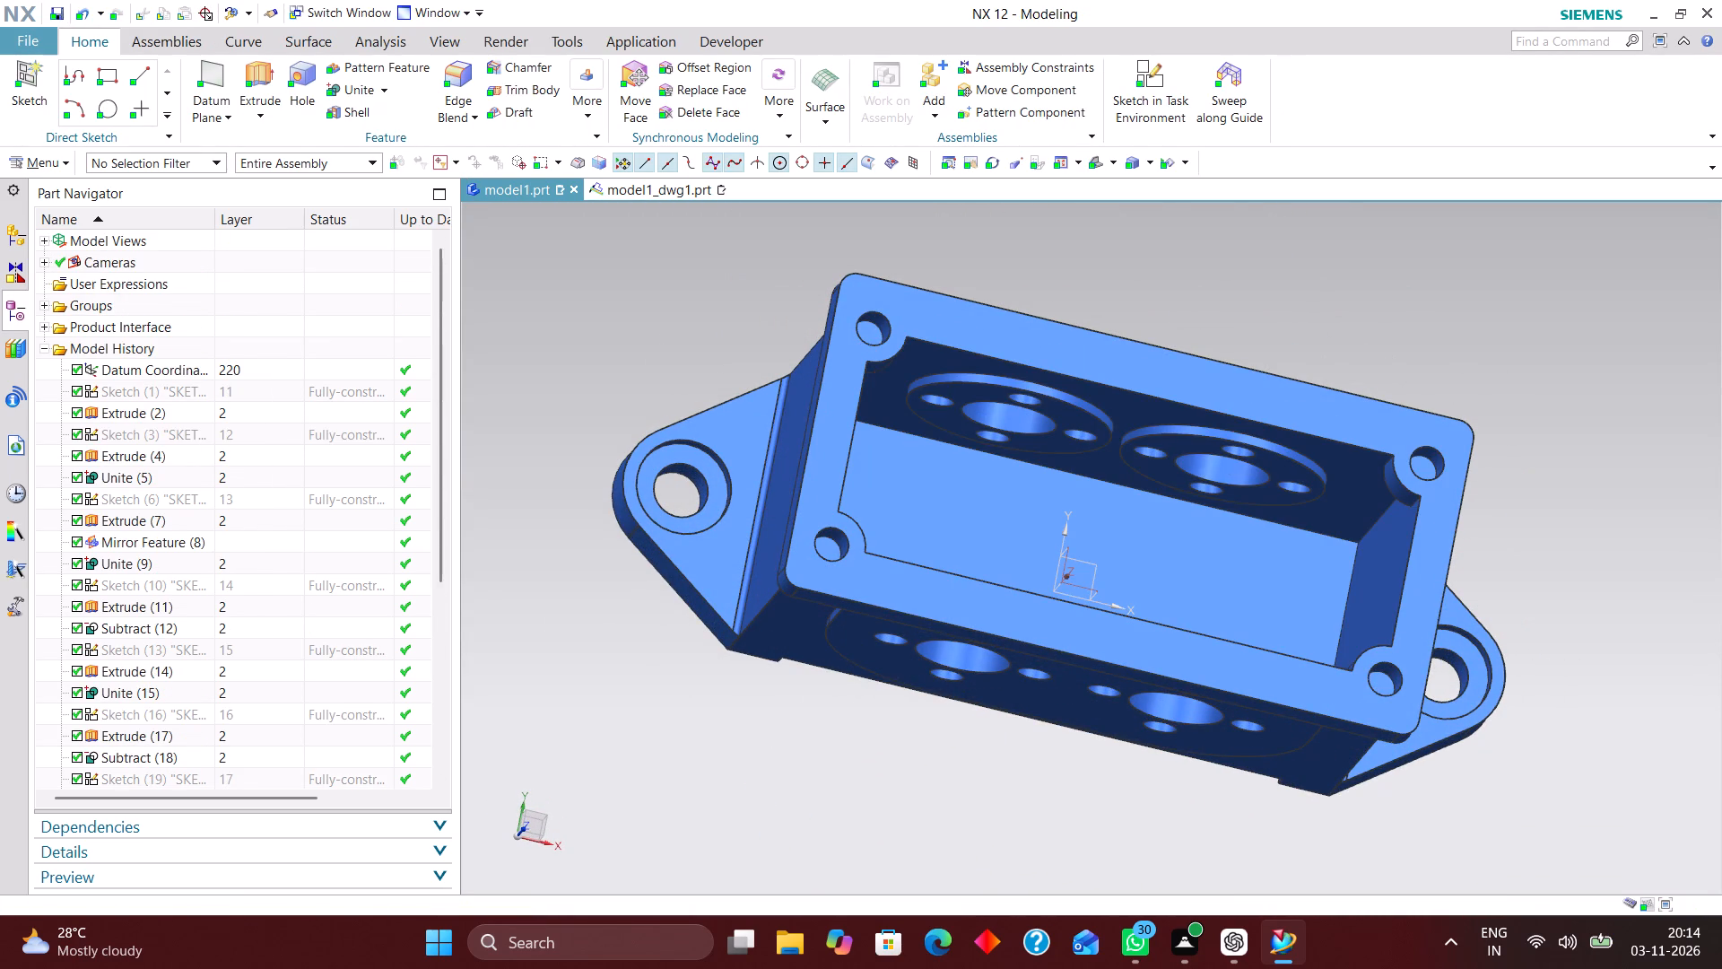
{"action": "left_click", "coordinate": [272, 441]}
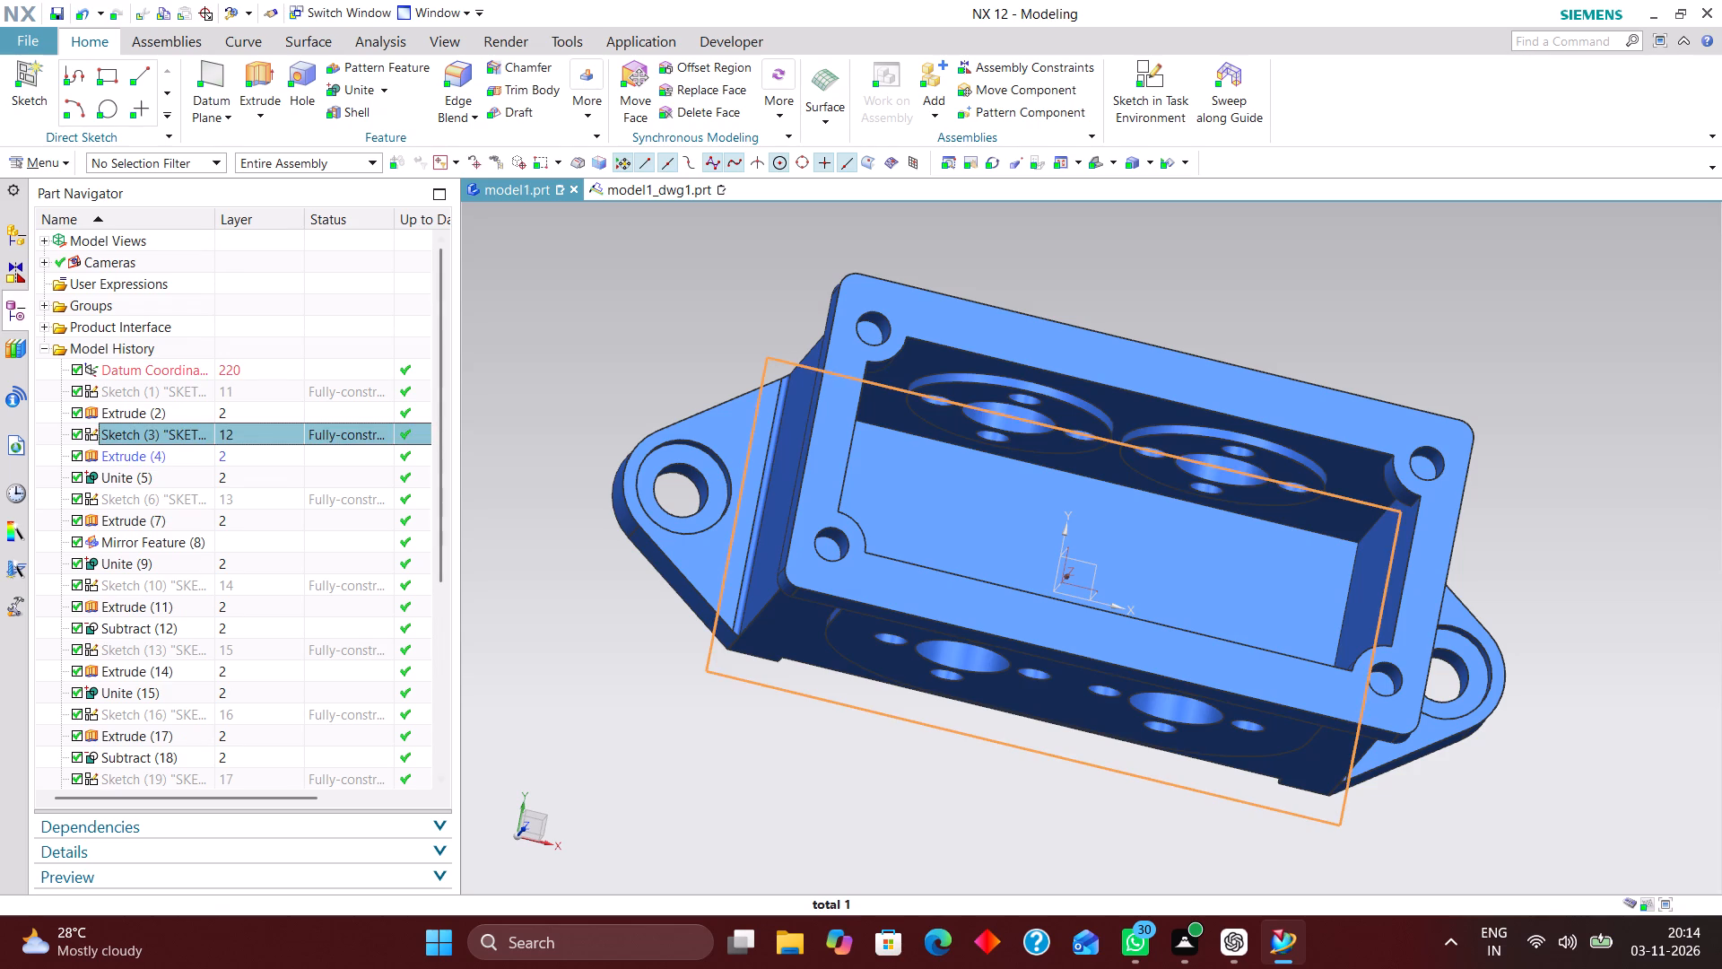
{"action": "middle_click_drag", "start_coordinate": [644, 327], "coordinate": [639, 335]}
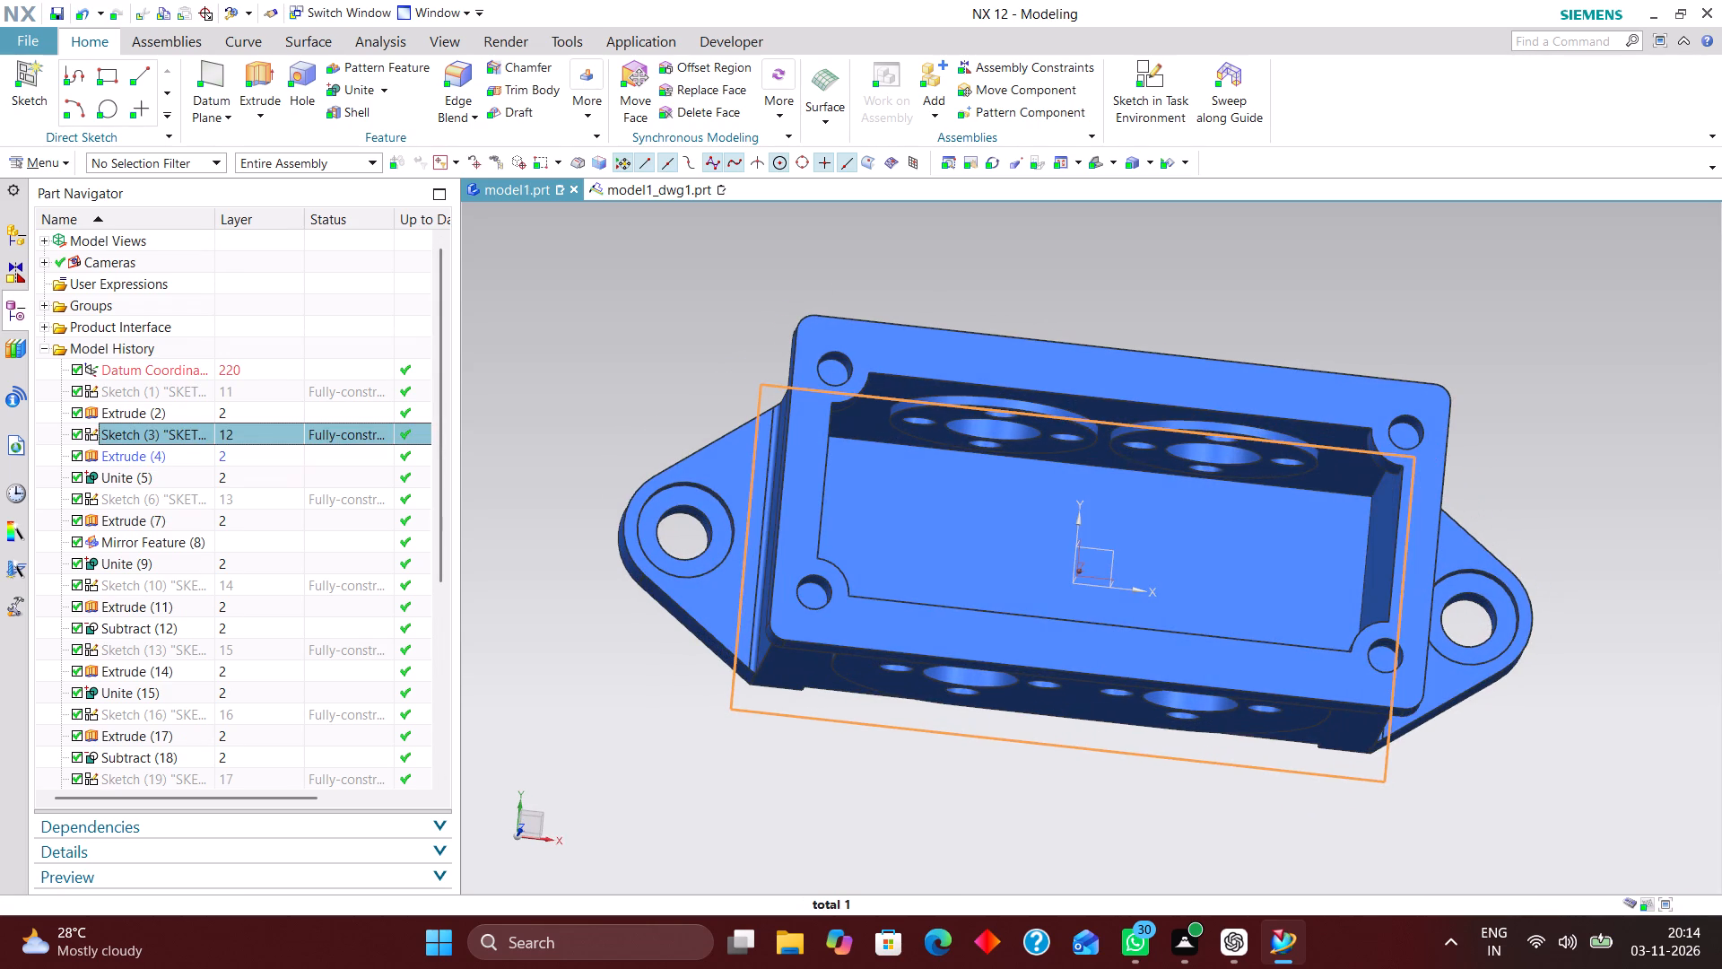
{"action": "middle_click", "coordinate": [635, 341]}
{"action": "left_click", "coordinate": [278, 392]}
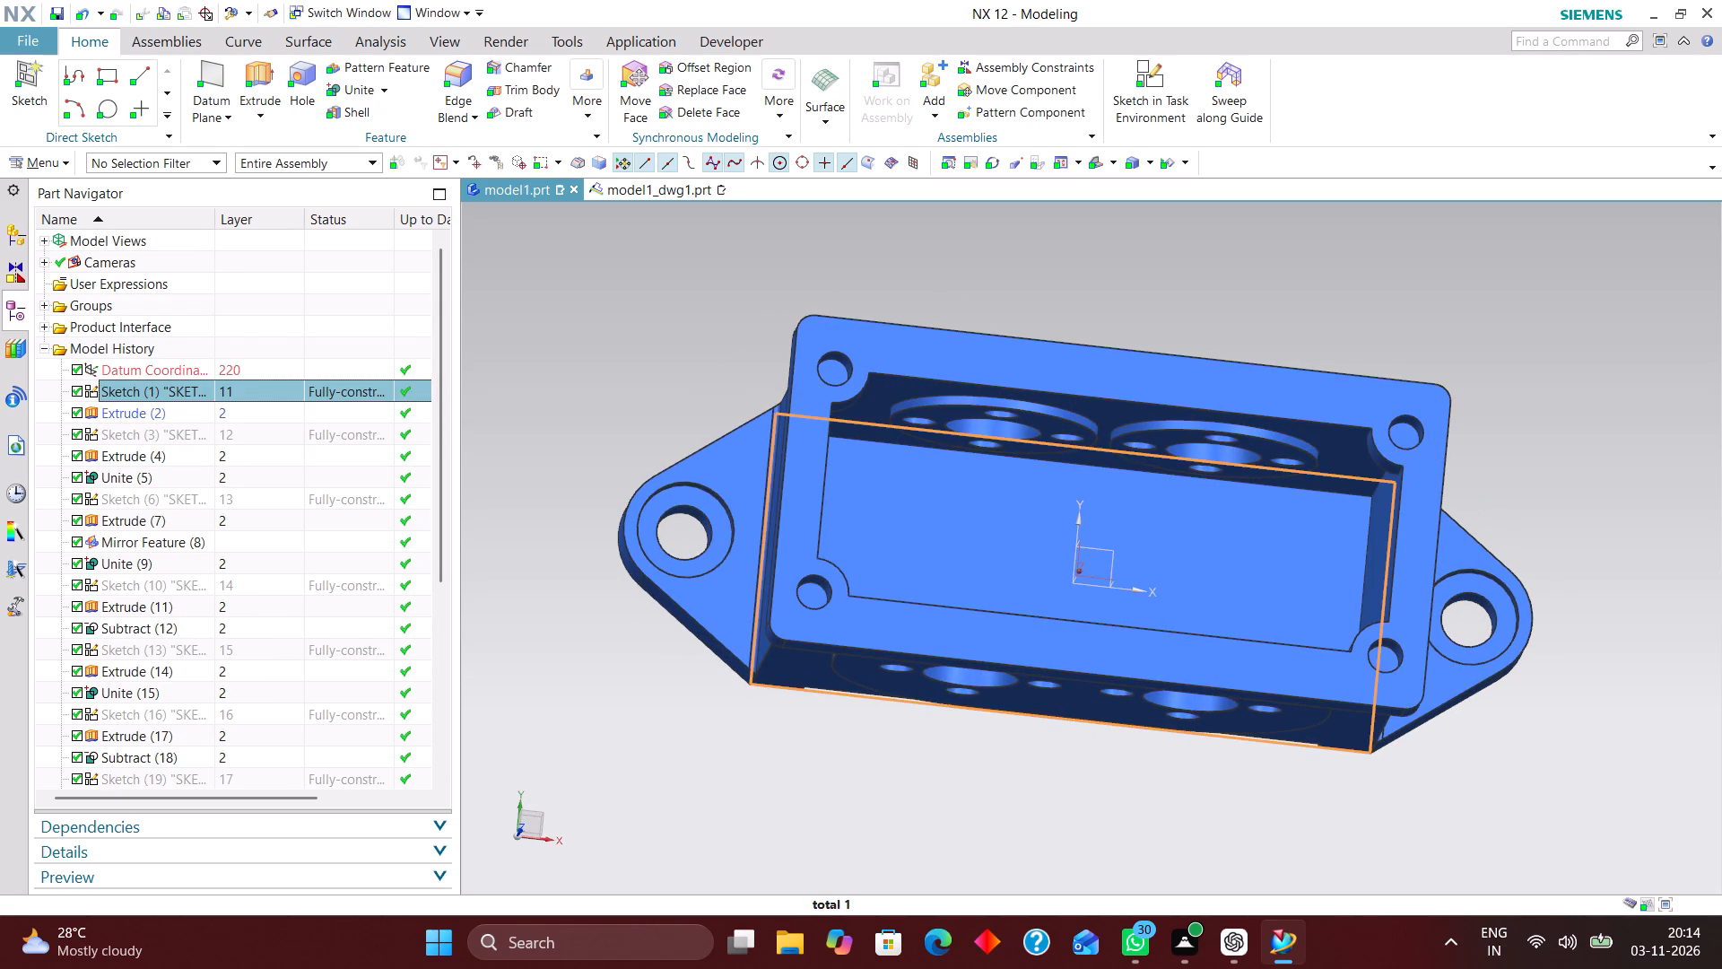
{"action": "left_click", "coordinate": [279, 434]}
{"action": "left_click", "coordinate": [267, 498]}
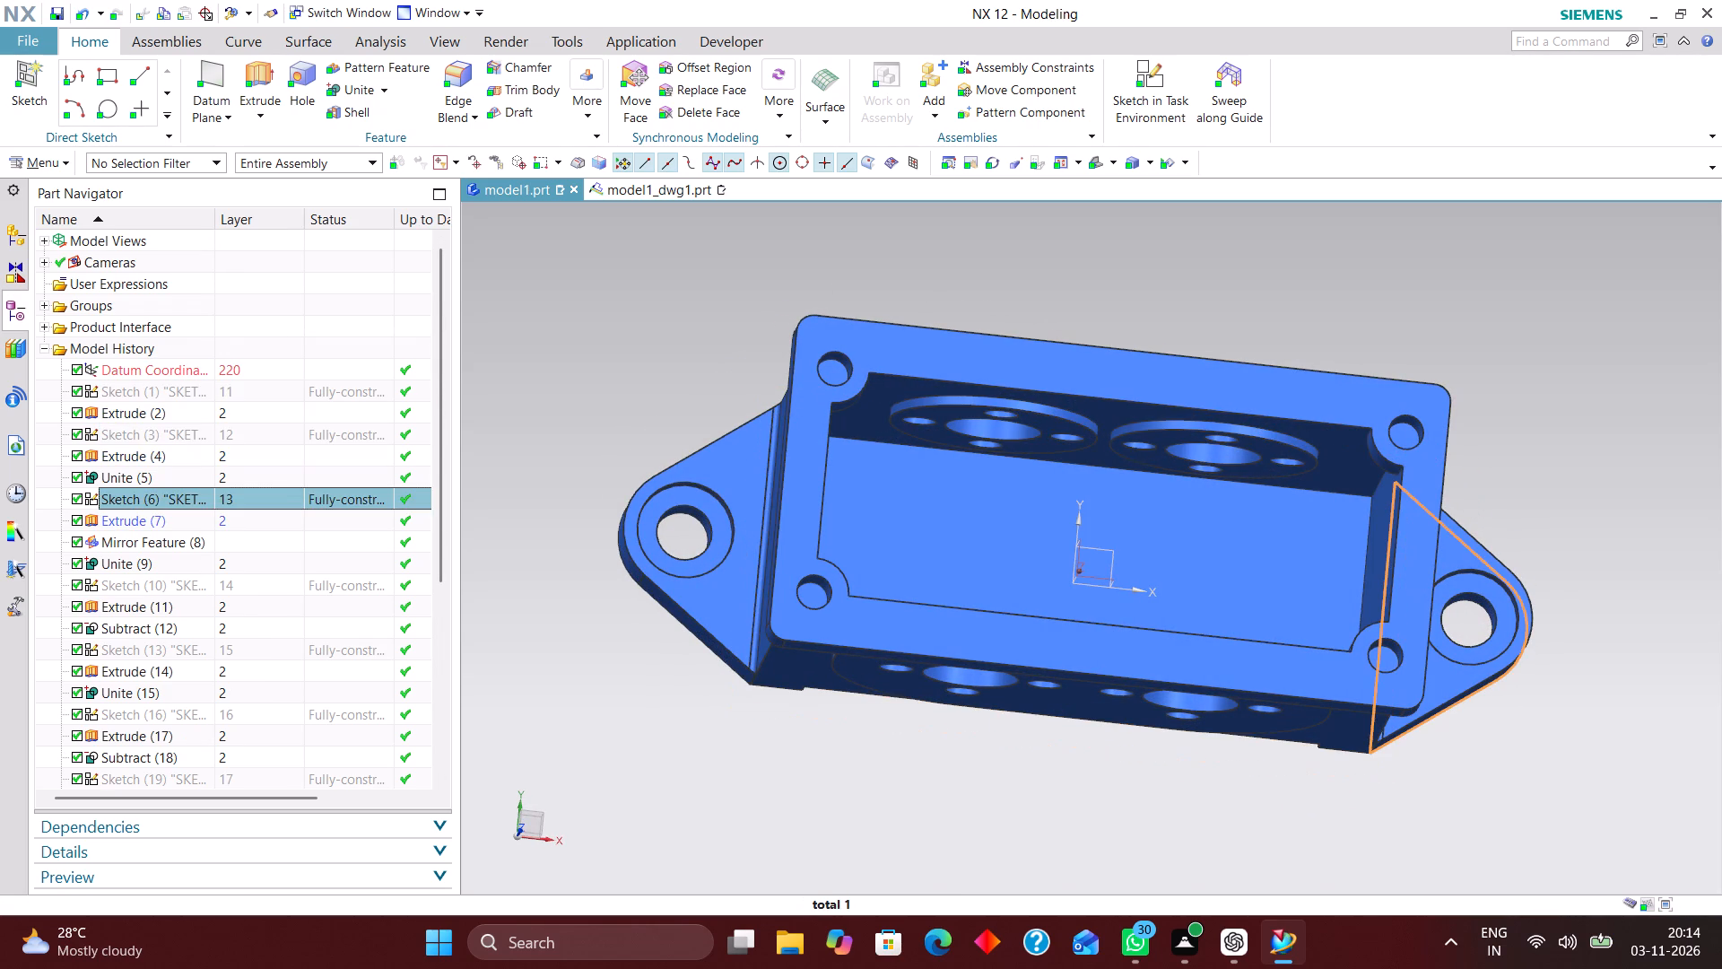
{"action": "left_click", "coordinate": [277, 391]}
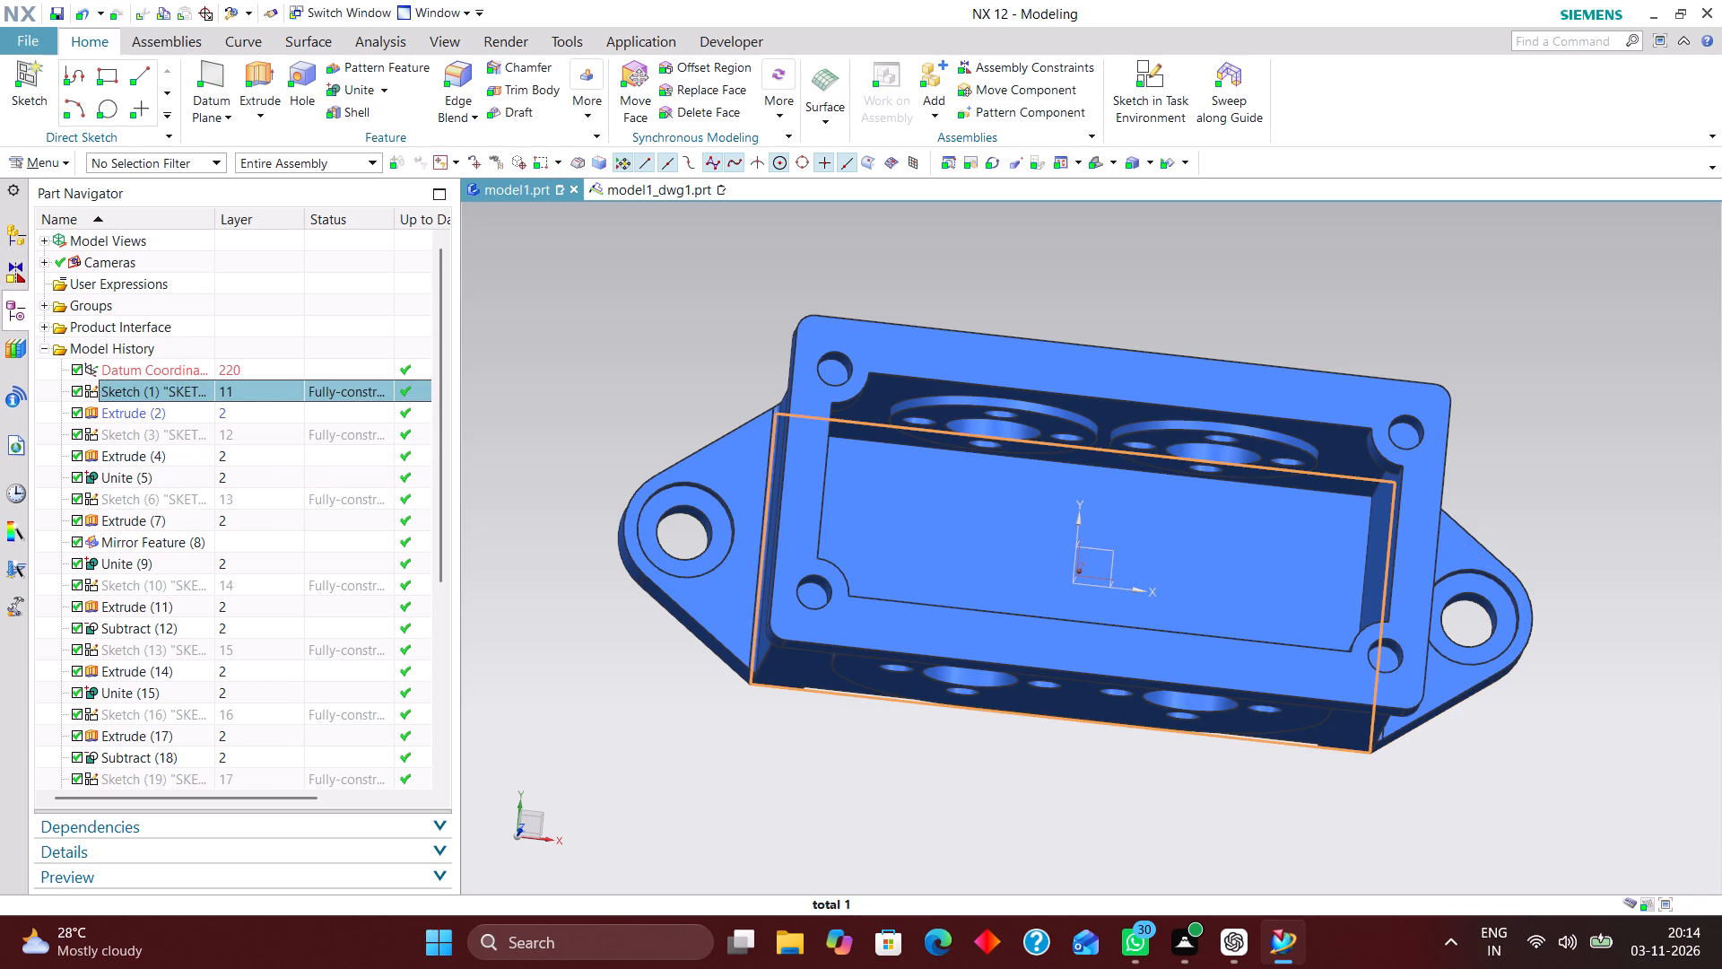
{"action": "scroll", "coordinate": [685, 463], "scroll_direction": "up", "scroll_amount": 1}
{"action": "middle_click_drag", "start_coordinate": [712, 495], "coordinate": [766, 431]}
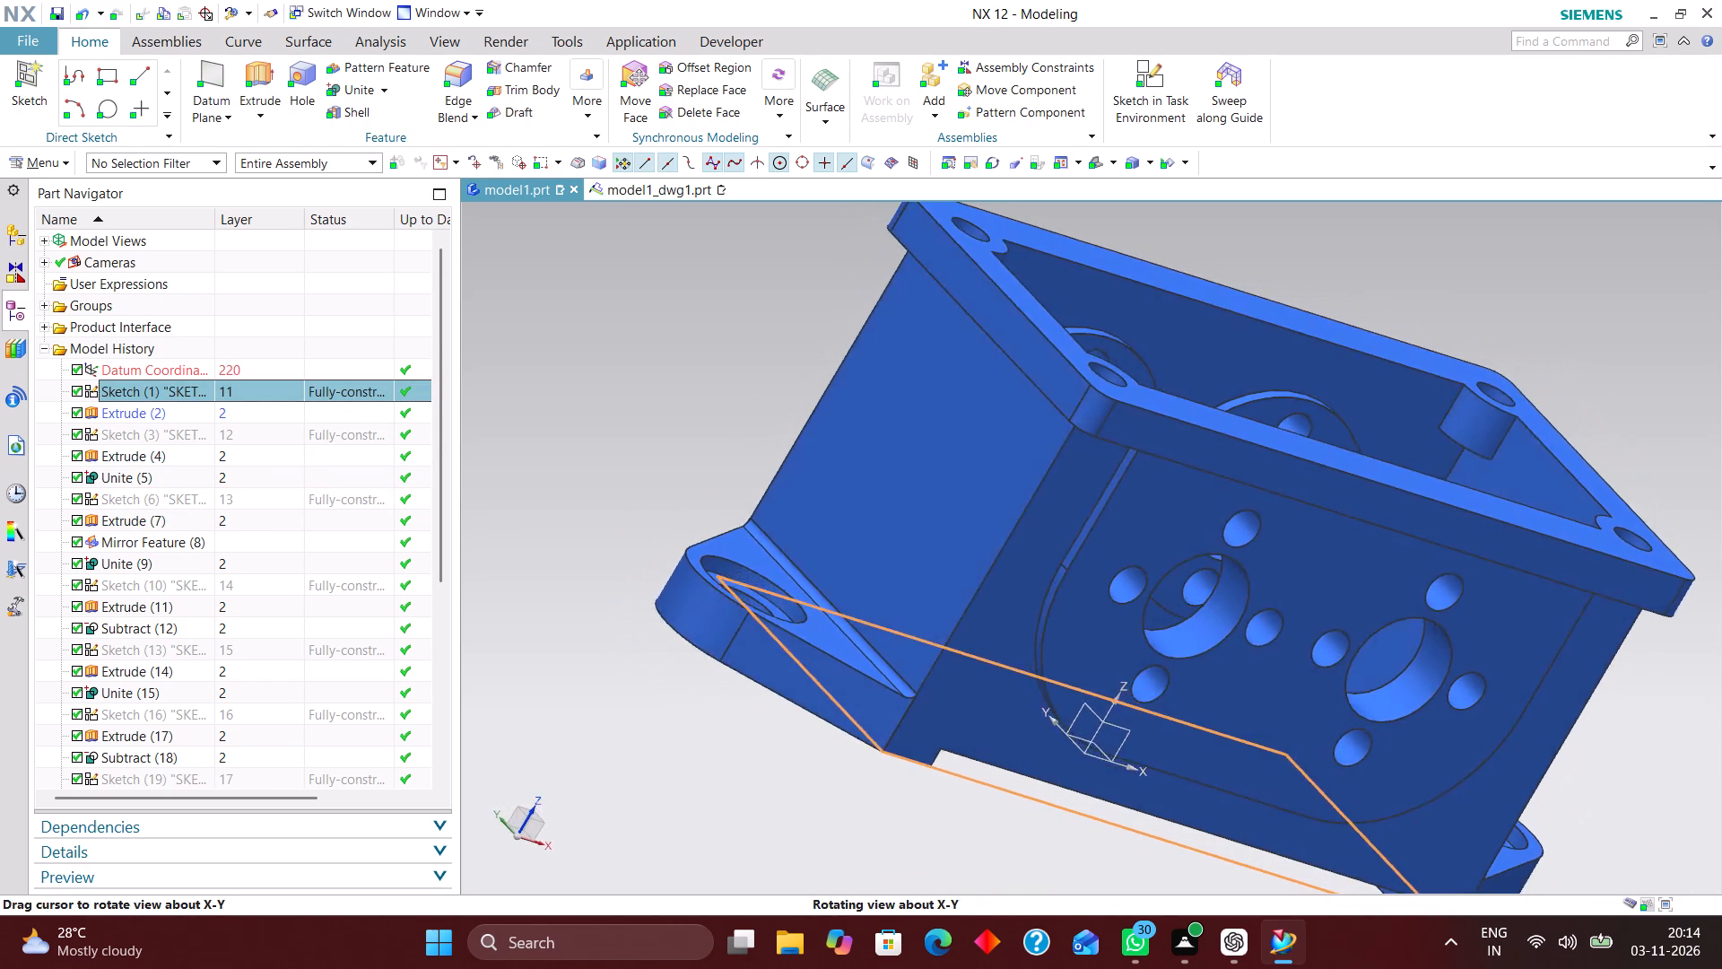
{"action": "middle_click_drag", "start_coordinate": [766, 431], "coordinate": [752, 438]}
Open the top flange outline sketch, Sketch (3), with rollback, examine its dimensions, and exit the sketch.
{"action": "left_click", "coordinate": [267, 428]}
{"action": "right_click", "coordinate": [266, 431]}
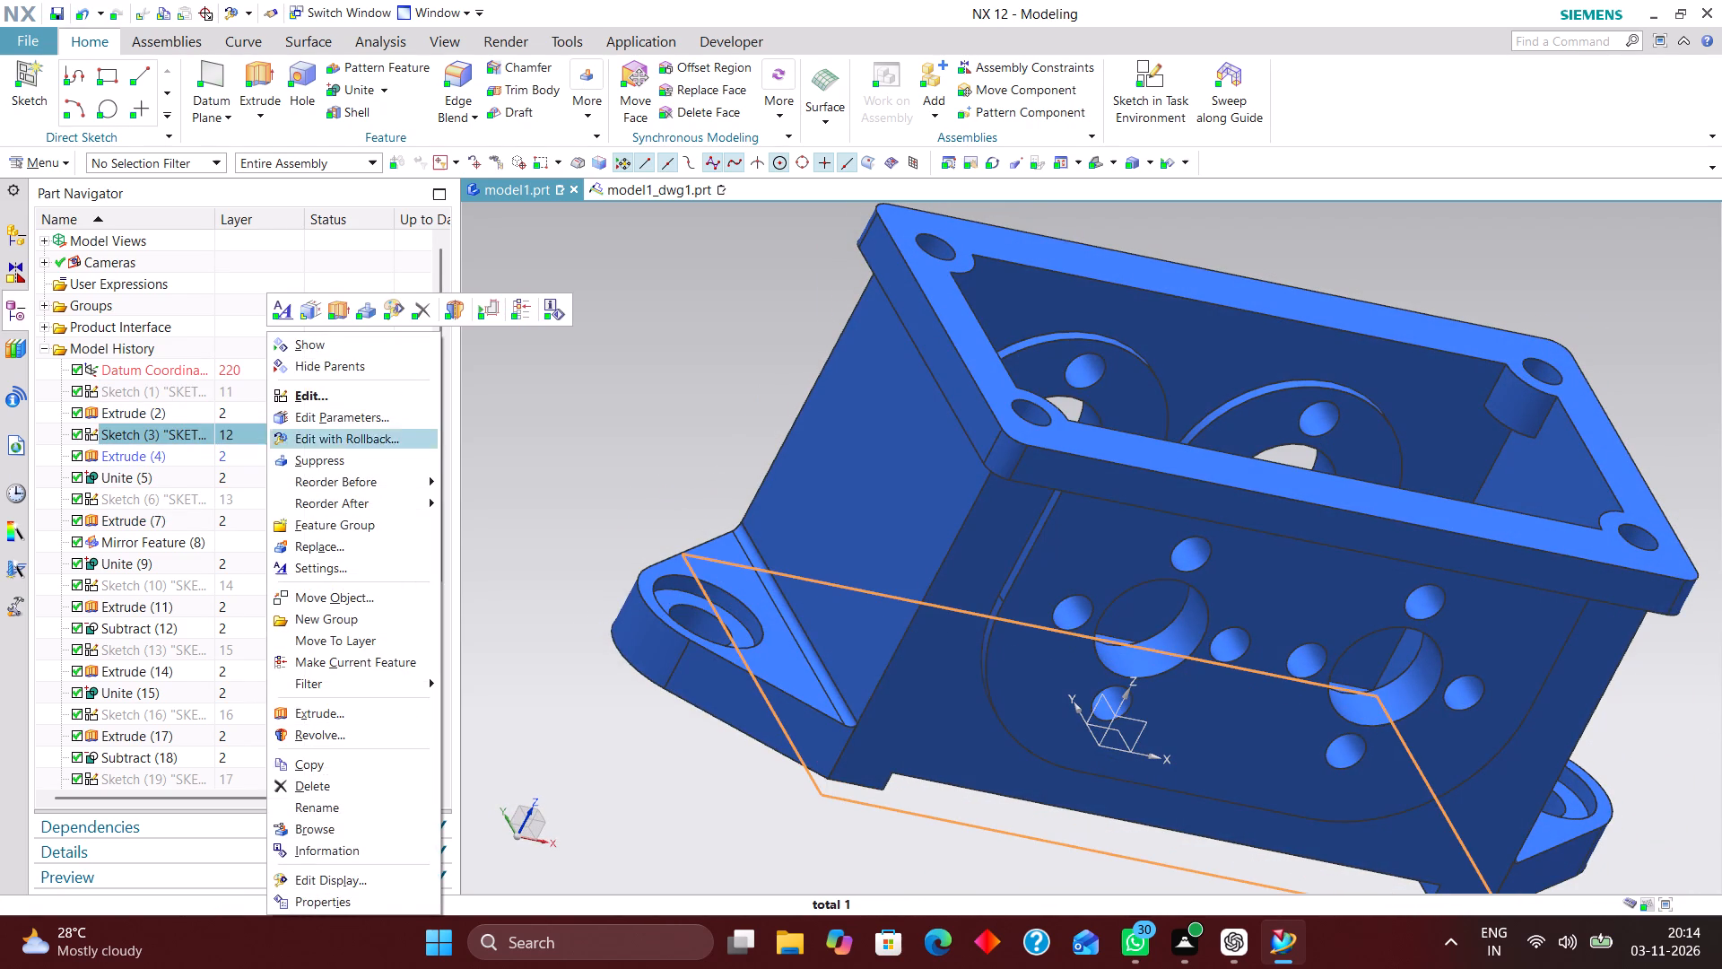
{"action": "left_click", "coordinate": [367, 441]}
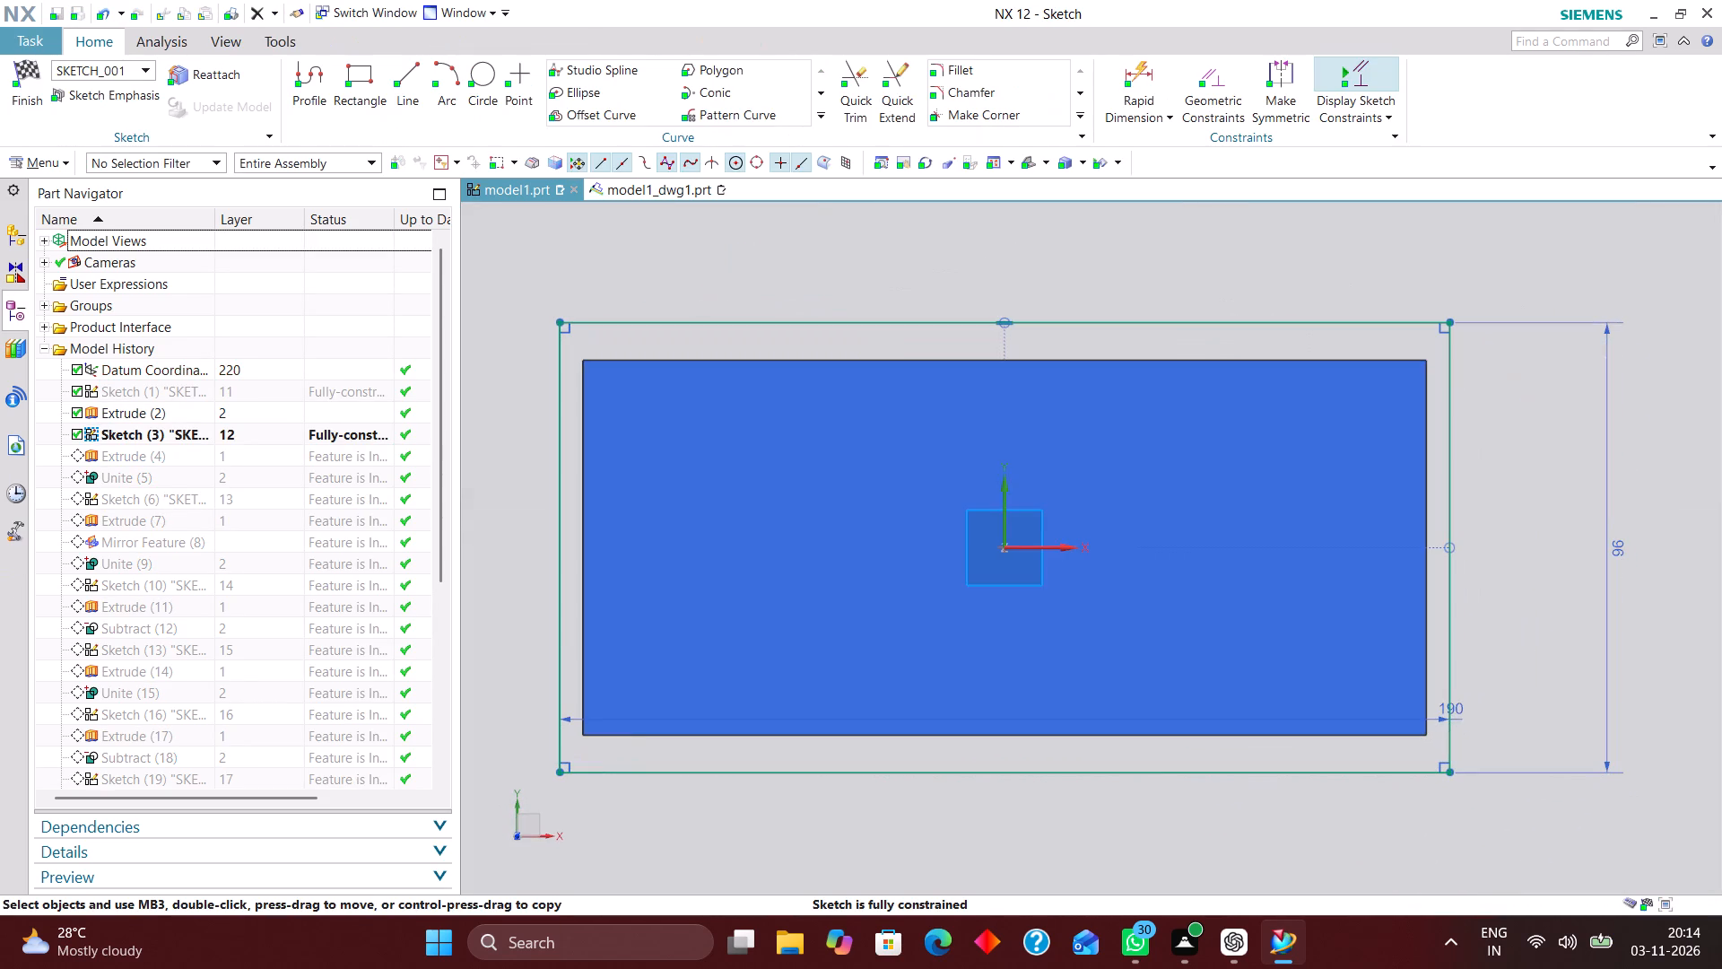
{"action": "scroll", "coordinate": [943, 426], "scroll_direction": "down", "scroll_amount": 2}
{"action": "scroll", "coordinate": [1330, 454], "scroll_direction": "up", "scroll_amount": 2}
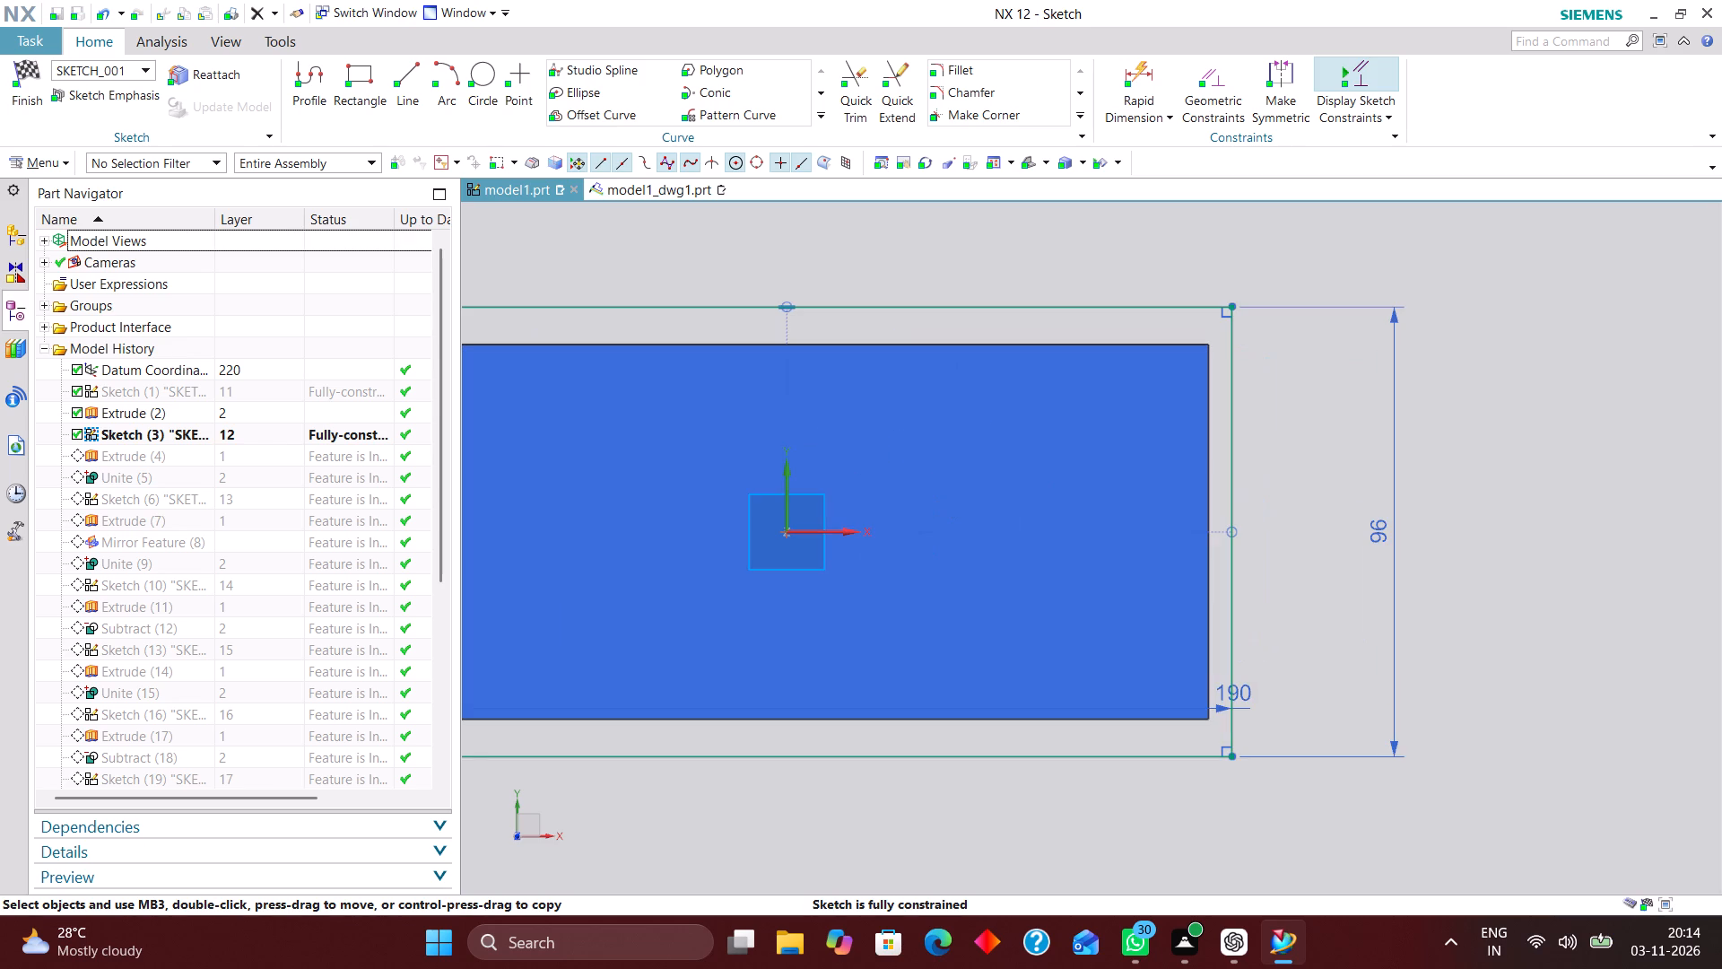
{"action": "scroll", "coordinate": [1383, 470], "scroll_direction": "down", "scroll_amount": 2}
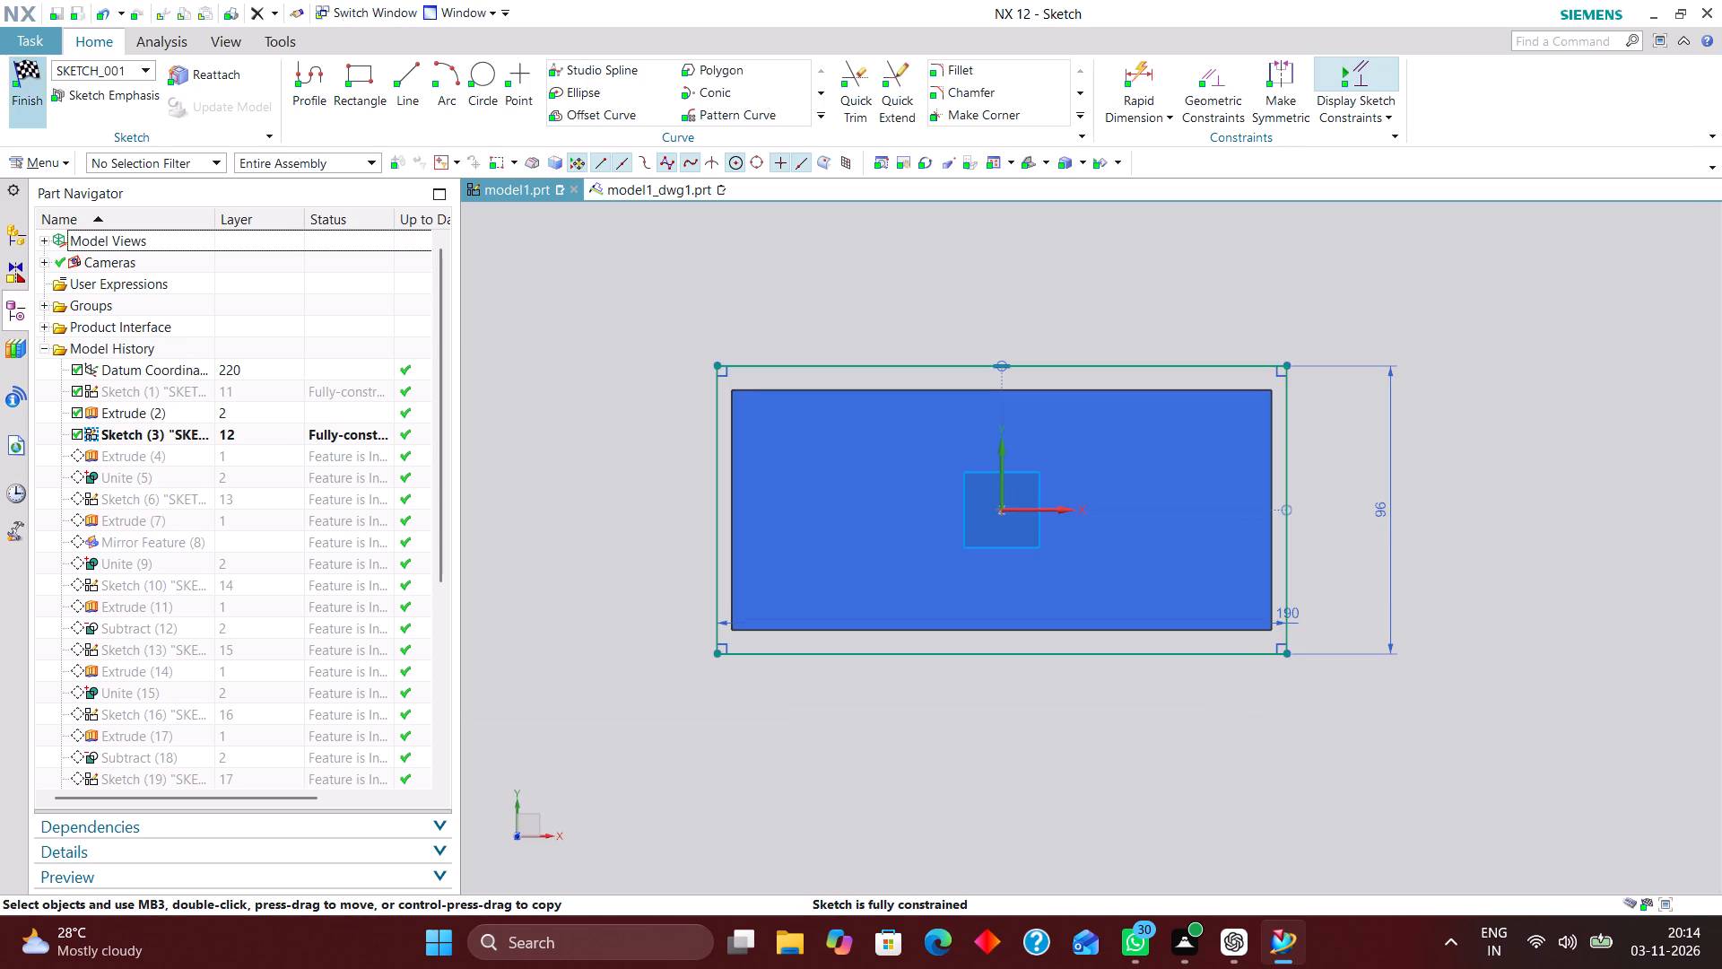
{"action": "left_click", "coordinate": [27, 76]}
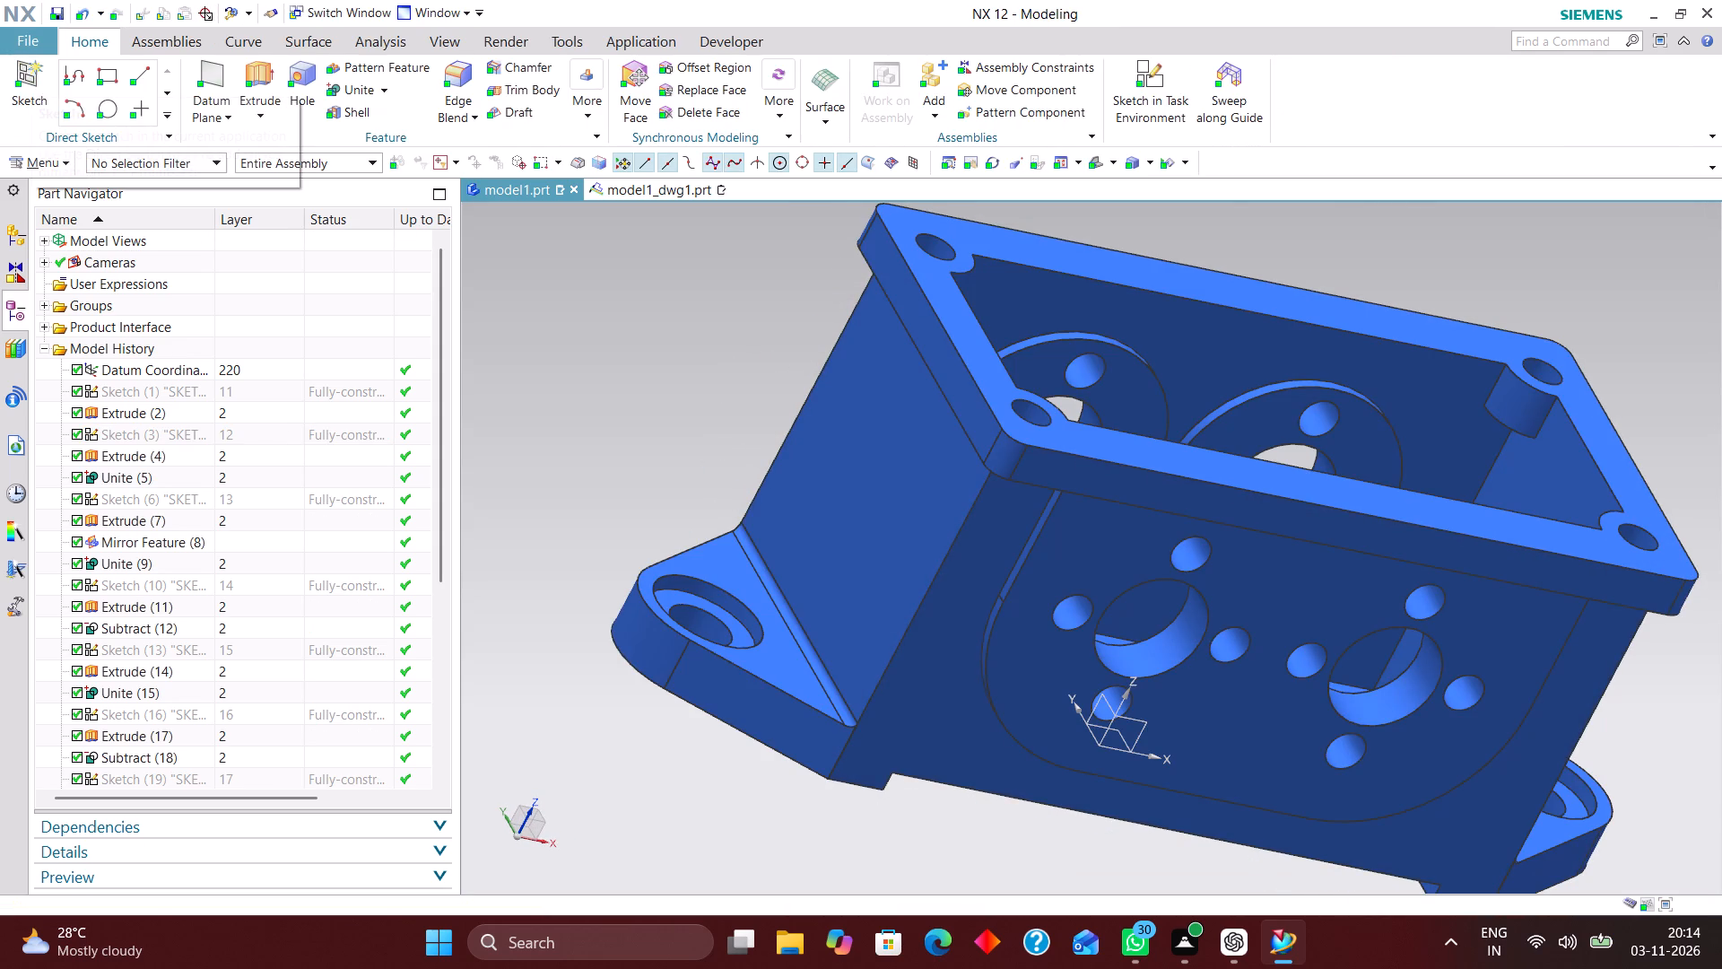
Highlight the mounting lug and underside recess sketches, and examine the housing's underside and ported side face from several angles.
{"action": "left_click", "coordinate": [251, 496]}
{"action": "right_click", "coordinate": [251, 497]}
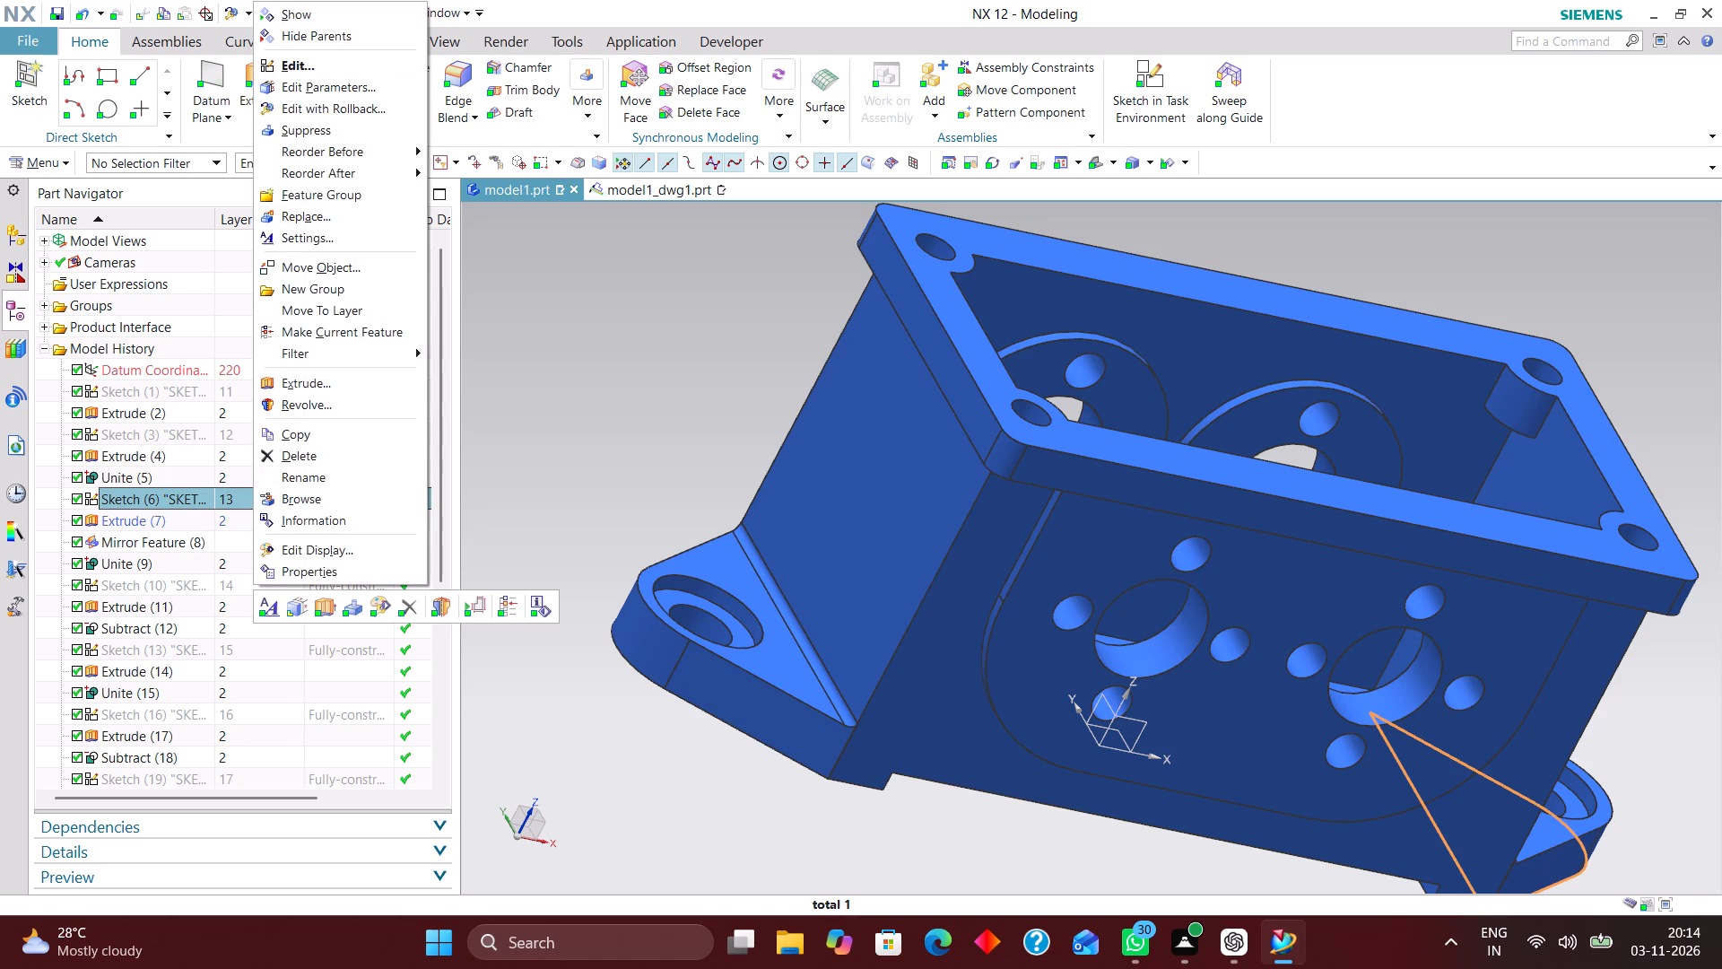
{"action": "left_click", "coordinate": [543, 488]}
{"action": "left_click", "coordinate": [245, 585]}
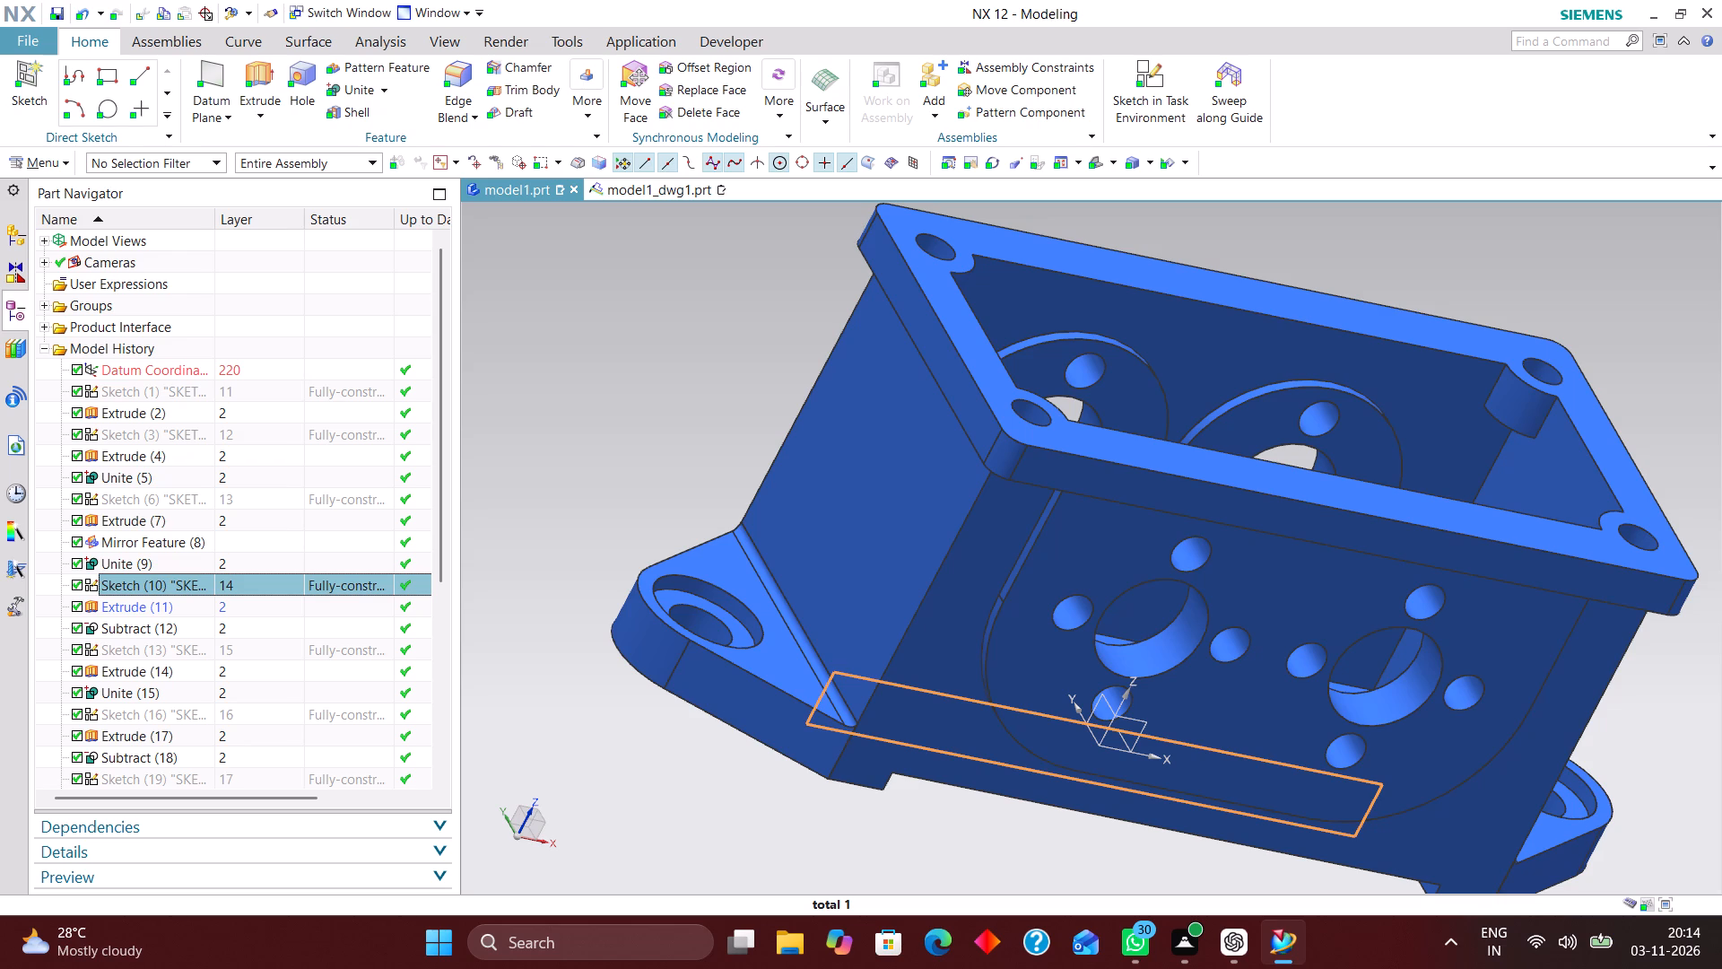
{"action": "scroll", "coordinate": [596, 451], "scroll_direction": "down", "scroll_amount": 2}
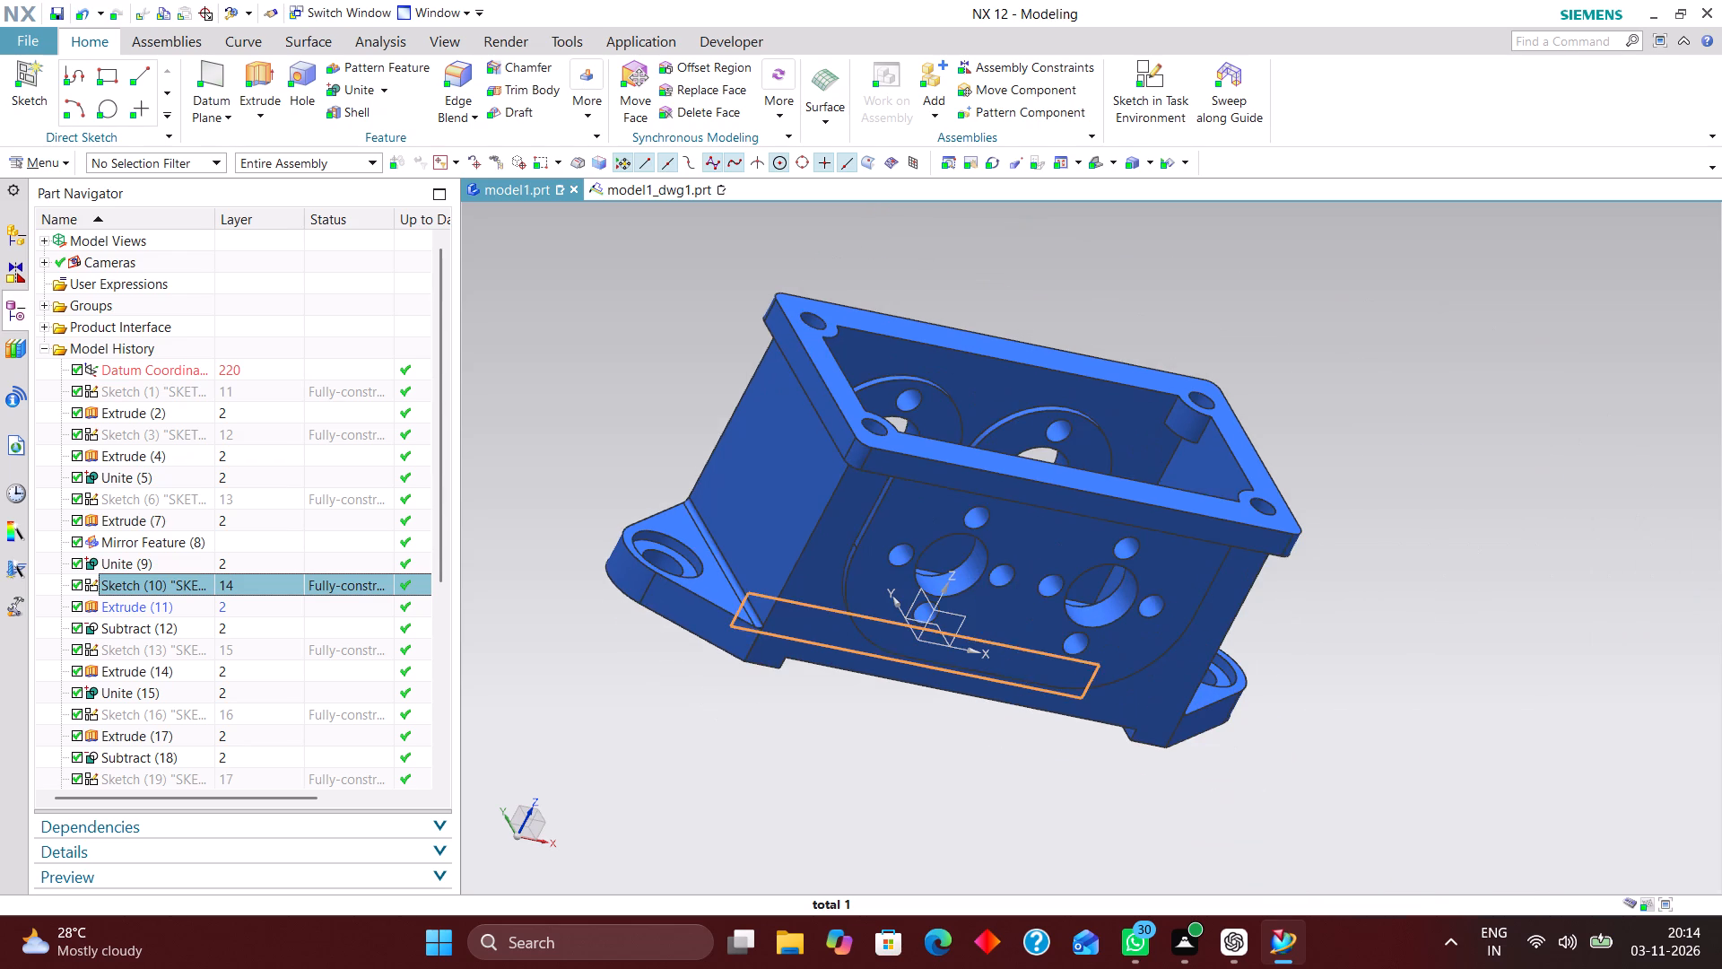
{"action": "left_click", "coordinate": [786, 761]}
{"action": "middle_click_drag", "start_coordinate": [1140, 746], "coordinate": [1028, 691]}
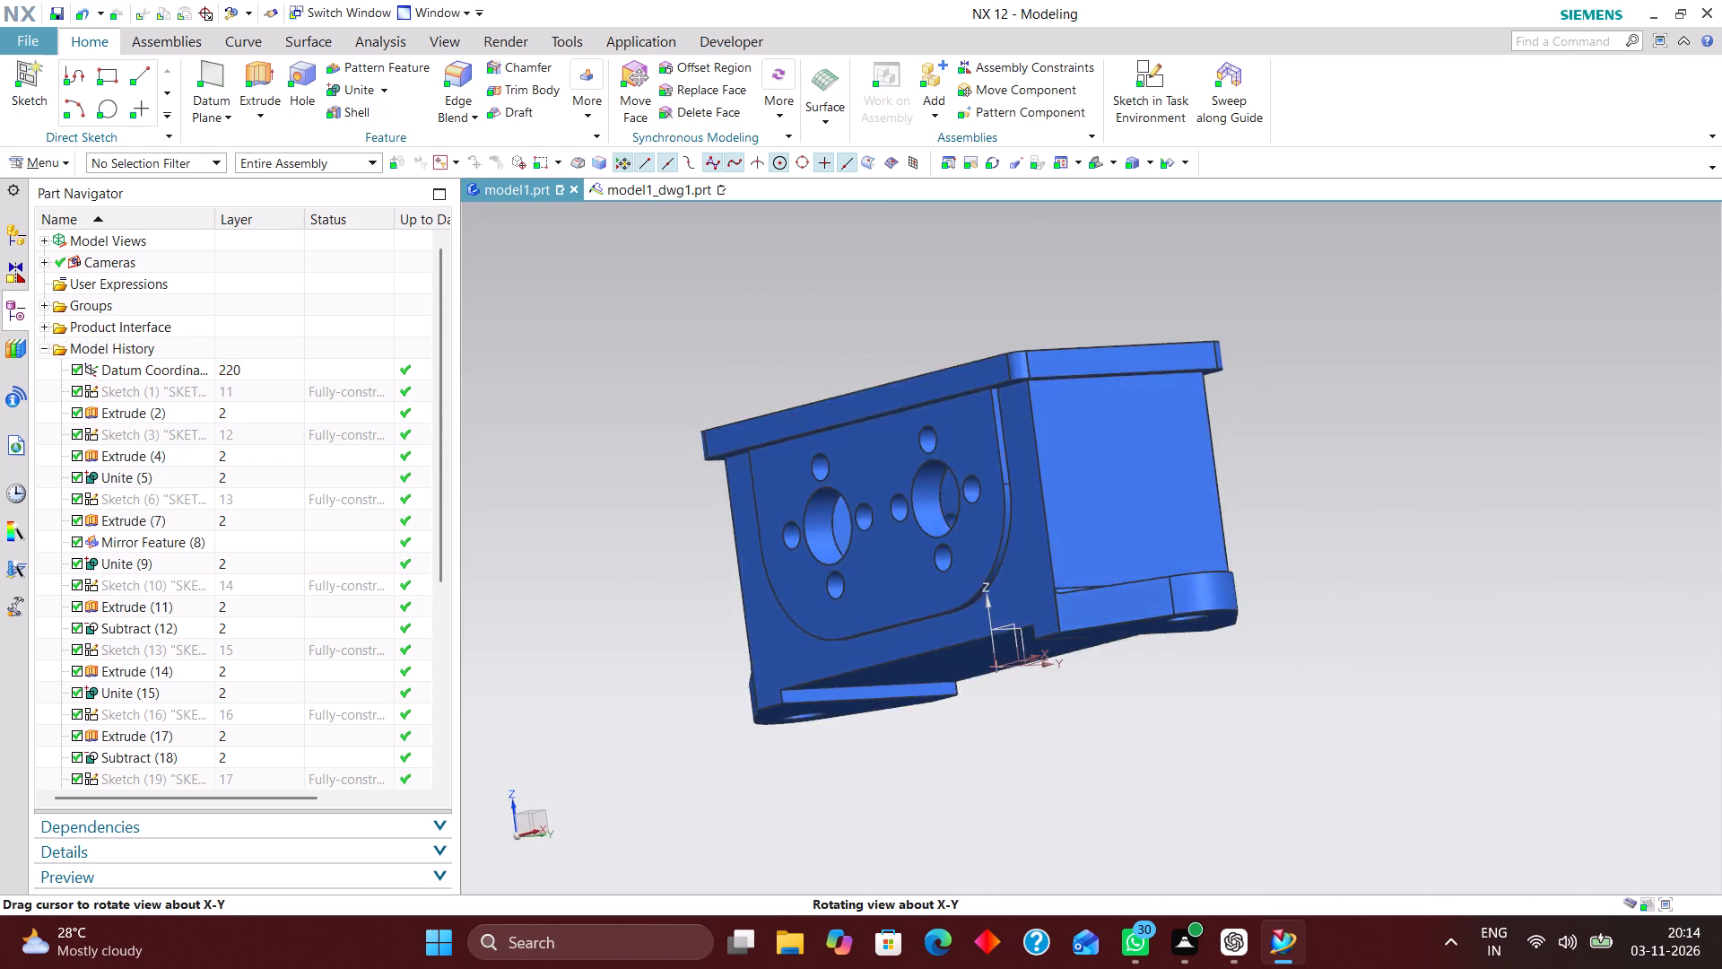
{"action": "middle_click_drag", "start_coordinate": [1028, 691], "coordinate": [1072, 722]}
{"action": "scroll", "coordinate": [1059, 455], "scroll_direction": "up", "scroll_amount": 2}
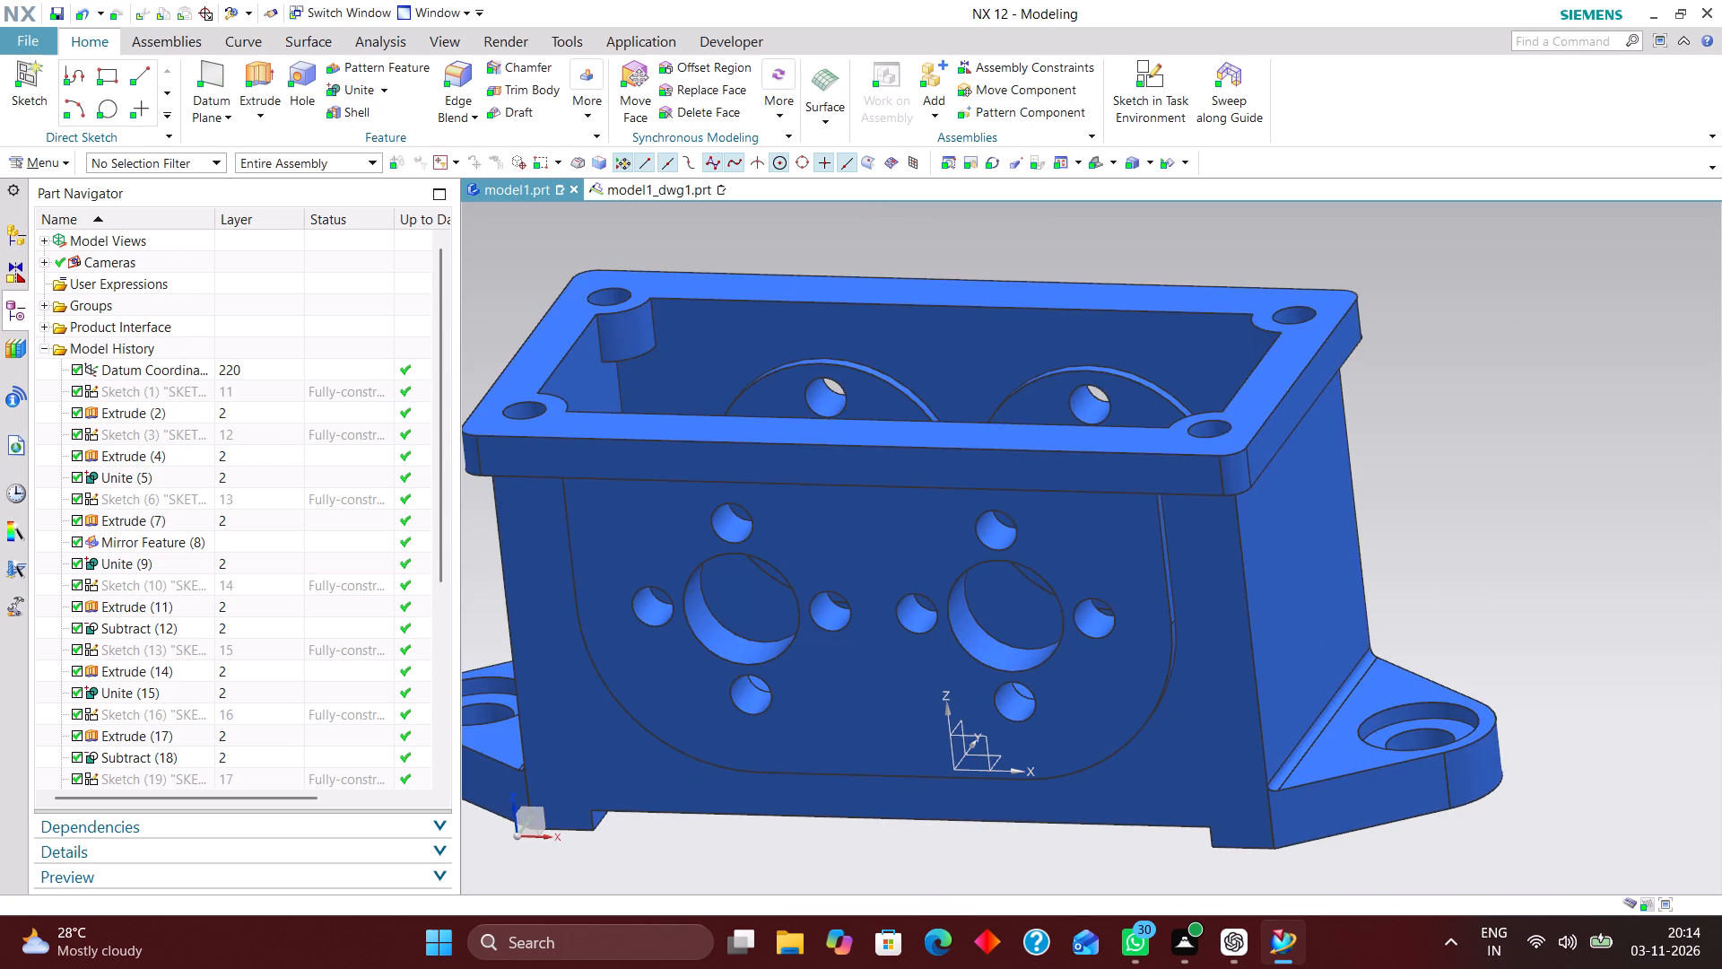
{"action": "left_click", "coordinate": [1100, 161]}
{"action": "scroll", "coordinate": [1389, 518], "scroll_direction": "up", "scroll_amount": 2}
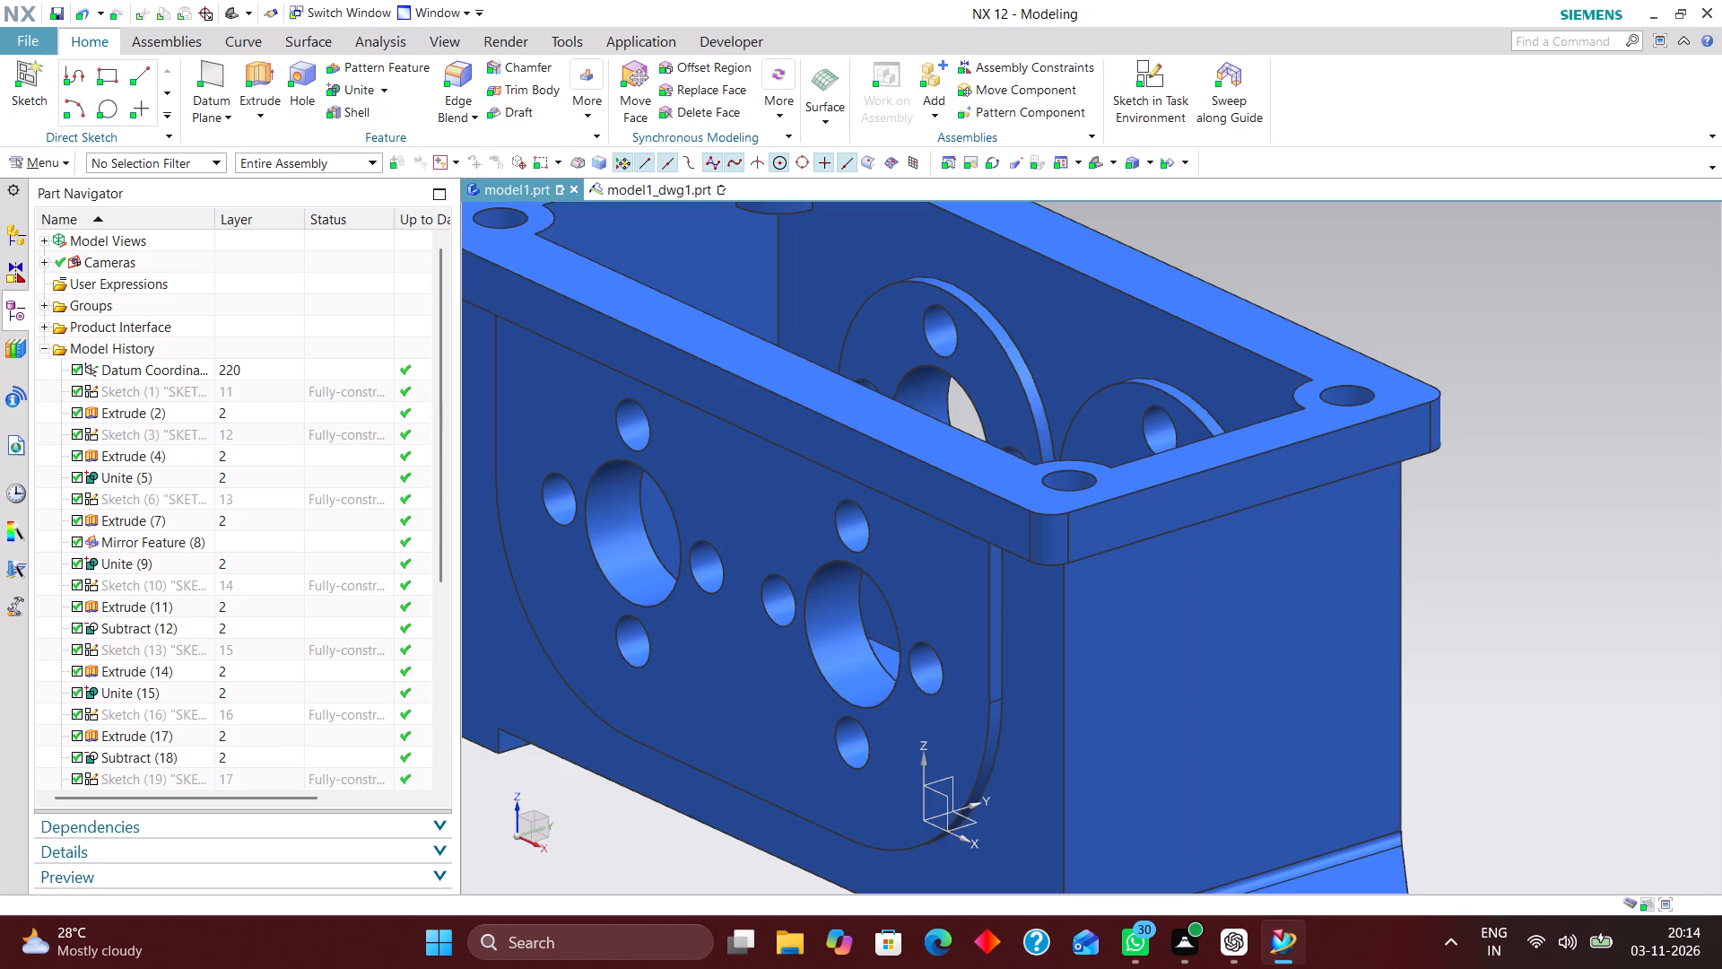
{"action": "scroll", "coordinate": [1173, 549], "scroll_direction": "down", "scroll_amount": 2}
Switch to model1_dwg1.prt and examine the dimensions of section view A-A.
{"action": "left_click", "coordinate": [660, 188]}
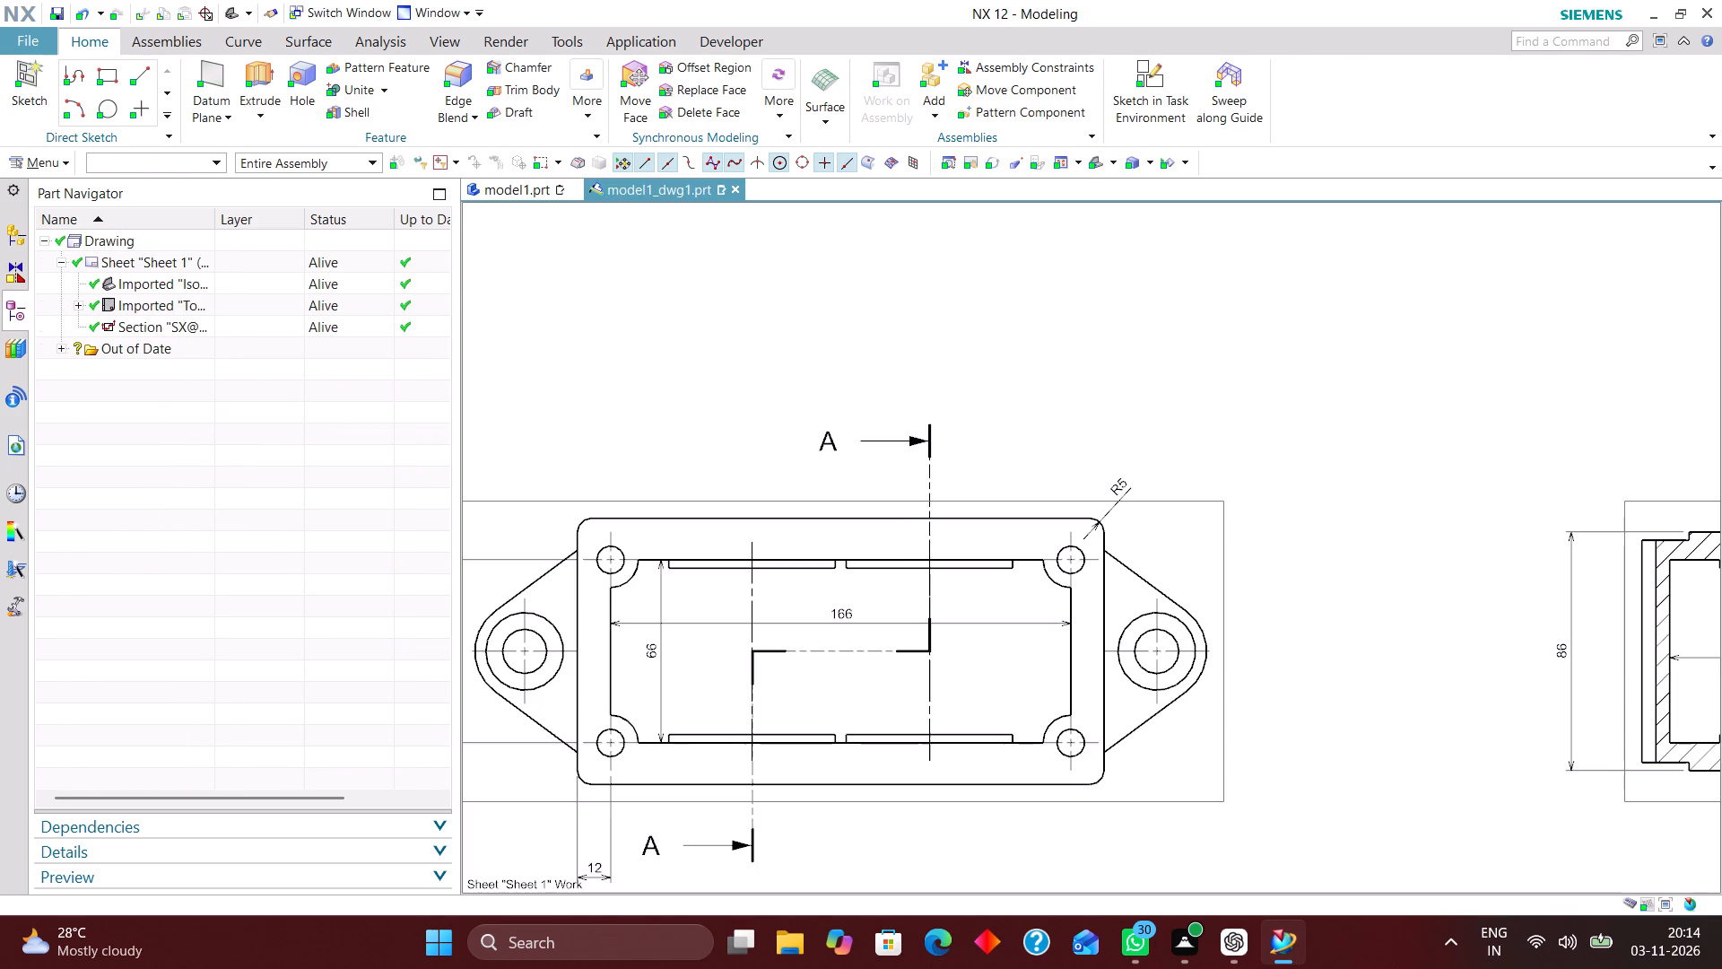
{"action": "scroll", "coordinate": [784, 493], "scroll_direction": "down", "scroll_amount": 4}
{"action": "scroll", "coordinate": [1213, 548], "scroll_direction": "up", "scroll_amount": 4}
{"action": "scroll", "coordinate": [1409, 615], "scroll_direction": "up", "scroll_amount": 3}
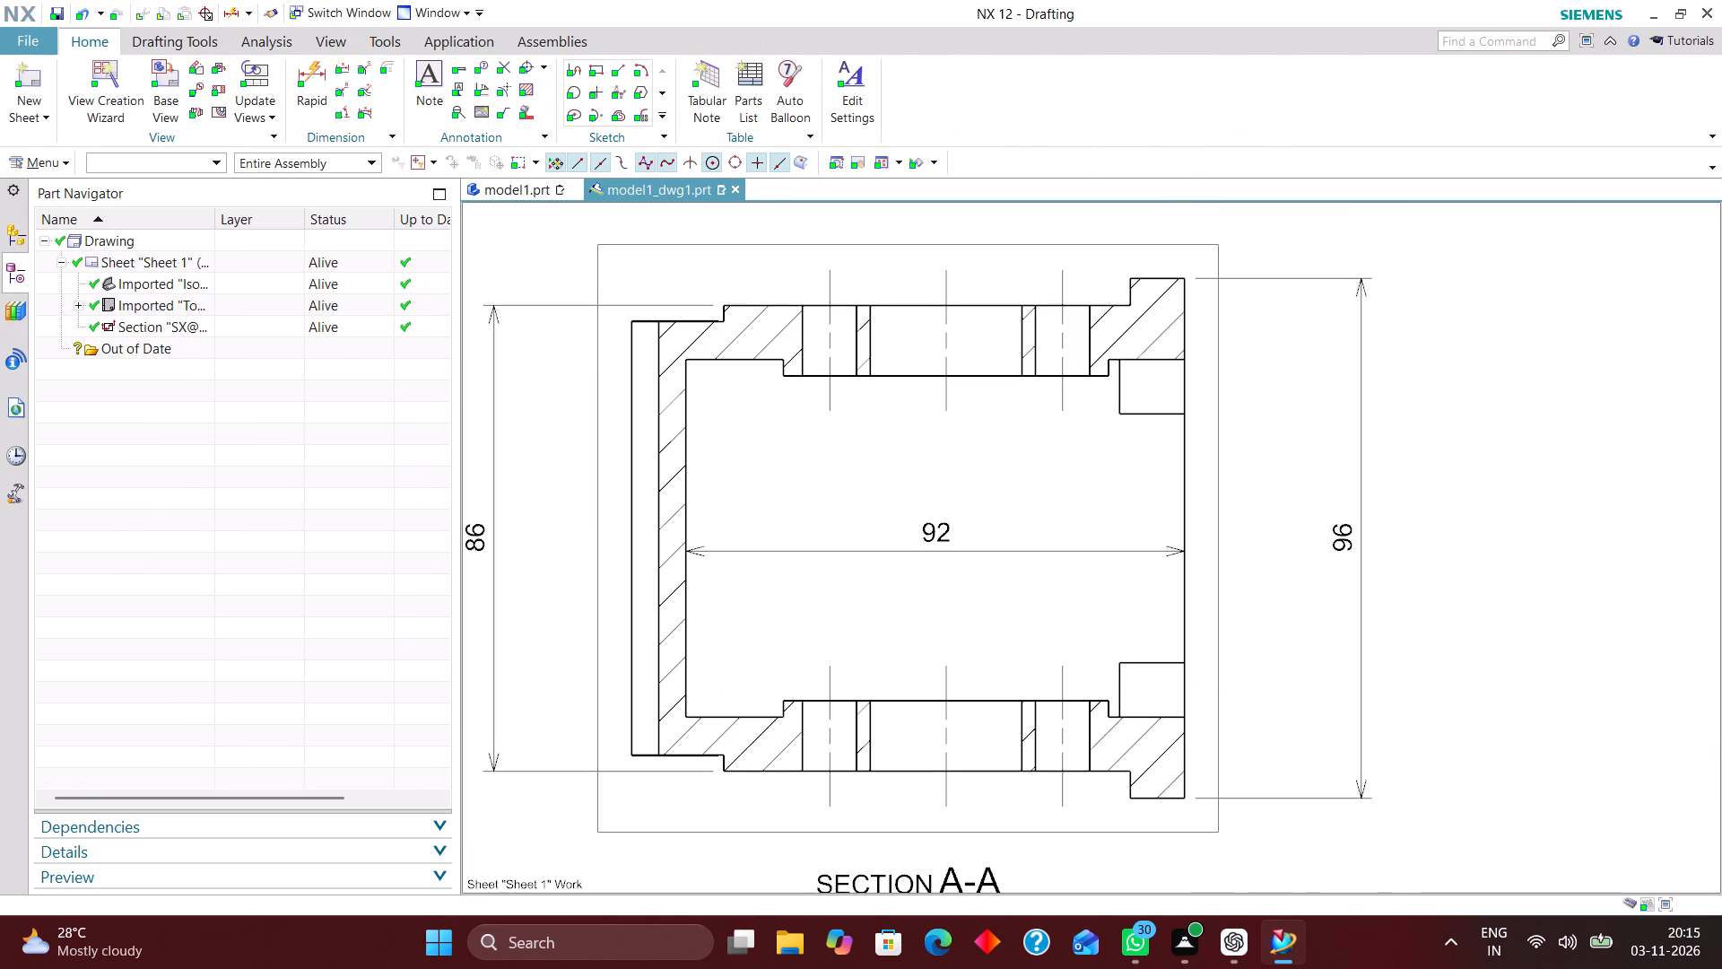
{"action": "scroll", "coordinate": [1265, 633], "scroll_direction": "down", "scroll_amount": 3}
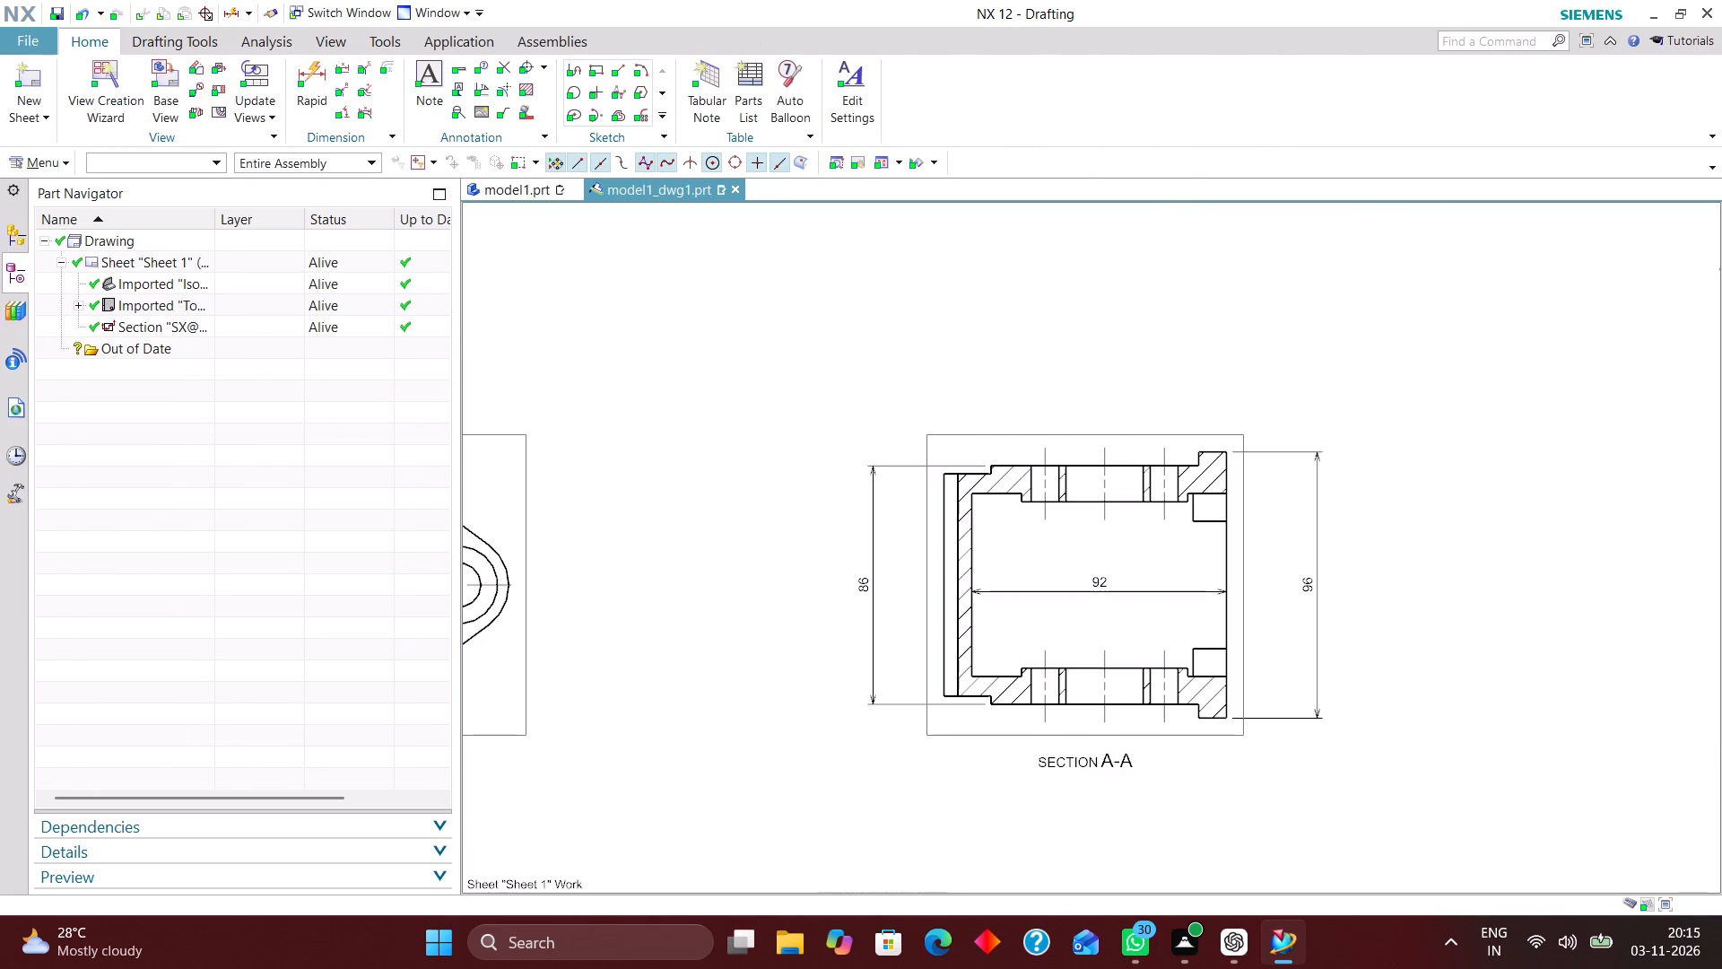
{"action": "scroll", "coordinate": [1057, 642], "scroll_direction": "down", "scroll_amount": 2}
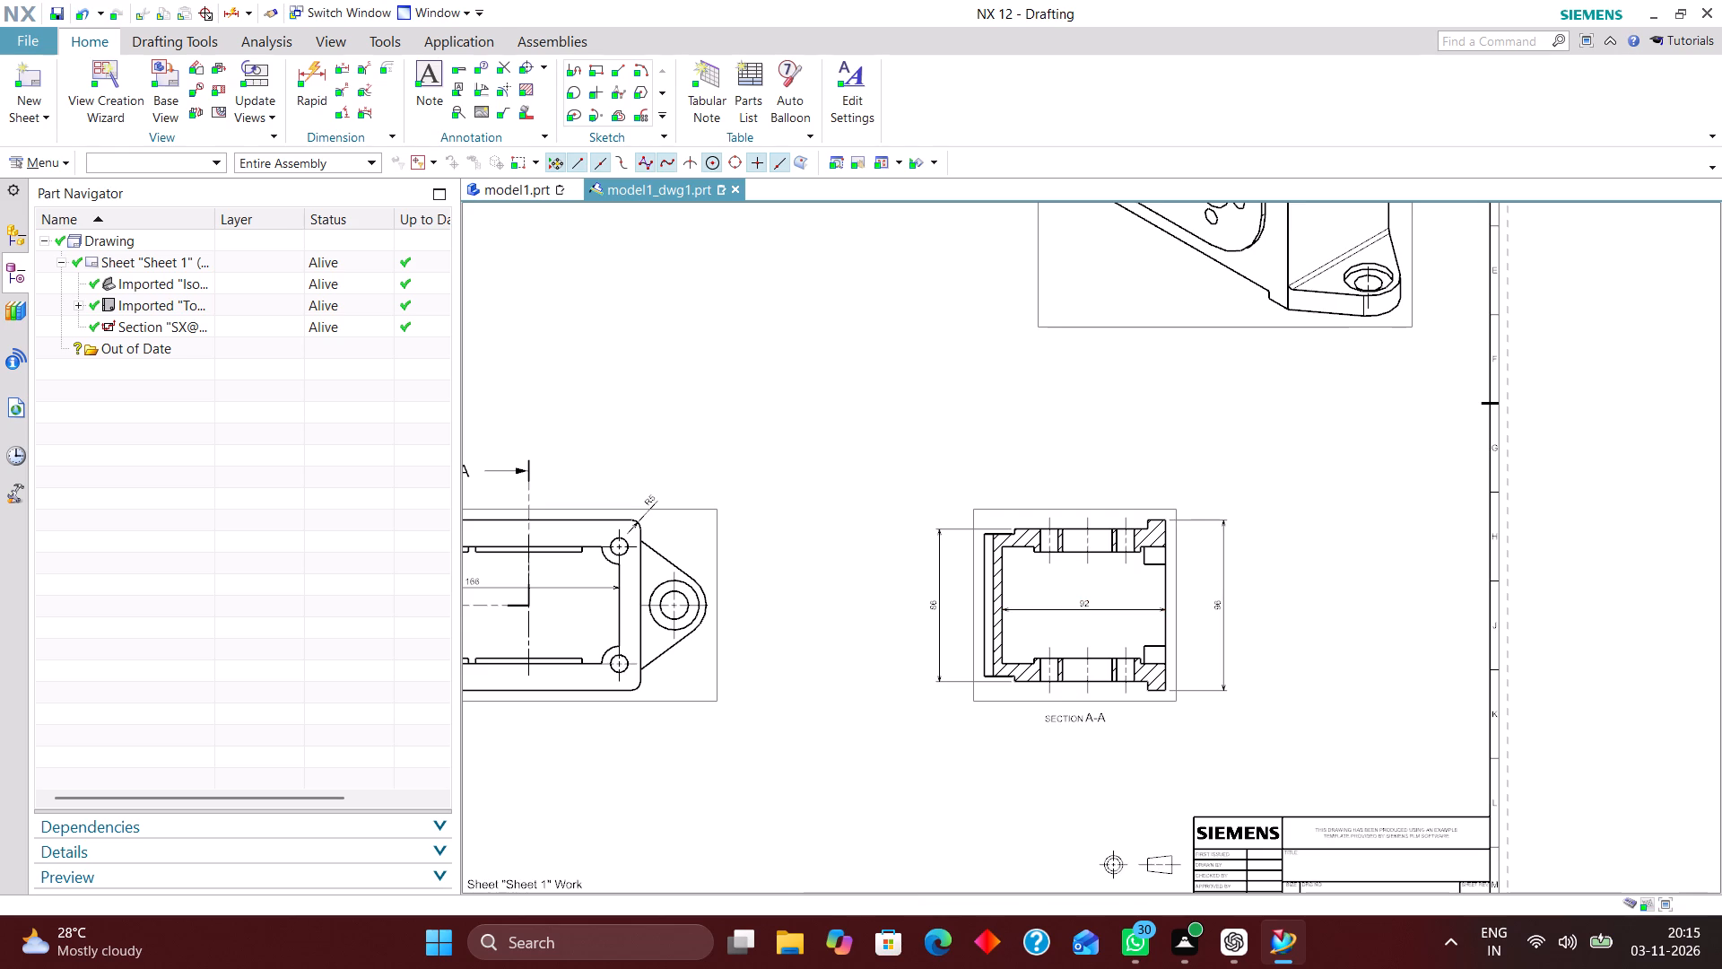
{"action": "scroll", "coordinate": [1116, 656], "scroll_direction": "up", "scroll_amount": 4}
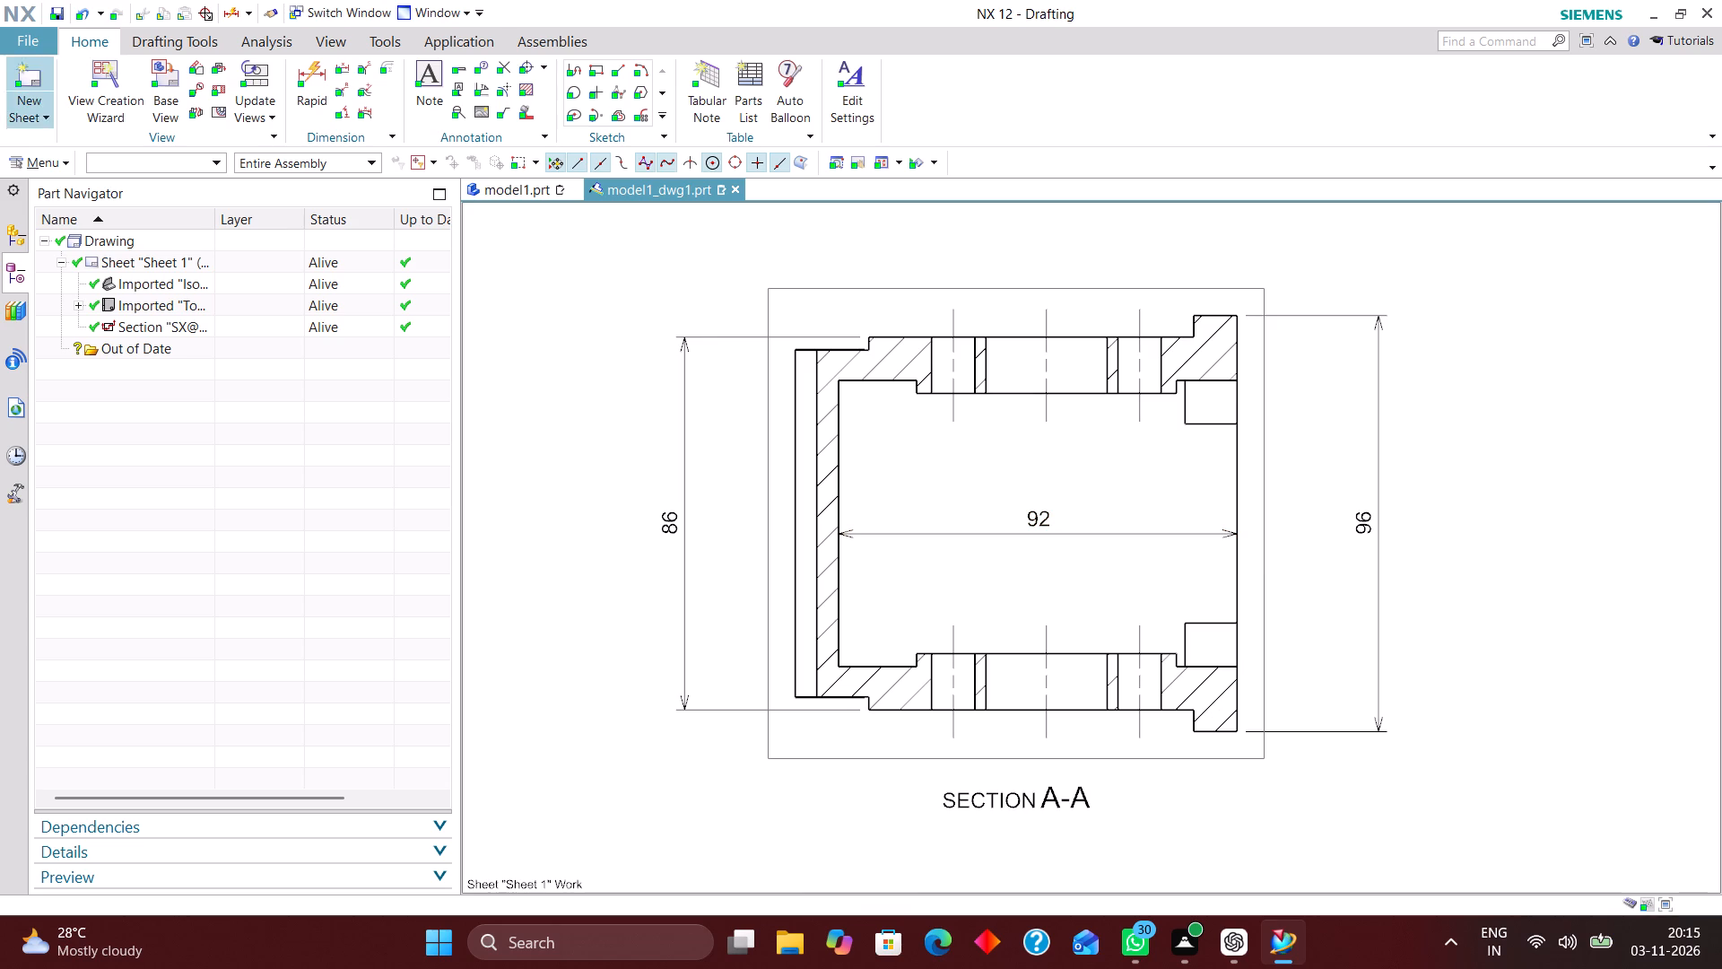
In model1.prt, edit the body base sketch, Sketch (1), with rollback, set the rectangle's vertical dimension to 86 mm, and finish the sketch.
{"action": "left_click", "coordinate": [542, 190]}
{"action": "left_click", "coordinate": [213, 389]}
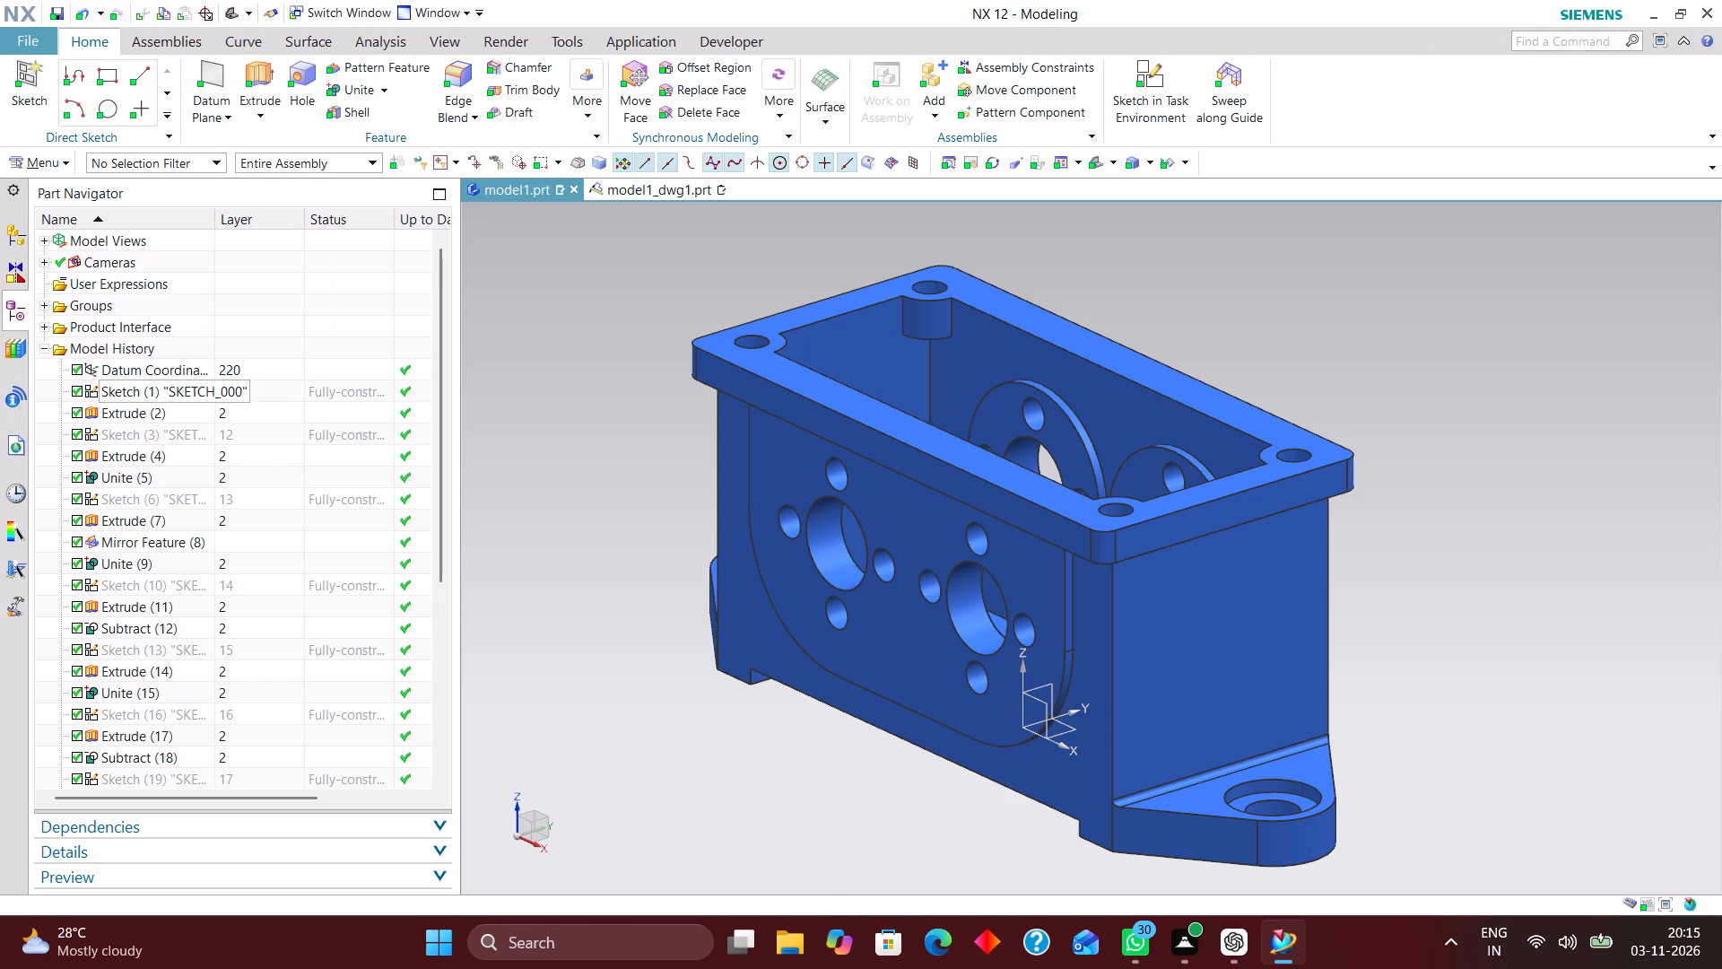
{"action": "right_click", "coordinate": [214, 390]}
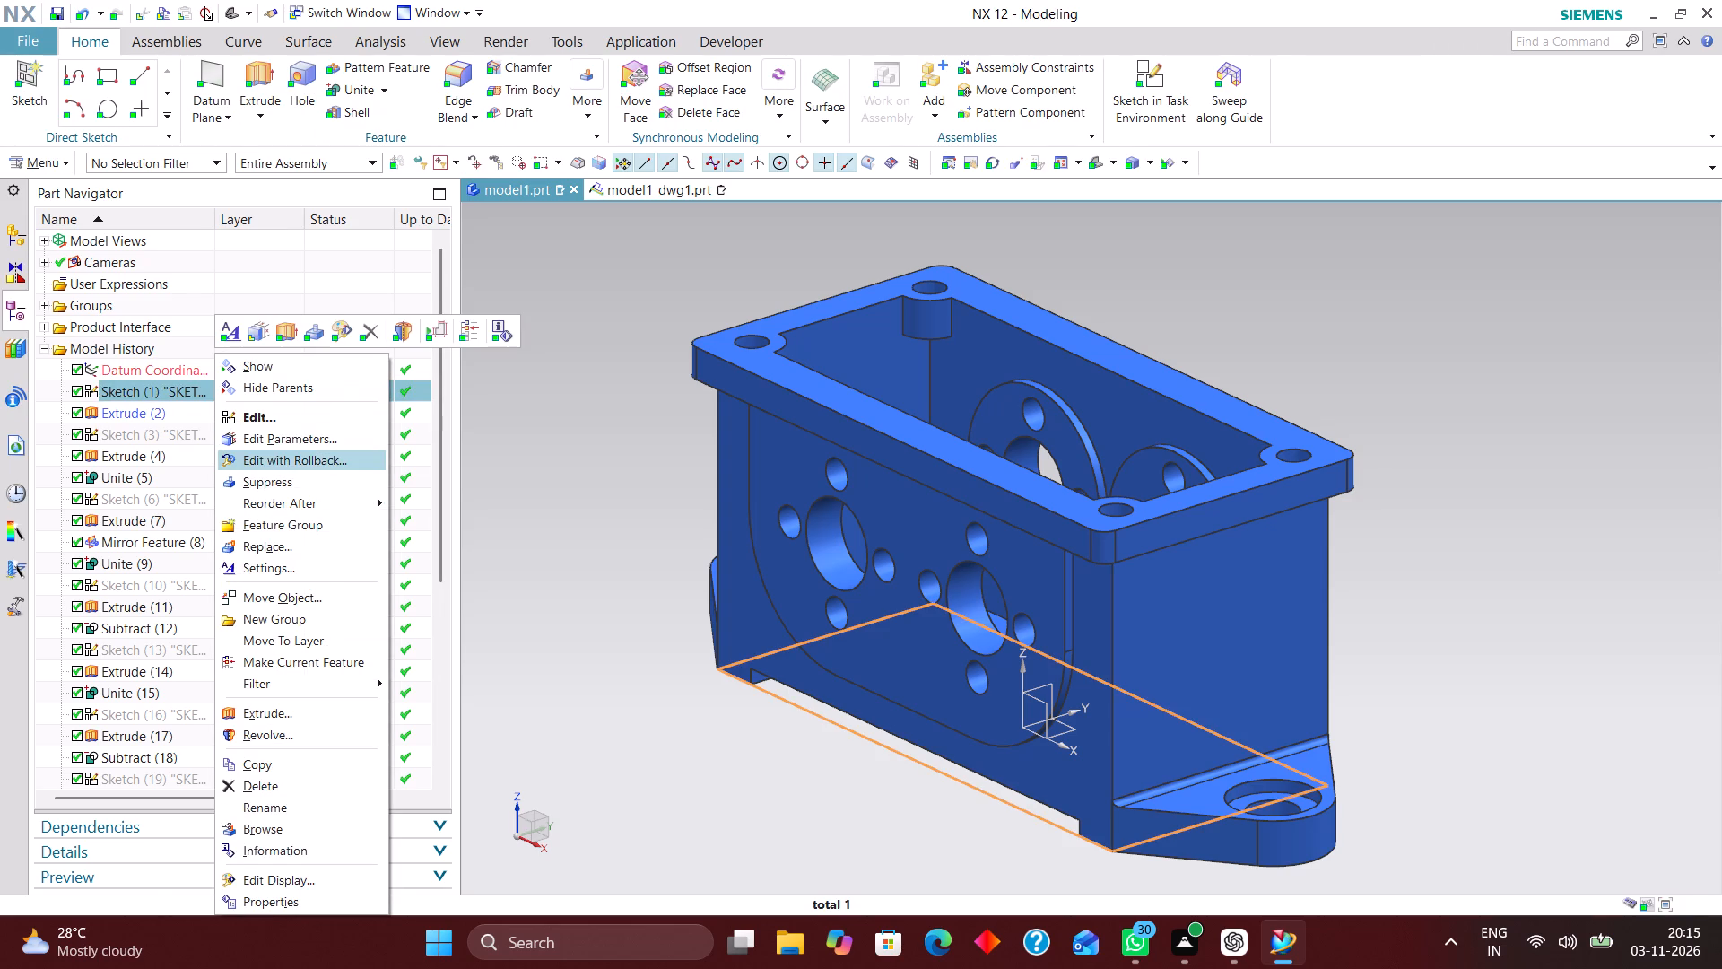
{"action": "left_click", "coordinate": [326, 465]}
{"action": "scroll", "coordinate": [522, 318], "scroll_direction": "down", "scroll_amount": 2}
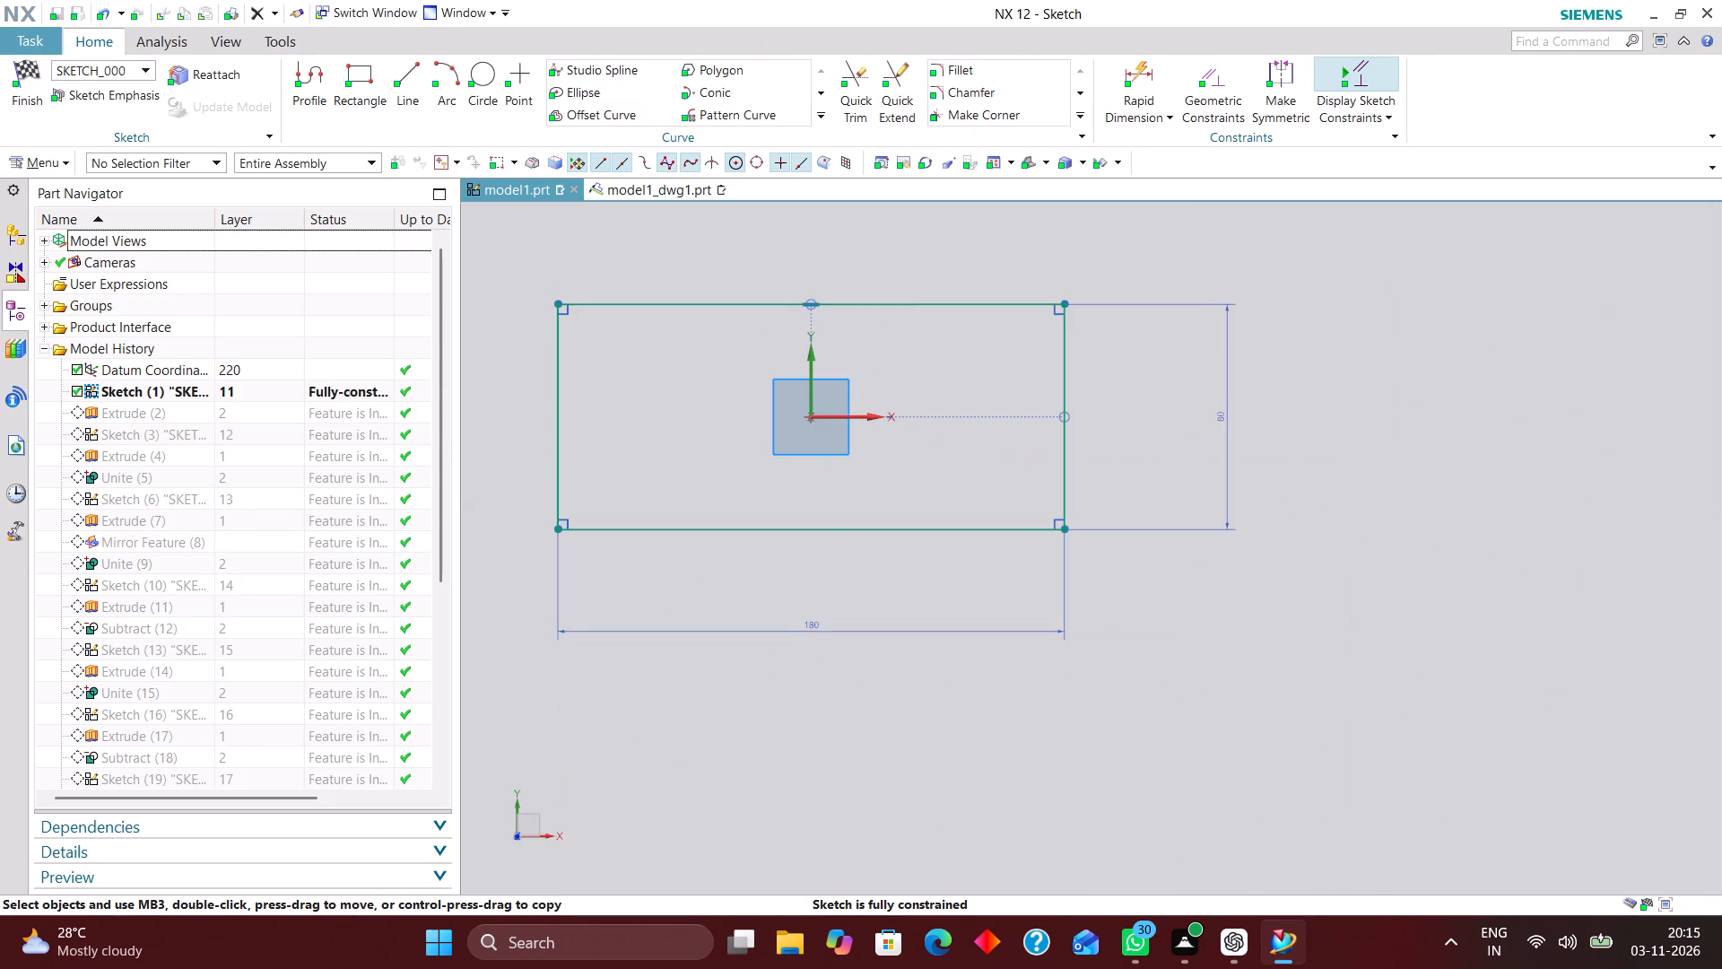
{"action": "double_click", "coordinate": [1218, 420]}
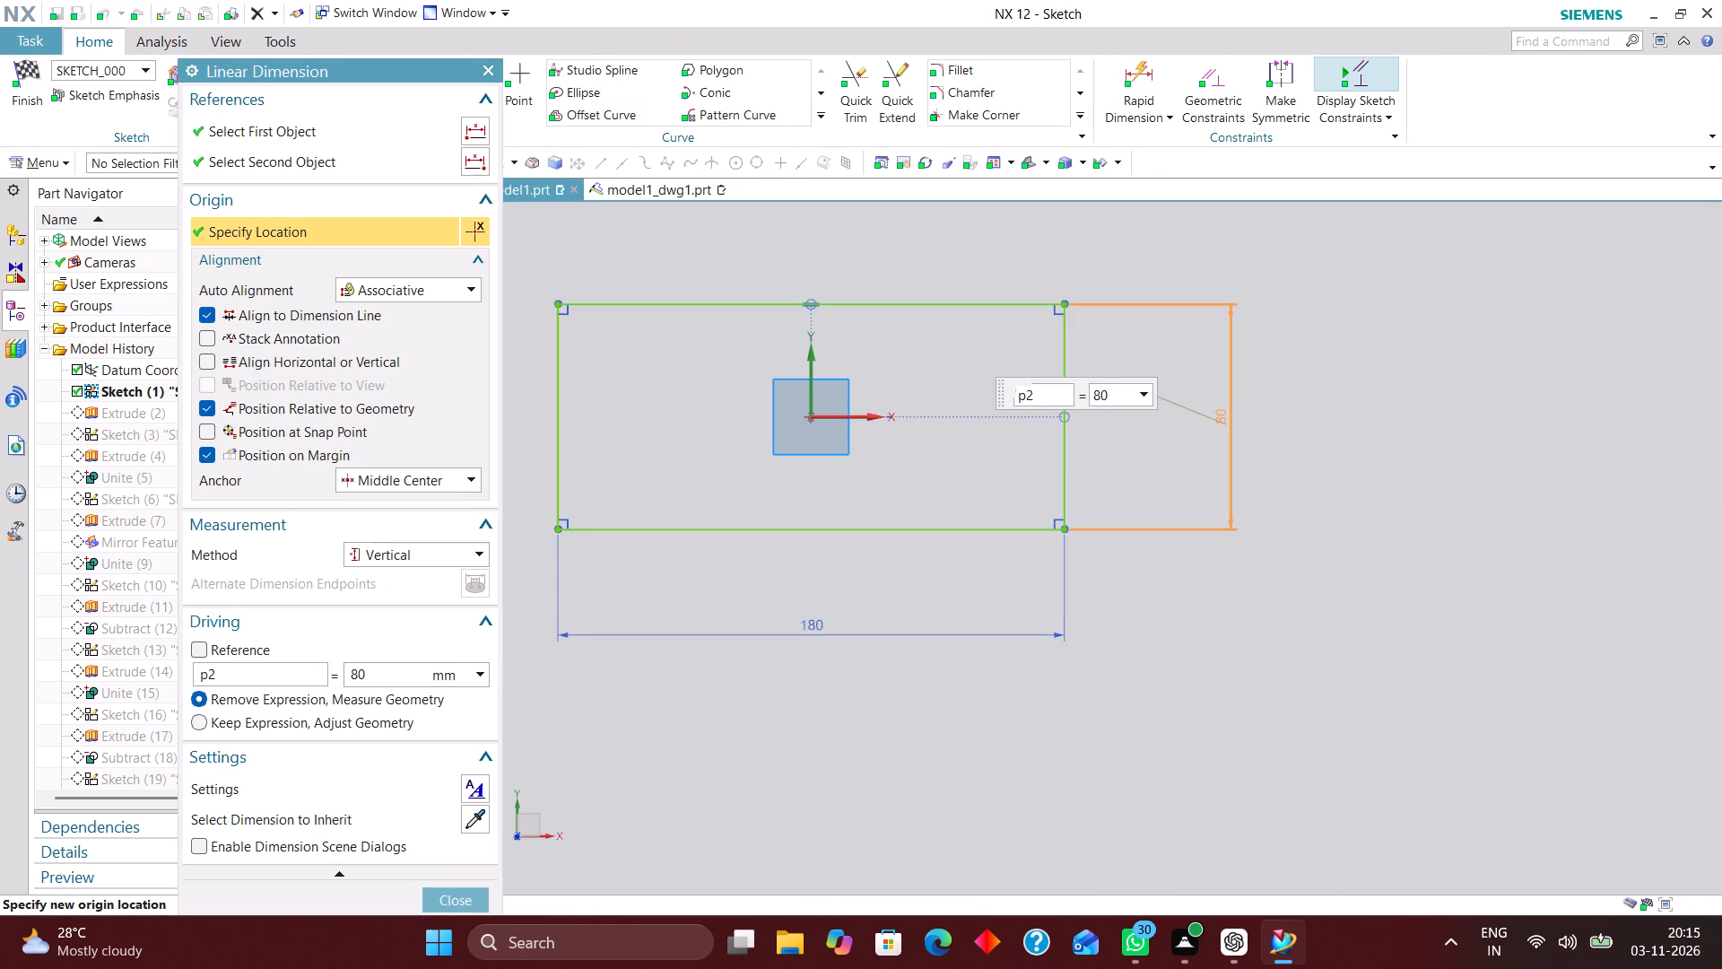
{"action": "left_click_drag", "start_coordinate": [1104, 393], "coordinate": [983, 392]}
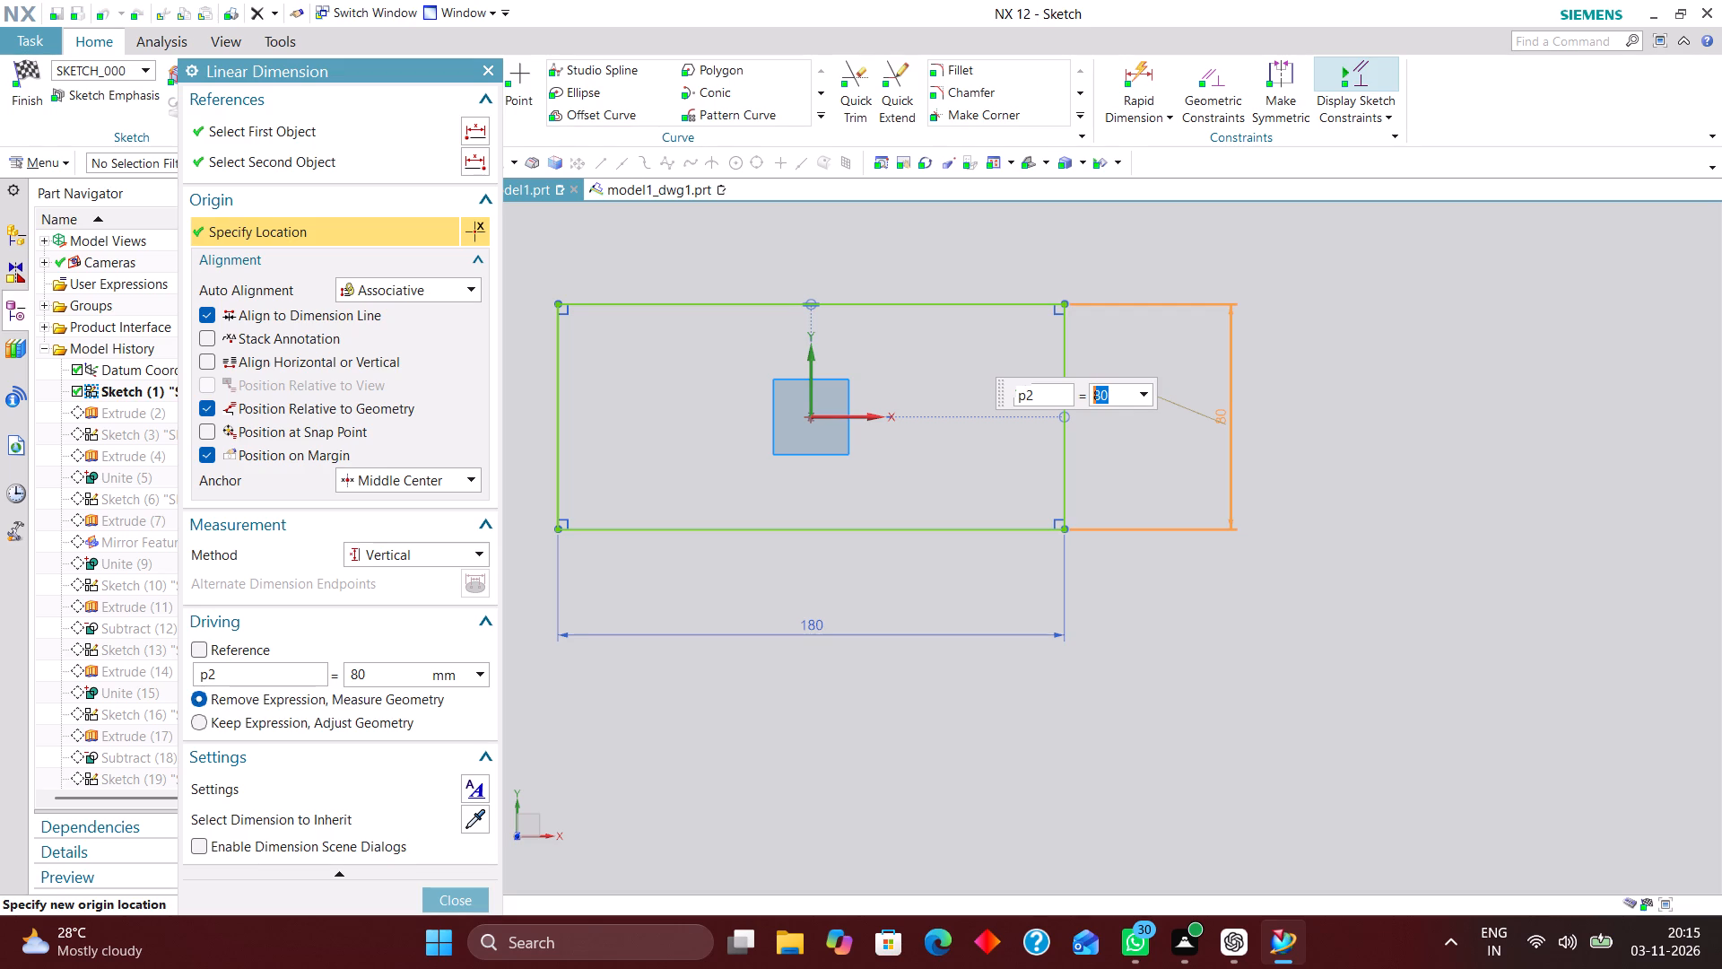
{"action": "key", "text": "8"}
{"action": "key", "text": "6"}
{"action": "key", "text": "Return"}
{"action": "left_click", "coordinate": [469, 899]}
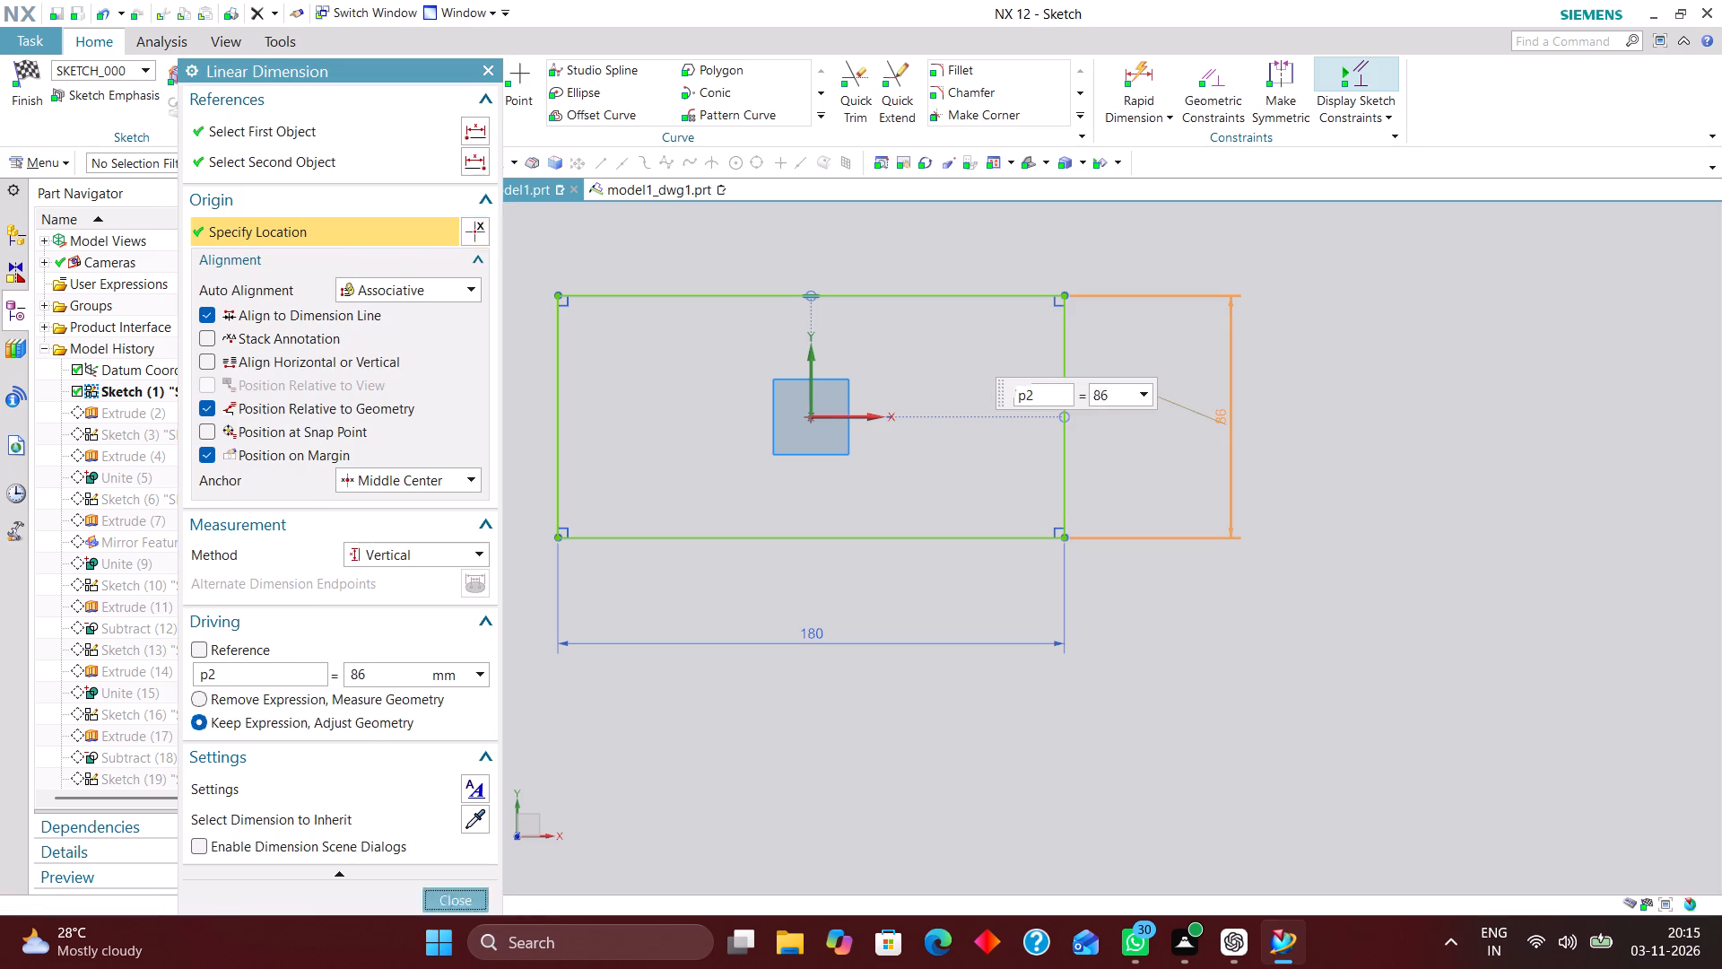
{"action": "left_click", "coordinate": [39, 68]}
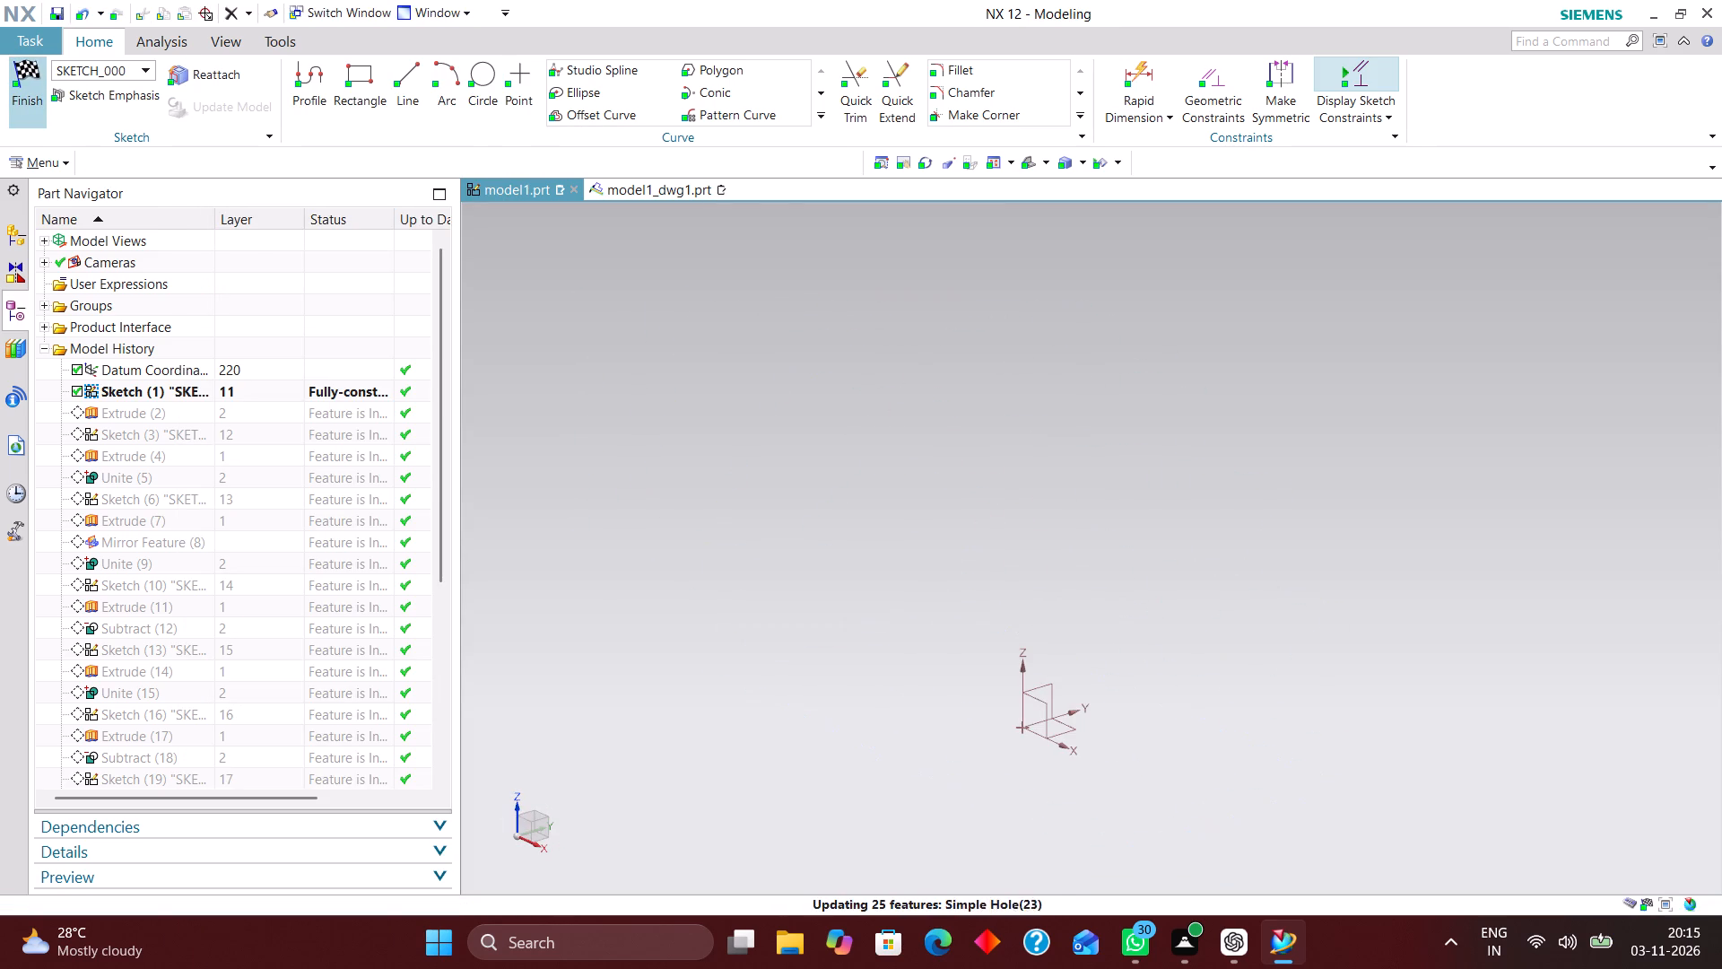
{"action": "left_click", "coordinate": [1545, 186]}
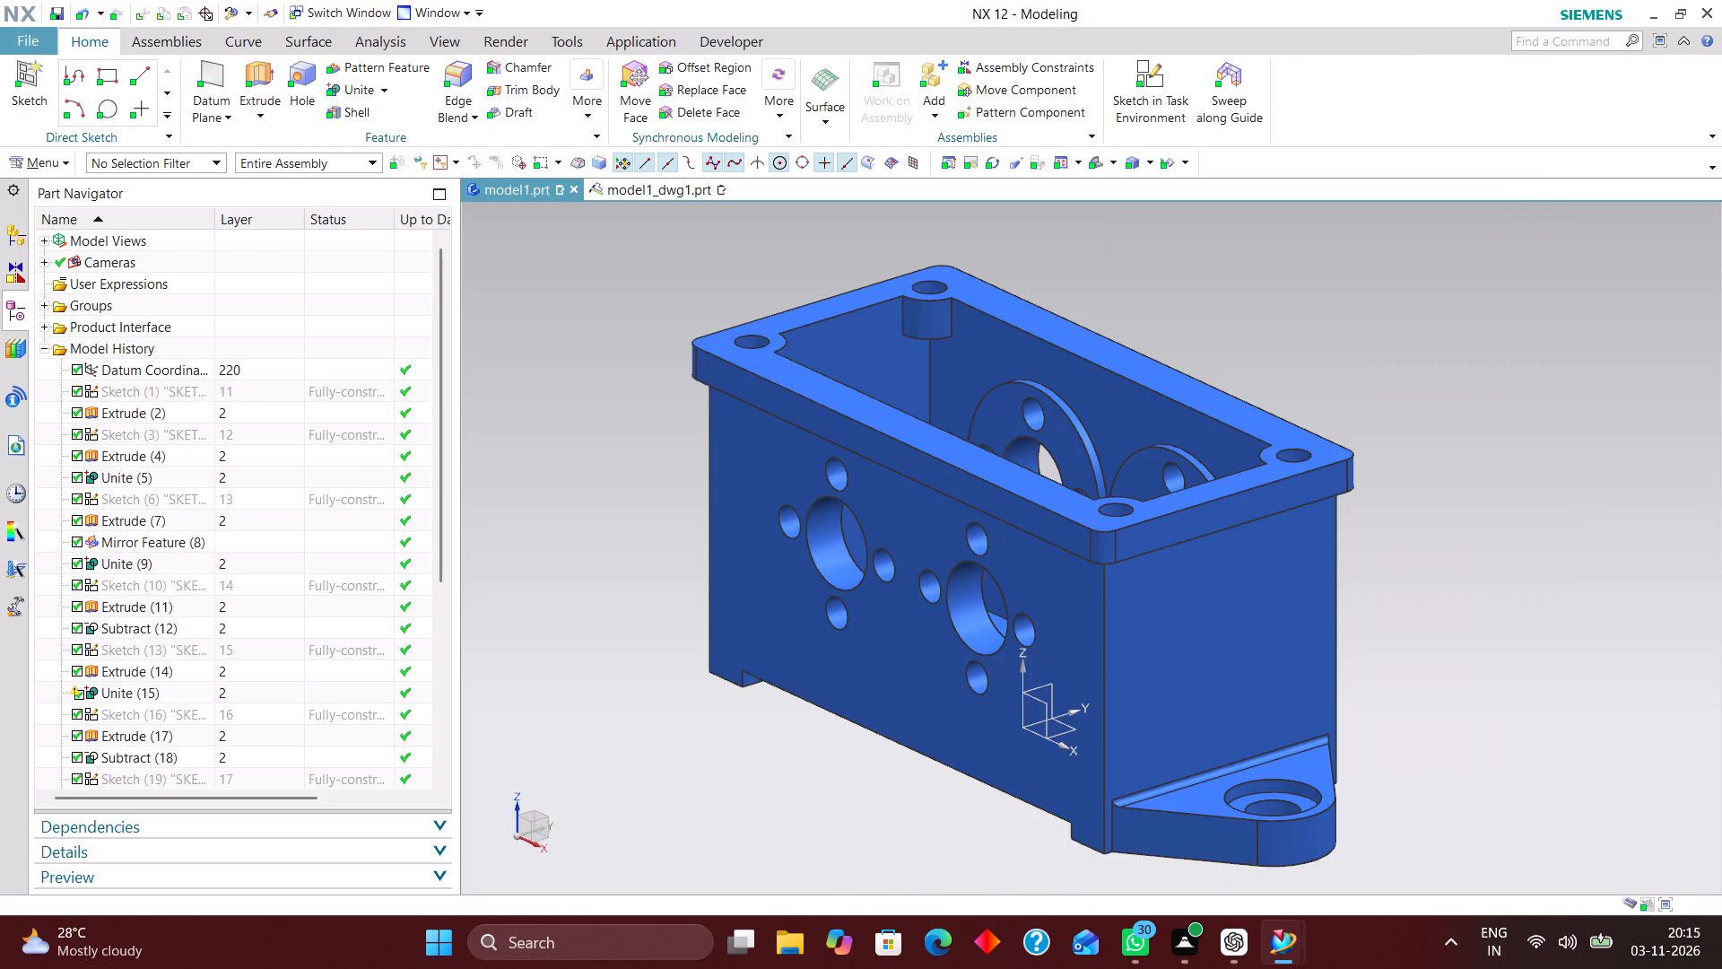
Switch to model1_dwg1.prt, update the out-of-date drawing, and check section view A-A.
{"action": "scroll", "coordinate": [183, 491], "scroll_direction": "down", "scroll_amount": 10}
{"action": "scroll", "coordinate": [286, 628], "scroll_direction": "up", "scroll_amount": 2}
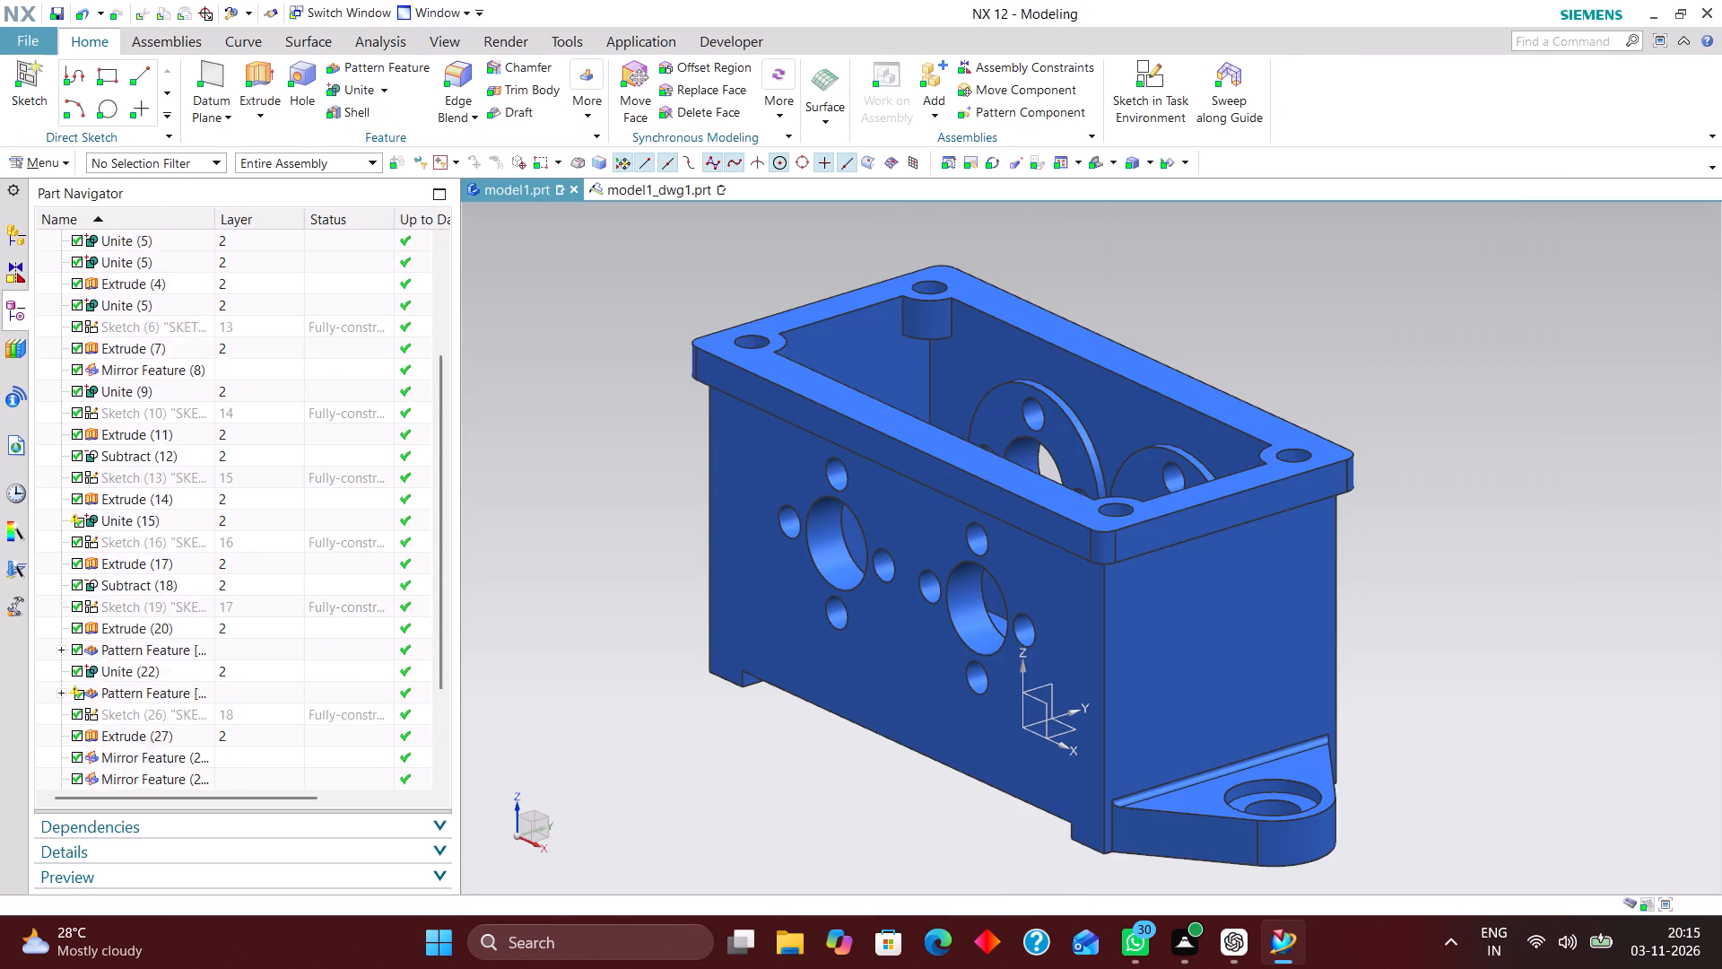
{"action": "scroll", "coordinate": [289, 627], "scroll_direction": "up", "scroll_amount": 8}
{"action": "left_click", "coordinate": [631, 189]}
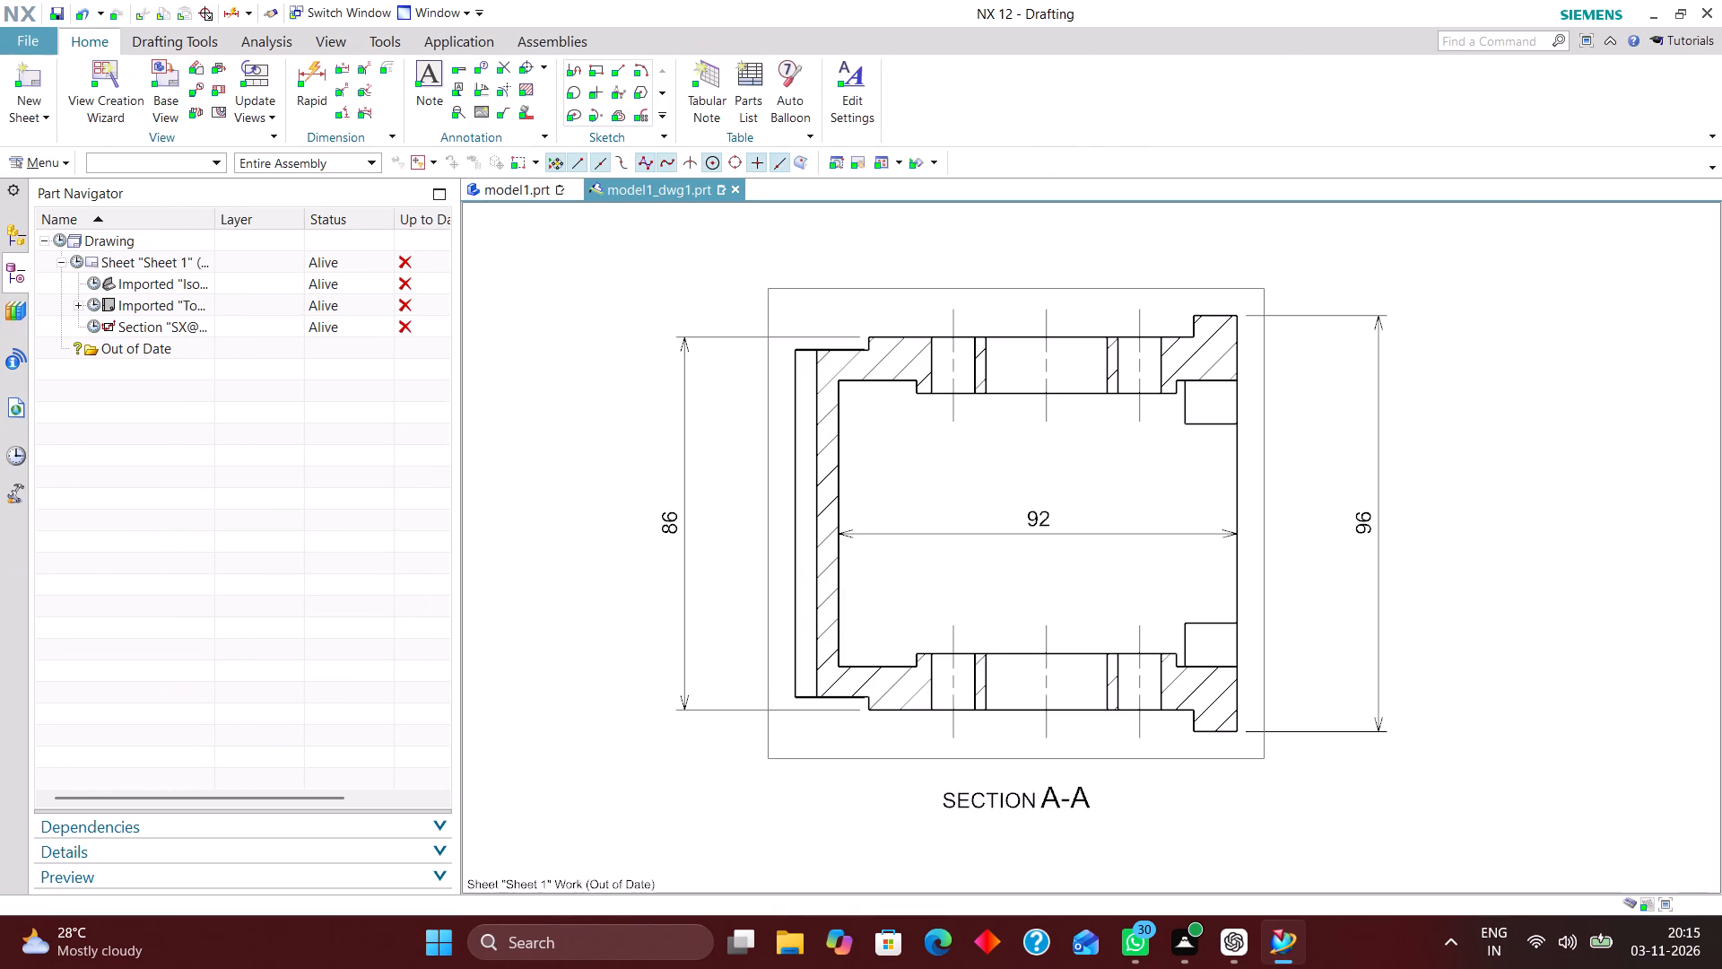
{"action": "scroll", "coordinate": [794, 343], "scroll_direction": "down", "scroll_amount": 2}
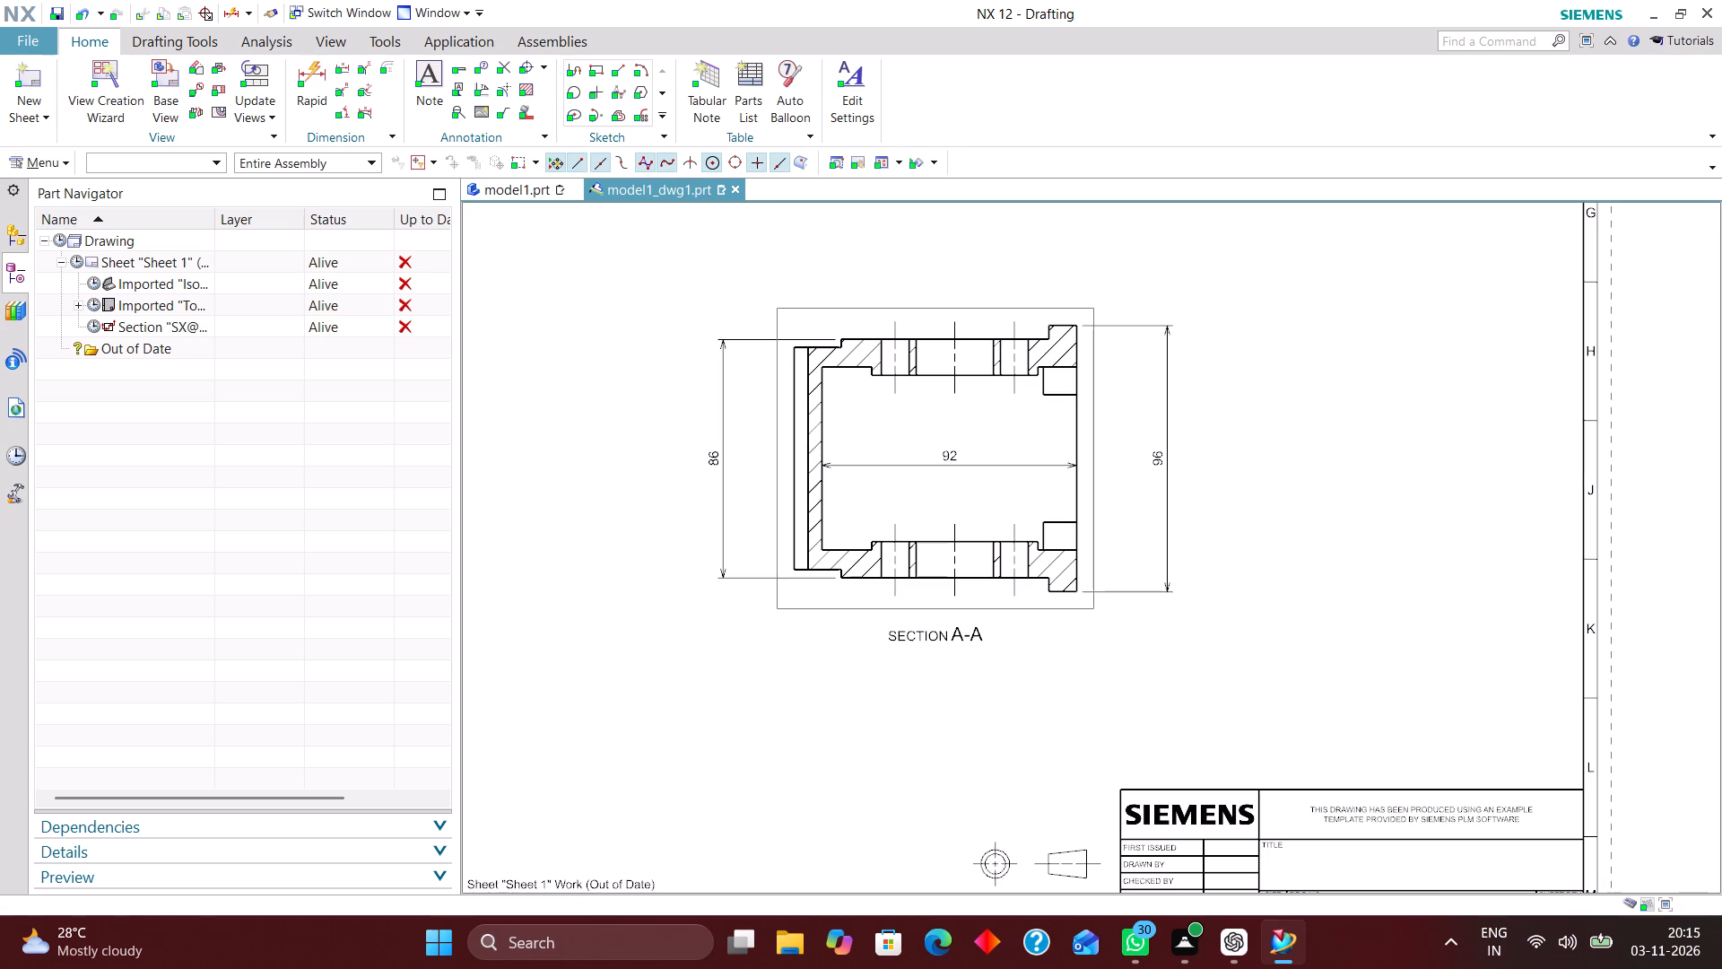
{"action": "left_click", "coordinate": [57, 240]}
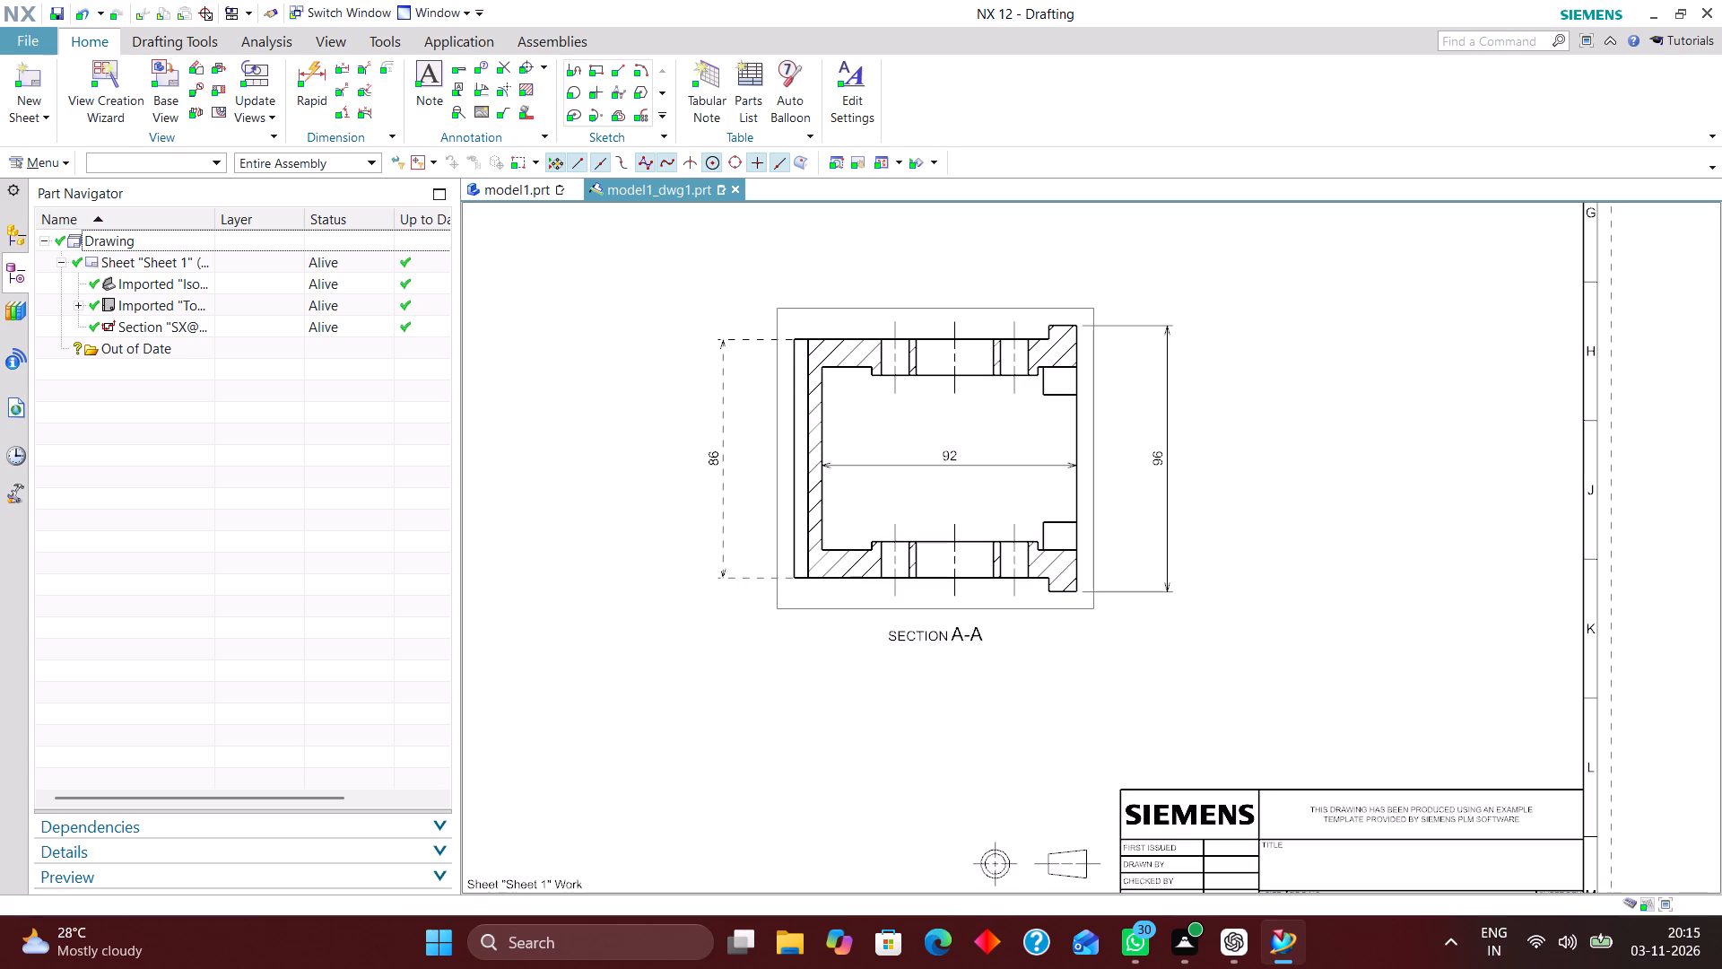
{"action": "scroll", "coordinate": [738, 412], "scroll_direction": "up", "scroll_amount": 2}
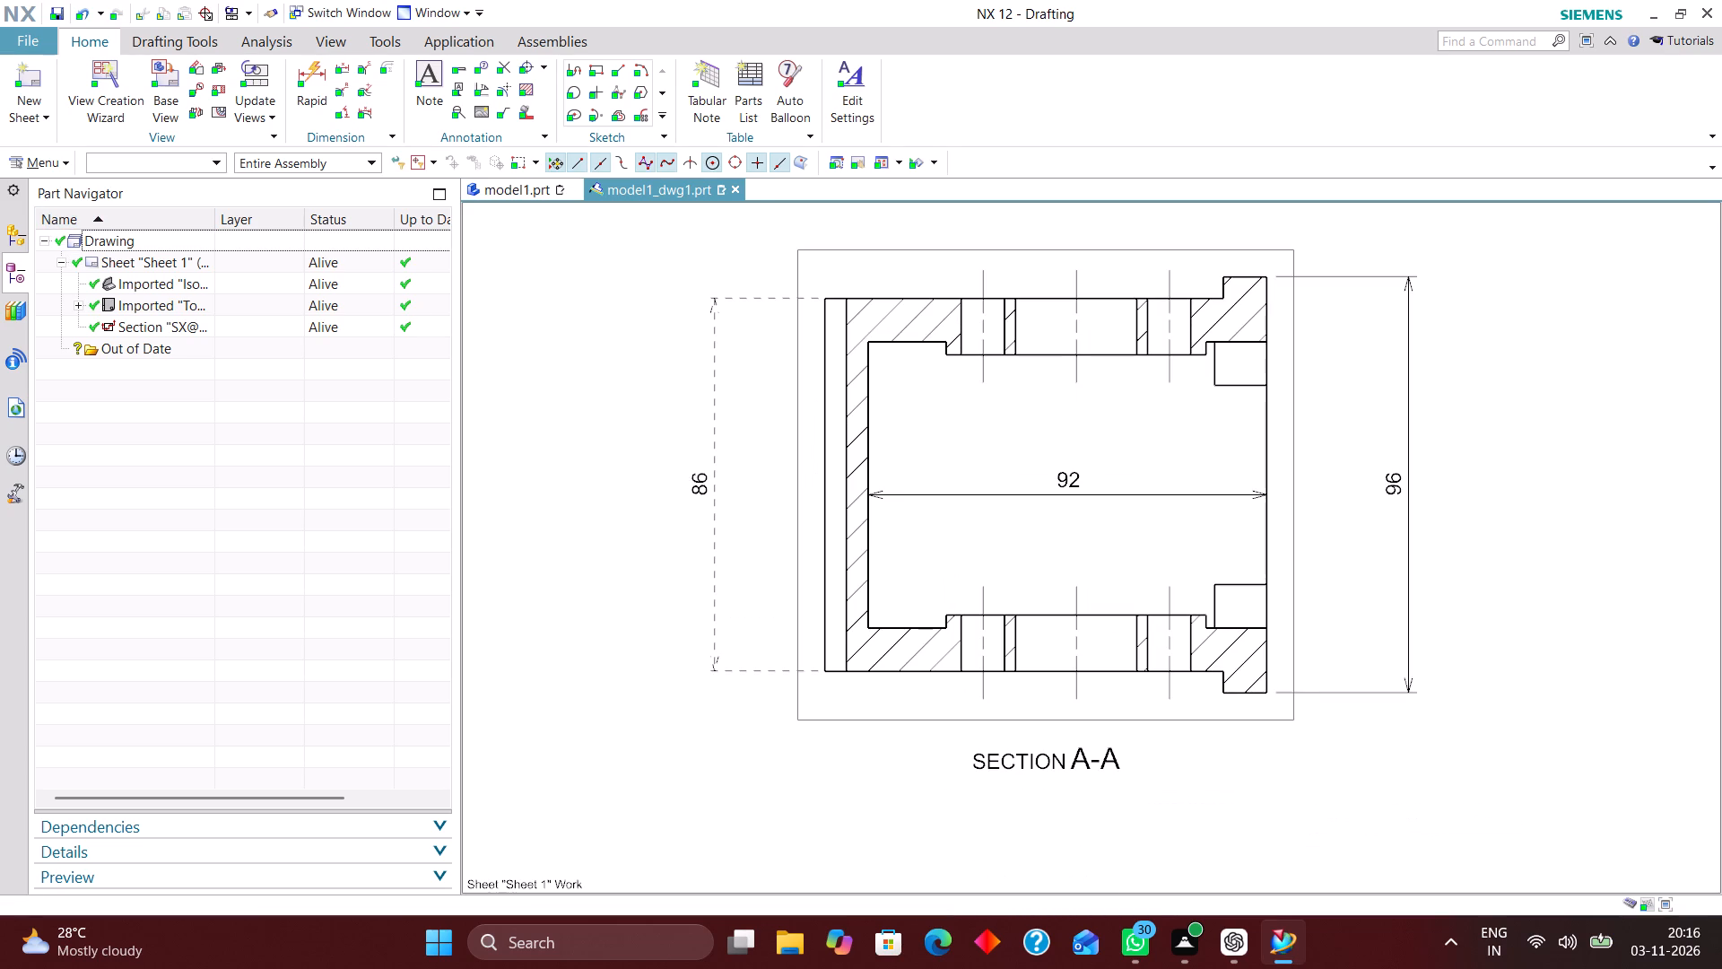
Undo the drawing update and the last vertical dimension change in the body base sketch.
{"action": "left_click", "coordinate": [77, 10]}
{"action": "left_click", "coordinate": [77, 10]}
{"action": "left_click", "coordinate": [77, 10]}
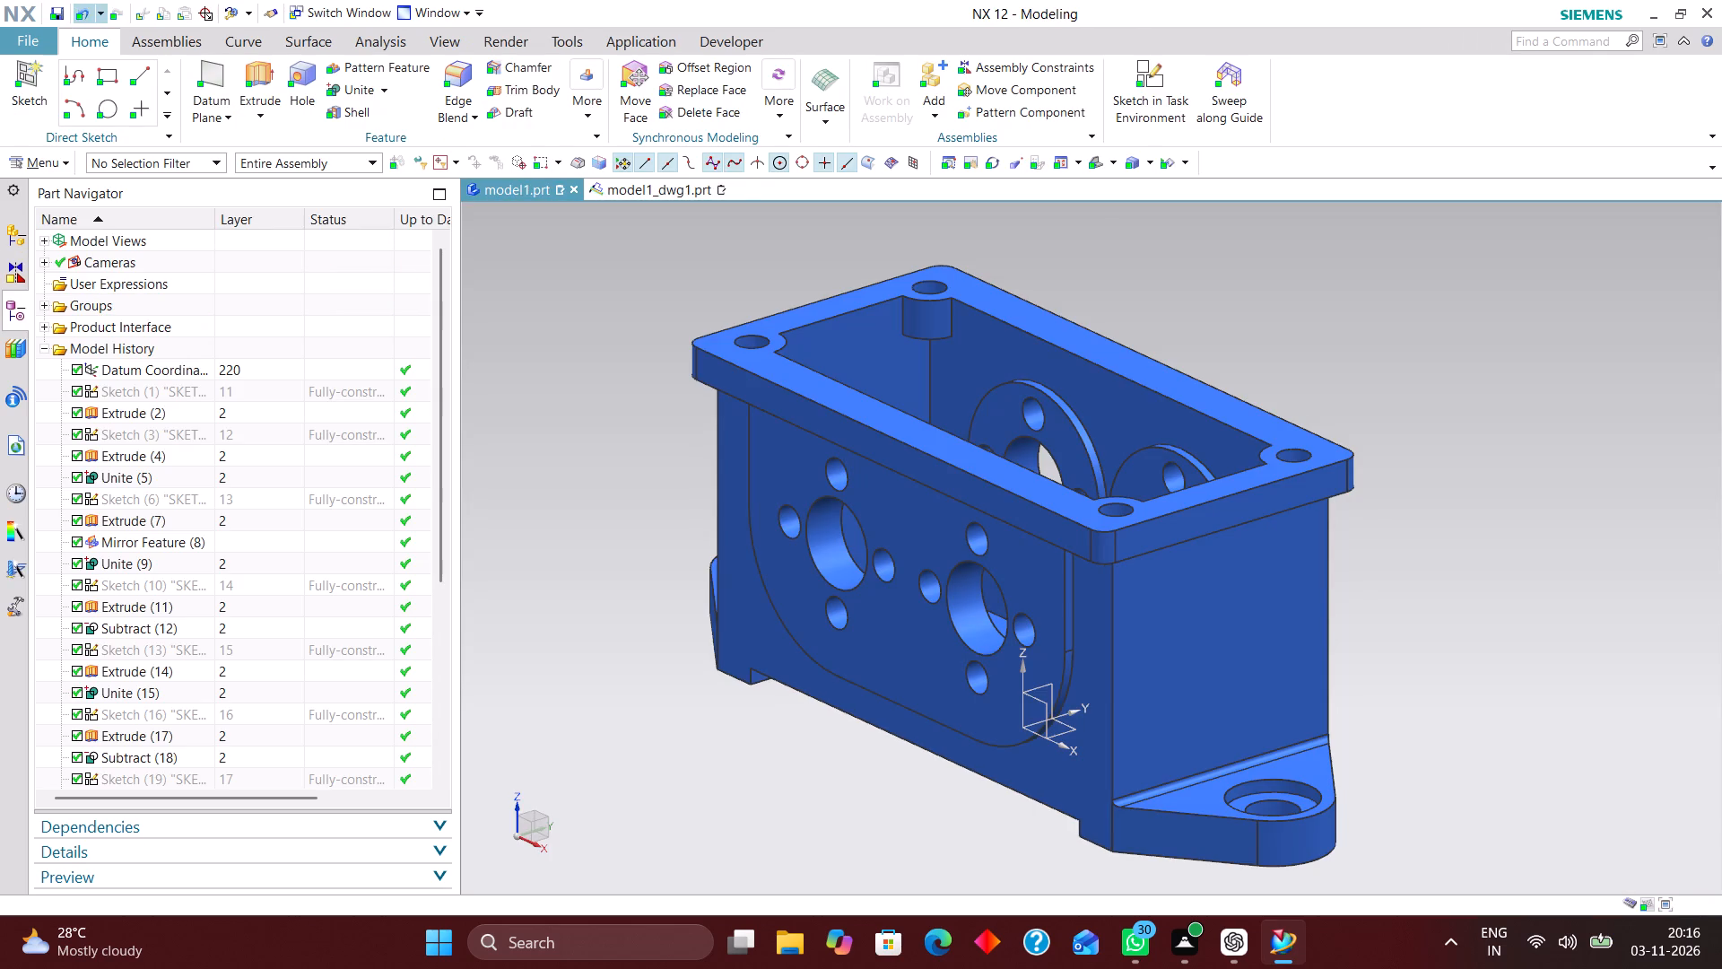
Examine section view A-A and its dimensions in model1_dwg1.prt, comparing it with the housing in model1.prt.
{"action": "left_click", "coordinate": [663, 185]}
{"action": "scroll", "coordinate": [821, 367], "scroll_direction": "down", "scroll_amount": 2}
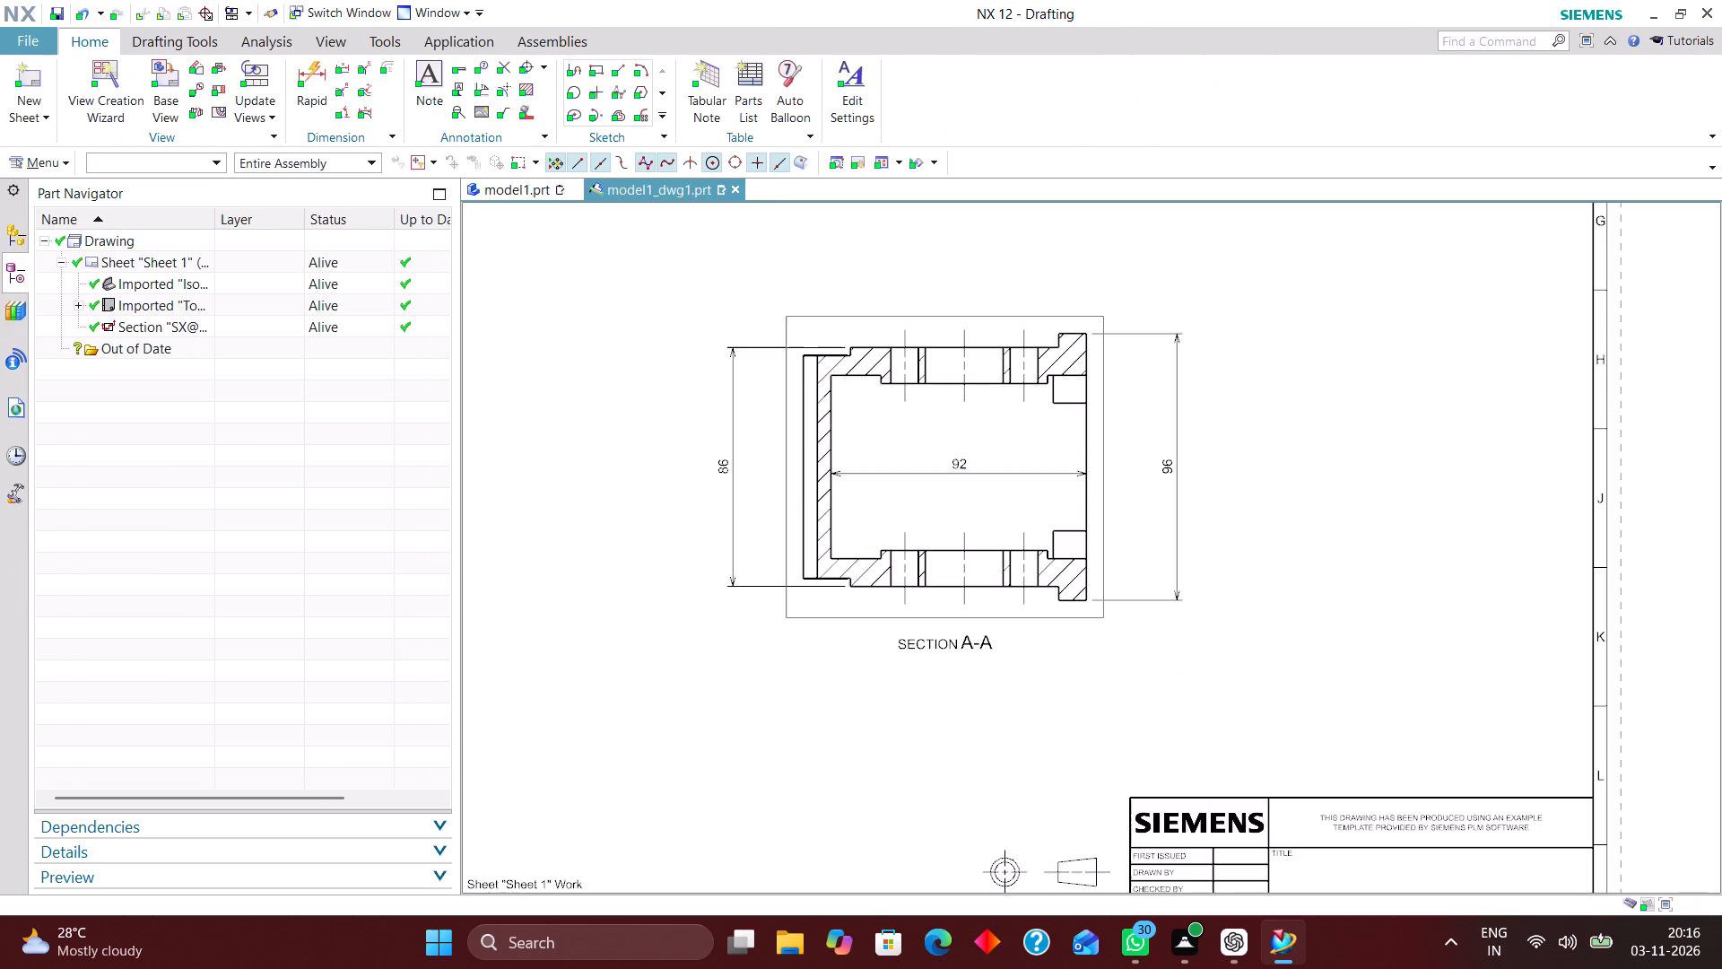
{"action": "scroll", "coordinate": [746, 493], "scroll_direction": "up", "scroll_amount": 4}
{"action": "scroll", "coordinate": [713, 457], "scroll_direction": "down", "scroll_amount": 2}
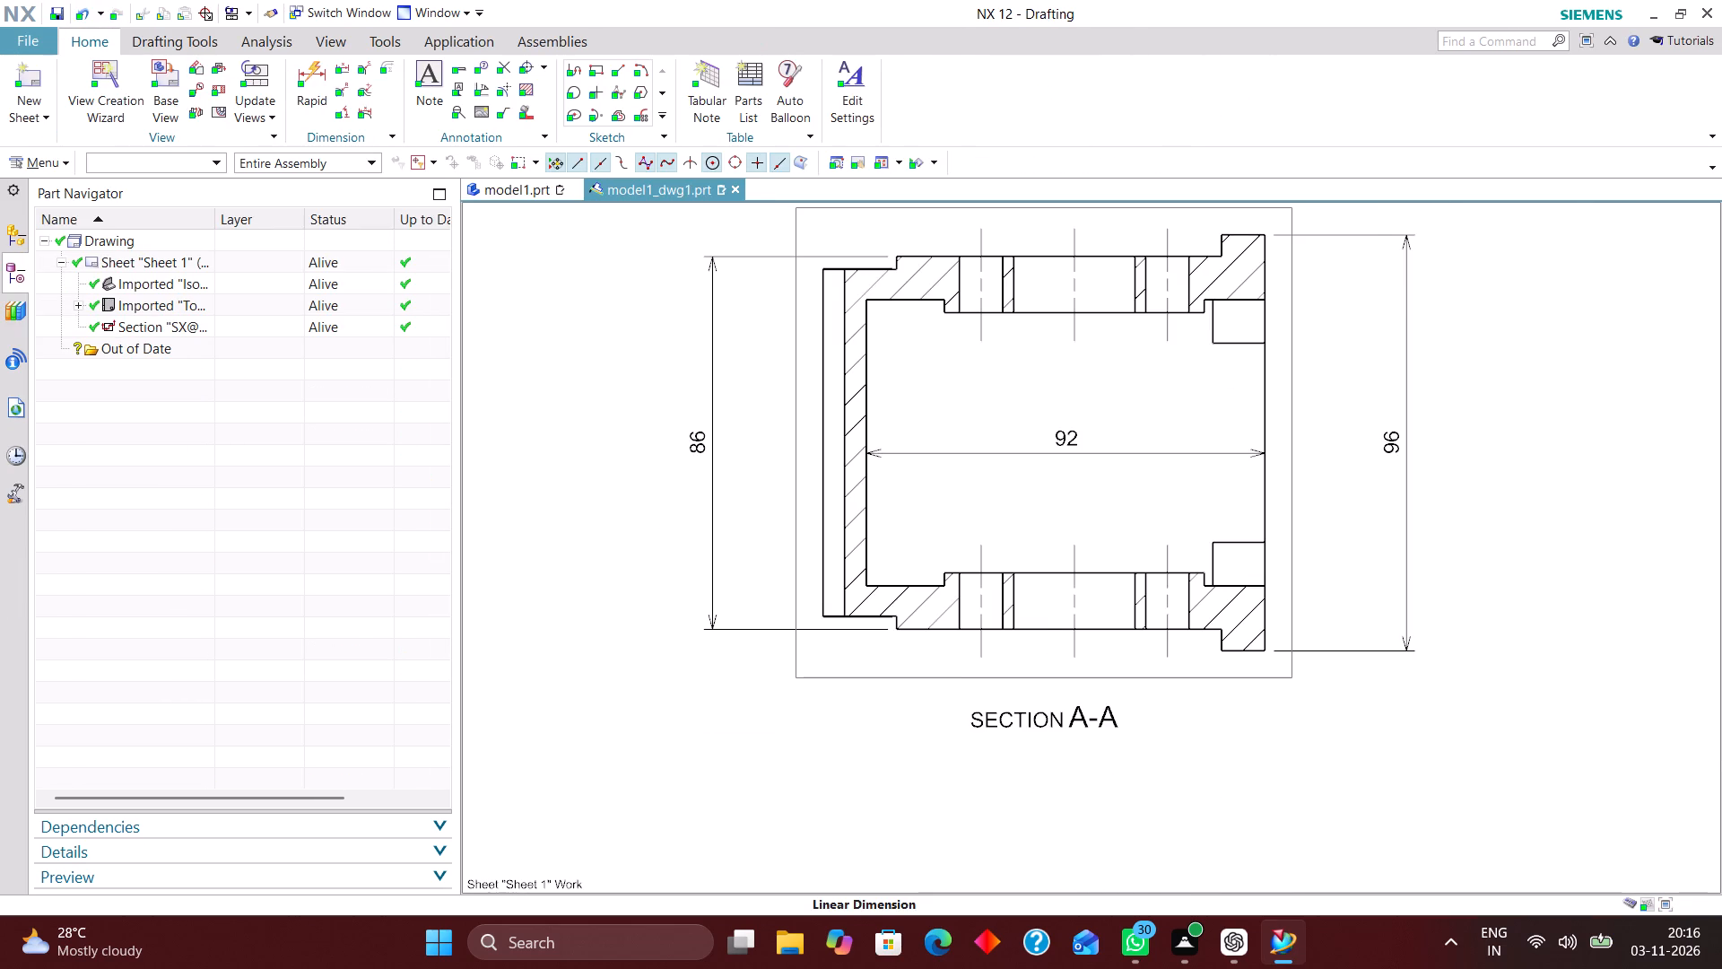
{"action": "scroll", "coordinate": [856, 249], "scroll_direction": "up", "scroll_amount": 1}
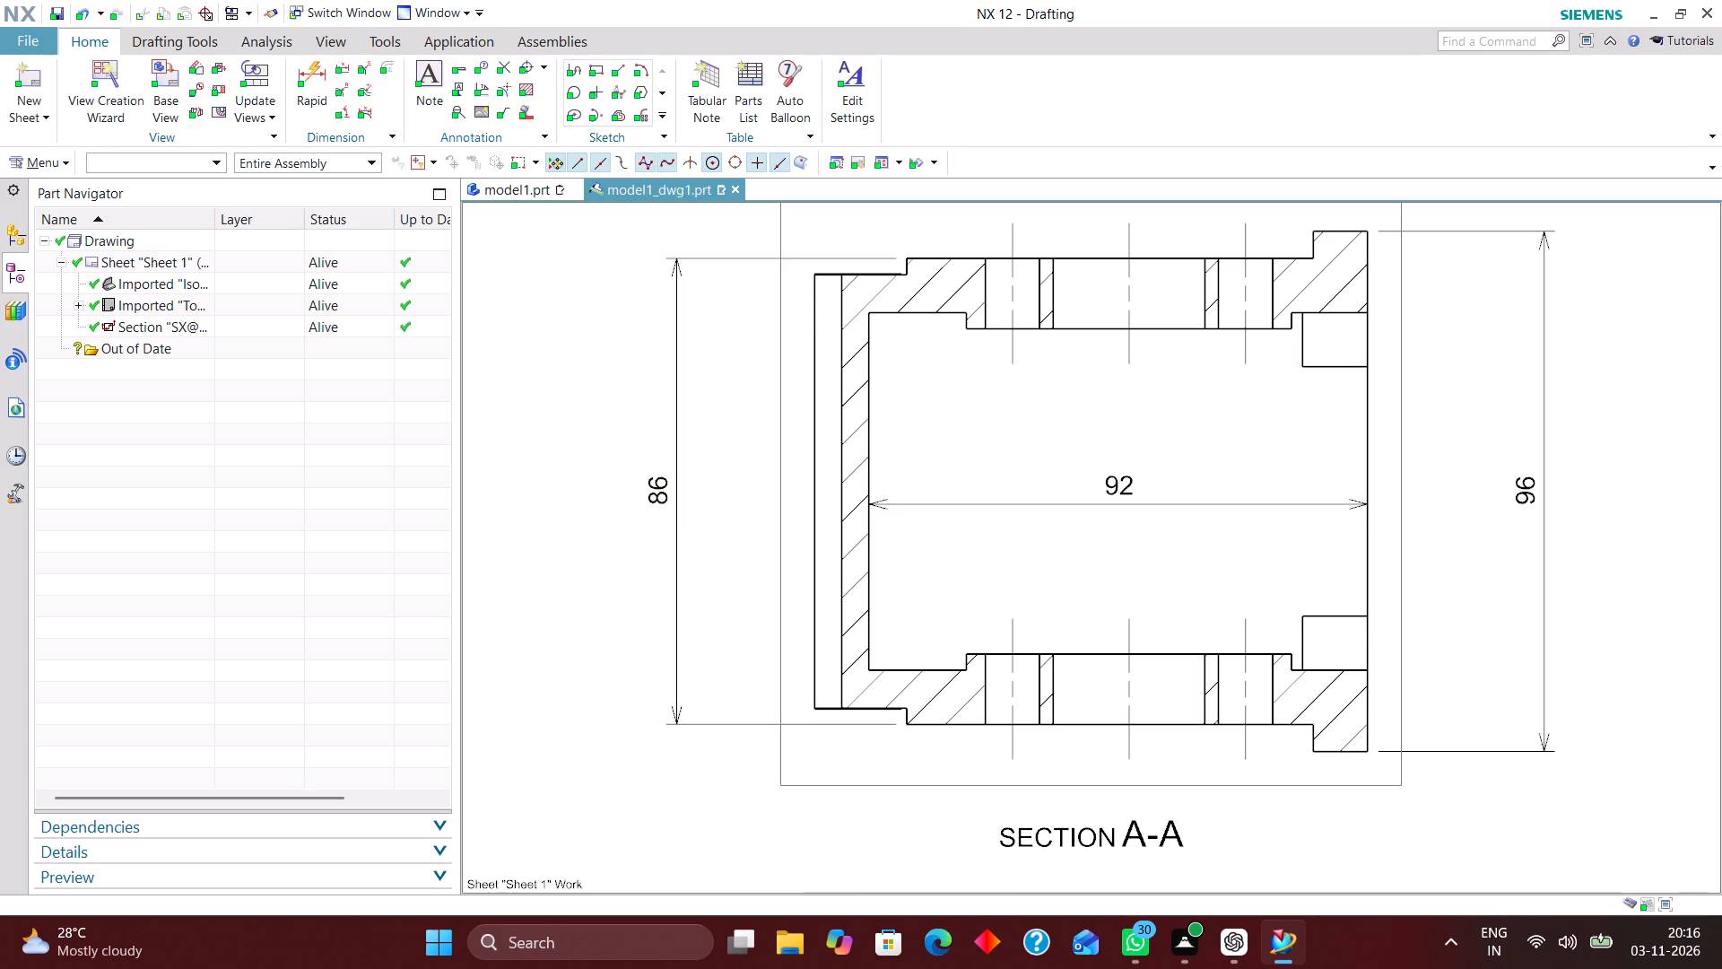
{"action": "scroll", "coordinate": [813, 470], "scroll_direction": "down", "scroll_amount": 3}
{"action": "scroll", "coordinate": [853, 472], "scroll_direction": "up", "scroll_amount": 1}
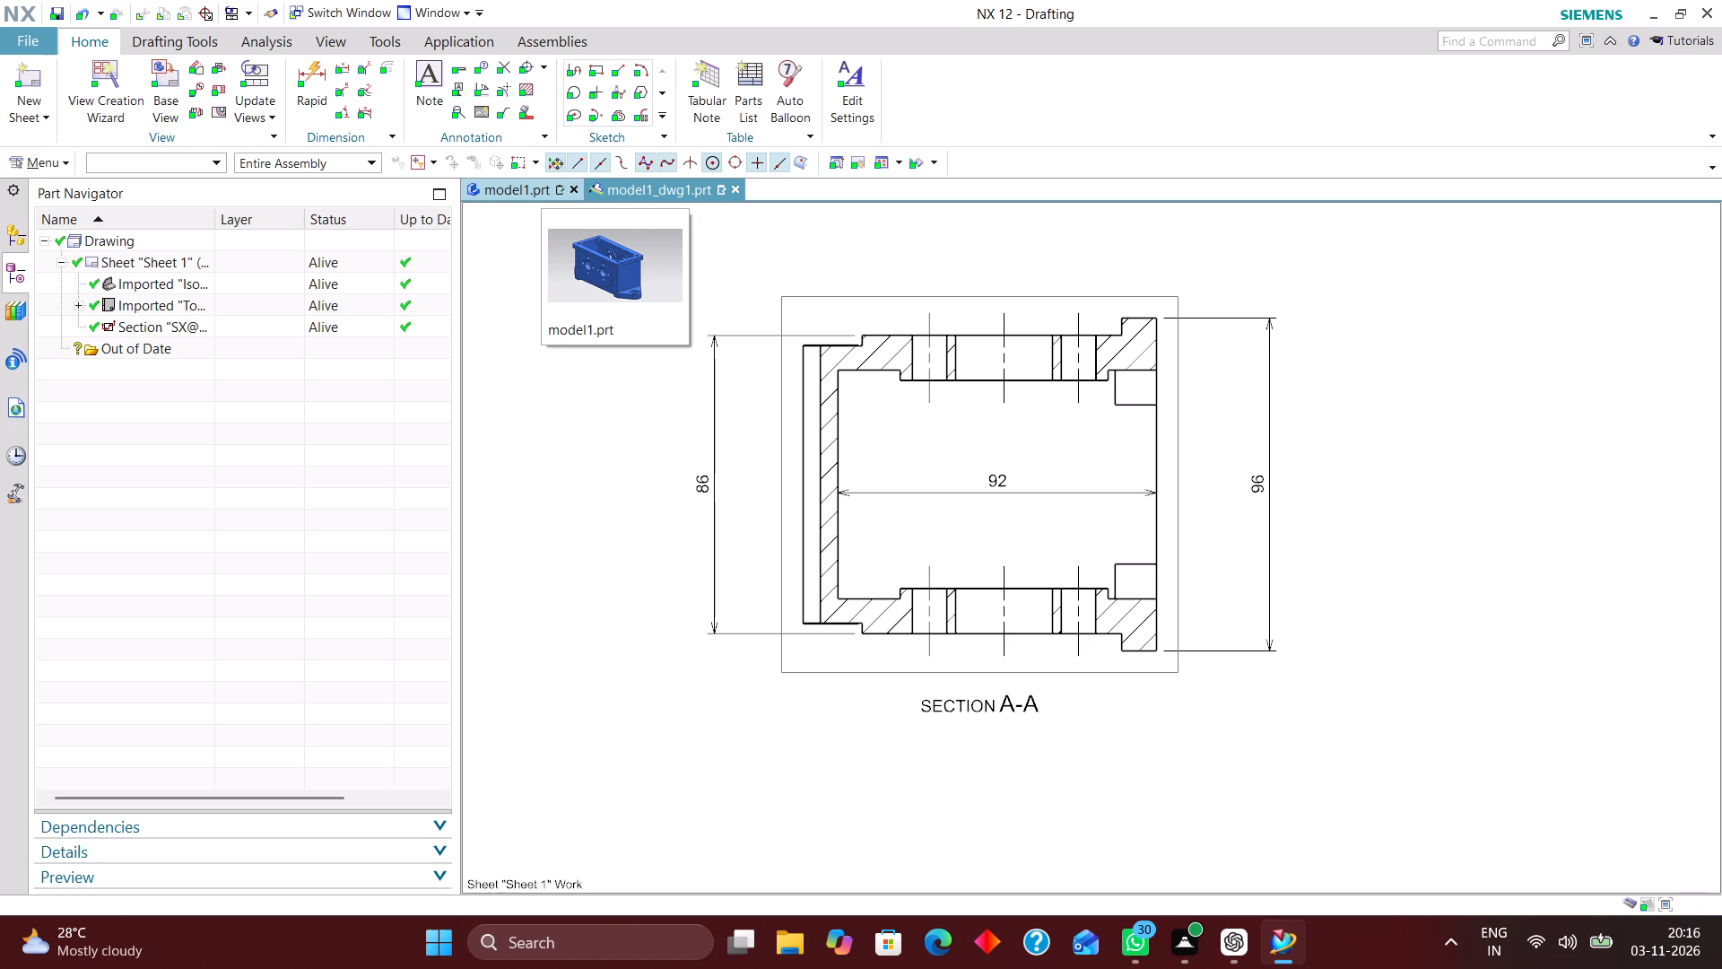
{"action": "left_click", "coordinate": [549, 194]}
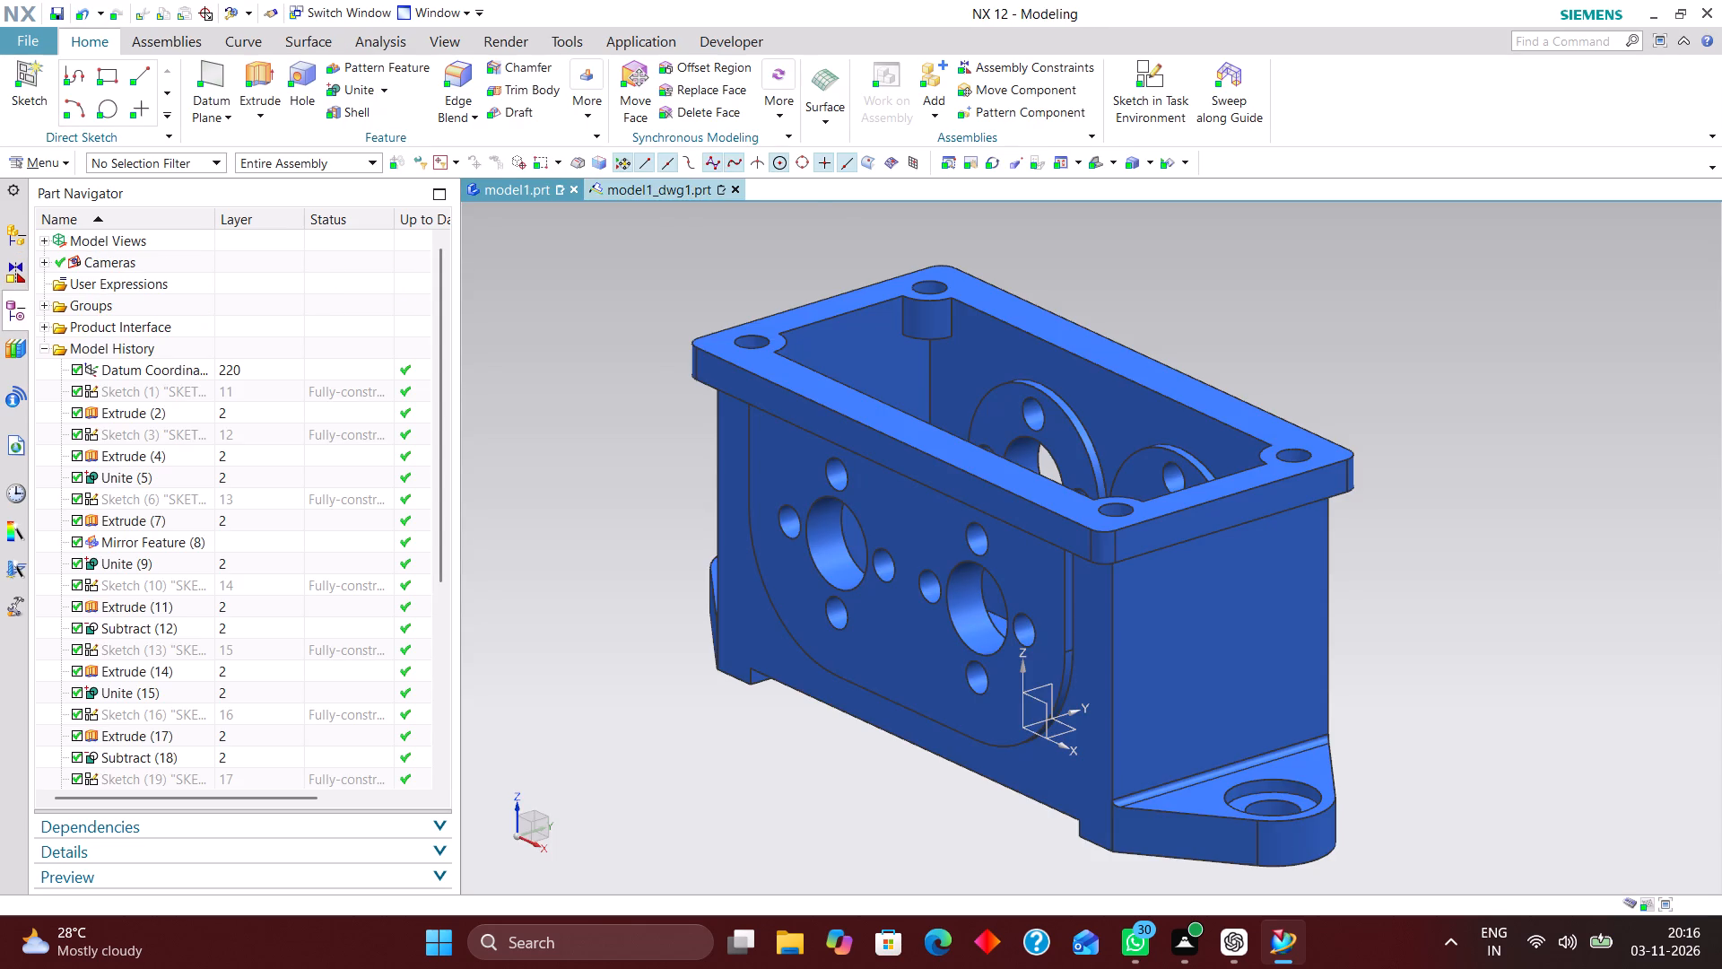
{"action": "left_click", "coordinate": [669, 192]}
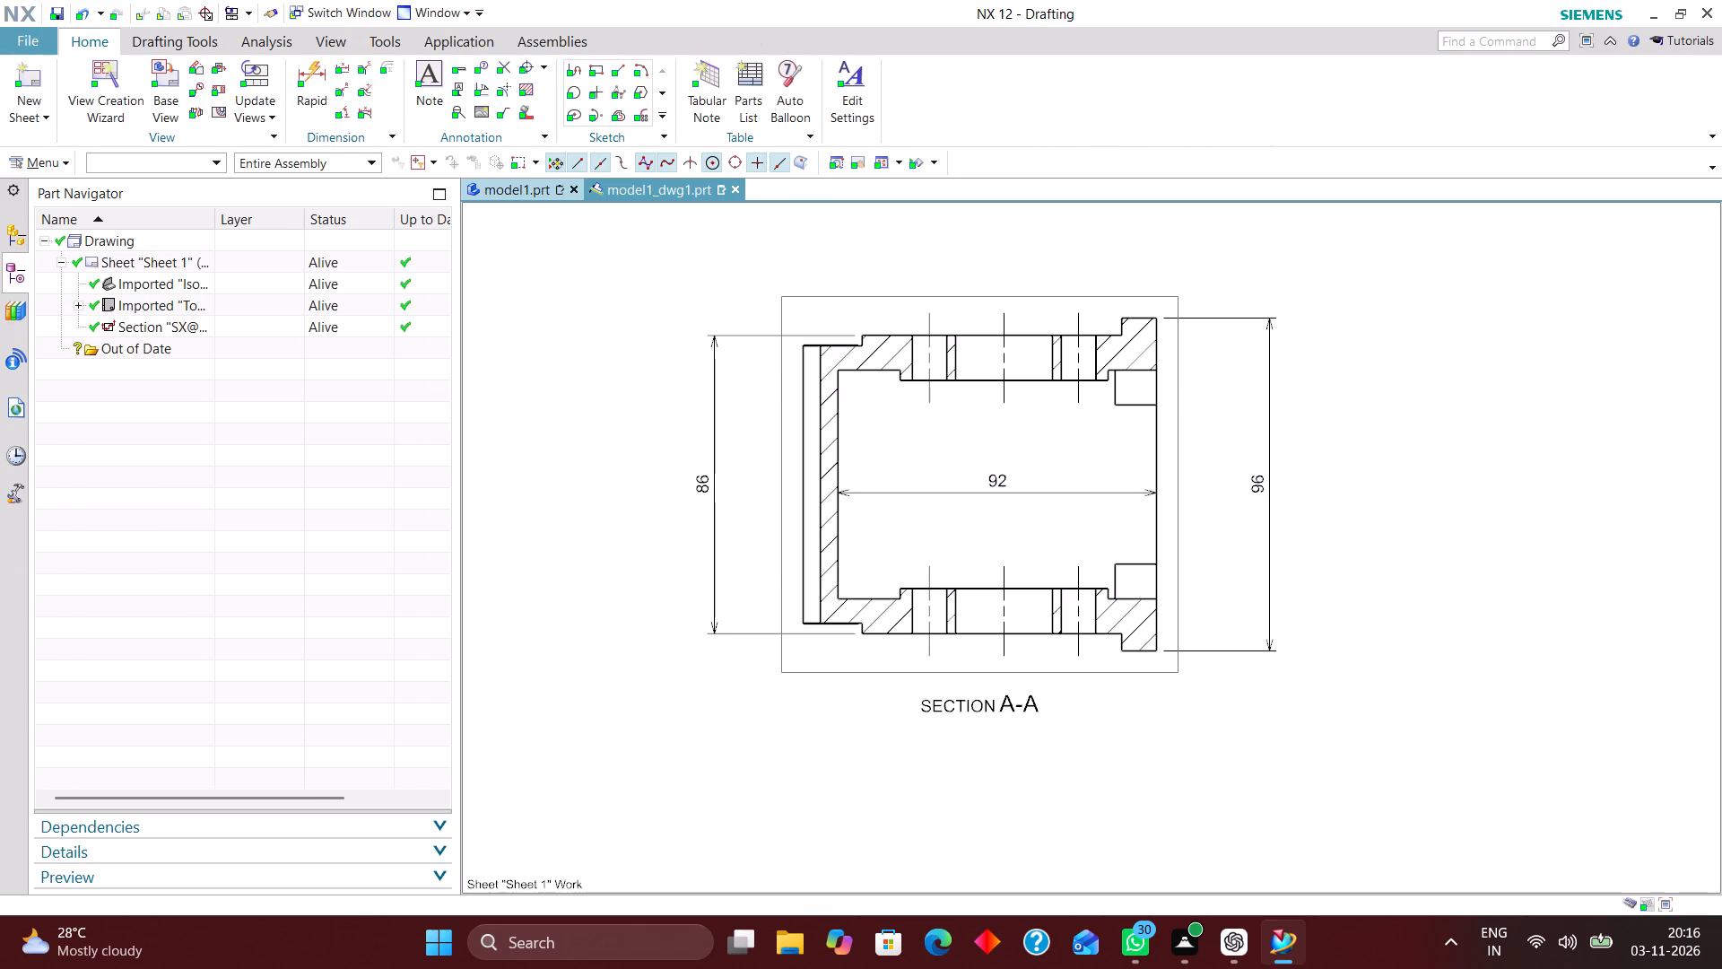
In model1.prt, highlight the flange outline, body base, mounting lug and underside recess sketches to identify the geometry each defines.
{"action": "left_click", "coordinate": [510, 193]}
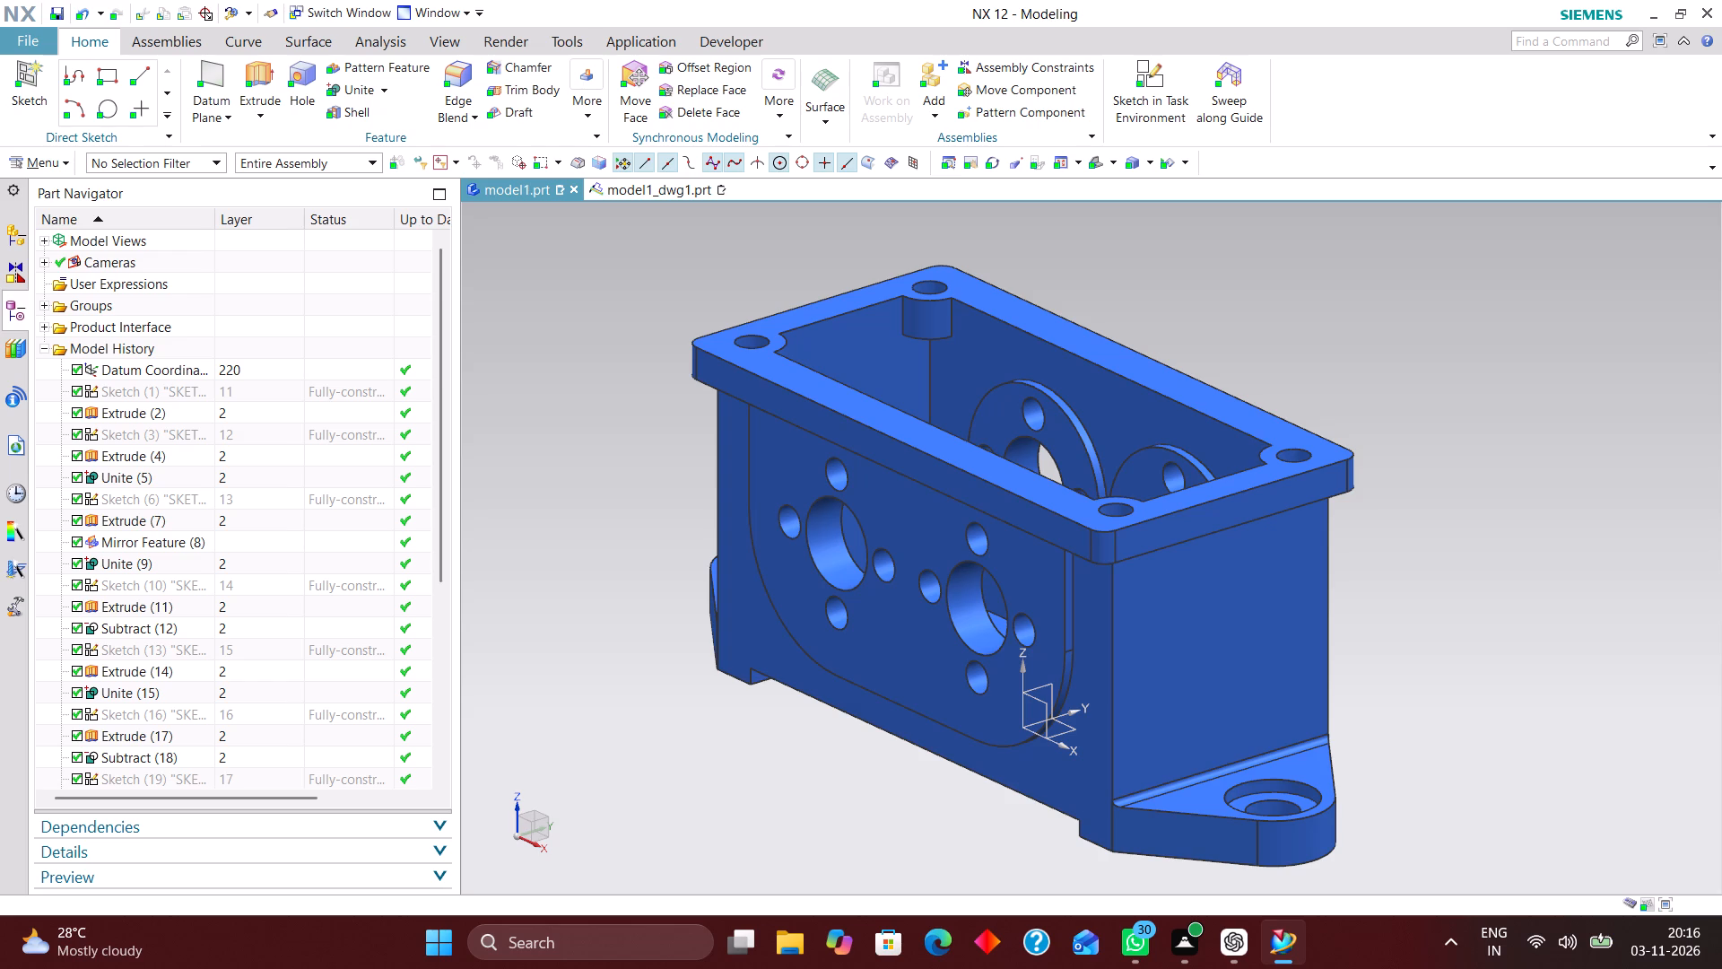
{"action": "scroll", "coordinate": [232, 582], "scroll_direction": "down", "scroll_amount": 1}
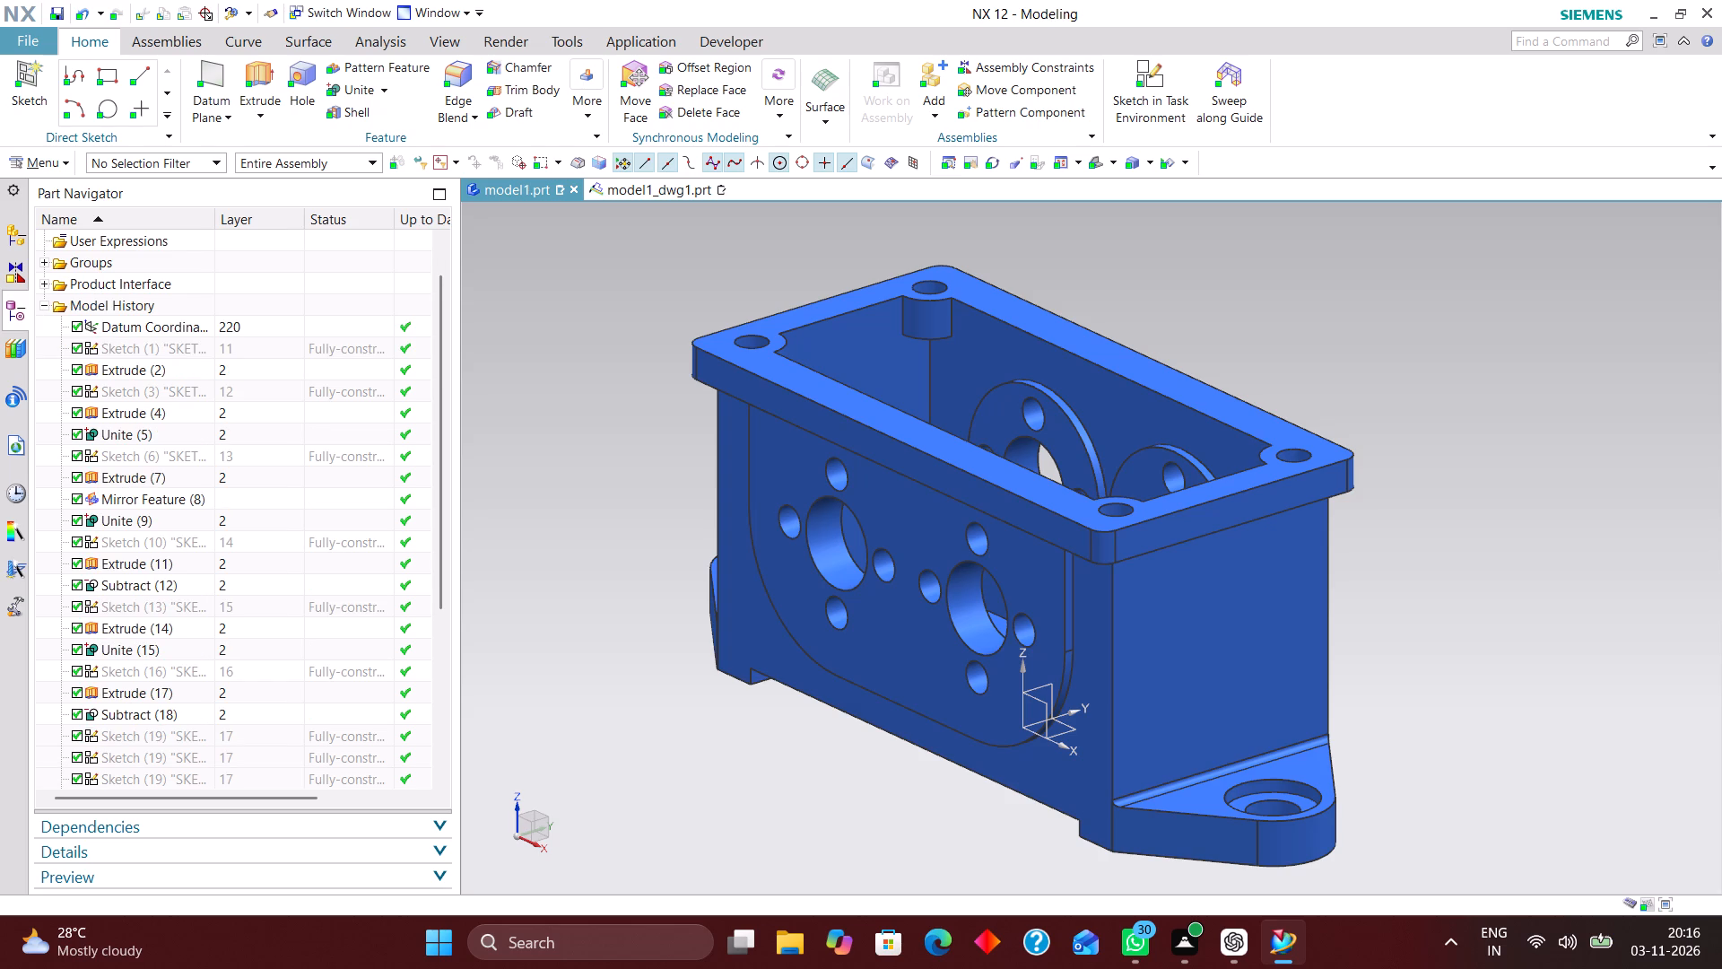
{"action": "left_click", "coordinate": [264, 373]}
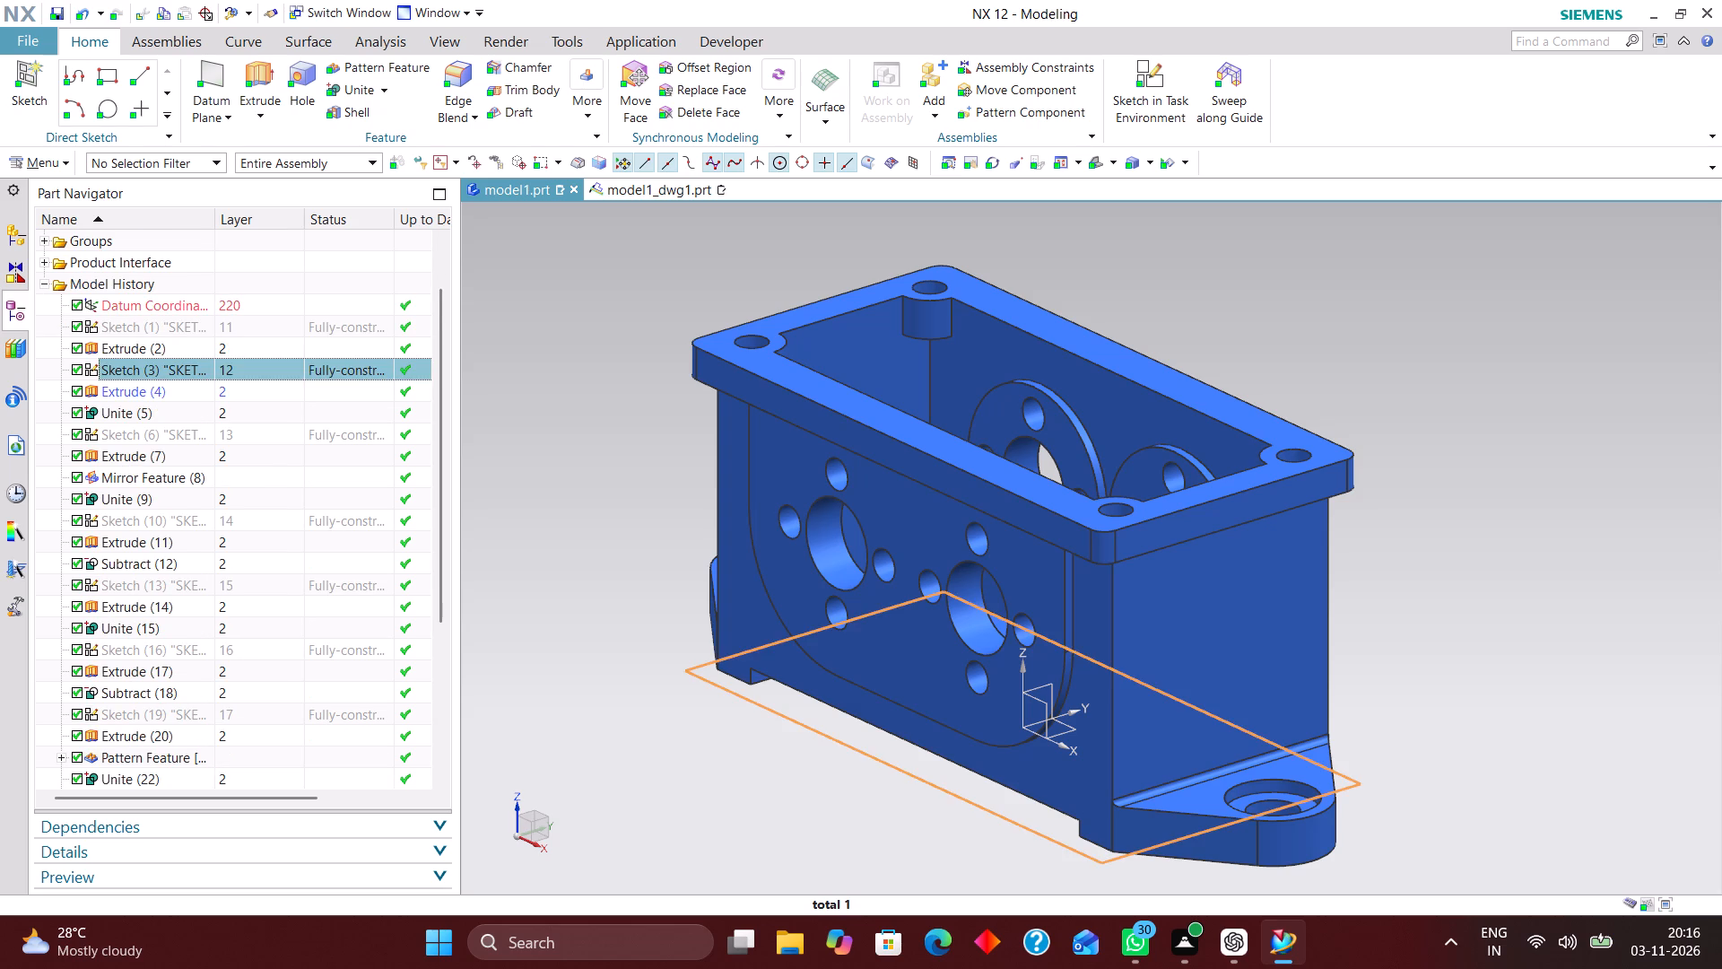
{"action": "left_click", "coordinate": [266, 326]}
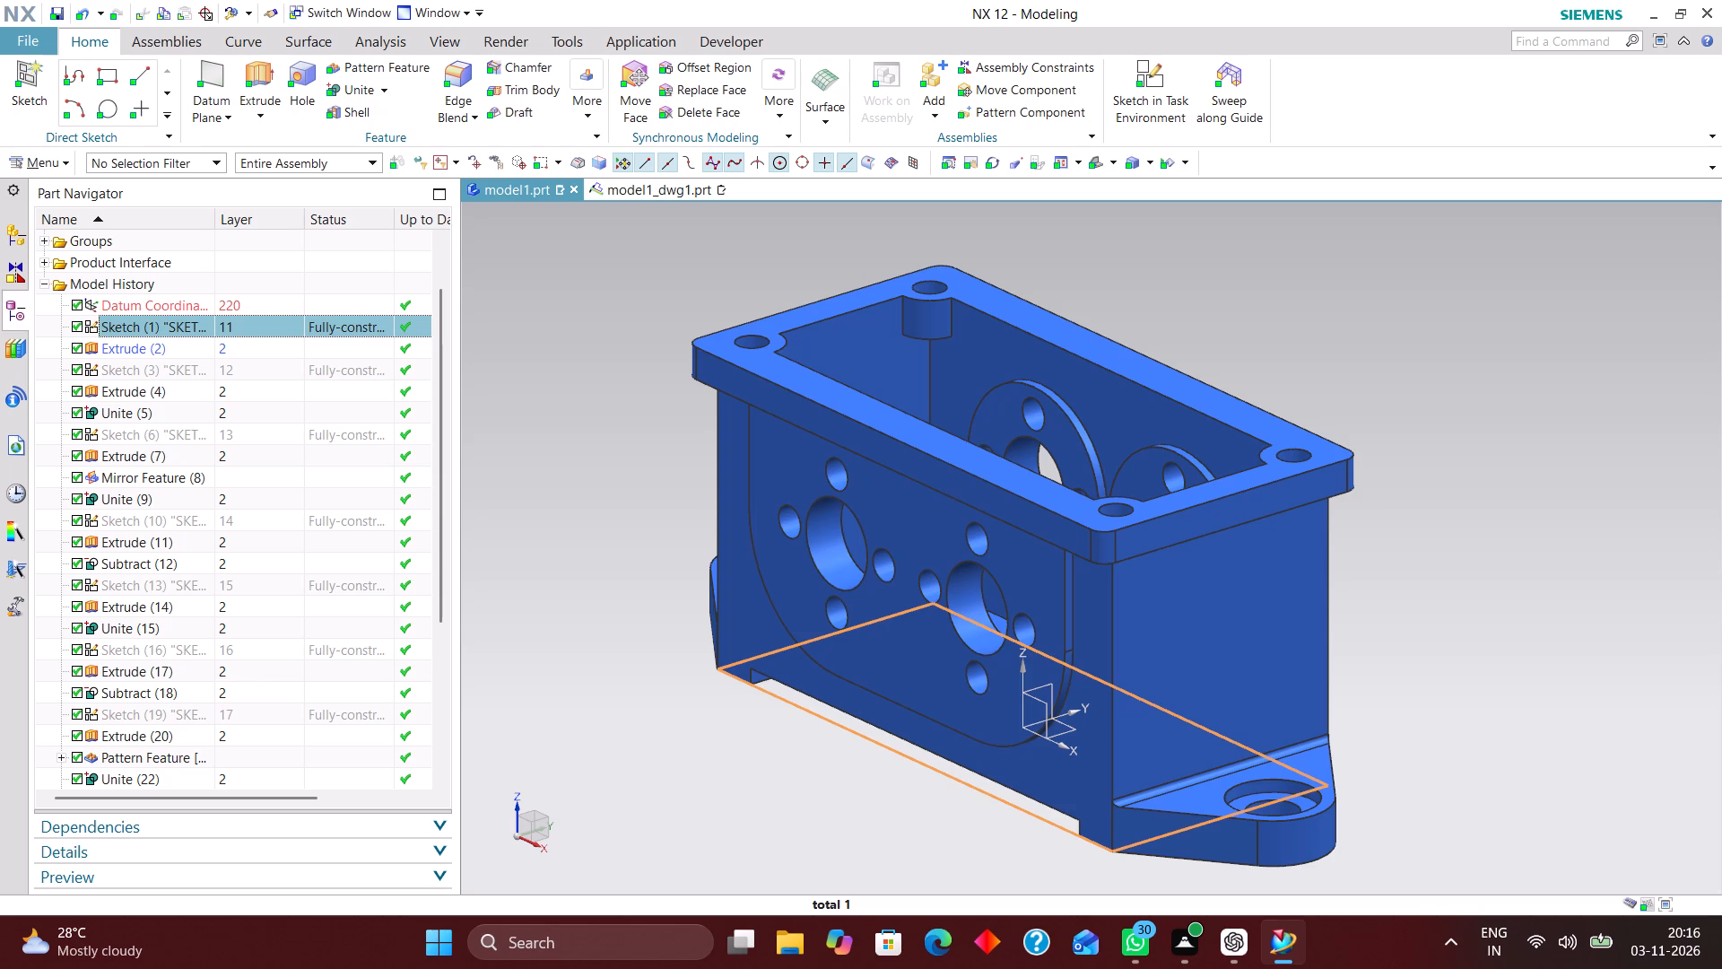
{"action": "left_click", "coordinate": [286, 430]}
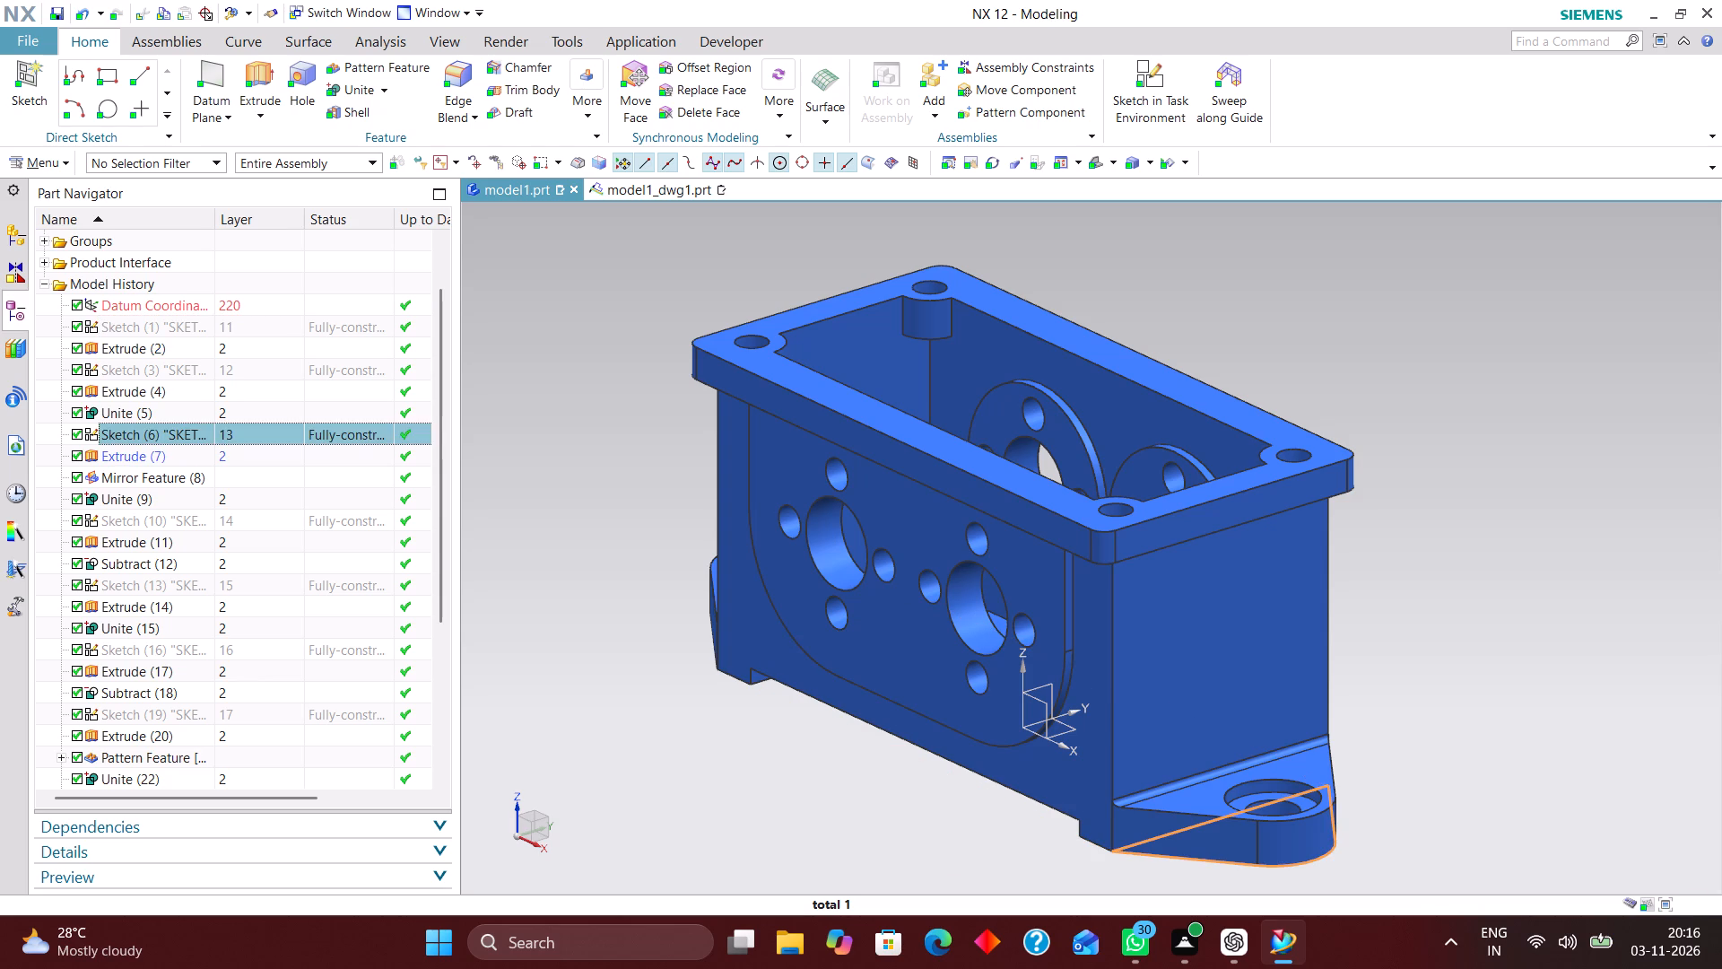
{"action": "left_click", "coordinate": [279, 522]}
{"action": "scroll", "coordinate": [369, 463], "scroll_direction": "down", "scroll_amount": 4}
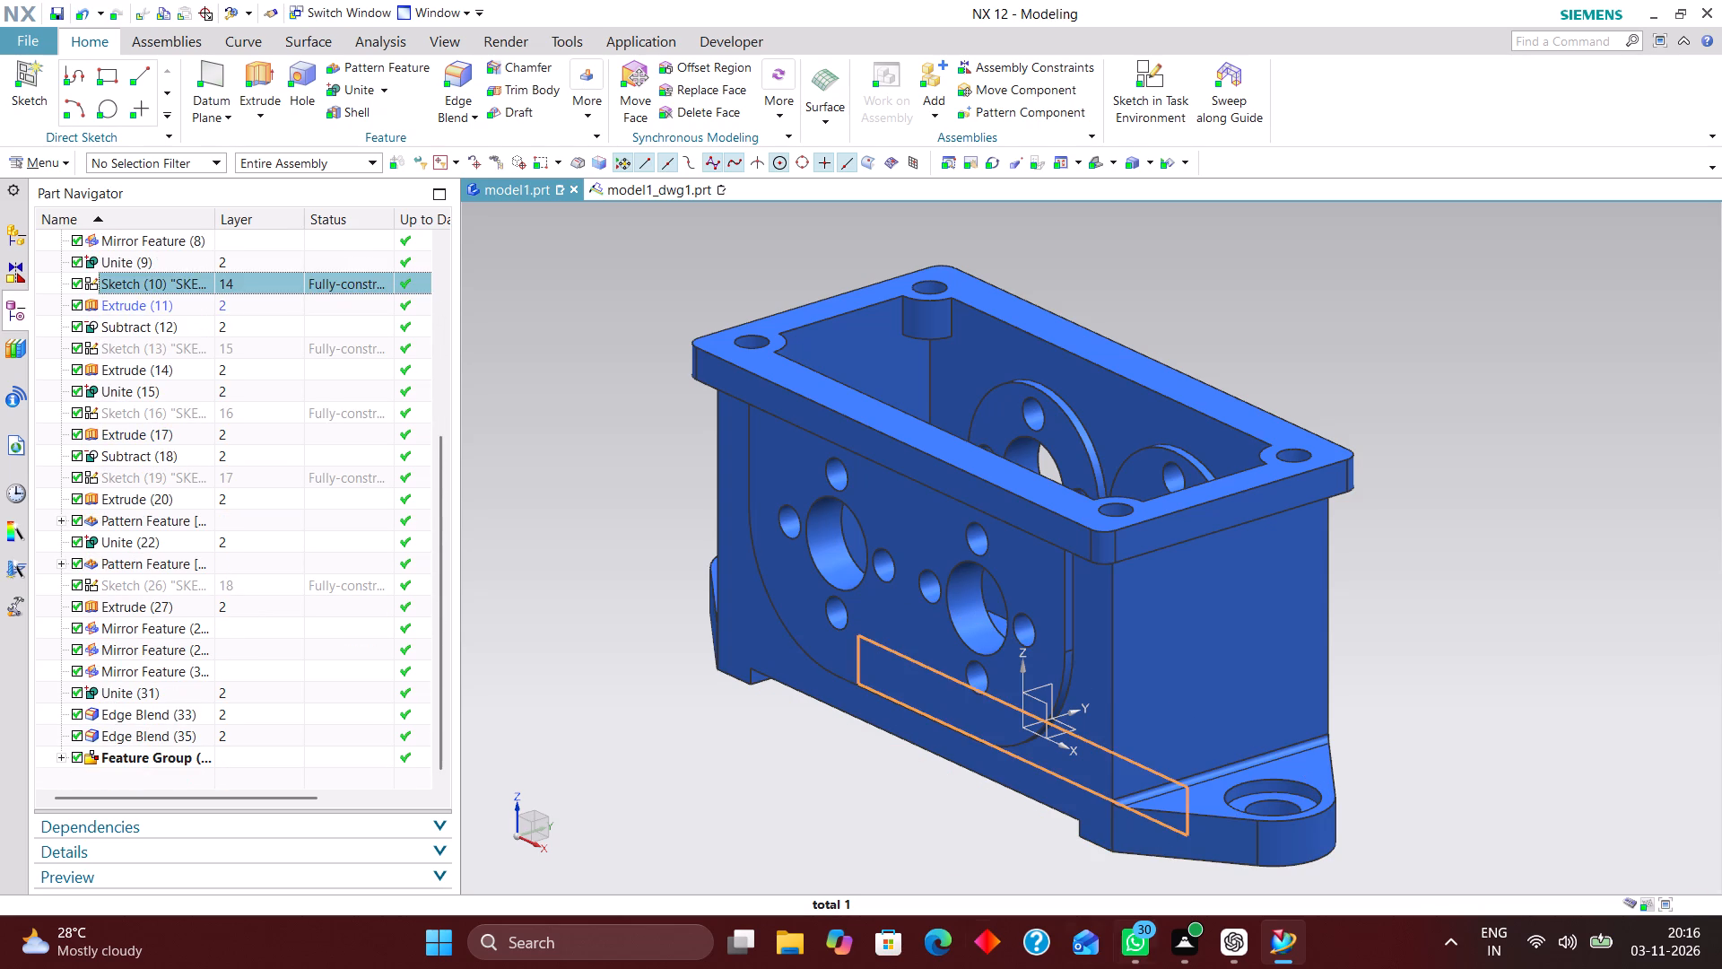
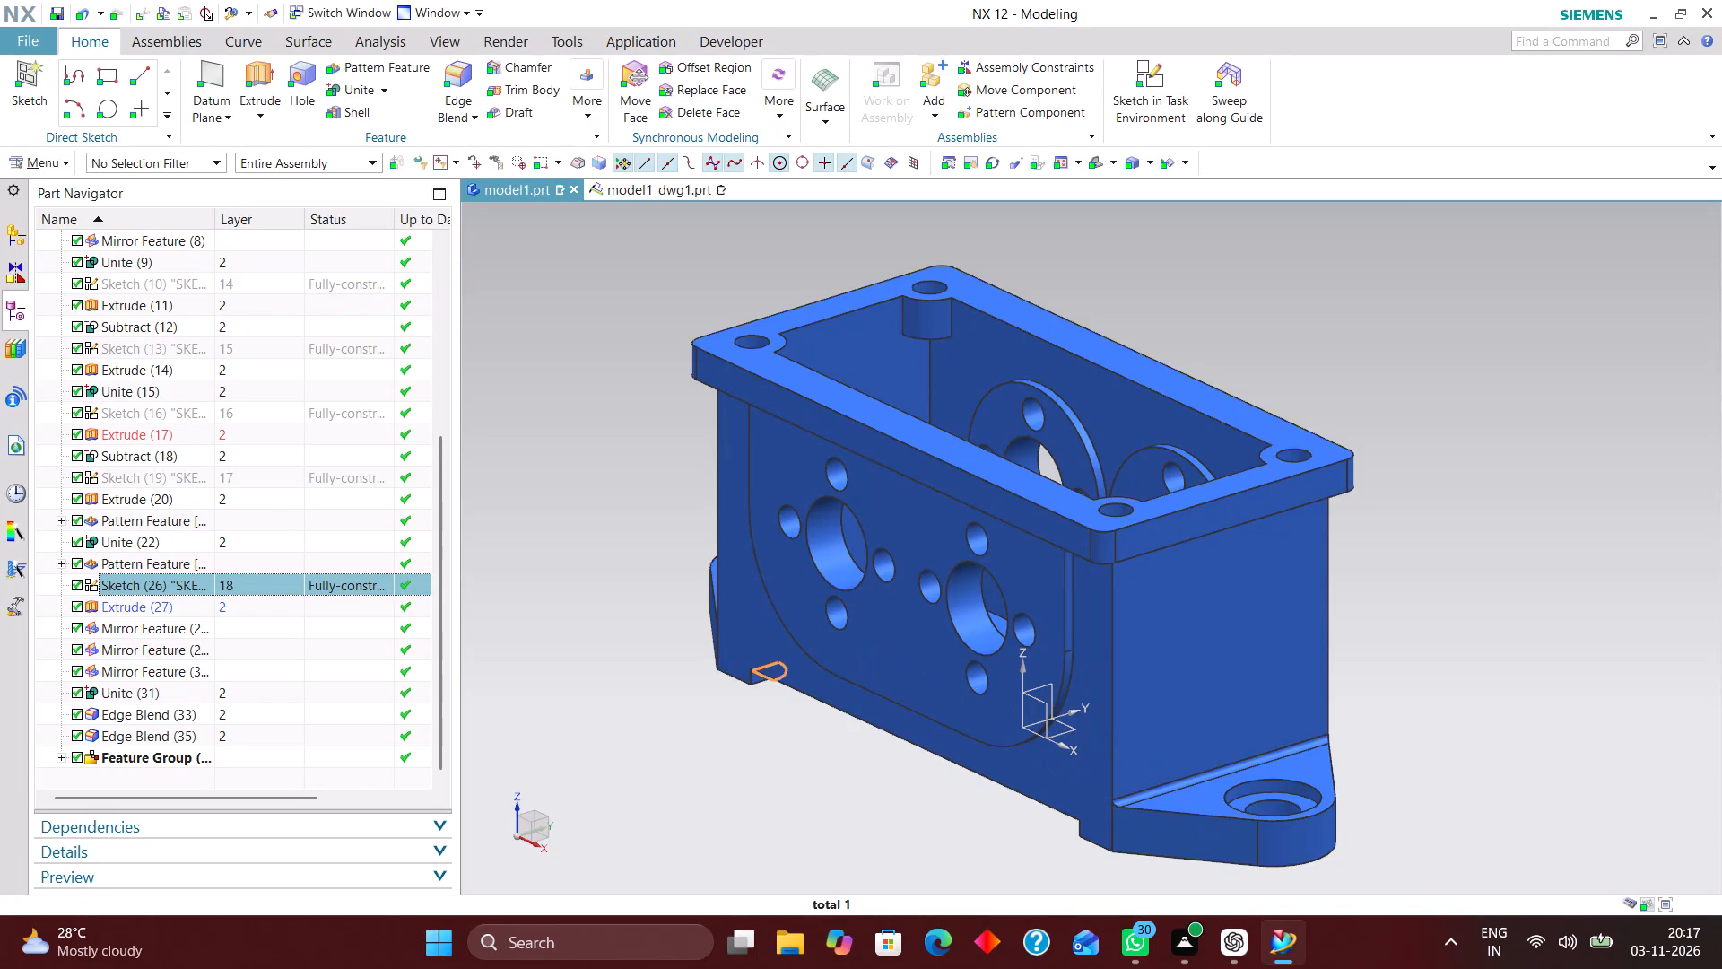
Switch to the model1_dwg1 drawing.
{"action": "left_click", "coordinate": [650, 191]}
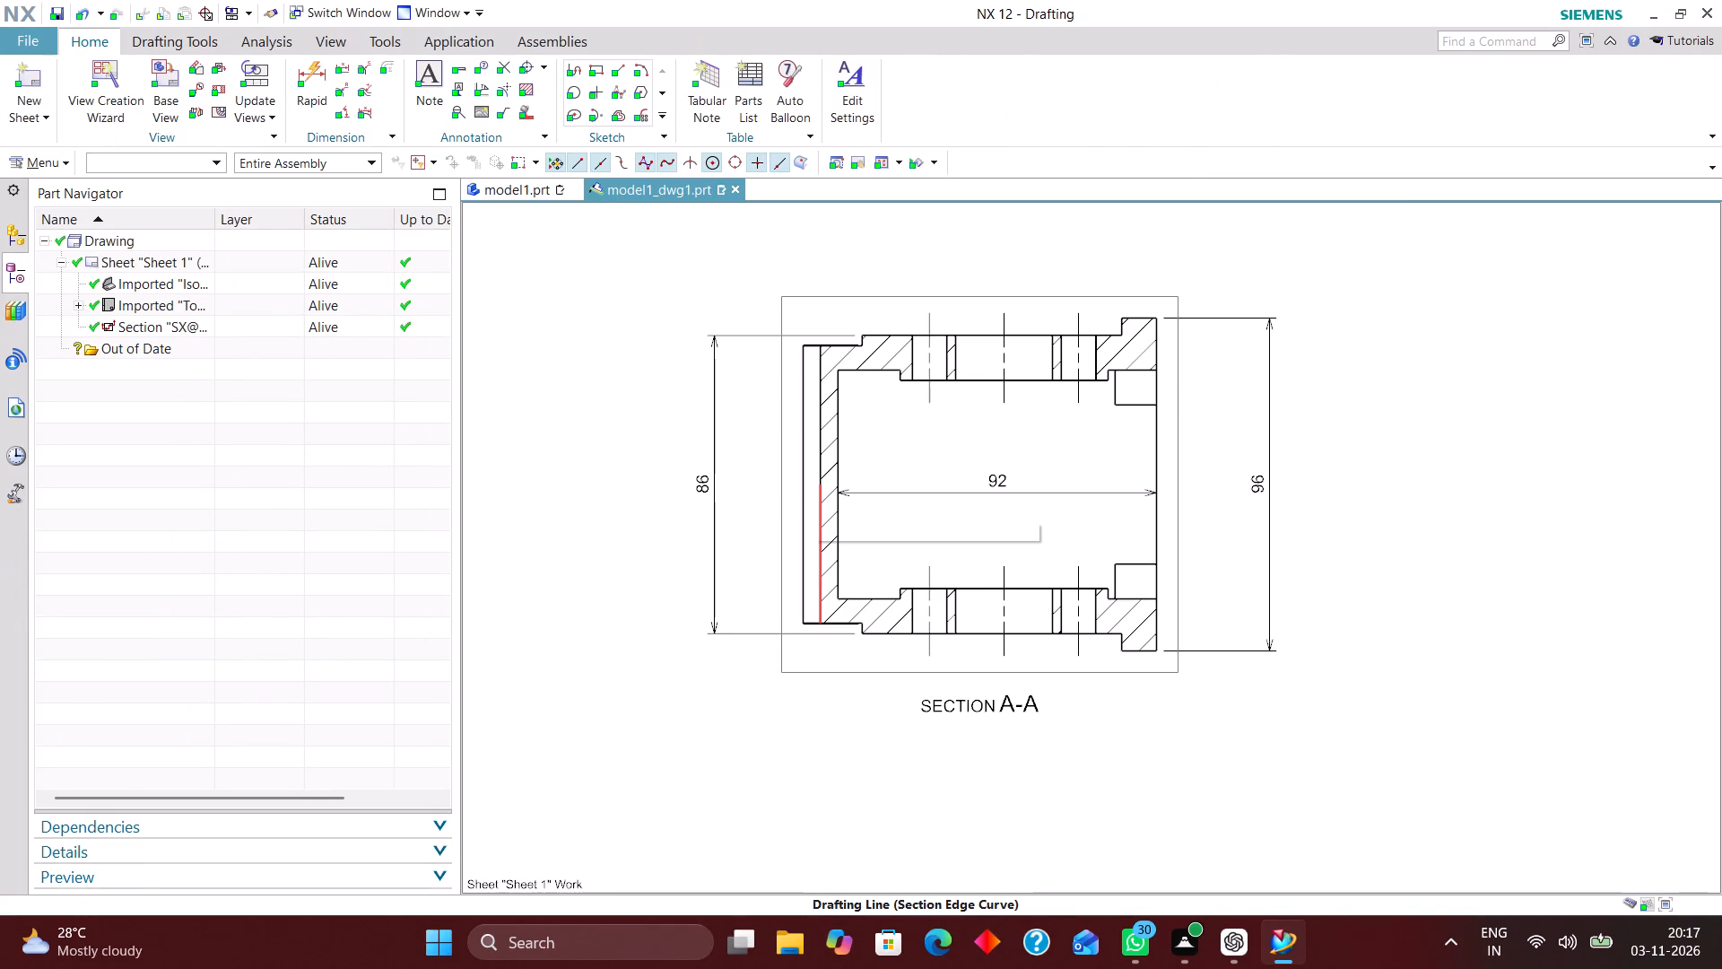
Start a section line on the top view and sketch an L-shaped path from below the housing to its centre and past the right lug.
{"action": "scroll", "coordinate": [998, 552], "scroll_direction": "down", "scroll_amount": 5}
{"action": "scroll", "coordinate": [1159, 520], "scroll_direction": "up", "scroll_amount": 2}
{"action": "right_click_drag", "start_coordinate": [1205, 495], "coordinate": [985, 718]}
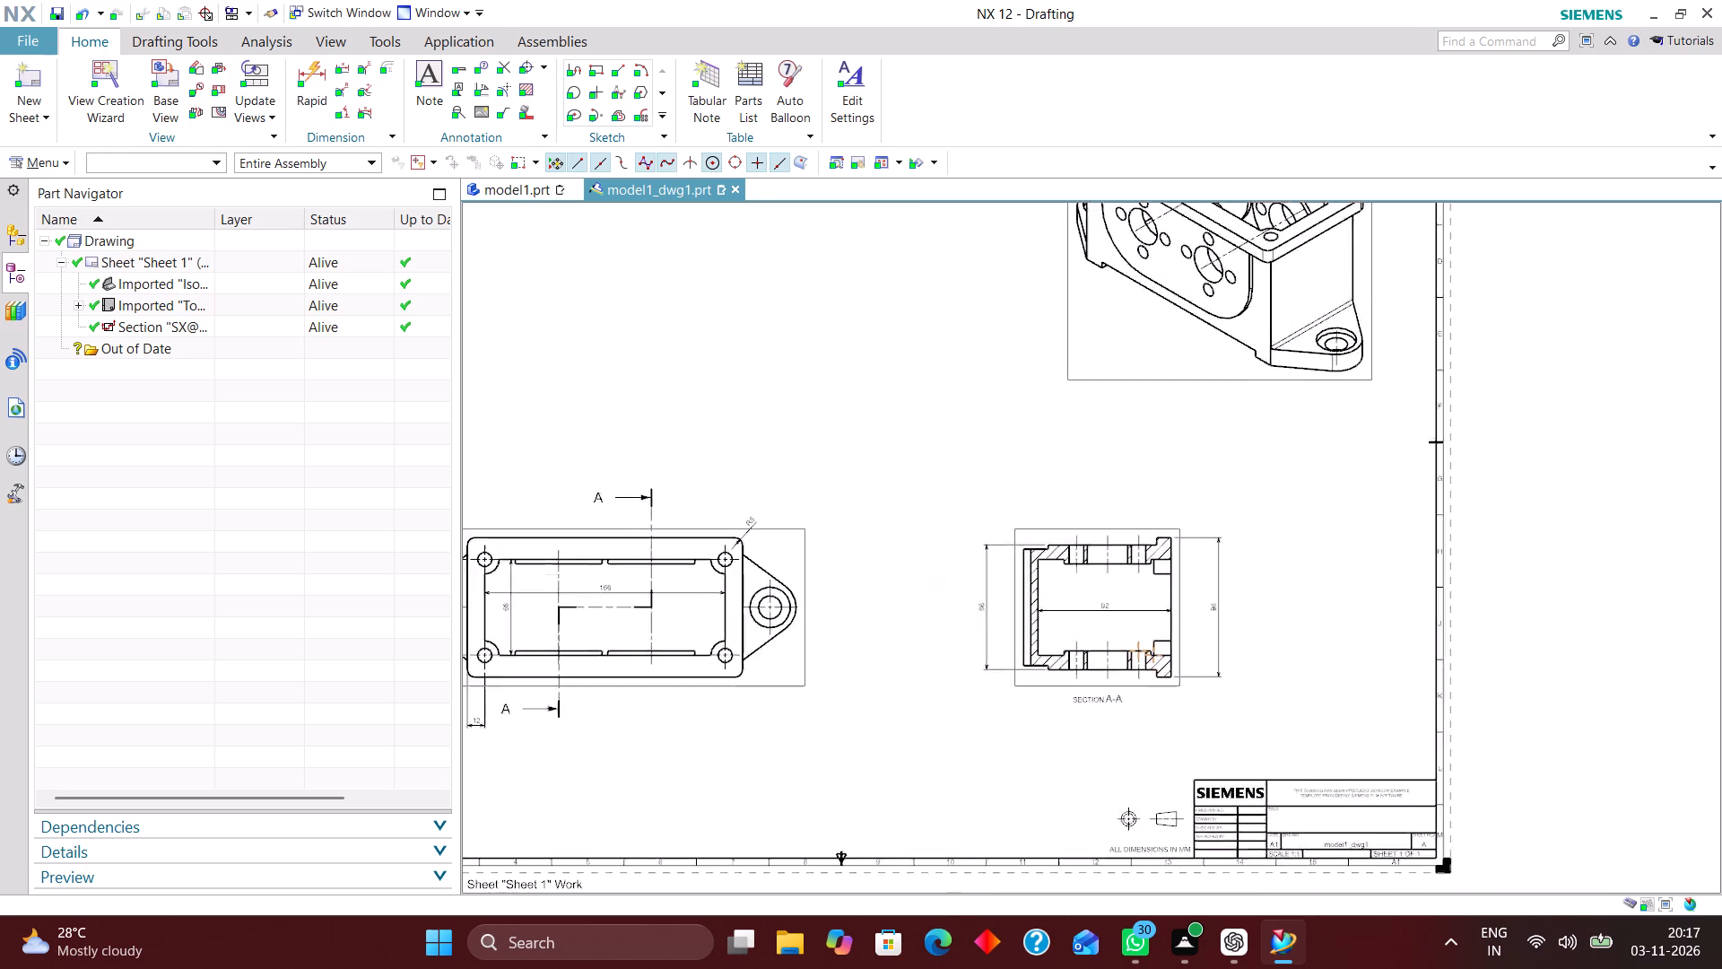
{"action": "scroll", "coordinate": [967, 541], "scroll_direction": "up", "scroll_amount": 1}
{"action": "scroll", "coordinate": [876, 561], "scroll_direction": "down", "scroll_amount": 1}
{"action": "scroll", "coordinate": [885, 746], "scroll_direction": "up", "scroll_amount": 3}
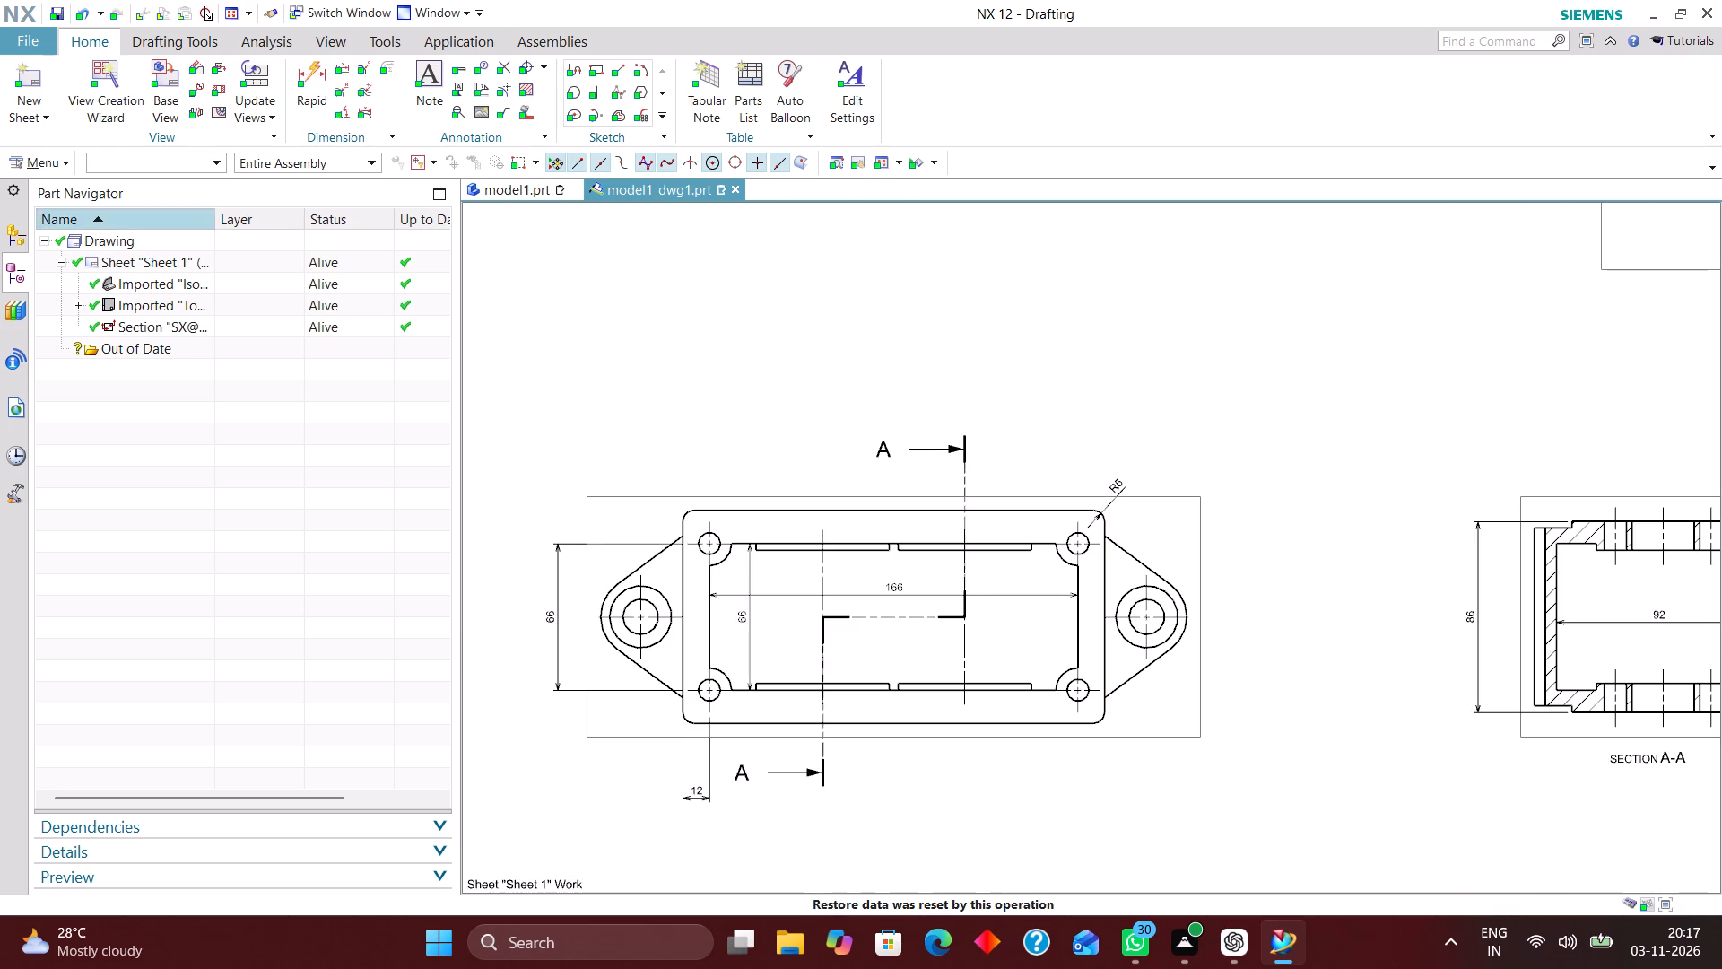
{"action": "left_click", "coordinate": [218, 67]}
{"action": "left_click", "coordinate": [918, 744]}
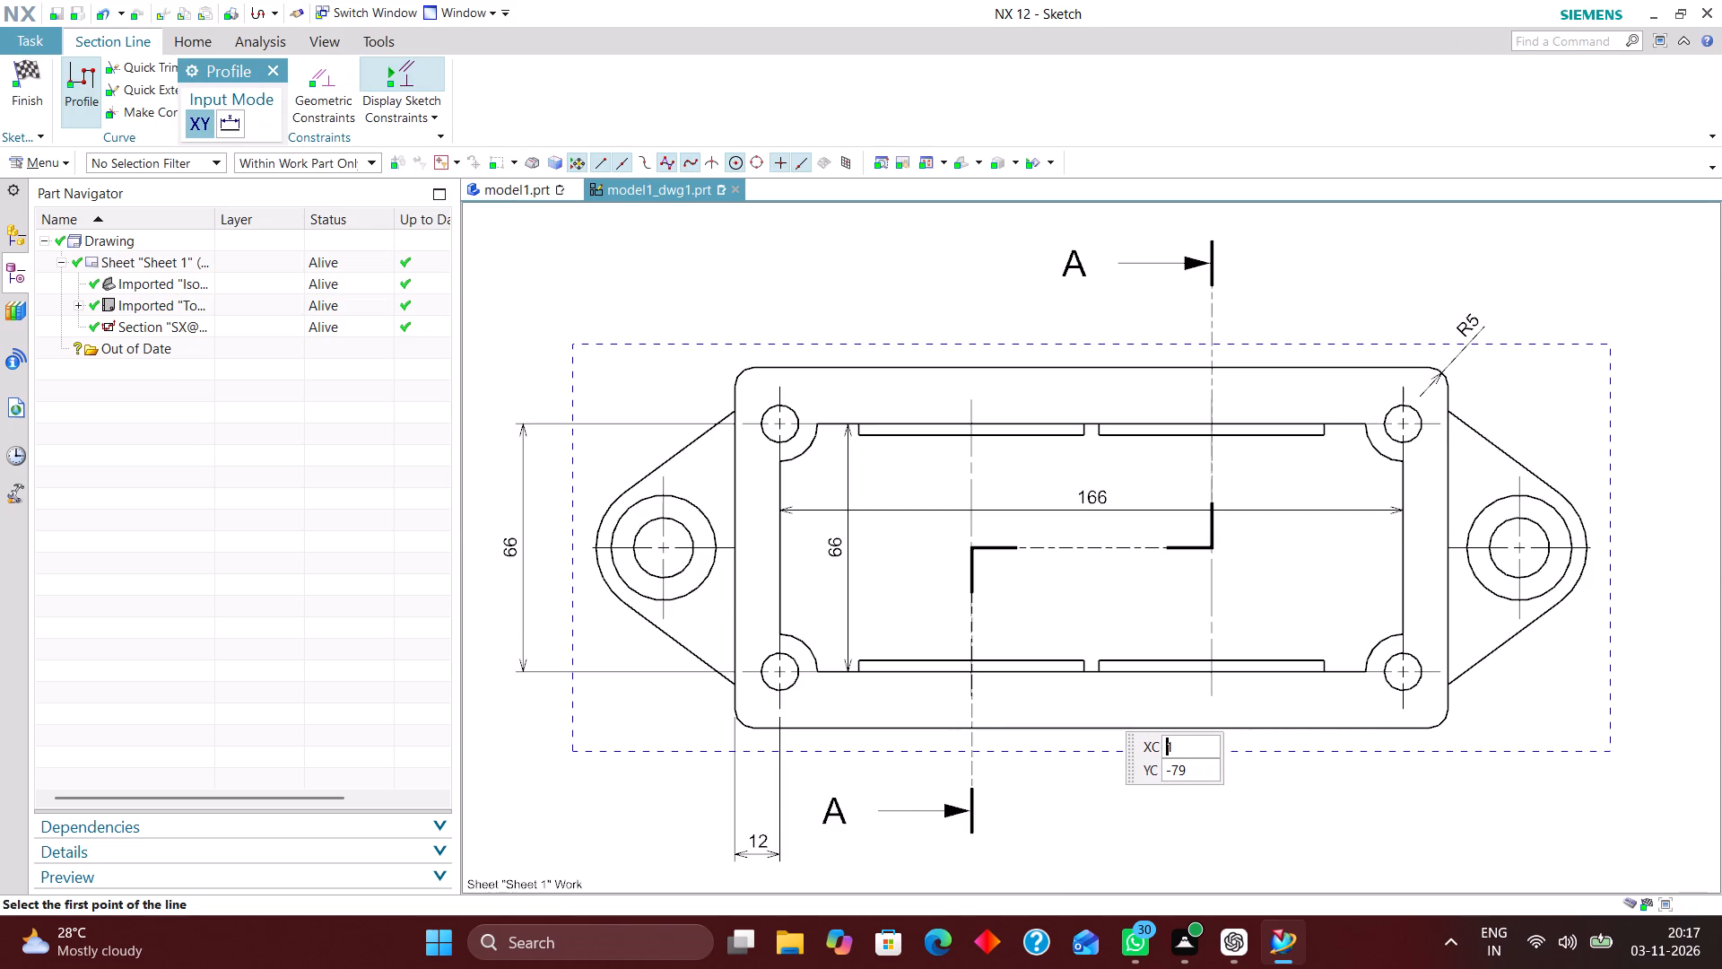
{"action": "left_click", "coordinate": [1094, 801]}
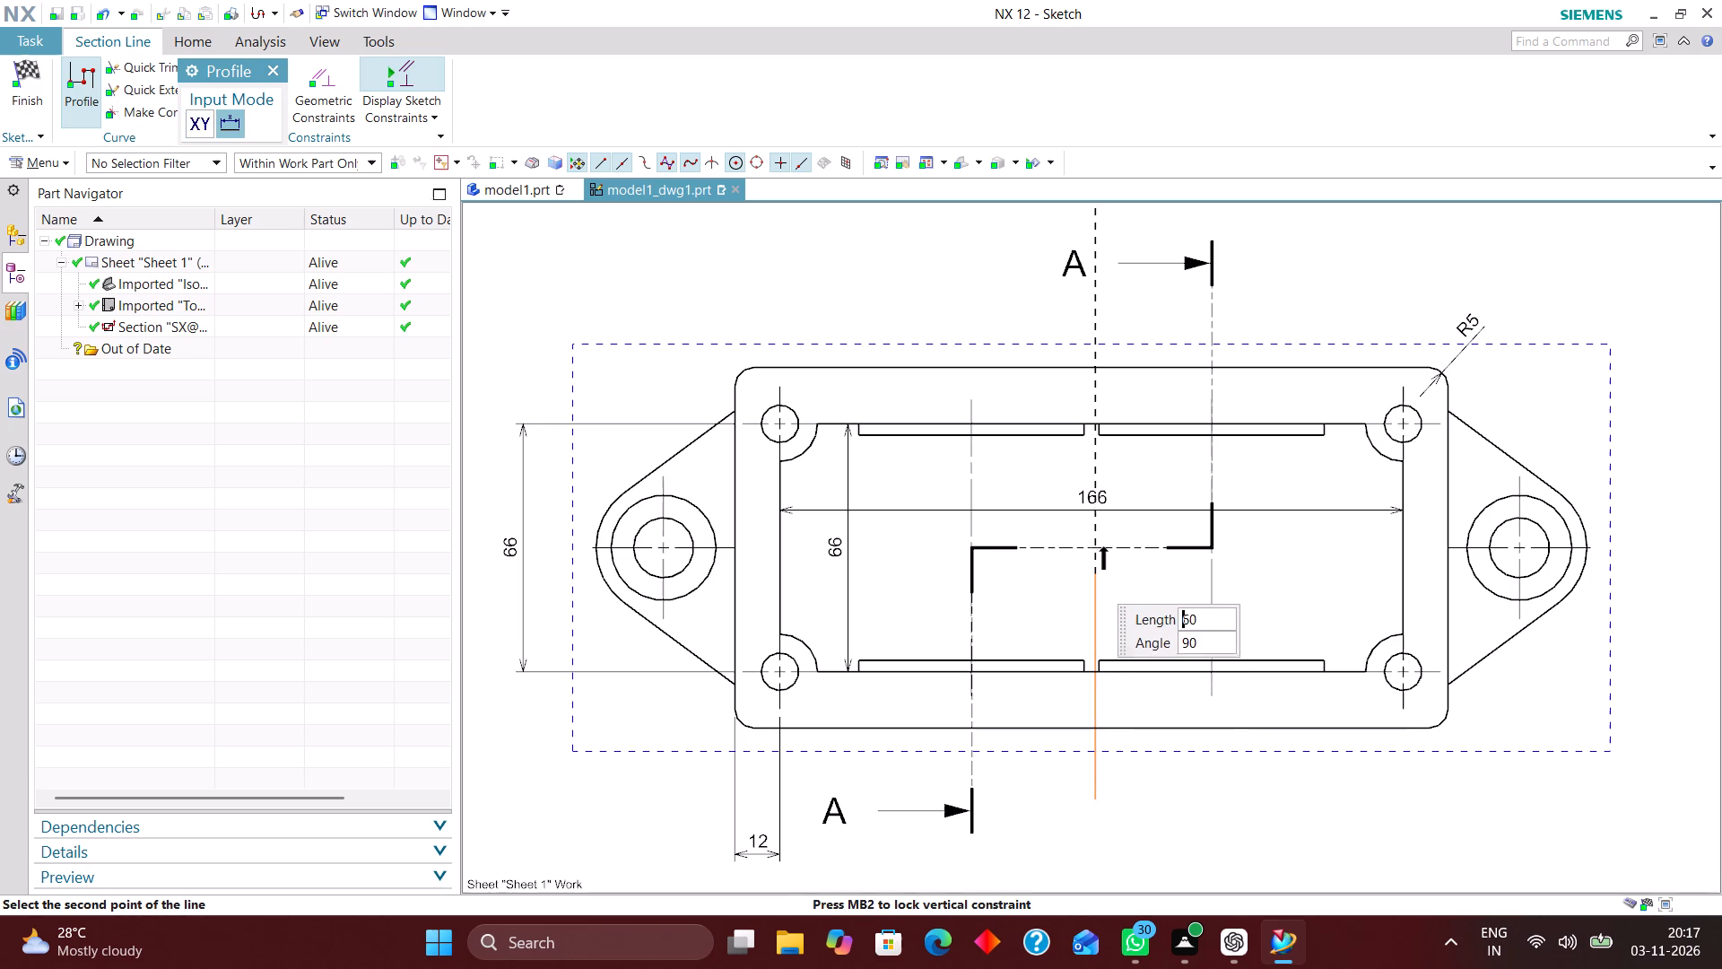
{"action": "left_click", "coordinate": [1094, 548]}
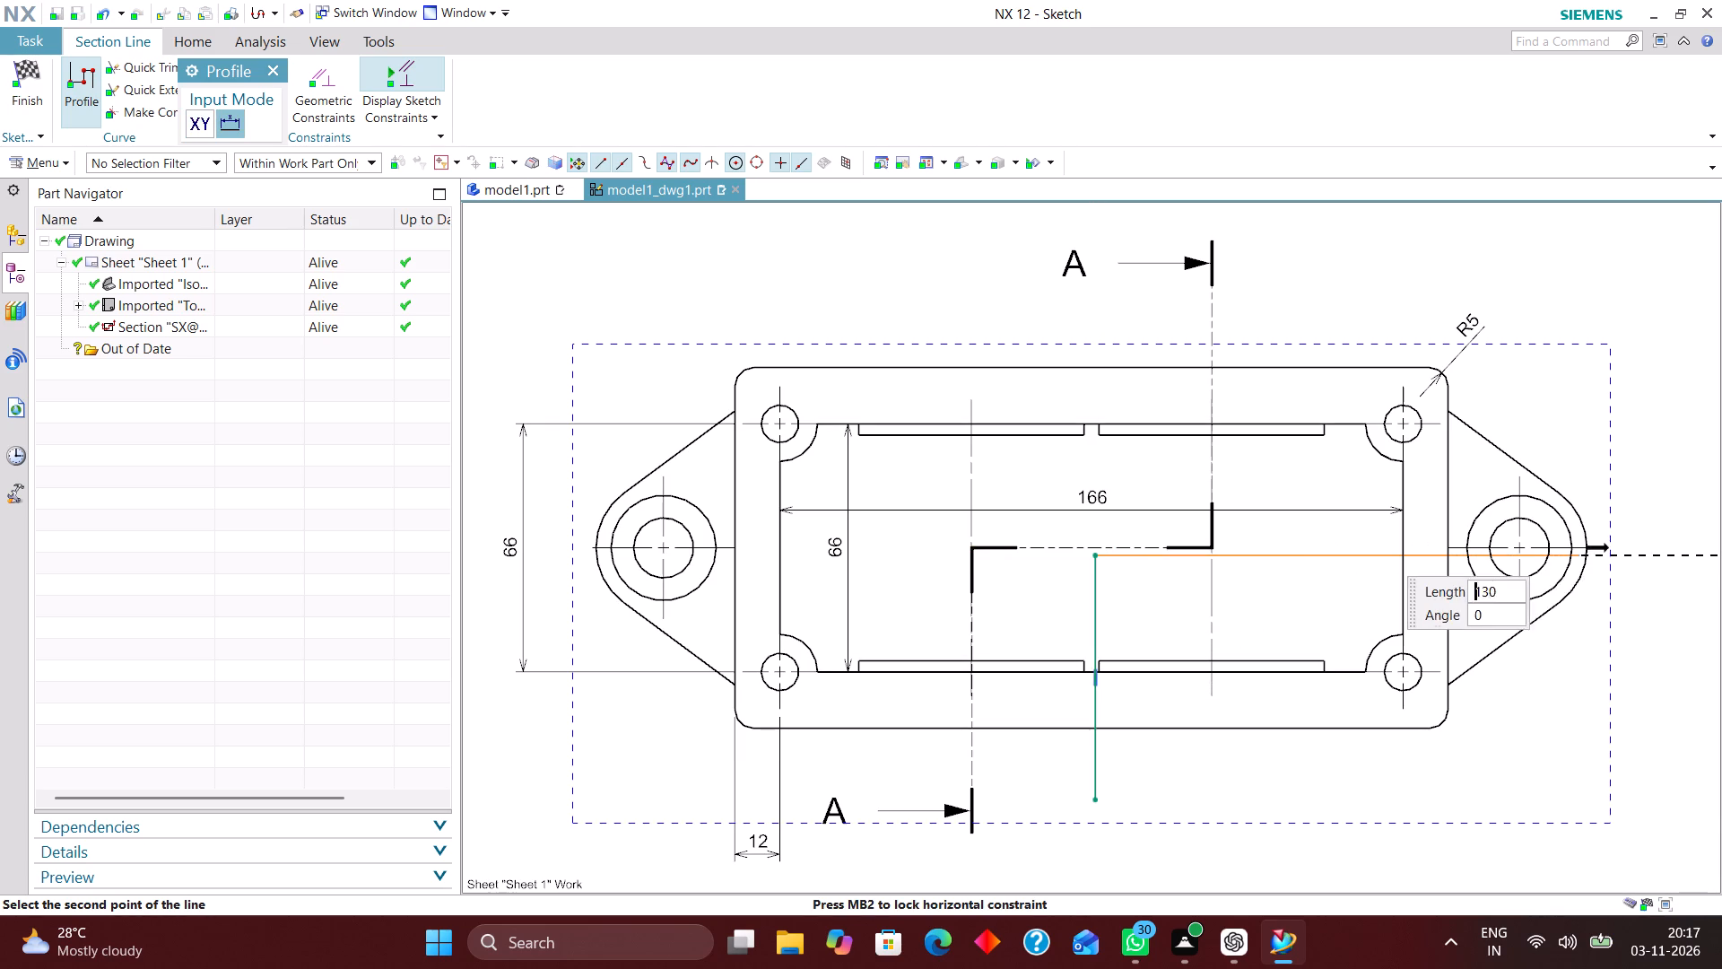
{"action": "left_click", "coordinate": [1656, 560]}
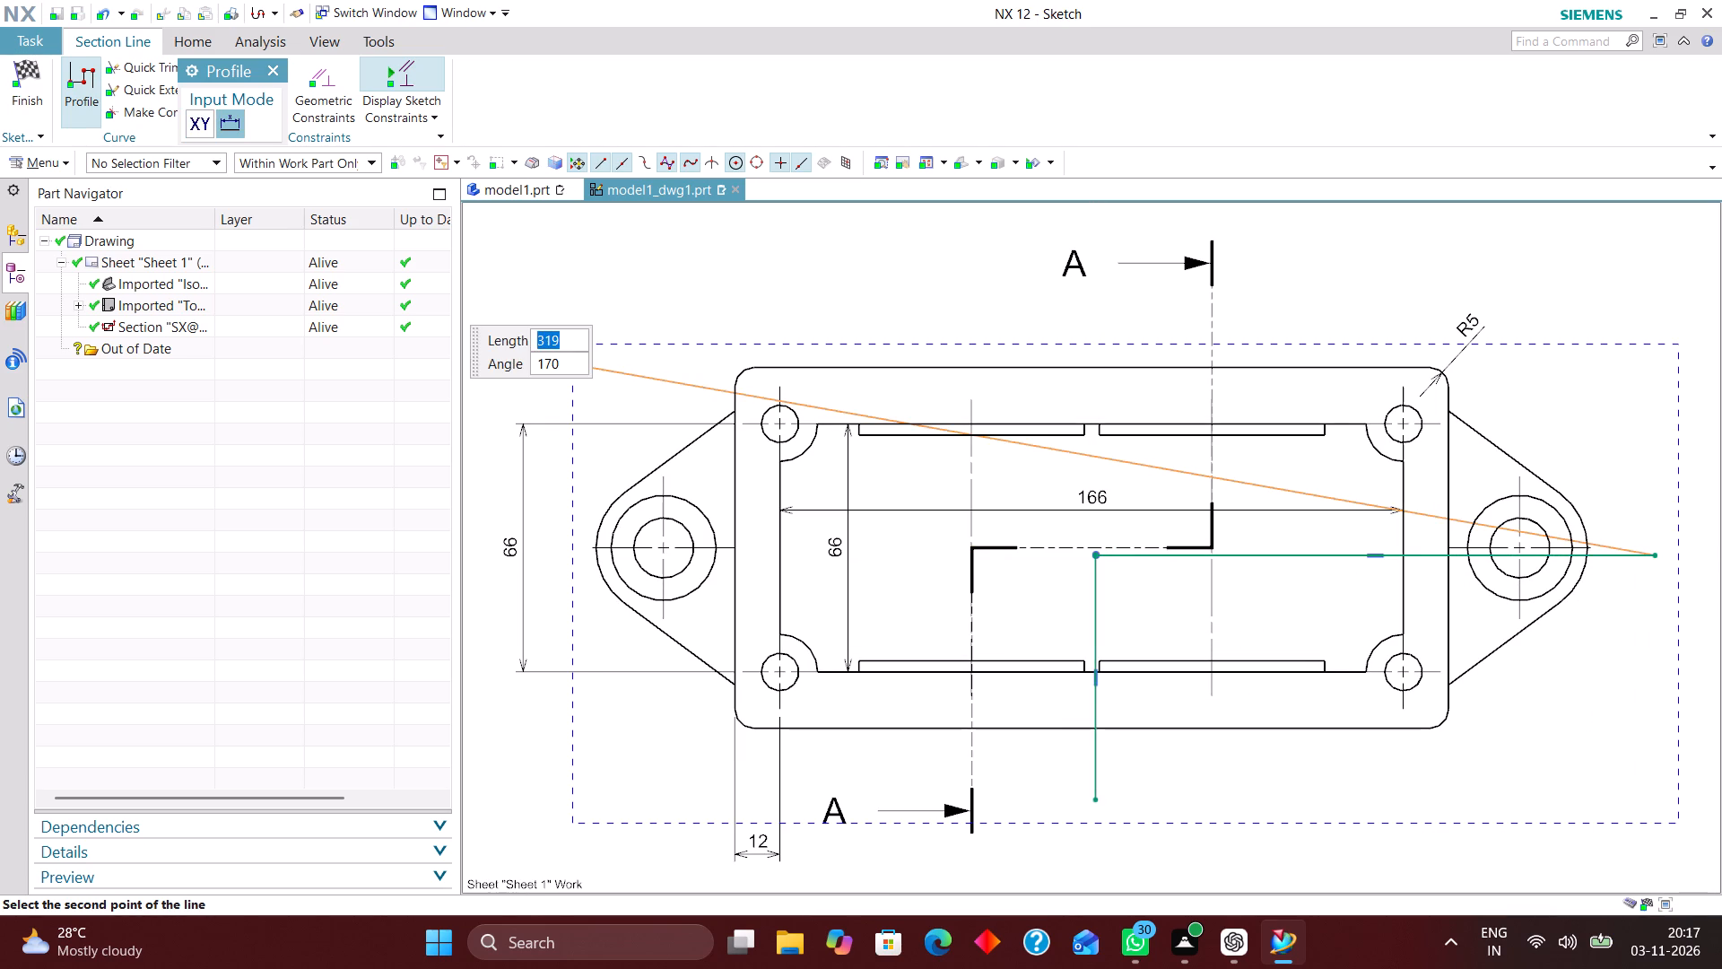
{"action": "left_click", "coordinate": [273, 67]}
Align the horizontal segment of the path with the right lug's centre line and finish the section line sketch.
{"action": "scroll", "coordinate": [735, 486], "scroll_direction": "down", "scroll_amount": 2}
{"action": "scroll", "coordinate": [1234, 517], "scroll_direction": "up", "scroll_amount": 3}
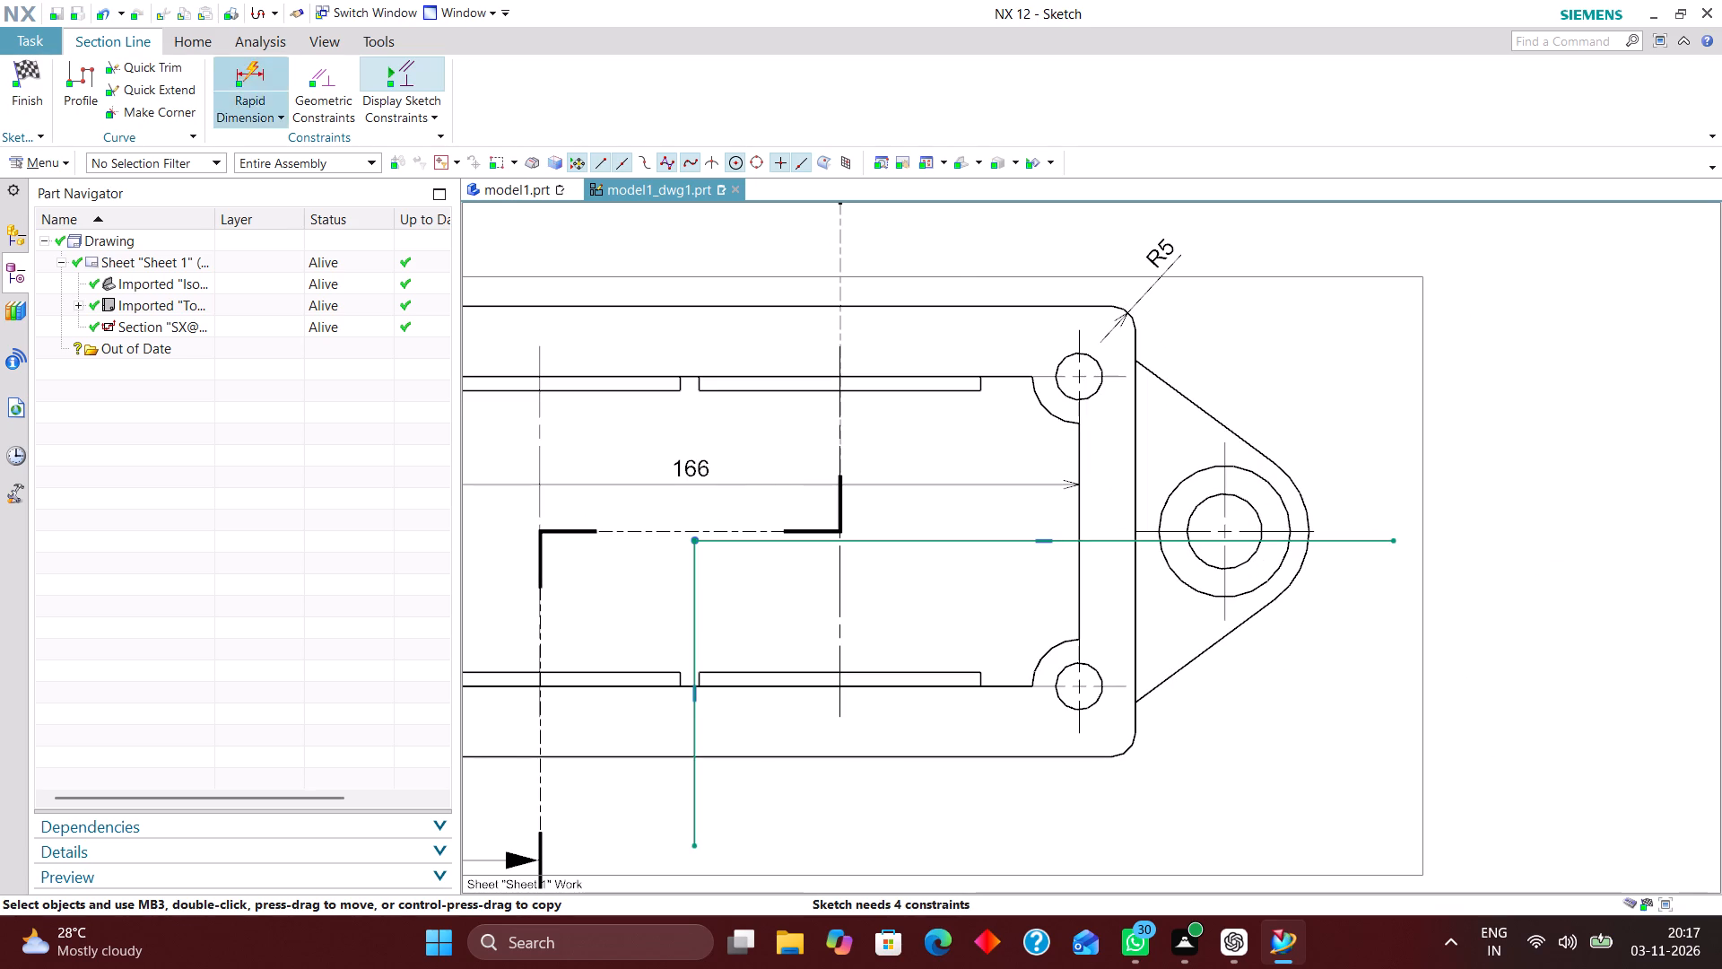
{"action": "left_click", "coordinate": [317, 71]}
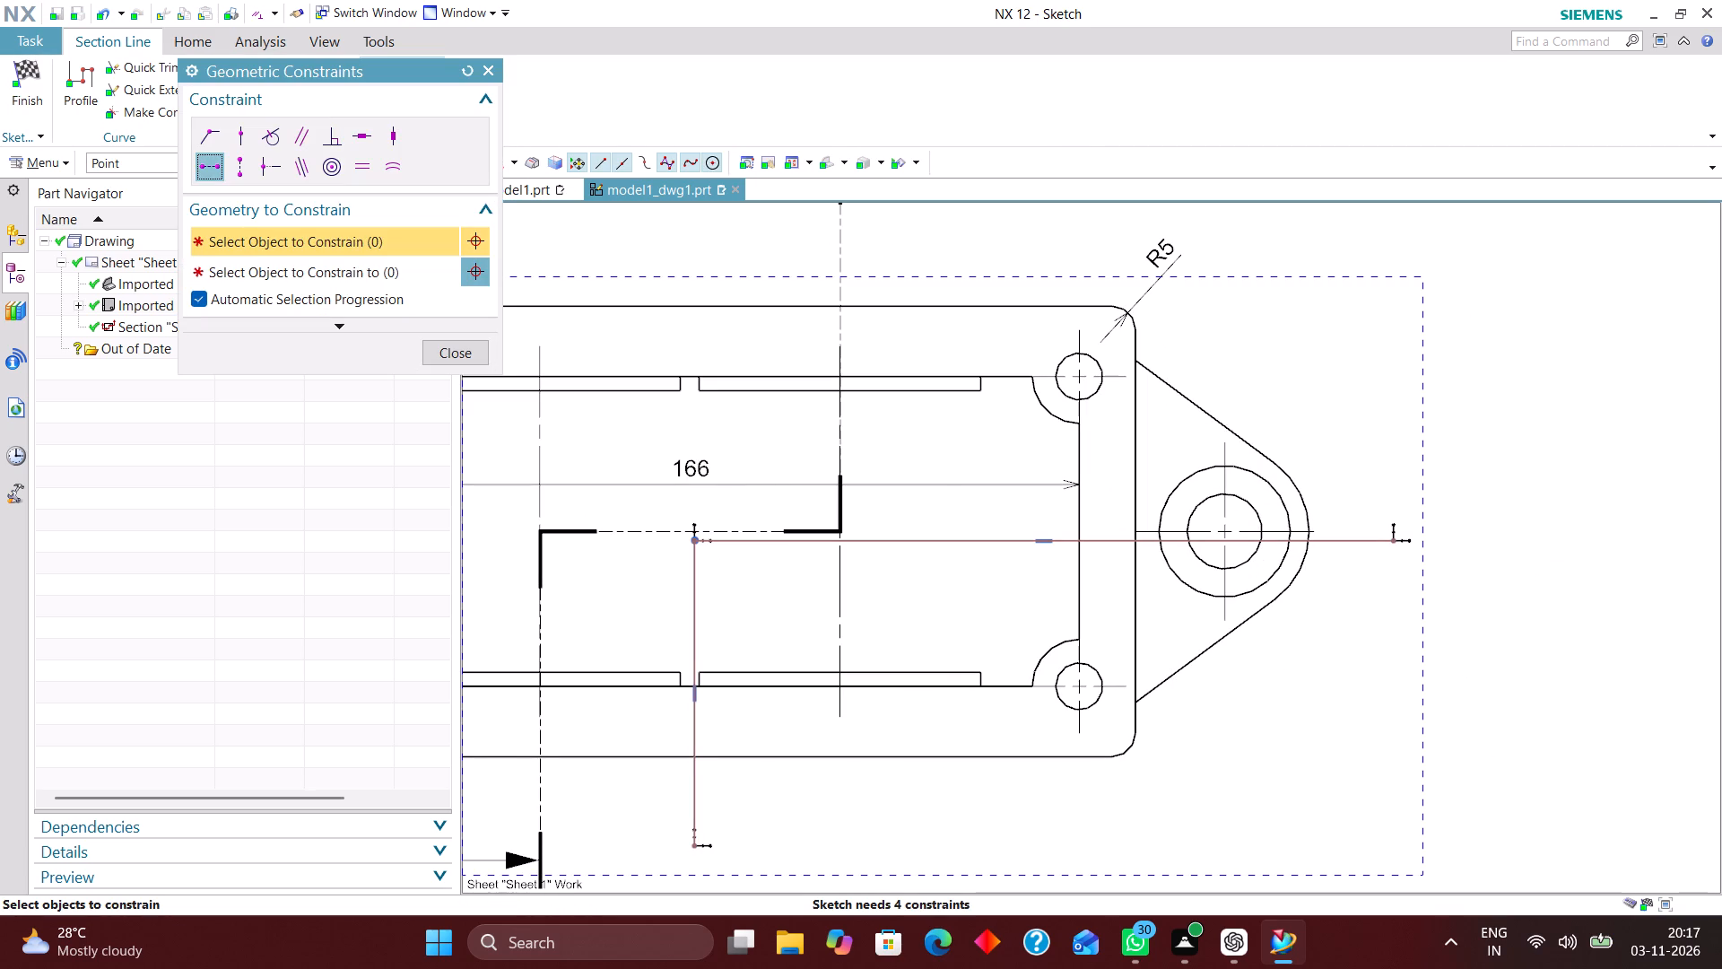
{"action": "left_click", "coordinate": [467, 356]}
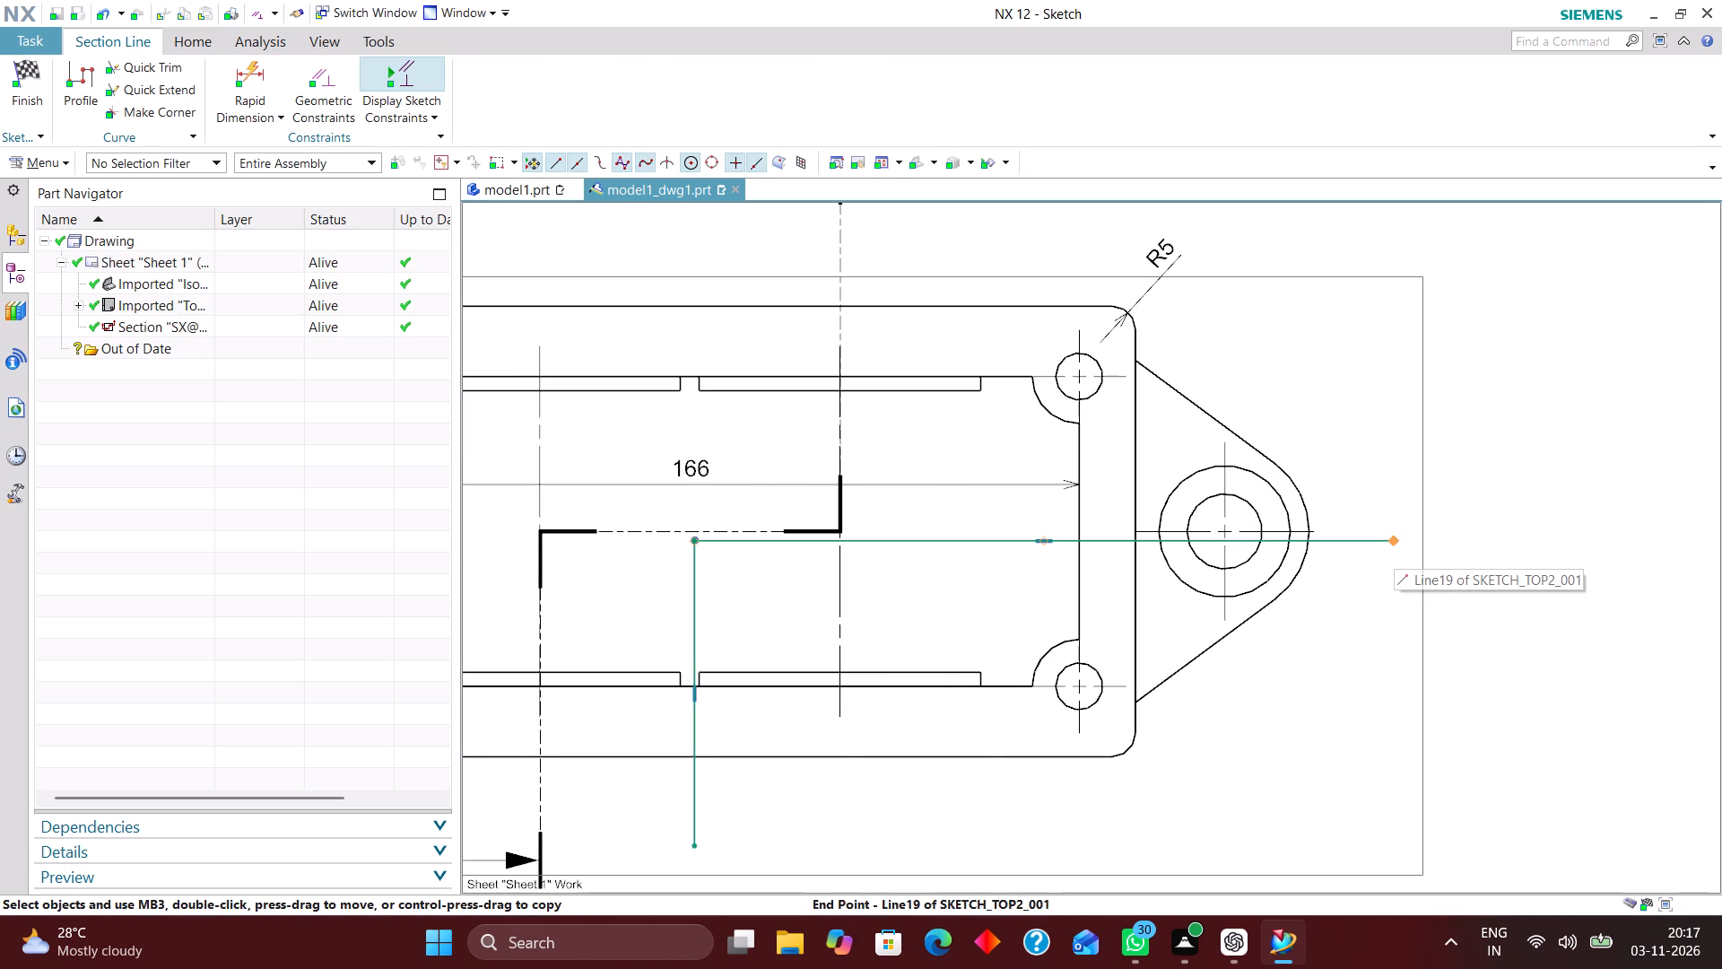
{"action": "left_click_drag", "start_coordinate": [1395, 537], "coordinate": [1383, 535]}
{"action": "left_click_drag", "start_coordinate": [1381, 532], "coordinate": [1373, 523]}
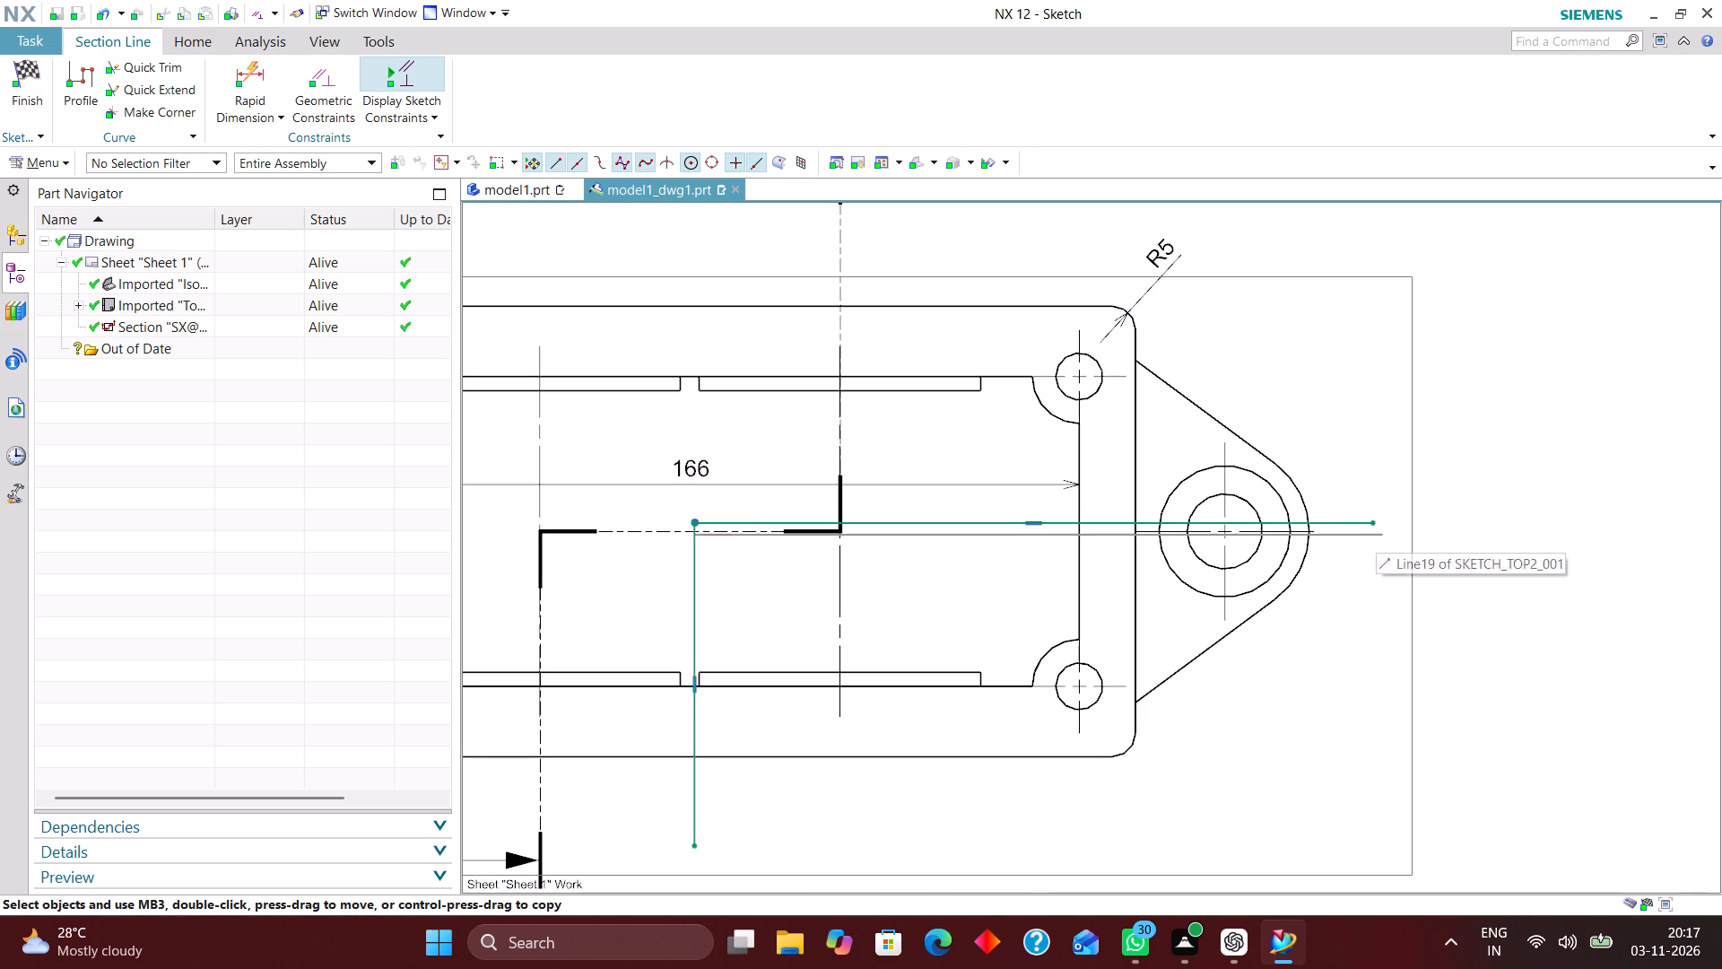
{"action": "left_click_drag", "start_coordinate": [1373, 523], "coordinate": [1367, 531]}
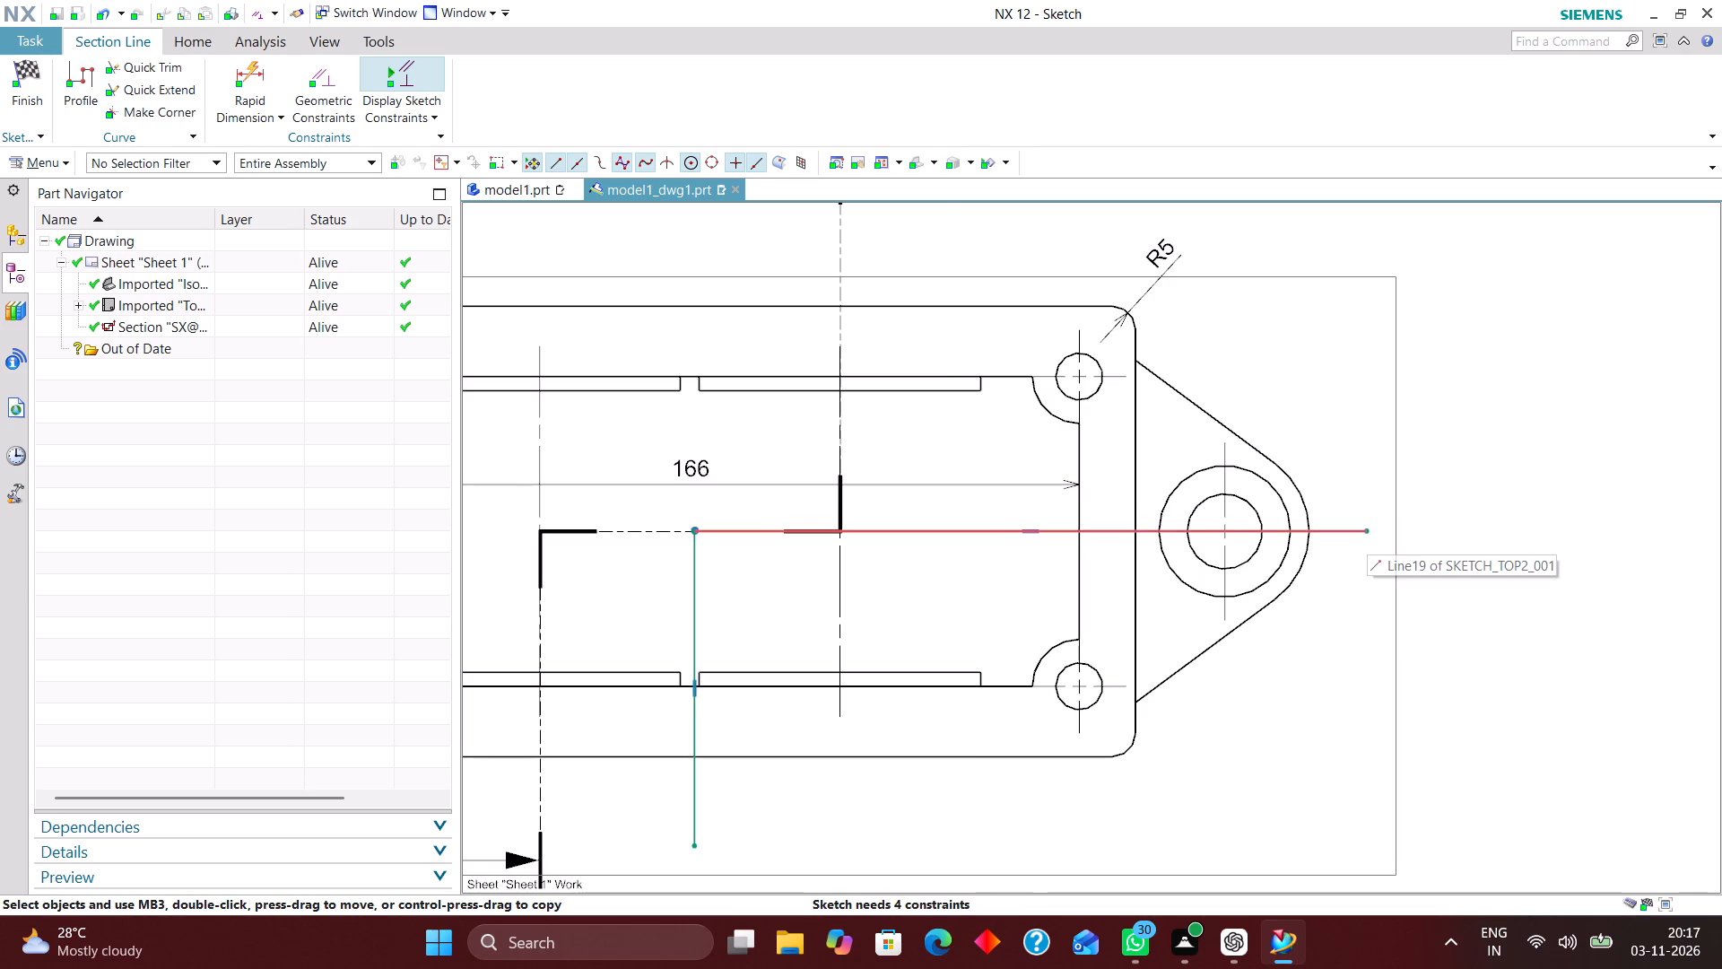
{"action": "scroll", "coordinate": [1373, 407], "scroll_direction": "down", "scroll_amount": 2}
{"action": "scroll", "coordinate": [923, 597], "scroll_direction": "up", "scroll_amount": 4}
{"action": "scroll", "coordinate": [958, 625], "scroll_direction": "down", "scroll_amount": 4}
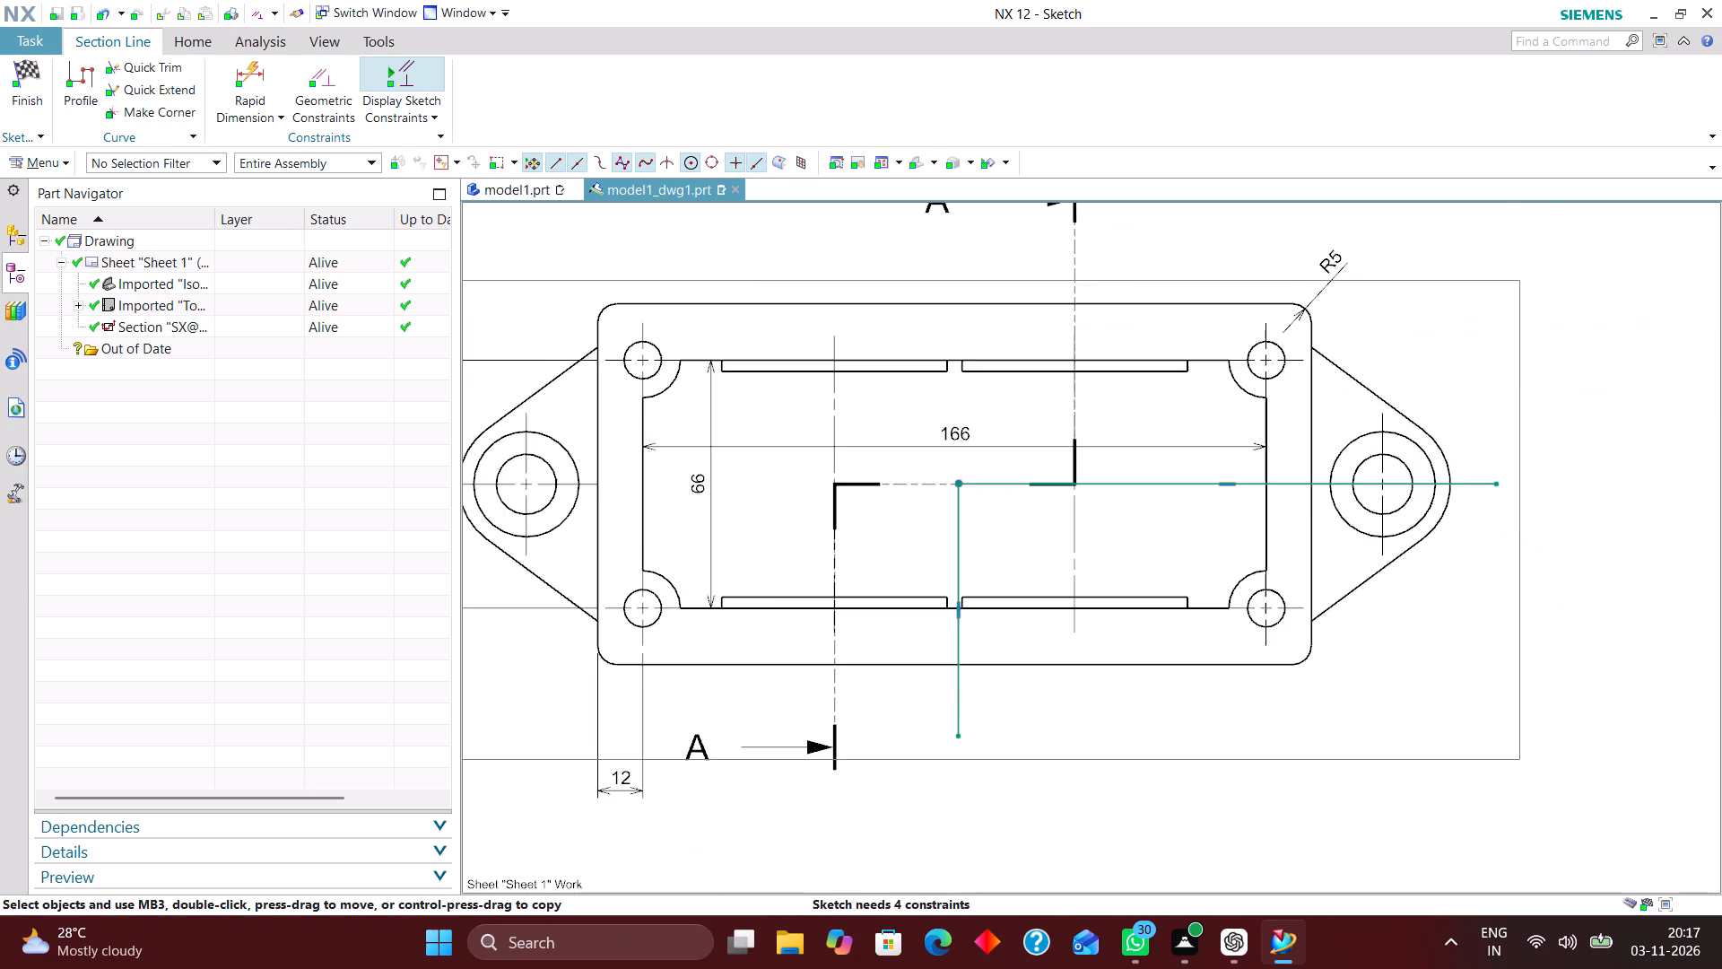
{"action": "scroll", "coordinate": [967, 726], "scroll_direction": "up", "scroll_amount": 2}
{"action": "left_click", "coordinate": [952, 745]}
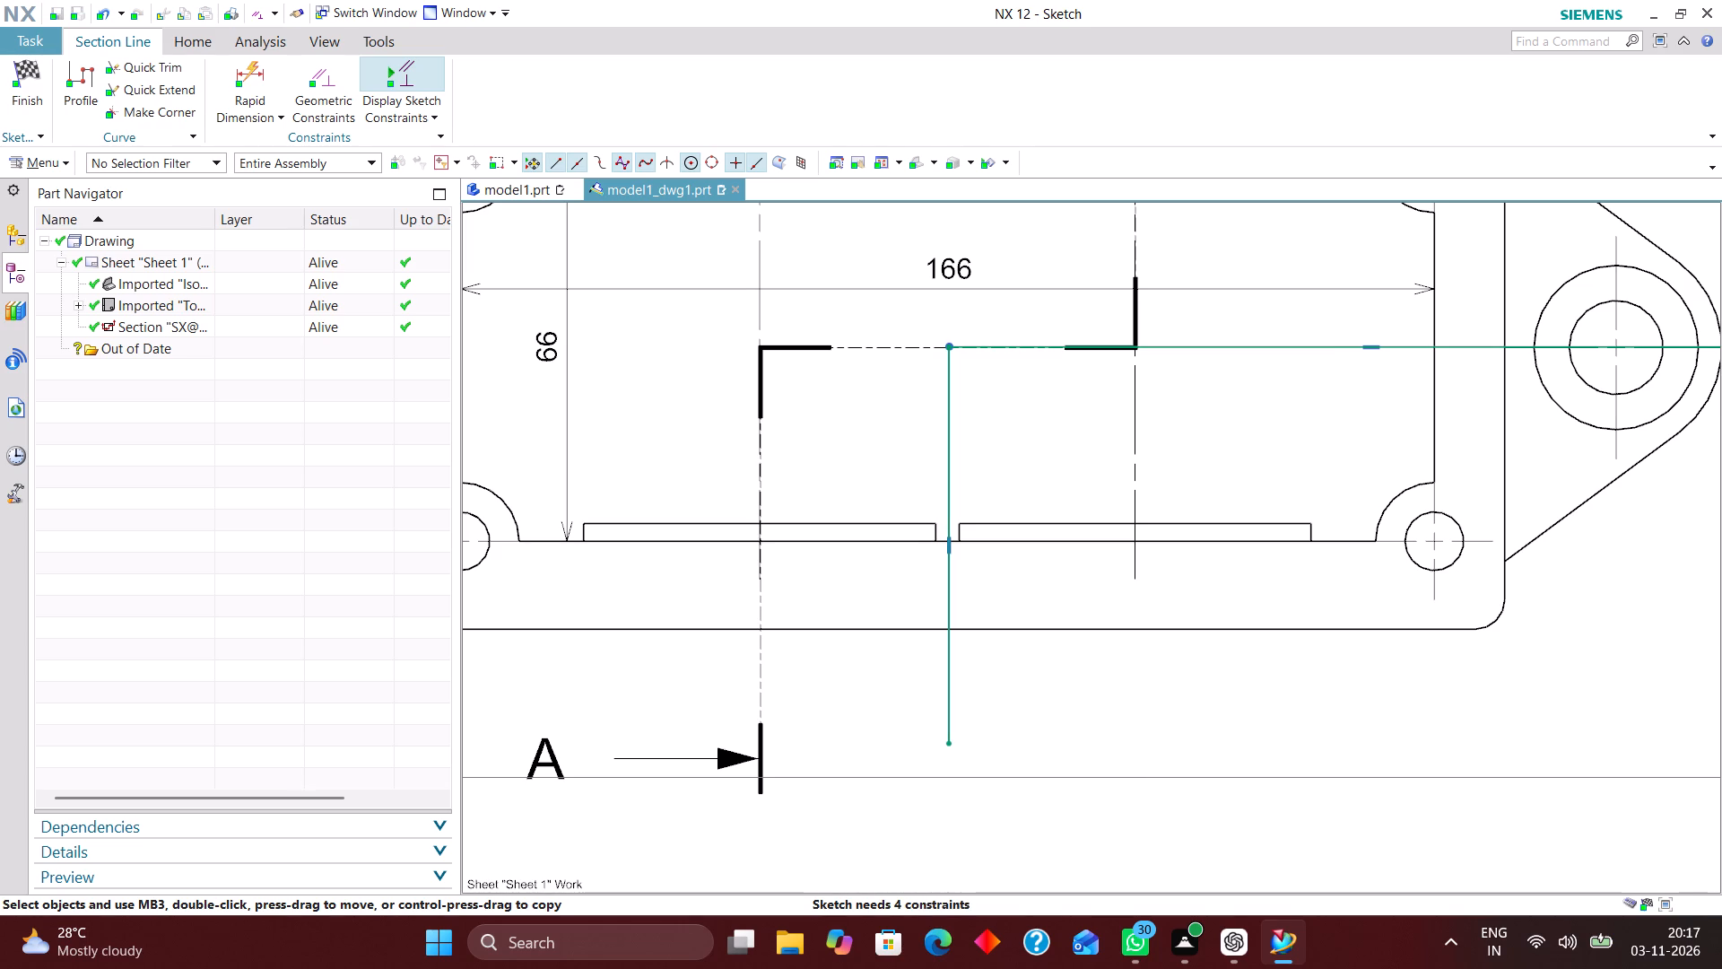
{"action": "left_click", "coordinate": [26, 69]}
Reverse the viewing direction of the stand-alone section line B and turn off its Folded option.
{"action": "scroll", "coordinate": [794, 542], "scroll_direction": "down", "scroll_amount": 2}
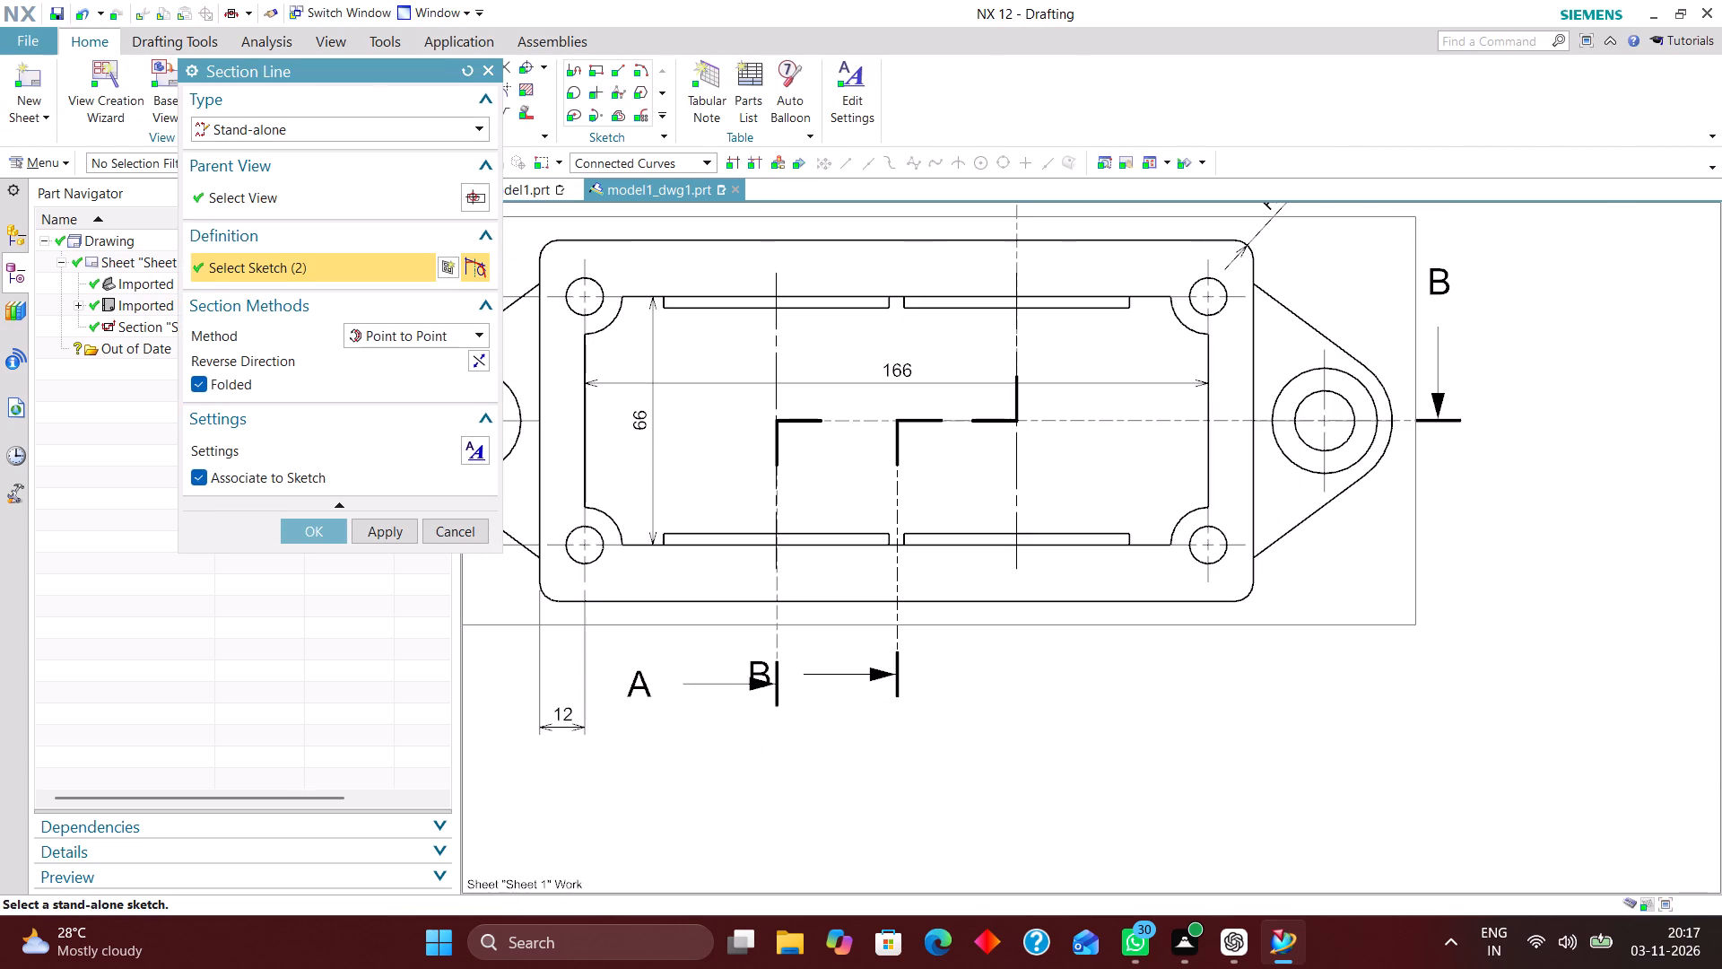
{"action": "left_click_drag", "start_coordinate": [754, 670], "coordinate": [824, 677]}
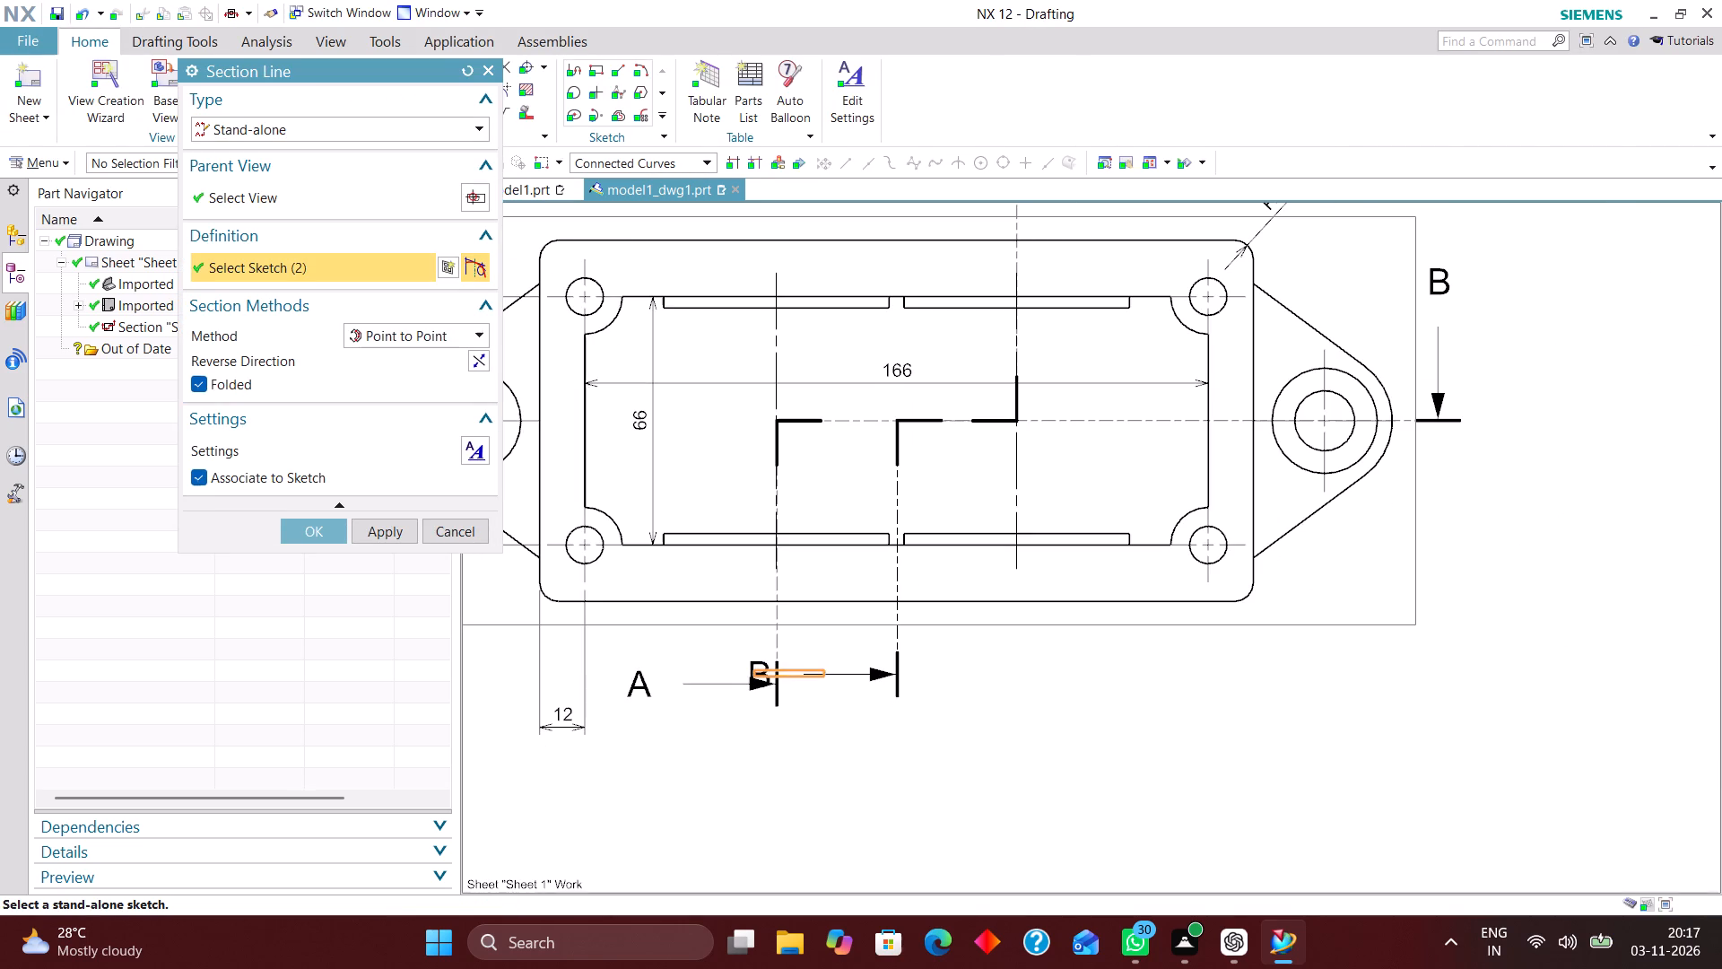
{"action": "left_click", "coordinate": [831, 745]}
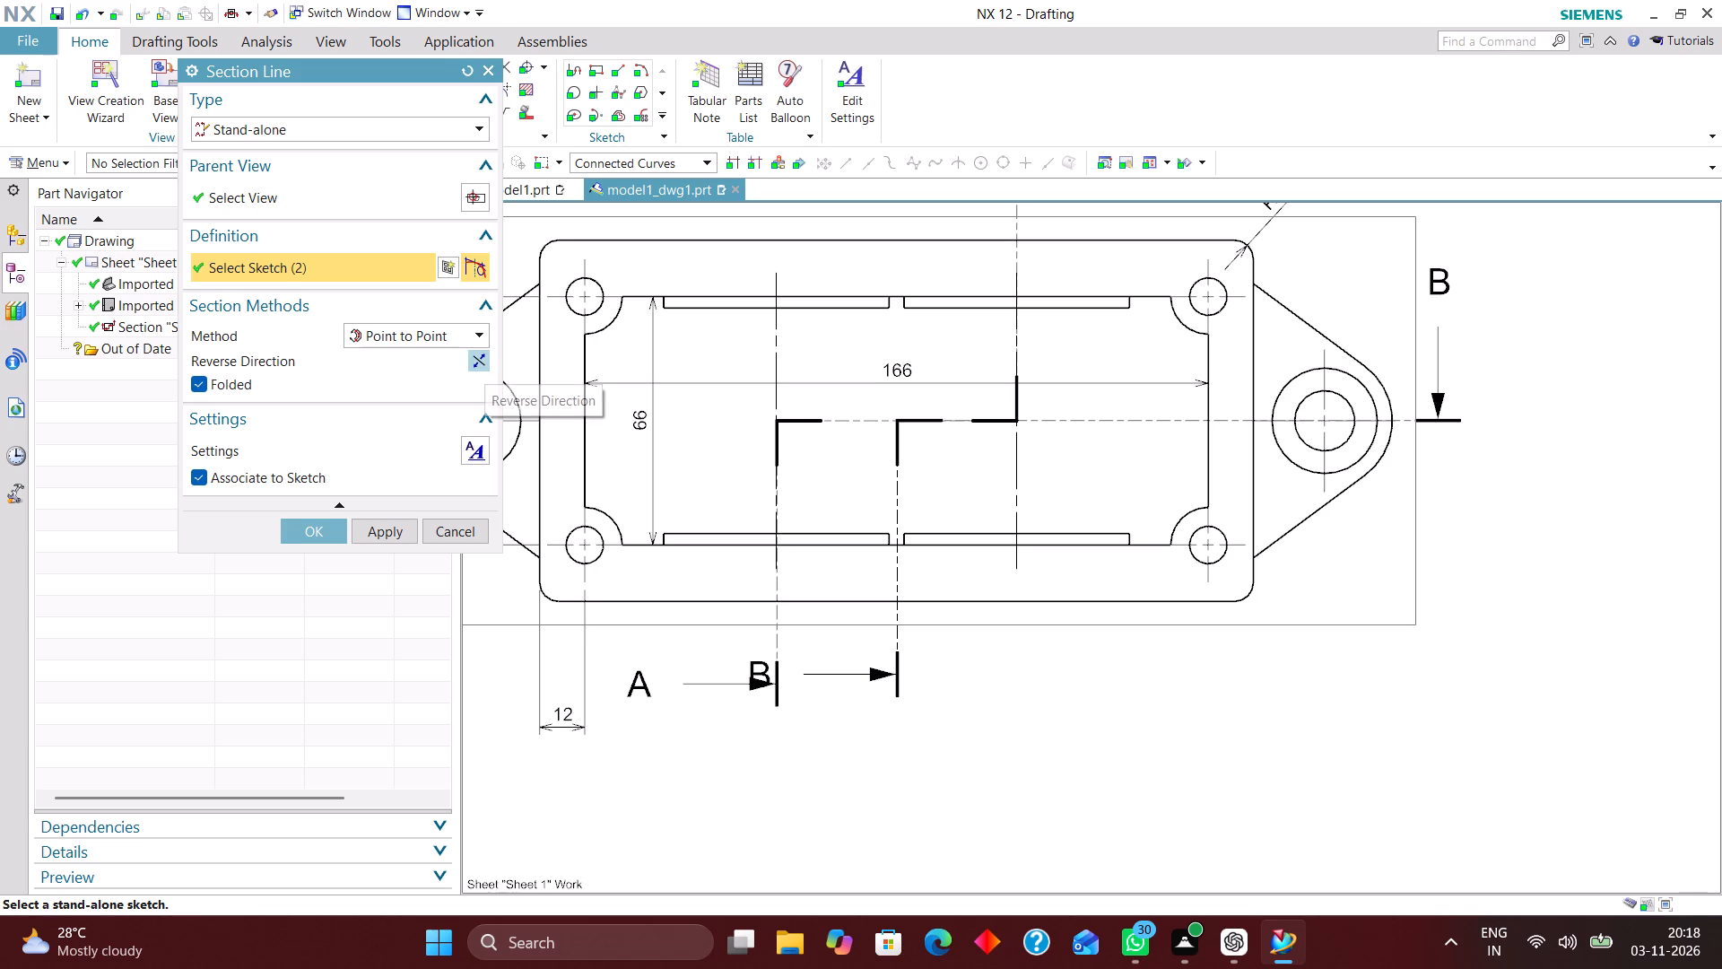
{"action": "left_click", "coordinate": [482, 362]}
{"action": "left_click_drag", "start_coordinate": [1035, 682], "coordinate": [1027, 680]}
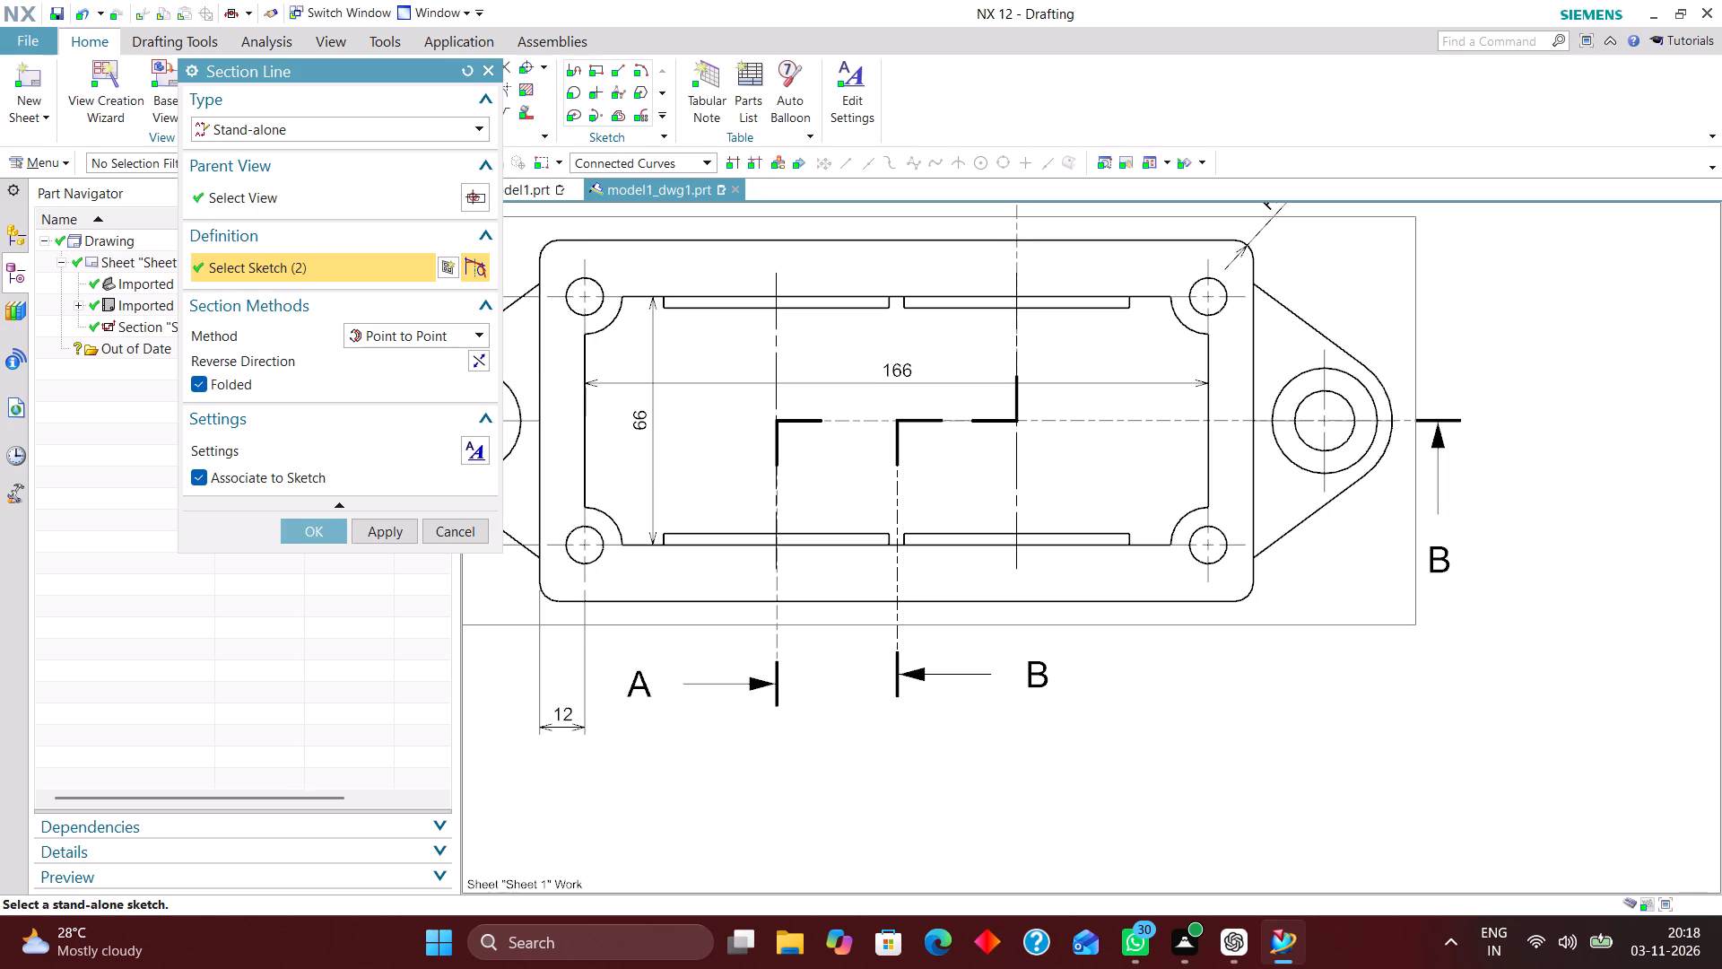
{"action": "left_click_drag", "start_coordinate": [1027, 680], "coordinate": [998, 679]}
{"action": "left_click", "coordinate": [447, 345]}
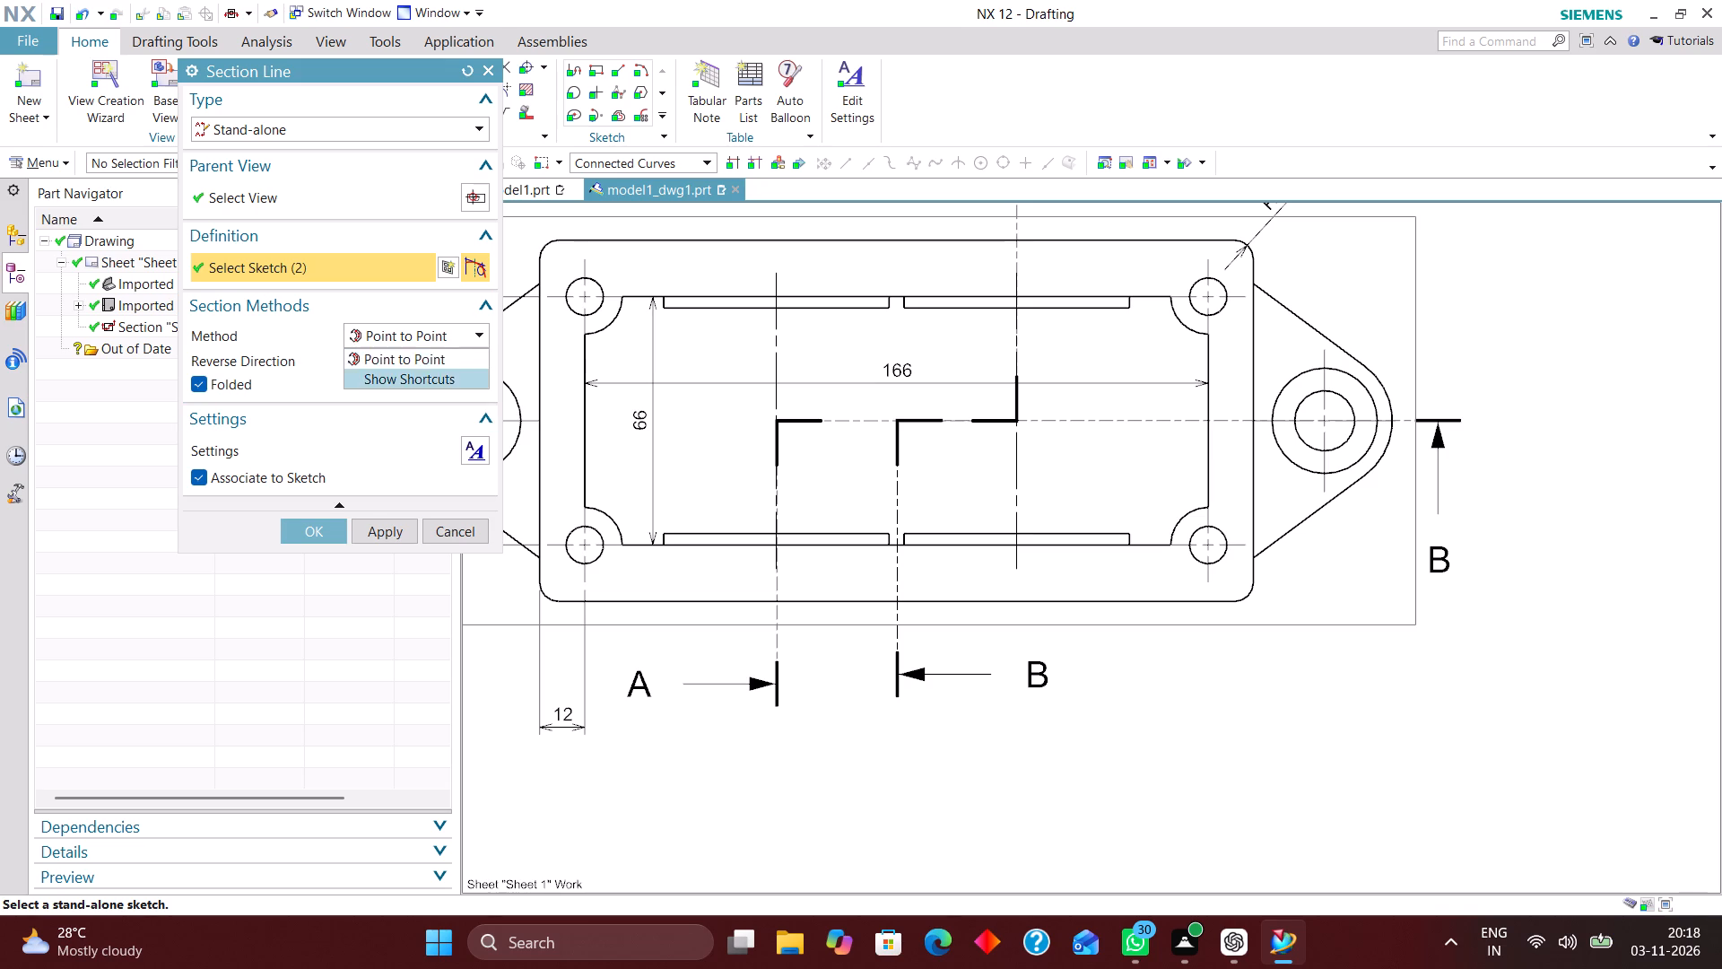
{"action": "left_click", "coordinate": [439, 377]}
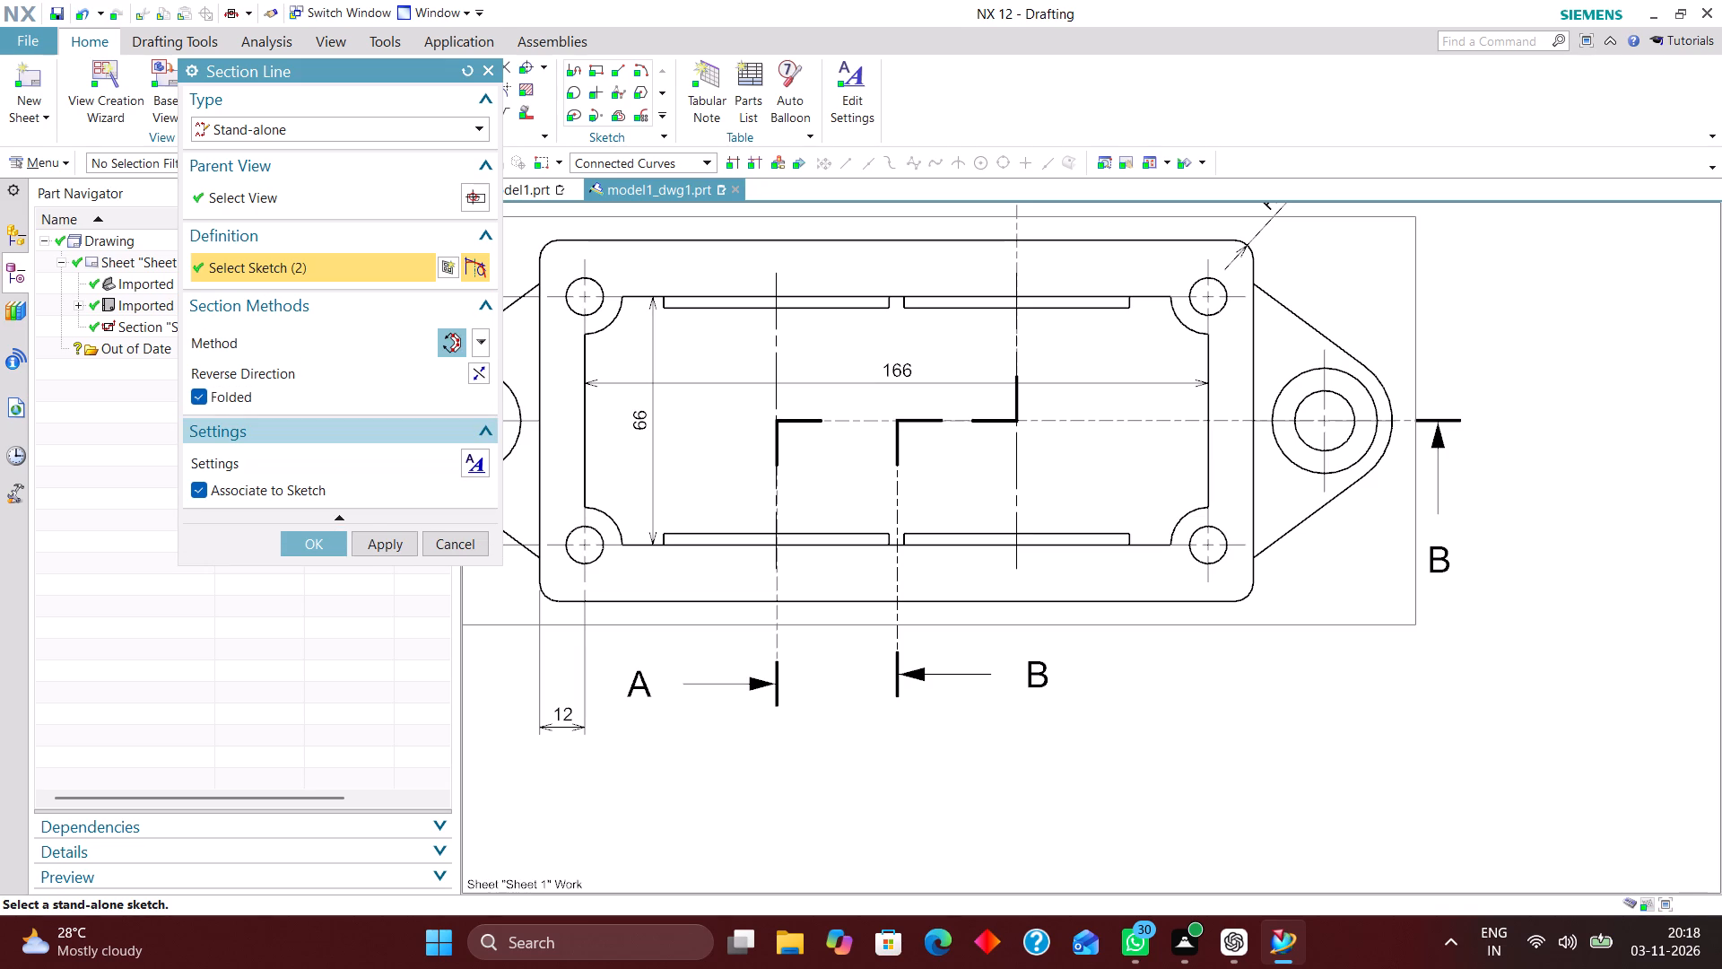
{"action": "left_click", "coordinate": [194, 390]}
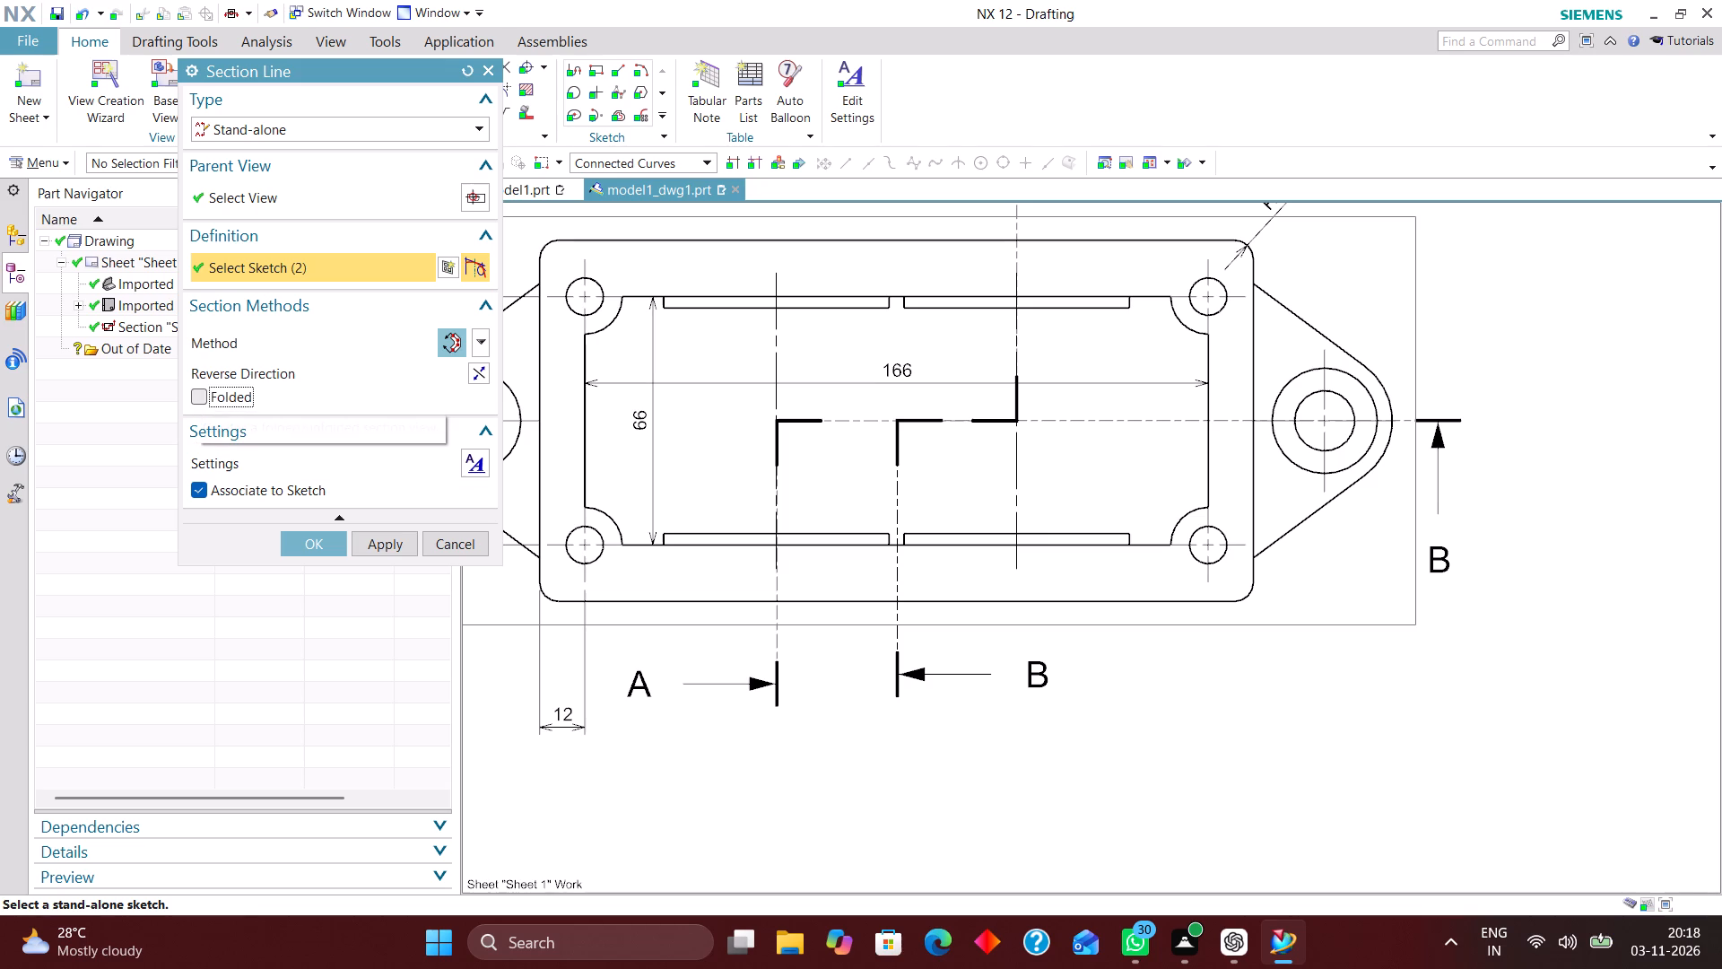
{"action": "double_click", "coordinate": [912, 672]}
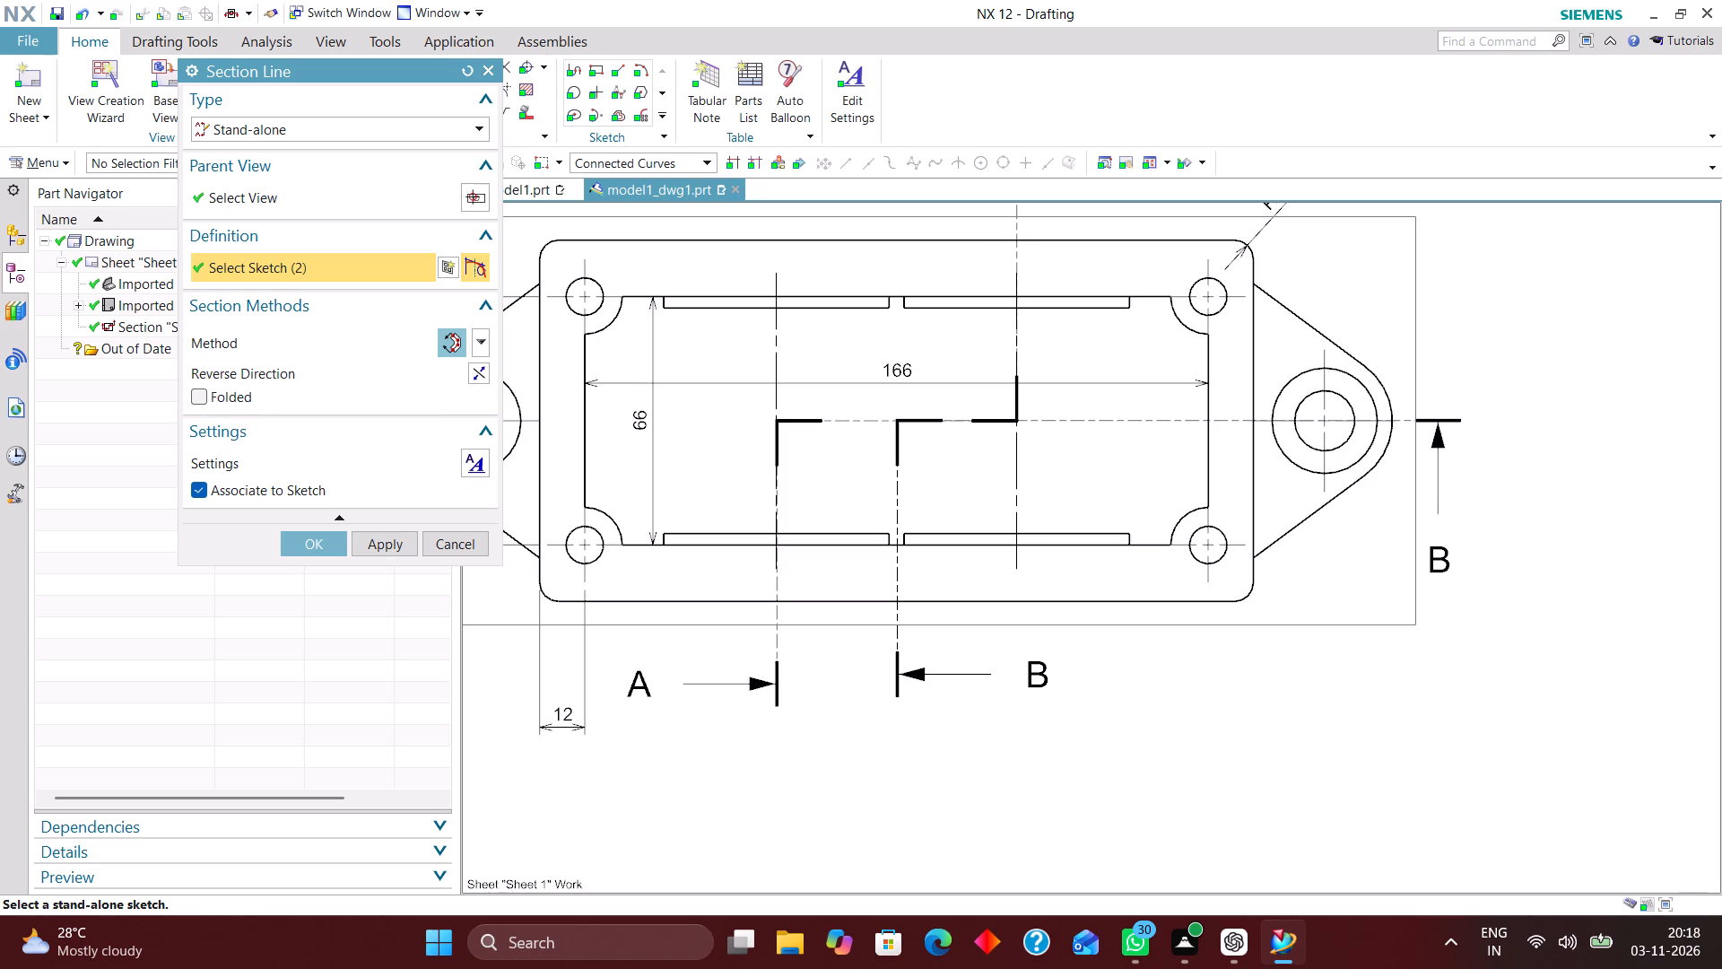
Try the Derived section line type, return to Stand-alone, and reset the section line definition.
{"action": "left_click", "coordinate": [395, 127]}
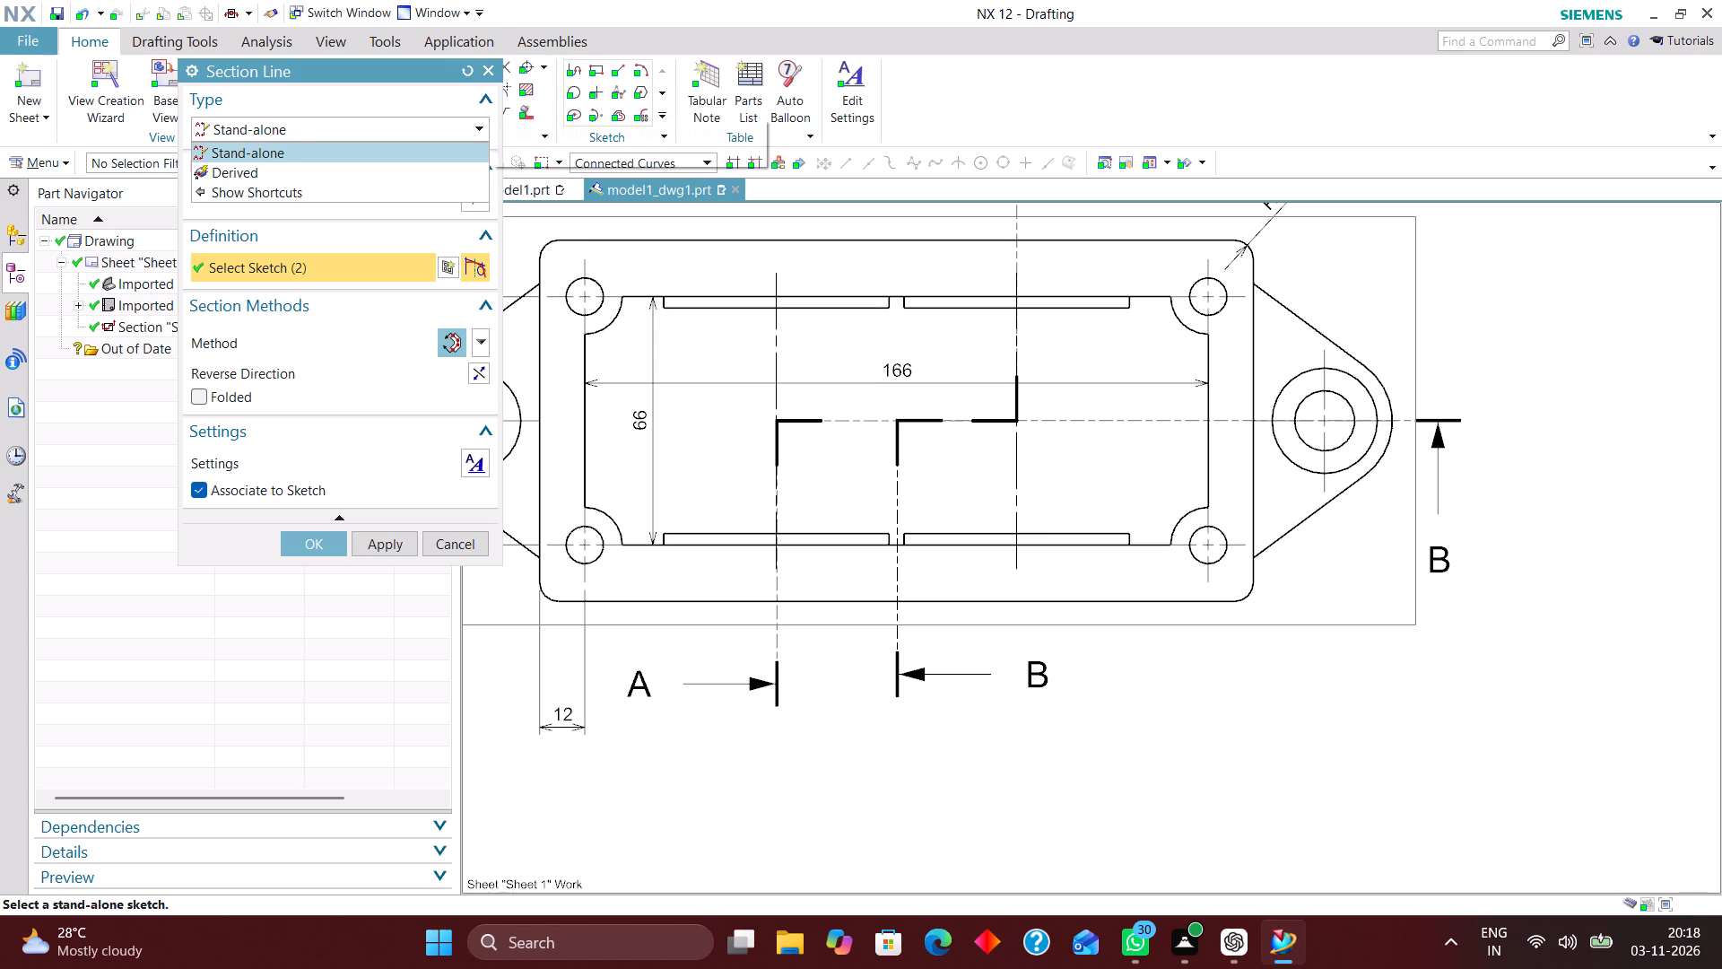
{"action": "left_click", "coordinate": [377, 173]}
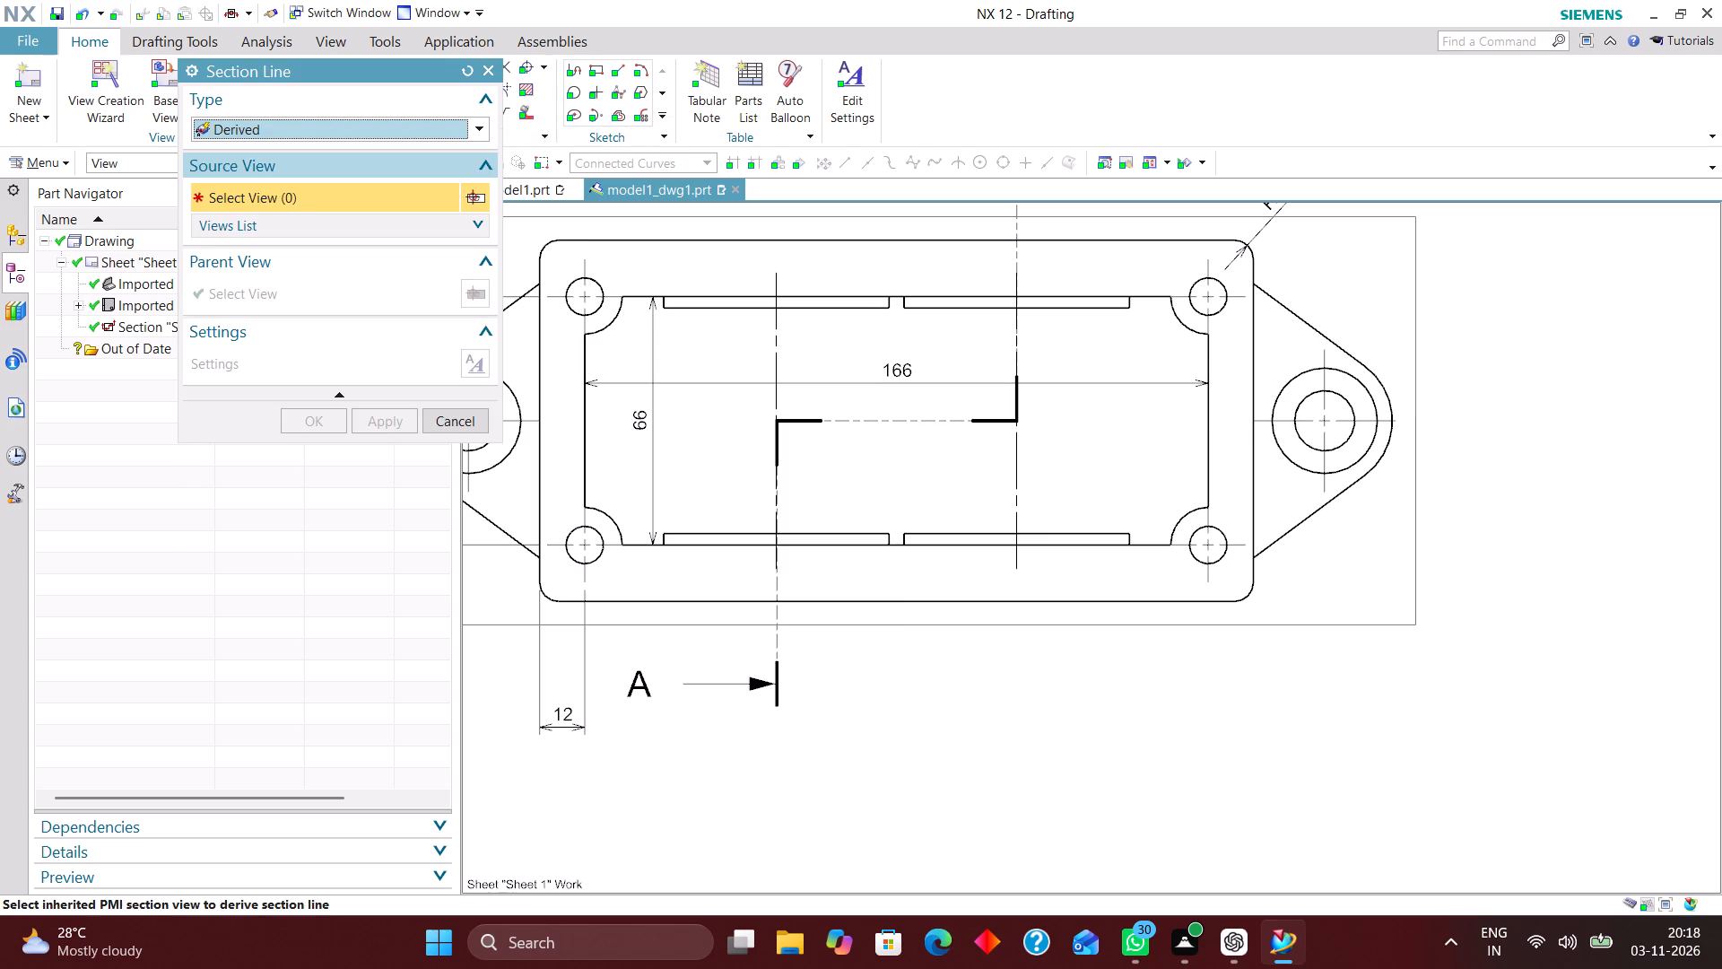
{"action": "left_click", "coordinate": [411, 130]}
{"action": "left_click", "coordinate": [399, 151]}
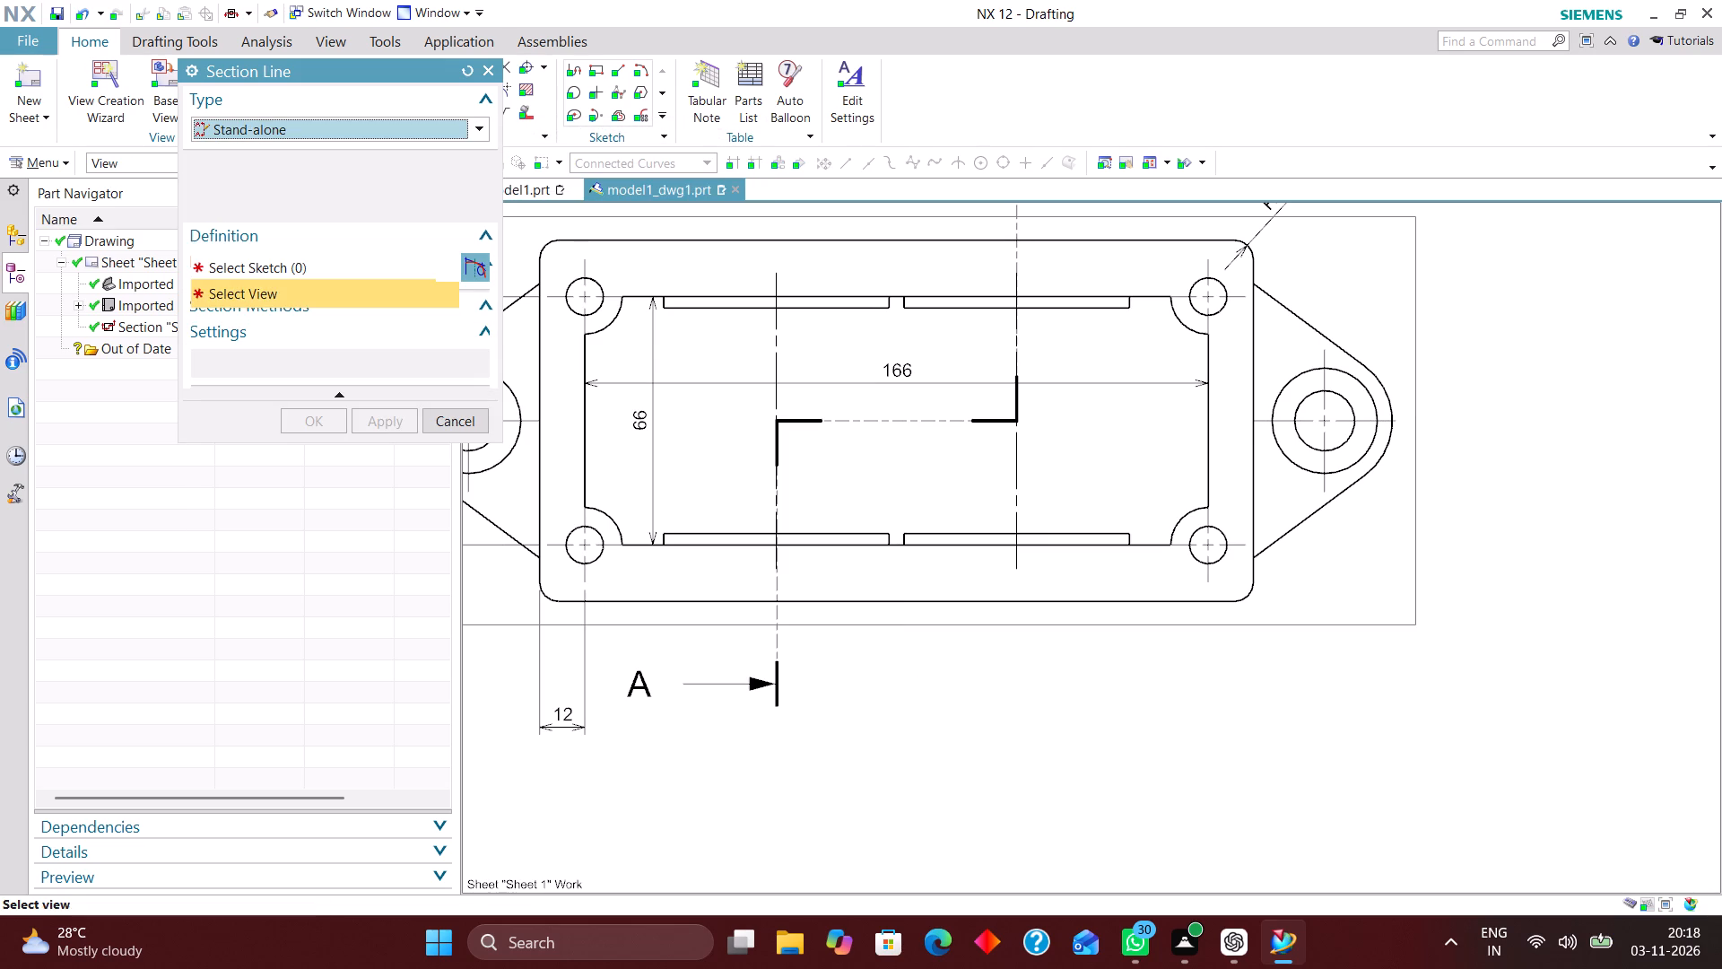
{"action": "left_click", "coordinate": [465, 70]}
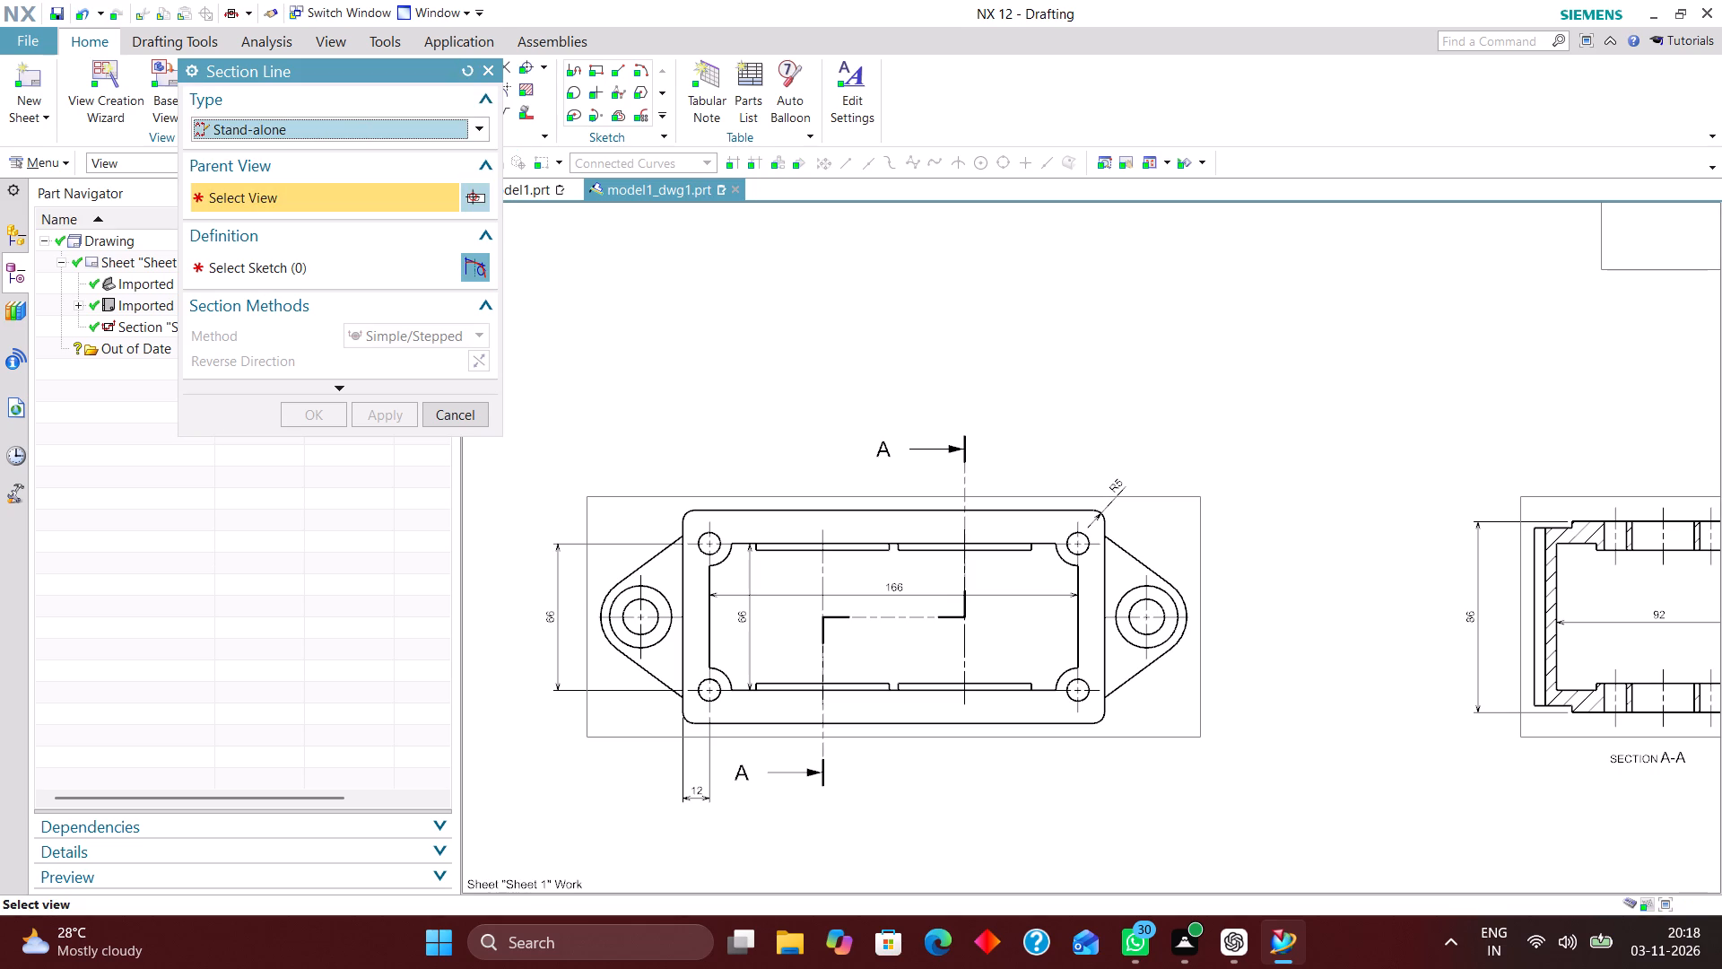
Sketch an L-shaped section path on the top view, from below the housing up to its centre and across past the right lug.
{"action": "left_click", "coordinate": [944, 746]}
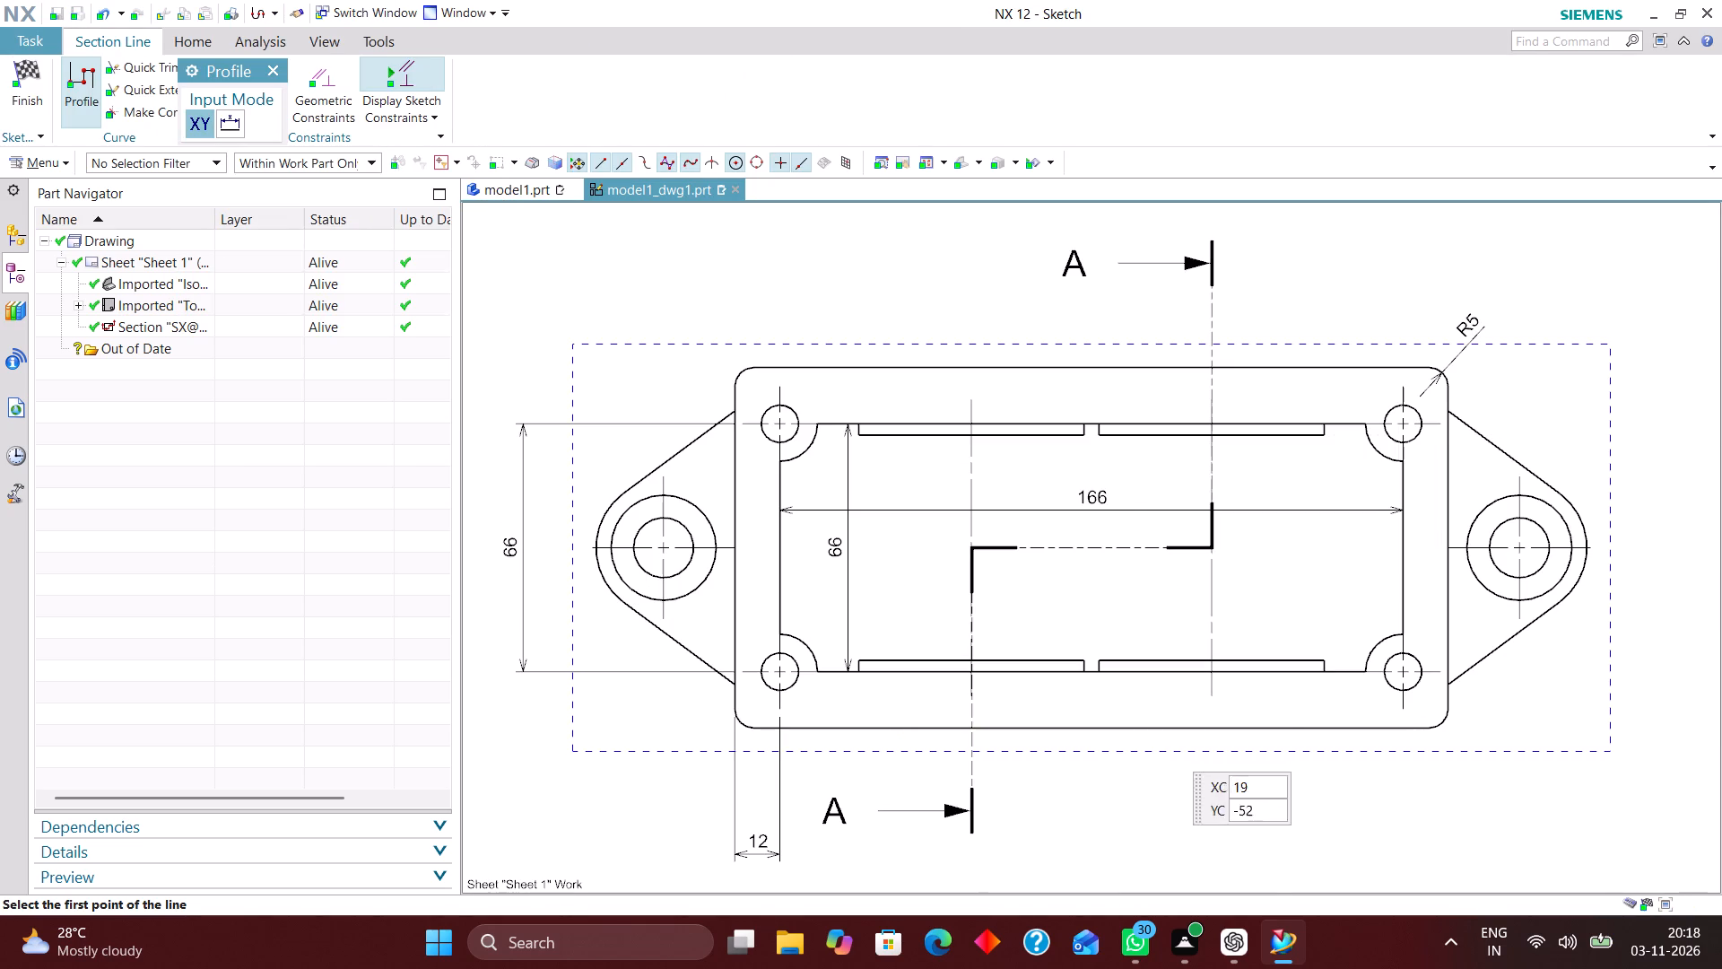
{"action": "left_click", "coordinate": [1090, 834]}
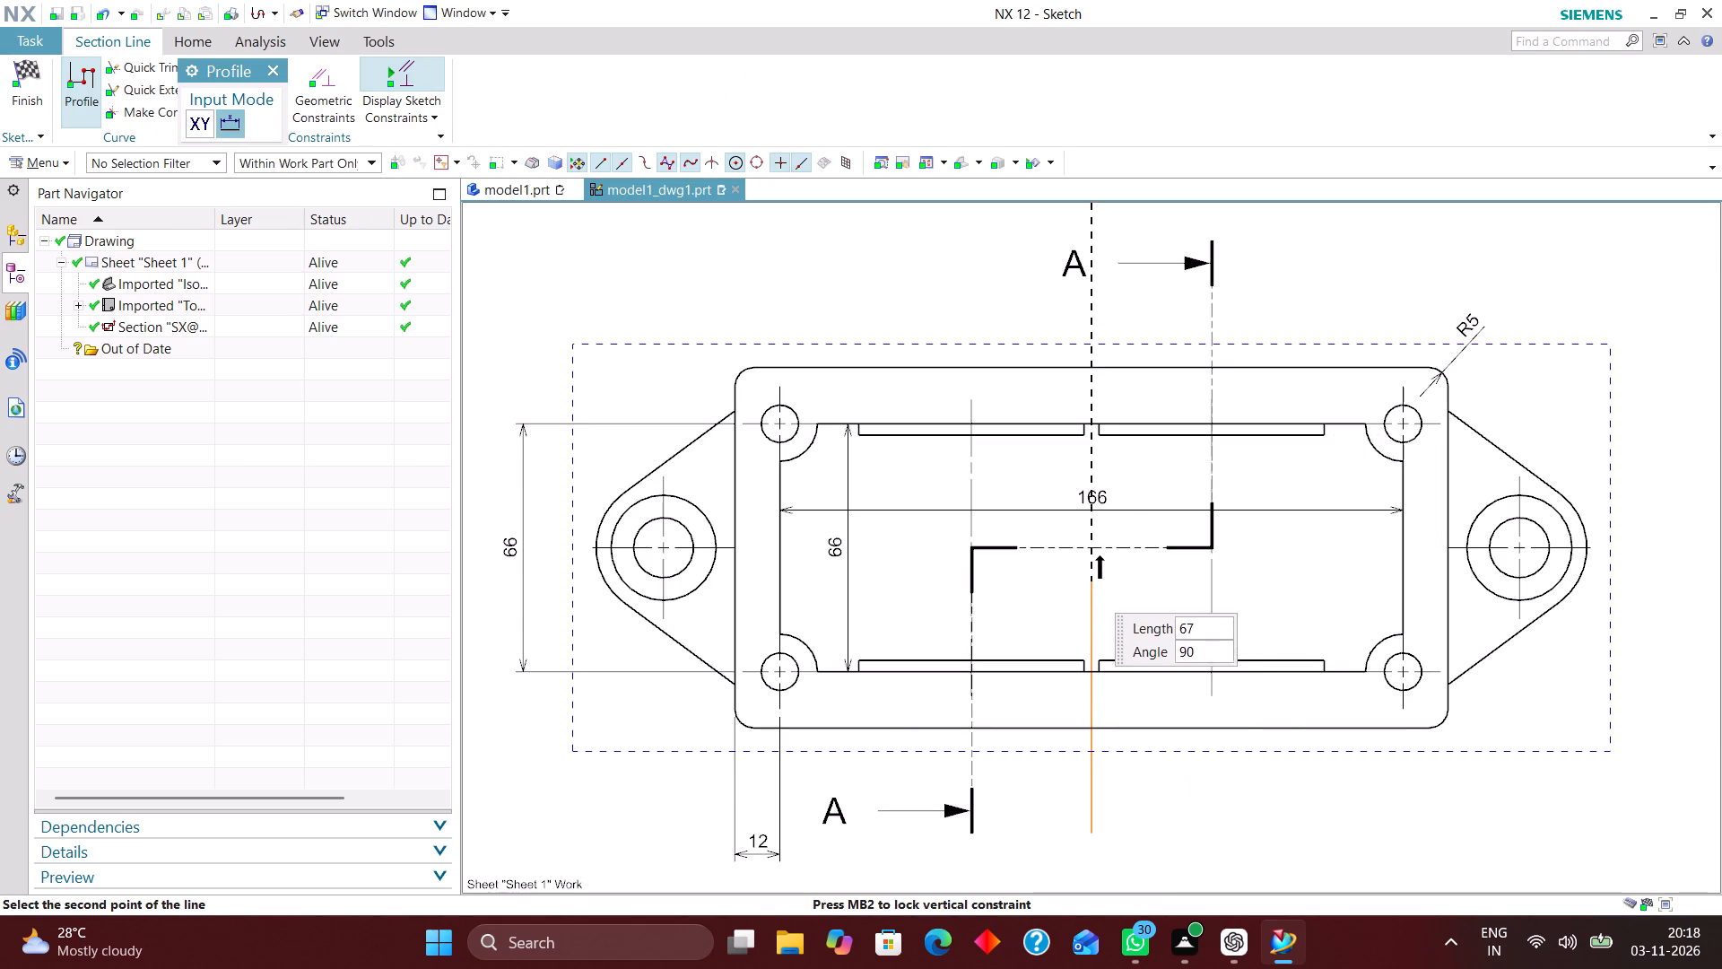
{"action": "left_click", "coordinate": [1091, 546]}
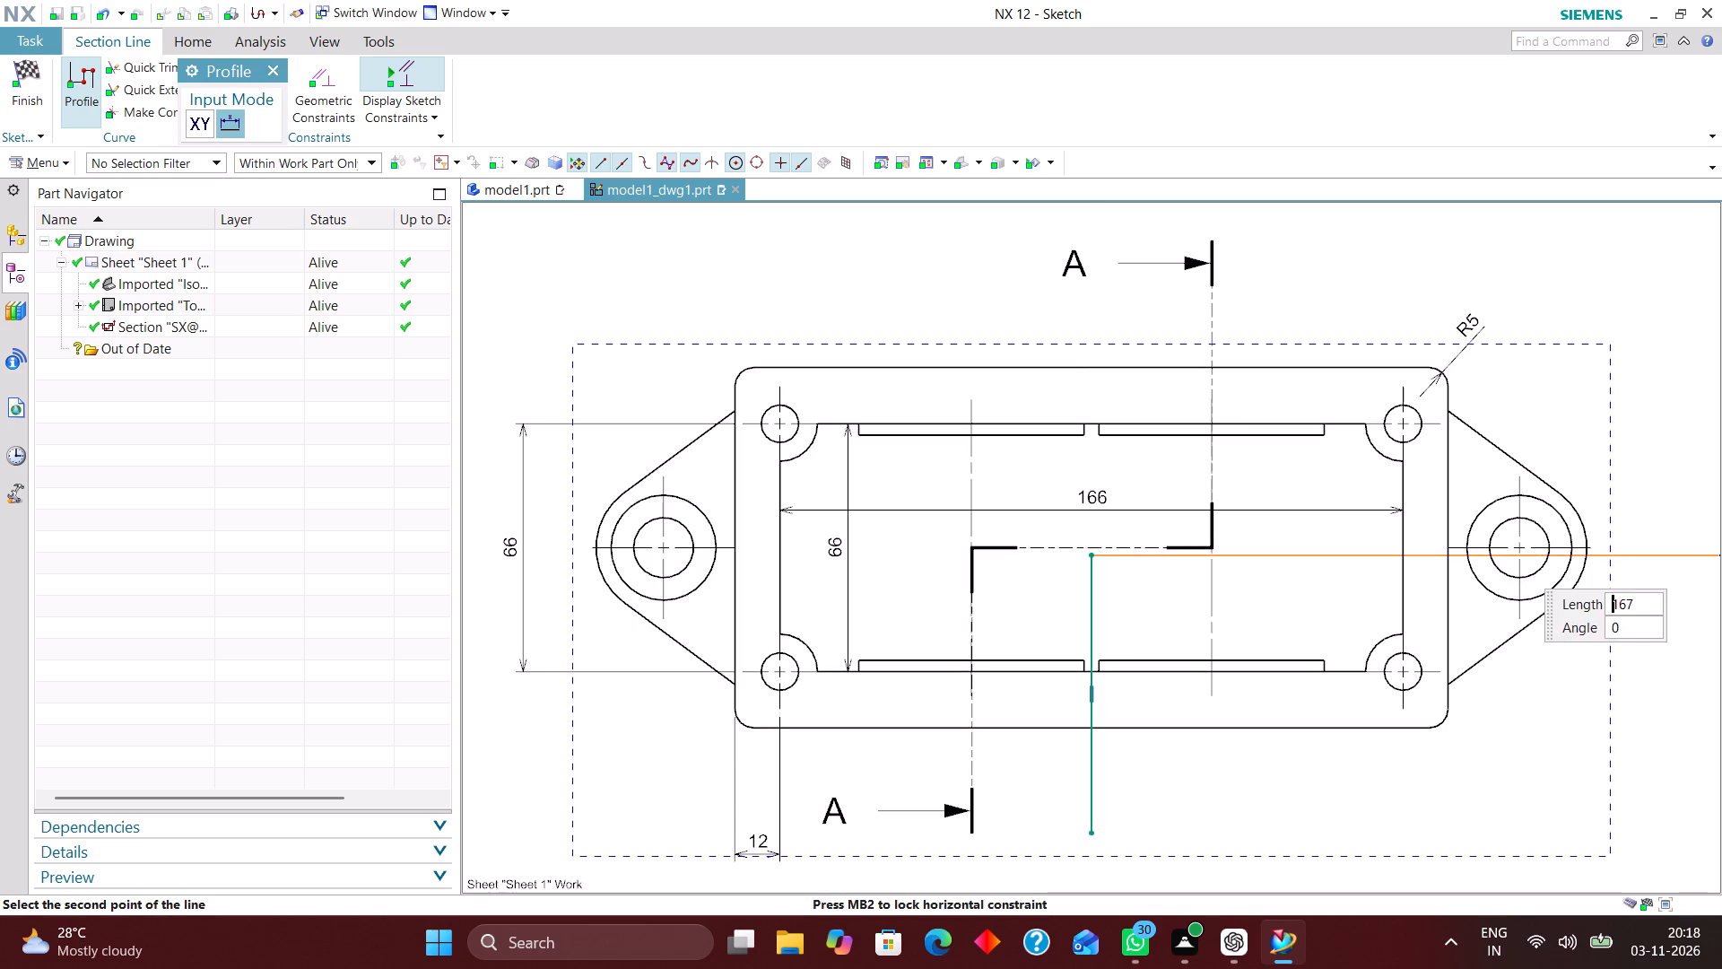
{"action": "left_click", "coordinate": [1648, 558]}
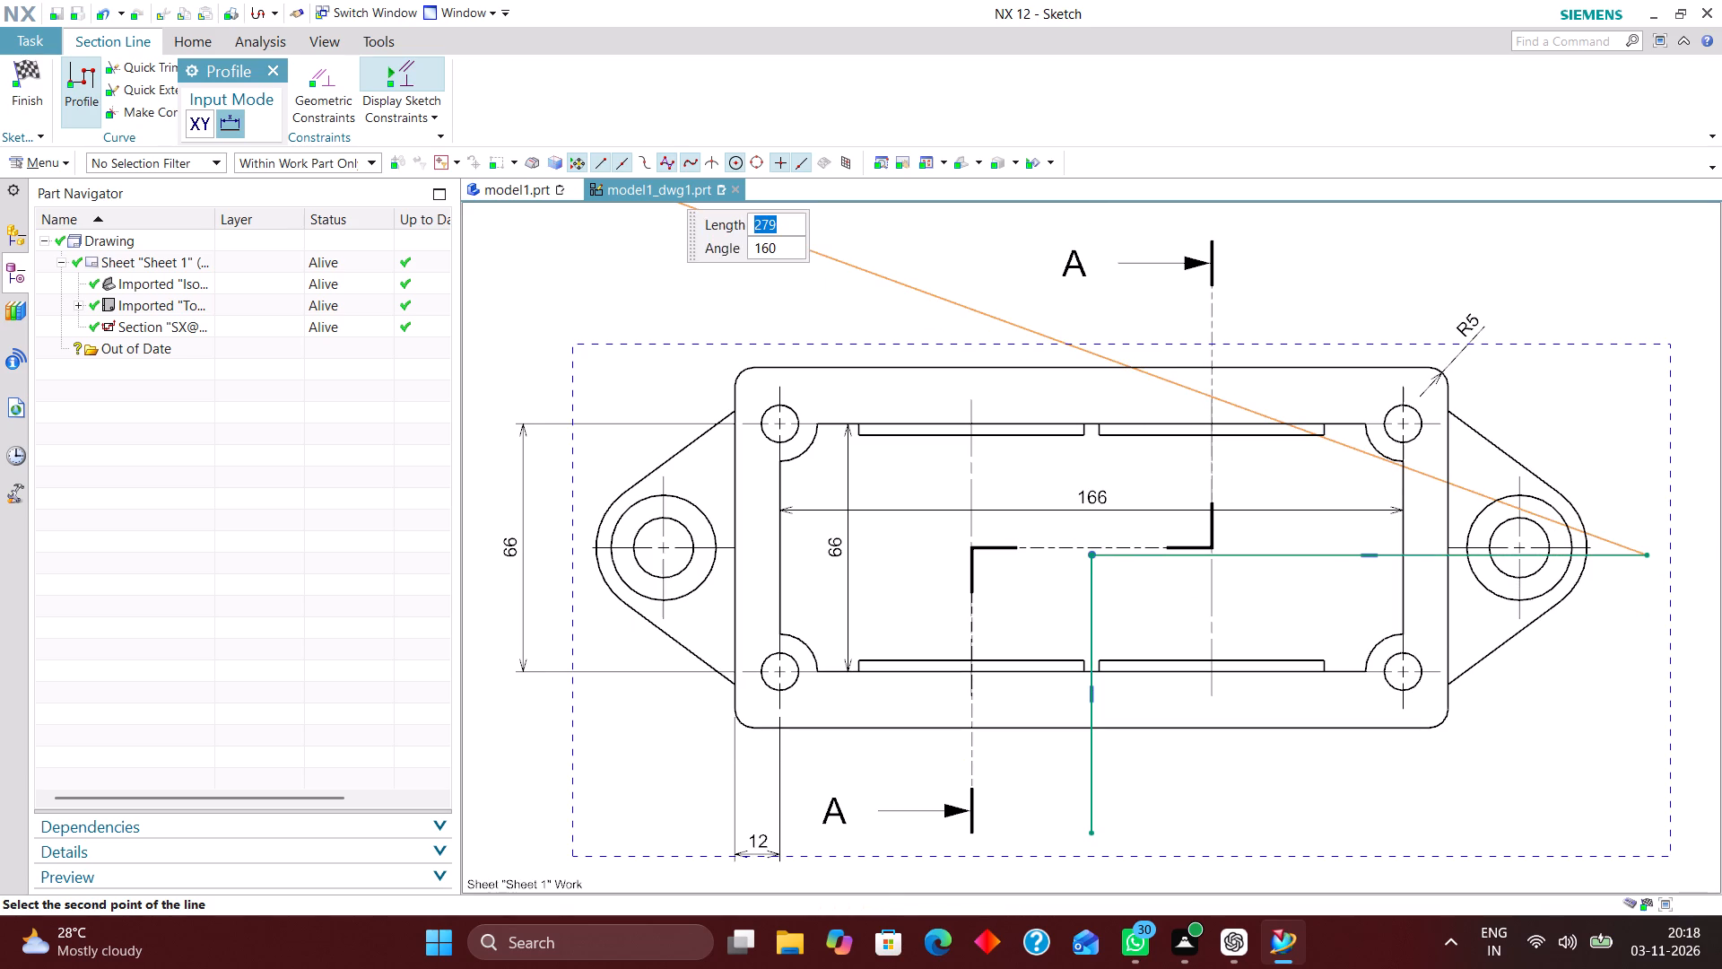
{"action": "left_click", "coordinate": [278, 63]}
Move the horizontal segment's outer endpoint so the segment lies on the right lug's centre line.
{"action": "scroll", "coordinate": [1574, 565], "scroll_direction": "up", "scroll_amount": 2}
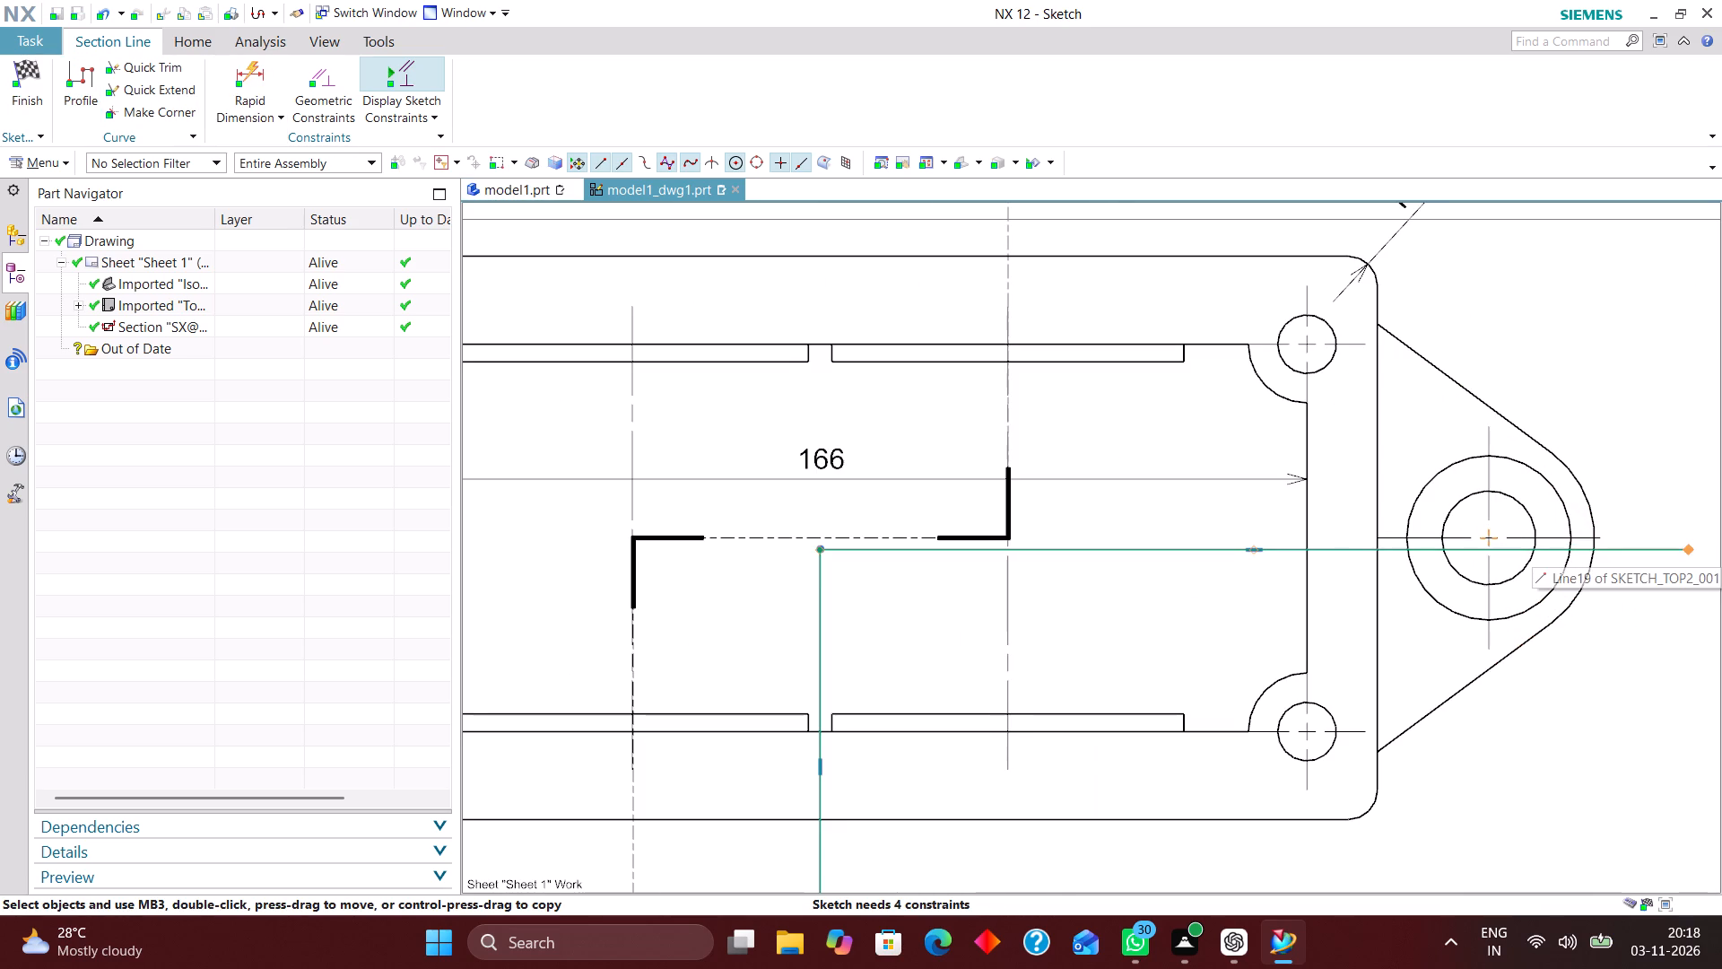
{"action": "left_click_drag", "start_coordinate": [1685, 549], "coordinate": [1670, 538]}
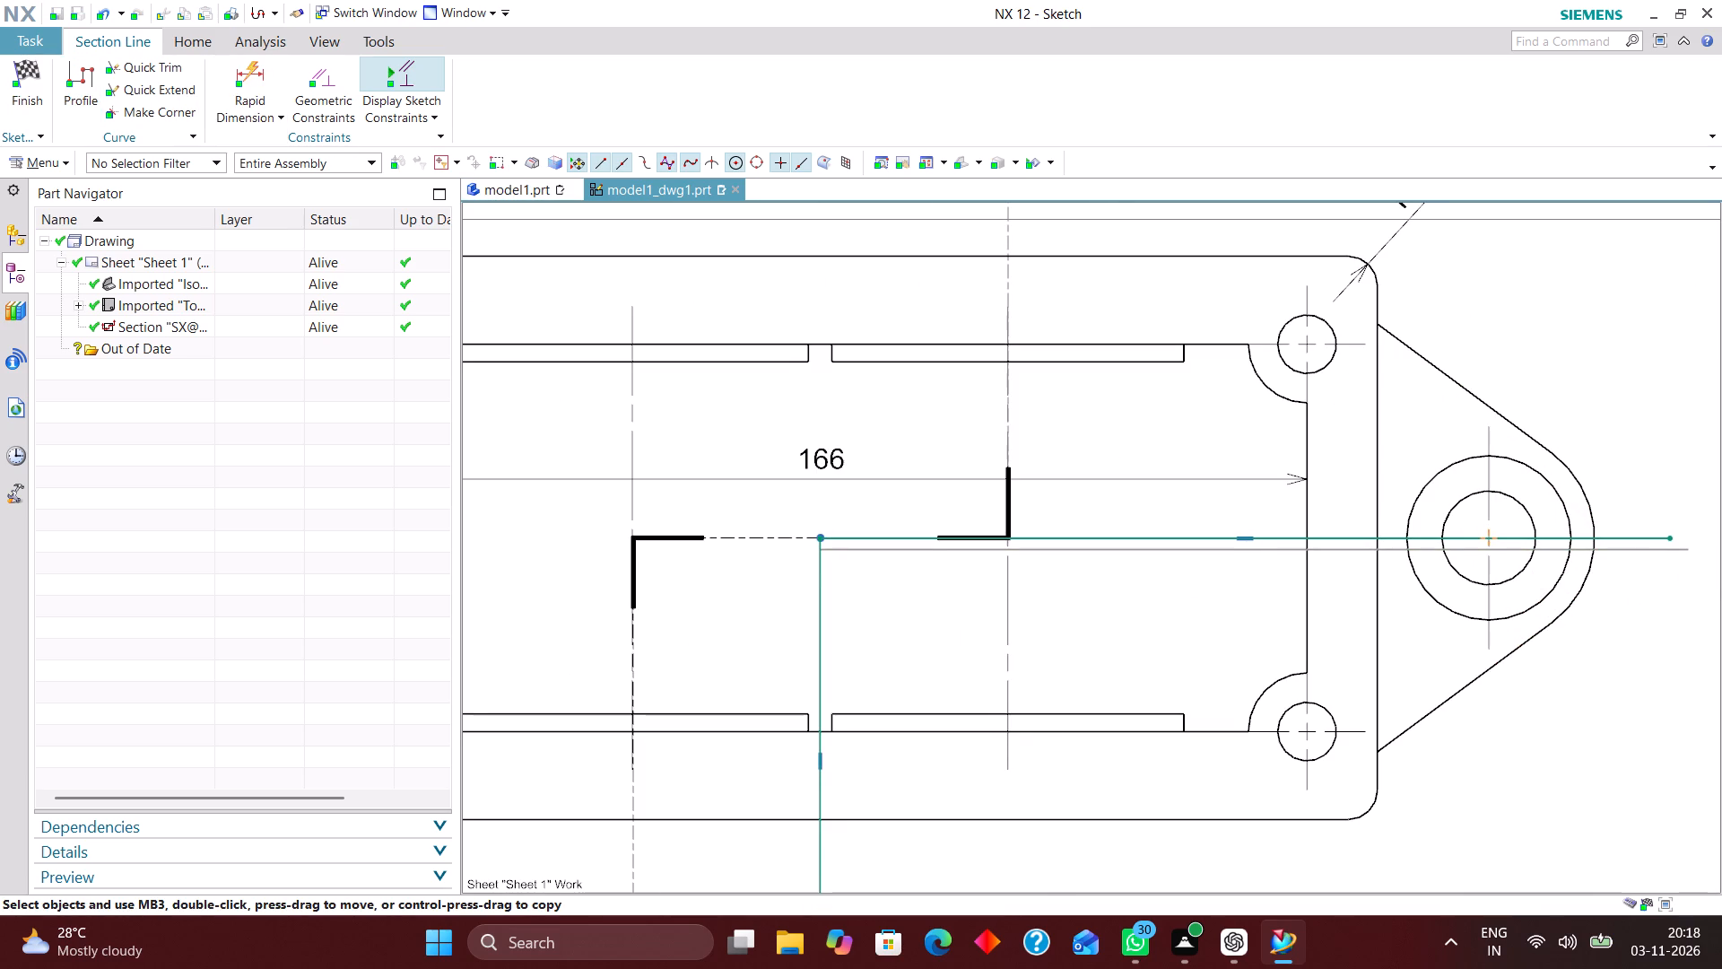
{"action": "left_click_drag", "start_coordinate": [1670, 538], "coordinate": [1667, 538]}
{"action": "scroll", "coordinate": [1508, 474], "scroll_direction": "down", "scroll_amount": 2}
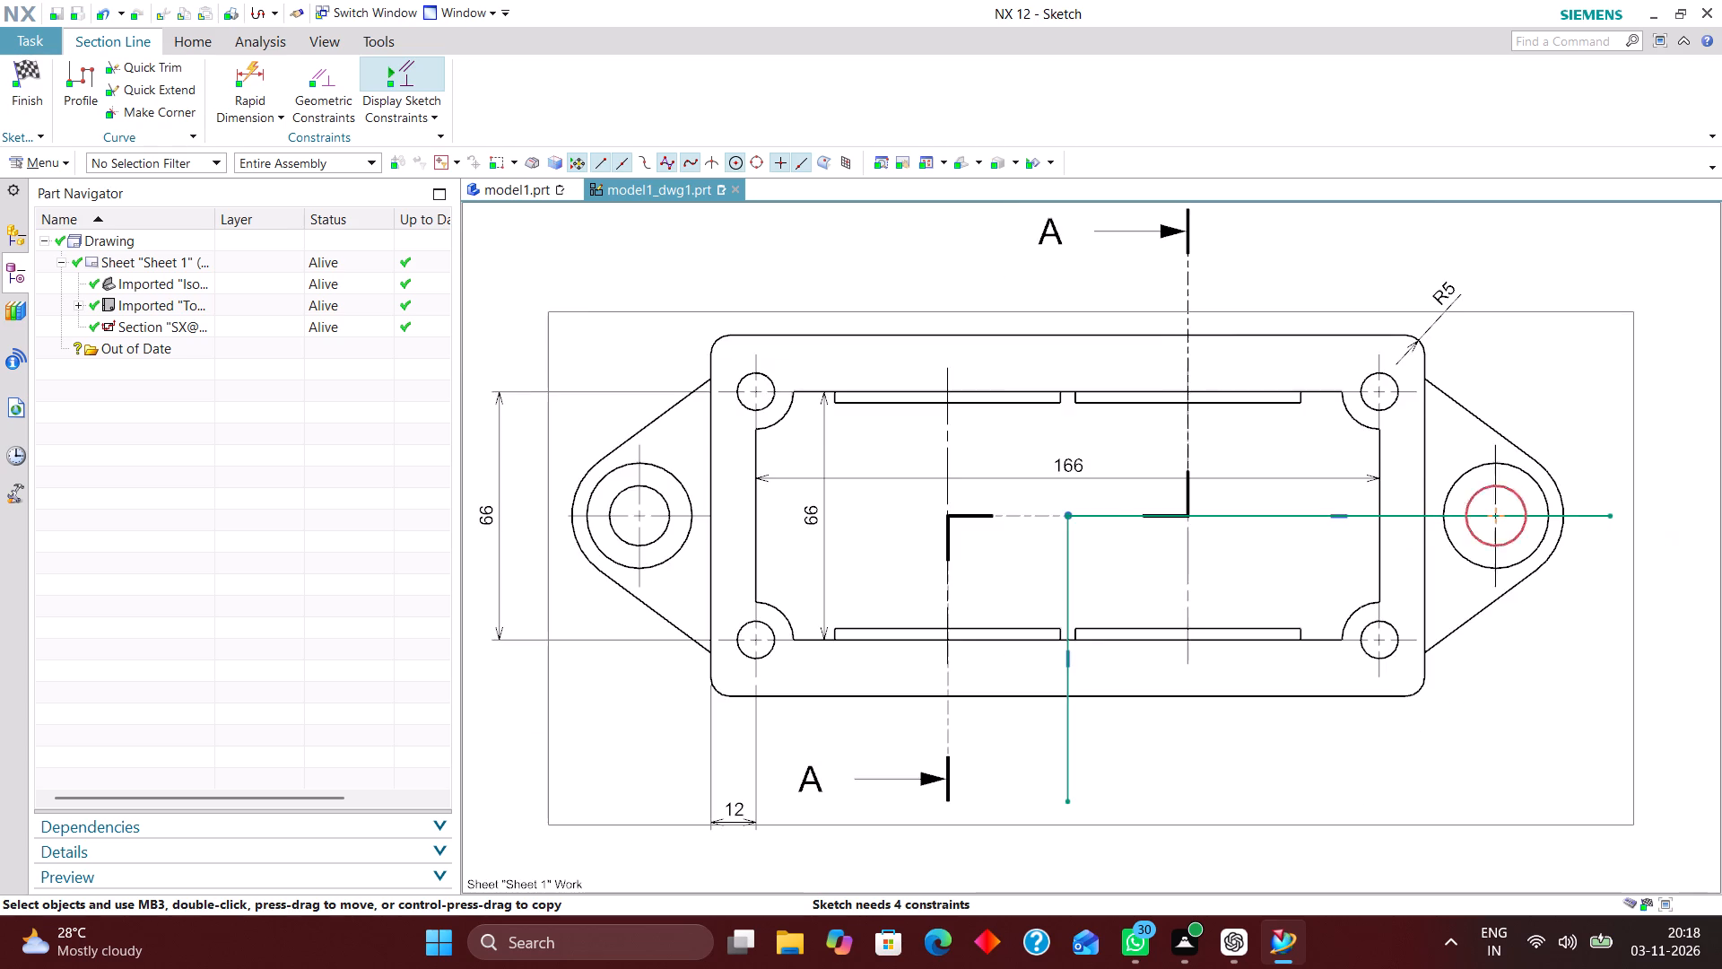
{"action": "scroll", "coordinate": [1046, 820], "scroll_direction": "up", "scroll_amount": 2}
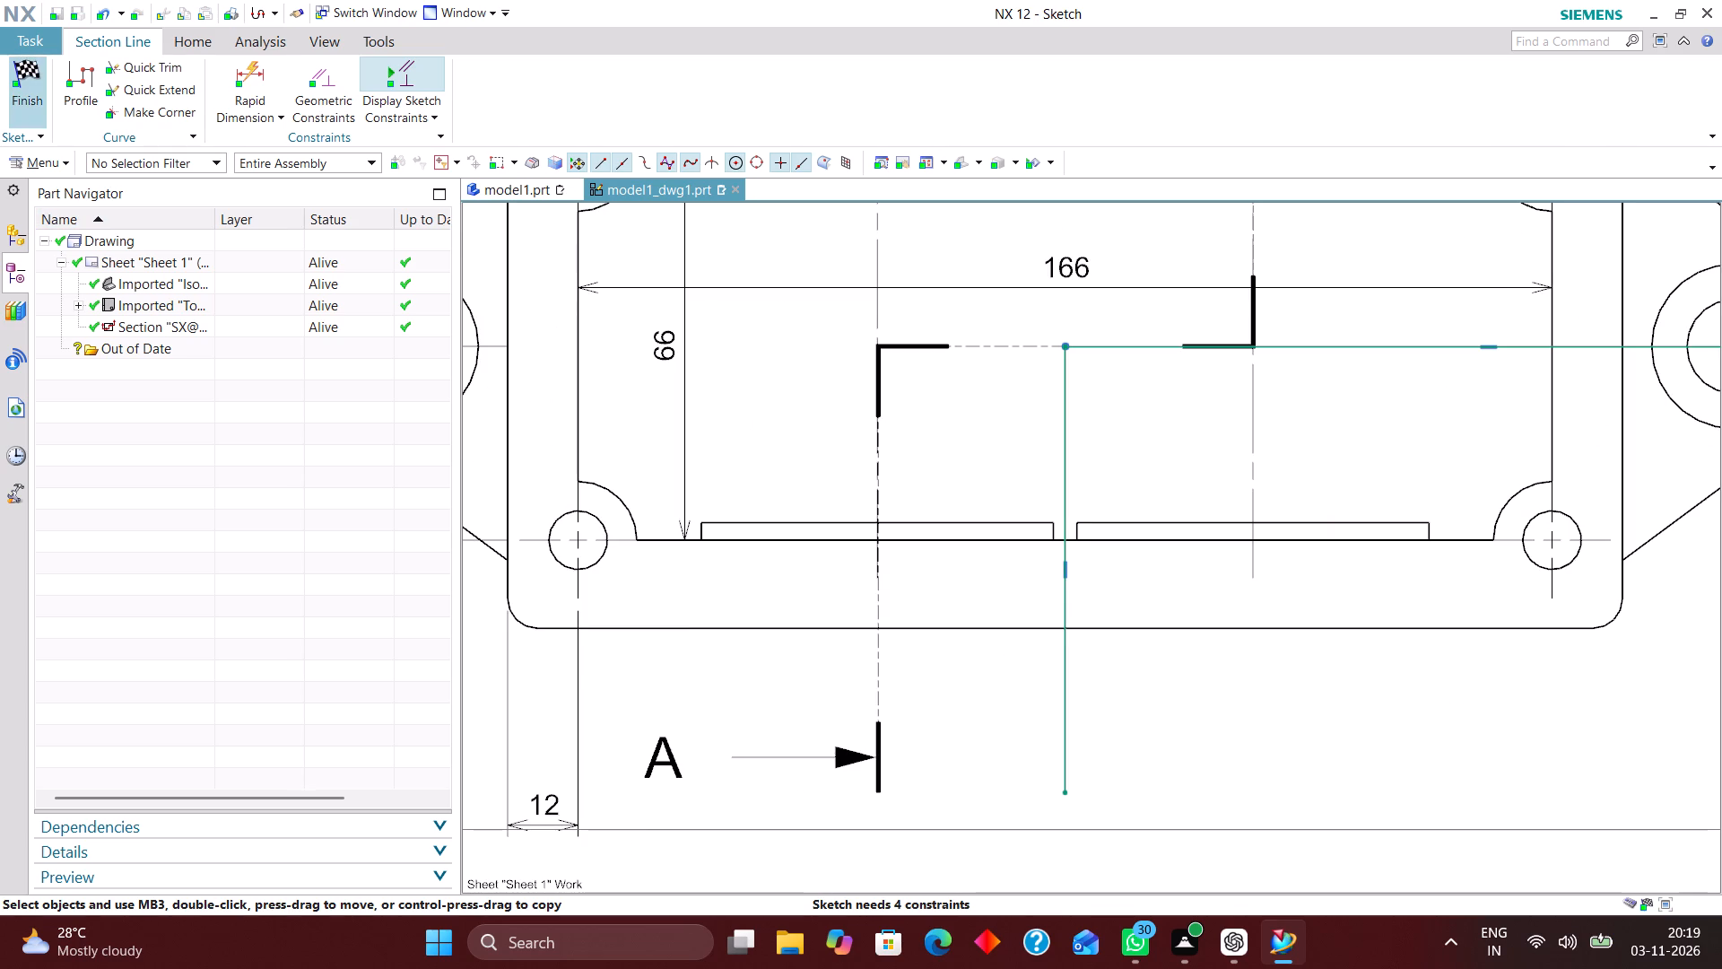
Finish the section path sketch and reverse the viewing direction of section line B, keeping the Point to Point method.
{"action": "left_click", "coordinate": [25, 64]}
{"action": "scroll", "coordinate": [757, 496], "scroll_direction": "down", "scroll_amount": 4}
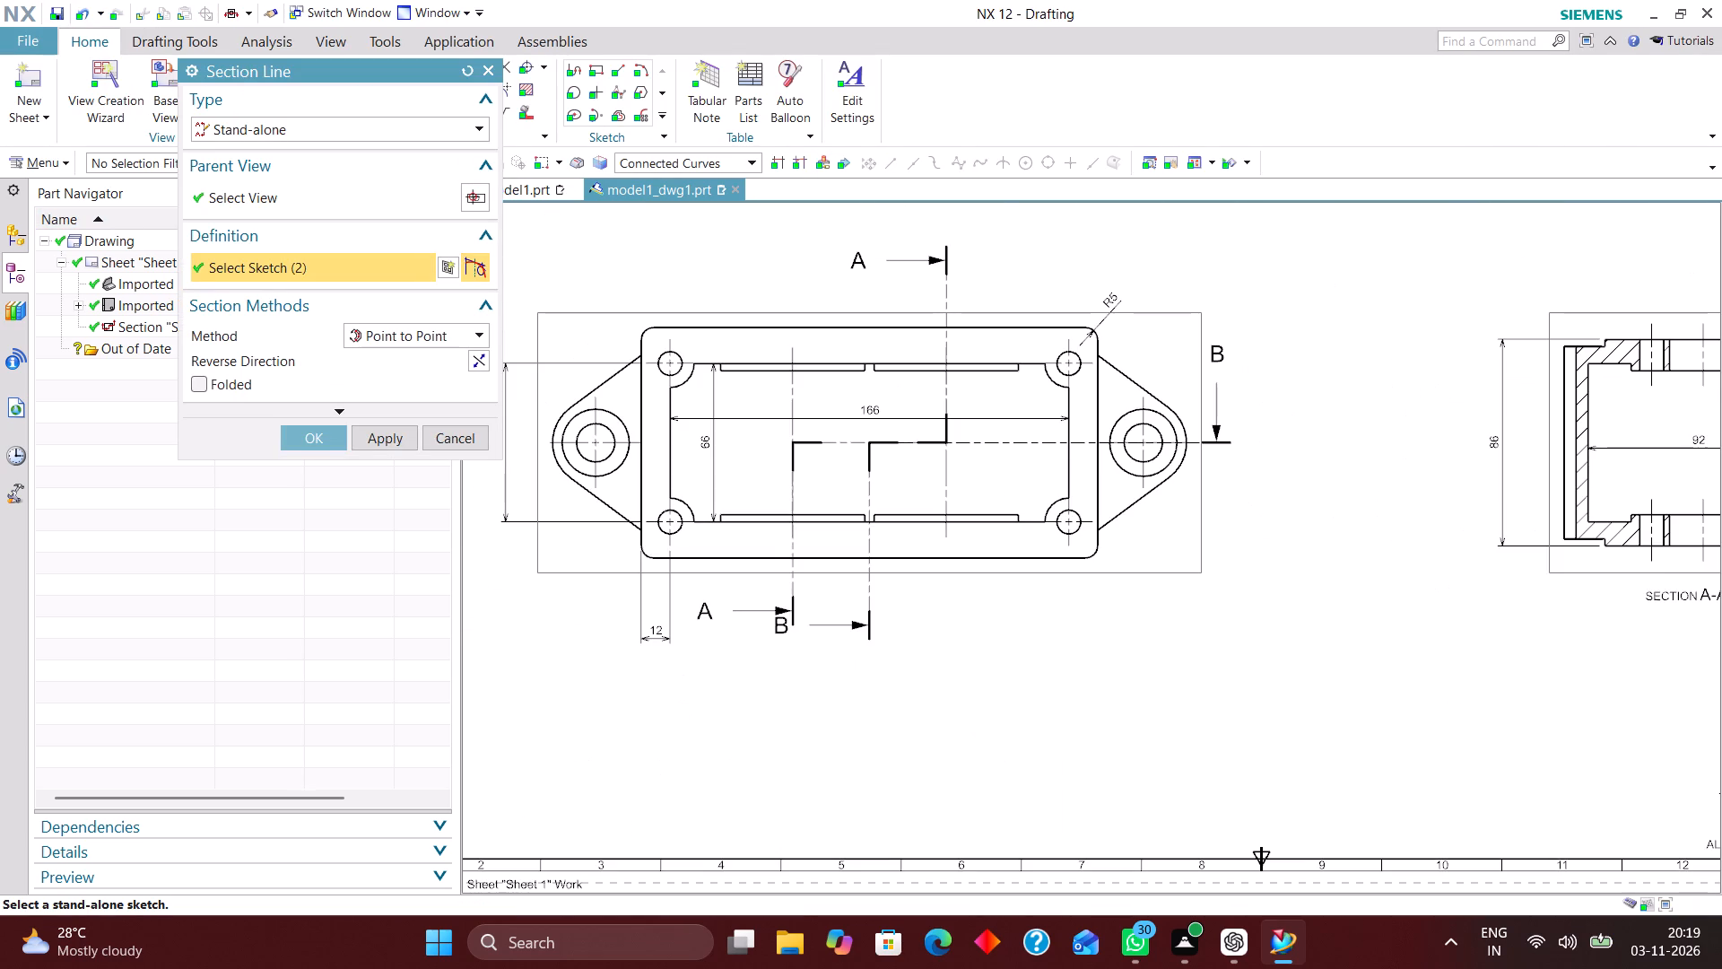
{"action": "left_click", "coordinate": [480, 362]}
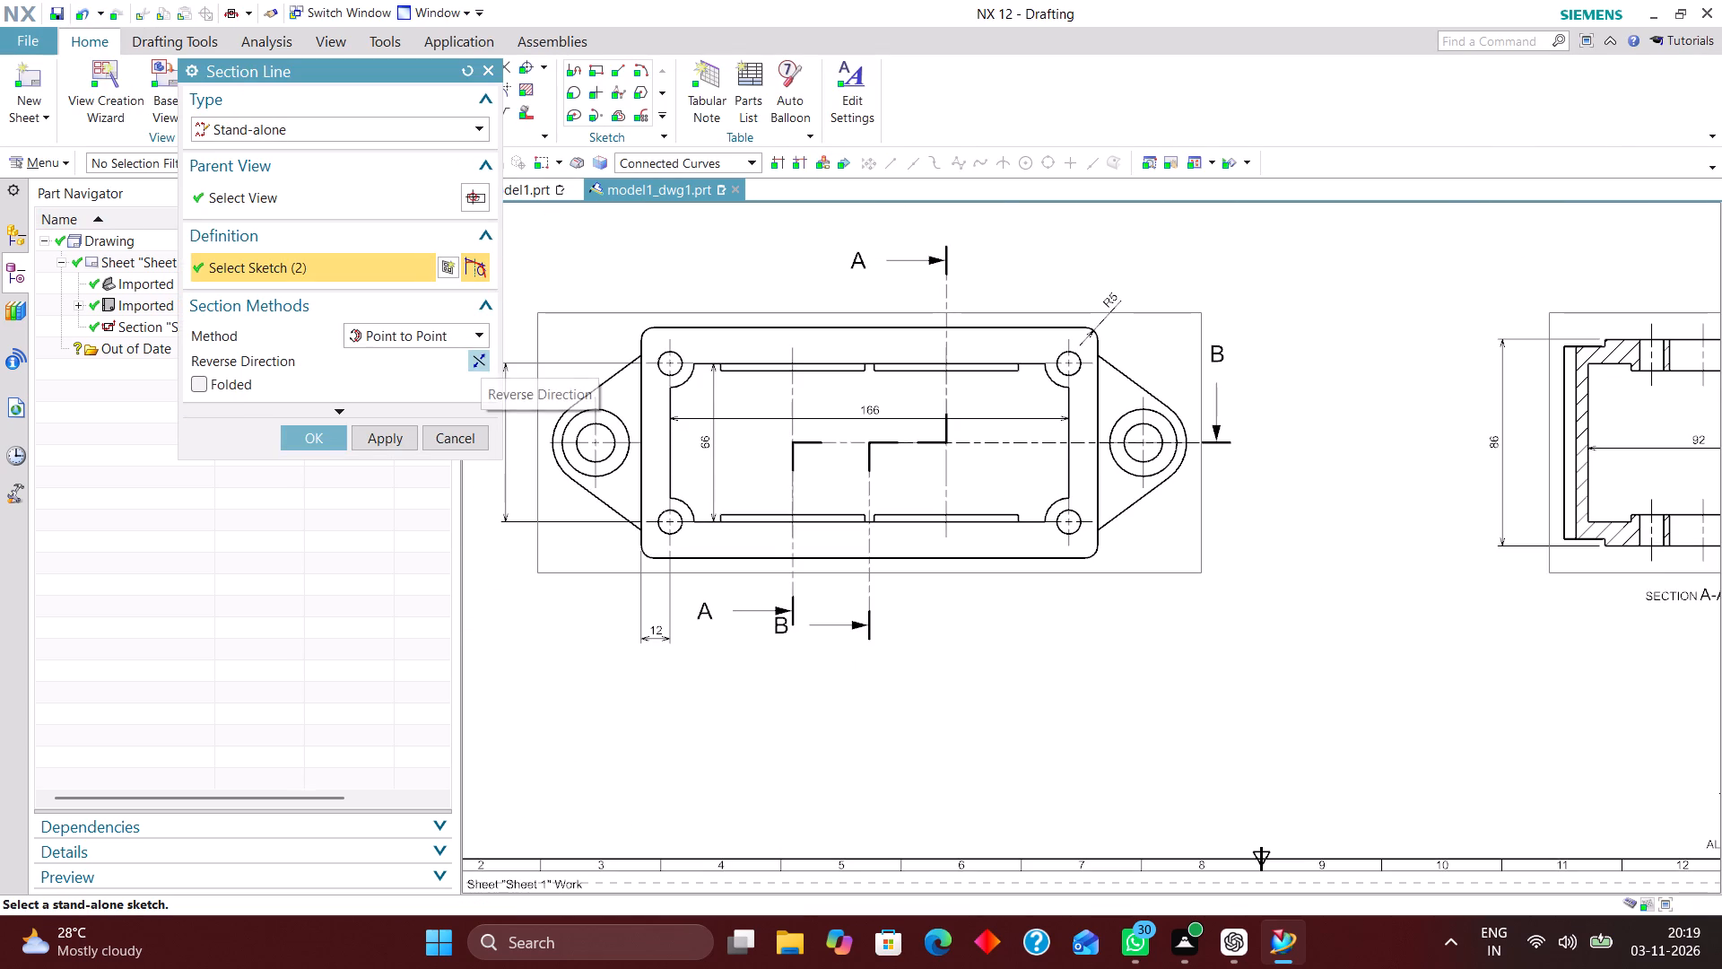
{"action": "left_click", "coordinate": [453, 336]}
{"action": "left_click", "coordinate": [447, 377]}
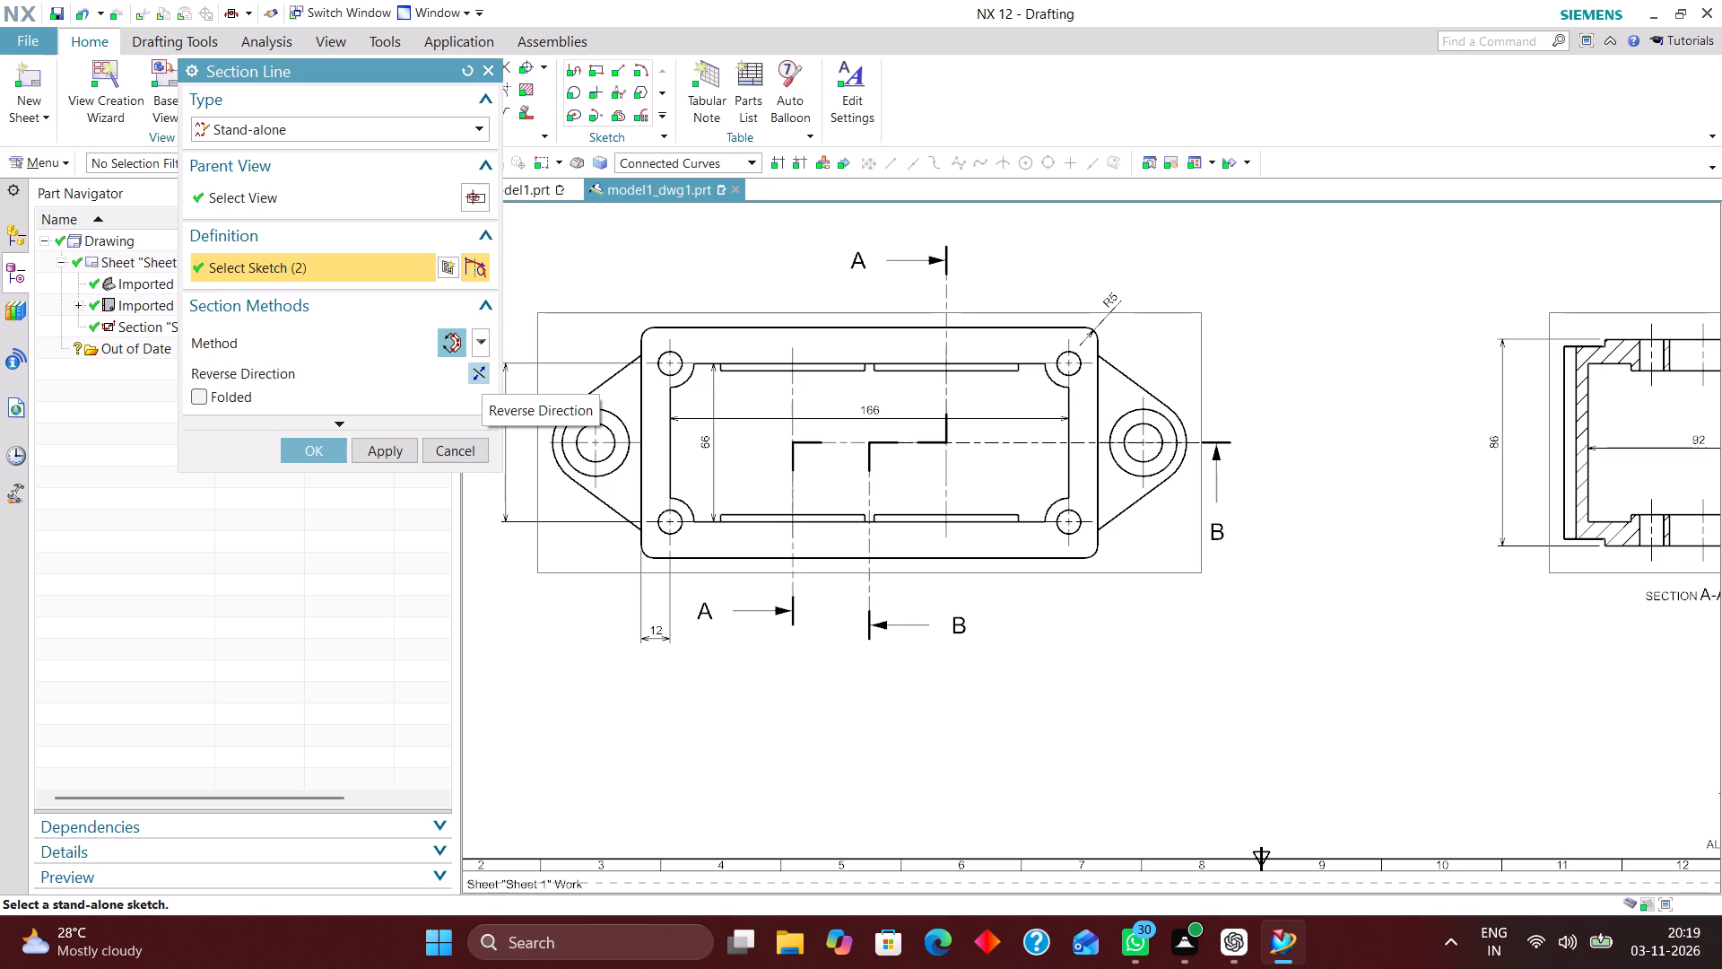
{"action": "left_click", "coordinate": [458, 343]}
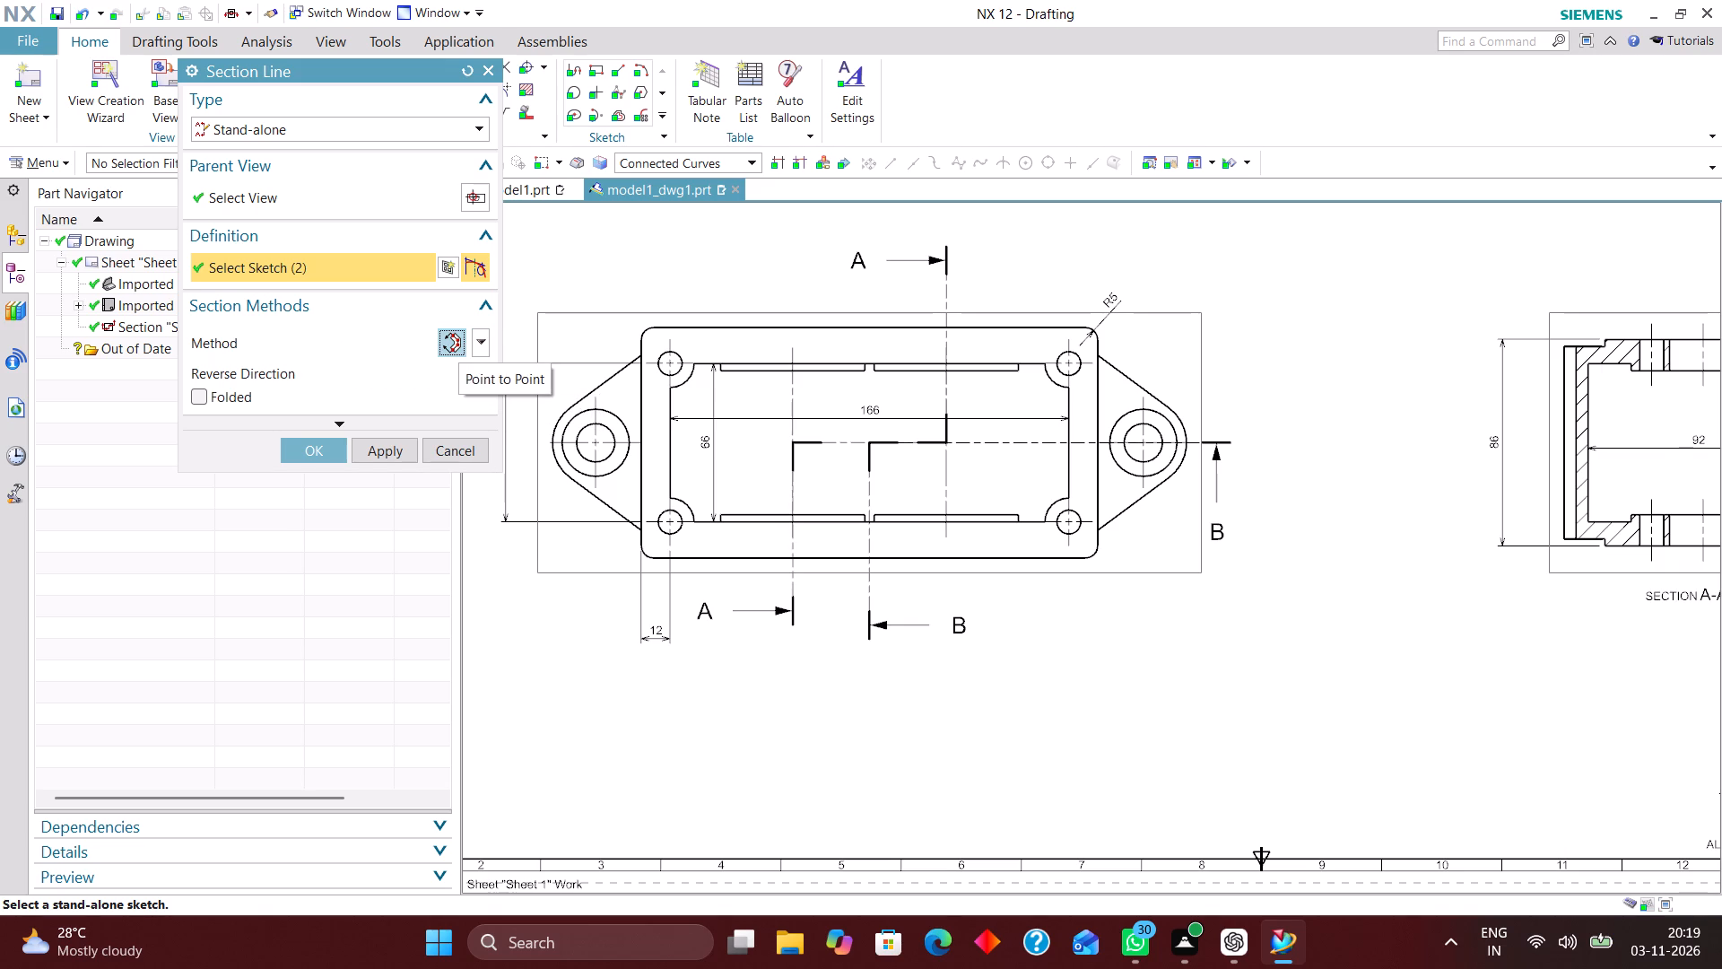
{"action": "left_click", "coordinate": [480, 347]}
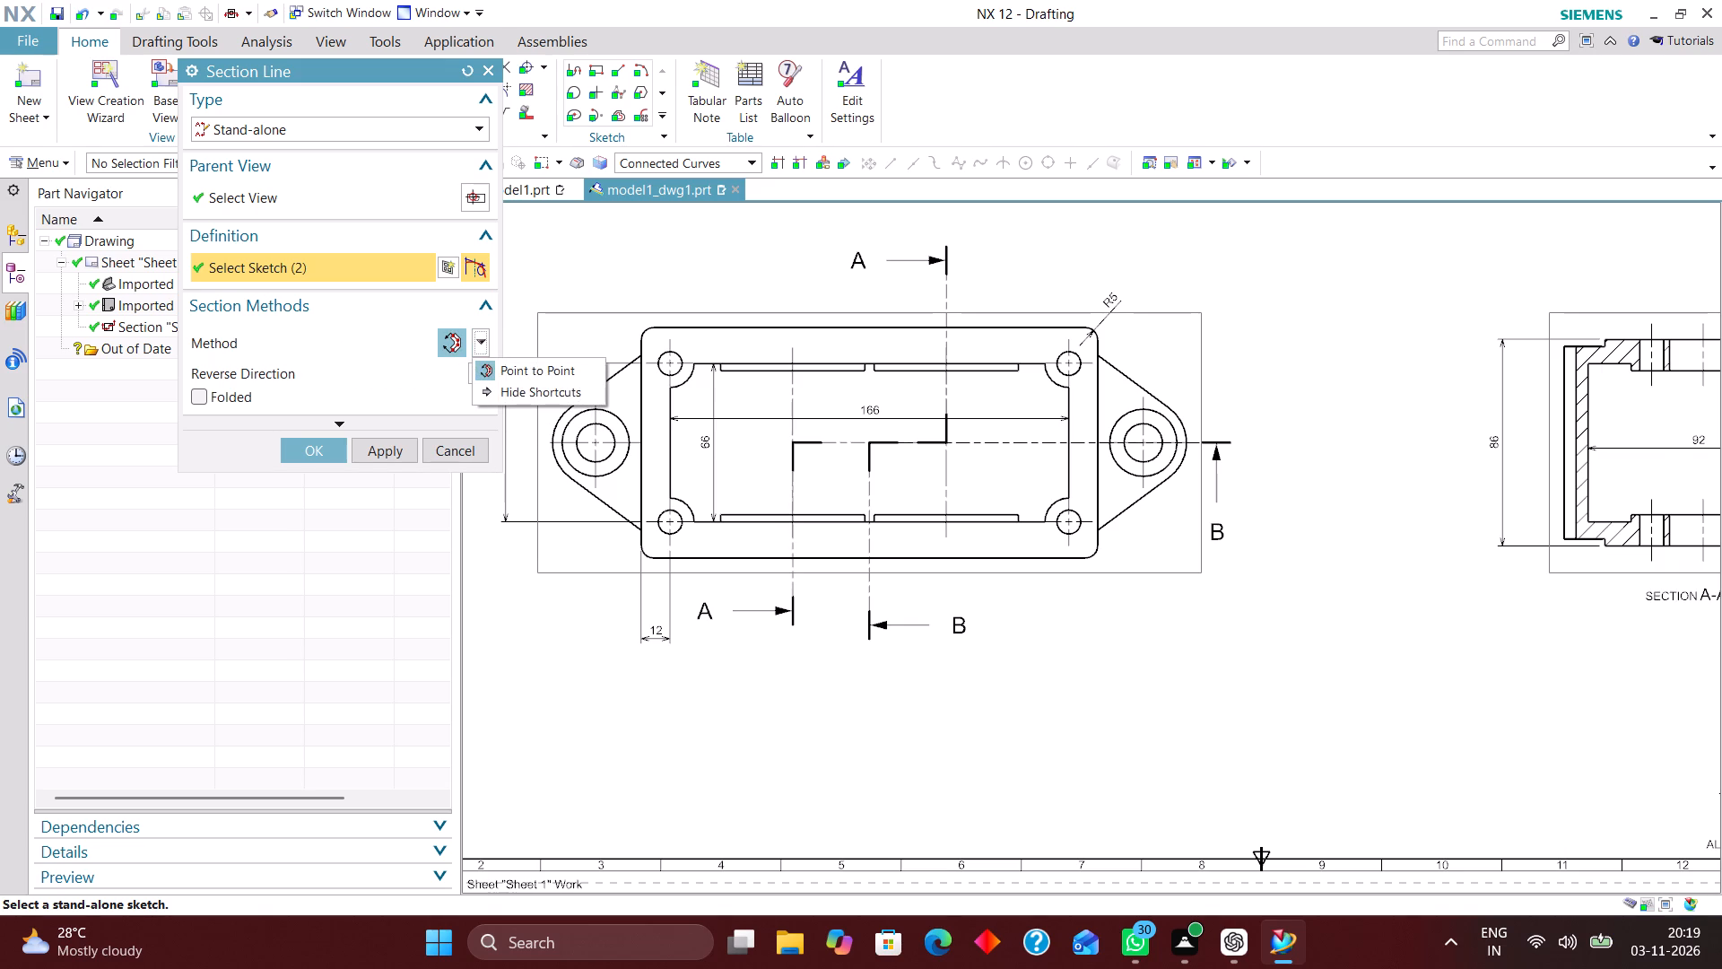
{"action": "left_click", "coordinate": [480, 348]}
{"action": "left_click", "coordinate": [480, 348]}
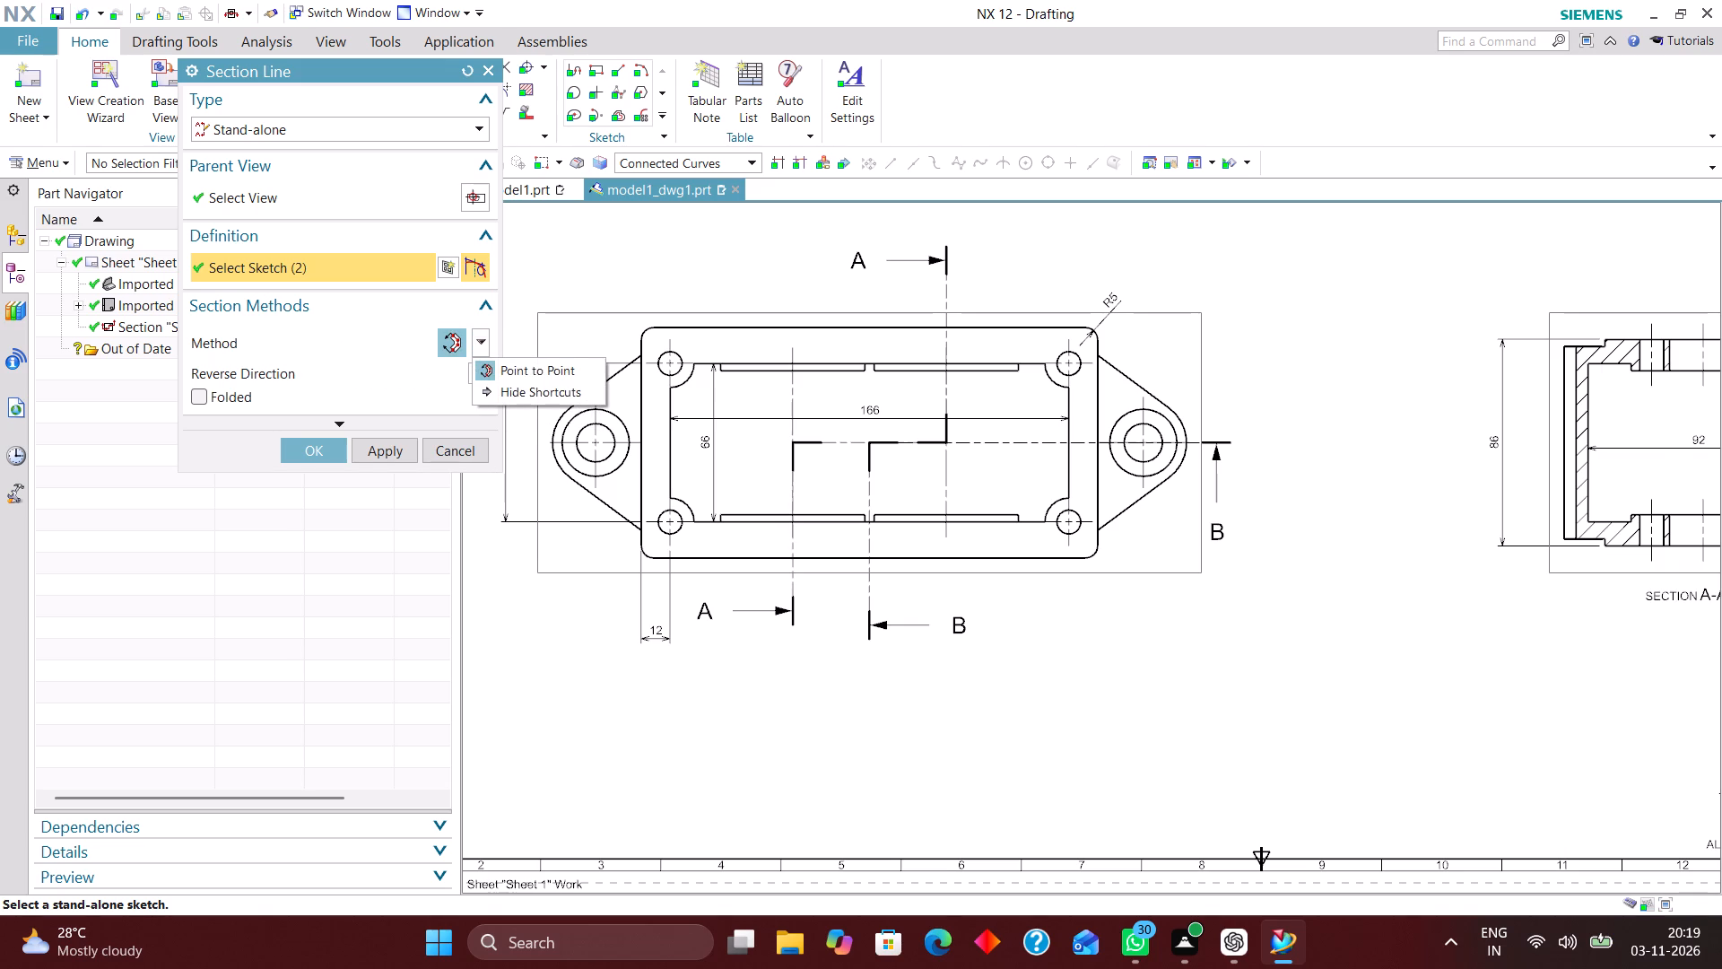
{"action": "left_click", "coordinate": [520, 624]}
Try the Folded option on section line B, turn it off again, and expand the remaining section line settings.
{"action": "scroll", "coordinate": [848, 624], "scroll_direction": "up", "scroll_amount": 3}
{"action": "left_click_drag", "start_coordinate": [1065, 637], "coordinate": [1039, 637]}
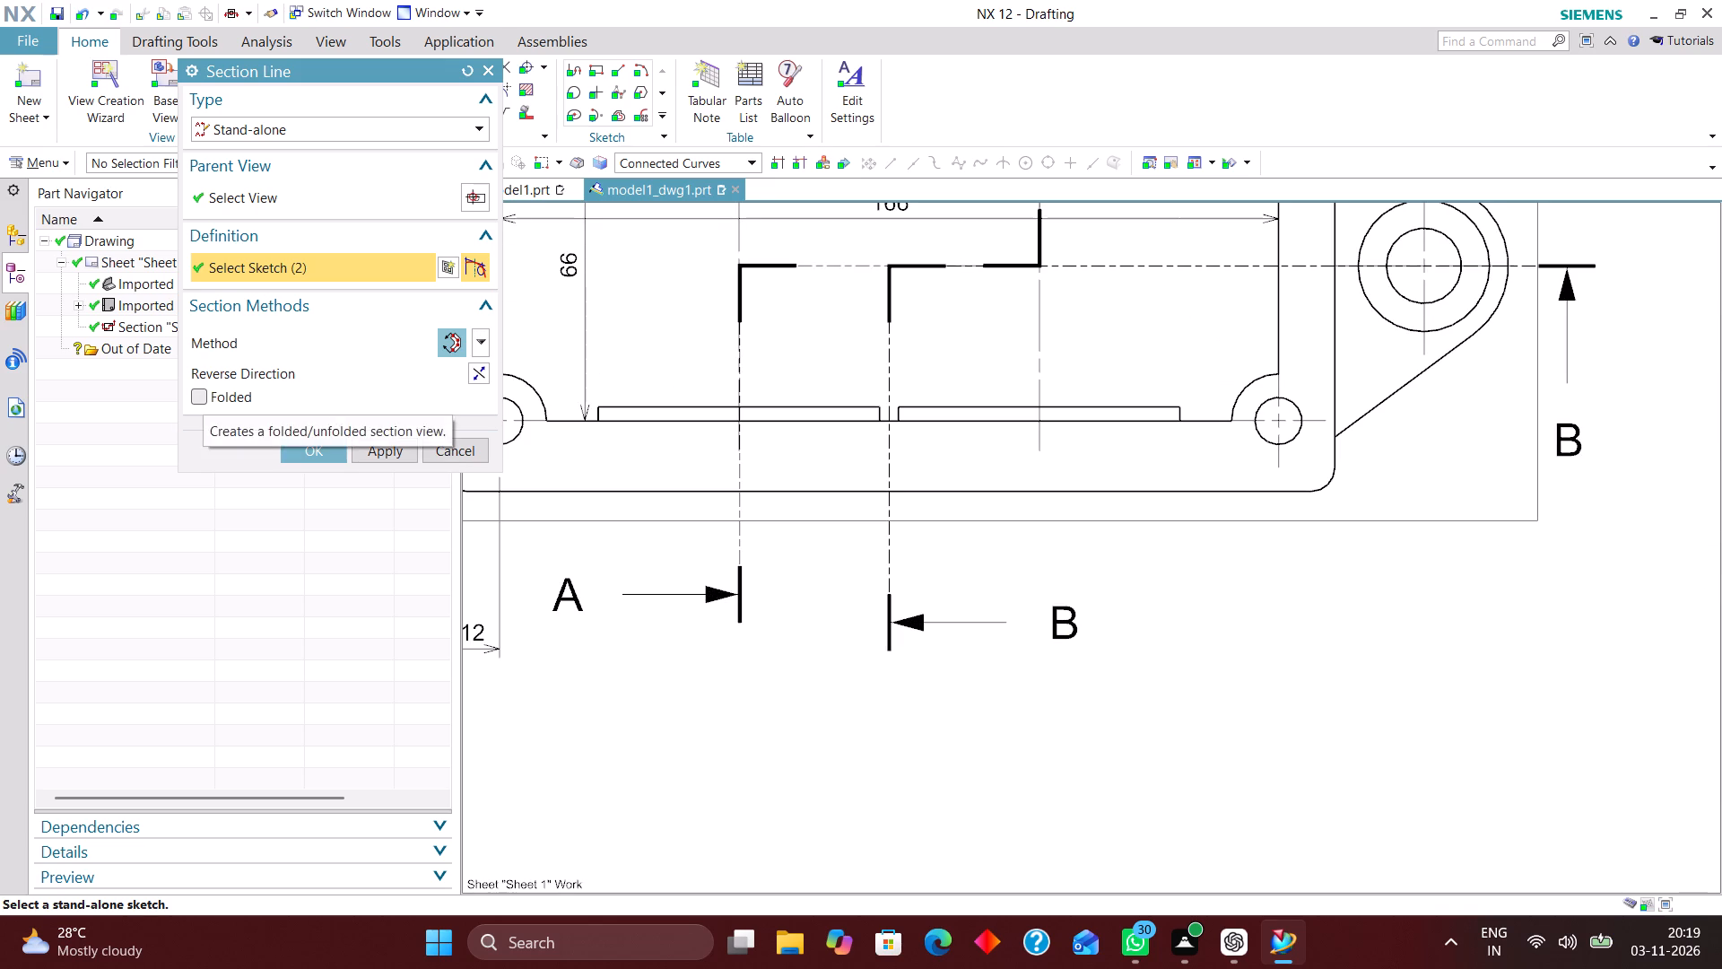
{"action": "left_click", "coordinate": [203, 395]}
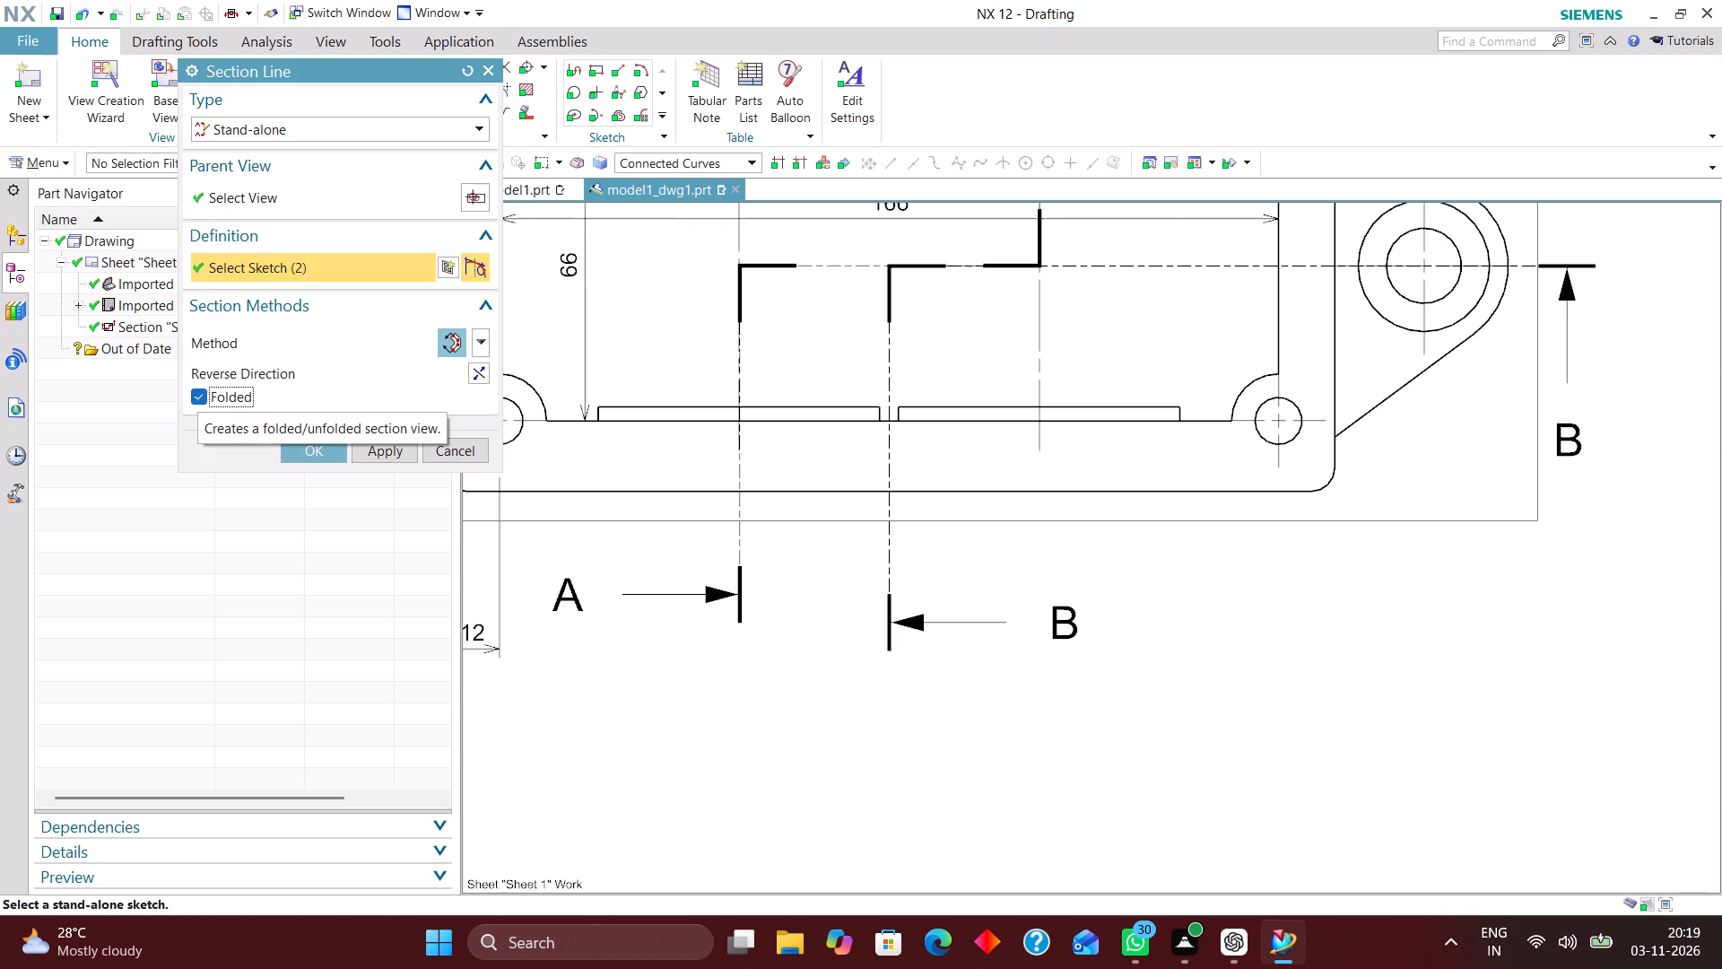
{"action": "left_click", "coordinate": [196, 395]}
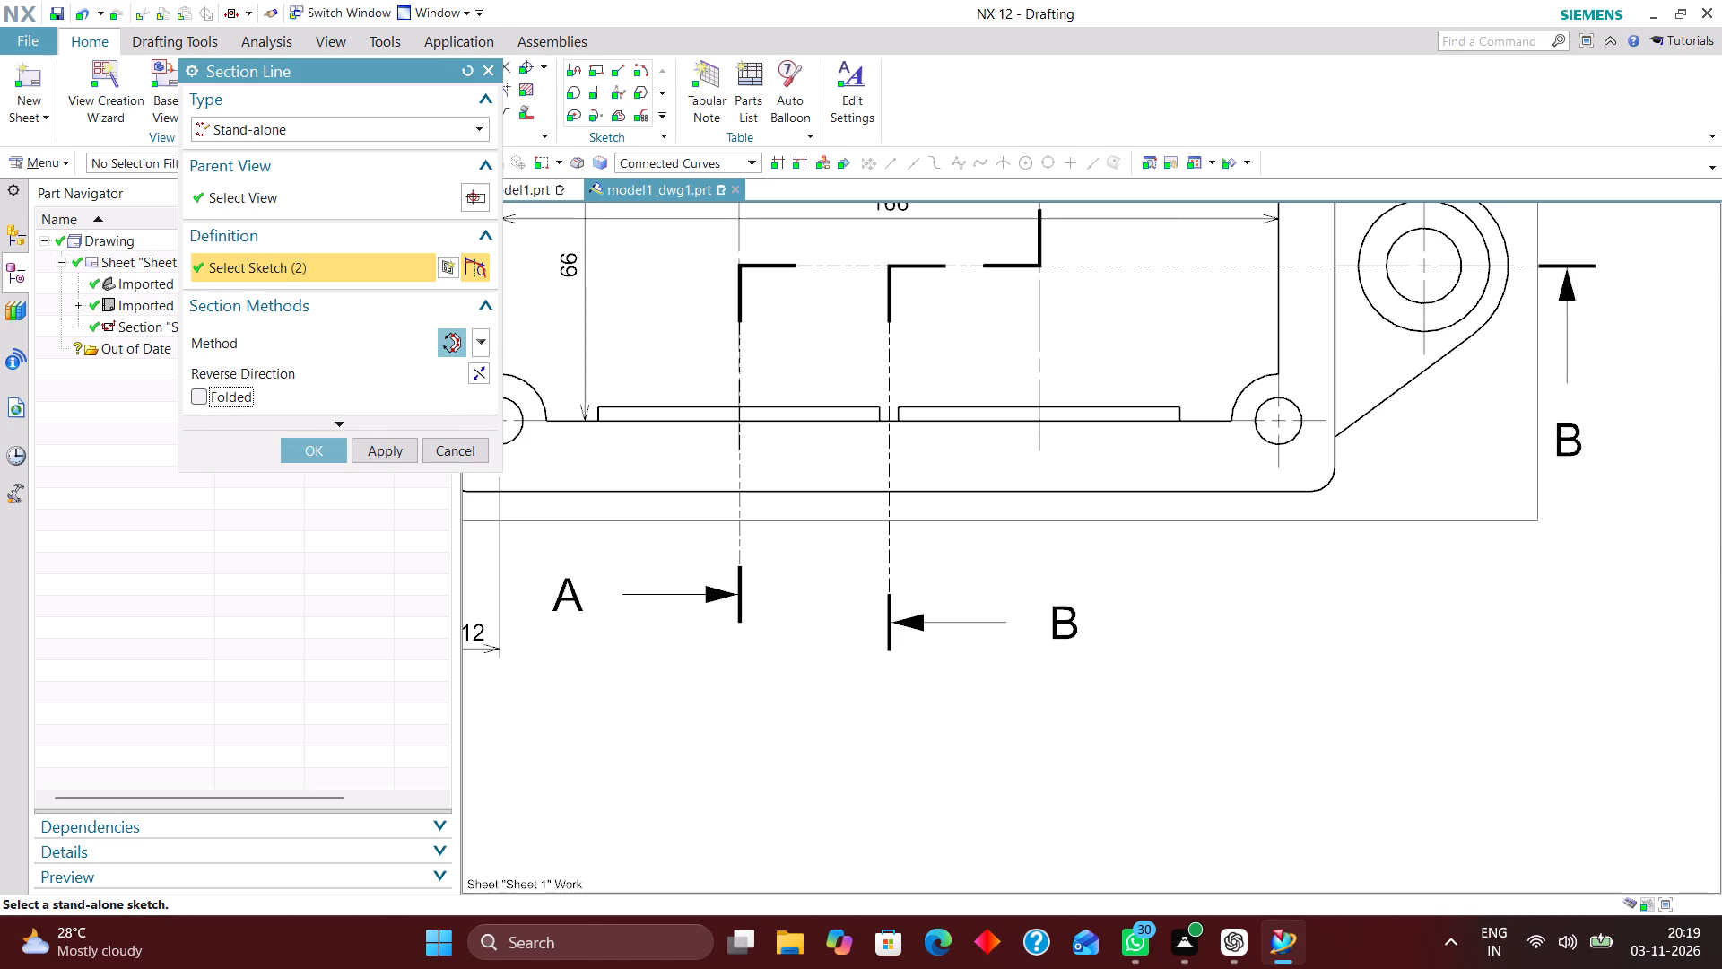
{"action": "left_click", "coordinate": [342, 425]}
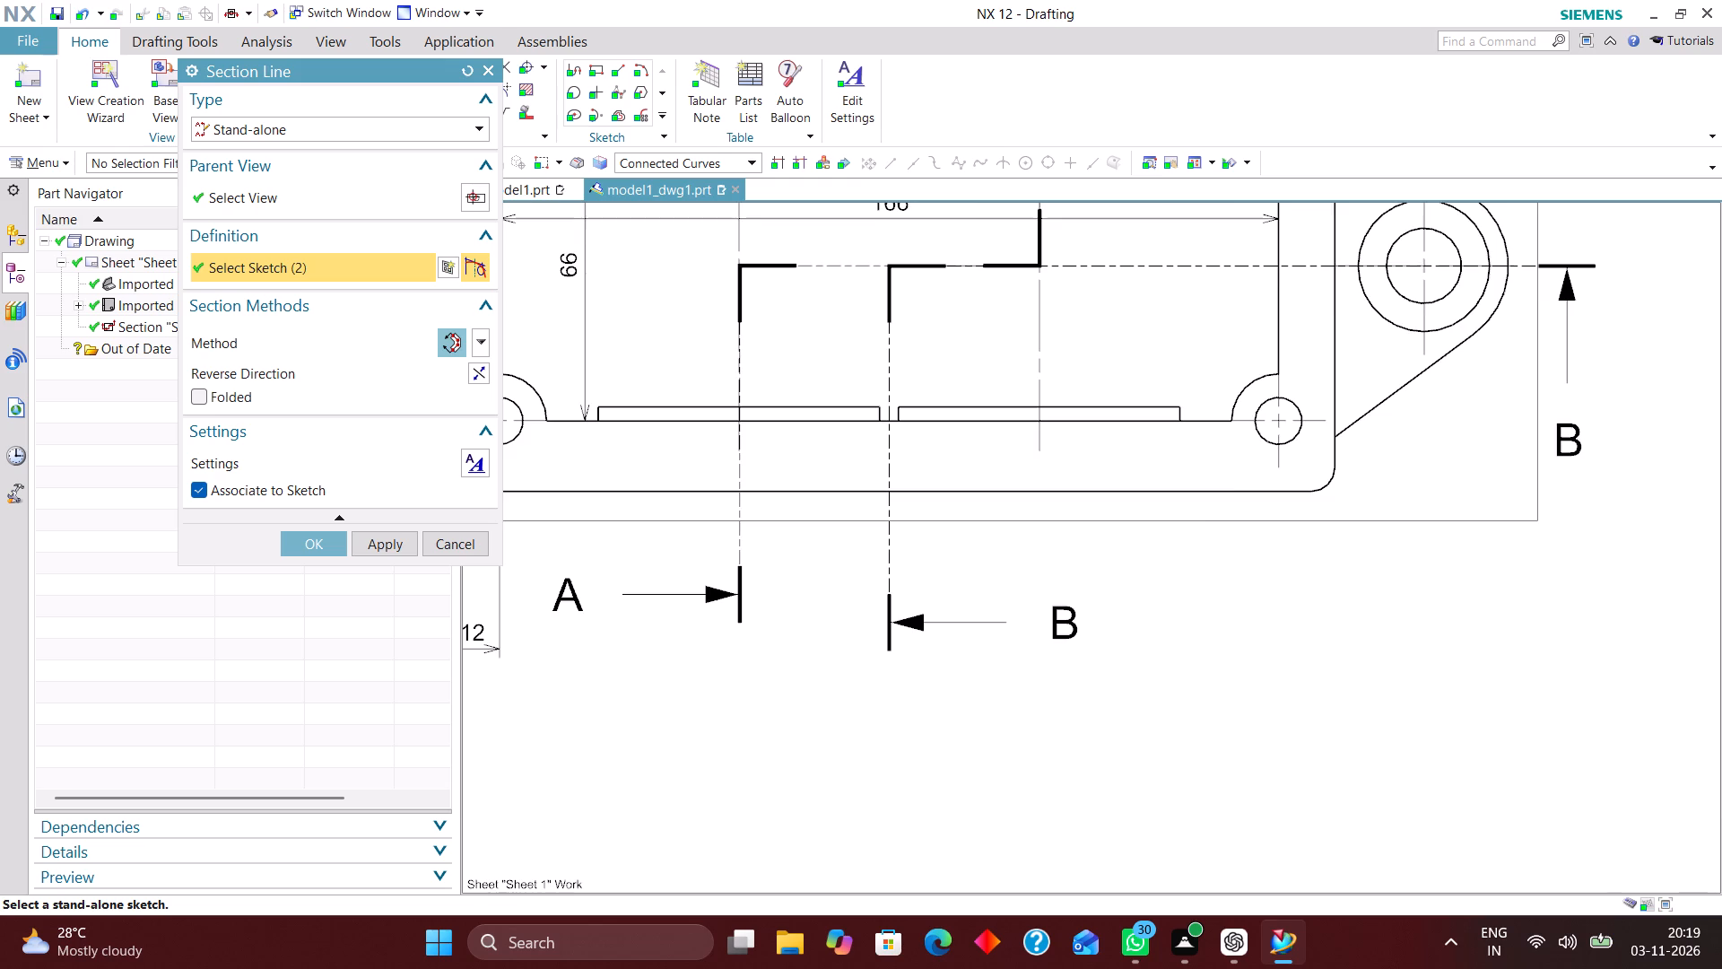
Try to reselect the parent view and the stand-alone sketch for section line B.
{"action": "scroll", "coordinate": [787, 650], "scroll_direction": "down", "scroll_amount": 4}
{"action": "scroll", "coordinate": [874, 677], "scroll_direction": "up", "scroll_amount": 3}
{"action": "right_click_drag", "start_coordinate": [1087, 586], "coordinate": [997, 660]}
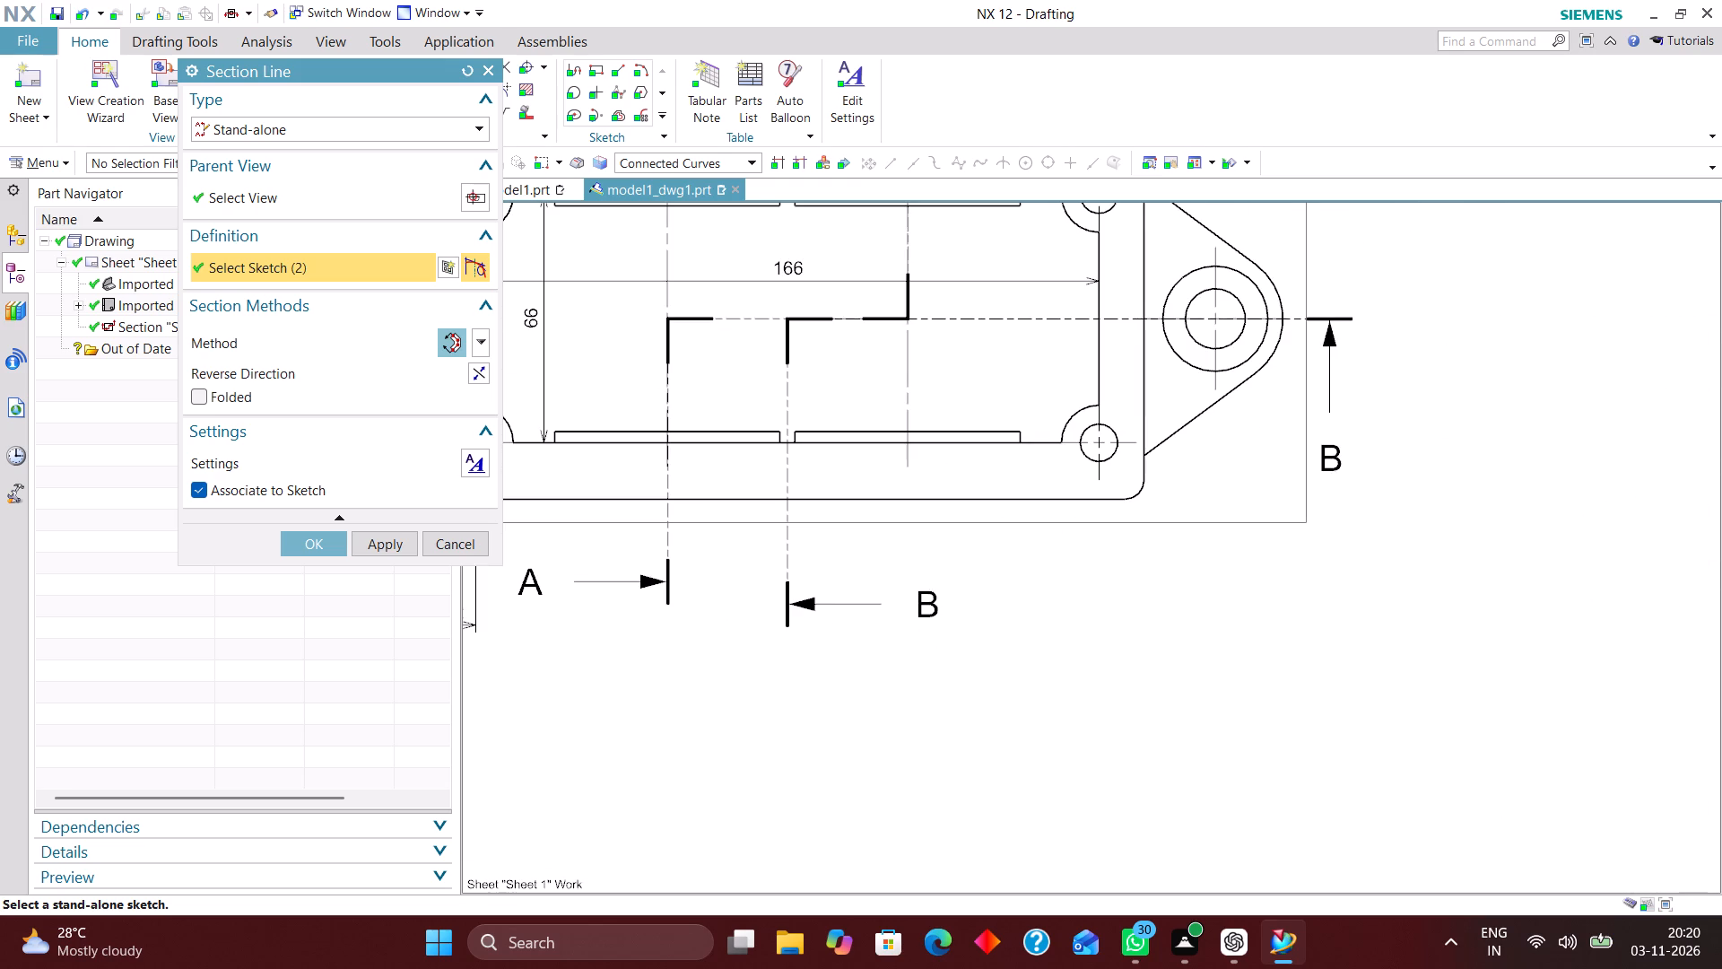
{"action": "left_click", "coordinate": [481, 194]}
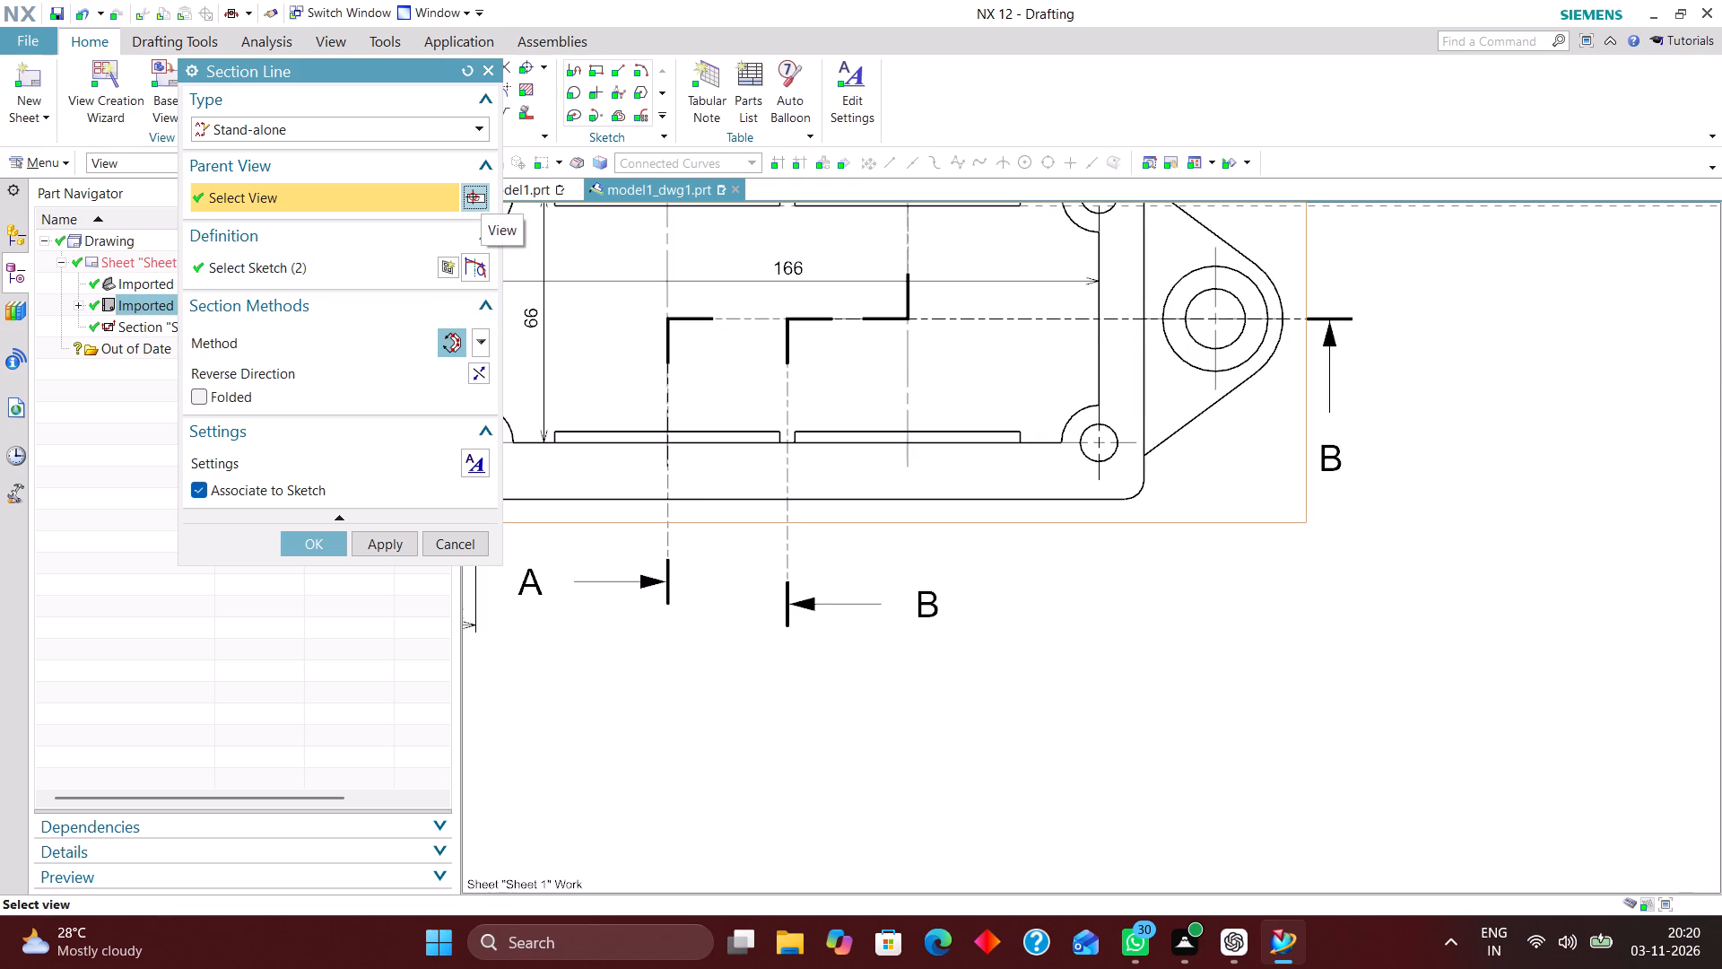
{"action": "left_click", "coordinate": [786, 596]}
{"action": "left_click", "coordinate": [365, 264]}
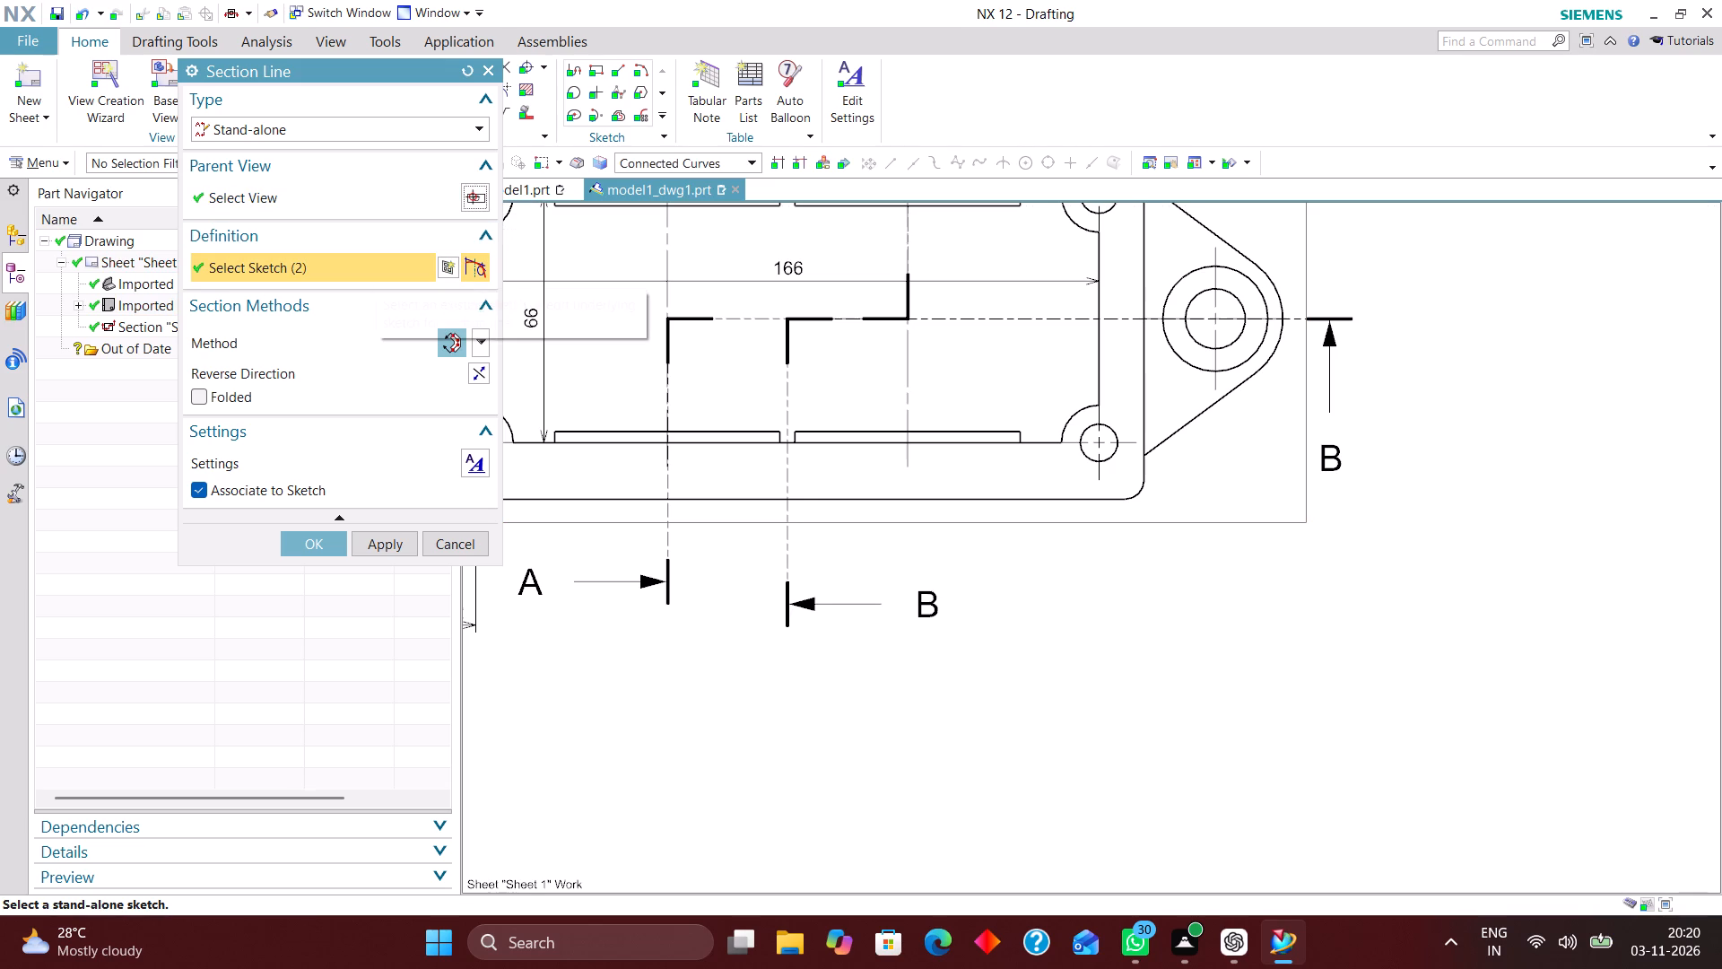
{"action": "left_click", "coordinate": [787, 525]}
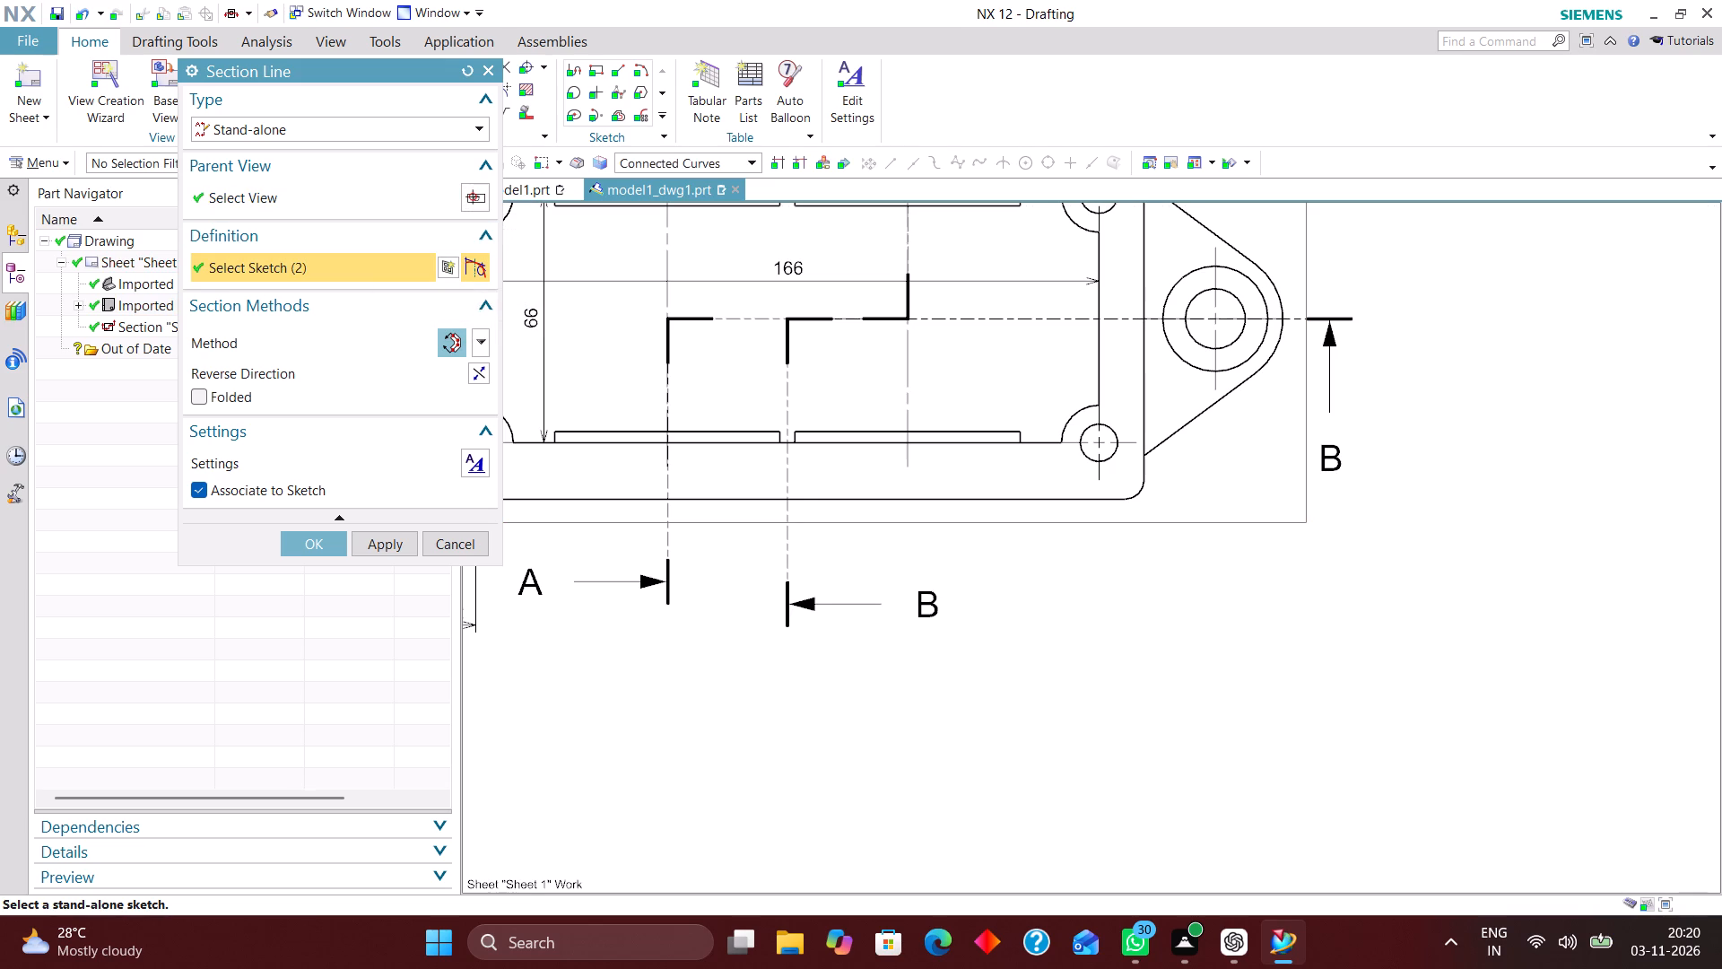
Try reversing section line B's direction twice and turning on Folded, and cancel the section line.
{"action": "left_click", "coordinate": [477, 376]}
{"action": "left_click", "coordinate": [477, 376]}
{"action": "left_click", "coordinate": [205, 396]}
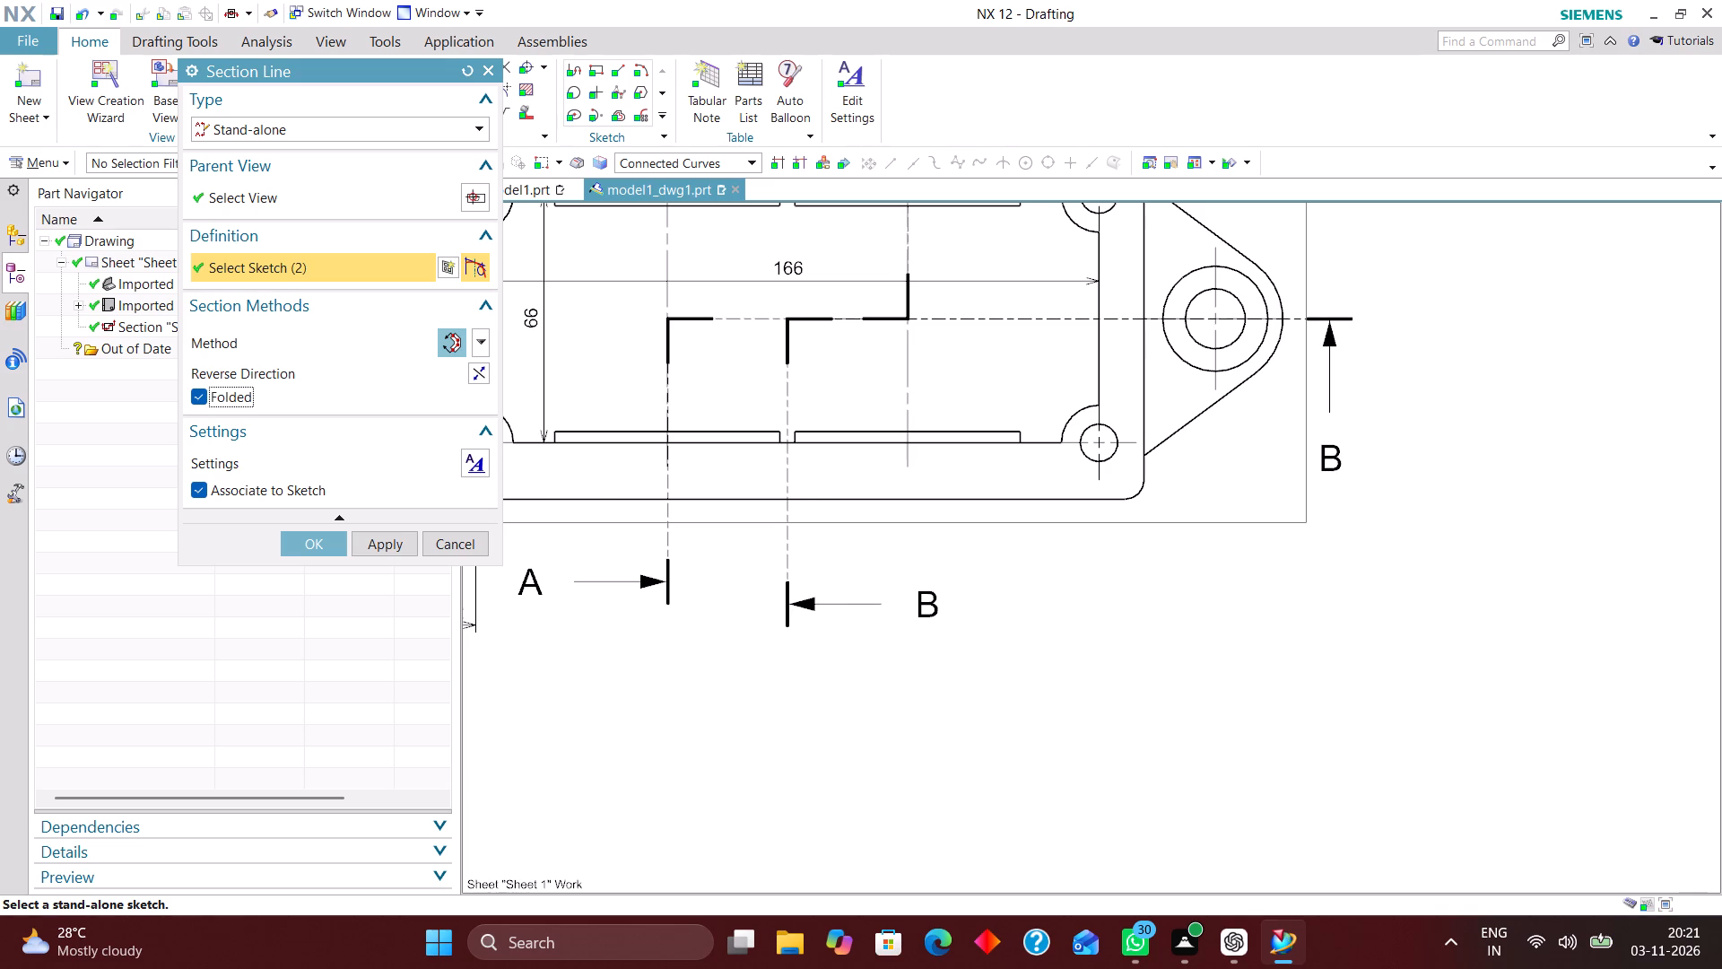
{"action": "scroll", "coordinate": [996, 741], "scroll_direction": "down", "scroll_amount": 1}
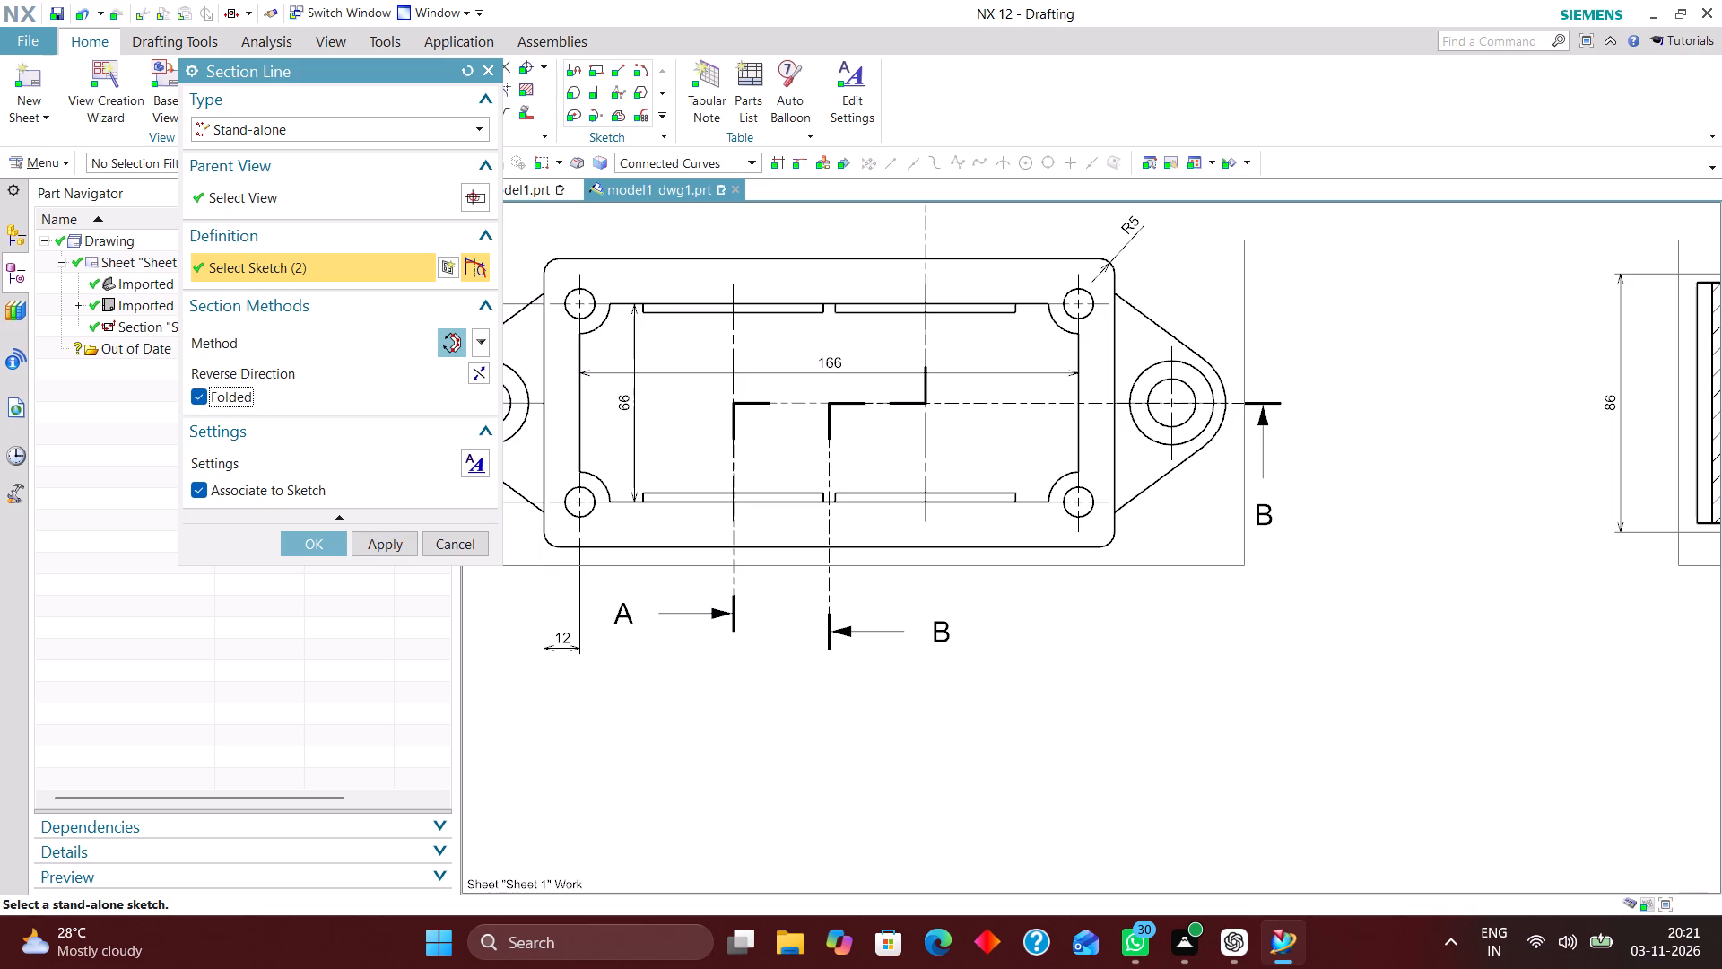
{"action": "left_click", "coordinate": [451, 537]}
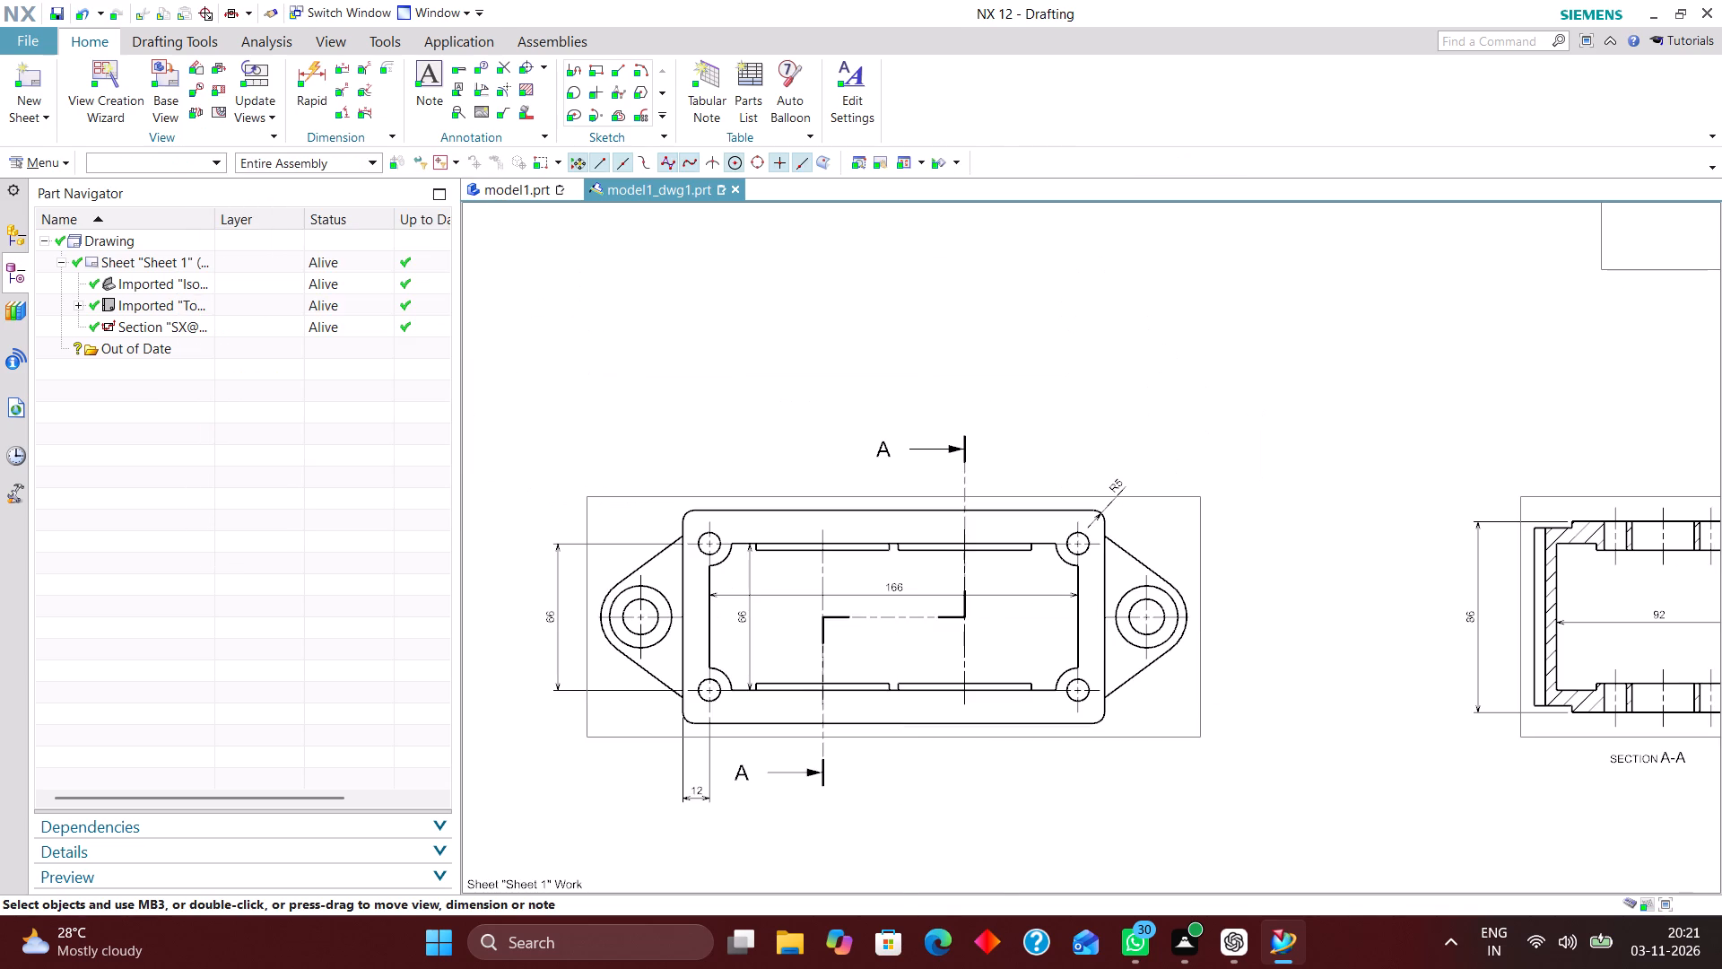
Sketch a new L-shaped section path on the top view: a vertical line from inside the housing to below it, and a 149 mm horizontal line past the right lug.
{"action": "left_click", "coordinate": [220, 65]}
{"action": "left_click", "coordinate": [1031, 739]}
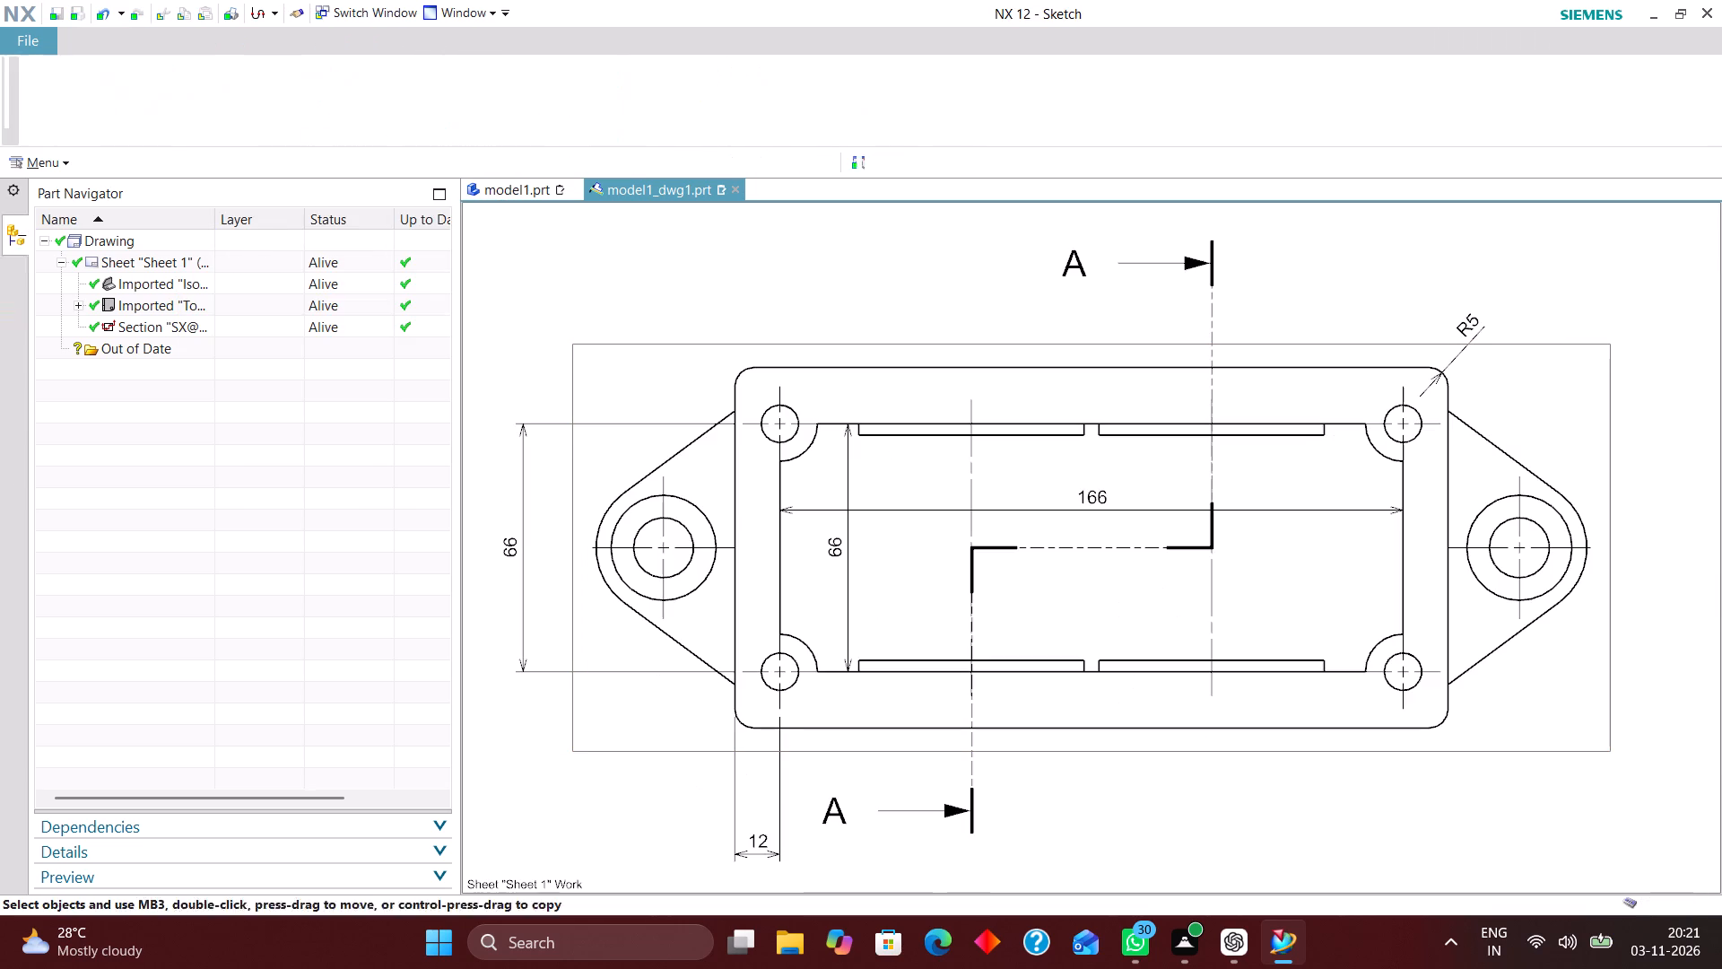
{"action": "scroll", "coordinate": [804, 662], "scroll_direction": "down", "scroll_amount": 1}
{"action": "scroll", "coordinate": [1126, 800], "scroll_direction": "up", "scroll_amount": 2}
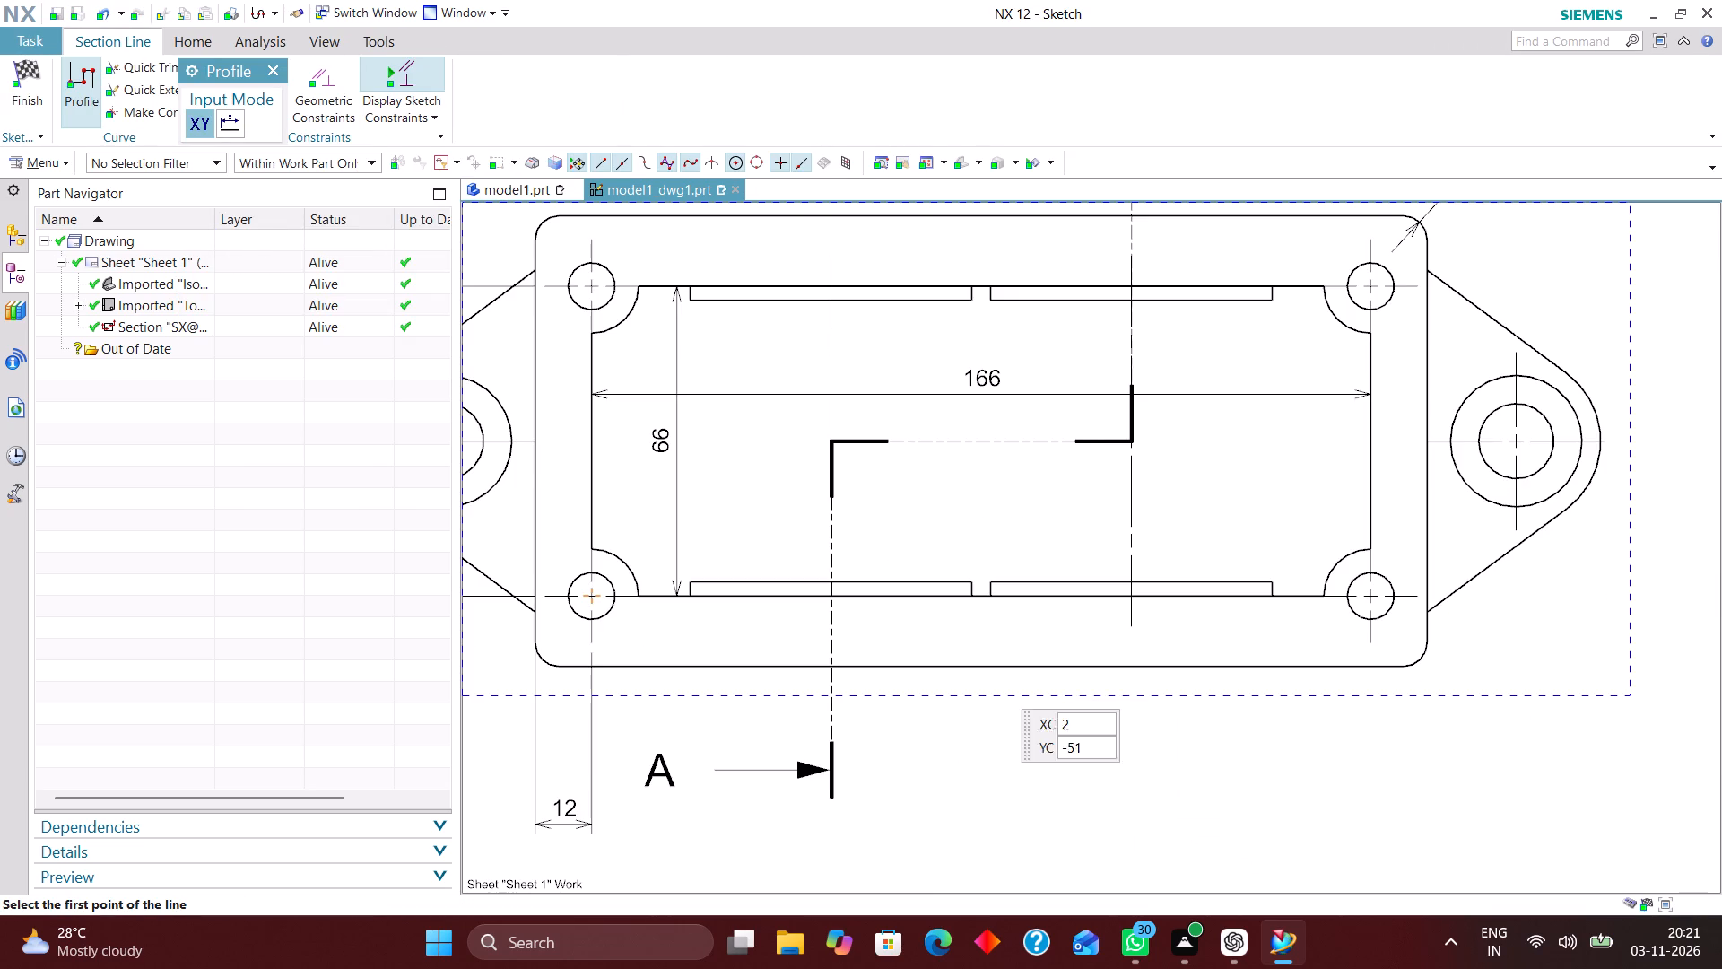
{"action": "left_click", "coordinate": [978, 489]}
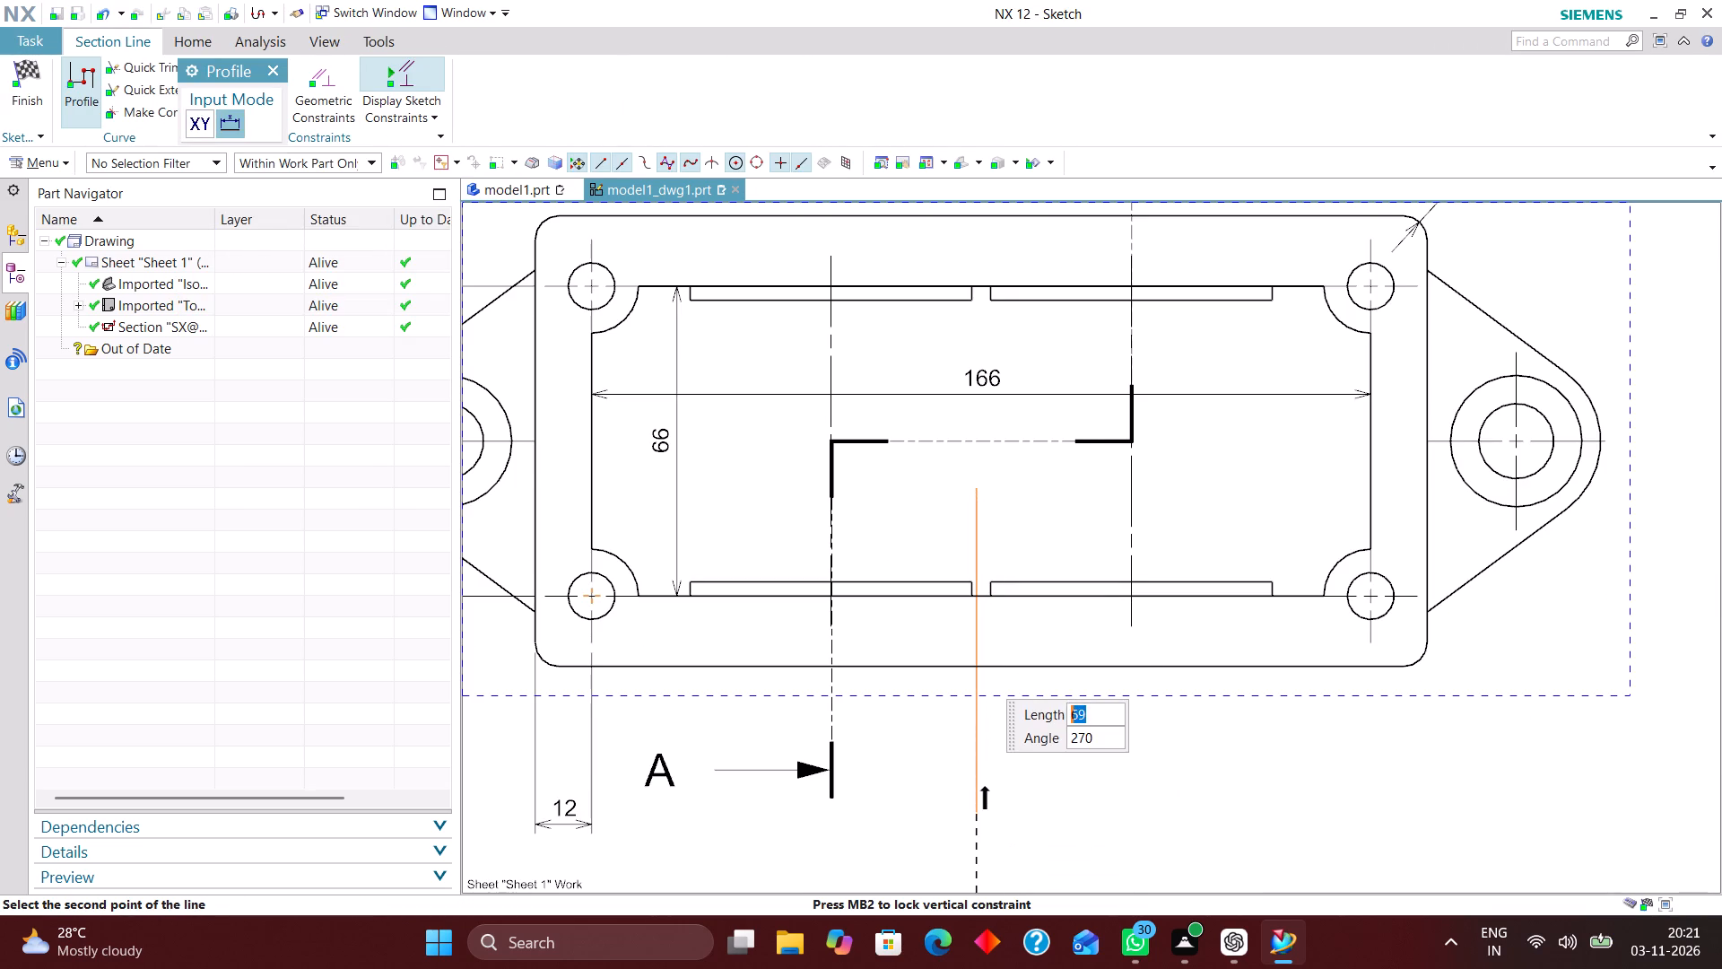
{"action": "left_click", "coordinate": [984, 803]}
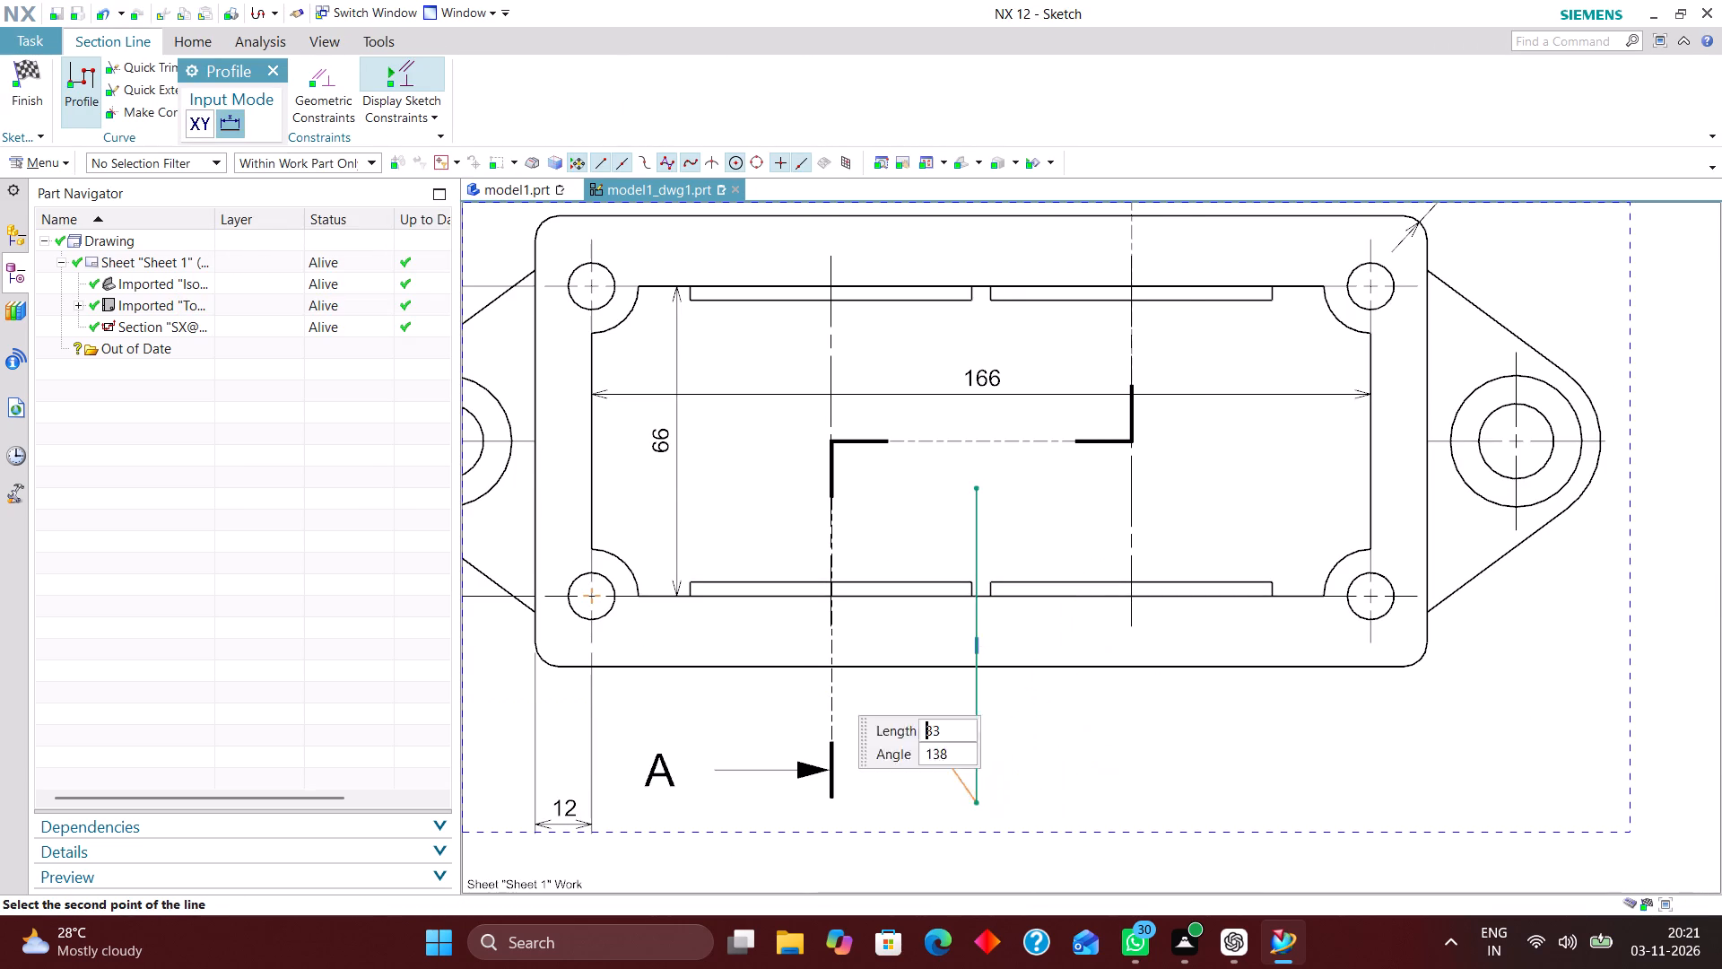
{"action": "left_click", "coordinate": [271, 65]}
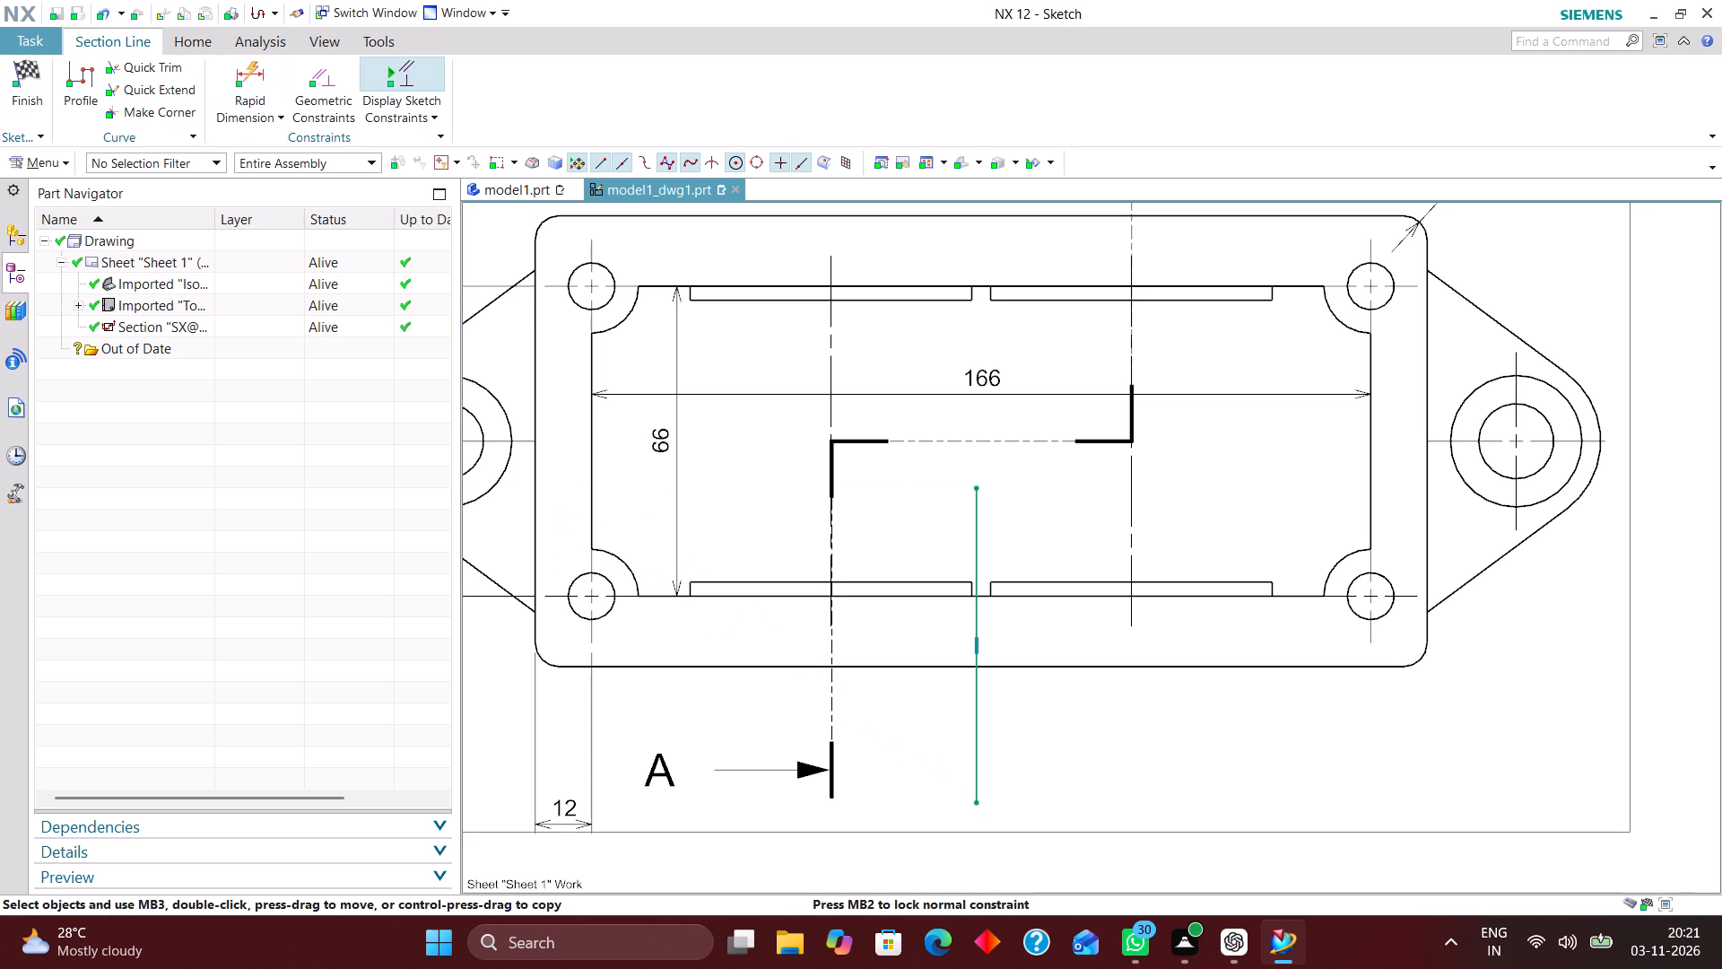
{"action": "left_click", "coordinate": [72, 70]}
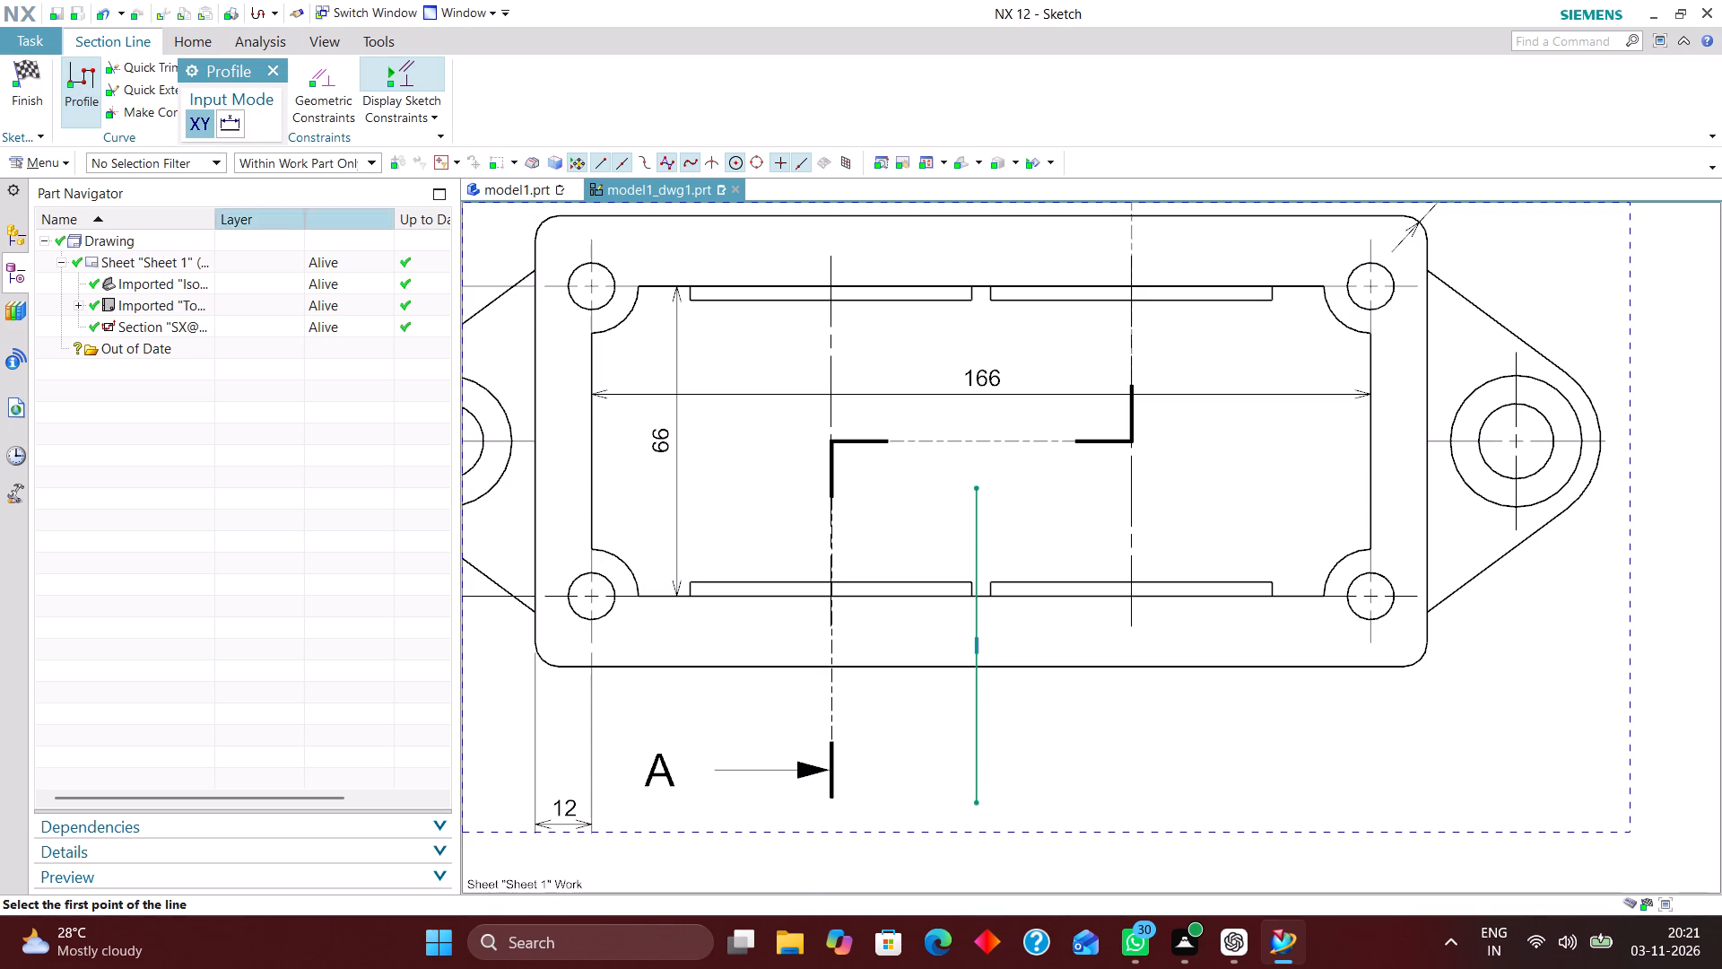
{"action": "left_click", "coordinate": [976, 487]}
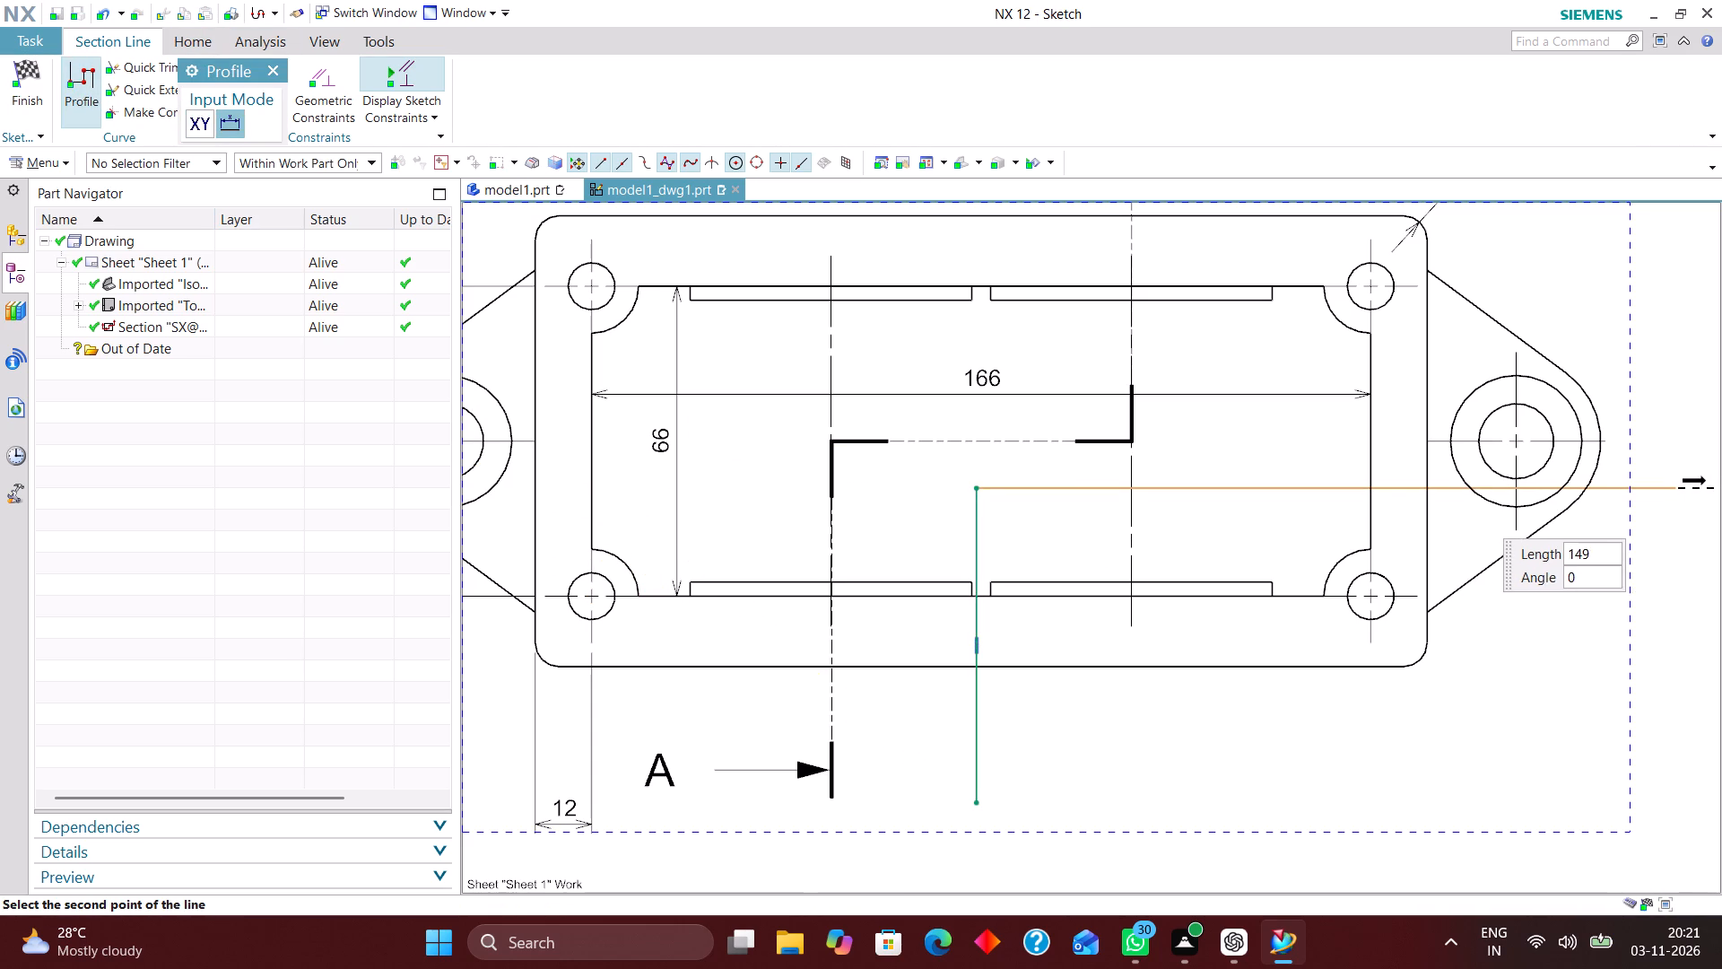
{"action": "left_click", "coordinate": [1673, 506]}
{"action": "left_click", "coordinate": [270, 70]}
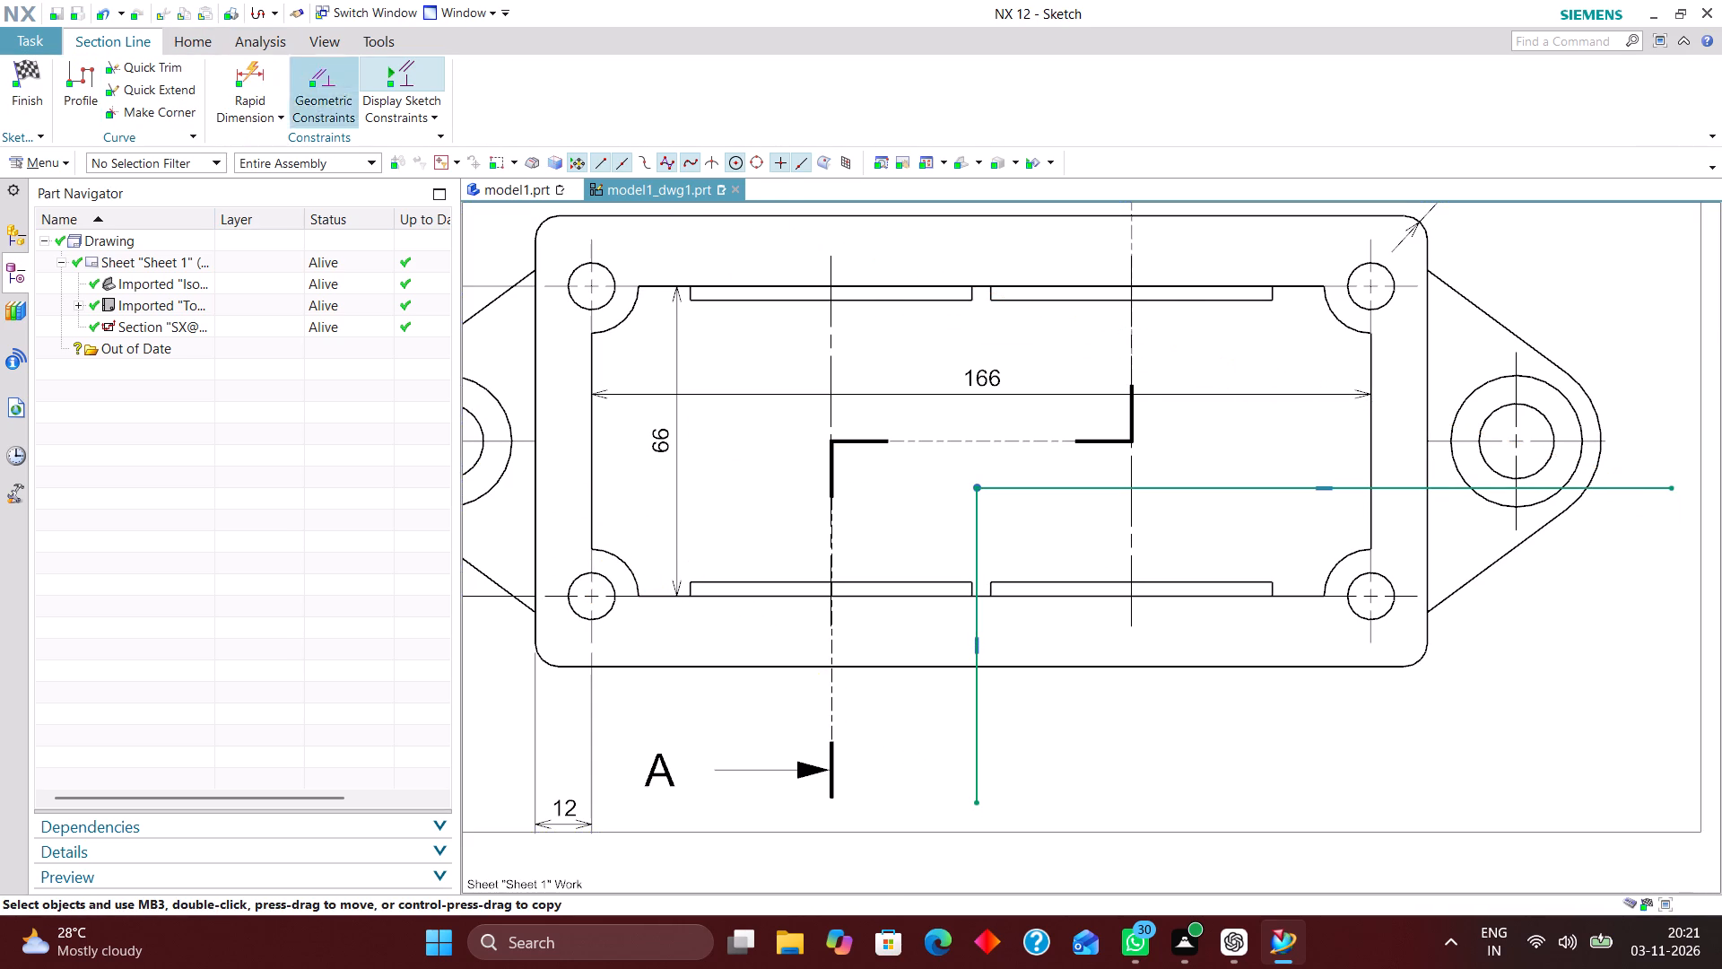
Move the horizontal segment's outer endpoint onto the right lug's centre line and slightly adjust the vertical segment's lower endpoint.
{"action": "scroll", "coordinate": [679, 476], "scroll_direction": "down", "scroll_amount": 2}
{"action": "scroll", "coordinate": [1310, 484], "scroll_direction": "up", "scroll_amount": 2}
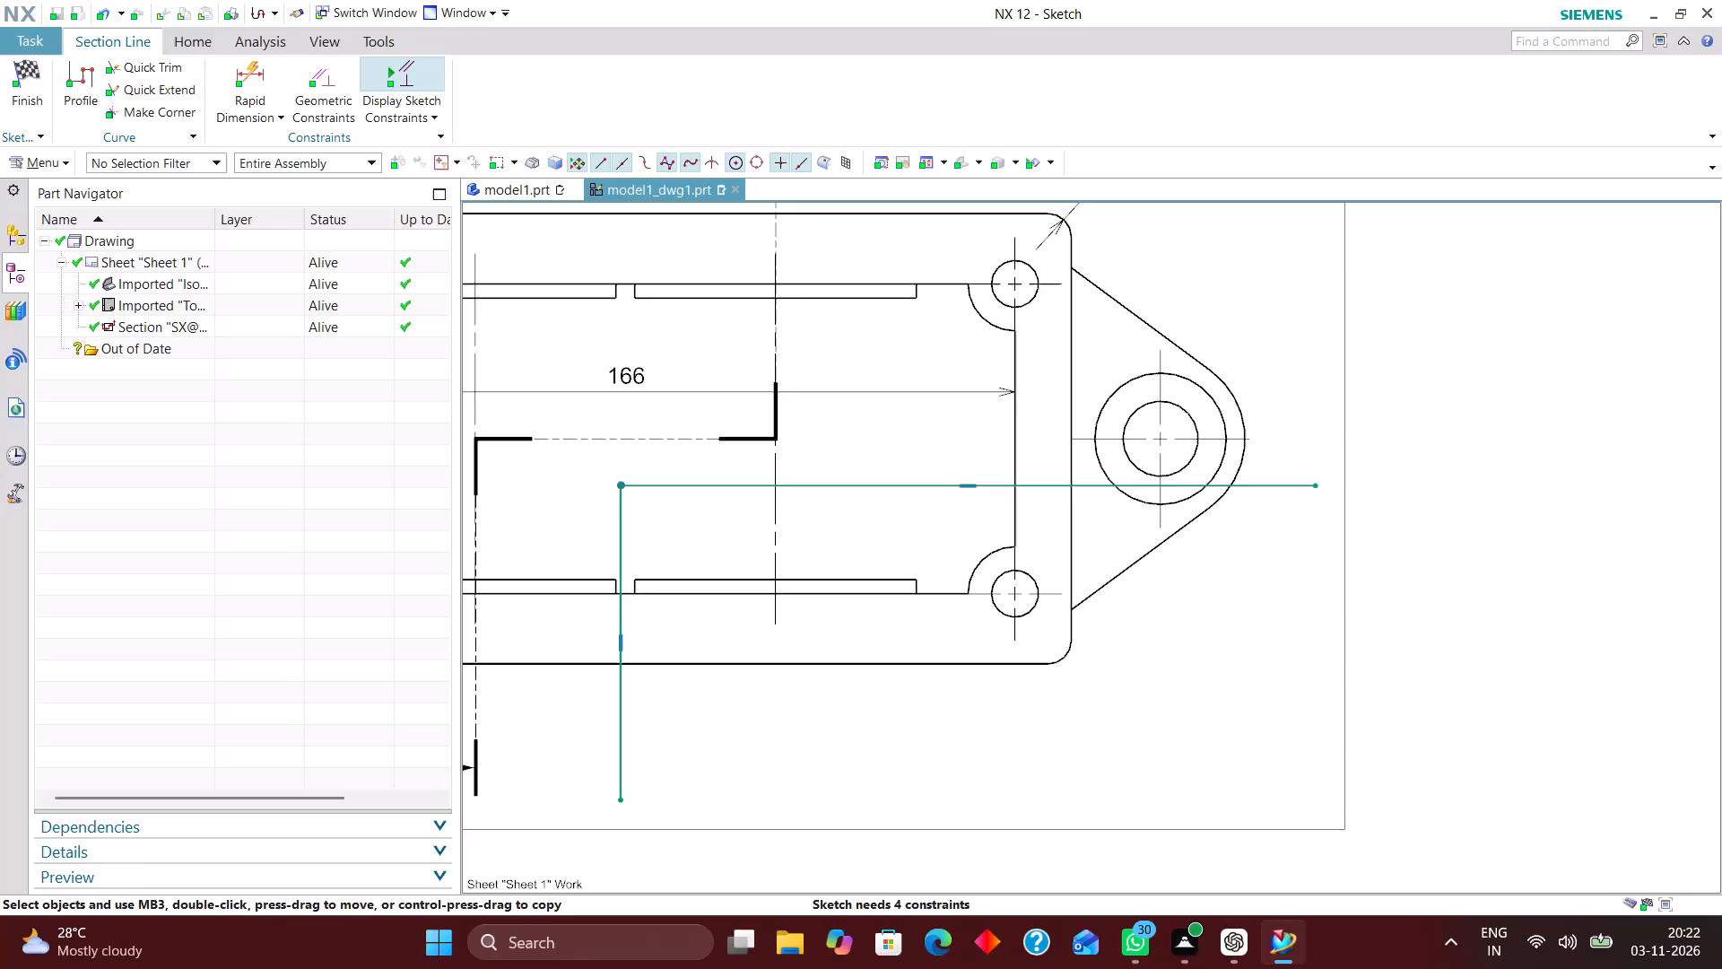
{"action": "scroll", "coordinate": [1329, 486], "scroll_direction": "up", "scroll_amount": 1}
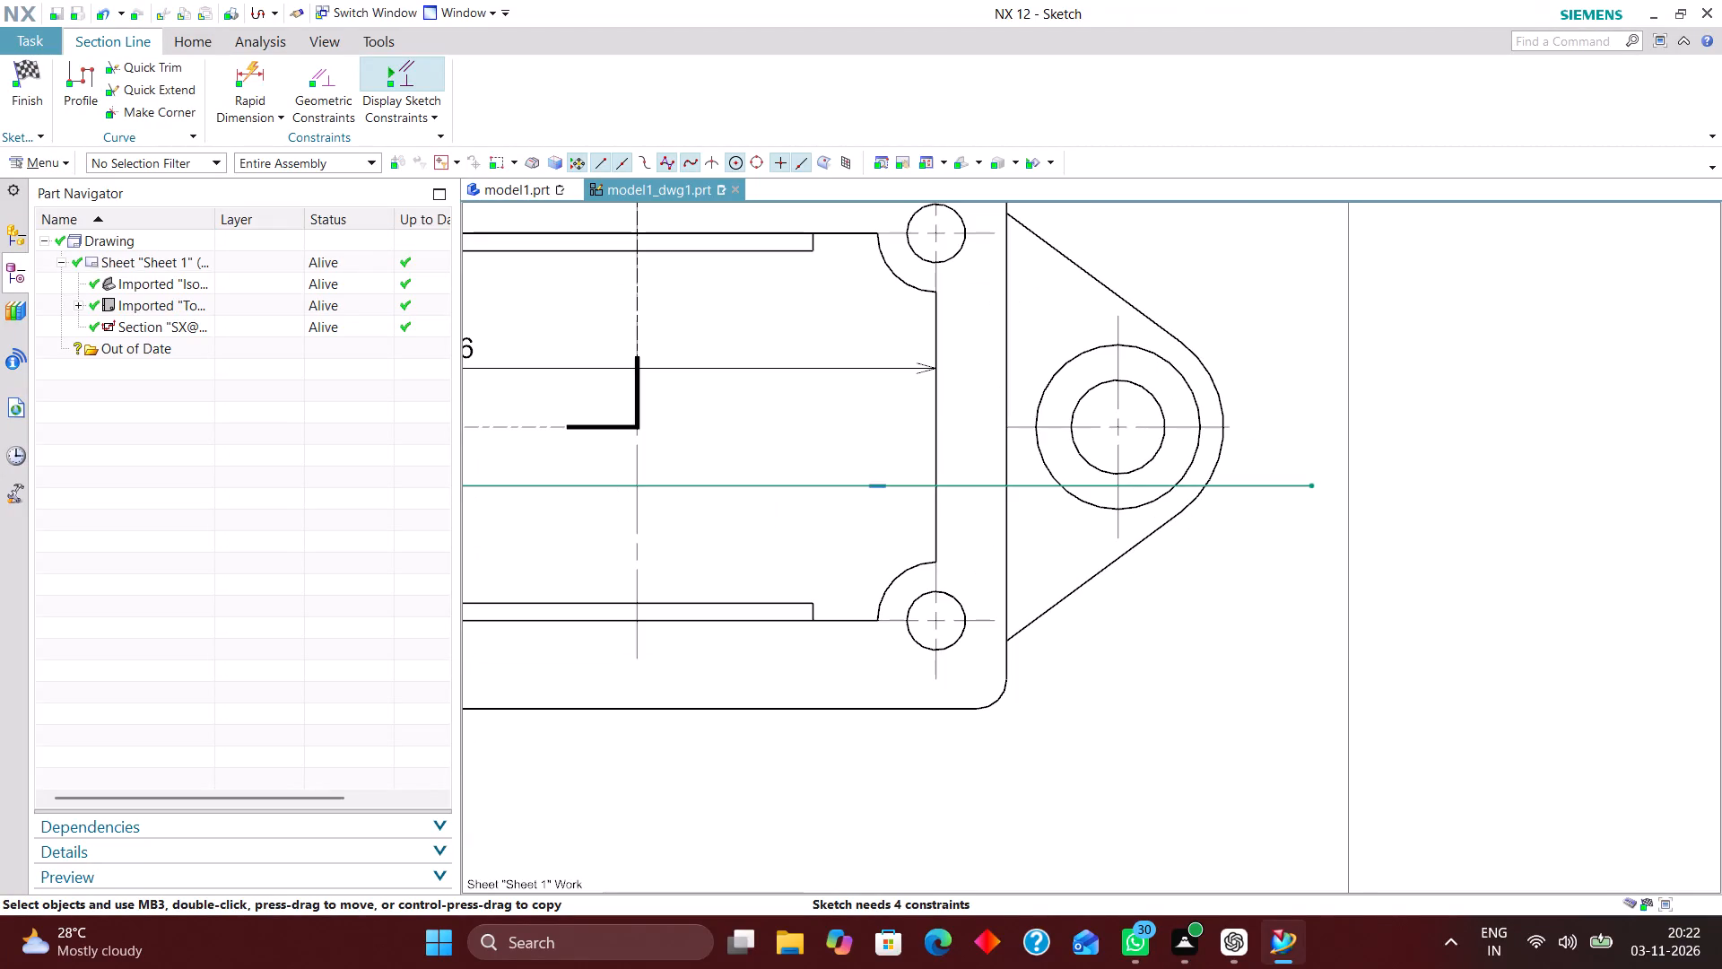
{"action": "left_click_drag", "start_coordinate": [1318, 486], "coordinate": [1290, 427]}
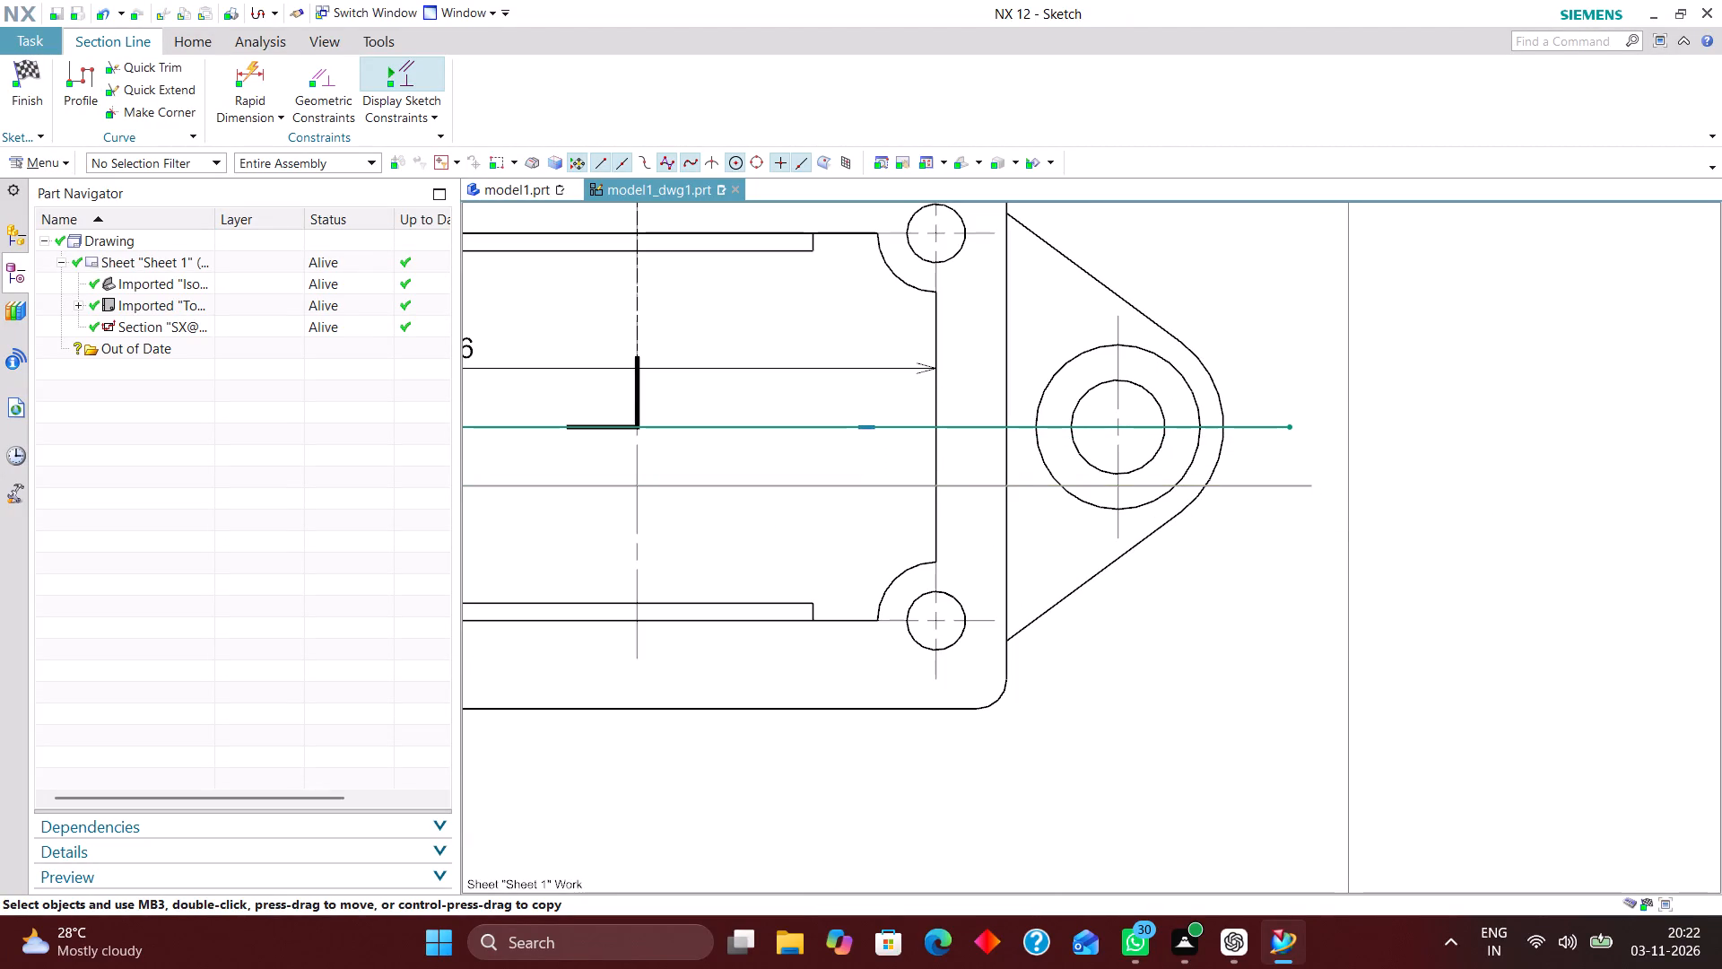
{"action": "left_click_drag", "start_coordinate": [1290, 427], "coordinate": [1289, 427]}
{"action": "scroll", "coordinate": [1324, 381], "scroll_direction": "down", "scroll_amount": 4}
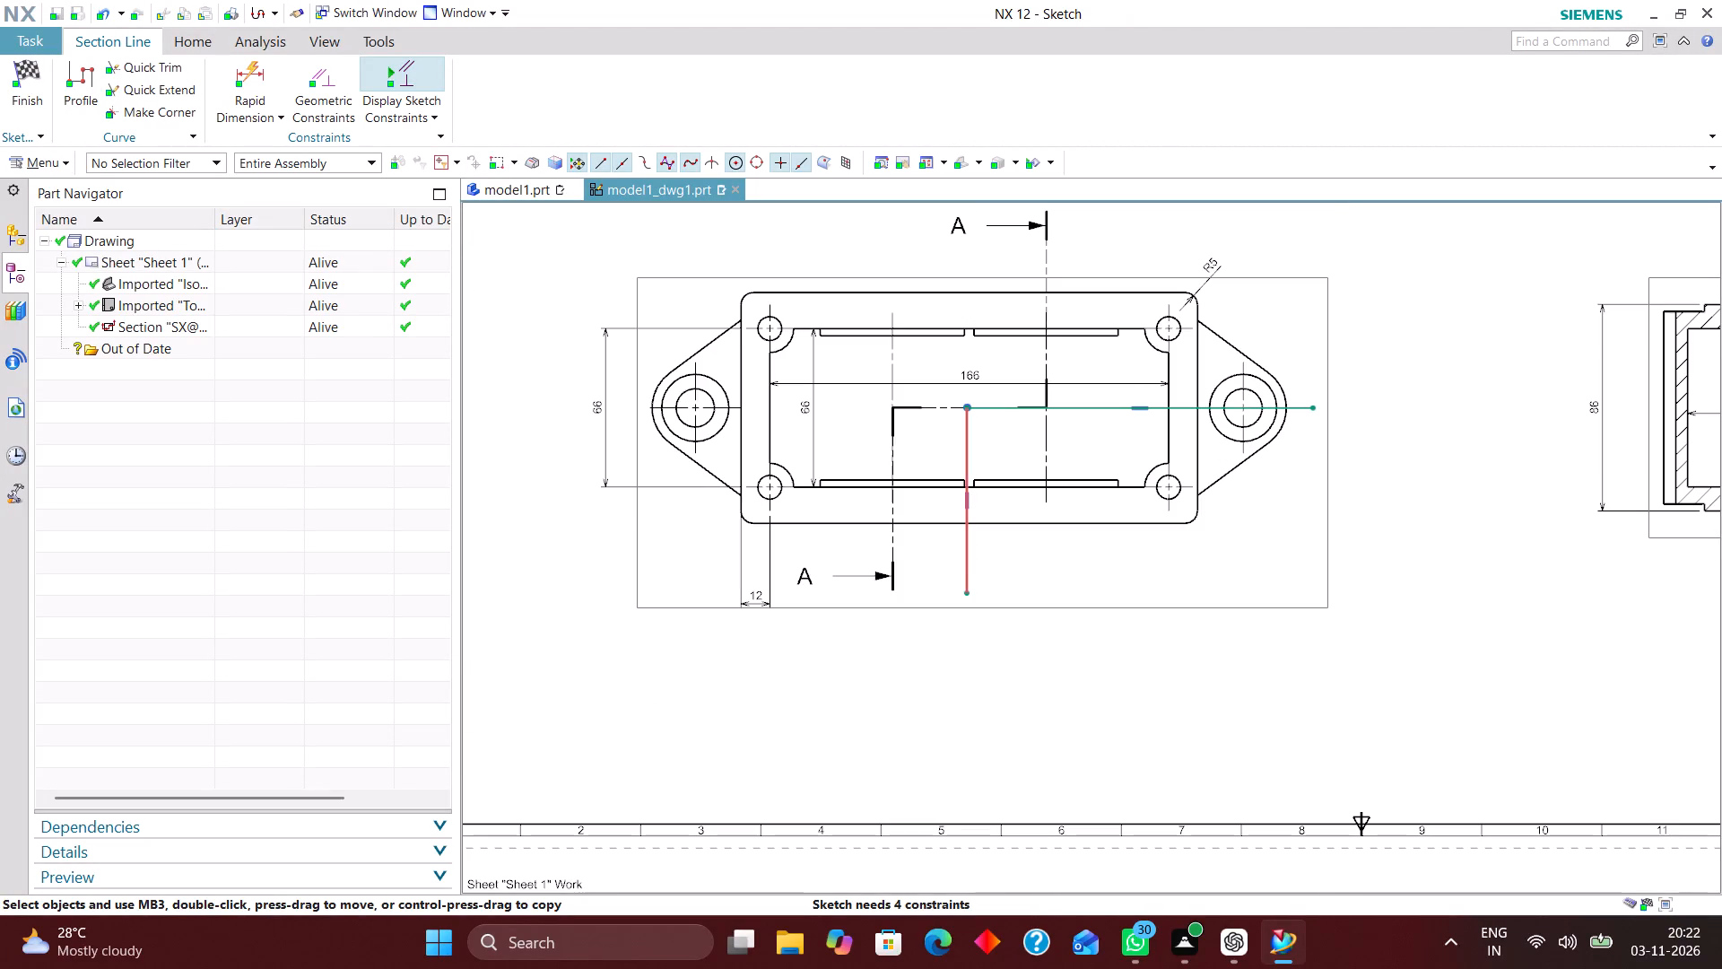
{"action": "left_click_drag", "start_coordinate": [964, 595], "coordinate": [970, 587]}
{"action": "scroll", "coordinate": [1003, 446], "scroll_direction": "up", "scroll_amount": 2}
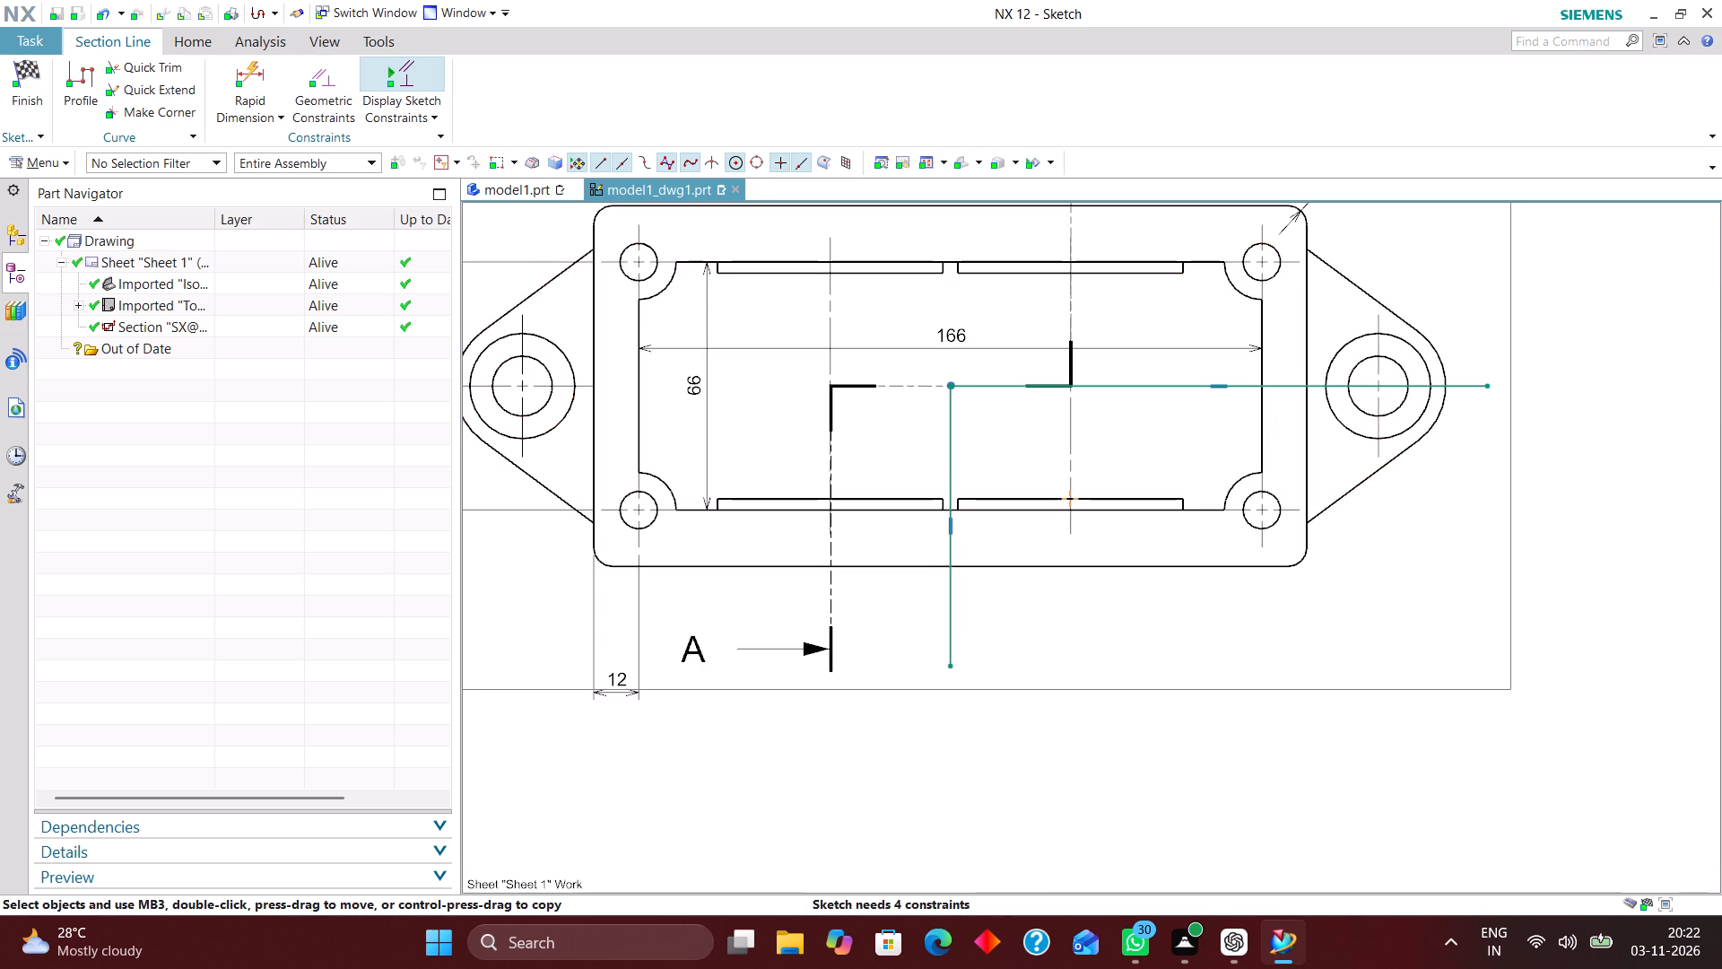
Finish the section path sketch and create stand-alone section line B with the Point to Point method and Folded off.
{"action": "left_click", "coordinate": [27, 71]}
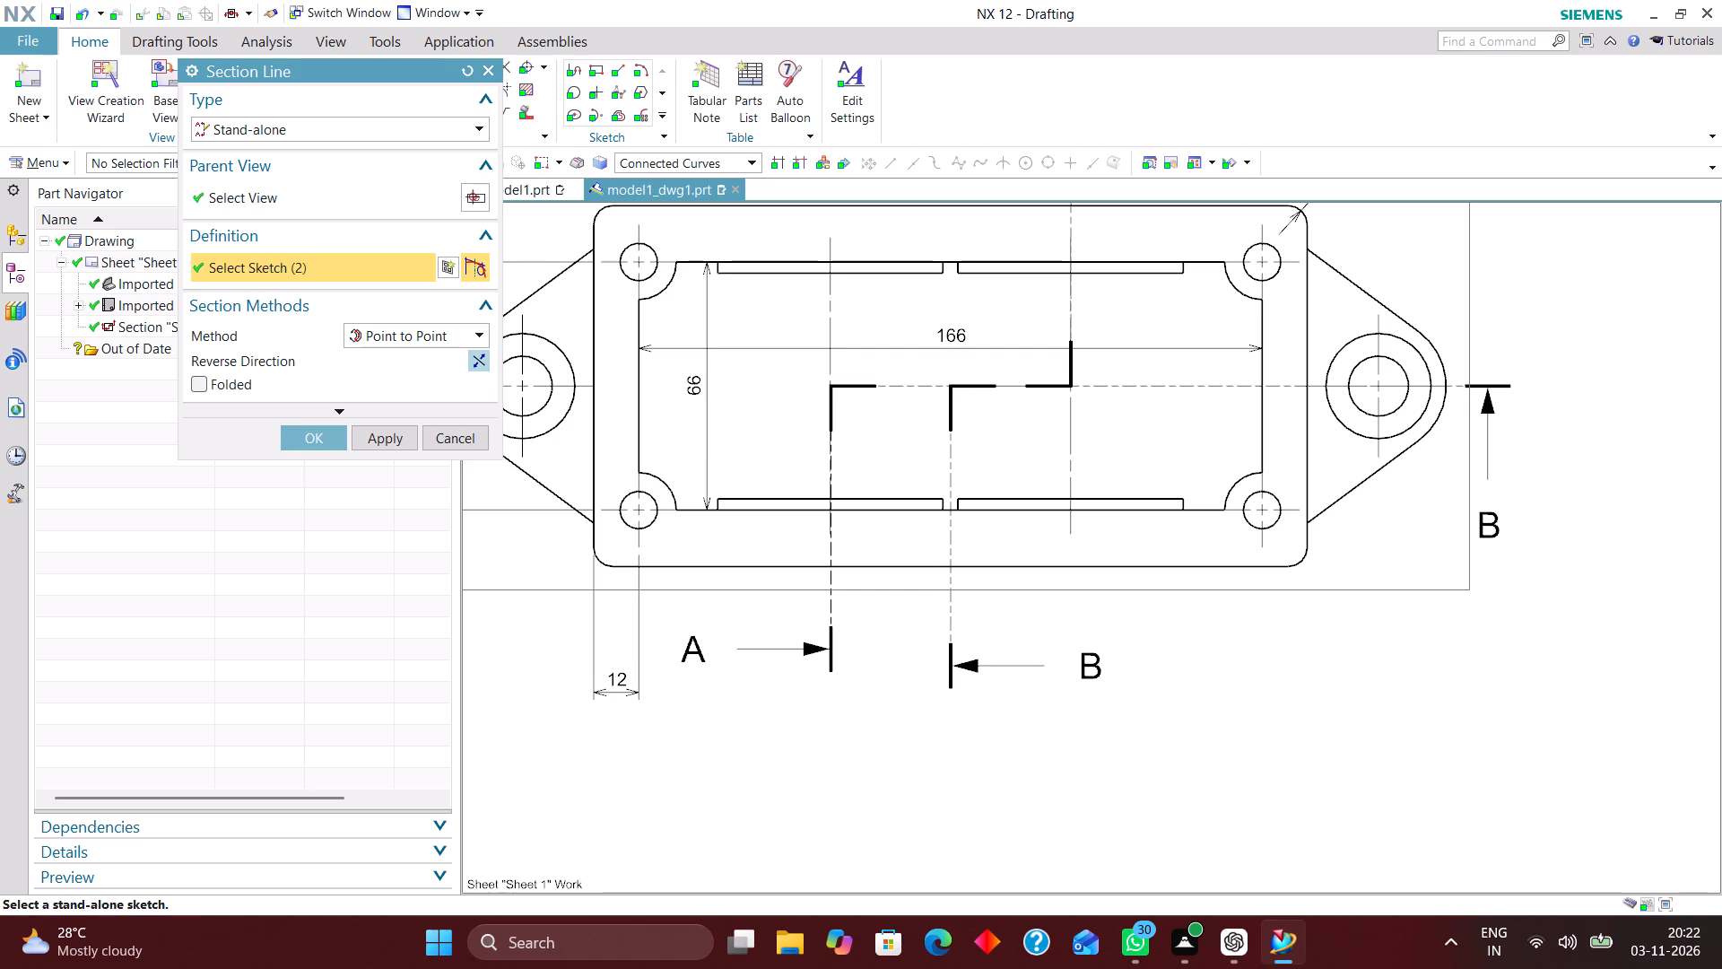
{"action": "left_click", "coordinate": [467, 337]}
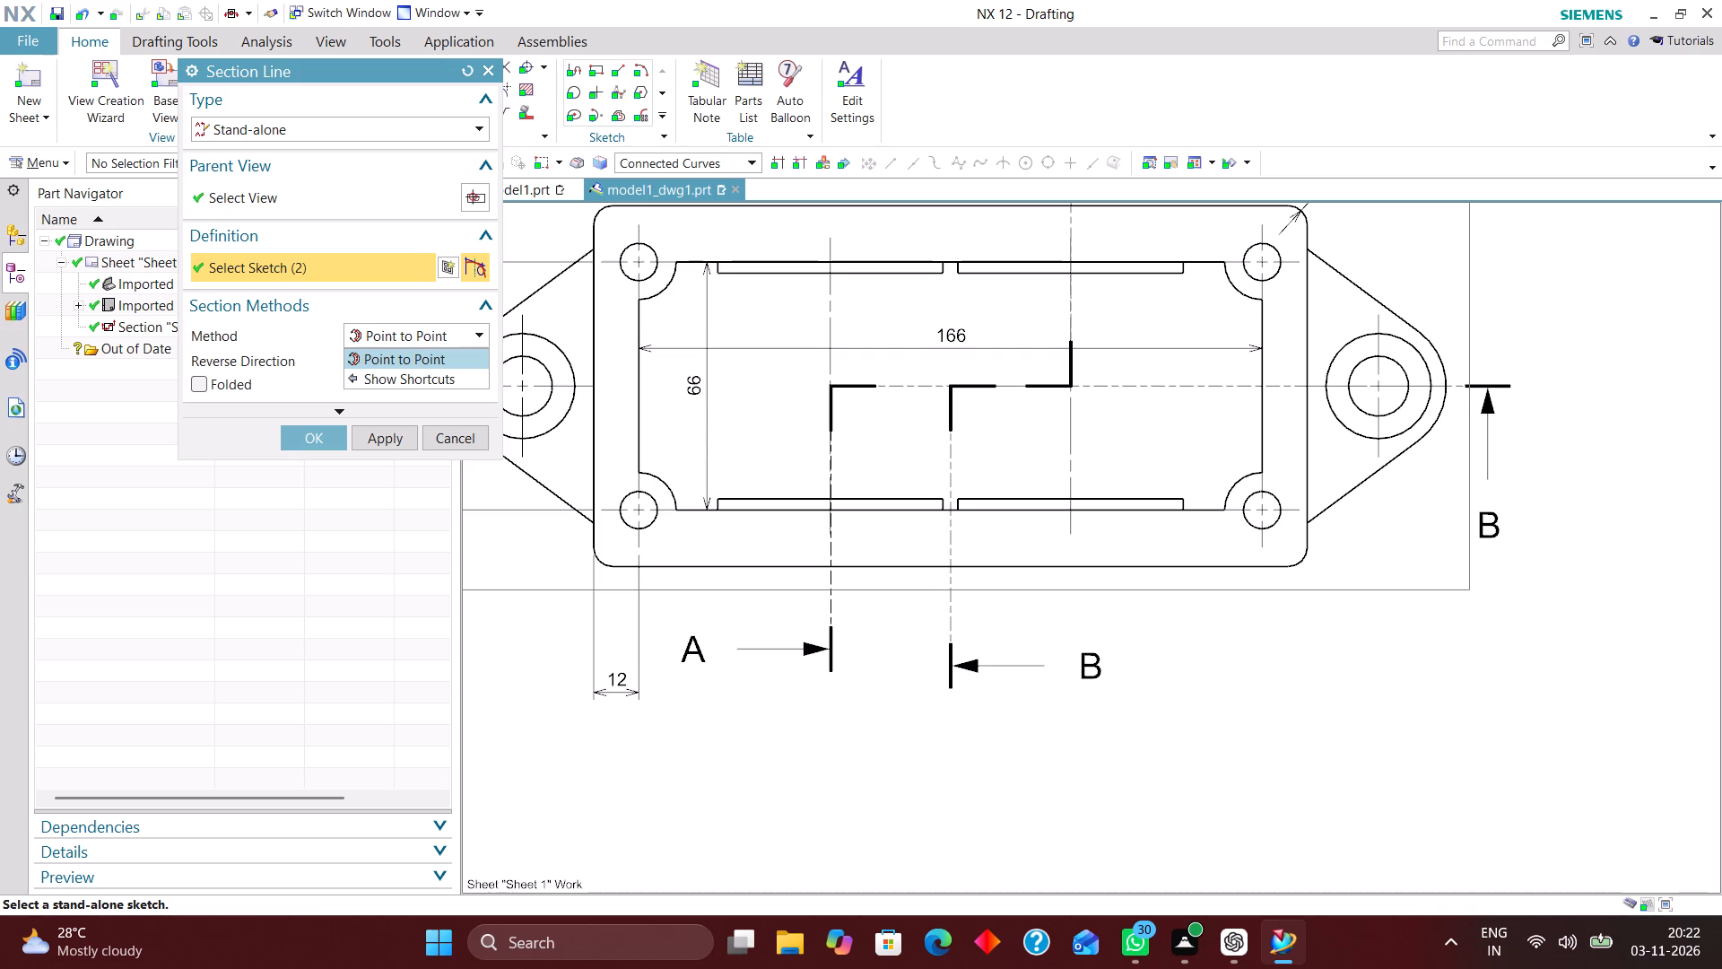
{"action": "left_click", "coordinate": [413, 356]}
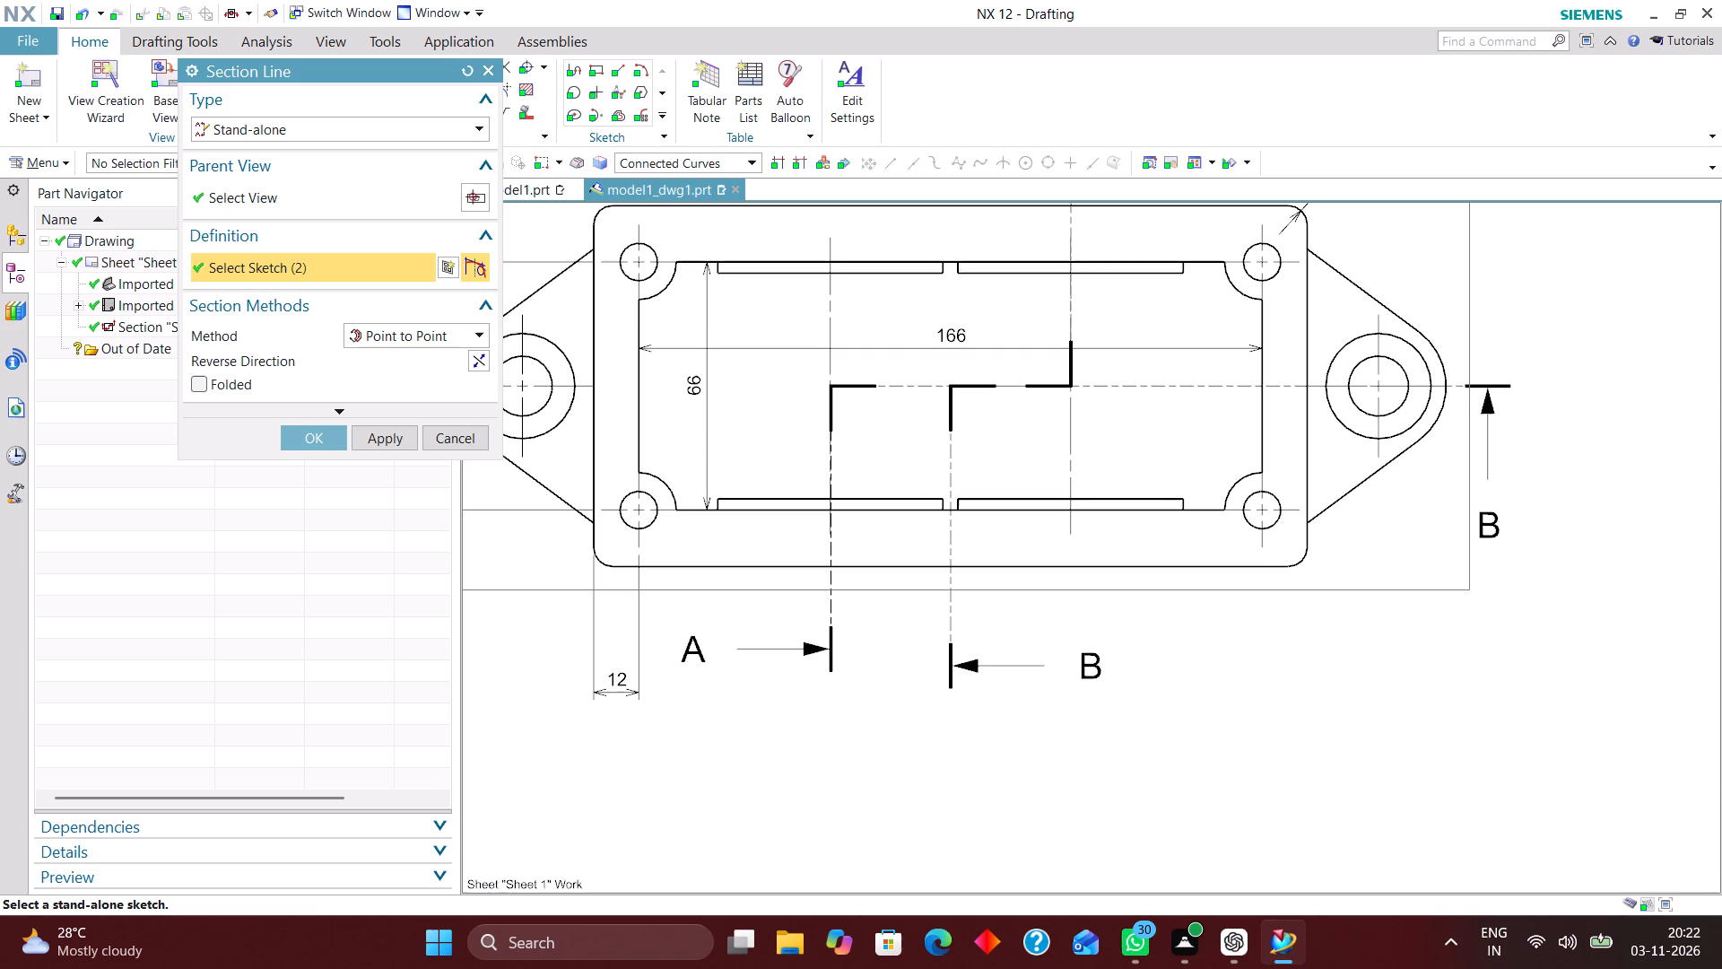
{"action": "left_click", "coordinate": [201, 380]}
{"action": "left_click", "coordinate": [202, 380]}
{"action": "left_click", "coordinate": [323, 435]}
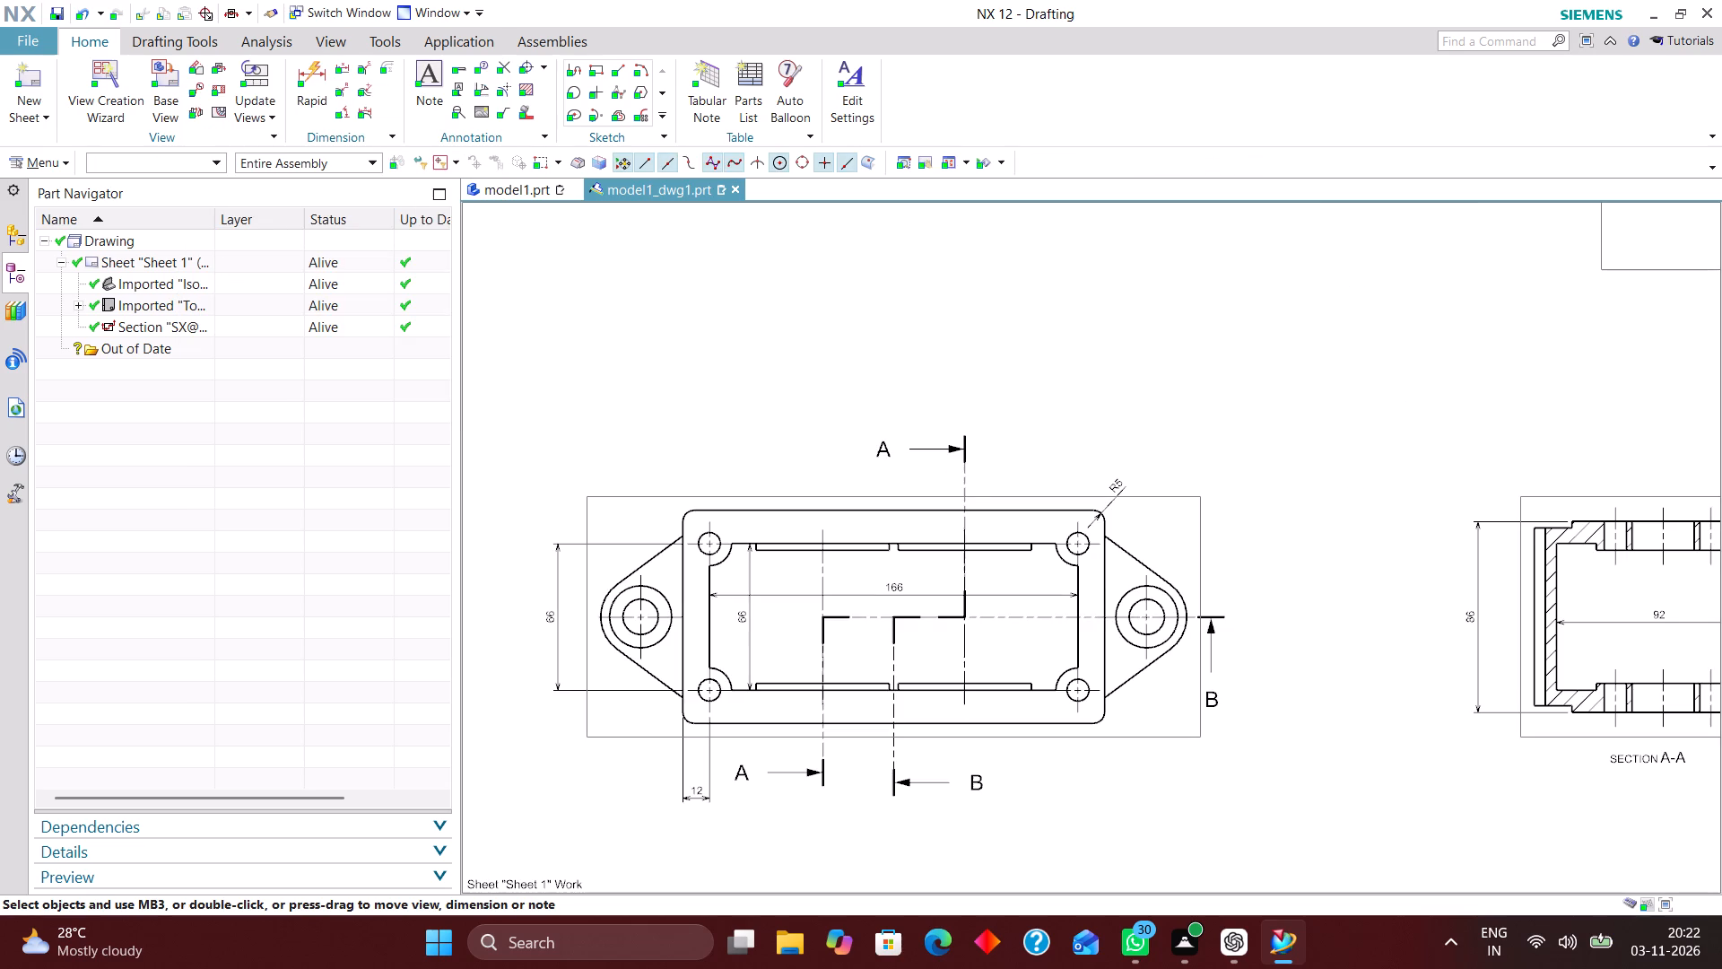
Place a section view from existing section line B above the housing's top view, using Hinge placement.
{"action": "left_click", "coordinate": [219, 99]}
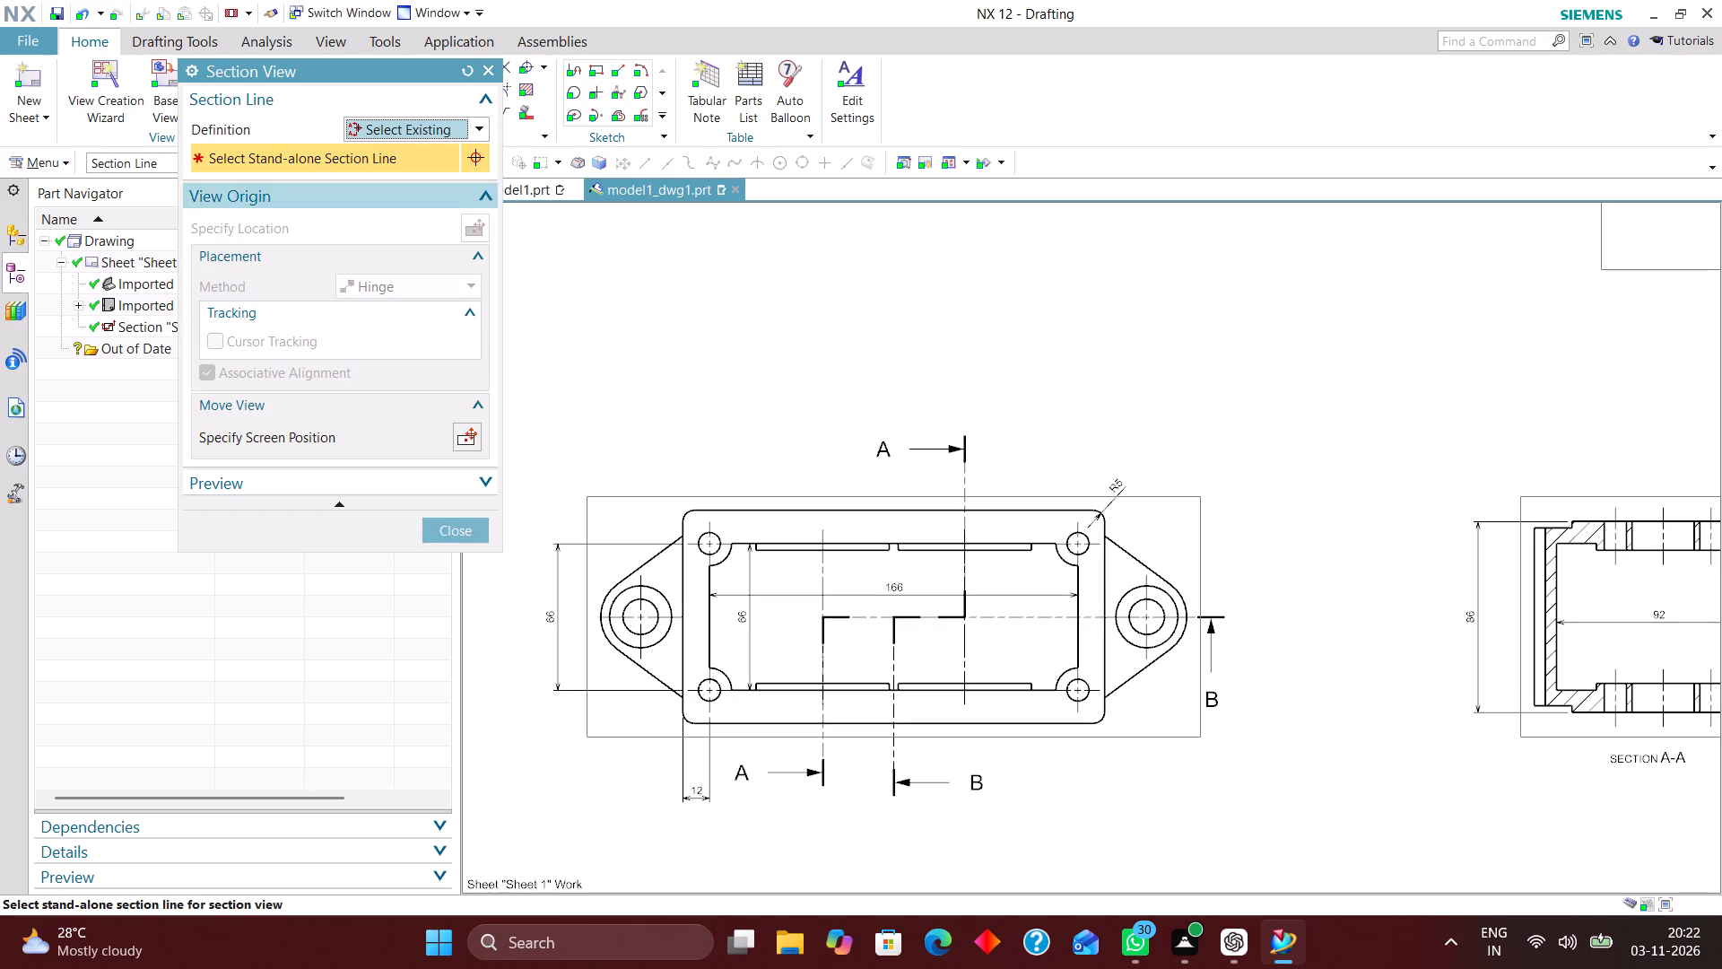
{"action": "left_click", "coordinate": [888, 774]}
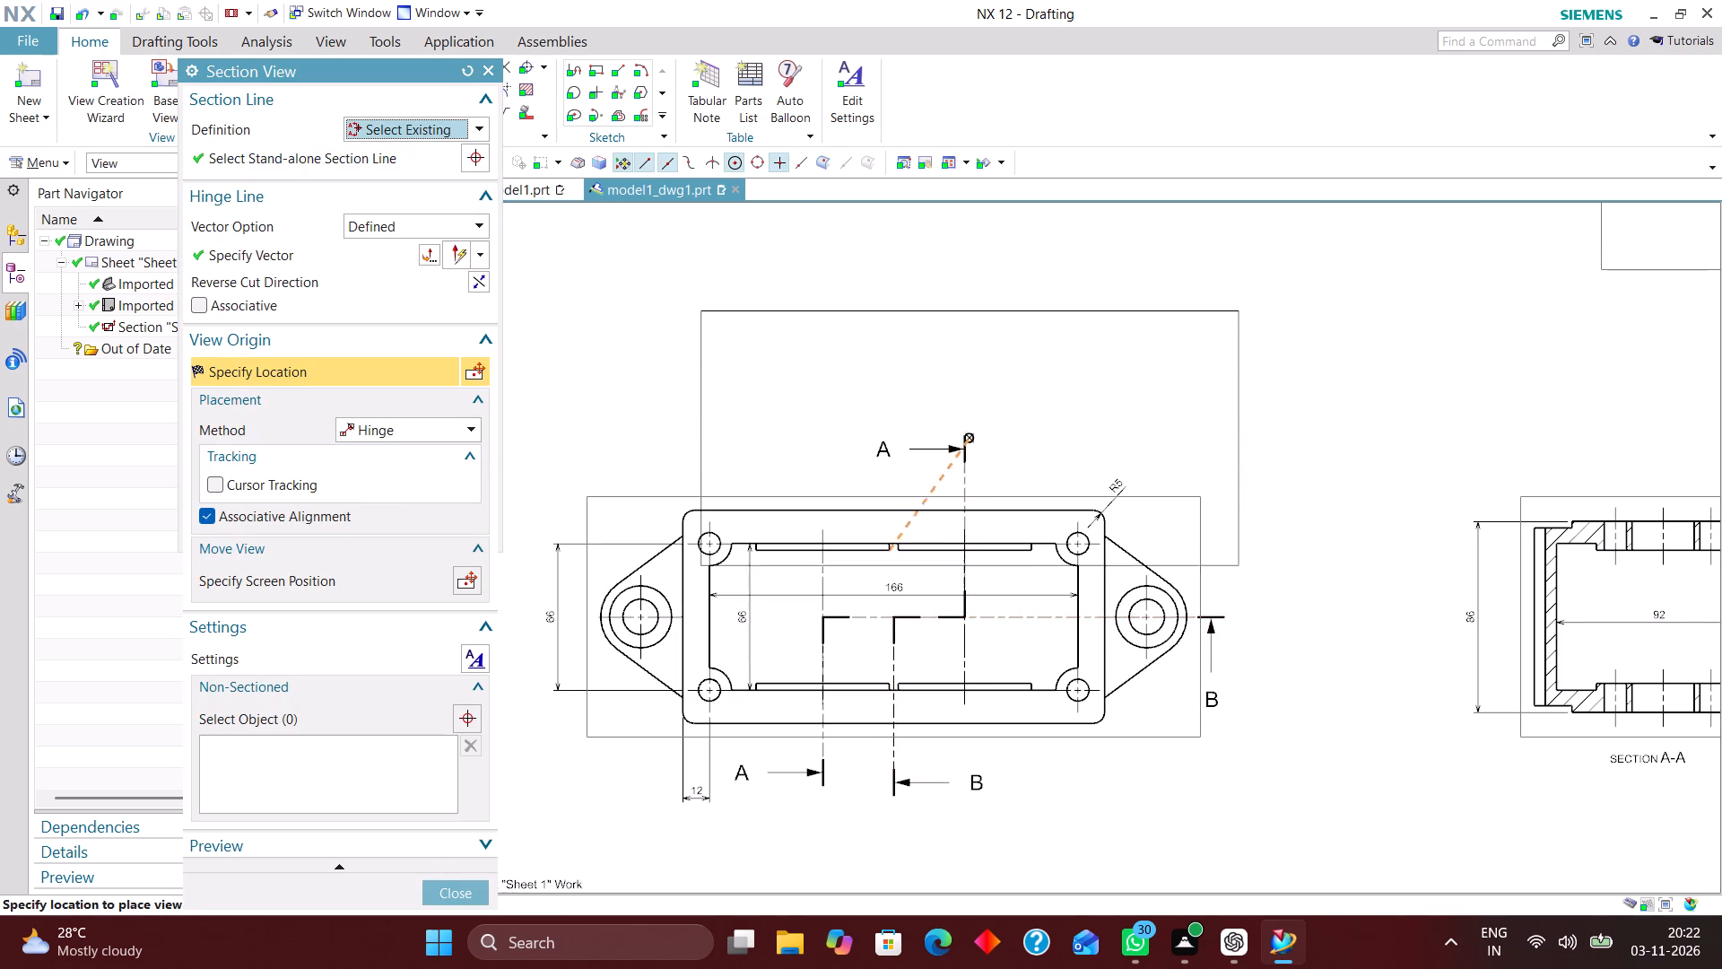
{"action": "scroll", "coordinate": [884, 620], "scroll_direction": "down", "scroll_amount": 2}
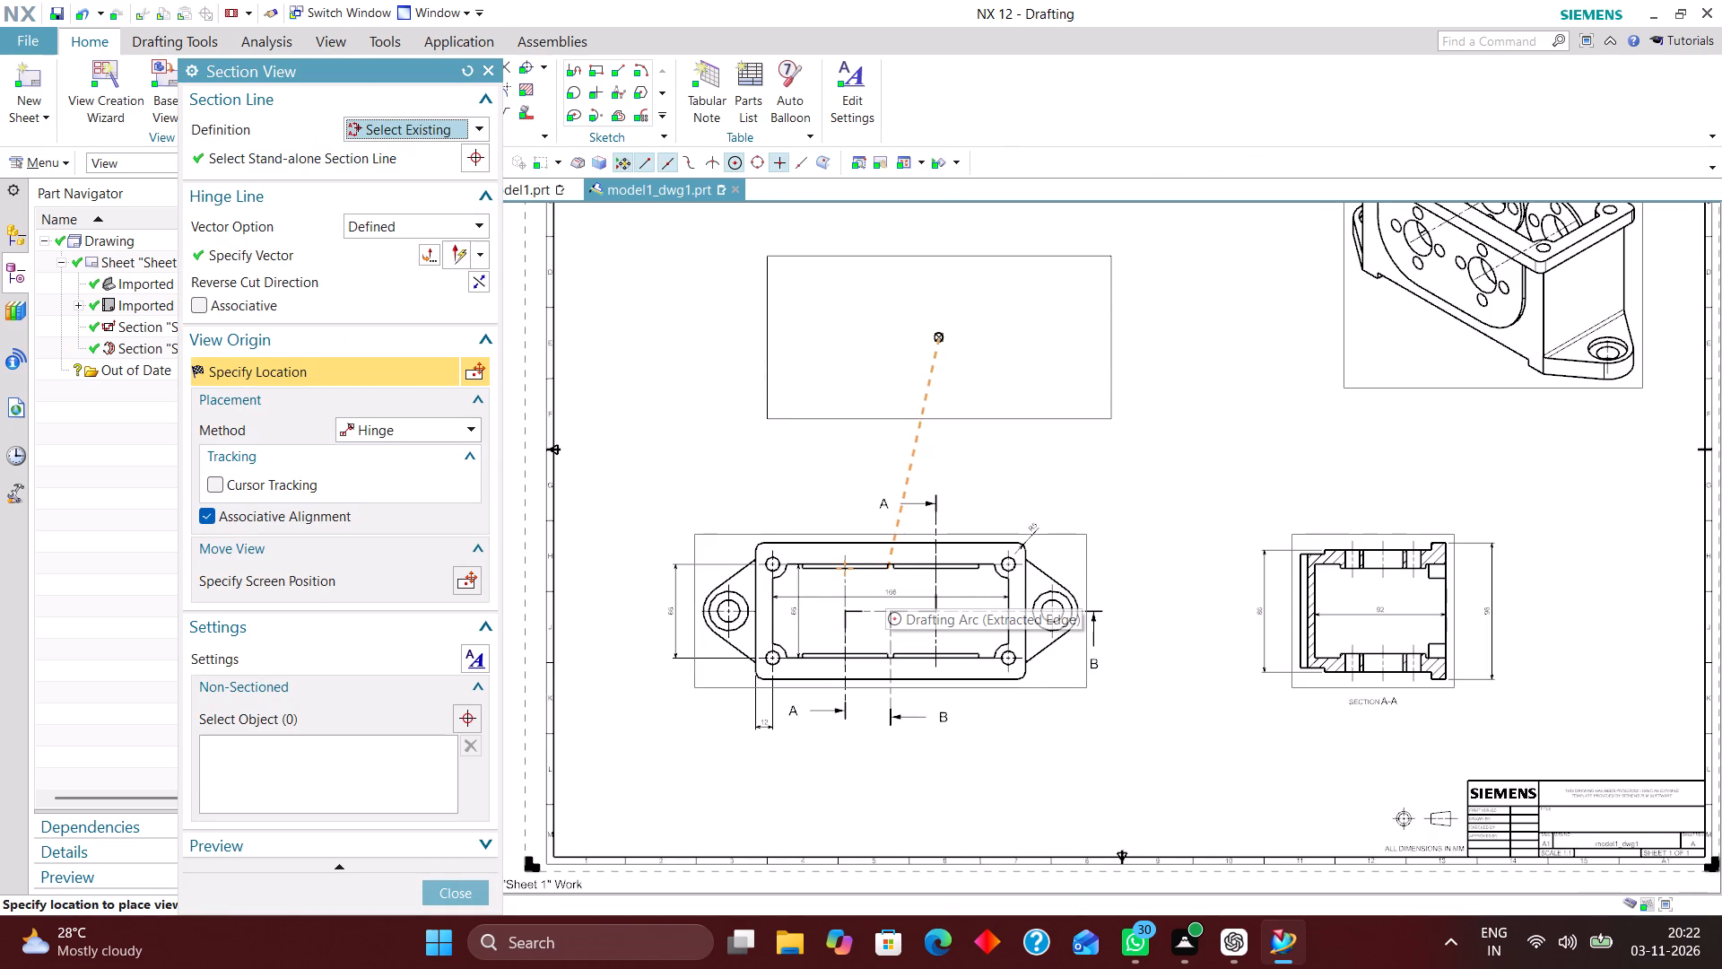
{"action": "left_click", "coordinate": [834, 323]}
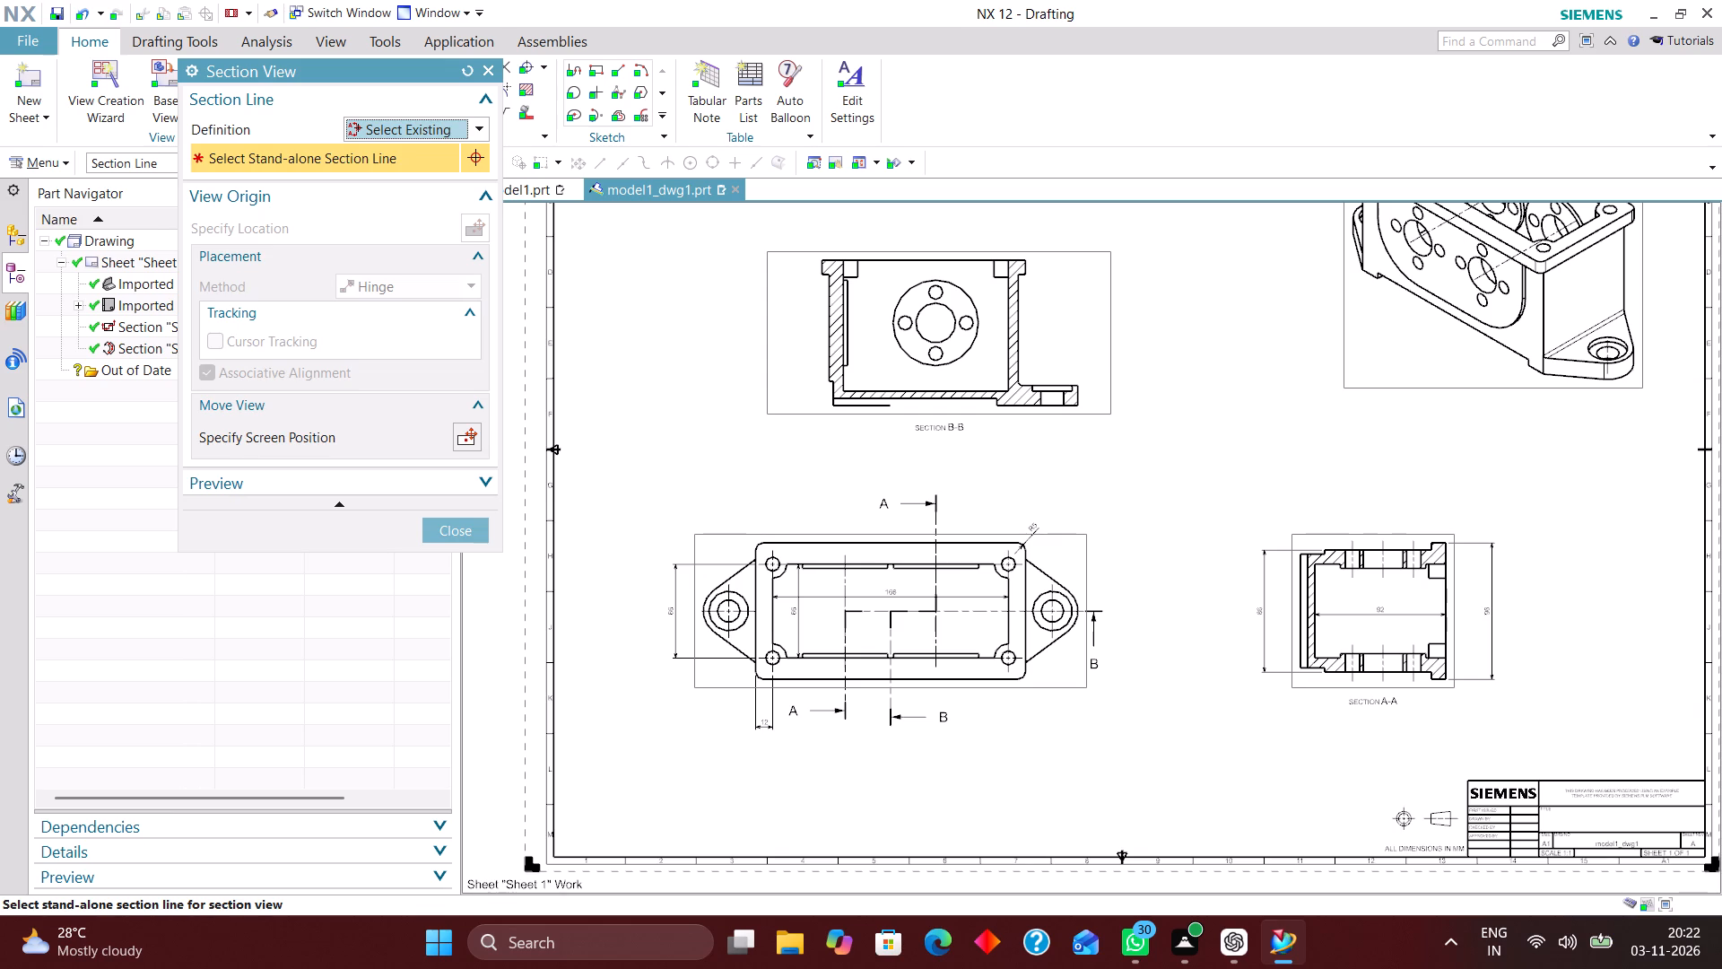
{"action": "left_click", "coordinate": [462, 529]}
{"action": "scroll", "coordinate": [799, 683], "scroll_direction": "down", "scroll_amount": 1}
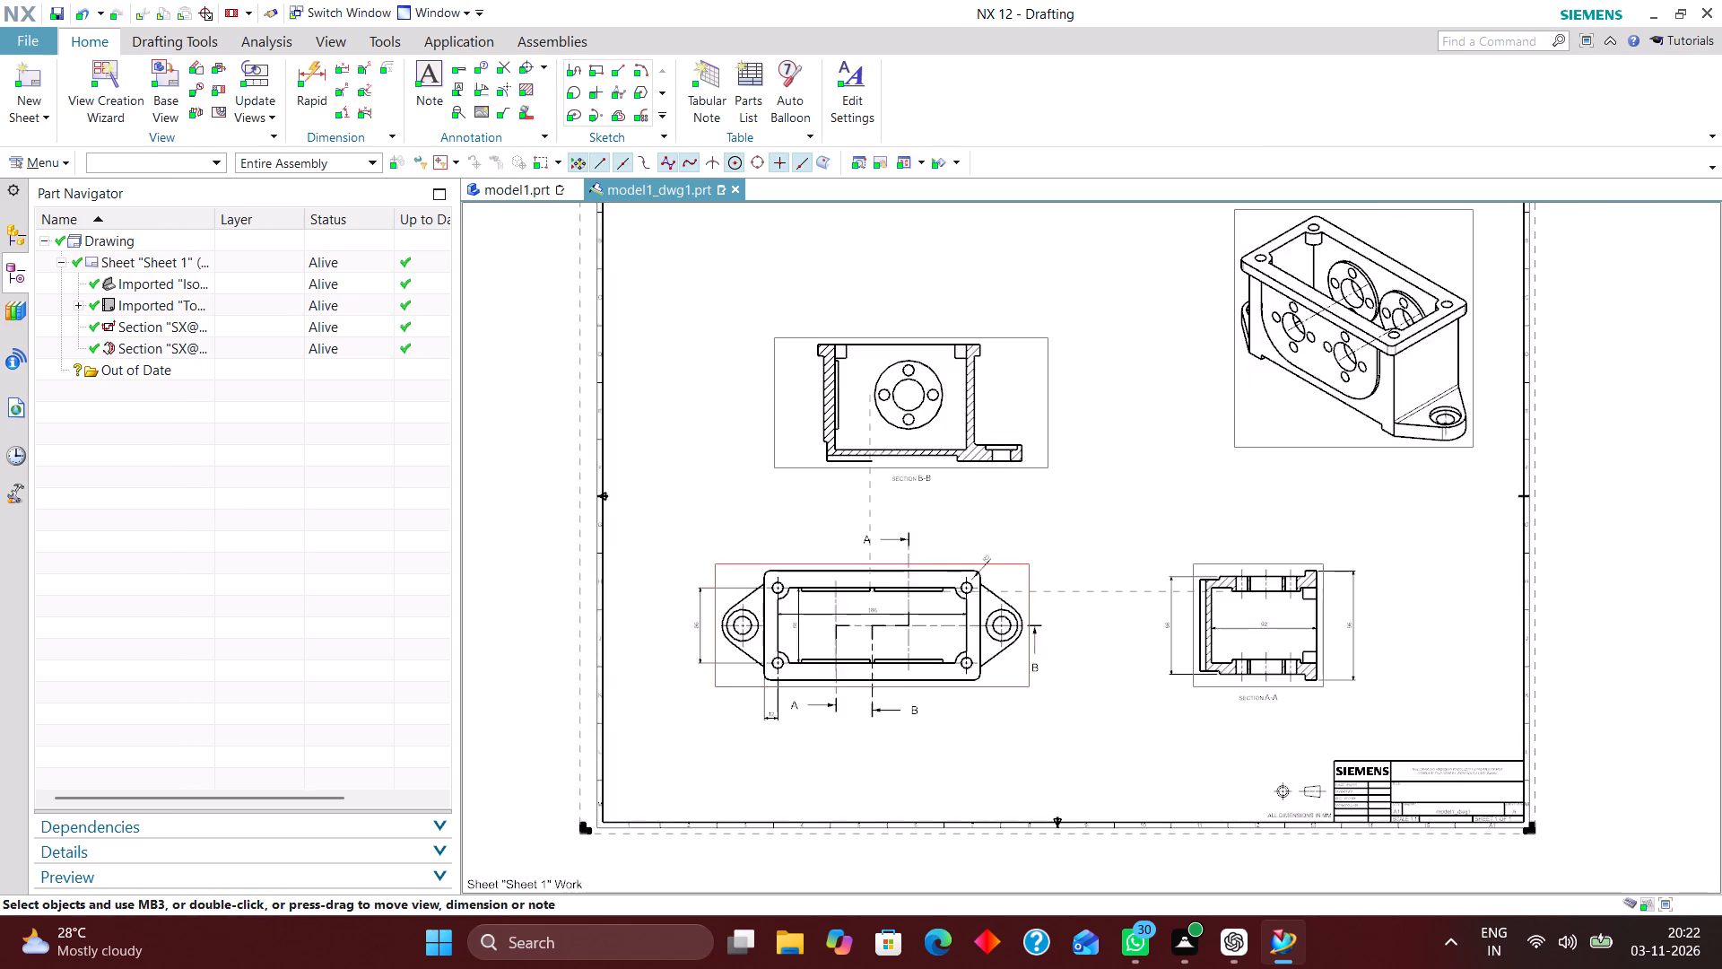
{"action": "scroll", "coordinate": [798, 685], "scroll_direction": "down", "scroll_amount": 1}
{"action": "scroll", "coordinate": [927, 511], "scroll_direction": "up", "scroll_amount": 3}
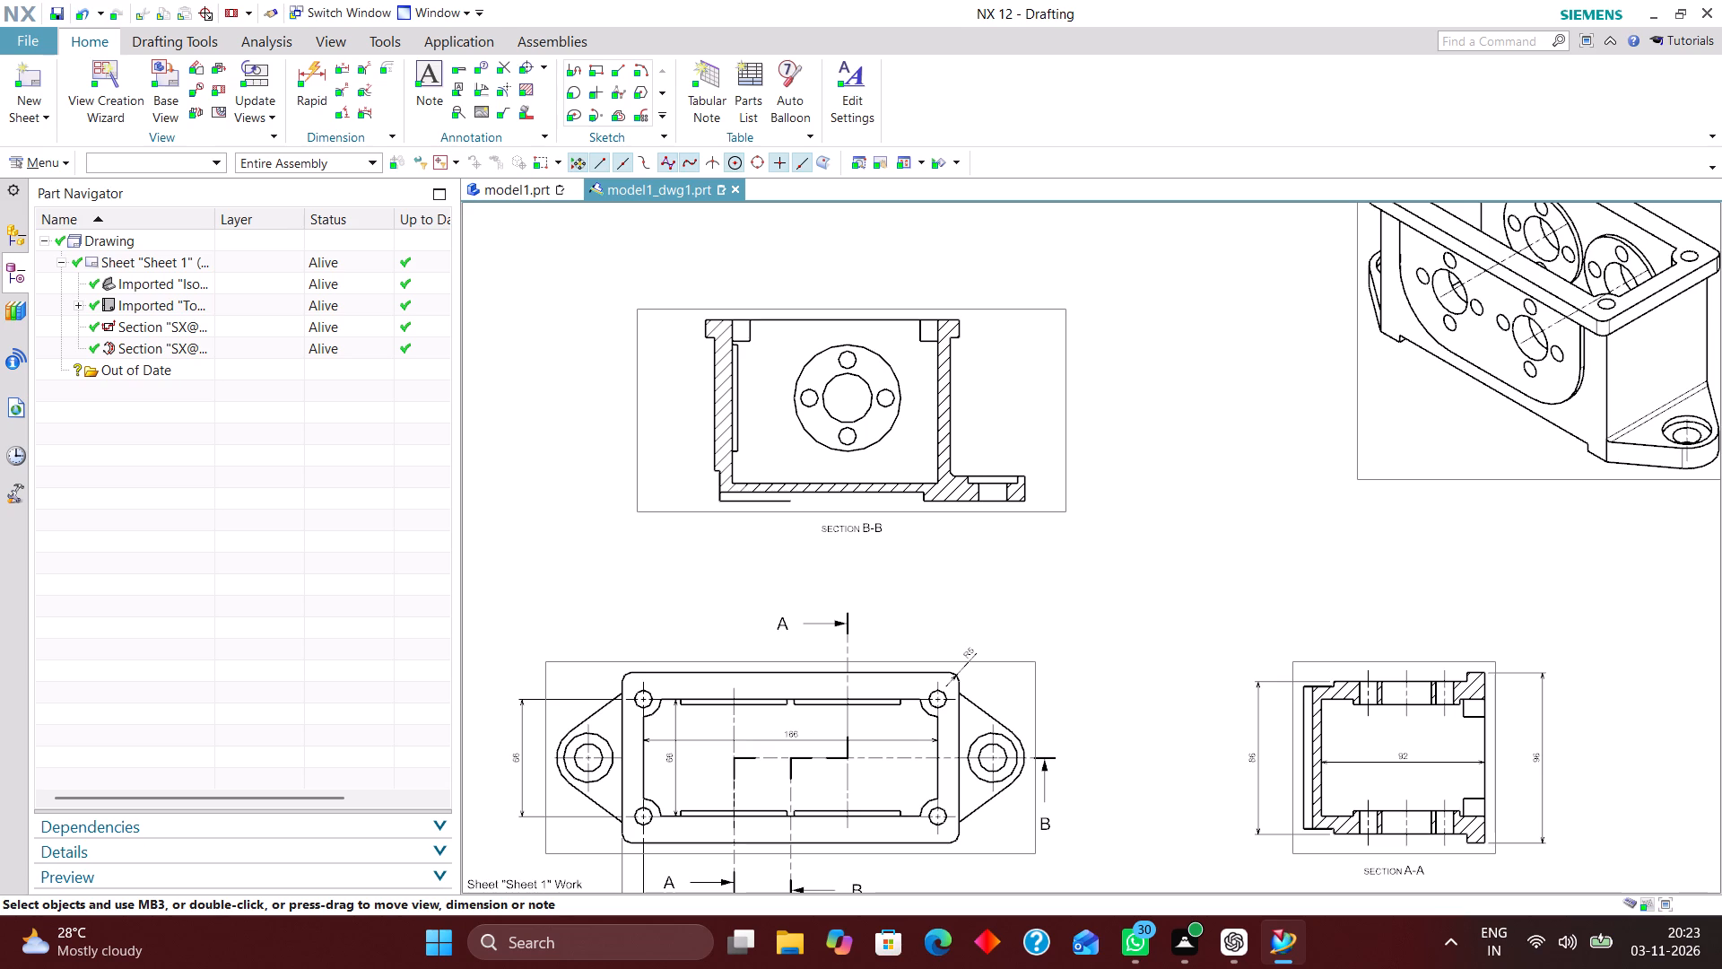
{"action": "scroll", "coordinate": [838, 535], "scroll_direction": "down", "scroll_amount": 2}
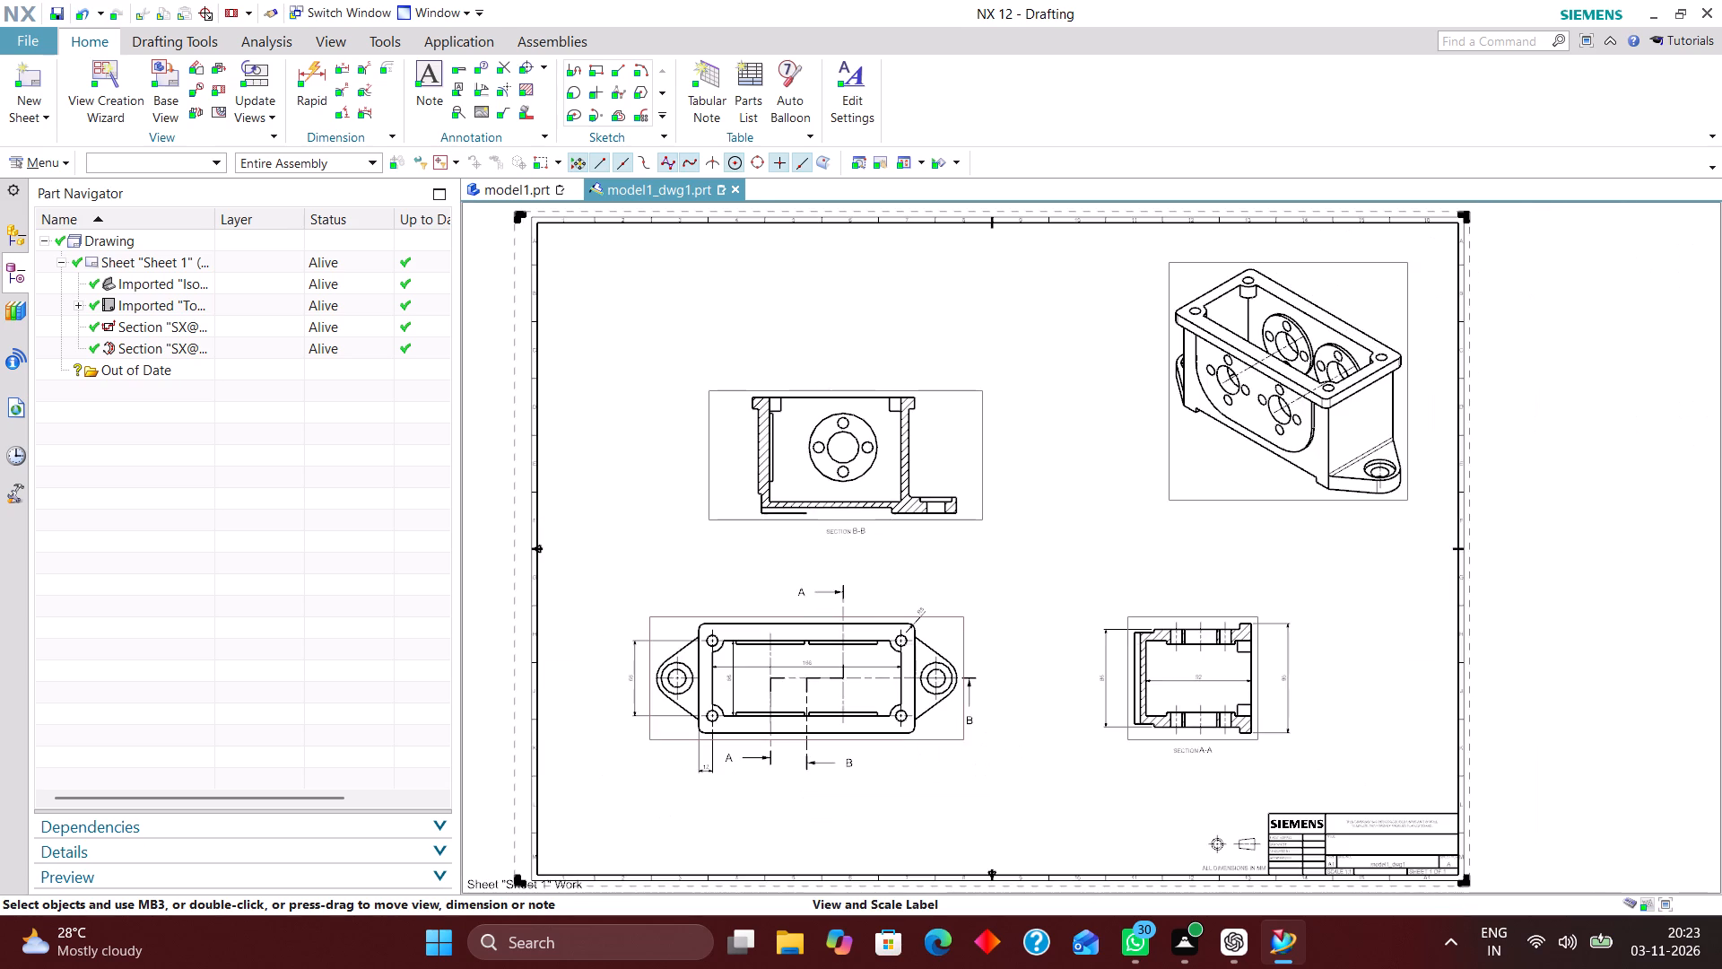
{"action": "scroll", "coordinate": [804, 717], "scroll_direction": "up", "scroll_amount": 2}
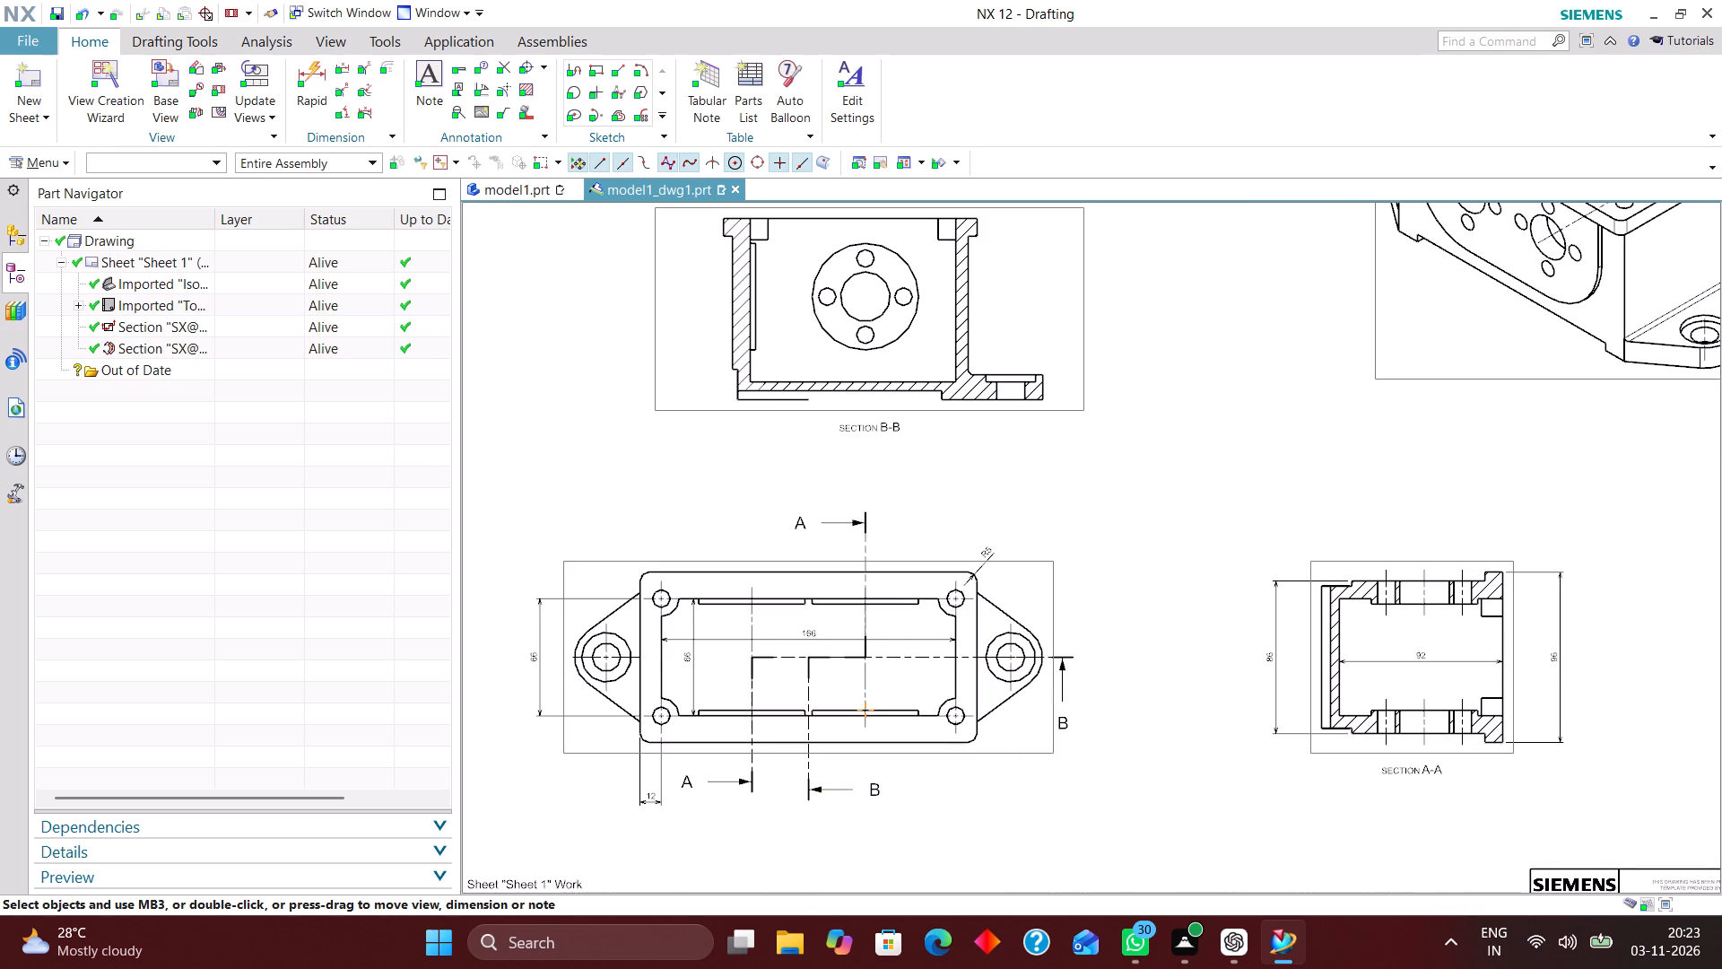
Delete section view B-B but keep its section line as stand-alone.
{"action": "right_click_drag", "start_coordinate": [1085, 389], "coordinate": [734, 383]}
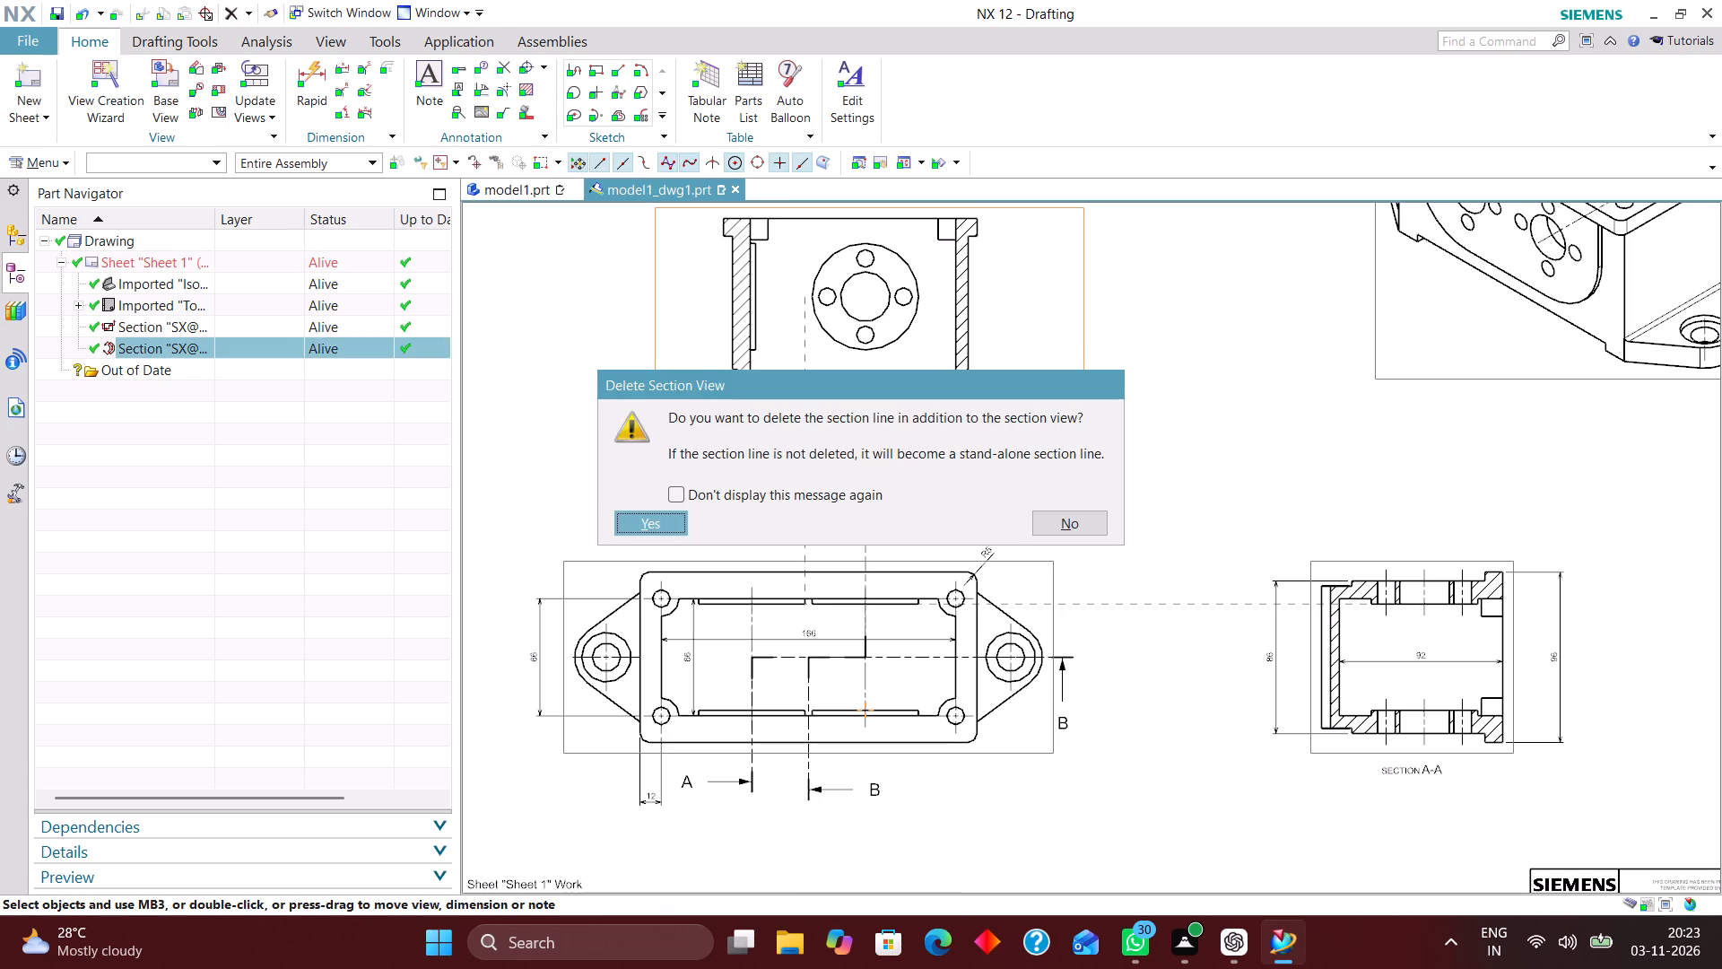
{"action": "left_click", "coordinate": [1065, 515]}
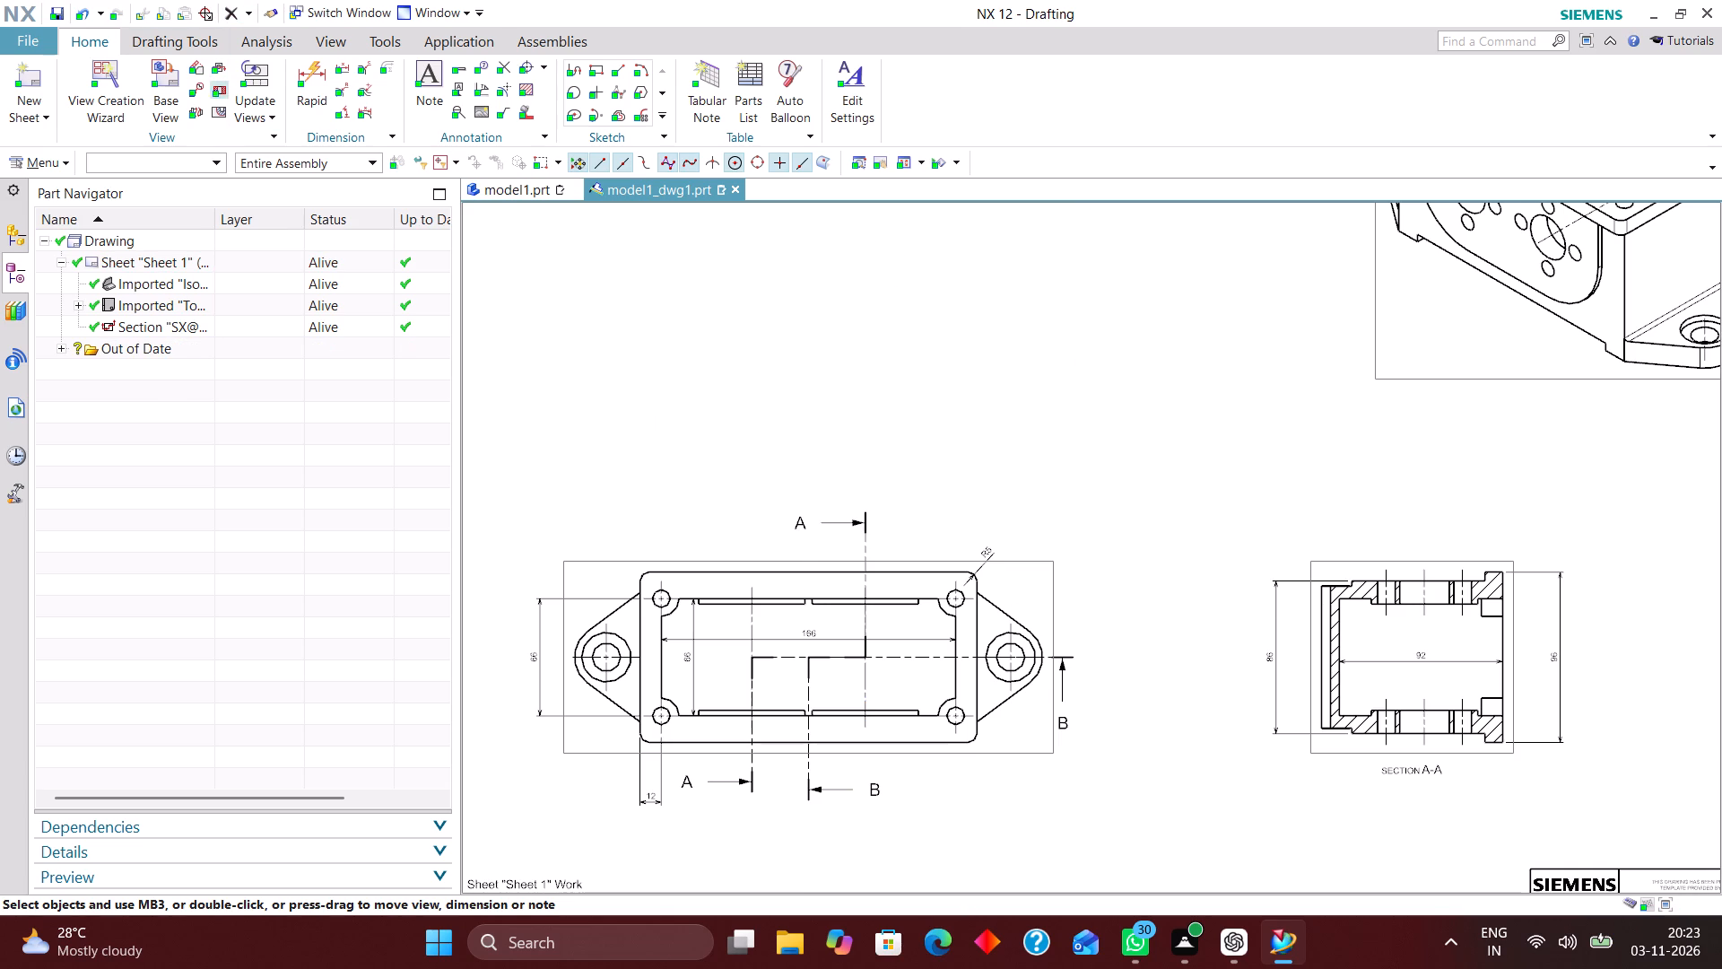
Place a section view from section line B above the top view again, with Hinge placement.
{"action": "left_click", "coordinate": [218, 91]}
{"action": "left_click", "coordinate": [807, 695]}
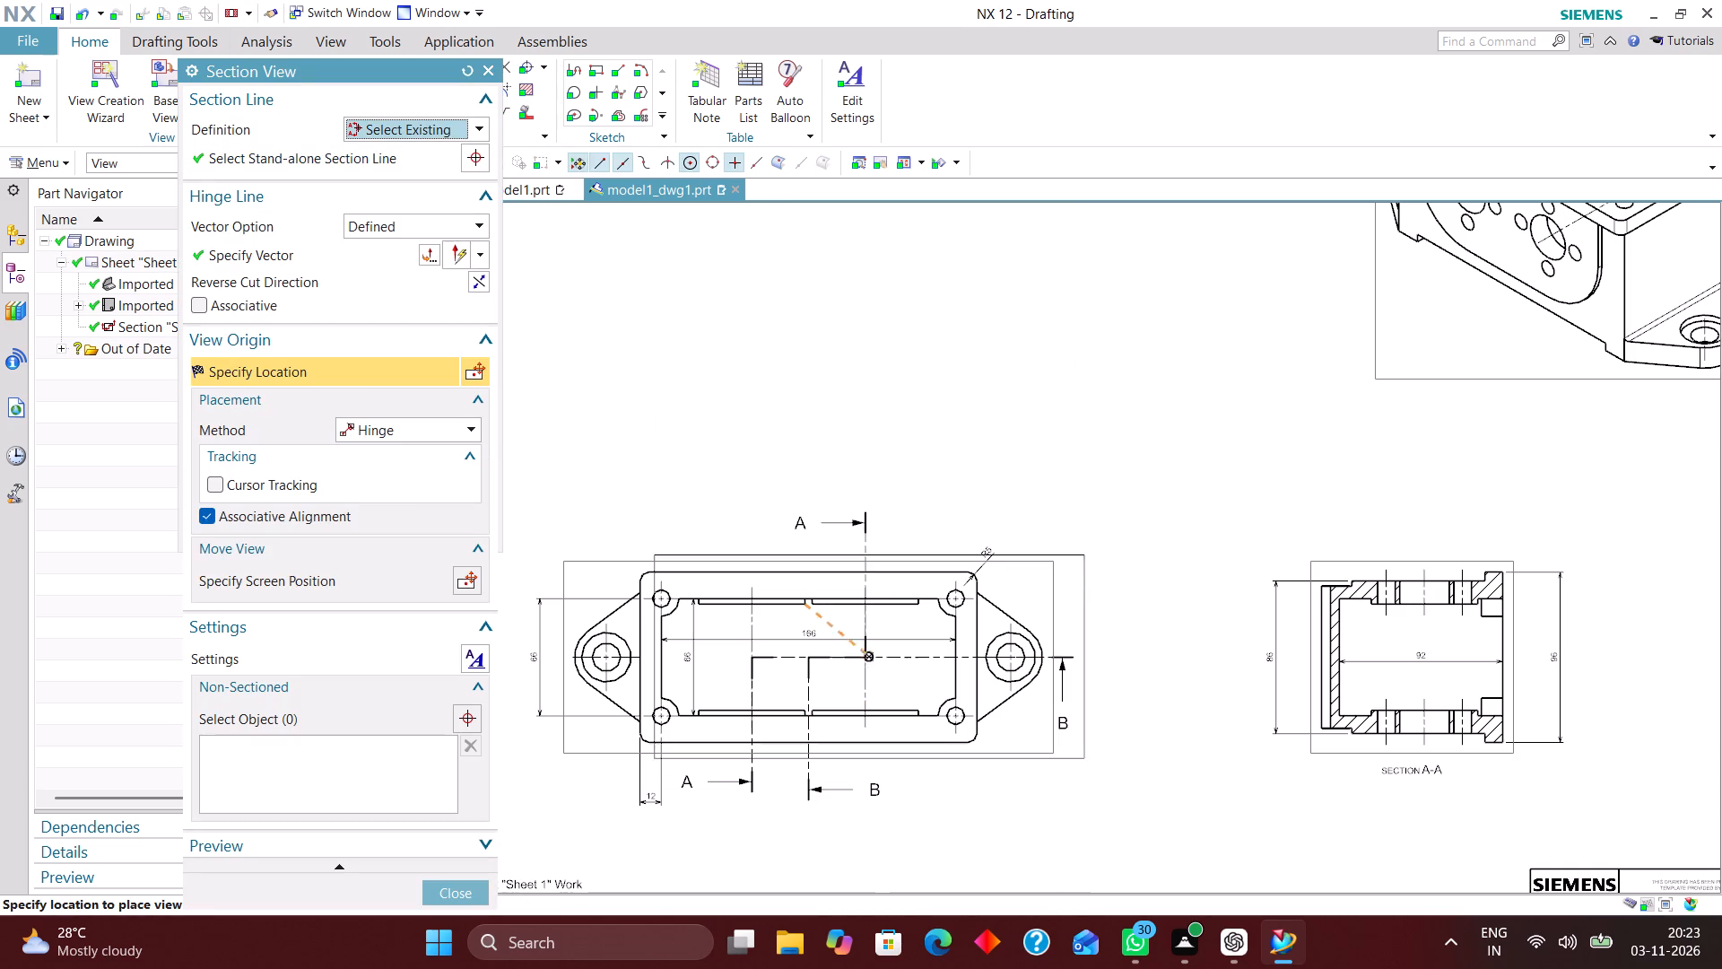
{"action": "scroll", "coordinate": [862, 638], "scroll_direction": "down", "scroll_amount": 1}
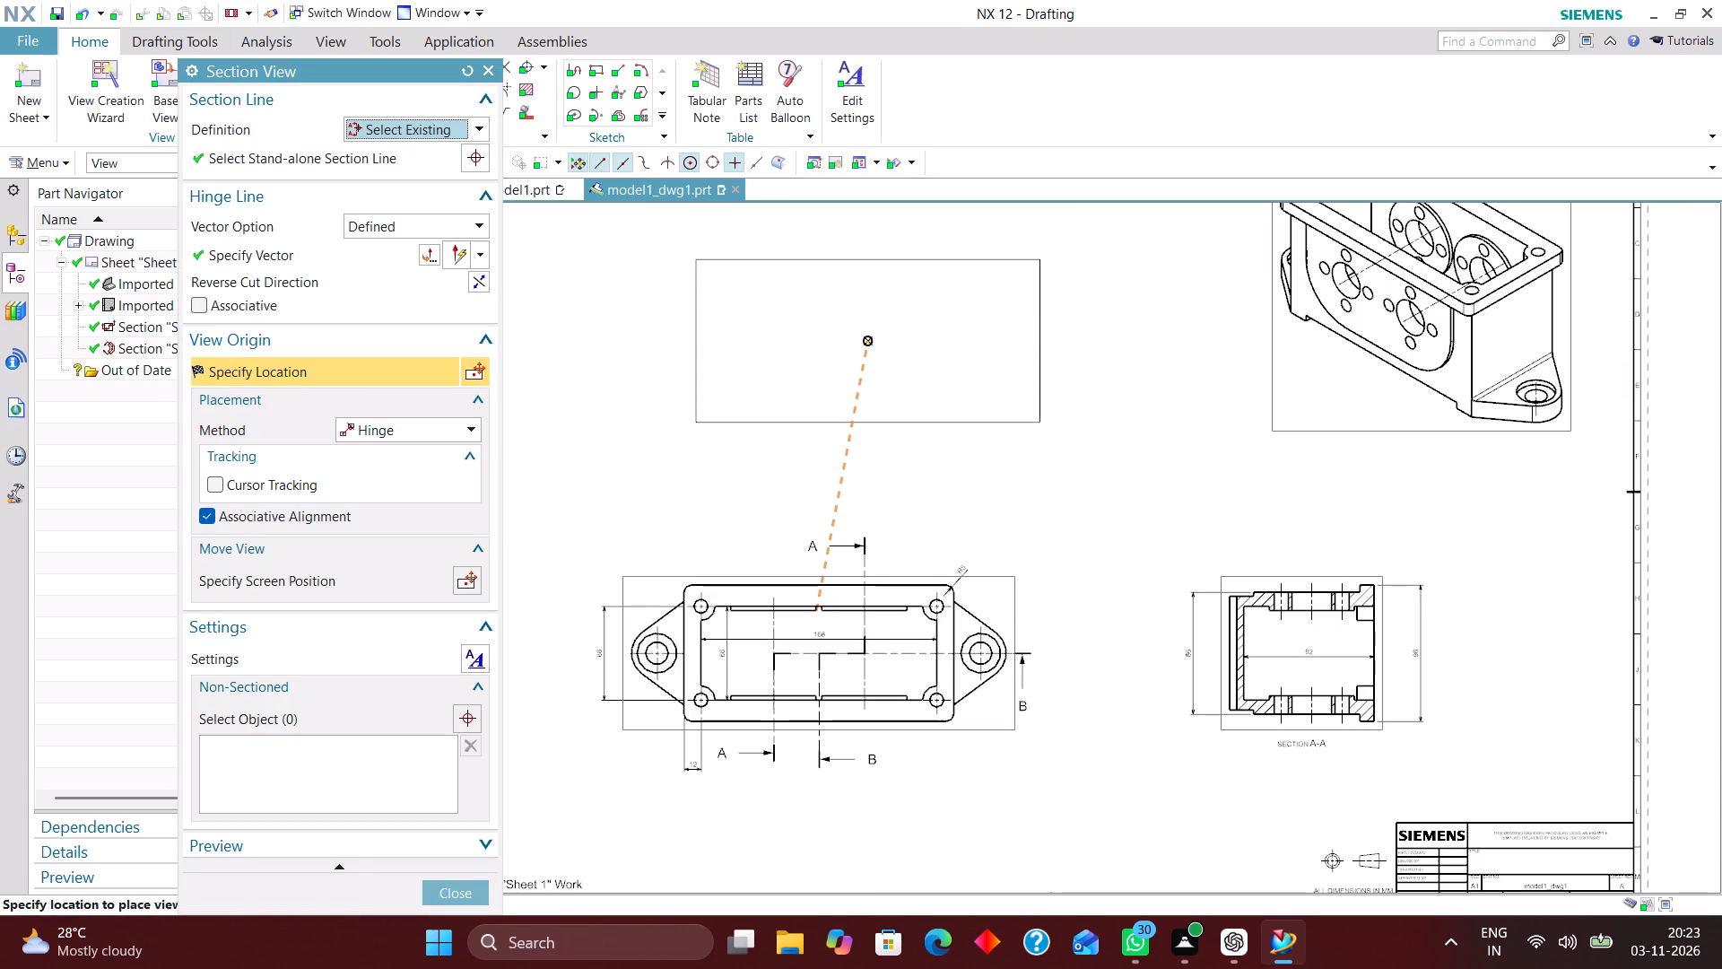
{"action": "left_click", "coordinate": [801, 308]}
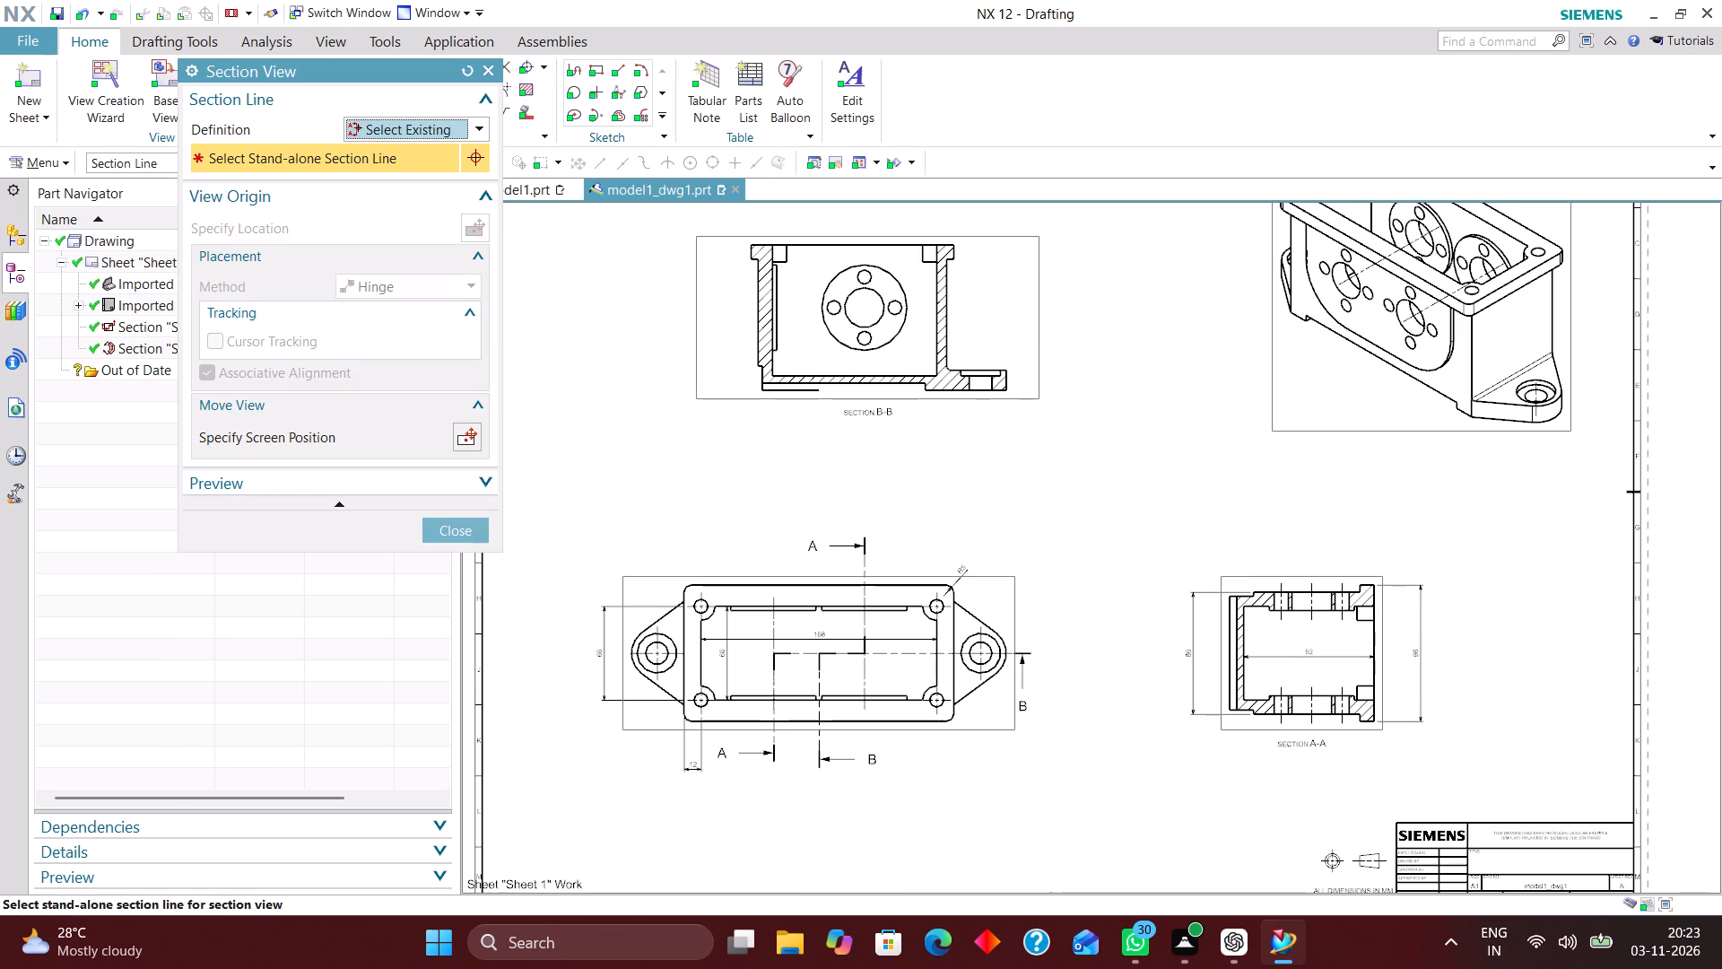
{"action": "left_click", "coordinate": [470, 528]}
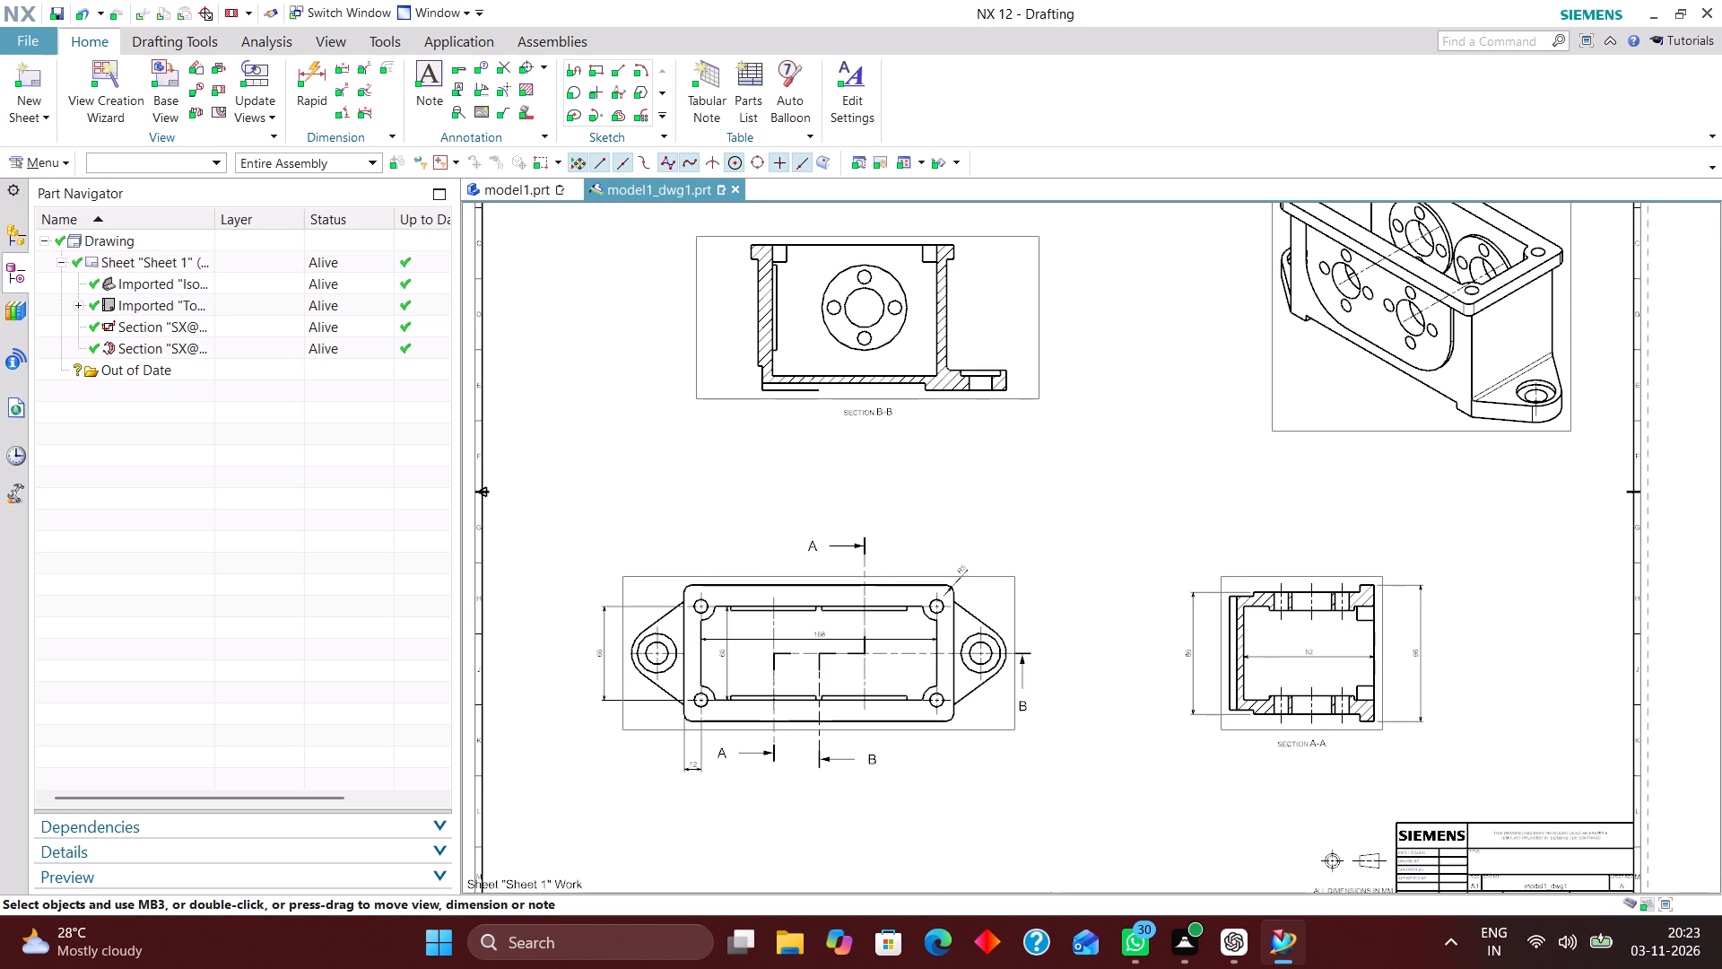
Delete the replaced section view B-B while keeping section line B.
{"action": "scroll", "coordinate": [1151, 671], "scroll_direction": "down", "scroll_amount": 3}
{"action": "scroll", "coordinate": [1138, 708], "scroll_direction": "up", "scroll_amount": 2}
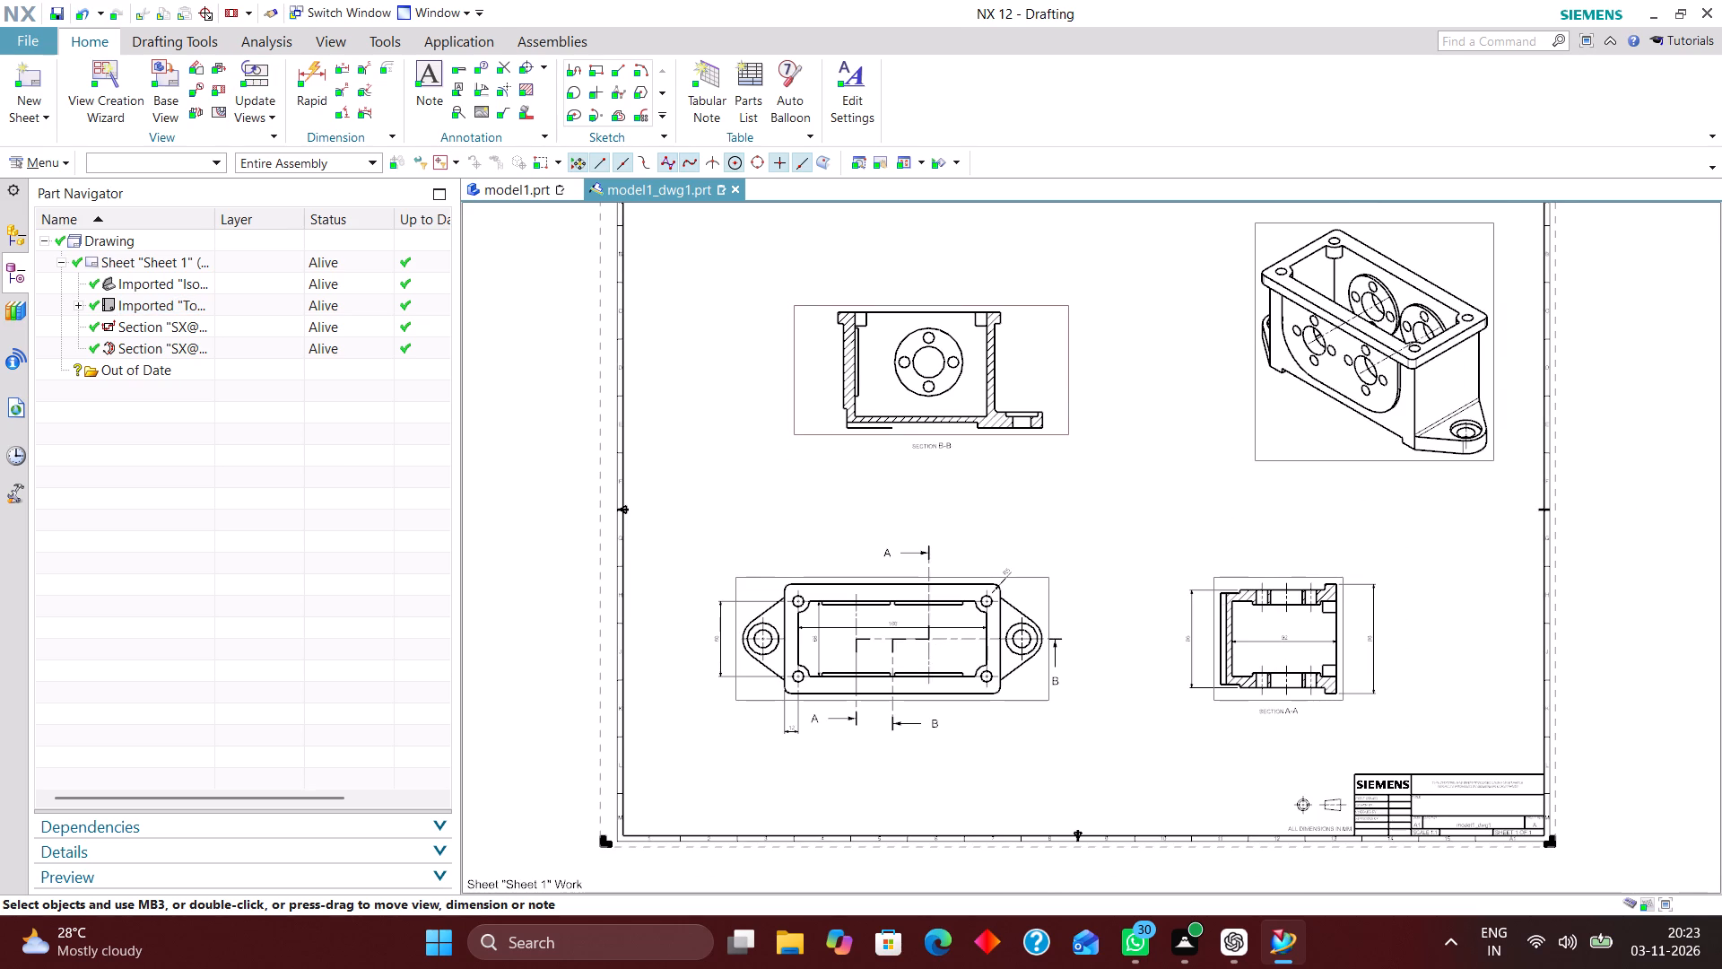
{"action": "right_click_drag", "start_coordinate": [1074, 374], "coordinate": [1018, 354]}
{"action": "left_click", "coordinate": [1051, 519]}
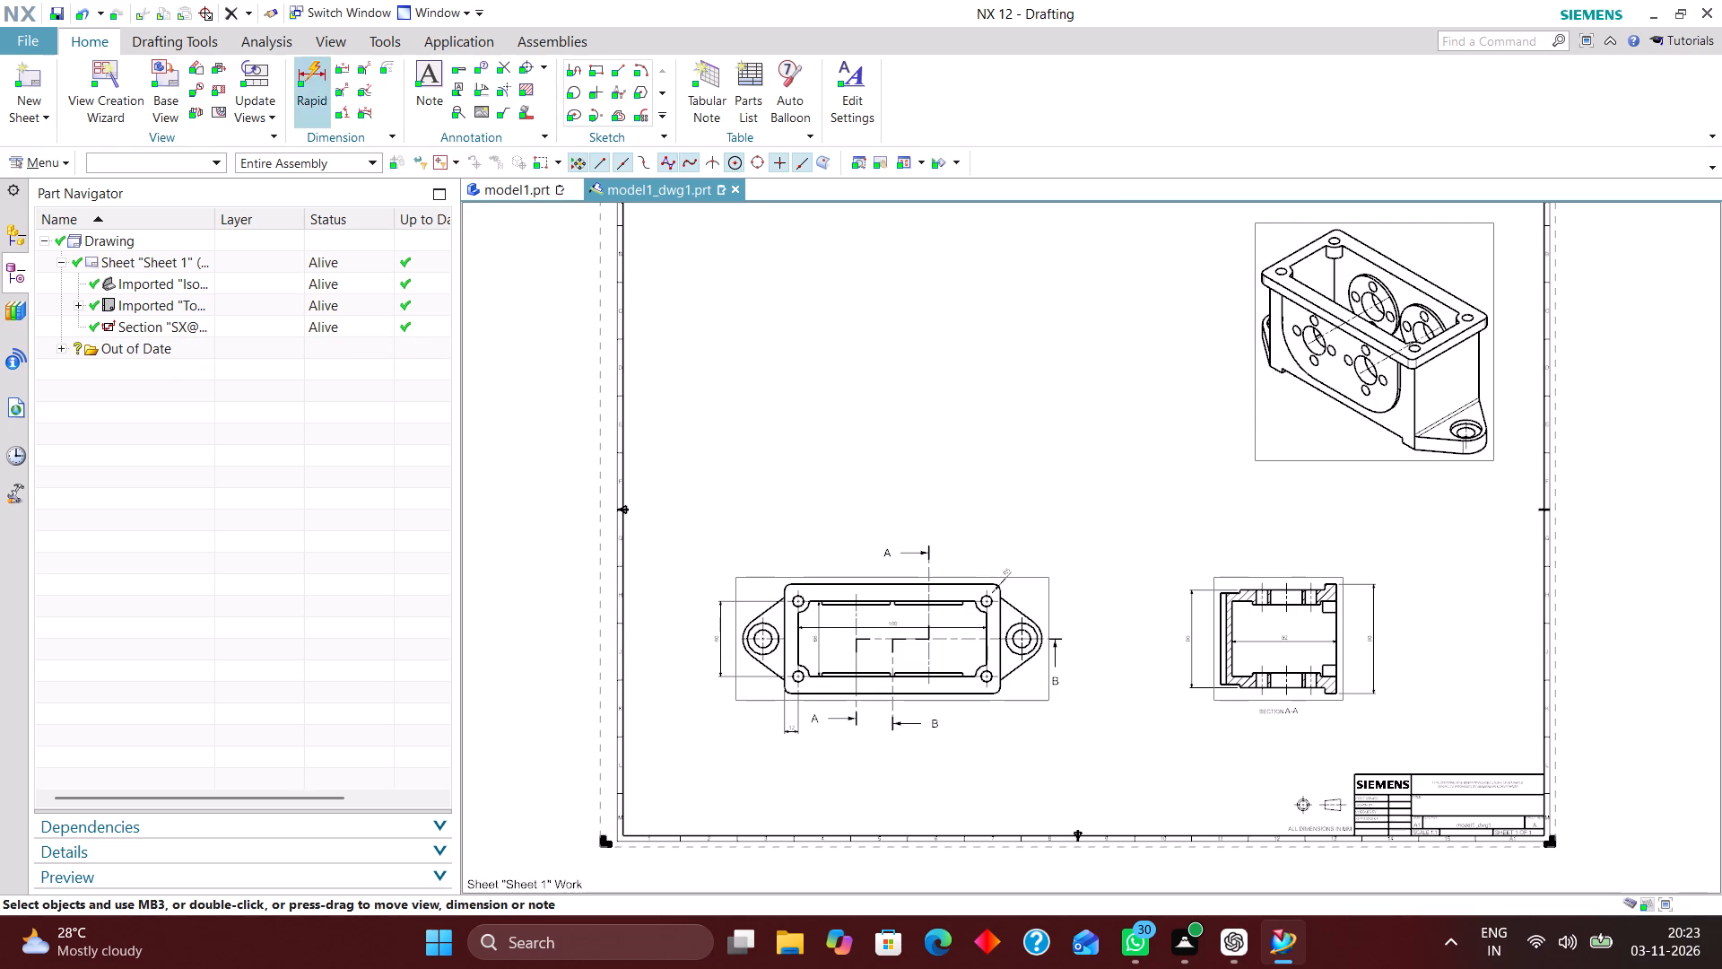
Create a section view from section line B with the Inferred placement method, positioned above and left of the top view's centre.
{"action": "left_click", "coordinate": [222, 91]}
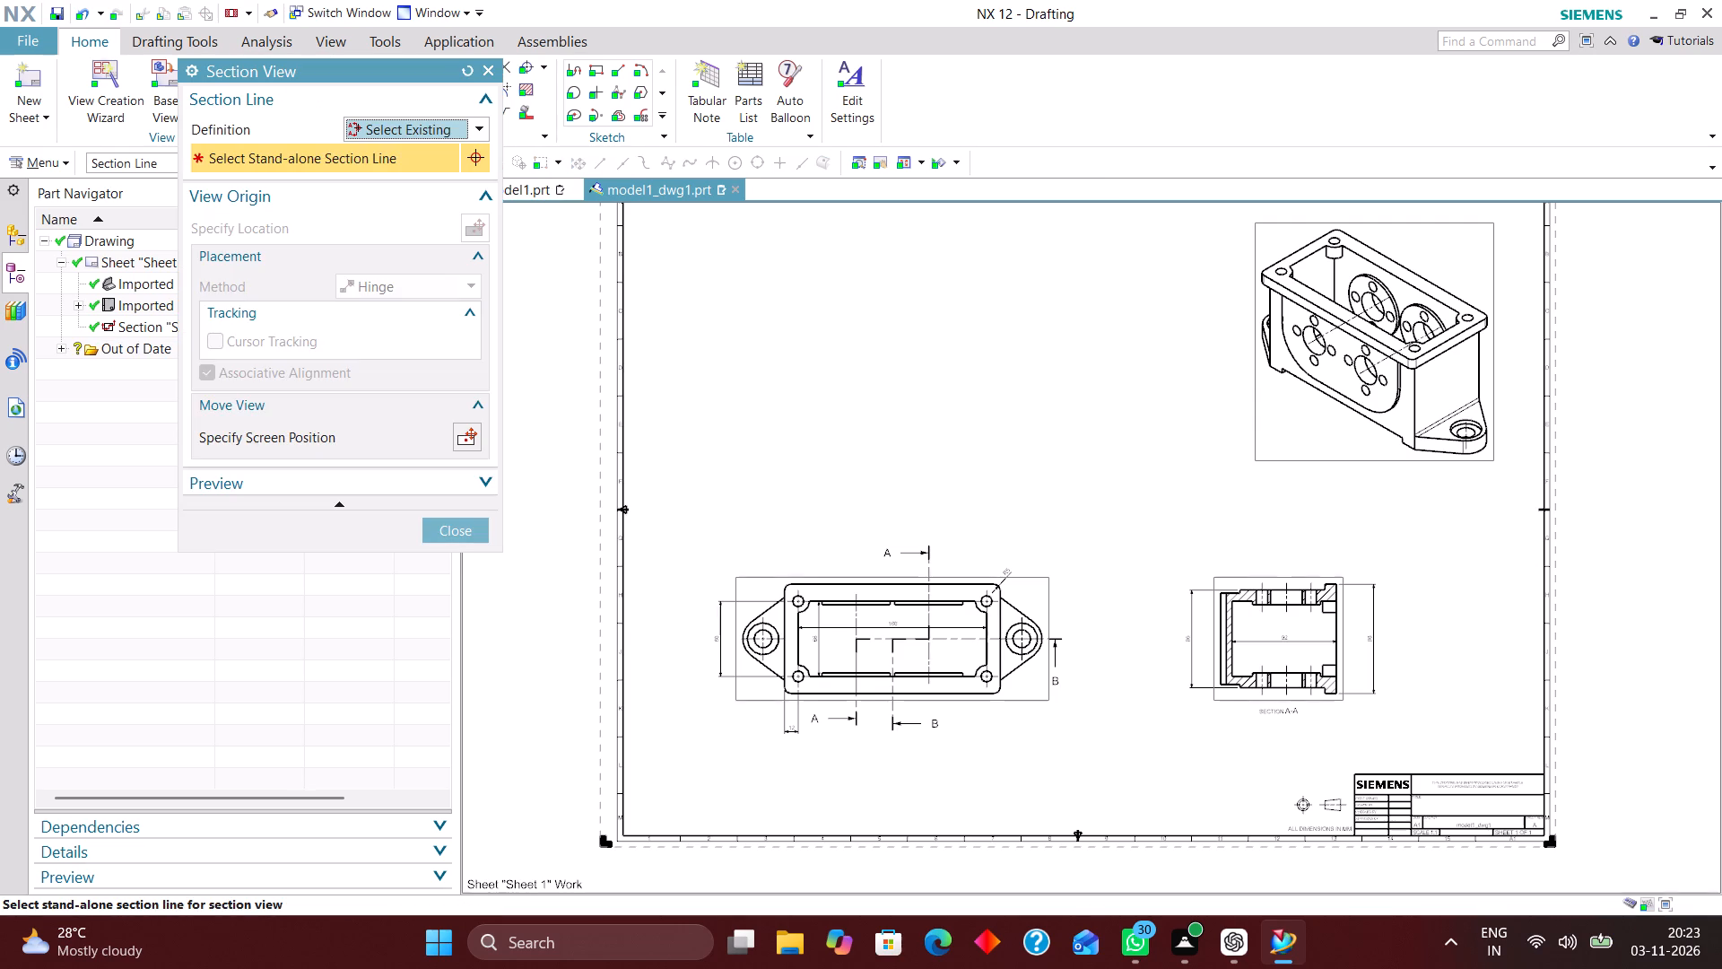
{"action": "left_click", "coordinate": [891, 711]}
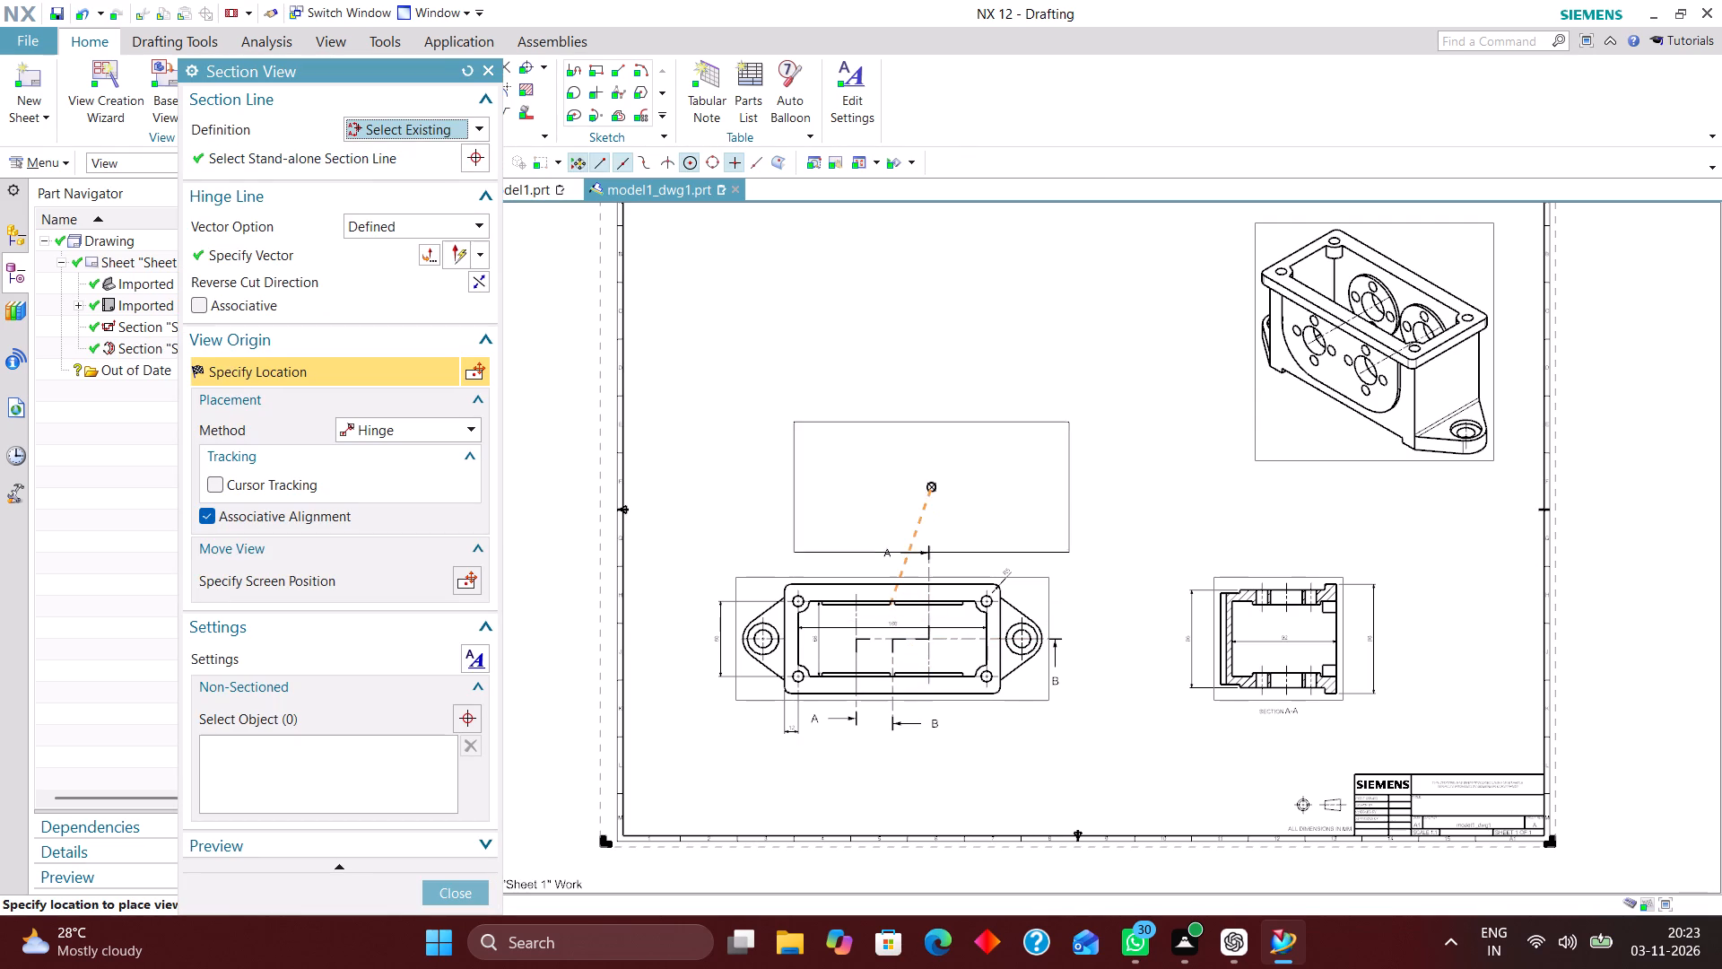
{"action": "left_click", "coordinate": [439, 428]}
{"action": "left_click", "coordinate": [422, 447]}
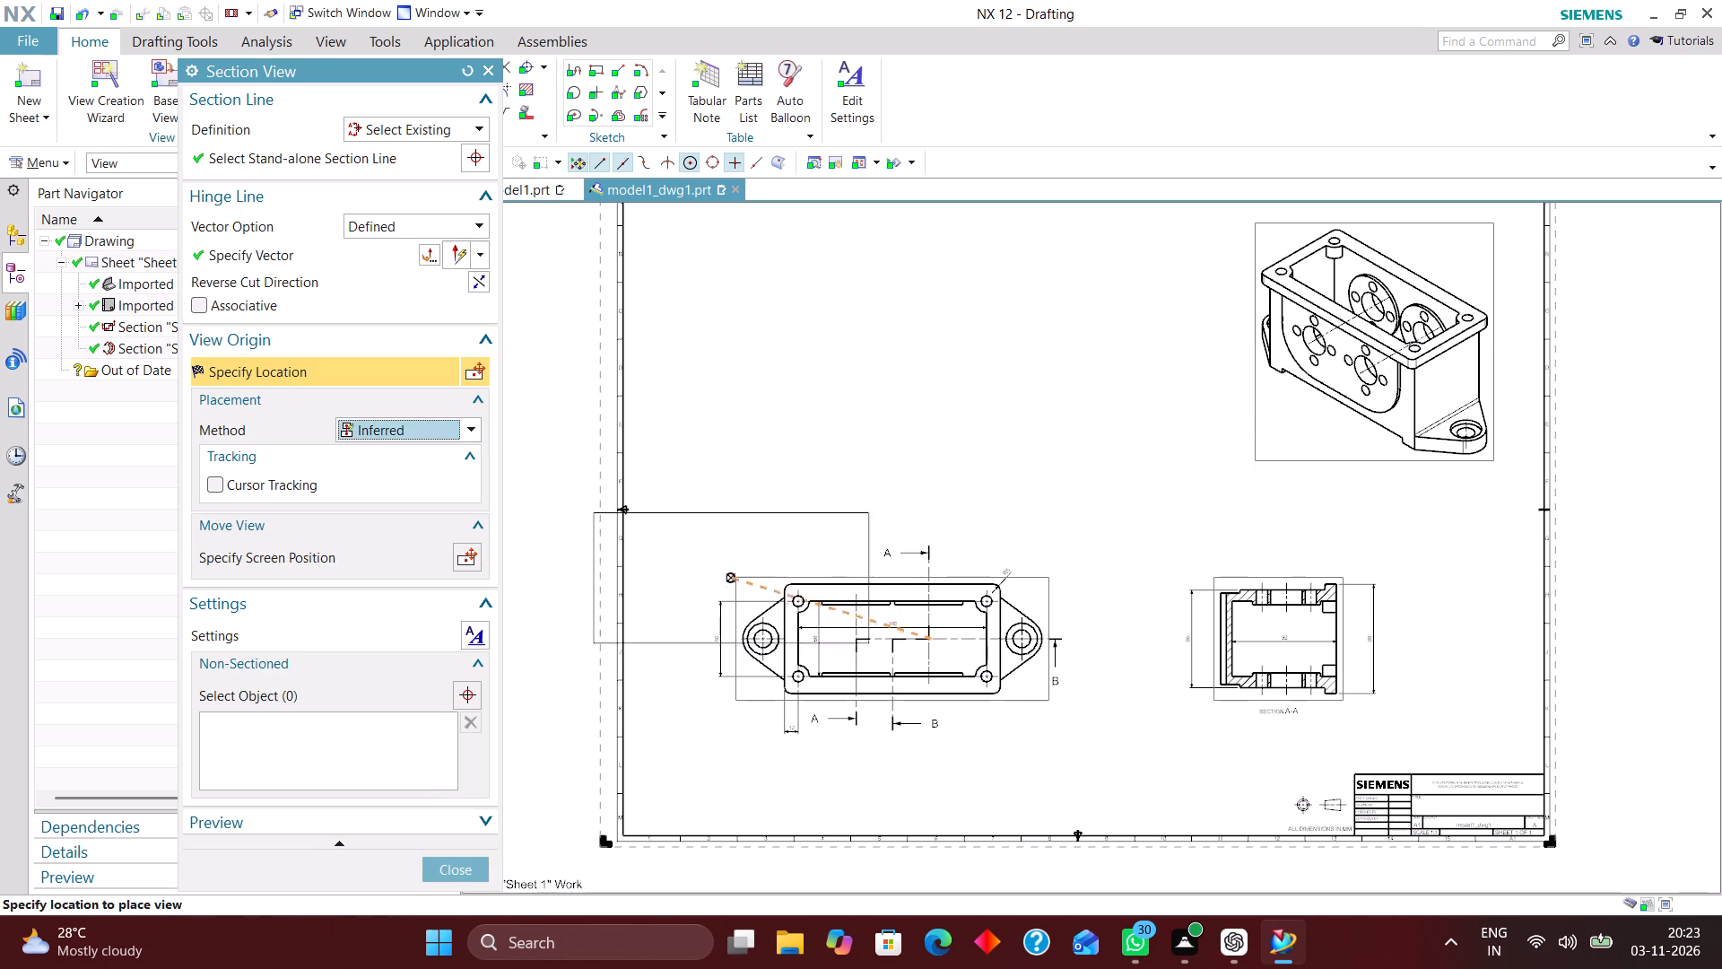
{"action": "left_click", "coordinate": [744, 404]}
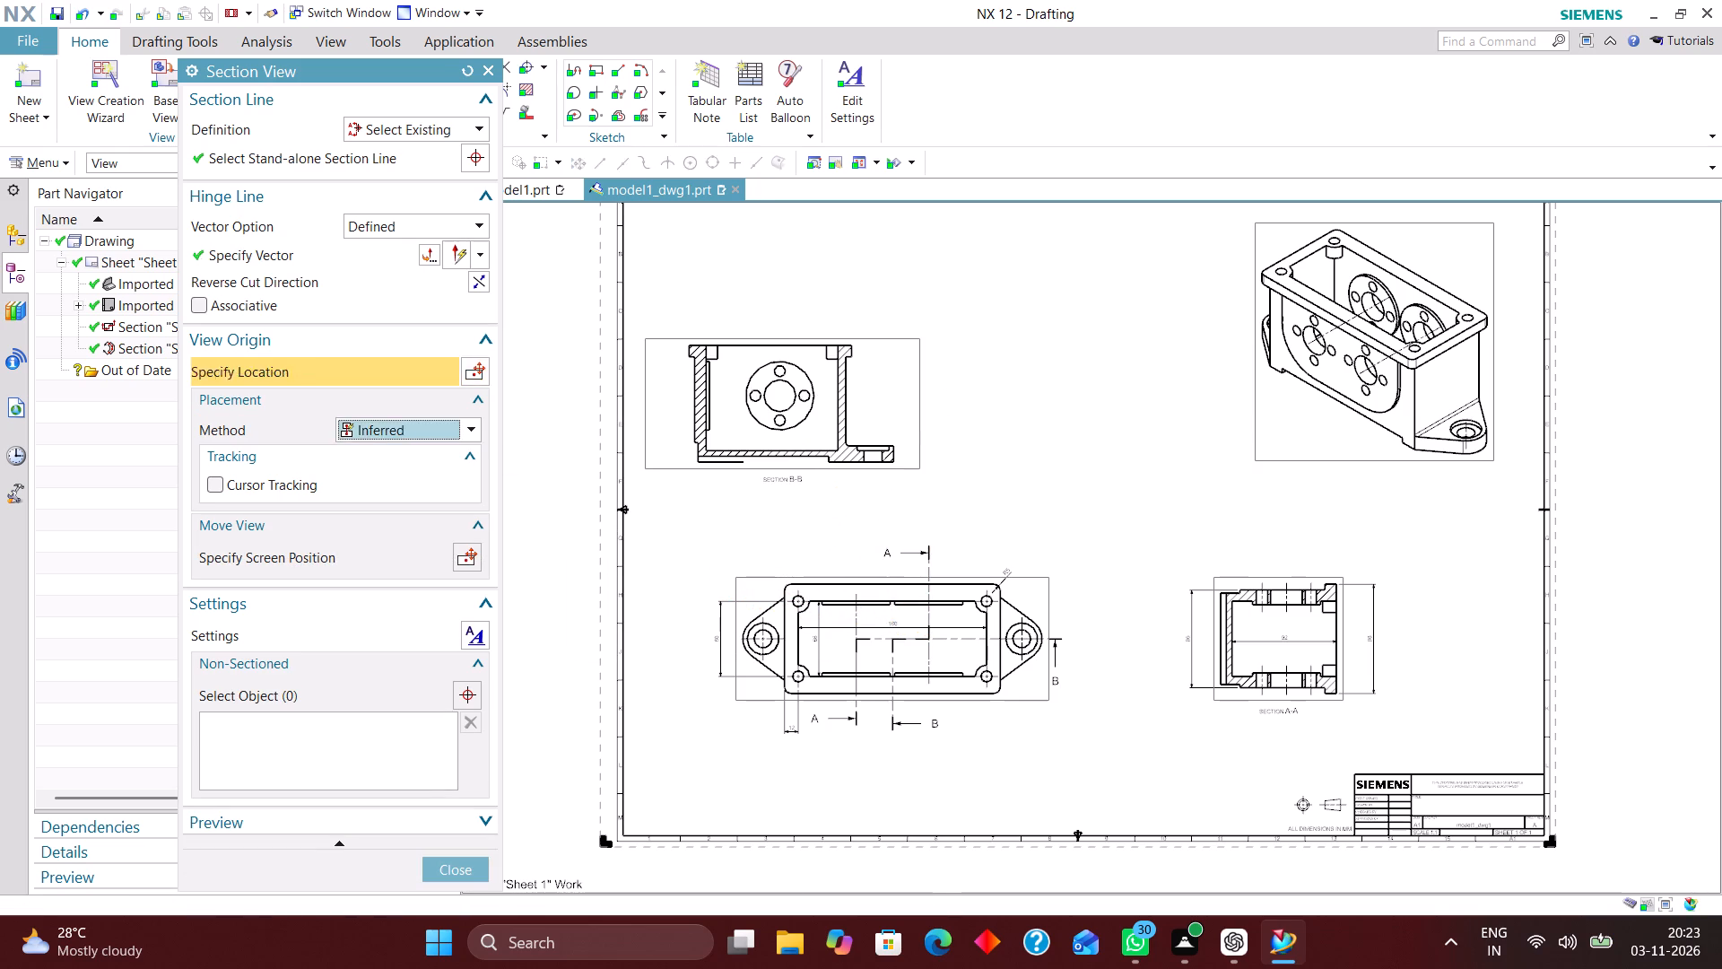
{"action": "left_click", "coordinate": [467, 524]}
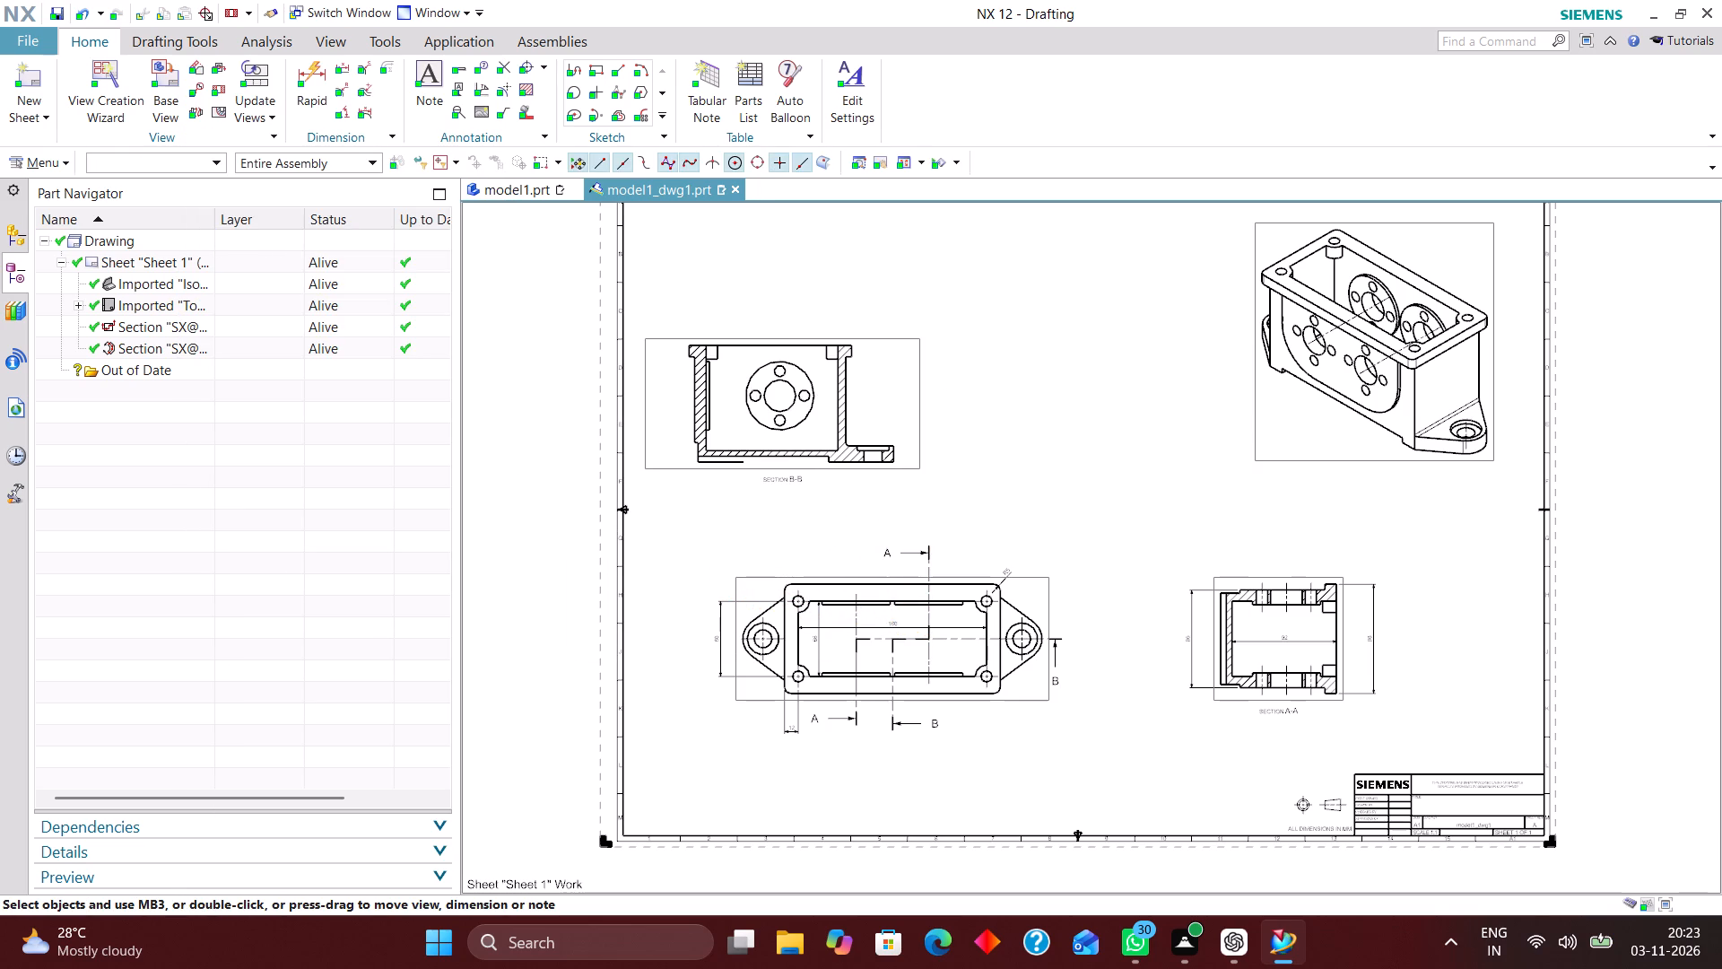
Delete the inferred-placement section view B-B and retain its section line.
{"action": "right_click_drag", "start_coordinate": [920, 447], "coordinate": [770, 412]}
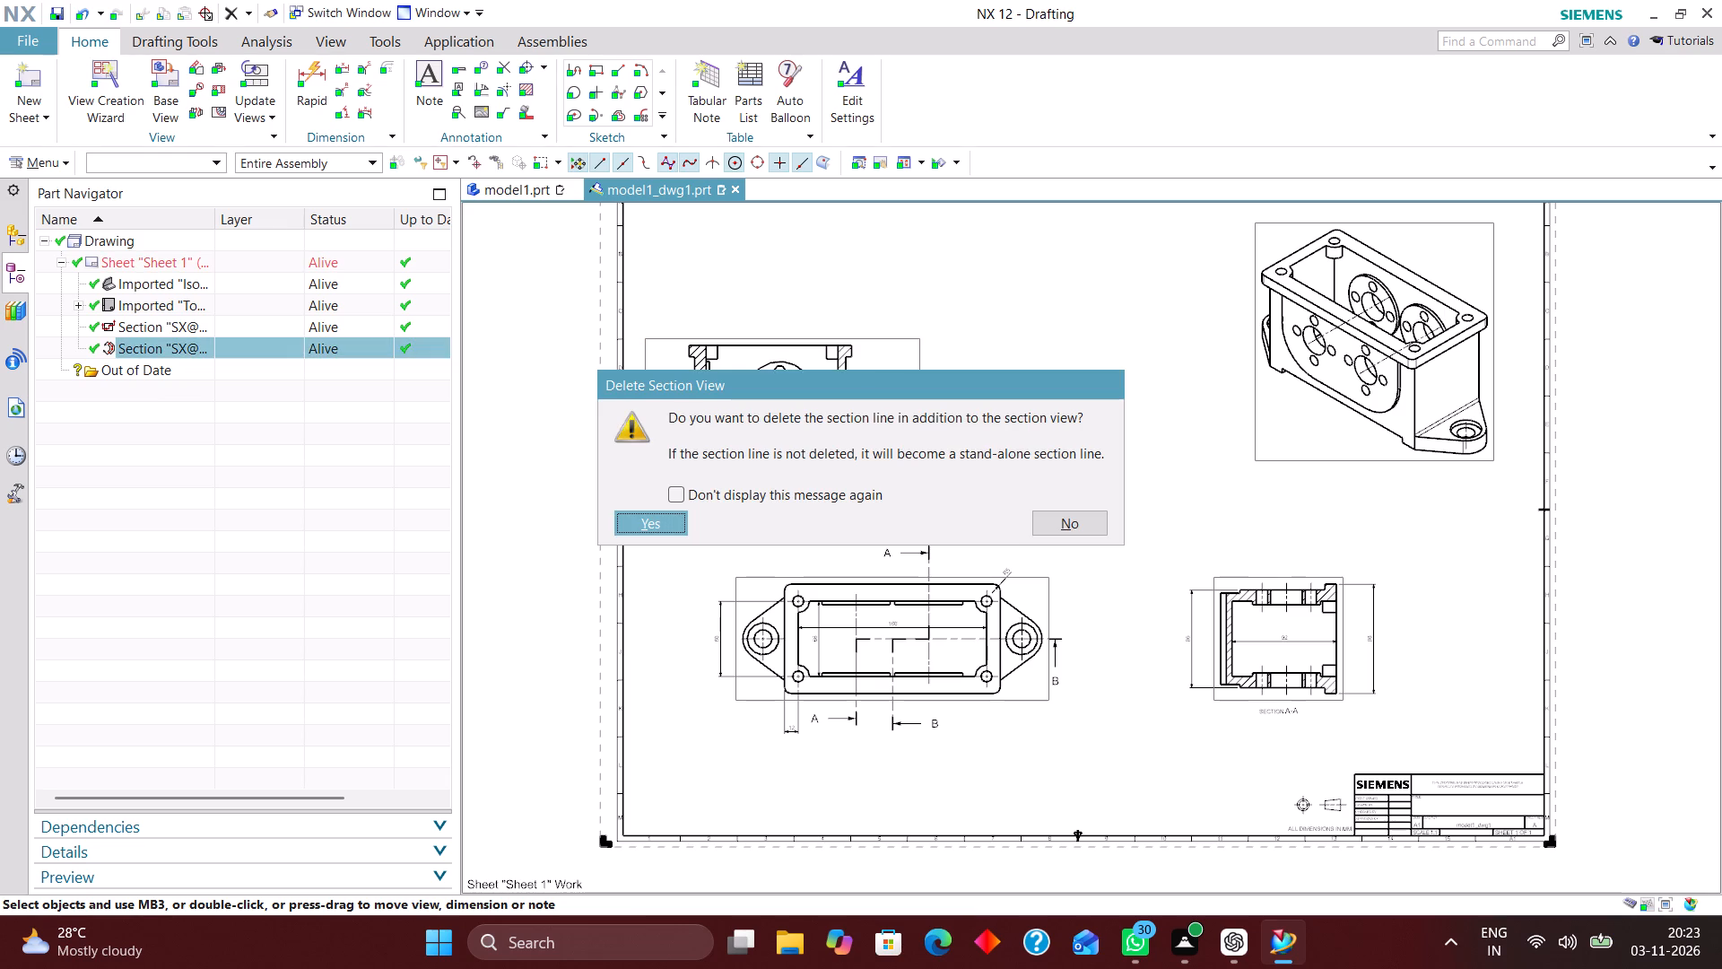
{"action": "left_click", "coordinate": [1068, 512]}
Examine section line B's definition and its additional settings, leaving them as they are.
{"action": "scroll", "coordinate": [937, 783], "scroll_direction": "up", "scroll_amount": 3}
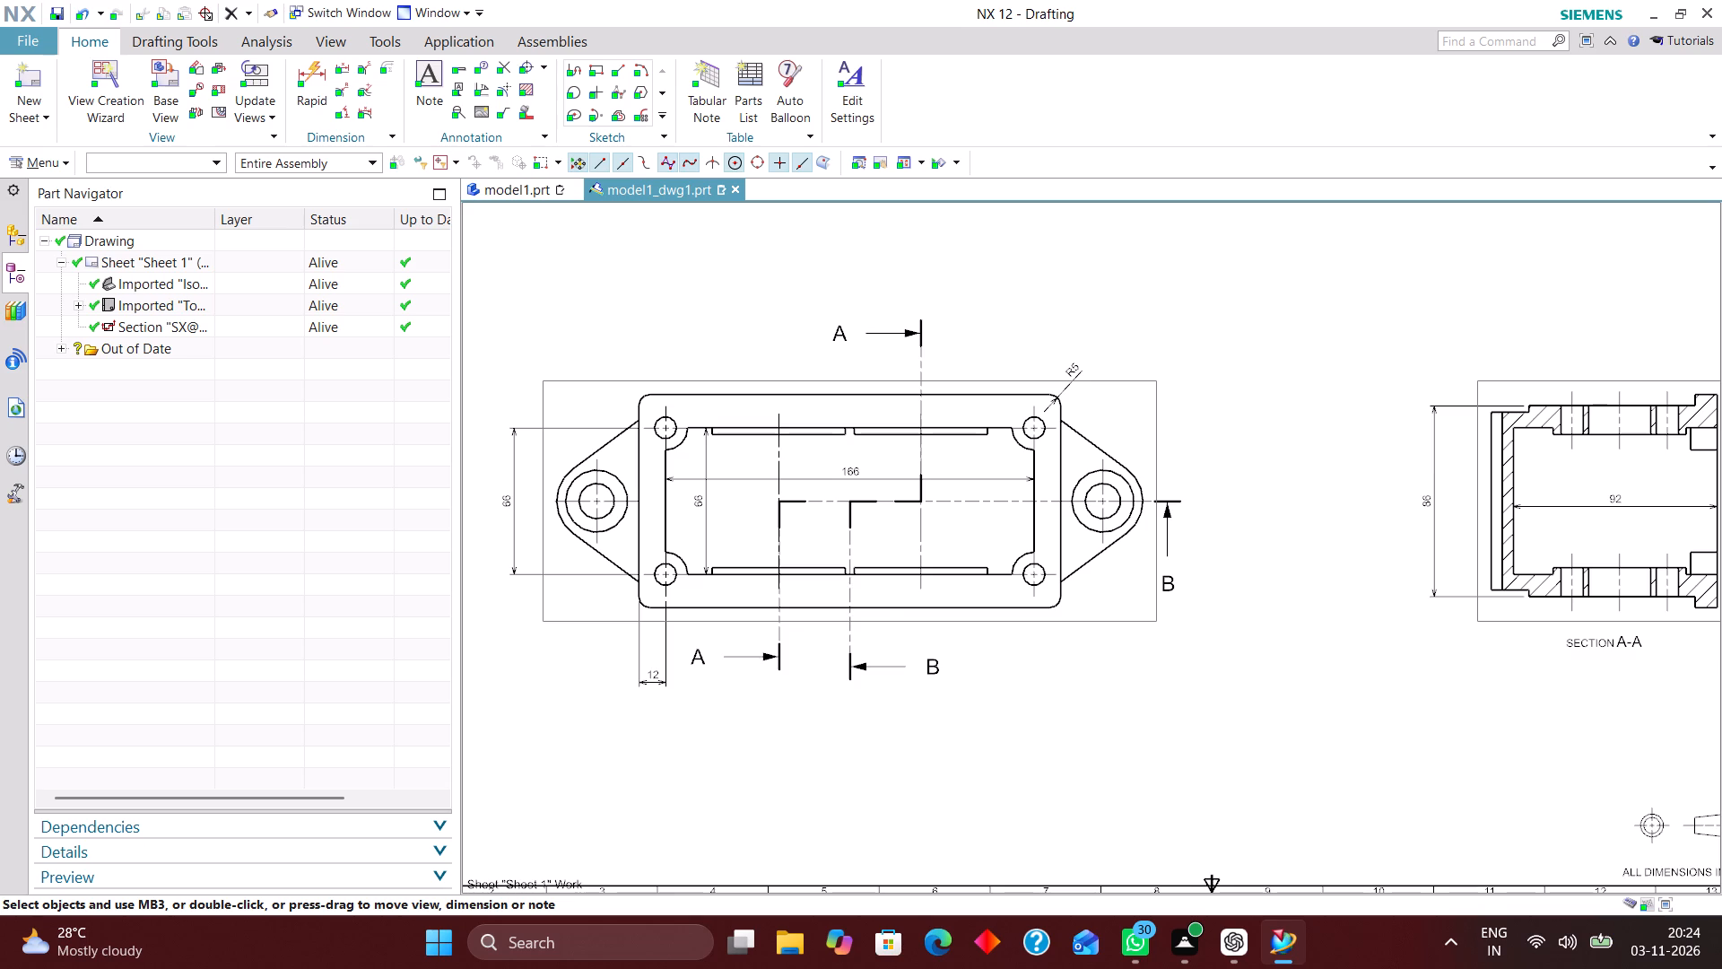
{"action": "scroll", "coordinate": [831, 619], "scroll_direction": "down", "scroll_amount": 3}
{"action": "scroll", "coordinate": [867, 650], "scroll_direction": "up", "scroll_amount": 1}
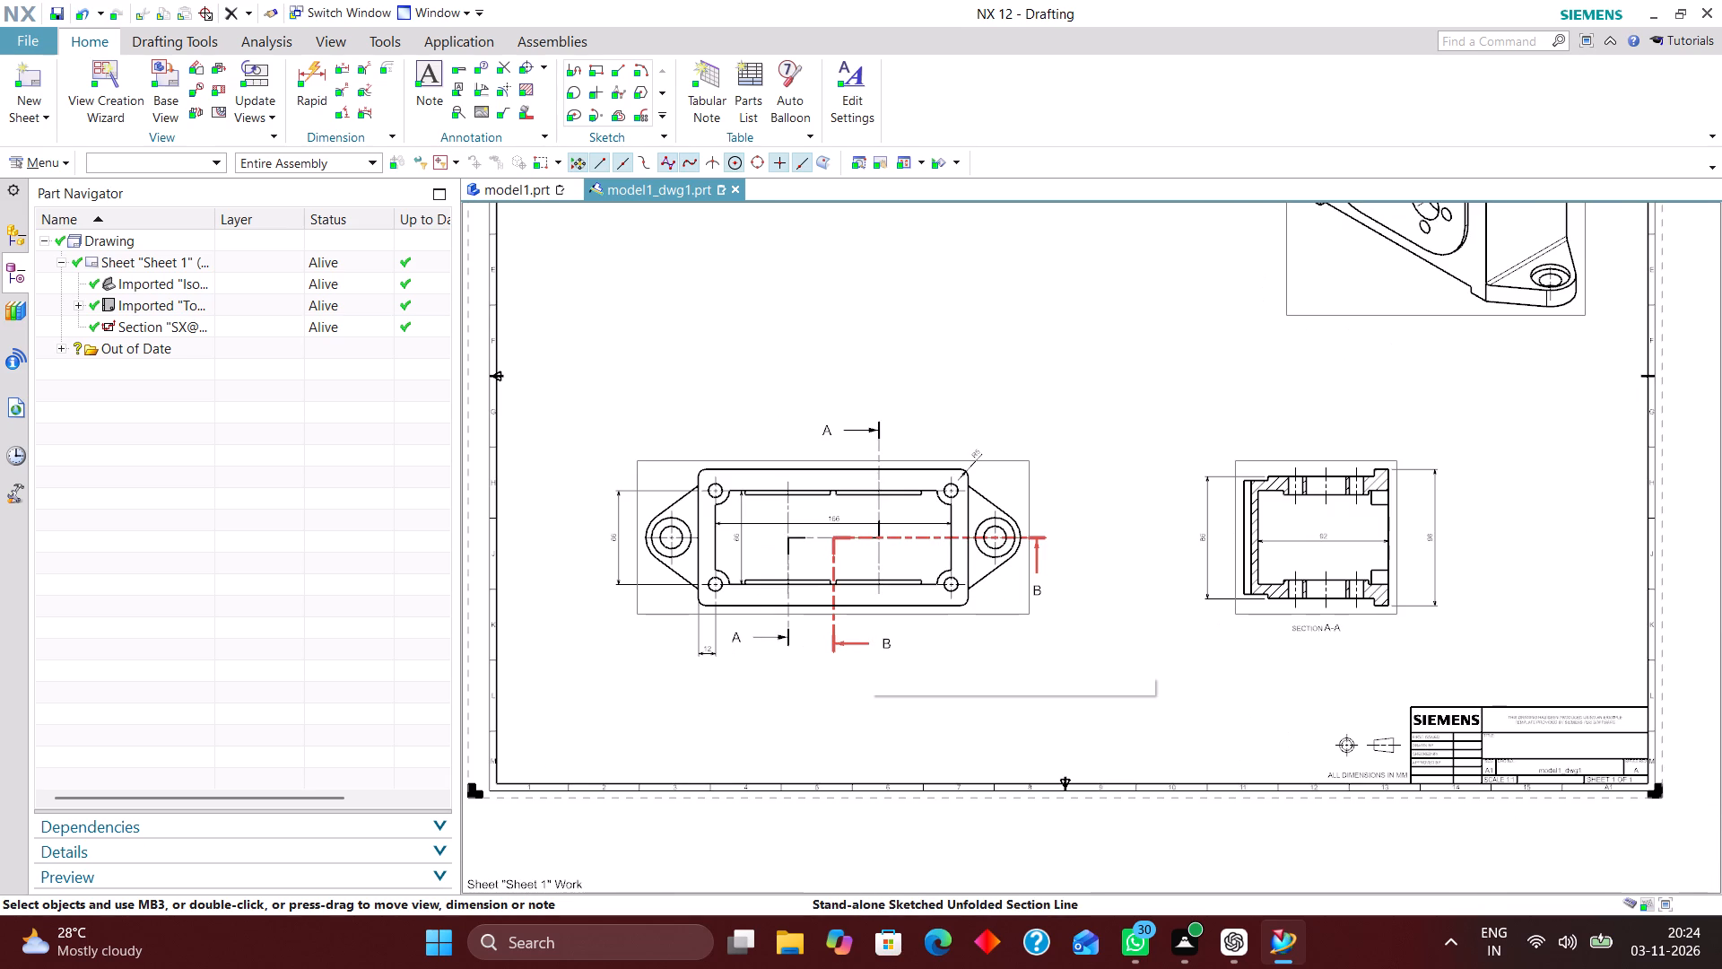
{"action": "scroll", "coordinate": [865, 658], "scroll_direction": "down", "scroll_amount": 1}
{"action": "scroll", "coordinate": [879, 659], "scroll_direction": "up", "scroll_amount": 4}
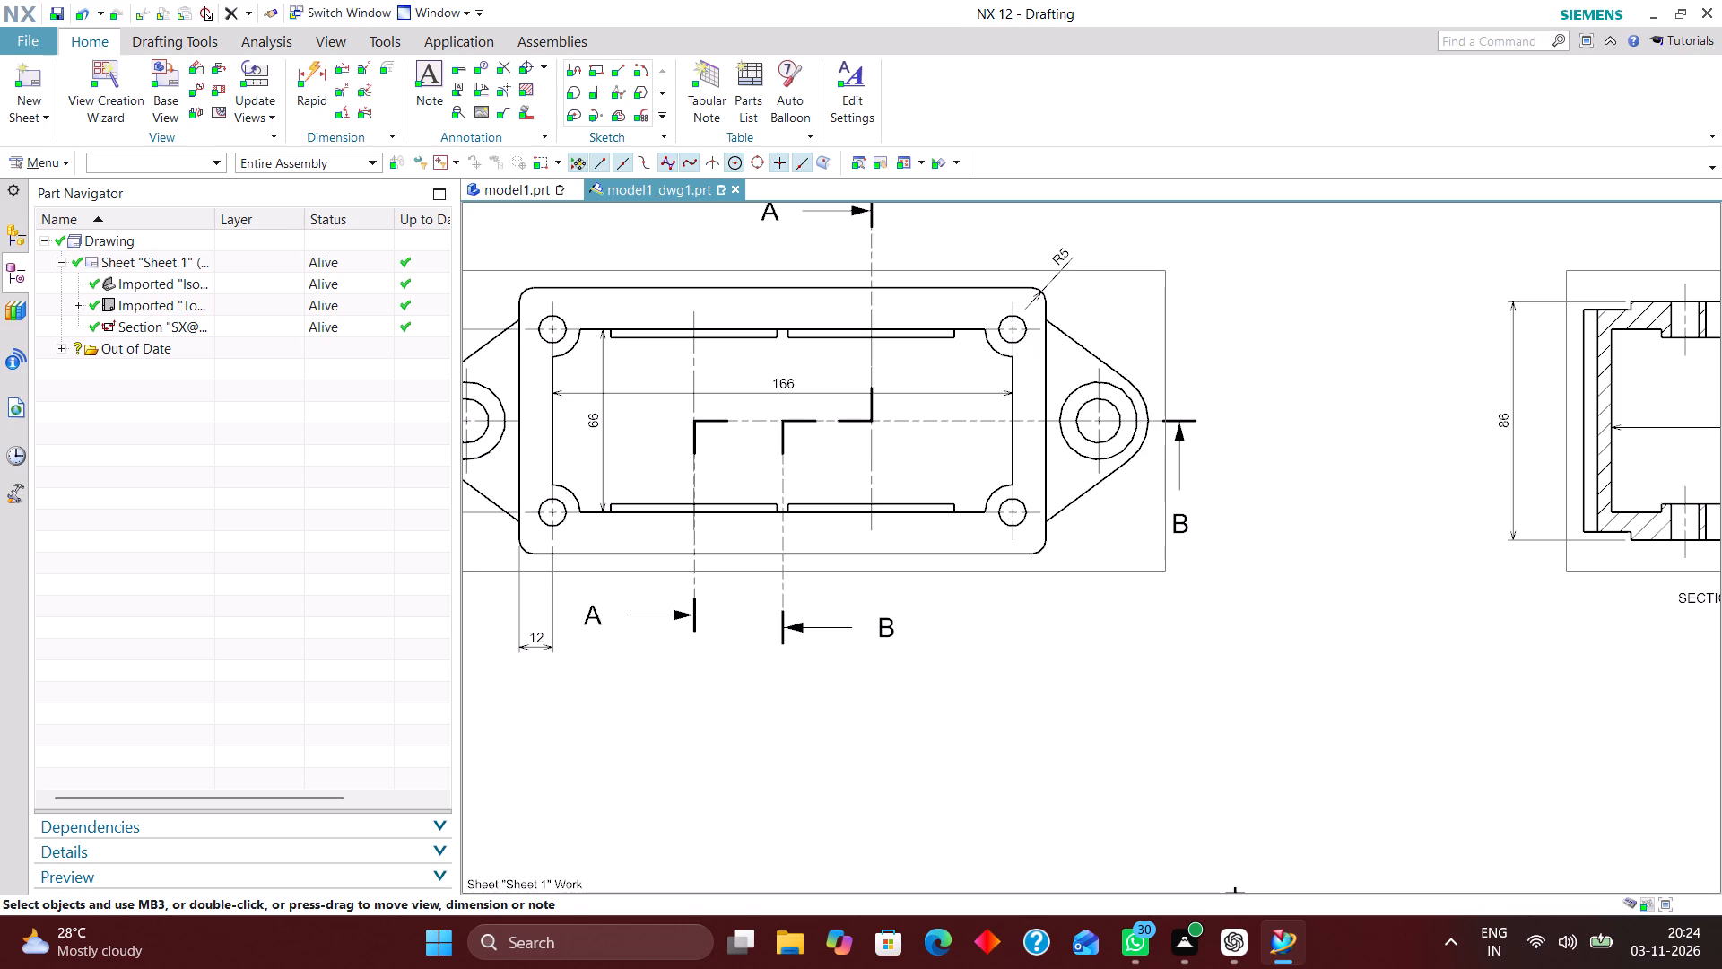
{"action": "double_click", "coordinate": [787, 601]}
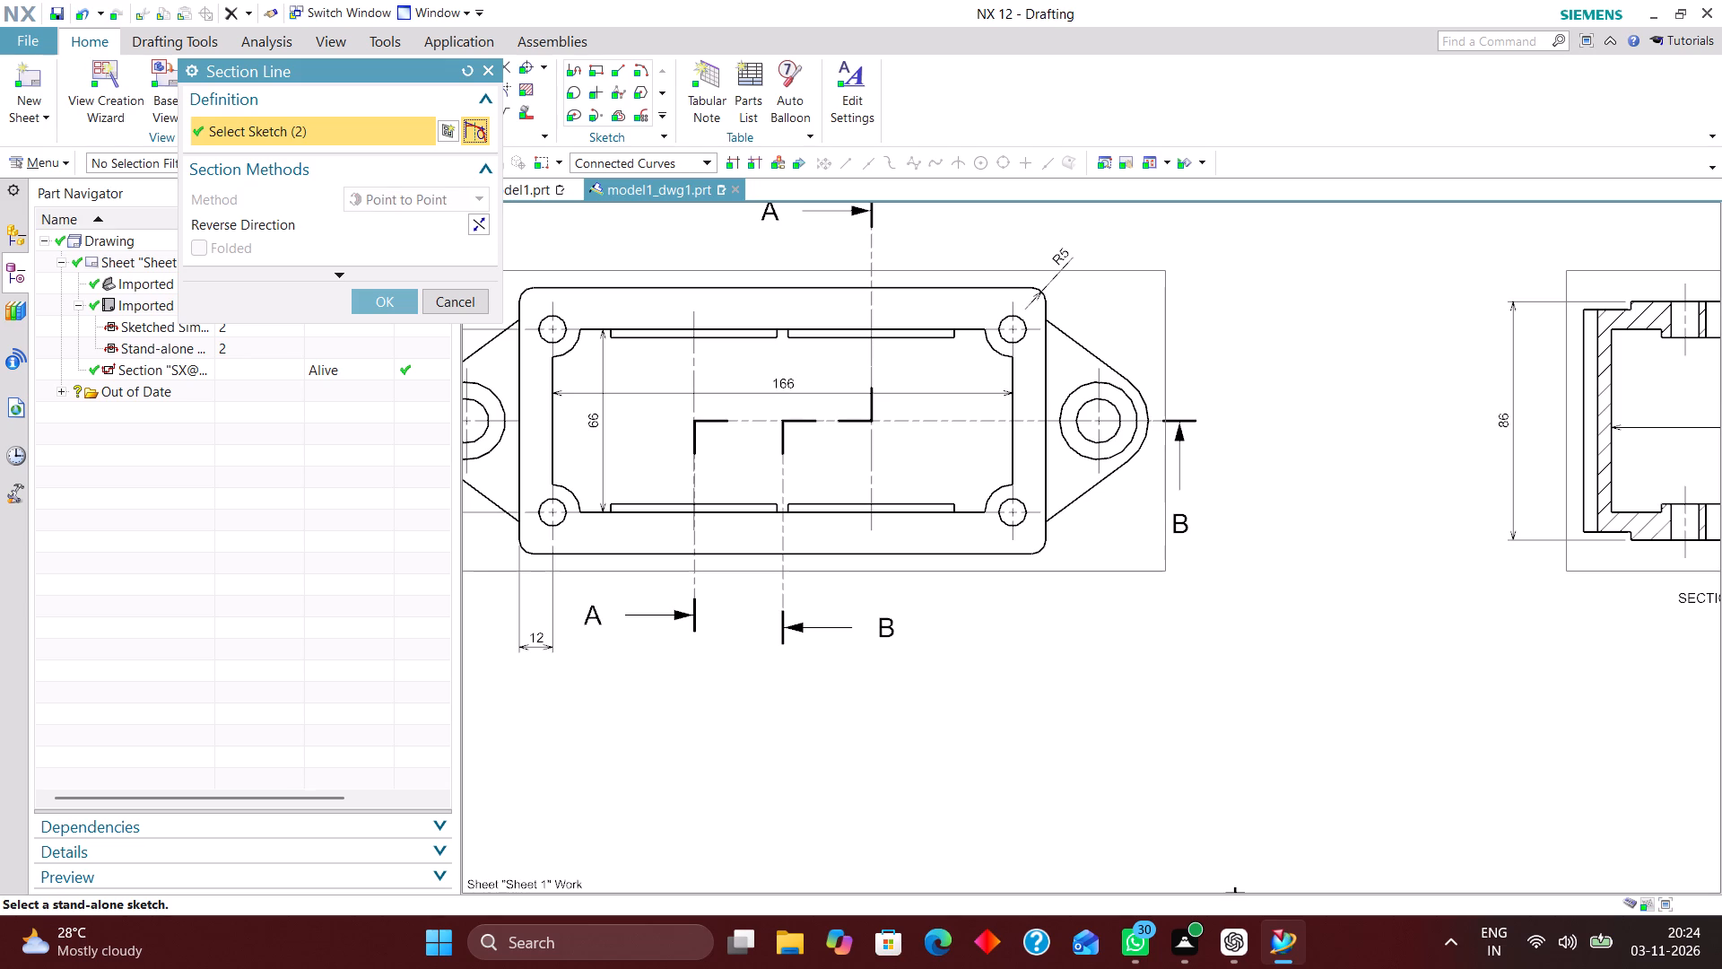
{"action": "left_click", "coordinate": [338, 274]}
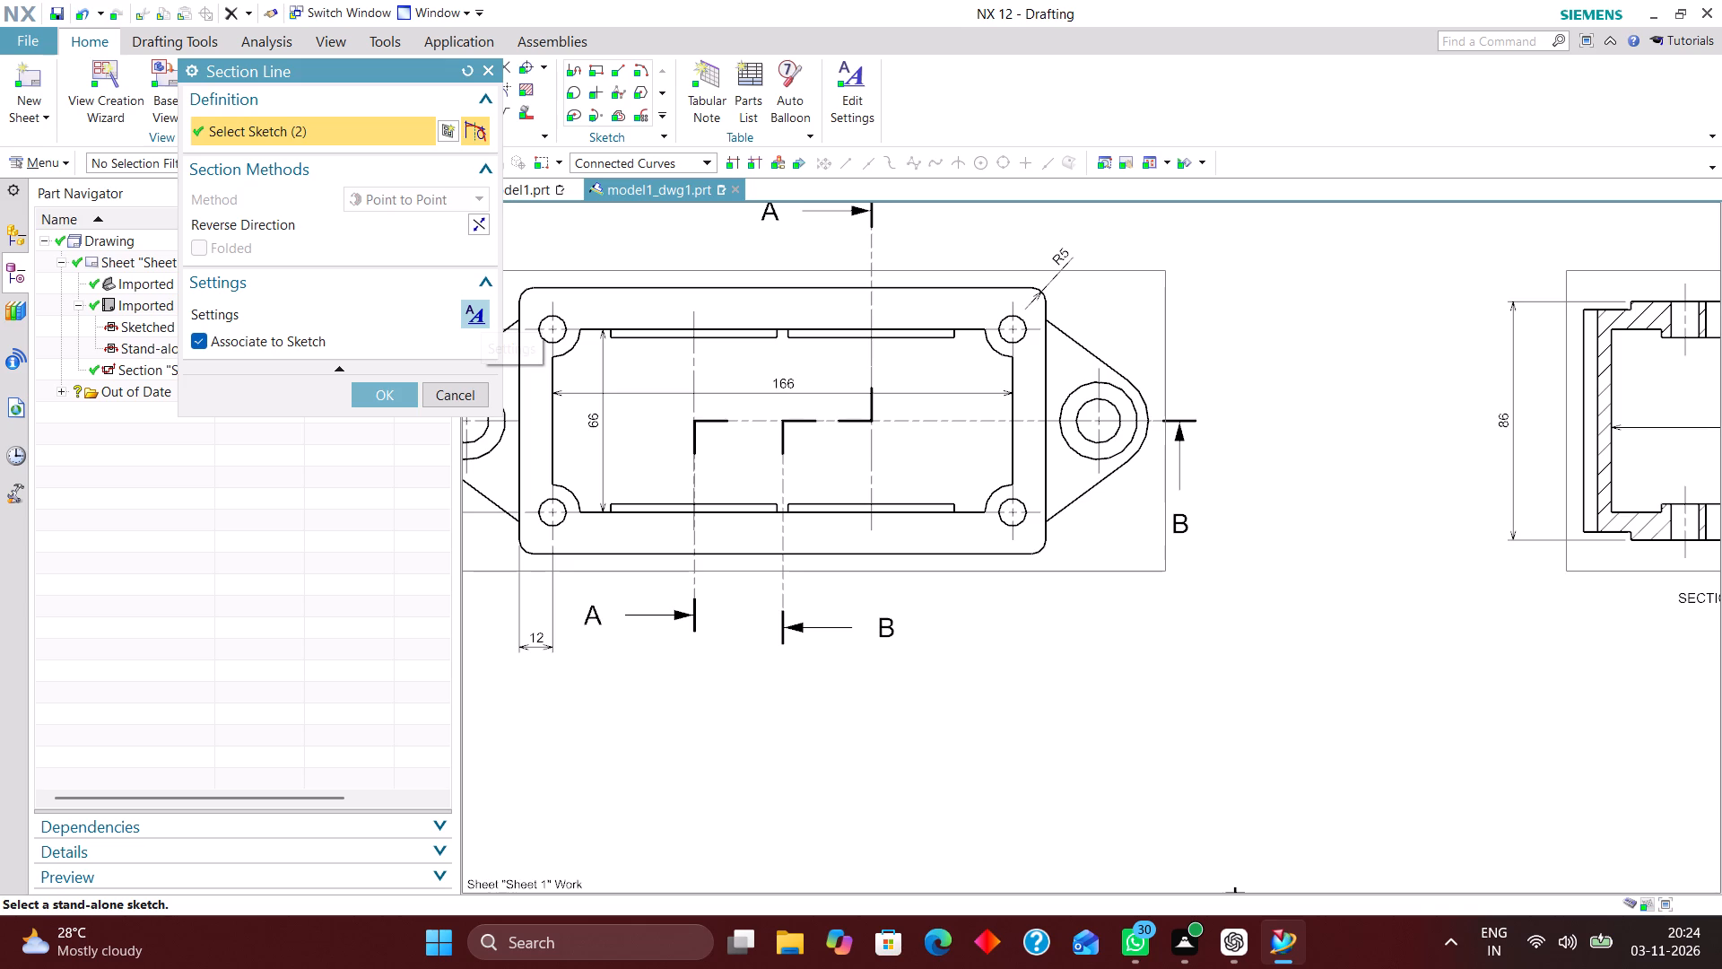
{"action": "left_click", "coordinate": [456, 391]}
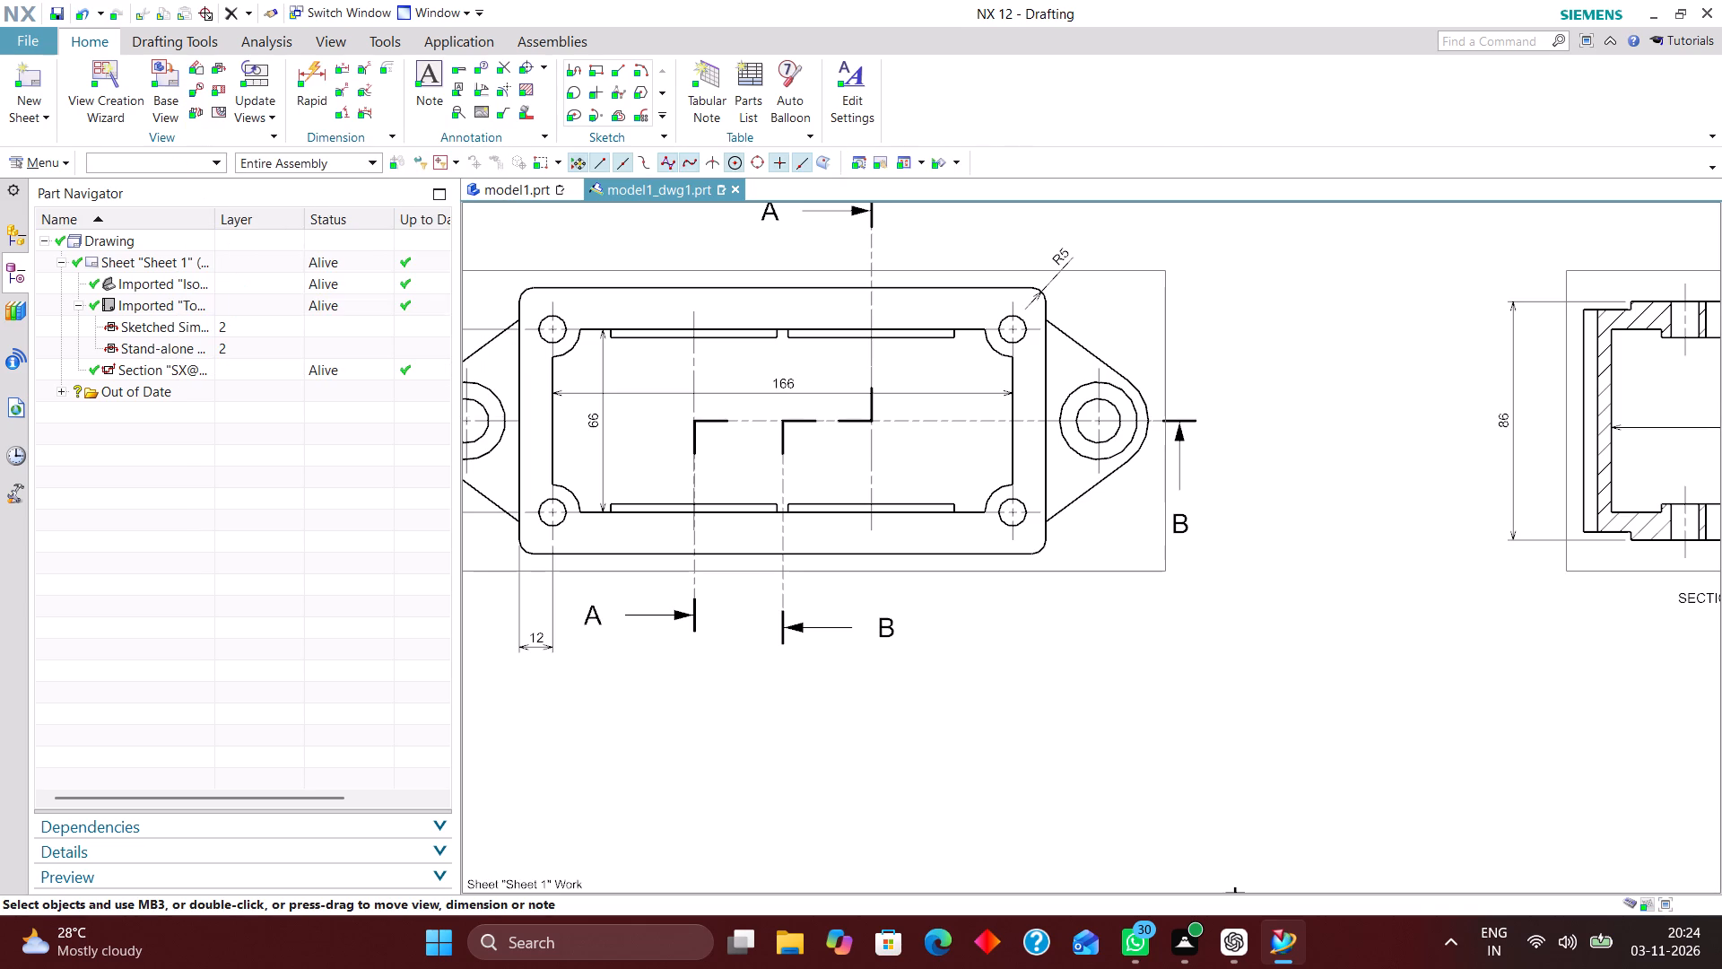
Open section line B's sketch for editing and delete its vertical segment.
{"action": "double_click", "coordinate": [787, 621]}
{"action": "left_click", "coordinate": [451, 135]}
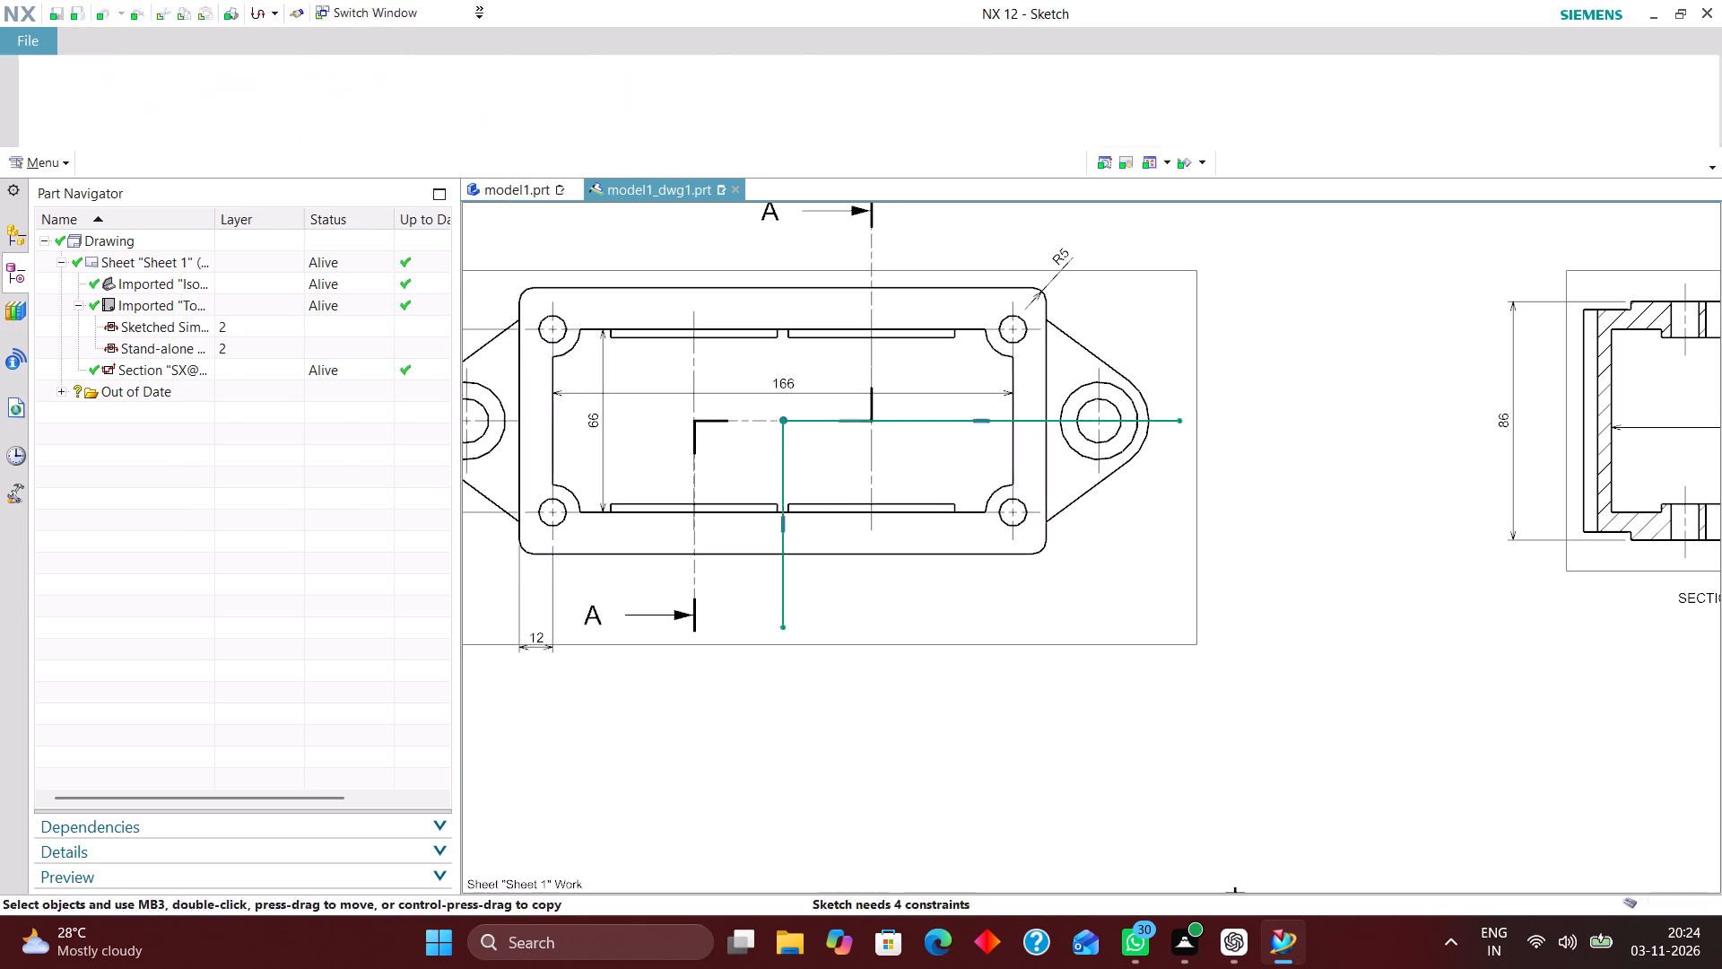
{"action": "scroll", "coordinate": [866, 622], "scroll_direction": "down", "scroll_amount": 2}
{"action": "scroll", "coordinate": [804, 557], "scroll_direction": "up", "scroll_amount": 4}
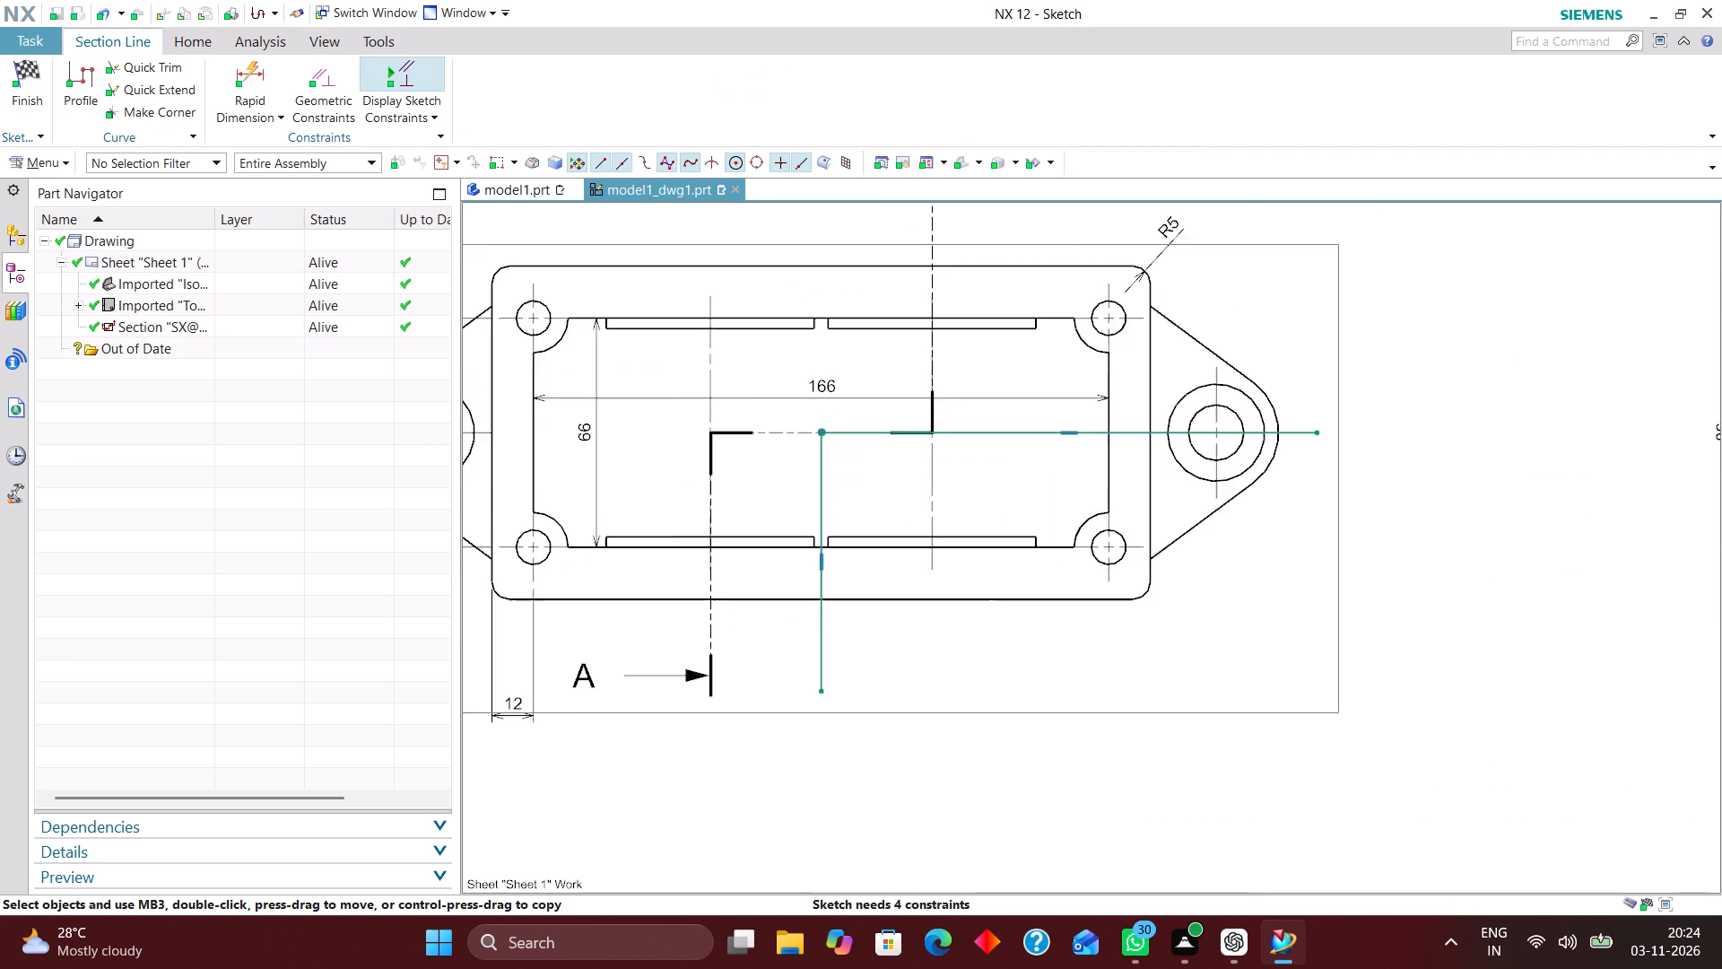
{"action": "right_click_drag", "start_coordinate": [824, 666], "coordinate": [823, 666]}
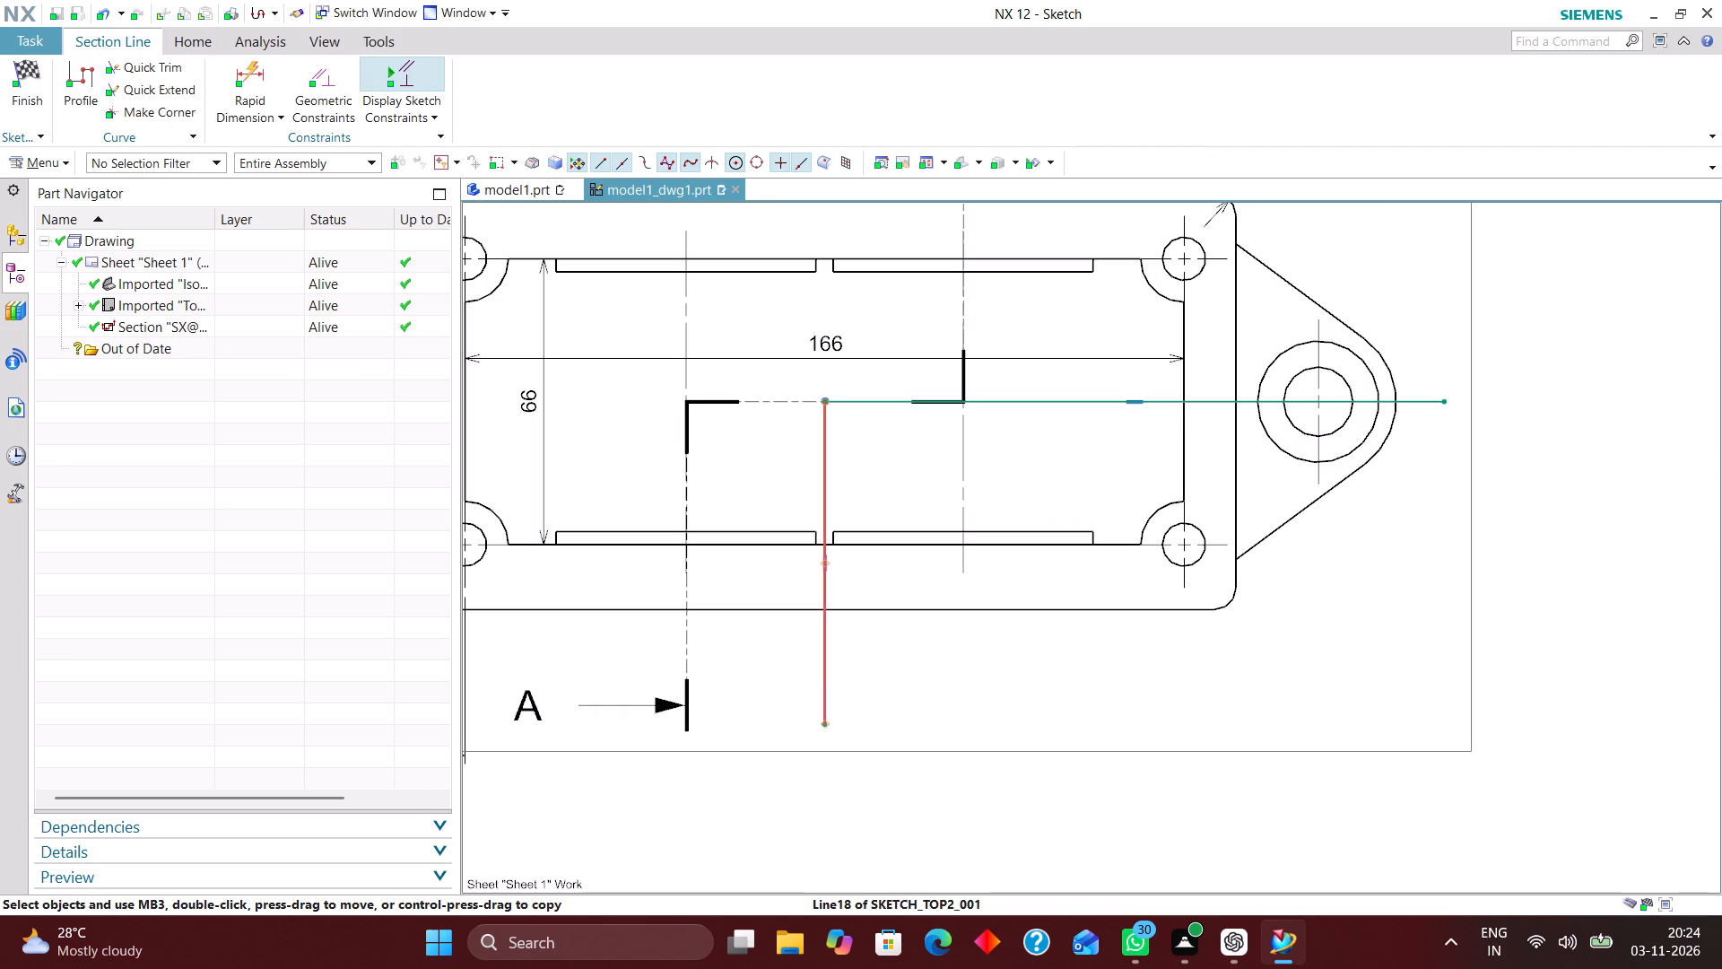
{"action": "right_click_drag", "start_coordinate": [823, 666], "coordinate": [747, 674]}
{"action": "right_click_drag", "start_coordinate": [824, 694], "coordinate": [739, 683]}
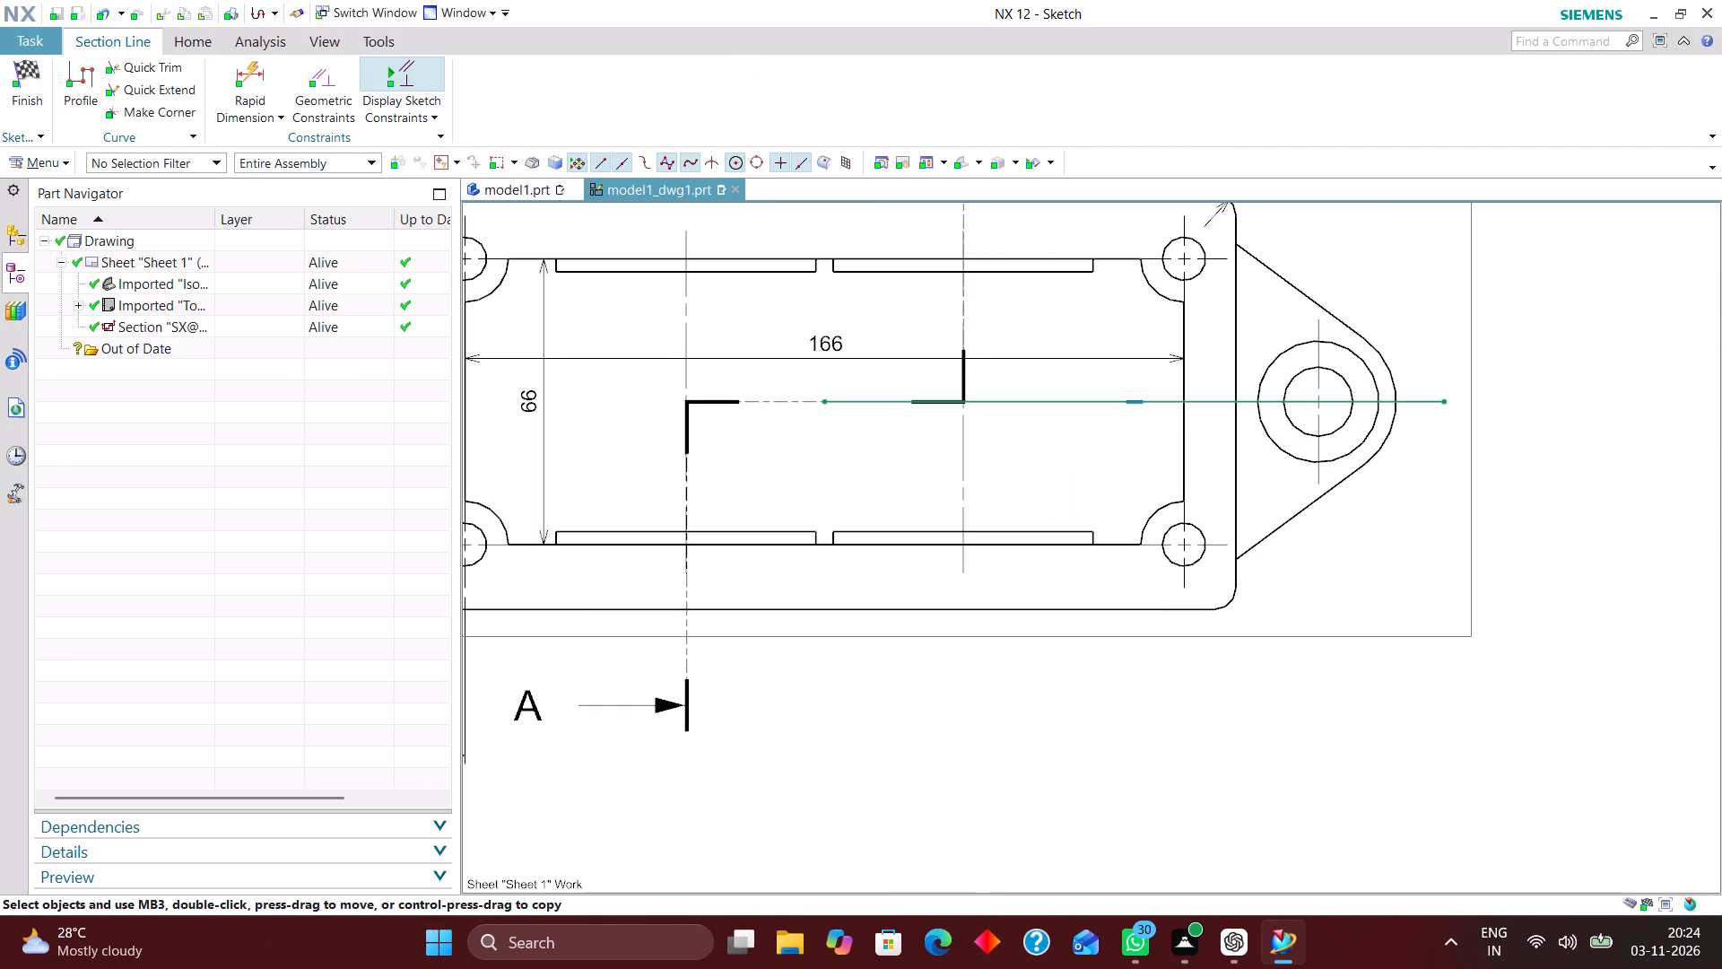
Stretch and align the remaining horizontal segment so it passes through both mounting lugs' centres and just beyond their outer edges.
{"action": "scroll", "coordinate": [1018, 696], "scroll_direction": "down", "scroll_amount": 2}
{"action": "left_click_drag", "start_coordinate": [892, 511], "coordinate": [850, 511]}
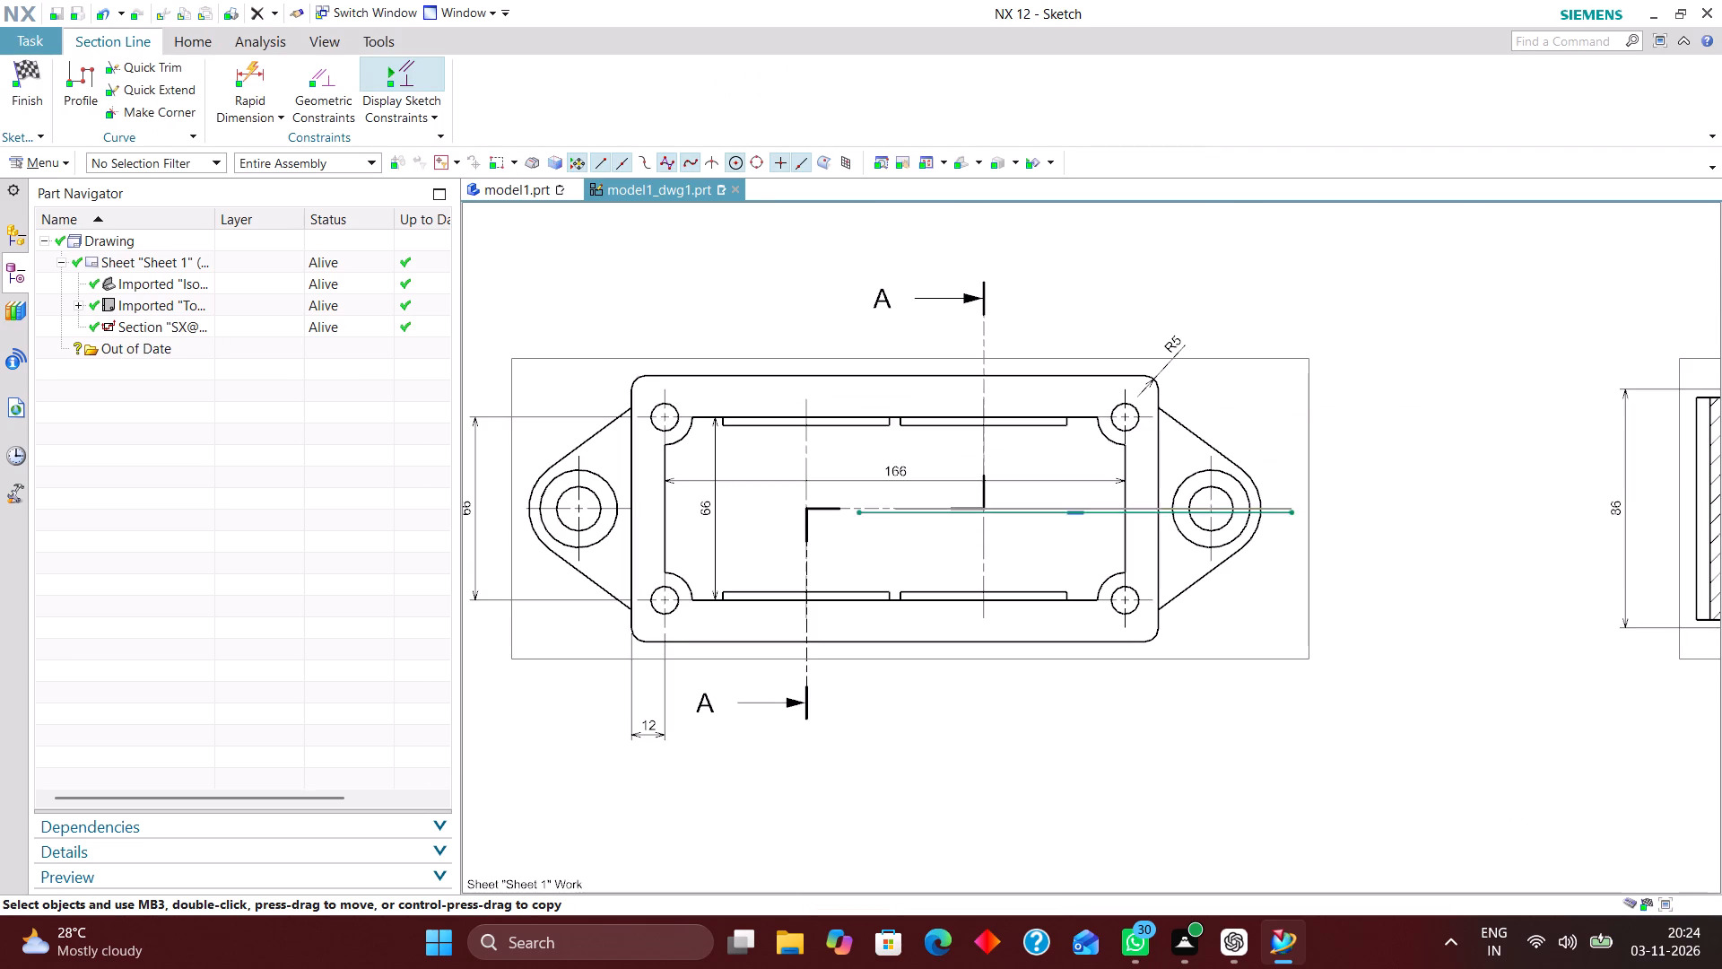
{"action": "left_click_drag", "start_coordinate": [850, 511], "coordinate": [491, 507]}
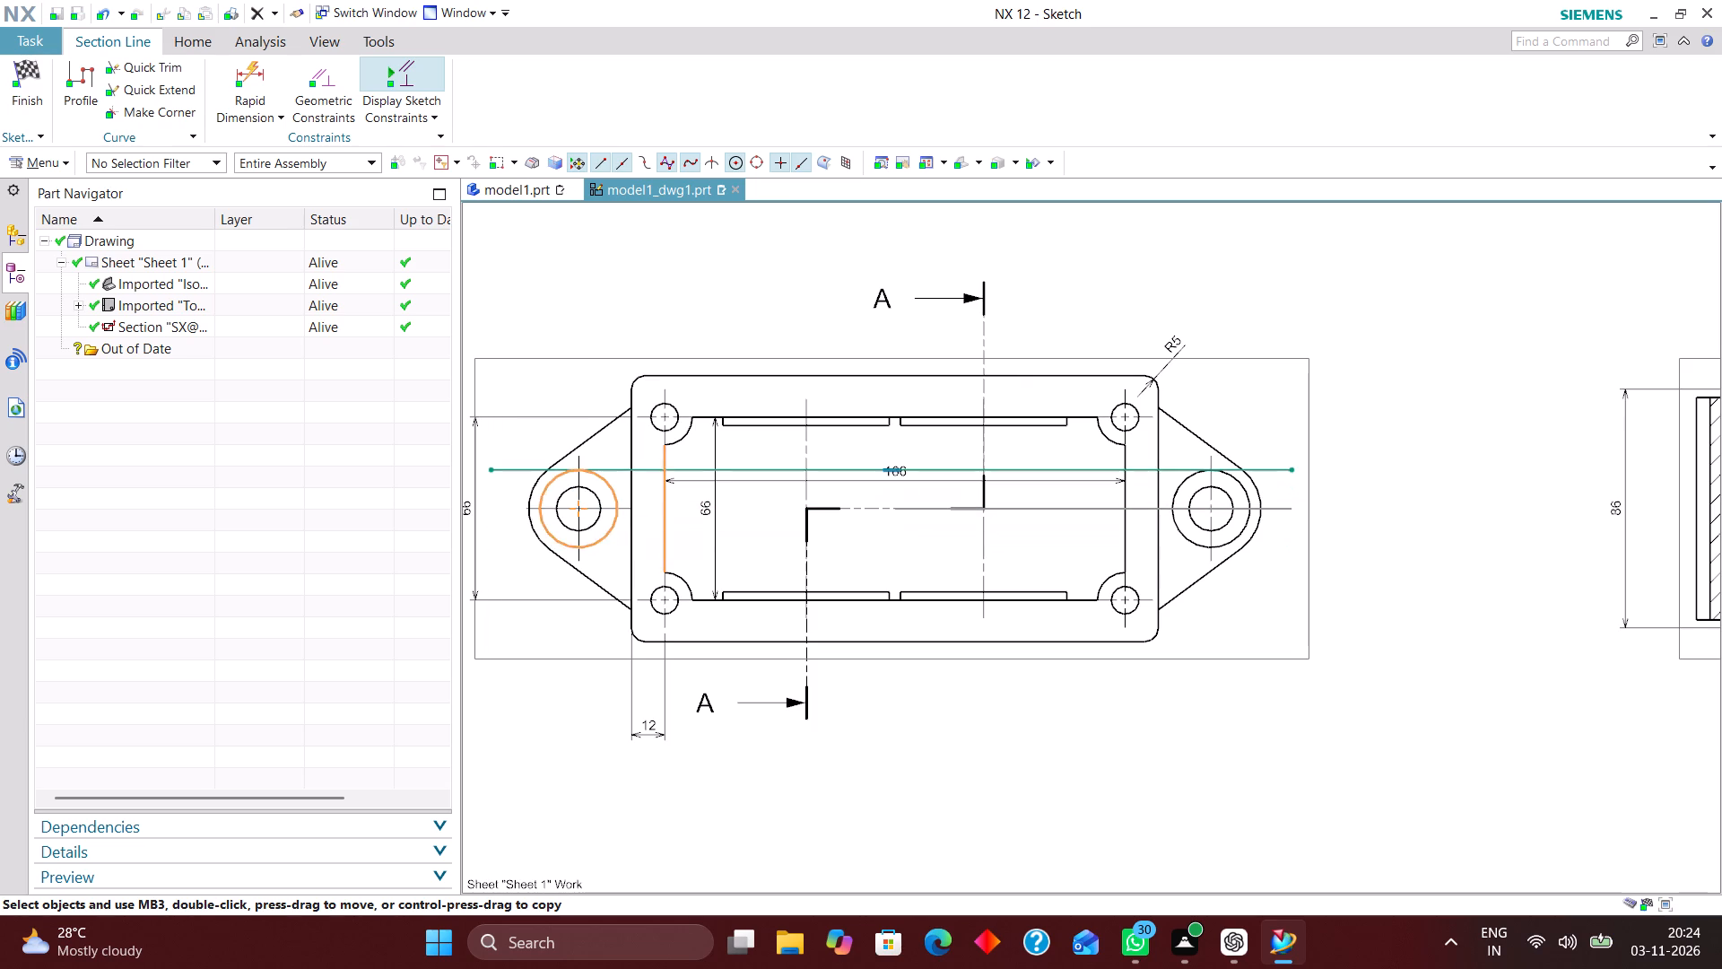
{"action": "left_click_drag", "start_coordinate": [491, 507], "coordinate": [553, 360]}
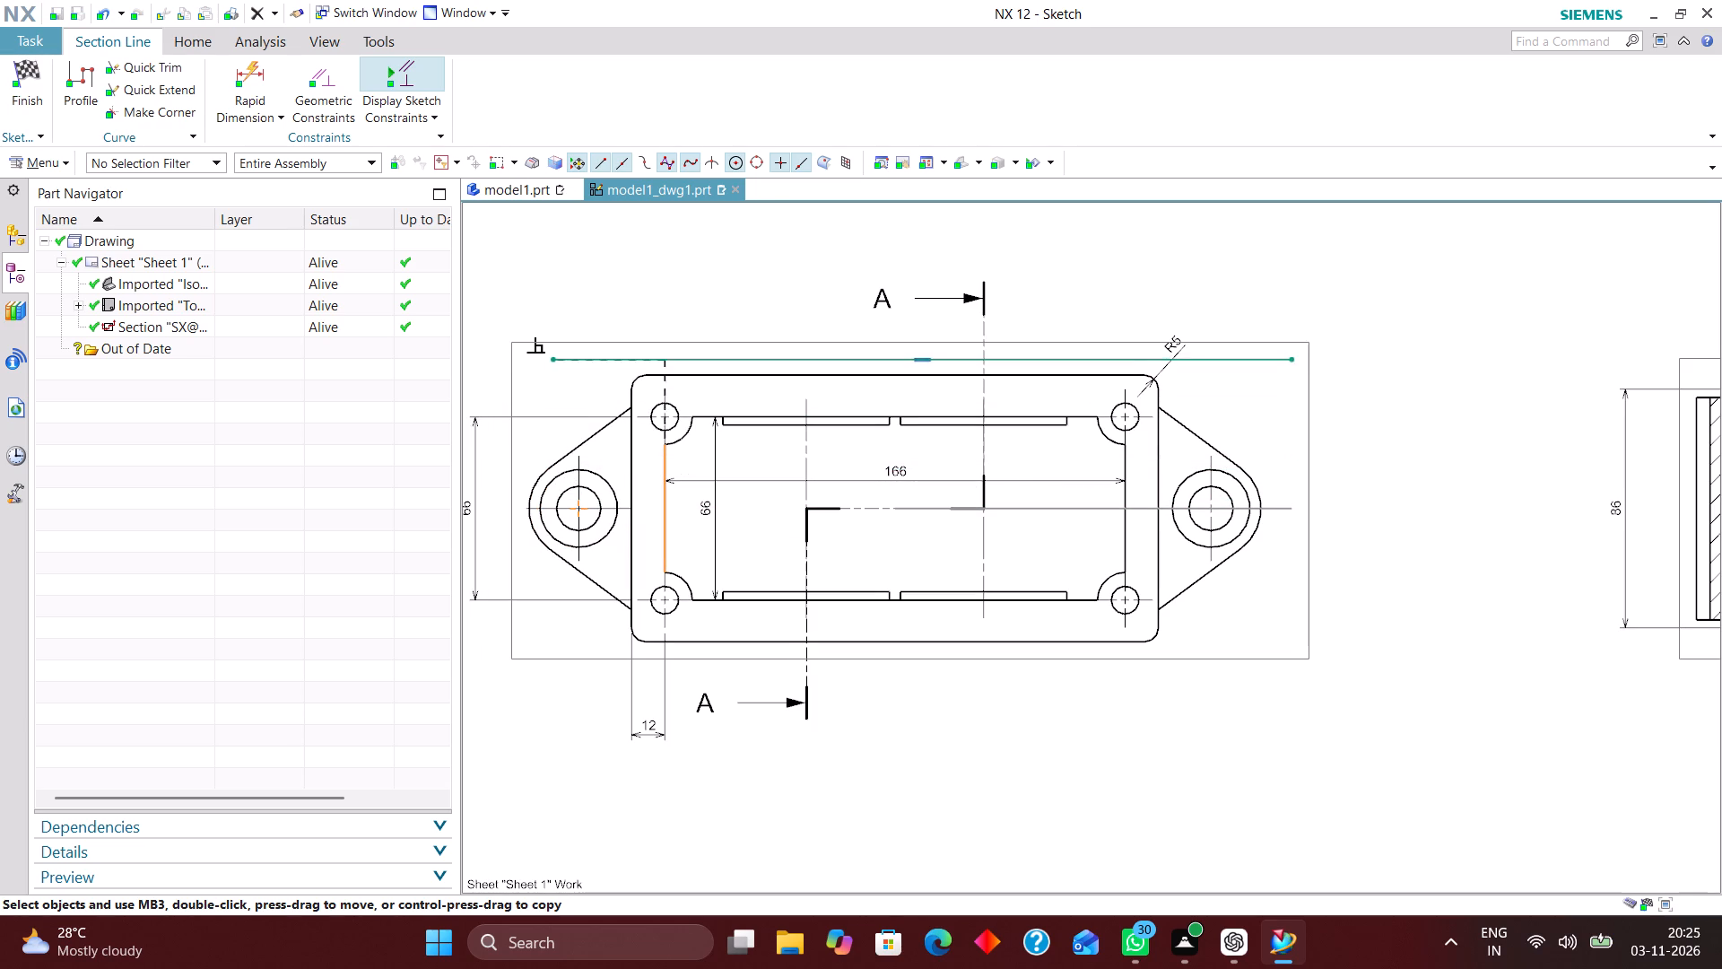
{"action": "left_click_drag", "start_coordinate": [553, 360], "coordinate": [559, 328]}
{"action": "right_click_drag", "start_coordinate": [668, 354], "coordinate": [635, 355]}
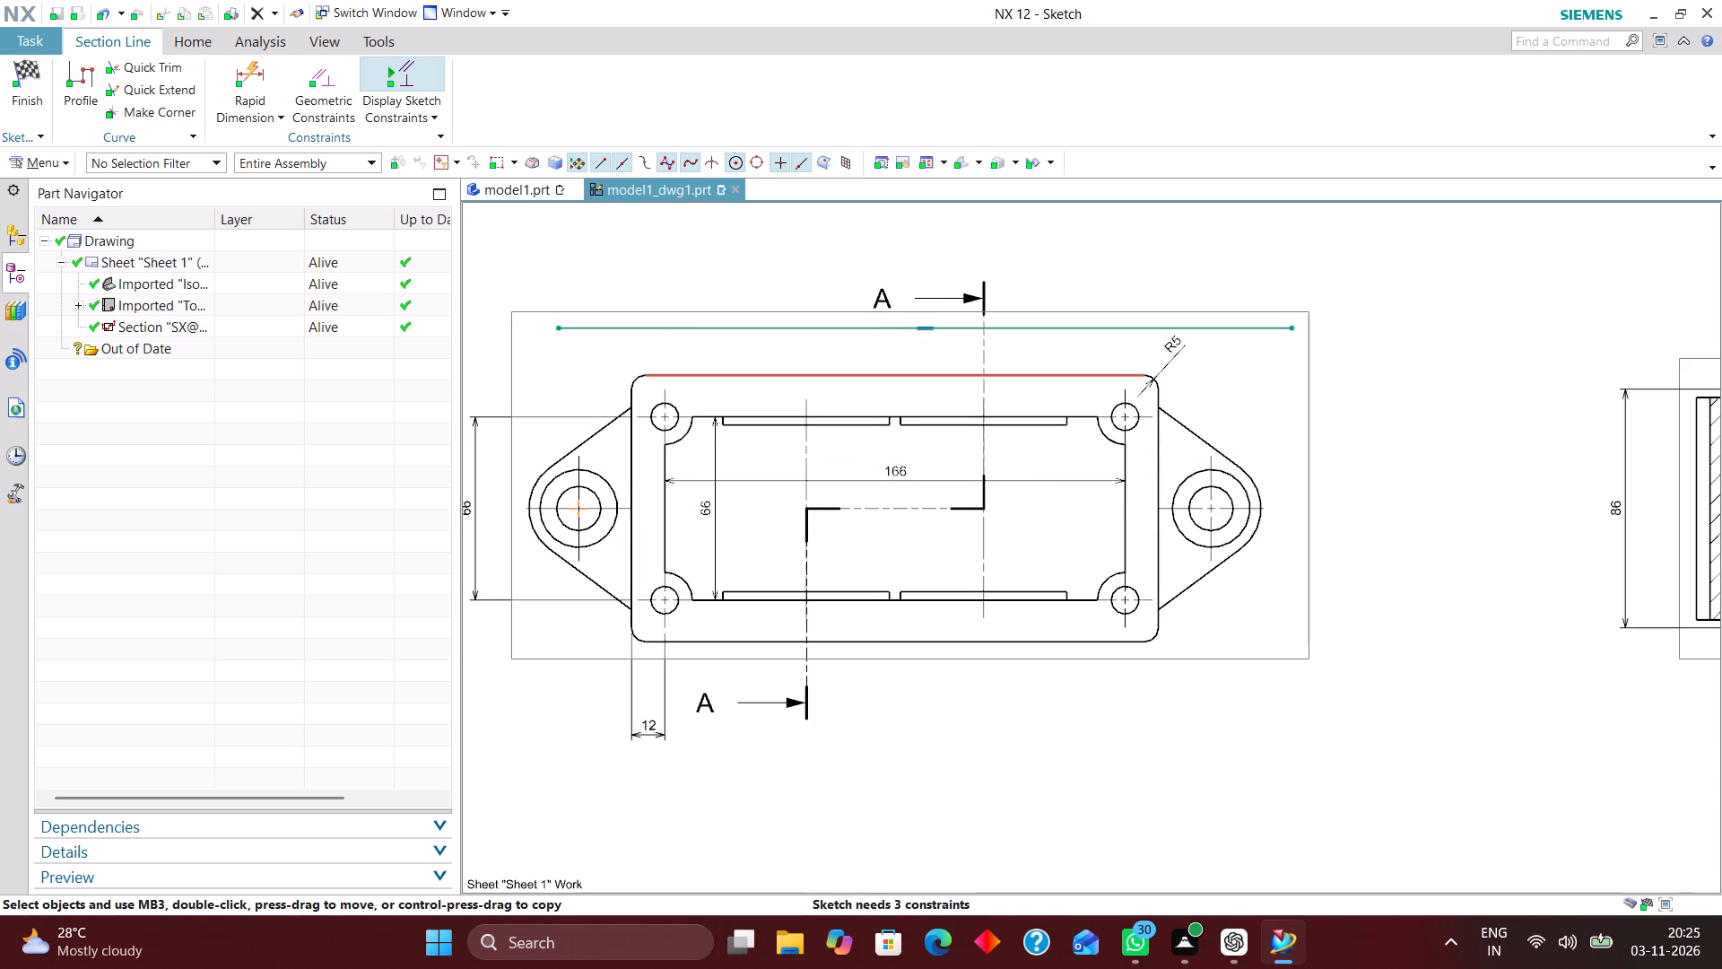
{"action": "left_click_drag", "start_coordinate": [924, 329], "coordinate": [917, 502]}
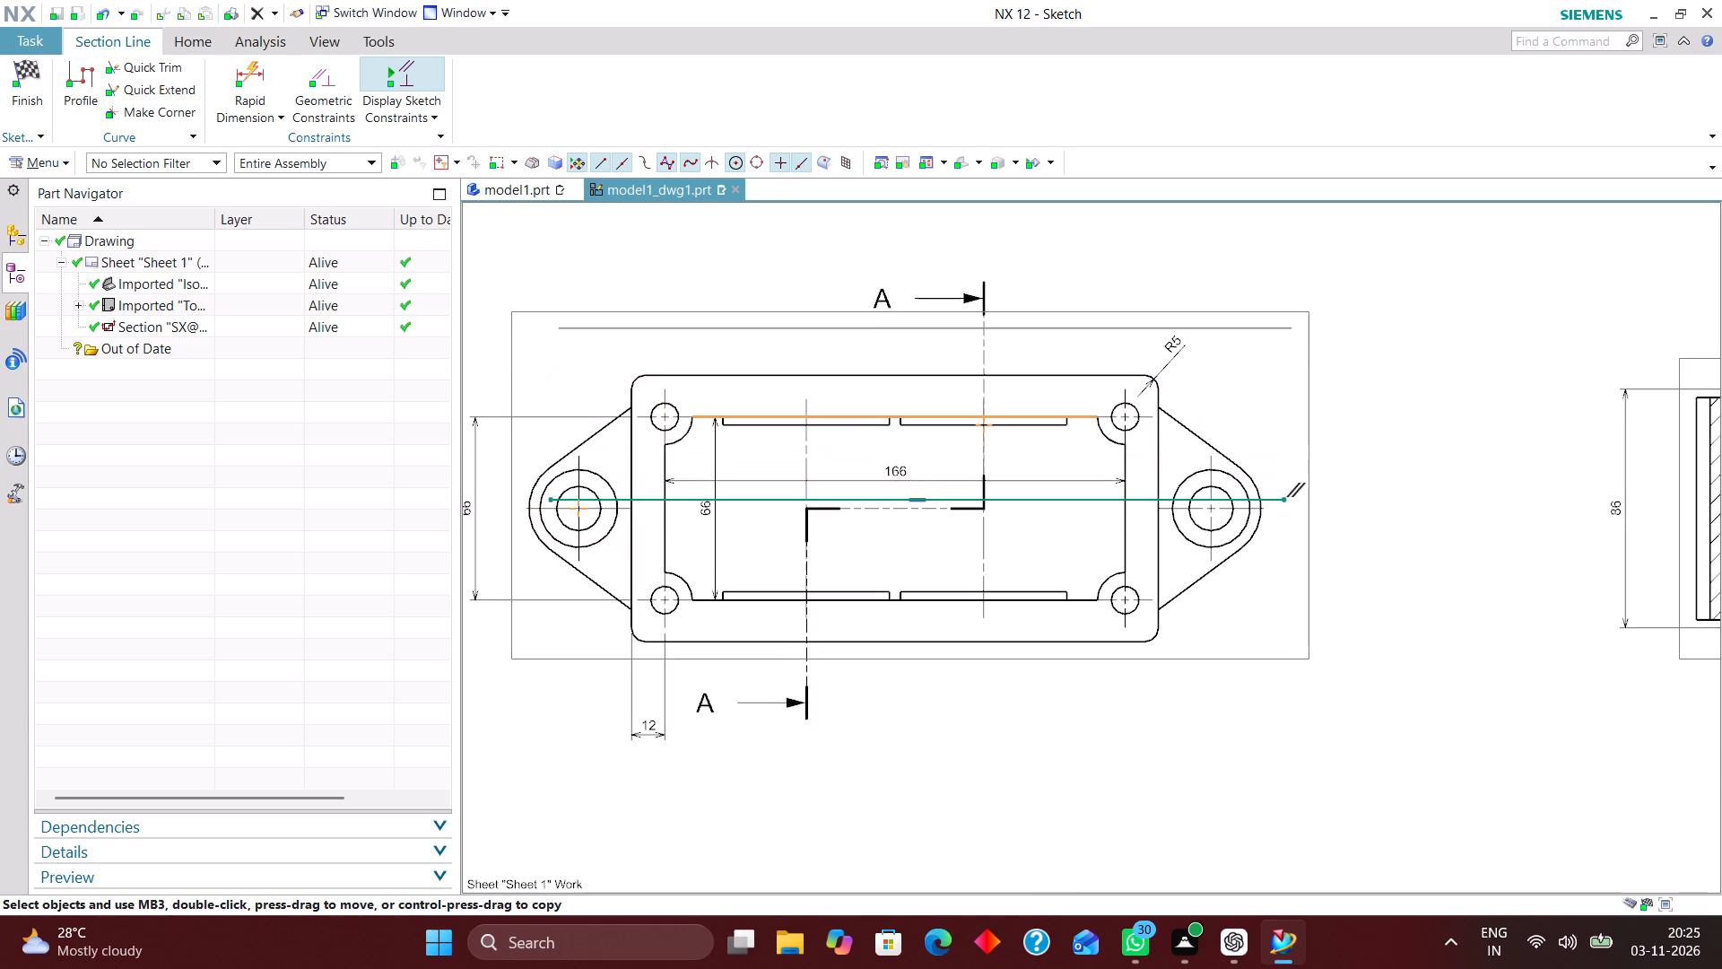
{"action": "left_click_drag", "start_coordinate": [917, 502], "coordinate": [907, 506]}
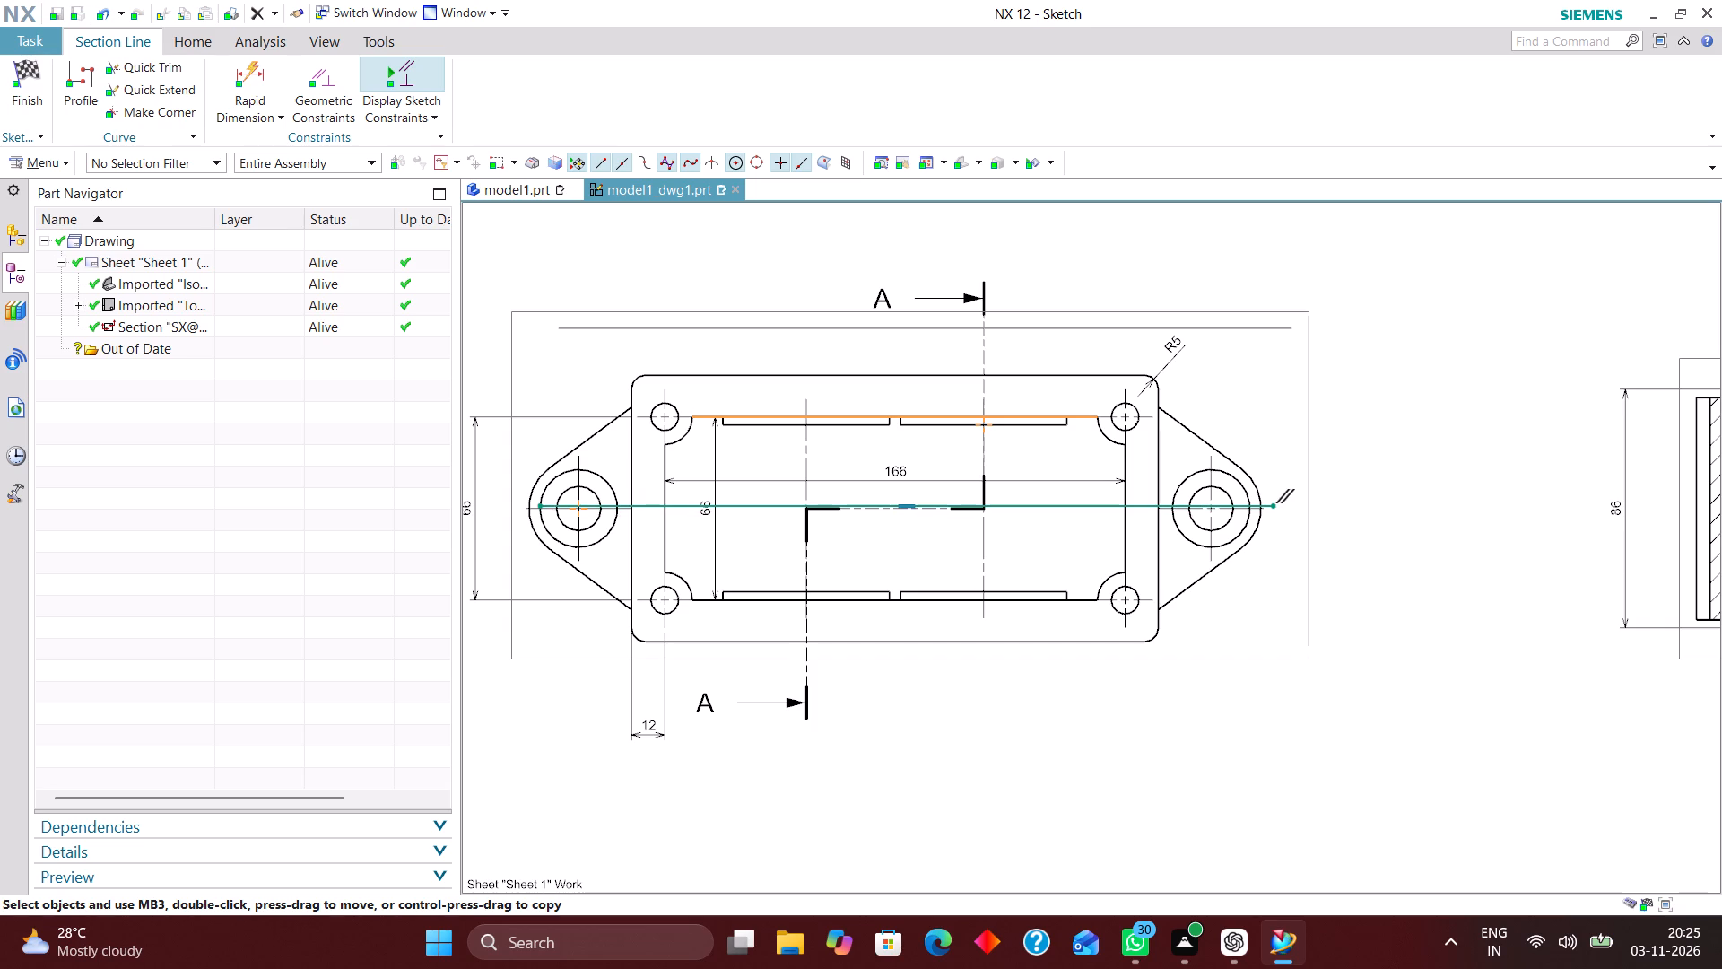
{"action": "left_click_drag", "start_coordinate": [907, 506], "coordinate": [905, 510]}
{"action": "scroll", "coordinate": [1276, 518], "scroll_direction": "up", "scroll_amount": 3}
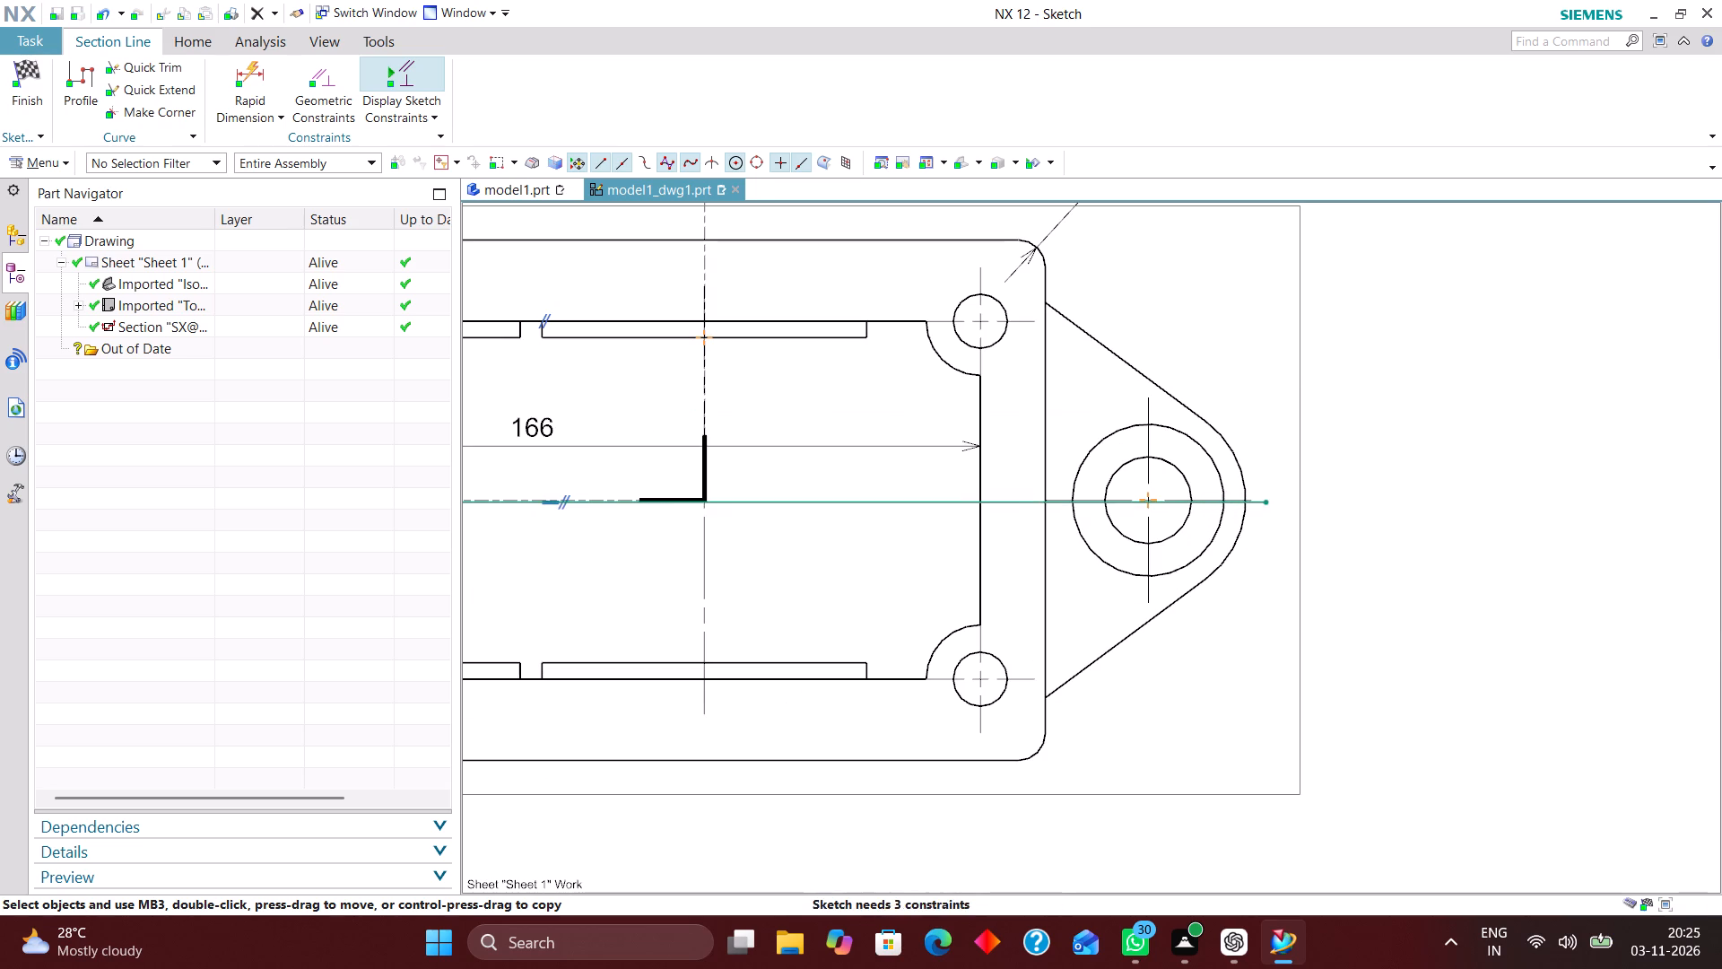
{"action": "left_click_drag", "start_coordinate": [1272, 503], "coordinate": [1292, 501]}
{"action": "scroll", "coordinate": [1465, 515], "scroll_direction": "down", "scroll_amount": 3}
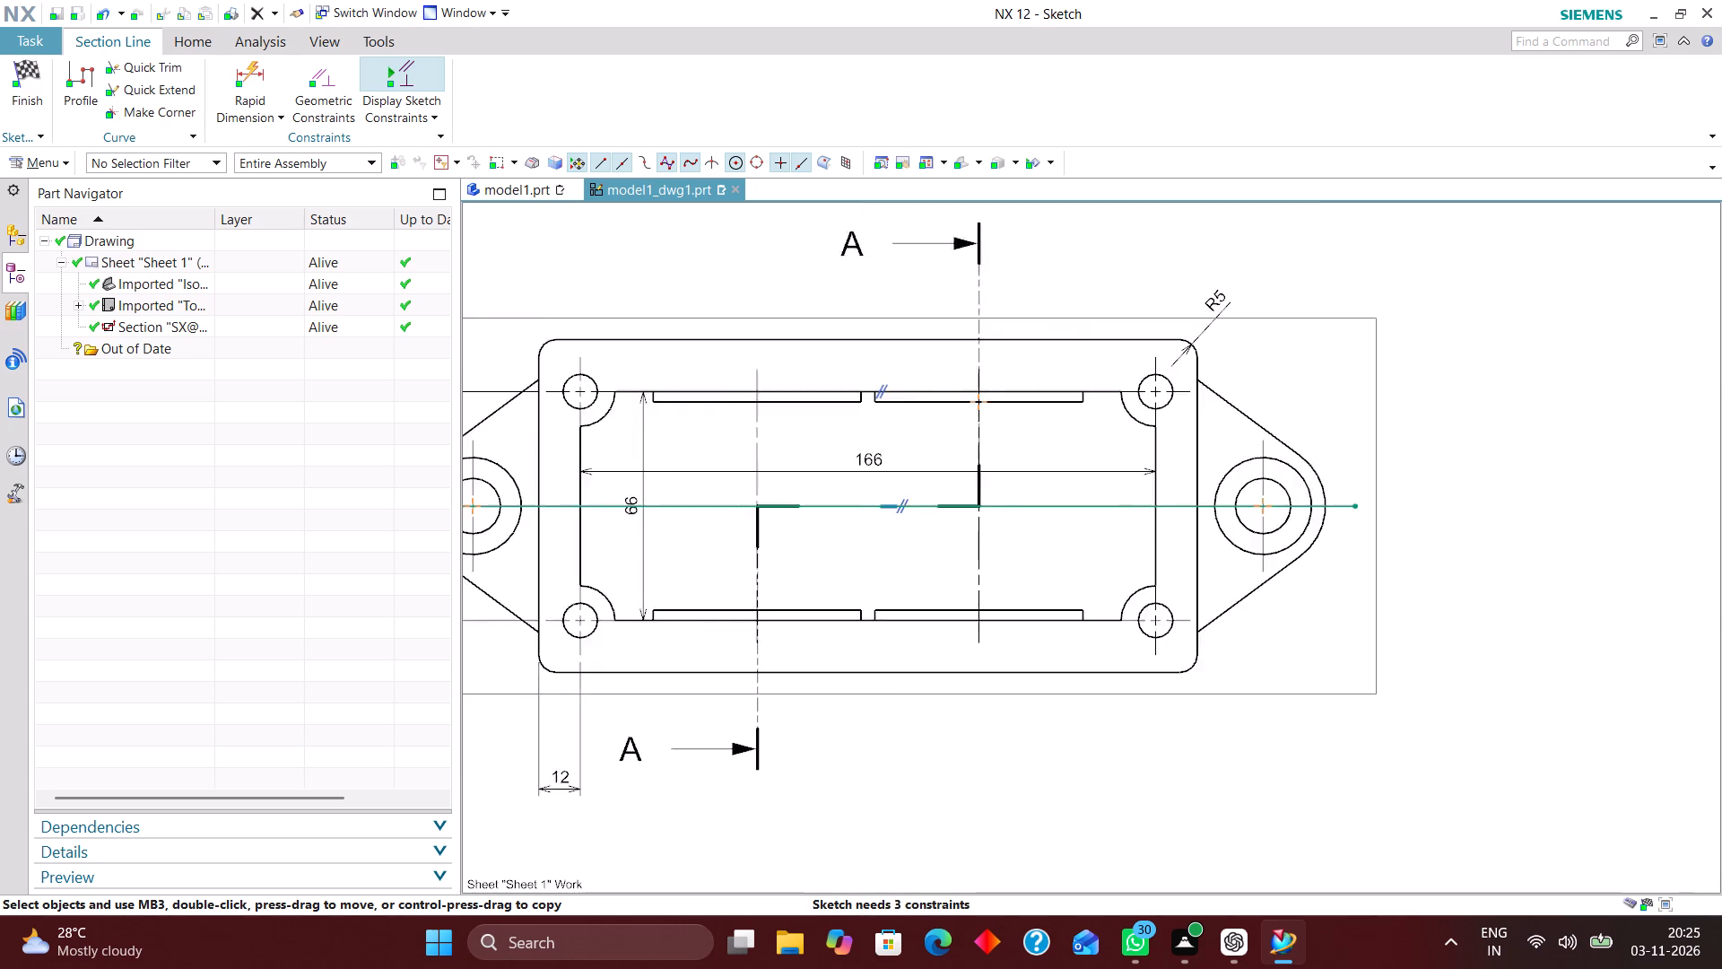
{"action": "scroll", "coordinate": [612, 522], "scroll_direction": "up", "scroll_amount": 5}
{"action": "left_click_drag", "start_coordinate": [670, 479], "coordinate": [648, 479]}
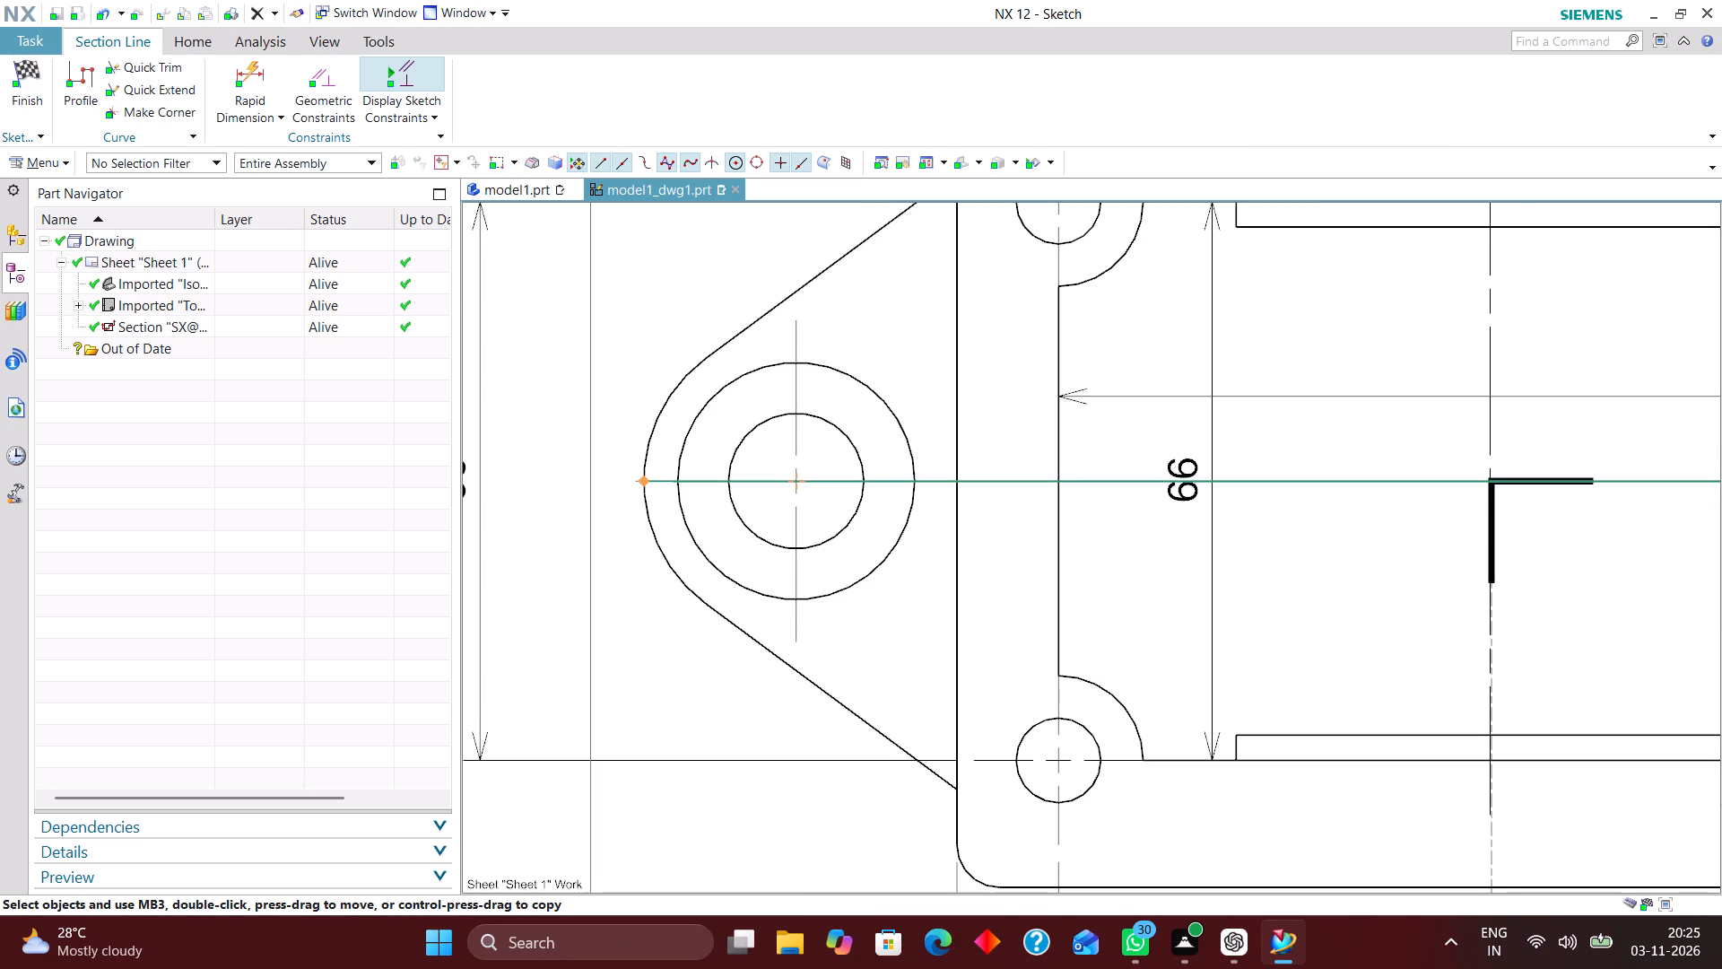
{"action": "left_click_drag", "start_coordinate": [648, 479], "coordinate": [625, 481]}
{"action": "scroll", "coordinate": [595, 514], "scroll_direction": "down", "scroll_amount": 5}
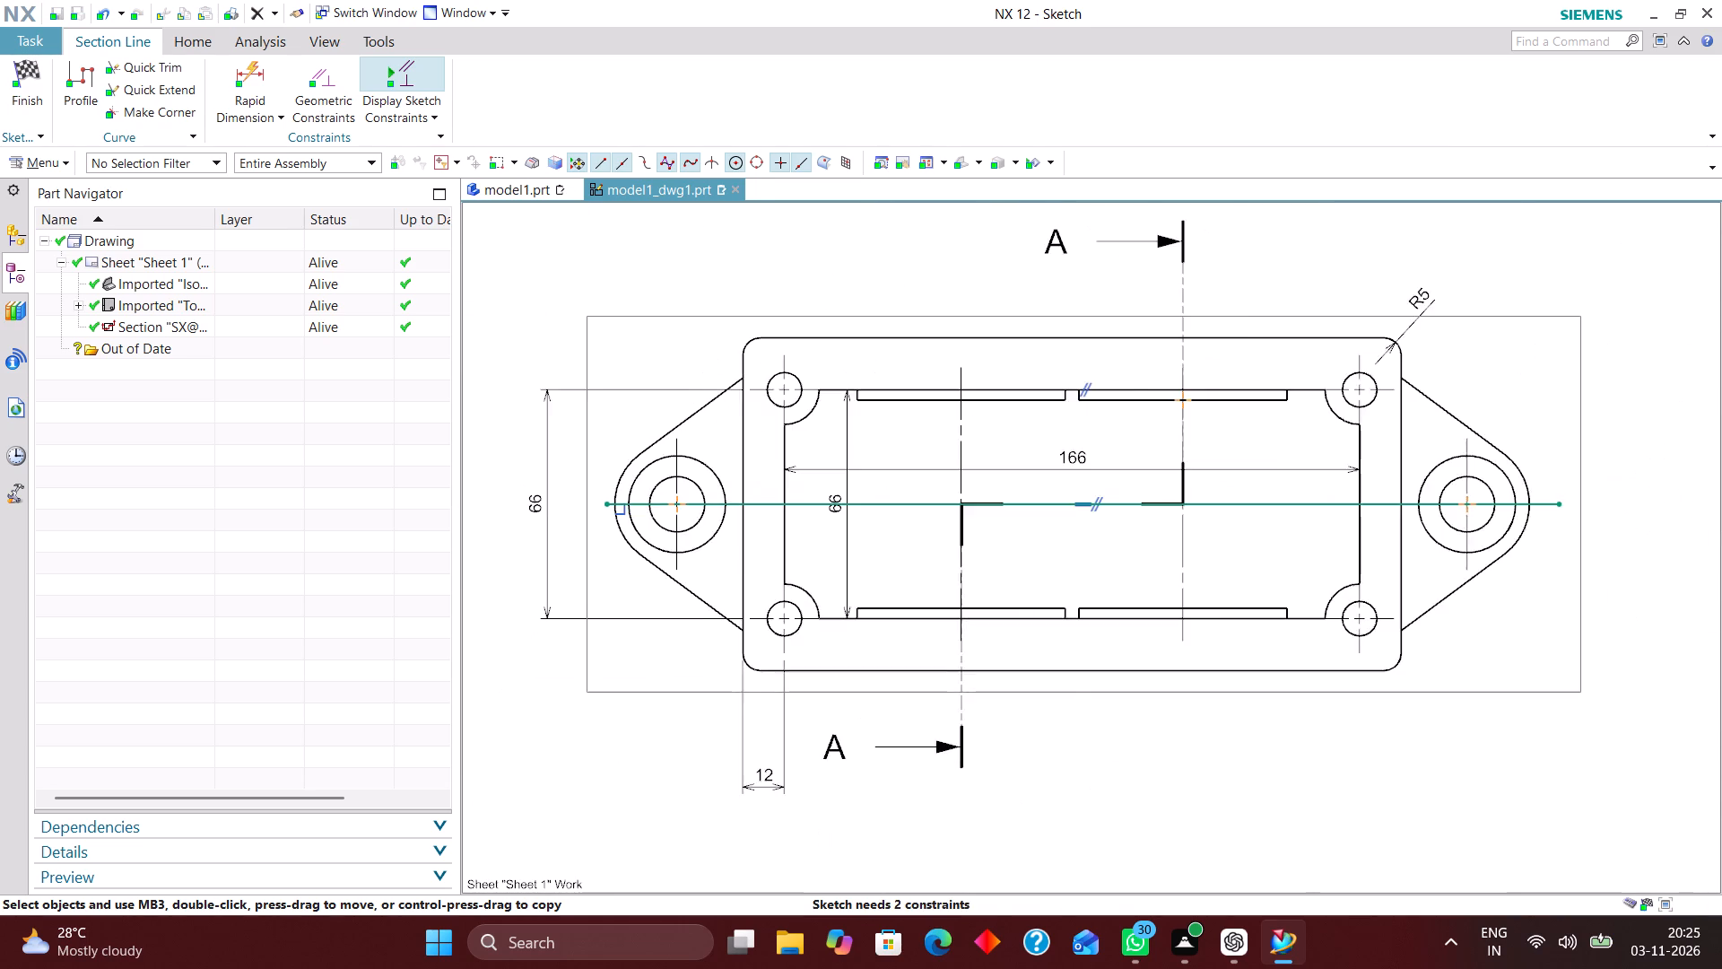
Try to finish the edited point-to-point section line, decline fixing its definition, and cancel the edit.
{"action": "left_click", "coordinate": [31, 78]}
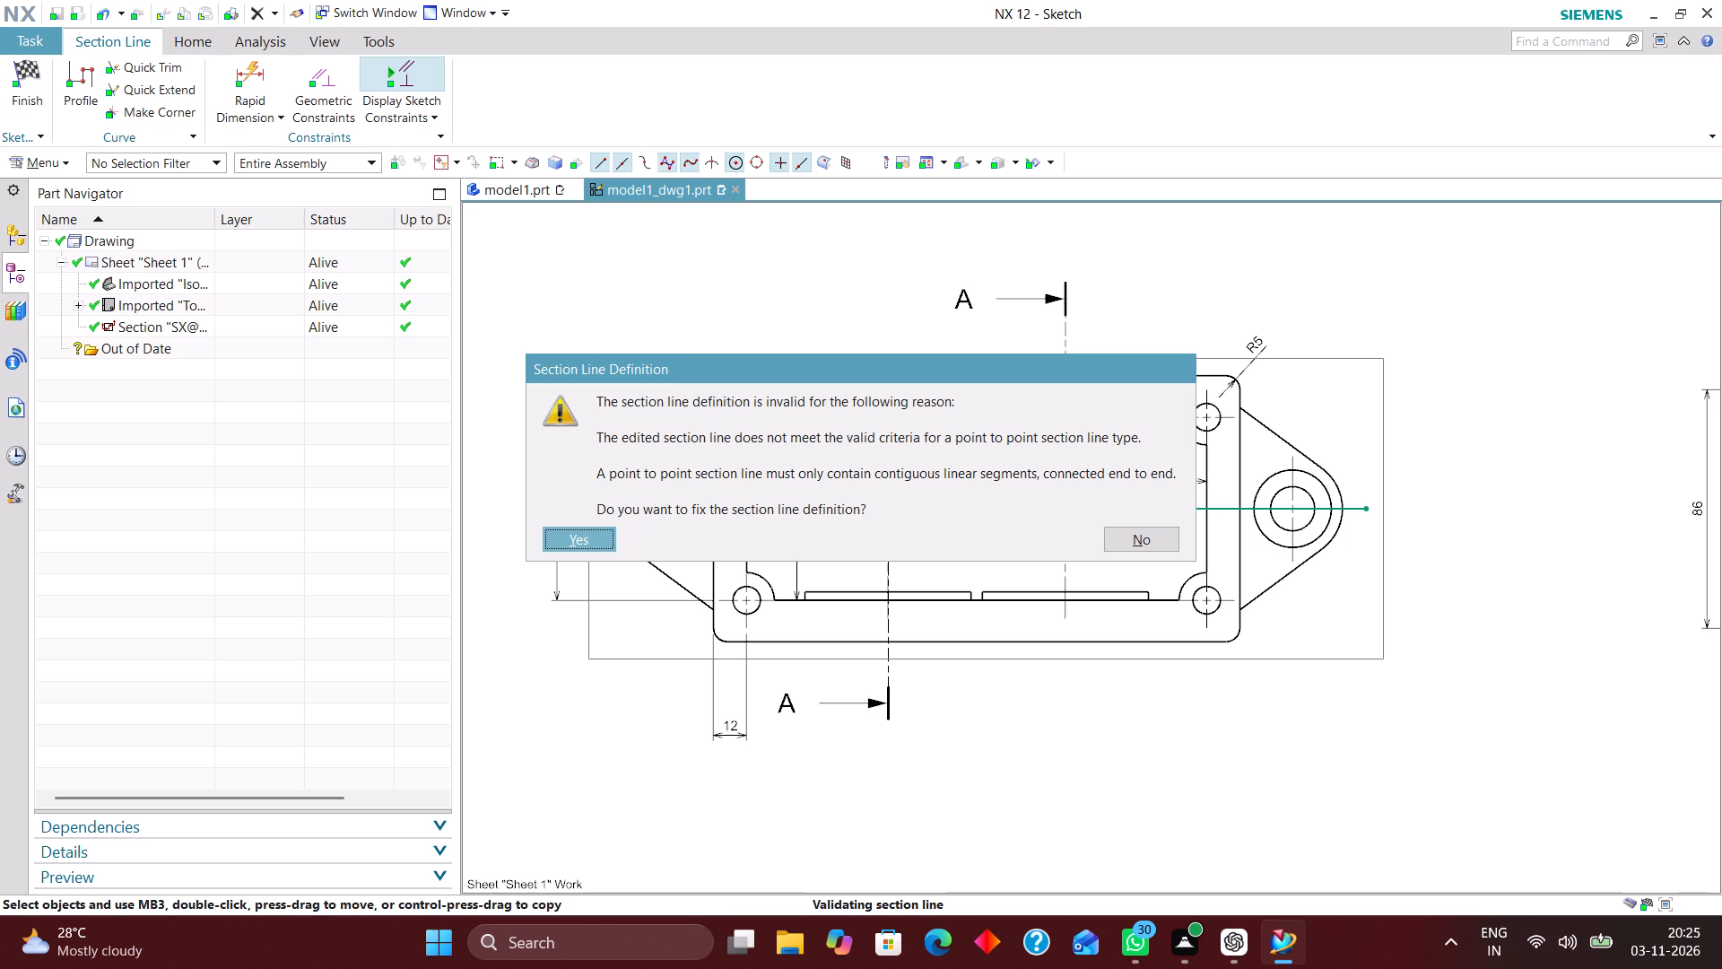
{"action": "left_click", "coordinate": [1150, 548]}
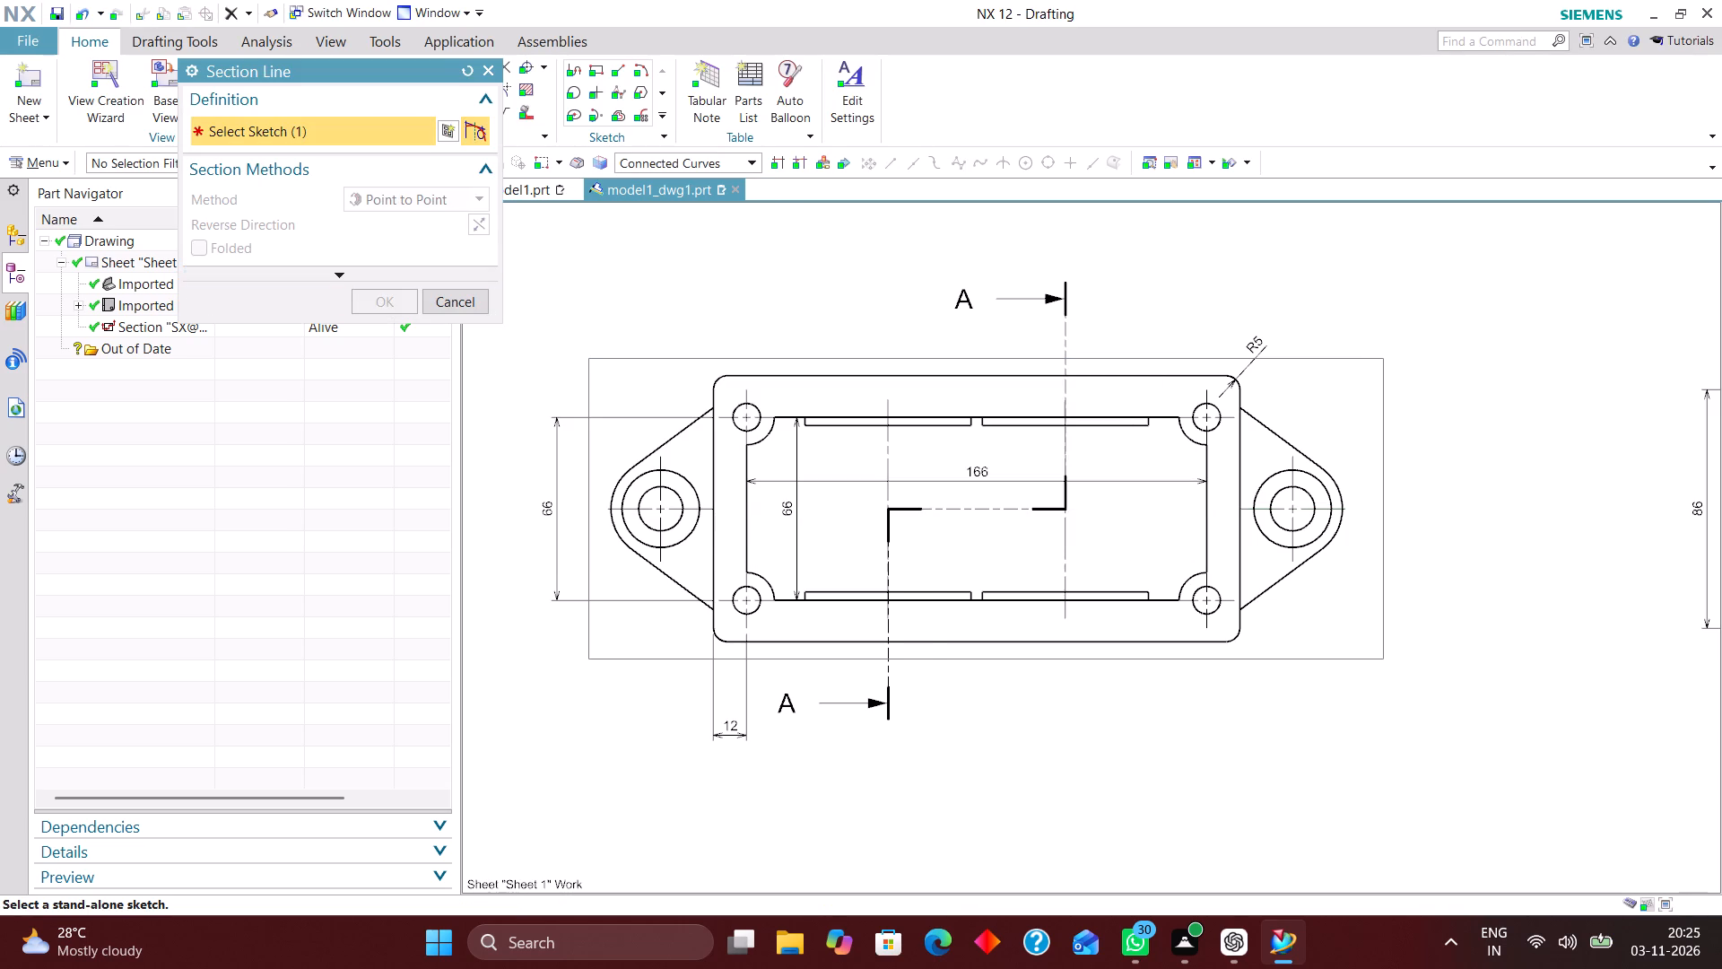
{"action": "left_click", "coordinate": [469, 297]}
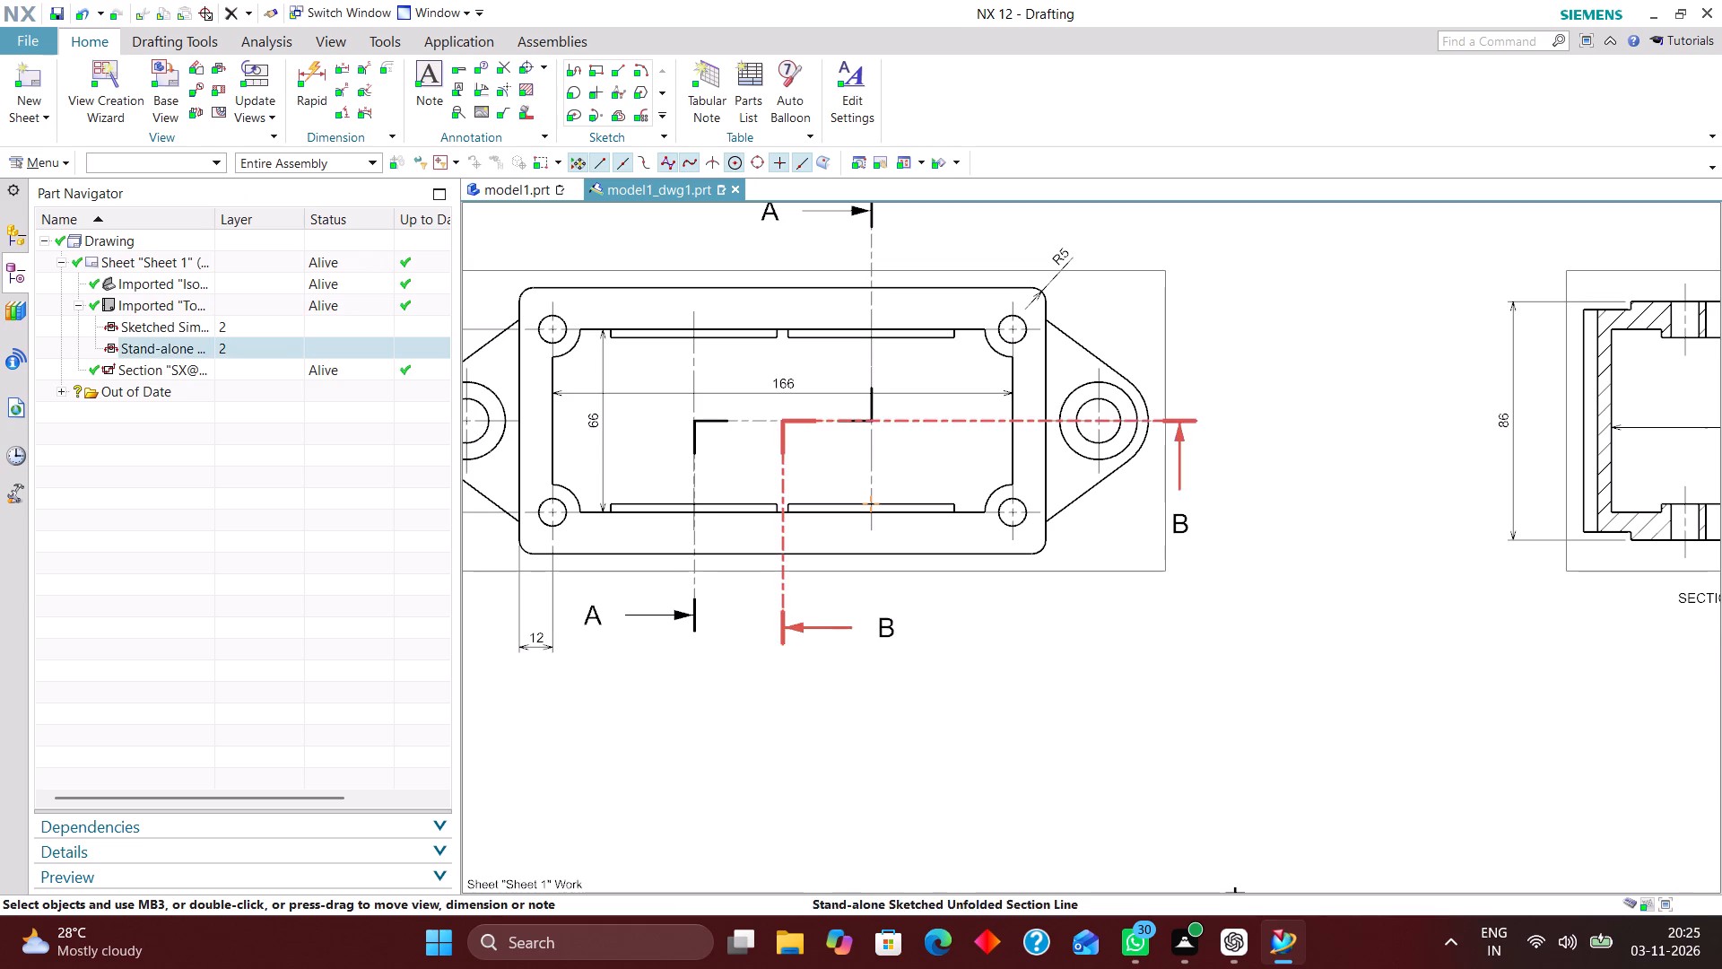
Delete the L-shaped section line B from the top view.
{"action": "right_click_drag", "start_coordinate": [785, 484], "coordinate": [747, 477]}
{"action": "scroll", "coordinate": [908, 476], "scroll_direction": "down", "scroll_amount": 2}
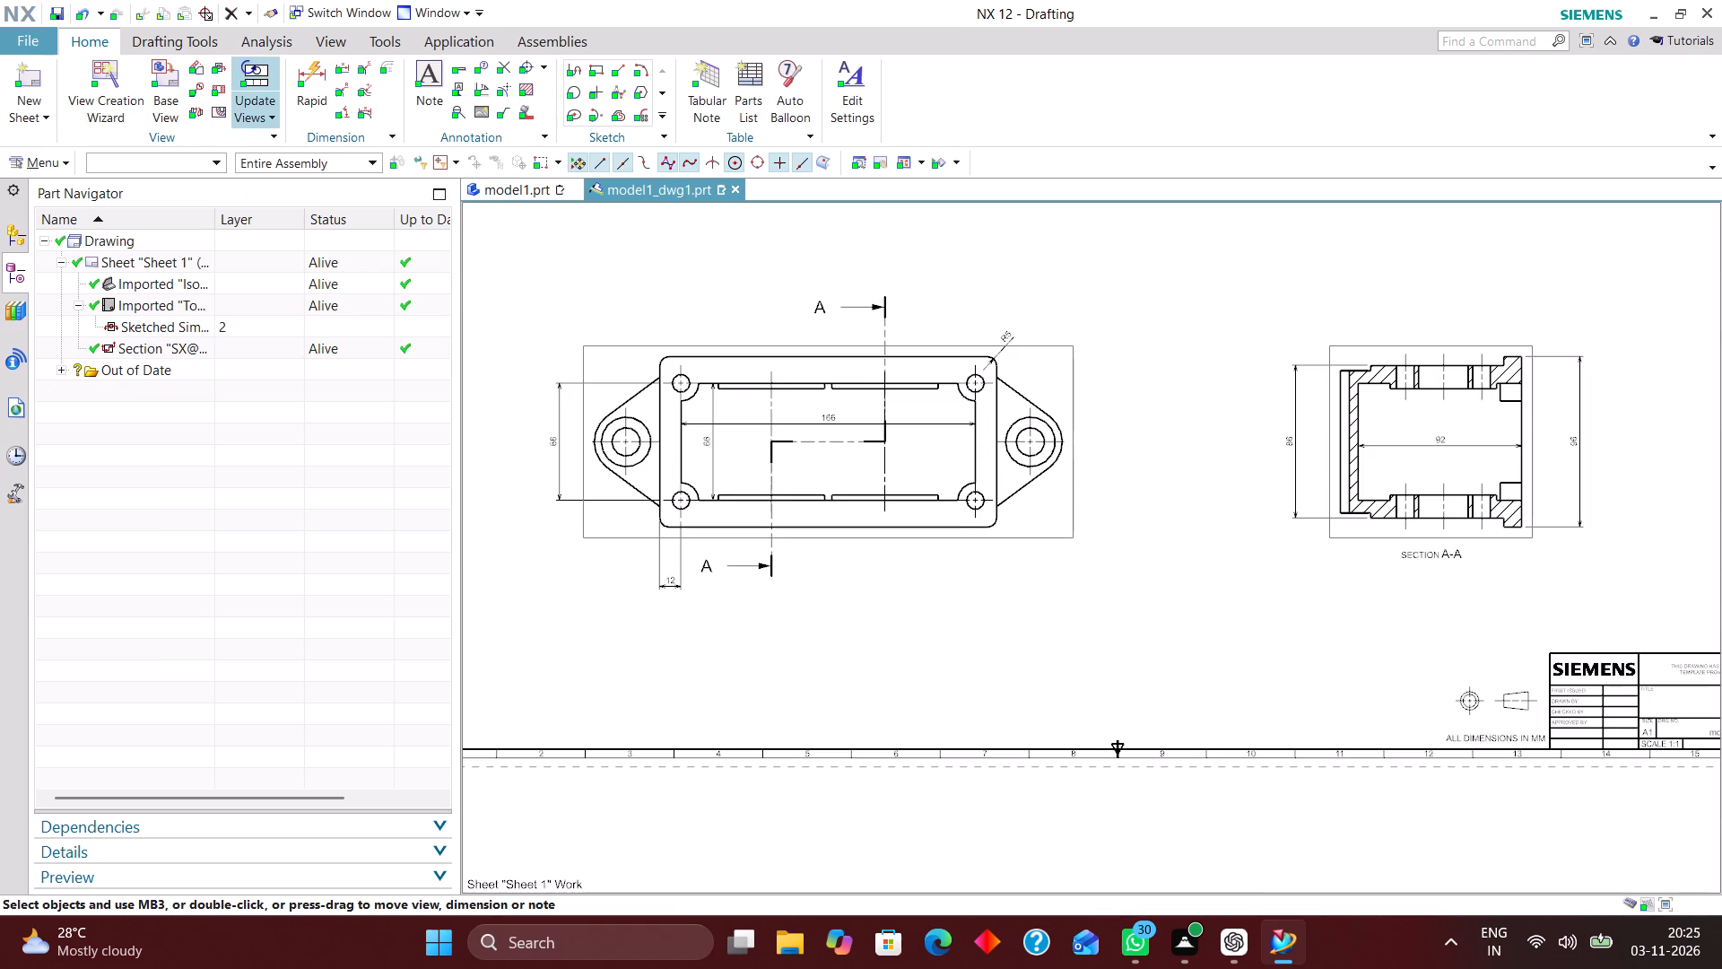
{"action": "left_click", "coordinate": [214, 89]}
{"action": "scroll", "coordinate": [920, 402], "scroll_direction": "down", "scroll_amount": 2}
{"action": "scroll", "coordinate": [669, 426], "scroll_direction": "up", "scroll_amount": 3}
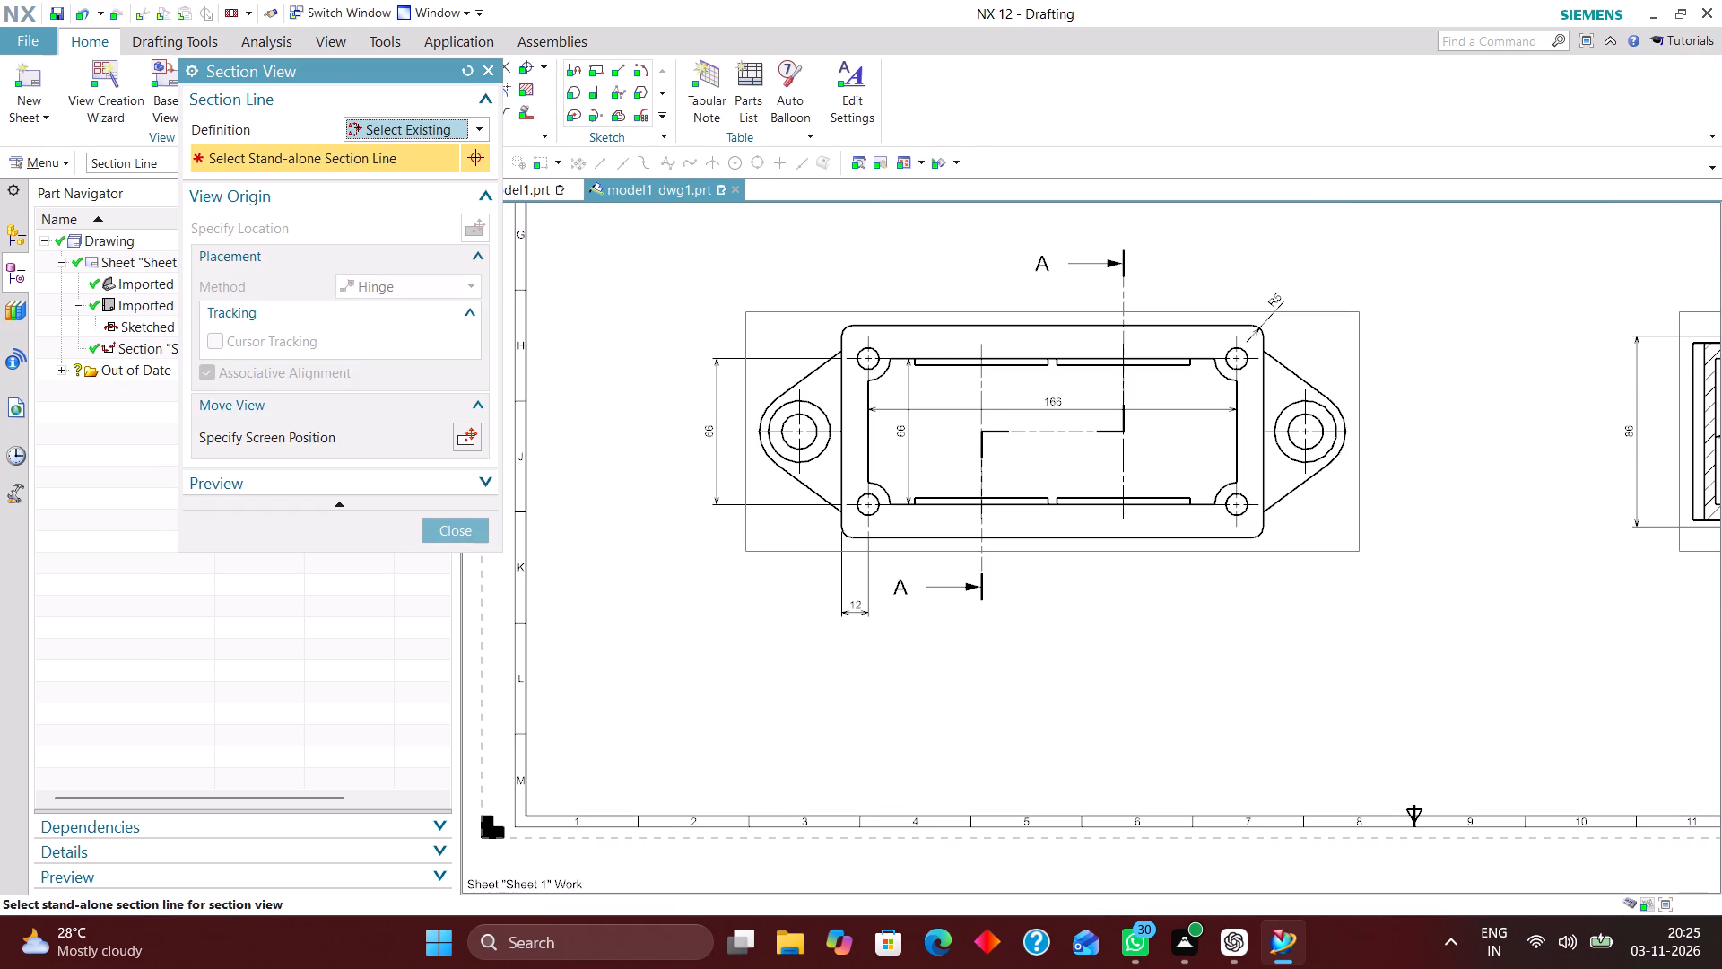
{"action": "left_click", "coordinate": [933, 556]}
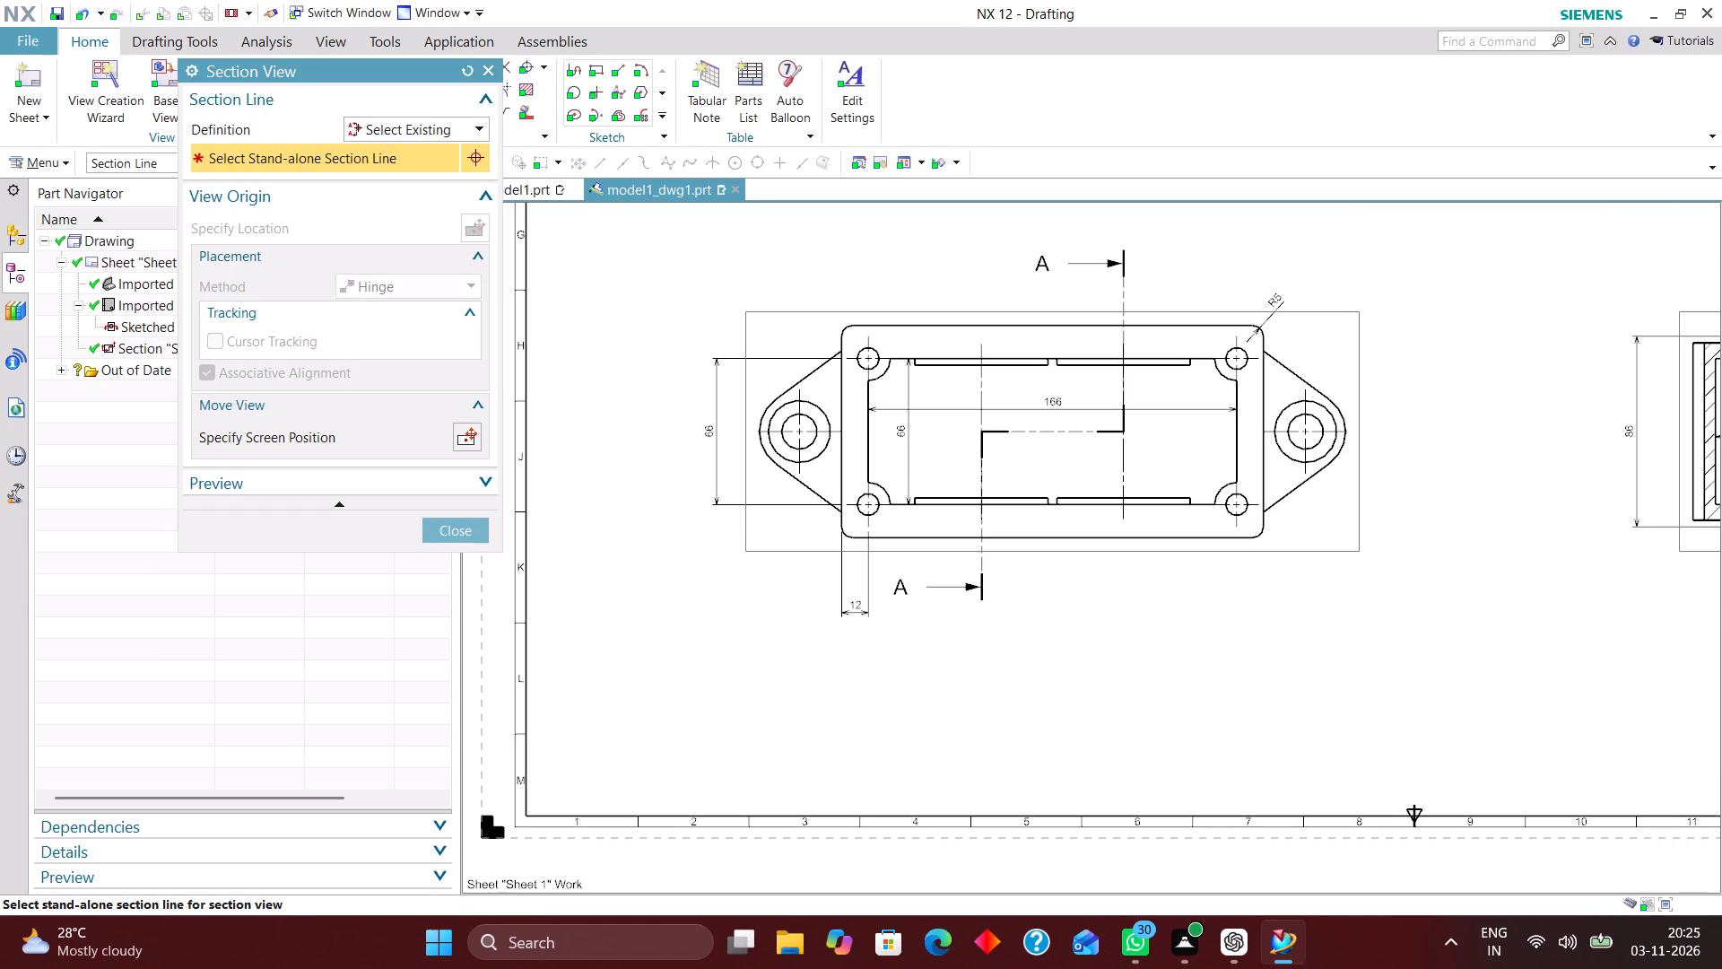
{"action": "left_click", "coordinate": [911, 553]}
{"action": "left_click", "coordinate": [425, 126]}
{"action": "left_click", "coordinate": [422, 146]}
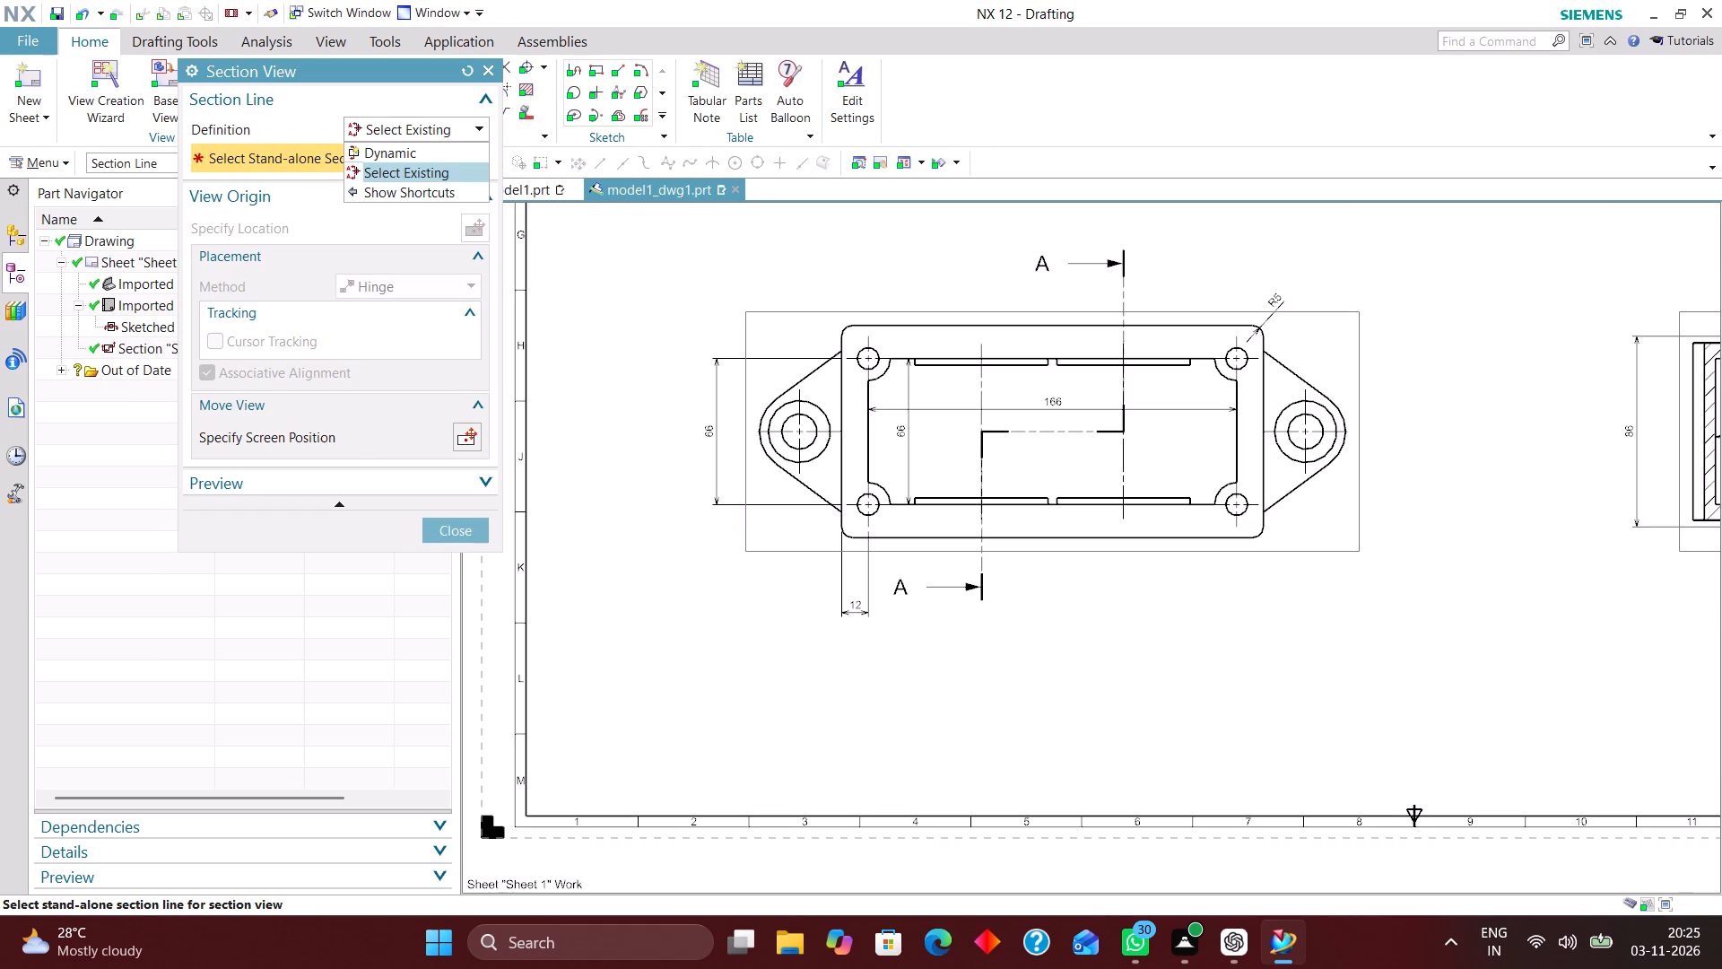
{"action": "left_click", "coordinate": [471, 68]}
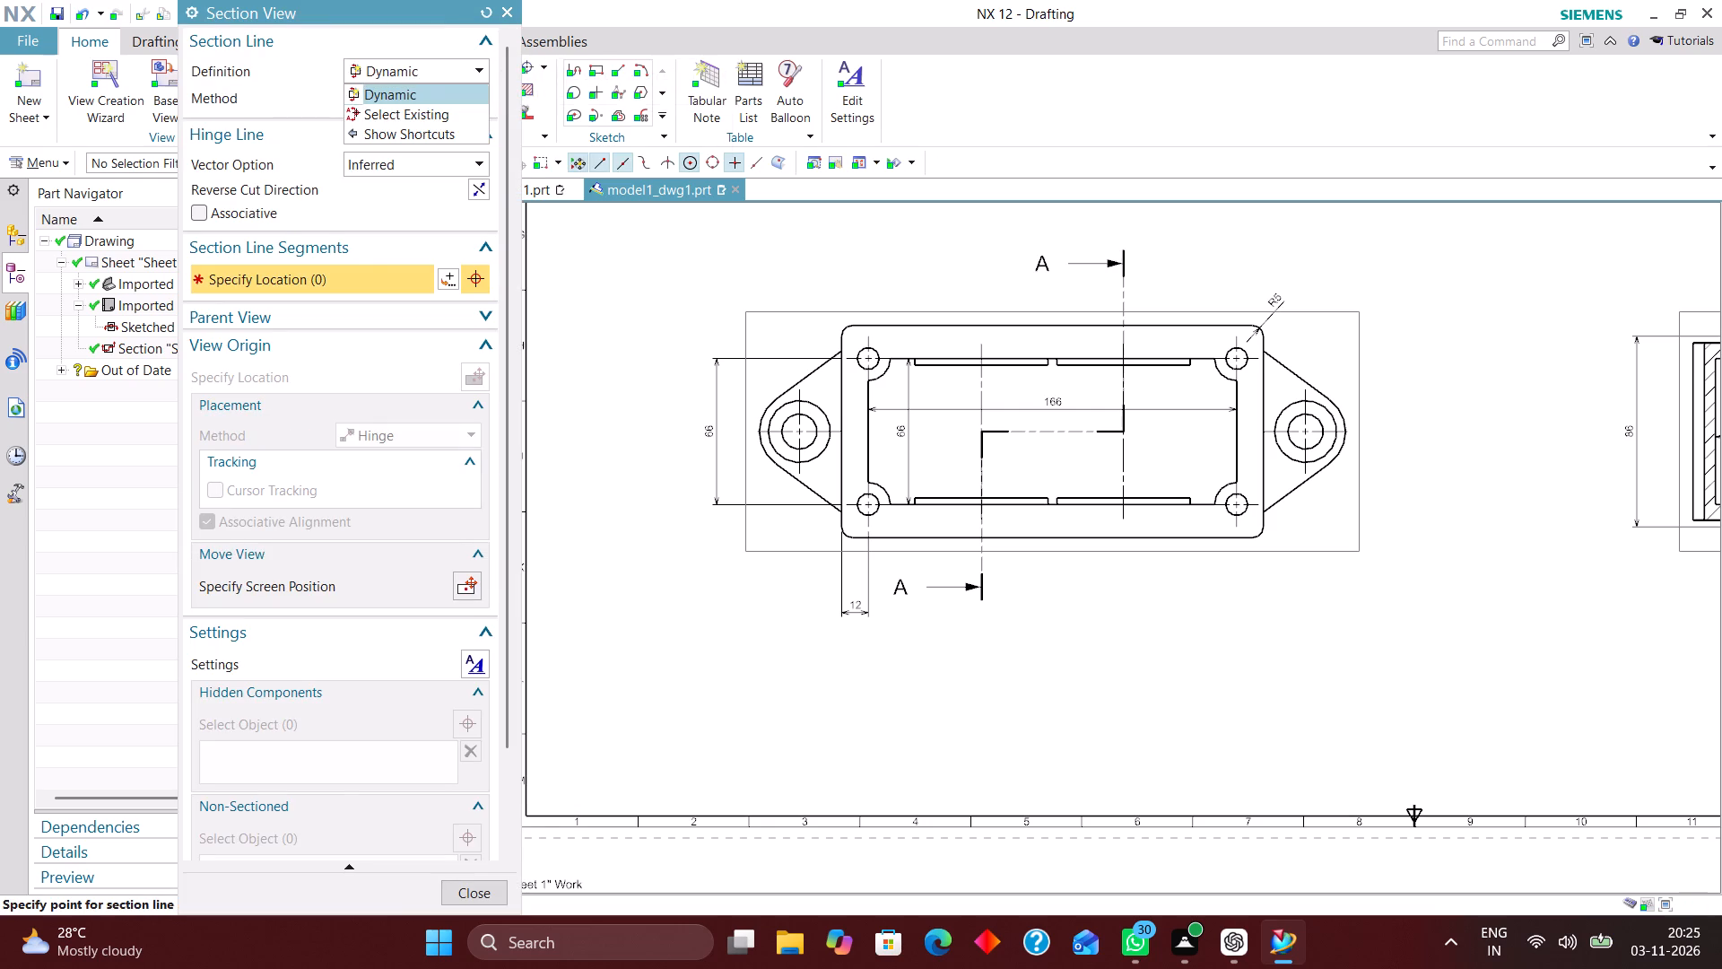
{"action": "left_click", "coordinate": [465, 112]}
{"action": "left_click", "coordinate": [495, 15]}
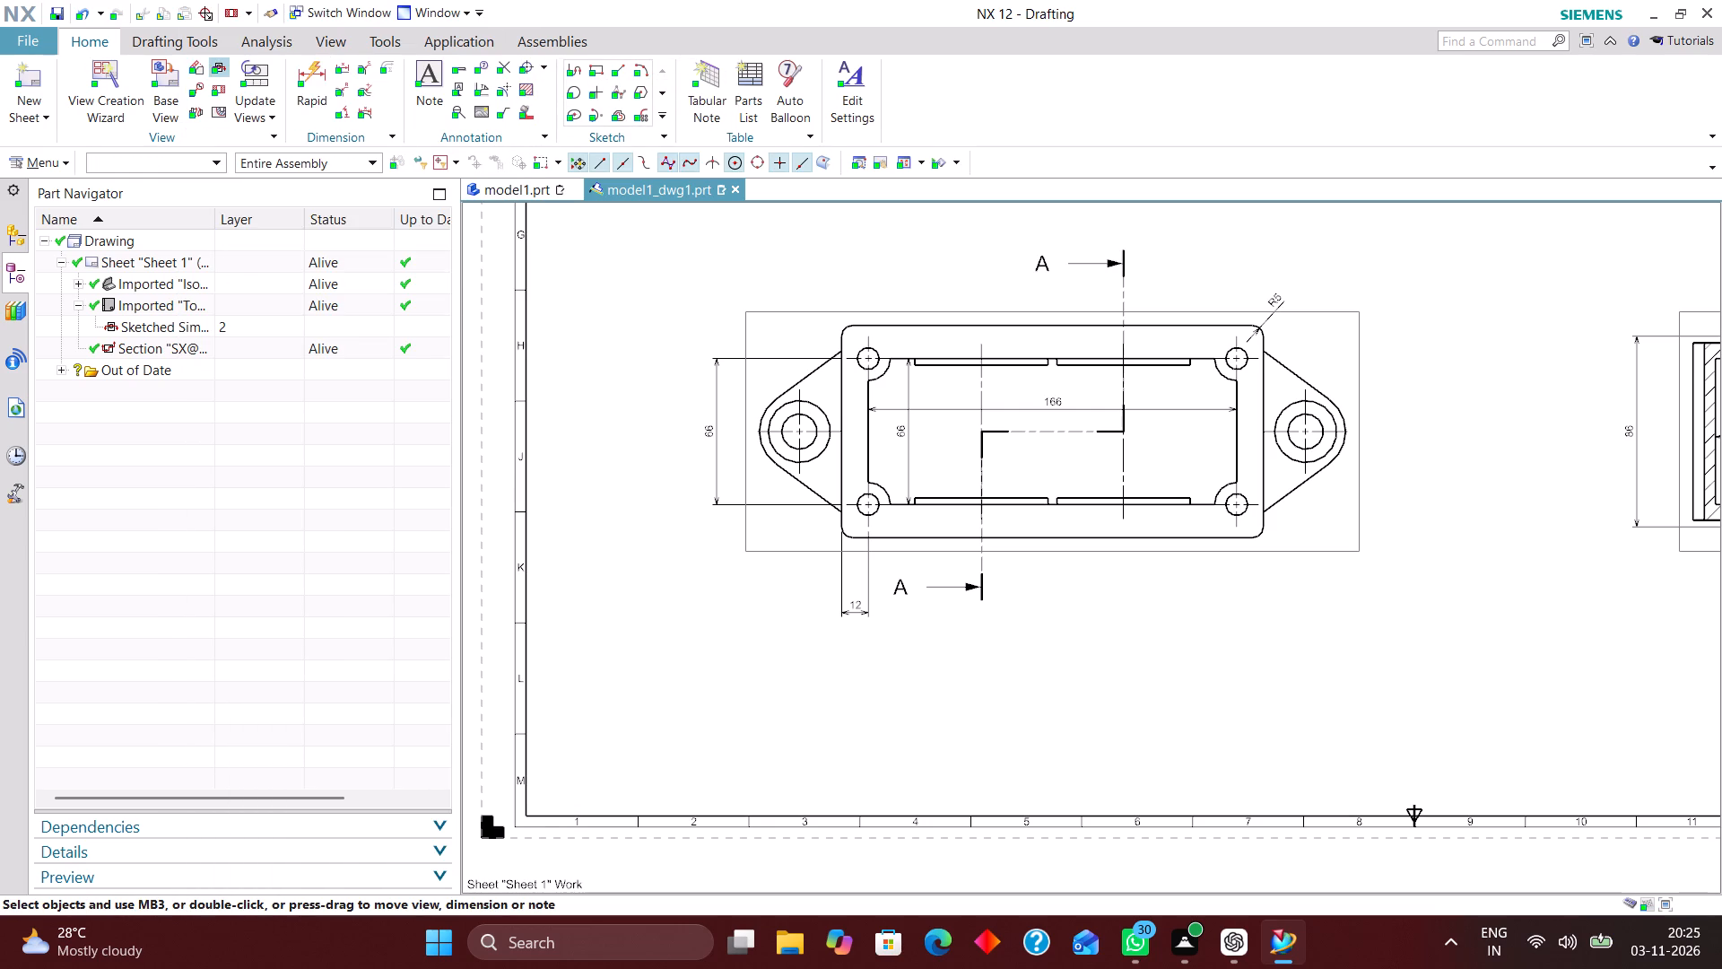
Start a new section line on the top view and sketch a horizontal segment about 318 mm long across both mounting lugs.
{"action": "left_click", "coordinate": [222, 60]}
{"action": "left_click", "coordinate": [1075, 554]}
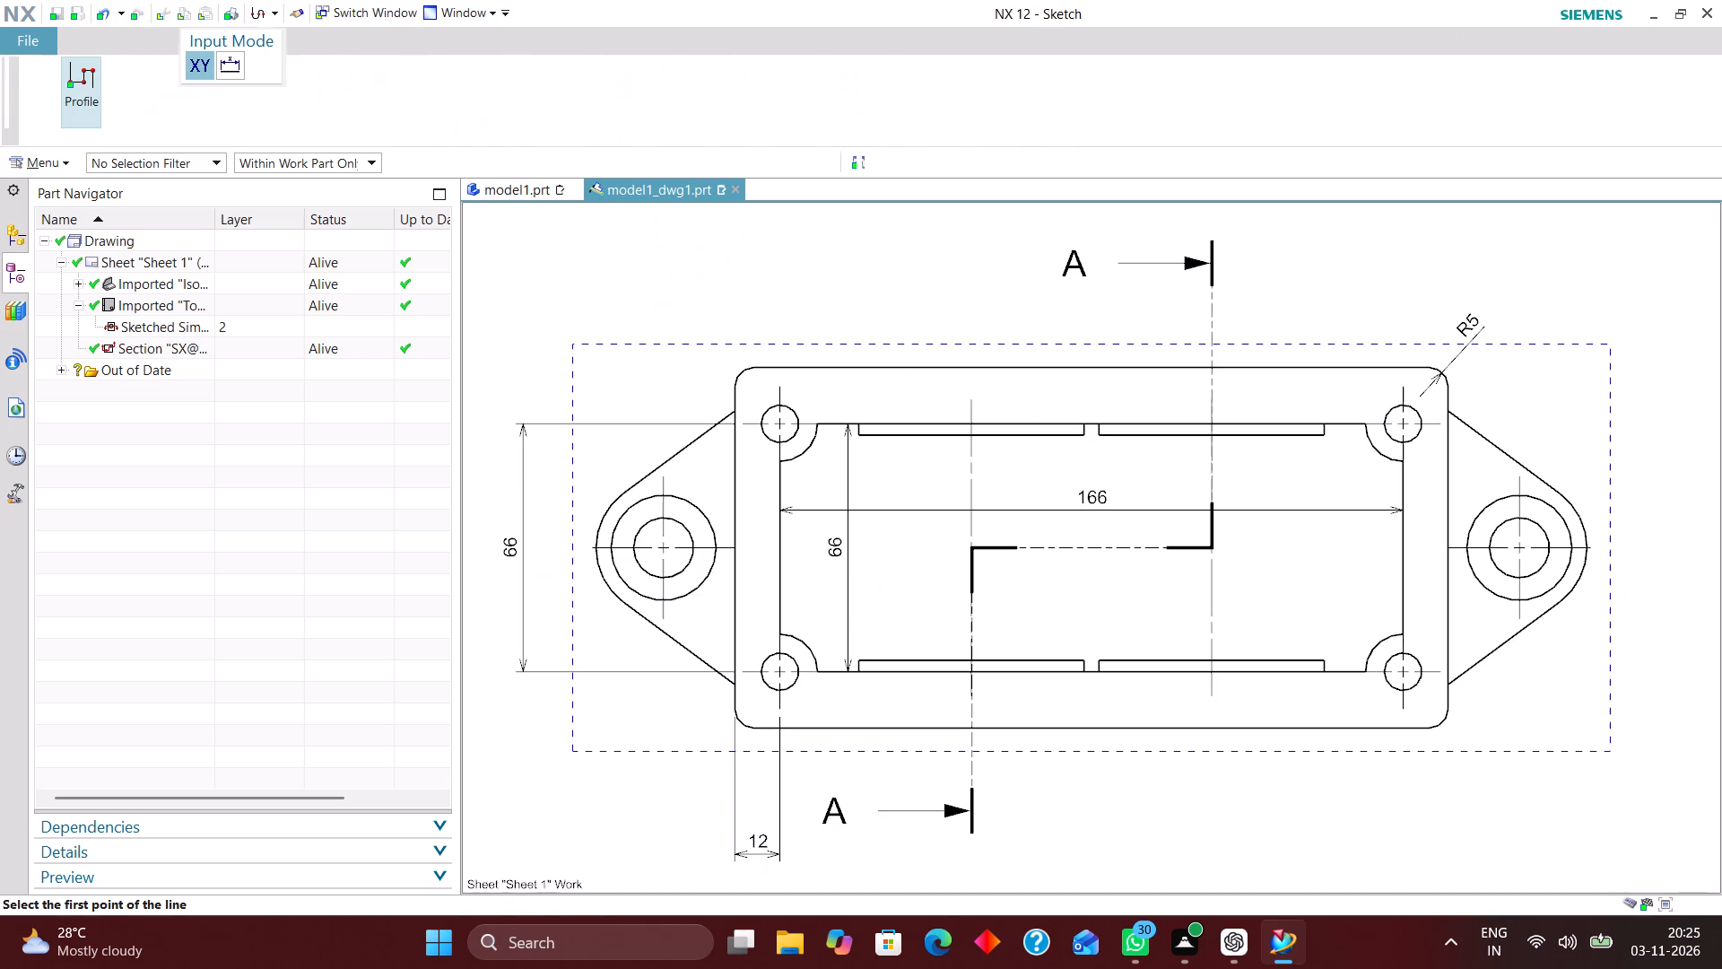
{"action": "left_click", "coordinate": [544, 540]}
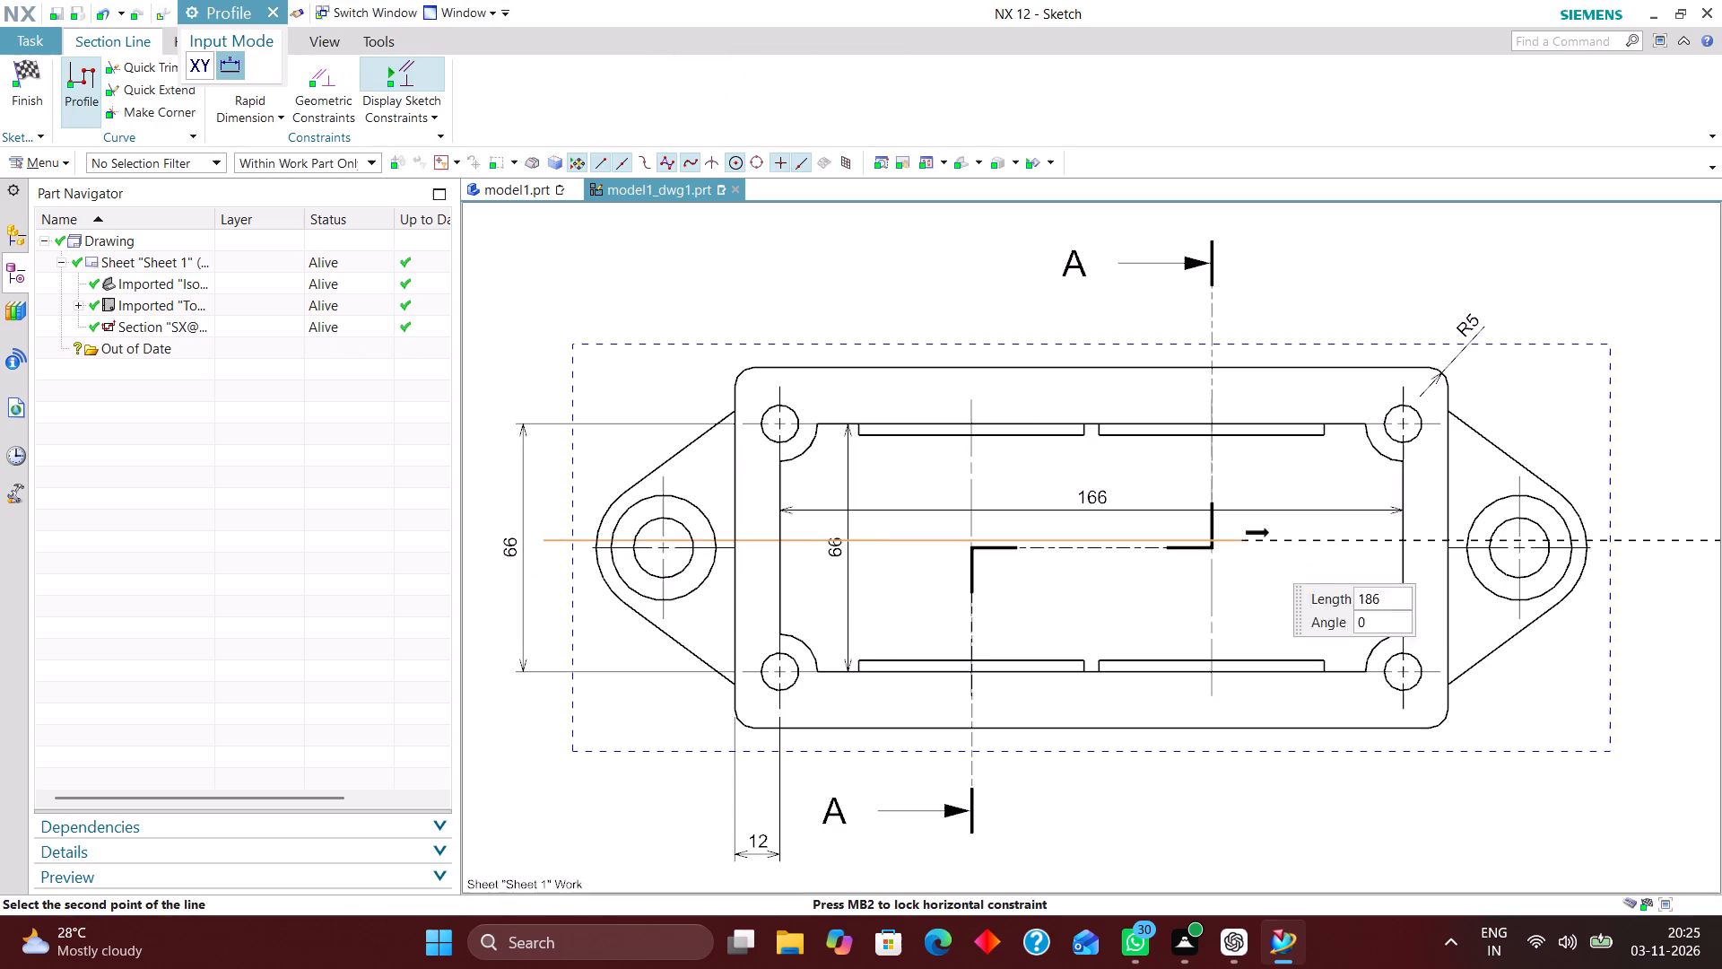
{"action": "scroll", "coordinate": [1077, 537], "scroll_direction": "down", "scroll_amount": 2}
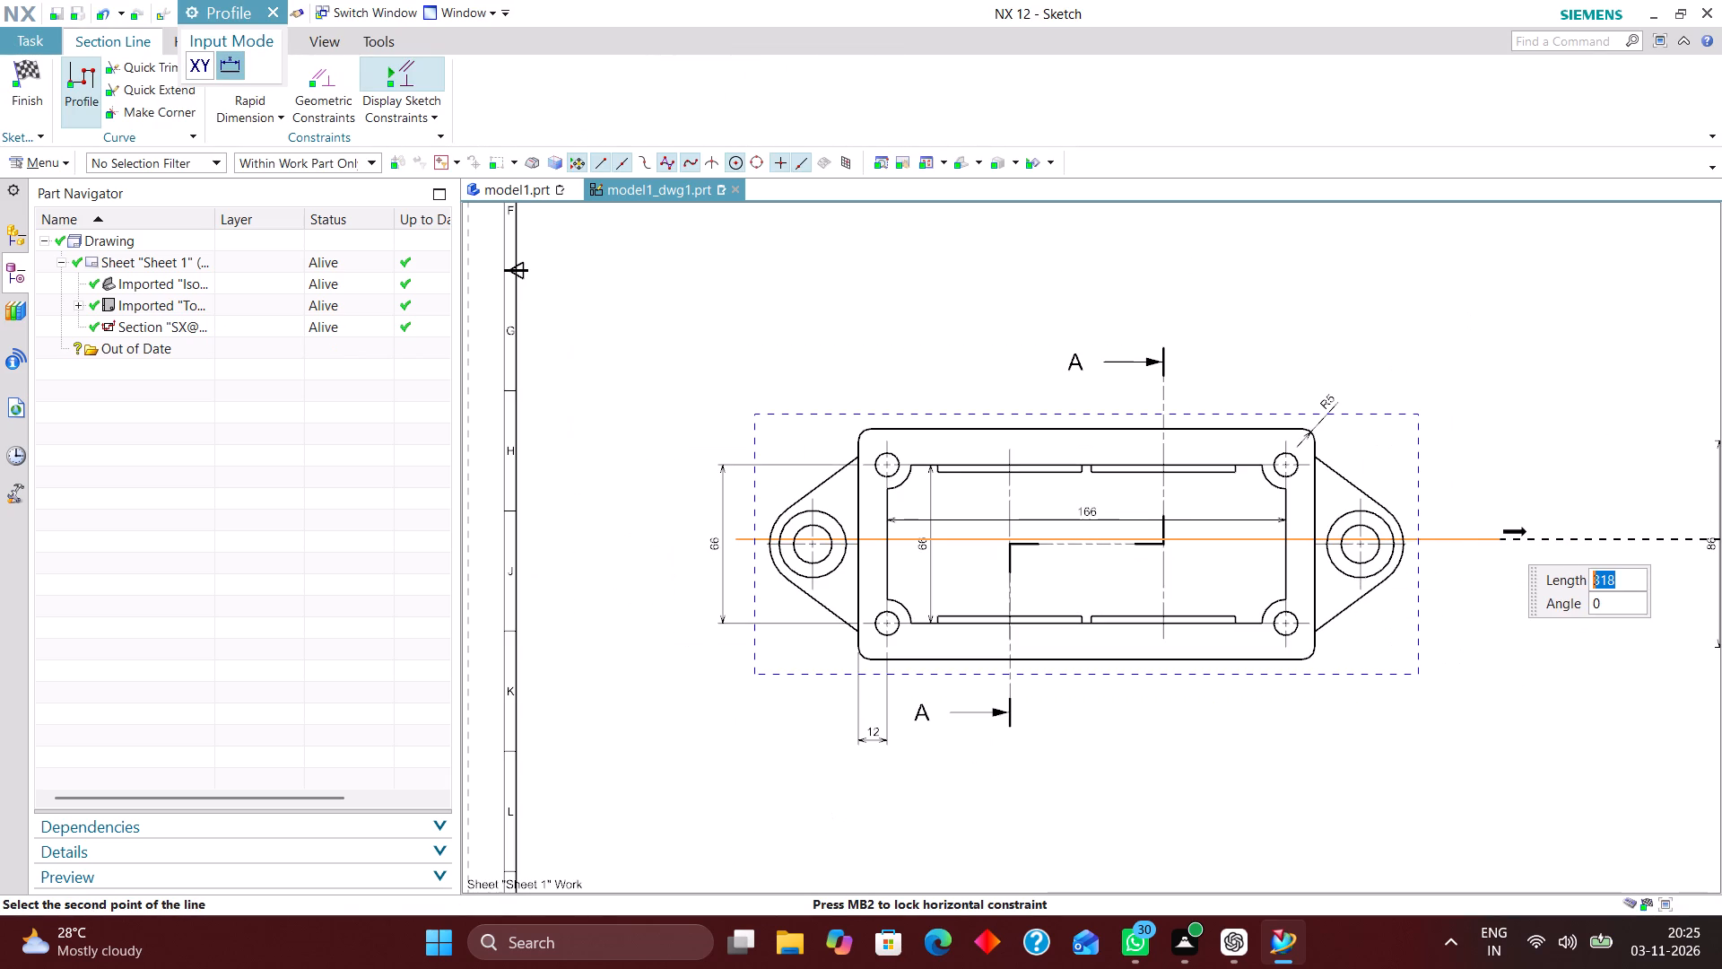
{"action": "left_click", "coordinate": [1499, 535]}
{"action": "left_click", "coordinate": [276, 6]}
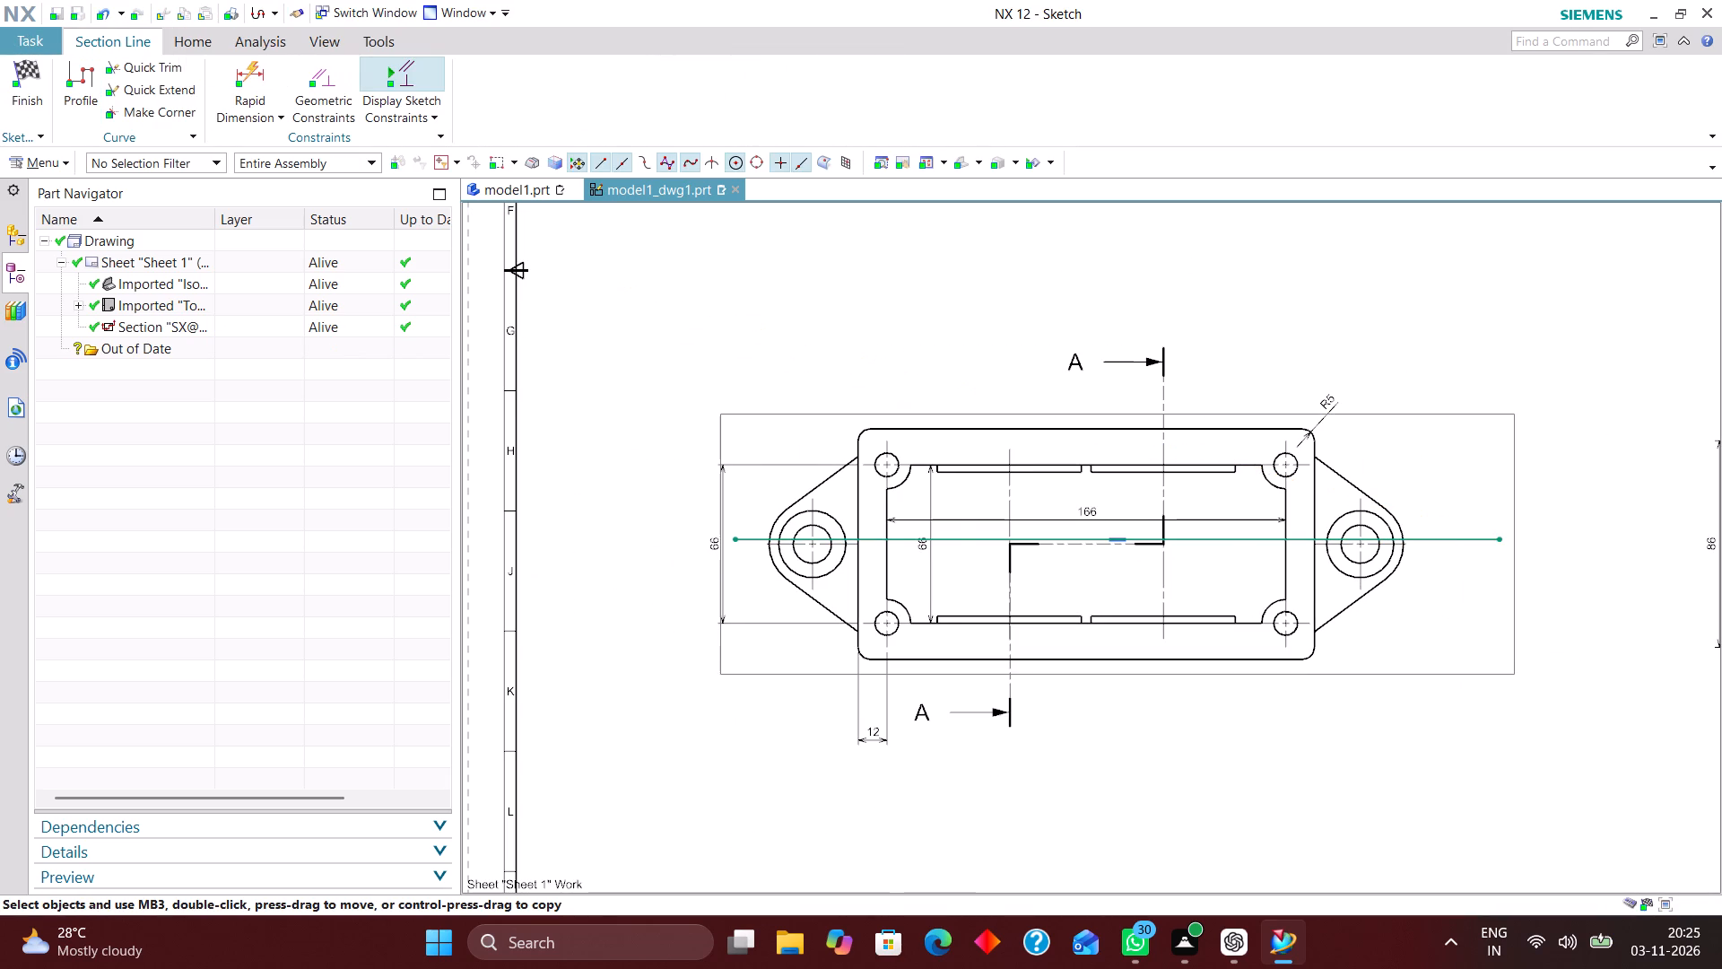
Move the horizontal segment onto the centres of both mounting lug holes.
{"action": "left_click_drag", "start_coordinate": [1214, 537], "coordinate": [1213, 545]}
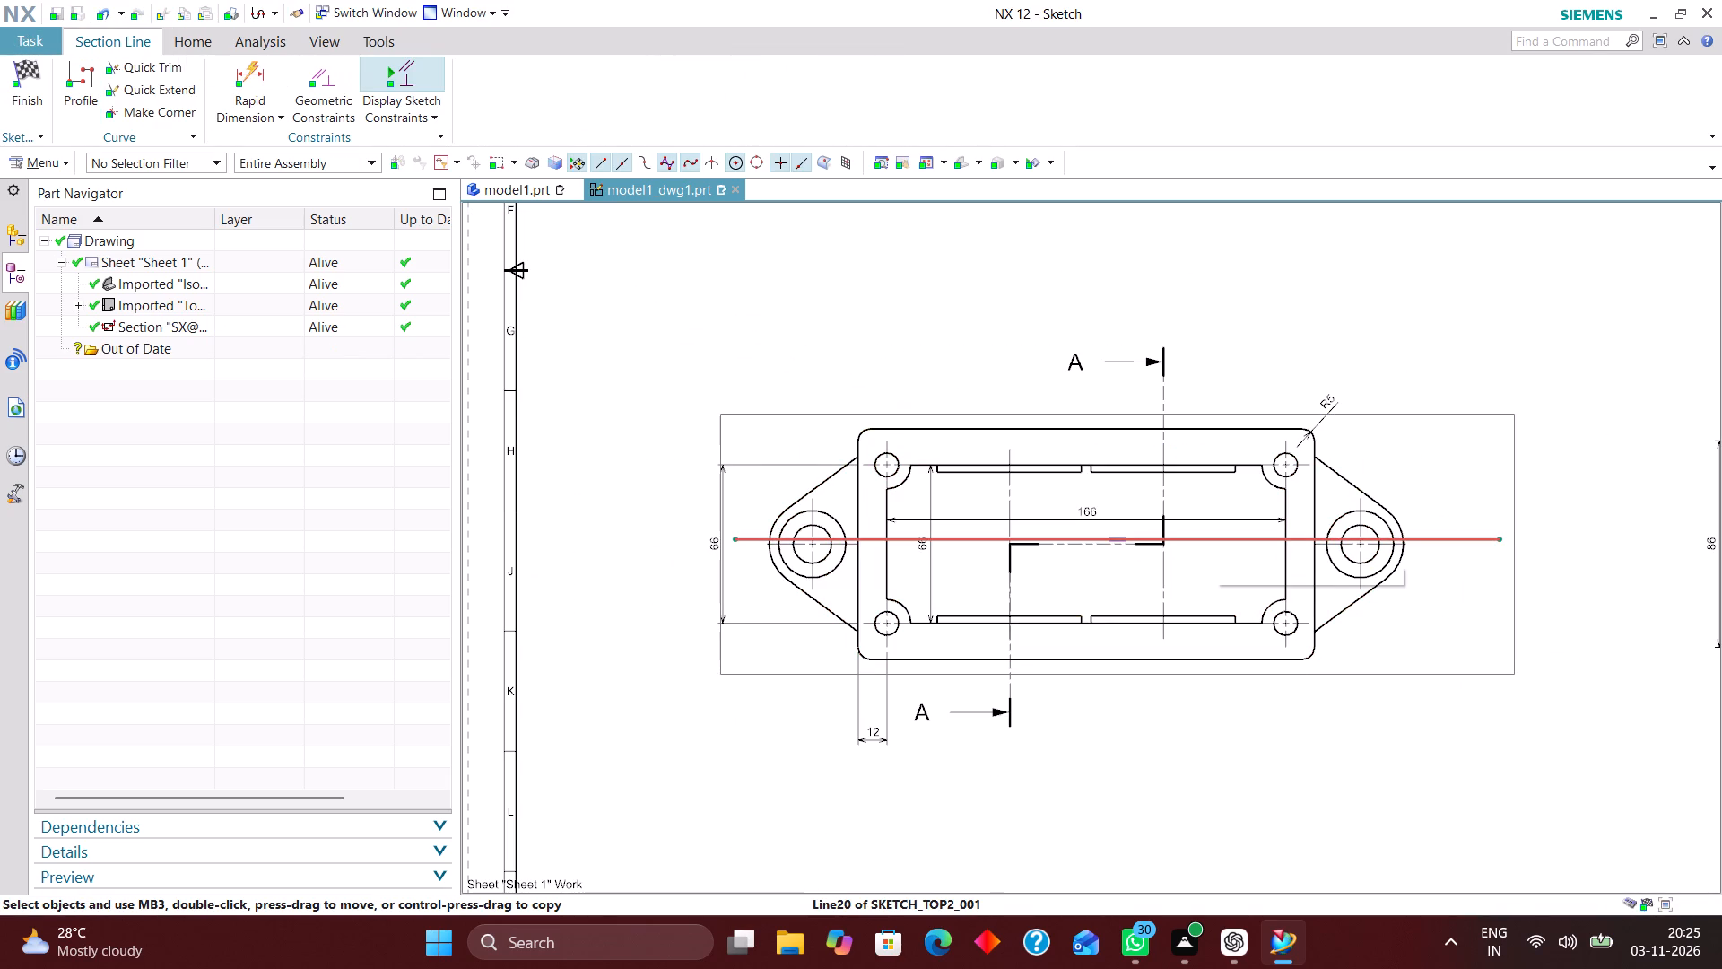
{"action": "left_click_drag", "start_coordinate": [1213, 545], "coordinate": [1213, 546]}
{"action": "scroll", "coordinate": [1431, 554], "scroll_direction": "up", "scroll_amount": 4}
{"action": "left_click_drag", "start_coordinate": [1405, 539], "coordinate": [1402, 536]}
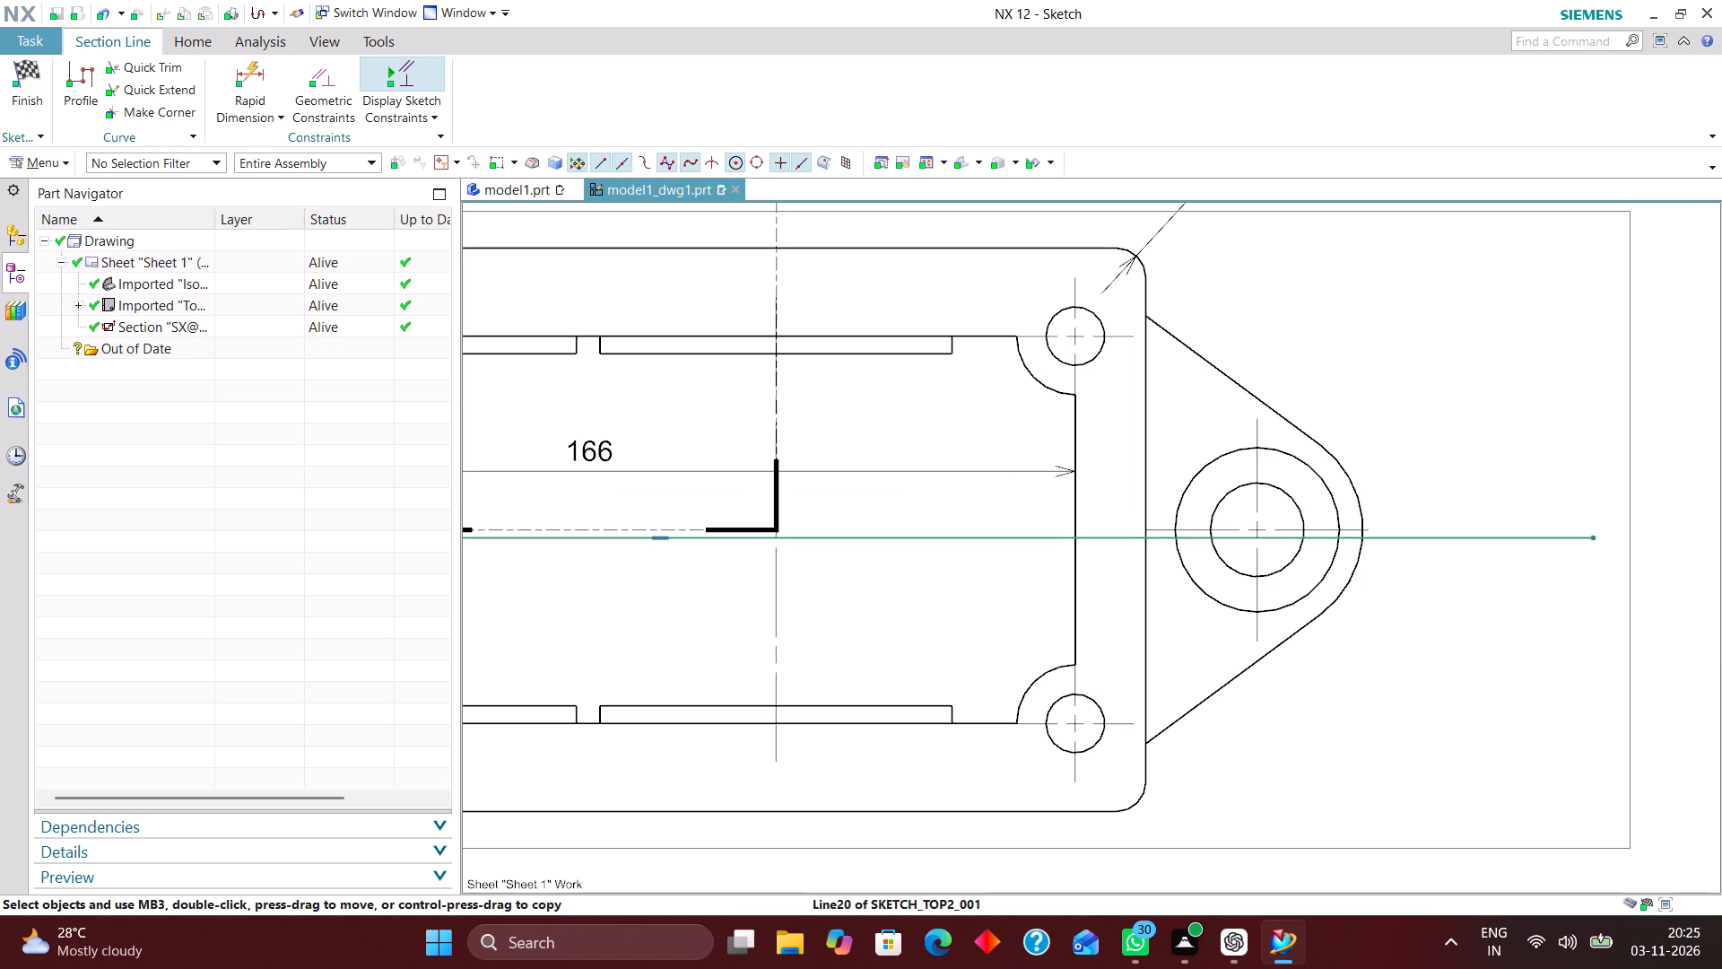
{"action": "left_click_drag", "start_coordinate": [1402, 536], "coordinate": [1396, 532]}
{"action": "scroll", "coordinate": [1494, 549], "scroll_direction": "down", "scroll_amount": 3}
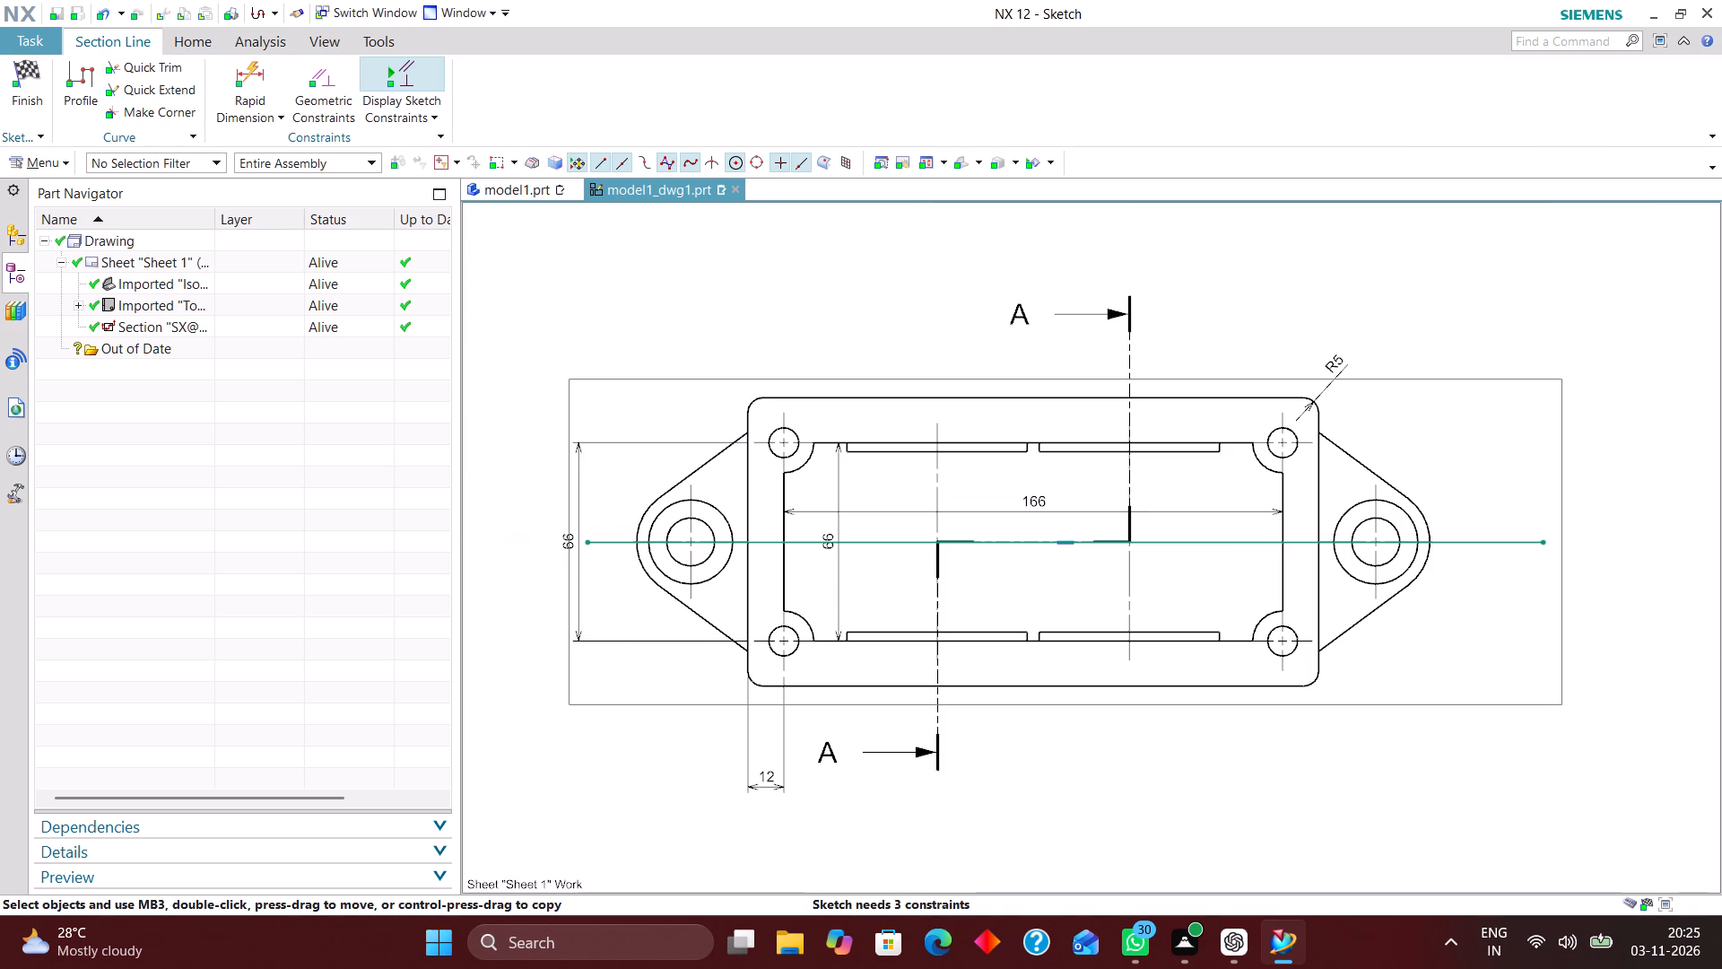
Finish the sketch and create the stand-alone Simple/Stepped section line B with its direction reversed so the arrows point upward.
{"action": "left_click", "coordinate": [22, 73]}
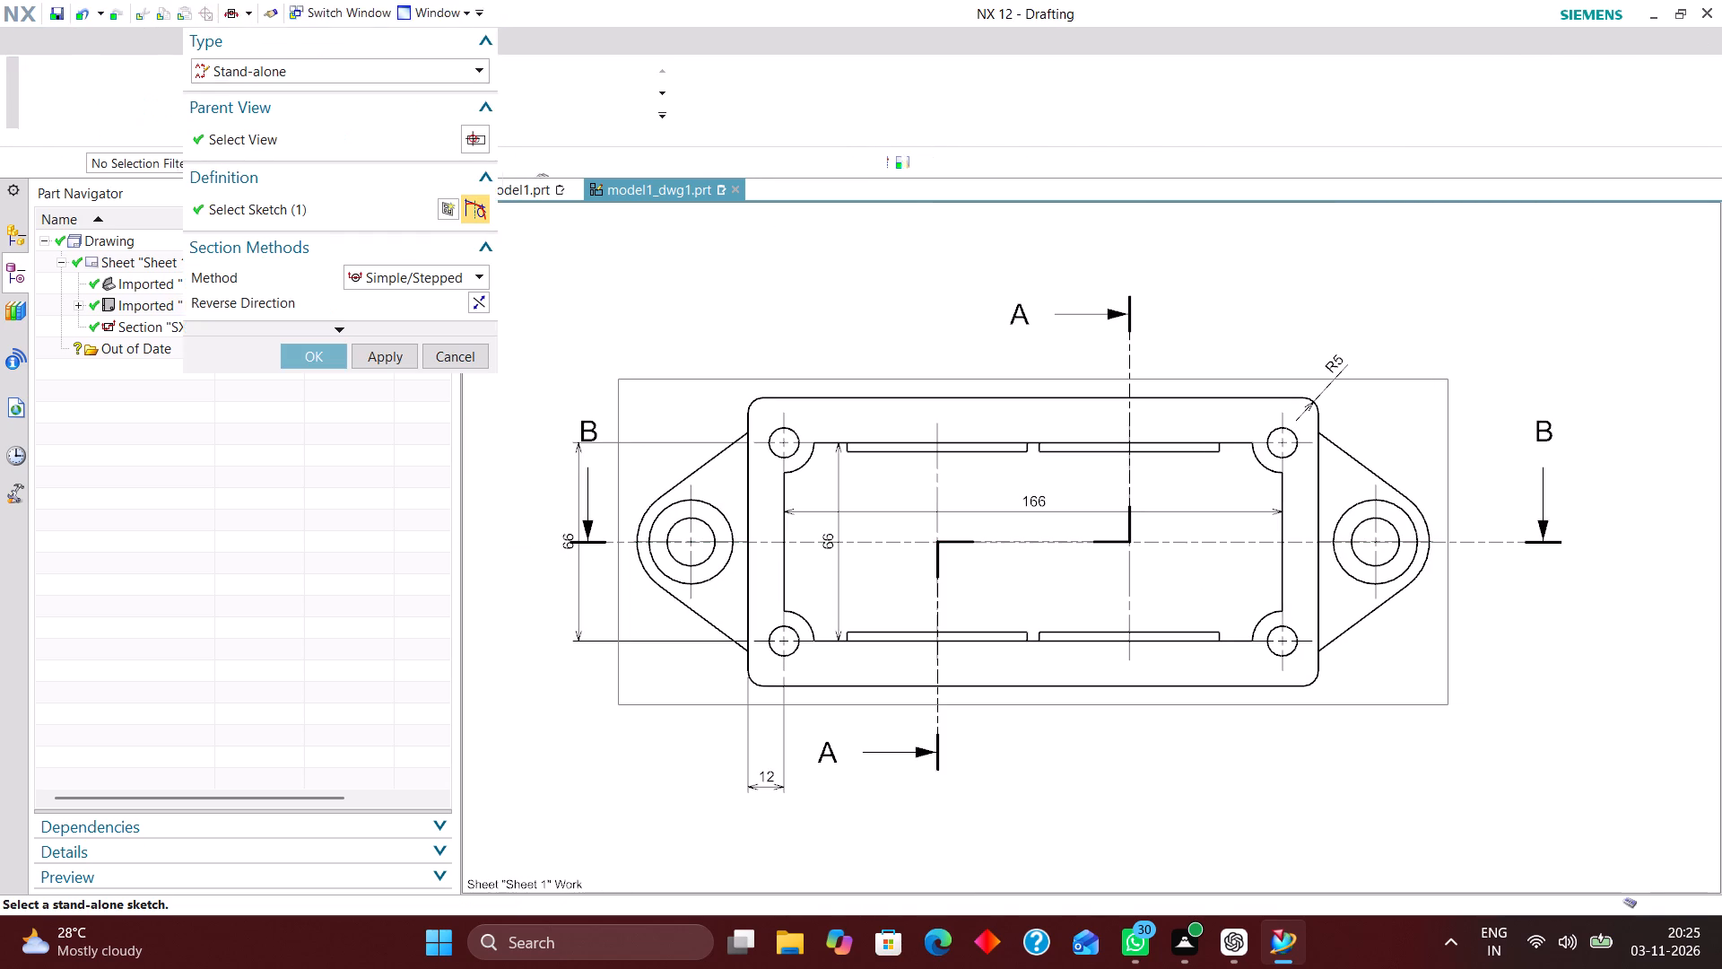
{"action": "left_click", "coordinate": [483, 301]}
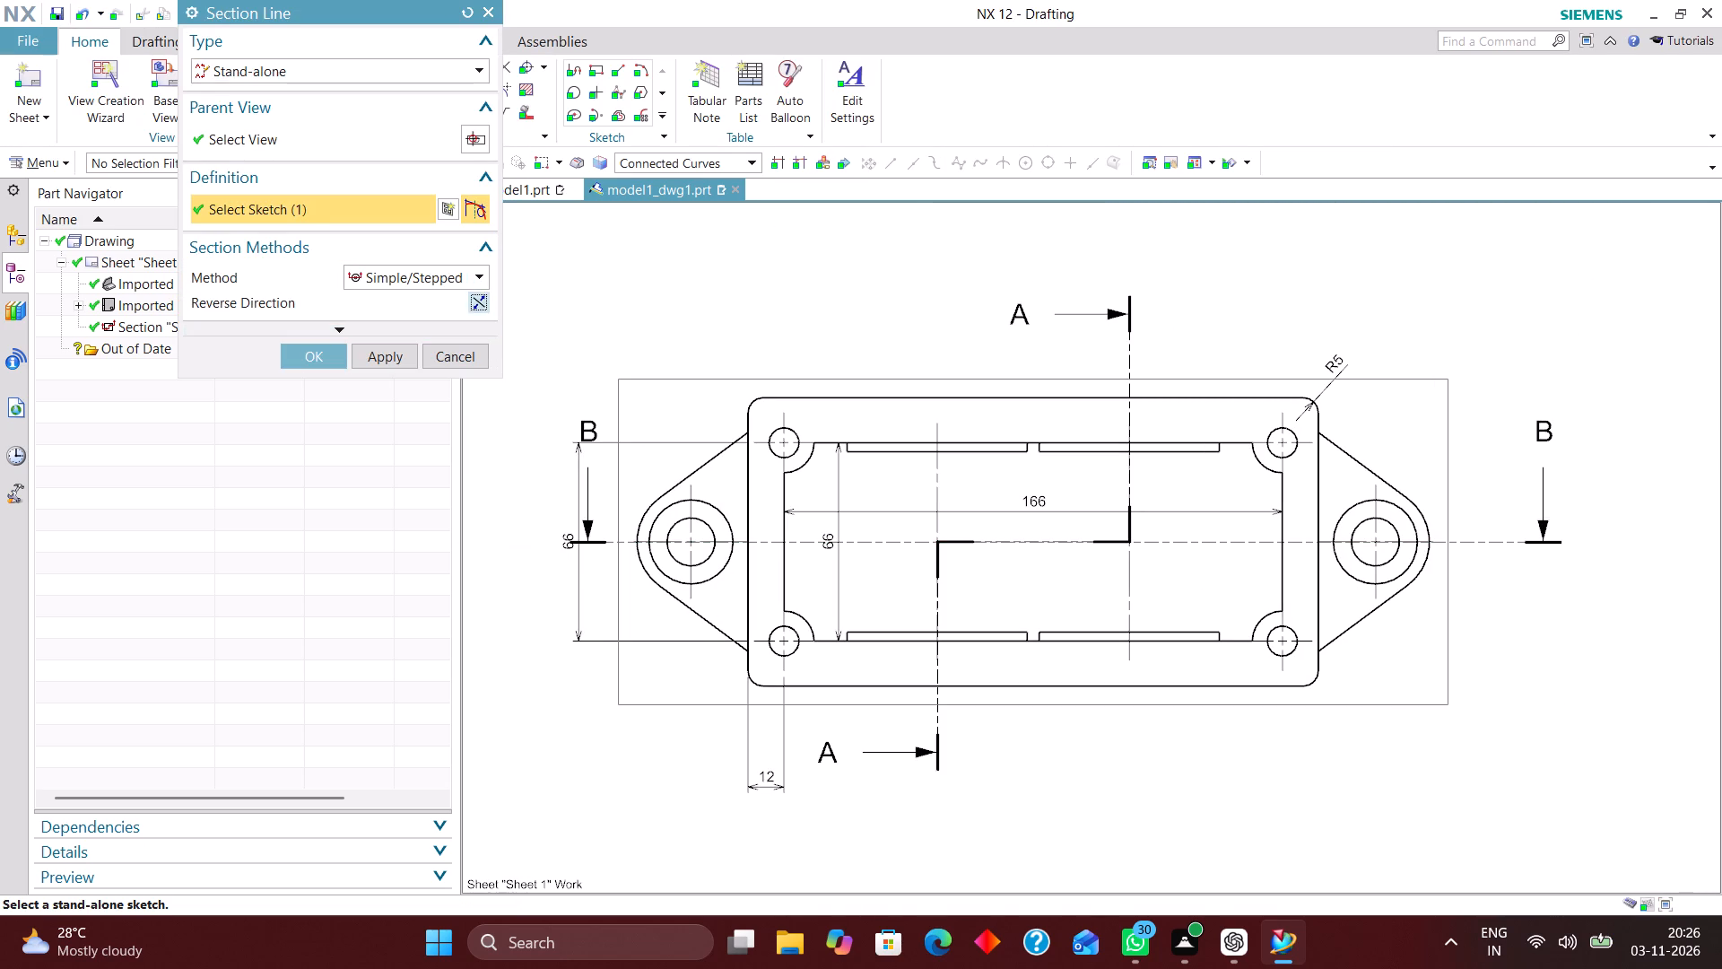
{"action": "left_click", "coordinate": [319, 354]}
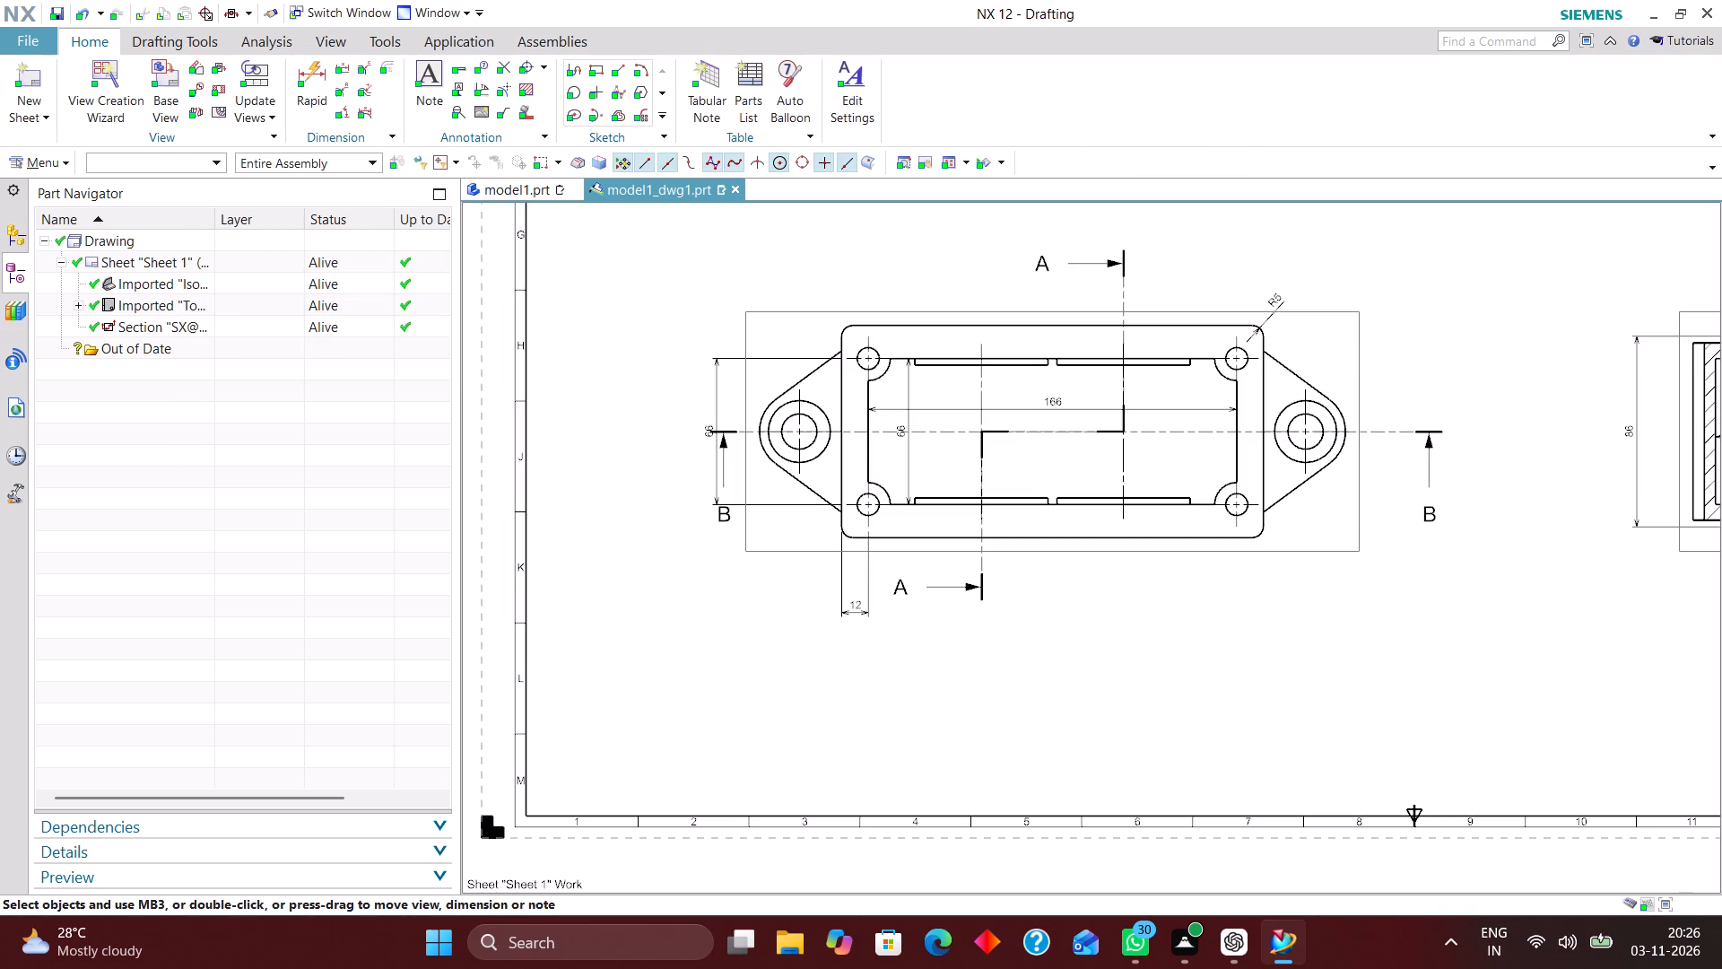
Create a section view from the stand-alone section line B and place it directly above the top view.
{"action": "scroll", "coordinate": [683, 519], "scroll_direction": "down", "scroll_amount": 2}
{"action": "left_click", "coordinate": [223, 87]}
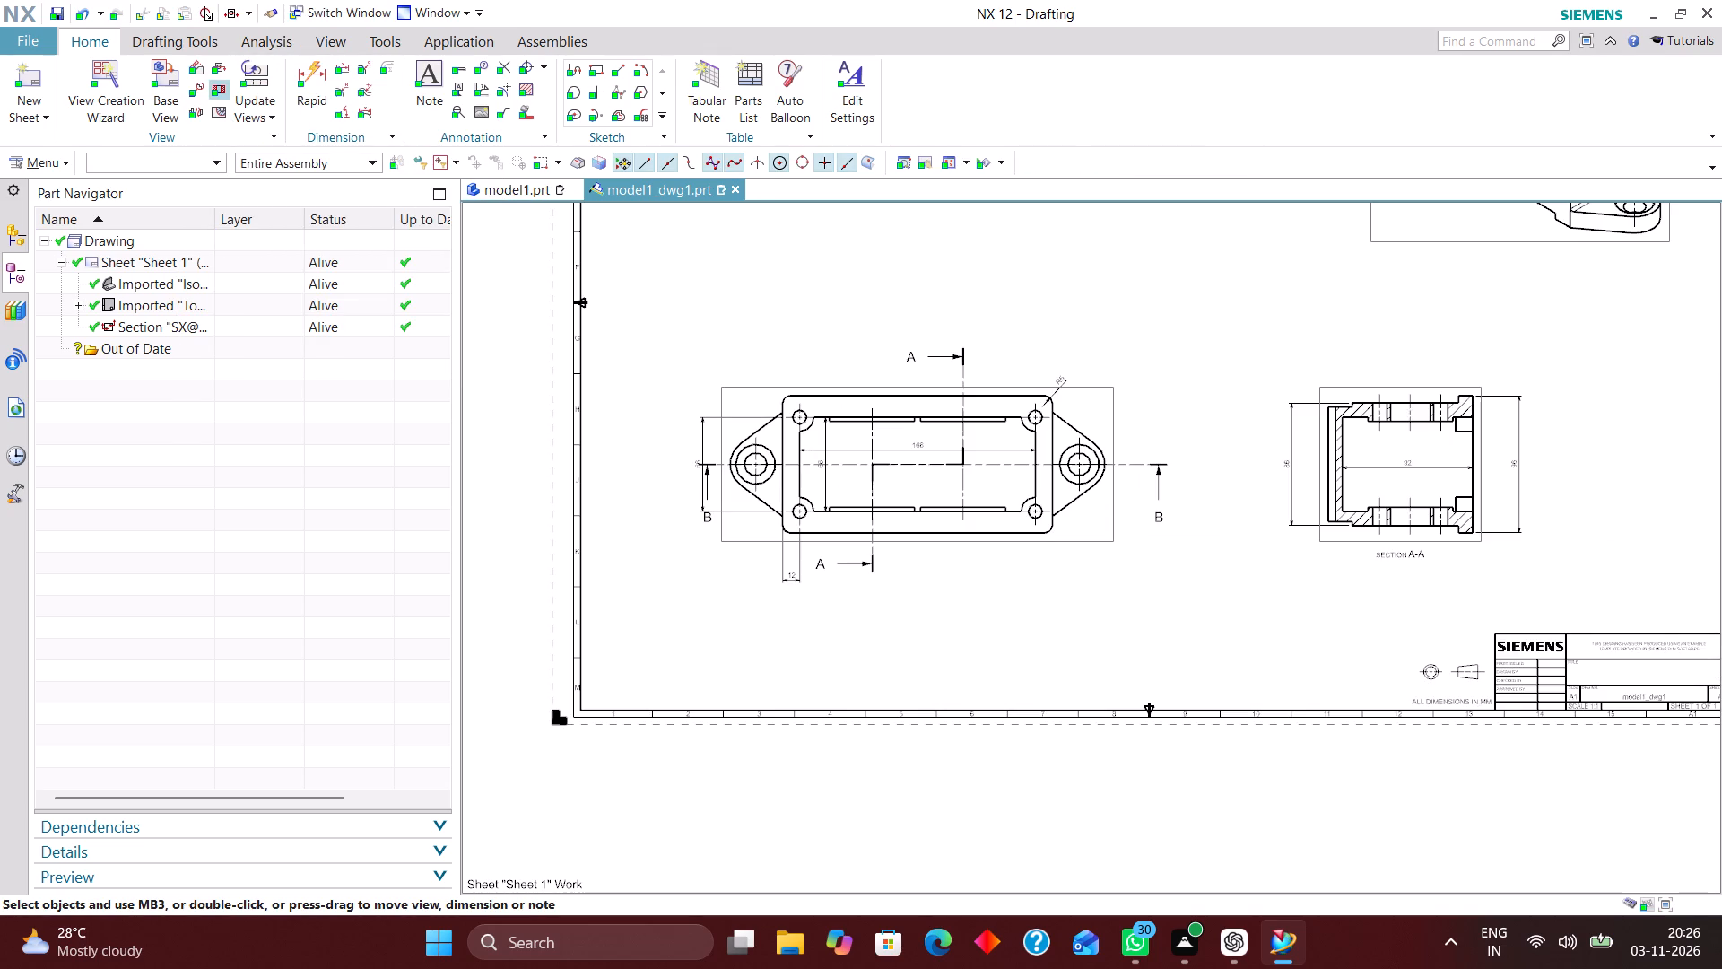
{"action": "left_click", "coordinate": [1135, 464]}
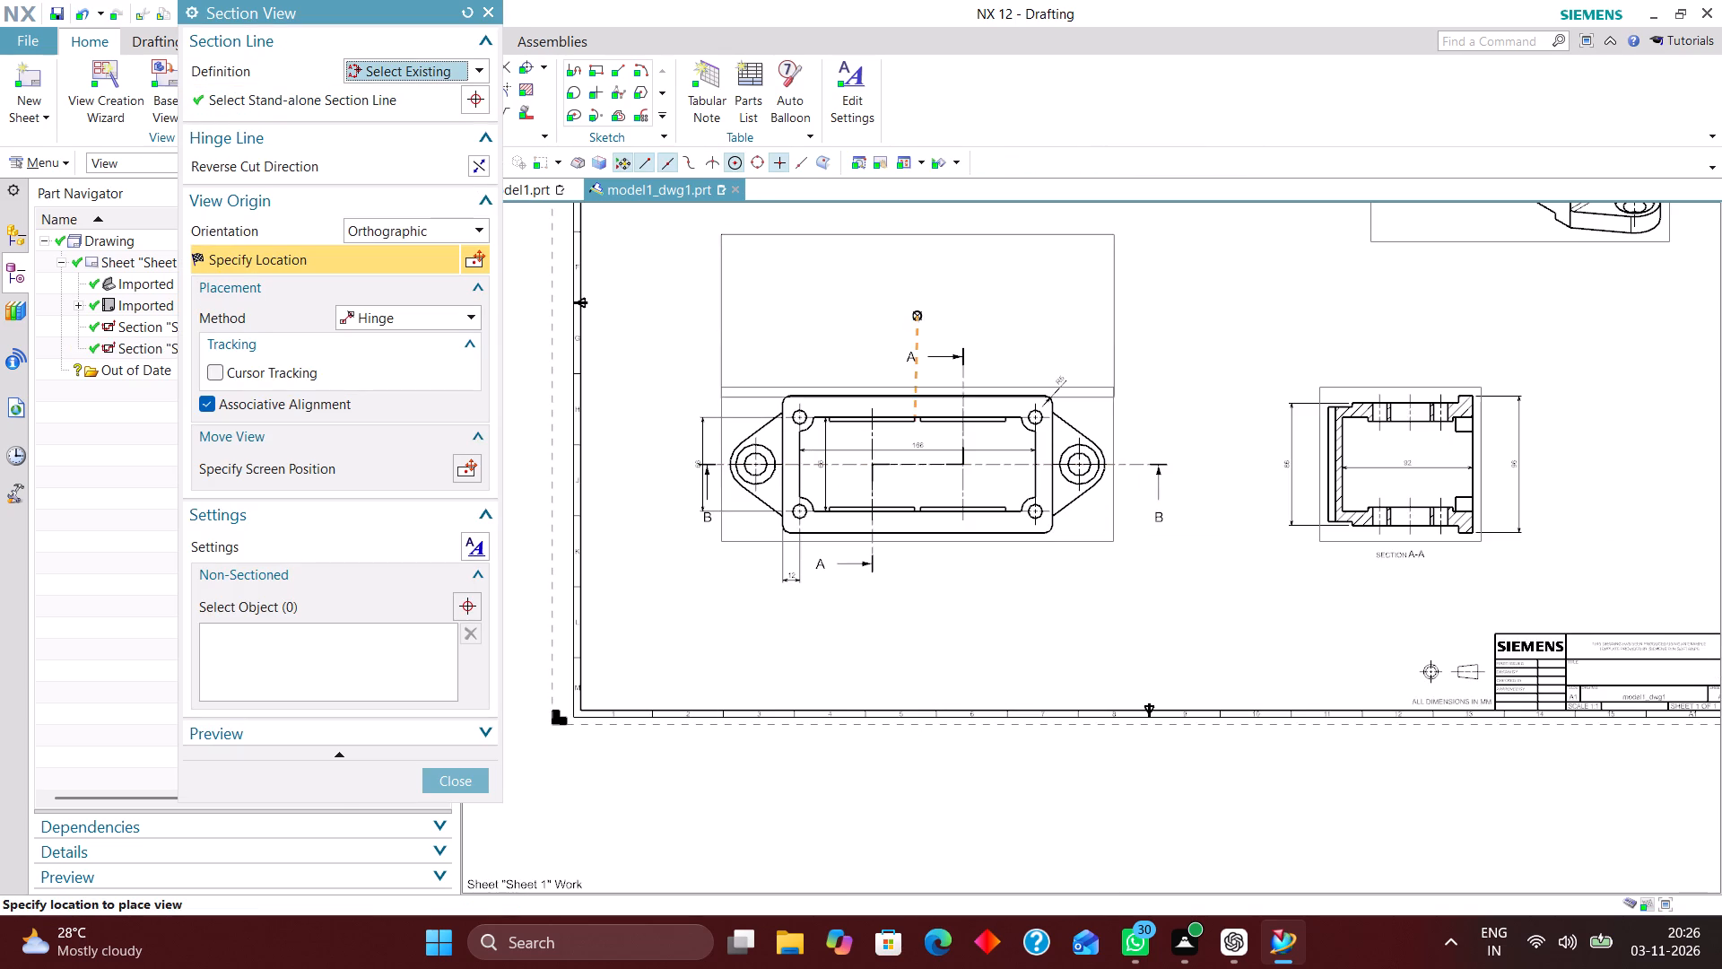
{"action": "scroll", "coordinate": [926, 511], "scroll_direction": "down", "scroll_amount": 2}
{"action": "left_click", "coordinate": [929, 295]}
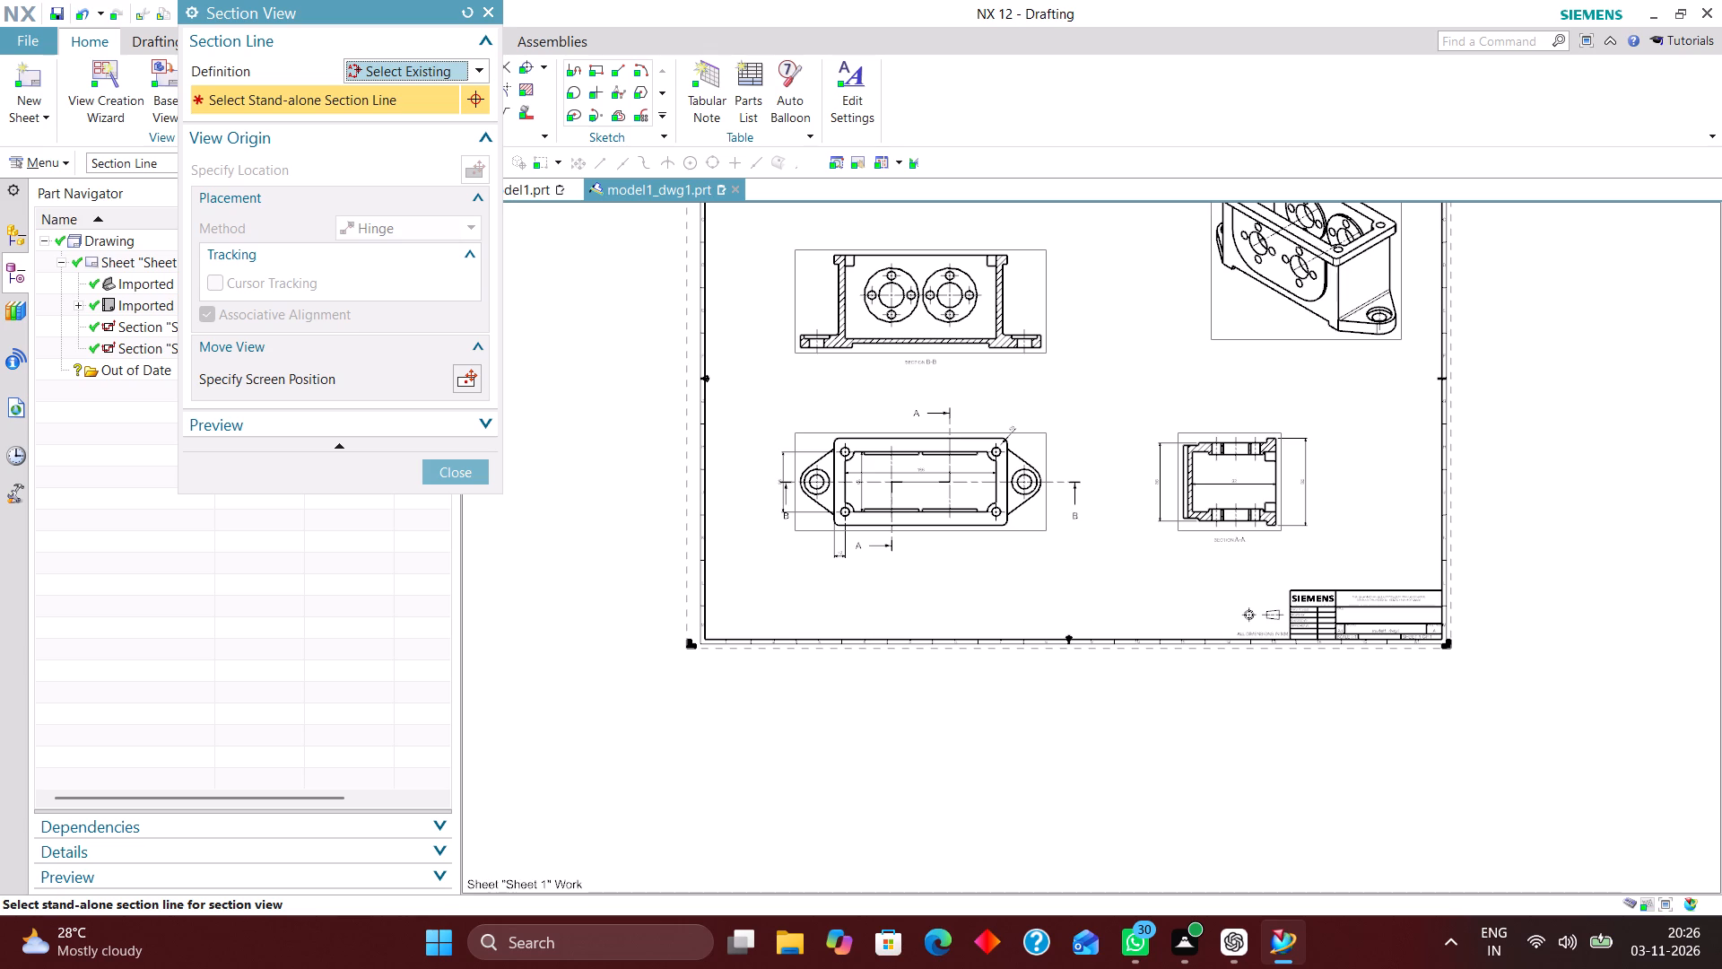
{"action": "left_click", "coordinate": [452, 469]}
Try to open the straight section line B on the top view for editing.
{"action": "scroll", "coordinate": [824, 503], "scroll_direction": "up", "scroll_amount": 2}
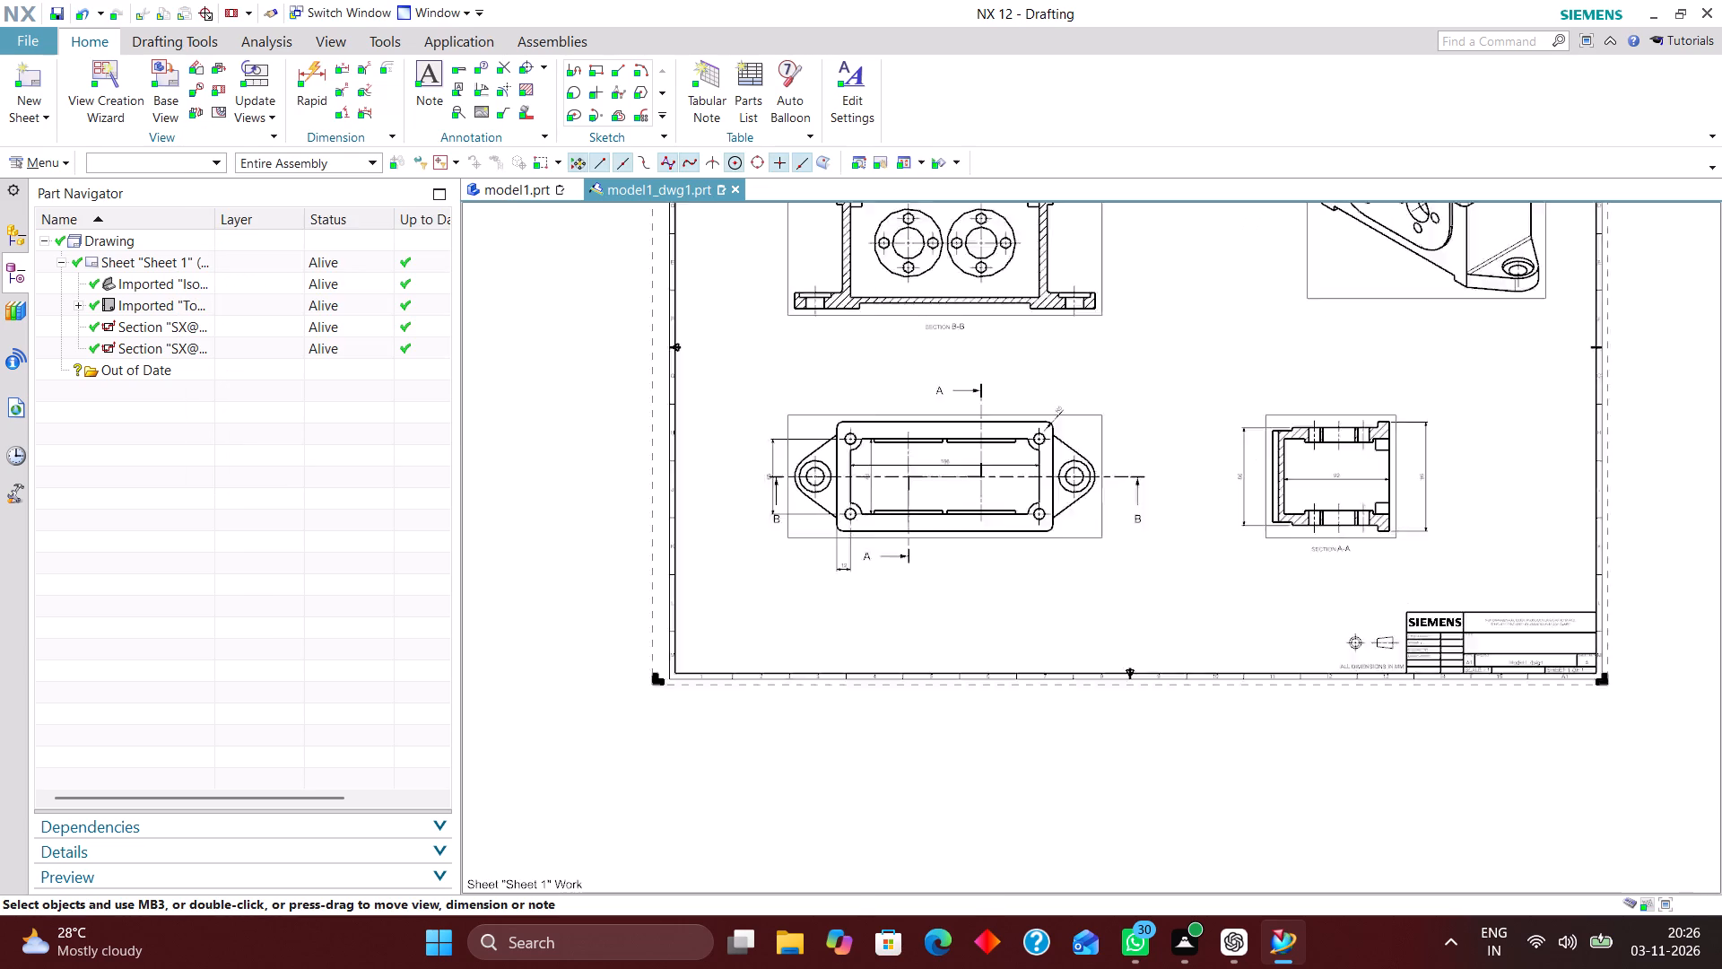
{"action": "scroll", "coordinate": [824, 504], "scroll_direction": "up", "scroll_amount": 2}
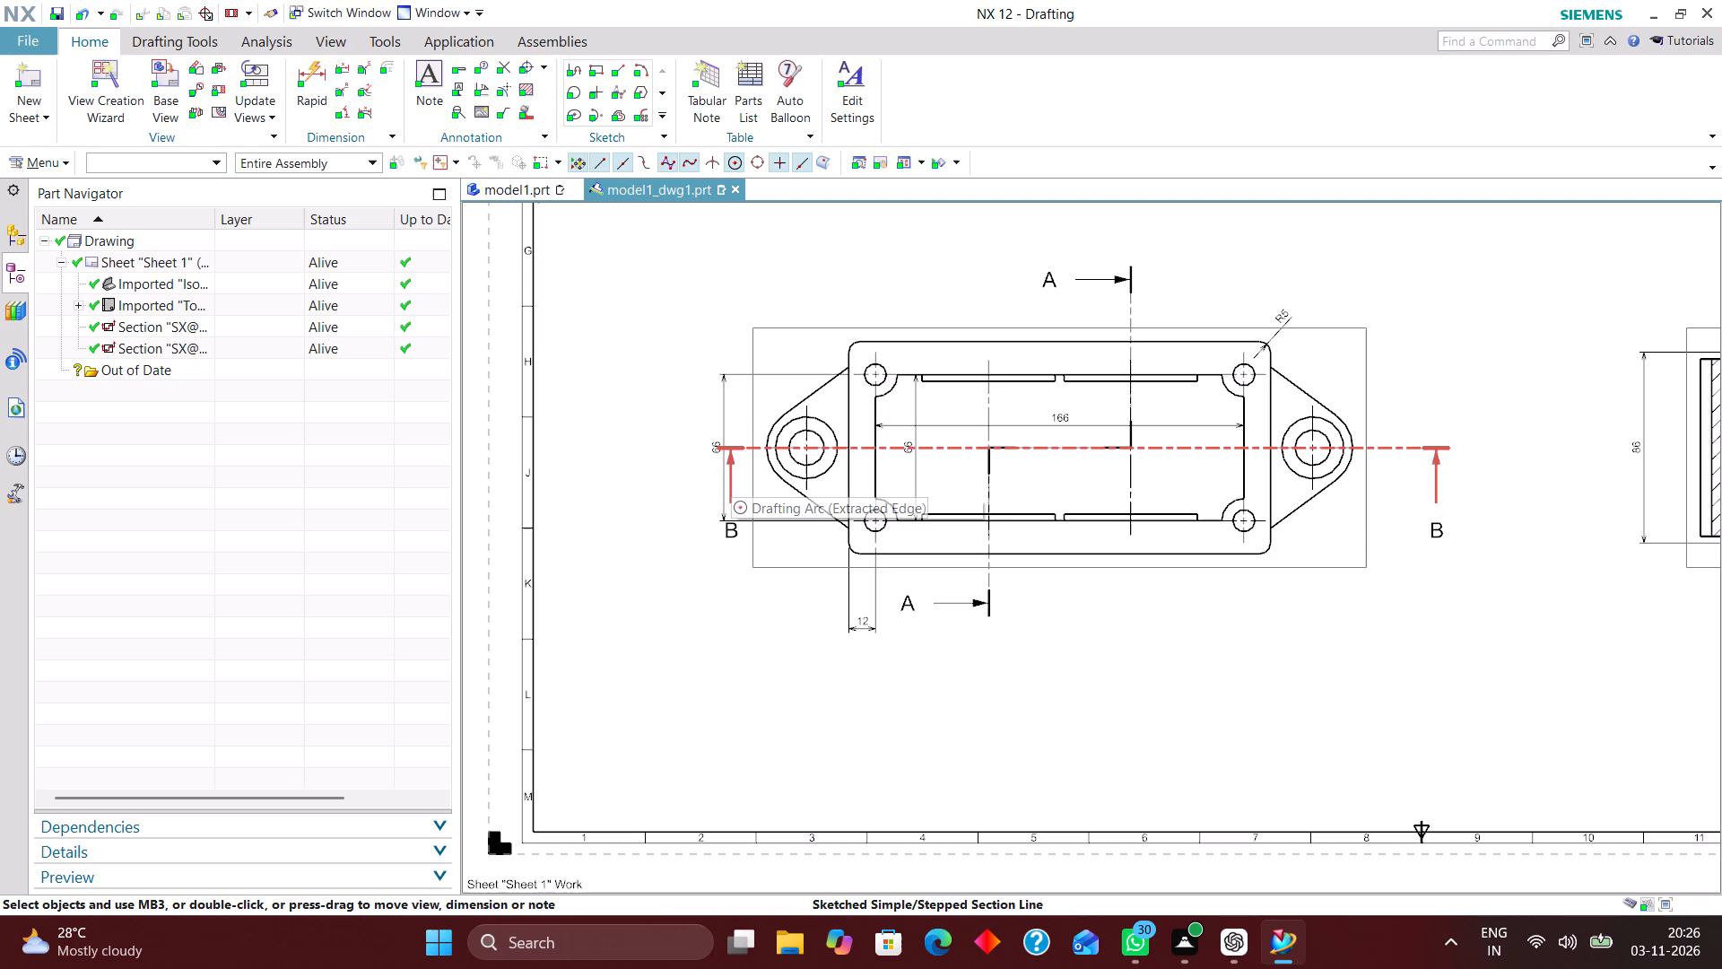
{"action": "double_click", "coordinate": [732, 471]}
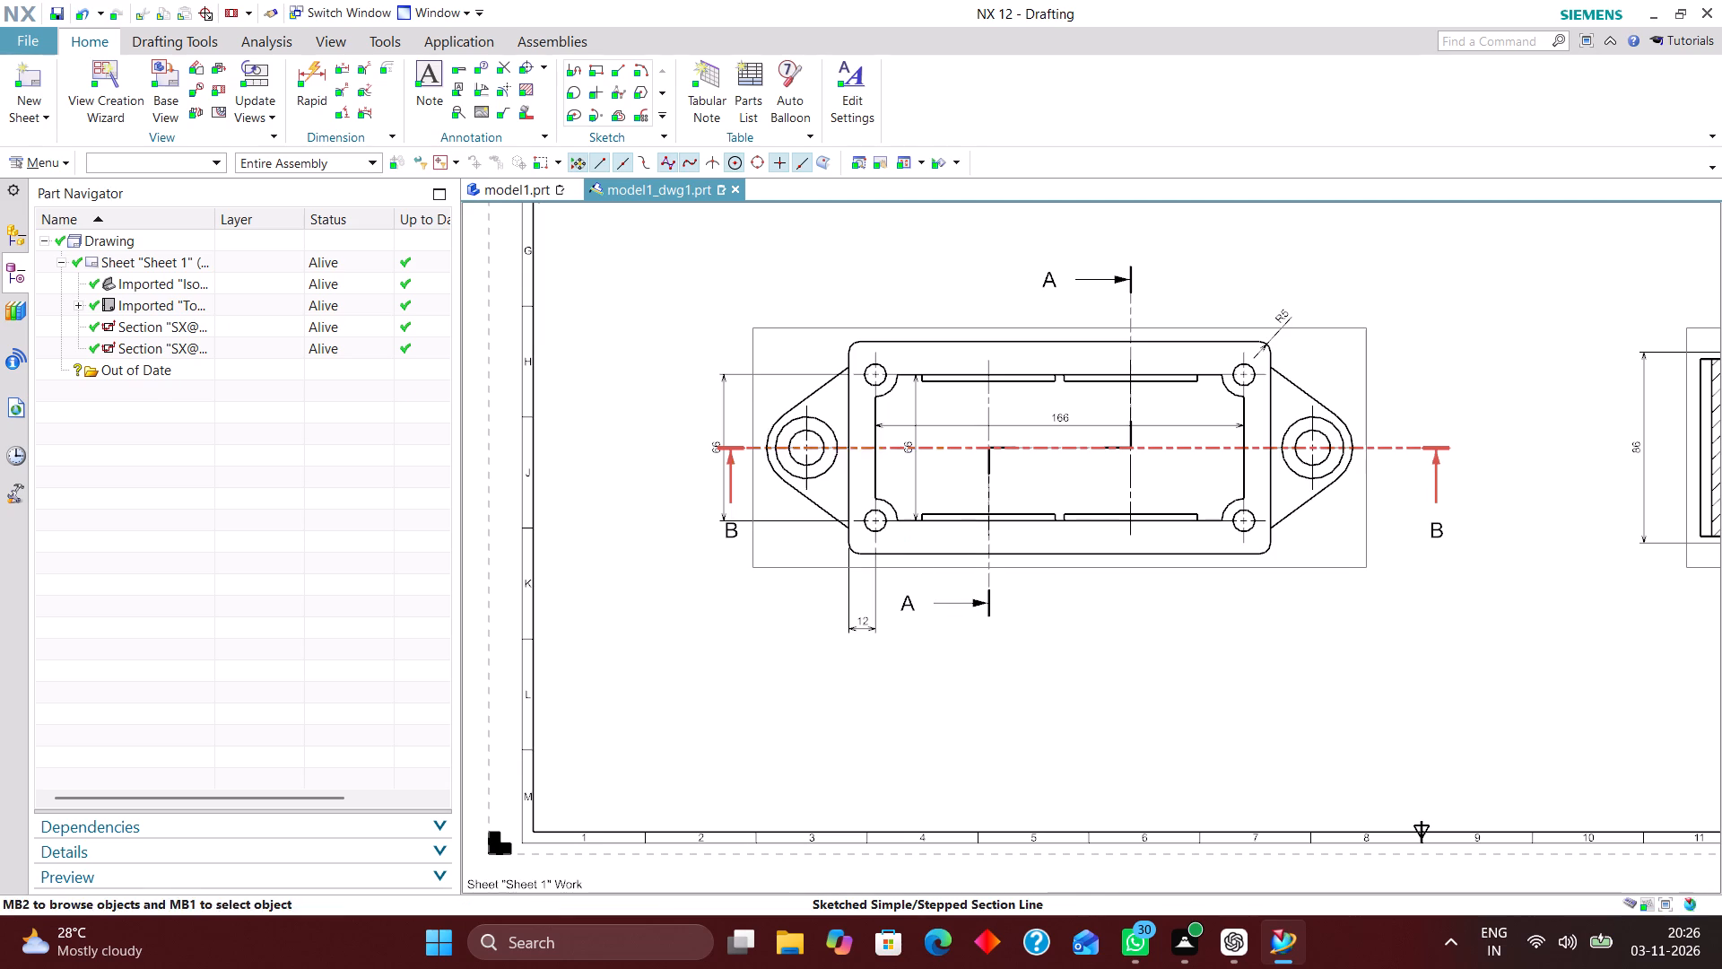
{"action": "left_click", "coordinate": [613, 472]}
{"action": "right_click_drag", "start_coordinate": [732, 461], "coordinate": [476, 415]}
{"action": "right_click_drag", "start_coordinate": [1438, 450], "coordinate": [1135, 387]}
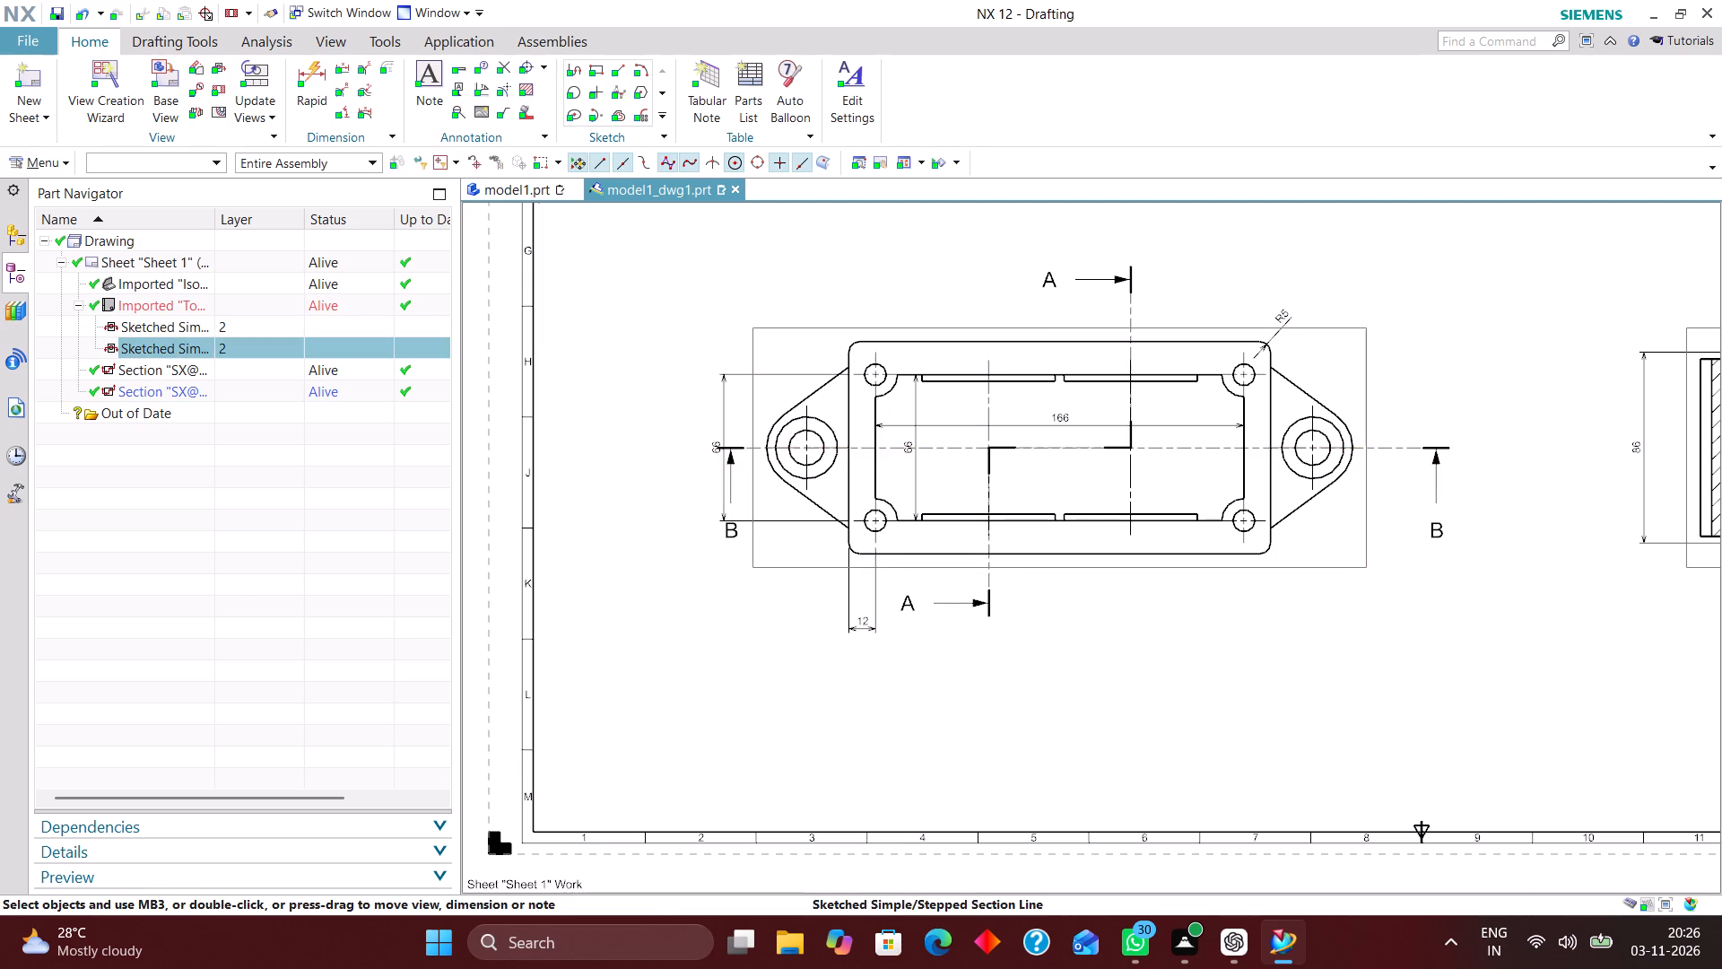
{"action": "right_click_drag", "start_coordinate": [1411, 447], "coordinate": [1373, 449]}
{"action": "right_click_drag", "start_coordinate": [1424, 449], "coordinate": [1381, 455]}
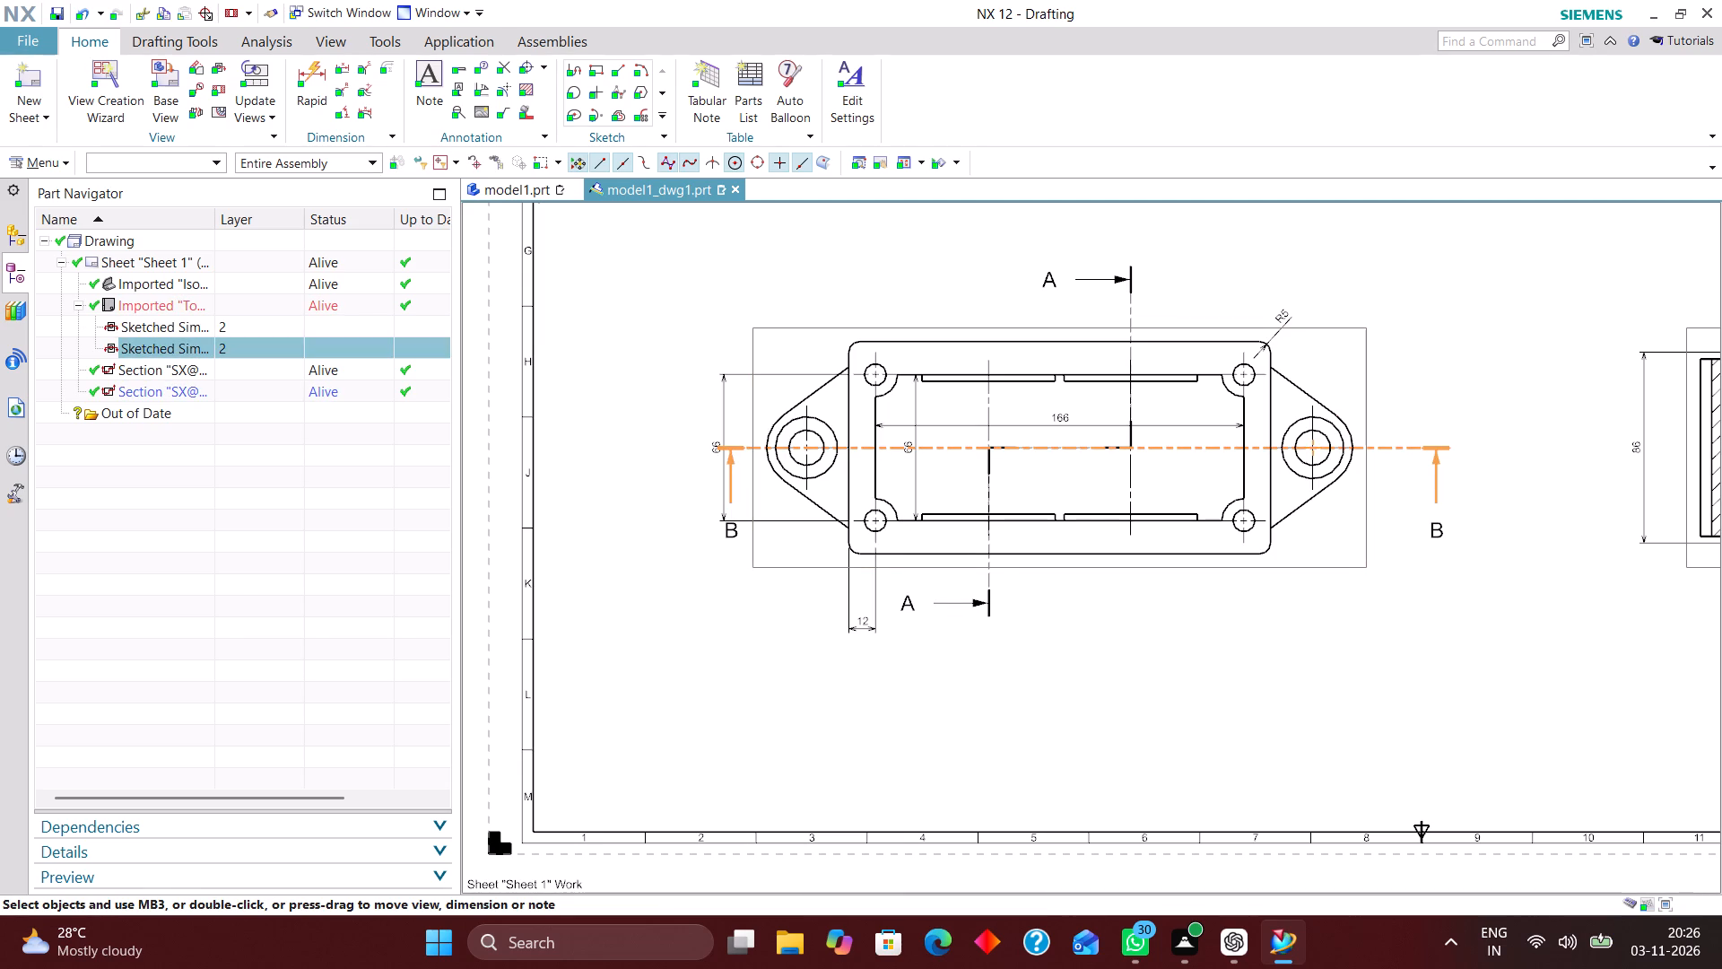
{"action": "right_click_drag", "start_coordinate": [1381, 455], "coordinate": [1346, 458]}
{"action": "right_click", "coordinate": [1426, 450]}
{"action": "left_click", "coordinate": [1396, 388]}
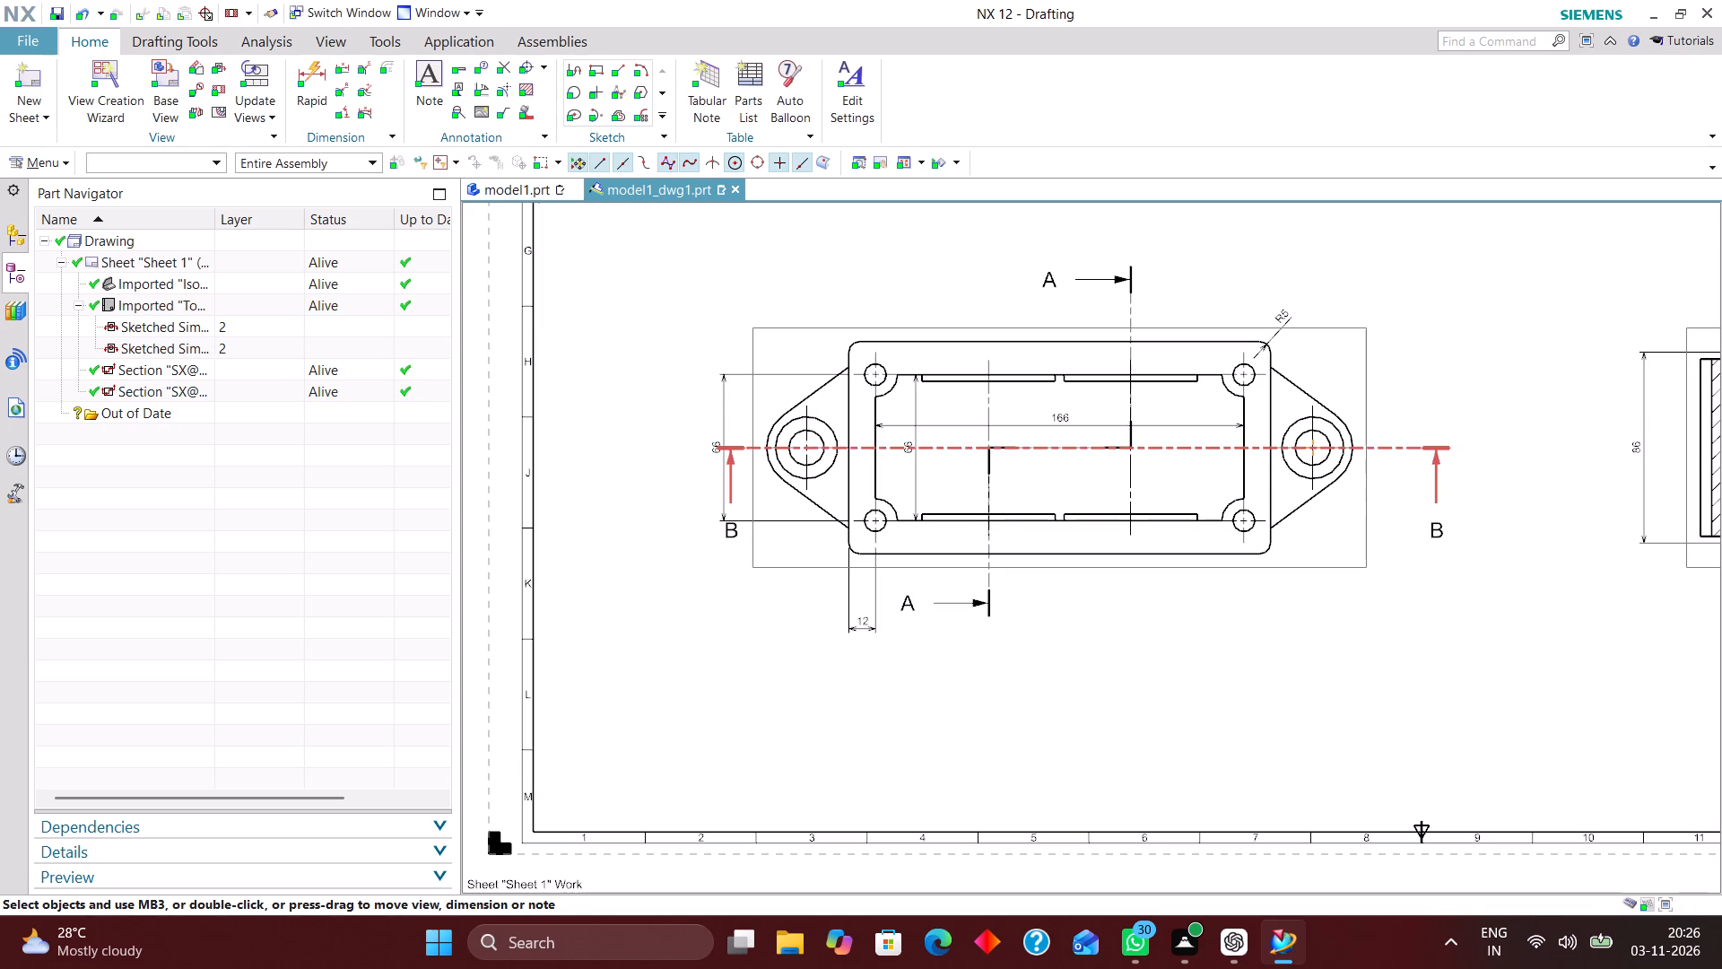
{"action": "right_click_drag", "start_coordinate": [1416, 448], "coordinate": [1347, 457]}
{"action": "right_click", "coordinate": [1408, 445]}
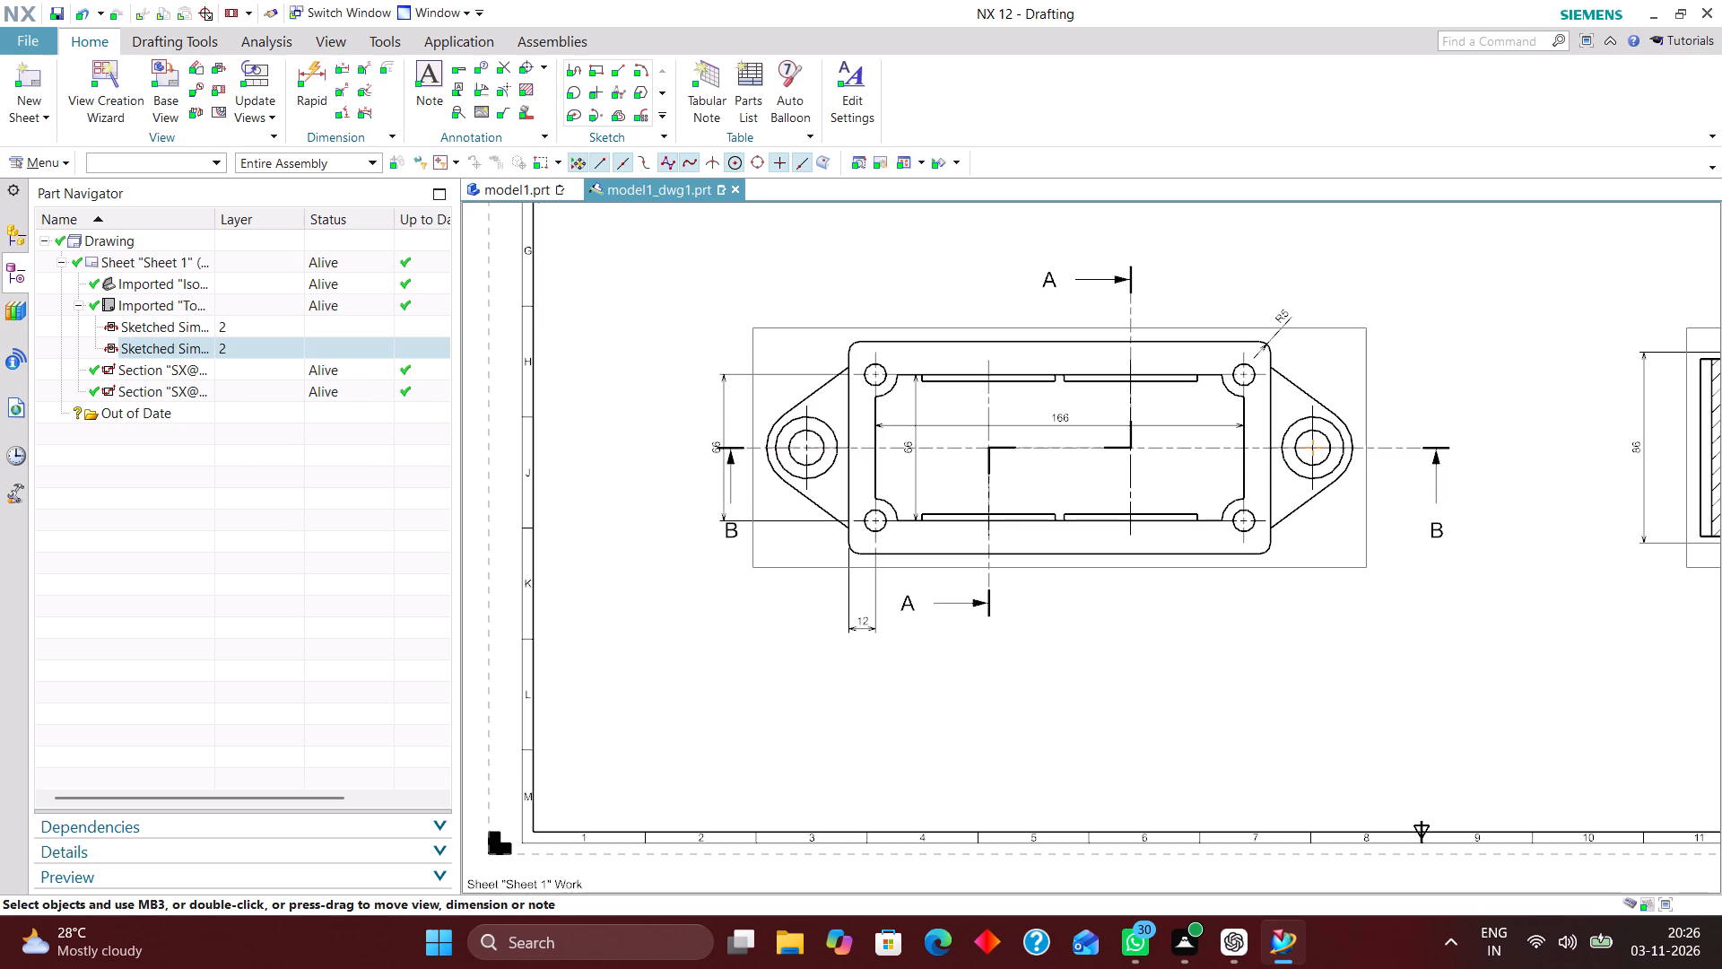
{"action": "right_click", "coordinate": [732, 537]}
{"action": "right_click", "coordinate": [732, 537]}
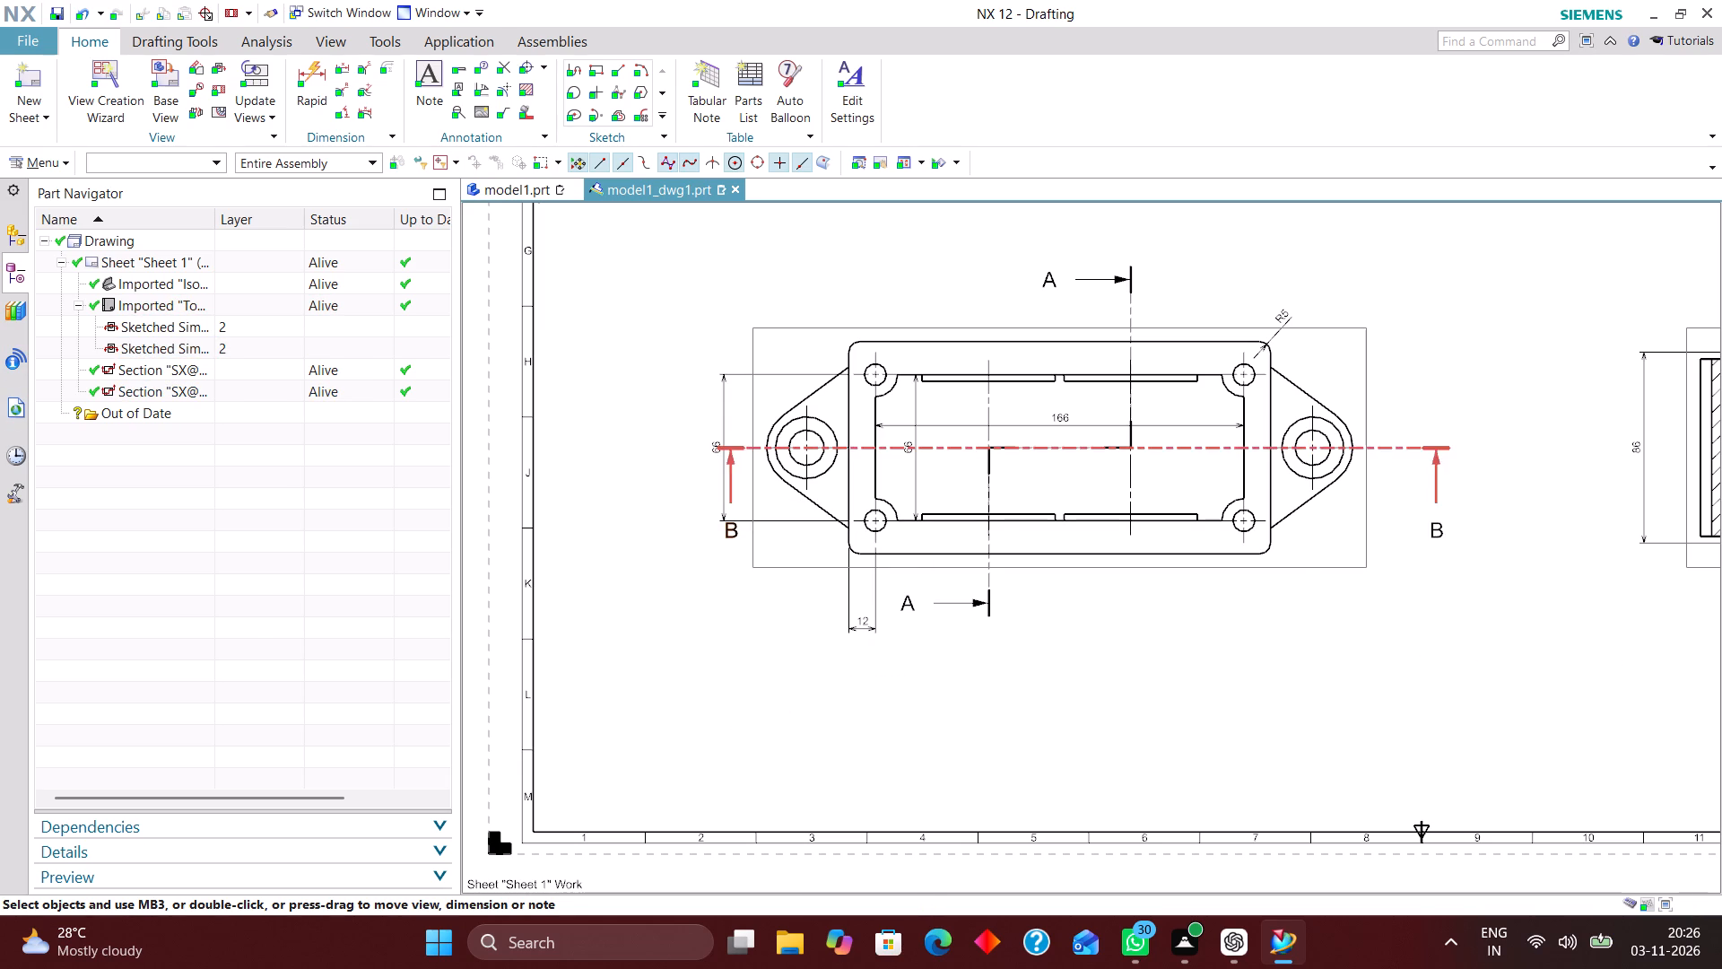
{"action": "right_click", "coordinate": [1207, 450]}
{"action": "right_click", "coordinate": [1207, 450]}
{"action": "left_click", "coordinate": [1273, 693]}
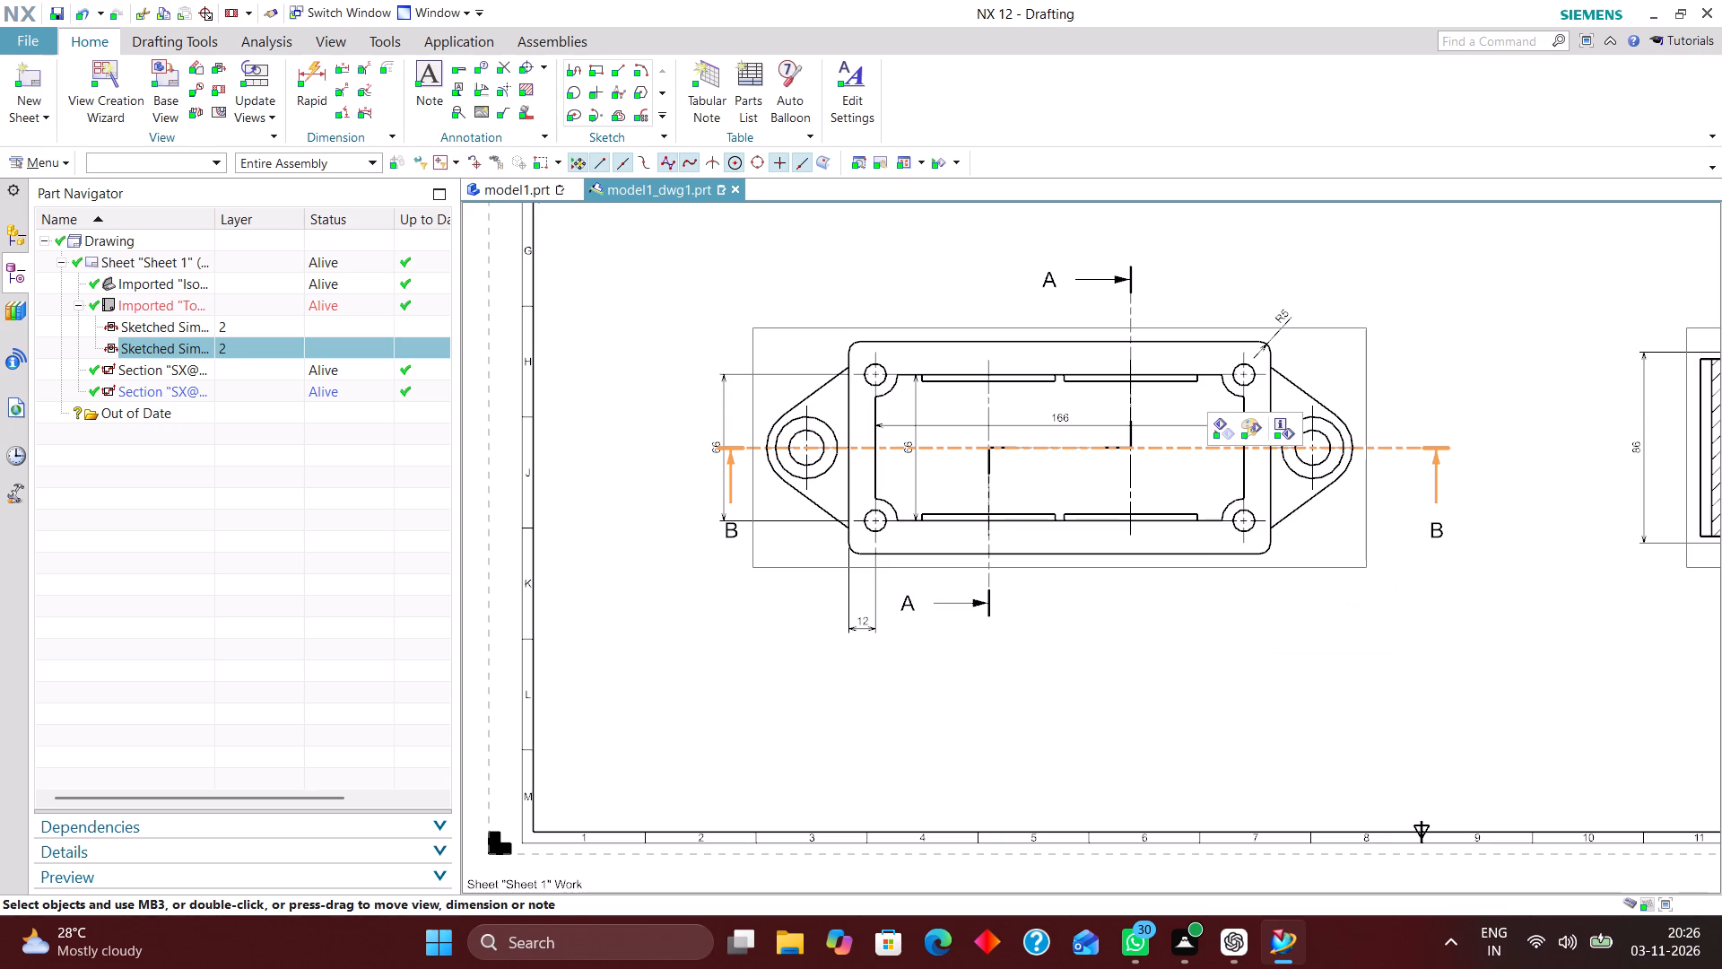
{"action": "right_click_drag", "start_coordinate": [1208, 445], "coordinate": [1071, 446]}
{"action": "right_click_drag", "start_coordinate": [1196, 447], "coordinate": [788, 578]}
Delete section view B-B together with its section line.
{"action": "scroll", "coordinate": [745, 573], "scroll_direction": "down", "scroll_amount": 3}
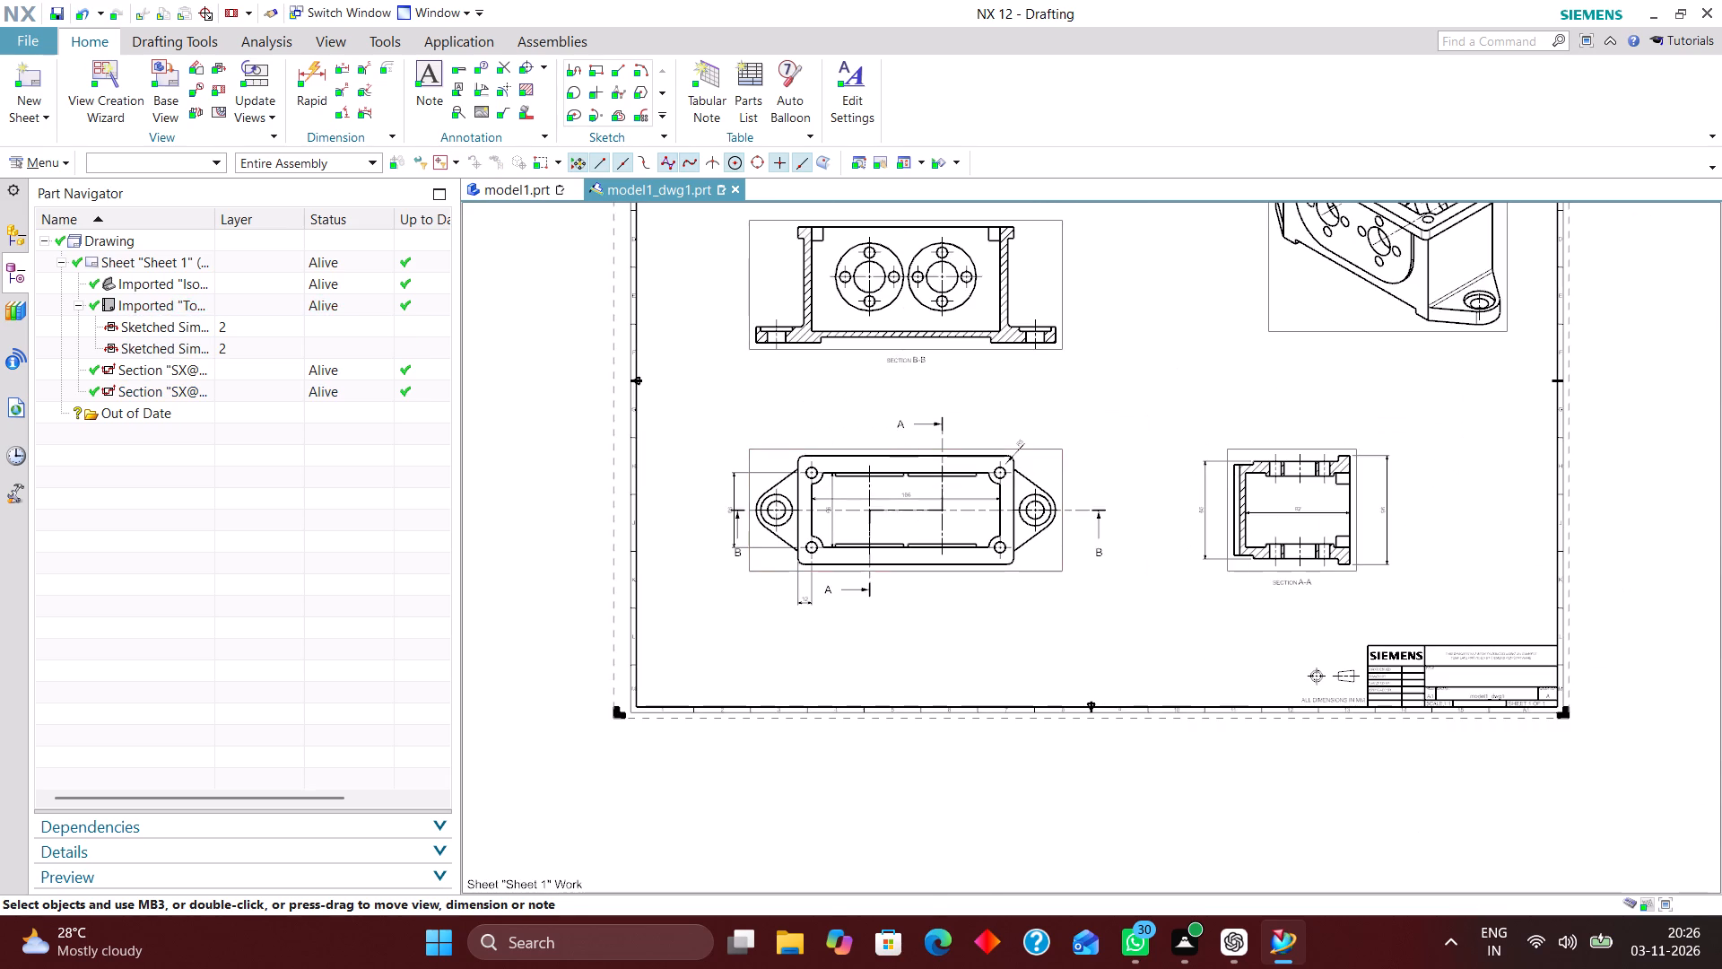
{"action": "scroll", "coordinate": [1072, 461], "scroll_direction": "up", "scroll_amount": 2}
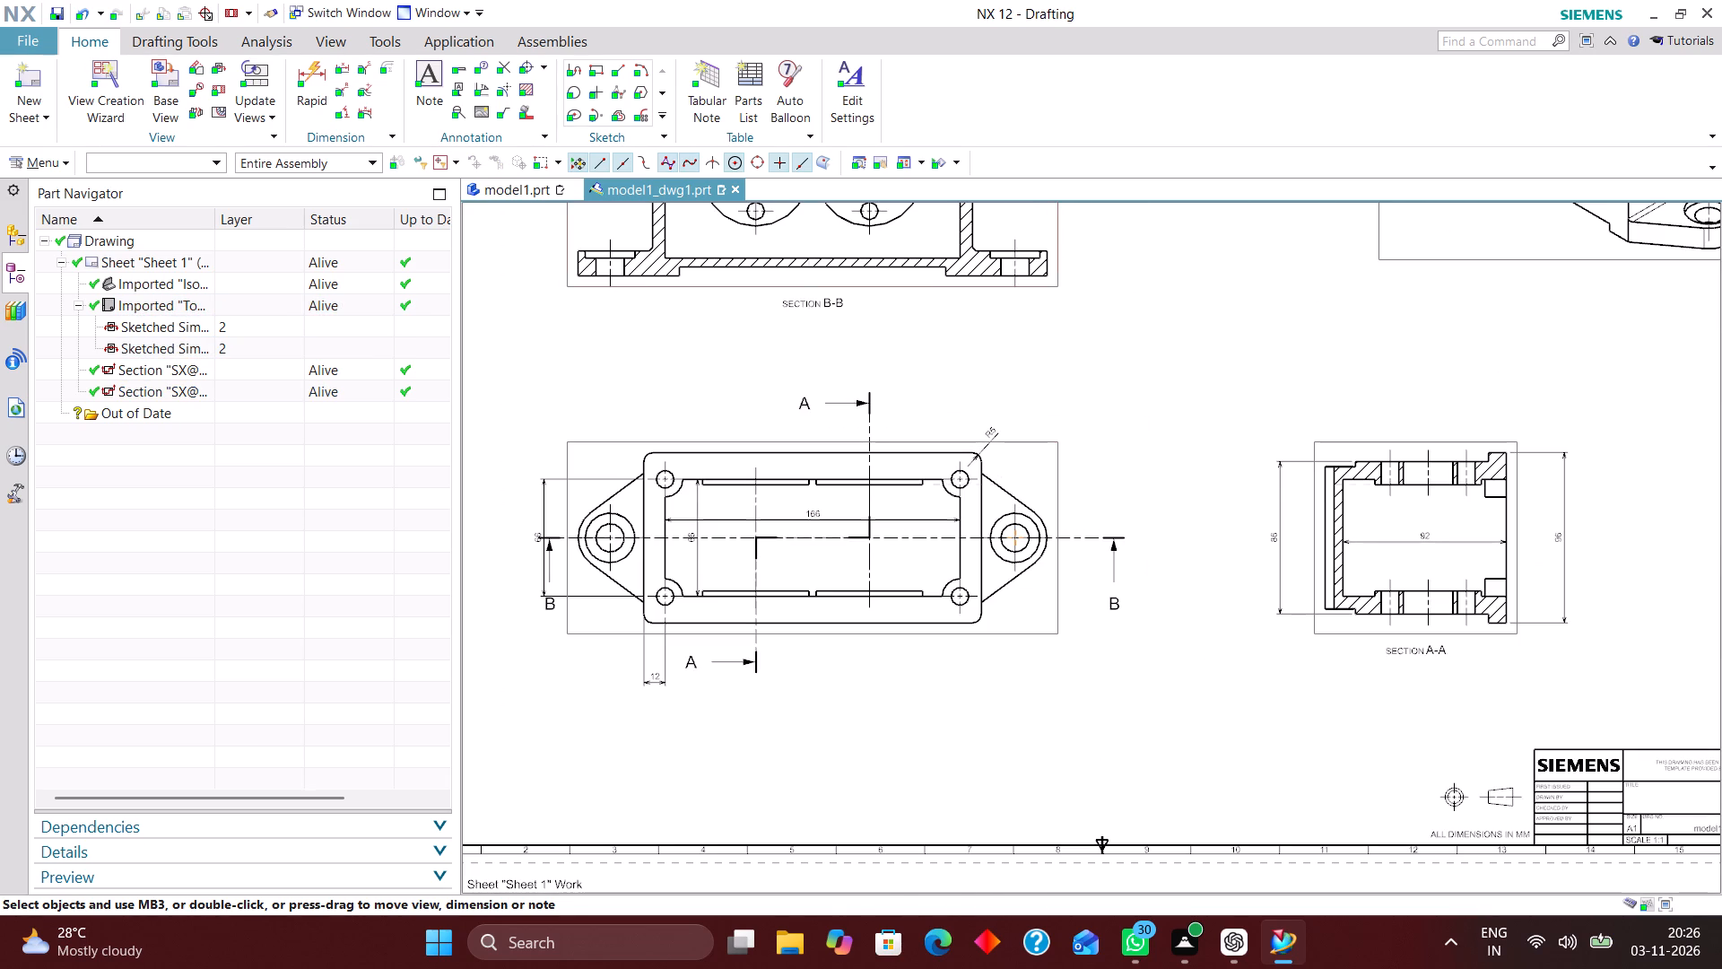
{"action": "right_click_drag", "start_coordinate": [882, 289], "coordinate": [538, 297]}
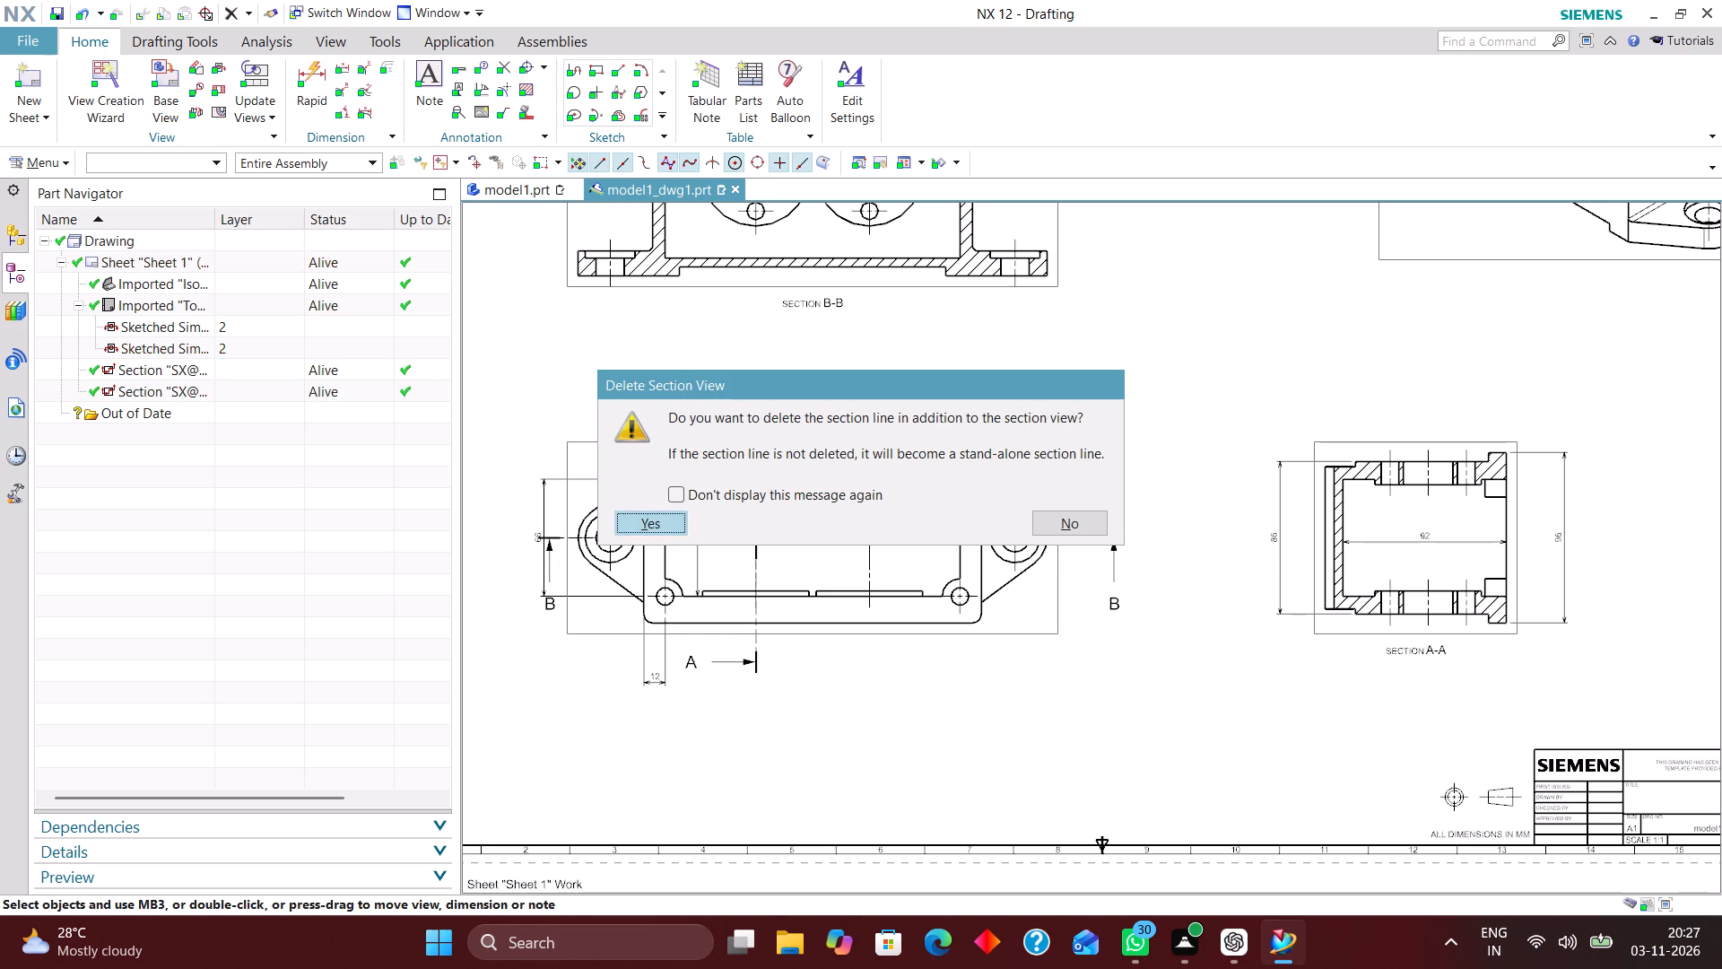
{"action": "left_click", "coordinate": [659, 516]}
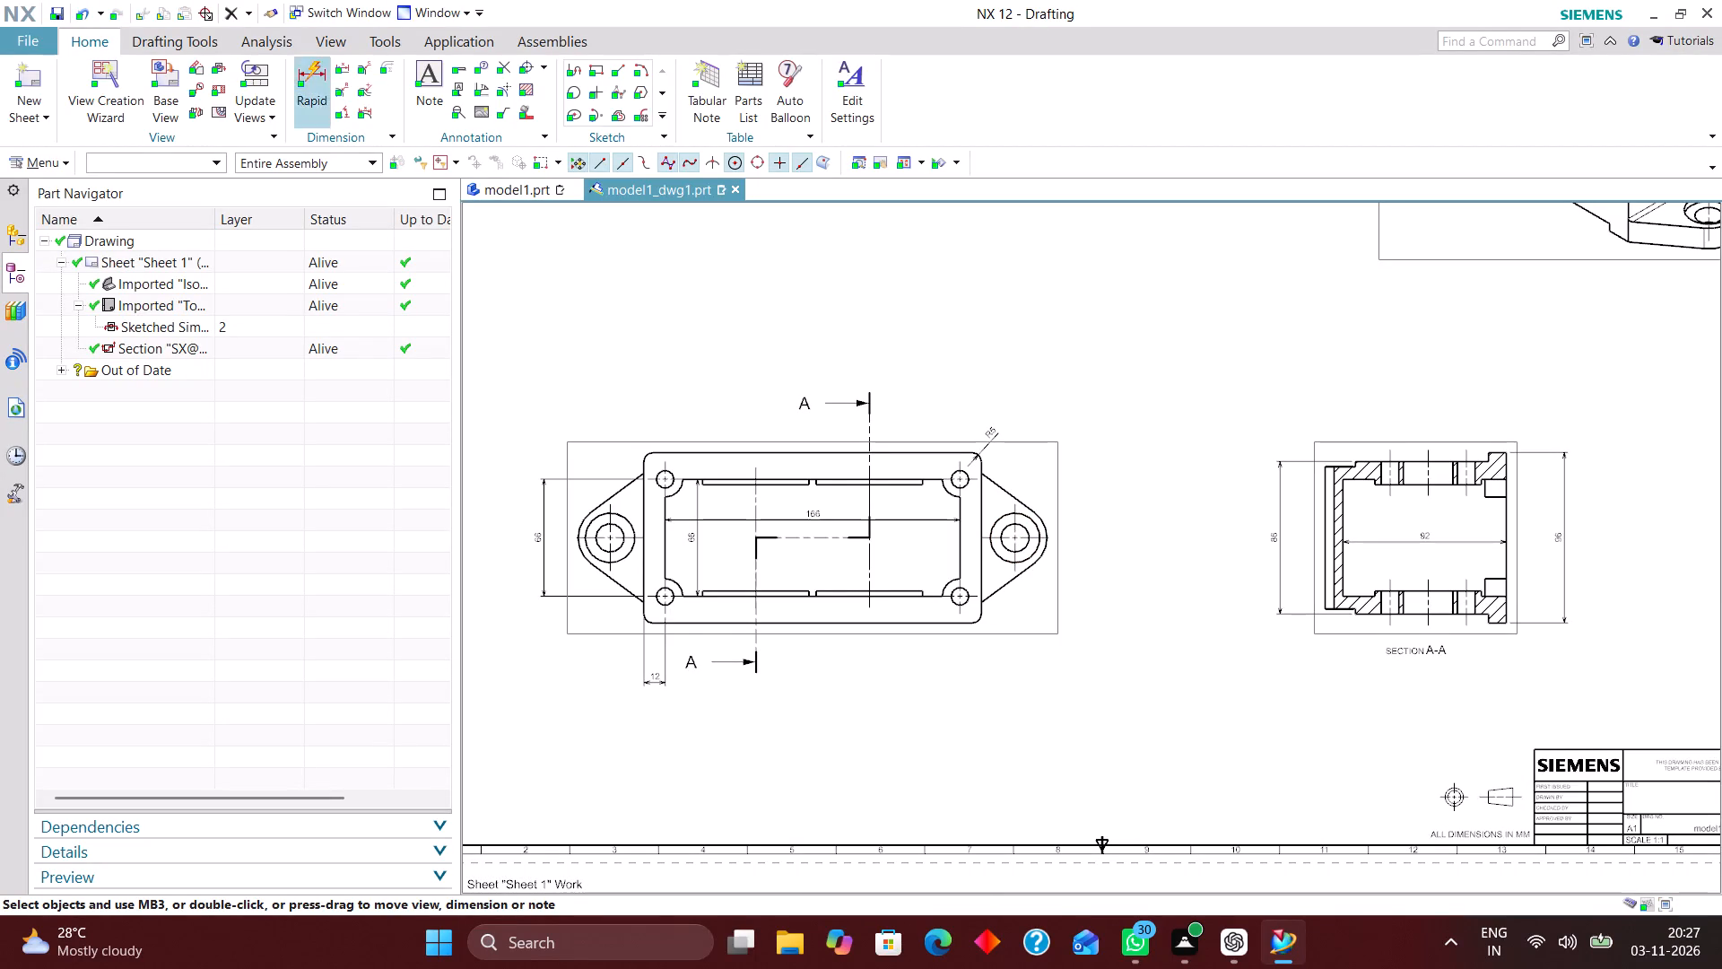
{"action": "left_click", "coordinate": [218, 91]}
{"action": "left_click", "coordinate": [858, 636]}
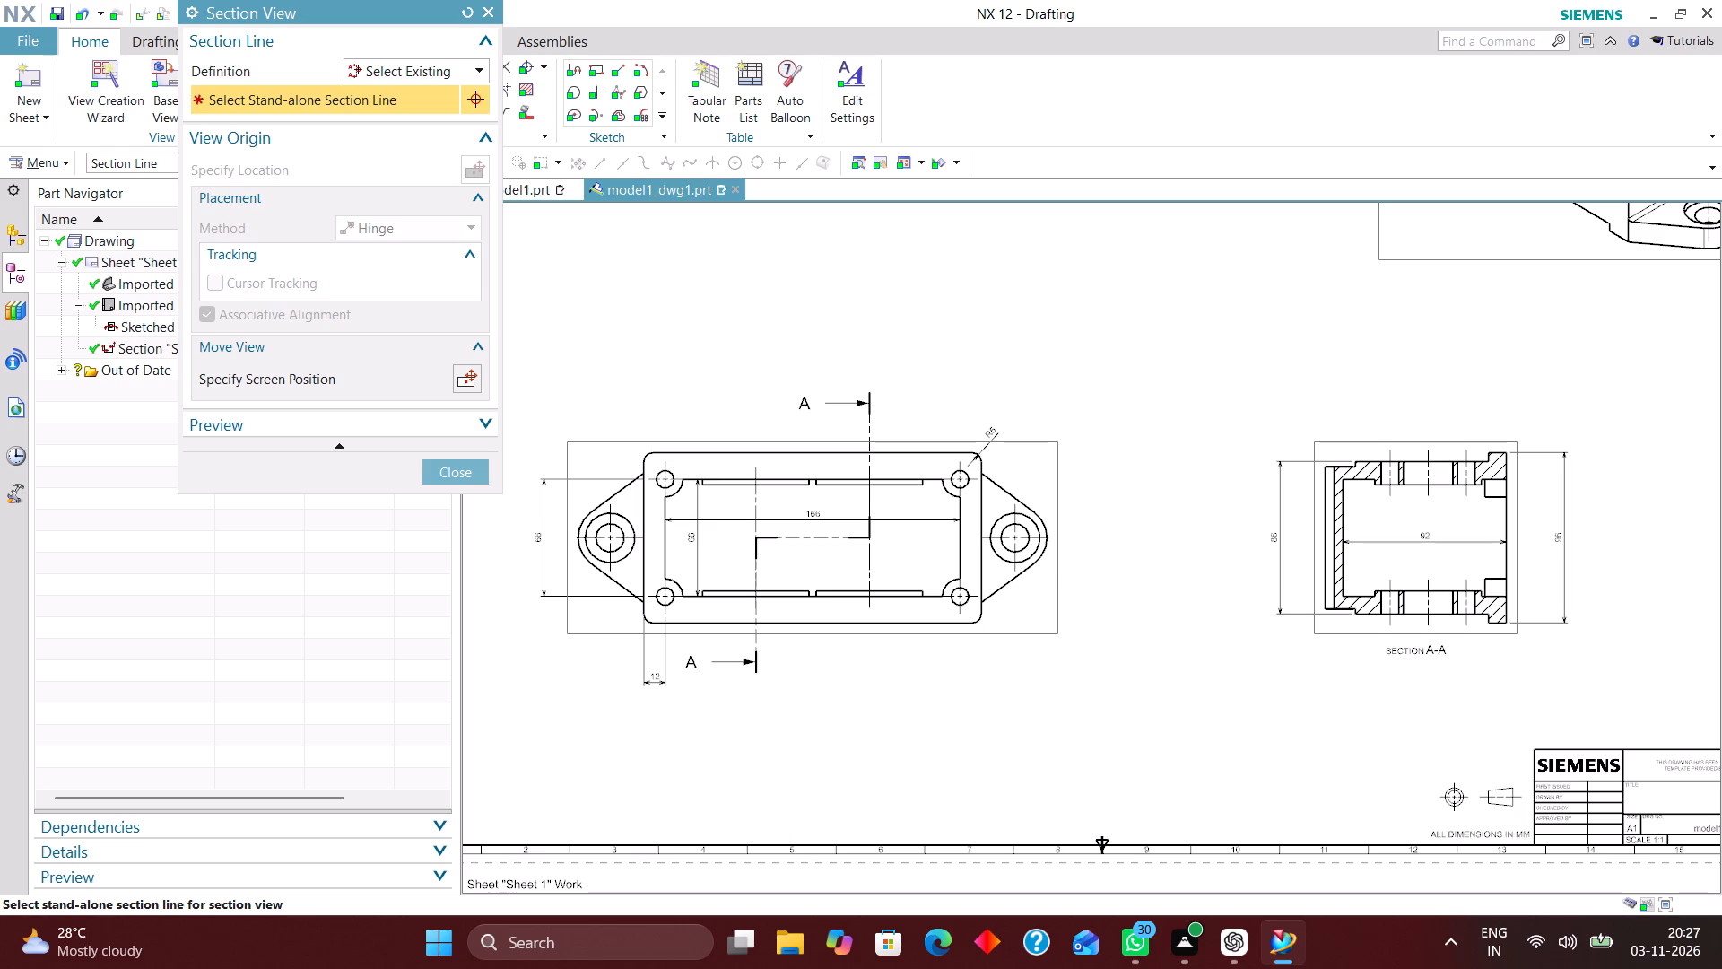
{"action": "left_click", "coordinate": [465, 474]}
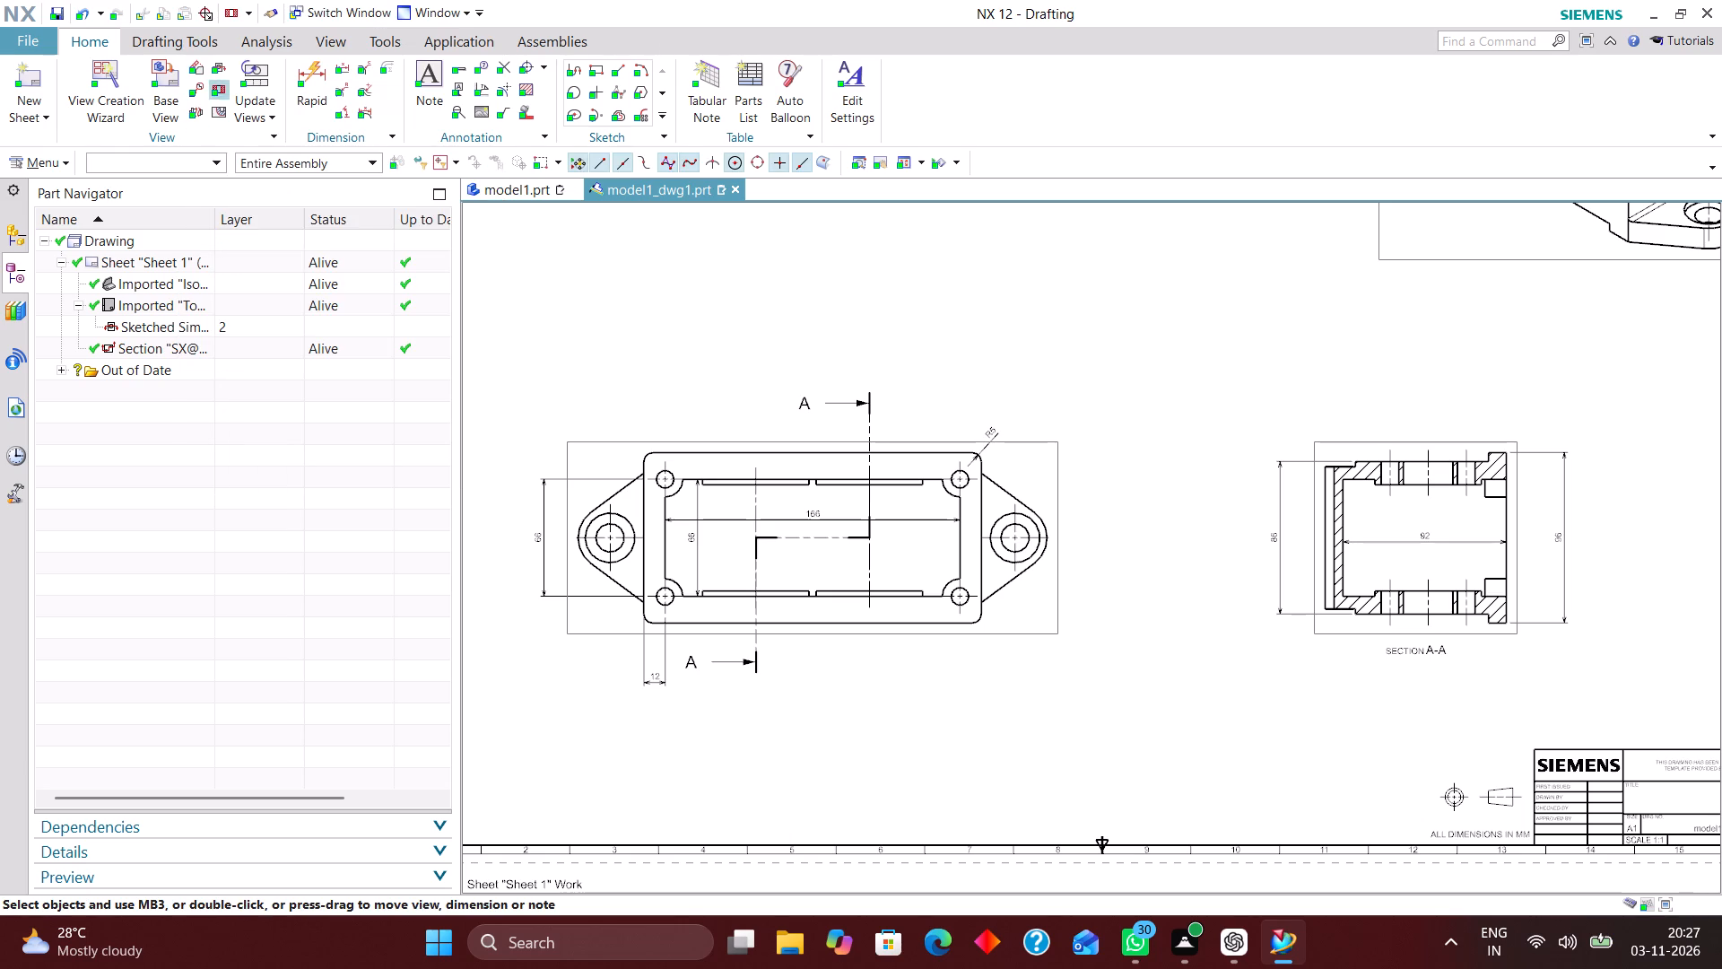
Start a section line on the top view and sketch an L-shape: vertical from below the housing to mid-height, then horizontal past the lug.
{"action": "left_click", "coordinate": [215, 63]}
{"action": "left_click", "coordinate": [1065, 604]}
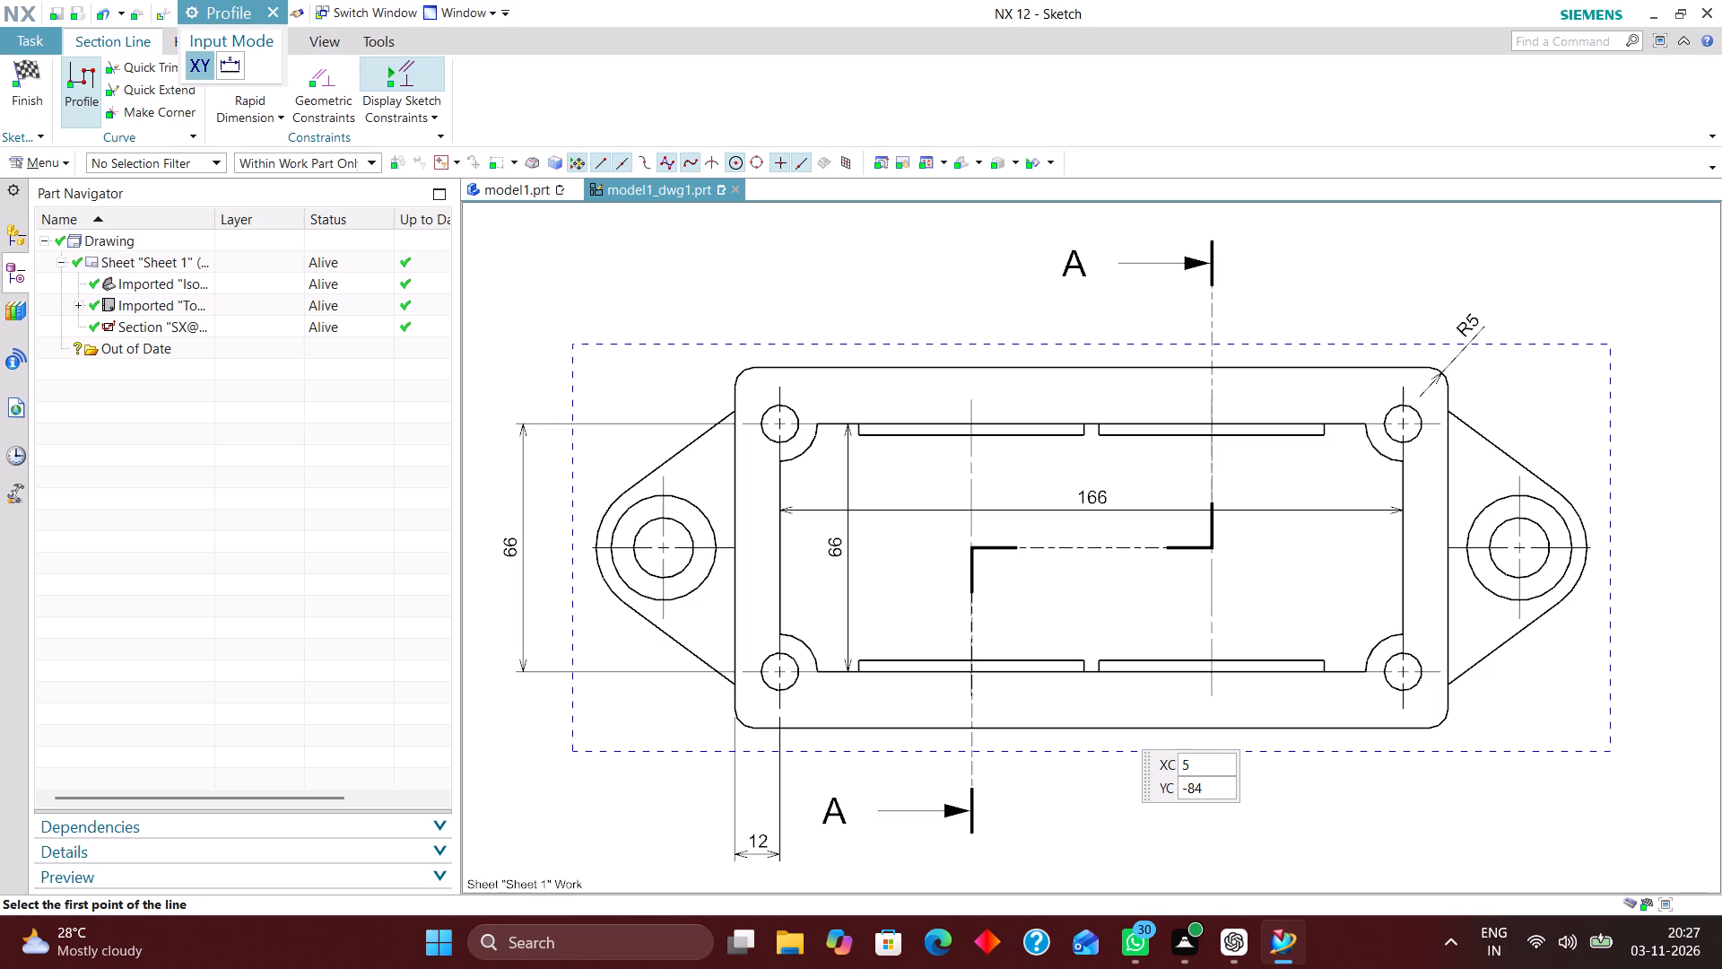
{"action": "left_click", "coordinate": [1107, 843]}
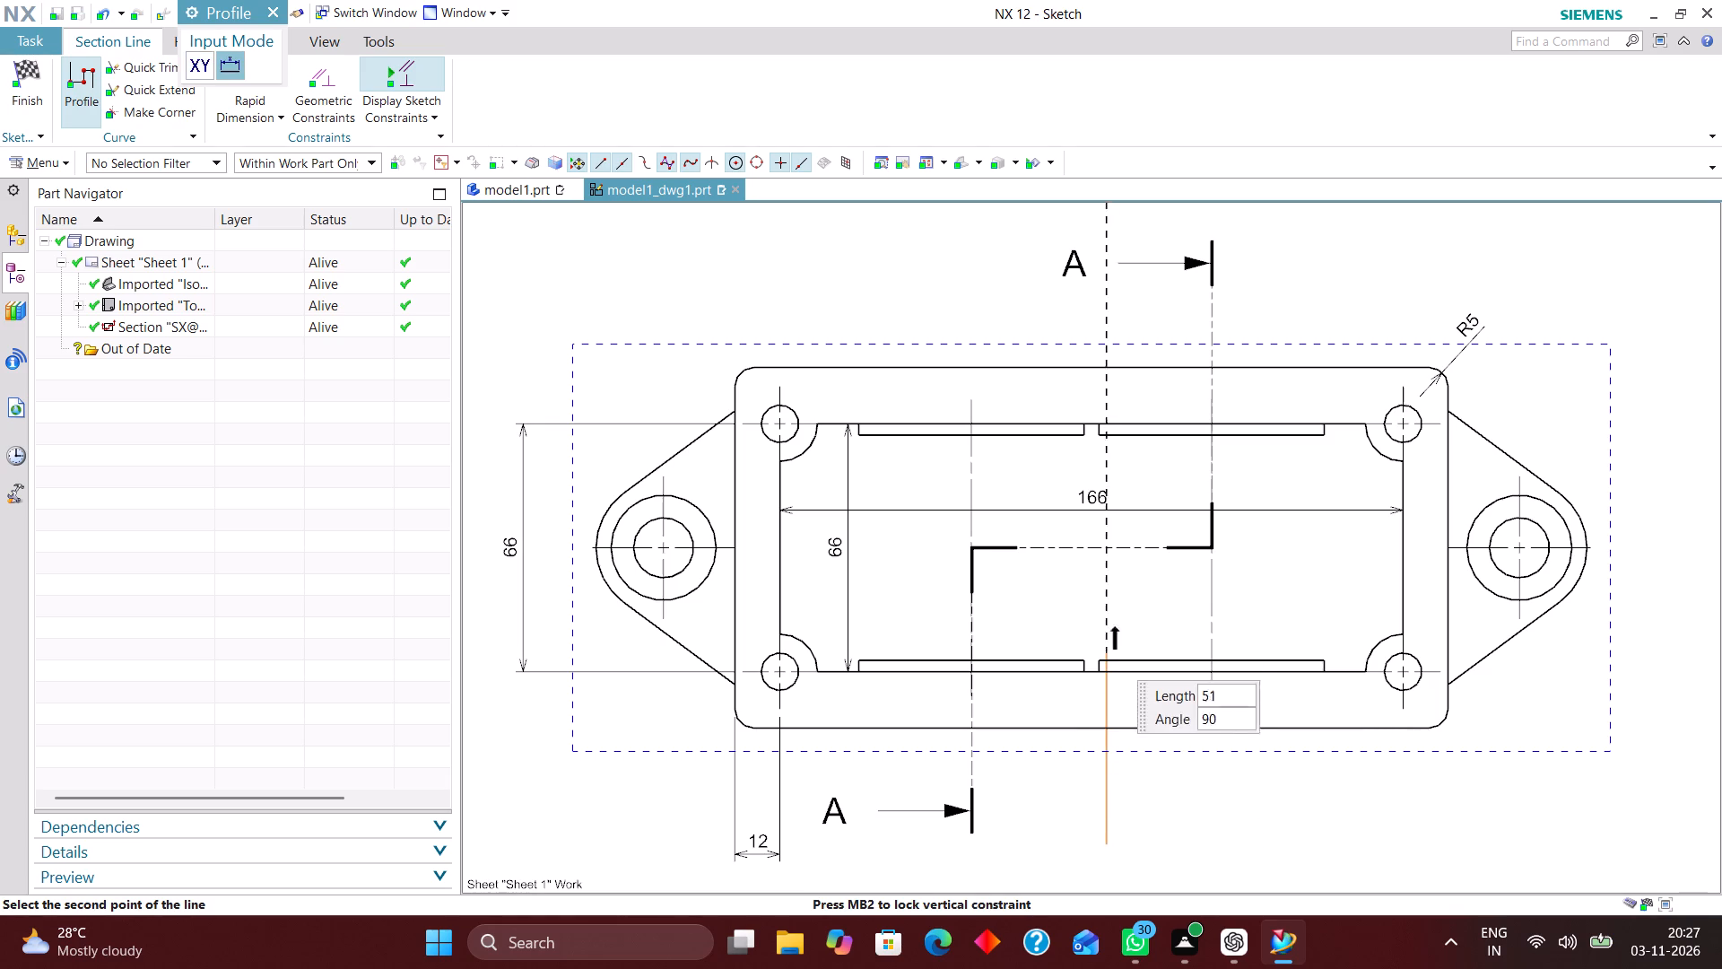
{"action": "left_click", "coordinate": [1105, 549]}
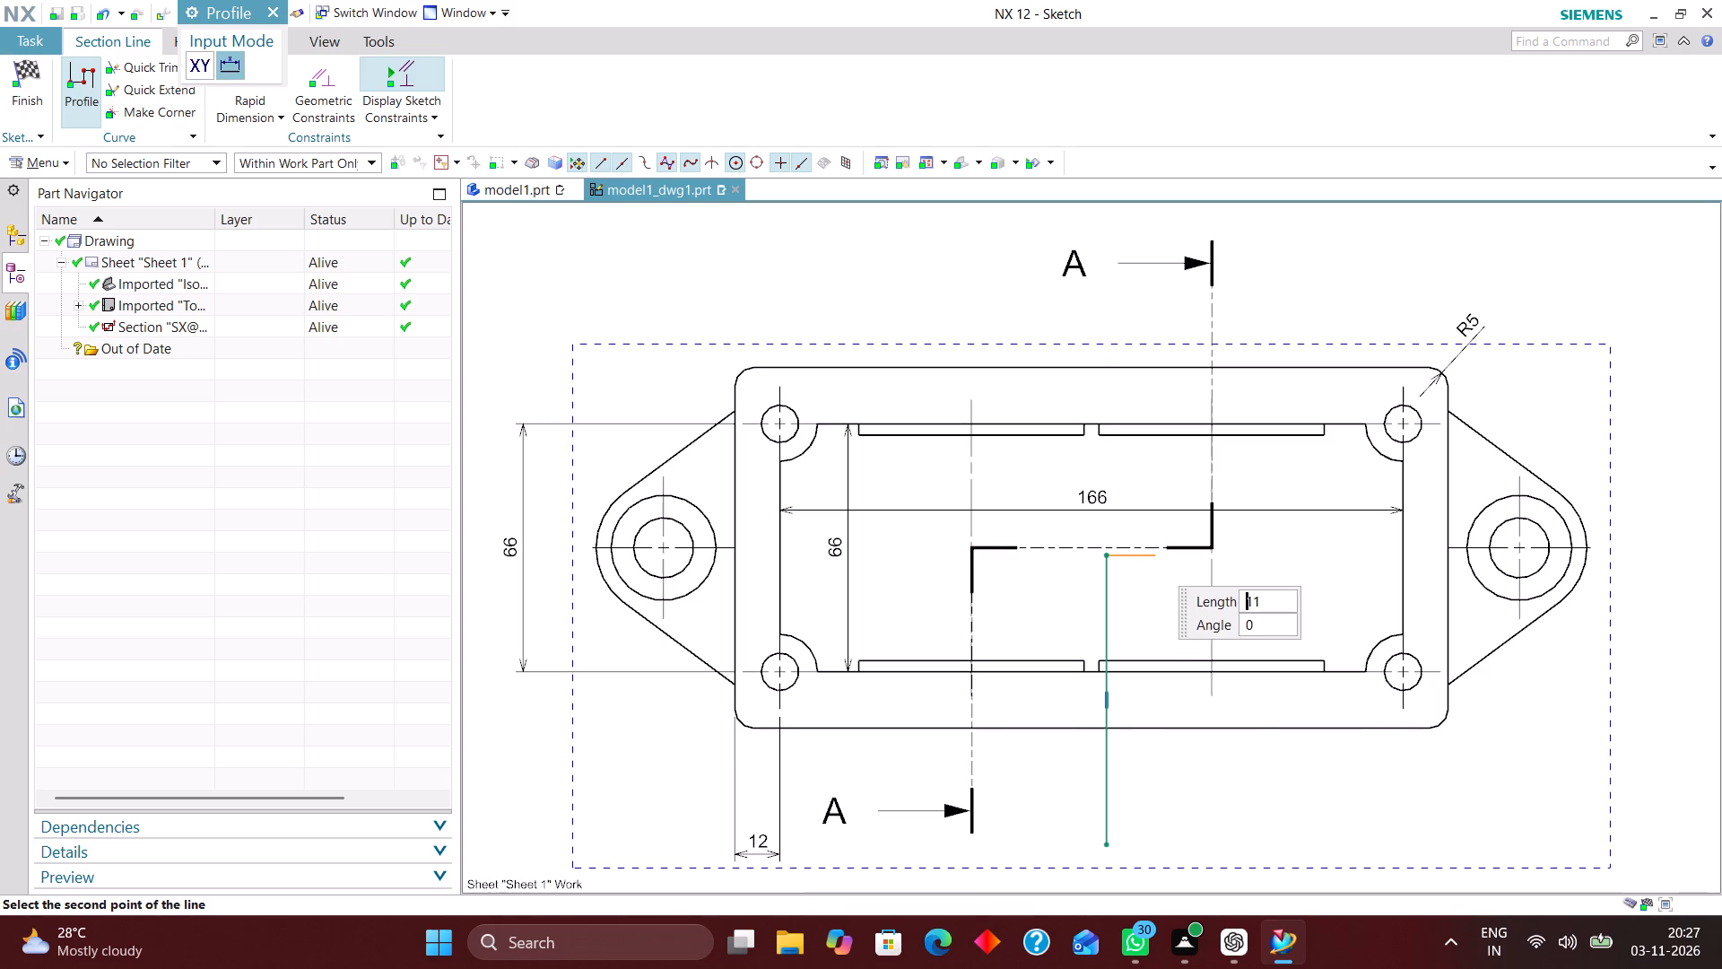
{"action": "left_click", "coordinate": [1672, 556]}
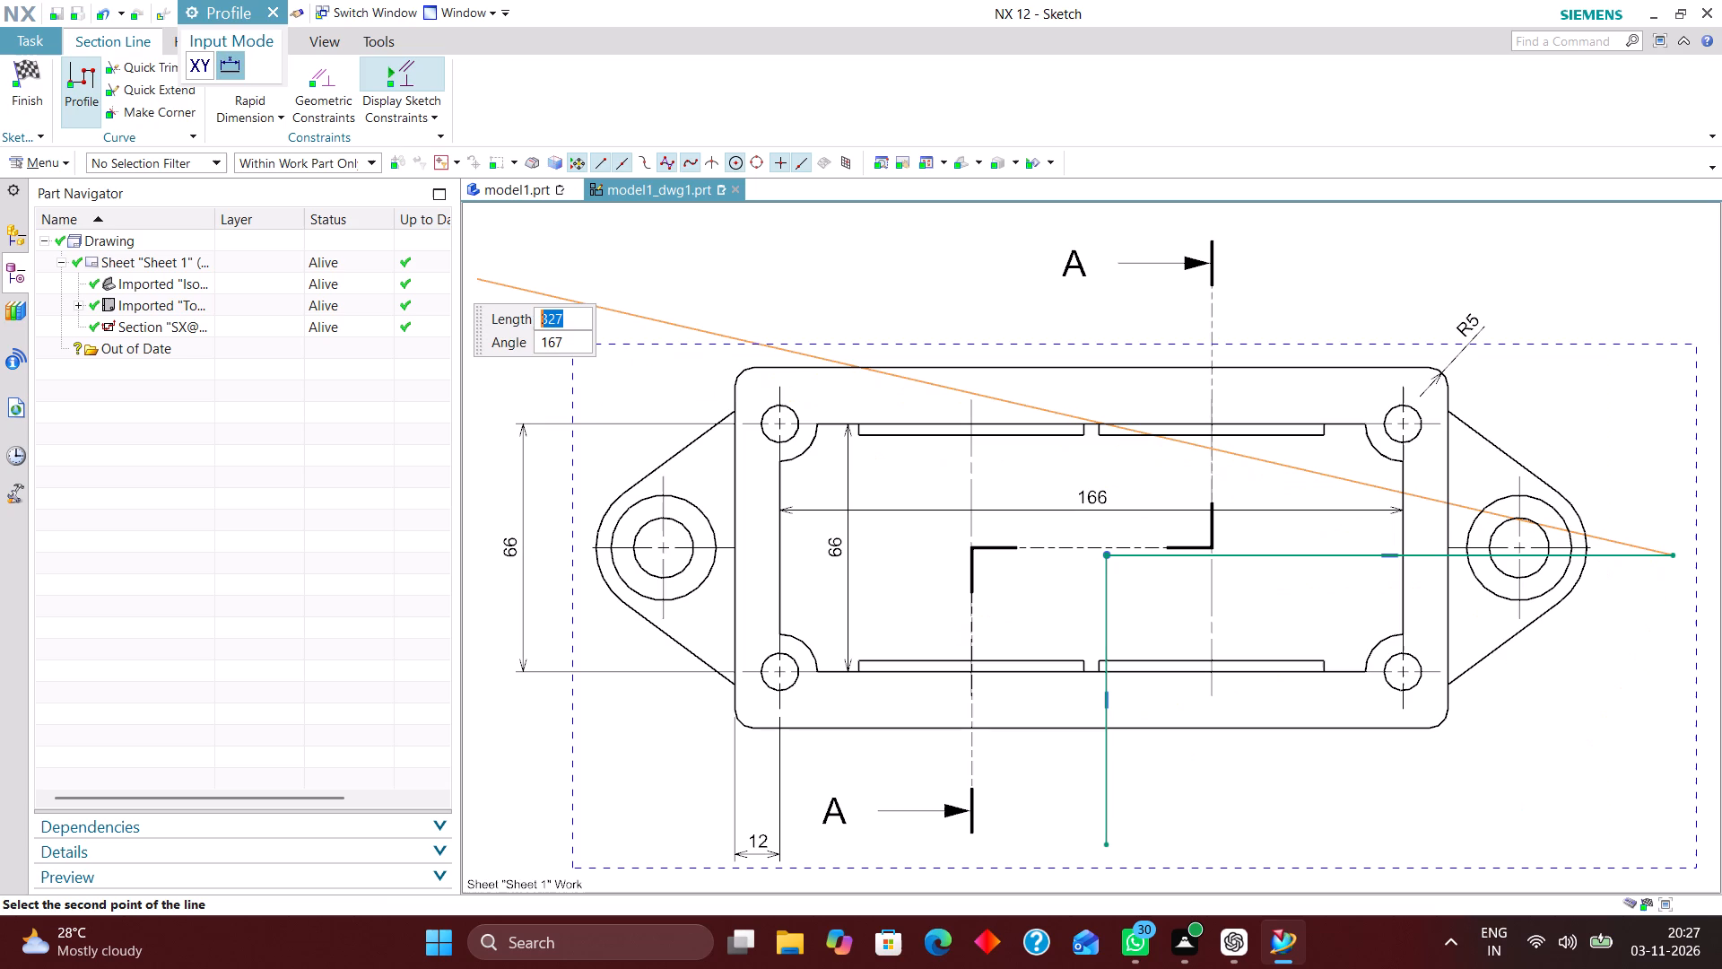
{"action": "left_click", "coordinate": [271, 4]}
Move the L-shaped sketch so its corner sits at the housing's centre and its horizontal leg runs through the lug hole's centre.
{"action": "scroll", "coordinate": [1165, 693], "scroll_direction": "up", "scroll_amount": 2}
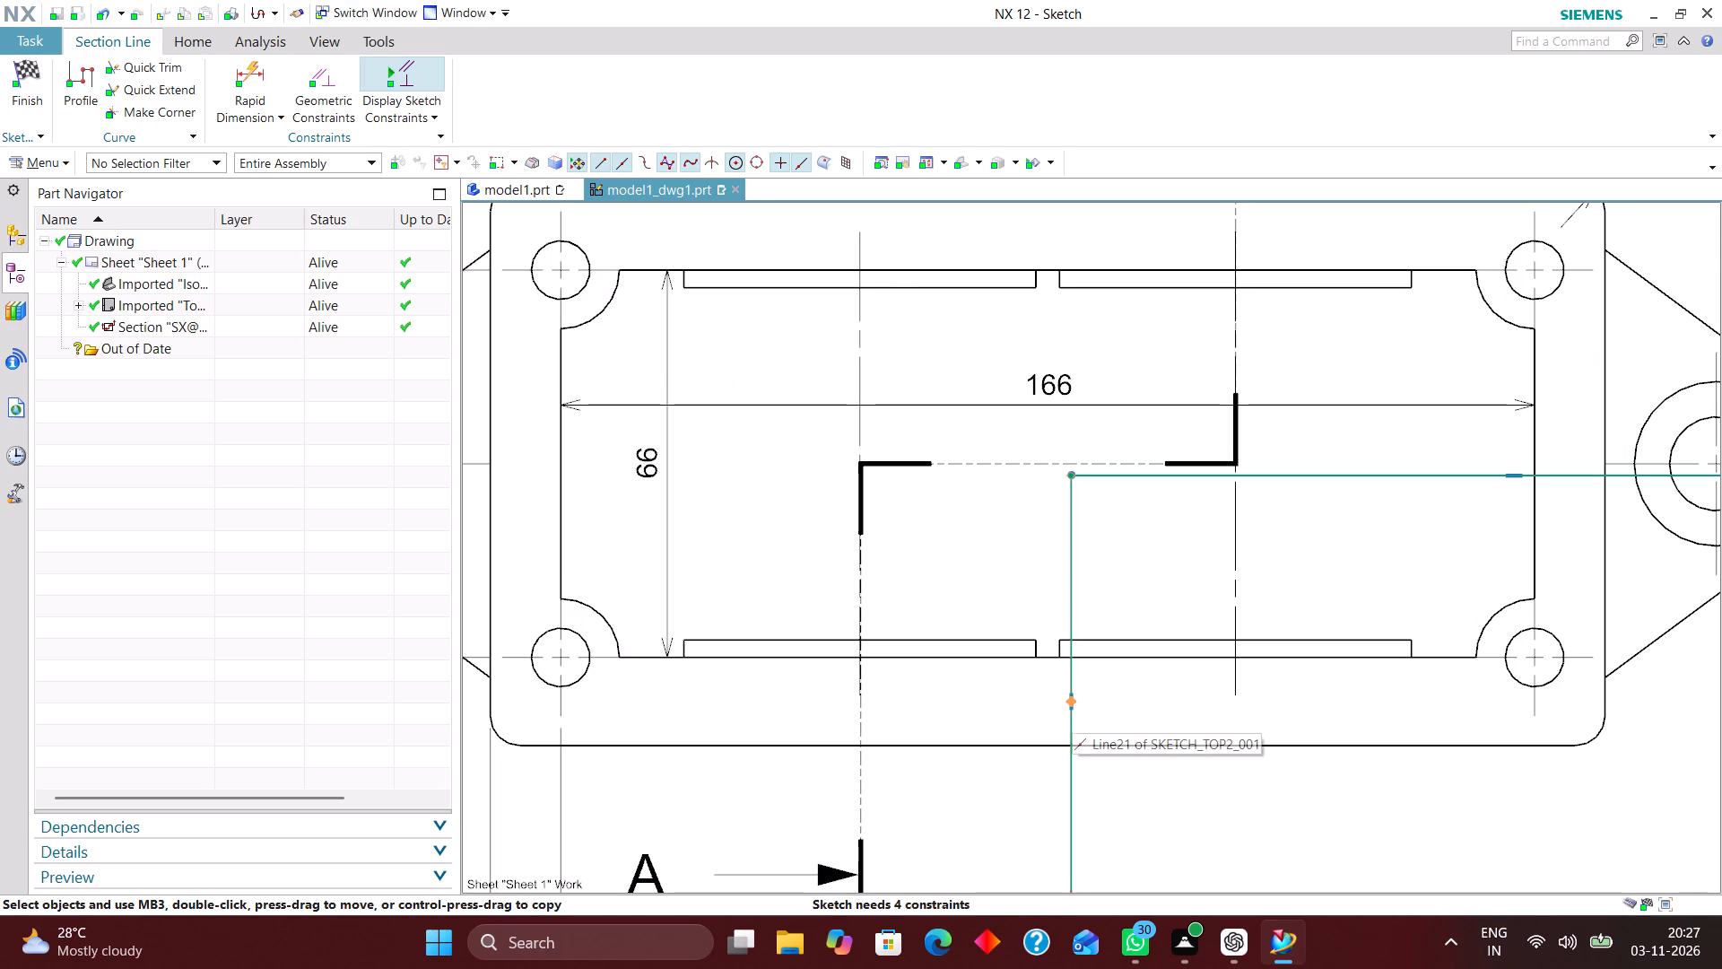
{"action": "left_click_drag", "start_coordinate": [1069, 705], "coordinate": [1048, 685]}
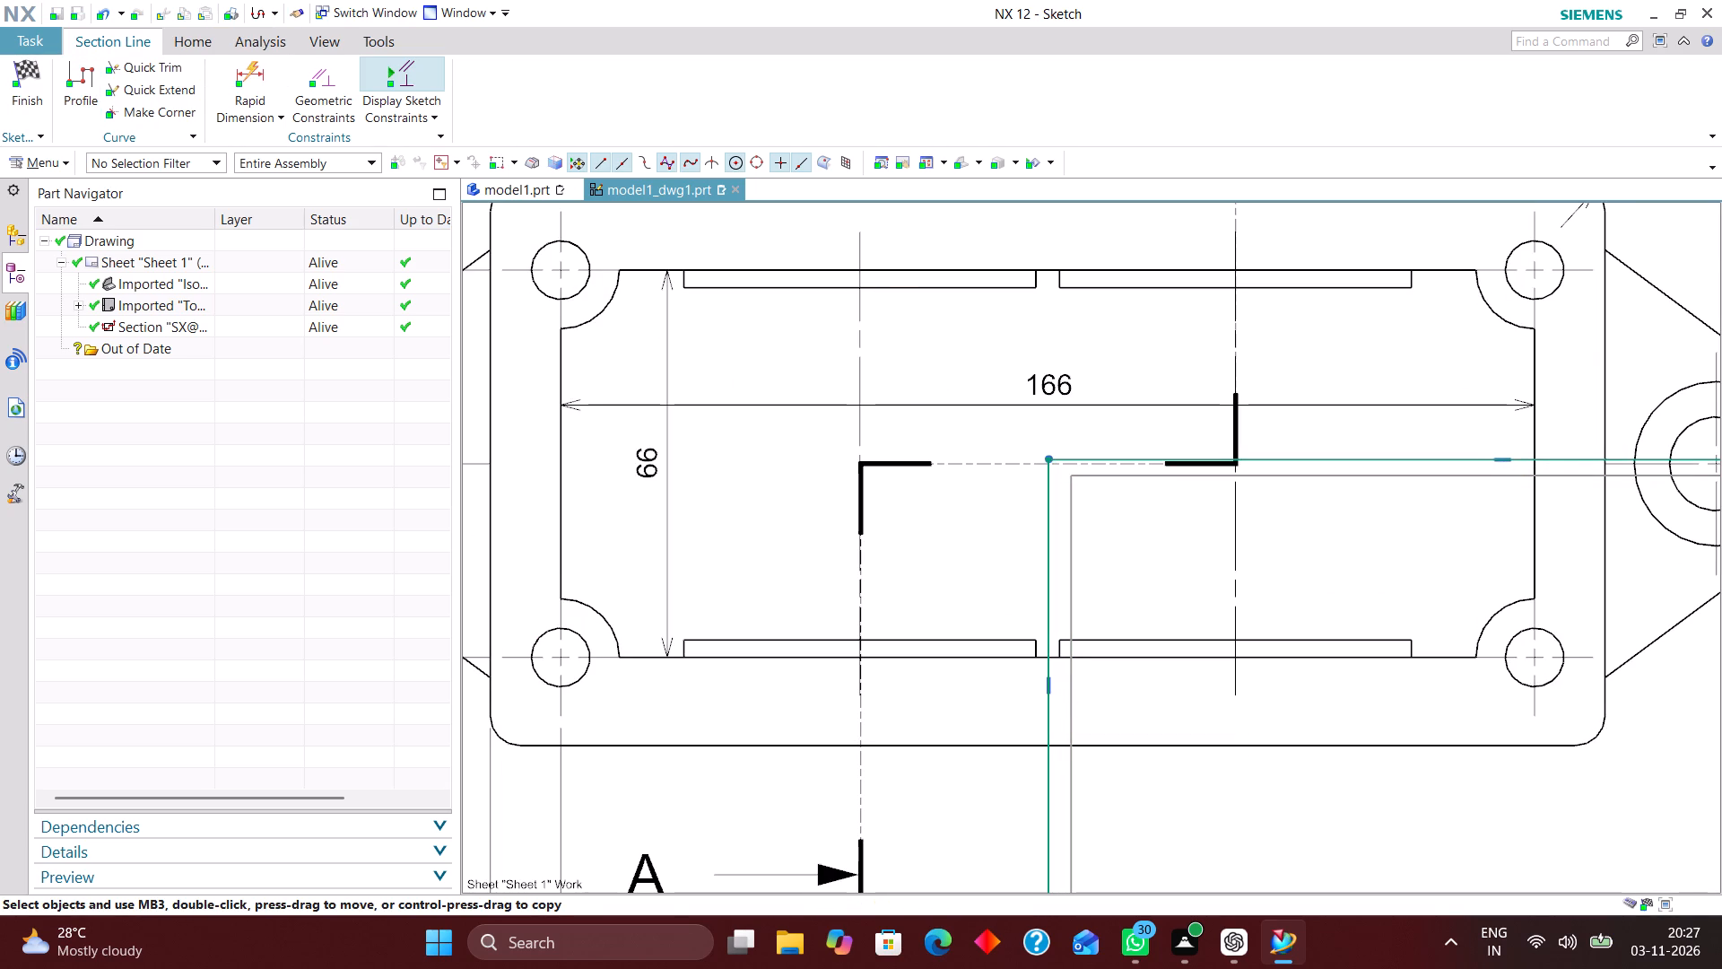
{"action": "left_click_drag", "start_coordinate": [1048, 685], "coordinate": [1047, 689]}
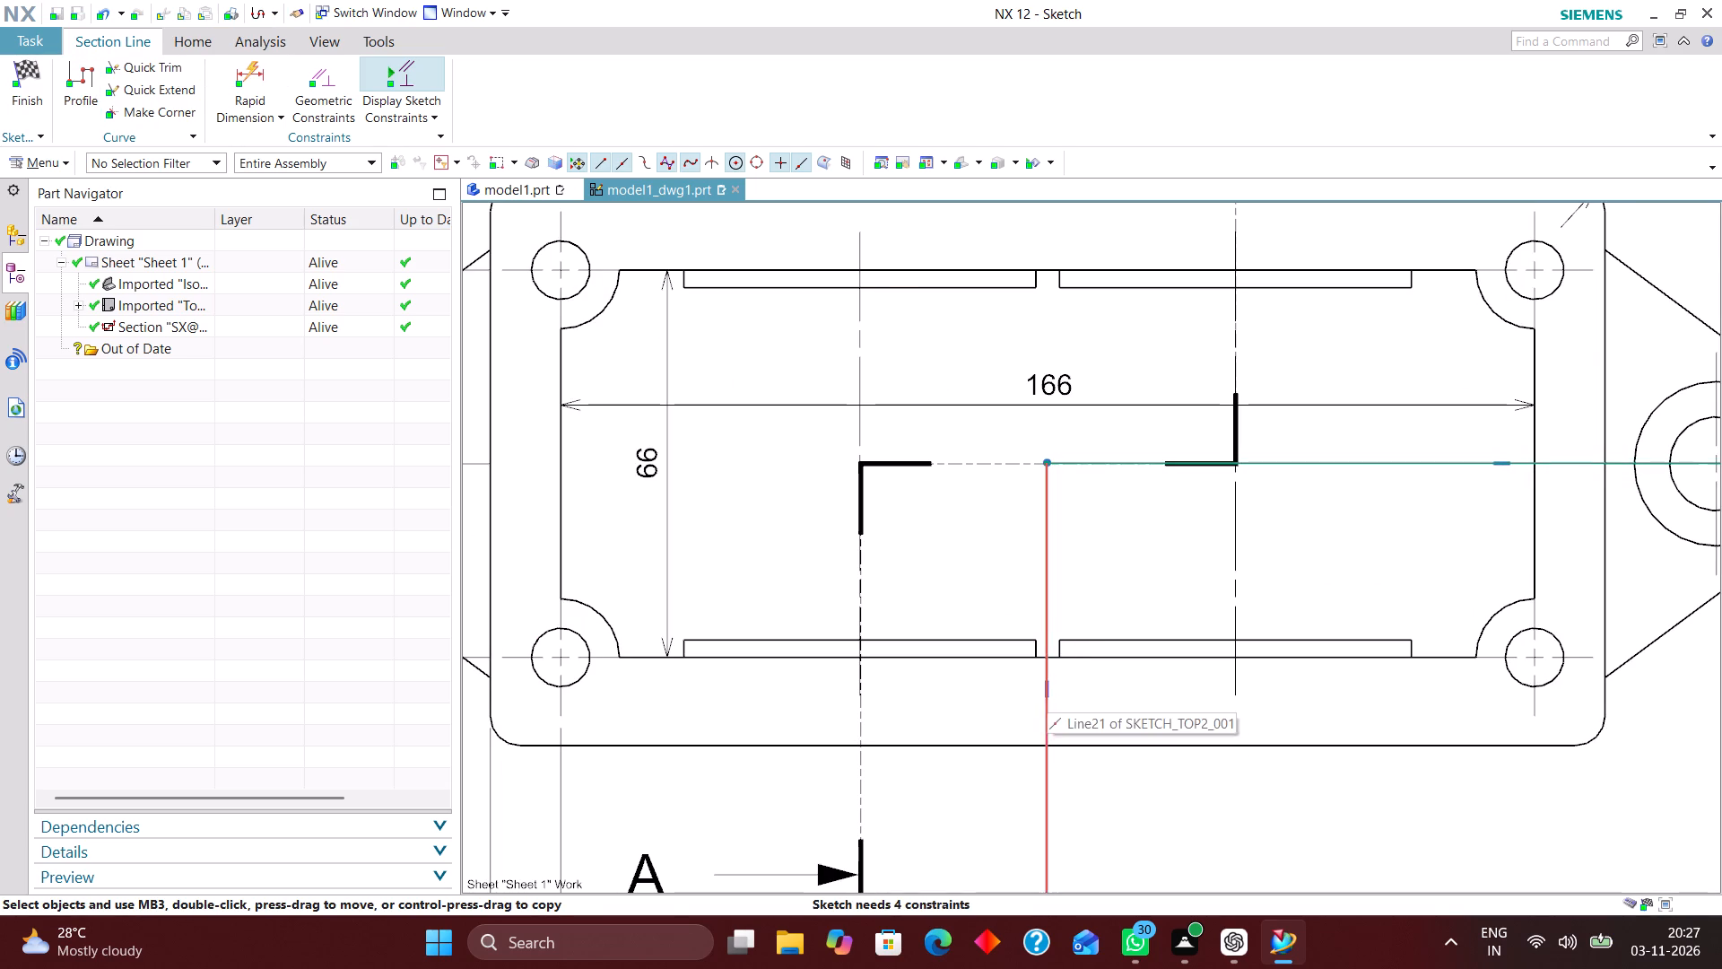
{"action": "scroll", "coordinate": [962, 685], "scroll_direction": "down", "scroll_amount": 2}
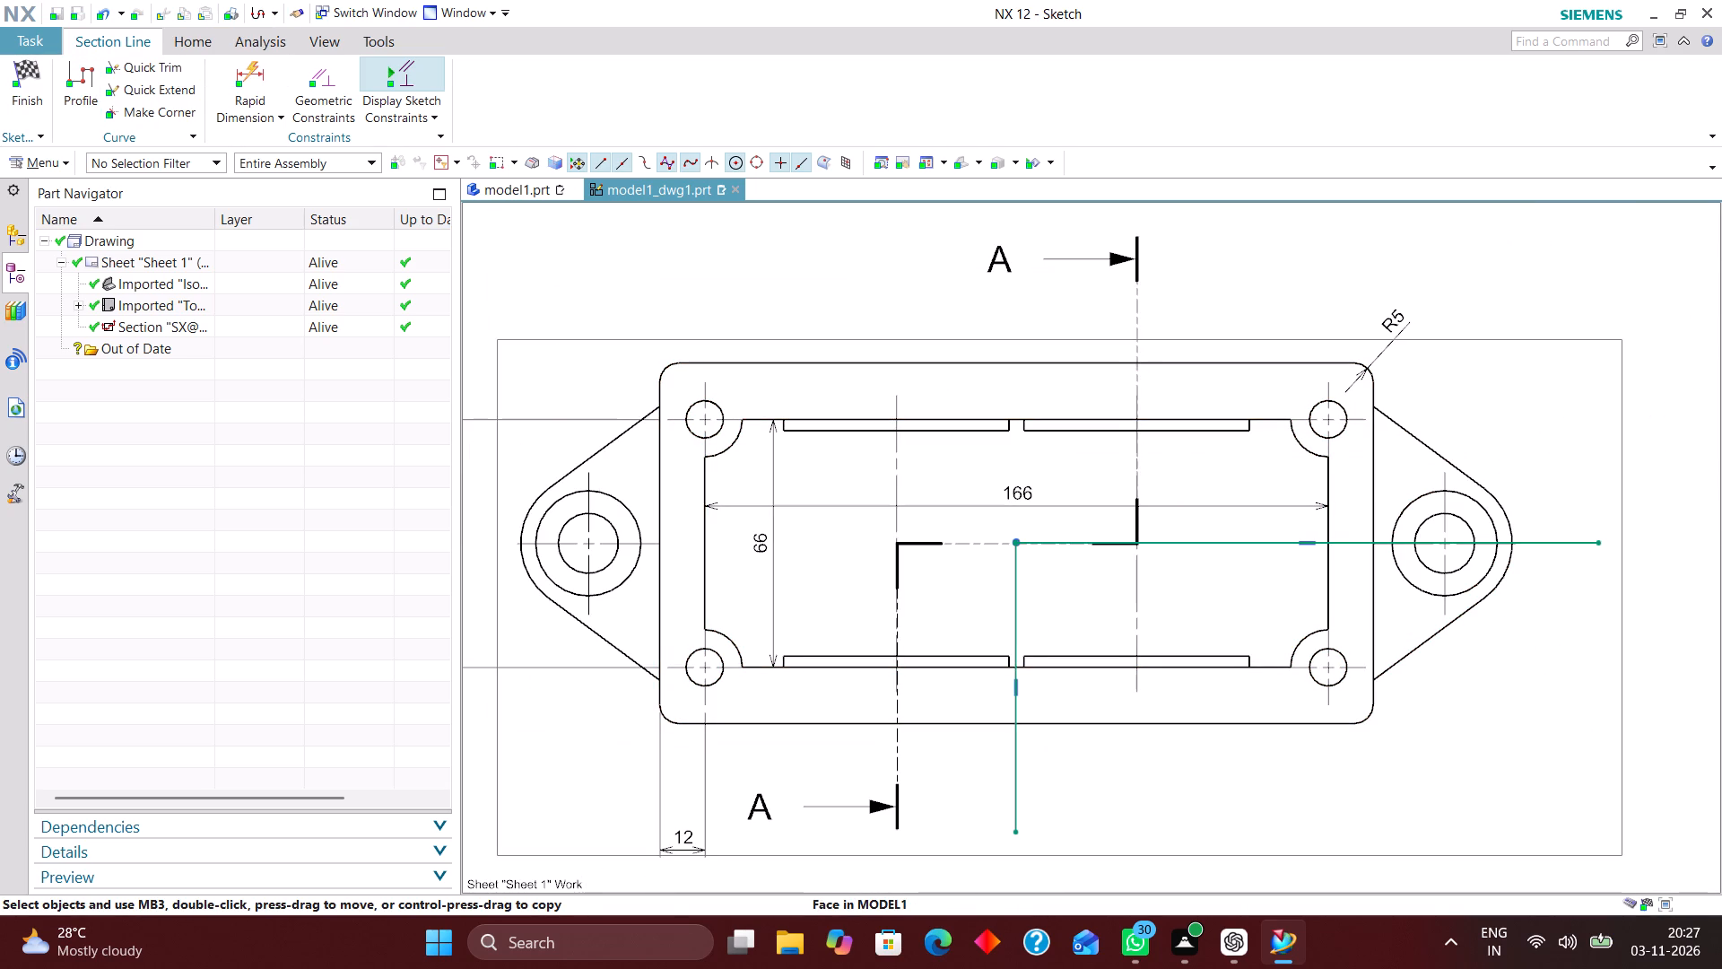
Finish the sketch and create the stand-alone Point to Point section line B with its direction reversed.
{"action": "left_click", "coordinate": [27, 65]}
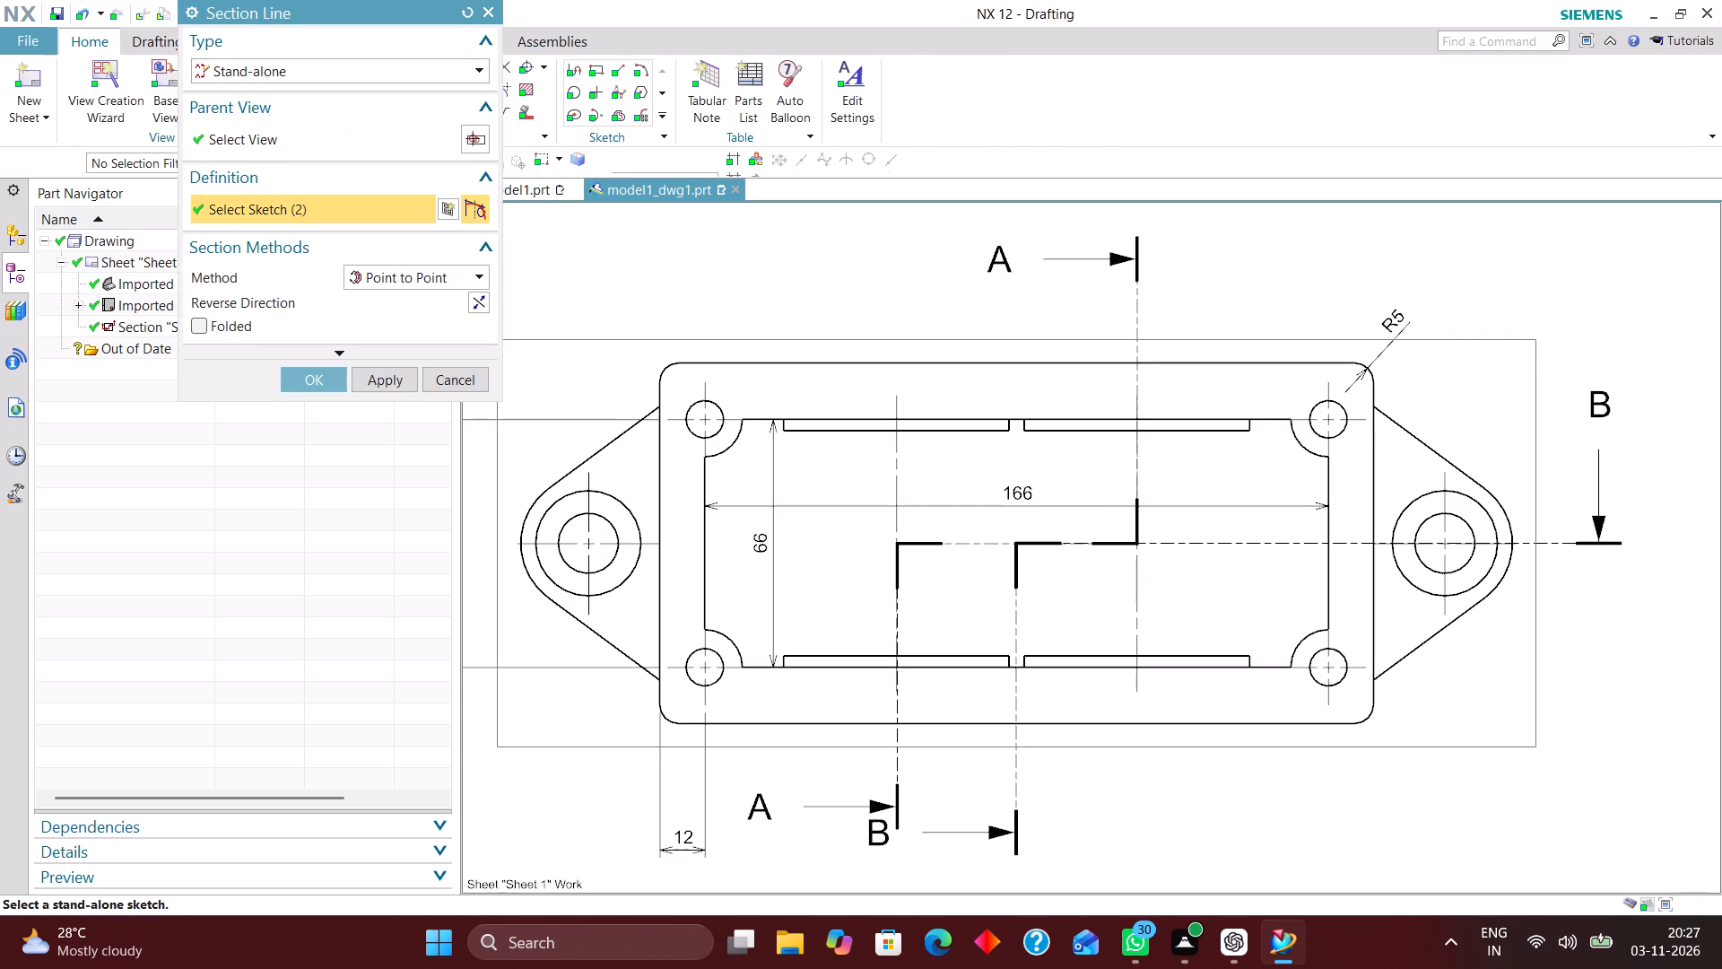
{"action": "scroll", "coordinate": [1092, 703], "scroll_direction": "down", "scroll_amount": 2}
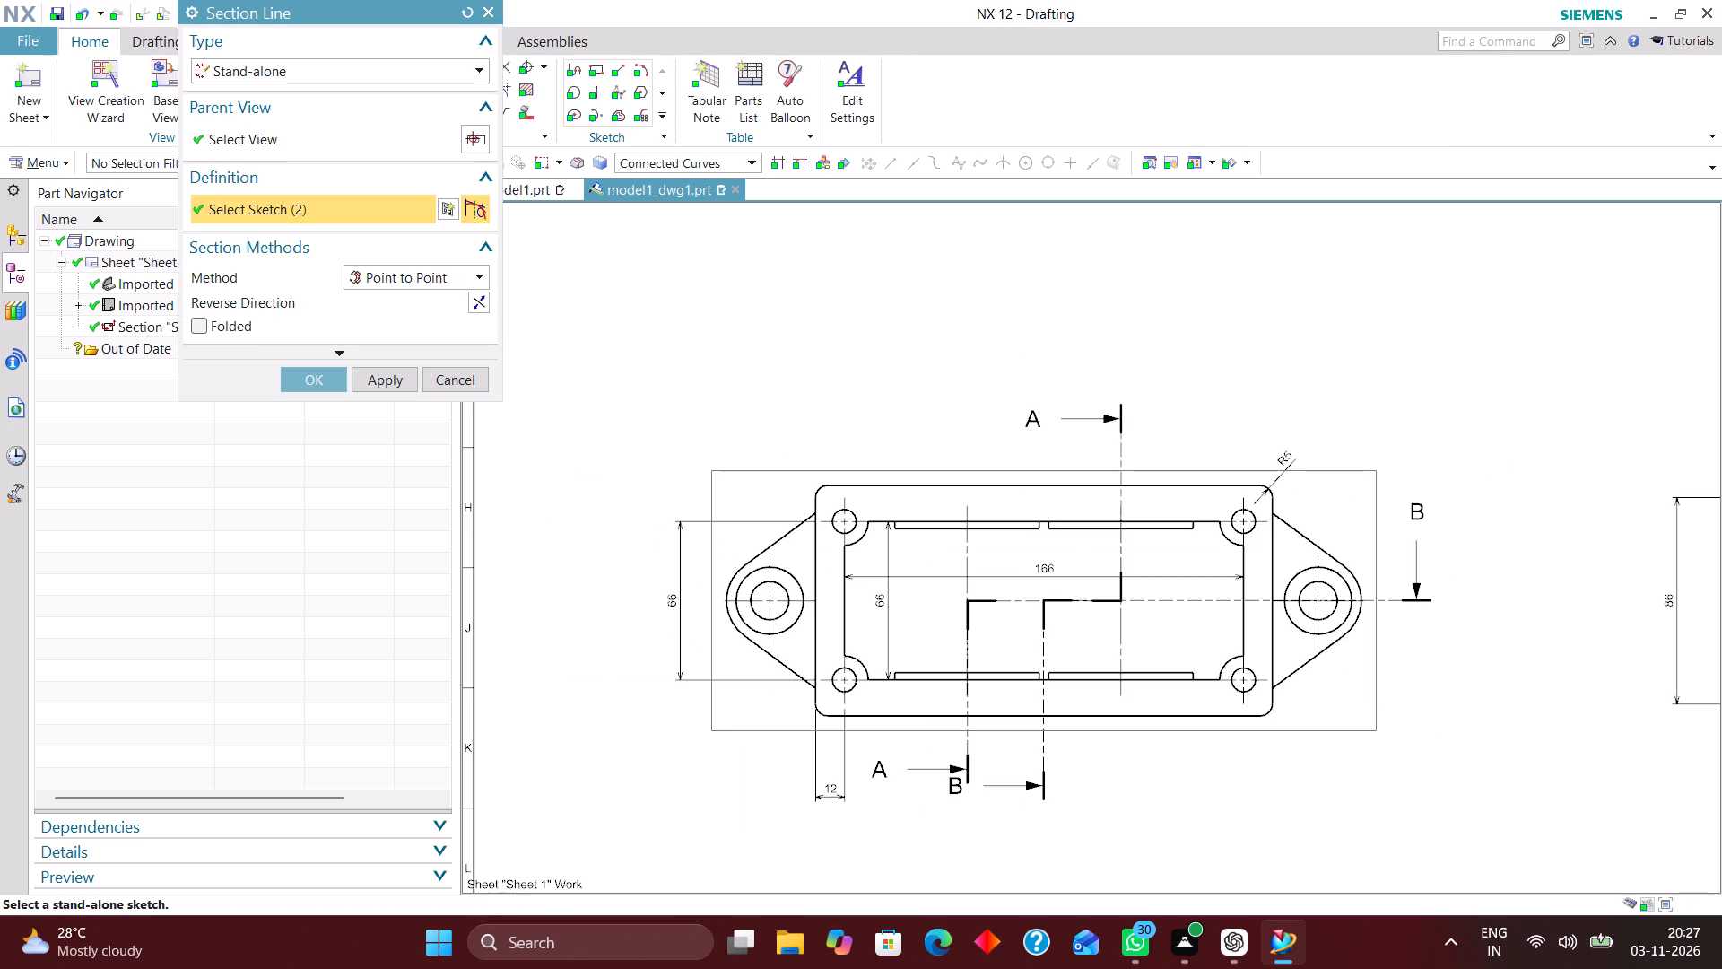
{"action": "scroll", "coordinate": [1087, 784], "scroll_direction": "up", "scroll_amount": 1}
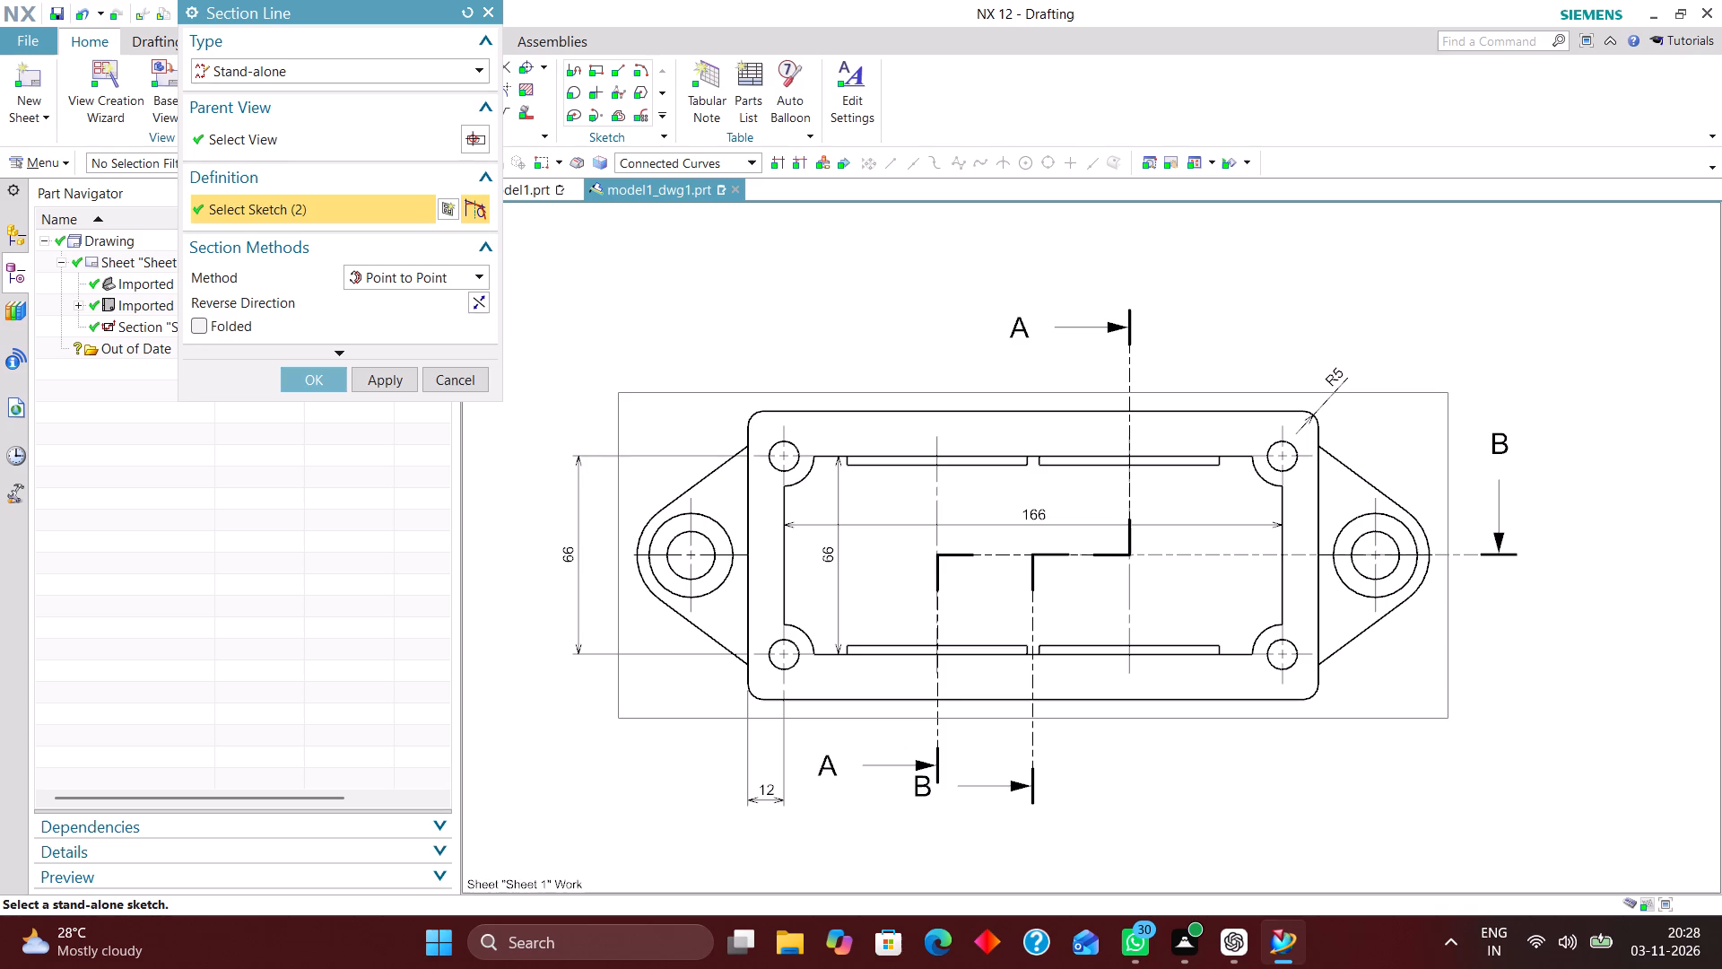
{"action": "left_click", "coordinate": [482, 299]}
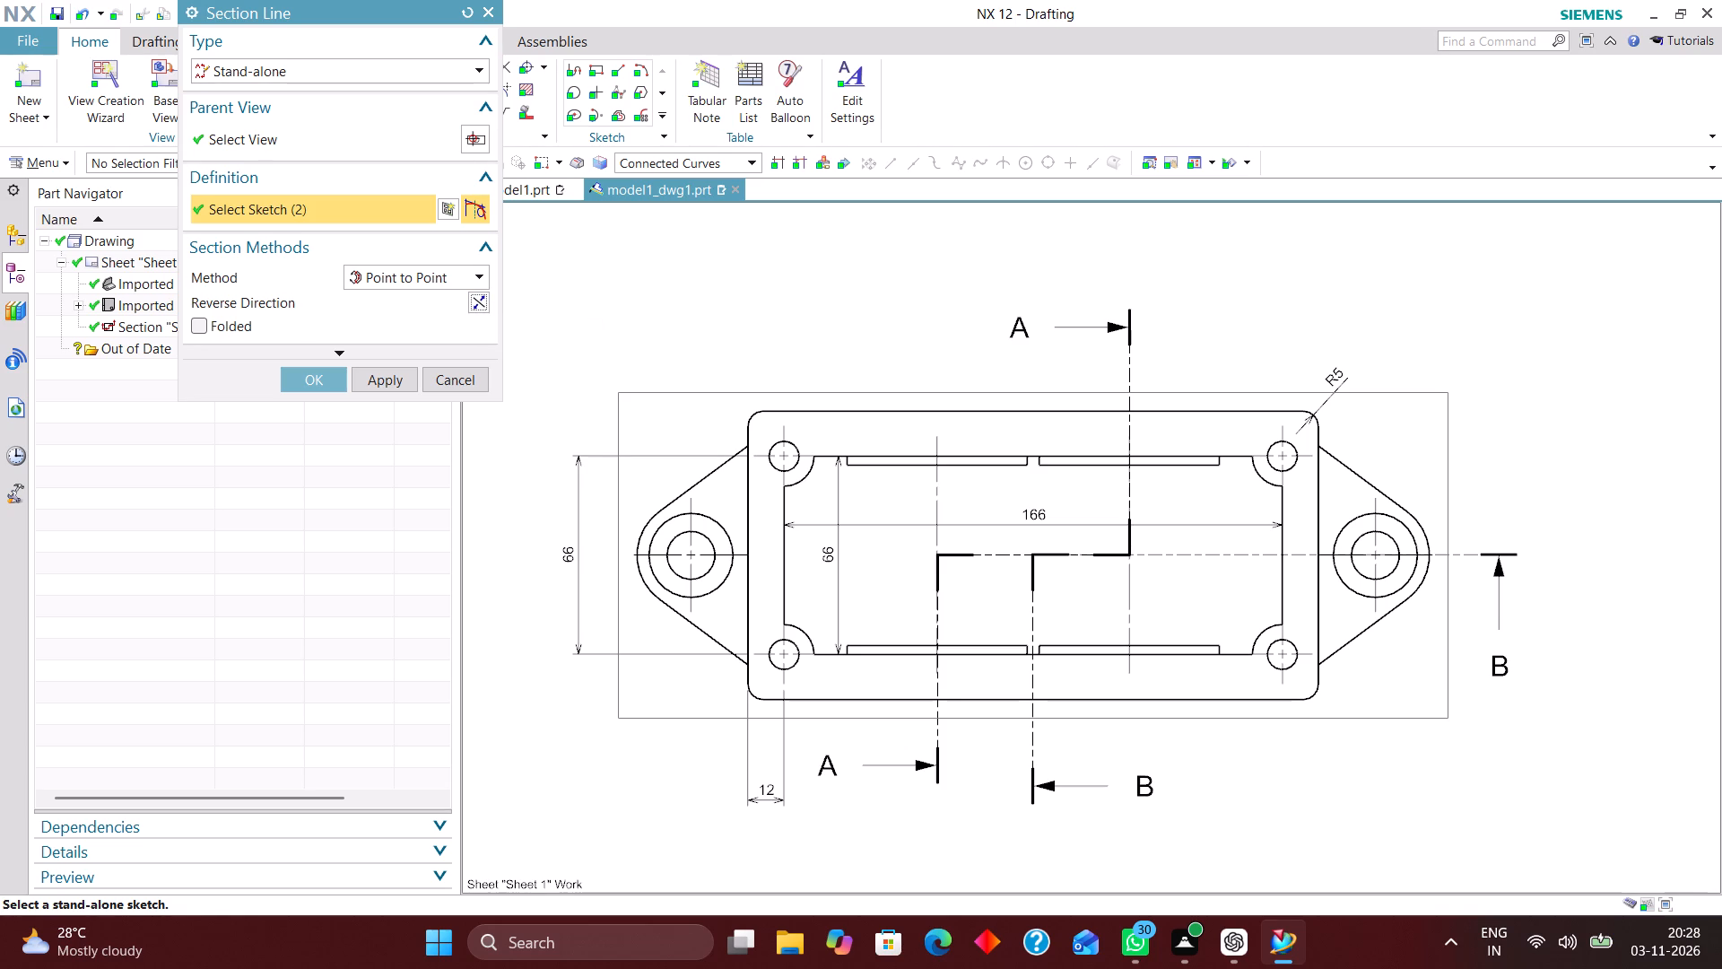
{"action": "left_click", "coordinate": [301, 372]}
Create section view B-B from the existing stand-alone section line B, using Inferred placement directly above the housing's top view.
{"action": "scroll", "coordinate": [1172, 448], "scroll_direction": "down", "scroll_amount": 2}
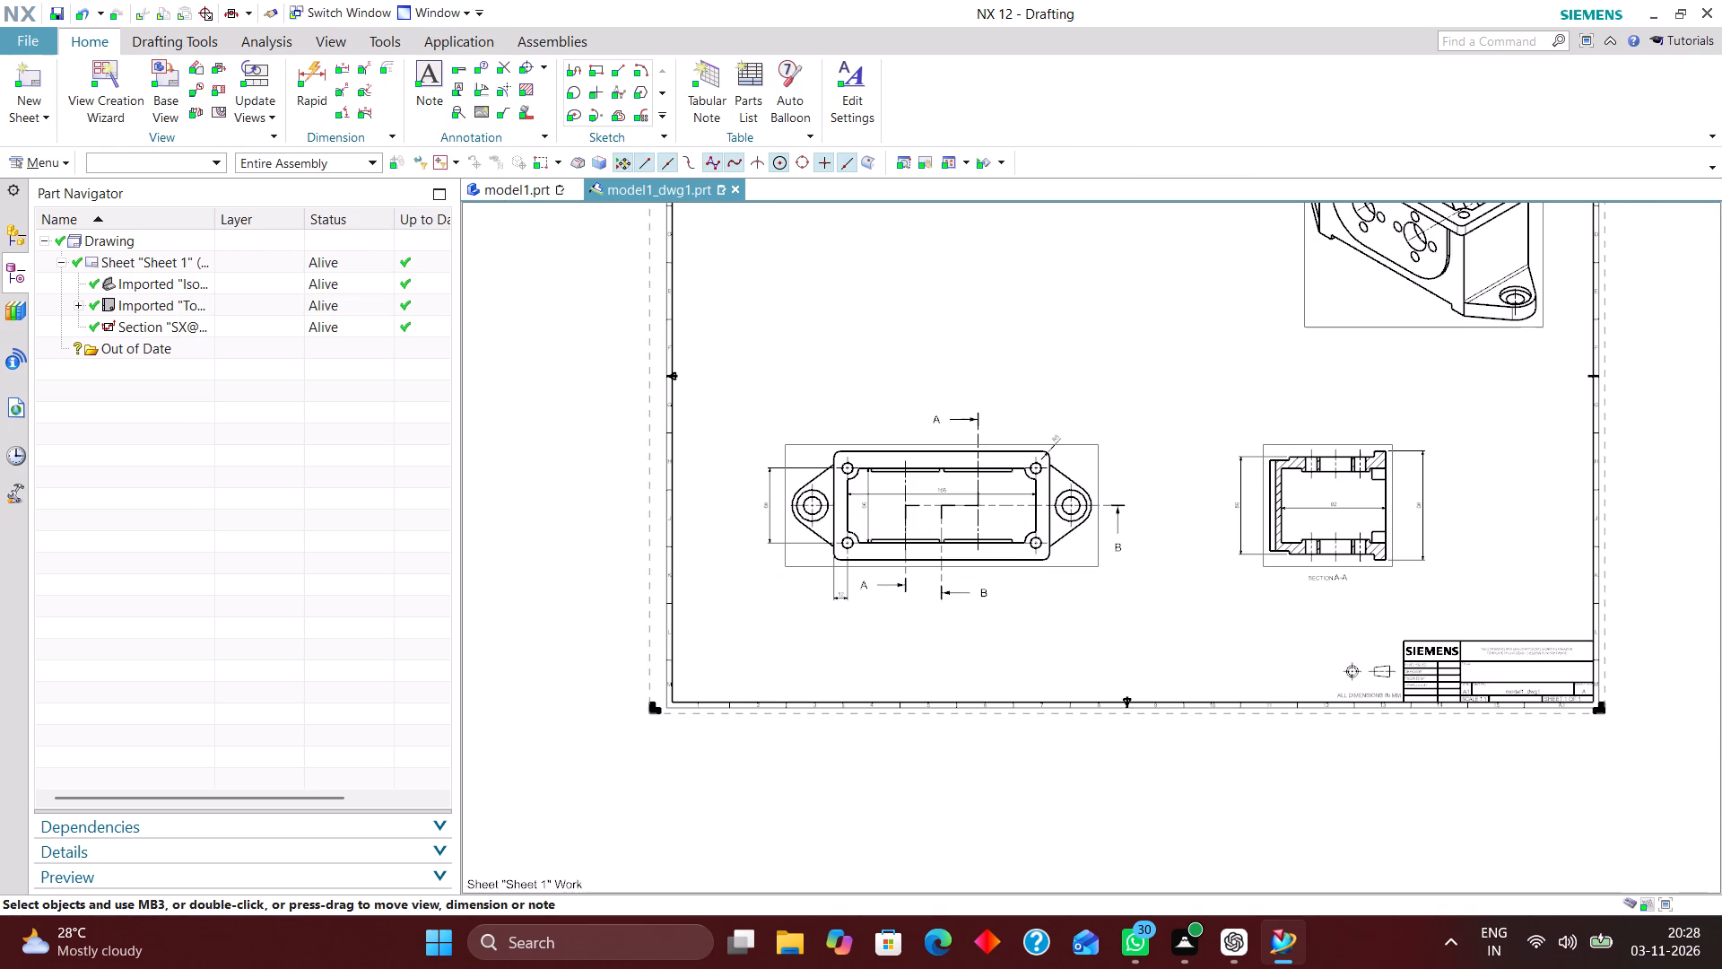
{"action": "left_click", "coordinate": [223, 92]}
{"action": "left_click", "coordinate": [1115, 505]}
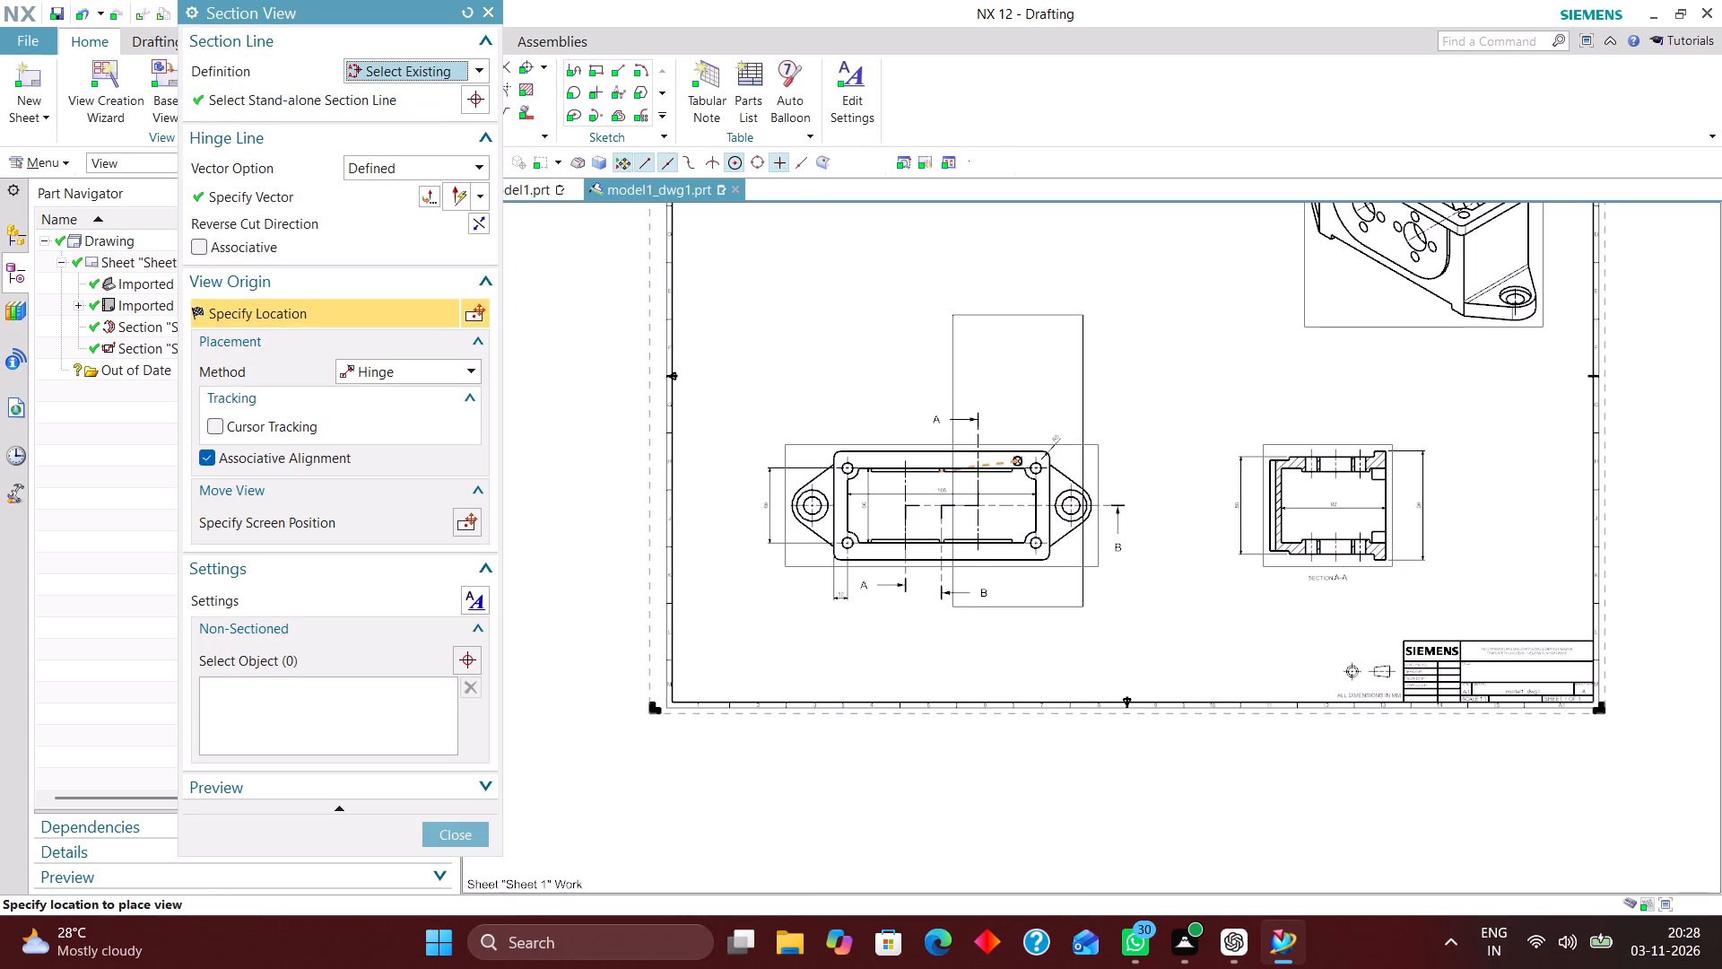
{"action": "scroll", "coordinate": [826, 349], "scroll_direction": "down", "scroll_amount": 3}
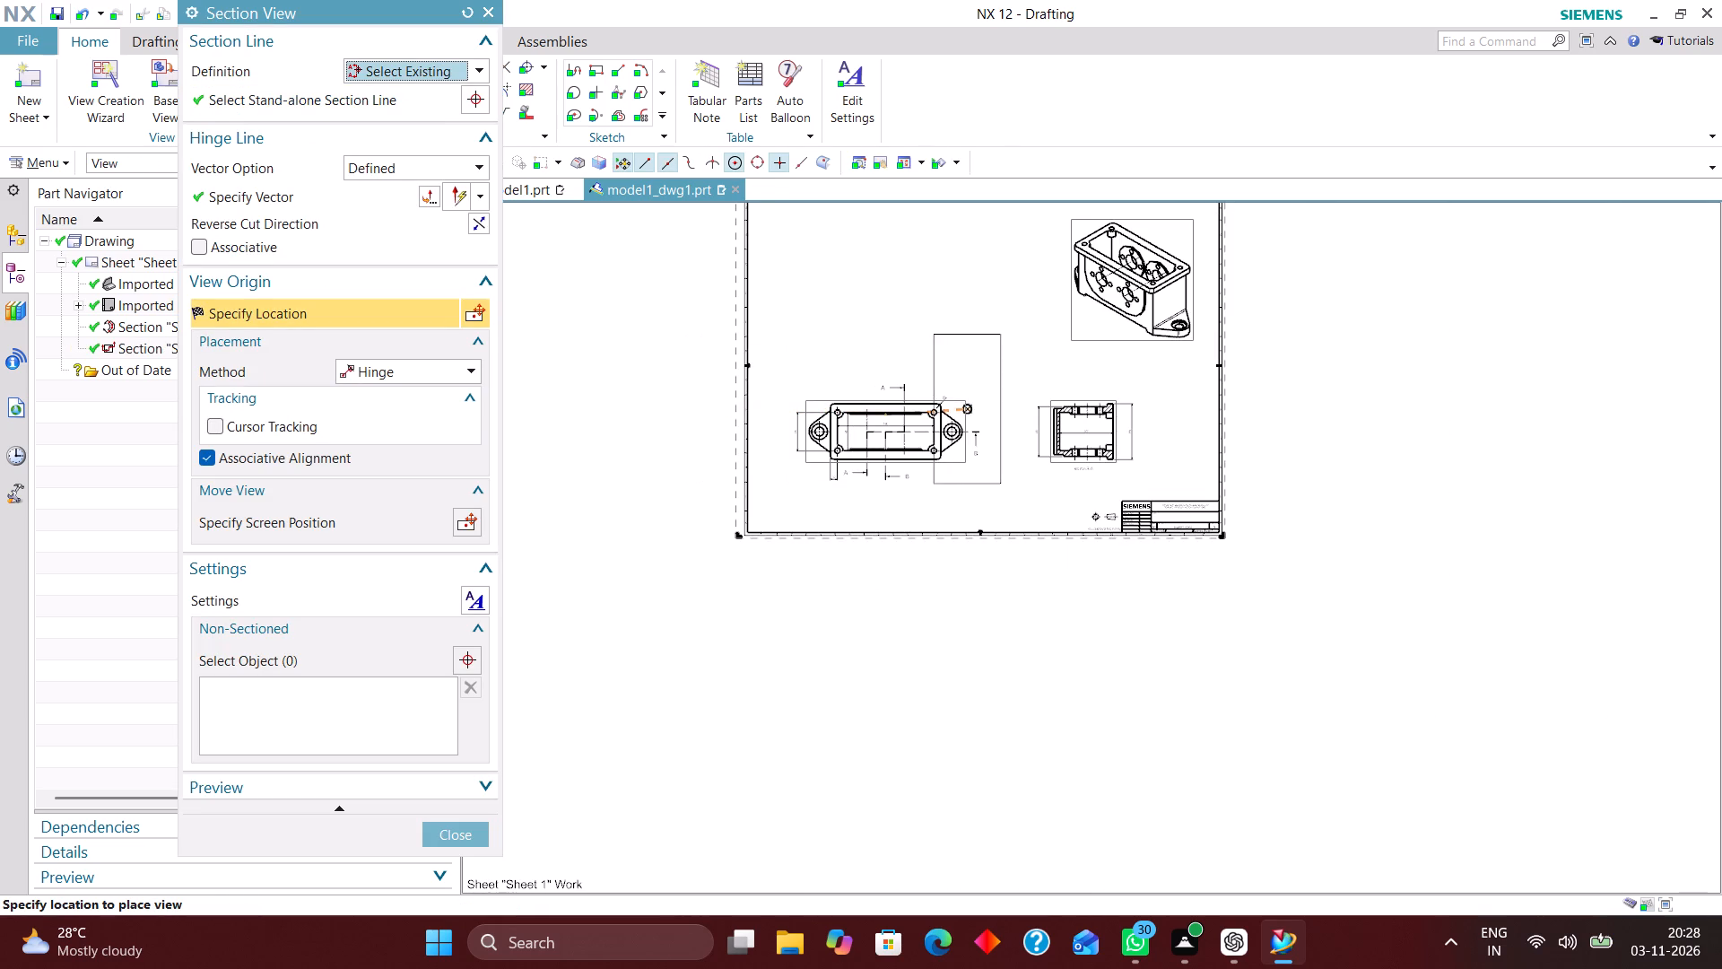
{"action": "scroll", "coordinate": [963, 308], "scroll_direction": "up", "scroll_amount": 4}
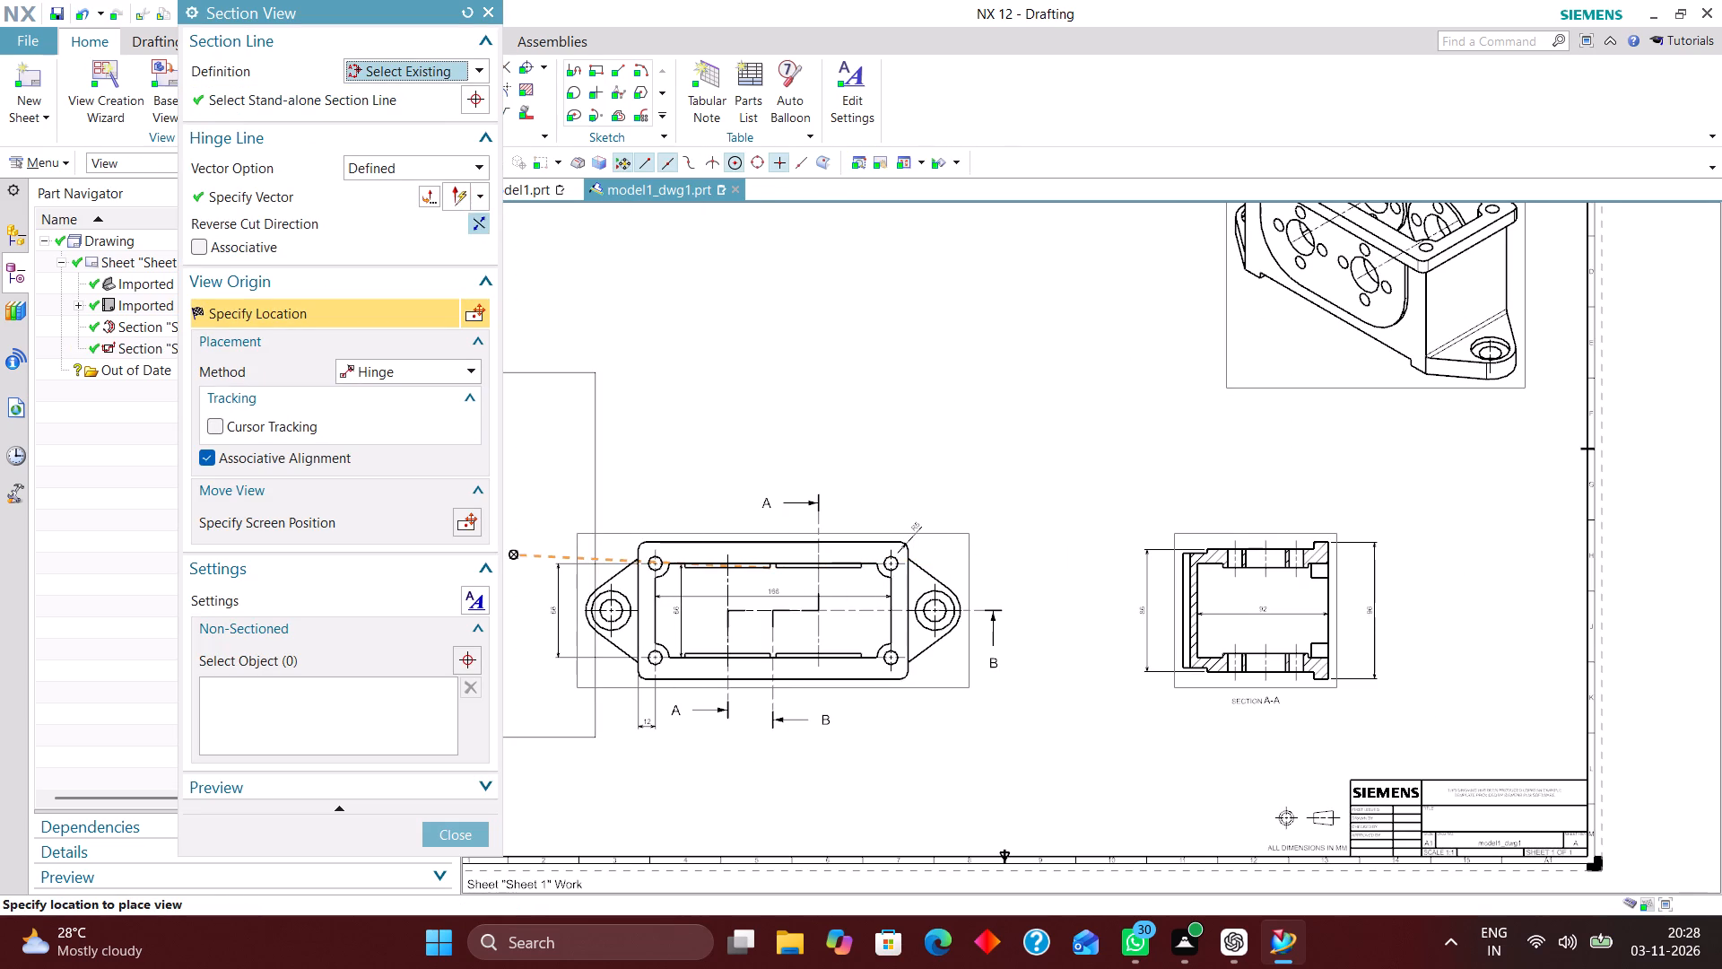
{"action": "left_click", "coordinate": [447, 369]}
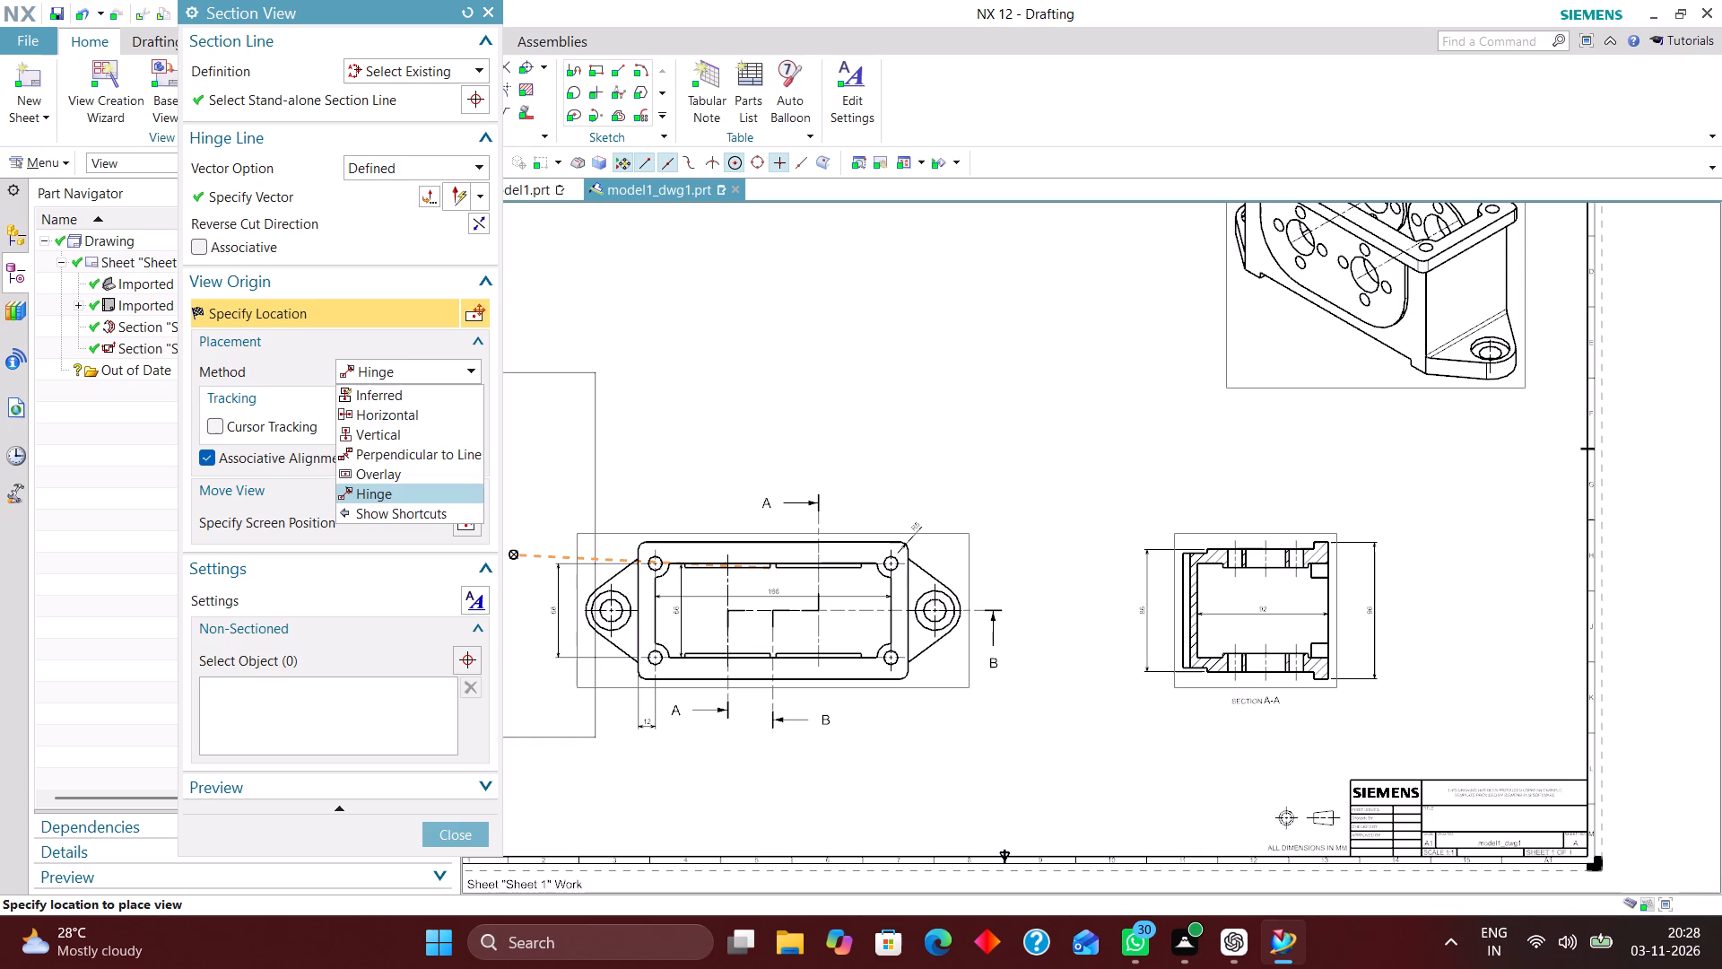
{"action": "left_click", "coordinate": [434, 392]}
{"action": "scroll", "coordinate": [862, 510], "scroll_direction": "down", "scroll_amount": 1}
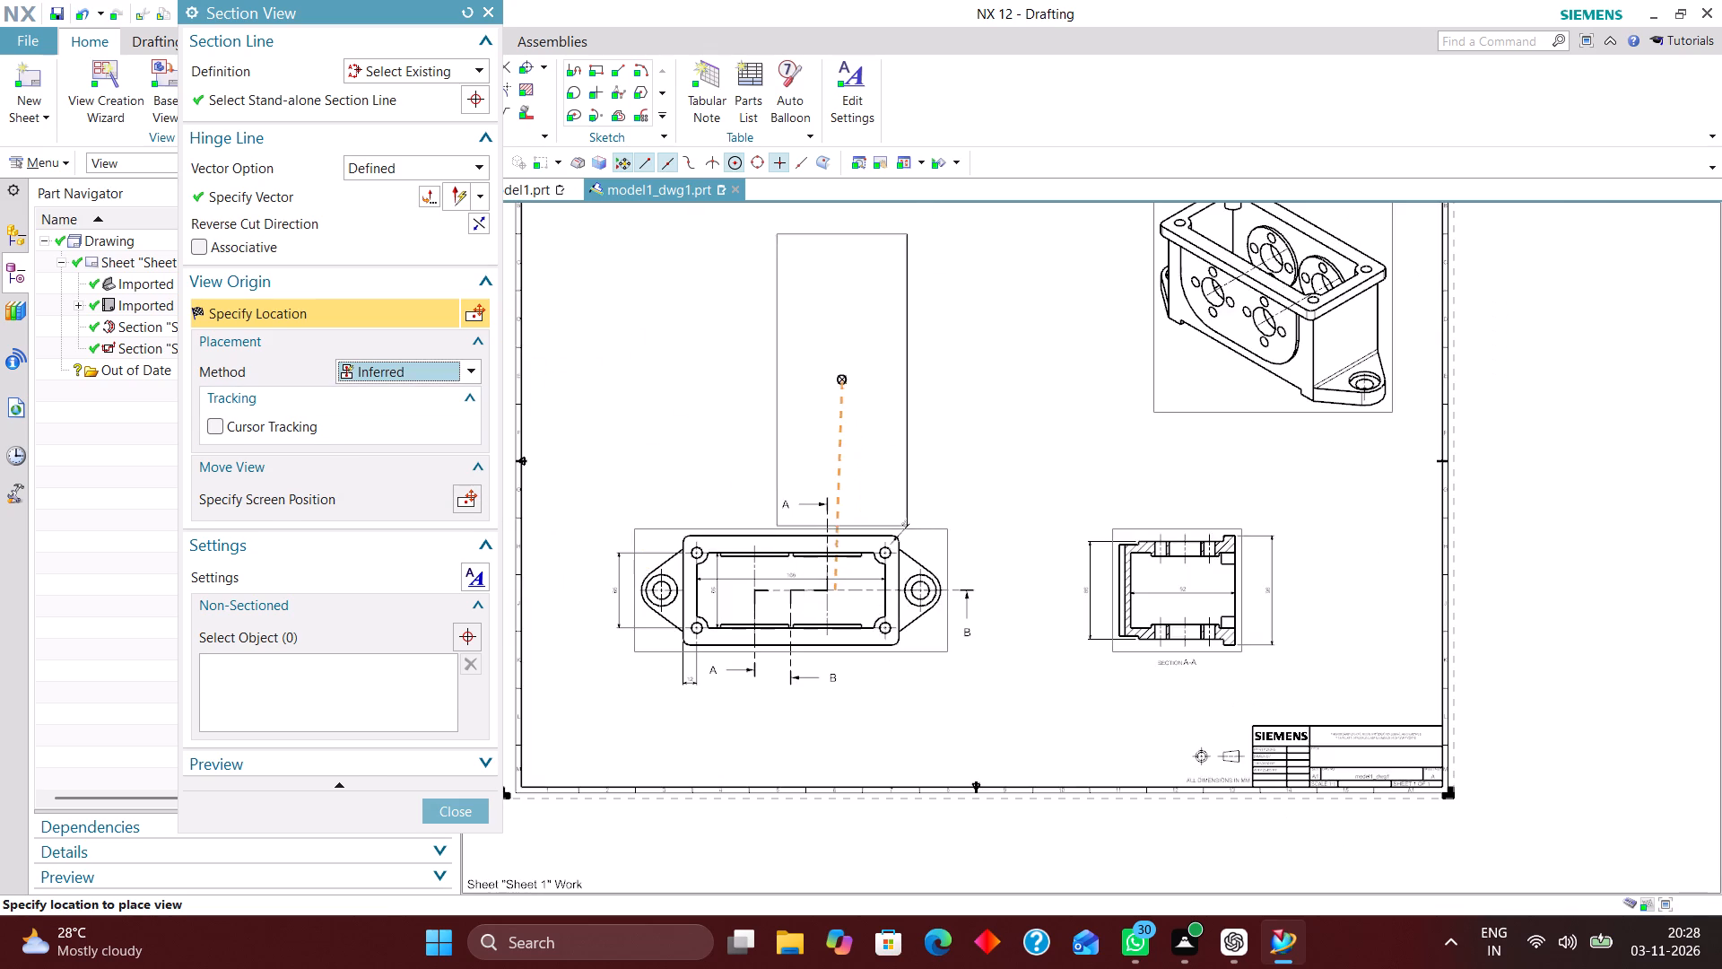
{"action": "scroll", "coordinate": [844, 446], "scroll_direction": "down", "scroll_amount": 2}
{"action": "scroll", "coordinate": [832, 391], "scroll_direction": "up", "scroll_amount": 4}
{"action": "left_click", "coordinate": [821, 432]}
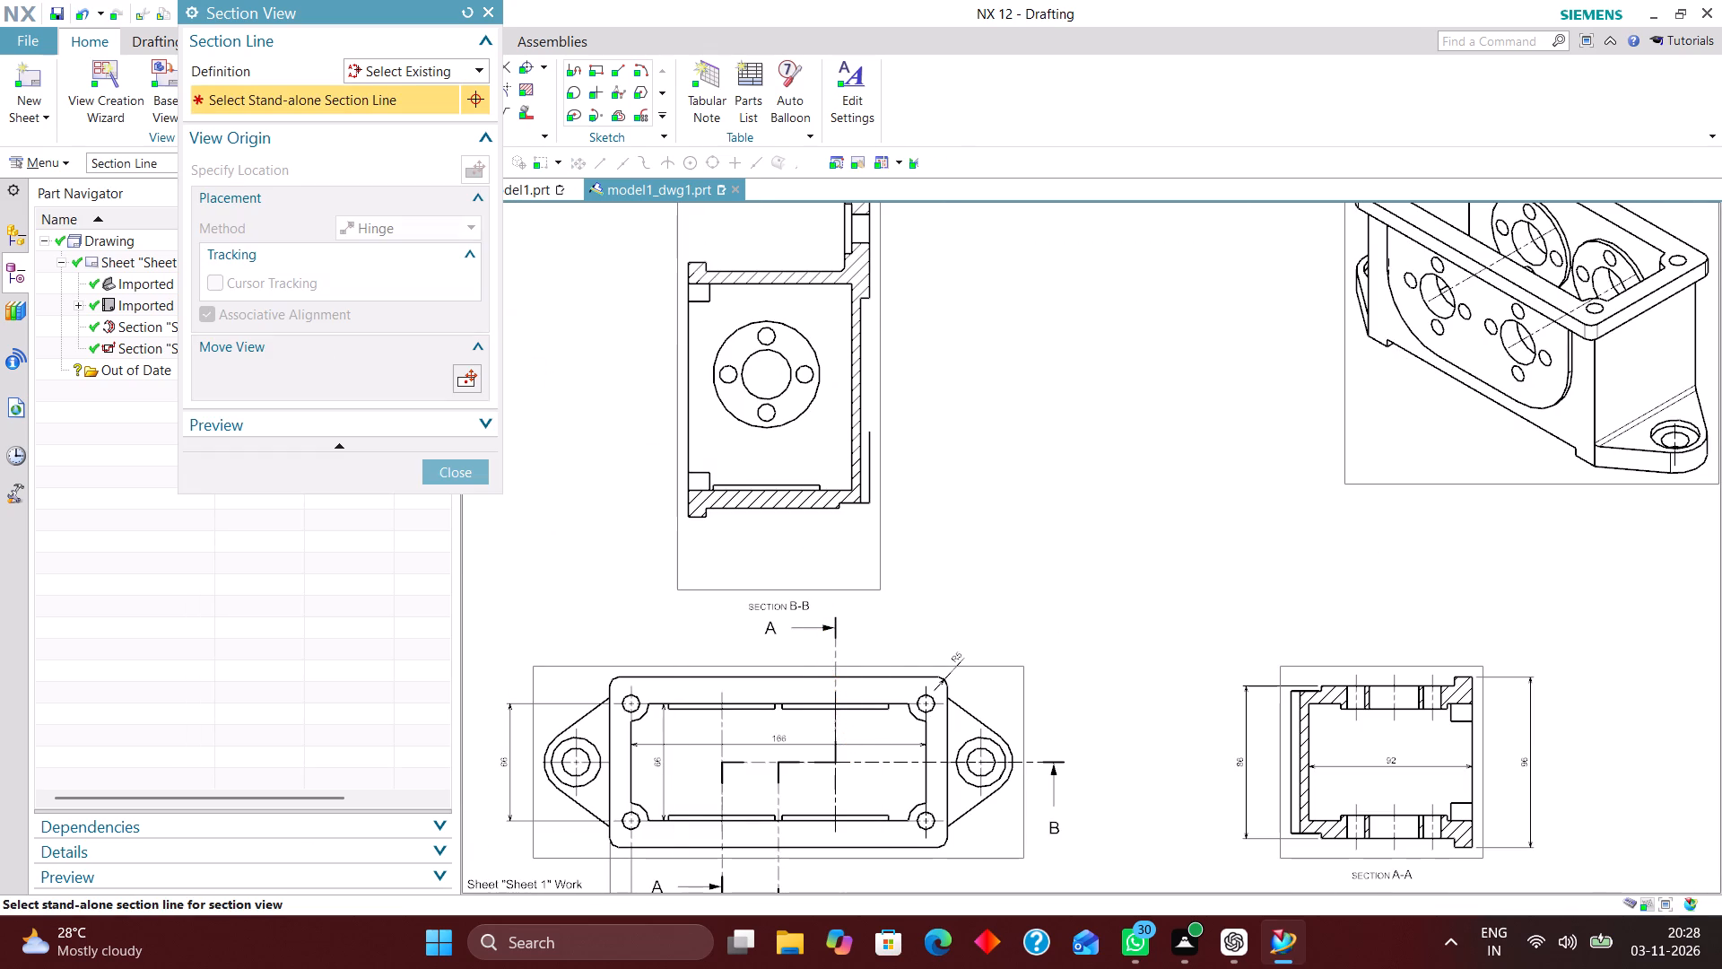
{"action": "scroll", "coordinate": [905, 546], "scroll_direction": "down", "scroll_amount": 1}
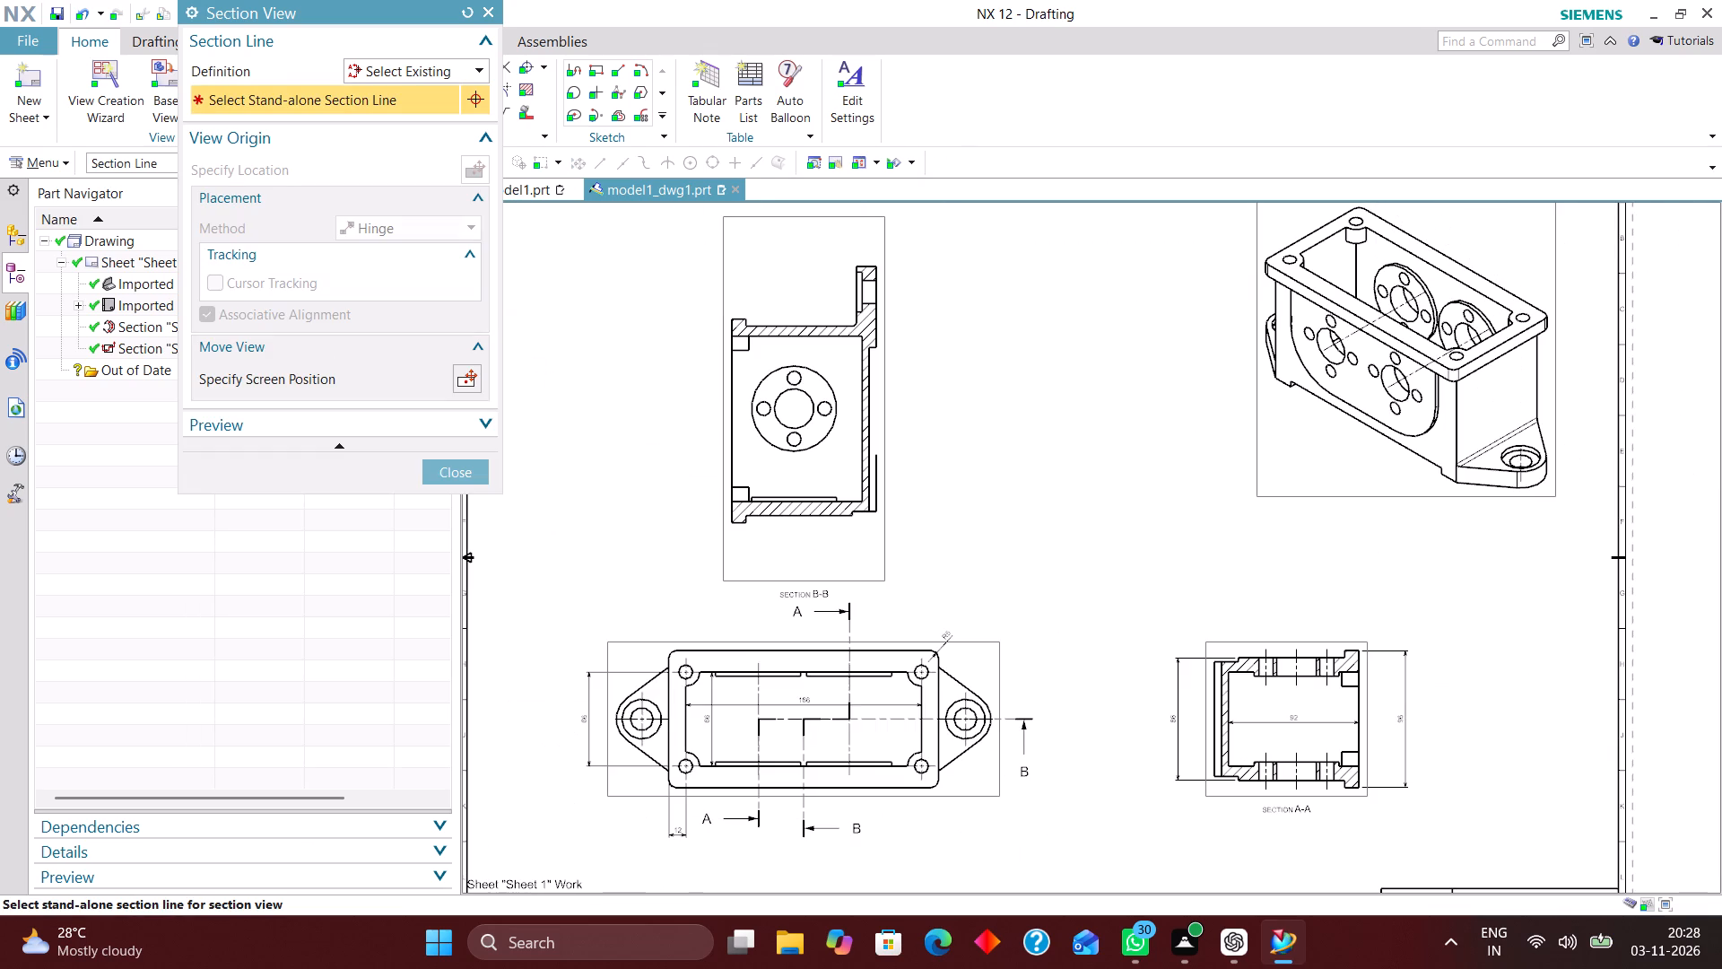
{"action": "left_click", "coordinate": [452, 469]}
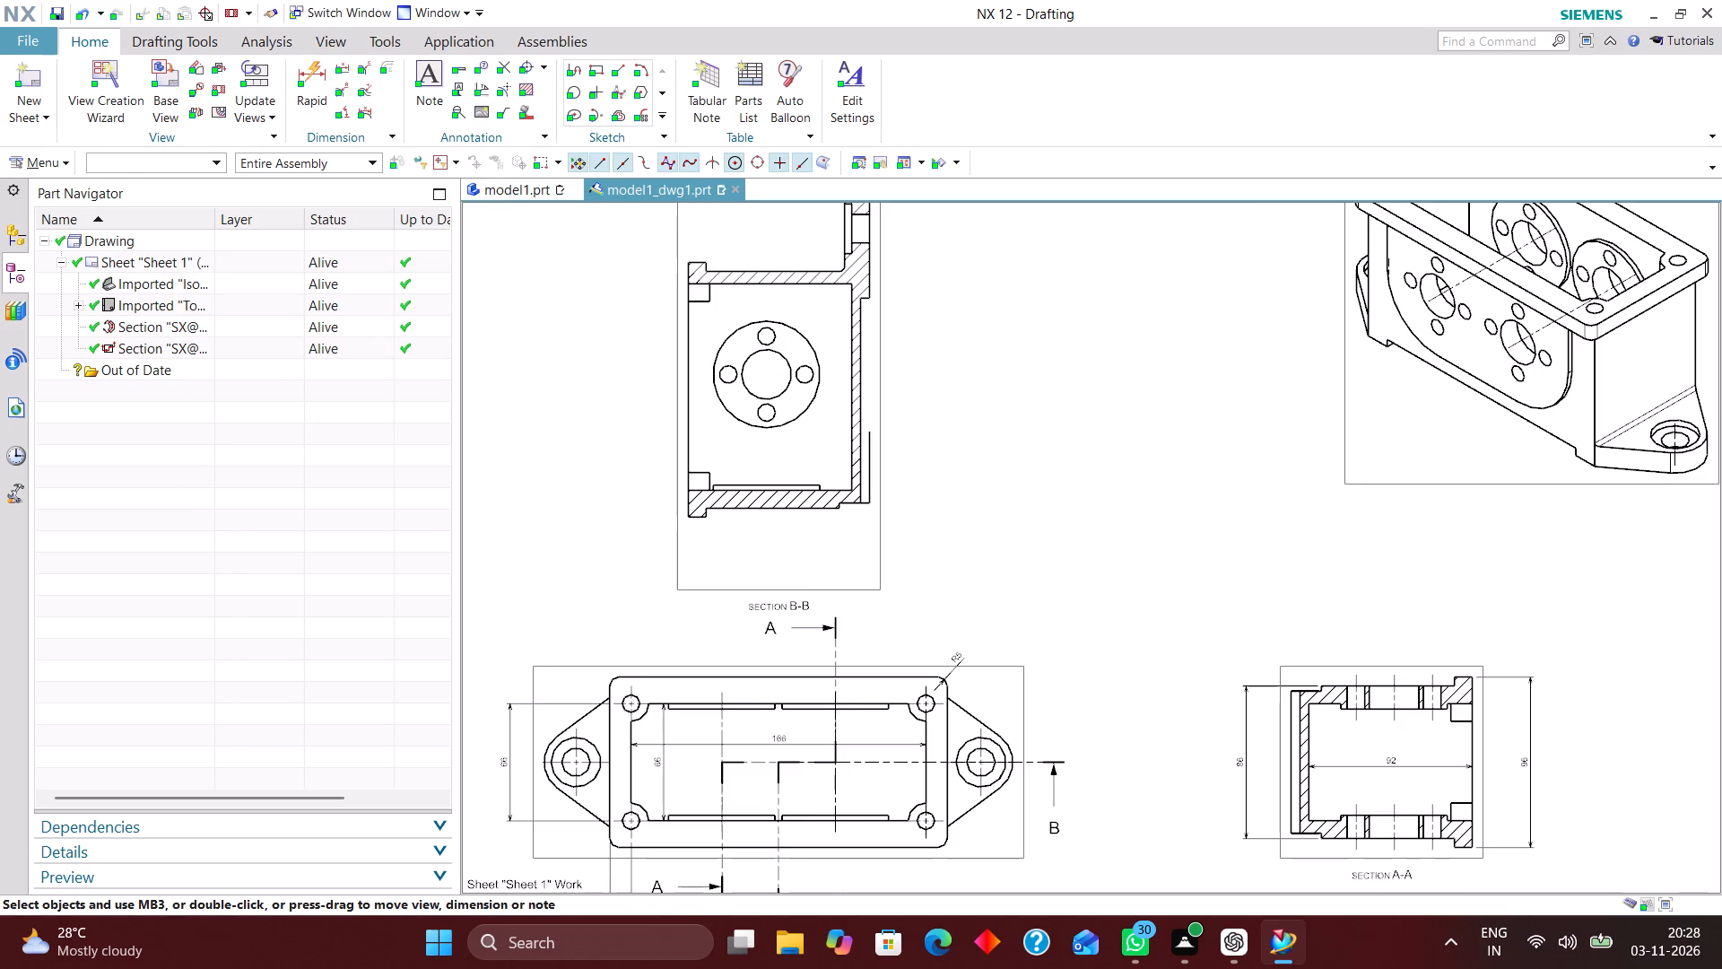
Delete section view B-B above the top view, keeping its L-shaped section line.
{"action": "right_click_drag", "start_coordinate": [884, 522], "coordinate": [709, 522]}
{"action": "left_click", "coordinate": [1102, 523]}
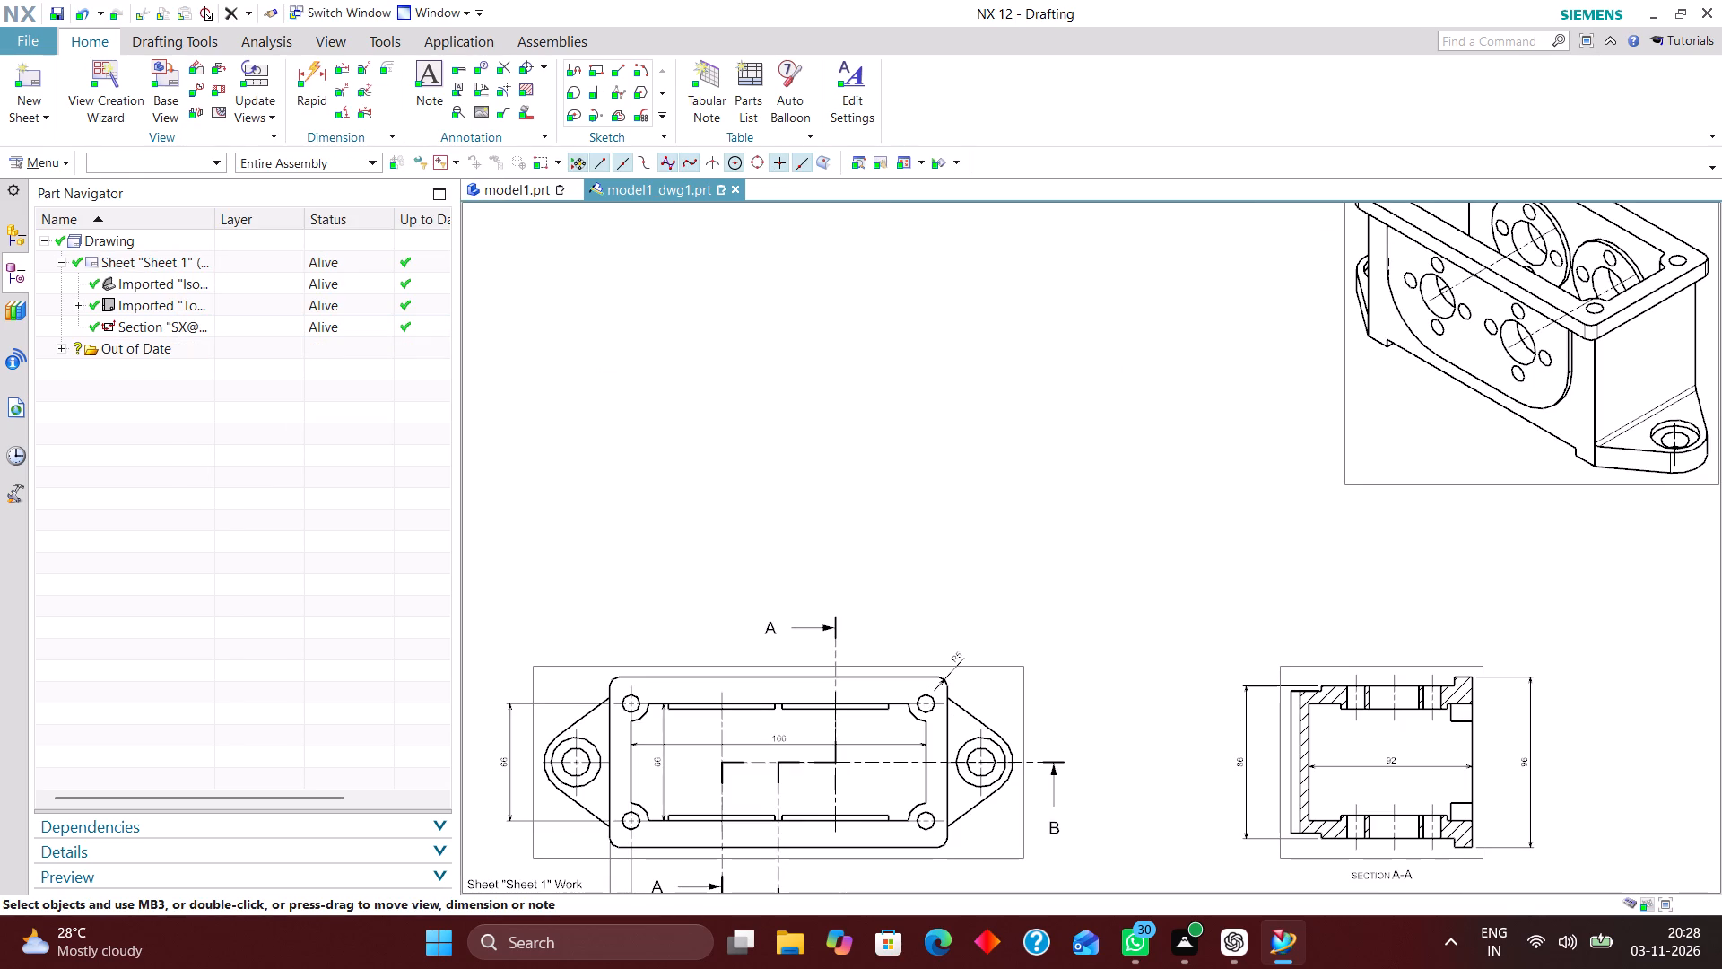
Open the definition of the L-shaped section line B to check it, and leave it without making changes.
{"action": "scroll", "coordinate": [938, 455], "scroll_direction": "down", "scroll_amount": 1}
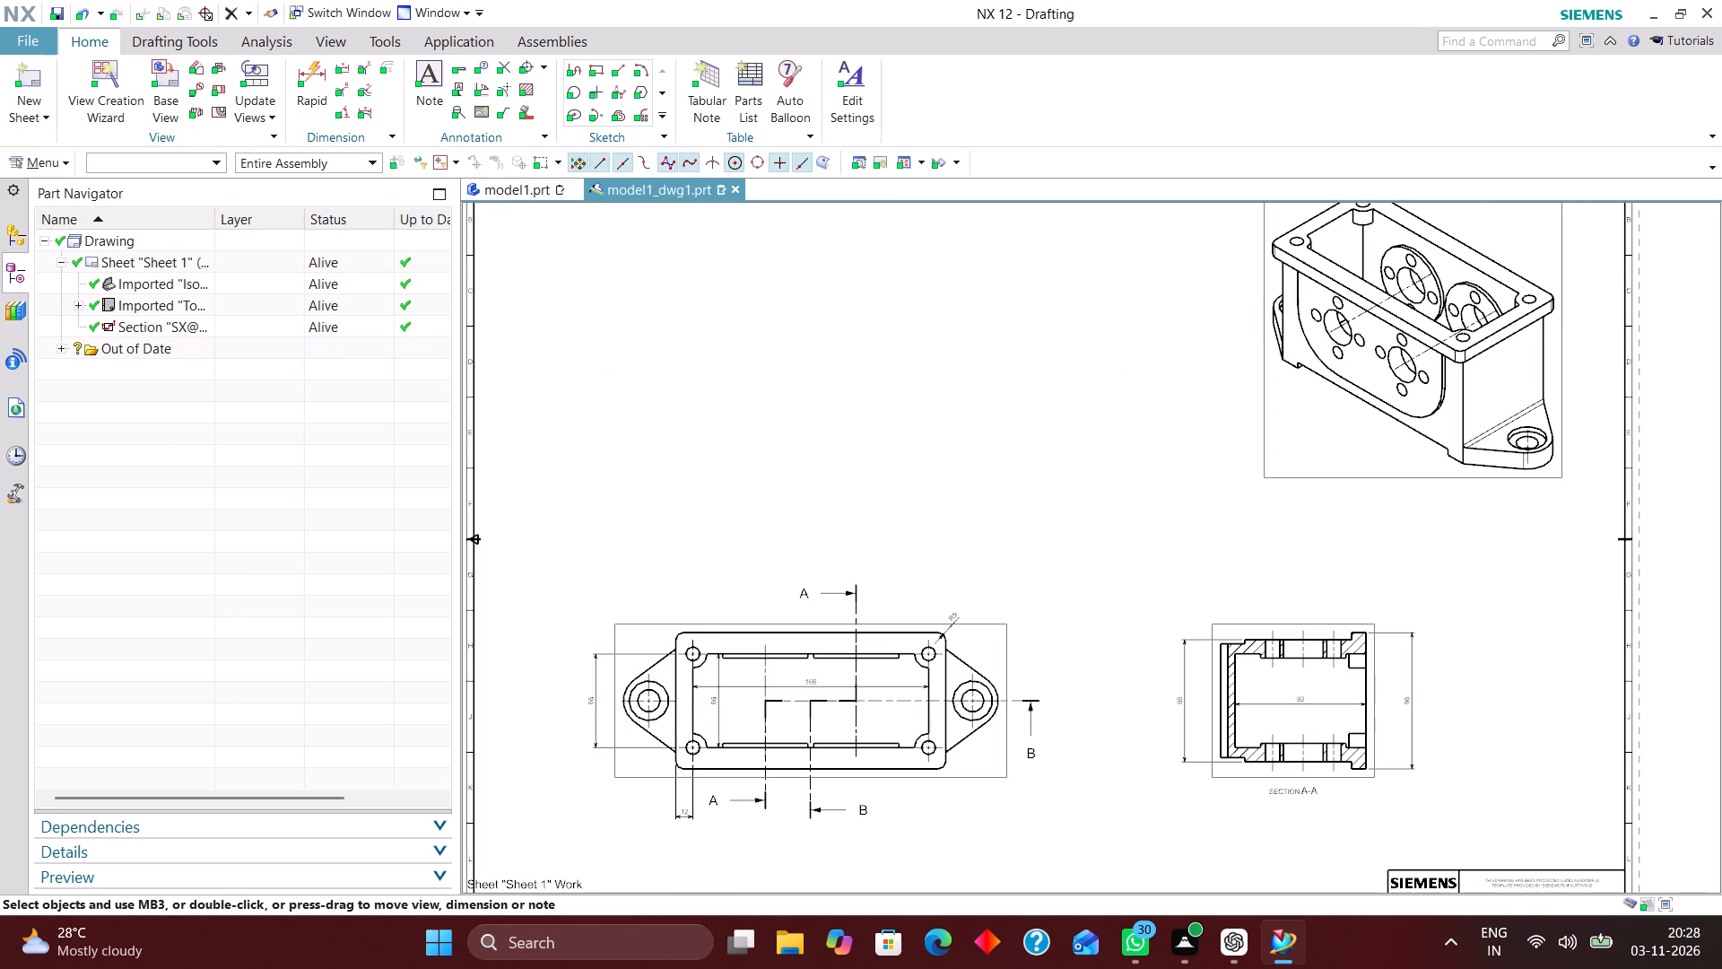
{"action": "scroll", "coordinate": [891, 501], "scroll_direction": "down", "scroll_amount": 2}
{"action": "scroll", "coordinate": [887, 717], "scroll_direction": "up", "scroll_amount": 5}
{"action": "scroll", "coordinate": [860, 702], "scroll_direction": "down", "scroll_amount": 1}
{"action": "scroll", "coordinate": [758, 650], "scroll_direction": "up", "scroll_amount": 2}
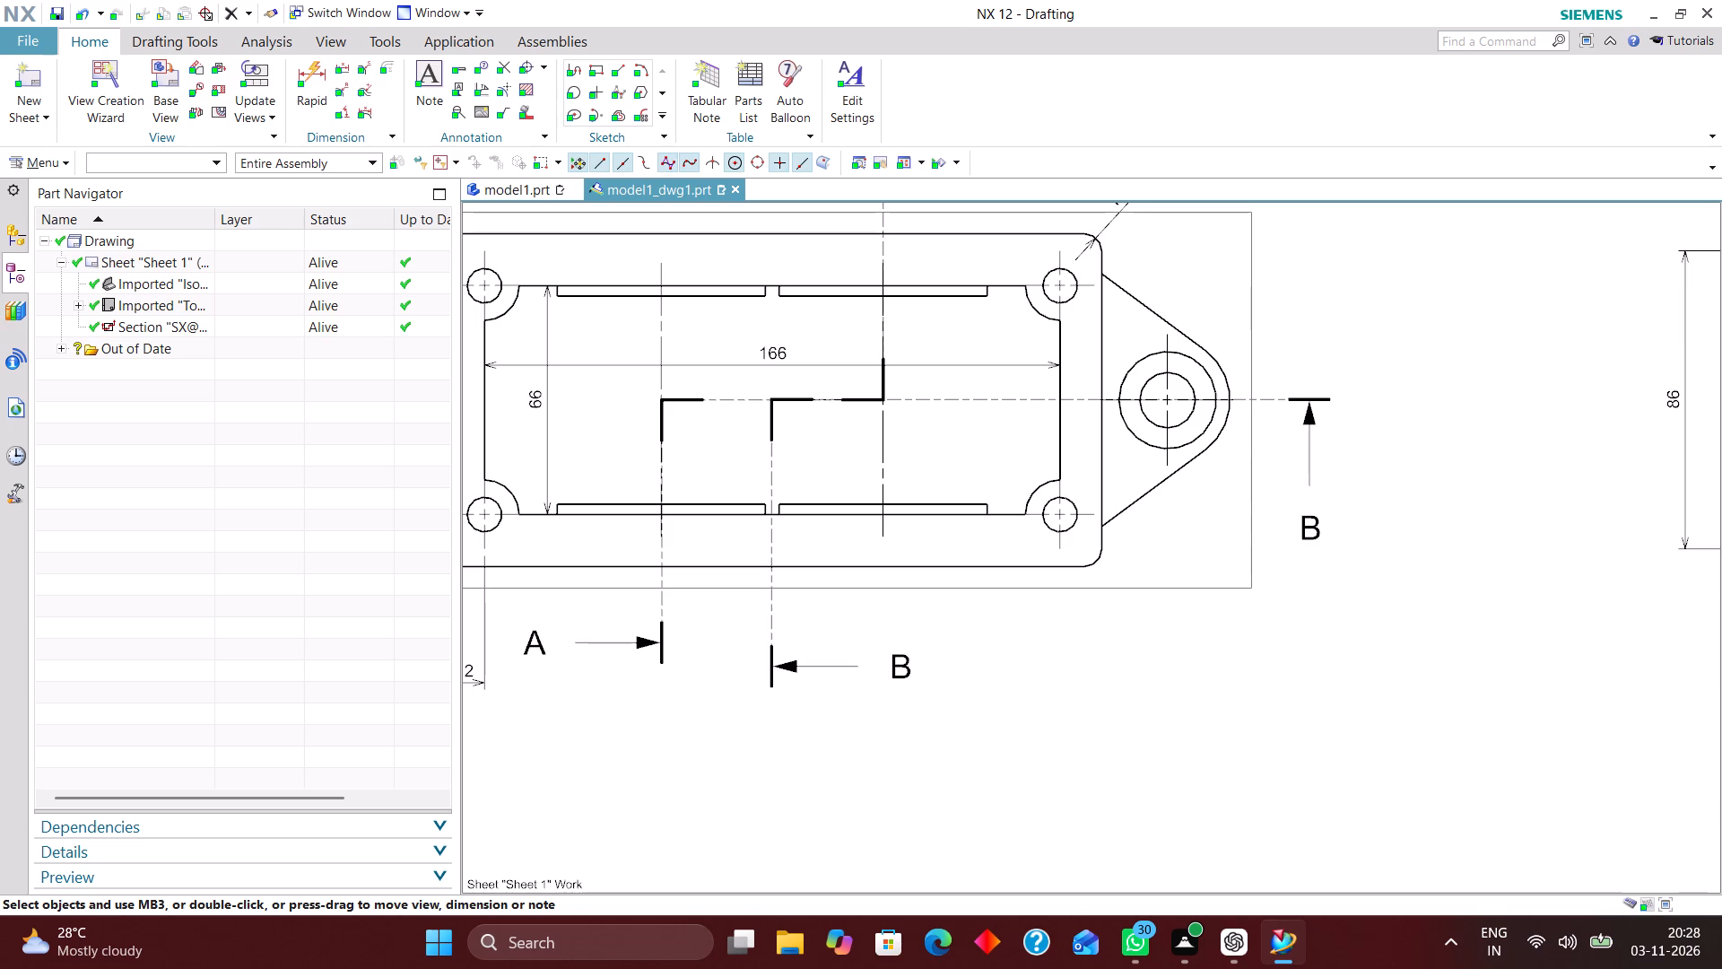
{"action": "double_click", "coordinate": [822, 669]}
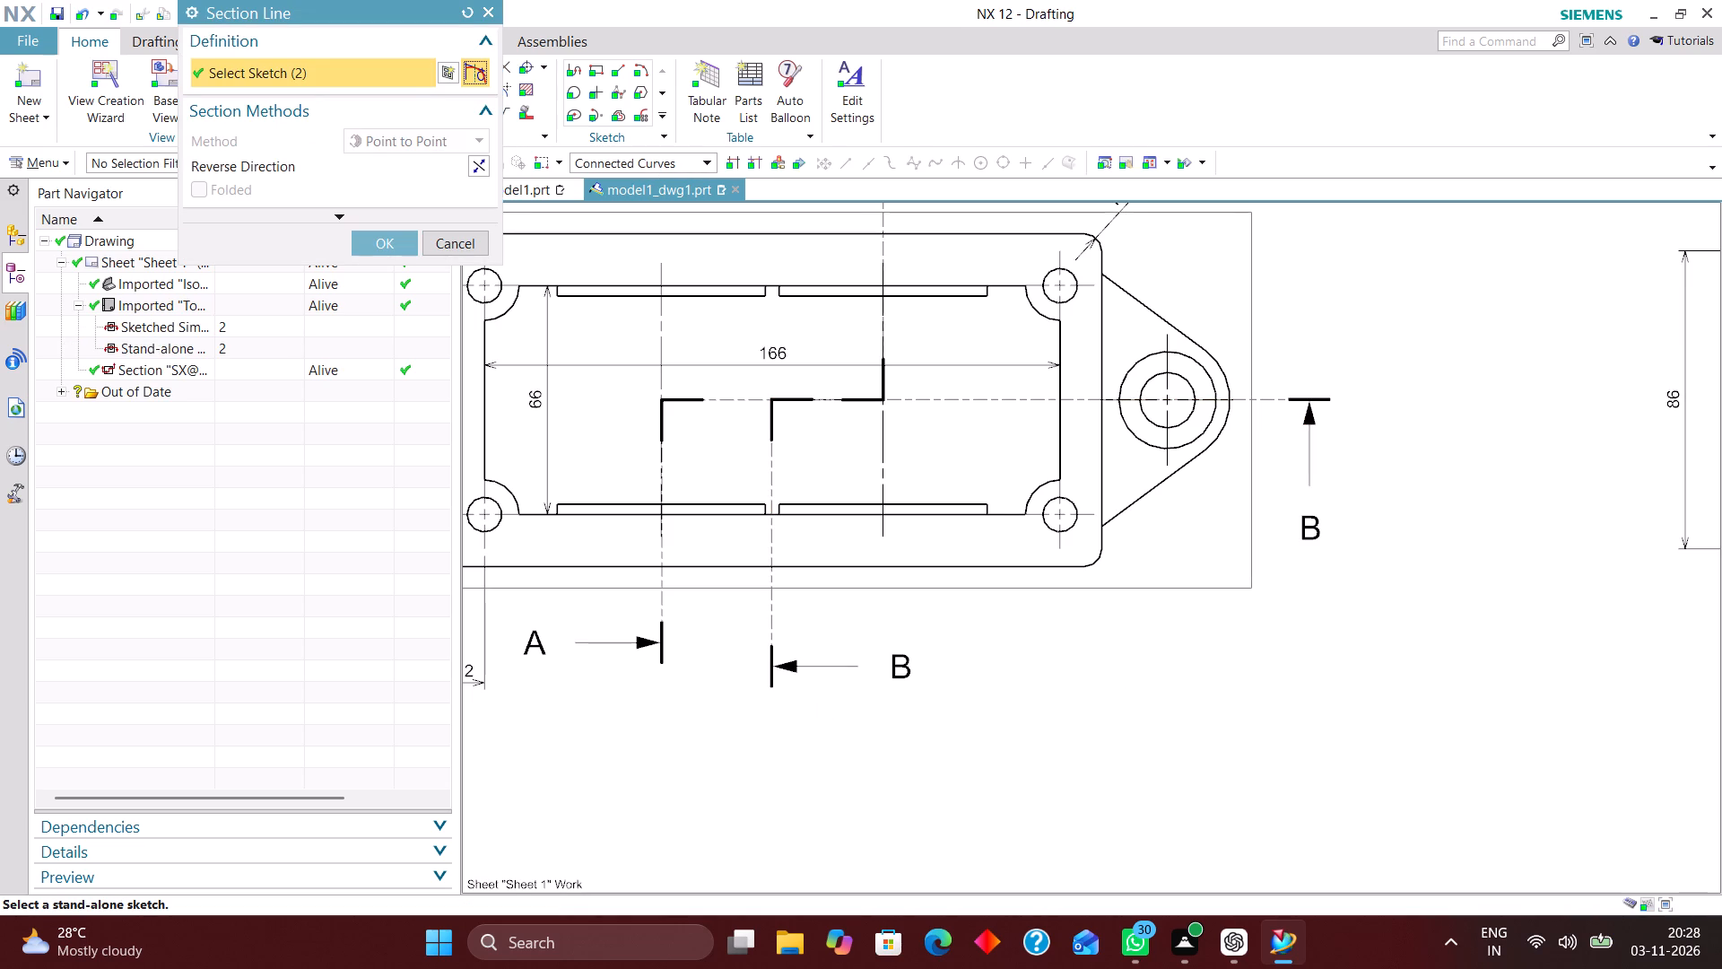
{"action": "left_click", "coordinate": [481, 246]}
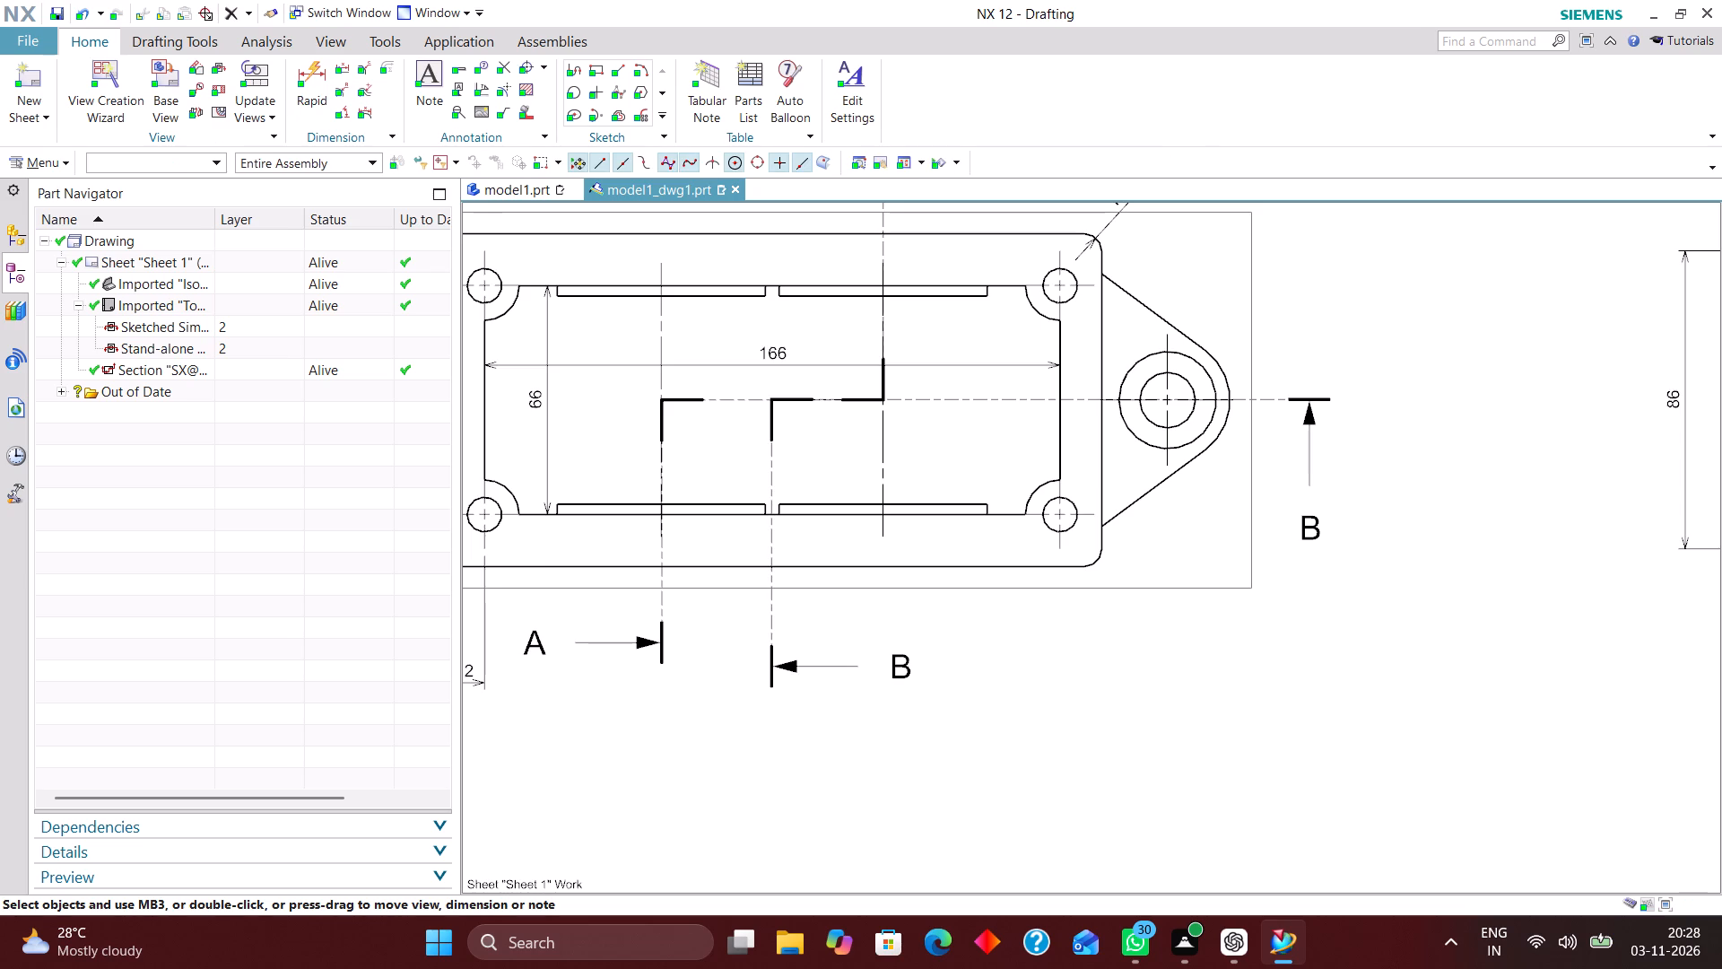
Examine the course of section line B on the top view and the neighbouring section view A-A.
{"action": "scroll", "coordinate": [934, 654], "scroll_direction": "down", "scroll_amount": 3}
{"action": "right_click_drag", "start_coordinate": [1184, 654], "coordinate": [1058, 716]}
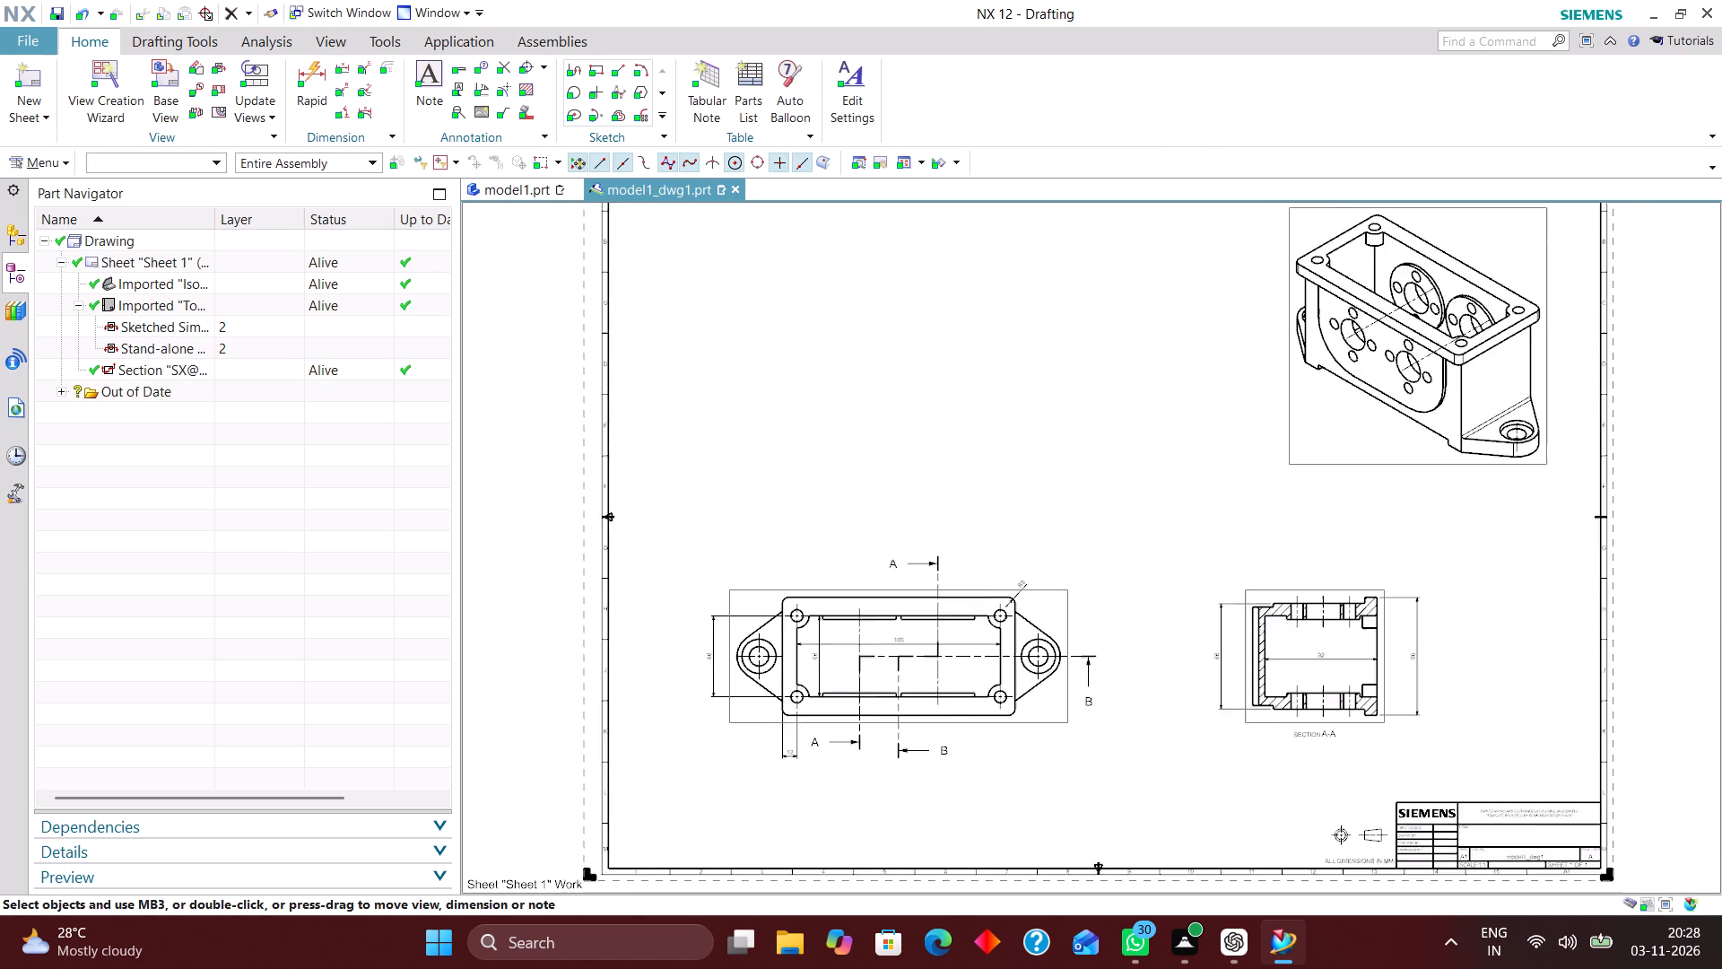
{"action": "scroll", "coordinate": [1091, 688], "scroll_direction": "up", "scroll_amount": 3}
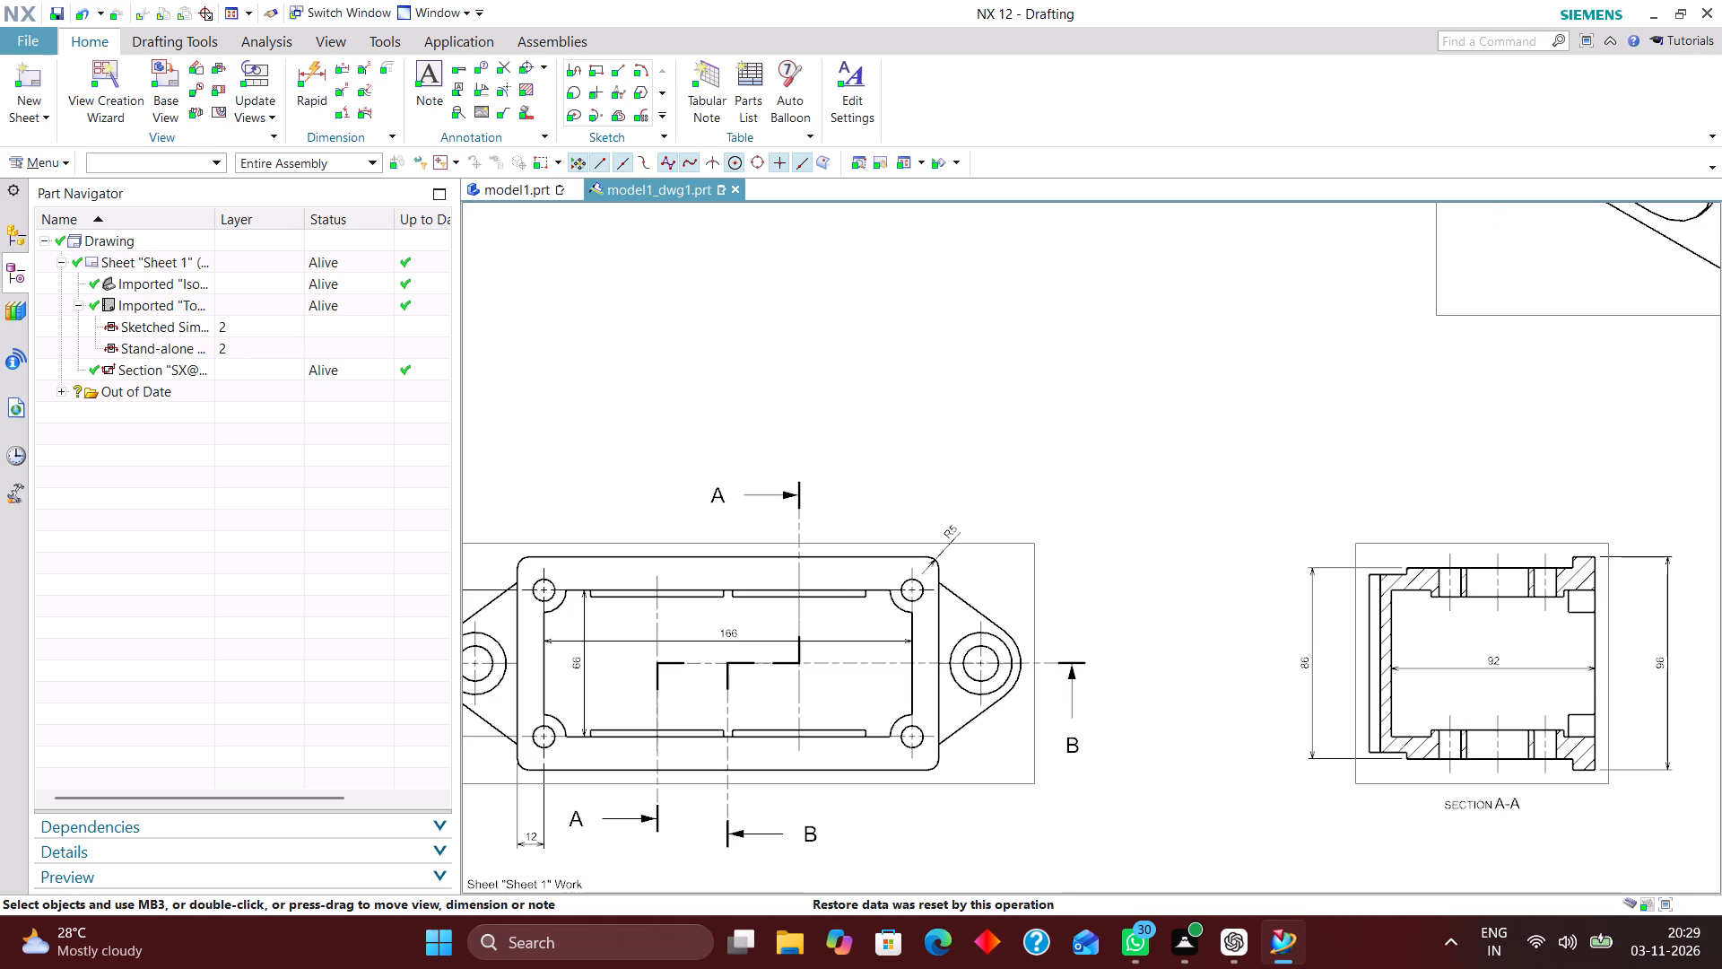
{"action": "scroll", "coordinate": [1272, 597], "scroll_direction": "down", "scroll_amount": 2}
{"action": "scroll", "coordinate": [1352, 677], "scroll_direction": "up", "scroll_amount": 4}
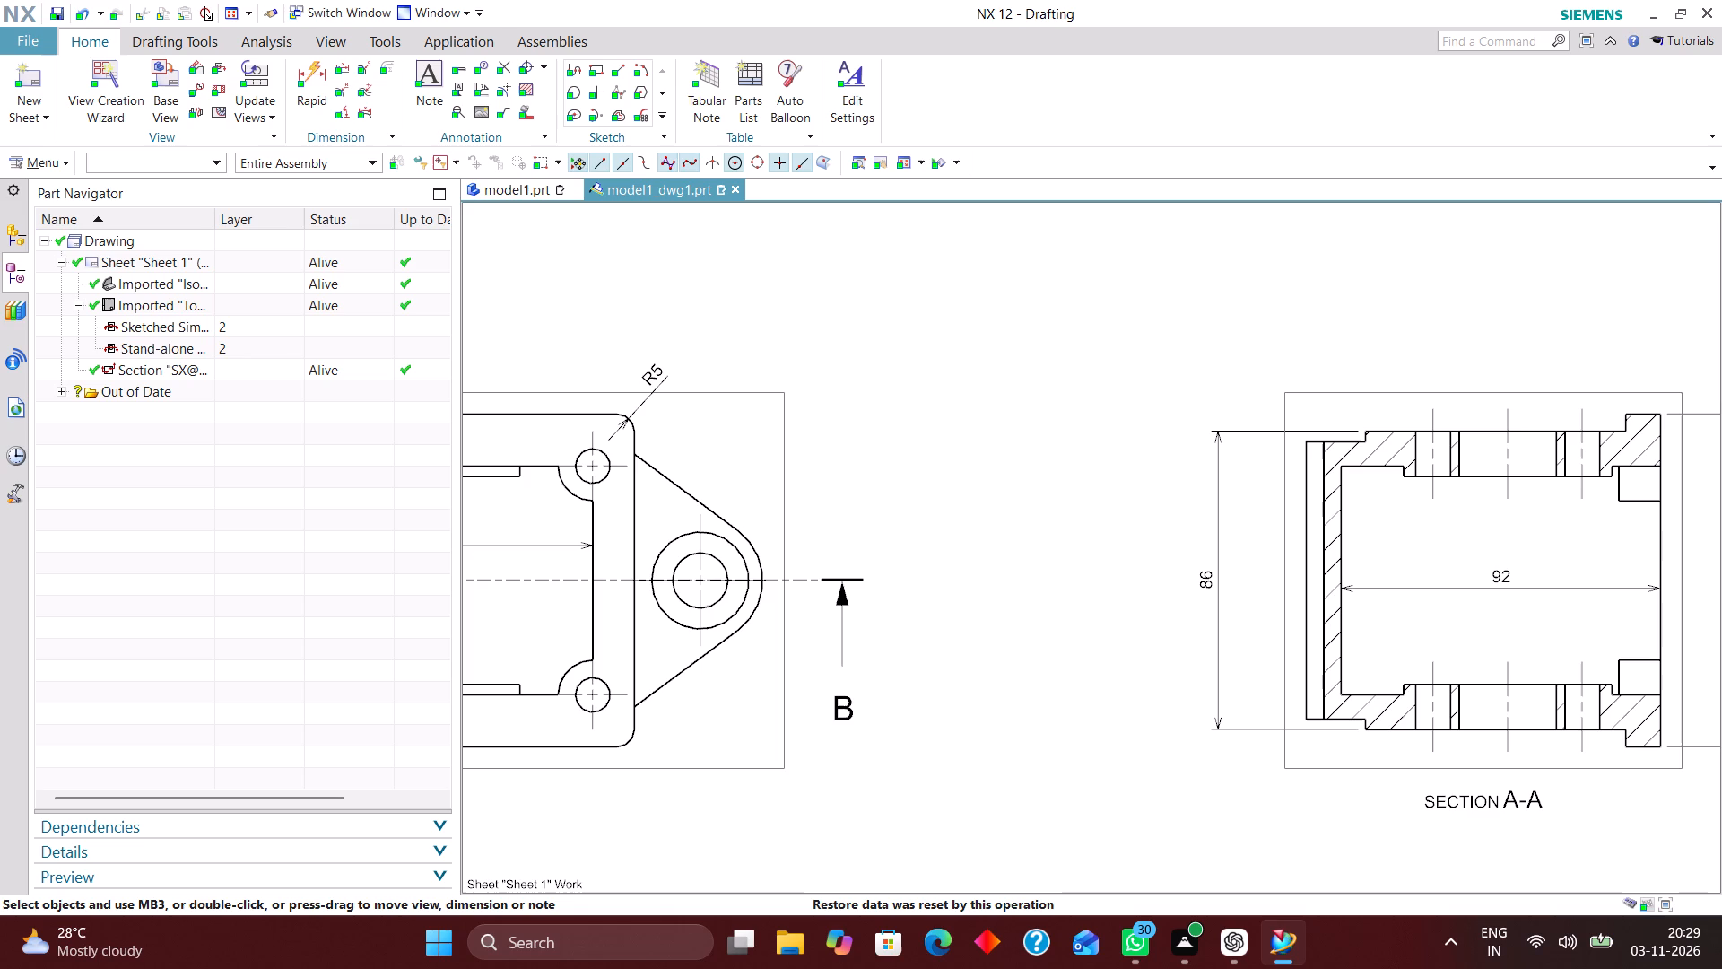
{"action": "right_click_drag", "start_coordinate": [1205, 321], "coordinate": [1155, 451]}
{"action": "right_click_drag", "start_coordinate": [1287, 319], "coordinate": [1087, 378]}
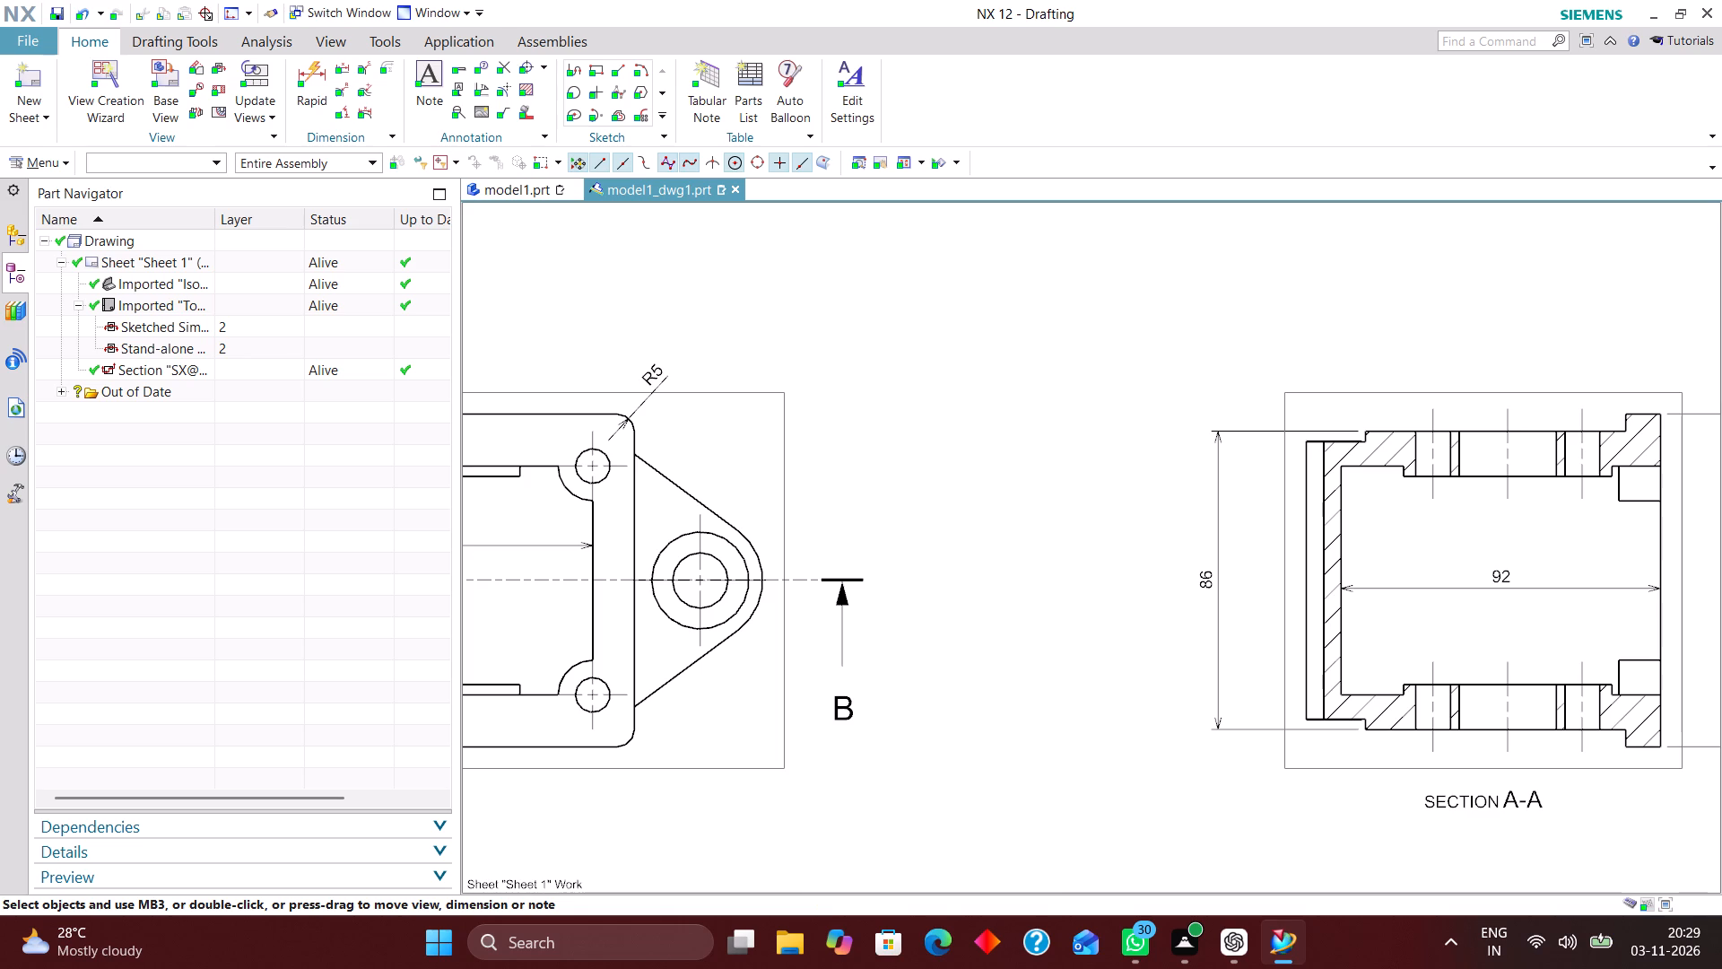
{"action": "right_click_drag", "start_coordinate": [1211, 325], "coordinate": [1039, 495]}
{"action": "scroll", "coordinate": [1114, 622], "scroll_direction": "up", "scroll_amount": 3}
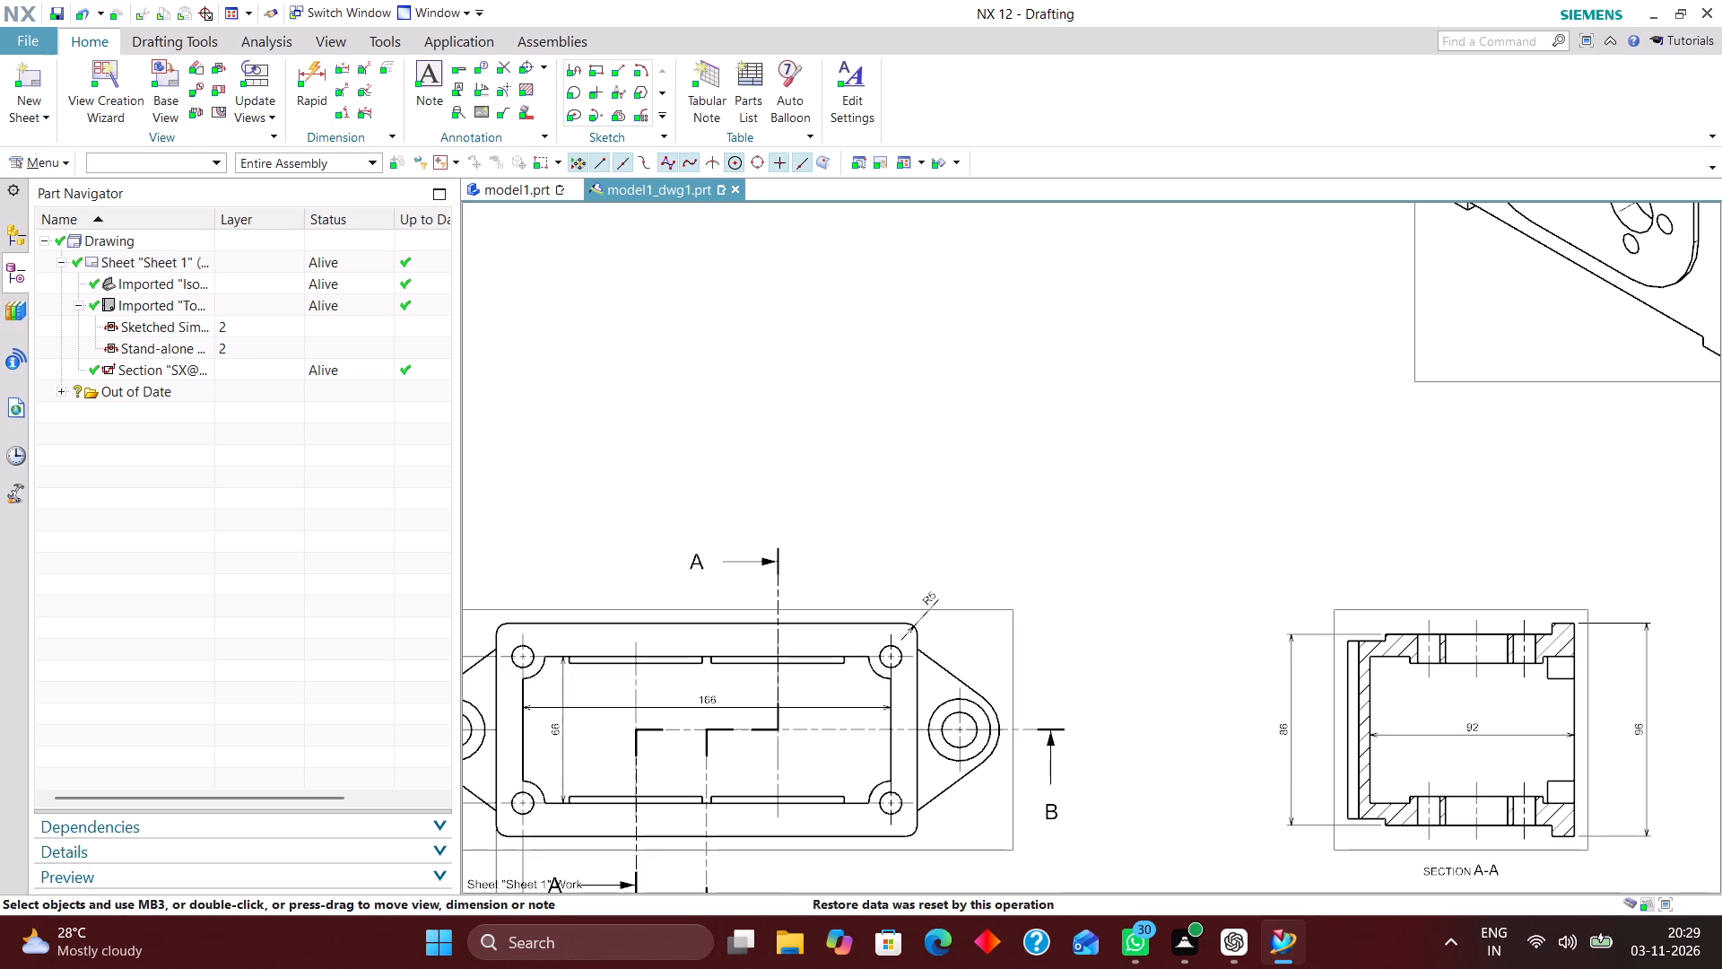
{"action": "scroll", "coordinate": [1183, 498], "scroll_direction": "down", "scroll_amount": 3}
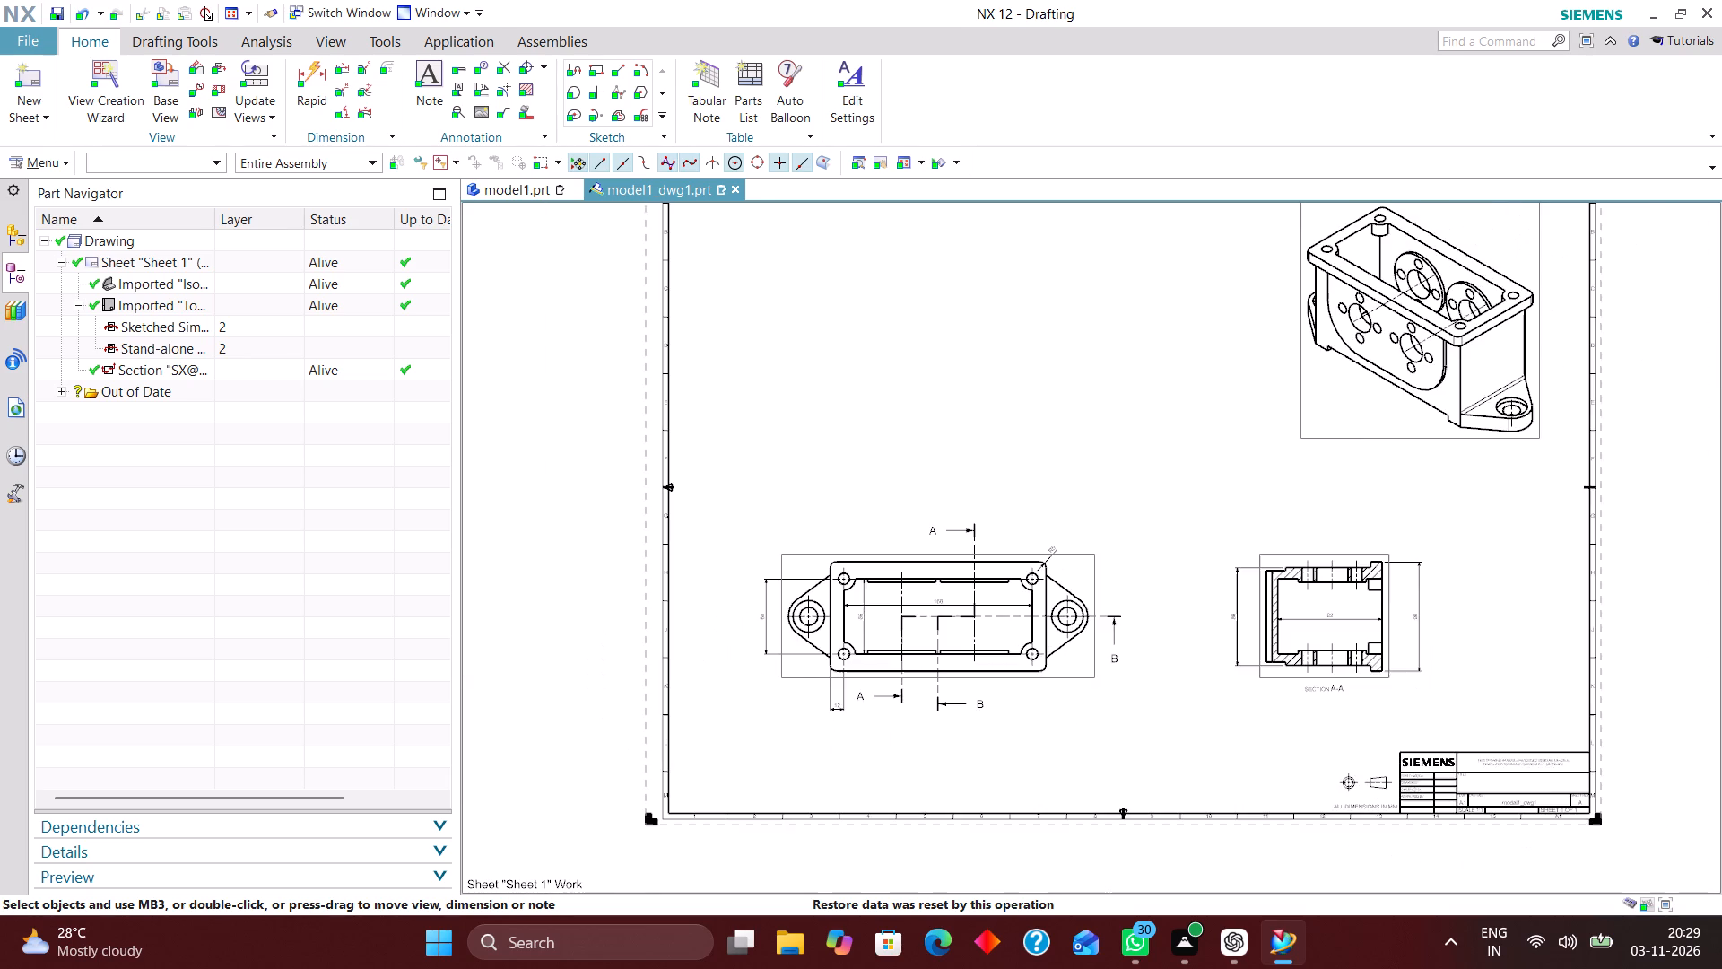
{"action": "scroll", "coordinate": [1081, 632], "scroll_direction": "down", "scroll_amount": 1}
{"action": "scroll", "coordinate": [991, 679], "scroll_direction": "up", "scroll_amount": 4}
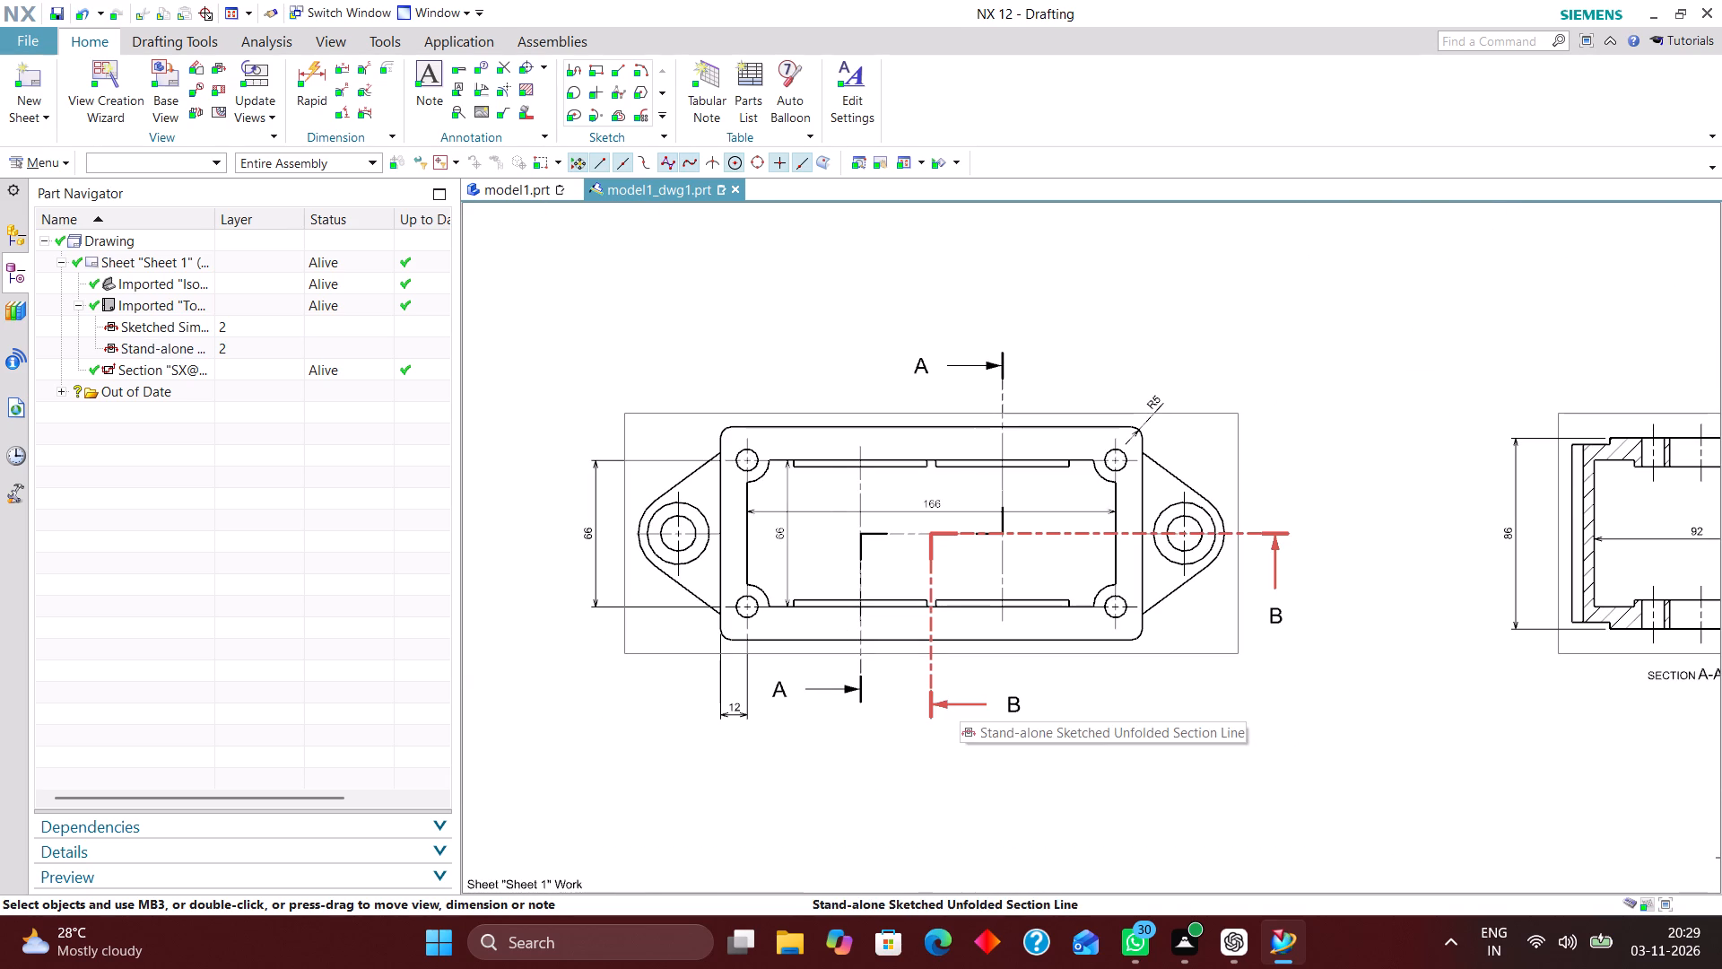
{"action": "scroll", "coordinate": [910, 701], "scroll_direction": "down", "scroll_amount": 1}
{"action": "scroll", "coordinate": [953, 638], "scroll_direction": "up", "scroll_amount": 2}
{"action": "scroll", "coordinate": [962, 745], "scroll_direction": "down", "scroll_amount": 1}
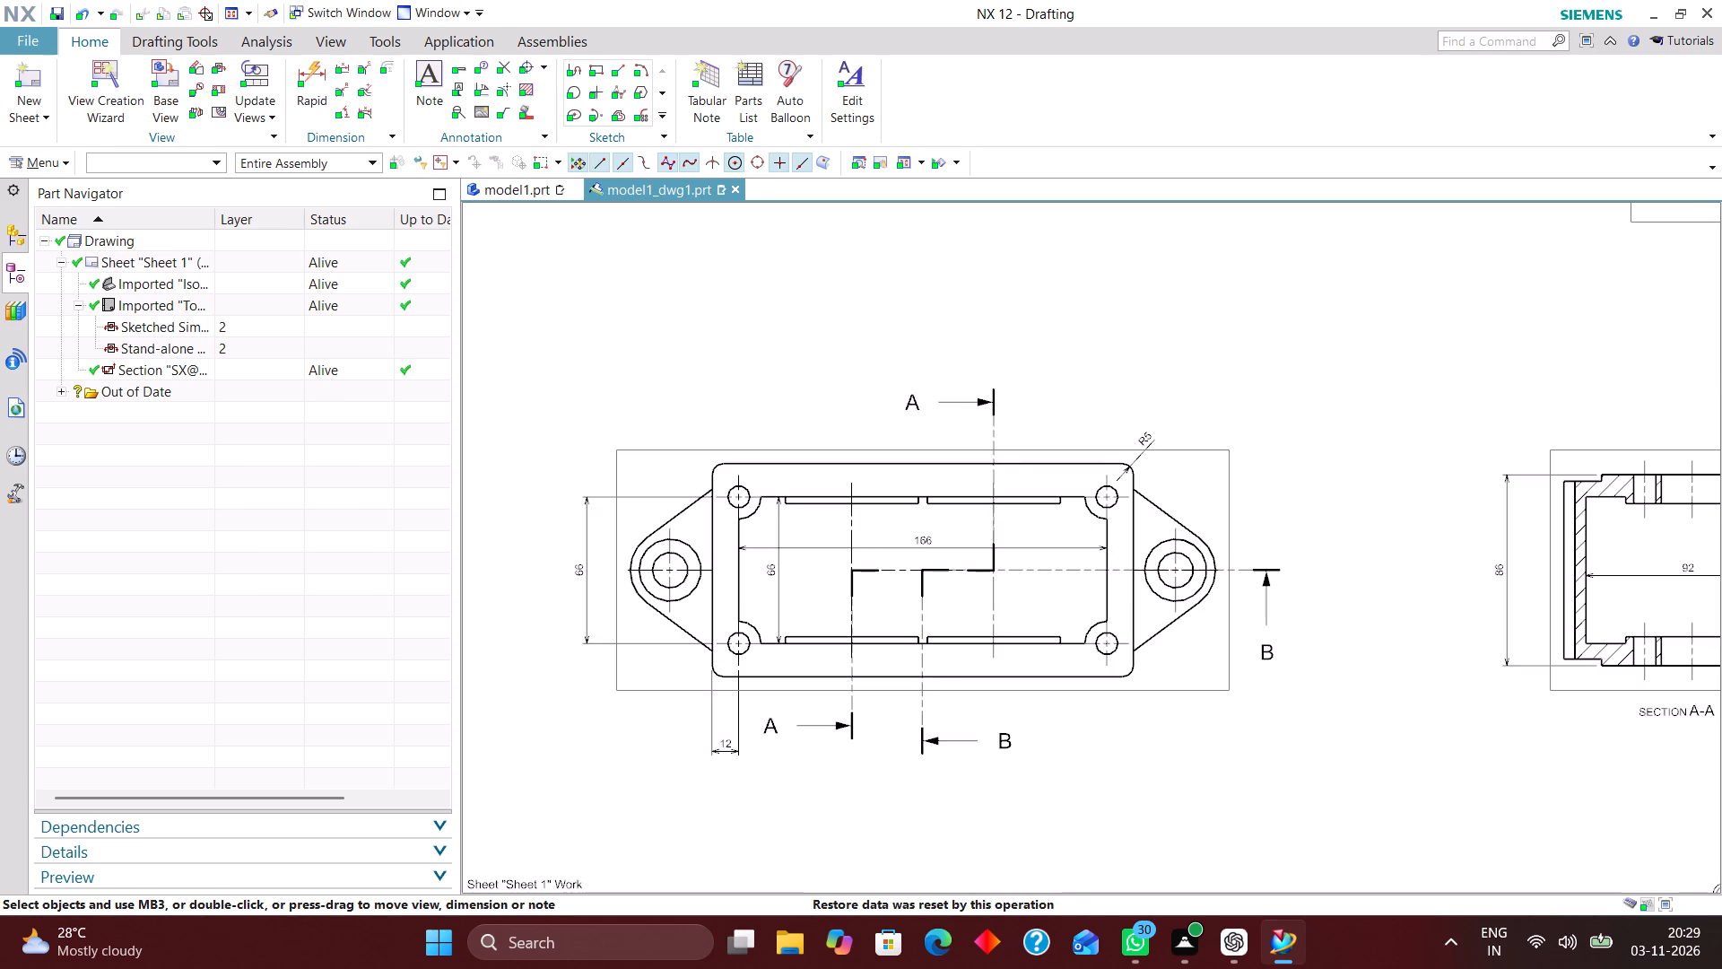
{"action": "right_click_drag", "start_coordinate": [1366, 646], "coordinate": [1153, 781]}
{"action": "scroll", "coordinate": [939, 775], "scroll_direction": "up", "scroll_amount": 3}
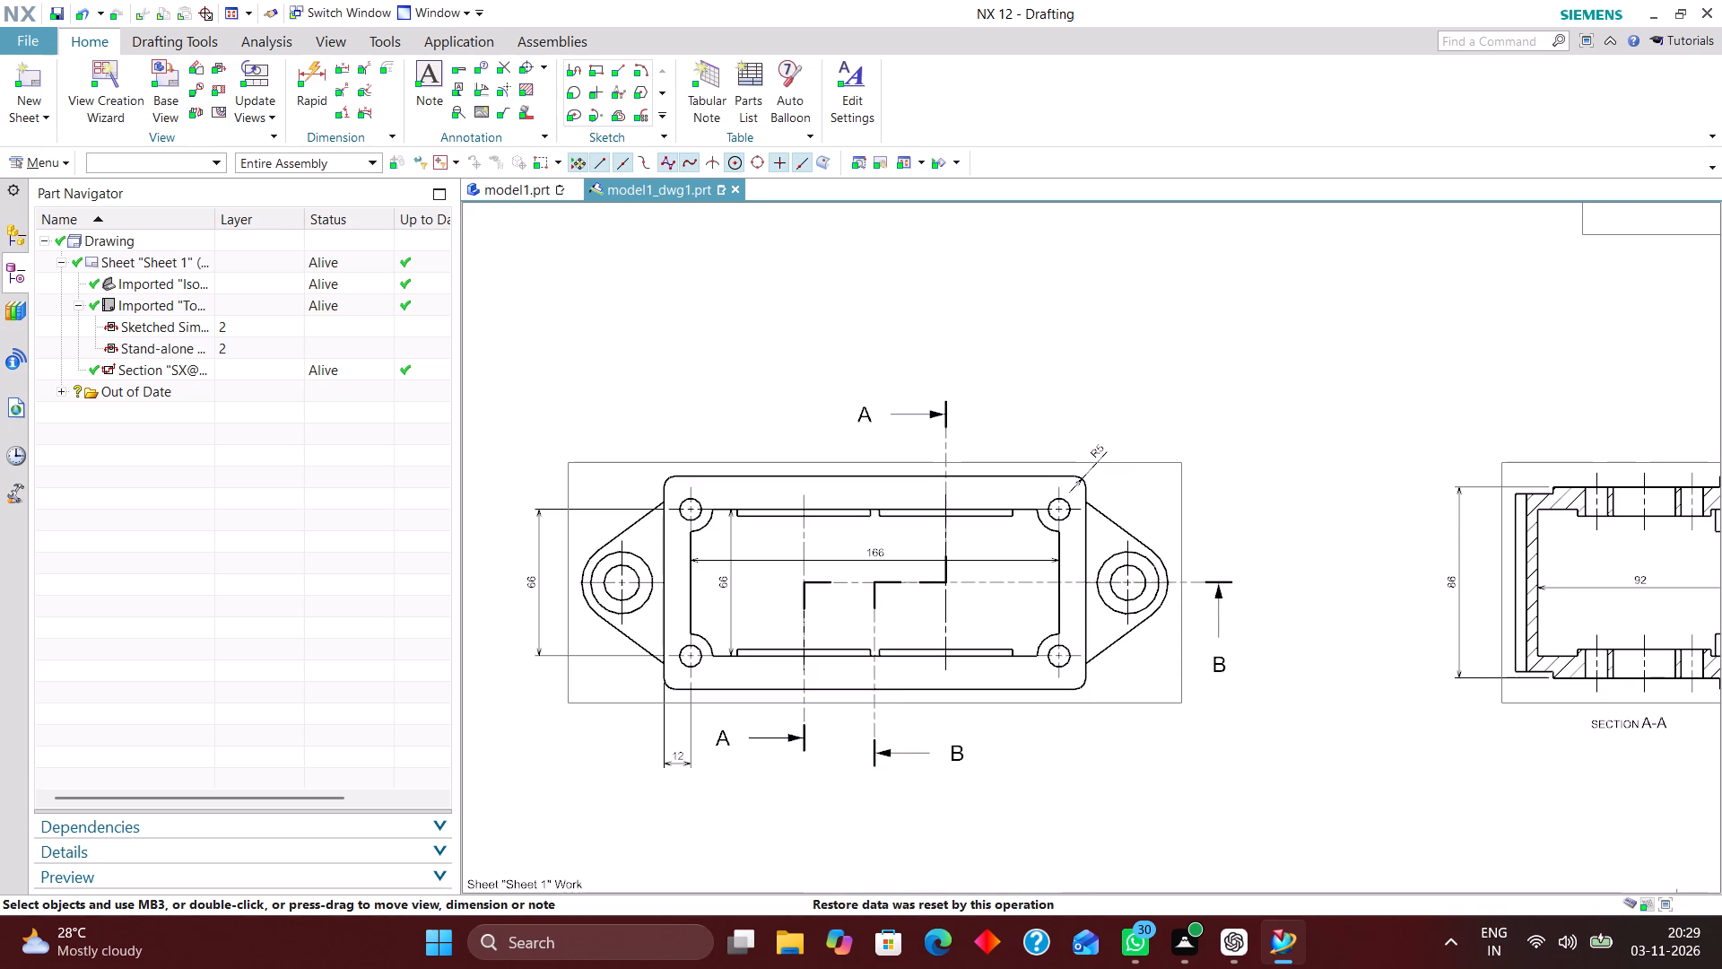
{"action": "scroll", "coordinate": [1136, 684], "scroll_direction": "down", "scroll_amount": 2}
{"action": "scroll", "coordinate": [996, 743], "scroll_direction": "up", "scroll_amount": 2}
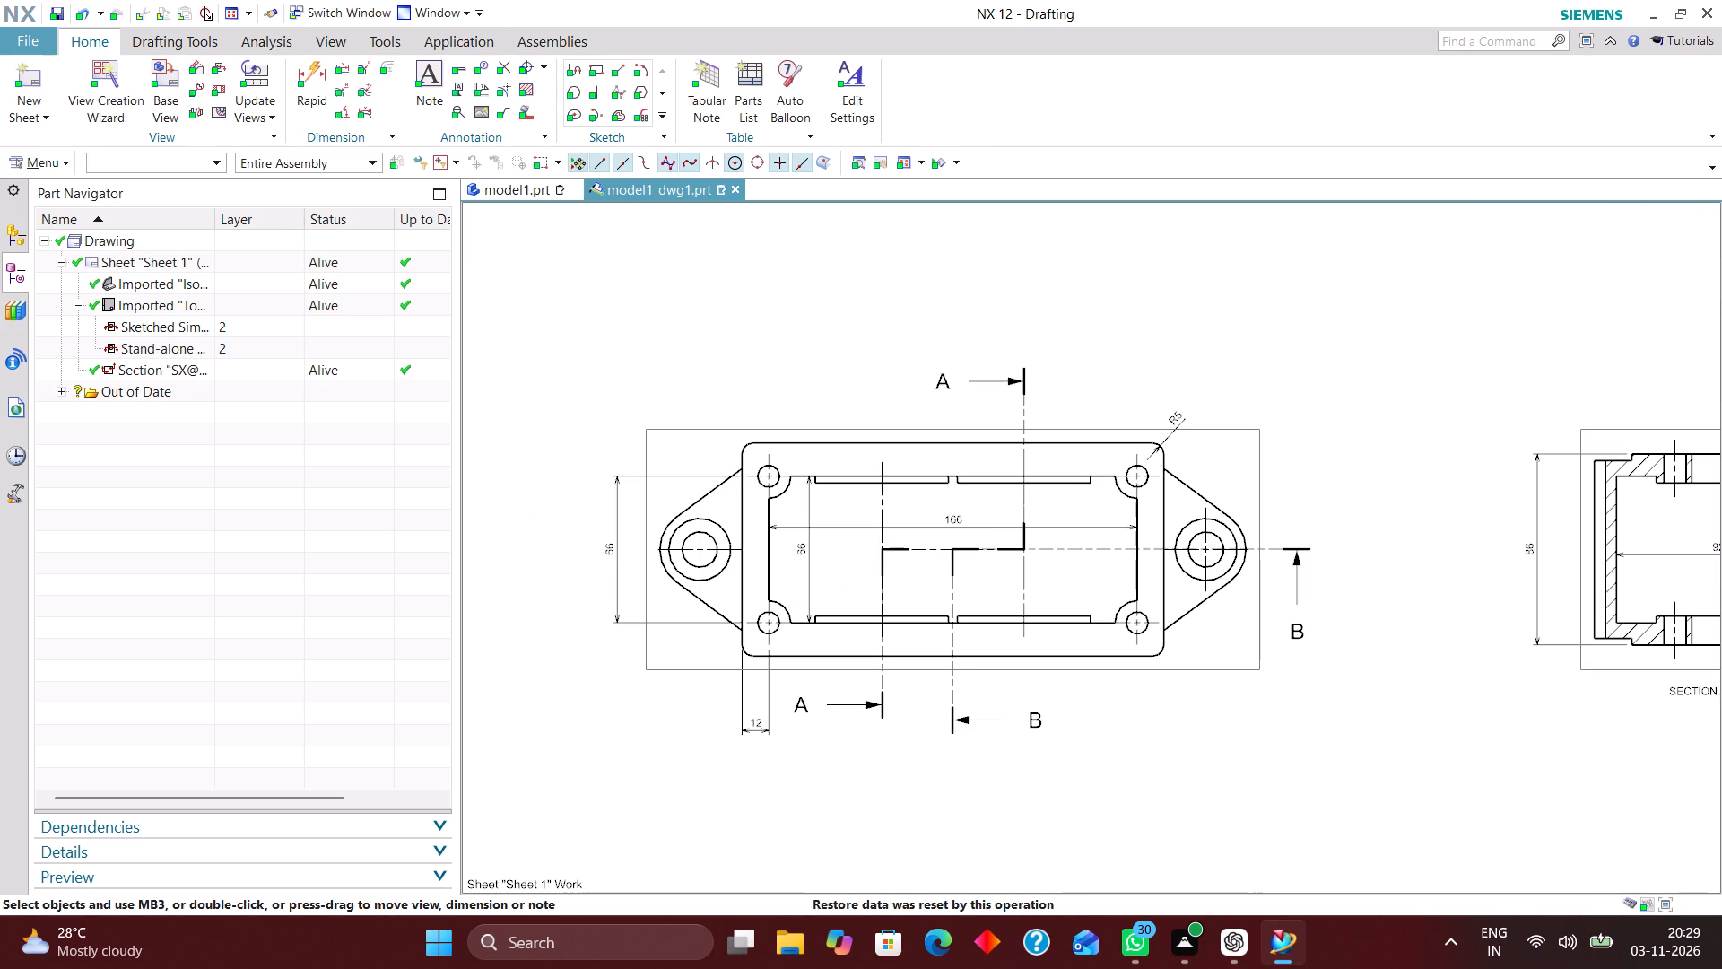
{"action": "scroll", "coordinate": [1048, 726], "scroll_direction": "down", "scroll_amount": 2}
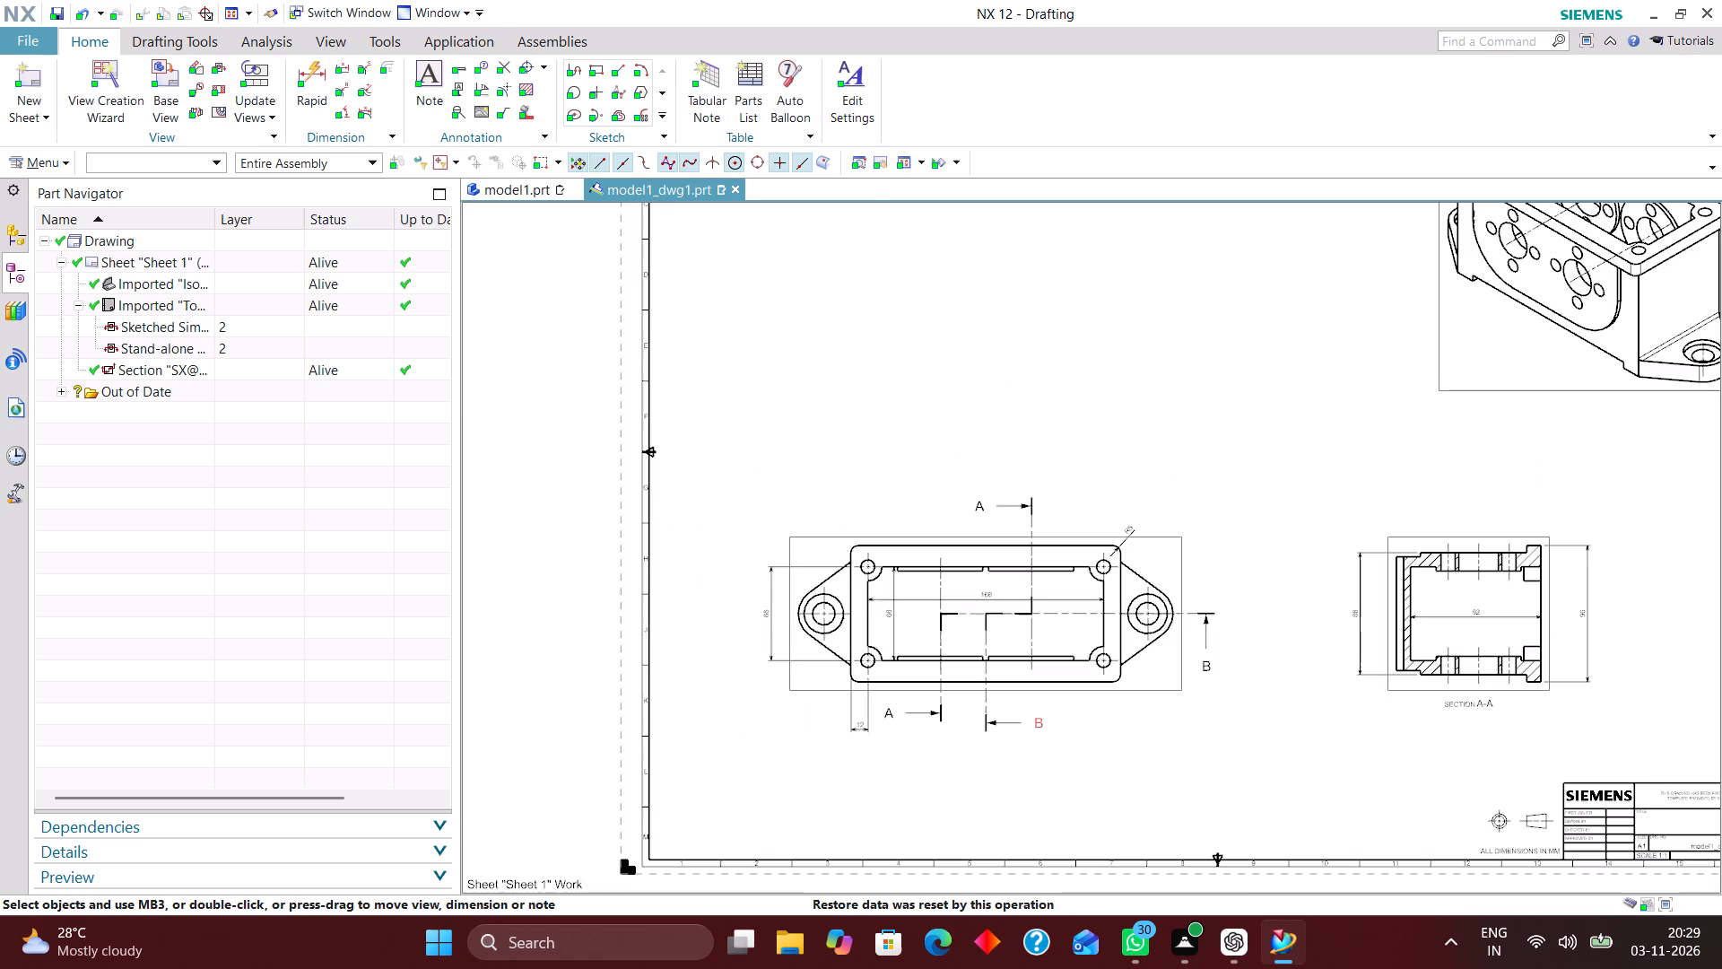
Move section view A-A slightly closer to the top view, keeping the two views aligned.
{"action": "scroll", "coordinate": [1098, 725], "scroll_direction": "up", "scroll_amount": 3}
{"action": "right_click_drag", "start_coordinate": [1368, 710], "coordinate": [1109, 861]}
{"action": "scroll", "coordinate": [1232, 590], "scroll_direction": "up", "scroll_amount": 4}
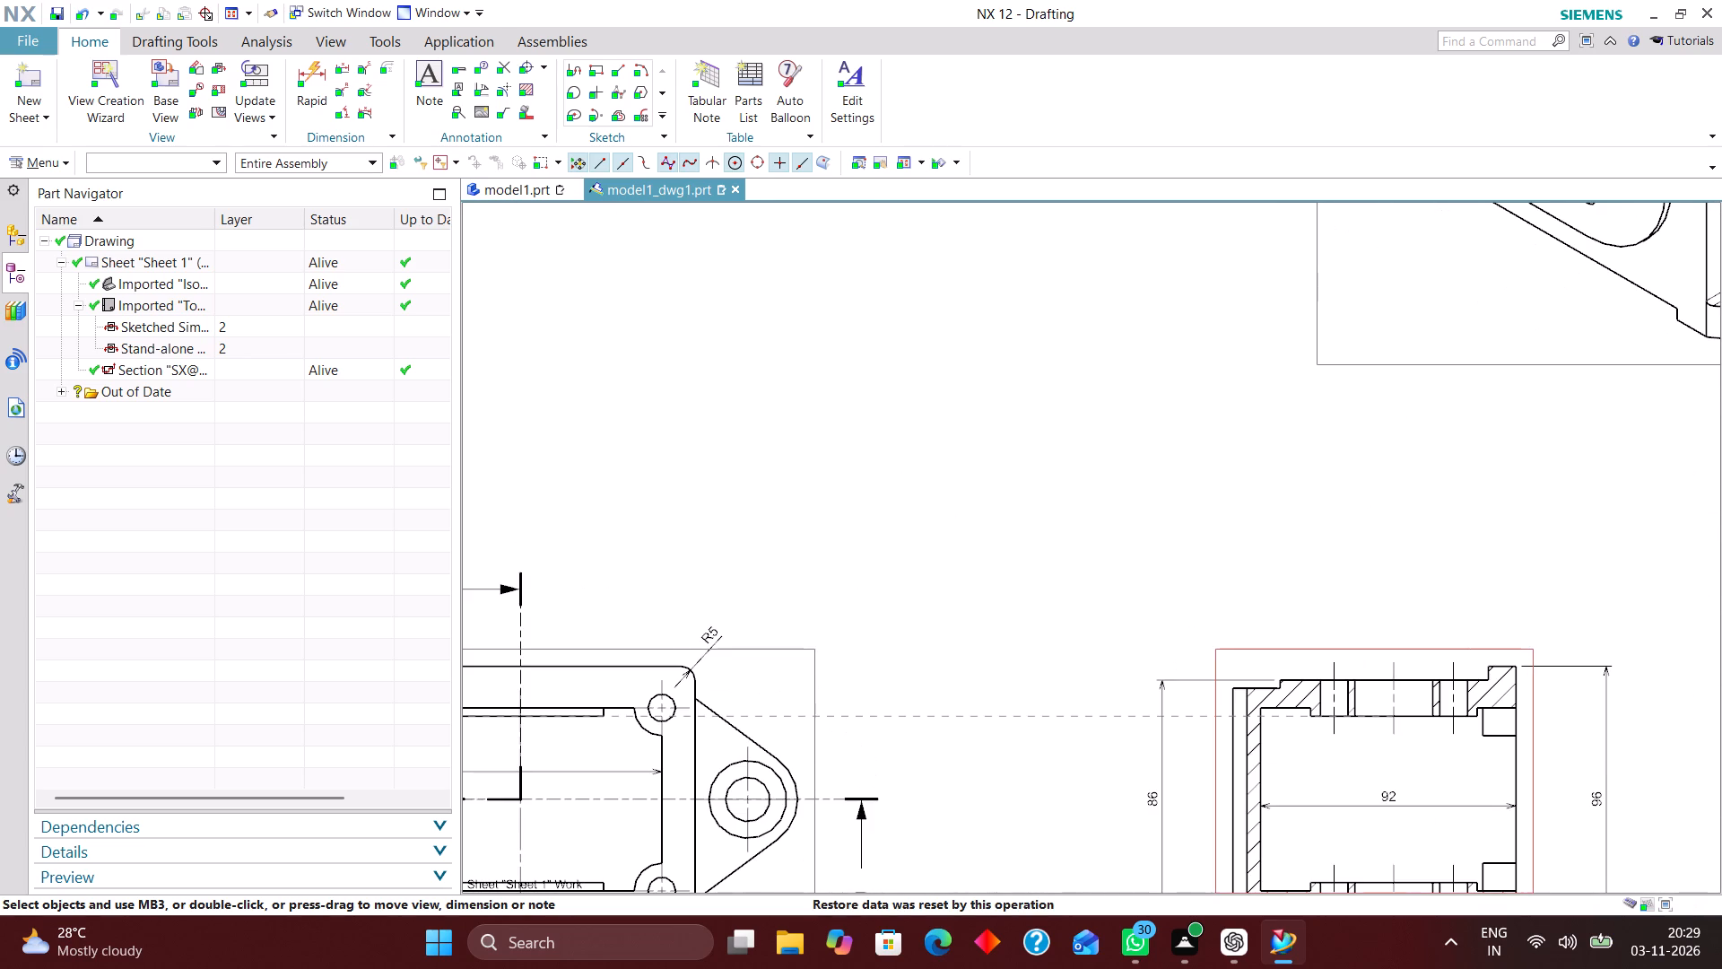
{"action": "left_click_drag", "start_coordinate": [1236, 645], "coordinate": [1218, 624]}
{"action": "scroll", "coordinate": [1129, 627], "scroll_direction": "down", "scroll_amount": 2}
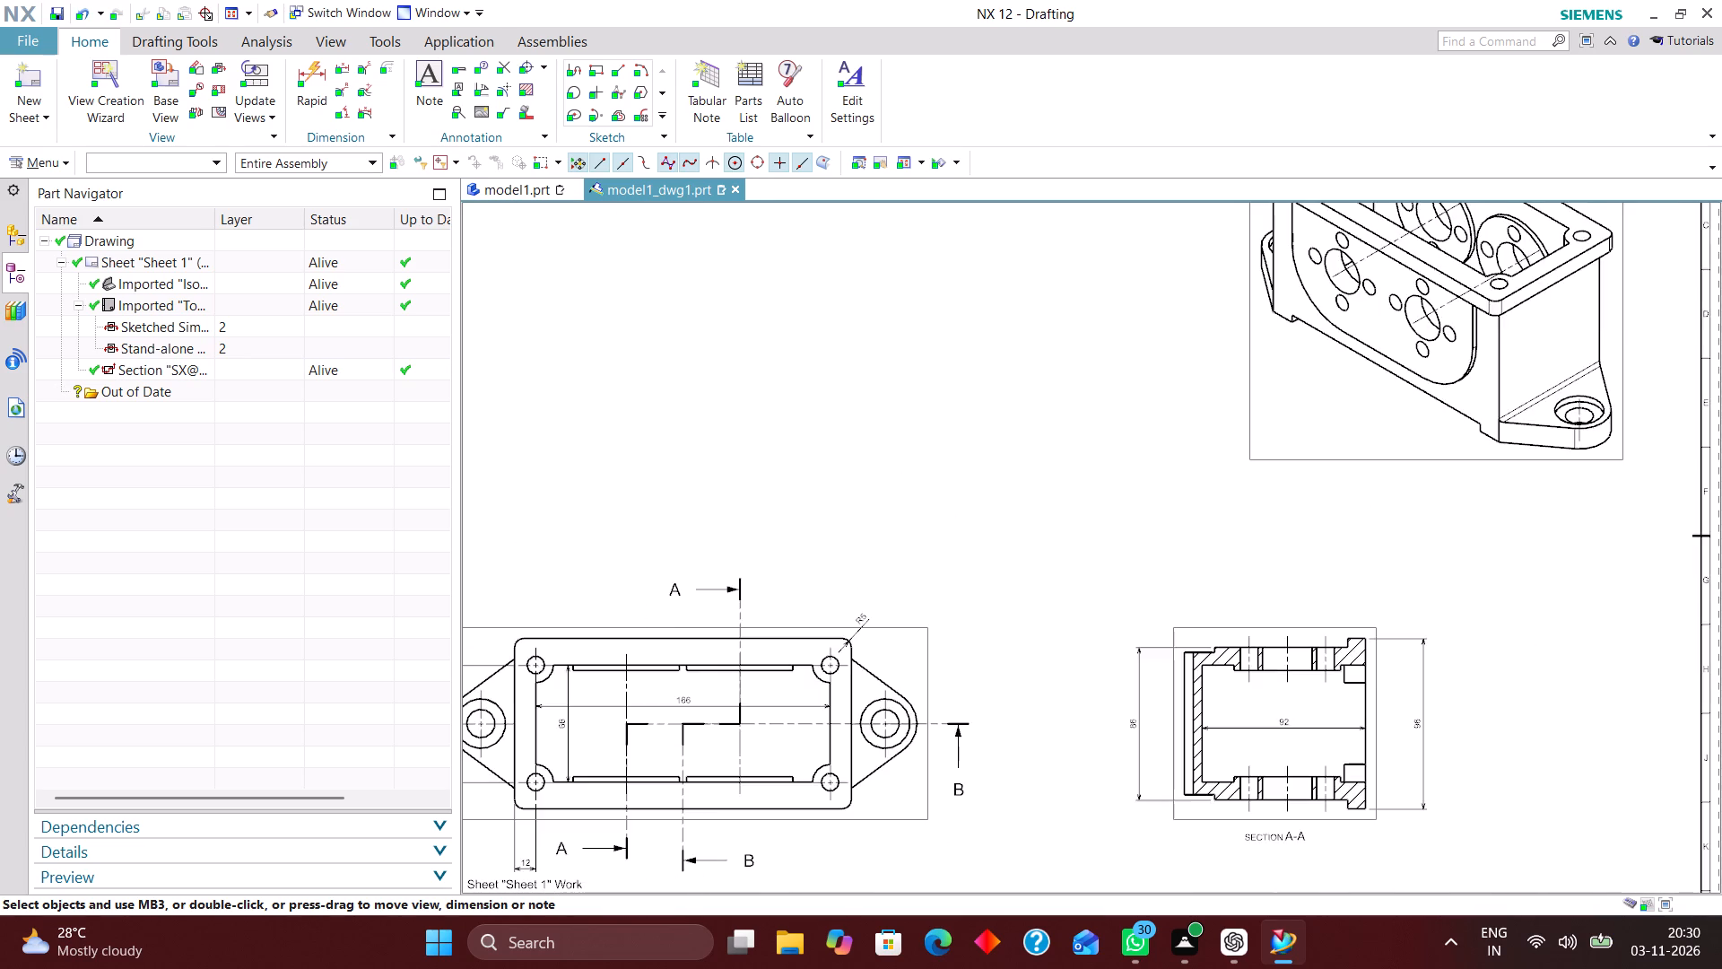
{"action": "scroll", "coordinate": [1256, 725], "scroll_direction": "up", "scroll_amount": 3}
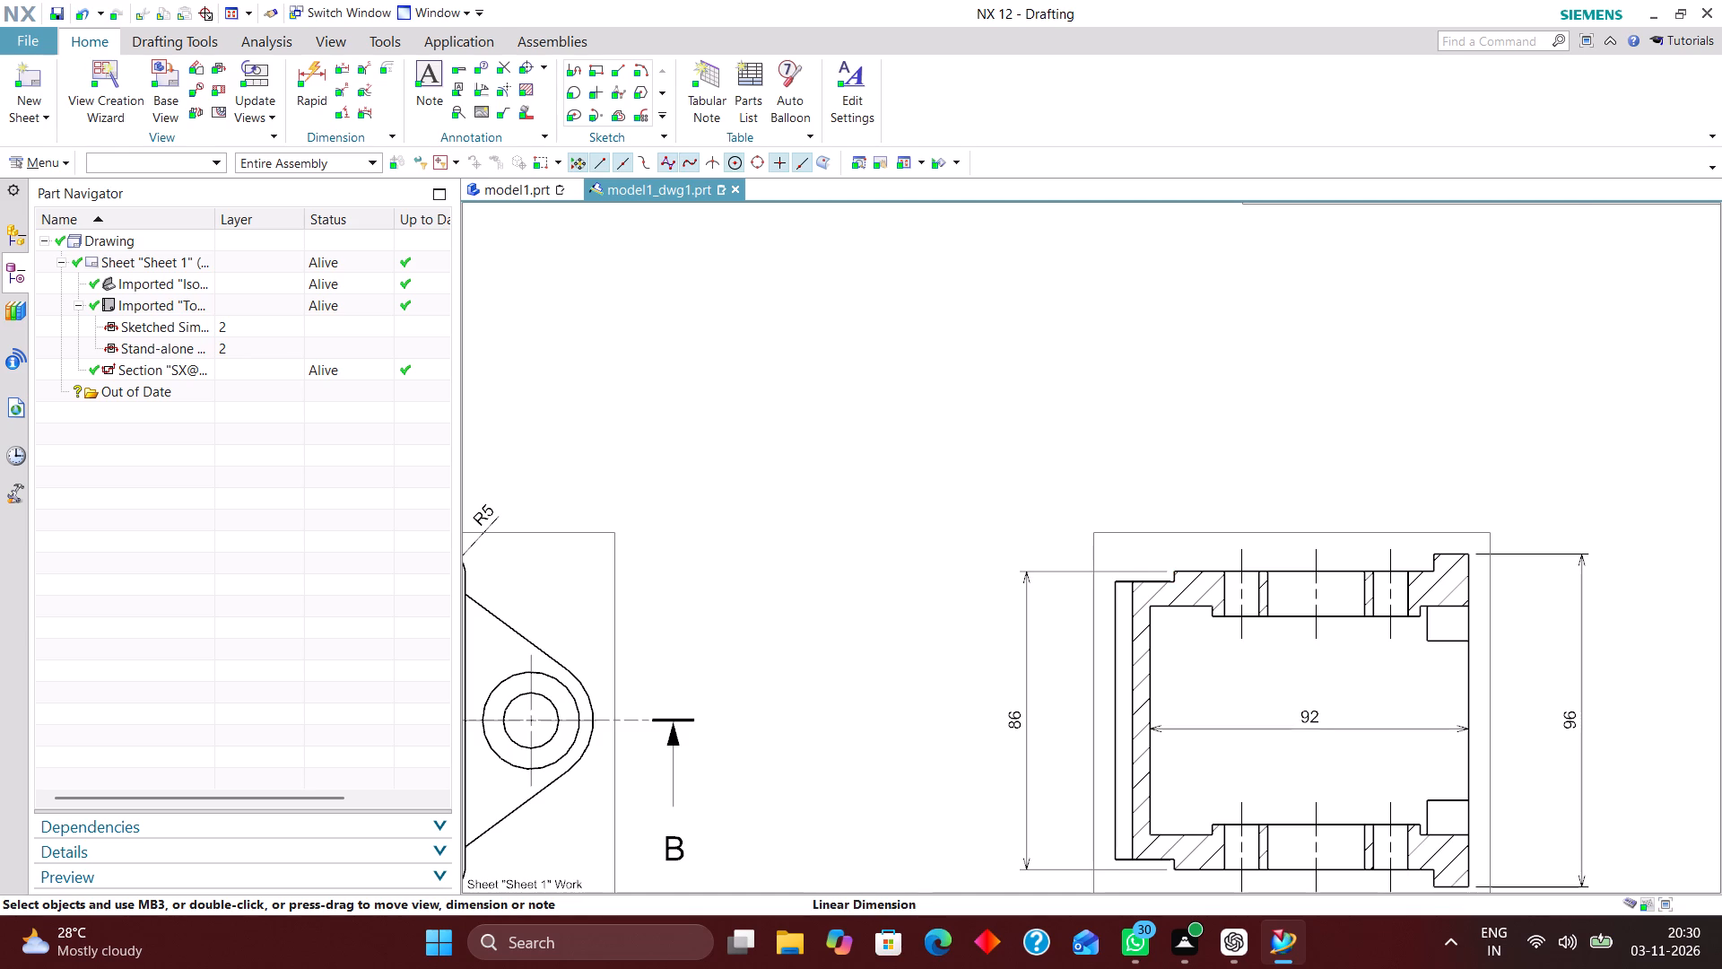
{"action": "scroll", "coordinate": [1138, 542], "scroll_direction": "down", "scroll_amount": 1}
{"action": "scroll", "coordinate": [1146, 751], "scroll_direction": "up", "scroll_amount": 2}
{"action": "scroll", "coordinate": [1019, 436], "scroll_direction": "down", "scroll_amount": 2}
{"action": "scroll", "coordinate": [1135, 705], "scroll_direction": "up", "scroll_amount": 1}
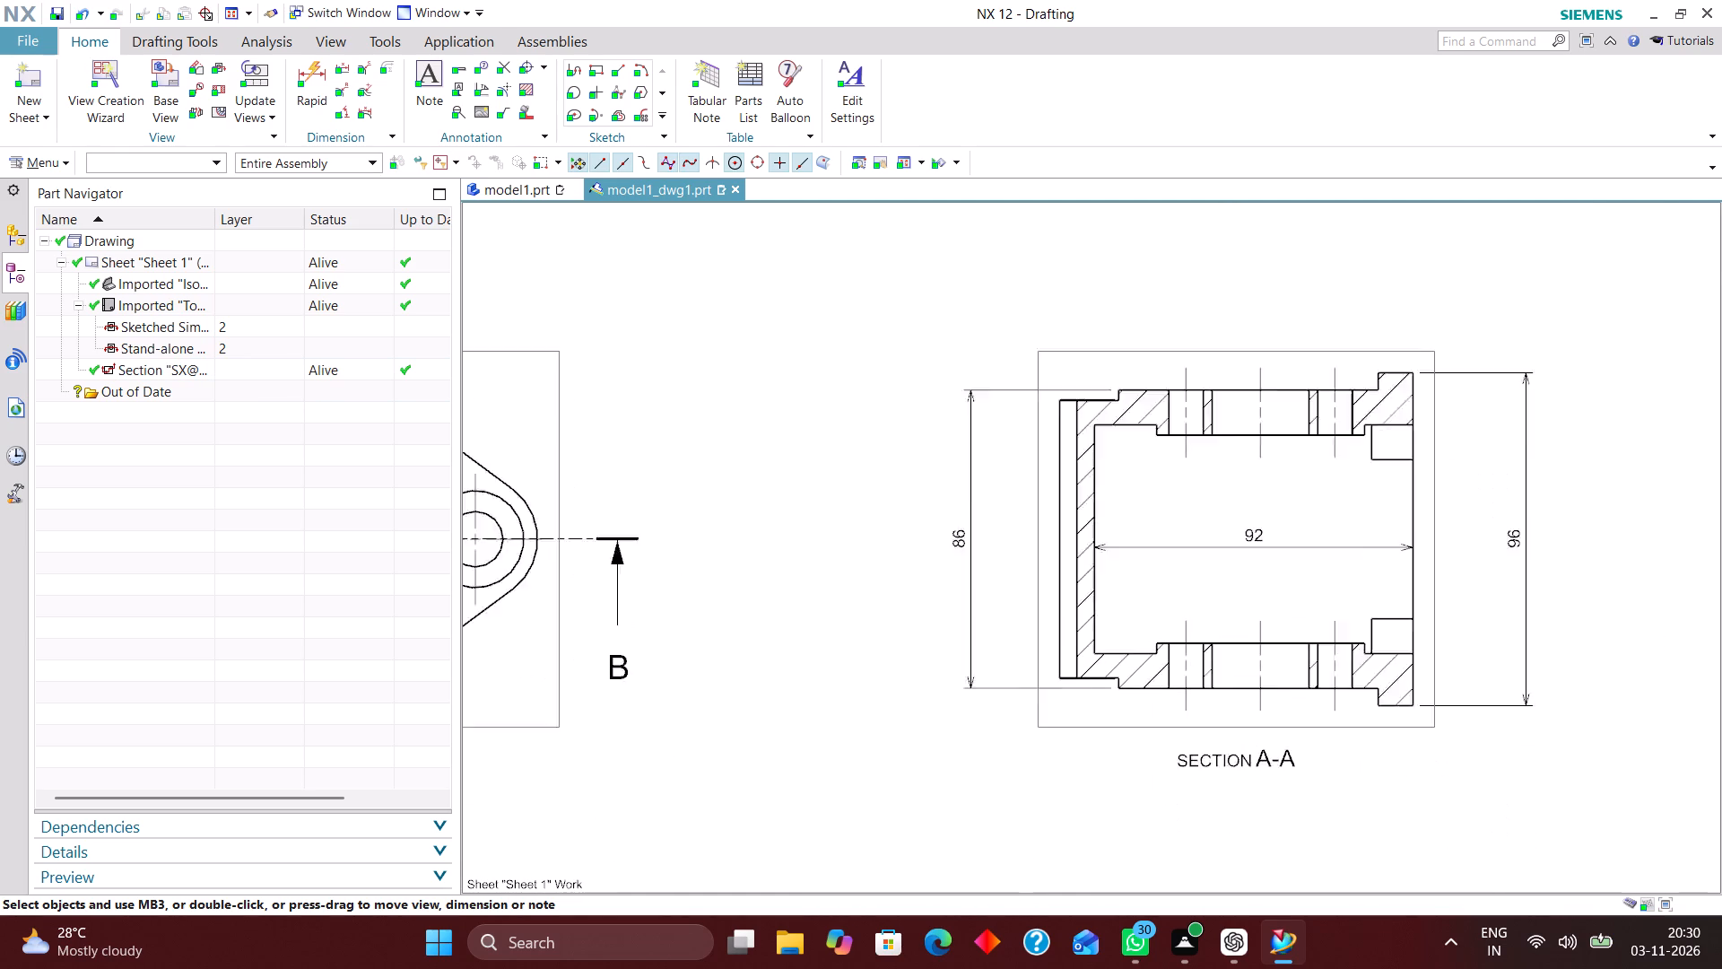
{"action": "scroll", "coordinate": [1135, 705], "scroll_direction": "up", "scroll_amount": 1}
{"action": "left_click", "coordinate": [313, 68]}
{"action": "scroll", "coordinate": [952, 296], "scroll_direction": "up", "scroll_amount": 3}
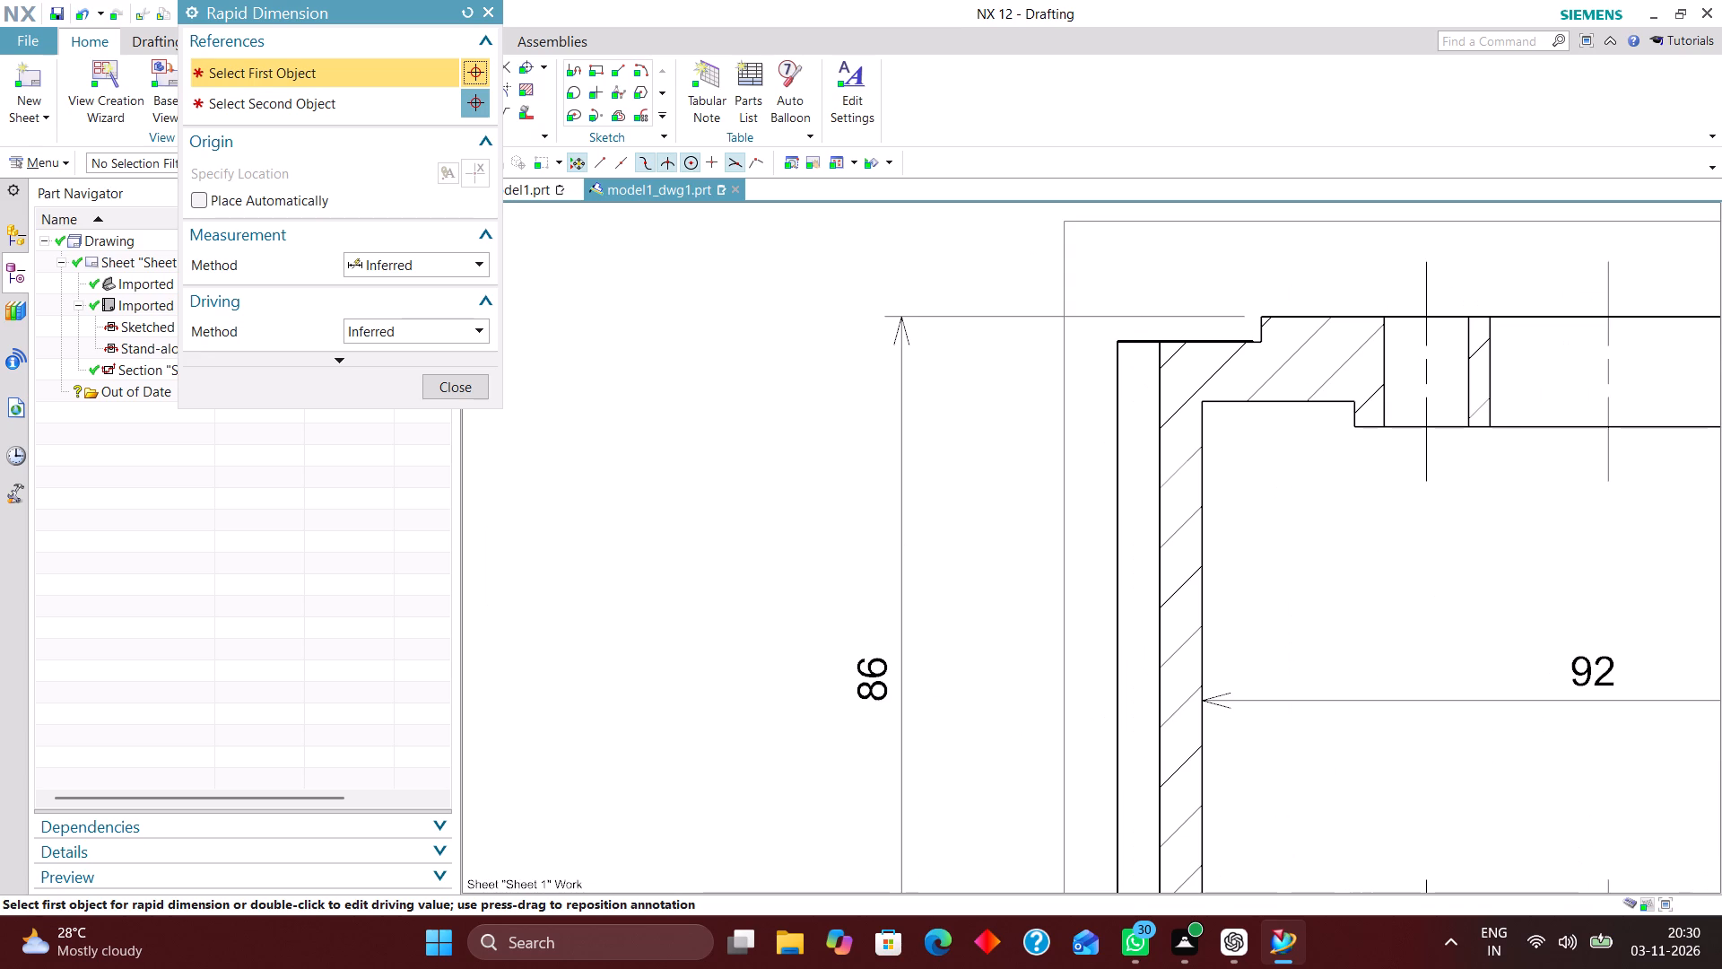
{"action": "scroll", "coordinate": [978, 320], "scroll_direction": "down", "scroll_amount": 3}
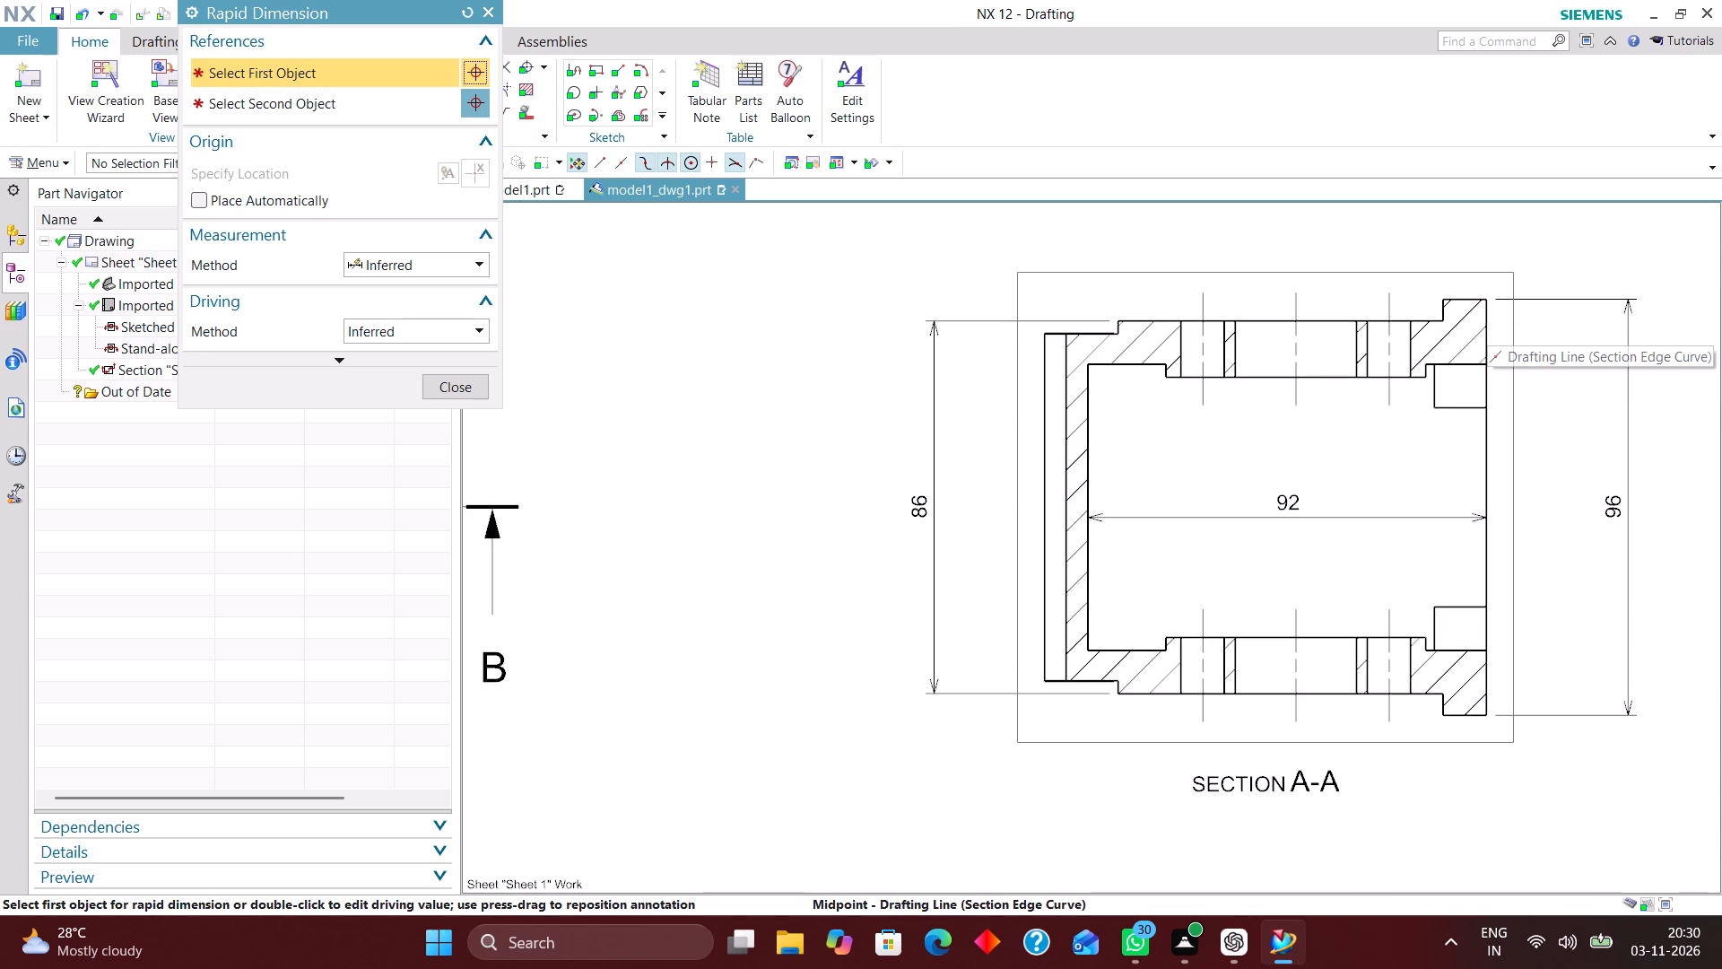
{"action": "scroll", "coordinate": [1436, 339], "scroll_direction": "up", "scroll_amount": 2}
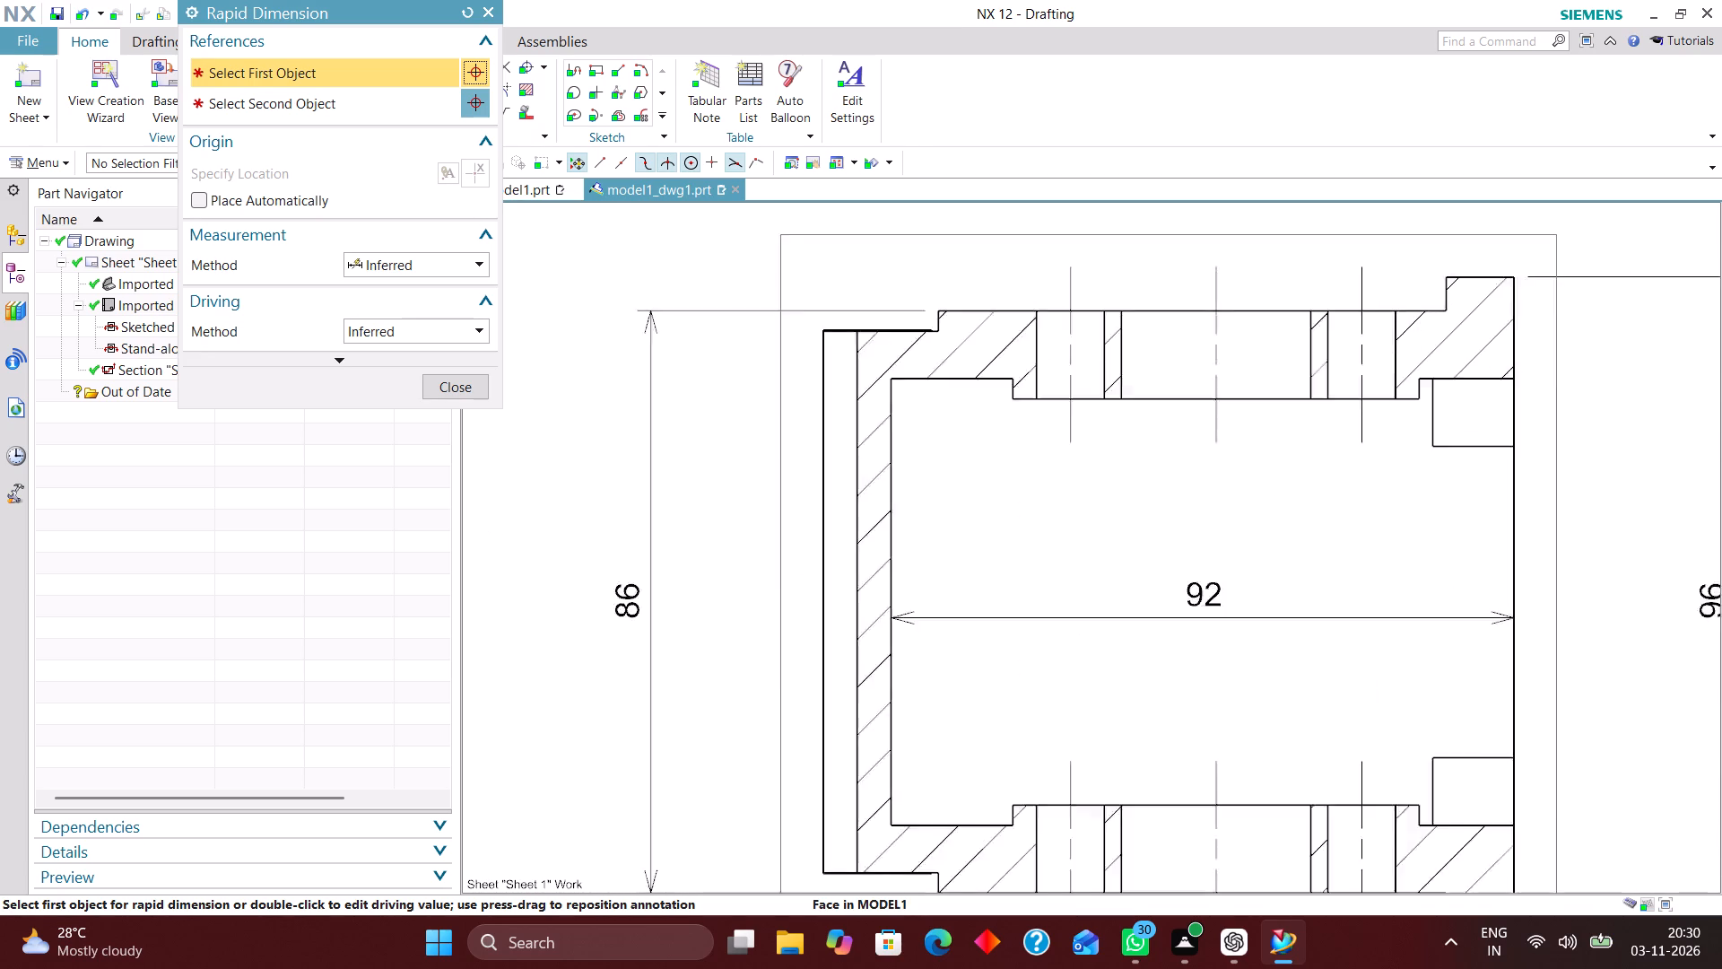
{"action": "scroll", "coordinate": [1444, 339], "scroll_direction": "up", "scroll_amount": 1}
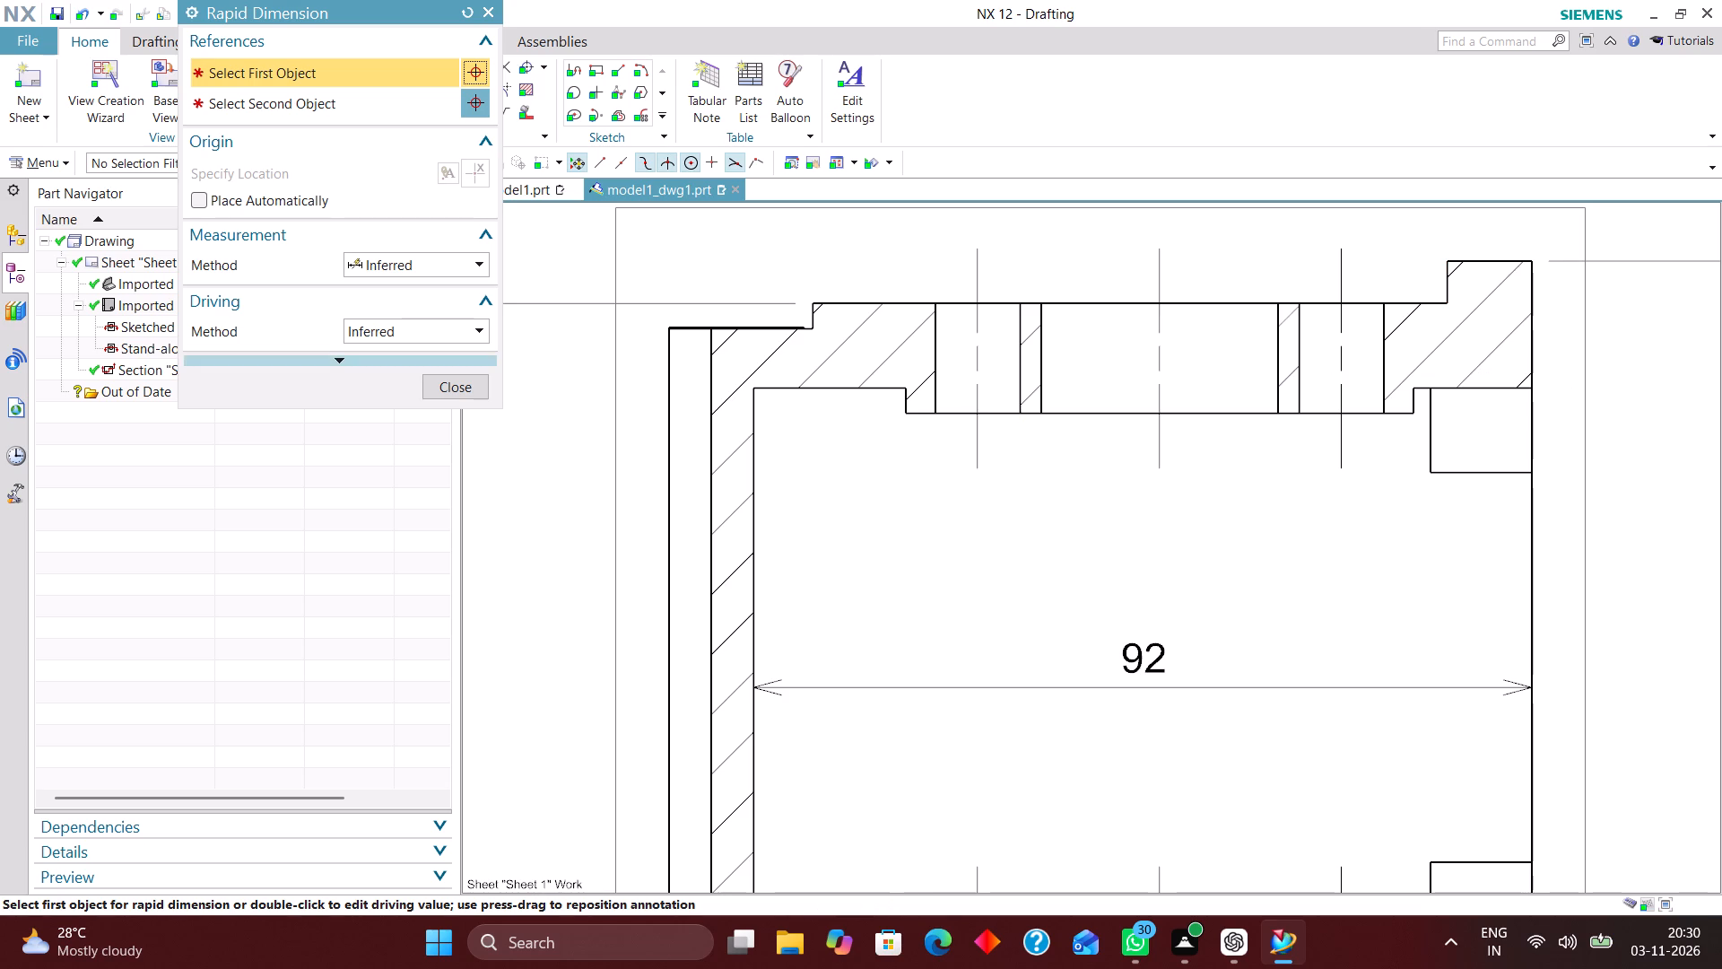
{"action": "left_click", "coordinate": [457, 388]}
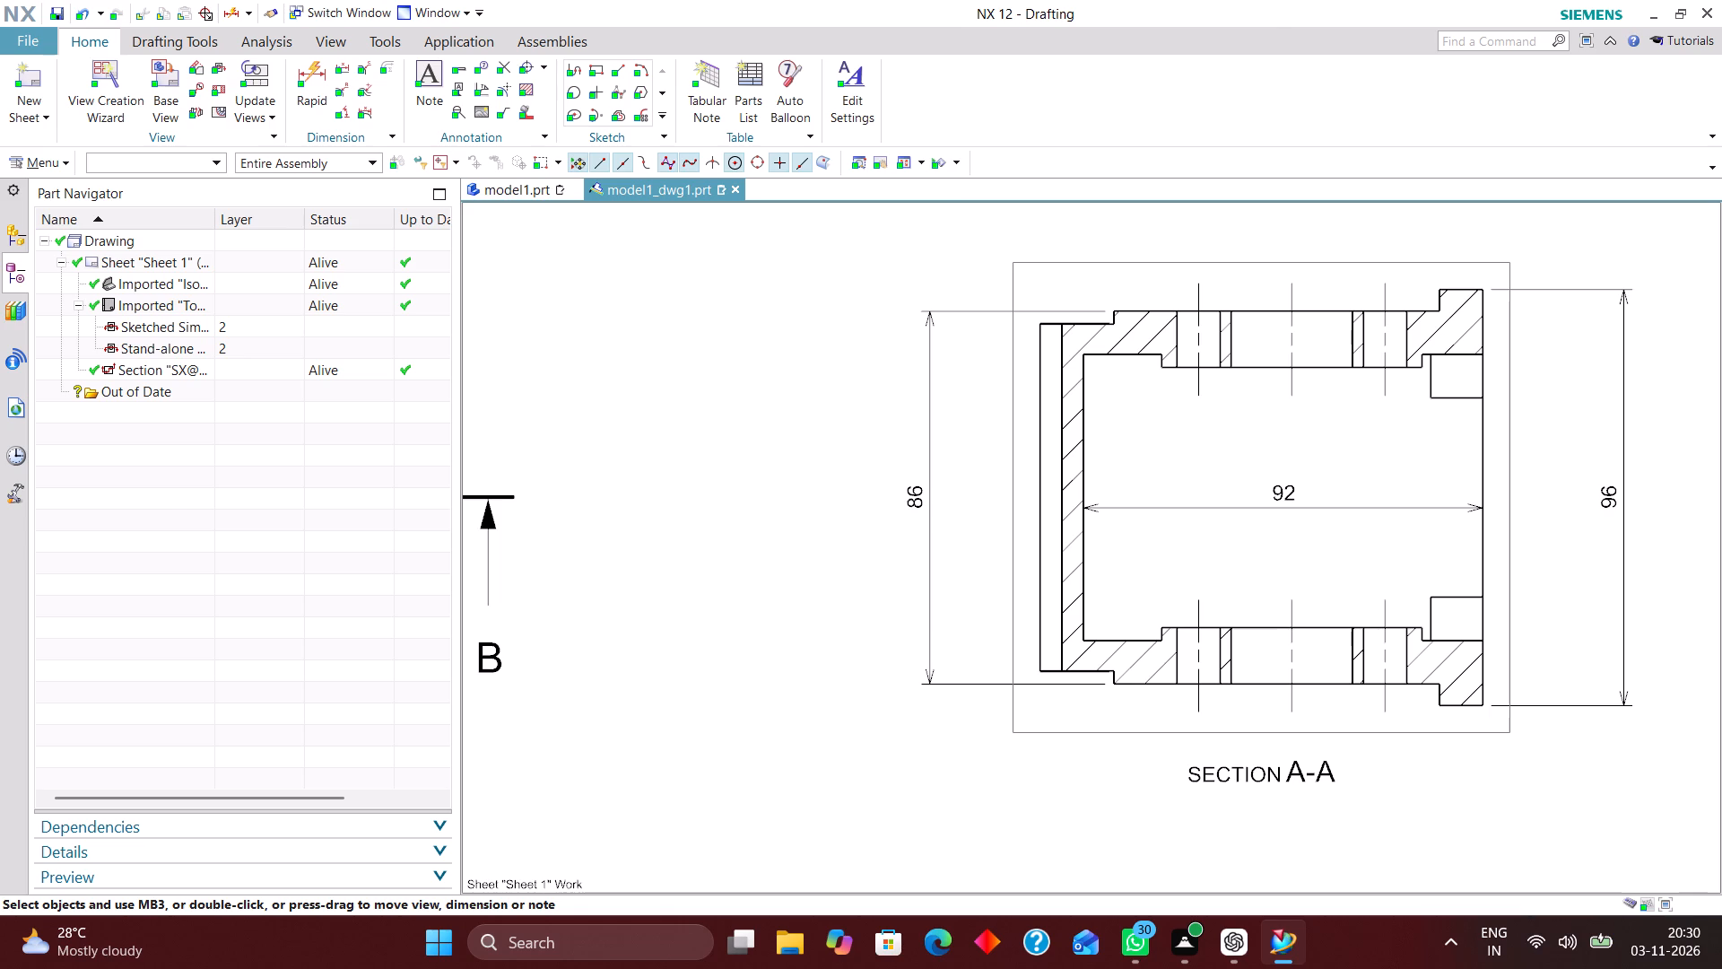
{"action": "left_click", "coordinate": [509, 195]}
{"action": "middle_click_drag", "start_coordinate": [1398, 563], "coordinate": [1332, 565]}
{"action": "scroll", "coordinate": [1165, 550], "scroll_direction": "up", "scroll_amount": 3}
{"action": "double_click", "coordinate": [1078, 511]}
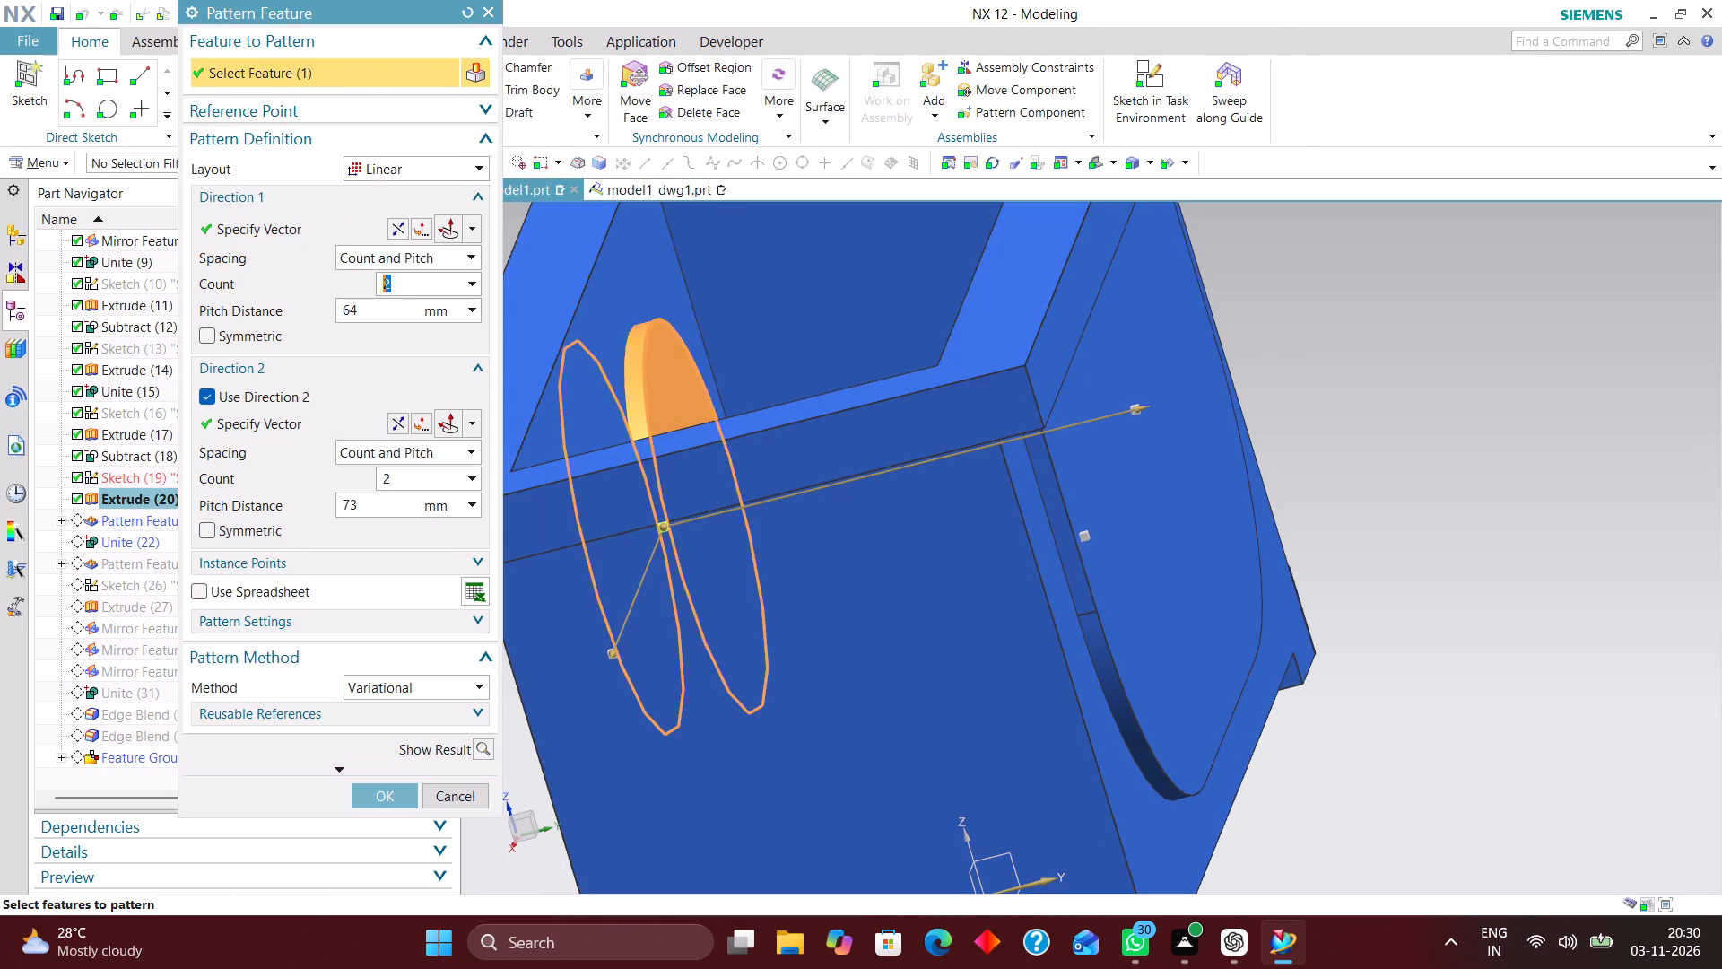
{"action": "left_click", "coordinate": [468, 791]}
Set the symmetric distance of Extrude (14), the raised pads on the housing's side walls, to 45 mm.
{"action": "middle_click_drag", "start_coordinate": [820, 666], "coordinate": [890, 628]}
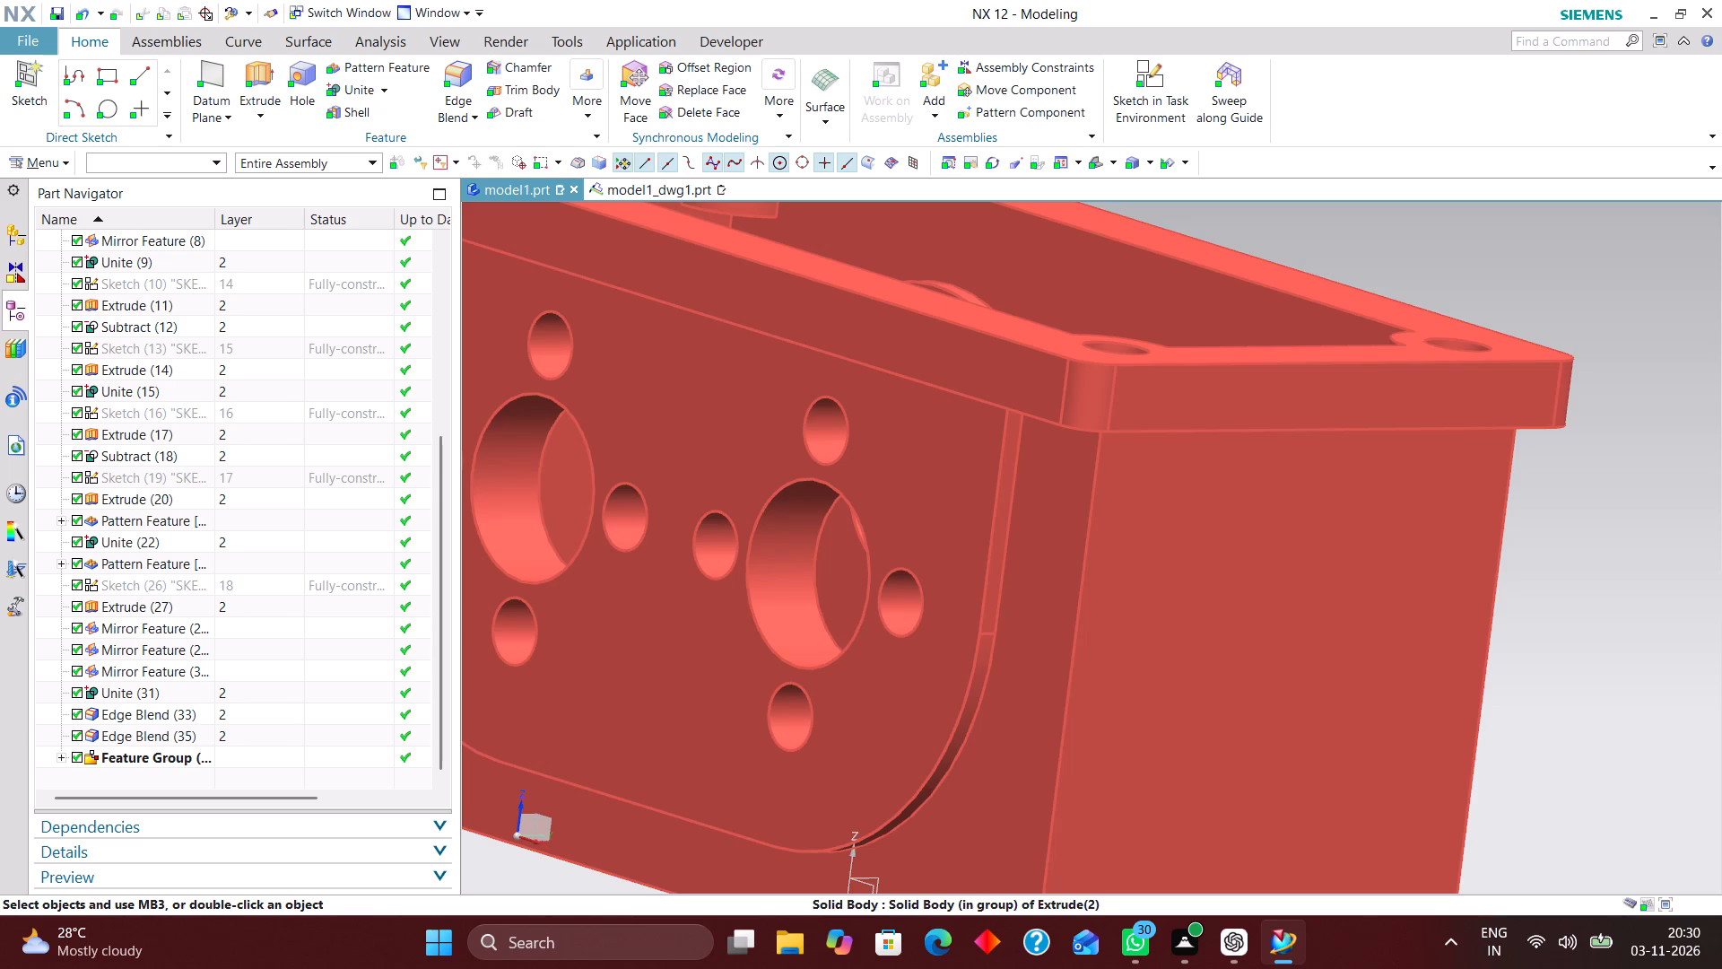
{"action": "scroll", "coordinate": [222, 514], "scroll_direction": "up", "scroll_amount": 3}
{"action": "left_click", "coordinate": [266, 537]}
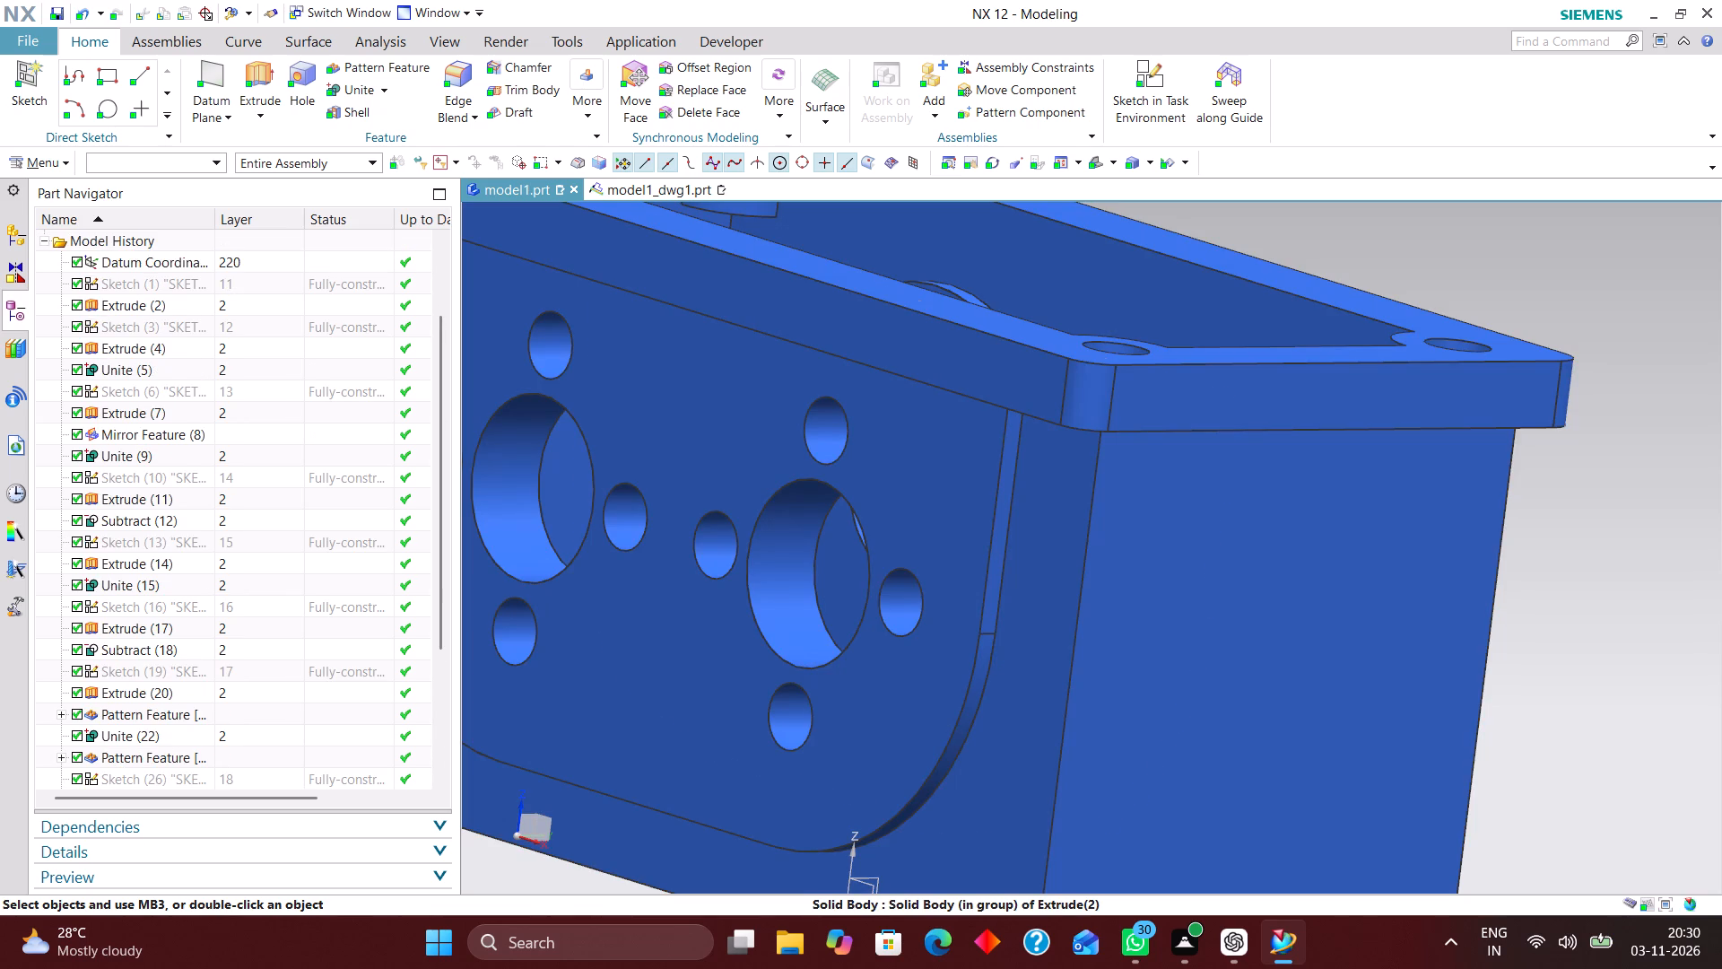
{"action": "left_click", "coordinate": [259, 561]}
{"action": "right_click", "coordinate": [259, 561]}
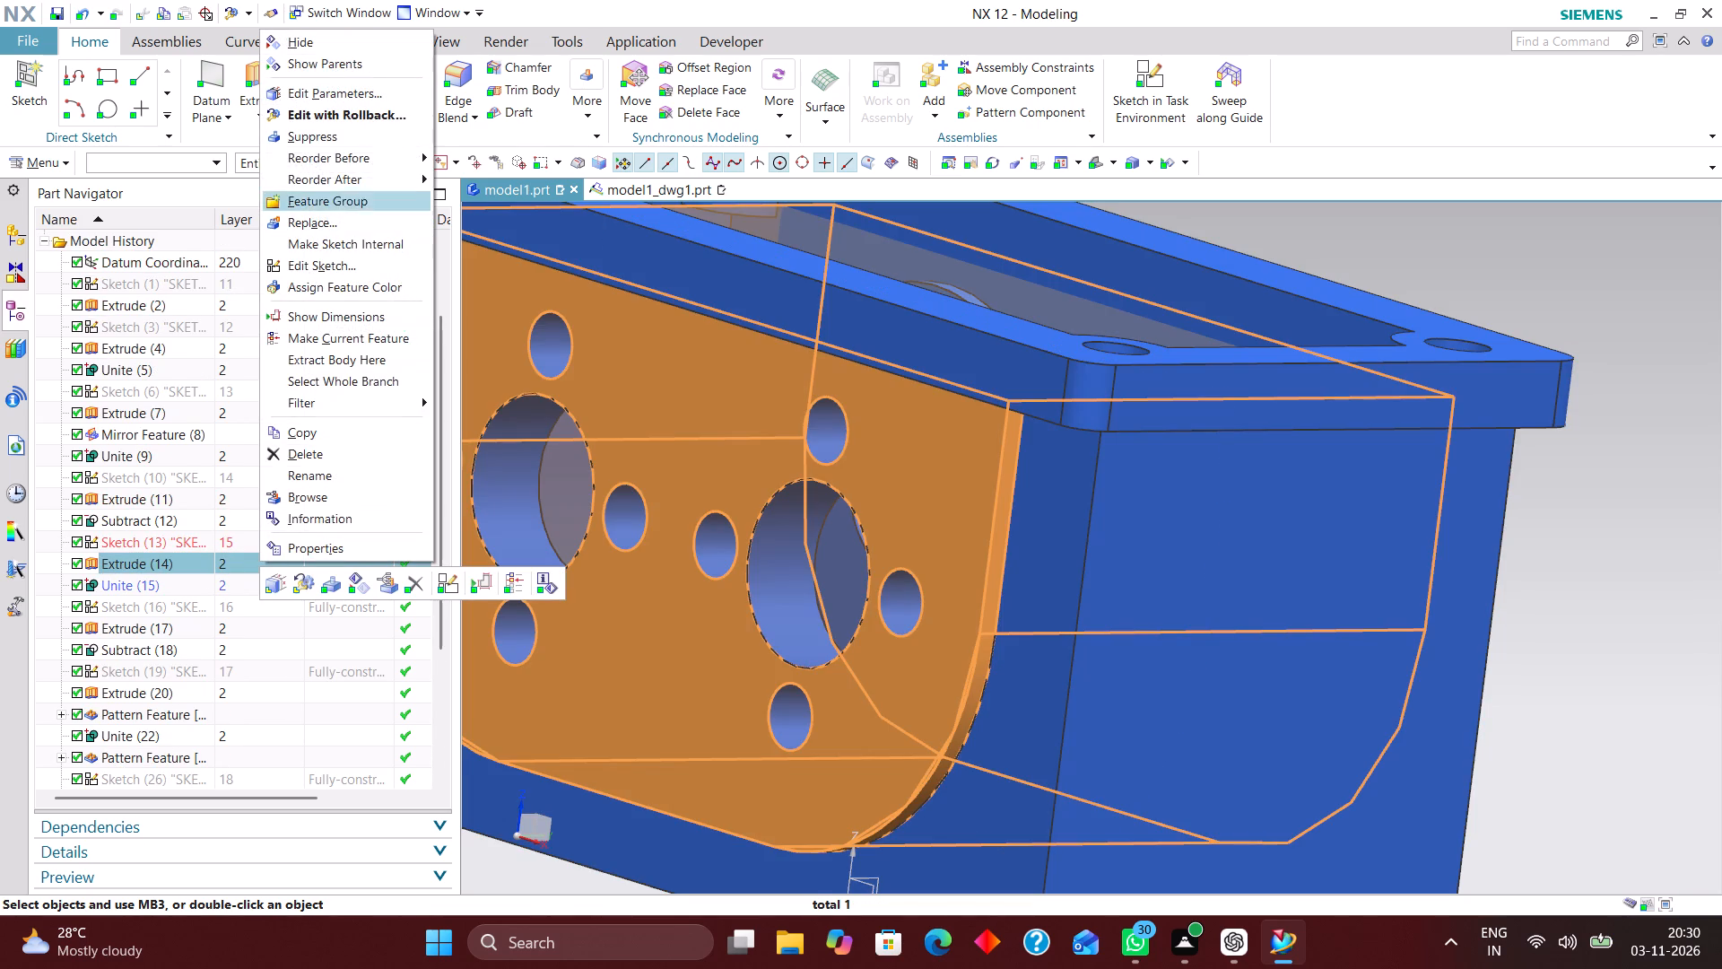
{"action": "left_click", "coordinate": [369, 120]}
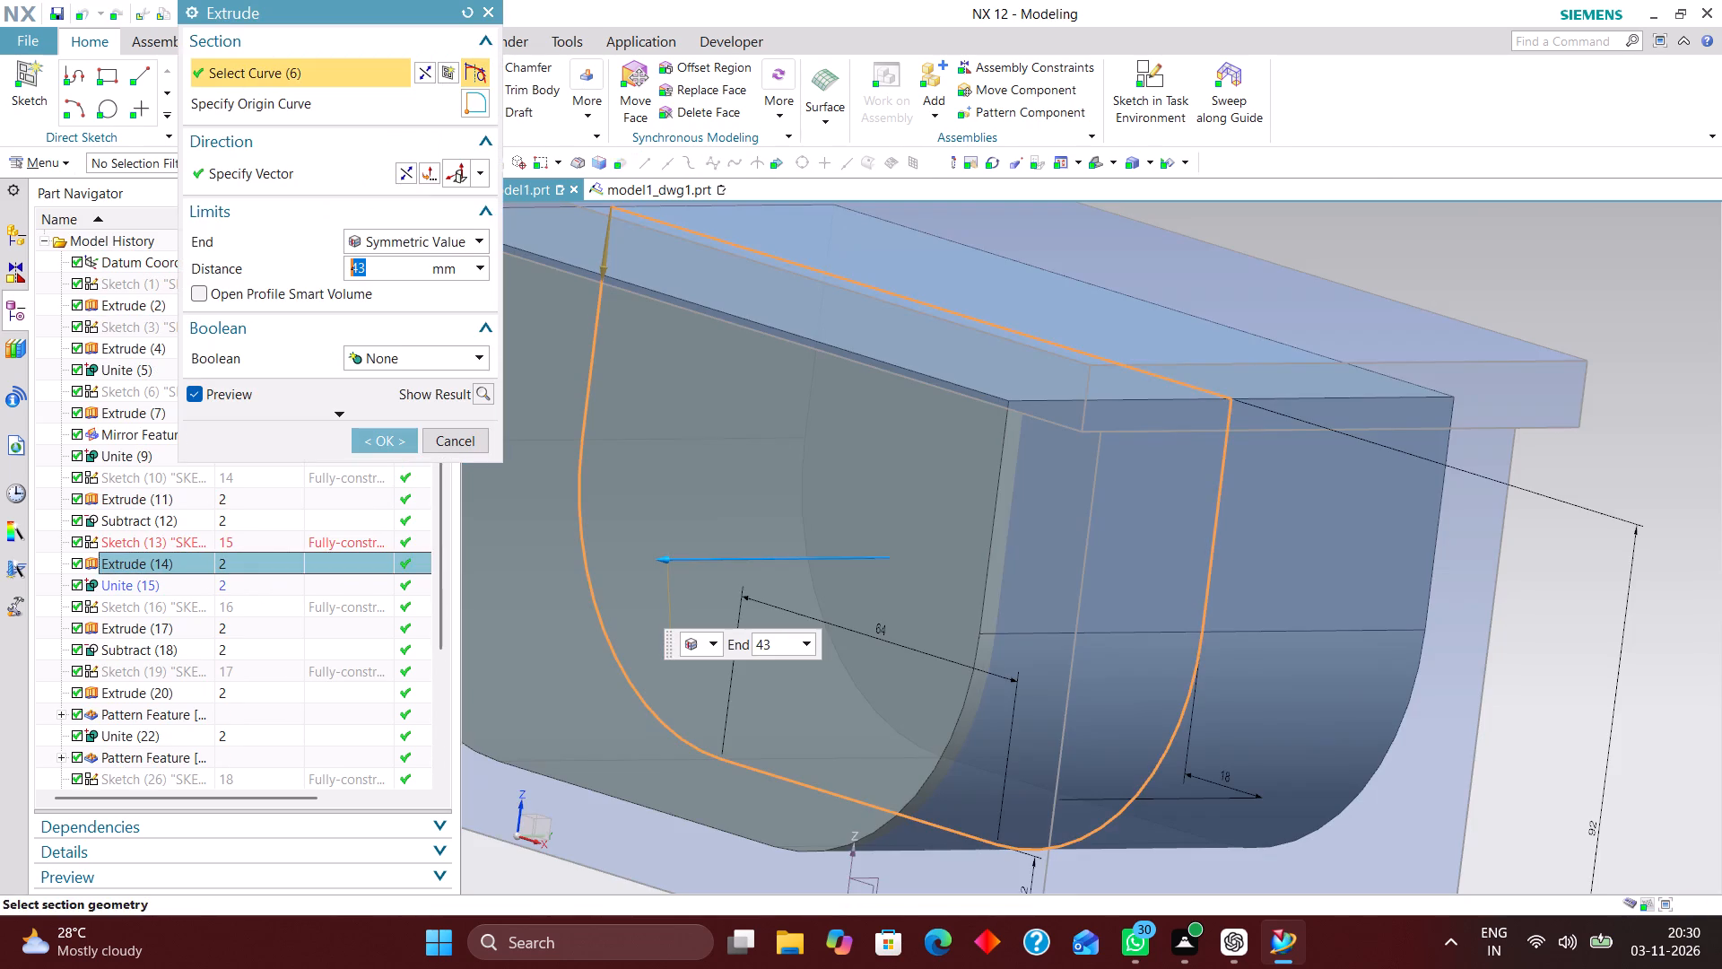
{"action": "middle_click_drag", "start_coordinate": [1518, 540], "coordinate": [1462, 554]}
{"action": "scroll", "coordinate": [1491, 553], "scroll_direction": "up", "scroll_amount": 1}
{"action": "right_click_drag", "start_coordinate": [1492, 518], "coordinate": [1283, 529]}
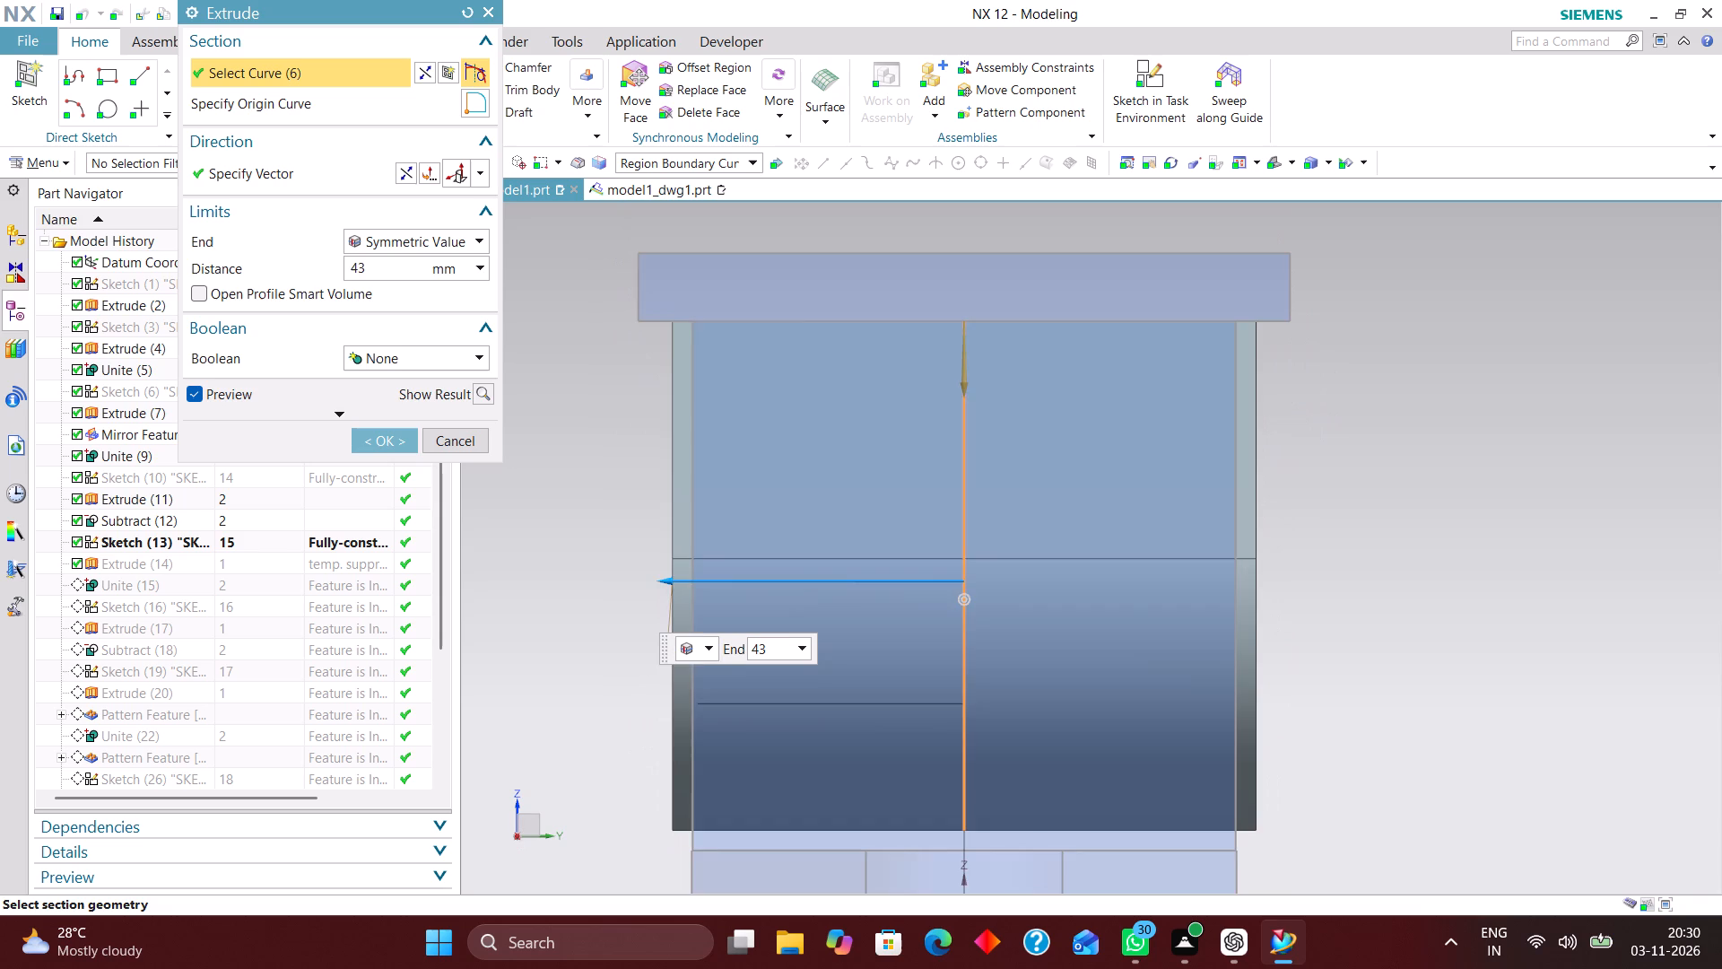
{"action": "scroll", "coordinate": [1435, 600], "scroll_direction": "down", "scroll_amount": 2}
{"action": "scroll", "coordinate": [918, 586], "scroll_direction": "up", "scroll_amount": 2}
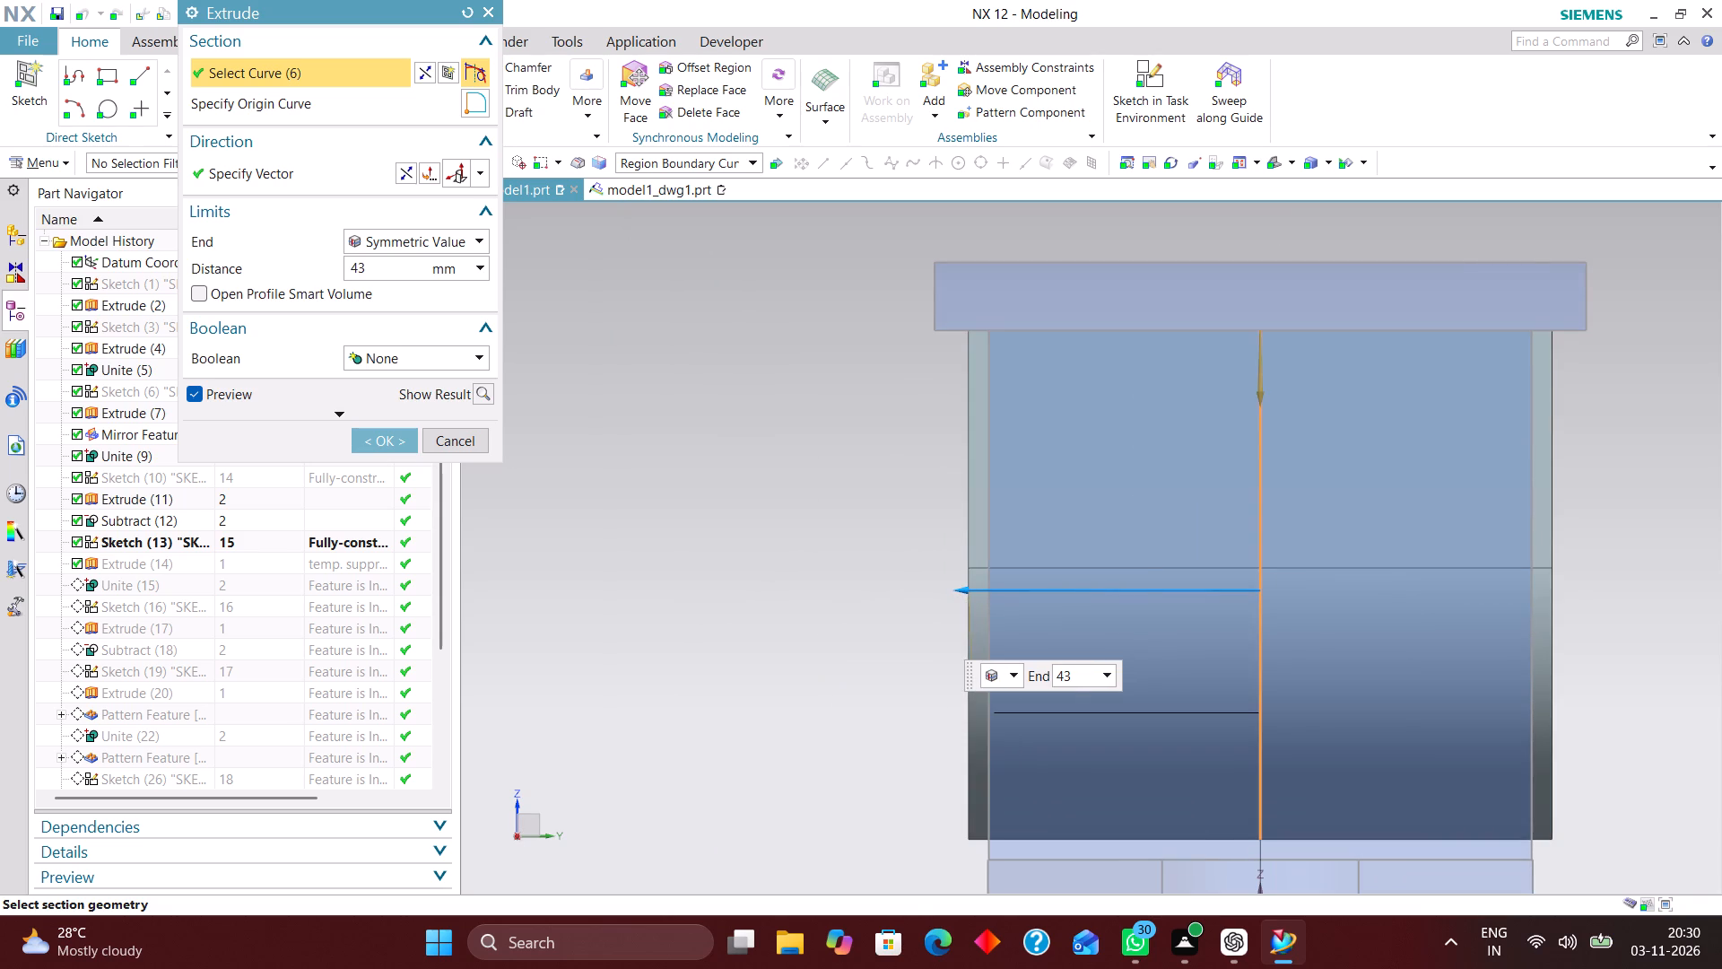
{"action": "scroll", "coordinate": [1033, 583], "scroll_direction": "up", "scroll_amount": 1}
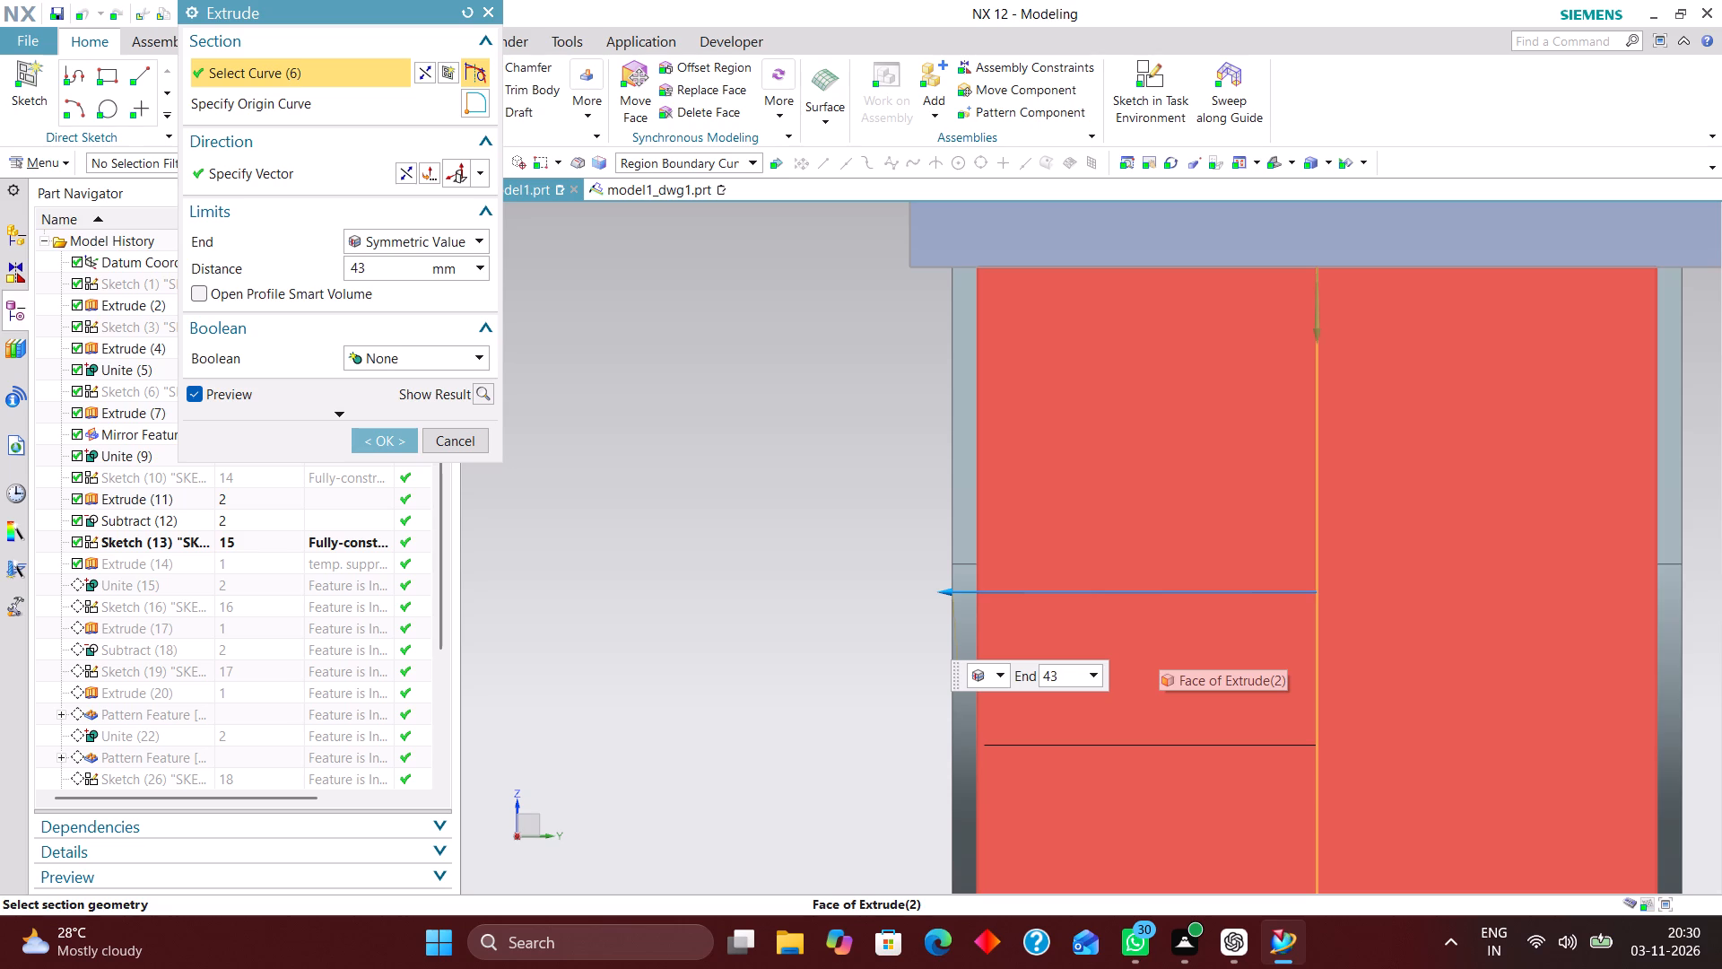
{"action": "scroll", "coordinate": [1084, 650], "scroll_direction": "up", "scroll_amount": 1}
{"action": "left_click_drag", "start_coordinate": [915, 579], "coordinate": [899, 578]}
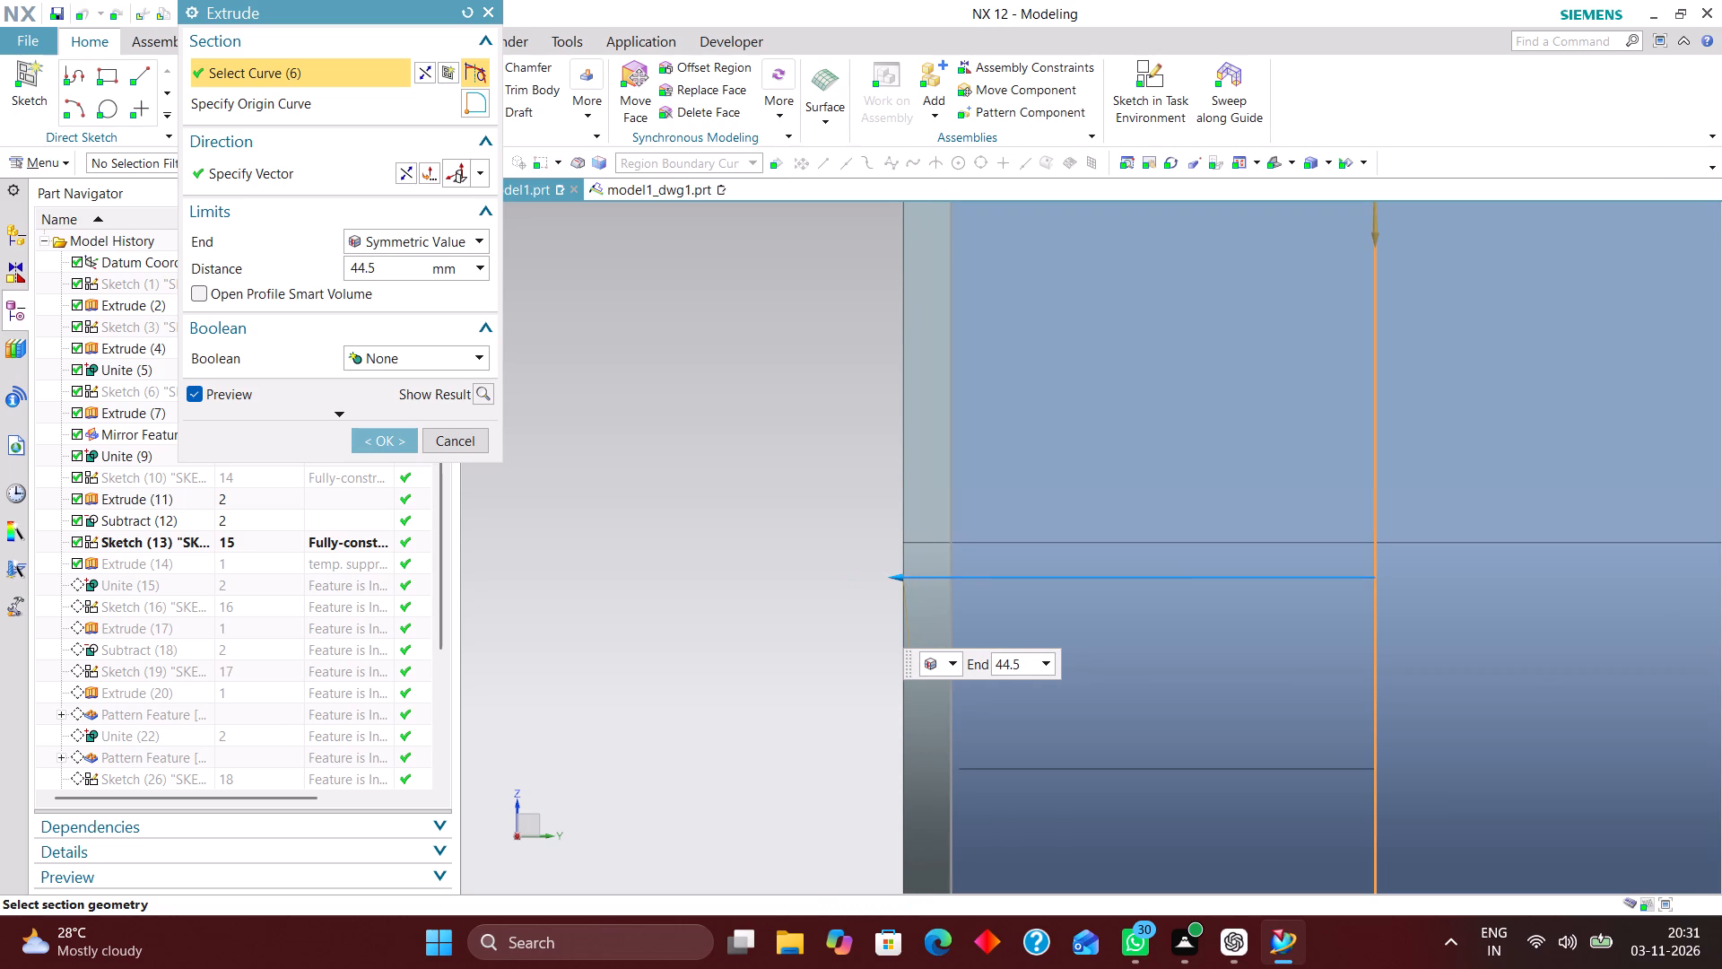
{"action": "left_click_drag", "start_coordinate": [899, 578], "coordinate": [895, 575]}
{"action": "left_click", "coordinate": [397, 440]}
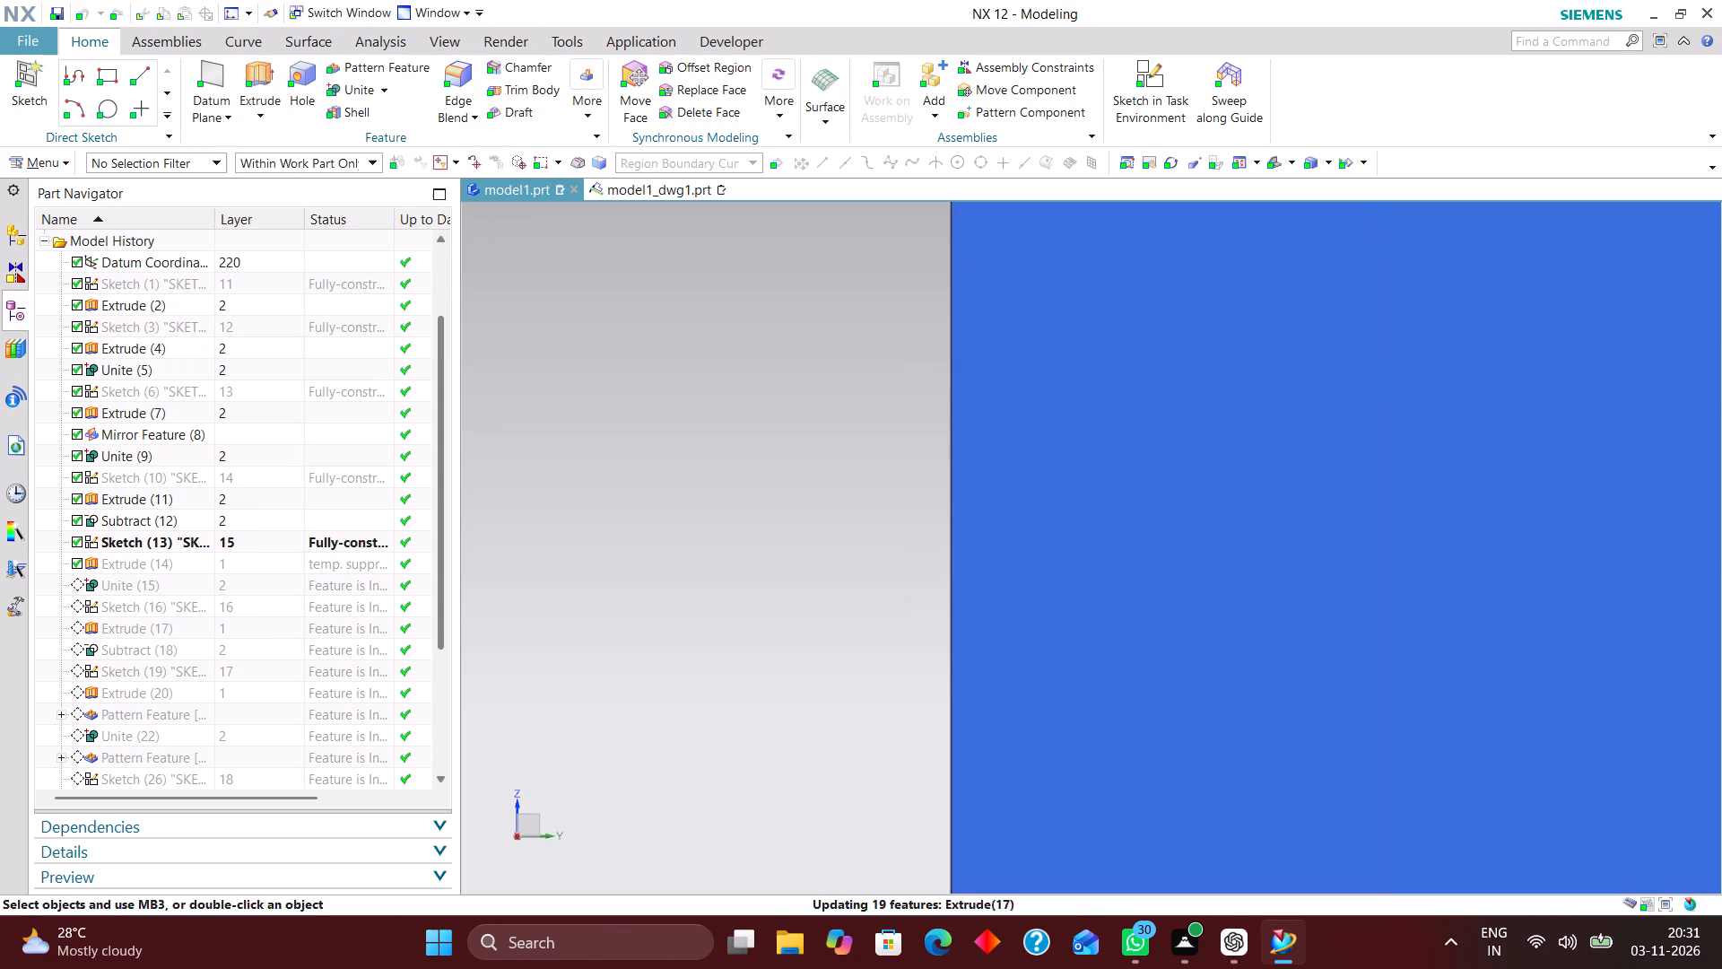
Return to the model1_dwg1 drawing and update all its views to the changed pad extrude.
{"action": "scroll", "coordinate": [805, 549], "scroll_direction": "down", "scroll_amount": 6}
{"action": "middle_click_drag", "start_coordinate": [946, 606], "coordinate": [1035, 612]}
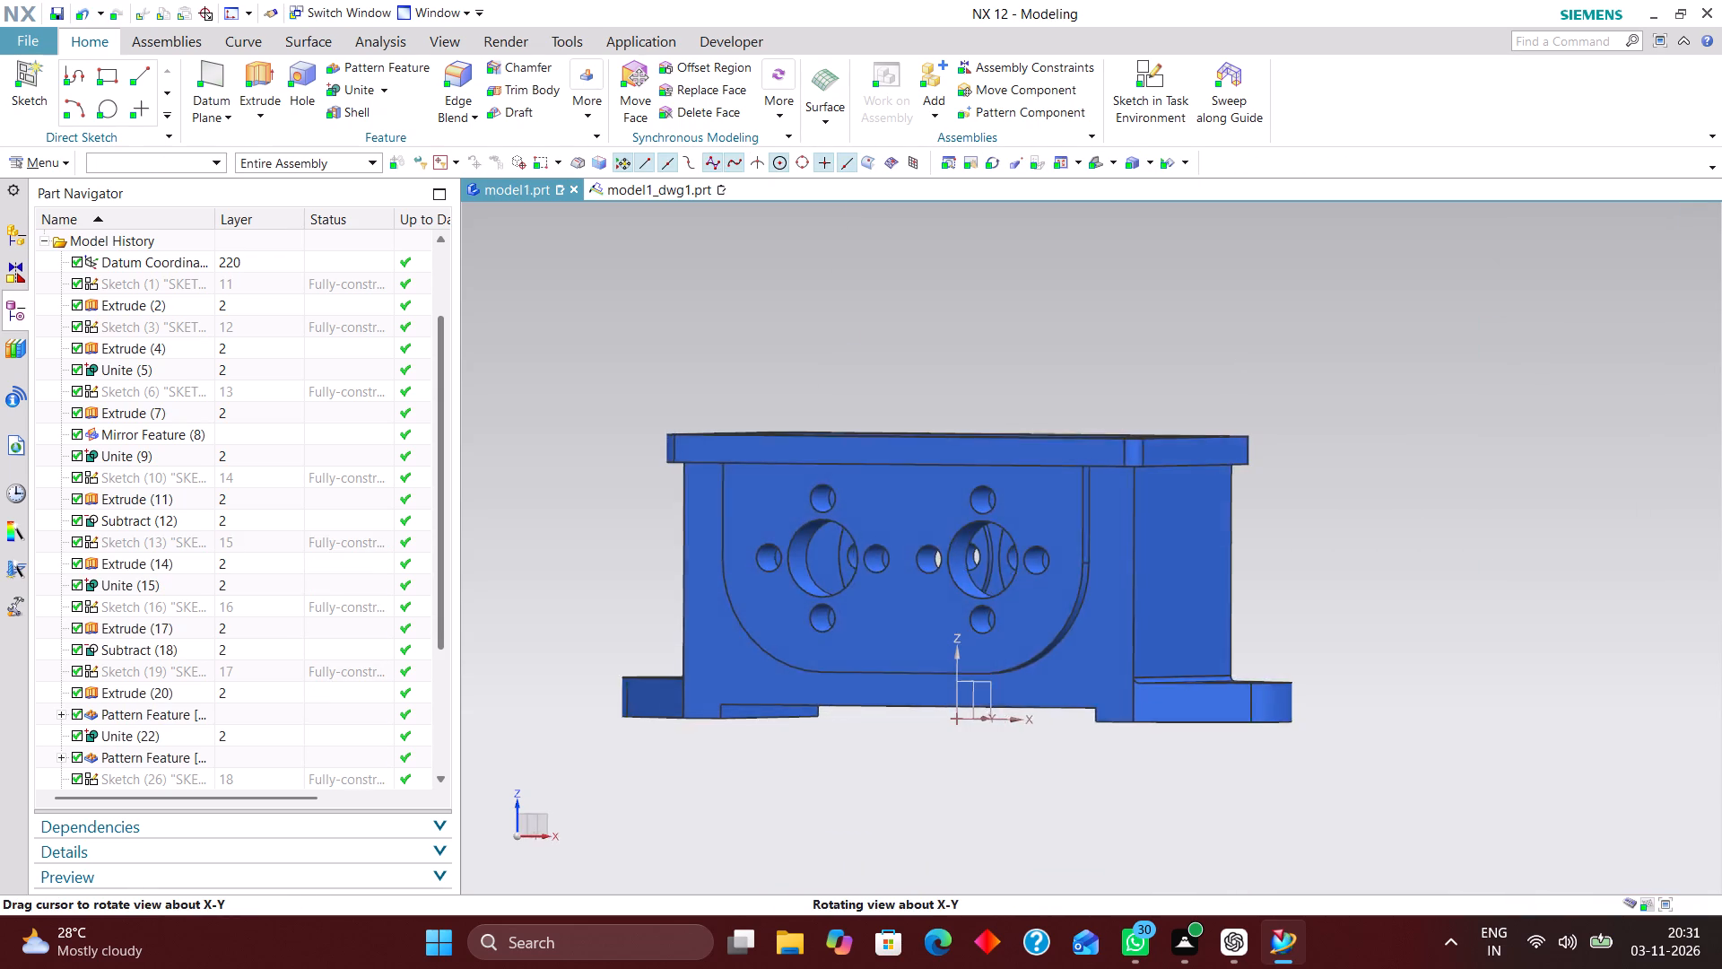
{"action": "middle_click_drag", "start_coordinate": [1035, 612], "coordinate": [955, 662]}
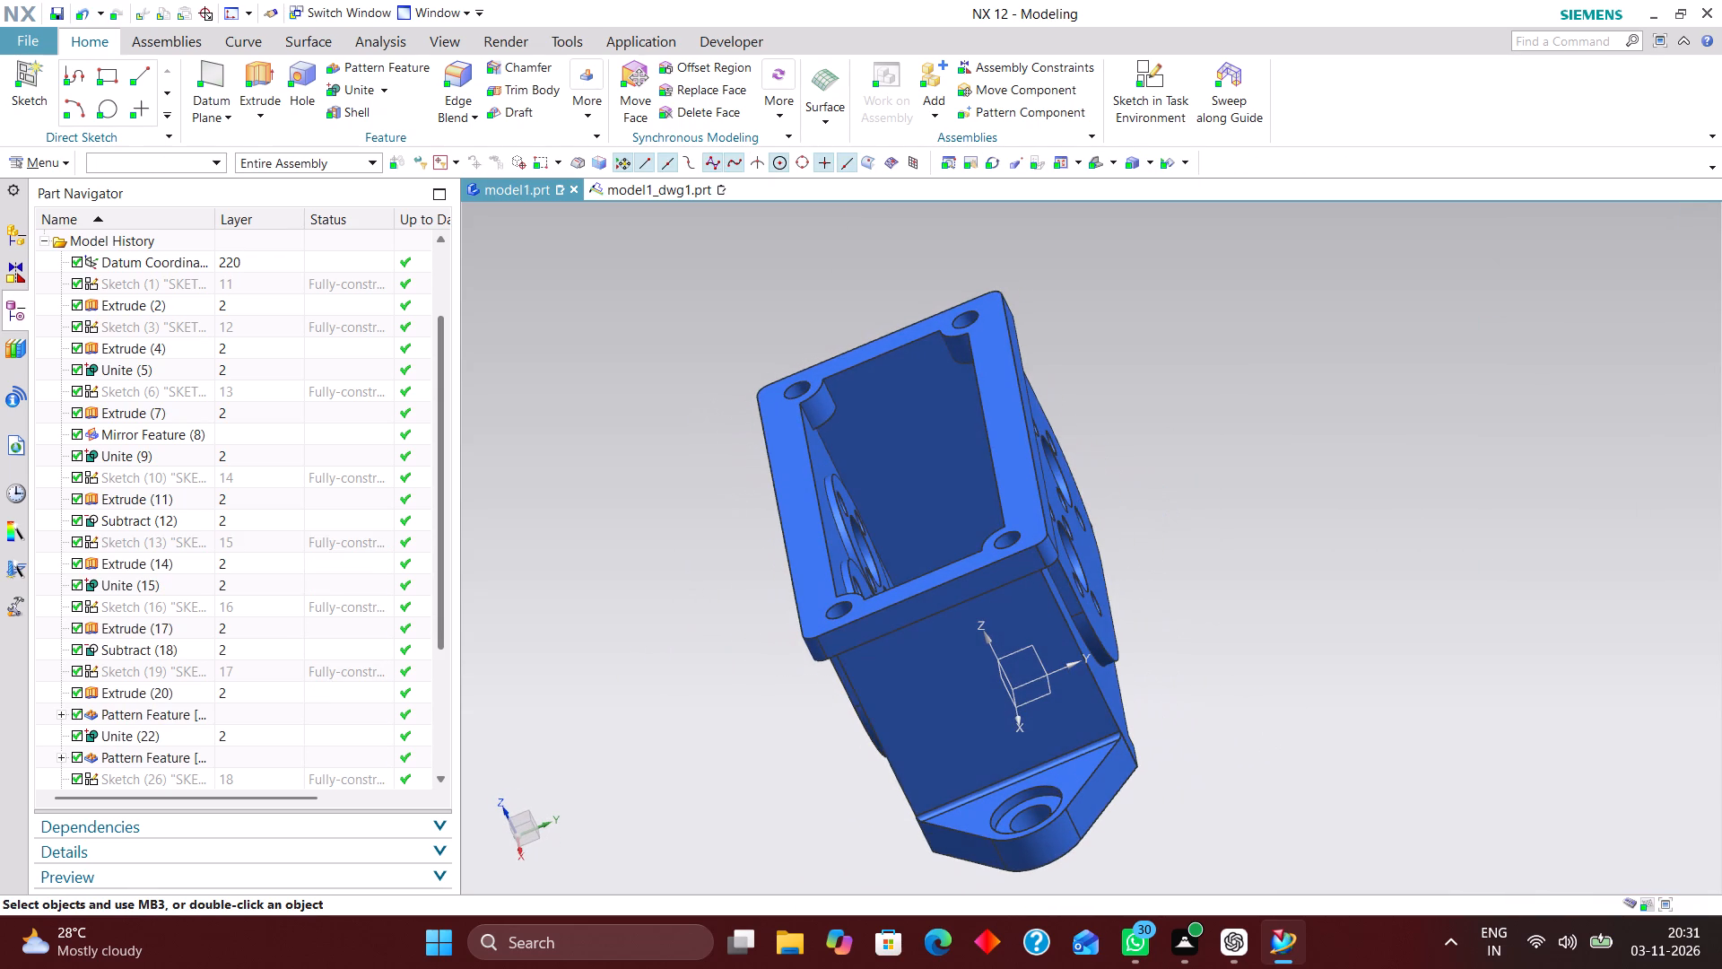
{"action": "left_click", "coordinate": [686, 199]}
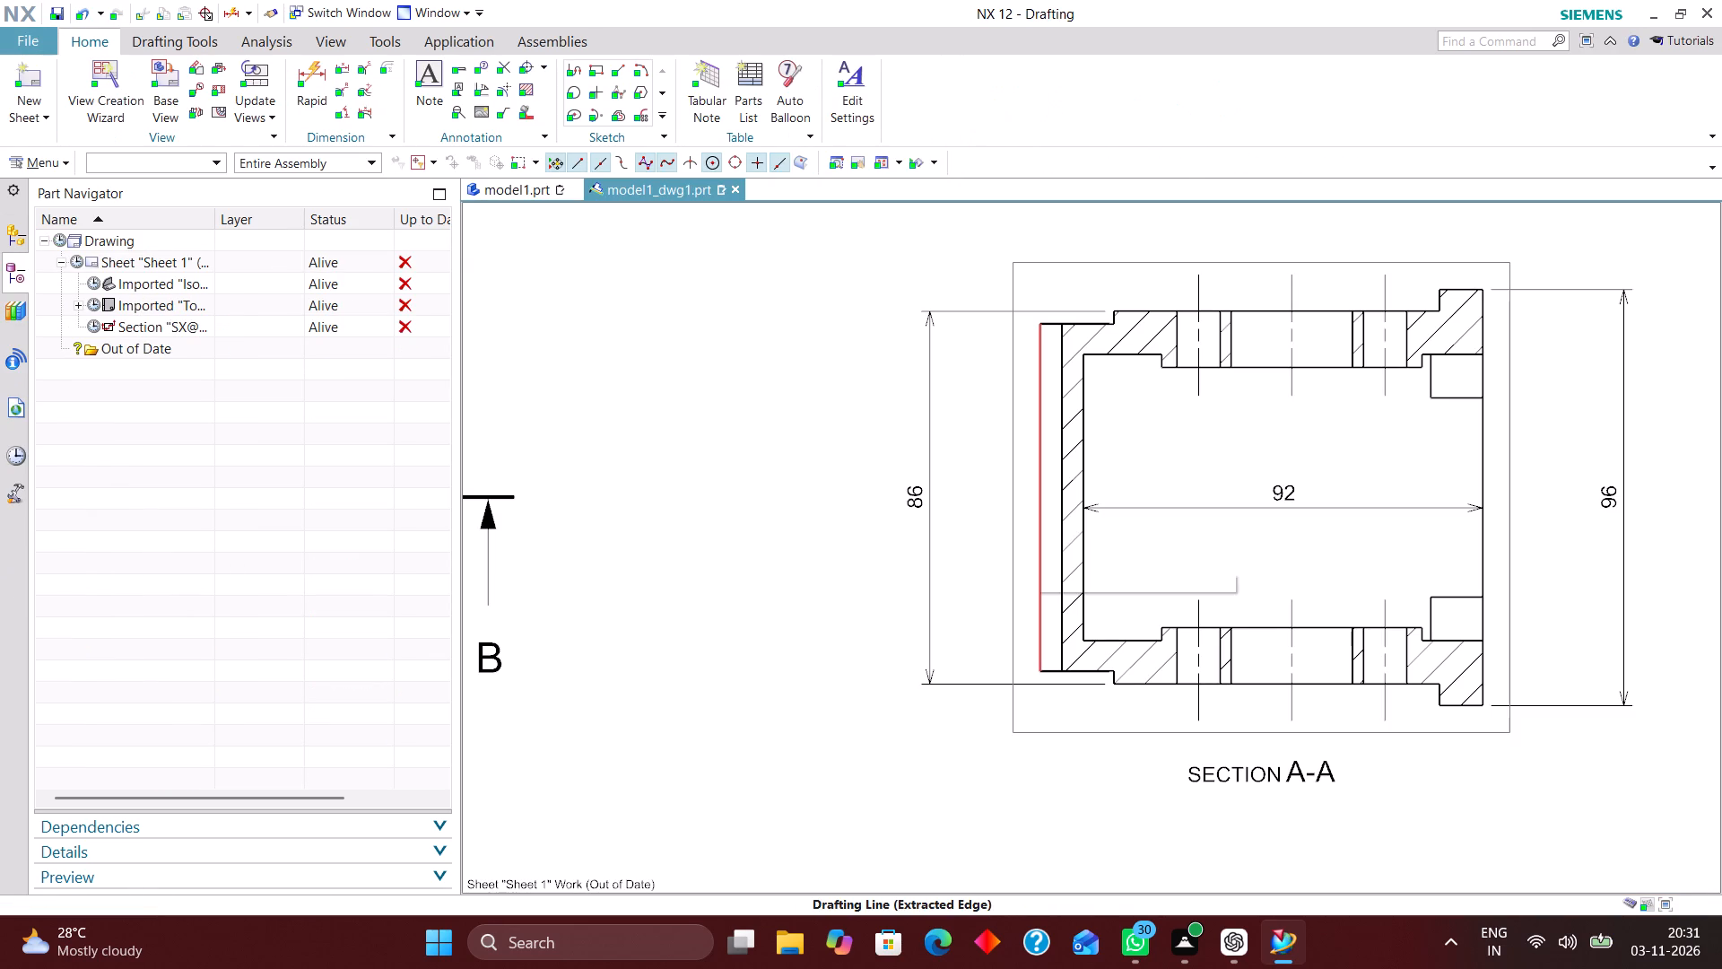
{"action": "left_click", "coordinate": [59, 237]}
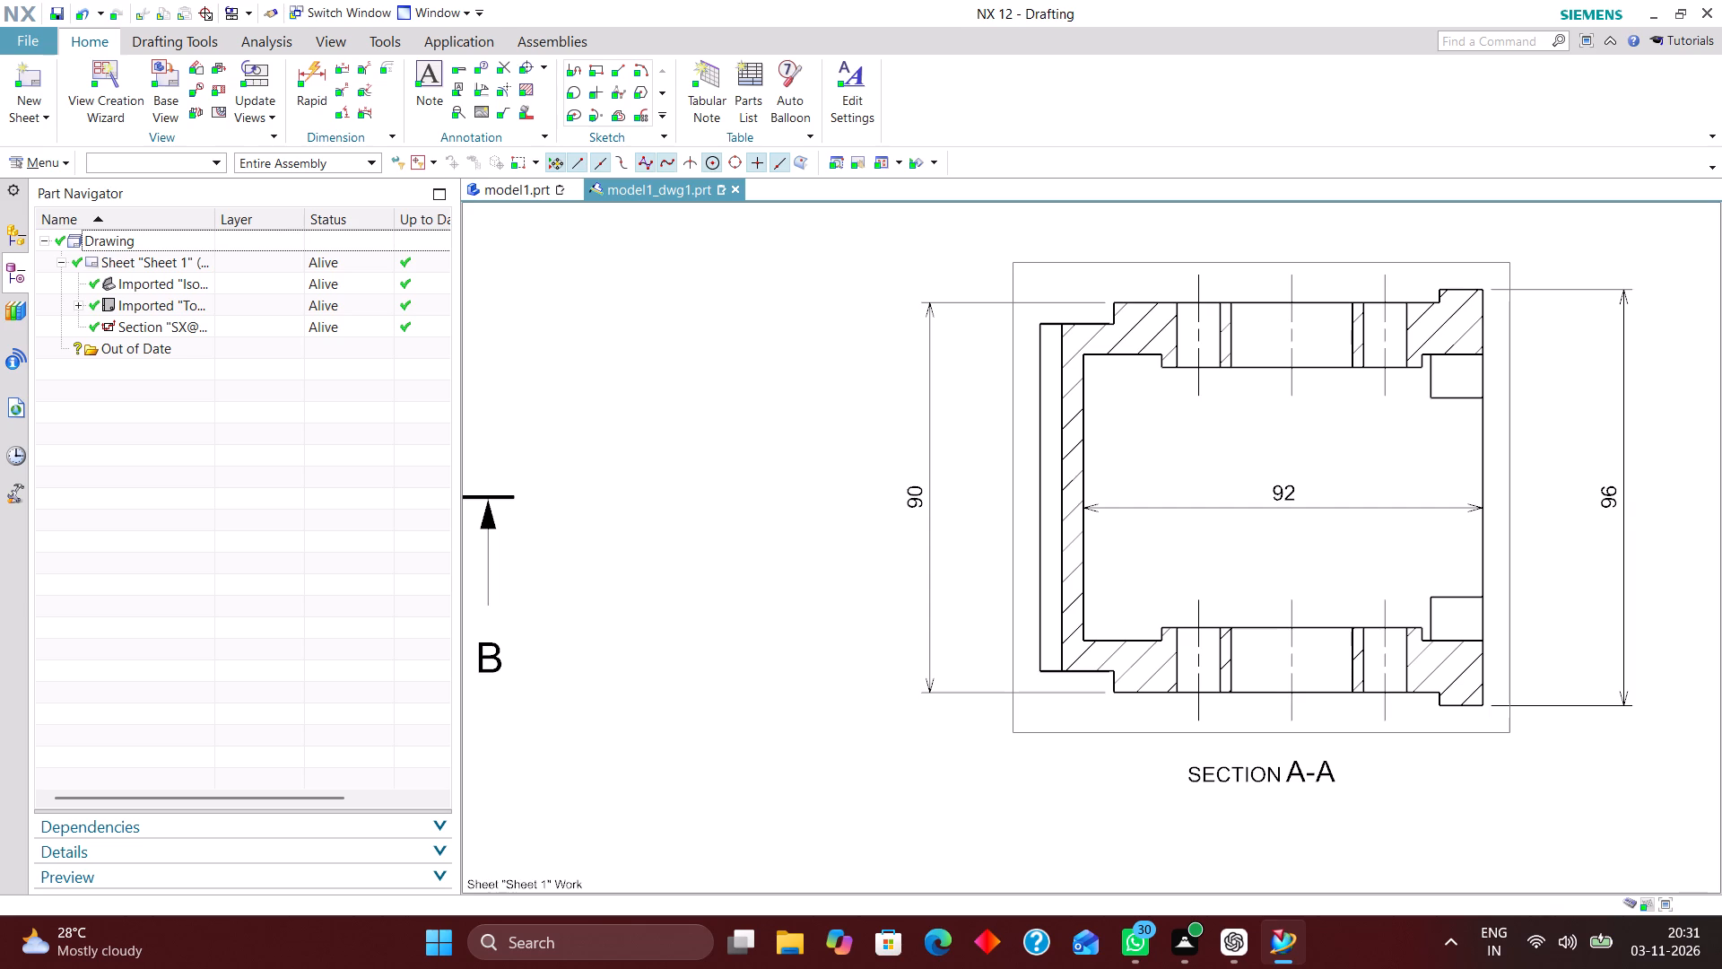
In model1, increase the symmetric distance of the side-wall pad extrude to bring the width across both pads to 92 mm.
{"action": "left_click", "coordinate": [520, 193]}
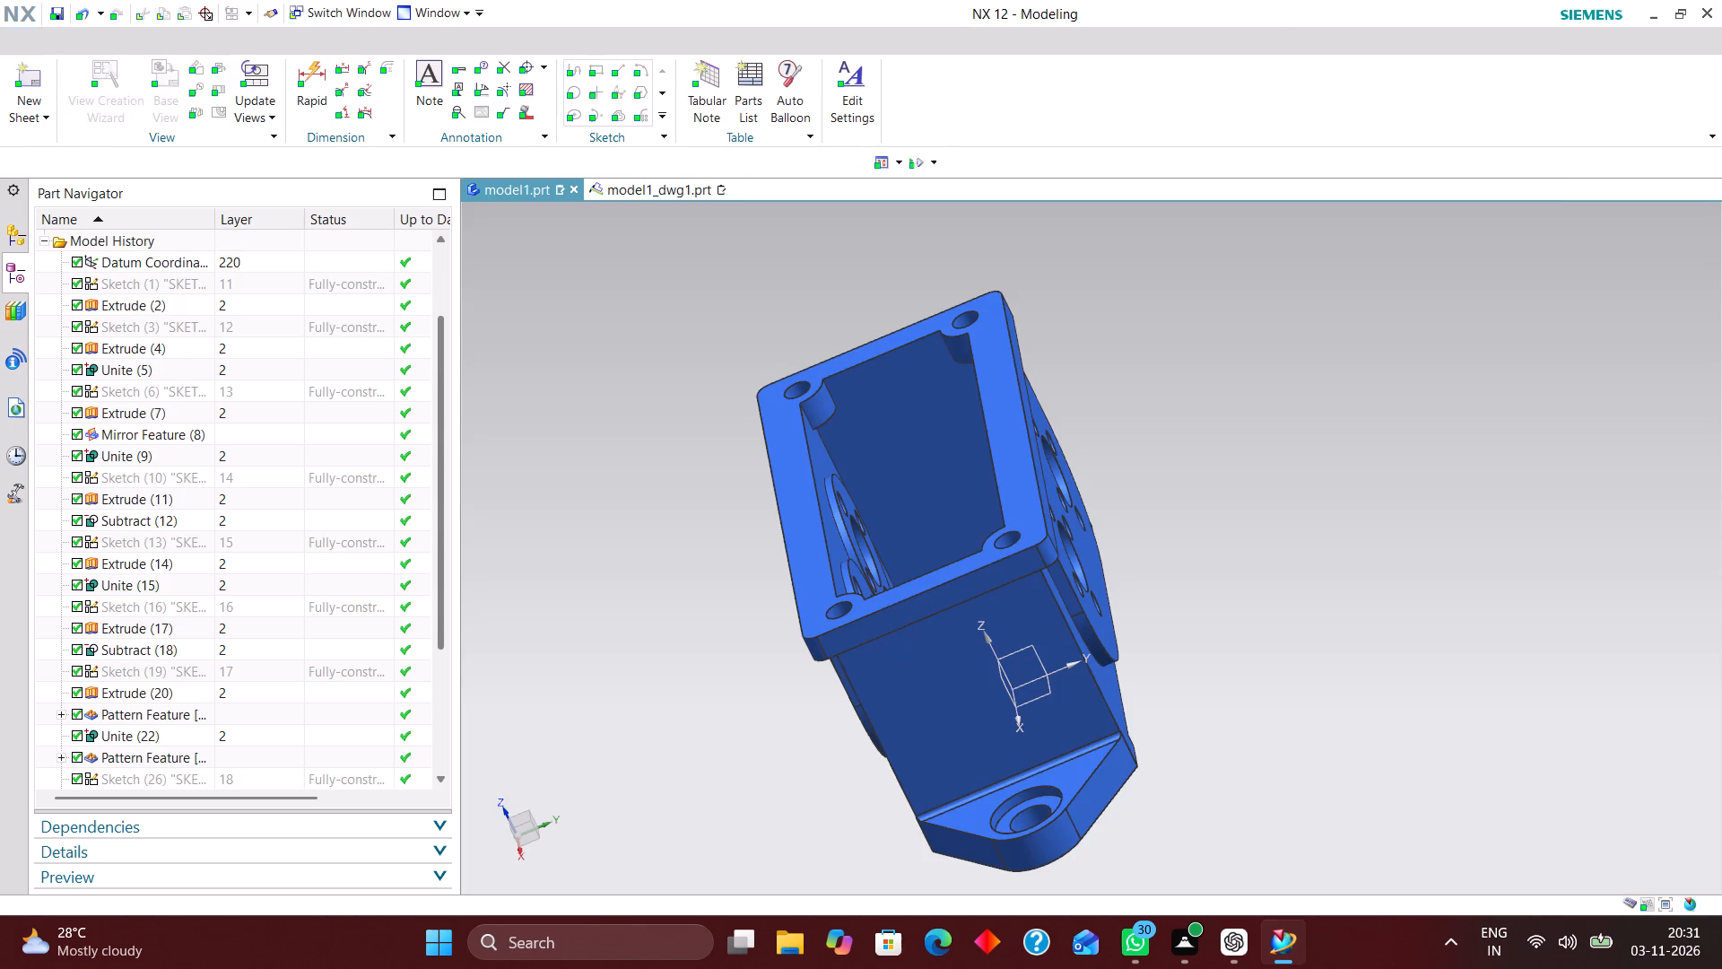
{"action": "middle_click_drag", "start_coordinate": [708, 524], "coordinate": [748, 511]}
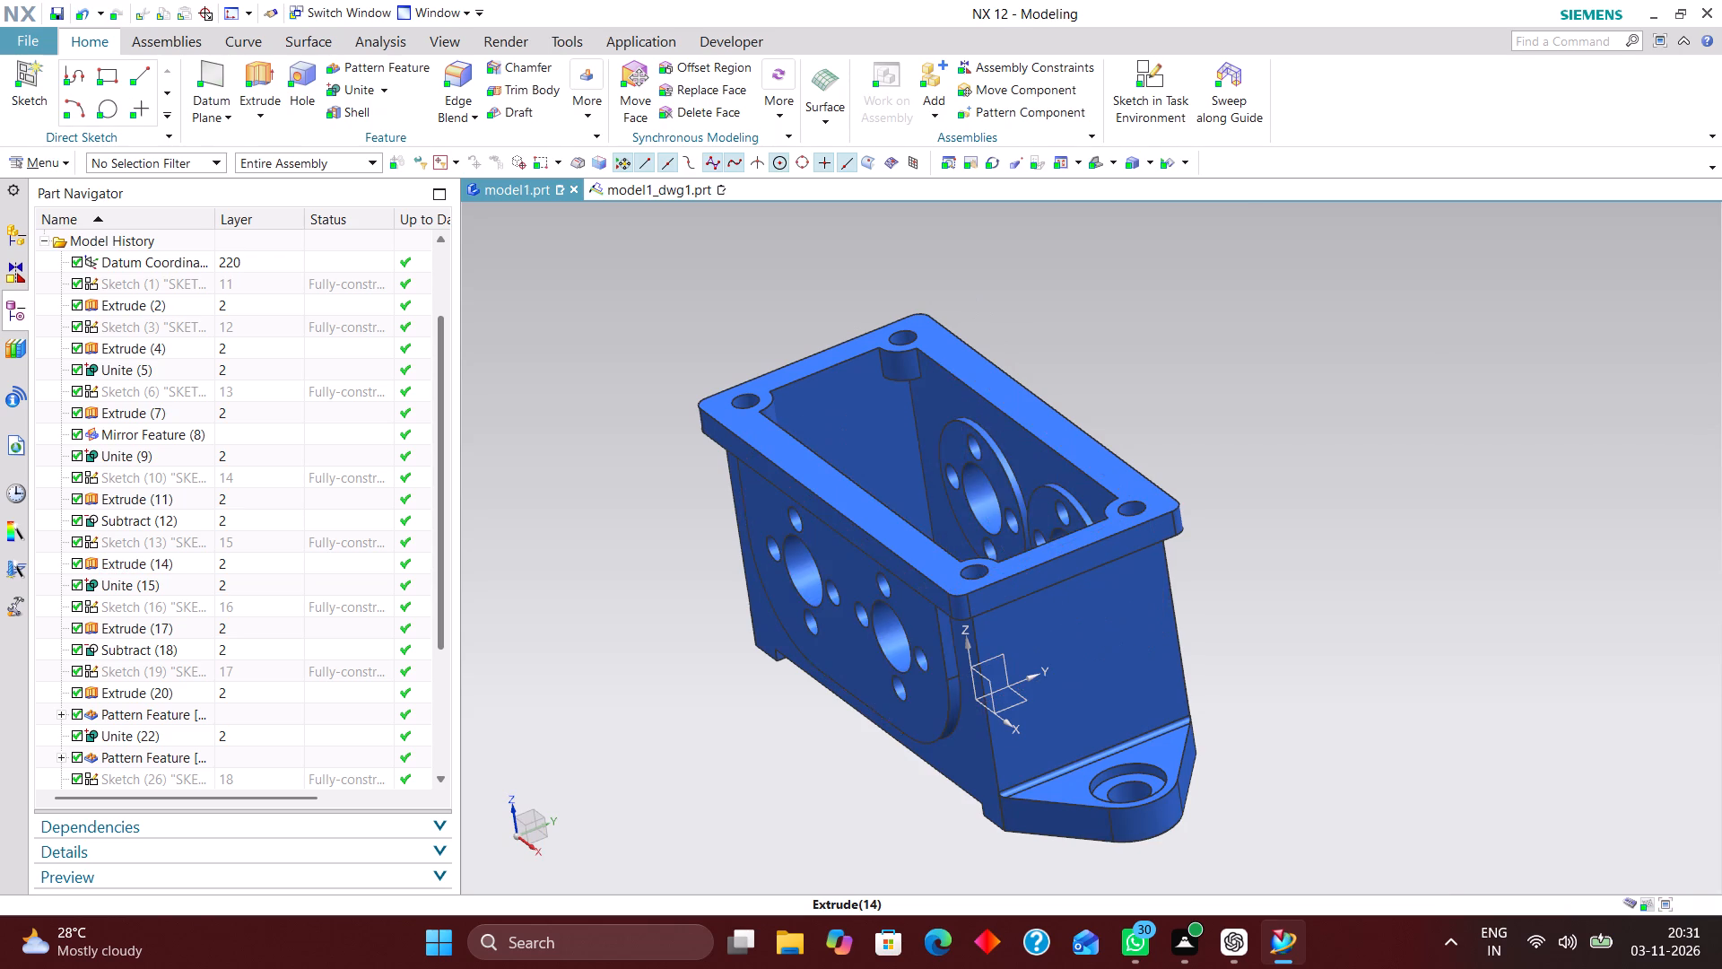
{"action": "scroll", "coordinate": [912, 658], "scroll_direction": "up", "scroll_amount": 3}
{"action": "double_click", "coordinate": [960, 659]}
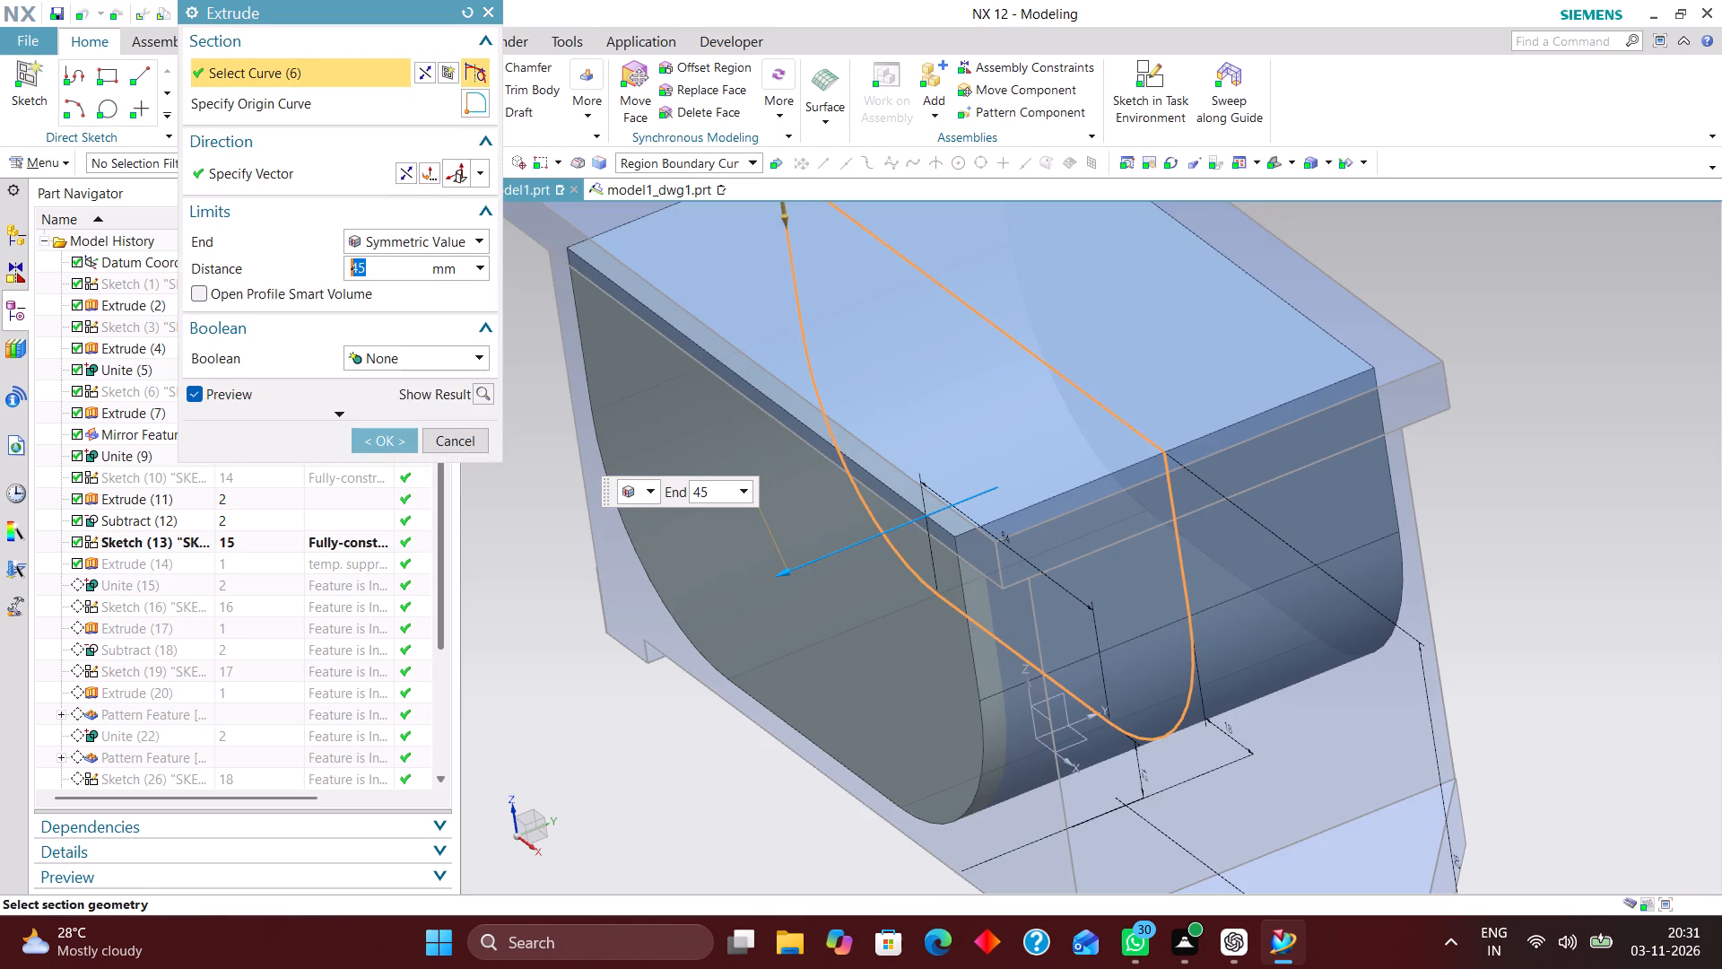
{"action": "middle_click_drag", "start_coordinate": [853, 609], "coordinate": [811, 586]}
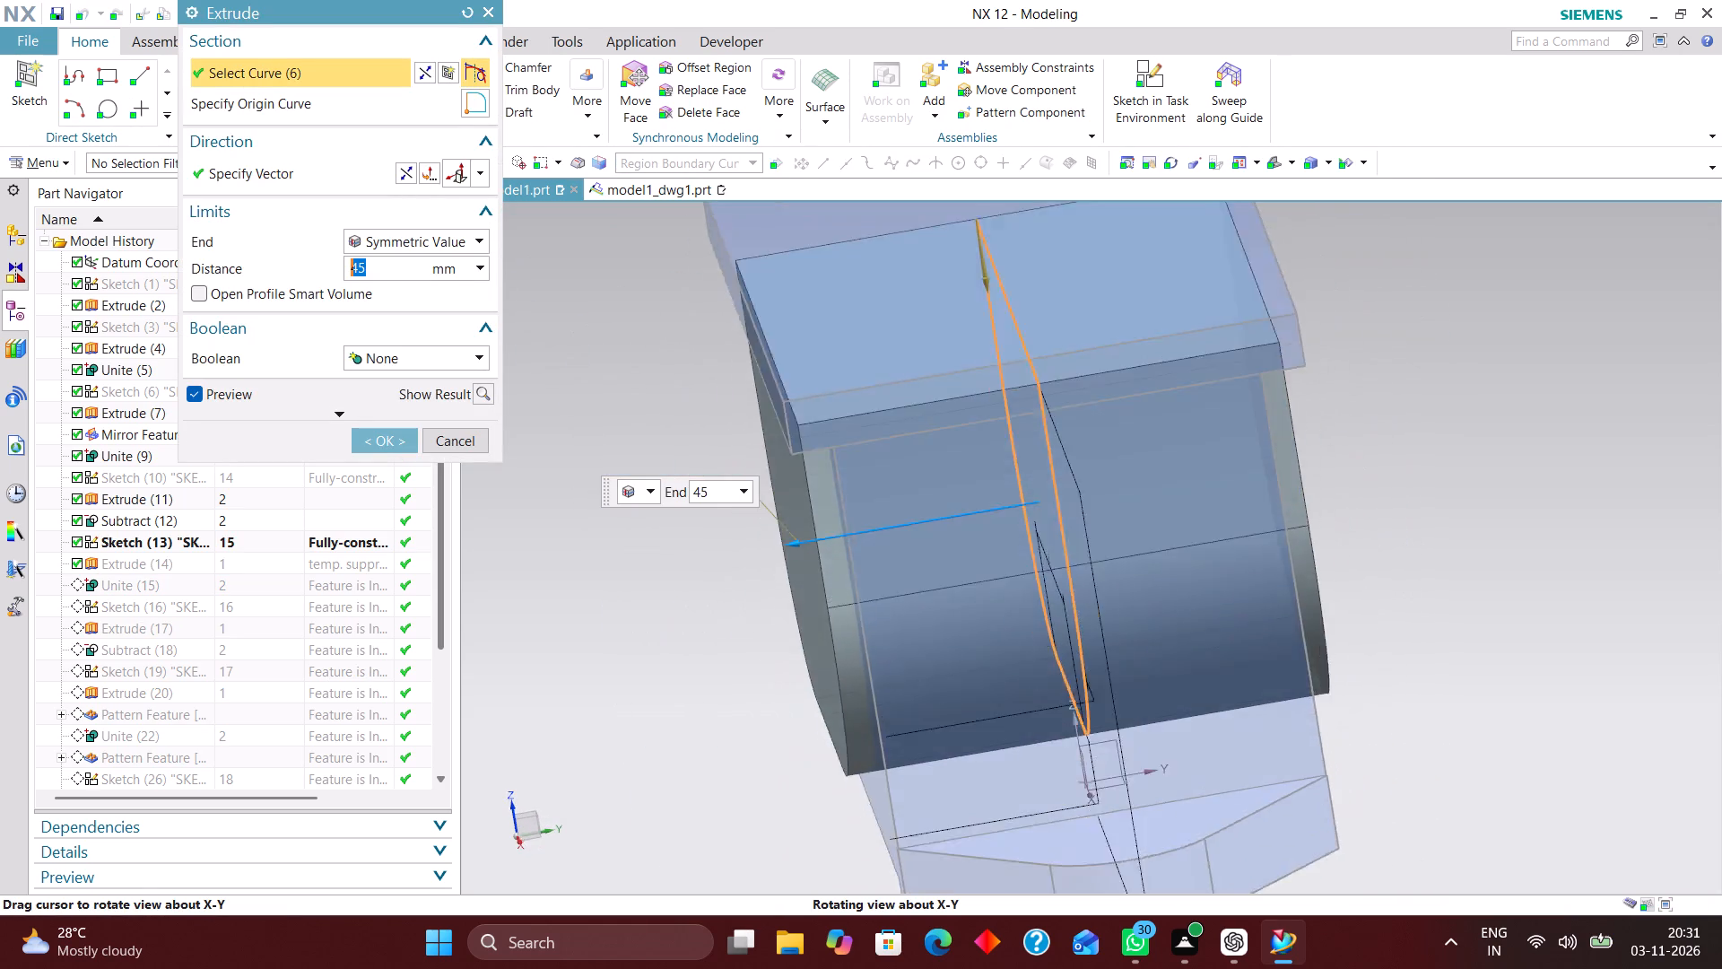
{"action": "middle_click_drag", "start_coordinate": [811, 586], "coordinate": [813, 588]}
{"action": "scroll", "coordinate": [804, 534], "scroll_direction": "up", "scroll_amount": 3}
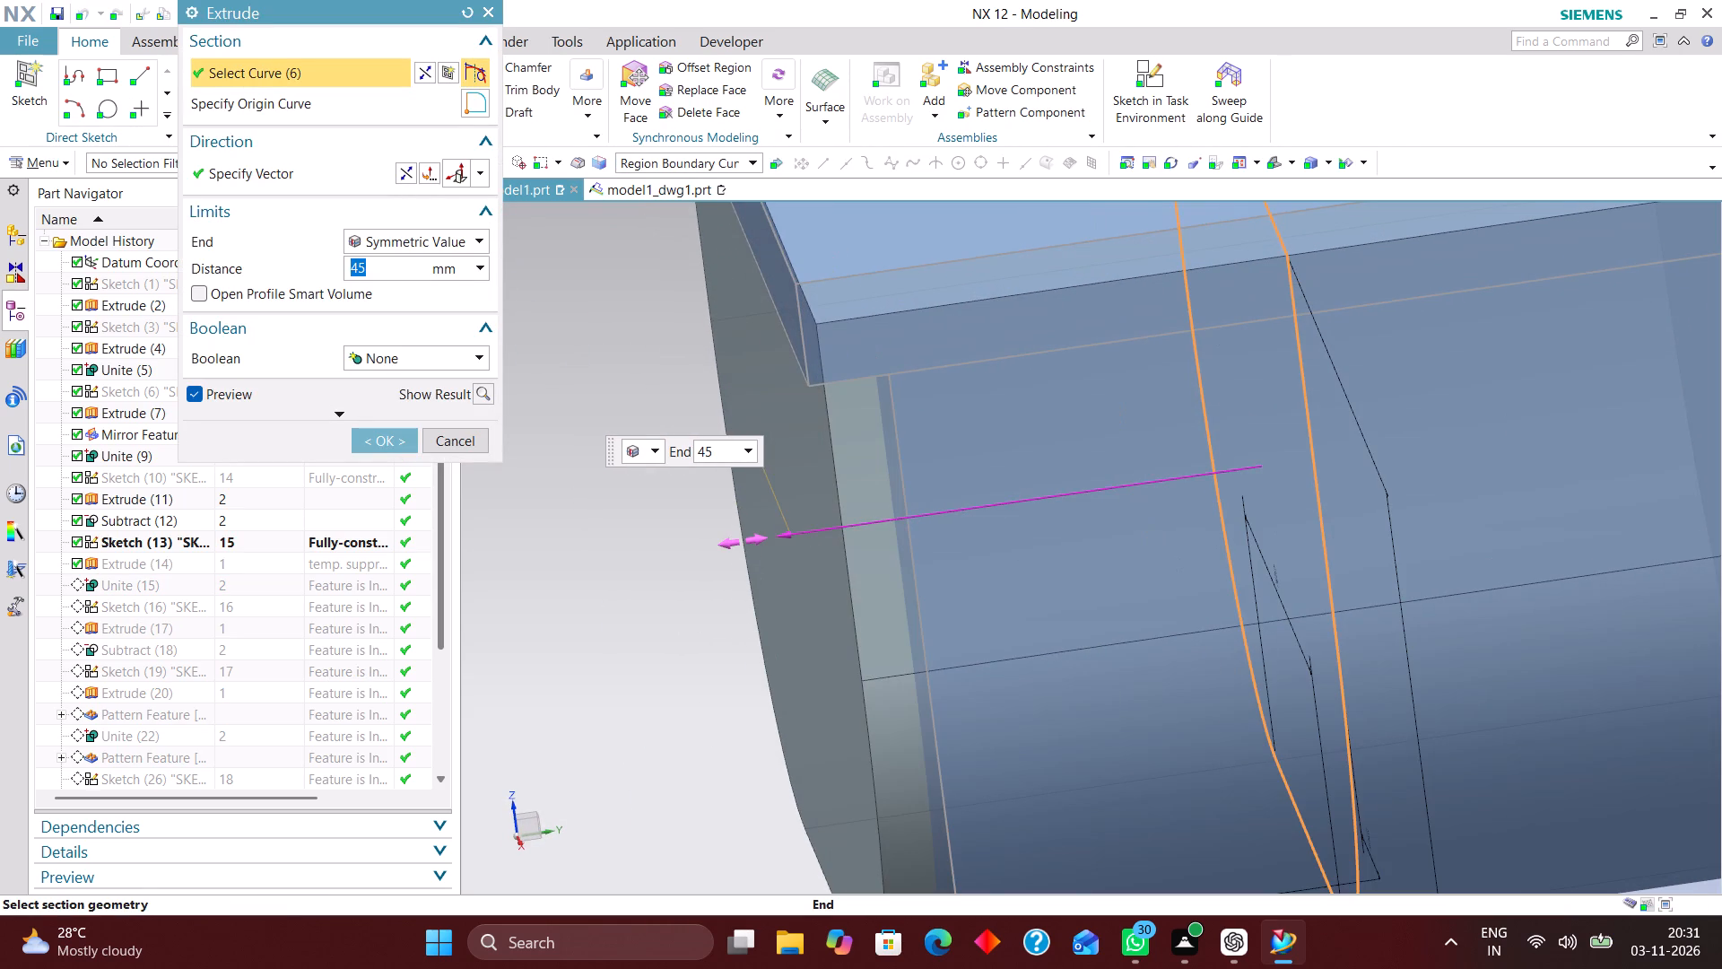
{"action": "left_click_drag", "start_coordinate": [787, 537], "coordinate": [775, 535]}
{"action": "left_click", "coordinate": [388, 445]}
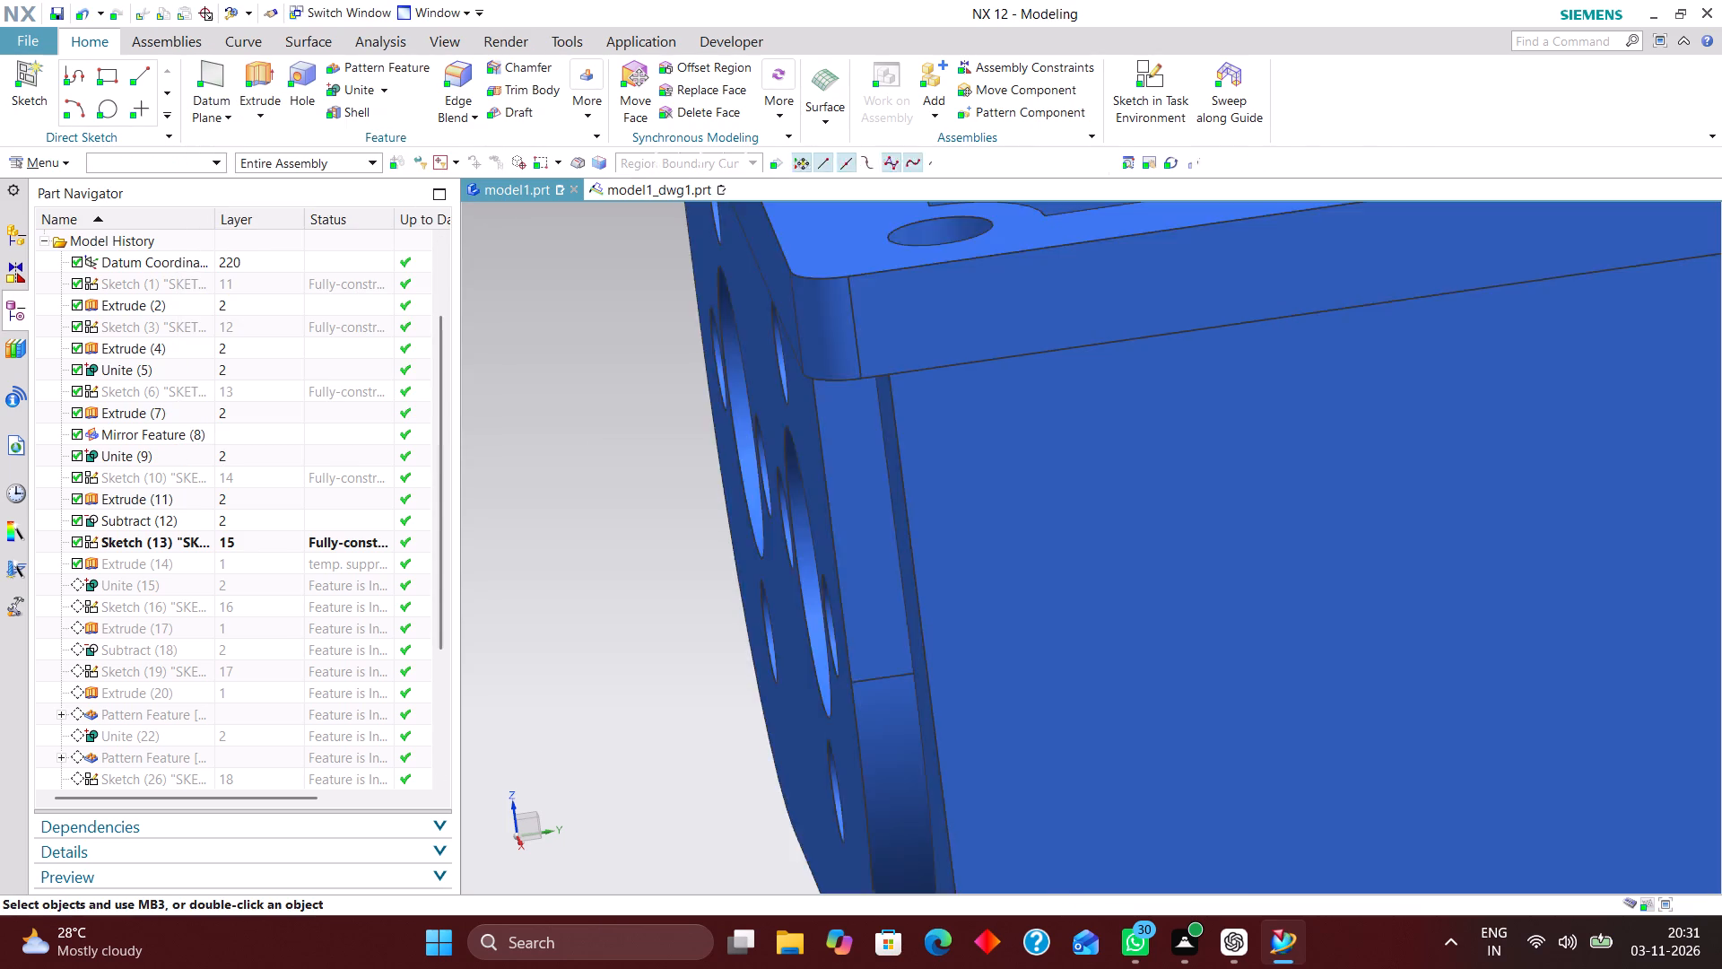
Show the model in isometric orientation, and update the outdated sheet in the model1_dwg1 drawing.
{"action": "scroll", "coordinate": [800, 491], "scroll_direction": "down", "scroll_amount": 4}
{"action": "middle_click_drag", "start_coordinate": [853, 514], "coordinate": [921, 462]}
{"action": "scroll", "coordinate": [883, 506], "scroll_direction": "up", "scroll_amount": 1}
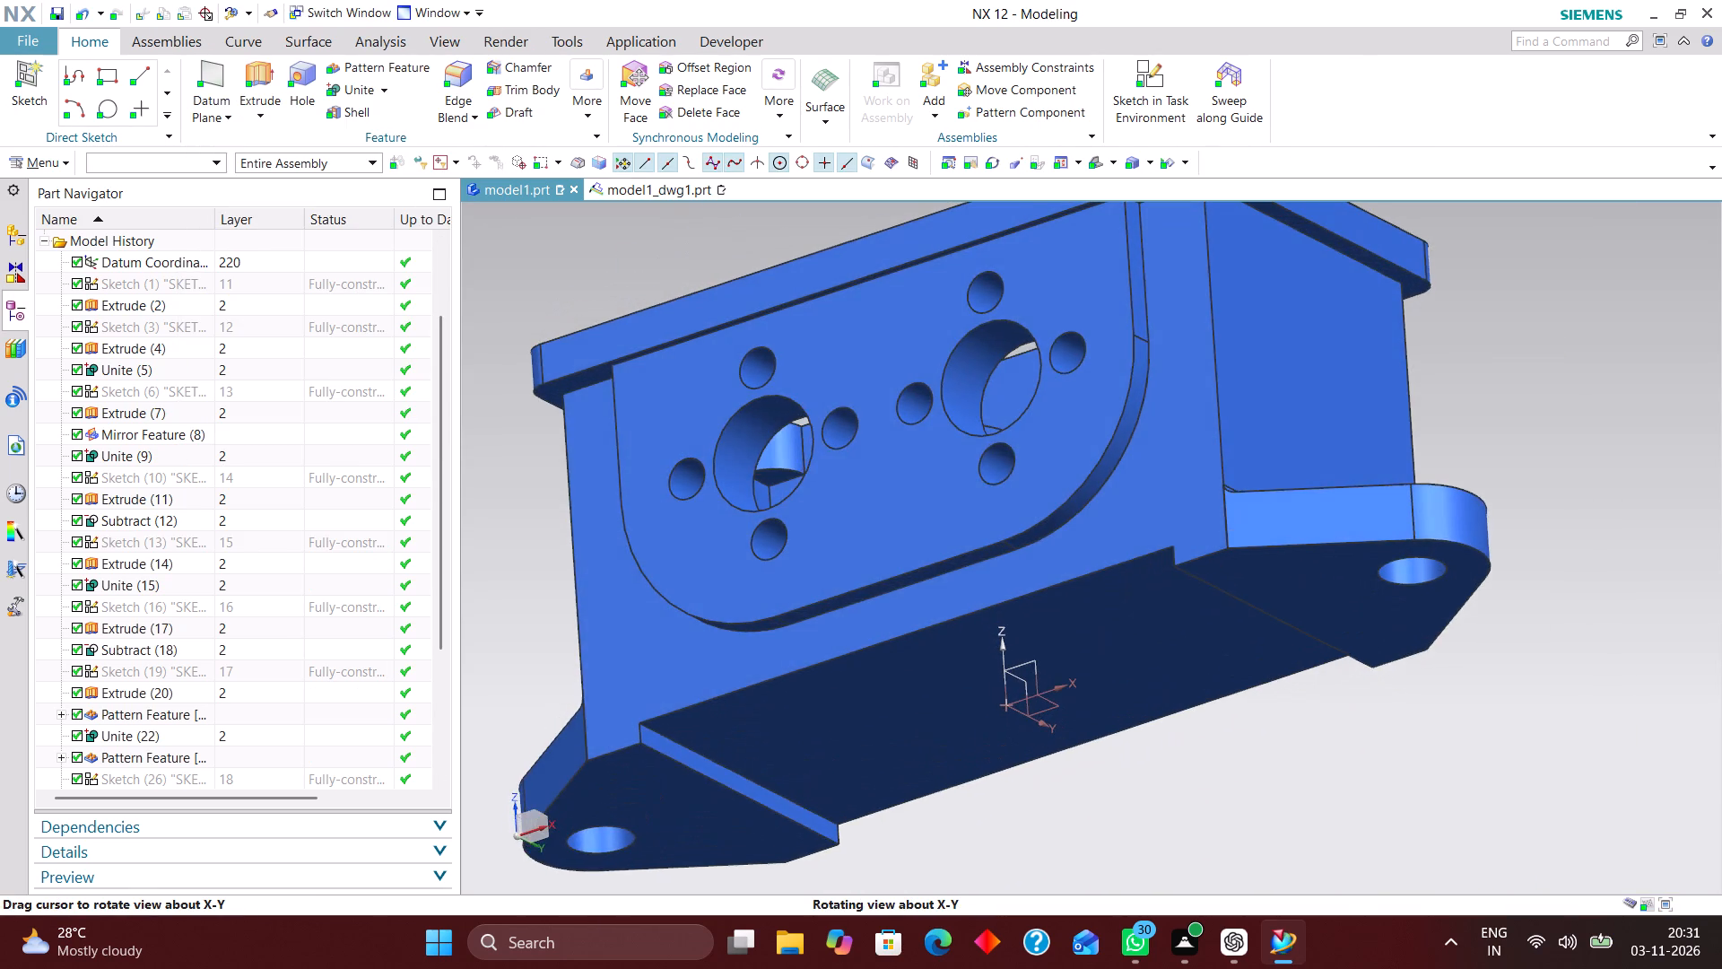
{"action": "middle_click_drag", "start_coordinate": [921, 462], "coordinate": [839, 488]}
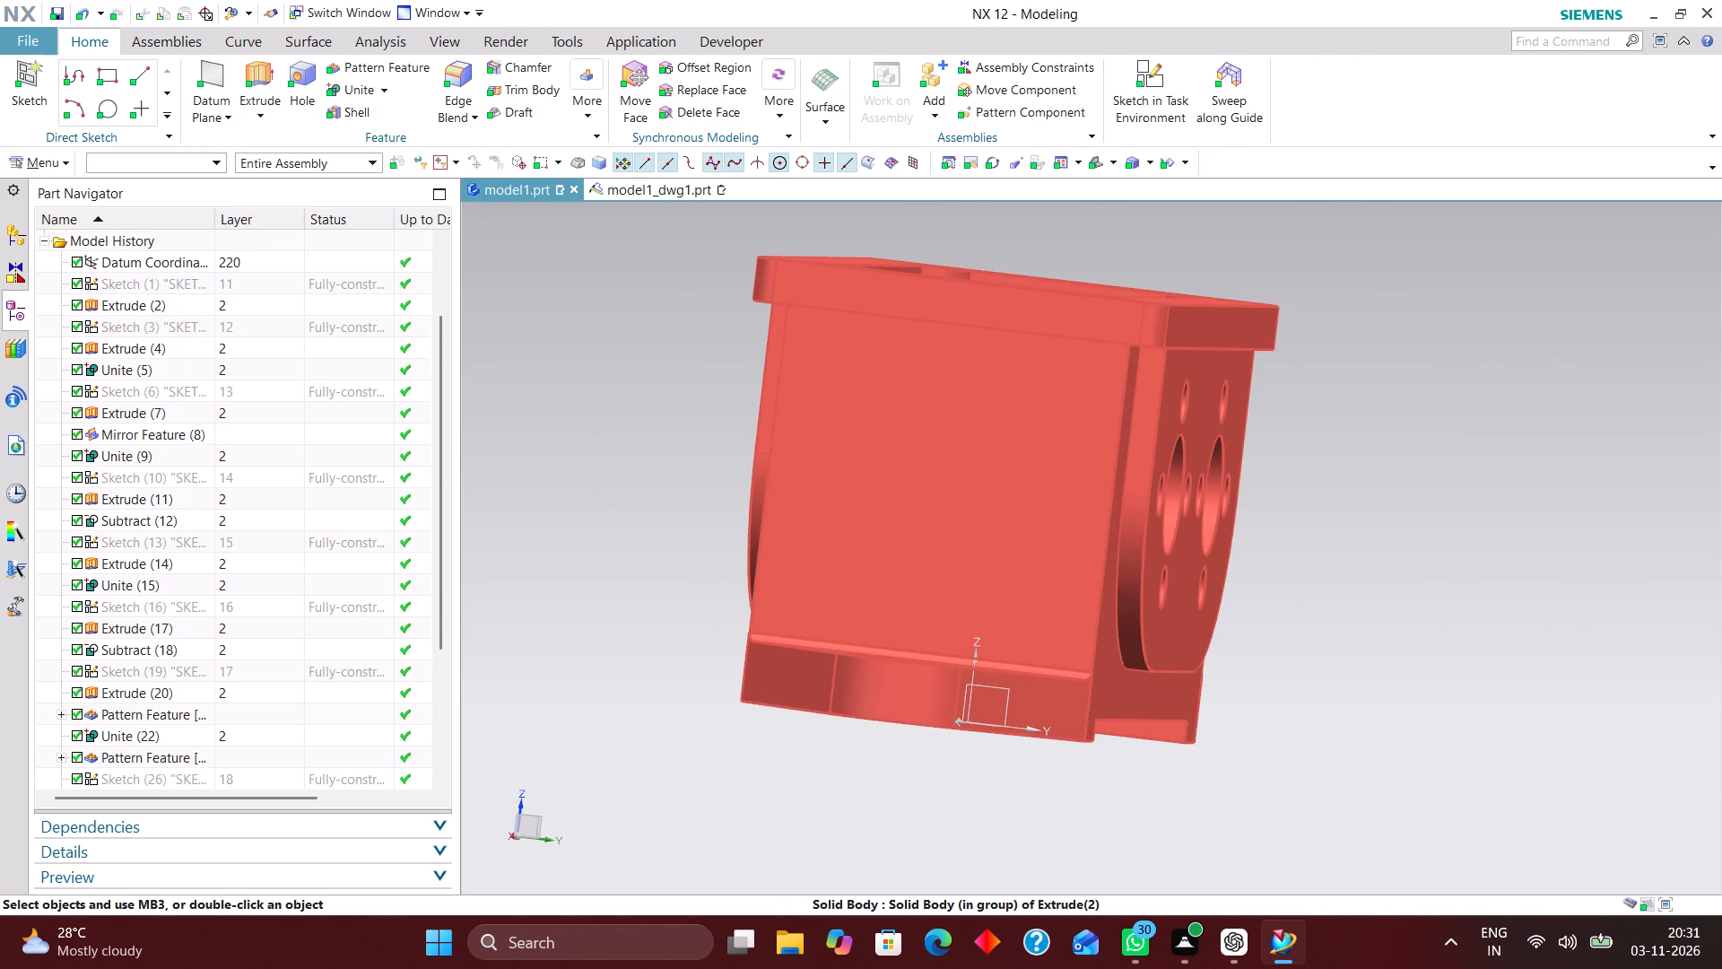
{"action": "key", "text": "End"}
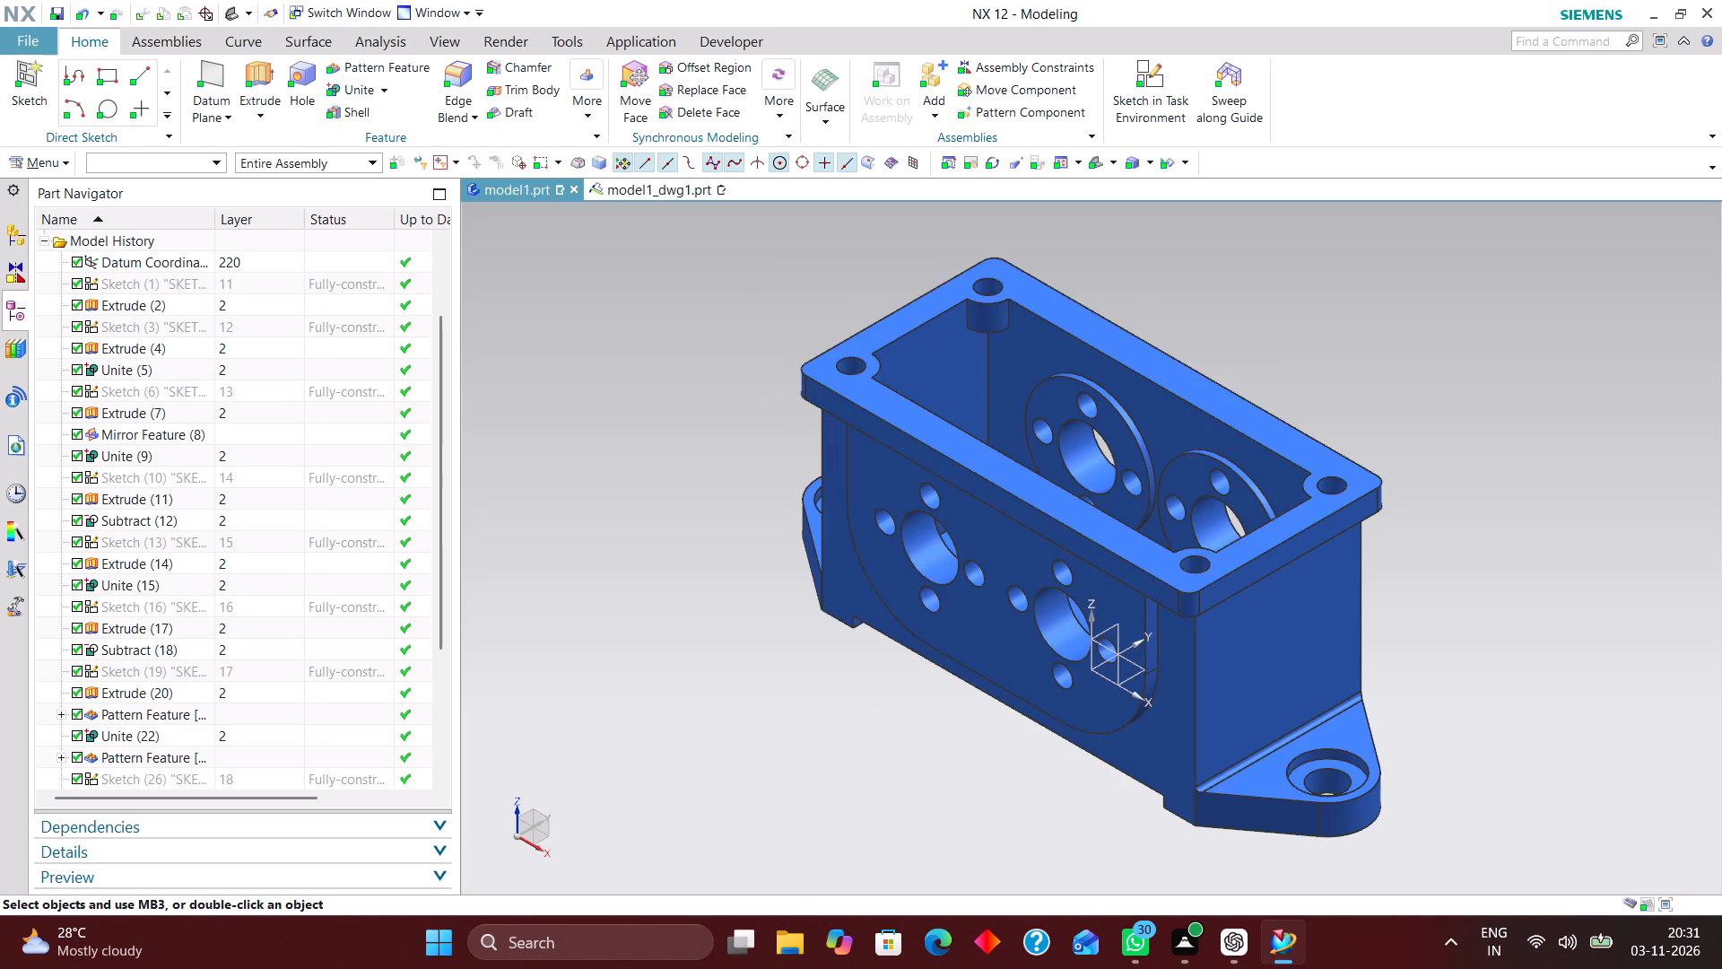
{"action": "left_click", "coordinate": [674, 195]}
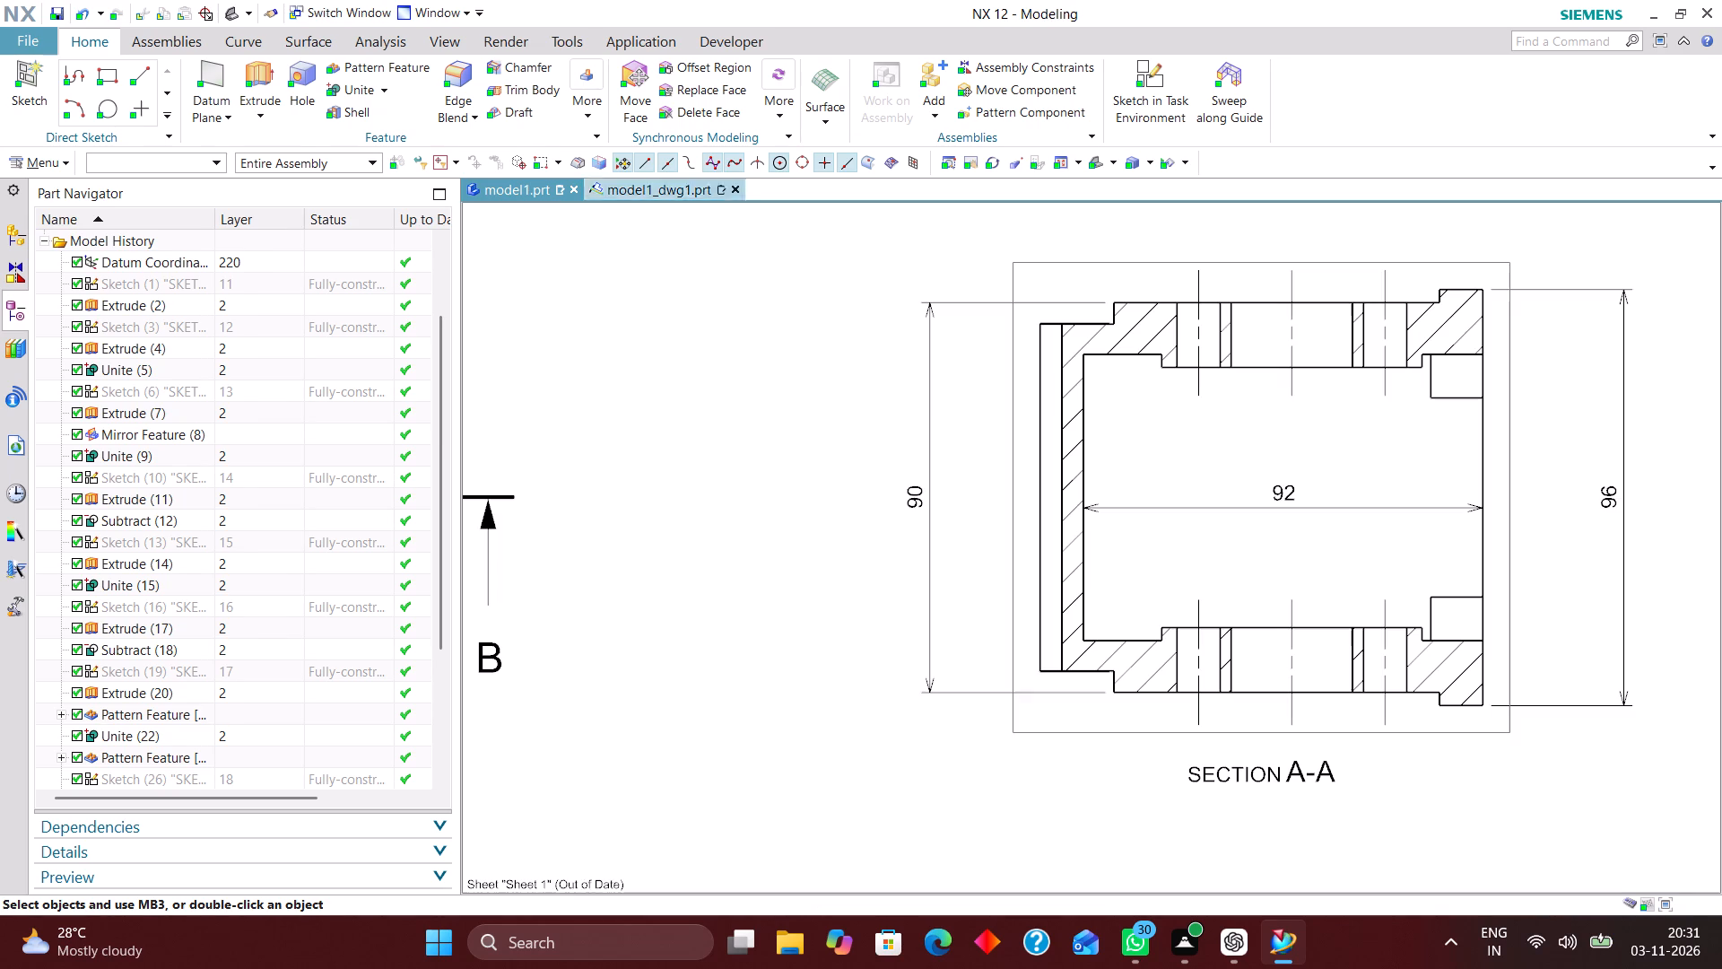
{"action": "left_click", "coordinate": [57, 238]}
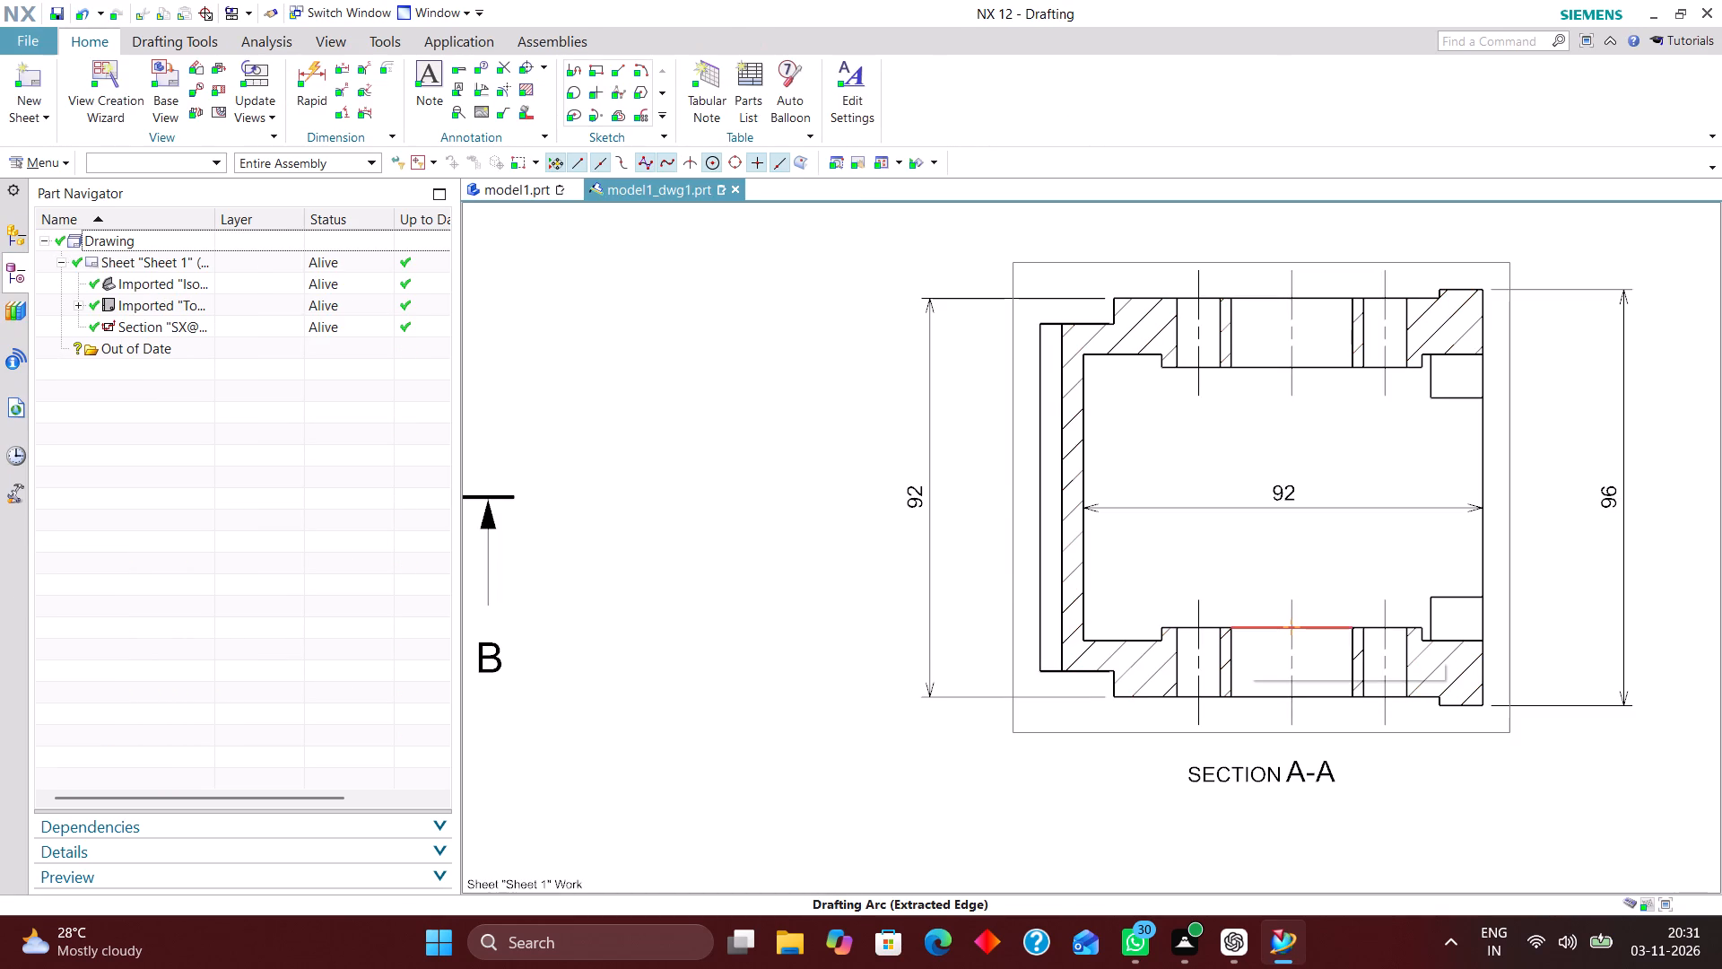
Add a vertical Rapid Dimension between the outer base edge's two corners in section A-A, placed inside the vertical 92 dimension.
{"action": "scroll", "coordinate": [1013, 583], "scroll_direction": "down", "scroll_amount": 1}
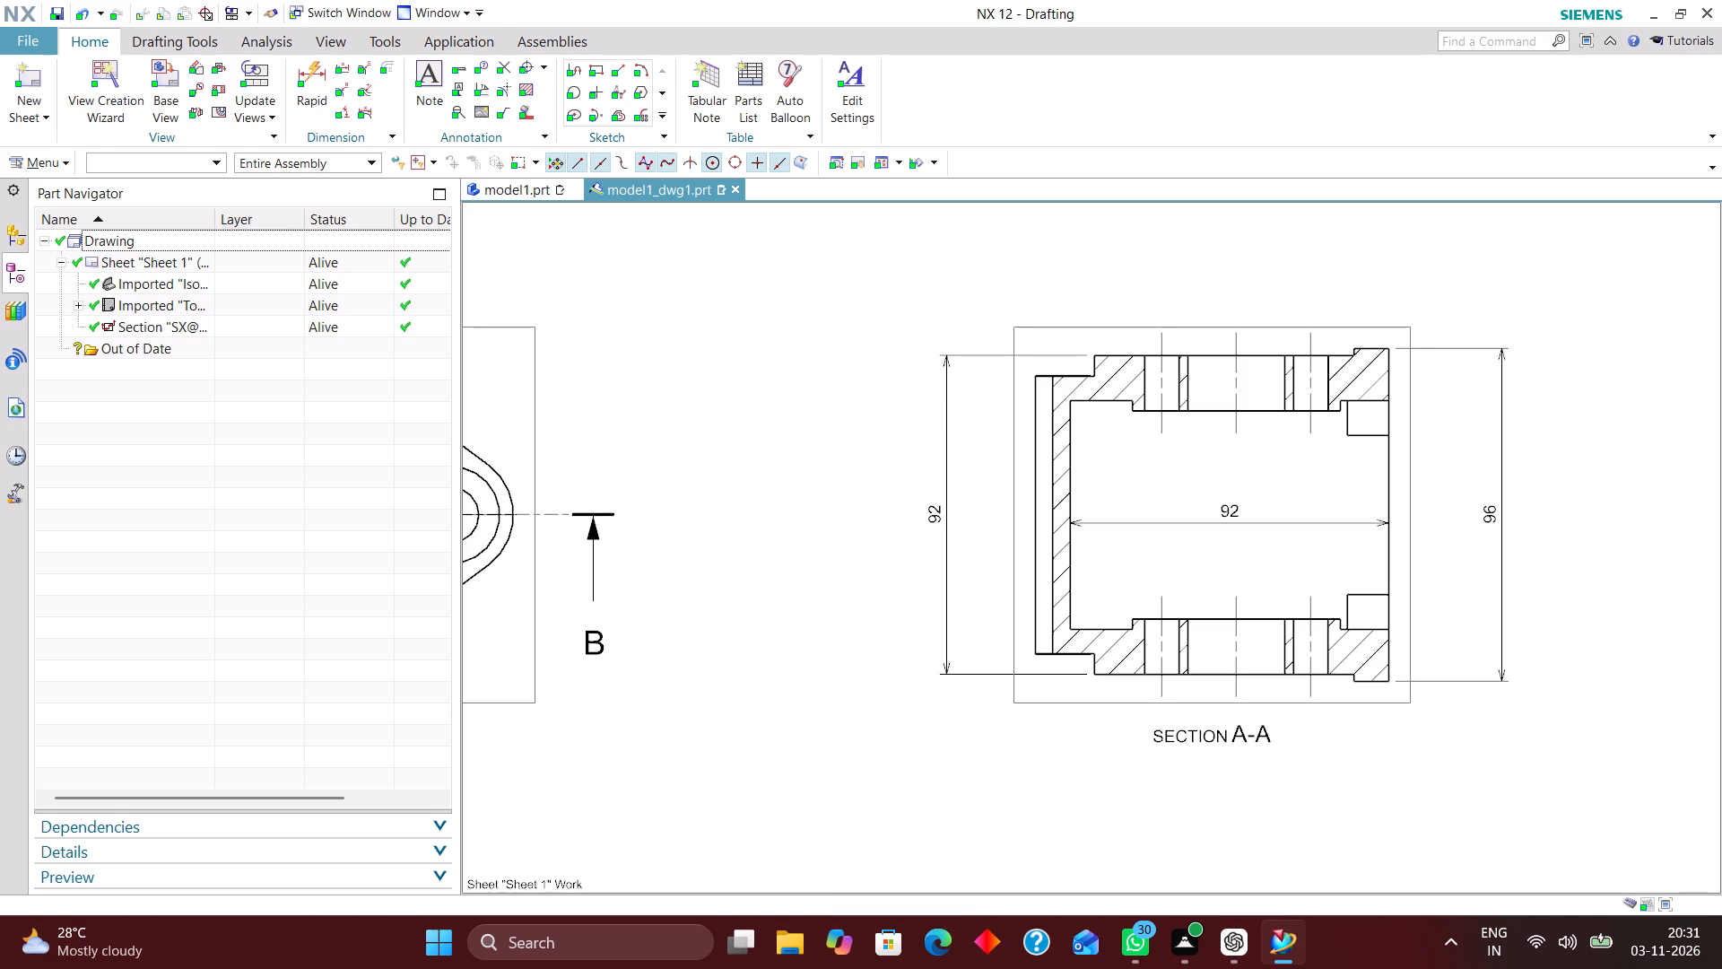
{"action": "scroll", "coordinate": [1144, 534], "scroll_direction": "up", "scroll_amount": 1}
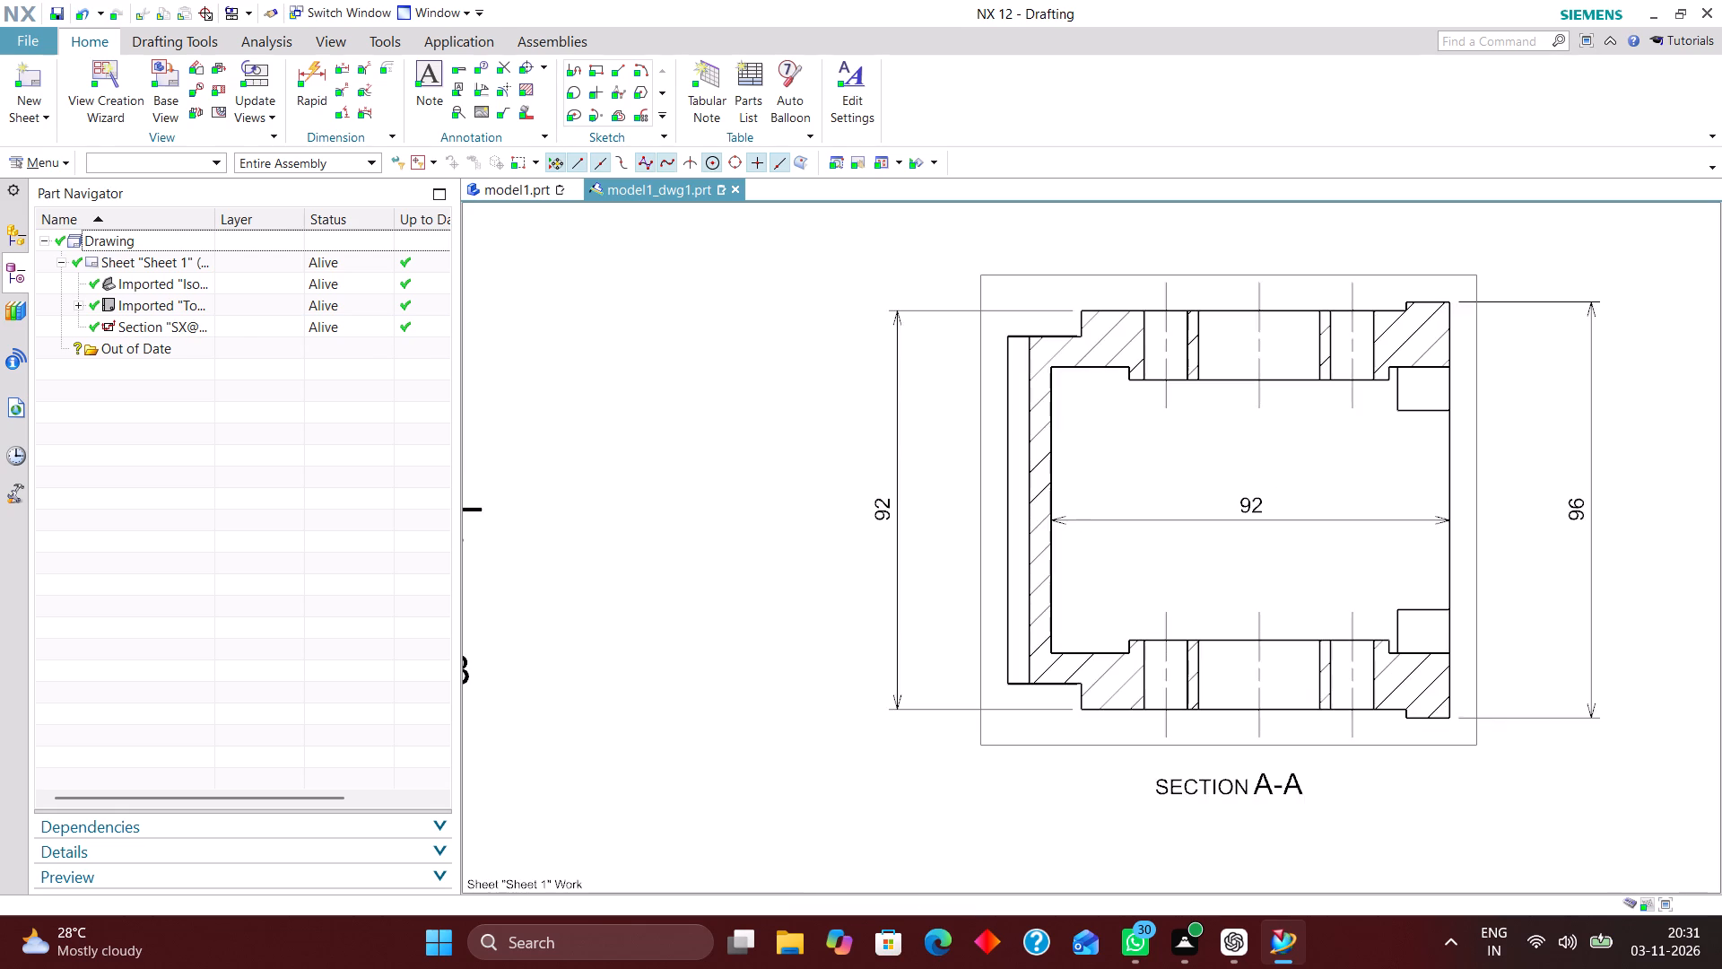
{"action": "scroll", "coordinate": [1185, 558], "scroll_direction": "down", "scroll_amount": 2}
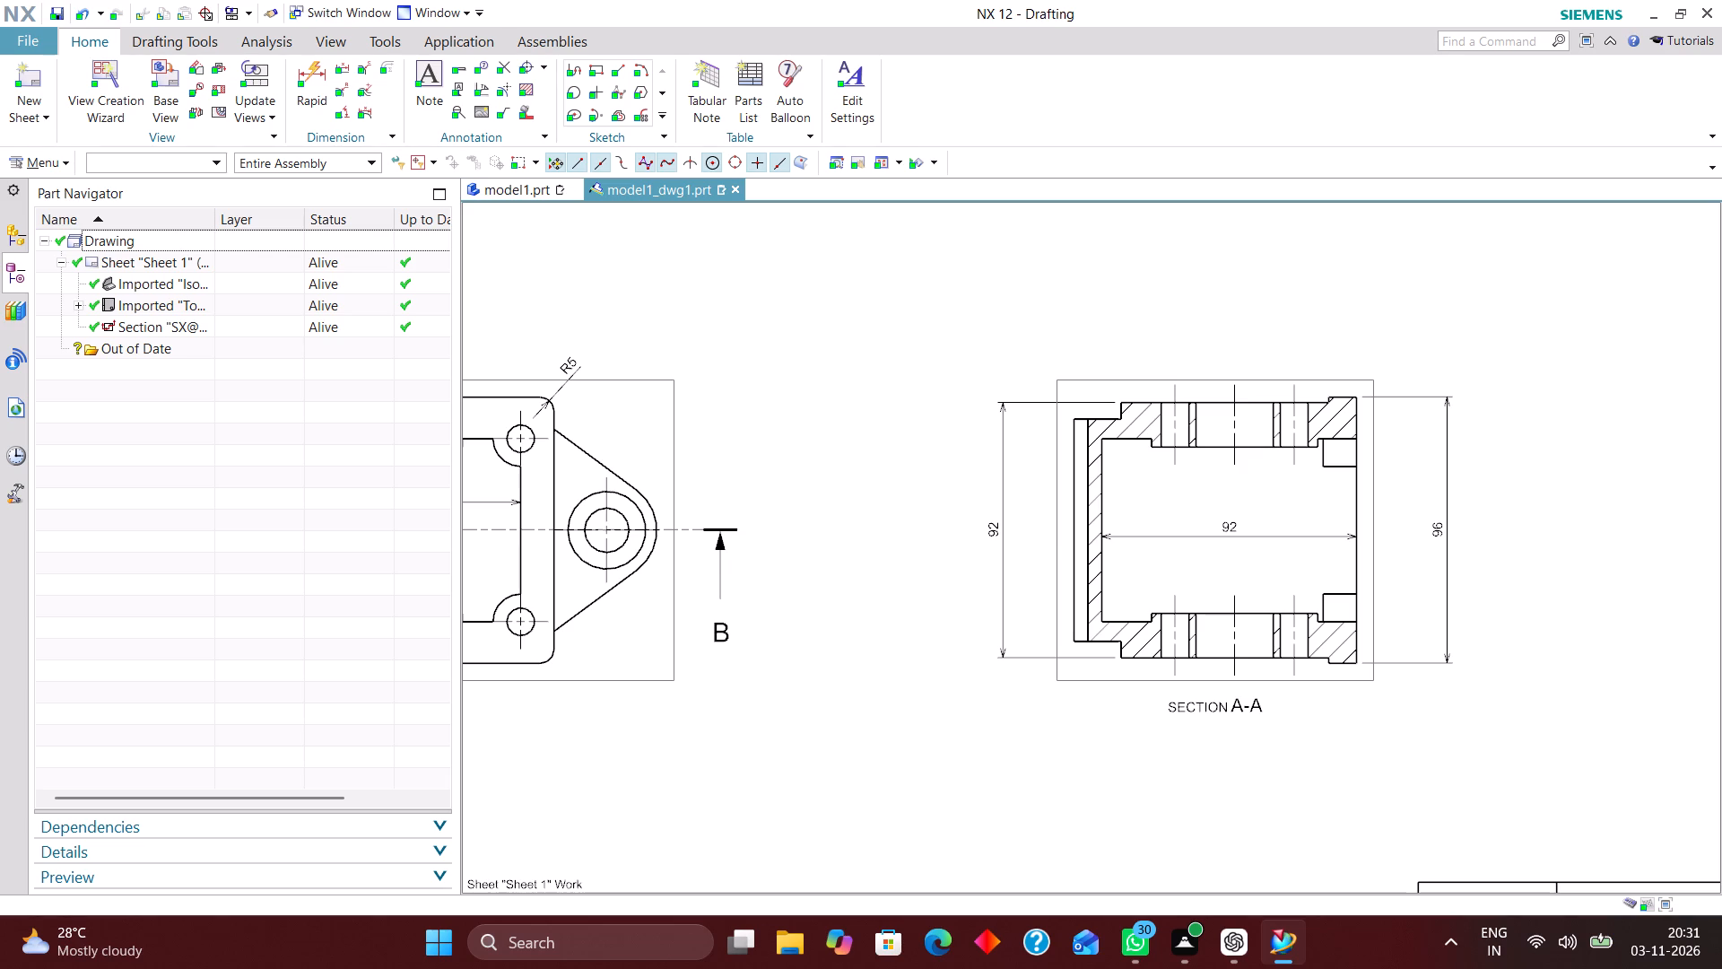
{"action": "scroll", "coordinate": [1239, 633], "scroll_direction": "down", "scroll_amount": 2}
{"action": "scroll", "coordinate": [1273, 624], "scroll_direction": "up", "scroll_amount": 3}
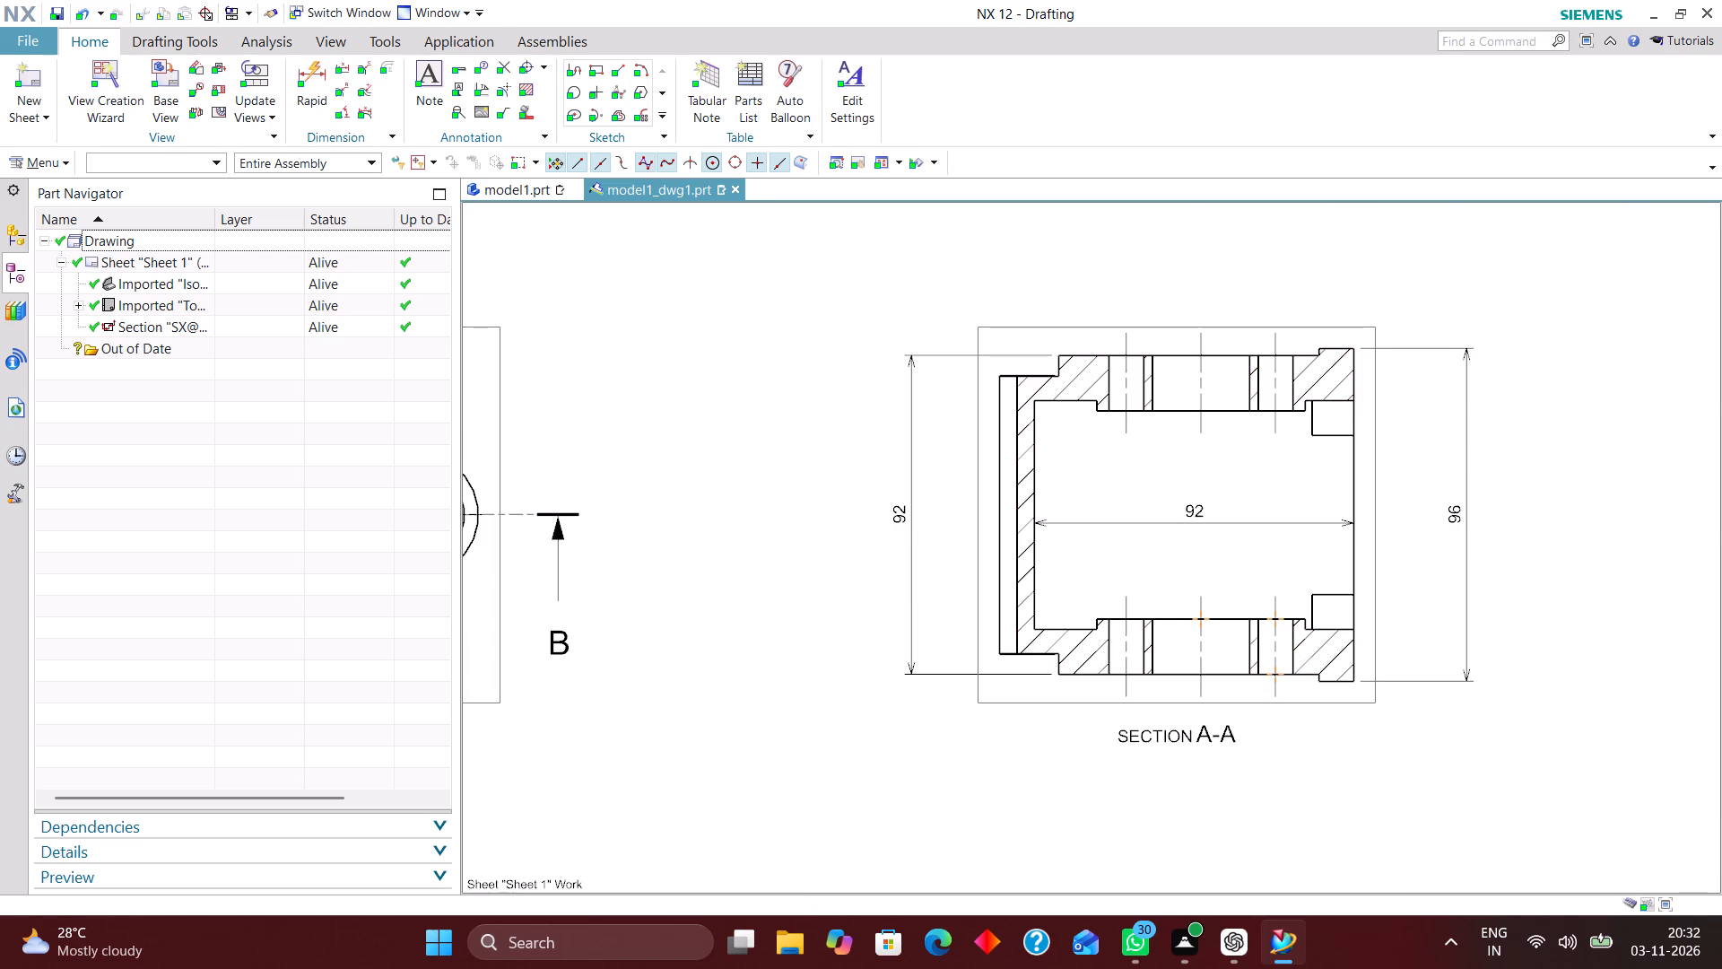
{"action": "left_click", "coordinate": [309, 66]}
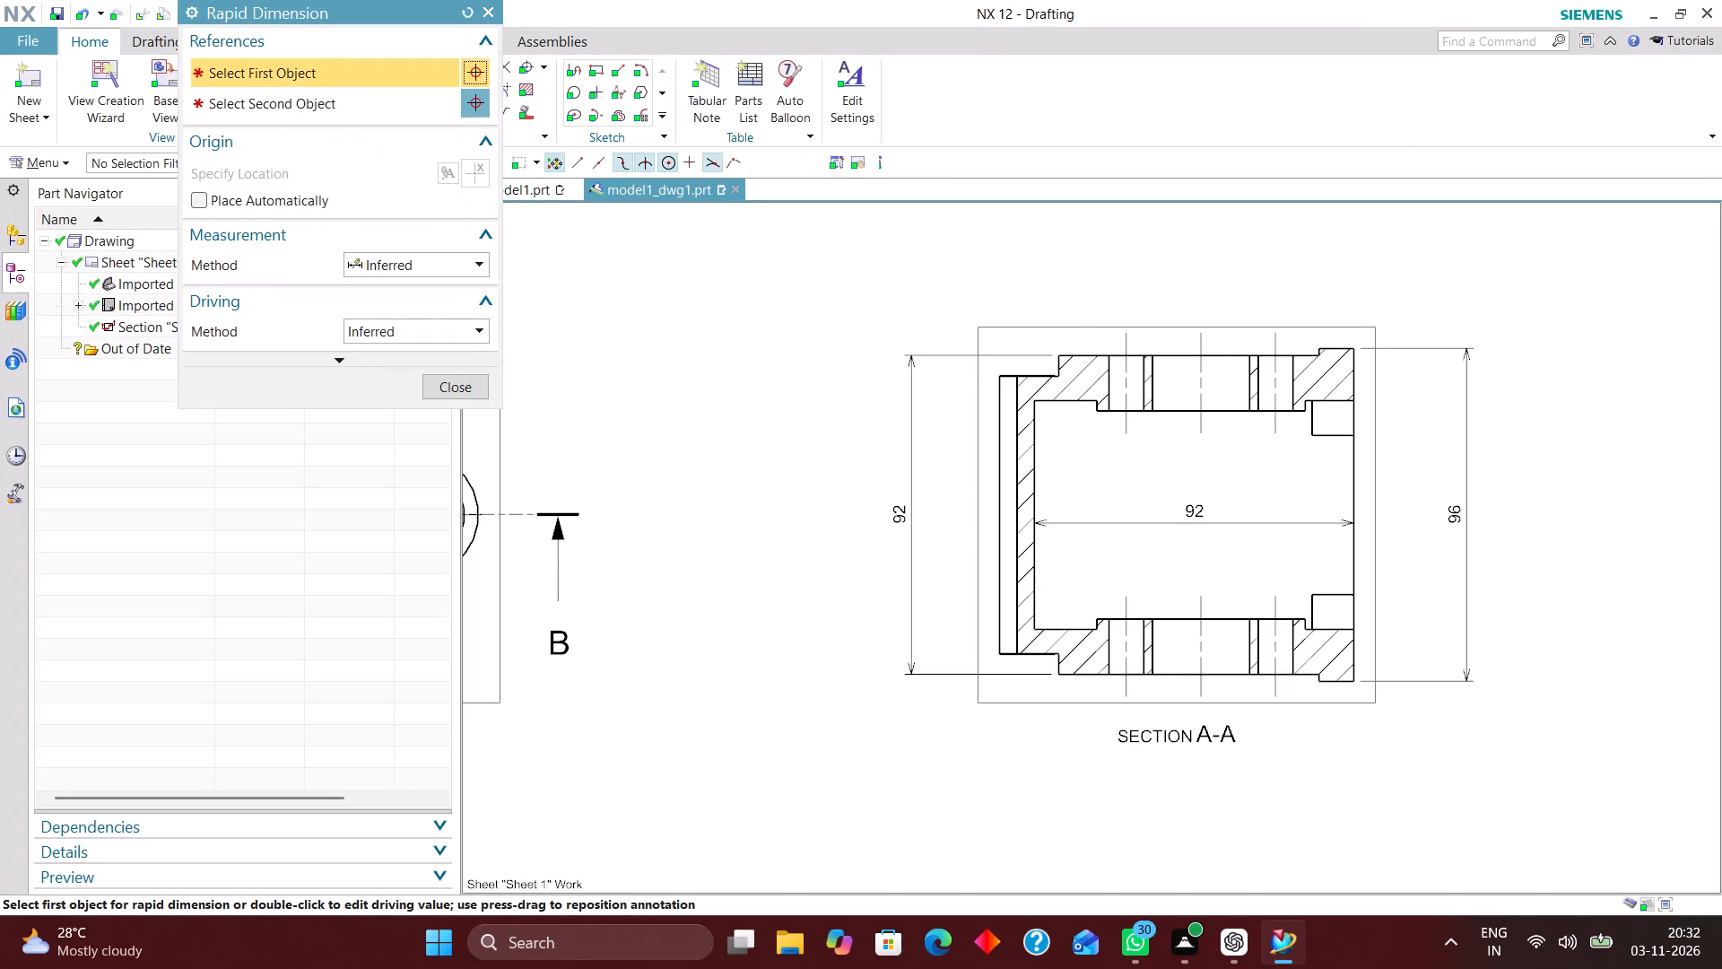
{"action": "scroll", "coordinate": [1040, 397], "scroll_direction": "up", "scroll_amount": 4}
{"action": "left_click", "coordinate": [958, 356]}
{"action": "scroll", "coordinate": [962, 336], "scroll_direction": "down", "scroll_amount": 2}
{"action": "scroll", "coordinate": [961, 694], "scroll_direction": "up", "scroll_amount": 1}
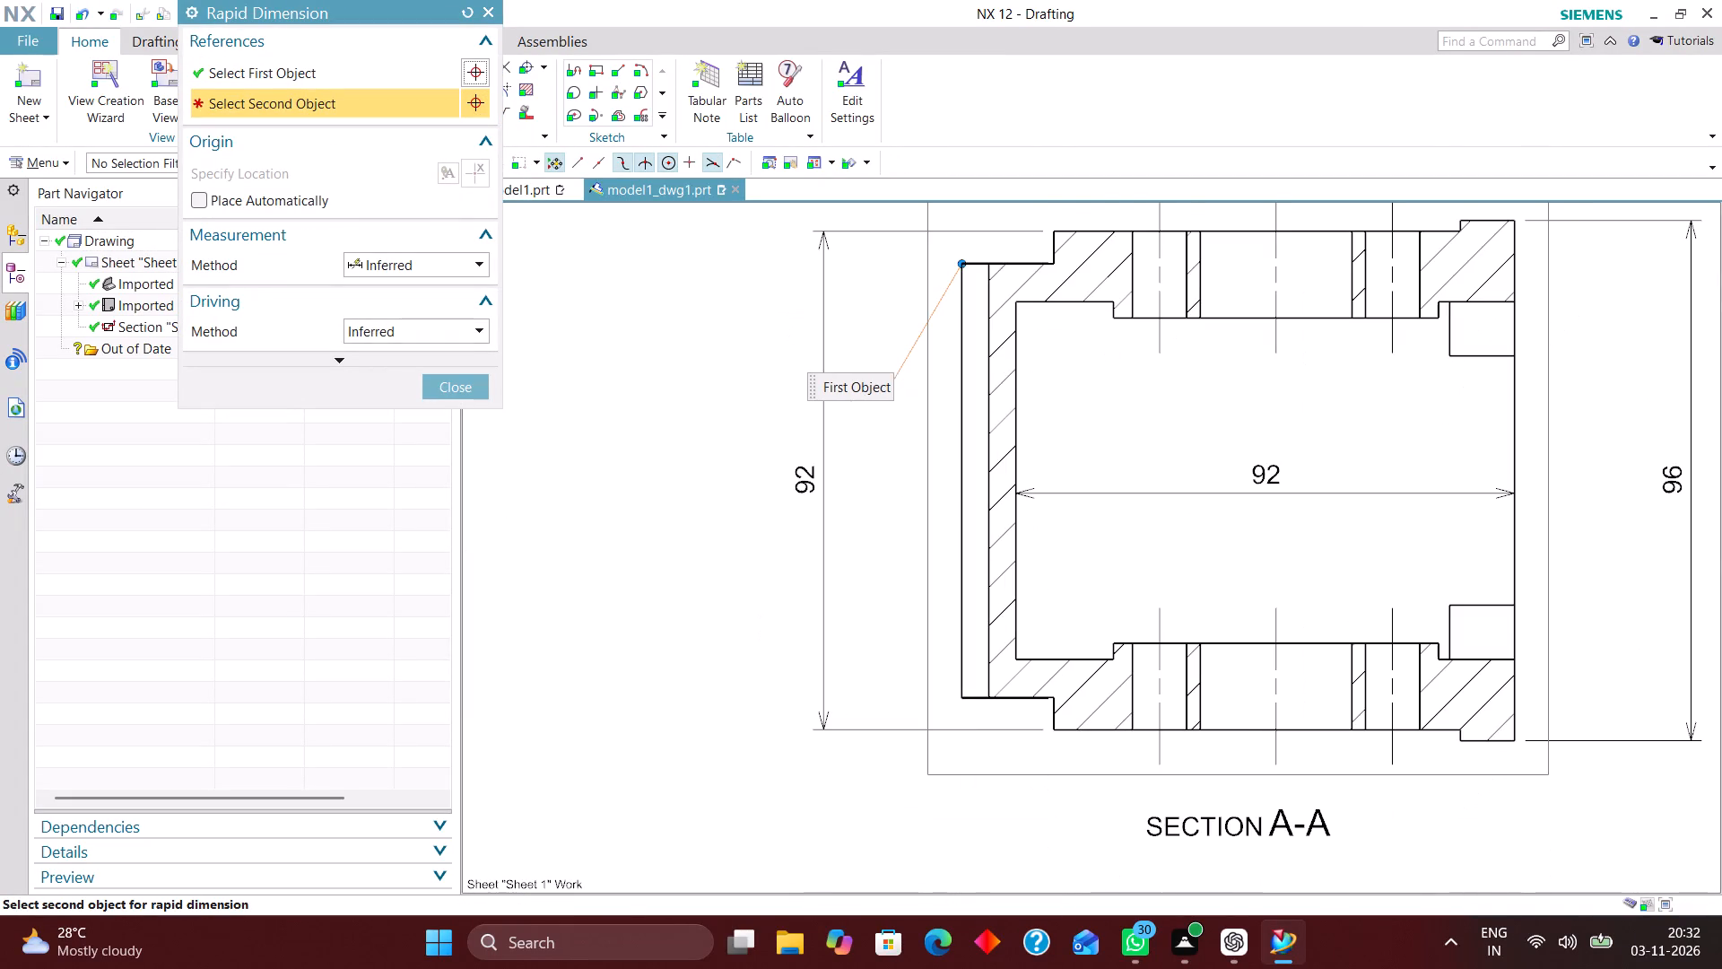
{"action": "left_click", "coordinate": [960, 692]}
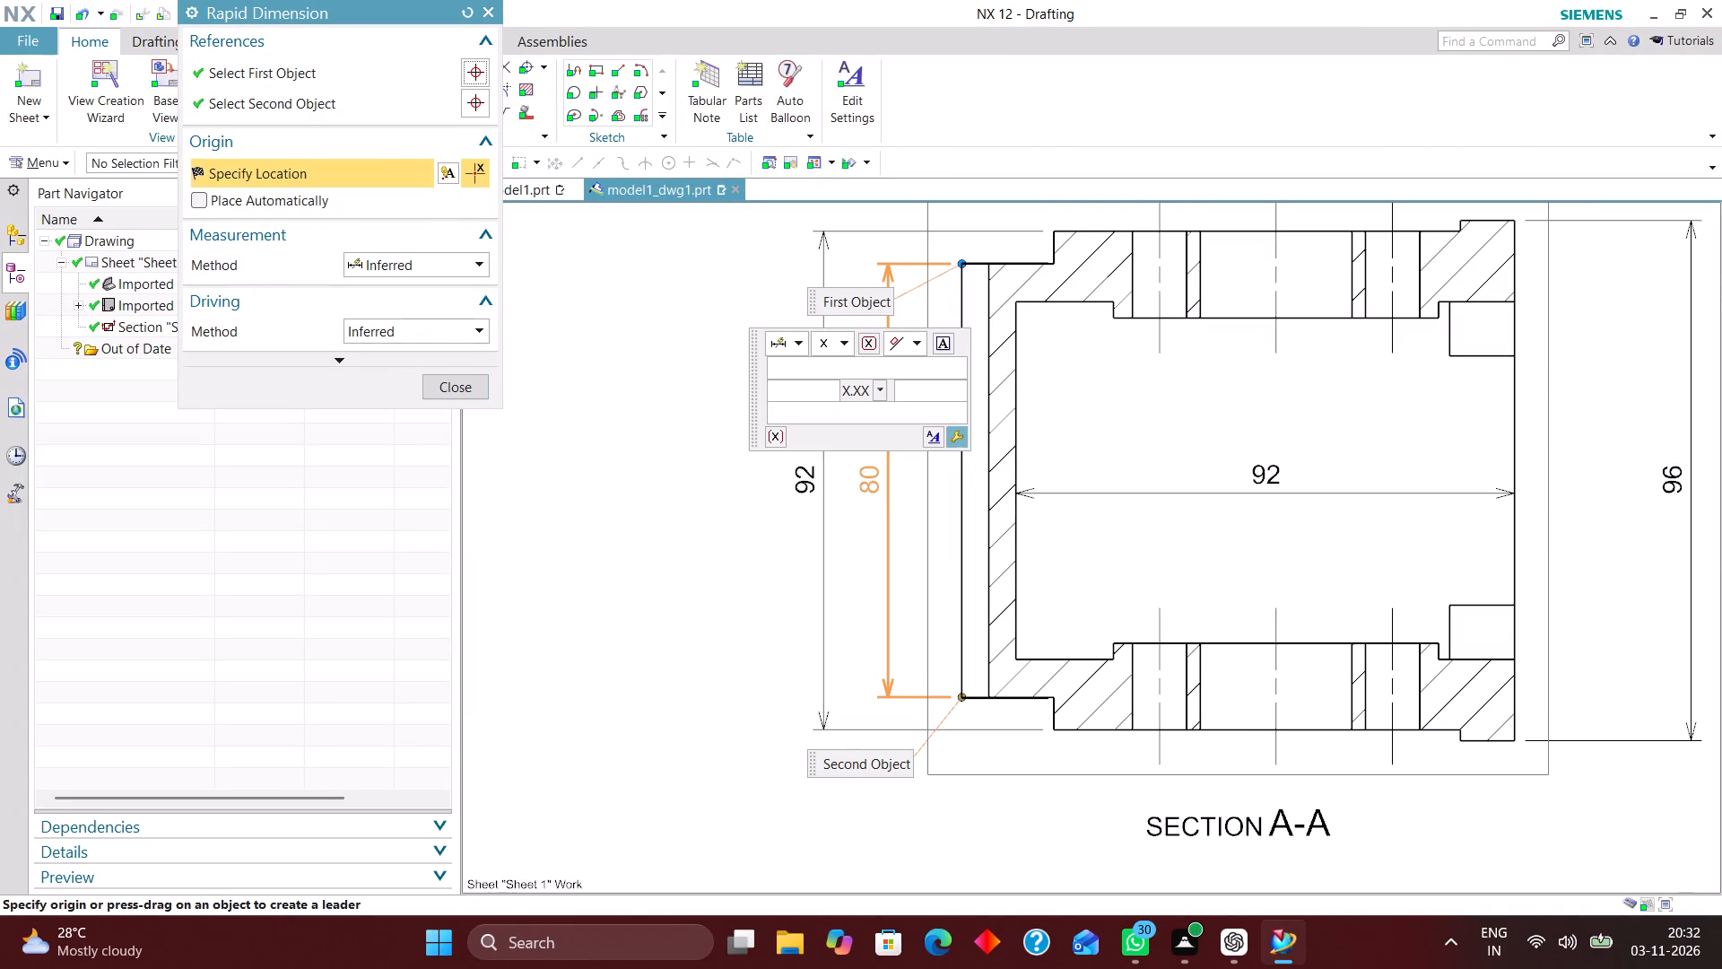
{"action": "left_click", "coordinate": [868, 480]}
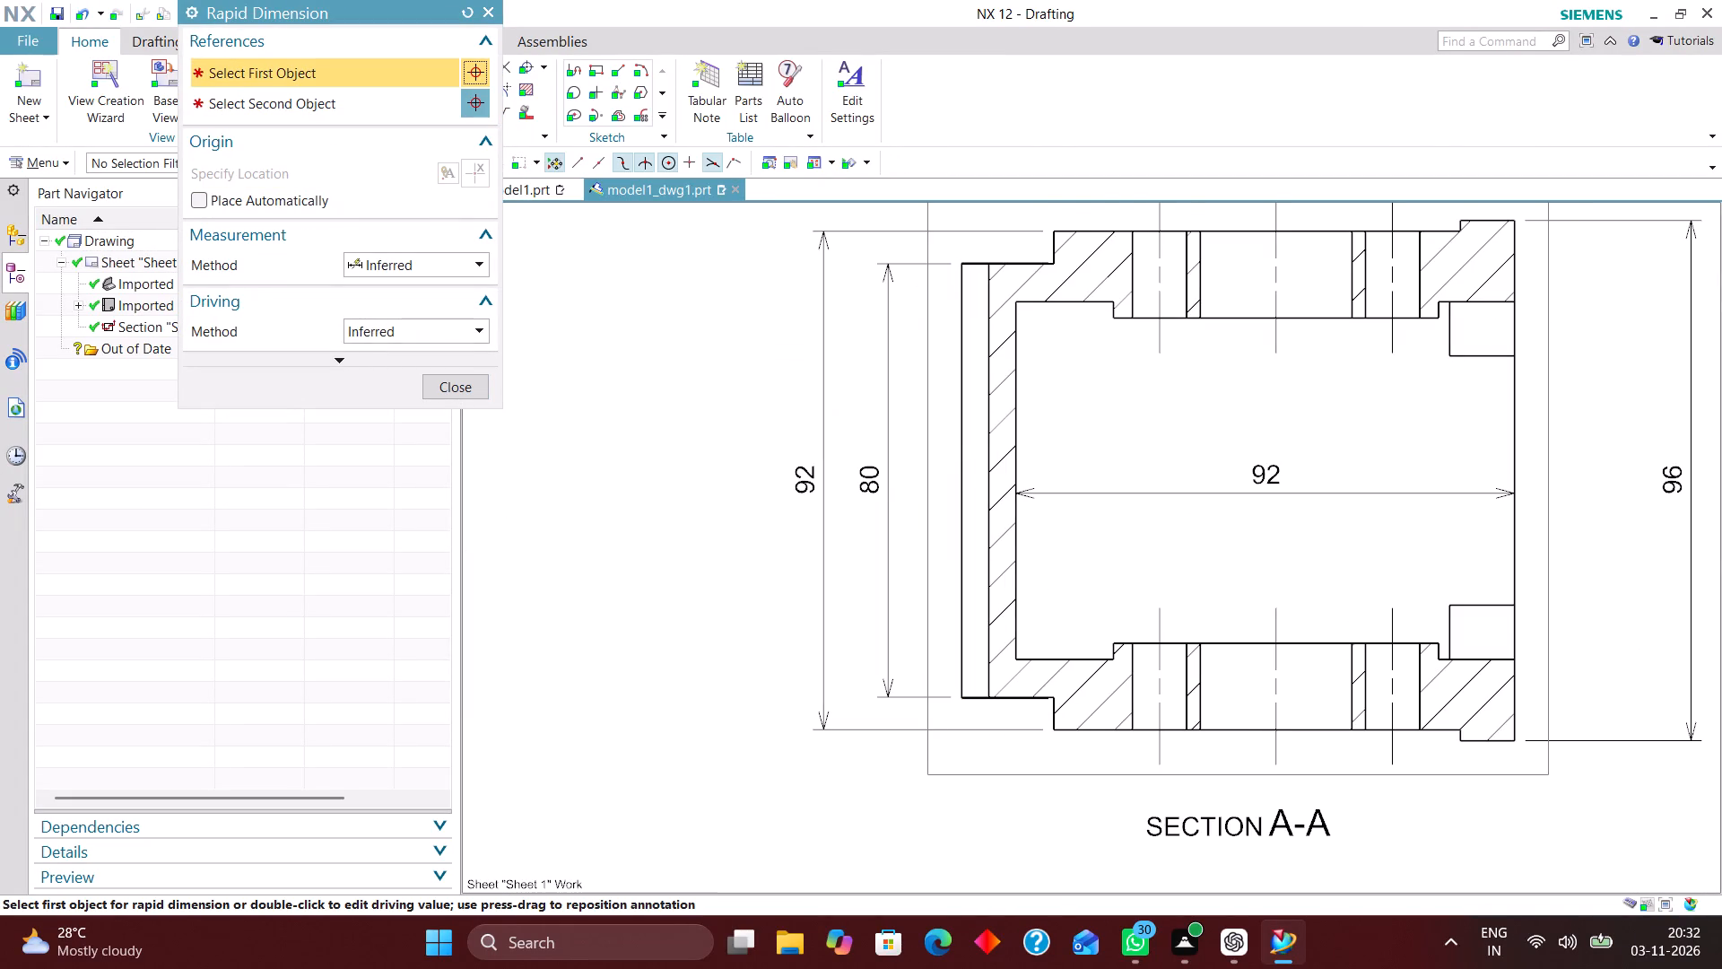
{"action": "left_click", "coordinate": [456, 388]}
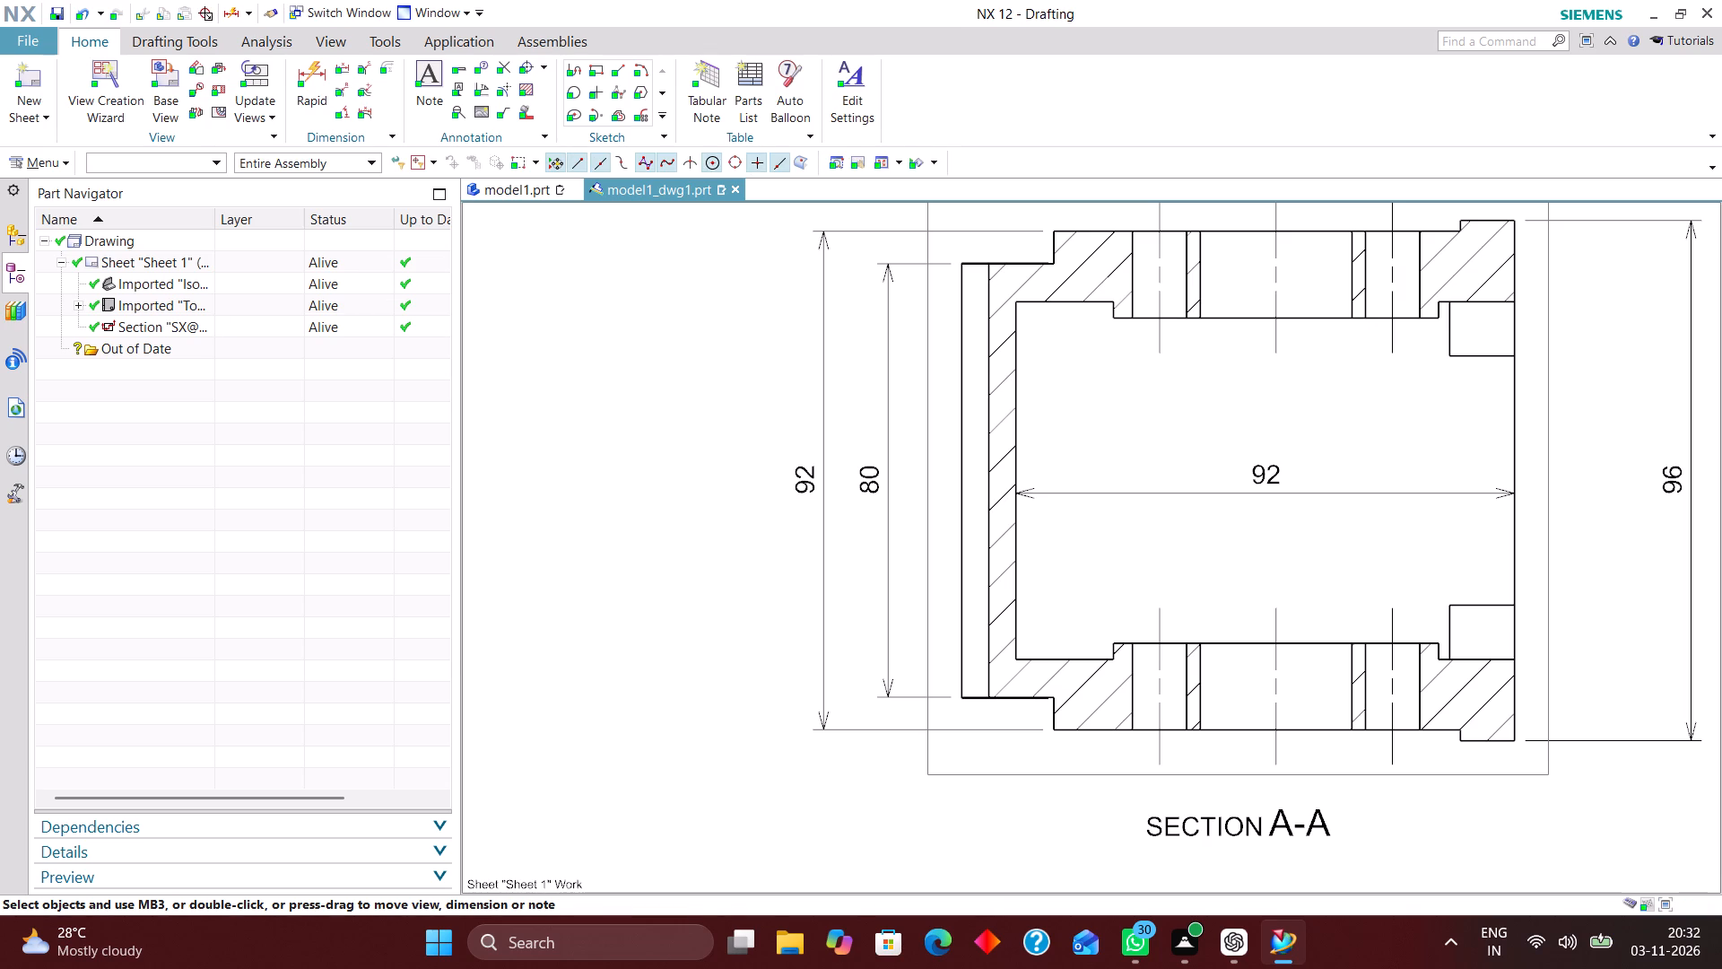
{"action": "scroll", "coordinate": [974, 454], "scroll_direction": "down", "scroll_amount": 2}
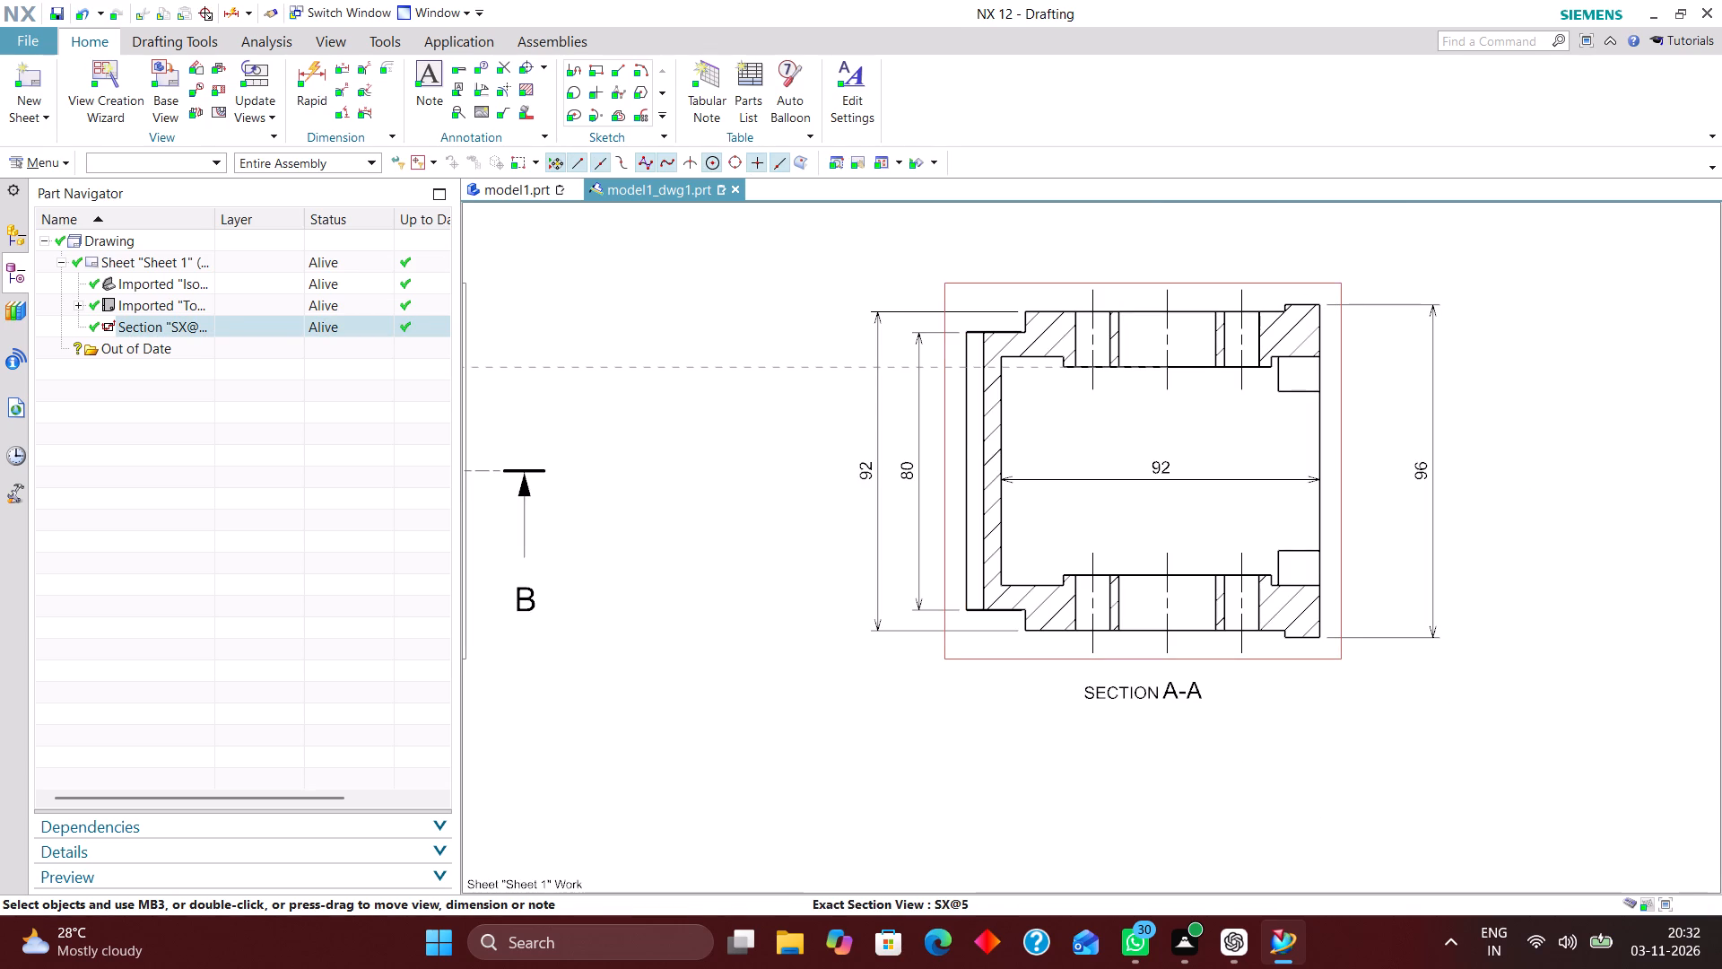
In model1, edit the base block extrude's sketch and set the rectangle's 80 mm width to 86 mm.
{"action": "left_click", "coordinate": [516, 190]}
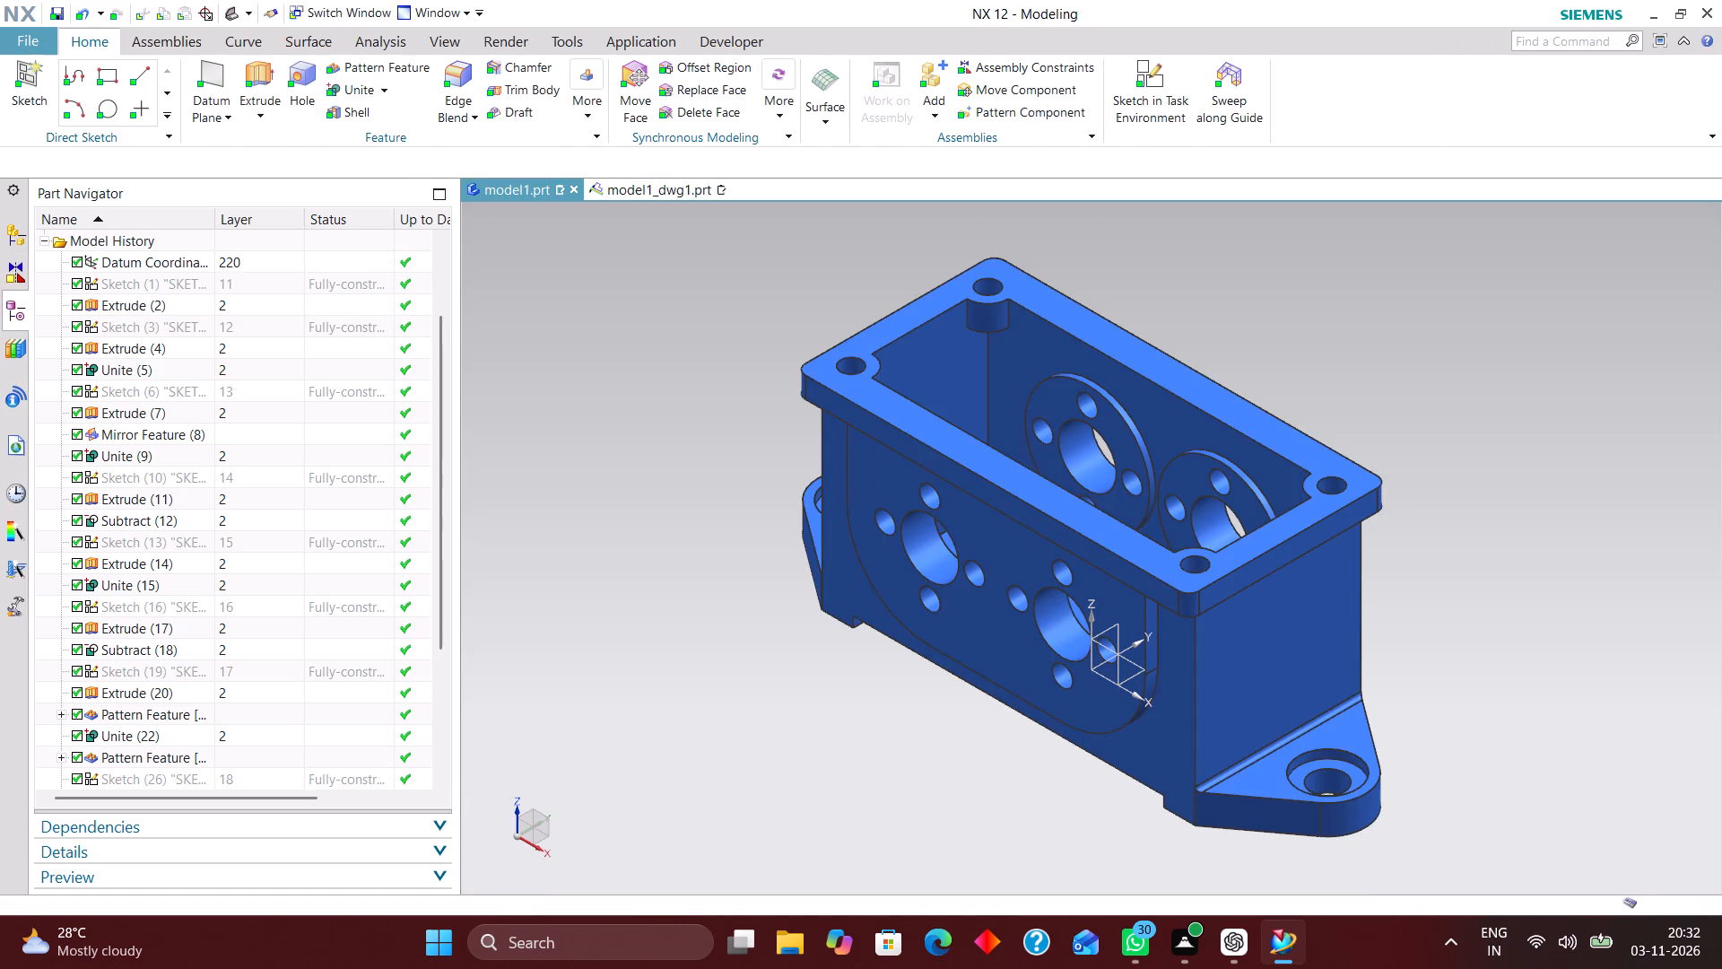
{"action": "scroll", "coordinate": [998, 468], "scroll_direction": "up", "scroll_amount": 1}
{"action": "middle_click_drag", "start_coordinate": [1003, 455], "coordinate": [1074, 422]}
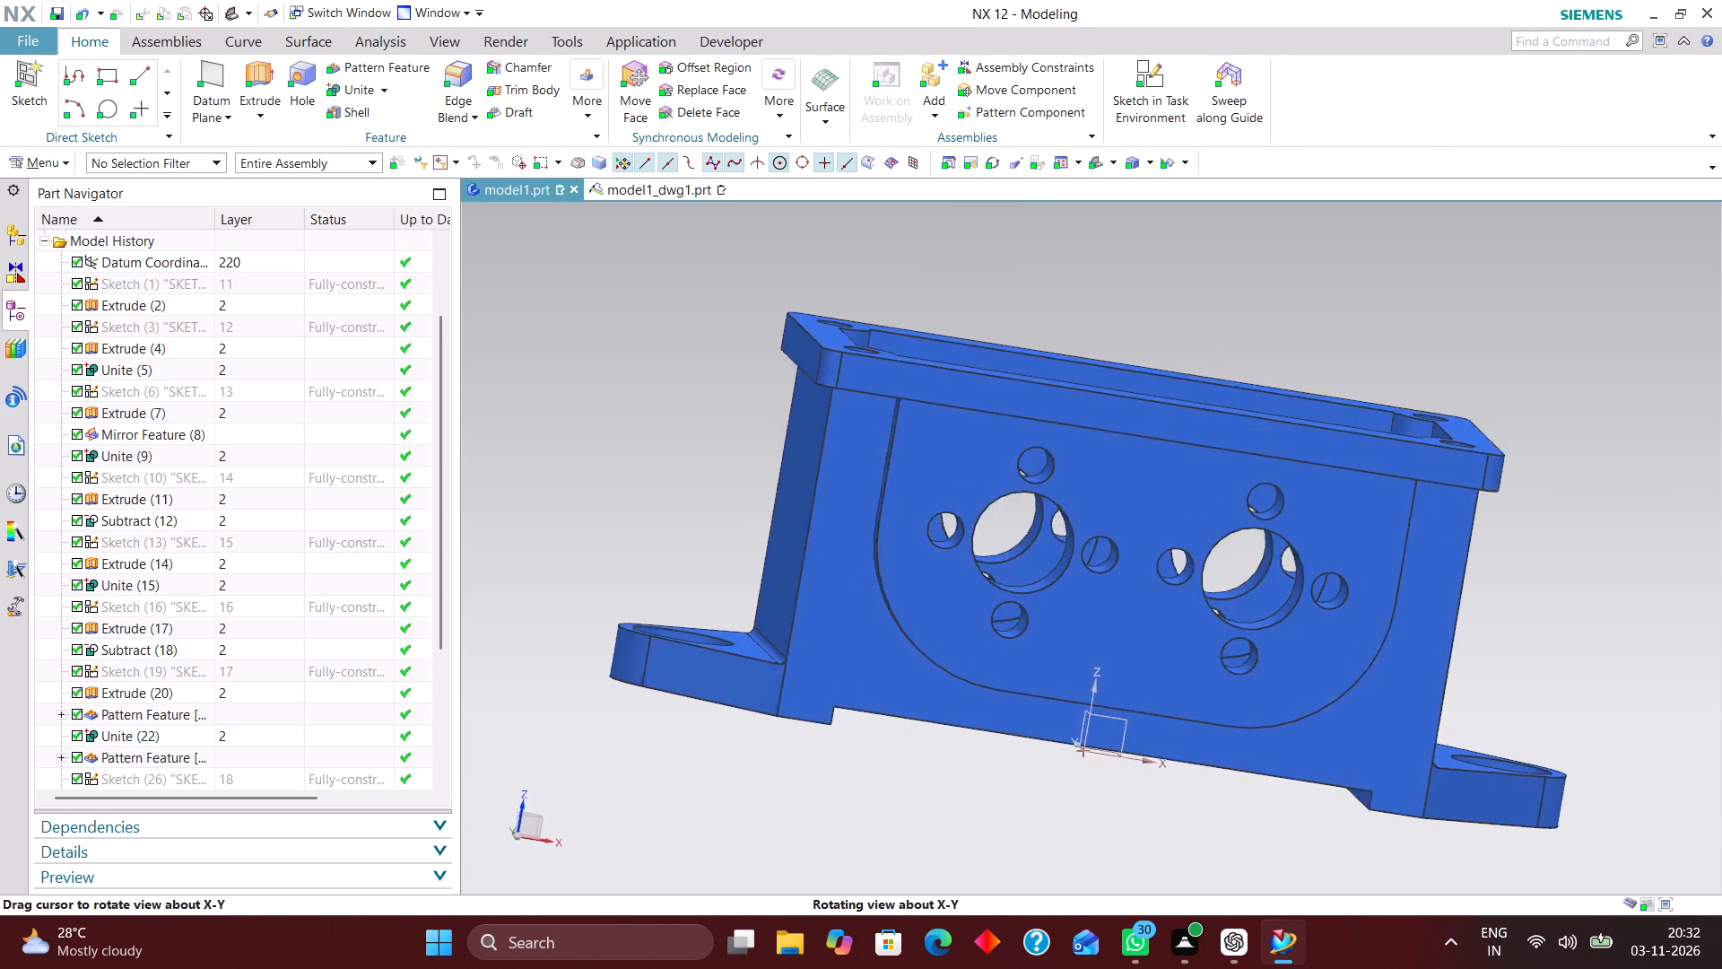
{"action": "middle_click_drag", "start_coordinate": [1074, 422], "coordinate": [1088, 467]}
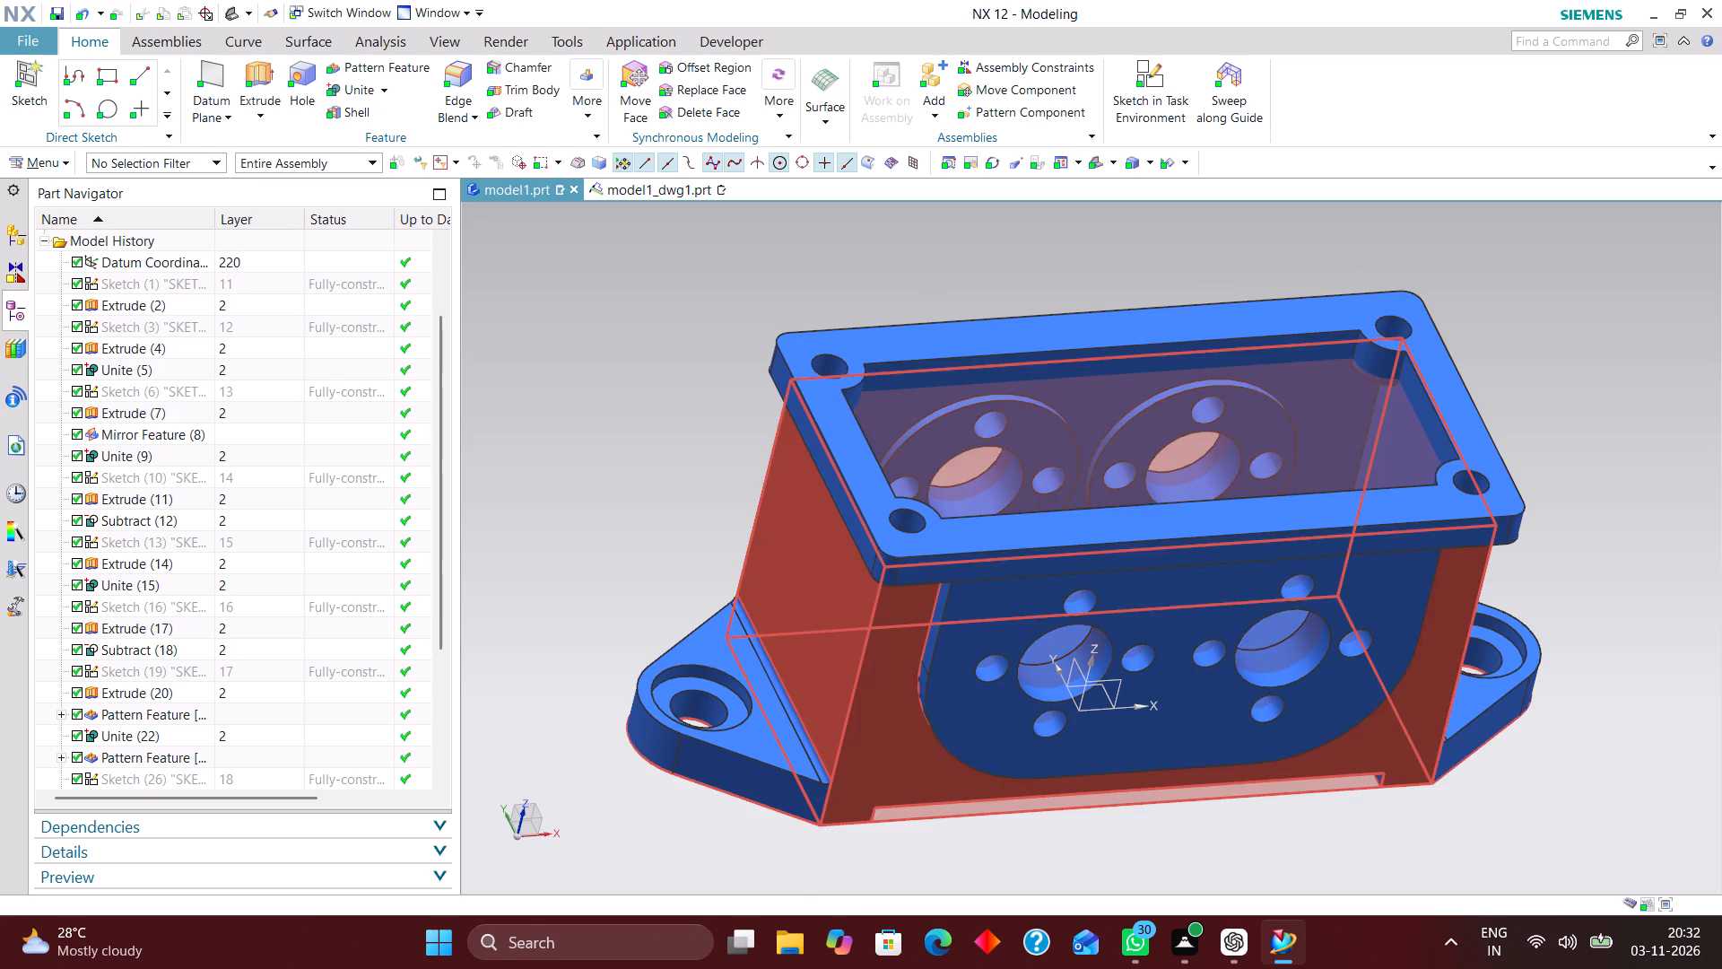
{"action": "double_click", "coordinate": [856, 577]}
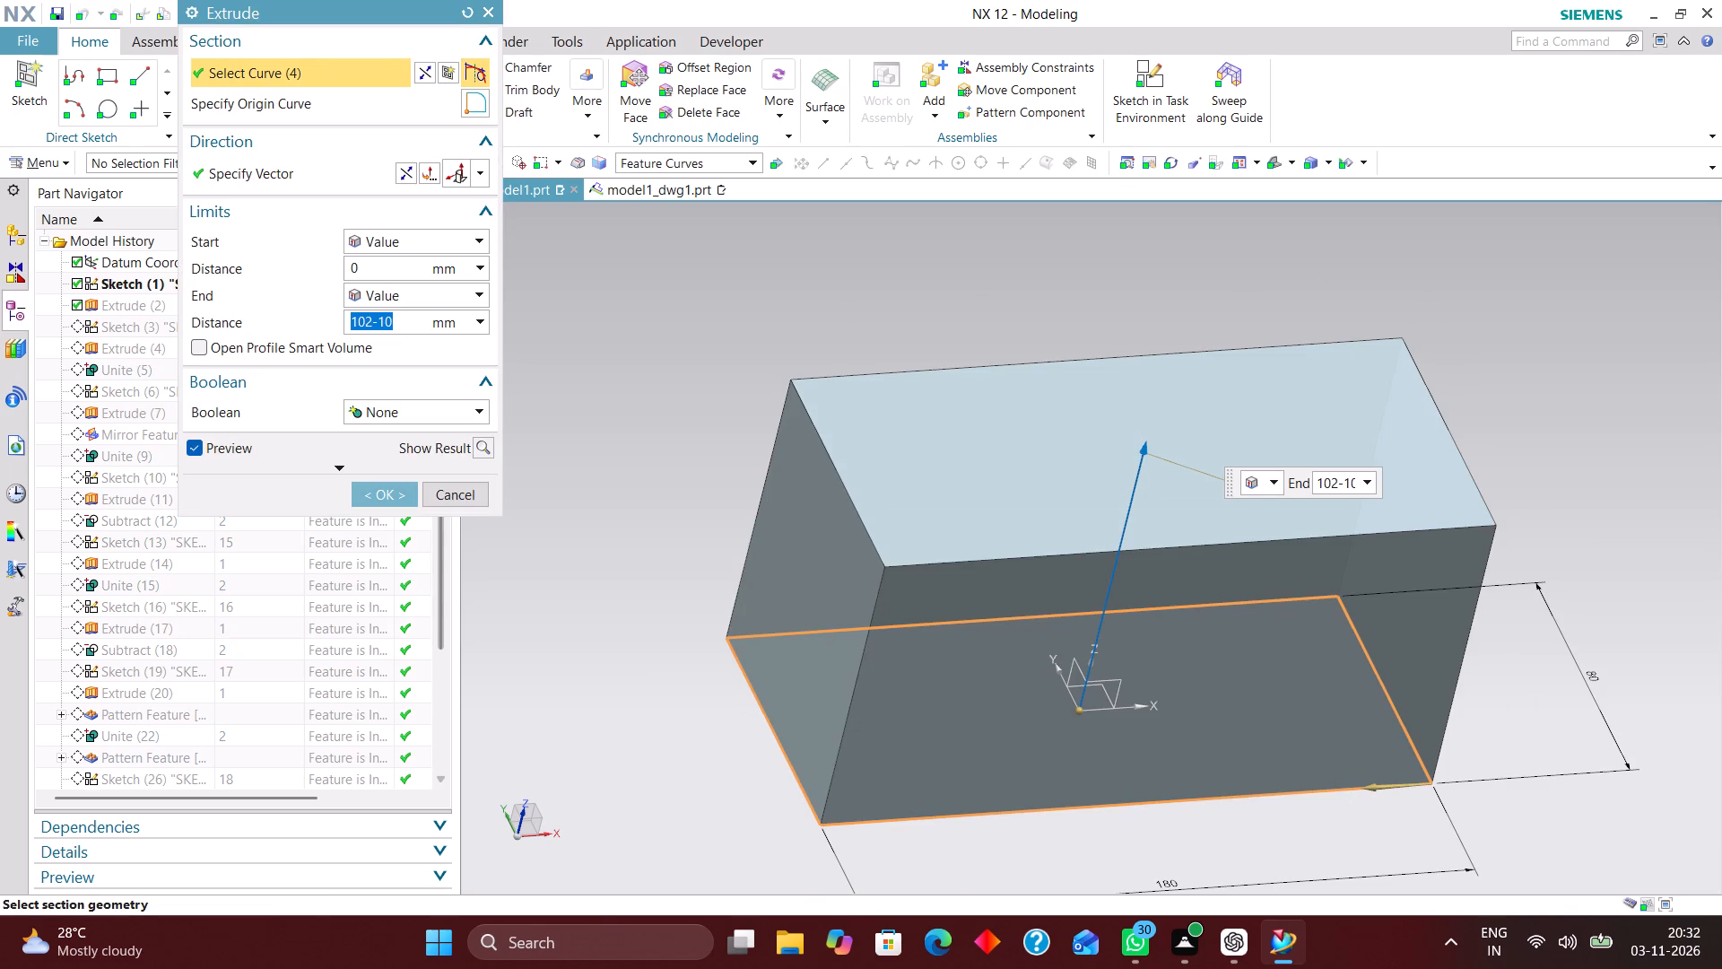
{"action": "left_click", "coordinate": [444, 70]}
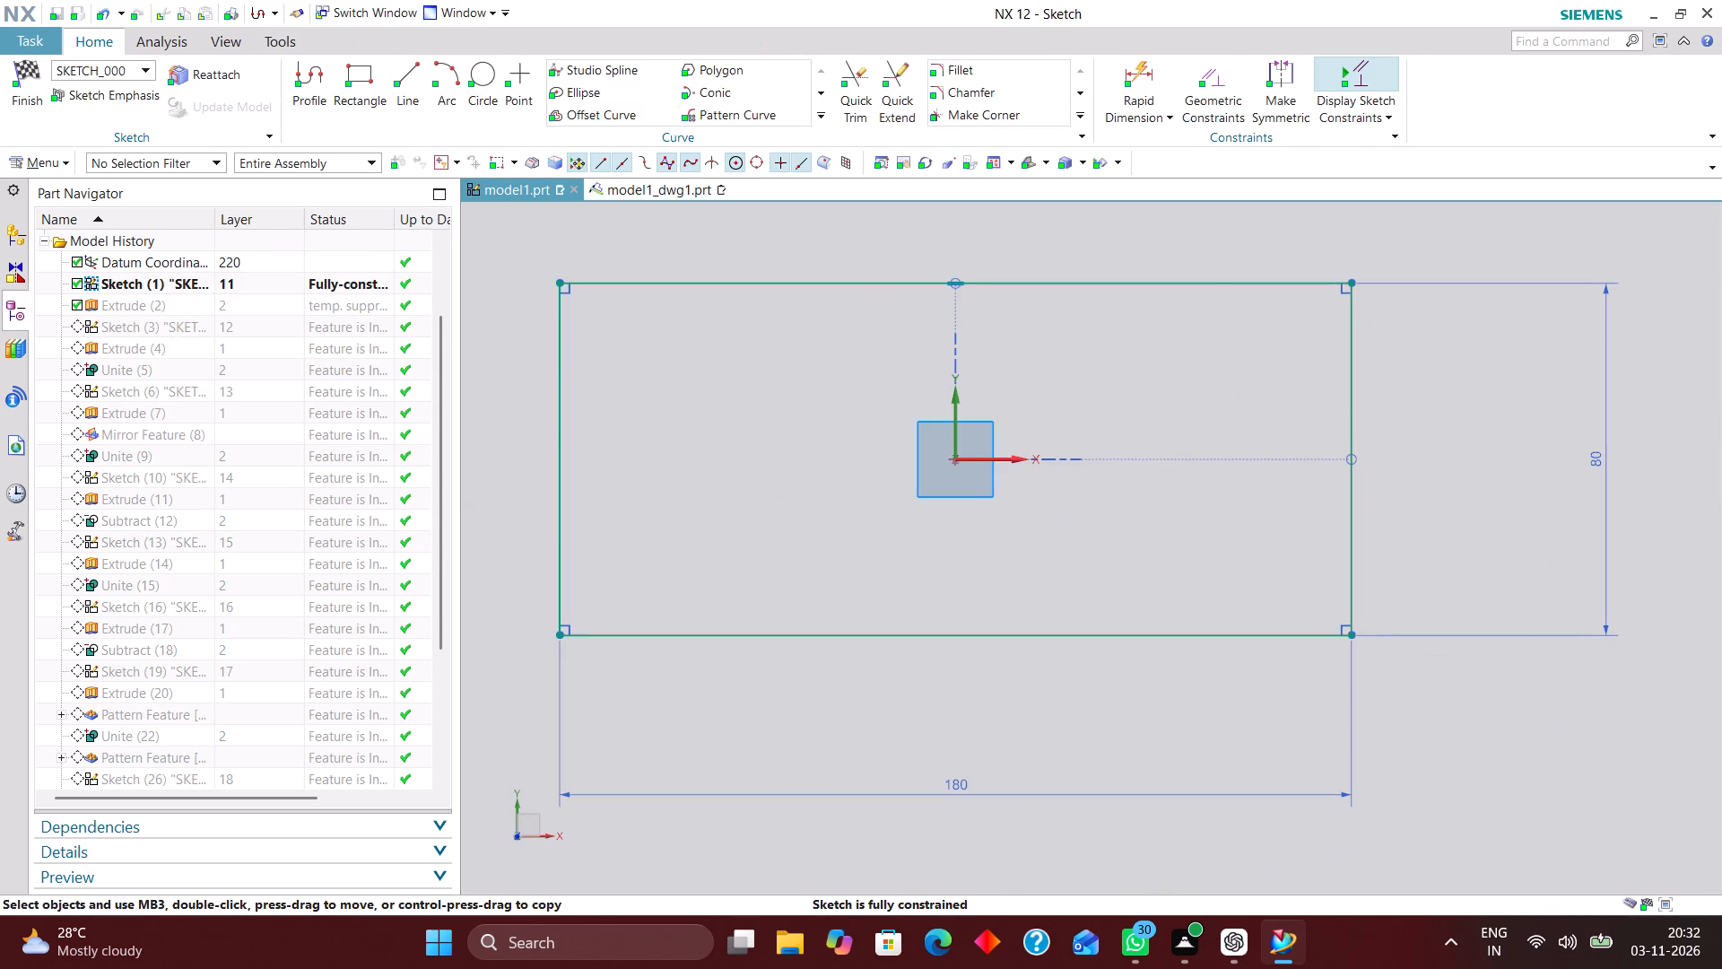
{"action": "scroll", "coordinate": [1001, 533], "scroll_direction": "down", "scroll_amount": 1}
{"action": "scroll", "coordinate": [1543, 474], "scroll_direction": "up", "scroll_amount": 2}
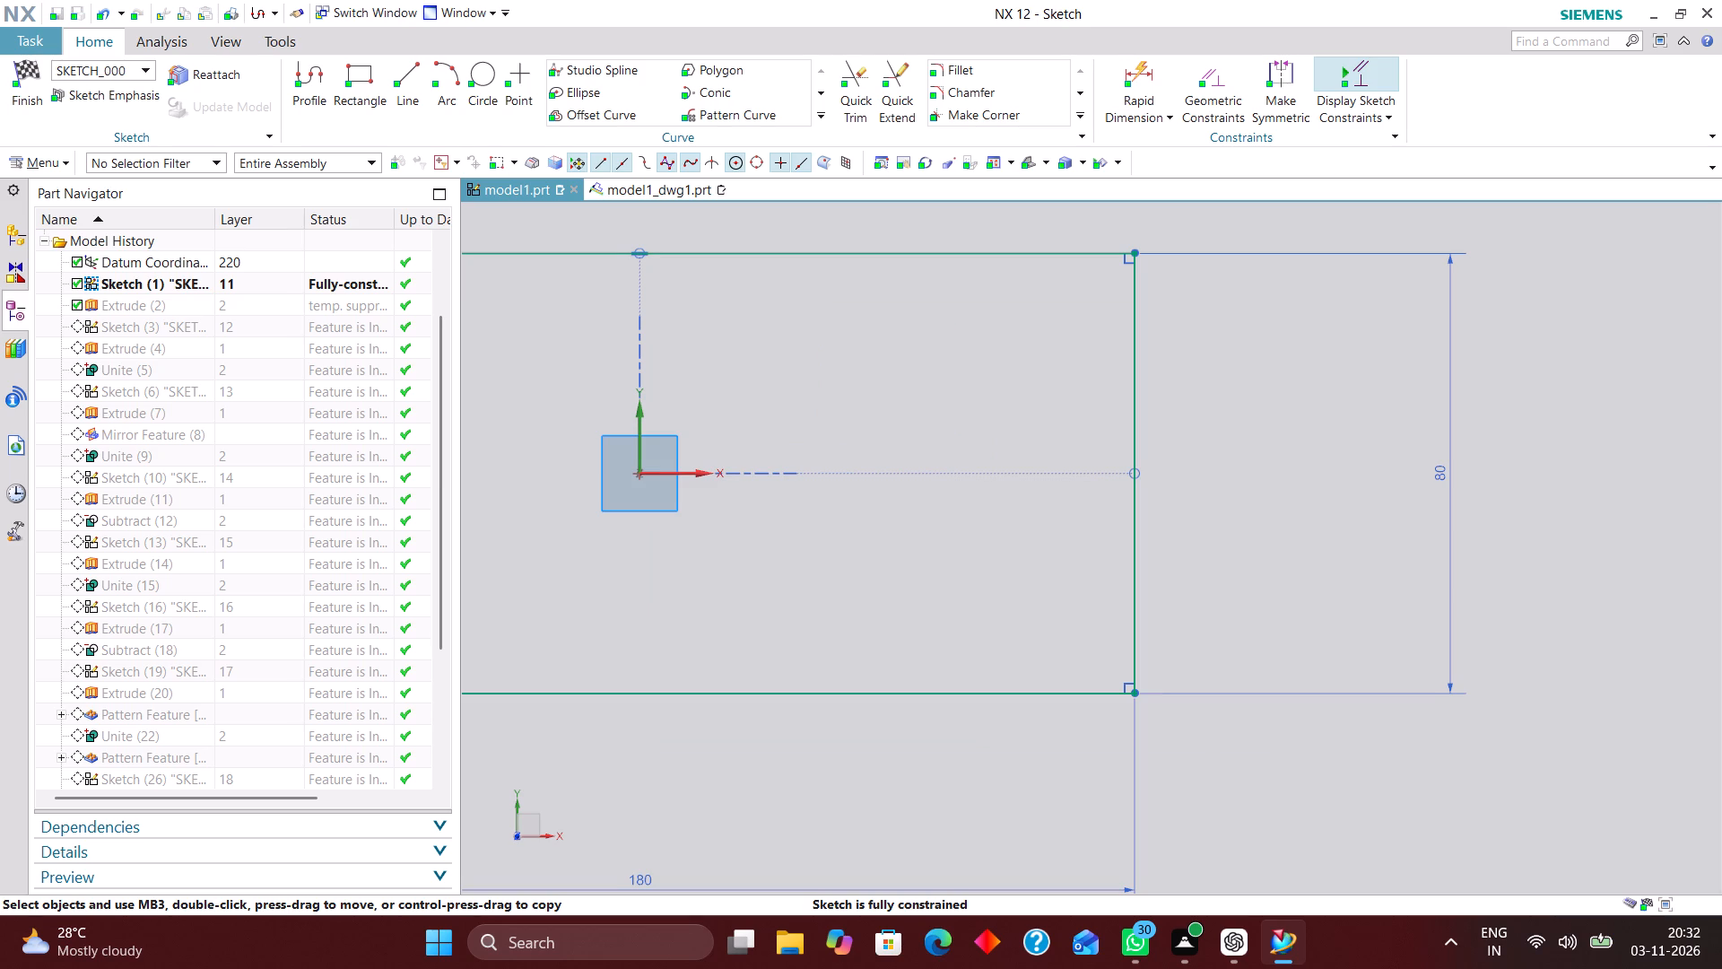
{"action": "double_click", "coordinate": [1448, 474]}
{"action": "left_click", "coordinate": [1387, 493]}
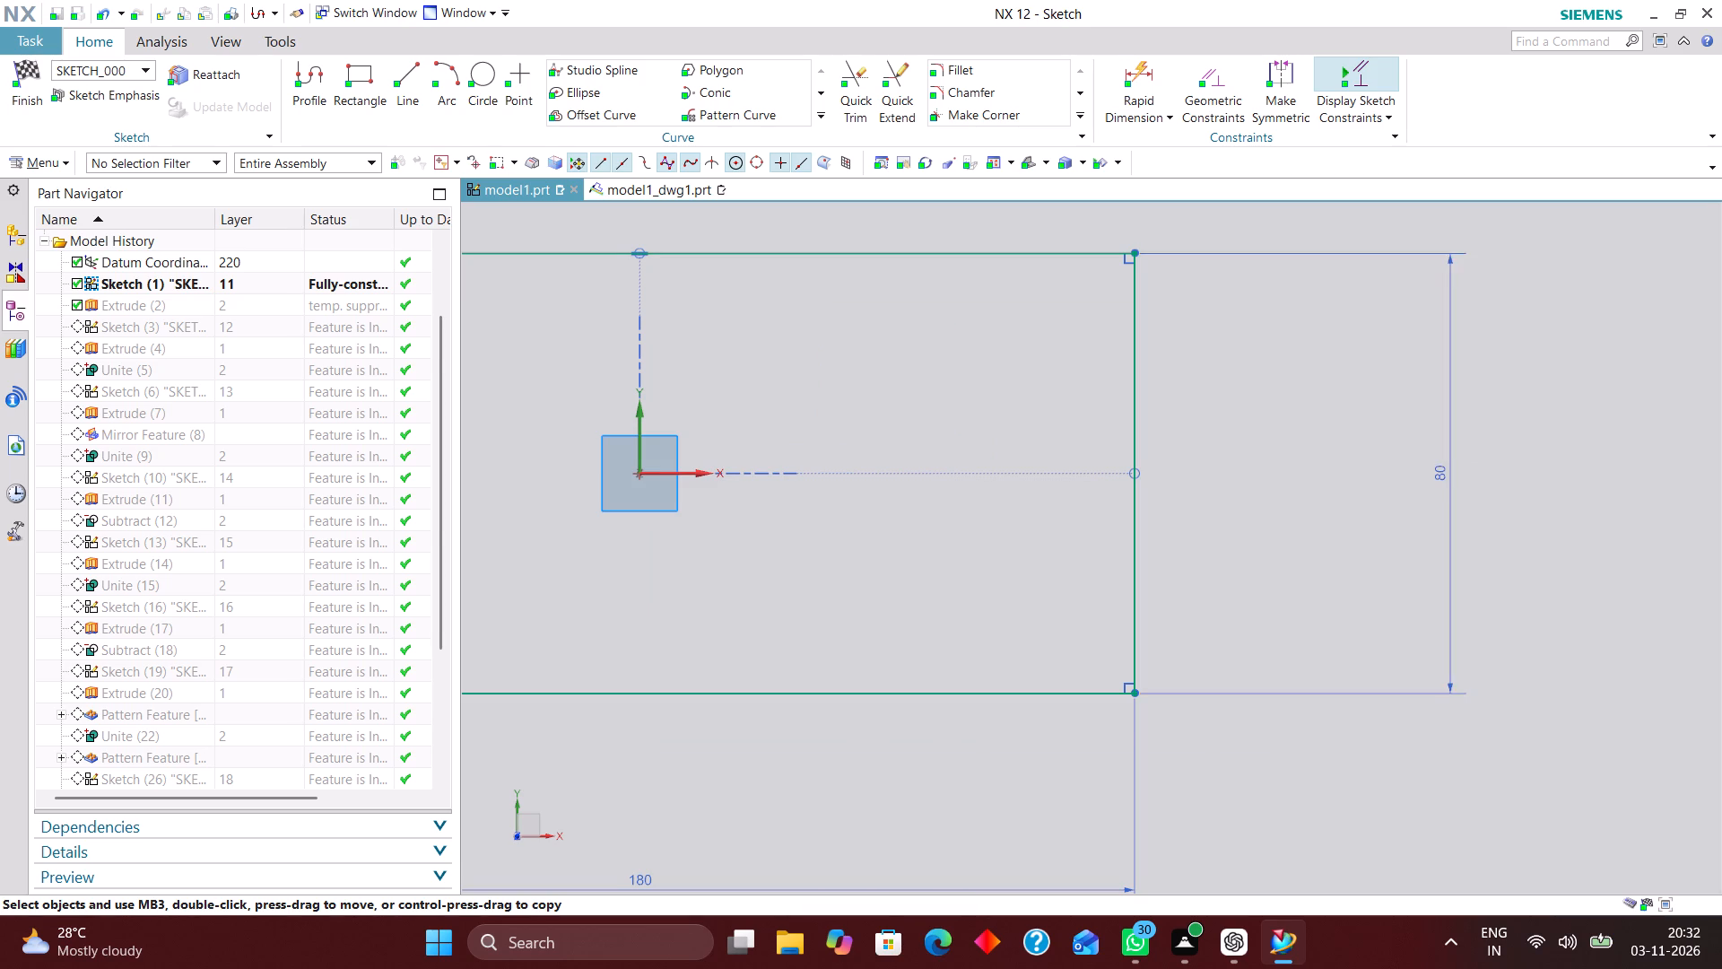
{"action": "double_click", "coordinate": [1441, 470]}
{"action": "left_click_drag", "start_coordinate": [1324, 483], "coordinate": [1205, 476]}
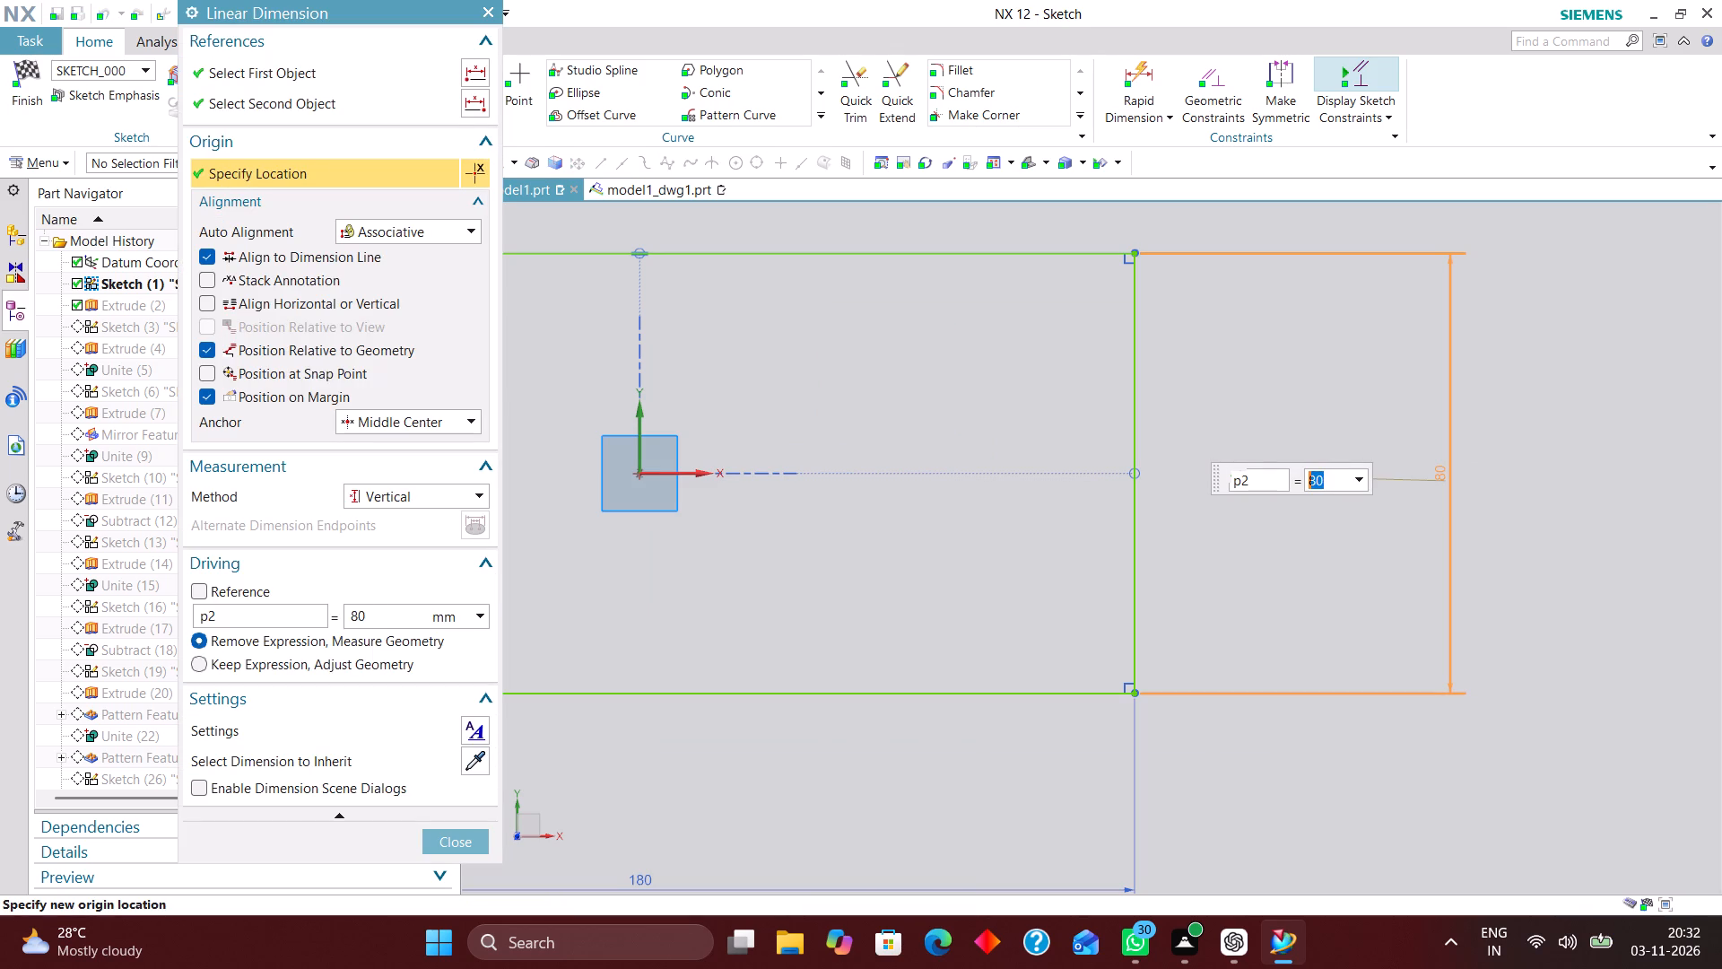
{"action": "type", "text": "86"}
{"action": "key", "text": "Return"}
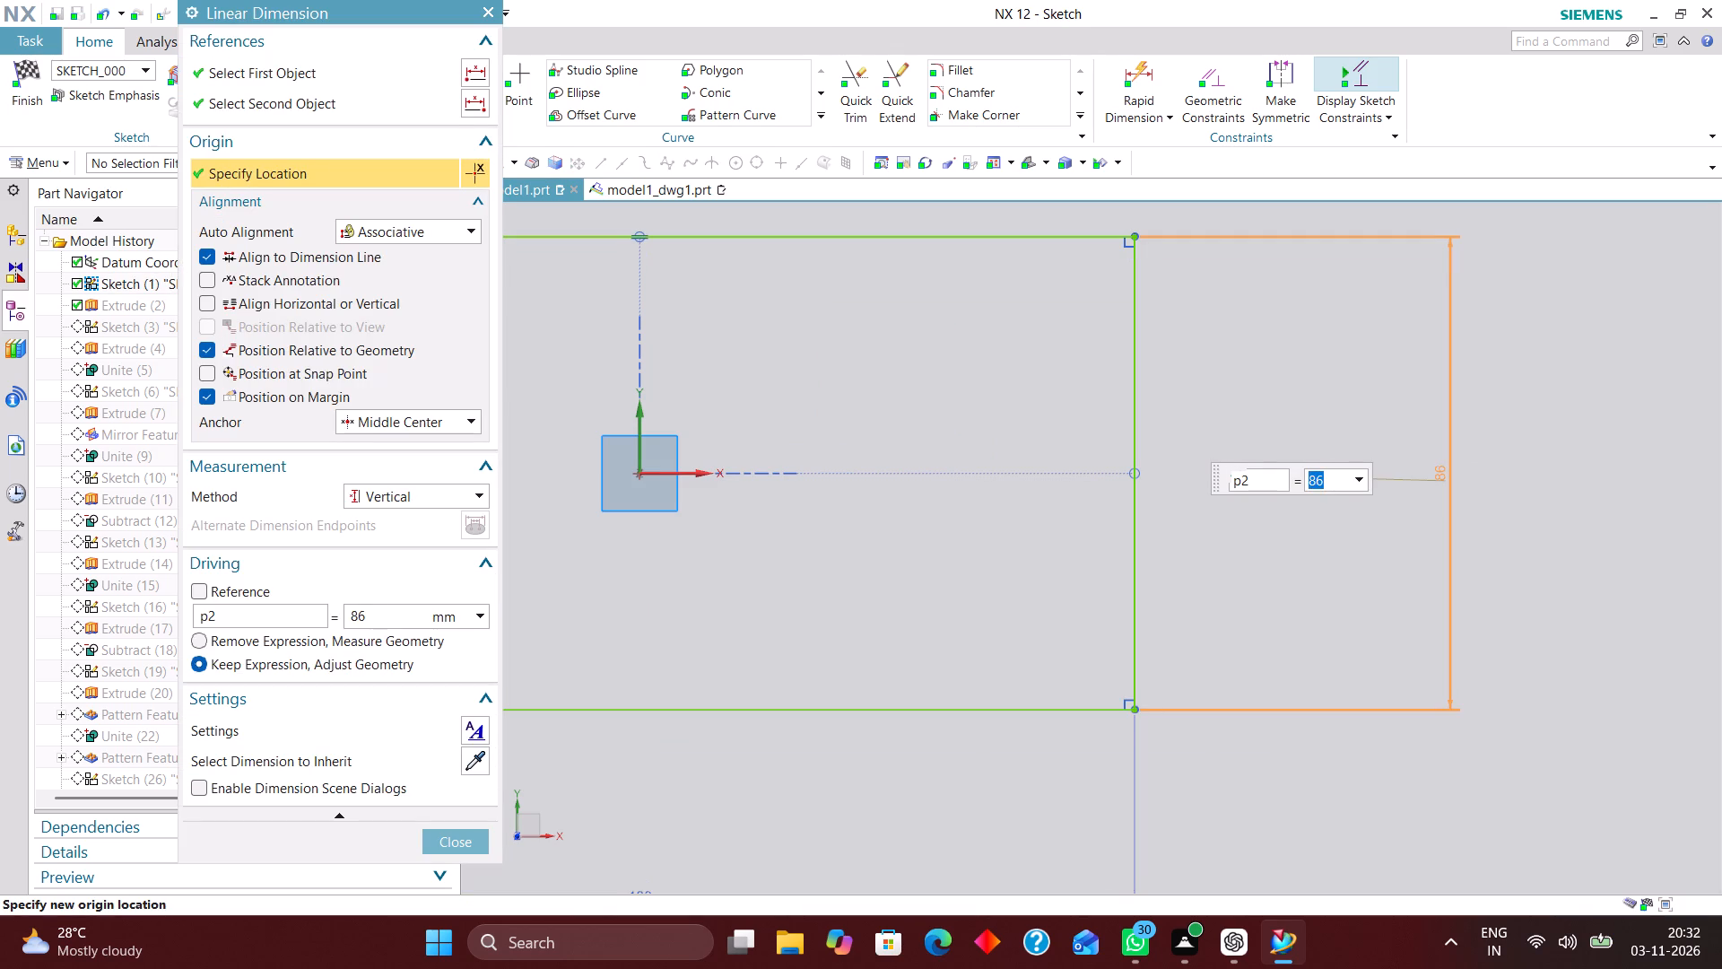
{"action": "left_click", "coordinate": [461, 845]}
{"action": "left_click", "coordinate": [37, 74]}
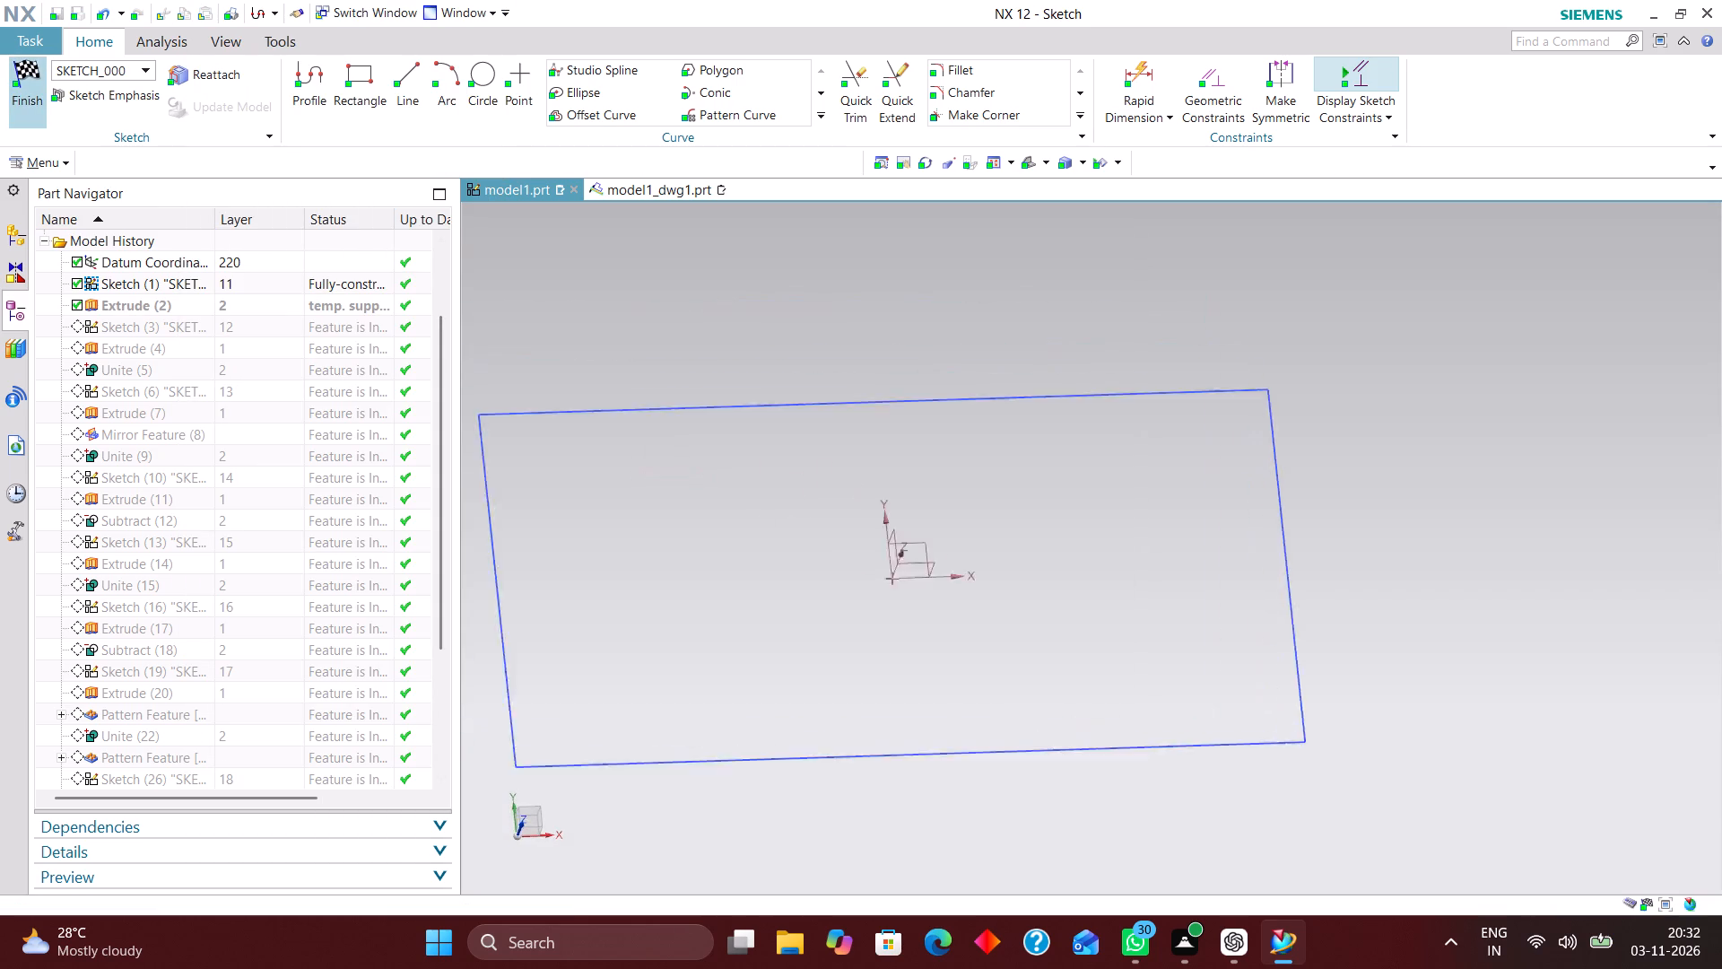
{"action": "left_click", "coordinate": [386, 498]}
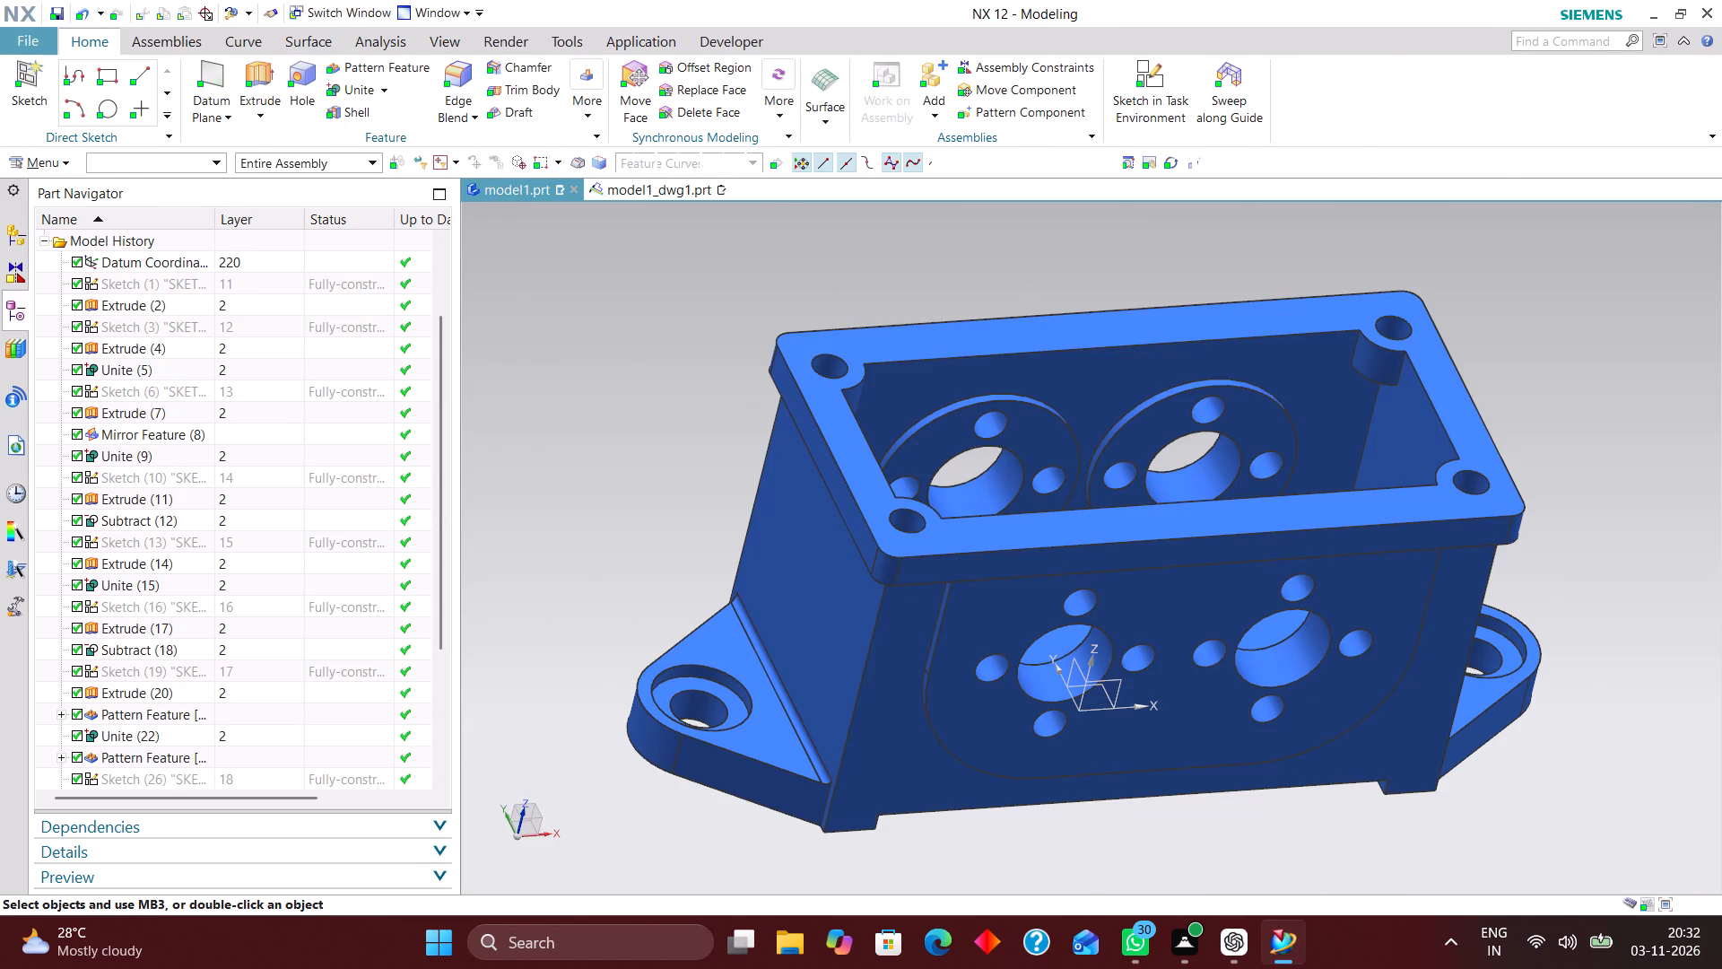
Return to the model1_dwg1 drawing and update all its views to the changed block width.
{"action": "left_click", "coordinate": [683, 194]}
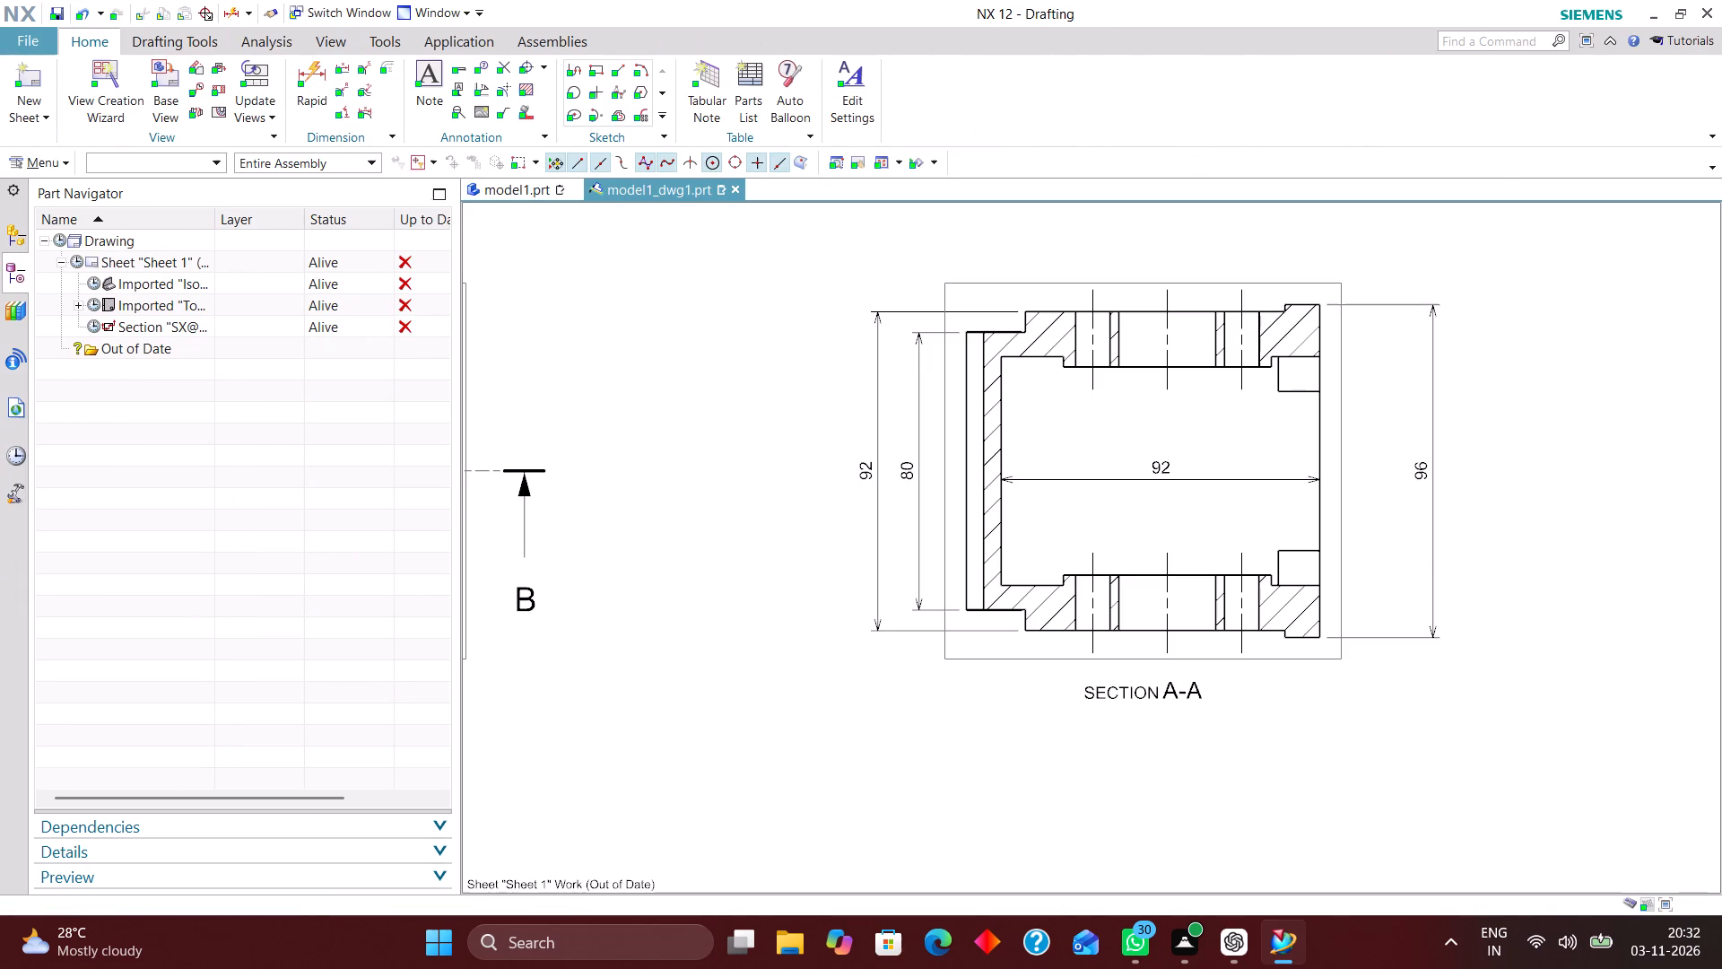
{"action": "left_click", "coordinate": [56, 239]}
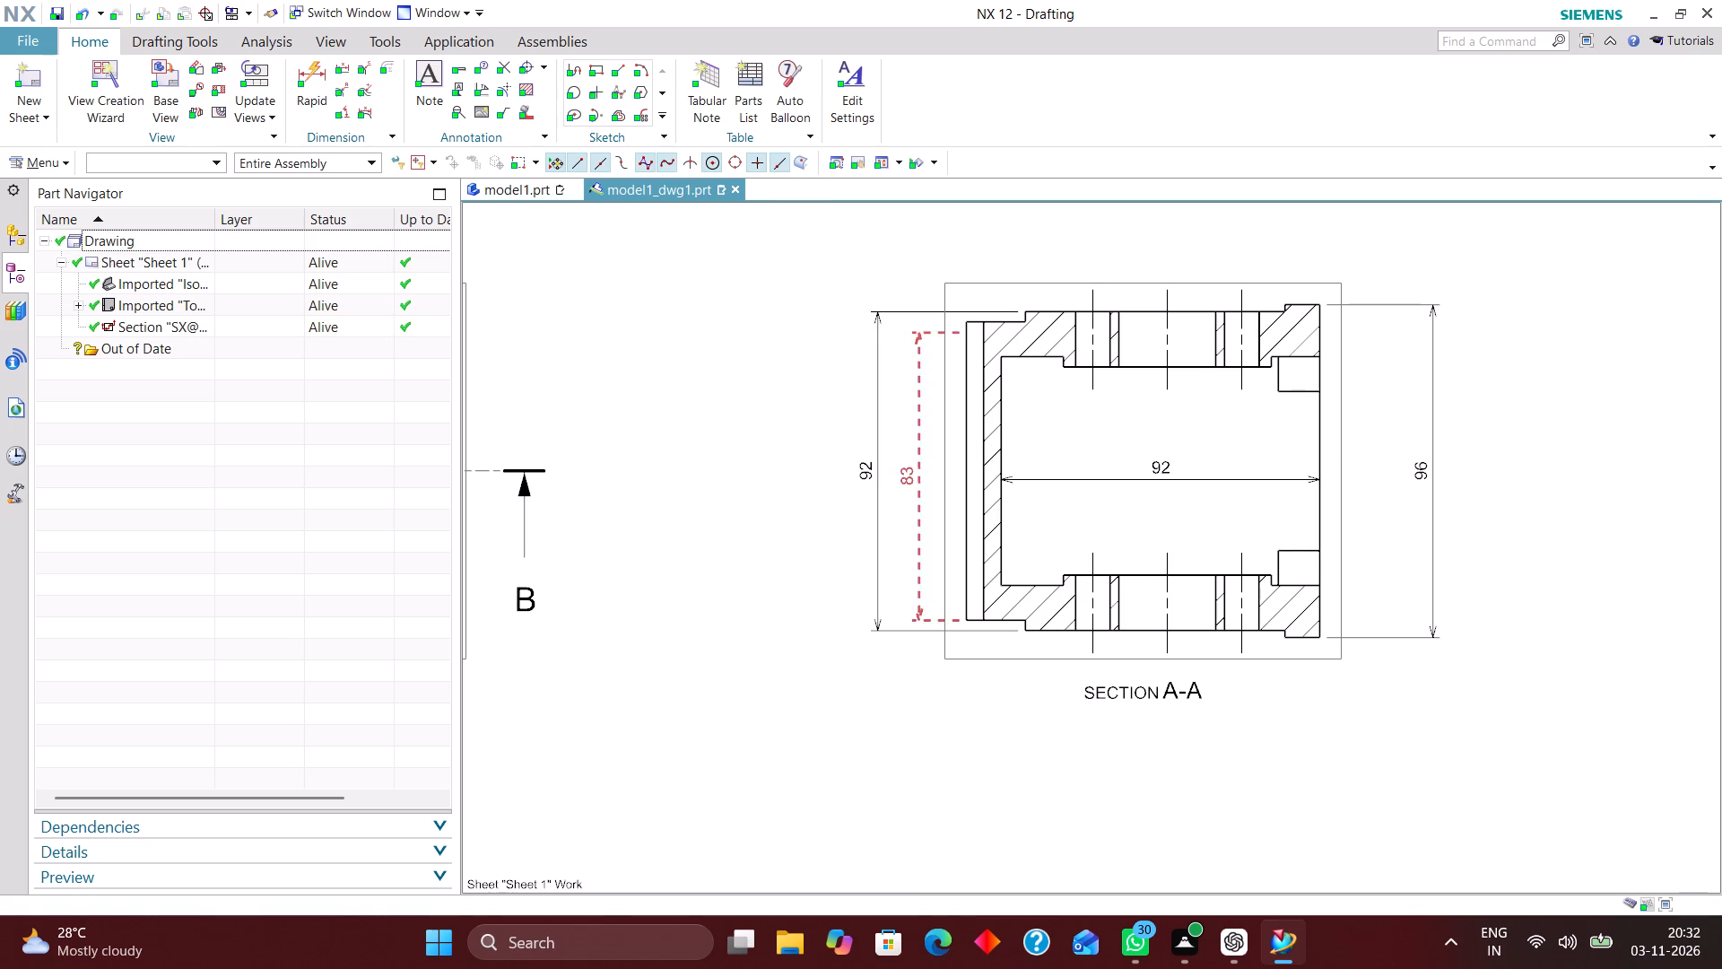
Delete the retained vertical dimension of the outer base edge in section A-A.
{"action": "scroll", "coordinate": [926, 505], "scroll_direction": "up", "scroll_amount": 1}
{"action": "right_click_drag", "start_coordinate": [912, 507], "coordinate": [835, 501]}
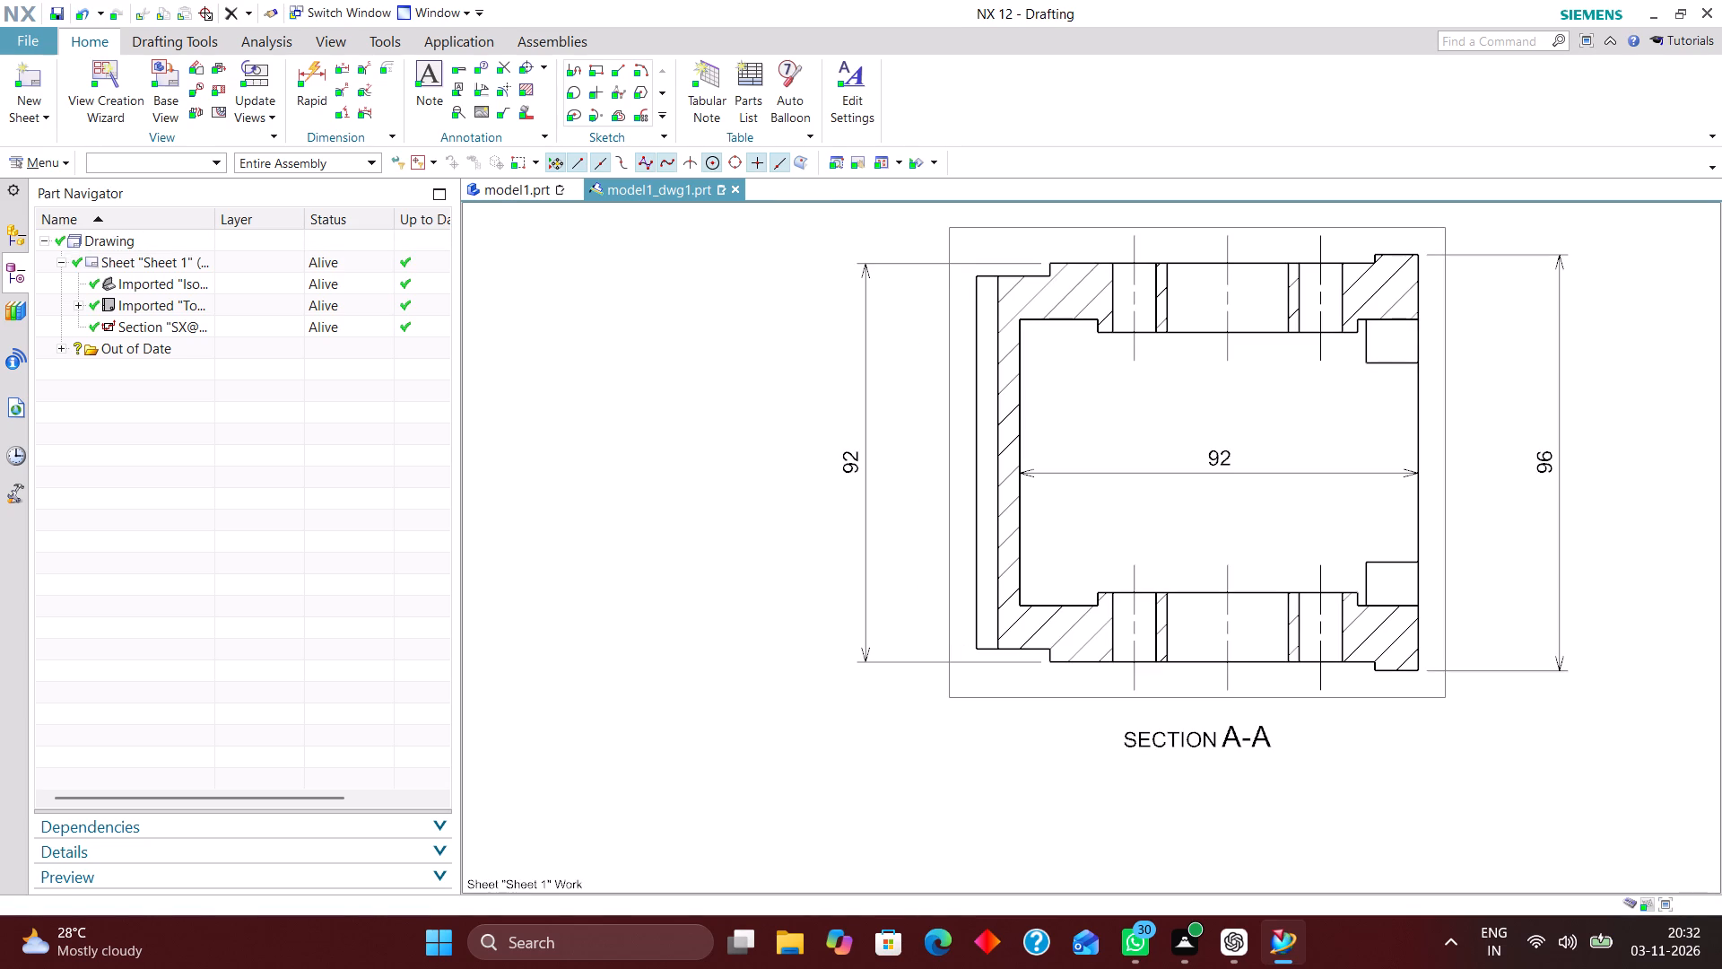
Add a vertical Rapid Dimension between the outer base edge's two corners in section A-A, placed inside the vertical 92 dimension.
{"action": "left_click", "coordinate": [318, 77]}
{"action": "scroll", "coordinate": [983, 288], "scroll_direction": "up", "scroll_amount": 1}
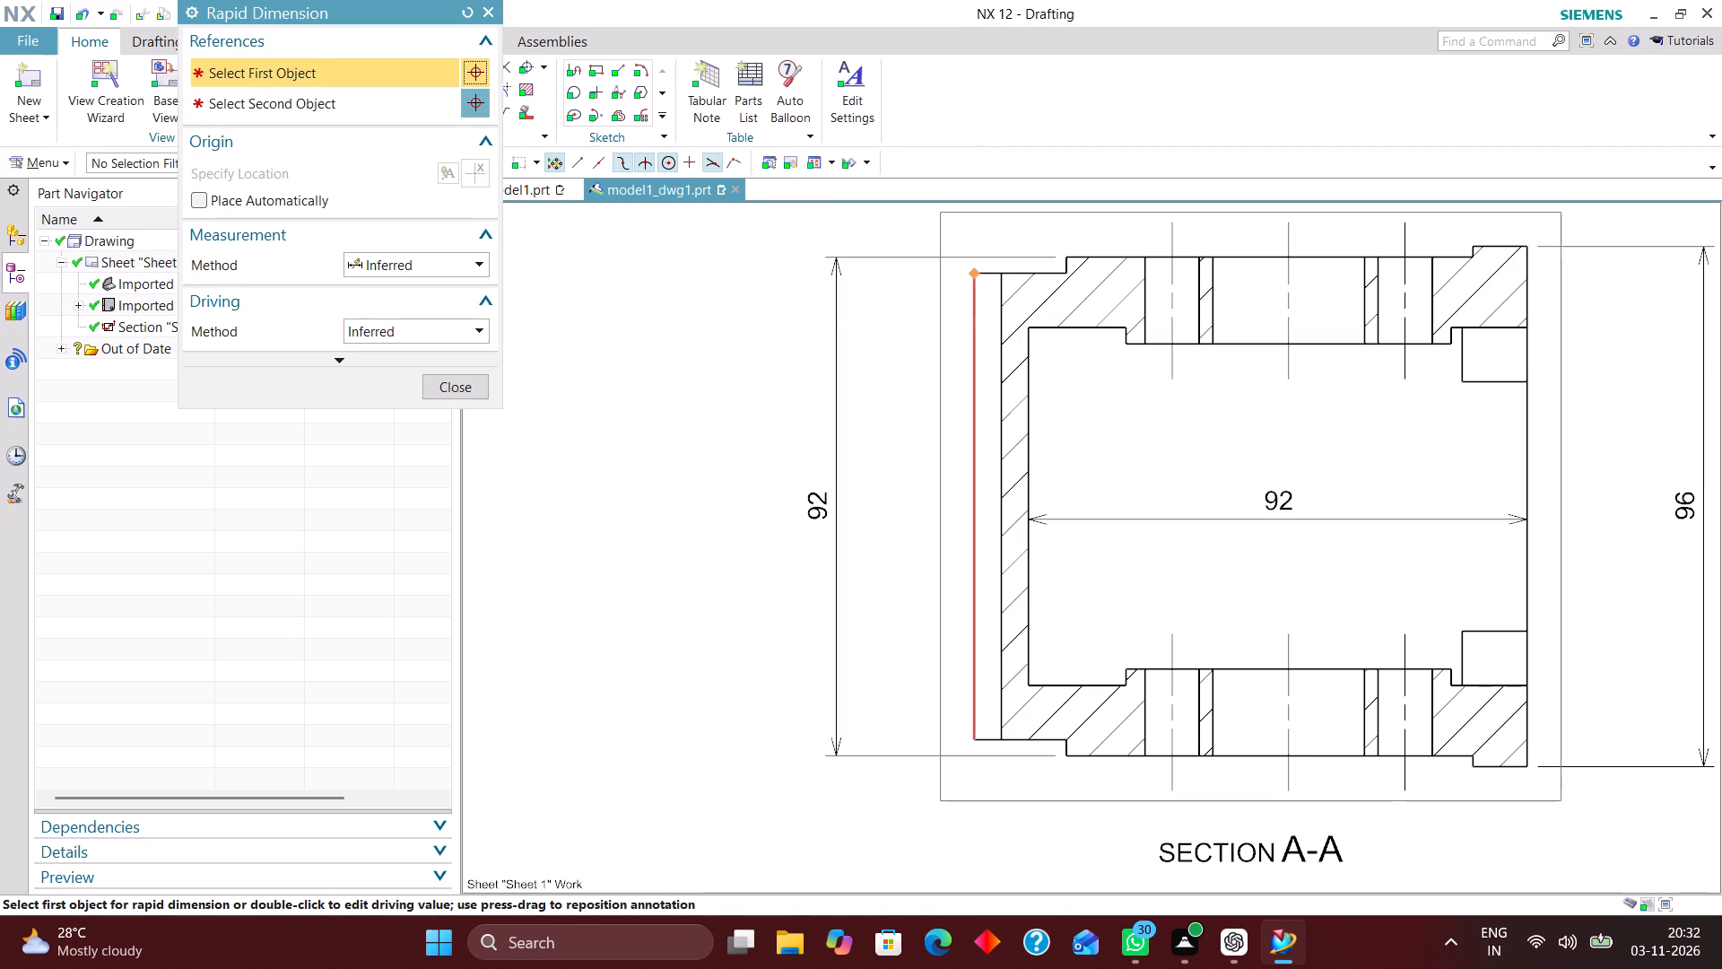
{"action": "left_click", "coordinate": [970, 275]}
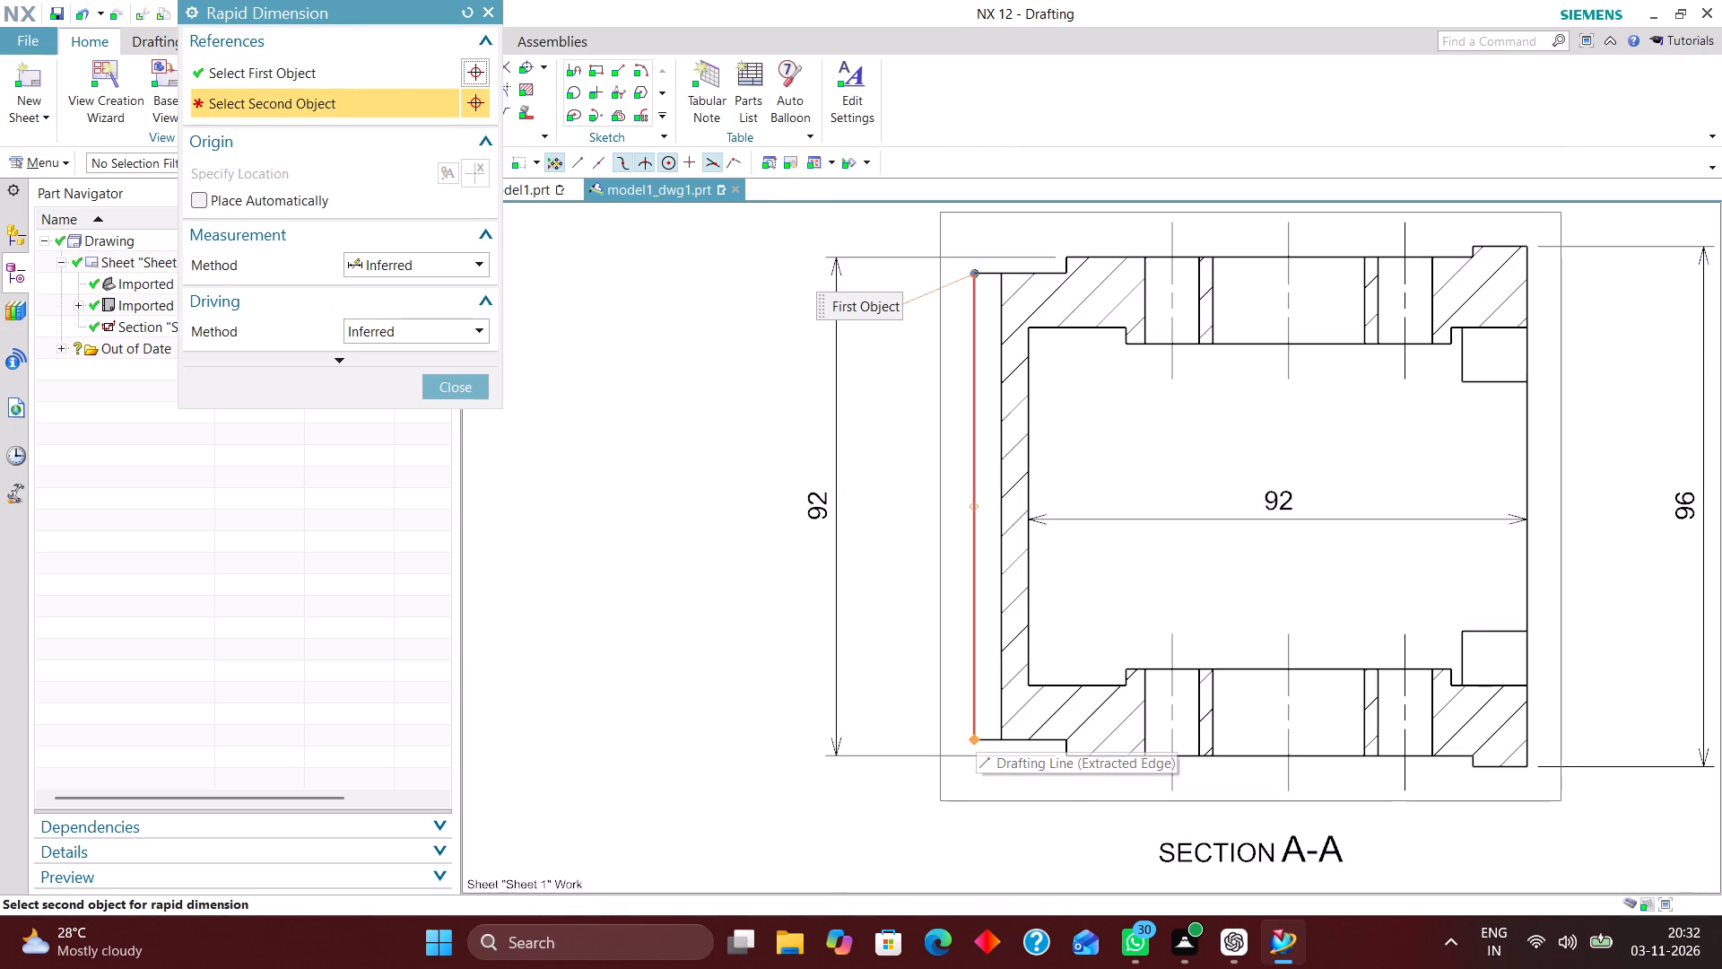
{"action": "left_click", "coordinate": [974, 736]}
{"action": "left_click", "coordinate": [891, 513]}
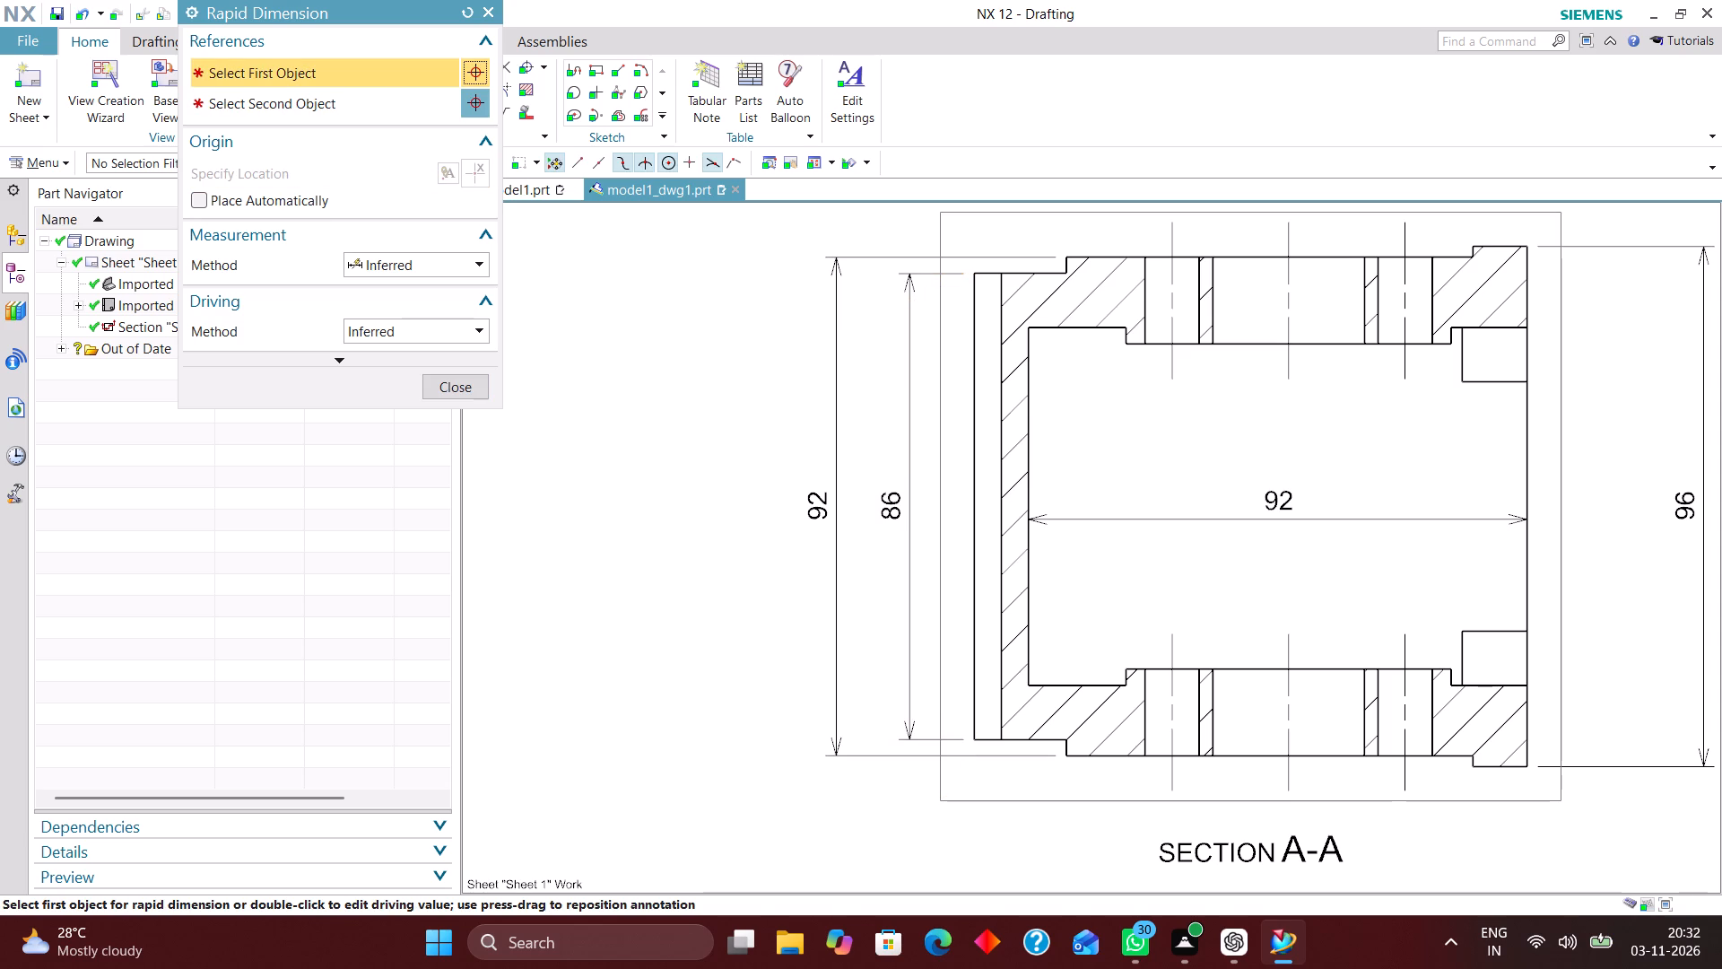
{"action": "left_click", "coordinate": [466, 390]}
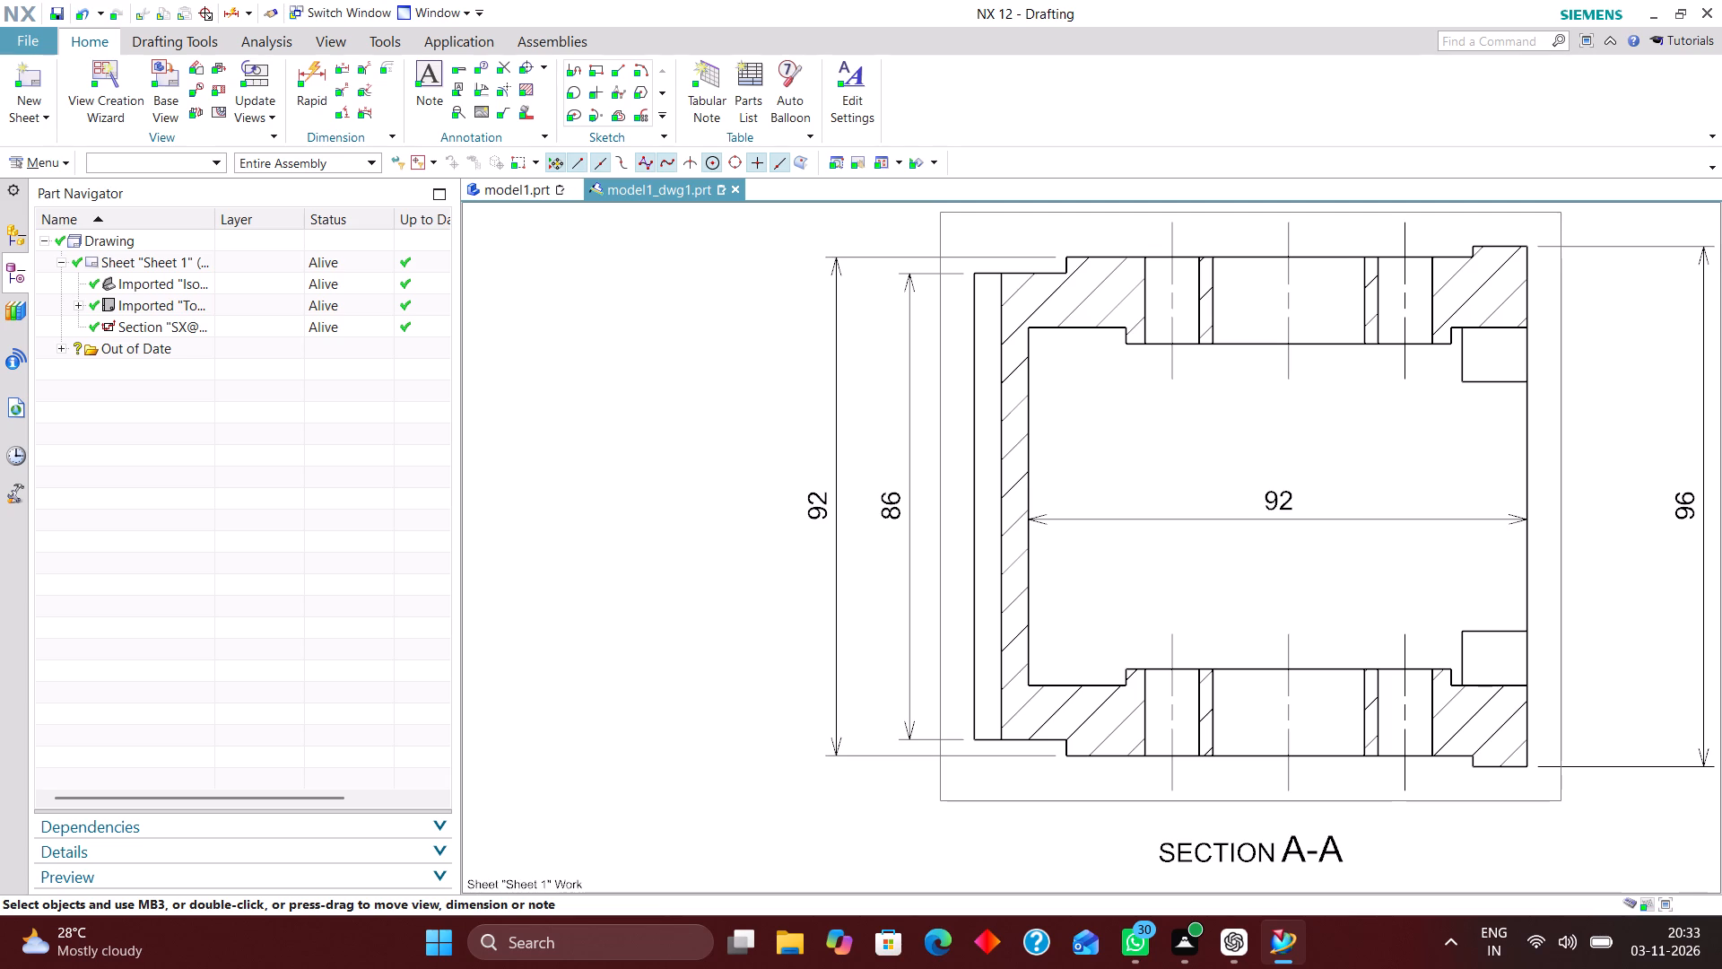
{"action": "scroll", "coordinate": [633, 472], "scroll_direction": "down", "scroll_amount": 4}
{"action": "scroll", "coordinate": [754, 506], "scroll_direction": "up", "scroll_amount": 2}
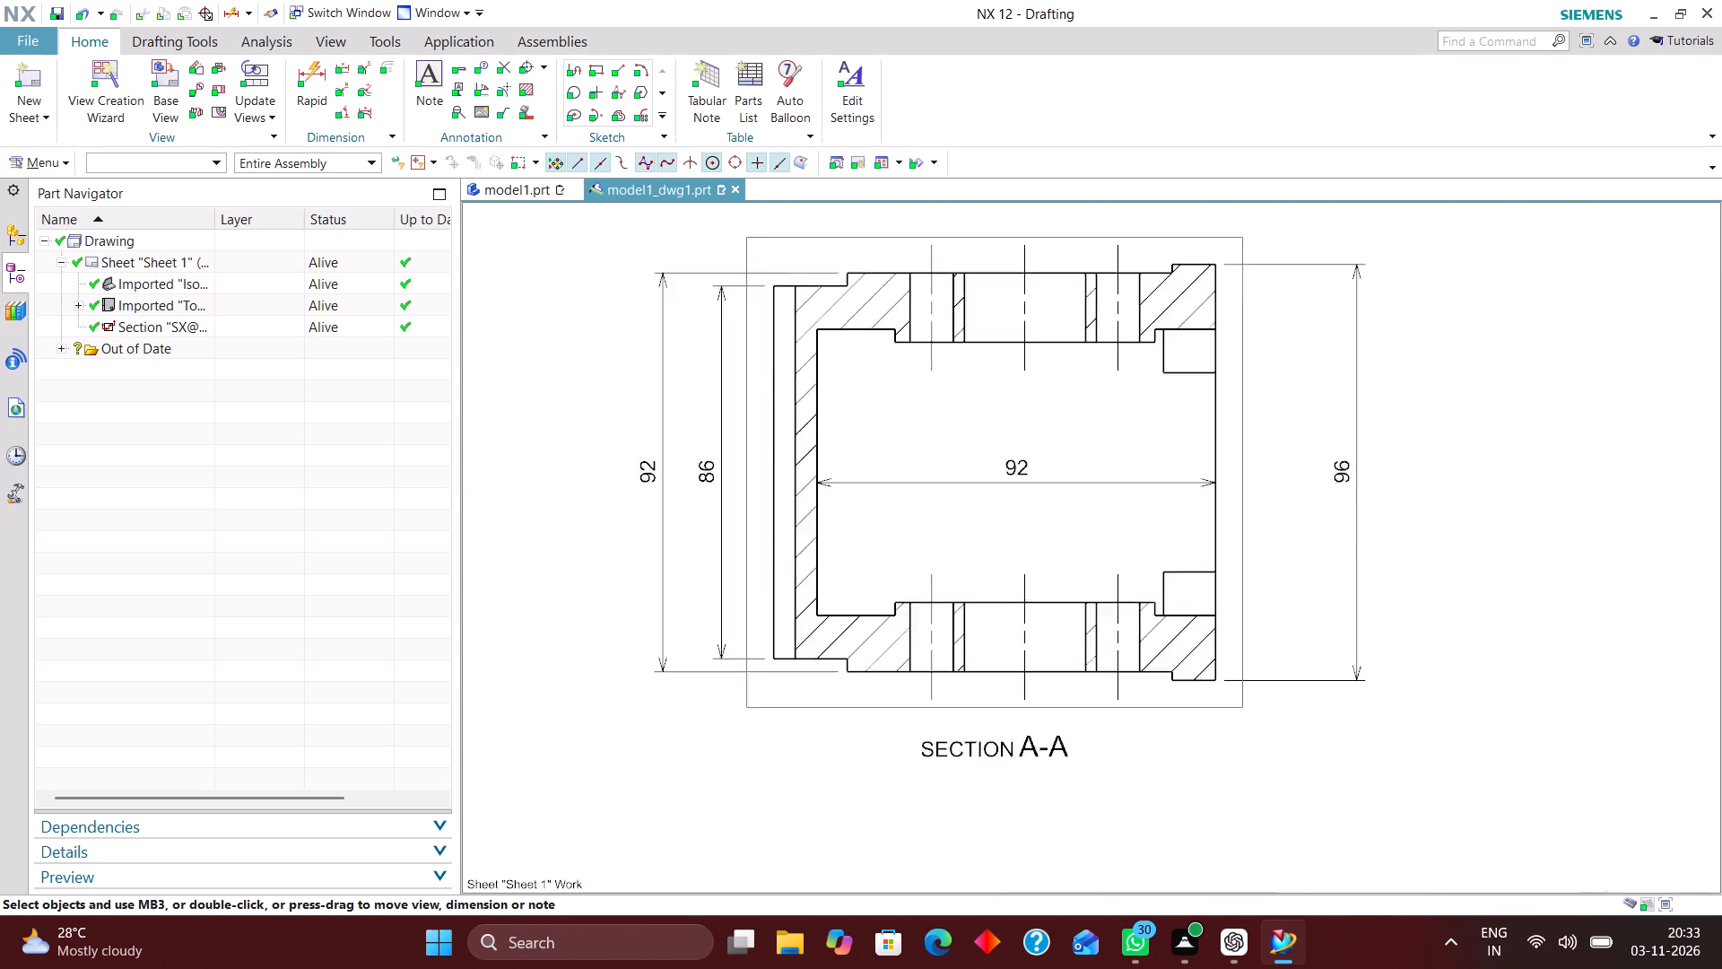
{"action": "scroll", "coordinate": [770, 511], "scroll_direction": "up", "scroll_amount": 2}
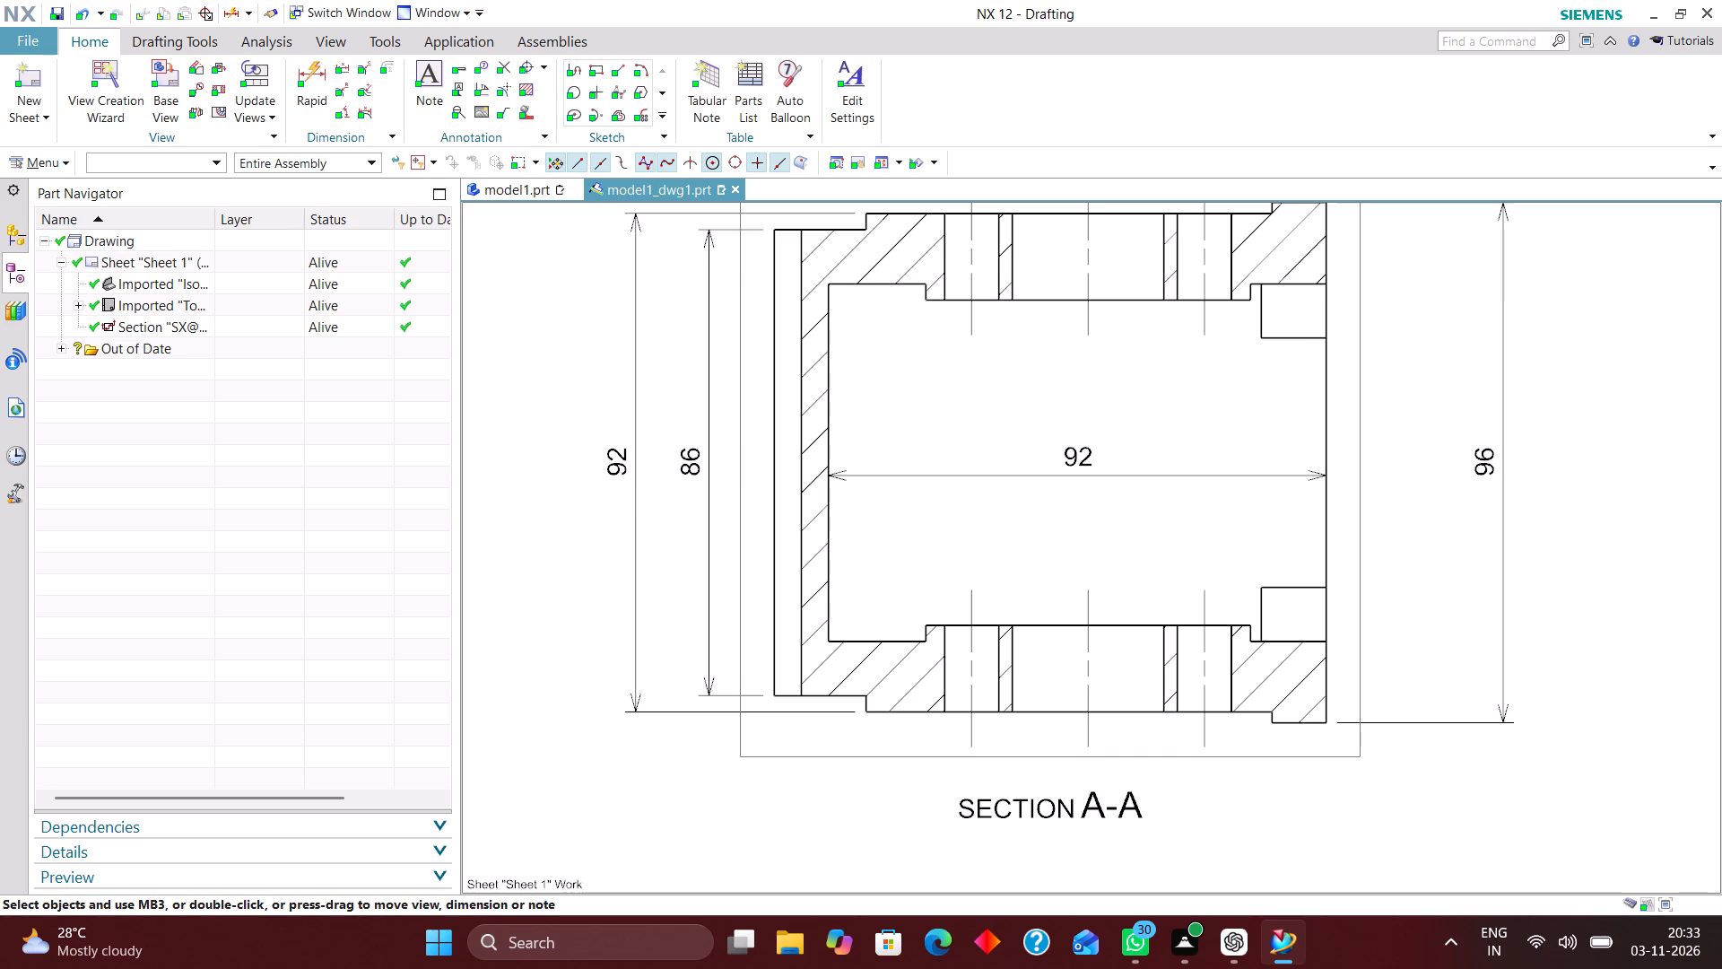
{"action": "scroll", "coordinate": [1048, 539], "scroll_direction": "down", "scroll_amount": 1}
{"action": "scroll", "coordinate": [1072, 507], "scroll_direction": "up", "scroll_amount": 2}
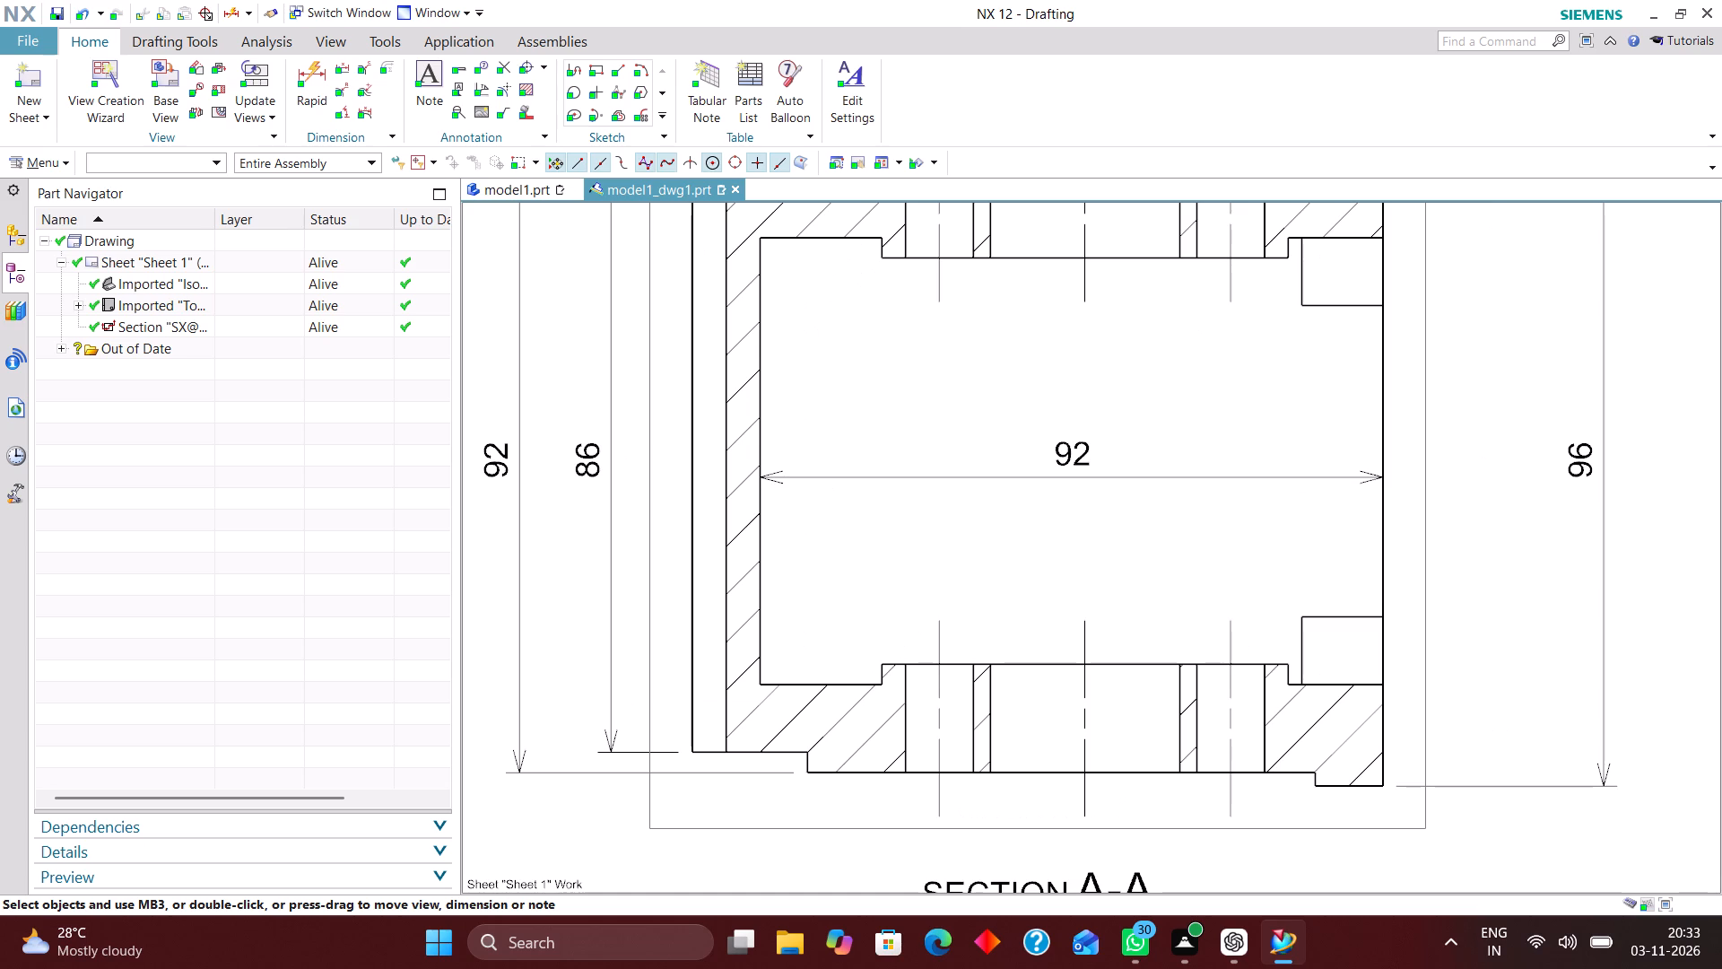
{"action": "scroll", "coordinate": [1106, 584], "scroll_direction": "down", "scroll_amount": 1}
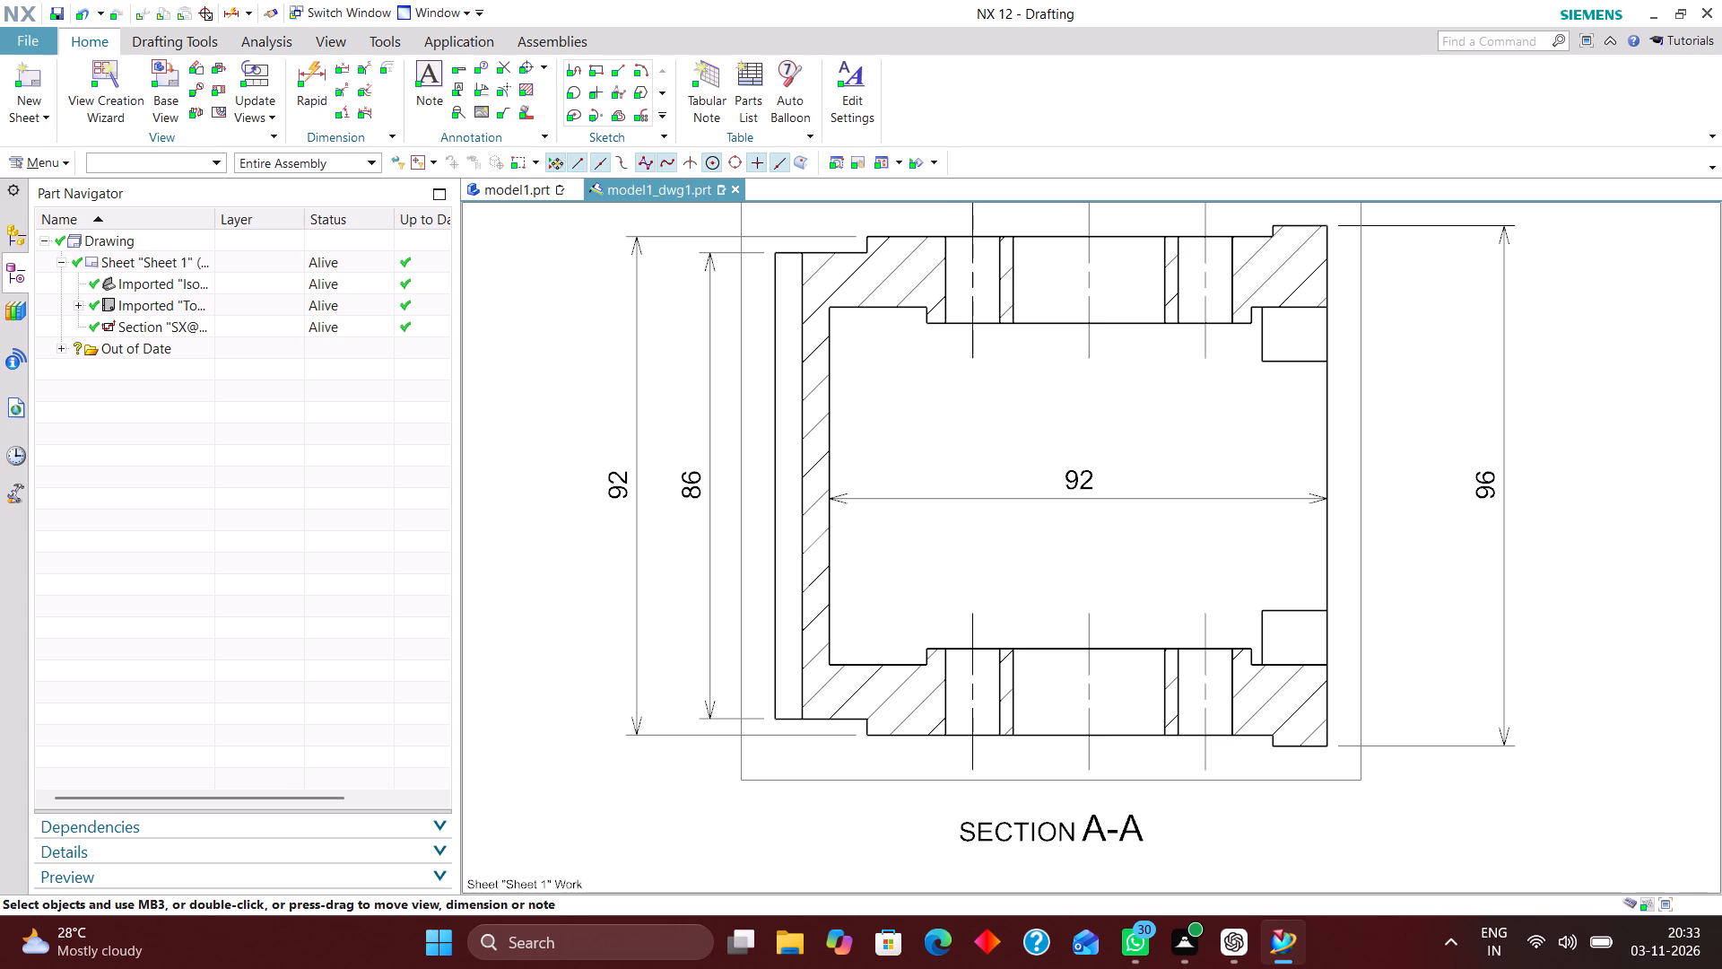
In model1, edit the inner cavity extrude and set its rectangular profile's length to 160 mm.
{"action": "left_click", "coordinate": [520, 190]}
{"action": "middle_click_drag", "start_coordinate": [970, 446], "coordinate": [904, 481]}
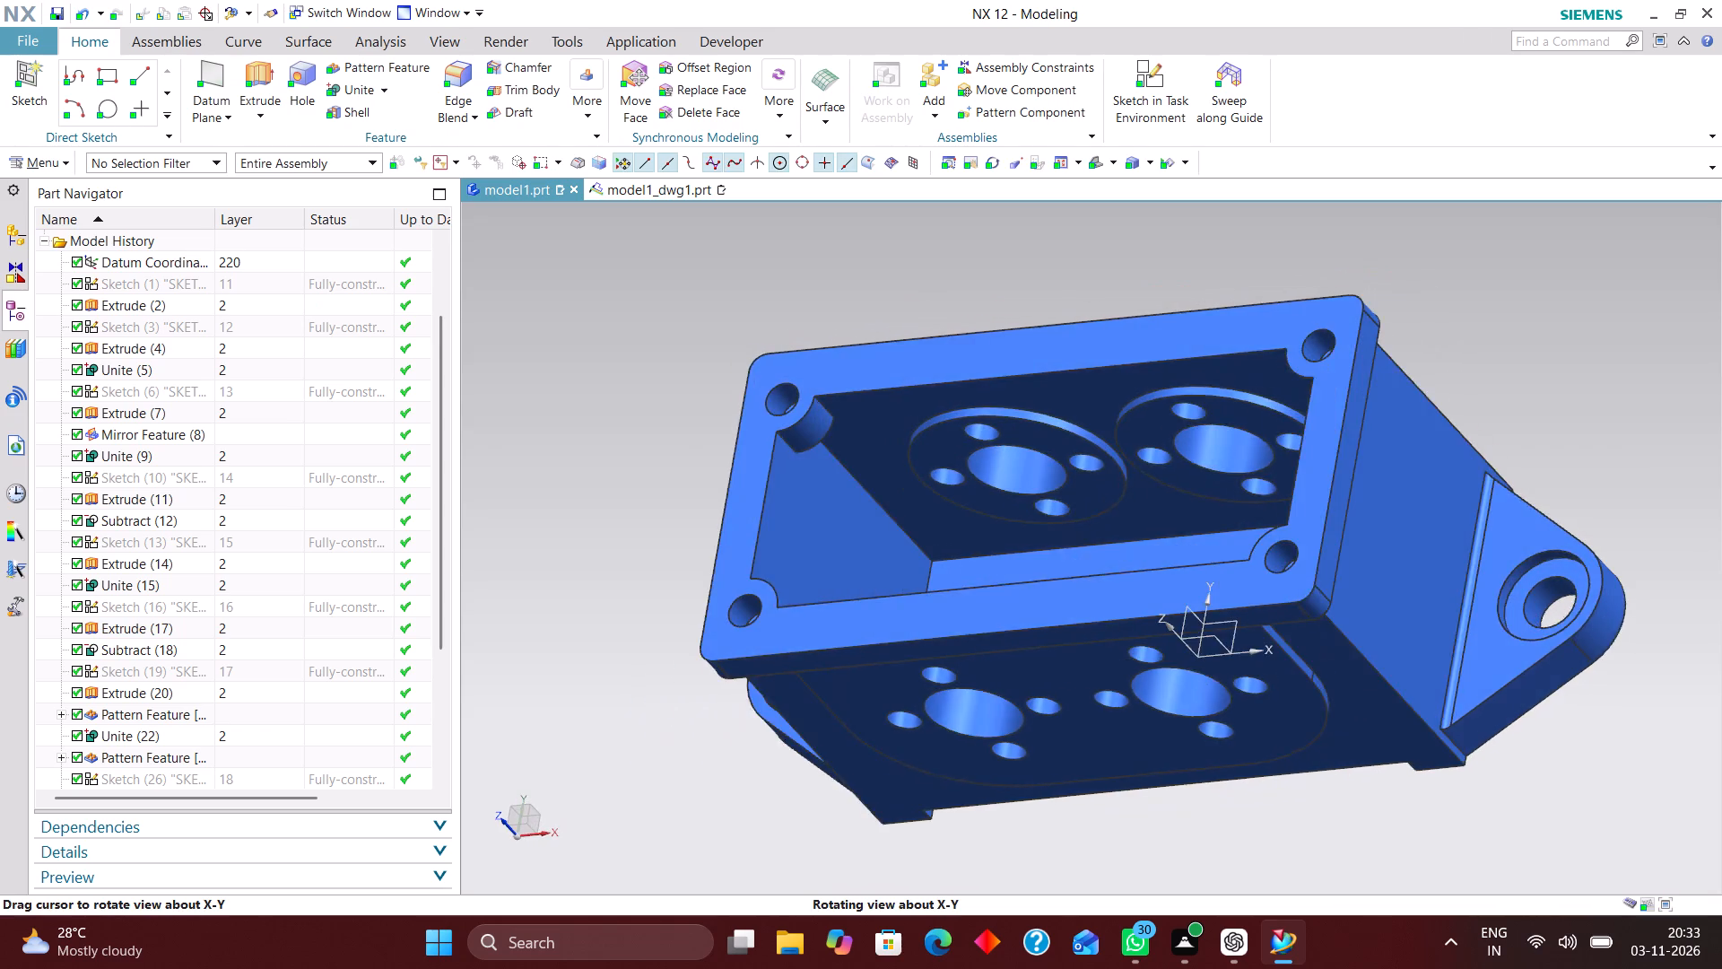
{"action": "middle_click_drag", "start_coordinate": [904, 481], "coordinate": [931, 501]}
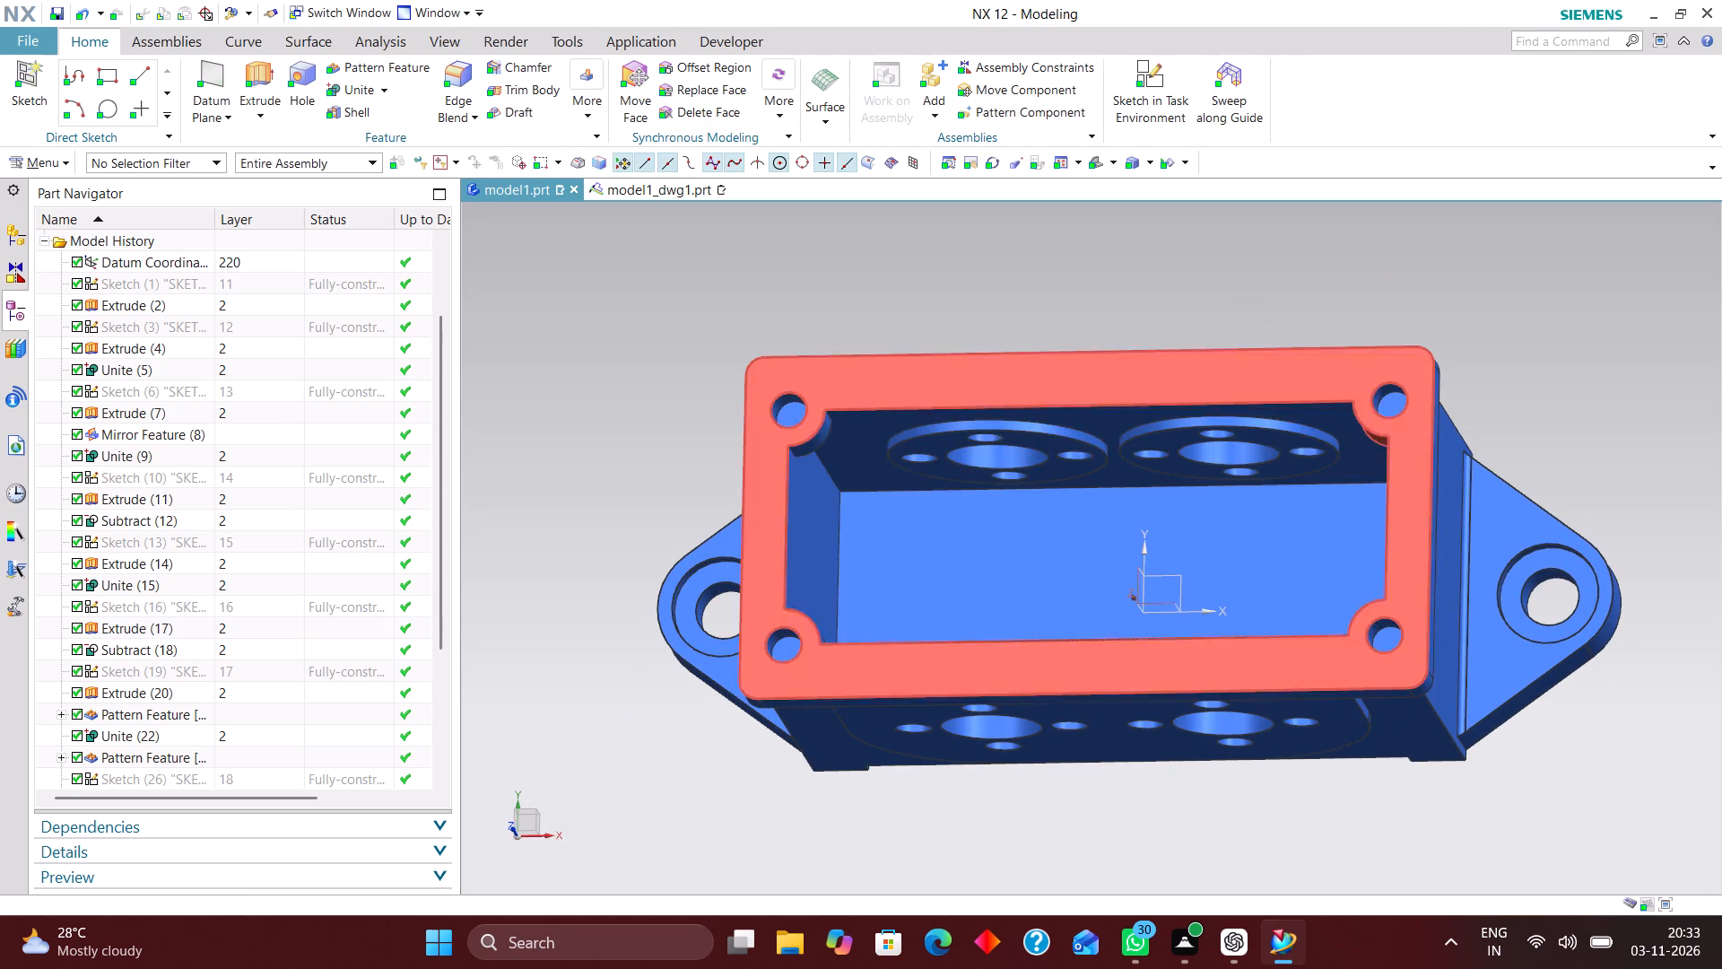
{"action": "double_click", "coordinate": [808, 519]}
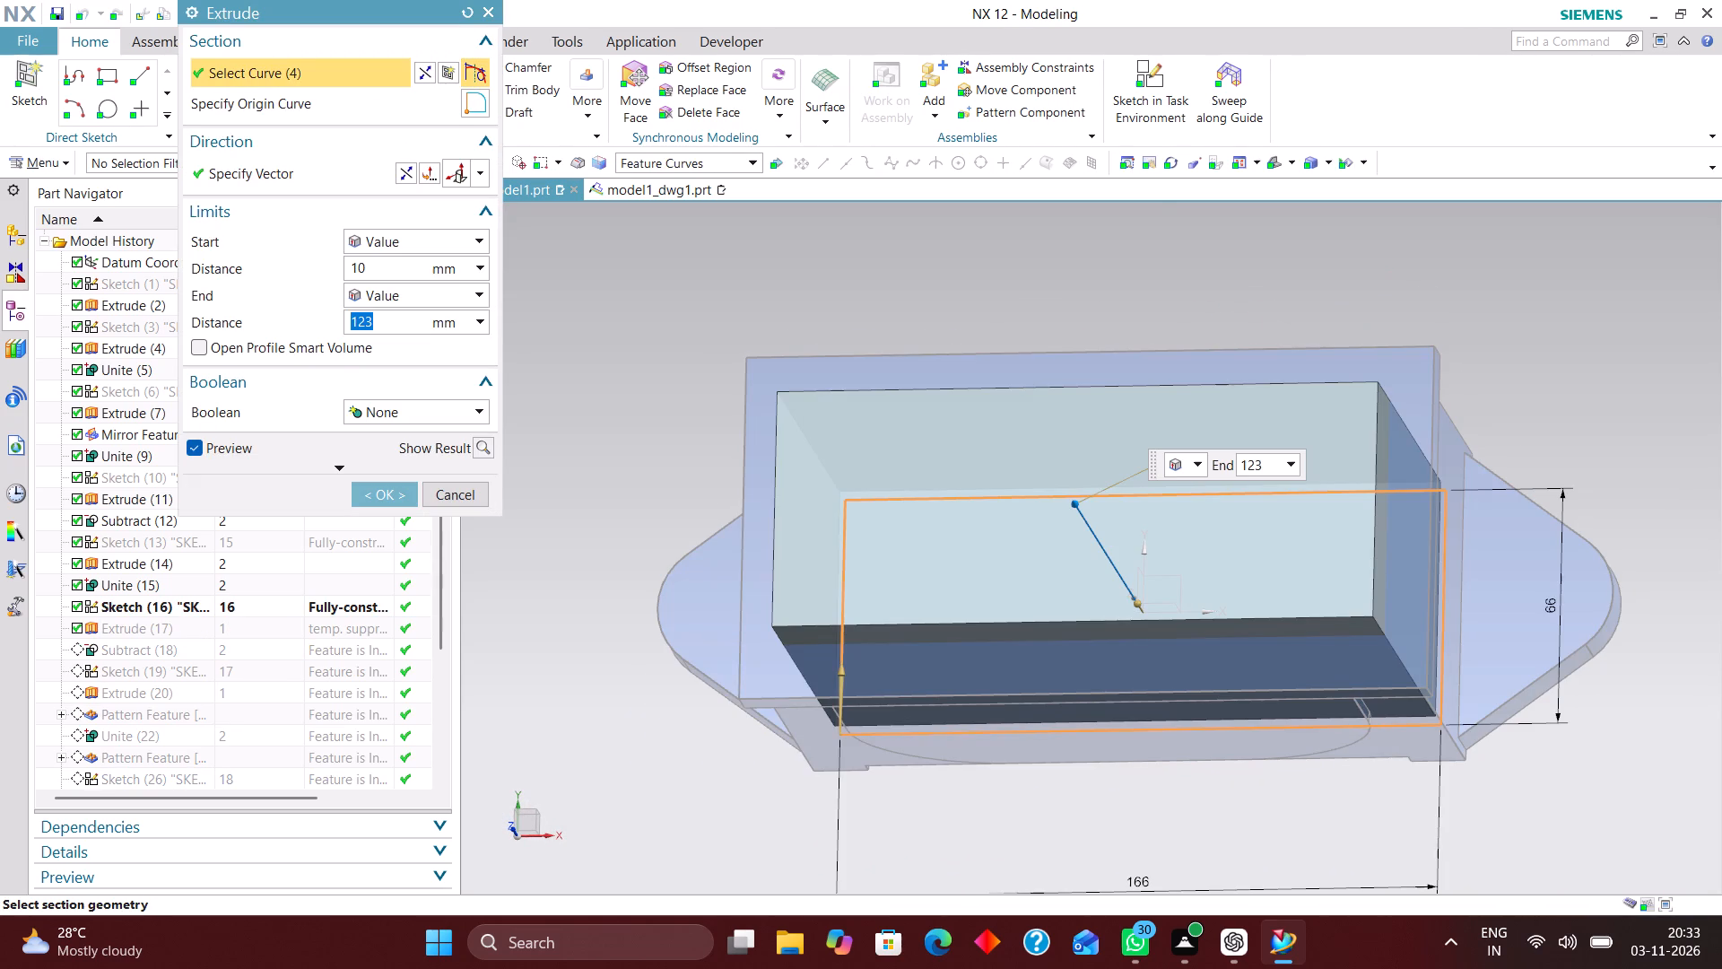
{"action": "right_click_drag", "start_coordinate": [1537, 349], "coordinate": [1450, 367]}
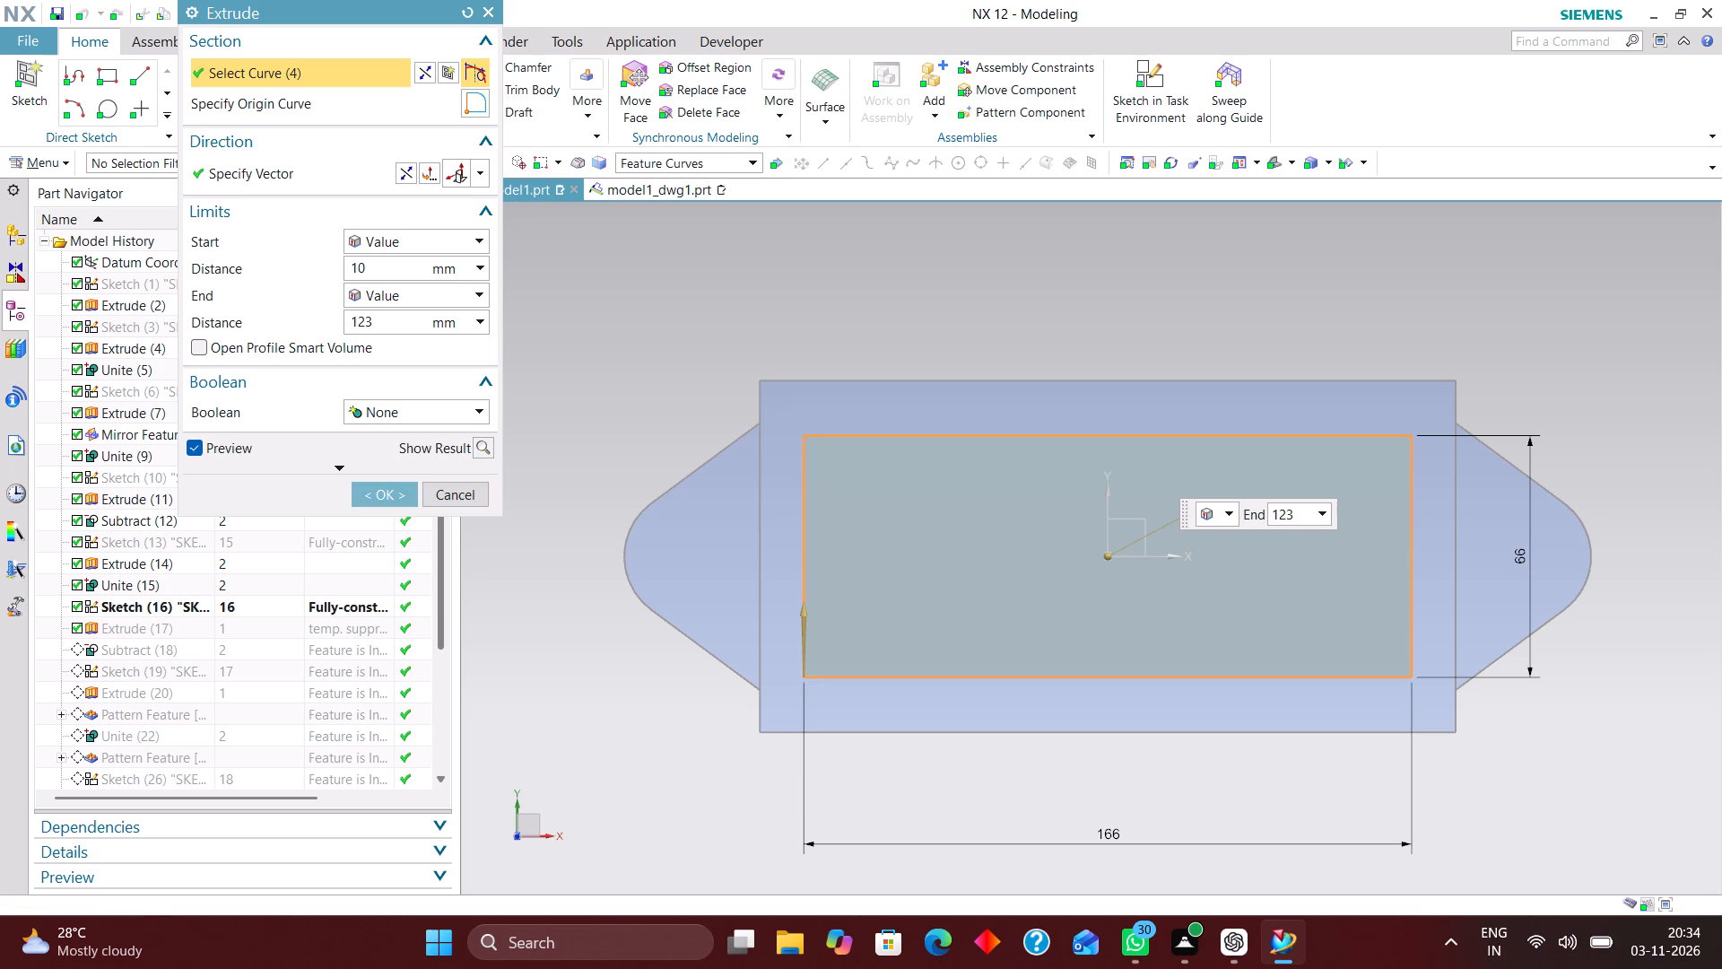
{"action": "left_click_drag", "start_coordinate": [1300, 507], "coordinate": [1200, 515]}
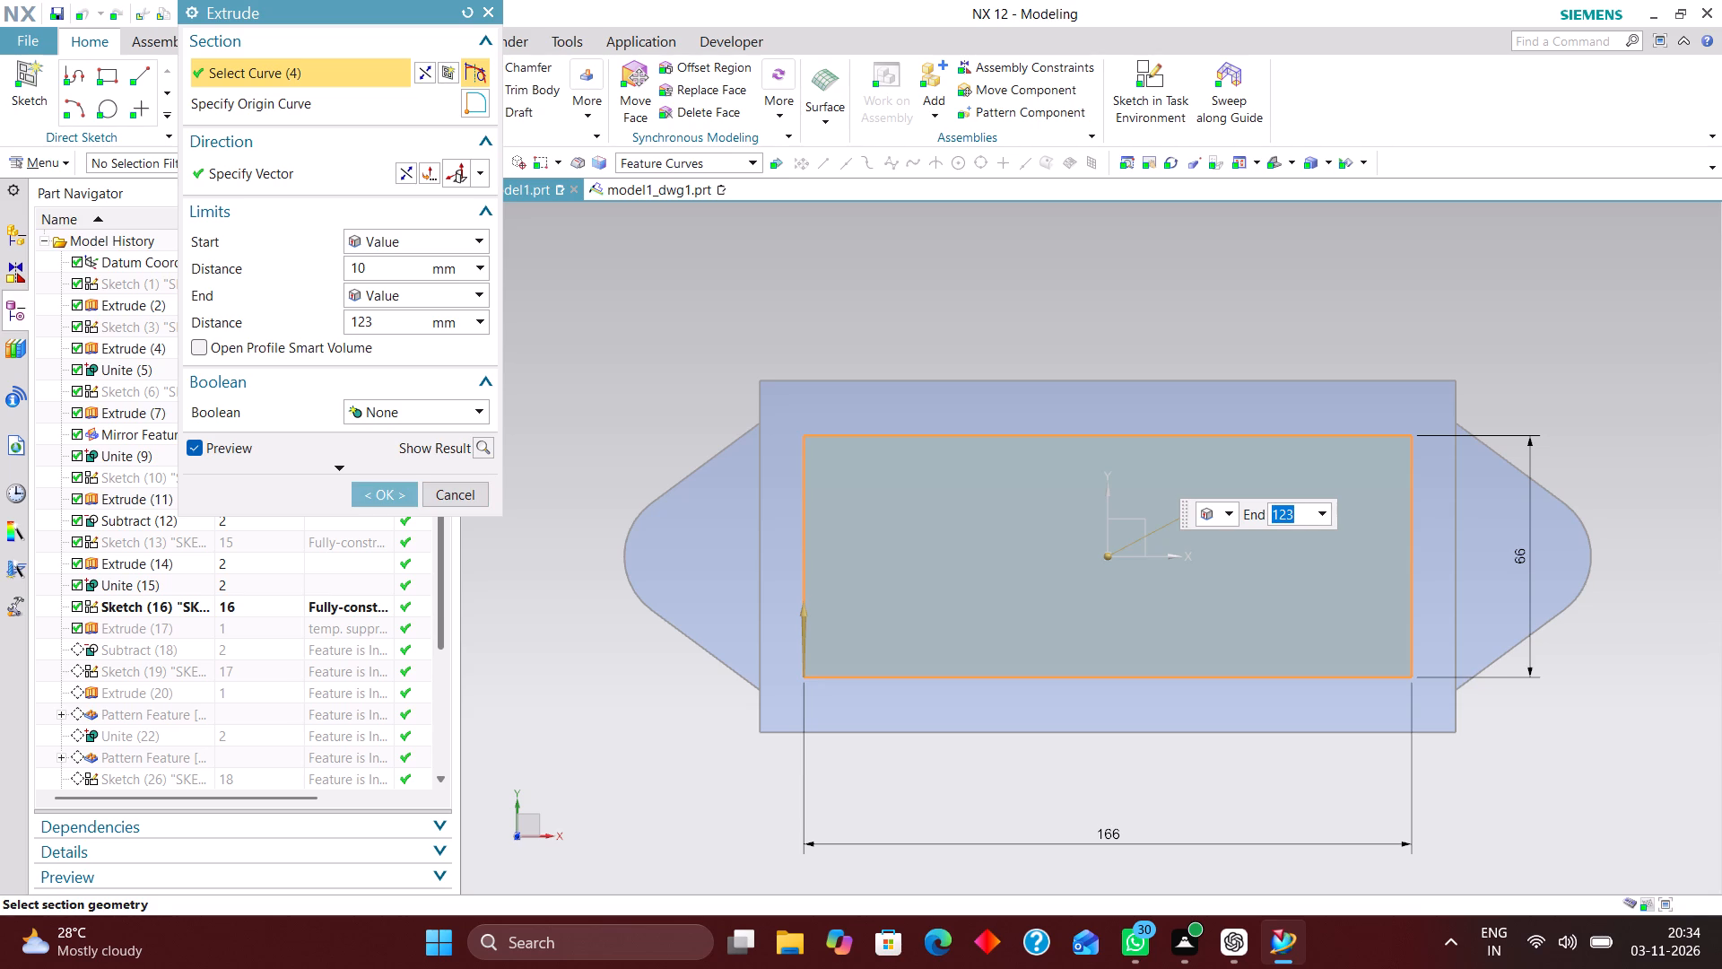
{"action": "triple_click", "coordinate": [1109, 842]}
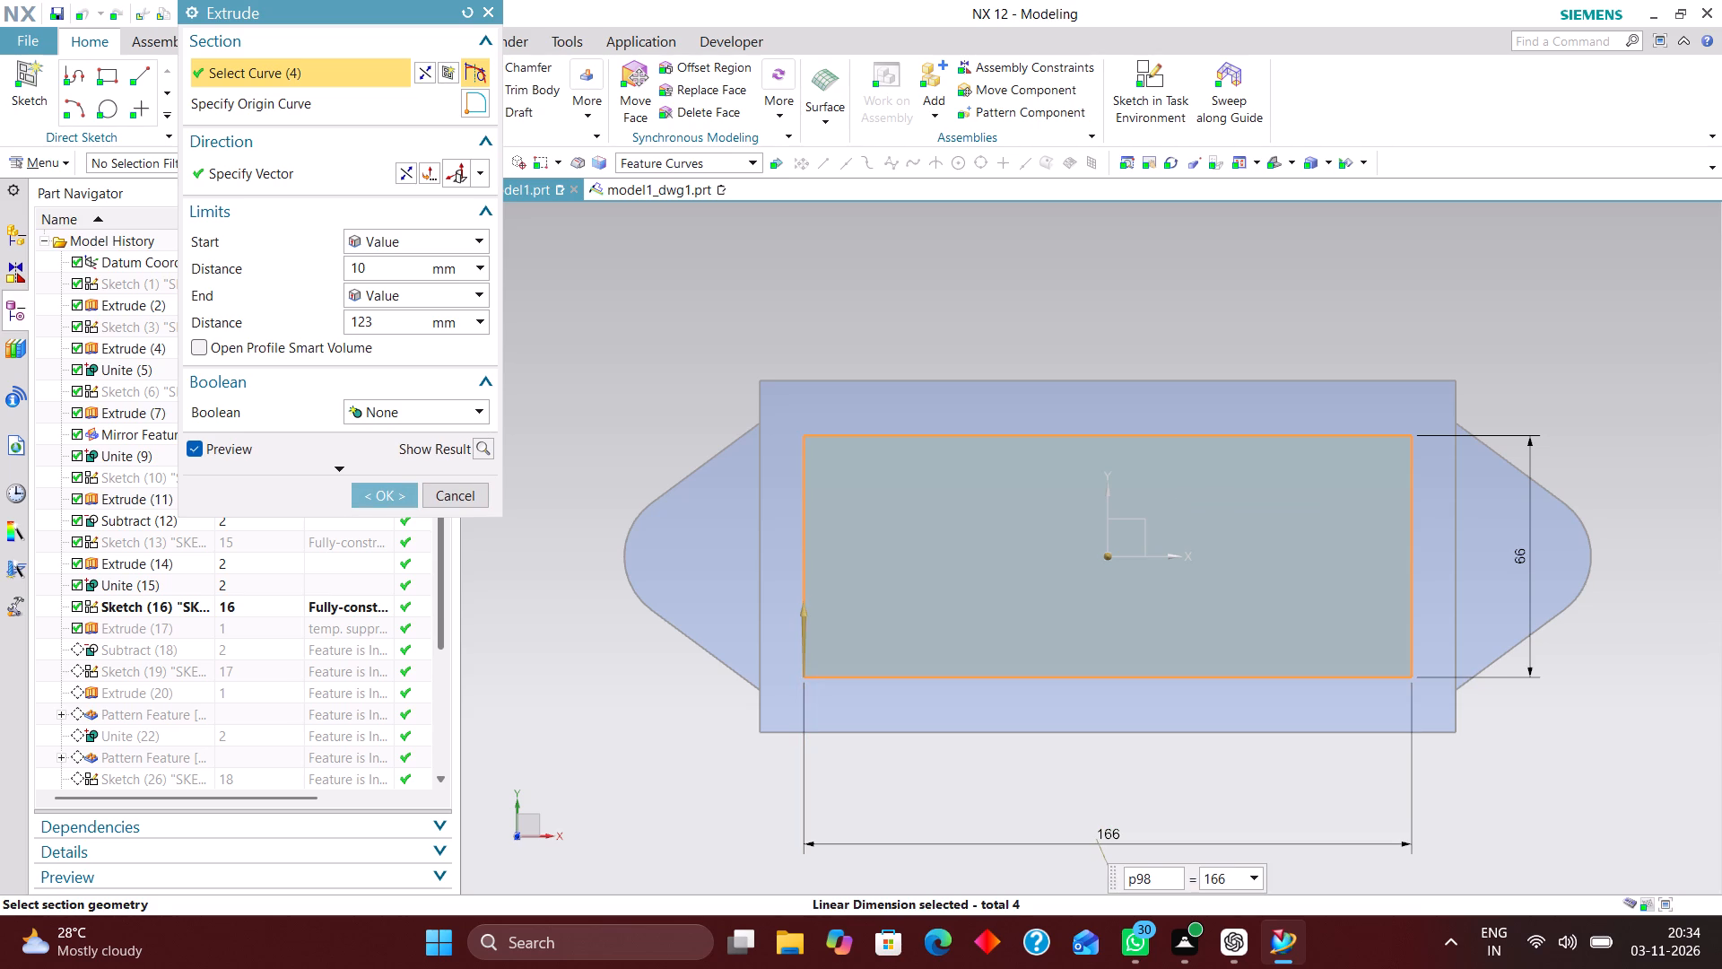
{"action": "left_click_drag", "start_coordinate": [1231, 874], "coordinate": [1196, 873]}
{"action": "type", "text": "160"}
{"action": "key", "text": "Return"}
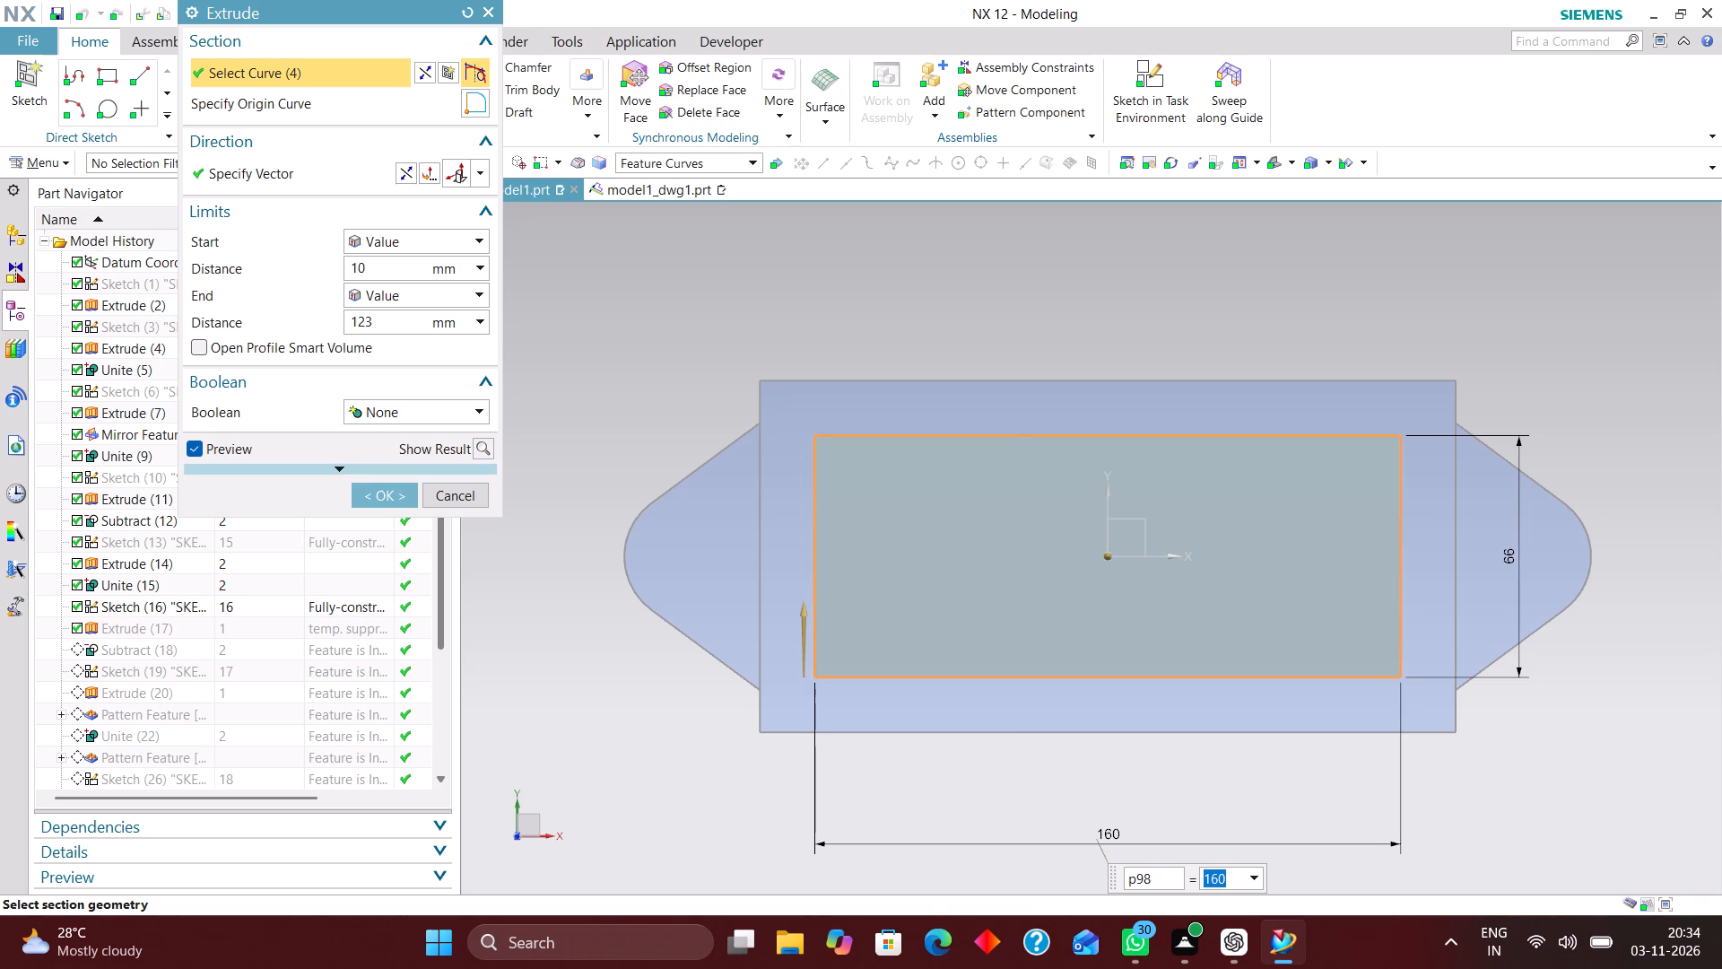
{"action": "left_click", "coordinate": [394, 501]}
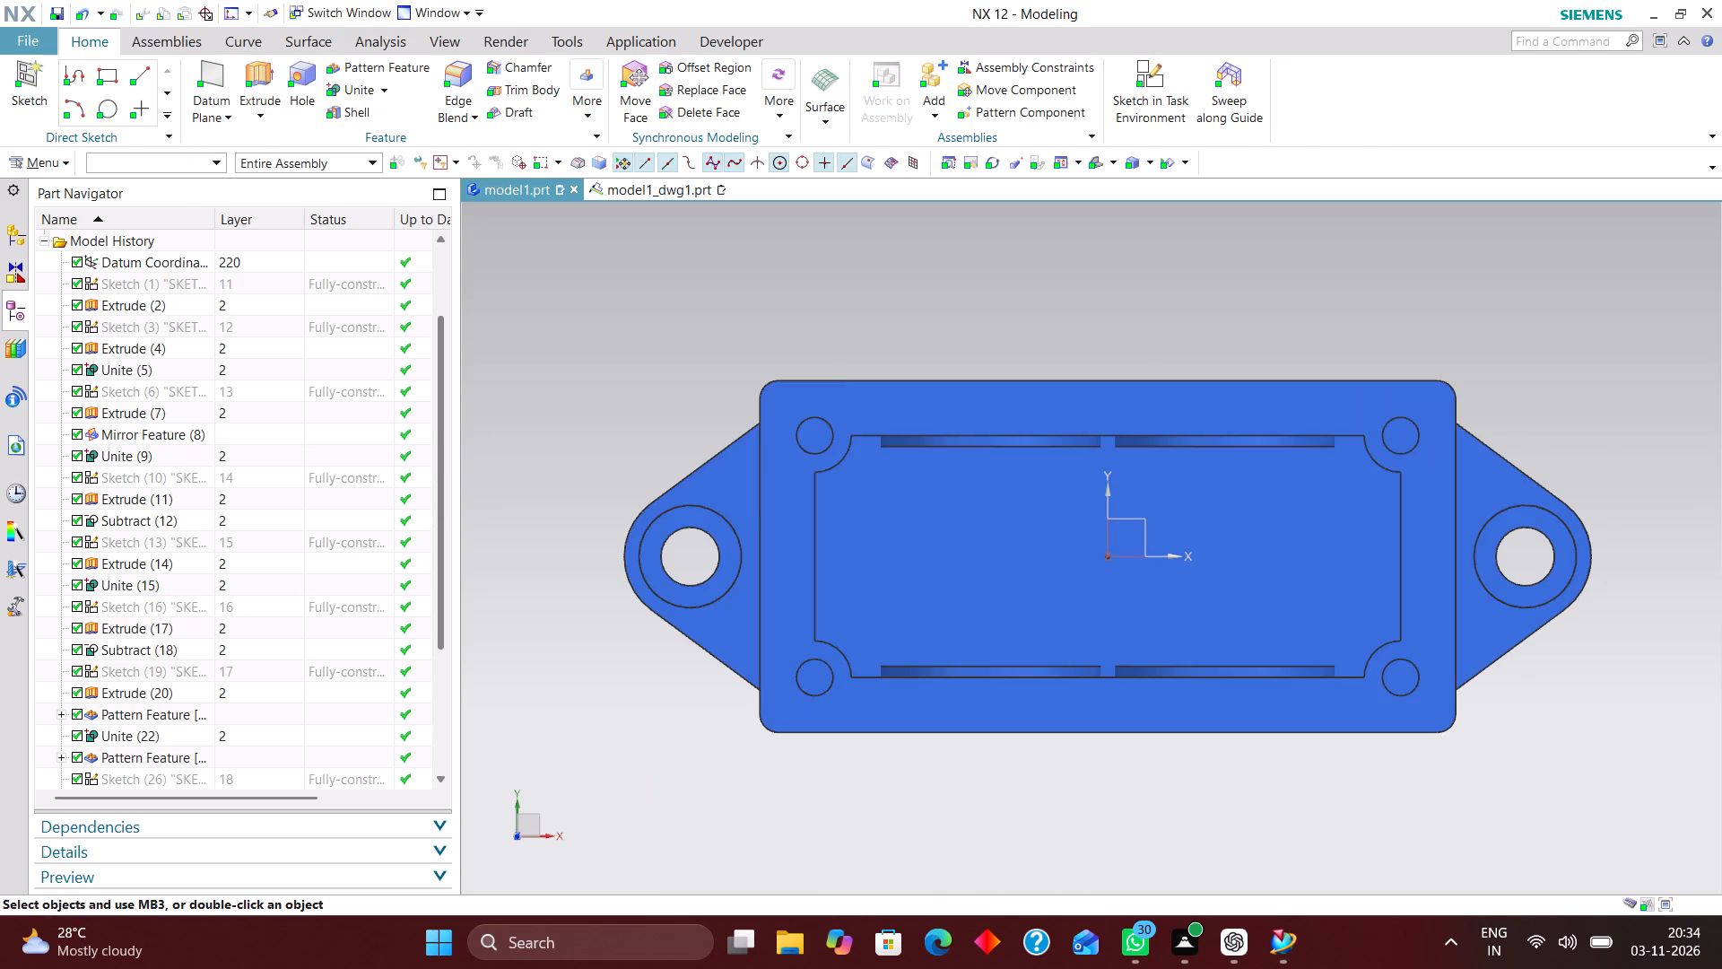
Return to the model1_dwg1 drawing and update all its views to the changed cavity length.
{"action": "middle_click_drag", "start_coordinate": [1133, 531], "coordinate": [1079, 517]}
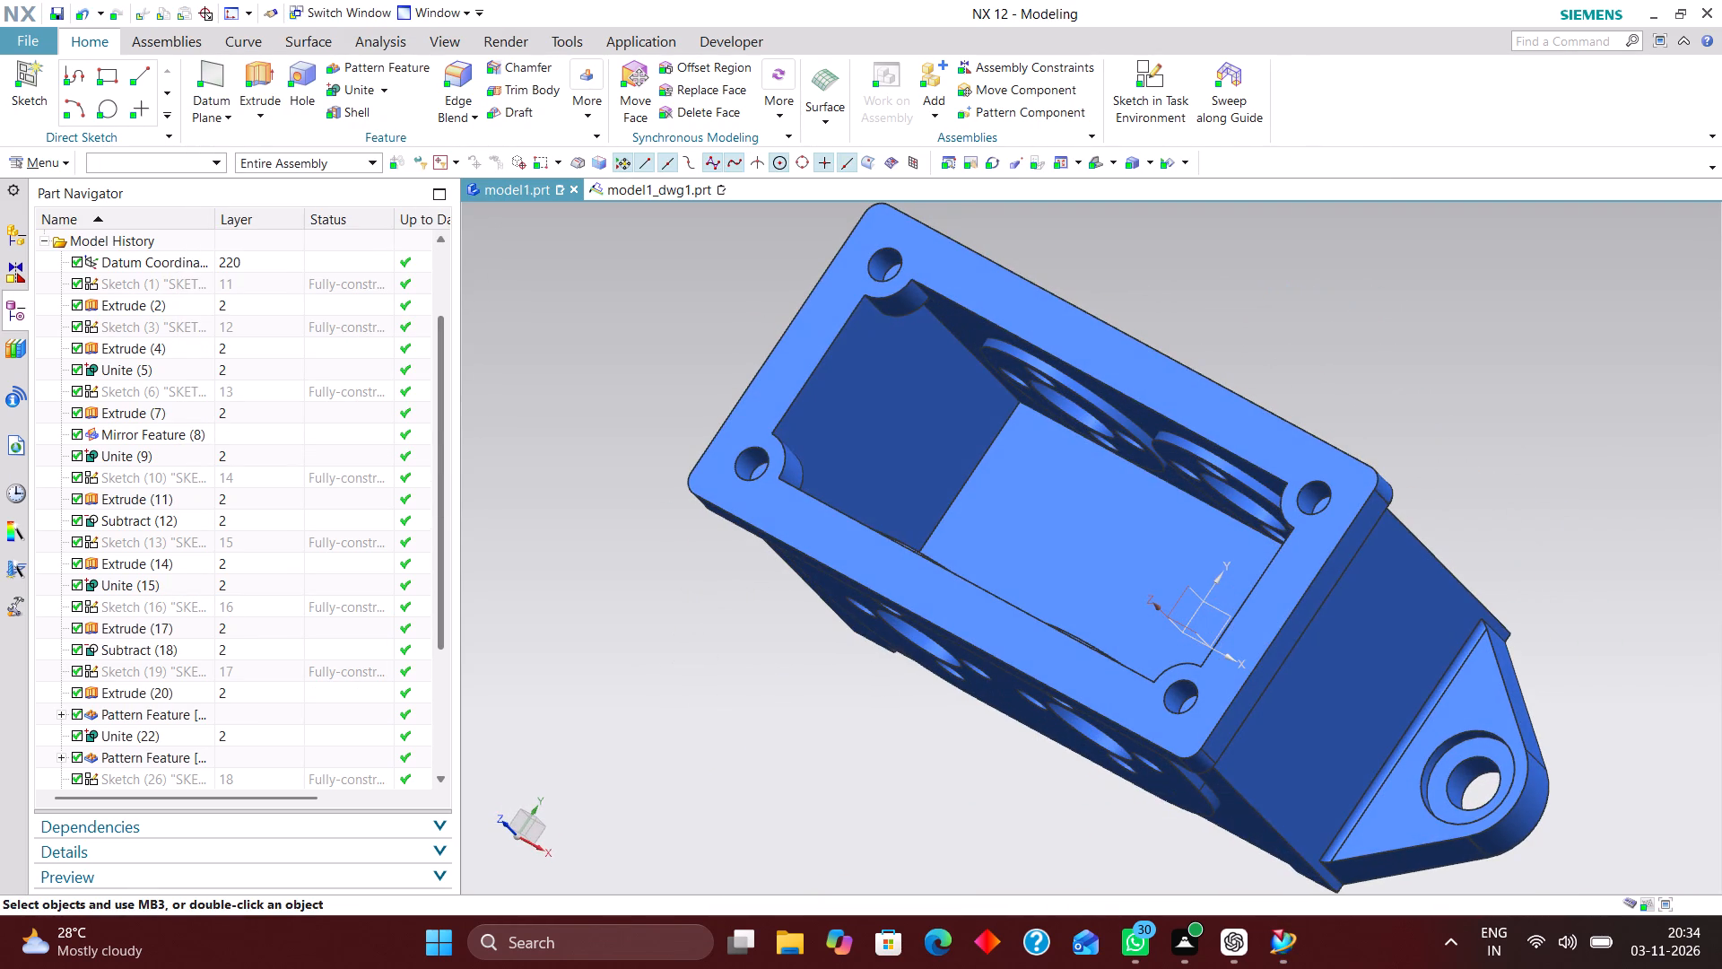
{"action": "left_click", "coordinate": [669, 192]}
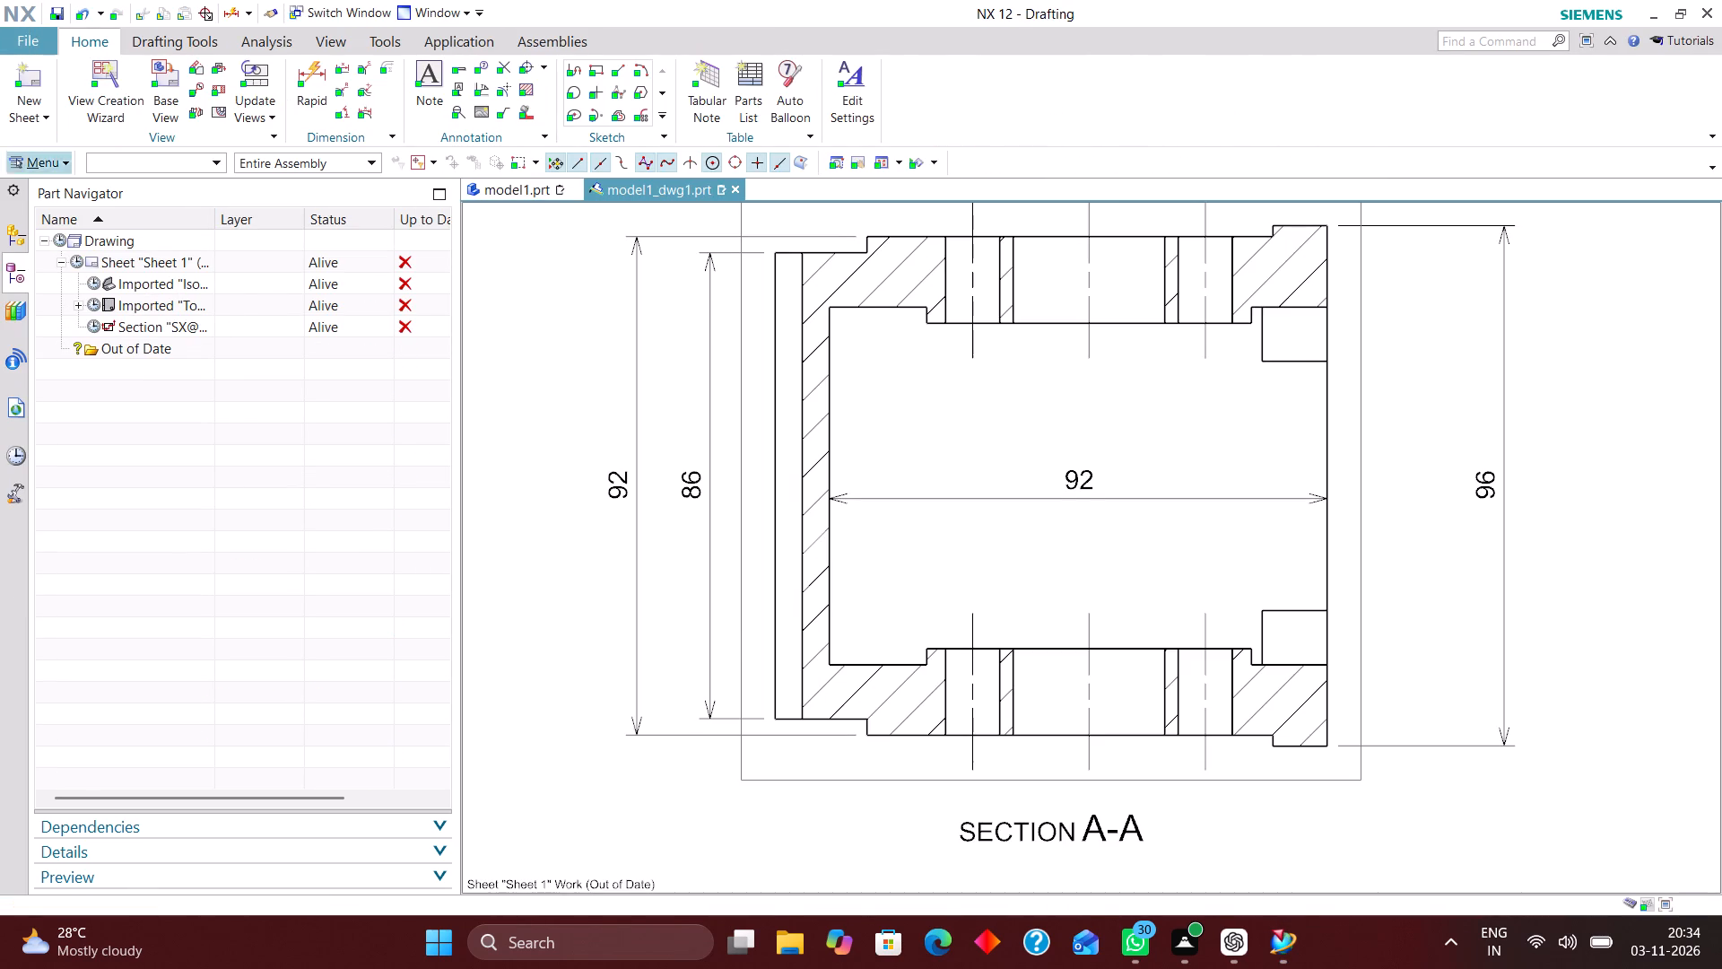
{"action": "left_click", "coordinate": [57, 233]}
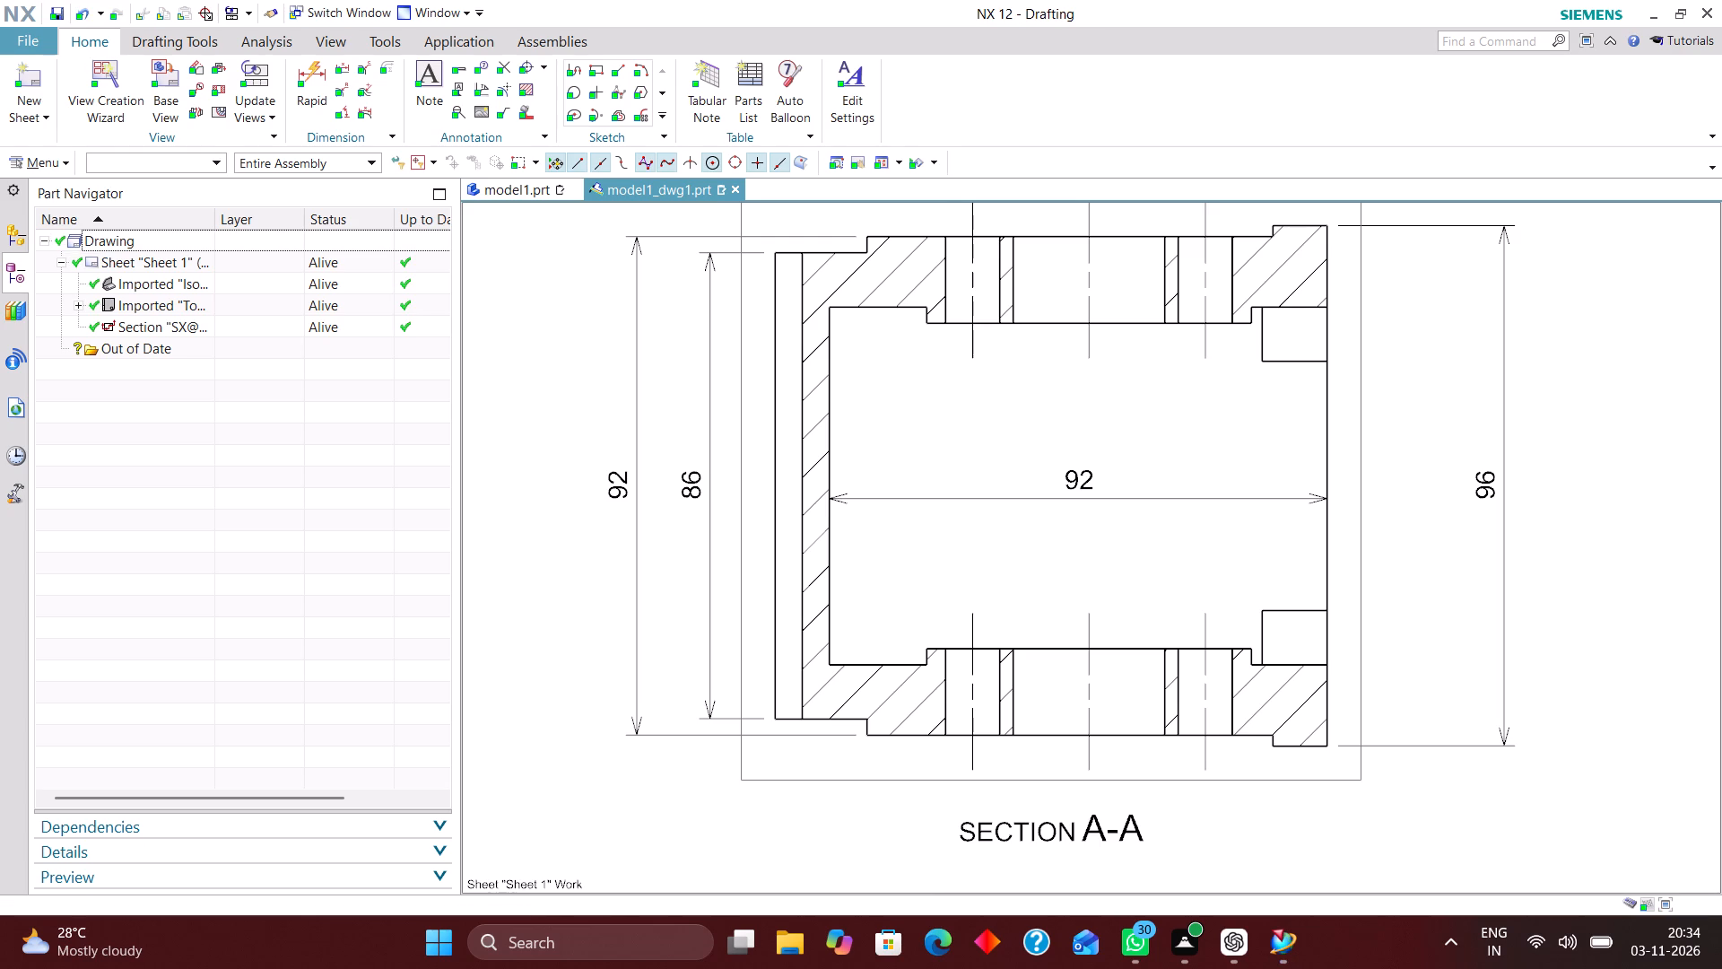
Undo the view update and the cavity length change in model1, and return to the model1_dwg1 drawing.
{"action": "left_click", "coordinate": [83, 9]}
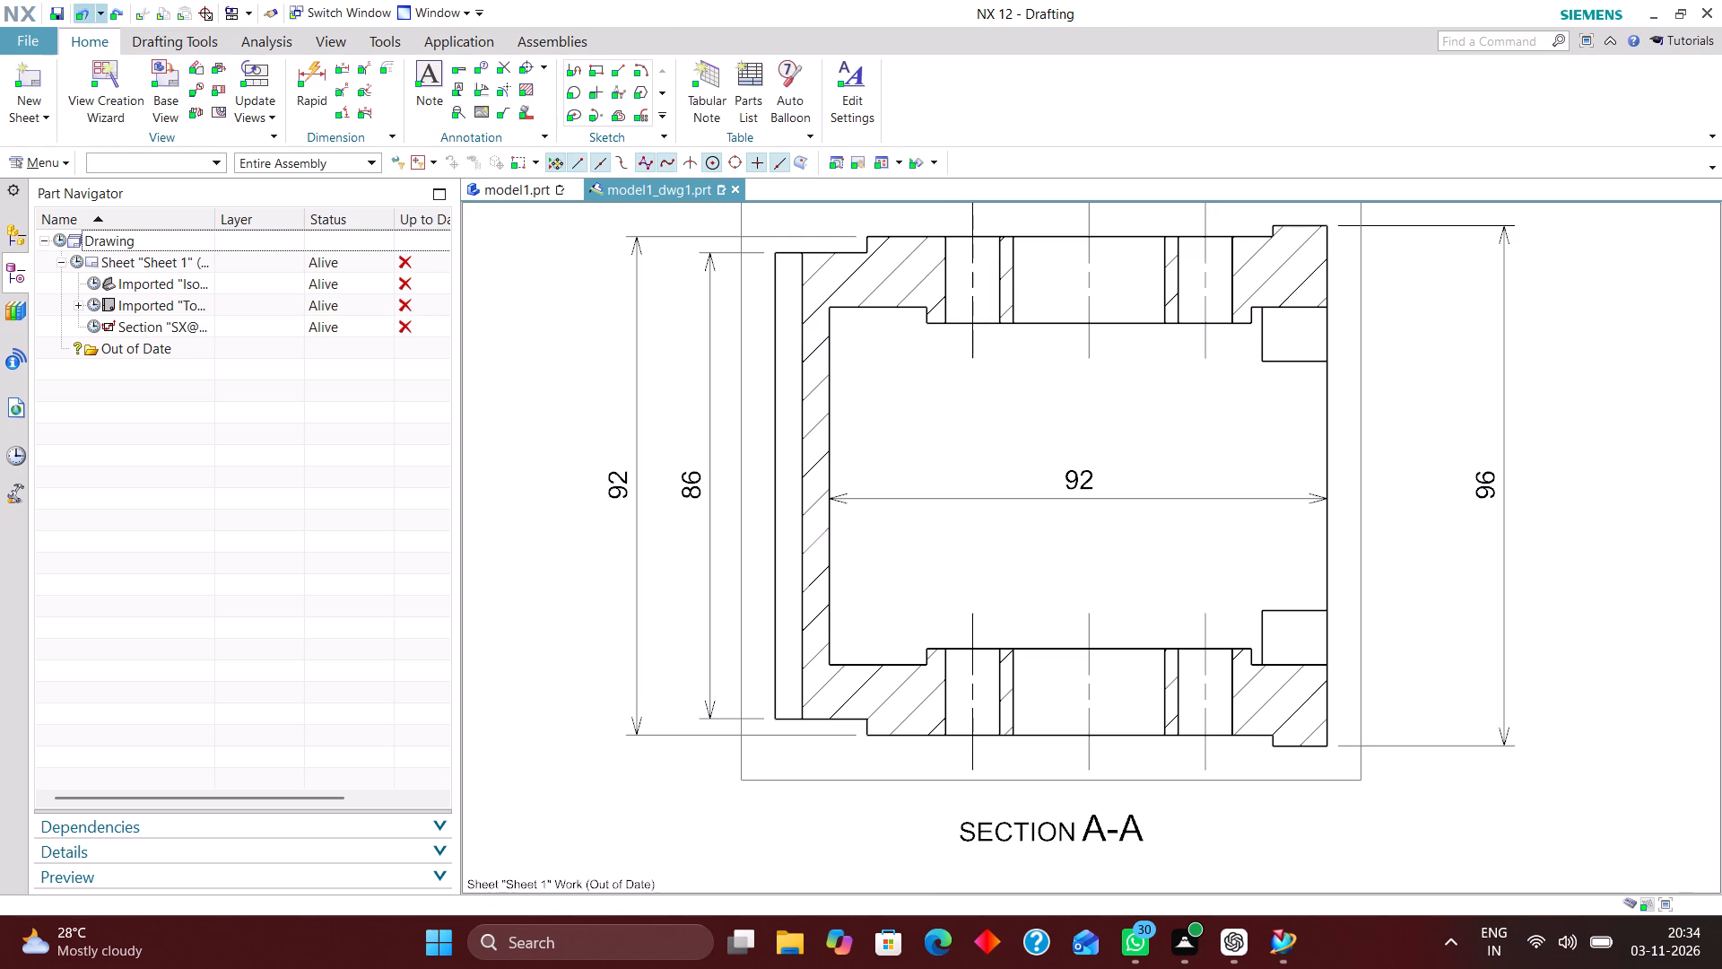
{"action": "left_click", "coordinate": [83, 9]}
{"action": "left_click", "coordinate": [83, 9]}
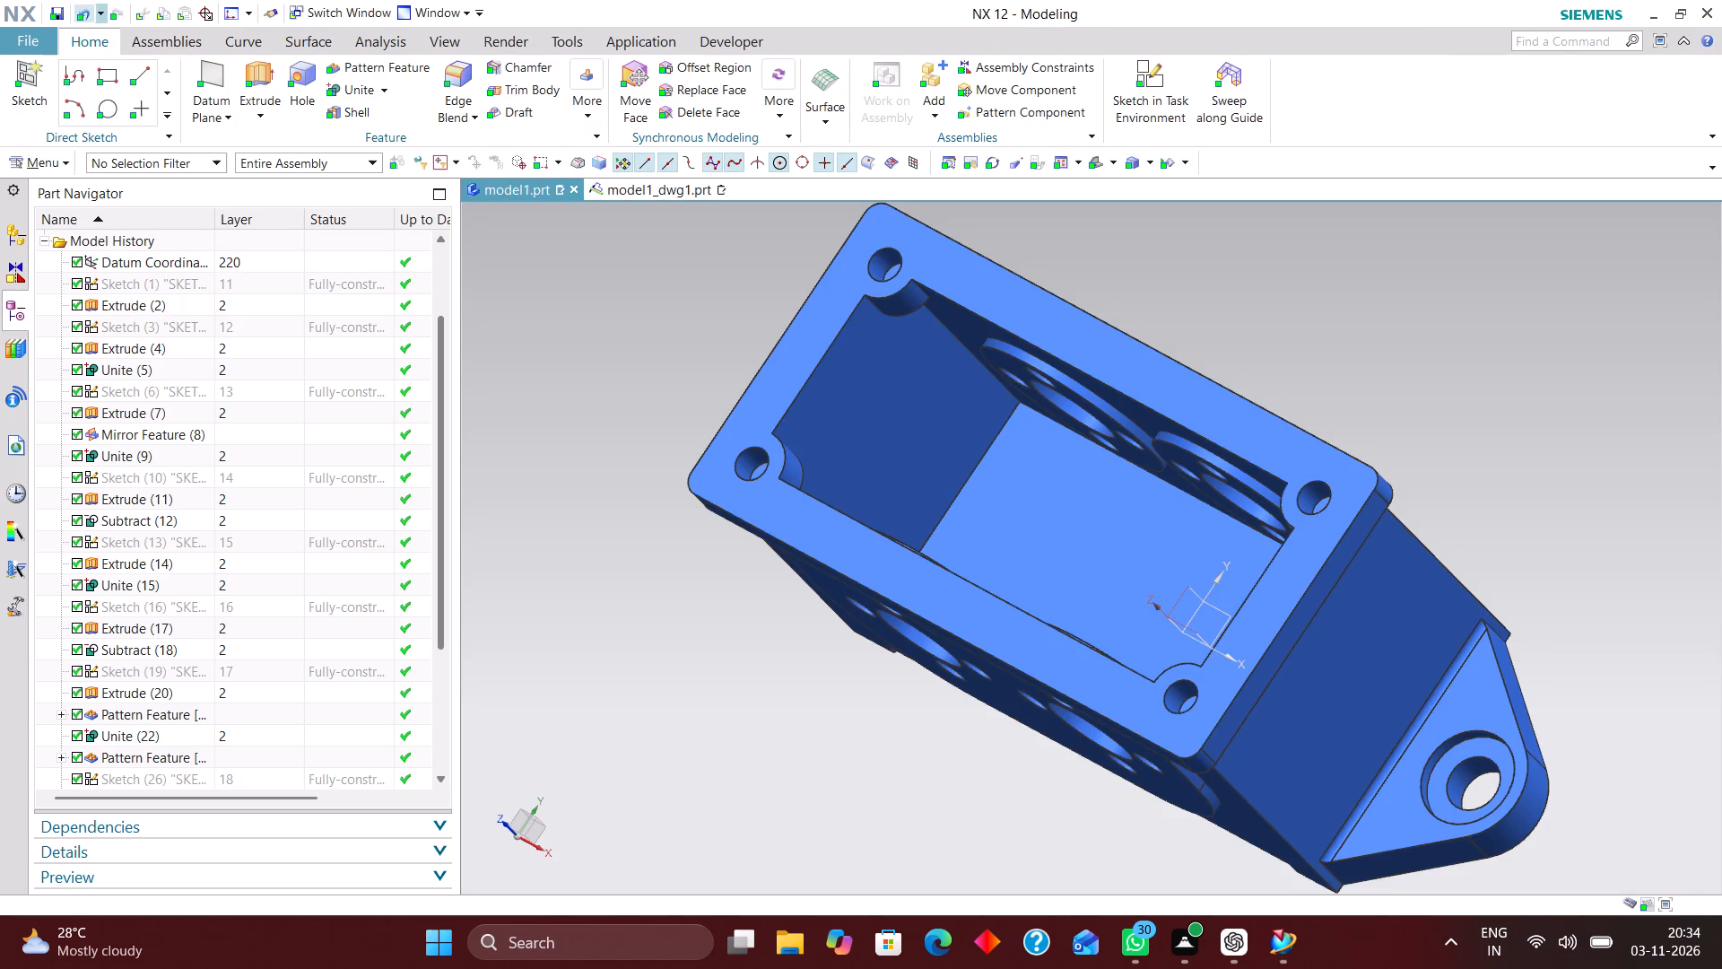
{"action": "left_click", "coordinate": [644, 189]}
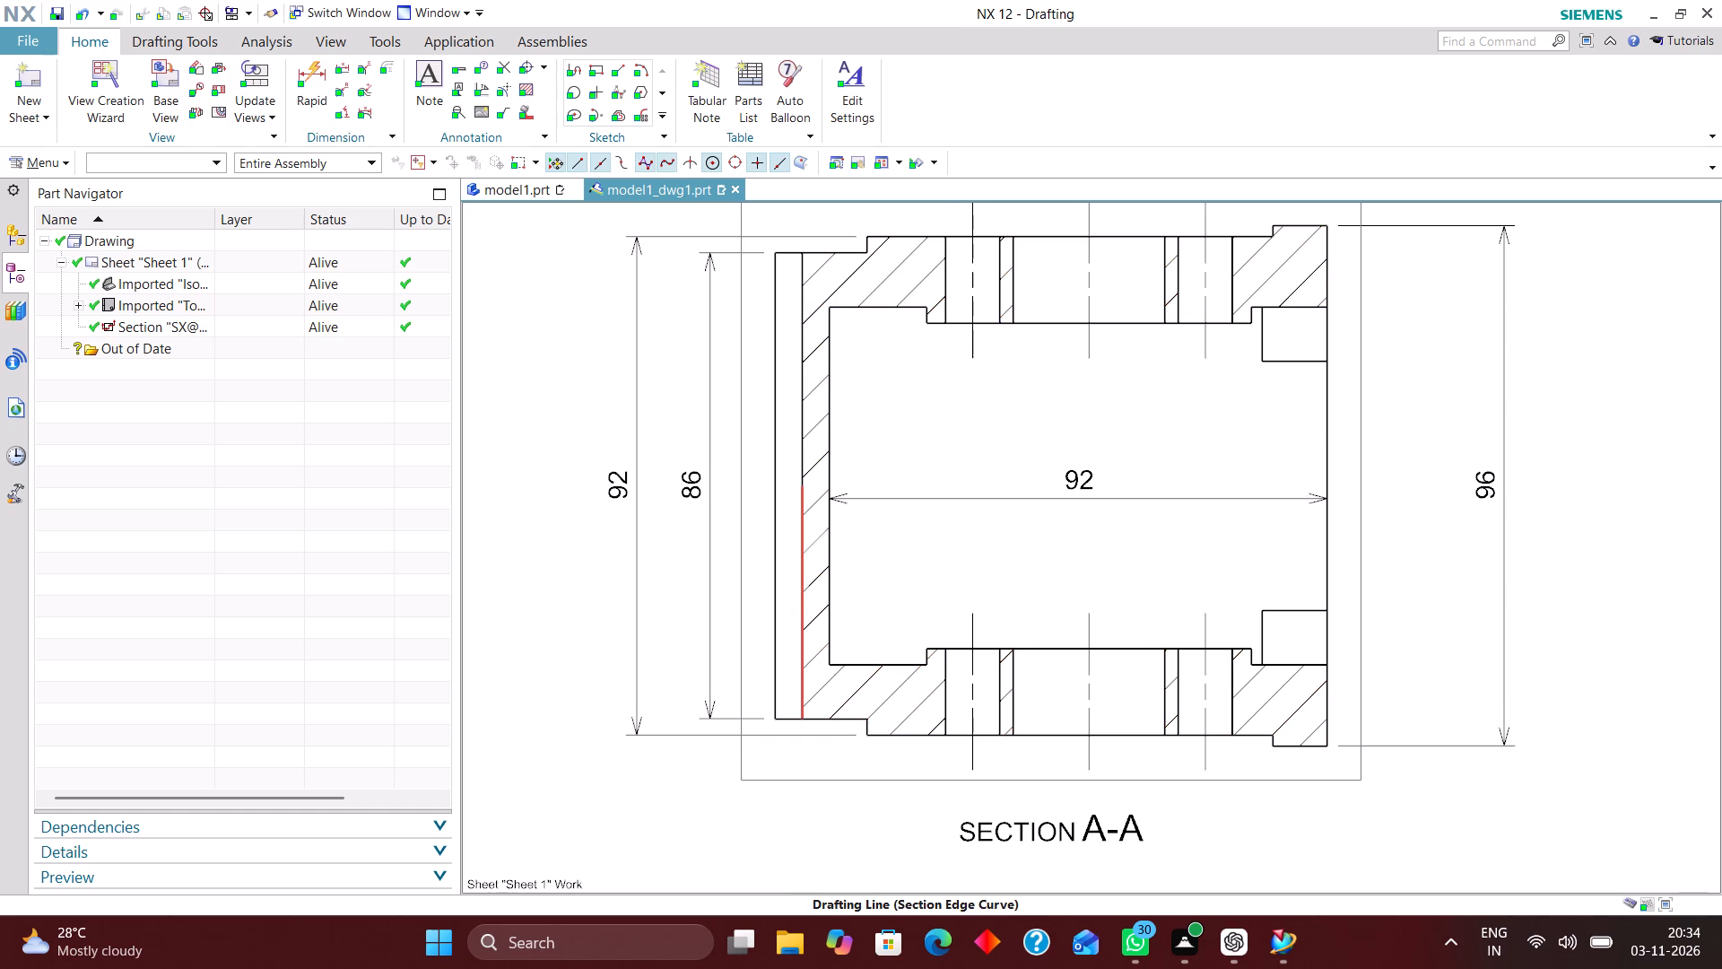
Examine the dimensioned section A-A and the overall layout of views on the sheet.
{"action": "scroll", "coordinate": [920, 520], "scroll_direction": "down", "scroll_amount": 2}
{"action": "scroll", "coordinate": [991, 411], "scroll_direction": "up", "scroll_amount": 2}
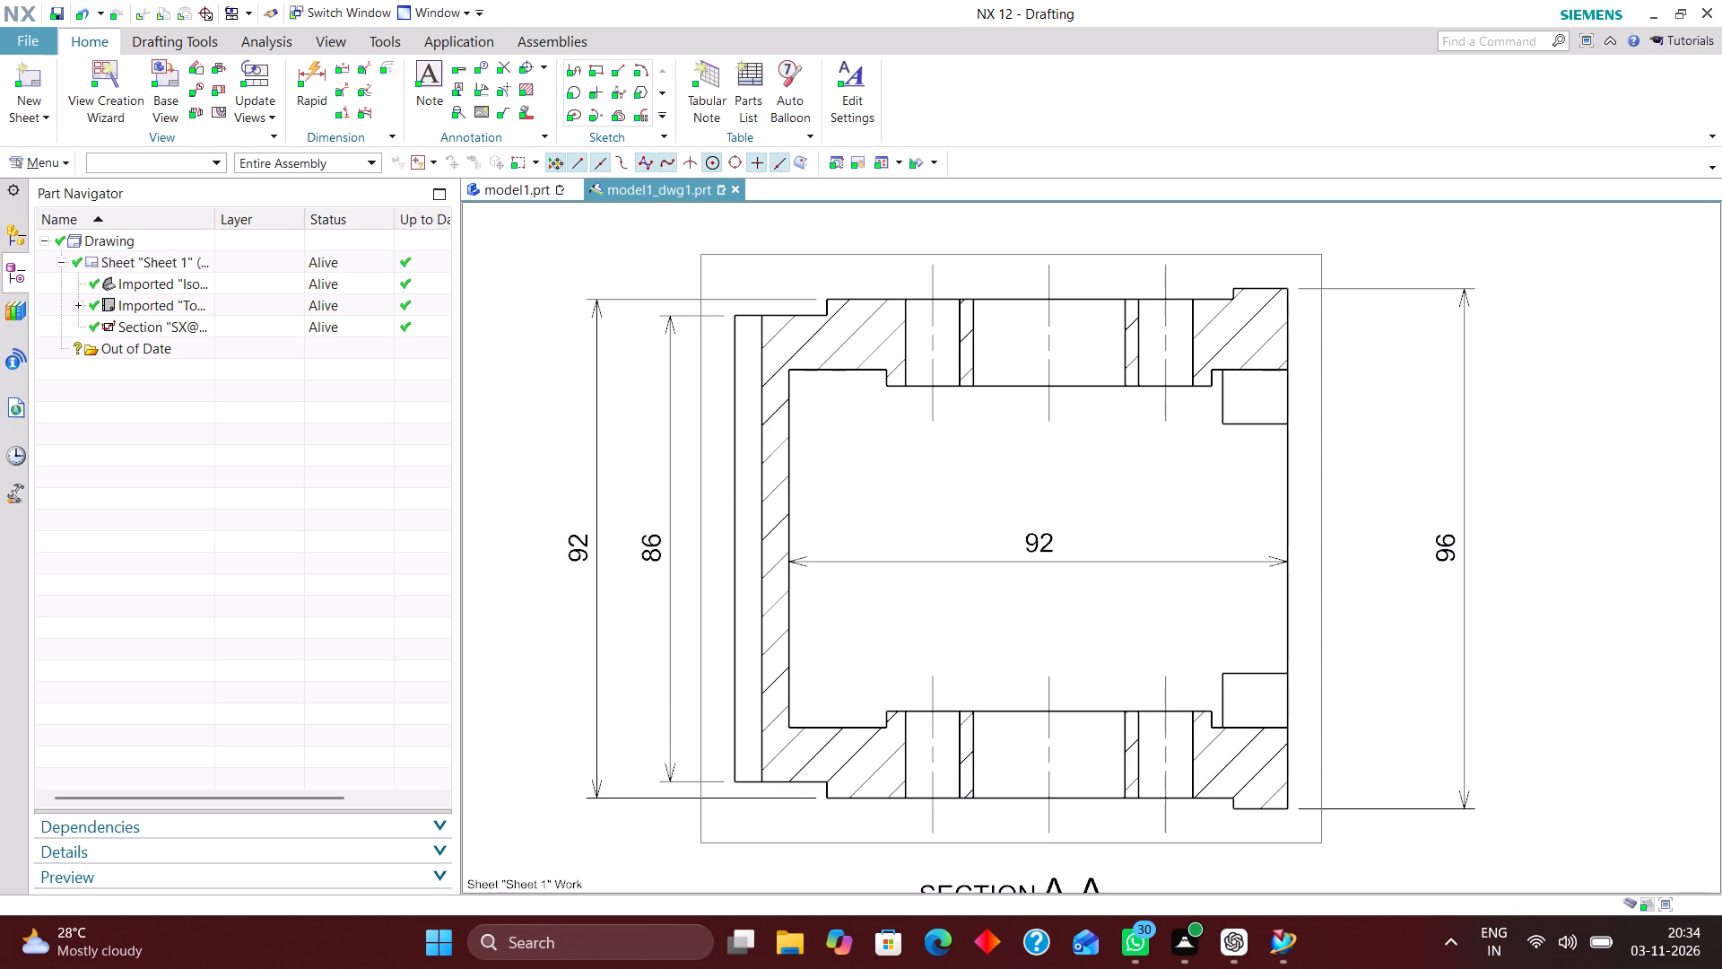
{"action": "scroll", "coordinate": [996, 474], "scroll_direction": "down", "scroll_amount": 1}
{"action": "scroll", "coordinate": [1052, 505], "scroll_direction": "up", "scroll_amount": 2}
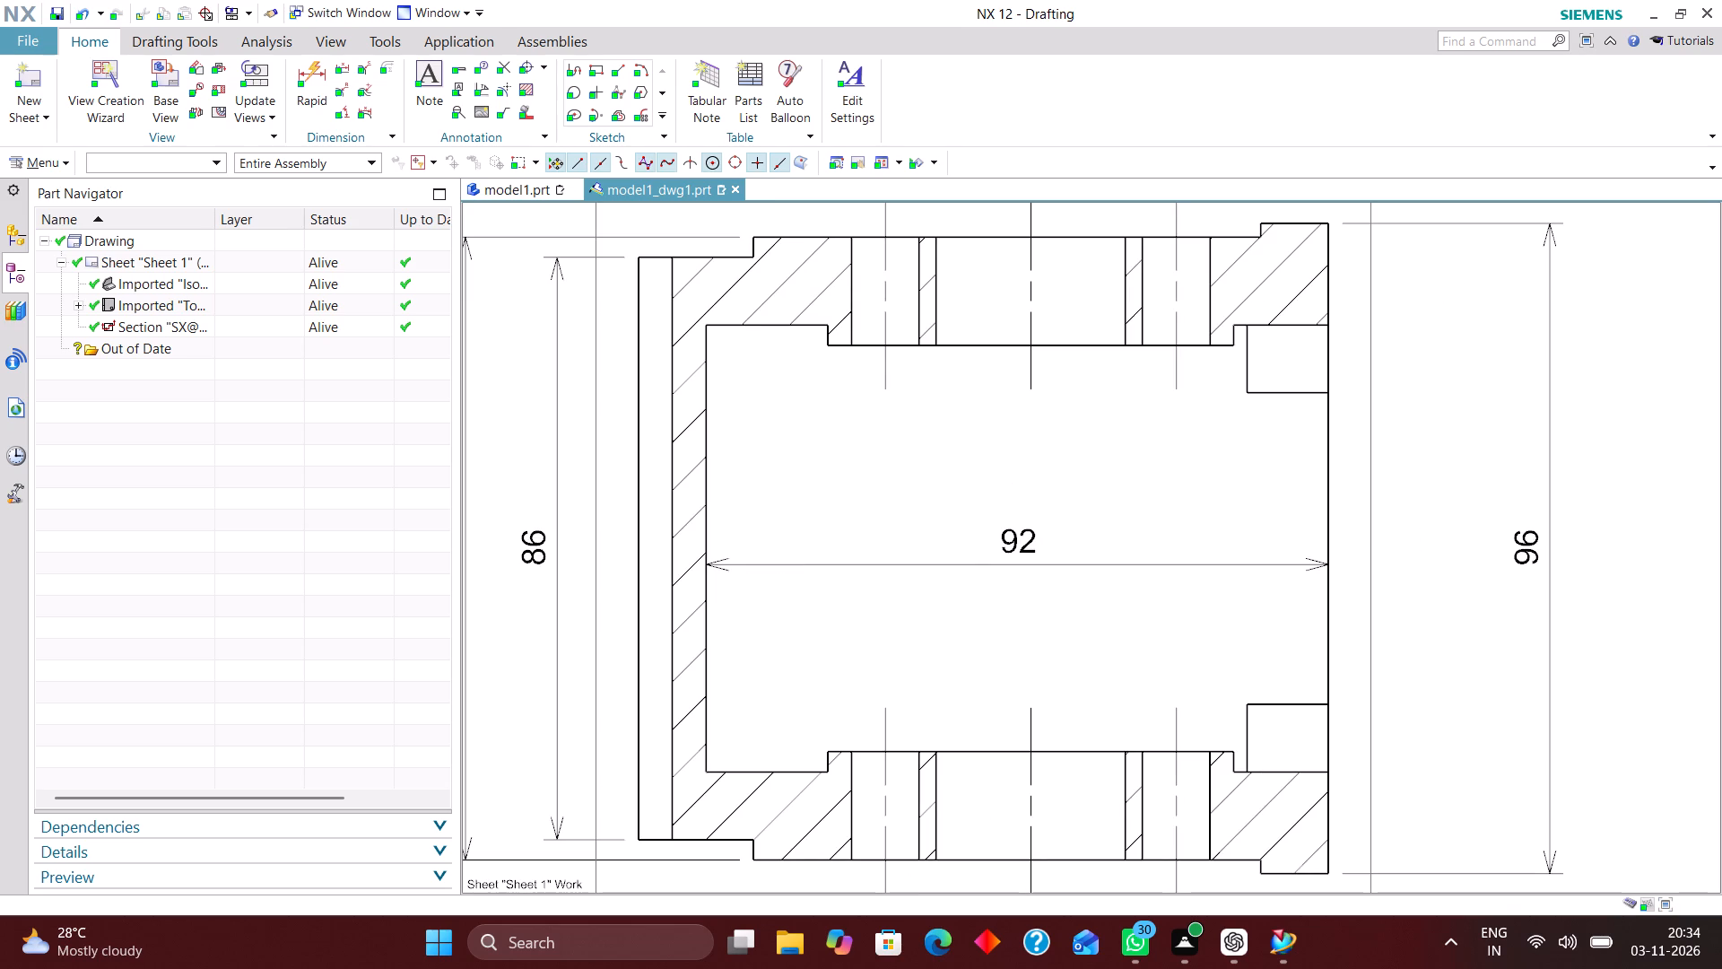
{"action": "scroll", "coordinate": [1053, 519], "scroll_direction": "down", "scroll_amount": 4}
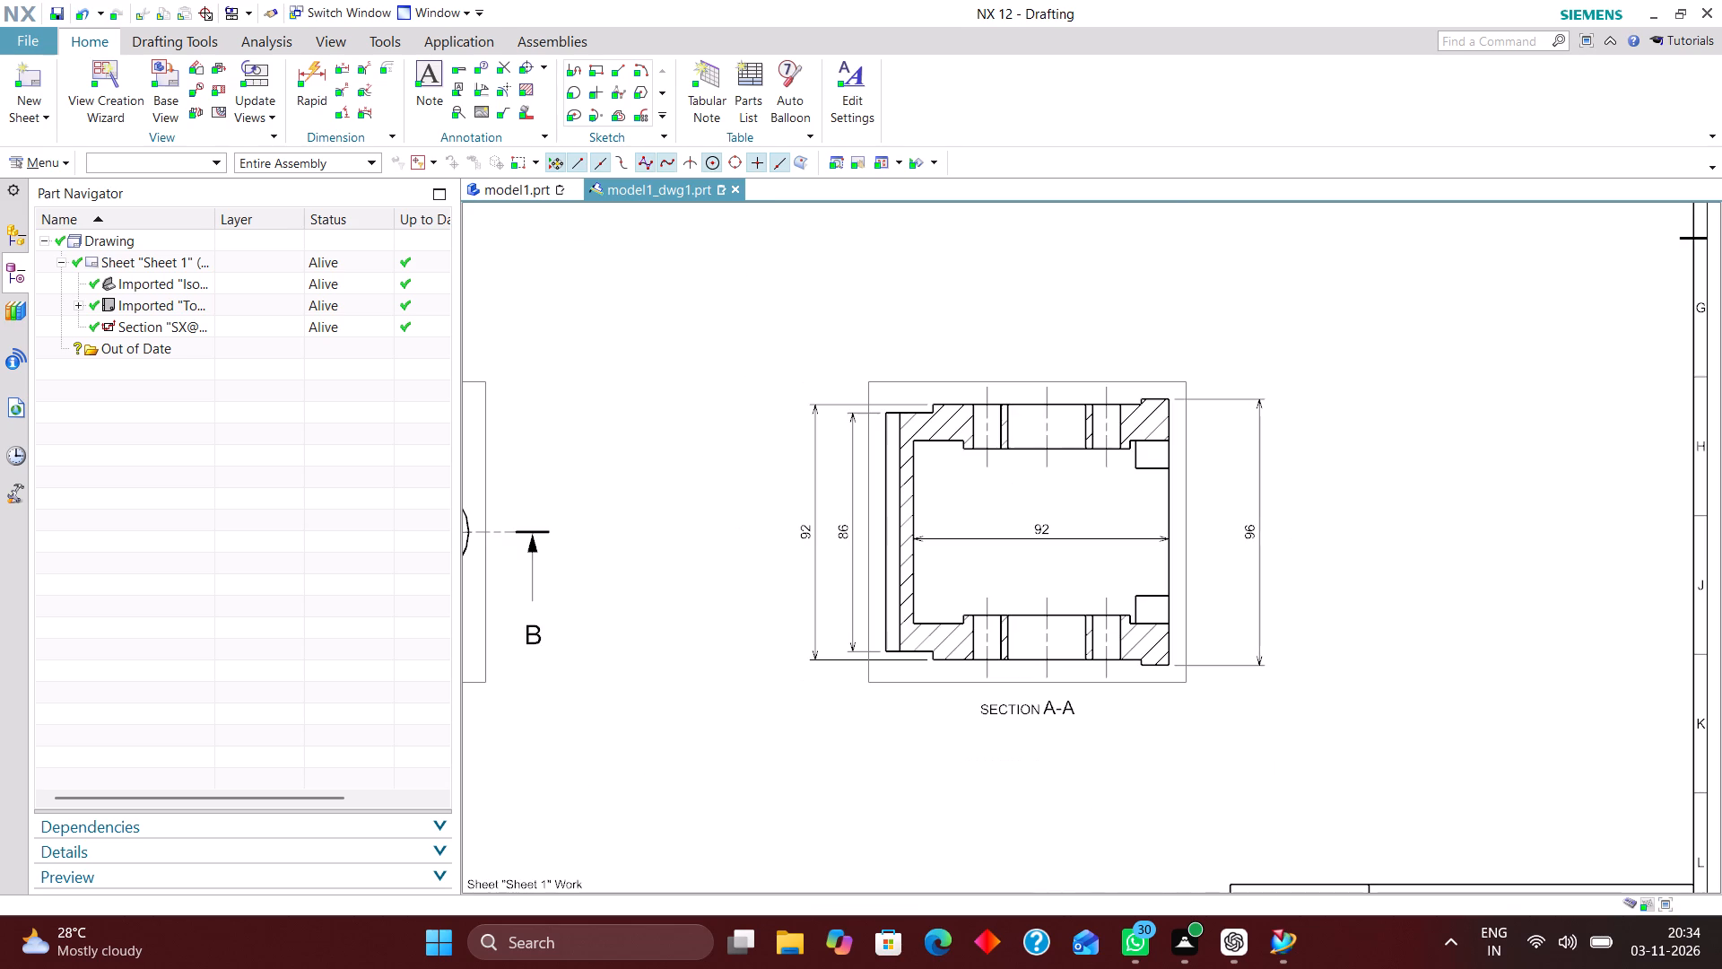
{"action": "scroll", "coordinate": [1253, 685], "scroll_direction": "up", "scroll_amount": 2}
{"action": "scroll", "coordinate": [1275, 656], "scroll_direction": "down", "scroll_amount": 2}
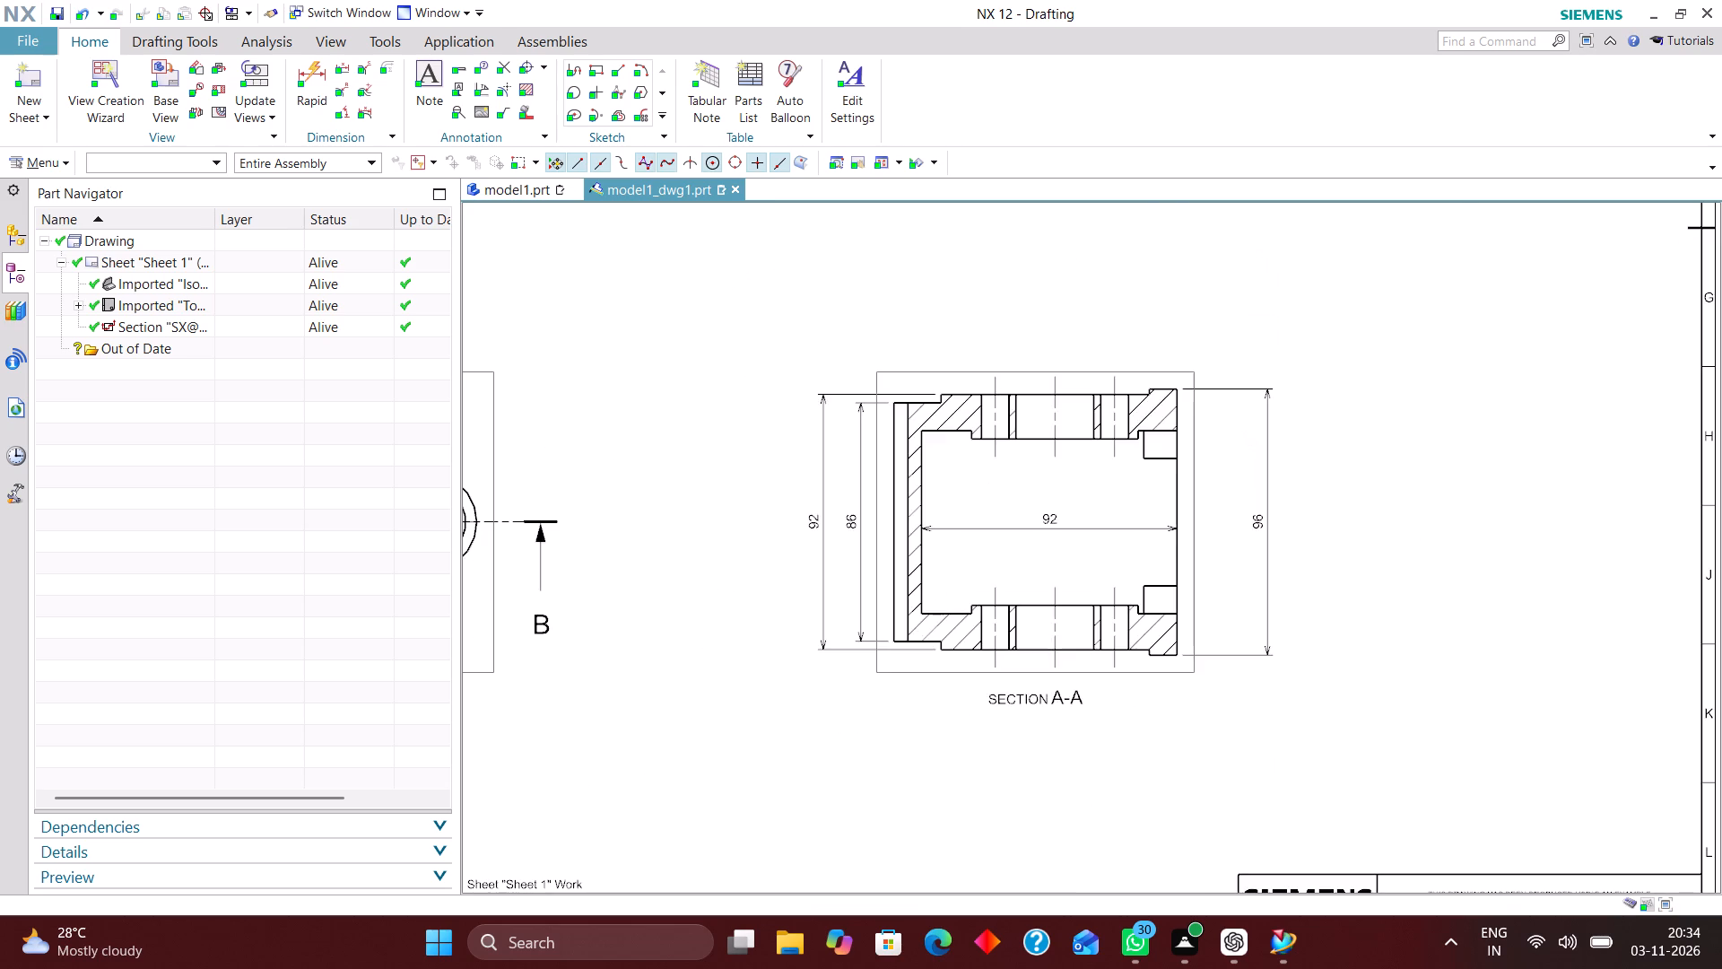
{"action": "scroll", "coordinate": [1020, 615], "scroll_direction": "down", "scroll_amount": 2}
{"action": "scroll", "coordinate": [910, 490], "scroll_direction": "down", "scroll_amount": 2}
{"action": "scroll", "coordinate": [861, 414], "scroll_direction": "up", "scroll_amount": 2}
{"action": "right_click_drag", "start_coordinate": [919, 366], "coordinate": [831, 511]}
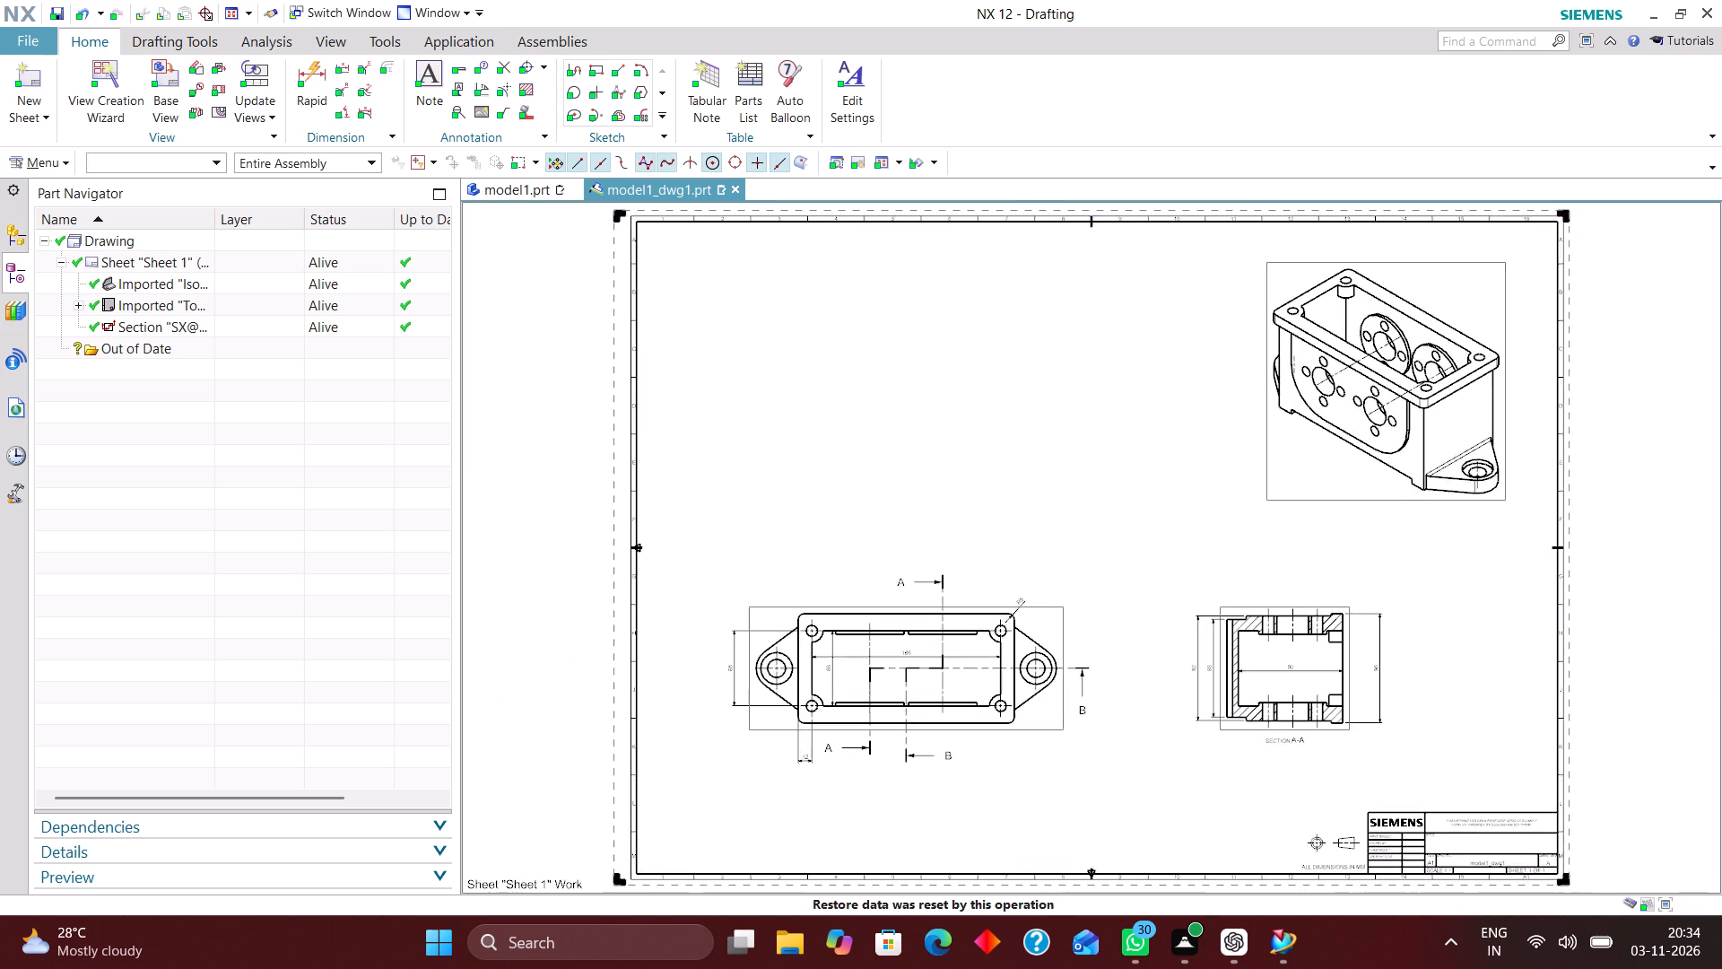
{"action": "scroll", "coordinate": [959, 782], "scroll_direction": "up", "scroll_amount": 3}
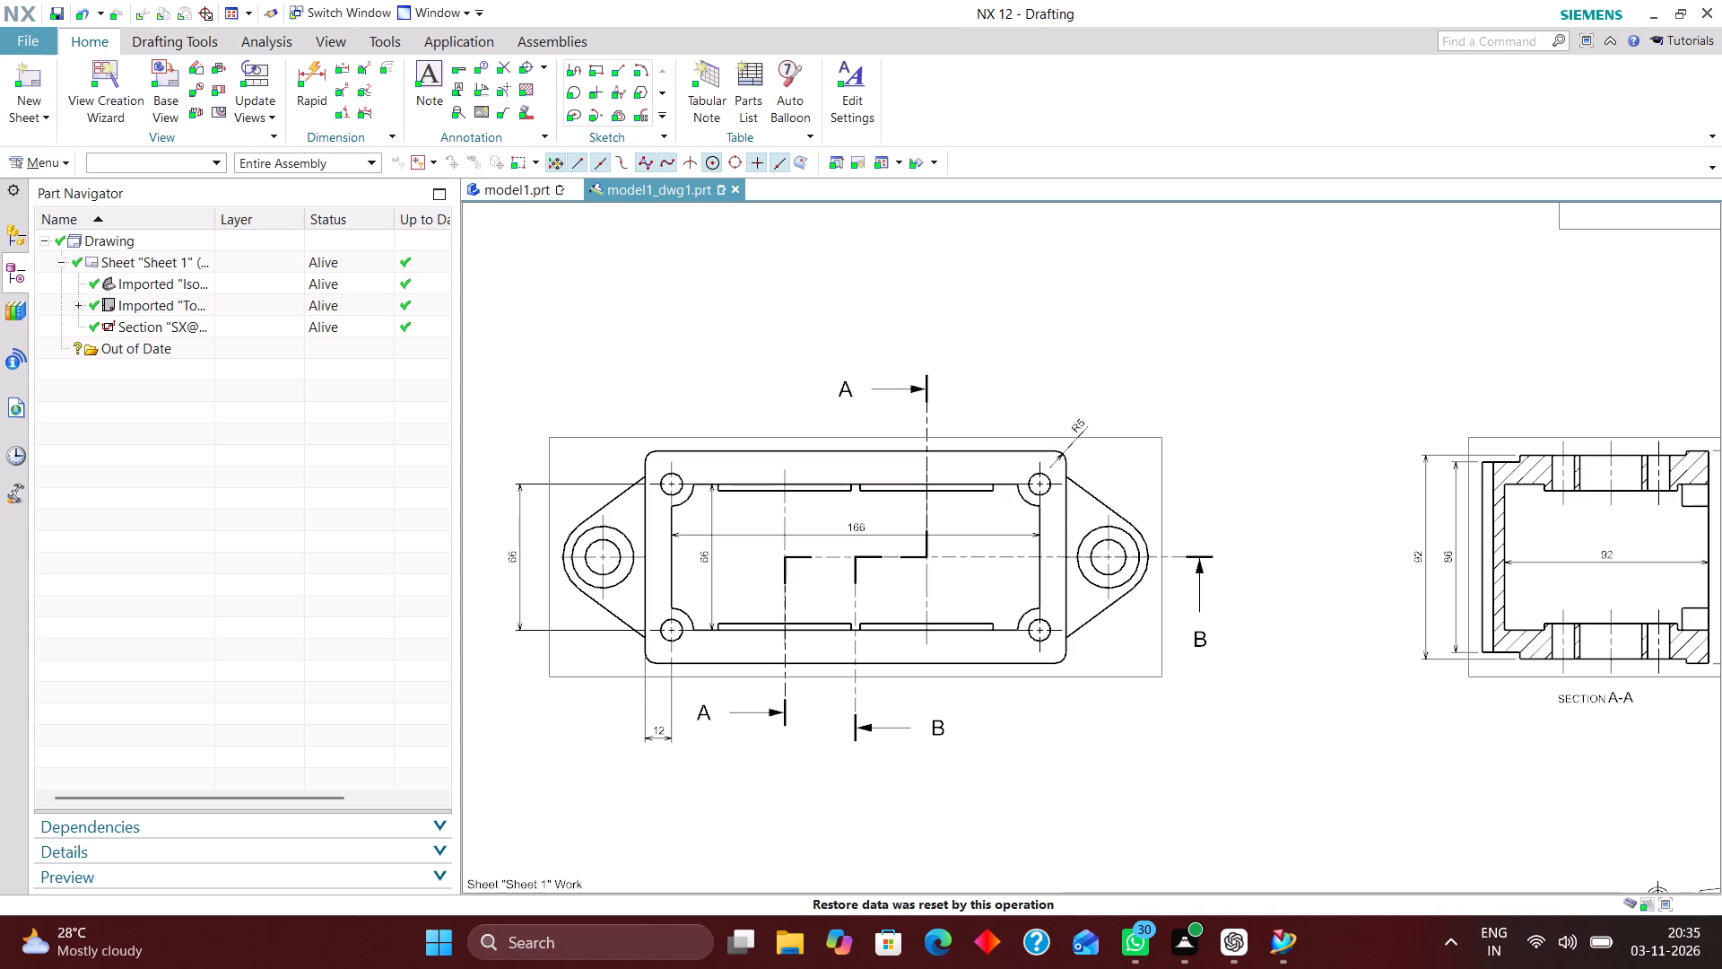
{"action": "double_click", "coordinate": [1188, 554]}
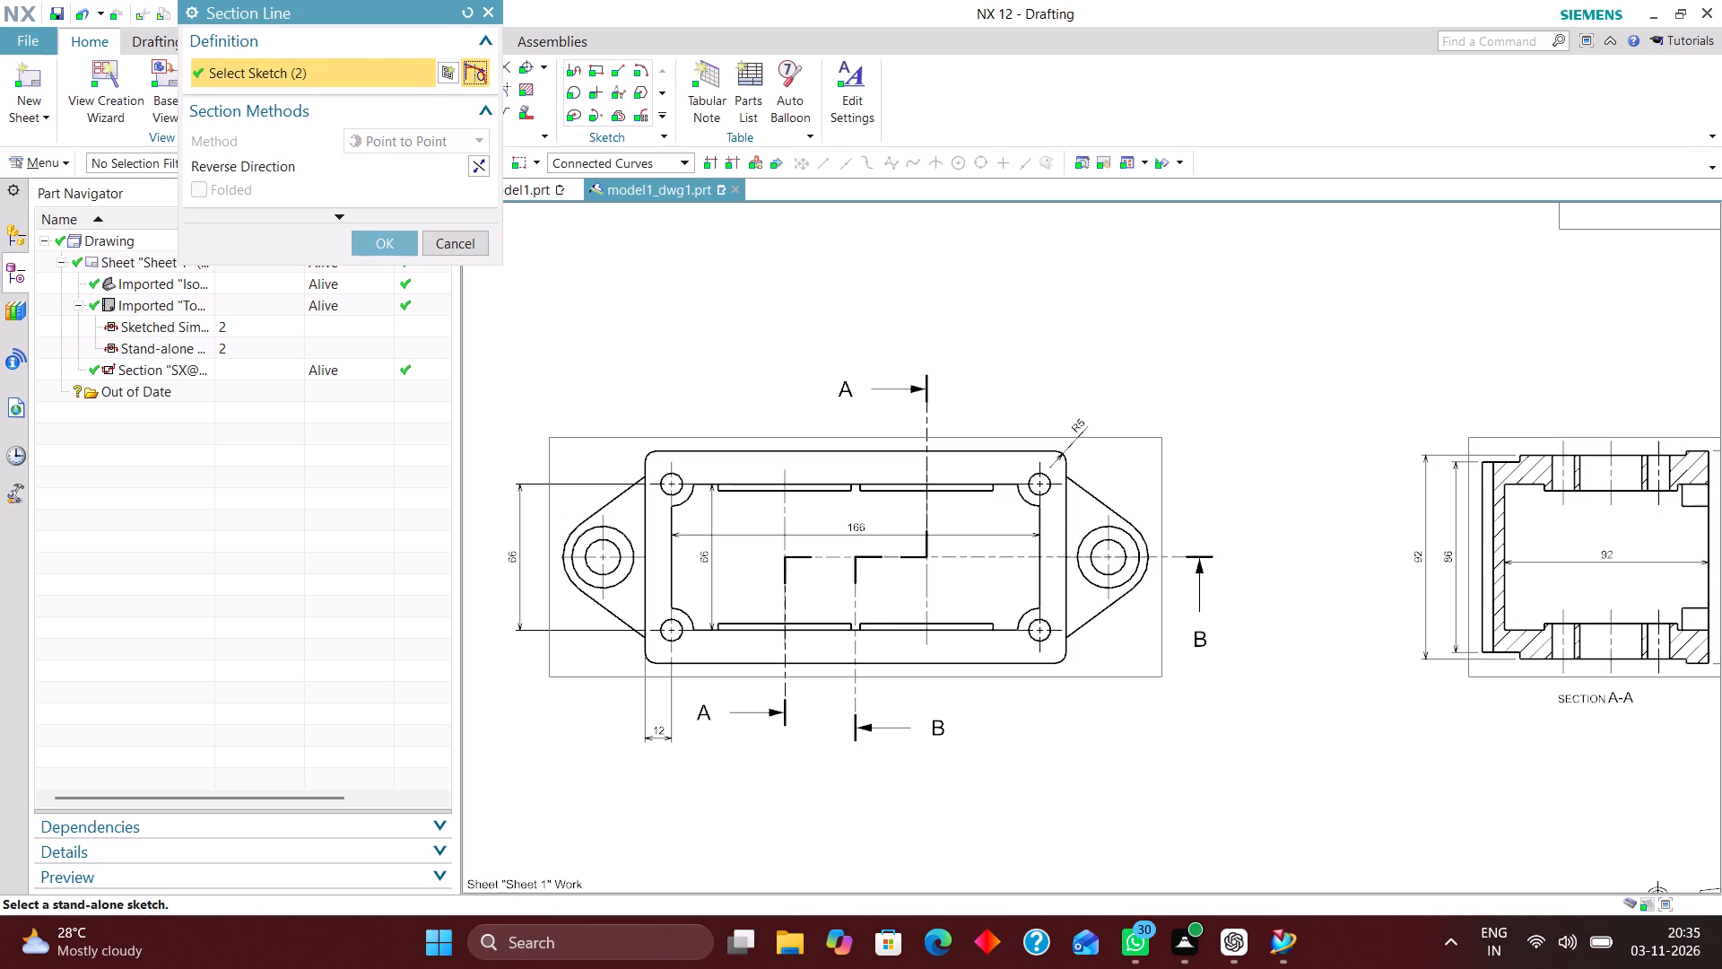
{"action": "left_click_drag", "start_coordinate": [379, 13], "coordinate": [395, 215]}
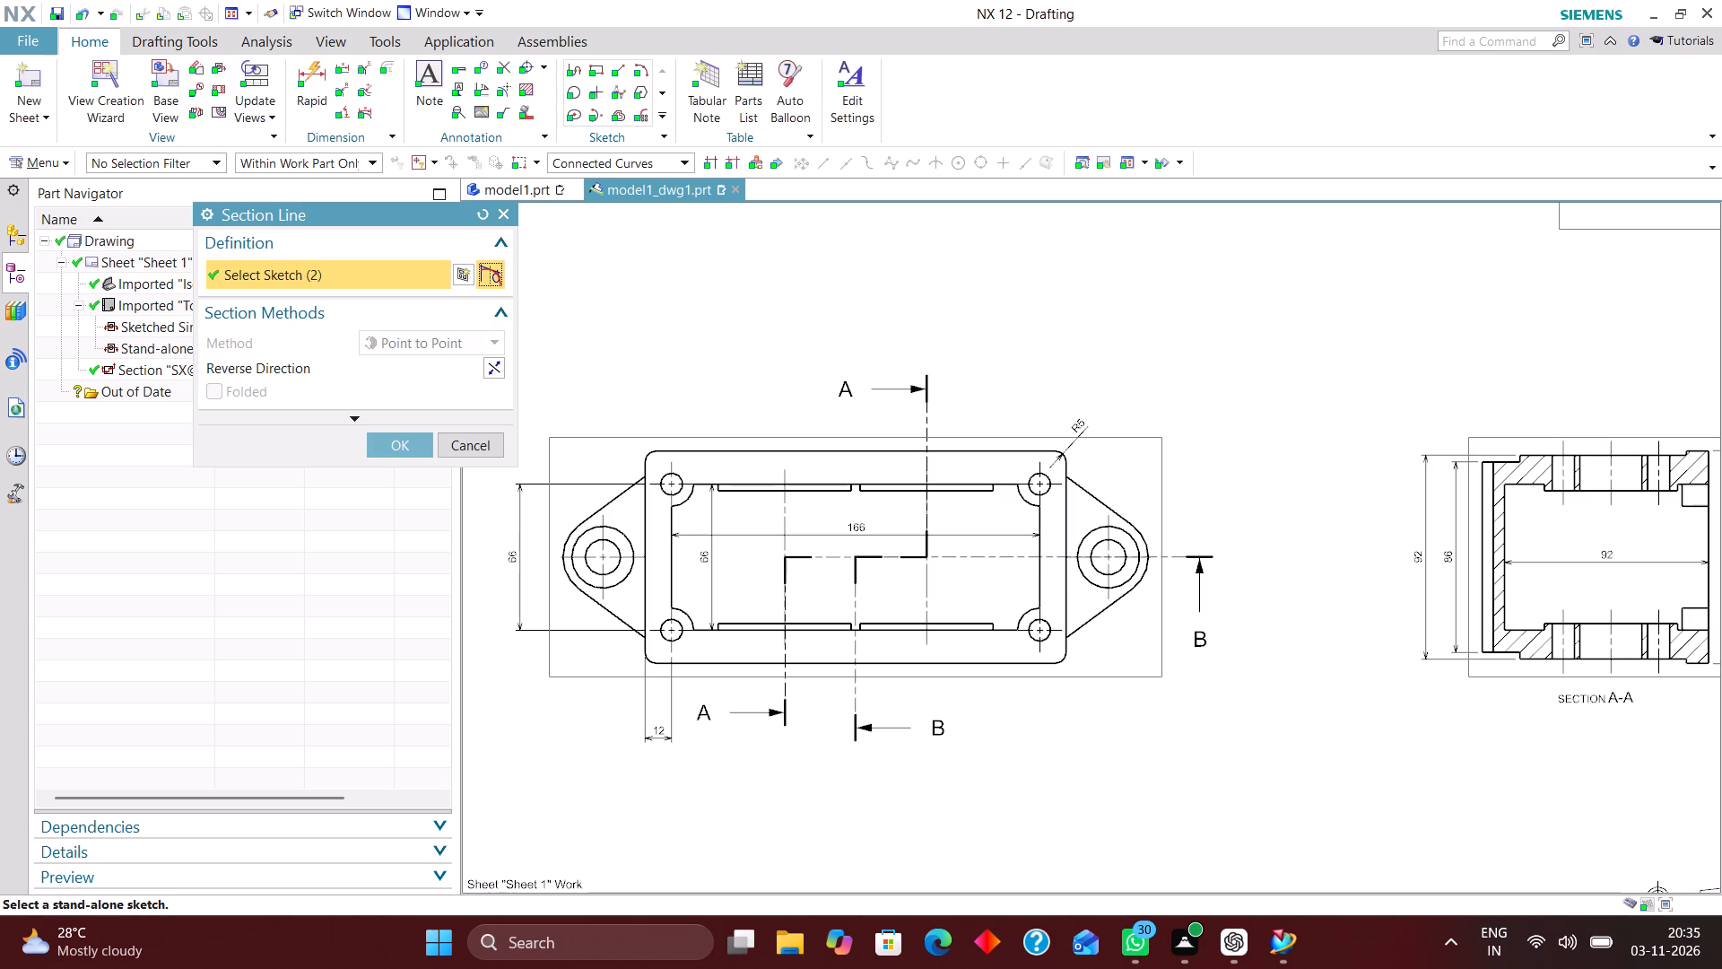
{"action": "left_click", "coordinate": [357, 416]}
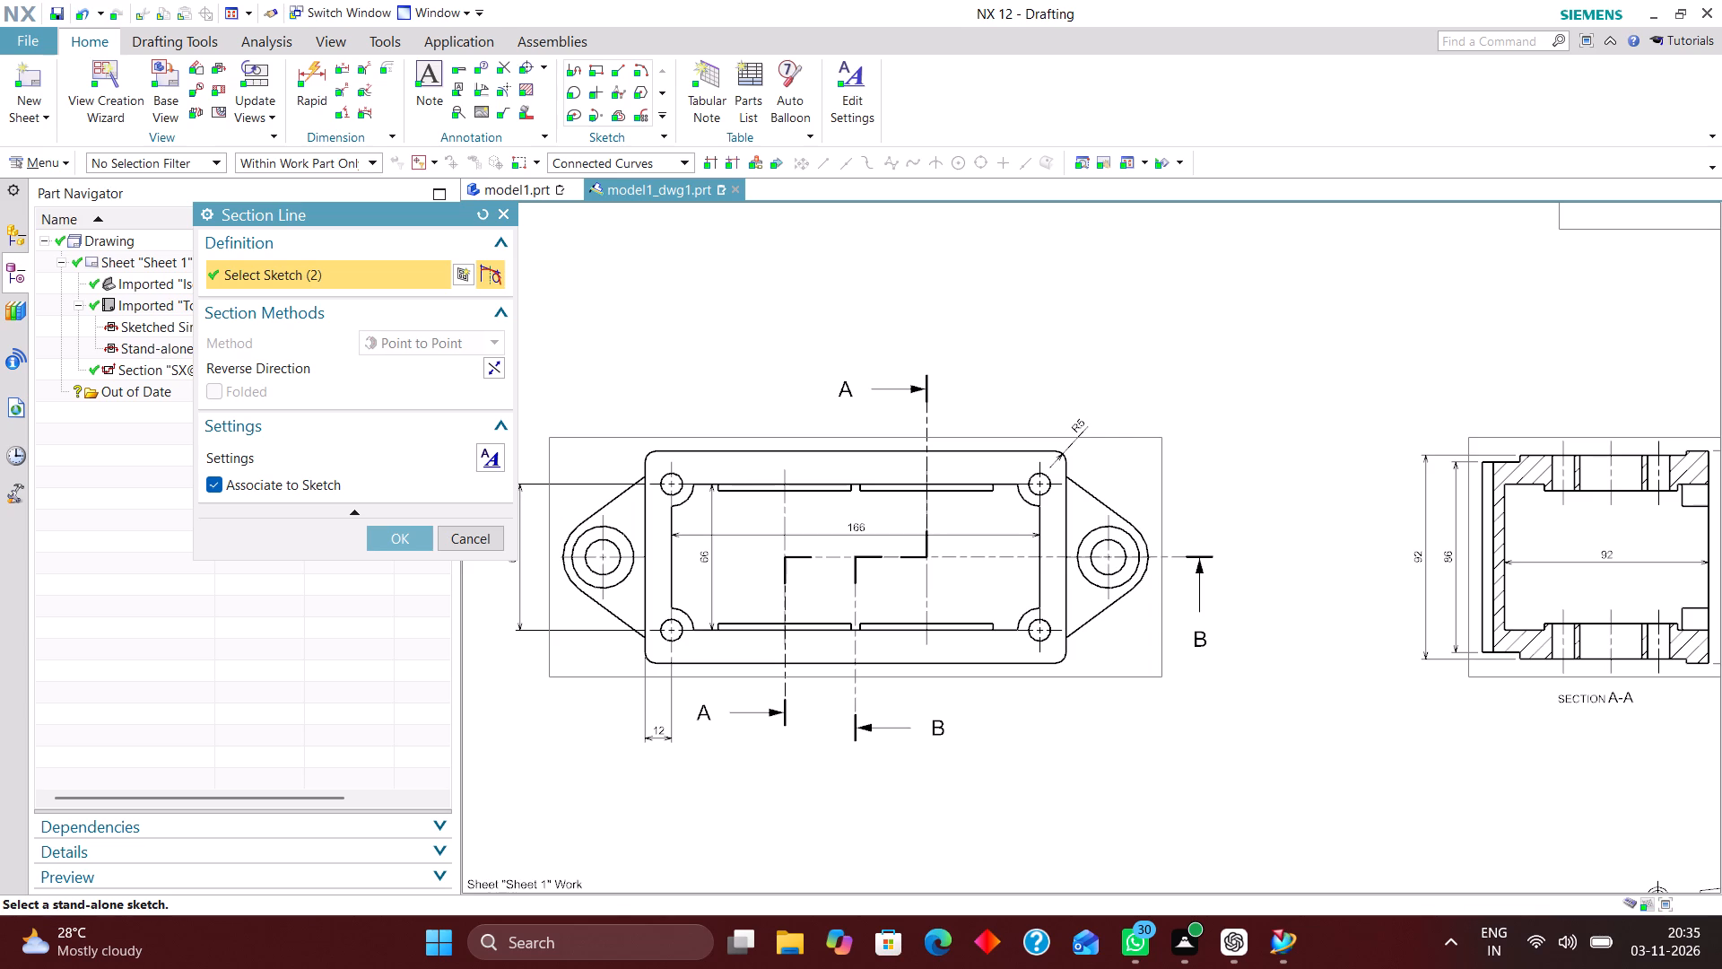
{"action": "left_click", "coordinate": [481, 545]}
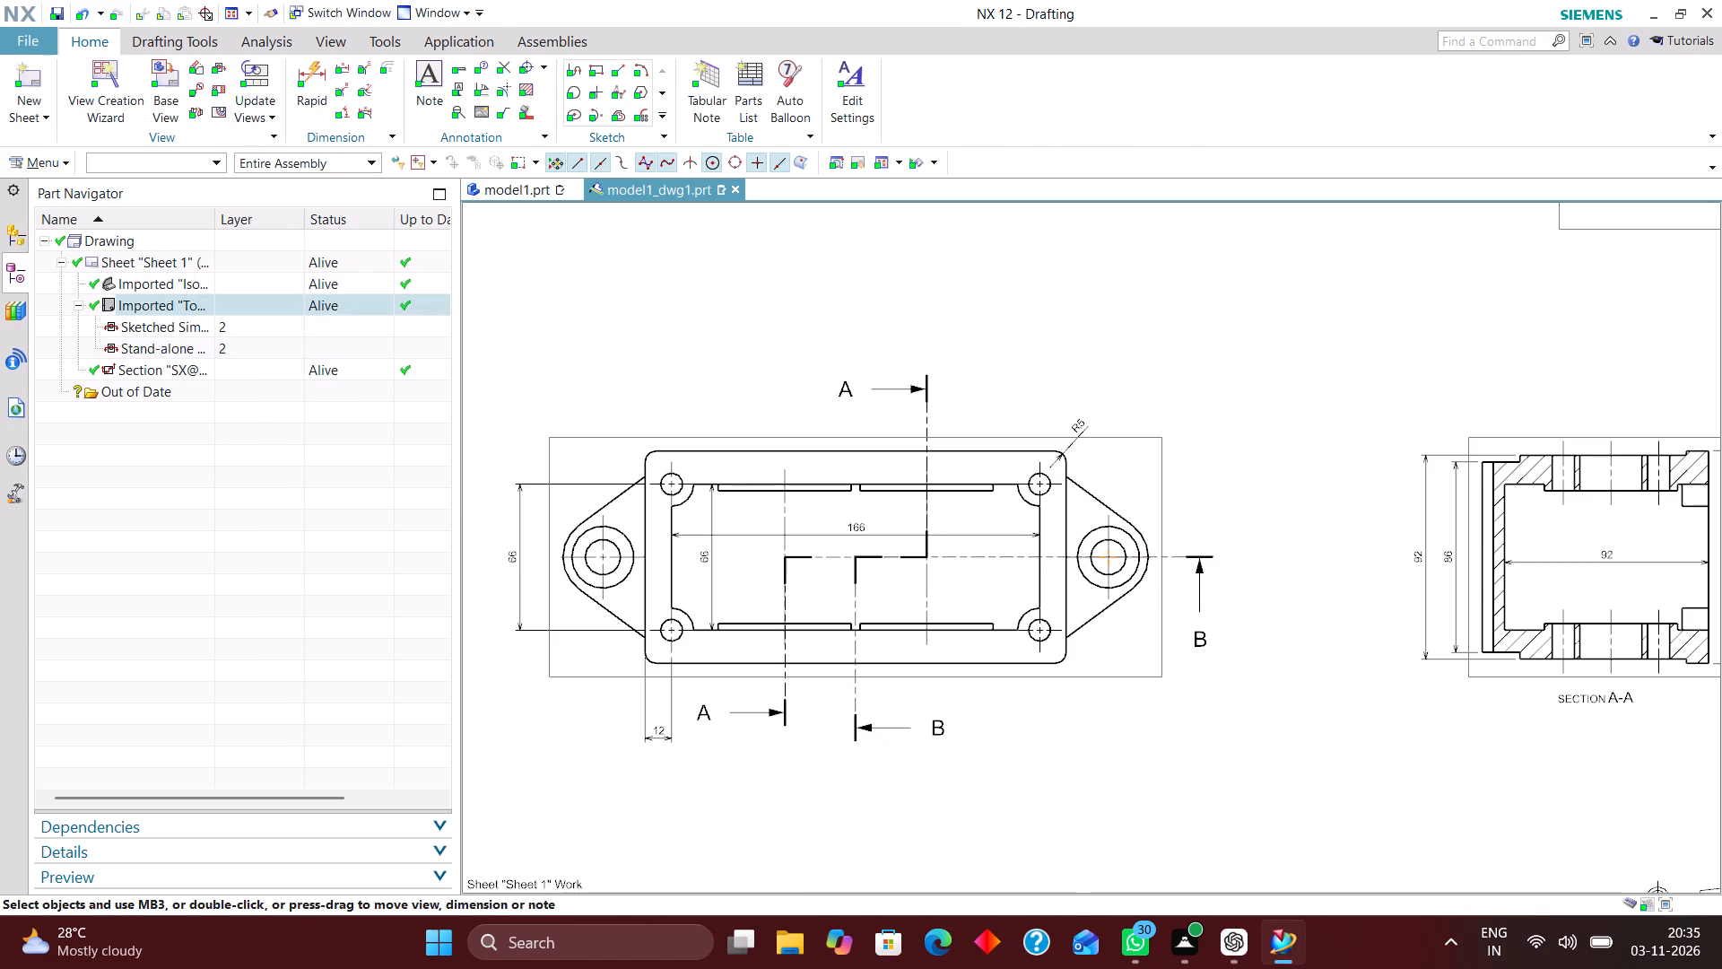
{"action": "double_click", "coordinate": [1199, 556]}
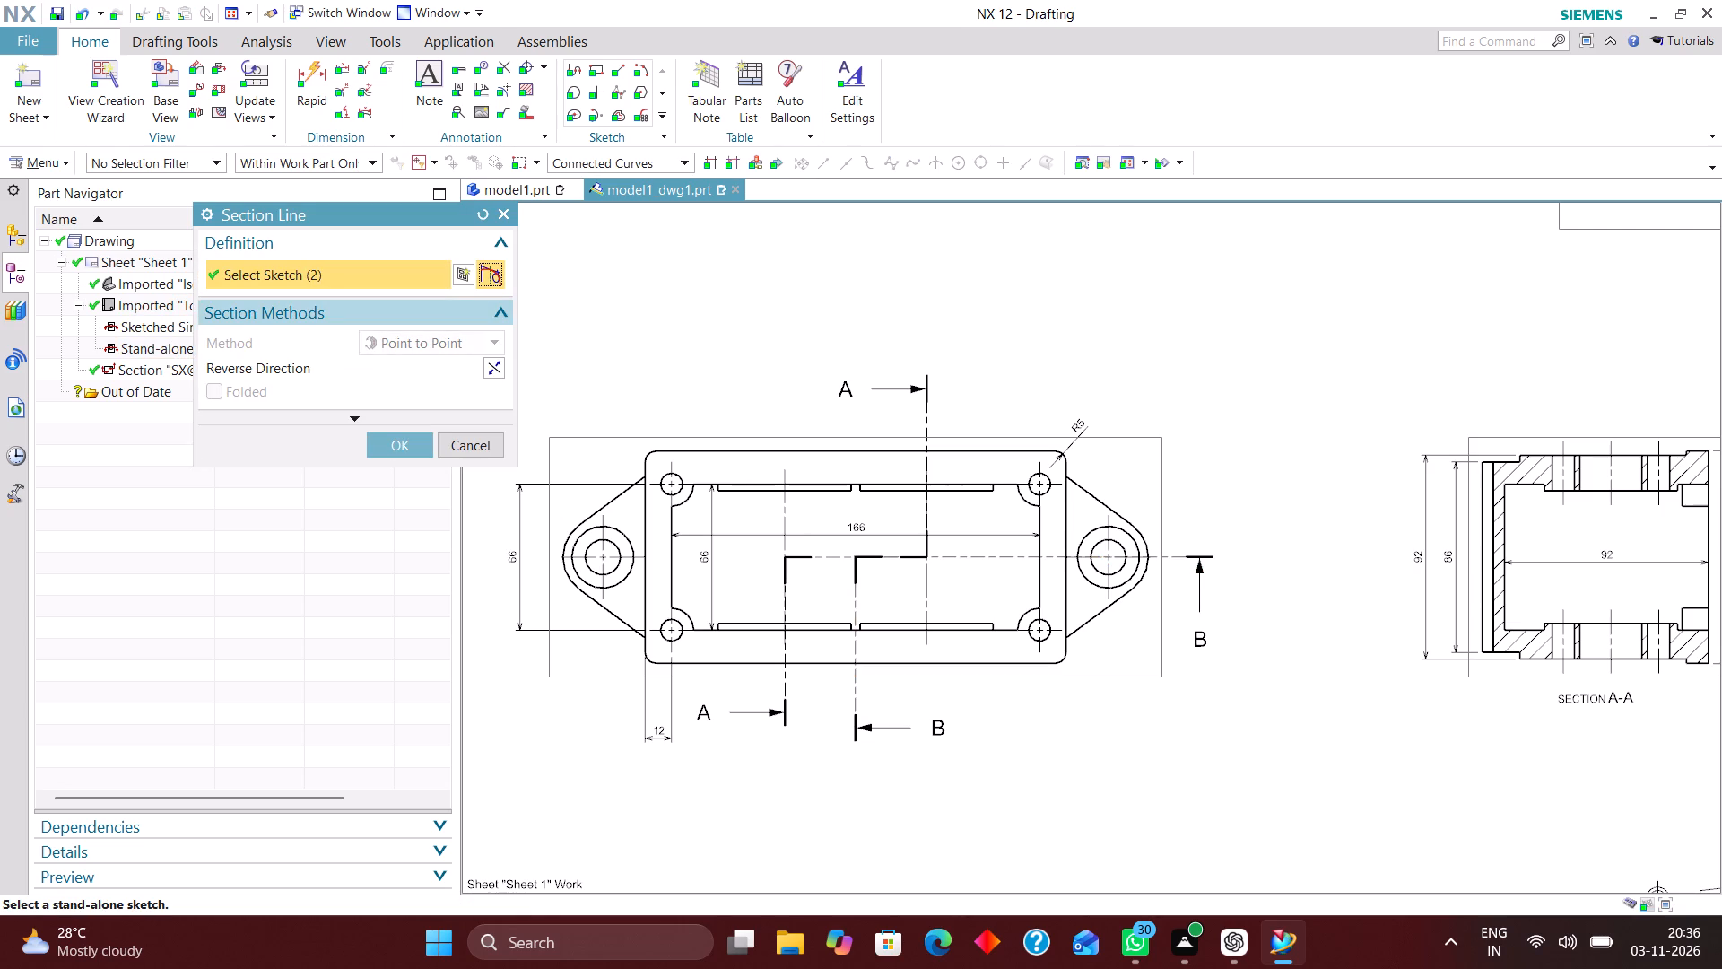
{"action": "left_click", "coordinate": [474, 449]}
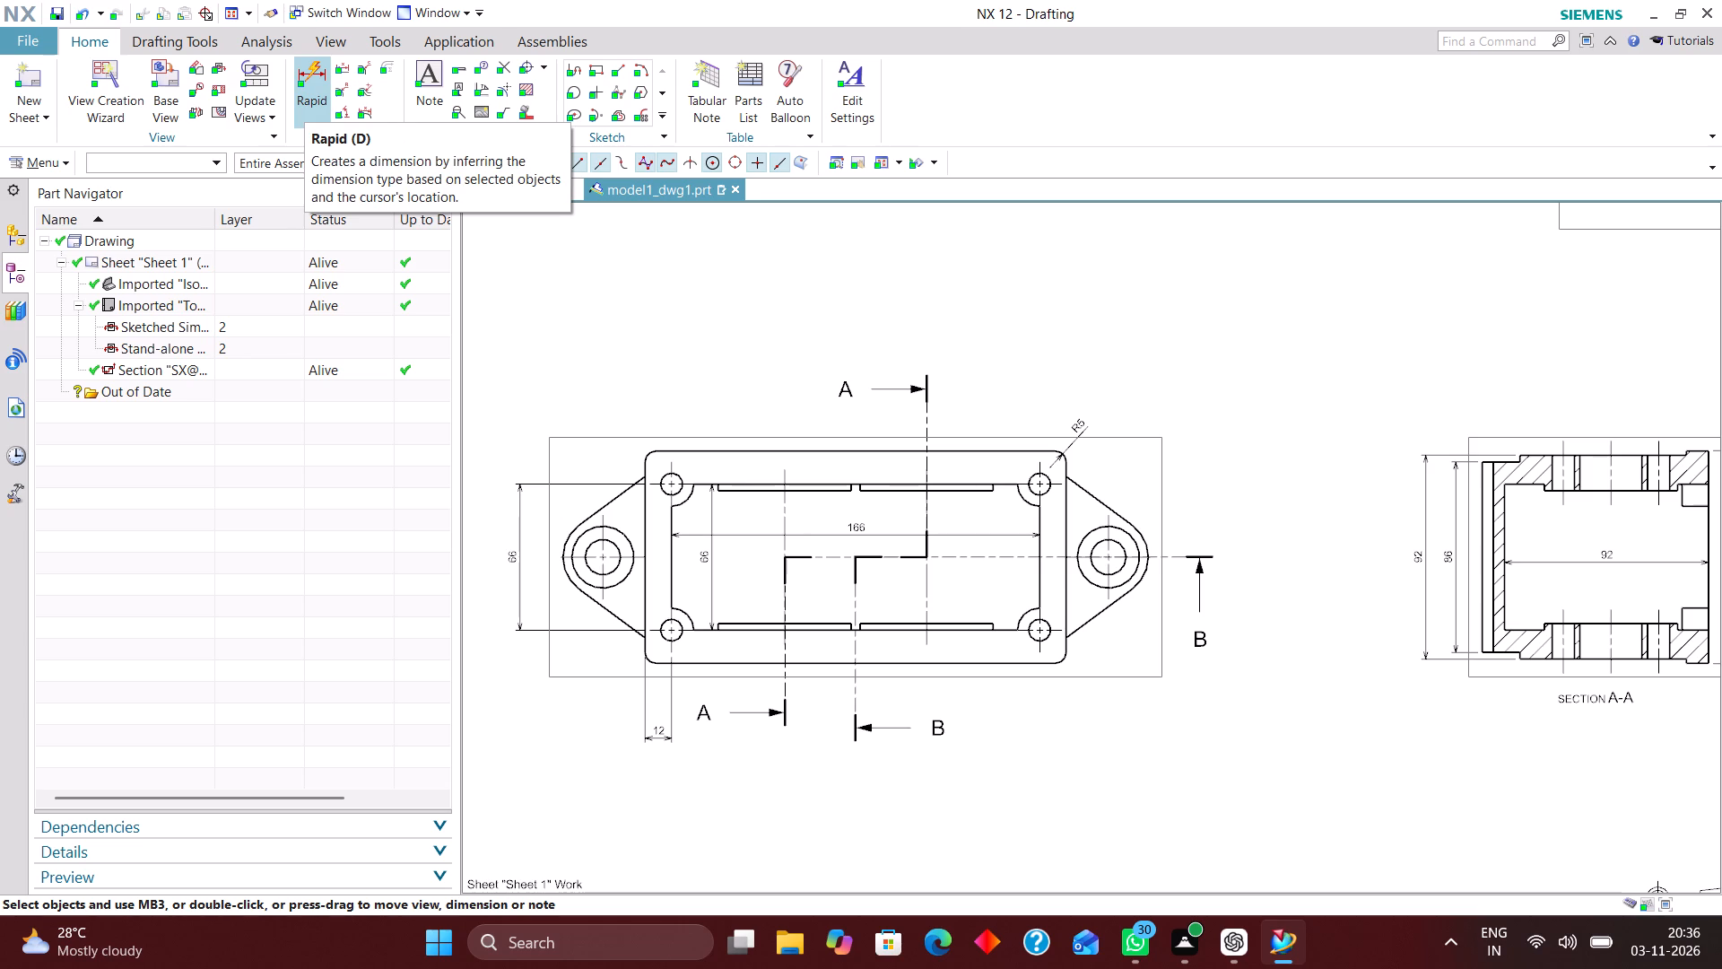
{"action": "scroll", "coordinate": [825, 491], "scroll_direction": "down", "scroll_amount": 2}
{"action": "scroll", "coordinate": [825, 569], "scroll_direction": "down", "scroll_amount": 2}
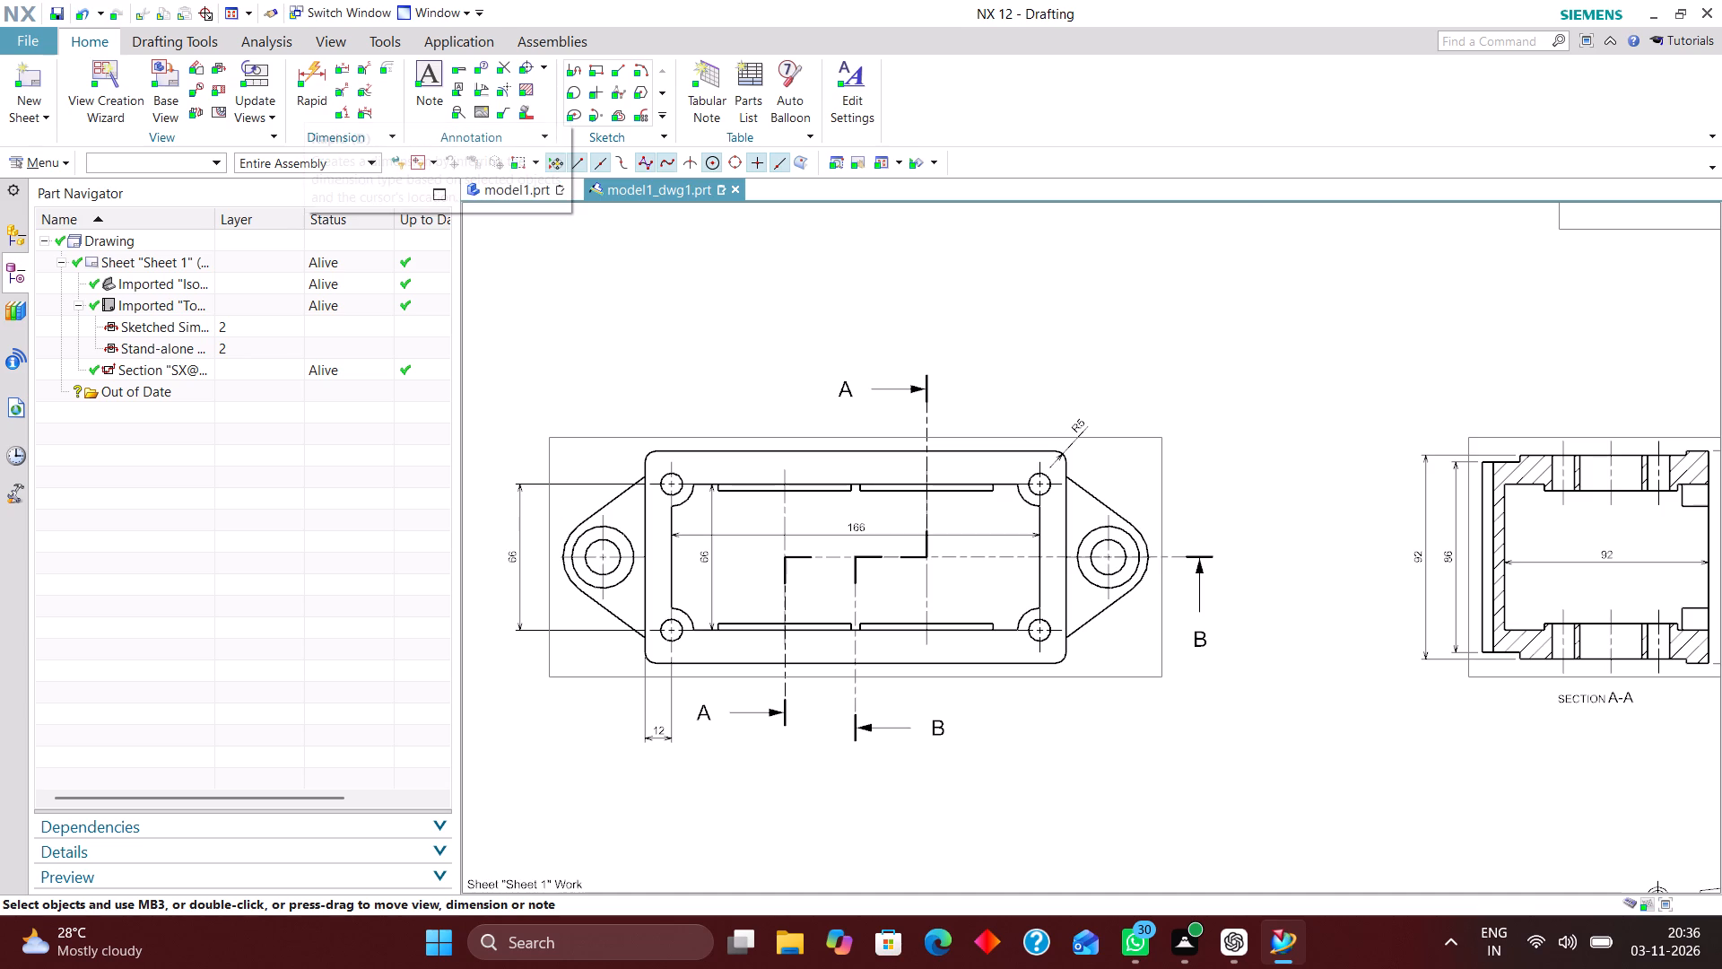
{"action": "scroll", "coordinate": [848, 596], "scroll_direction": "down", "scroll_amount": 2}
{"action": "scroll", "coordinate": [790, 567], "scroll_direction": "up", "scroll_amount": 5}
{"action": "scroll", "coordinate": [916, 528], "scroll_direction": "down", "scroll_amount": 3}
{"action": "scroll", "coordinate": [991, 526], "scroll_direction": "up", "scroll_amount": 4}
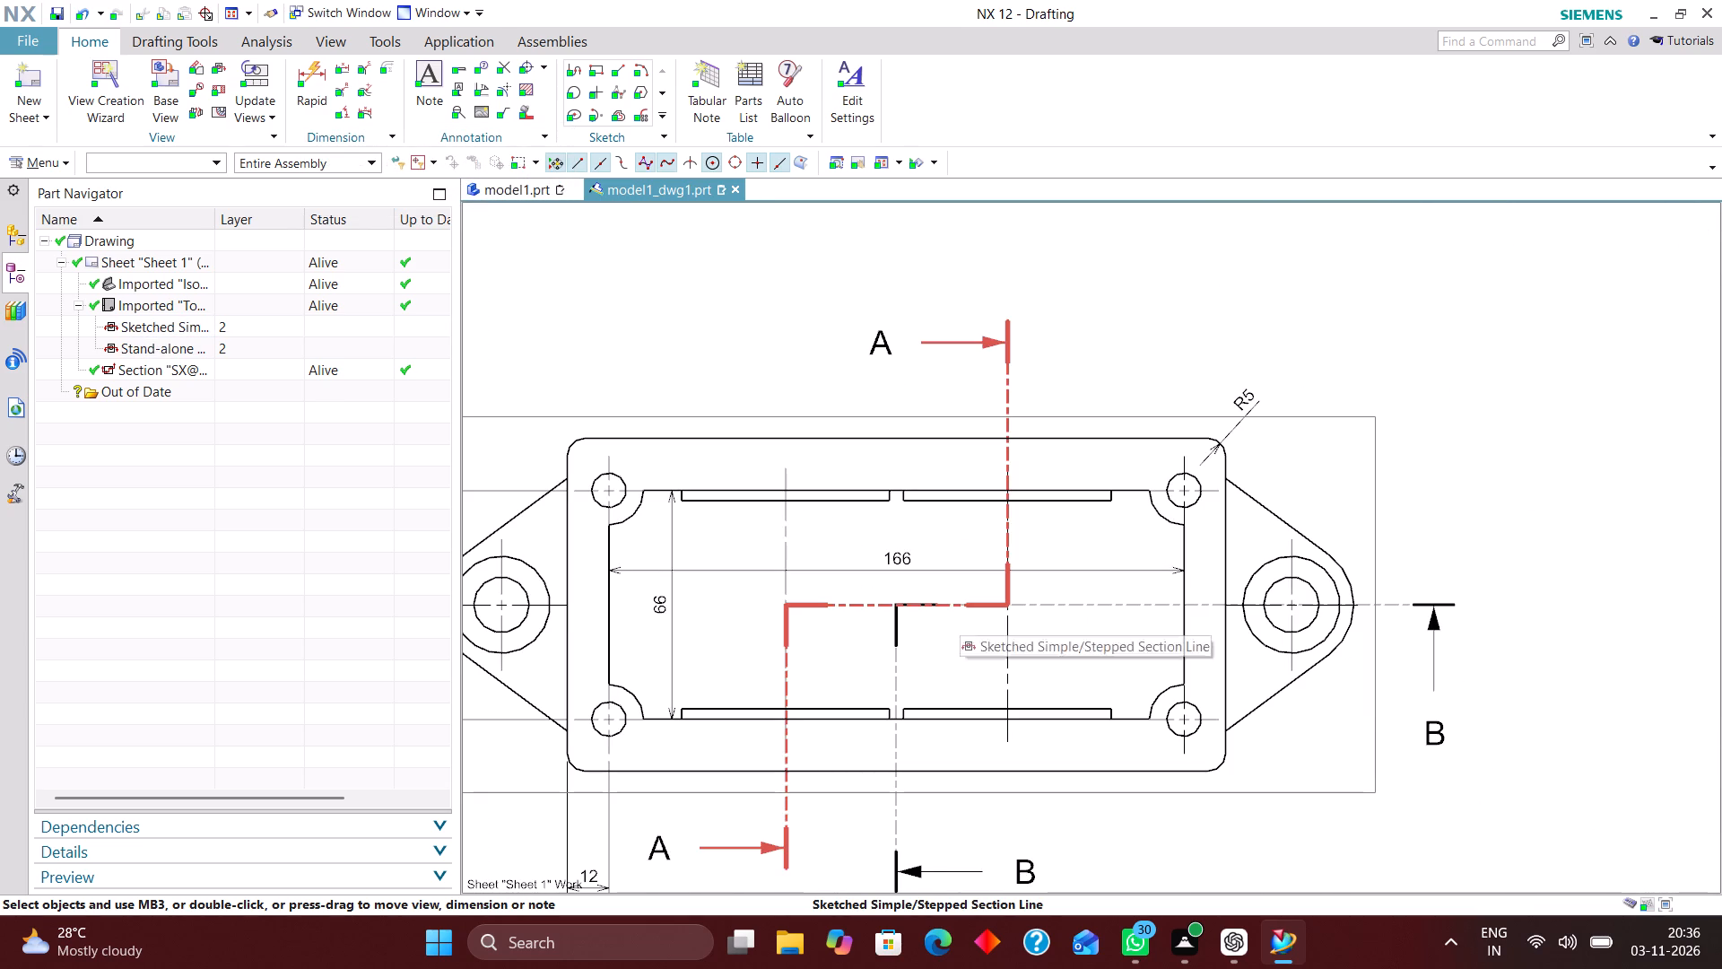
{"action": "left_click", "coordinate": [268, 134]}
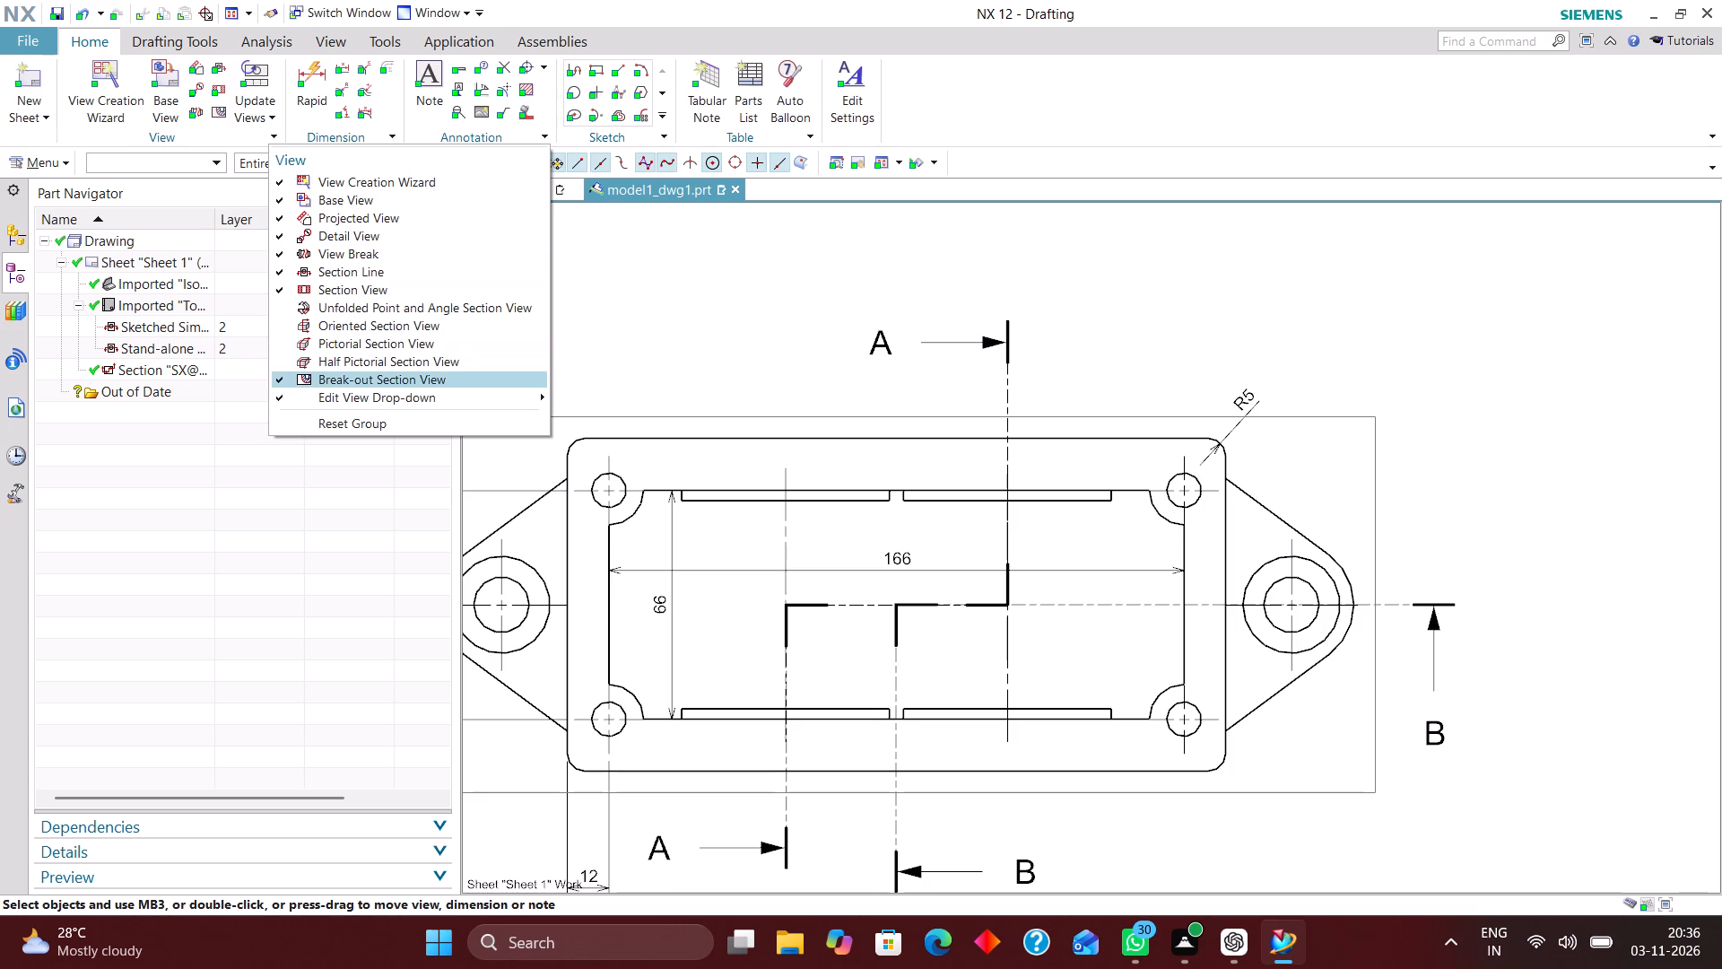
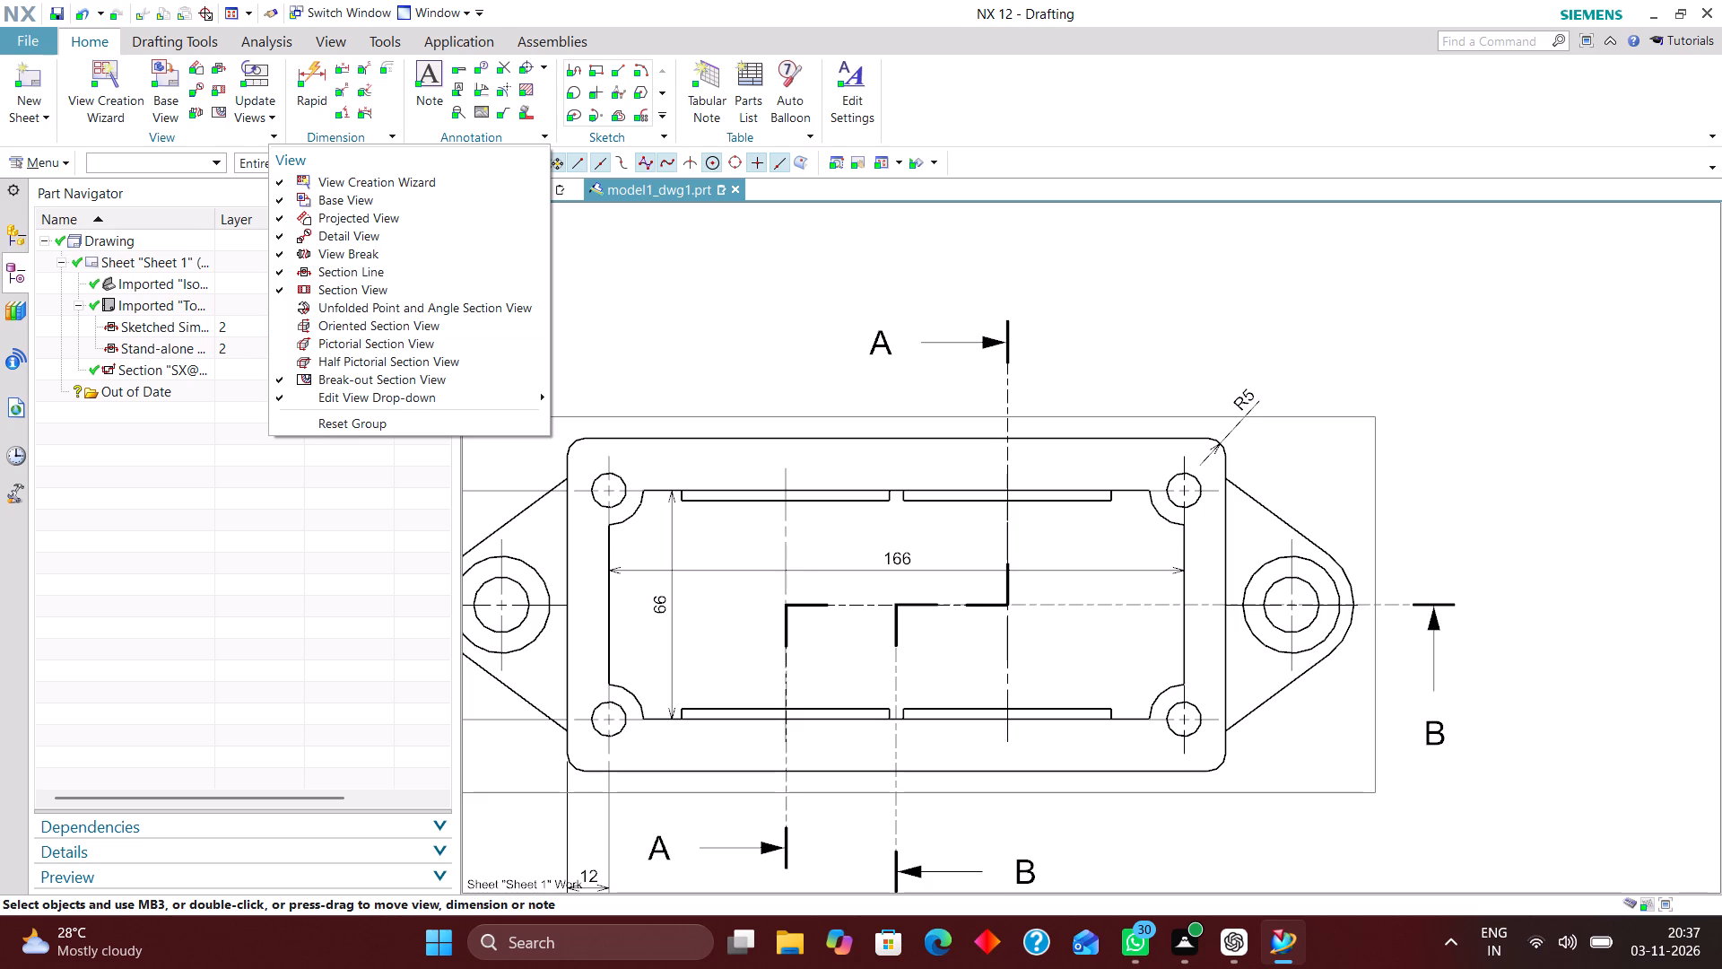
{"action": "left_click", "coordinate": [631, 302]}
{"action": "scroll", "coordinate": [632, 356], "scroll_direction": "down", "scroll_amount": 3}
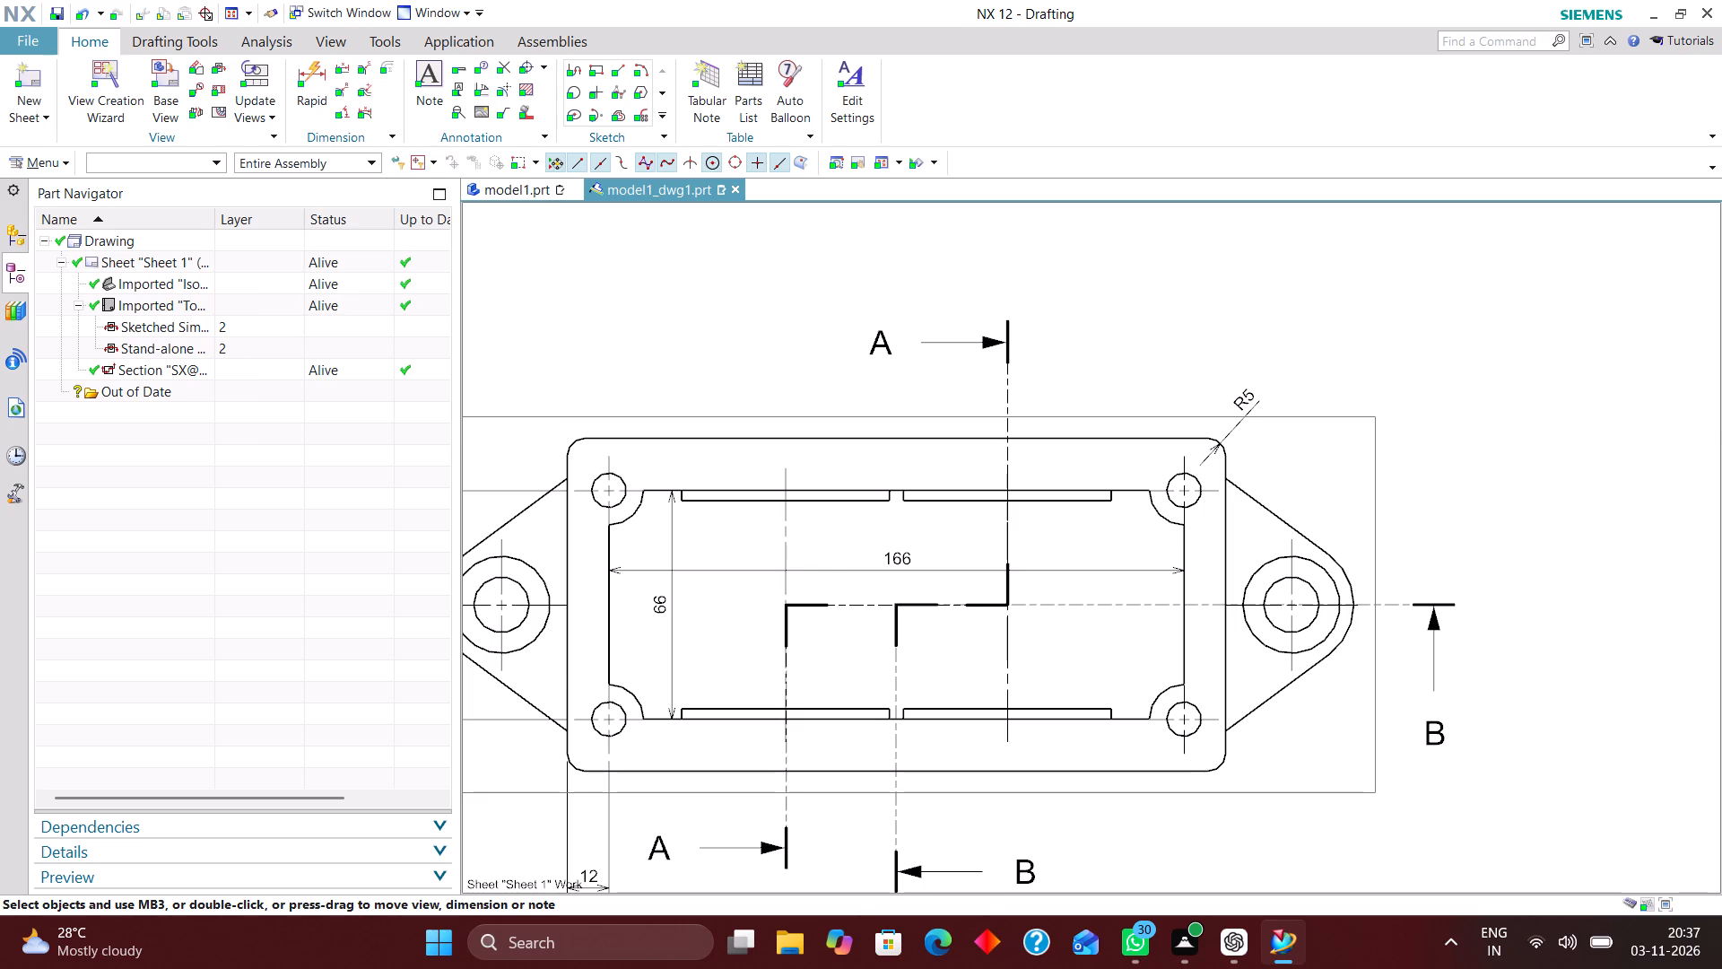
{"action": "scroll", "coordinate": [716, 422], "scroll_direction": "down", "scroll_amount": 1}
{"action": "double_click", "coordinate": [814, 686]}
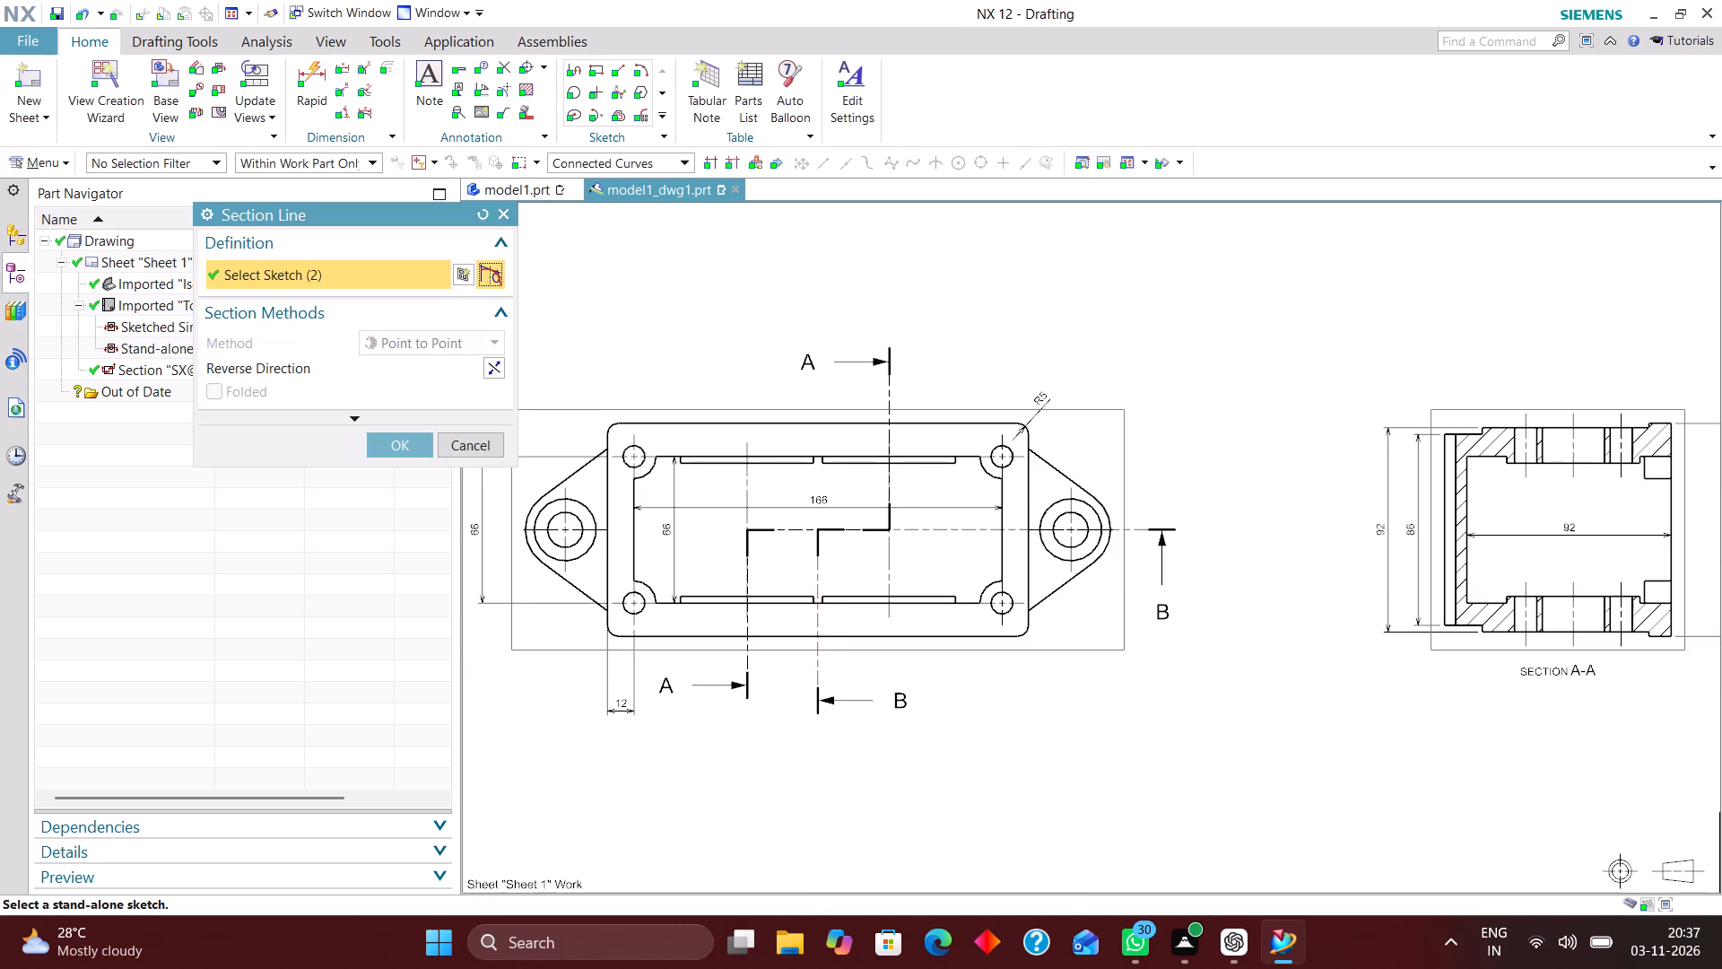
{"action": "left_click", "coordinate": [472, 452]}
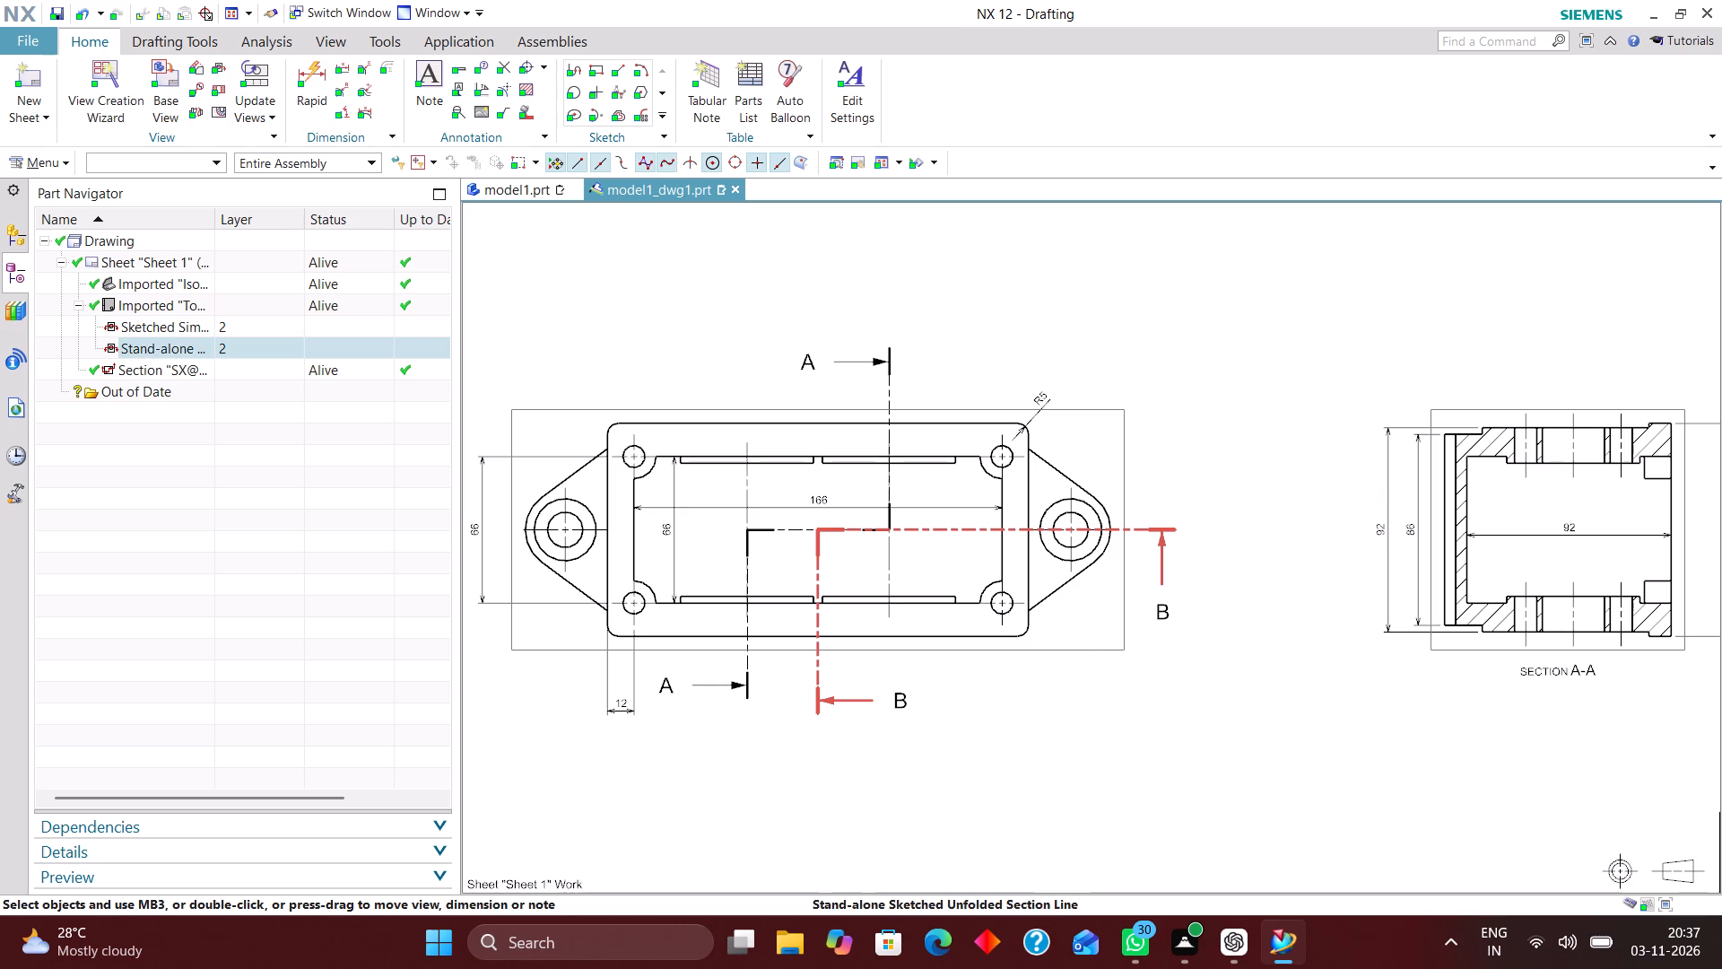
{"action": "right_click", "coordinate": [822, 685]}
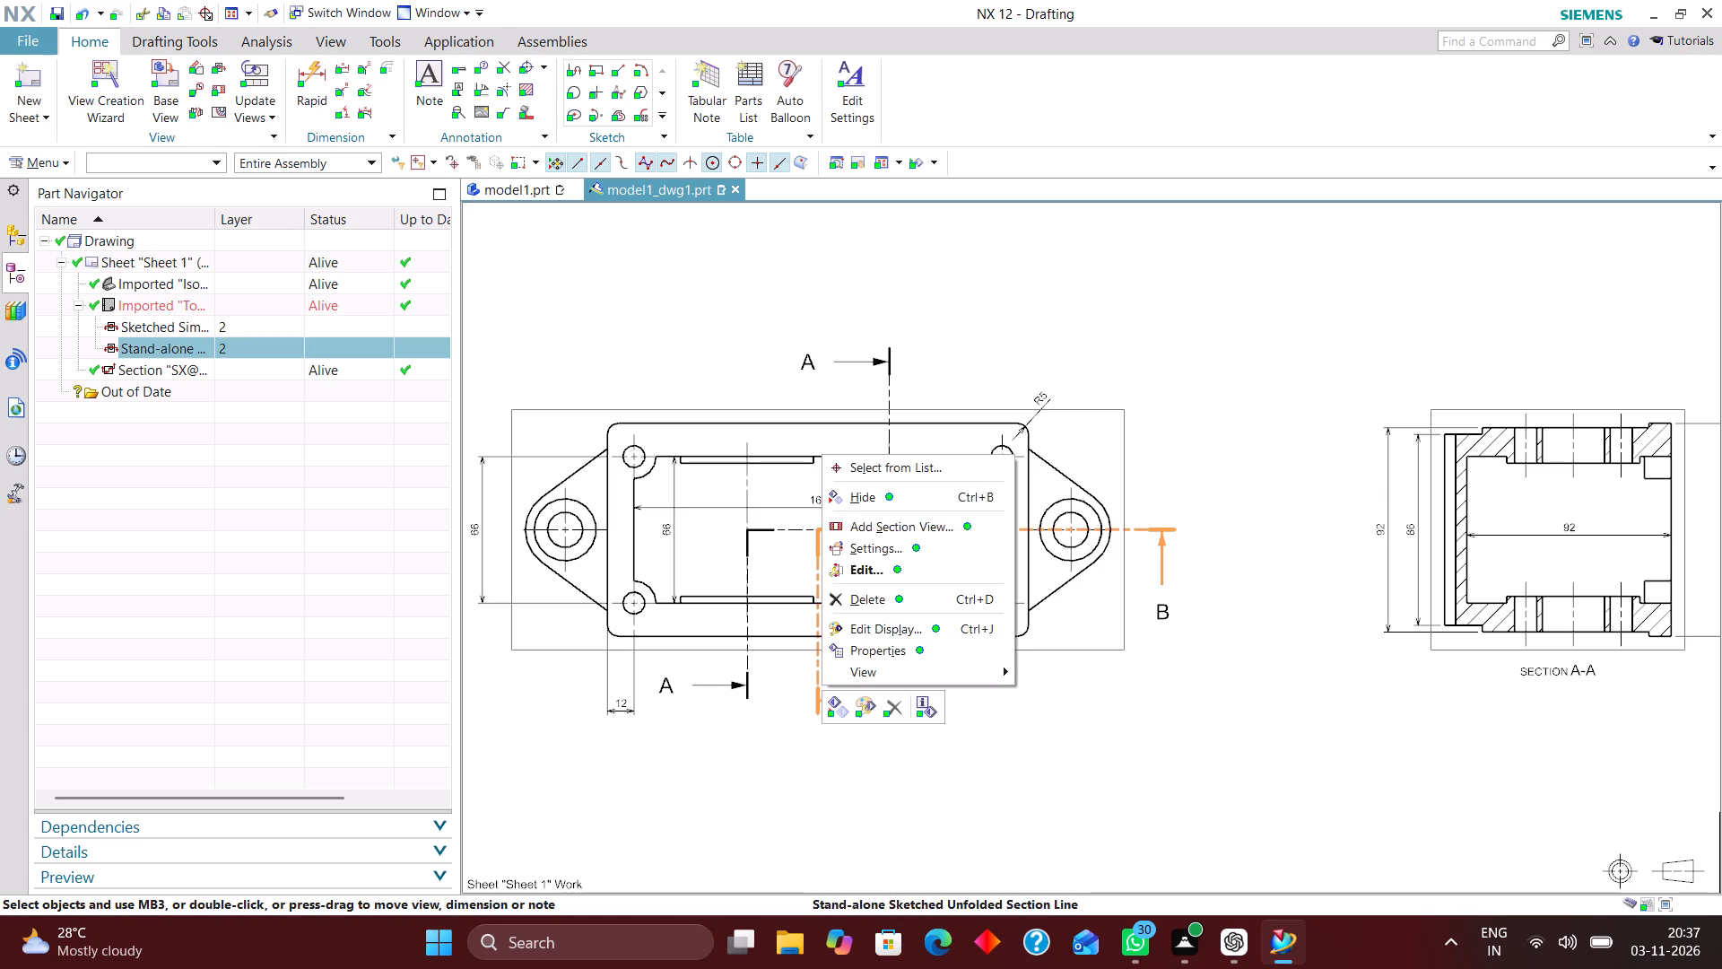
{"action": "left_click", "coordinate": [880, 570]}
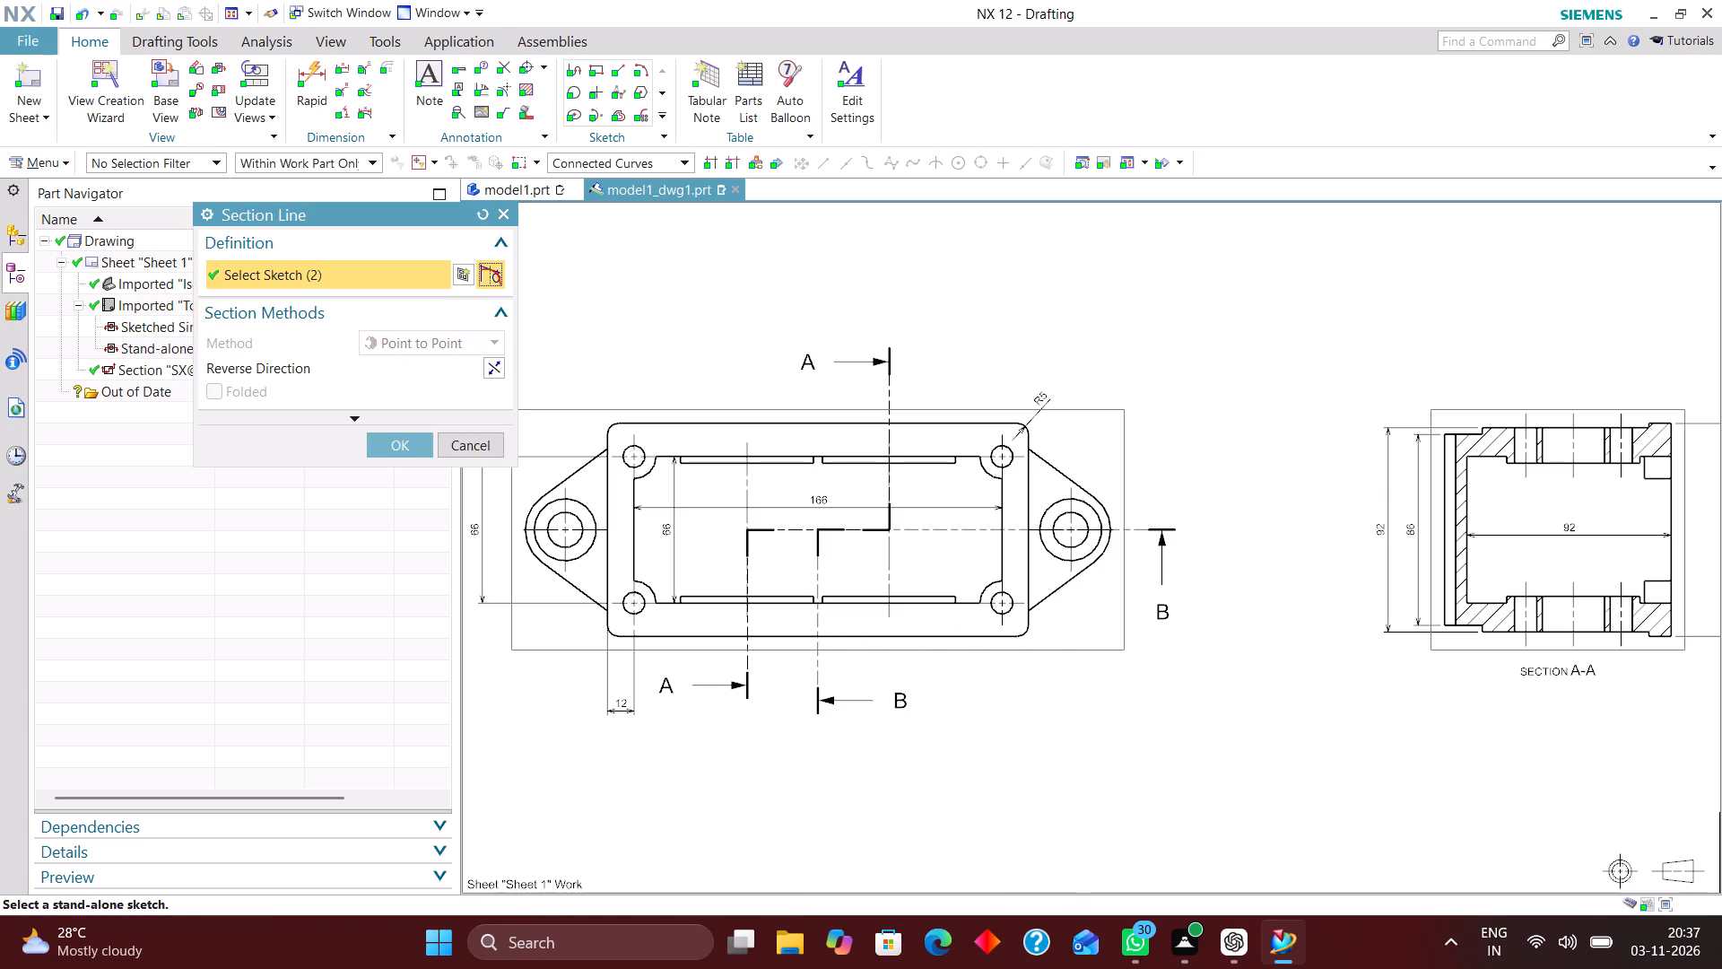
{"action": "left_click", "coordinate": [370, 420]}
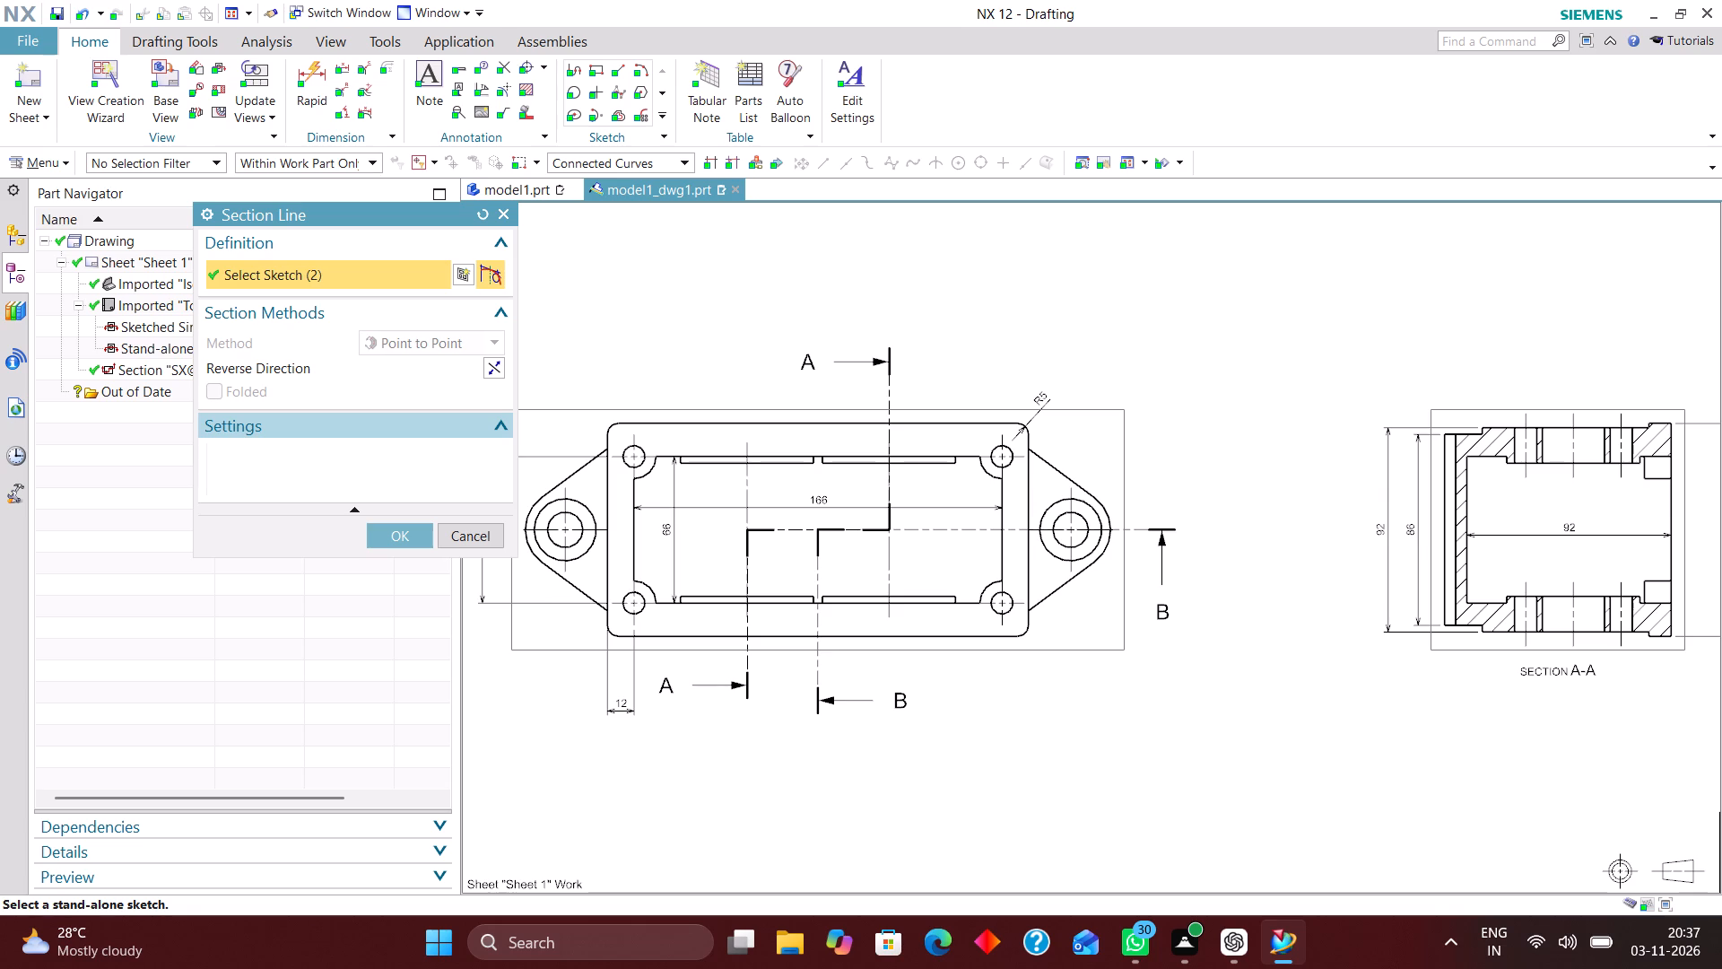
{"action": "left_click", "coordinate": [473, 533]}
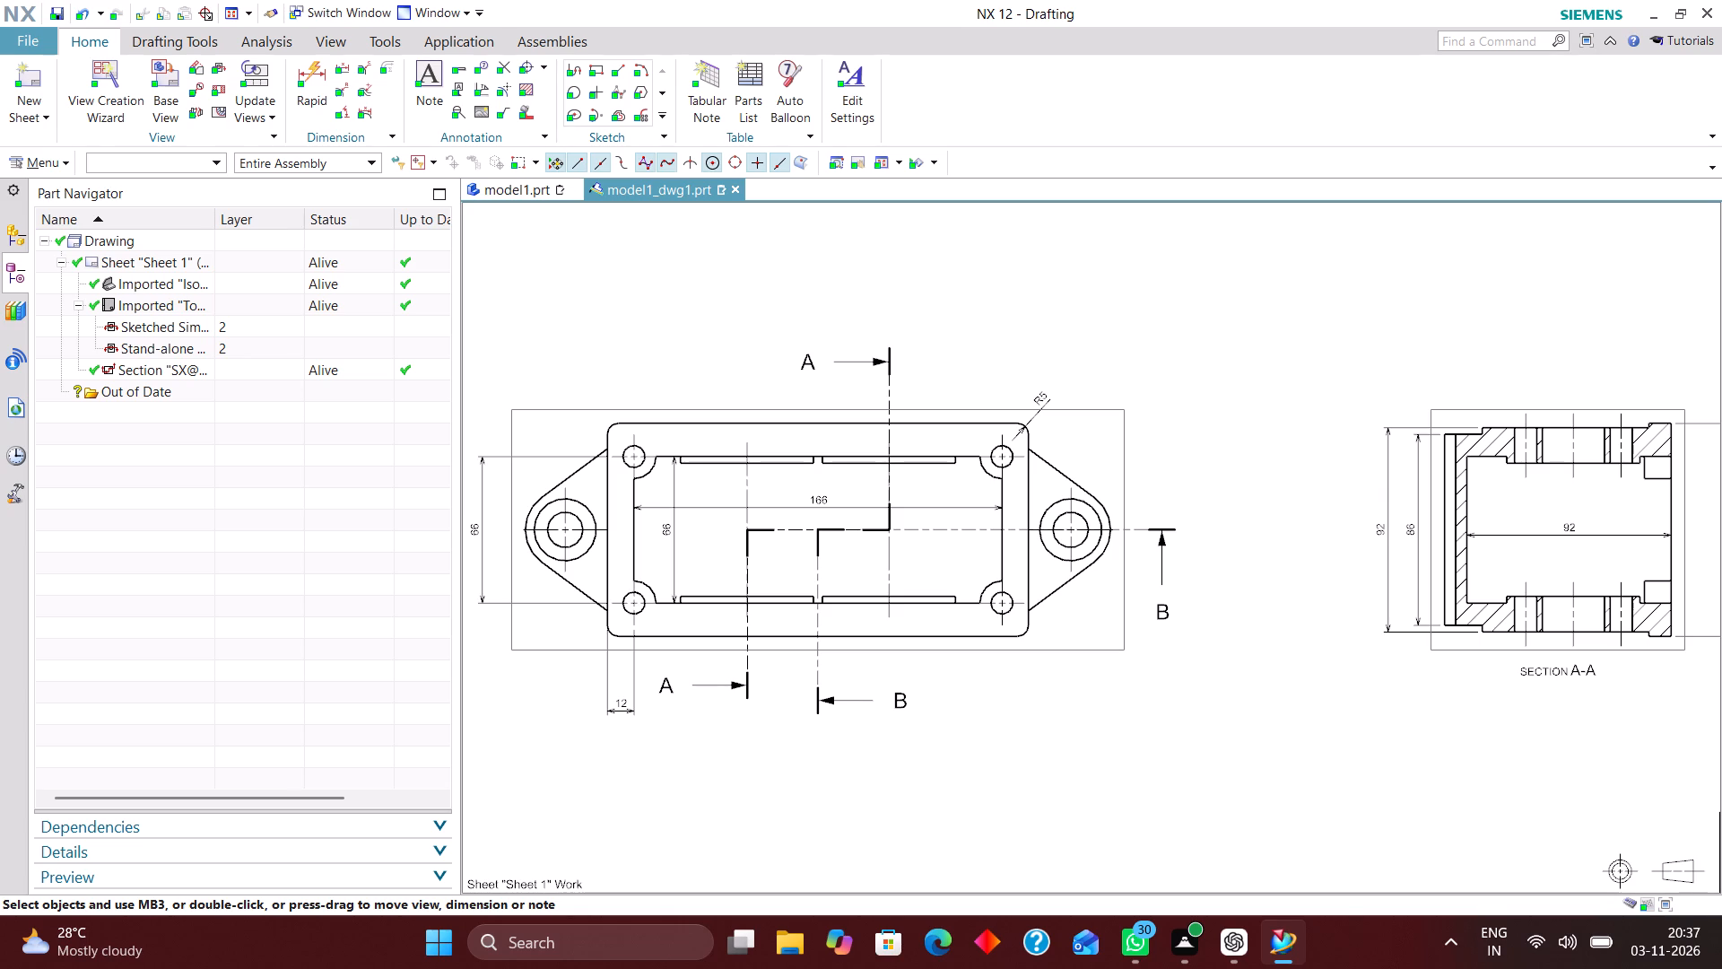
Open the B-B section line in the top view for editing, examine its sketch's horizontal and vertical segments, and finish the sketch.
{"action": "left_click", "coordinate": [169, 348]}
{"action": "right_click", "coordinate": [168, 348]}
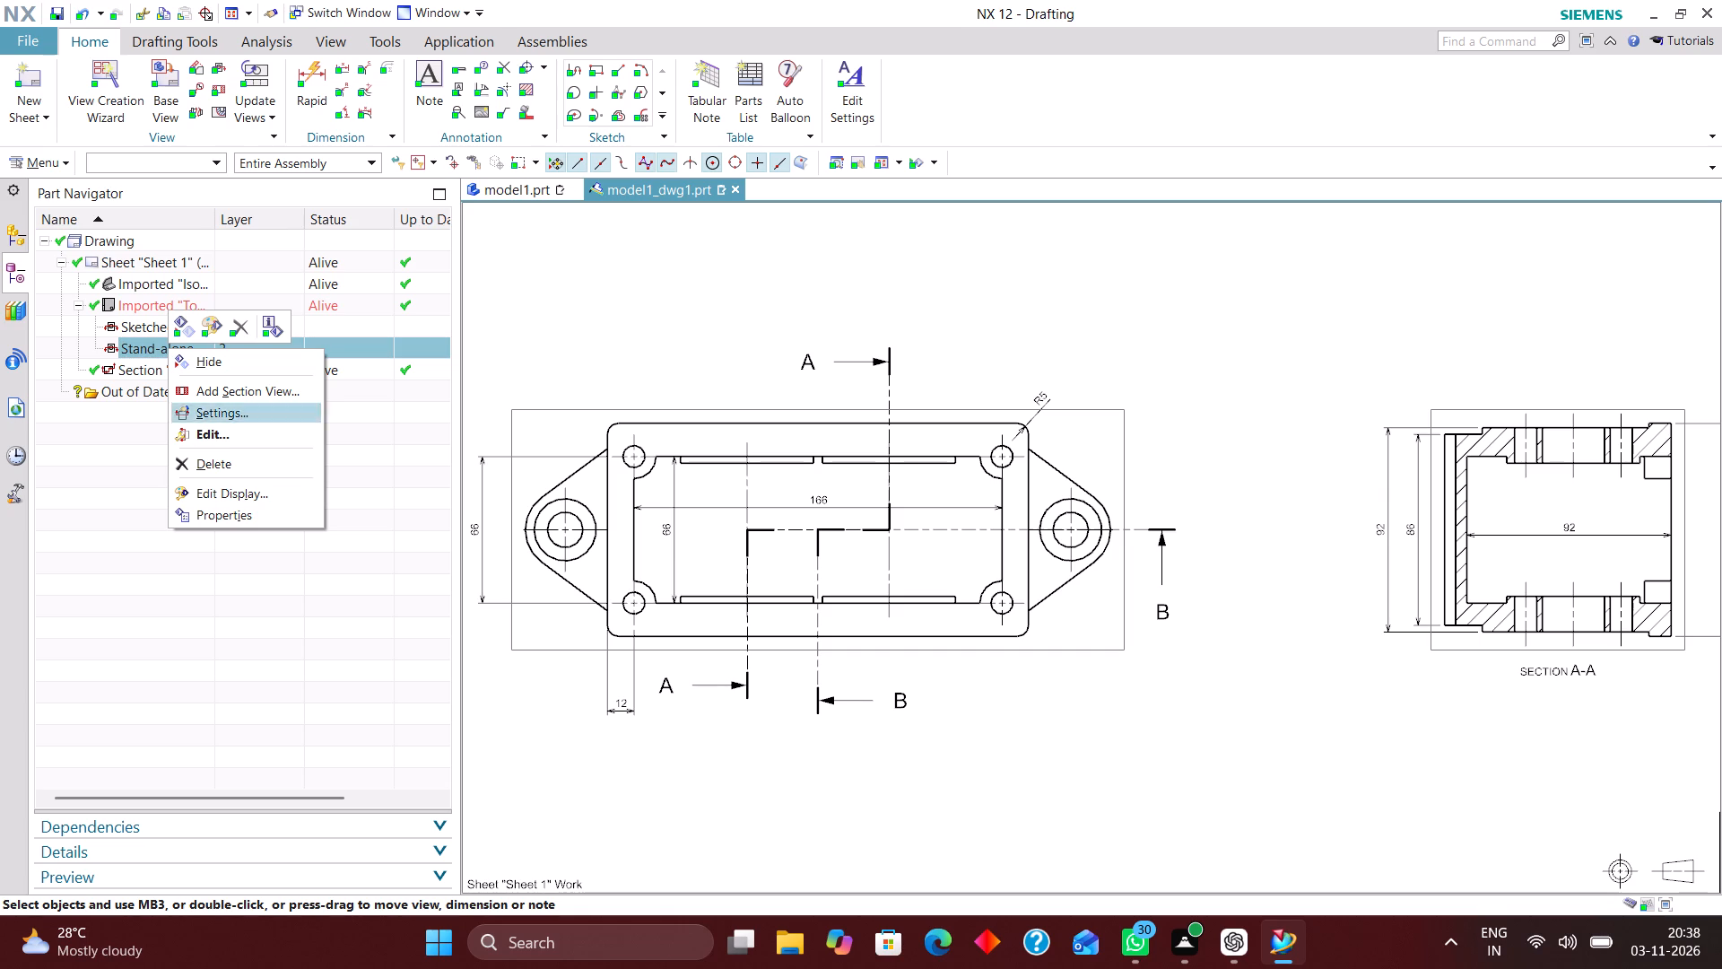
{"action": "left_click", "coordinate": [257, 435]}
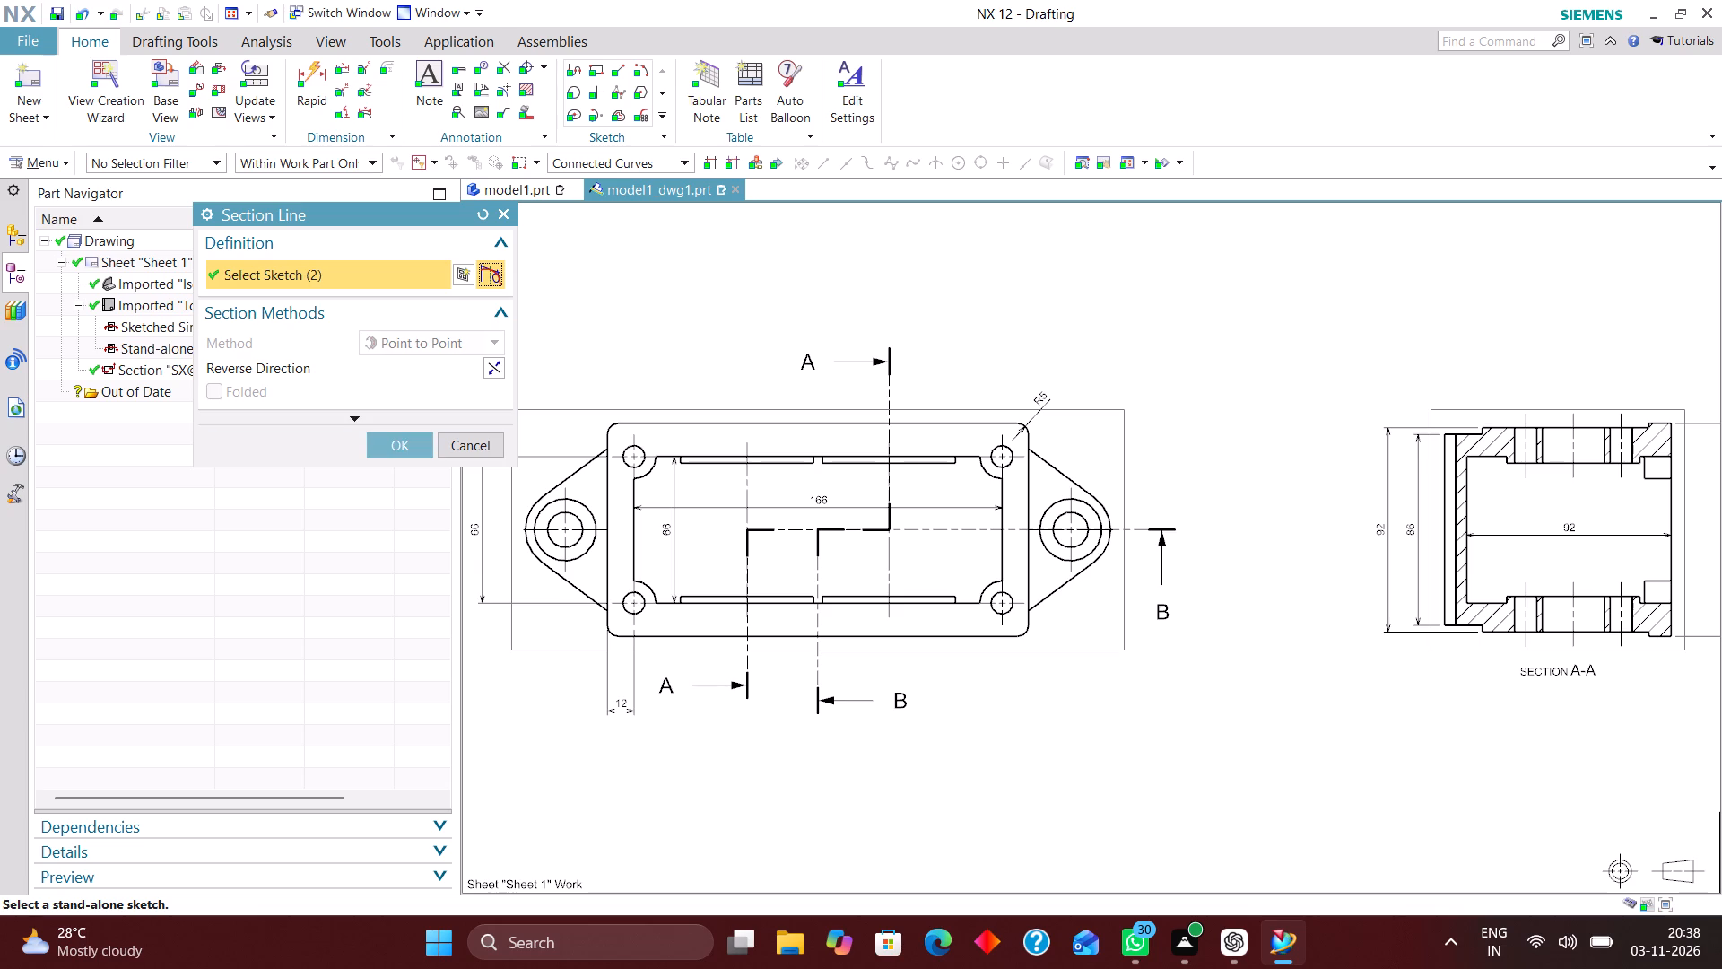
{"action": "left_click", "coordinate": [358, 421]}
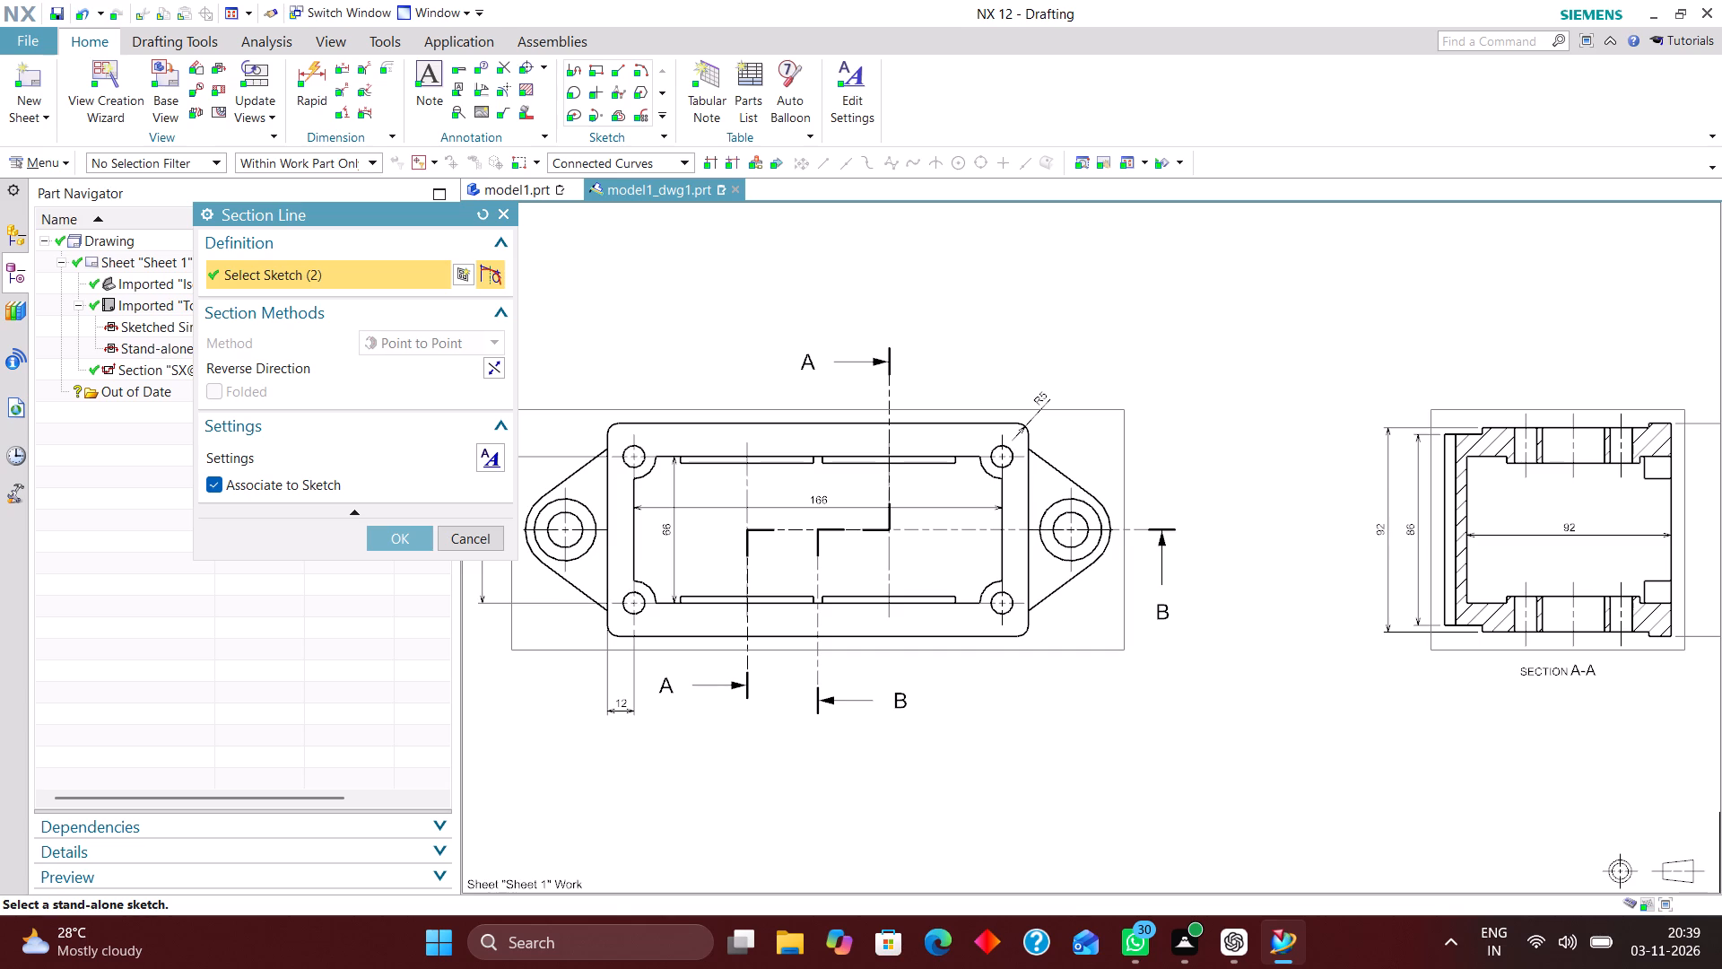
{"action": "left_click", "coordinate": [462, 273]}
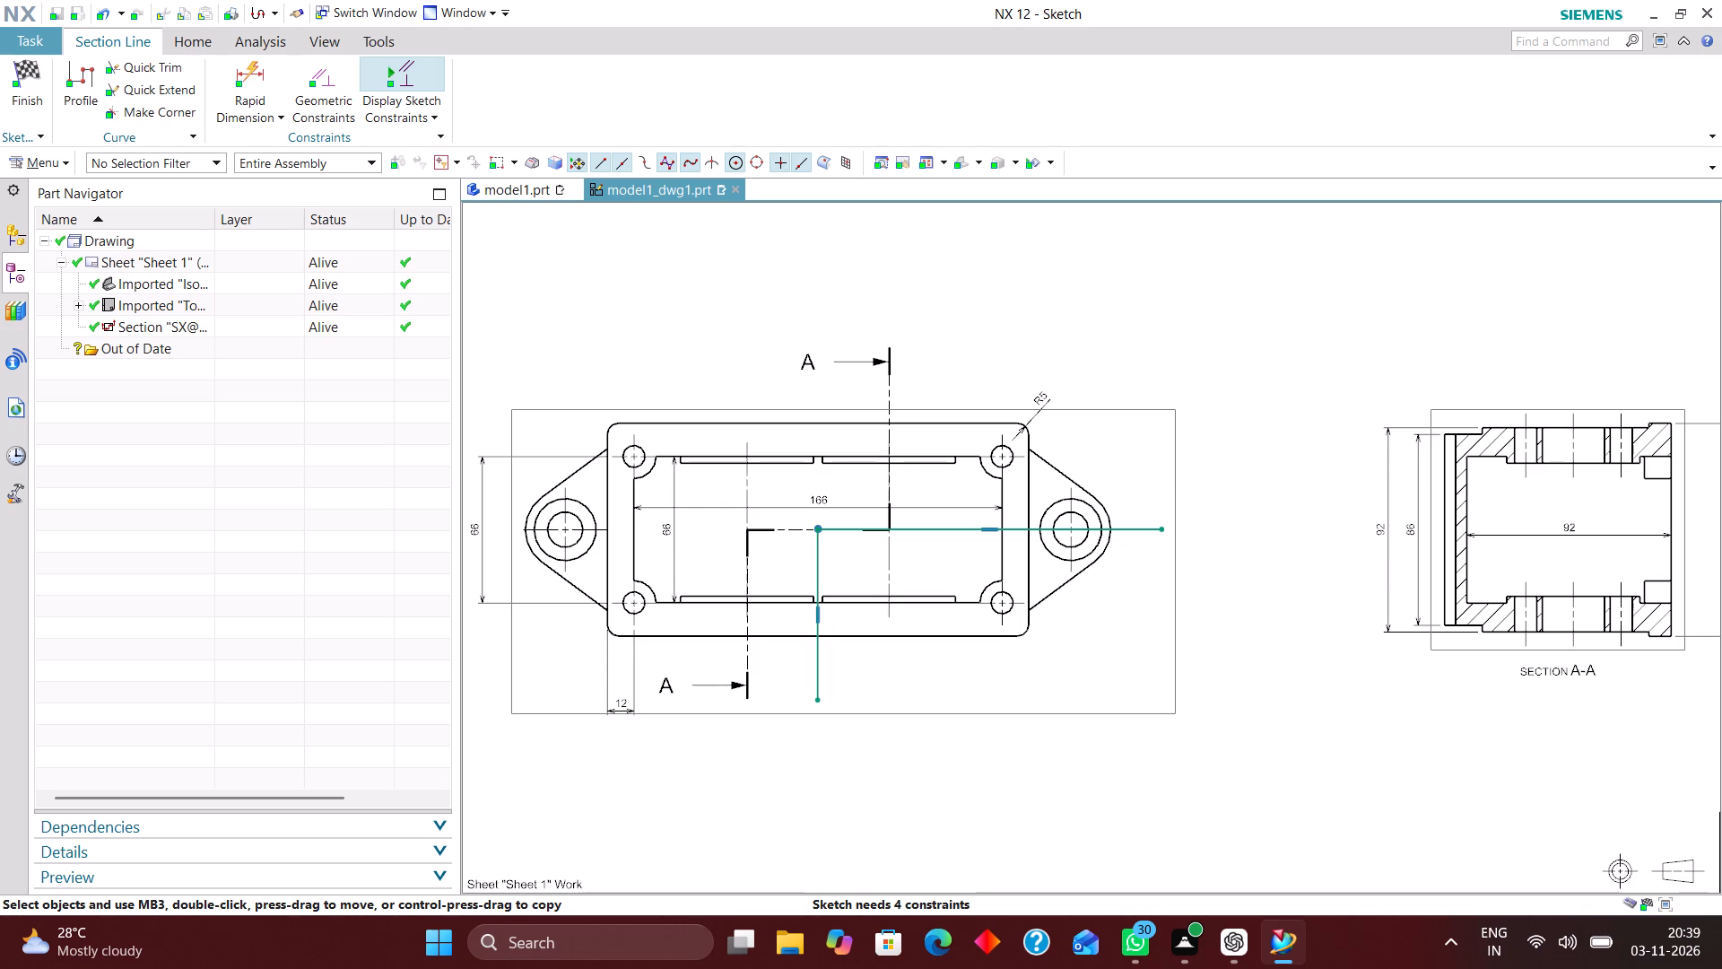
{"action": "scroll", "coordinate": [949, 459], "scroll_direction": "down", "scroll_amount": 3}
{"action": "scroll", "coordinate": [964, 519], "scroll_direction": "up", "scroll_amount": 3}
{"action": "scroll", "coordinate": [935, 504], "scroll_direction": "down", "scroll_amount": 2}
{"action": "scroll", "coordinate": [924, 557], "scroll_direction": "up", "scroll_amount": 3}
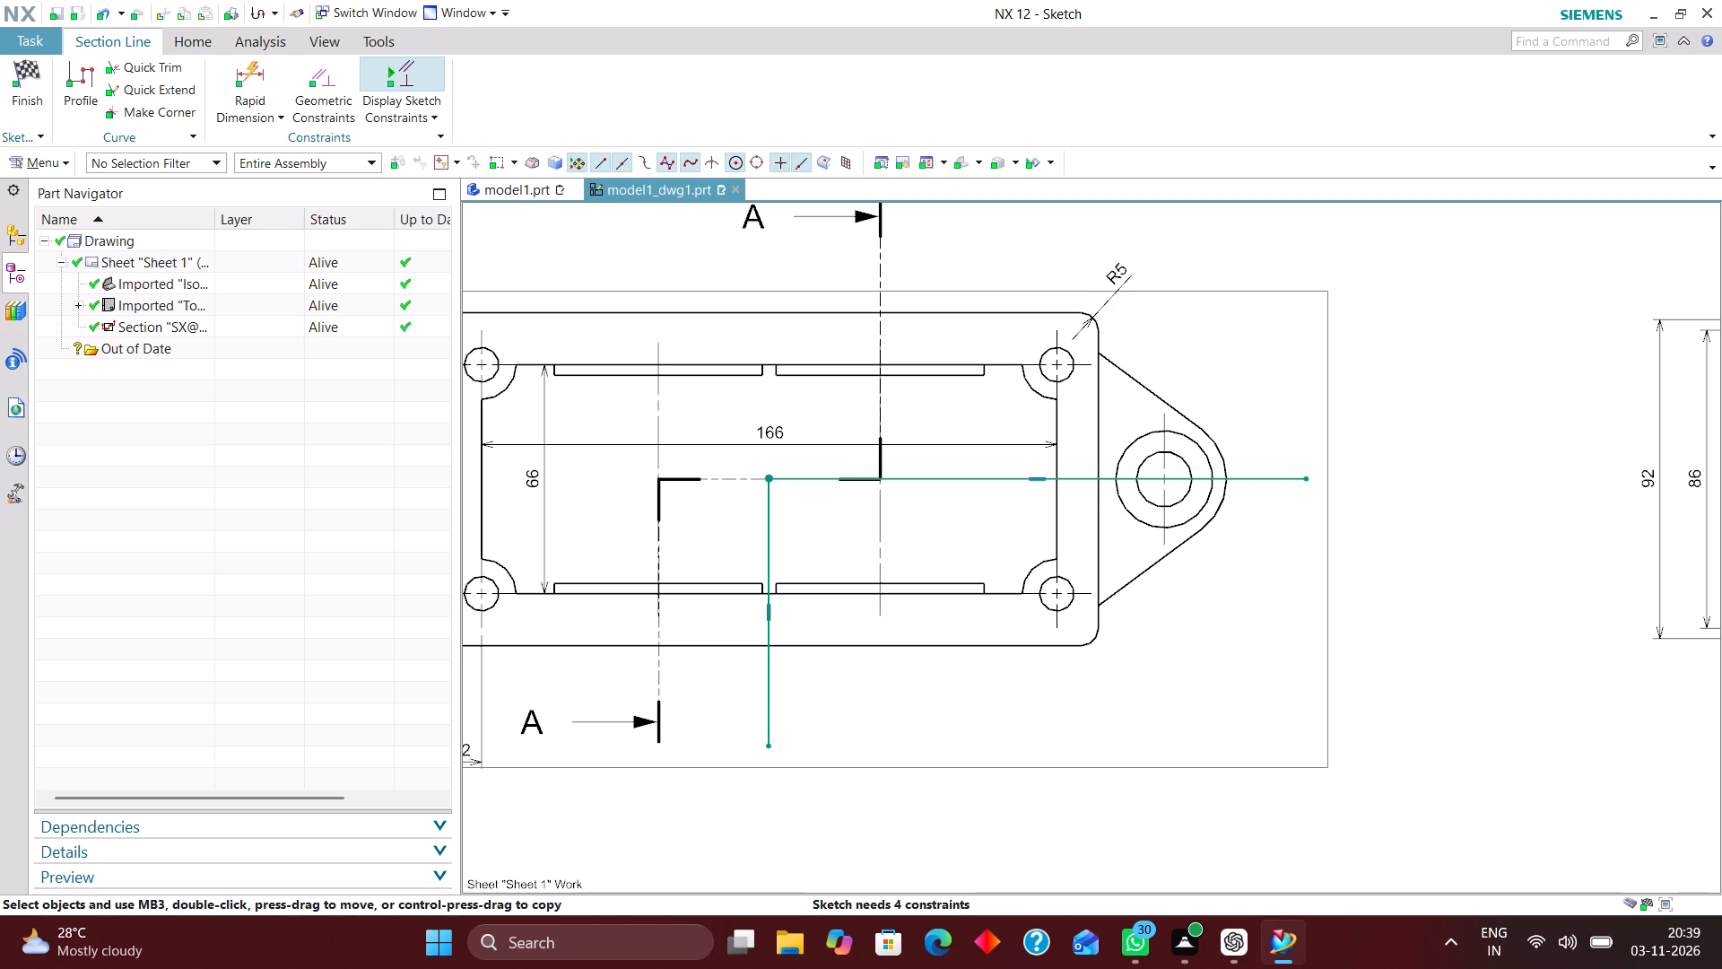
{"action": "left_click", "coordinate": [1005, 477]}
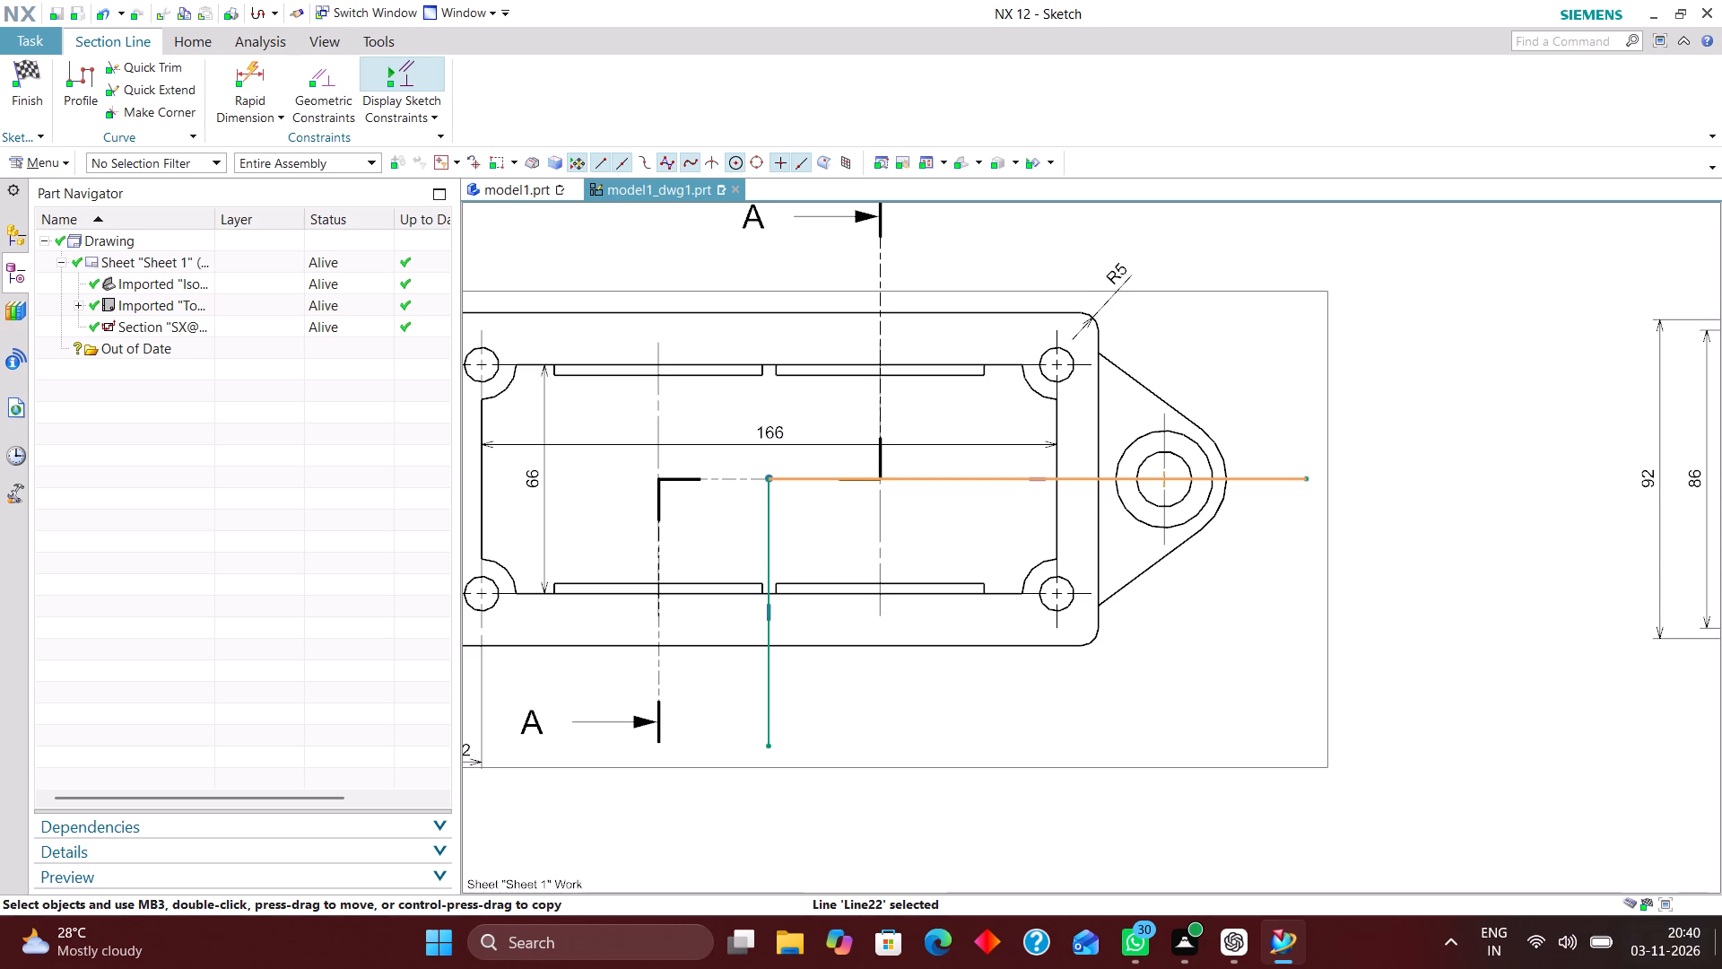
{"action": "left_click", "coordinate": [29, 86]}
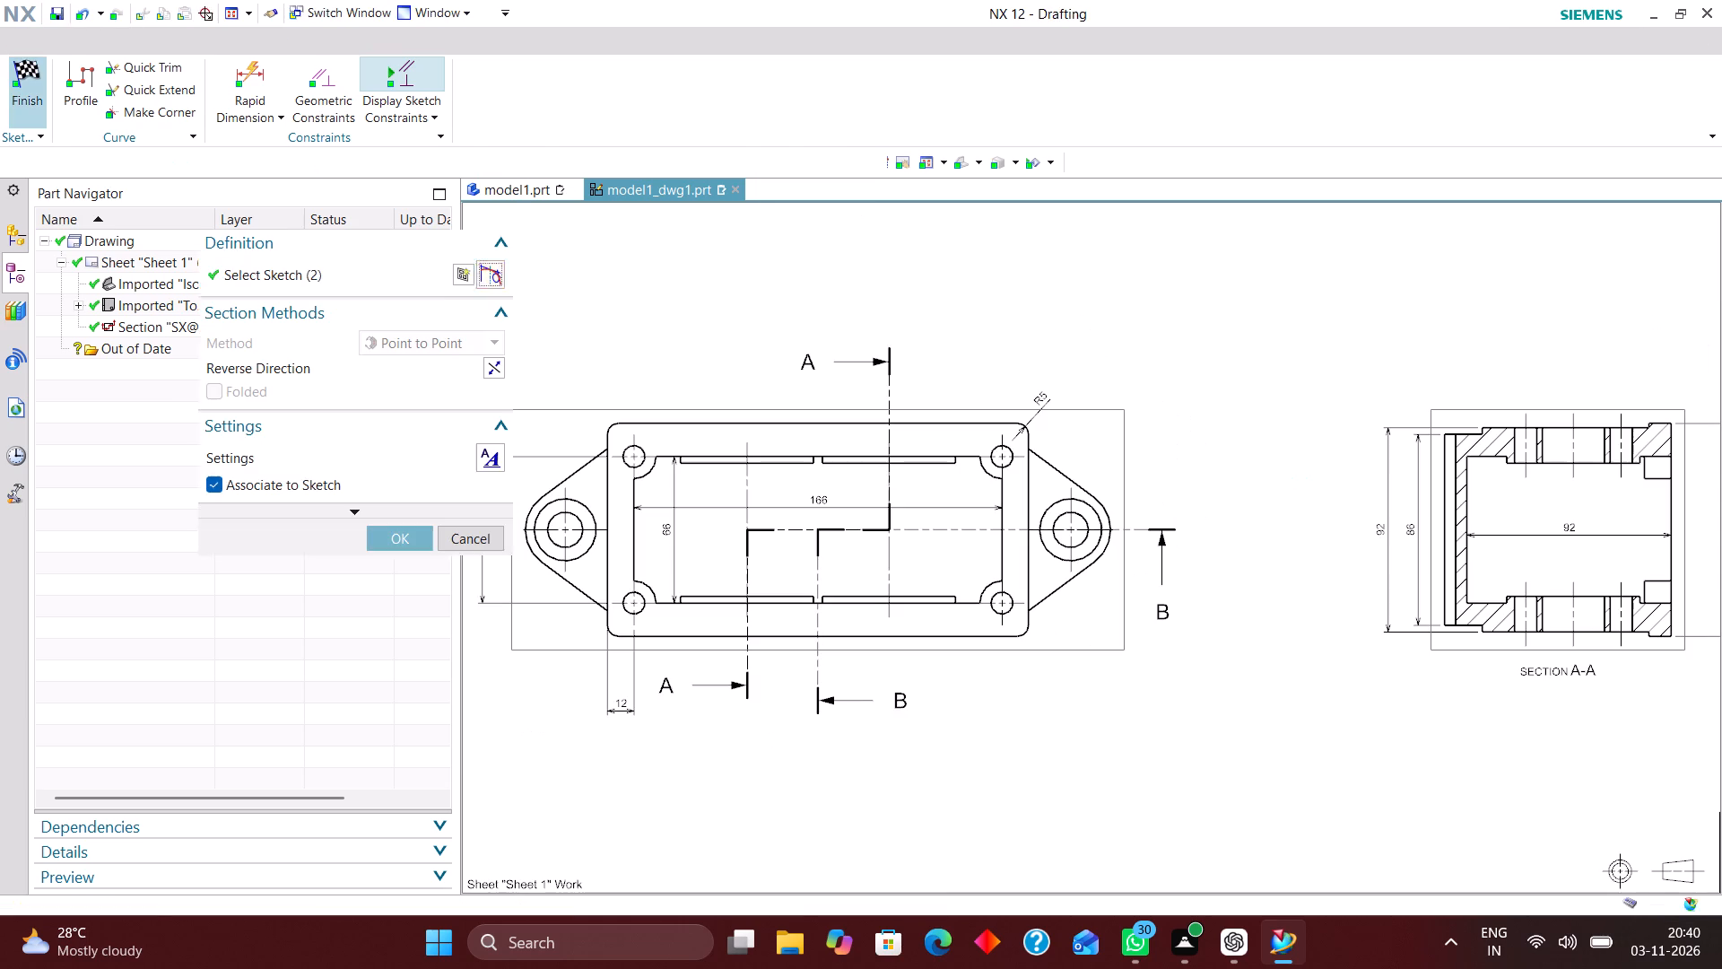
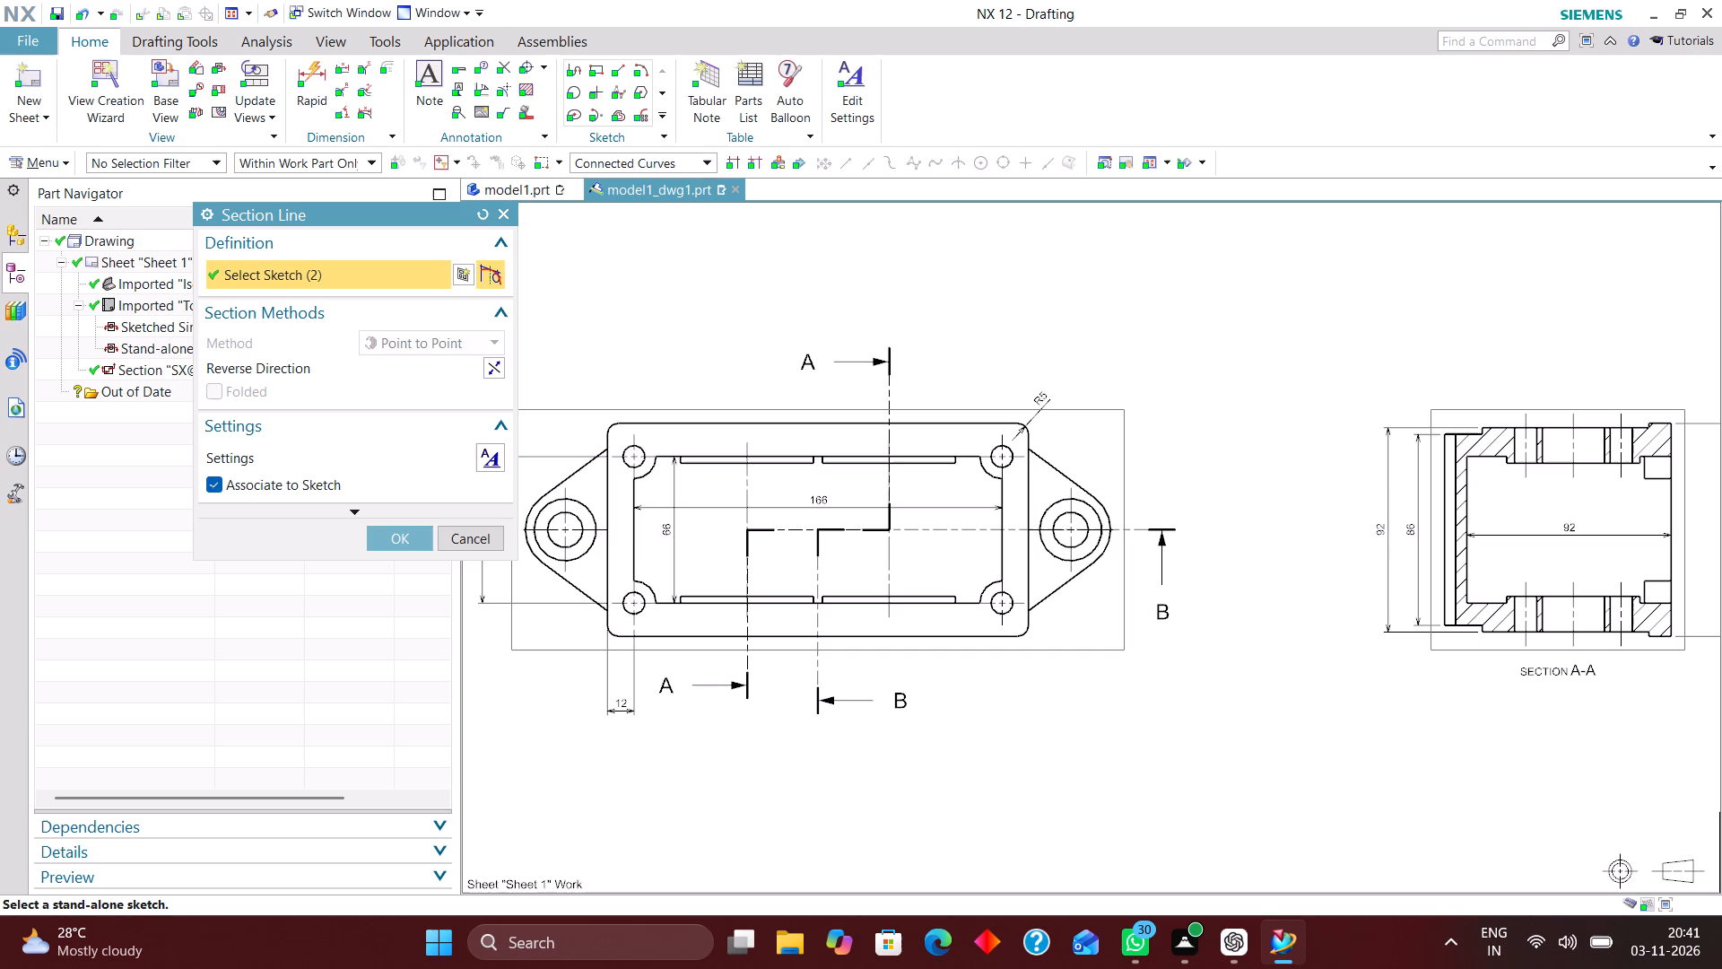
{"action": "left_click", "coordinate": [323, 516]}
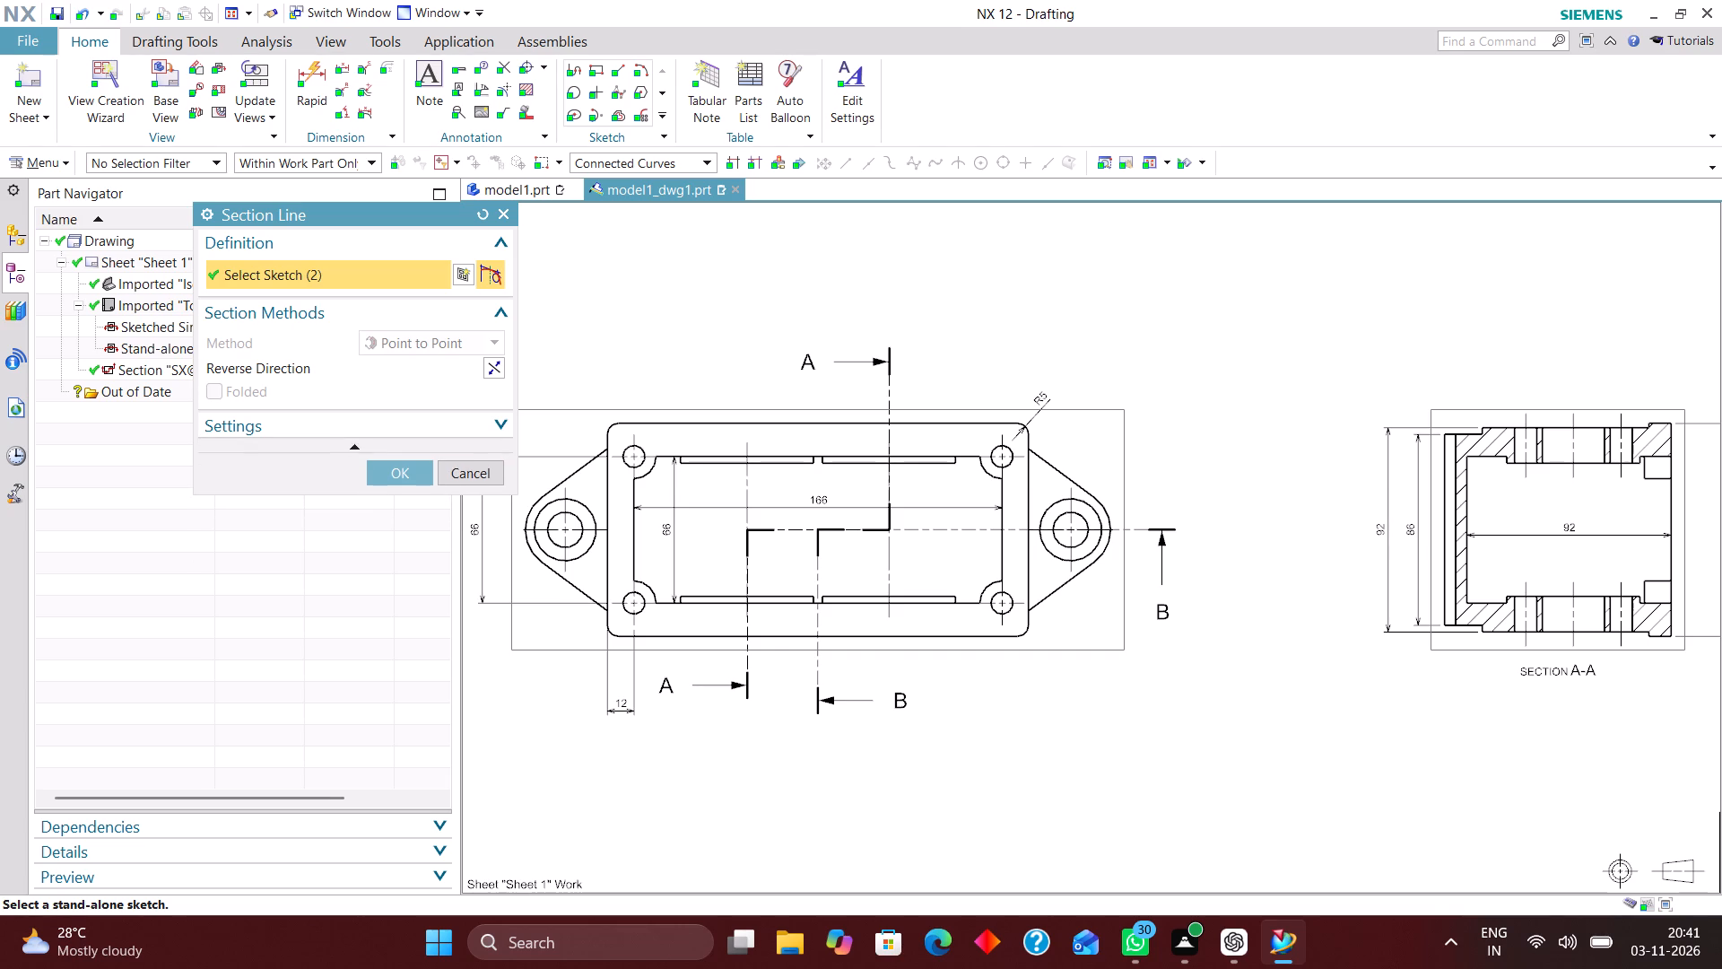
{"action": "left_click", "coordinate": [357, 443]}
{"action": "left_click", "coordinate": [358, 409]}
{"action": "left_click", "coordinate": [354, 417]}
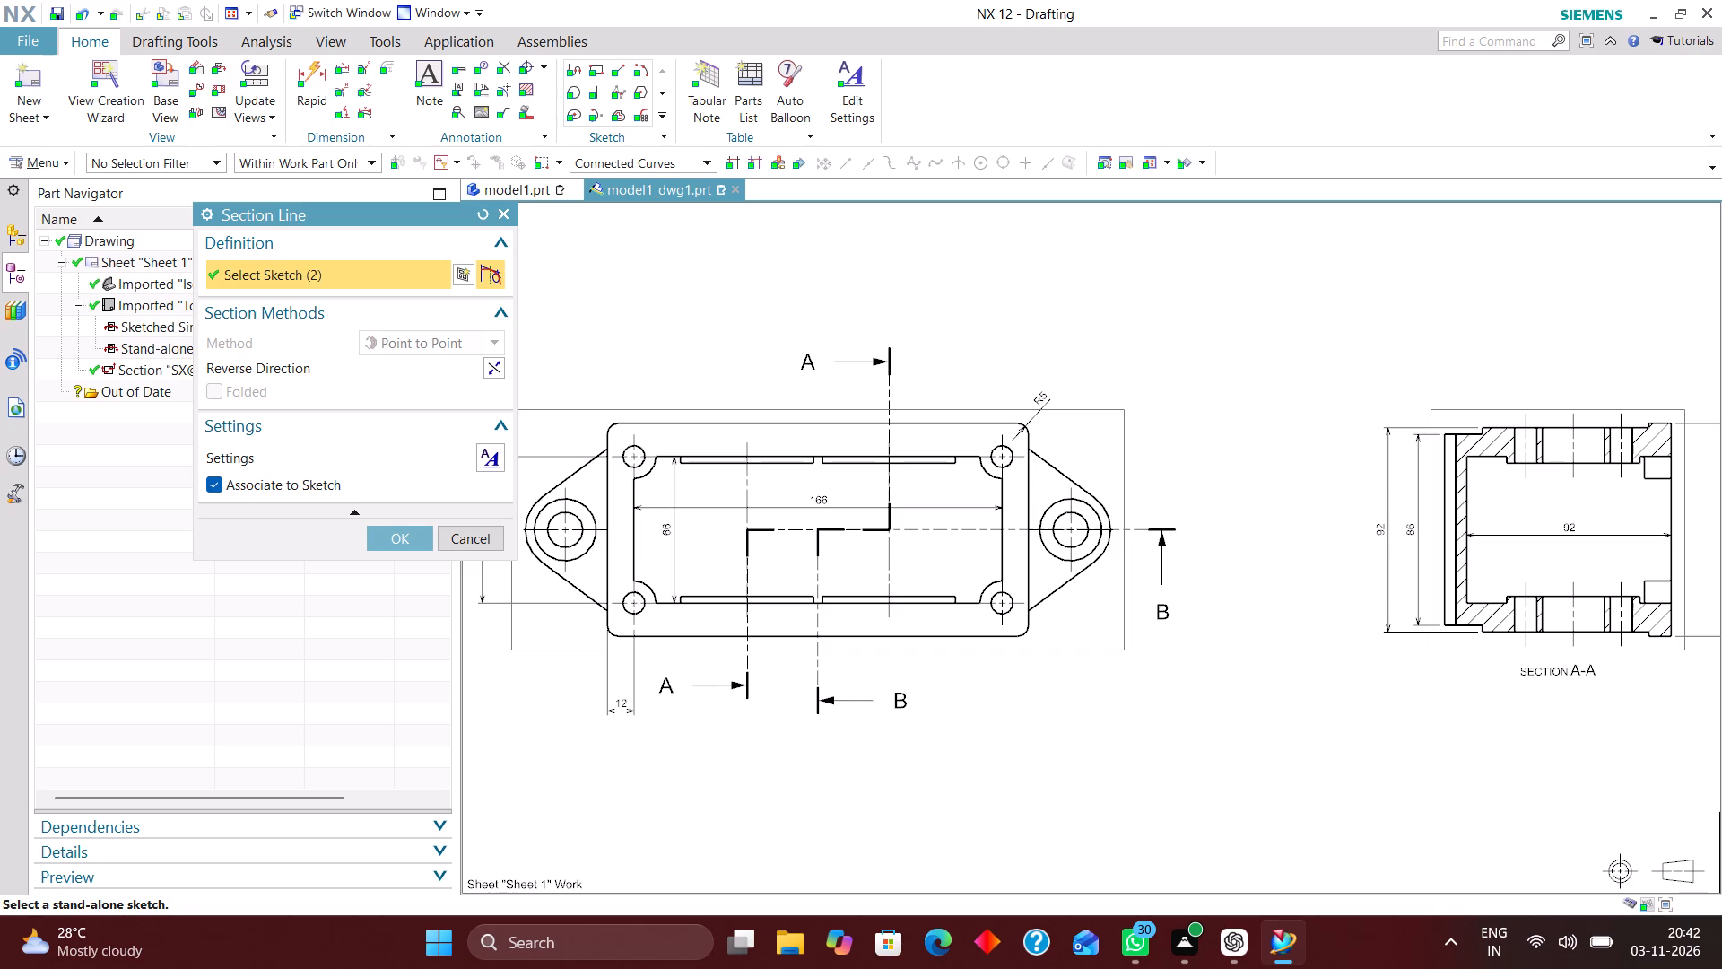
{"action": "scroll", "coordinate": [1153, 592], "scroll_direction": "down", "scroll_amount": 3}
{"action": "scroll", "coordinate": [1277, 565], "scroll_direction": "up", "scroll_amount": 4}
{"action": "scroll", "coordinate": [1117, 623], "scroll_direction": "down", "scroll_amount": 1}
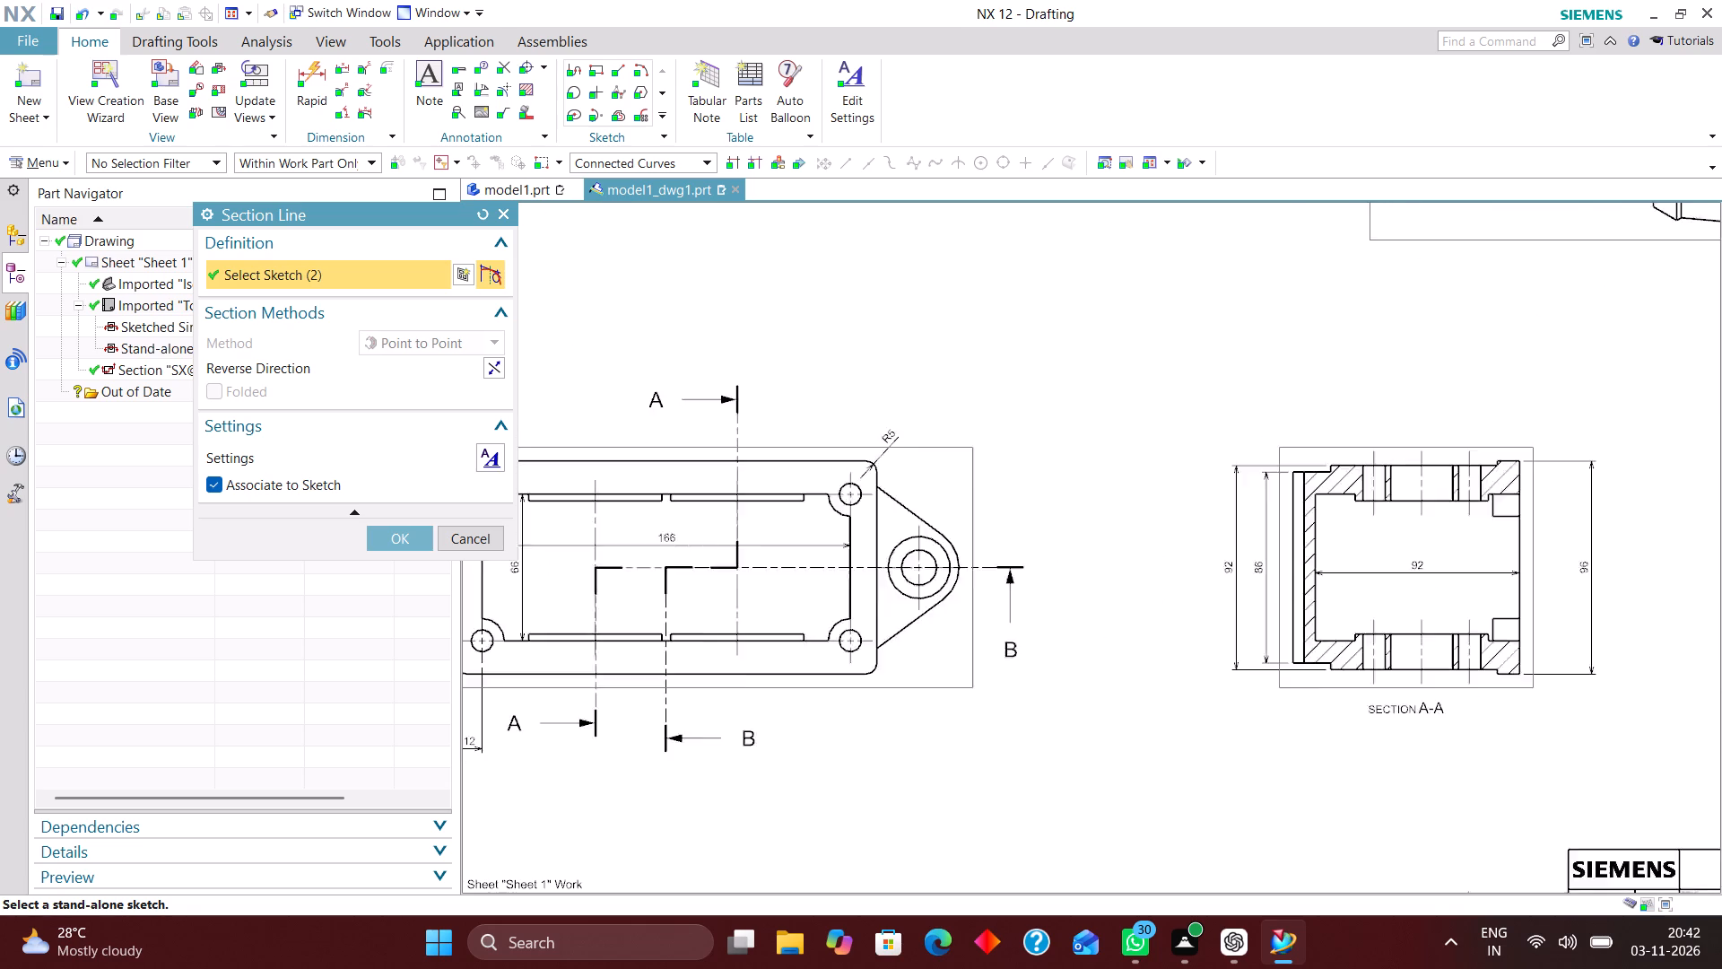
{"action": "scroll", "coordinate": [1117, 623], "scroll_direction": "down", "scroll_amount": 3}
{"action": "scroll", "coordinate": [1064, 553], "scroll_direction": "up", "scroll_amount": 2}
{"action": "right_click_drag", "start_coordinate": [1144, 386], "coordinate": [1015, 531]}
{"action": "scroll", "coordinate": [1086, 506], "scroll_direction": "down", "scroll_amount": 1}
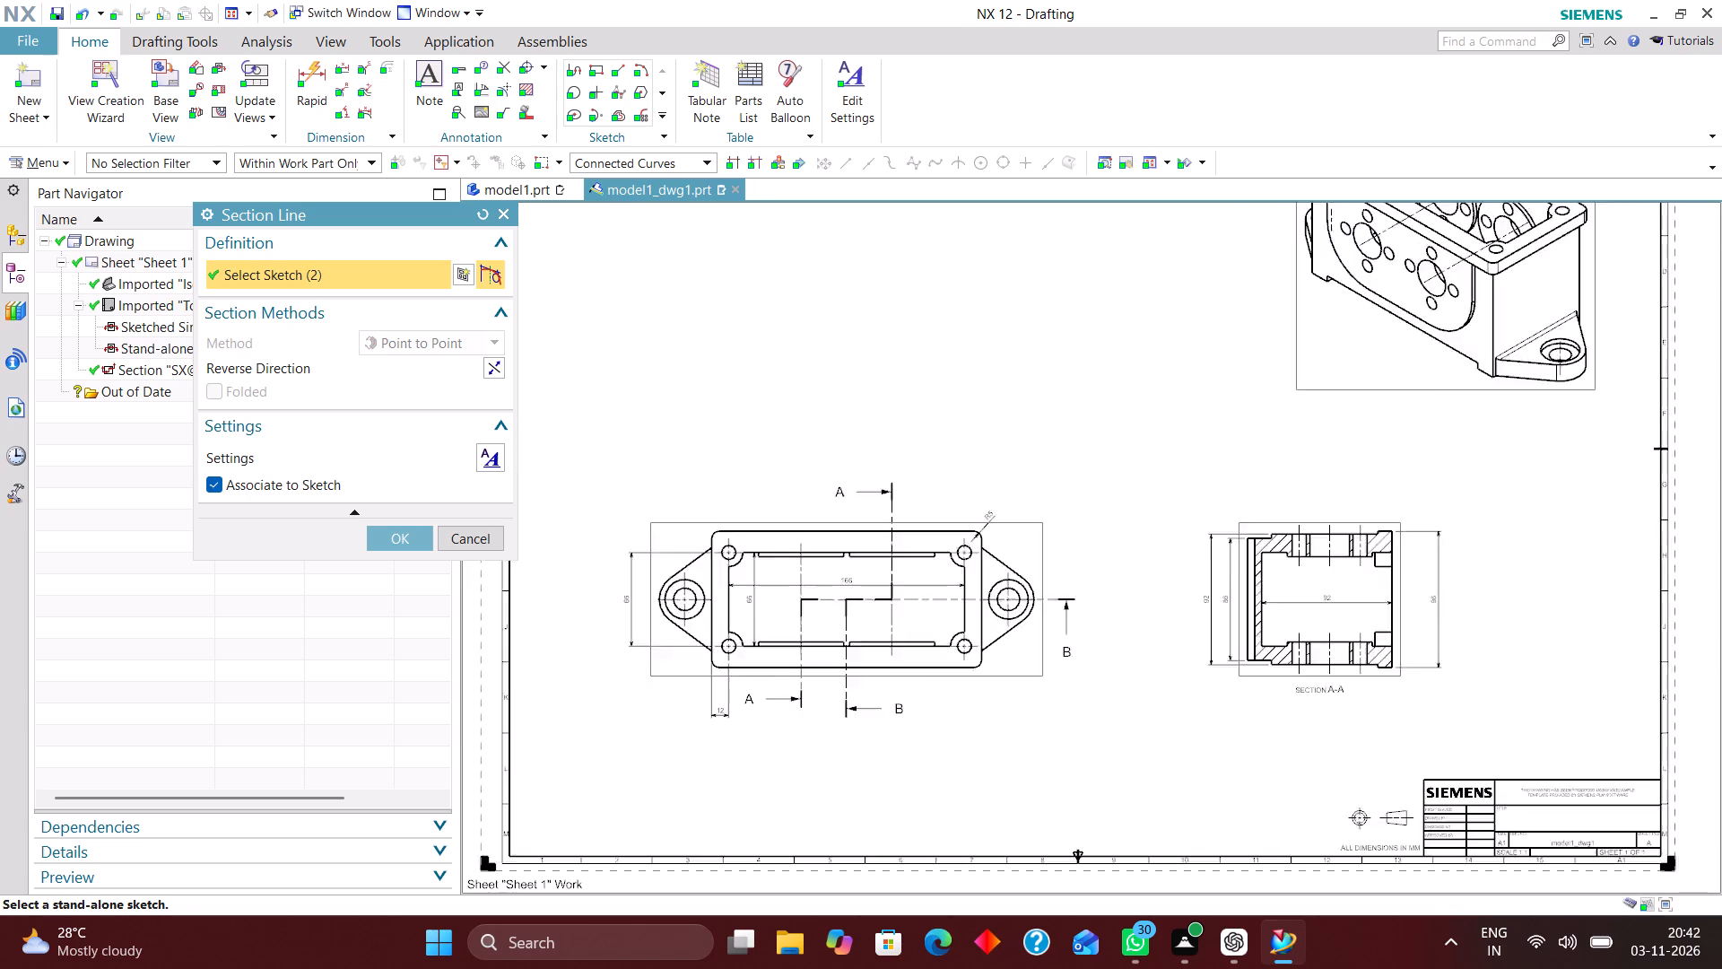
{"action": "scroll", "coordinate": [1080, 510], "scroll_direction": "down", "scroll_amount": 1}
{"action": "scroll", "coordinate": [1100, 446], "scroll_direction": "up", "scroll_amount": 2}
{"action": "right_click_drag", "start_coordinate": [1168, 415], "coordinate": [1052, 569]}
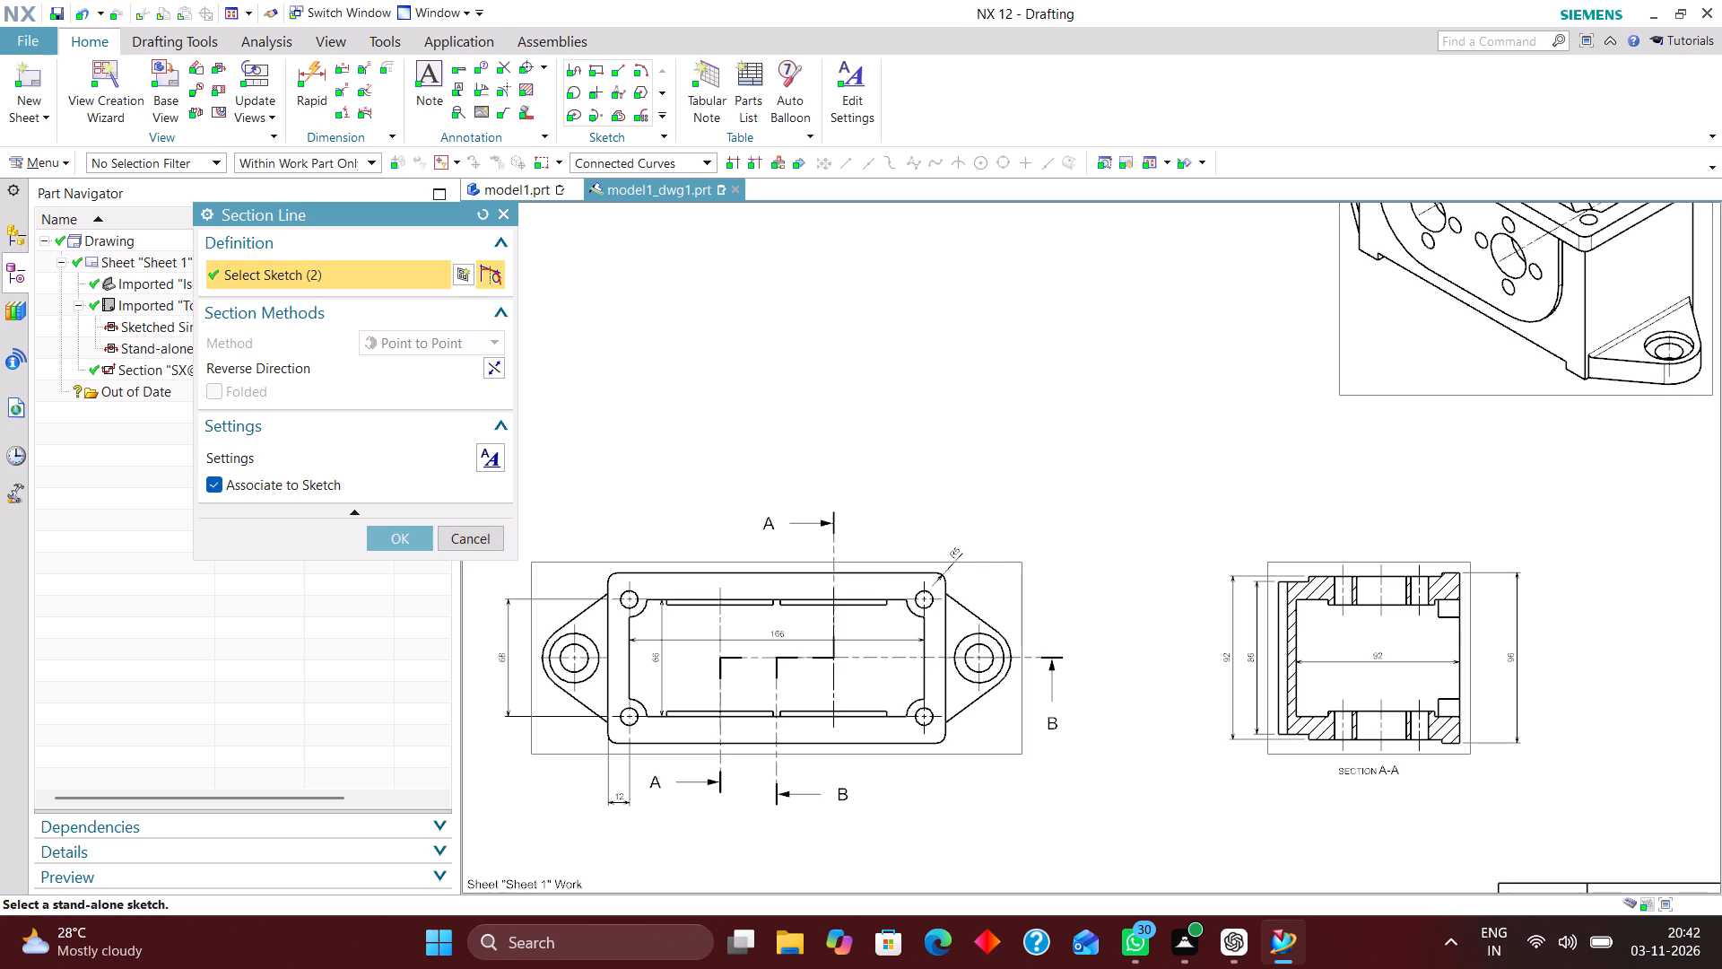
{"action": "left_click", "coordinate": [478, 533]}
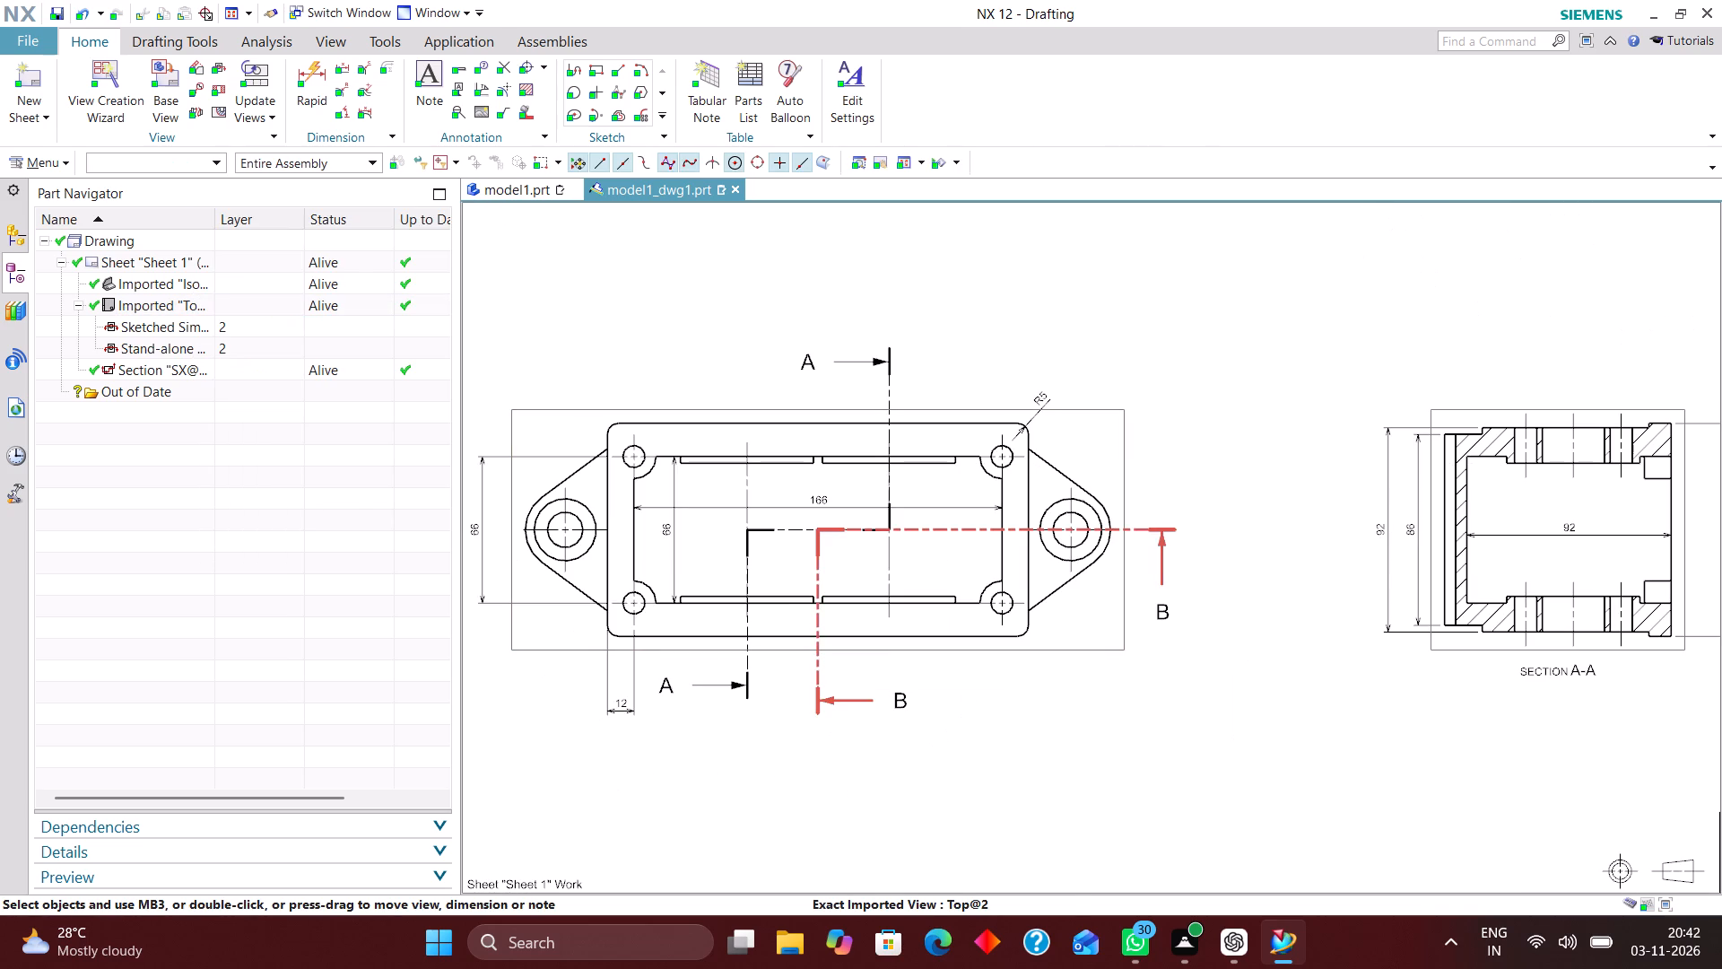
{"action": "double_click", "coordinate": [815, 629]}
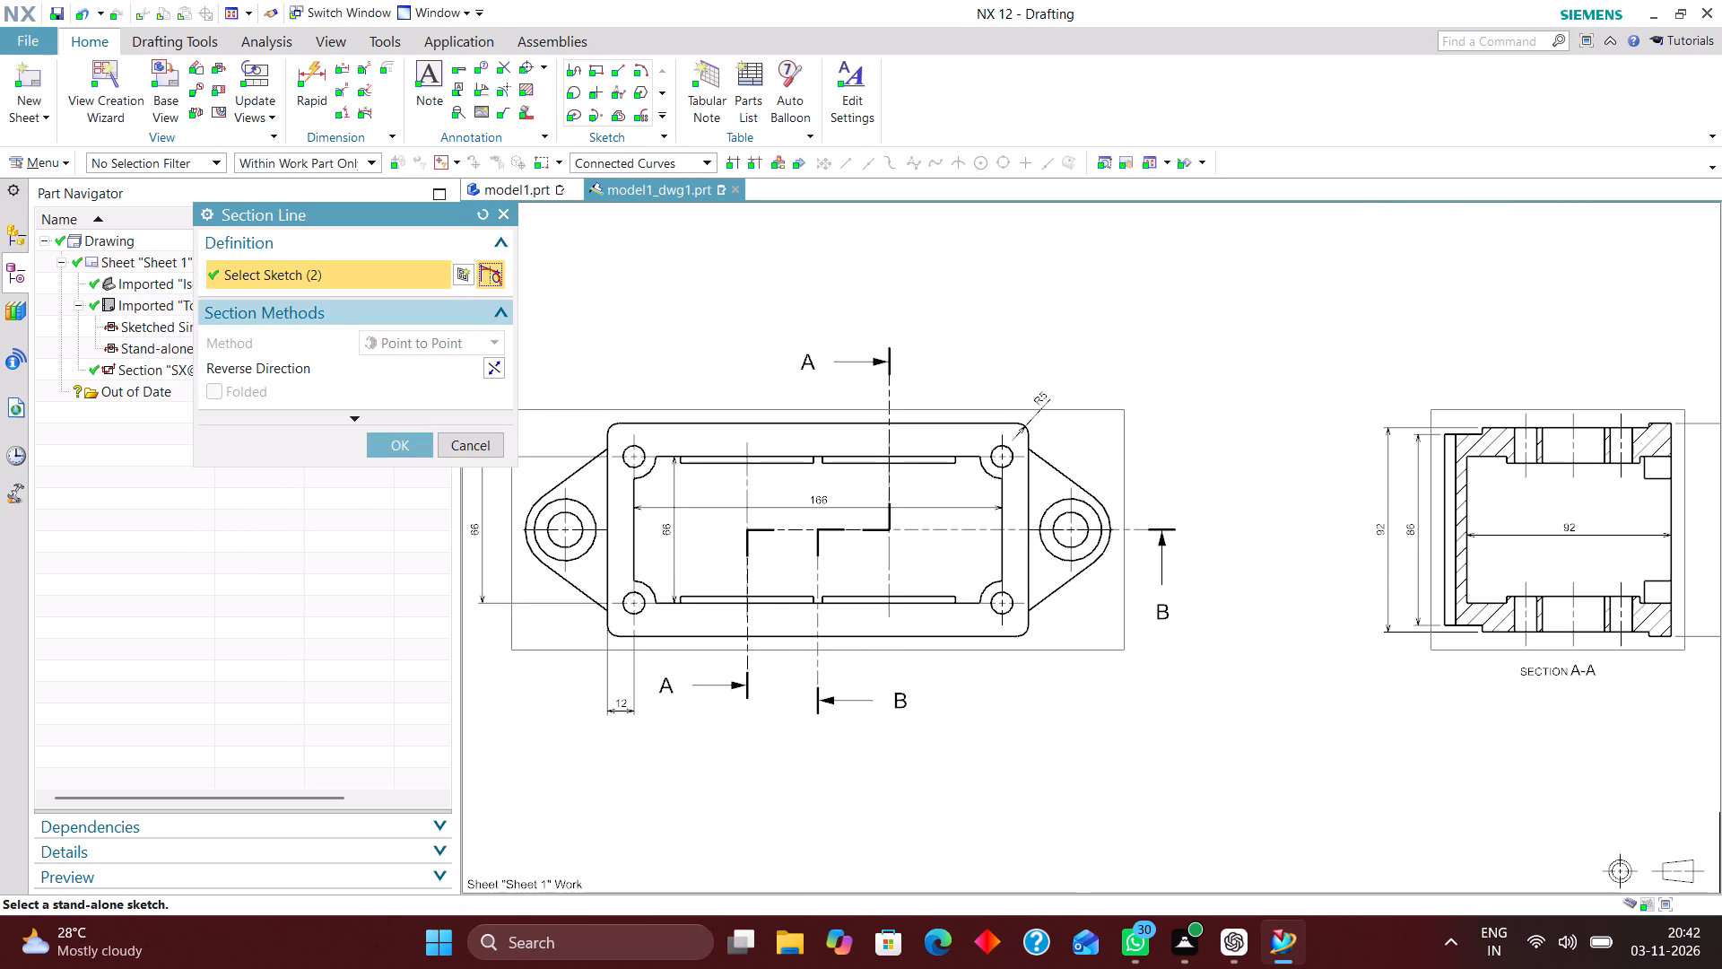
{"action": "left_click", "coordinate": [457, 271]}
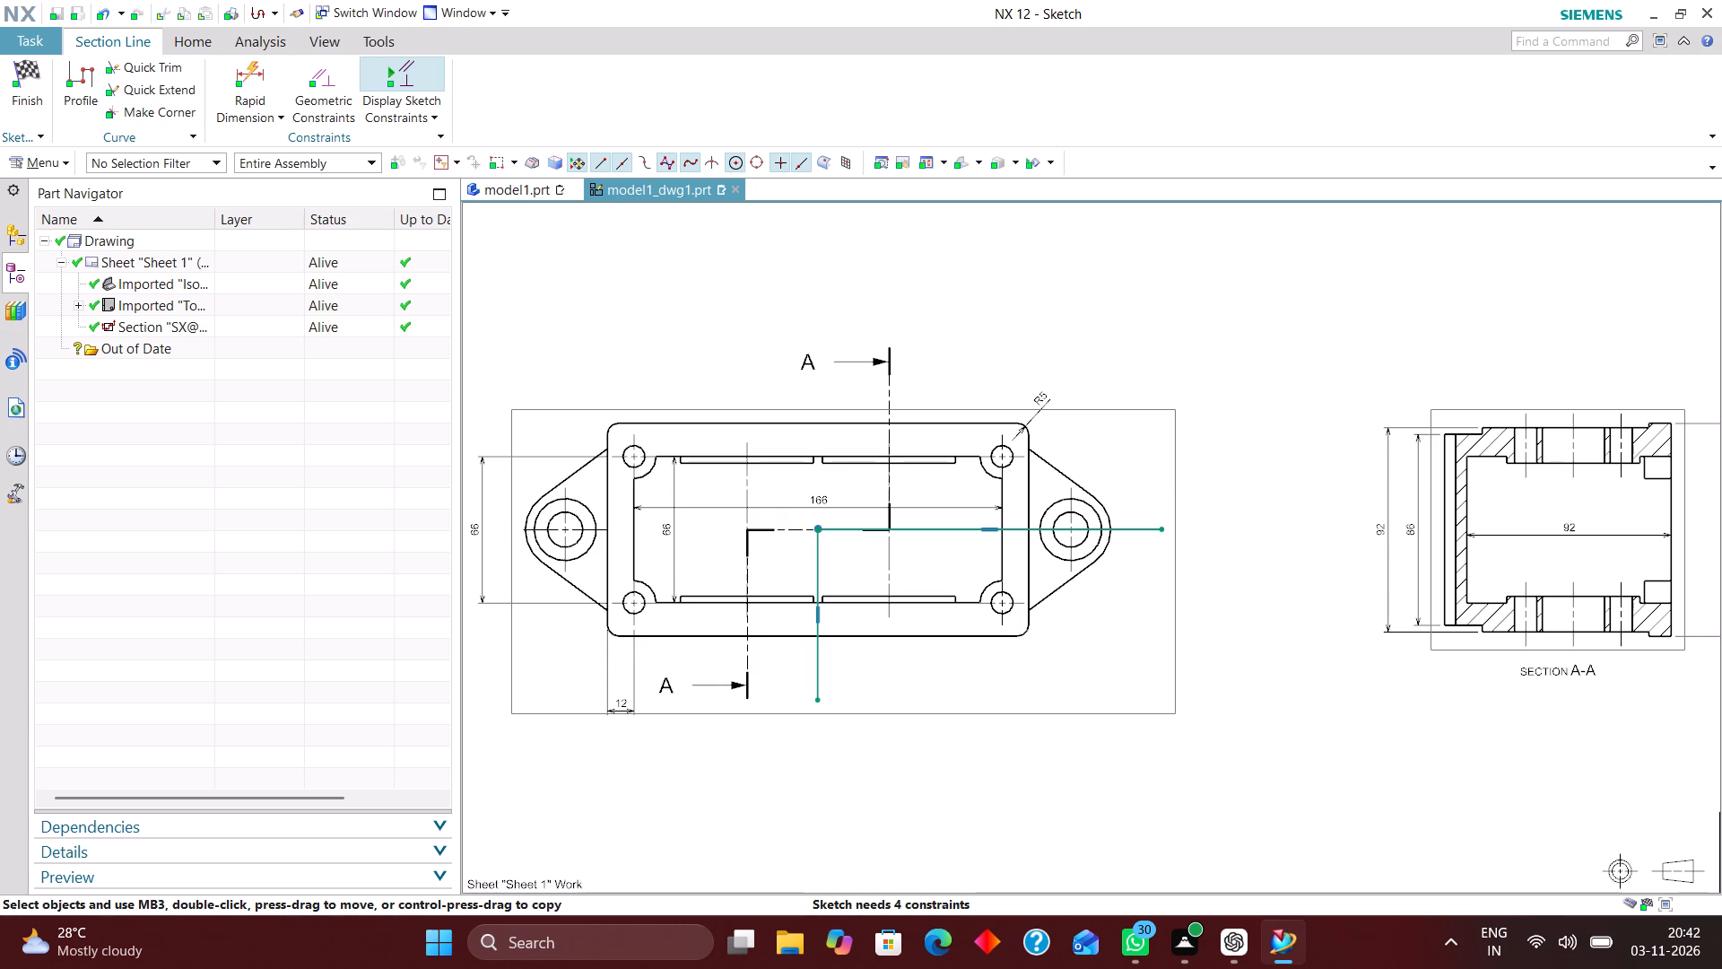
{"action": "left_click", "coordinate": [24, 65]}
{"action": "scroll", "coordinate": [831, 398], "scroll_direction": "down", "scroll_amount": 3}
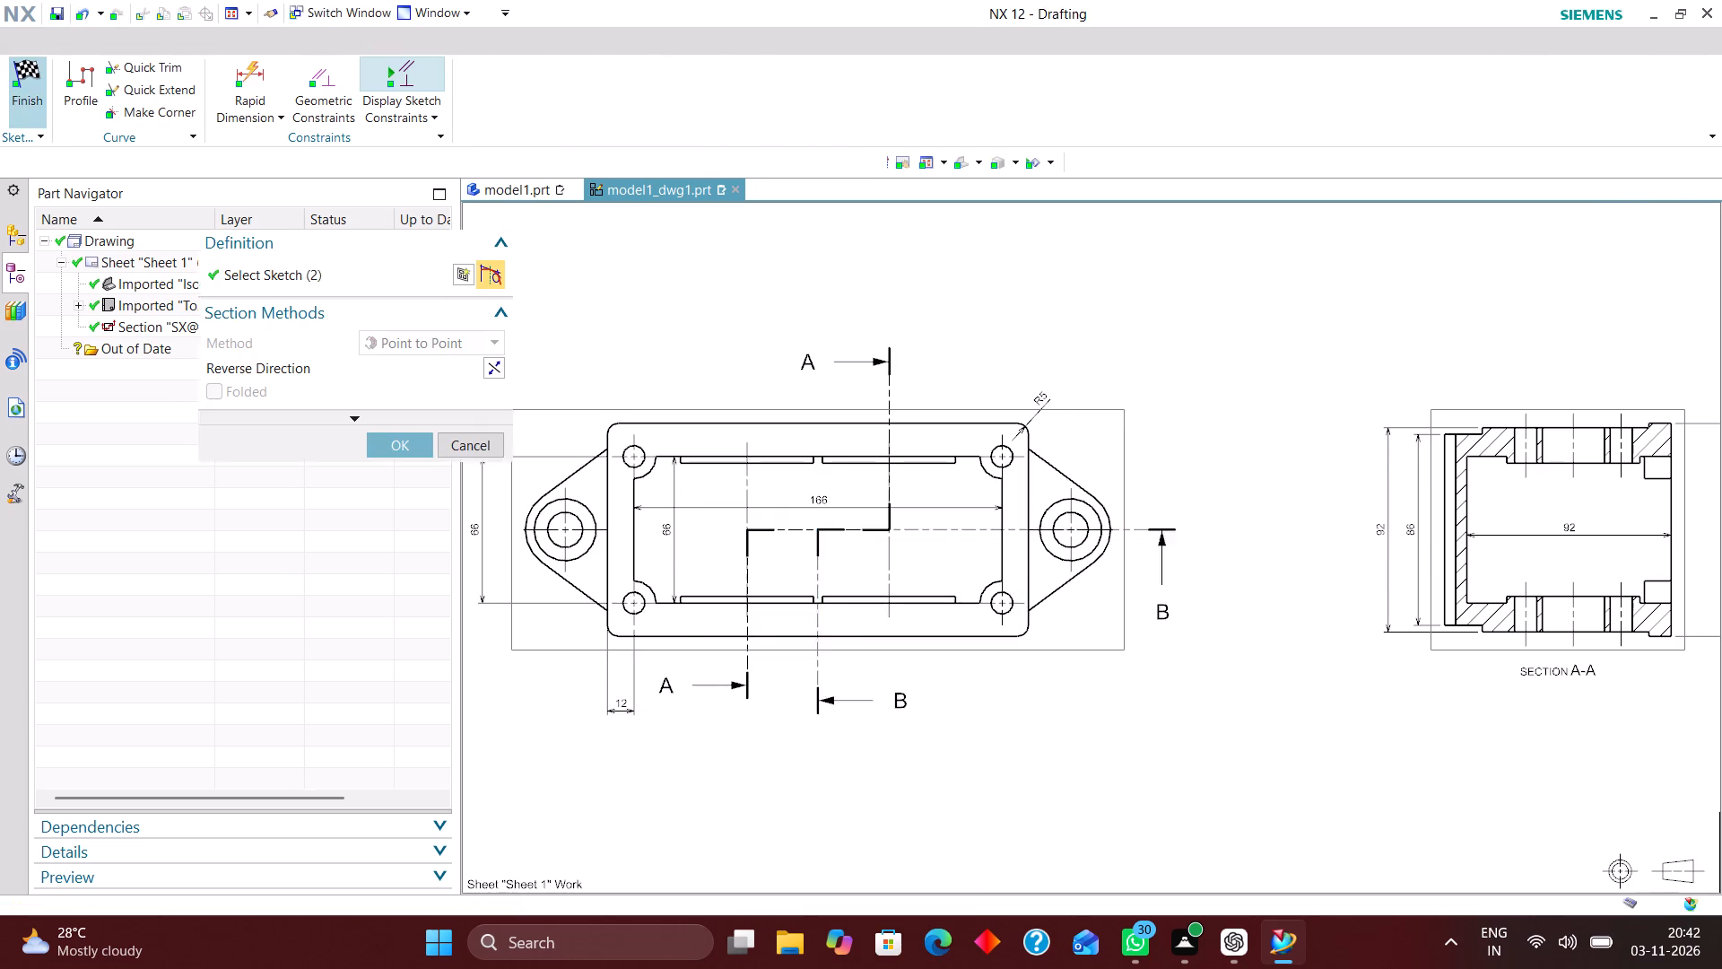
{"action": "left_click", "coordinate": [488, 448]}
Show the isometric view's label below the view, with the label type set to Name.
{"action": "scroll", "coordinate": [1016, 593], "scroll_direction": "down", "scroll_amount": 3}
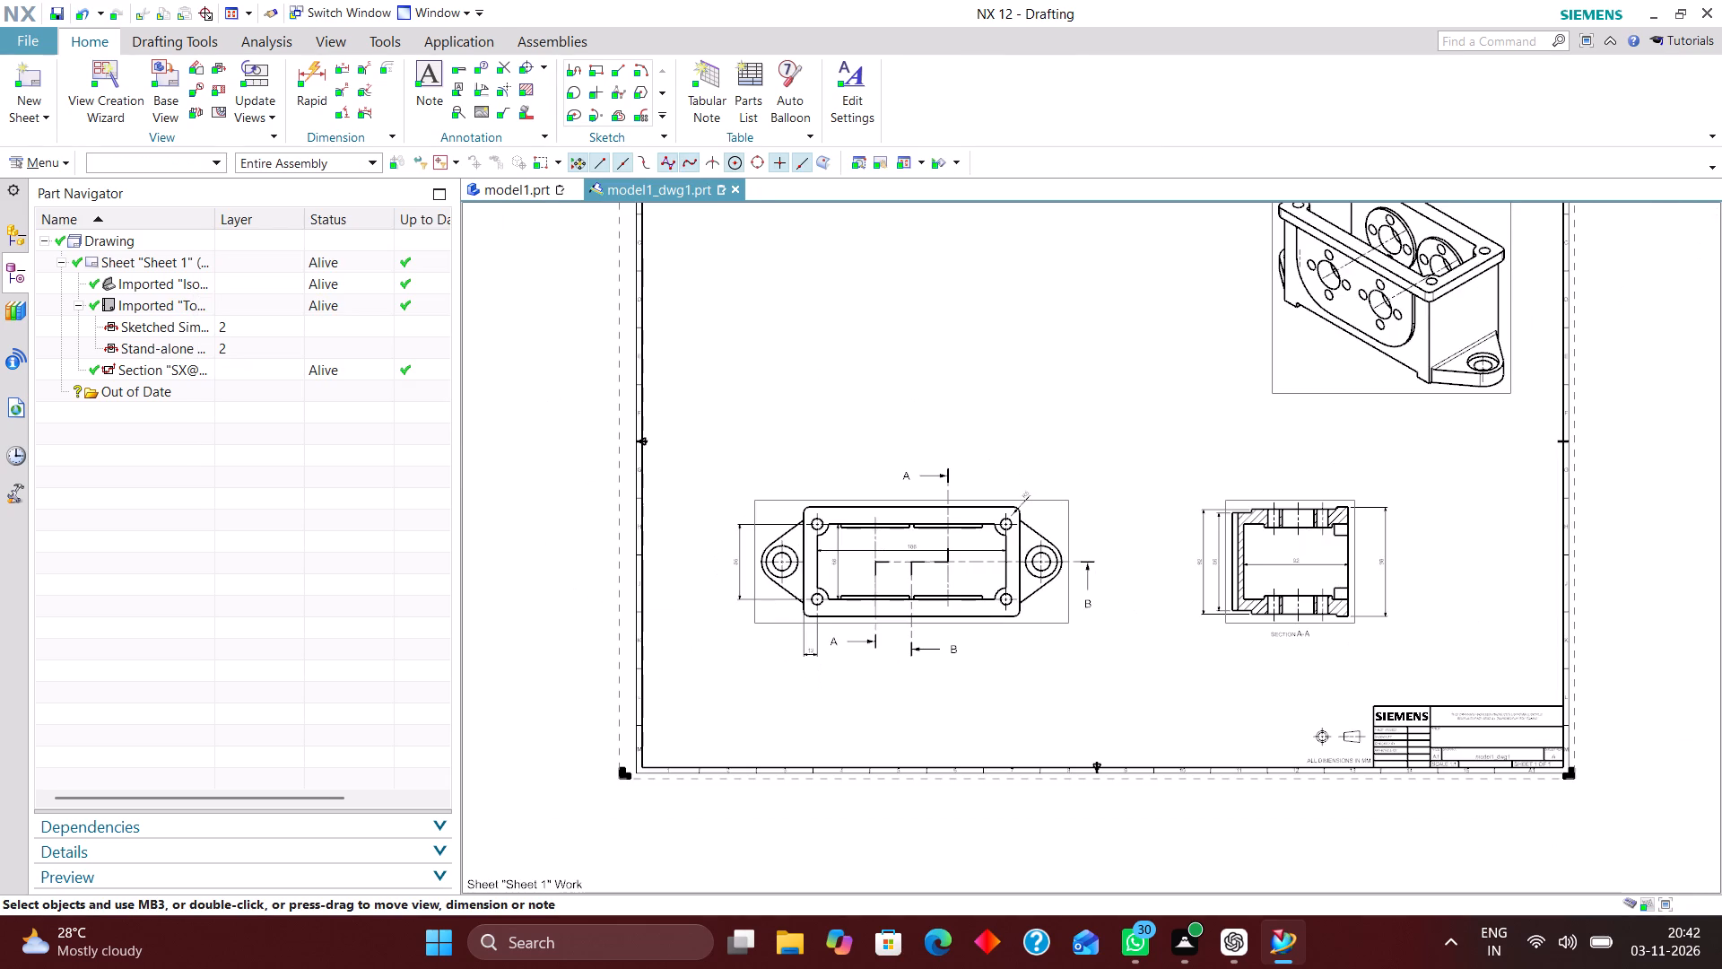
{"action": "scroll", "coordinate": [1364, 462], "scroll_direction": "up", "scroll_amount": 2}
{"action": "right_click", "coordinate": [1324, 355]}
{"action": "left_click", "coordinate": [1405, 396]}
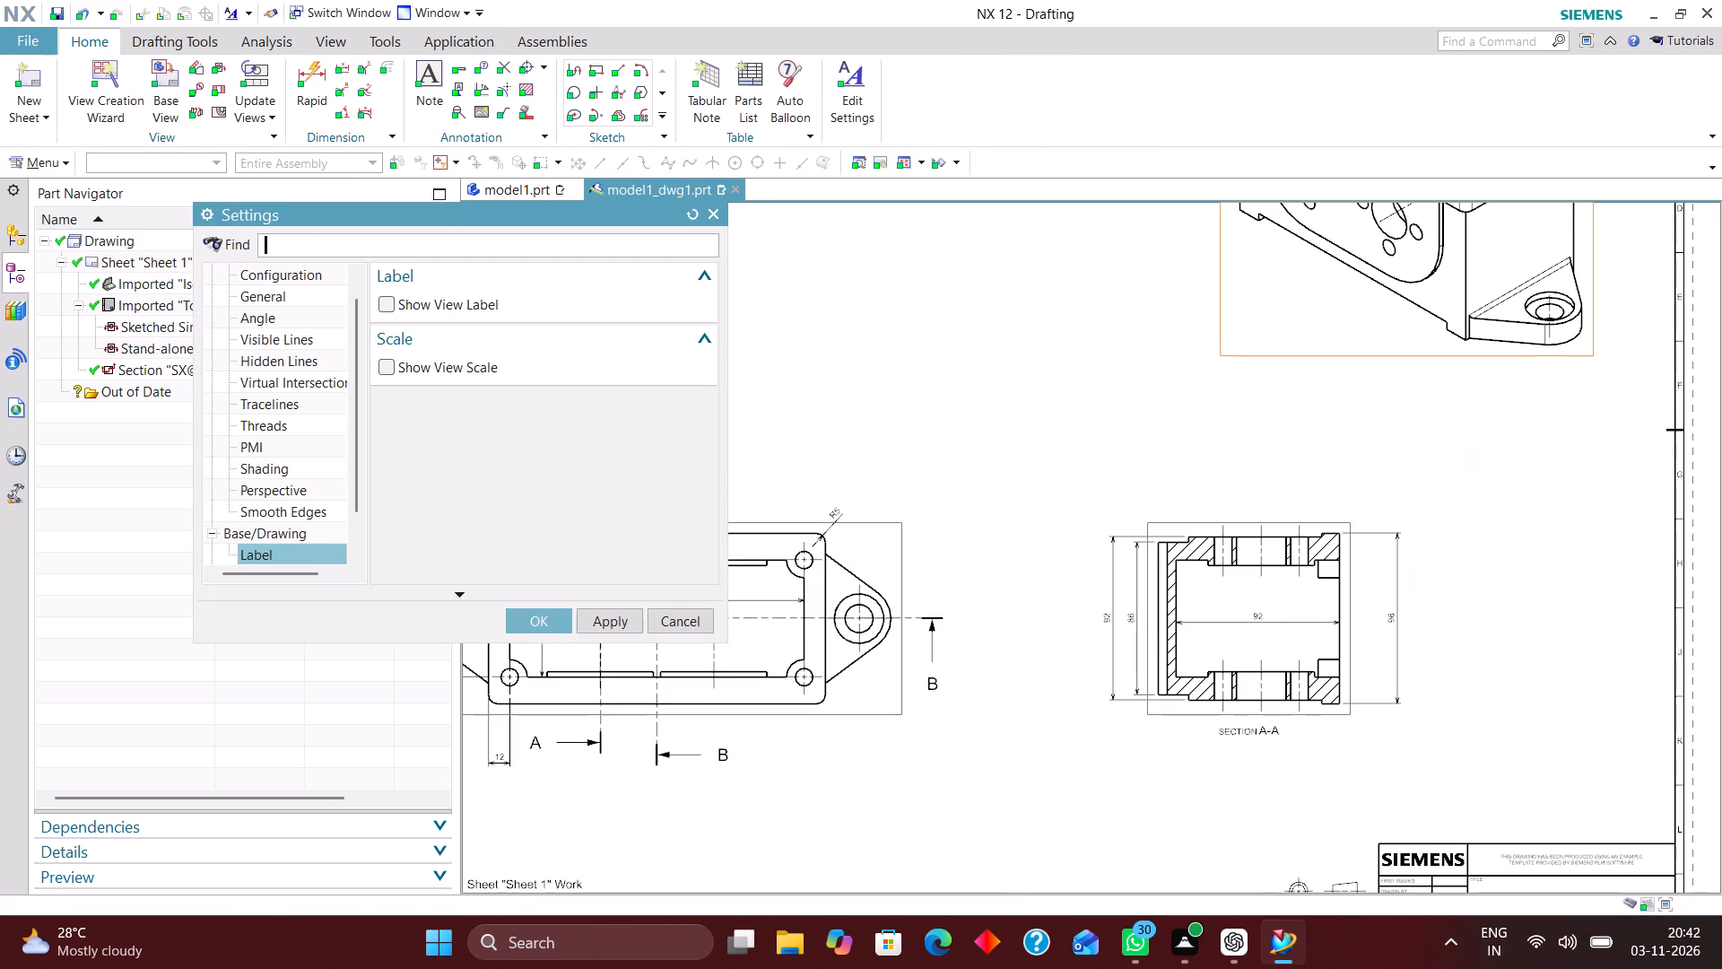
{"action": "left_click", "coordinate": [387, 306]}
{"action": "left_click", "coordinate": [650, 393]}
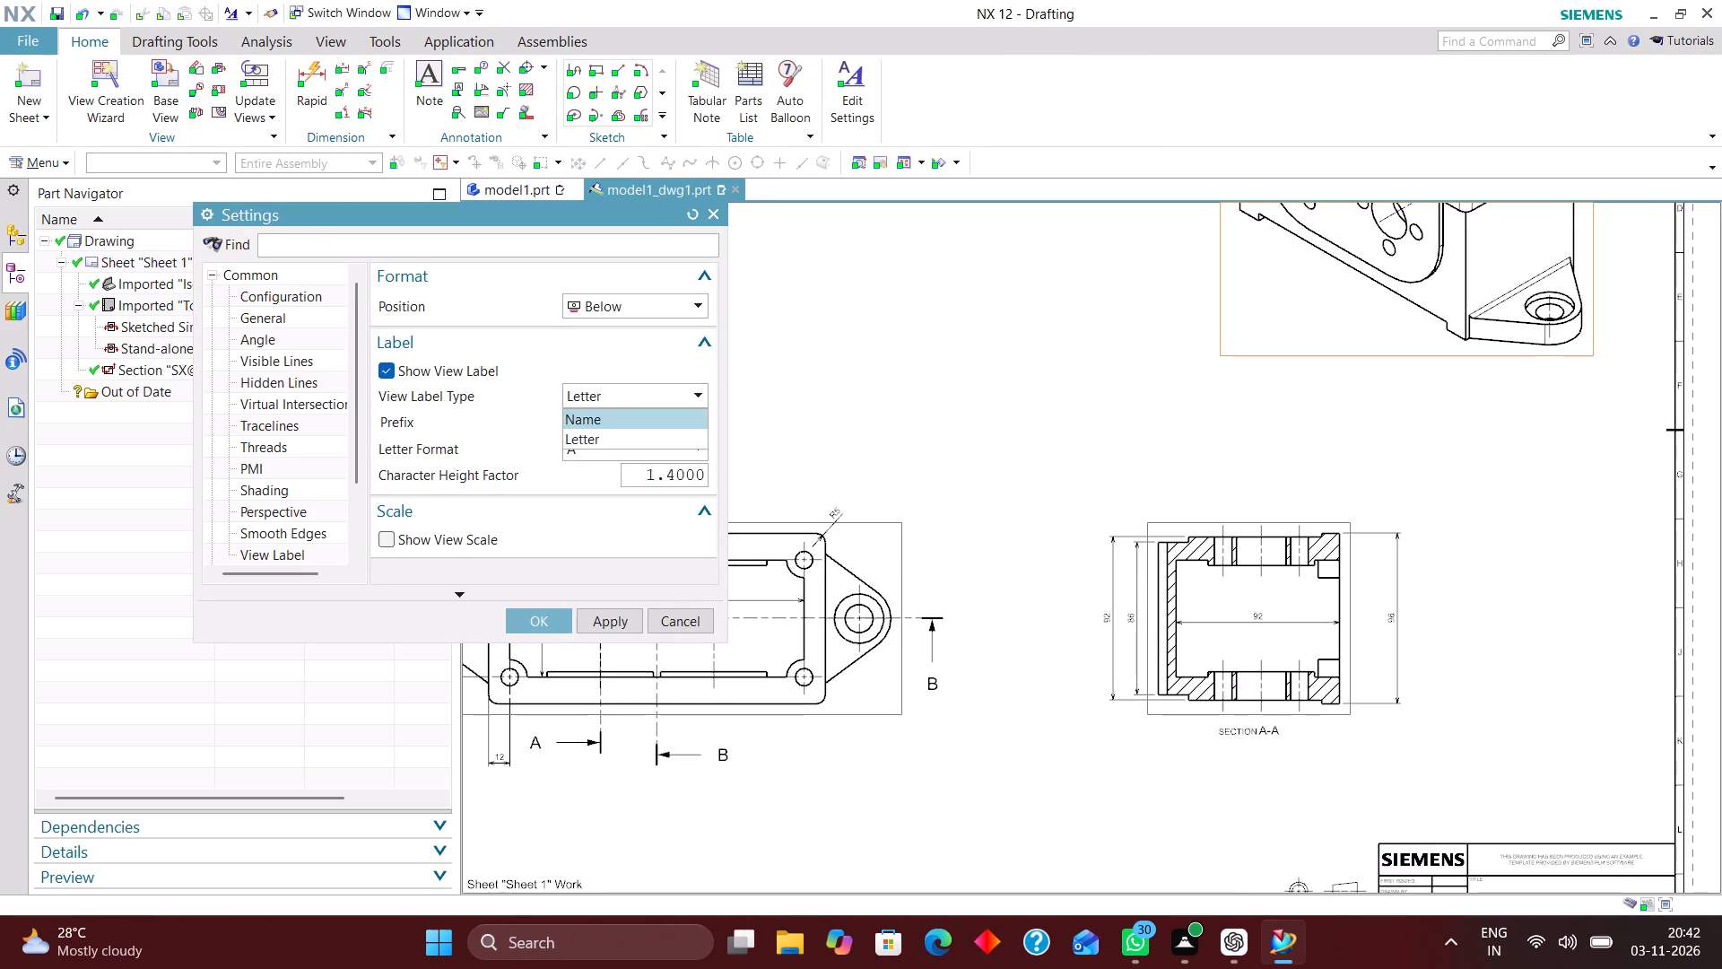
{"action": "left_click", "coordinate": [642, 415]}
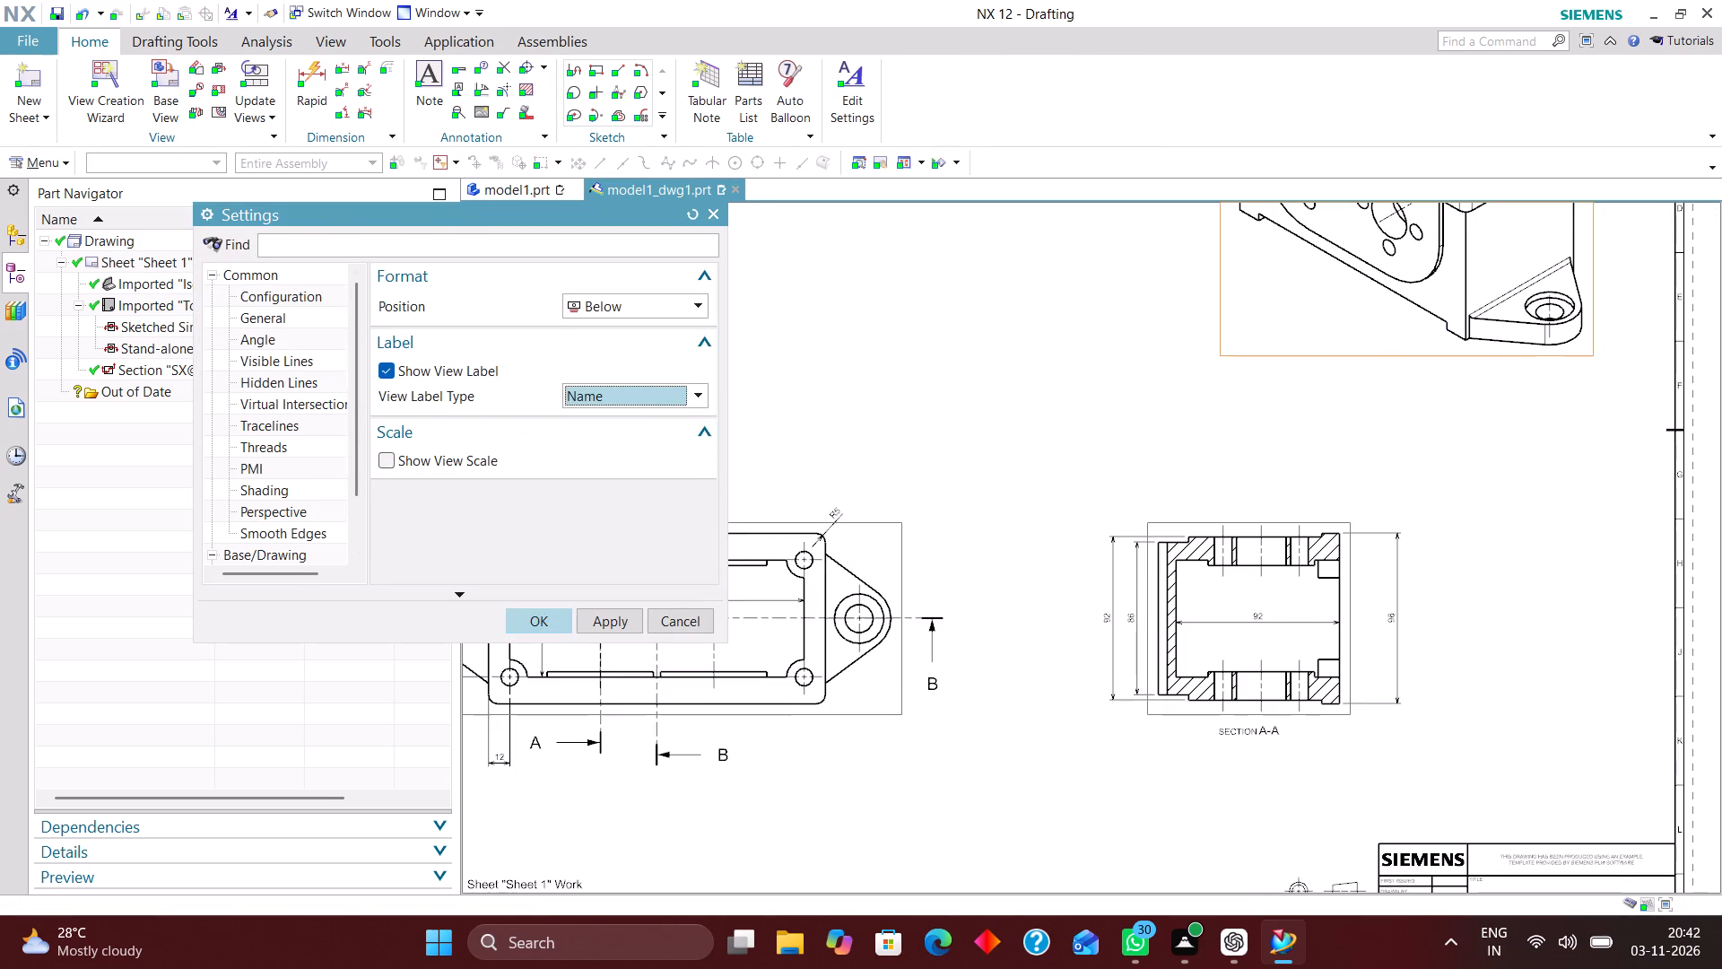
{"action": "left_click", "coordinate": [546, 614]}
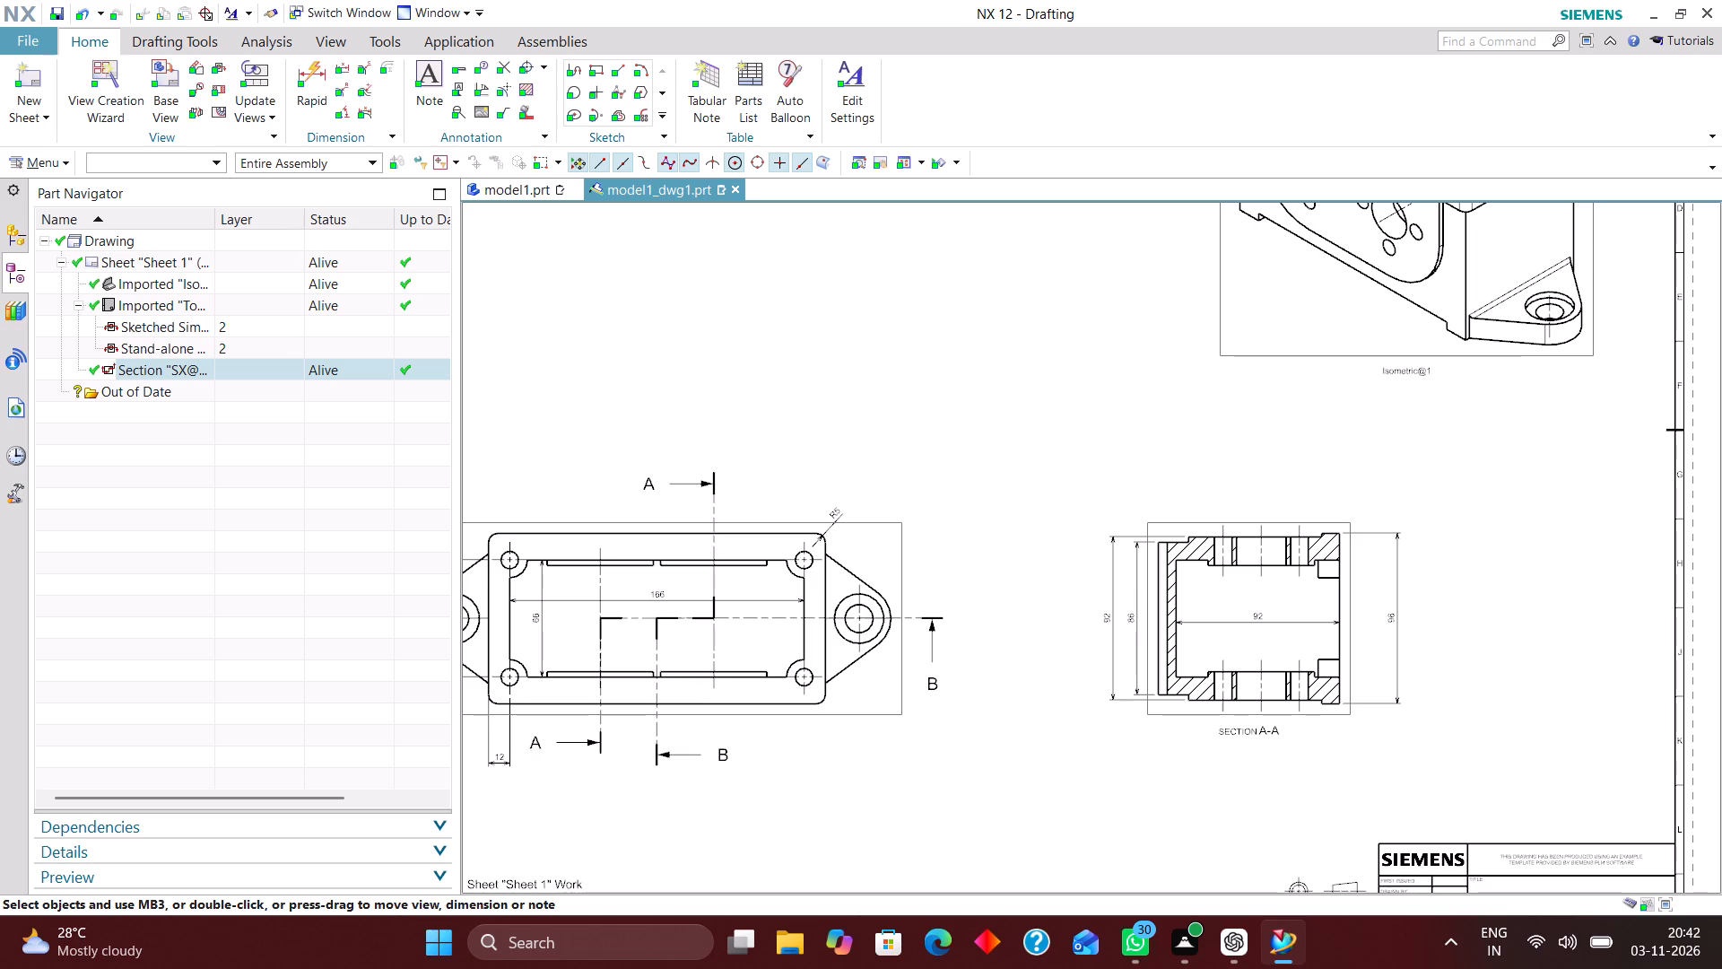
Show the top view's label below the view, with the label type set to Name.
{"action": "scroll", "coordinate": [1096, 494], "scroll_direction": "down", "scroll_amount": 1}
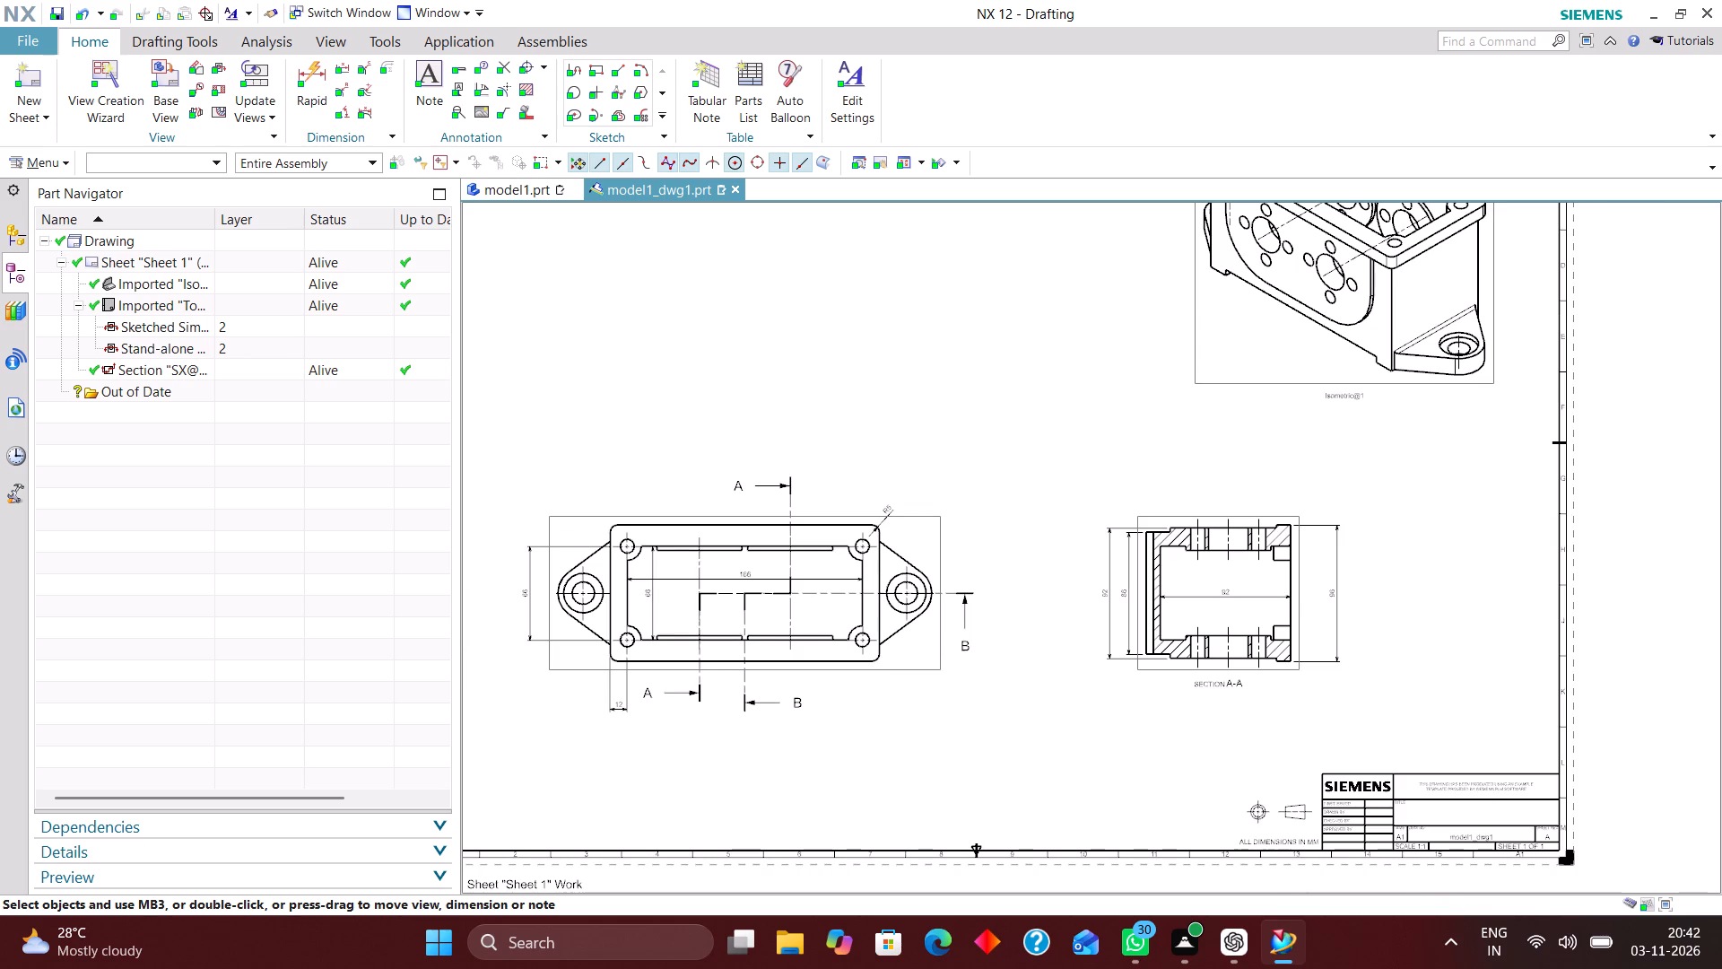
{"action": "scroll", "coordinate": [972, 656], "scroll_direction": "up", "scroll_amount": 2}
{"action": "right_click", "coordinate": [888, 679]}
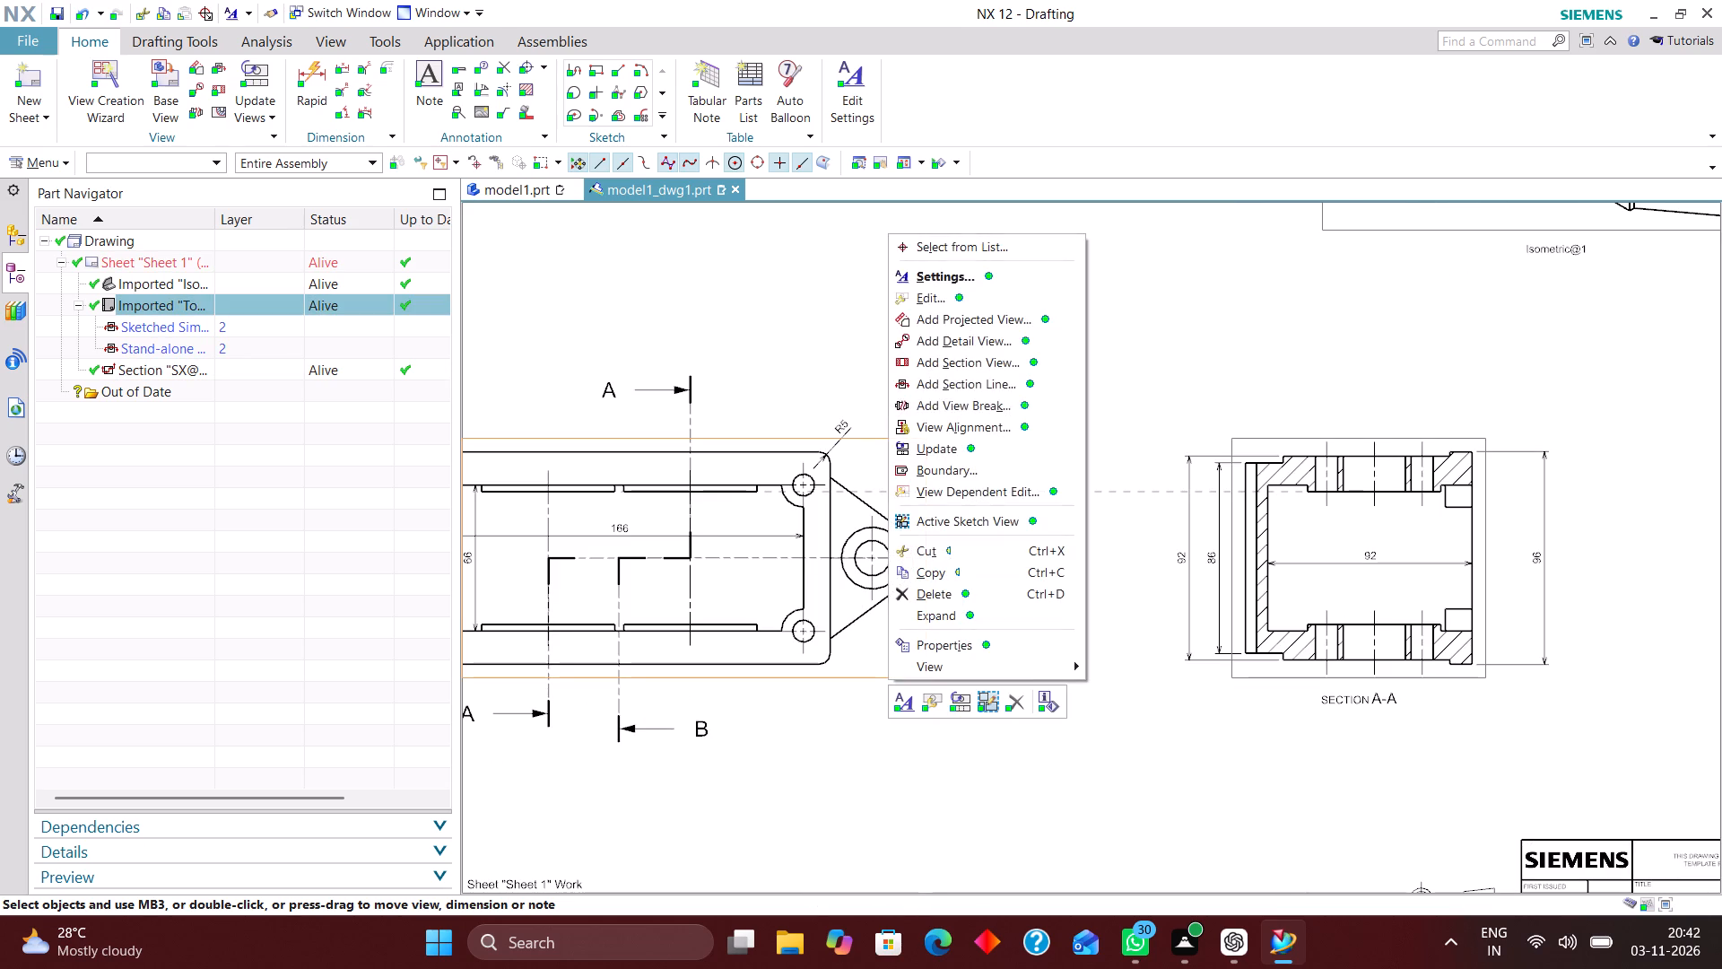
{"action": "left_click", "coordinate": [990, 275]}
{"action": "left_click_drag", "start_coordinate": [304, 339], "coordinate": [314, 331]}
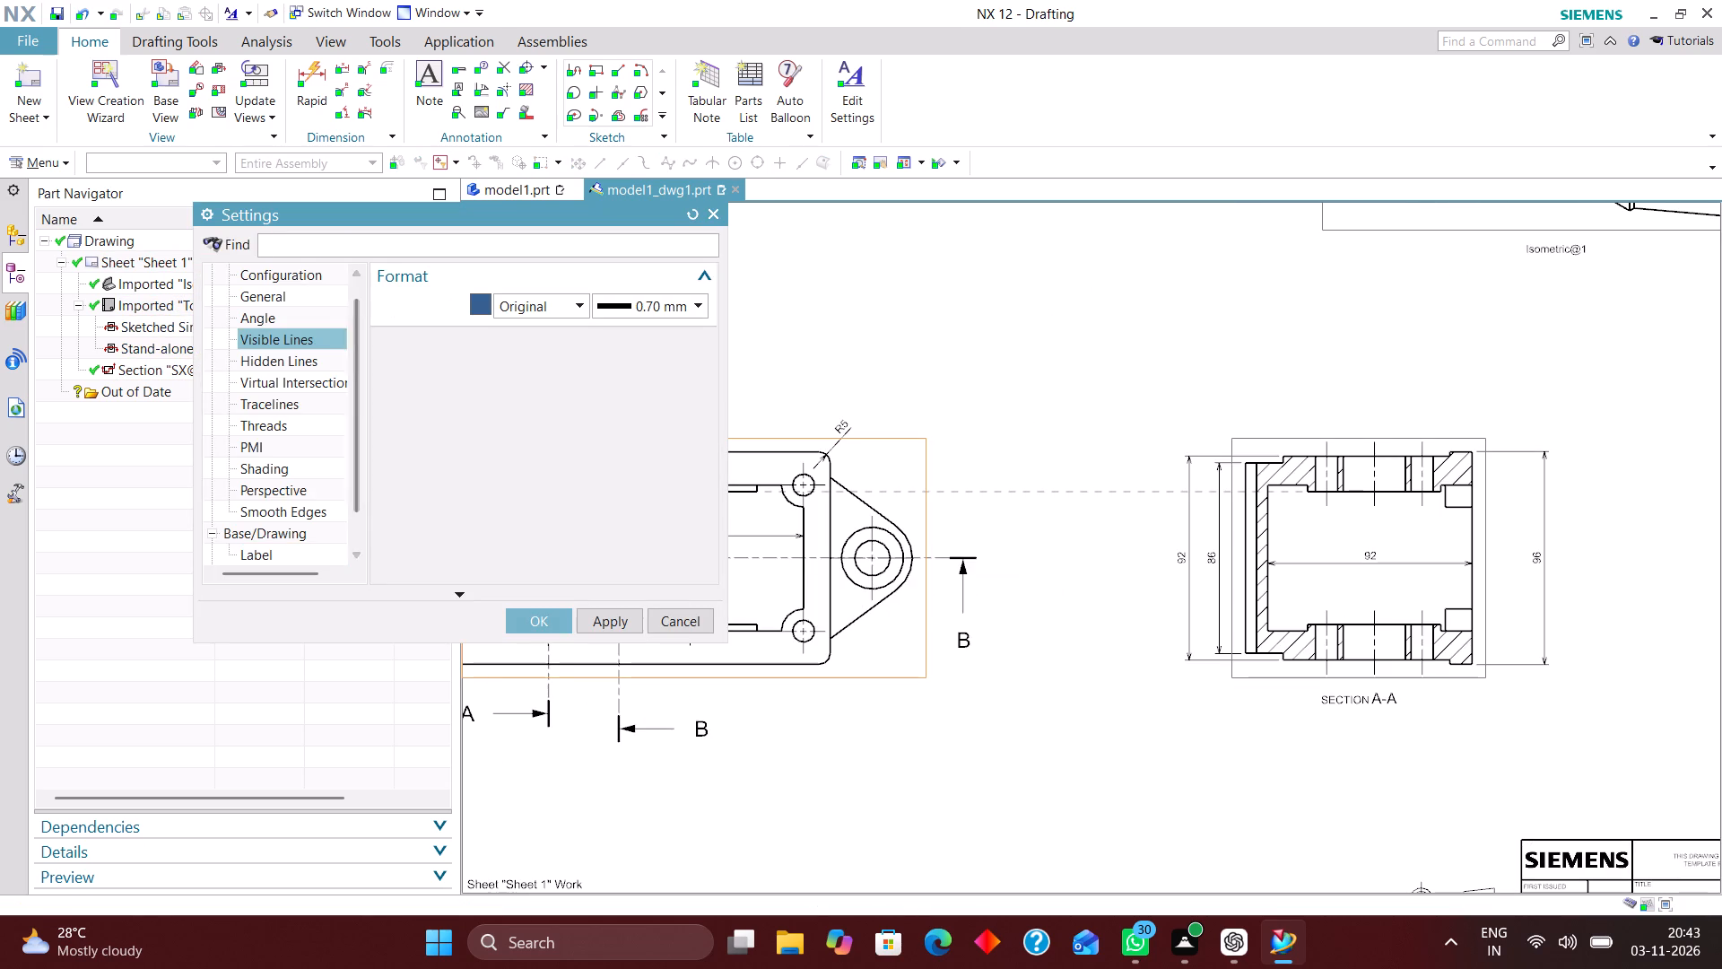
{"action": "left_click", "coordinate": [266, 552]}
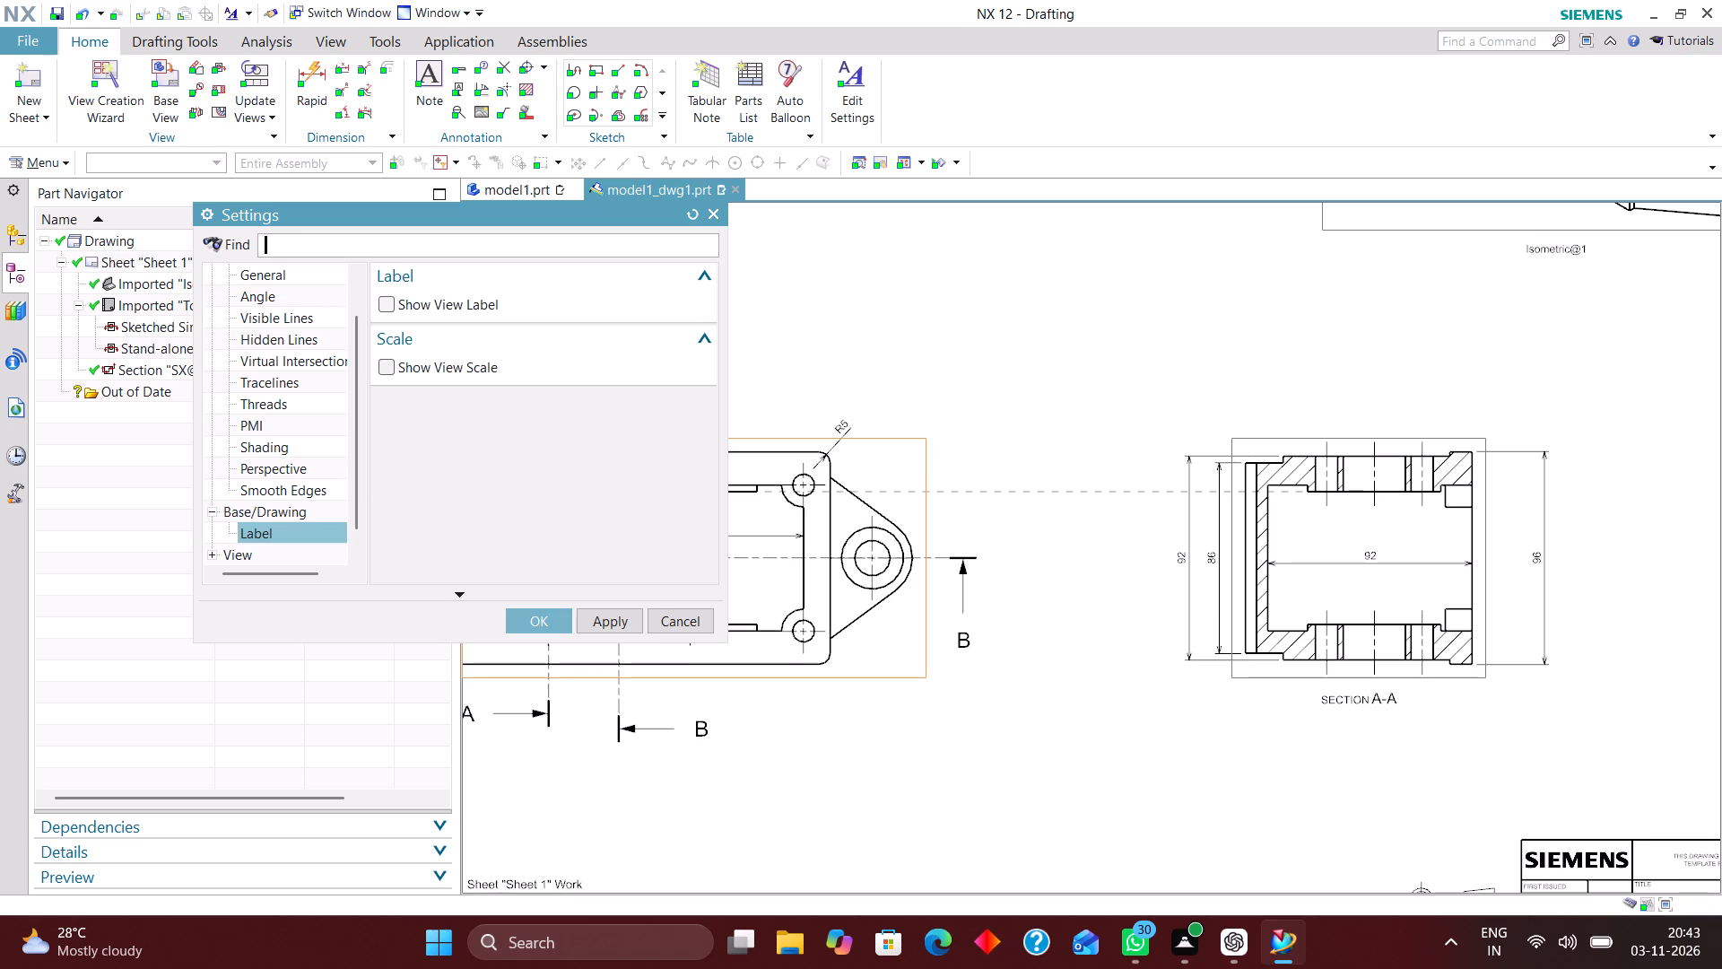
{"action": "left_click", "coordinate": [393, 299]}
{"action": "left_click", "coordinate": [621, 393]}
{"action": "left_click", "coordinate": [613, 413]}
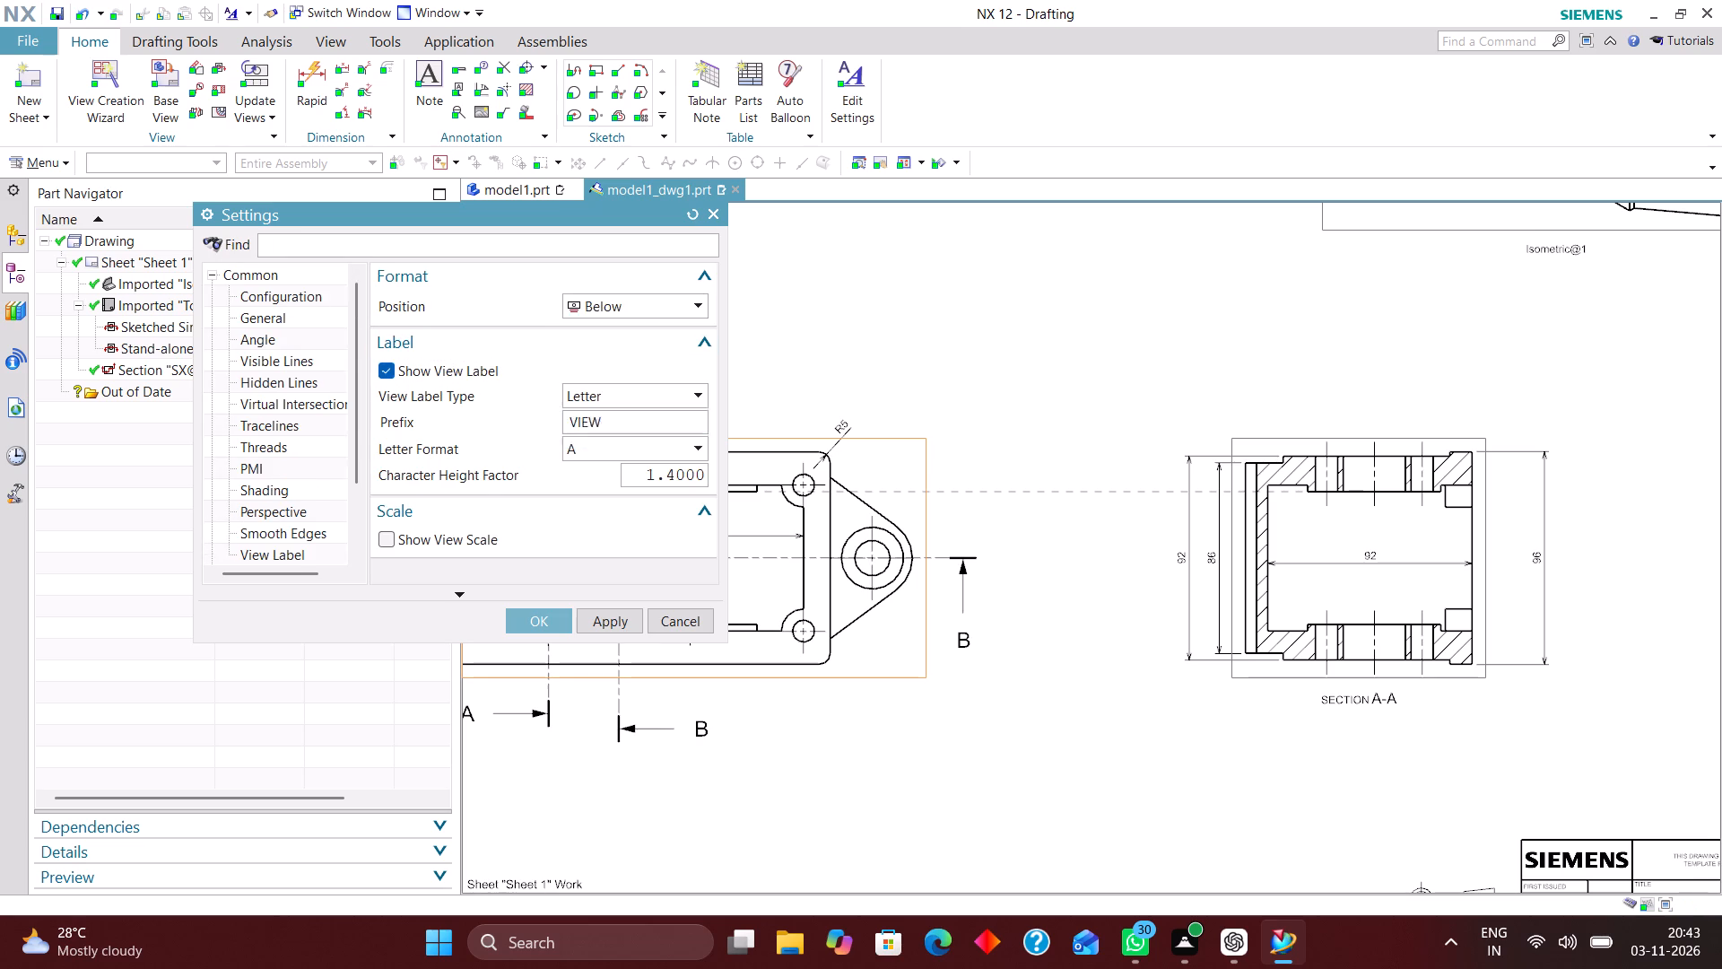
{"action": "left_click", "coordinate": [525, 614]}
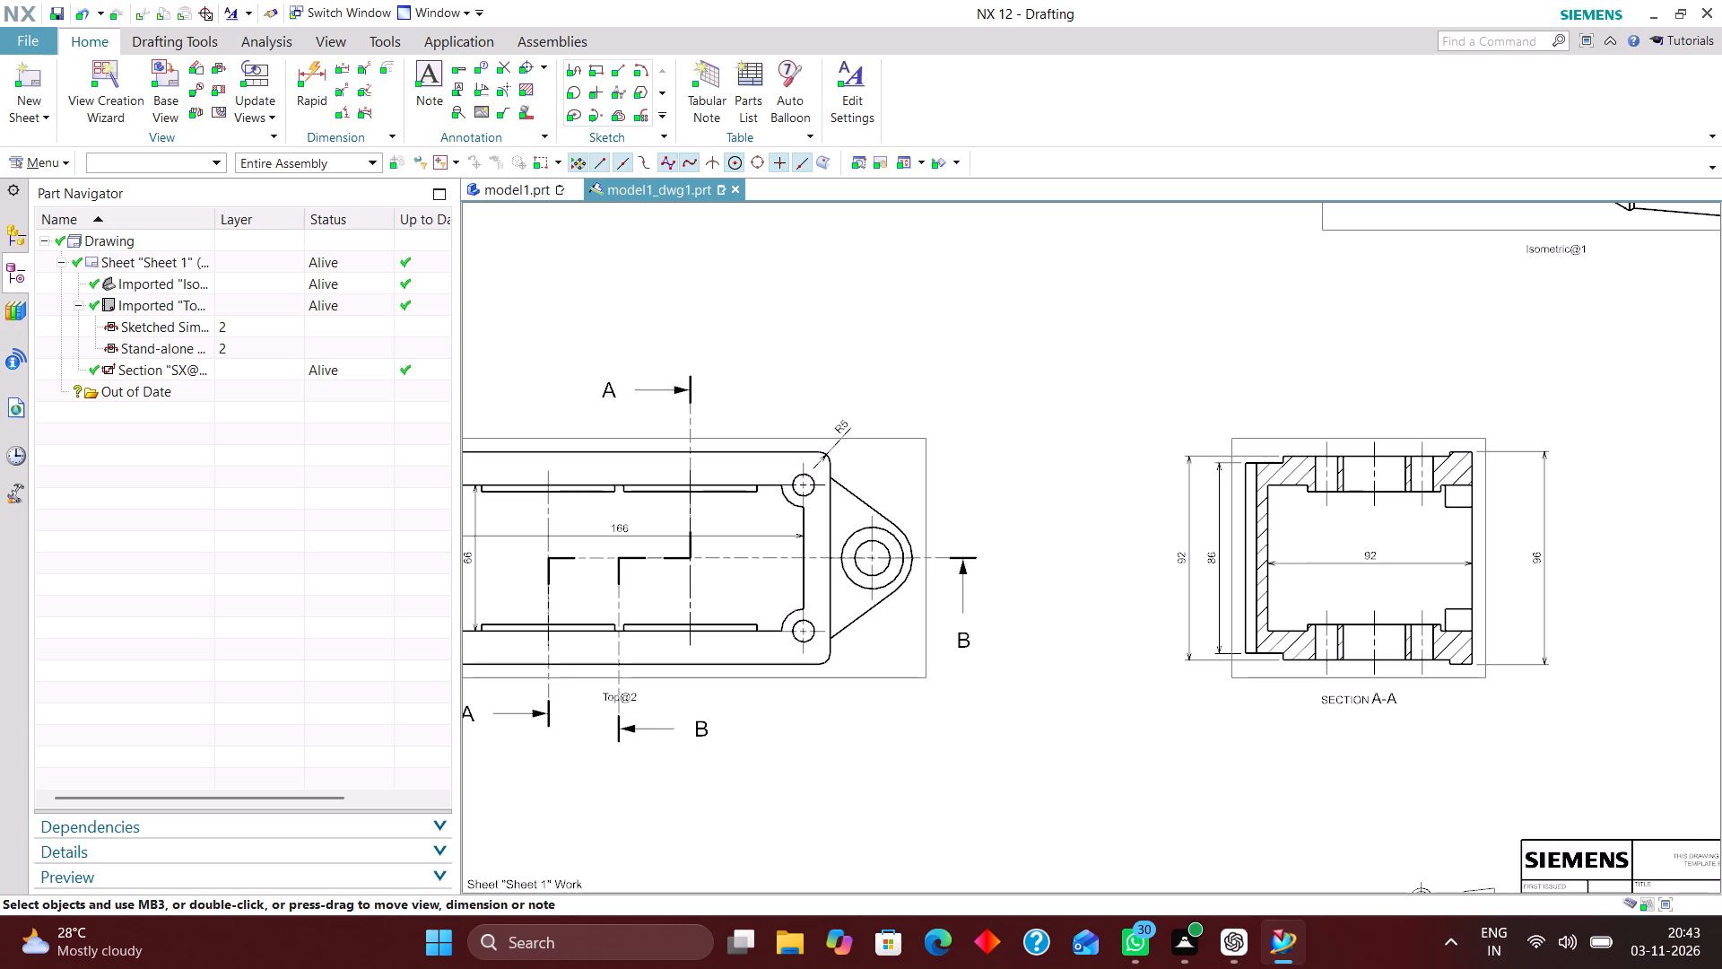
Move the top view's name label down, clear of the A-A and B-B section arrows.
{"action": "scroll", "coordinate": [813, 568], "scroll_direction": "down", "scroll_amount": 2}
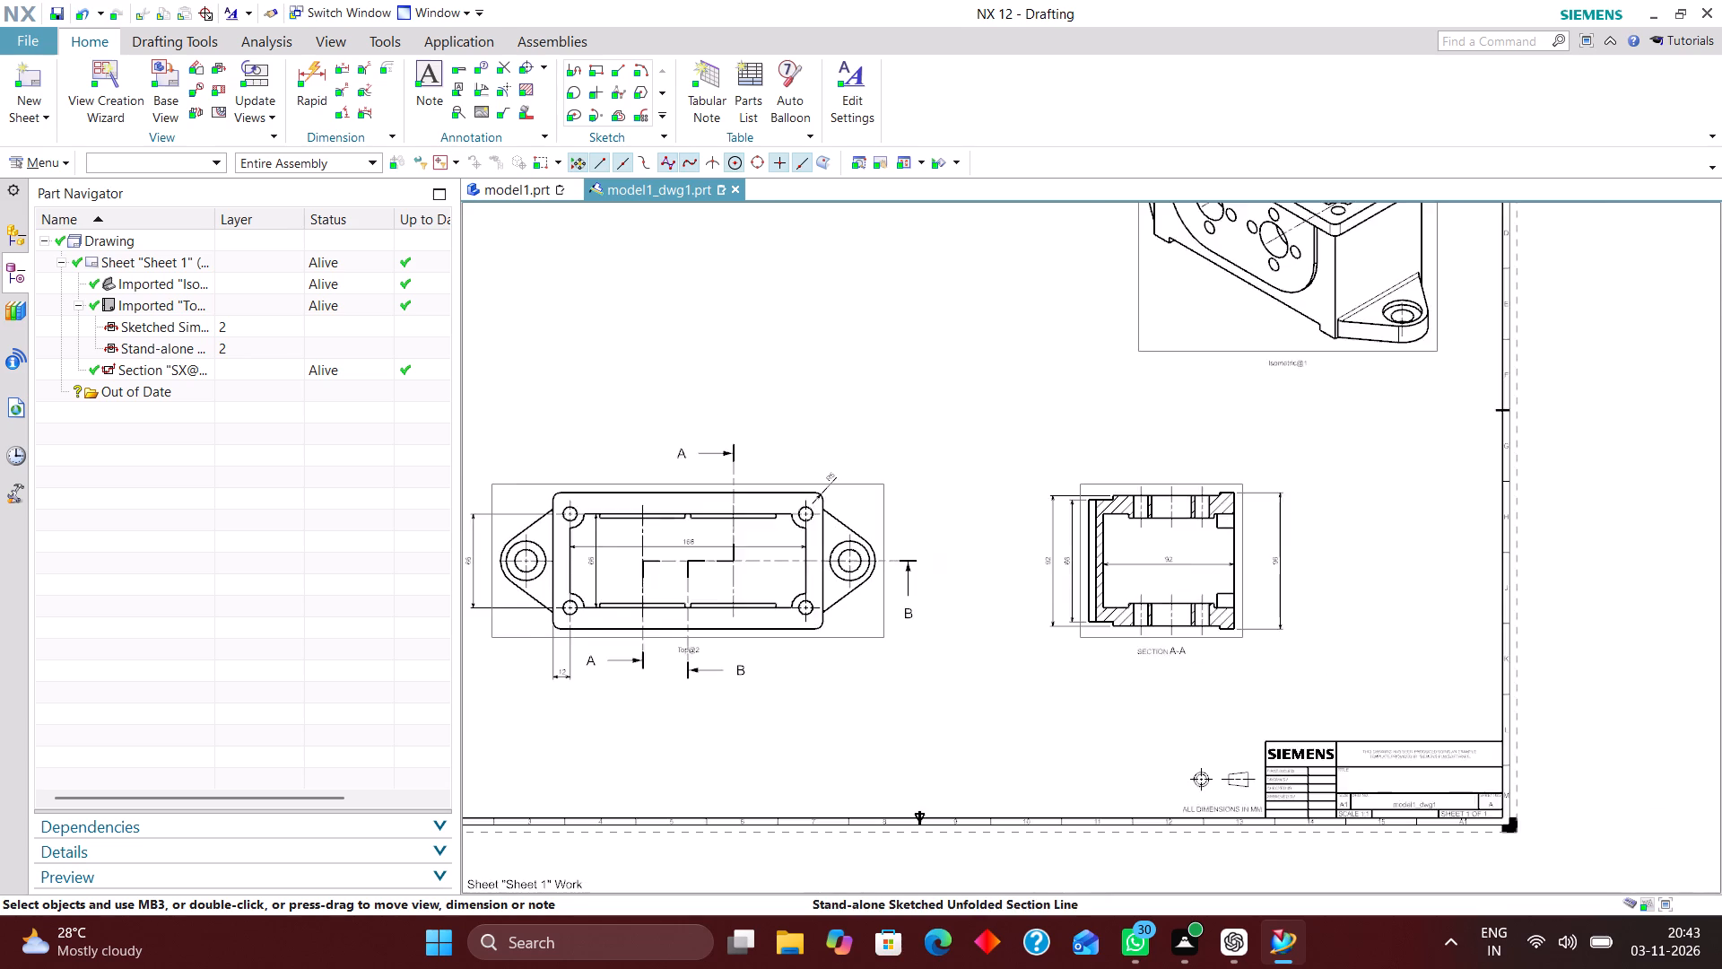
{"action": "scroll", "coordinate": [729, 597], "scroll_direction": "down", "scroll_amount": 1}
{"action": "scroll", "coordinate": [718, 631], "scroll_direction": "up", "scroll_amount": 5}
{"action": "left_click", "coordinate": [642, 651]}
{"action": "left_click_drag", "start_coordinate": [642, 651], "coordinate": [635, 685]}
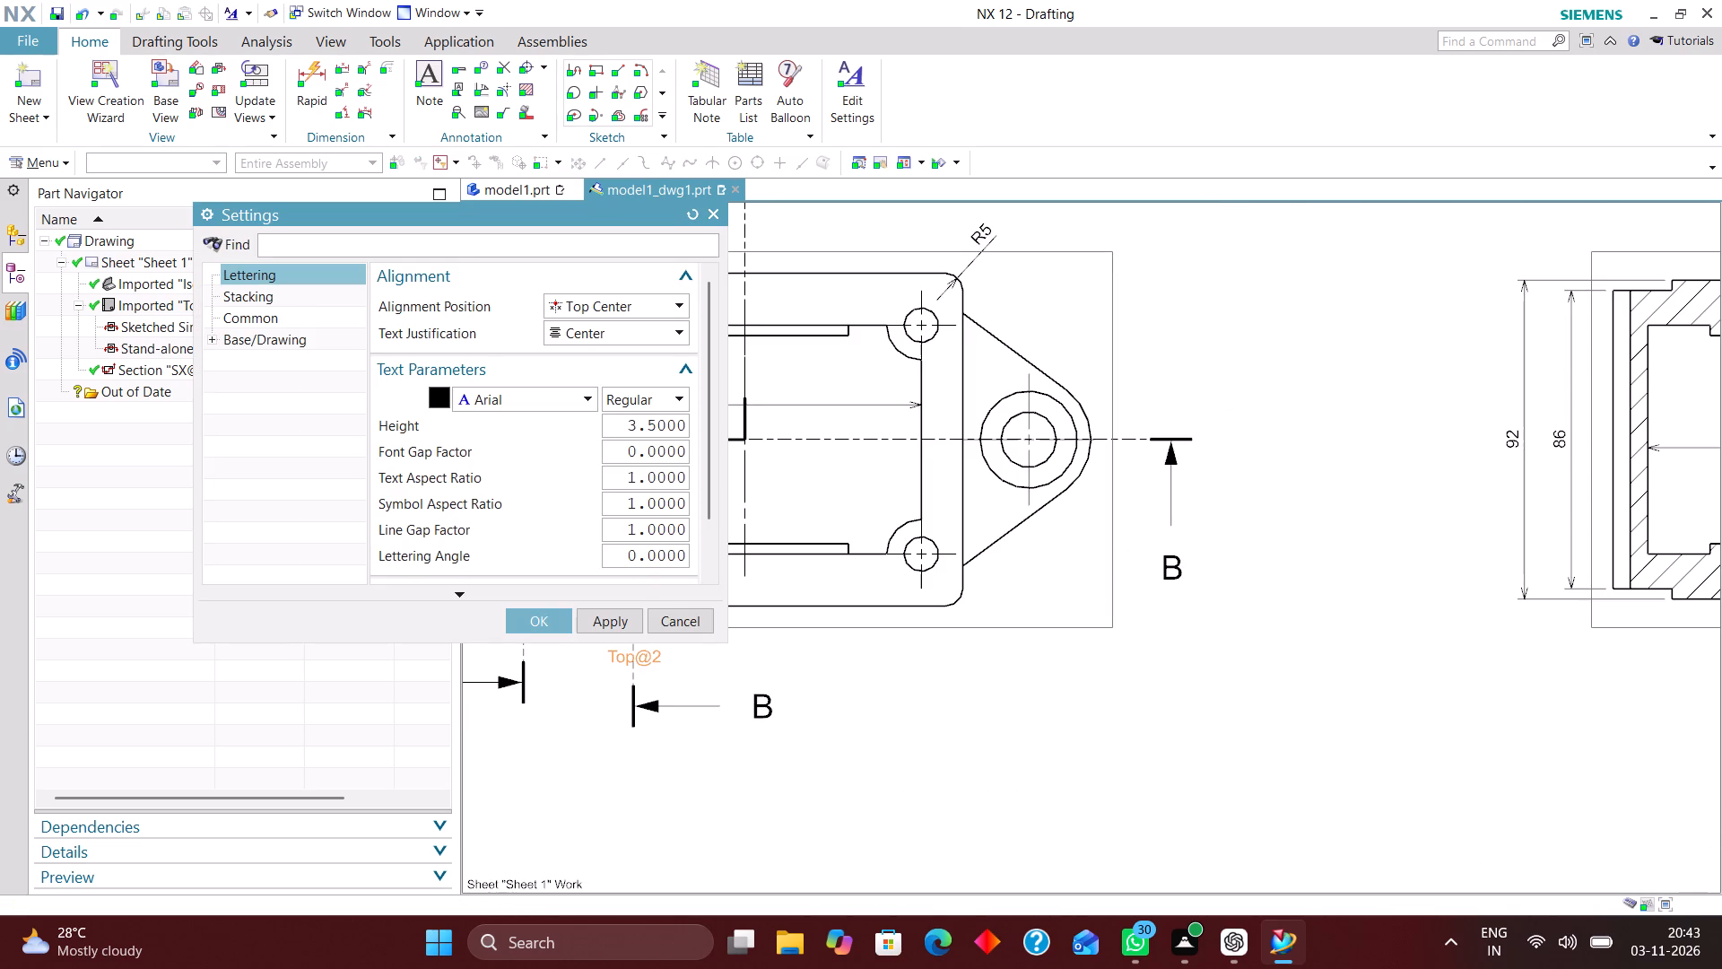
{"action": "left_click", "coordinate": [686, 624]}
{"action": "left_click_drag", "start_coordinate": [651, 659], "coordinate": [621, 781]}
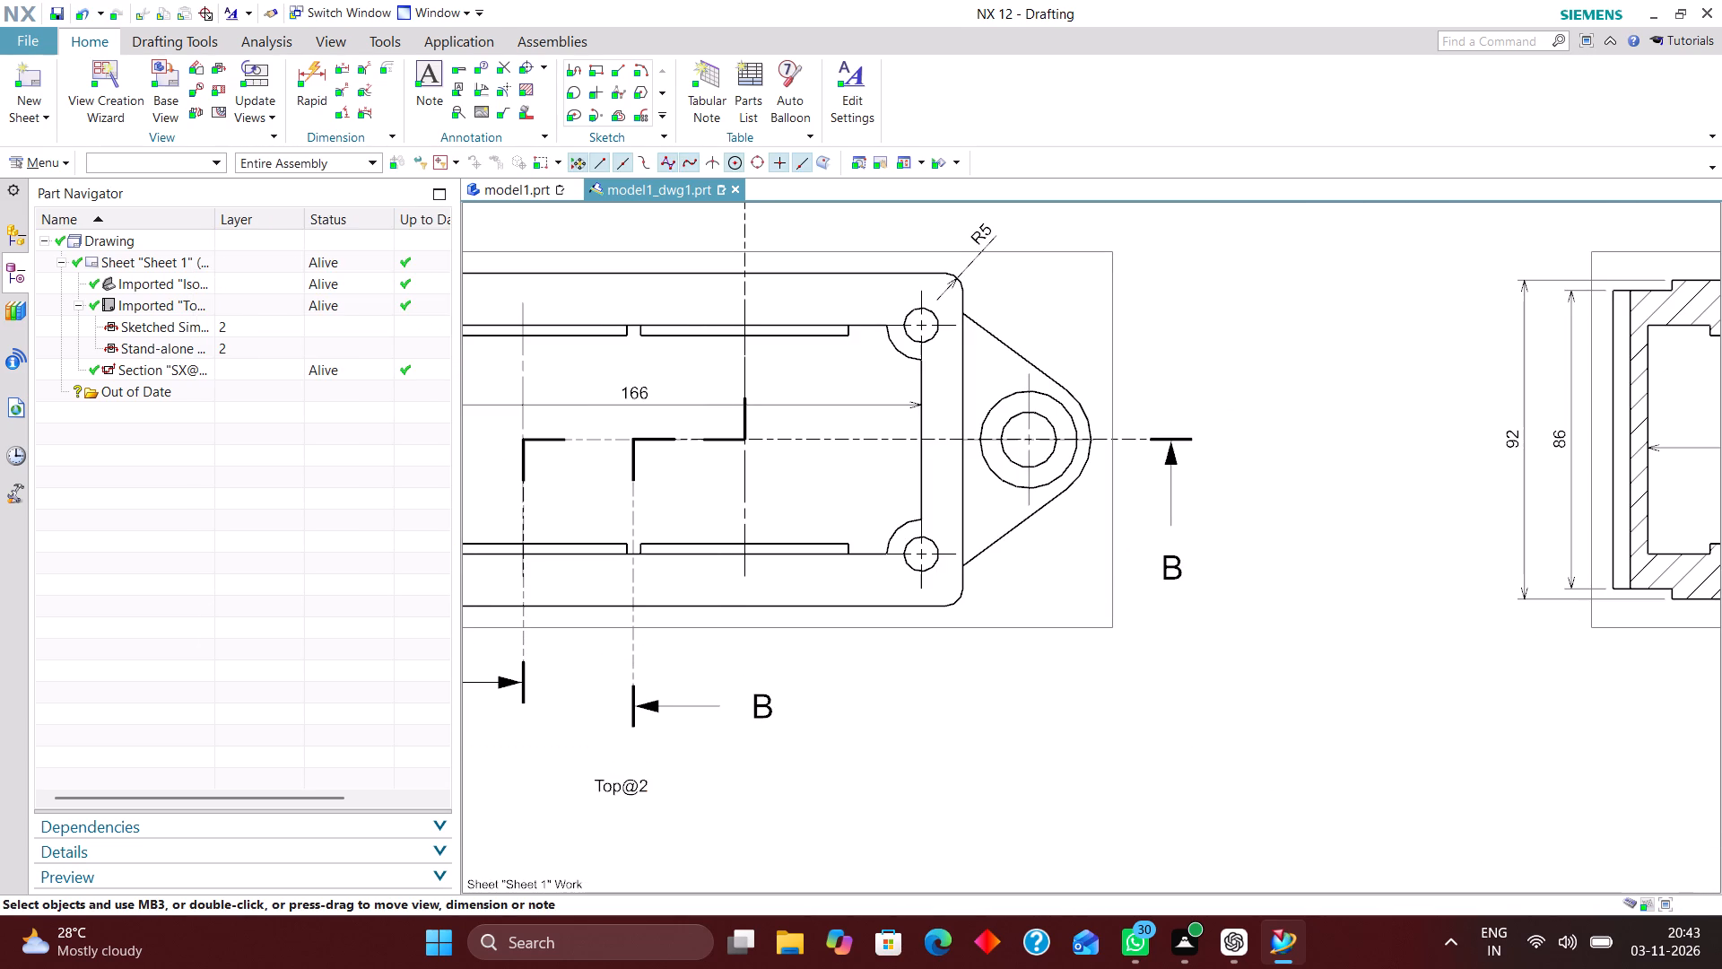
Examine section A-A with its dimensions and the layout of the labelled views across the sheet.
{"action": "scroll", "coordinate": [684, 657], "scroll_direction": "down", "scroll_amount": 3}
{"action": "scroll", "coordinate": [944, 542], "scroll_direction": "down", "scroll_amount": 1}
{"action": "right_click_drag", "start_coordinate": [1003, 360], "coordinate": [957, 510]}
{"action": "scroll", "coordinate": [1307, 617], "scroll_direction": "up", "scroll_amount": 4}
{"action": "scroll", "coordinate": [1204, 628], "scroll_direction": "down", "scroll_amount": 2}
{"action": "scroll", "coordinate": [1136, 504], "scroll_direction": "up", "scroll_amount": 4}
{"action": "scroll", "coordinate": [1058, 599], "scroll_direction": "down", "scroll_amount": 2}
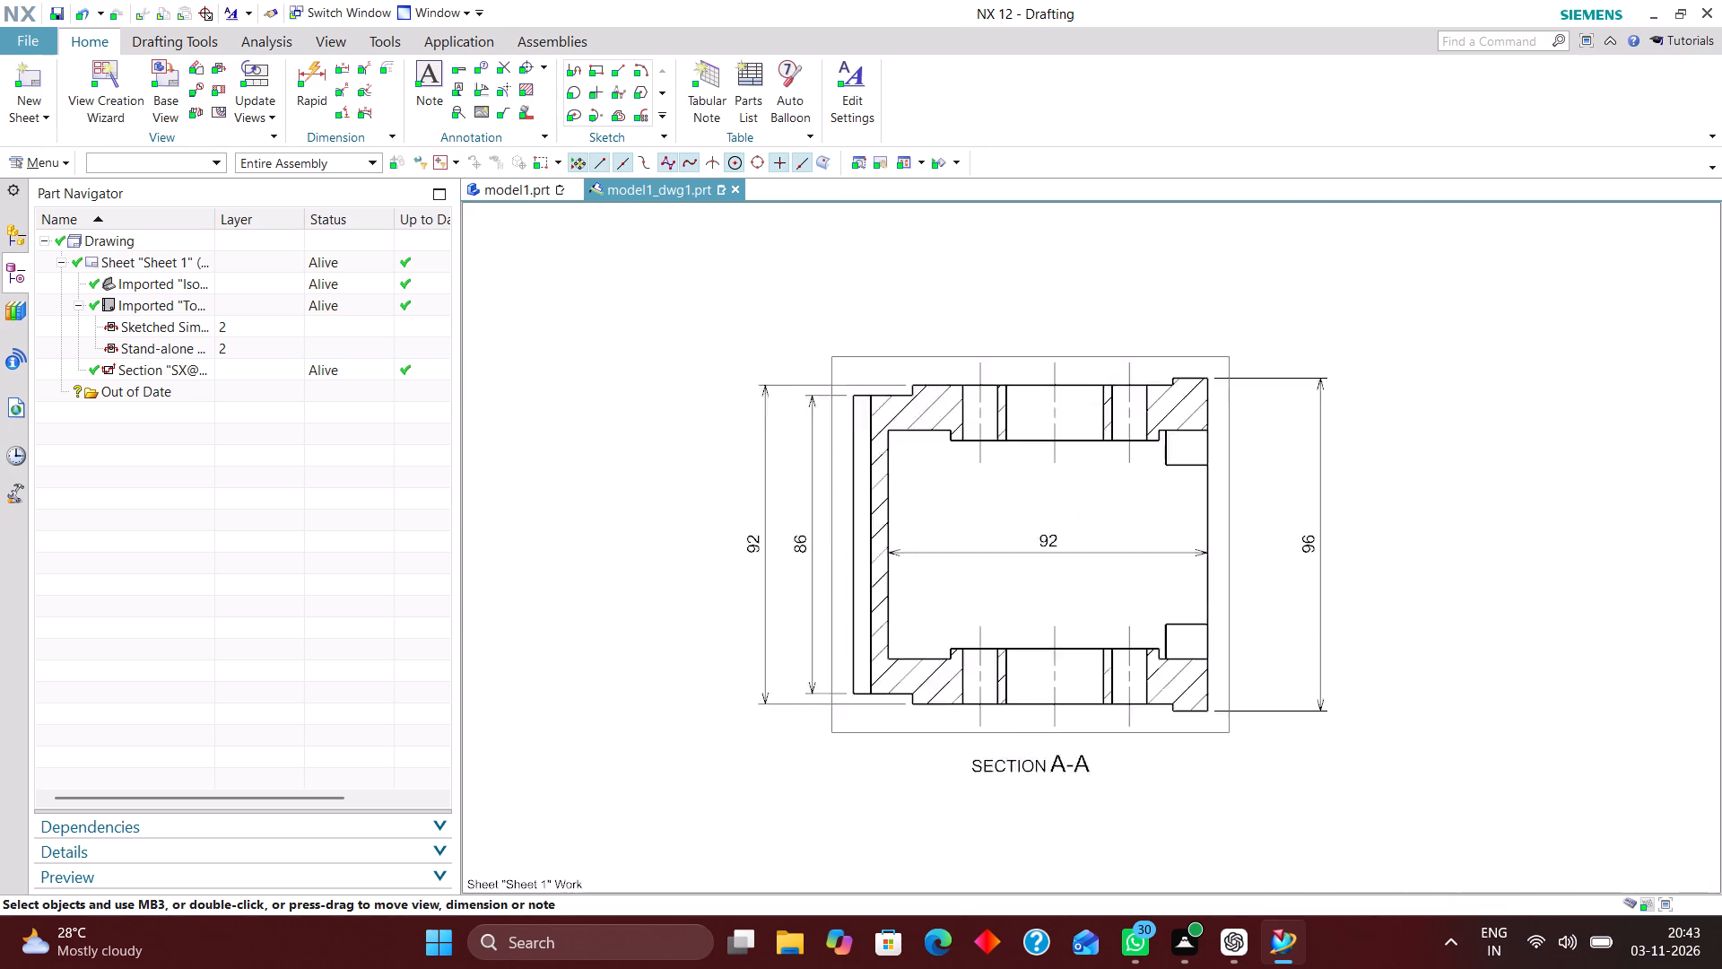
{"action": "scroll", "coordinate": [1054, 609], "scroll_direction": "down", "scroll_amount": 1}
{"action": "scroll", "coordinate": [987, 470], "scroll_direction": "down", "scroll_amount": 2}
{"action": "scroll", "coordinate": [894, 463], "scroll_direction": "down", "scroll_amount": 2}
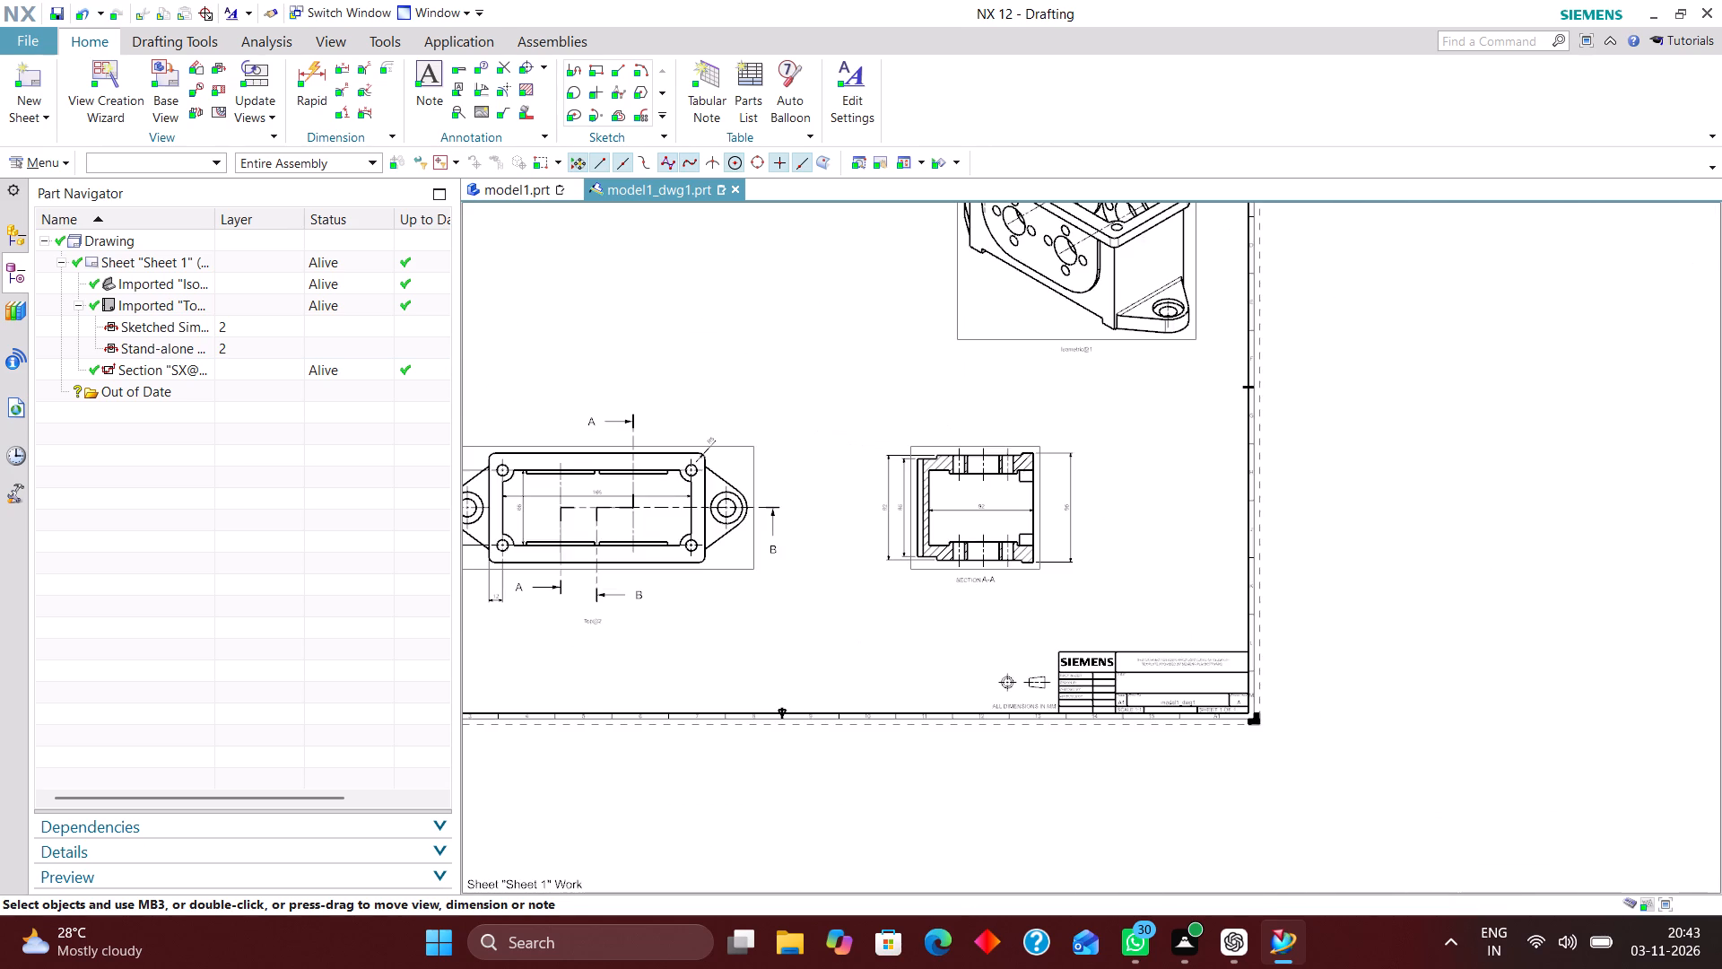
{"action": "scroll", "coordinate": [735, 435], "scroll_direction": "up", "scroll_amount": 1}
{"action": "scroll", "coordinate": [904, 492], "scroll_direction": "down", "scroll_amount": 1}
{"action": "scroll", "coordinate": [610, 496], "scroll_direction": "up", "scroll_amount": 2}
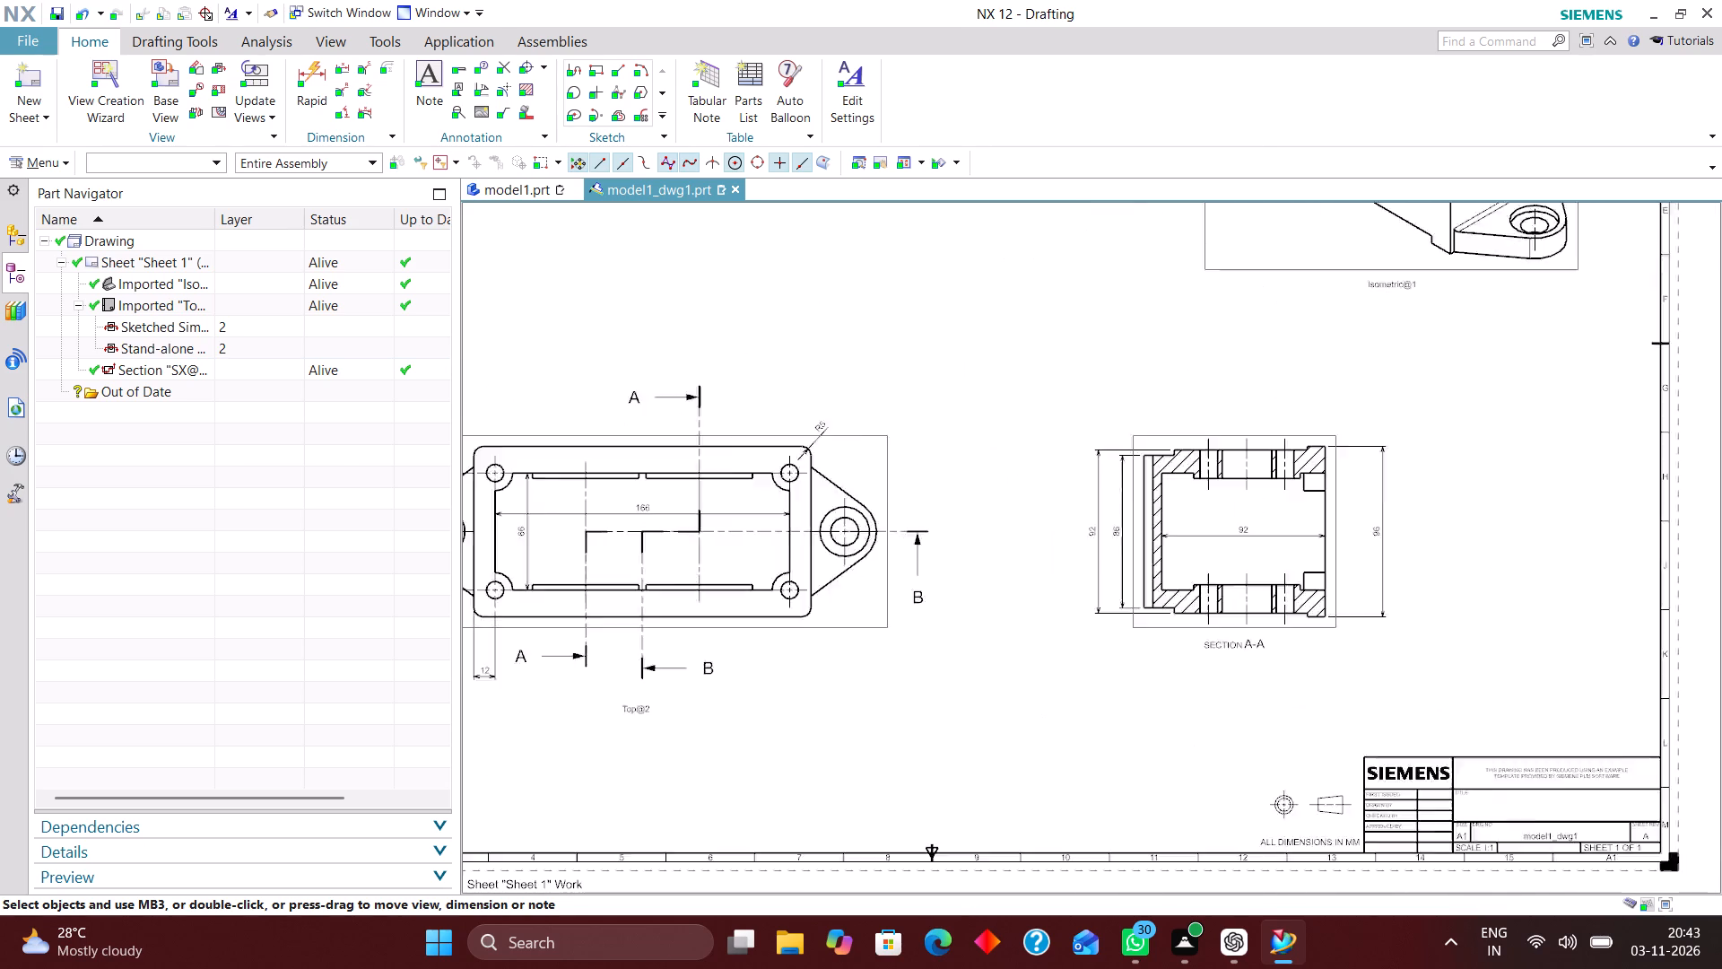
{"action": "scroll", "coordinate": [610, 496], "scroll_direction": "up", "scroll_amount": 1}
{"action": "scroll", "coordinate": [900, 697], "scroll_direction": "down", "scroll_amount": 1}
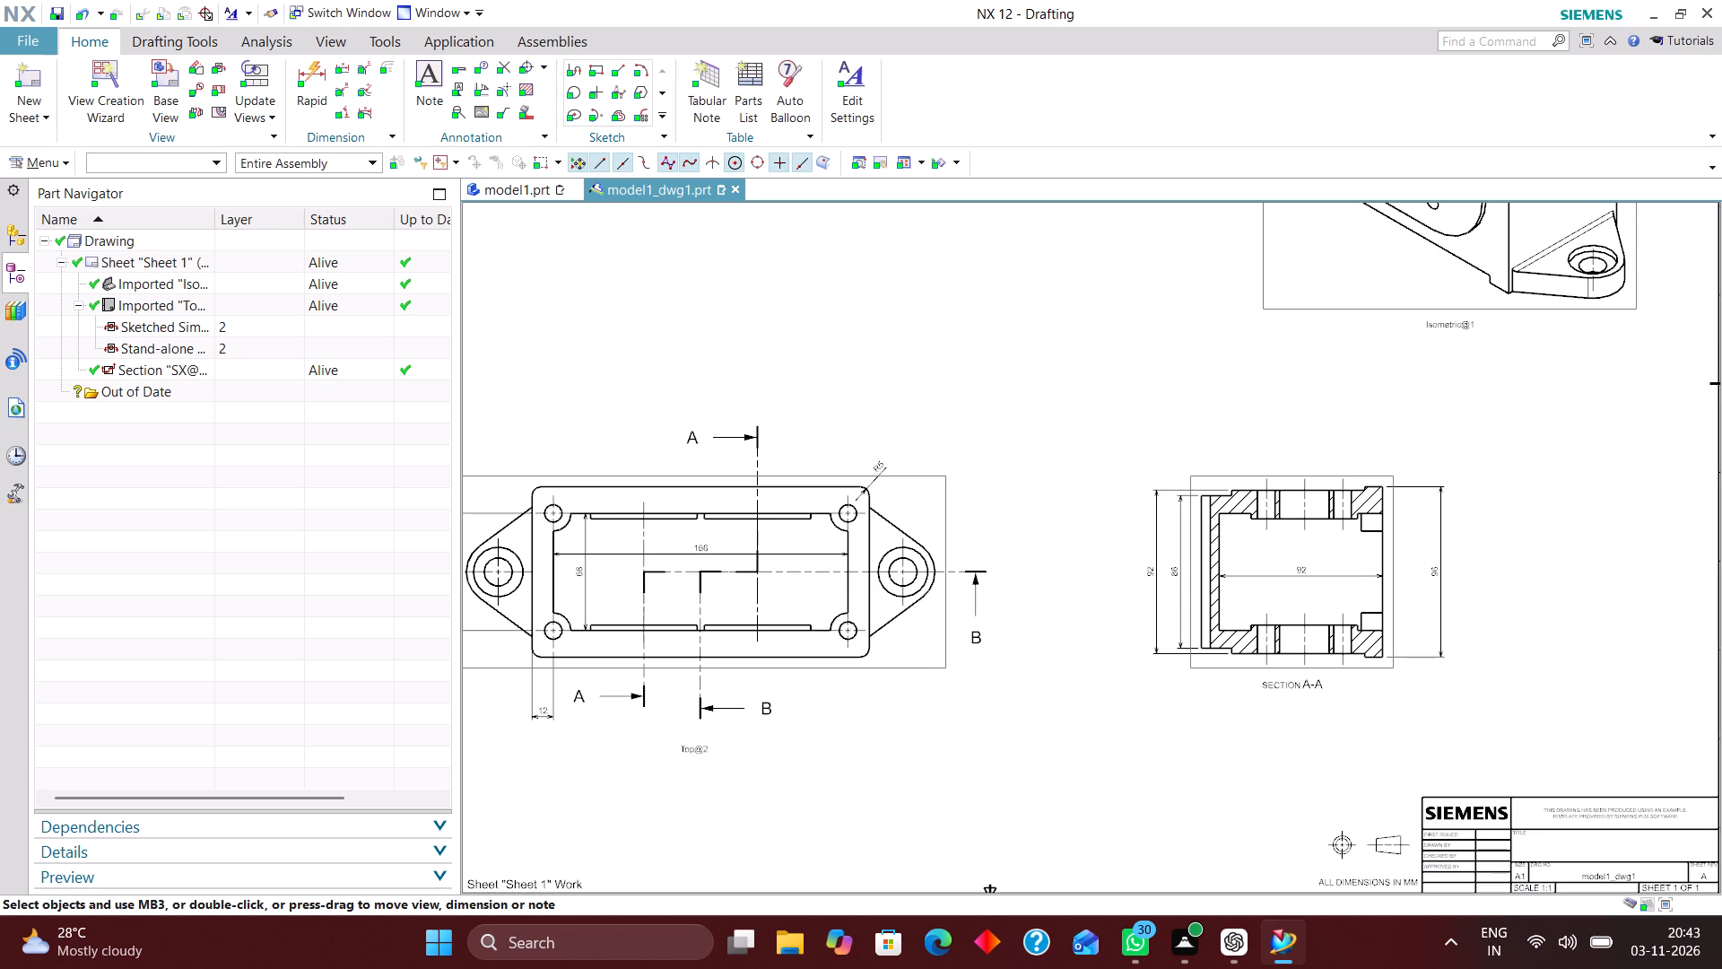
{"action": "scroll", "coordinate": [812, 658], "scroll_direction": "down", "scroll_amount": 3}
{"action": "scroll", "coordinate": [858, 425], "scroll_direction": "up", "scroll_amount": 2}
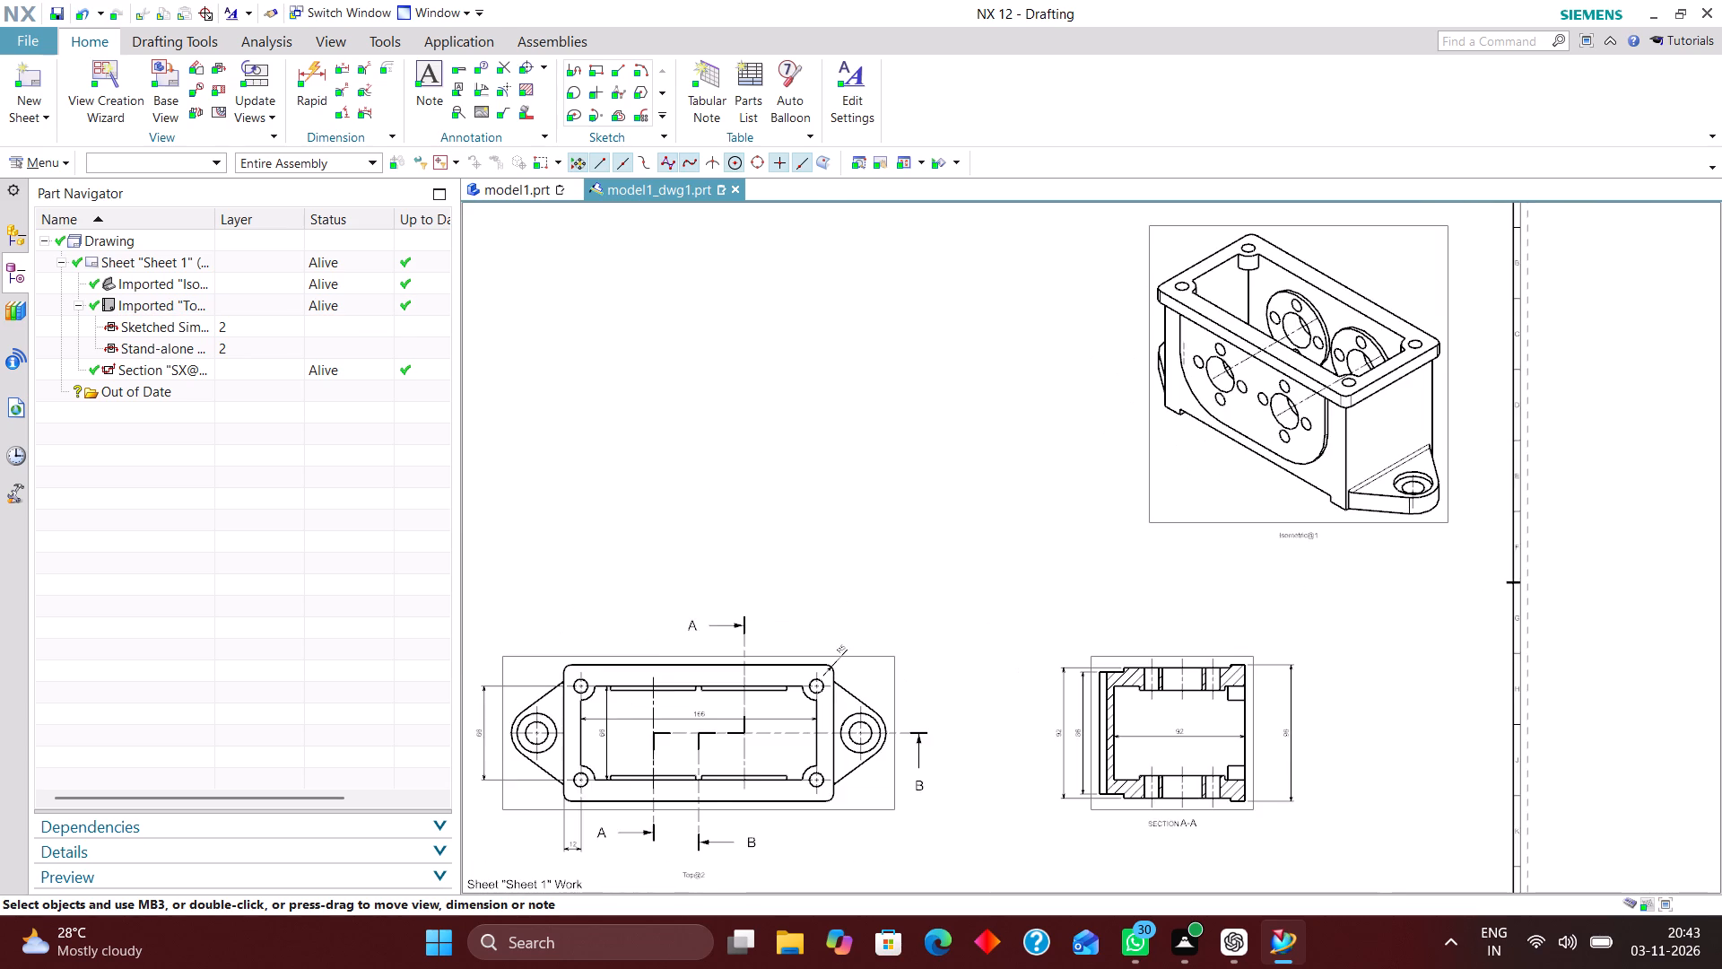
{"action": "right_click_drag", "start_coordinate": [890, 377], "coordinate": [806, 471]}
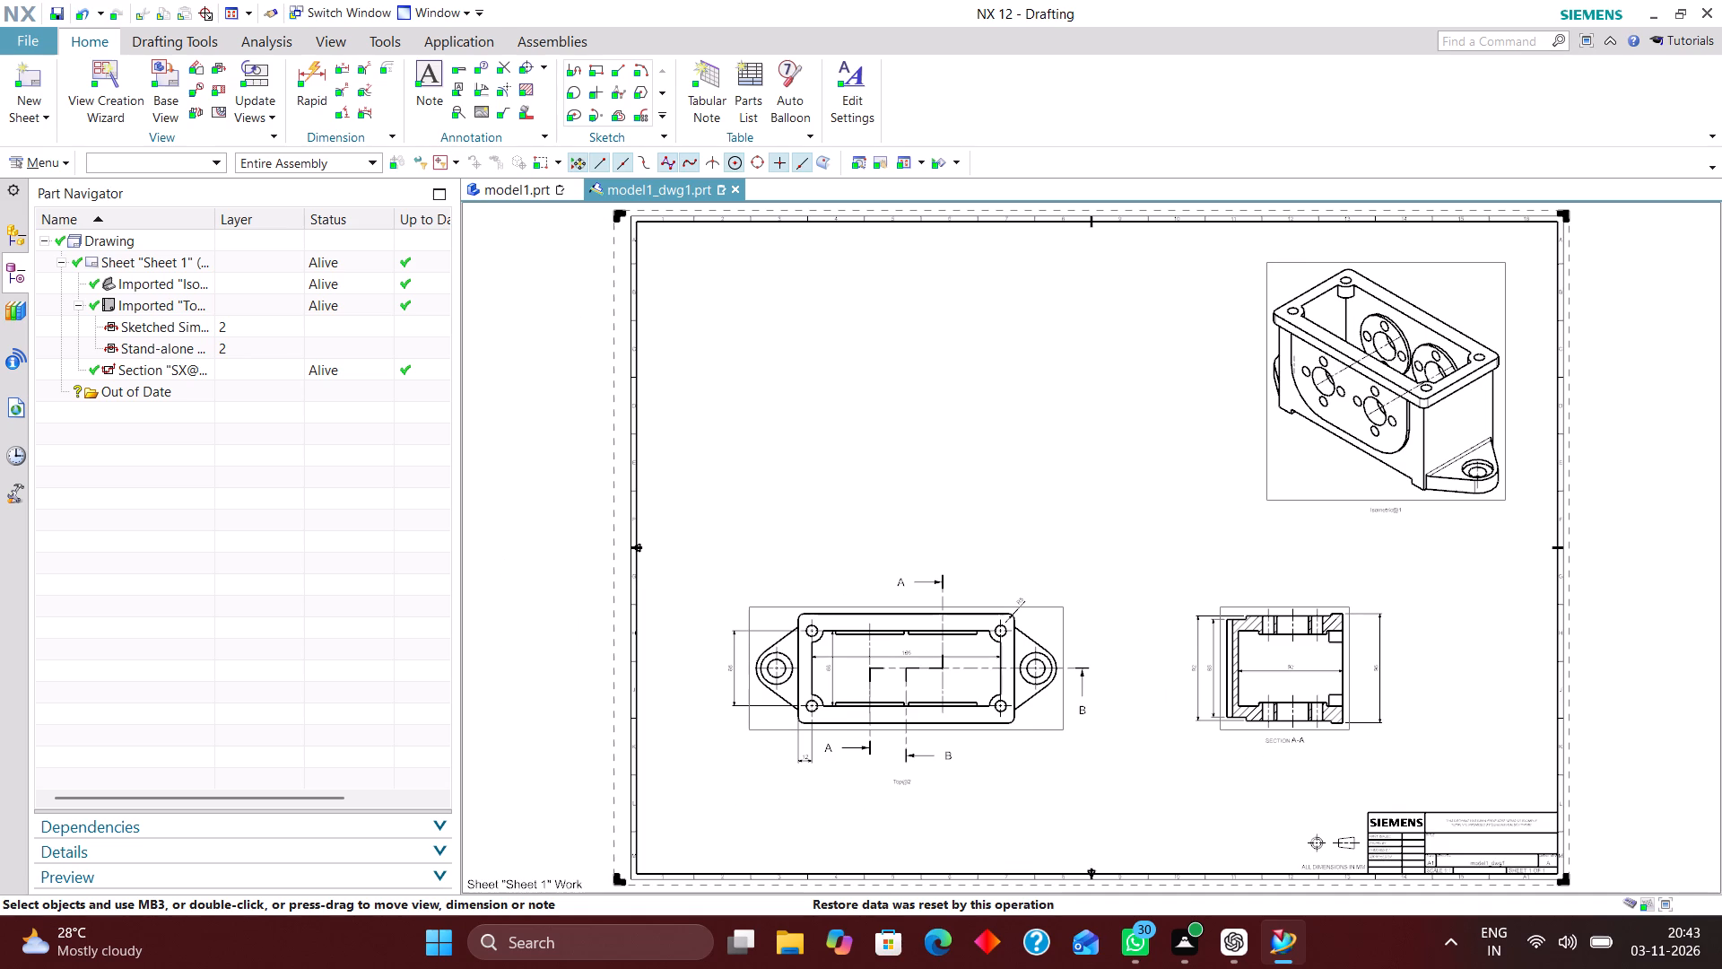
Examine the B-B section line's definition and its display, format, arrowhead, label, offset and inherit settings.
{"action": "scroll", "coordinate": [1051, 540], "scroll_direction": "up", "scroll_amount": 2}
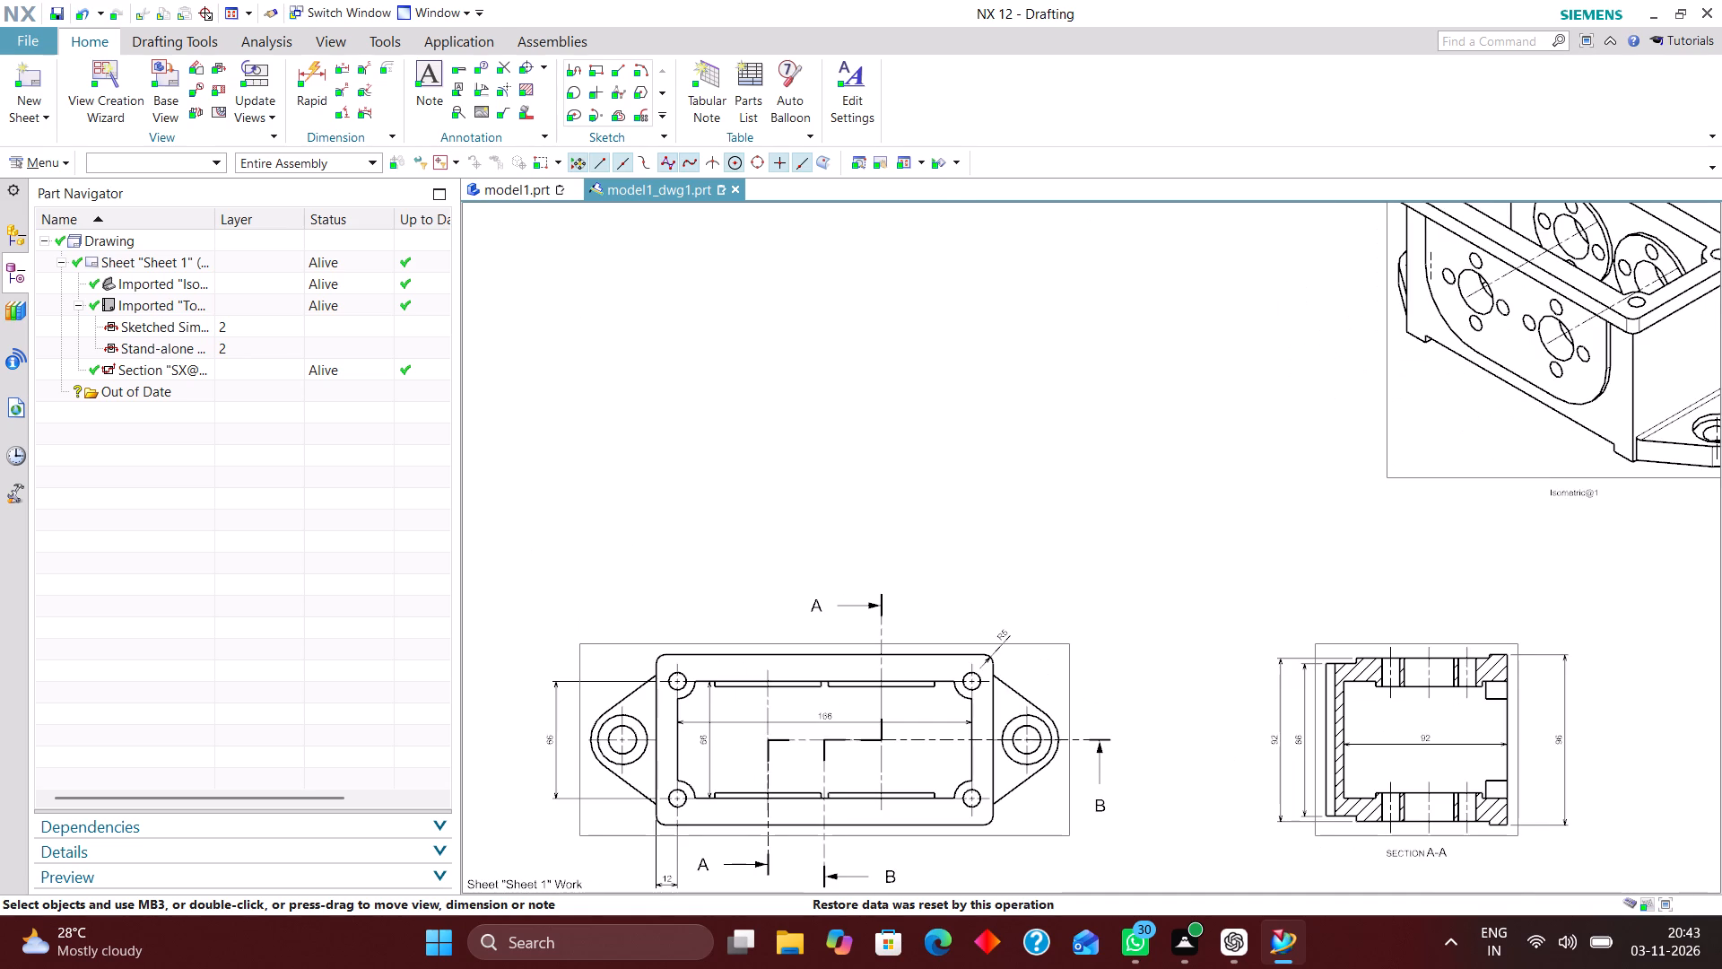
{"action": "scroll", "coordinate": [871, 440], "scroll_direction": "down", "scroll_amount": 2}
{"action": "scroll", "coordinate": [843, 684], "scroll_direction": "up", "scroll_amount": 4}
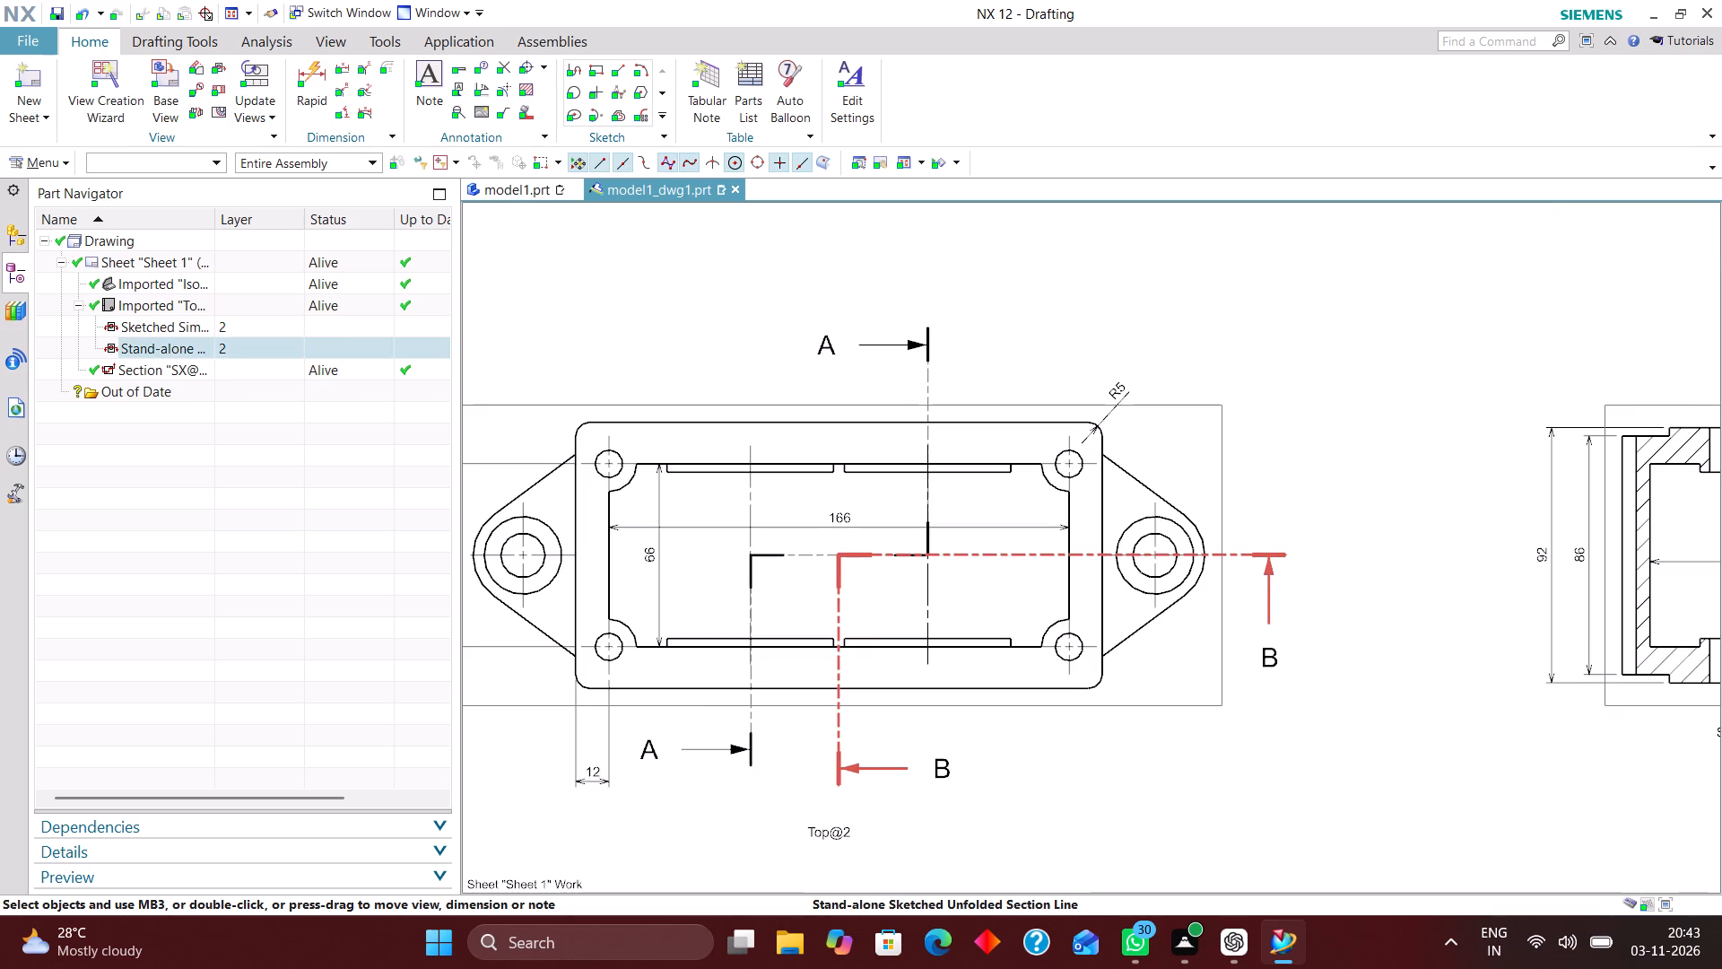
{"action": "double_click", "coordinate": [834, 753]}
{"action": "left_click", "coordinate": [345, 415]}
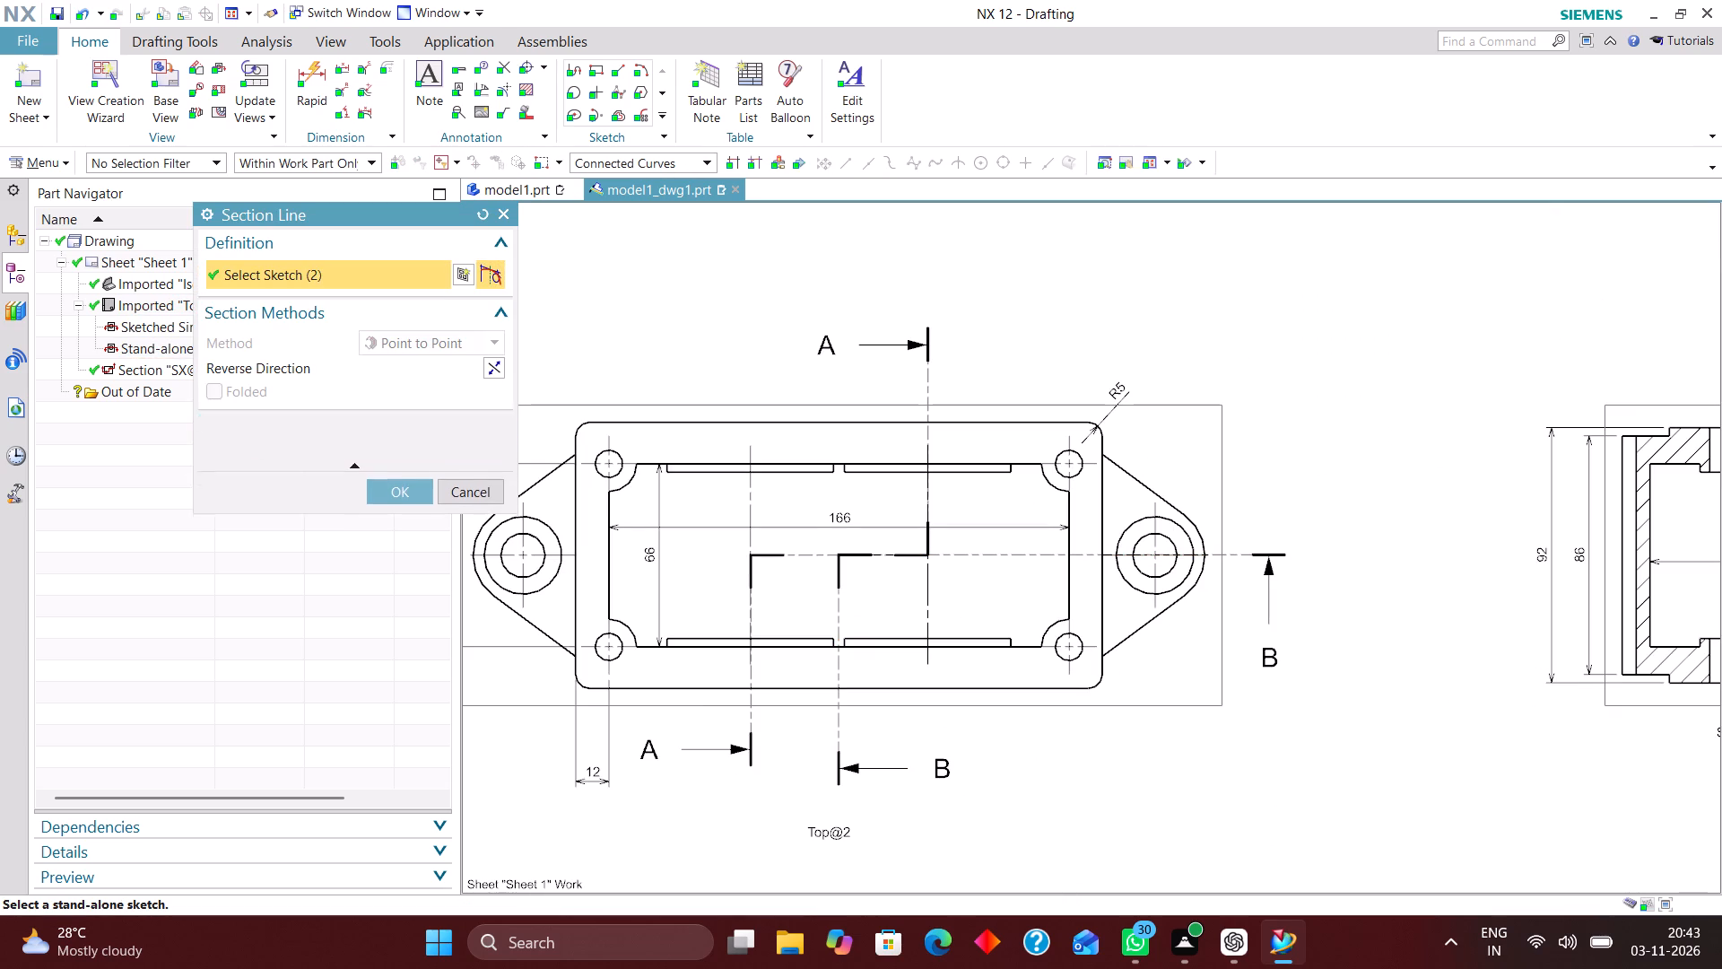
{"action": "left_click", "coordinate": [477, 339]}
{"action": "left_click", "coordinate": [488, 275]}
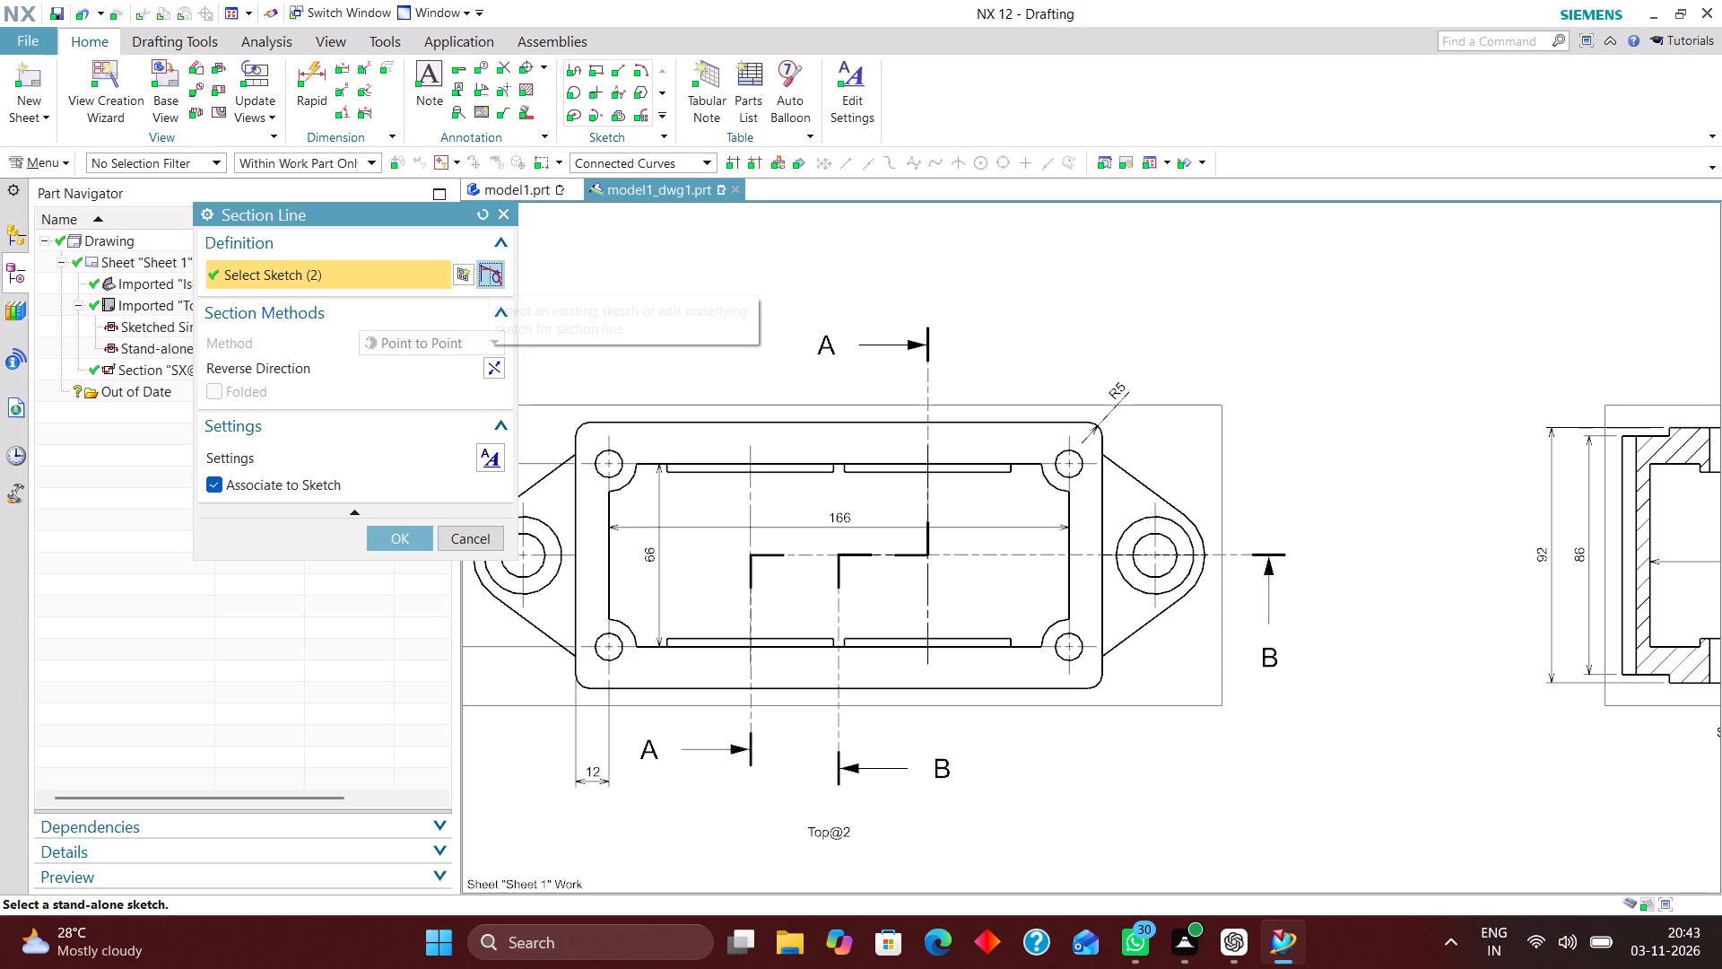
{"action": "left_click", "coordinate": [493, 466]}
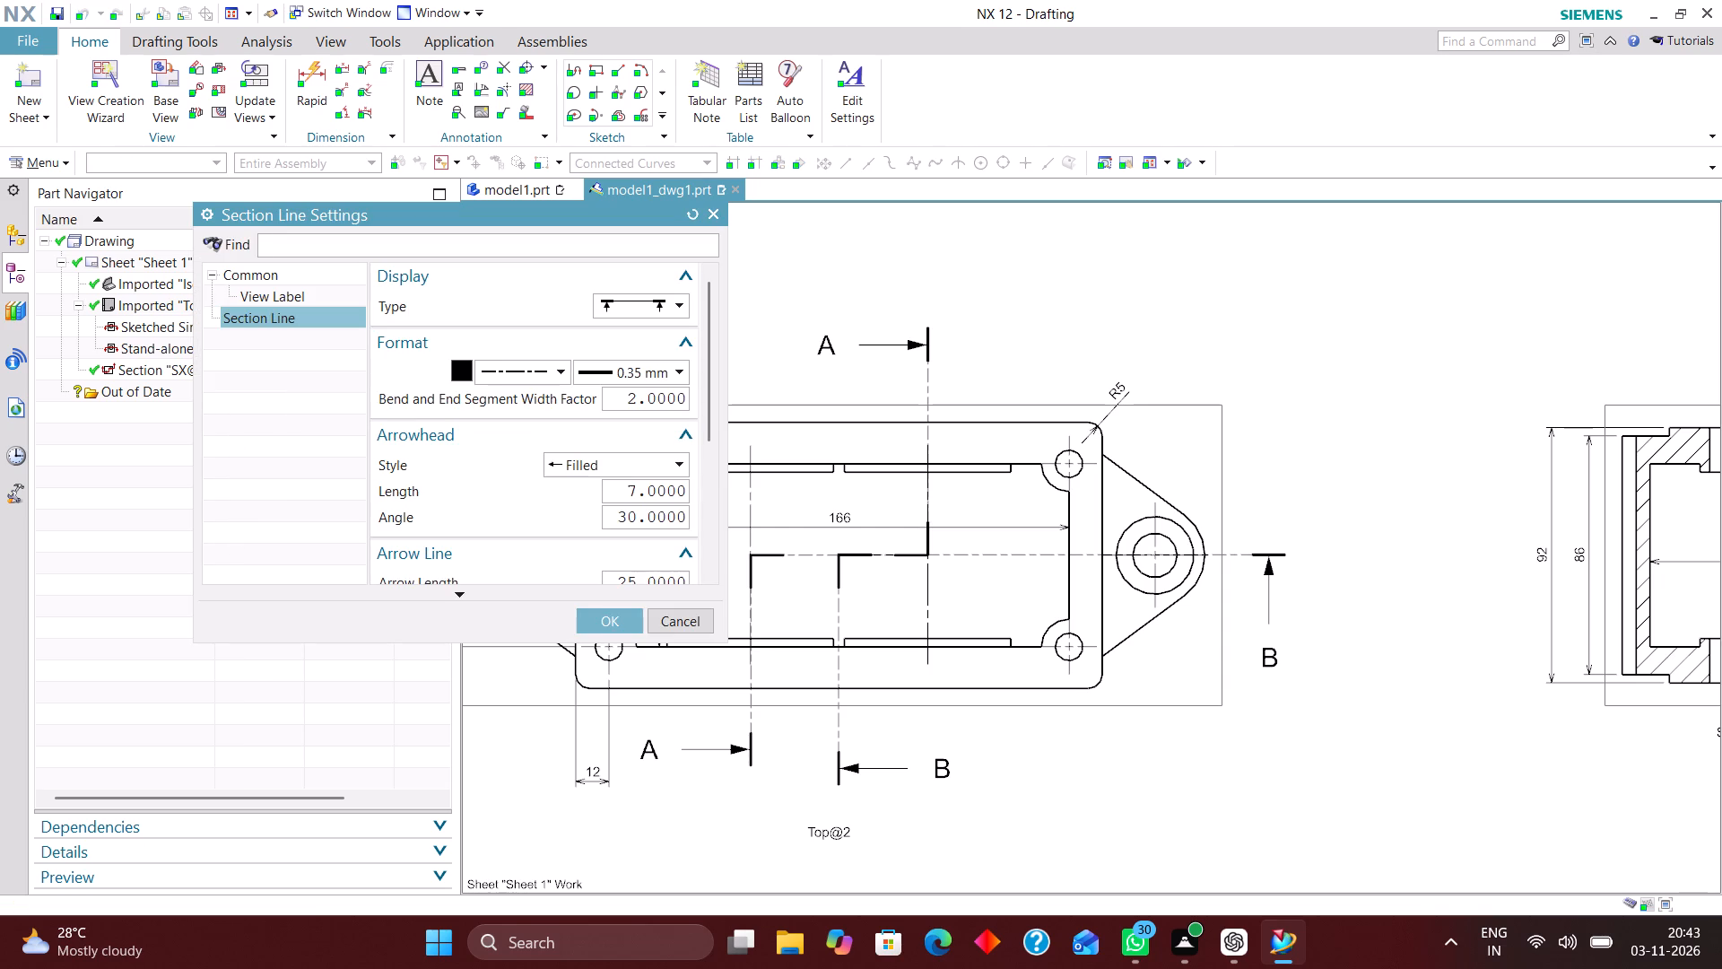
{"action": "left_click", "coordinate": [664, 306]}
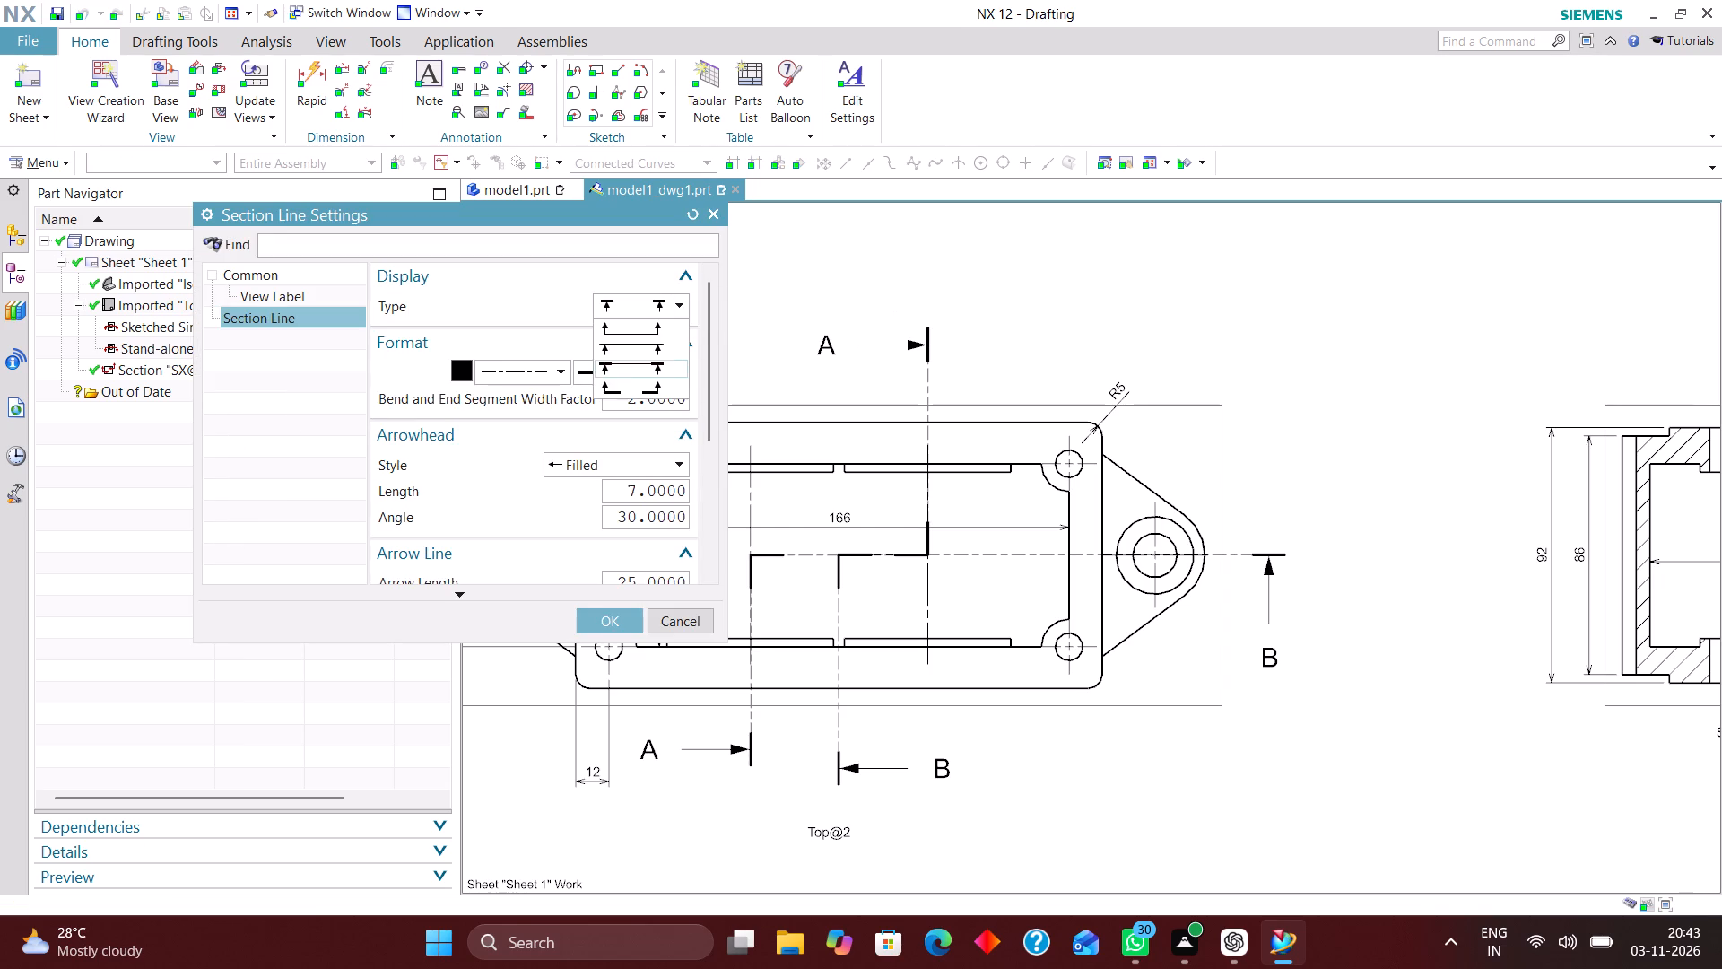
{"action": "left_click", "coordinate": [664, 305]}
{"action": "scroll", "coordinate": [490, 423], "scroll_direction": "down", "scroll_amount": 1}
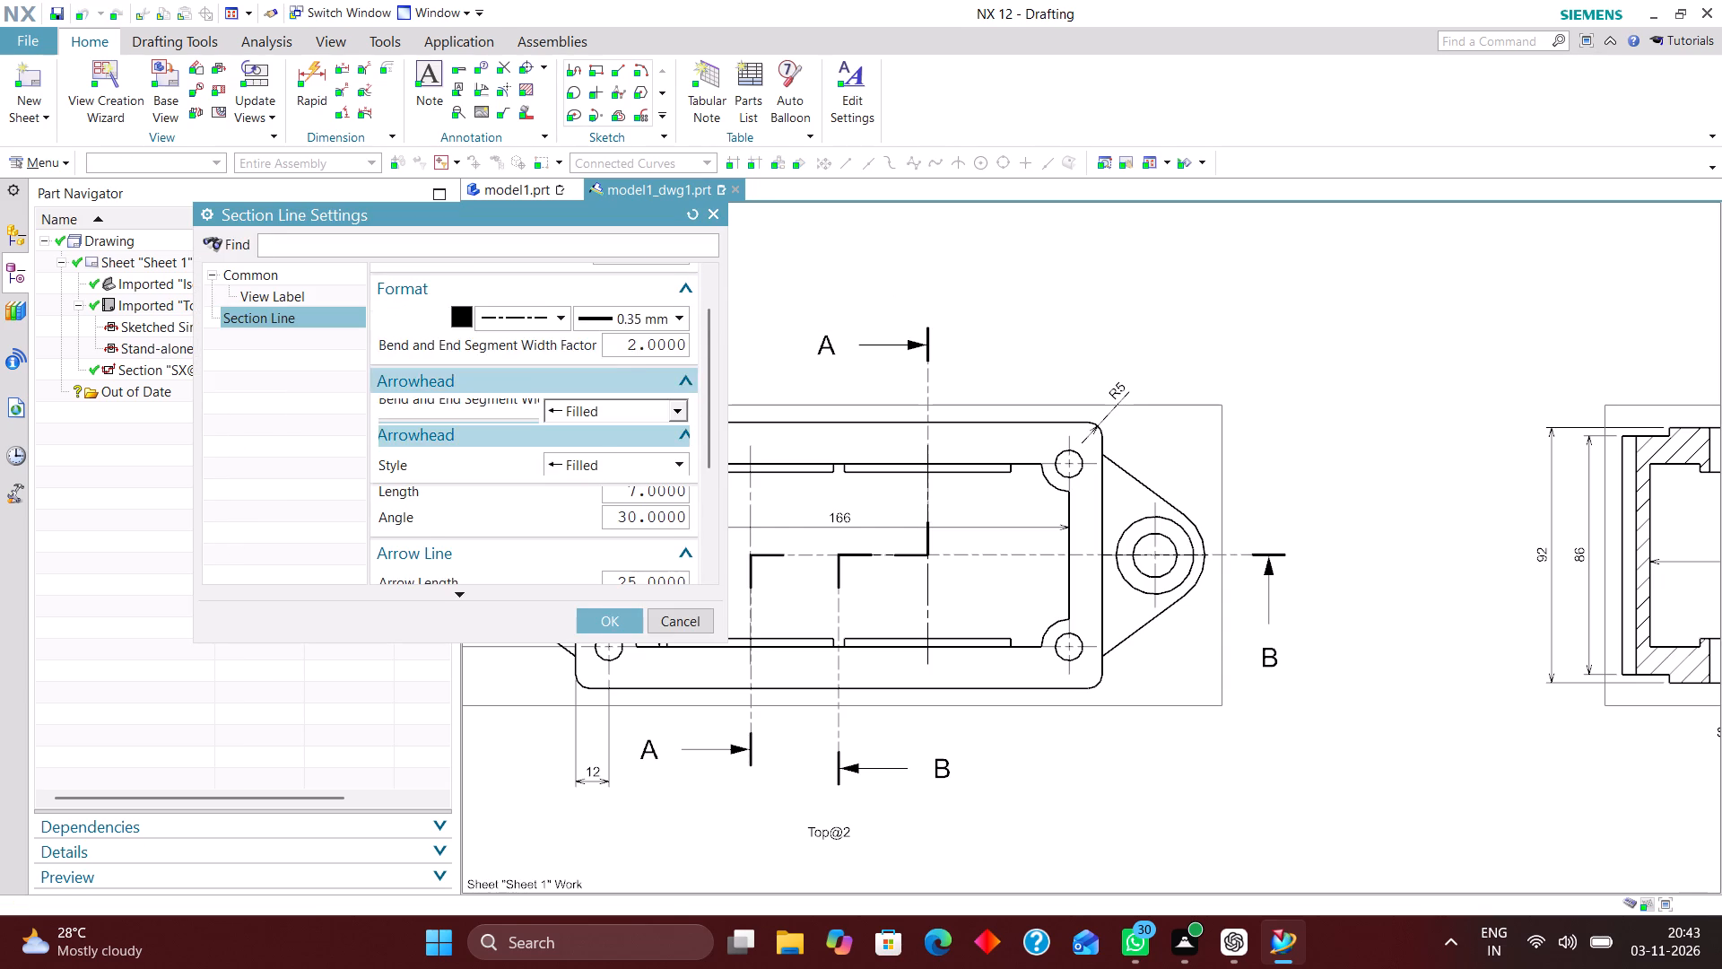
{"action": "scroll", "coordinate": [532, 380], "scroll_direction": "up", "scroll_amount": 1}
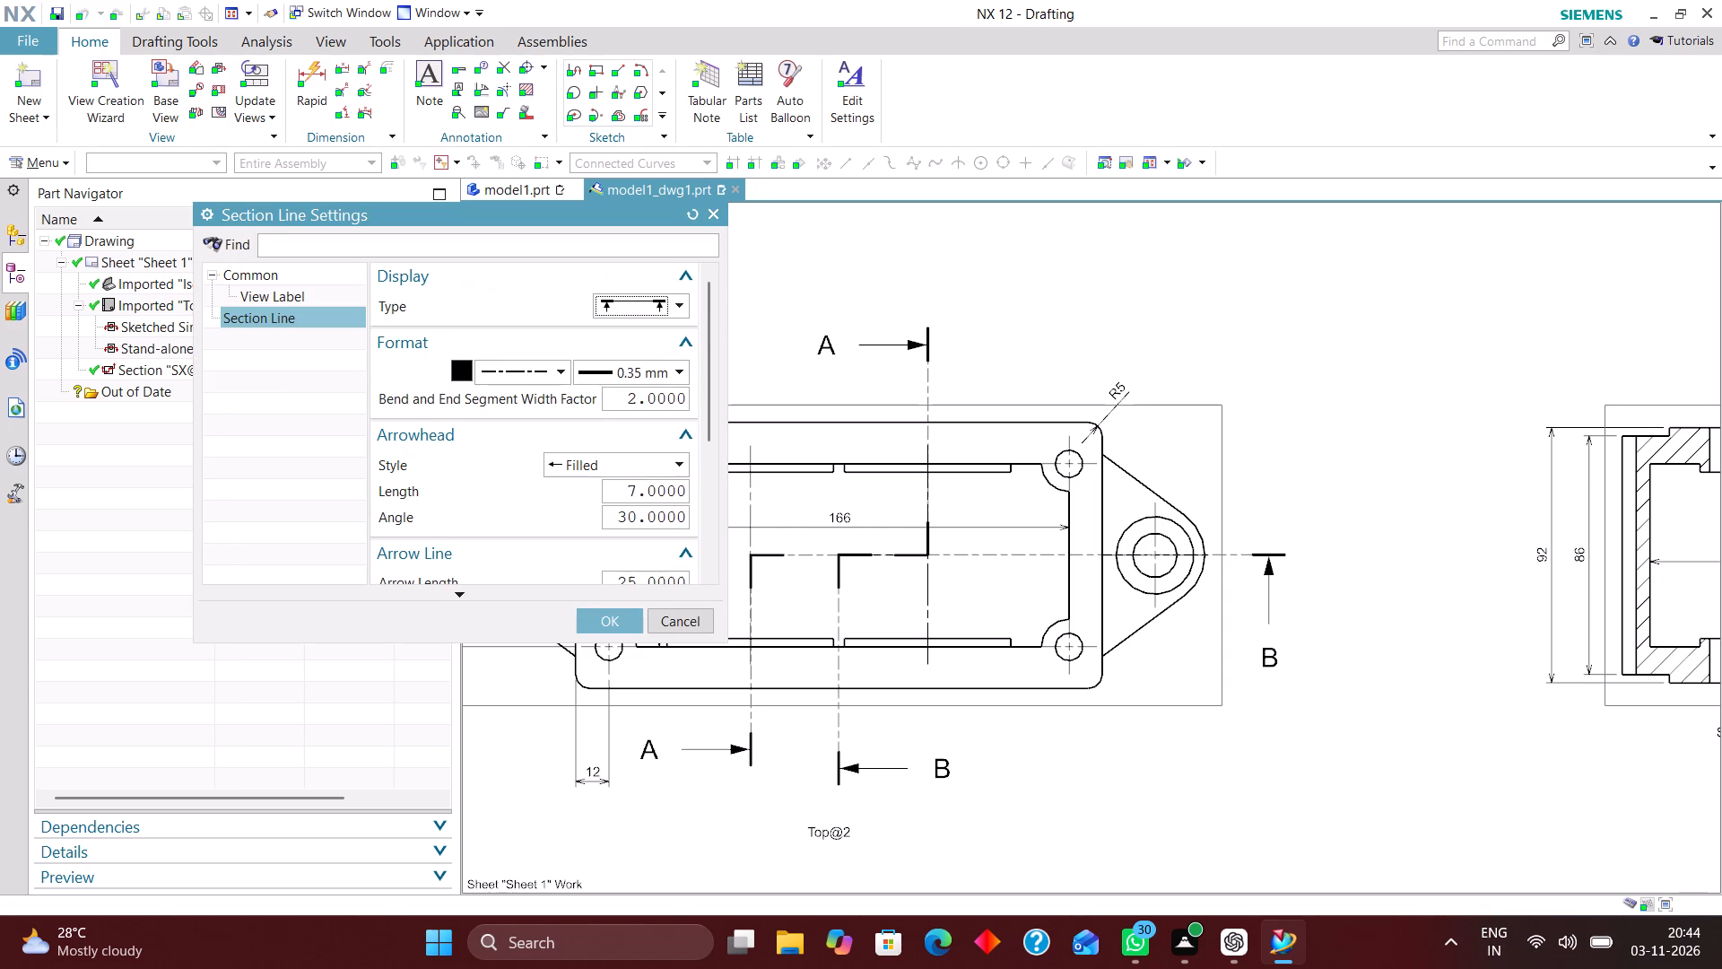
{"action": "scroll", "coordinate": [520, 426], "scroll_direction": "down", "scroll_amount": 1}
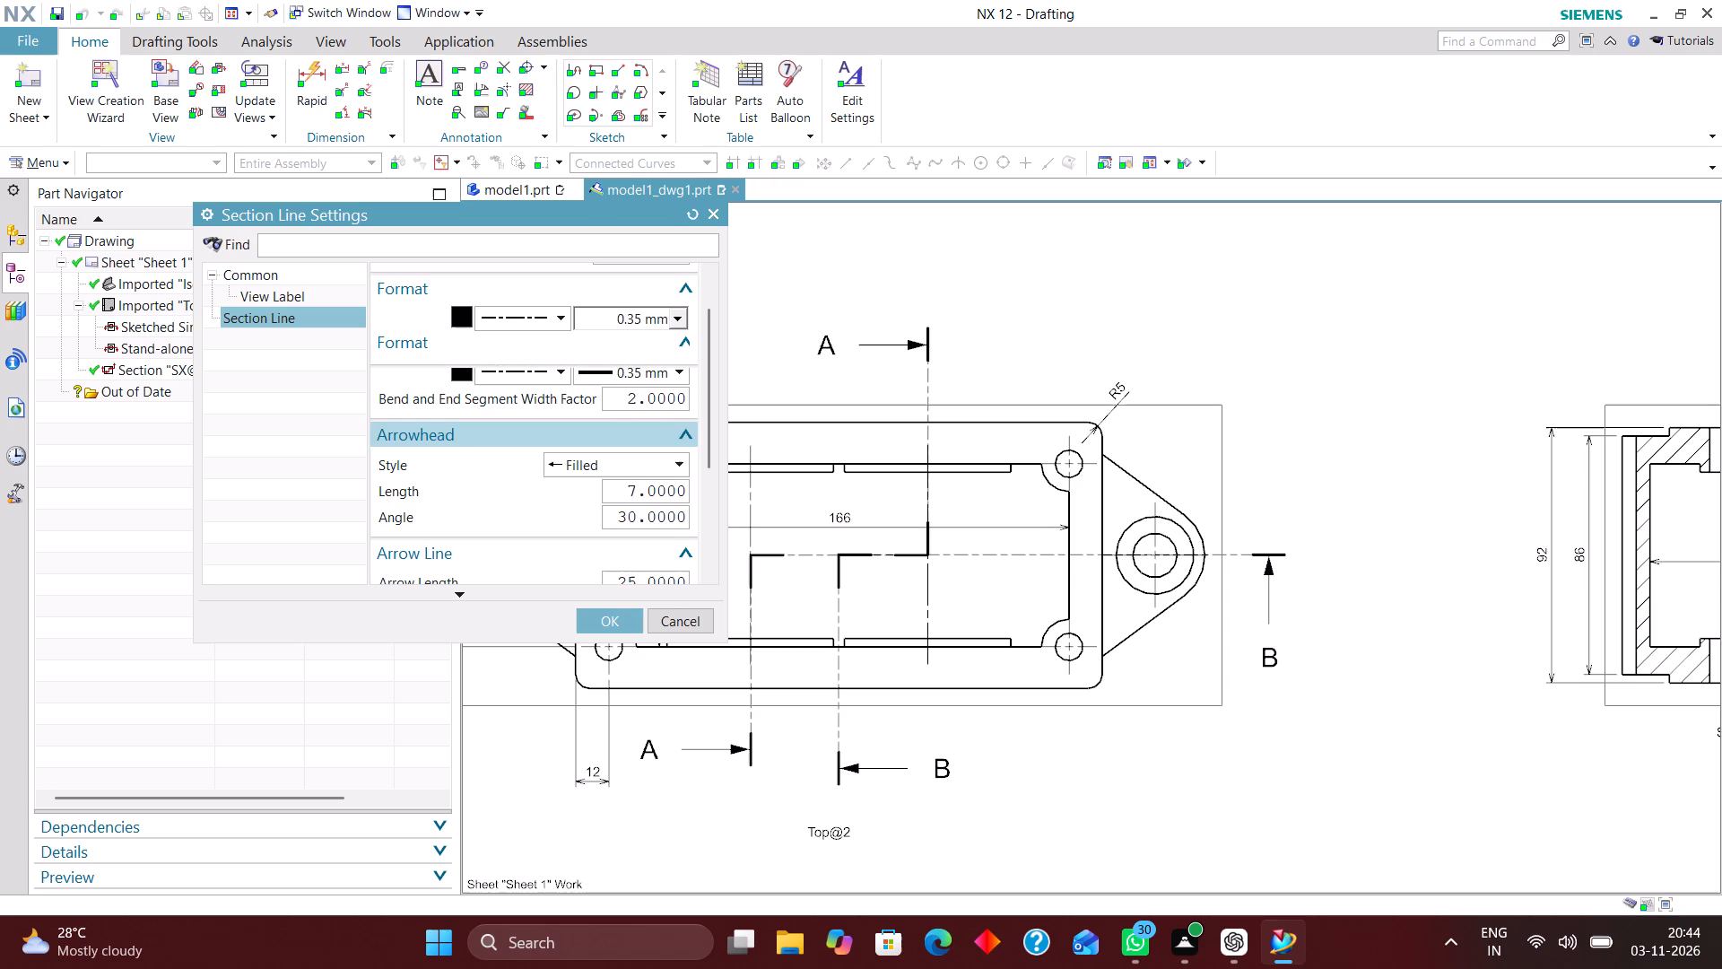
{"action": "scroll", "coordinate": [532, 420], "scroll_direction": "down", "scroll_amount": 2}
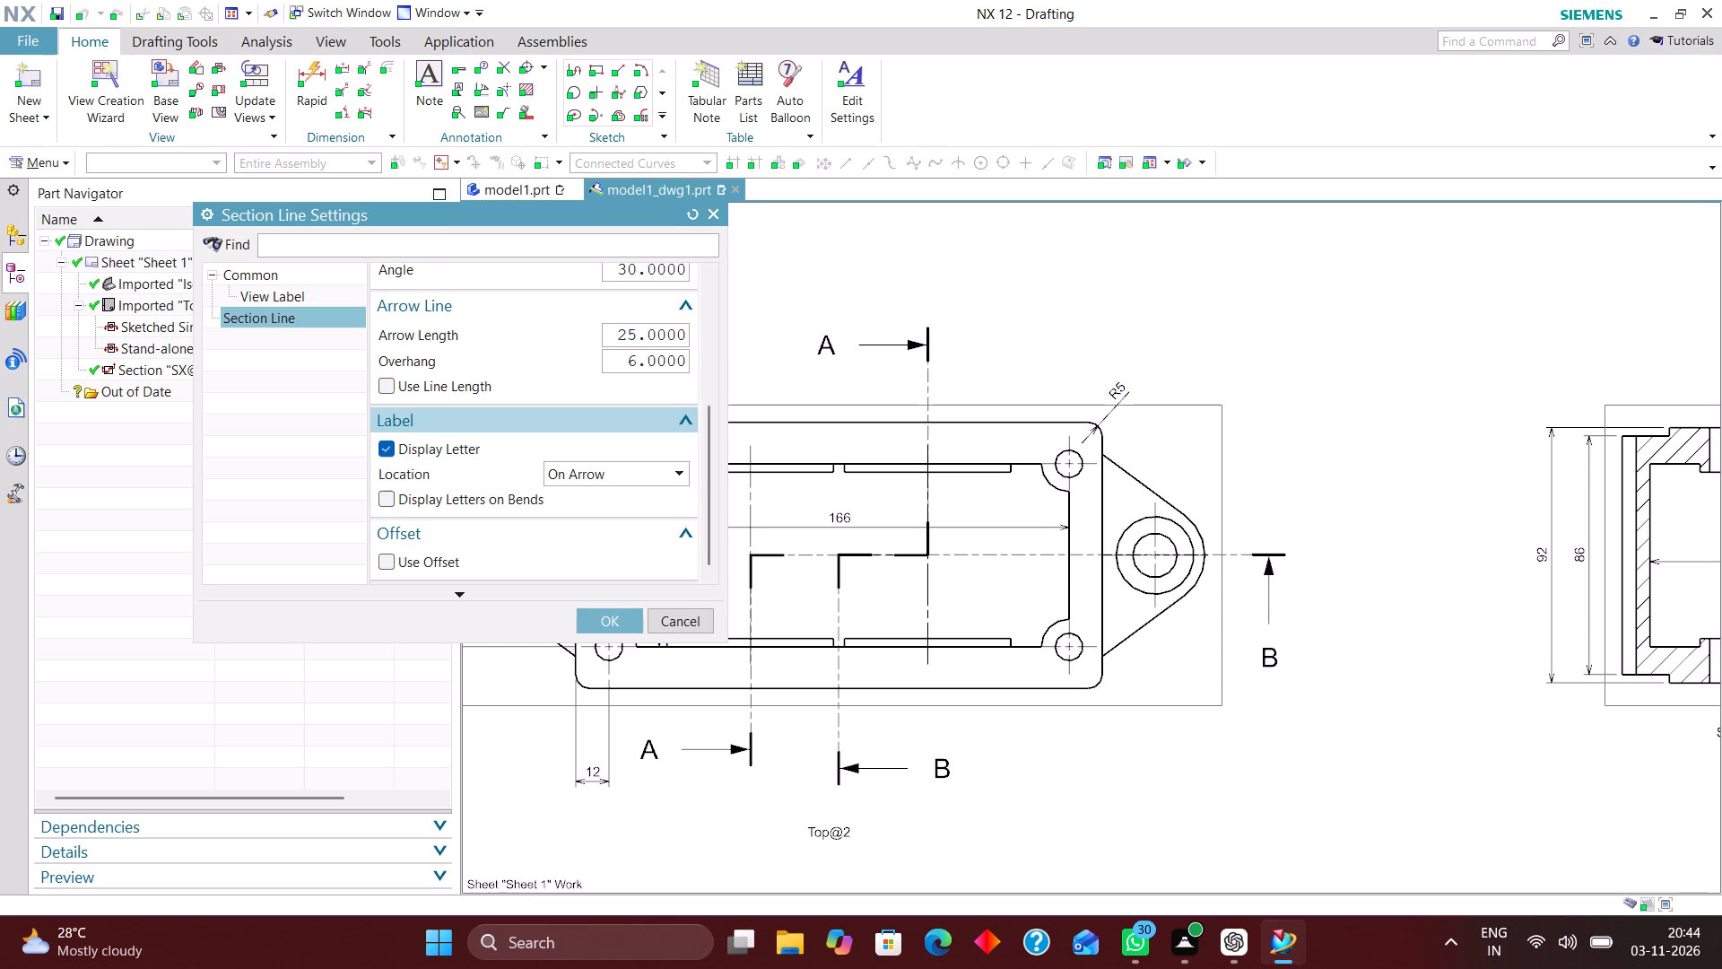
{"action": "scroll", "coordinate": [532, 420], "scroll_direction": "down", "scroll_amount": 1}
{"action": "left_click", "coordinate": [648, 475]}
{"action": "left_click", "coordinate": [648, 474]}
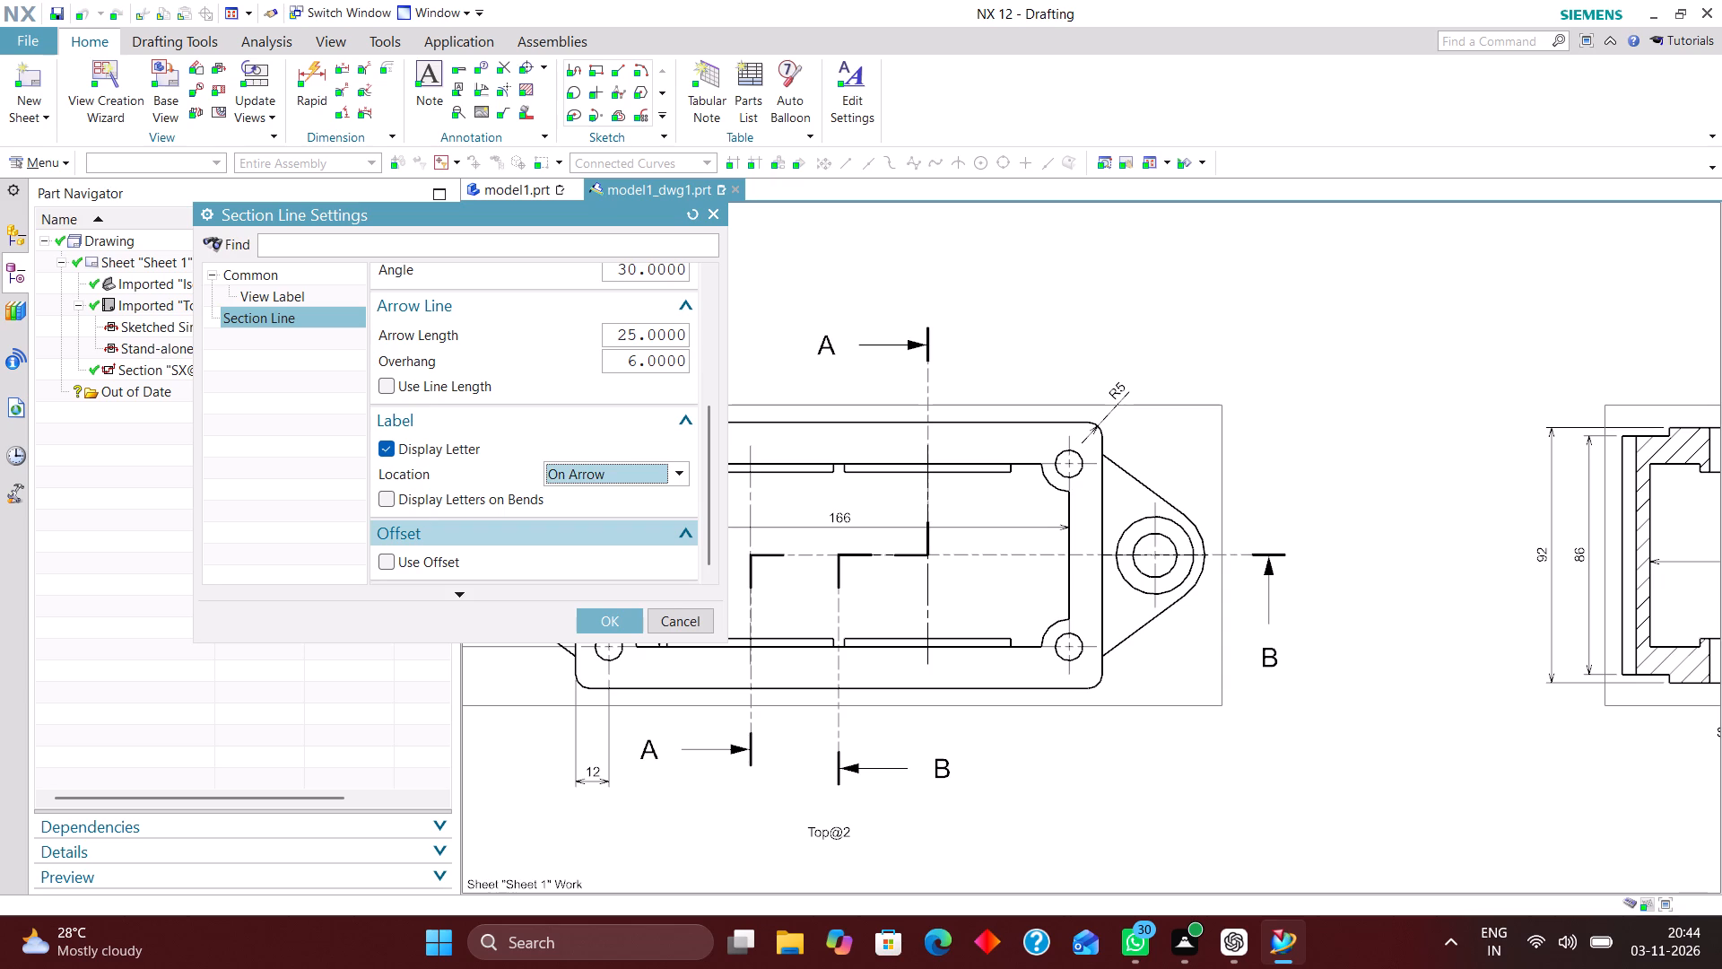
{"action": "scroll", "coordinate": [477, 394], "scroll_direction": "down", "scroll_amount": 6}
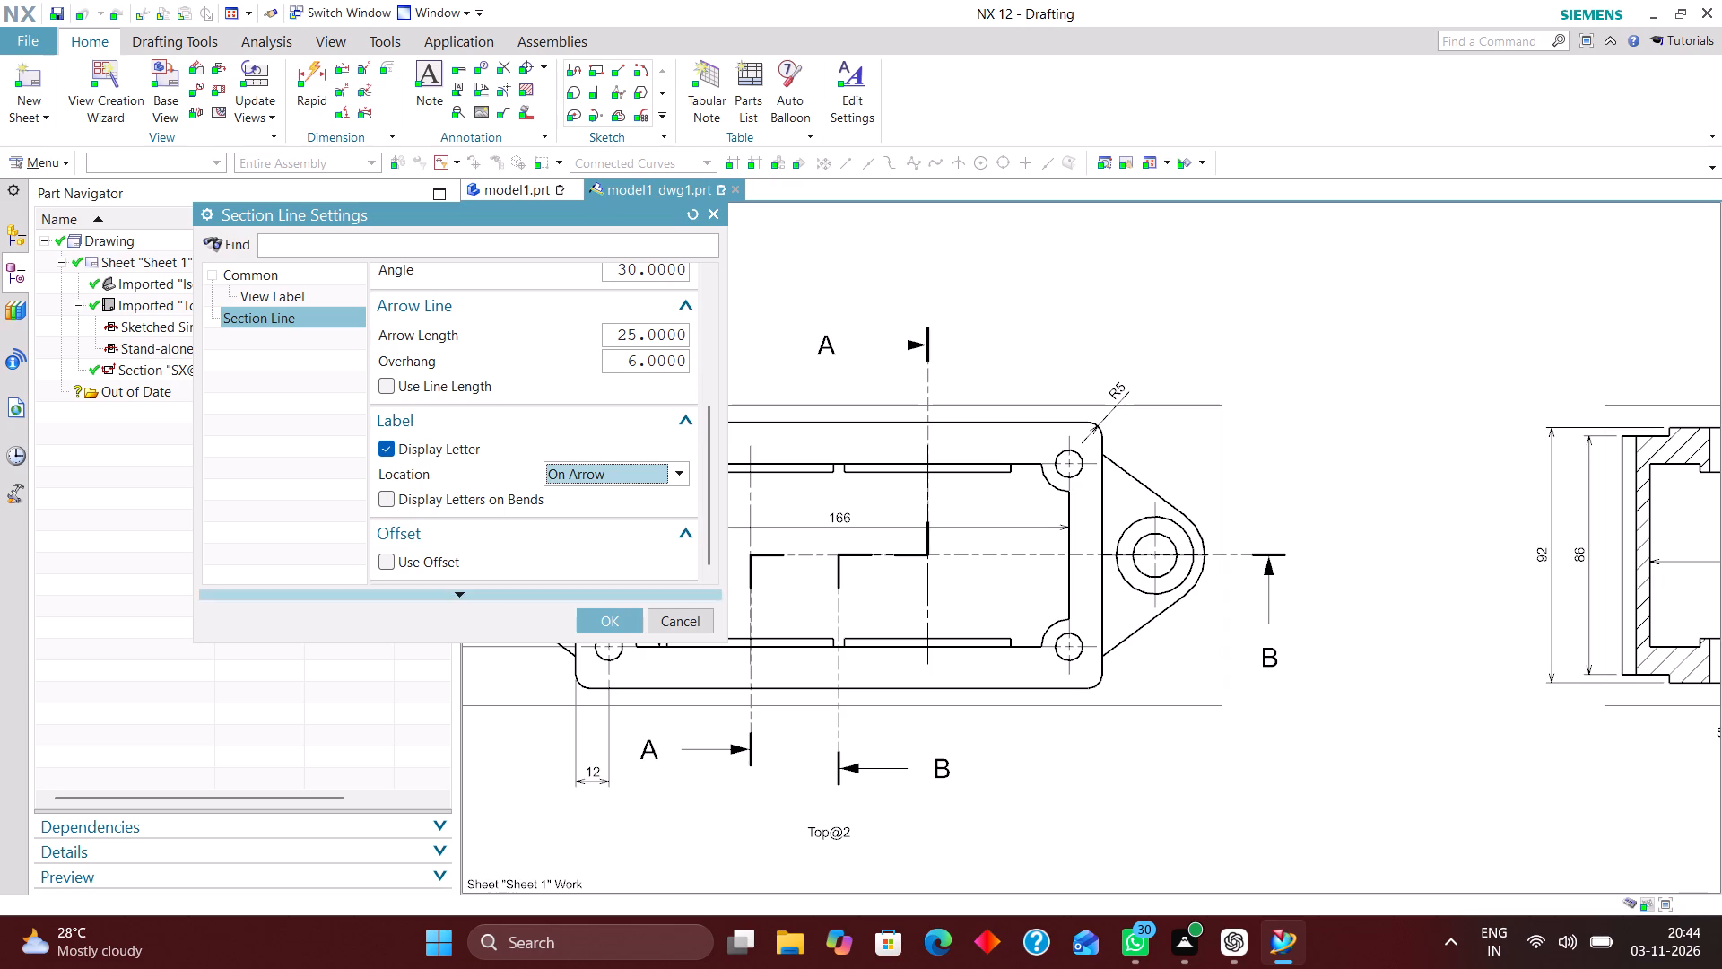
{"action": "left_click", "coordinate": [470, 590]}
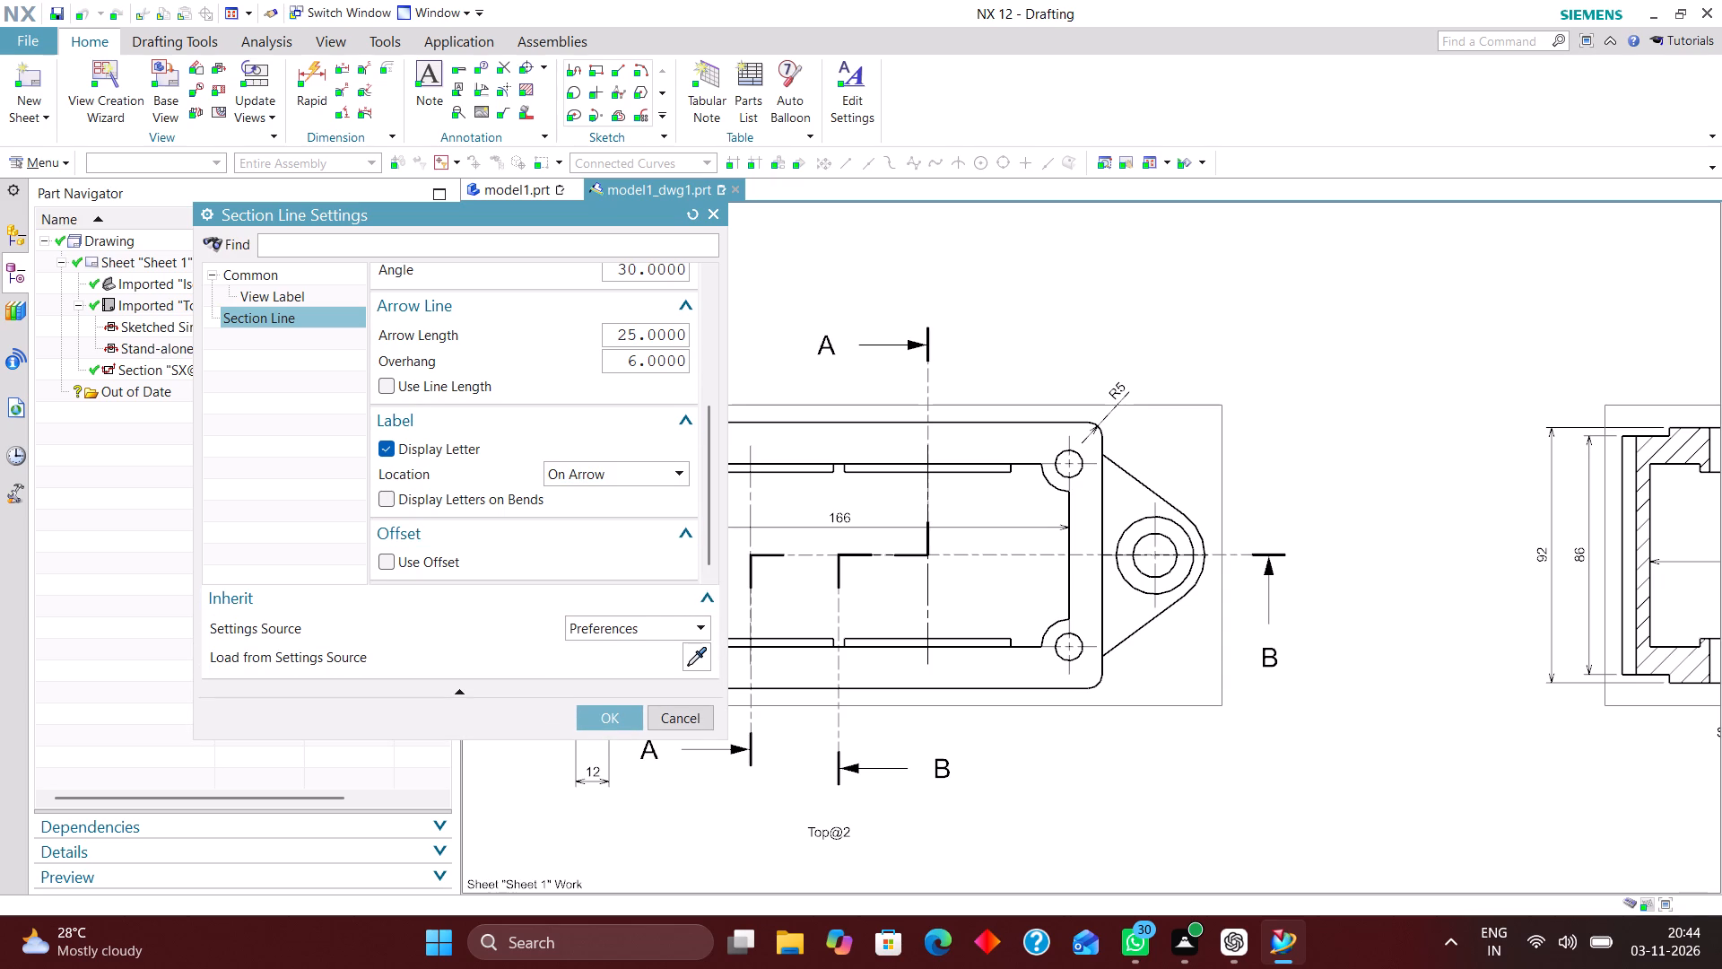
{"action": "left_click", "coordinate": [672, 629]}
{"action": "left_click", "coordinate": [668, 631]}
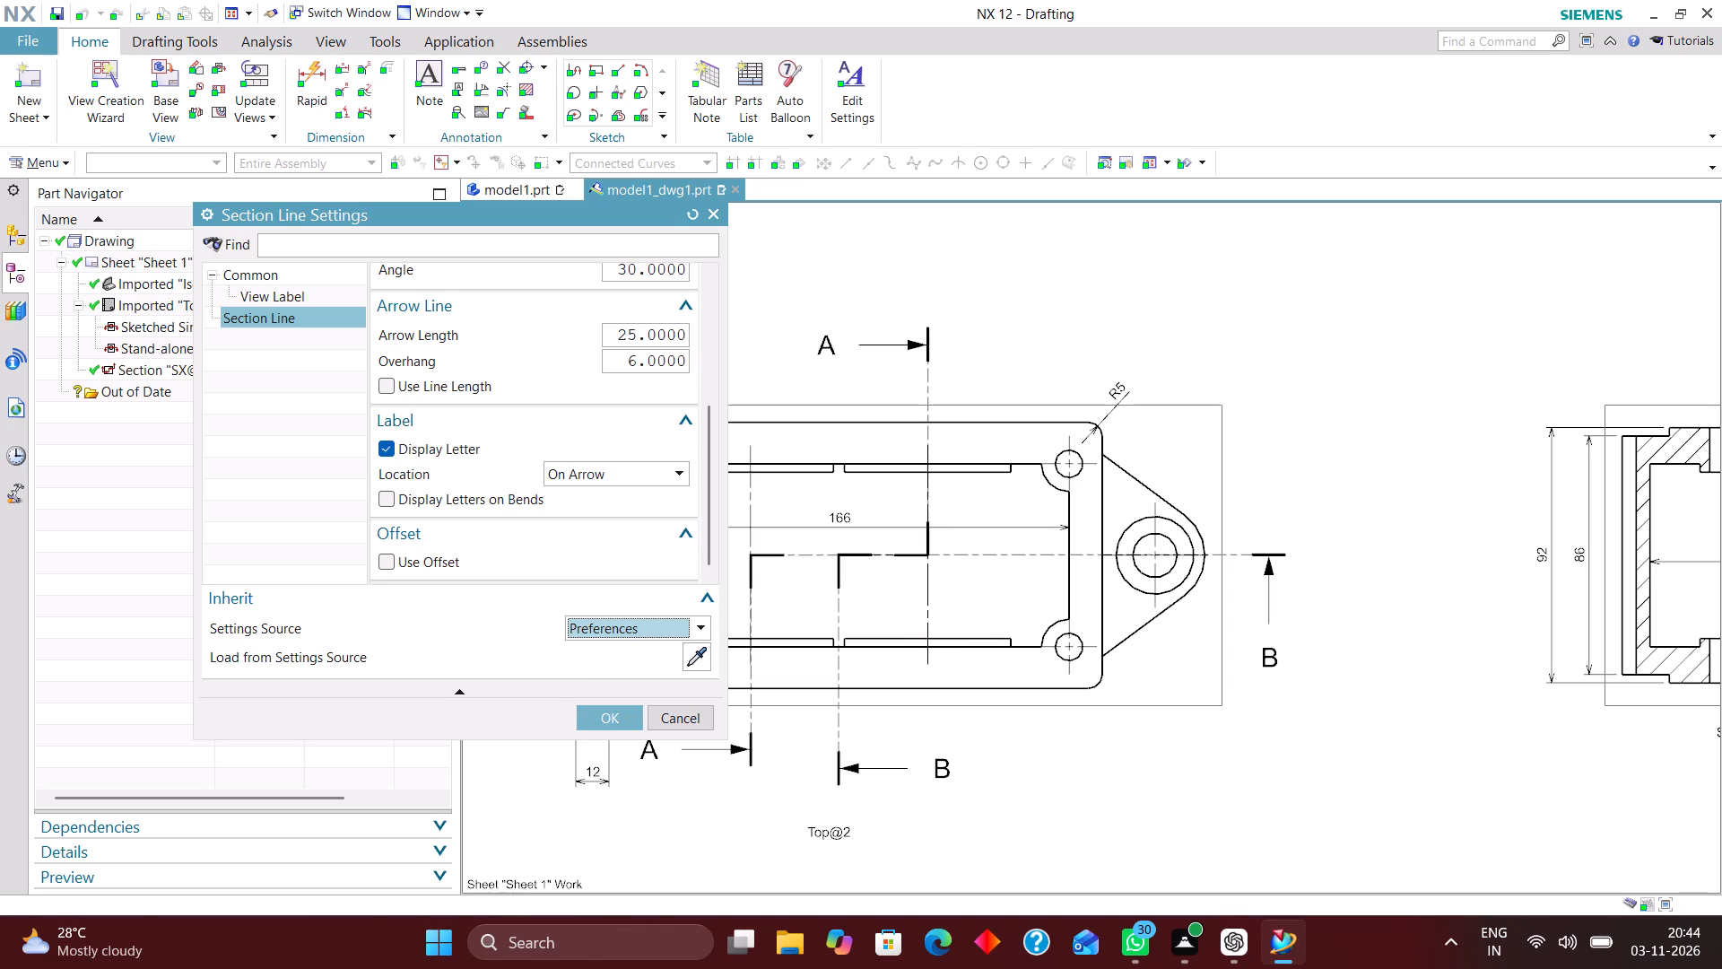
{"action": "scroll", "coordinate": [477, 476], "scroll_direction": "up", "scroll_amount": 4}
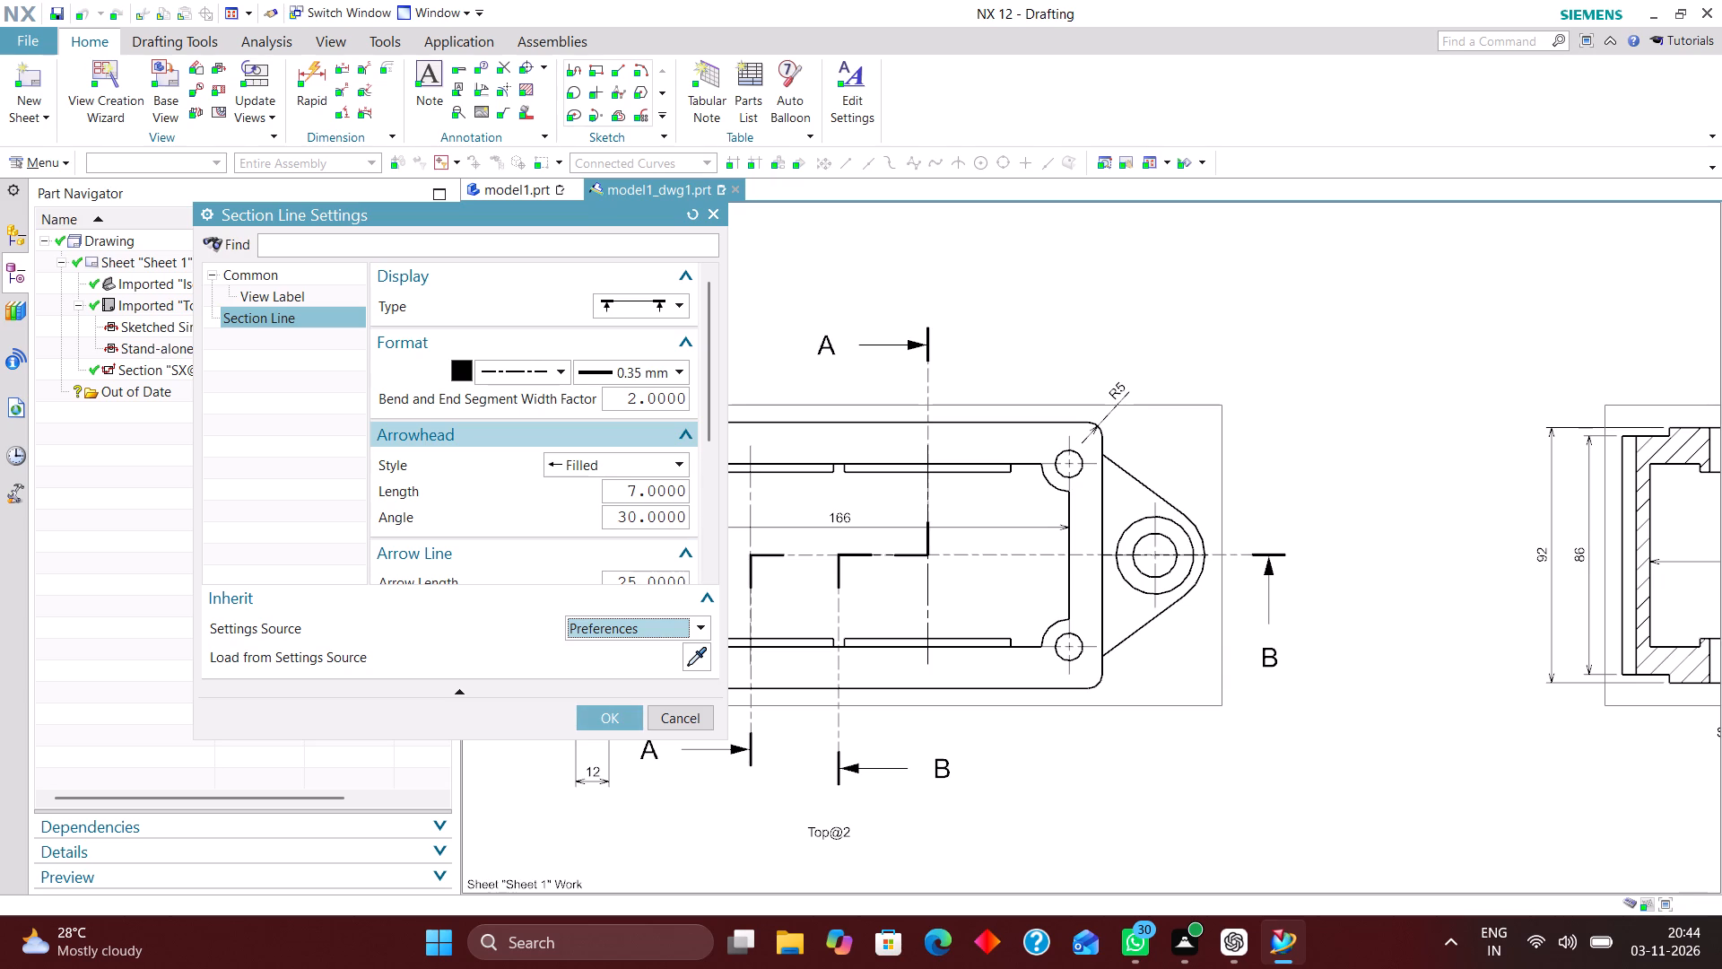
{"action": "scroll", "coordinate": [488, 450], "scroll_direction": "down", "scroll_amount": 2}
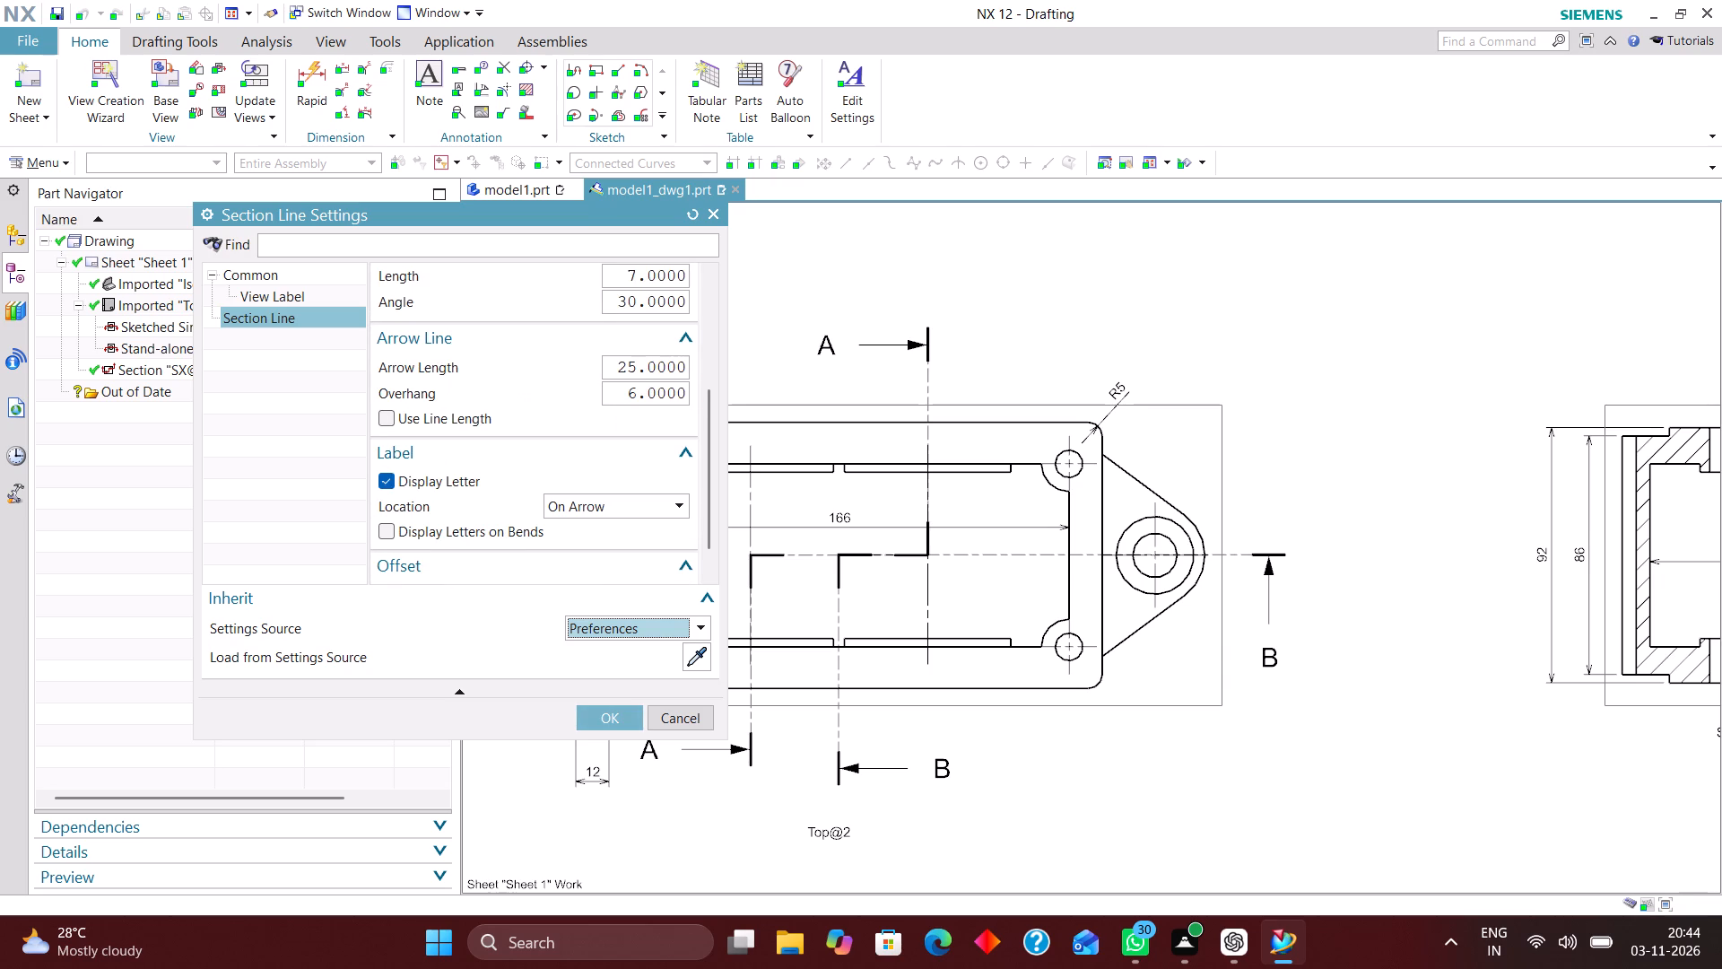
{"action": "scroll", "coordinate": [561, 424], "scroll_direction": "down", "scroll_amount": 2}
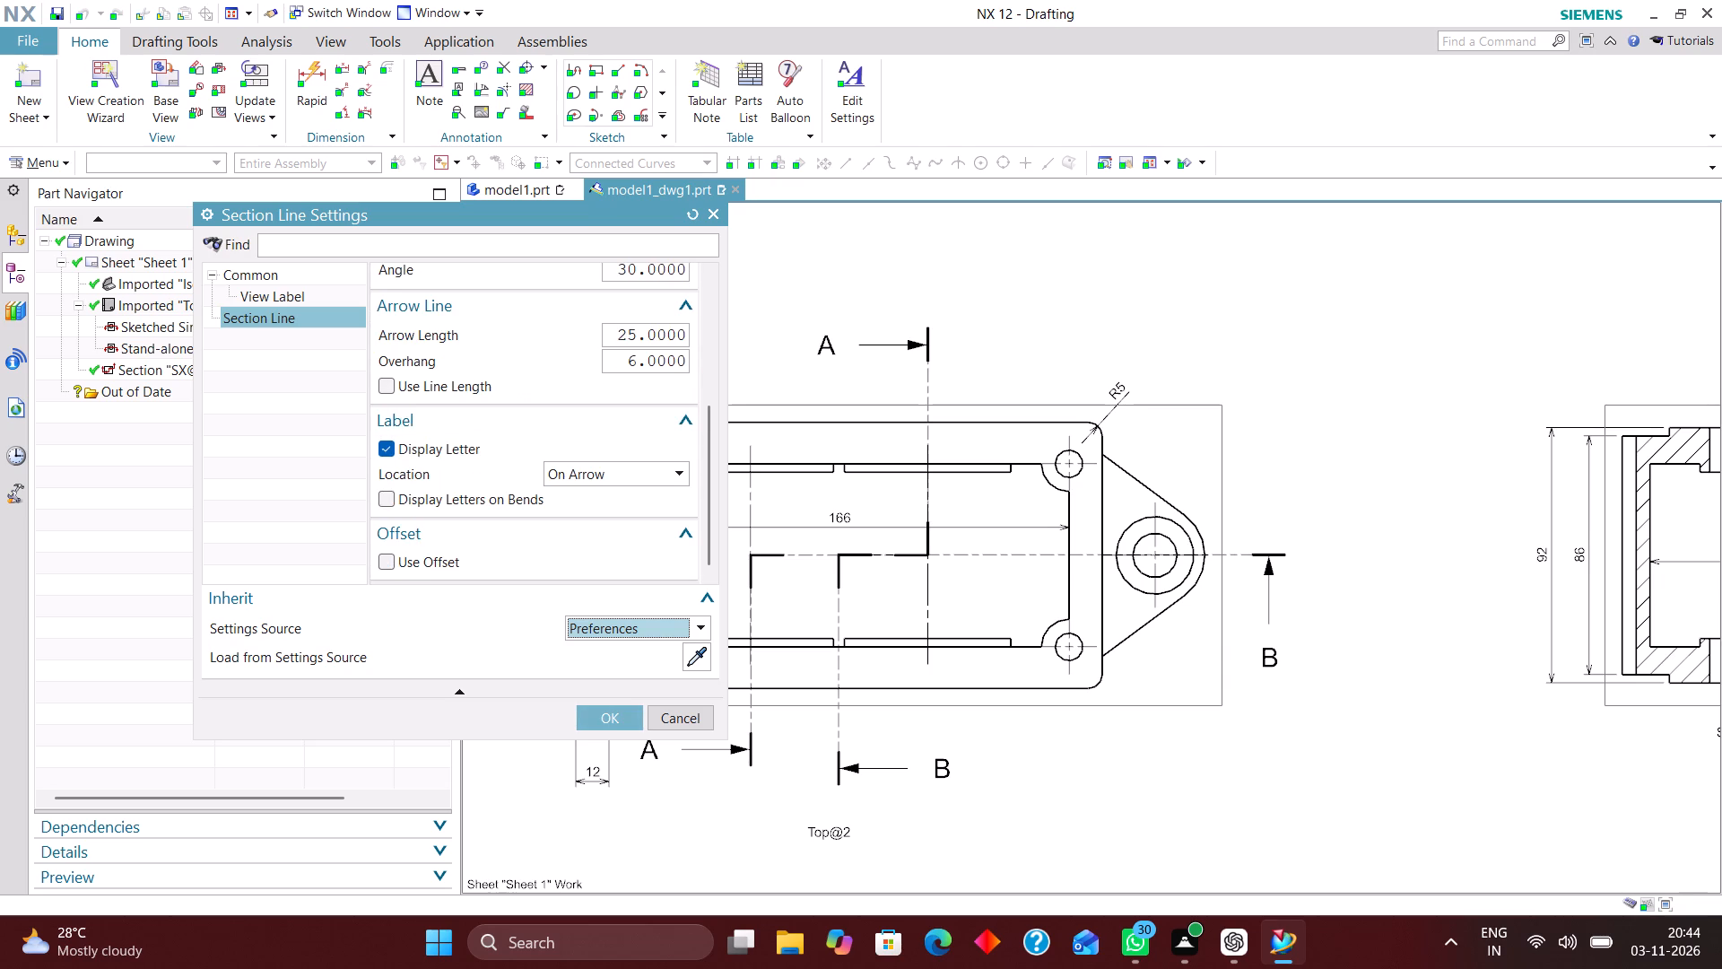
{"action": "left_click", "coordinate": [697, 715]}
{"action": "scroll", "coordinate": [739, 721], "scroll_direction": "down", "scroll_amount": 2}
{"action": "scroll", "coordinate": [811, 707], "scroll_direction": "down", "scroll_amount": 3}
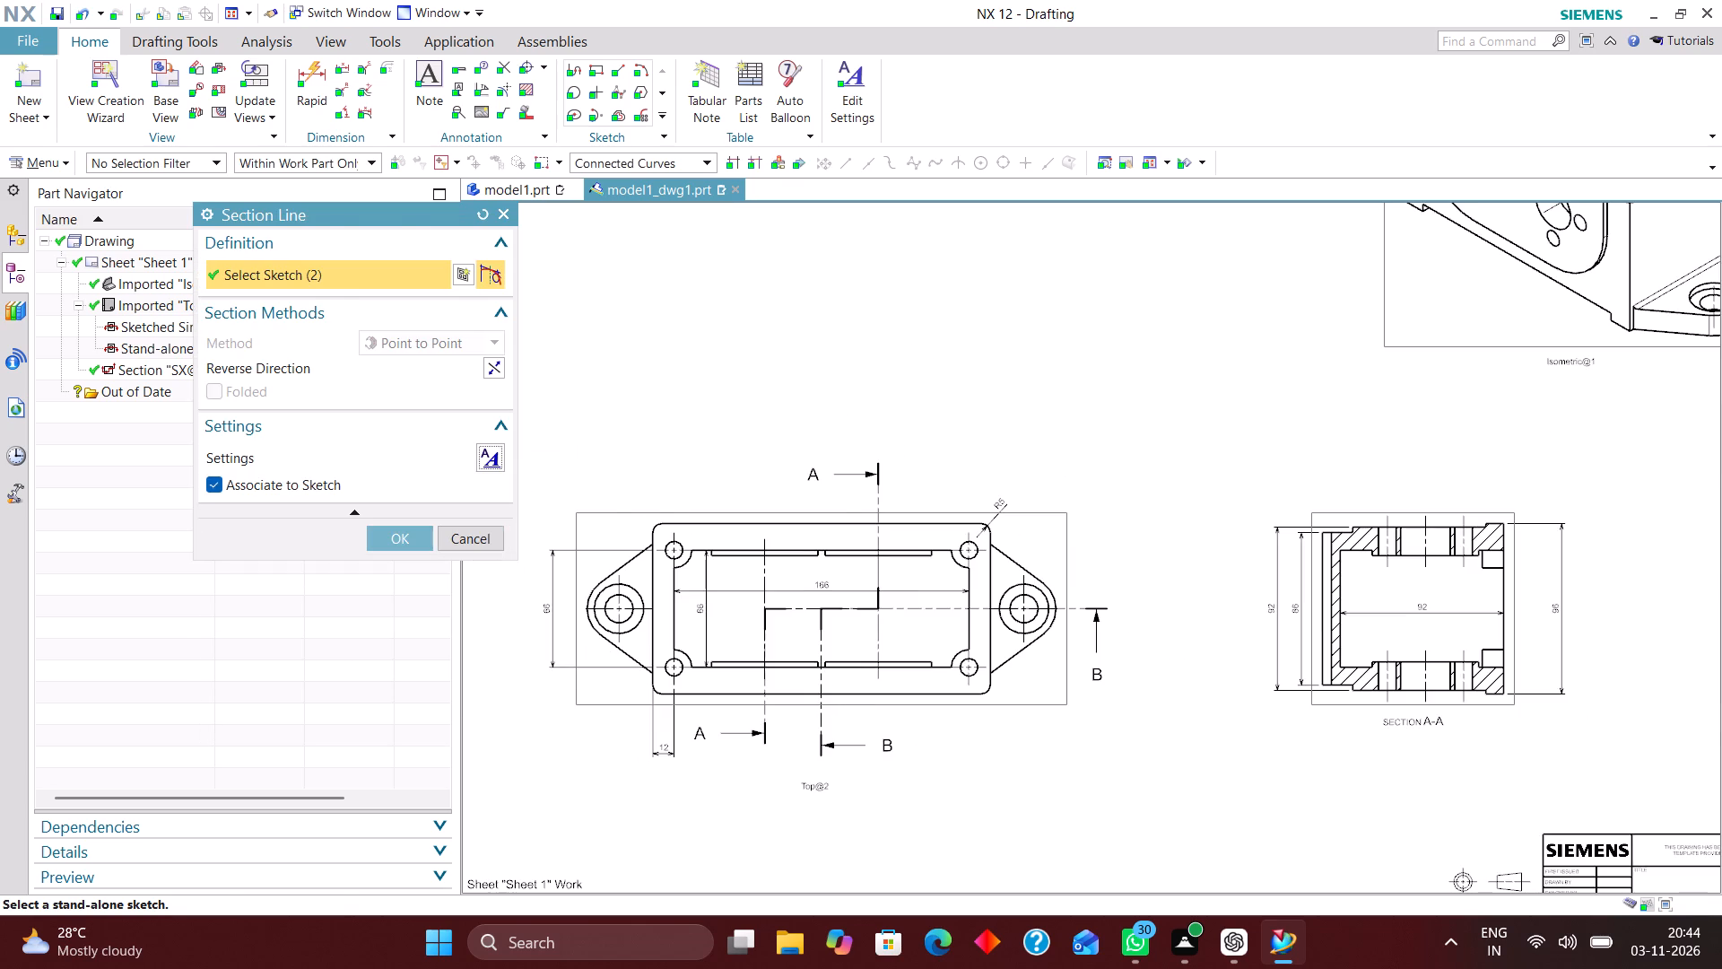
{"action": "left_click", "coordinate": [478, 545]}
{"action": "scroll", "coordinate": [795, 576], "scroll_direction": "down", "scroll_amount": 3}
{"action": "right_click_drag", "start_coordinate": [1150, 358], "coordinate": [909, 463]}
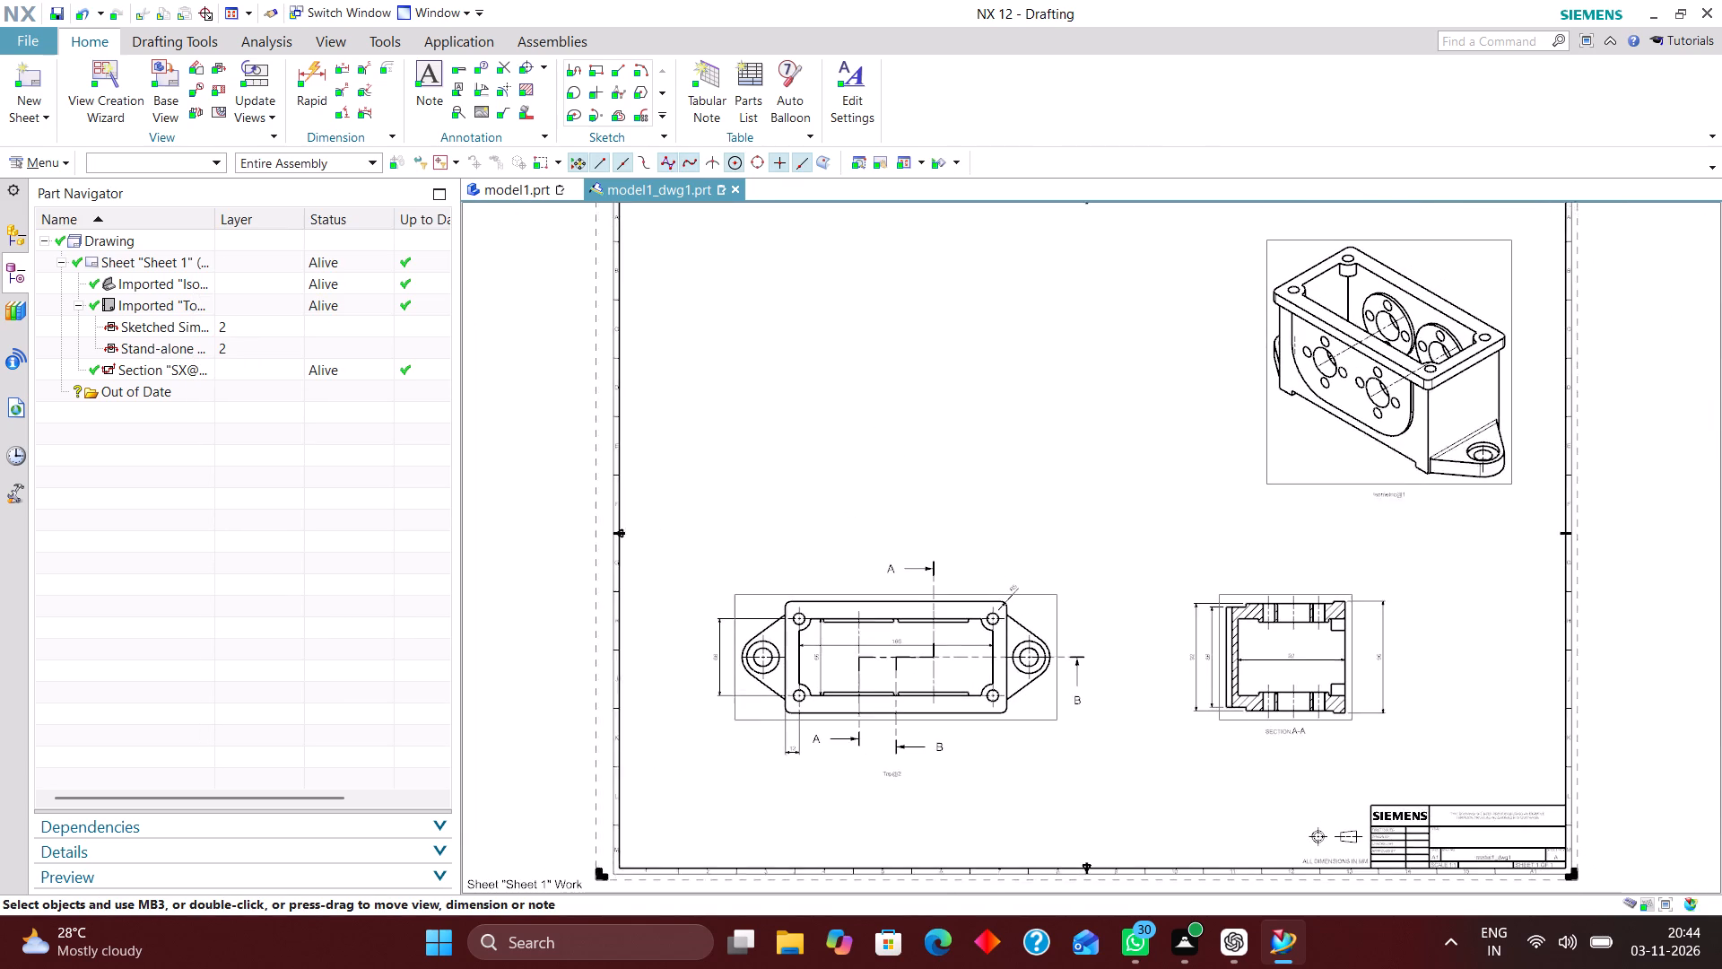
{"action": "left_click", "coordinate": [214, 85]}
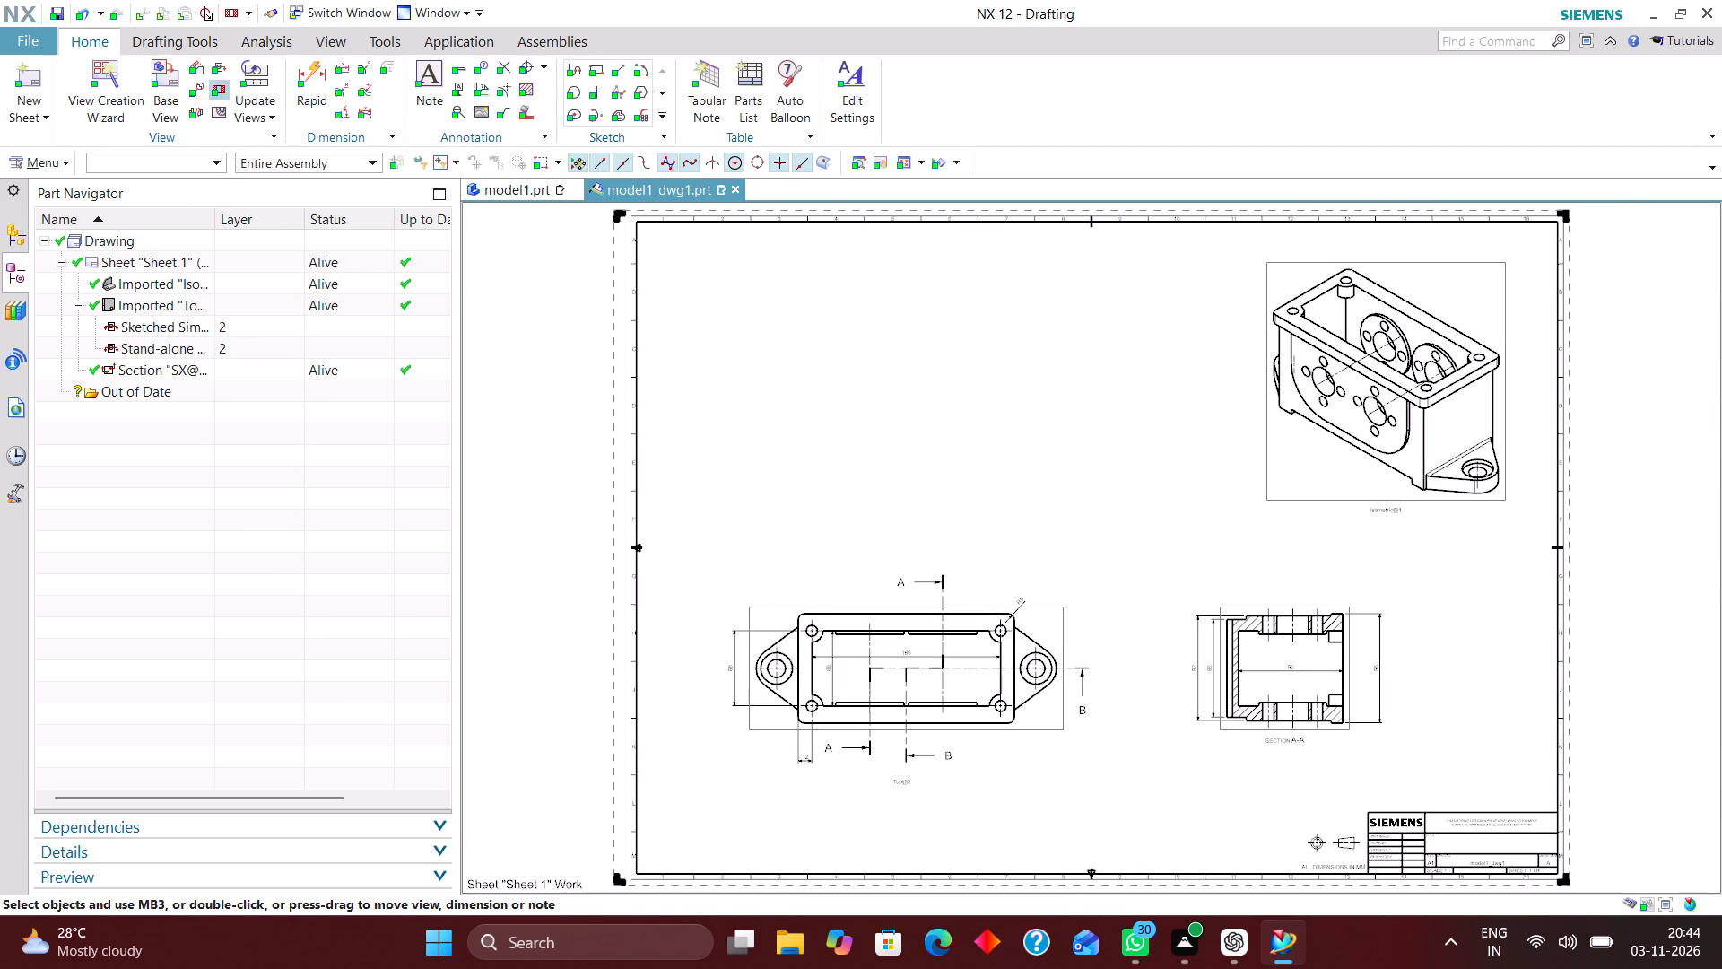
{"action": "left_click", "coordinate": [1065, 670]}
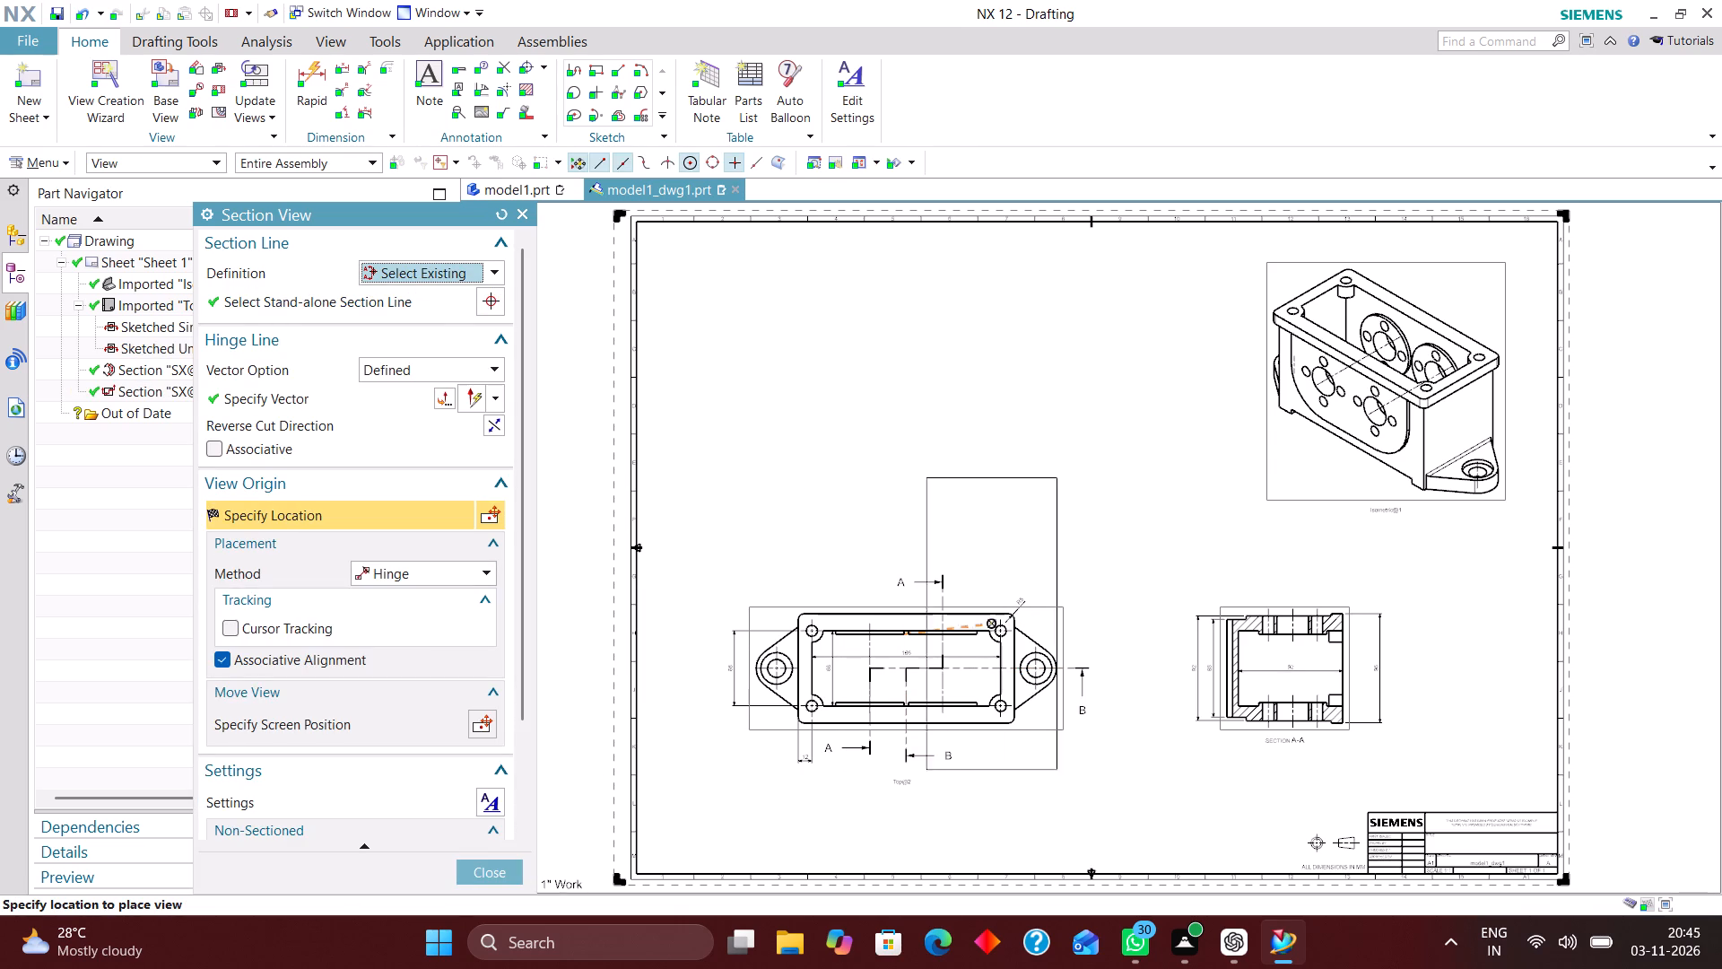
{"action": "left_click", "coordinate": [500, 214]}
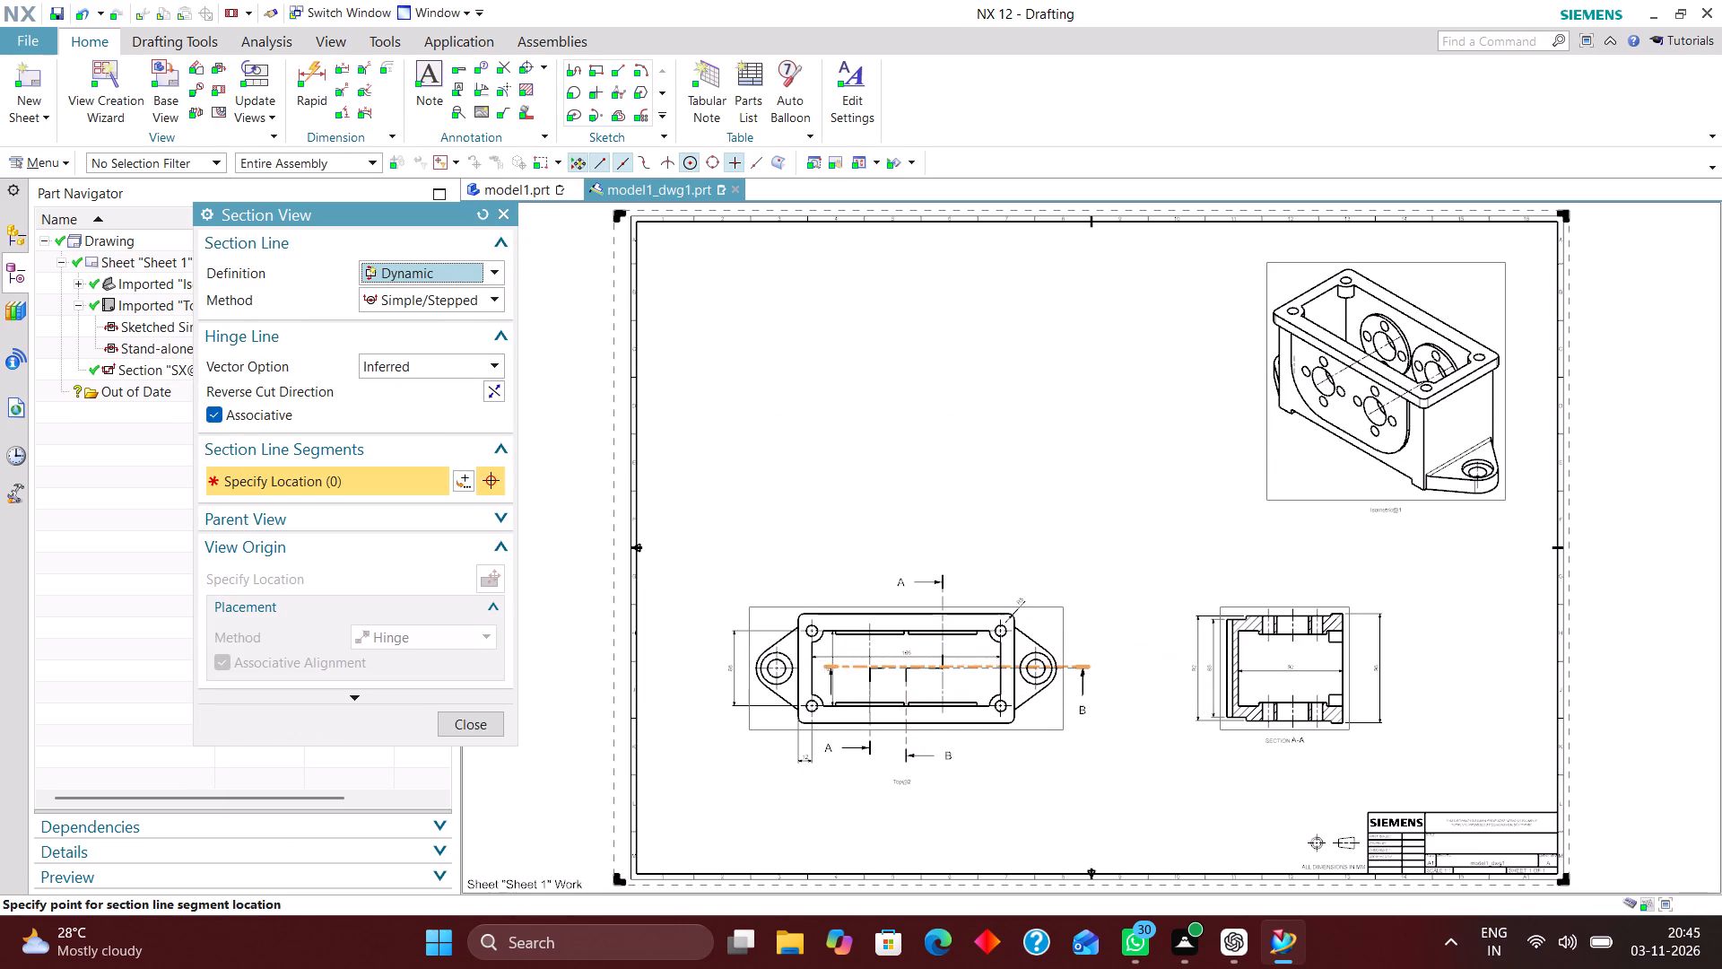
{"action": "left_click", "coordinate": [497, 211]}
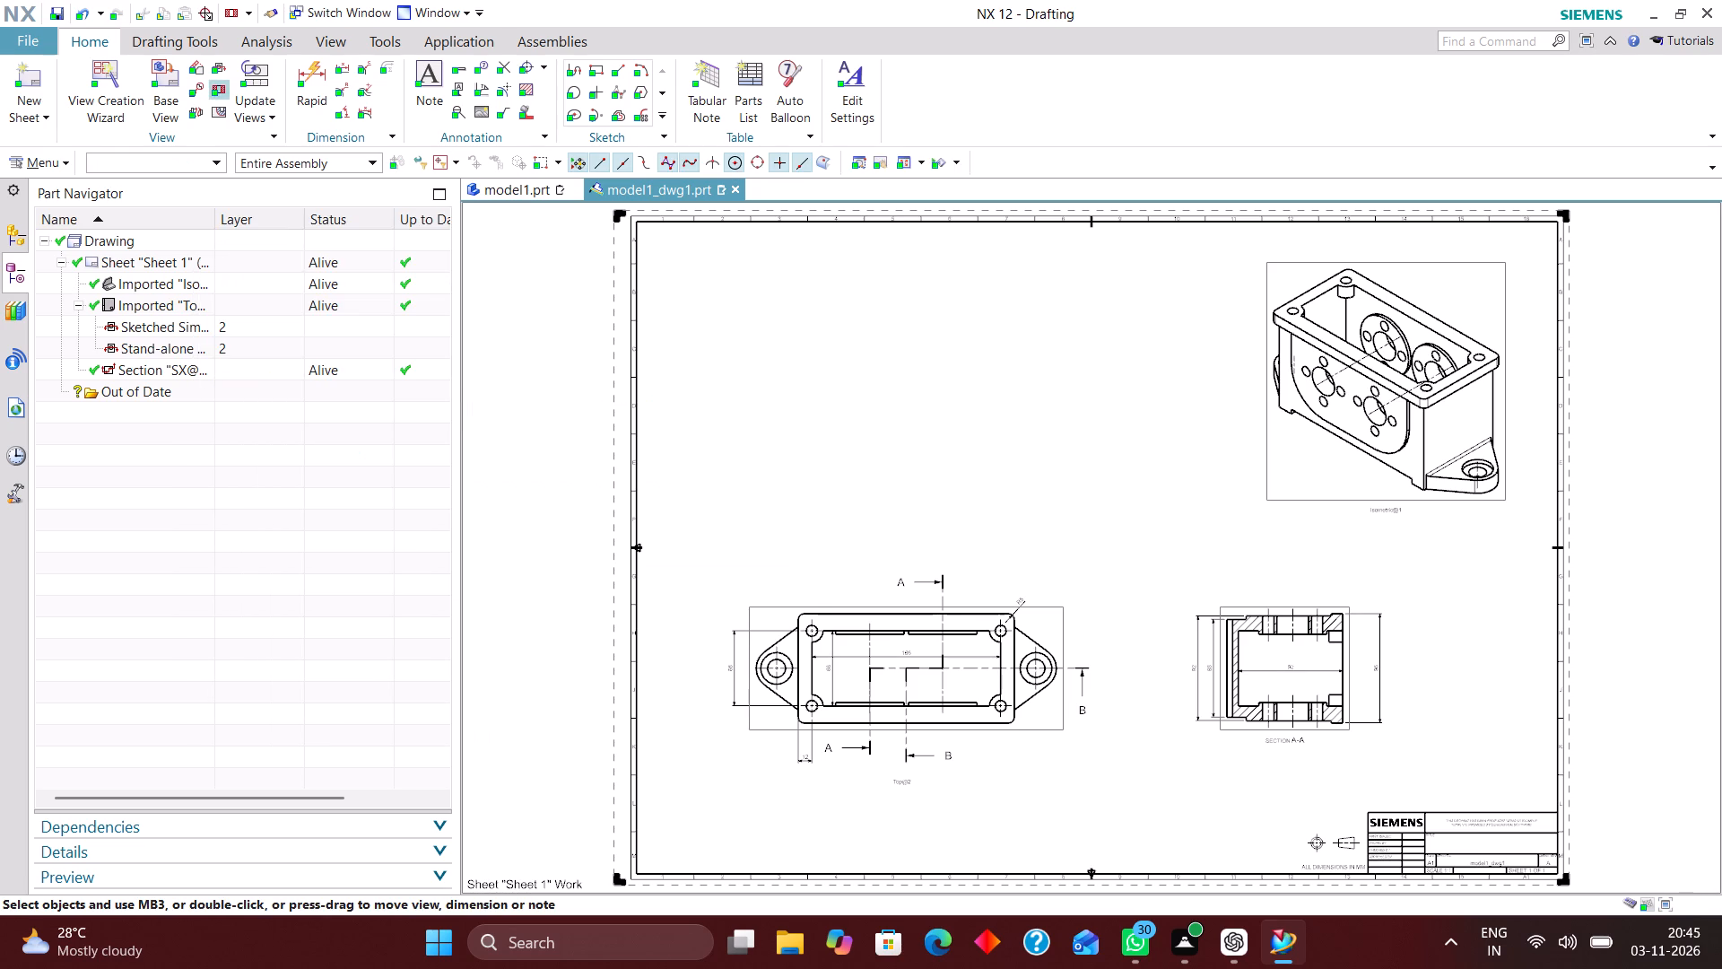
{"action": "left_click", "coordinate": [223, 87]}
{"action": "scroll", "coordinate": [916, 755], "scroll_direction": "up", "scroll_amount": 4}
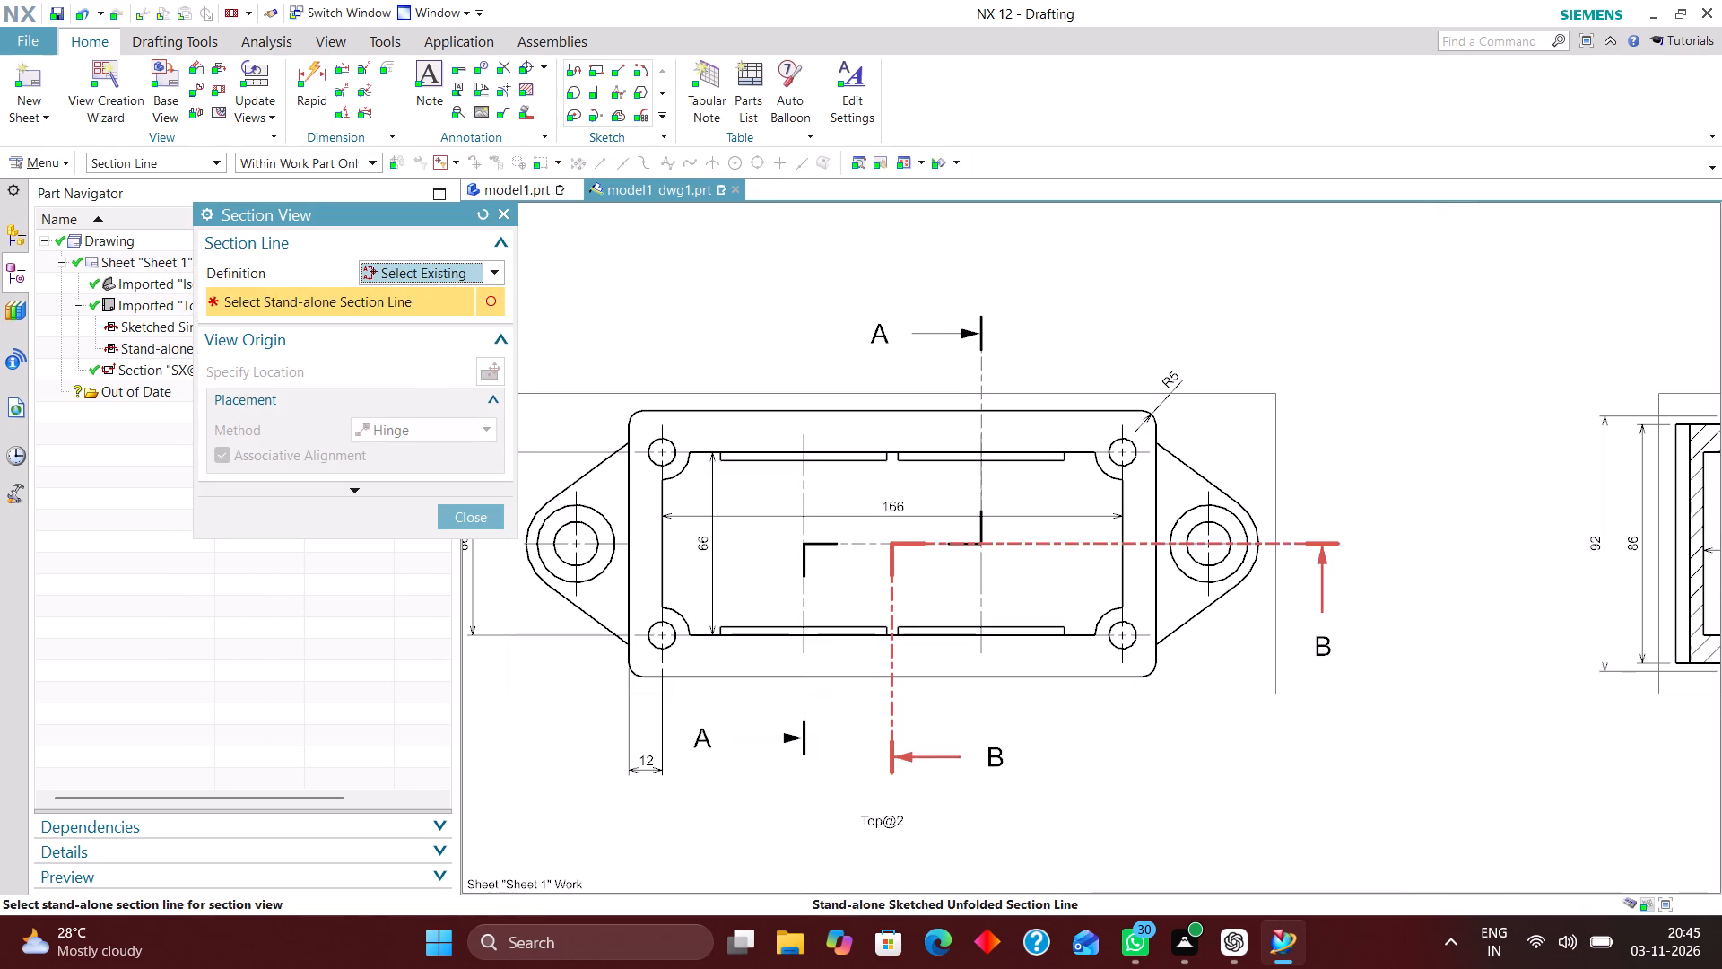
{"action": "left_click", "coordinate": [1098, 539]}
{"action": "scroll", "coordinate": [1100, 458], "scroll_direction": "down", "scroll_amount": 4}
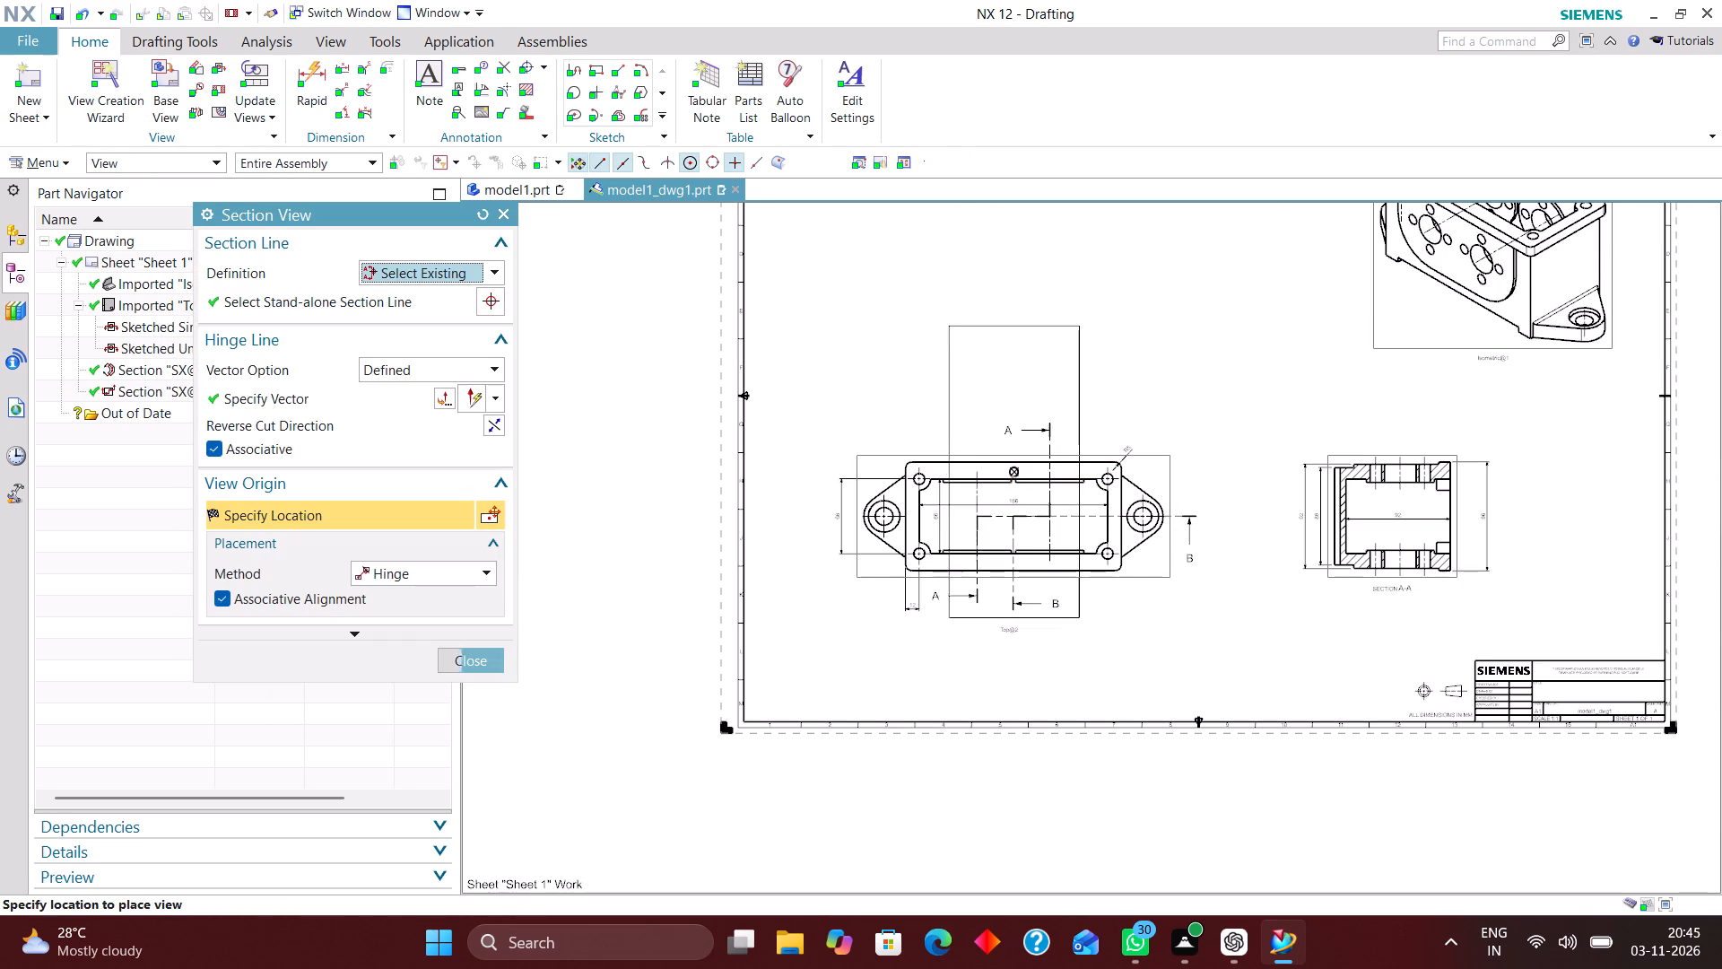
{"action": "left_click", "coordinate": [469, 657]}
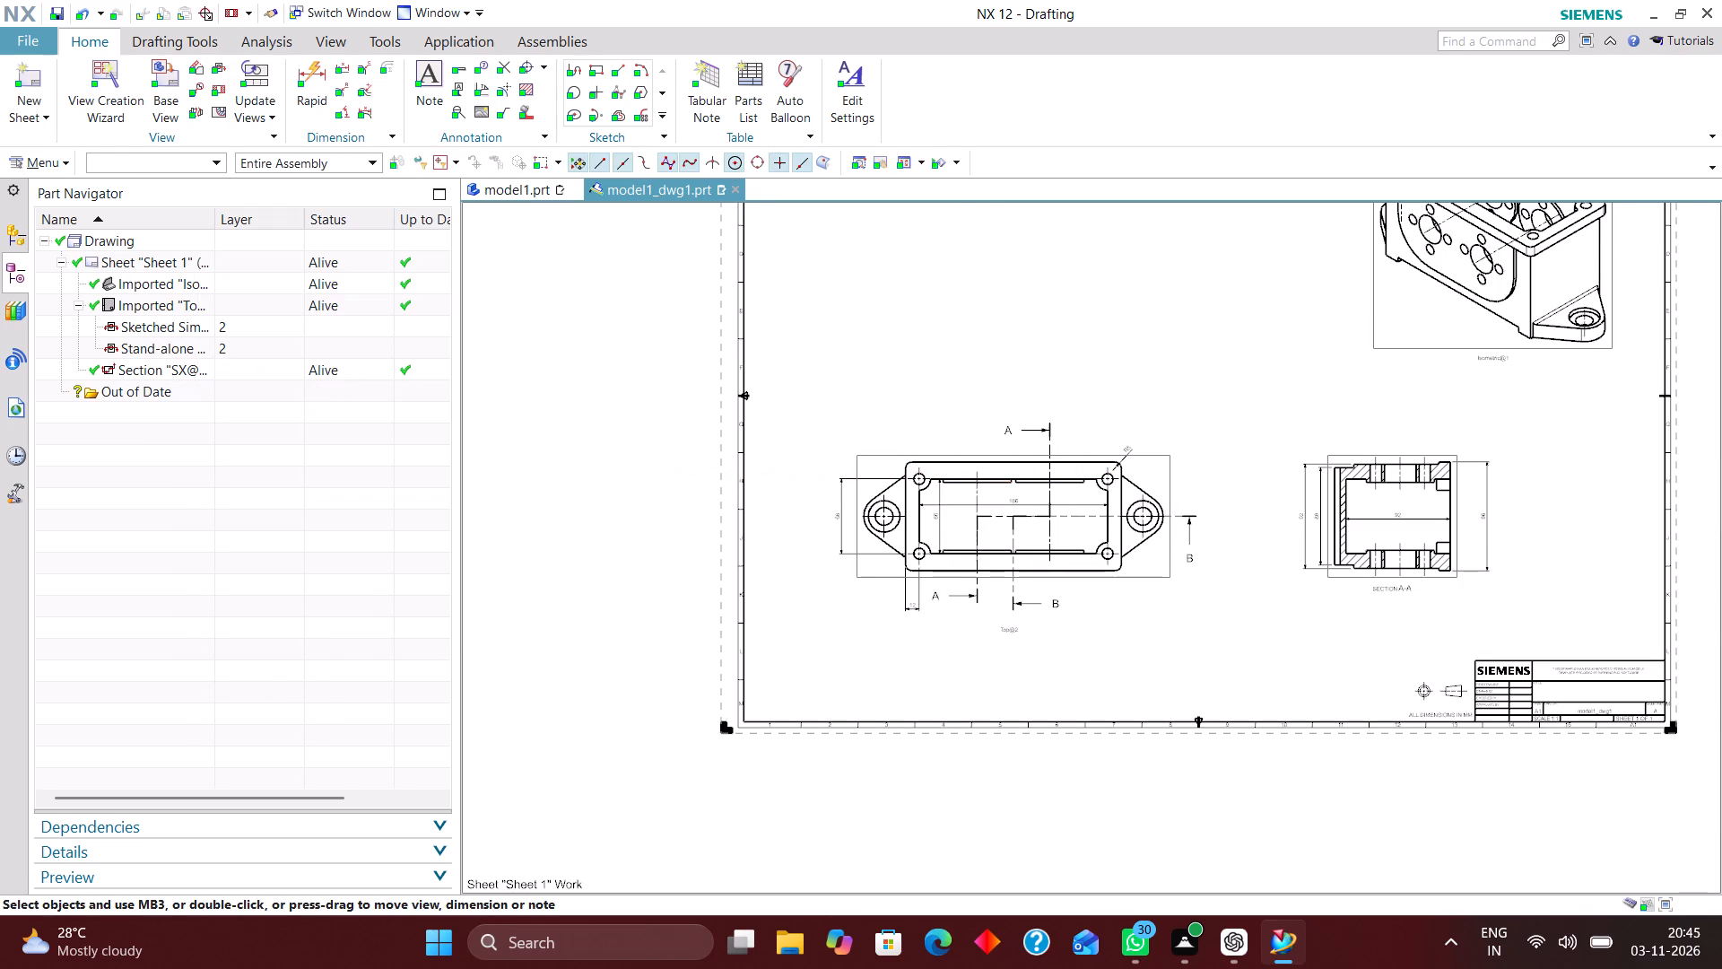
Delete the B-B section line from the top view.
{"action": "scroll", "coordinate": [1244, 537], "scroll_direction": "up", "scroll_amount": 2}
{"action": "right_click_drag", "start_coordinate": [1163, 535], "coordinate": [1161, 534]}
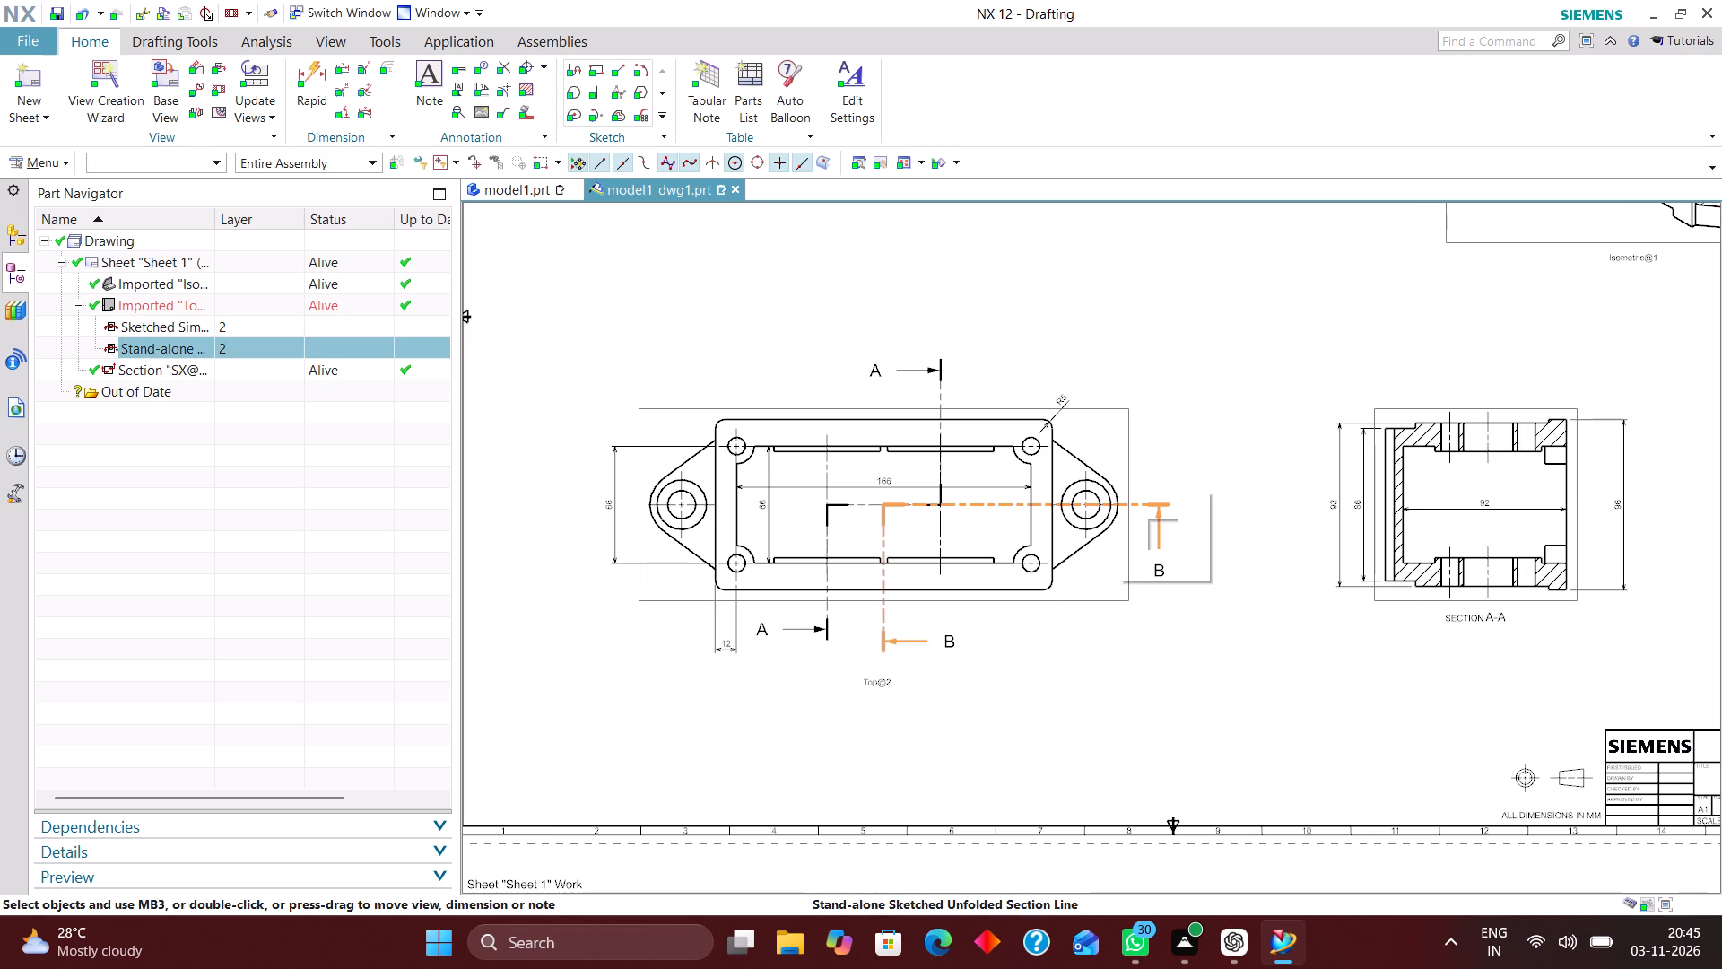
{"action": "right_click_drag", "start_coordinate": [1161, 534], "coordinate": [894, 537]}
{"action": "right_click_drag", "start_coordinate": [1162, 515], "coordinate": [1056, 516]}
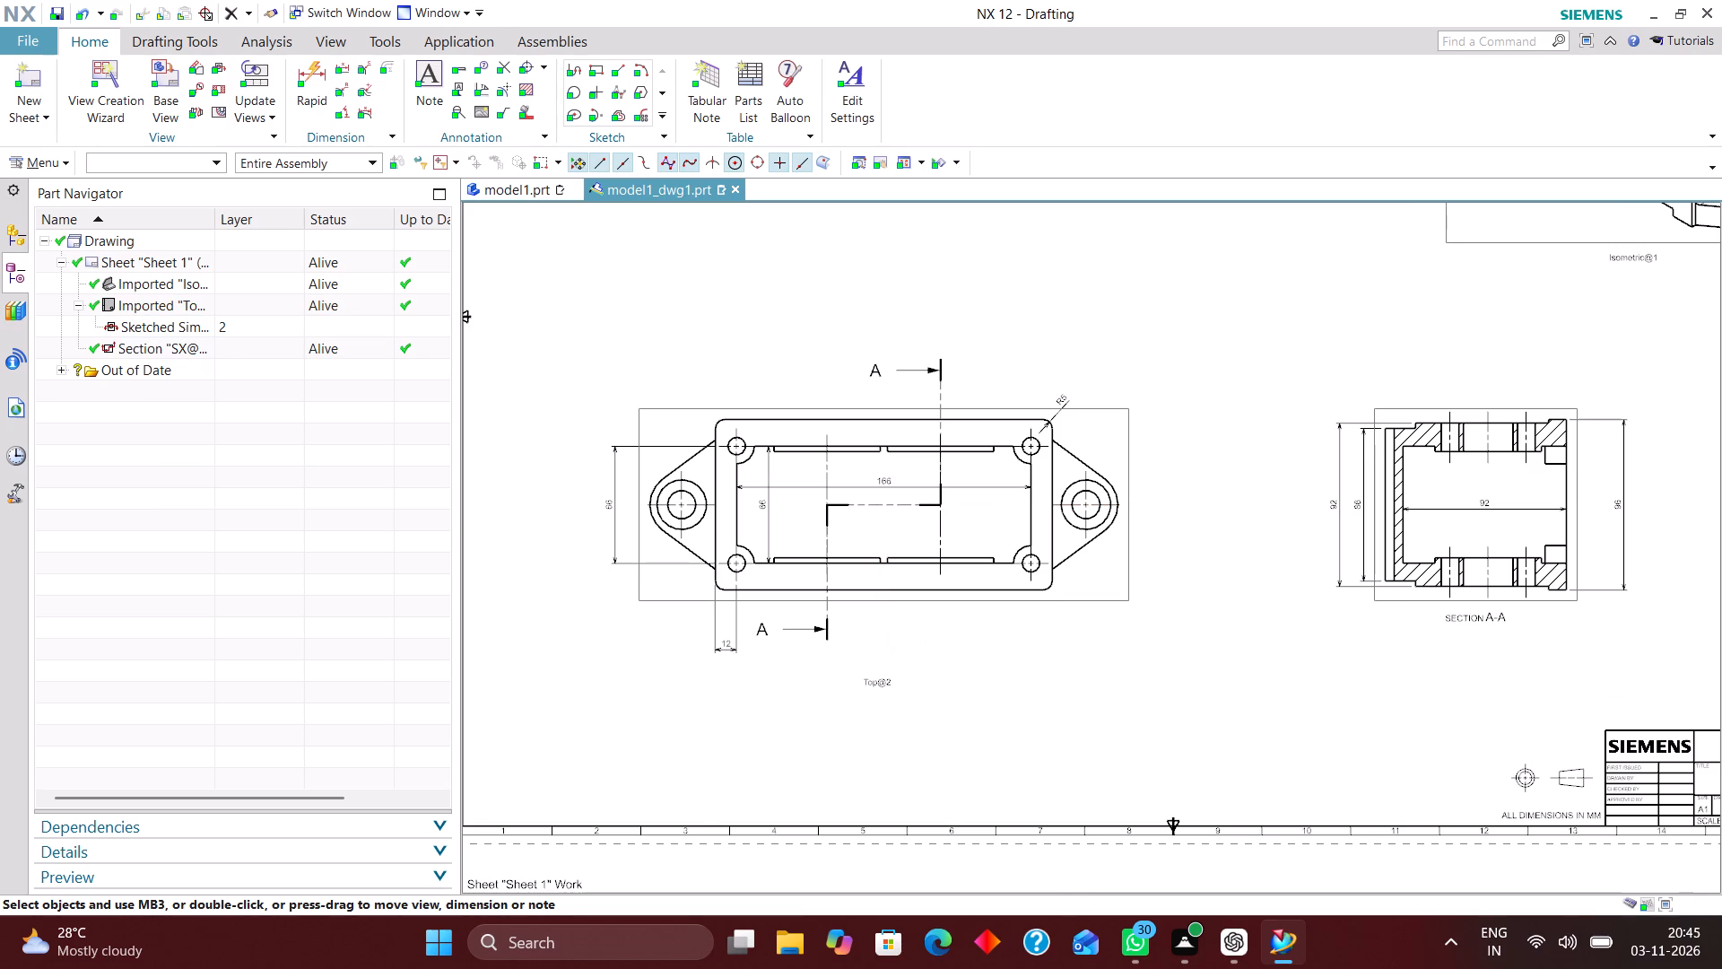
Sketch a stand-alone section line in the top view, vertical from below the housing to its centre, turning horizontally past the right-hand mounting lug.
{"action": "left_click", "coordinate": [222, 65]}
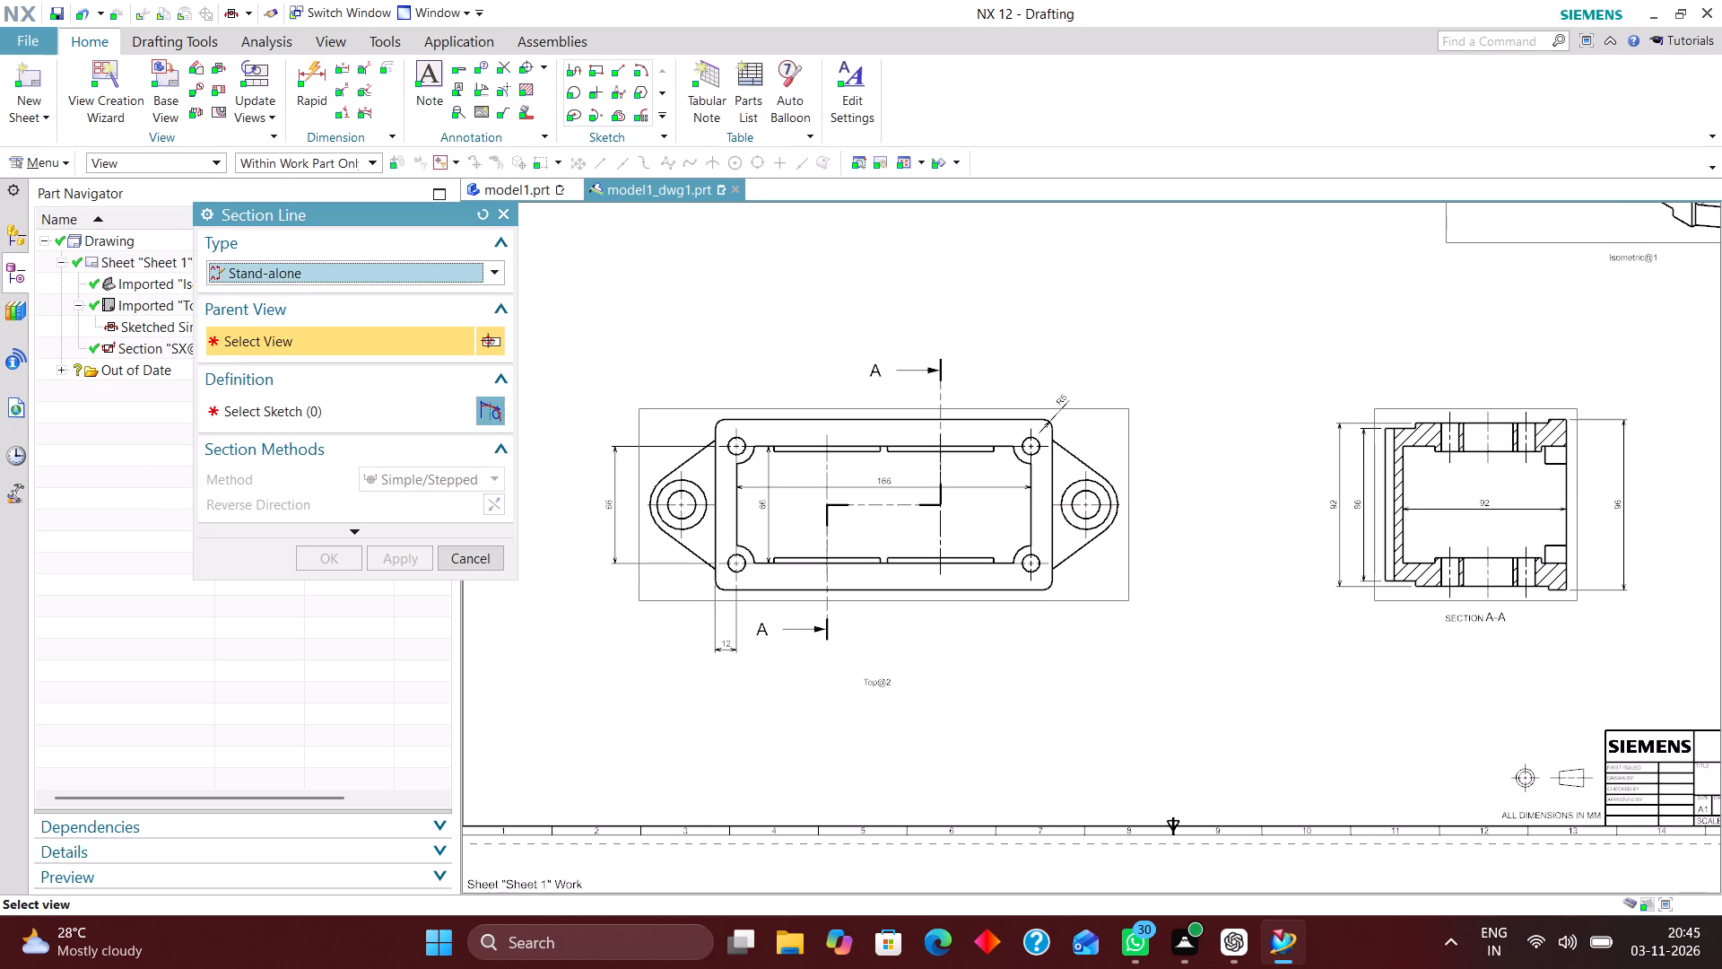
{"action": "left_click", "coordinate": [1070, 606]}
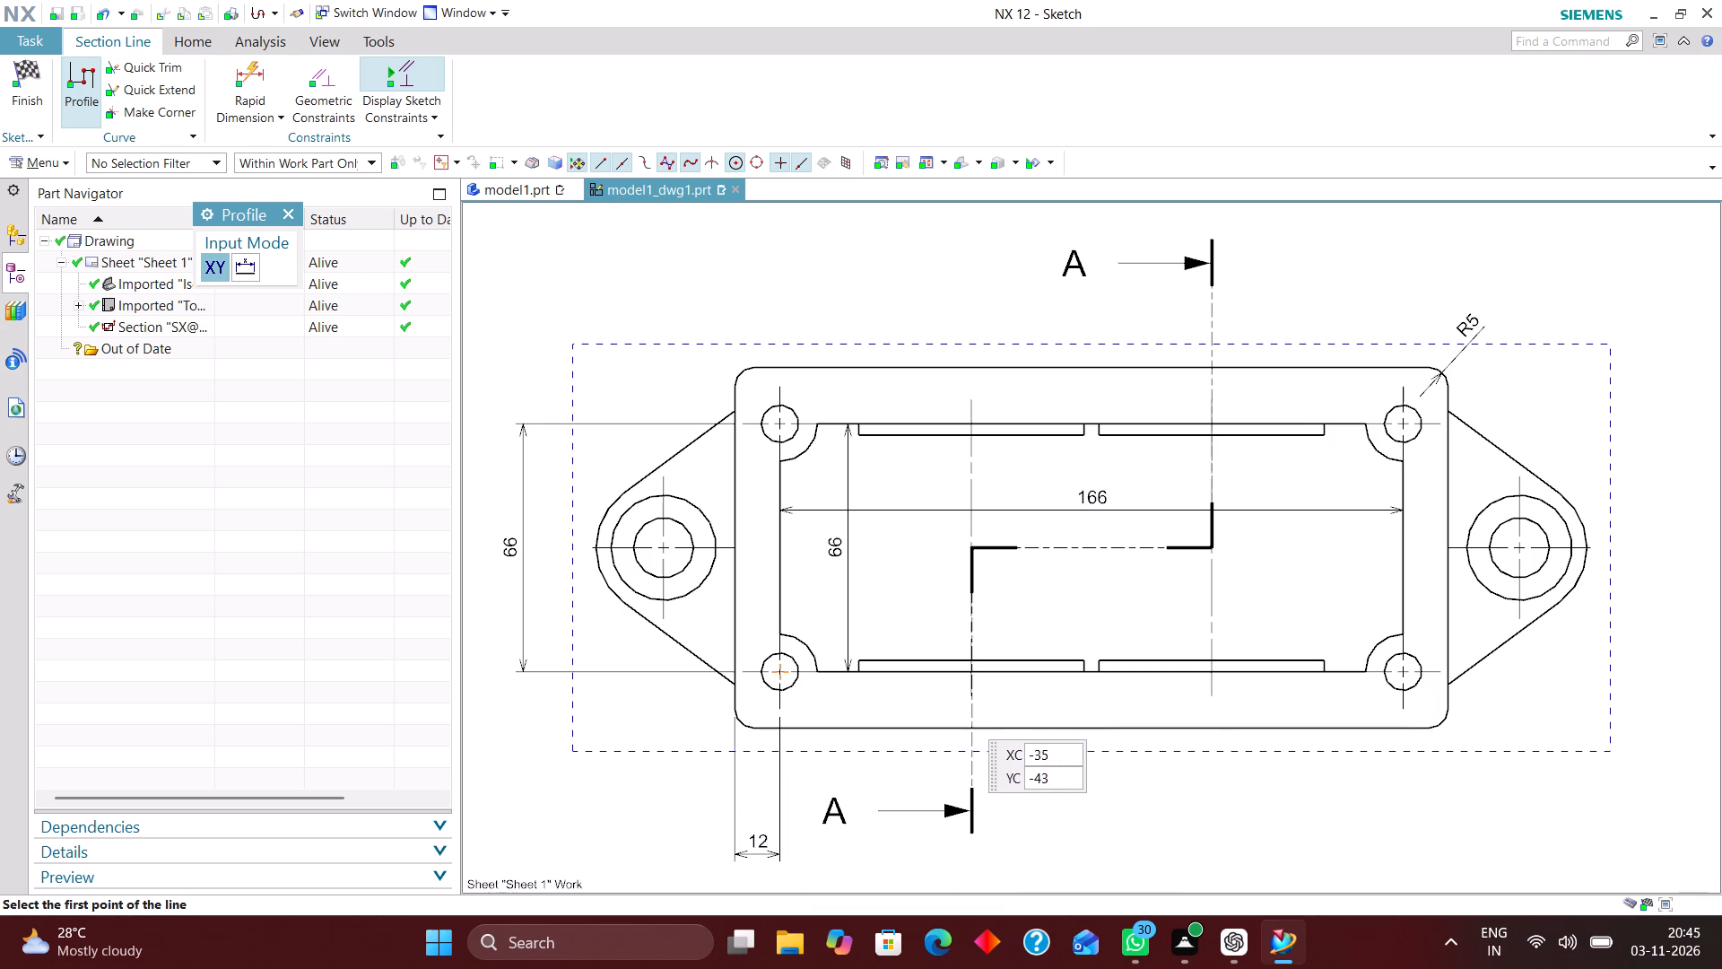
{"action": "left_click", "coordinate": [1095, 849]}
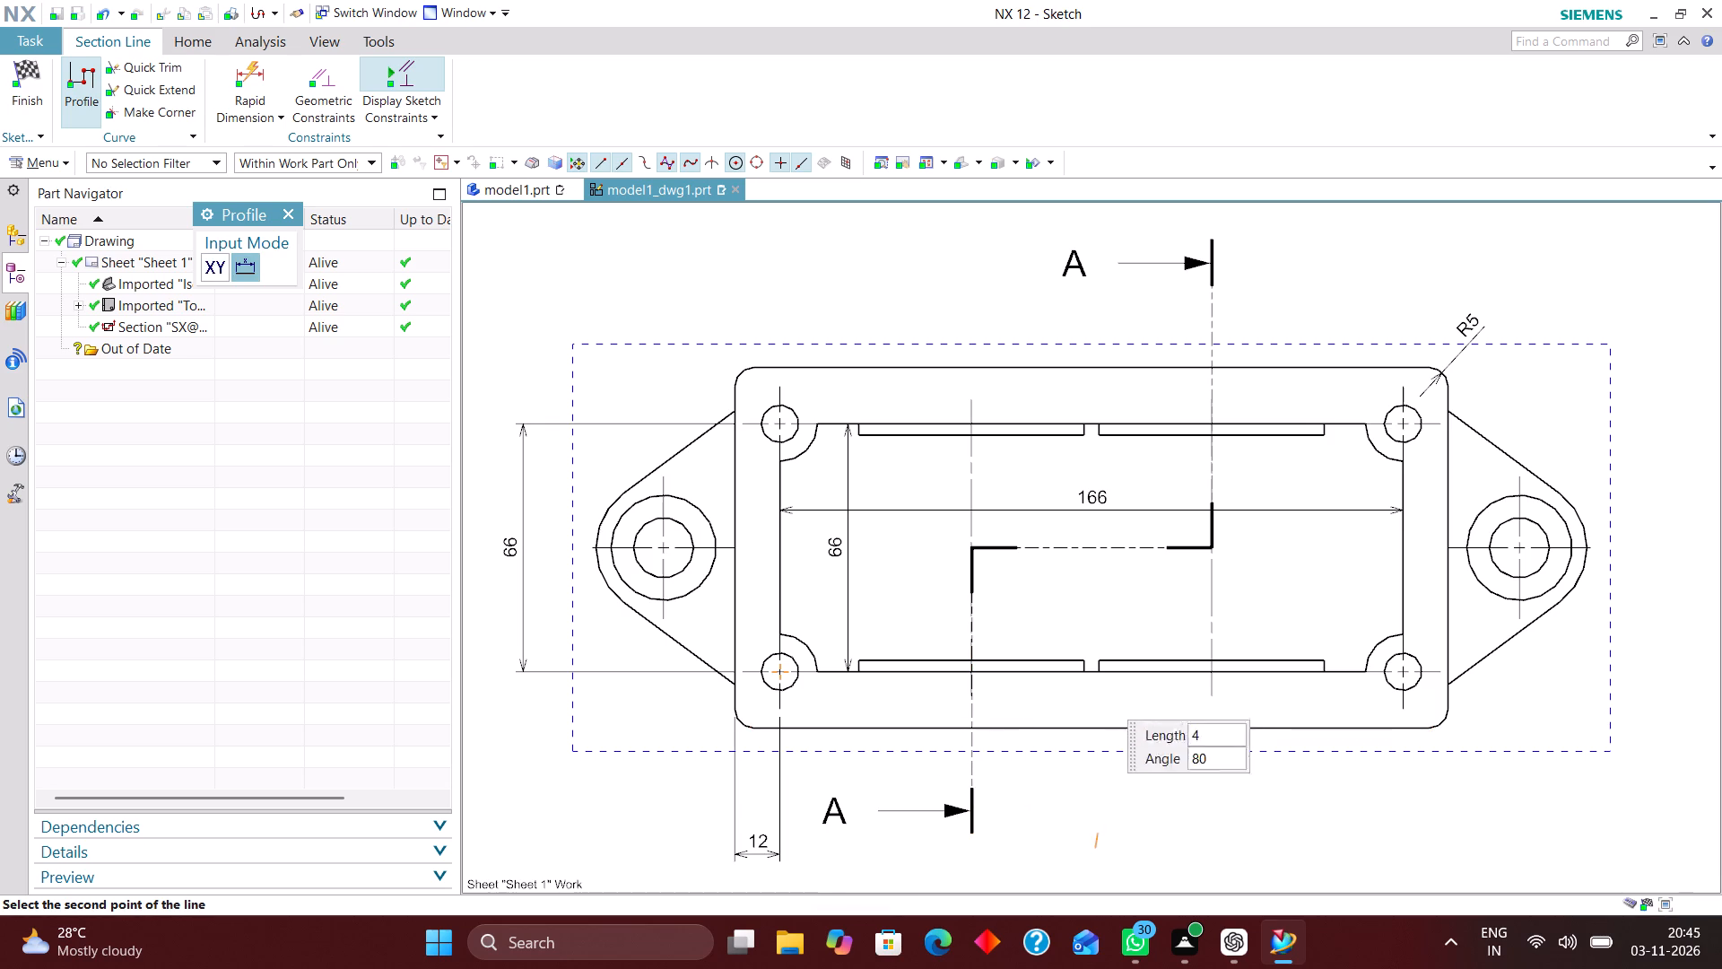
{"action": "left_click", "coordinate": [1092, 546]}
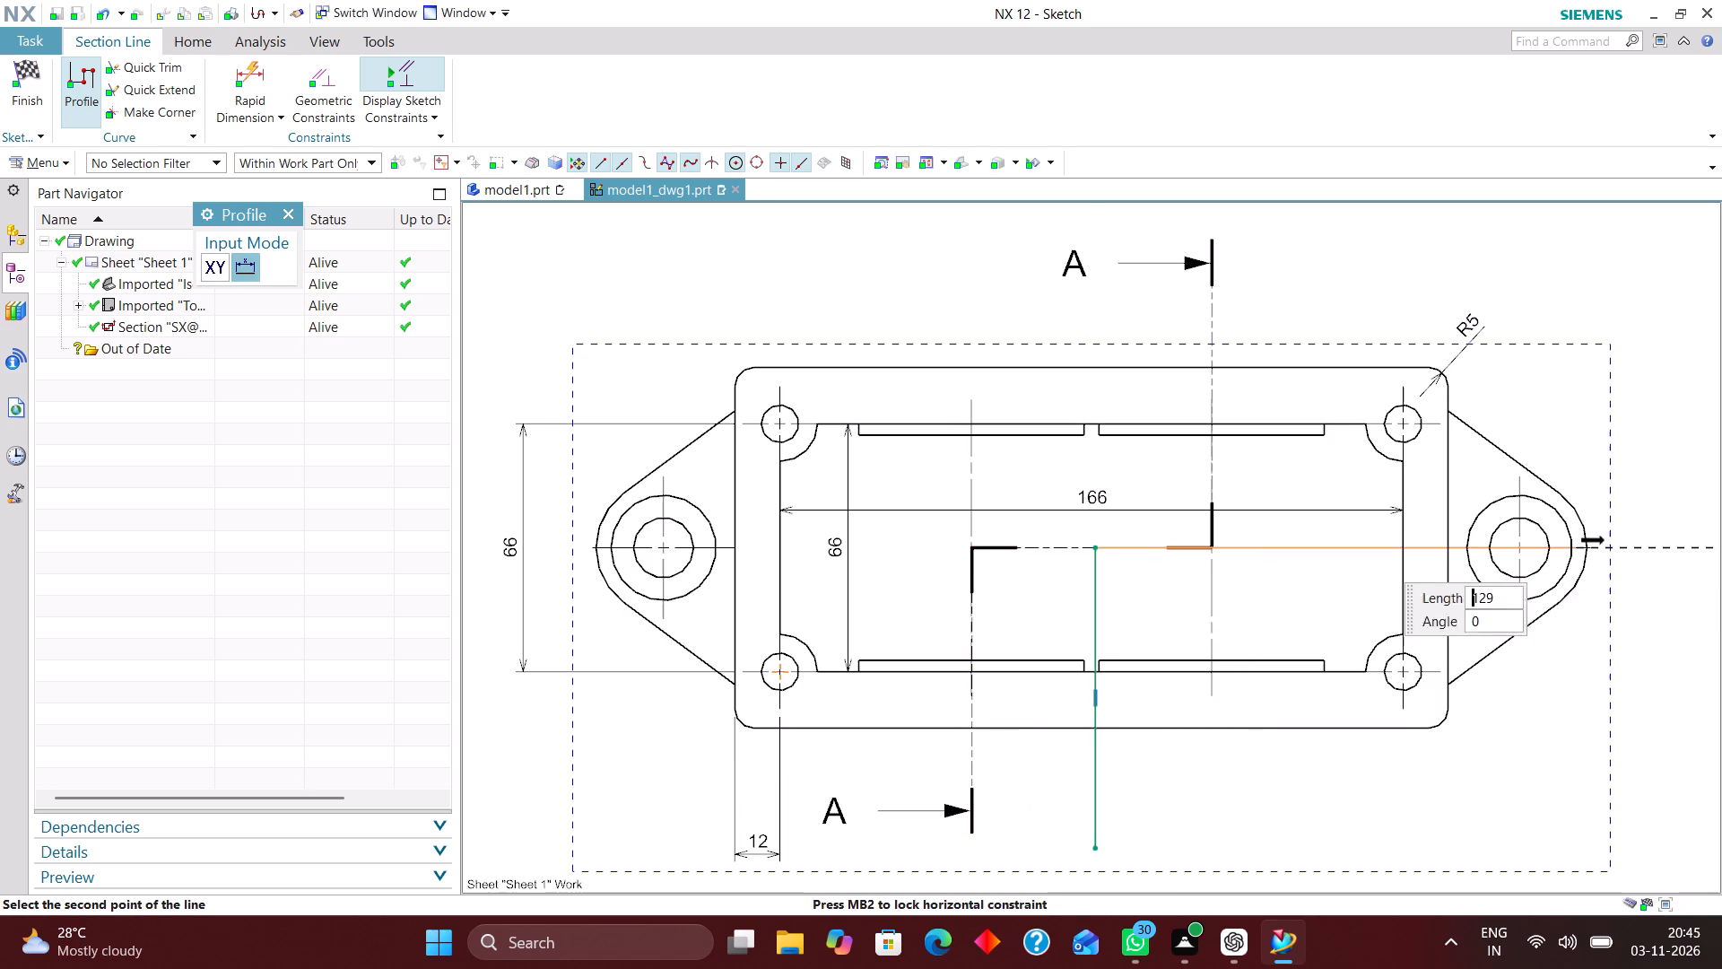
{"action": "left_click", "coordinate": [1649, 554]}
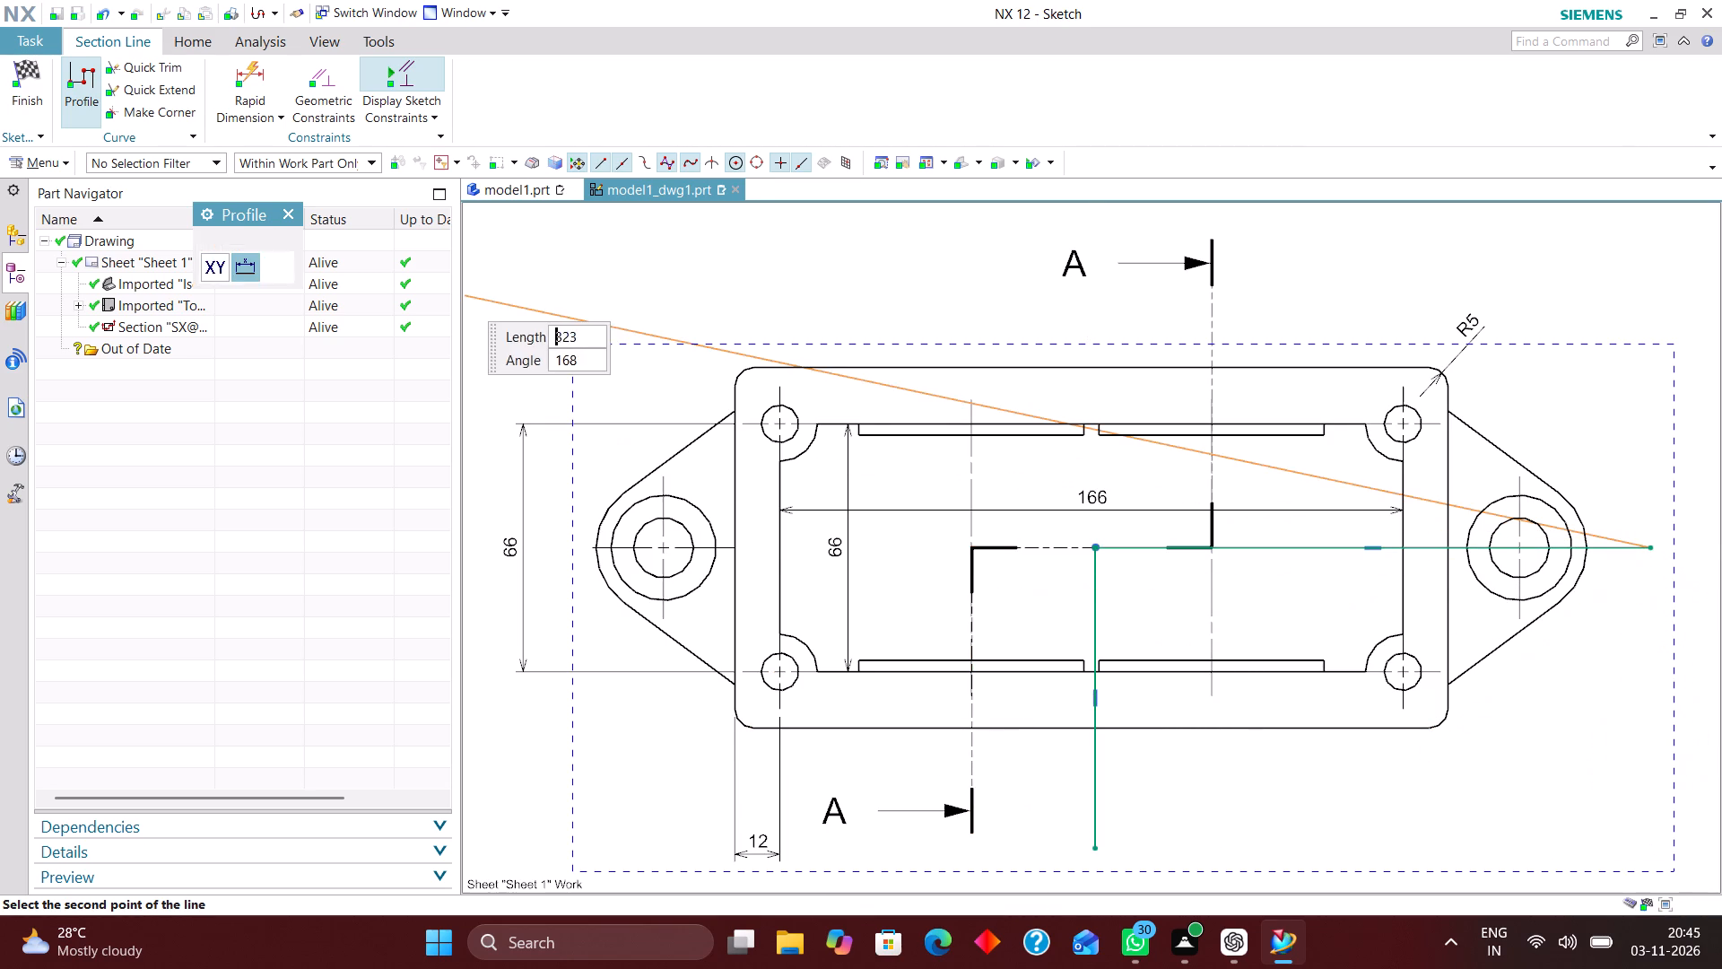
{"action": "left_click", "coordinate": [291, 212]}
{"action": "scroll", "coordinate": [723, 472], "scroll_direction": "down", "scroll_amount": 2}
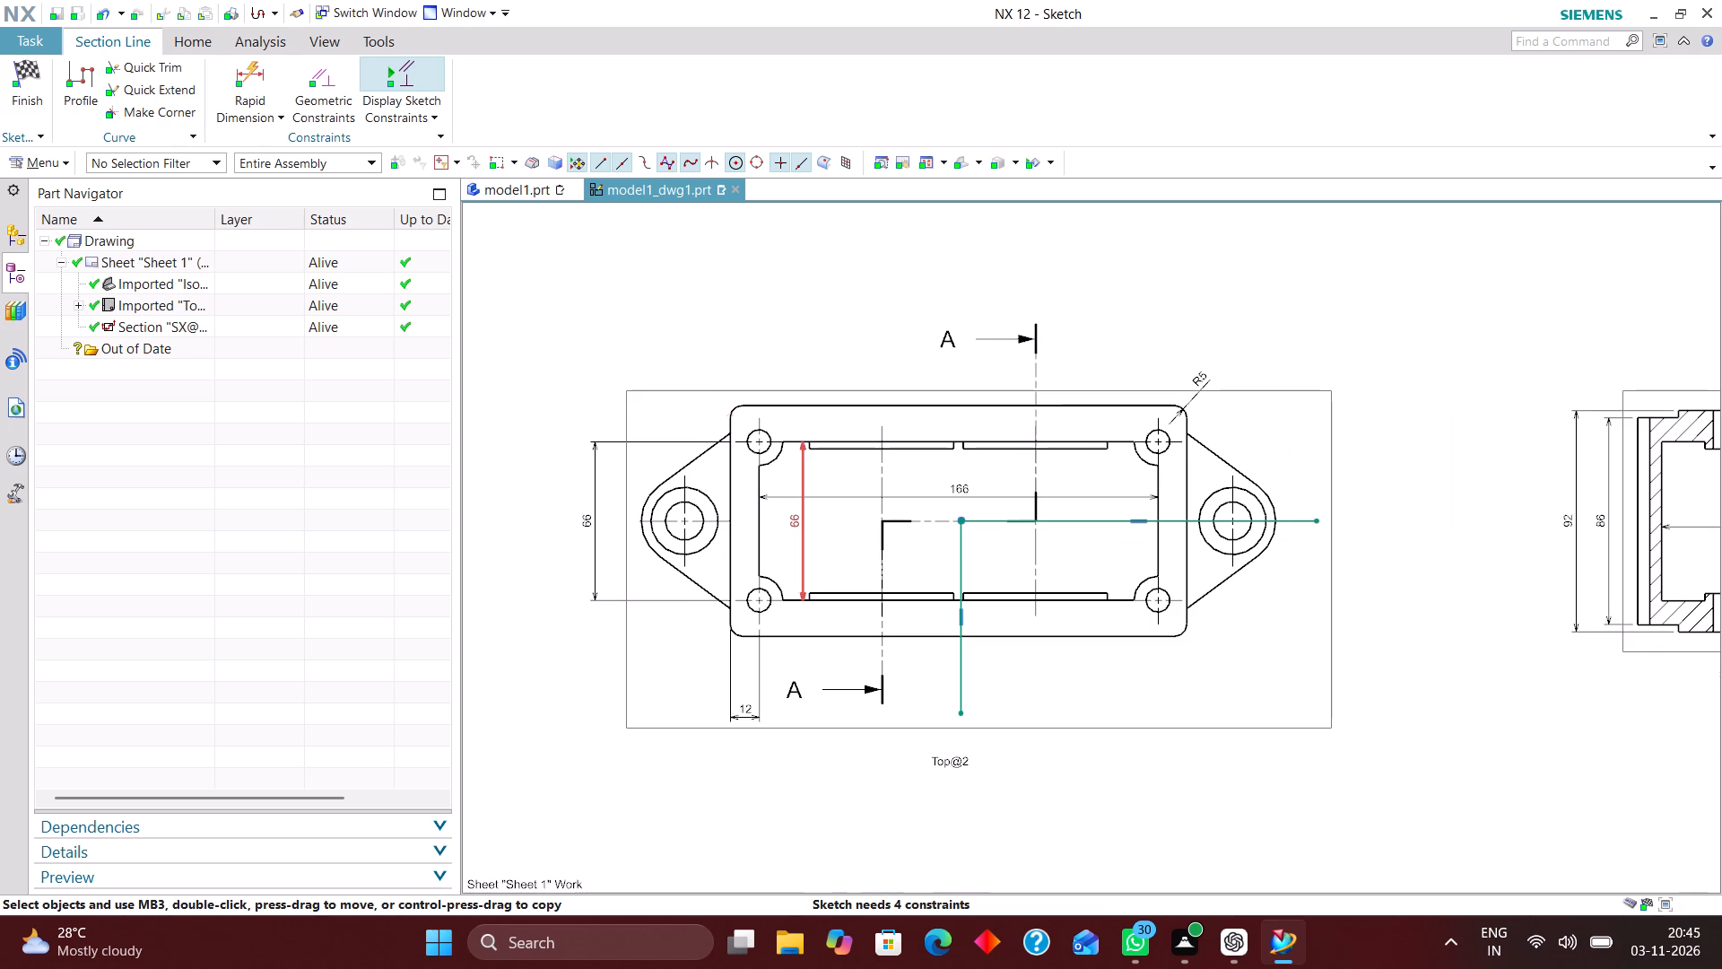
{"action": "left_click", "coordinate": [29, 67]}
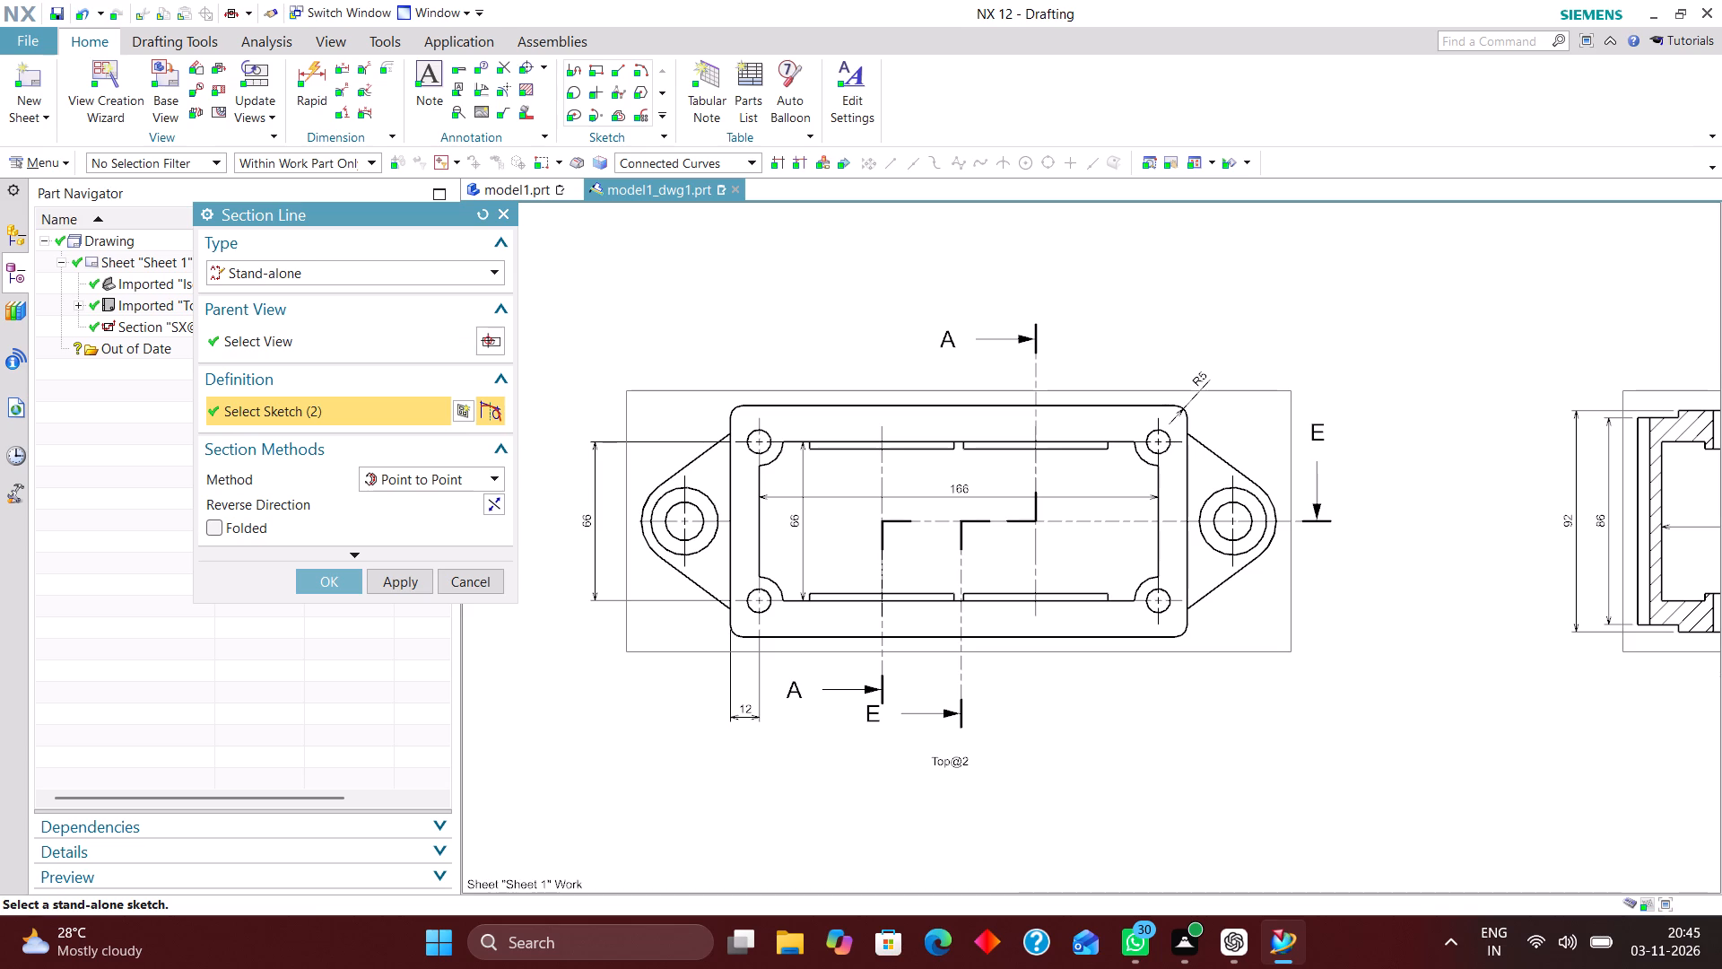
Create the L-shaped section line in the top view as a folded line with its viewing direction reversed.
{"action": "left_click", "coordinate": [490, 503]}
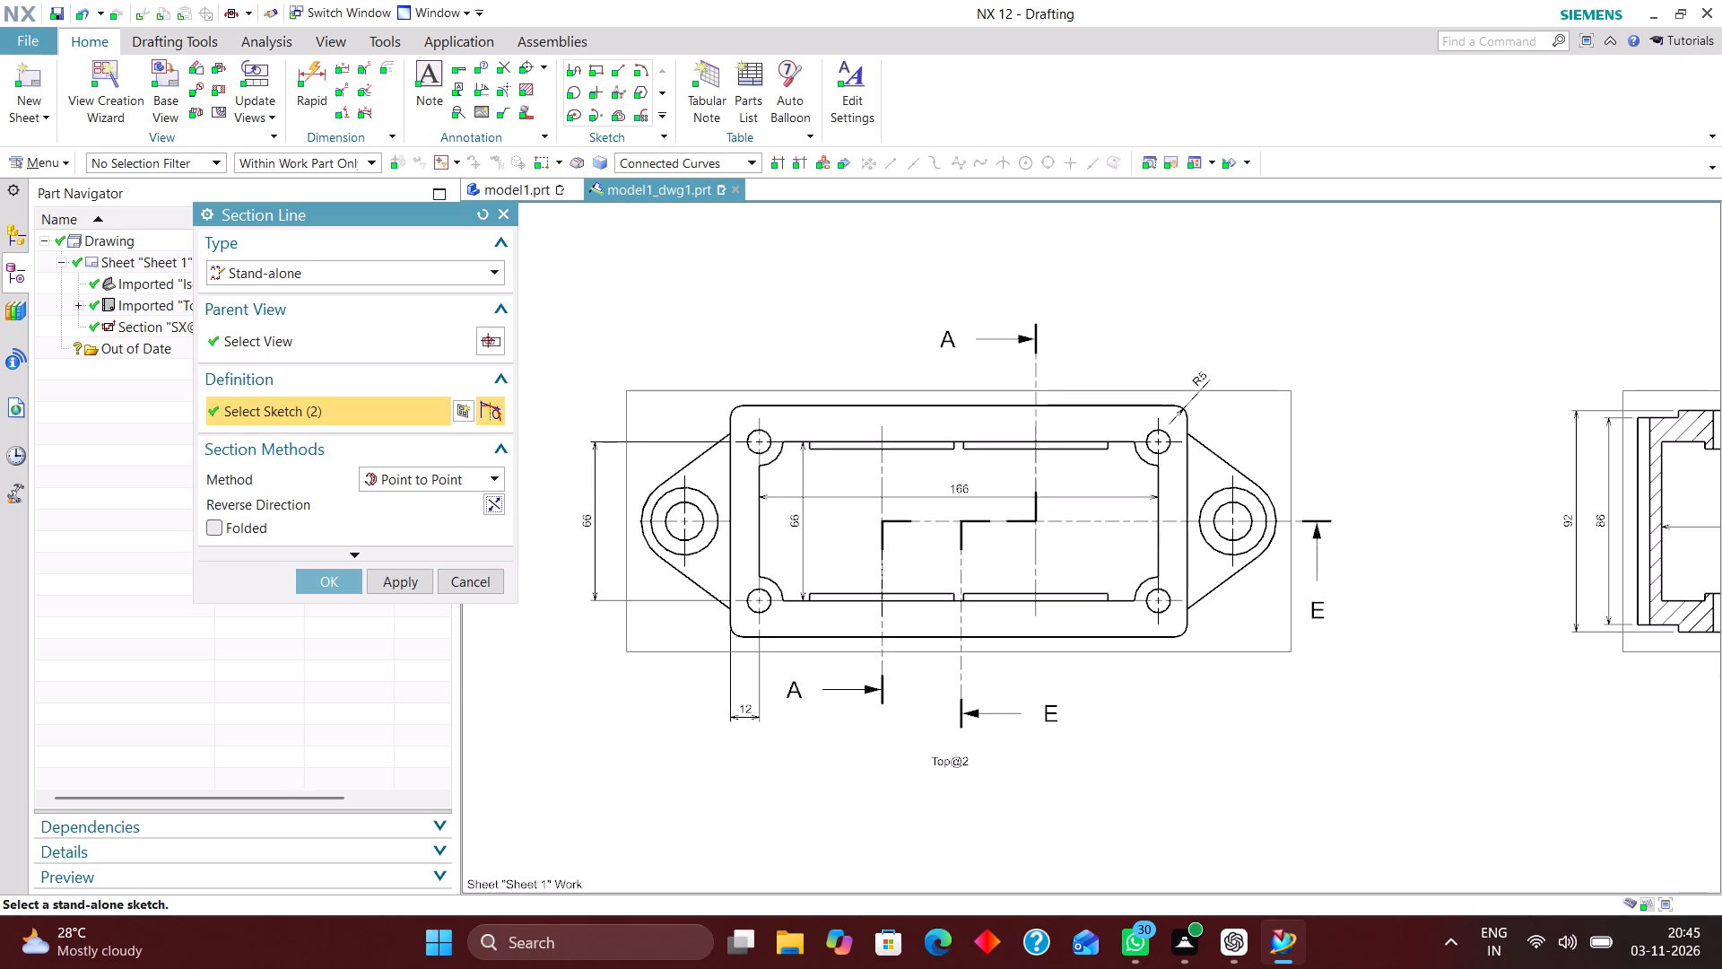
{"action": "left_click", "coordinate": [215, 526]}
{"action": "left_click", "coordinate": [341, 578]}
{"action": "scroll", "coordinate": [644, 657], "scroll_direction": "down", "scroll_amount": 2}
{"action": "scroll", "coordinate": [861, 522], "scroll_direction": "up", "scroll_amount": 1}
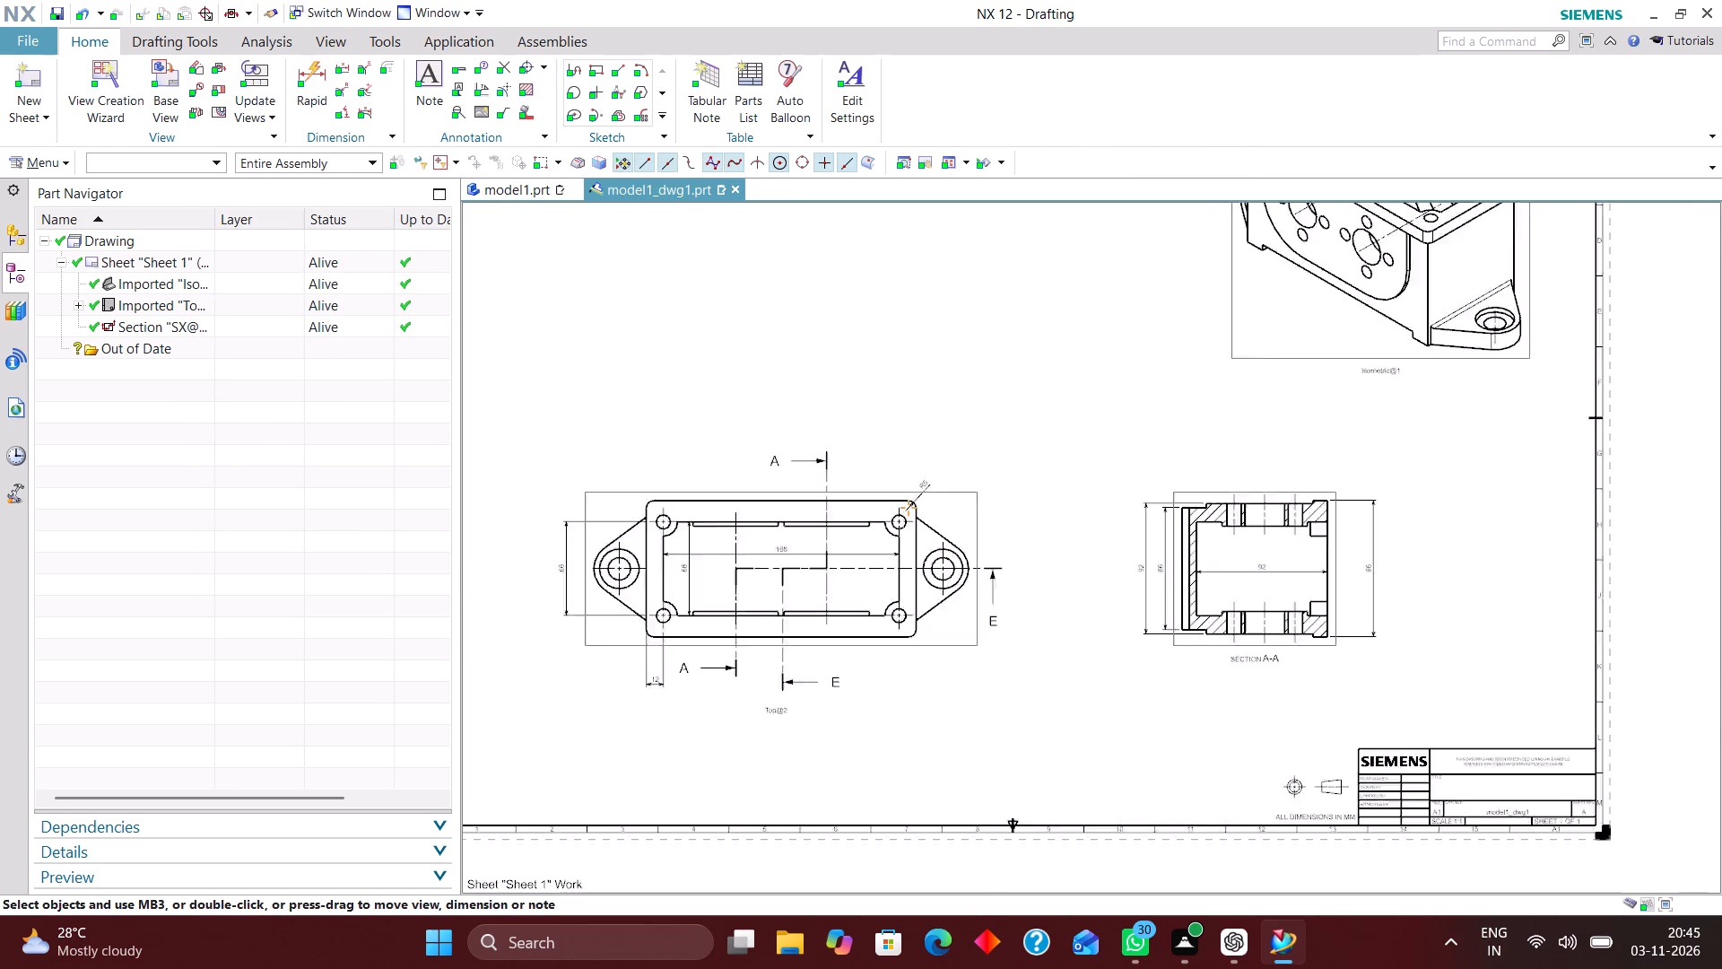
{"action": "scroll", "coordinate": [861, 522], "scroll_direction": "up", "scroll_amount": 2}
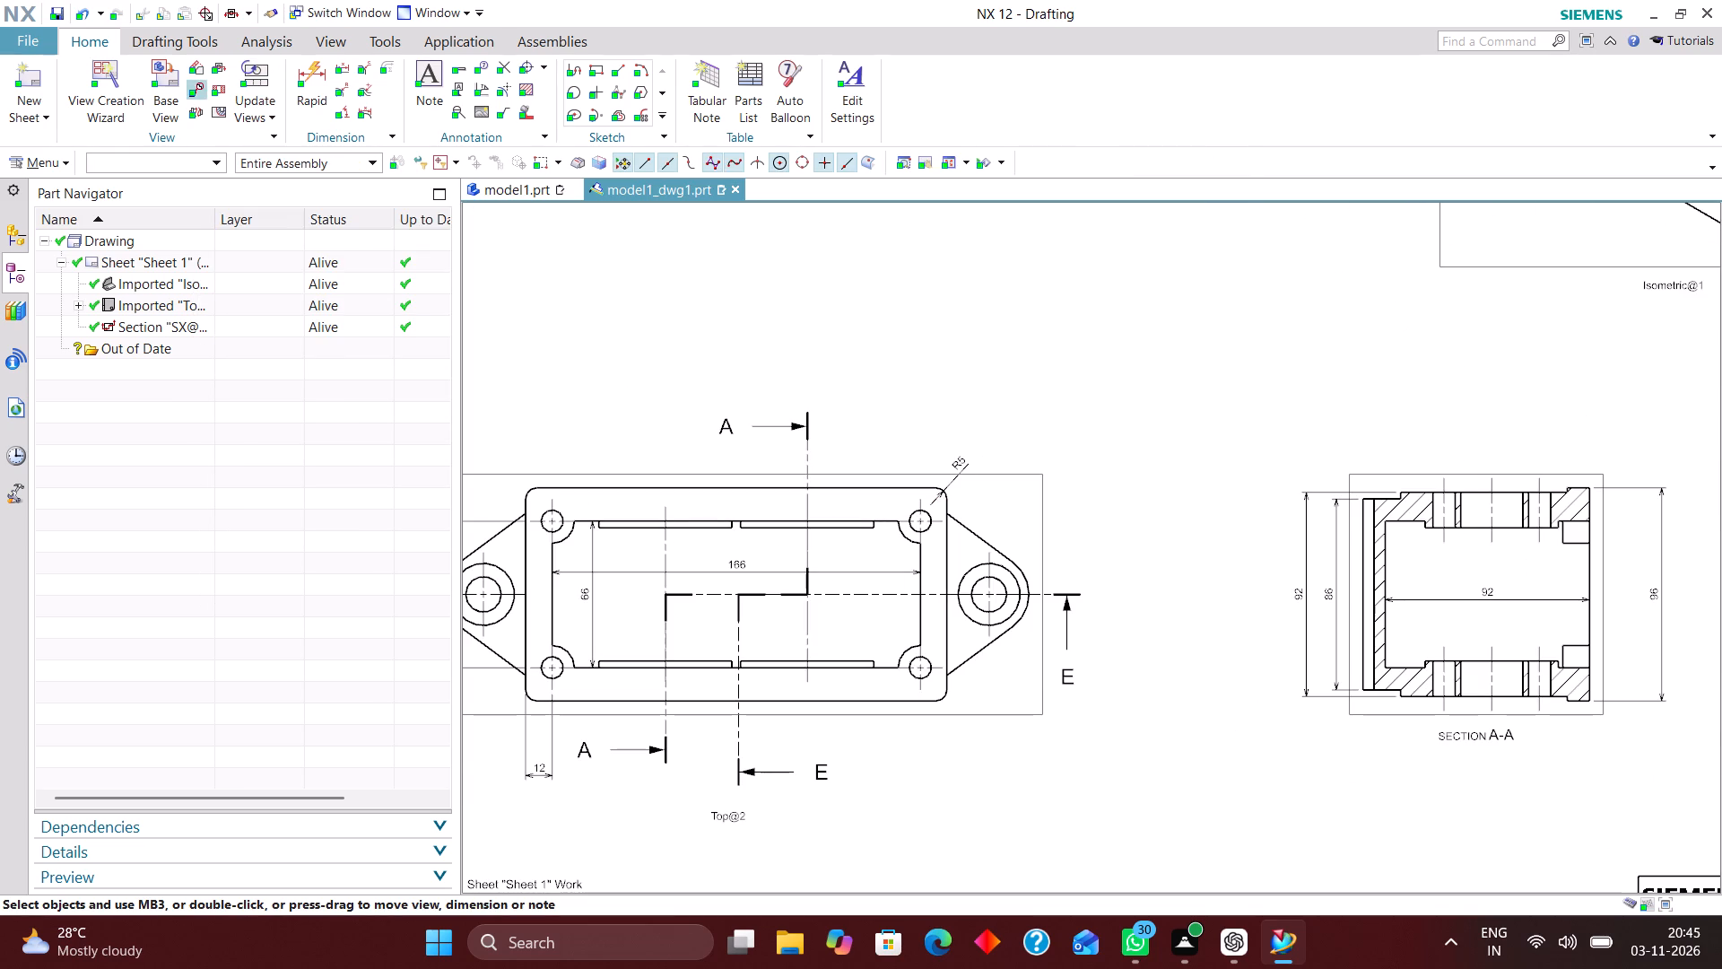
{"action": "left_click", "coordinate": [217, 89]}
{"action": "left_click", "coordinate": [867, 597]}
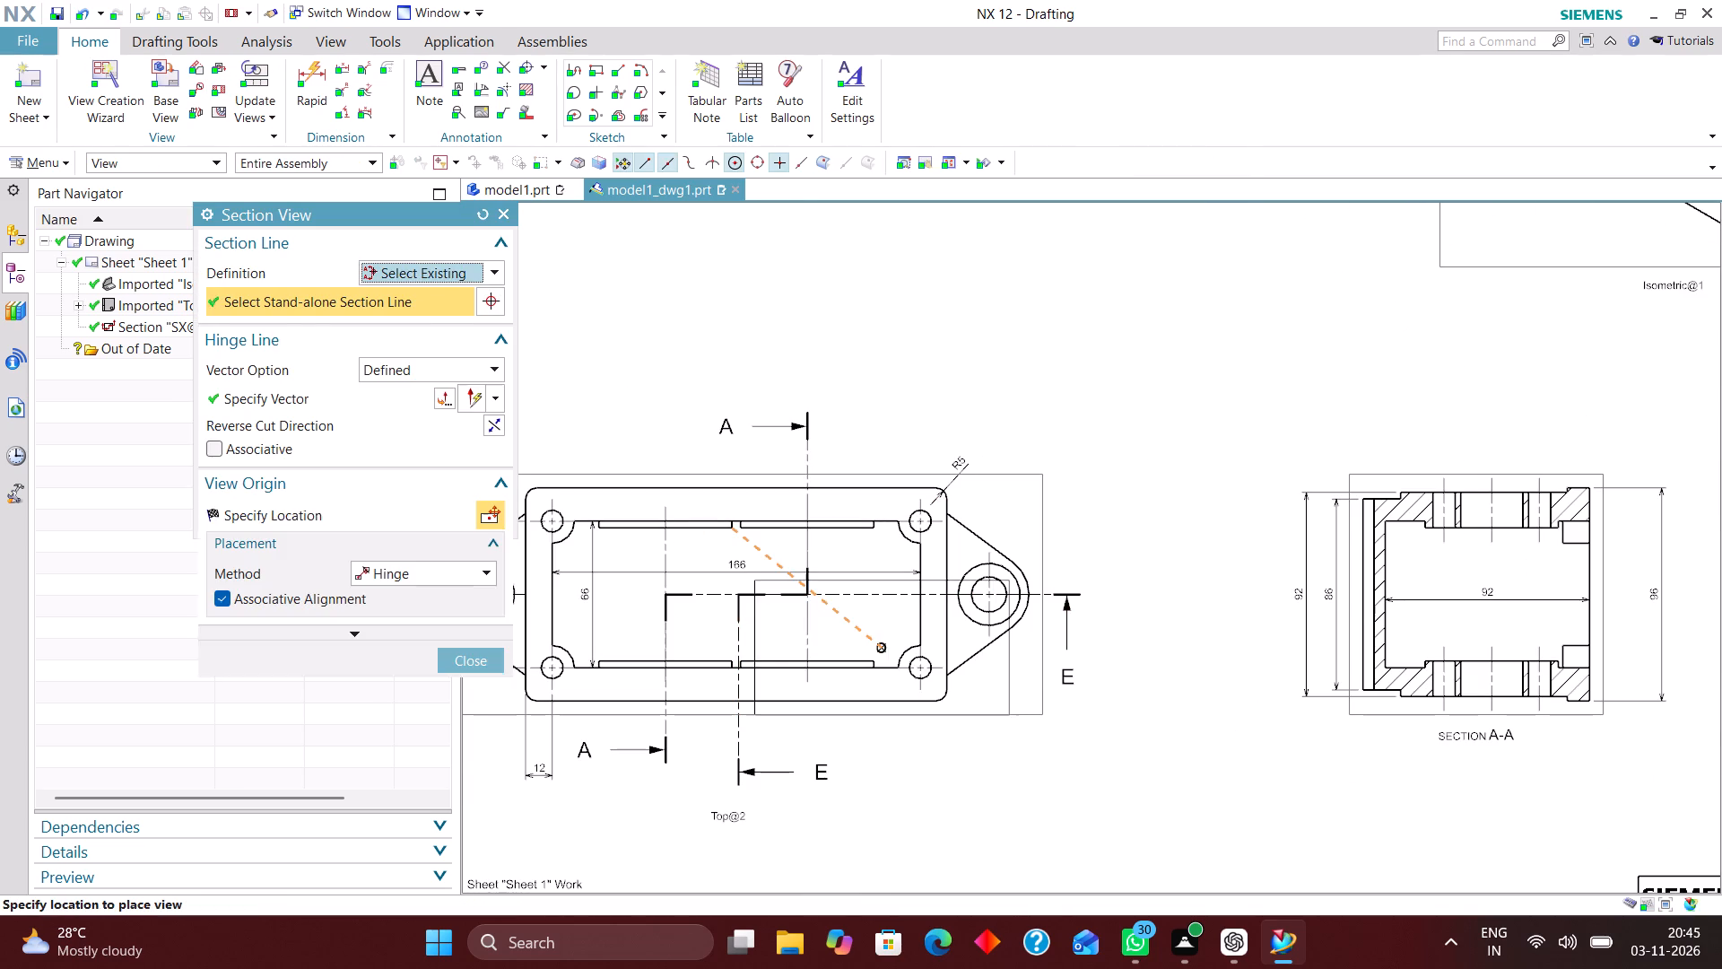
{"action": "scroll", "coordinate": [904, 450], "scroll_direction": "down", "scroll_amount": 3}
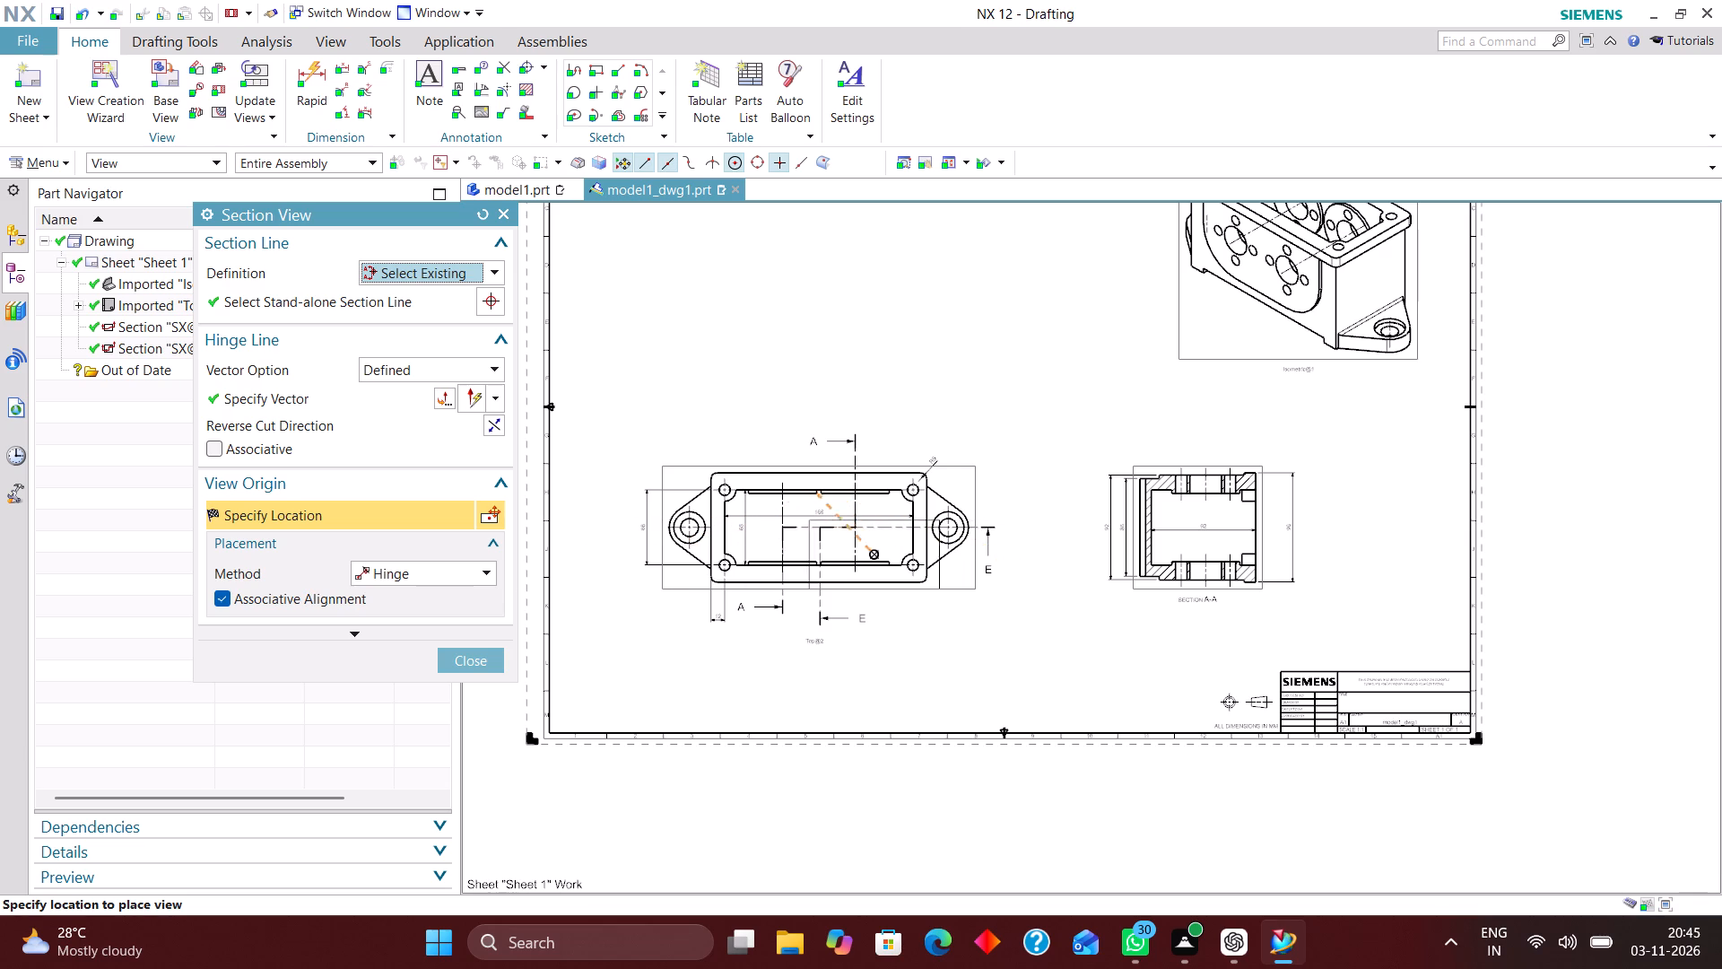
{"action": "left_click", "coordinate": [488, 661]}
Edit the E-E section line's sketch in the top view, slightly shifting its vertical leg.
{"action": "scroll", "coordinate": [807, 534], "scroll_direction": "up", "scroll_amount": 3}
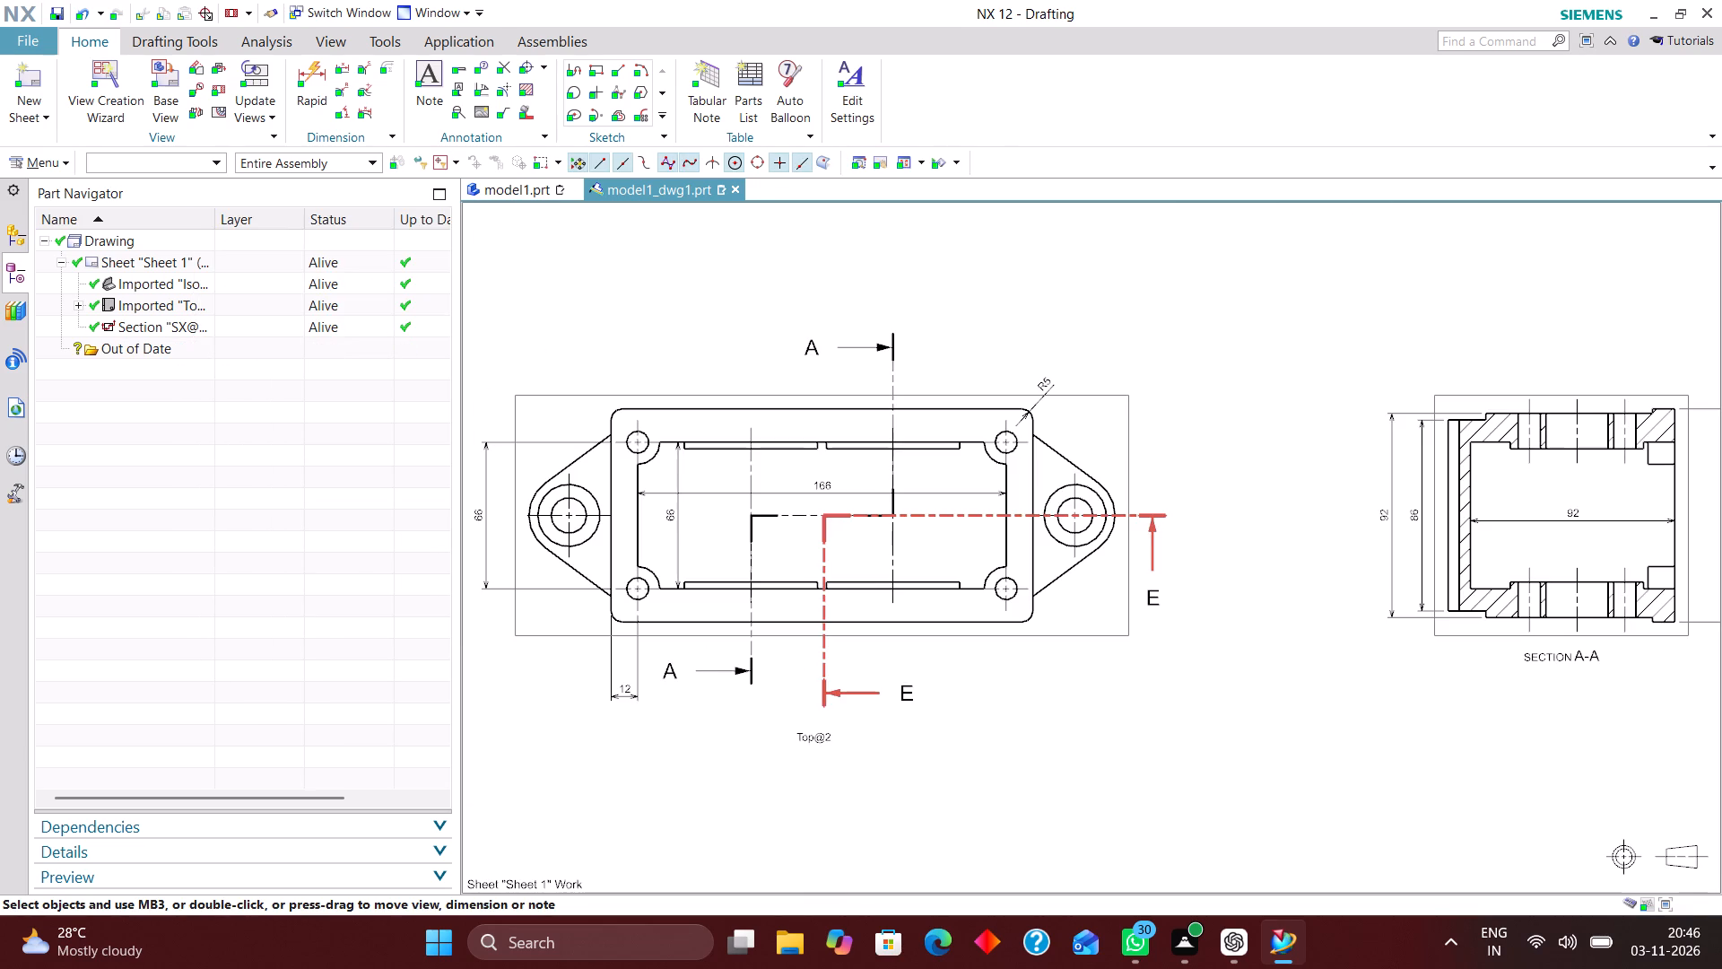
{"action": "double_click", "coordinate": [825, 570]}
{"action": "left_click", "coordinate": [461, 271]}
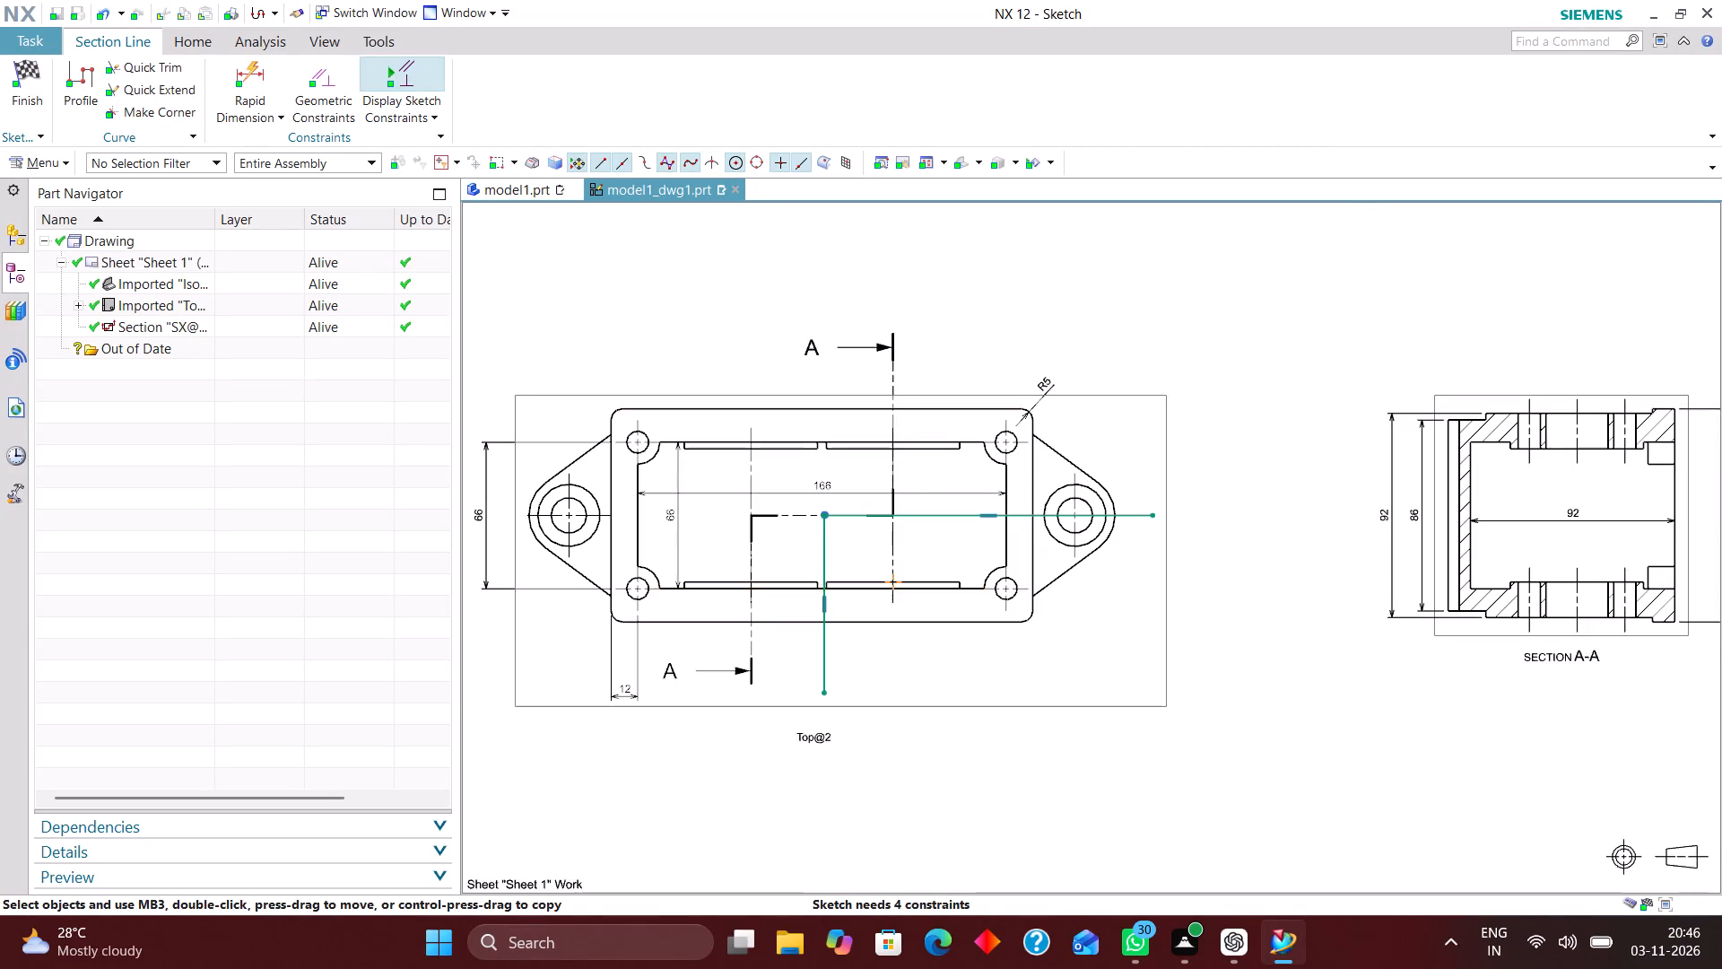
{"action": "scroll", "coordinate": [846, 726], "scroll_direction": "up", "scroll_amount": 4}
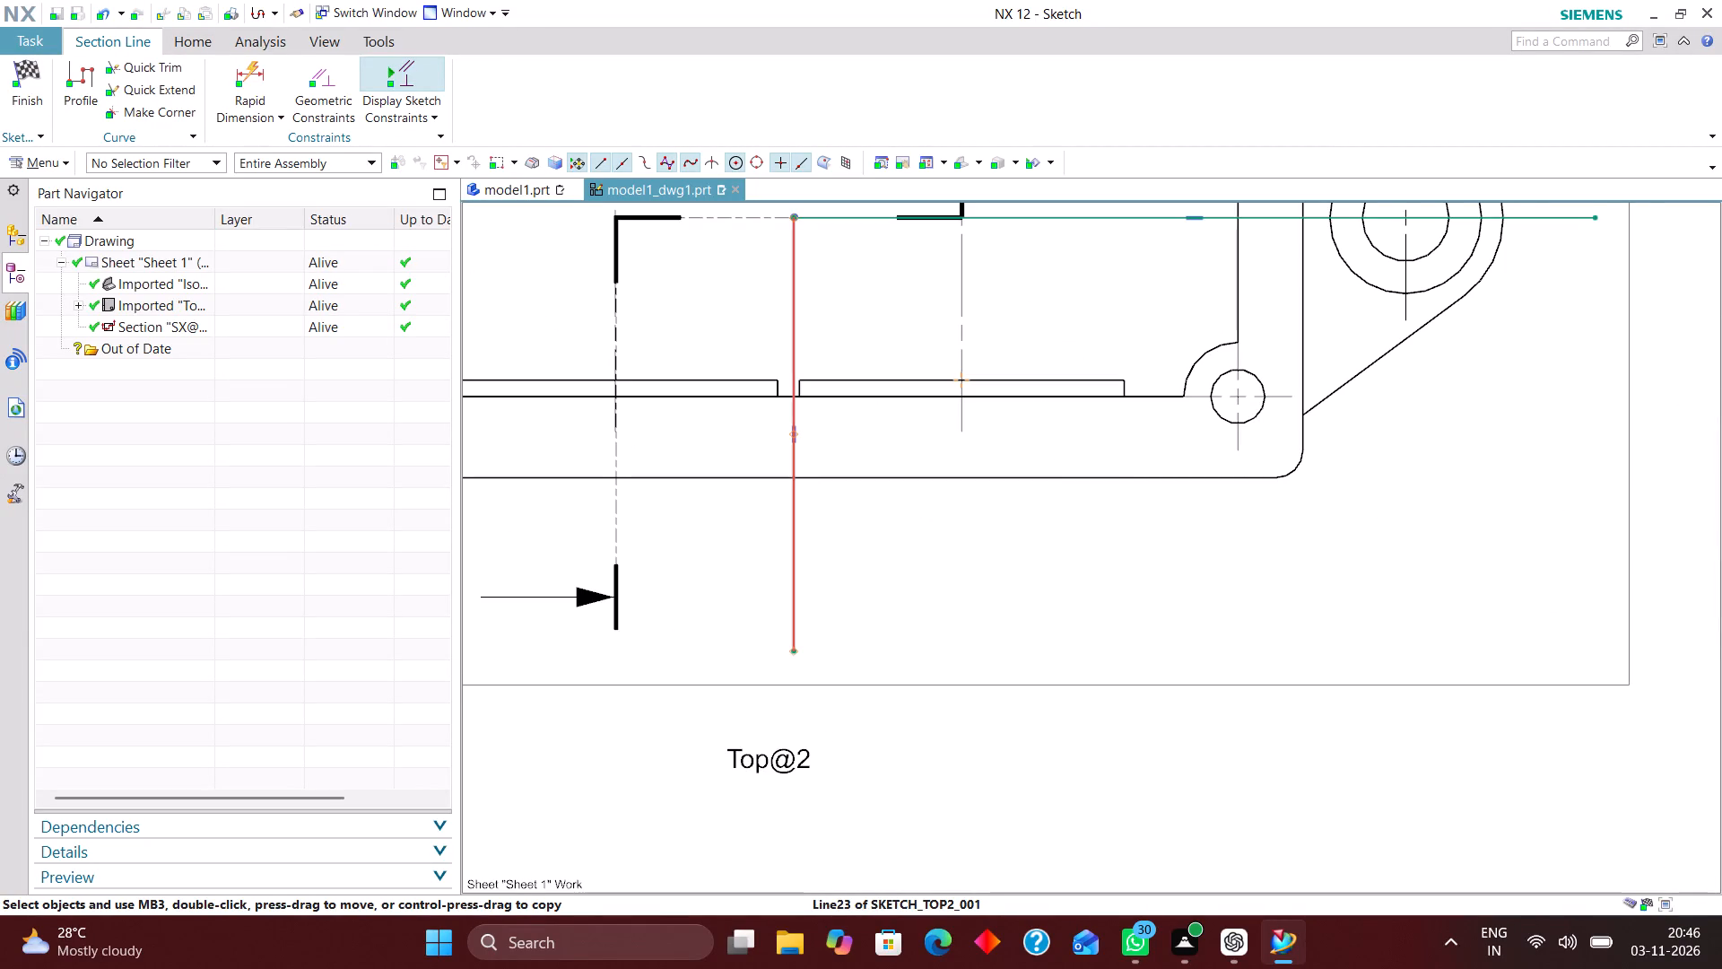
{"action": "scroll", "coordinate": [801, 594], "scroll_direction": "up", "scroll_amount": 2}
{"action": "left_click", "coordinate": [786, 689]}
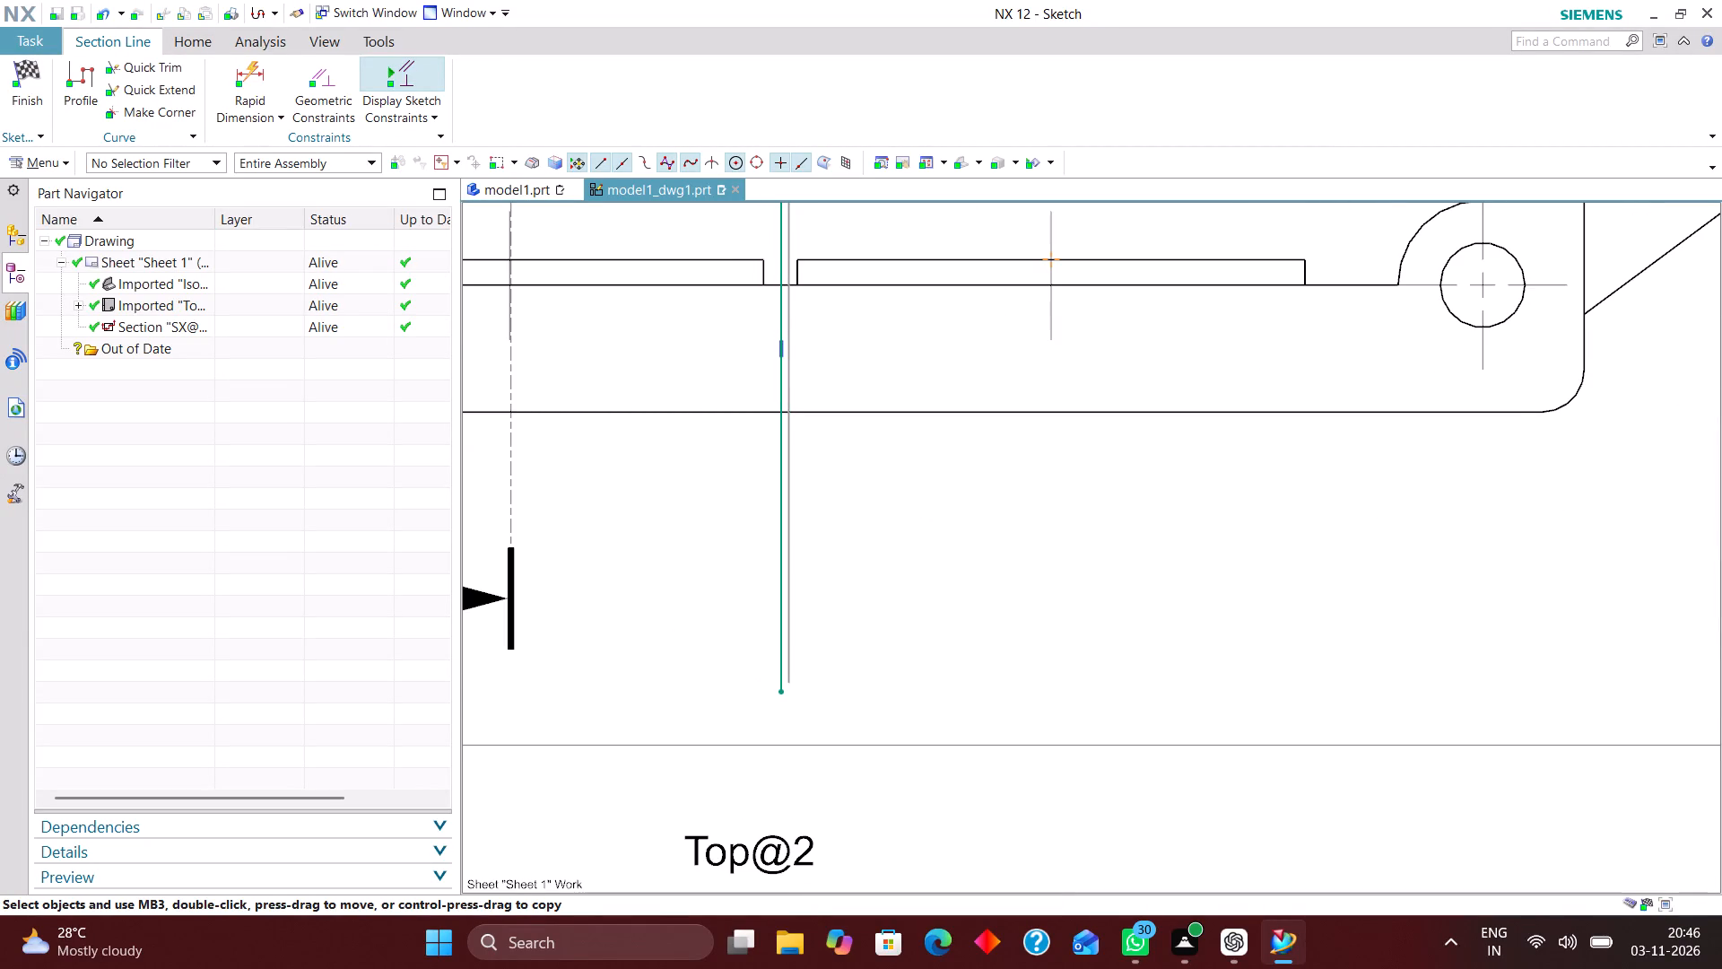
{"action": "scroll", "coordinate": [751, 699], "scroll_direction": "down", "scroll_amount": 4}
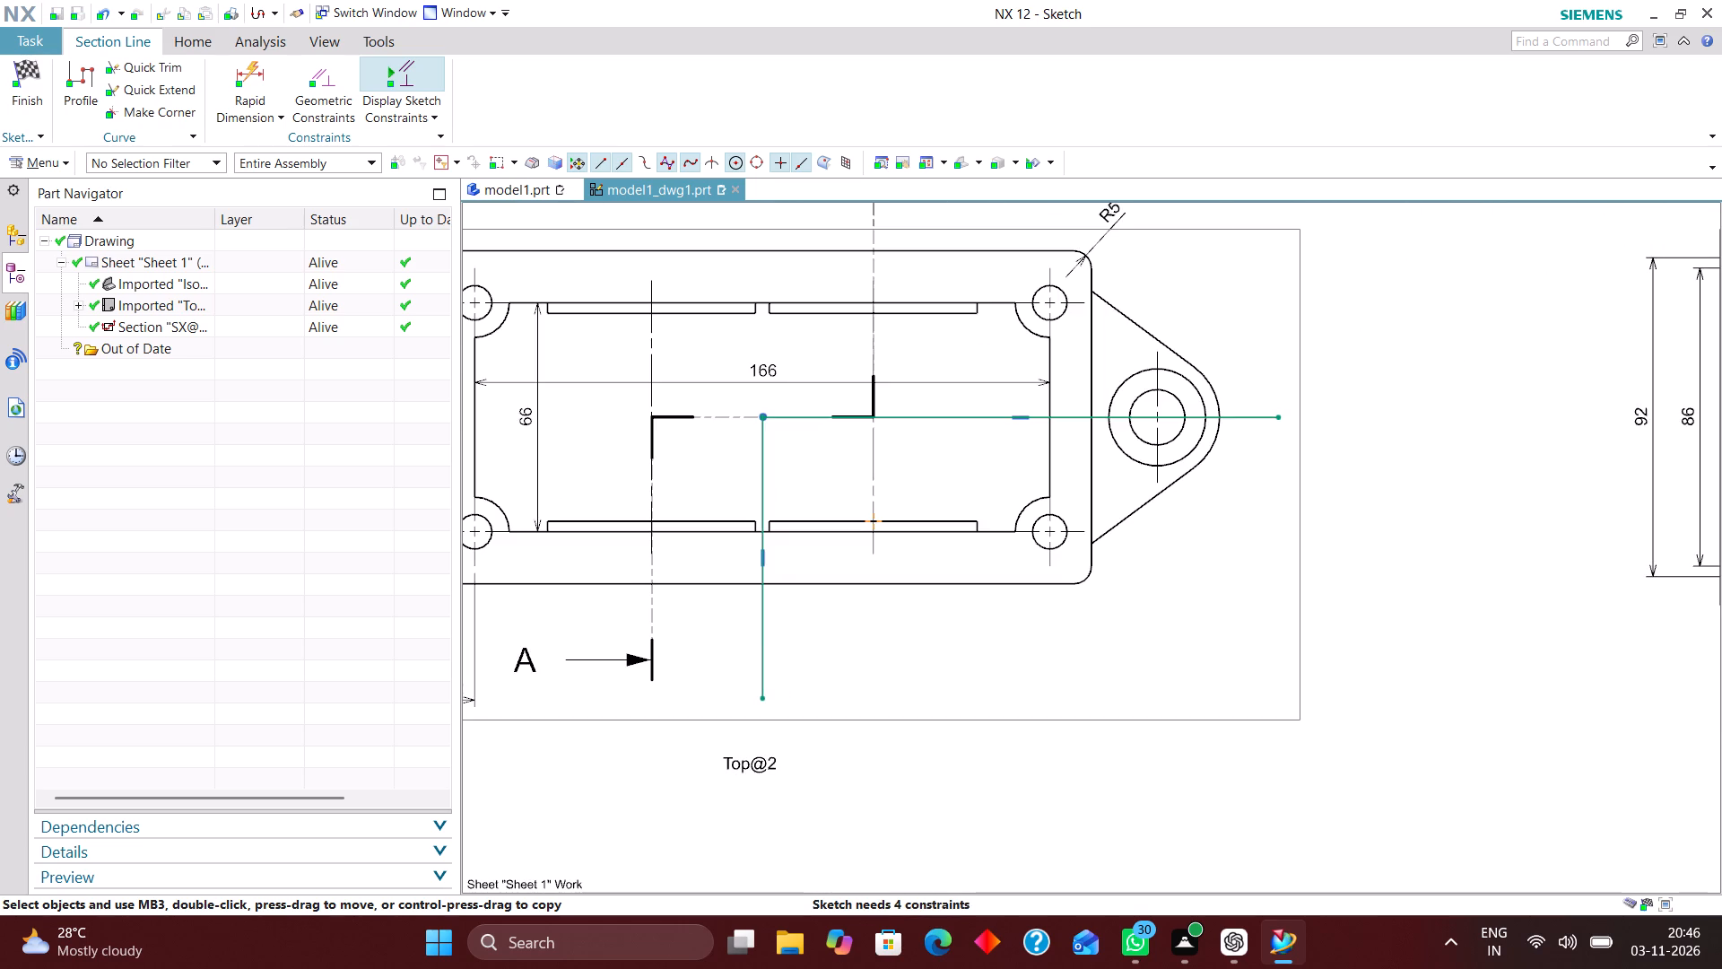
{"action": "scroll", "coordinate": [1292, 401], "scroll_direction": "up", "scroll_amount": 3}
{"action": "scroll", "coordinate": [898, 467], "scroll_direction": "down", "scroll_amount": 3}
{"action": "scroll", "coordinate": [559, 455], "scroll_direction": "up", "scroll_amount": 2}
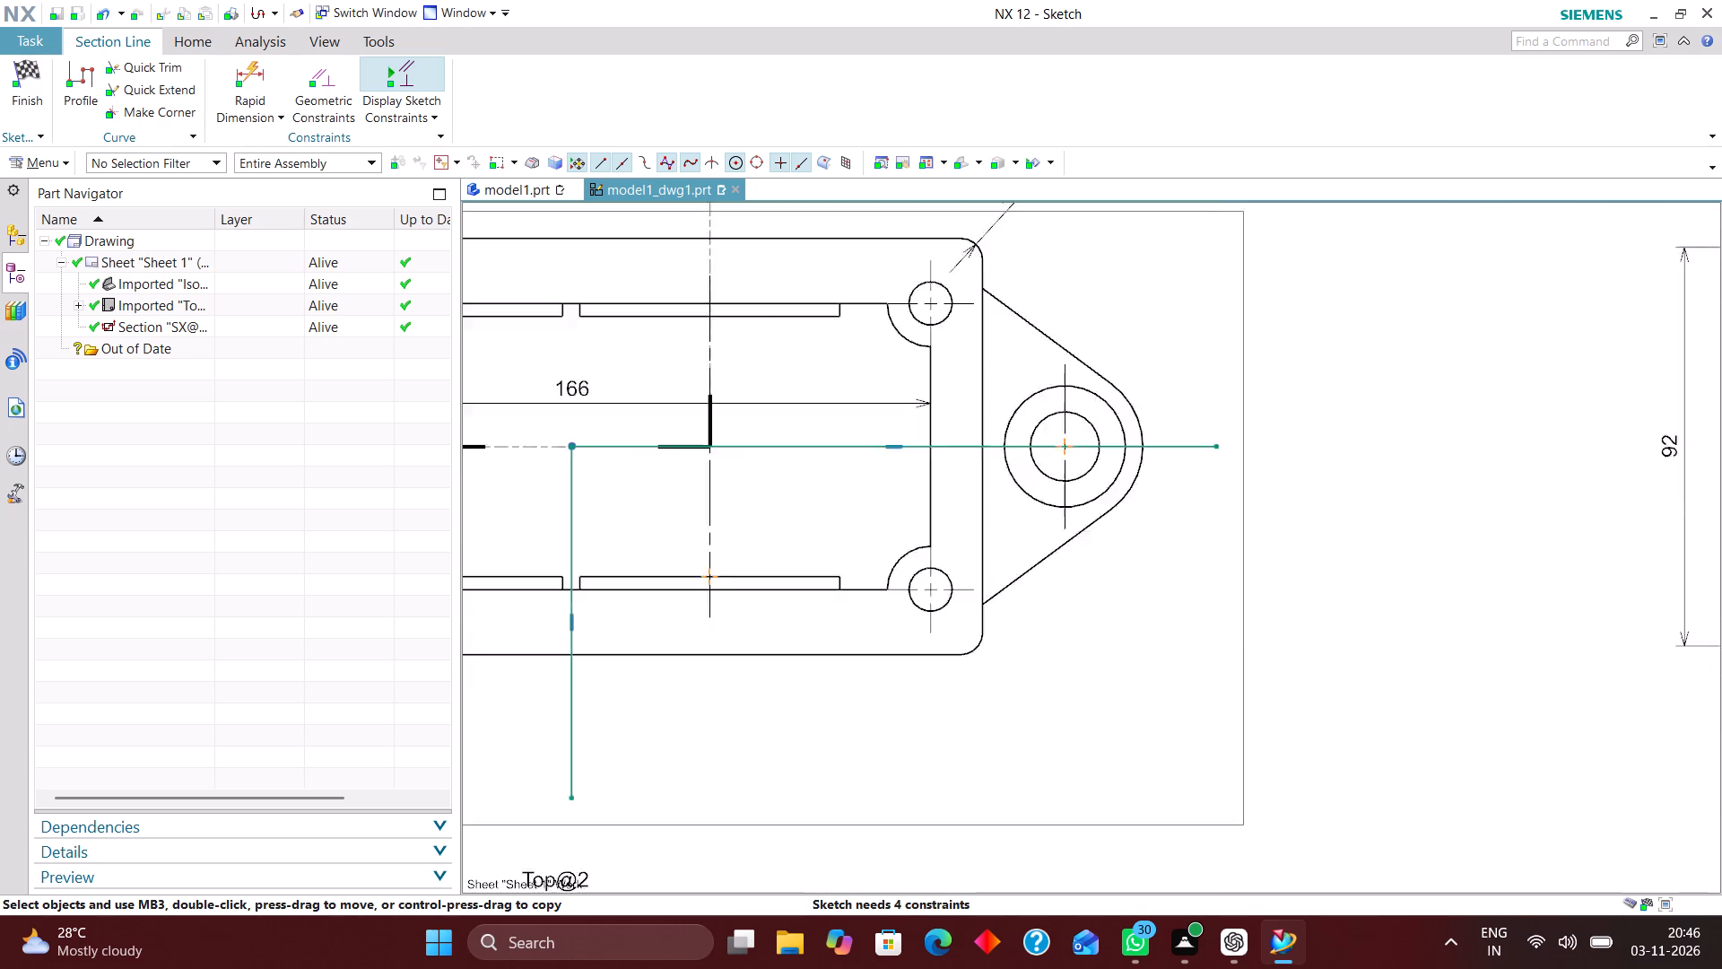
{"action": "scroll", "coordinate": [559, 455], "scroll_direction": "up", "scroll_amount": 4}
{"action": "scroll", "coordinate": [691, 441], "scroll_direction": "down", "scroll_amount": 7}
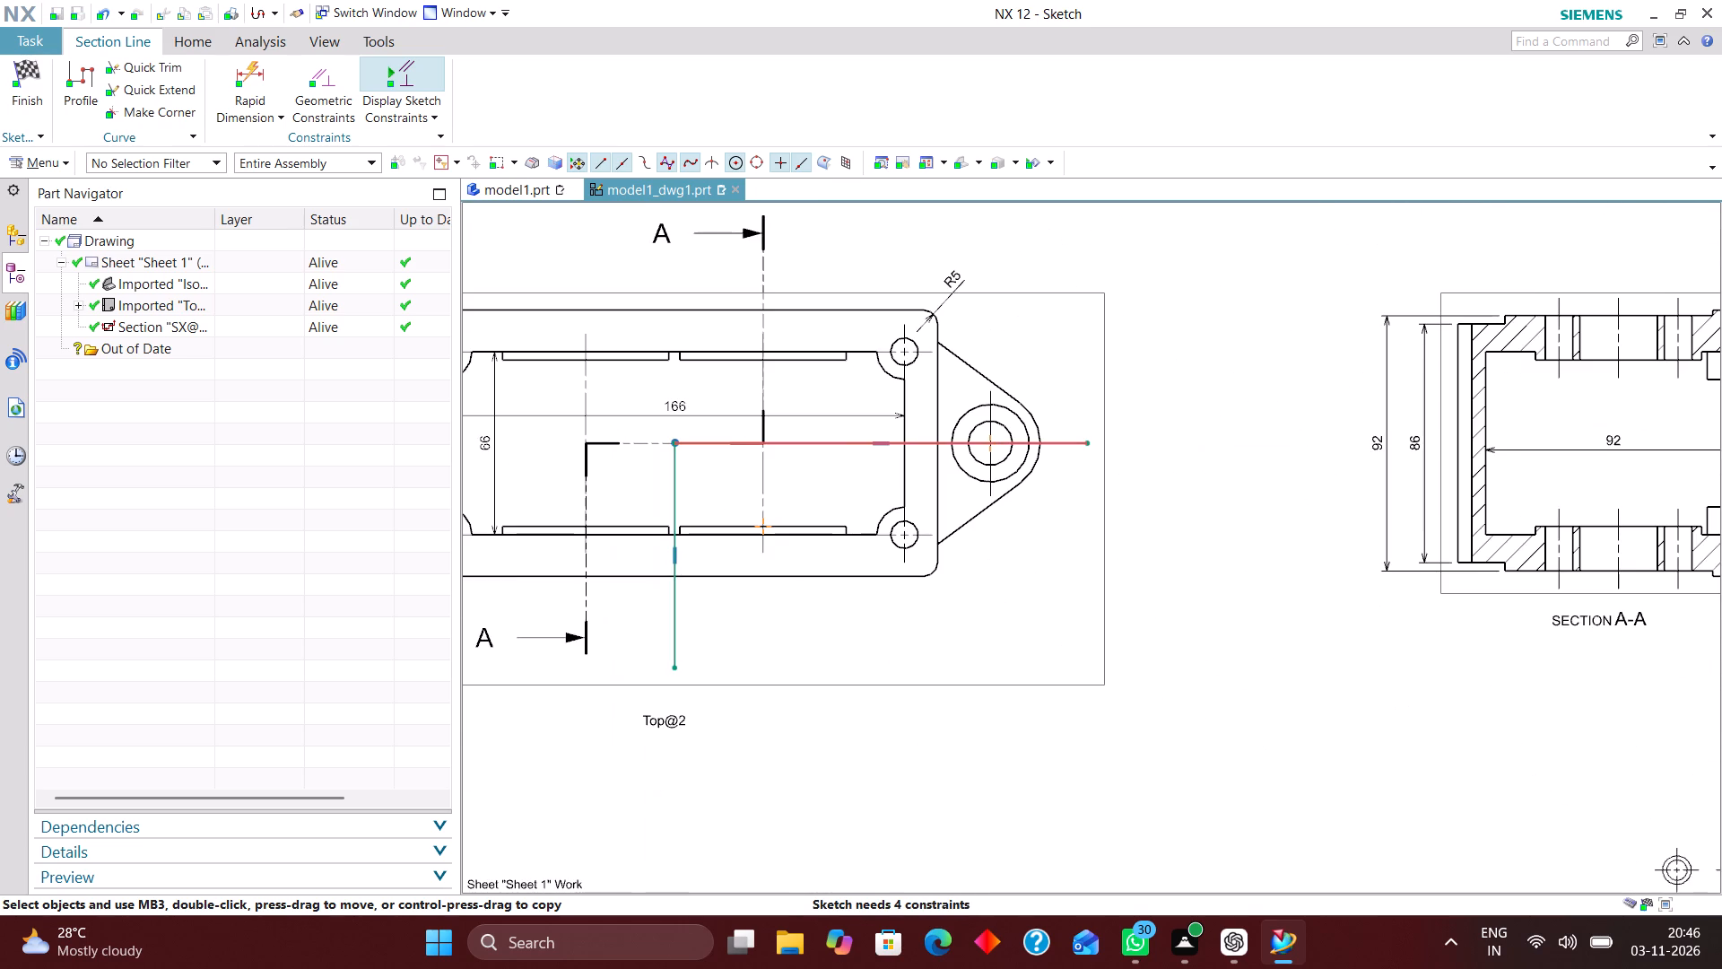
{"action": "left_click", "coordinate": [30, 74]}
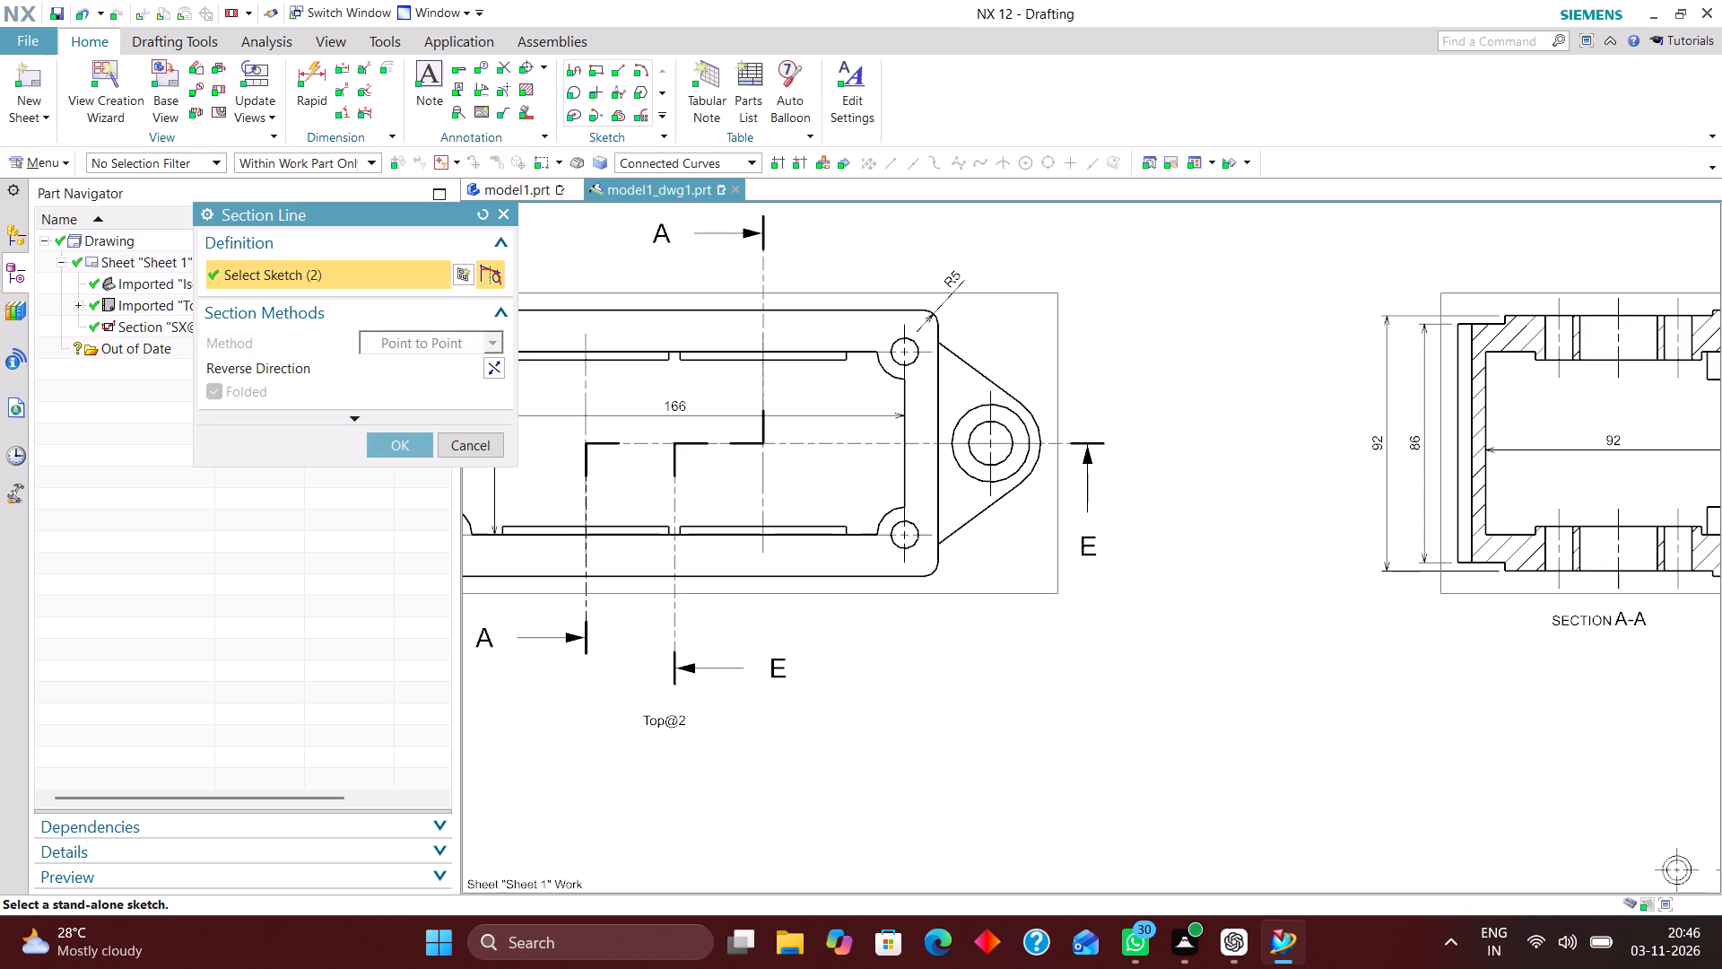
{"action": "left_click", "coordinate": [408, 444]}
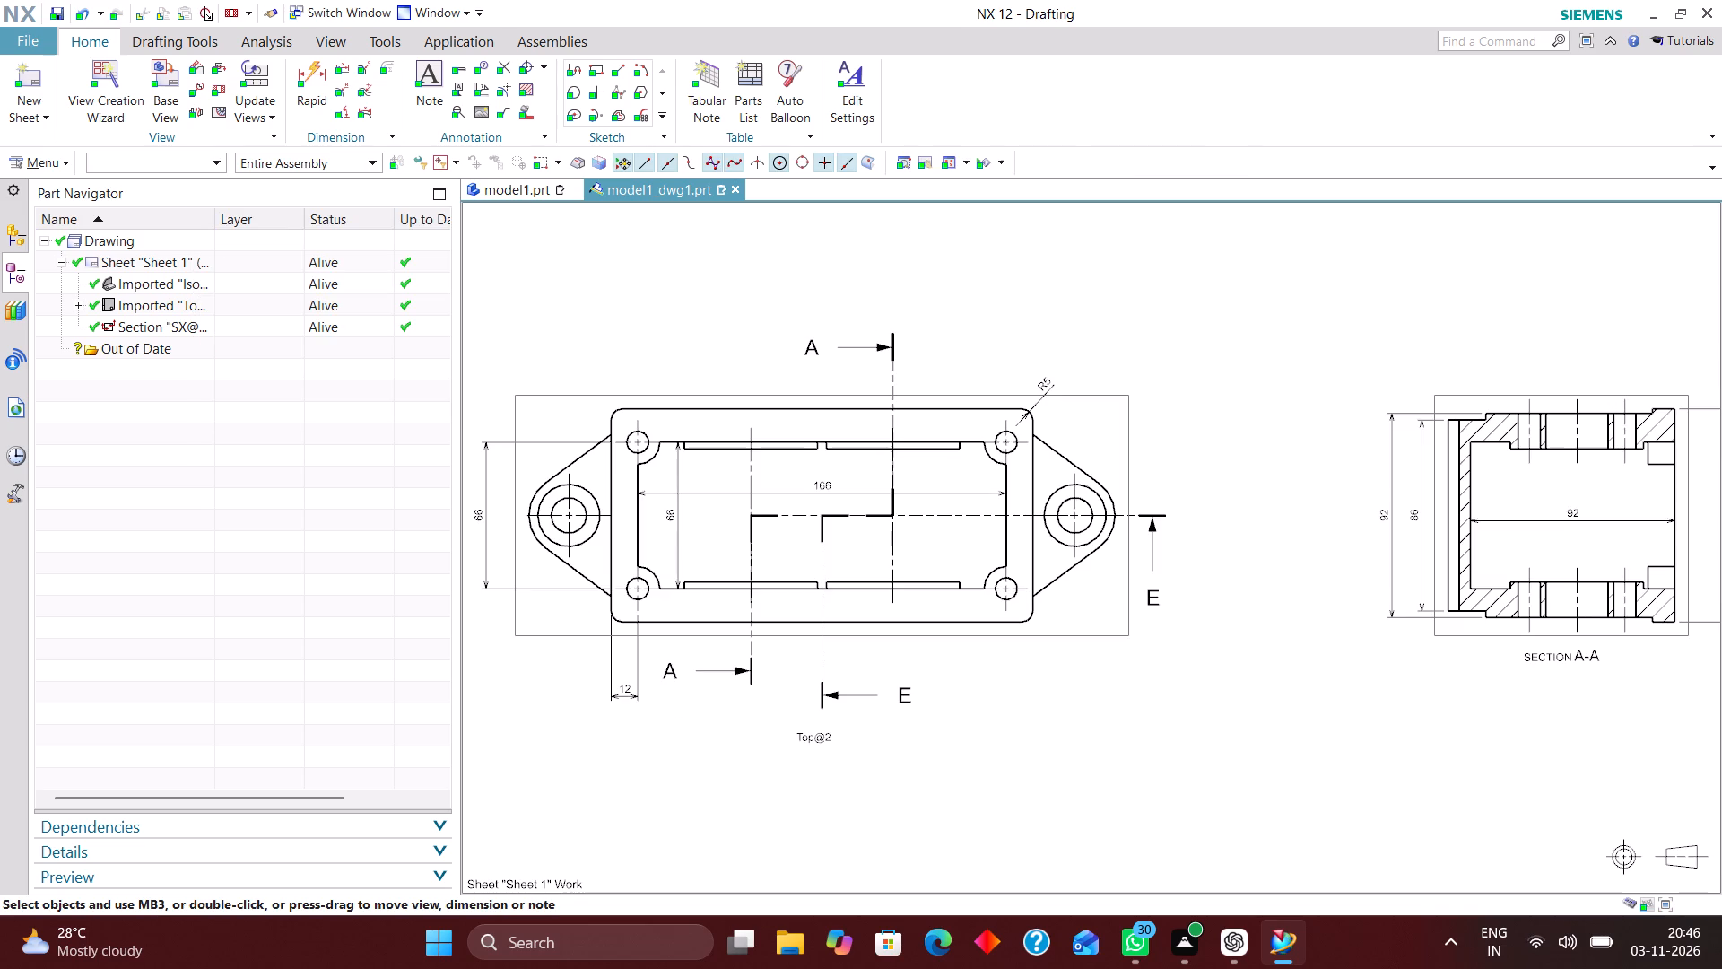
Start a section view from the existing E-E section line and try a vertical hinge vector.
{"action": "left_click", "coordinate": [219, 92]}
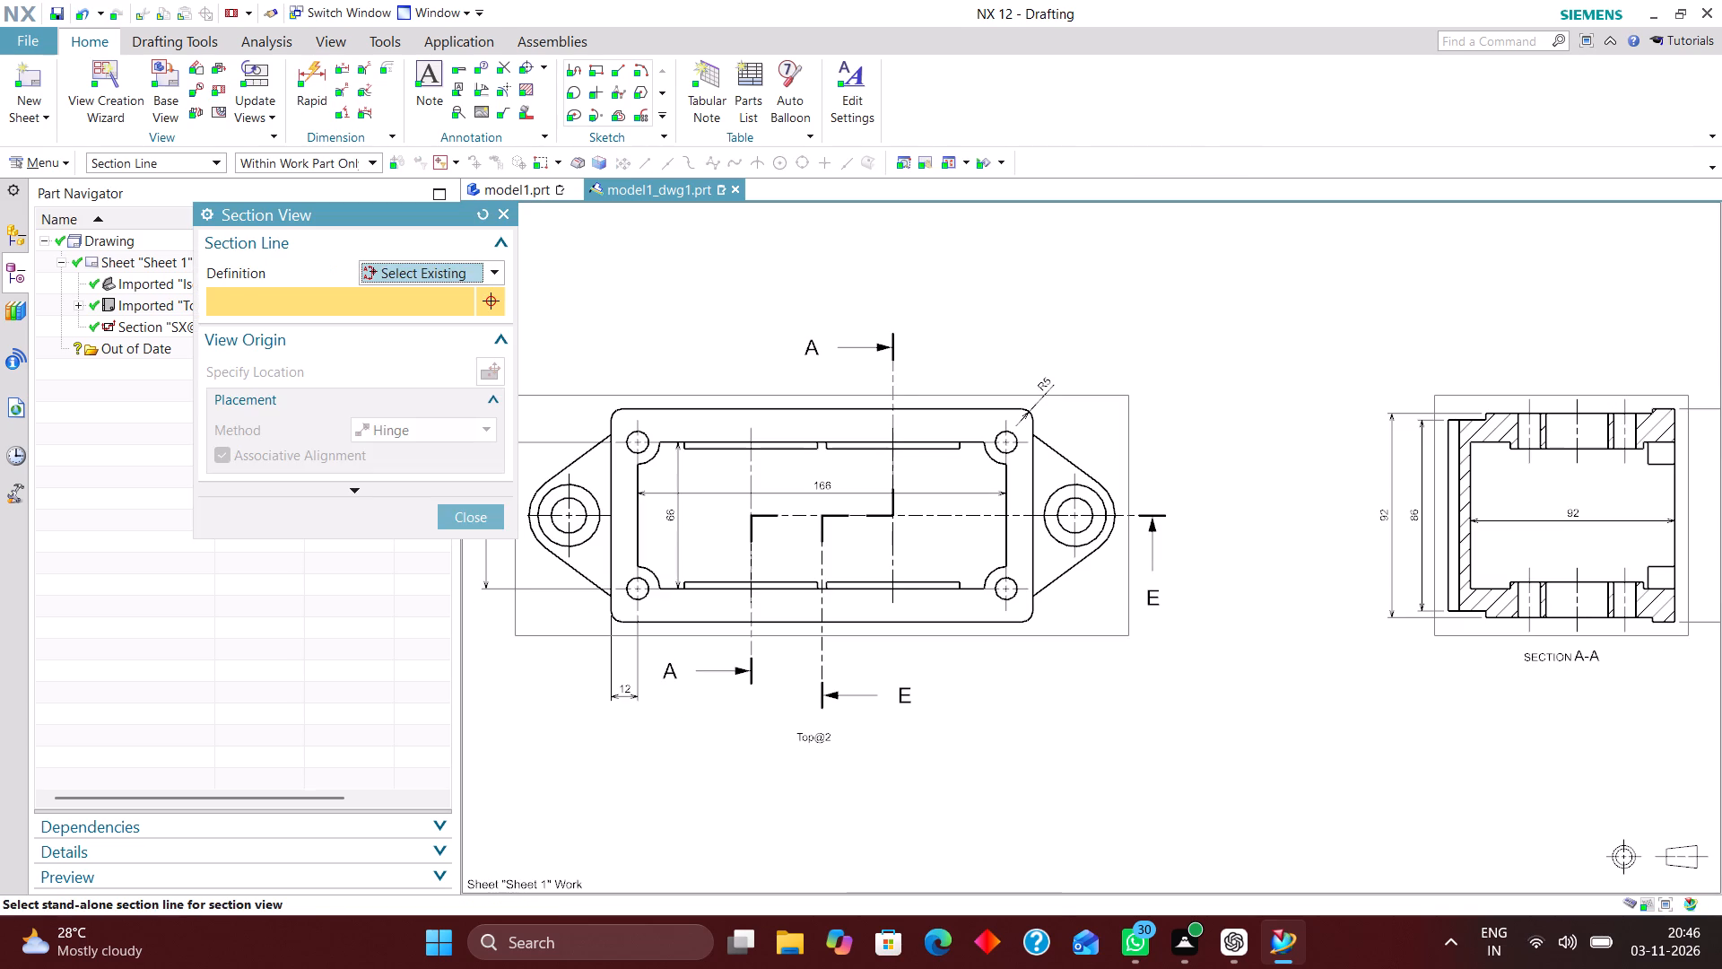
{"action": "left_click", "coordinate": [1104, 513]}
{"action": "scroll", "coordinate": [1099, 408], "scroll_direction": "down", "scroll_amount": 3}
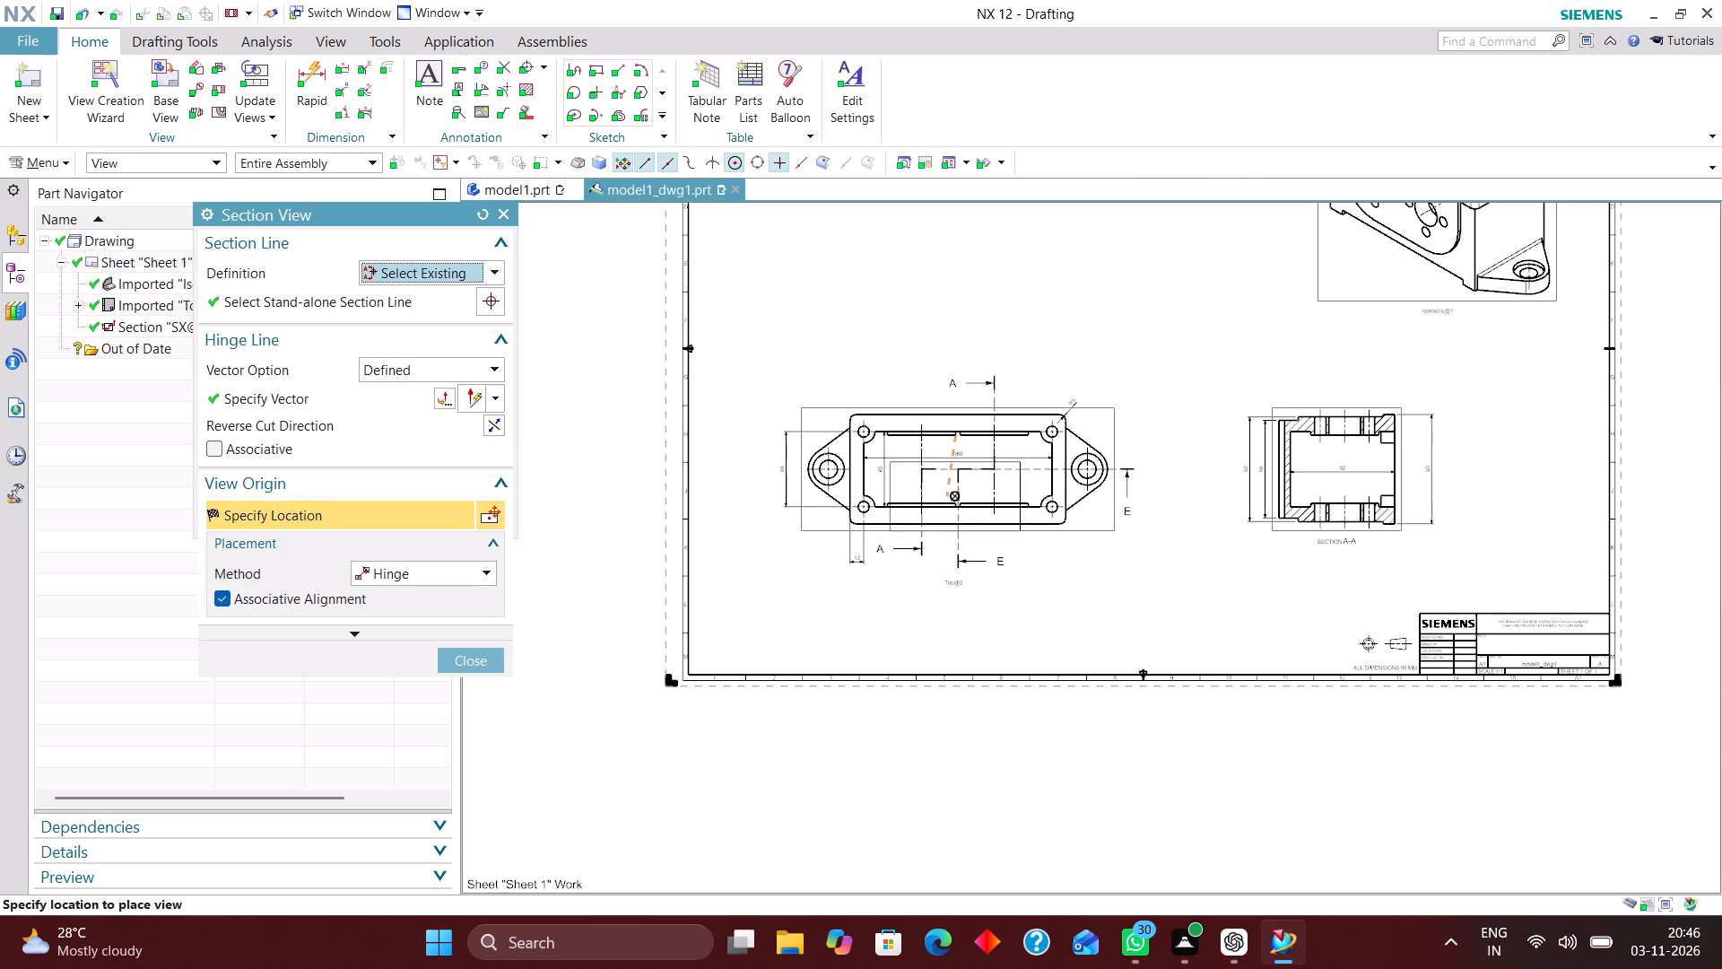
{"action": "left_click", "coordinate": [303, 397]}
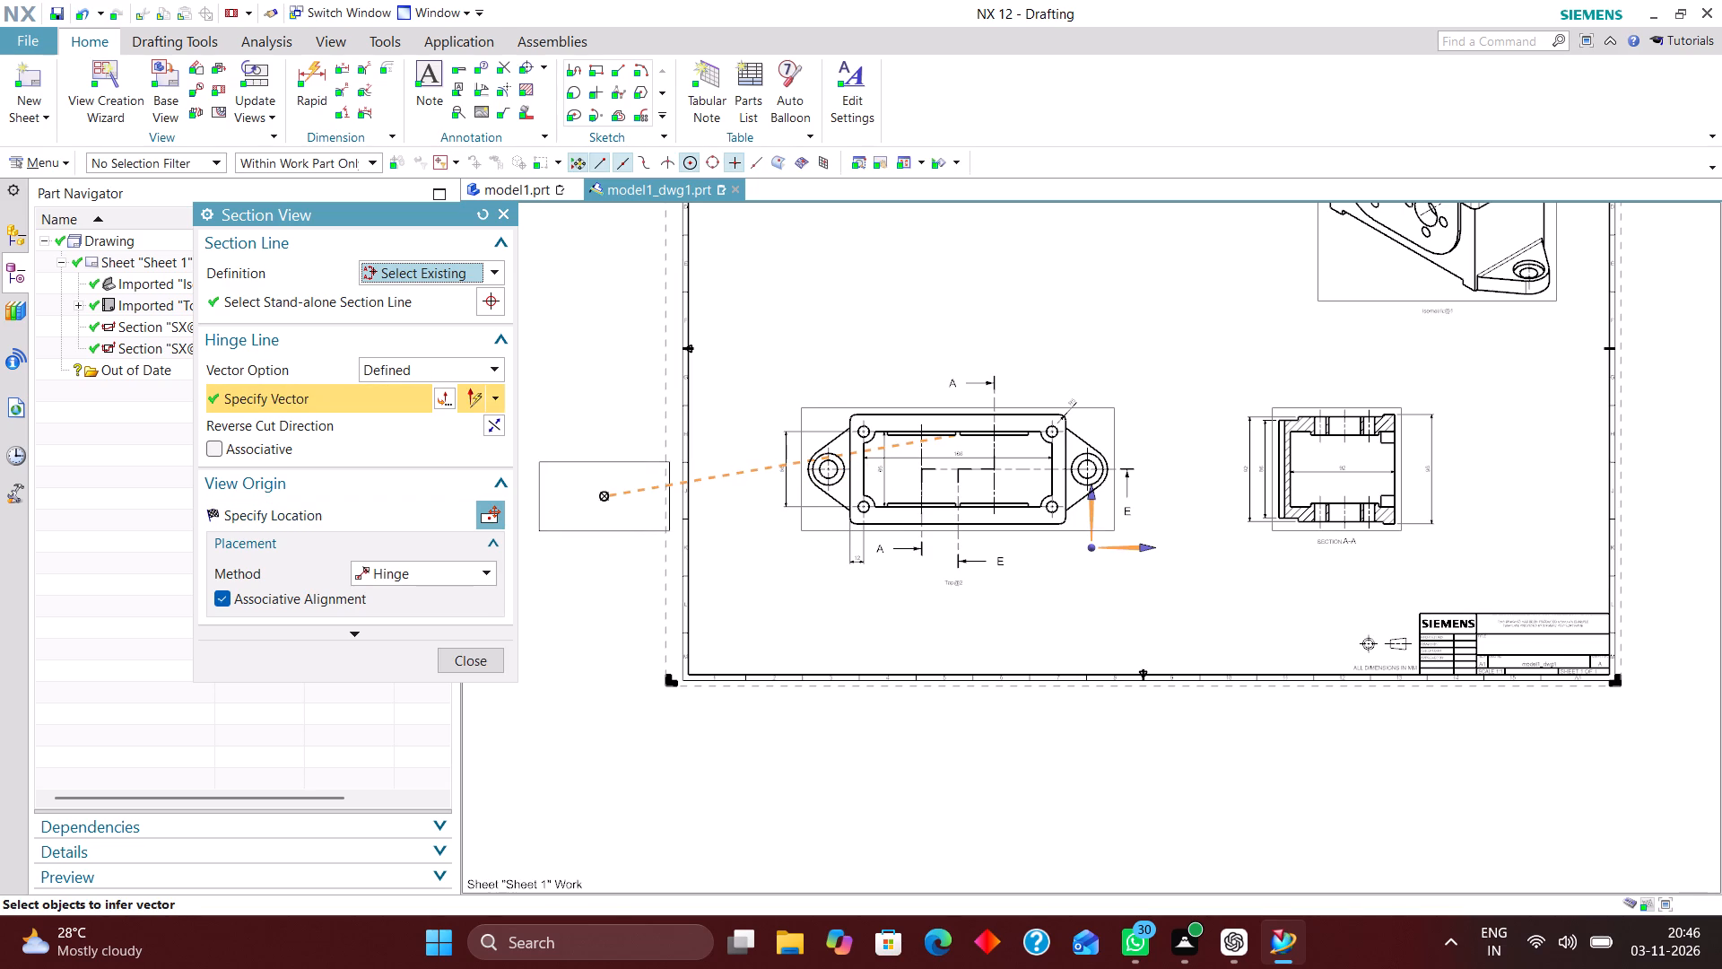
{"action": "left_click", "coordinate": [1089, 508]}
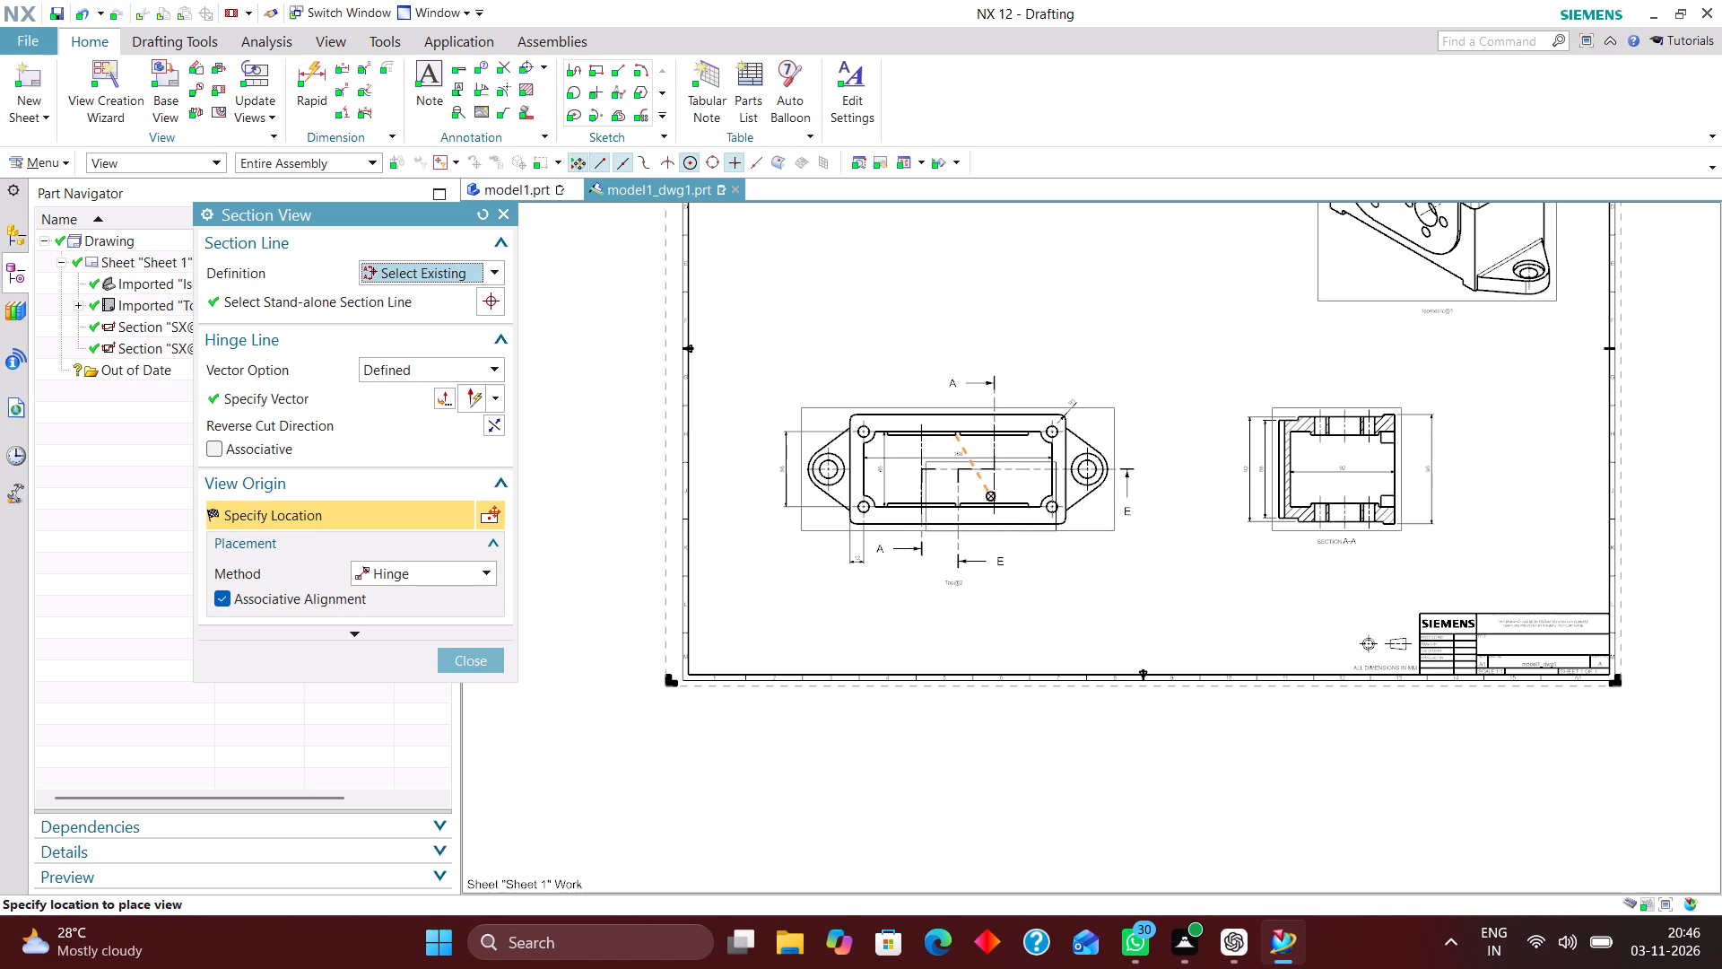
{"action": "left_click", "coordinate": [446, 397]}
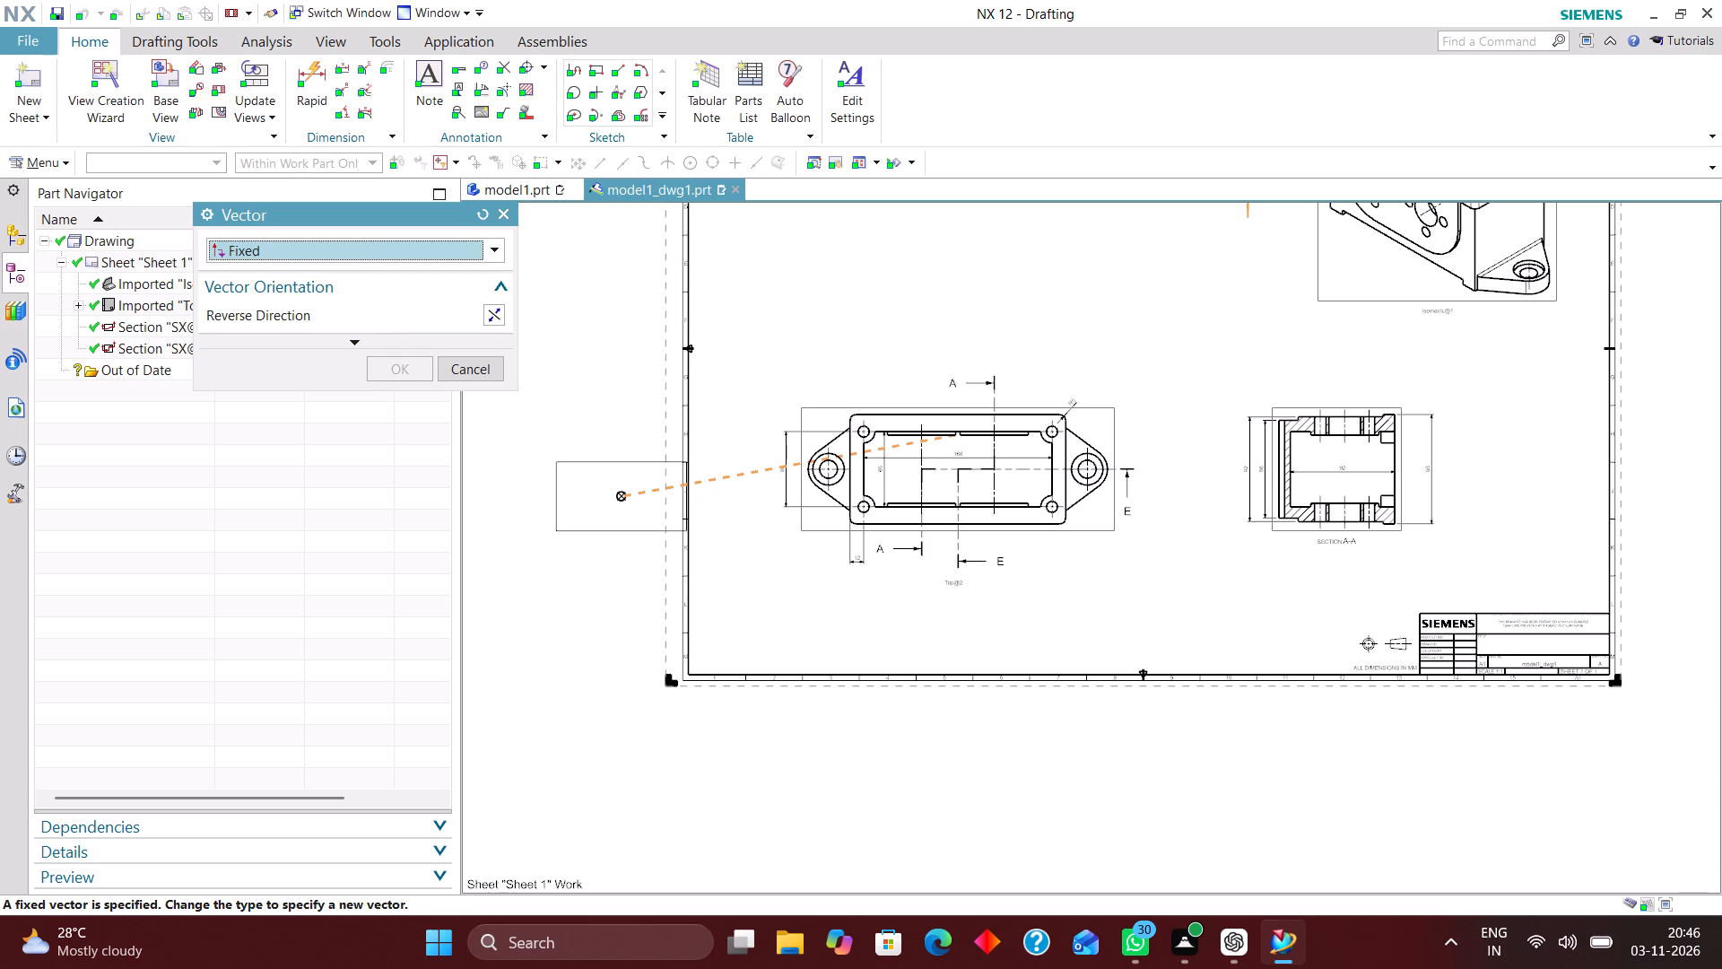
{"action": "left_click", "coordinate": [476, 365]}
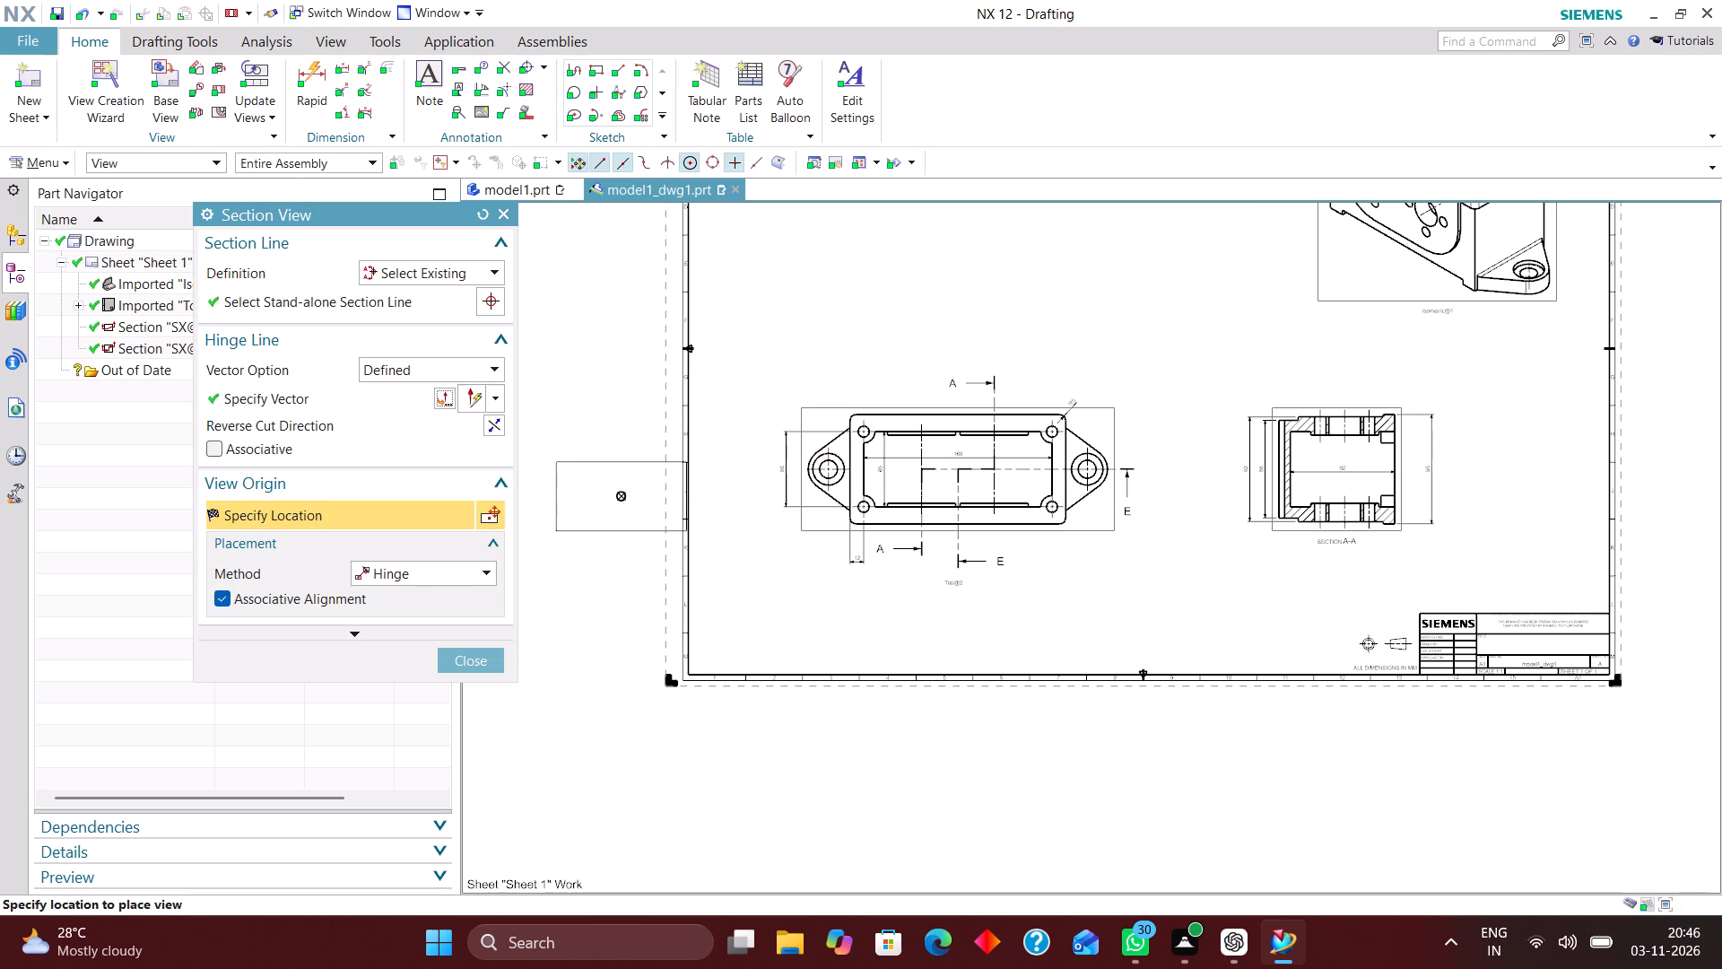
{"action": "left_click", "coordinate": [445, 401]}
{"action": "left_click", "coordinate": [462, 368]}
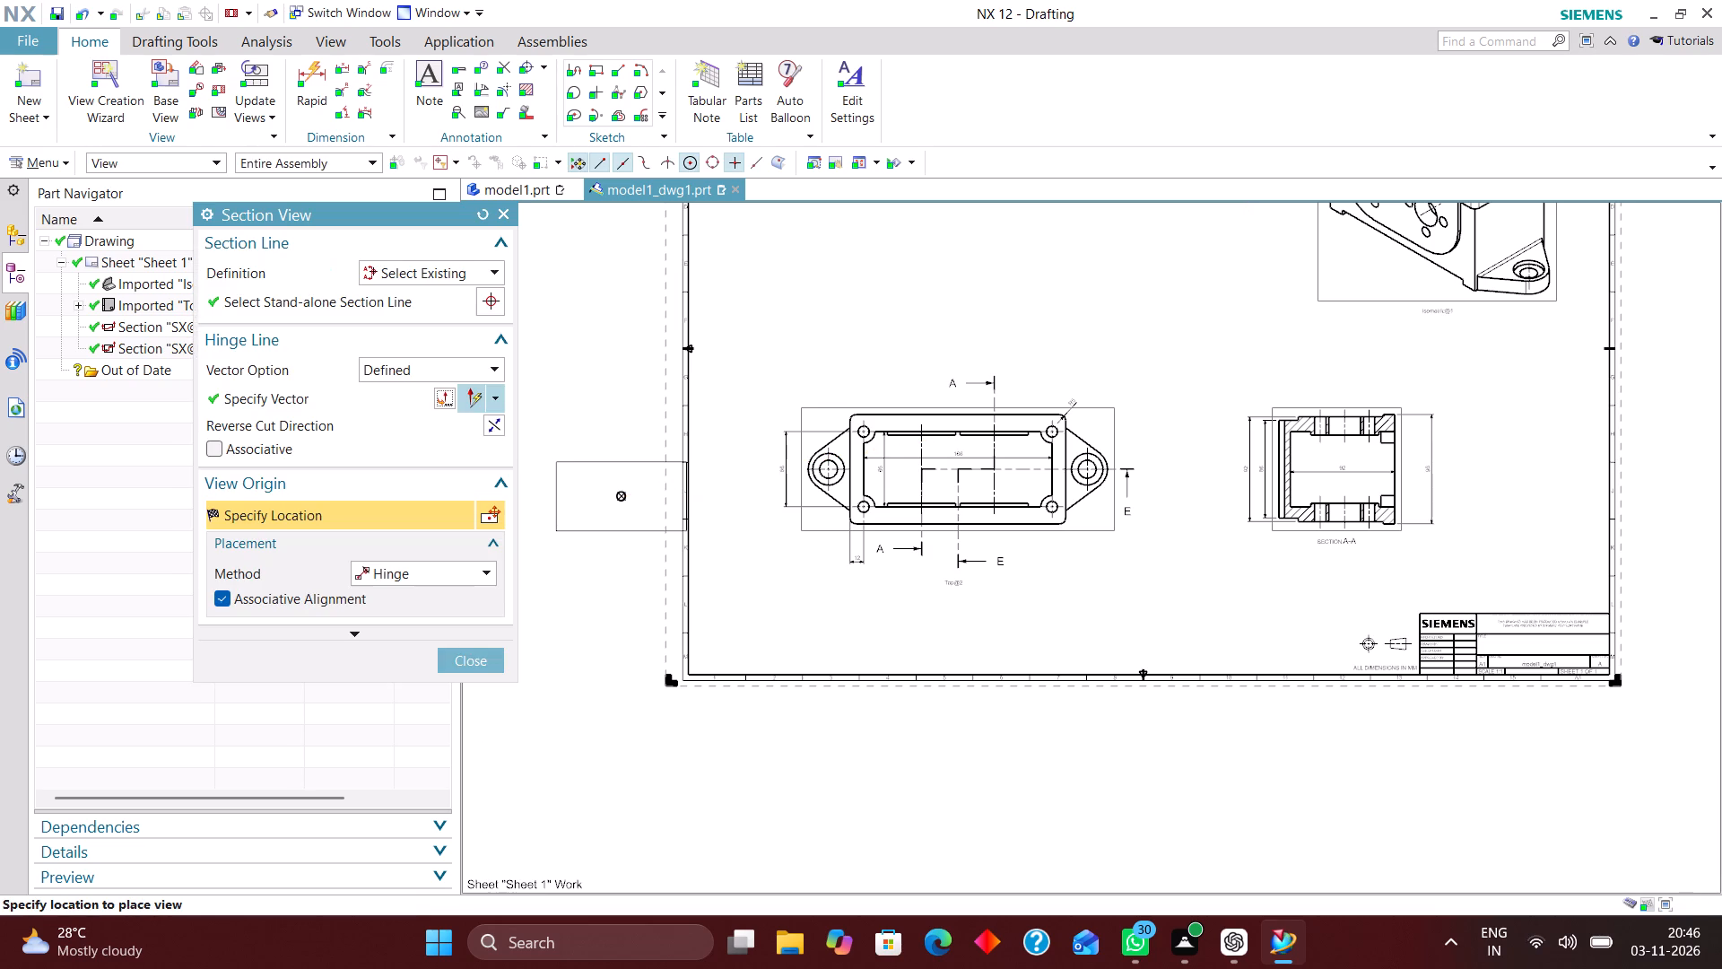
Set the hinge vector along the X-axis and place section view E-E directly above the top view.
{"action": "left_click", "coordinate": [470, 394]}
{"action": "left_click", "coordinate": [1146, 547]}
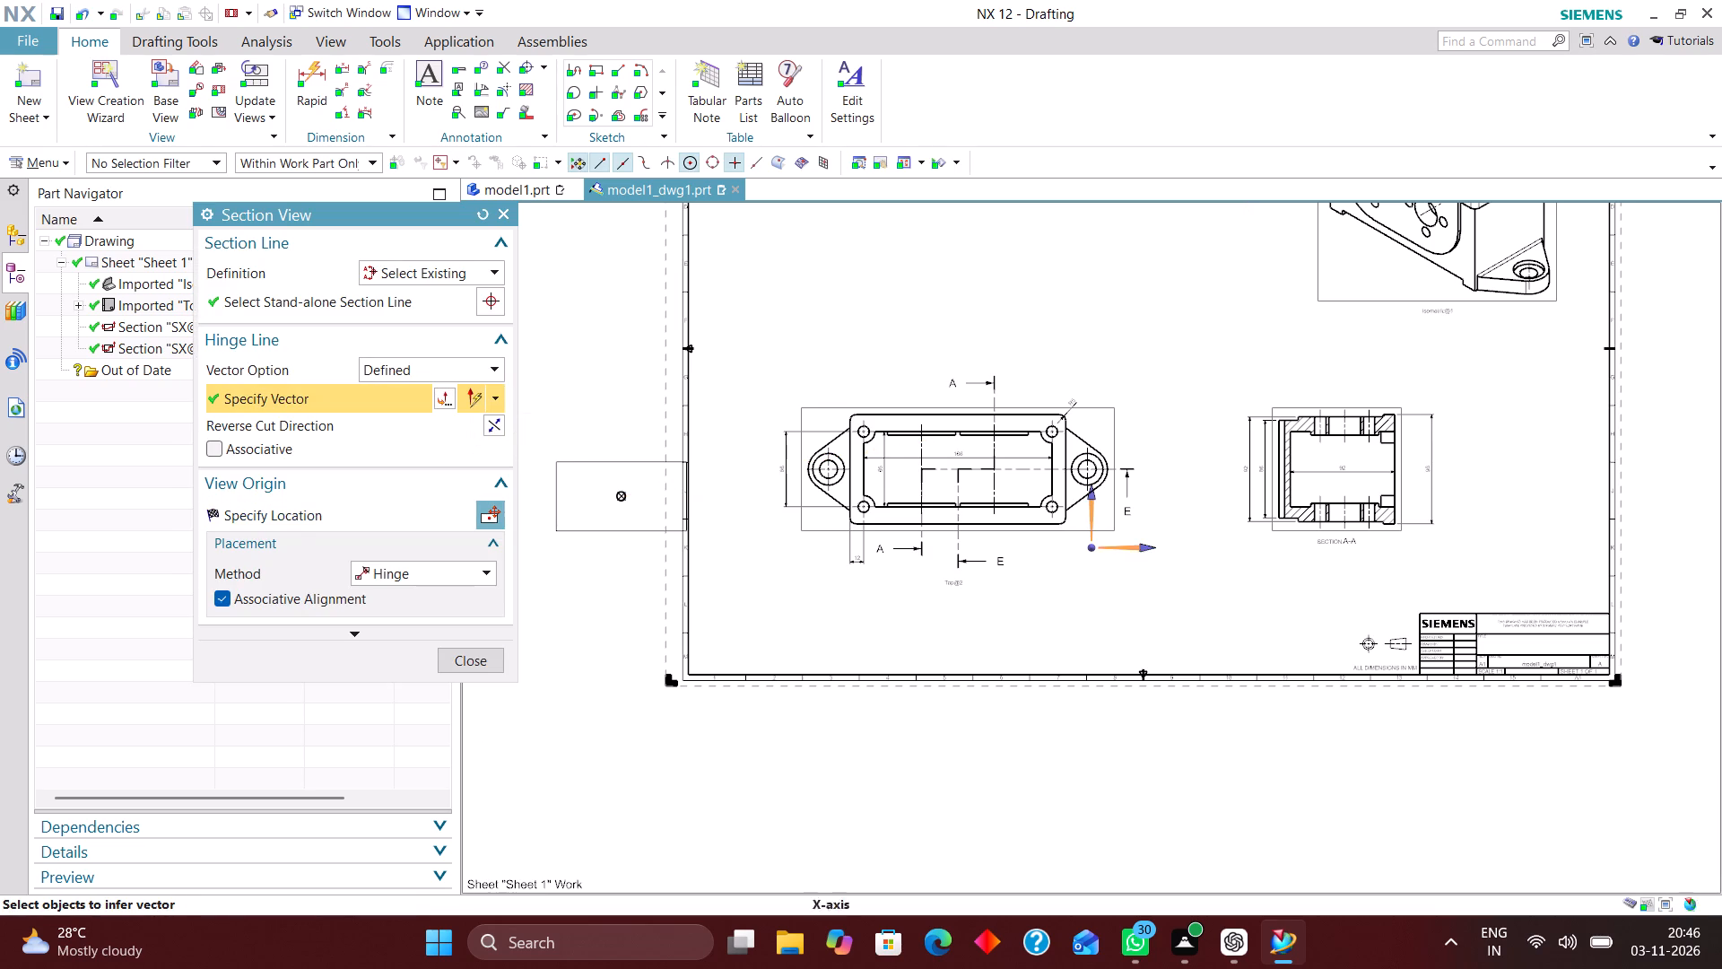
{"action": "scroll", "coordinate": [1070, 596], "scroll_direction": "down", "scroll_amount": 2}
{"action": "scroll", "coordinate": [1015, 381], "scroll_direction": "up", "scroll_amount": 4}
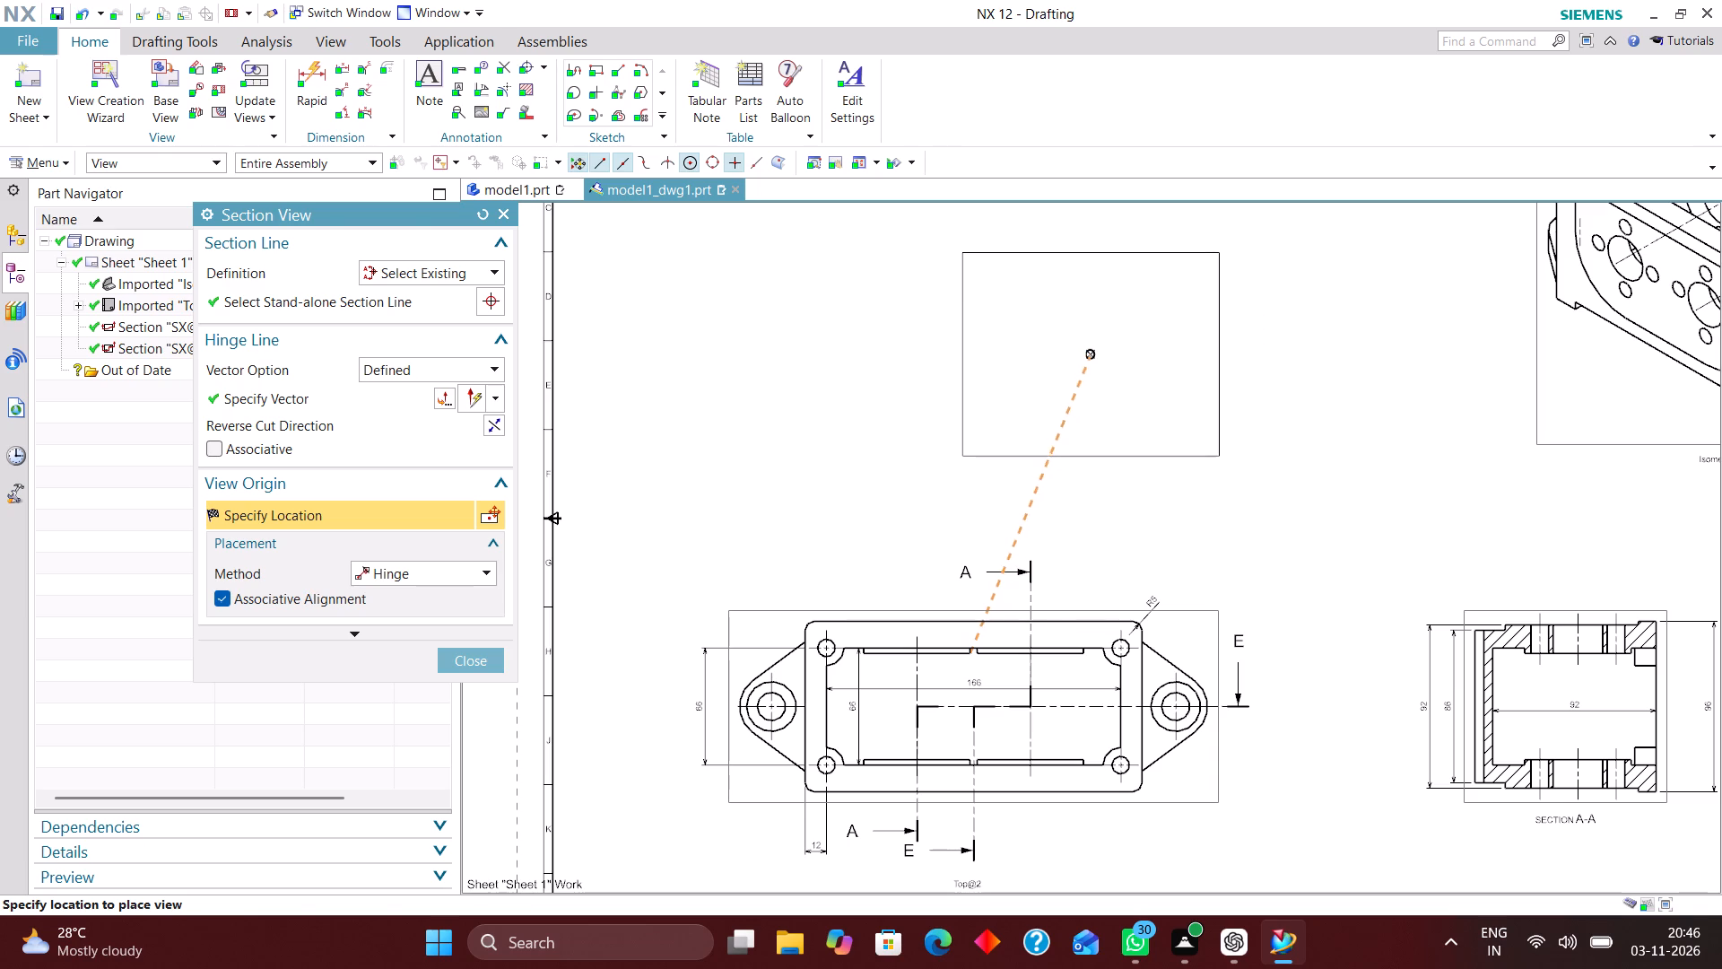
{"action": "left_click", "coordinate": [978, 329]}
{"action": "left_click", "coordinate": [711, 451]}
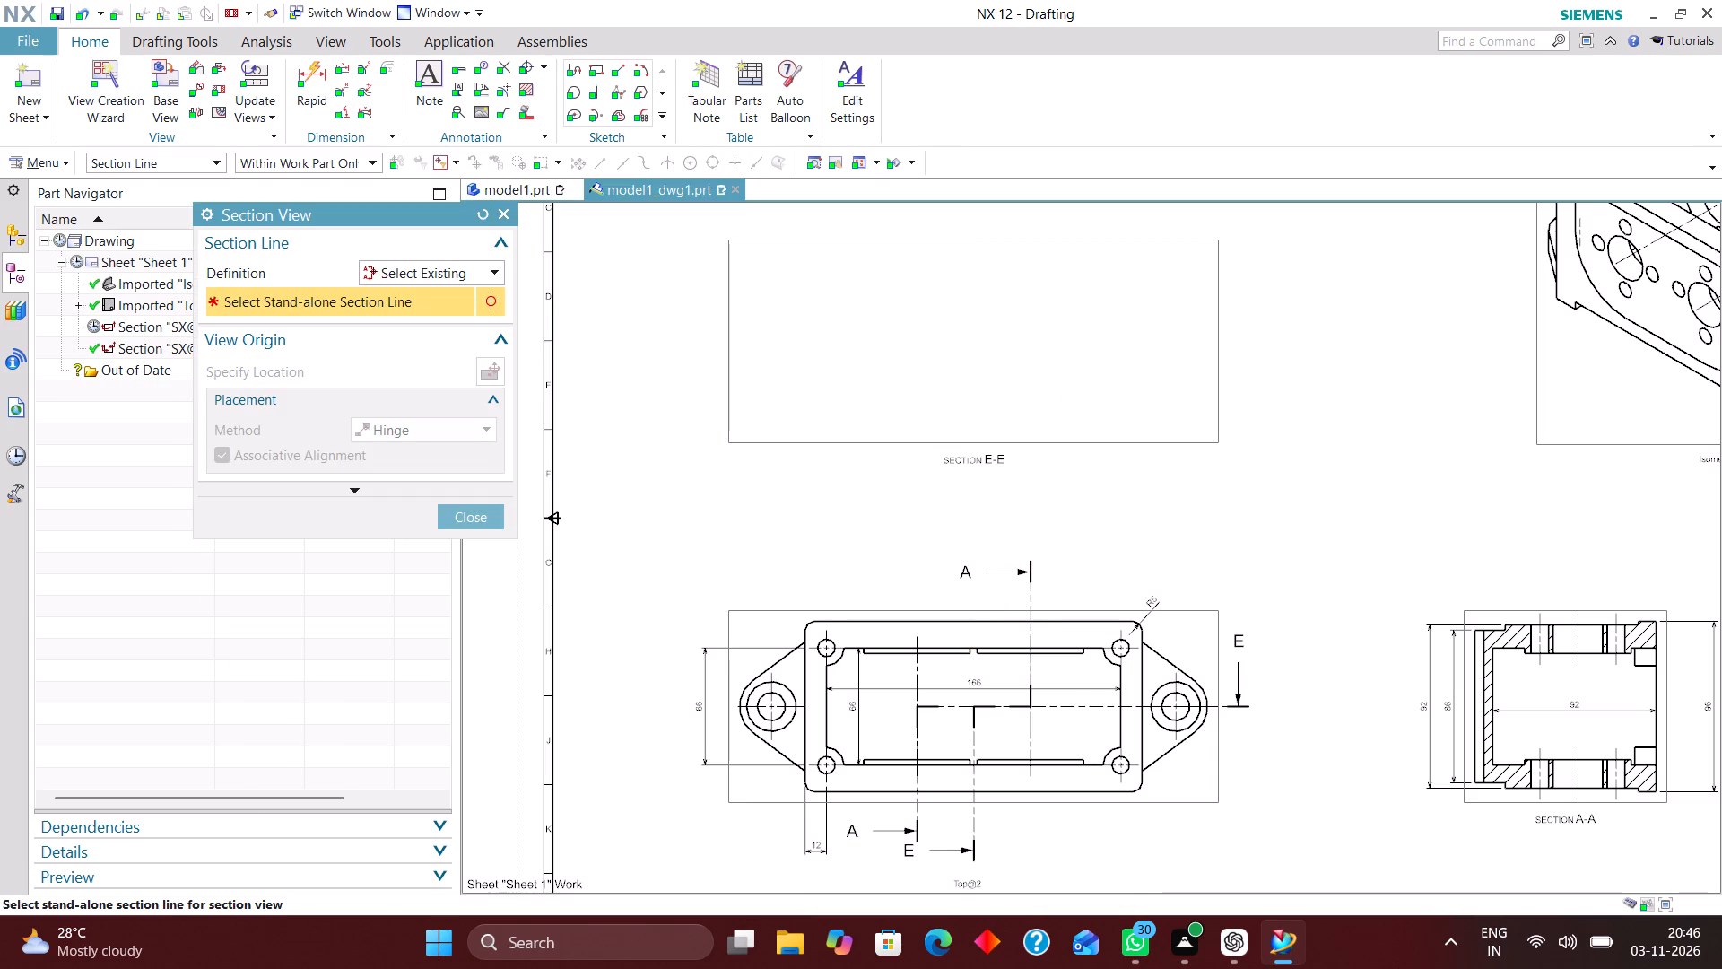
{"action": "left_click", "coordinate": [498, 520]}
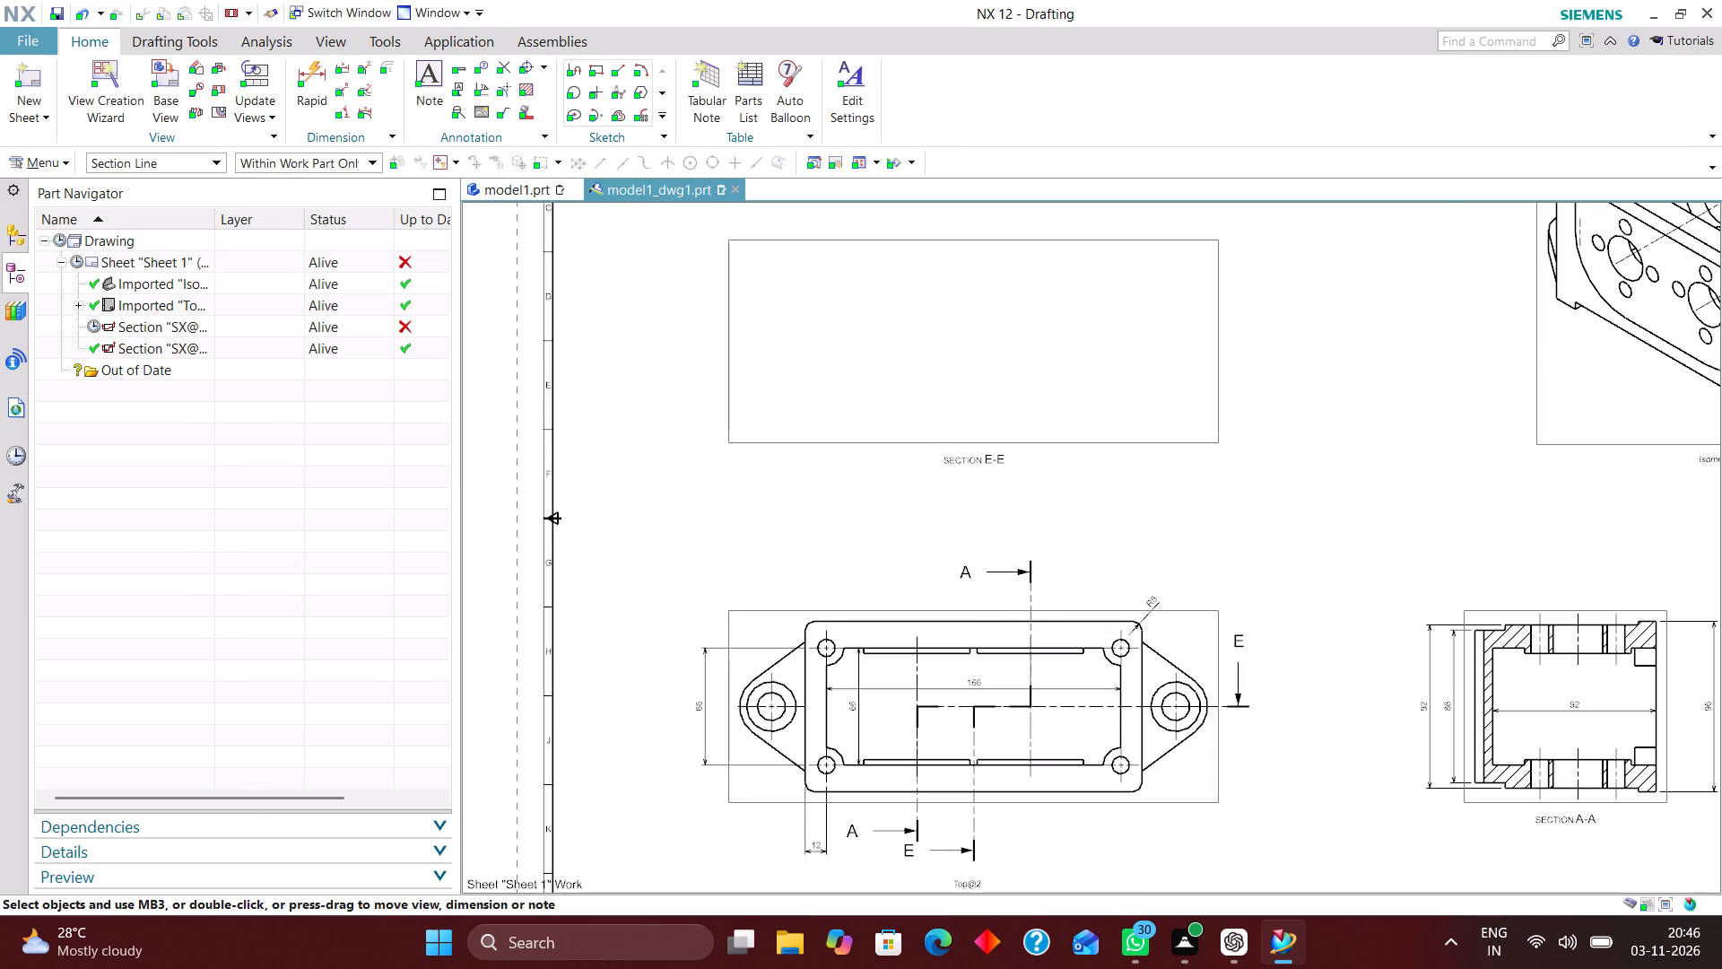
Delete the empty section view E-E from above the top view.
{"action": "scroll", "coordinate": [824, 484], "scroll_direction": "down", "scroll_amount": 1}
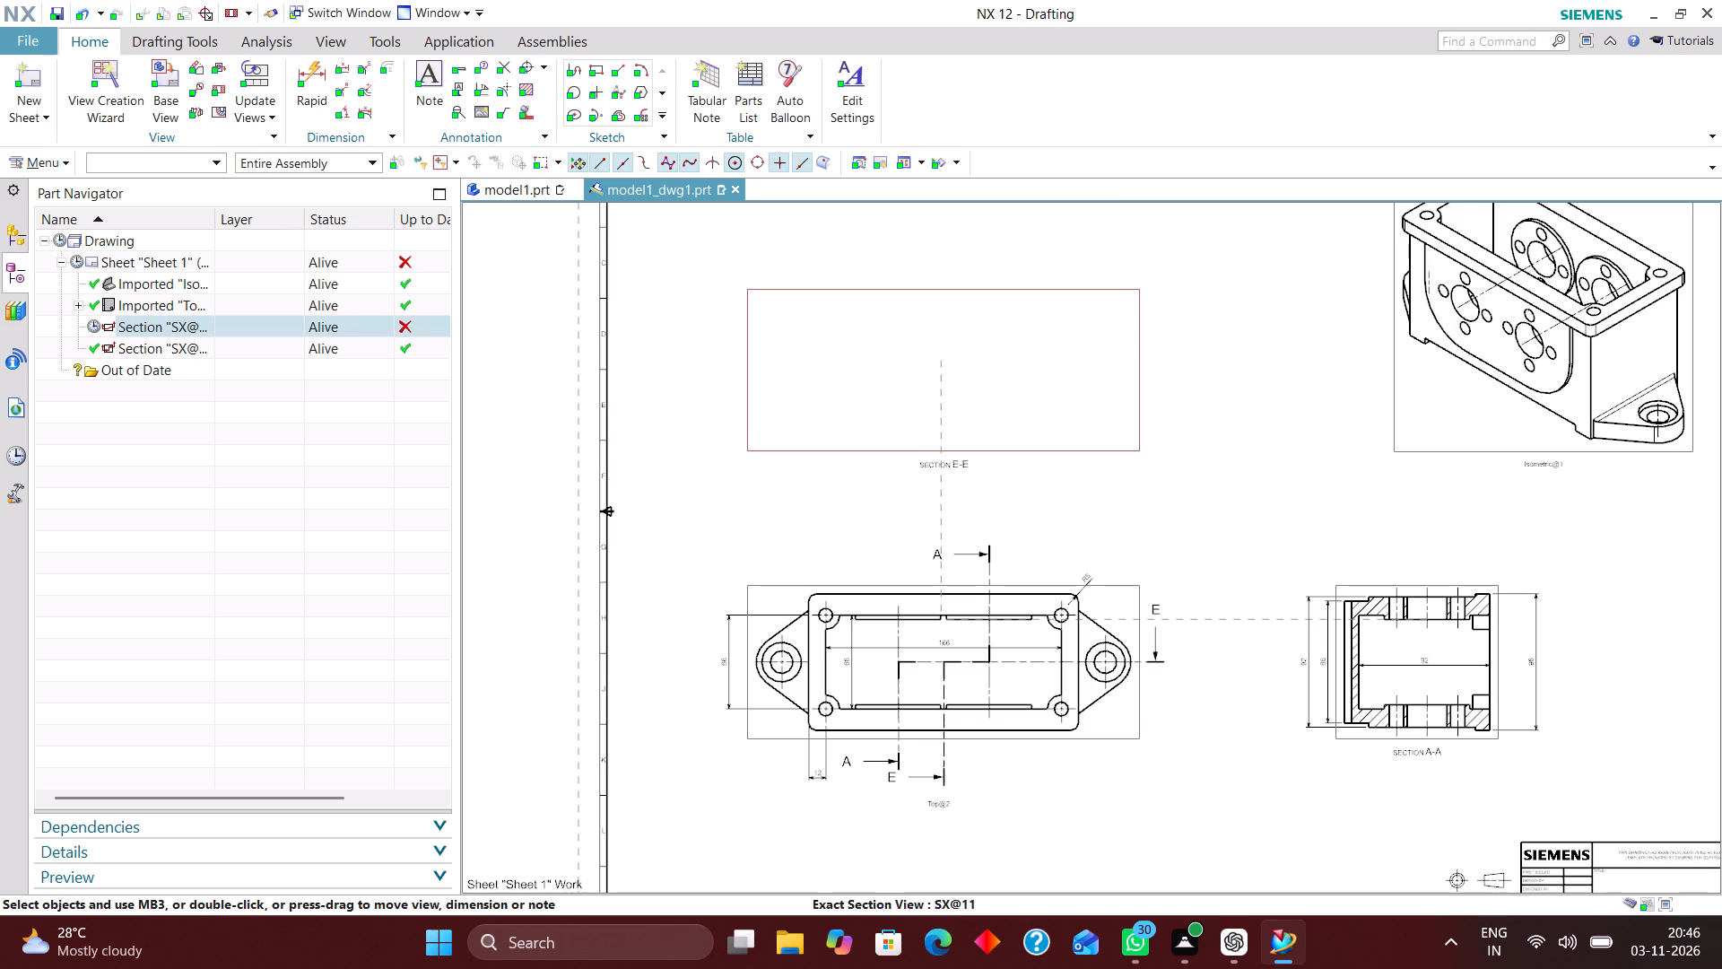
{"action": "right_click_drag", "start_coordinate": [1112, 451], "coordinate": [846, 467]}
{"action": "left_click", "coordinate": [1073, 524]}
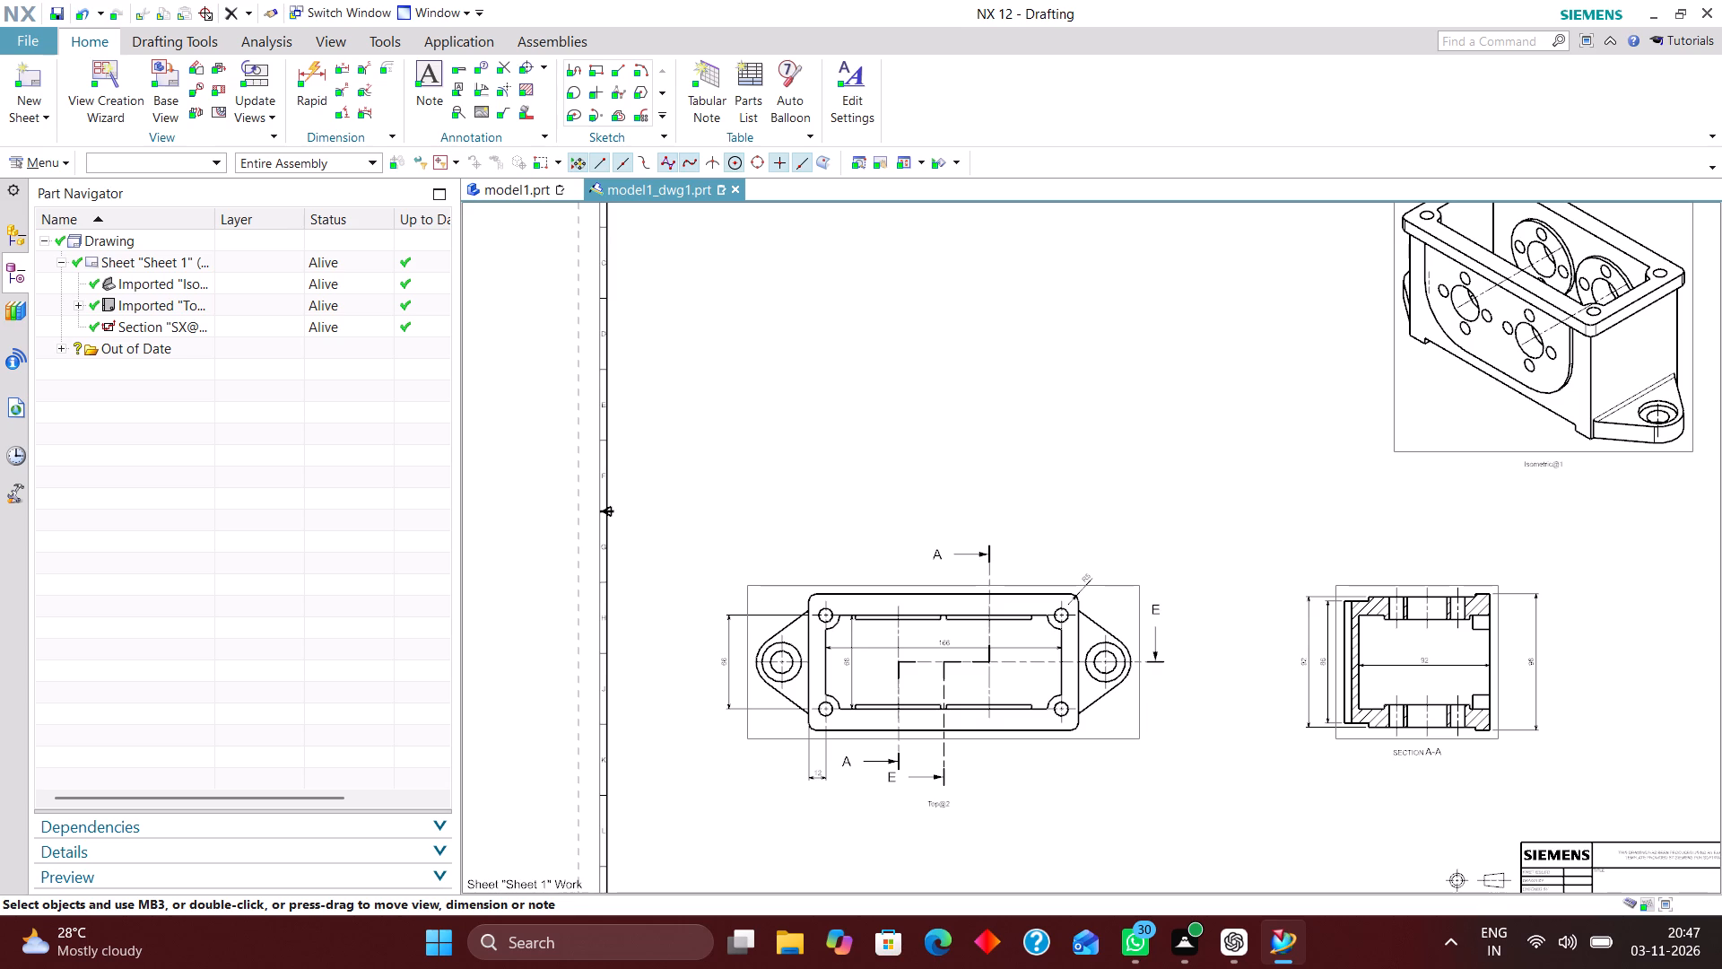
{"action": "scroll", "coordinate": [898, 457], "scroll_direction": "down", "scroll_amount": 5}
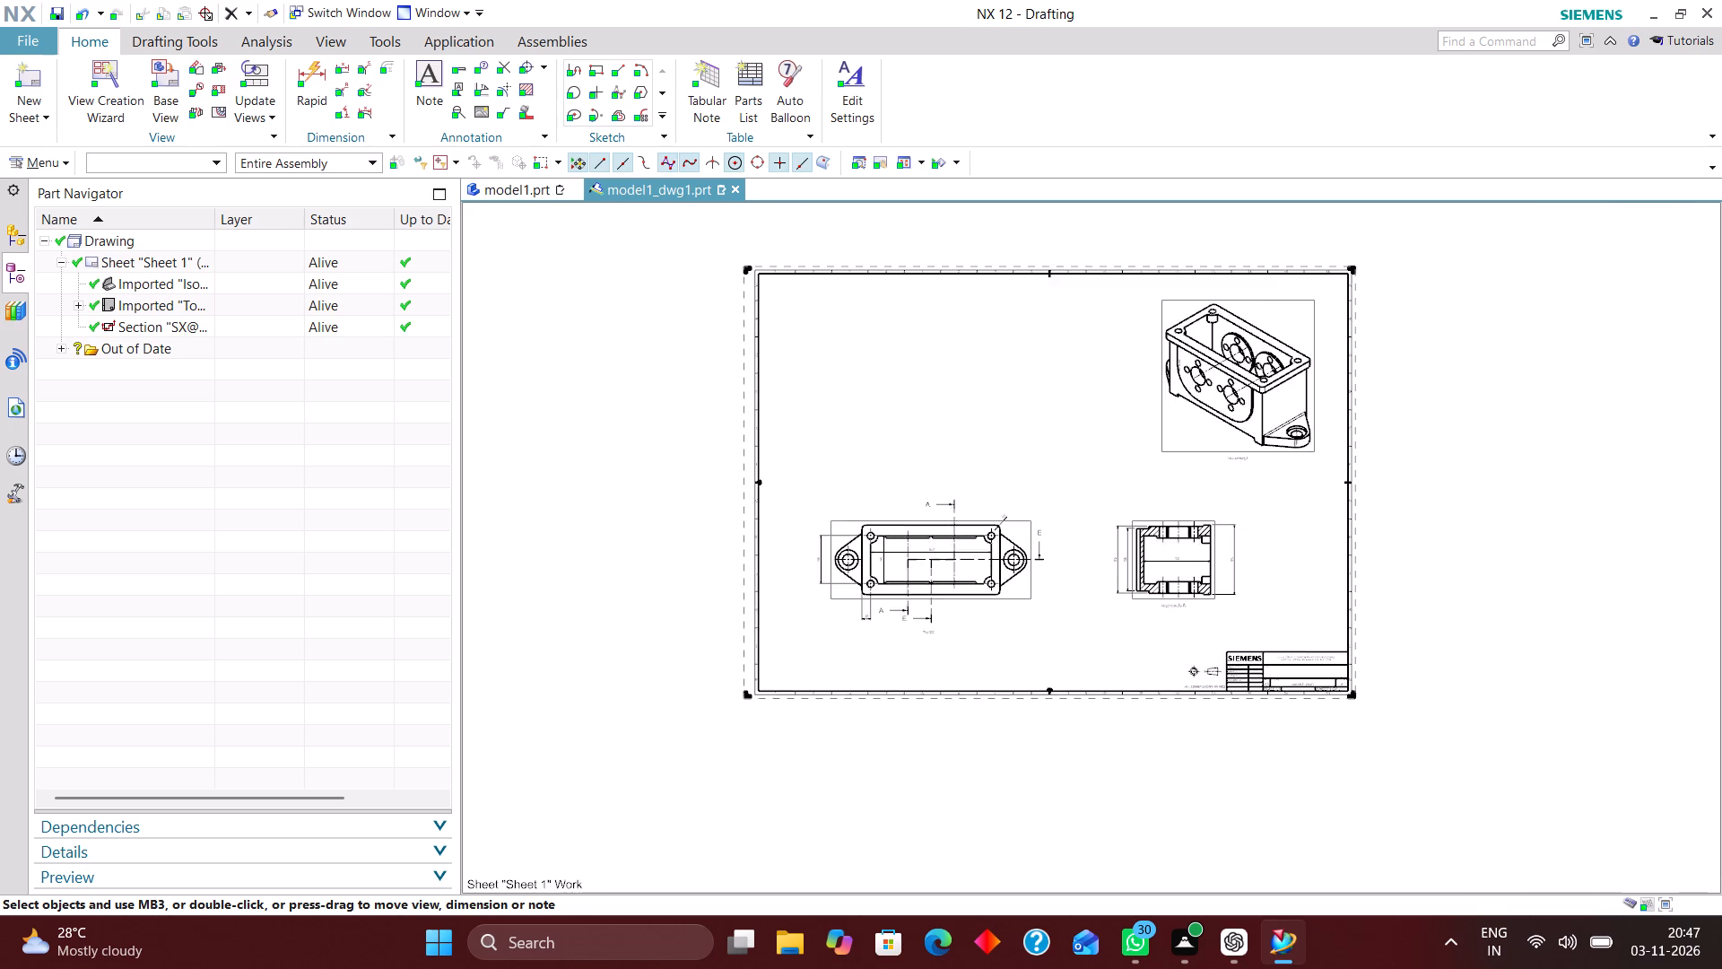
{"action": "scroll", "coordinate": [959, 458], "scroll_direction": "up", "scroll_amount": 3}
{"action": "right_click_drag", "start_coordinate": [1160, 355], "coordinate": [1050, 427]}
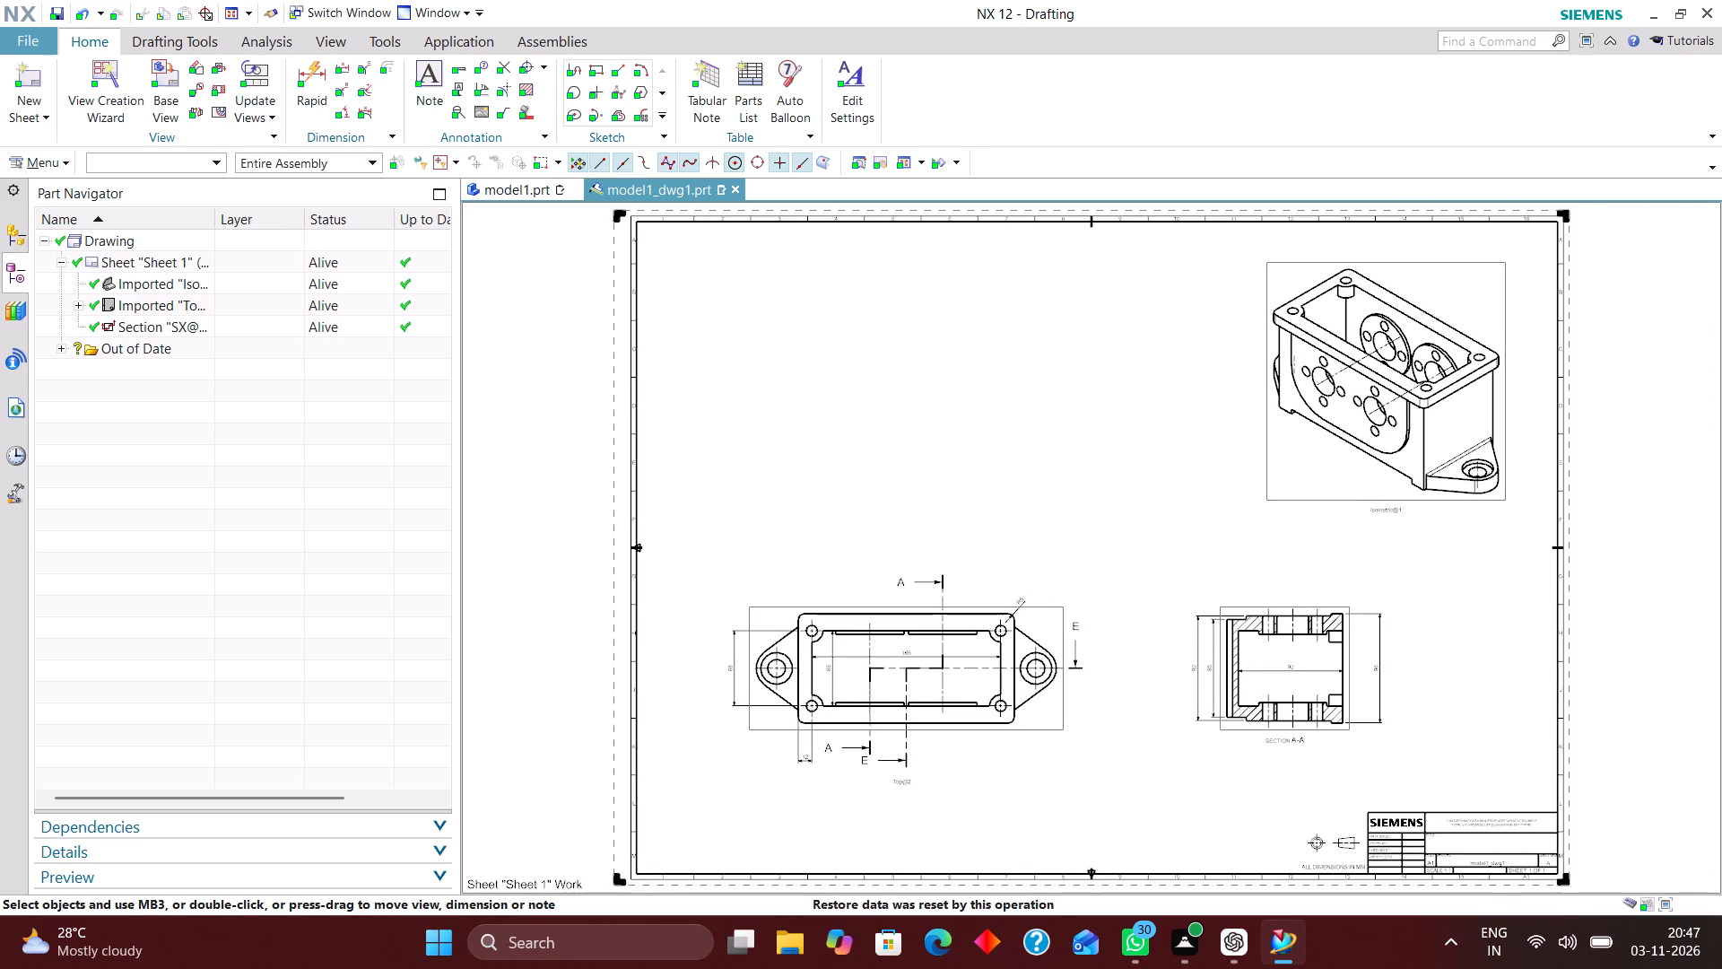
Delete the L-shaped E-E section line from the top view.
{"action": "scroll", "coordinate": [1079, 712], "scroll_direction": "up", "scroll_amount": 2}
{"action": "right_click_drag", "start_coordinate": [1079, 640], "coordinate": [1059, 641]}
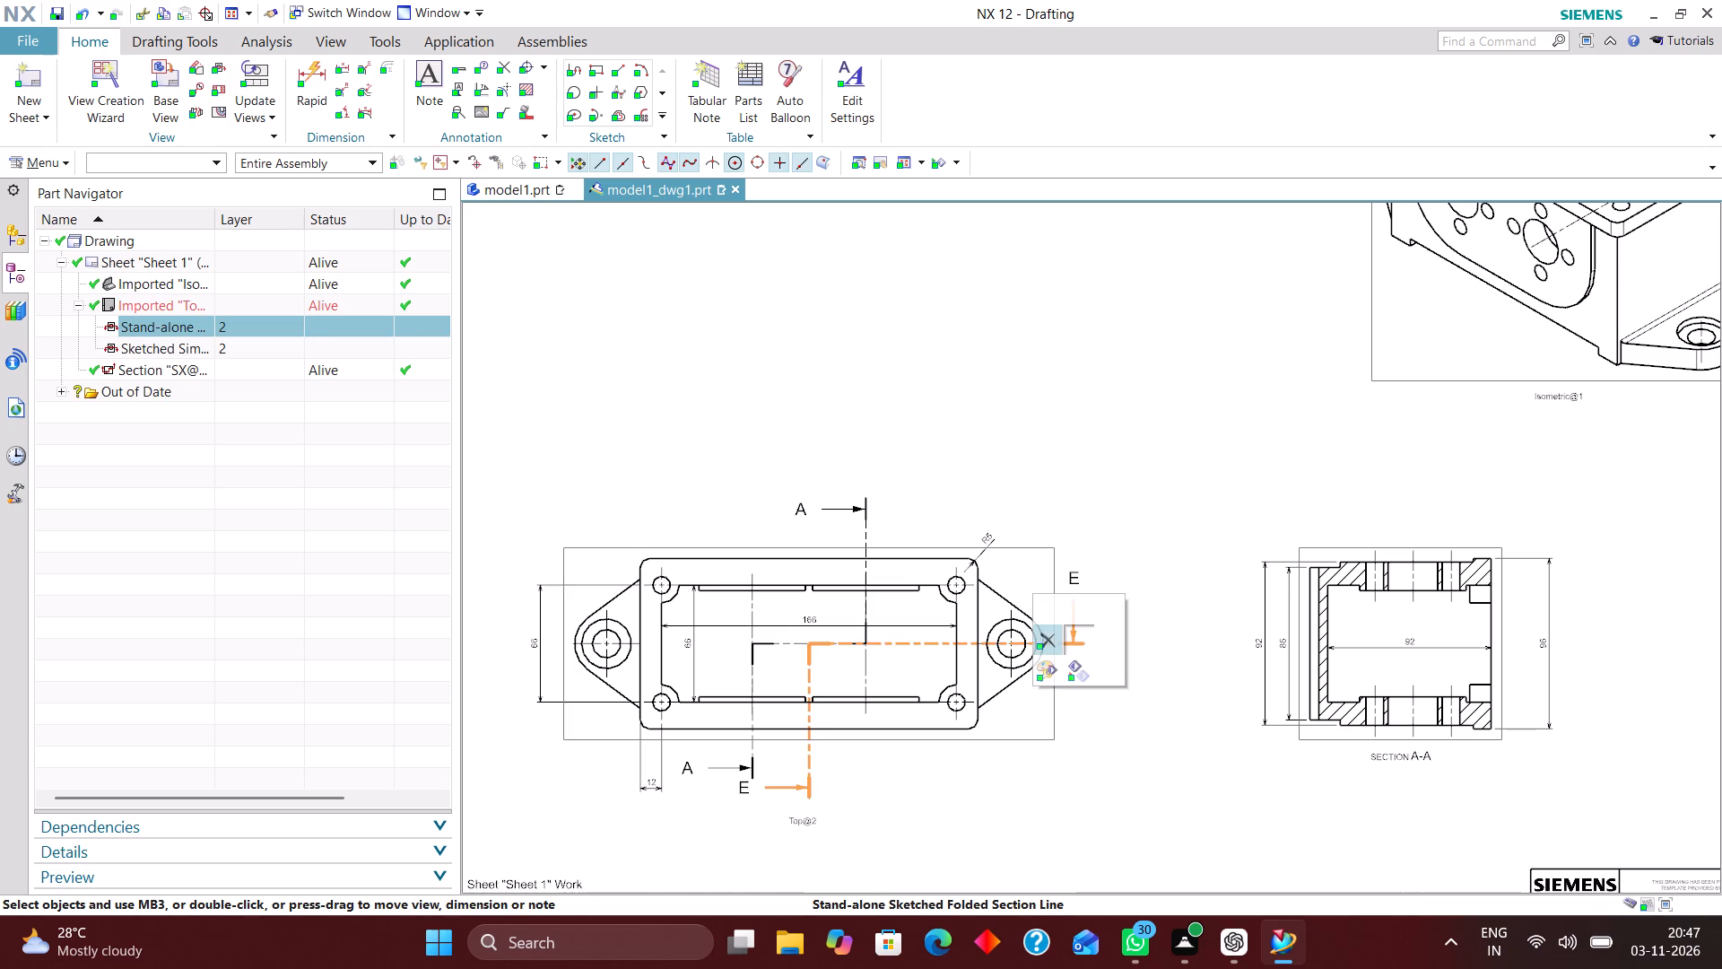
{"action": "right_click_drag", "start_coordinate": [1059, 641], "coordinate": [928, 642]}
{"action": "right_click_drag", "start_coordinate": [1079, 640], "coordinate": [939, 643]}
Place a Front base view at 1:1 scale above the top view, without adding any projected views.
{"action": "scroll", "coordinate": [1044, 670], "scroll_direction": "down", "scroll_amount": 2}
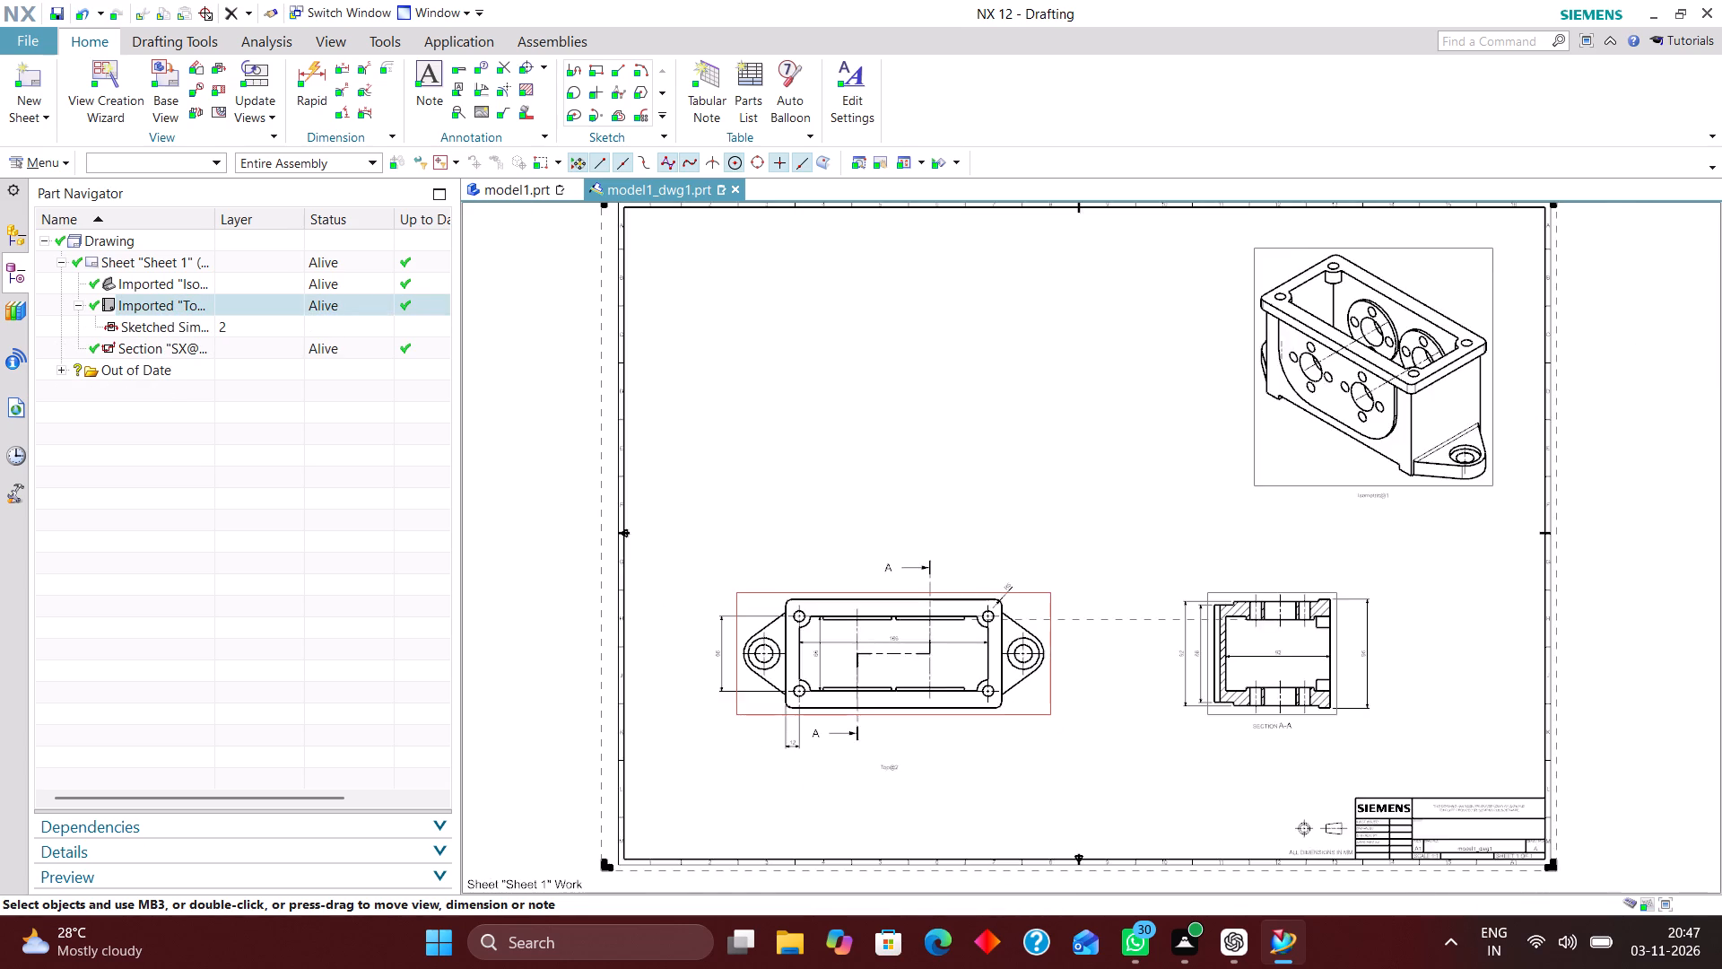
{"action": "scroll", "coordinate": [1048, 618], "scroll_direction": "up", "scroll_amount": 1}
{"action": "left_click", "coordinate": [155, 73]}
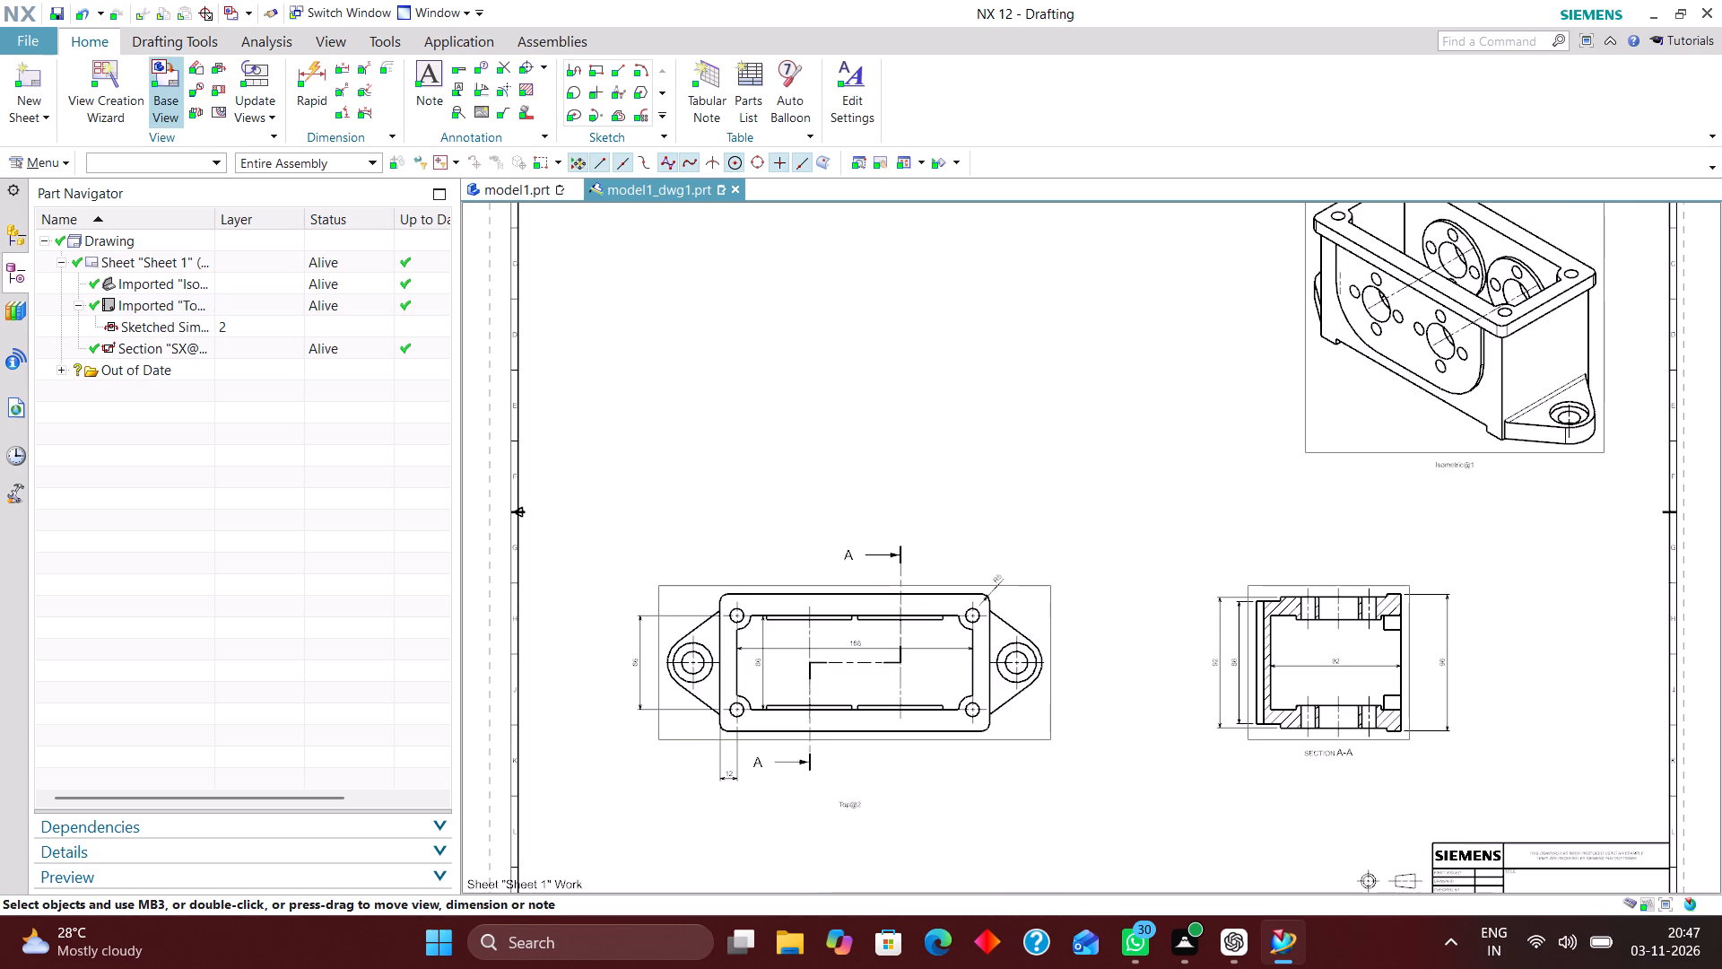
{"action": "left_click", "coordinate": [423, 487]}
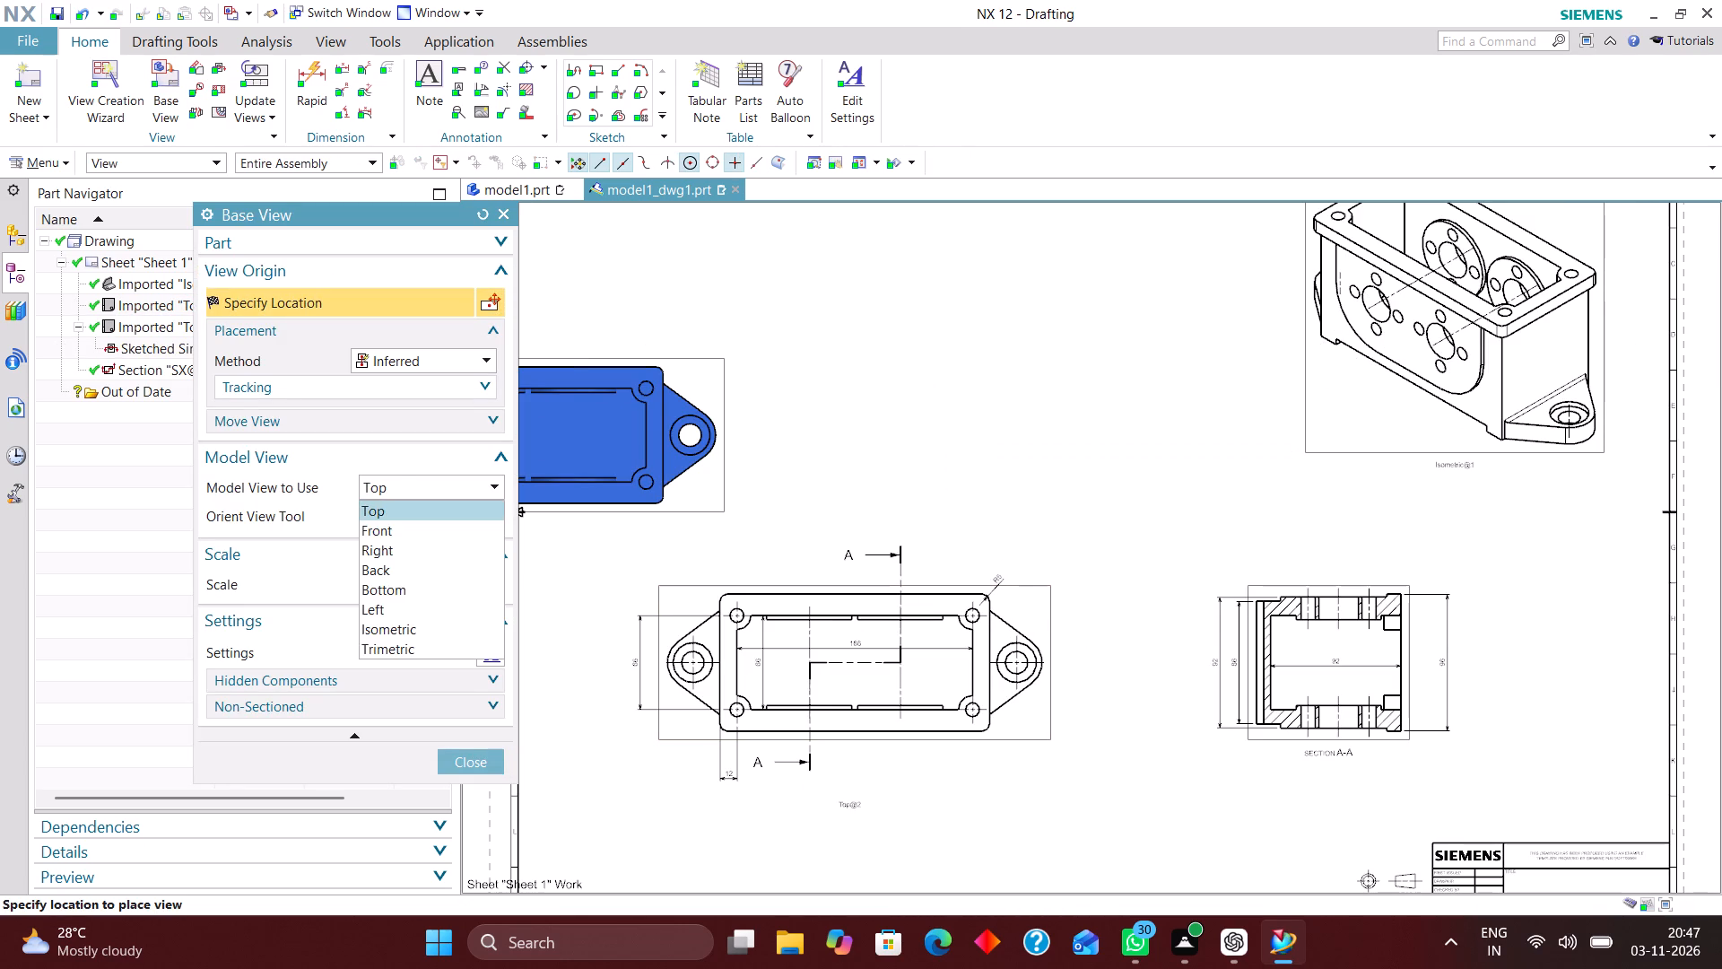
{"action": "left_click", "coordinate": [425, 525]}
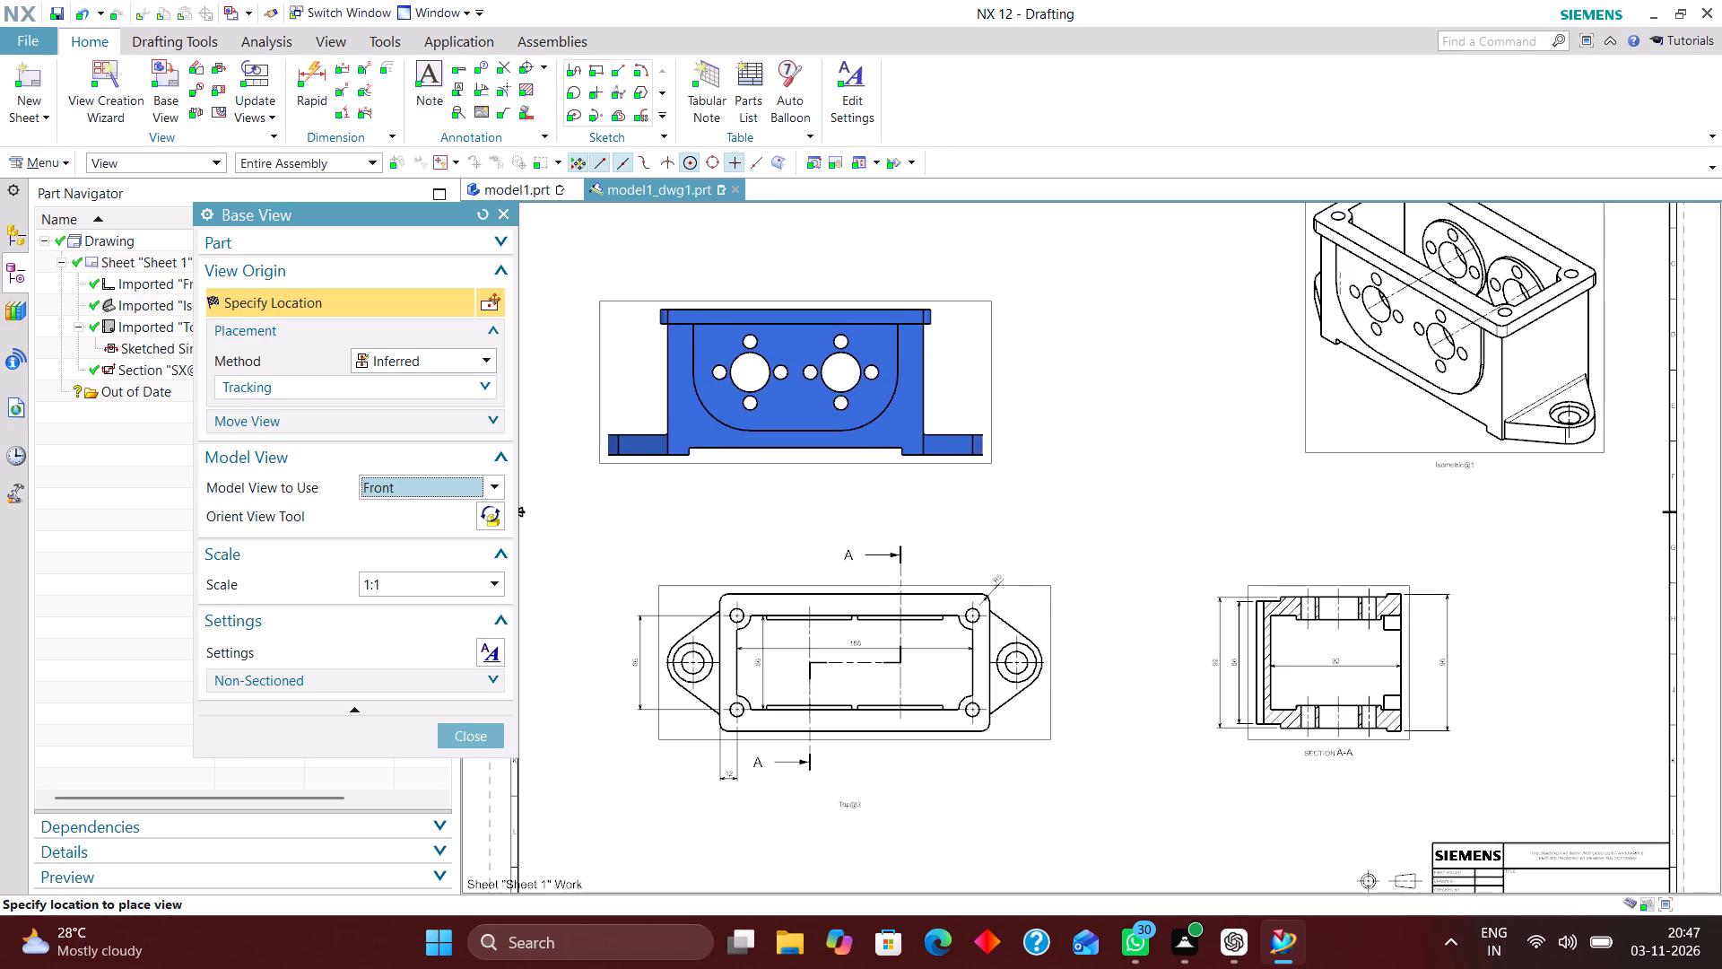
{"action": "left_click", "coordinate": [794, 335]}
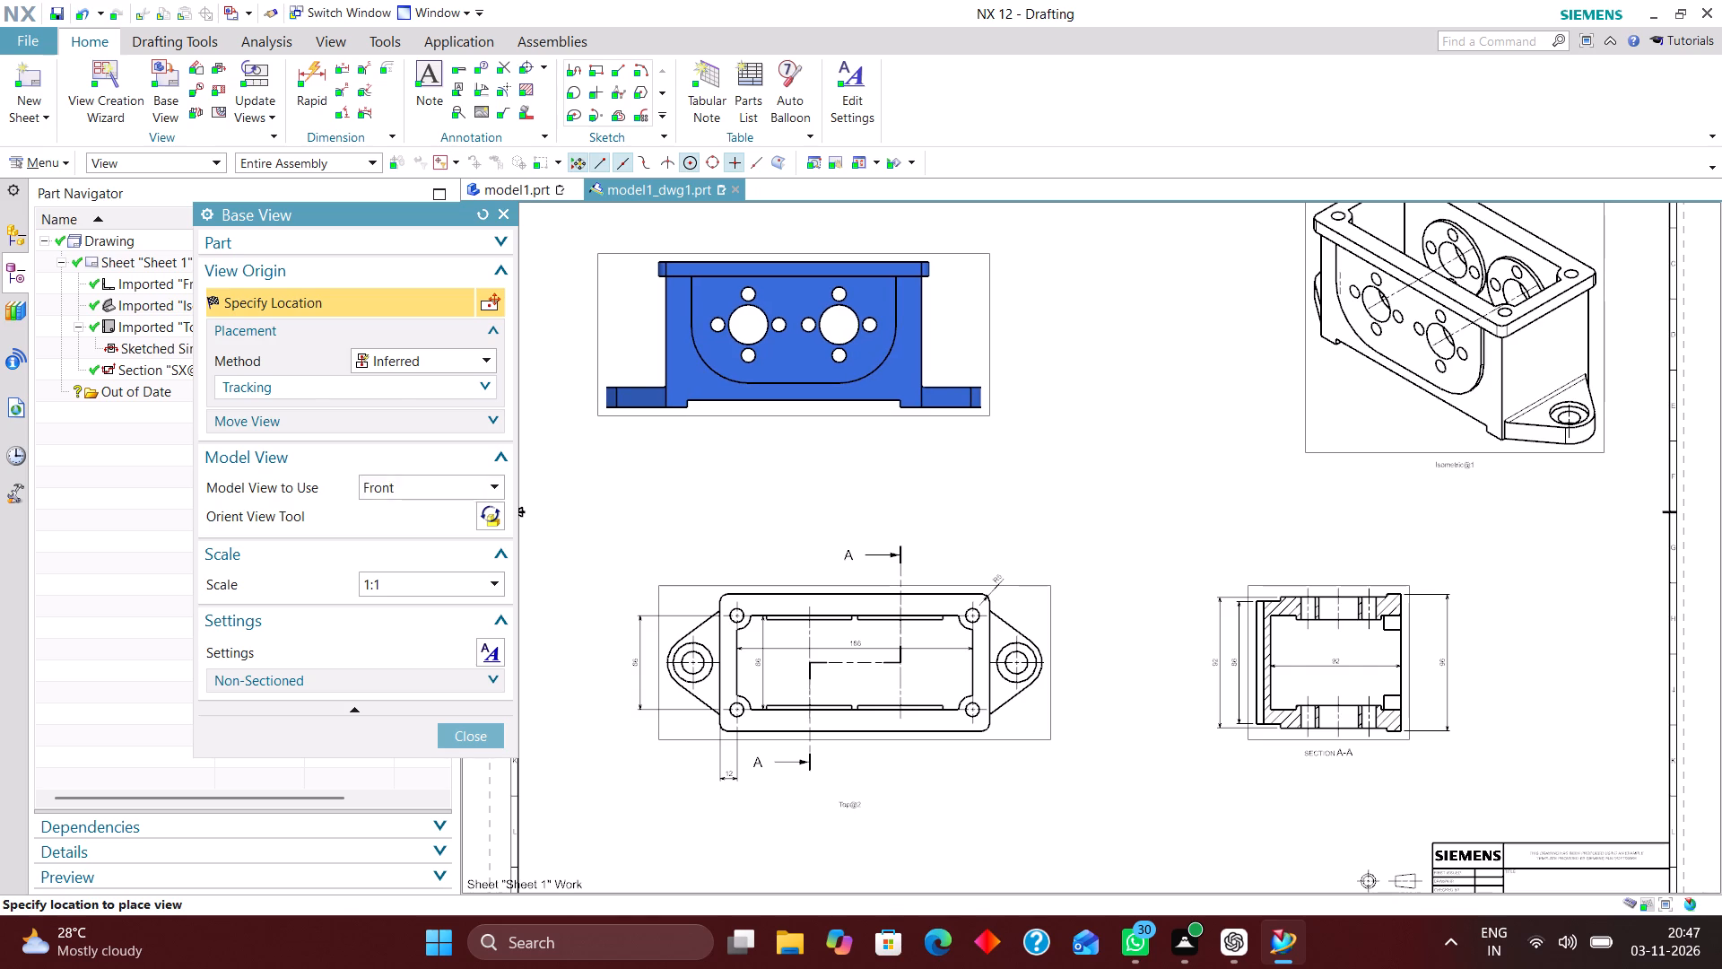
{"action": "scroll", "coordinate": [750, 474], "scroll_direction": "down", "scroll_amount": 2}
{"action": "scroll", "coordinate": [916, 479], "scroll_direction": "up", "scroll_amount": 2}
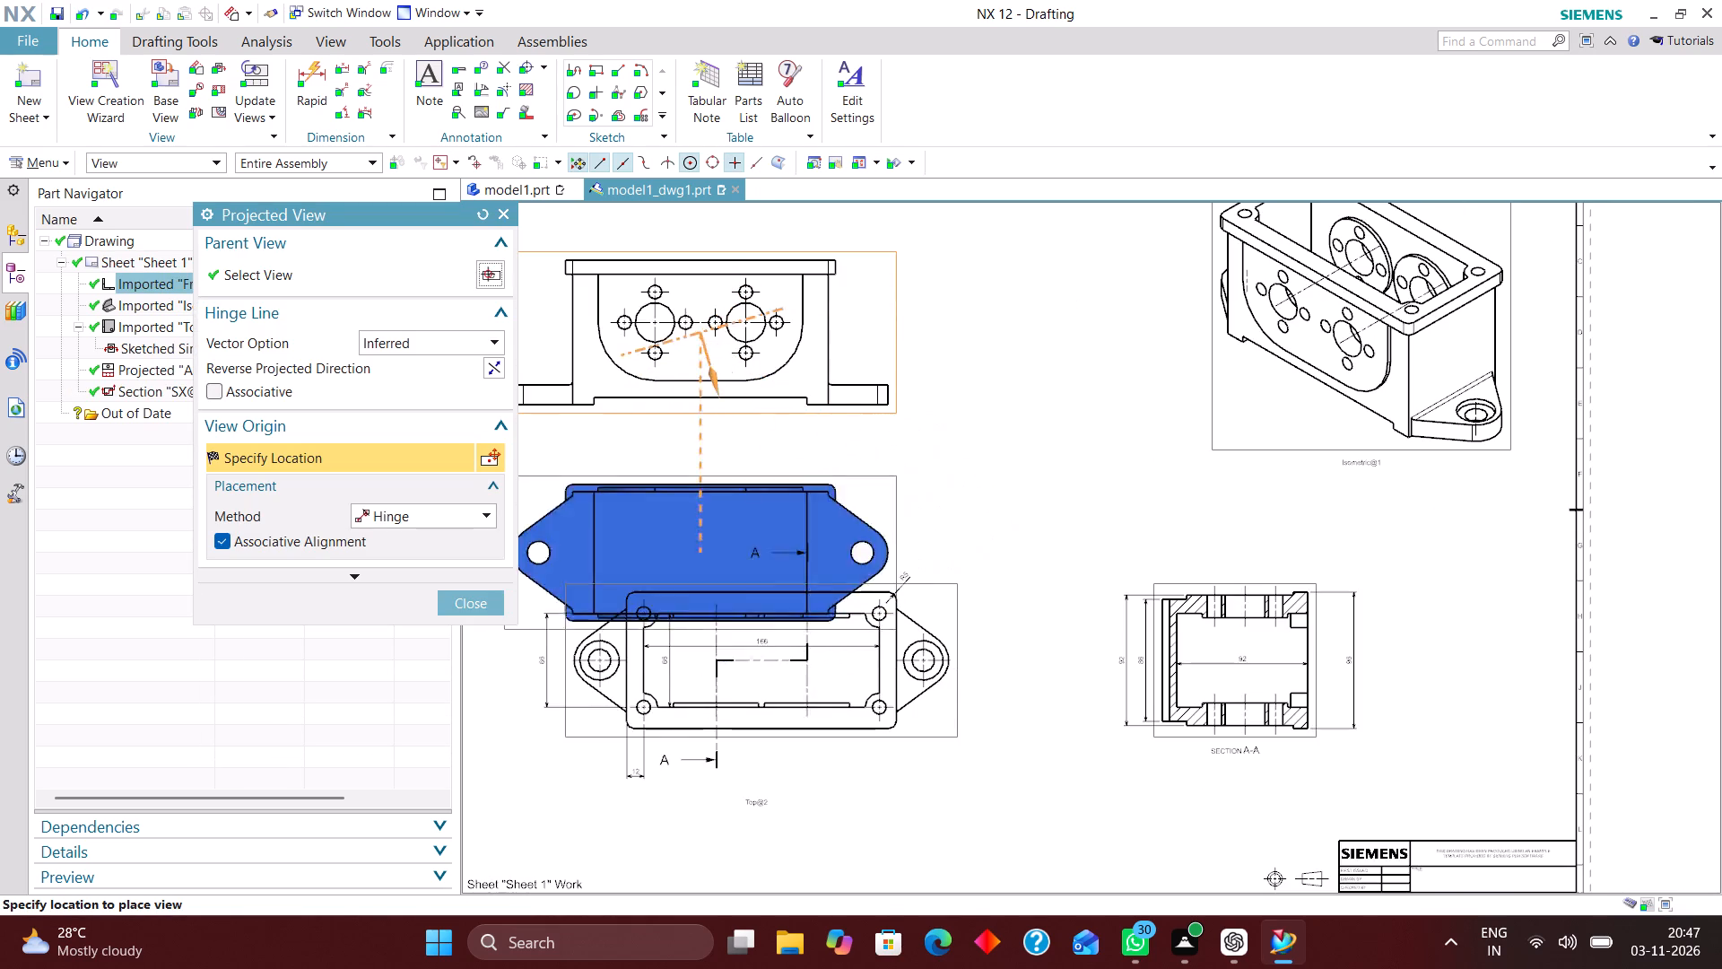
{"action": "left_click", "coordinate": [486, 601]}
Move the front view slightly higher on the sheet, farther from the top view.
{"action": "scroll", "coordinate": [869, 413], "scroll_direction": "down", "scroll_amount": 2}
{"action": "scroll", "coordinate": [875, 383], "scroll_direction": "up", "scroll_amount": 1}
{"action": "left_click_drag", "start_coordinate": [874, 289], "coordinate": [883, 244]}
{"action": "scroll", "coordinate": [857, 491], "scroll_direction": "down", "scroll_amount": 1}
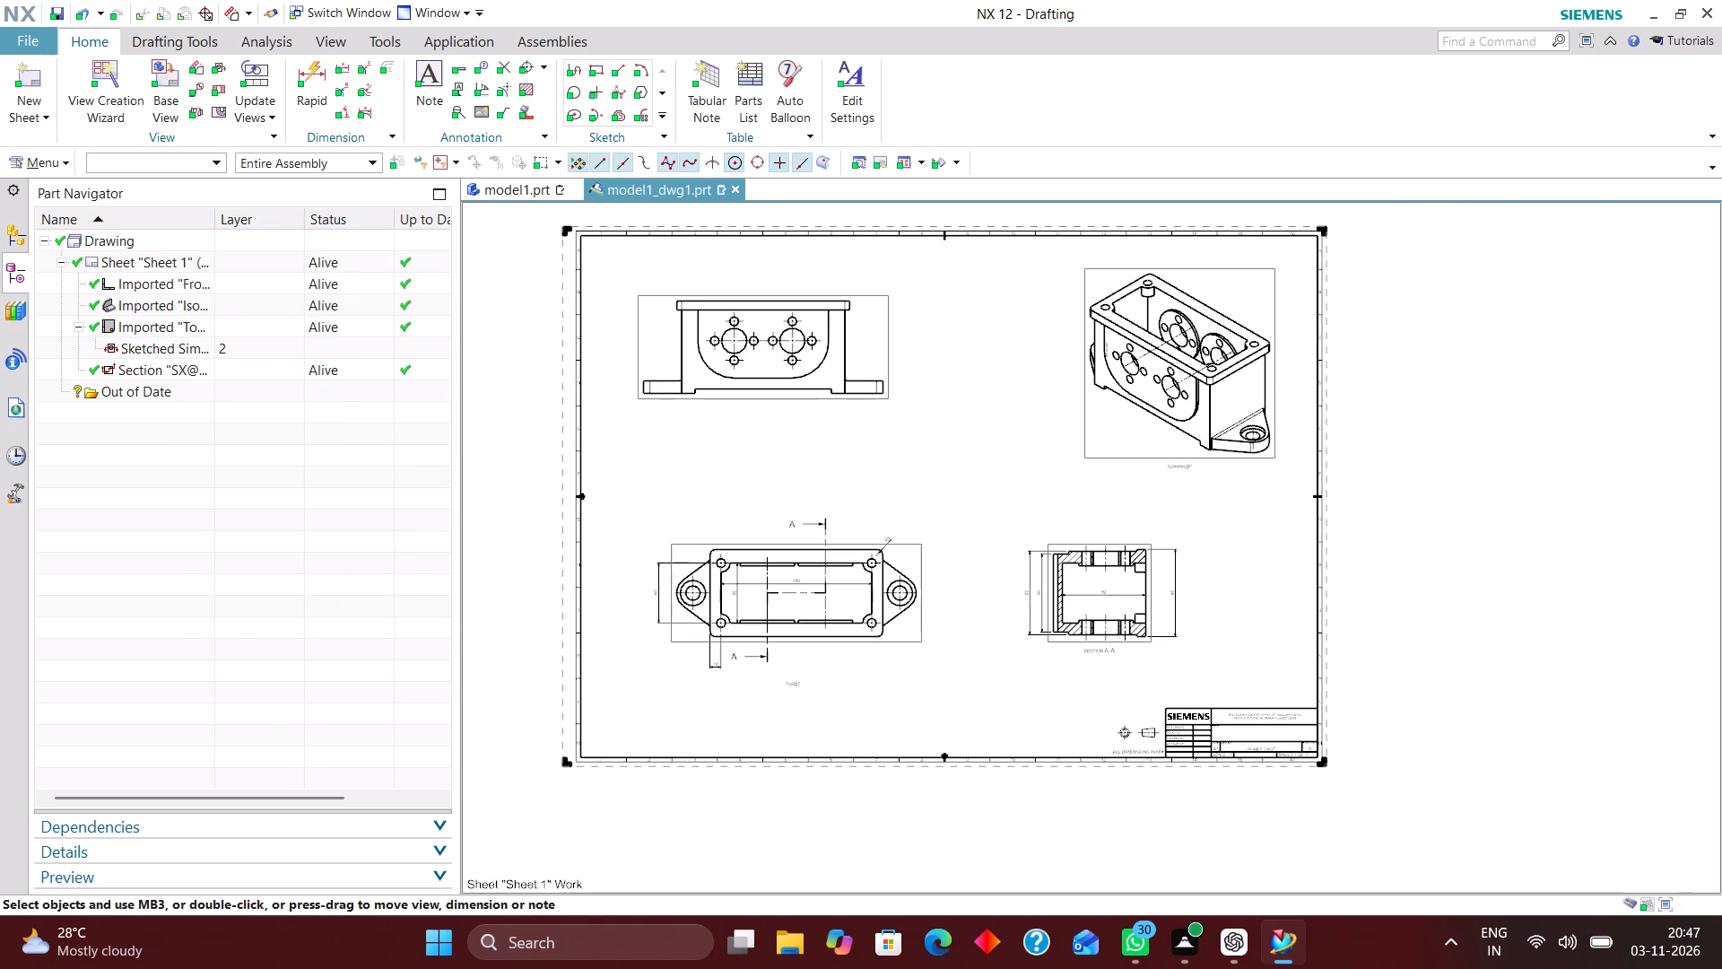
Dimension the front view's overall height beside it and its overall width across the mounting feet below it.
{"action": "right_click_drag", "start_coordinate": [961, 383], "coordinate": [809, 511]}
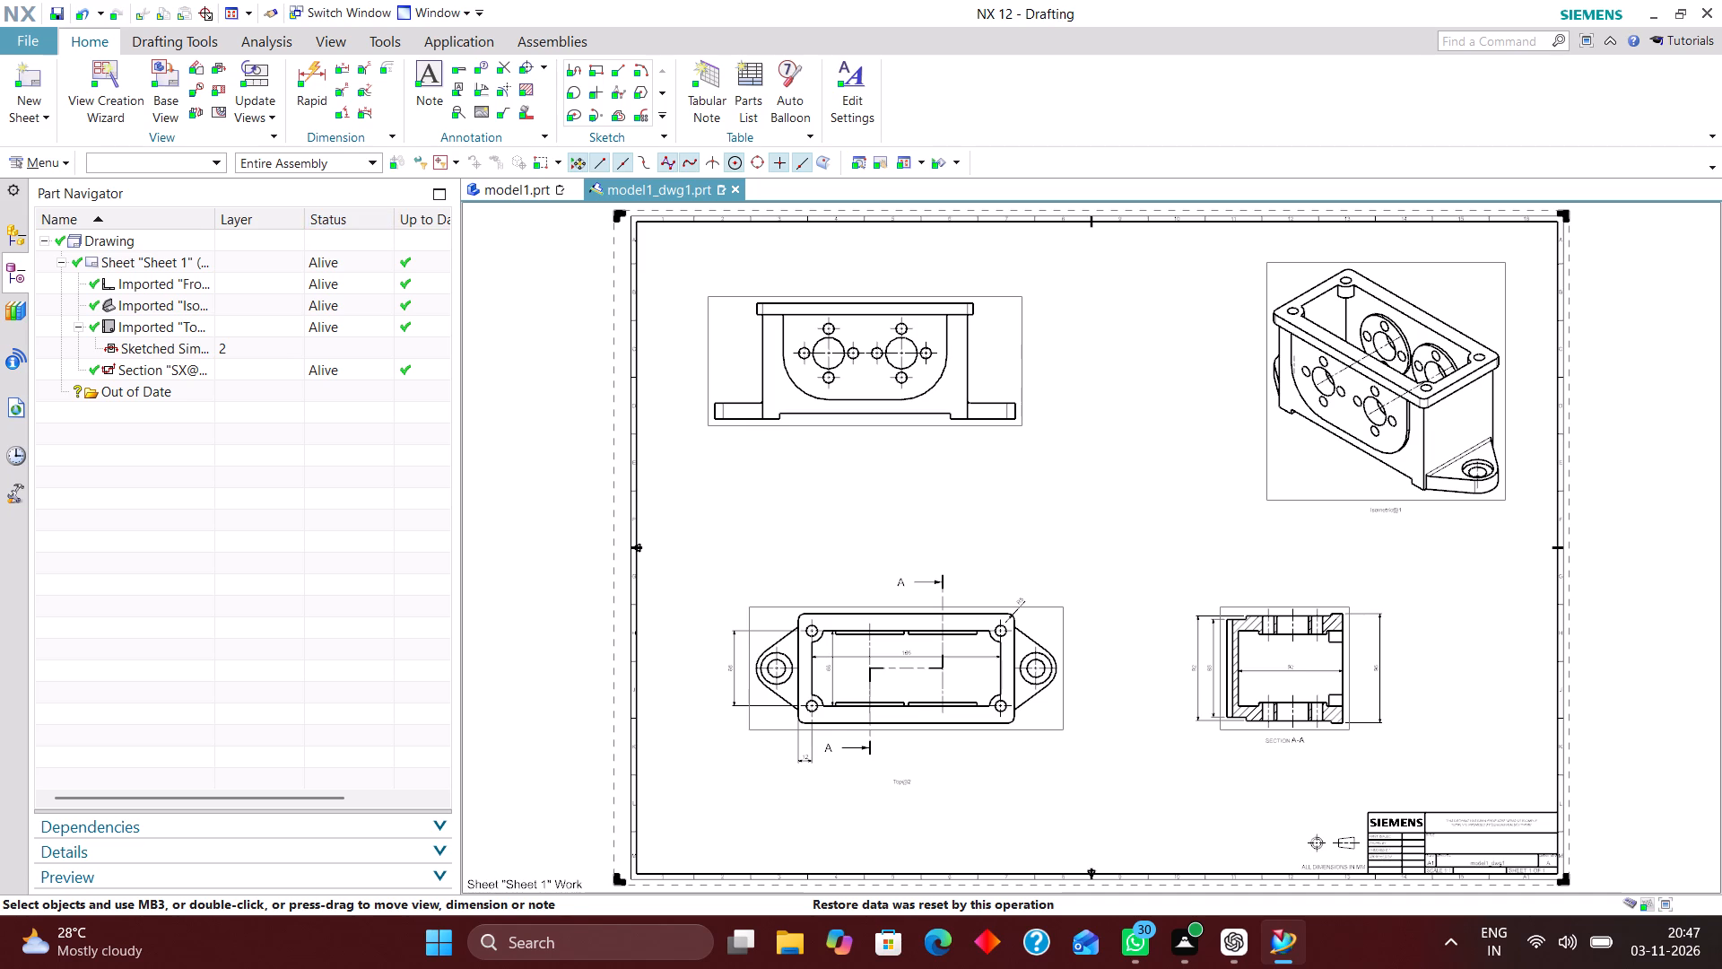
{"action": "left_click", "coordinate": [304, 63]}
{"action": "scroll", "coordinate": [1018, 325], "scroll_direction": "up", "scroll_amount": 3}
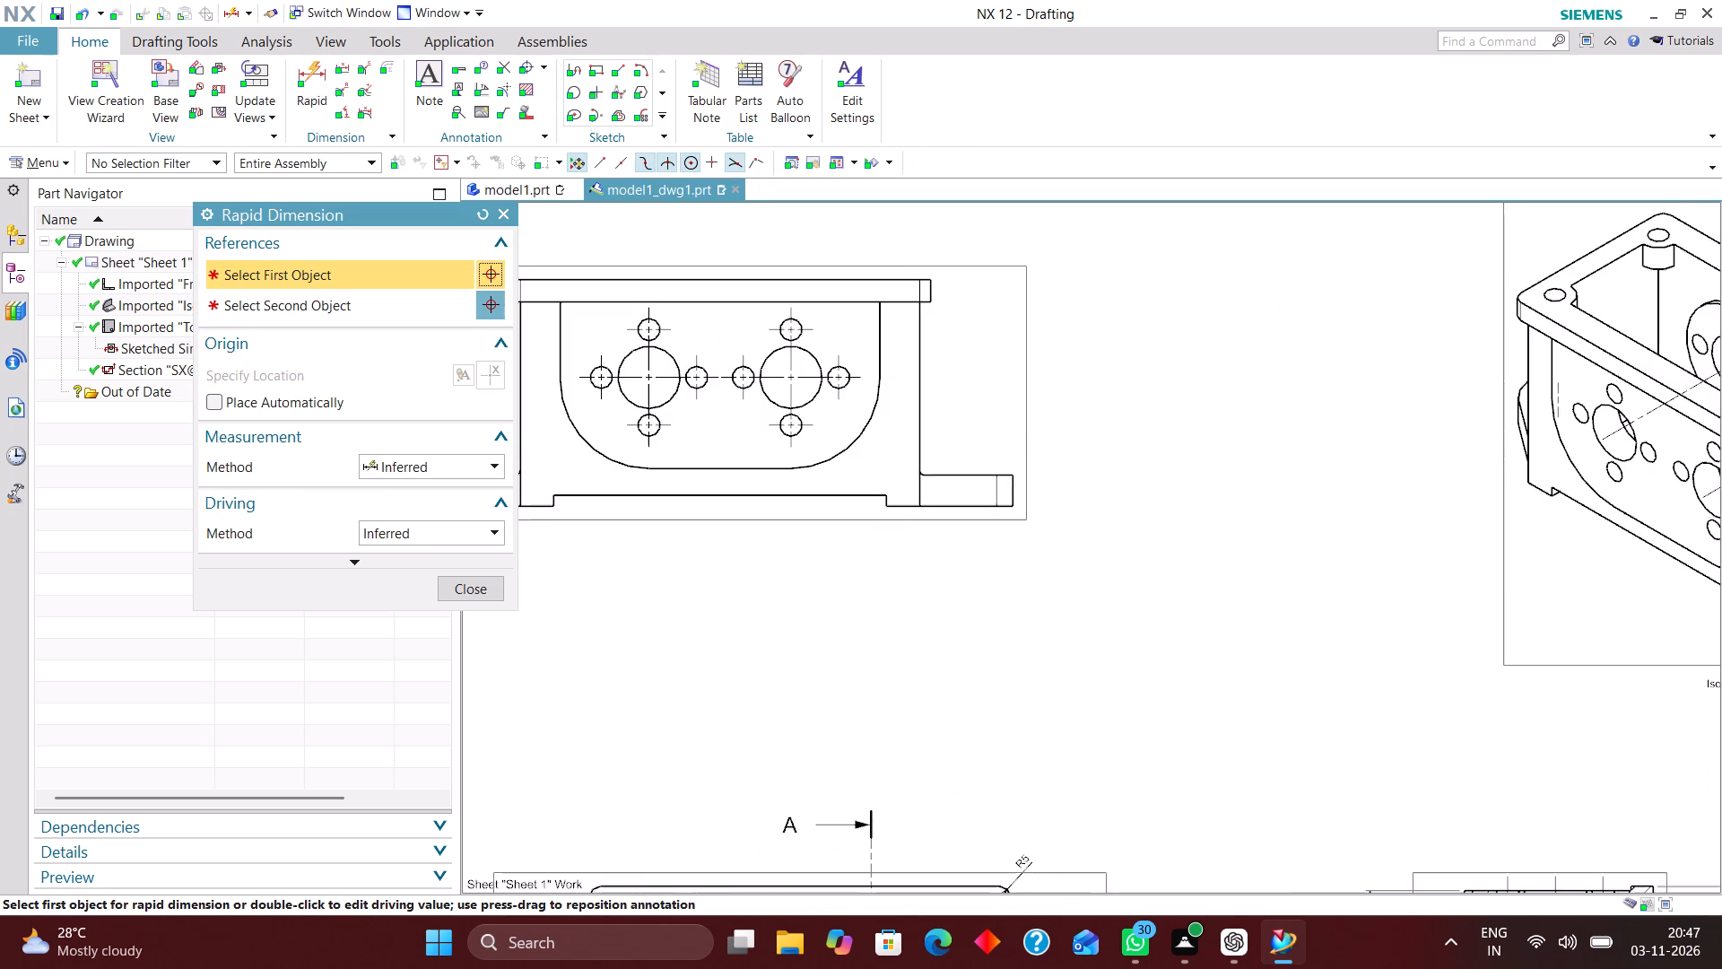
{"action": "scroll", "coordinate": [937, 292], "scroll_direction": "up", "scroll_amount": 2}
{"action": "left_click", "coordinate": [928, 269]}
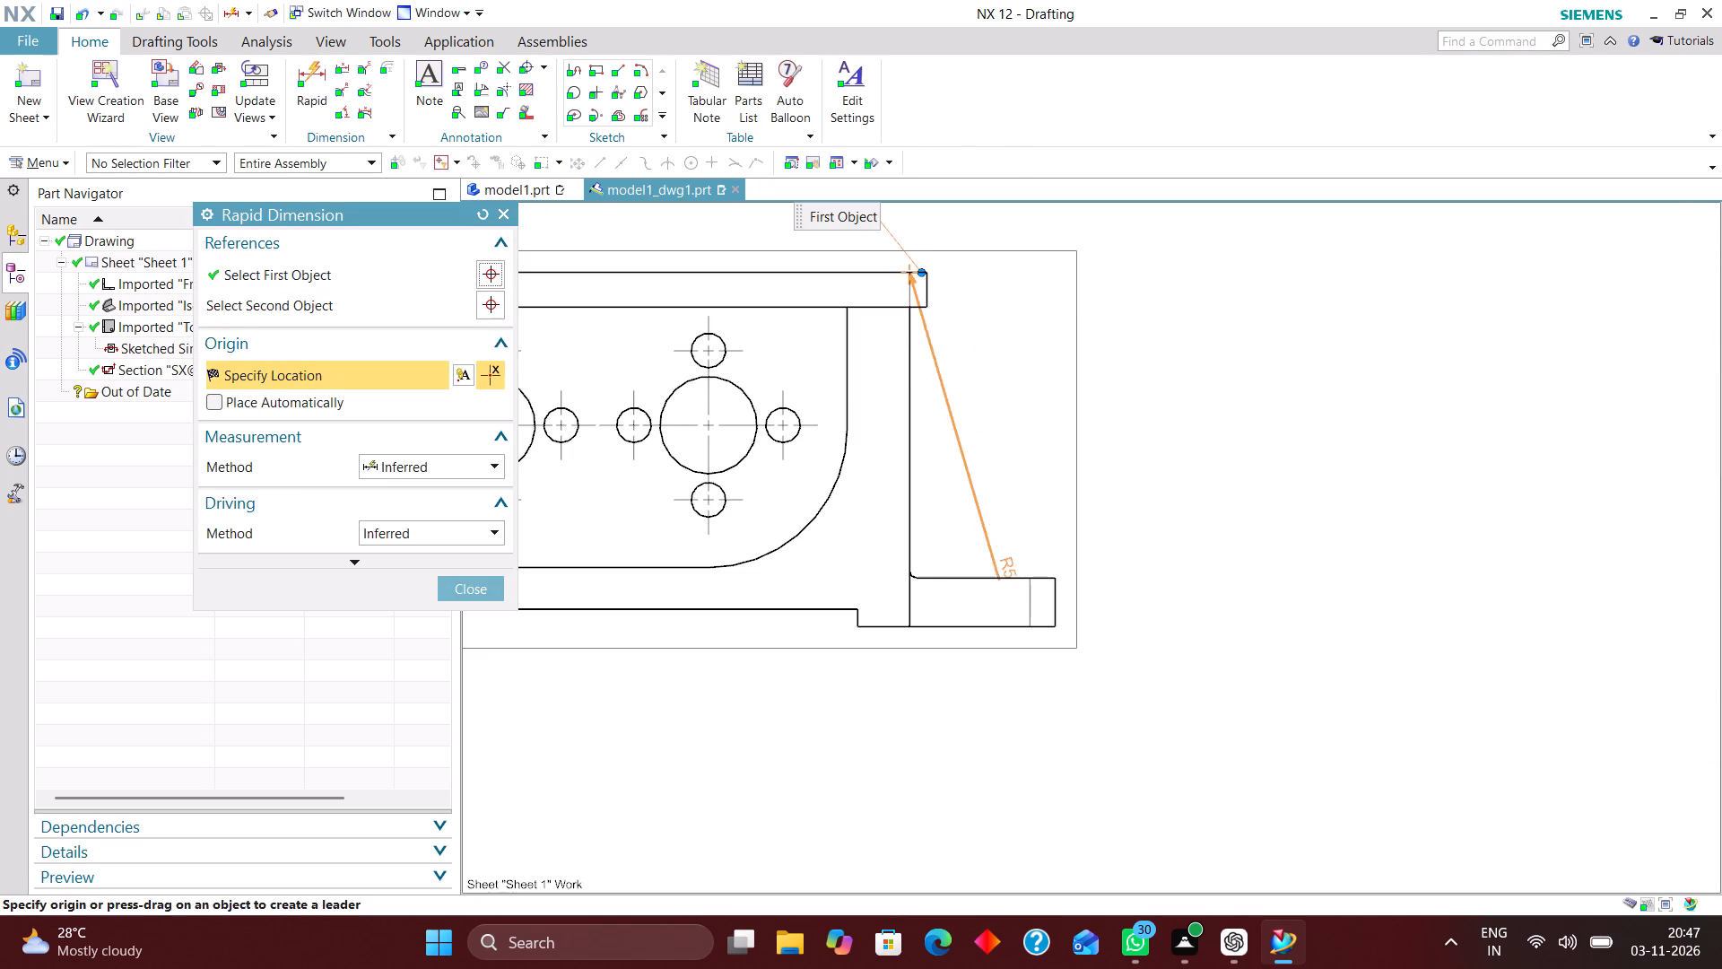
{"action": "left_click", "coordinate": [1058, 632]}
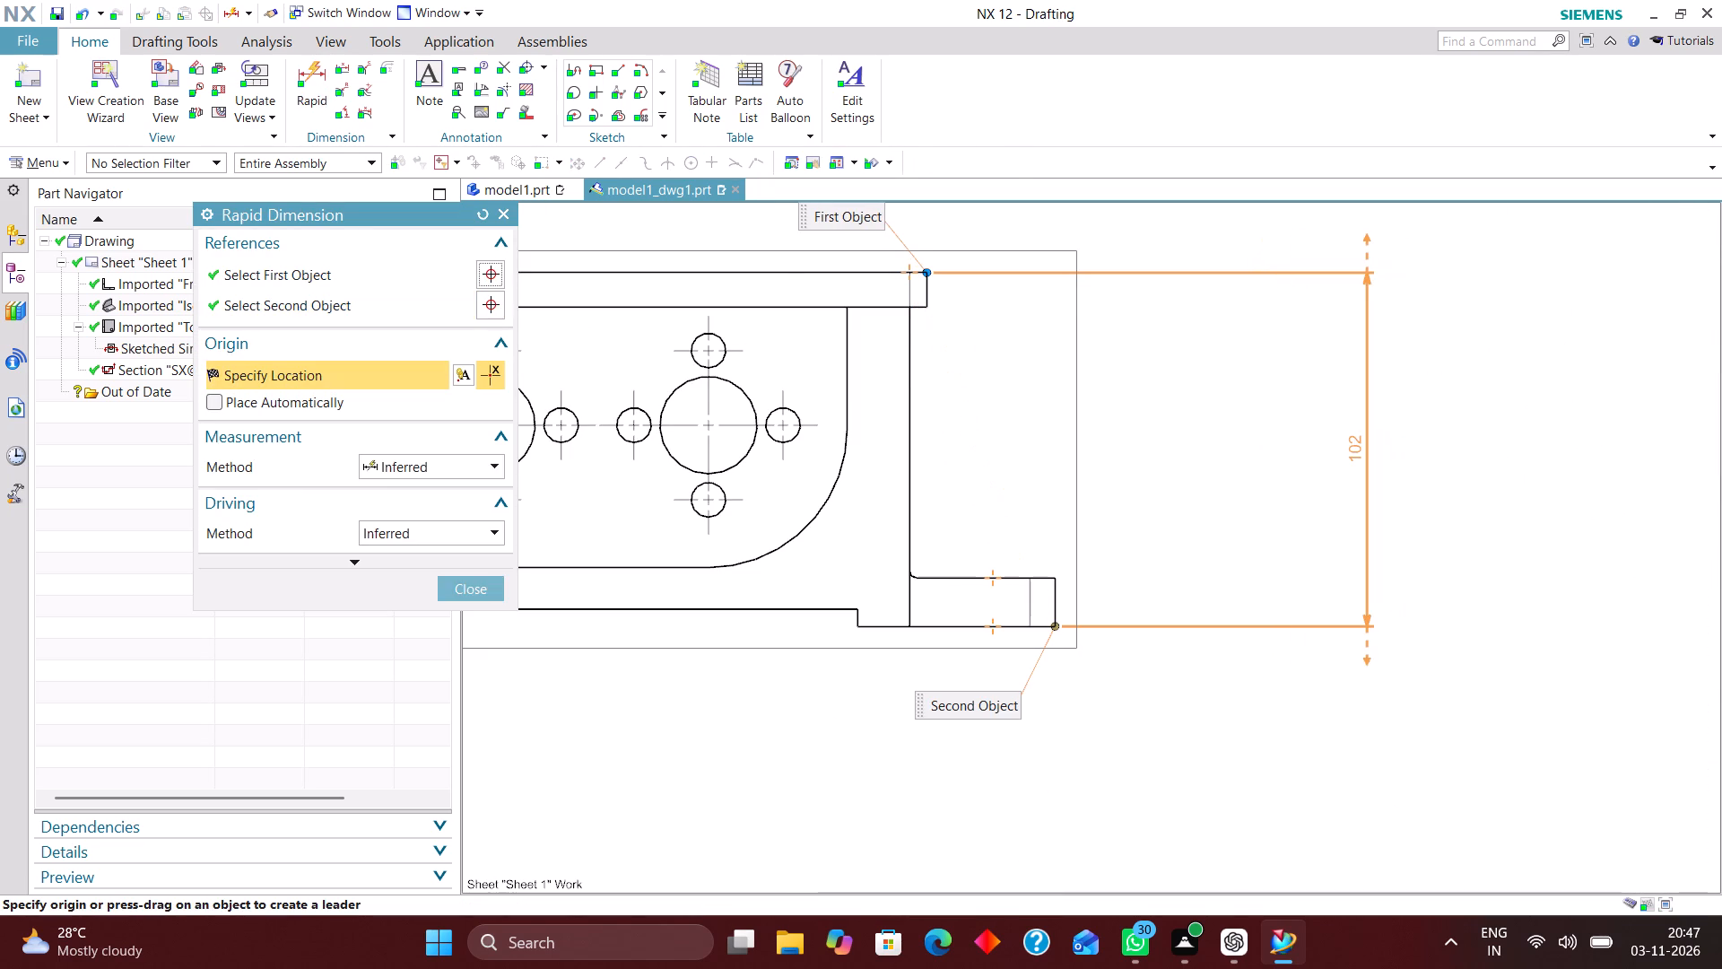
{"action": "left_click", "coordinate": [1356, 466]}
{"action": "scroll", "coordinate": [1492, 472], "scroll_direction": "down", "scroll_amount": 2}
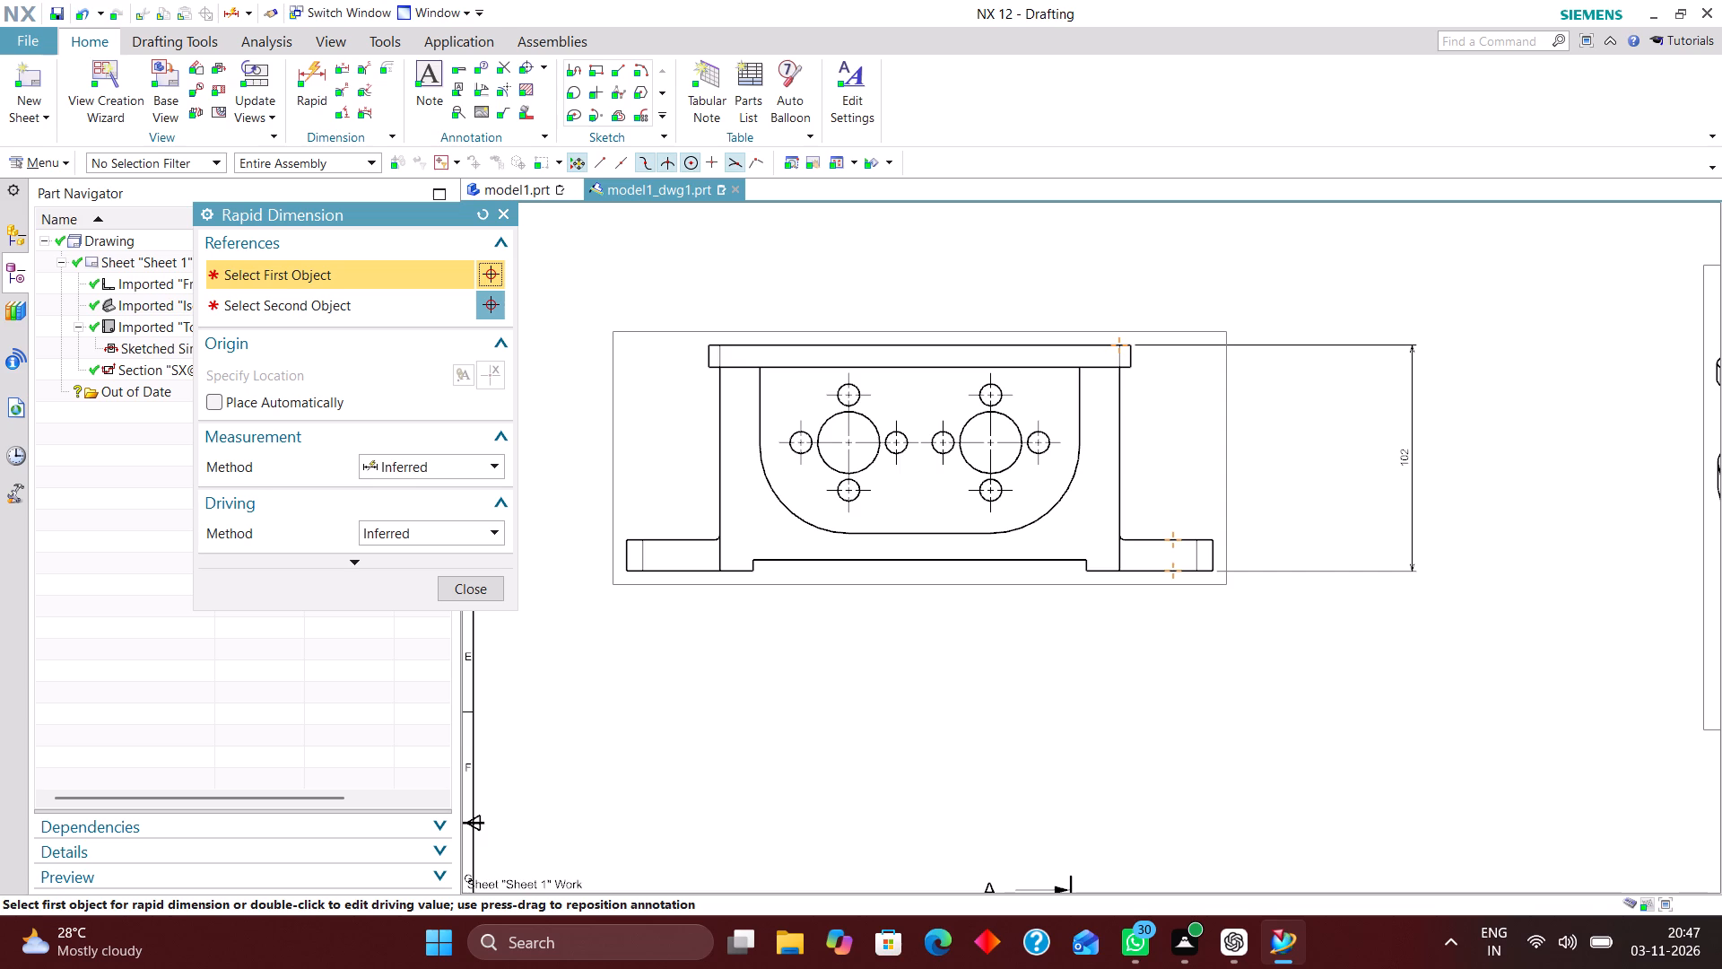
{"action": "left_click", "coordinate": [629, 571]}
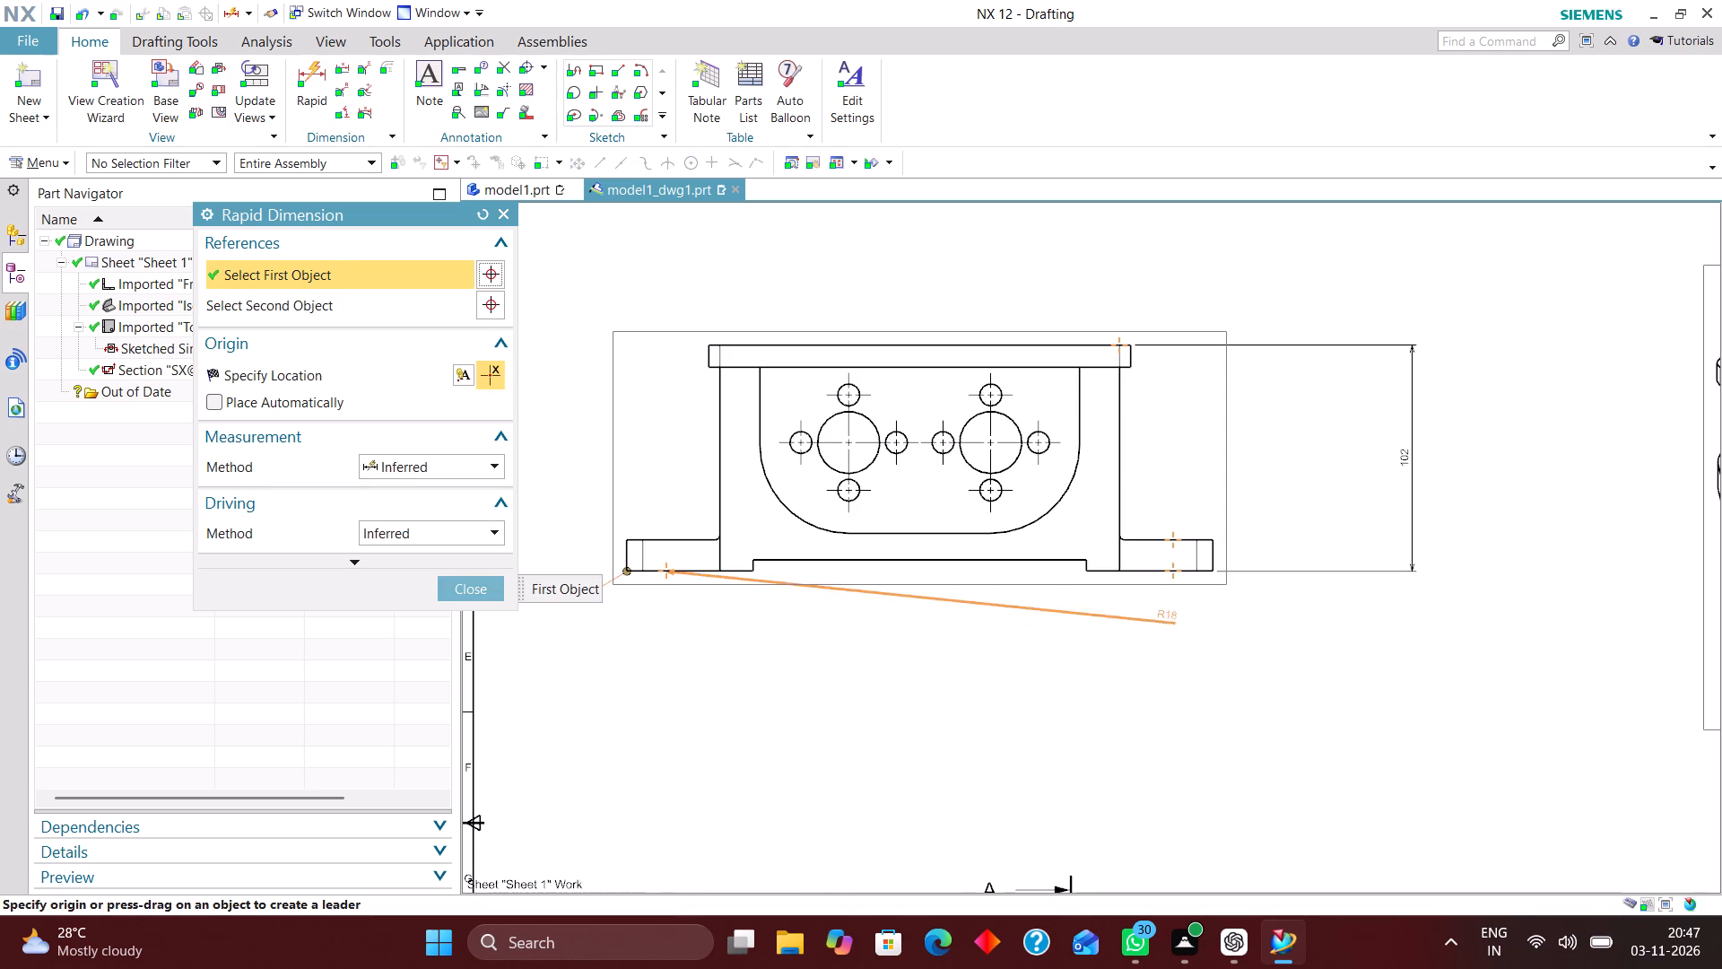
{"action": "left_click", "coordinate": [1211, 572]}
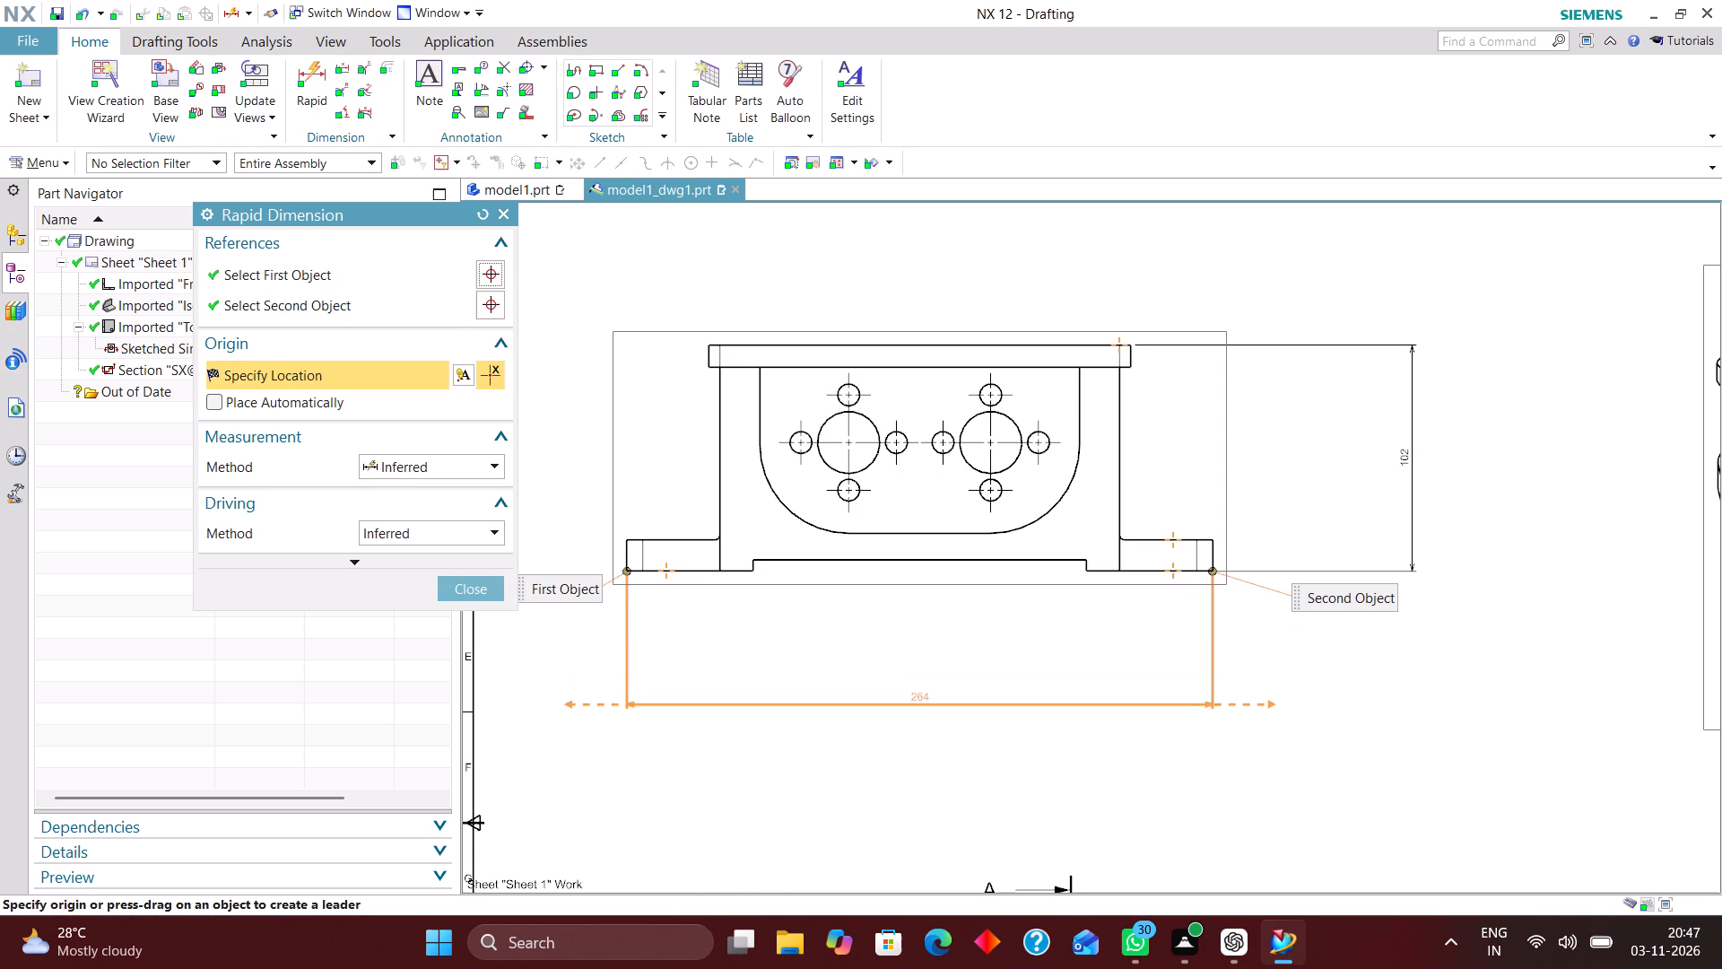
{"action": "left_click", "coordinate": [926, 680]}
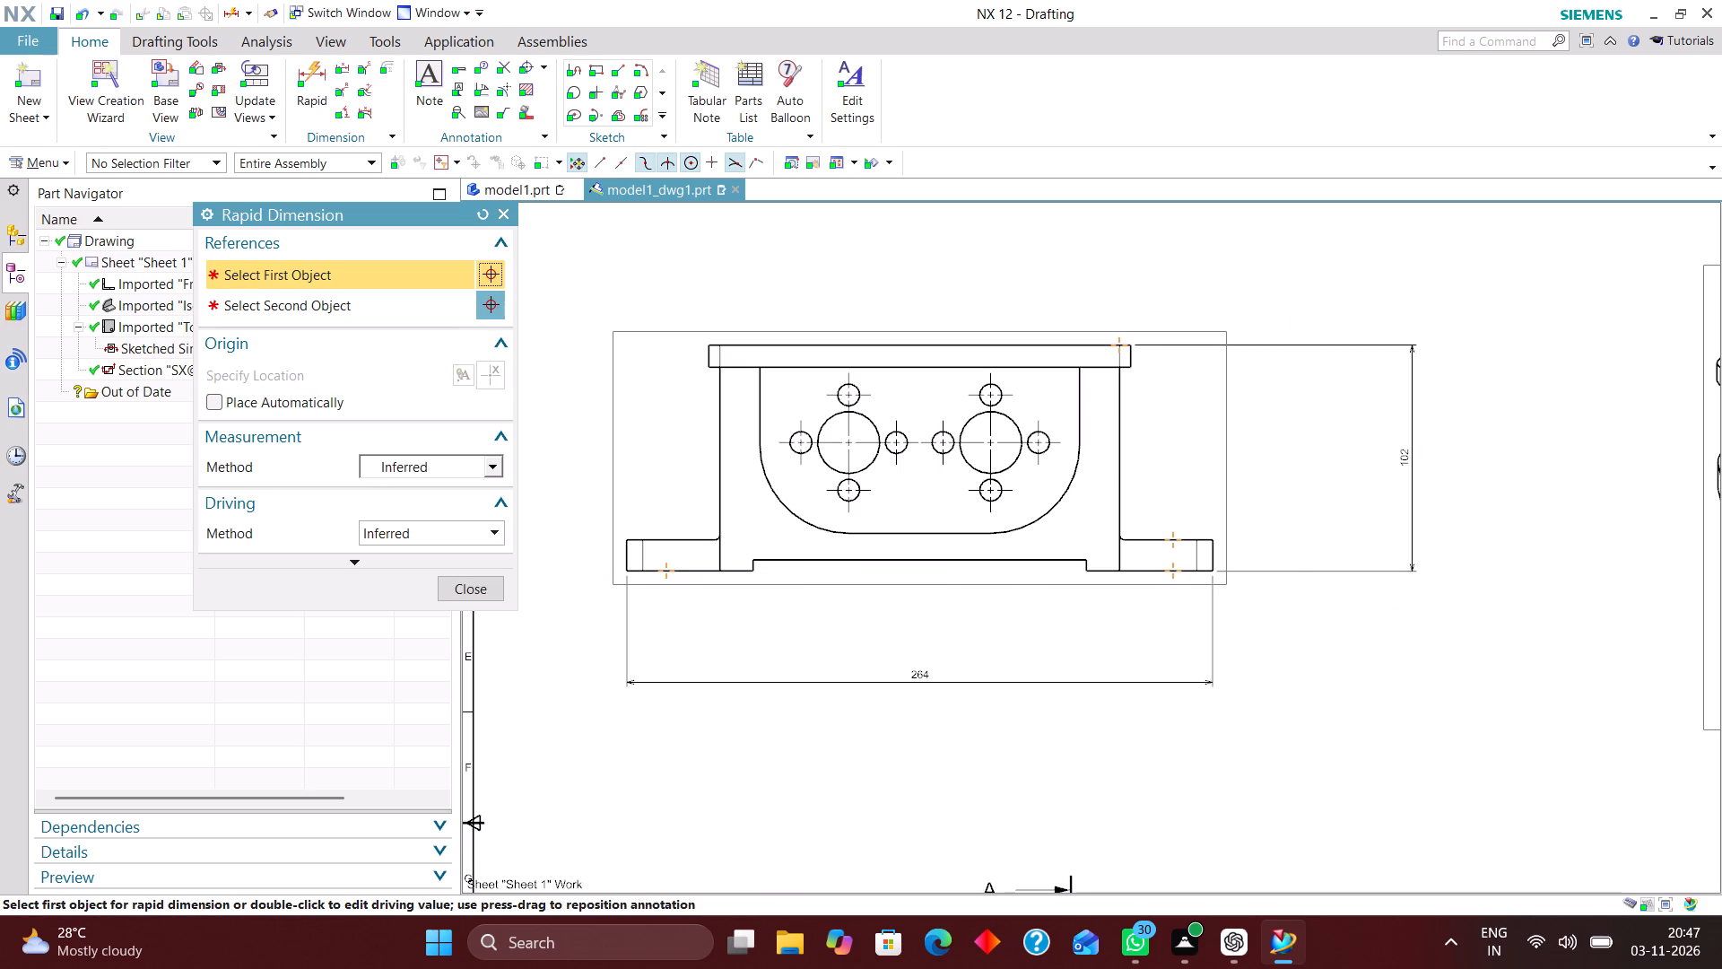
Dimension the housing body width and the bottom recess width, stacked between the front view and its overall width dimension.
{"action": "scroll", "coordinate": [709, 592], "scroll_direction": "up", "scroll_amount": 3}
{"action": "left_click", "coordinate": [734, 547]}
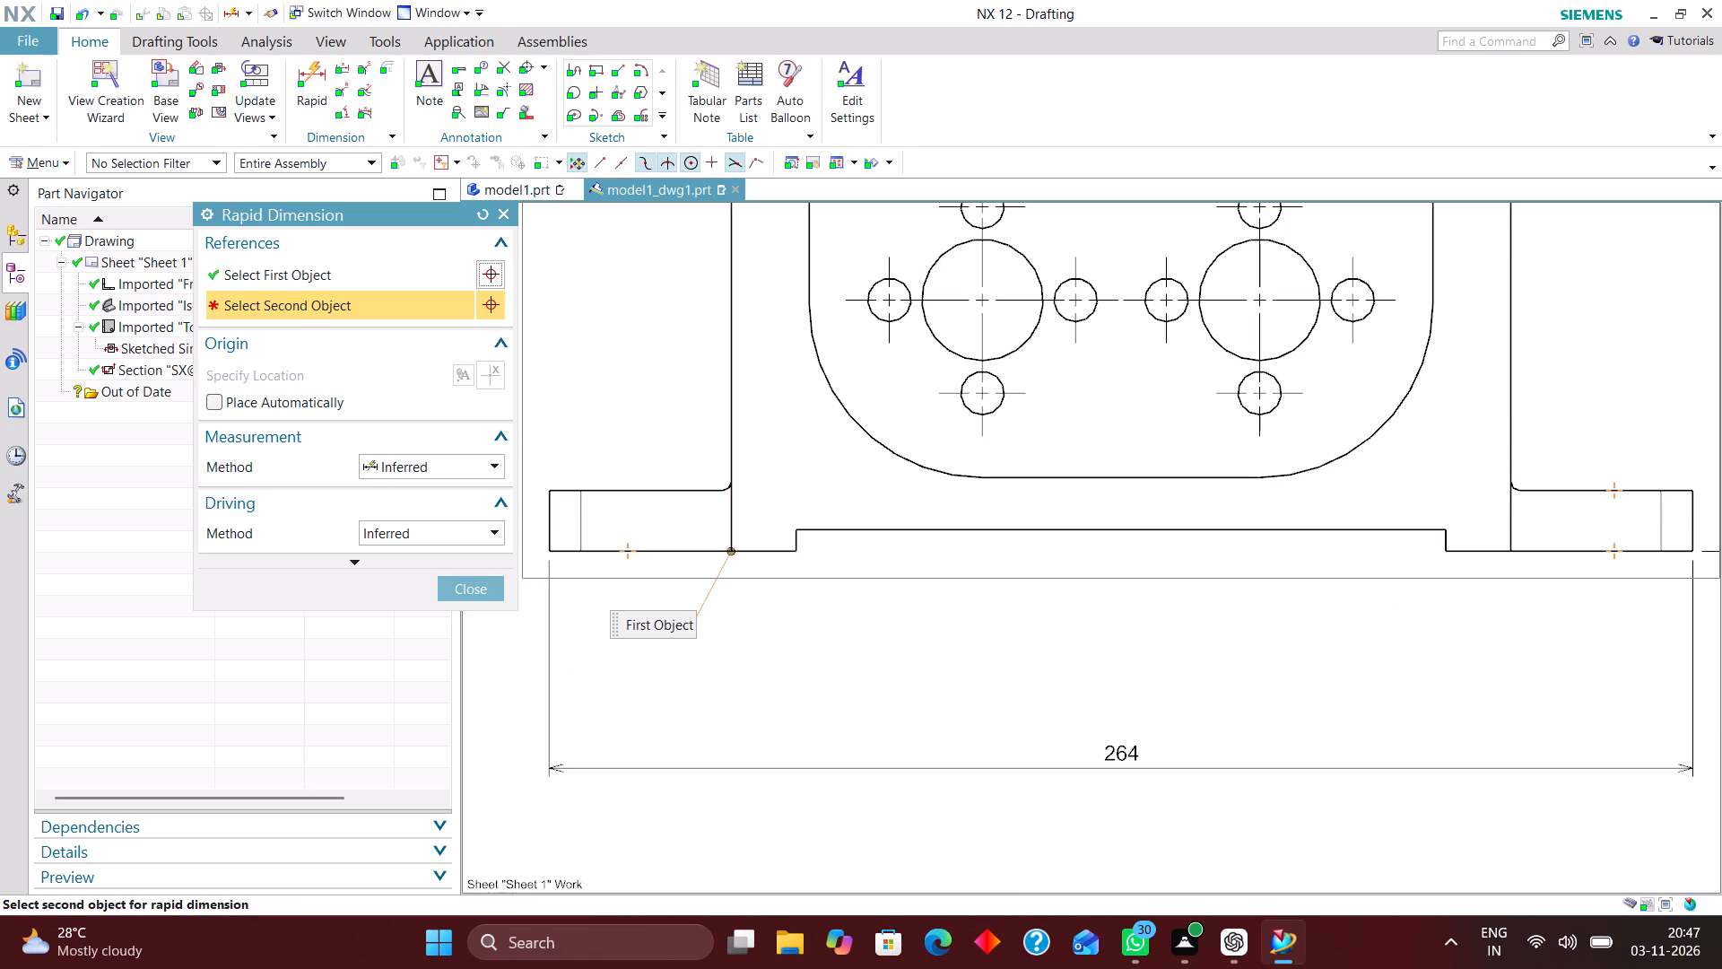
{"action": "left_click", "coordinate": [1514, 552]}
{"action": "left_click", "coordinate": [1114, 673]}
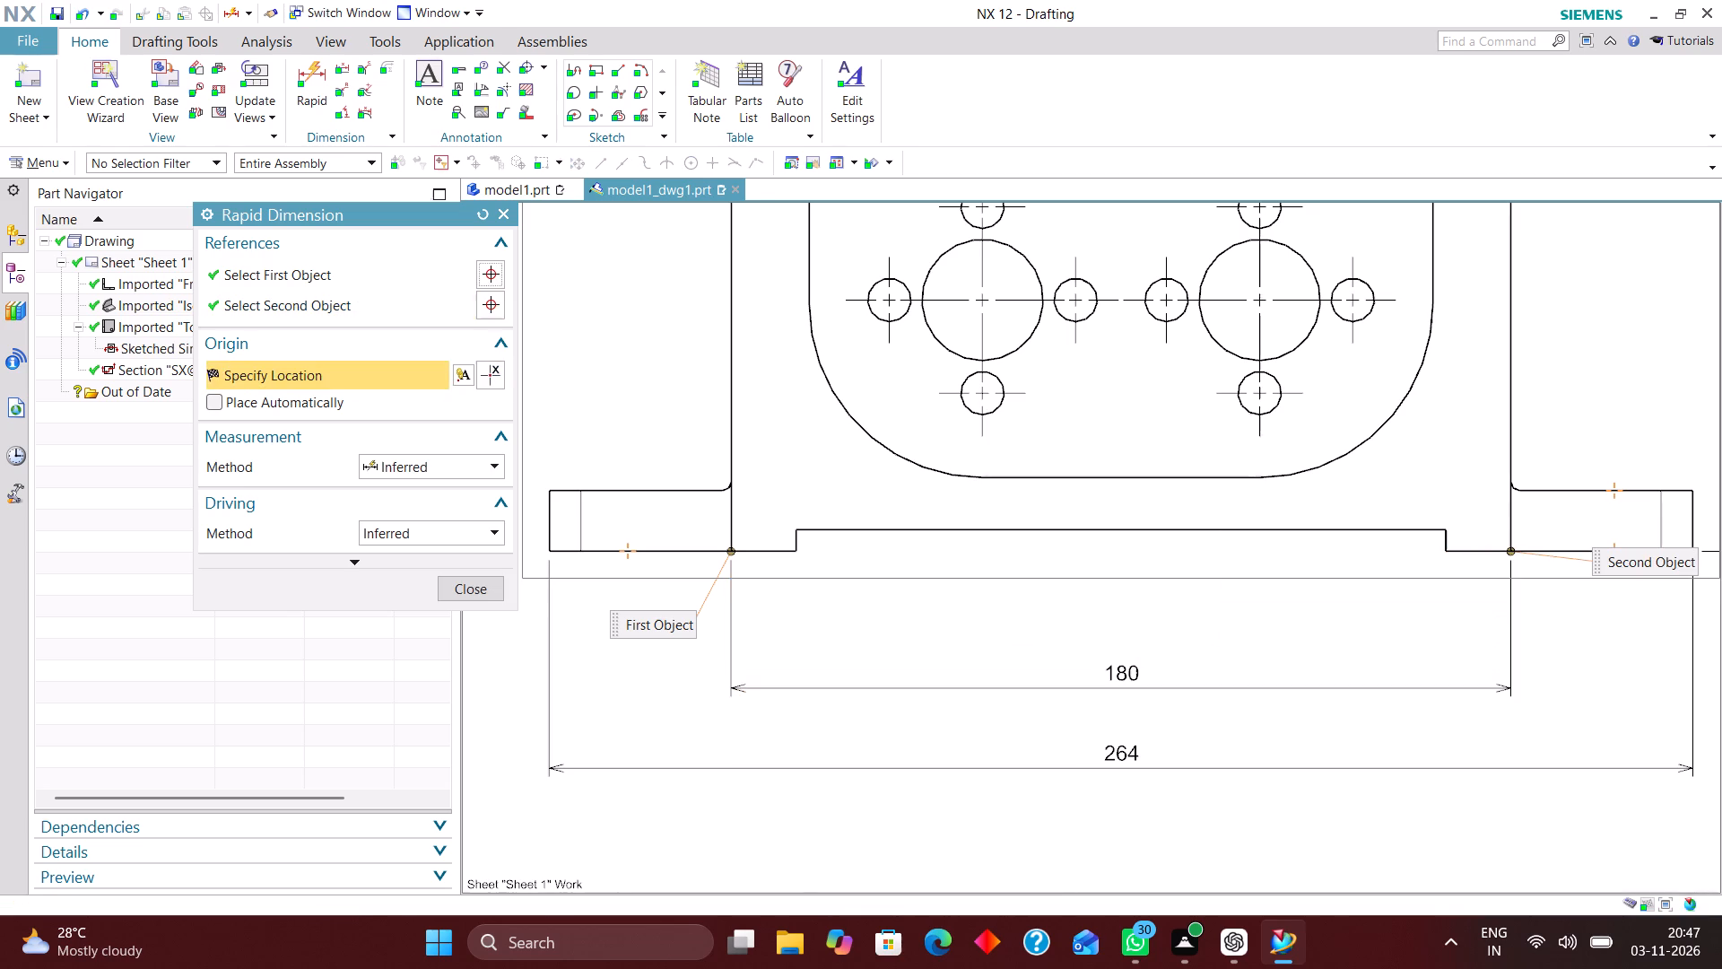
{"action": "scroll", "coordinate": [1121, 722], "scroll_direction": "down", "scroll_amount": 3}
{"action": "scroll", "coordinate": [944, 595], "scroll_direction": "up", "scroll_amount": 2}
{"action": "left_click", "coordinate": [898, 628]}
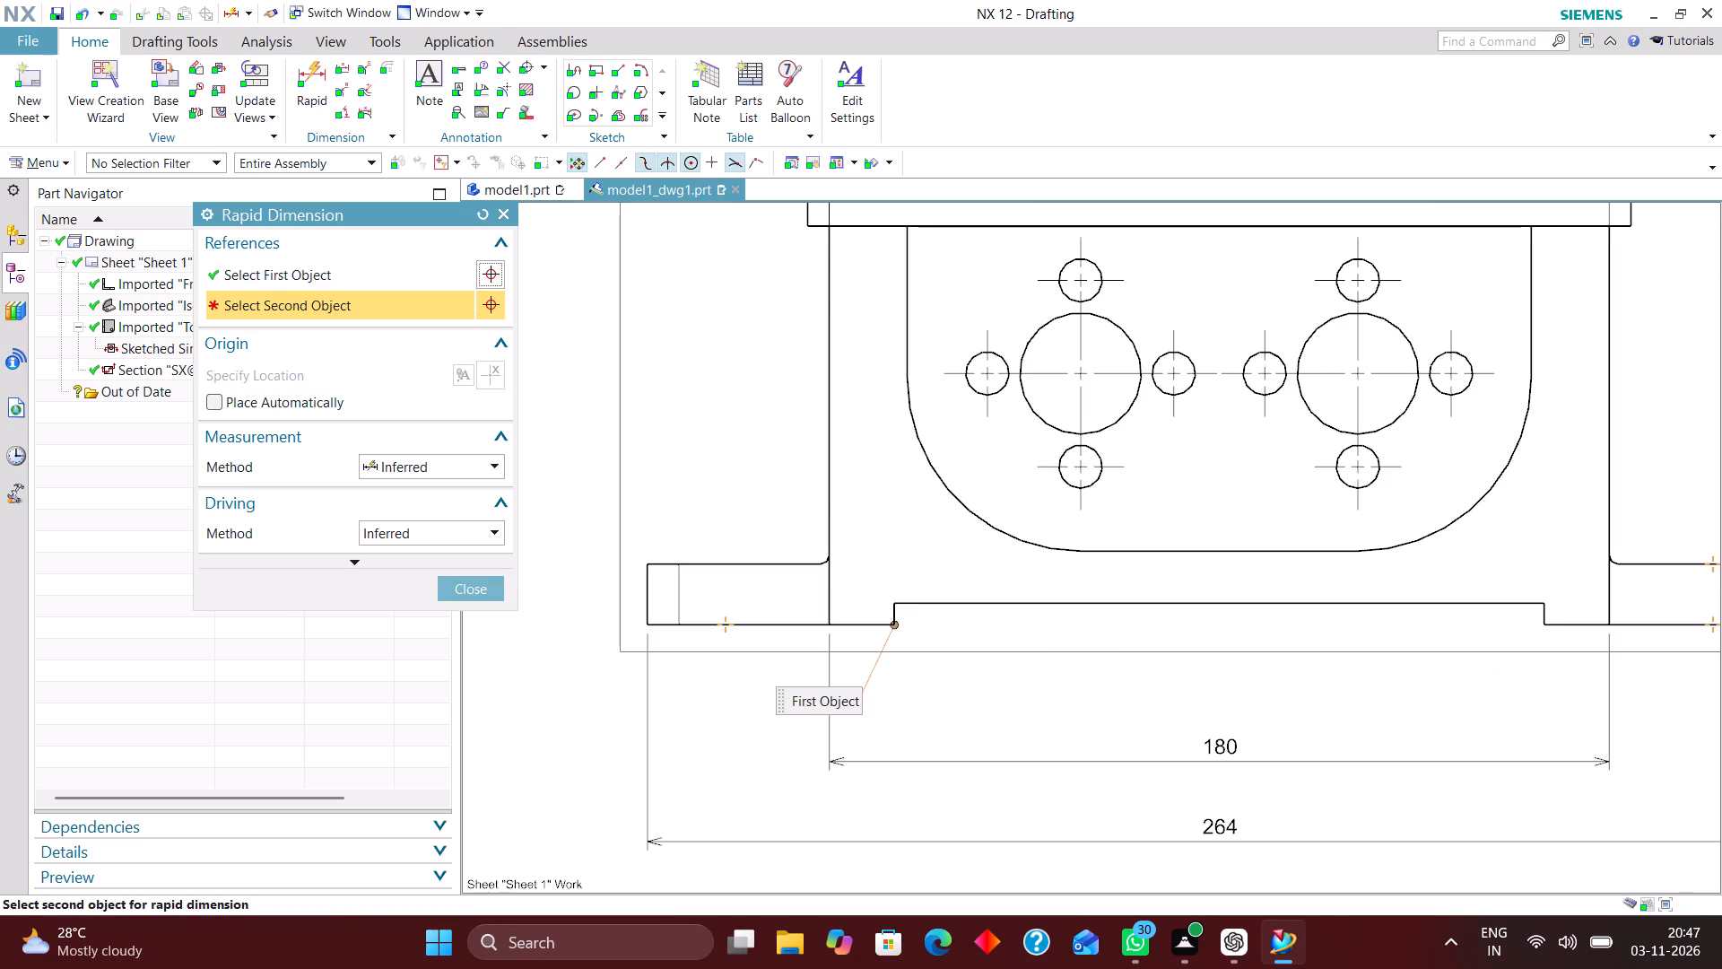
{"action": "left_click", "coordinate": [1544, 624]}
{"action": "left_click", "coordinate": [1237, 682]}
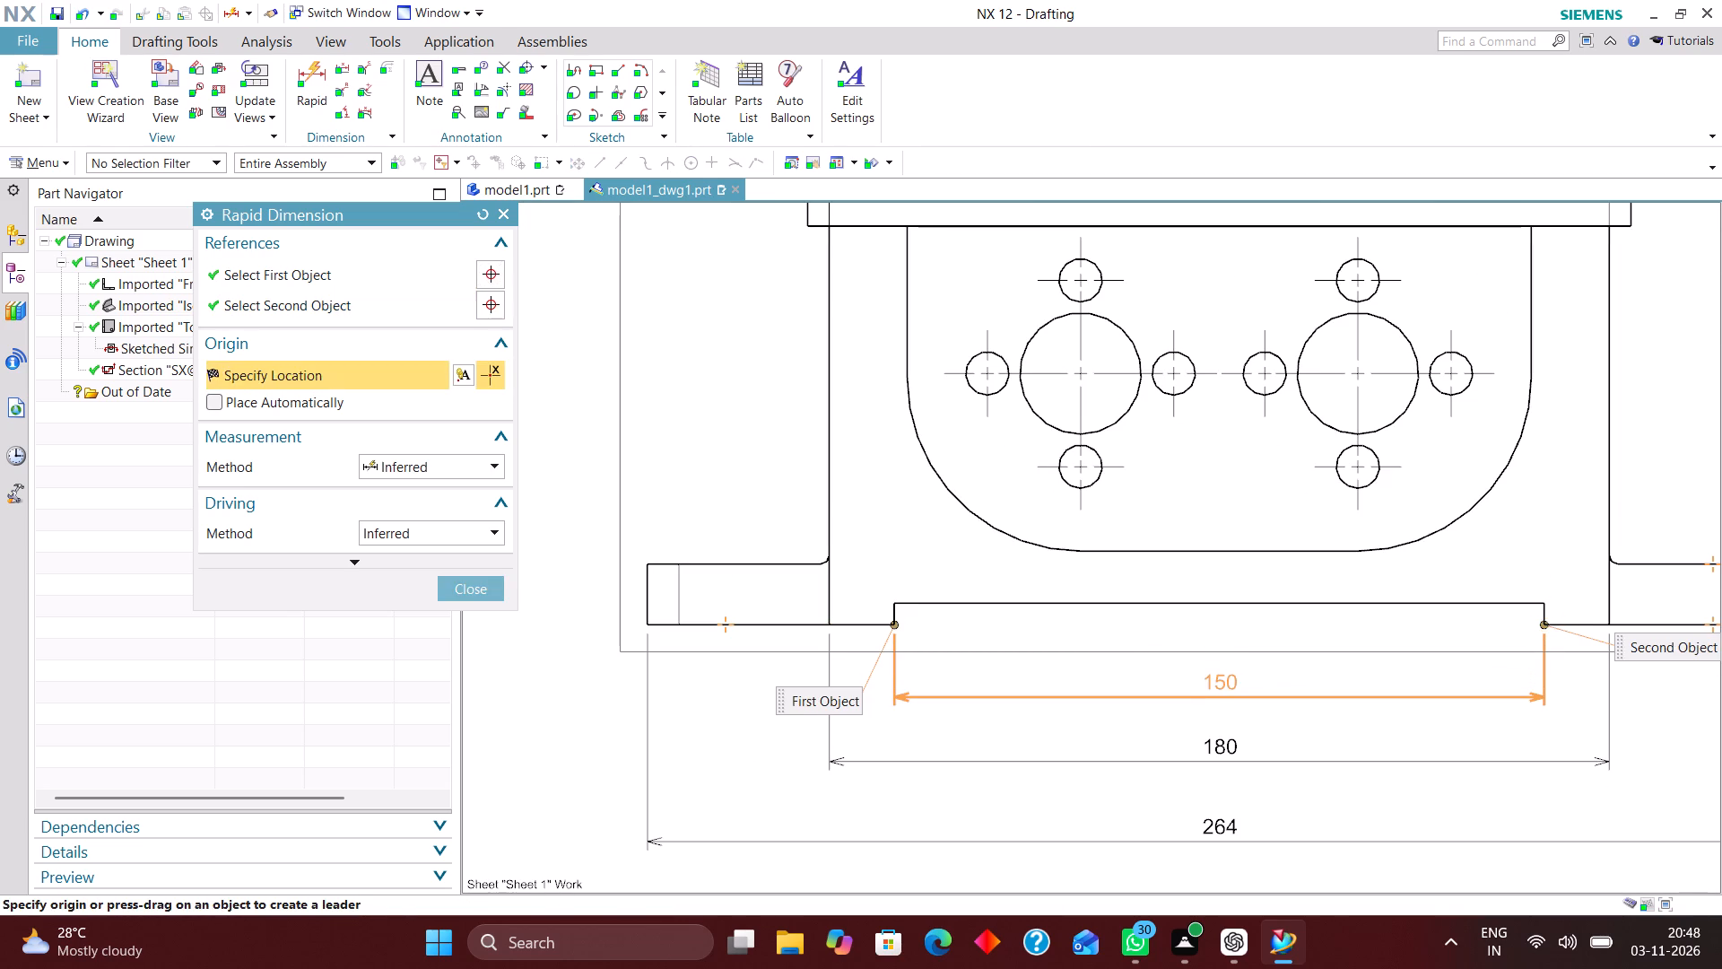
Dimension the bottom recess depth and the mounting foot thickness at the left side of the front view.
{"action": "scroll", "coordinate": [1147, 702], "scroll_direction": "down", "scroll_amount": 3}
{"action": "scroll", "coordinate": [948, 615], "scroll_direction": "up", "scroll_amount": 4}
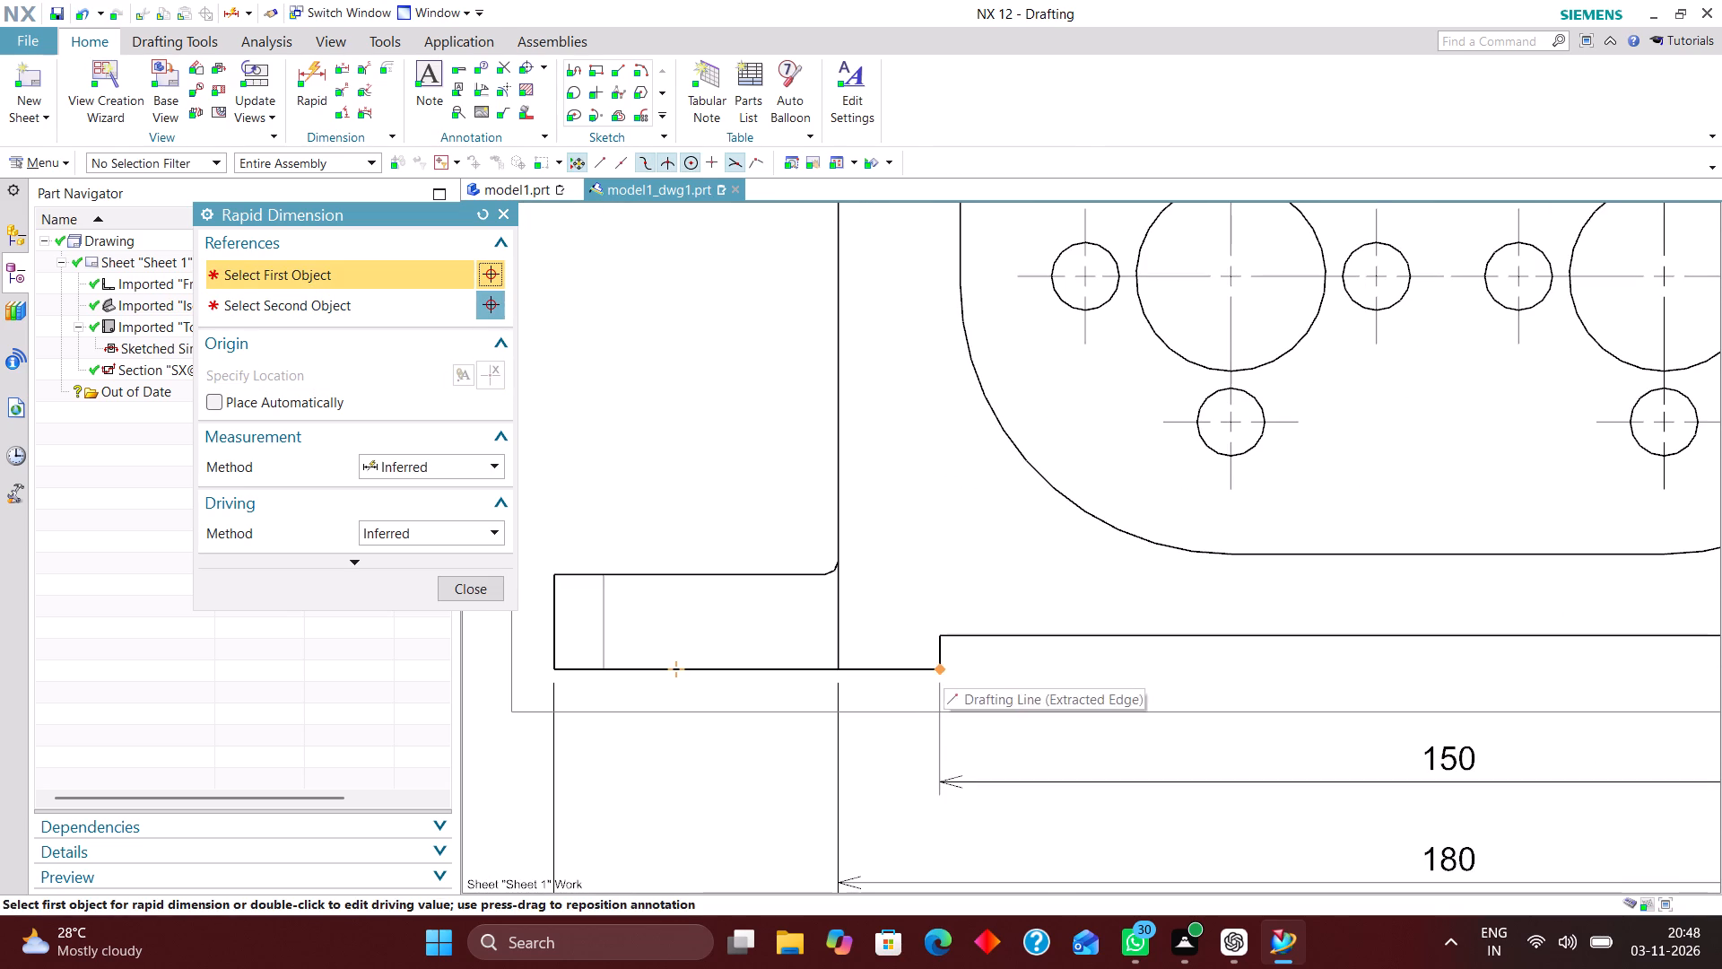
{"action": "left_click", "coordinate": [944, 669]}
{"action": "left_click", "coordinate": [939, 631]}
{"action": "left_click", "coordinate": [726, 459]}
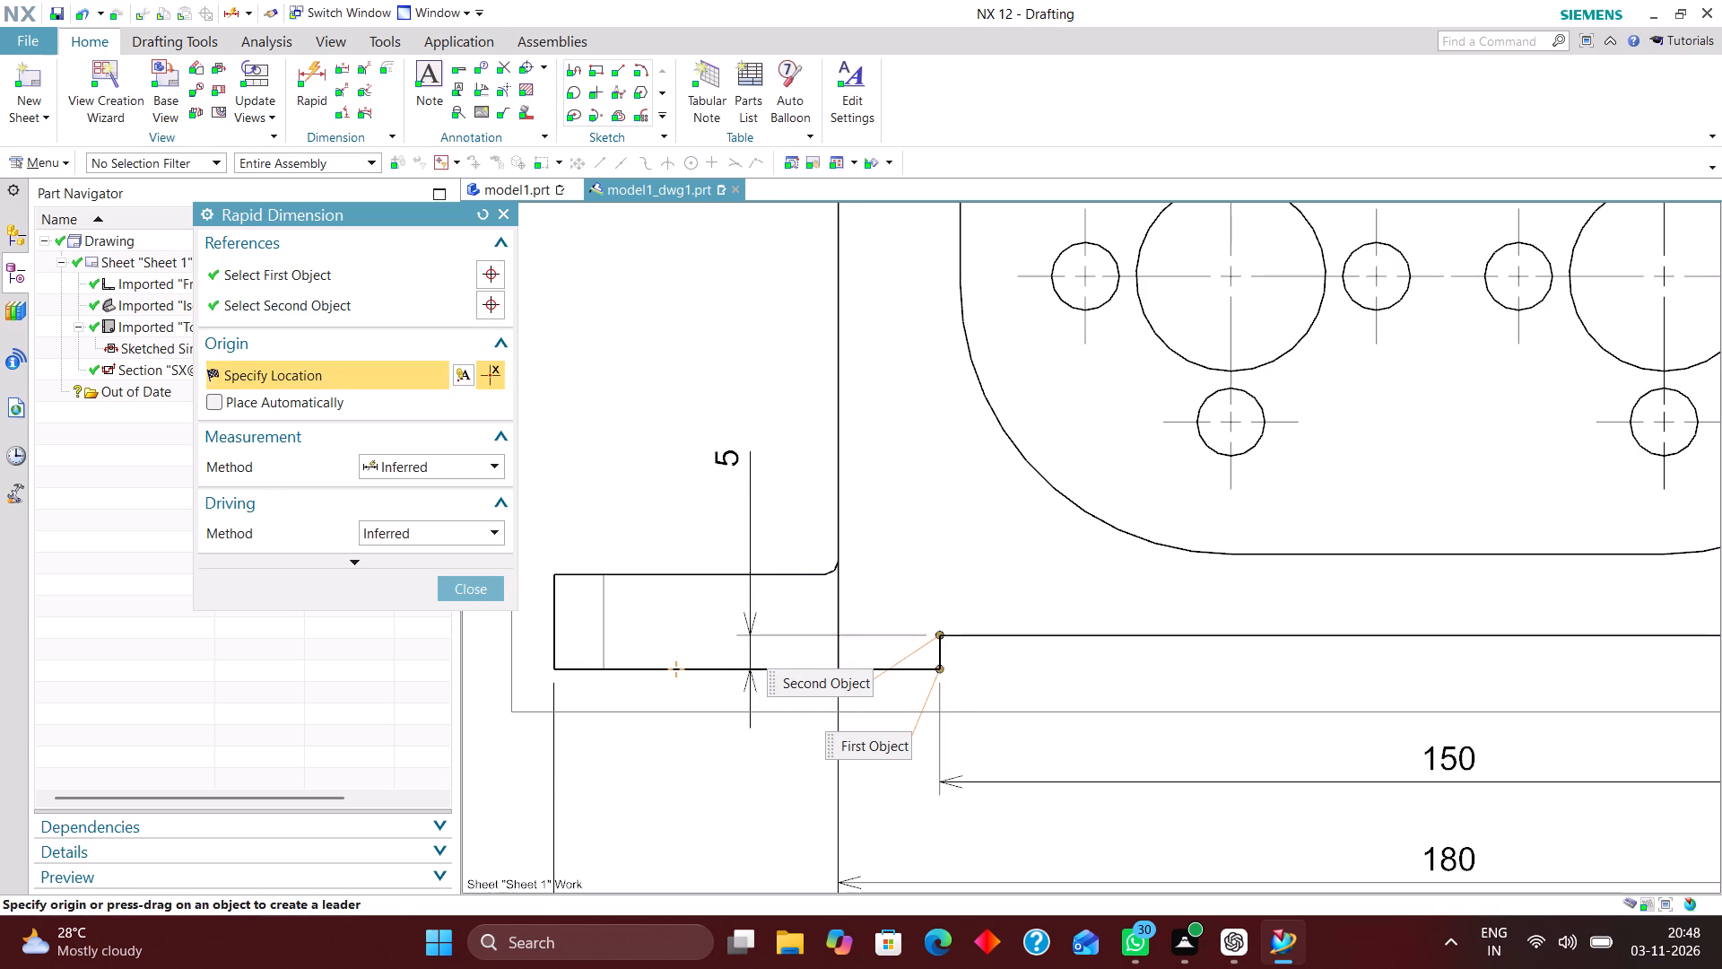
{"action": "scroll", "coordinate": [871, 667], "scroll_direction": "down", "scroll_amount": 3}
{"action": "scroll", "coordinate": [1077, 645], "scroll_direction": "down", "scroll_amount": 2}
{"action": "scroll", "coordinate": [793, 656], "scroll_direction": "up", "scroll_amount": 3}
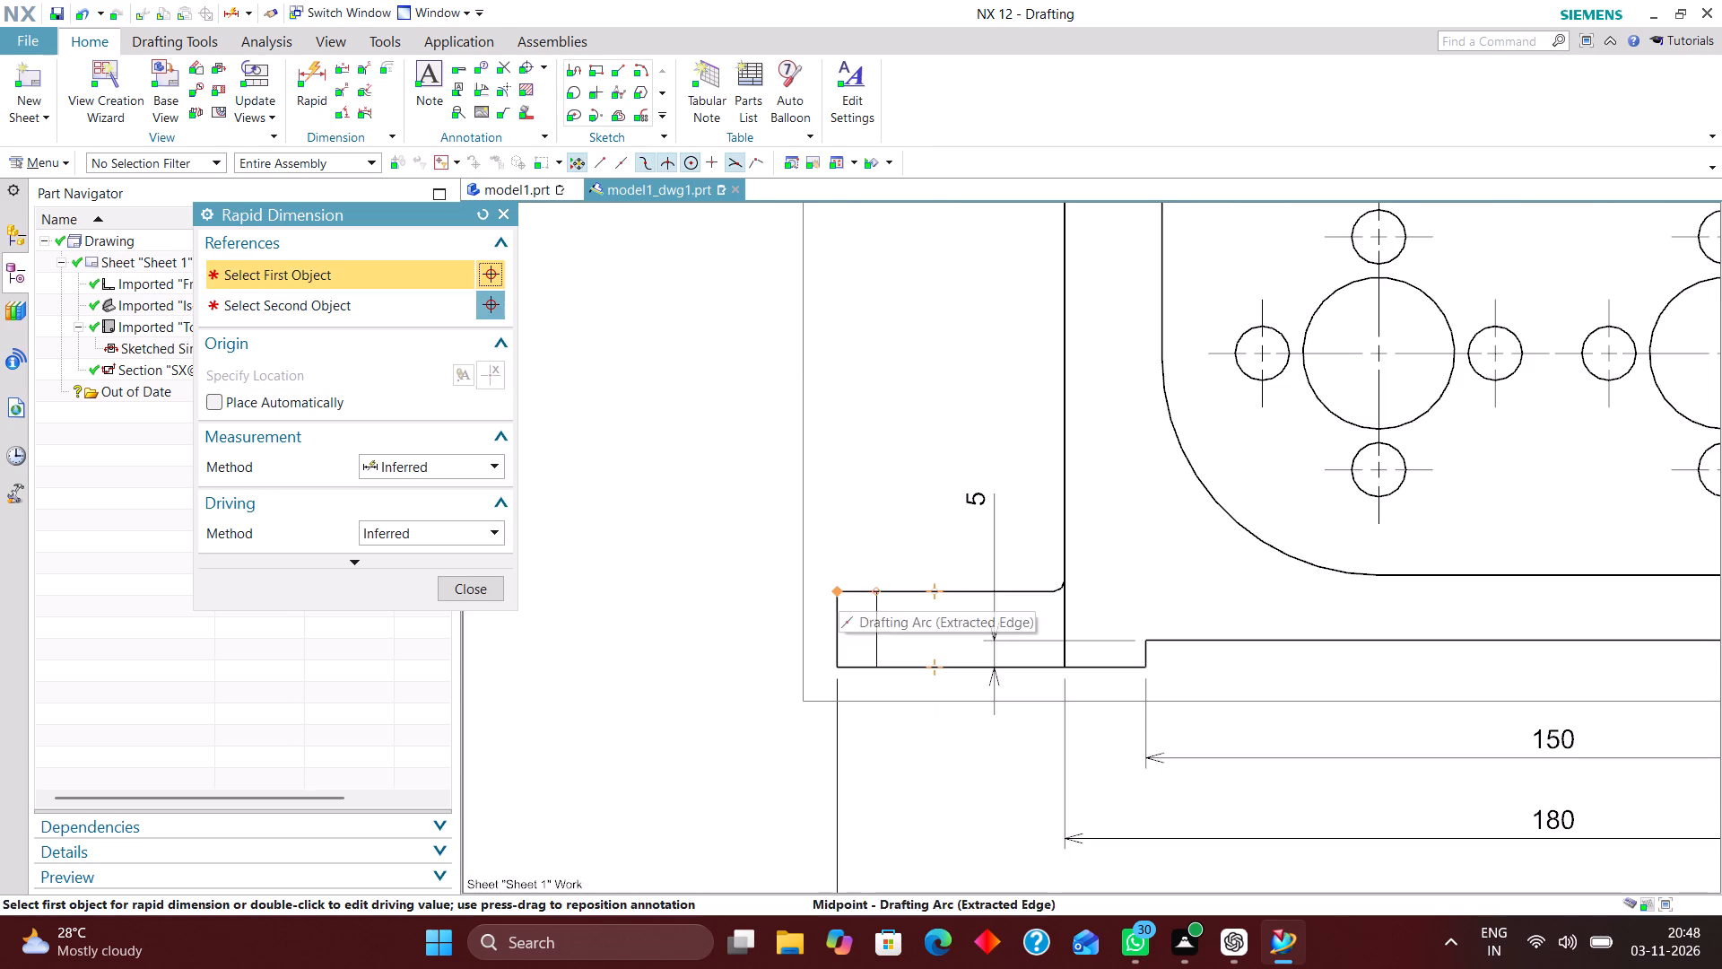
{"action": "left_click", "coordinate": [839, 588]}
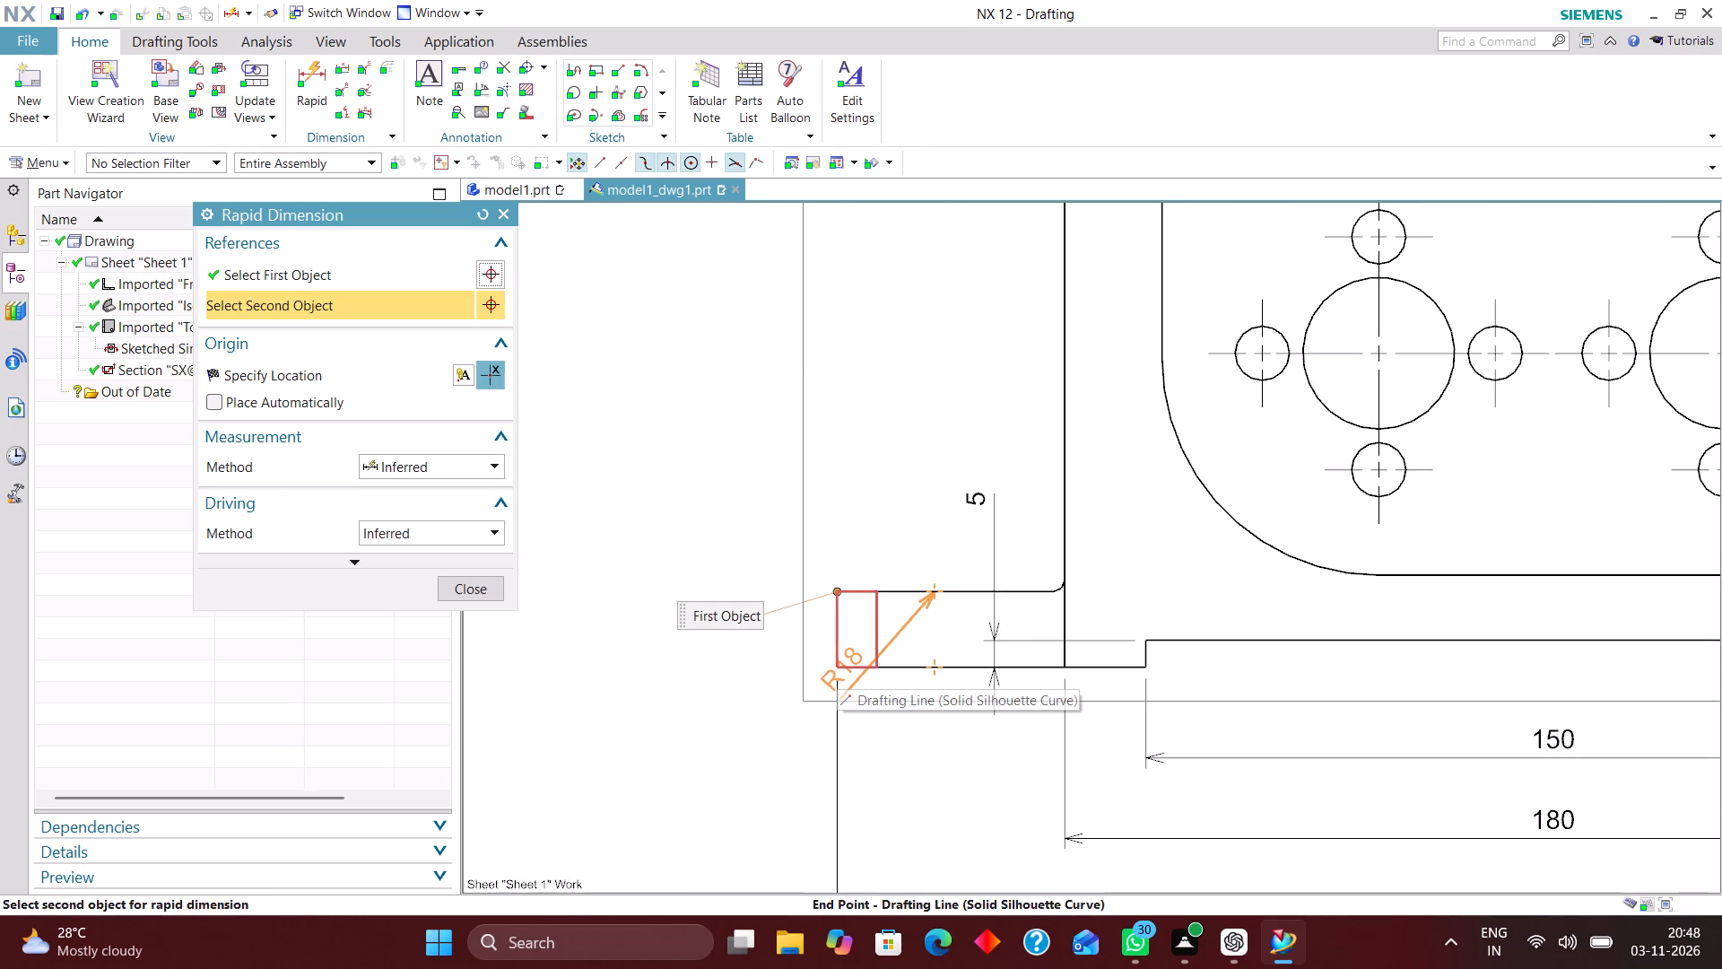
{"action": "left_click", "coordinate": [839, 665]}
{"action": "left_click", "coordinate": [657, 537]}
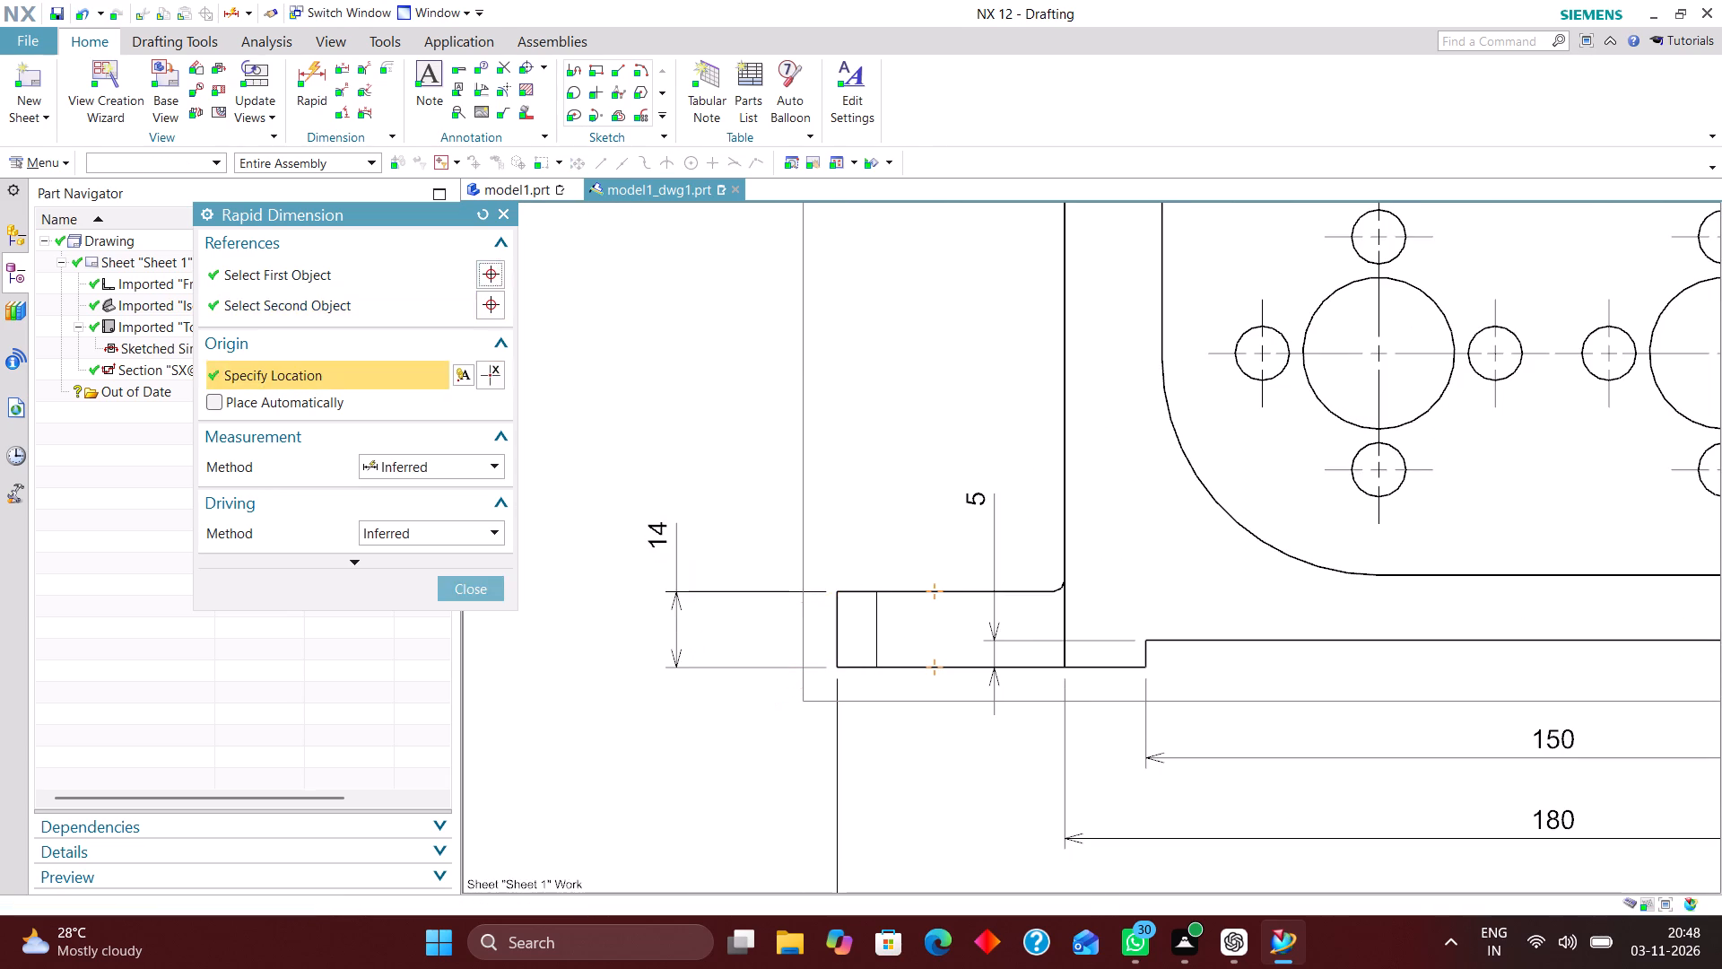
Dimension the top flange thickness at the left end of the front view.
{"action": "scroll", "coordinate": [752, 643], "scroll_direction": "down", "scroll_amount": 2}
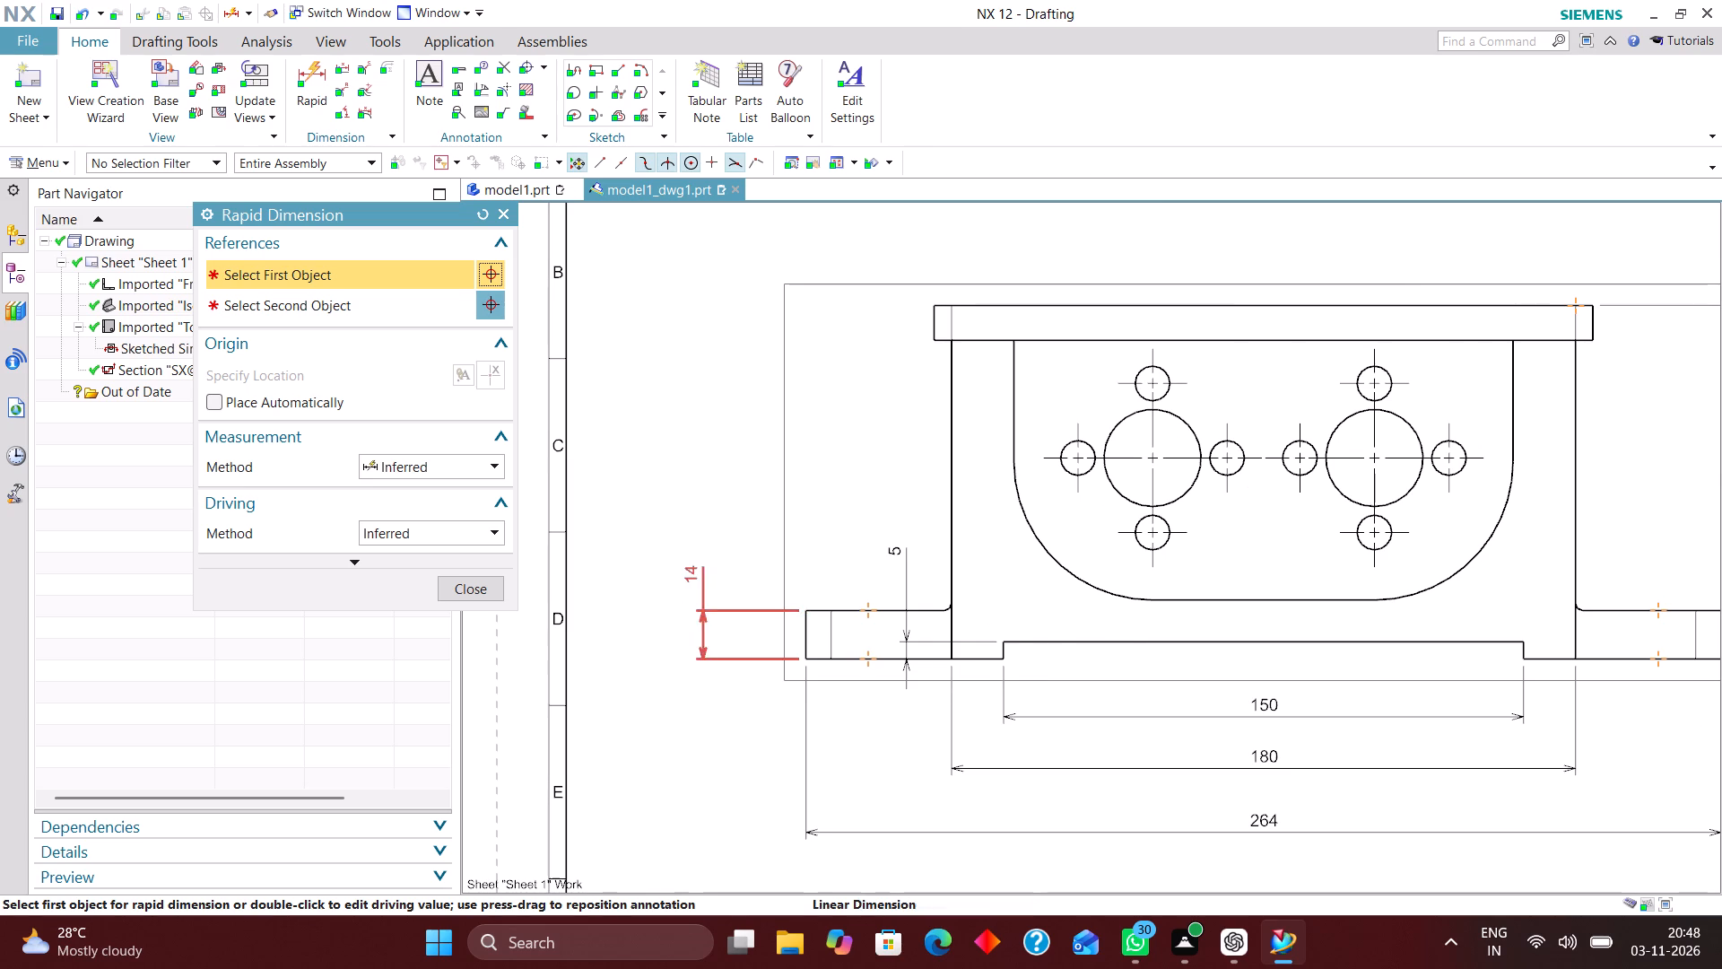
{"action": "scroll", "coordinate": [962, 291], "scroll_direction": "up", "scroll_amount": 2}
{"action": "left_click", "coordinate": [919, 307]}
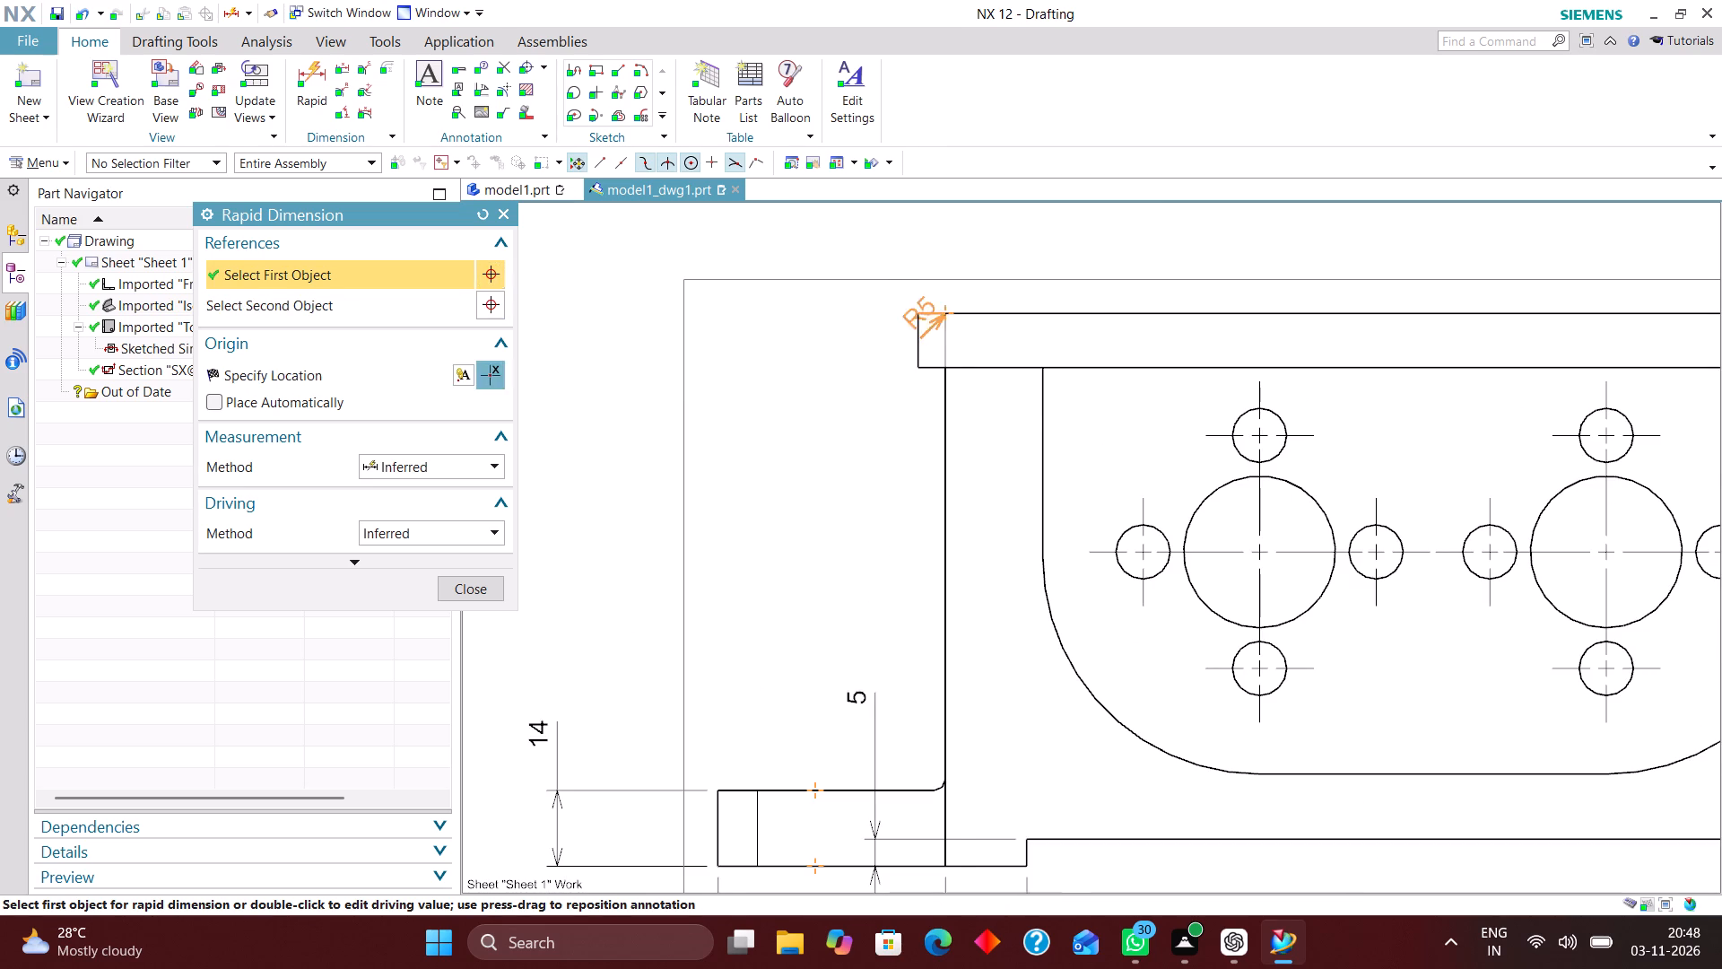
{"action": "left_click", "coordinate": [917, 371]}
{"action": "left_click", "coordinate": [727, 345]}
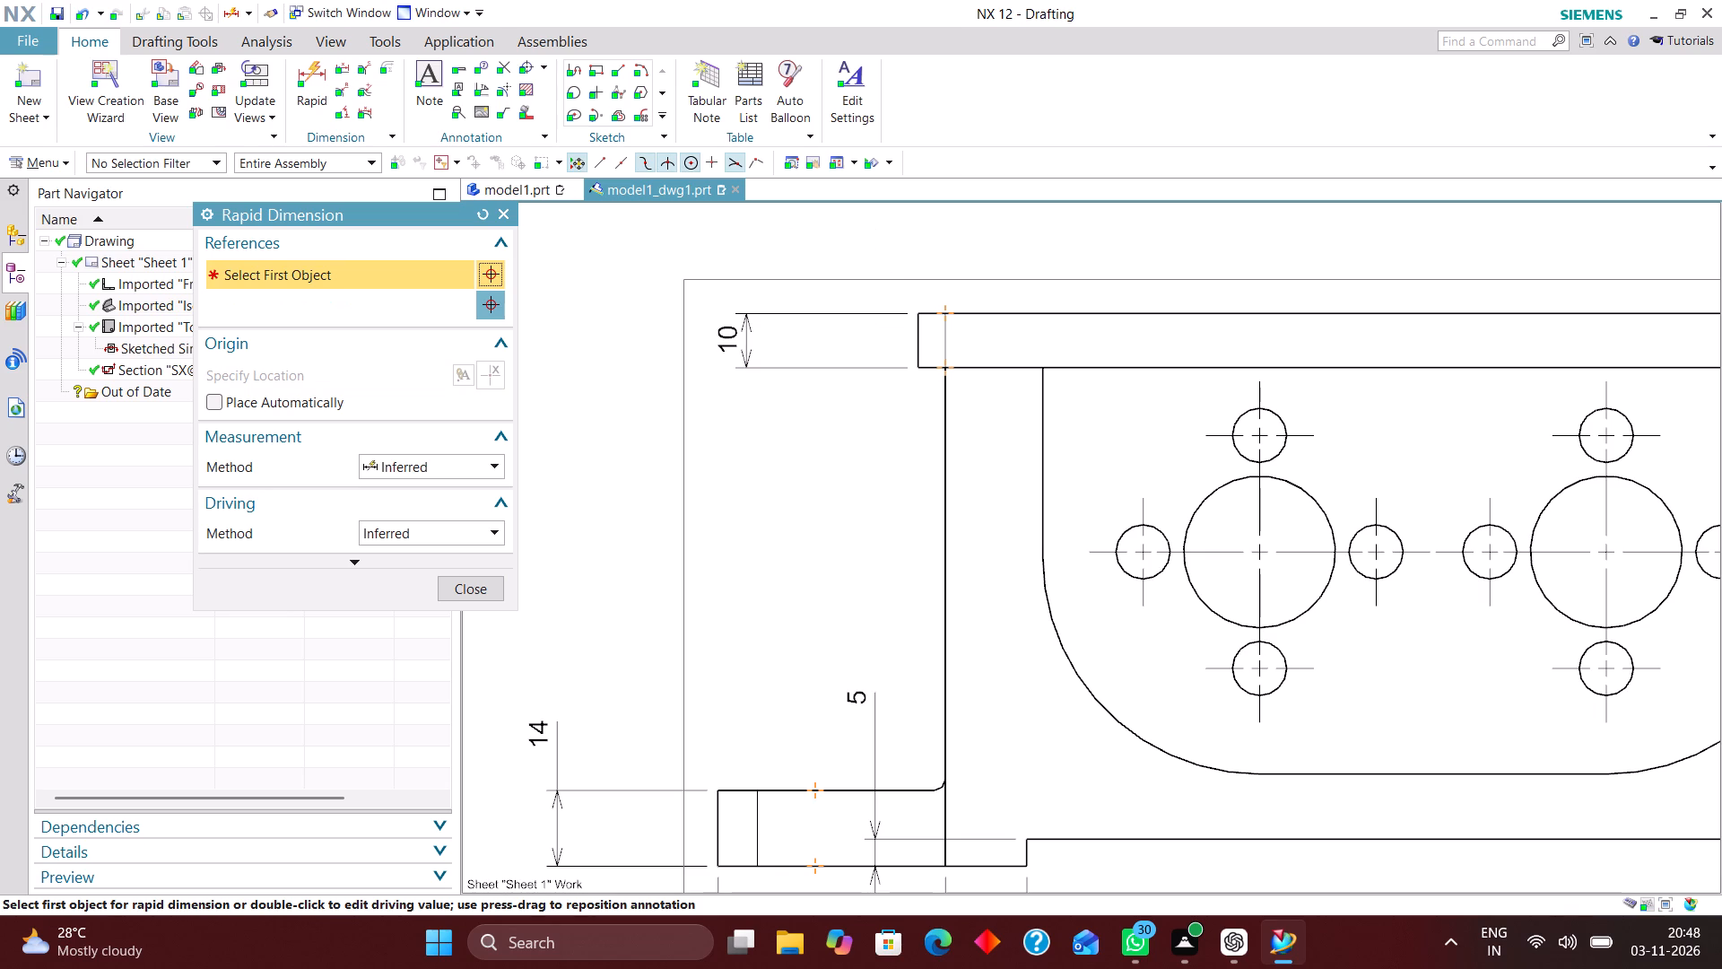
Dimension the horizontal centre distance between the two large bores, placing it above the front view.
{"action": "scroll", "coordinate": [959, 614], "scroll_direction": "down", "scroll_amount": 2}
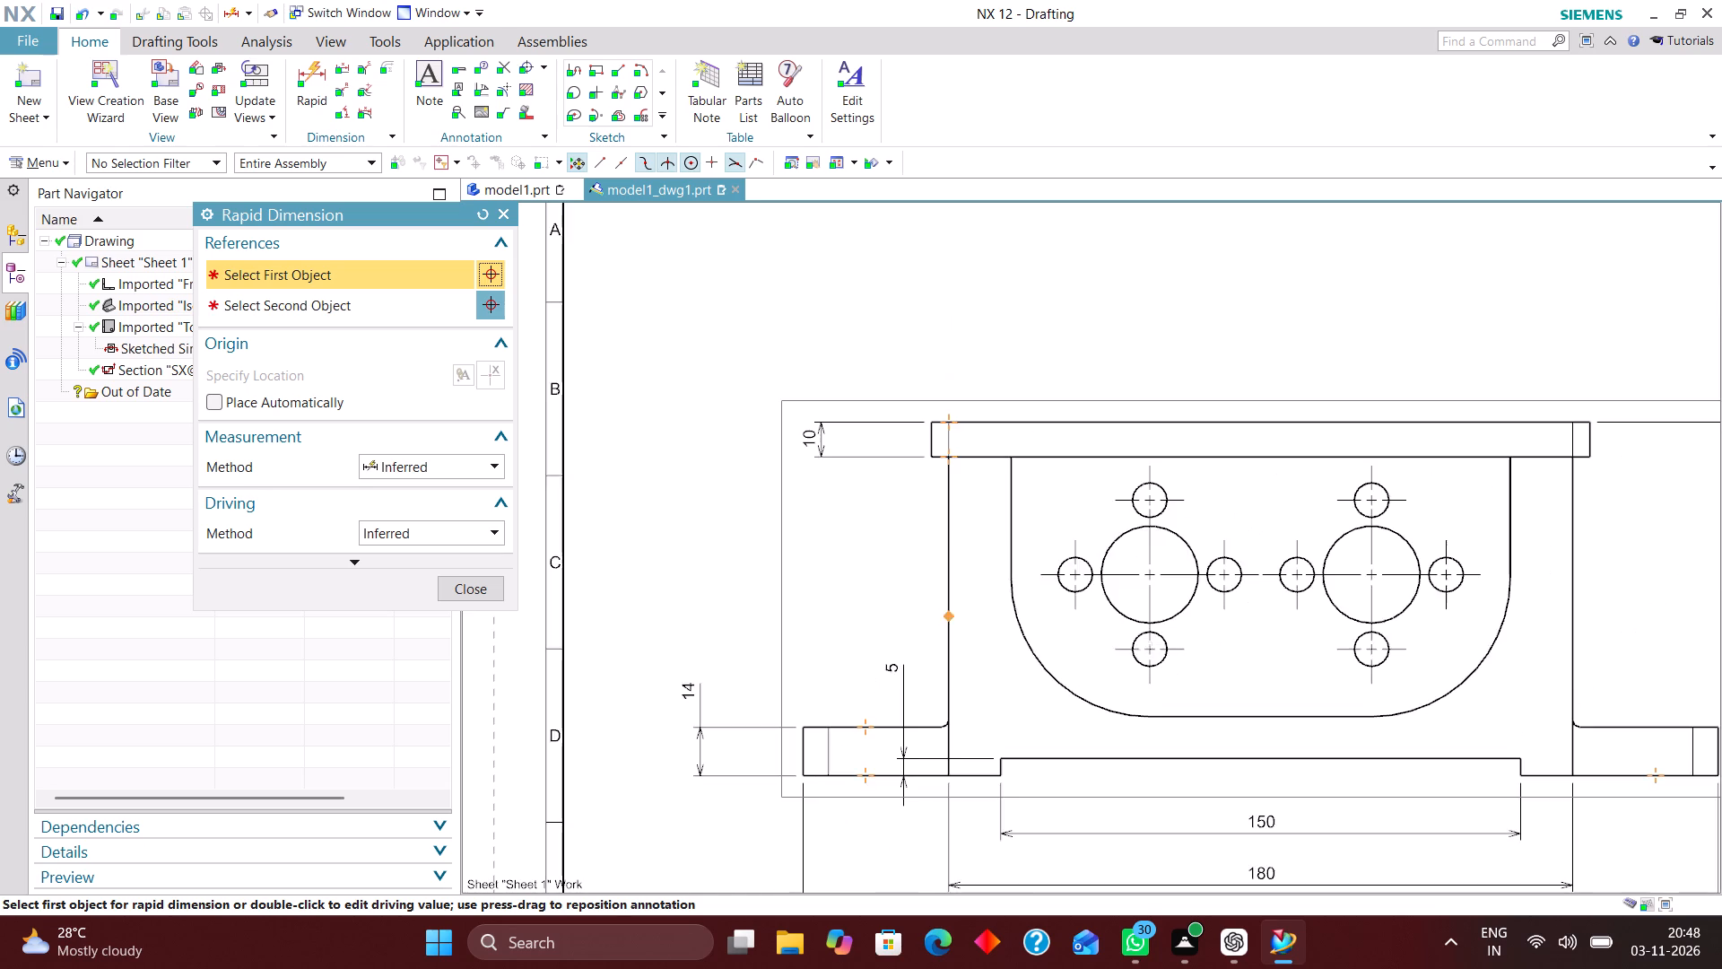
{"action": "scroll", "coordinate": [970, 630], "scroll_direction": "down", "scroll_amount": 2}
{"action": "scroll", "coordinate": [1134, 627], "scroll_direction": "up", "scroll_amount": 2}
{"action": "scroll", "coordinate": [874, 567], "scroll_direction": "down", "scroll_amount": 1}
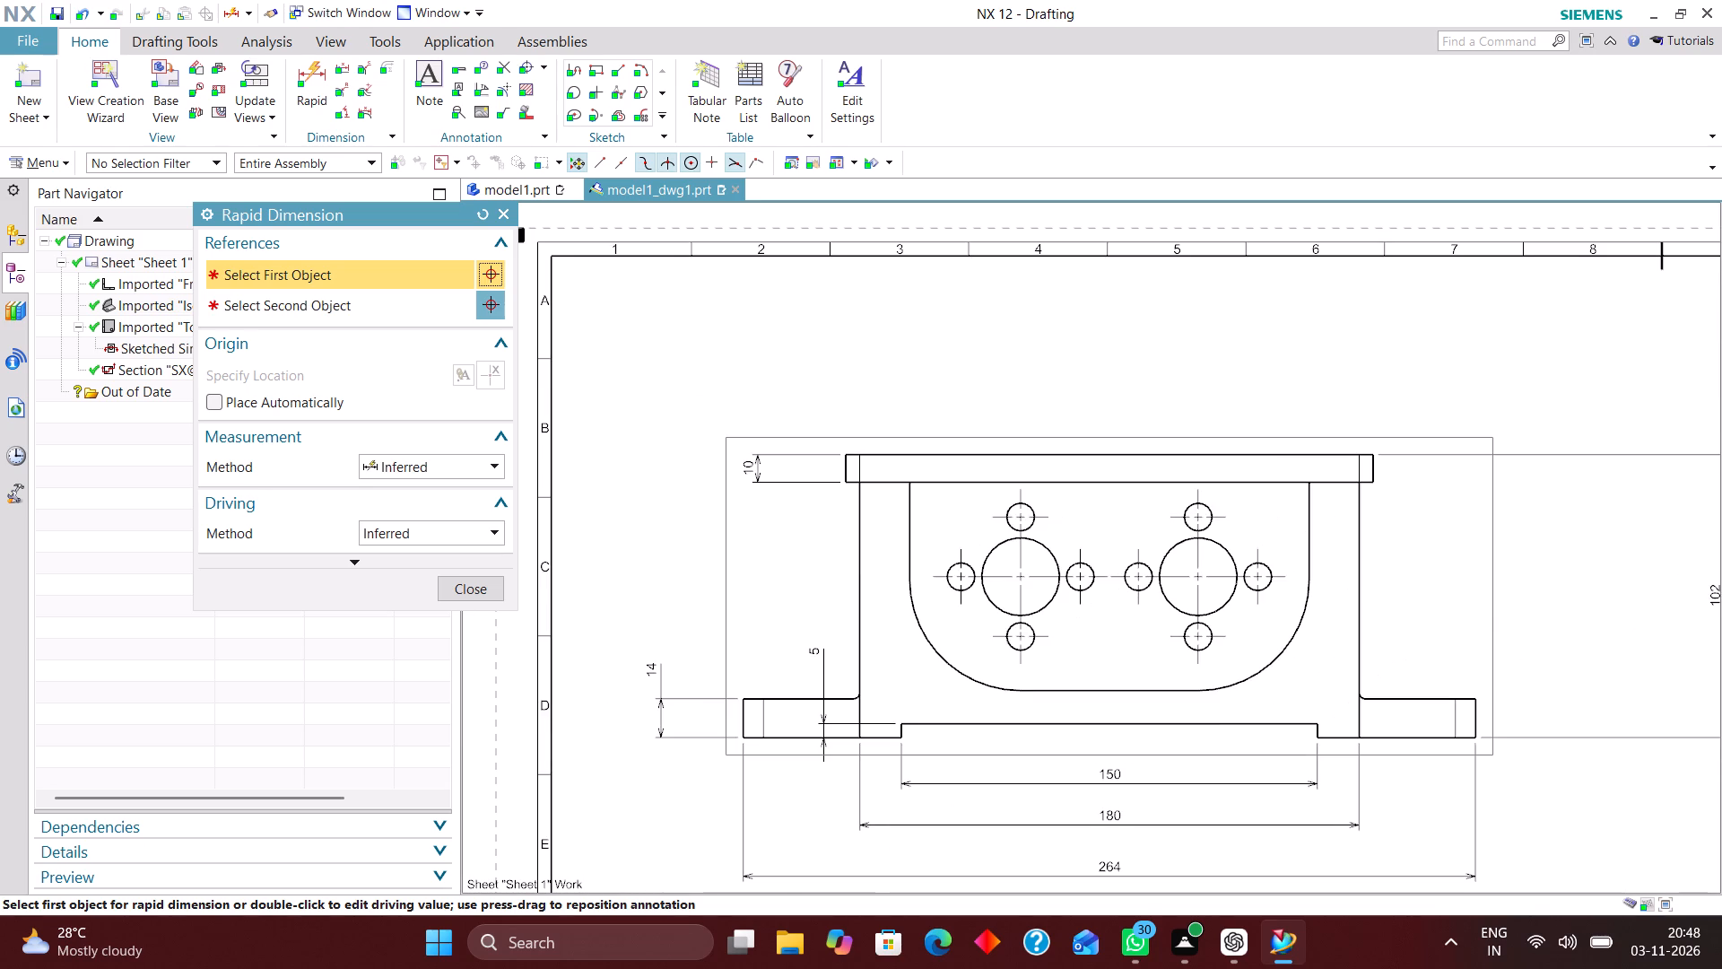
{"action": "scroll", "coordinate": [1112, 613], "scroll_direction": "up", "scroll_amount": 2}
{"action": "scroll", "coordinate": [1031, 508], "scroll_direction": "down", "scroll_amount": 3}
{"action": "scroll", "coordinate": [1050, 621], "scroll_direction": "up", "scroll_amount": 1}
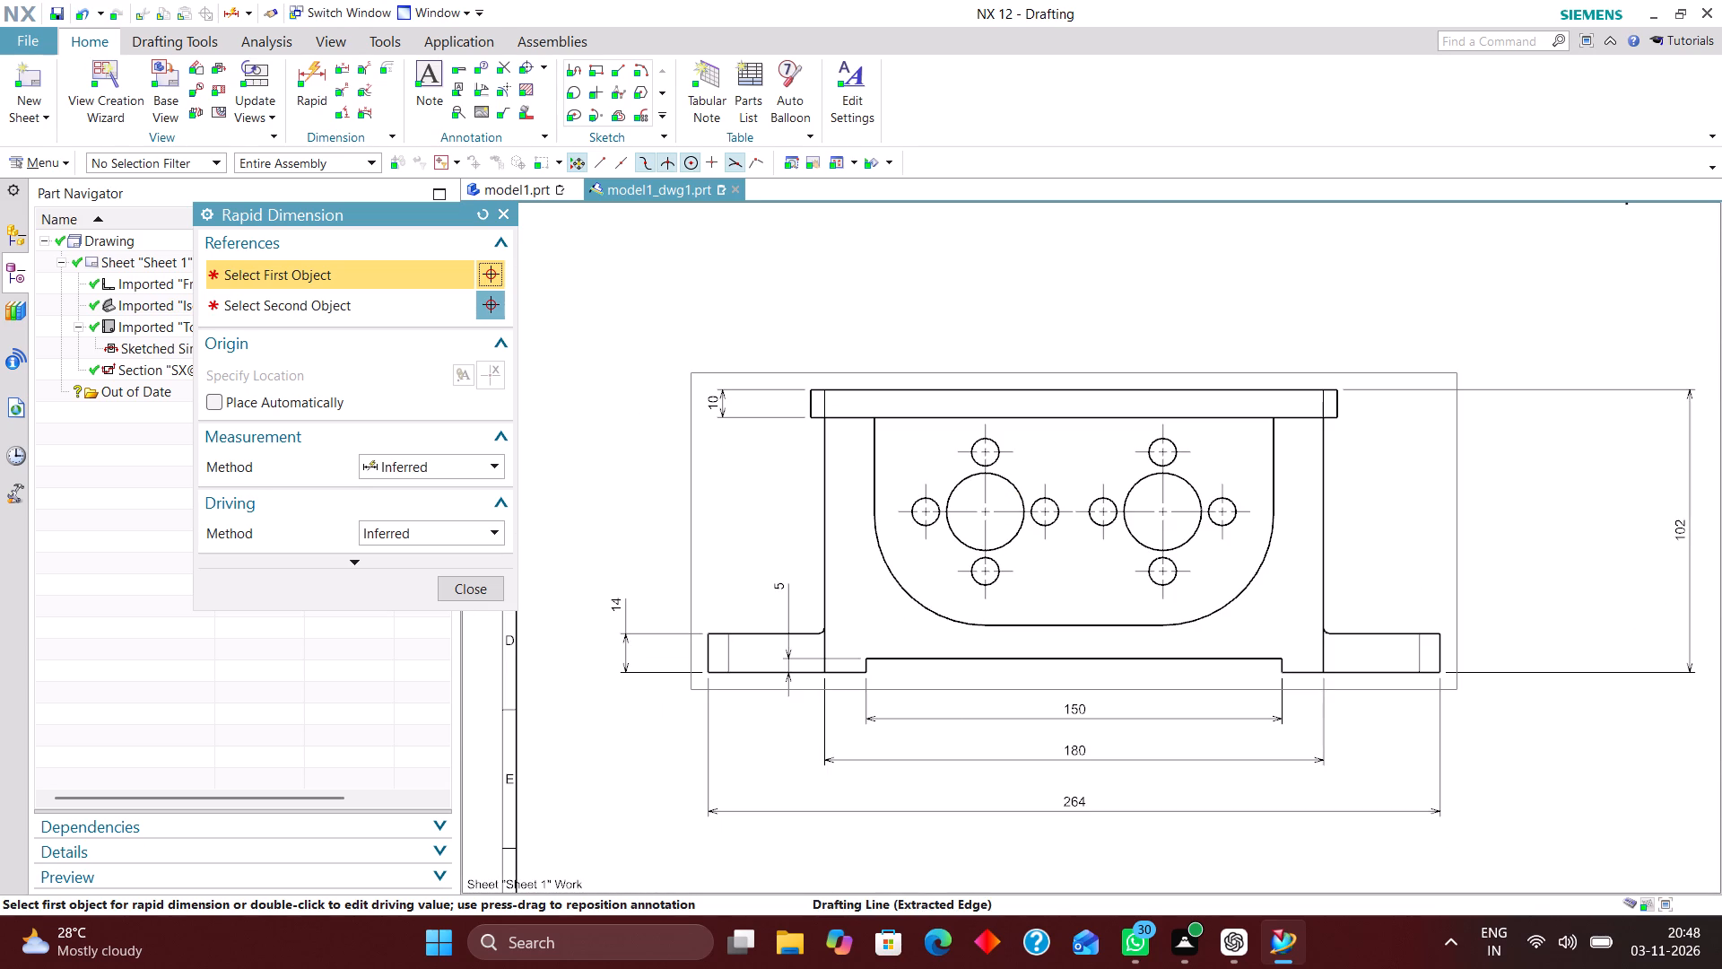
{"action": "scroll", "coordinate": [989, 591], "scroll_direction": "up", "scroll_amount": 4}
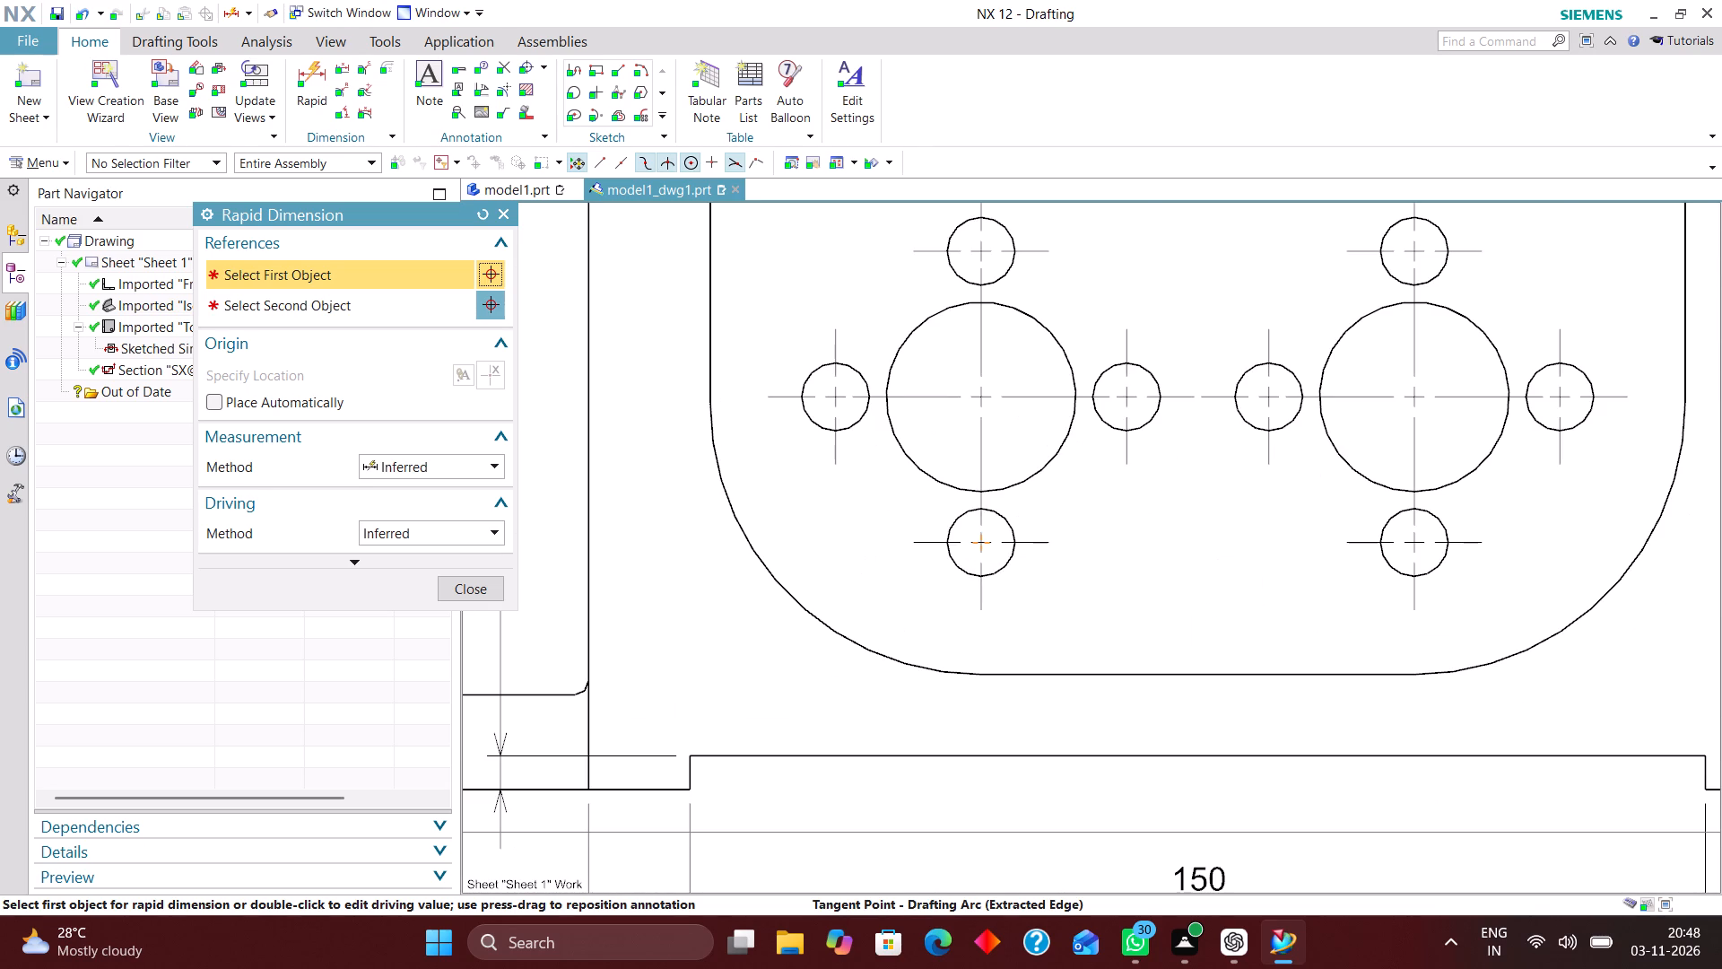
{"action": "left_click", "coordinate": [977, 454]}
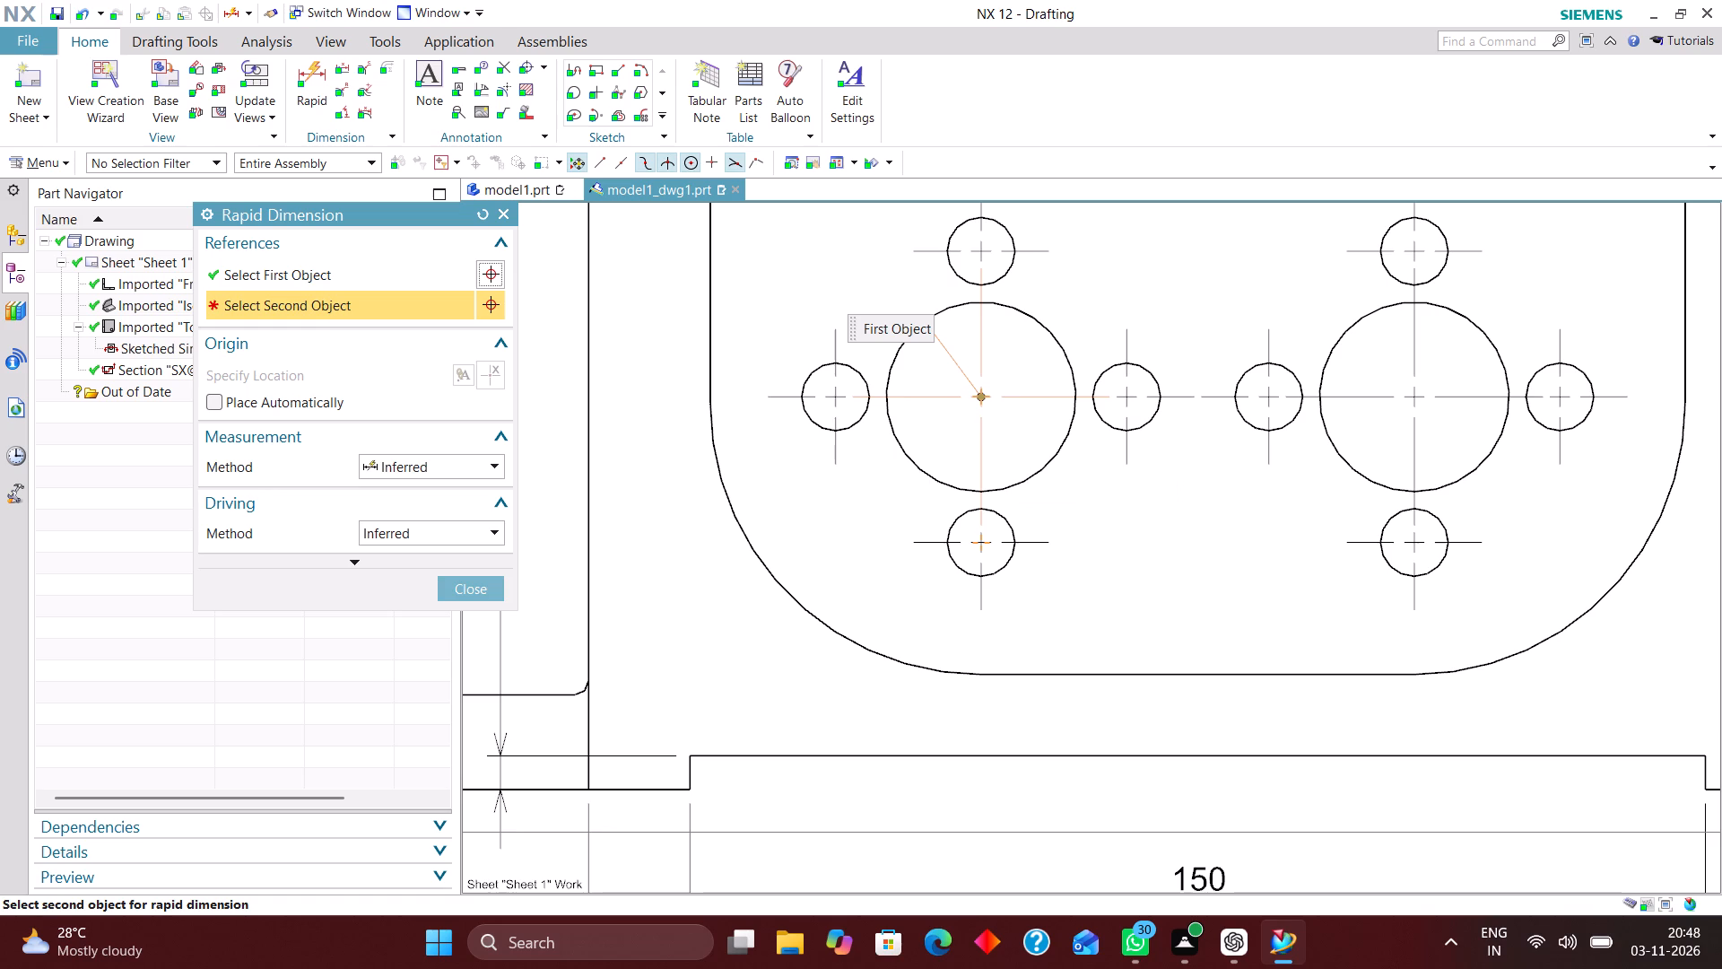
{"action": "left_click", "coordinate": [1410, 461]}
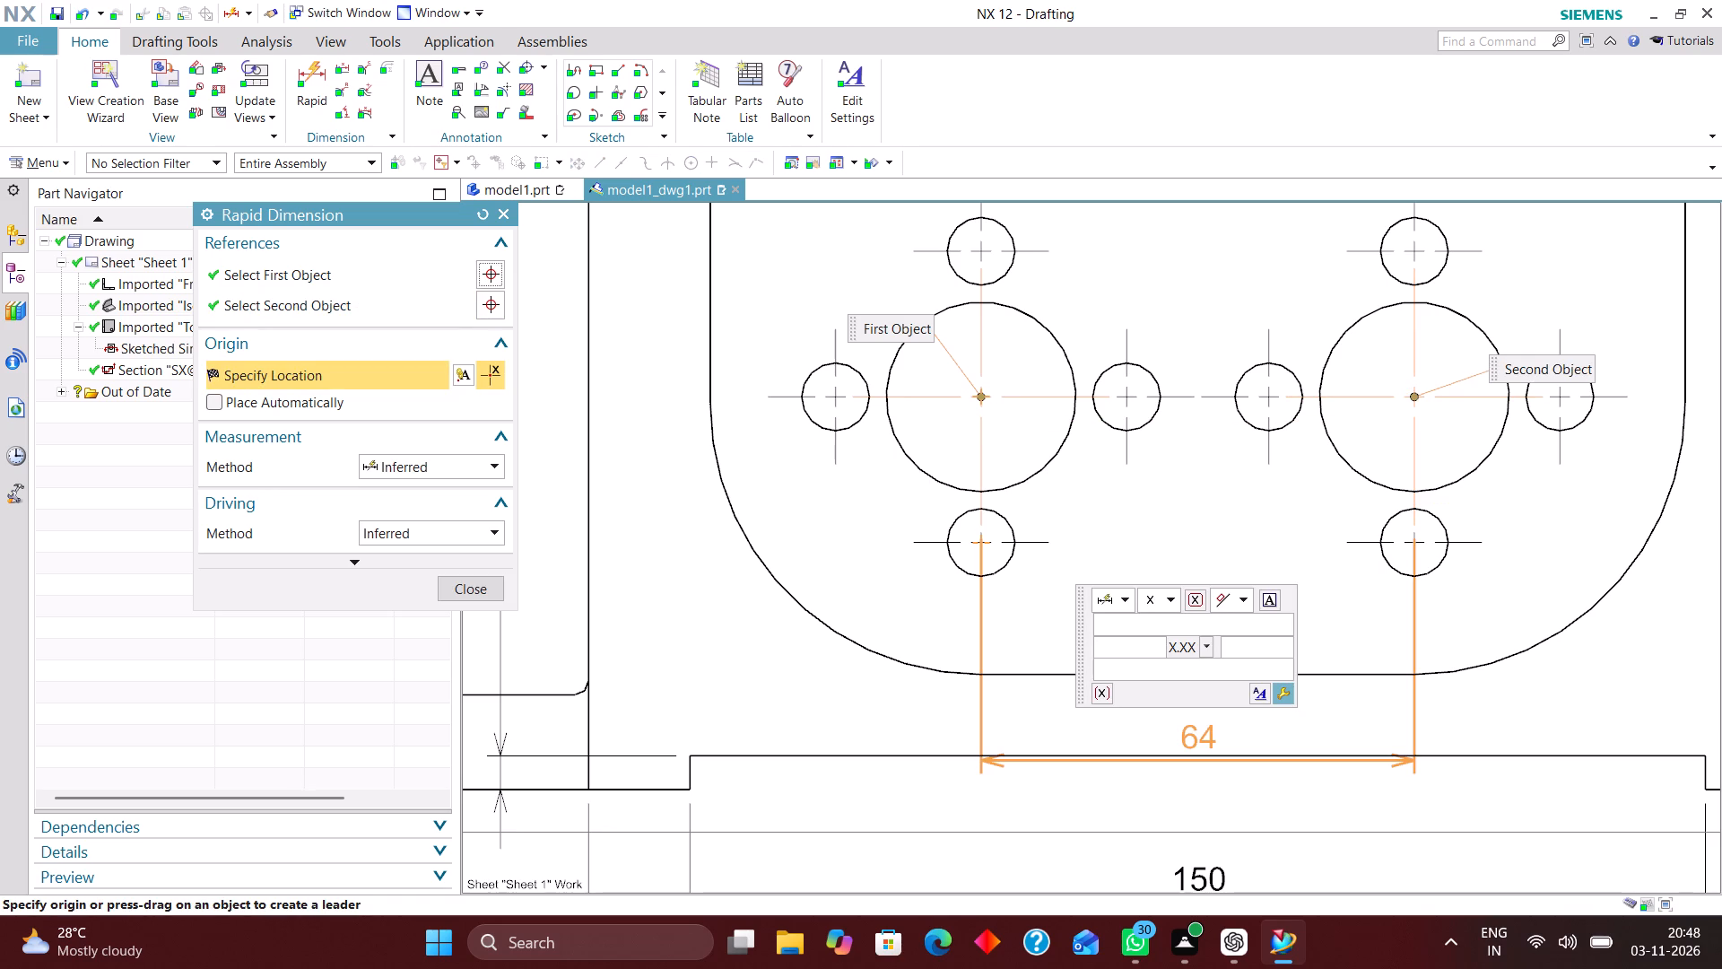
{"action": "scroll", "coordinate": [1161, 688], "scroll_direction": "down", "scroll_amount": 4}
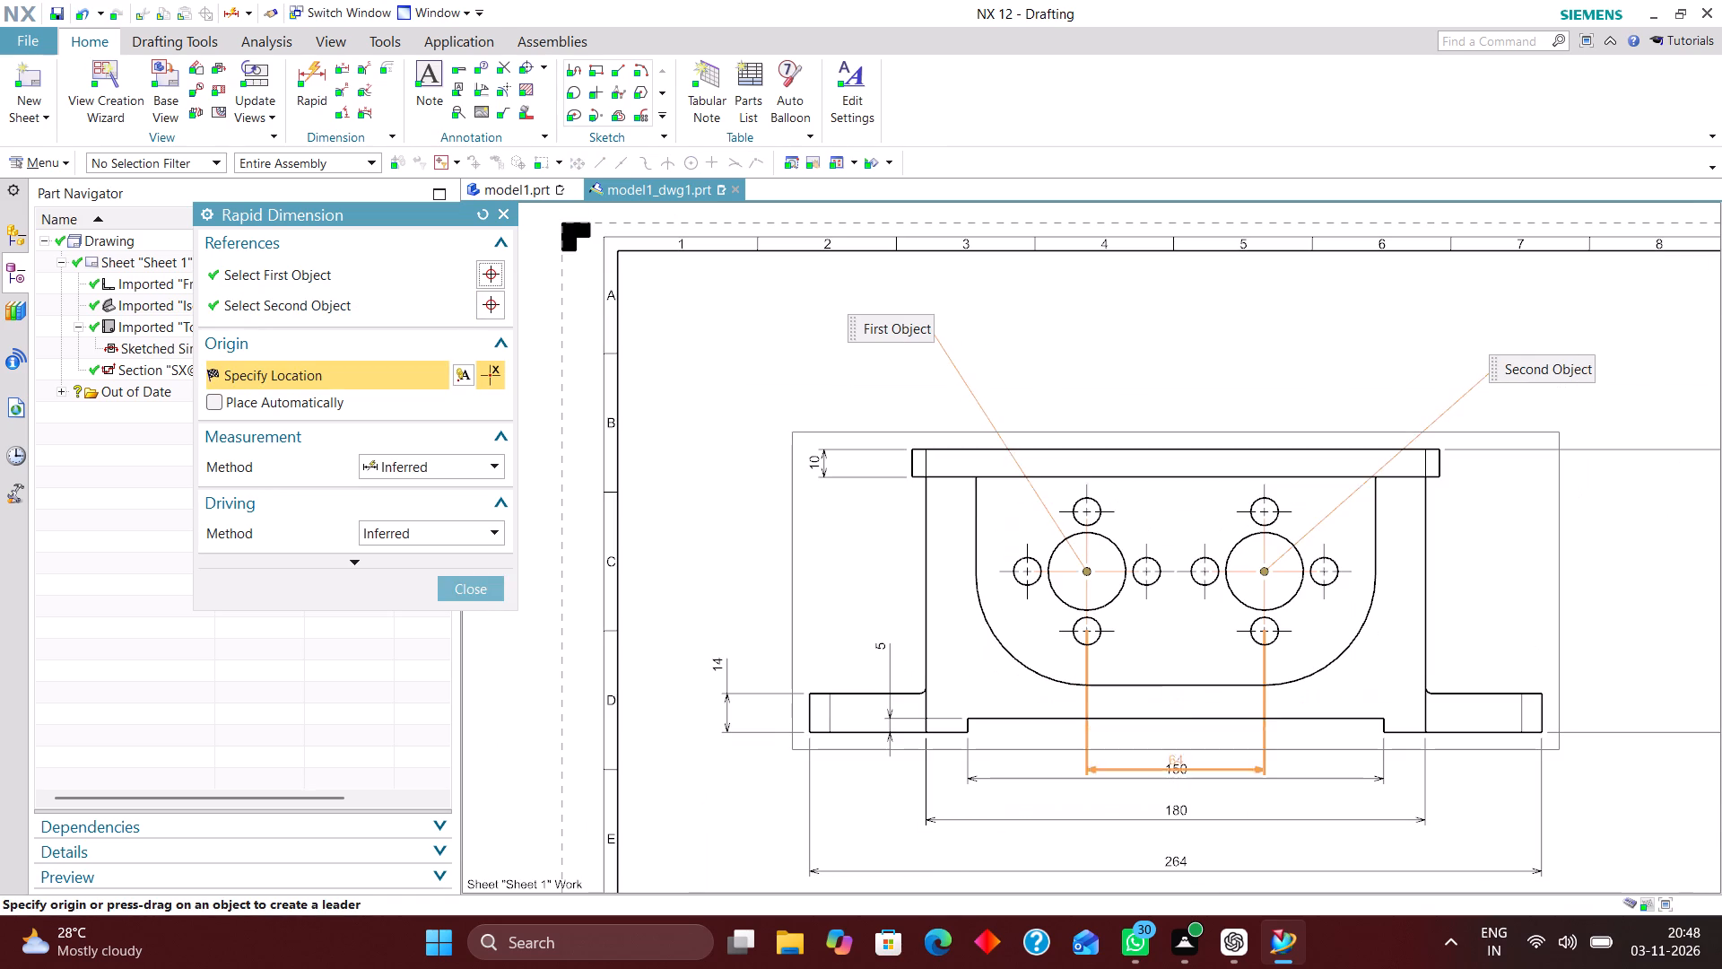
{"action": "left_click", "coordinate": [1157, 388]}
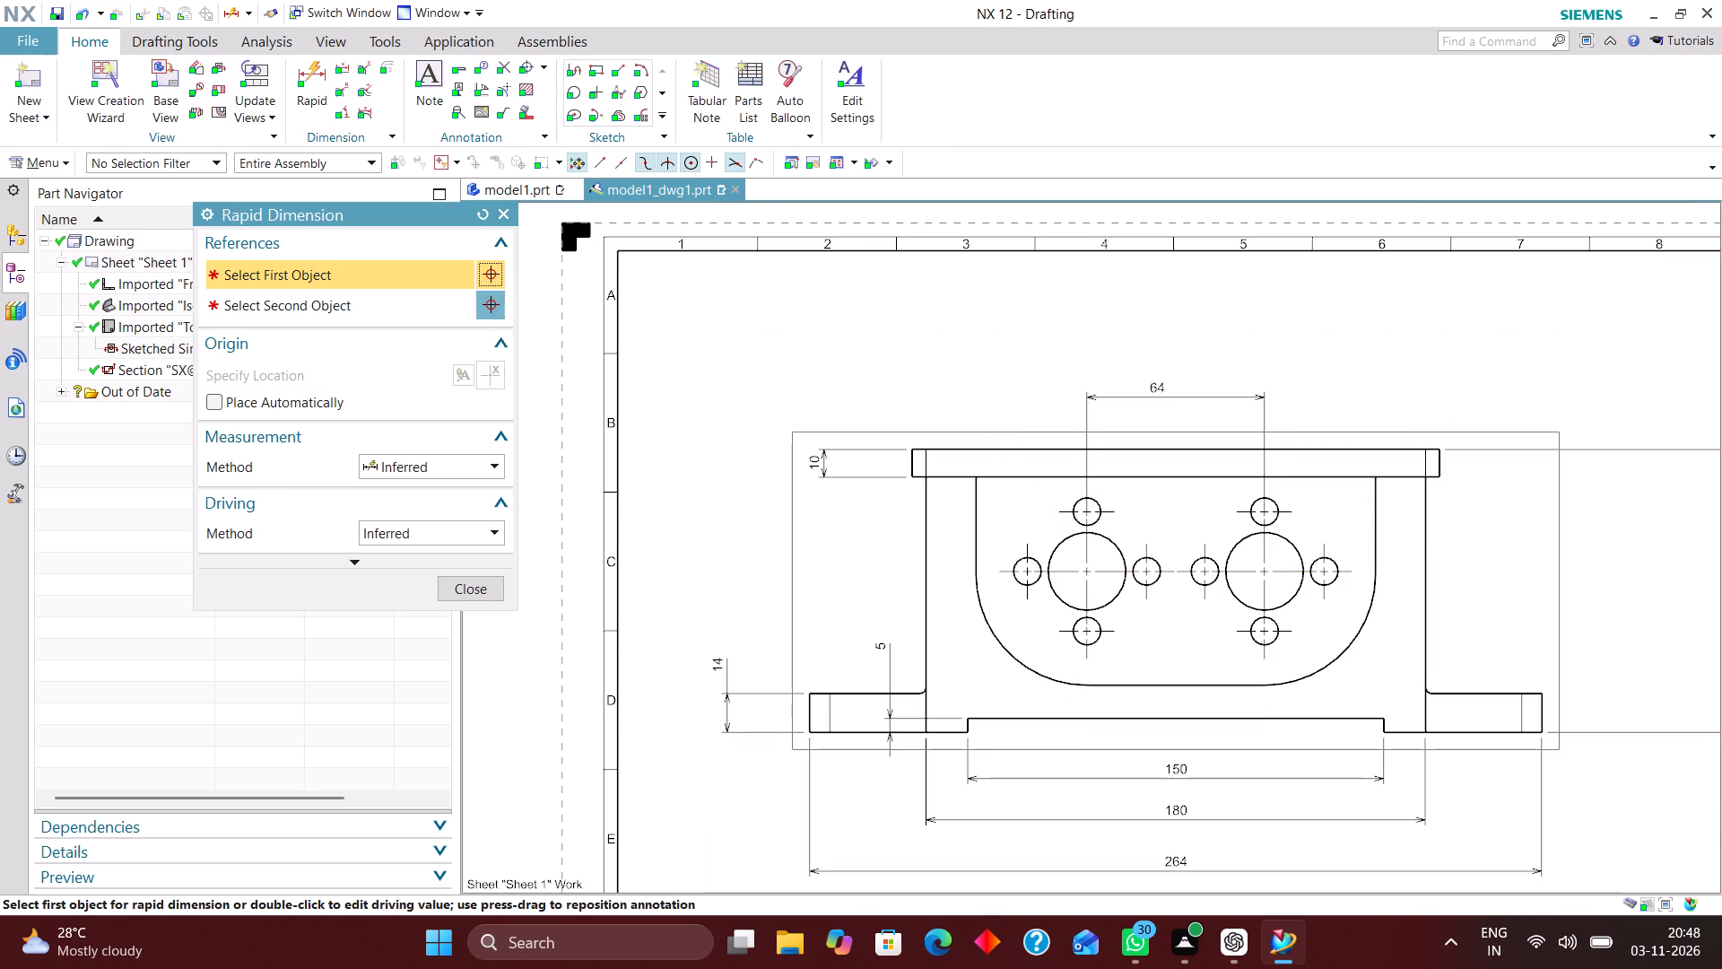
Dimension the full width of the top flange, placing it above the bore centre-distance dimension on the front view.
{"action": "scroll", "coordinate": [929, 438], "scroll_direction": "up", "scroll_amount": 4}
{"action": "left_click", "coordinate": [890, 460]}
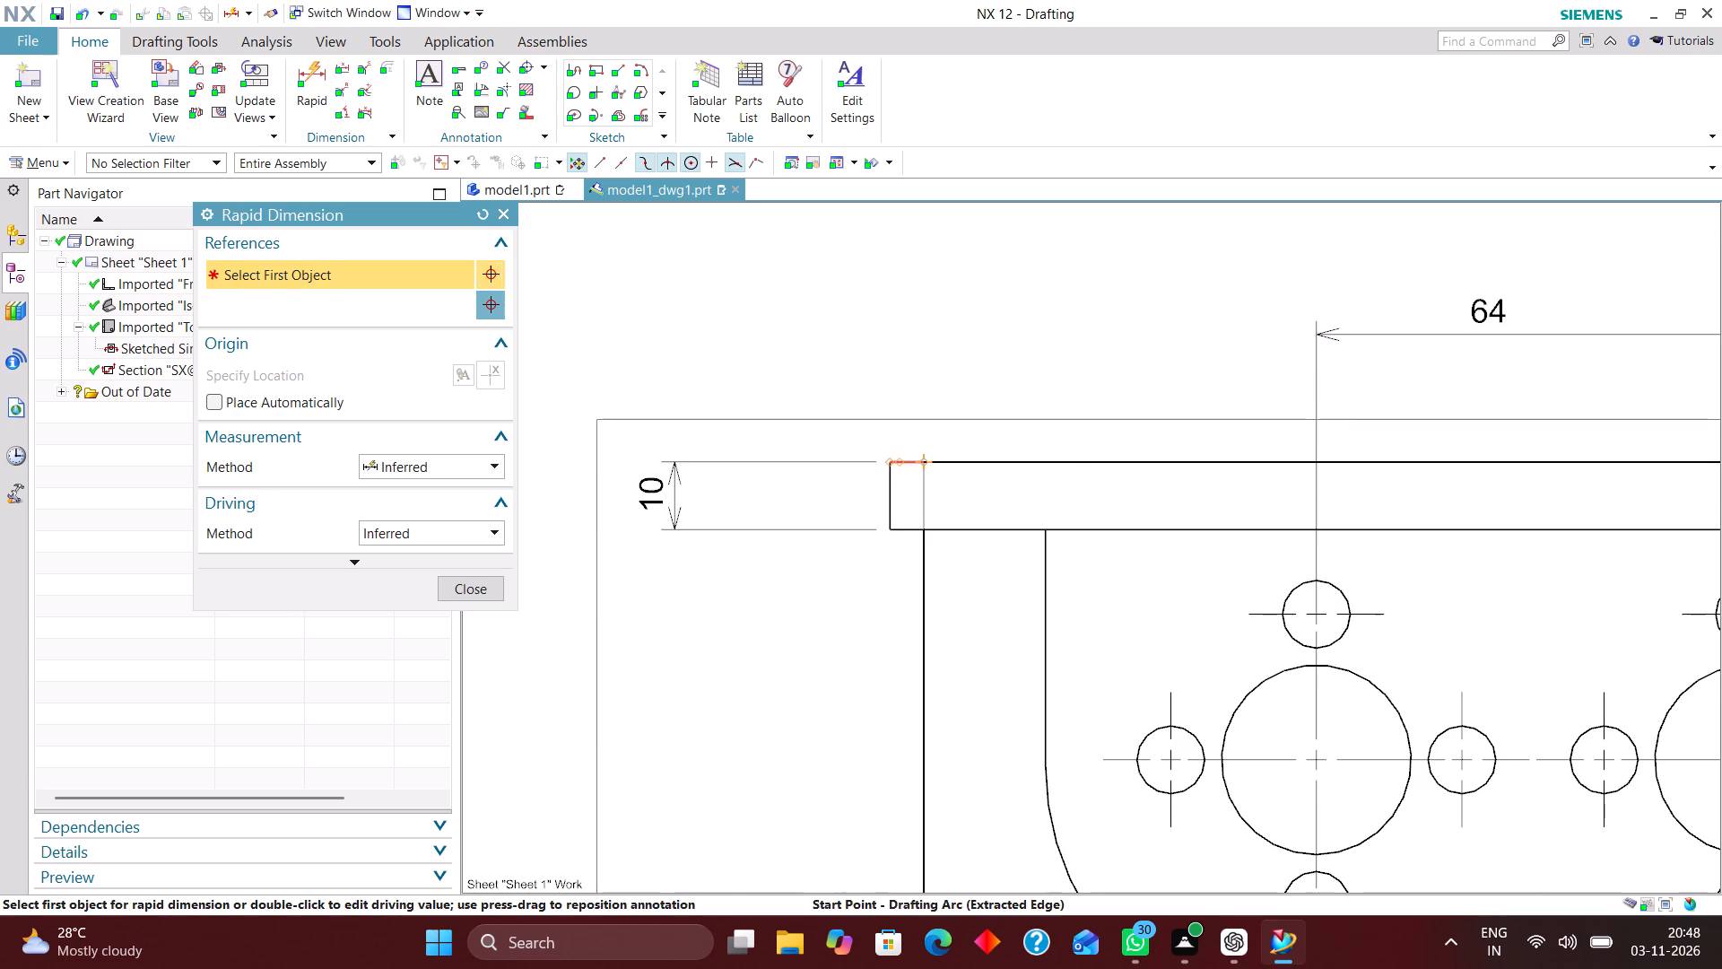
{"action": "scroll", "coordinate": [806, 467], "scroll_direction": "down", "scroll_amount": 4}
{"action": "left_click", "coordinate": [1367, 467]}
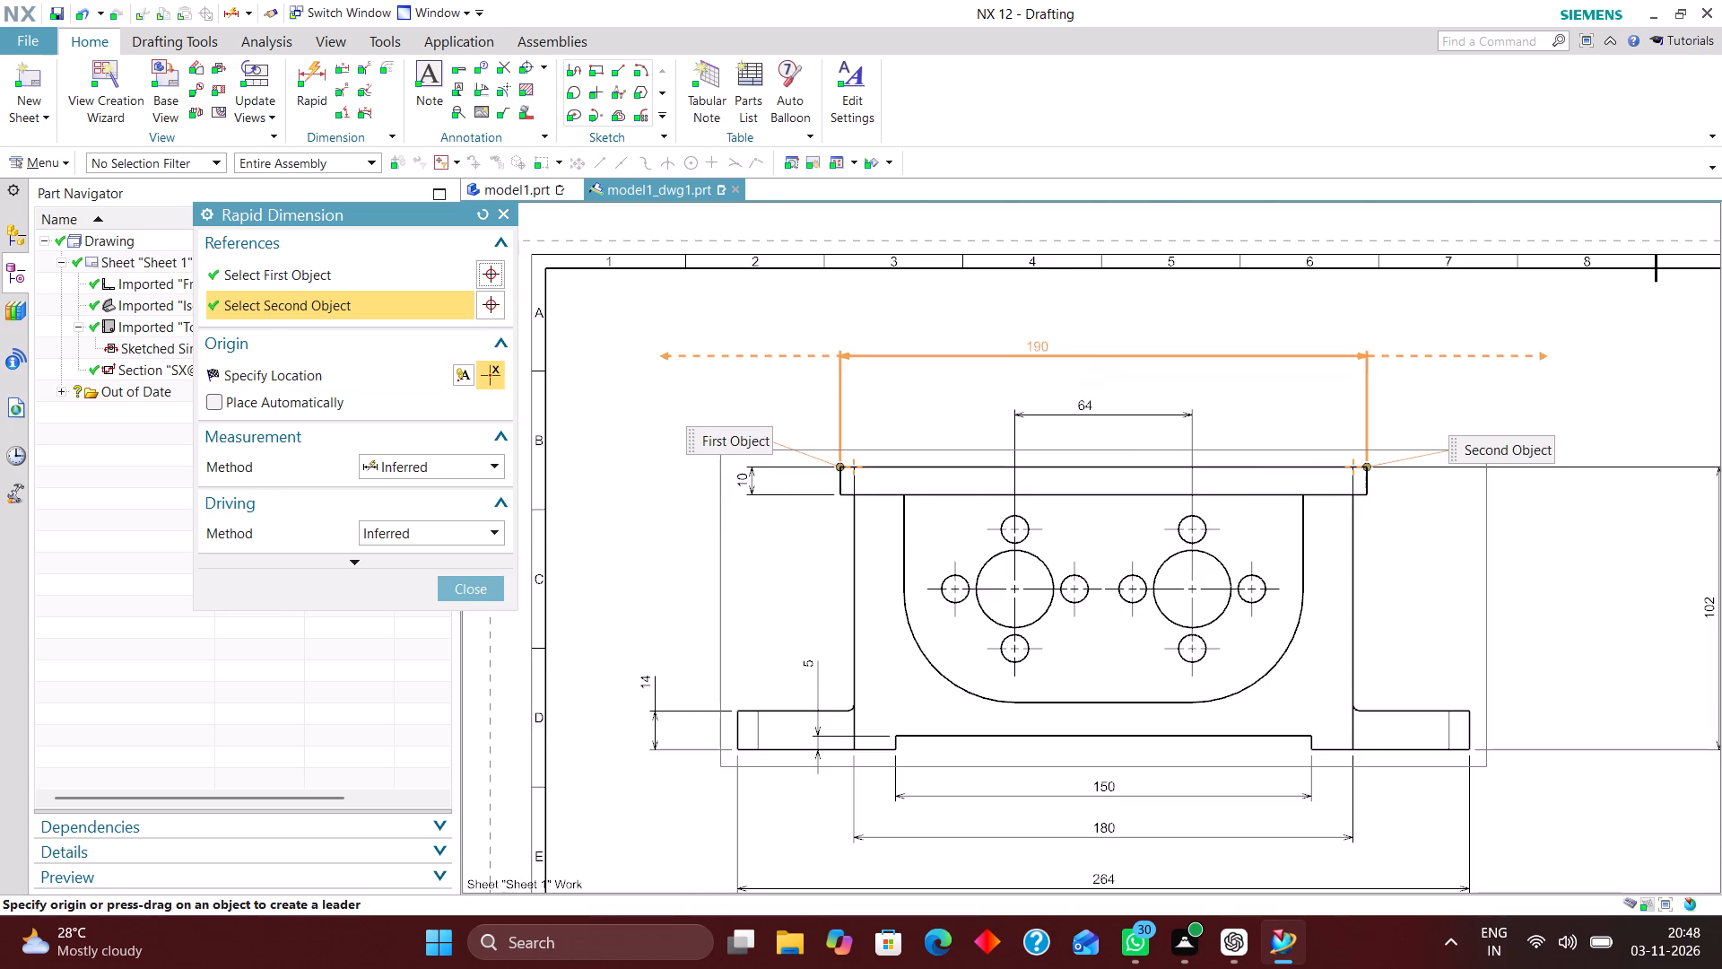
{"action": "left_click", "coordinate": [1065, 340]}
Dimension the width of the round-bottomed front recess, placing it between the flange width and bore centre-distance dimensions.
{"action": "scroll", "coordinate": [902, 496], "scroll_direction": "up", "scroll_amount": 4}
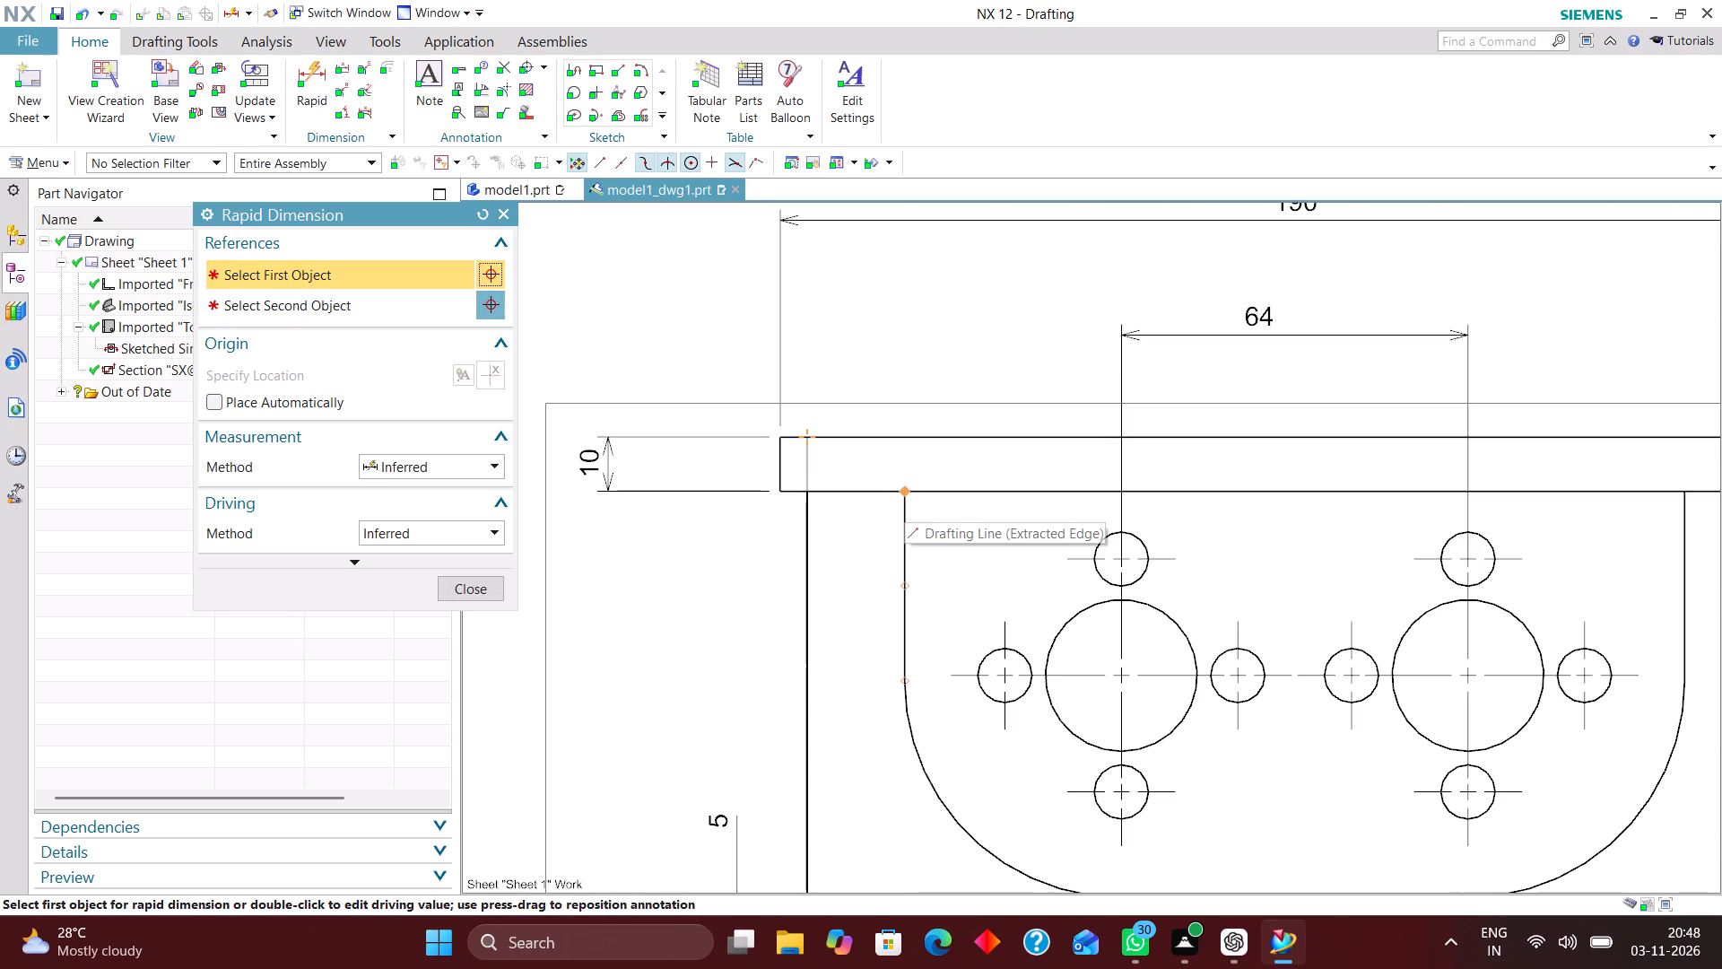
{"action": "left_click", "coordinate": [903, 494]}
{"action": "scroll", "coordinate": [907, 522], "scroll_direction": "down", "scroll_amount": 3}
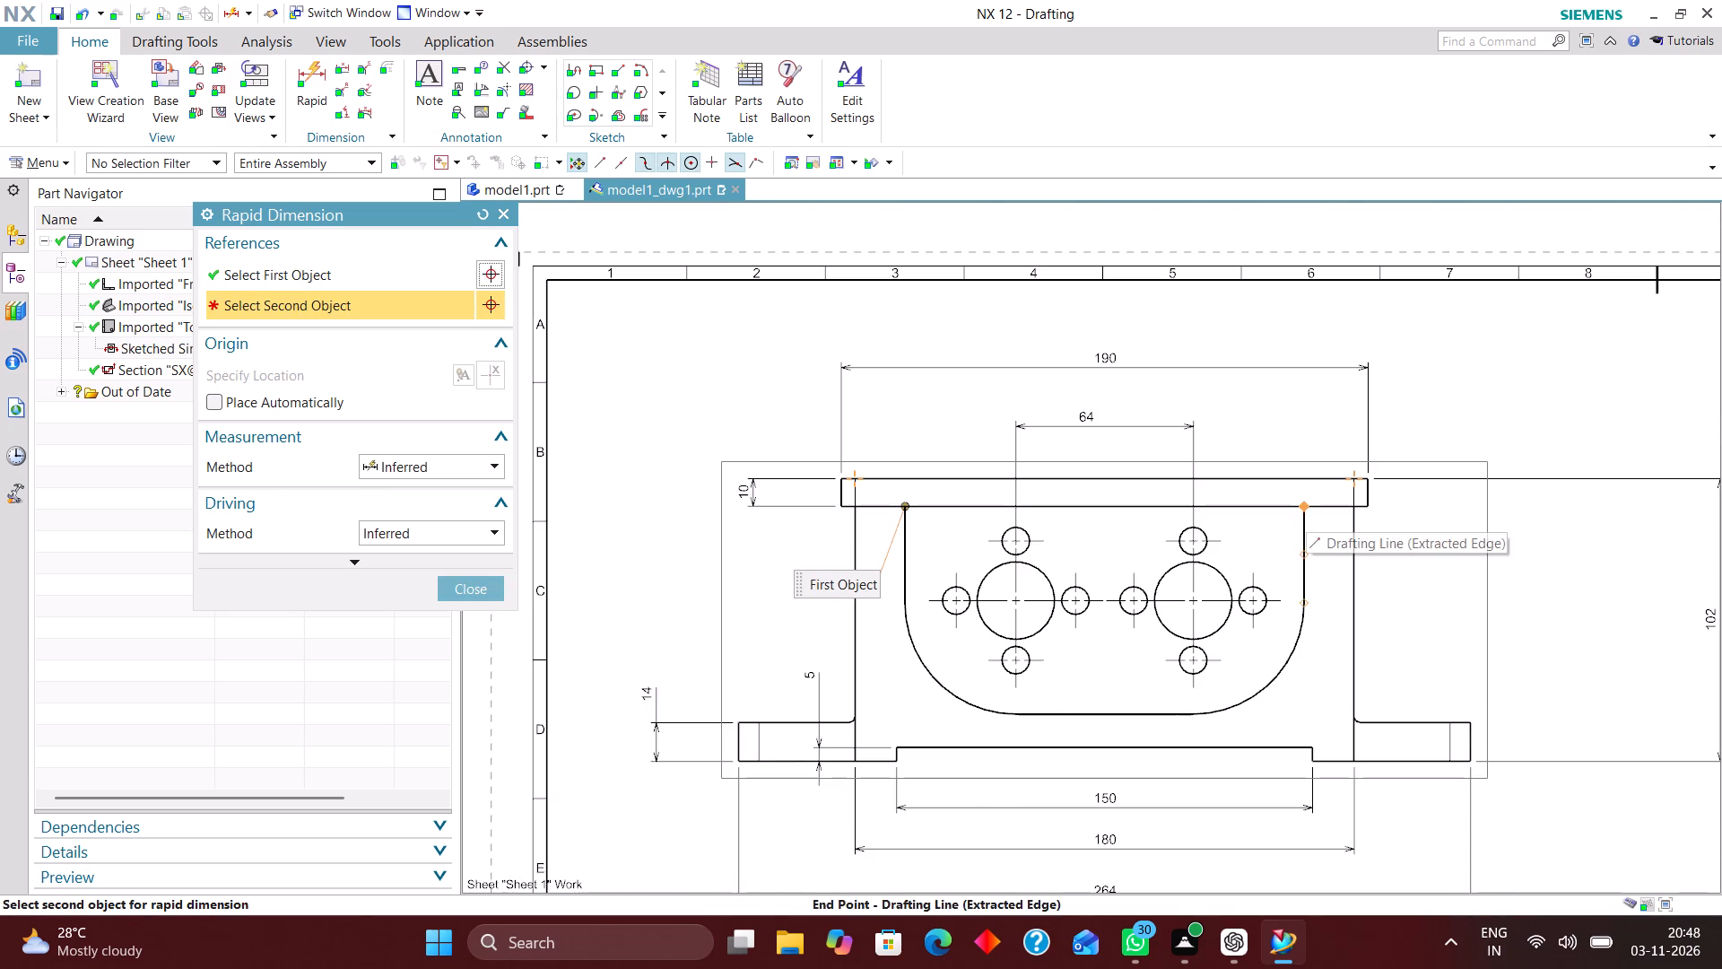
{"action": "left_click", "coordinate": [1306, 509]}
{"action": "left_click", "coordinate": [1132, 395]}
Add a radial dimension to the lower left corner arc of the front recess, placed outside the arc.
{"action": "scroll", "coordinate": [963, 514], "scroll_direction": "down", "scroll_amount": 3}
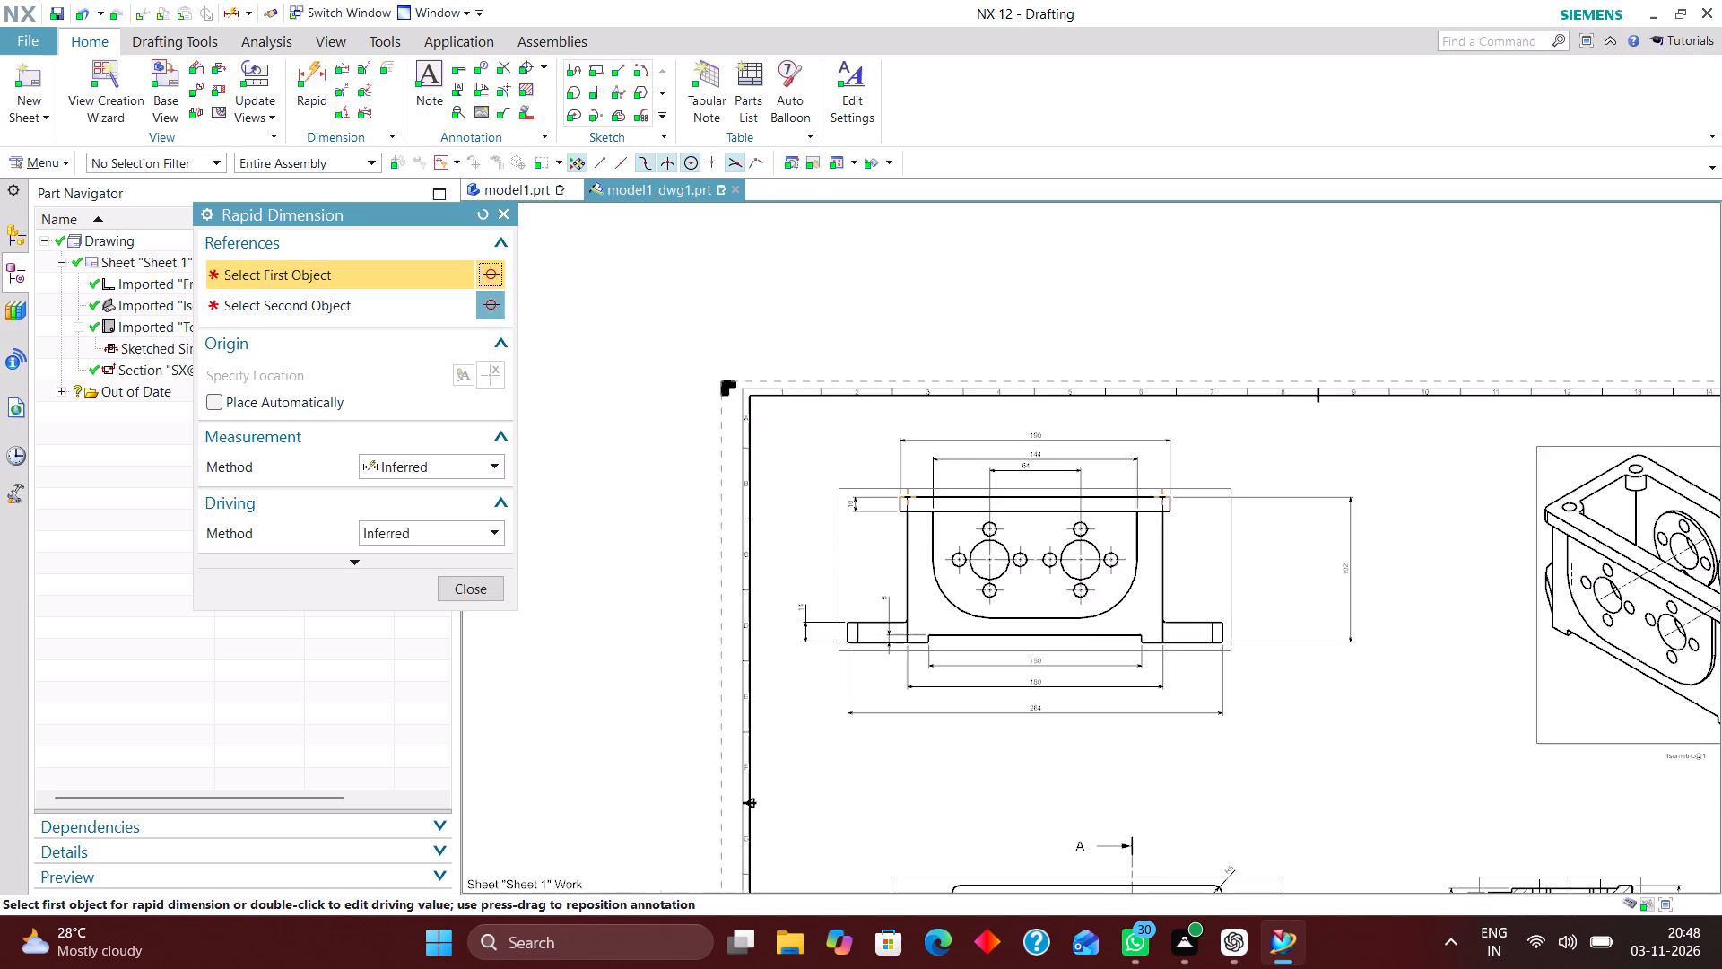
{"action": "scroll", "coordinate": [998, 590], "scroll_direction": "up", "scroll_amount": 3}
{"action": "left_click", "coordinate": [462, 466]}
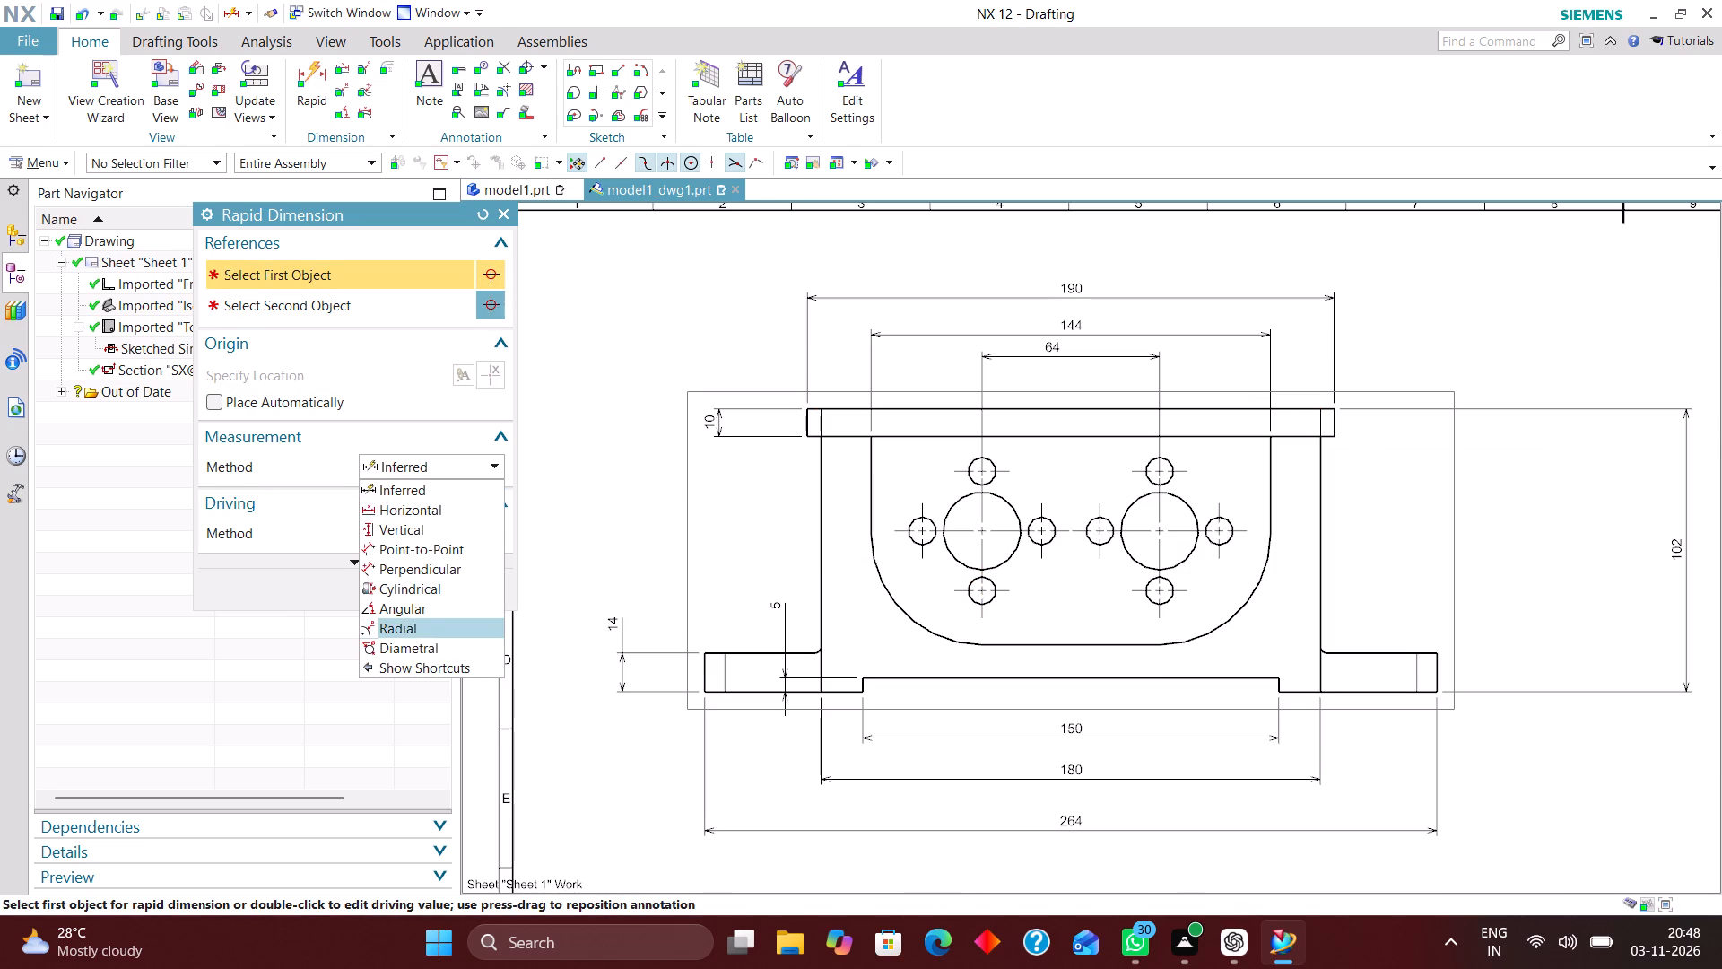
{"action": "left_click", "coordinate": [428, 630]}
{"action": "left_click", "coordinate": [903, 611]}
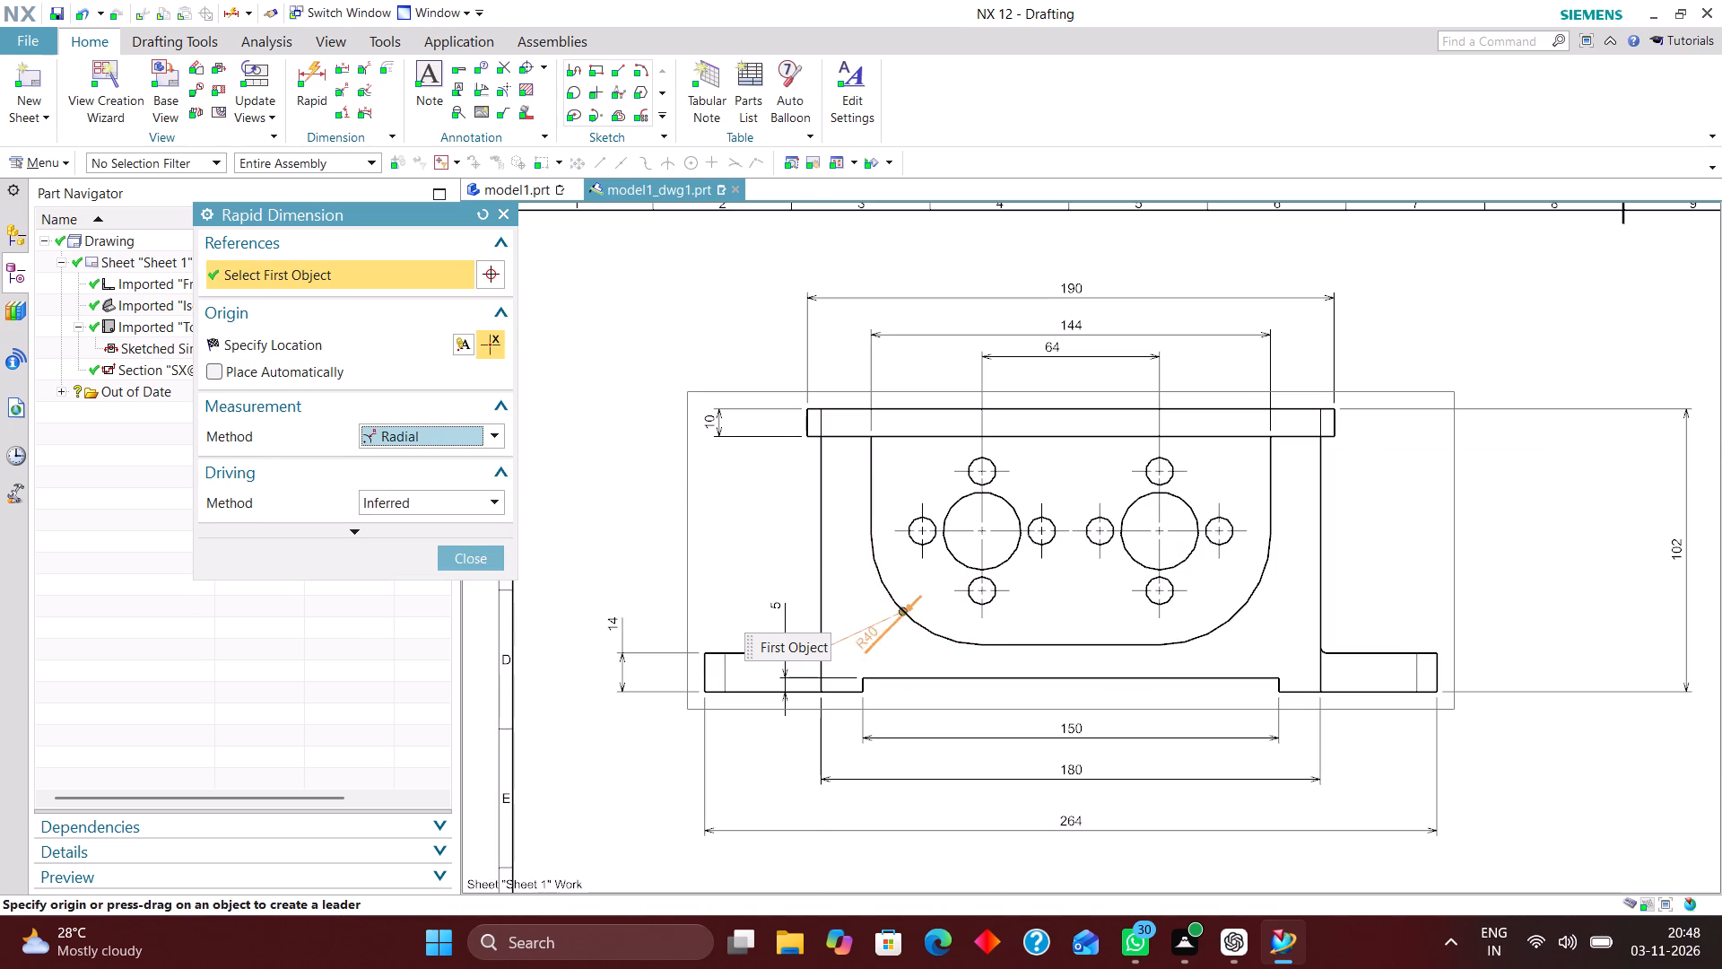
{"action": "left_click", "coordinate": [848, 658]}
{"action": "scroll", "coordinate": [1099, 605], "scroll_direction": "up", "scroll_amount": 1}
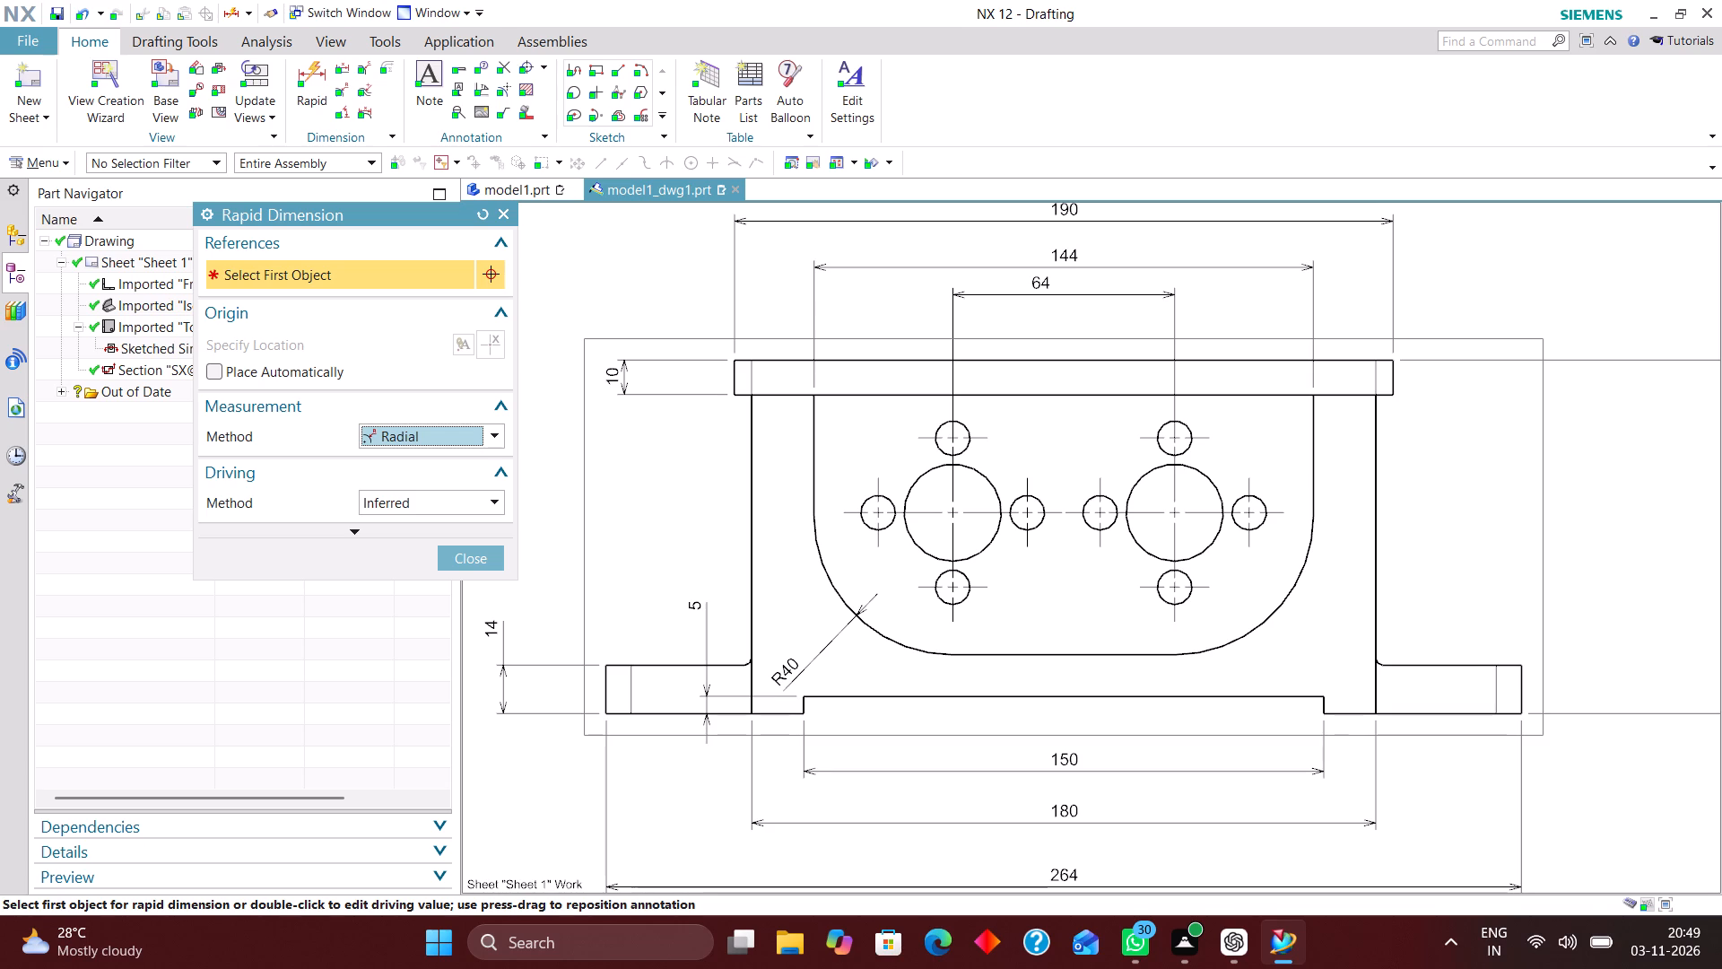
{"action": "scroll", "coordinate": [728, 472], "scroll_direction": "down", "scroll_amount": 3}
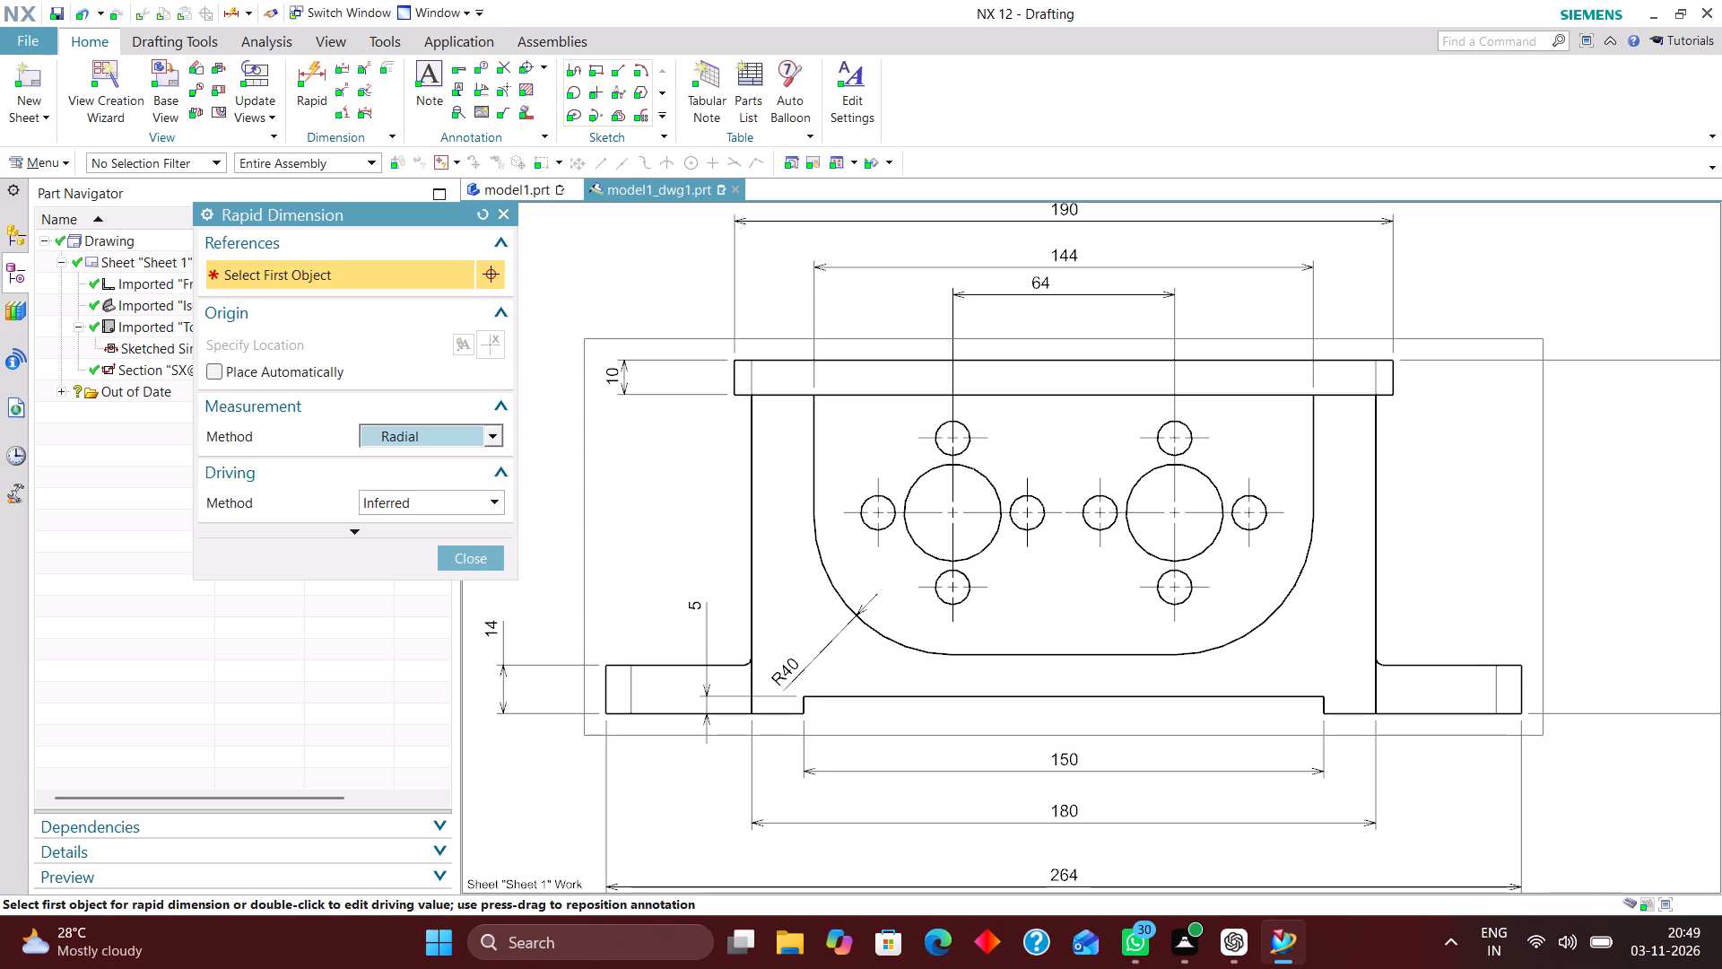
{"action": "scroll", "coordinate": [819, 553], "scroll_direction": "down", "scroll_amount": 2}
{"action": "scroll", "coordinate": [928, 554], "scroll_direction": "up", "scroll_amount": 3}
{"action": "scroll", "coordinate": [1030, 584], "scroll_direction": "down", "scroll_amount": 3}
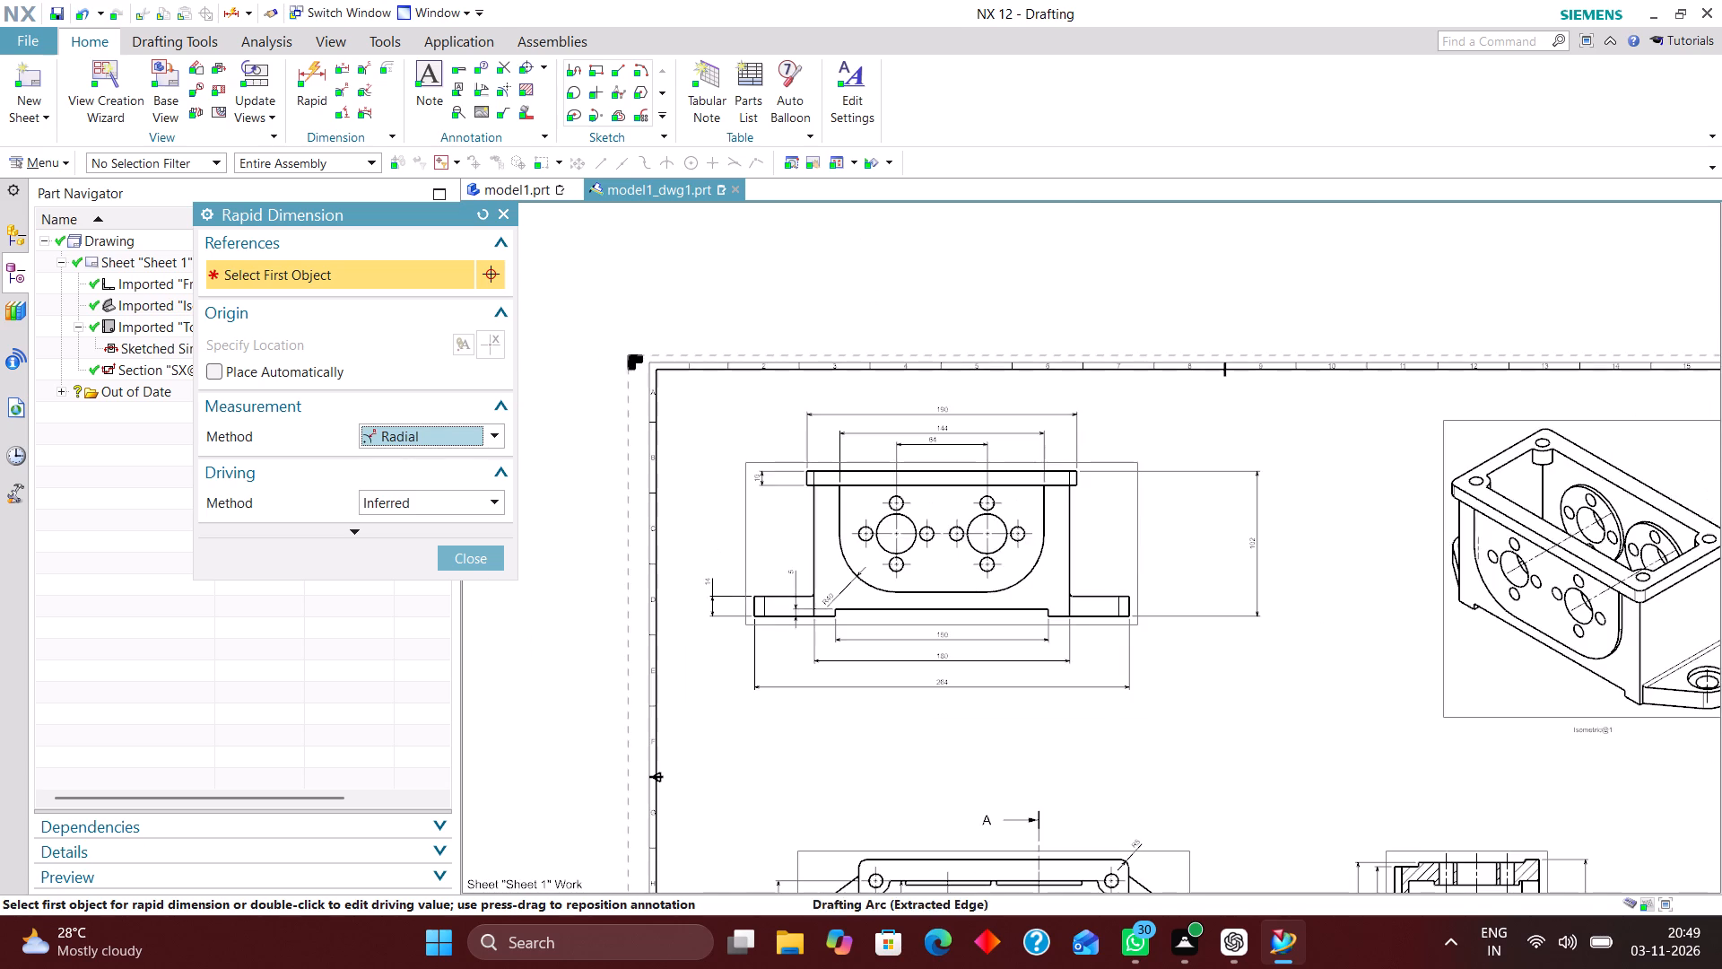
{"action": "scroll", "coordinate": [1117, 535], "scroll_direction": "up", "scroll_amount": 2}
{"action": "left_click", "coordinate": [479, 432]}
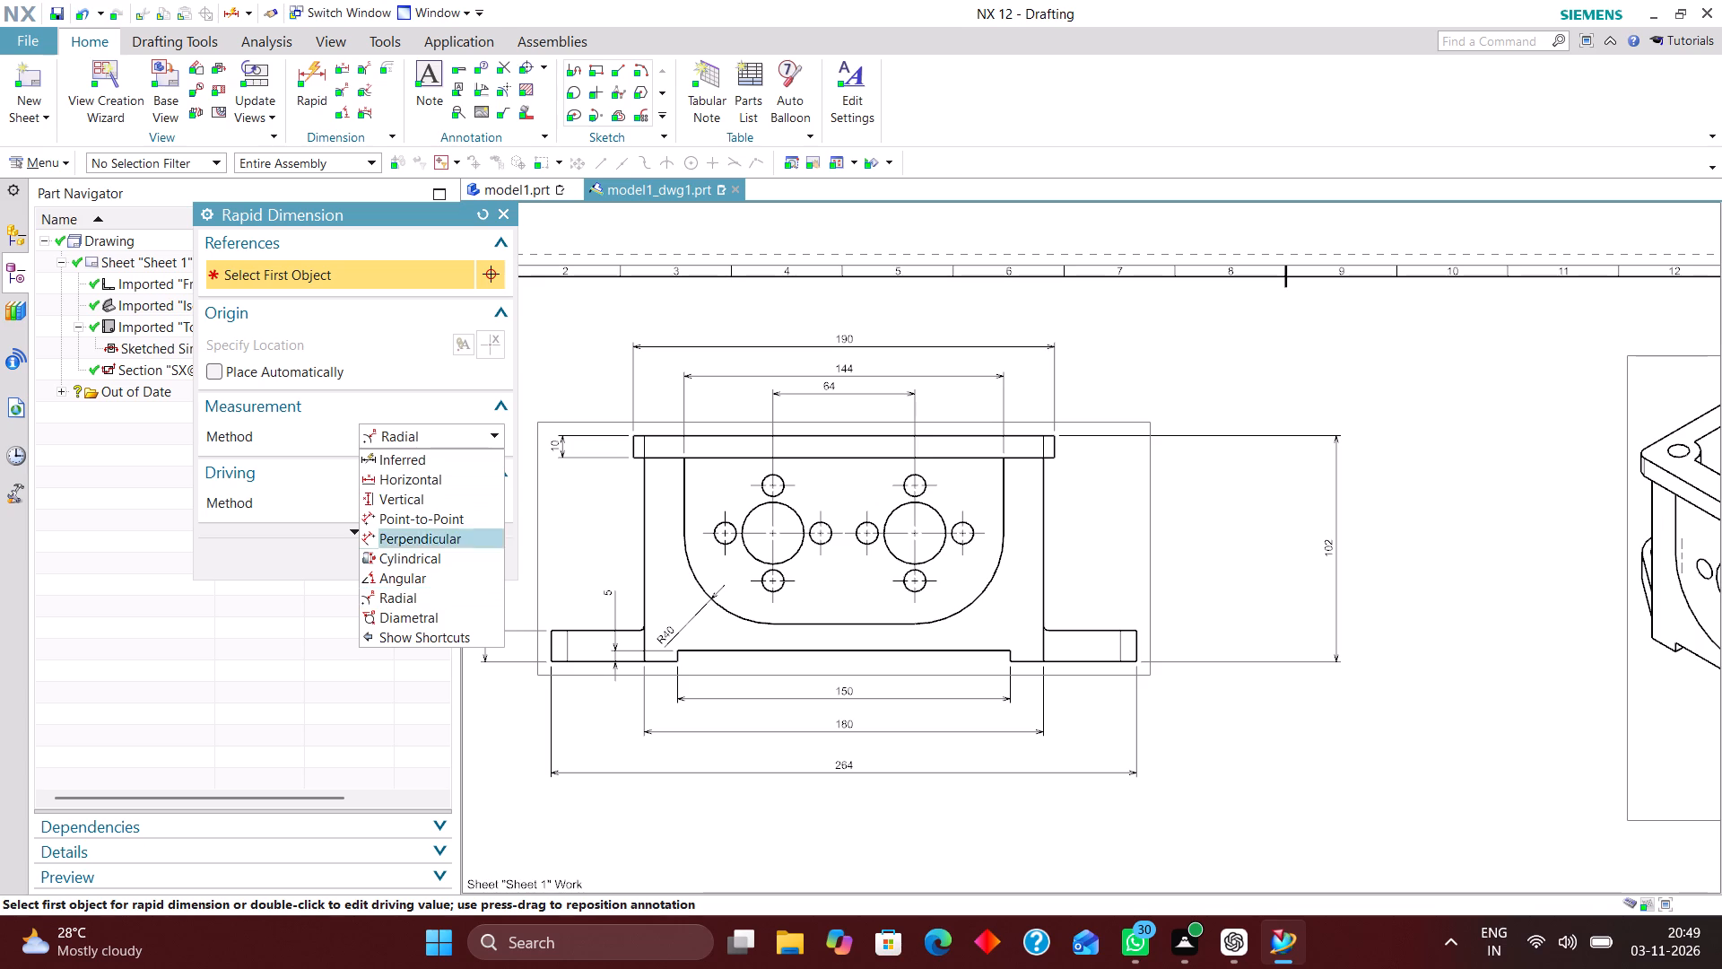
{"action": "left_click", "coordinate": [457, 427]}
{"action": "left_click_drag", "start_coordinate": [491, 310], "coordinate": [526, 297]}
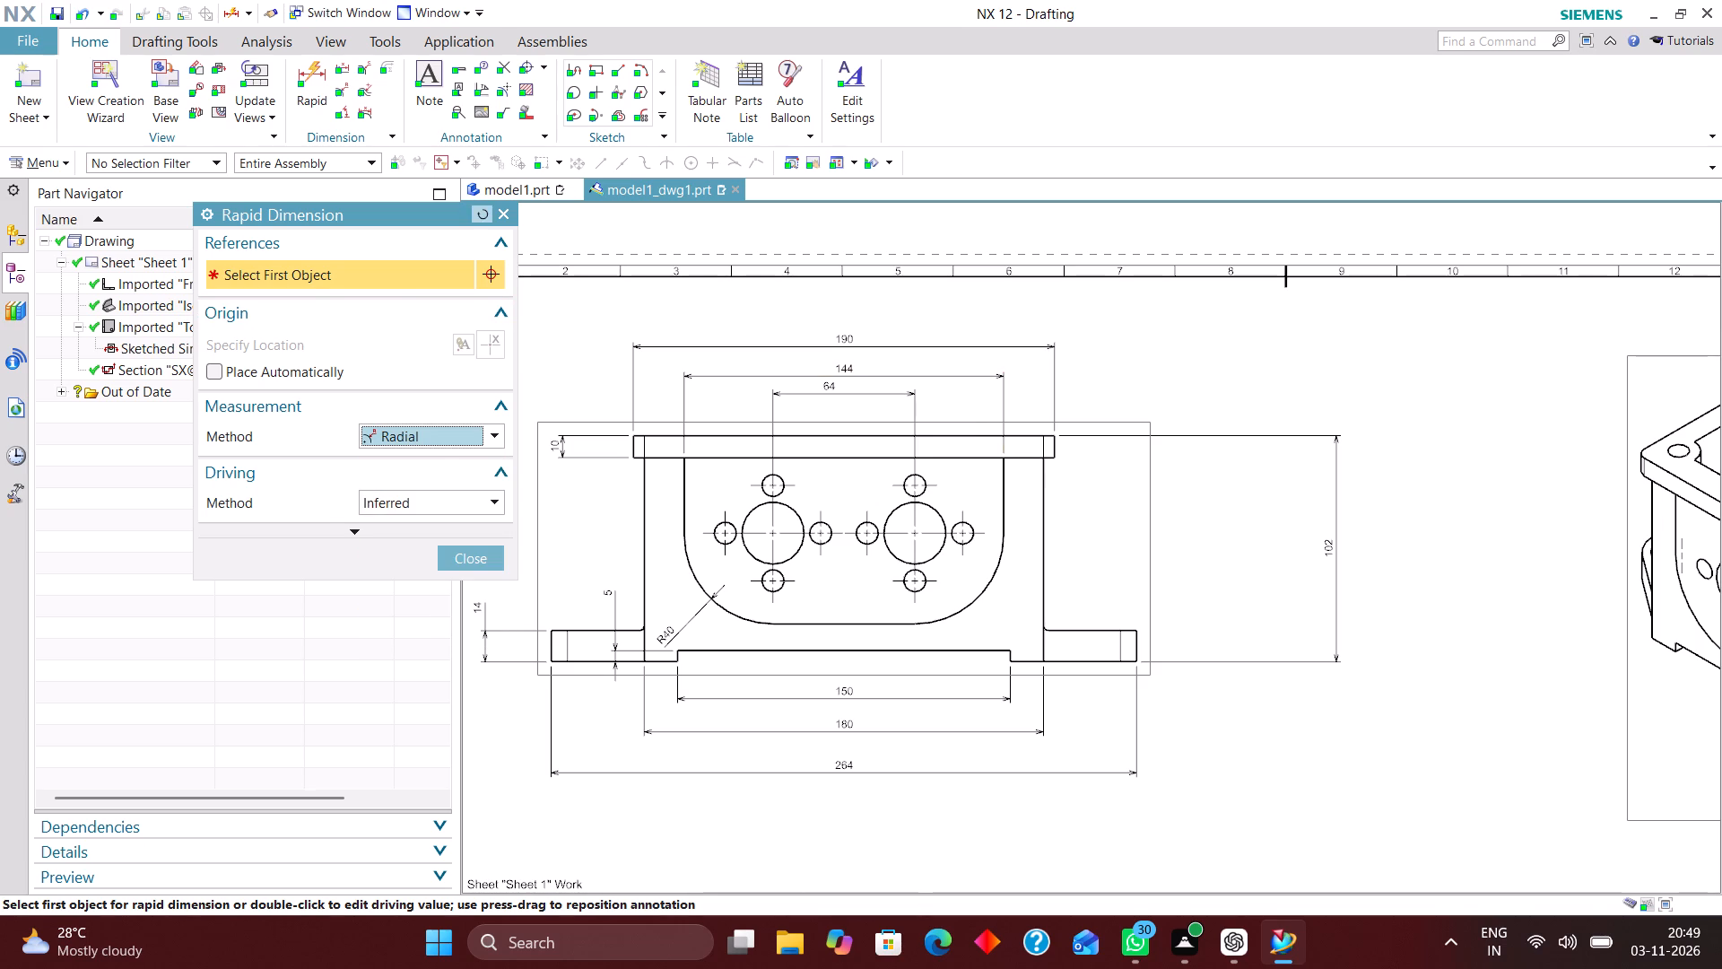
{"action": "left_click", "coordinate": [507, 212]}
Create a full bolt circle centerline through three of the small holes around the left bore in the front view.
{"action": "left_click", "coordinate": [526, 62]}
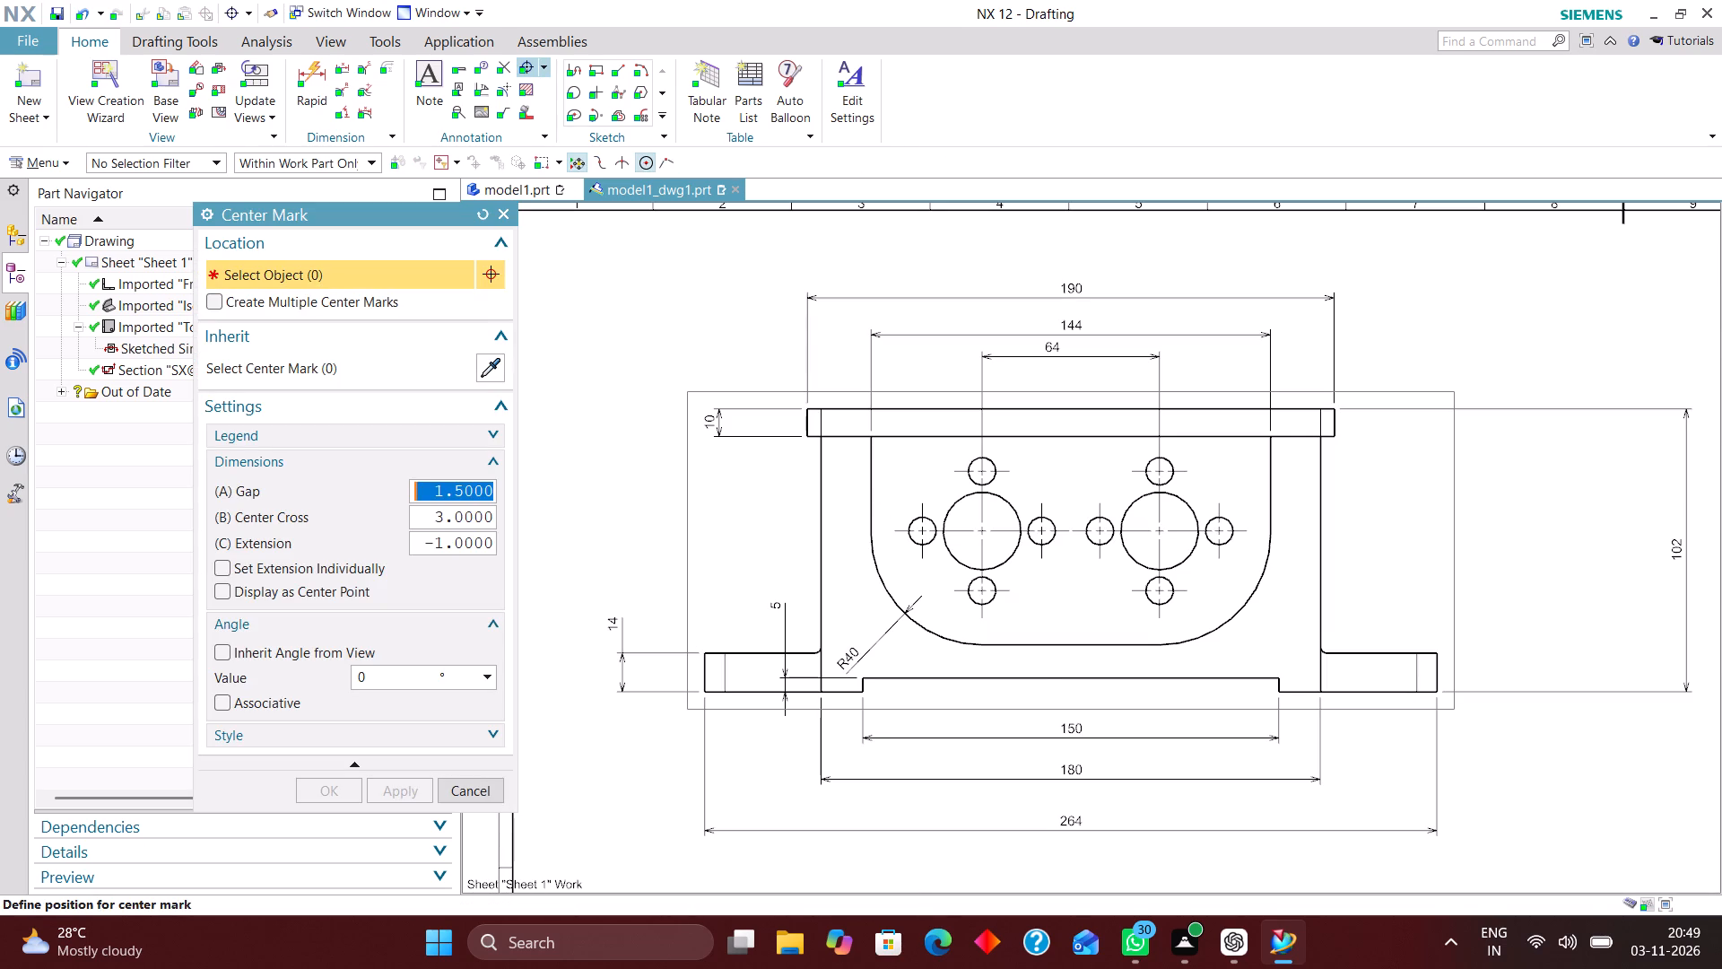
{"action": "left_click", "coordinate": [543, 67]}
{"action": "left_click", "coordinate": [568, 109]}
{"action": "scroll", "coordinate": [988, 616], "scroll_direction": "up", "scroll_amount": 4}
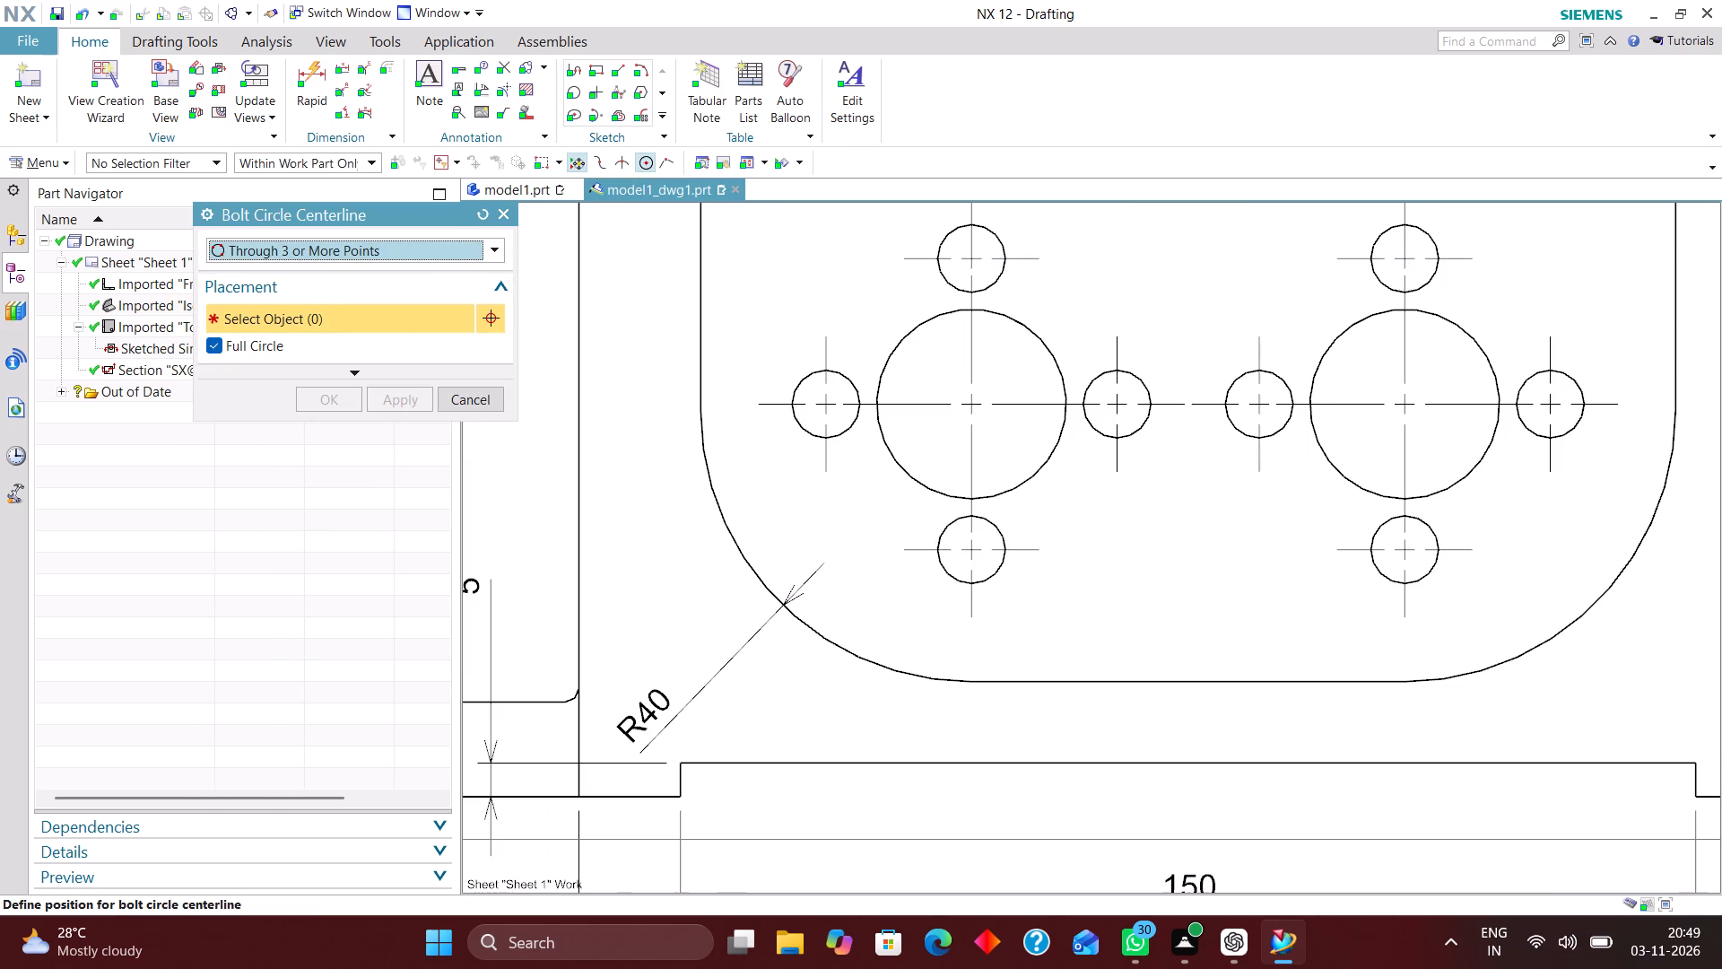
{"action": "left_click", "coordinate": [995, 566]}
{"action": "left_click", "coordinate": [1135, 437]}
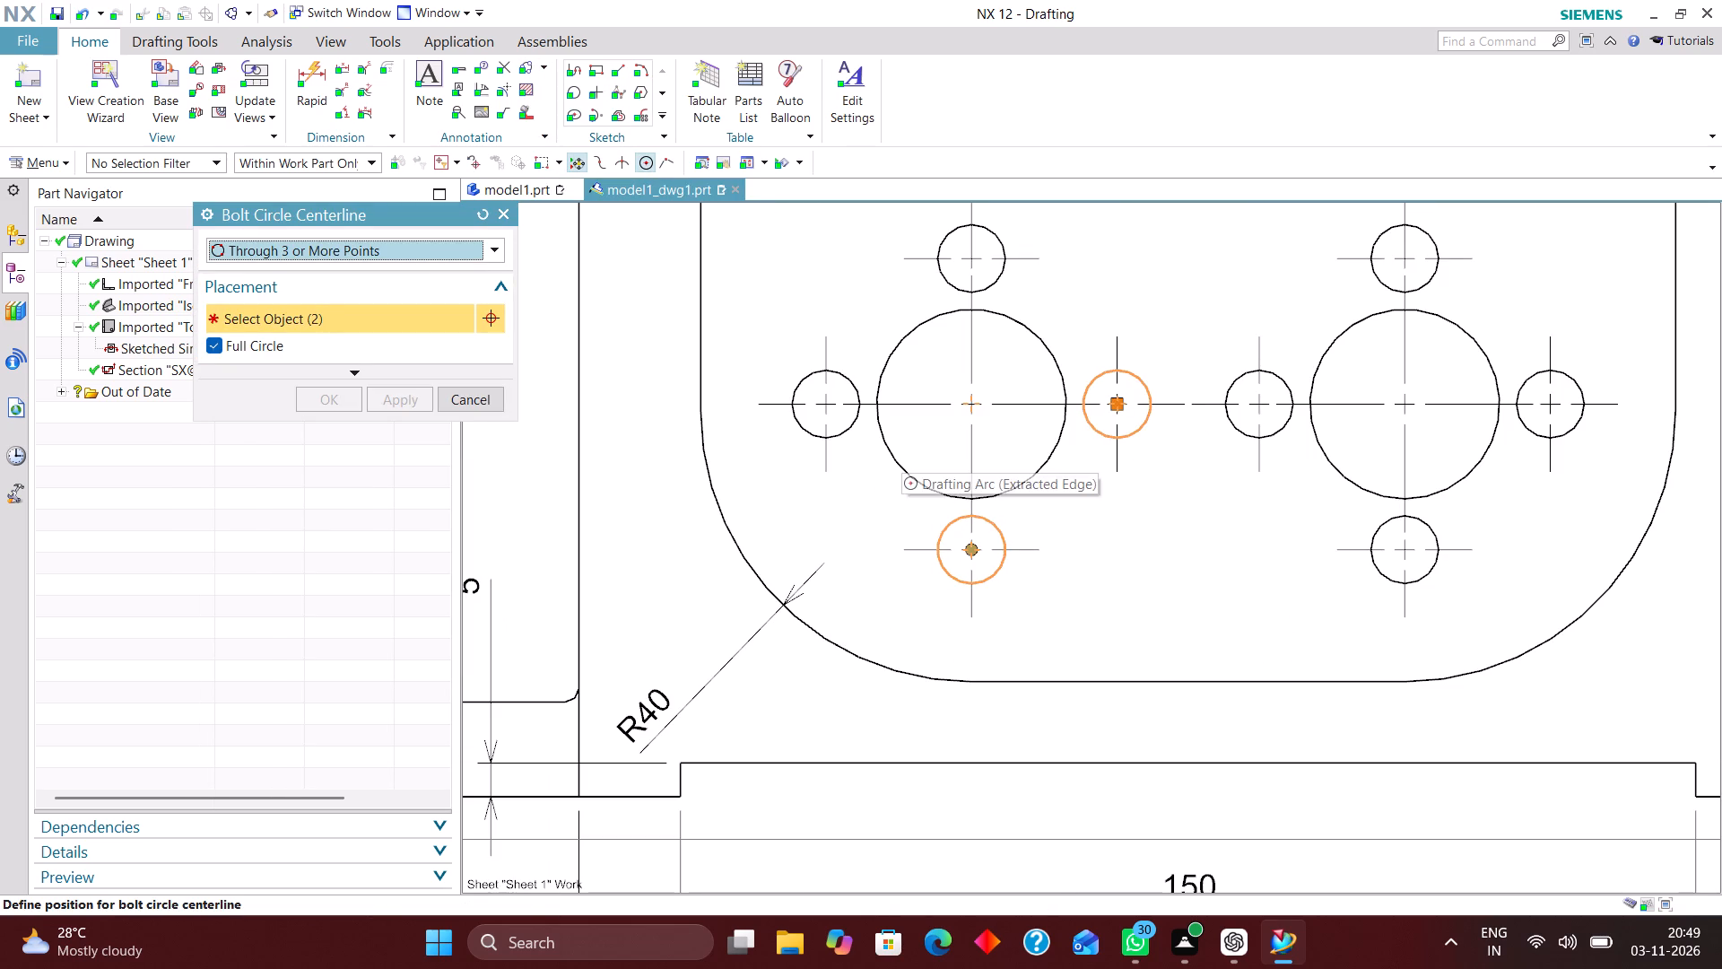
{"action": "left_click", "coordinate": [812, 435]}
{"action": "left_click", "coordinate": [325, 401]}
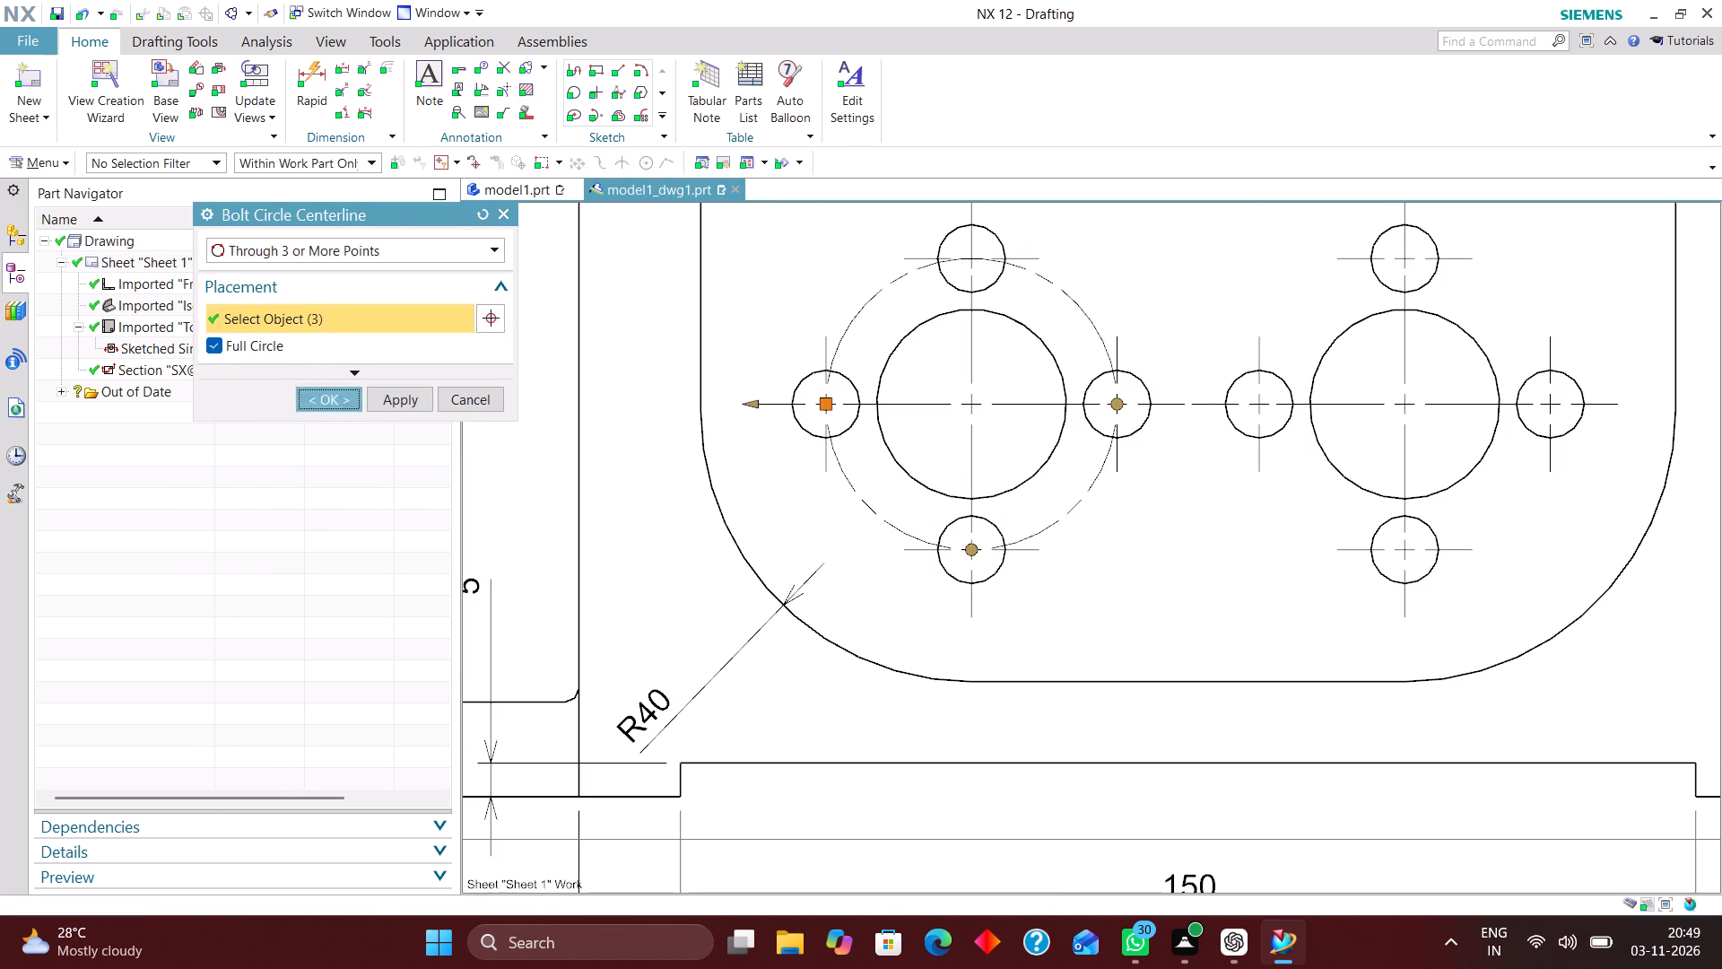
Add a diametral dimension to the bolt circle around the left bore, placing it to the left of the housing body.
{"action": "scroll", "coordinate": [665, 585], "scroll_direction": "down", "scroll_amount": 1}
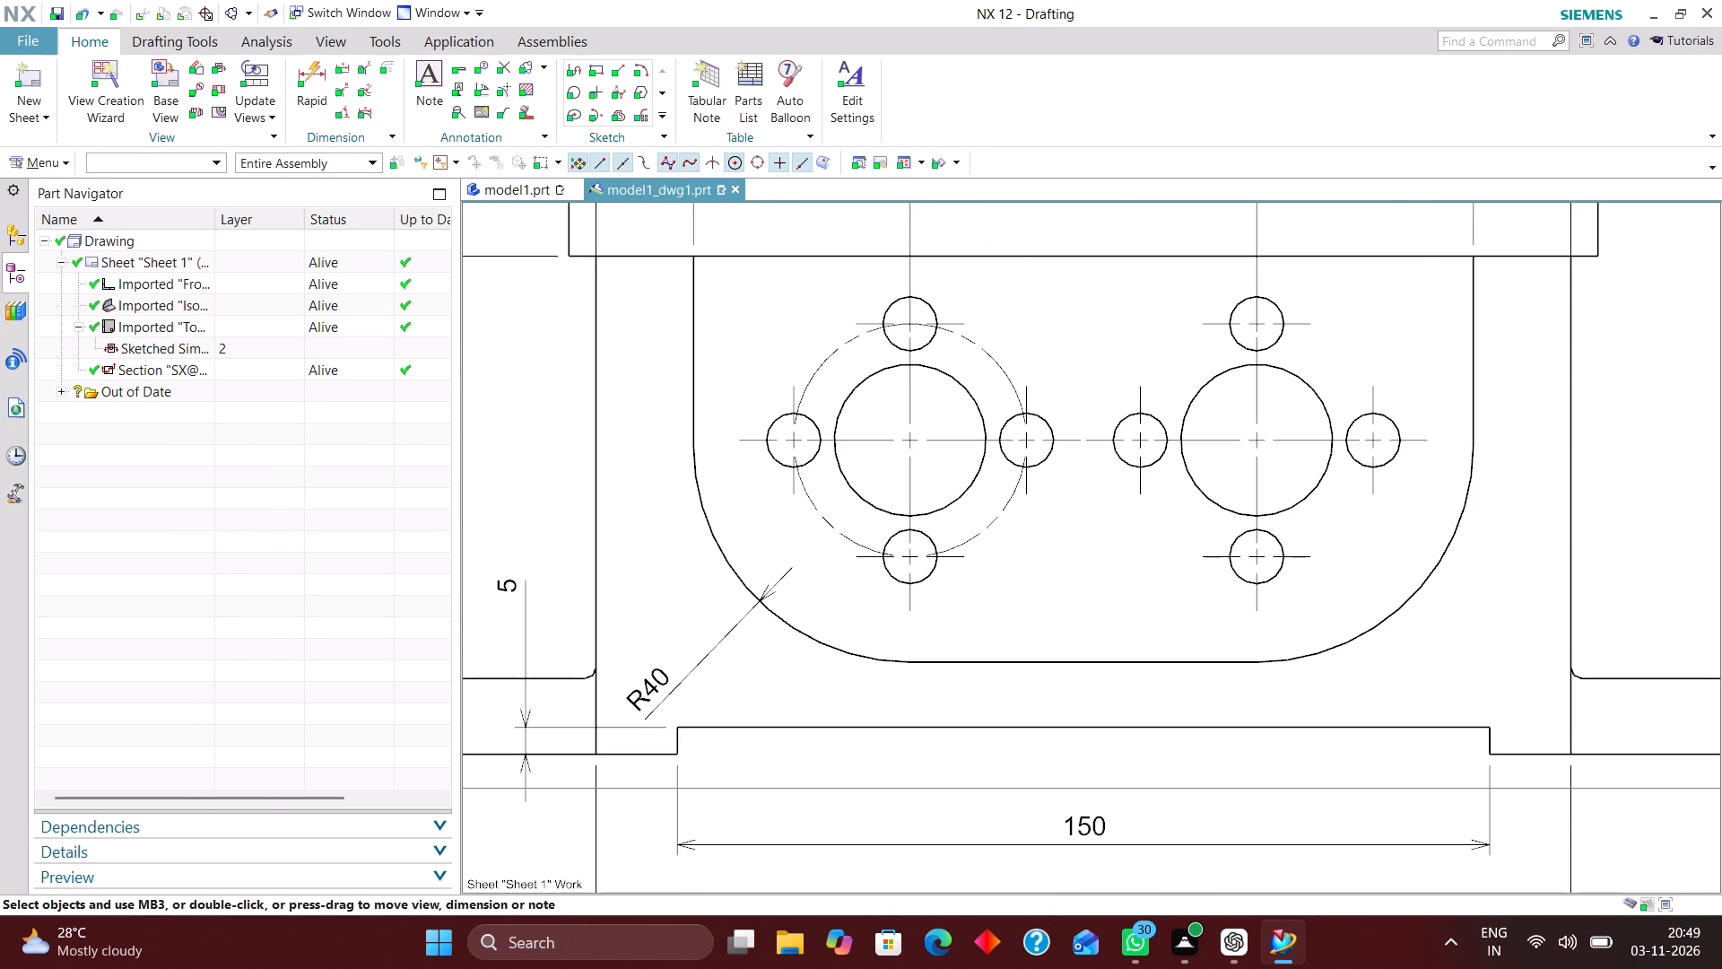
{"action": "left_click", "coordinate": [318, 74]}
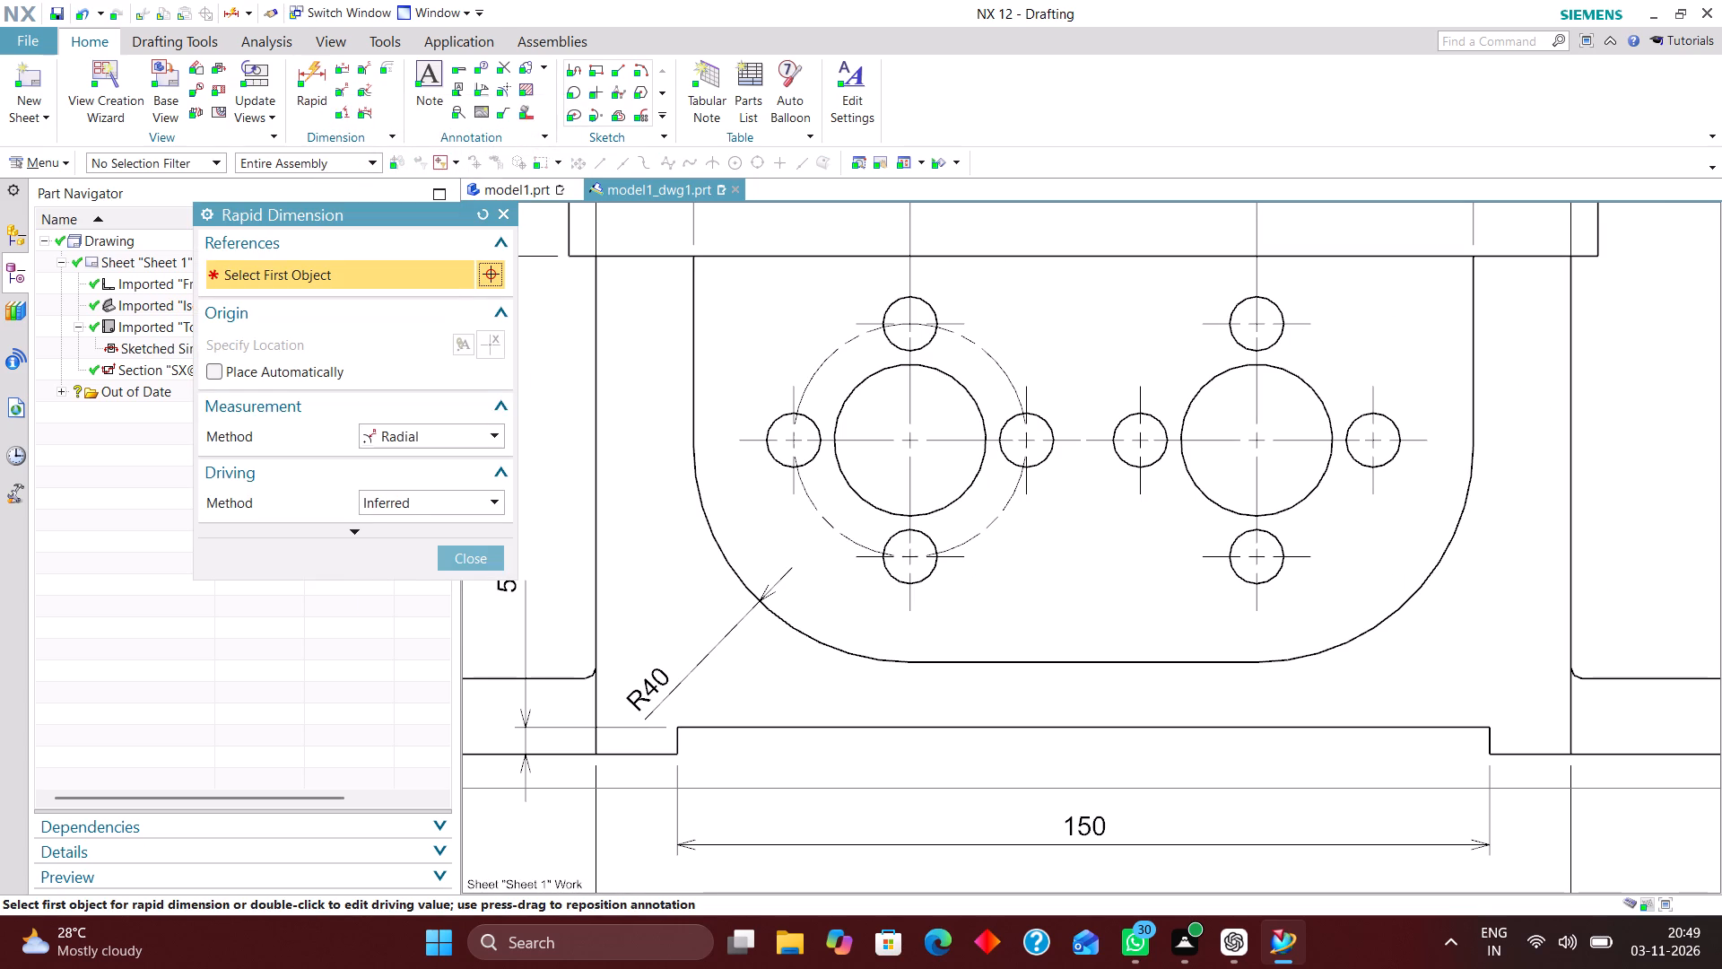
{"action": "left_click", "coordinate": [462, 428]}
{"action": "left_click", "coordinate": [439, 615]}
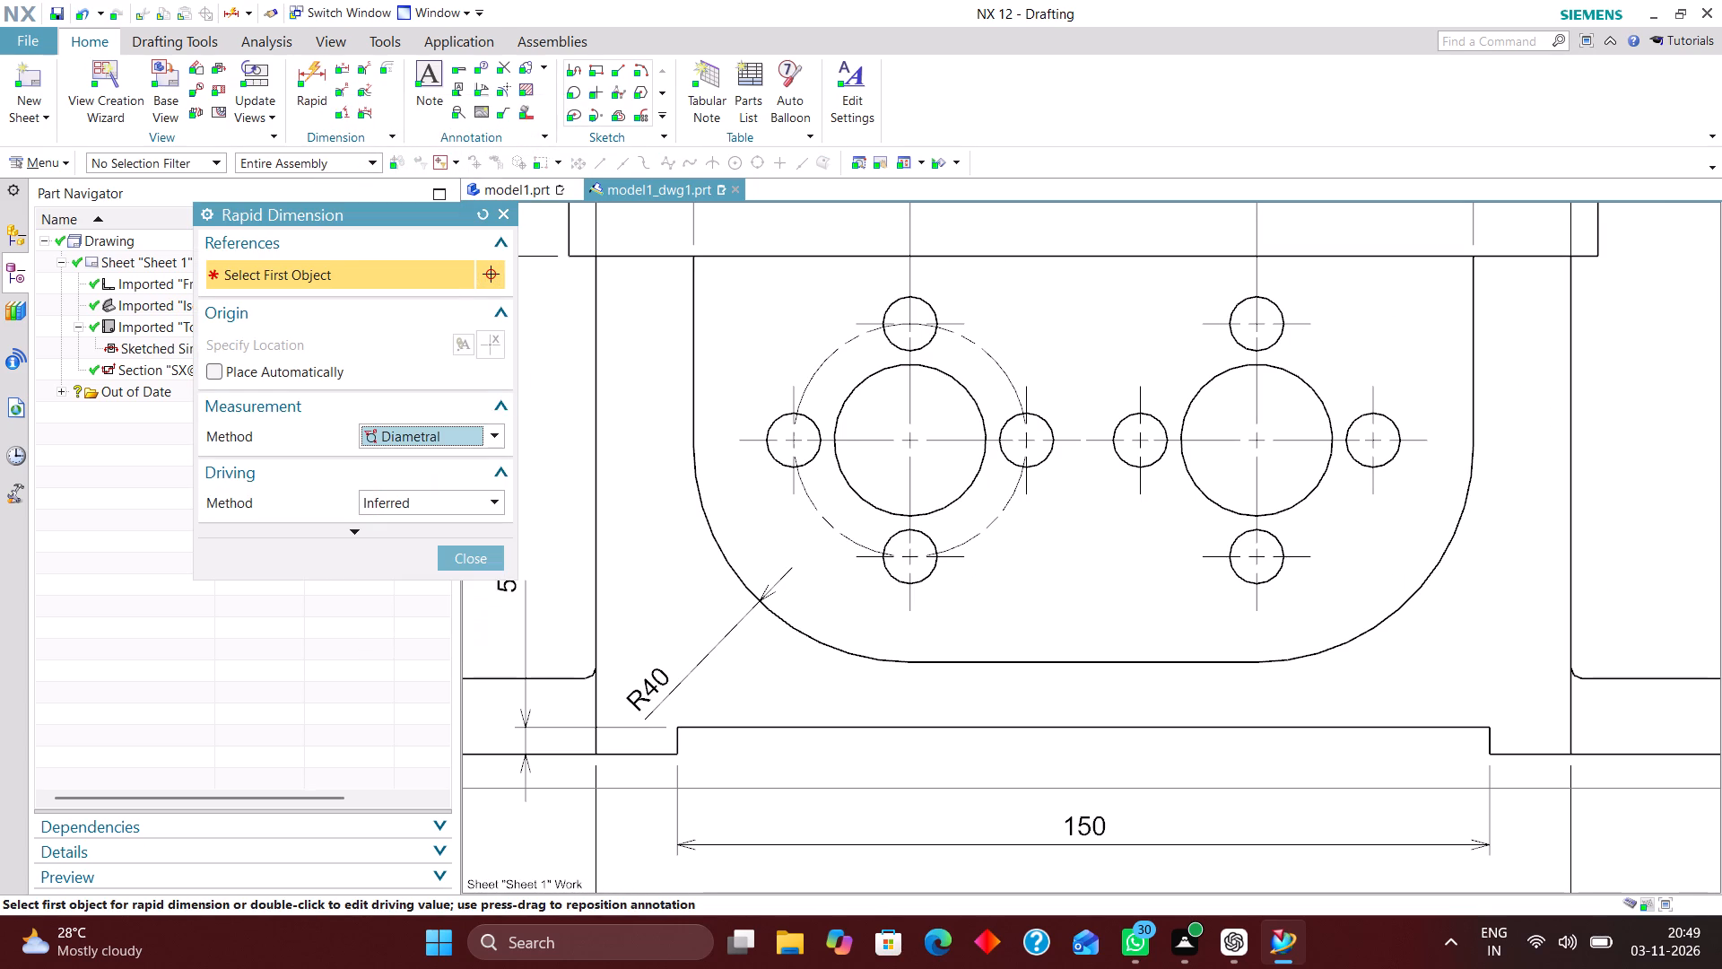
{"action": "left_click", "coordinate": [813, 380]}
{"action": "scroll", "coordinate": [684, 376], "scroll_direction": "down", "scroll_amount": 1}
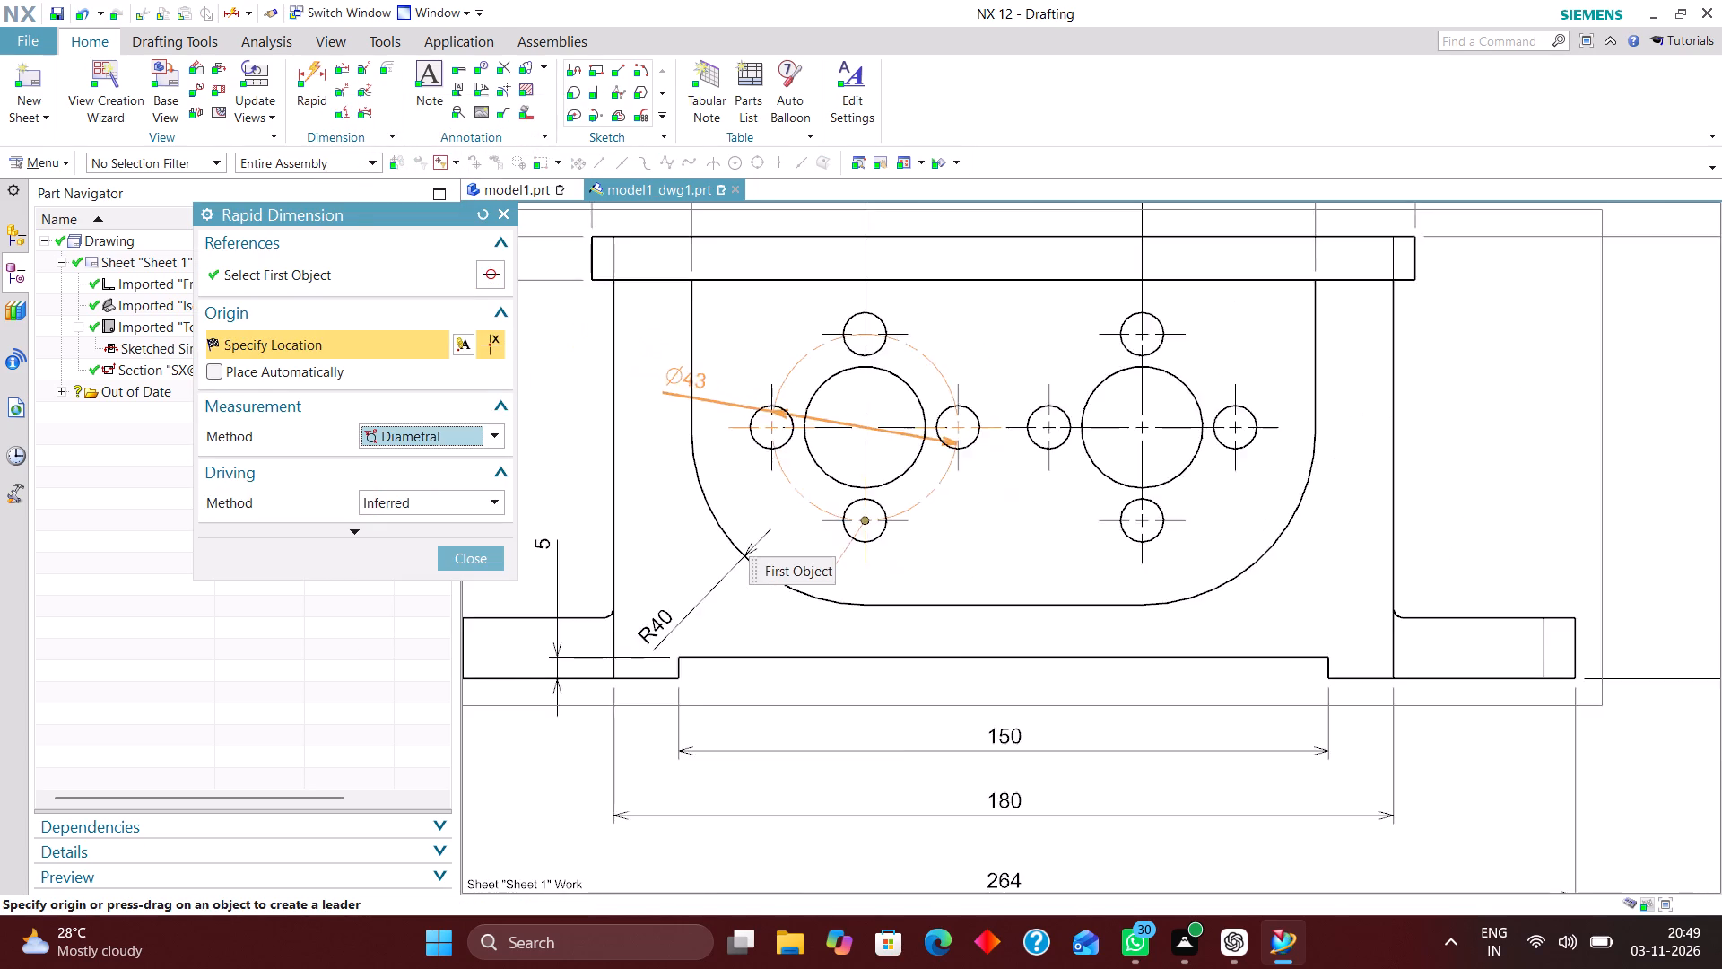
{"action": "scroll", "coordinate": [685, 378], "scroll_direction": "down", "scroll_amount": 1}
{"action": "left_click", "coordinate": [582, 356]}
Add a diametral dimension to the left large bore, placing it below and to the right of the bore.
{"action": "scroll", "coordinate": [849, 446], "scroll_direction": "up", "scroll_amount": 3}
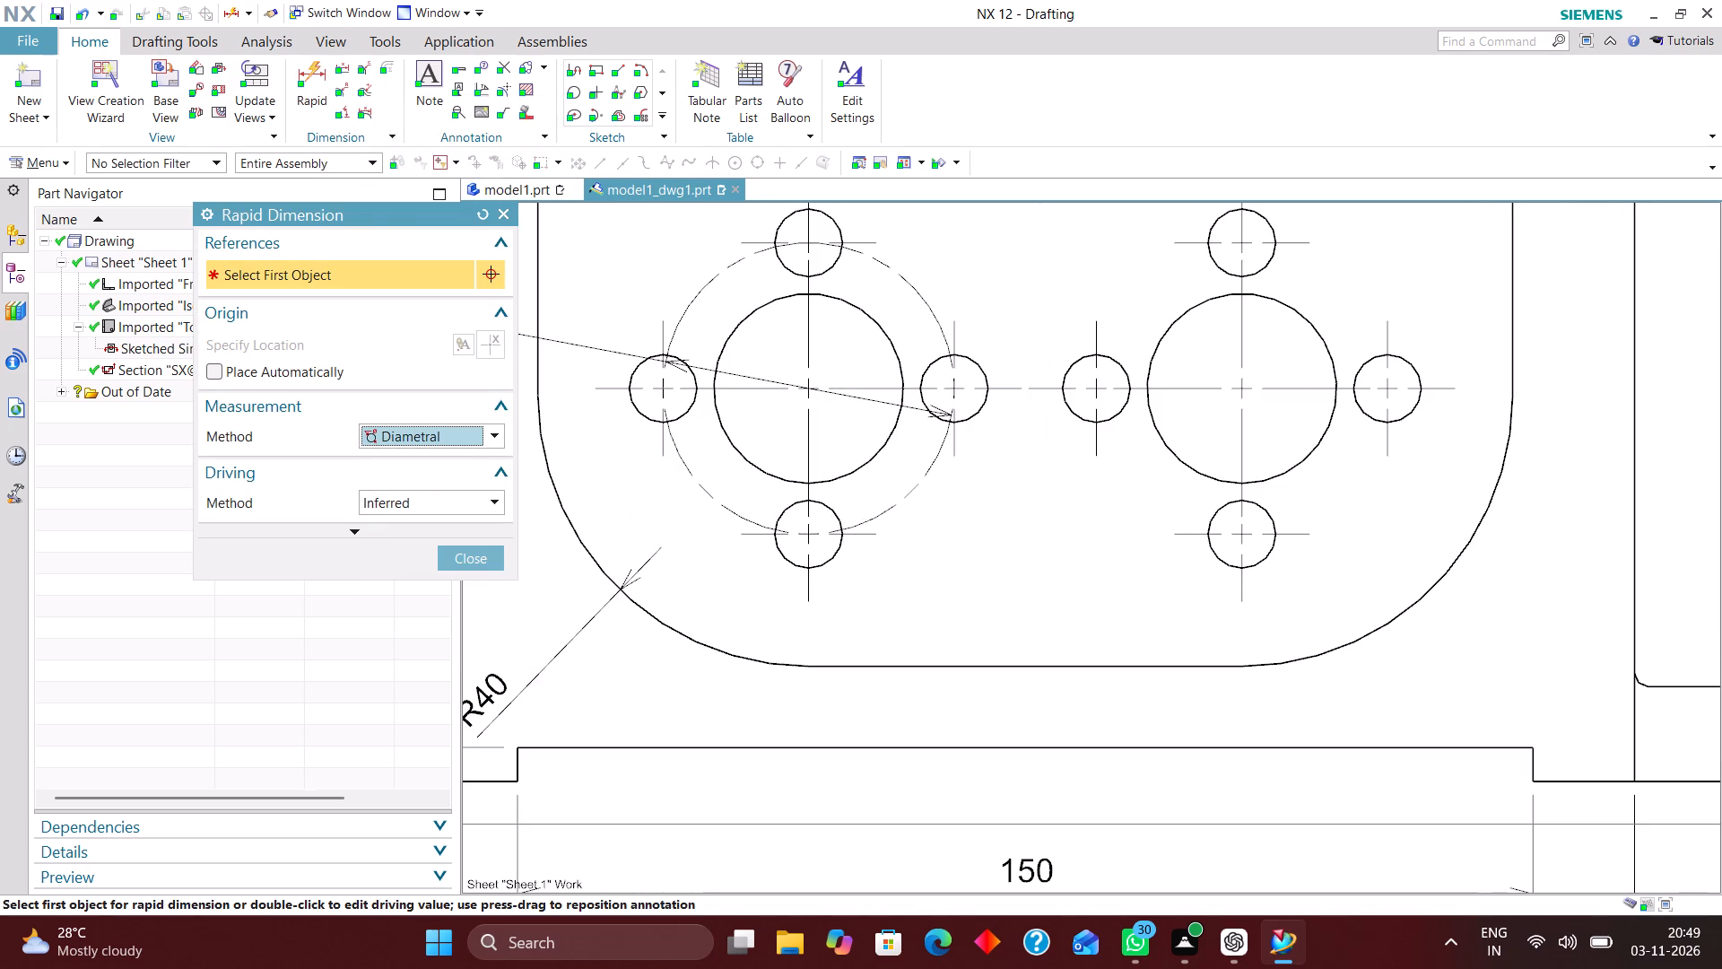
{"action": "scroll", "coordinate": [892, 542], "scroll_direction": "down", "scroll_amount": 1}
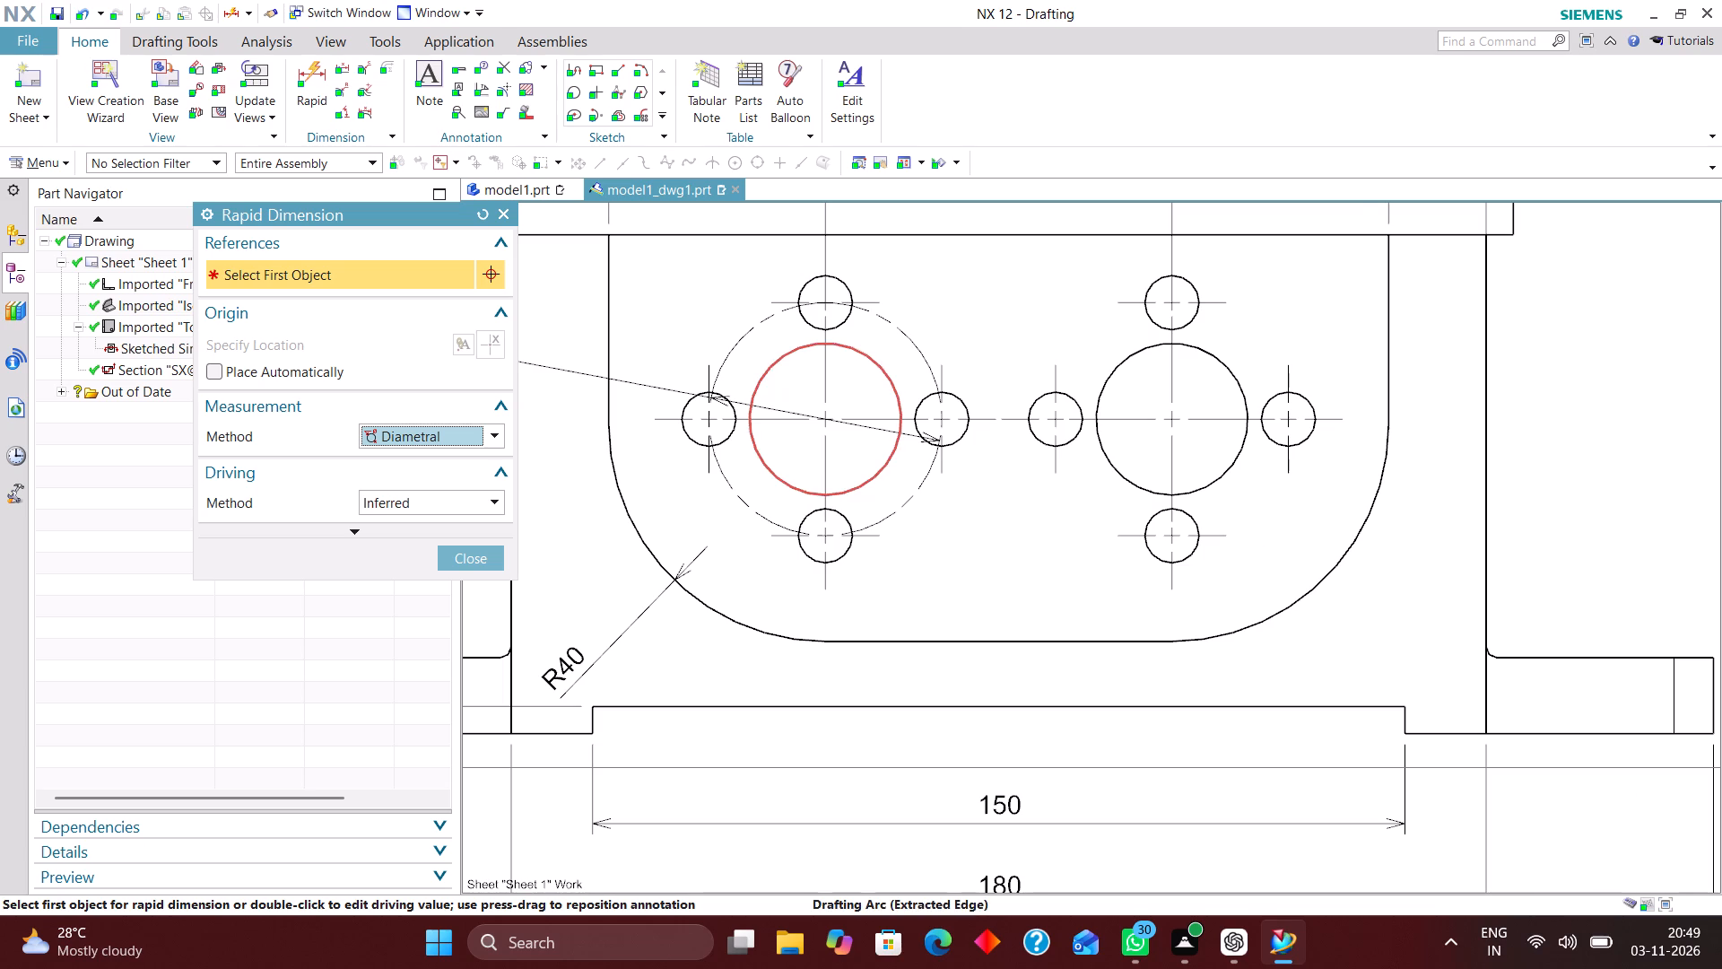
{"action": "left_click", "coordinate": [859, 484]}
{"action": "left_click", "coordinate": [1001, 549]}
Add a diametral dimension to the small hole above the right bore, placed just above and to its right.
{"action": "scroll", "coordinate": [883, 560], "scroll_direction": "down", "scroll_amount": 2}
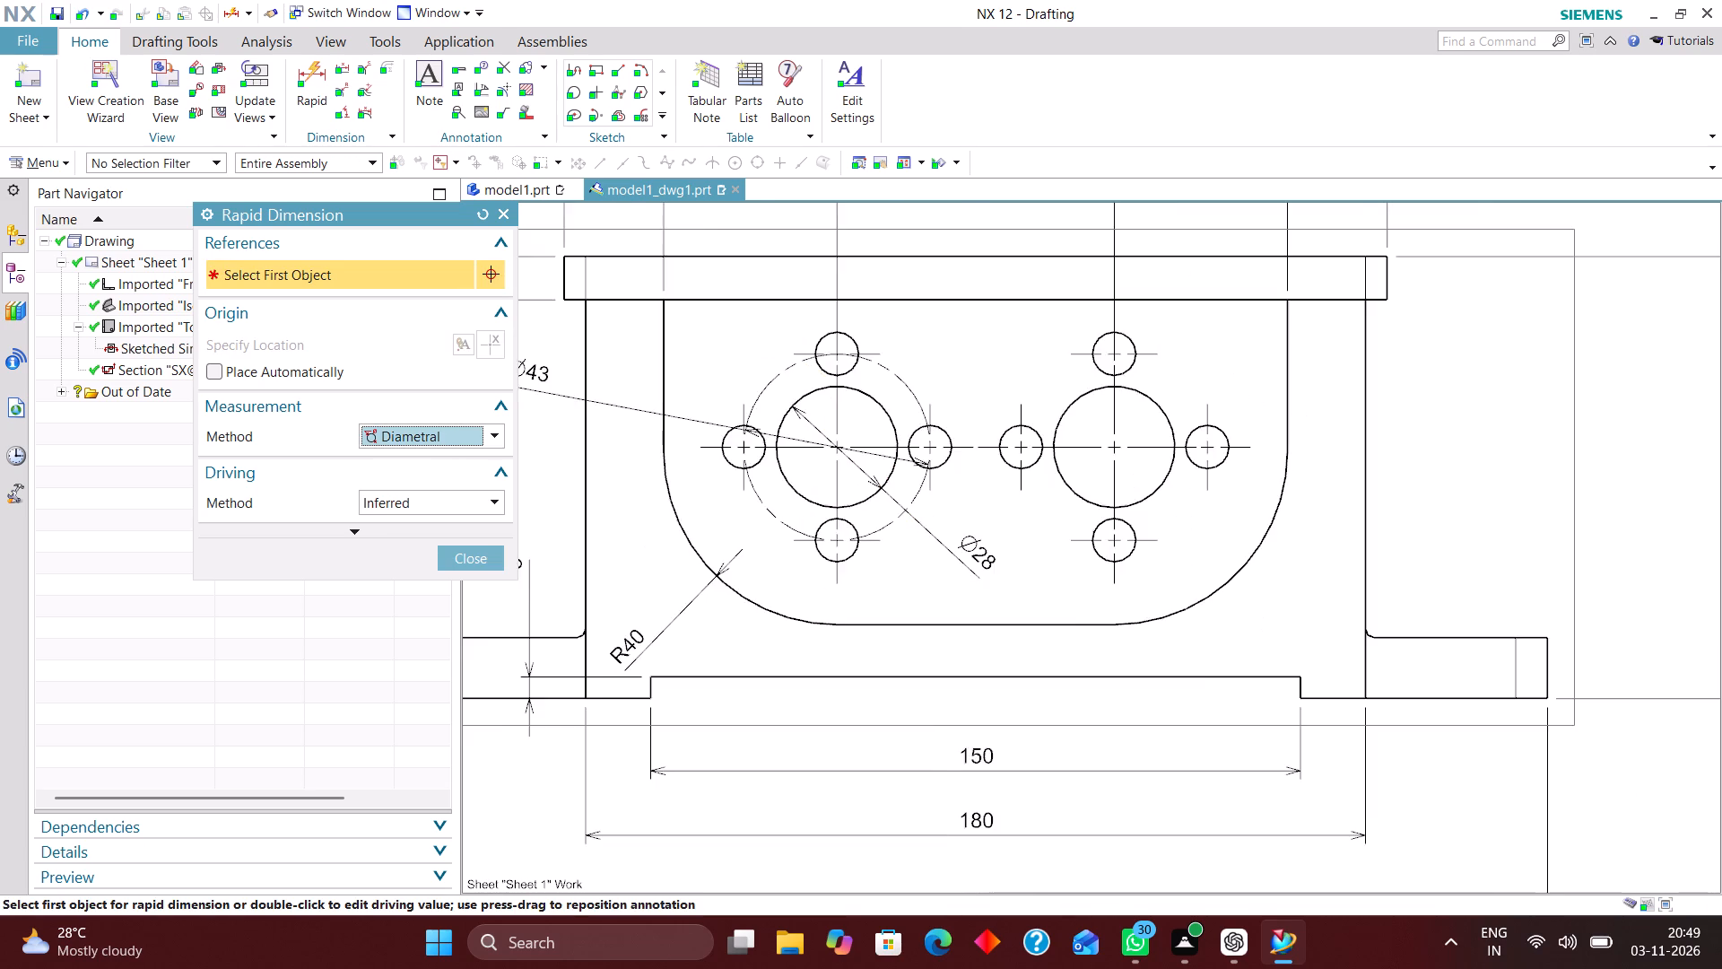
{"action": "scroll", "coordinate": [1109, 411], "scroll_direction": "up", "scroll_amount": 2}
{"action": "left_click", "coordinate": [1073, 381]}
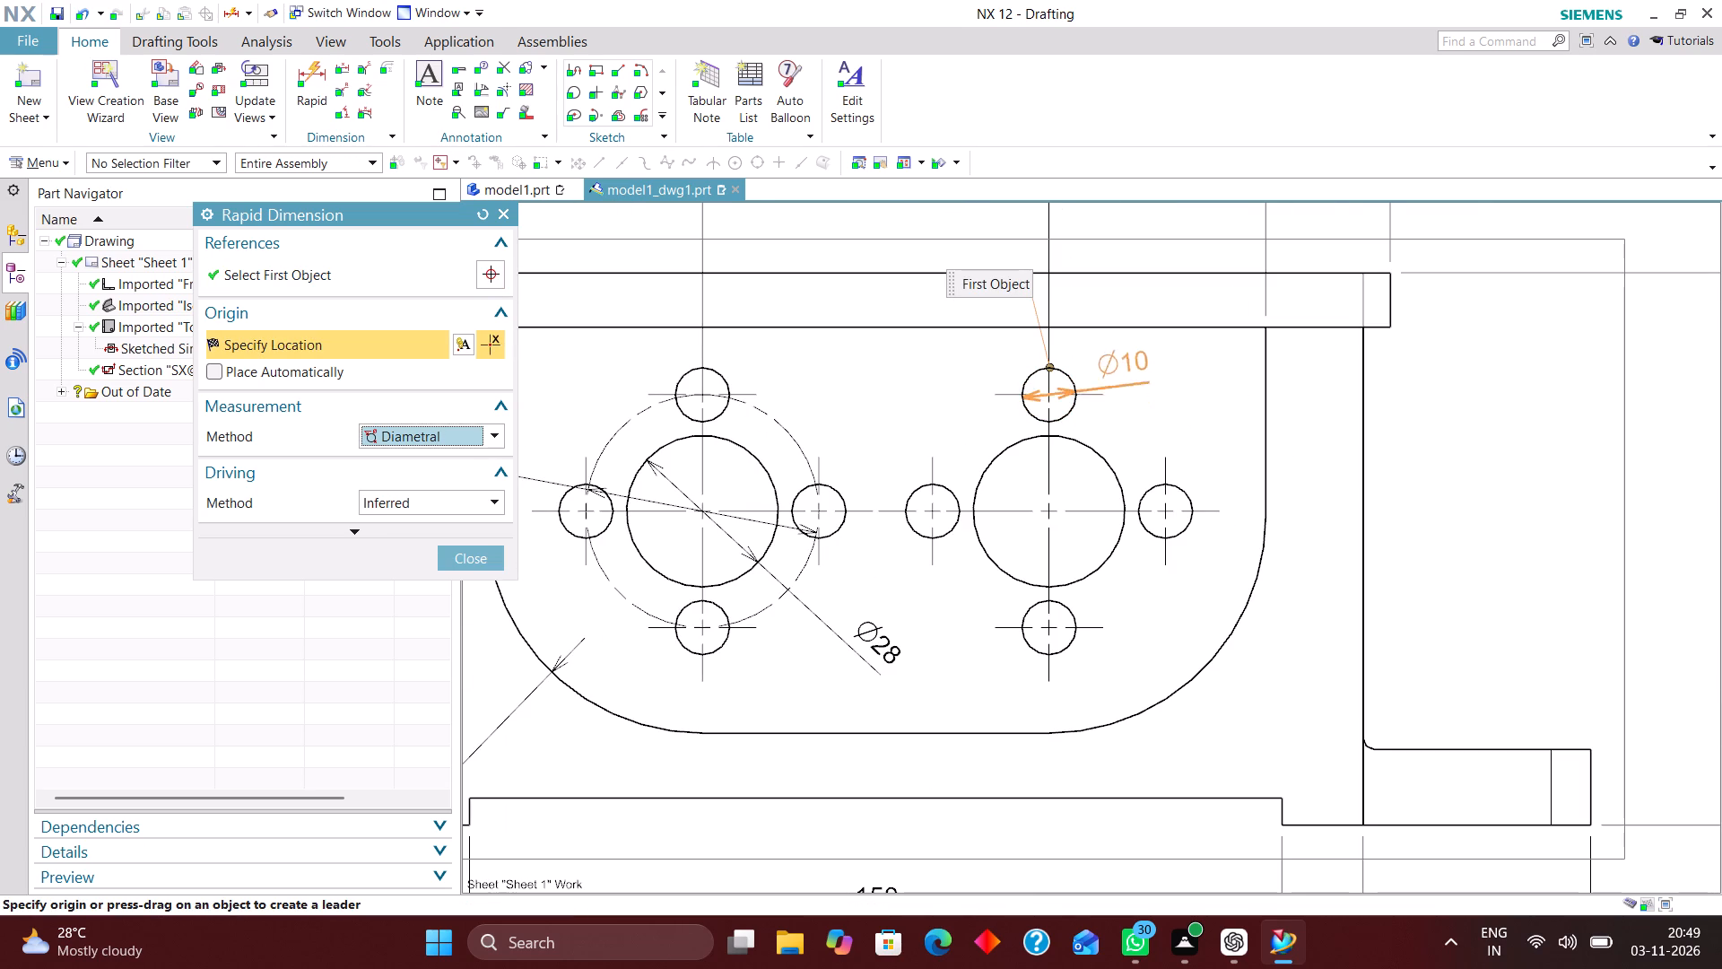
{"action": "left_click", "coordinate": [1078, 345]}
Finish dimensioning and review the front, top, section and isometric views across the whole sheet.
{"action": "scroll", "coordinate": [981, 445], "scroll_direction": "down", "scroll_amount": 4}
{"action": "scroll", "coordinate": [910, 514], "scroll_direction": "down", "scroll_amount": 1}
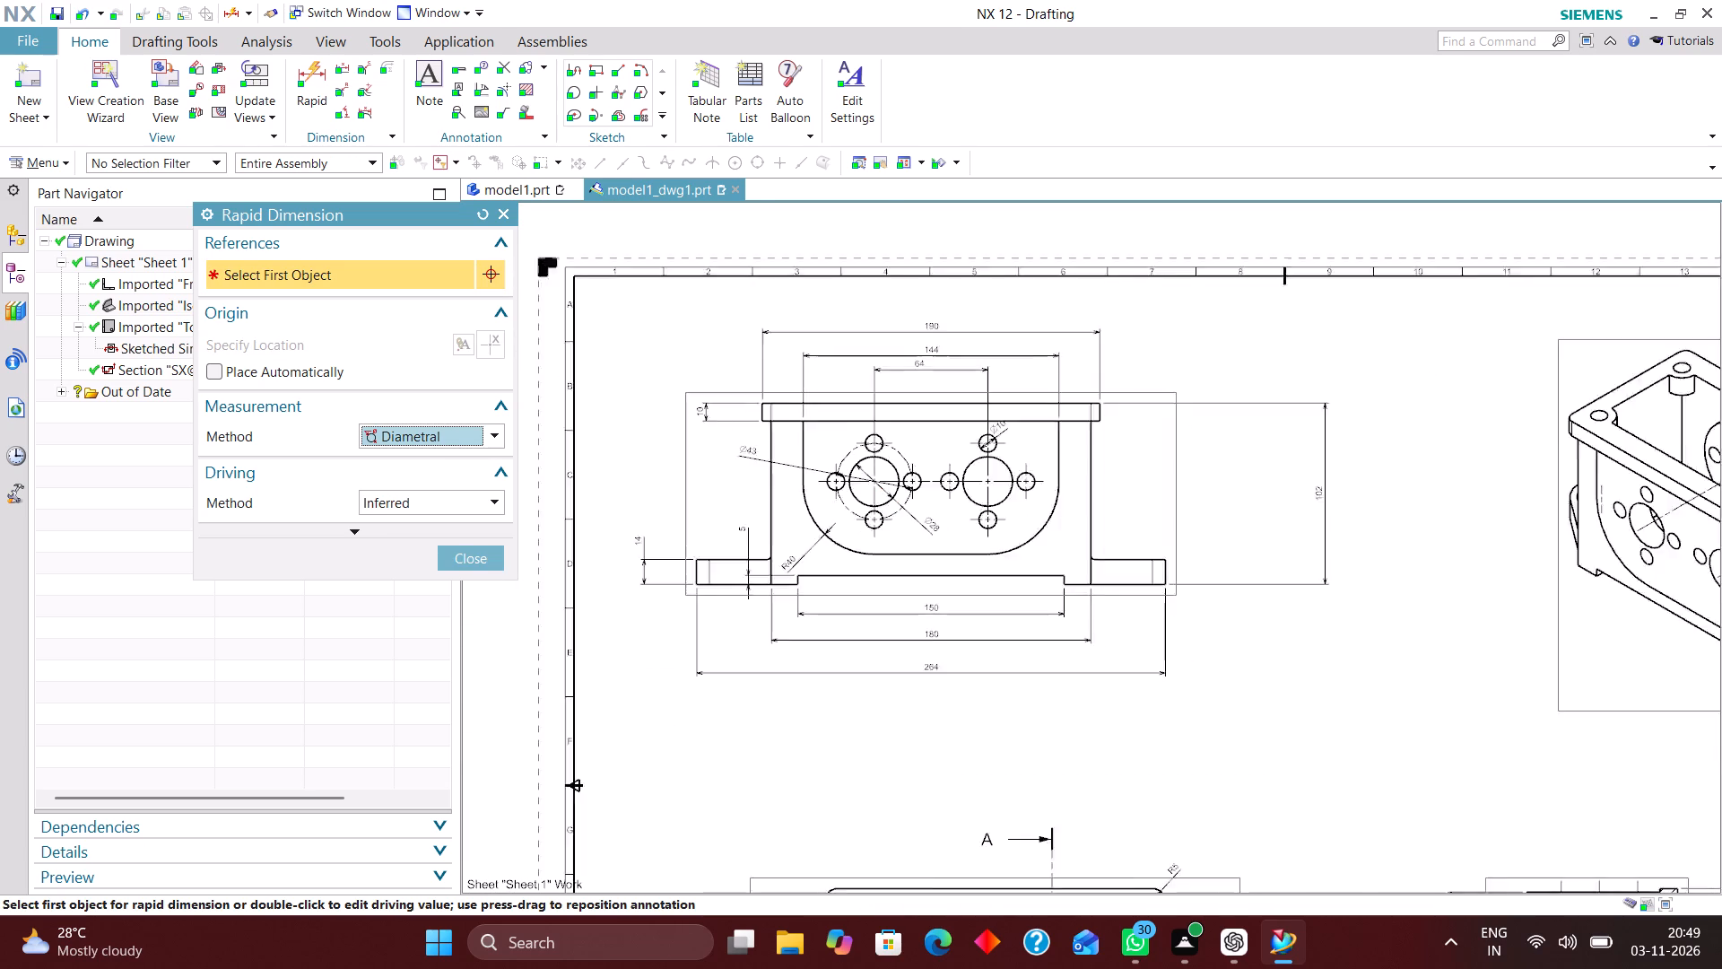
{"action": "scroll", "coordinate": [912, 516], "scroll_direction": "down", "scroll_amount": 1}
{"action": "scroll", "coordinate": [1036, 530], "scroll_direction": "up", "scroll_amount": 2}
{"action": "scroll", "coordinate": [938, 506], "scroll_direction": "down", "scroll_amount": 5}
{"action": "scroll", "coordinate": [989, 593], "scroll_direction": "up", "scroll_amount": 1}
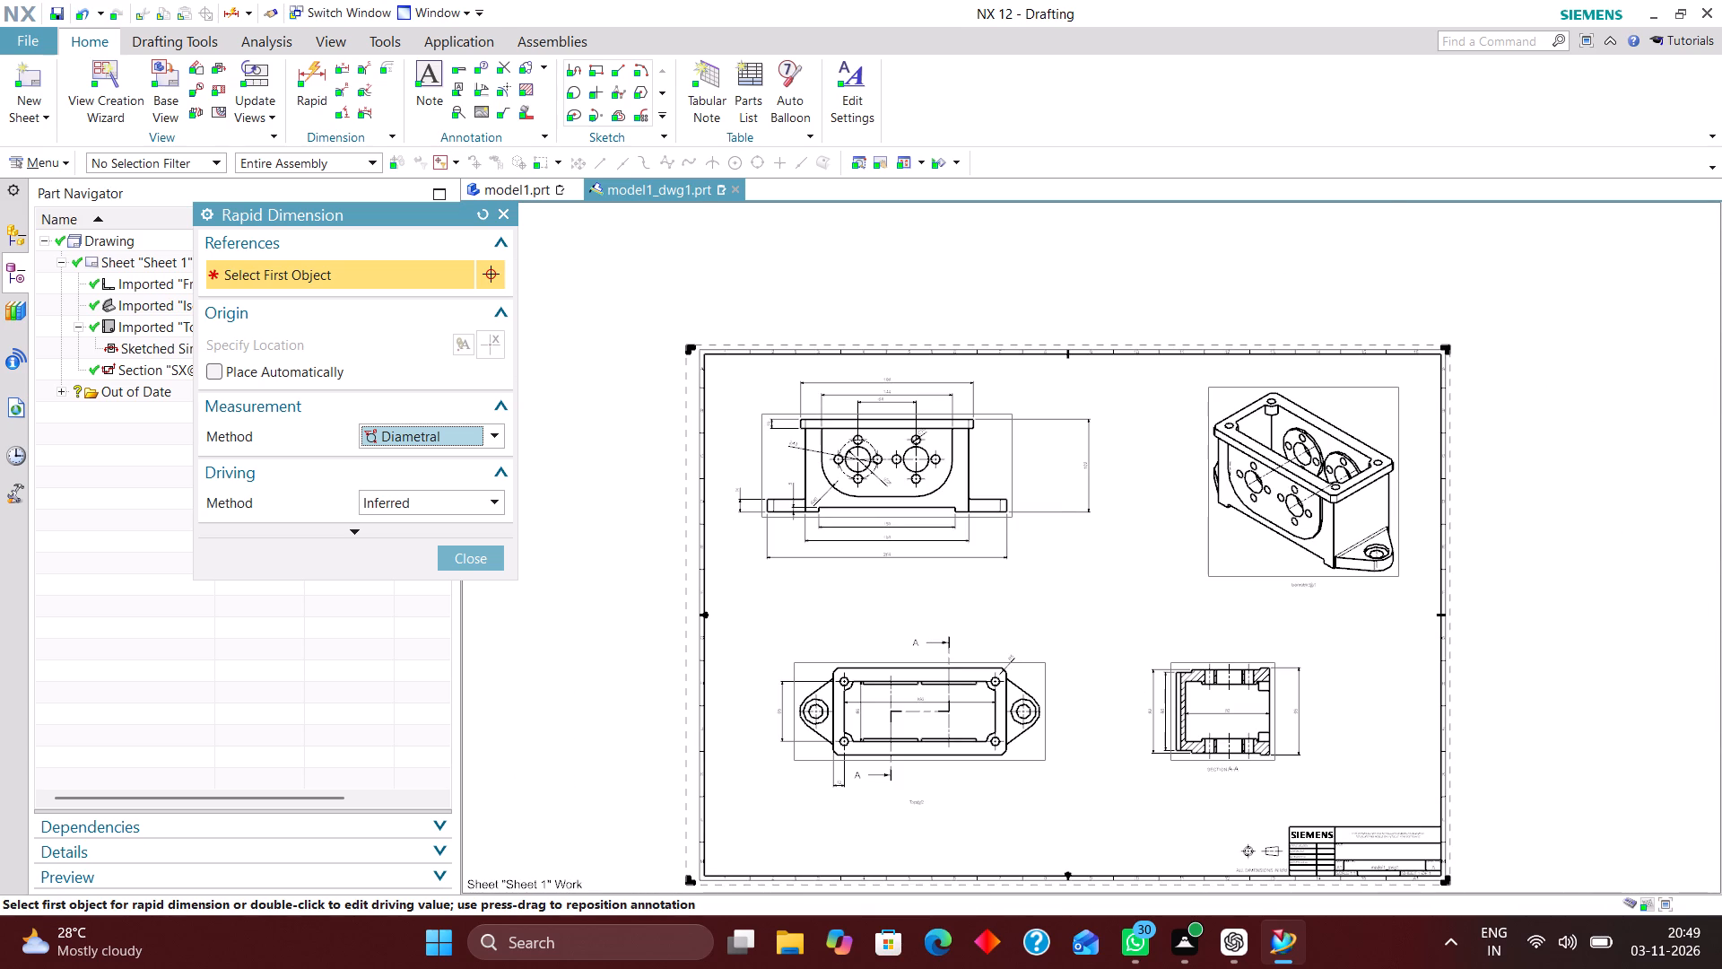
{"action": "left_click", "coordinate": [472, 559]}
{"action": "scroll", "coordinate": [935, 579], "scroll_direction": "down", "scroll_amount": 8}
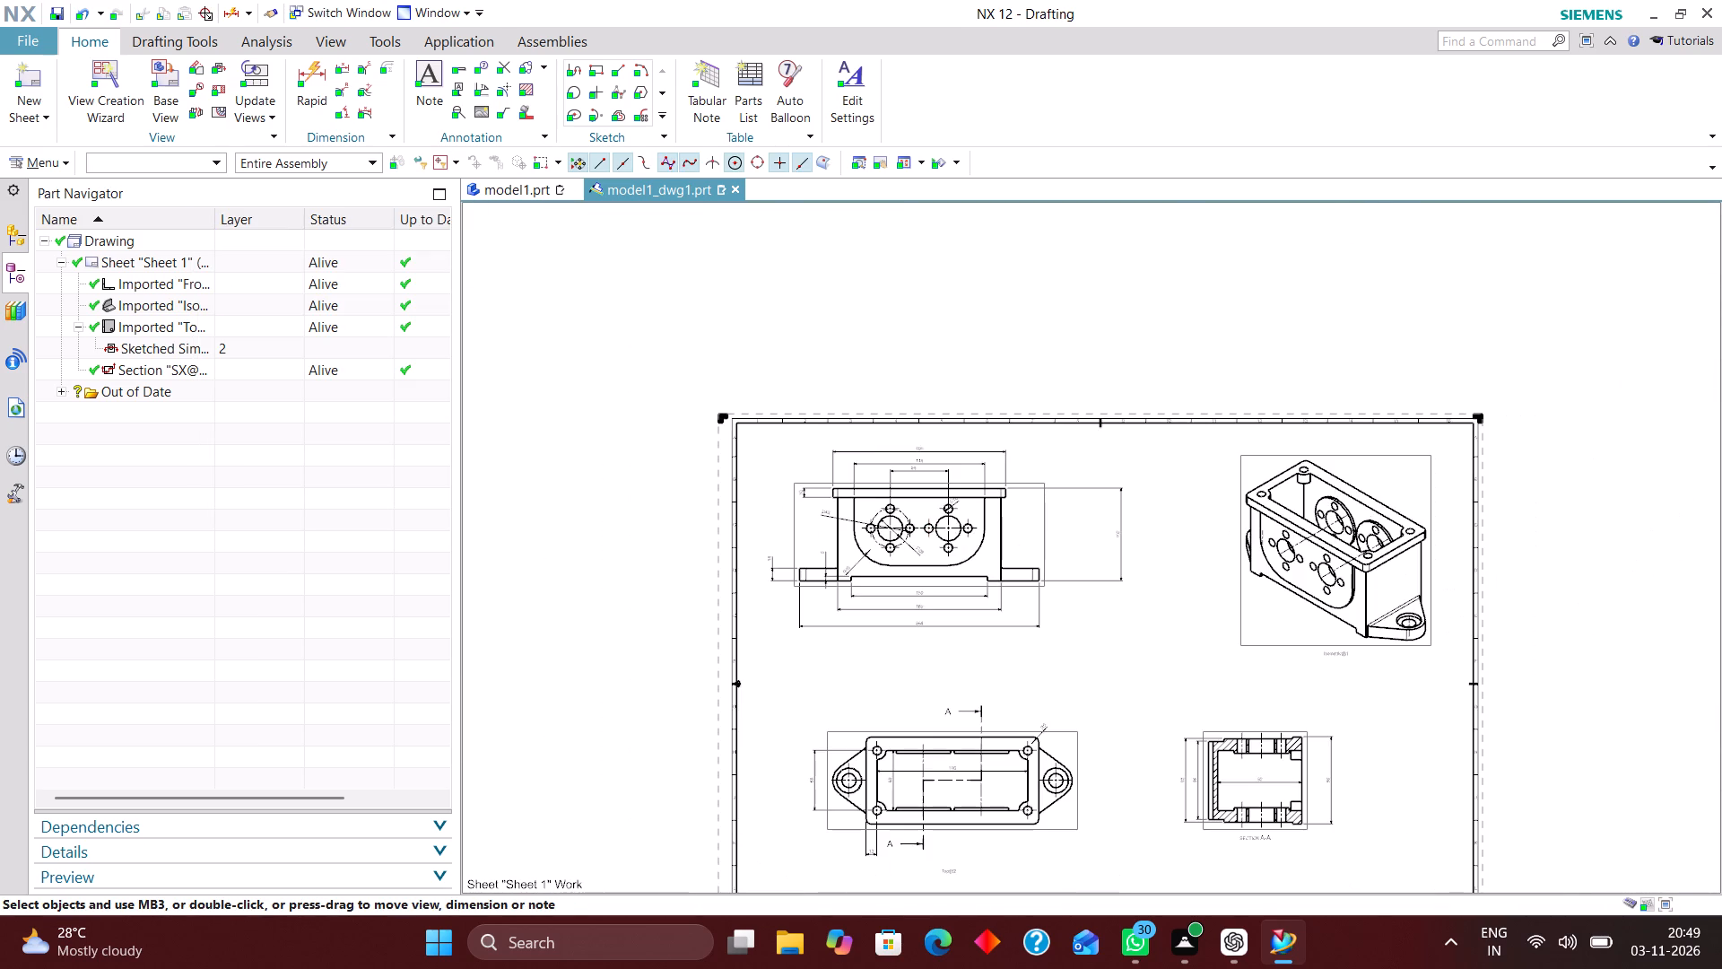
{"action": "scroll", "coordinate": [929, 762], "scroll_direction": "up", "scroll_amount": 1}
{"action": "scroll", "coordinate": [923, 470], "scroll_direction": "down", "scroll_amount": 4}
{"action": "scroll", "coordinate": [939, 669], "scroll_direction": "up", "scroll_amount": 5}
{"action": "left_click_drag", "start_coordinate": [1092, 533], "coordinate": [1084, 556]}
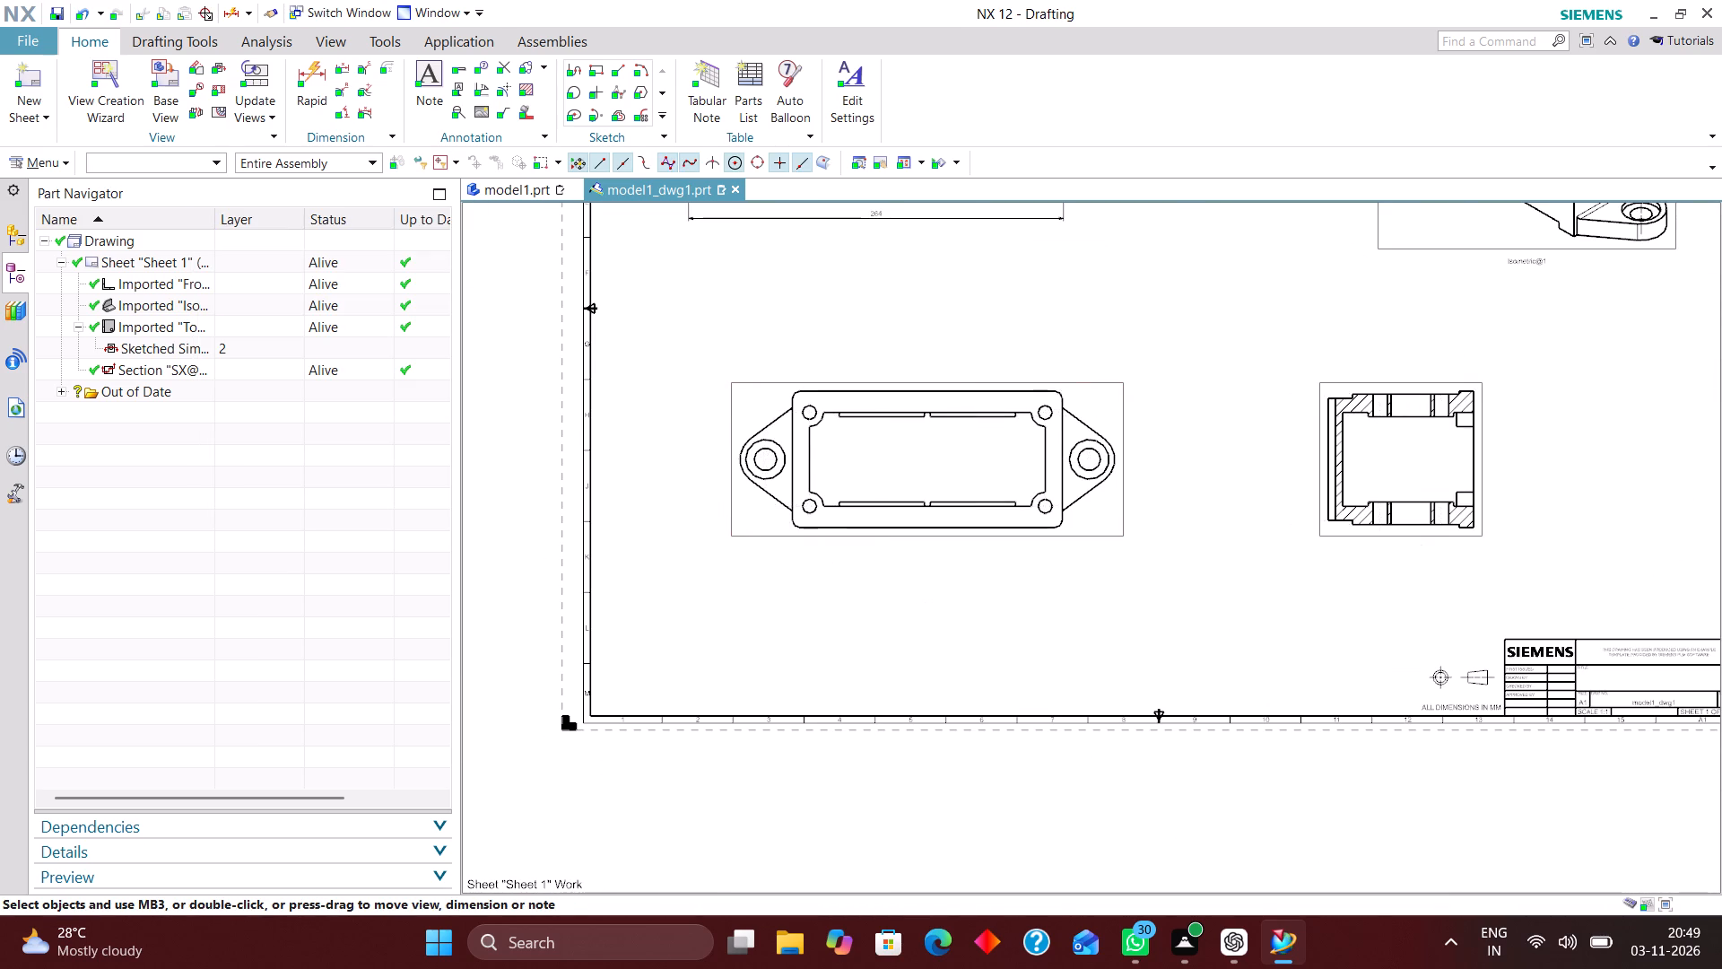
{"action": "left_click_drag", "start_coordinate": [1084, 556], "coordinate": [1072, 606]}
{"action": "scroll", "coordinate": [1083, 715], "scroll_direction": "down", "scroll_amount": 2}
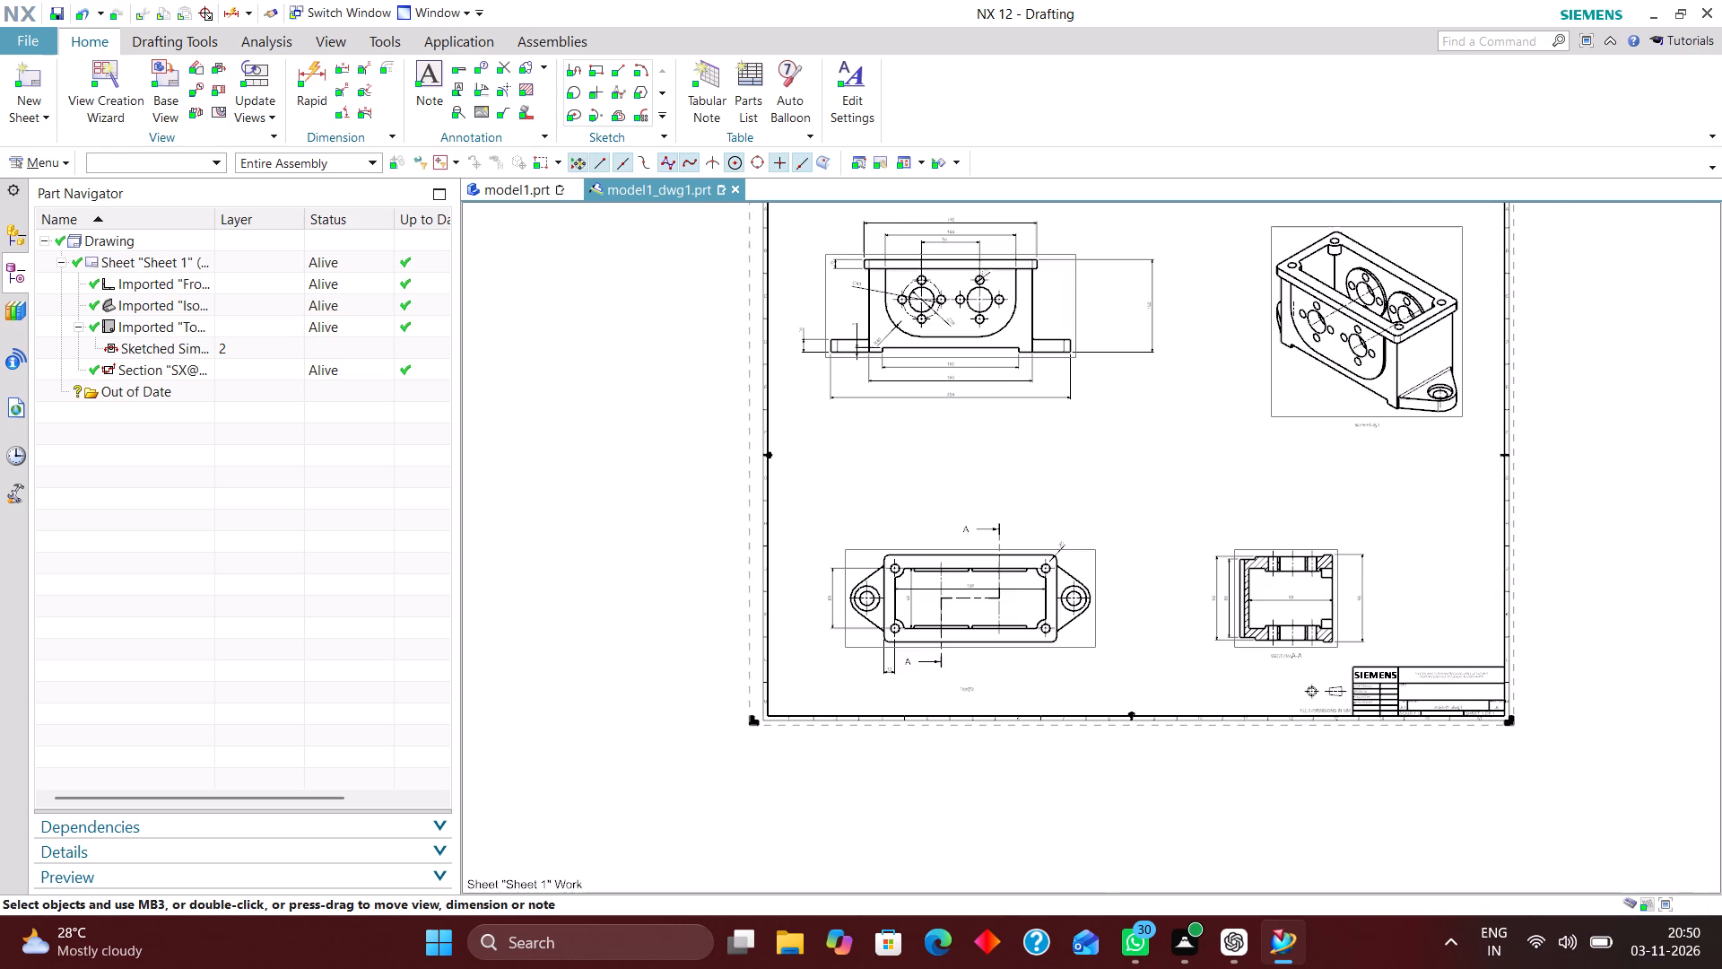
{"action": "scroll", "coordinate": [1096, 501], "scroll_direction": "up", "scroll_amount": 2}
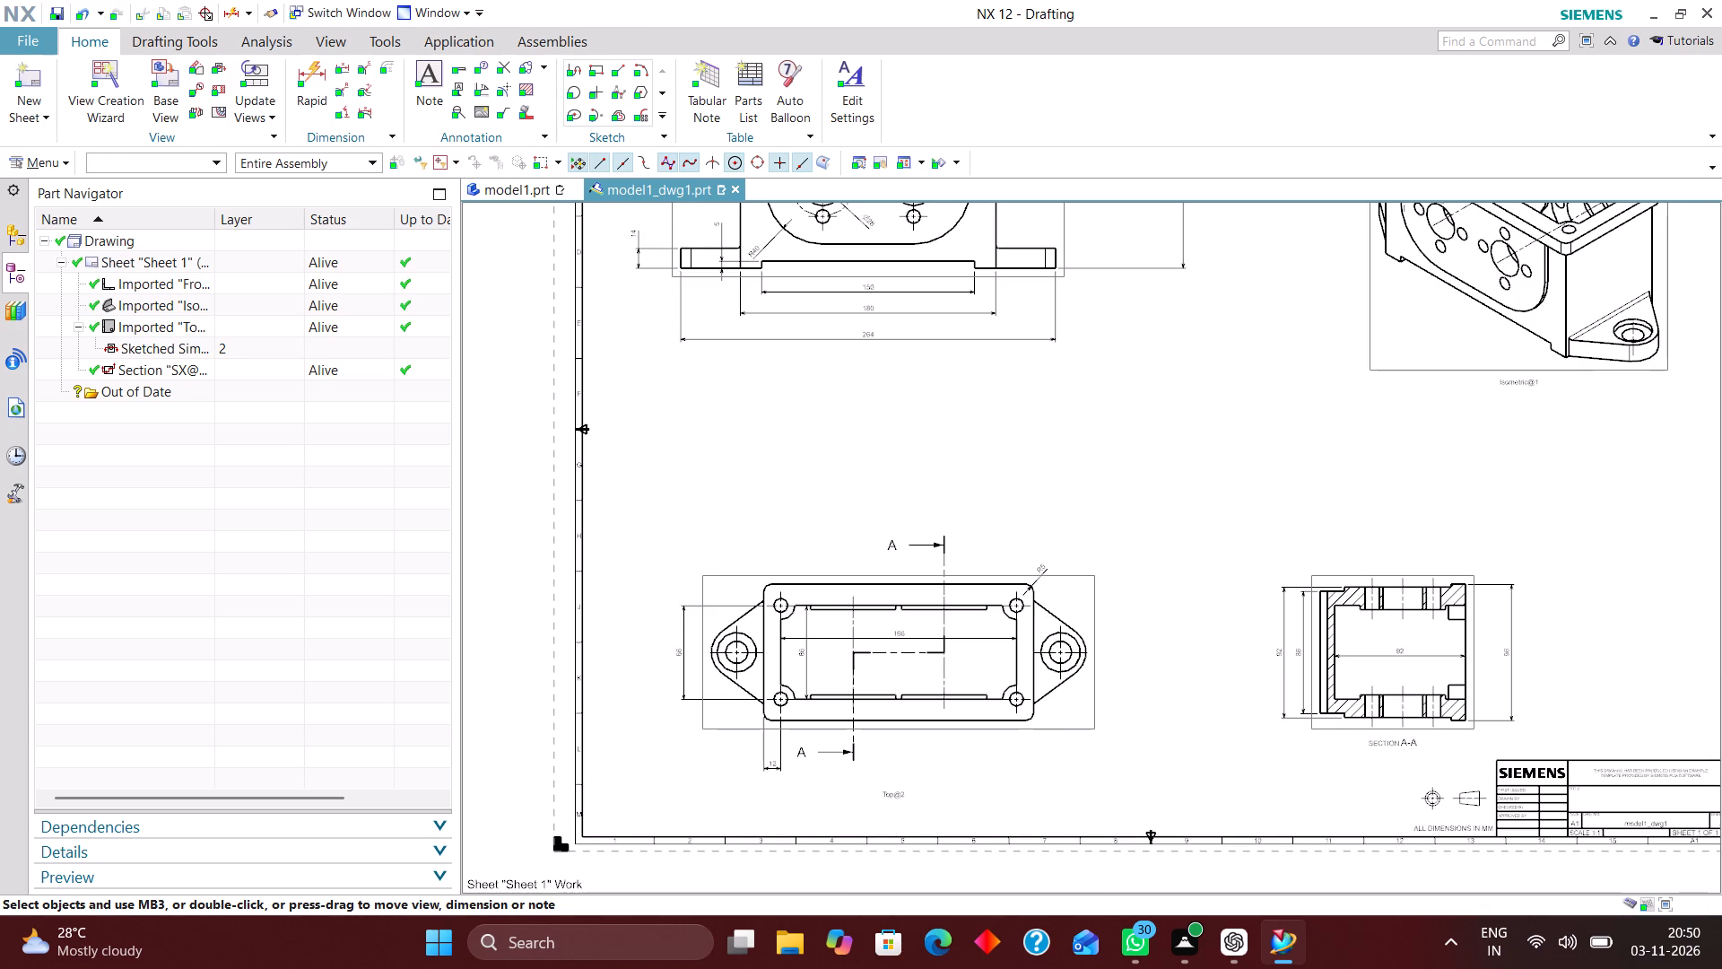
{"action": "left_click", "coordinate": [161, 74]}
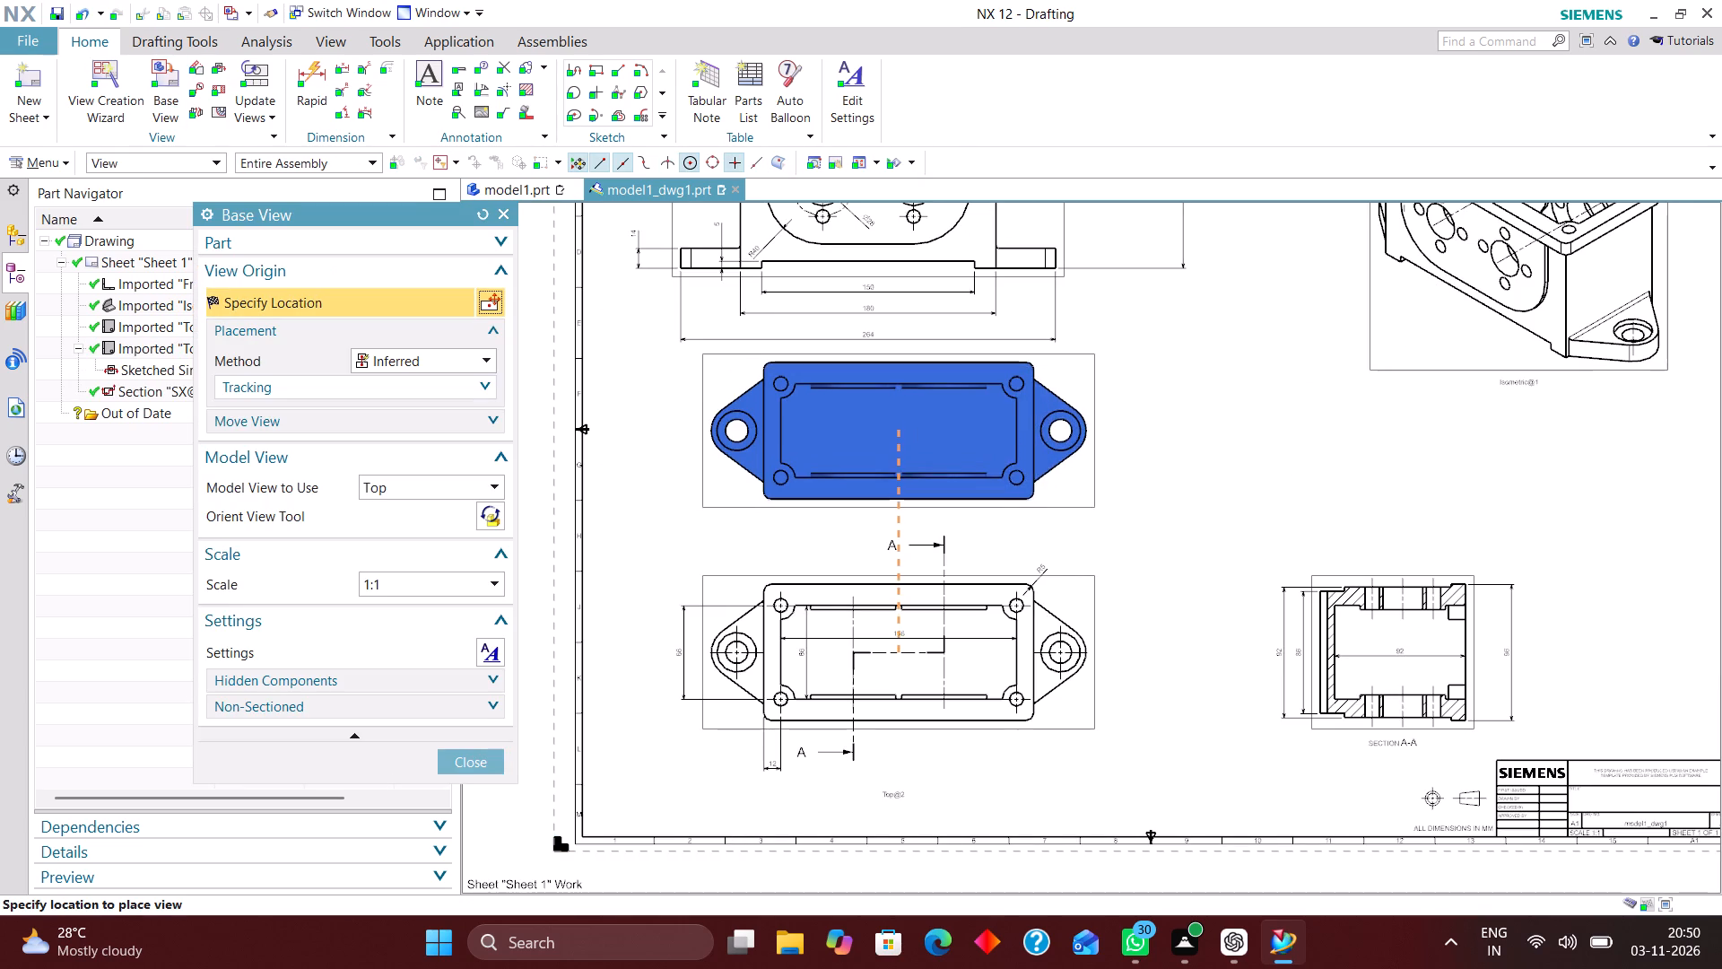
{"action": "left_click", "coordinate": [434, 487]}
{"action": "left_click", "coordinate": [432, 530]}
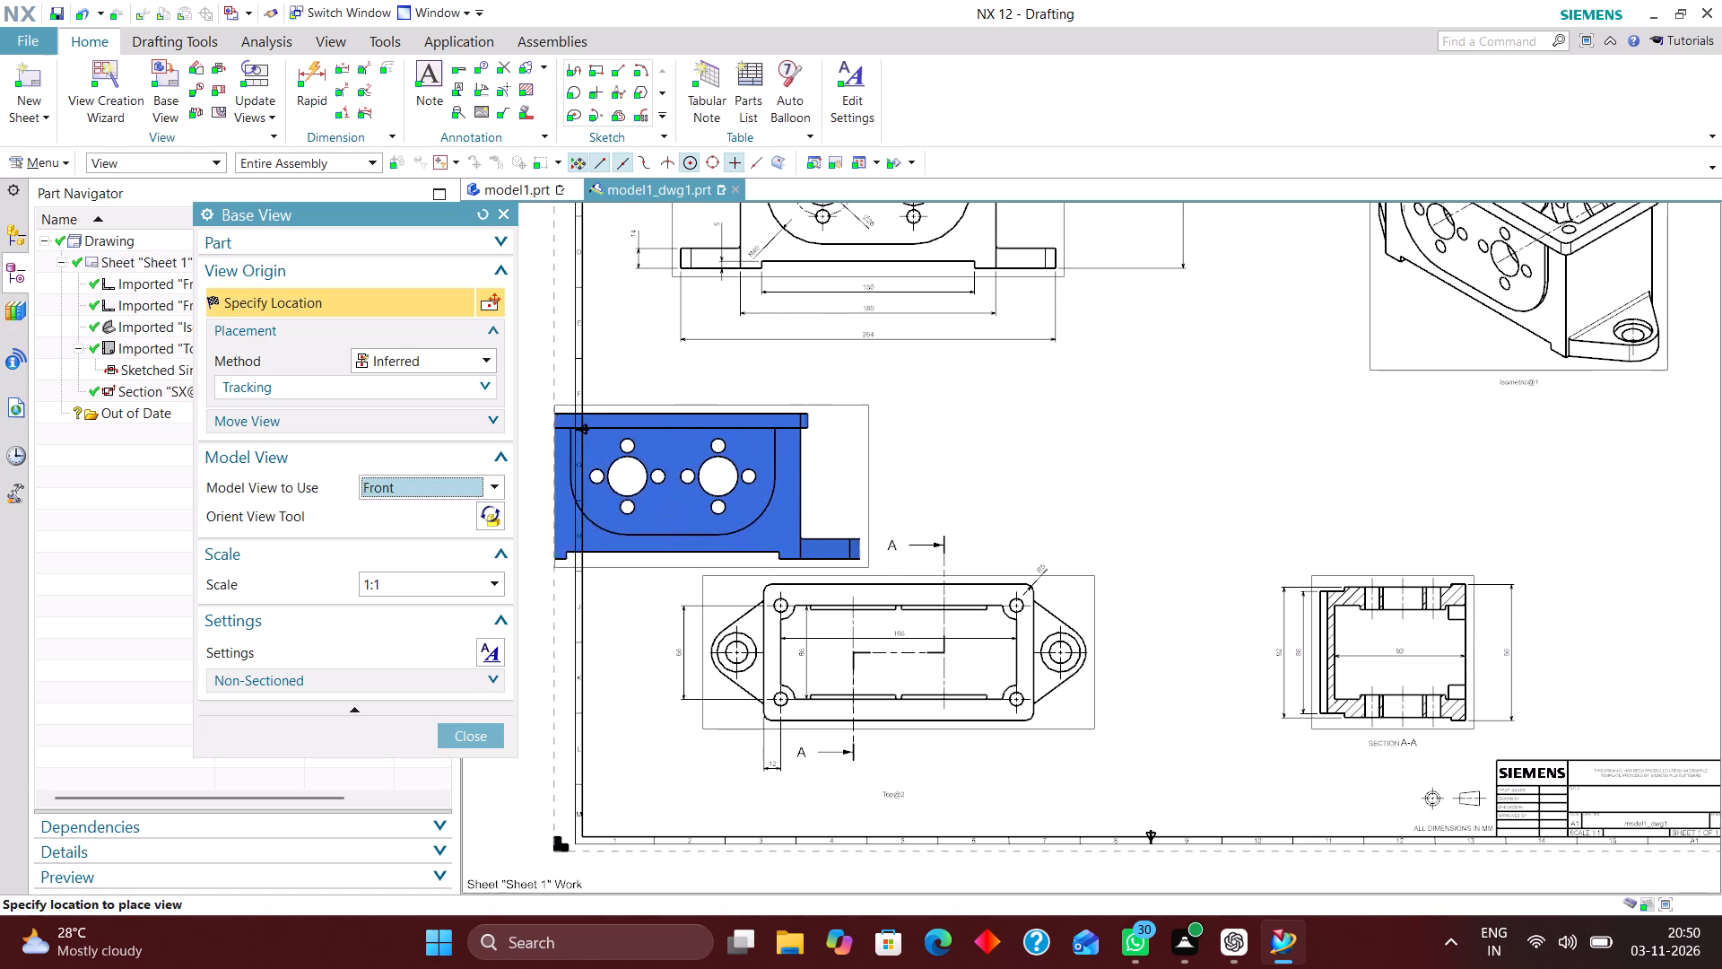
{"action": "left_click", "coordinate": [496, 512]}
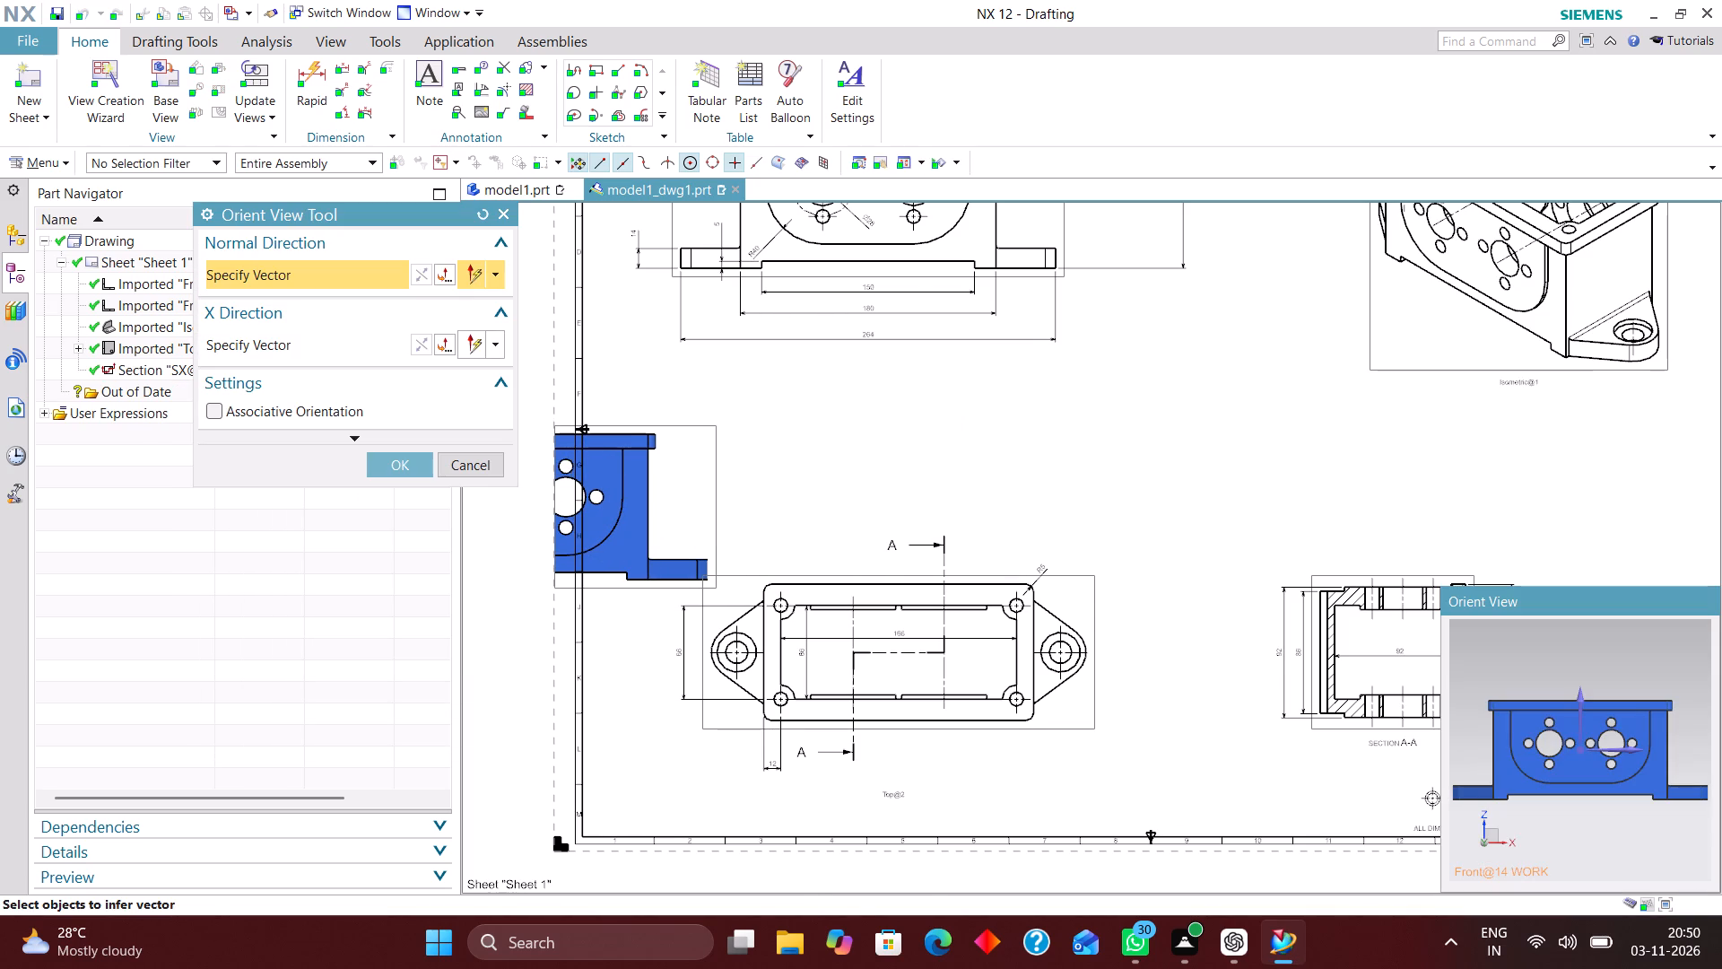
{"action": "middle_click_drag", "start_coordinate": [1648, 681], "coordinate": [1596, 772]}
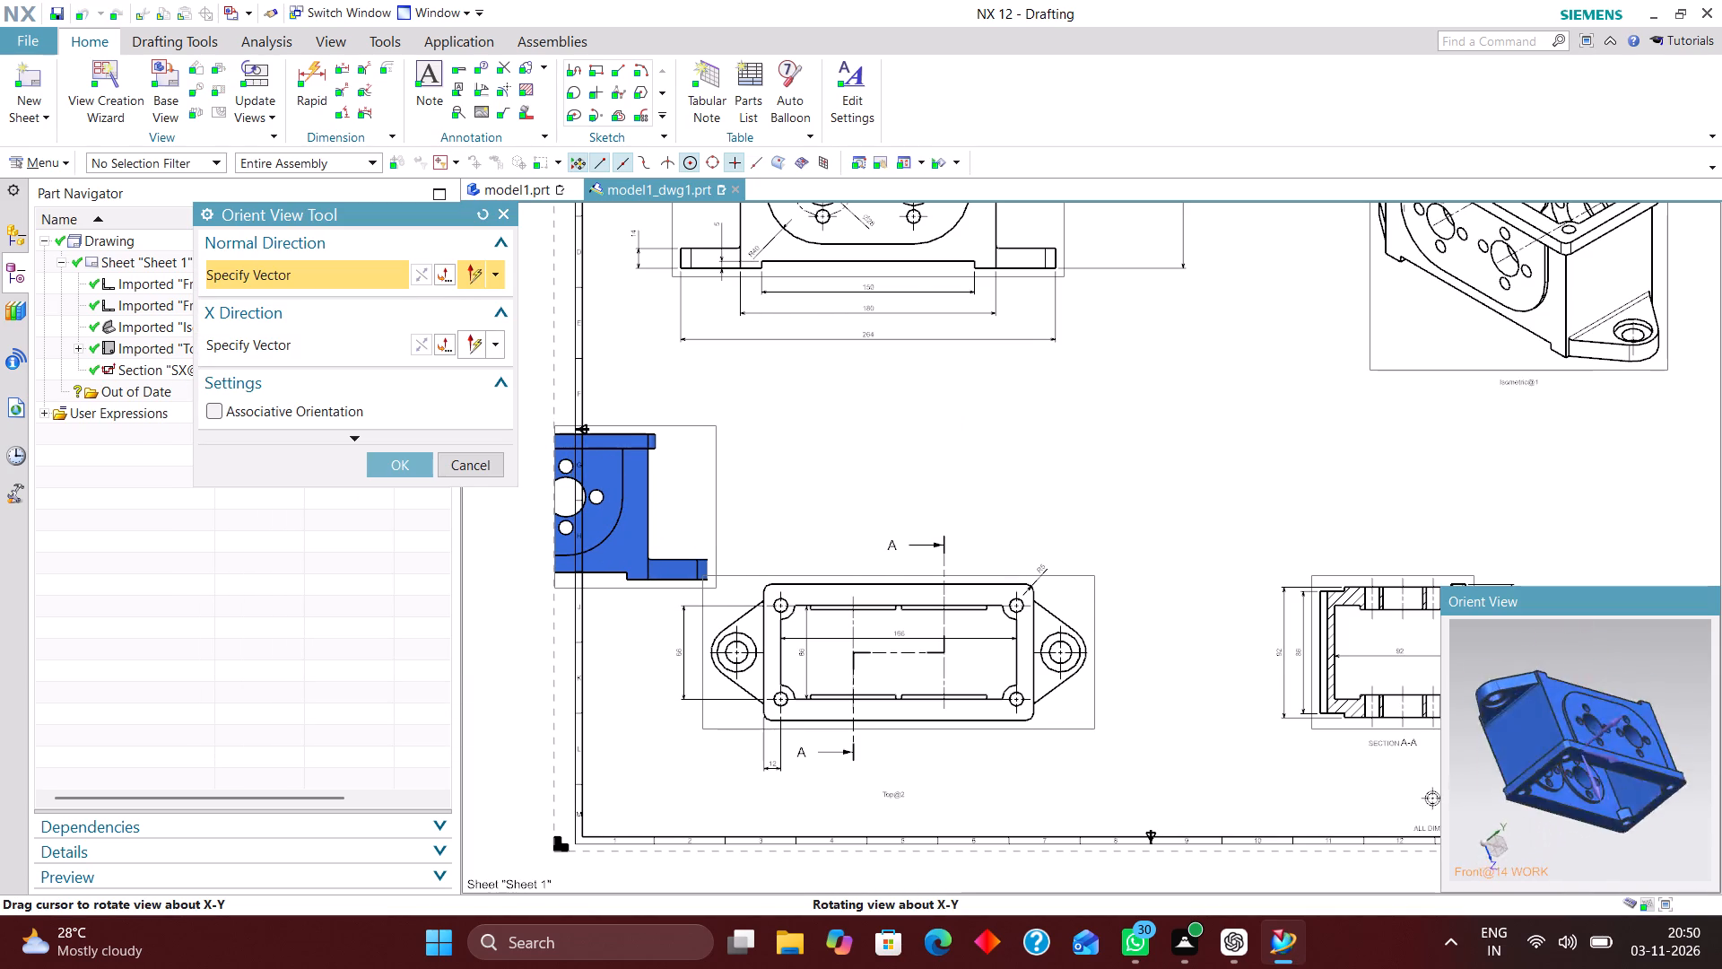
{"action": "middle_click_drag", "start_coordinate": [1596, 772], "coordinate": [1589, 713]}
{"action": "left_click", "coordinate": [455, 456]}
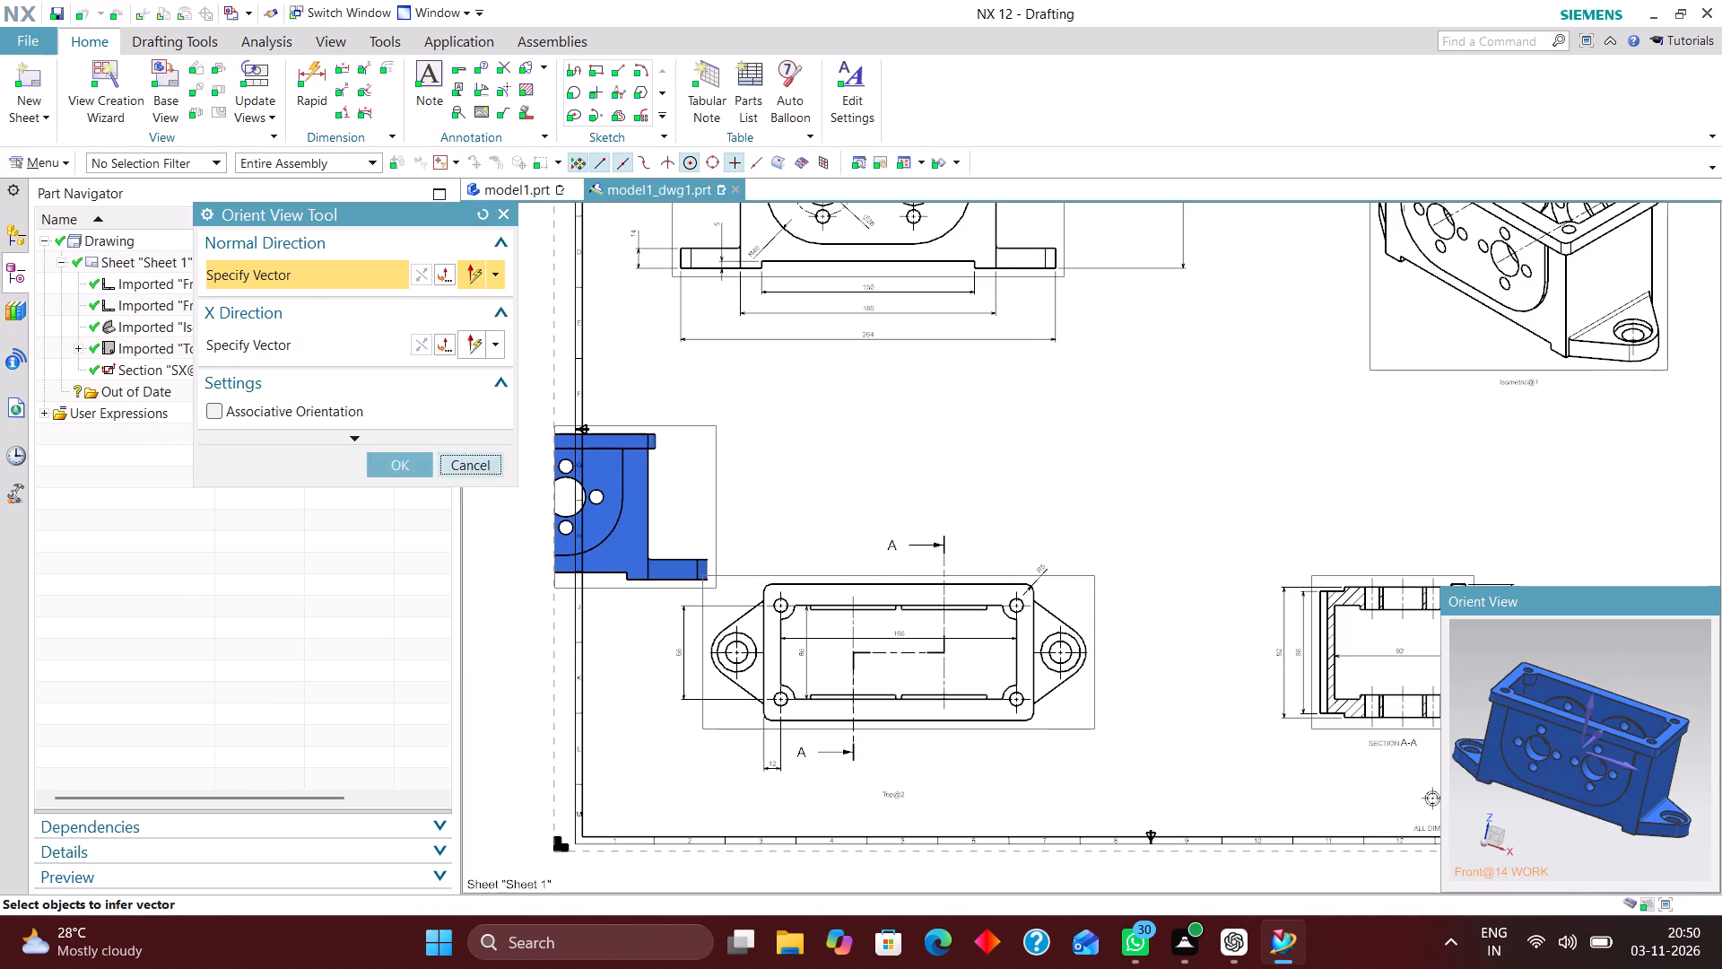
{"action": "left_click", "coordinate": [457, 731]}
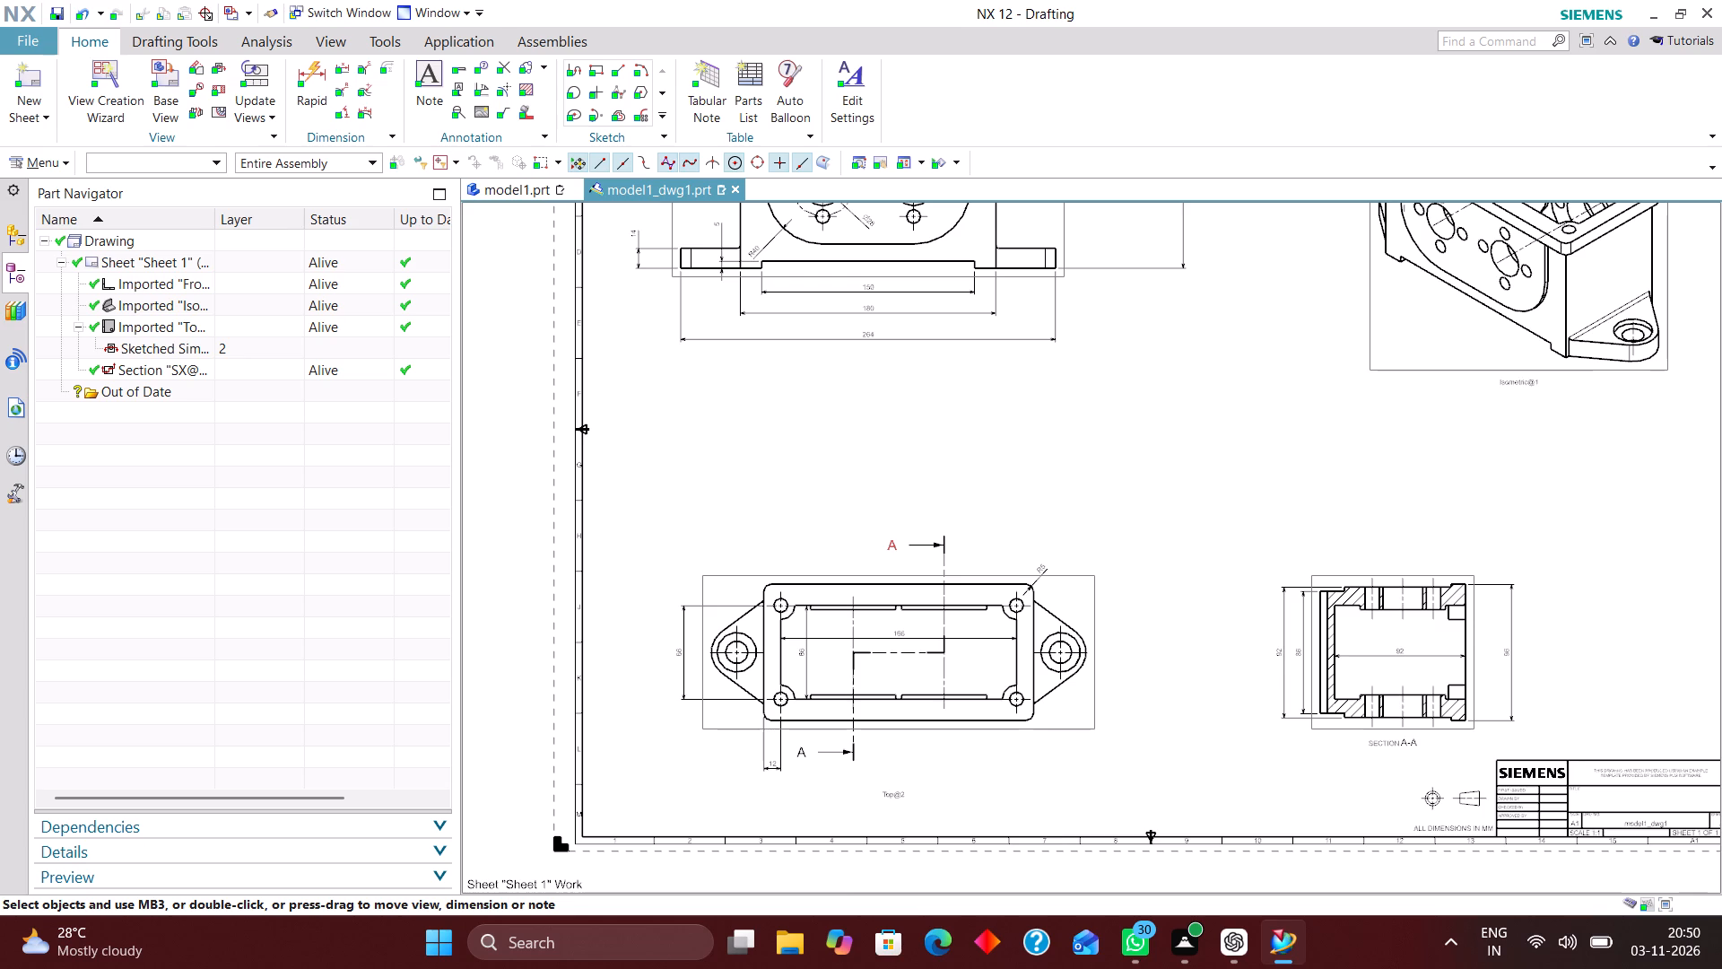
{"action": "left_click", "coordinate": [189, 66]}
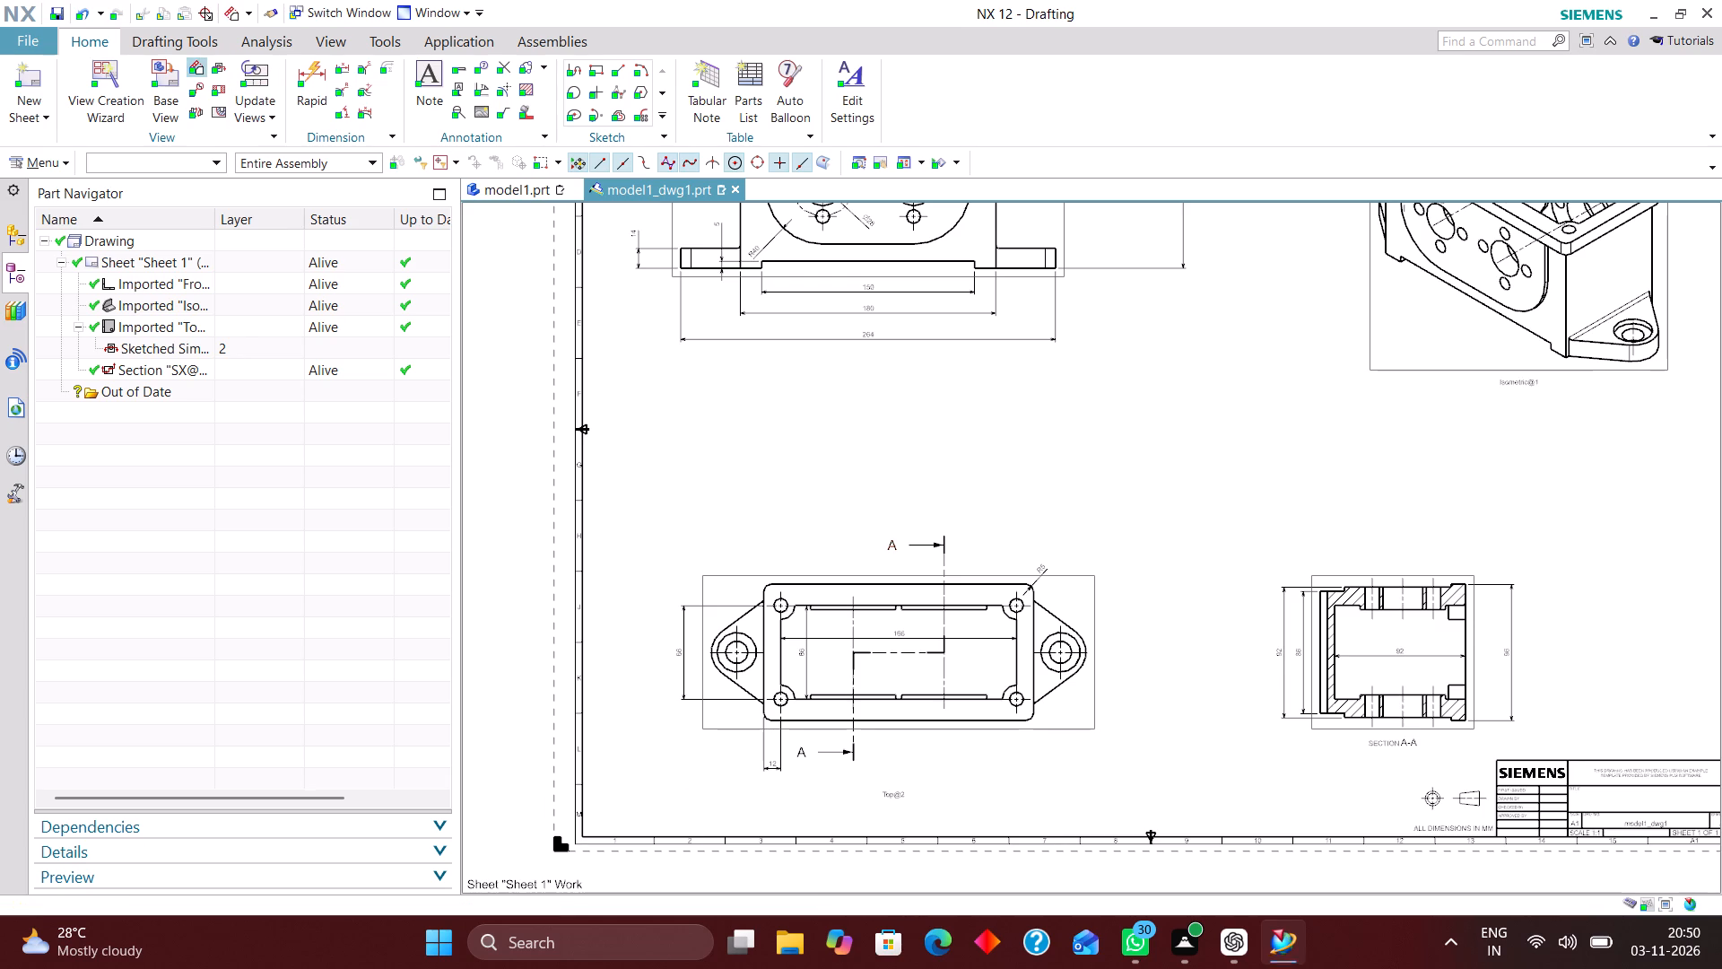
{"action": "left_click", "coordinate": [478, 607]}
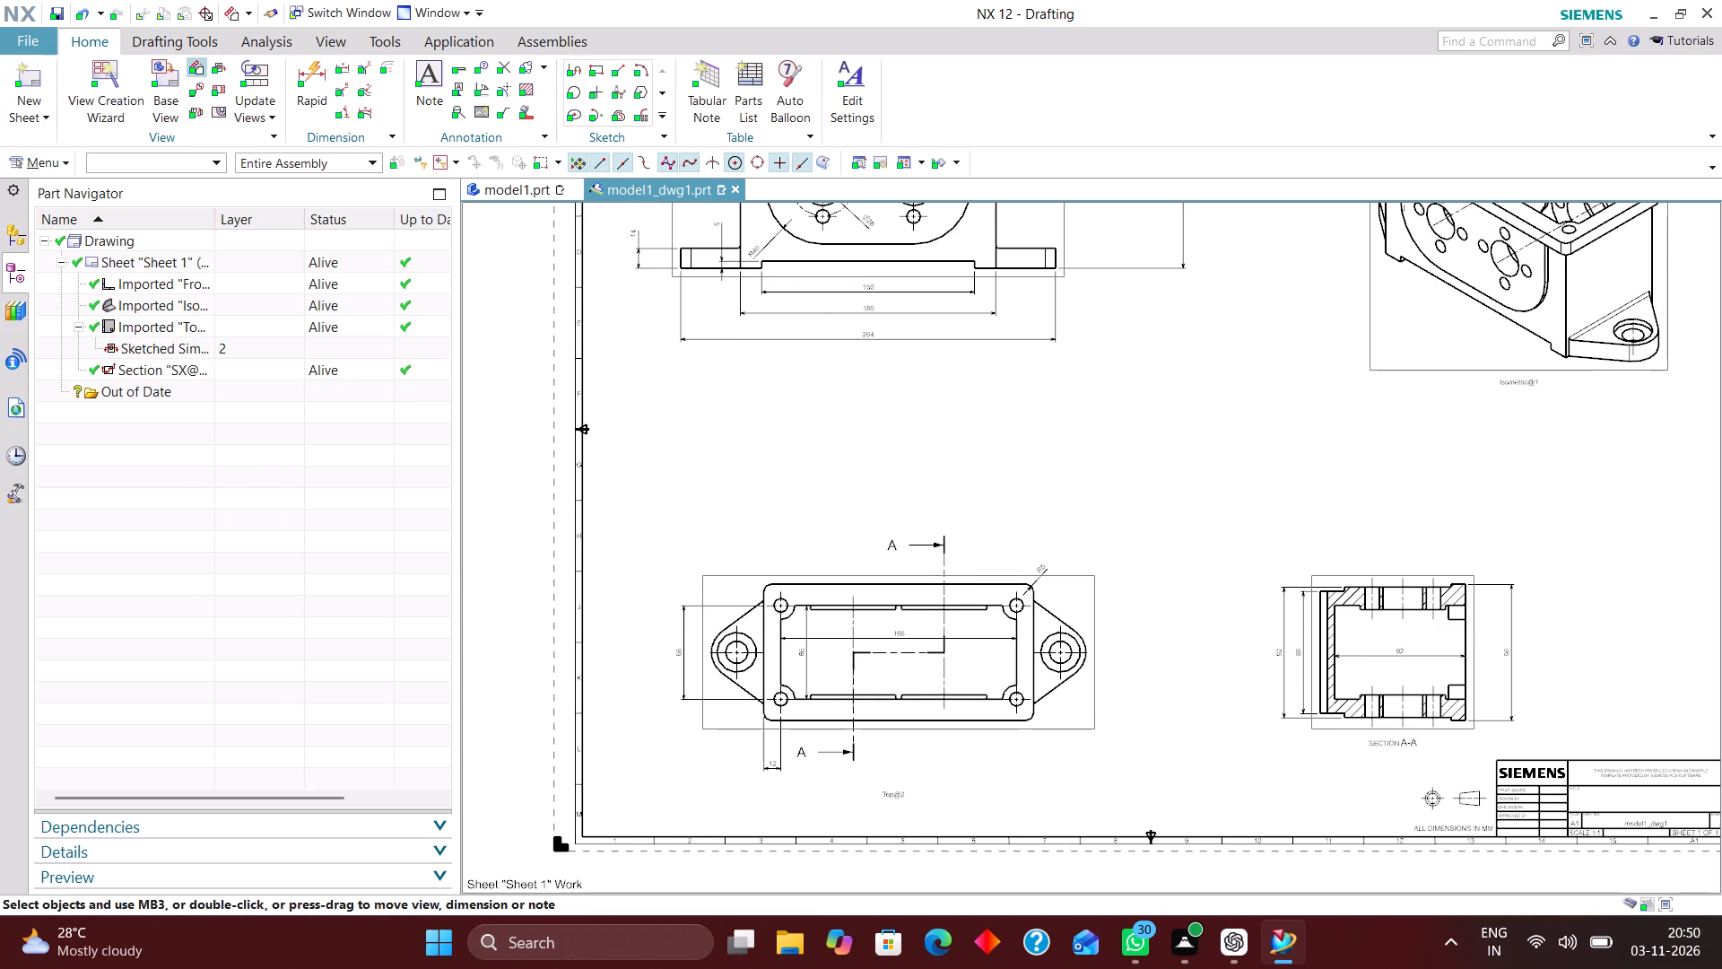
Sketch a horizontal stand-alone section line about 292 mm long across the top view, extending past both mounting lugs.
{"action": "left_click", "coordinate": [215, 65]}
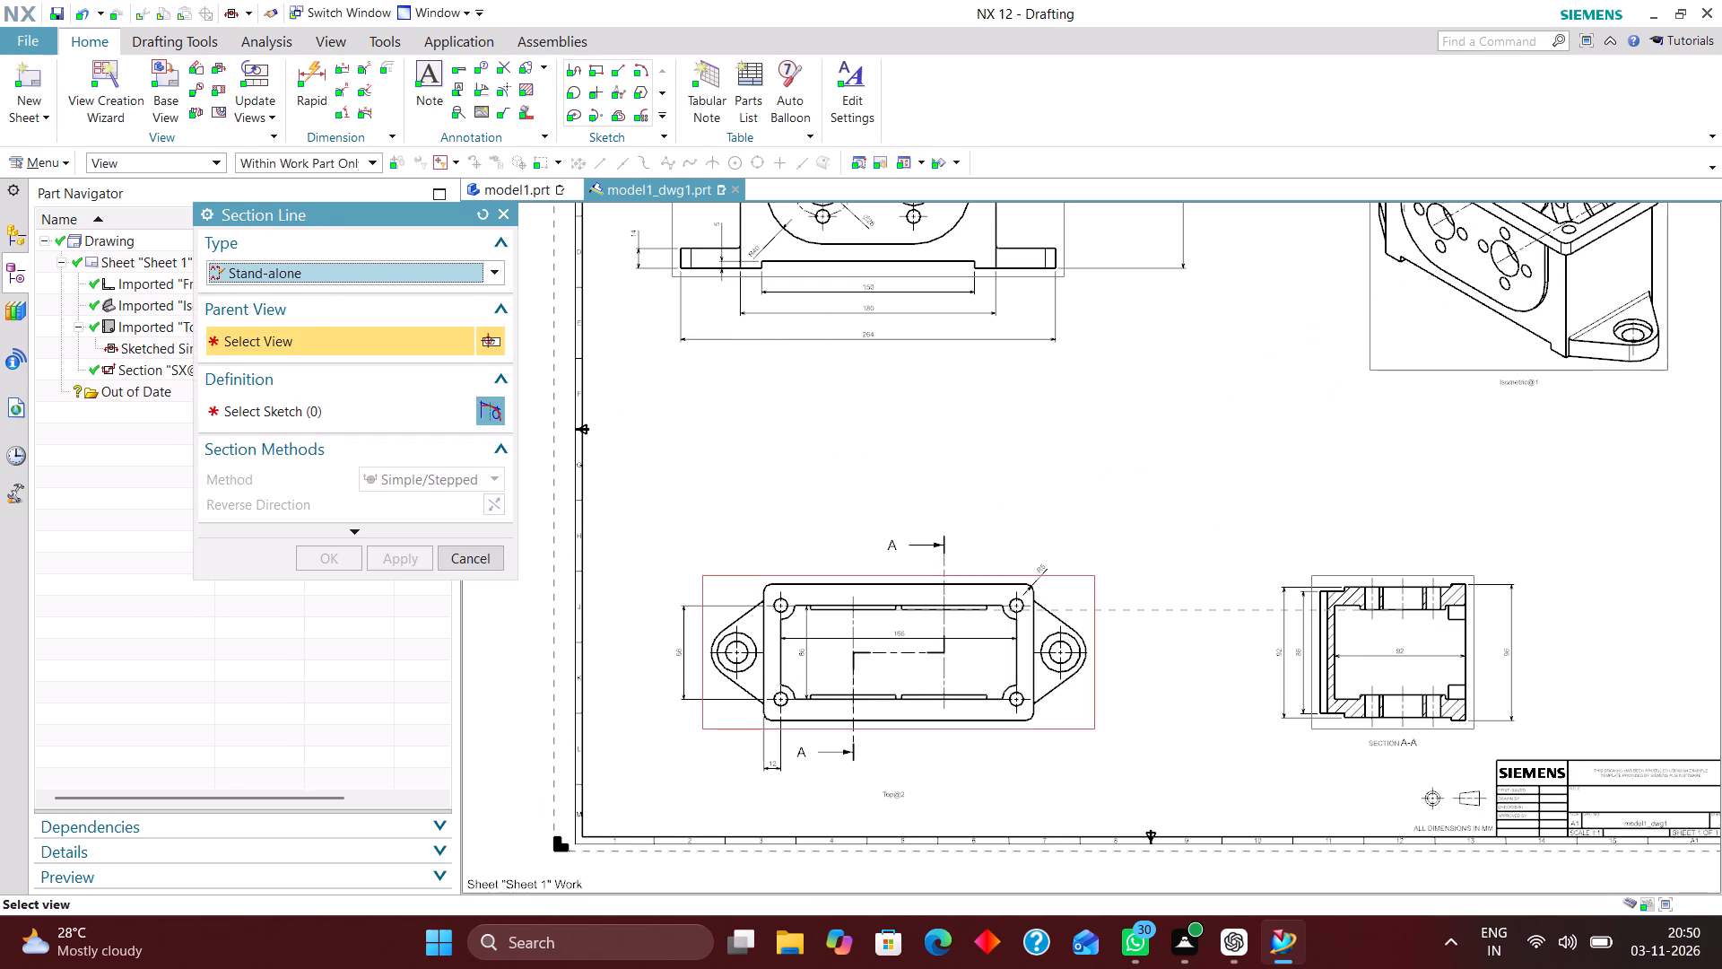
{"action": "left_click", "coordinate": [1091, 576]}
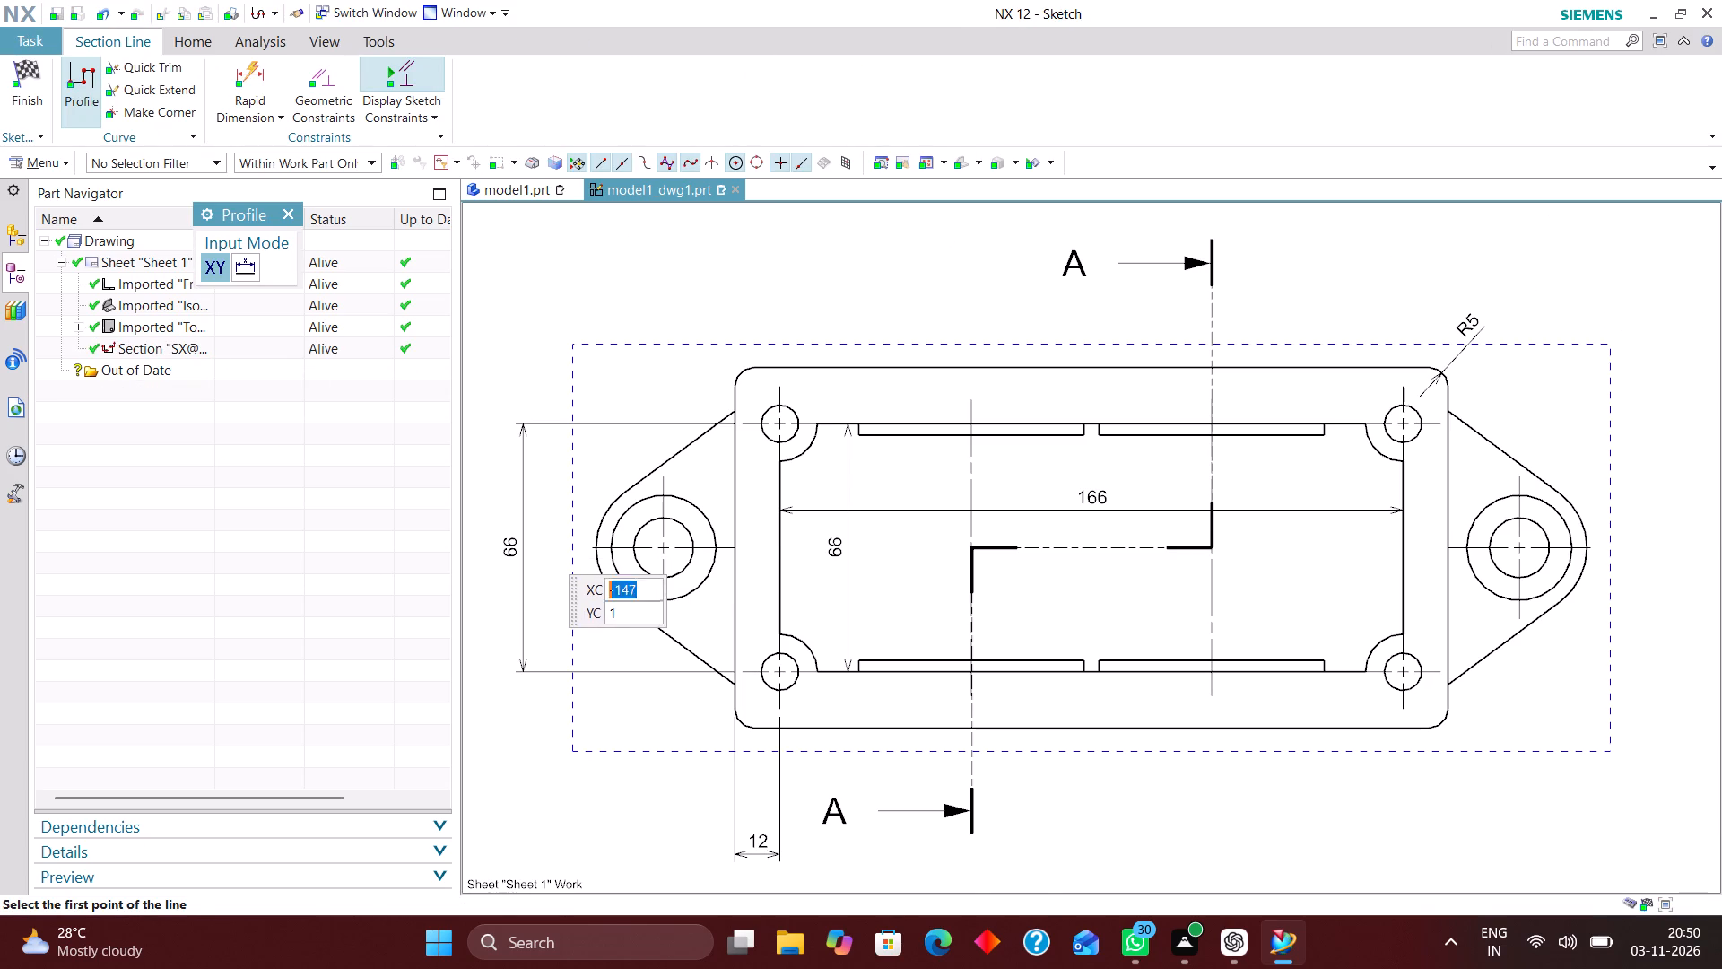
{"action": "left_click", "coordinate": [539, 544]}
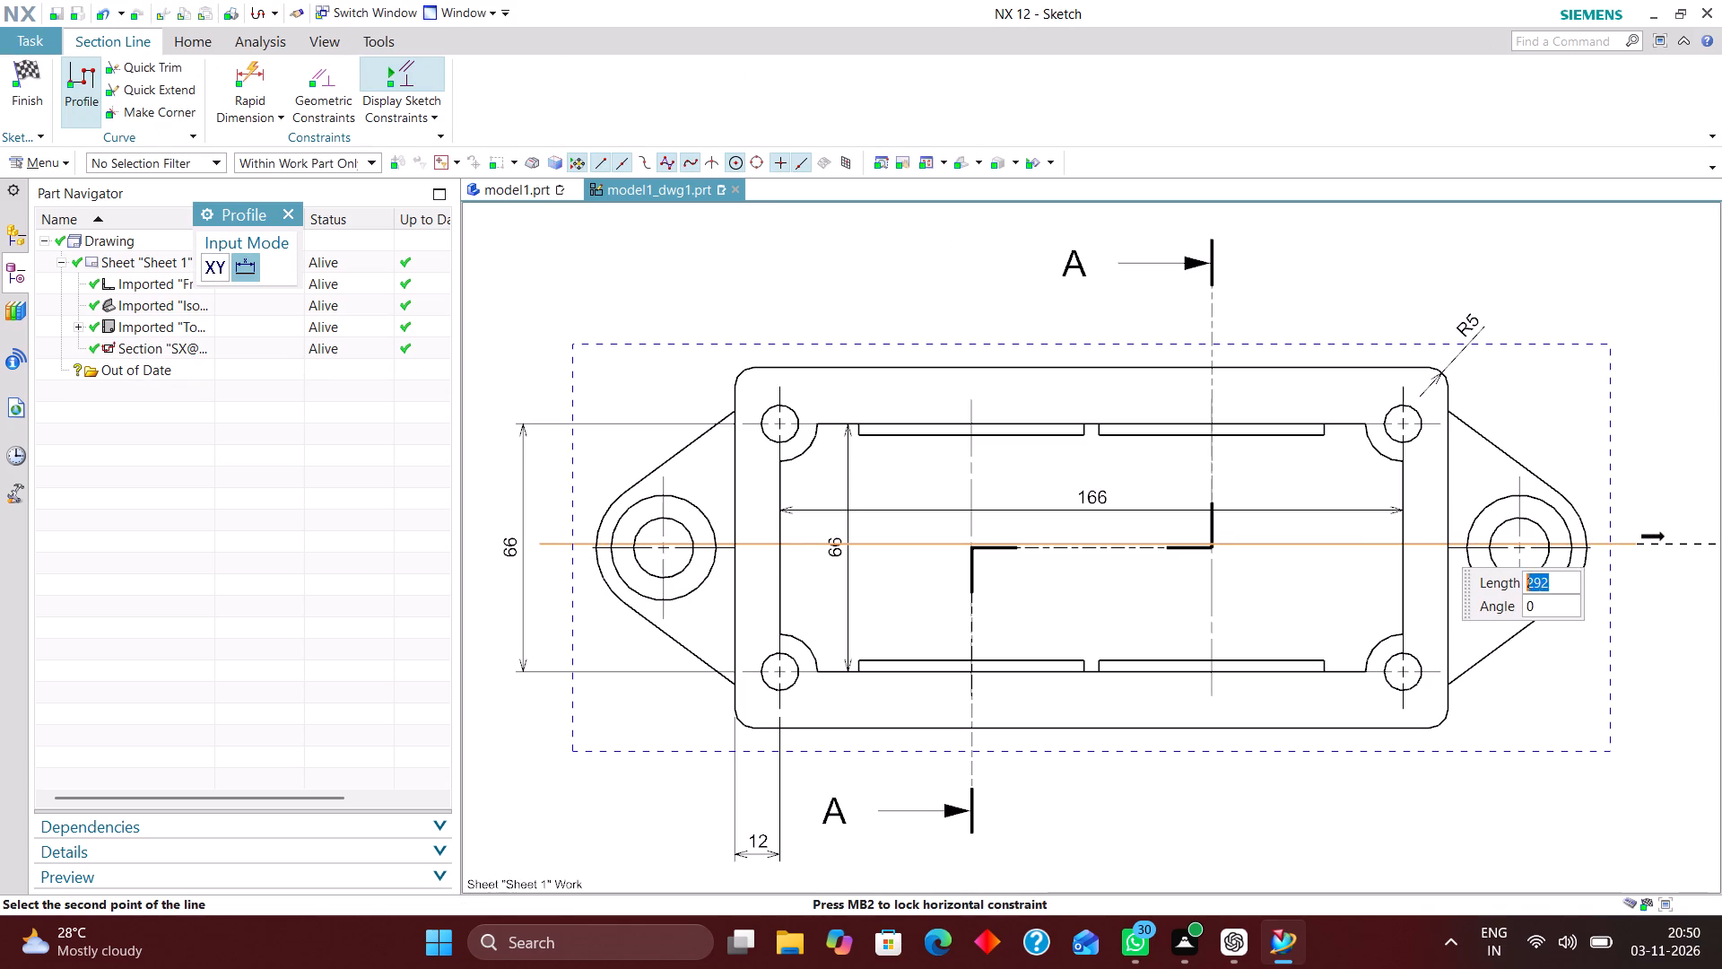
{"action": "left_click", "coordinate": [1639, 537]}
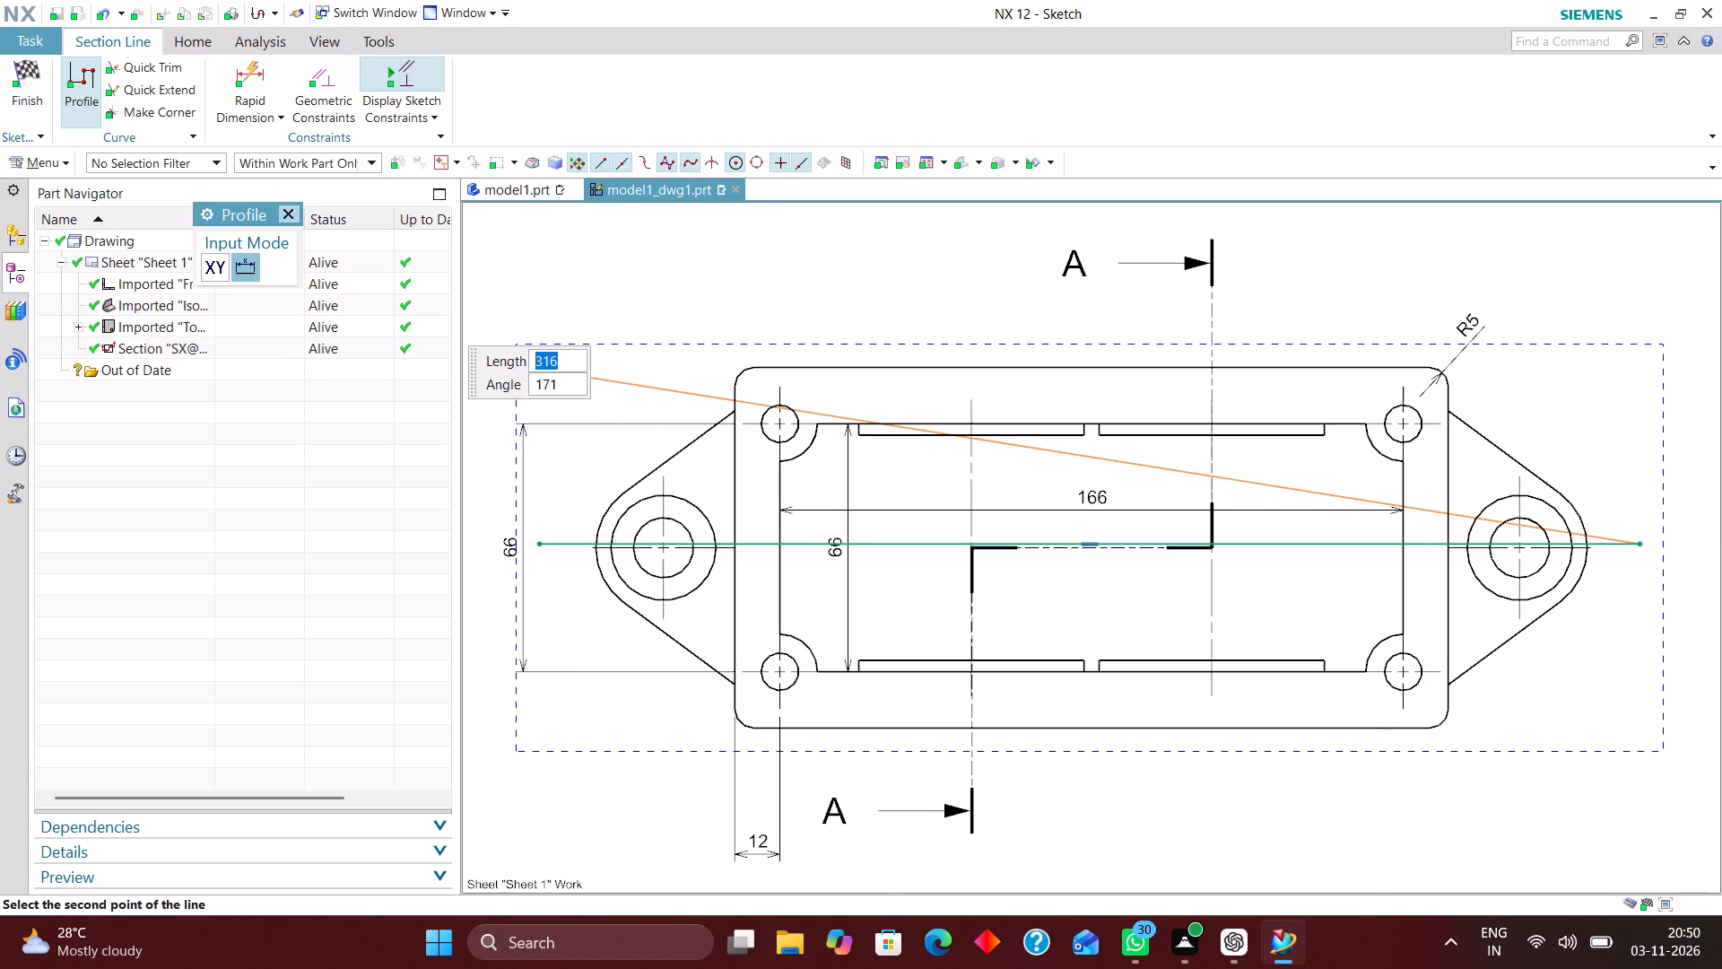
{"action": "left_click", "coordinate": [286, 214]}
Shift the section line level with the mounting-hole centres, finish its sketch and reverse its cutting direction so the arrows point up.
{"action": "scroll", "coordinate": [964, 295], "scroll_direction": "down", "scroll_amount": 3}
{"action": "scroll", "coordinate": [748, 424], "scroll_direction": "up", "scroll_amount": 4}
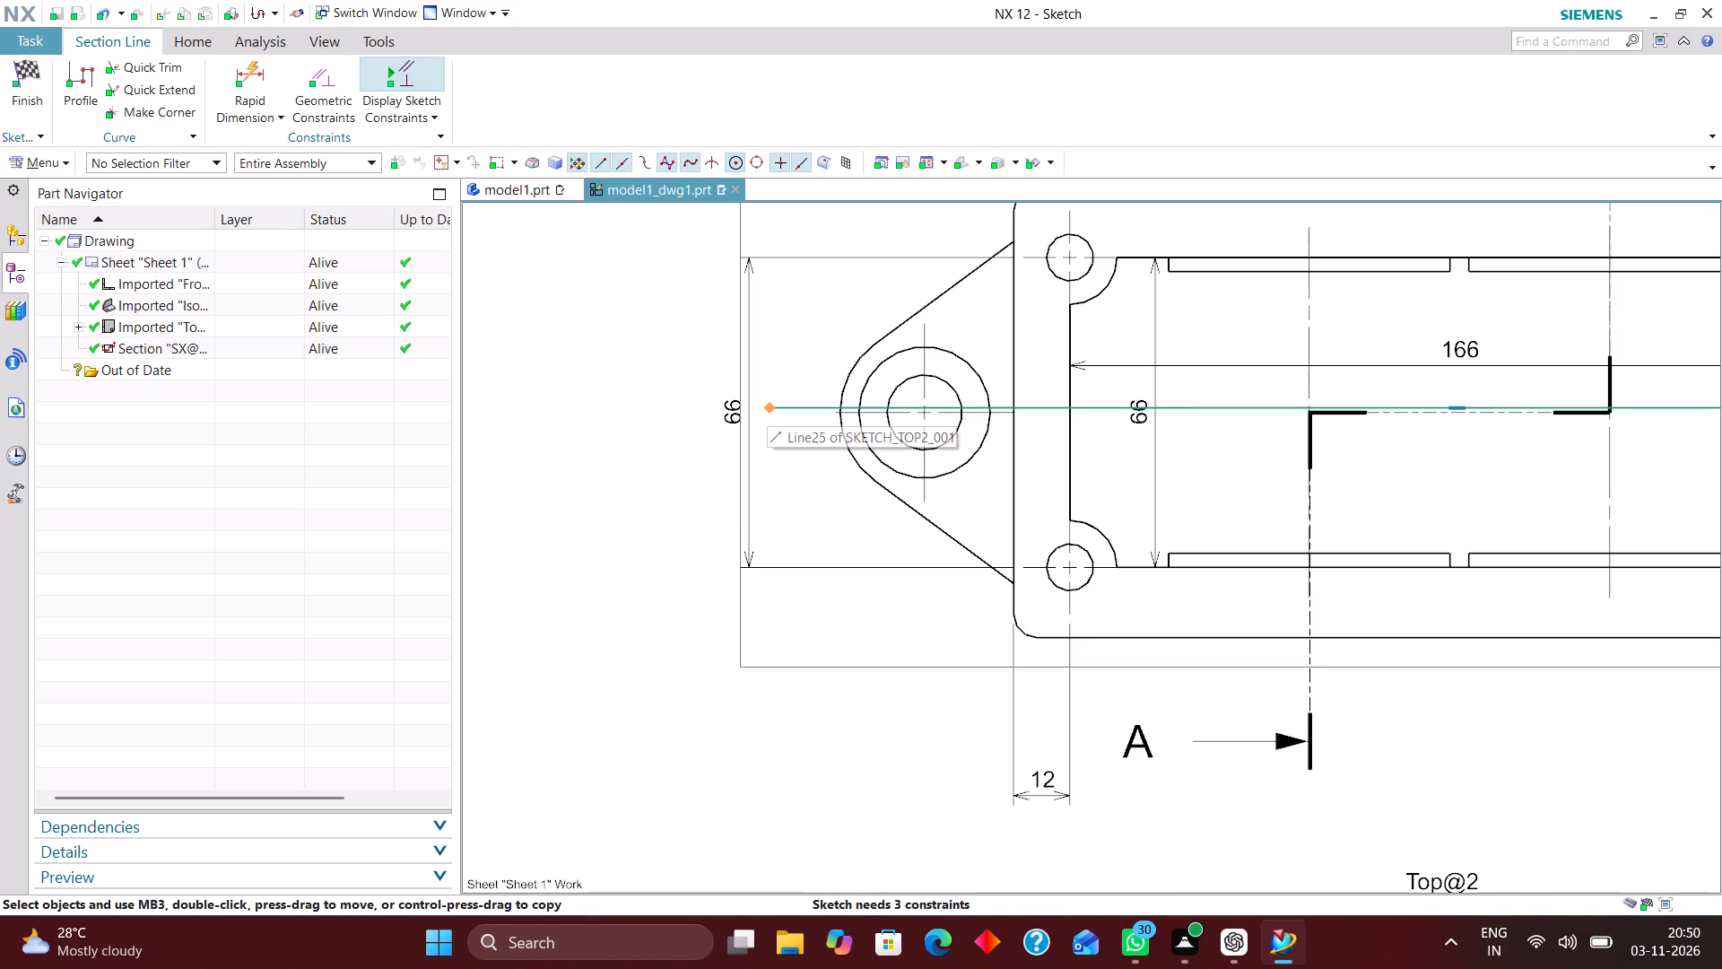
{"action": "left_click", "coordinate": [764, 405]}
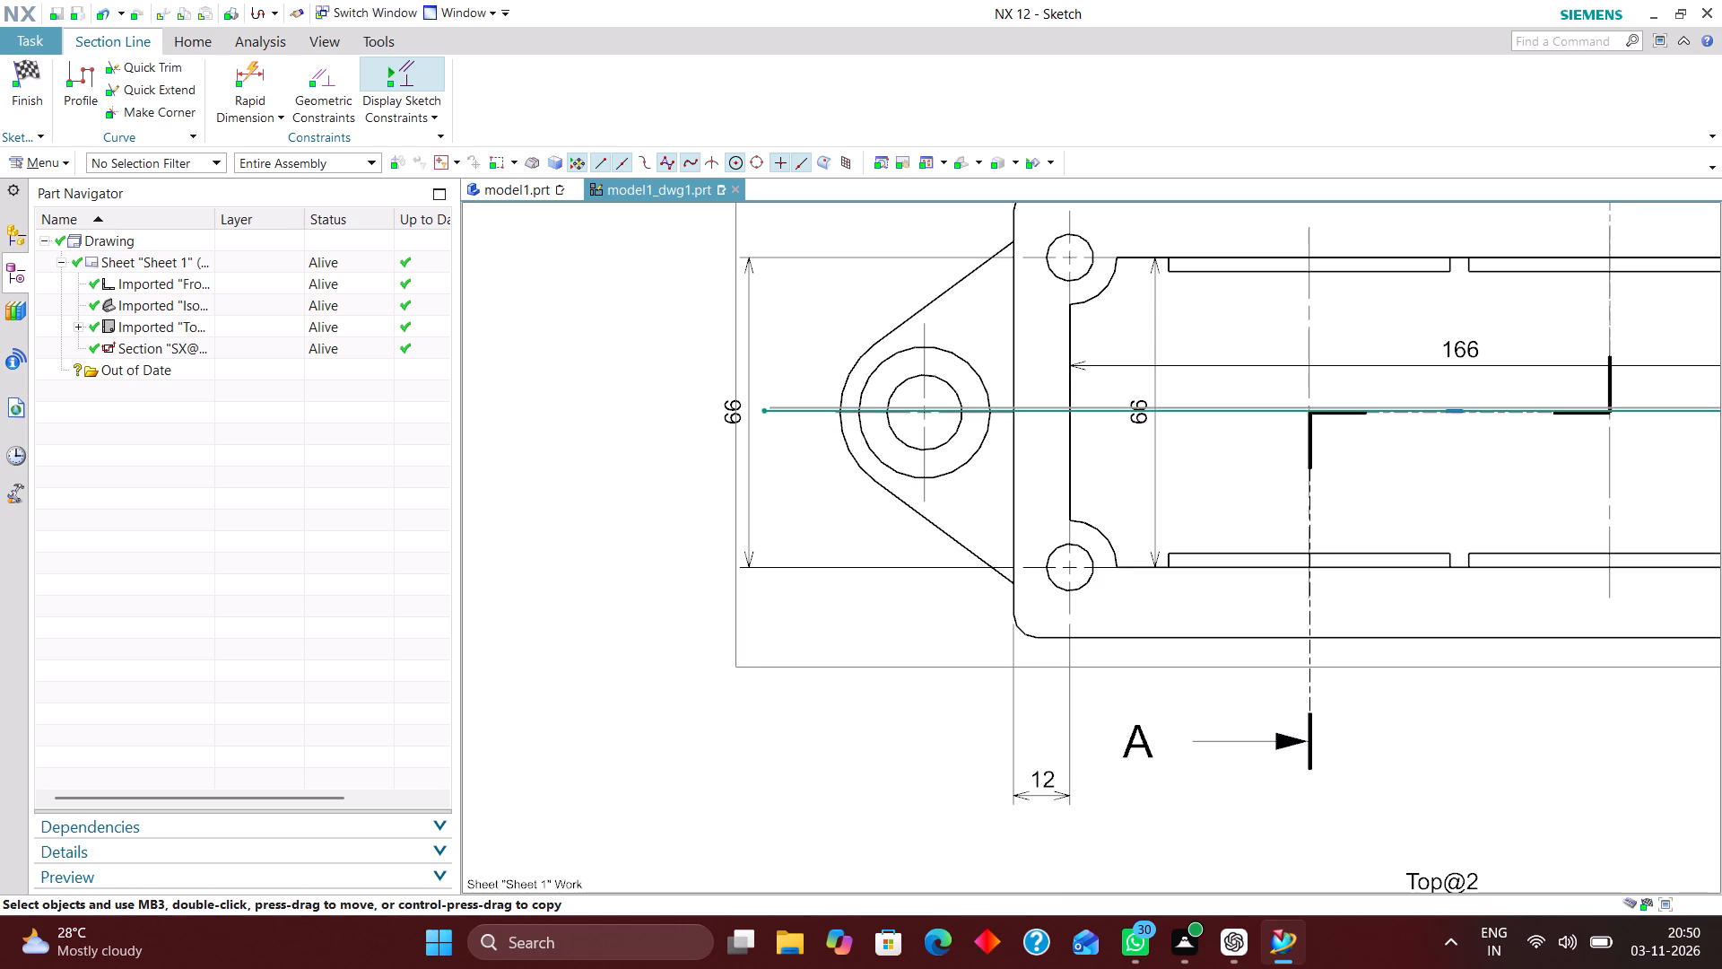
{"action": "scroll", "coordinate": [632, 418], "scroll_direction": "down", "scroll_amount": 3}
{"action": "left_click", "coordinate": [19, 77]}
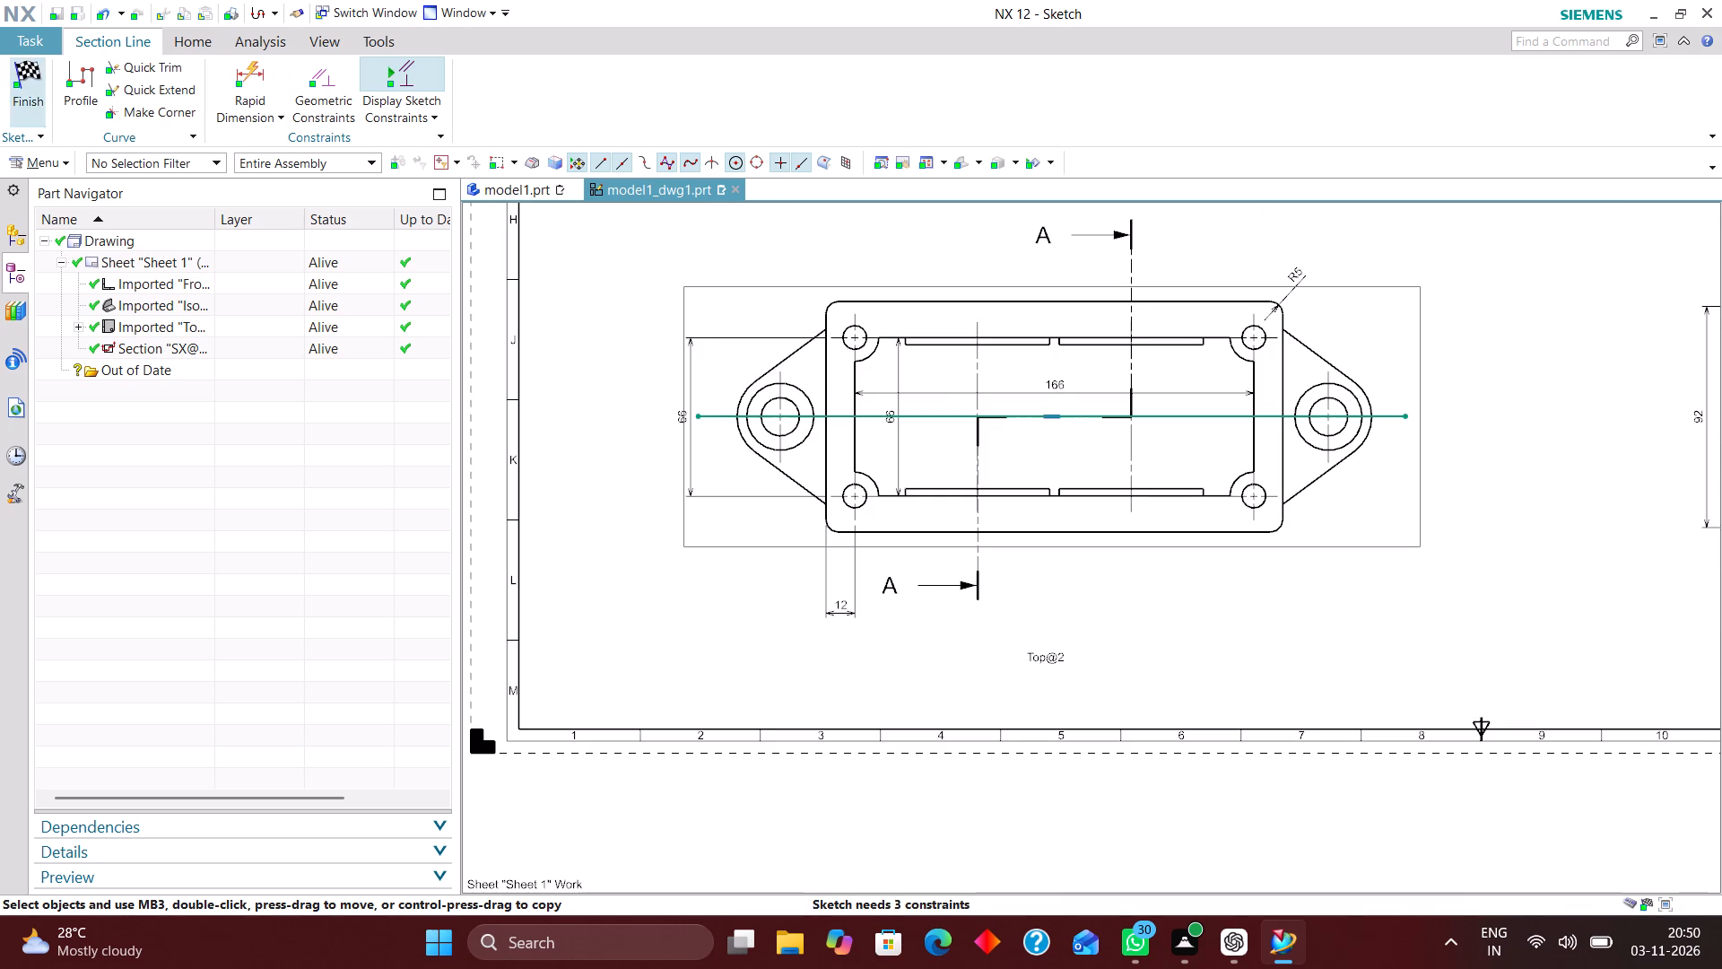
{"action": "left_click", "coordinate": [493, 503]}
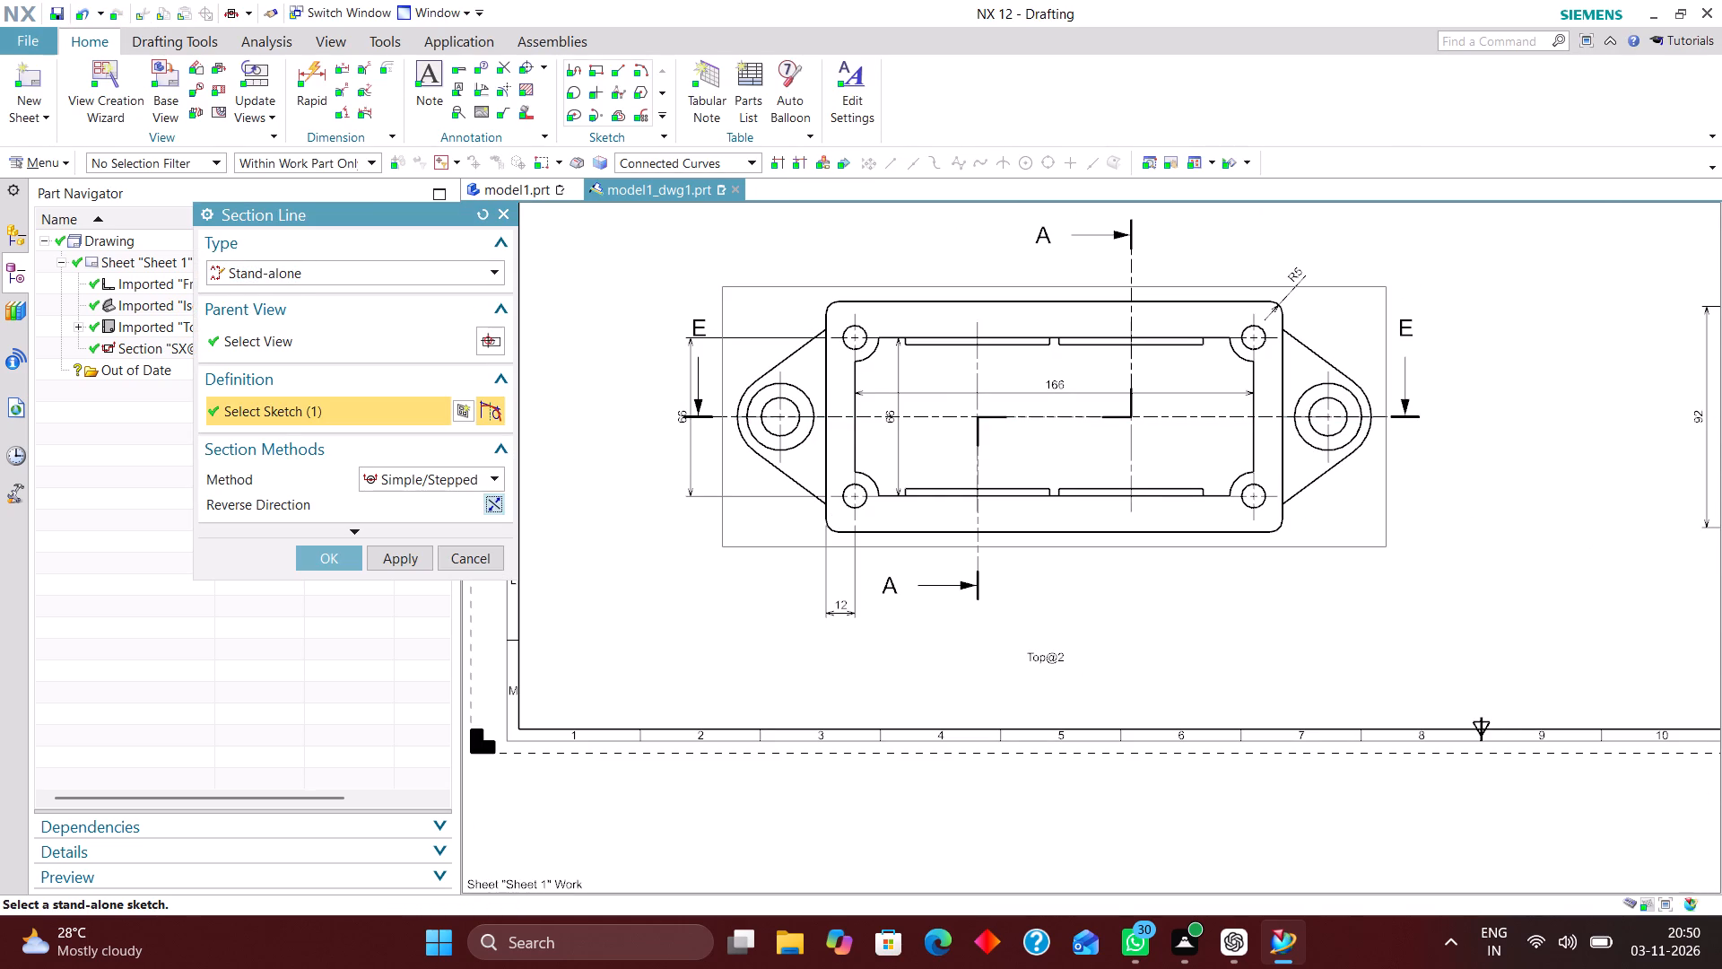
{"action": "left_click", "coordinate": [320, 559]}
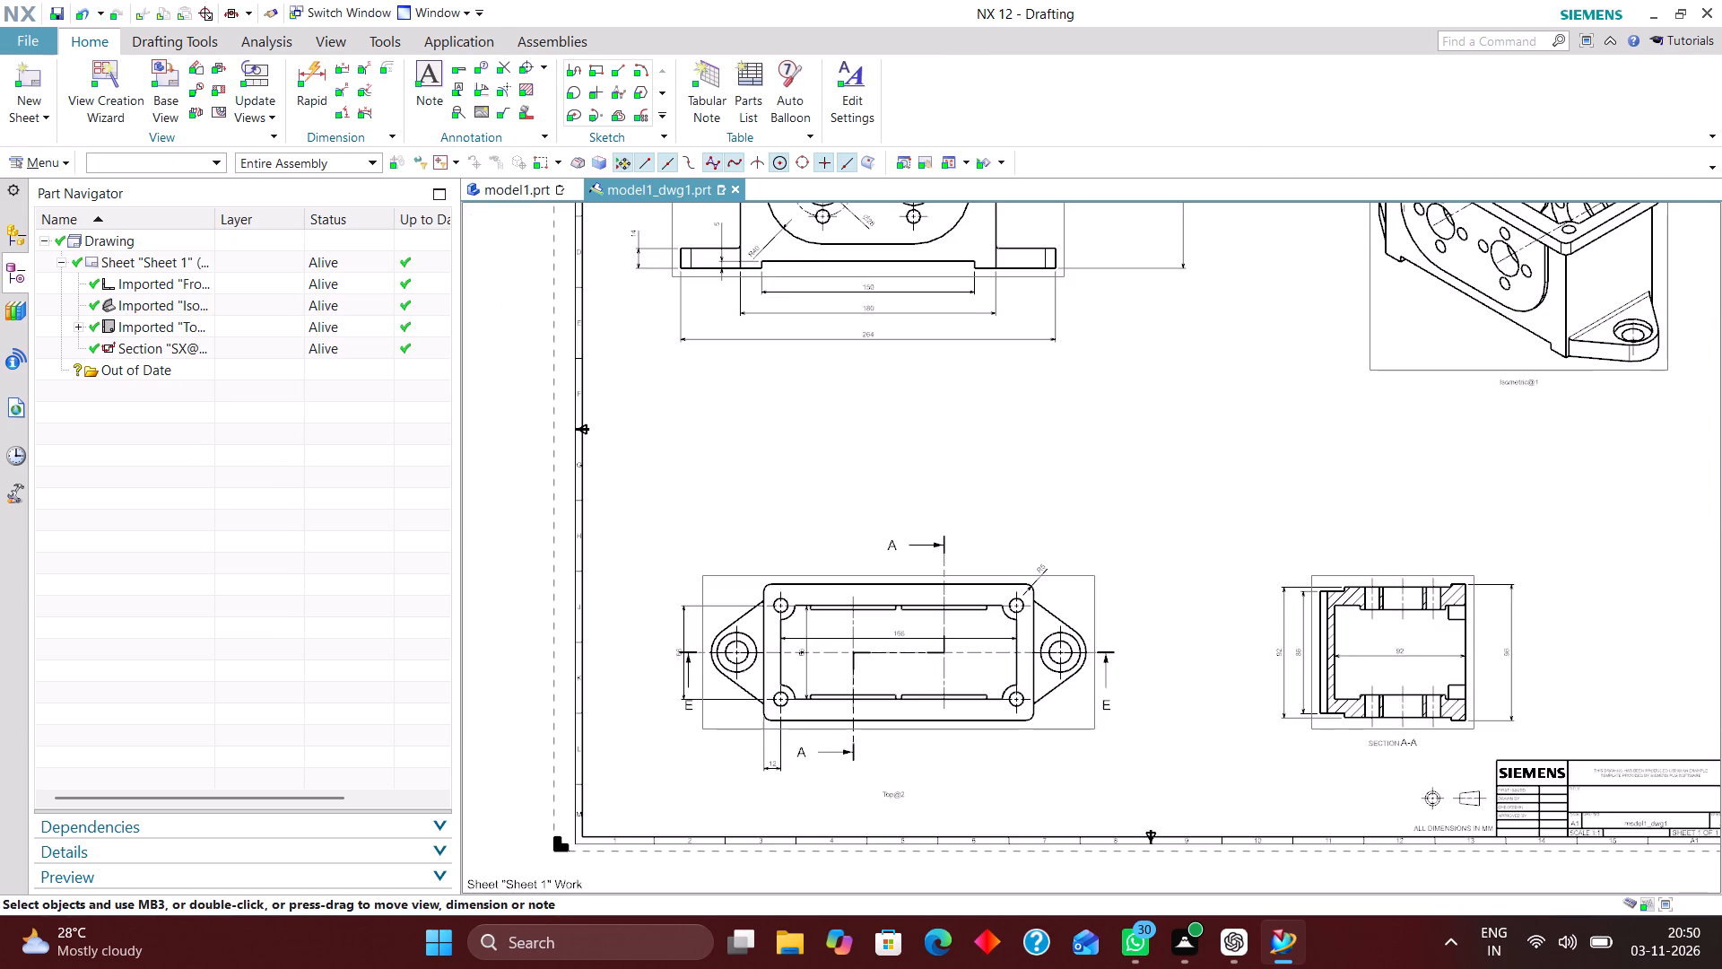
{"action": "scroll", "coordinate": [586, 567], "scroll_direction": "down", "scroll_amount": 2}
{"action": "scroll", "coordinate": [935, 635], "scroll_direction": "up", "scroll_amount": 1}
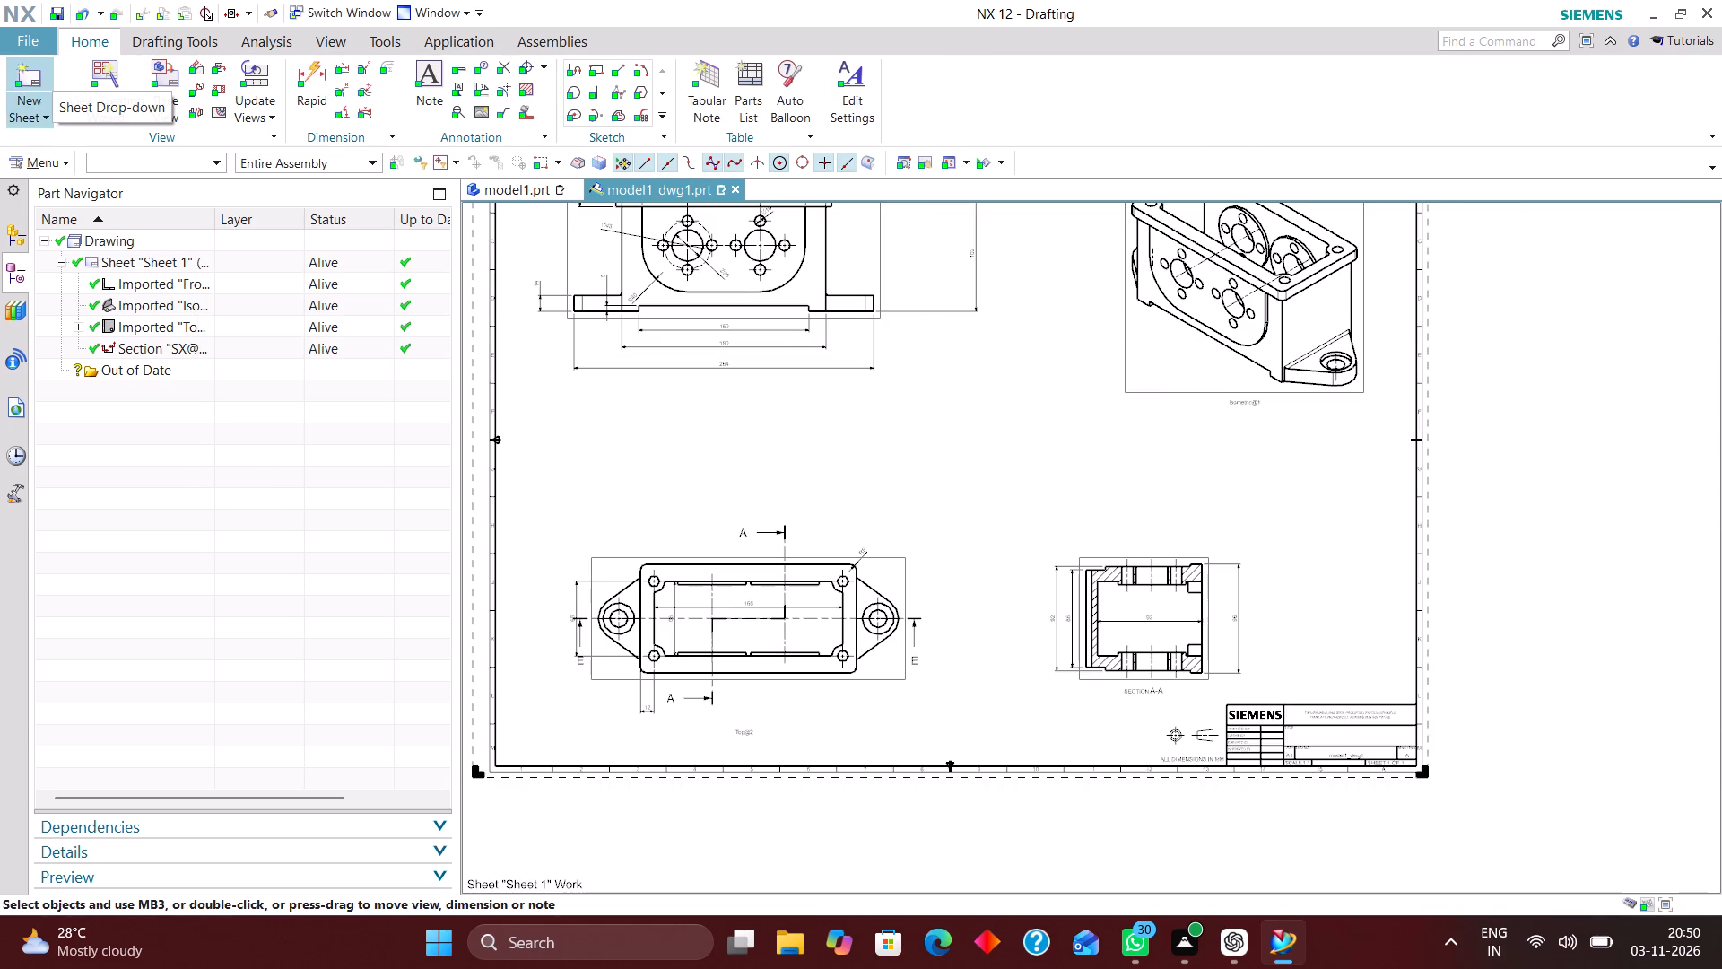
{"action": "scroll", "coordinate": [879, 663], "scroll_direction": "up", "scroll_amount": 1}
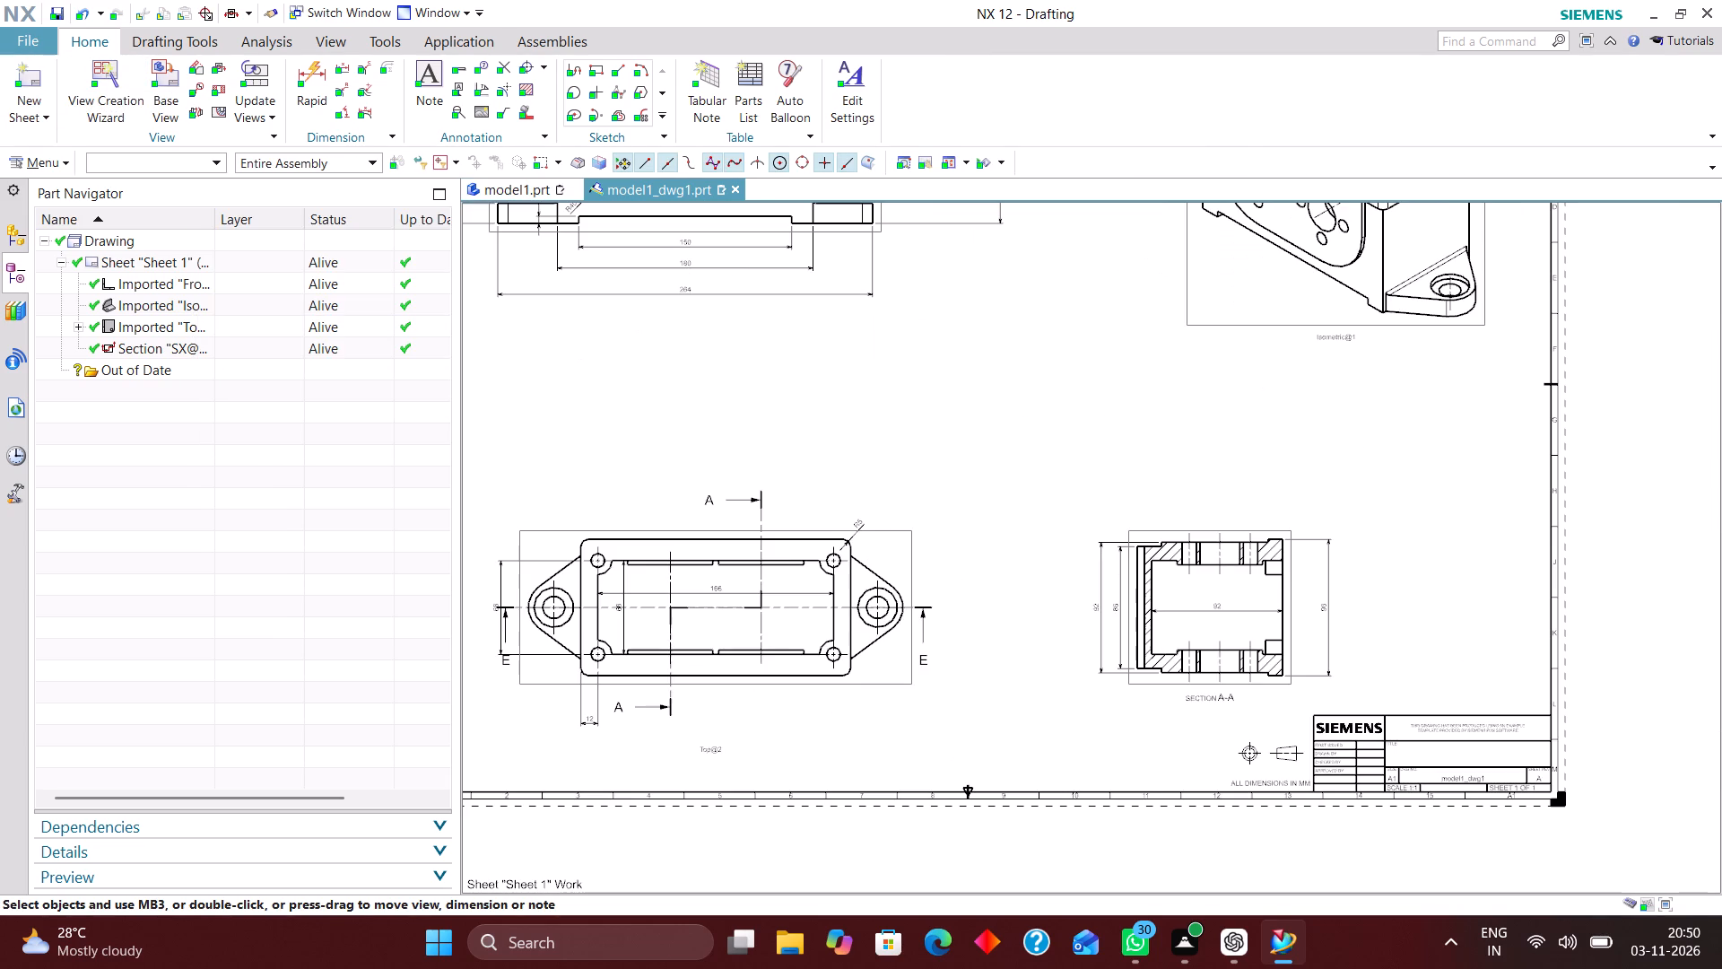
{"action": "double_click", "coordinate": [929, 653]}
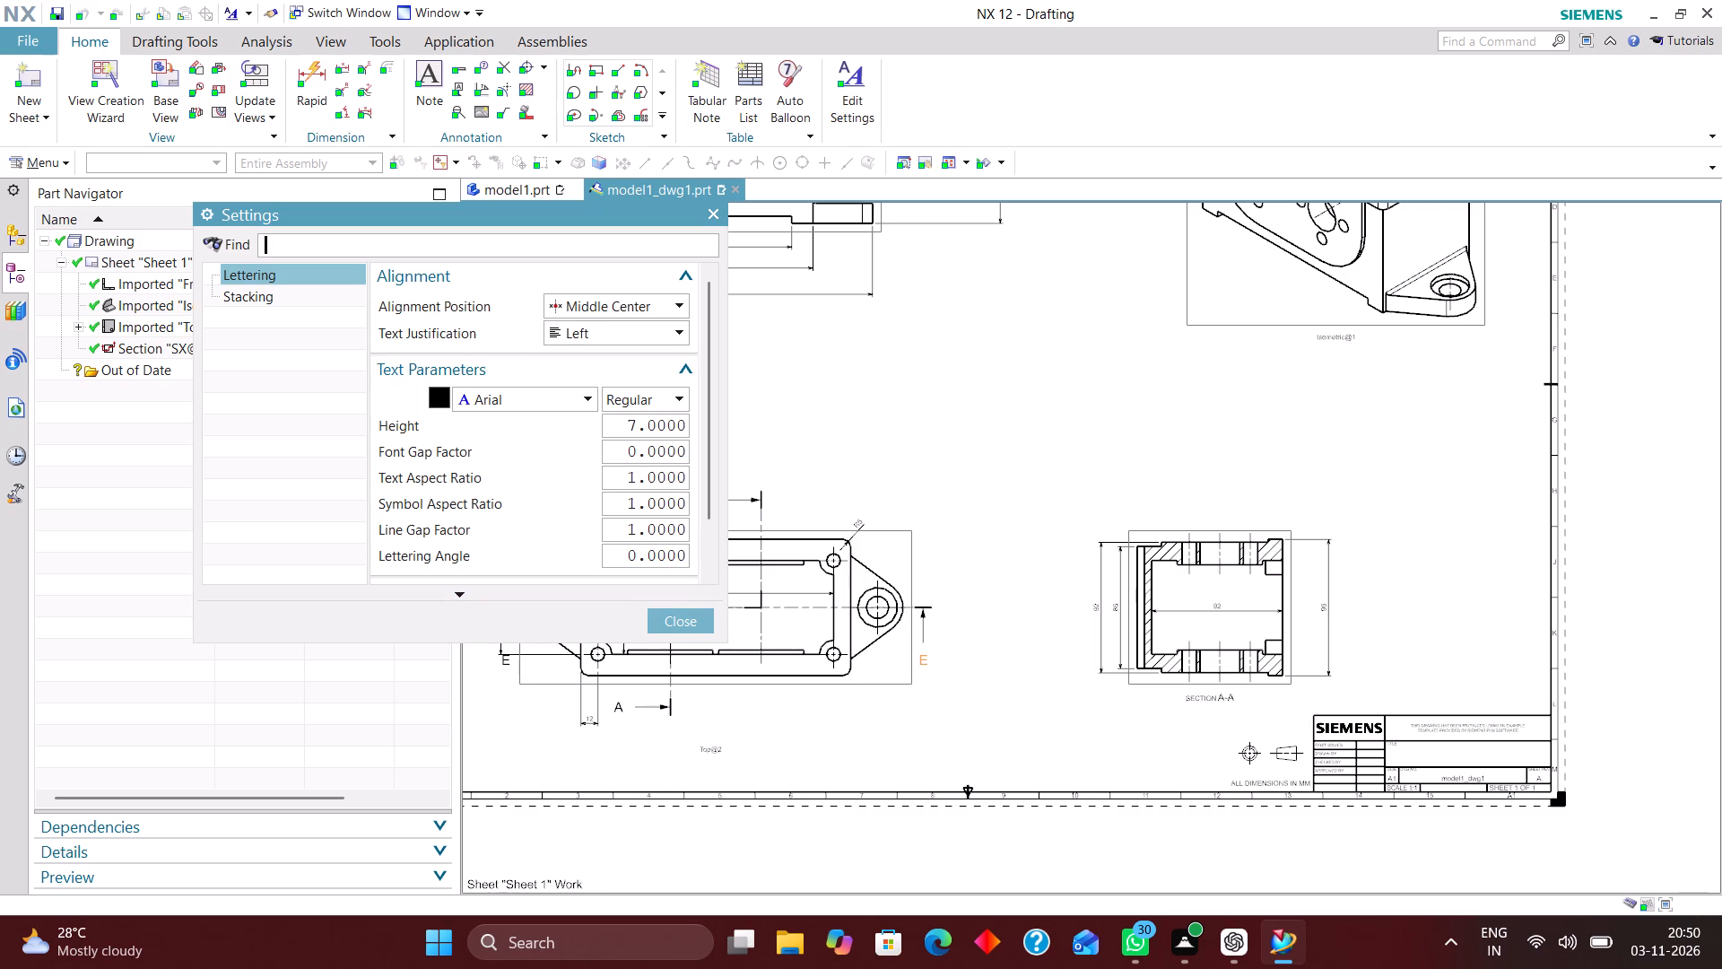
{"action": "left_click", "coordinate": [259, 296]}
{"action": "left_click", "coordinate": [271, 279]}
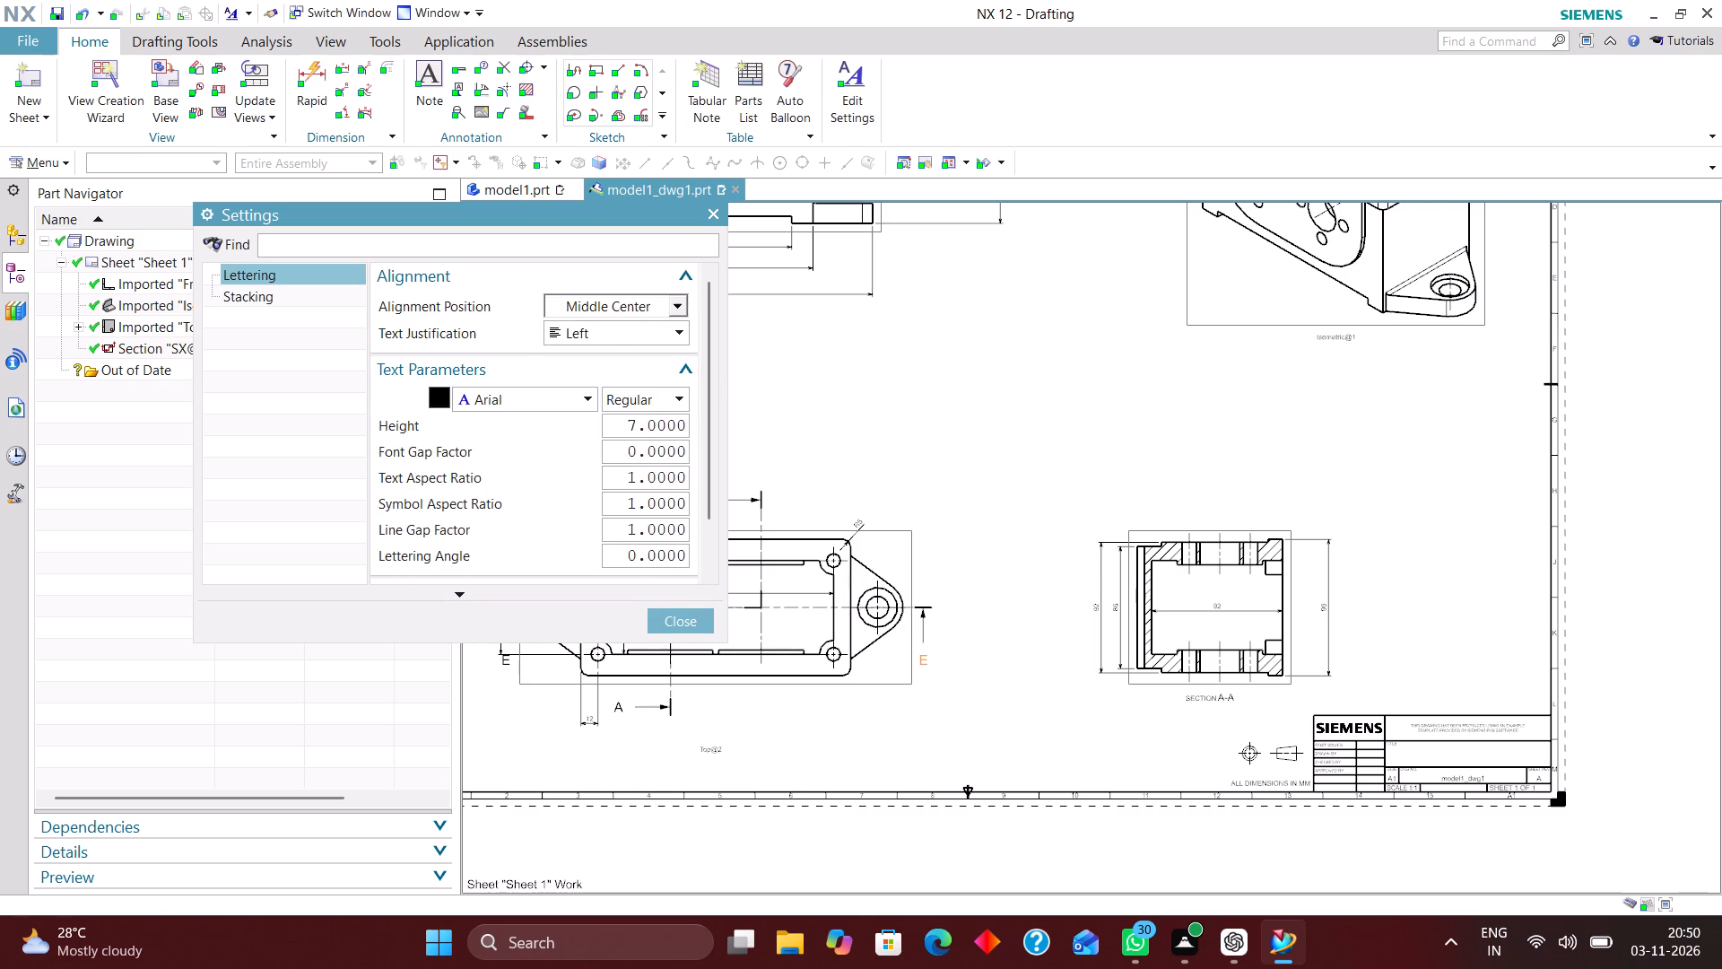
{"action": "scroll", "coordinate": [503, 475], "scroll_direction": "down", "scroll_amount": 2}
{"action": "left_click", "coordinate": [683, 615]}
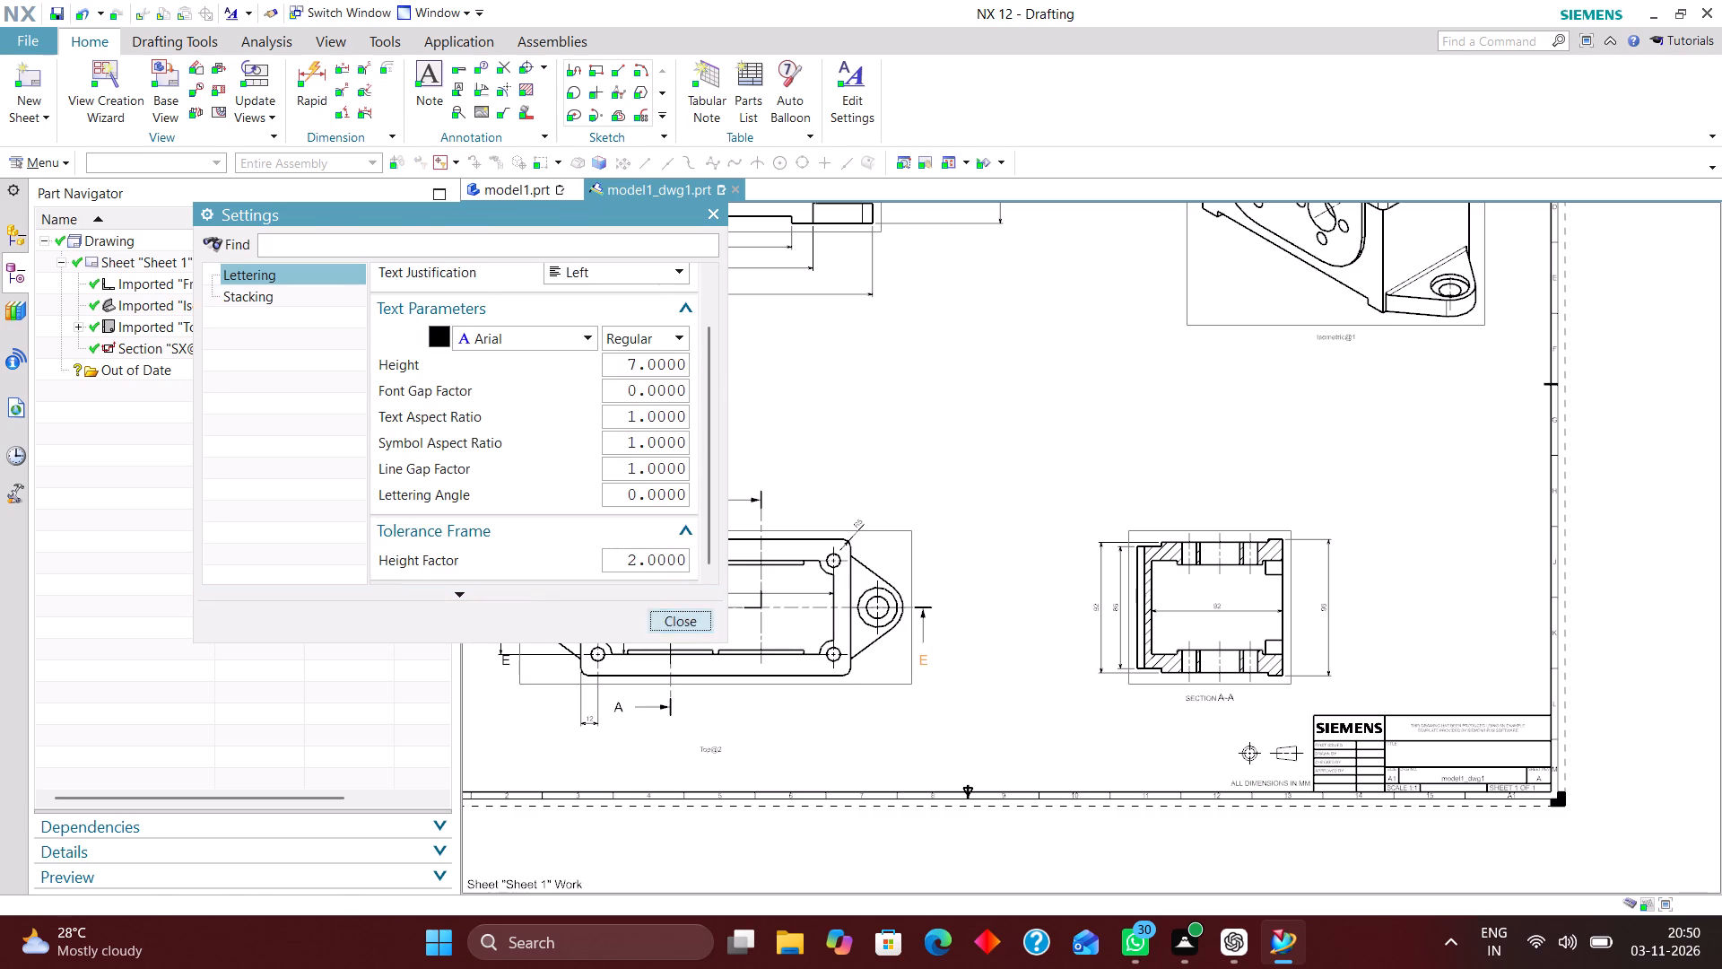
Change the view label letter of the horizontal section line in the top view to B.
{"action": "scroll", "coordinate": [899, 608], "scroll_direction": "up", "scroll_amount": 3}
{"action": "double_click", "coordinate": [951, 615]}
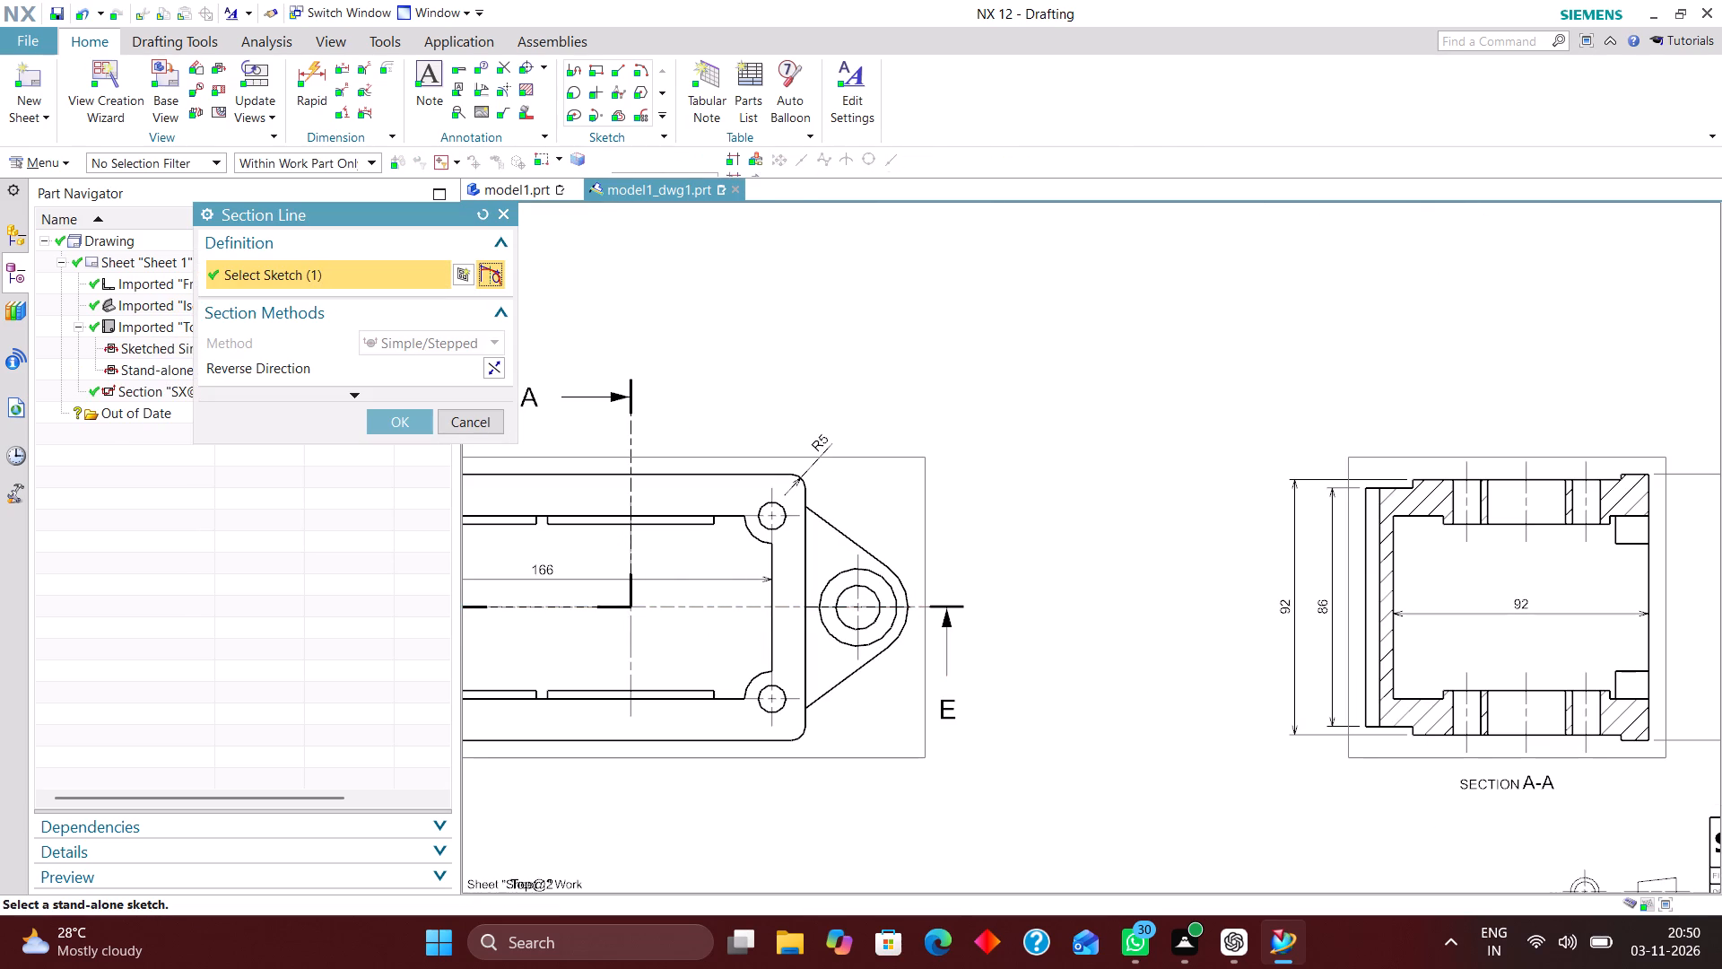
{"action": "left_click", "coordinate": [340, 397]}
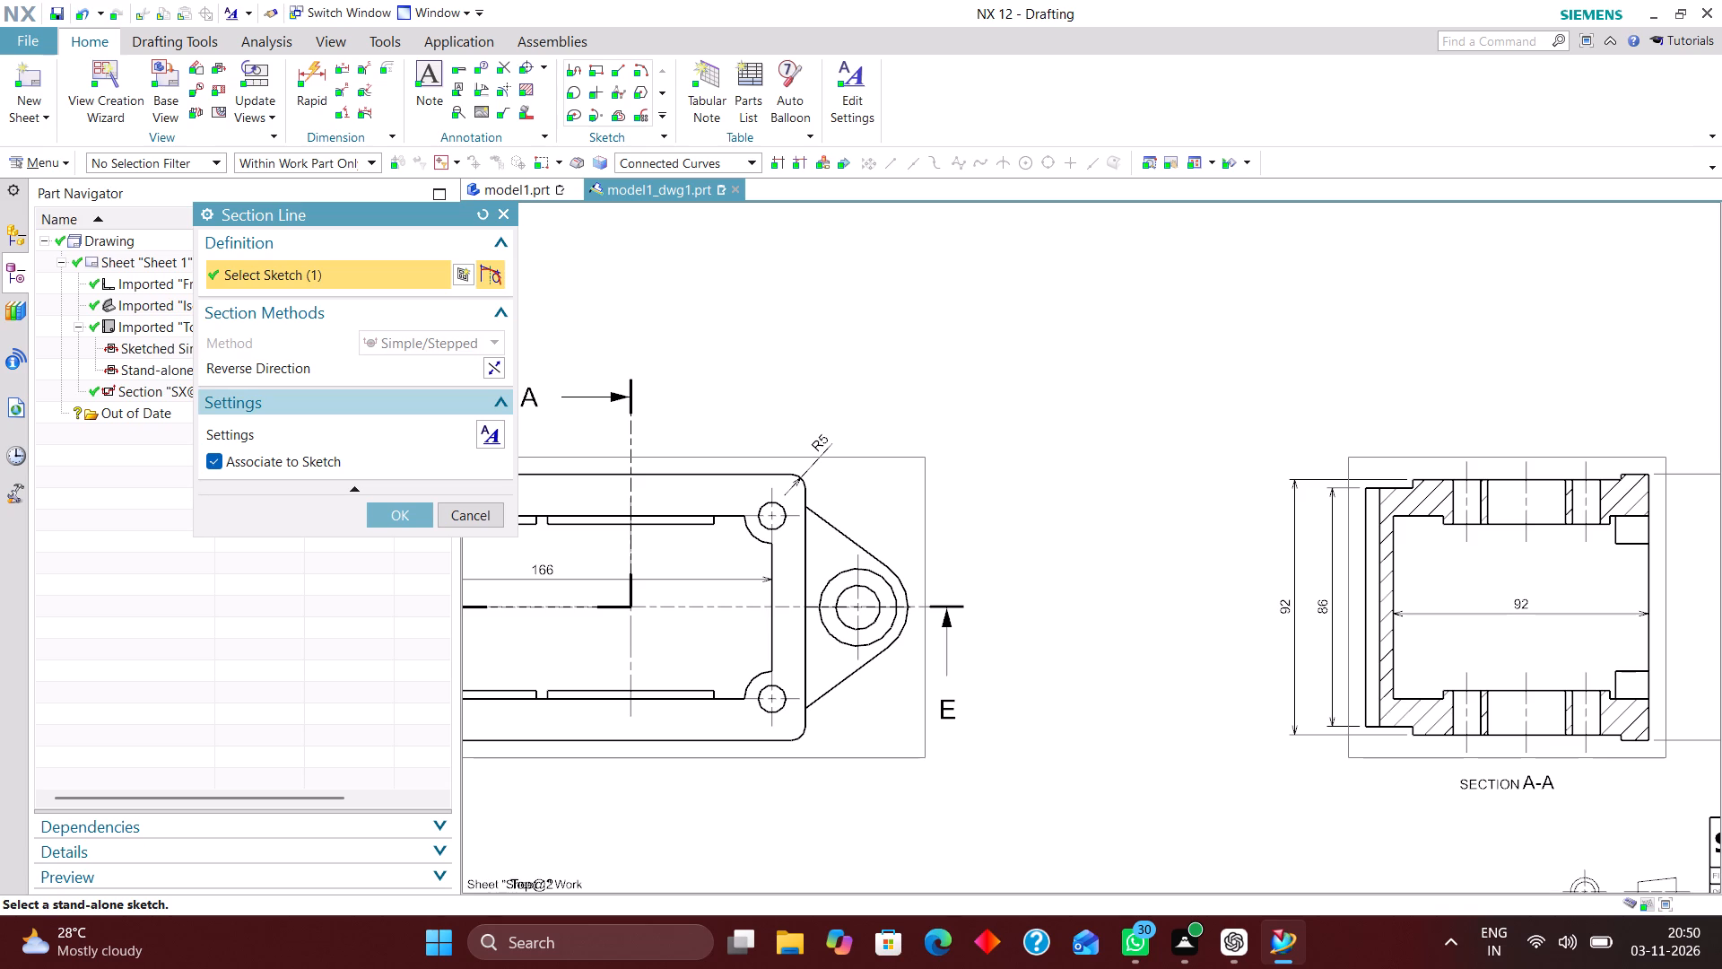
{"action": "left_click", "coordinate": [488, 434]}
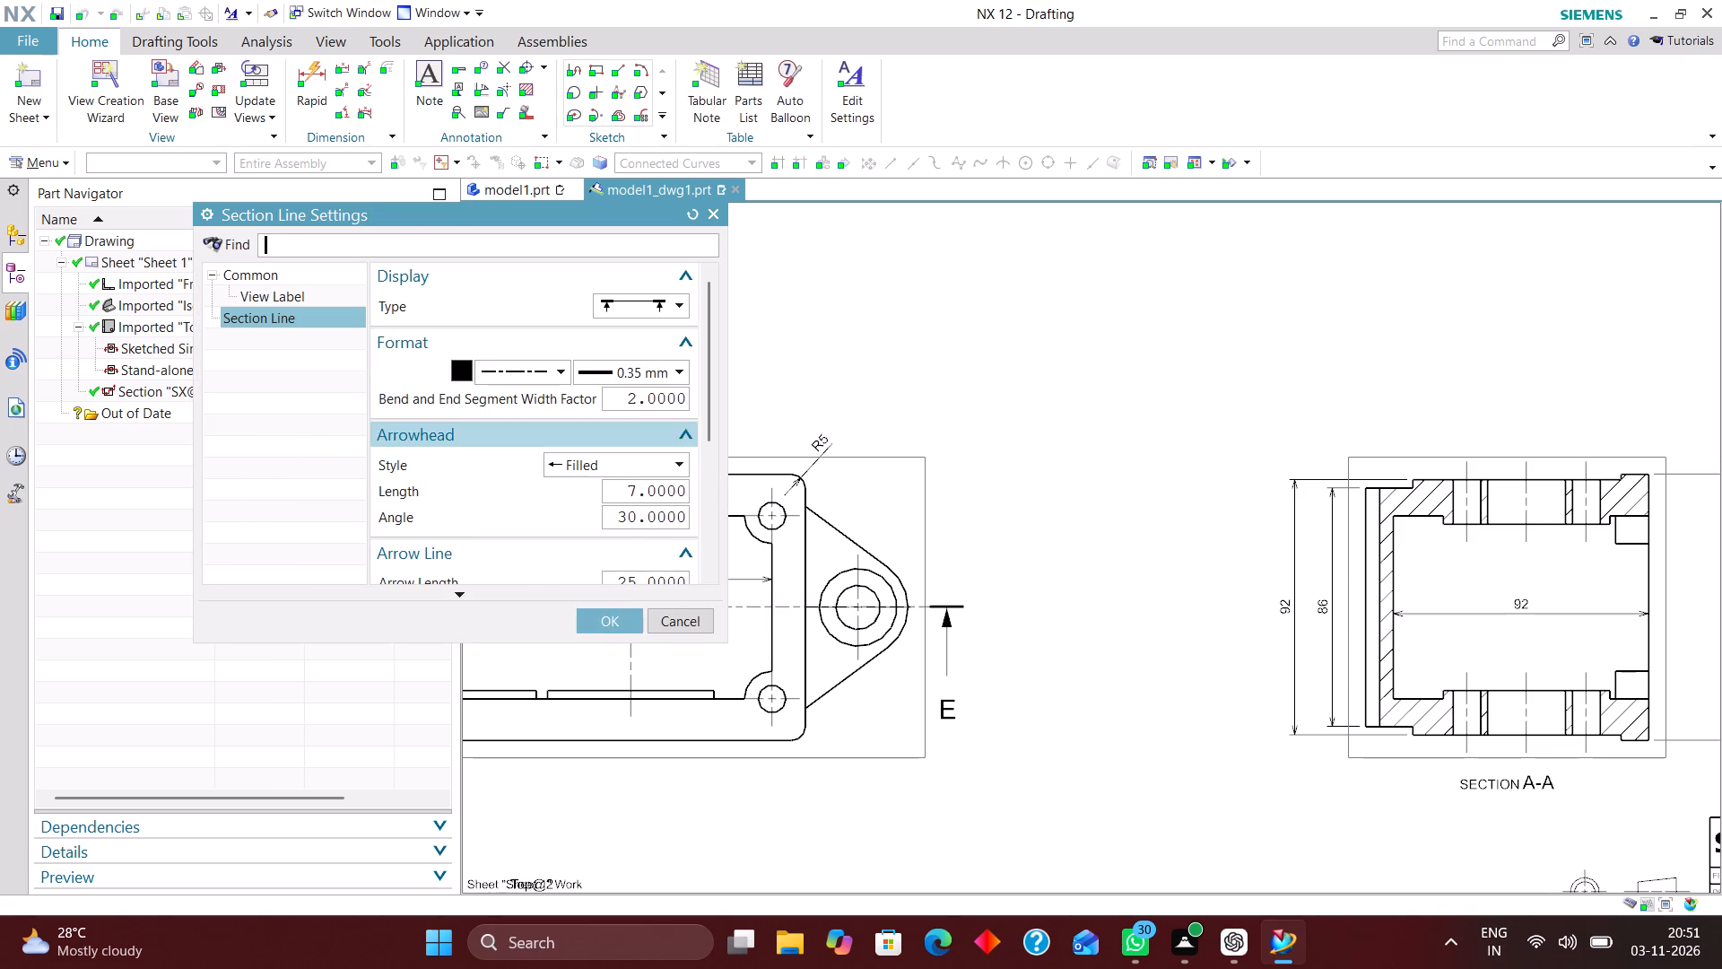
{"action": "left_click", "coordinate": [292, 293]}
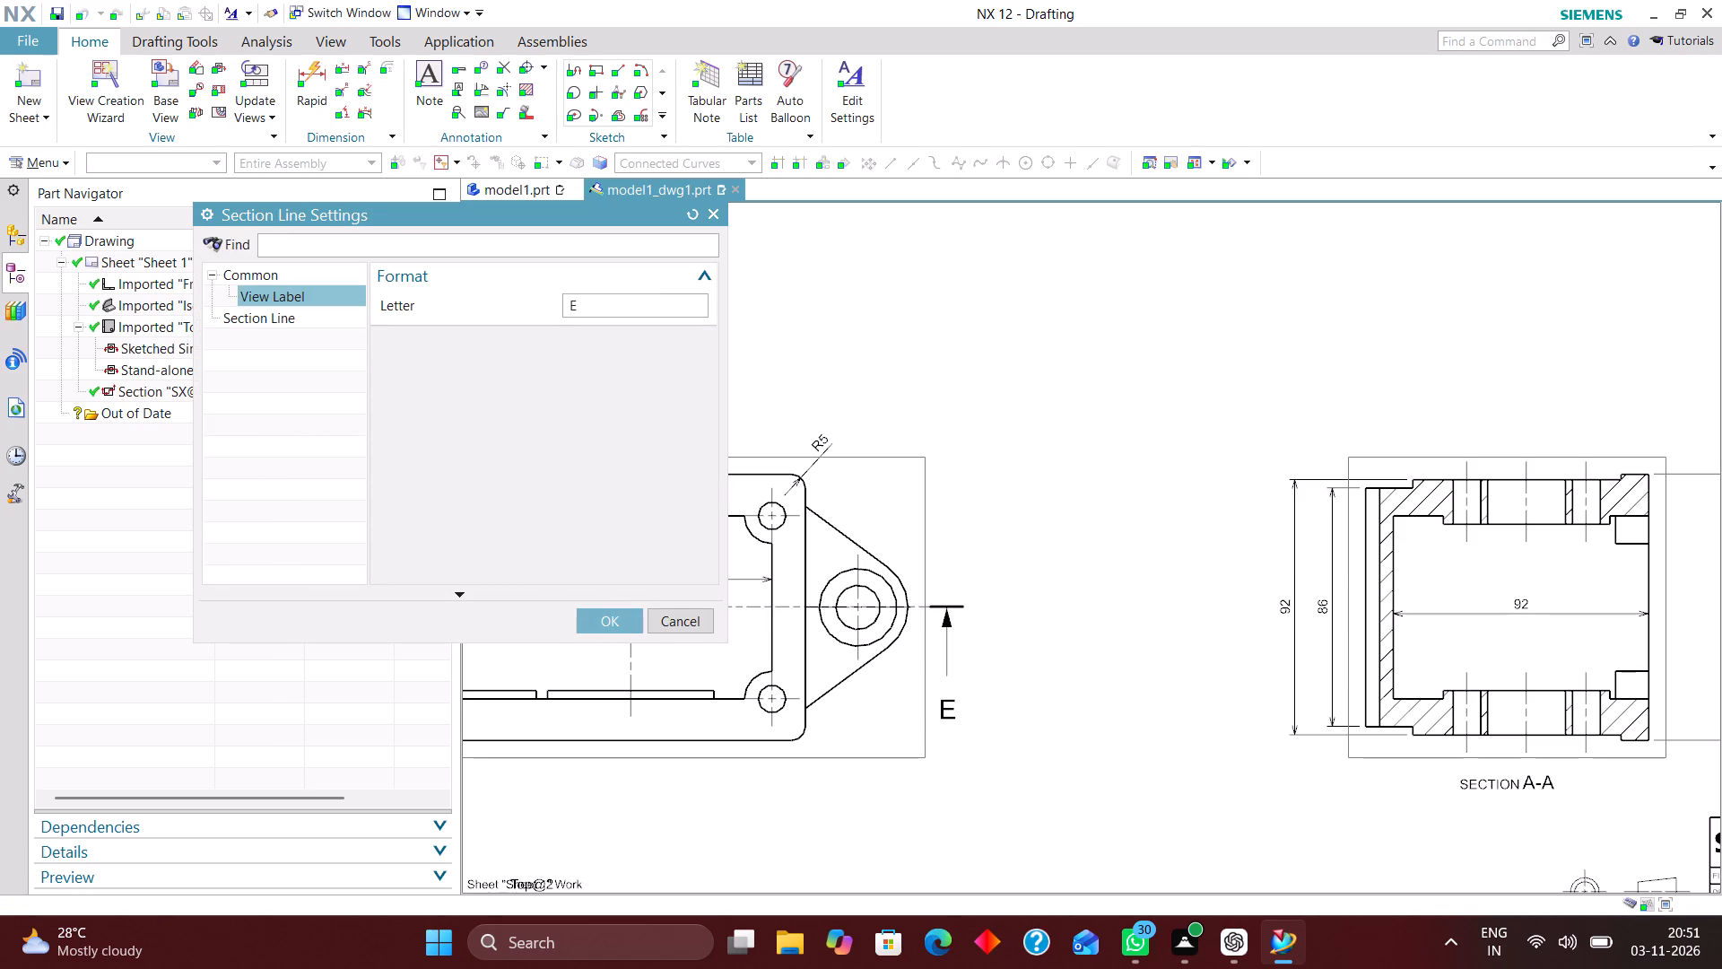
{"action": "left_click_drag", "start_coordinate": [615, 303], "coordinate": [396, 314]}
{"action": "key", "text": "b"}
{"action": "left_click", "coordinate": [610, 620]}
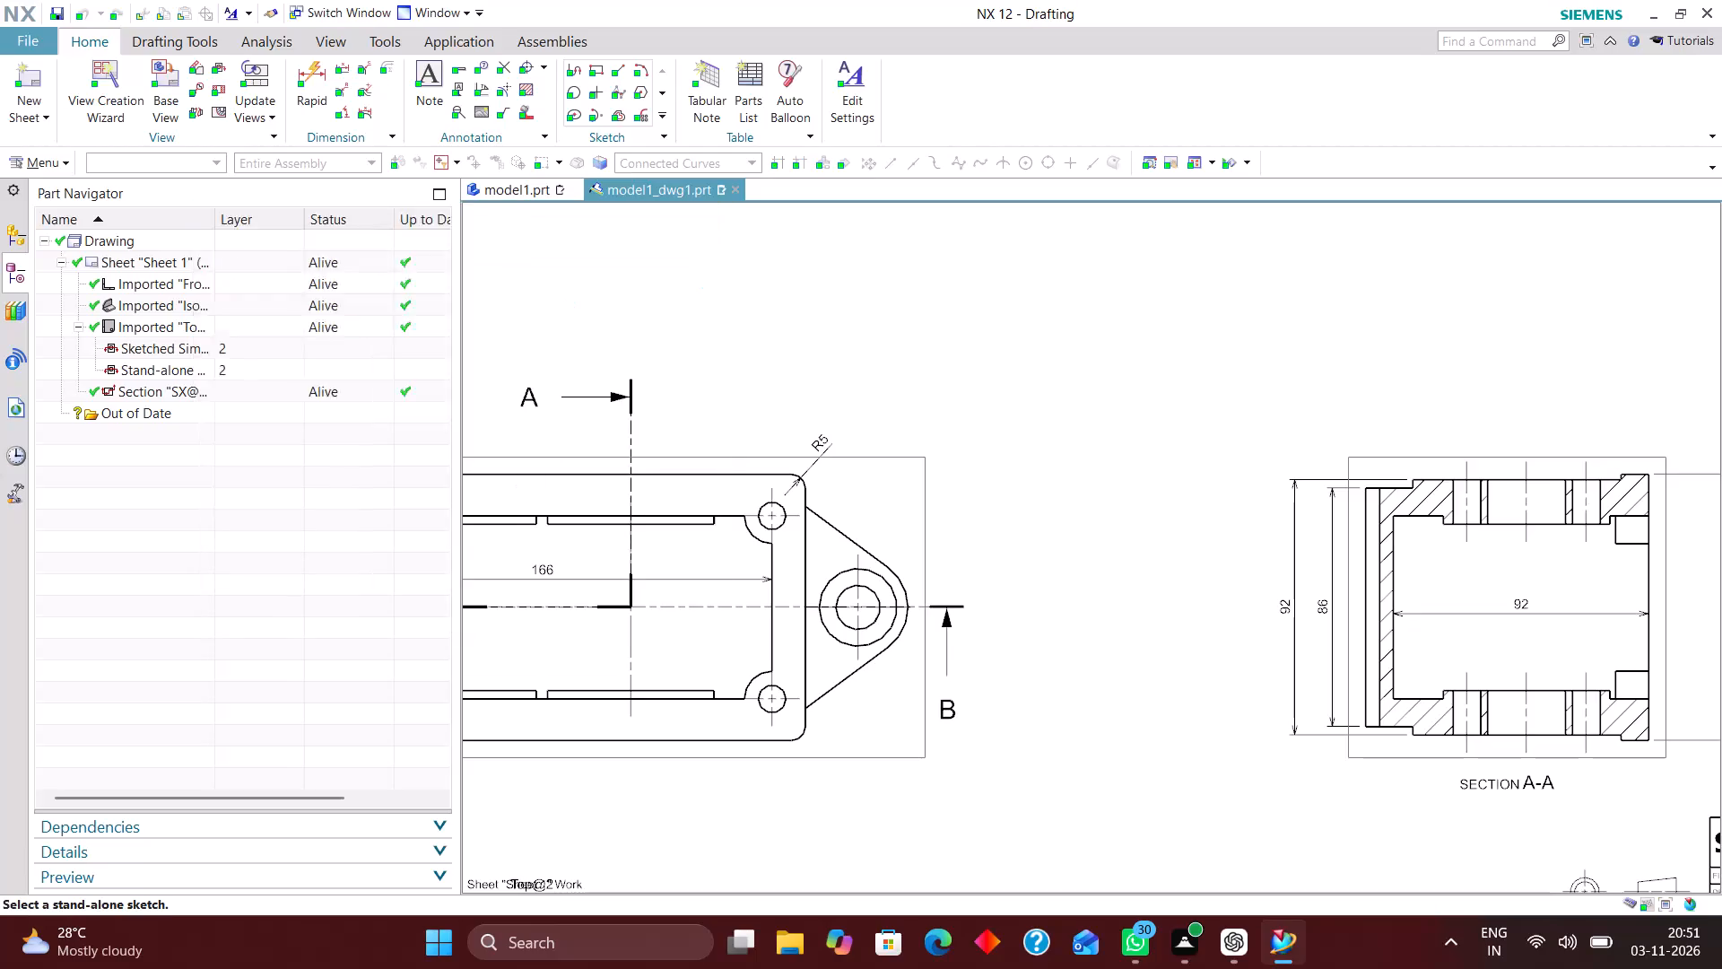
{"action": "left_click", "coordinate": [397, 513]}
Create a section view from the existing section line B-B and place it directly above the top view.
{"action": "scroll", "coordinate": [987, 554], "scroll_direction": "down", "scroll_amount": 3}
{"action": "scroll", "coordinate": [983, 633], "scroll_direction": "up", "scroll_amount": 2}
{"action": "scroll", "coordinate": [952, 613], "scroll_direction": "down", "scroll_amount": 2}
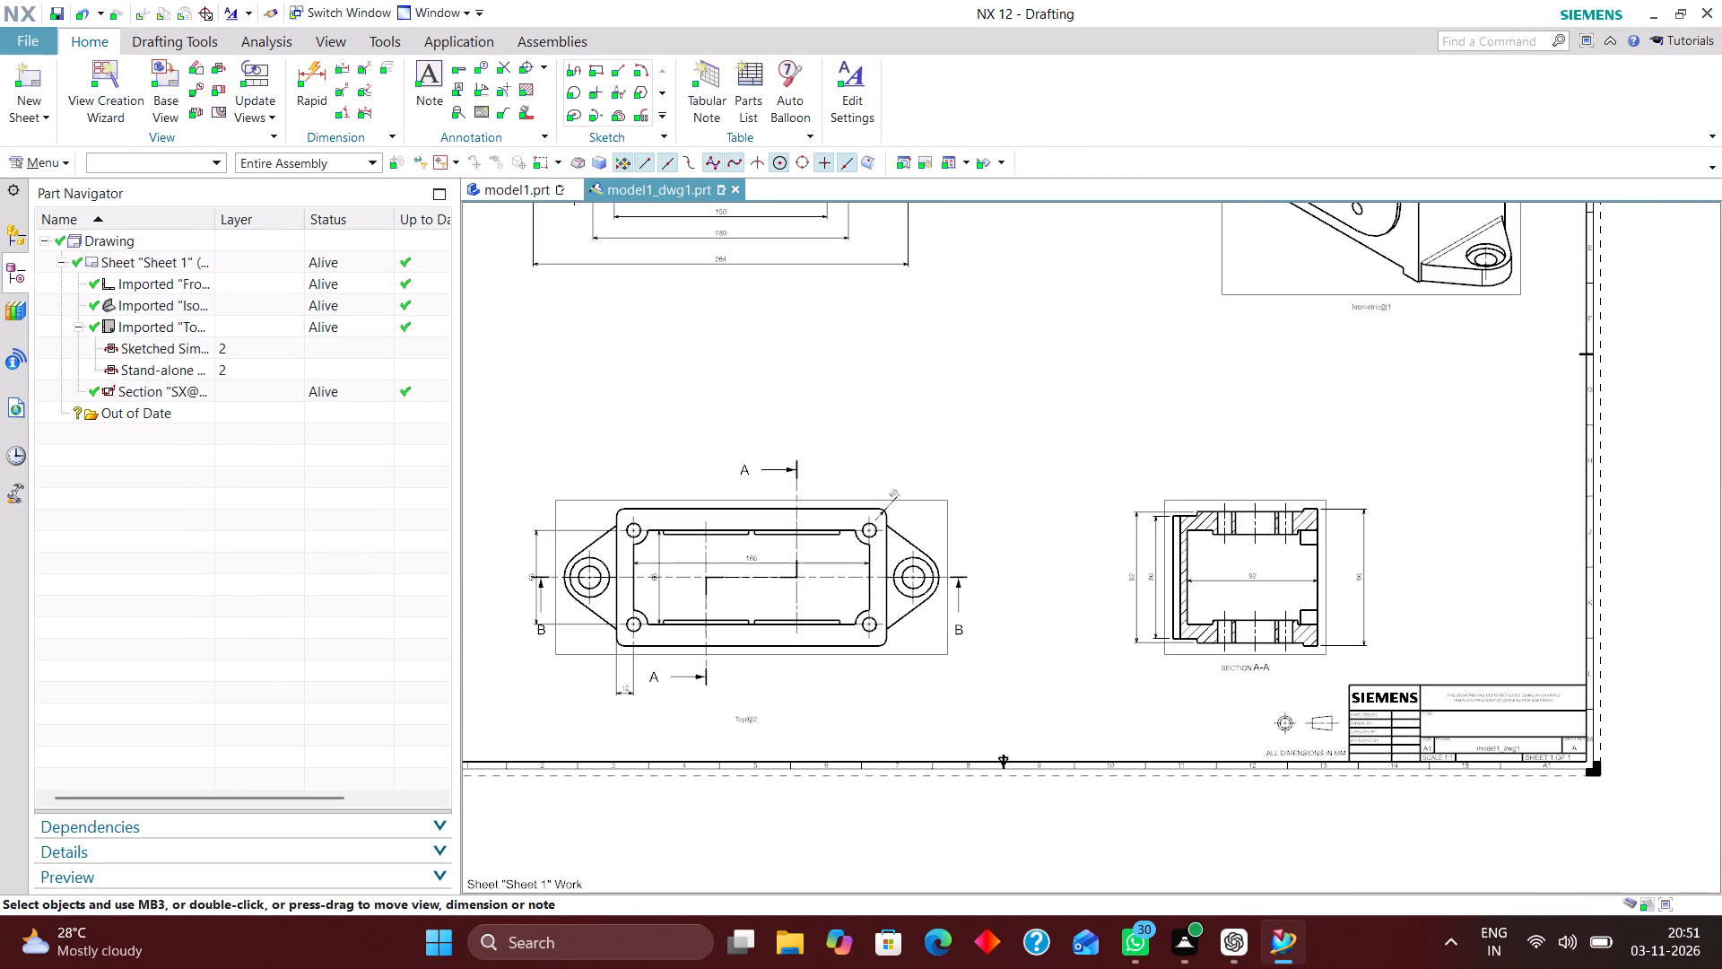
{"action": "left_click", "coordinate": [225, 91]}
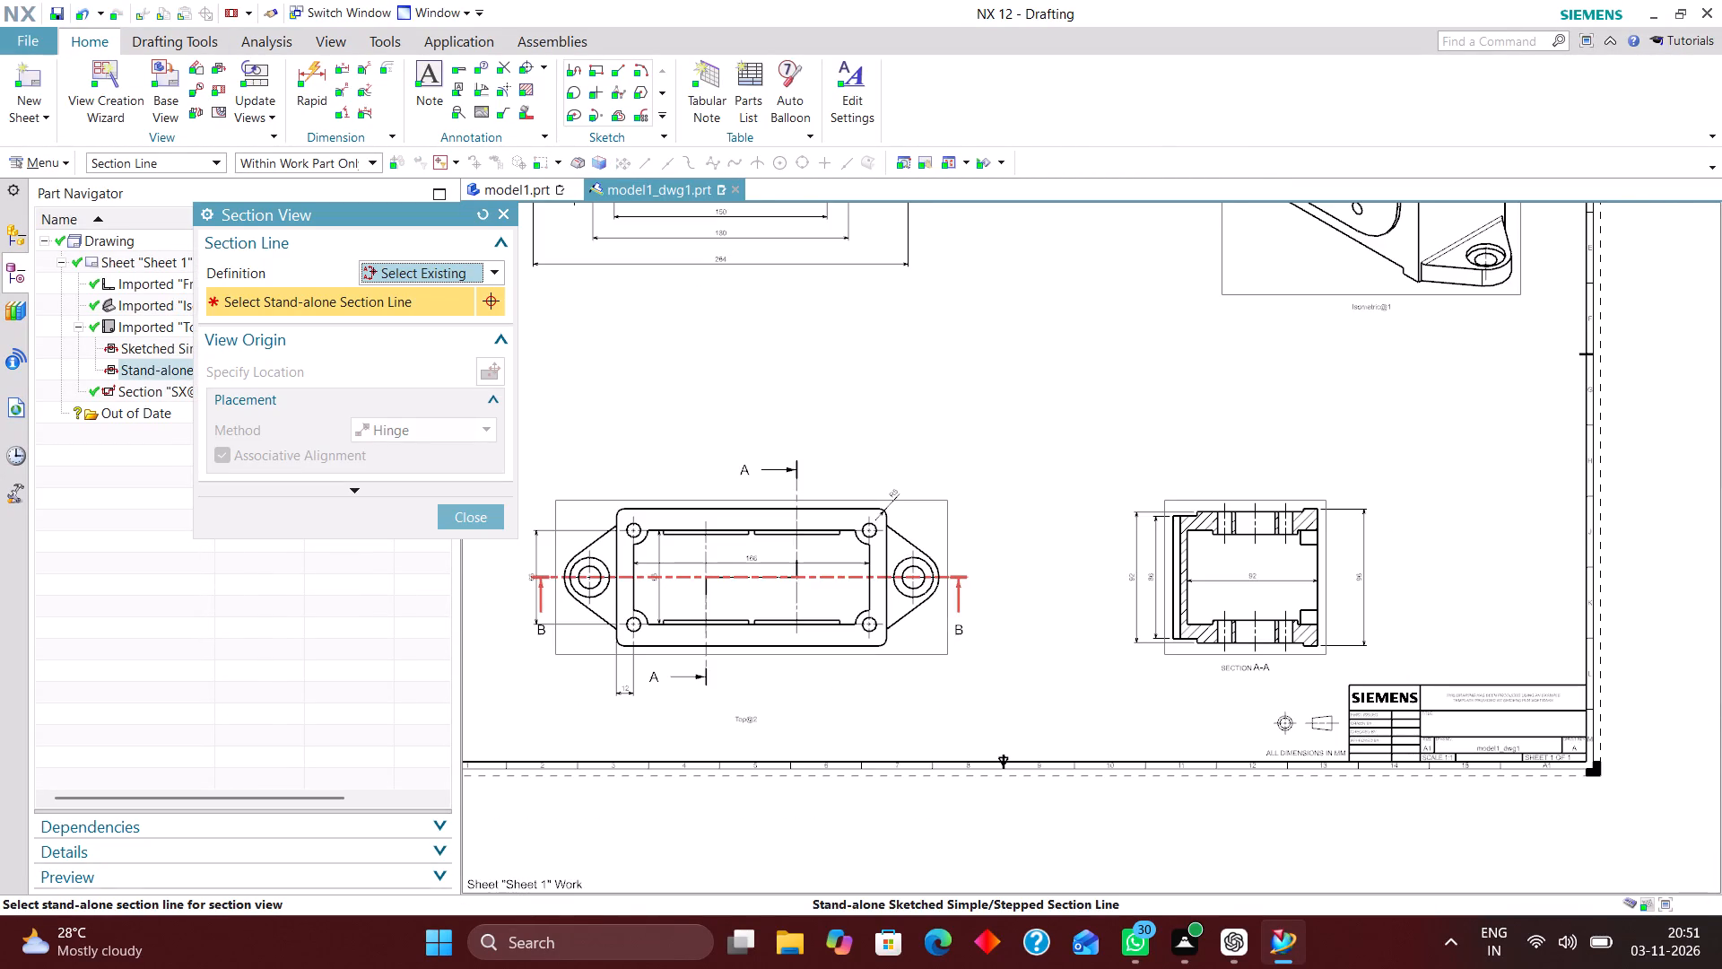
{"action": "left_click", "coordinate": [963, 579]}
{"action": "left_click", "coordinate": [799, 362]}
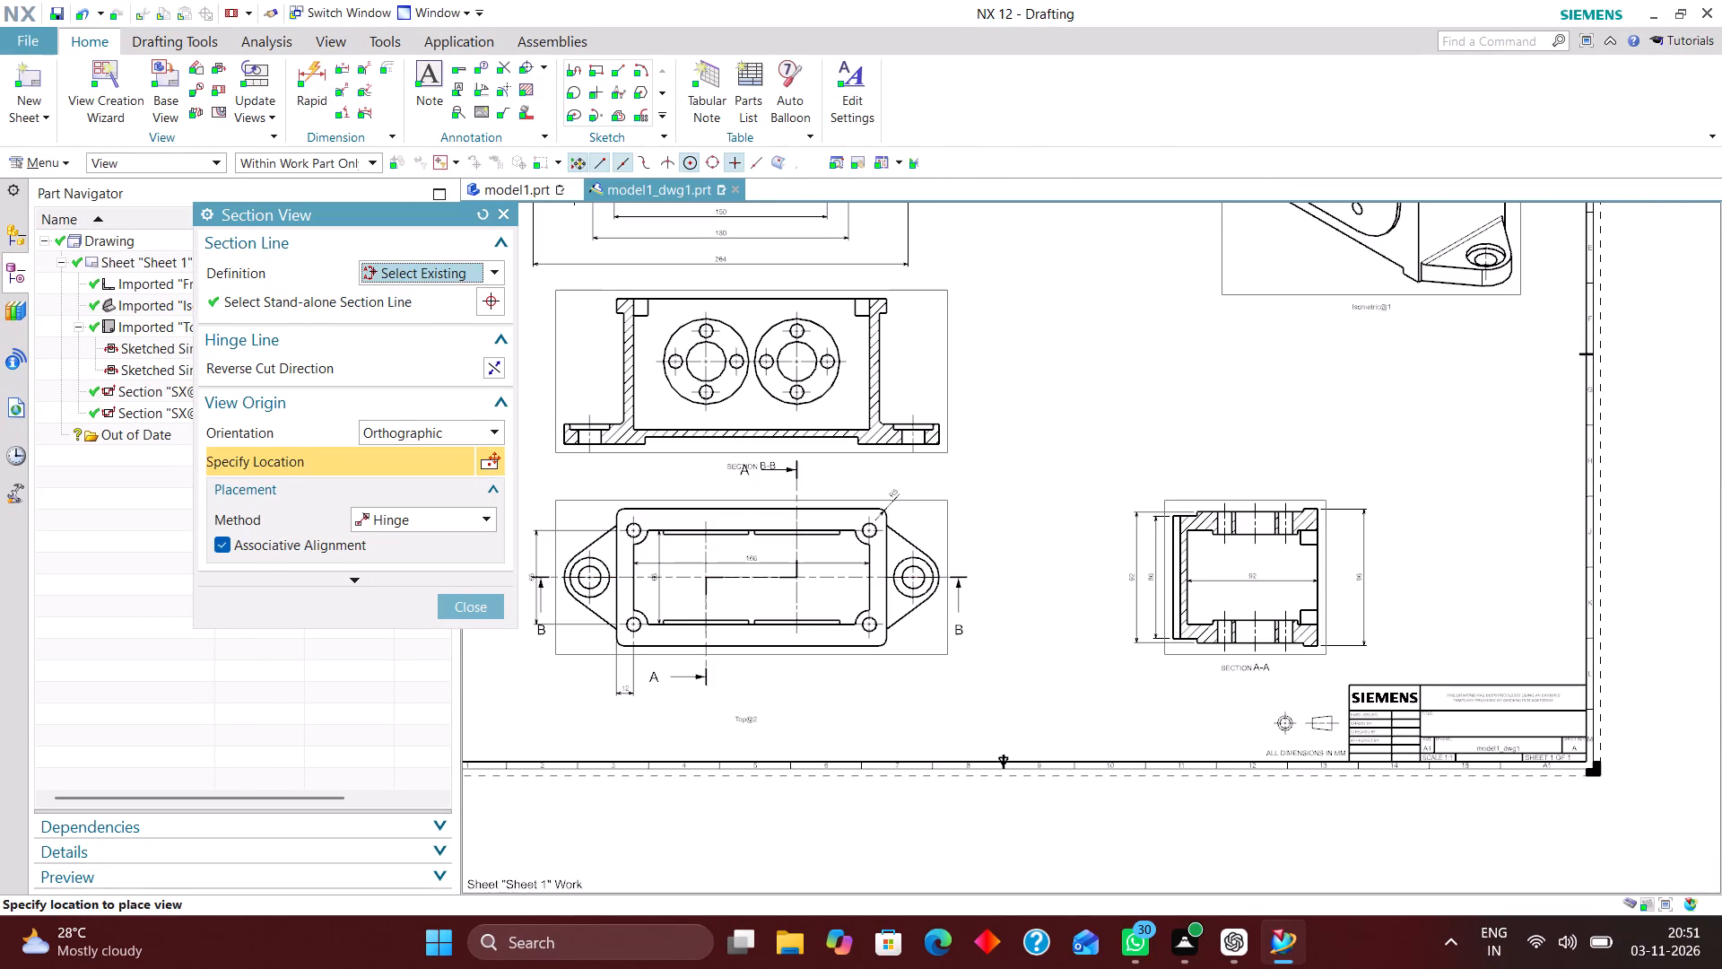
{"action": "left_click", "coordinate": [480, 510]}
Move the top view down to leave more space below section view B-B.
{"action": "scroll", "coordinate": [699, 611], "scroll_direction": "down", "scroll_amount": 2}
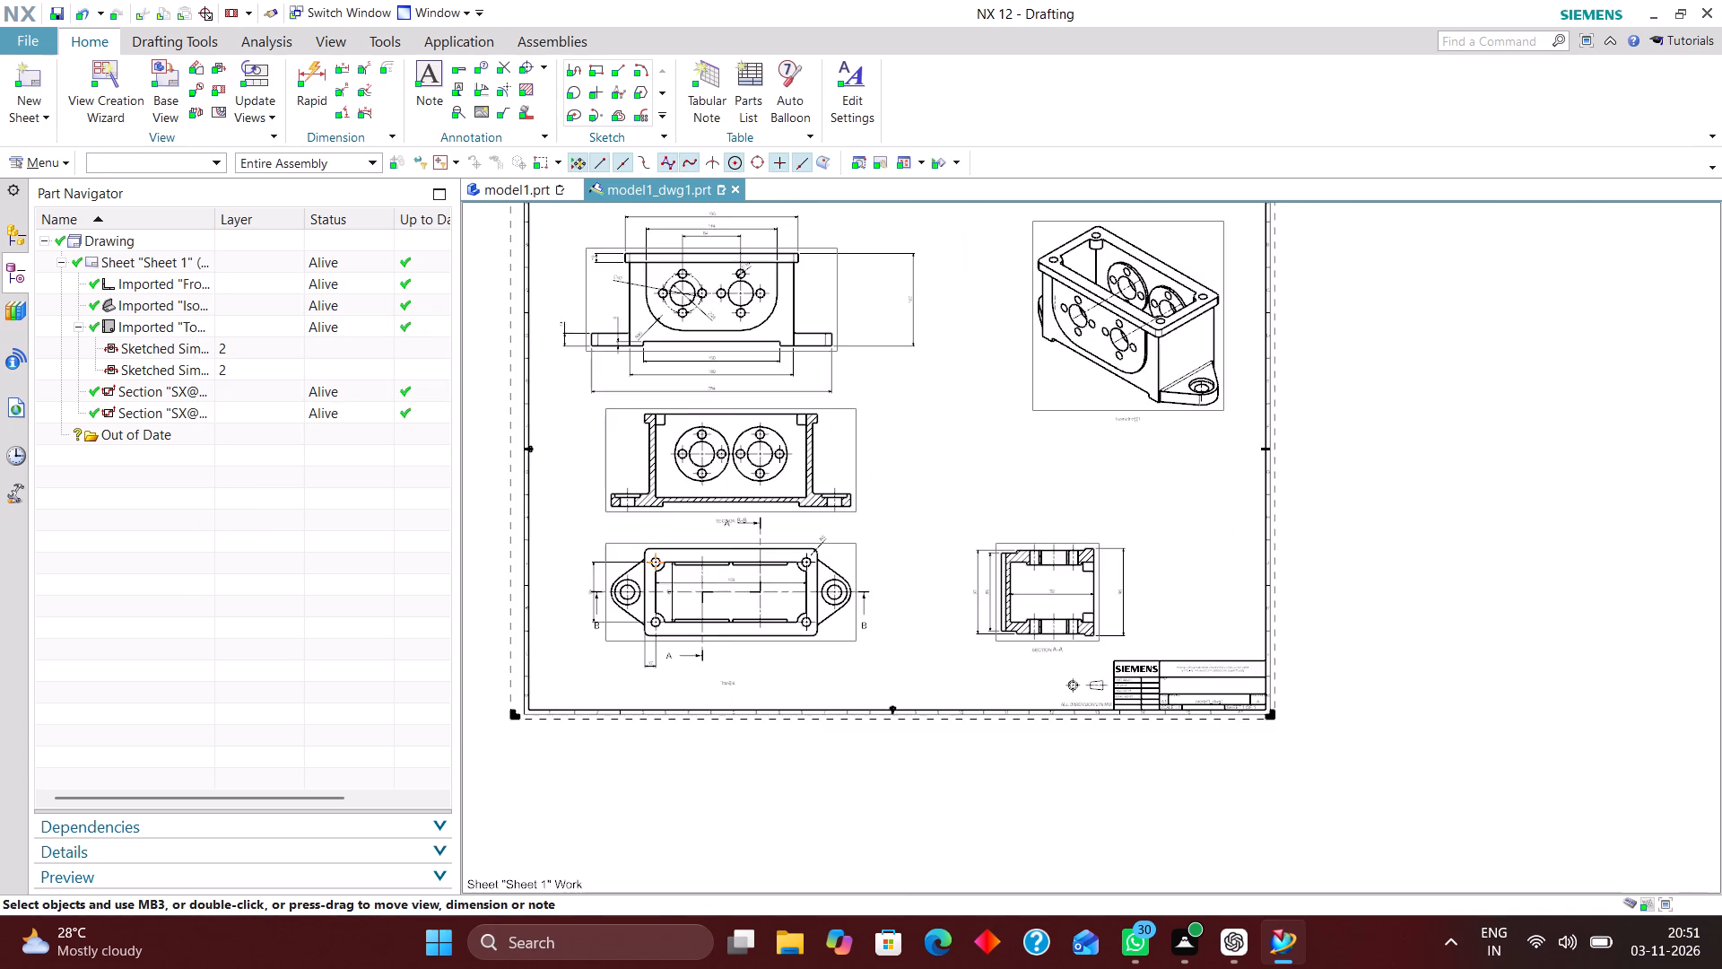
{"action": "scroll", "coordinate": [724, 673], "scroll_direction": "up", "scroll_amount": 2}
{"action": "left_click_drag", "start_coordinate": [897, 621], "coordinate": [884, 673]}
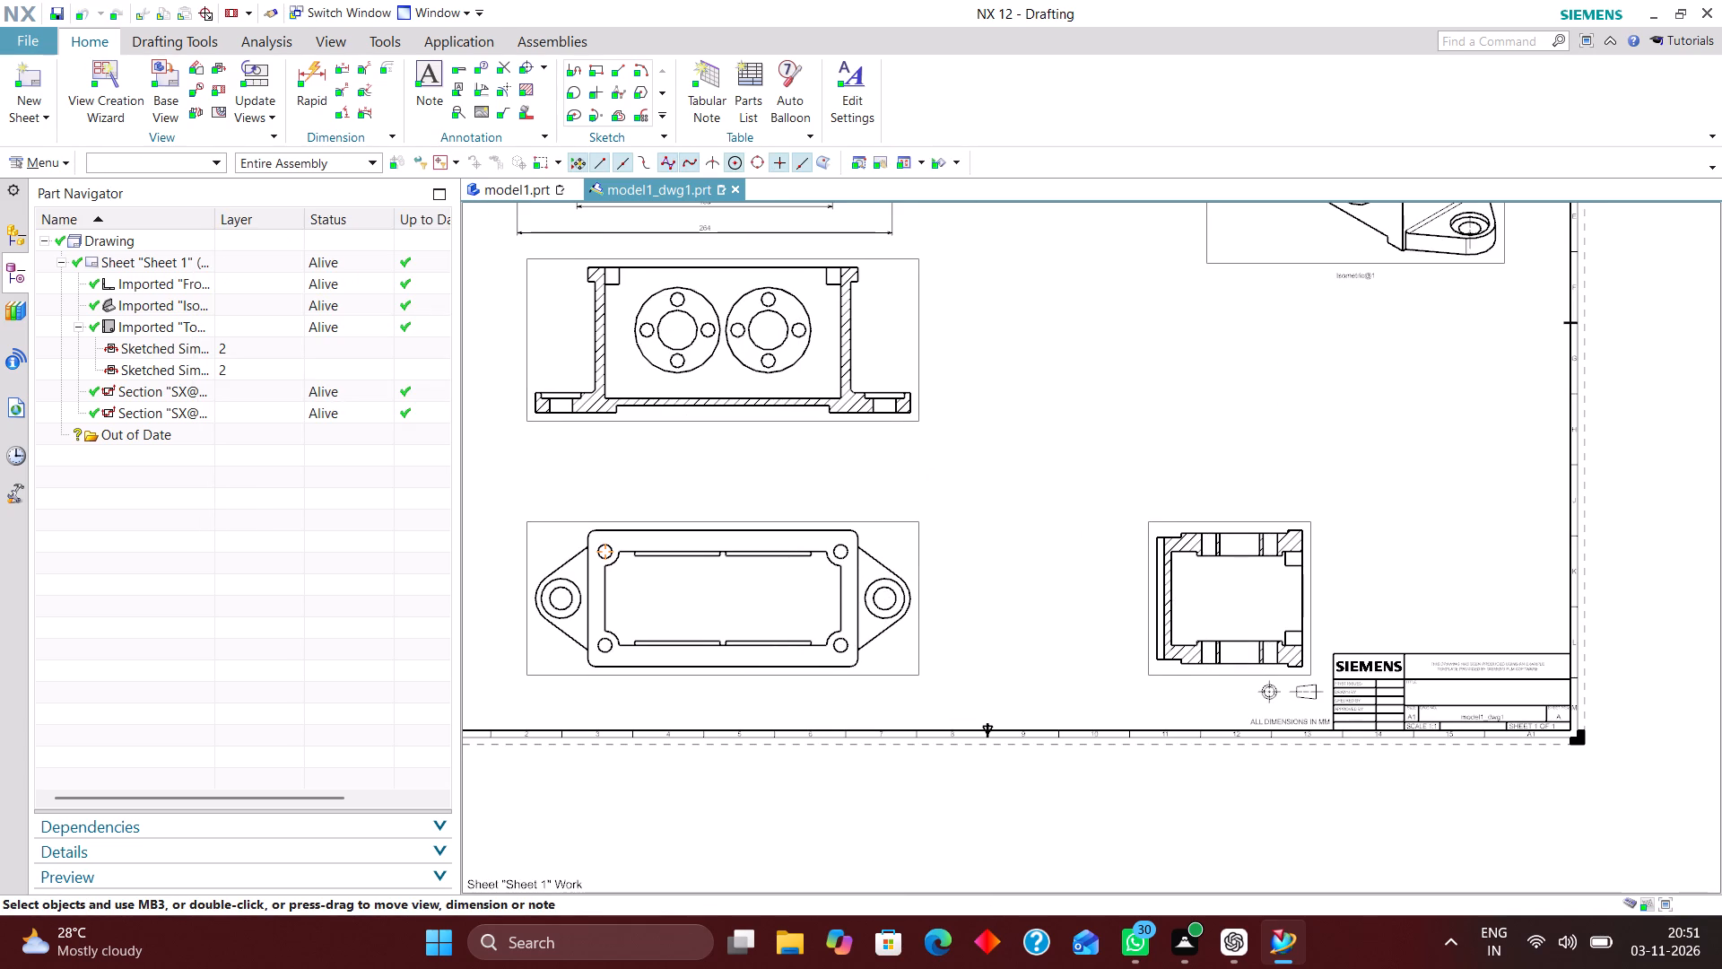
{"action": "left_click_drag", "start_coordinate": [884, 673], "coordinate": [884, 674]}
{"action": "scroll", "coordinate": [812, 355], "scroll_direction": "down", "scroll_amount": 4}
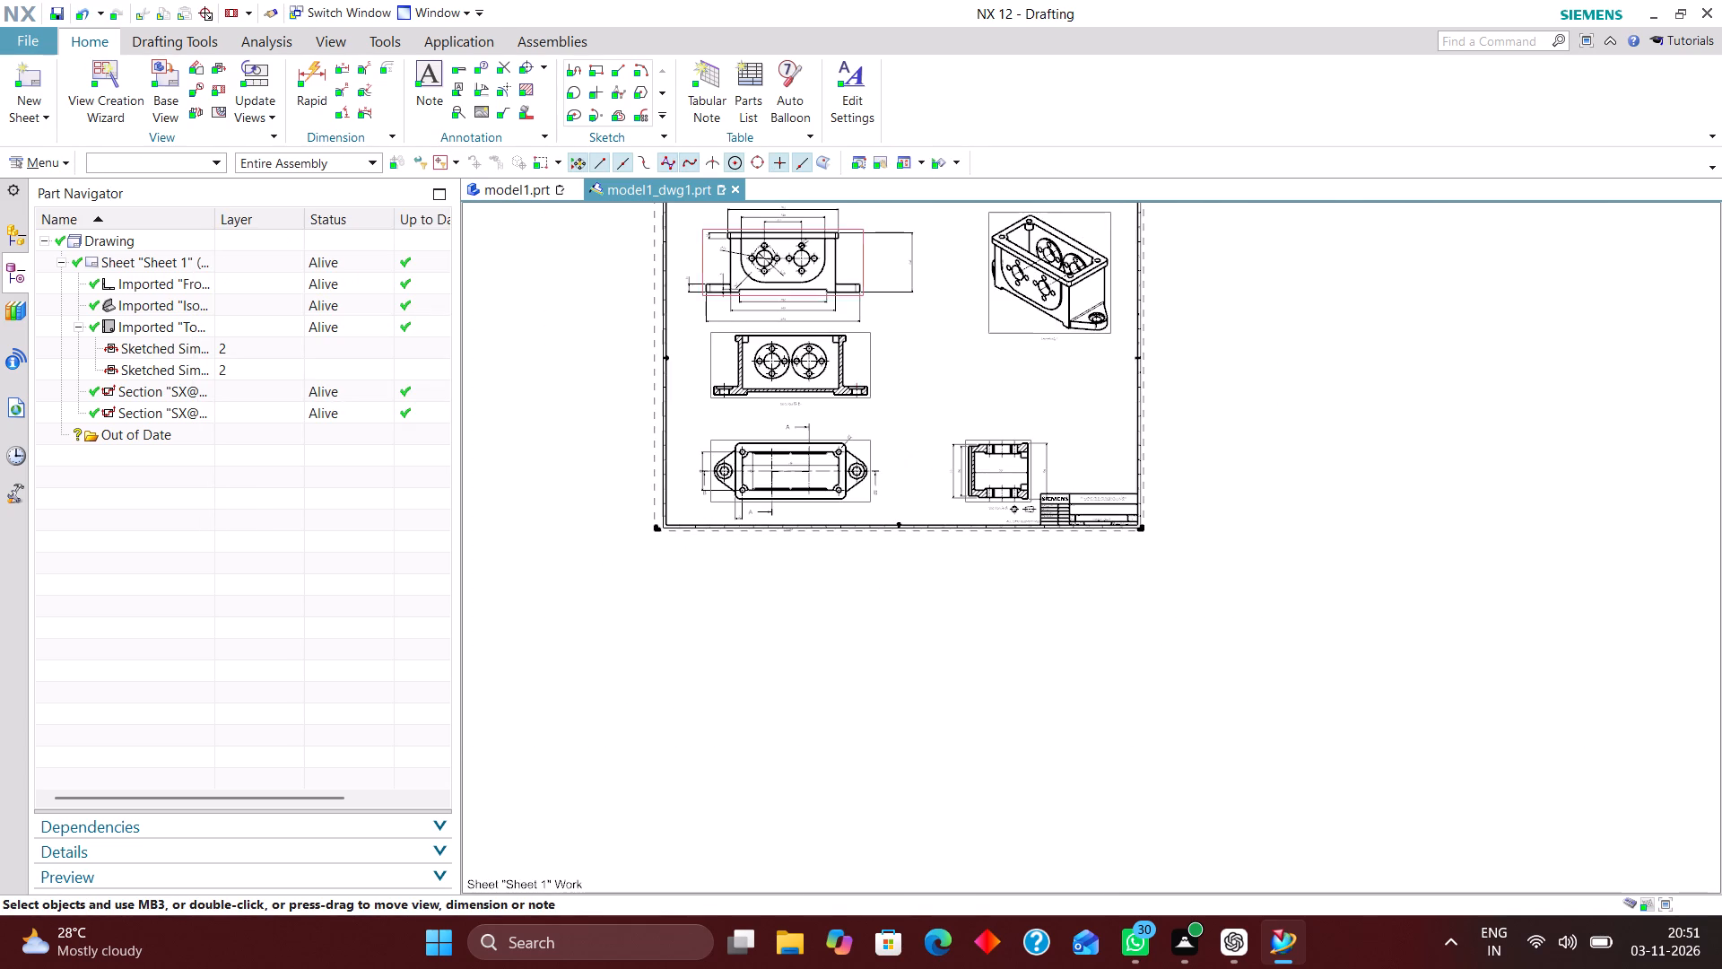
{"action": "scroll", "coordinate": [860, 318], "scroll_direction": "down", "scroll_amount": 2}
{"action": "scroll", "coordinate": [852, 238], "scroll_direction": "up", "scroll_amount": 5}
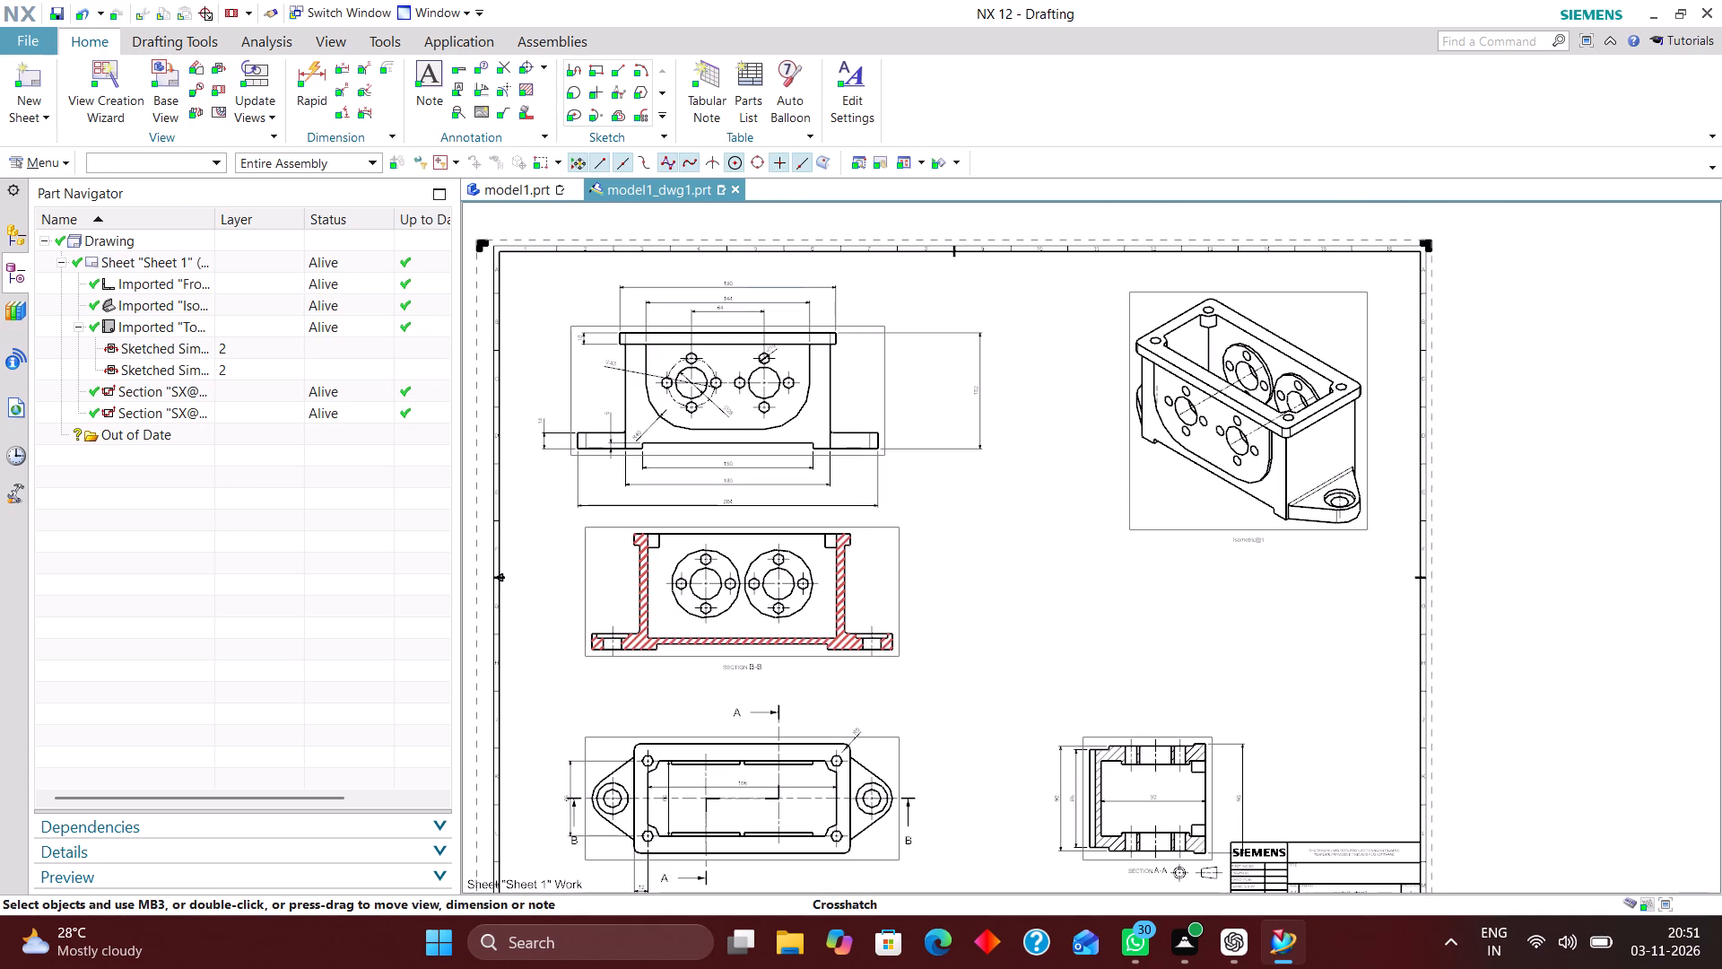
Delete the 64 hole spacing and the Ø28, Ø43 and Ø10 circle dimensions from the front view.
{"action": "scroll", "coordinate": [880, 565], "scroll_direction": "down", "scroll_amount": 1}
{"action": "scroll", "coordinate": [788, 621], "scroll_direction": "up", "scroll_amount": 2}
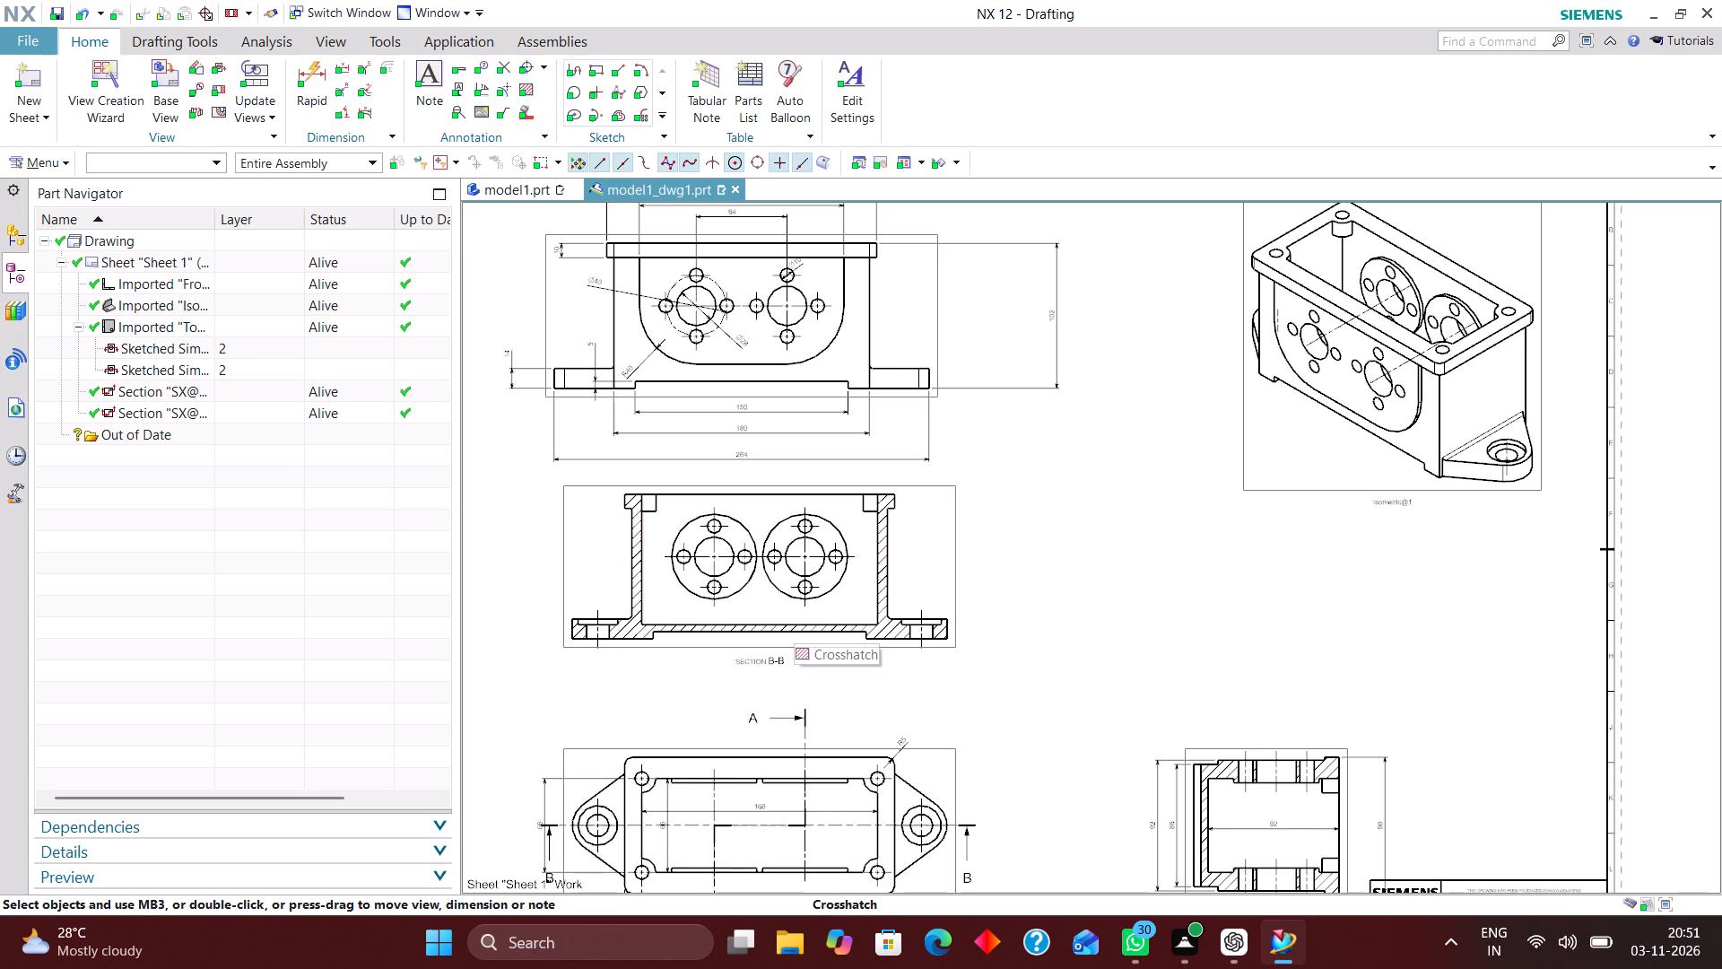
{"action": "scroll", "coordinate": [783, 606], "scroll_direction": "down", "scroll_amount": 2}
{"action": "scroll", "coordinate": [753, 401], "scroll_direction": "up", "scroll_amount": 4}
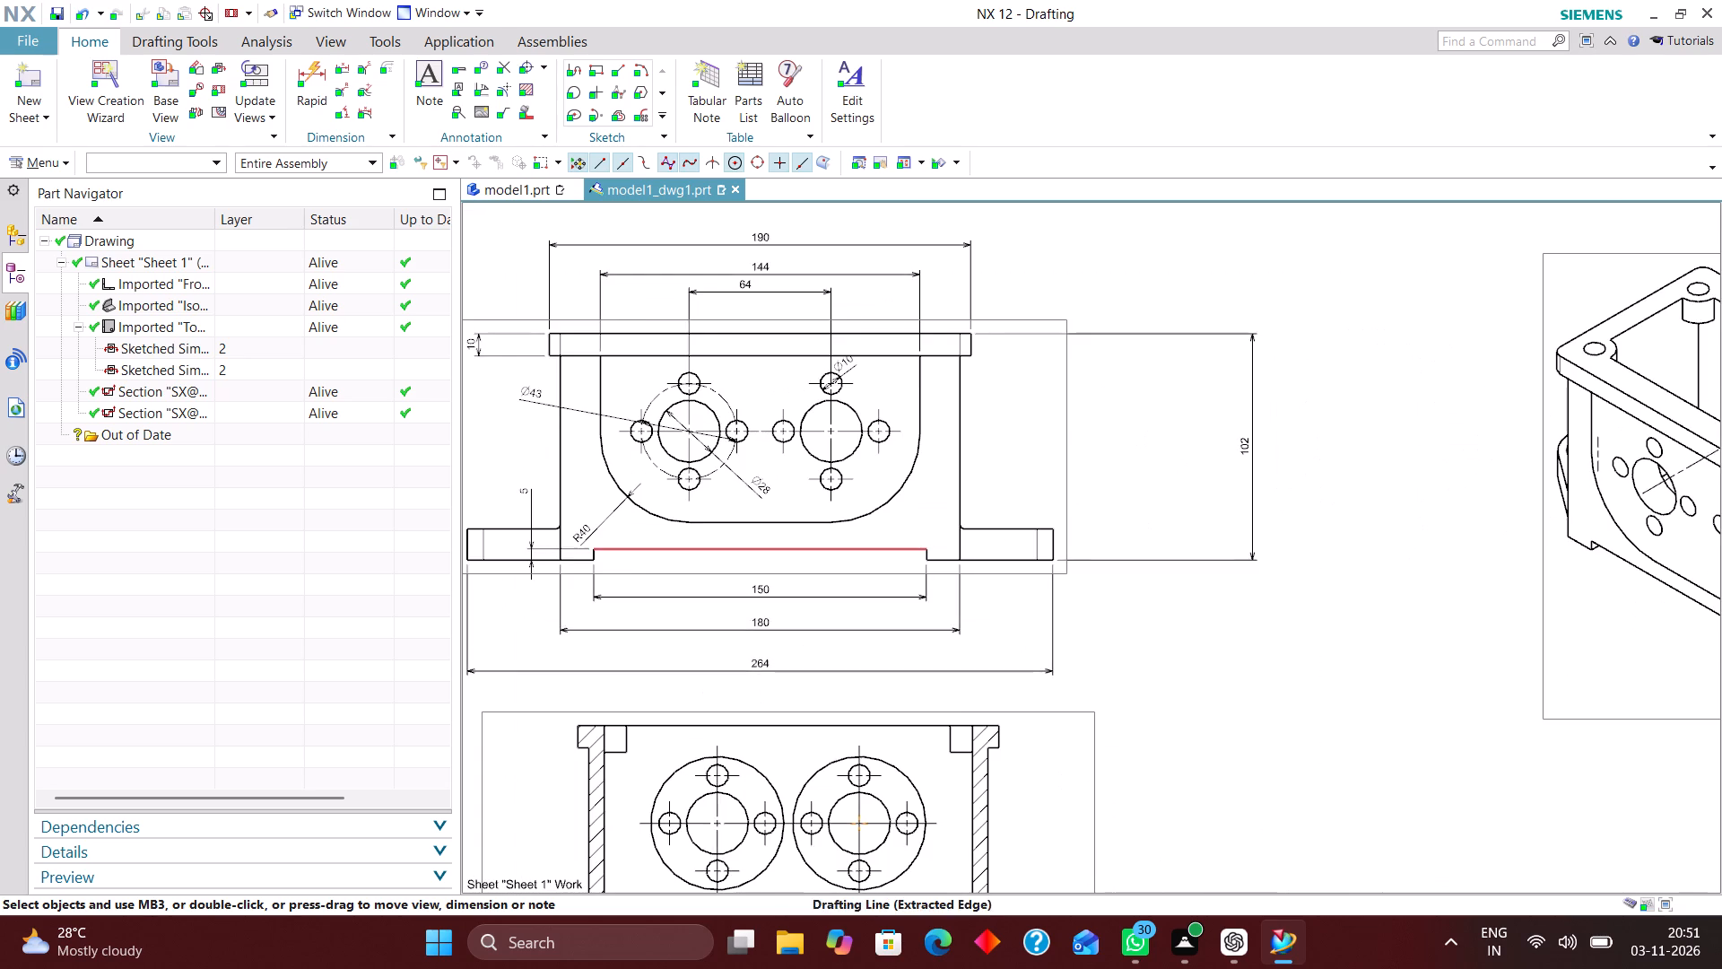
{"action": "scroll", "coordinate": [778, 512], "scroll_direction": "down", "scroll_amount": 1}
{"action": "scroll", "coordinate": [755, 358], "scroll_direction": "up", "scroll_amount": 1}
{"action": "right_click_drag", "start_coordinate": [786, 326], "coordinate": [715, 327]}
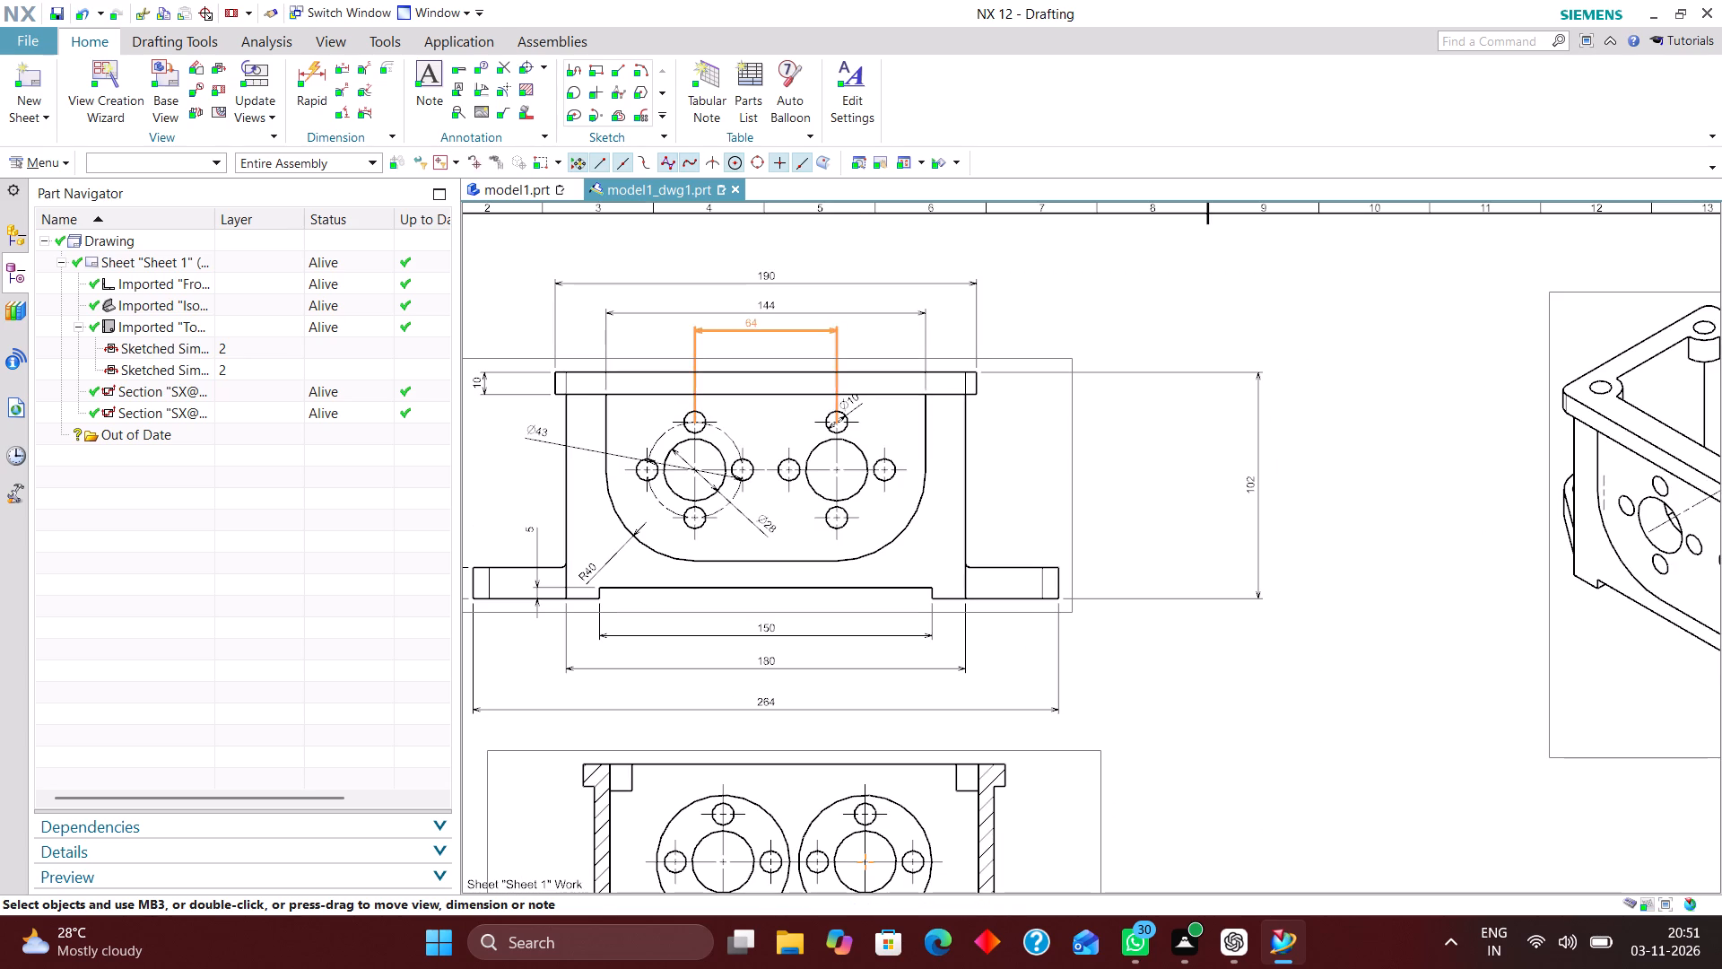
{"action": "scroll", "coordinate": [755, 531], "scroll_direction": "up", "scroll_amount": 1}
{"action": "right_click_drag", "start_coordinate": [766, 522], "coordinate": [711, 511]}
{"action": "scroll", "coordinate": [845, 497], "scroll_direction": "down", "scroll_amount": 1}
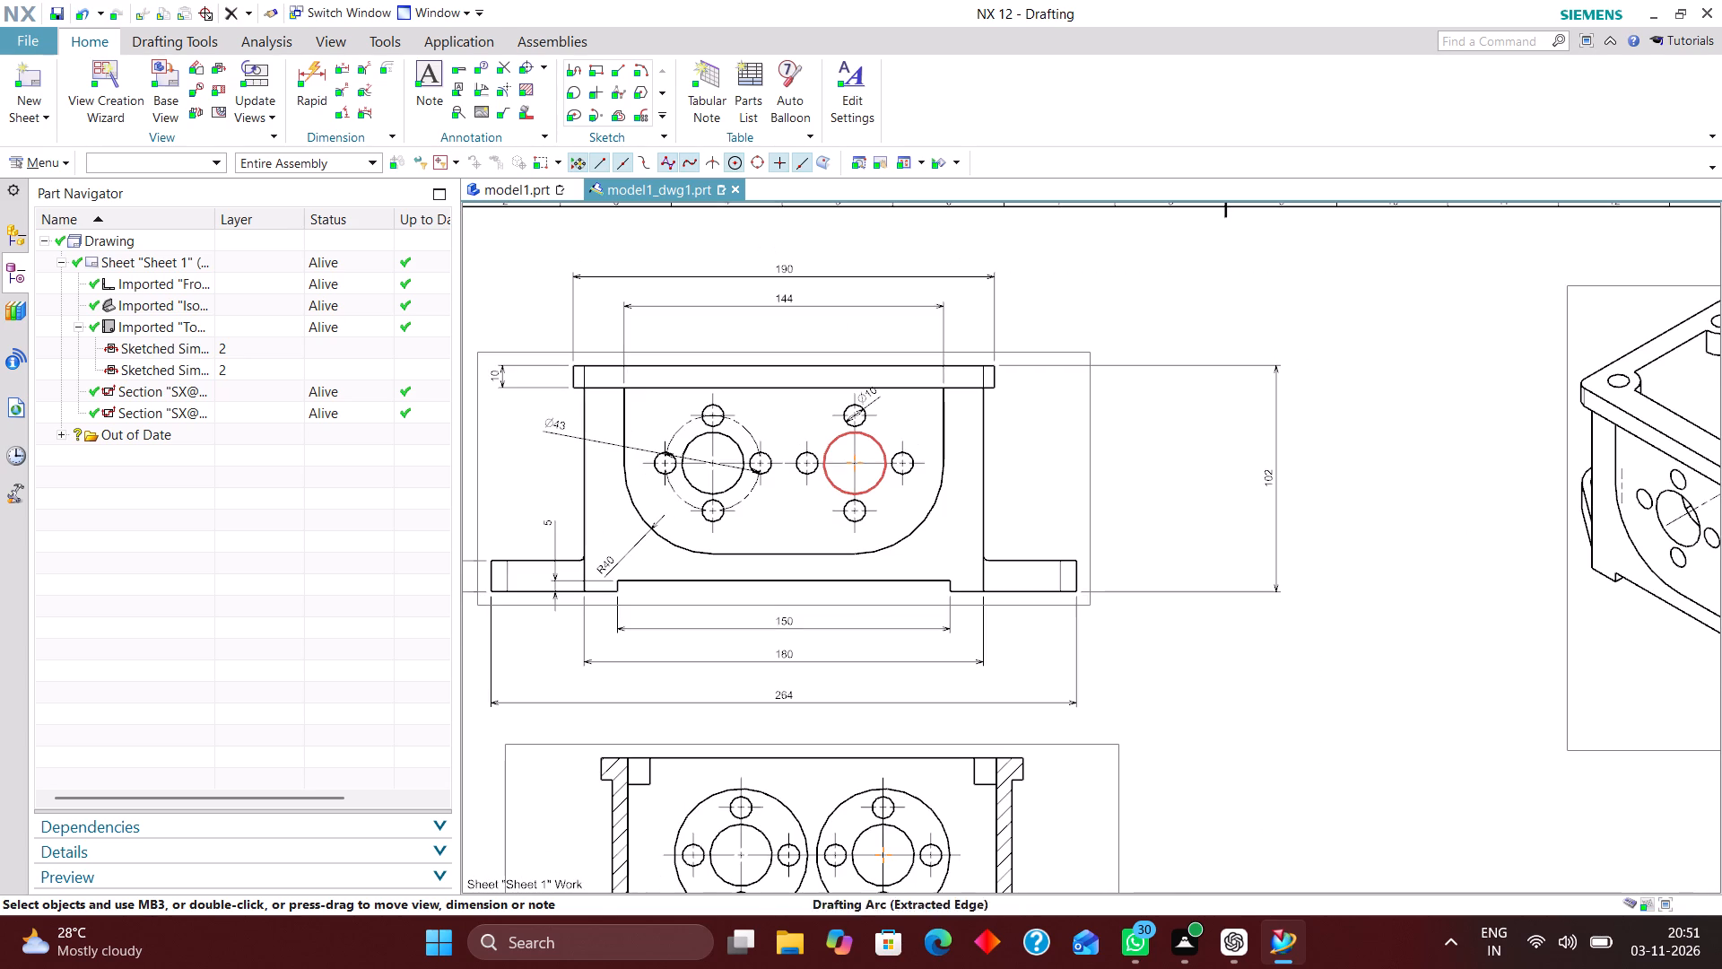
{"action": "right_click_drag", "start_coordinate": [611, 445], "coordinate": [552, 452]}
{"action": "scroll", "coordinate": [770, 405], "scroll_direction": "down", "scroll_amount": 2}
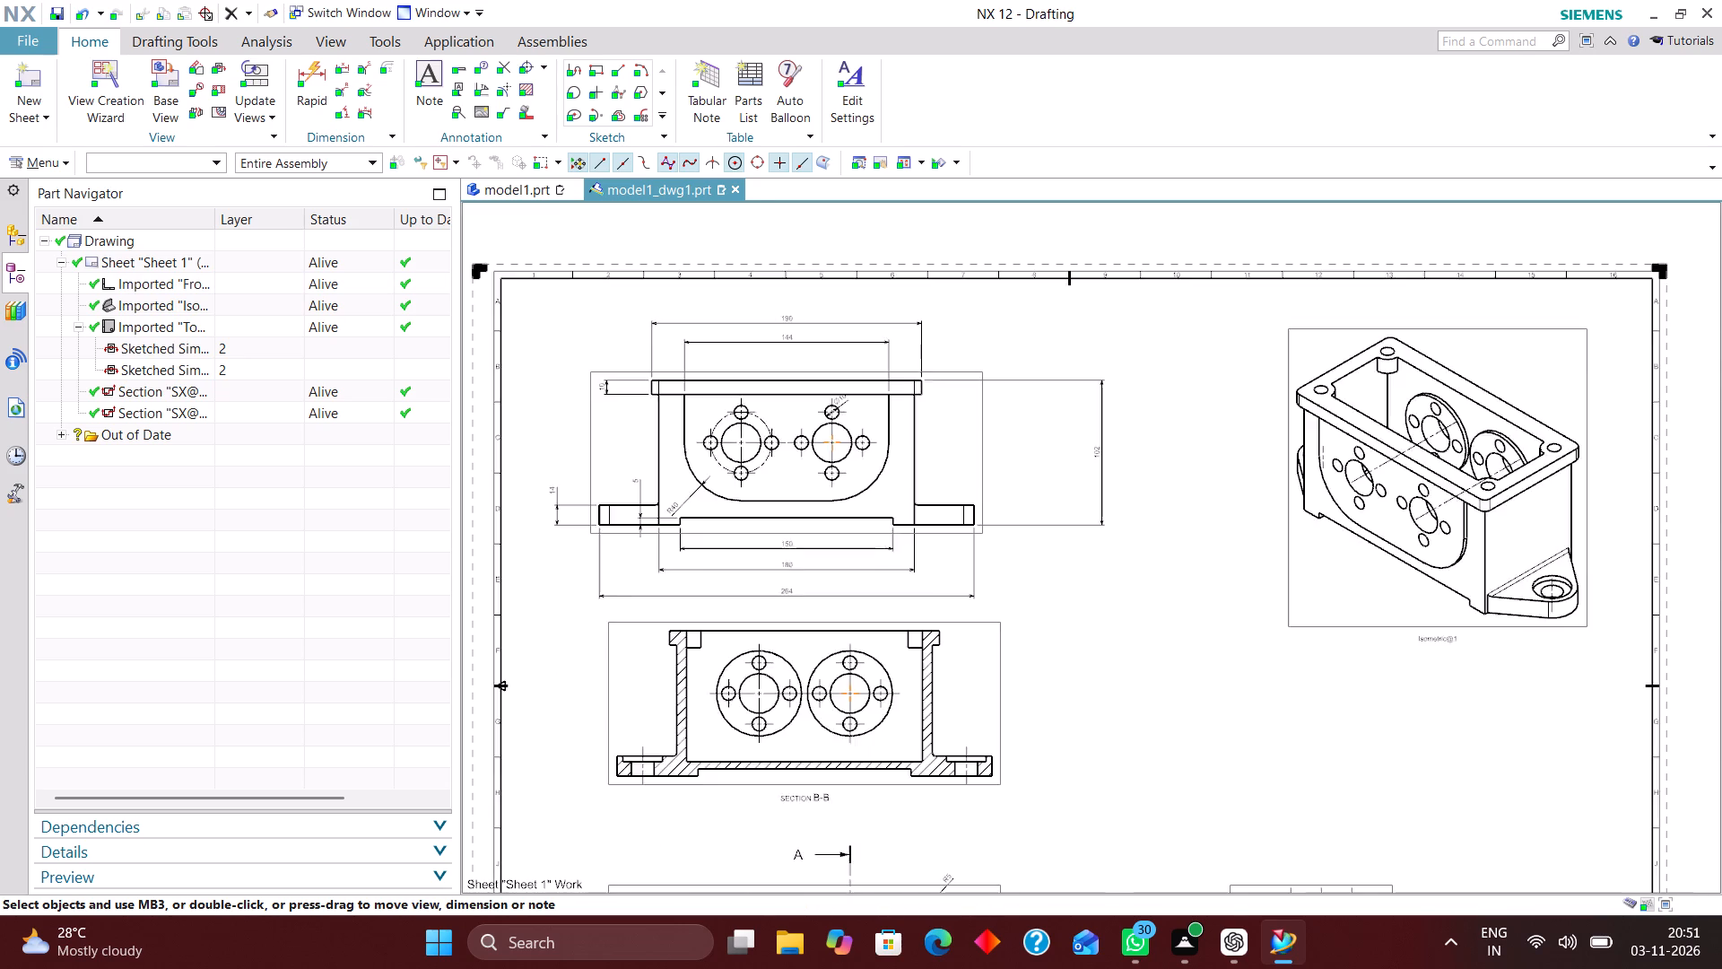
{"action": "scroll", "coordinate": [865, 401], "scroll_direction": "up", "scroll_amount": 3}
{"action": "right_click_drag", "start_coordinate": [834, 406], "coordinate": [767, 406]}
{"action": "scroll", "coordinate": [874, 417], "scroll_direction": "down", "scroll_amount": 2}
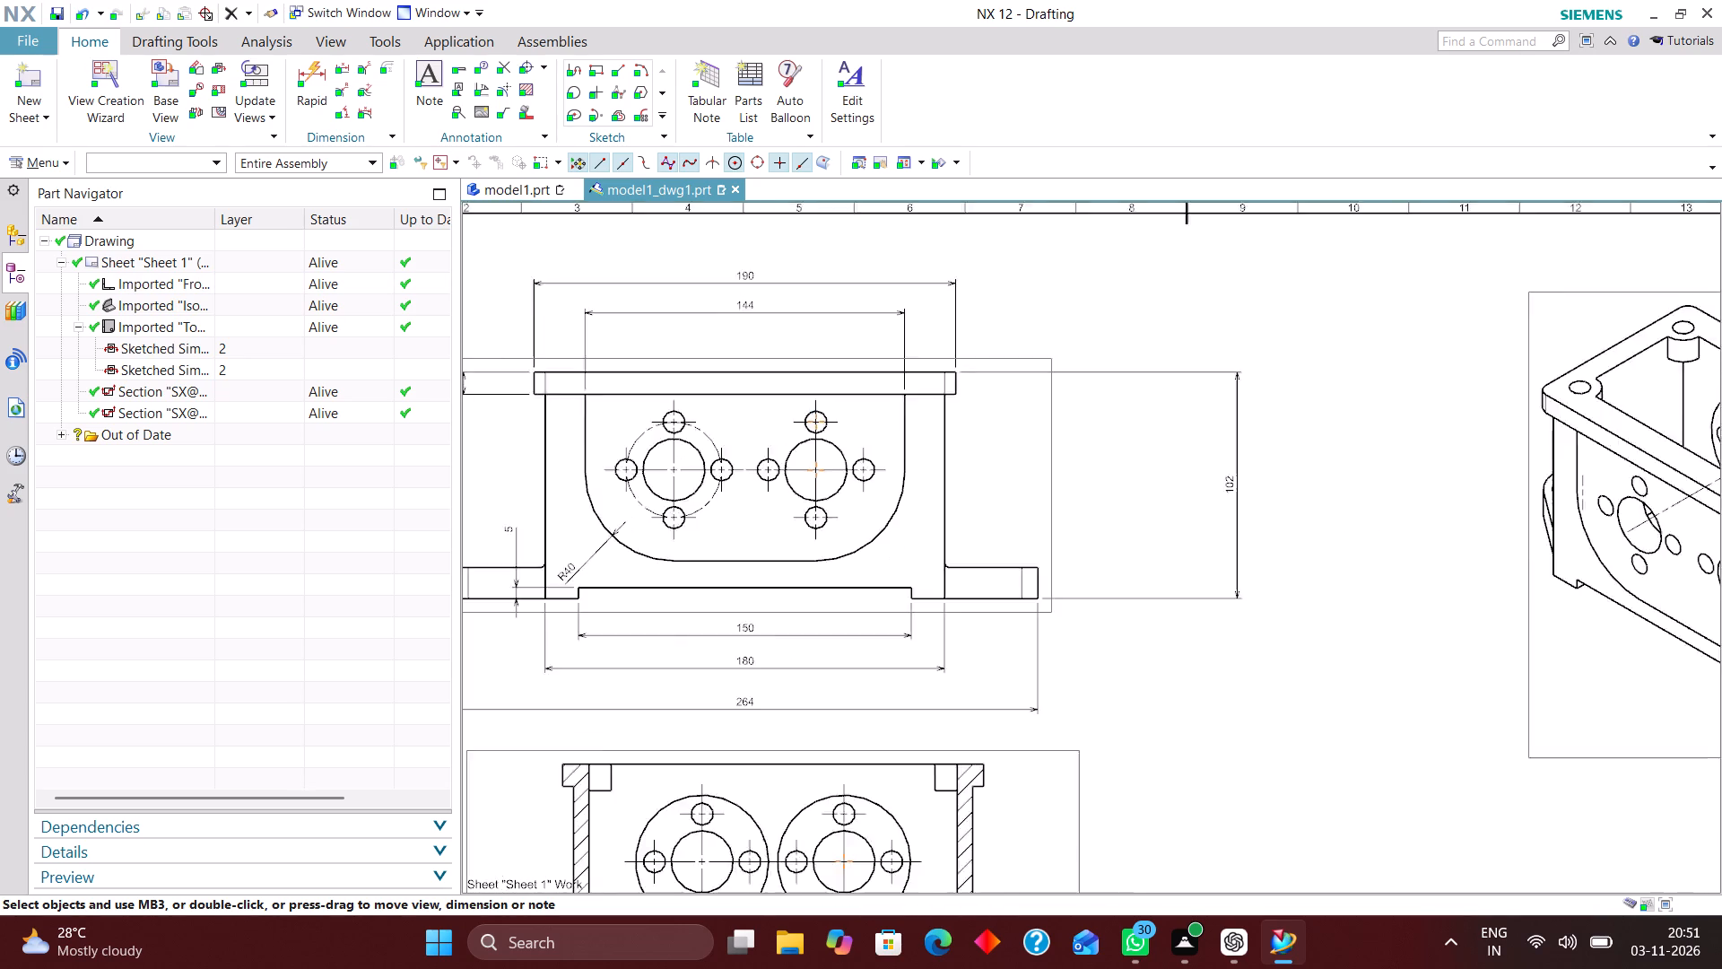
Add diametral dimensions in section B-B for a round boss's outer circle, a central bore and a small bolt hole.
{"action": "scroll", "coordinate": [875, 418], "scroll_direction": "down", "scroll_amount": 1}
{"action": "scroll", "coordinate": [883, 806], "scroll_direction": "up", "scroll_amount": 2}
{"action": "scroll", "coordinate": [862, 612], "scroll_direction": "down", "scroll_amount": 2}
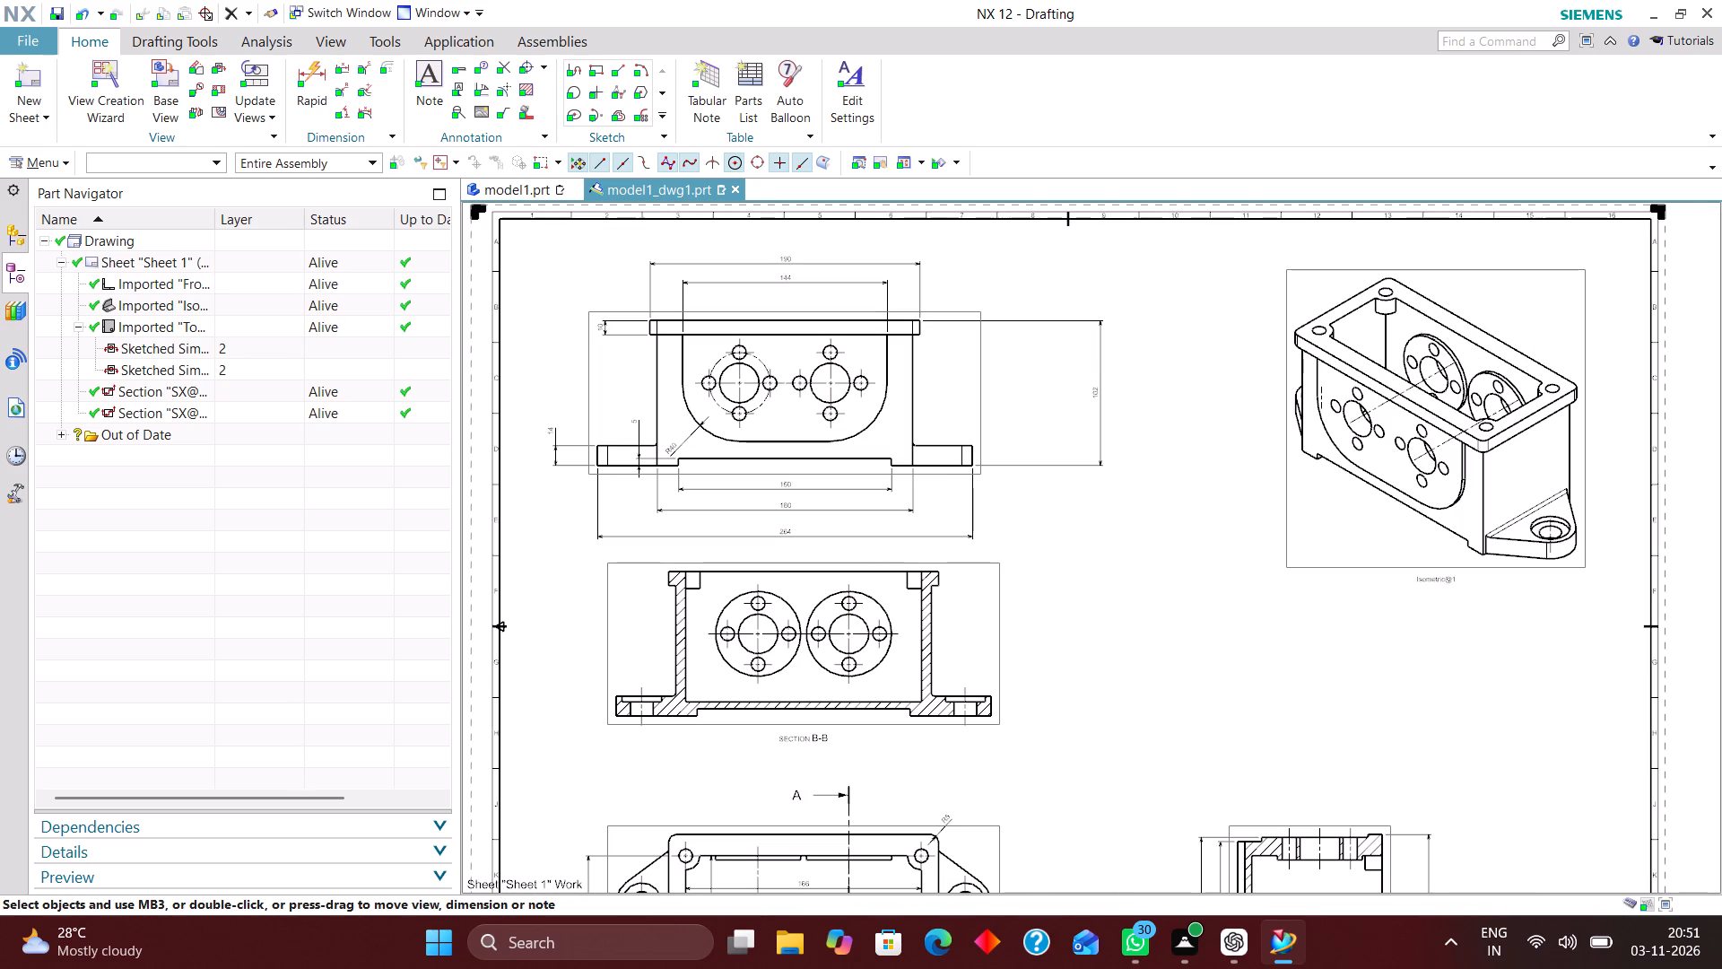
{"action": "left_click", "coordinate": [305, 67]}
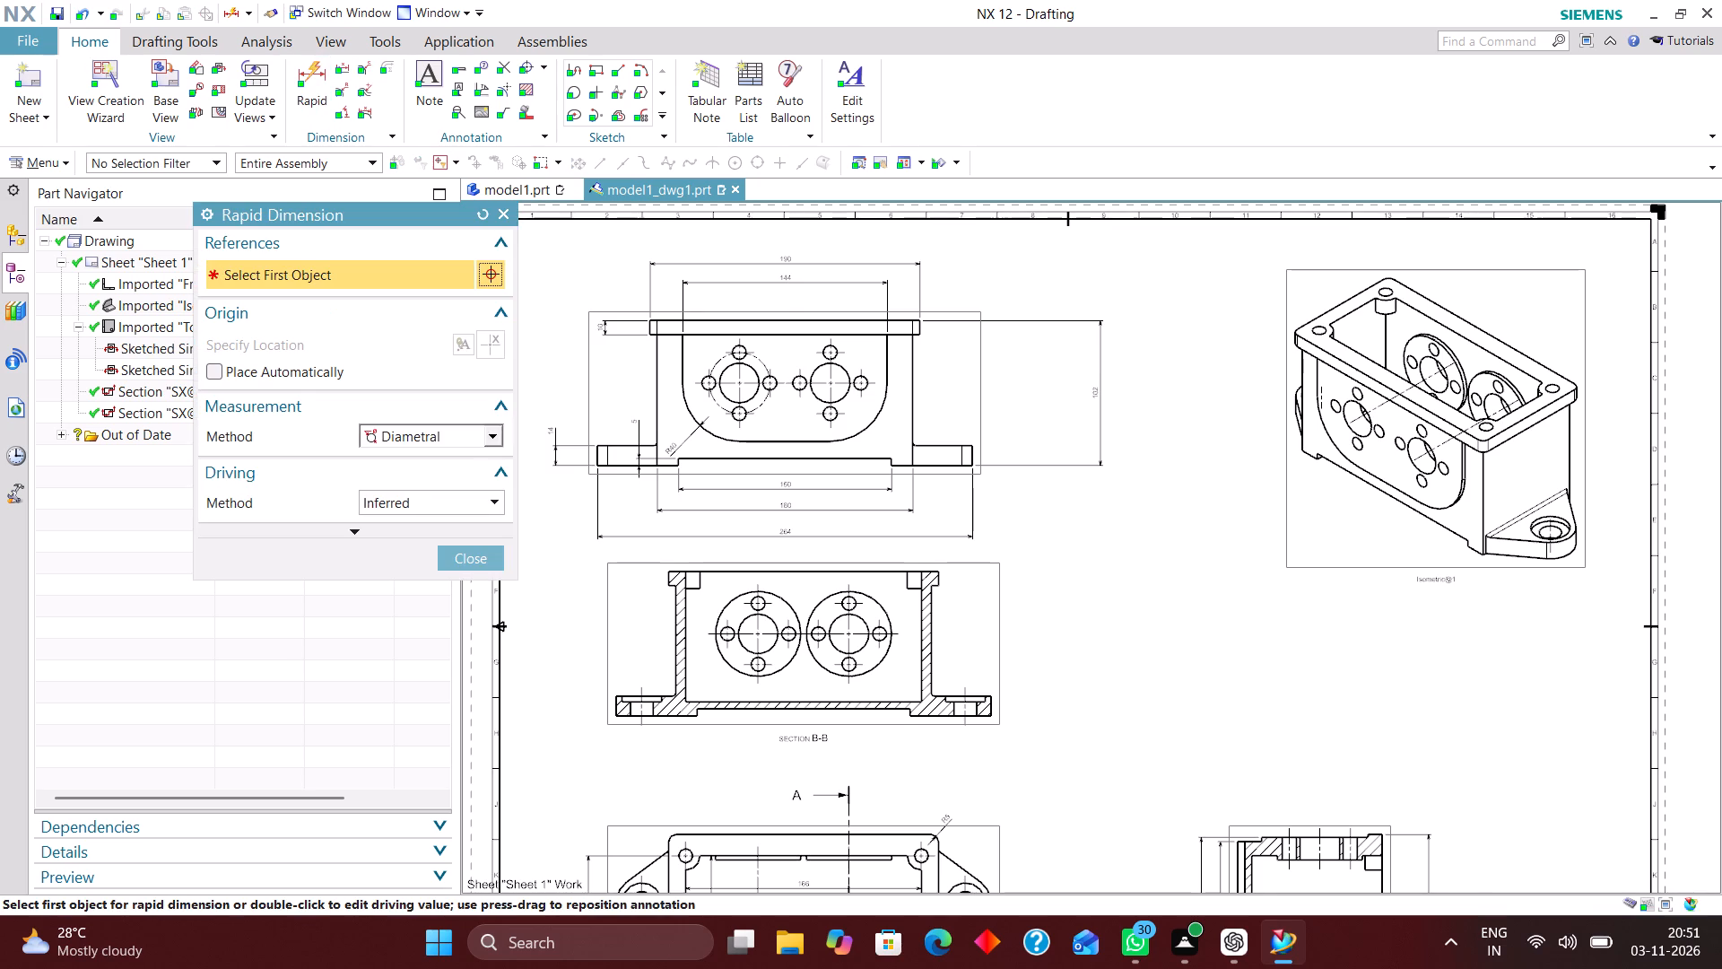
{"action": "scroll", "coordinate": [785, 584], "scroll_direction": "down", "scroll_amount": 1}
{"action": "scroll", "coordinate": [778, 607], "scroll_direction": "up", "scroll_amount": 6}
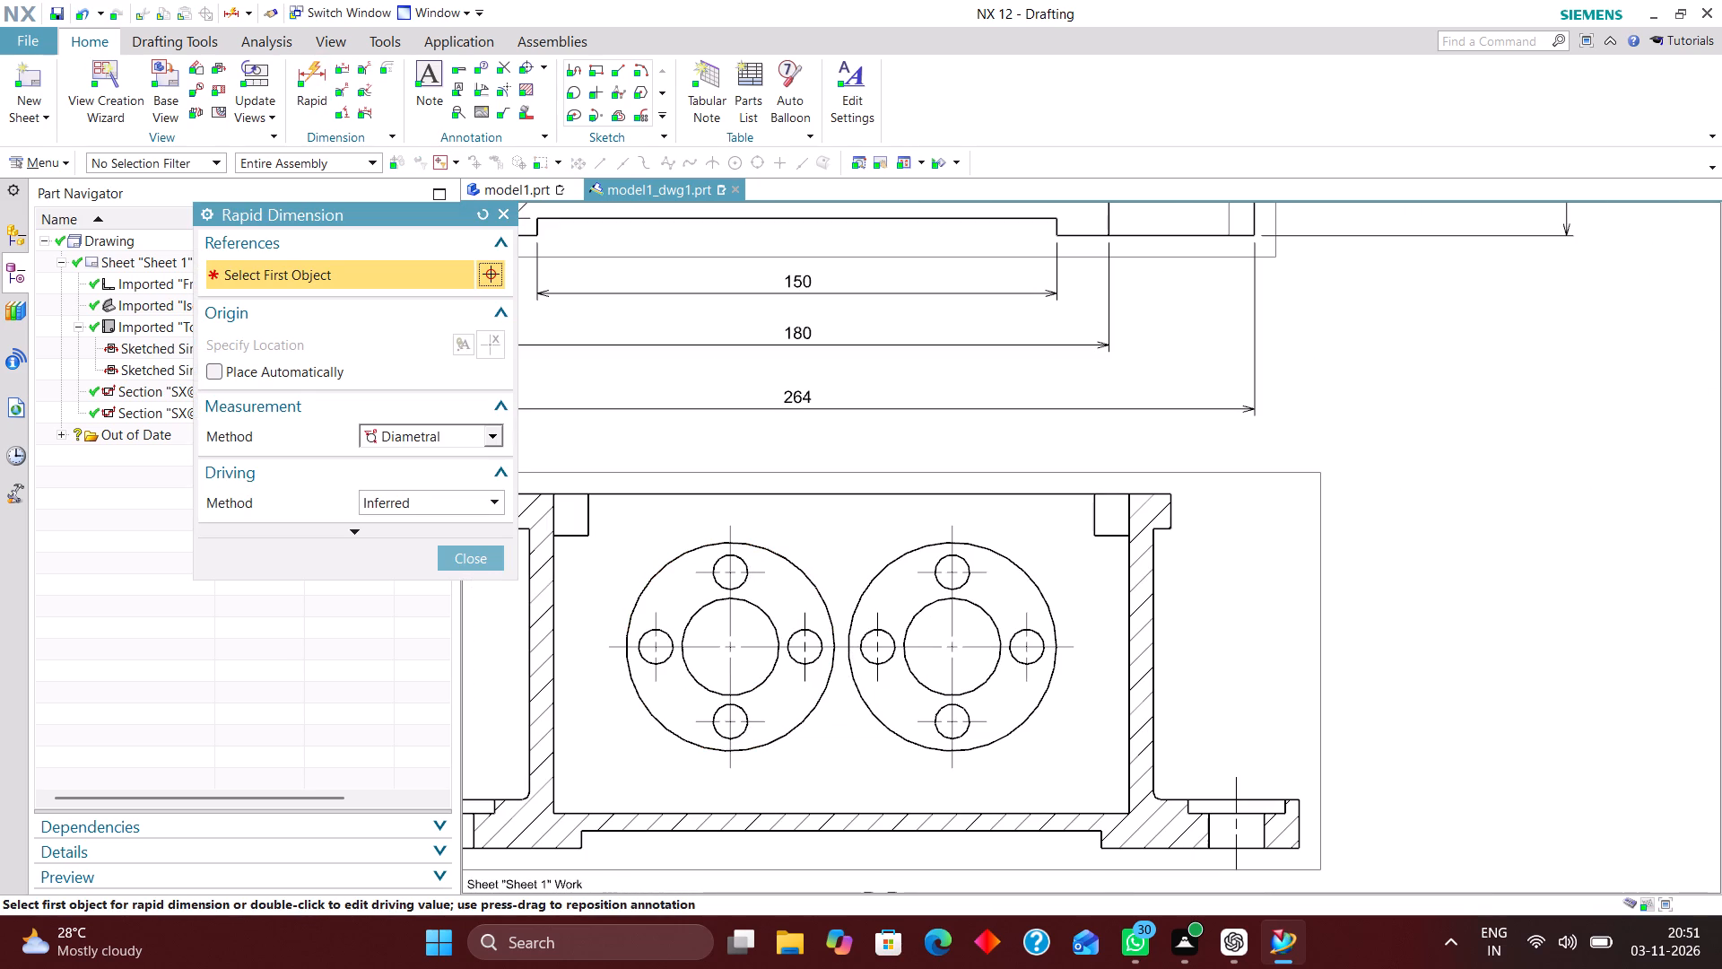
{"action": "left_click", "coordinate": [662, 572]}
{"action": "scroll", "coordinate": [827, 573], "scroll_direction": "down", "scroll_amount": 3}
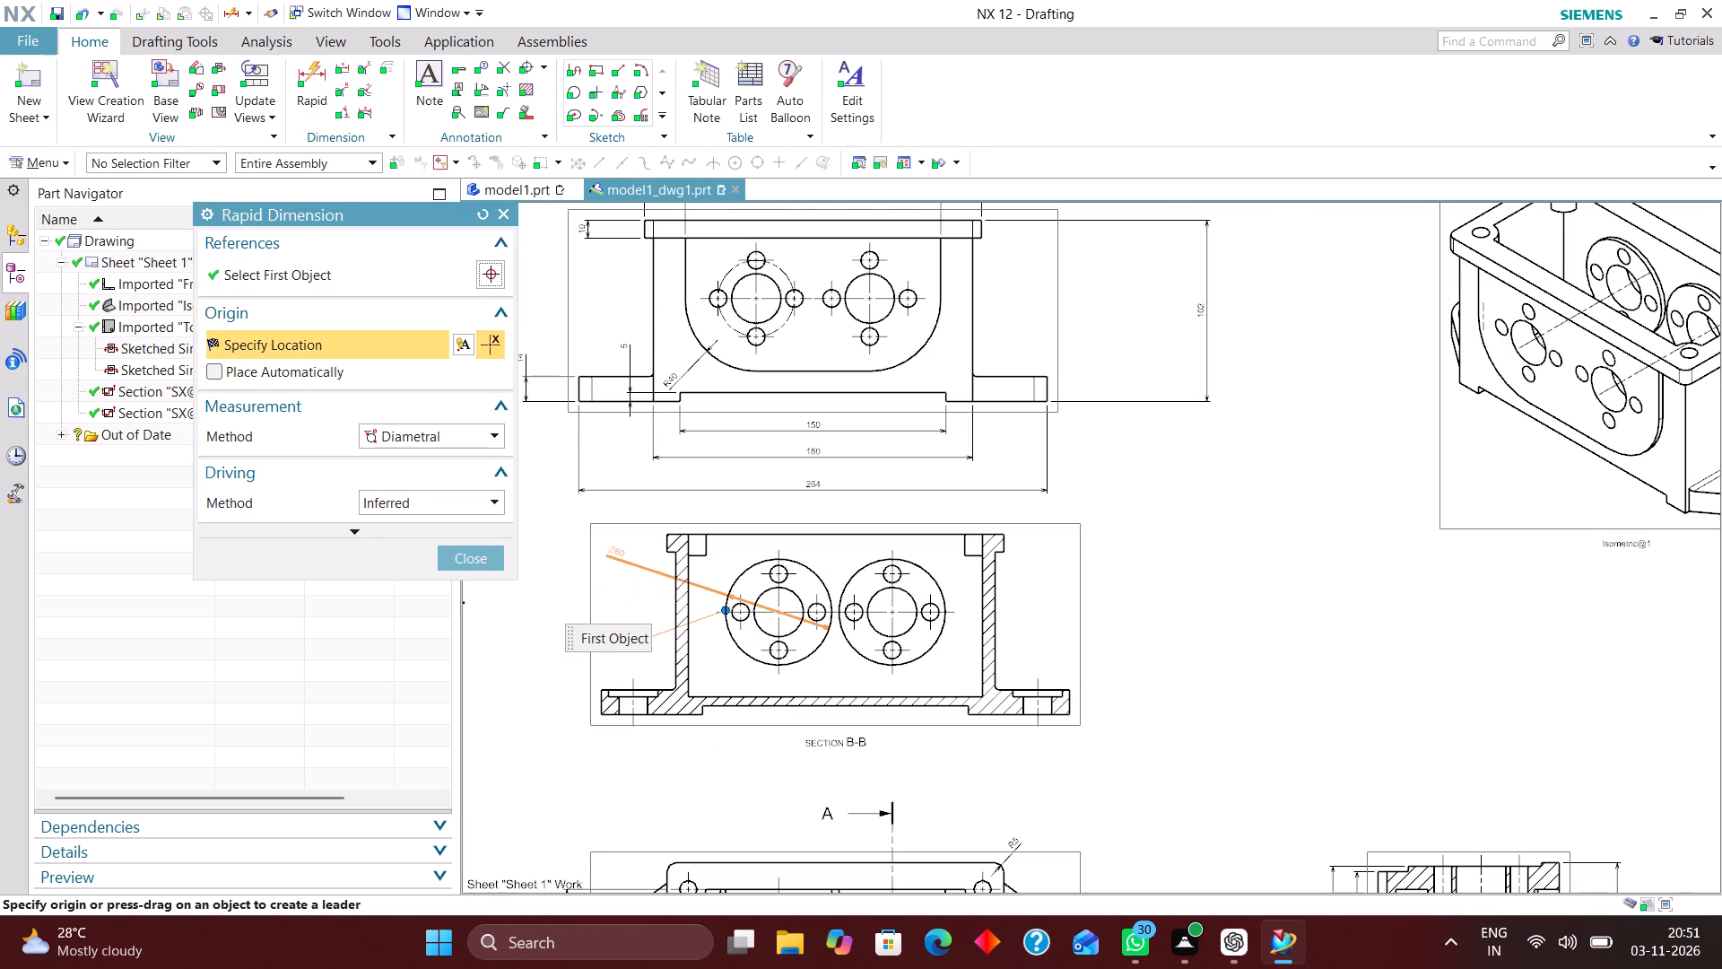
{"action": "left_click", "coordinate": [616, 551]}
{"action": "scroll", "coordinate": [834, 613], "scroll_direction": "up", "scroll_amount": 1}
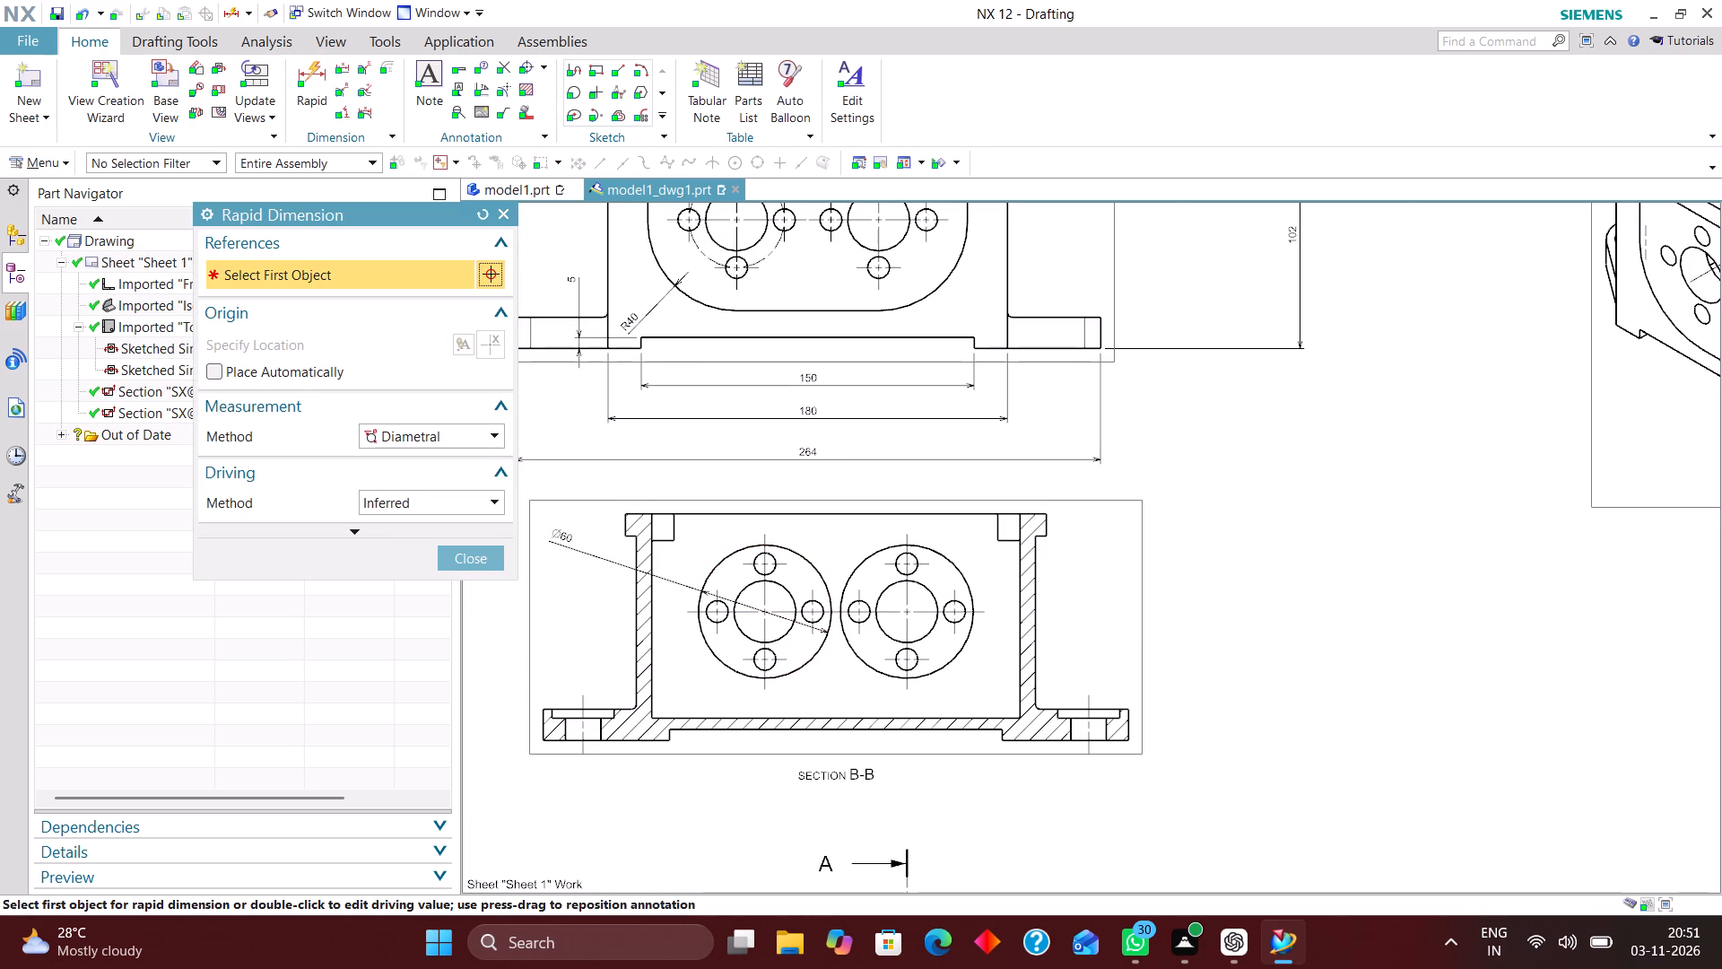
{"action": "left_click", "coordinate": [936, 597]}
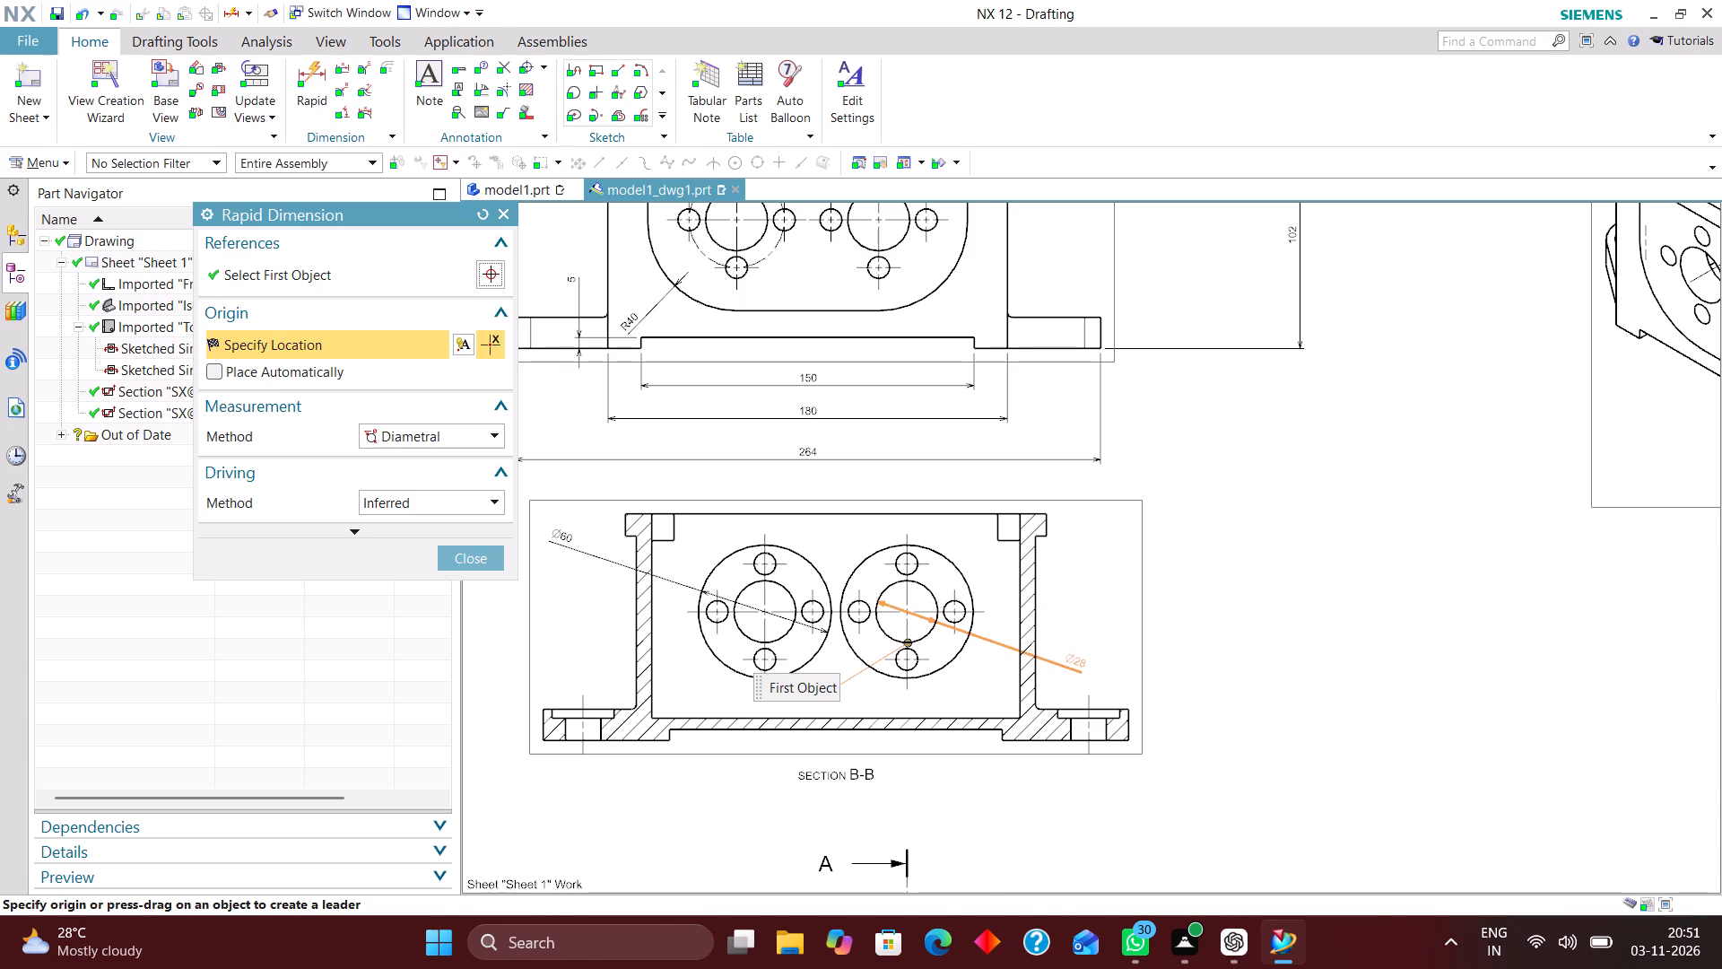
{"action": "left_click", "coordinate": [1075, 660]}
{"action": "left_click", "coordinate": [776, 663]}
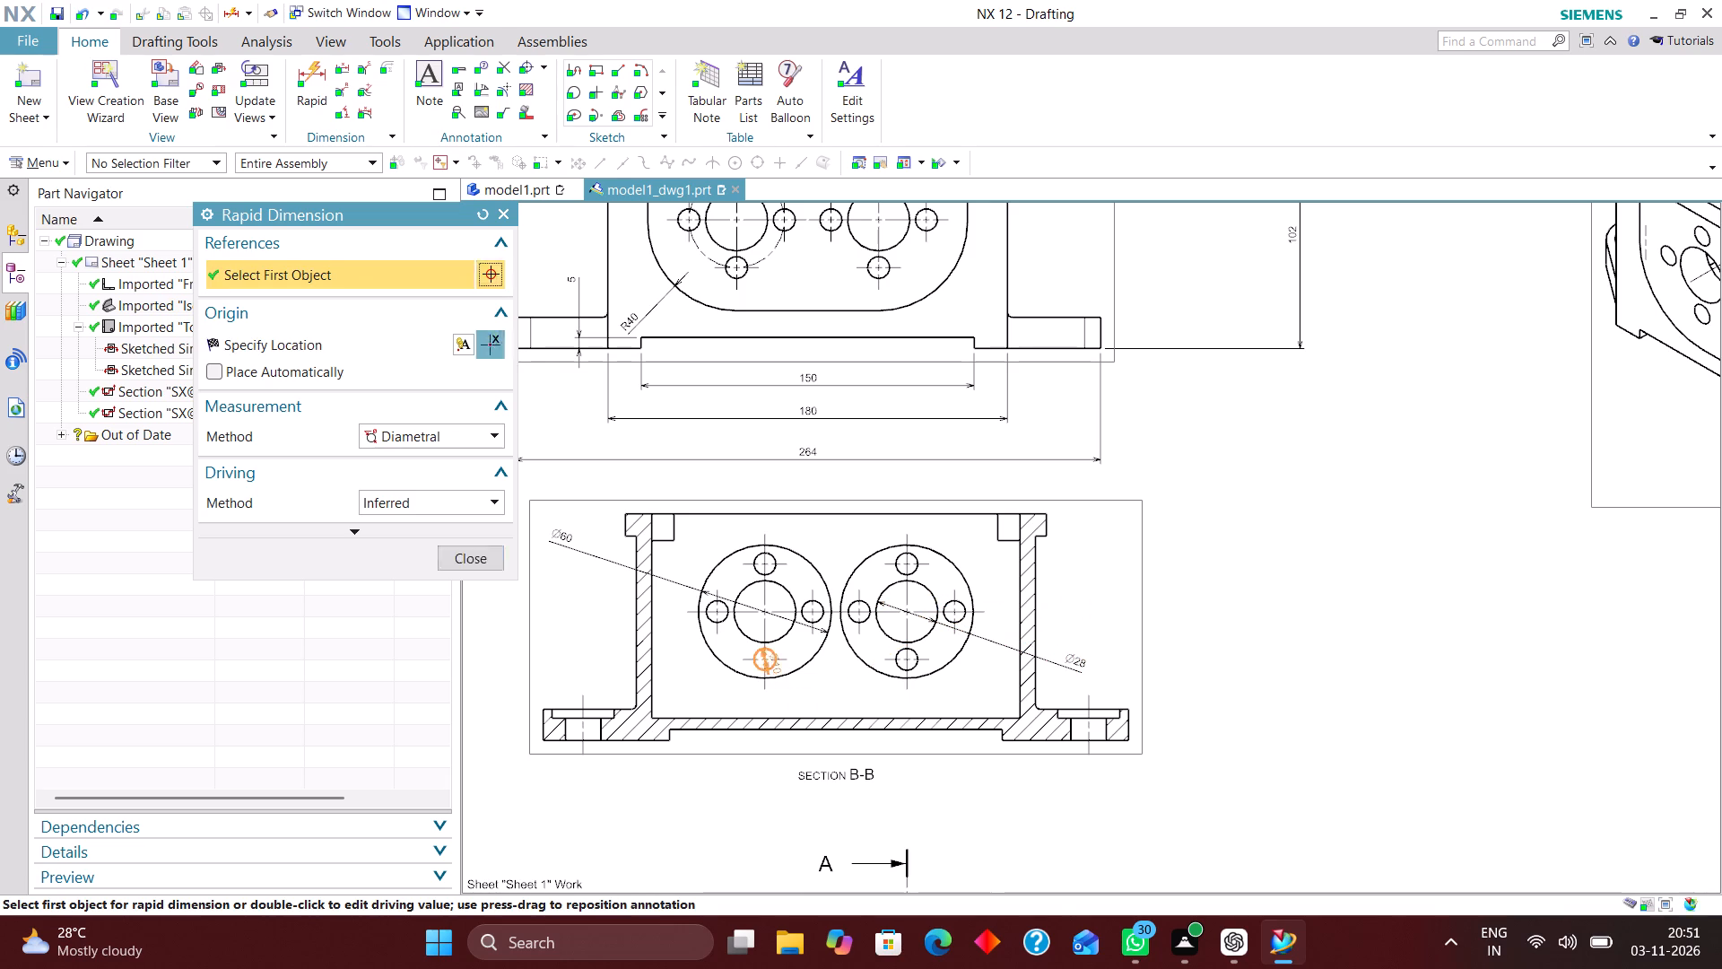
{"action": "left_click", "coordinate": [838, 689]}
Using the Inferred method, dimension the left foot's counterbore width and depth and its through-hole width in section B-B.
{"action": "scroll", "coordinate": [707, 590], "scroll_direction": "down", "scroll_amount": 2}
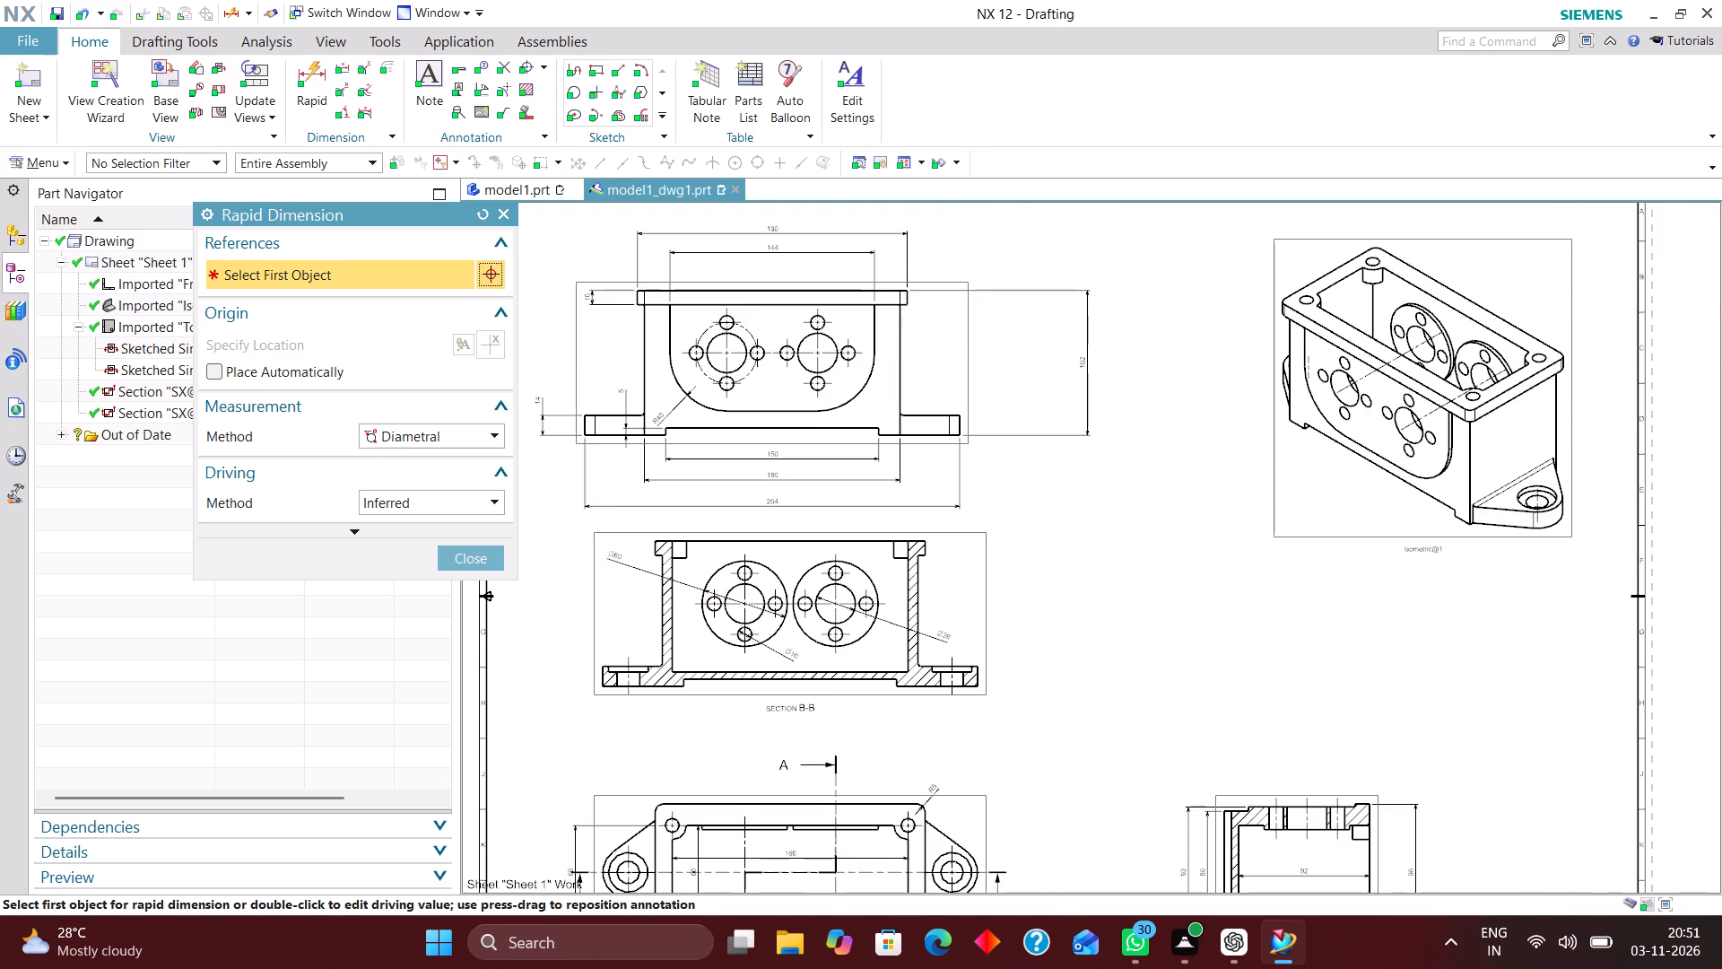
{"action": "scroll", "coordinate": [691, 526], "scroll_direction": "up", "scroll_amount": 2}
{"action": "scroll", "coordinate": [700, 599], "scroll_direction": "down", "scroll_amount": 3}
{"action": "scroll", "coordinate": [657, 693], "scroll_direction": "up", "scroll_amount": 5}
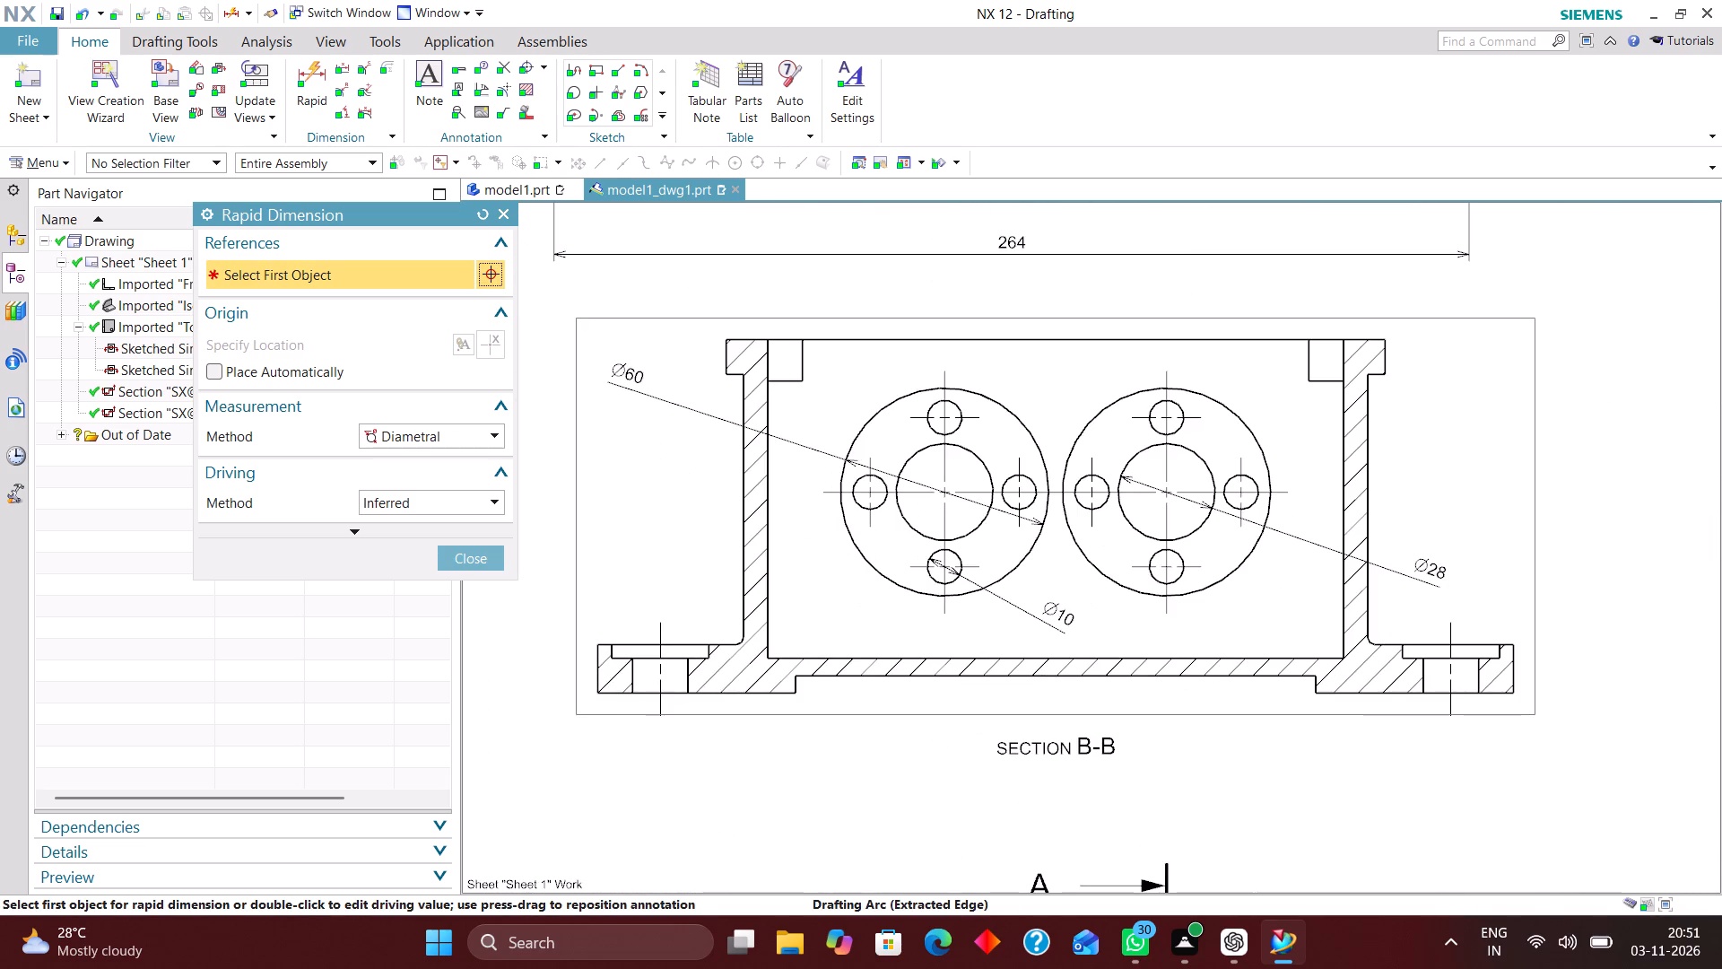
{"action": "scroll", "coordinate": [692, 682], "scroll_direction": "down", "scroll_amount": 2}
{"action": "scroll", "coordinate": [651, 676], "scroll_direction": "up", "scroll_amount": 1}
{"action": "left_click", "coordinate": [461, 436]}
{"action": "left_click", "coordinate": [453, 461]}
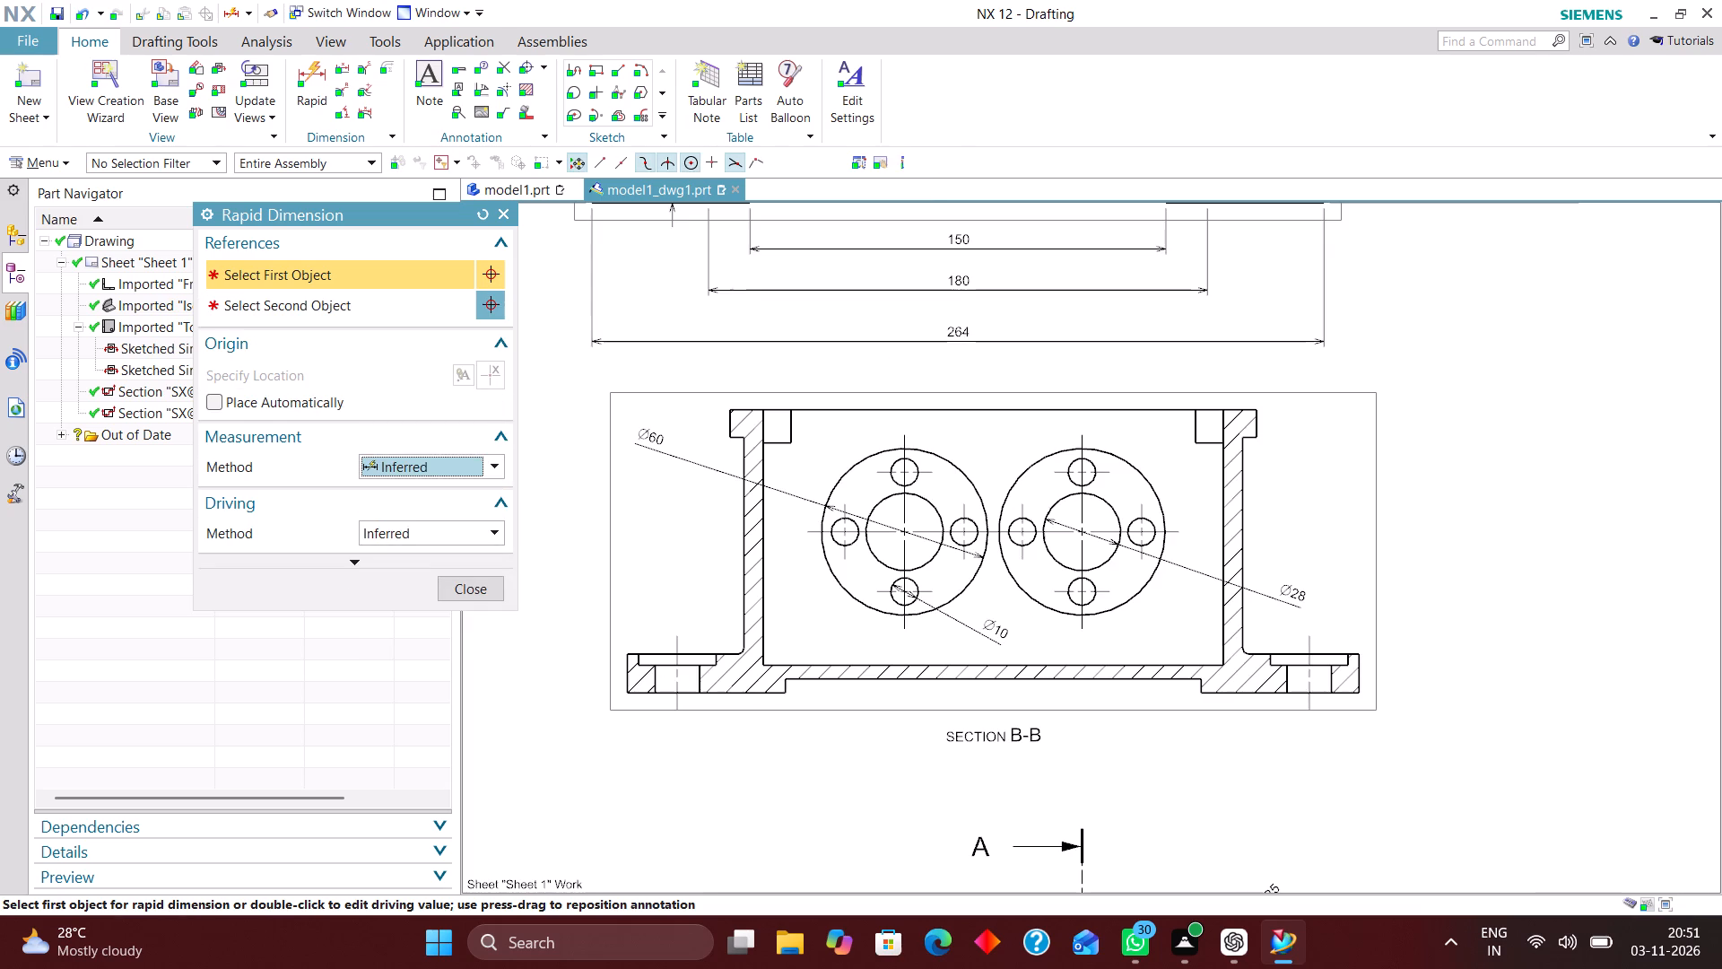
{"action": "scroll", "coordinate": [652, 674], "scroll_direction": "up", "scroll_amount": 4}
{"action": "left_click", "coordinate": [619, 624]}
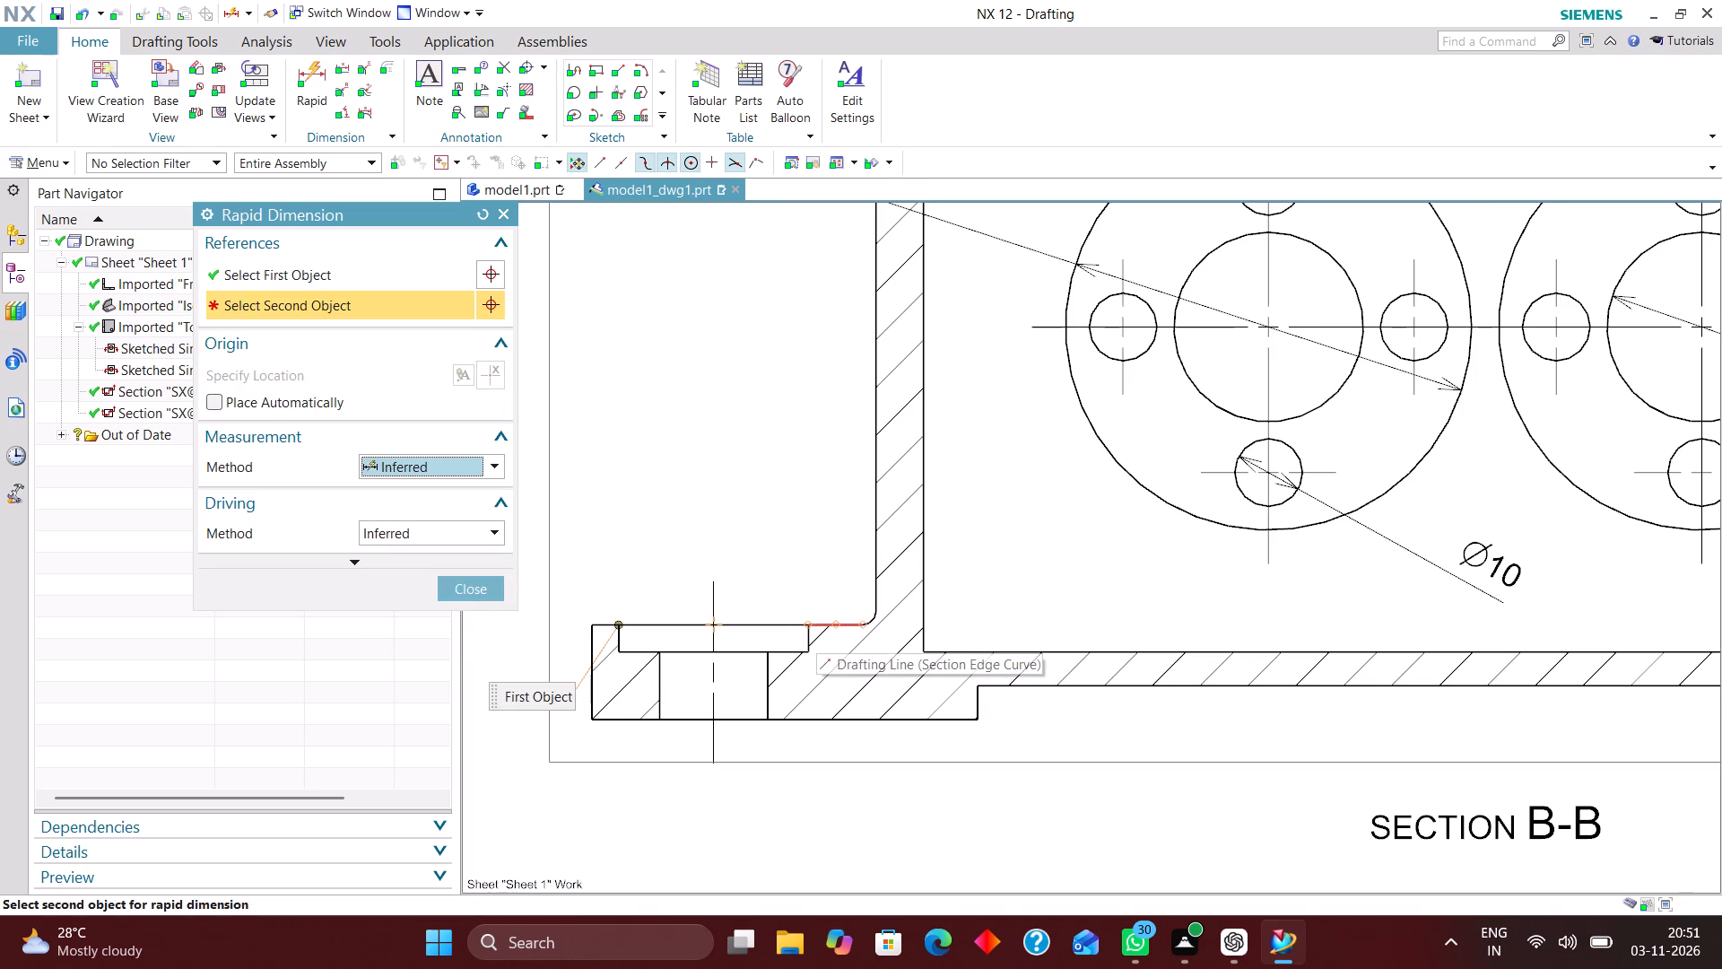
{"action": "left_click", "coordinate": [812, 627]}
{"action": "left_click", "coordinate": [713, 459]}
{"action": "scroll", "coordinate": [785, 562], "scroll_direction": "down", "scroll_amount": 3}
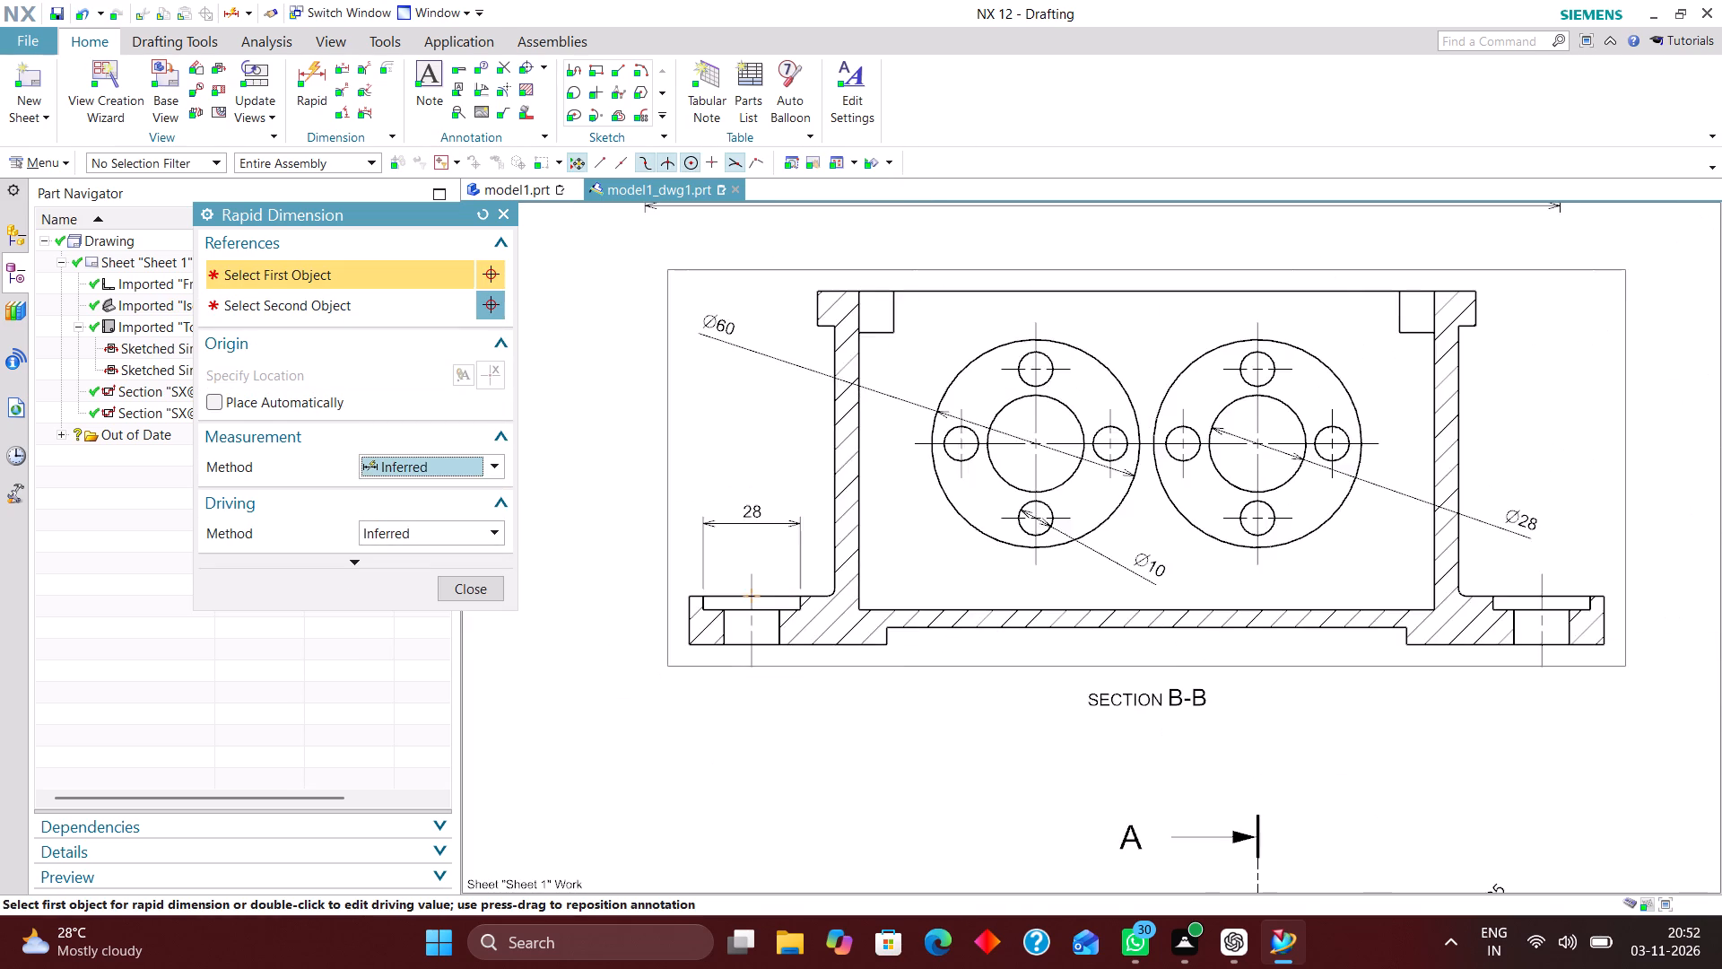
{"action": "scroll", "coordinate": [682, 603], "scroll_direction": "up", "scroll_amount": 4}
{"action": "left_click", "coordinate": [741, 581]}
{"action": "left_click", "coordinate": [743, 617]}
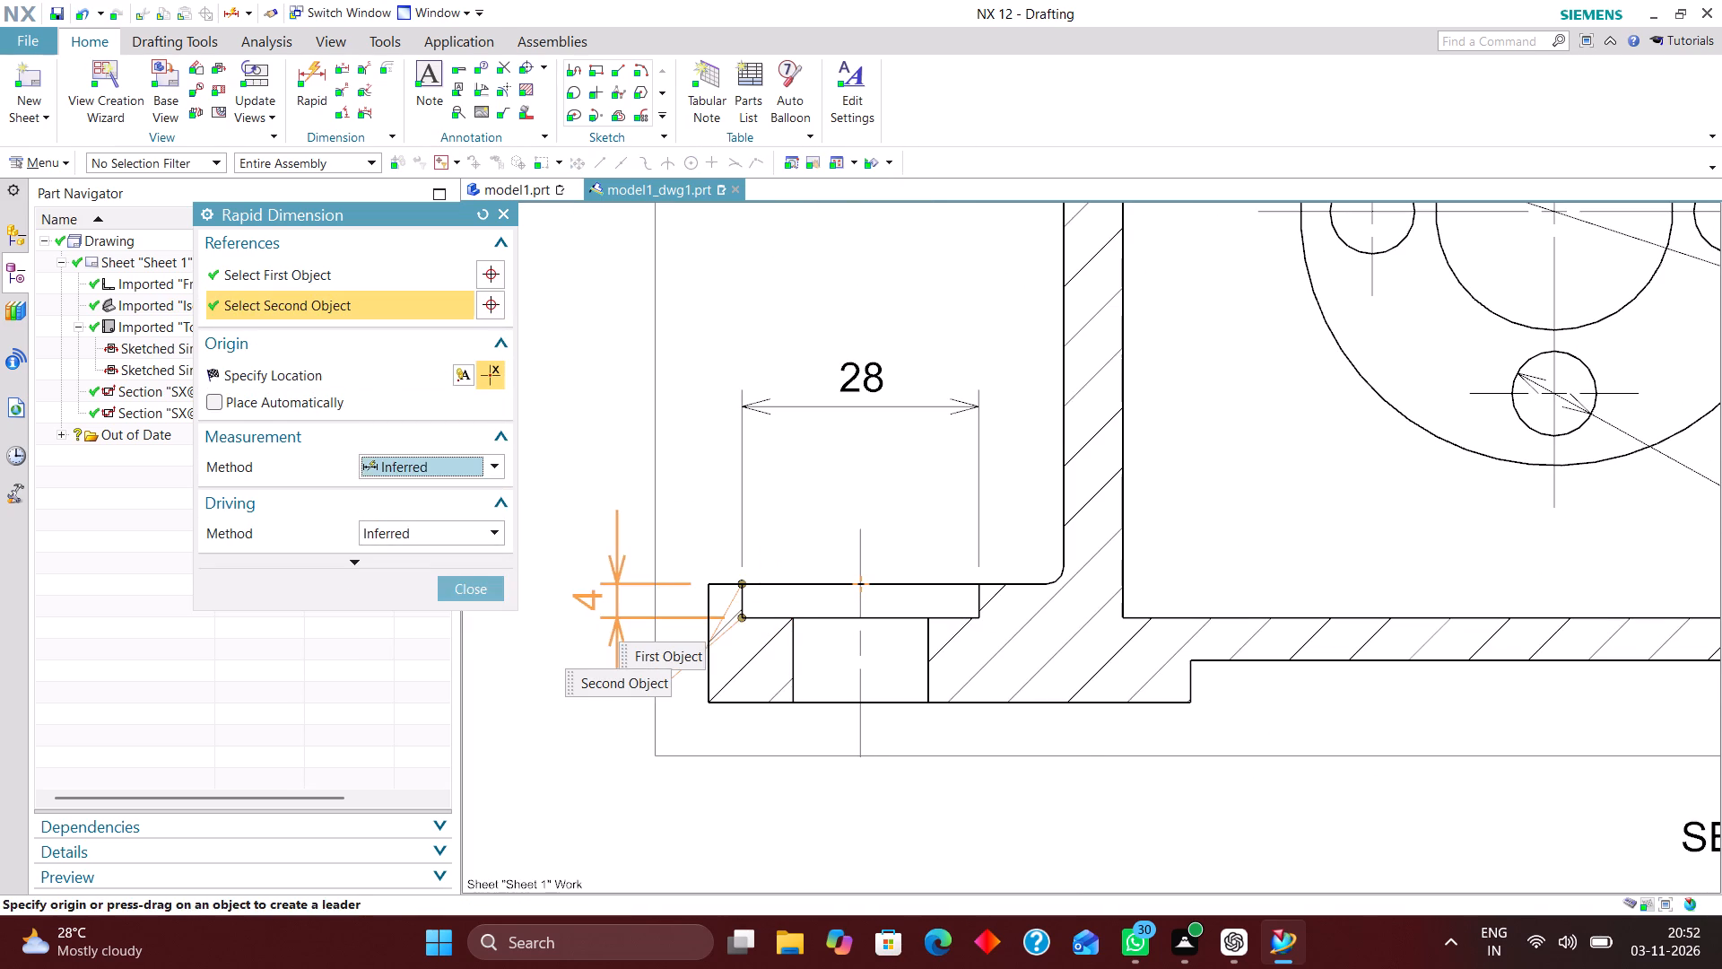
{"action": "left_click", "coordinate": [580, 604]}
{"action": "scroll", "coordinate": [763, 476], "scroll_direction": "down", "scroll_amount": 3}
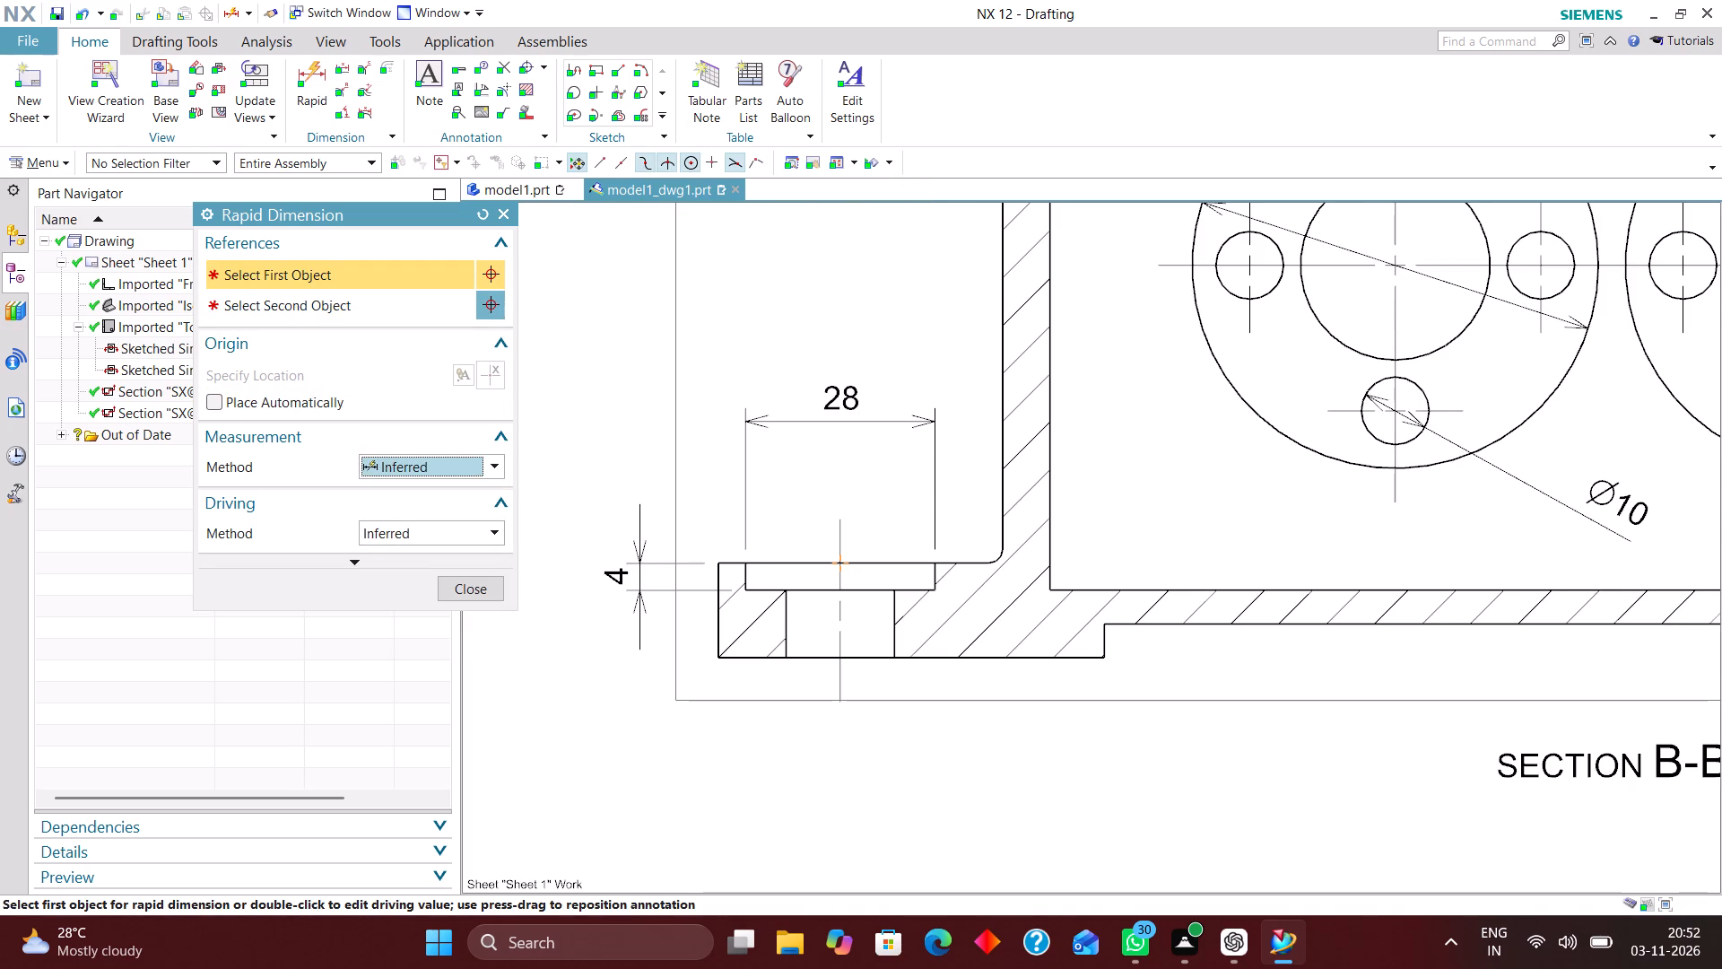
{"action": "scroll", "coordinate": [781, 668], "scroll_direction": "up", "scroll_amount": 2}
{"action": "left_click", "coordinate": [789, 655]}
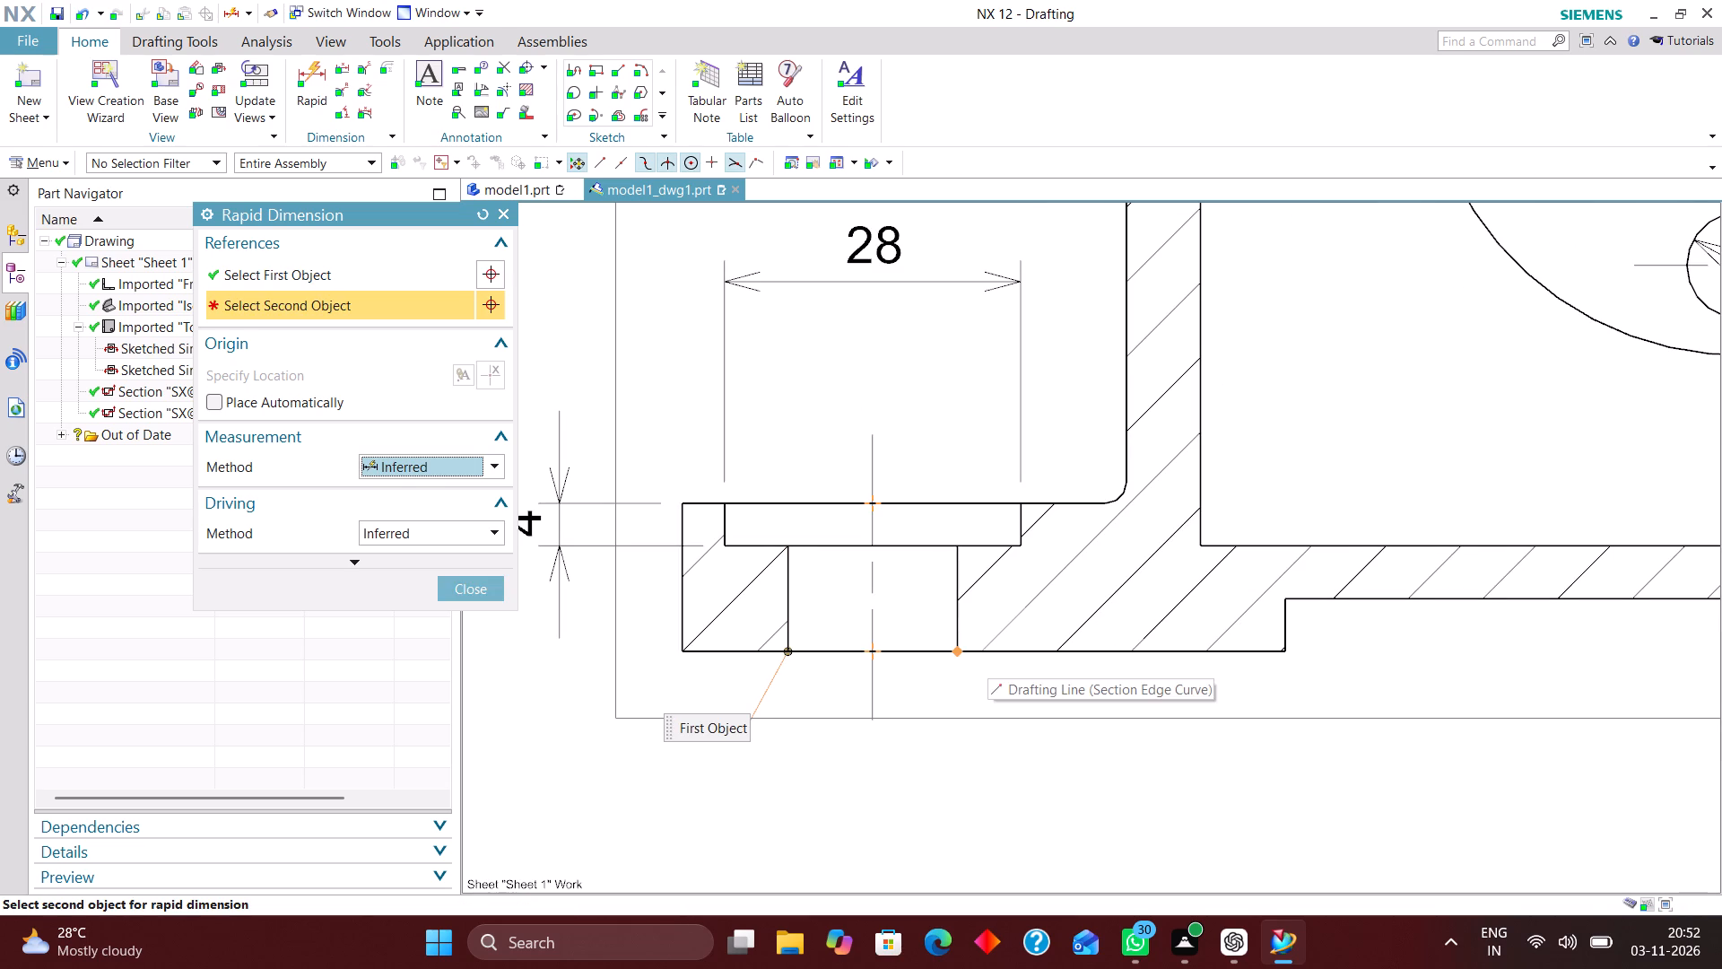
{"action": "left_click", "coordinate": [961, 652]}
{"action": "left_click", "coordinate": [874, 774]}
Dimension the width and depth of the recess under the base in section B-B, with the width below the view label.
{"action": "scroll", "coordinate": [785, 601], "scroll_direction": "down", "scroll_amount": 5}
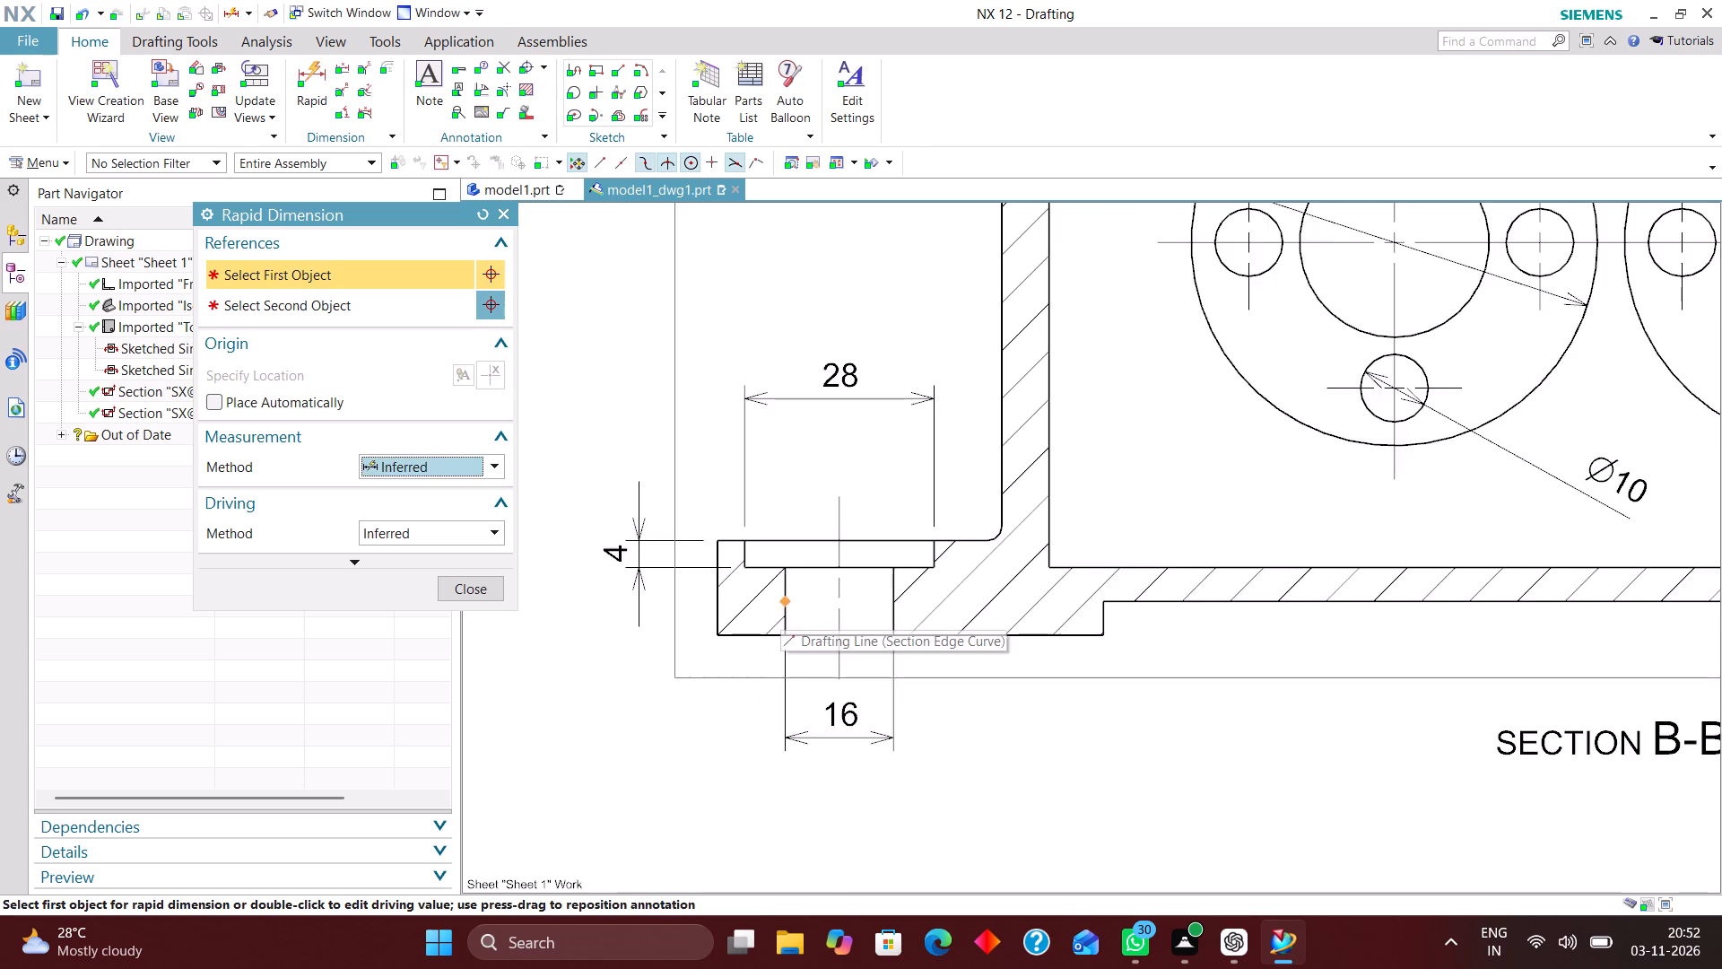
{"action": "scroll", "coordinate": [735, 603], "scroll_direction": "down", "scroll_amount": 6}
{"action": "scroll", "coordinate": [941, 617], "scroll_direction": "up", "scroll_amount": 4}
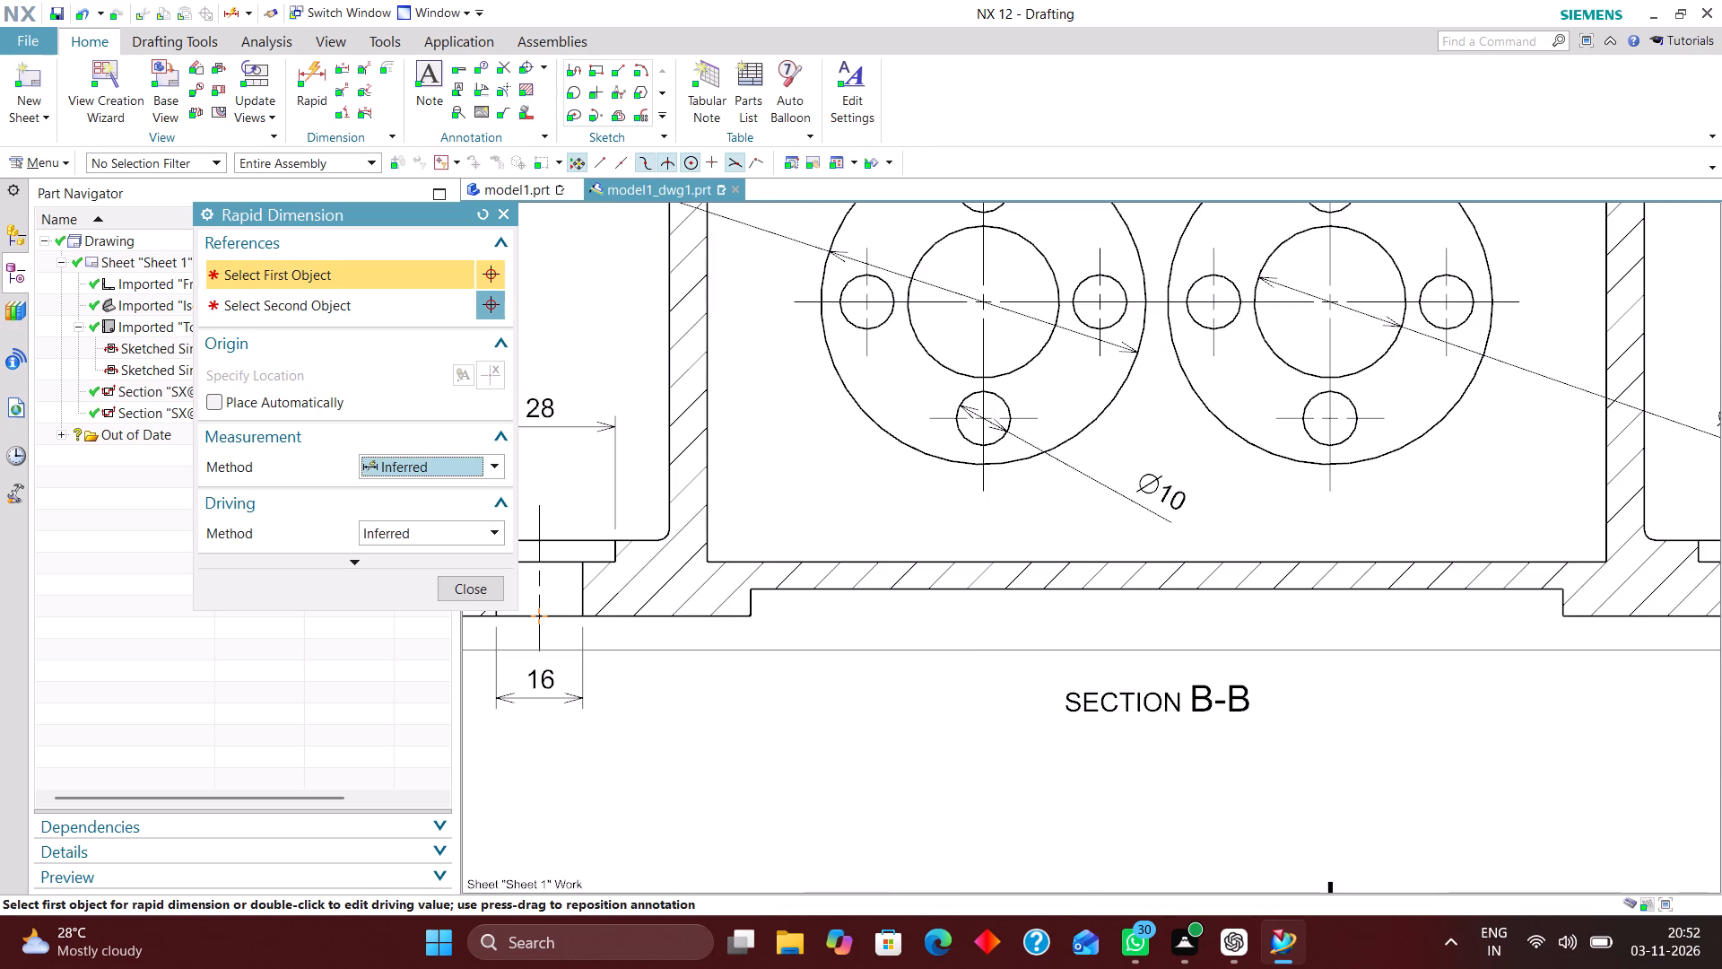
{"action": "left_click", "coordinate": [756, 622]}
{"action": "left_click", "coordinate": [1561, 619]}
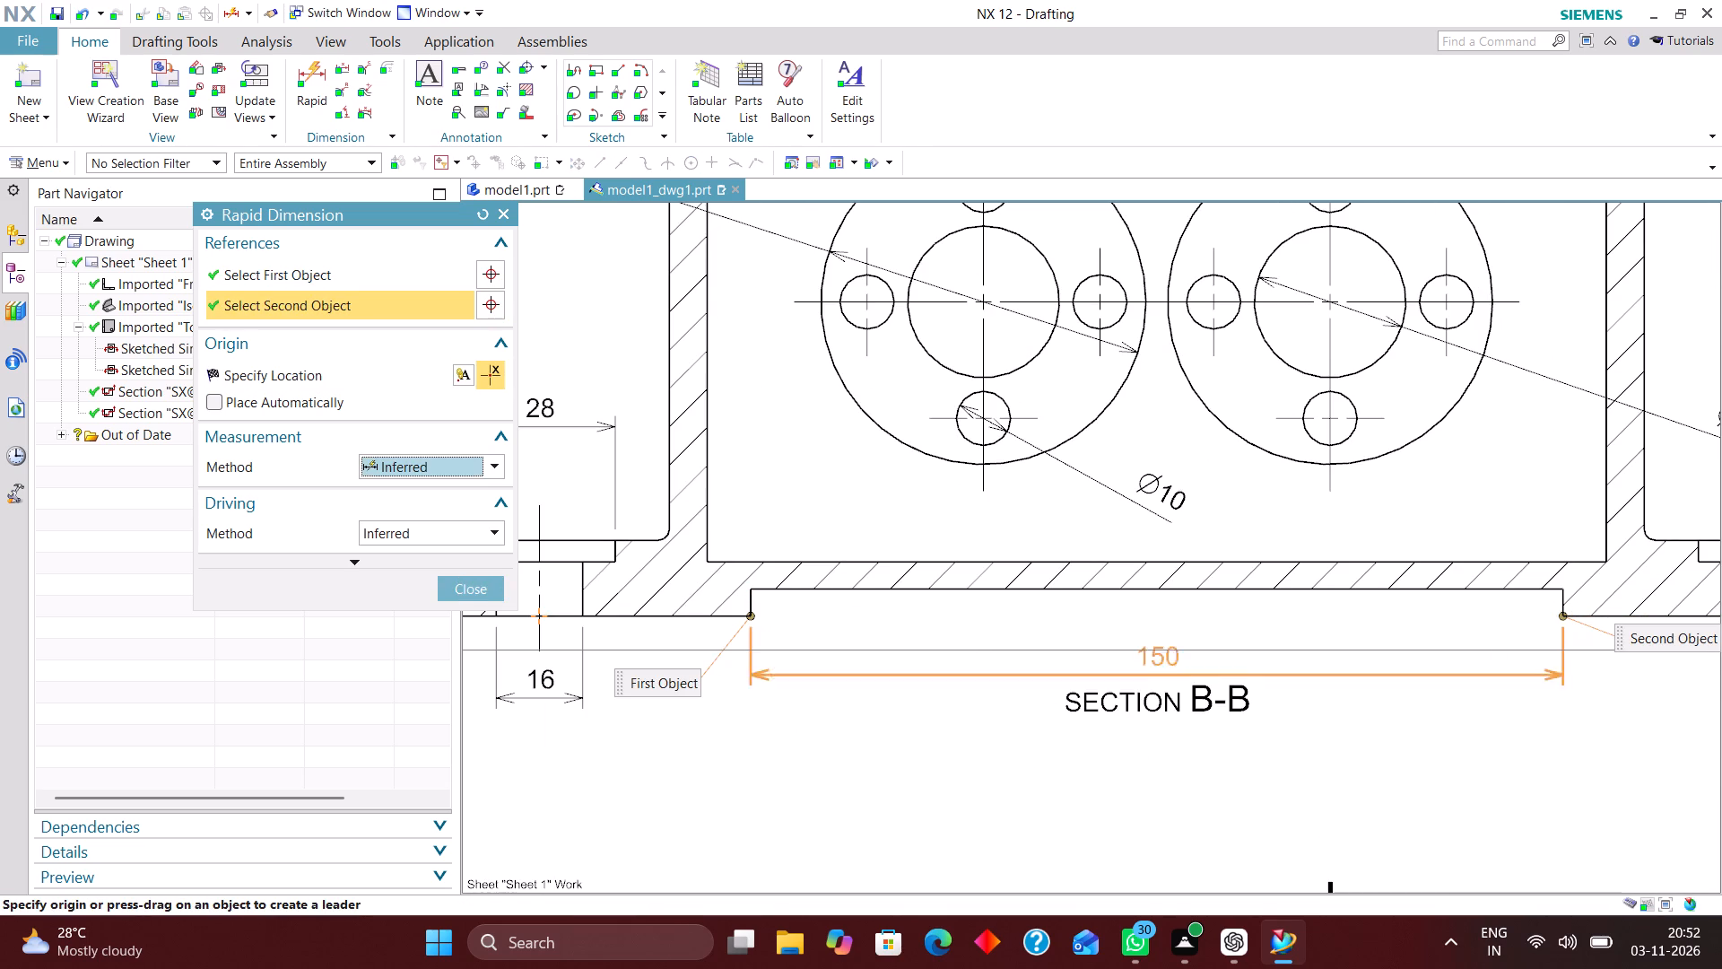
{"action": "left_click", "coordinate": [1191, 773]}
{"action": "scroll", "coordinate": [899, 591], "scroll_direction": "down", "scroll_amount": 3}
{"action": "scroll", "coordinate": [797, 592], "scroll_direction": "up", "scroll_amount": 7}
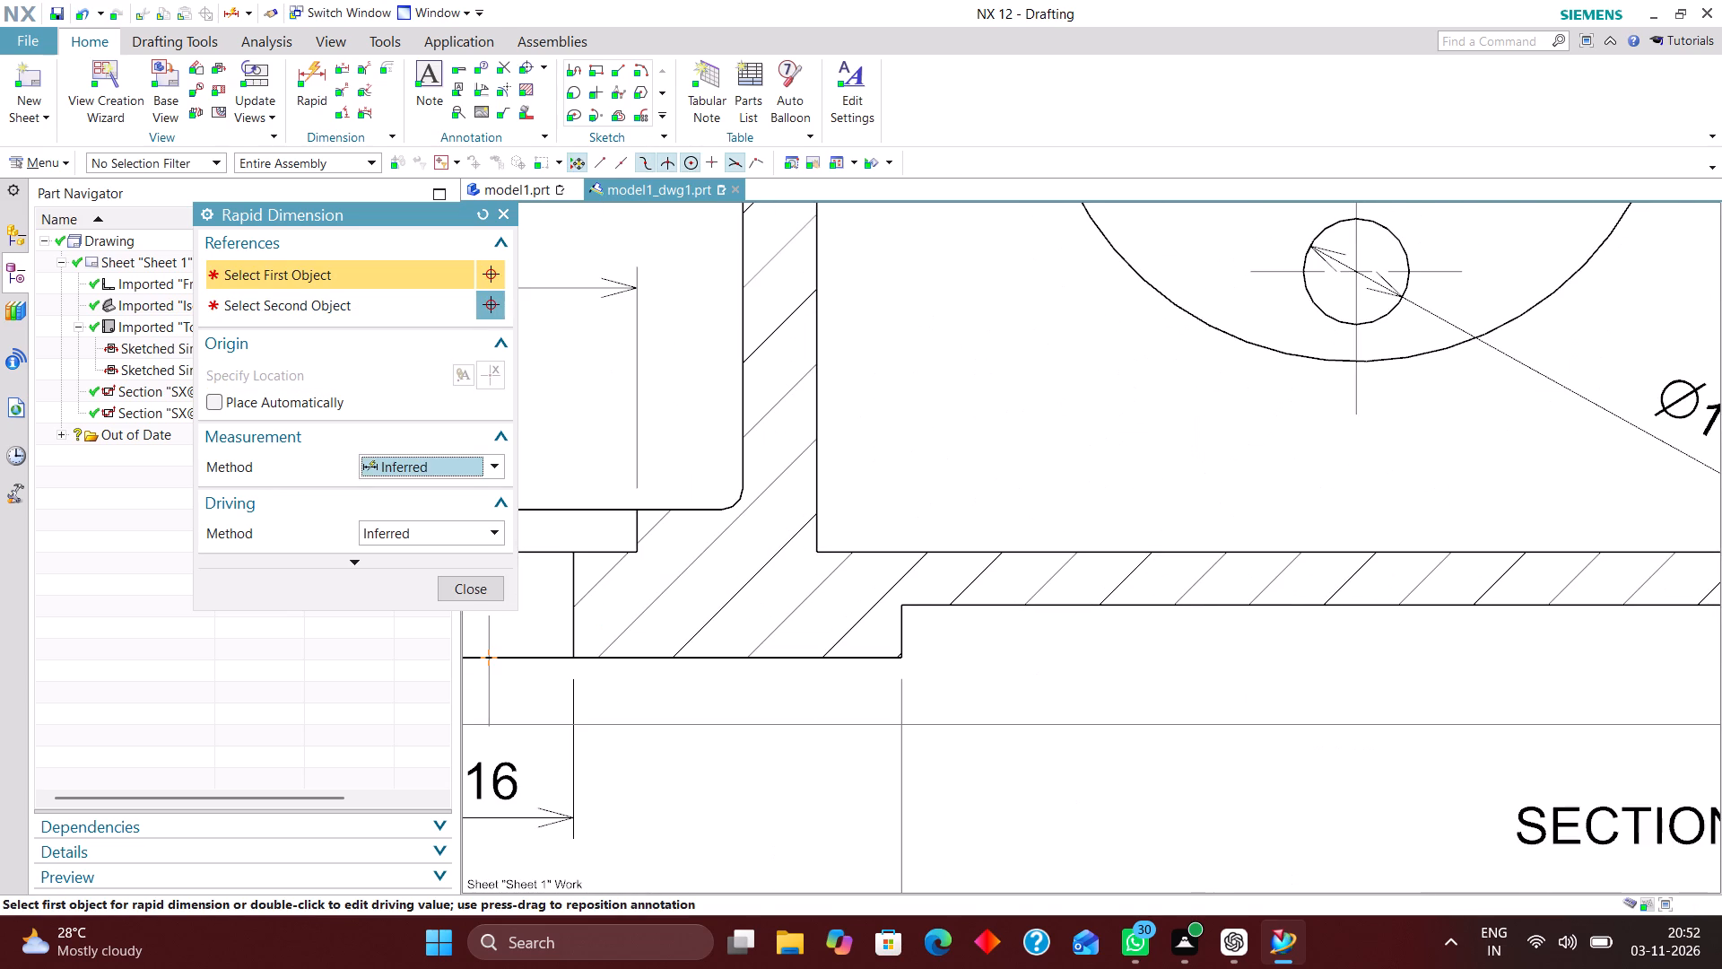
{"action": "left_click", "coordinate": [904, 660]}
{"action": "left_click", "coordinate": [899, 605]}
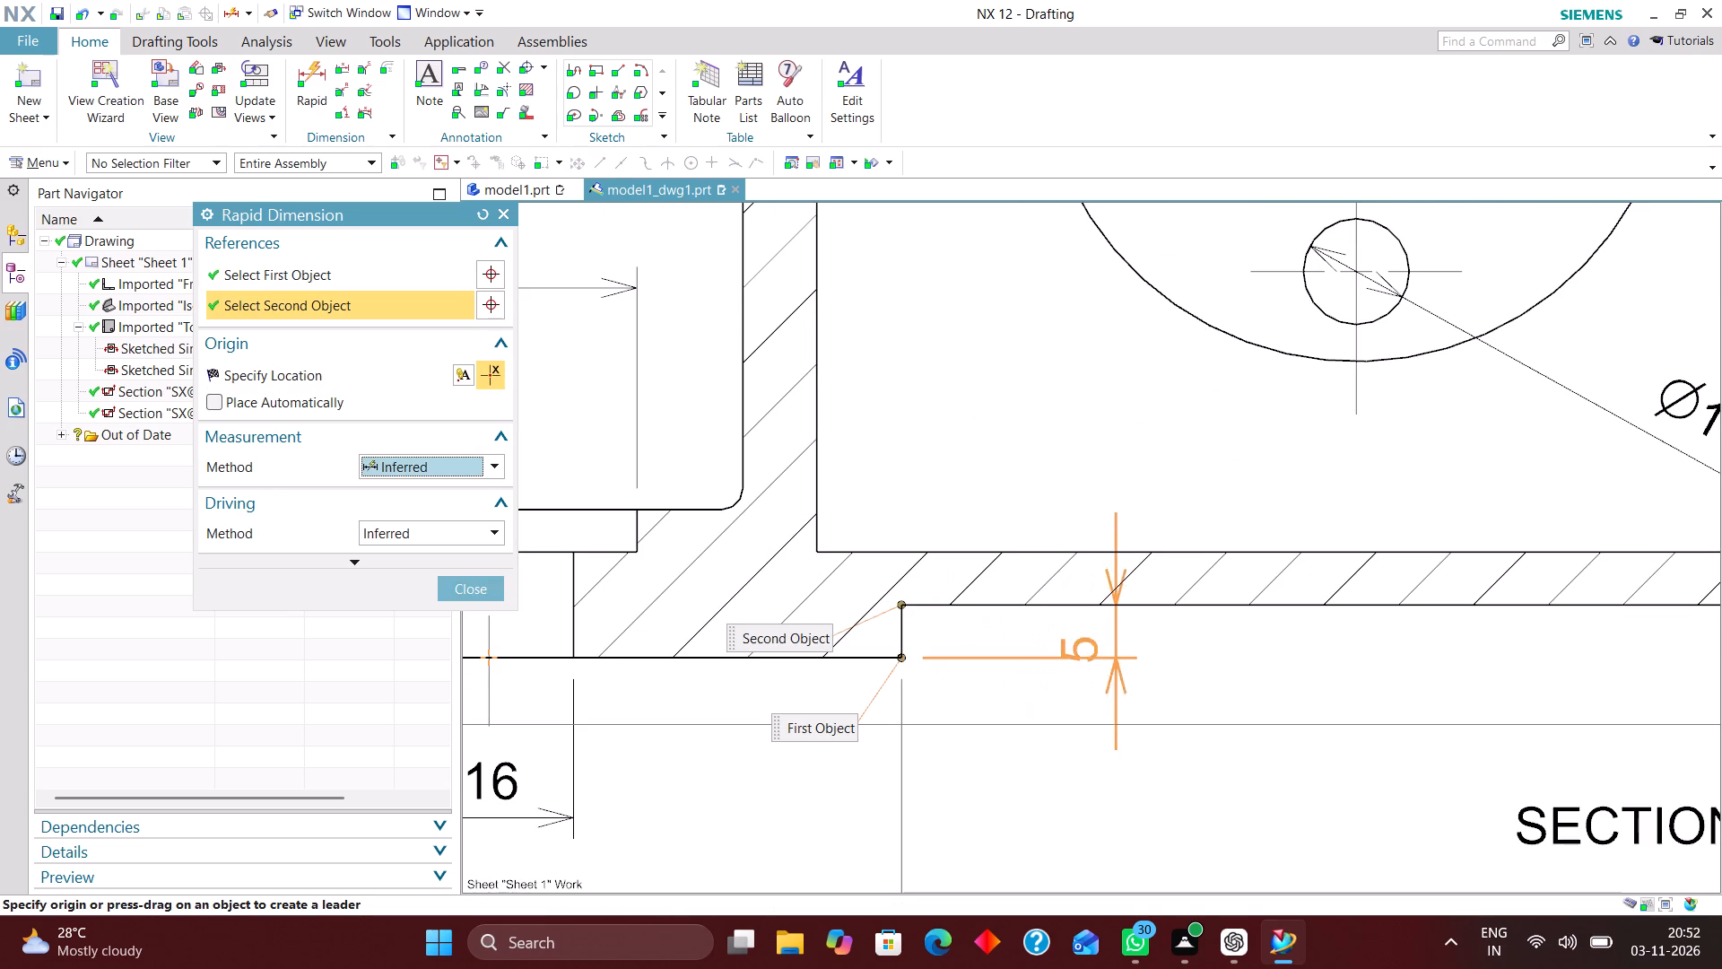
{"action": "left_click", "coordinate": [1119, 642]}
Dimension the right mounting foot's thickness and the fillet radius where it meets the outer wall in section B-B.
{"action": "scroll", "coordinate": [905, 578], "scroll_direction": "down", "scroll_amount": 10}
{"action": "scroll", "coordinate": [830, 597], "scroll_direction": "down", "scroll_amount": 2}
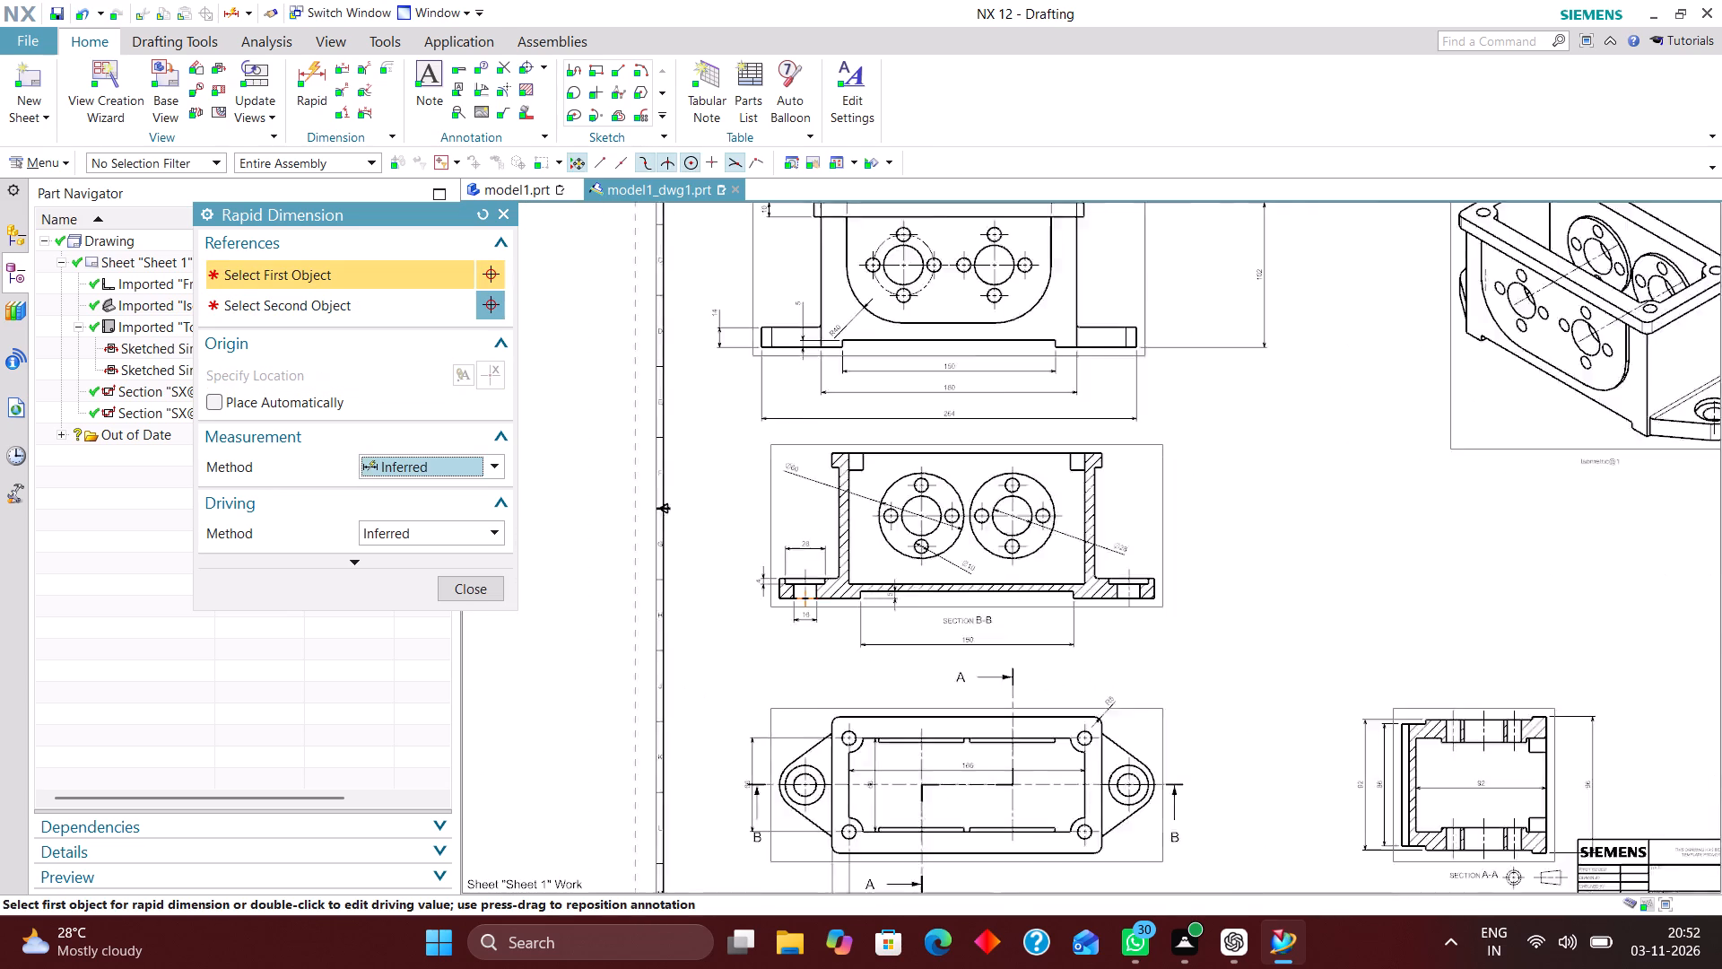
{"action": "scroll", "coordinate": [828, 597], "scroll_direction": "down", "scroll_amount": 1}
{"action": "scroll", "coordinate": [1165, 593], "scroll_direction": "up", "scroll_amount": 3}
{"action": "scroll", "coordinate": [1178, 594], "scroll_direction": "down", "scroll_amount": 2}
{"action": "scroll", "coordinate": [1084, 584], "scroll_direction": "up", "scroll_amount": 4}
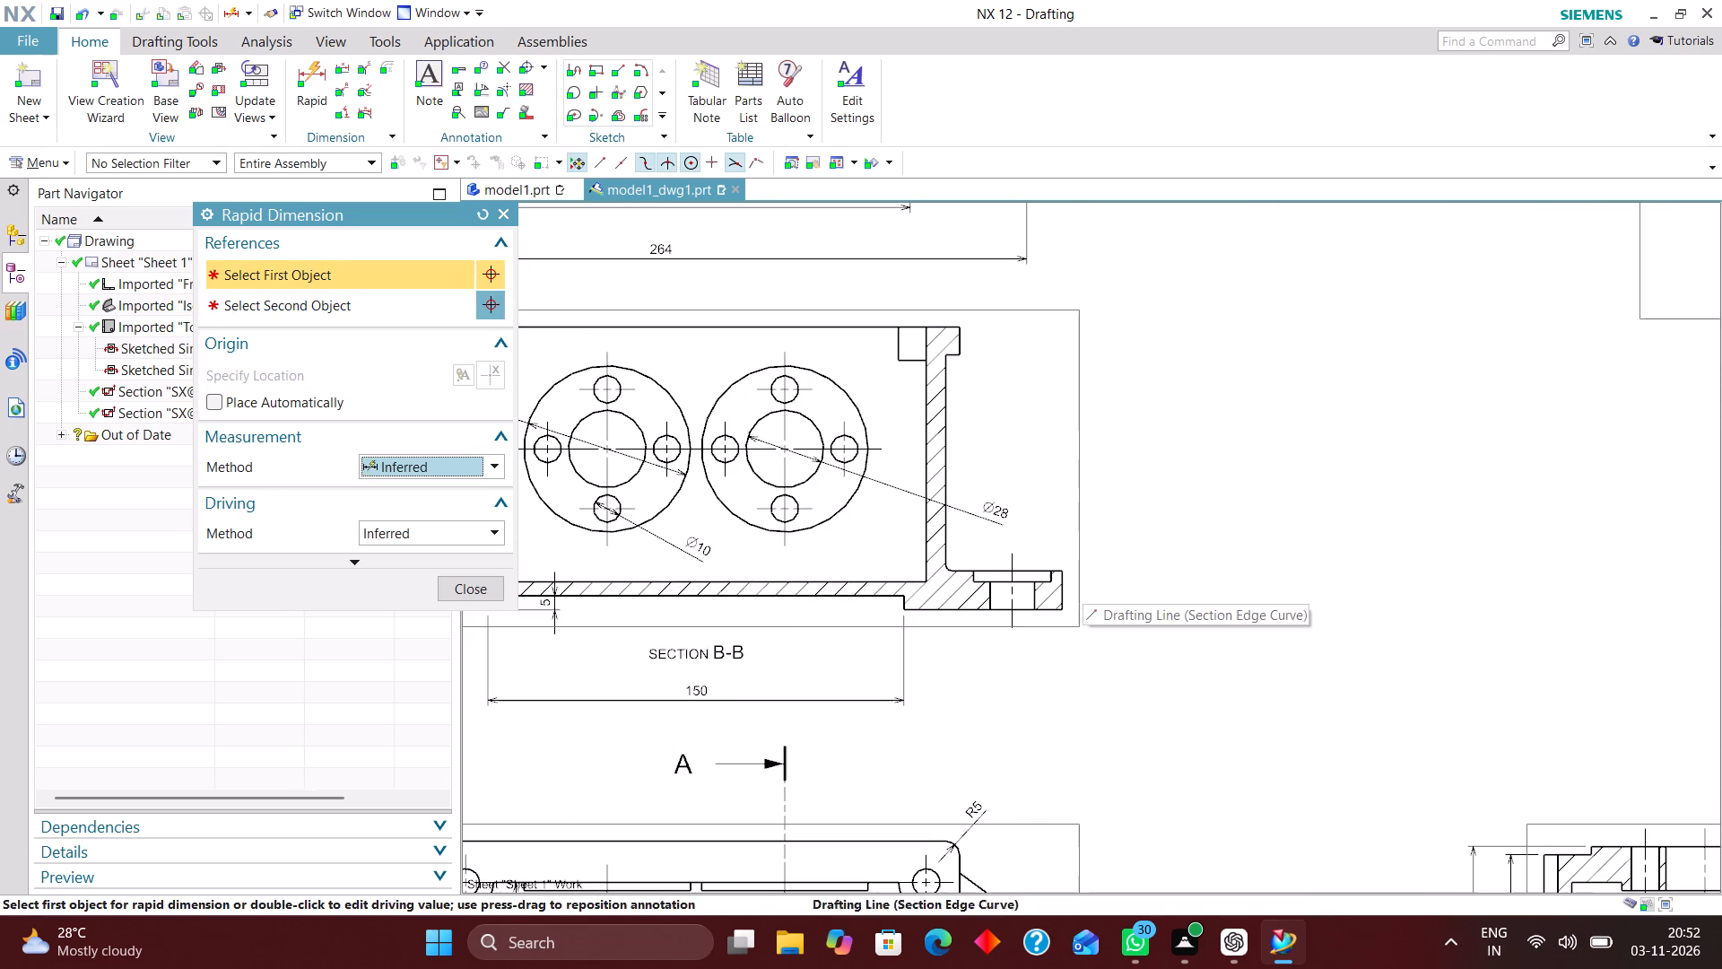
{"action": "scroll", "coordinate": [1243, 637], "scroll_direction": "down", "scroll_amount": 2}
{"action": "scroll", "coordinate": [1157, 613], "scroll_direction": "up", "scroll_amount": 5}
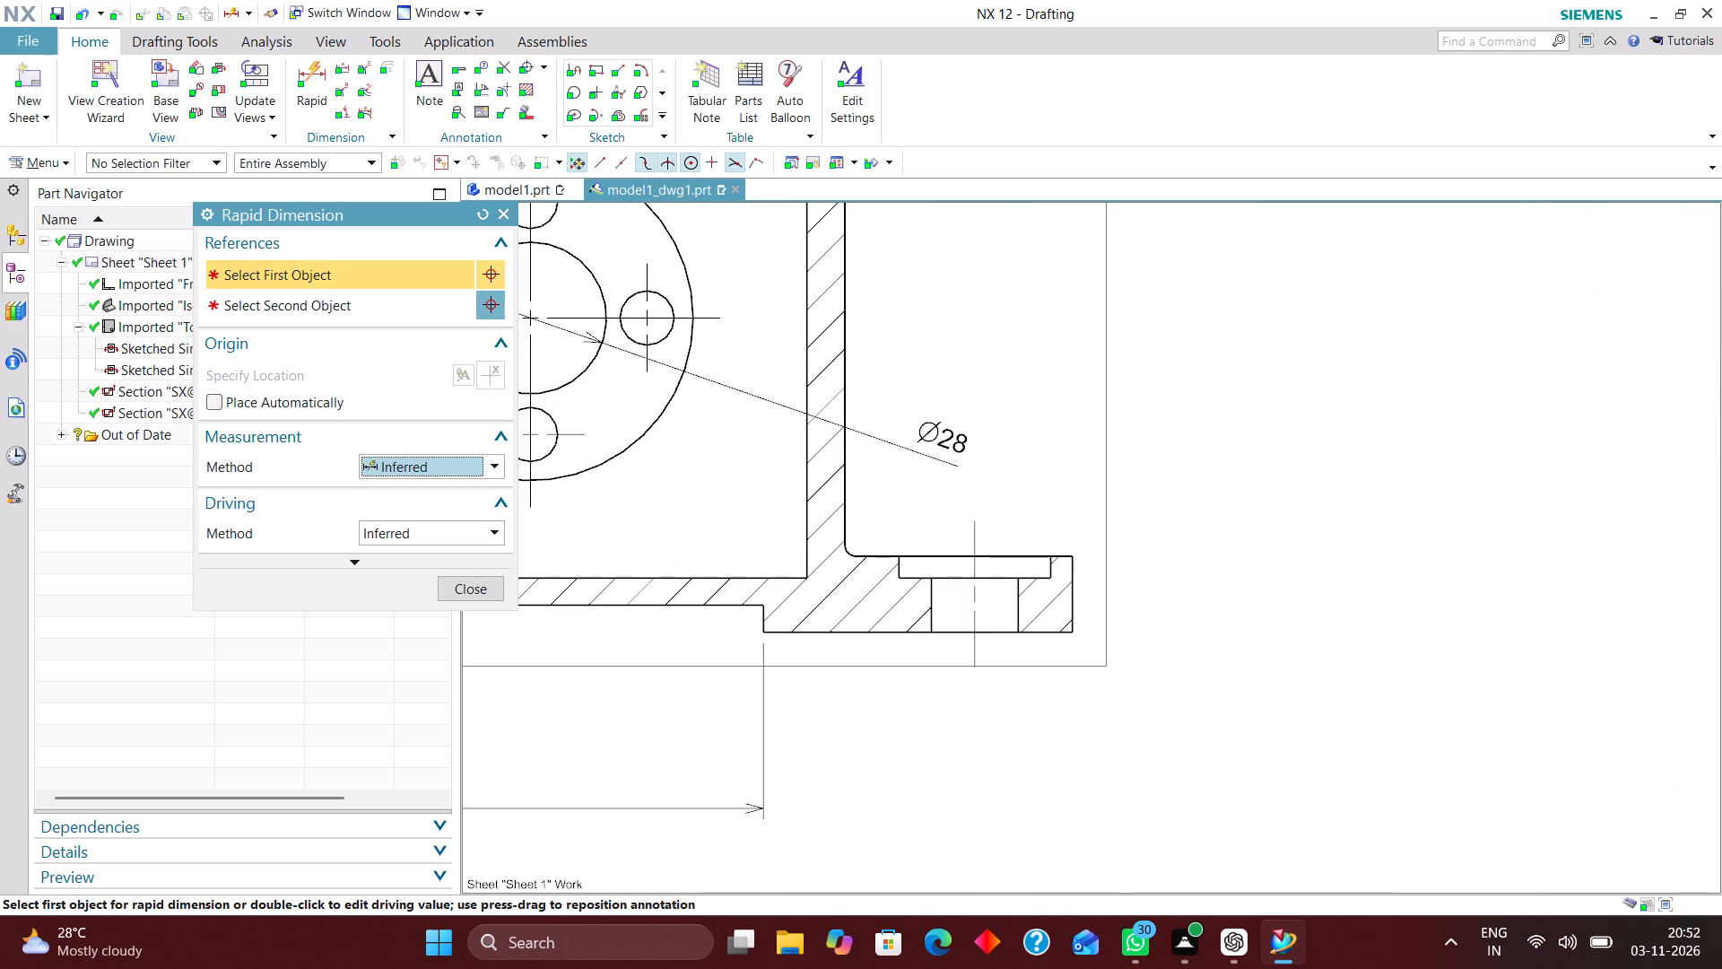
{"action": "left_click", "coordinate": [1071, 553]}
{"action": "left_click", "coordinate": [1077, 634]}
{"action": "left_click", "coordinate": [1232, 592]}
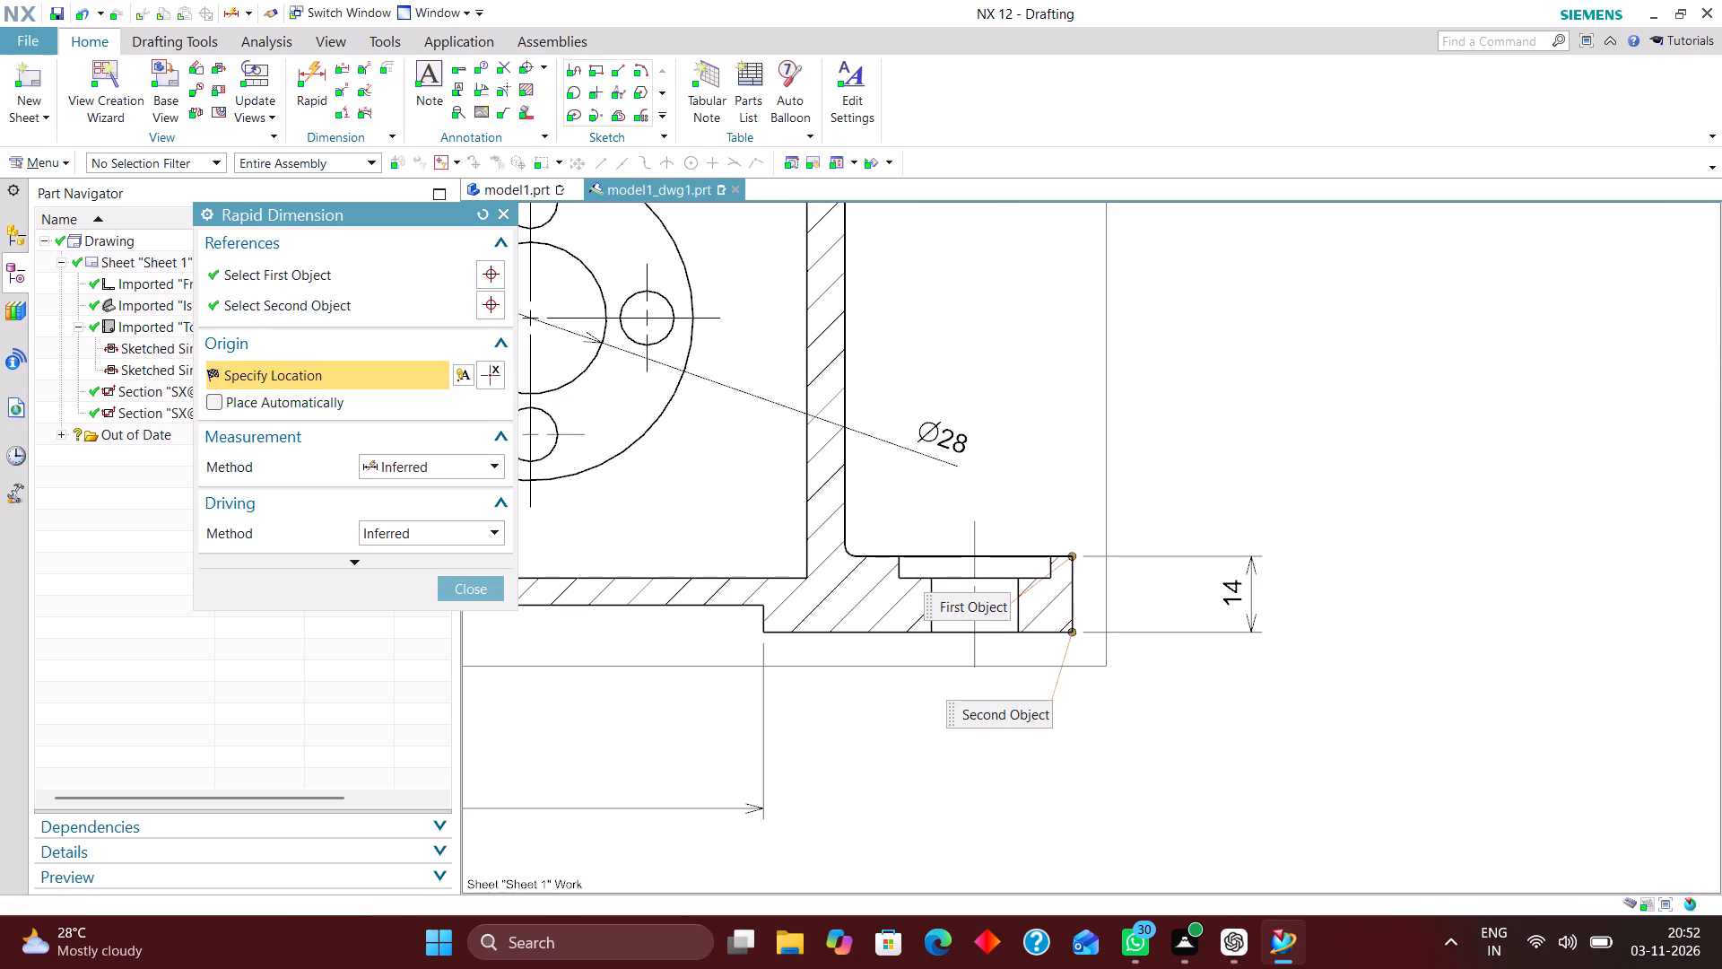
{"action": "scroll", "coordinate": [1208, 686], "scroll_direction": "down", "scroll_amount": 2}
{"action": "scroll", "coordinate": [996, 584], "scroll_direction": "up", "scroll_amount": 4}
{"action": "left_click", "coordinate": [952, 632]}
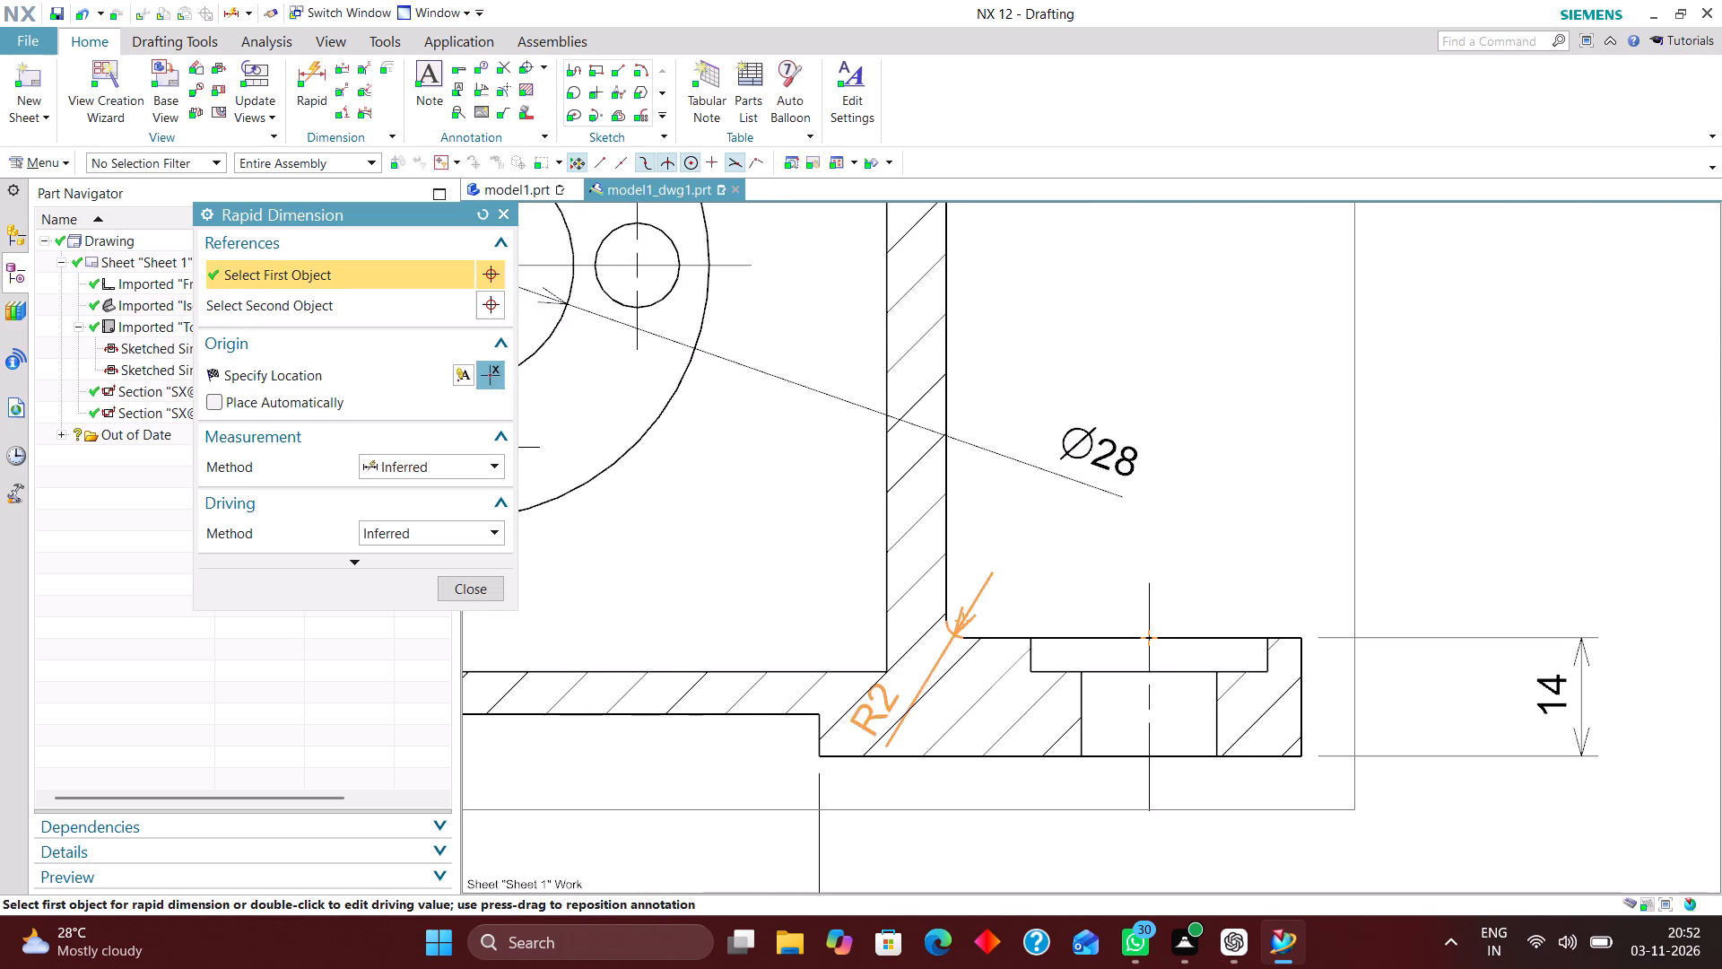
{"action": "left_click", "coordinate": [1101, 544]}
{"action": "scroll", "coordinate": [1095, 611], "scroll_direction": "down", "scroll_amount": 8}
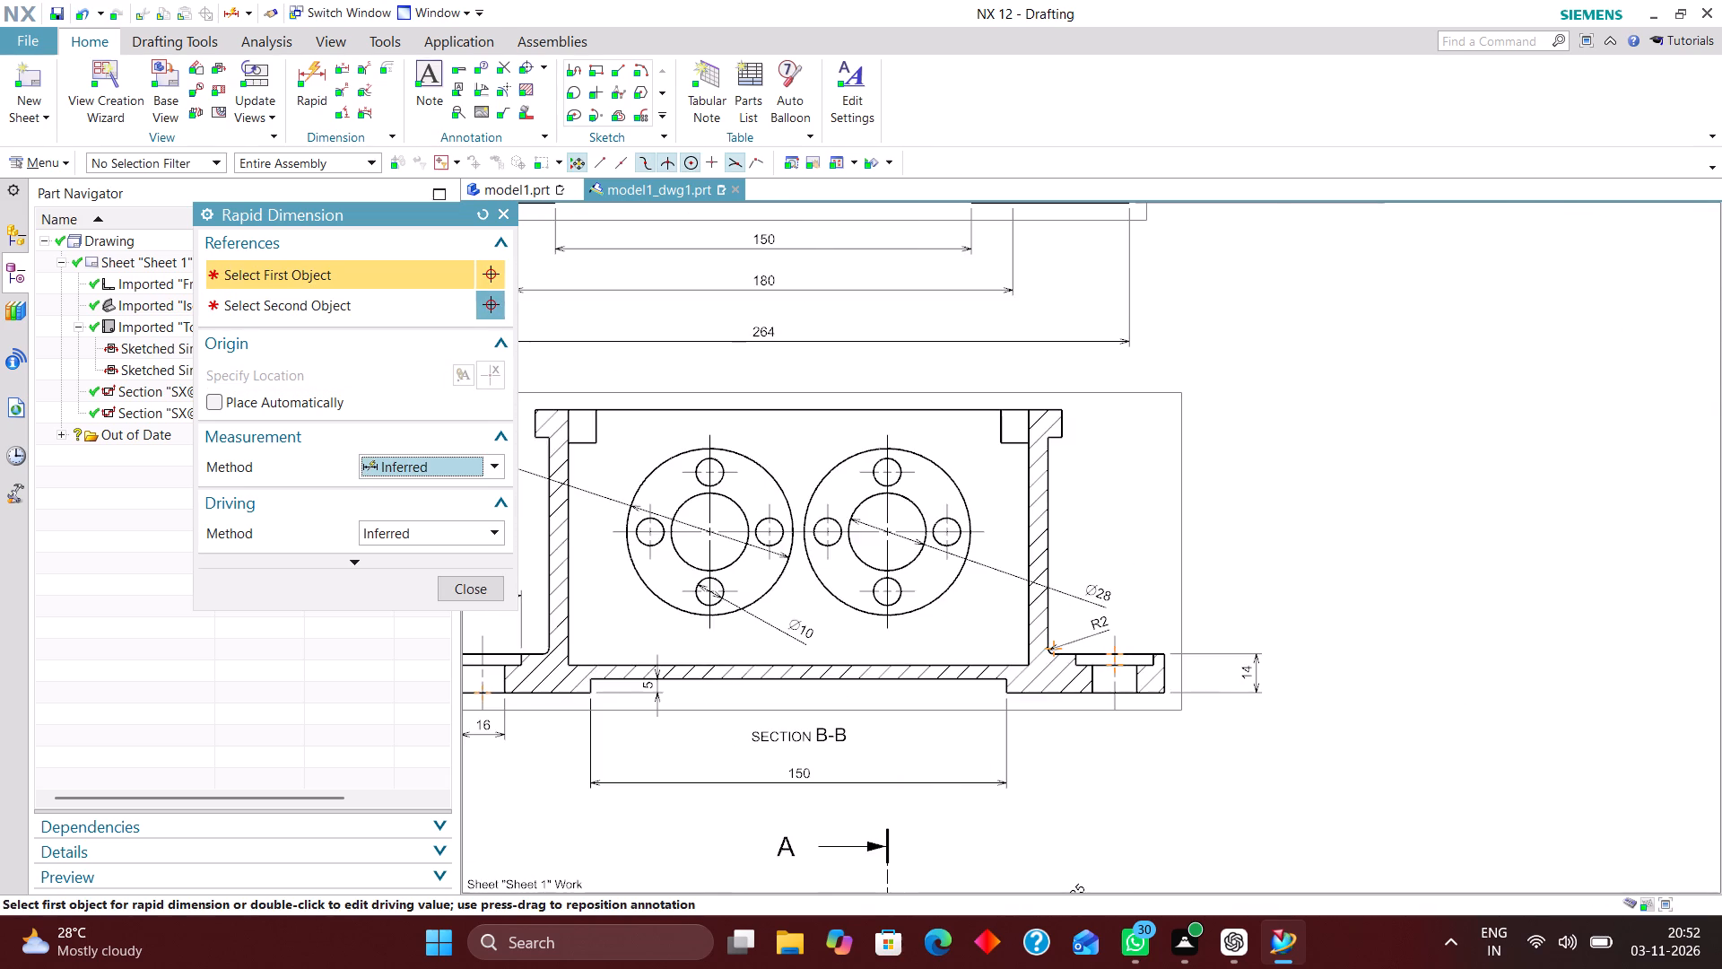
{"action": "scroll", "coordinate": [1092, 524], "scroll_direction": "down", "scroll_amount": 2}
{"action": "scroll", "coordinate": [1067, 506], "scroll_direction": "up", "scroll_amount": 3}
{"action": "scroll", "coordinate": [952, 554], "scroll_direction": "down", "scroll_amount": 2}
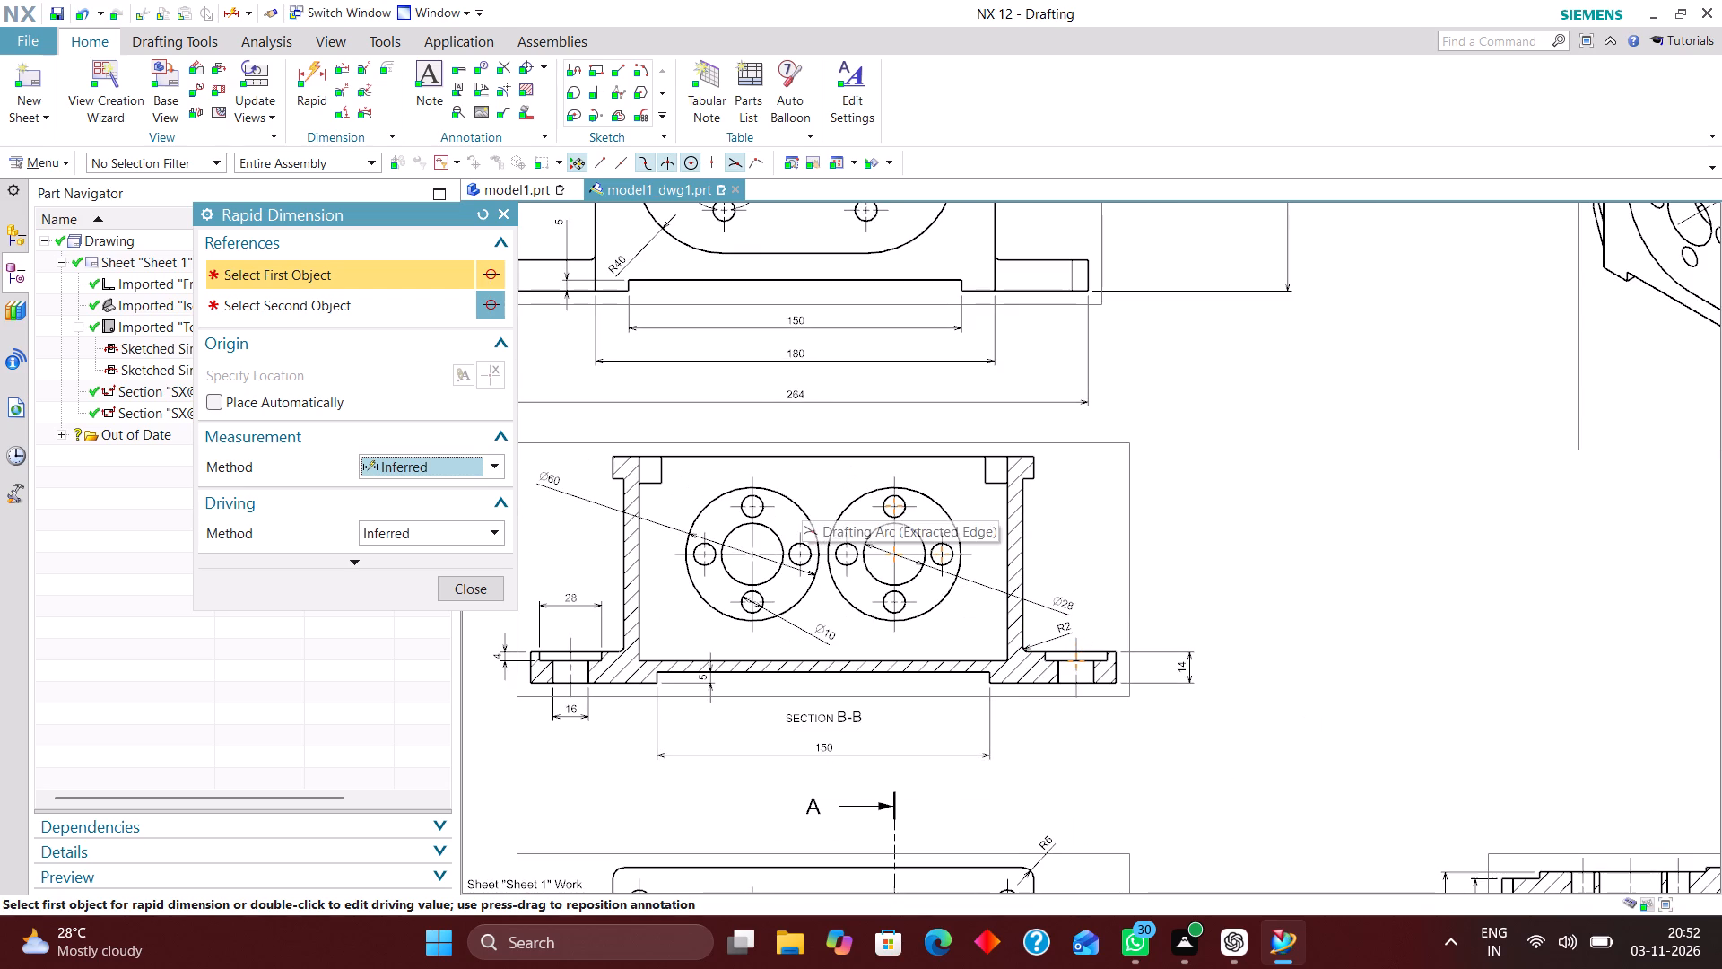
{"action": "left_click", "coordinate": [472, 589]}
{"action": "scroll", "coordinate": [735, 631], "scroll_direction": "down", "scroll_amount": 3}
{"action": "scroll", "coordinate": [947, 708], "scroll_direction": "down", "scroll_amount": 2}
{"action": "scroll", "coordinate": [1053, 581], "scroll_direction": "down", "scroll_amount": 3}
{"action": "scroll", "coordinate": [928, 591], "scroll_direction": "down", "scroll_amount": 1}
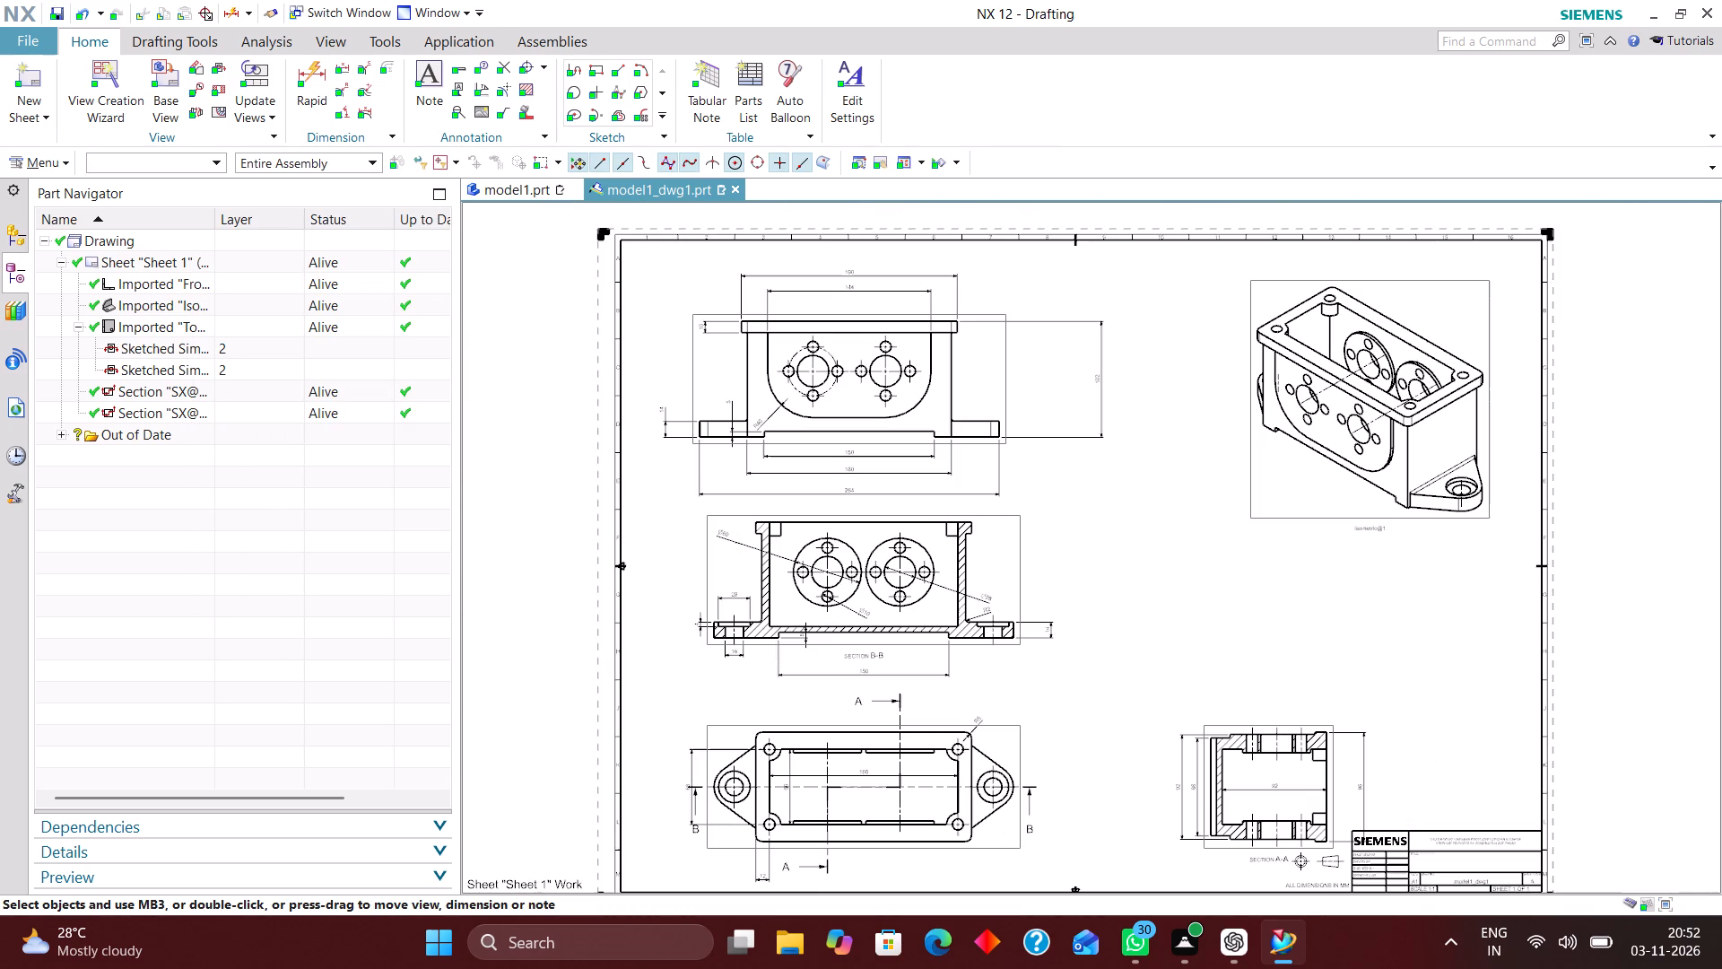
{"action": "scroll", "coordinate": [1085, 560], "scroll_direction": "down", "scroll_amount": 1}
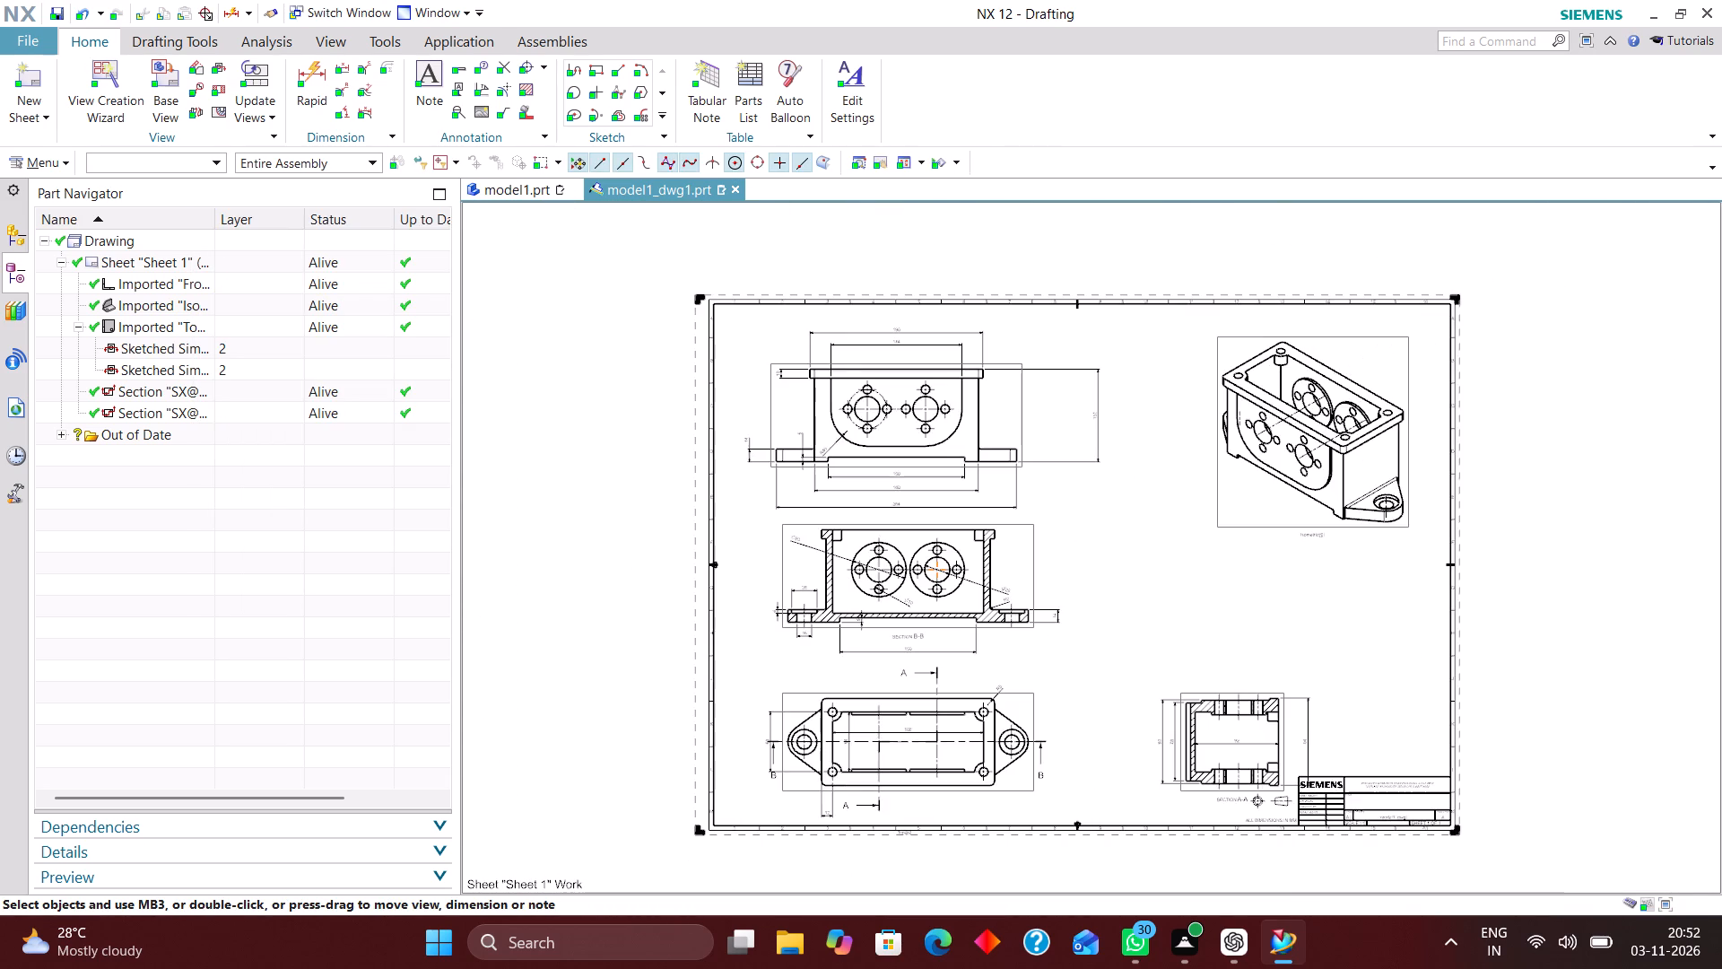
Move the front view's overall height dimension closer to the view outline.
{"action": "scroll", "coordinate": [1276, 680], "scroll_direction": "up", "scroll_amount": 3}
{"action": "left_click_drag", "start_coordinate": [1289, 700], "coordinate": [1283, 686]}
{"action": "scroll", "coordinate": [1291, 570], "scroll_direction": "down", "scroll_amount": 1}
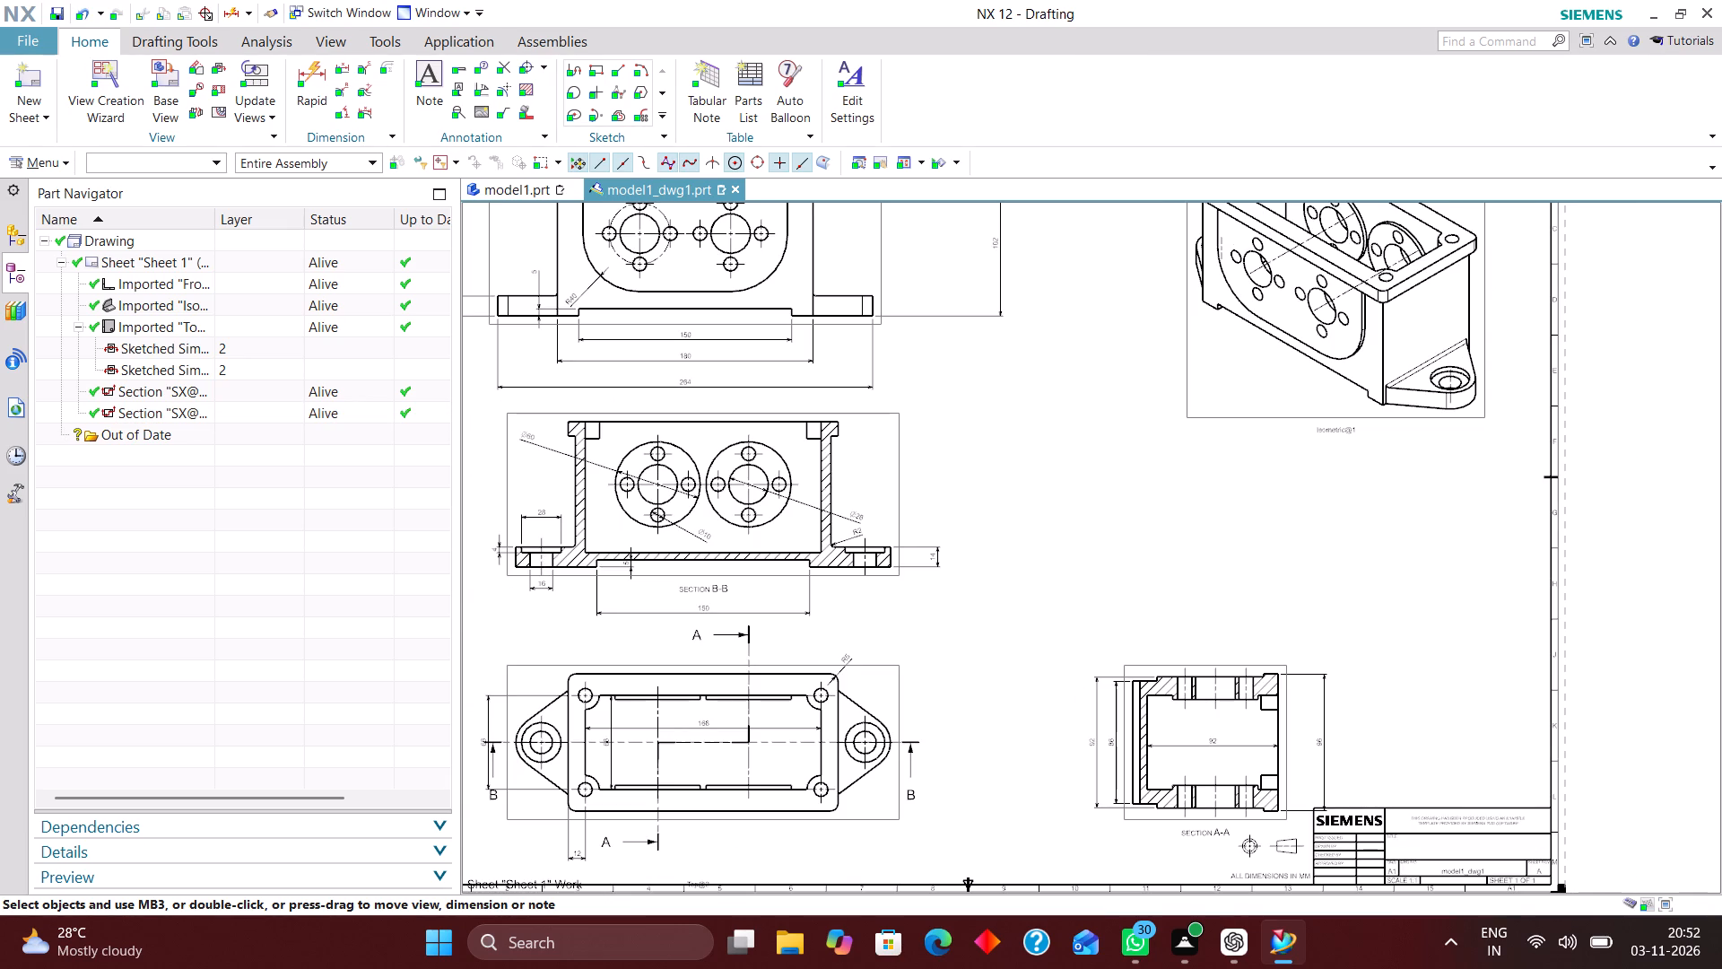
{"action": "scroll", "coordinate": [1057, 572], "scroll_direction": "down", "scroll_amount": 1}
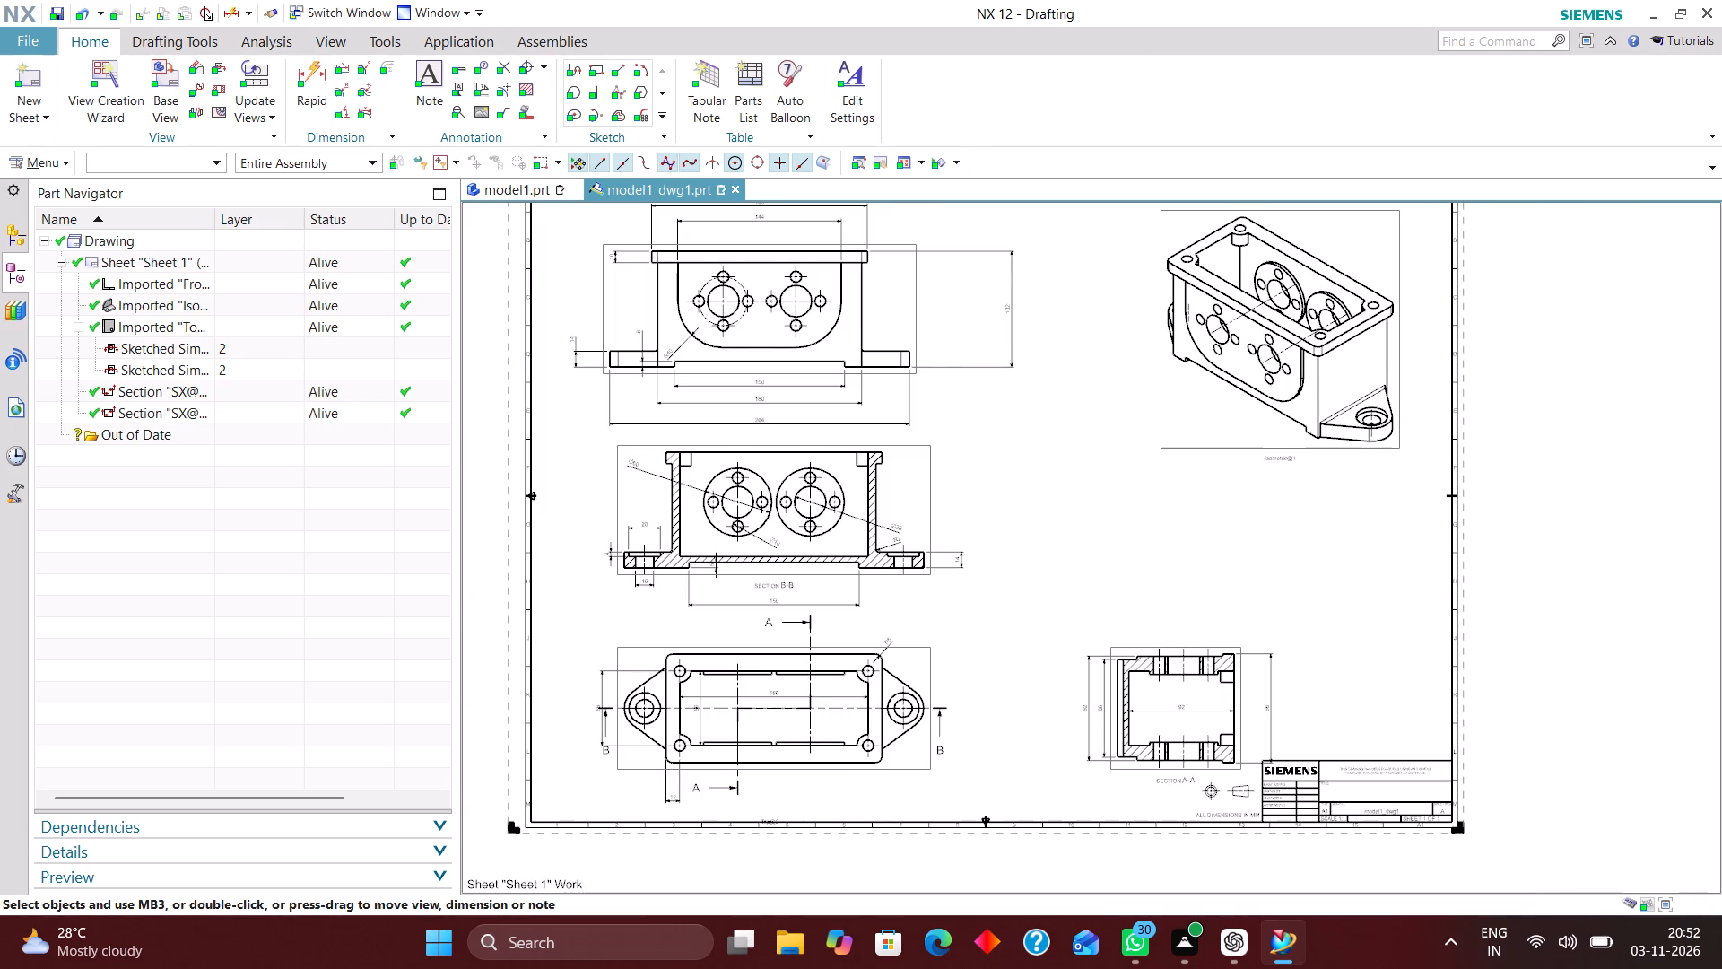
{"action": "right_click_drag", "start_coordinate": [1096, 520], "coordinate": [959, 616]}
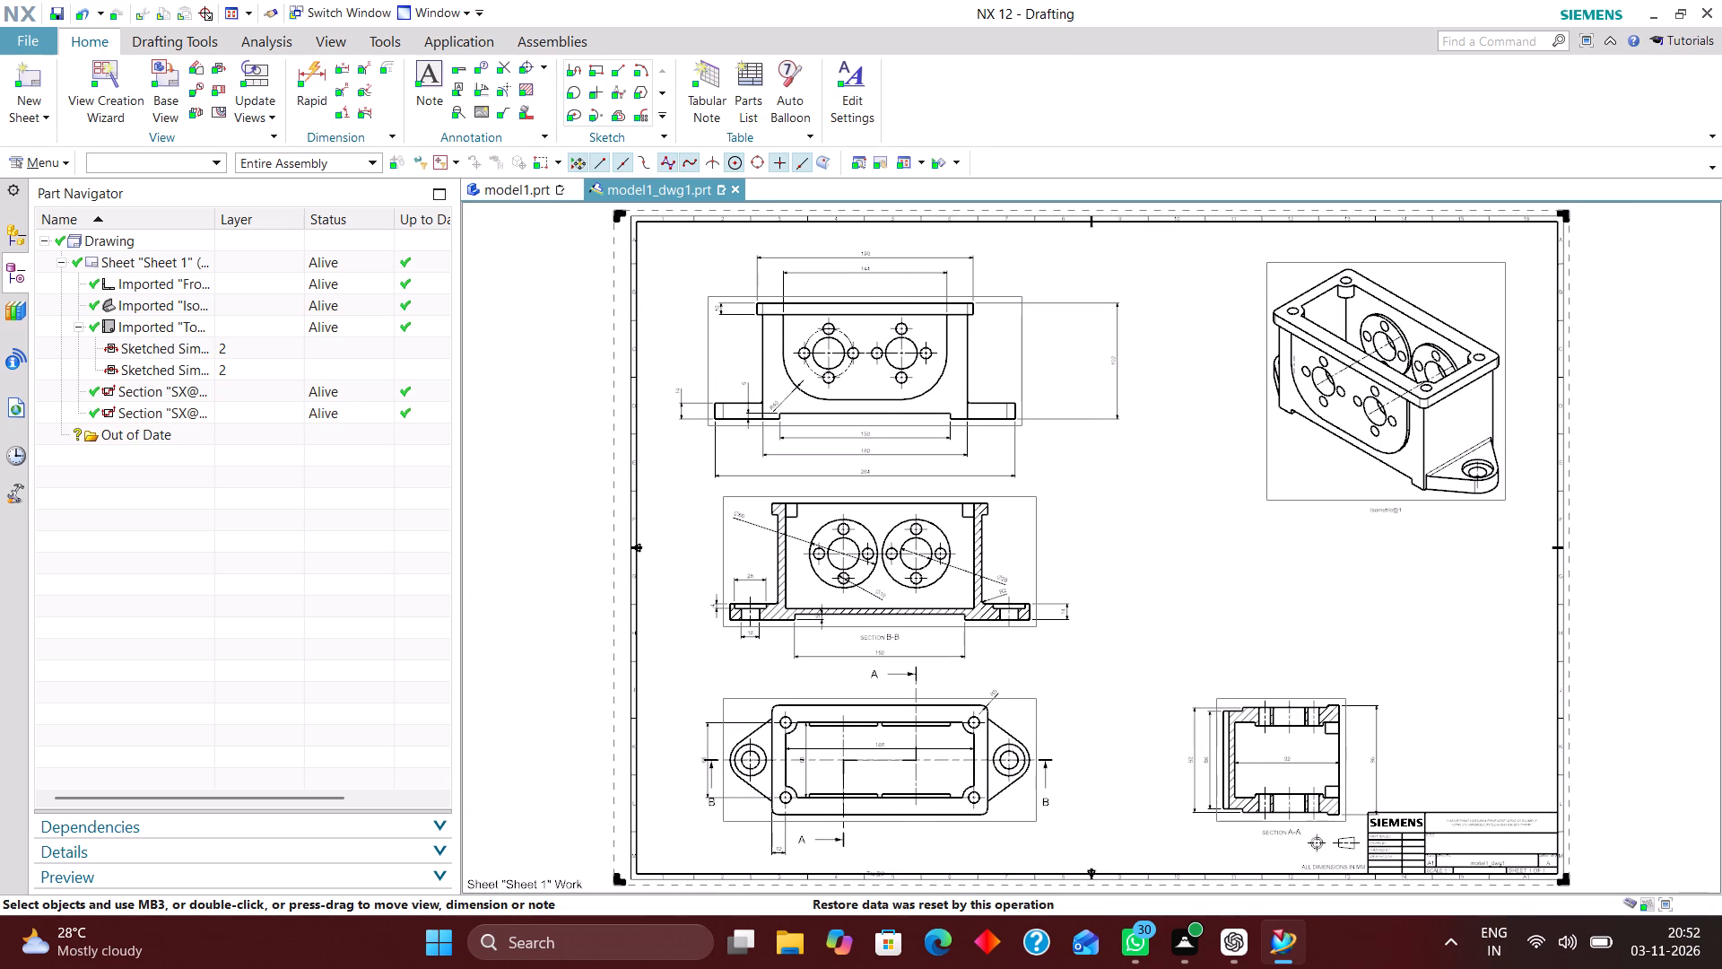
{"action": "left_click_drag", "start_coordinate": [1116, 367], "coordinate": [1068, 366]}
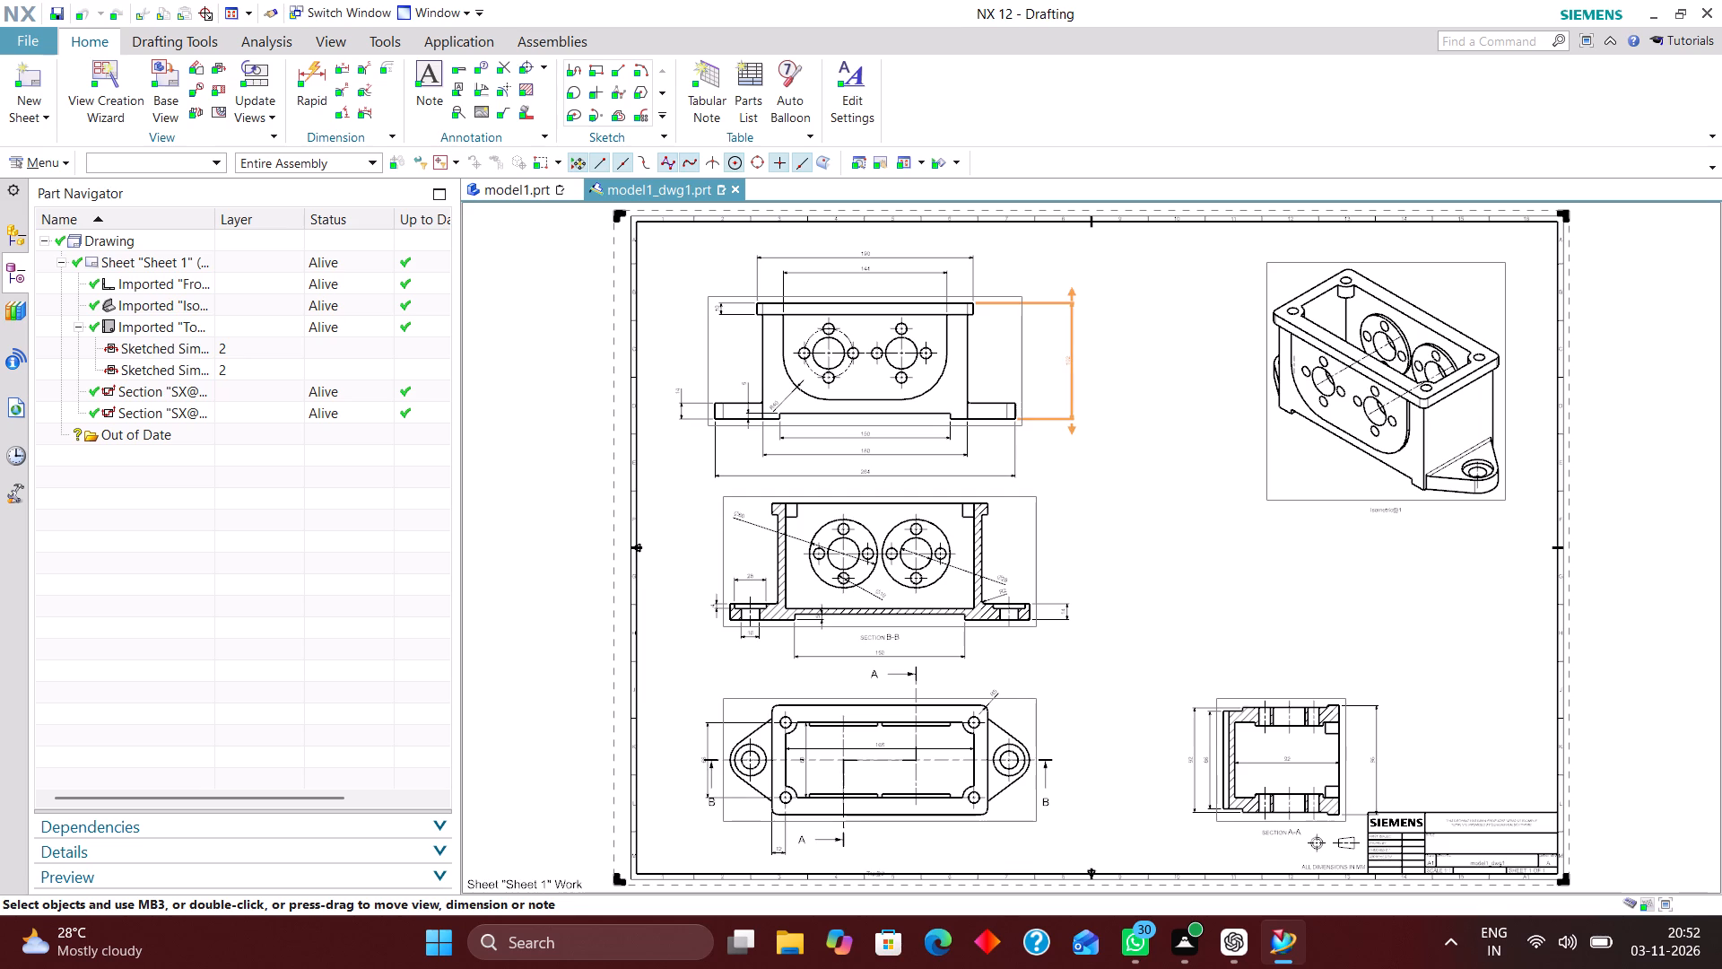
{"action": "left_click_drag", "start_coordinate": [1068, 366], "coordinate": [1067, 366]}
Shift section B-B slightly right and up, and move section A-A slightly up together with the aligned top view.
{"action": "scroll", "coordinate": [1144, 615], "scroll_direction": "up", "scroll_amount": 1}
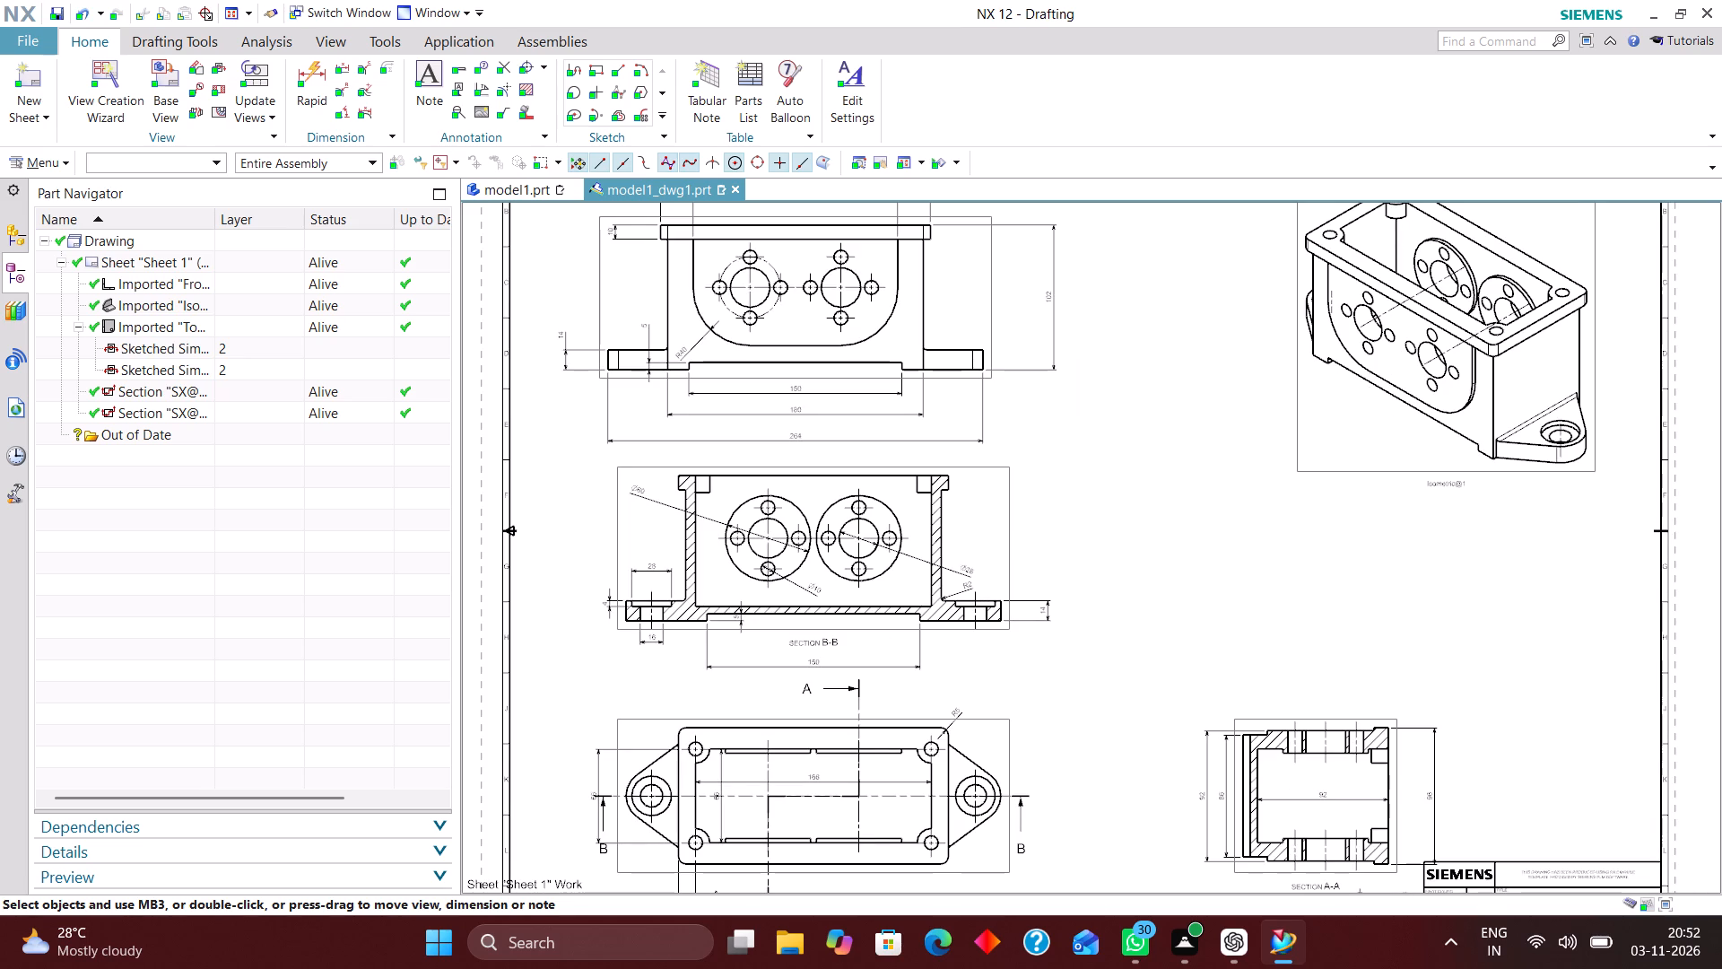
{"action": "left_click", "coordinate": [1013, 546]}
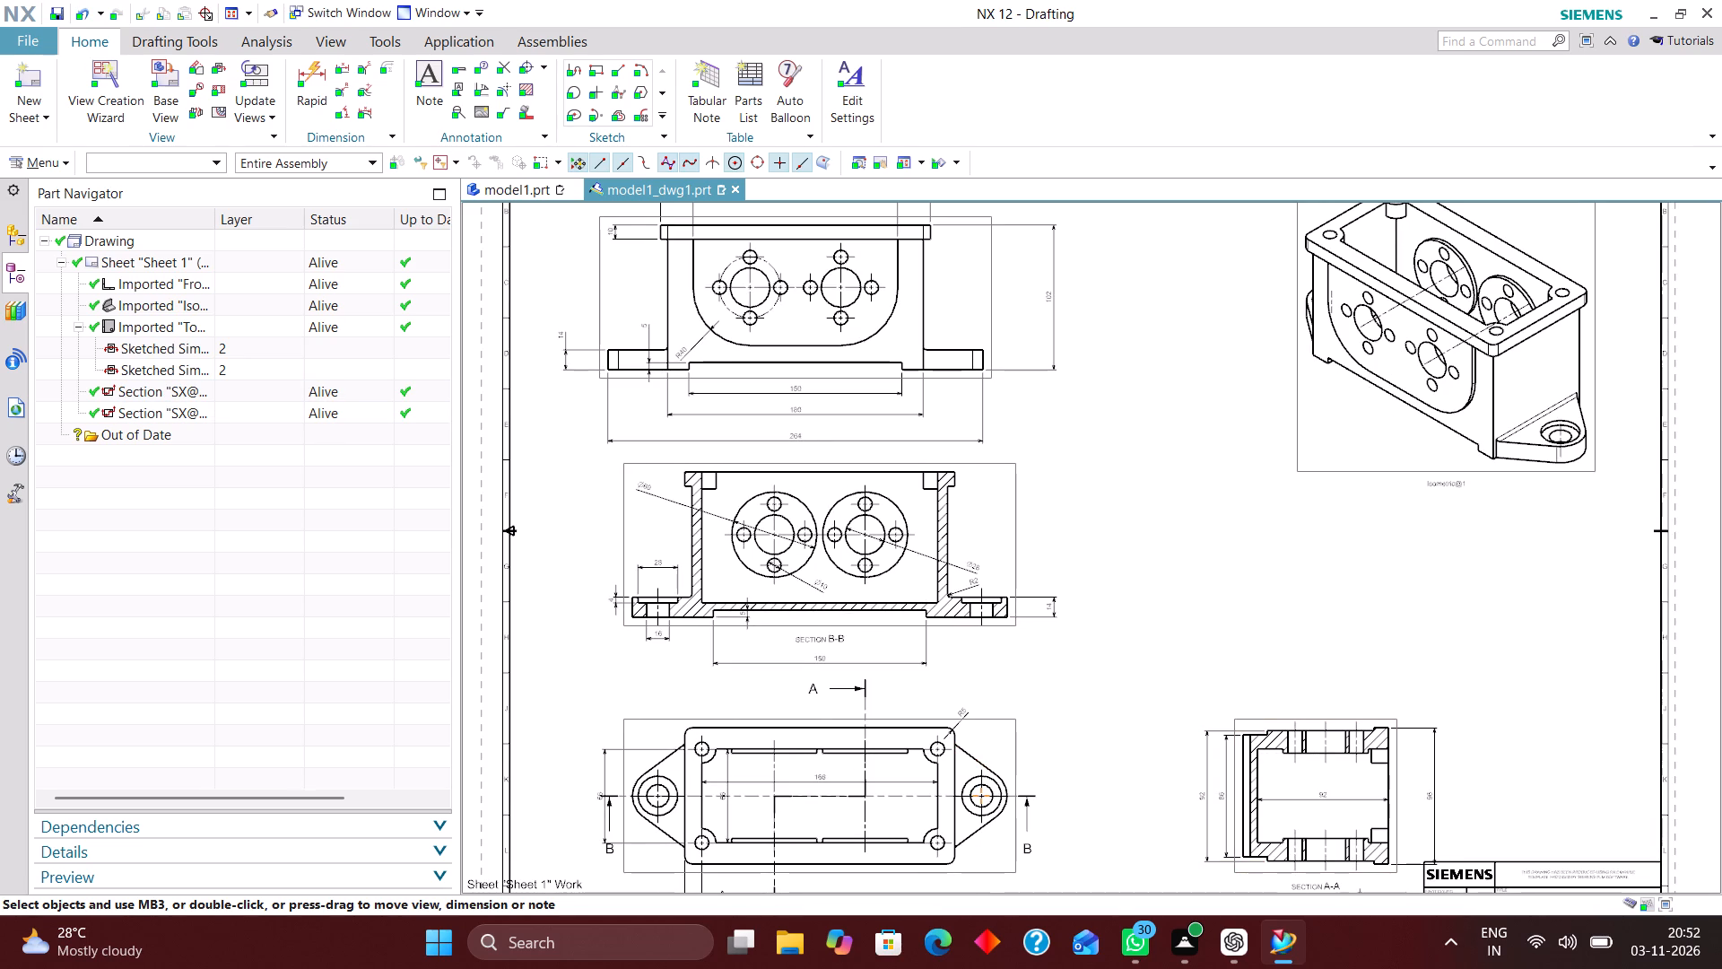
{"action": "left_click_drag", "start_coordinate": [1388, 713], "coordinate": [1389, 702]}
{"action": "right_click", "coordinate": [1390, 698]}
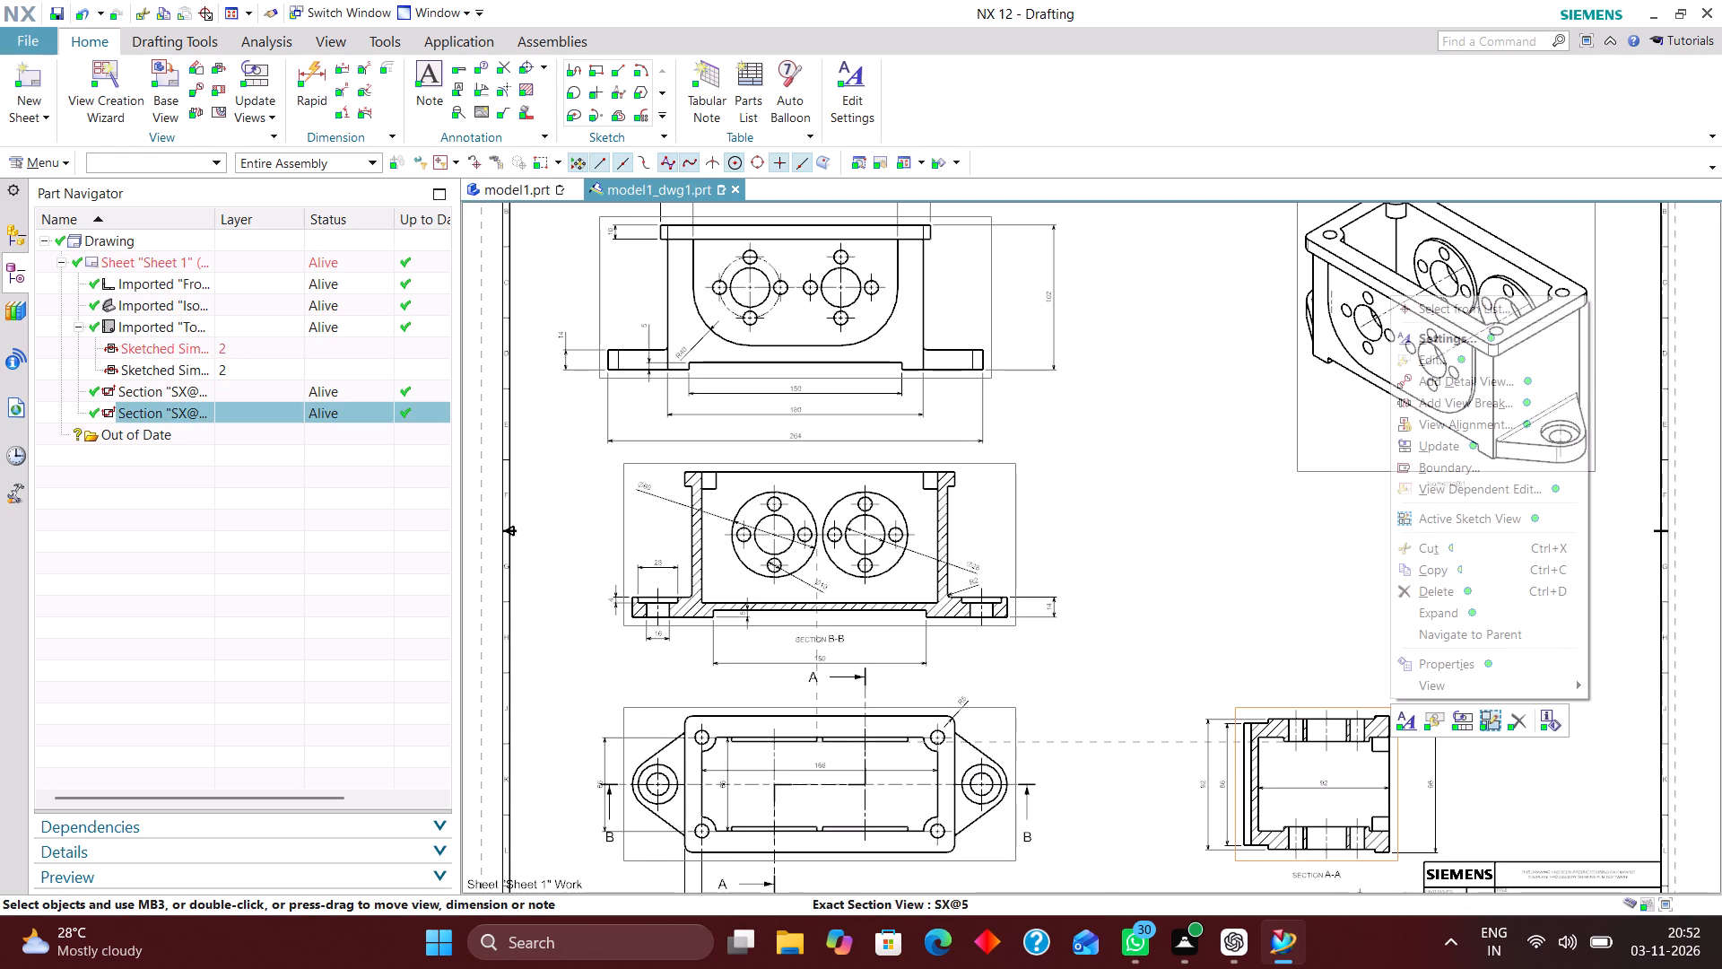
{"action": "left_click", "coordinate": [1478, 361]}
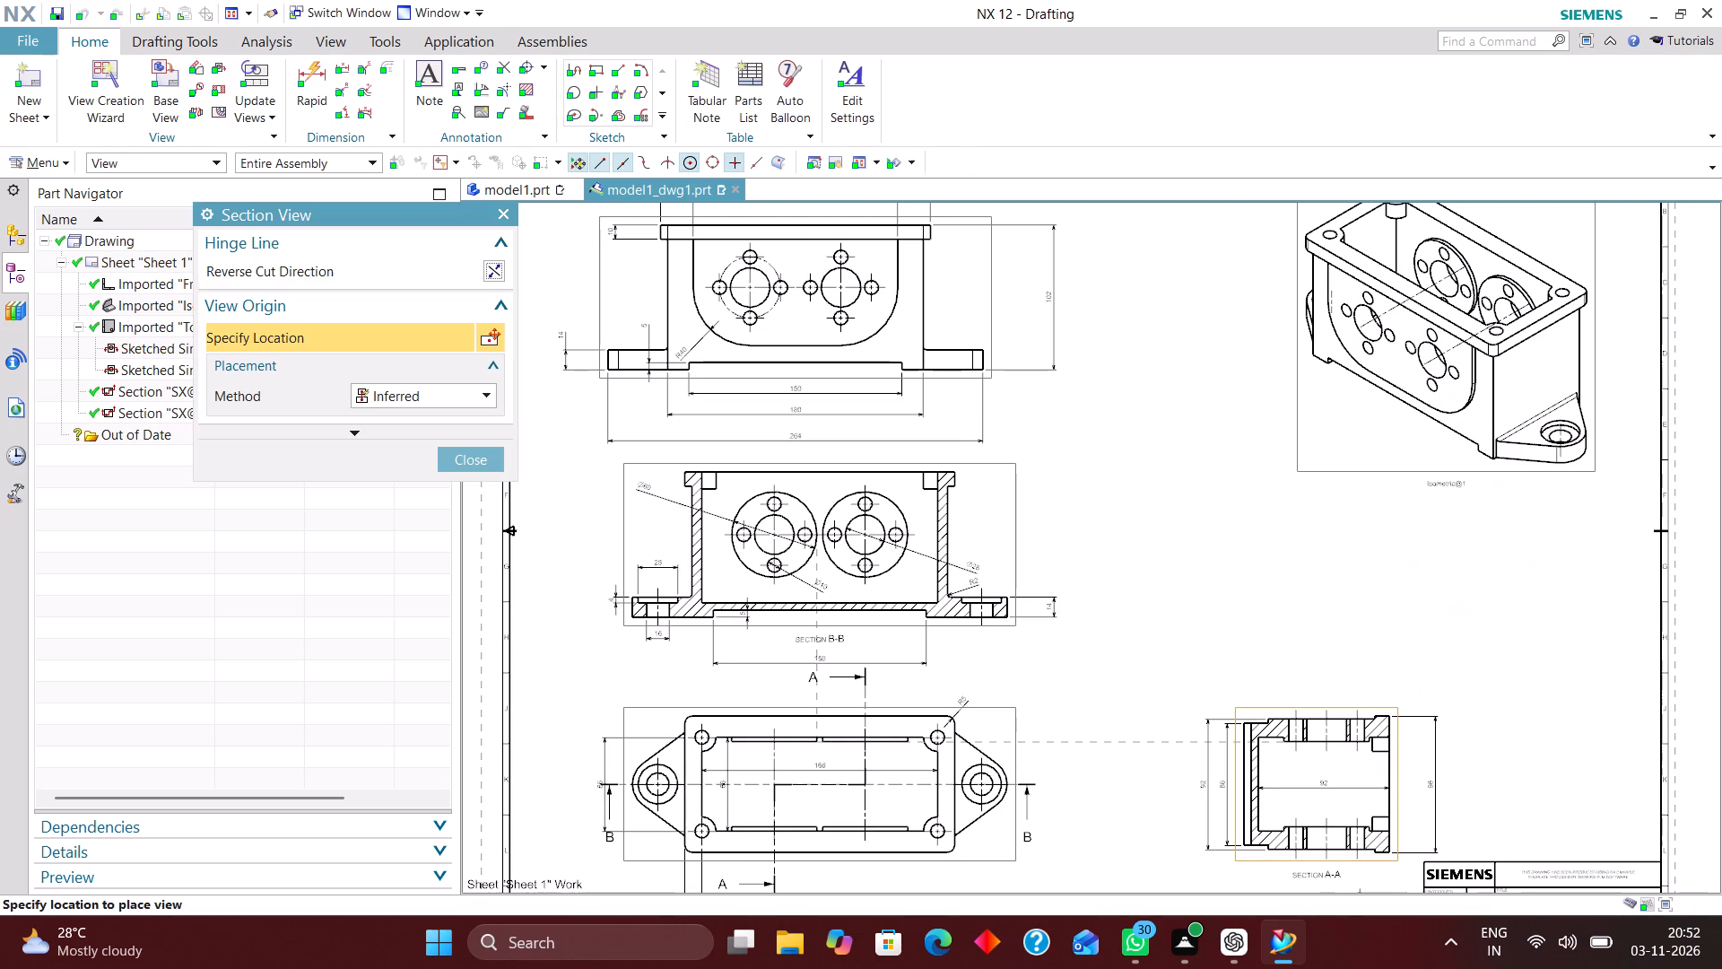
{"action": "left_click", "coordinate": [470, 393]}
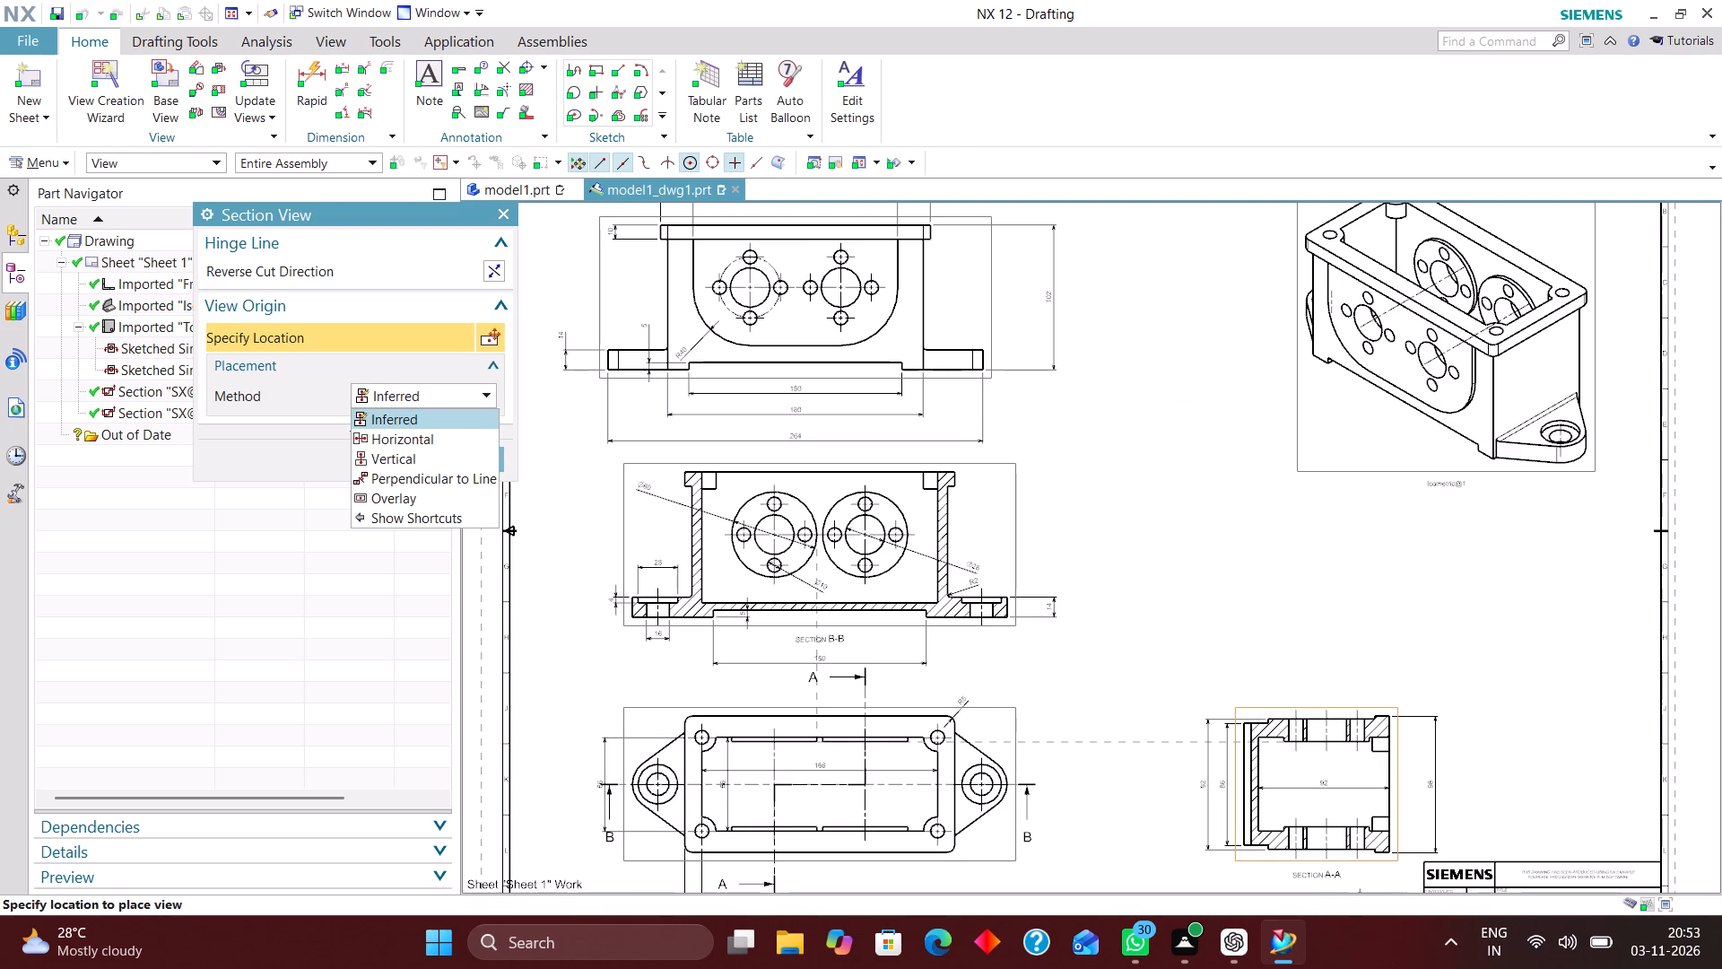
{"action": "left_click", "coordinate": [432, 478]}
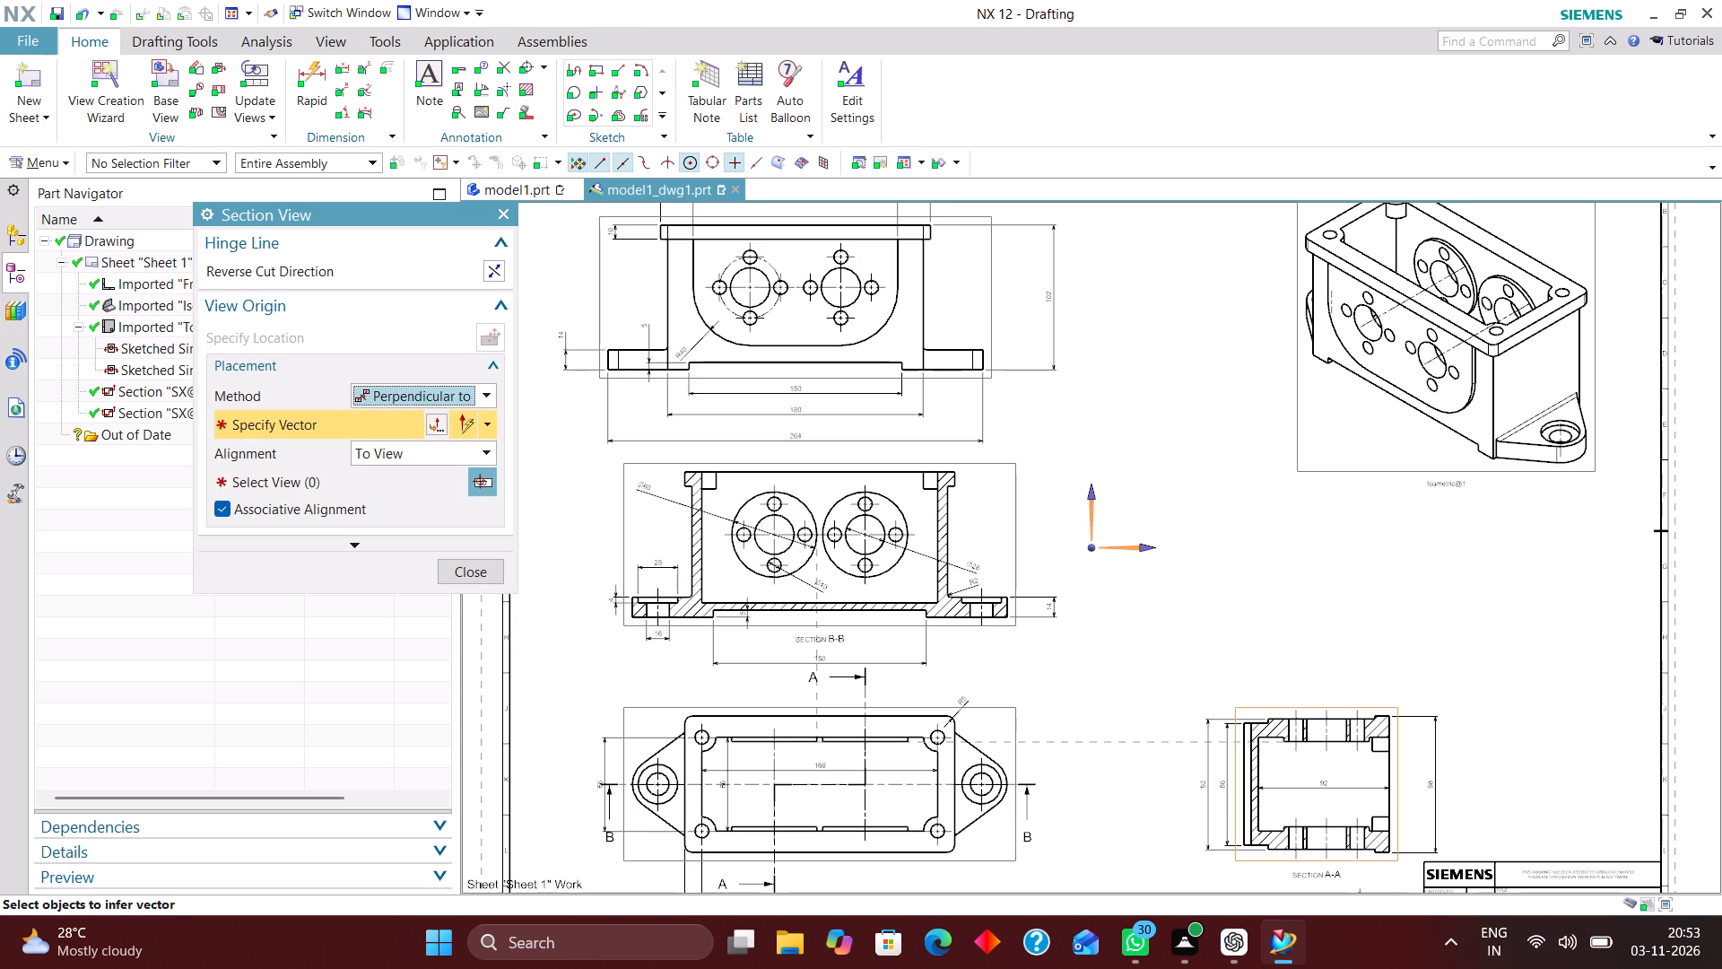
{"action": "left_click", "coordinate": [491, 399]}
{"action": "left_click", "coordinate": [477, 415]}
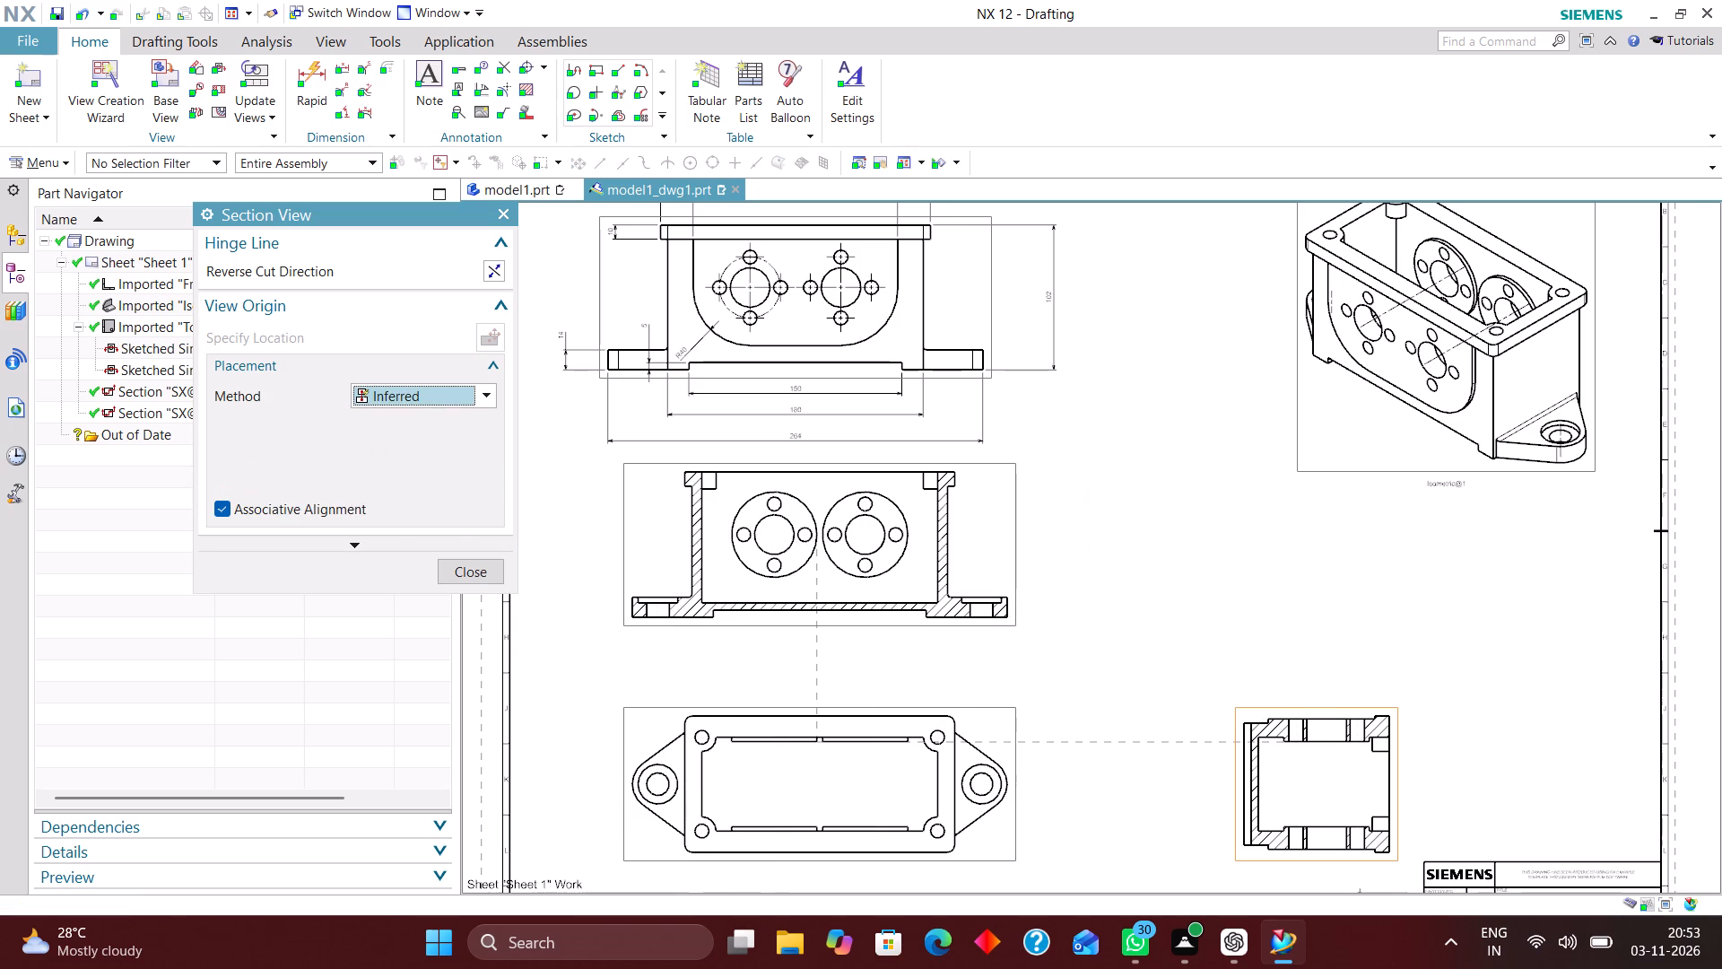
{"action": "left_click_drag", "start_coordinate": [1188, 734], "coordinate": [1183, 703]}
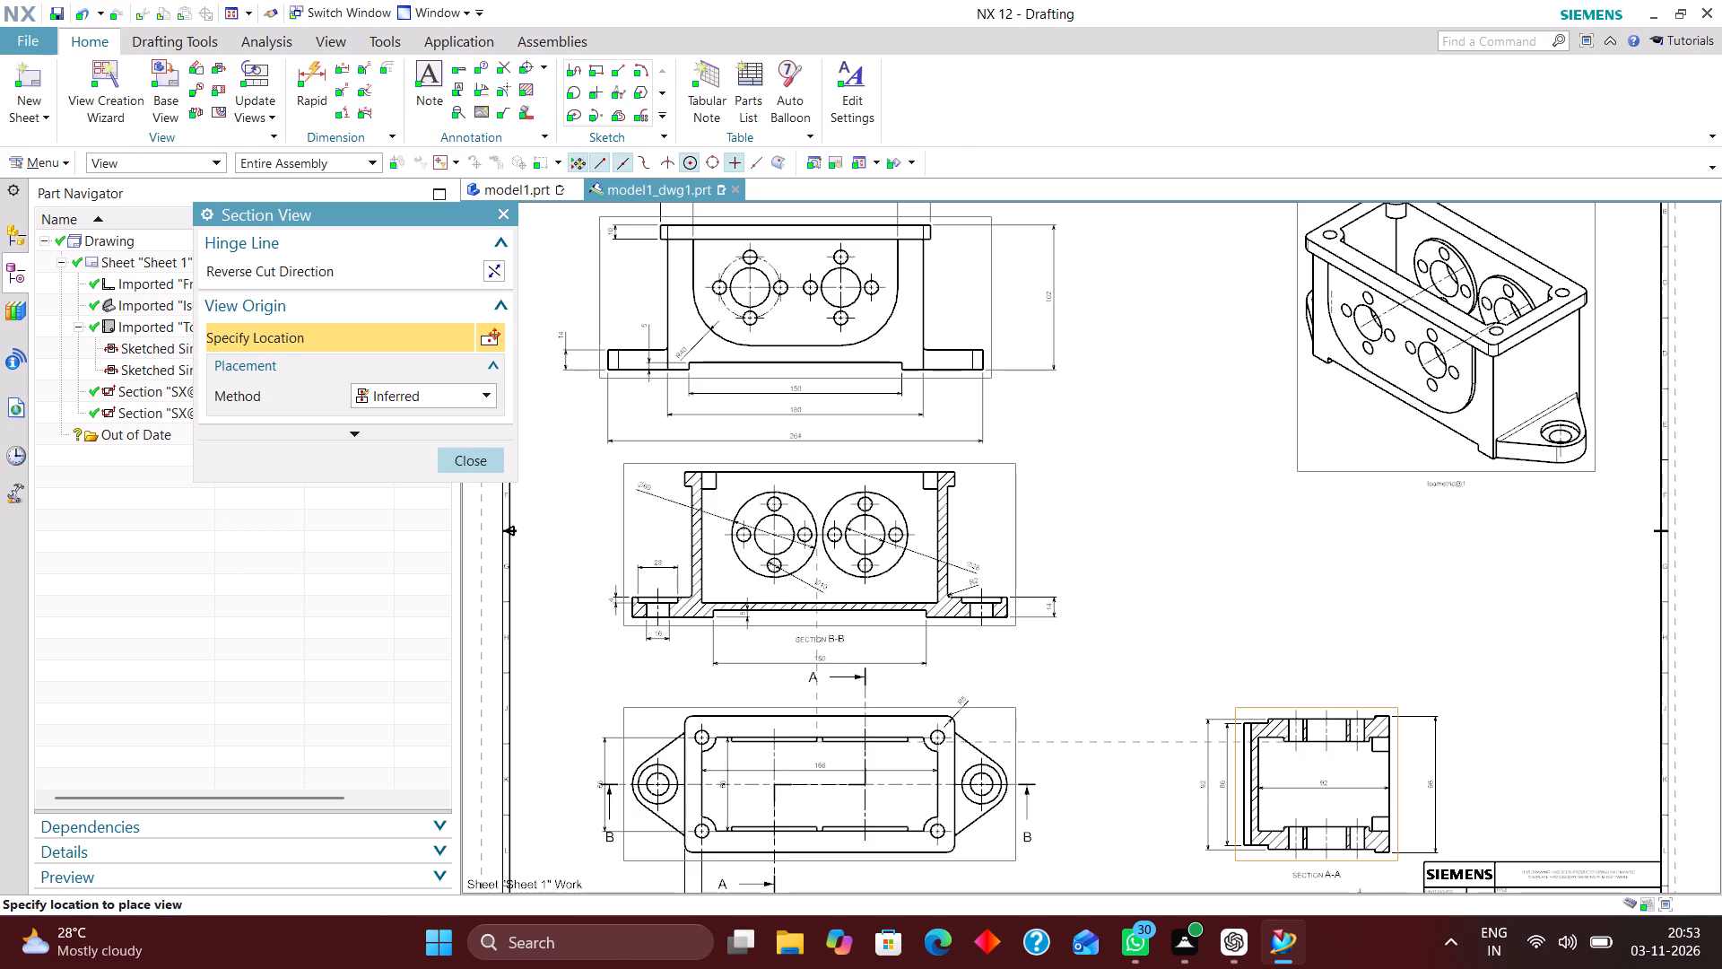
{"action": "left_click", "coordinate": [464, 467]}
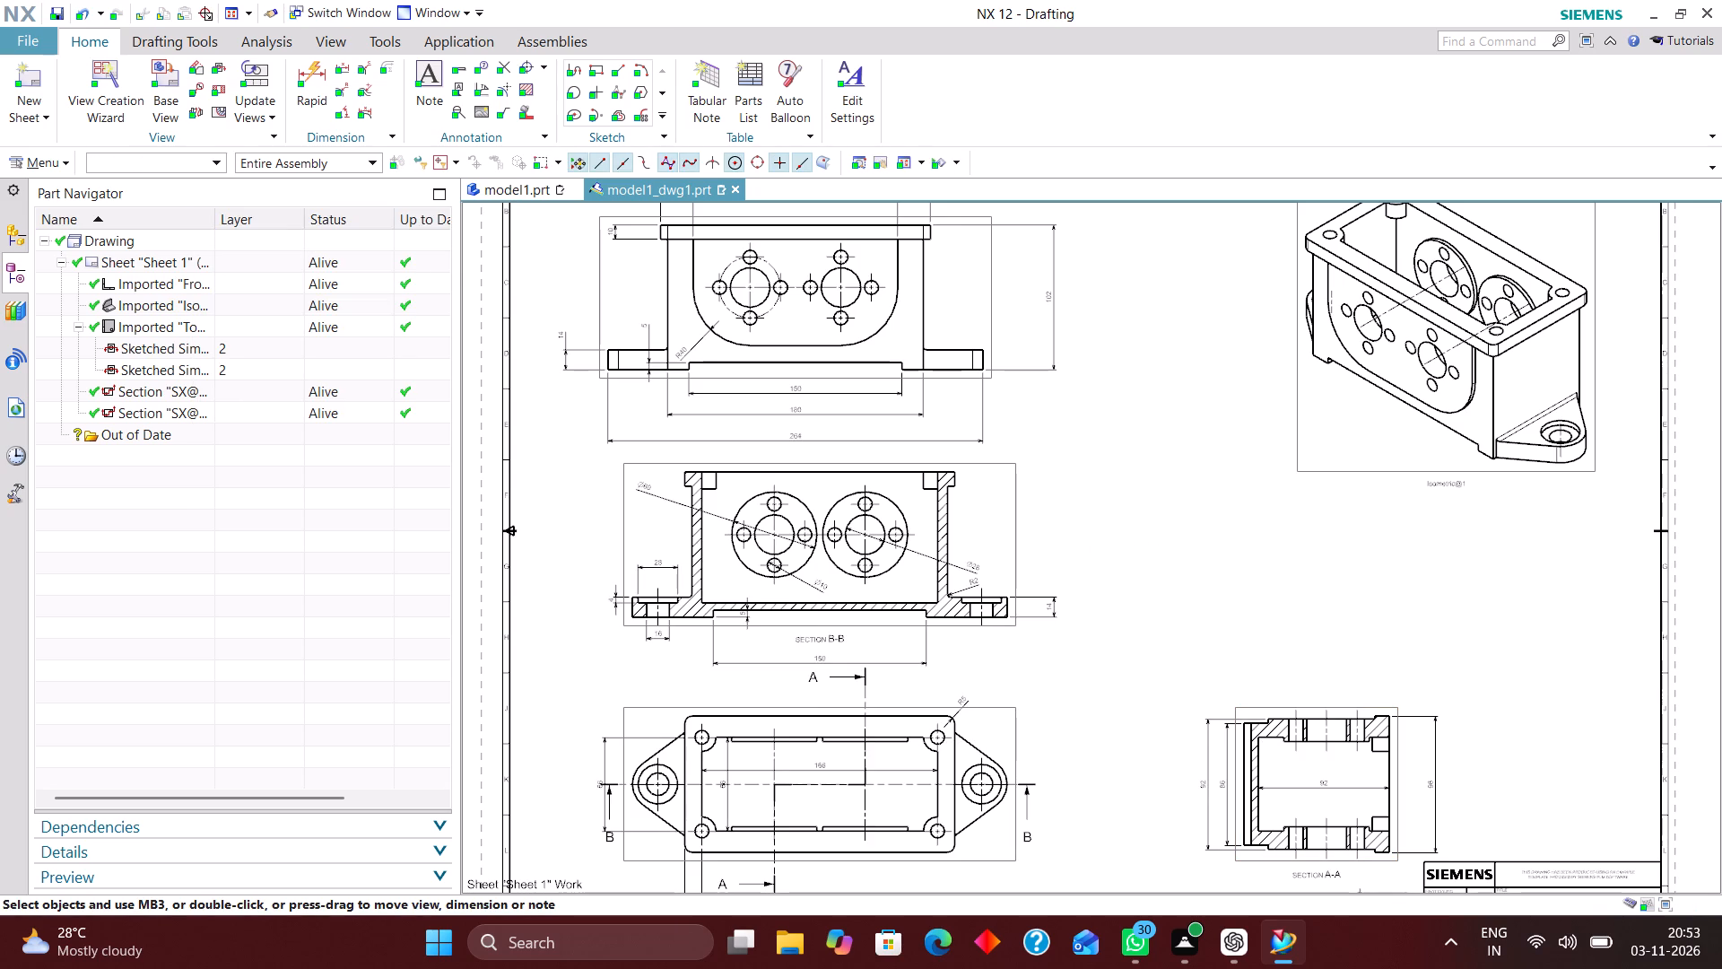
Change section A-A's view label type from letter to Name.
{"action": "scroll", "coordinate": [1125, 703], "scroll_direction": "down", "scroll_amount": 2}
{"action": "scroll", "coordinate": [1160, 565], "scroll_direction": "up", "scroll_amount": 2}
{"action": "right_click_drag", "start_coordinate": [1170, 560], "coordinate": [1057, 788]}
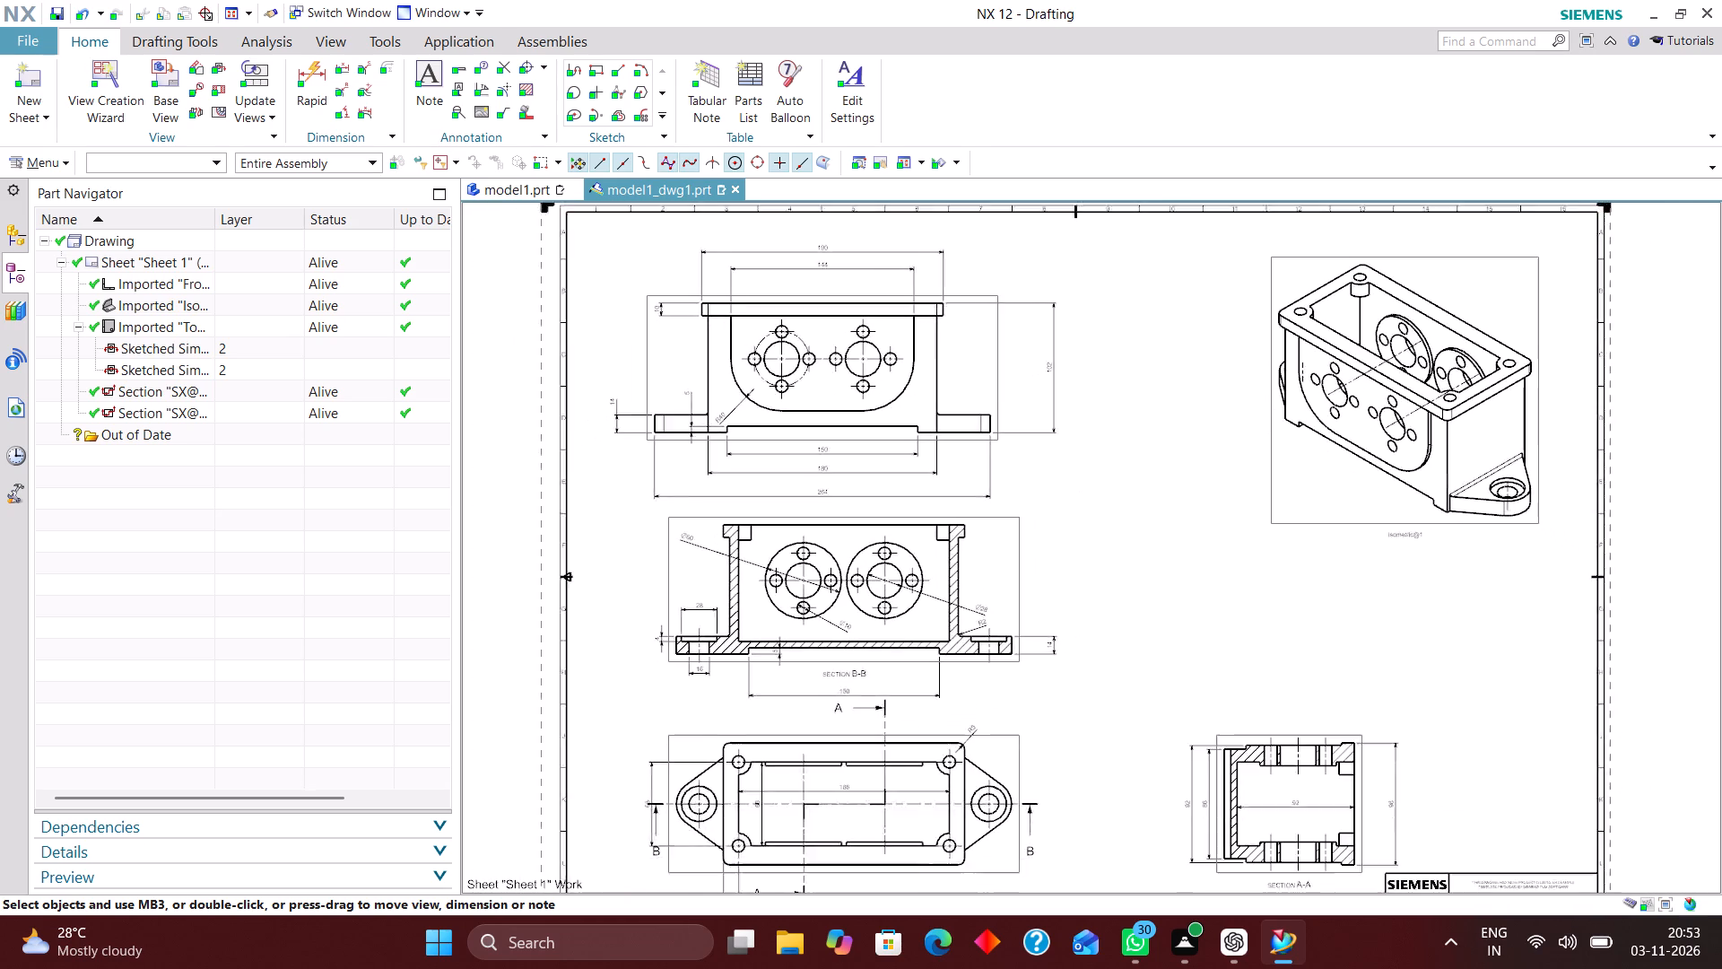
{"action": "scroll", "coordinate": [1266, 843], "scroll_direction": "up", "scroll_amount": 2}
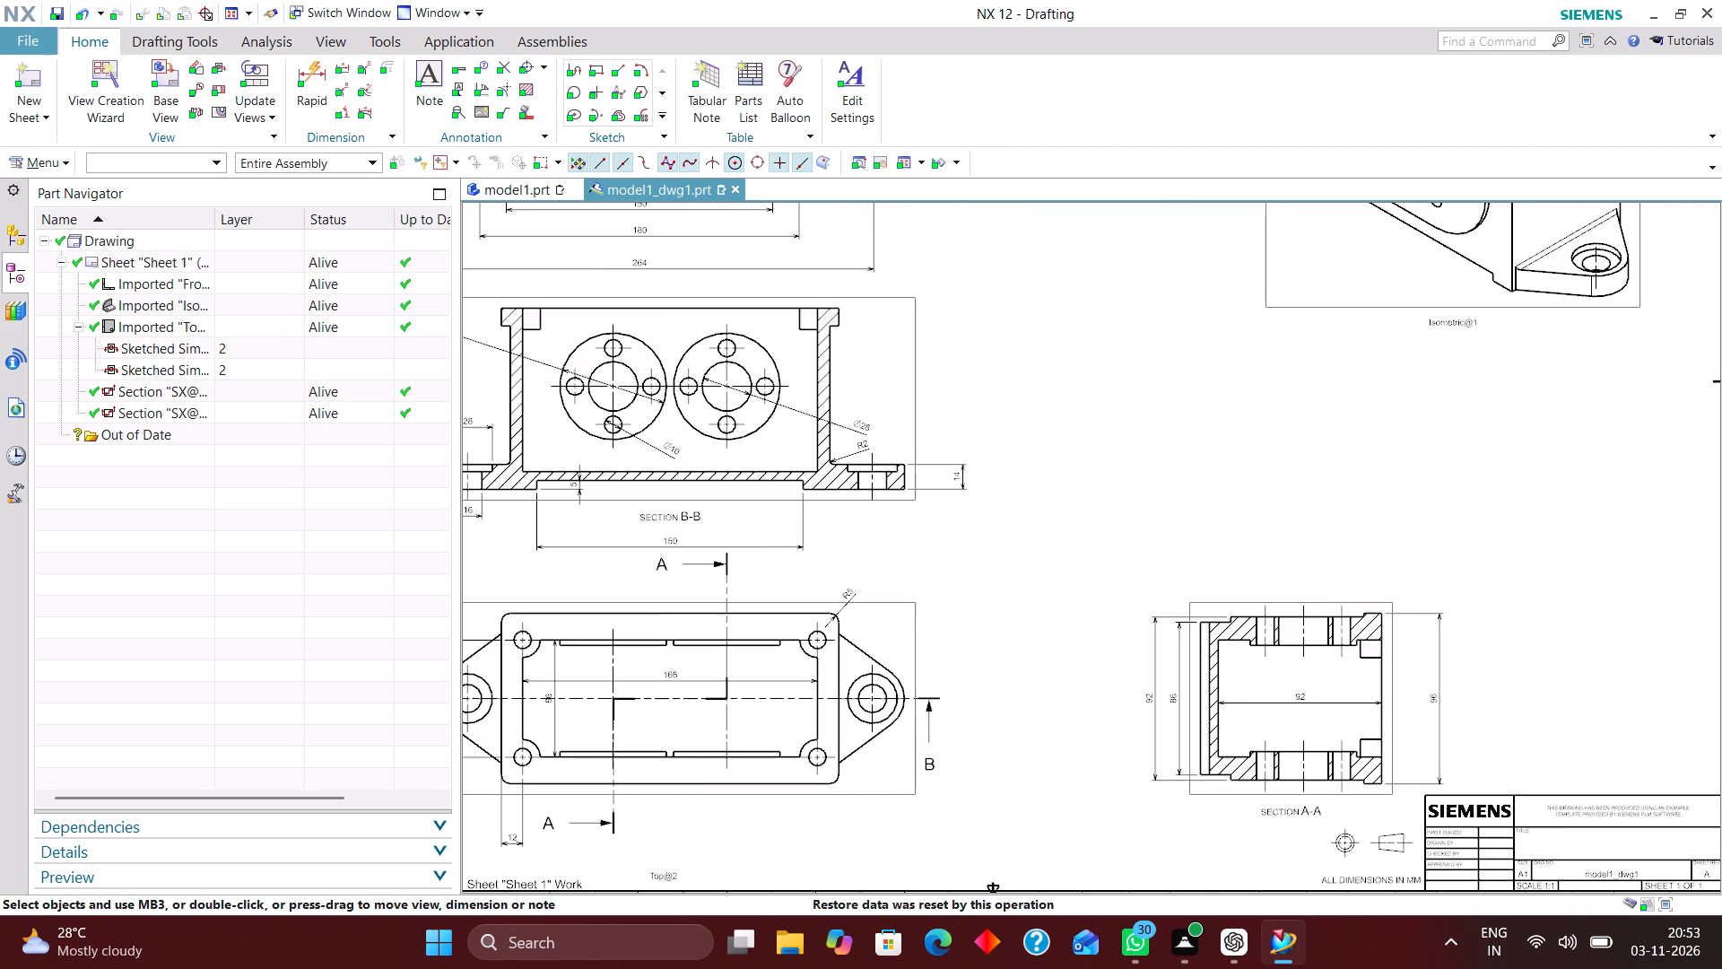
{"action": "scroll", "coordinate": [1264, 669], "scroll_direction": "down", "scroll_amount": 3}
{"action": "right_click_drag", "start_coordinate": [1205, 520], "coordinate": [1085, 674]}
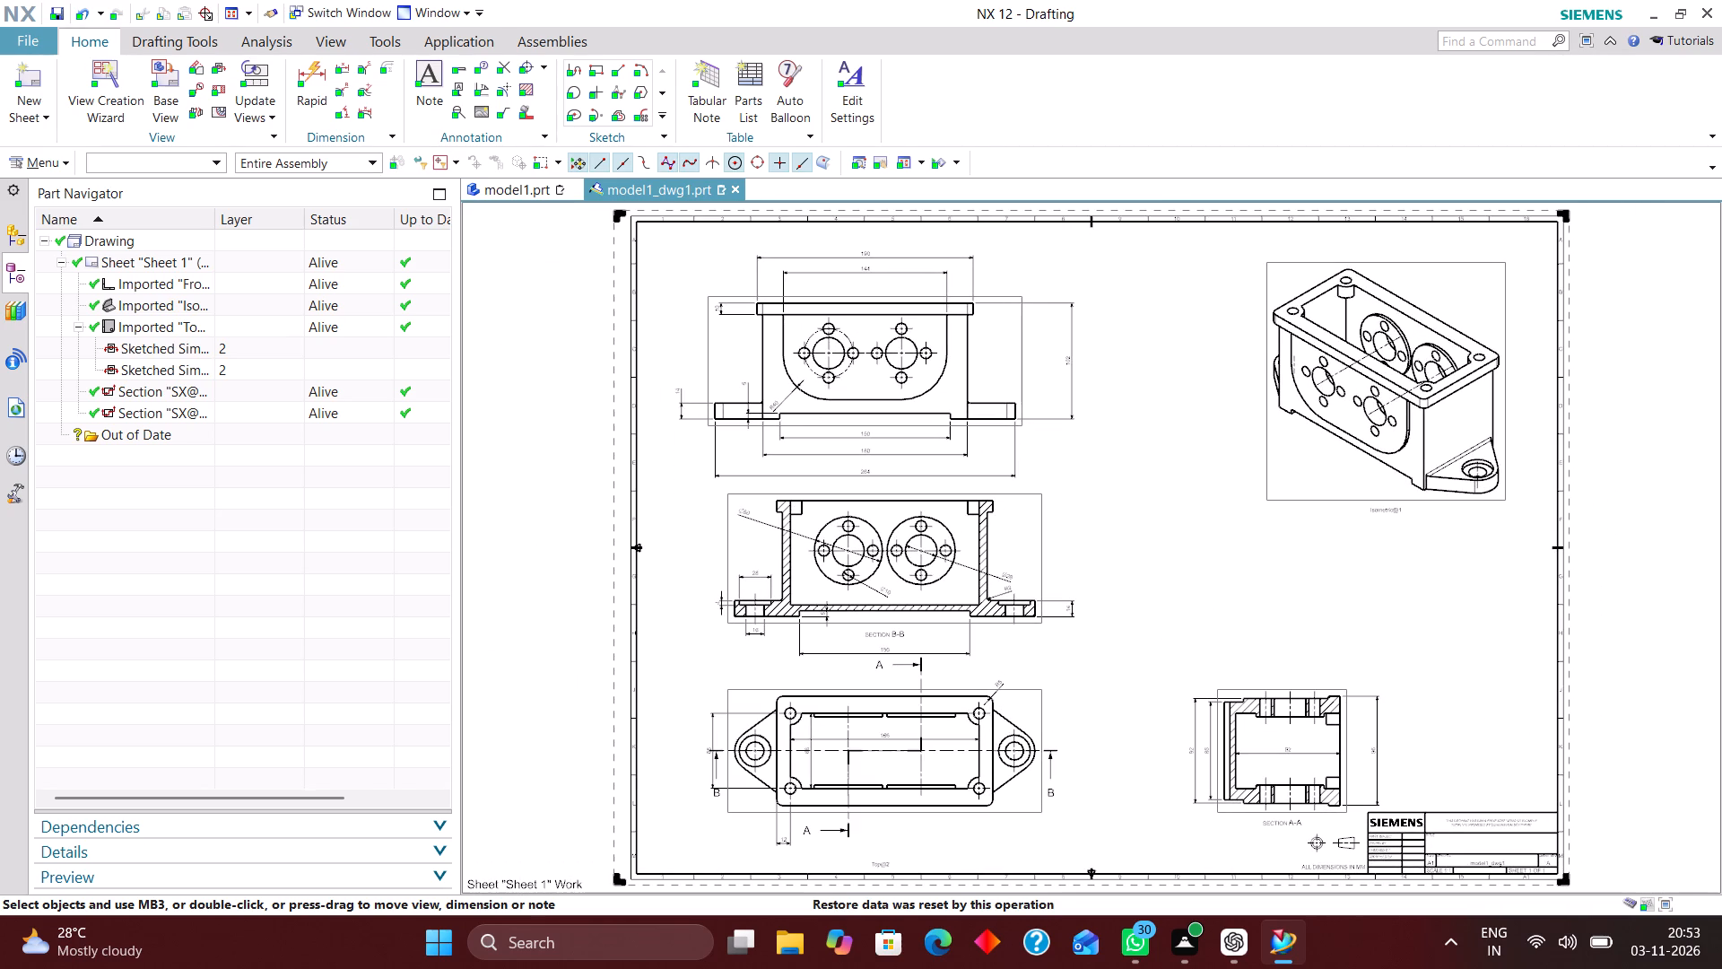
{"action": "scroll", "coordinate": [1315, 842], "scroll_direction": "up", "scroll_amount": 2}
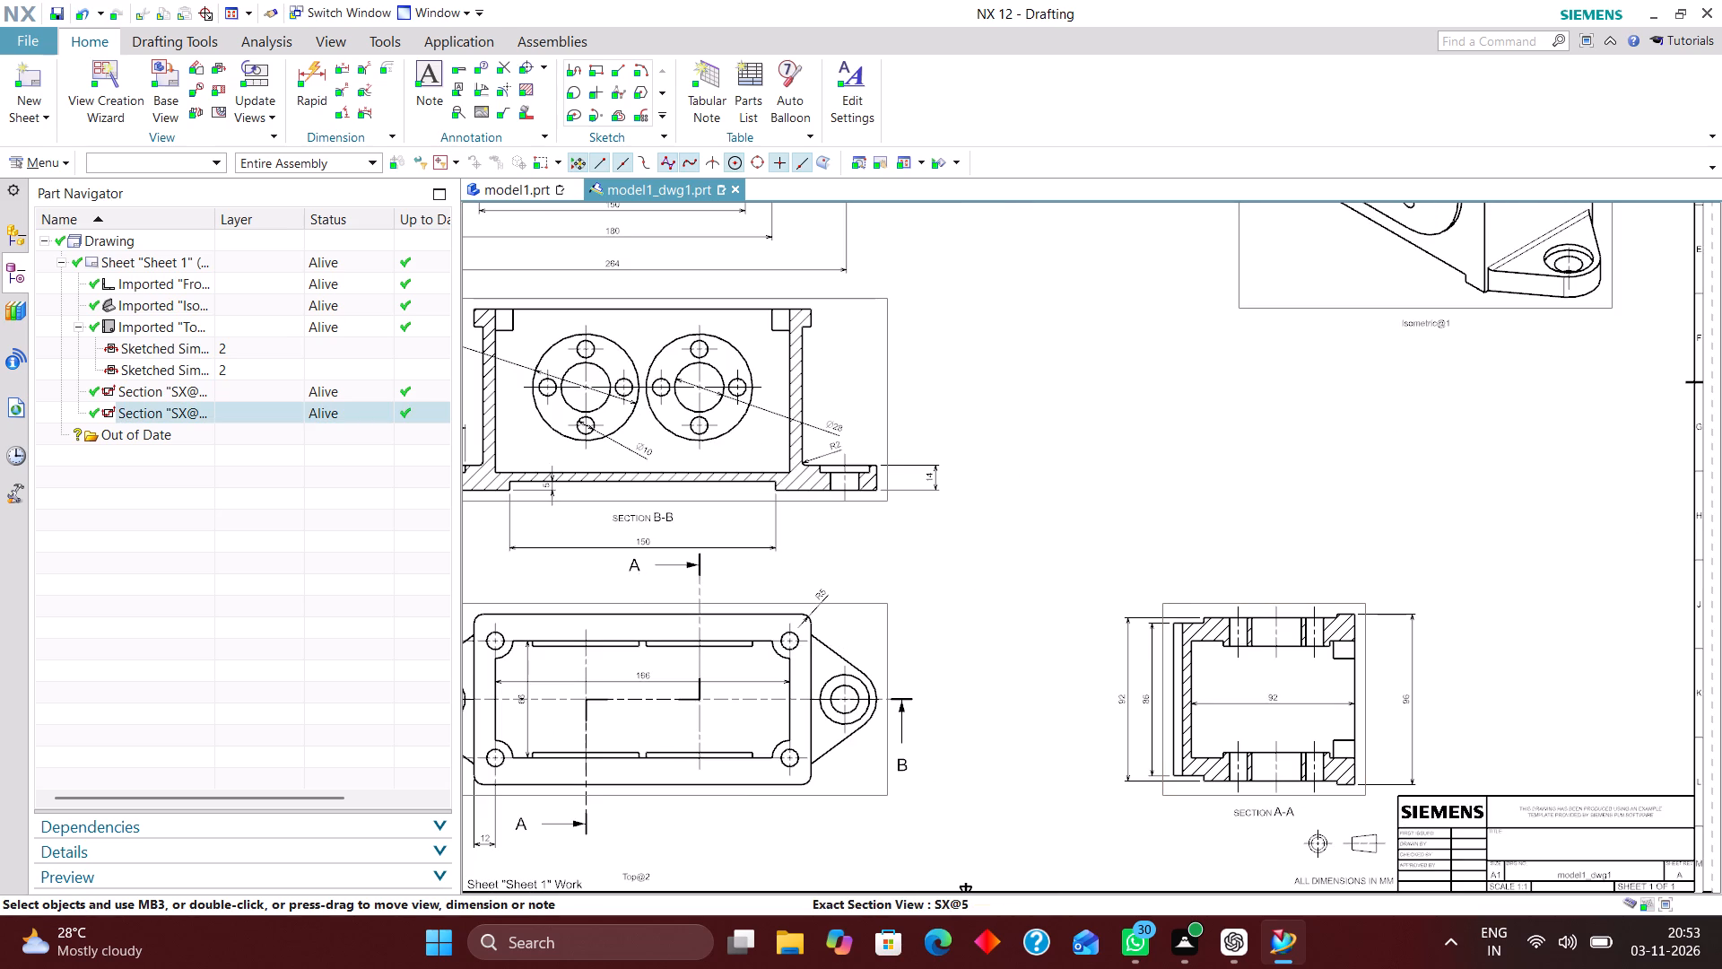
{"action": "scroll", "coordinate": [1023, 703], "scroll_direction": "down", "scroll_amount": 2}
{"action": "scroll", "coordinate": [1212, 724], "scroll_direction": "up", "scroll_amount": 3}
{"action": "right_click", "coordinate": [1232, 795]}
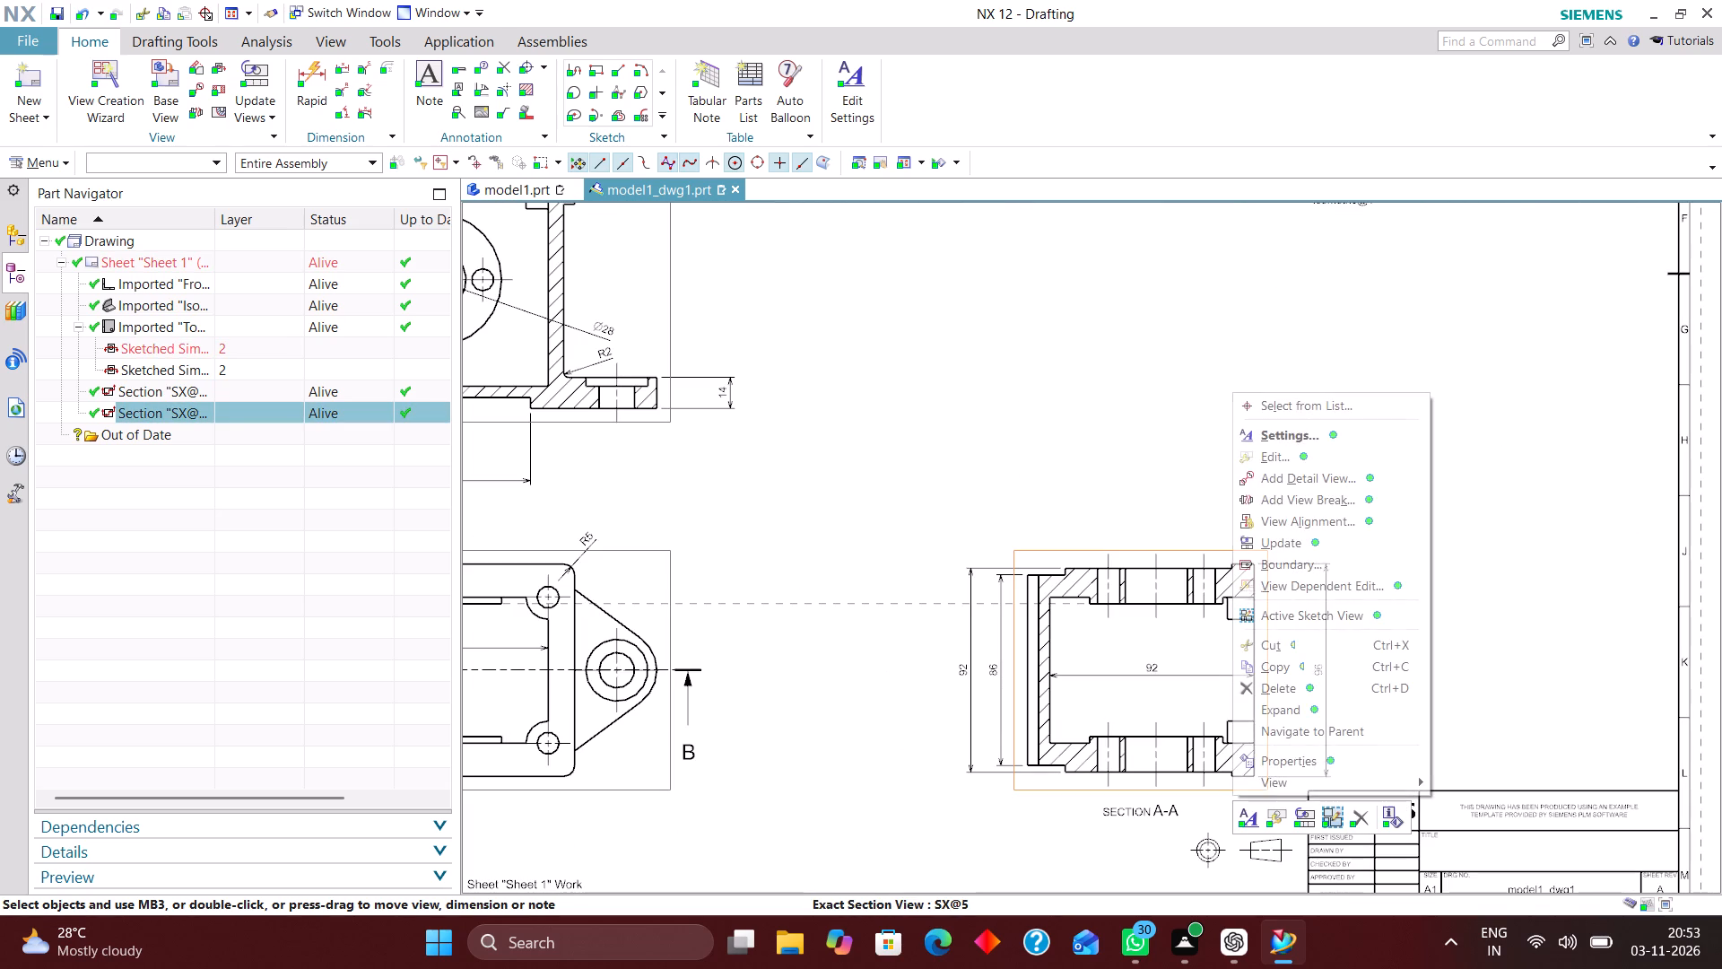
{"action": "left_click", "coordinate": [1311, 432]}
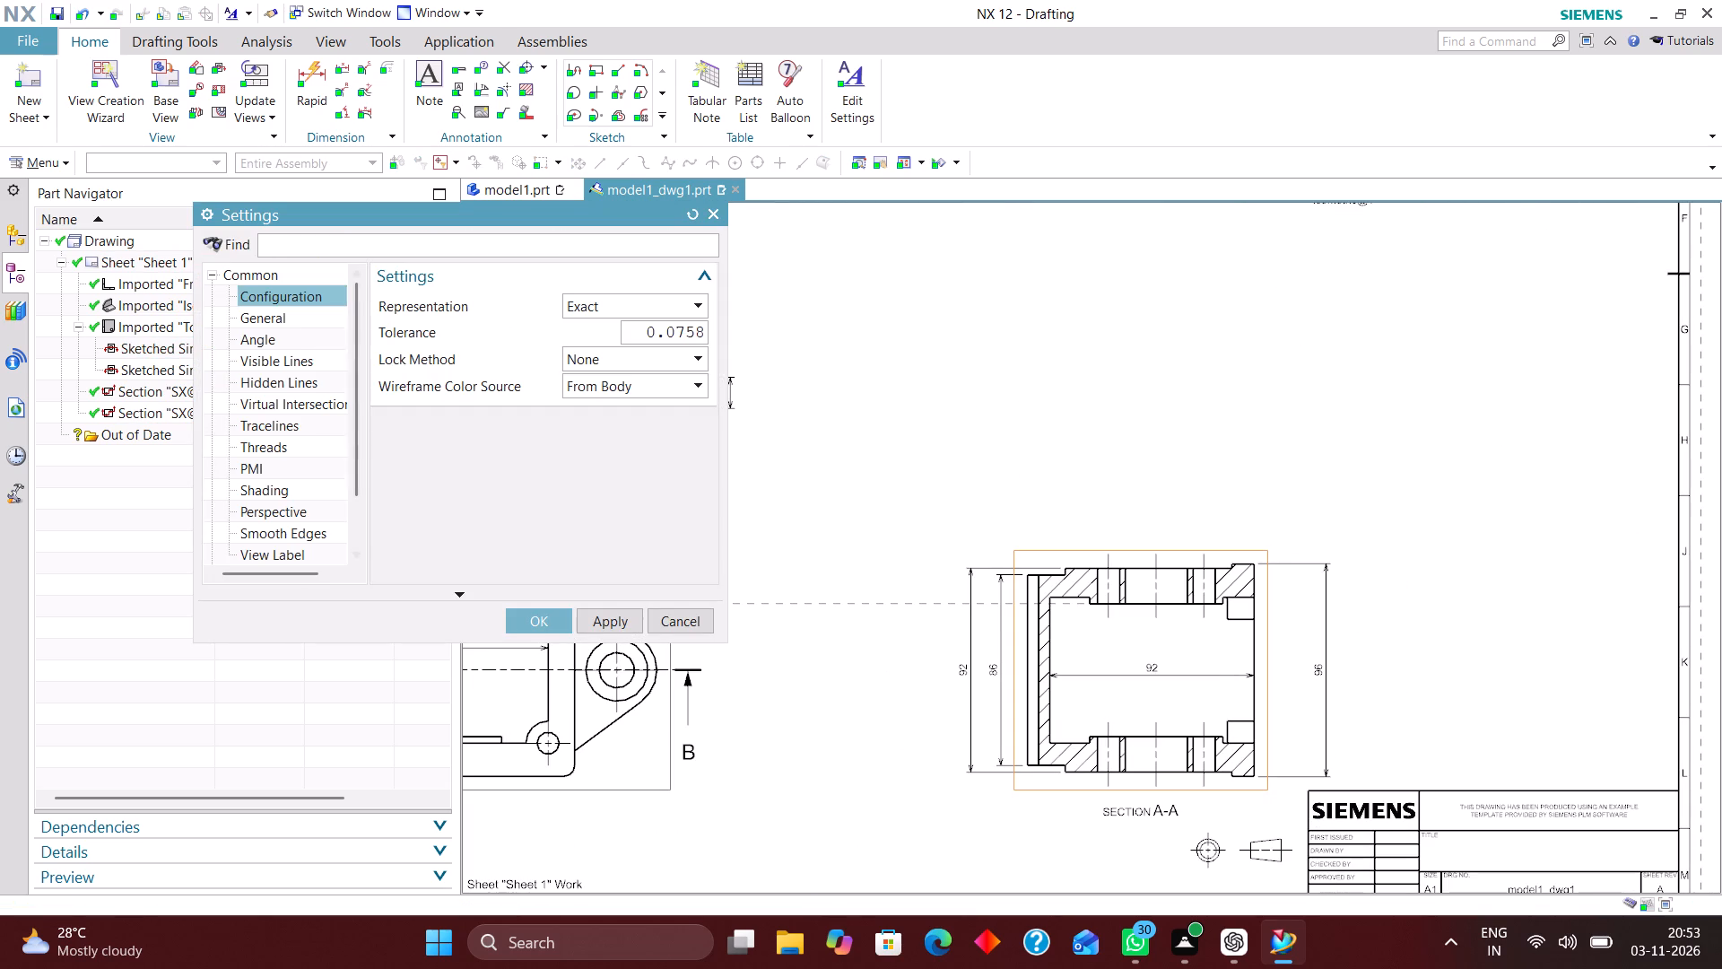
{"action": "scroll", "coordinate": [270, 470], "scroll_direction": "down", "scroll_amount": 4}
{"action": "left_click", "coordinate": [277, 509]}
{"action": "scroll", "coordinate": [286, 539], "scroll_direction": "down", "scroll_amount": 2}
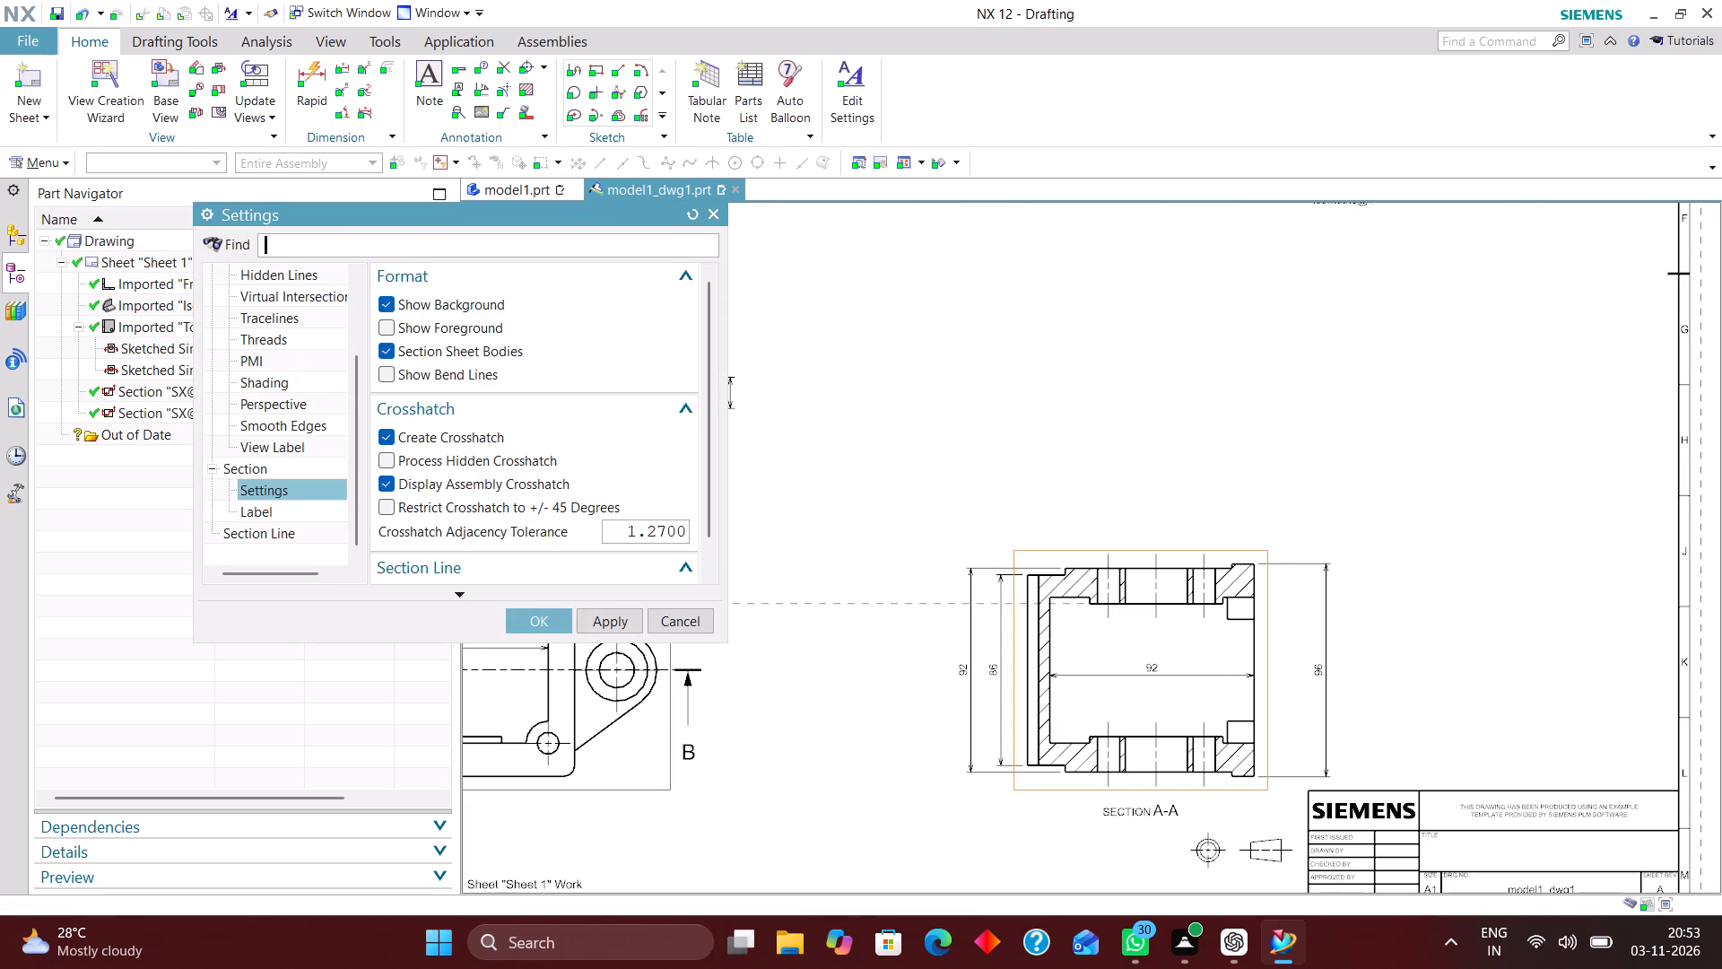
{"action": "left_click", "coordinate": [291, 513]}
{"action": "left_click", "coordinate": [604, 397]}
{"action": "left_click", "coordinate": [600, 419]}
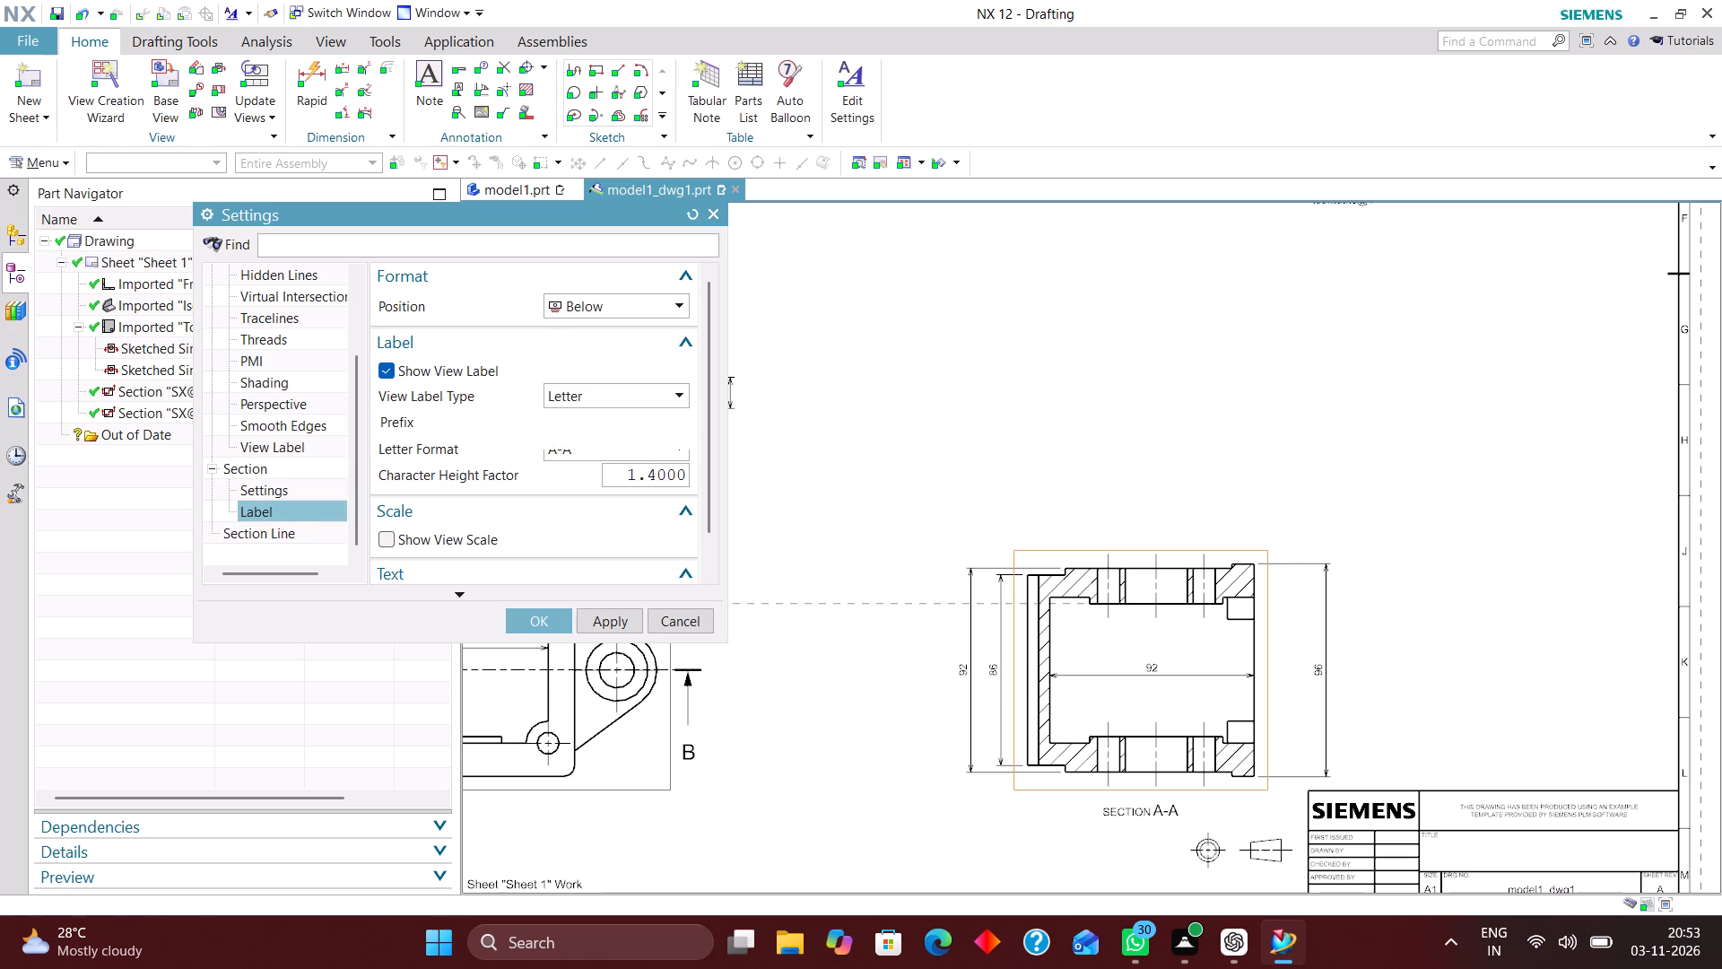
{"action": "left_click", "coordinate": [542, 620]}
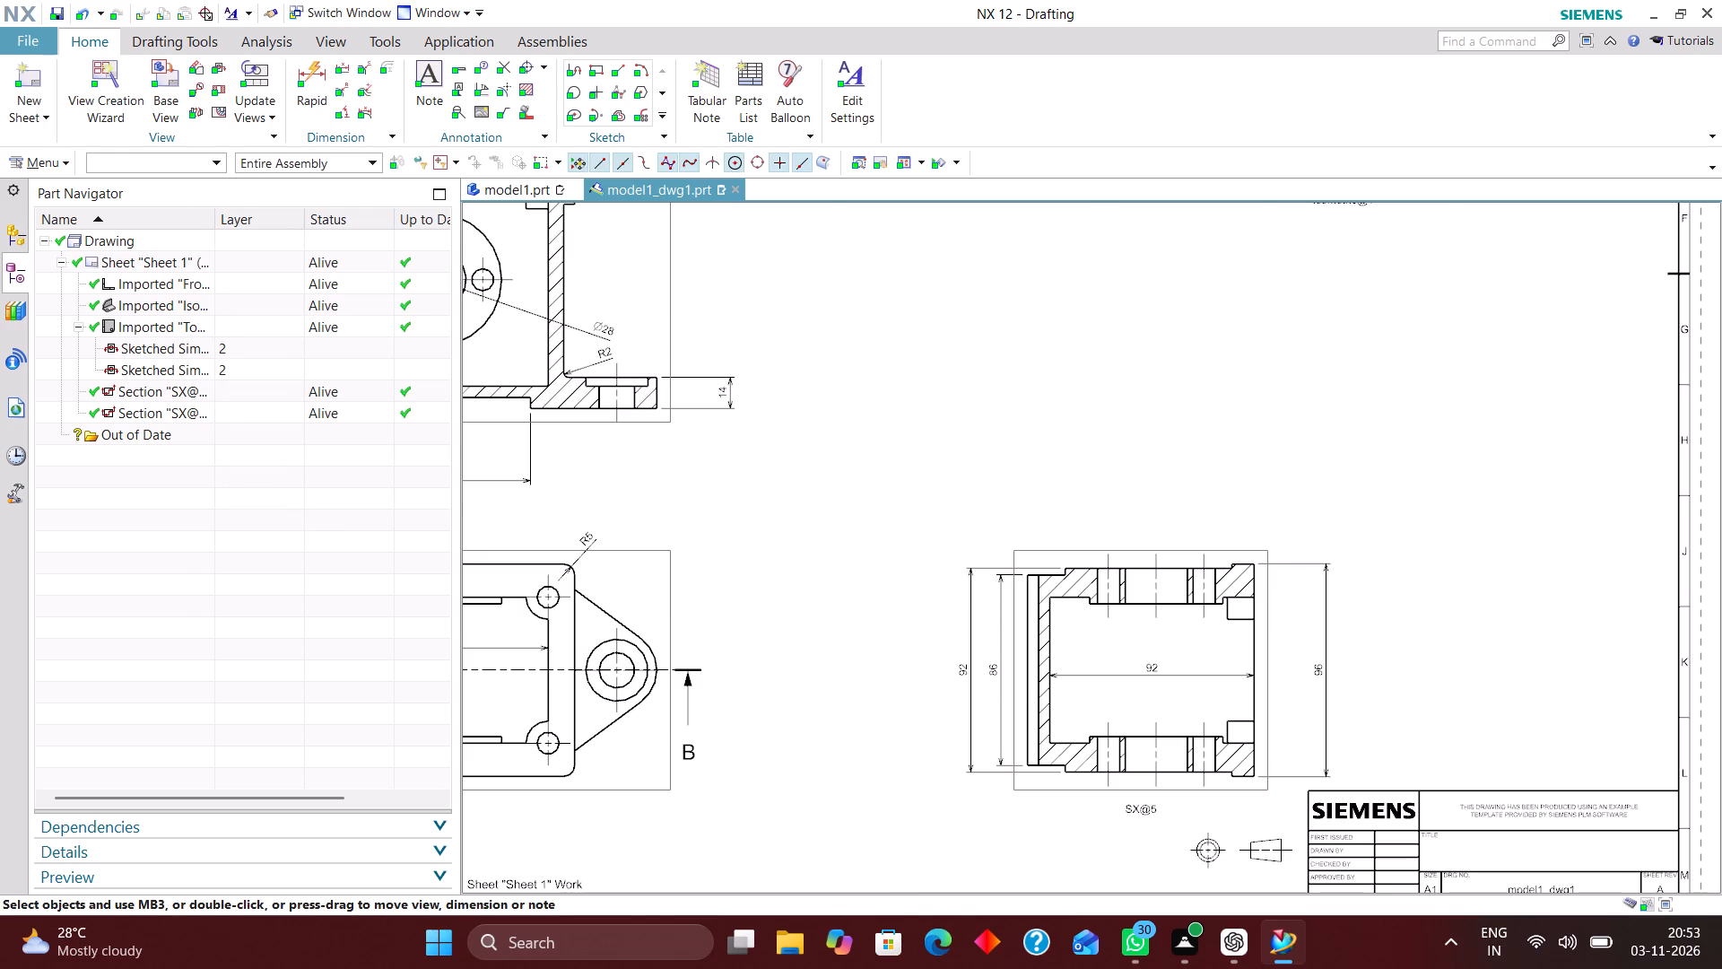
Change section B-B's view label type from letter to Name.
{"action": "scroll", "coordinate": [1010, 735], "scroll_direction": "down", "scroll_amount": 3}
{"action": "scroll", "coordinate": [726, 718], "scroll_direction": "down", "scroll_amount": 2}
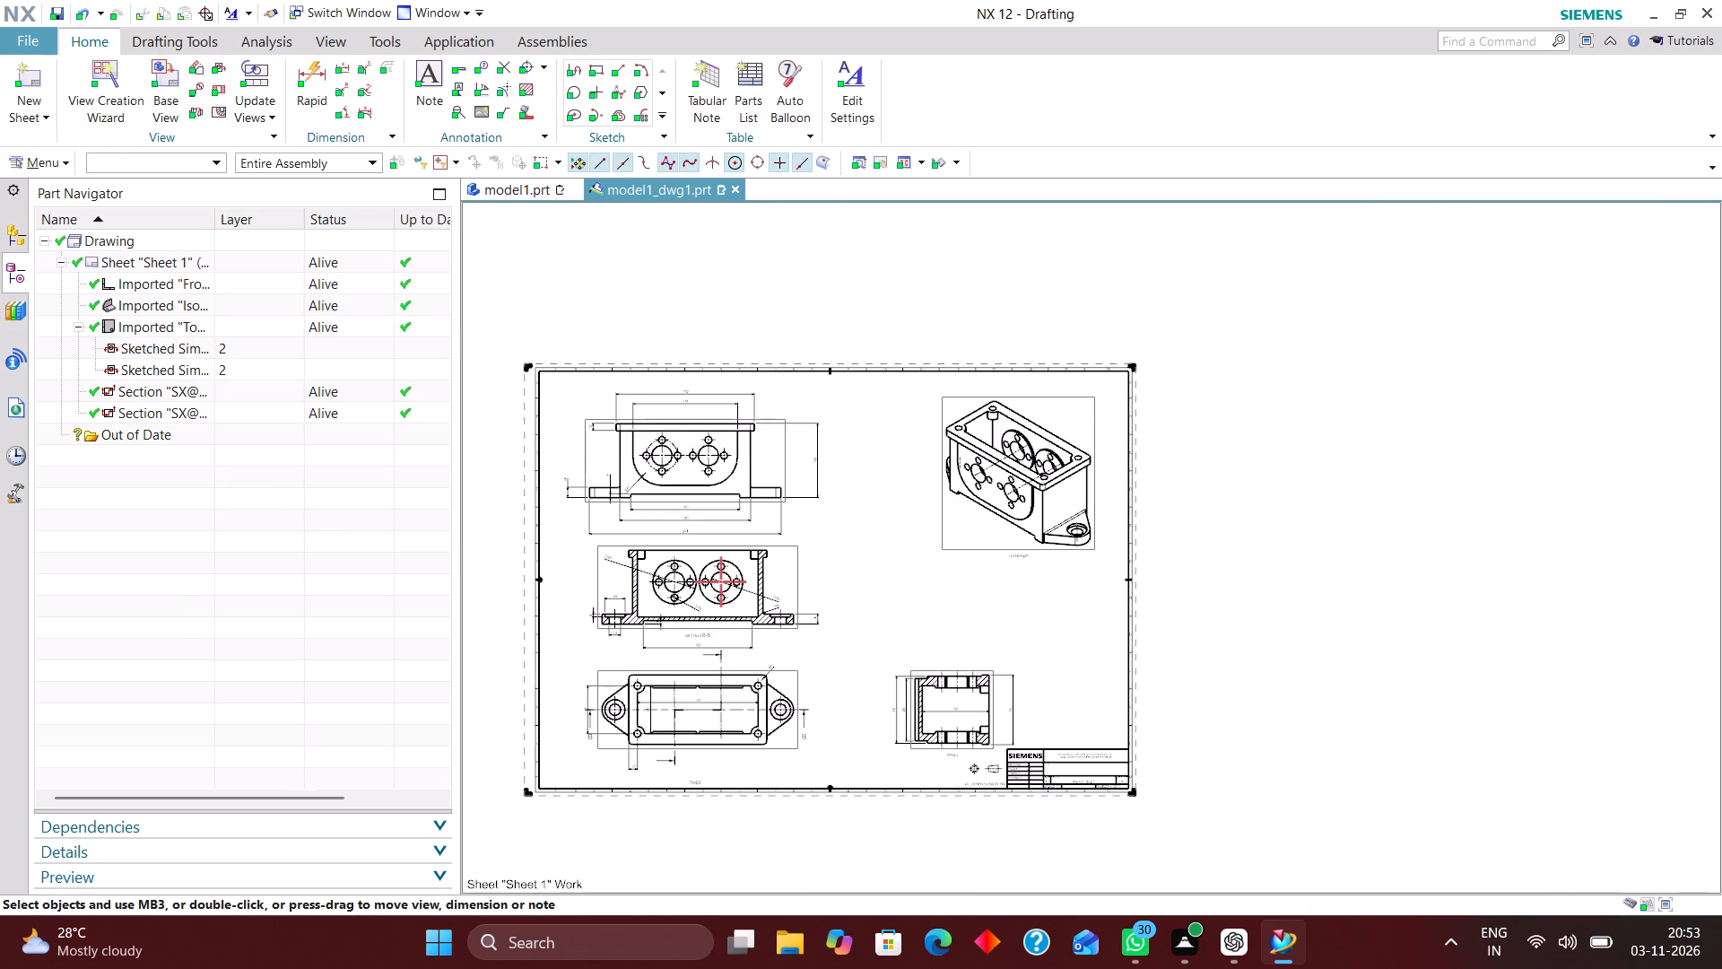
{"action": "scroll", "coordinate": [700, 512], "scroll_direction": "up", "scroll_amount": 3}
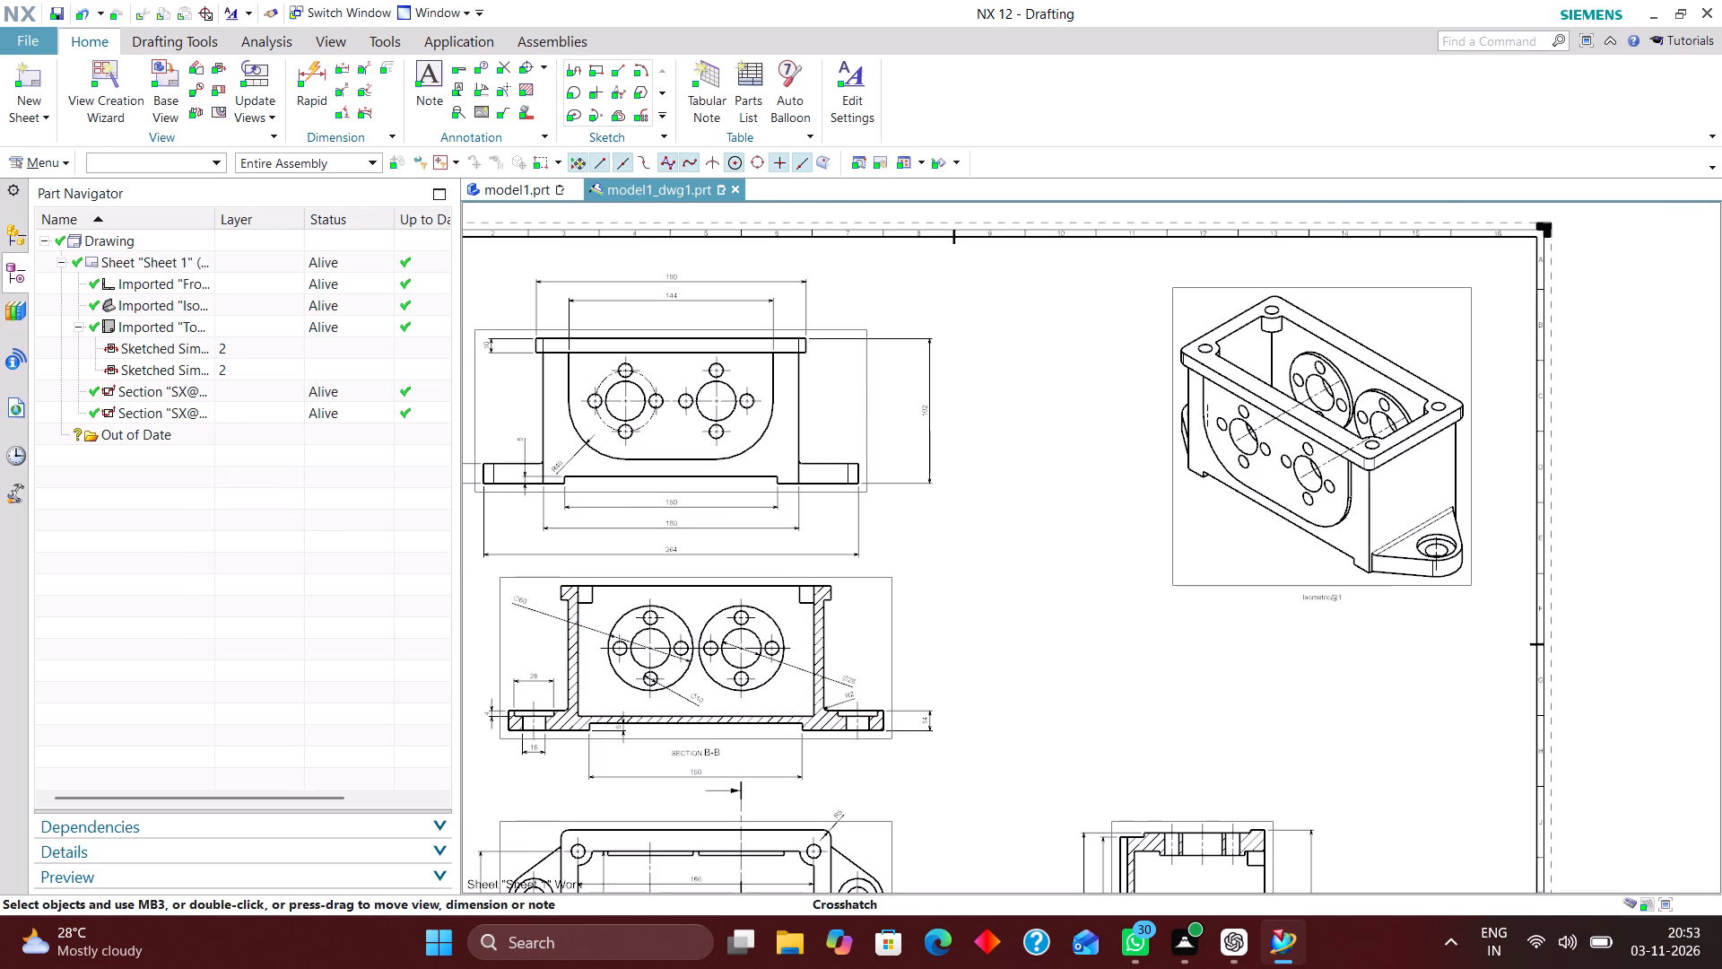
{"action": "right_click", "coordinate": [778, 738]}
{"action": "left_click", "coordinate": [860, 379]}
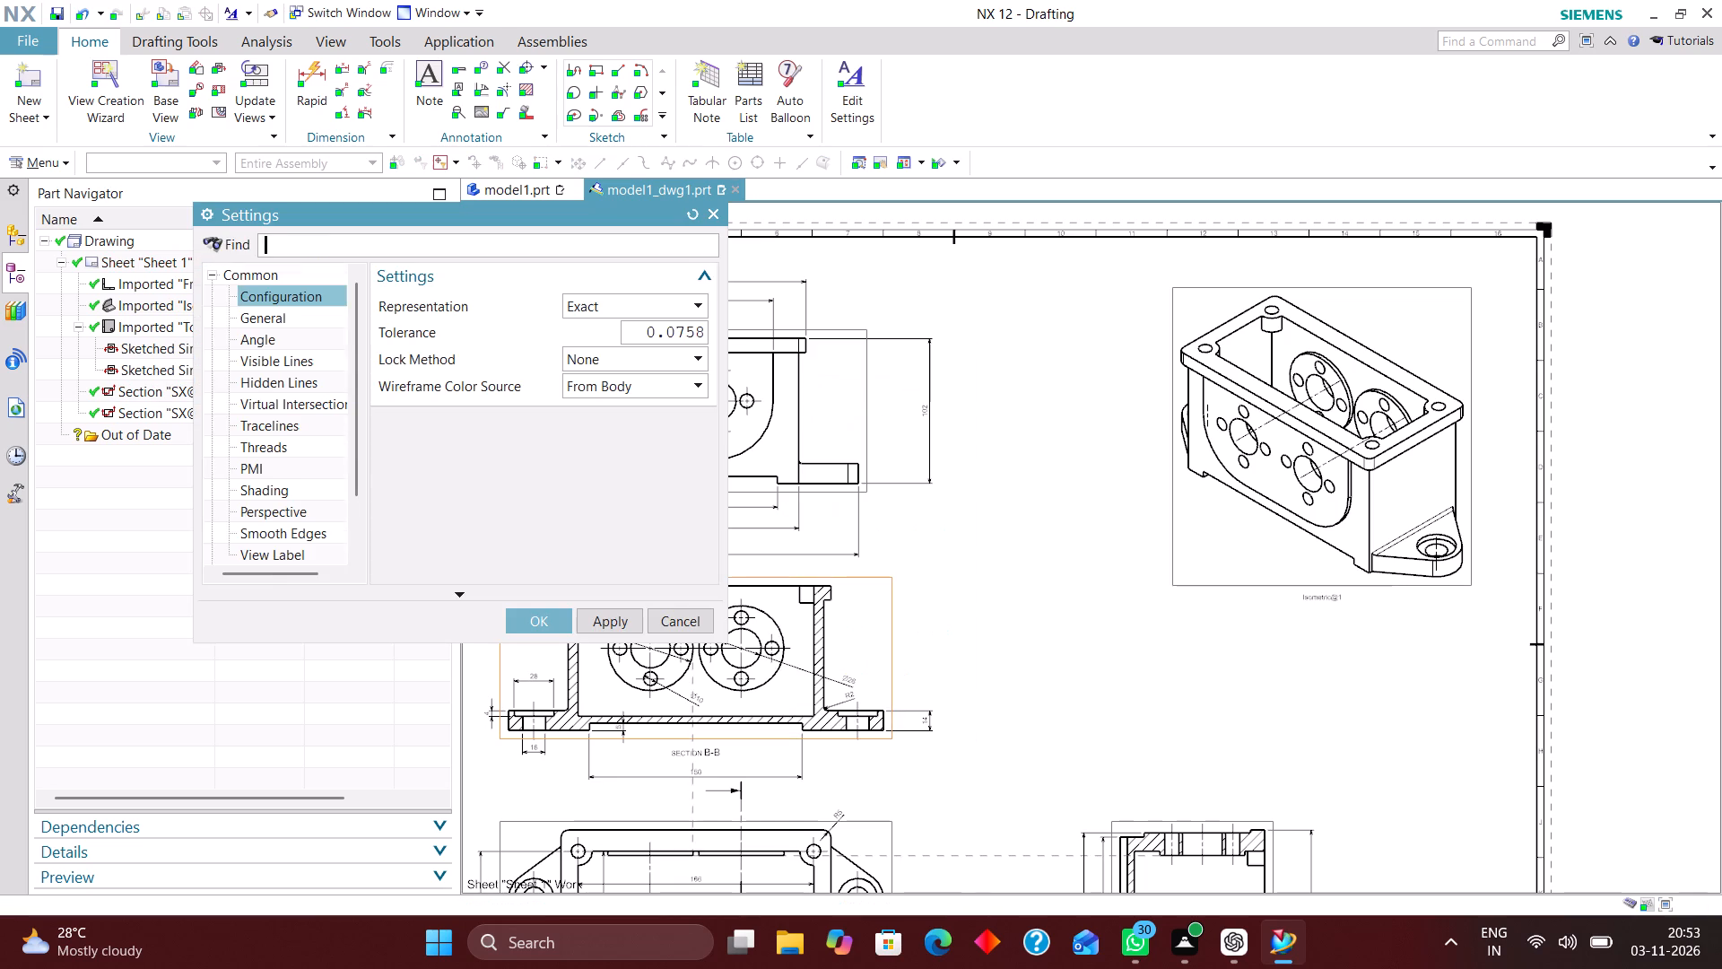
{"action": "scroll", "coordinate": [304, 488], "scroll_direction": "down", "scroll_amount": 5}
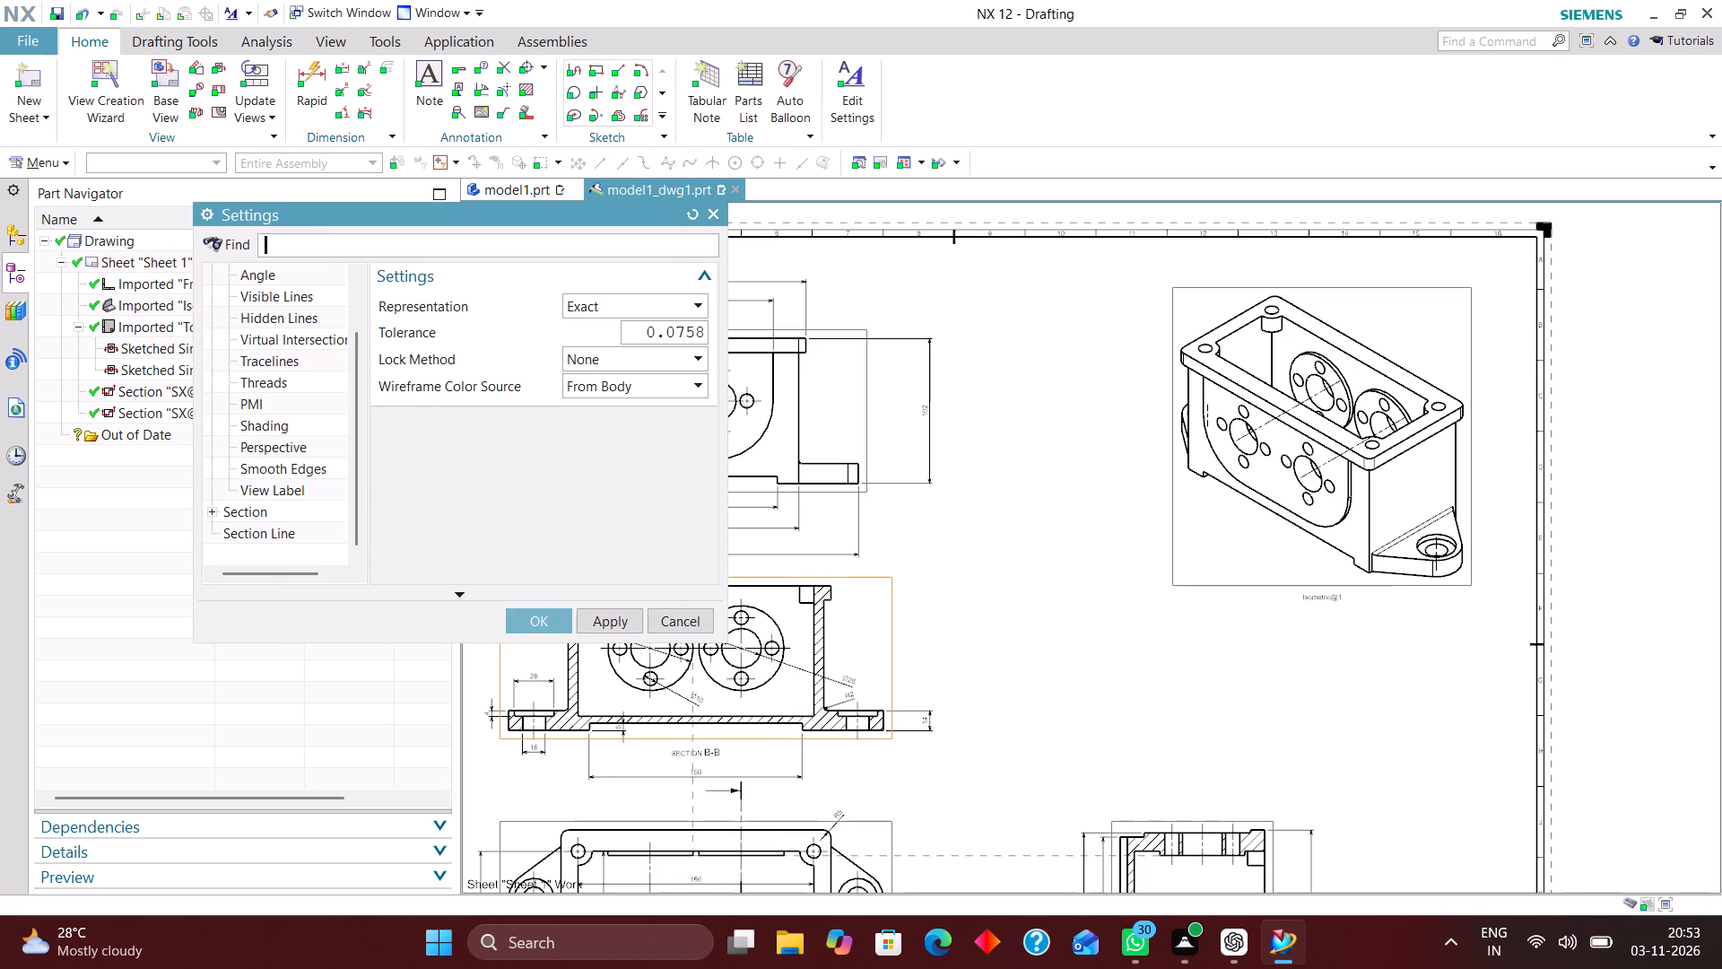
{"action": "left_click", "coordinate": [286, 512]}
{"action": "scroll", "coordinate": [310, 471], "scroll_direction": "down", "scroll_amount": 2}
{"action": "left_click", "coordinate": [282, 510]}
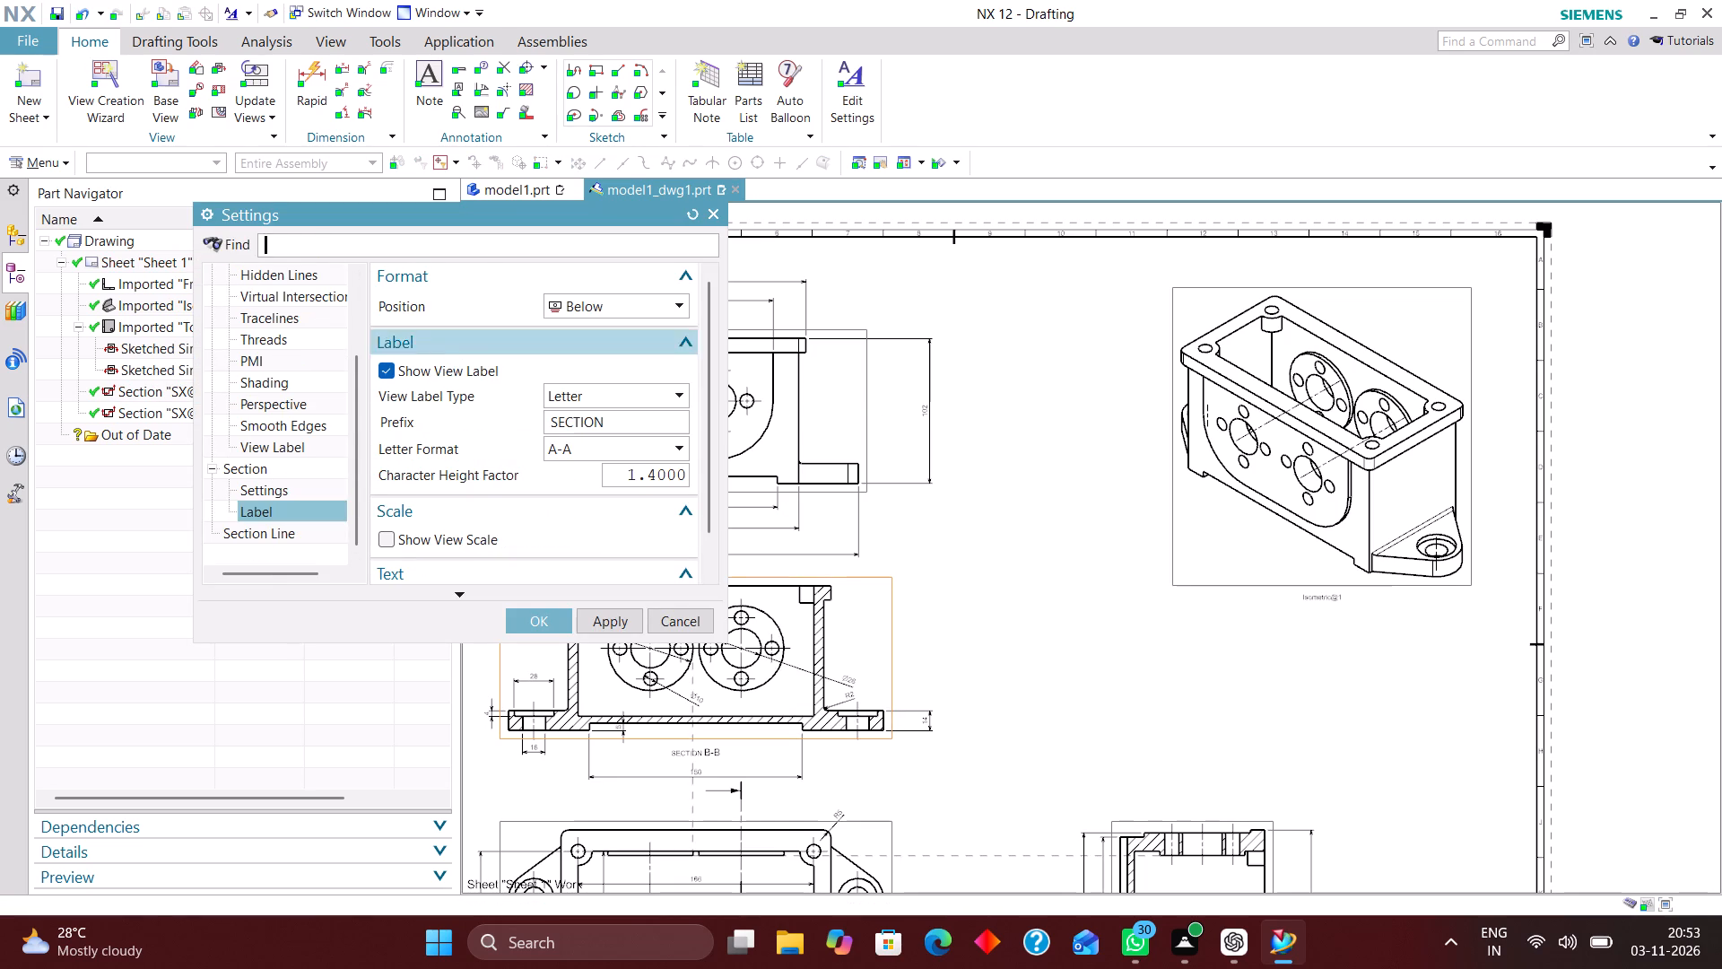
{"action": "left_click", "coordinate": [605, 398]}
{"action": "left_click", "coordinate": [590, 418]}
{"action": "left_click", "coordinate": [535, 616]}
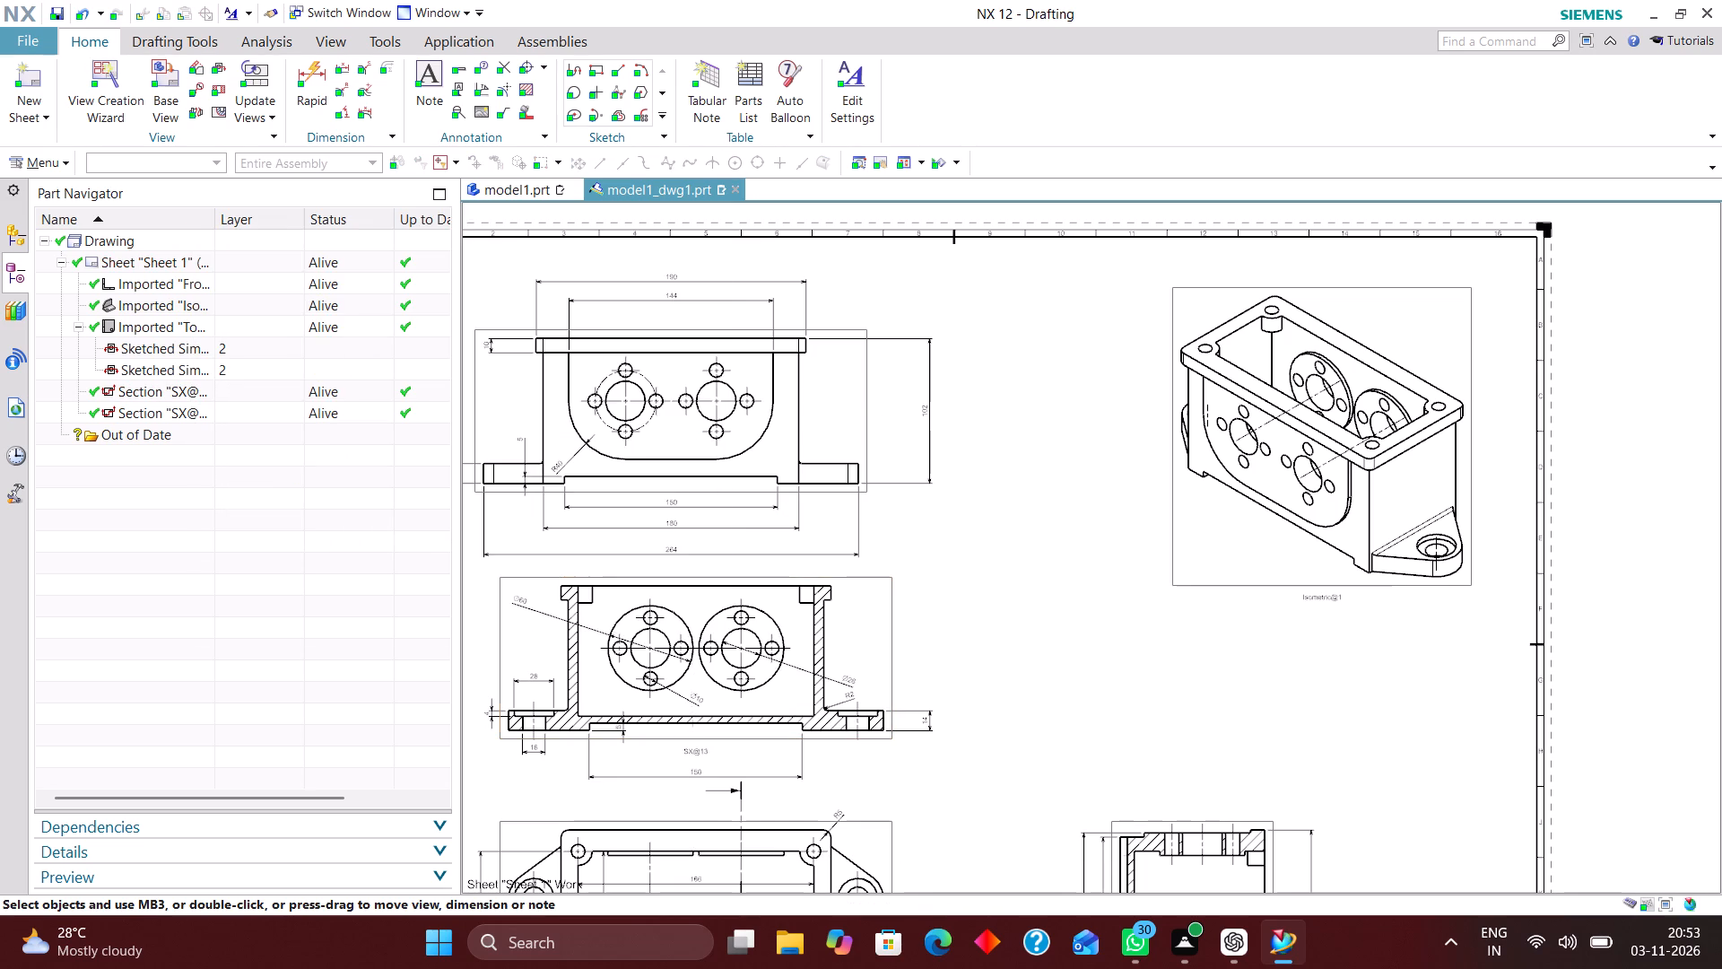
Show the view label below the front view, with its label type set to Name.
{"action": "scroll", "coordinate": [773, 719], "scroll_direction": "down", "scroll_amount": 2}
{"action": "scroll", "coordinate": [717, 558], "scroll_direction": "up", "scroll_amount": 5}
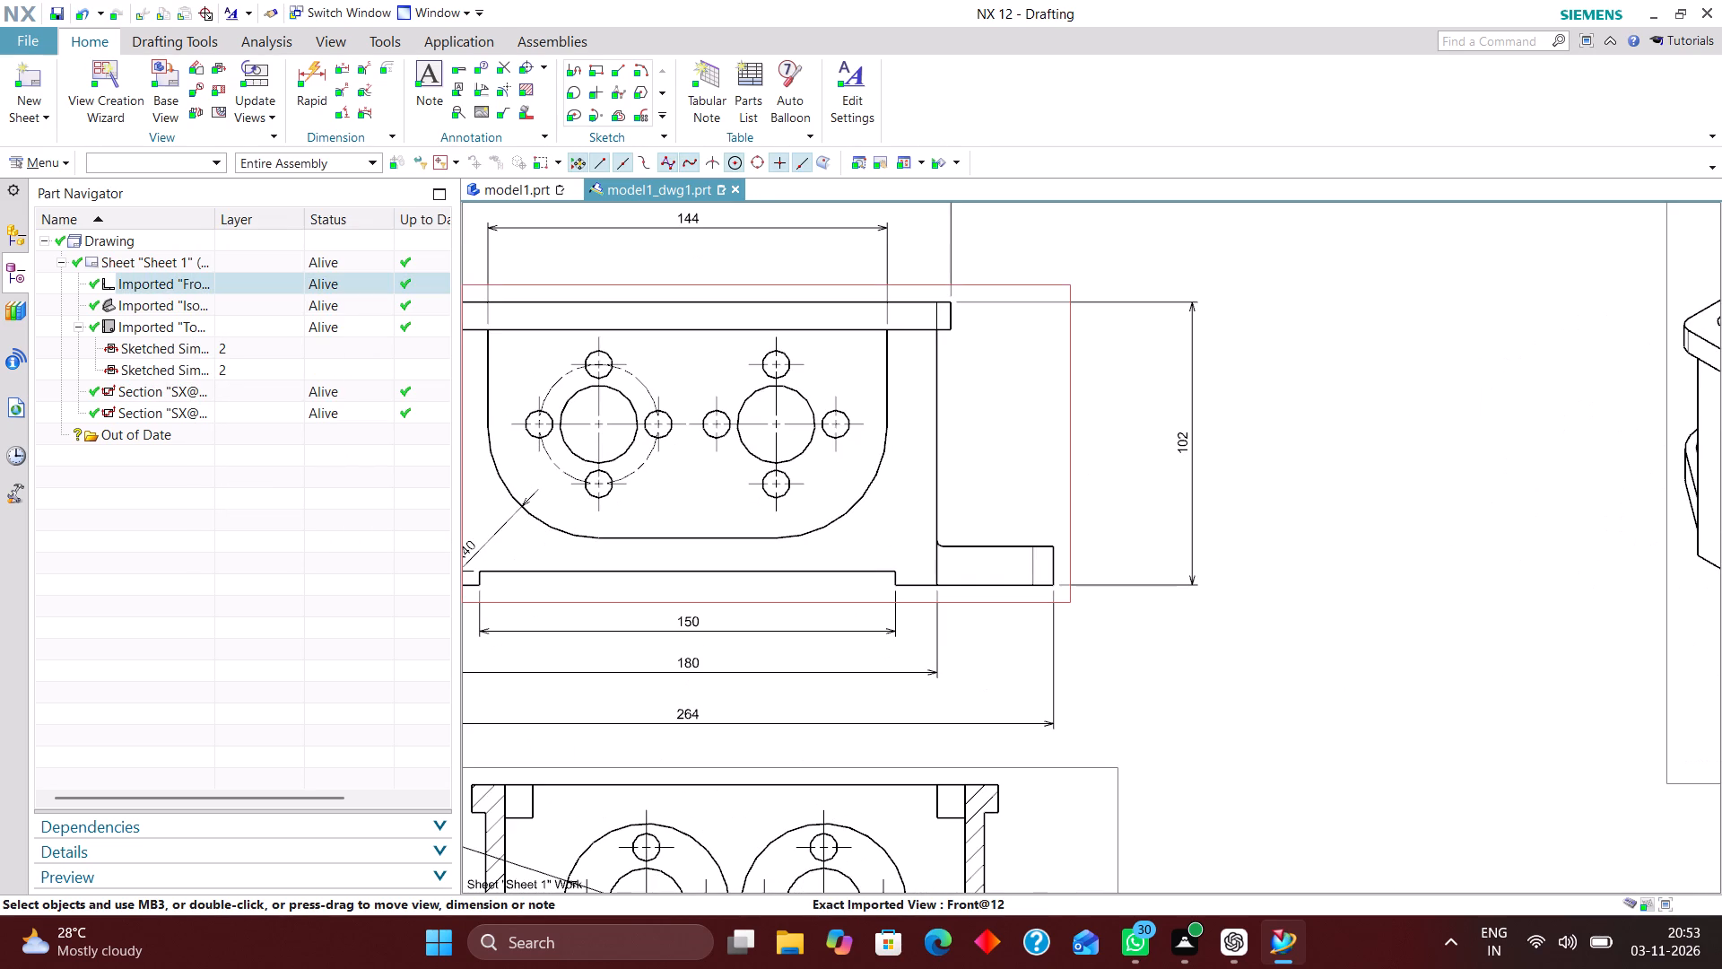
{"action": "scroll", "coordinate": [761, 607], "scroll_direction": "down", "scroll_amount": 3}
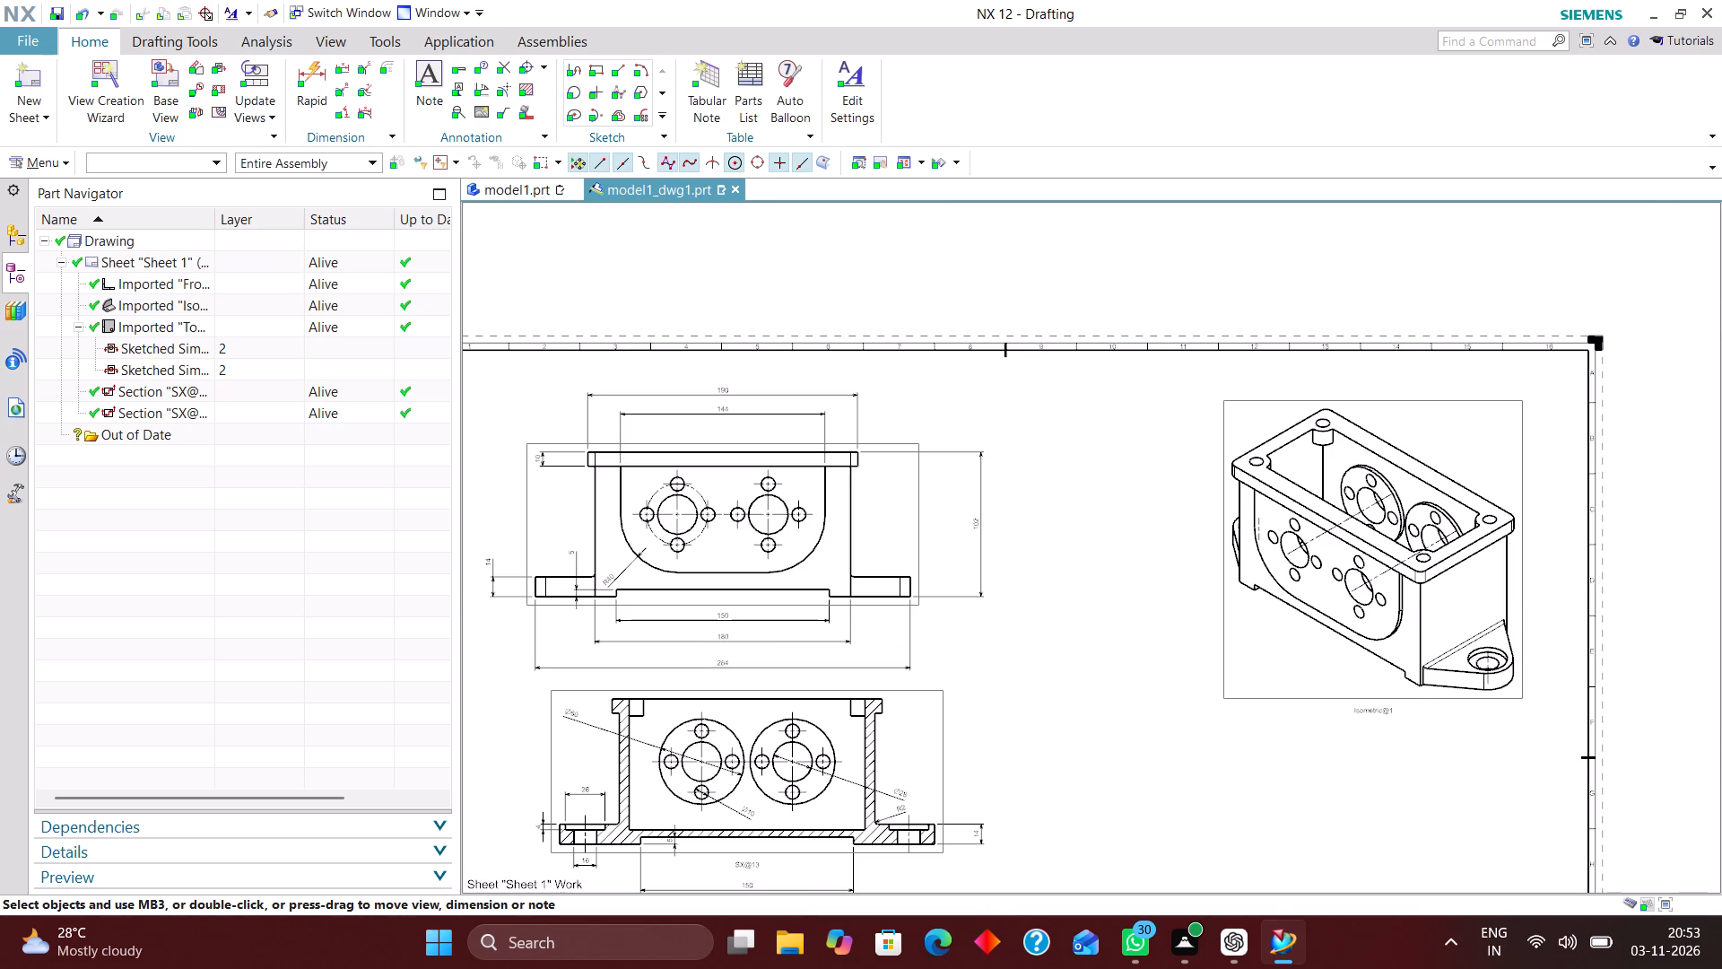
{"action": "scroll", "coordinate": [862, 609], "scroll_direction": "up", "scroll_amount": 2}
{"action": "right_click", "coordinate": [867, 607]}
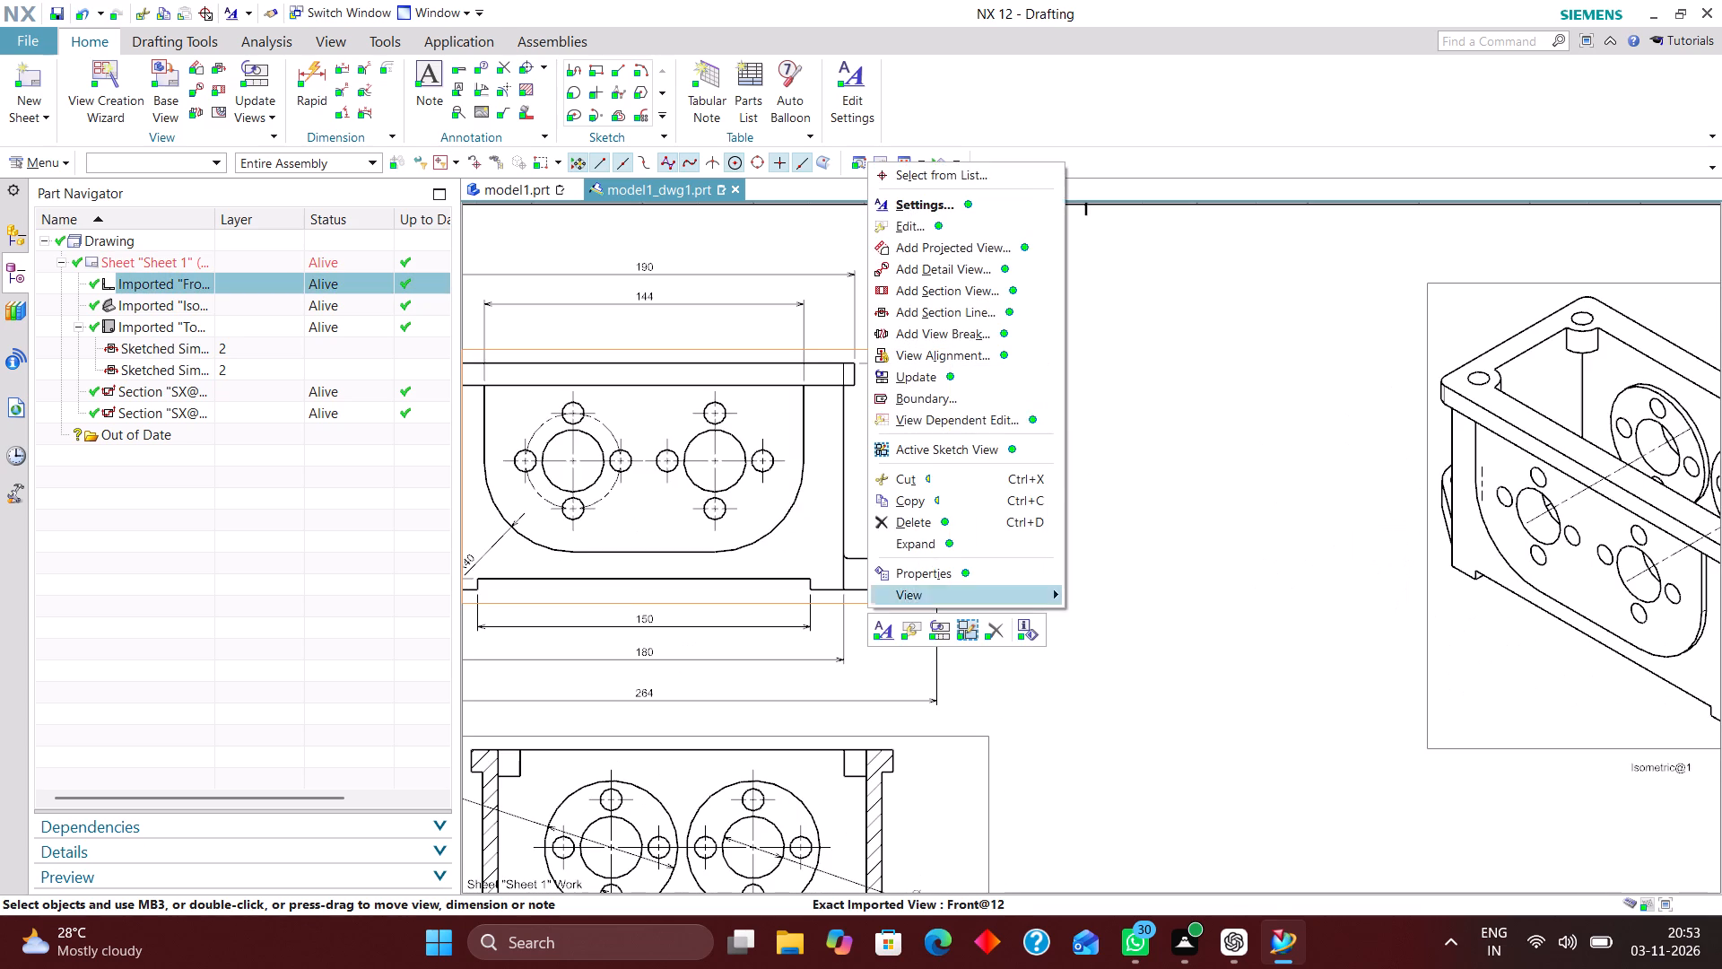
{"action": "left_click", "coordinate": [965, 208]}
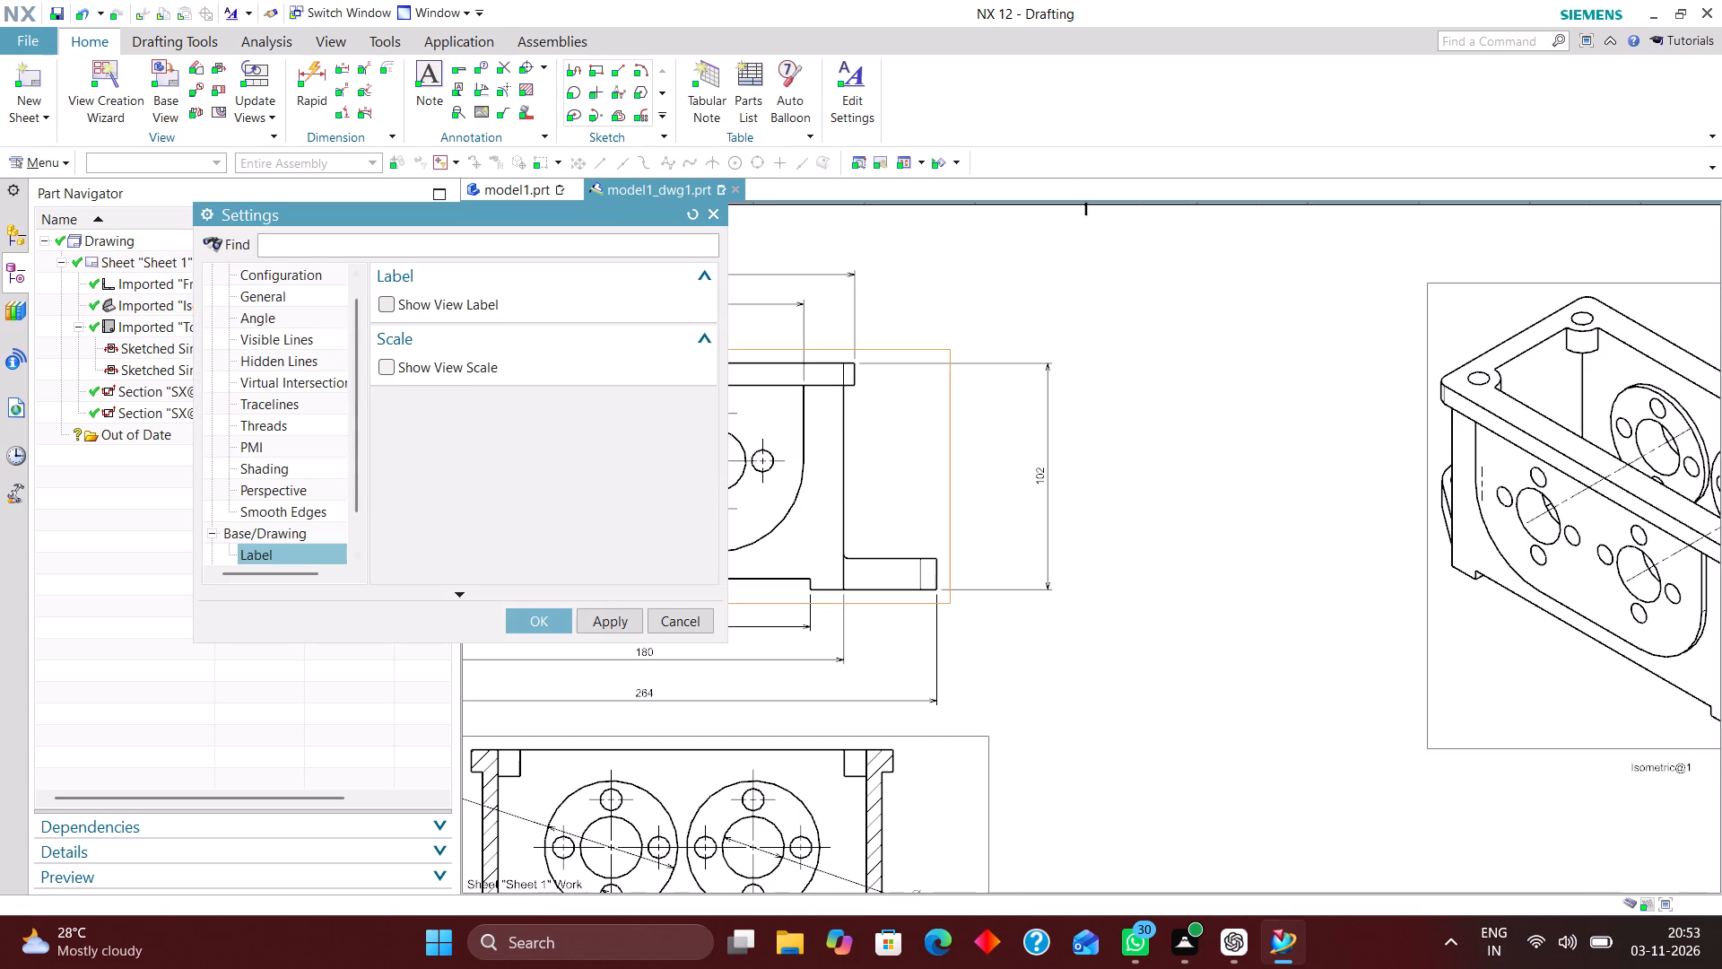
{"action": "left_click", "coordinate": [389, 304]}
{"action": "left_click", "coordinate": [643, 400]}
{"action": "left_click", "coordinate": [624, 414]}
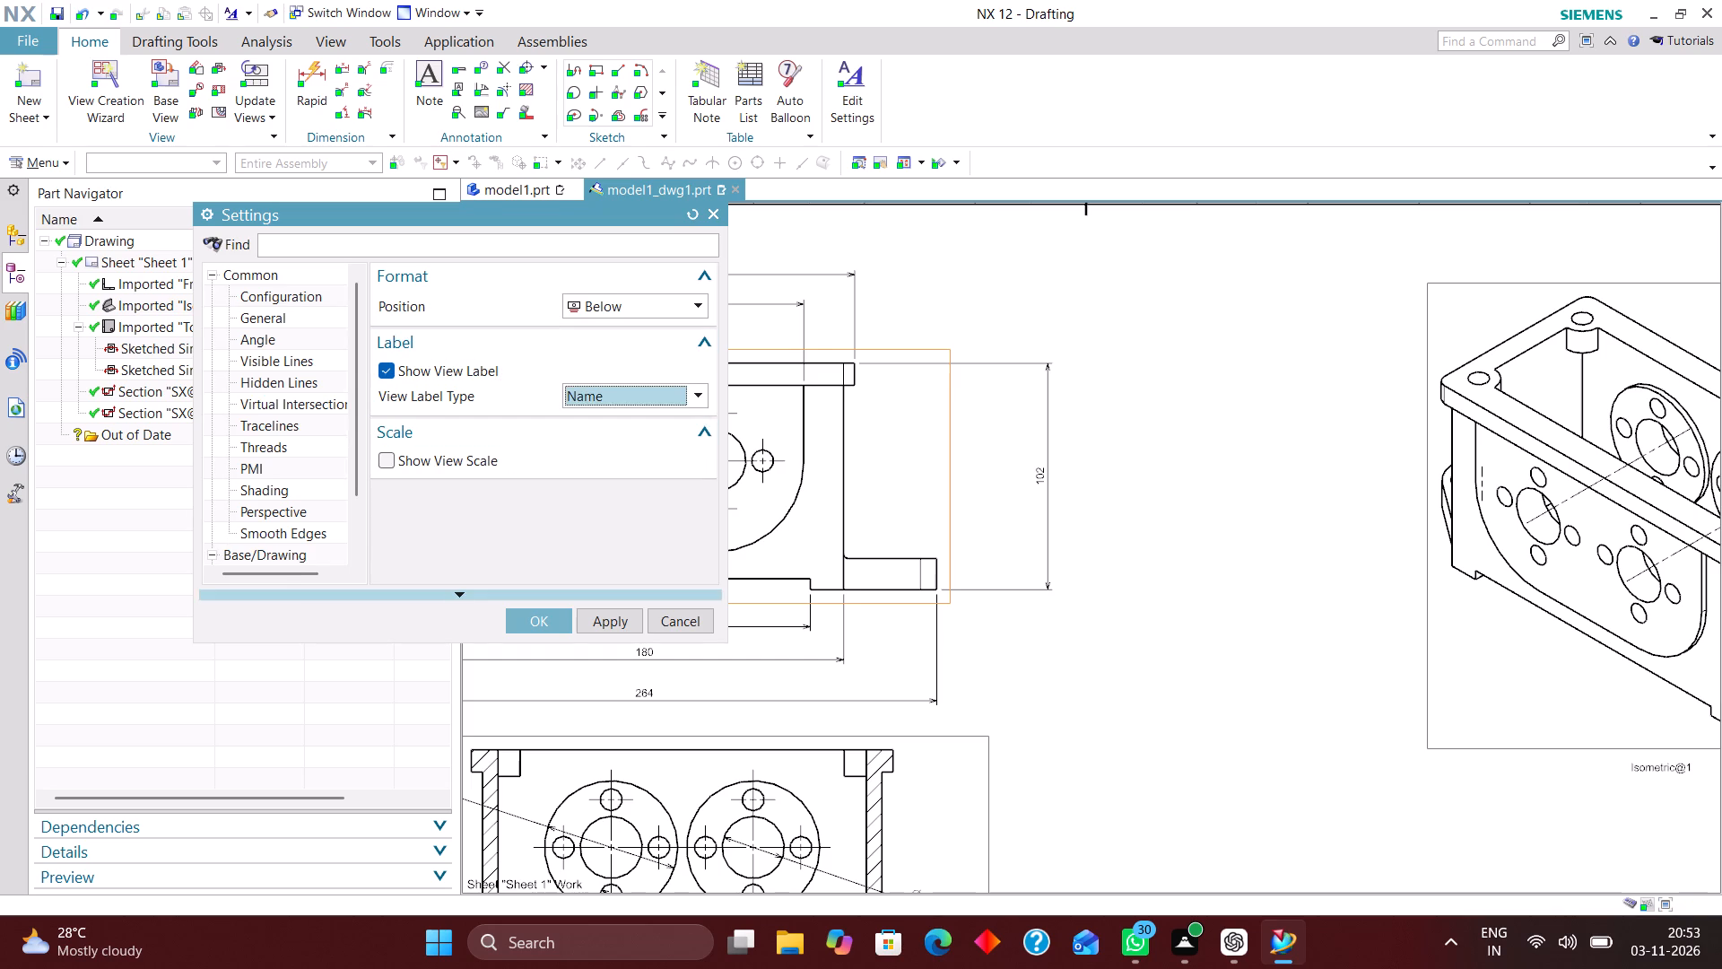
{"action": "left_click", "coordinate": [544, 611]}
Separate the front view's label from the 150 dimension by lowering the dimension and shifting the label right.
{"action": "scroll", "coordinate": [674, 662], "scroll_direction": "down", "scroll_amount": 1}
{"action": "scroll", "coordinate": [672, 664], "scroll_direction": "up", "scroll_amount": 3}
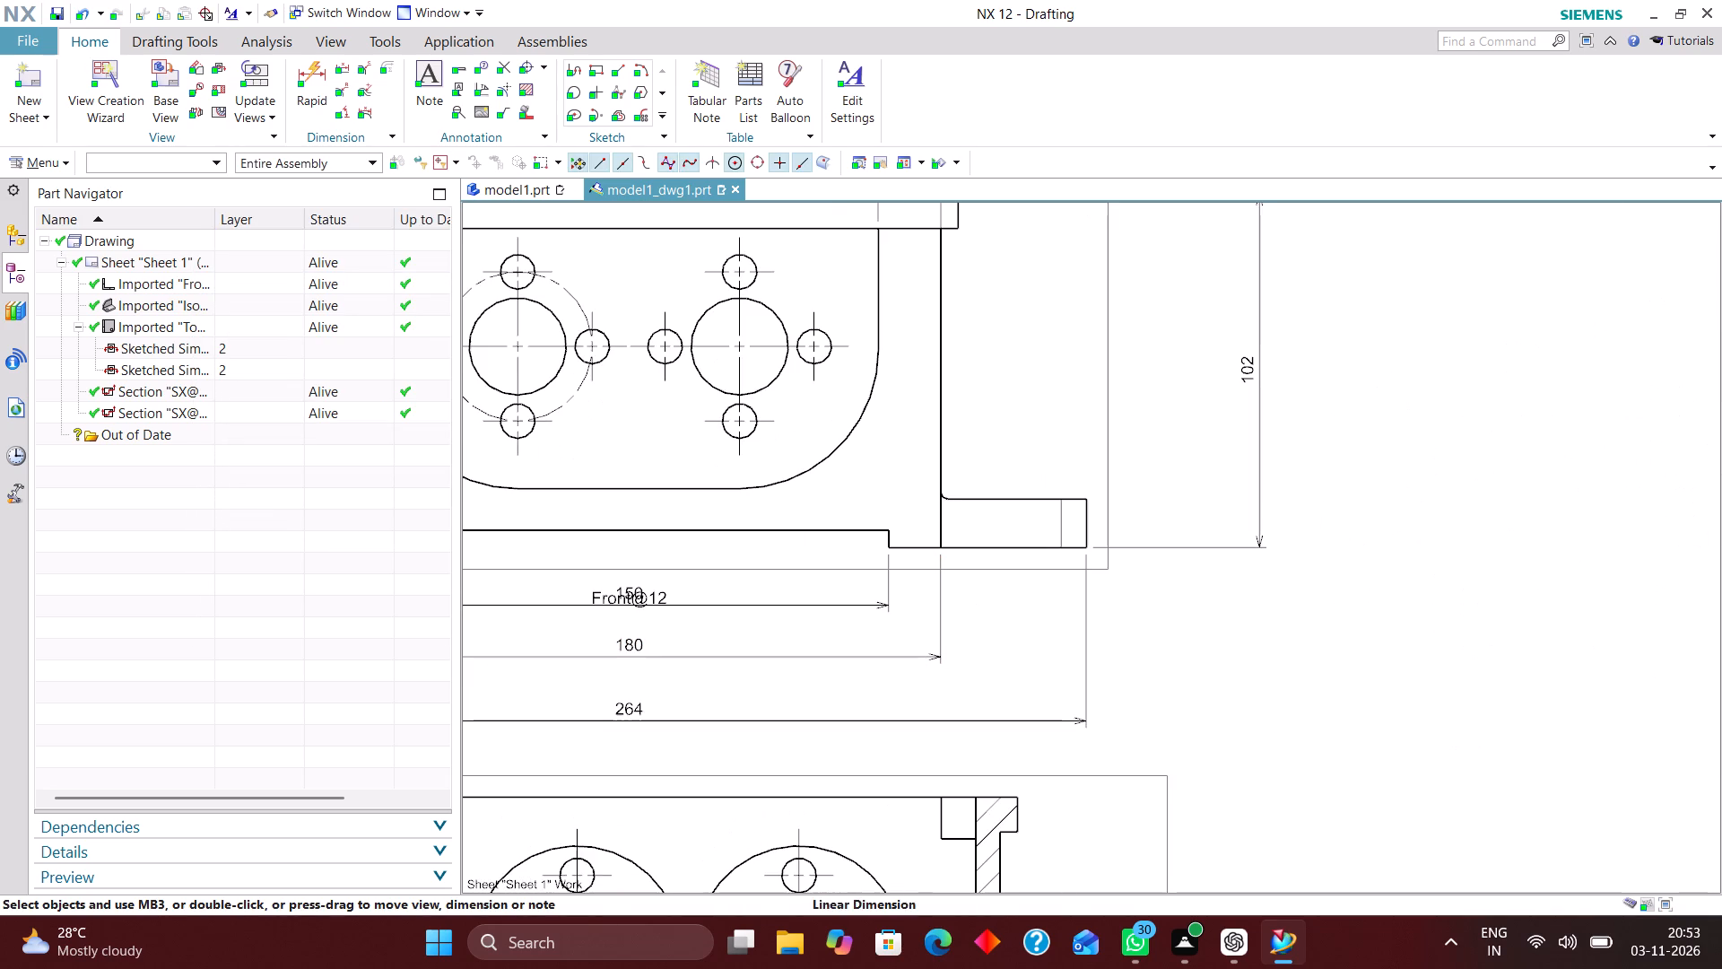
{"action": "left_click_drag", "start_coordinate": [645, 599], "coordinate": [673, 615]}
{"action": "left_click_drag", "start_coordinate": [642, 589], "coordinate": [728, 588]}
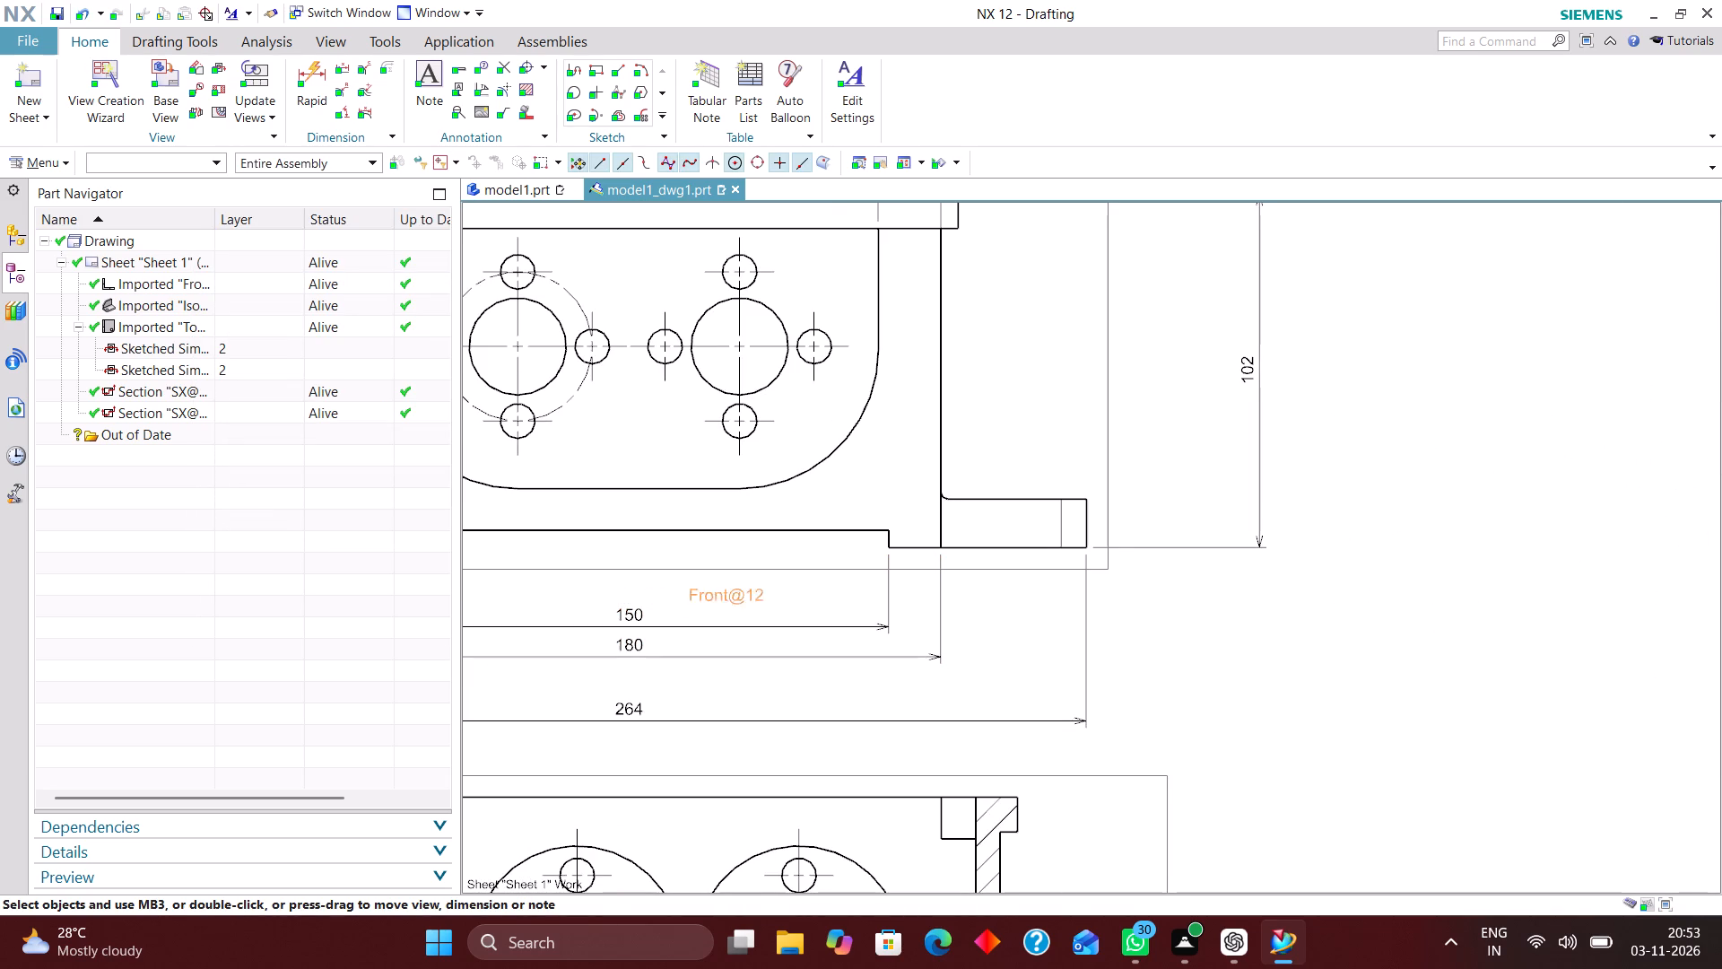
Move the front view's label beyond its bottom-right foot and bring the 150, 180 and 102 dimensions closer to the view.
{"action": "left_click_drag", "start_coordinate": [728, 588], "coordinate": [1185, 616]}
{"action": "left_click_drag", "start_coordinate": [639, 618], "coordinate": [640, 588]}
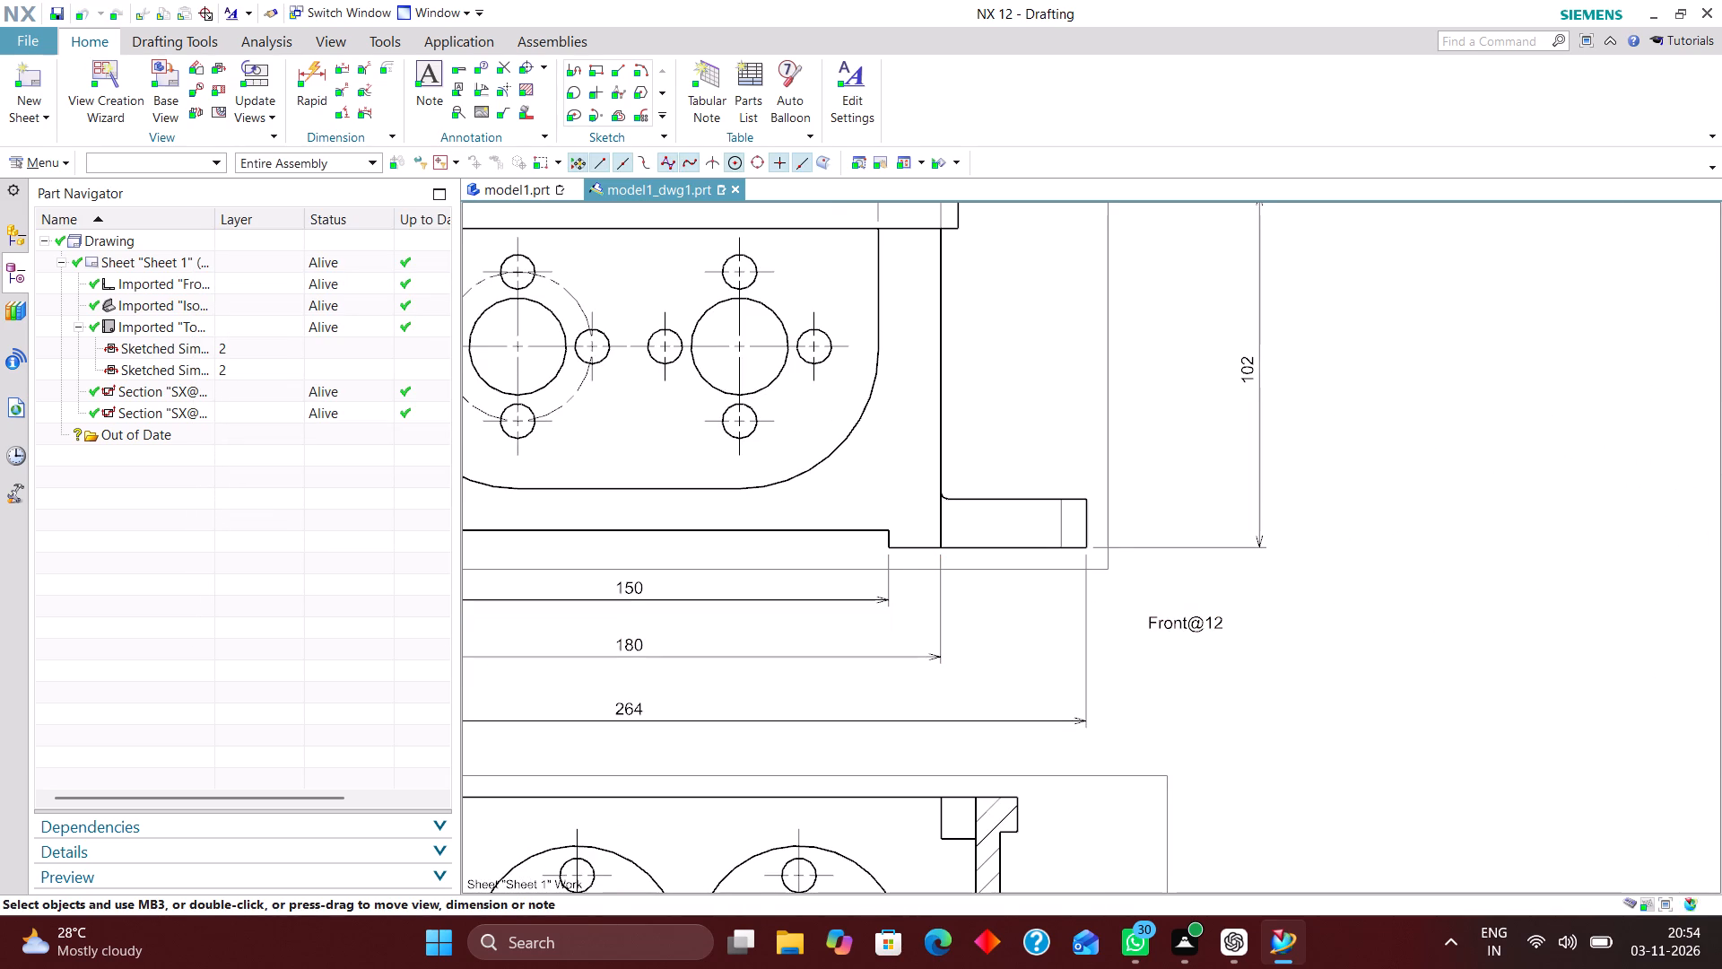
{"action": "left_click_drag", "start_coordinate": [626, 652], "coordinate": [626, 631]}
{"action": "left_click_drag", "start_coordinate": [644, 716], "coordinate": [629, 691]}
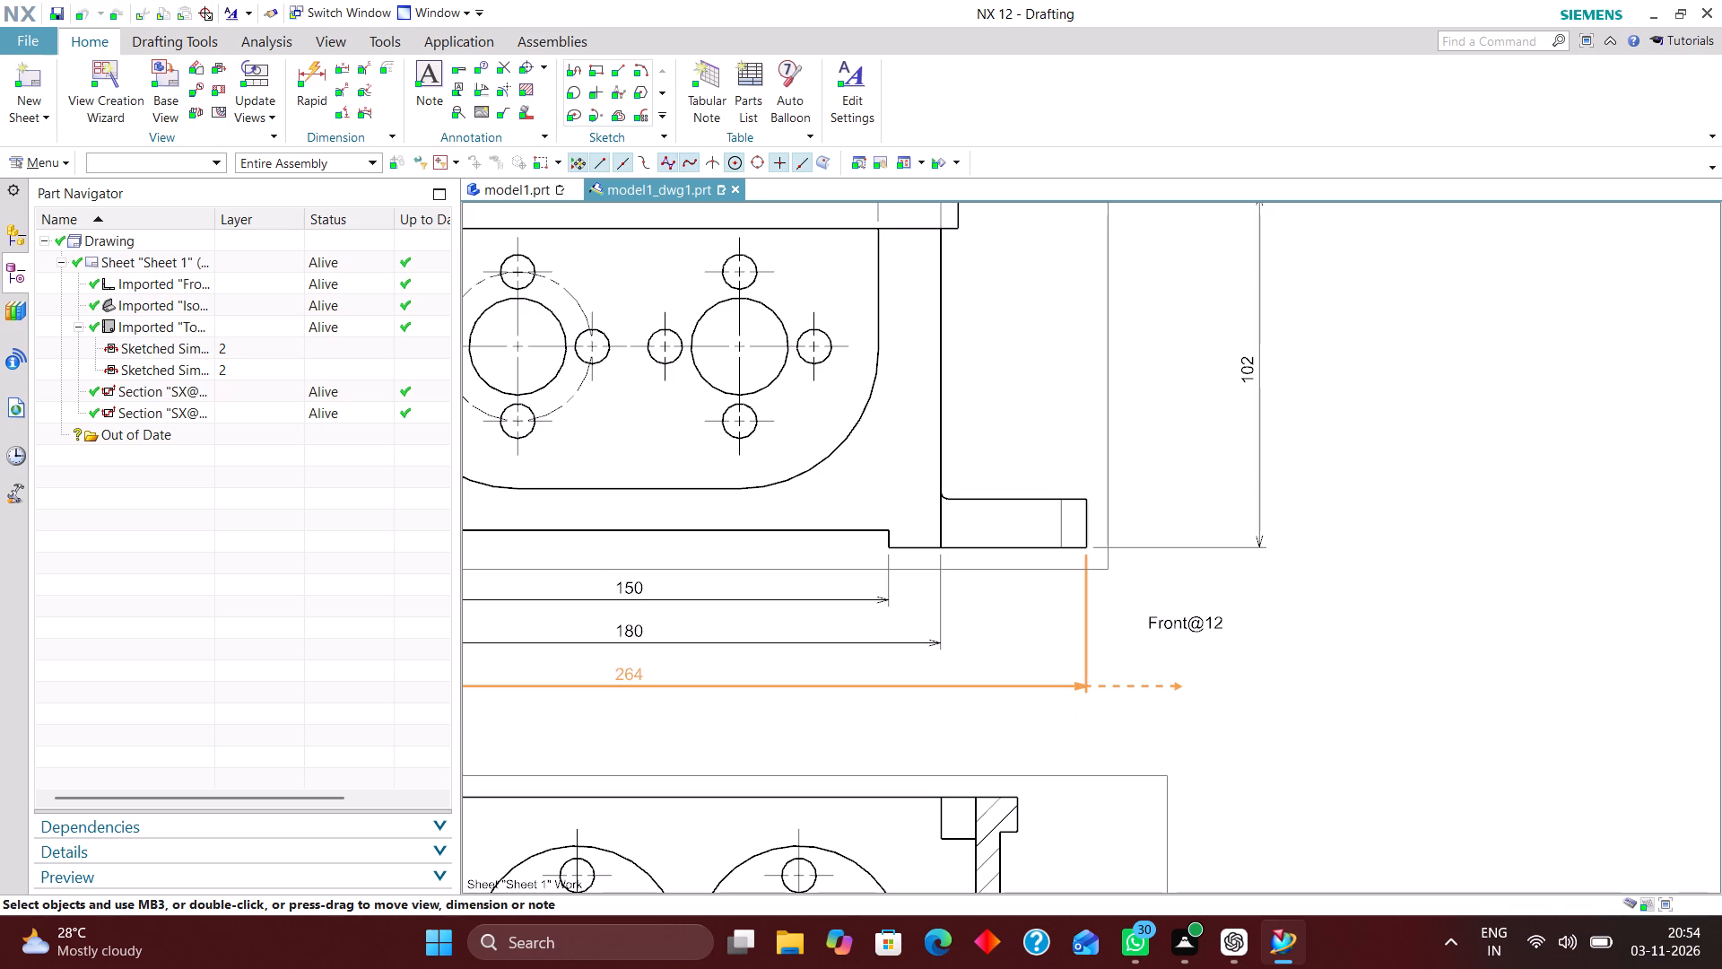
{"action": "left_click_drag", "start_coordinate": [629, 691], "coordinate": [619, 694]}
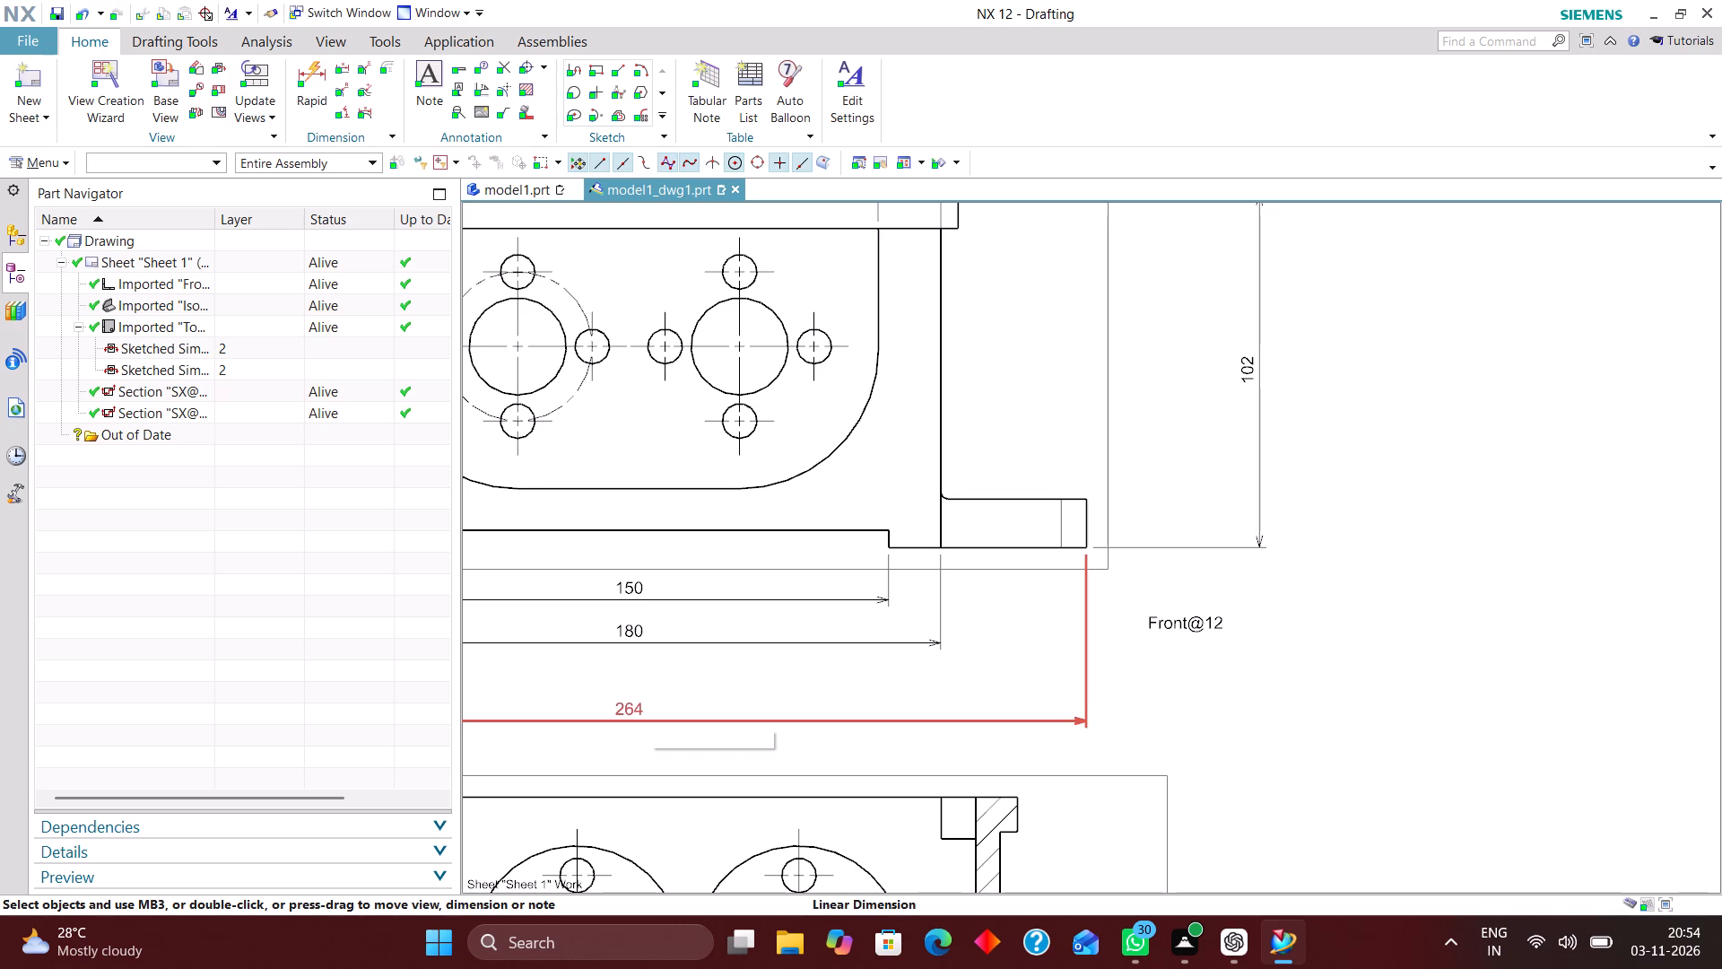
{"action": "scroll", "coordinate": [934, 687], "scroll_direction": "down", "scroll_amount": 3}
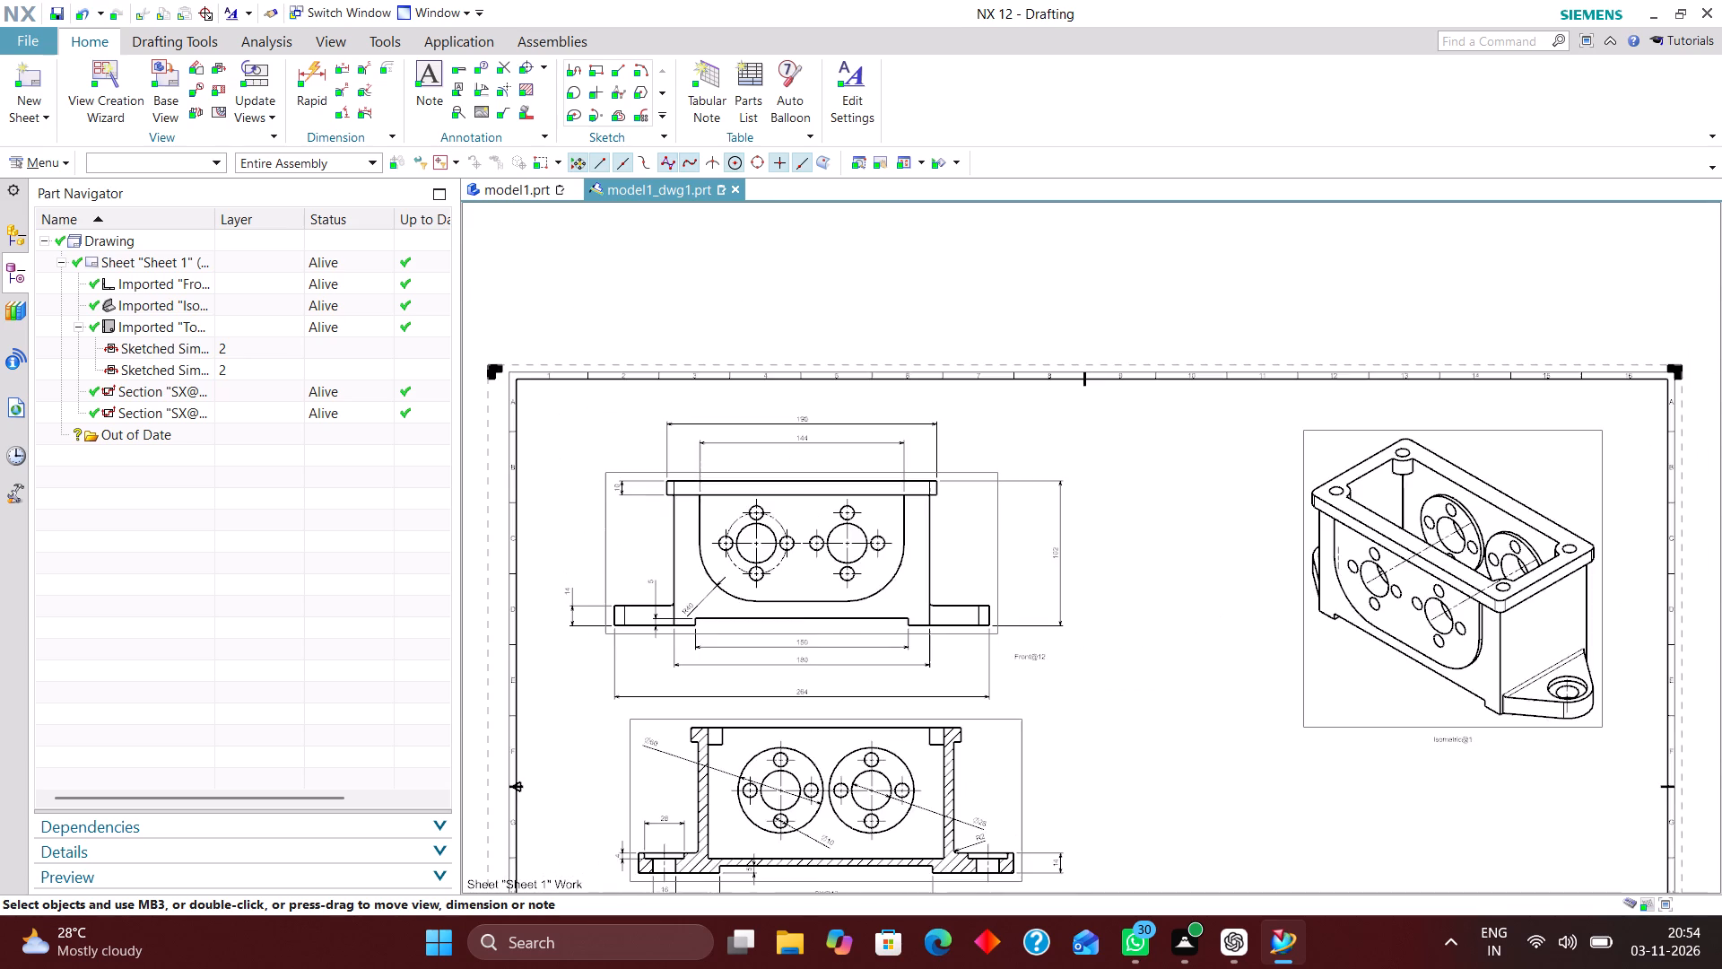
{"action": "scroll", "coordinate": [907, 675], "scroll_direction": "down", "scroll_amount": 1}
{"action": "scroll", "coordinate": [1104, 687], "scroll_direction": "up", "scroll_amount": 2}
{"action": "left_click_drag", "start_coordinate": [1027, 485], "coordinate": [980, 476]}
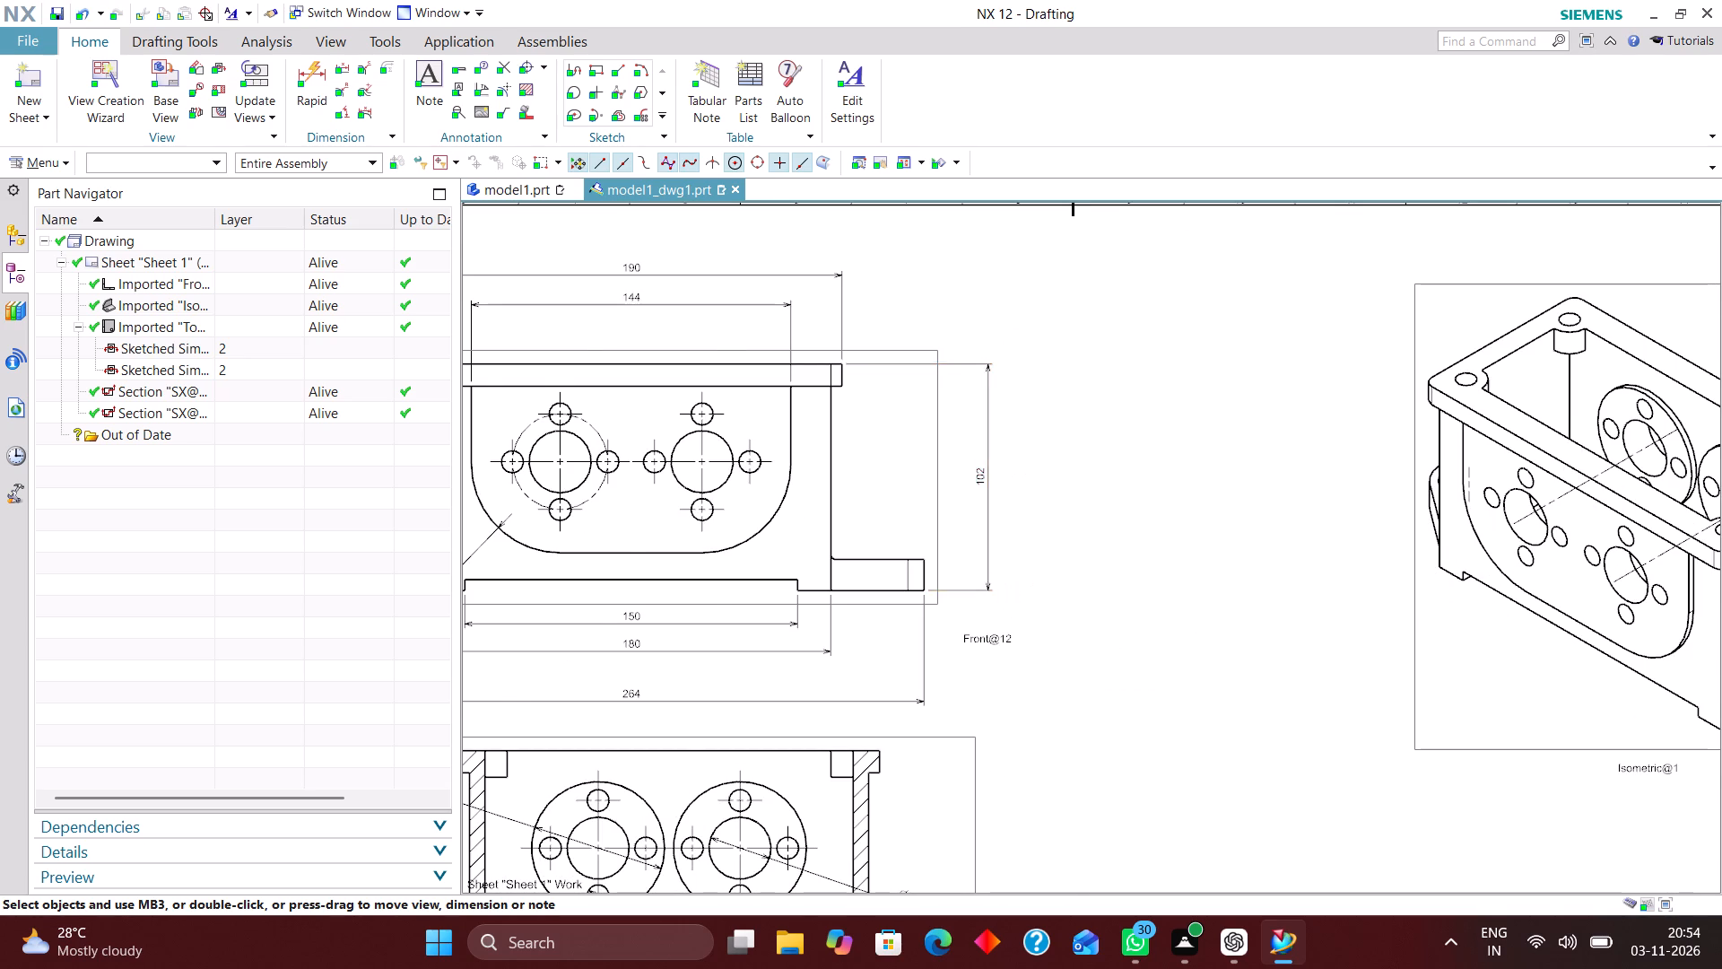
Add a radius dimension to the lower-right outer corner of the housing in the top view.
{"action": "scroll", "coordinate": [1055, 537], "scroll_direction": "down", "scroll_amount": 1}
{"action": "right_click_drag", "start_coordinate": [1189, 495], "coordinate": [1056, 618]}
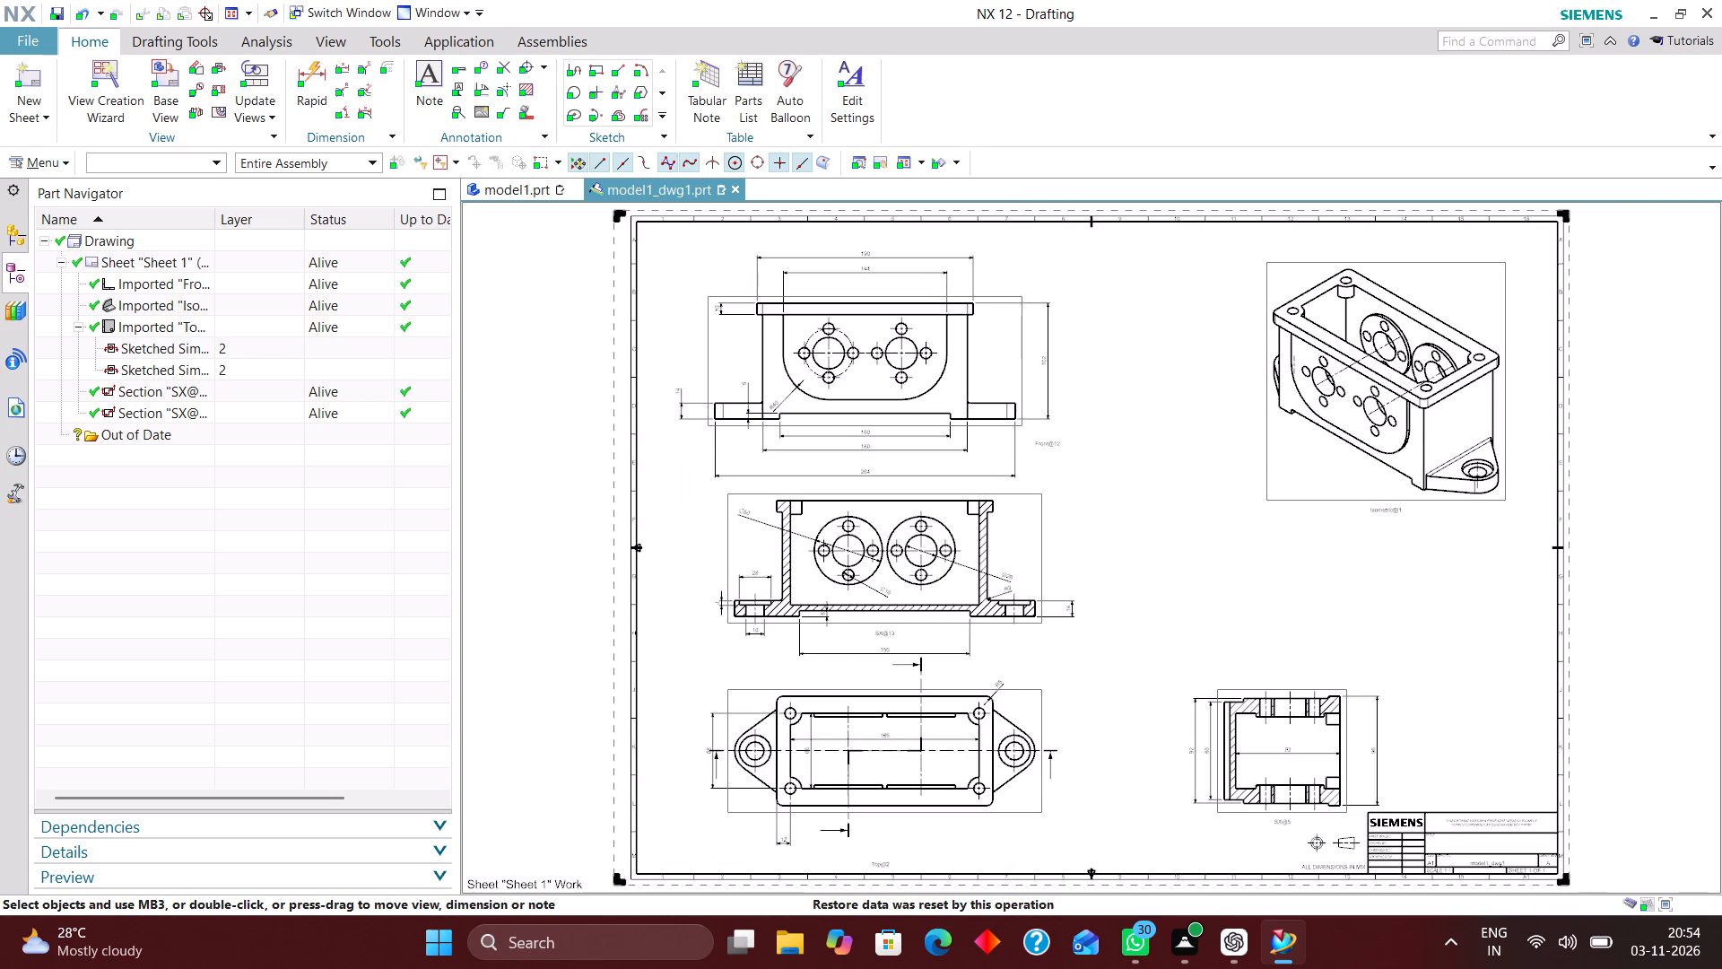
{"action": "scroll", "coordinate": [1389, 633], "scroll_direction": "up", "scroll_amount": 2}
{"action": "scroll", "coordinate": [1038, 639], "scroll_direction": "down", "scroll_amount": 2}
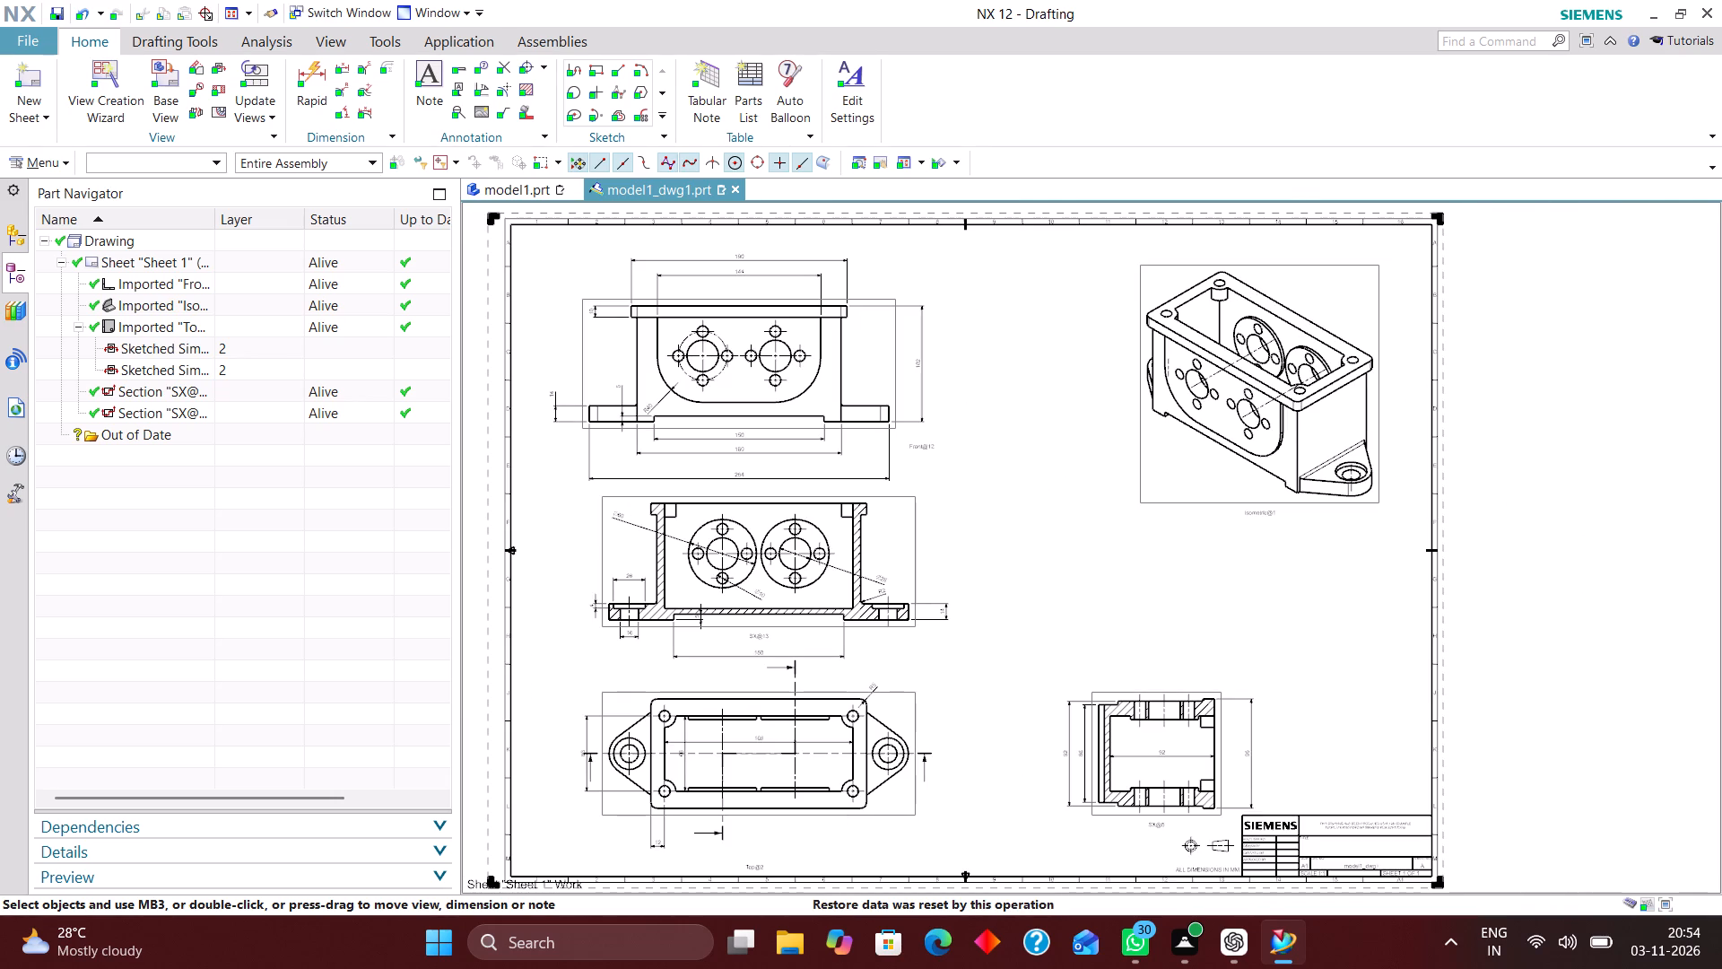
{"action": "scroll", "coordinate": [993, 593], "scroll_direction": "down", "scroll_amount": 1}
{"action": "scroll", "coordinate": [964, 734], "scroll_direction": "up", "scroll_amount": 3}
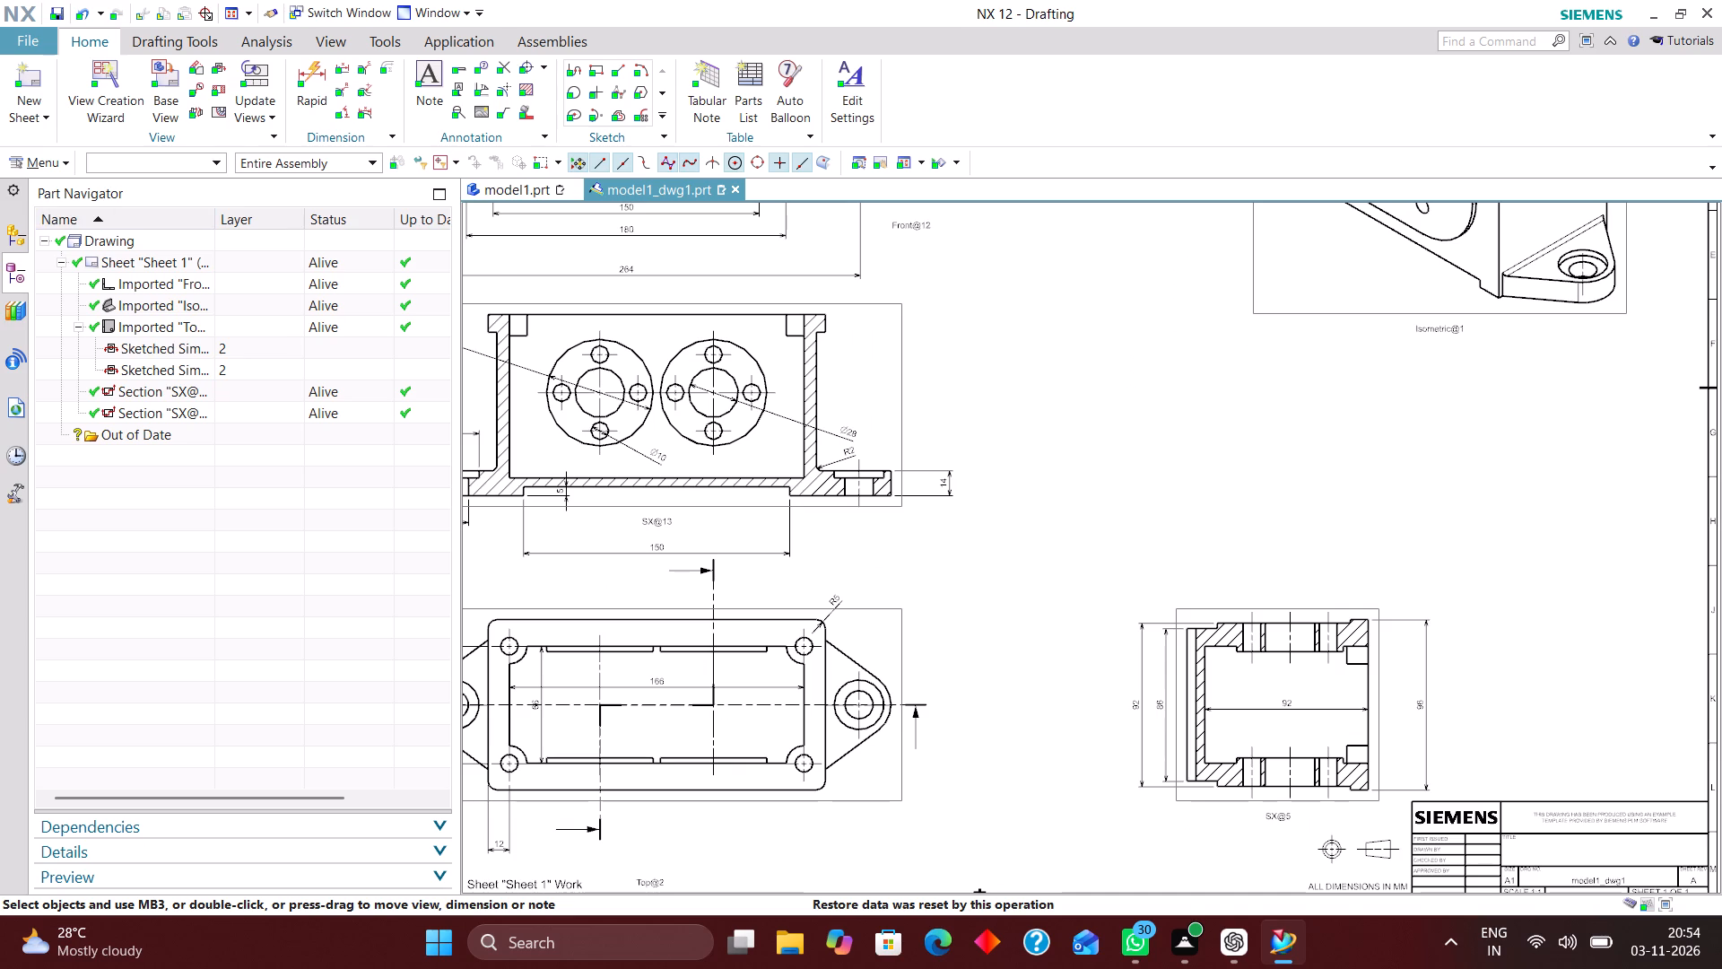
{"action": "left_click", "coordinate": [305, 65]}
{"action": "scroll", "coordinate": [964, 729], "scroll_direction": "down", "scroll_amount": 2}
{"action": "scroll", "coordinate": [863, 794], "scroll_direction": "up", "scroll_amount": 2}
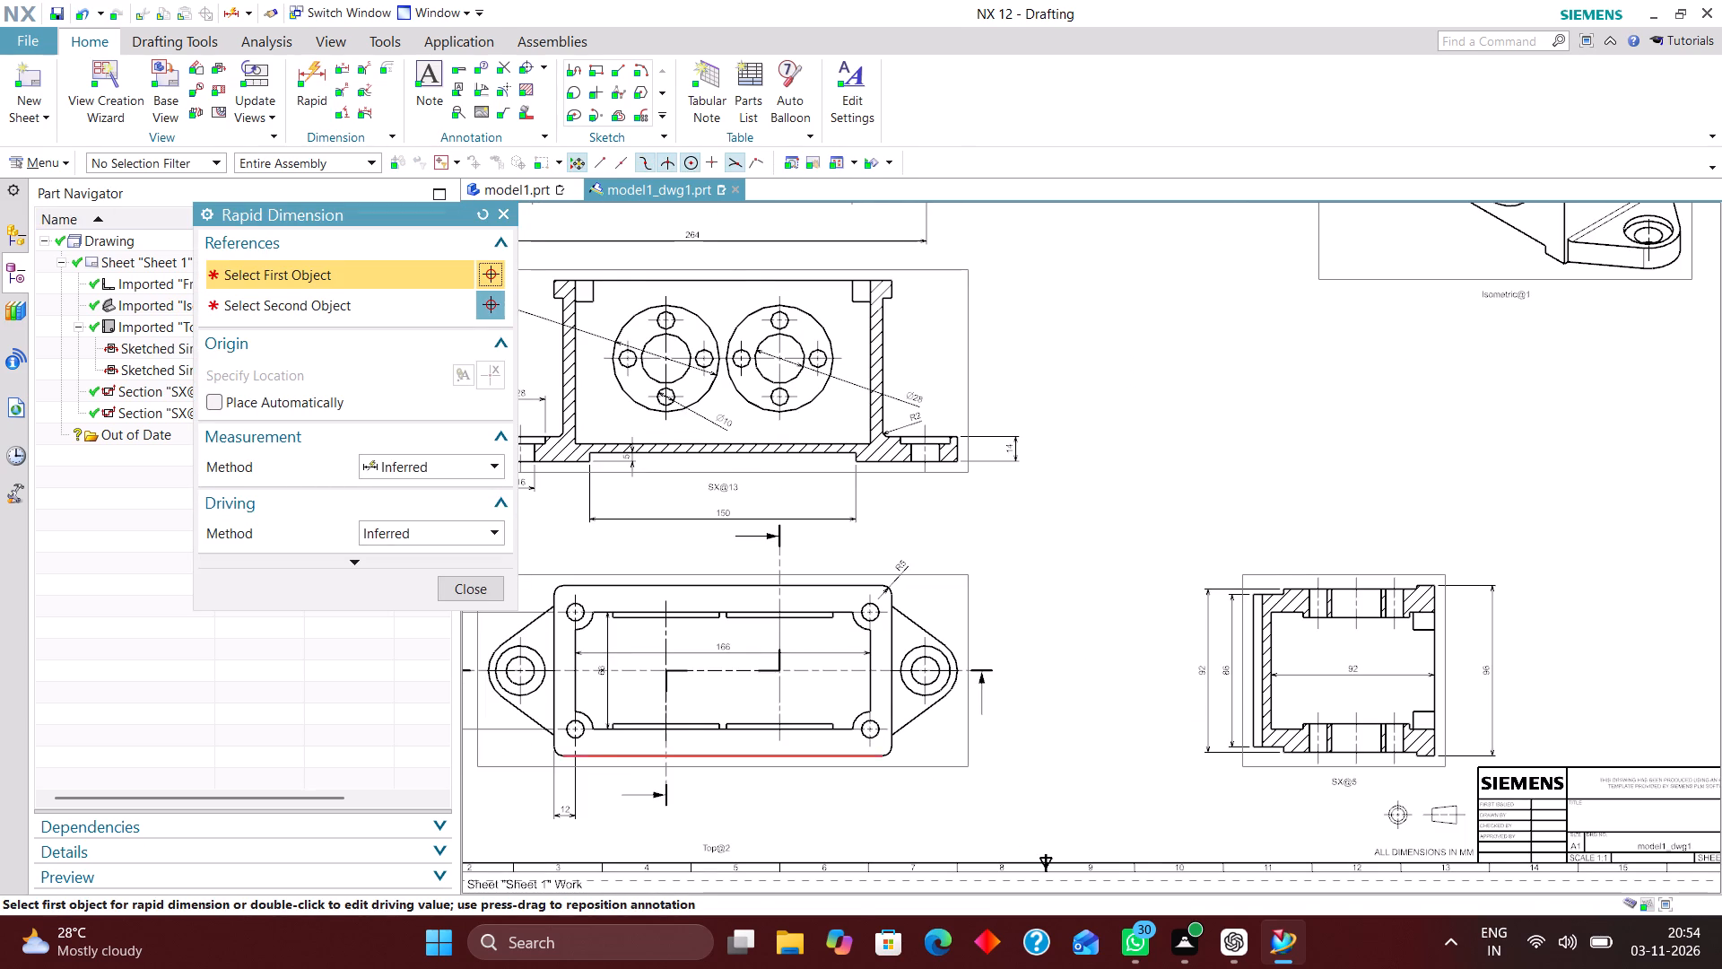
{"action": "scroll", "coordinate": [863, 759], "scroll_direction": "up", "scroll_amount": 6}
{"action": "left_click", "coordinate": [924, 744]}
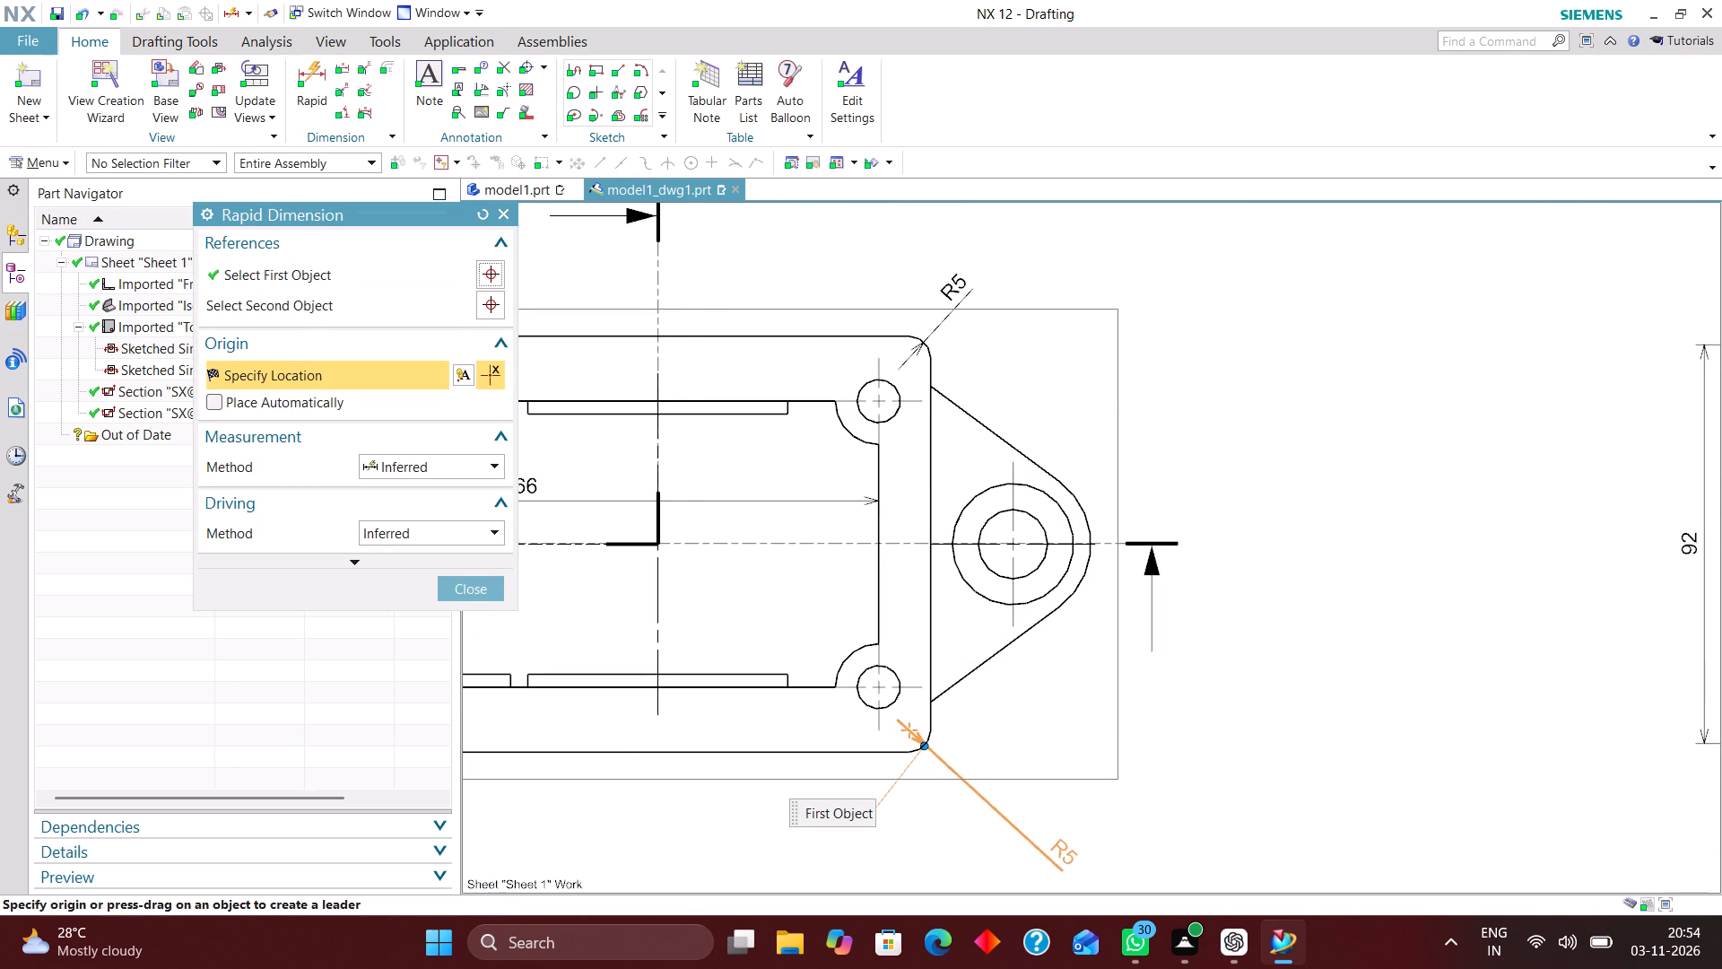
{"action": "left_click", "coordinate": [1064, 851]}
Add a radial dimension to the rounded outer end of the top view's right mounting lug.
{"action": "left_click", "coordinate": [445, 459]}
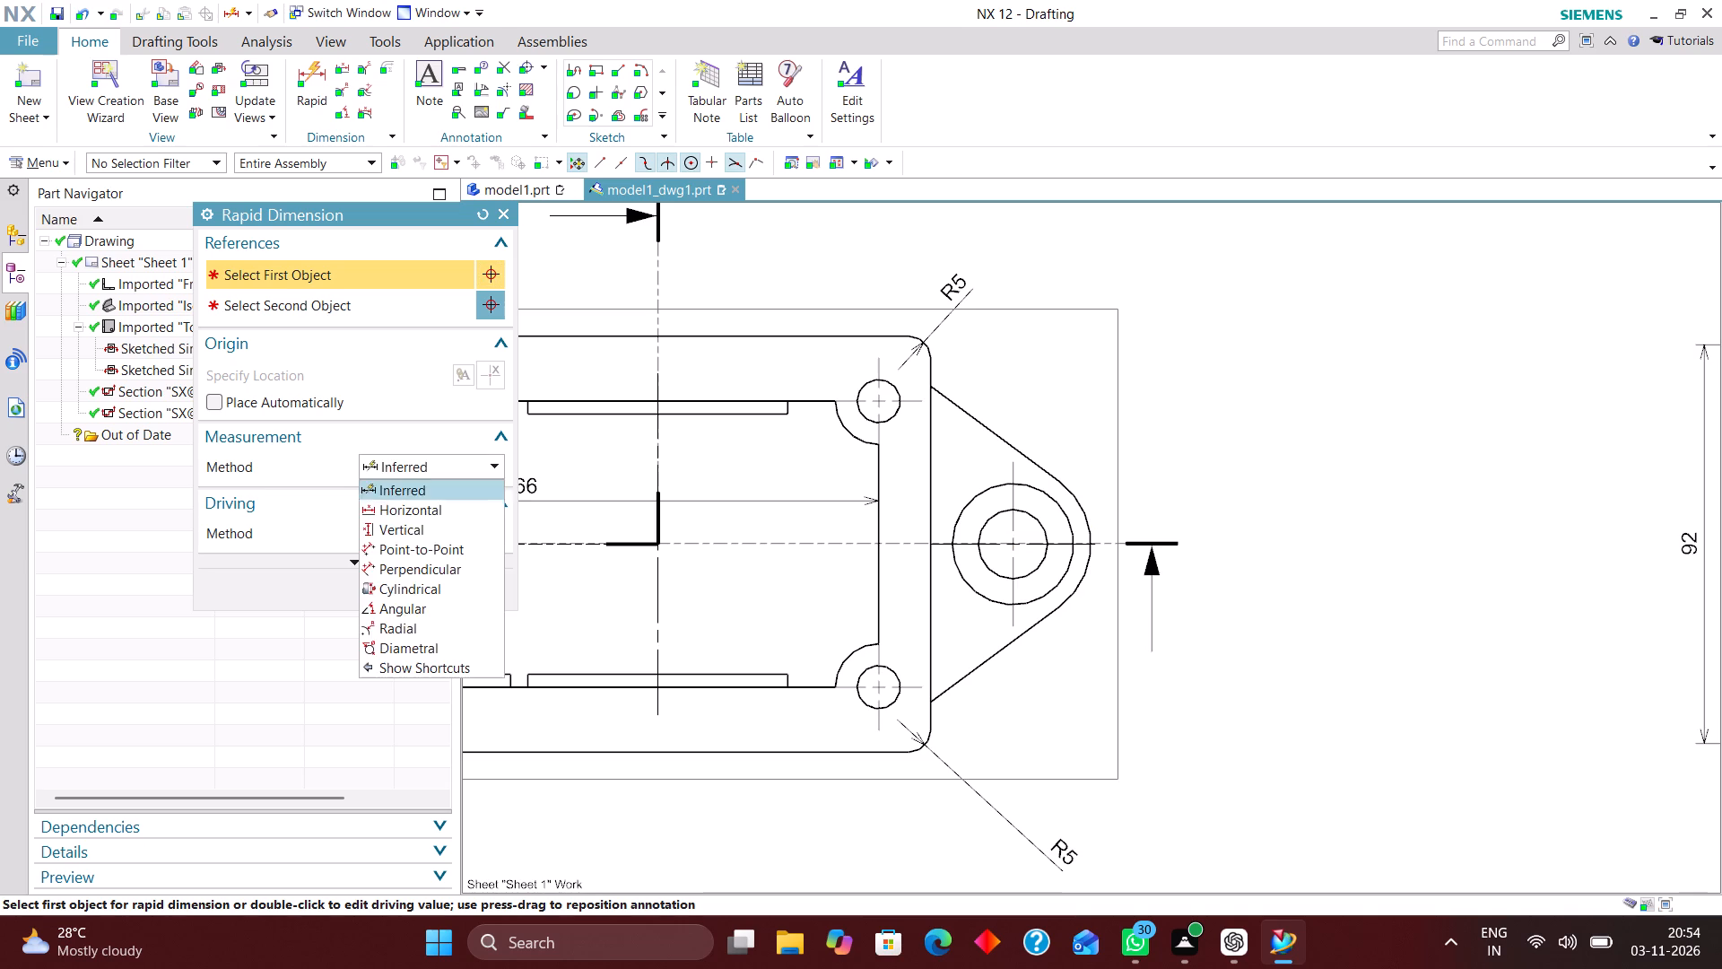
{"action": "left_click", "coordinate": [437, 620]}
{"action": "left_click", "coordinate": [1086, 526]}
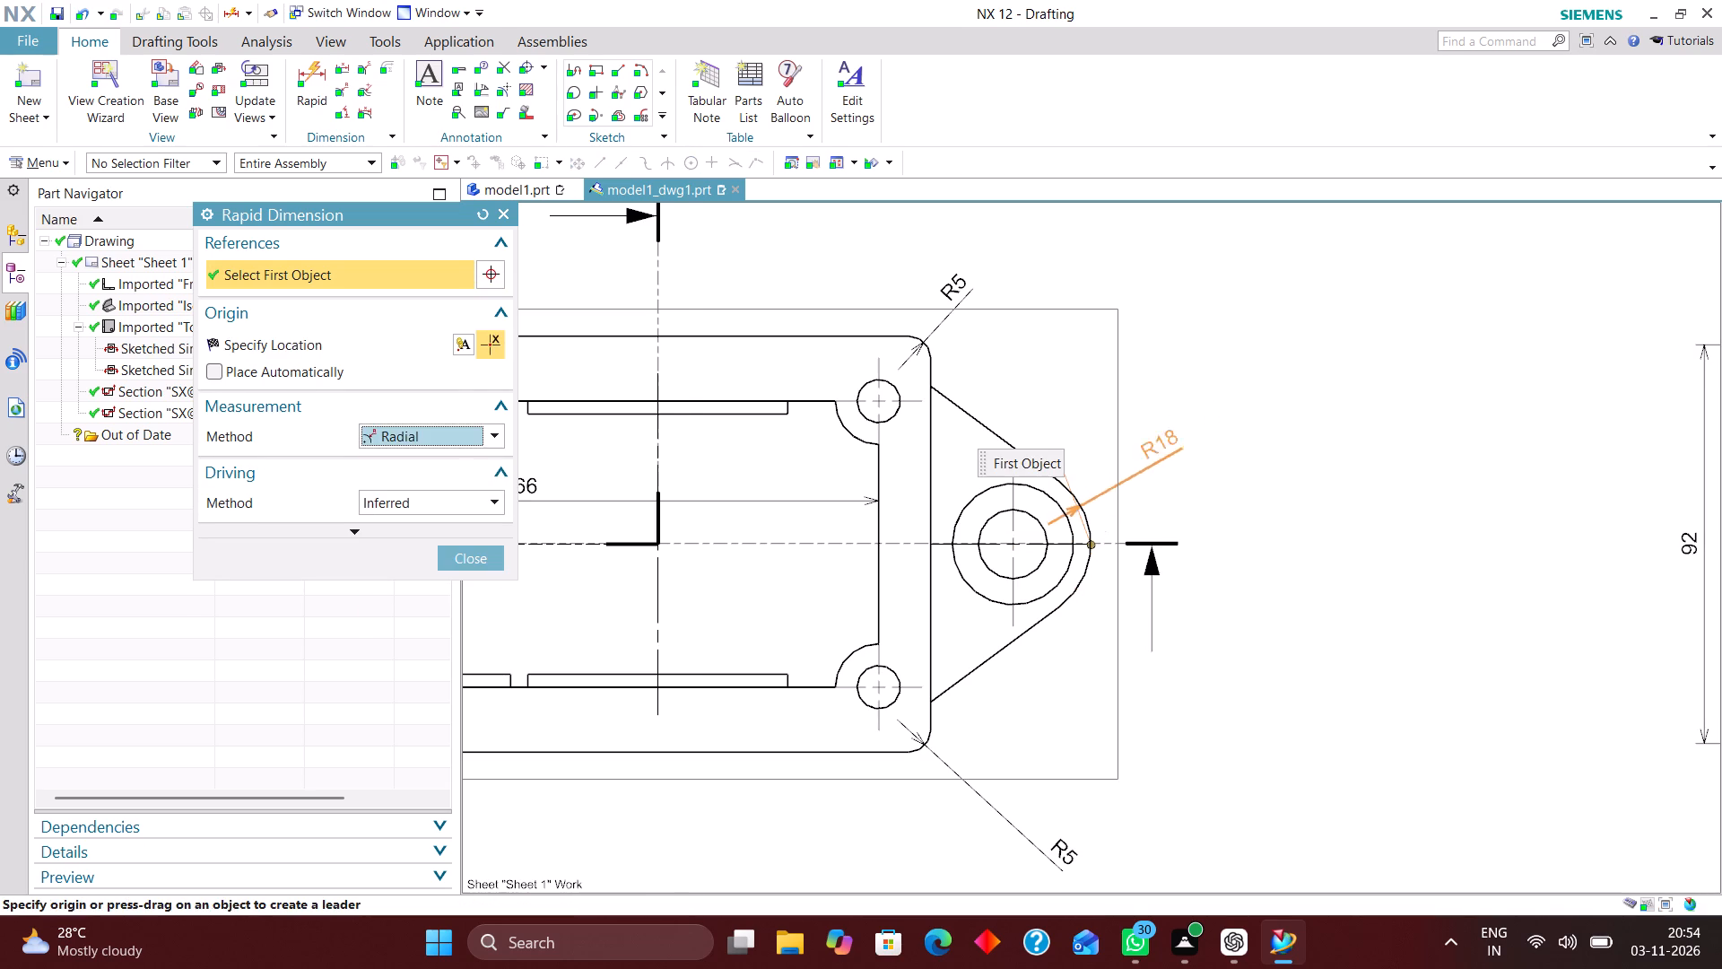
{"action": "left_click", "coordinate": [1196, 406]}
Add a diametral dimension to the inner hole of the top view's right mounting lug and finish dimensioning.
{"action": "left_click", "coordinate": [498, 433]}
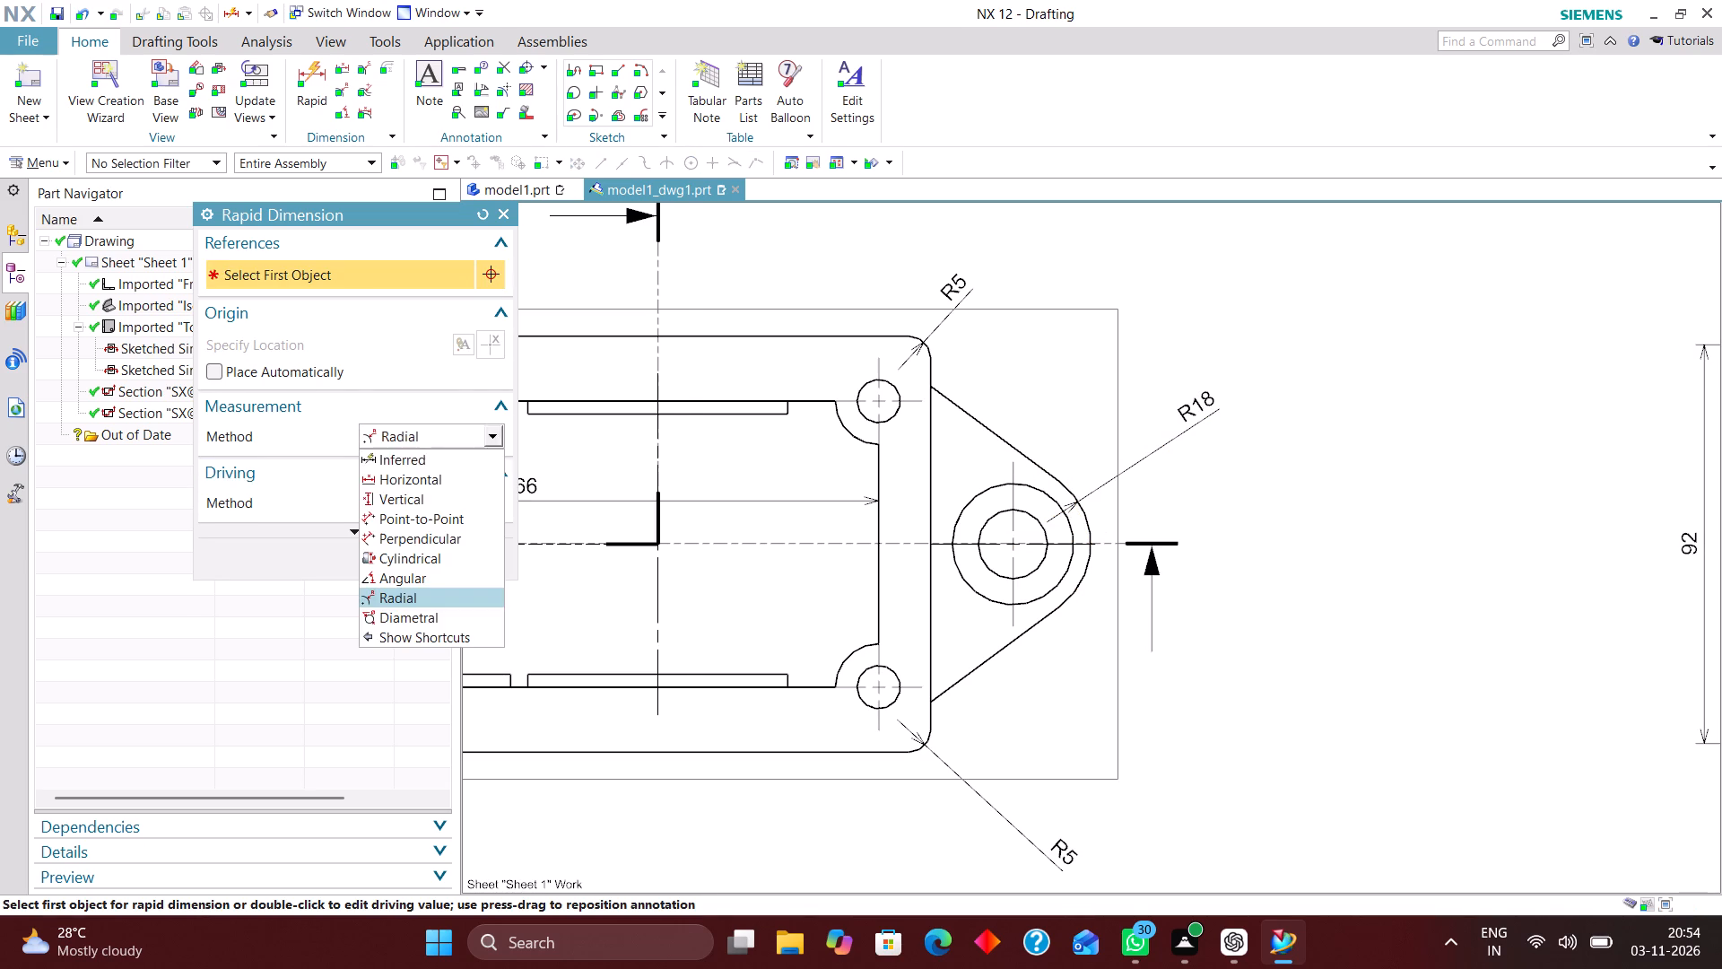
{"action": "left_click", "coordinate": [421, 613]}
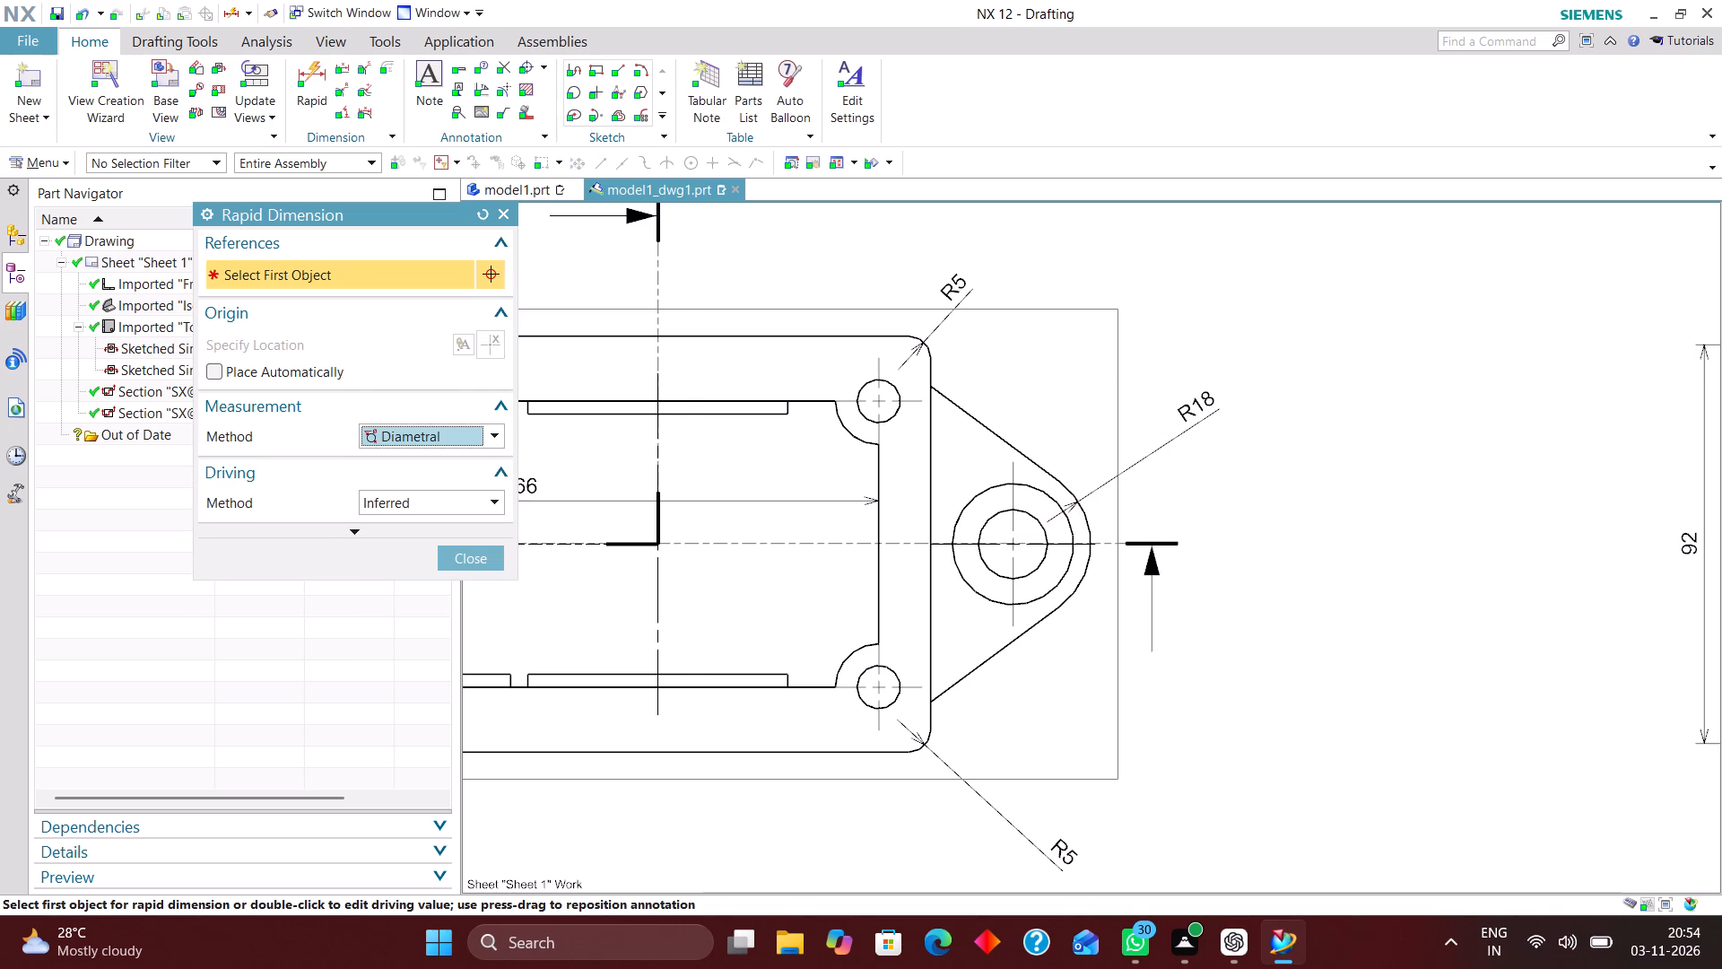
{"action": "left_click", "coordinate": [1022, 571]}
{"action": "left_click", "coordinate": [1177, 667]}
{"action": "scroll", "coordinate": [1339, 662], "scroll_direction": "down", "scroll_amount": 5}
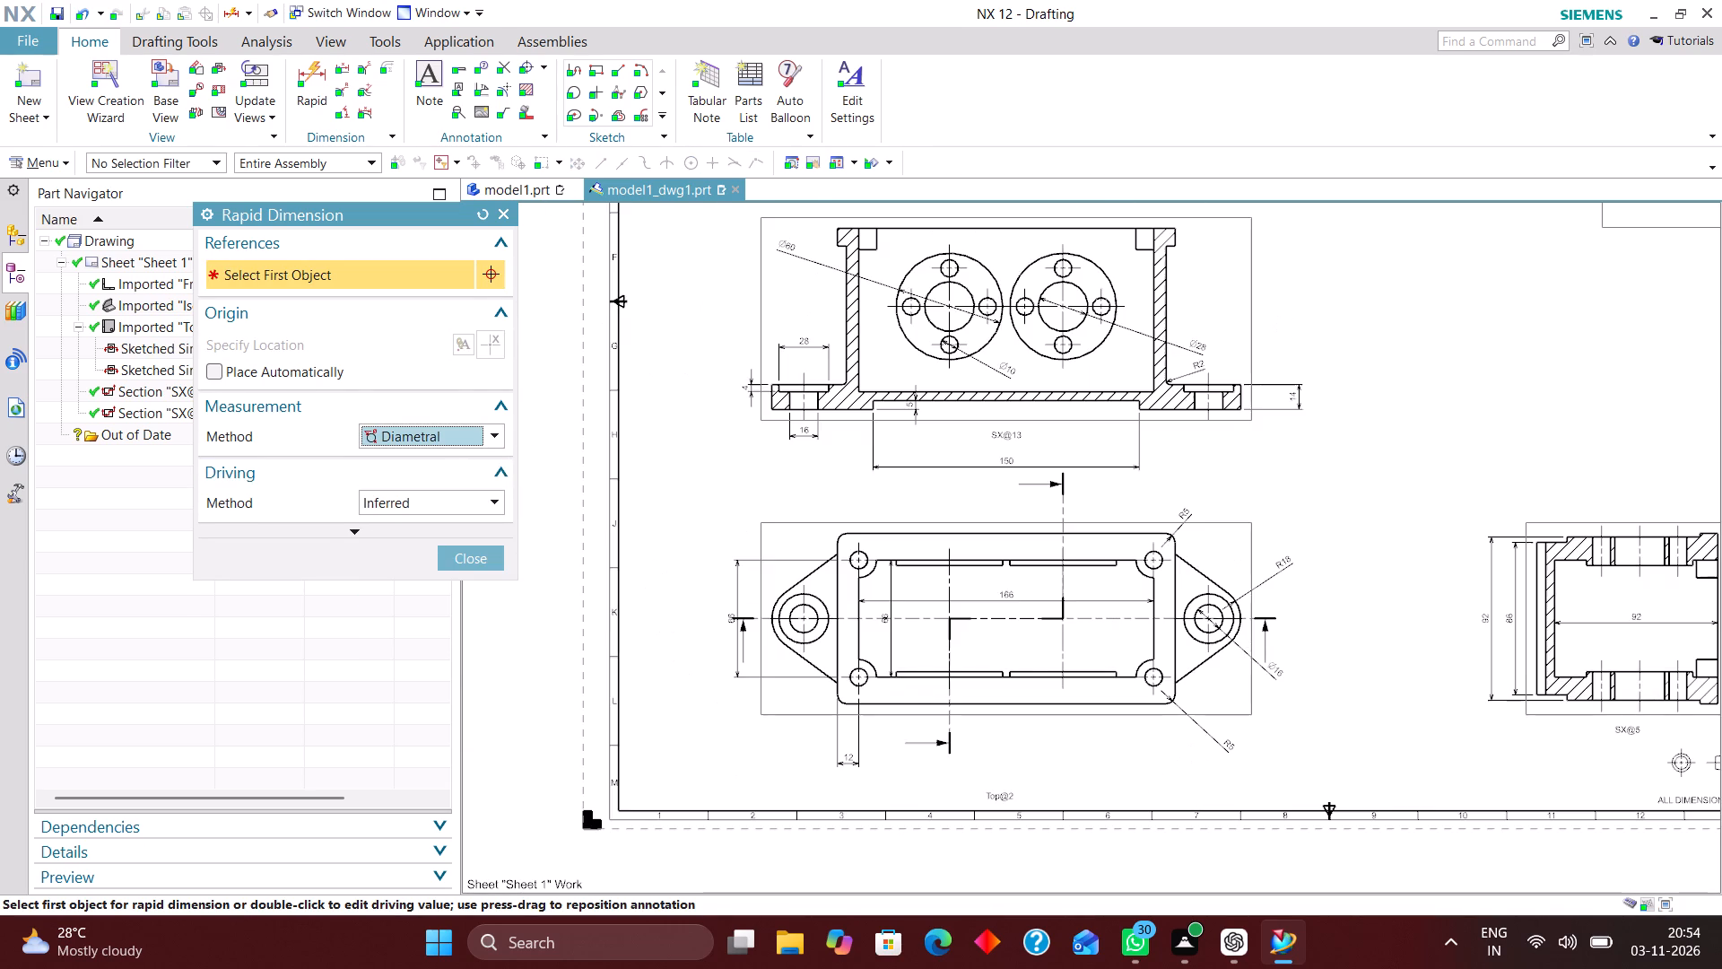
{"action": "scroll", "coordinate": [735, 615], "scroll_direction": "up", "scroll_amount": 3}
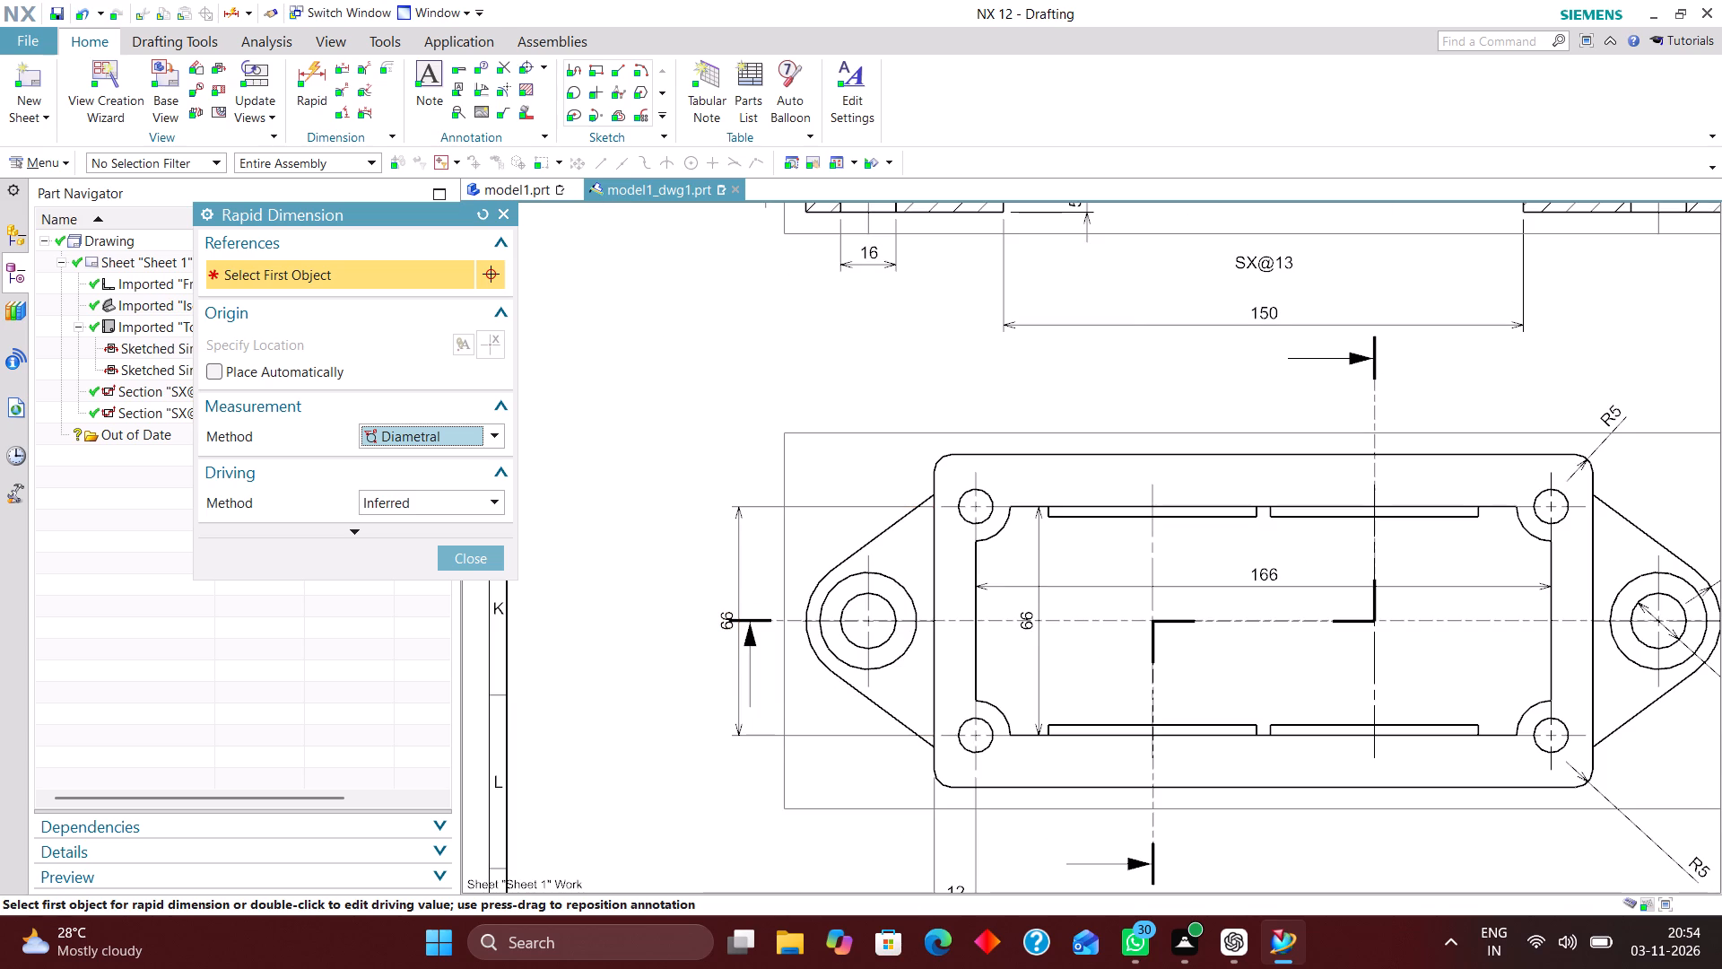
{"action": "scroll", "coordinate": [733, 645], "scroll_direction": "down", "scroll_amount": 2}
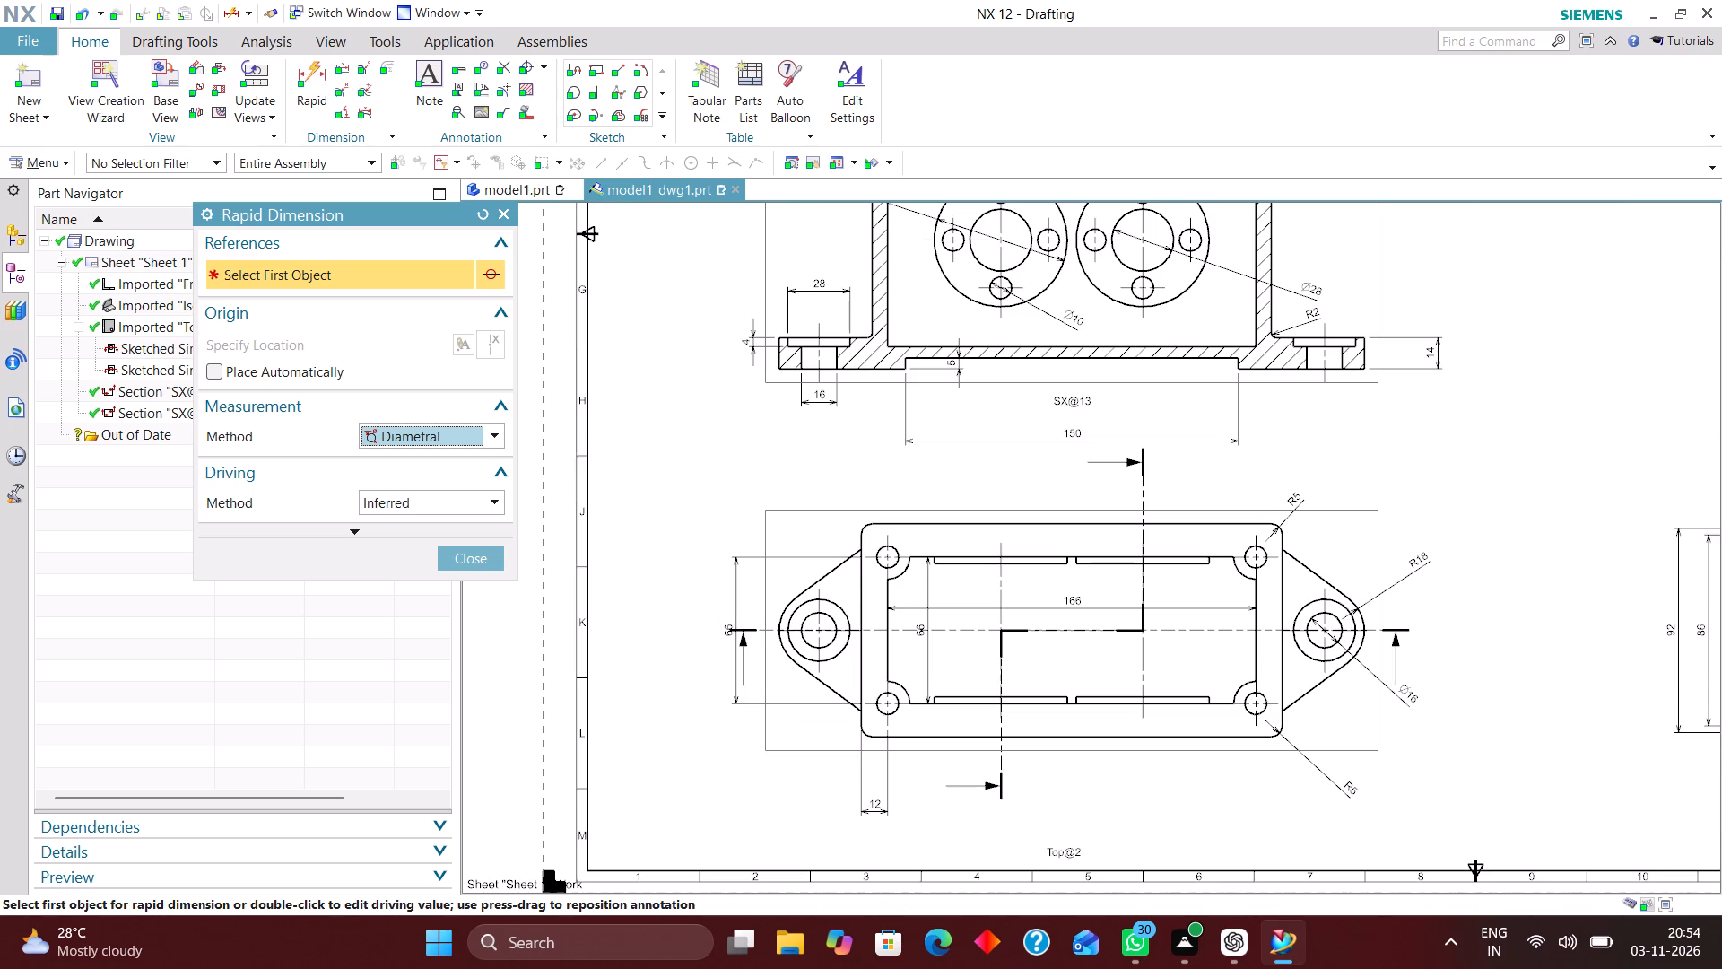
{"action": "scroll", "coordinate": [812, 655], "scroll_direction": "down", "scroll_amount": 2}
{"action": "scroll", "coordinate": [884, 660], "scroll_direction": "up", "scroll_amount": 5}
{"action": "scroll", "coordinate": [675, 652], "scroll_direction": "down", "scroll_amount": 2}
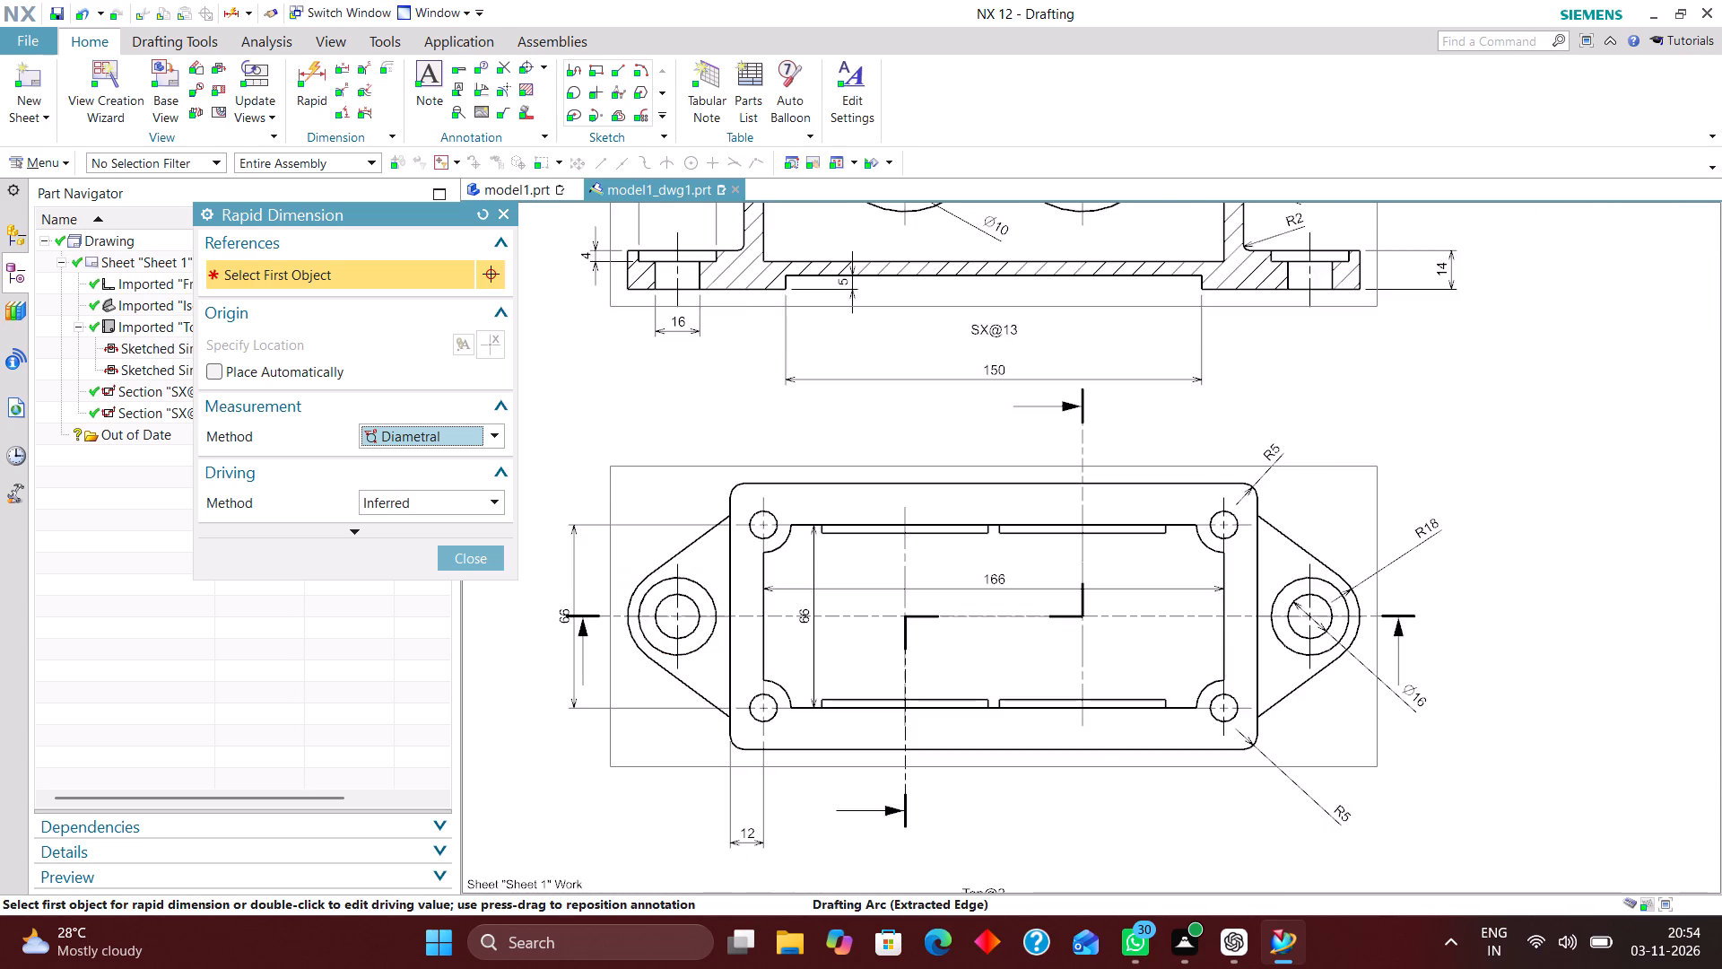
{"action": "scroll", "coordinate": [993, 671], "scroll_direction": "up", "scroll_amount": 2}
{"action": "left_click", "coordinate": [485, 561]}
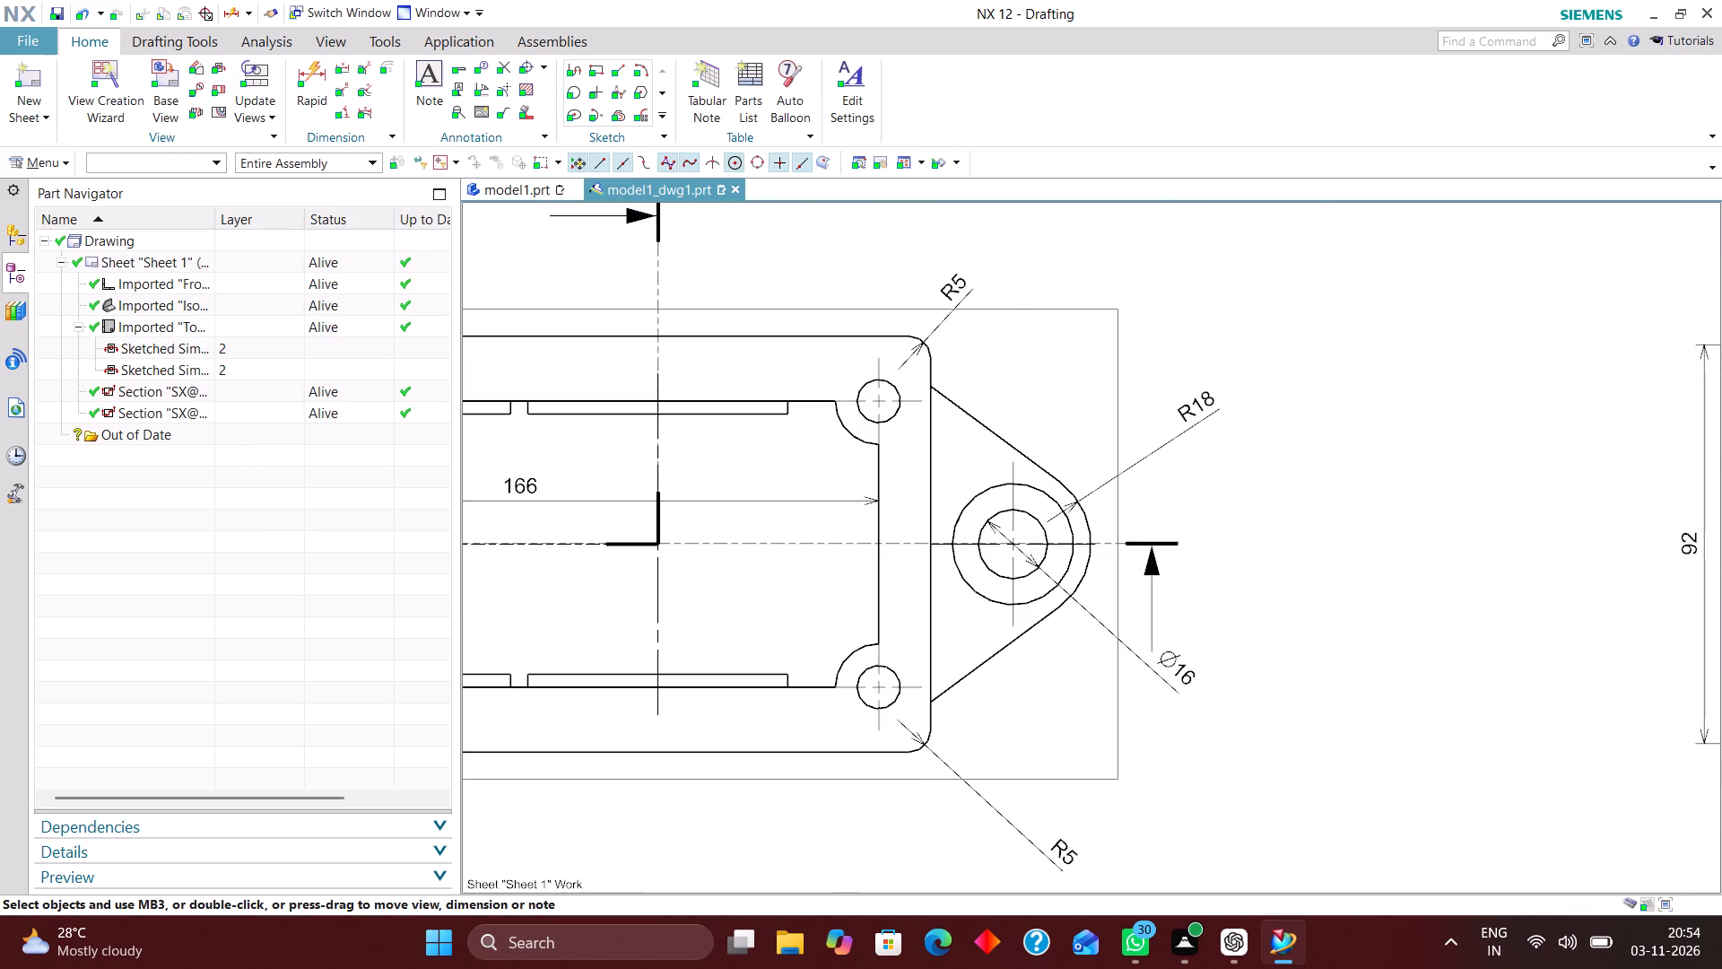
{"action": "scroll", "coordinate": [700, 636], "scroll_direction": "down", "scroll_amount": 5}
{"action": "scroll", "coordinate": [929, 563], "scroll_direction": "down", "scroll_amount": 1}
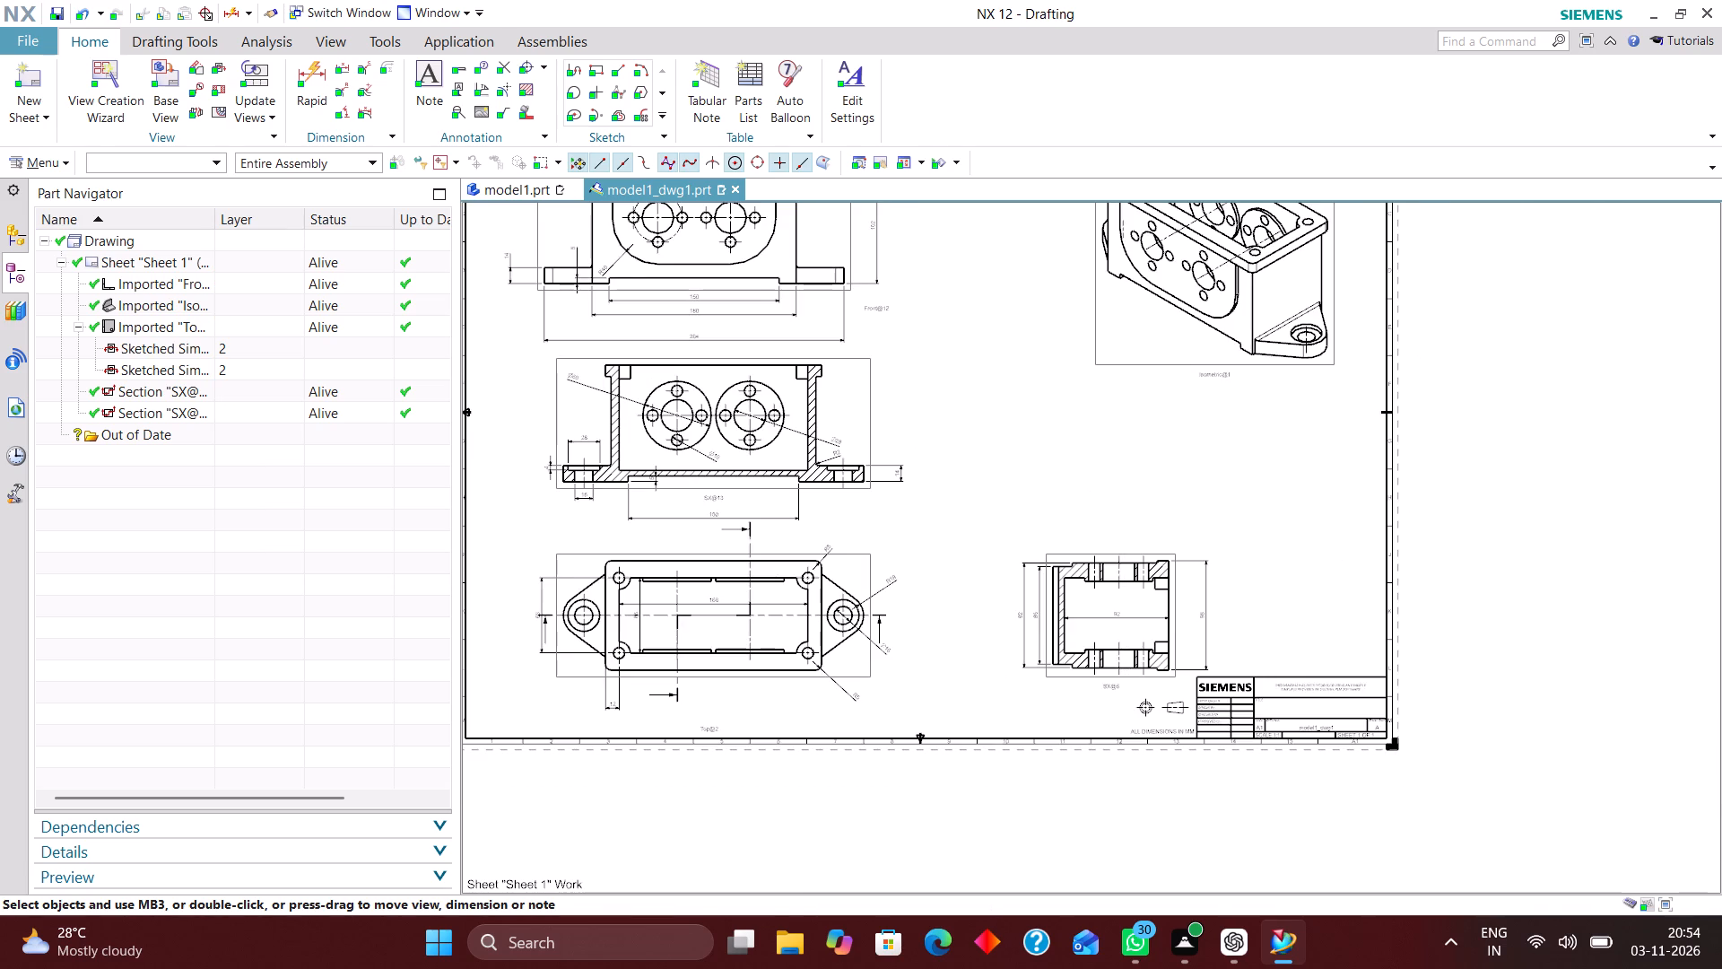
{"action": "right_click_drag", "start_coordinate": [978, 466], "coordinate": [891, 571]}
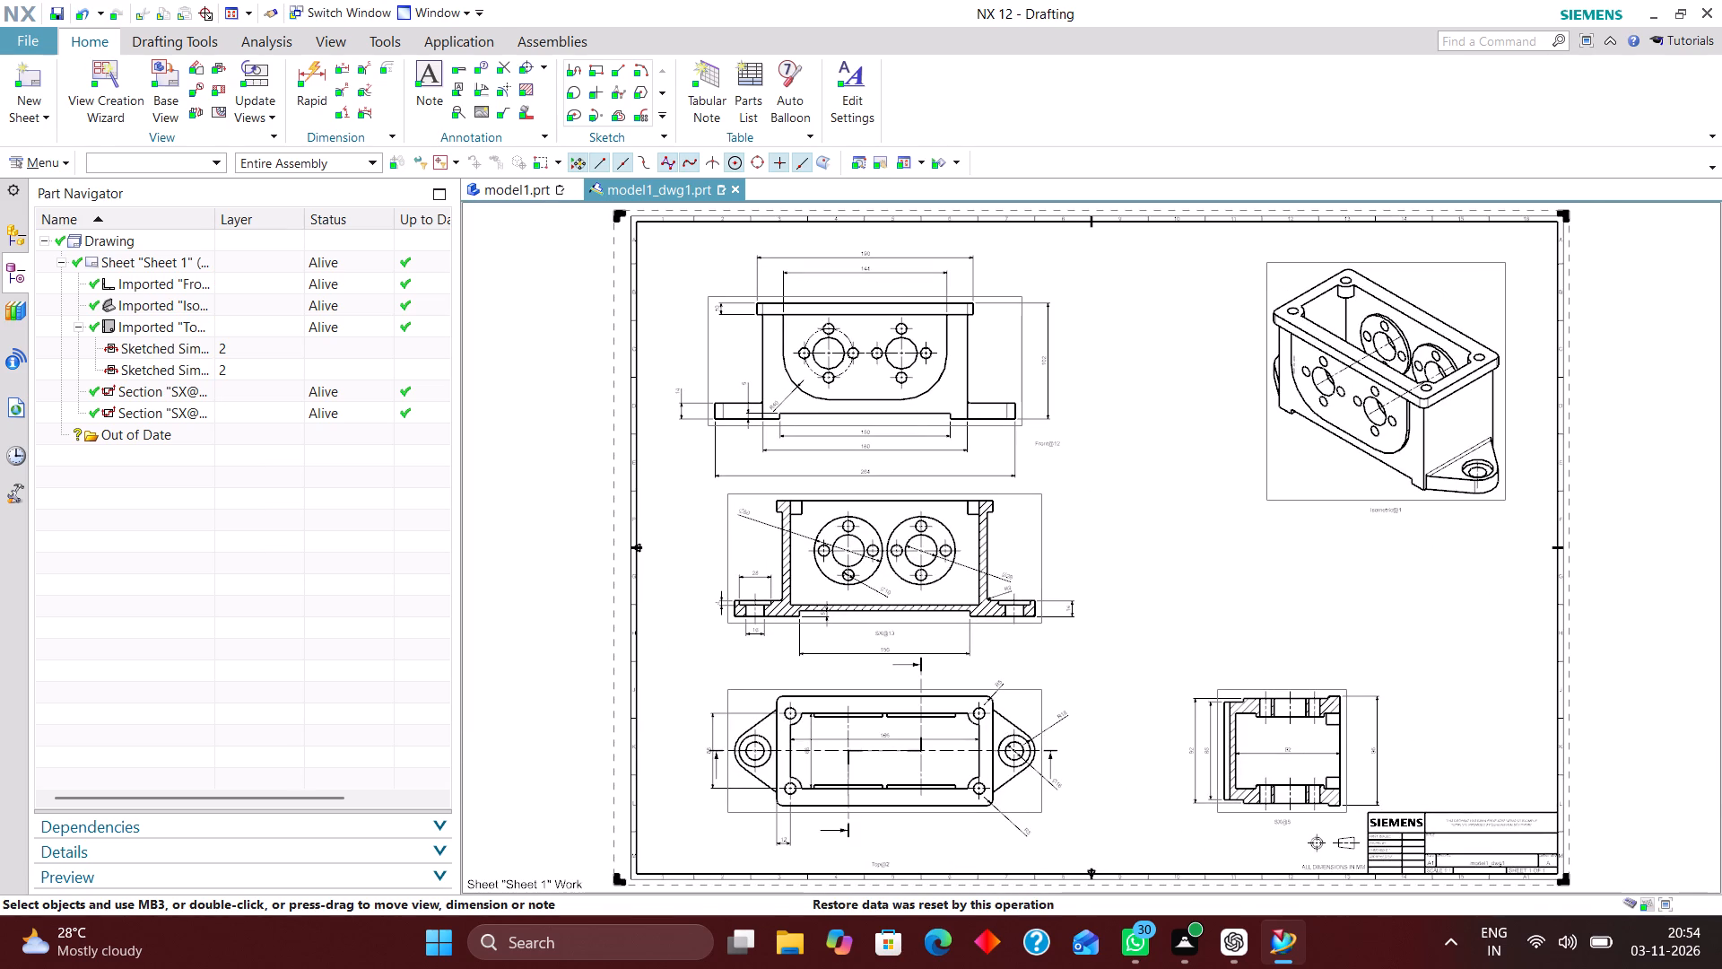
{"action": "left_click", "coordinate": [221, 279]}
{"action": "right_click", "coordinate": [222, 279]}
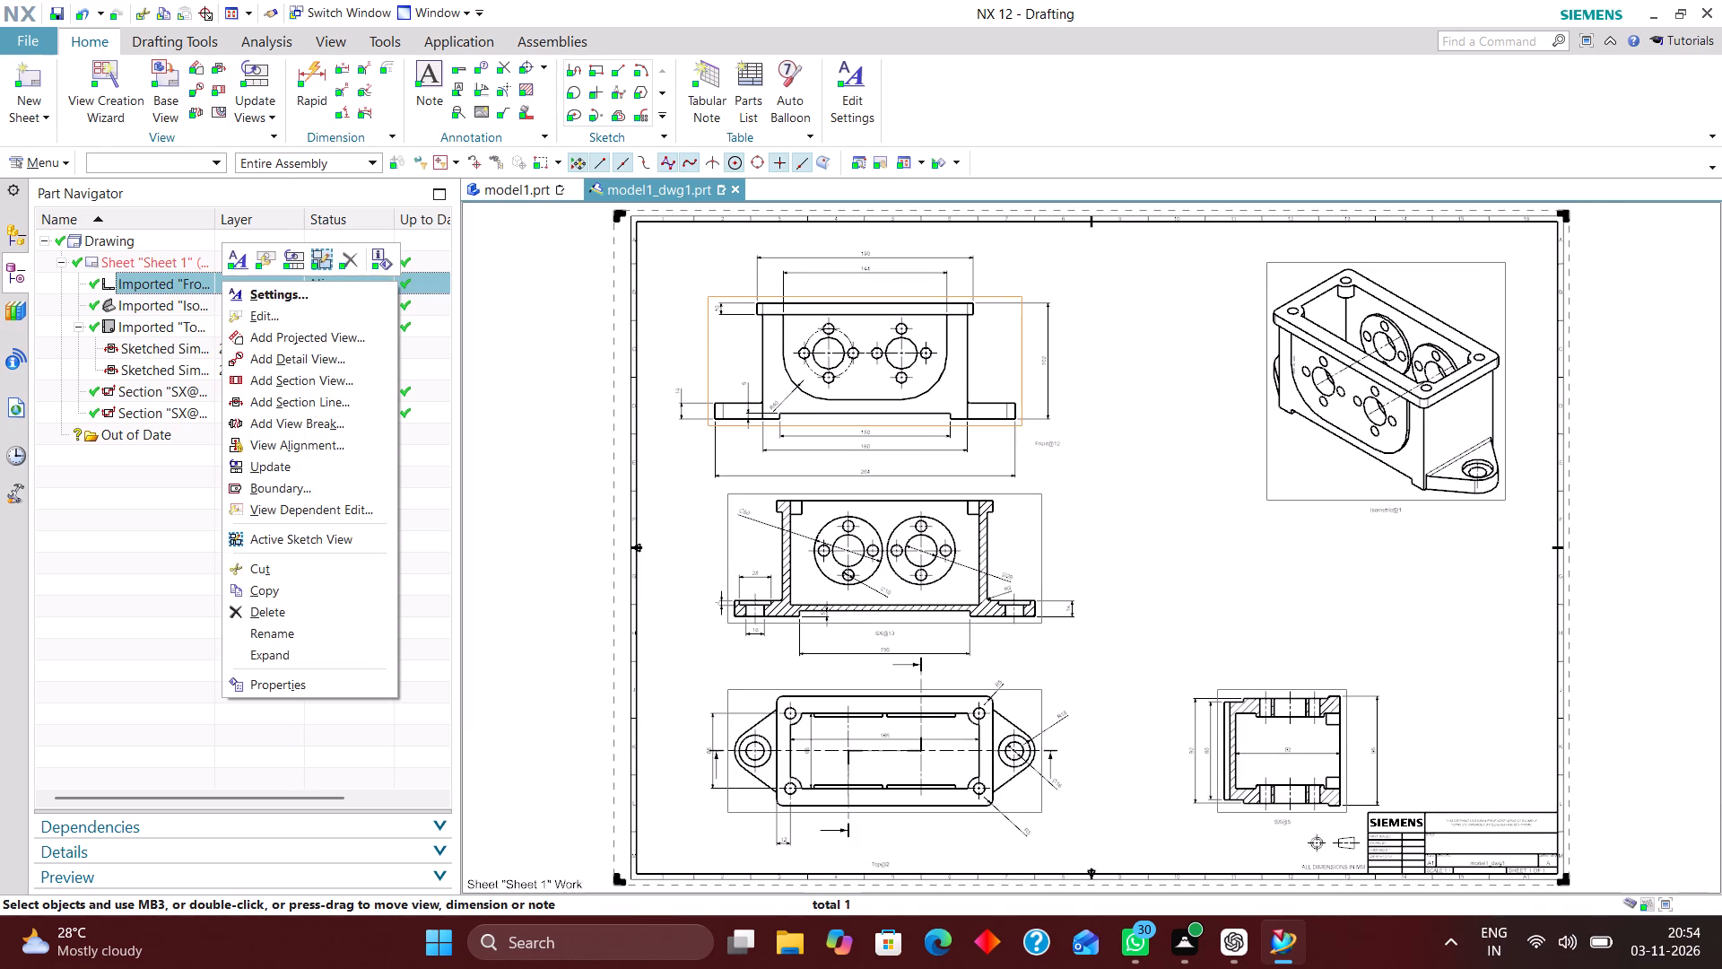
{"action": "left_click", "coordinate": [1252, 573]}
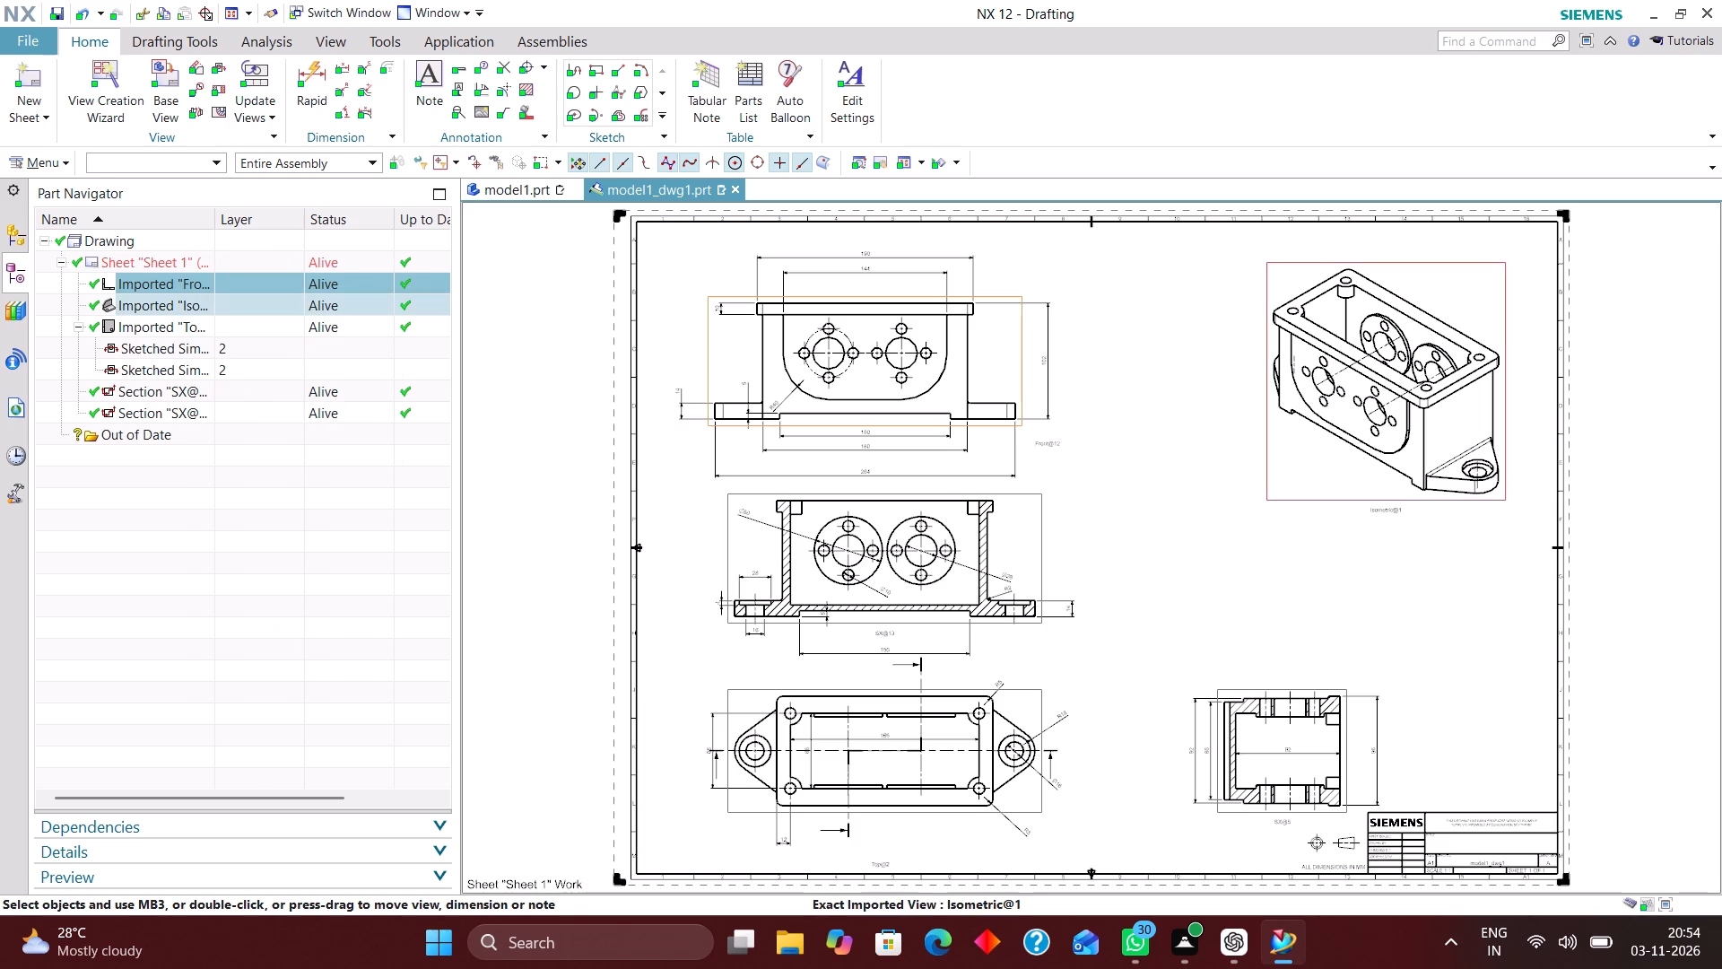
Rename the isometric view as ISOMETRIC VIEW, with no duplicated letter at the start of the name.
{"action": "left_click", "coordinate": [235, 308]}
{"action": "right_click", "coordinate": [237, 306]}
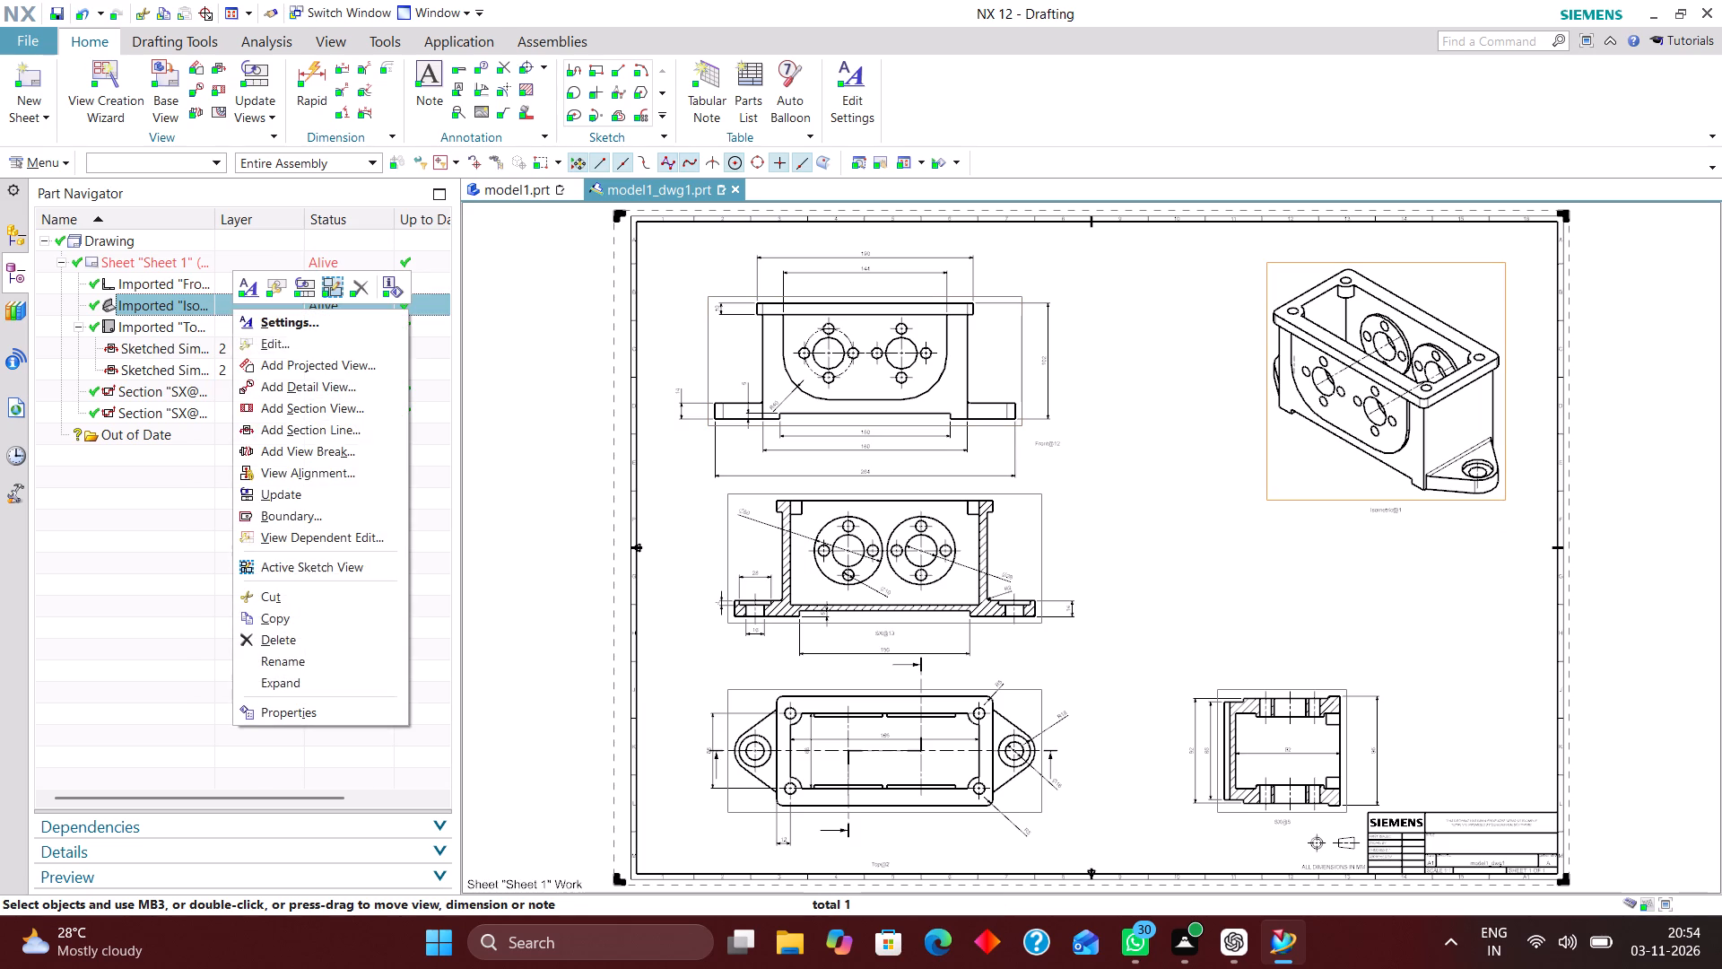
{"action": "left_click", "coordinate": [316, 662]}
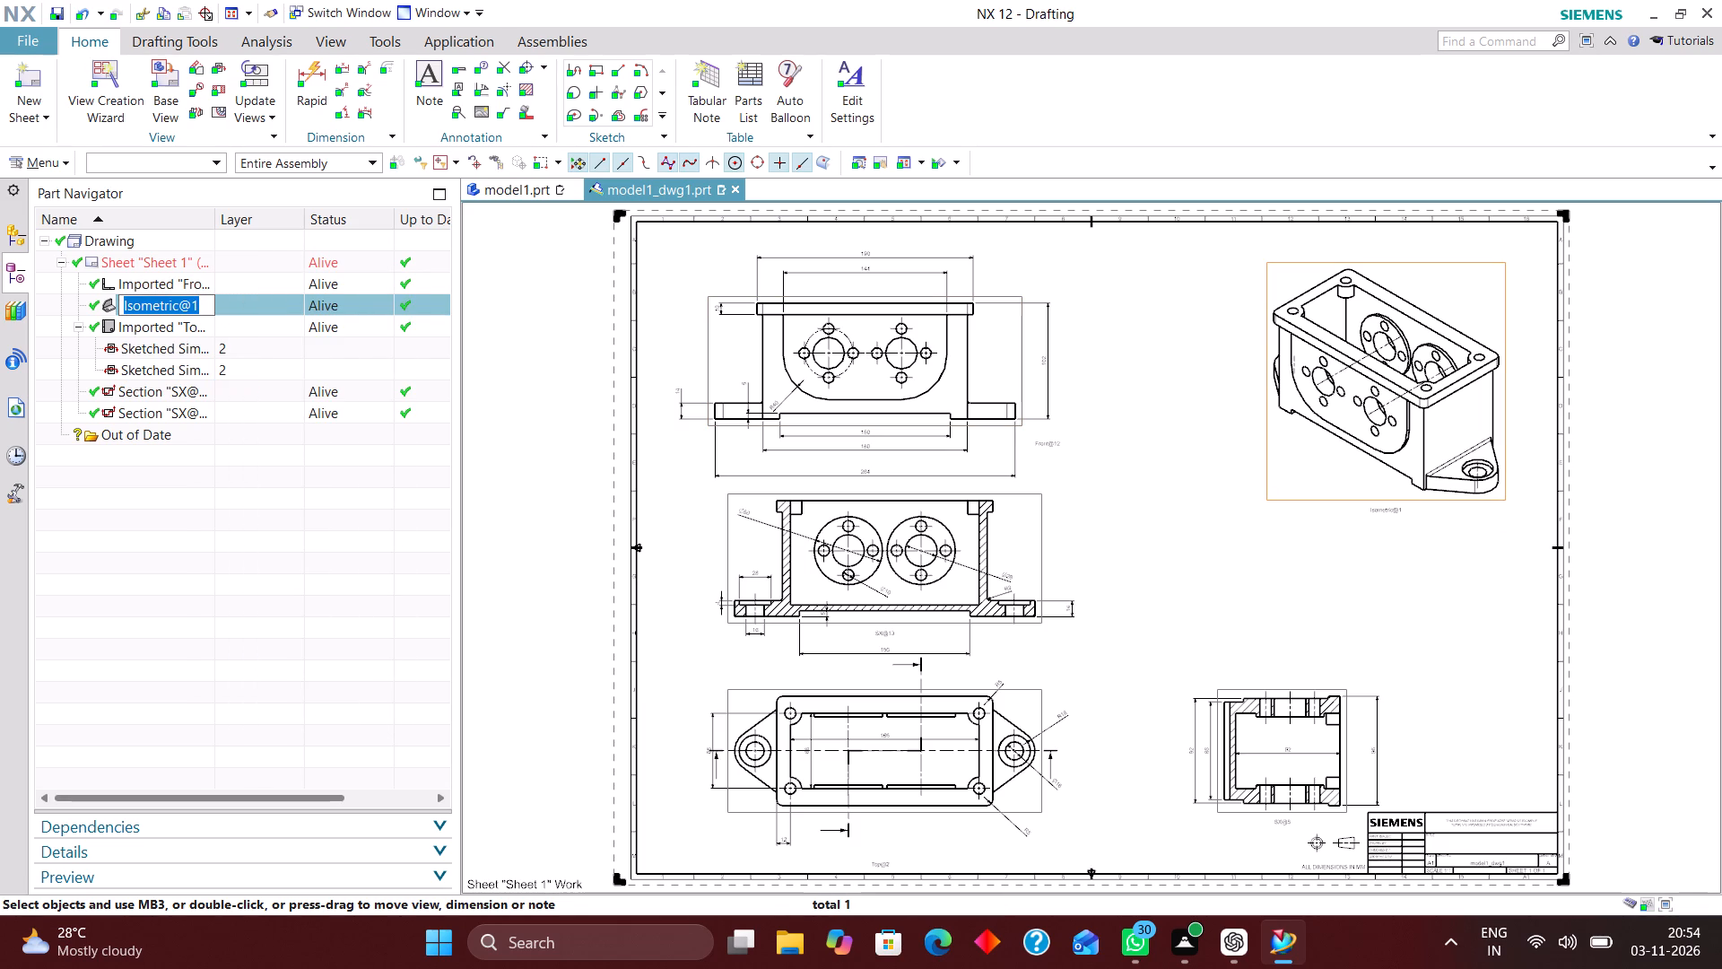
{"action": "key", "text": "i"}
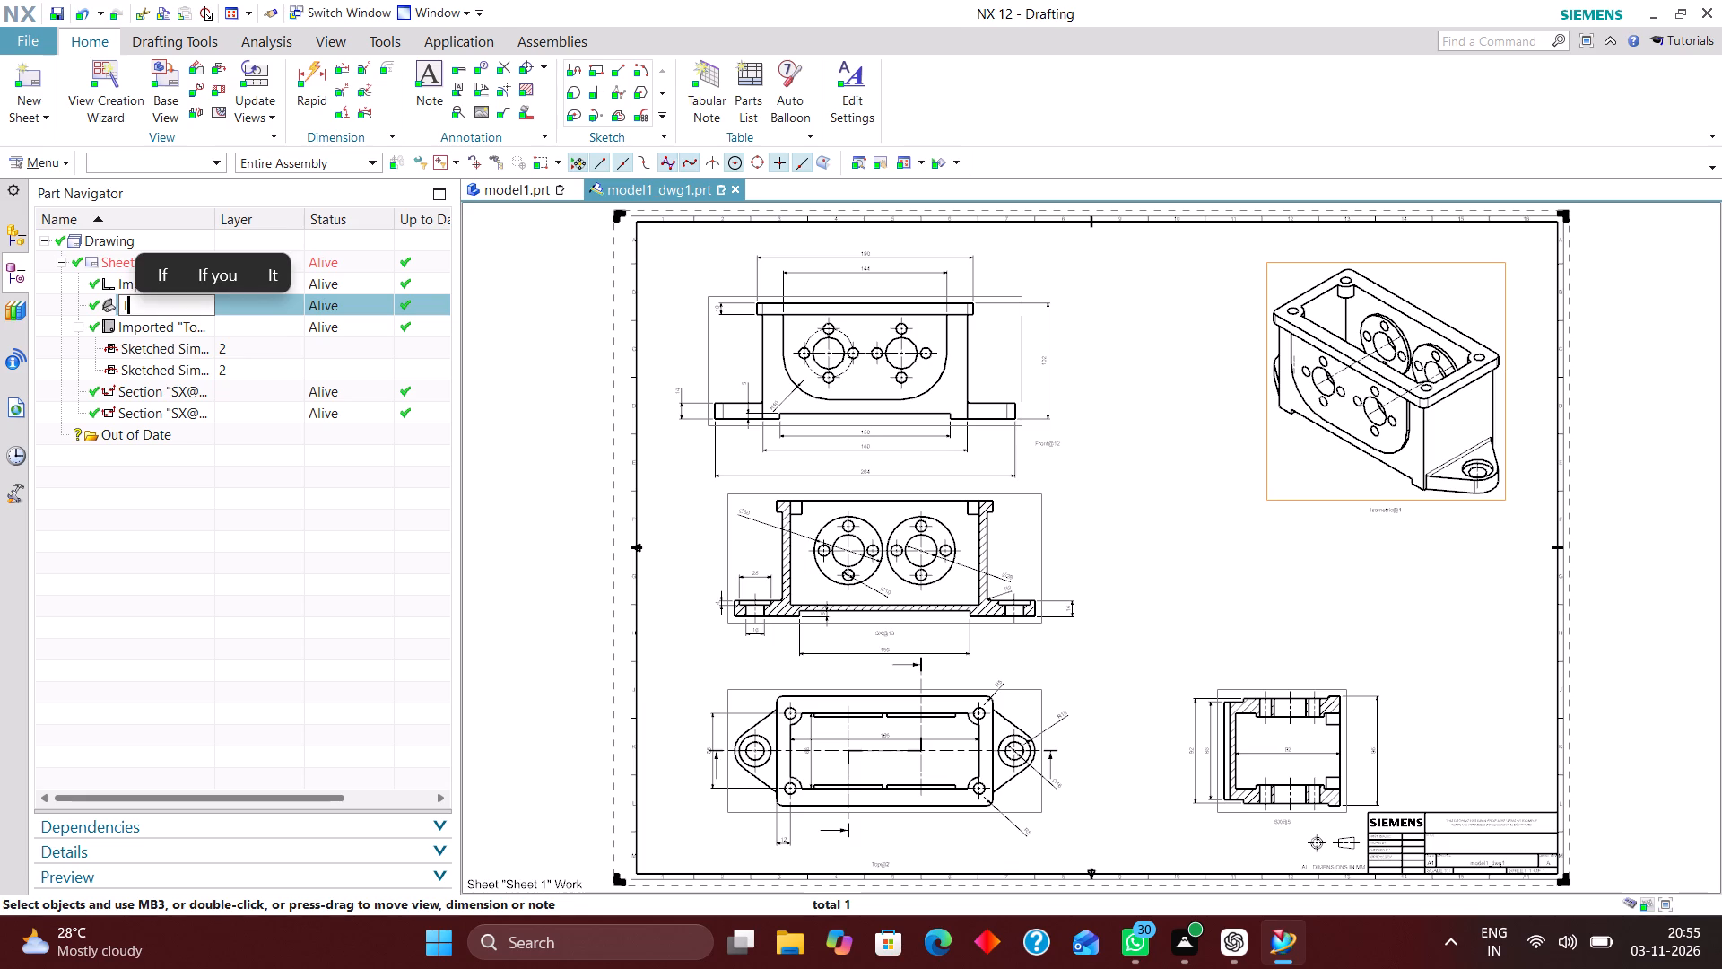
{"action": "type", "text": "ISOMETRIC VIEW"}
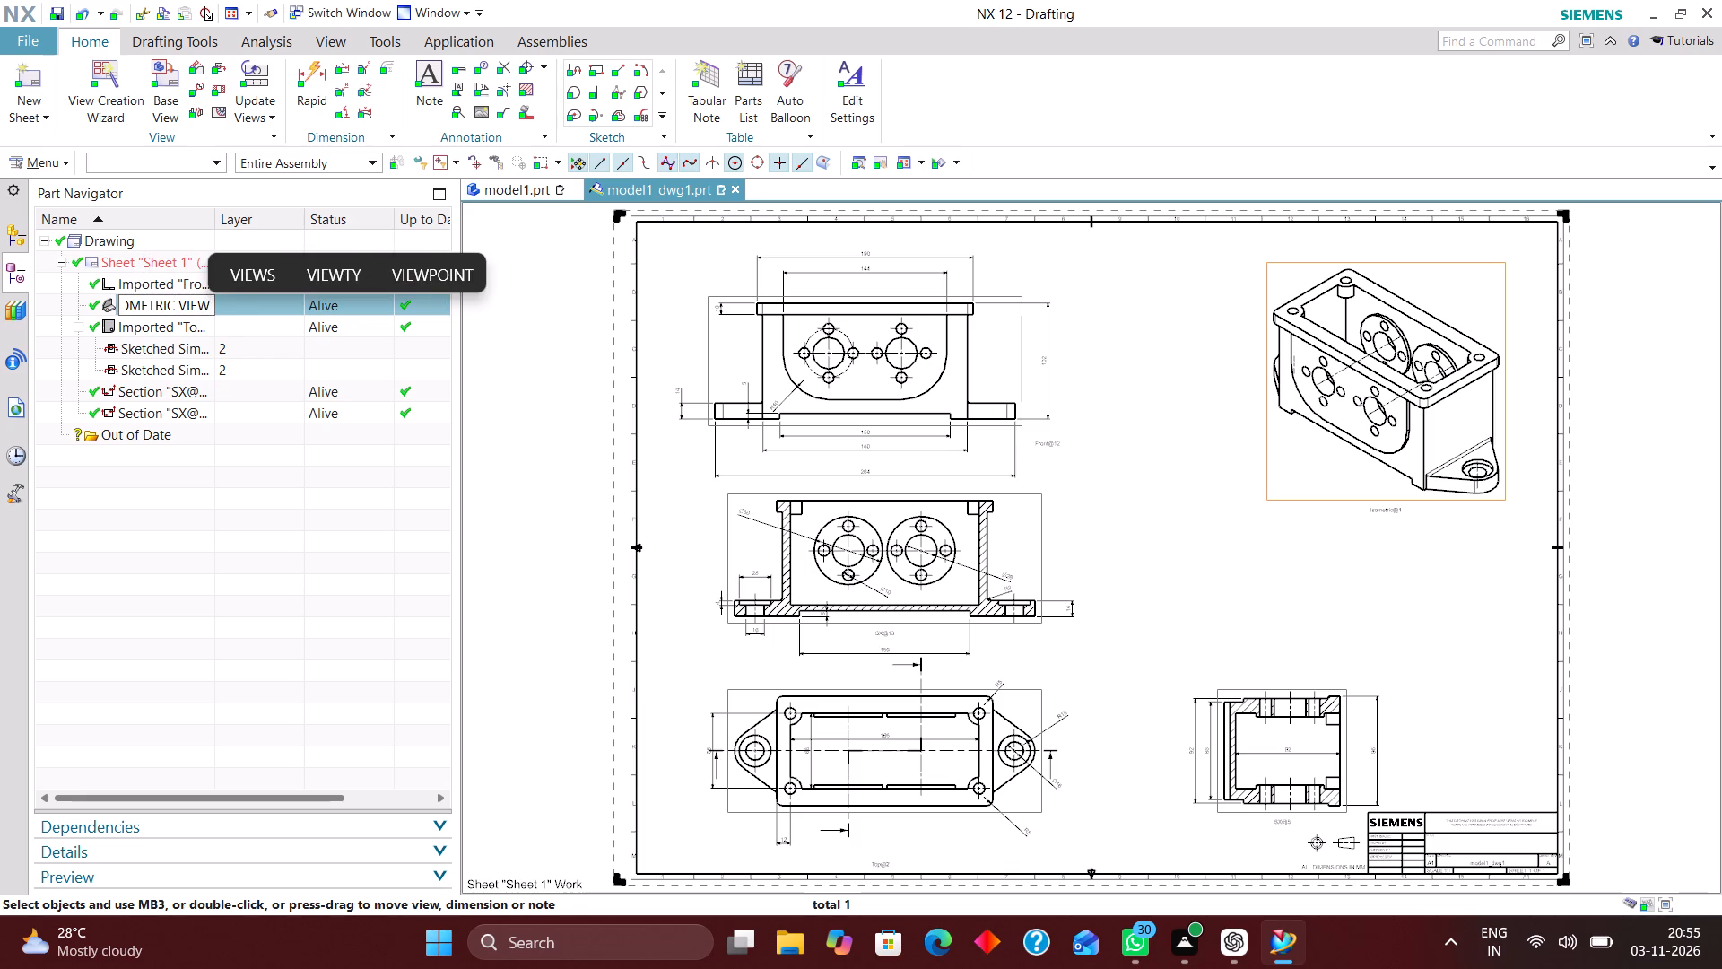
{"action": "key", "text": "Return"}
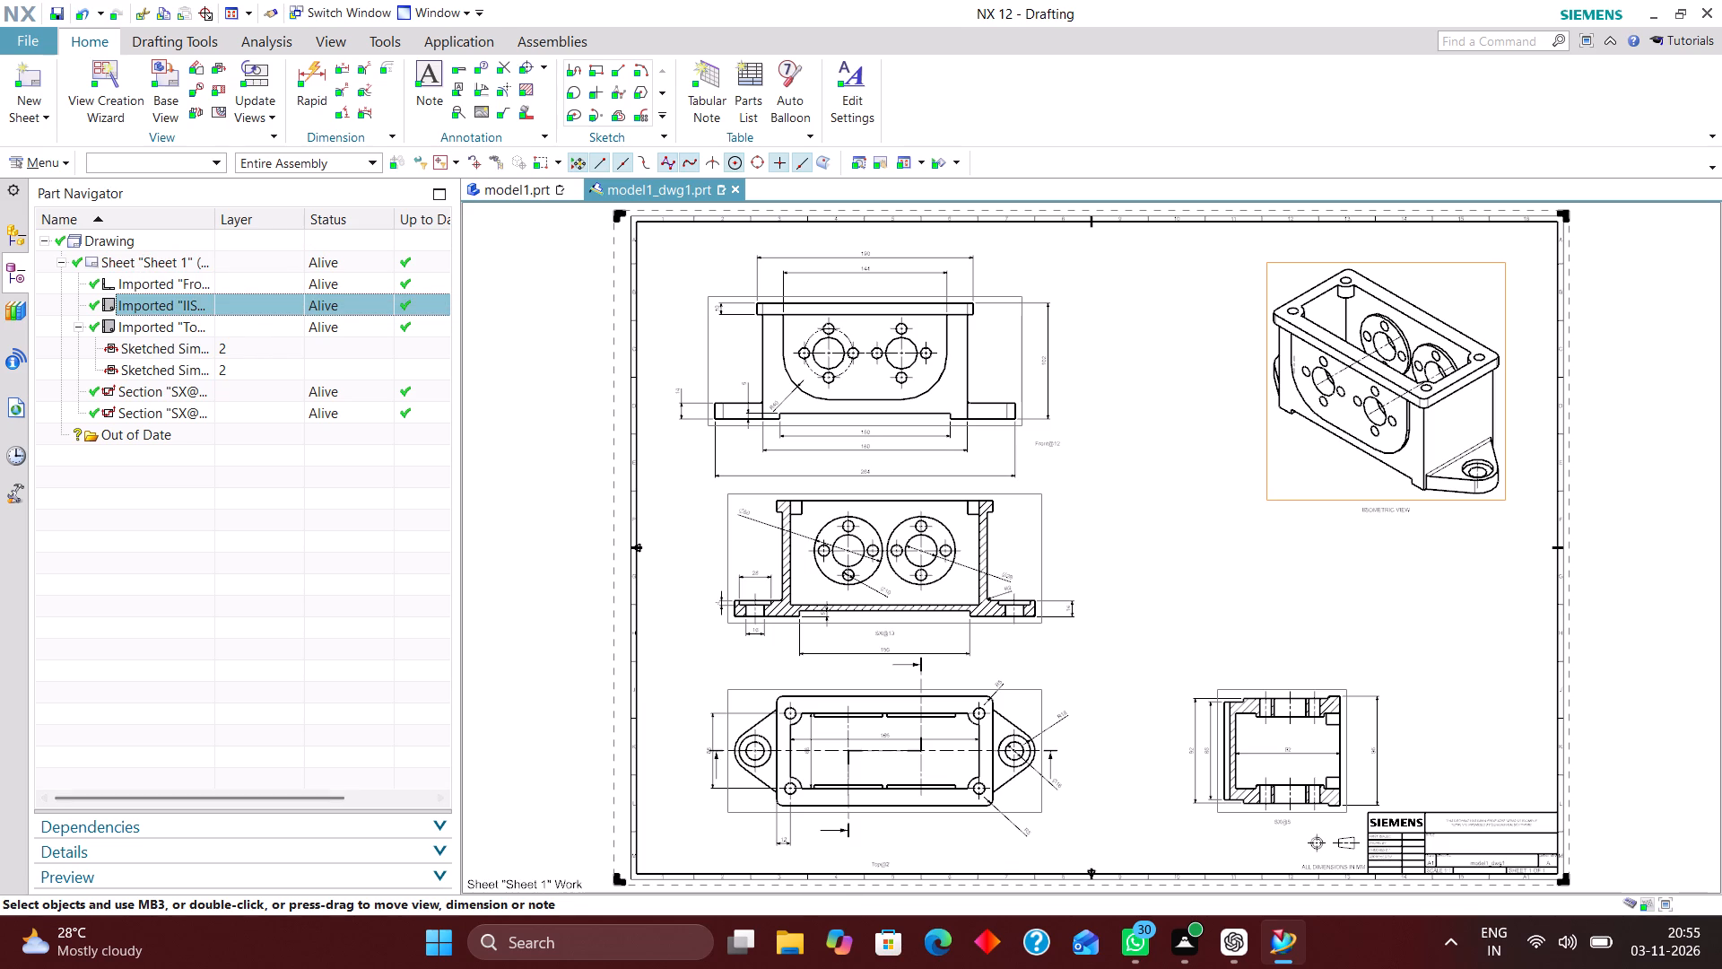
{"action": "right_click", "coordinate": [239, 311]}
{"action": "left_click", "coordinate": [285, 675]}
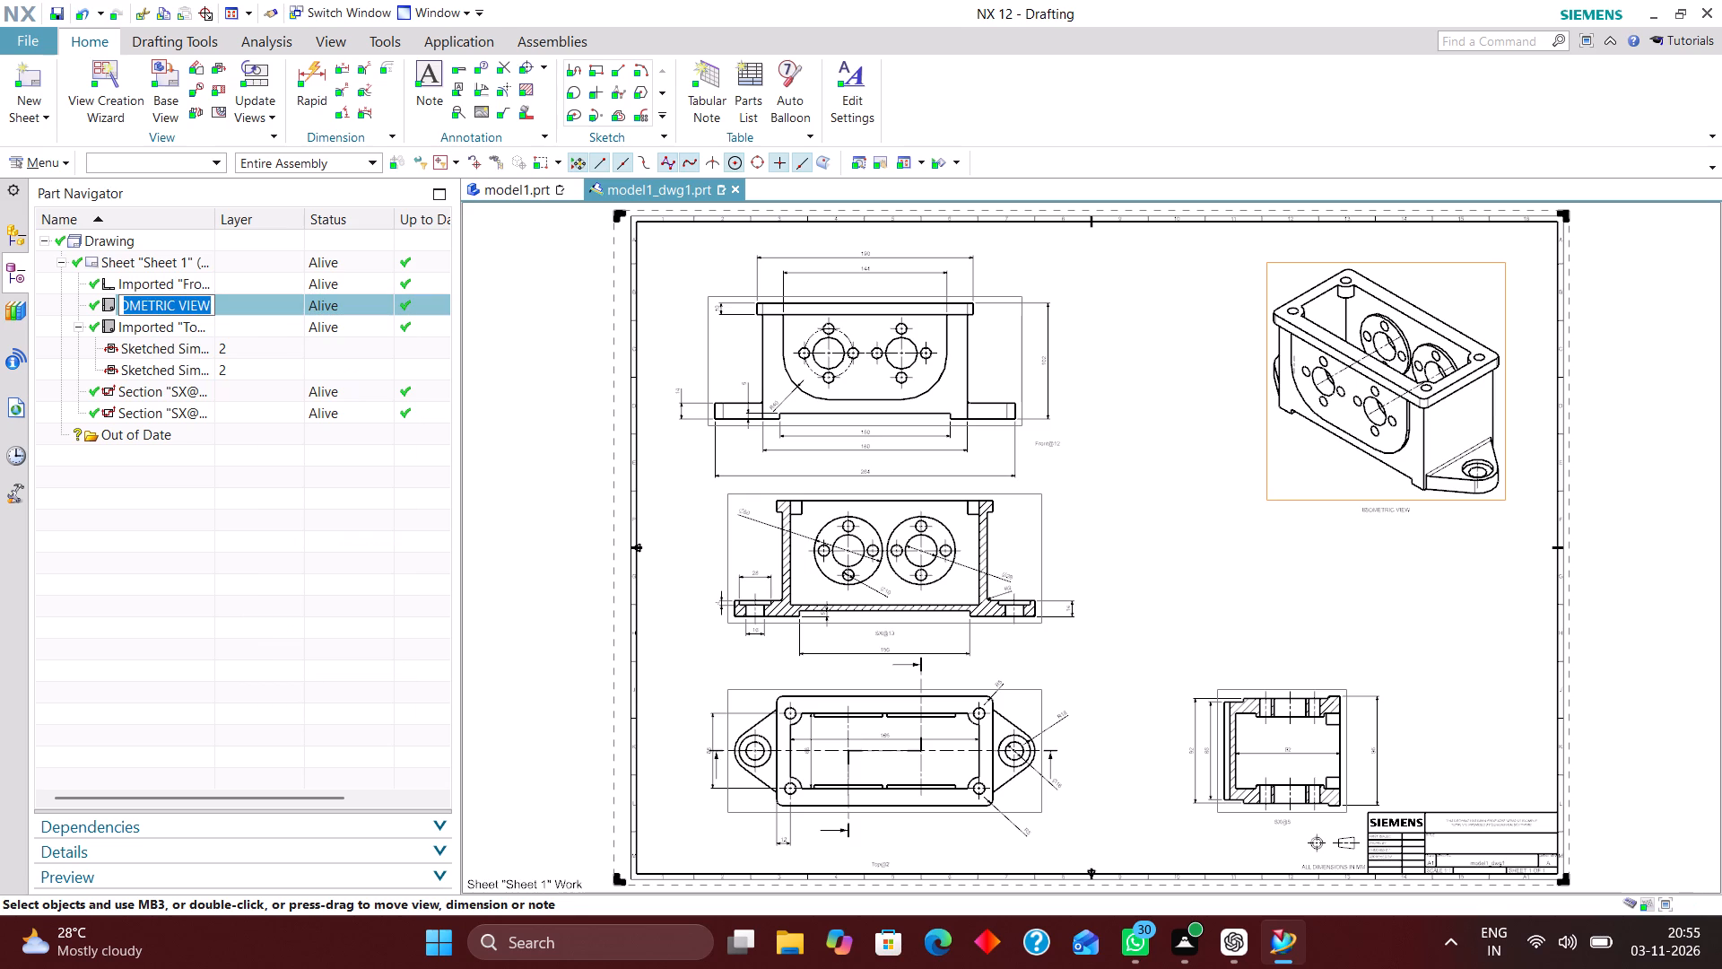
{"action": "left_click", "coordinate": [151, 301]}
{"action": "key", "text": "Left"}
{"action": "key", "text": "Left"}
{"action": "key", "text": "Left"}
{"action": "key", "text": "Left"}
{"action": "key", "text": "Left"}
{"action": "key", "text": "Left"}
{"action": "key", "text": "Left"}
{"action": "key", "text": "Left"}
{"action": "key", "text": "Left"}
{"action": "key", "text": "Left"}
{"action": "key", "text": "Left"}
{"action": "key", "text": "Left"}
{"action": "key", "text": "Left"}
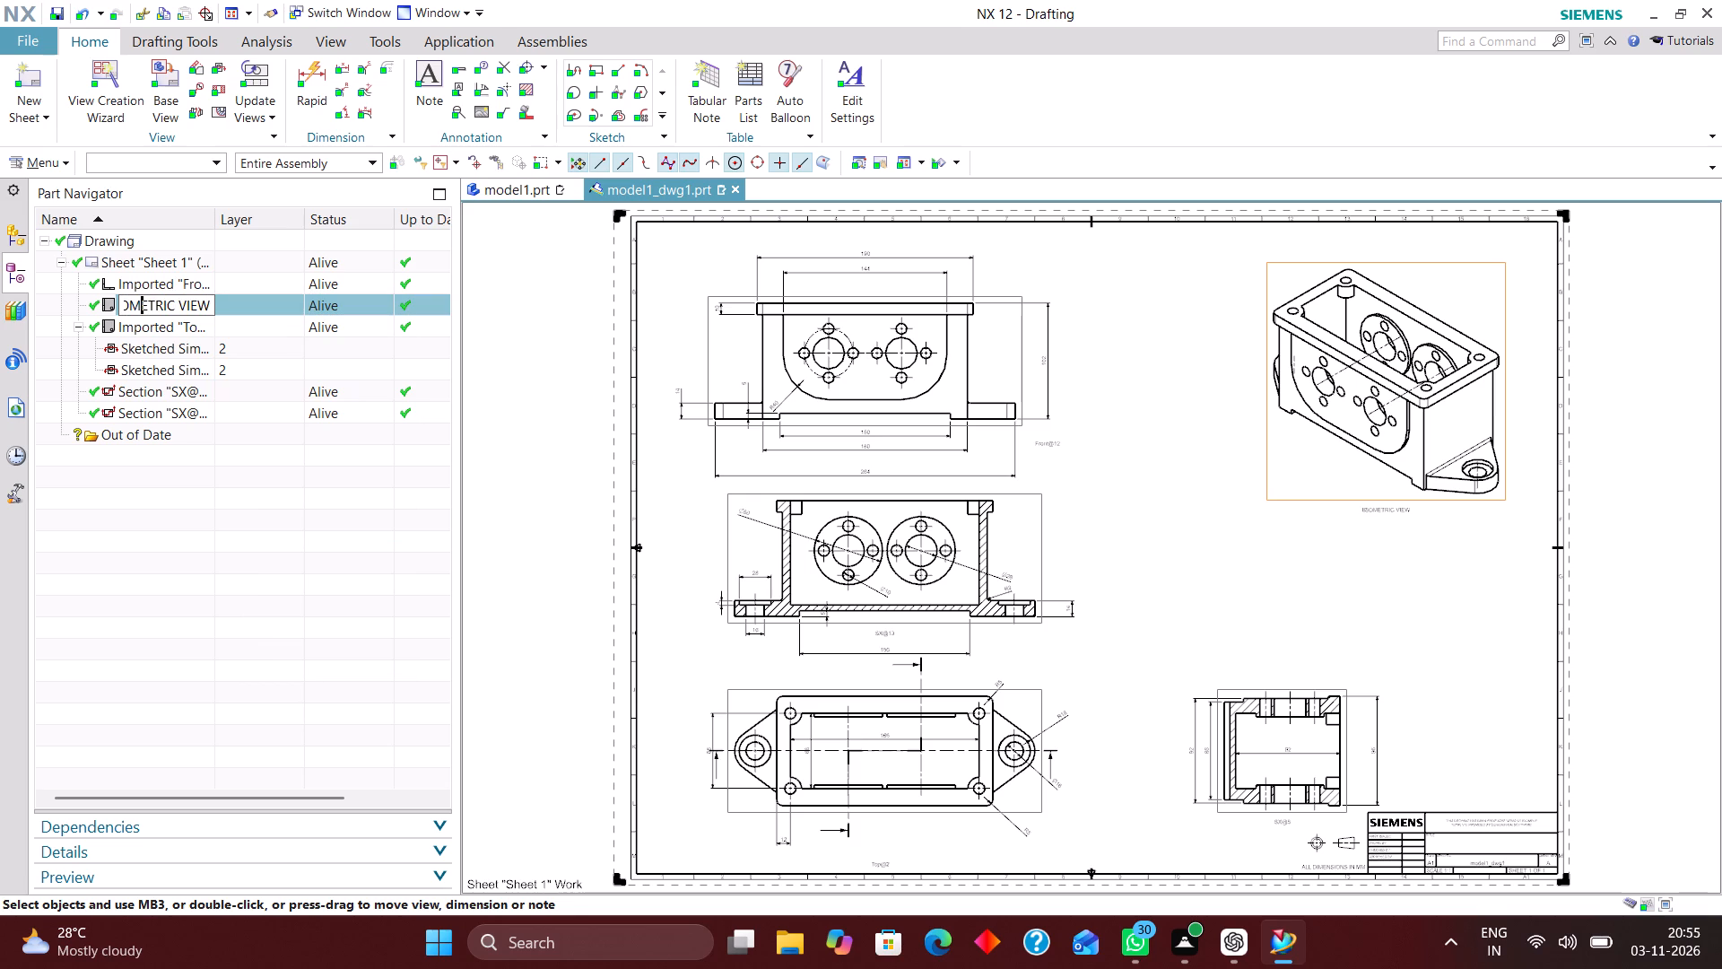
{"action": "key", "text": "Right"}
{"action": "key", "text": "BackSpace"}
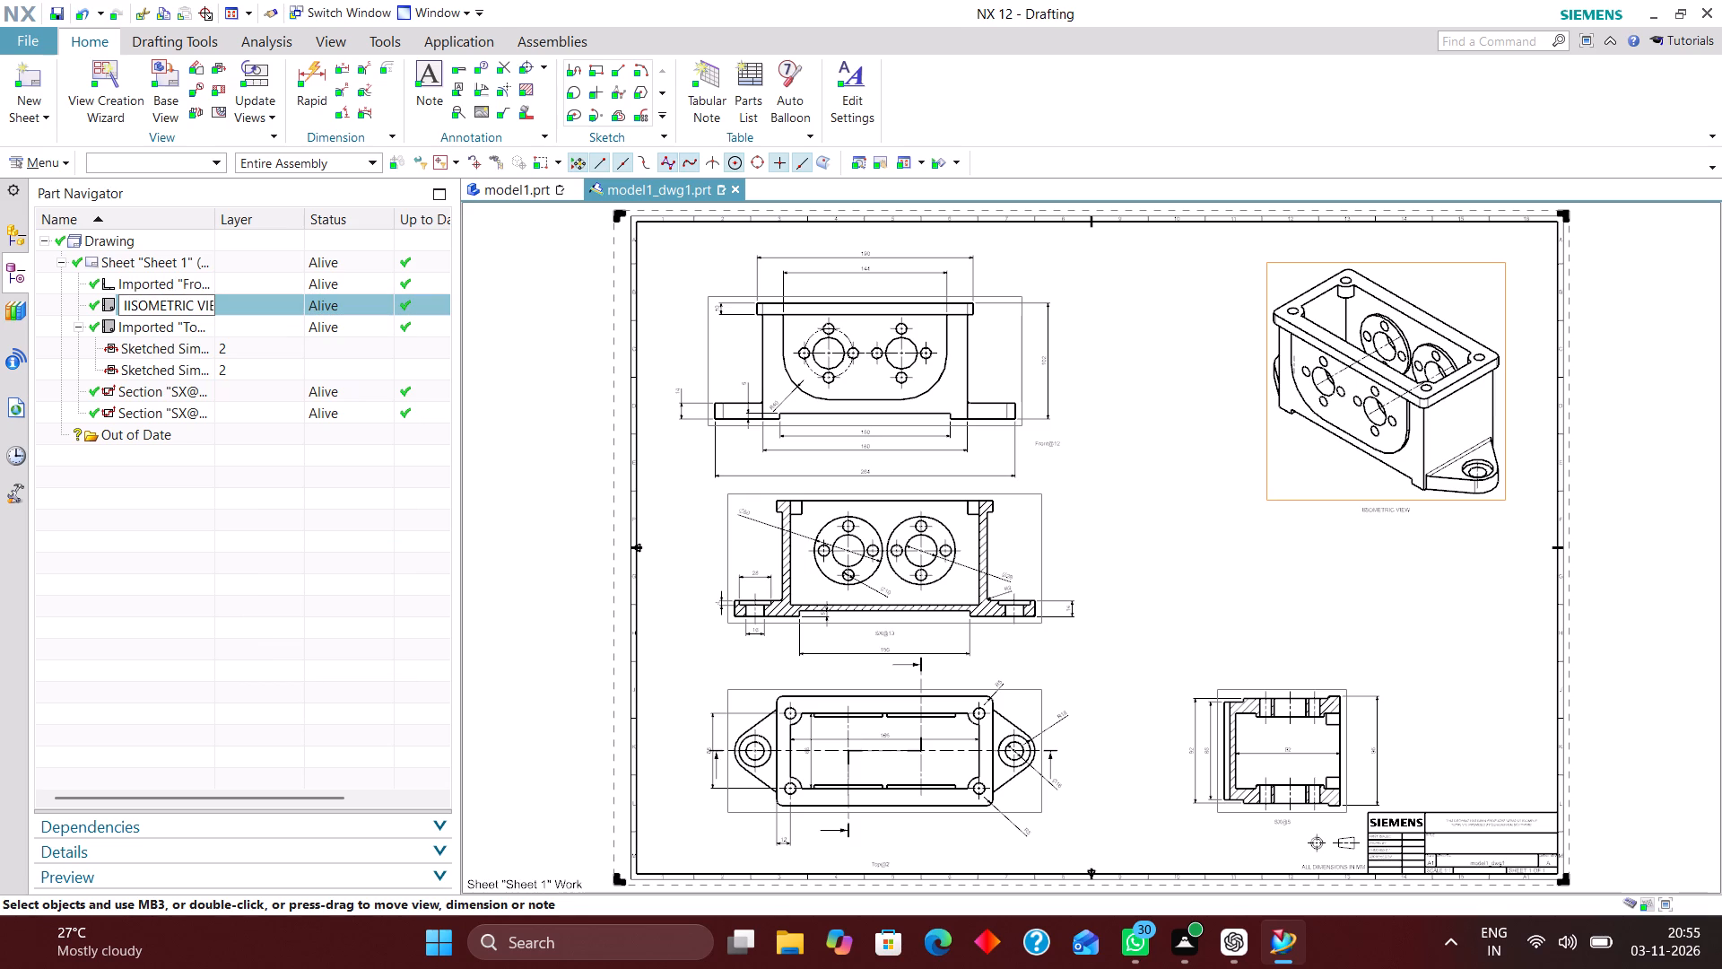
{"action": "key", "text": "Return"}
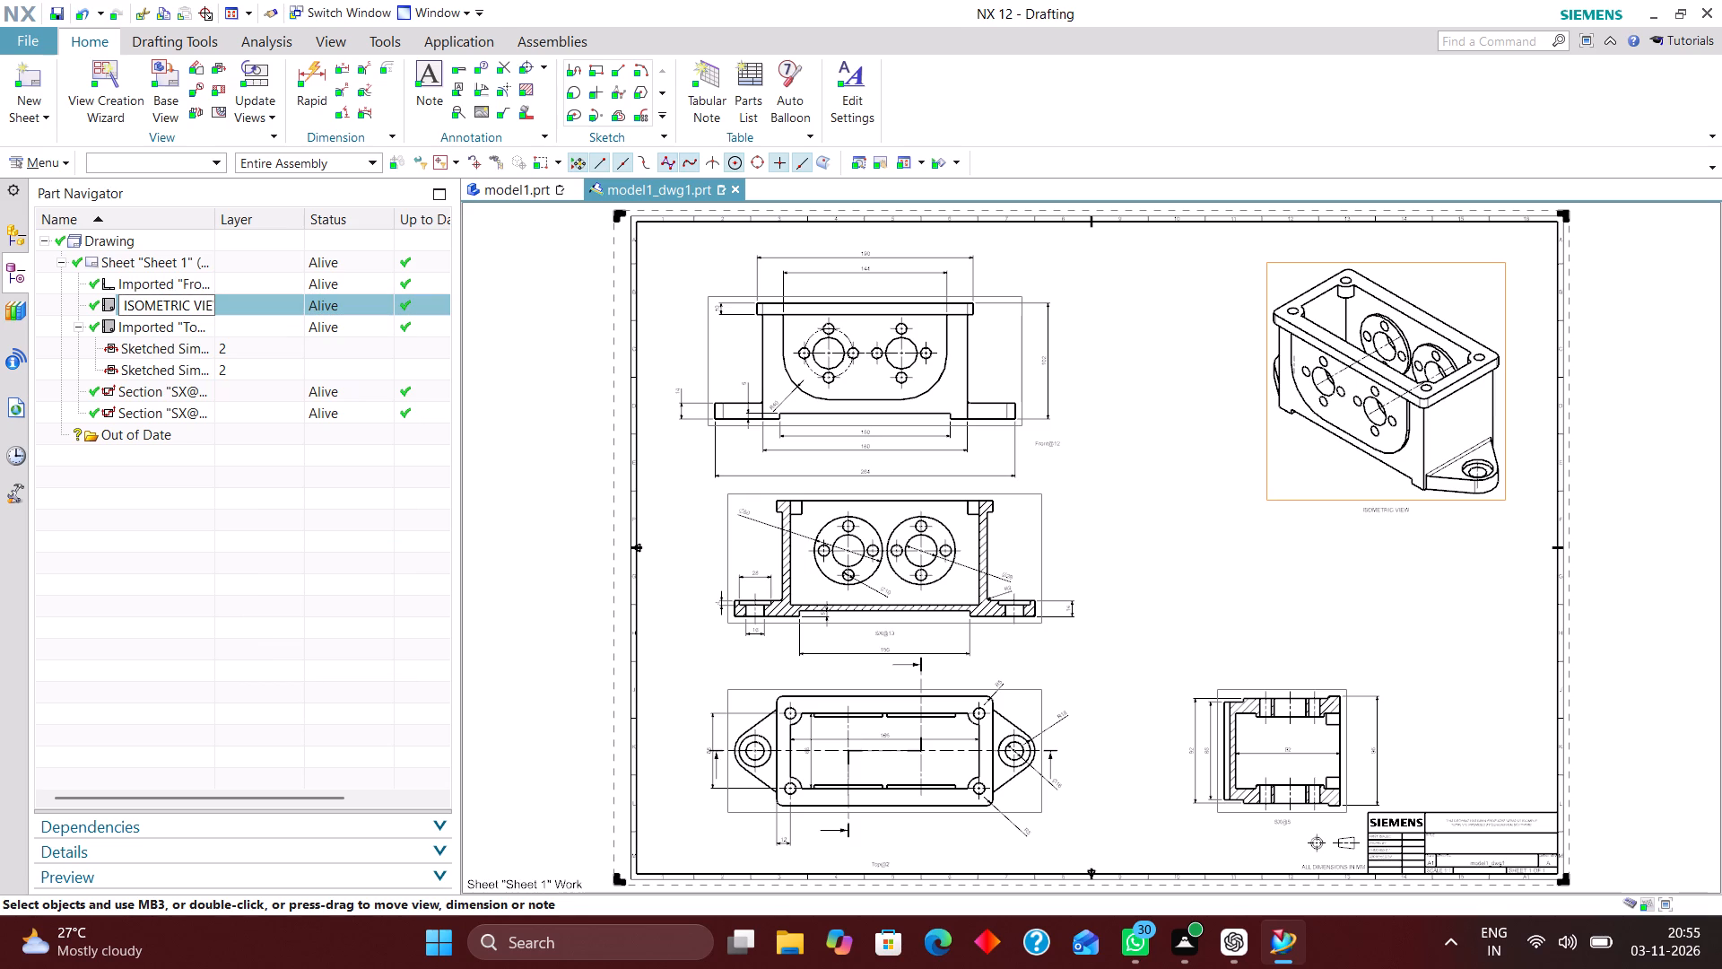
Rename the imported top view as TOP VIEW.
{"action": "left_click", "coordinate": [222, 334]}
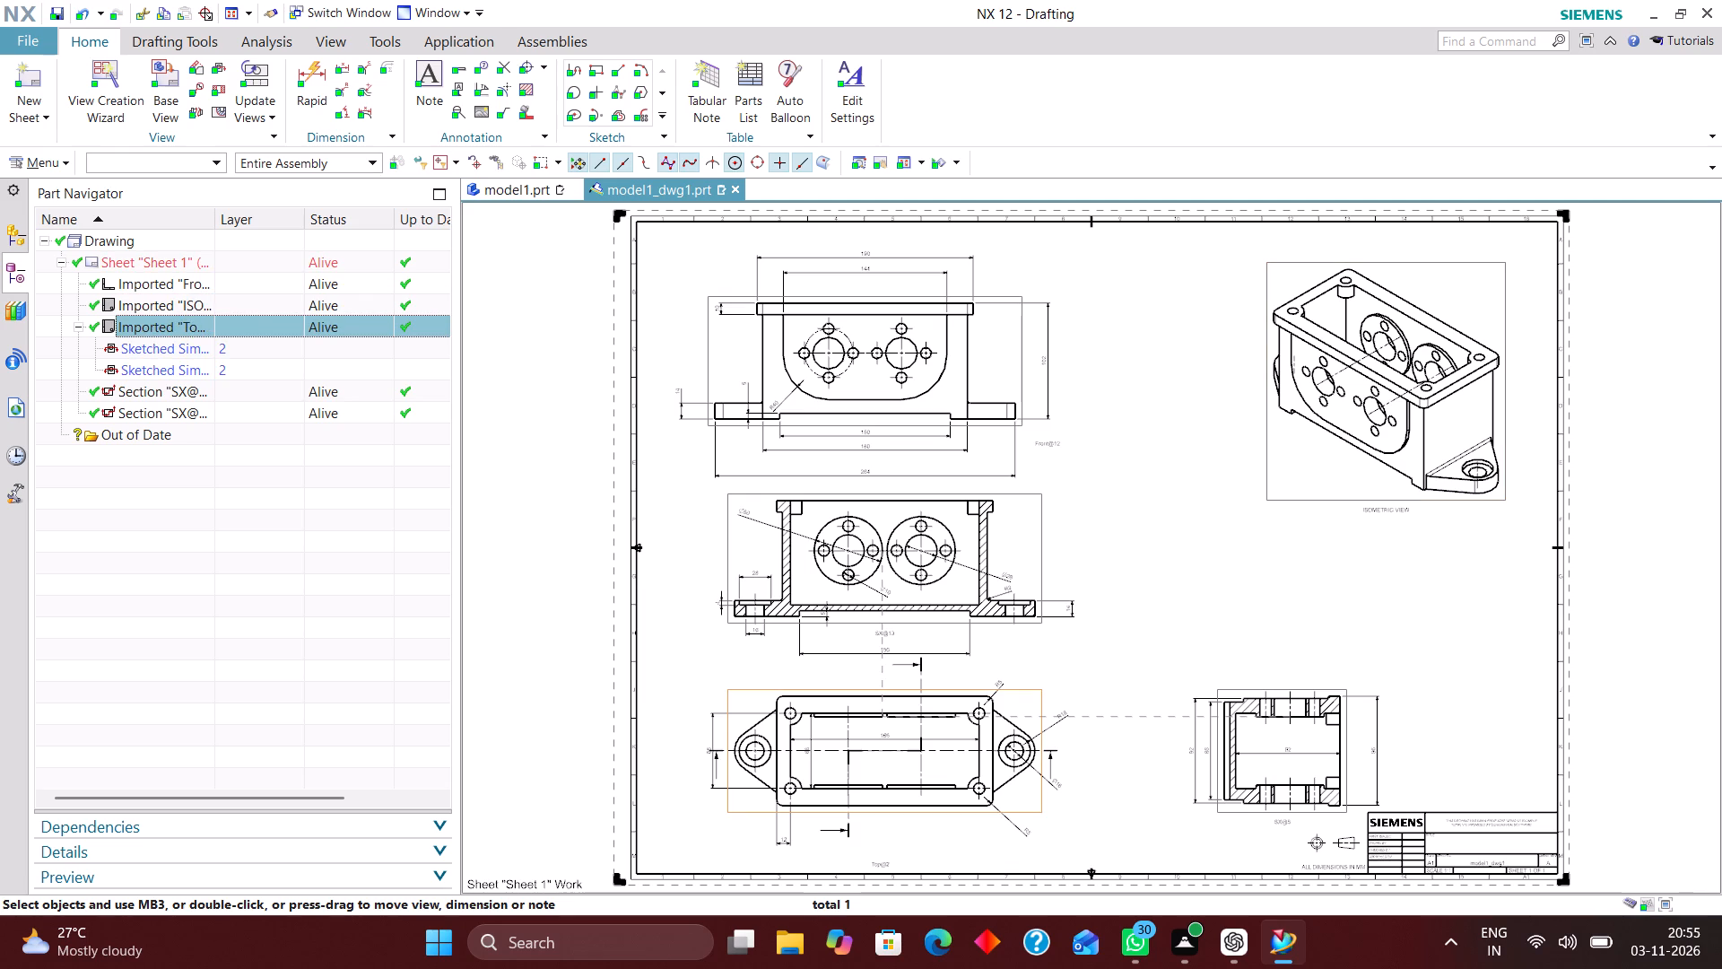
{"action": "right_click", "coordinate": [228, 331]}
{"action": "left_click", "coordinate": [293, 688]}
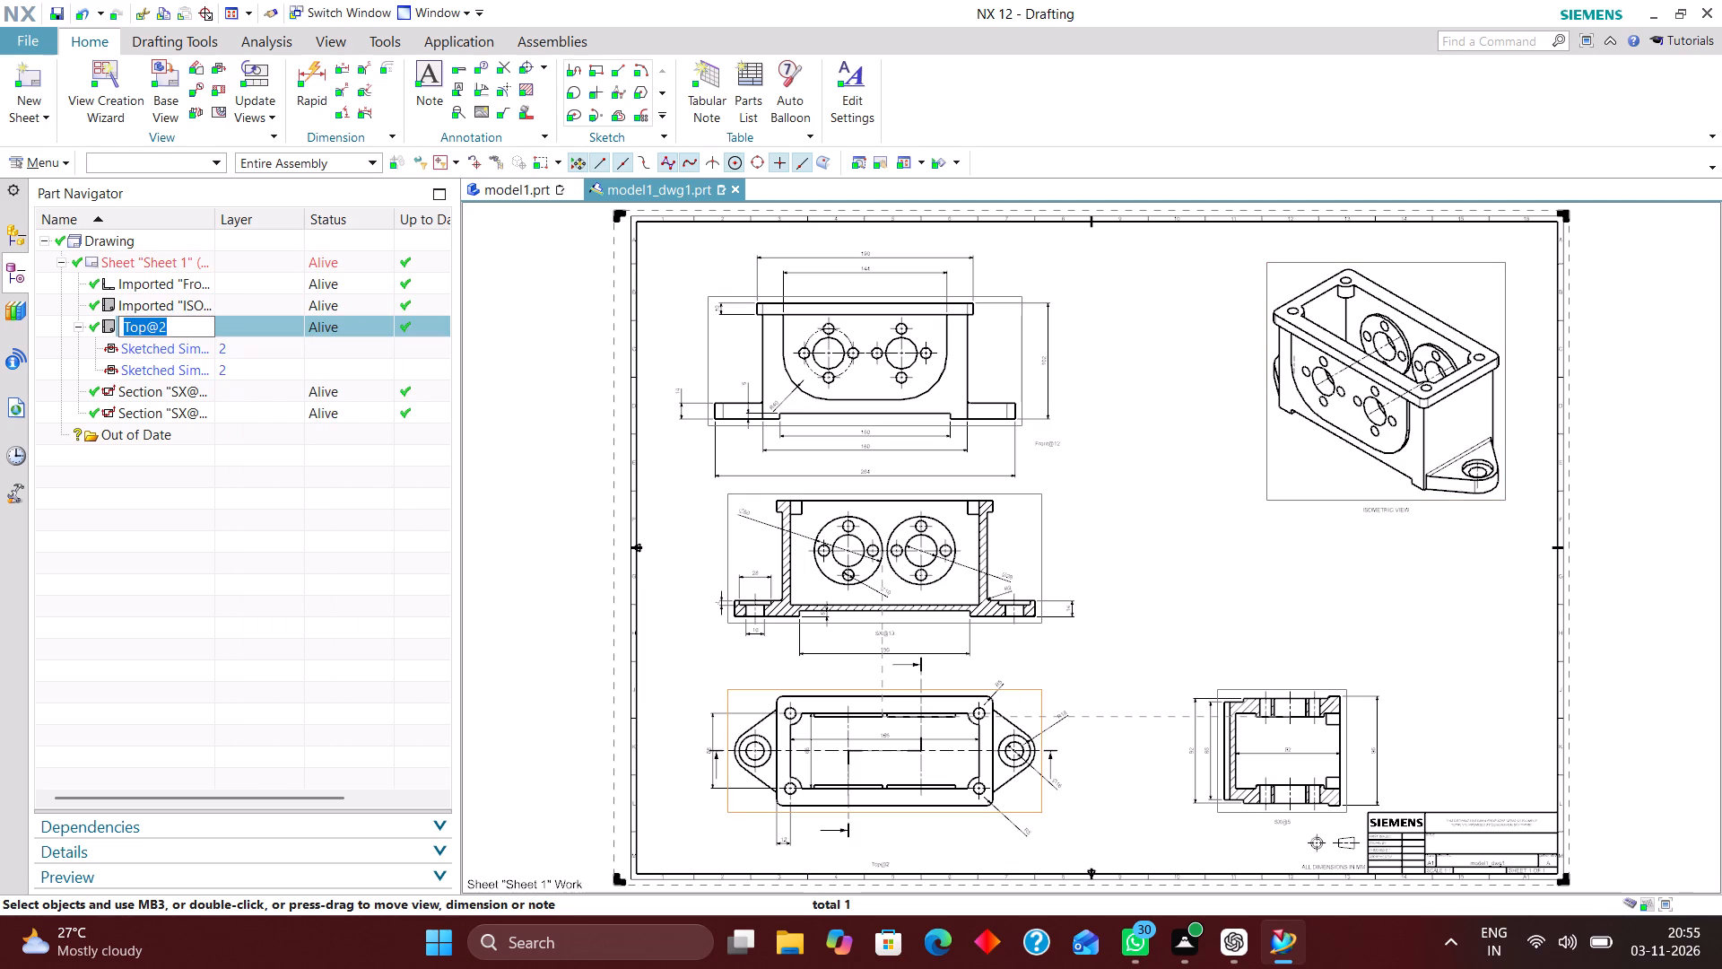
{"action": "type", "text": "TOP VIEW"}
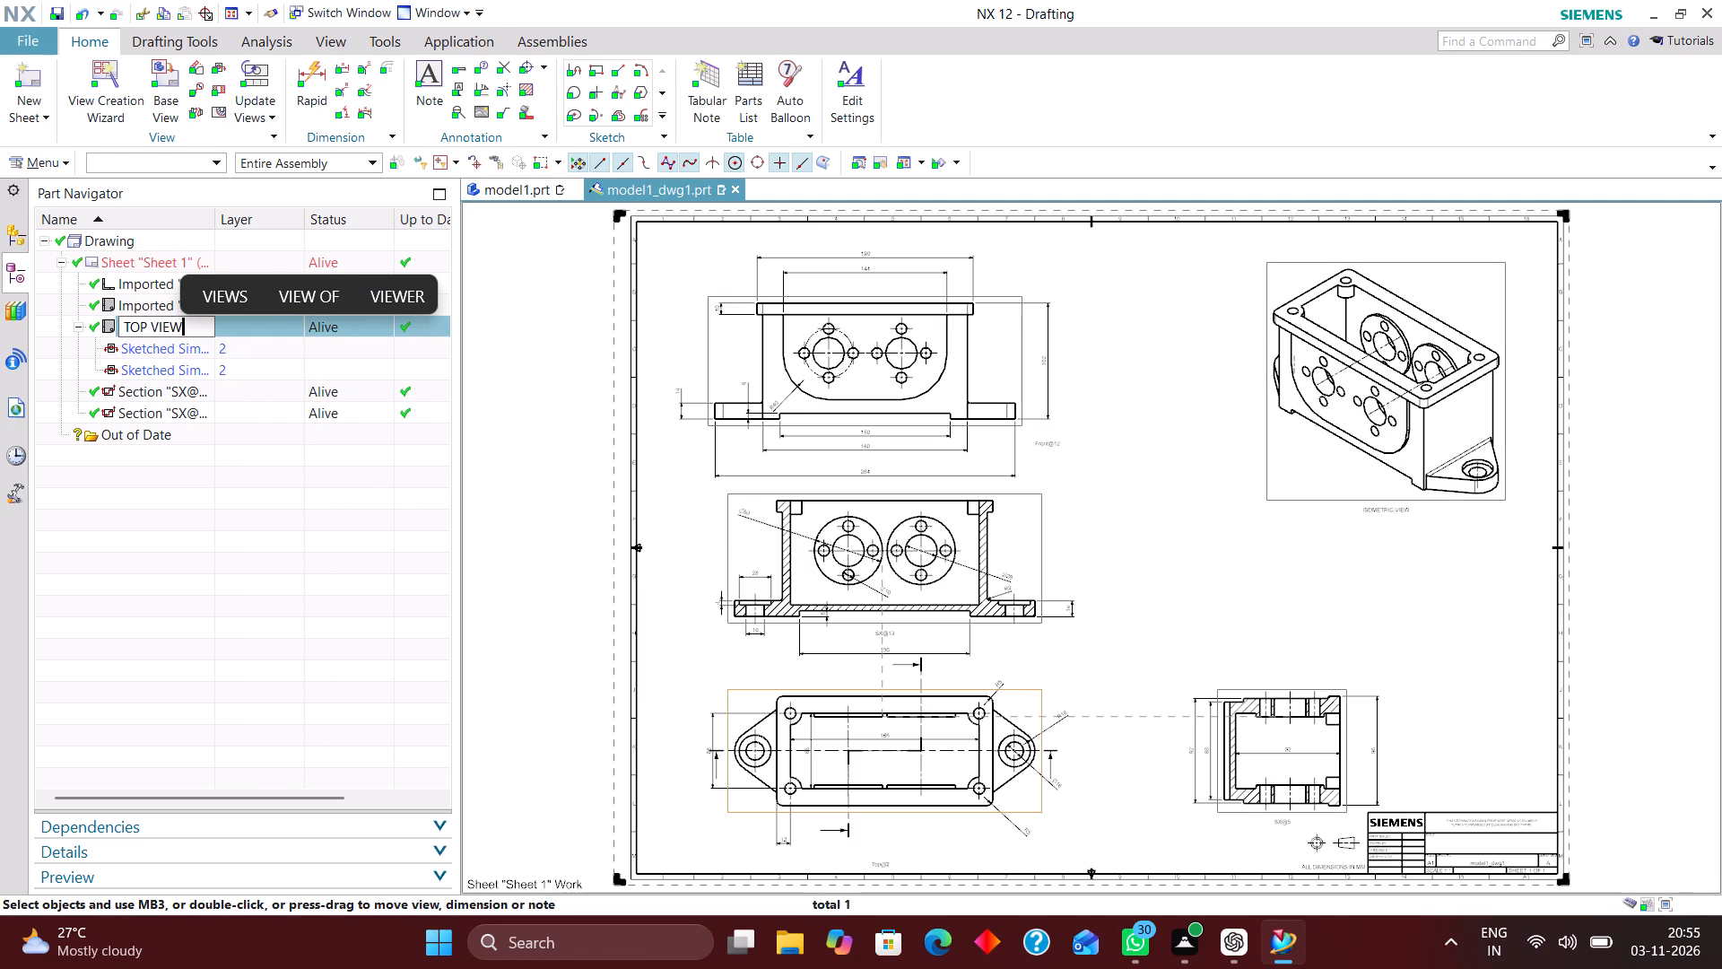
{"action": "key", "text": "Return"}
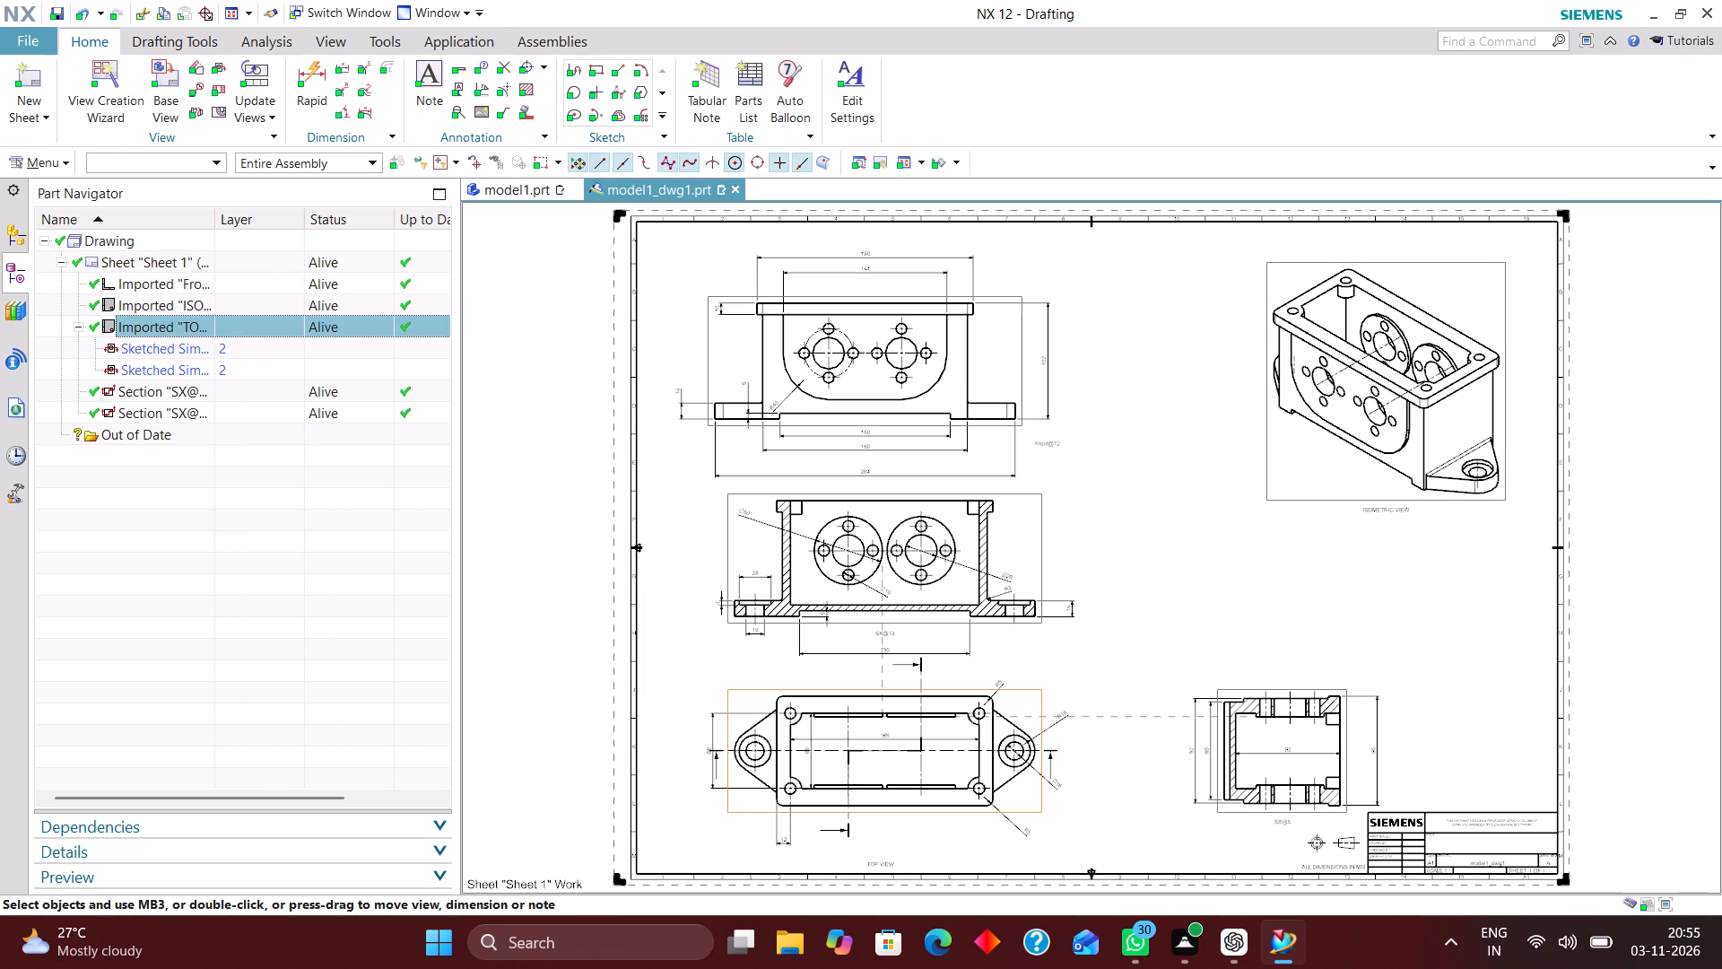
Collapse the top view's entries and rename the imported front view as FRONT VIEW.
{"action": "left_click", "coordinate": [79, 327]}
{"action": "left_click", "coordinate": [213, 281]}
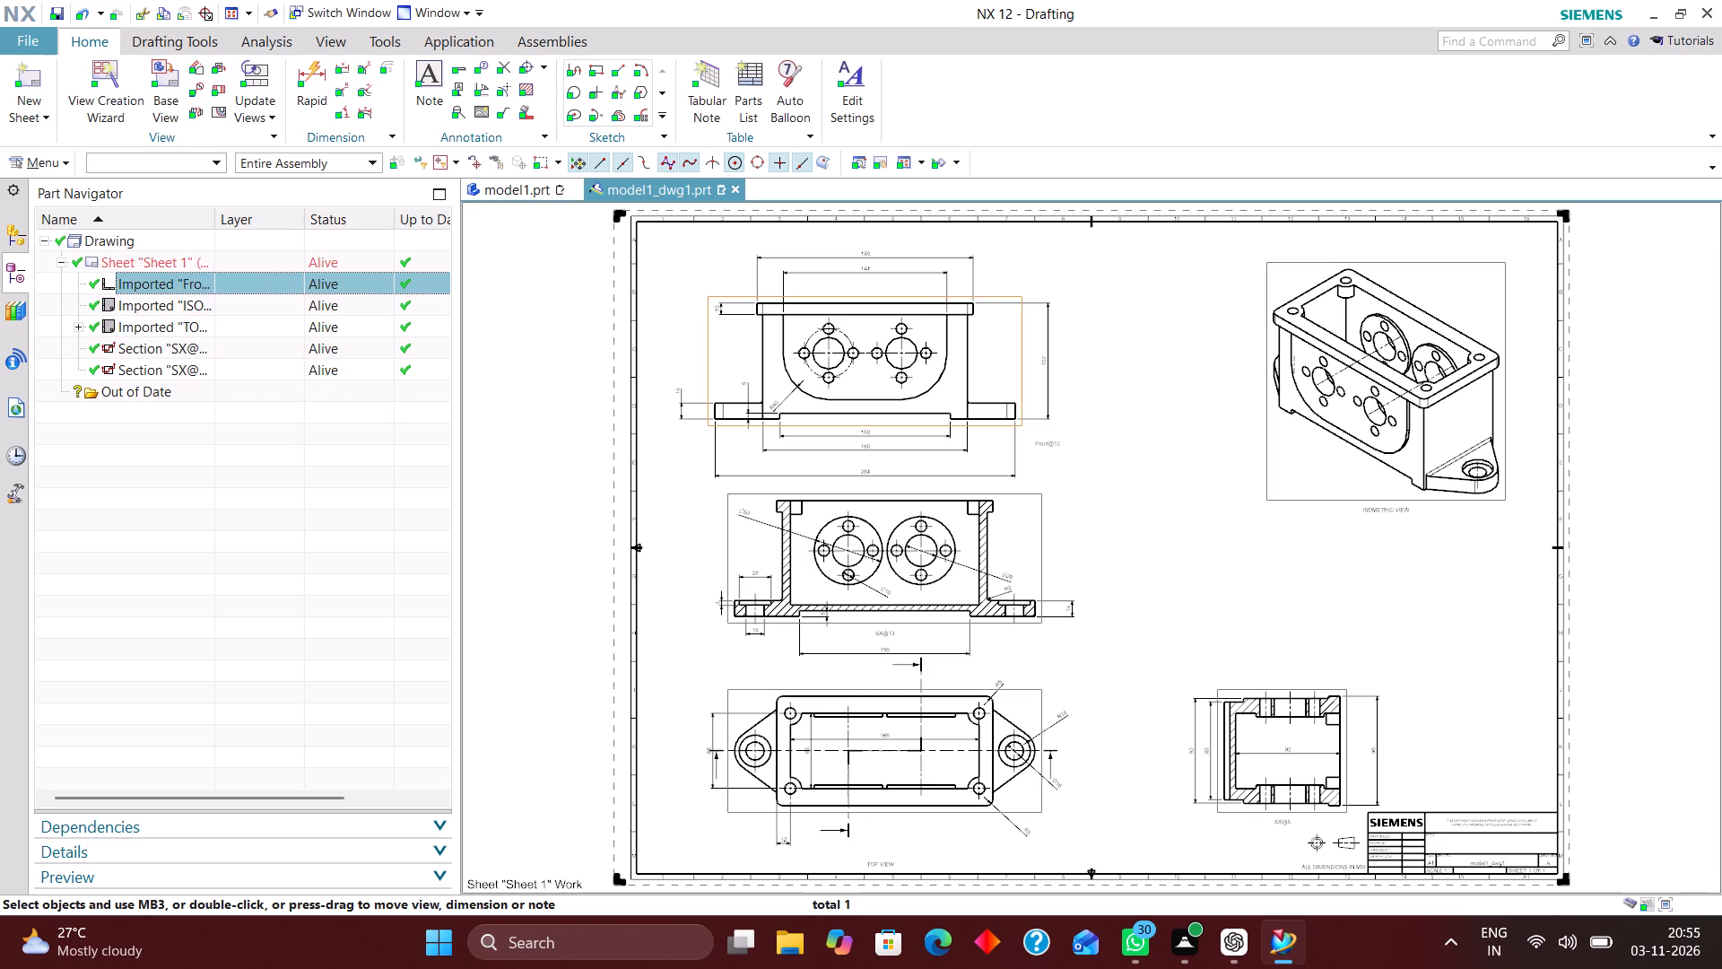
{"action": "right_click", "coordinate": [237, 280]}
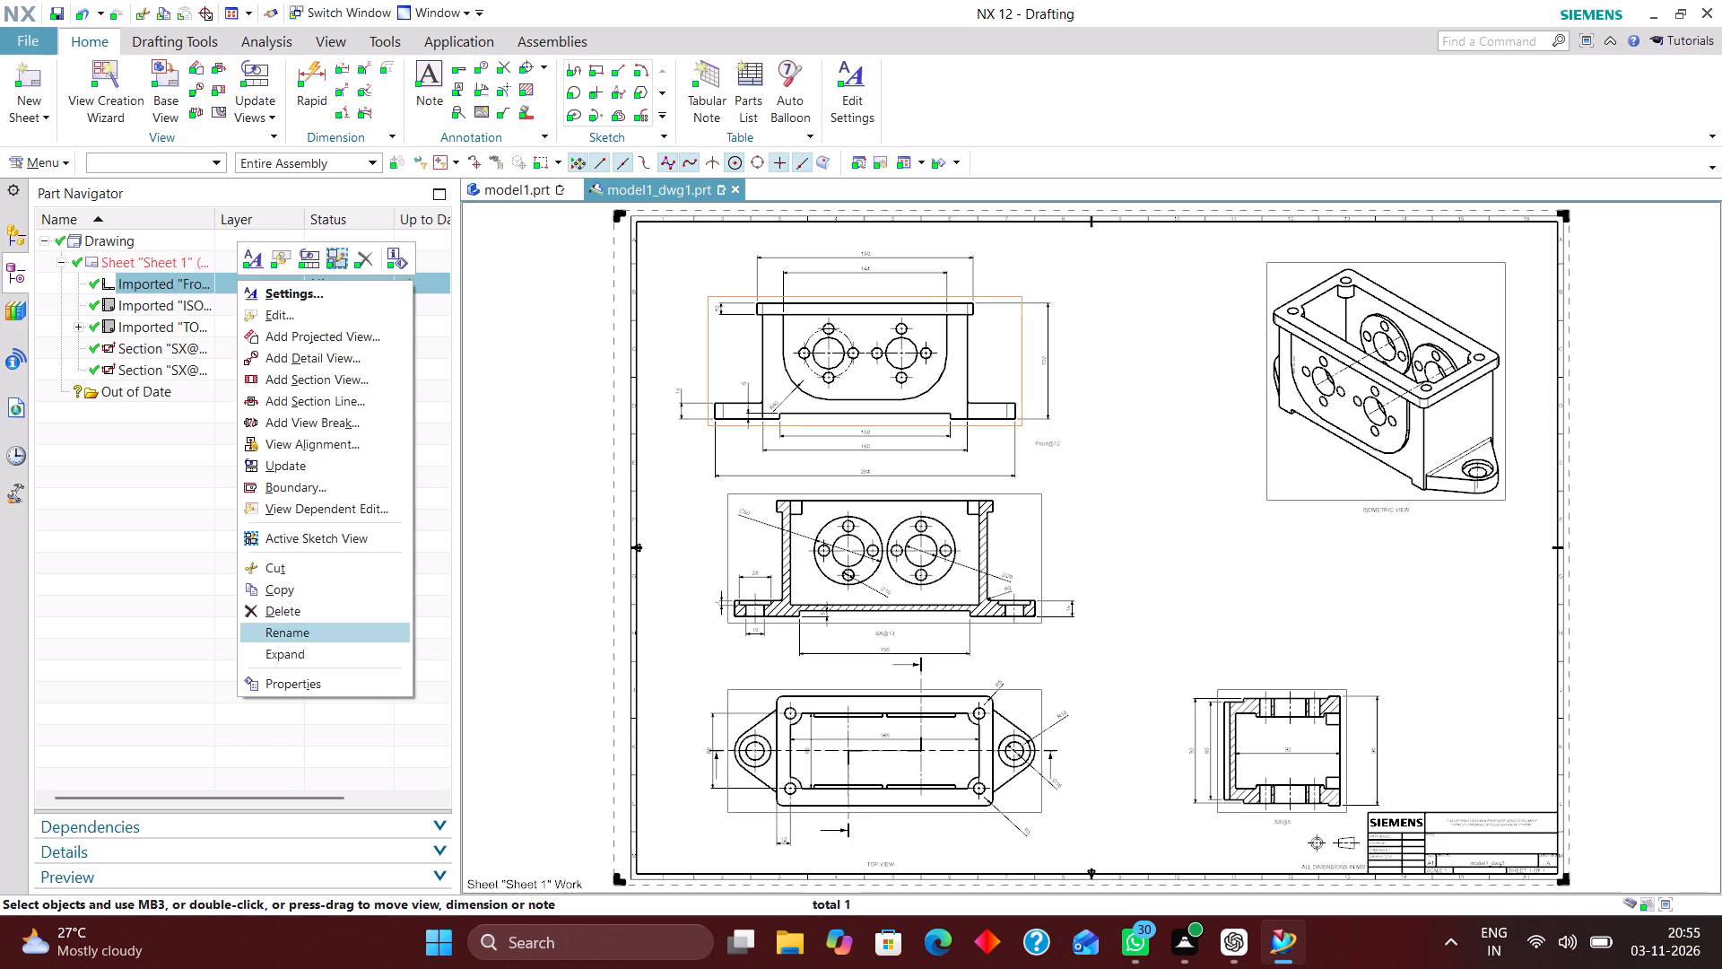
{"action": "left_click", "coordinate": [289, 635]}
{"action": "key", "text": "f"}
{"action": "type", "text": "RONT"}
{"action": "key", "text": "space"}
{"action": "type", "text": "VIEW"}
{"action": "key", "text": "Return"}
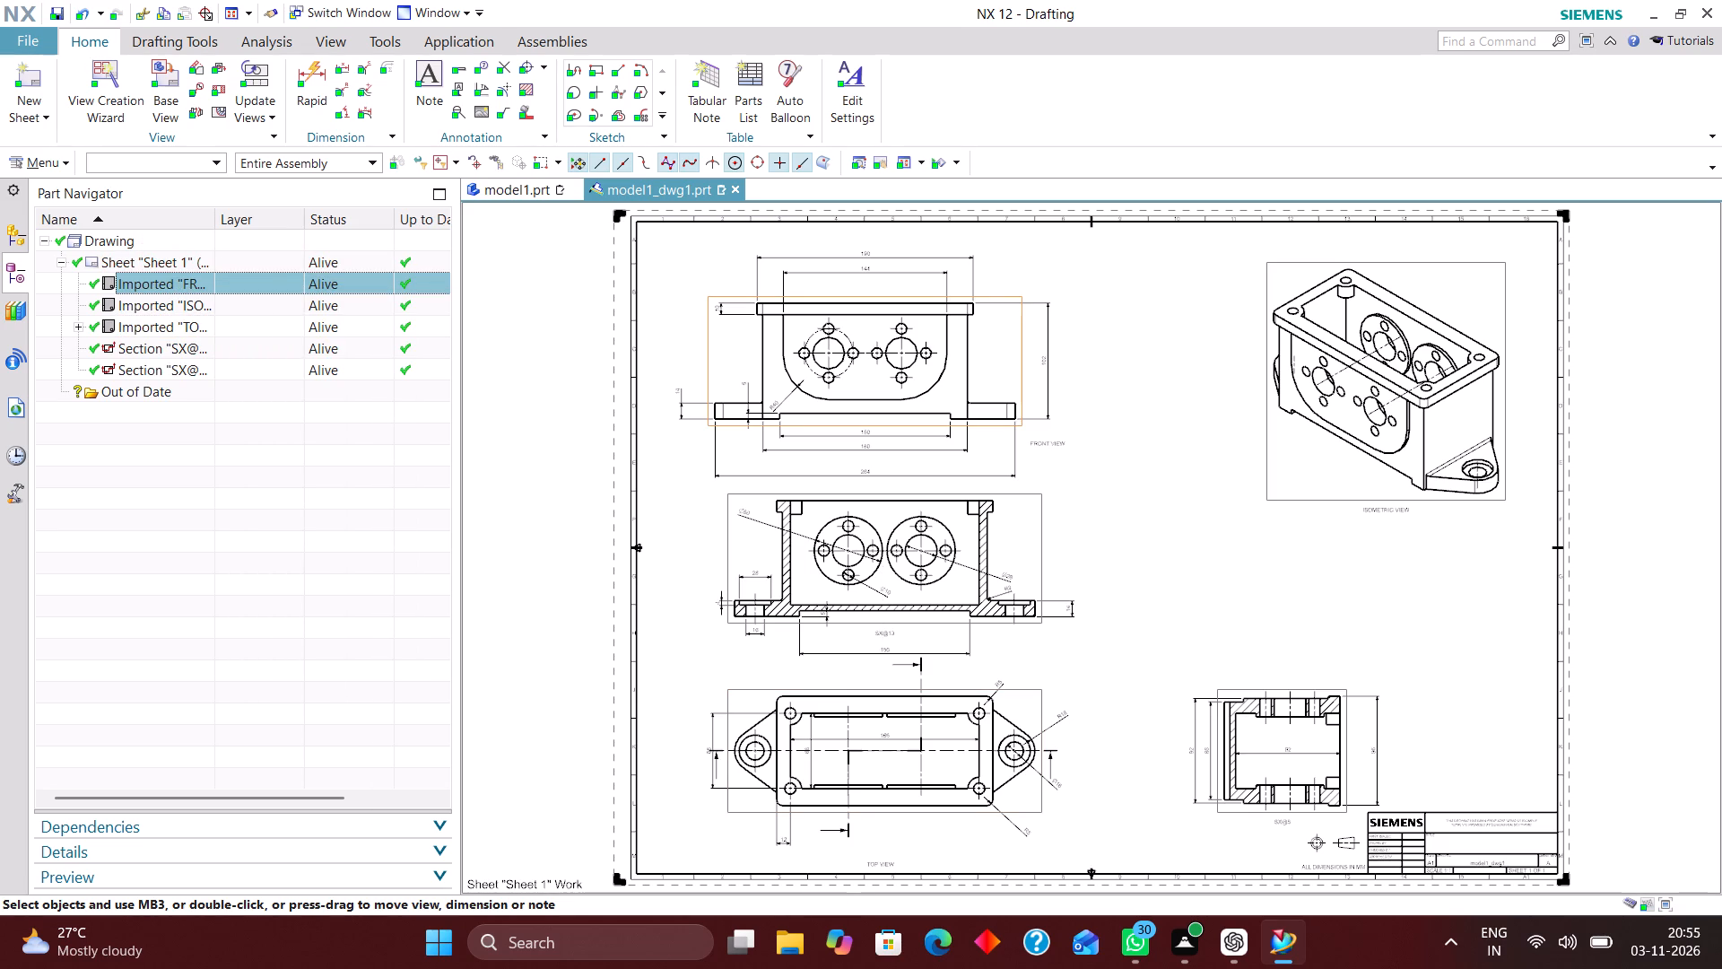
Rename the lengthwise section view SX@13, below the front view, as SECTION VIEW B - B.
{"action": "left_click", "coordinate": [255, 354]}
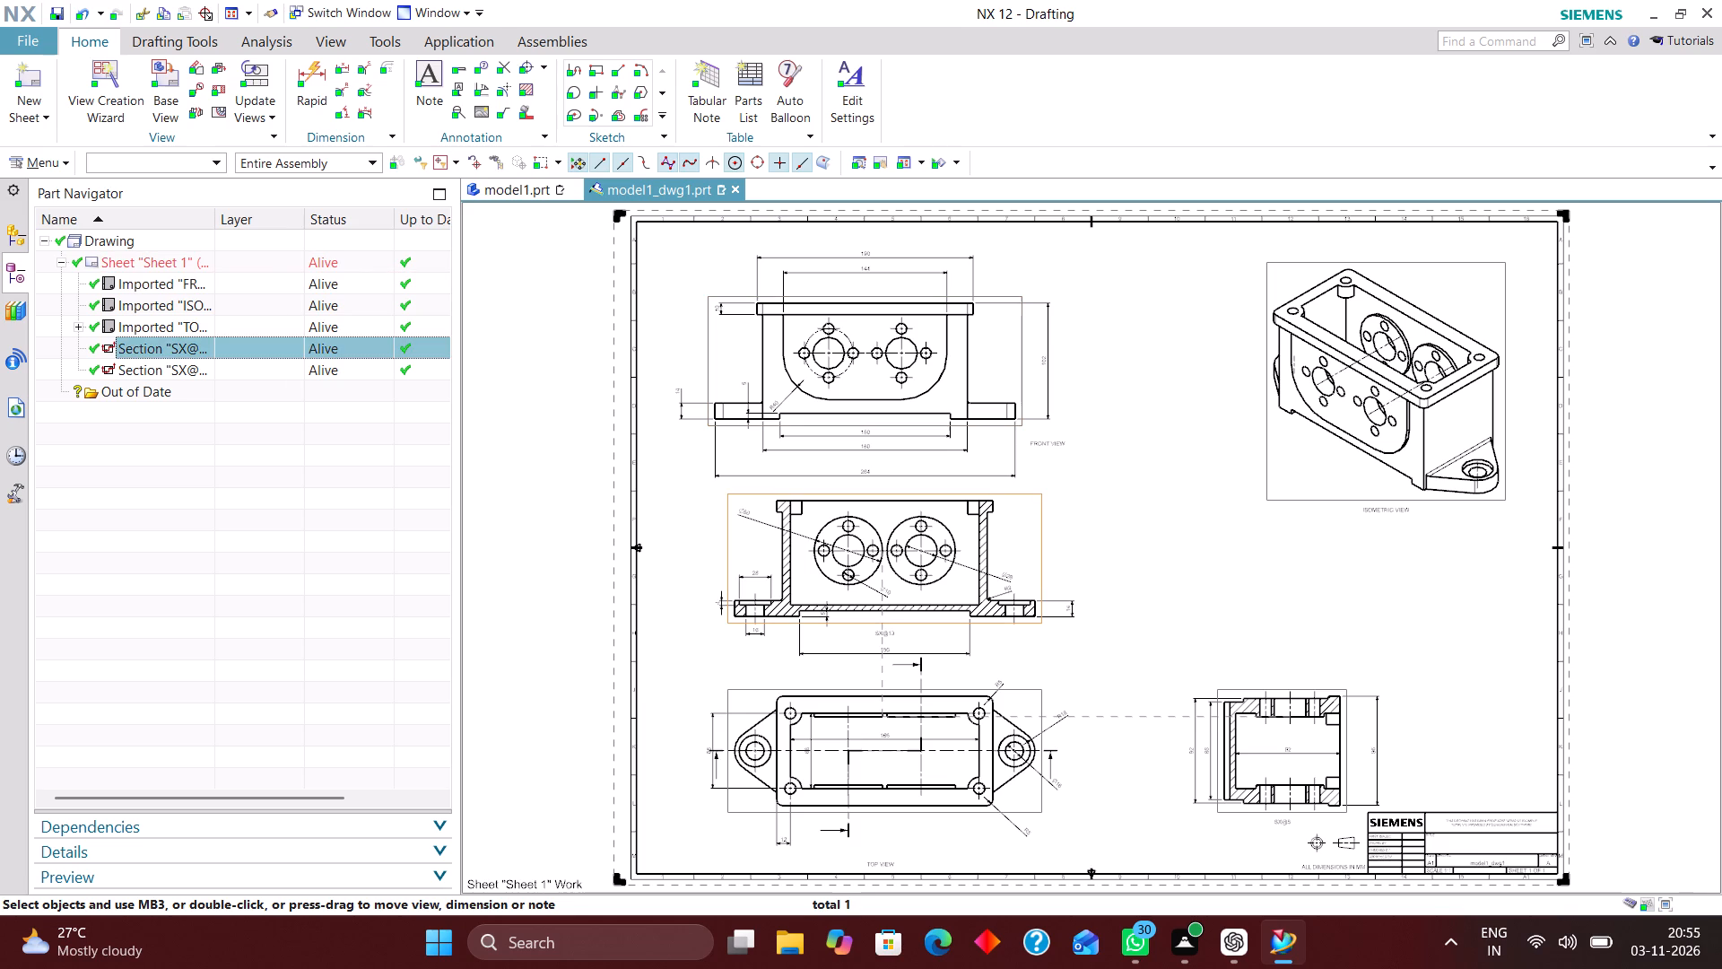
{"action": "right_click", "coordinate": [249, 353]}
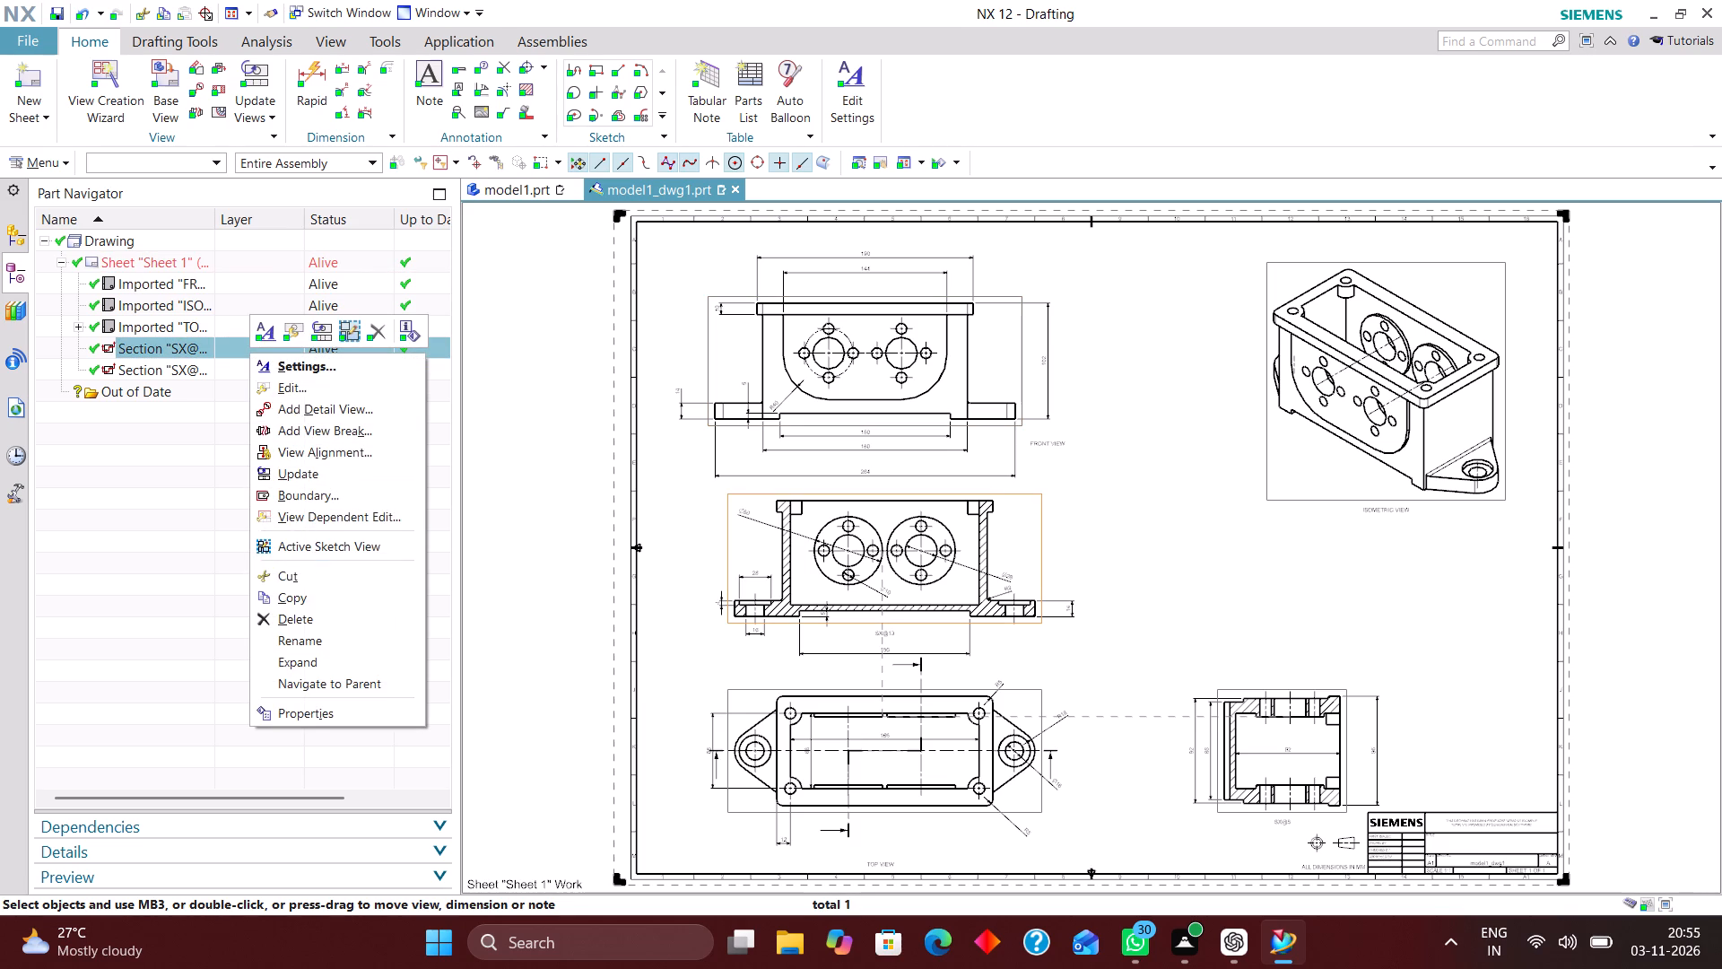
{"action": "left_click", "coordinate": [326, 639]}
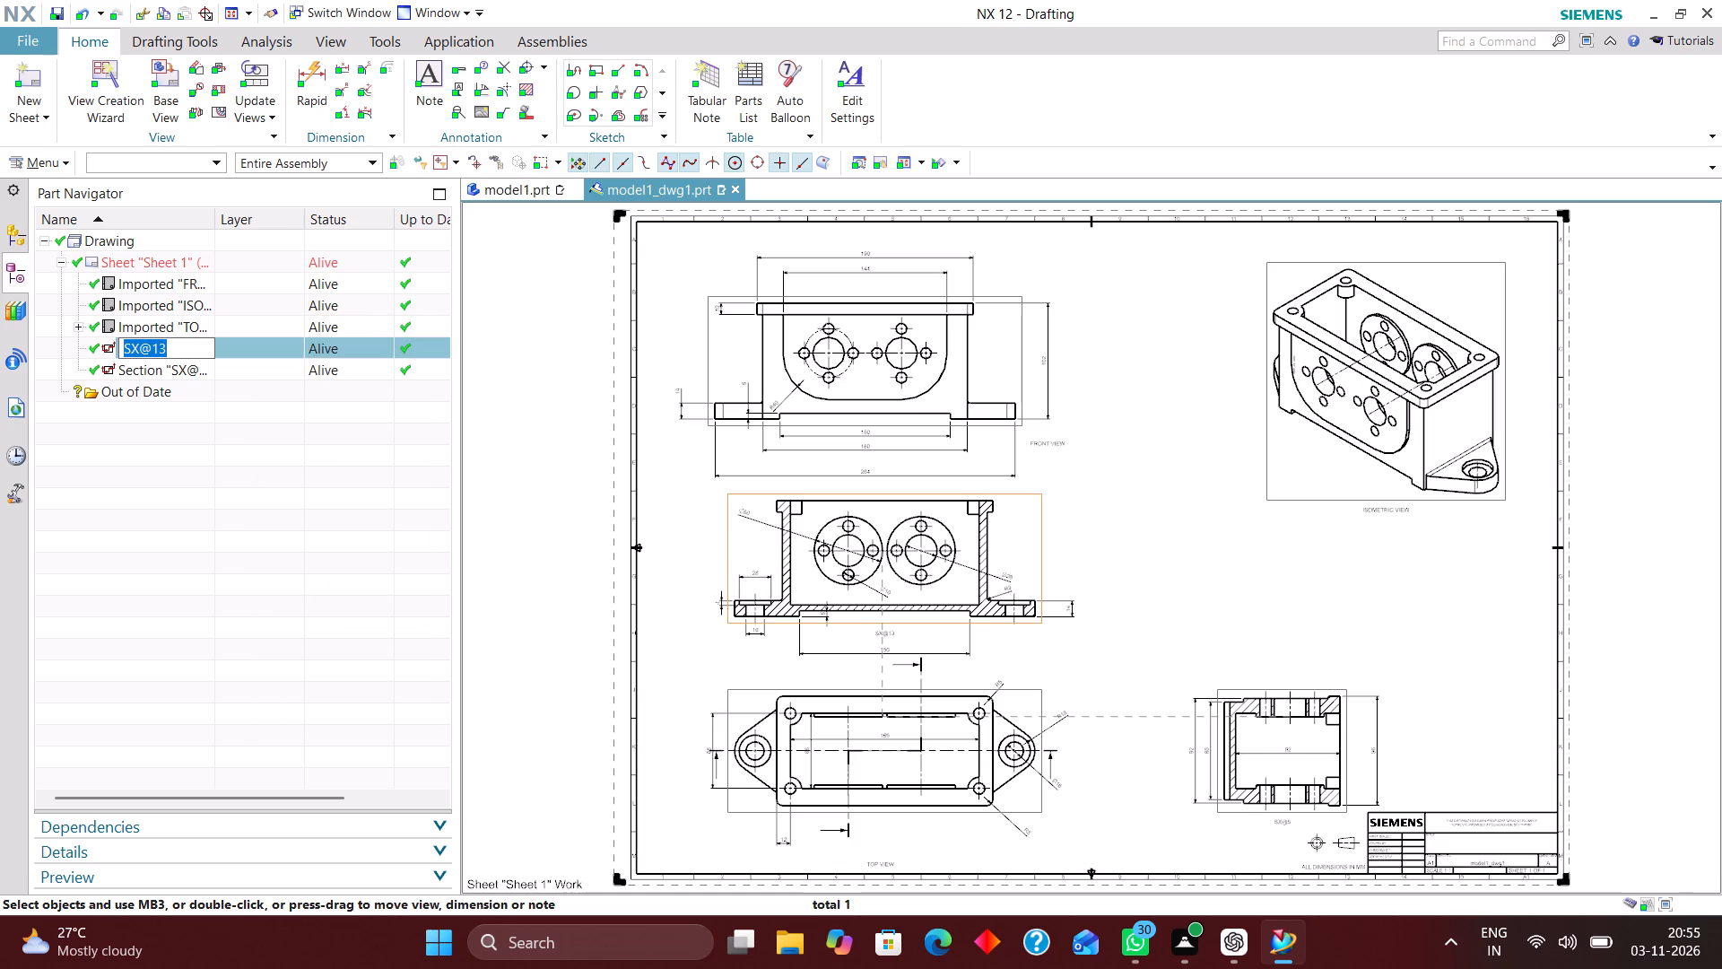
{"action": "type", "text": "SECTION VIEW B"}
{"action": "key", "text": "space"}
{"action": "type", "text": "- B"}
{"action": "key", "text": "Return"}
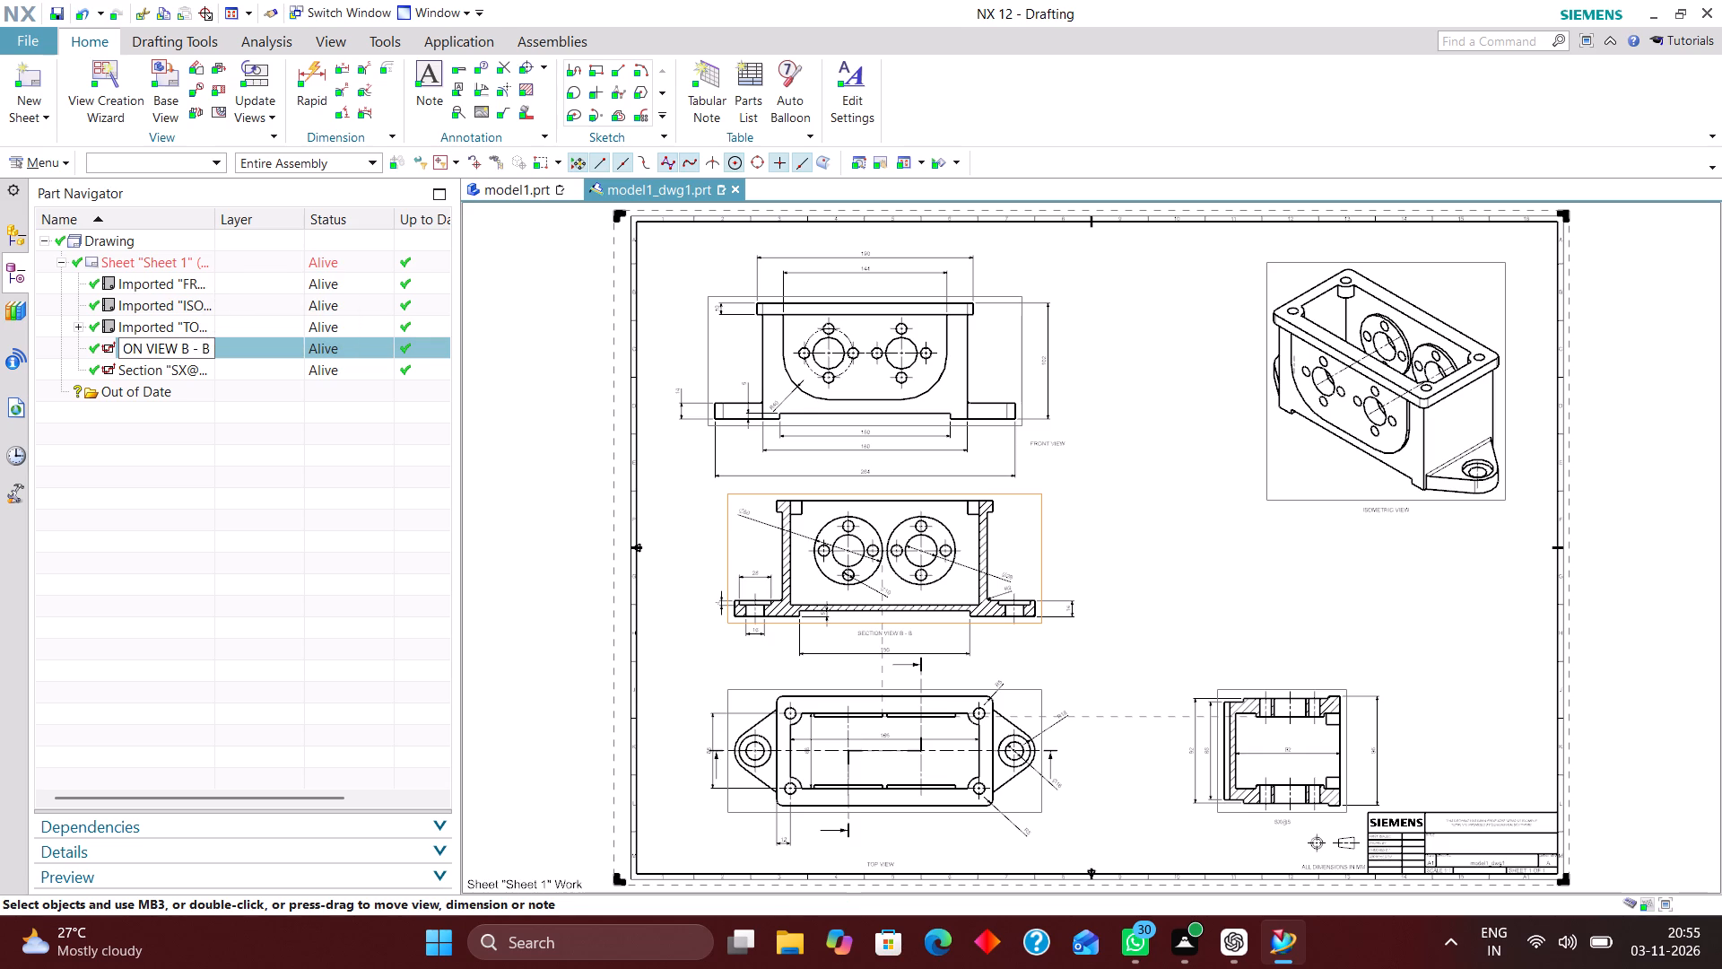
Rename the remaining section view, beside the top view, as SECTION VIEW A - A.
{"action": "left_click", "coordinate": [244, 367]}
{"action": "right_click", "coordinate": [243, 367]}
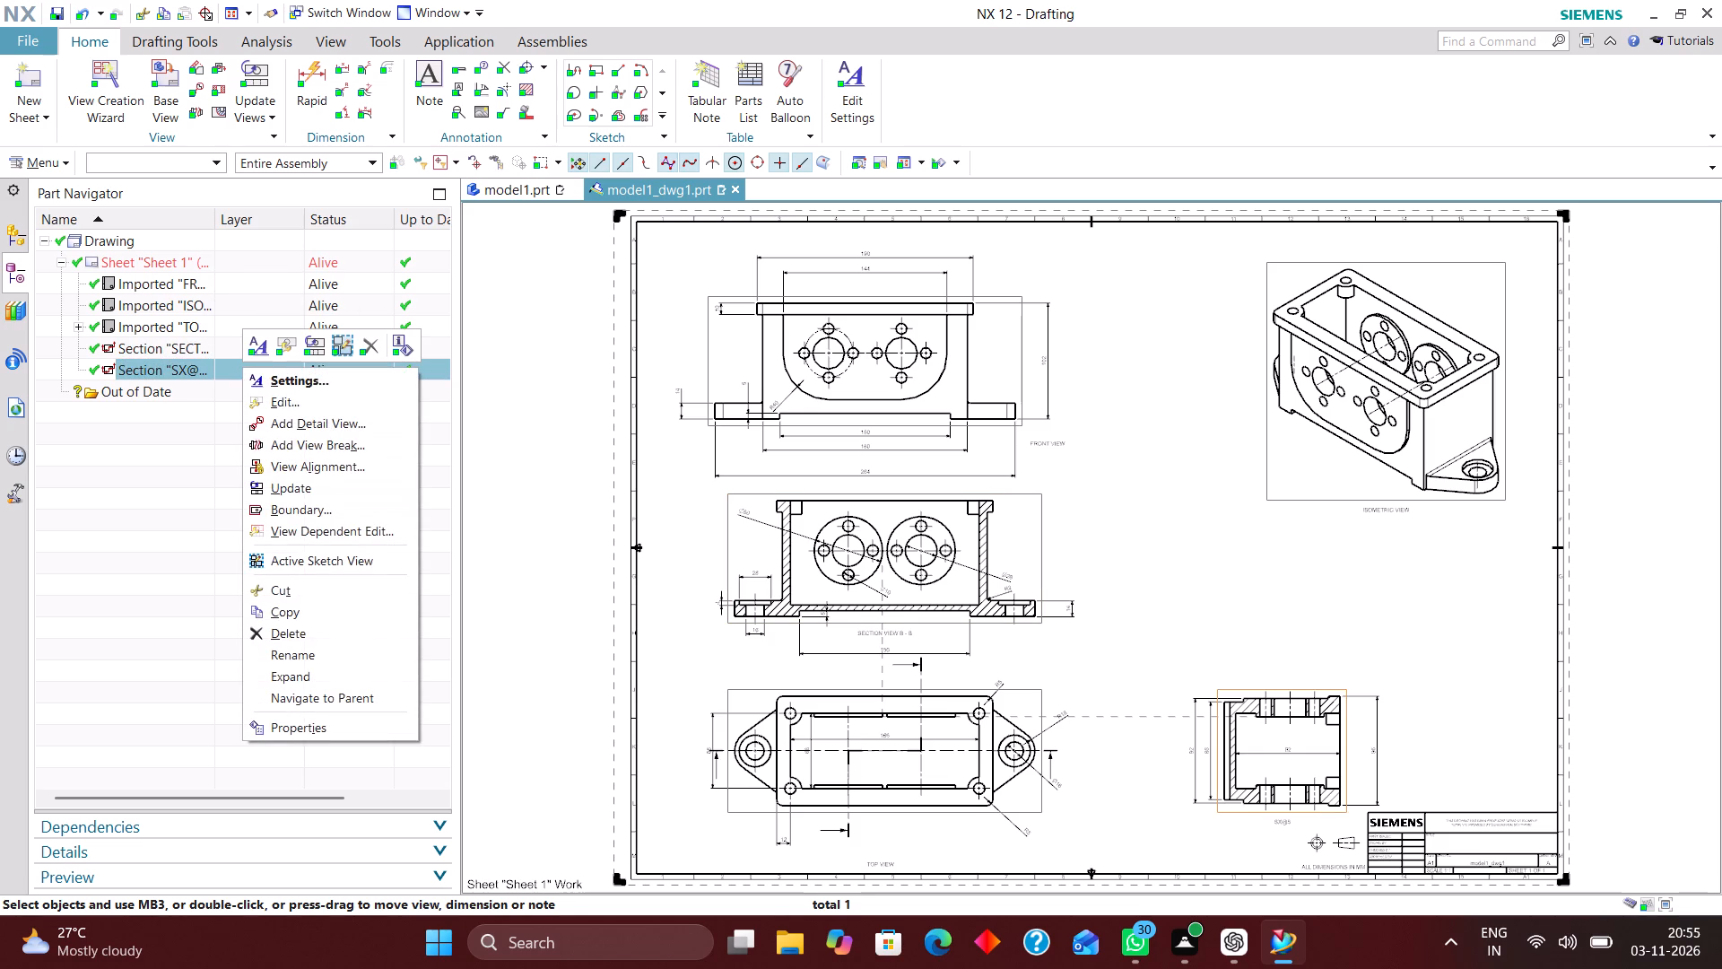
{"action": "left_click", "coordinate": [299, 659]}
{"action": "type", "text": "SECTION VIEW A - A"}
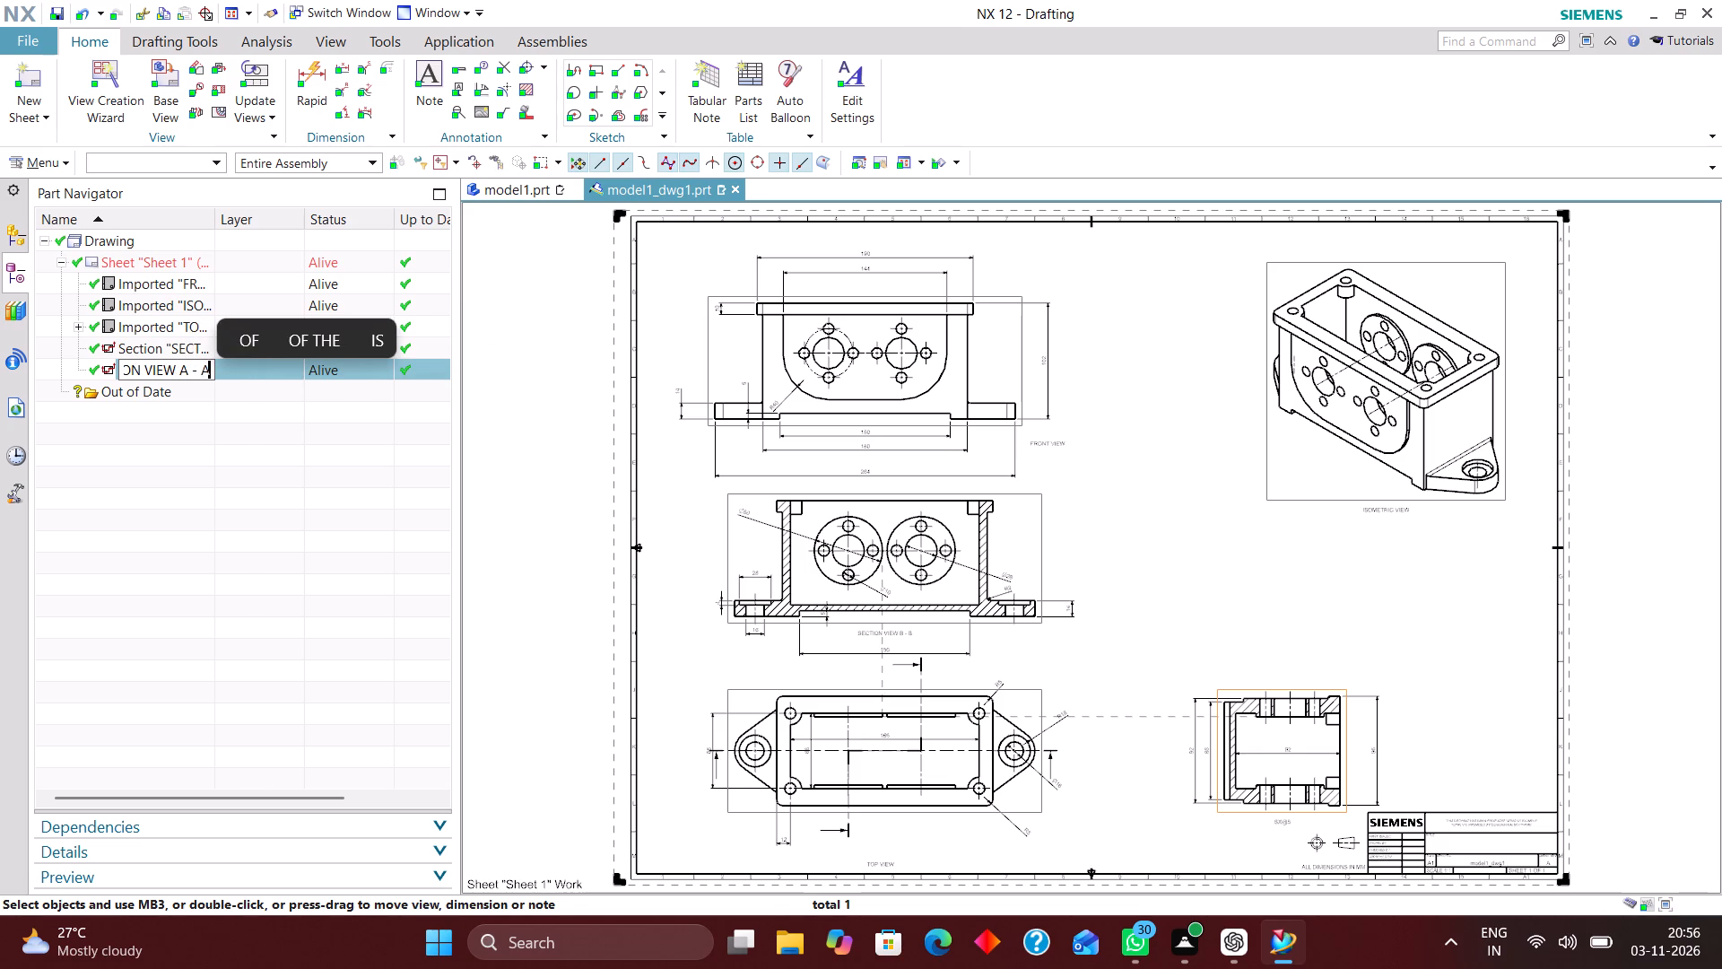
{"action": "key", "text": "Return"}
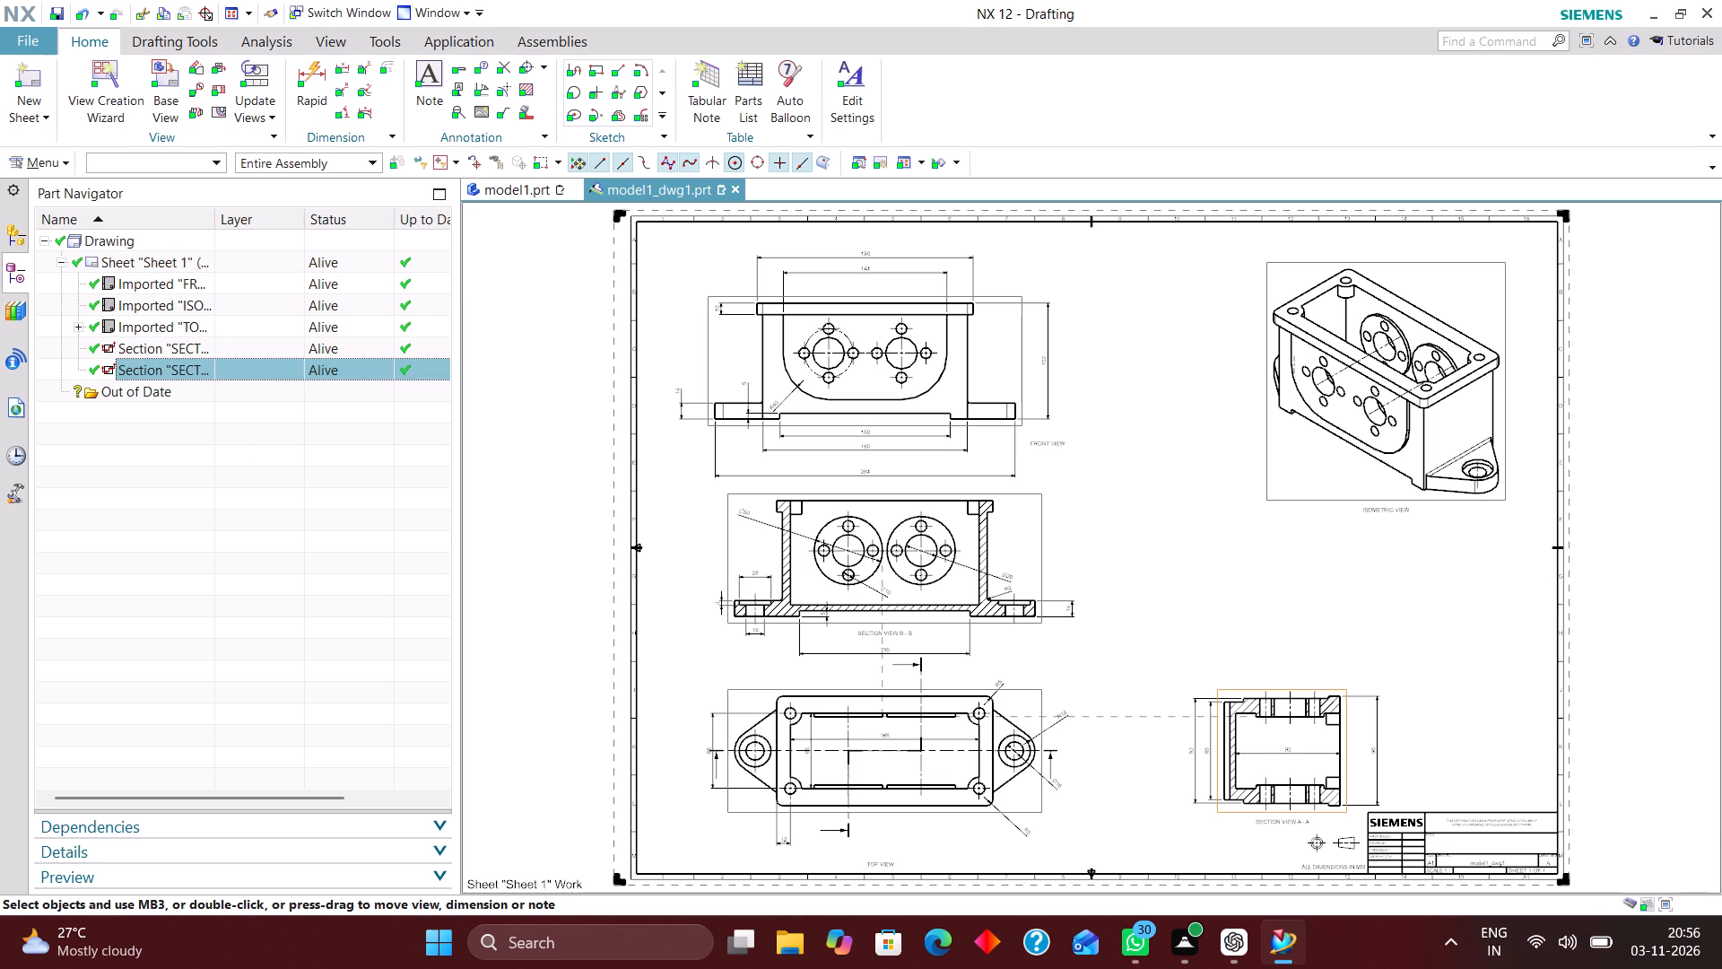
Move the TOP VIEW label up so it sits closer beneath the top view.
{"action": "scroll", "coordinate": [897, 868], "scroll_direction": "up", "scroll_amount": 2}
{"action": "left_click_drag", "start_coordinate": [883, 861], "coordinate": [892, 797]}
{"action": "scroll", "coordinate": [744, 648], "scroll_direction": "down", "scroll_amount": 3}
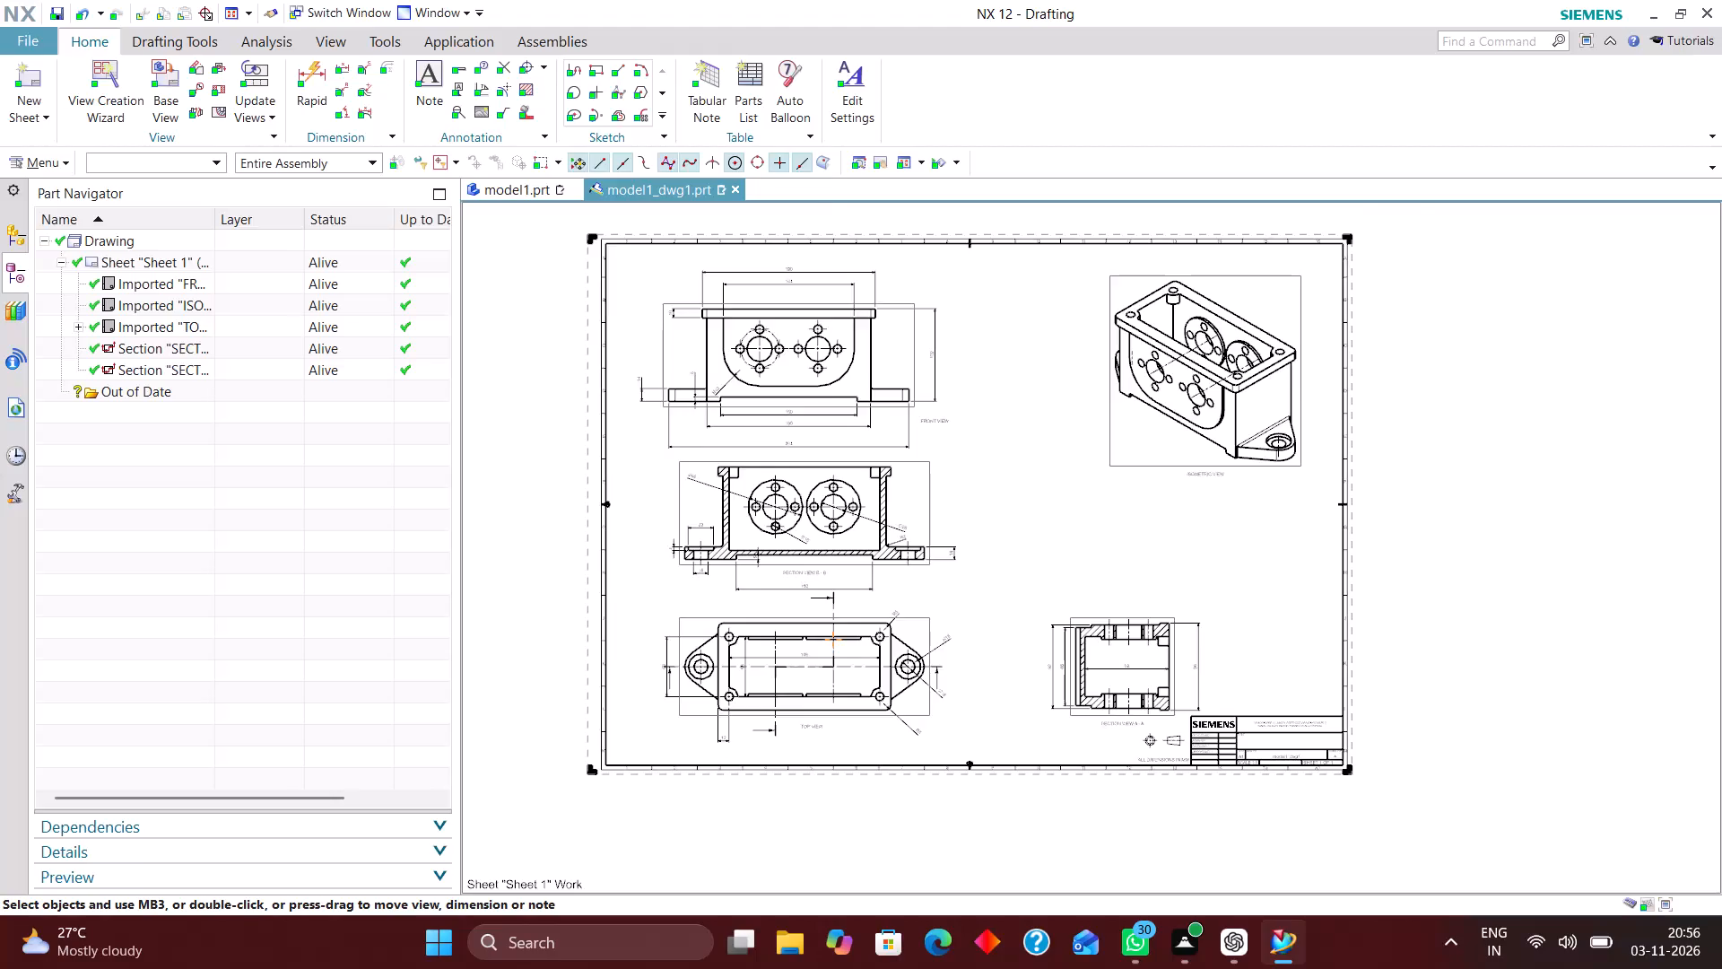
Examine the sheet's labels and dimensions, especially around the section views and the top view, for anything missing.
{"action": "scroll", "coordinate": [1037, 530], "scroll_direction": "up", "scroll_amount": 1}
{"action": "right_click_drag", "start_coordinate": [1078, 488], "coordinate": [971, 622]}
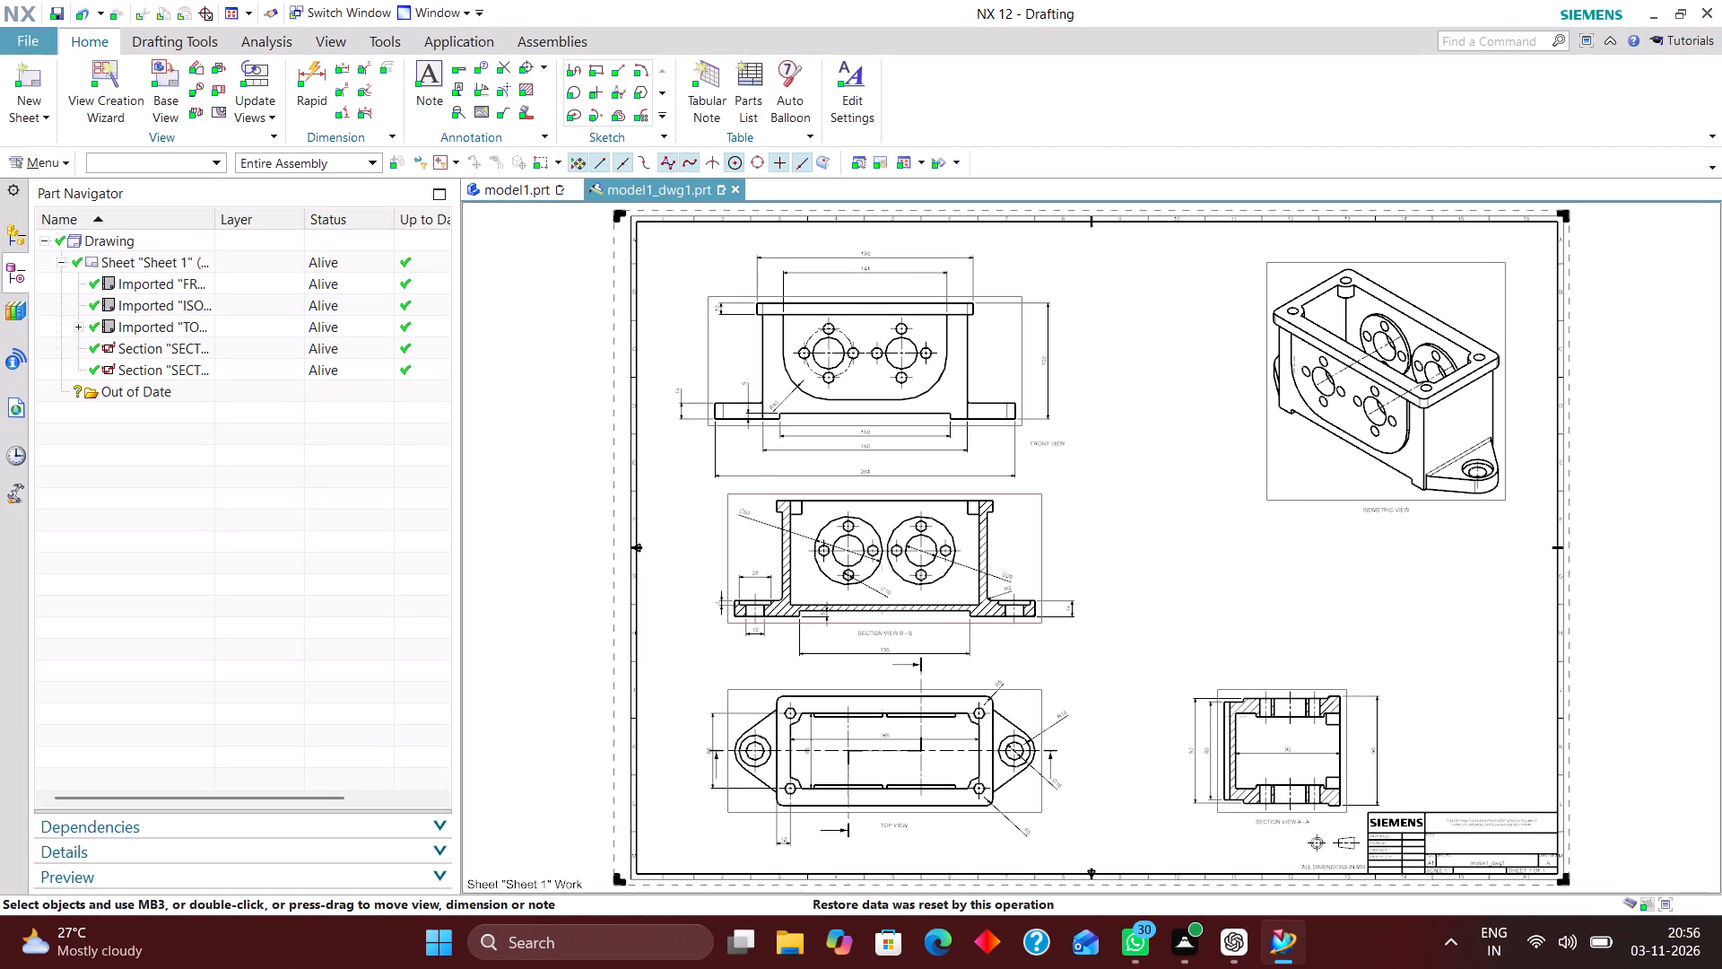
{"action": "scroll", "coordinate": [1311, 817], "scroll_direction": "up", "scroll_amount": 5}
{"action": "scroll", "coordinate": [1113, 692], "scroll_direction": "down", "scroll_amount": 3}
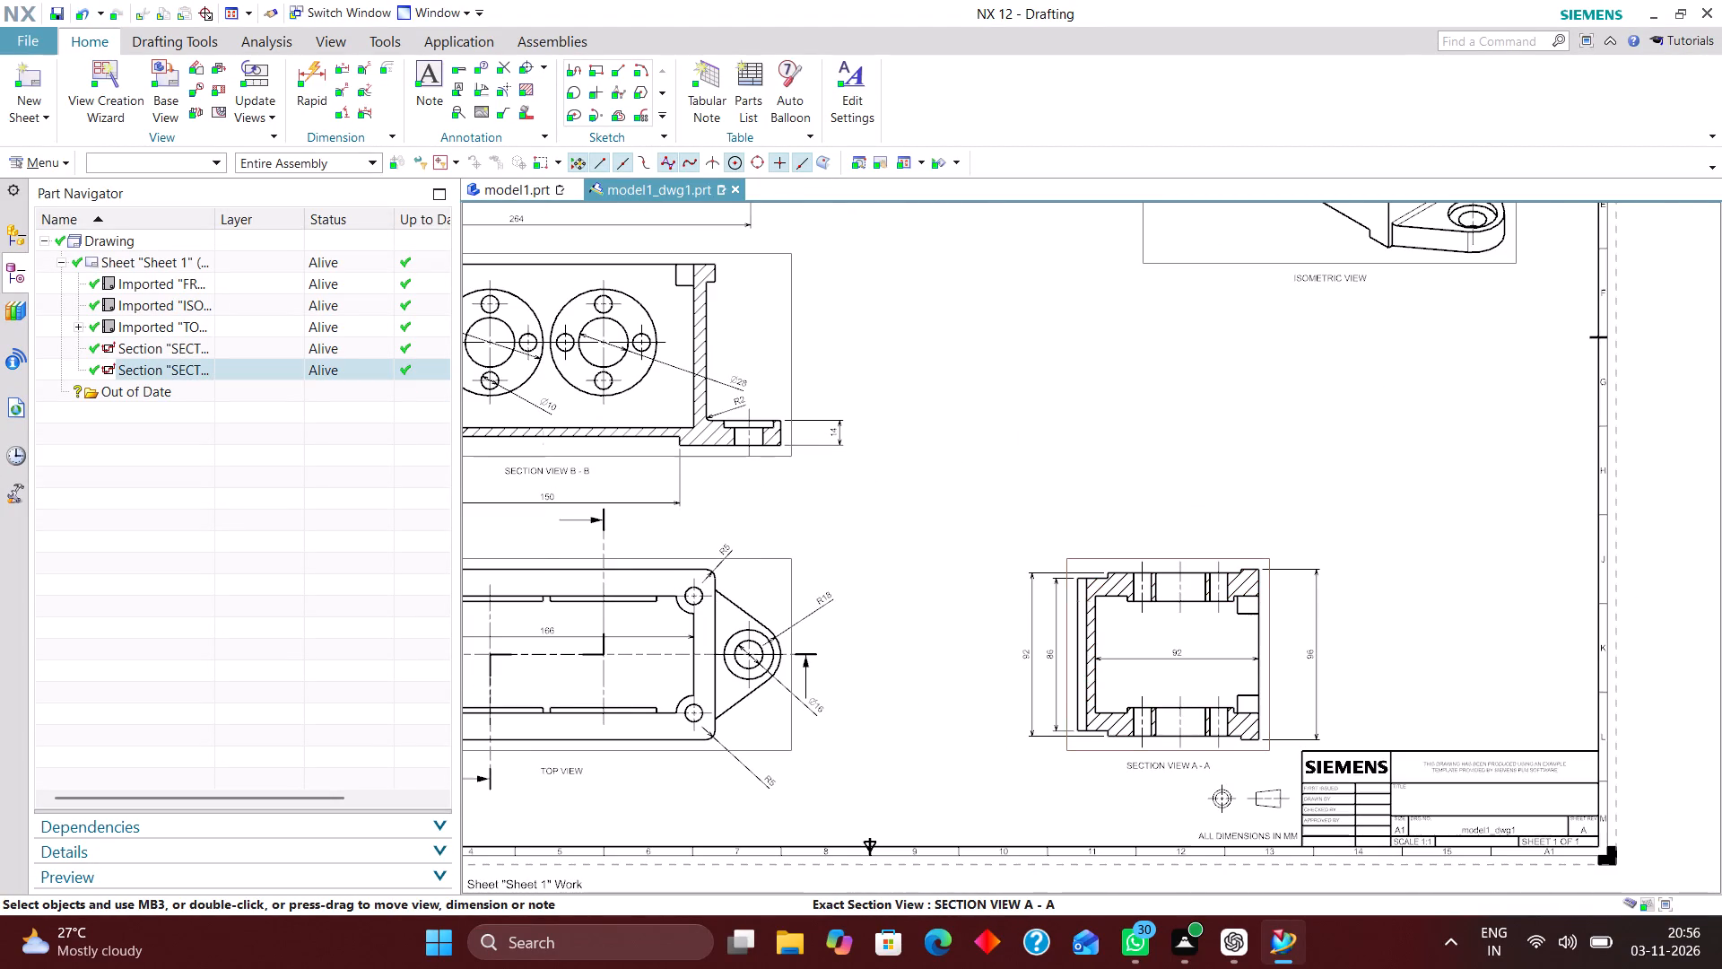
{"action": "scroll", "coordinate": [928, 512], "scroll_direction": "down", "scroll_amount": 3}
{"action": "right_click_drag", "start_coordinate": [1021, 370], "coordinate": [922, 509]}
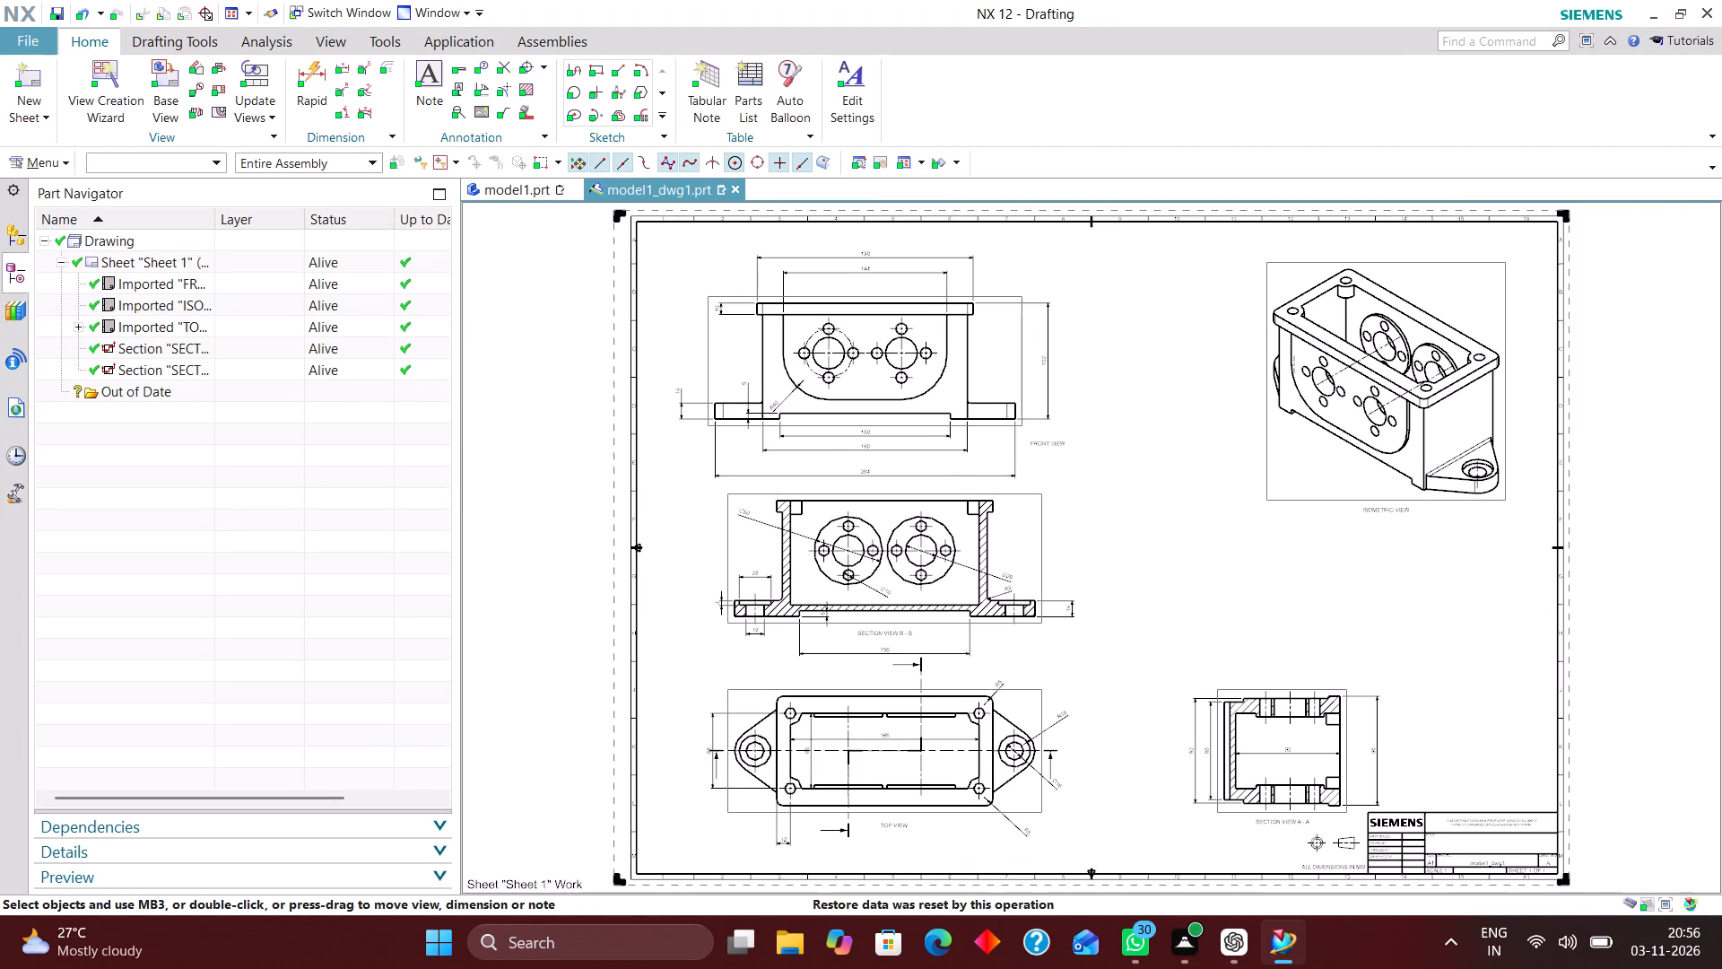
{"action": "scroll", "coordinate": [955, 845], "scroll_direction": "up", "scroll_amount": 4}
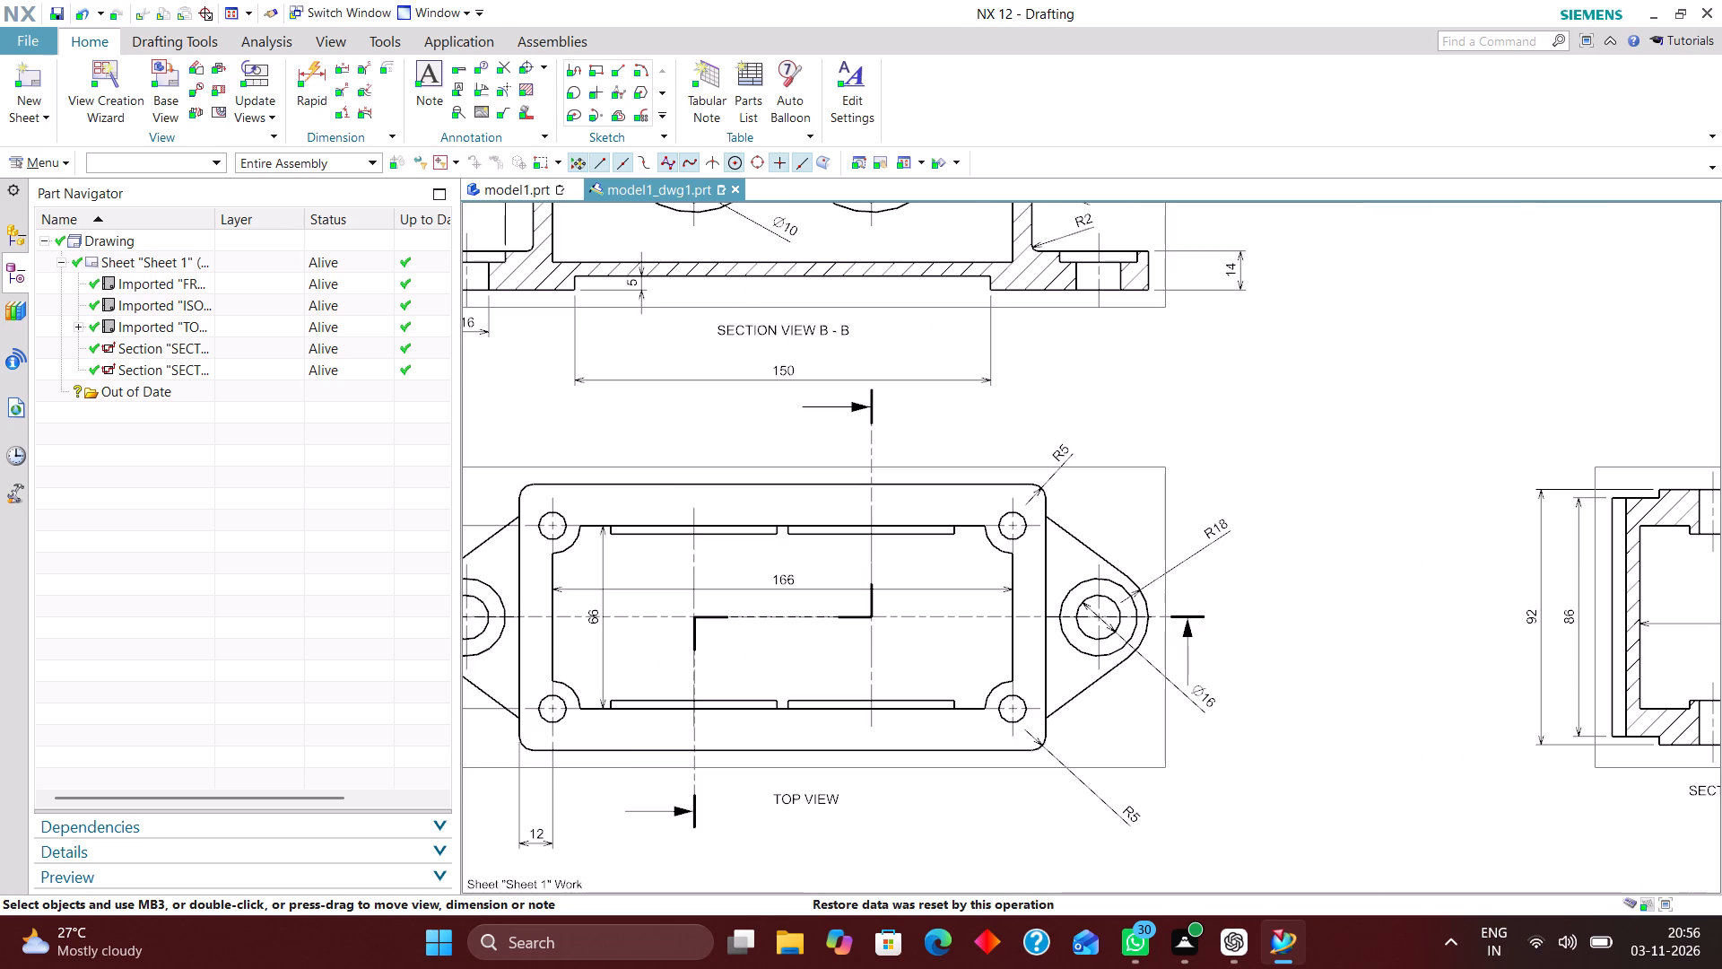
{"action": "scroll", "coordinate": [972, 789], "scroll_direction": "down", "scroll_amount": 2}
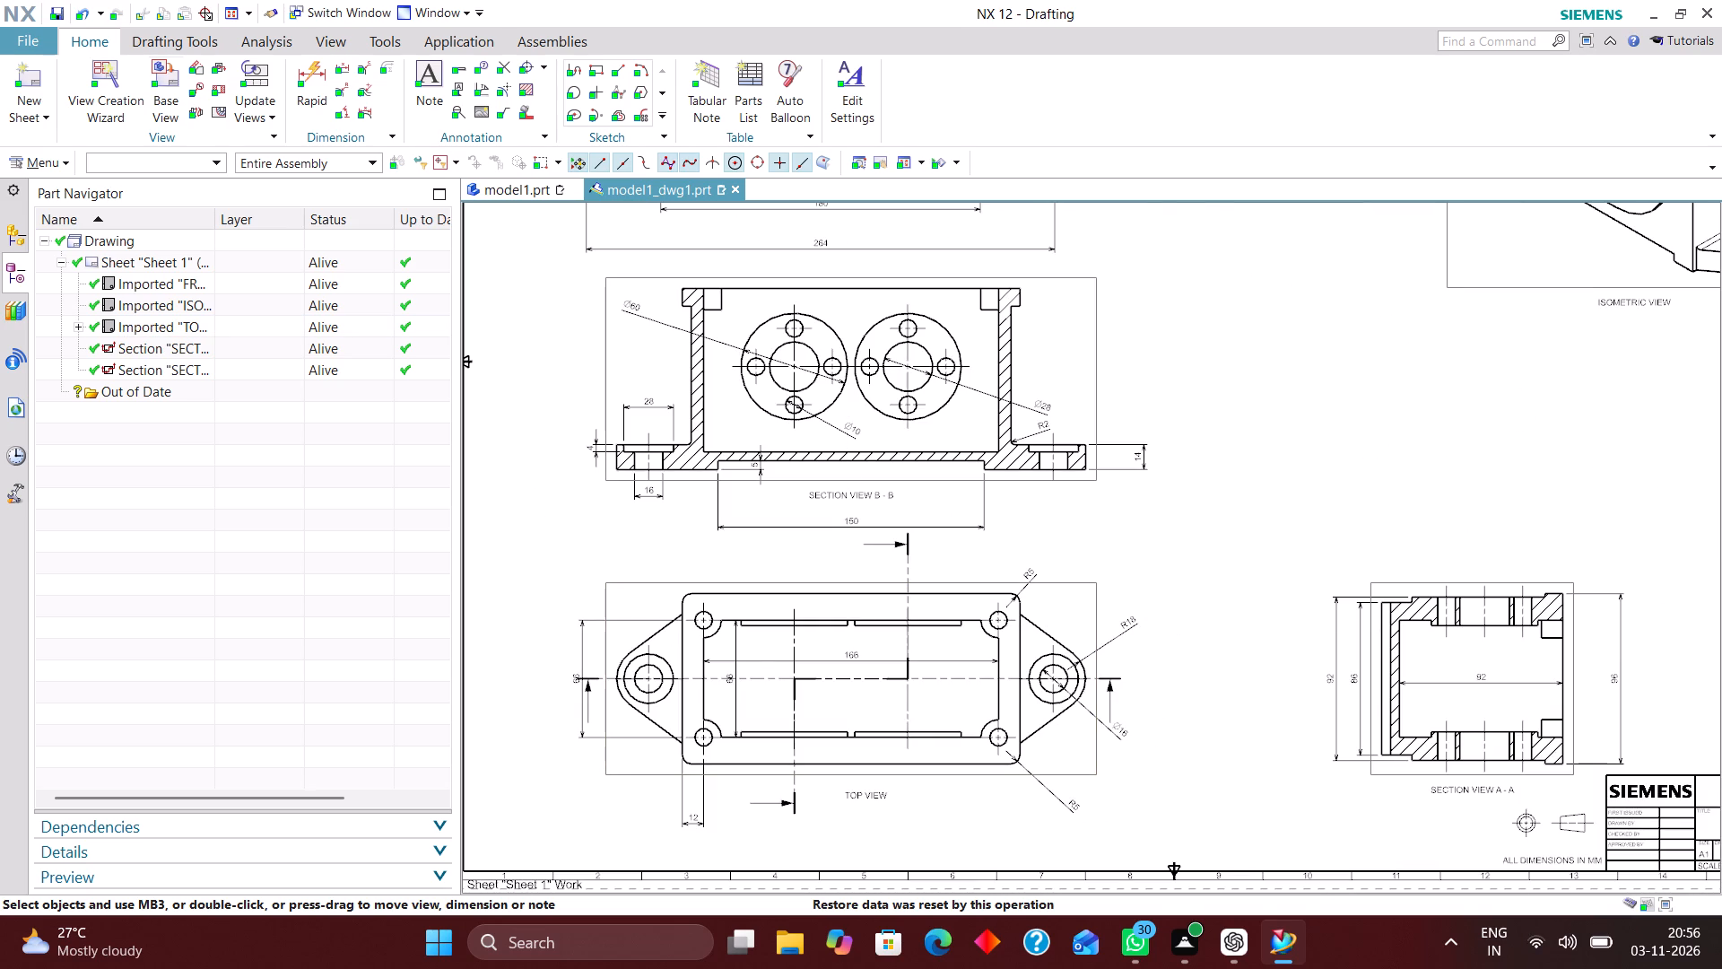
Add a diametral dimension to the upper-left corner hole of the top view, placed above and left of the housing.
{"action": "left_click", "coordinate": [302, 65]}
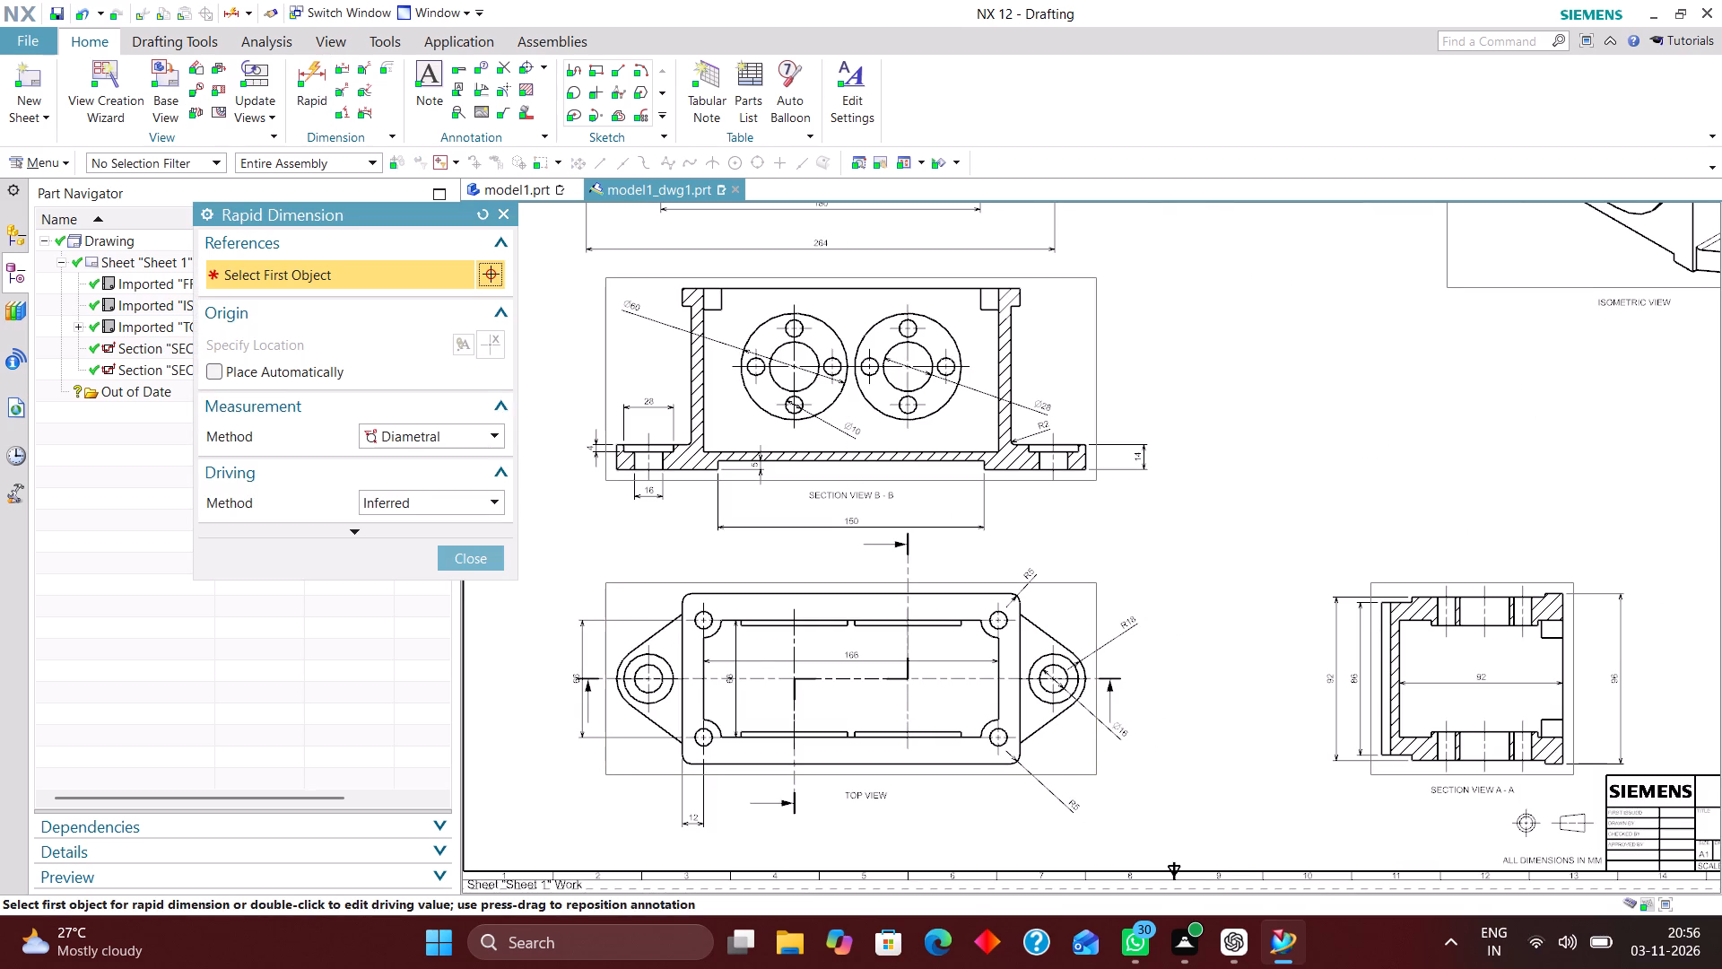
{"action": "scroll", "coordinate": [724, 630], "scroll_direction": "up", "scroll_amount": 5}
{"action": "left_click", "coordinate": [659, 586]}
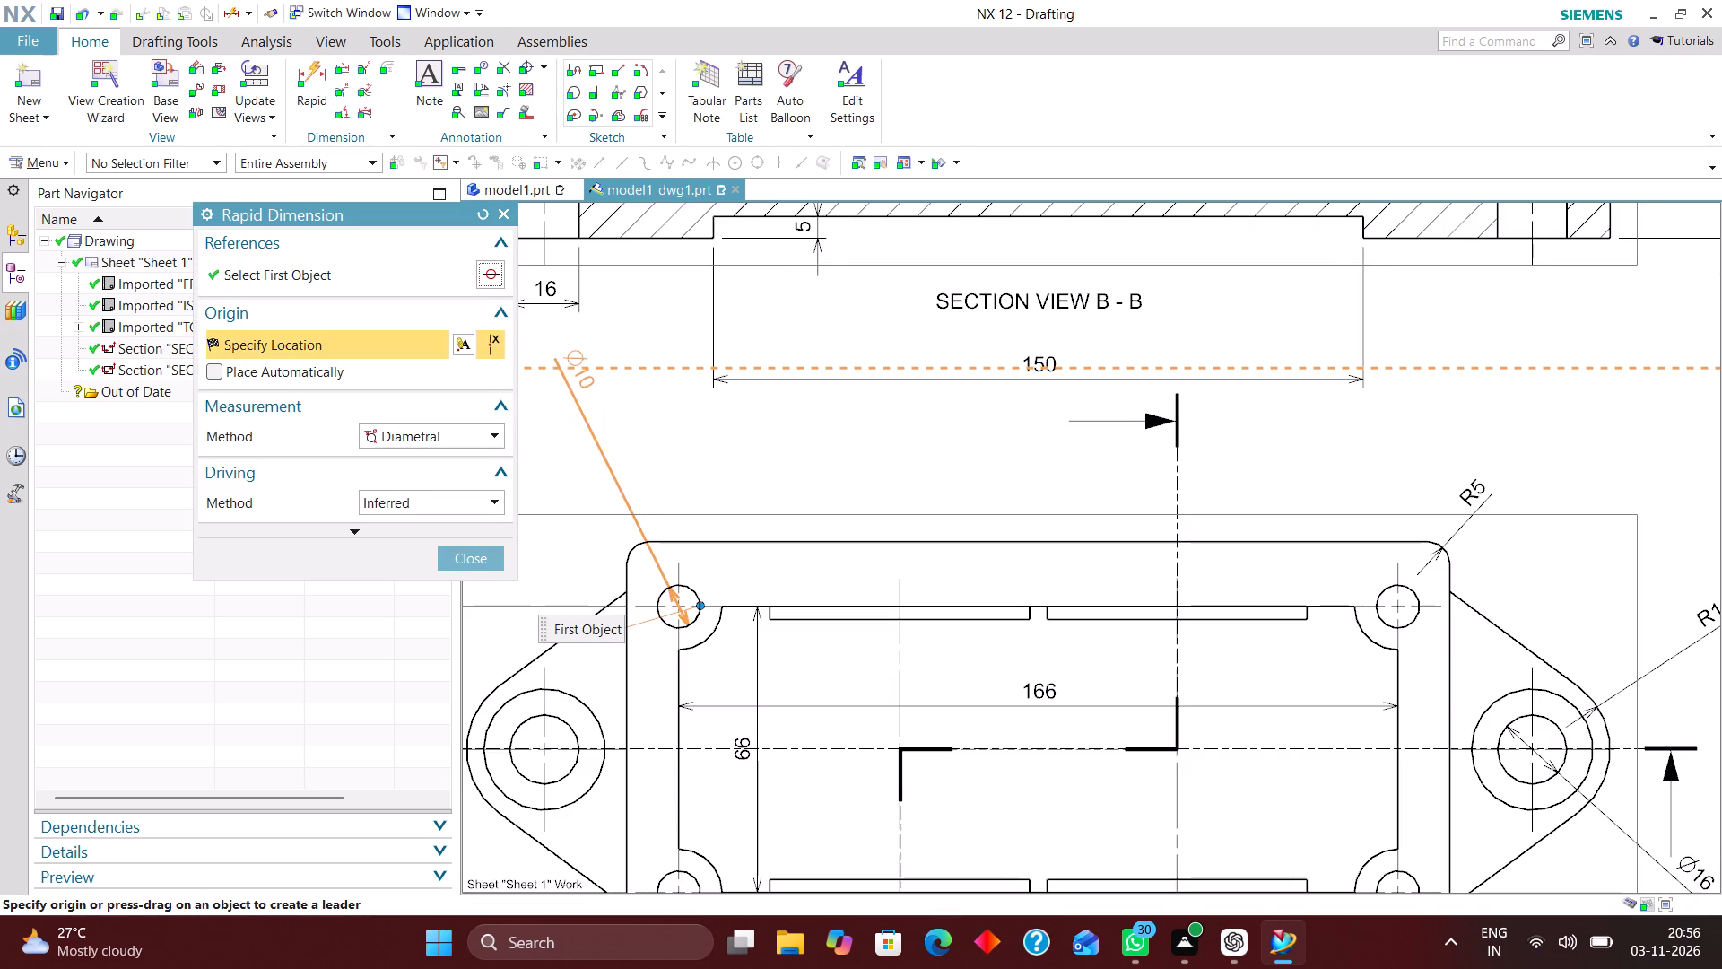
{"action": "left_click", "coordinate": [581, 432]}
{"action": "left_click", "coordinate": [490, 561]}
Move the front view's R40 radial dimension text outside the housing, to the left of its wall.
{"action": "scroll", "coordinate": [611, 453], "scroll_direction": "down", "scroll_amount": 5}
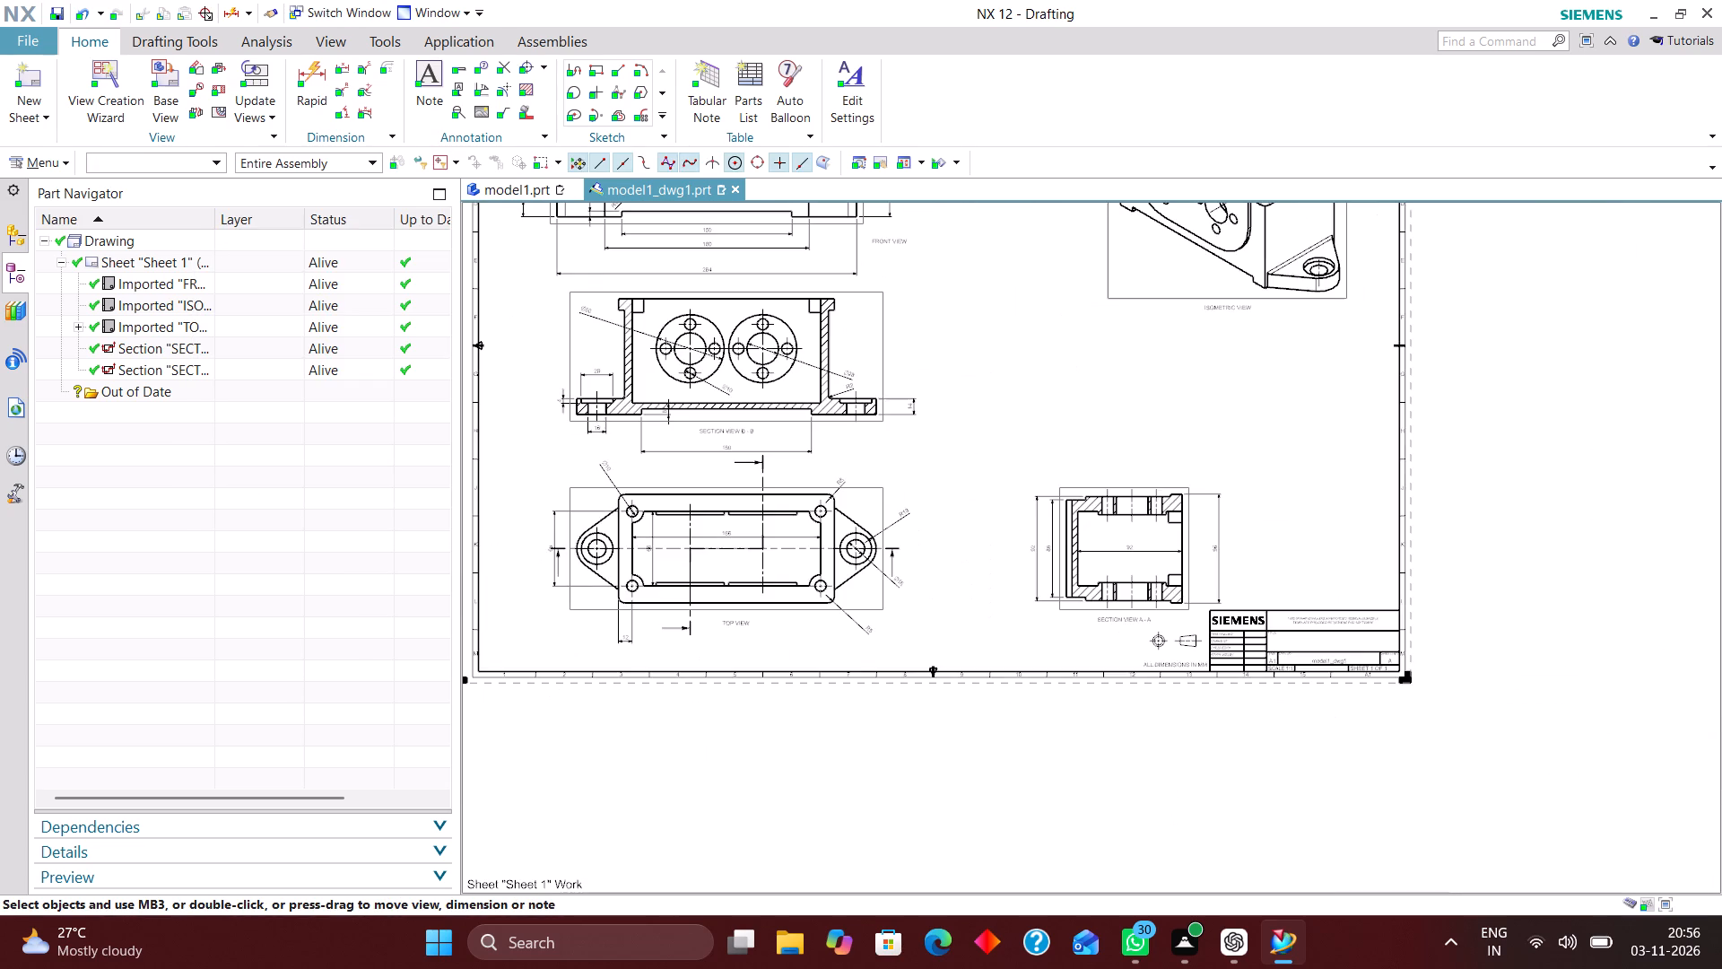
{"action": "scroll", "coordinate": [616, 502], "scroll_direction": "down", "scroll_amount": 1}
{"action": "scroll", "coordinate": [778, 541], "scroll_direction": "down", "scroll_amount": 1}
{"action": "right_click_drag", "start_coordinate": [1021, 397], "coordinate": [919, 508]}
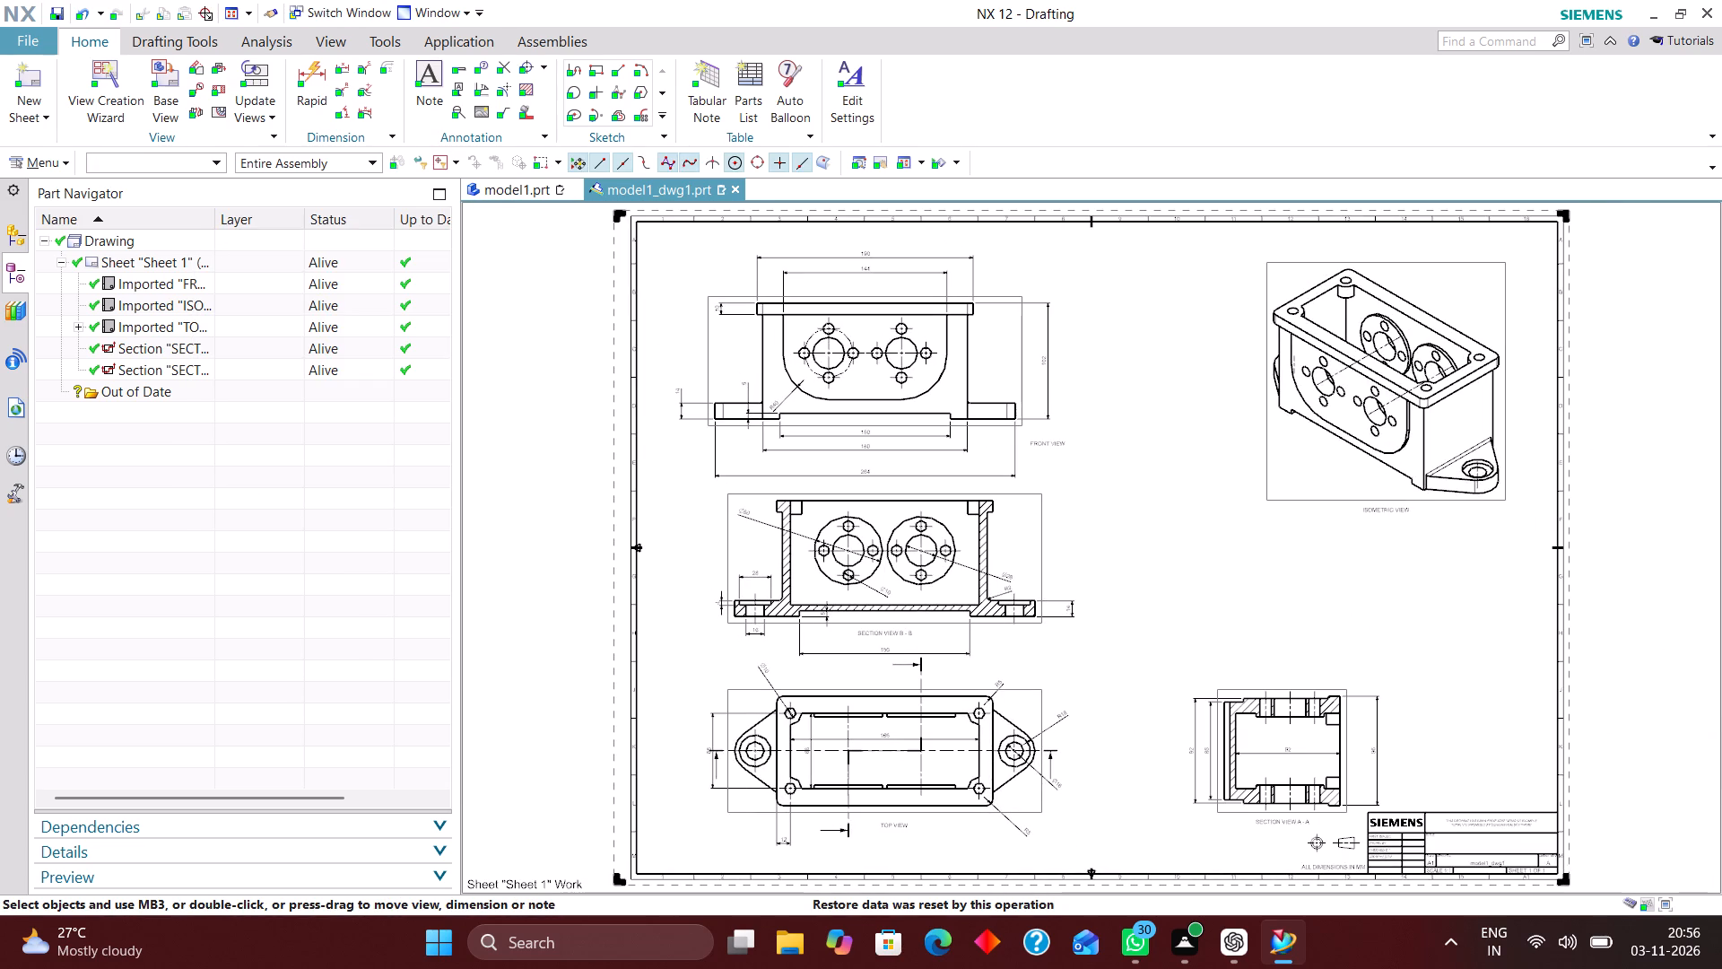
{"action": "scroll", "coordinate": [809, 411], "scroll_direction": "down", "scroll_amount": 1}
{"action": "scroll", "coordinate": [846, 468], "scroll_direction": "up", "scroll_amount": 4}
{"action": "scroll", "coordinate": [898, 481], "scroll_direction": "down", "scroll_amount": 2}
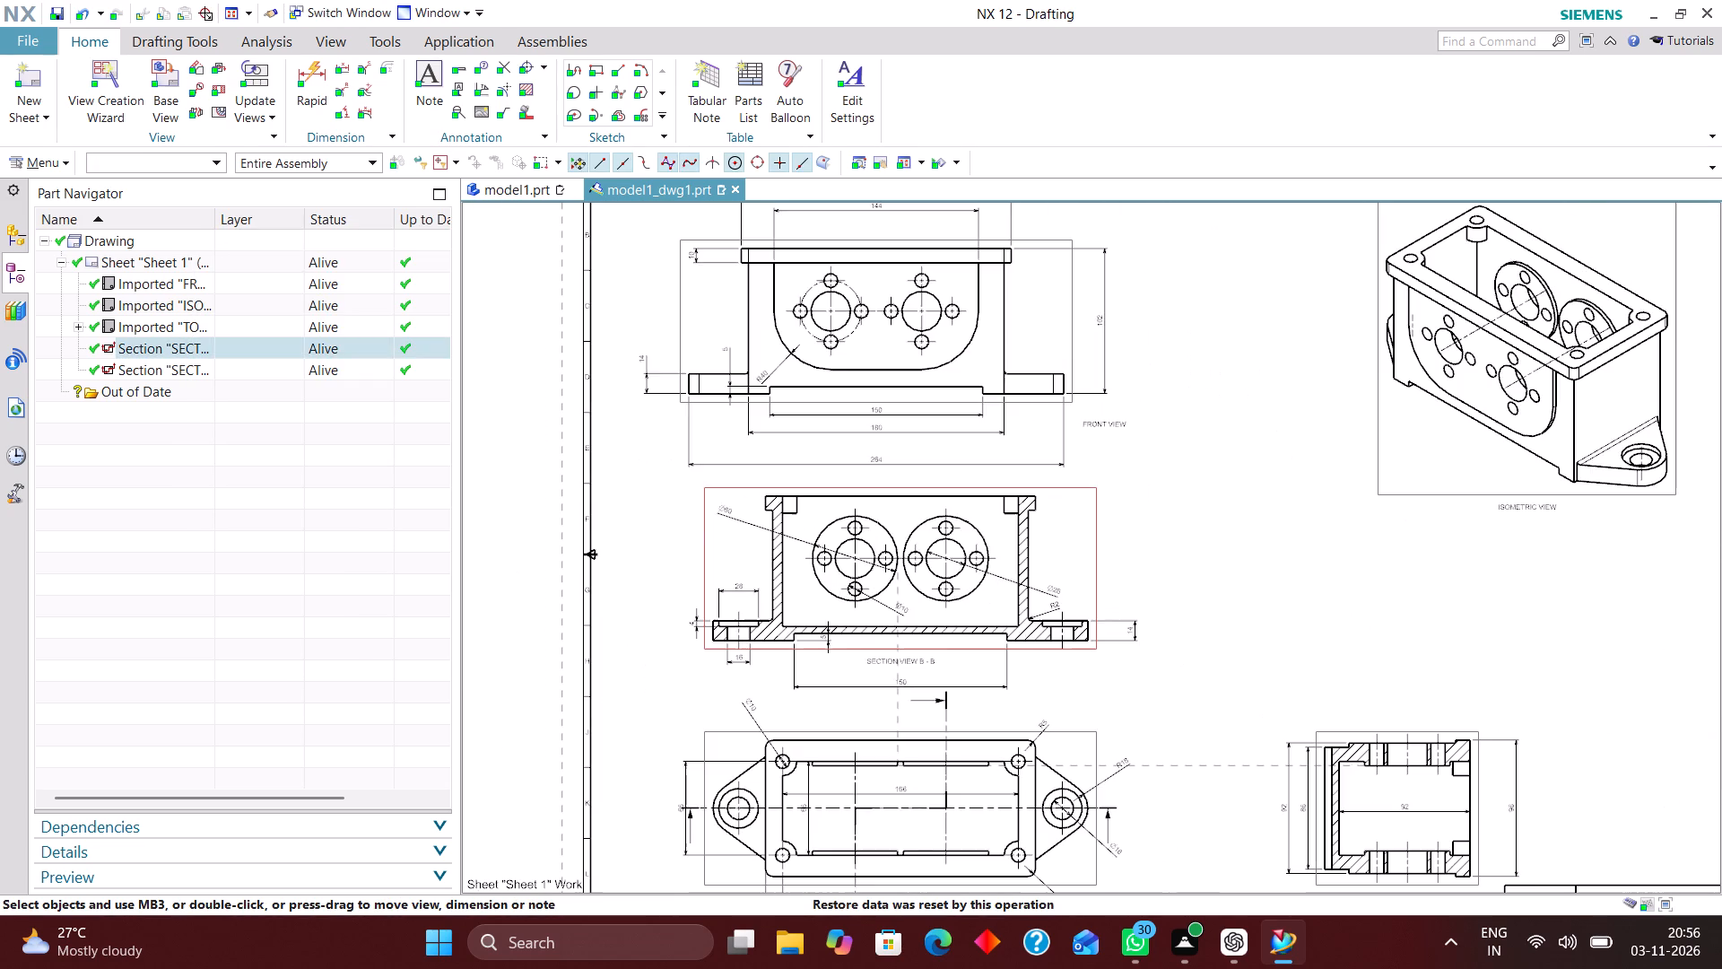
{"action": "scroll", "coordinate": [784, 354], "scroll_direction": "up", "scroll_amount": 3}
{"action": "left_click_drag", "start_coordinate": [761, 391], "coordinate": [652, 275]}
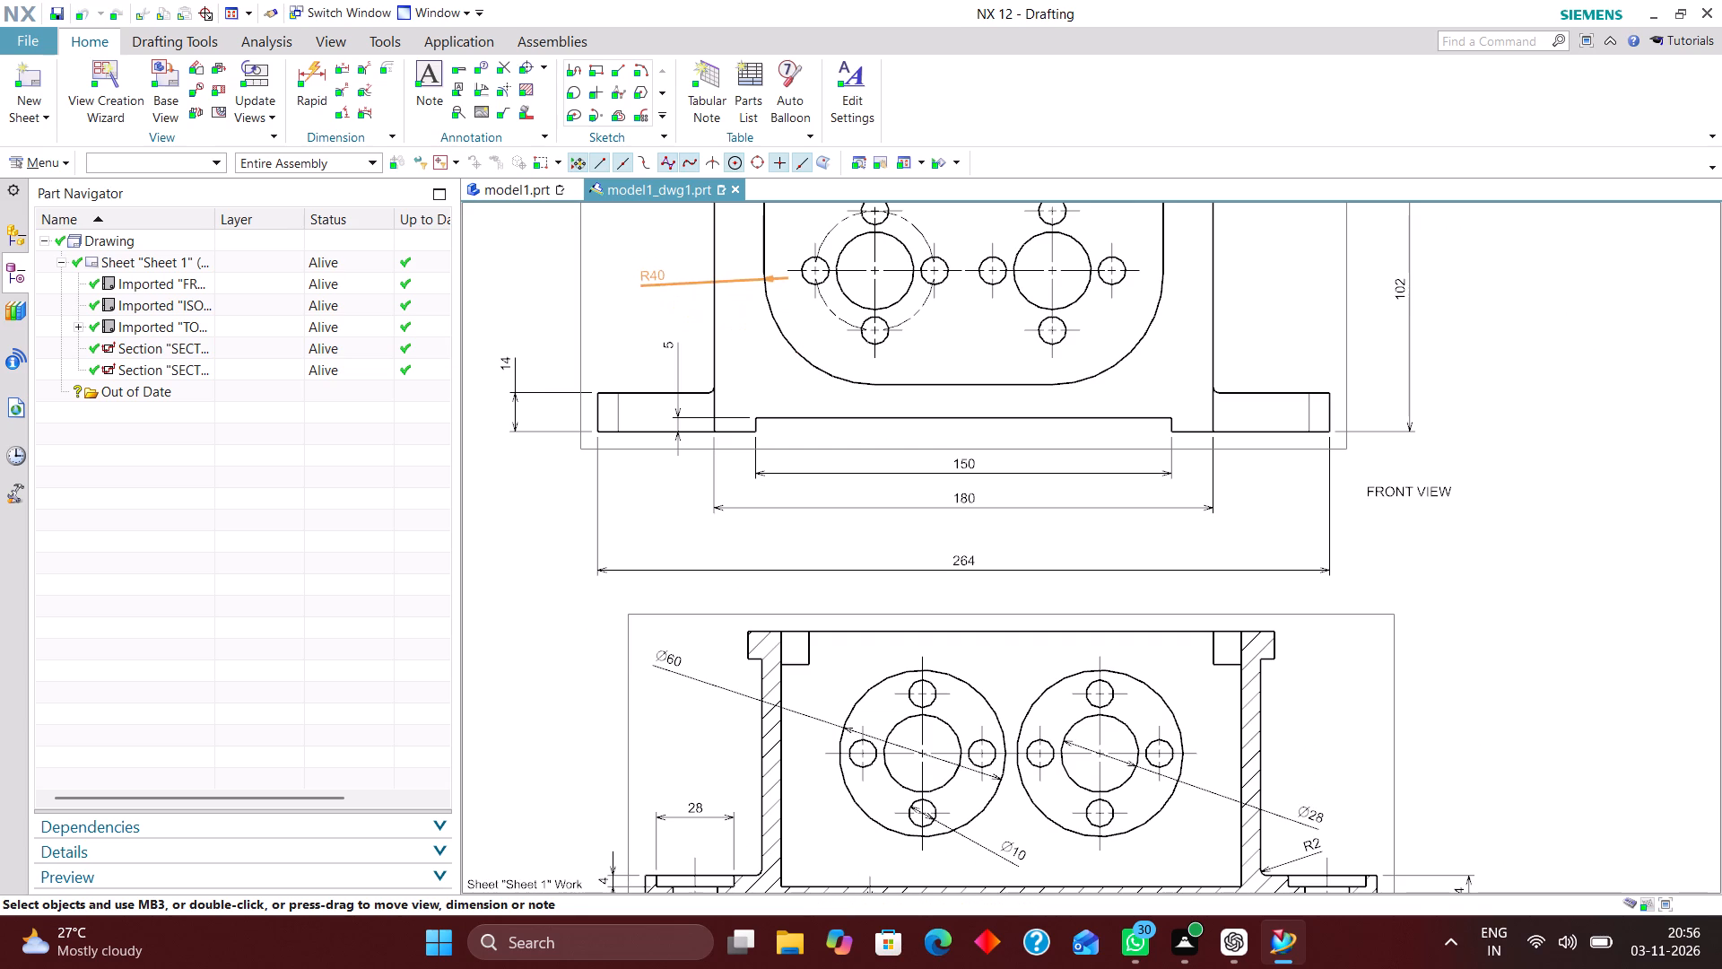
{"action": "left_click_drag", "start_coordinate": [652, 275], "coordinate": [649, 274]}
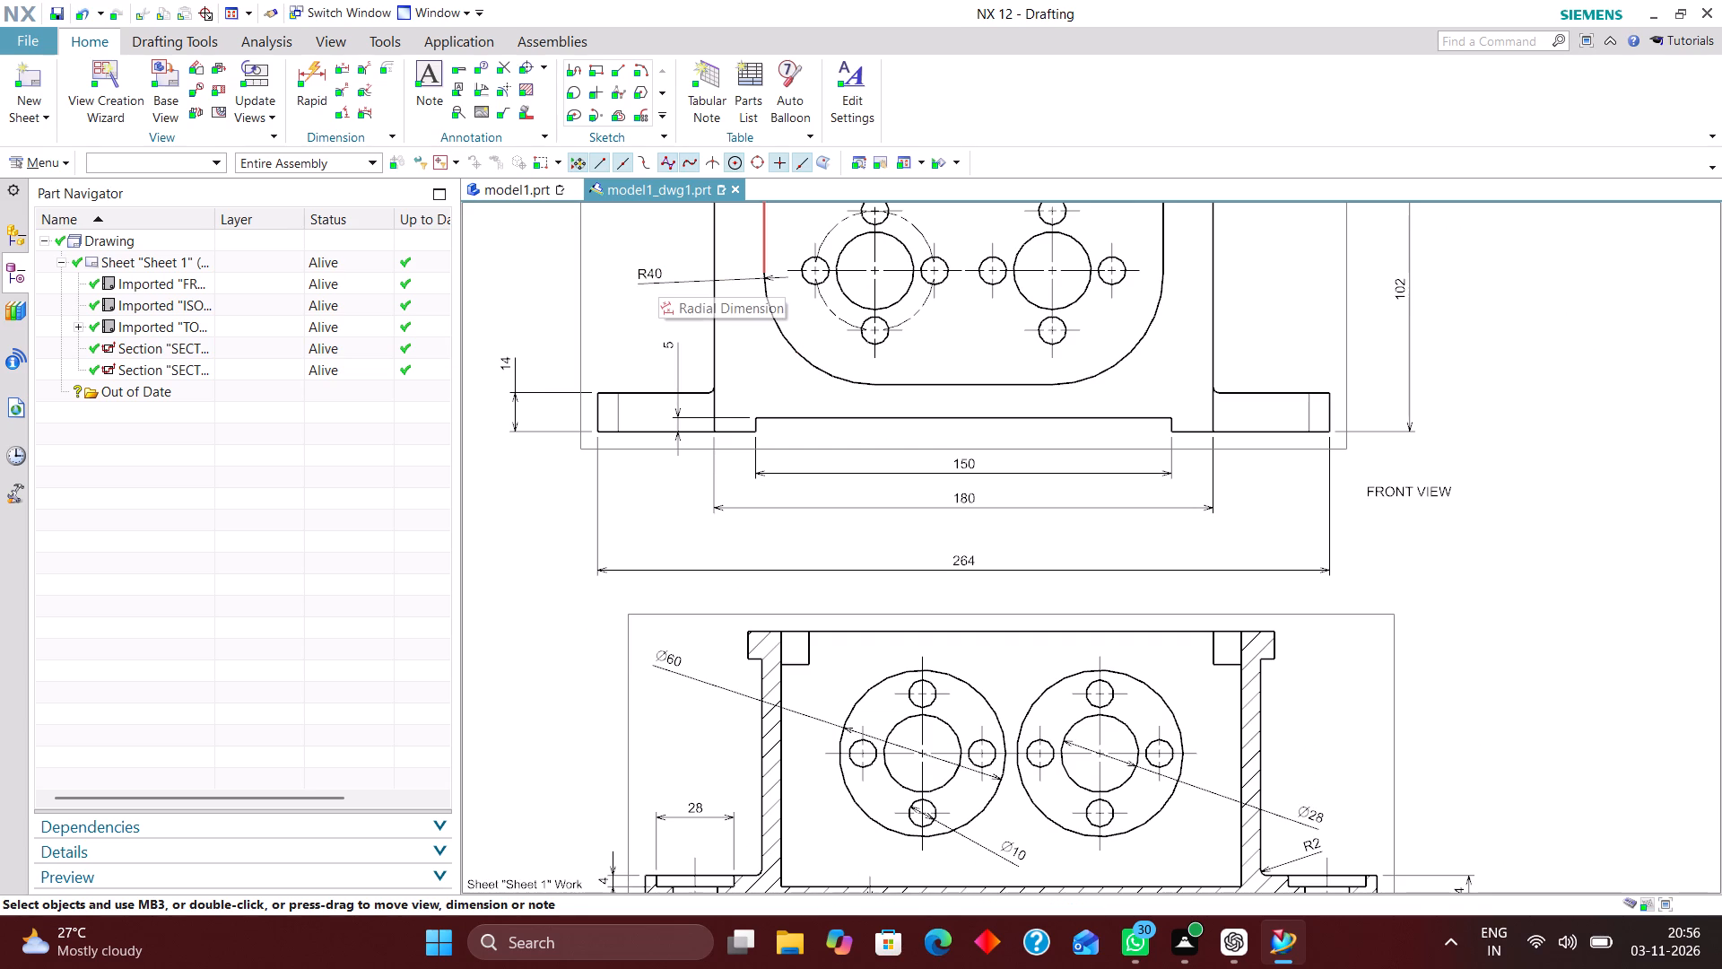
Edit the front view's R40 radial dimension so its arrowhead sits outside the arc.
{"action": "double_click", "coordinate": [750, 278]}
{"action": "left_click", "coordinate": [770, 275]}
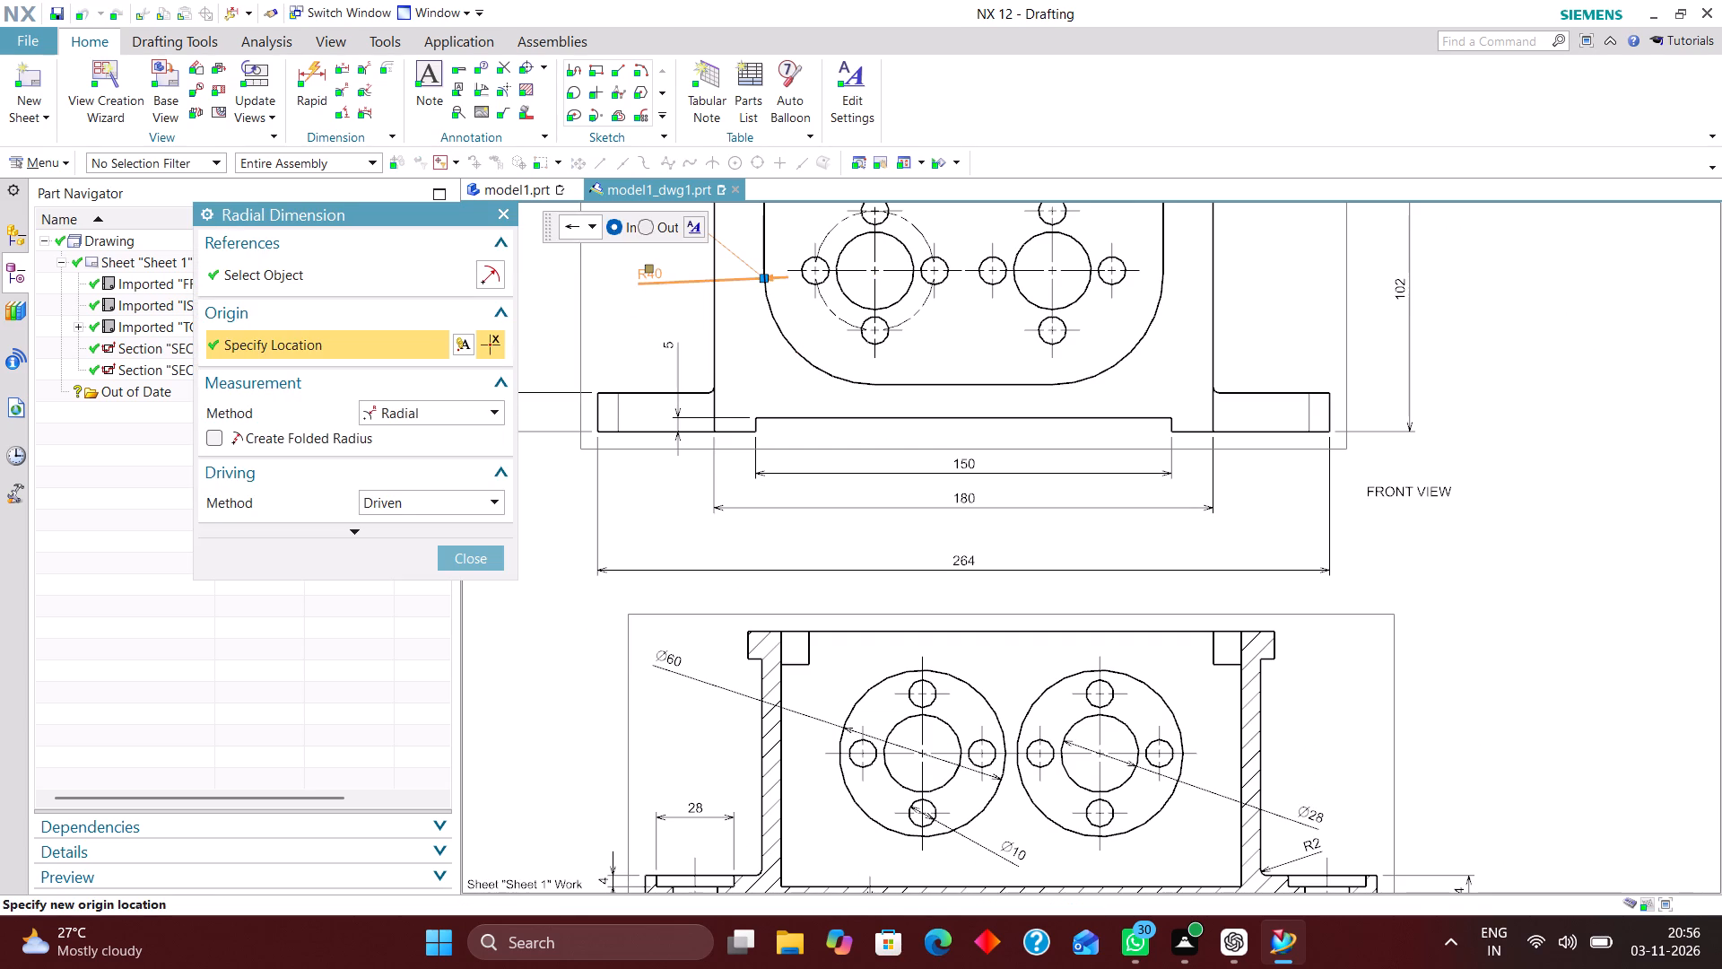
{"action": "left_click", "coordinate": [645, 223]}
{"action": "left_click", "coordinate": [486, 557]}
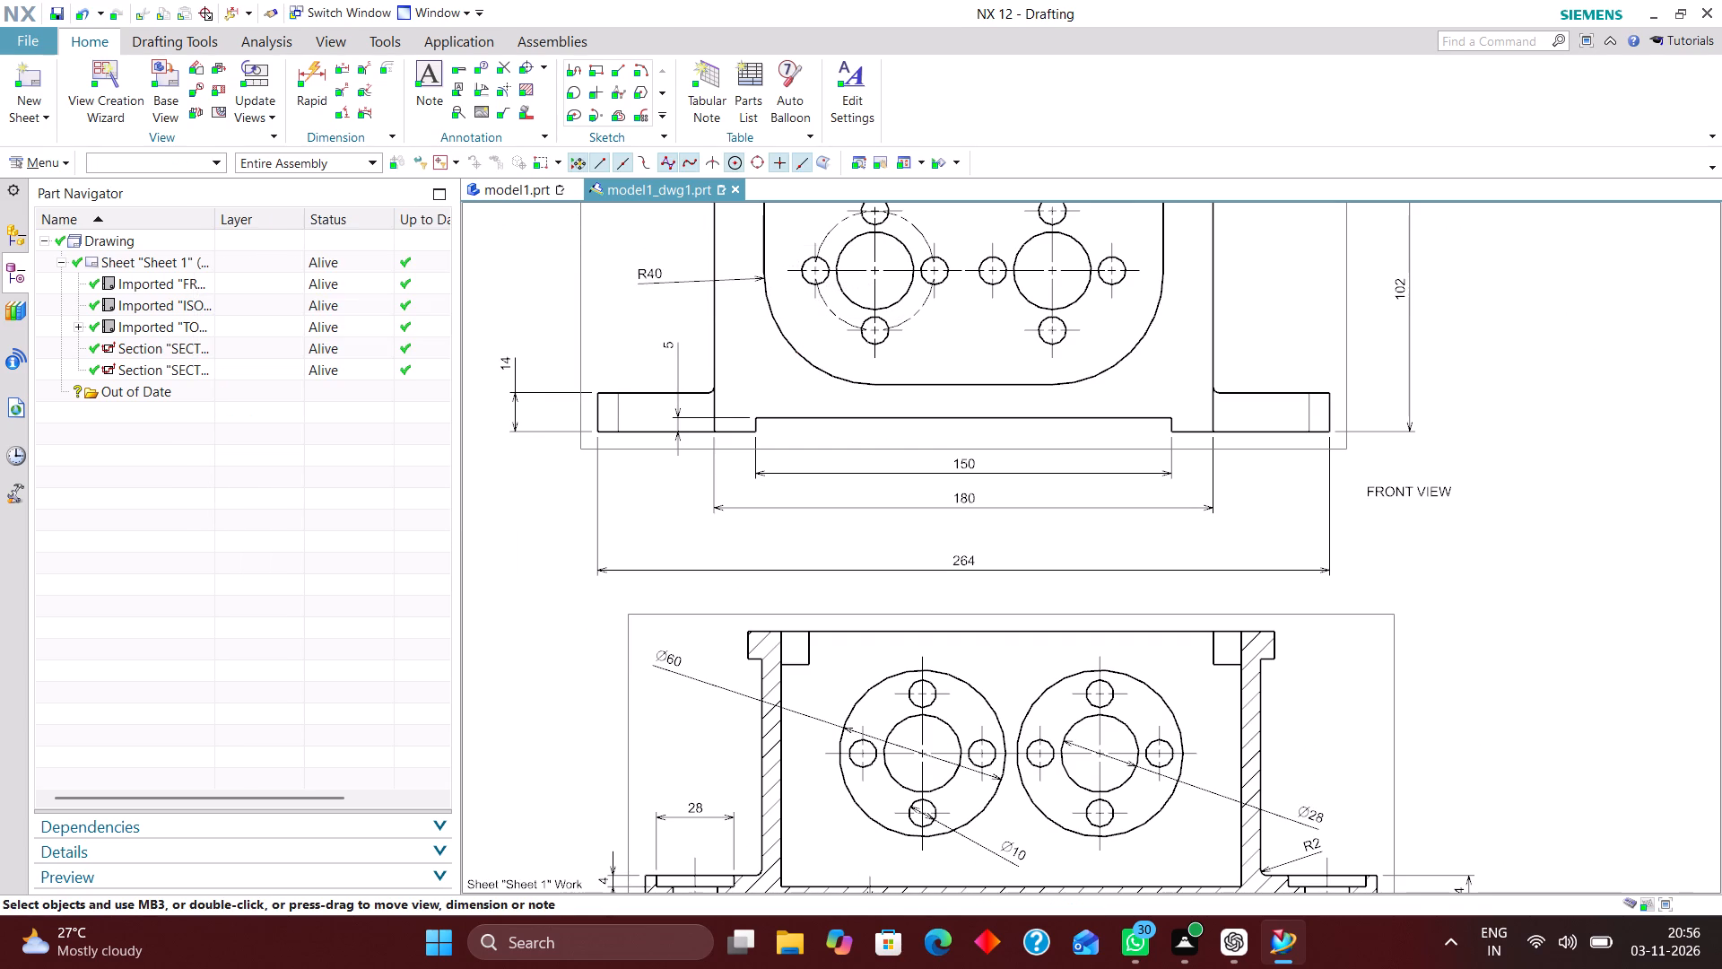
Shift the front view's R40 dimension text slightly lower so its leader slopes up to the arc.
{"action": "left_click_drag", "start_coordinate": [648, 274], "coordinate": [650, 319]}
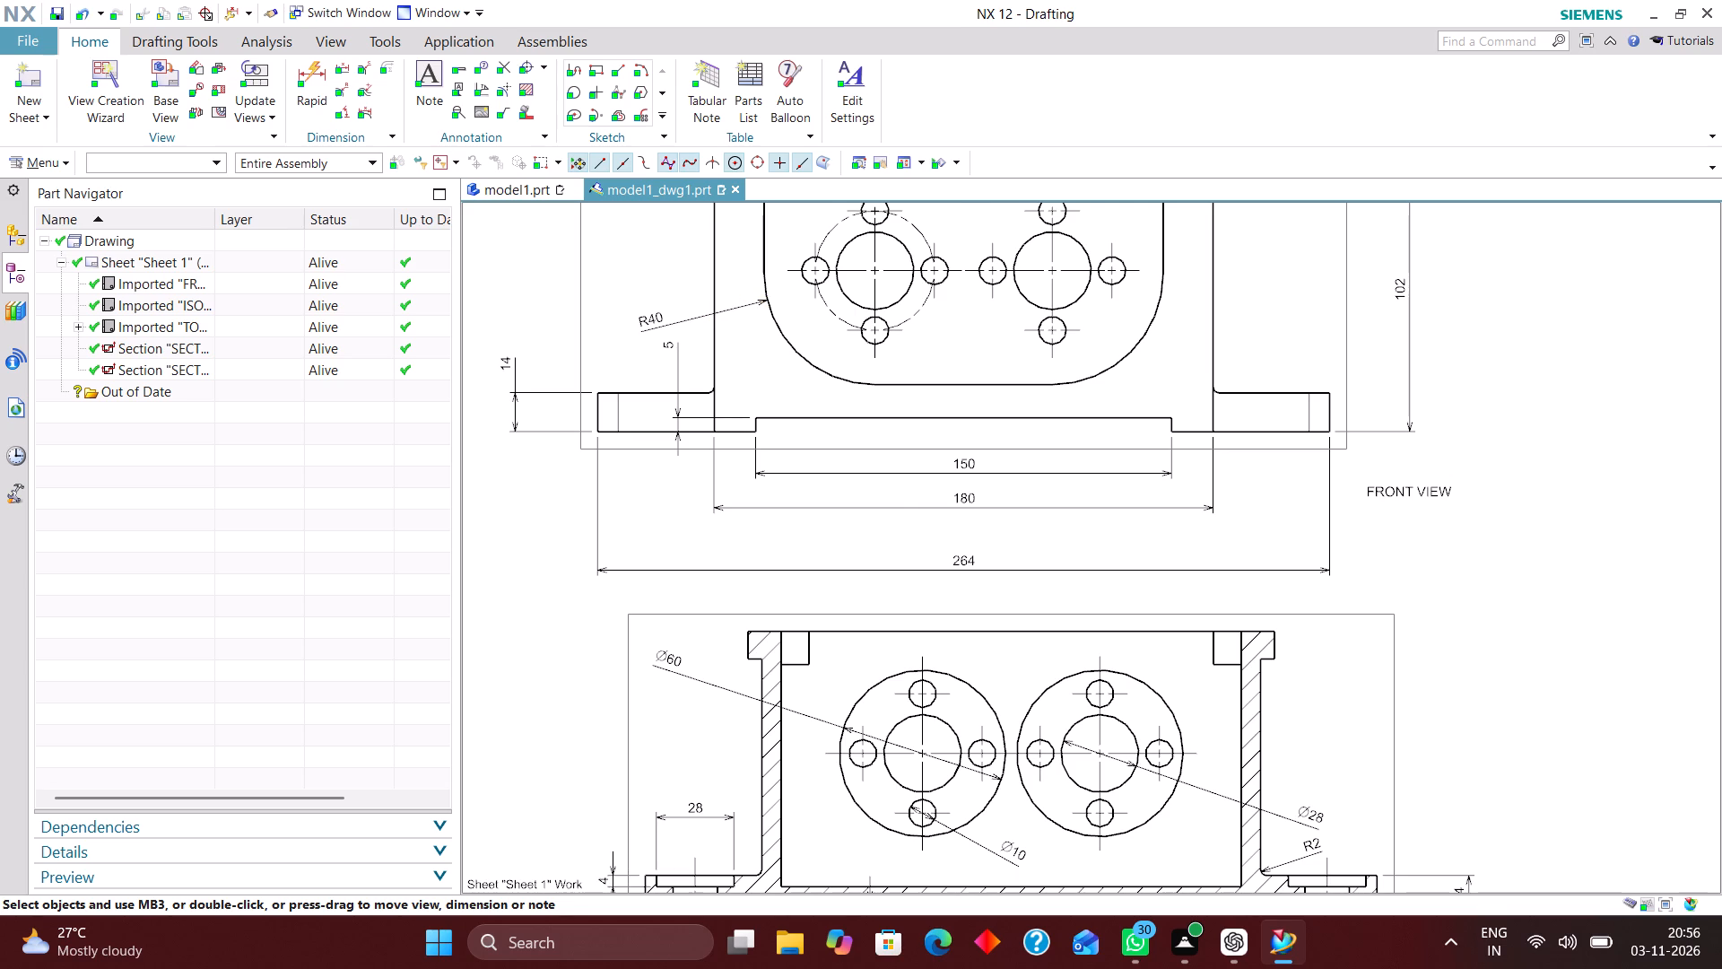
{"action": "scroll", "coordinate": [655, 281], "scroll_direction": "down", "scroll_amount": 1}
{"action": "left_click", "coordinate": [644, 313]}
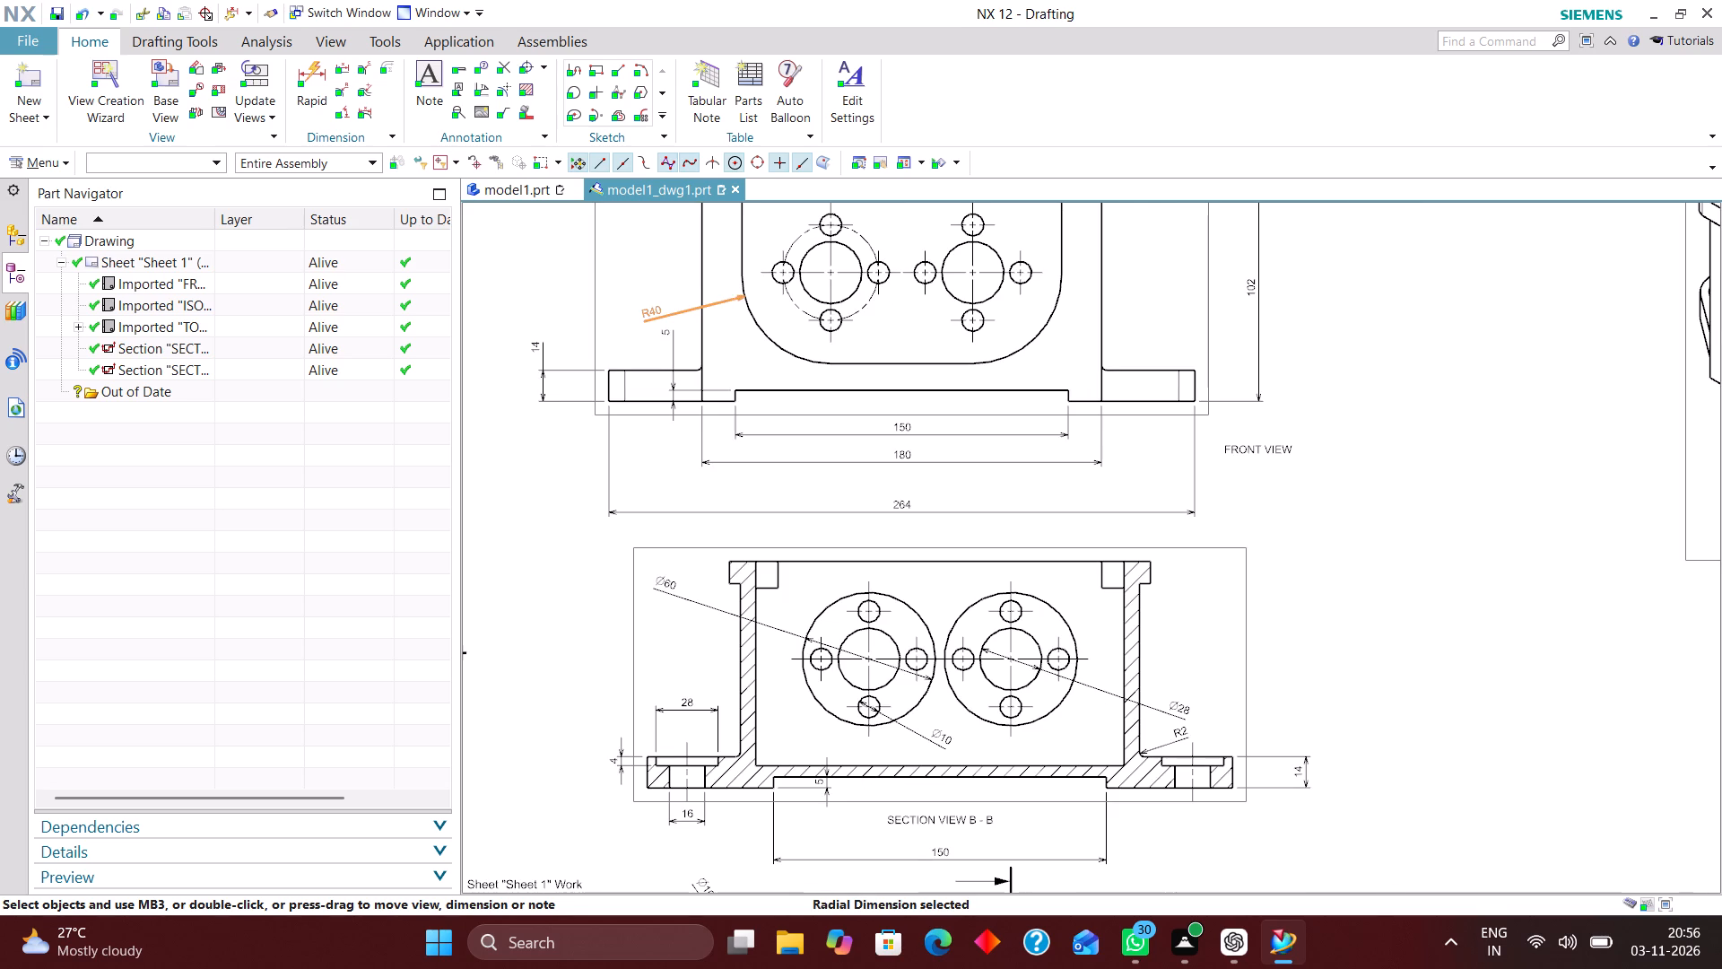
{"action": "left_click", "coordinate": [564, 478]}
Move the FRONT VIEW label to beneath the front view, centred between the 180 and 264 dimensions.
{"action": "scroll", "coordinate": [775, 427], "scroll_direction": "down", "scroll_amount": 2}
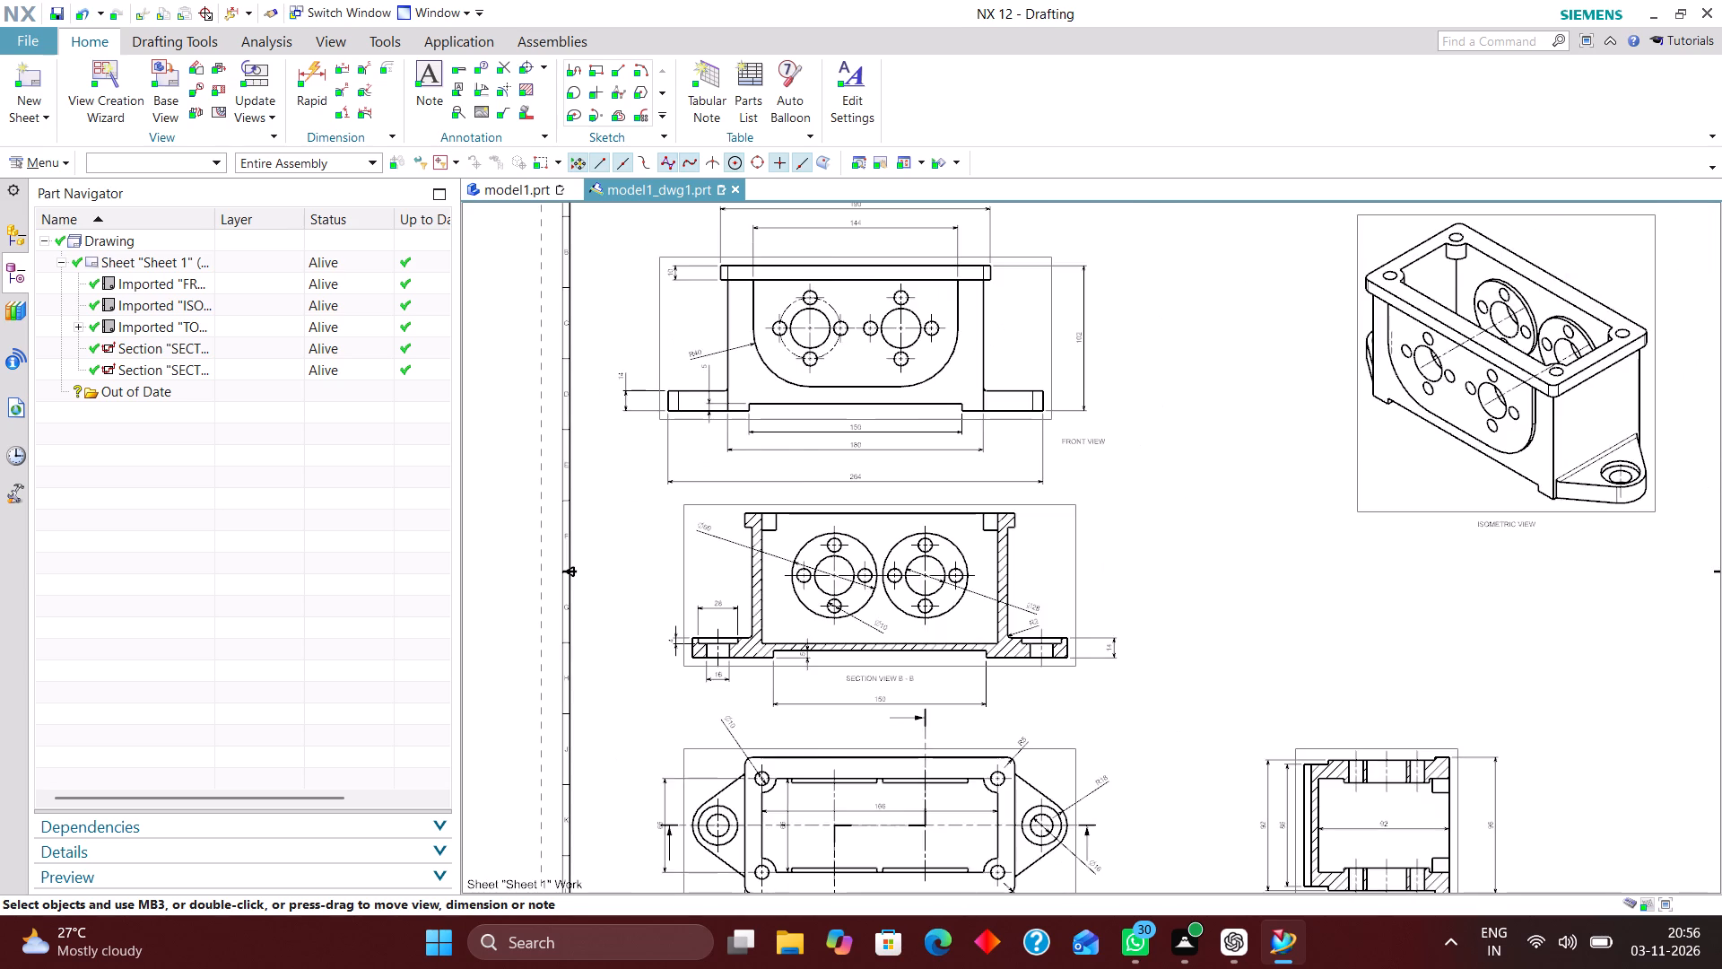
{"action": "scroll", "coordinate": [1092, 458], "scroll_direction": "up", "scroll_amount": 3}
{"action": "left_click_drag", "start_coordinate": [1081, 421], "coordinate": [635, 454]}
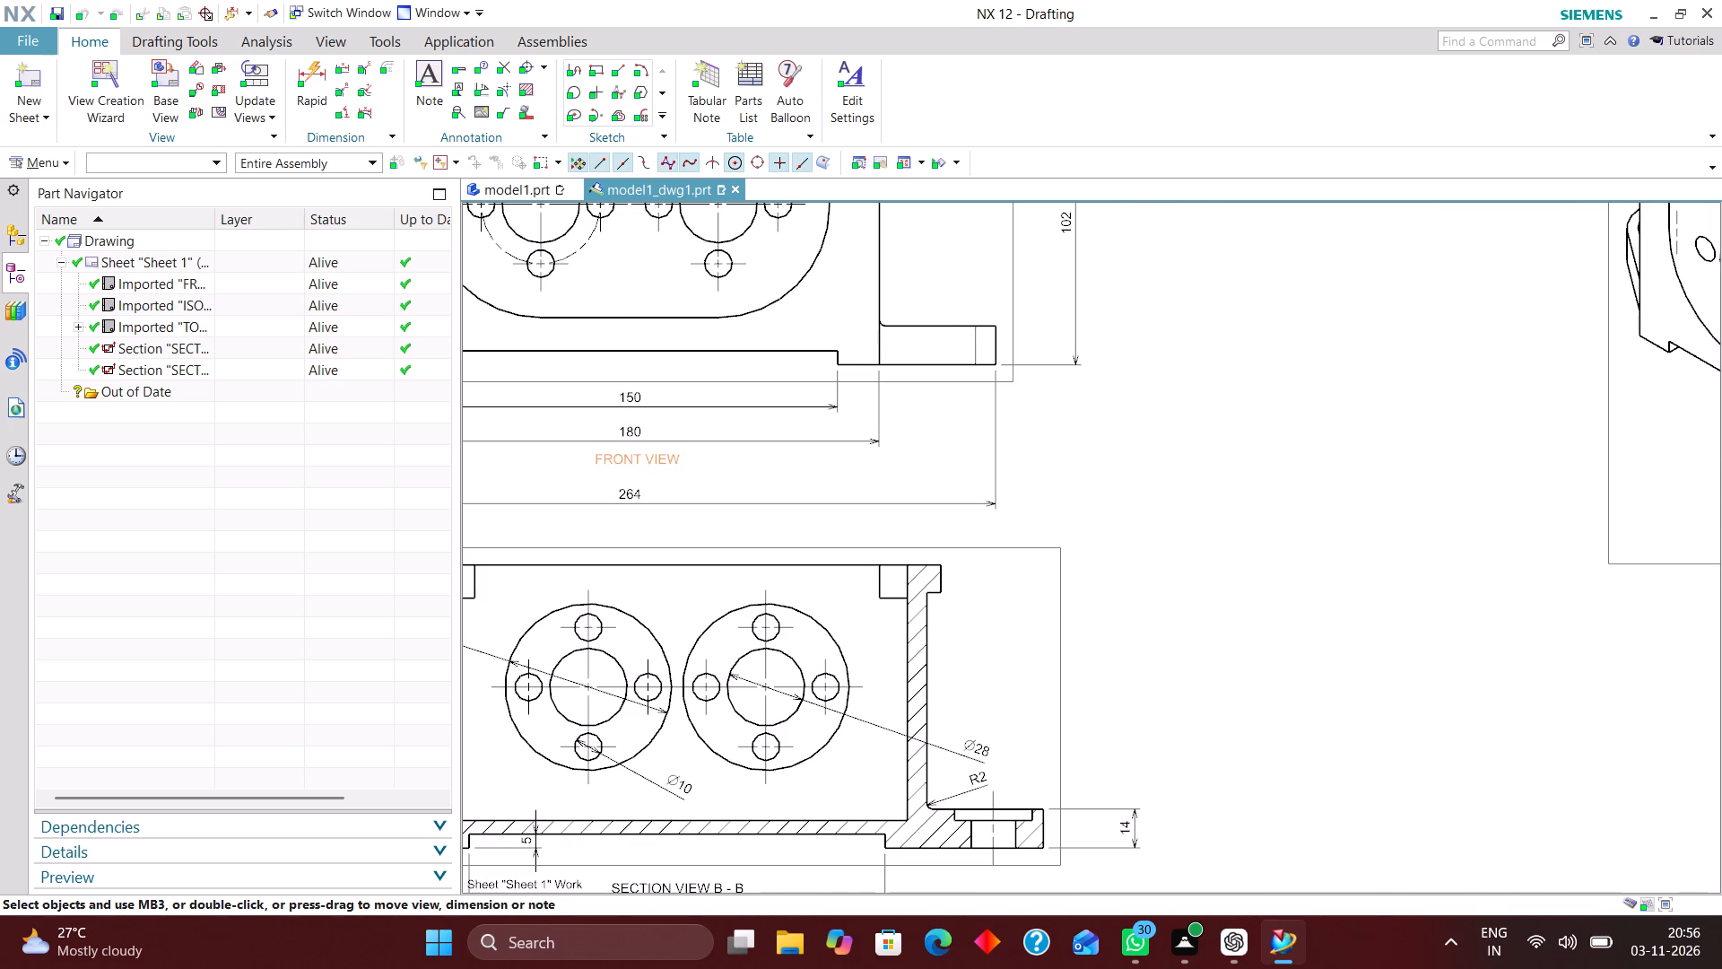
{"action": "left_click_drag", "start_coordinate": [635, 454], "coordinate": [618, 456]}
Examine the dimension and label placement across the whole sheet, including section view A - A and the title block area.
{"action": "scroll", "coordinate": [848, 433], "scroll_direction": "down", "scroll_amount": 3}
{"action": "scroll", "coordinate": [762, 537], "scroll_direction": "down", "scroll_amount": 1}
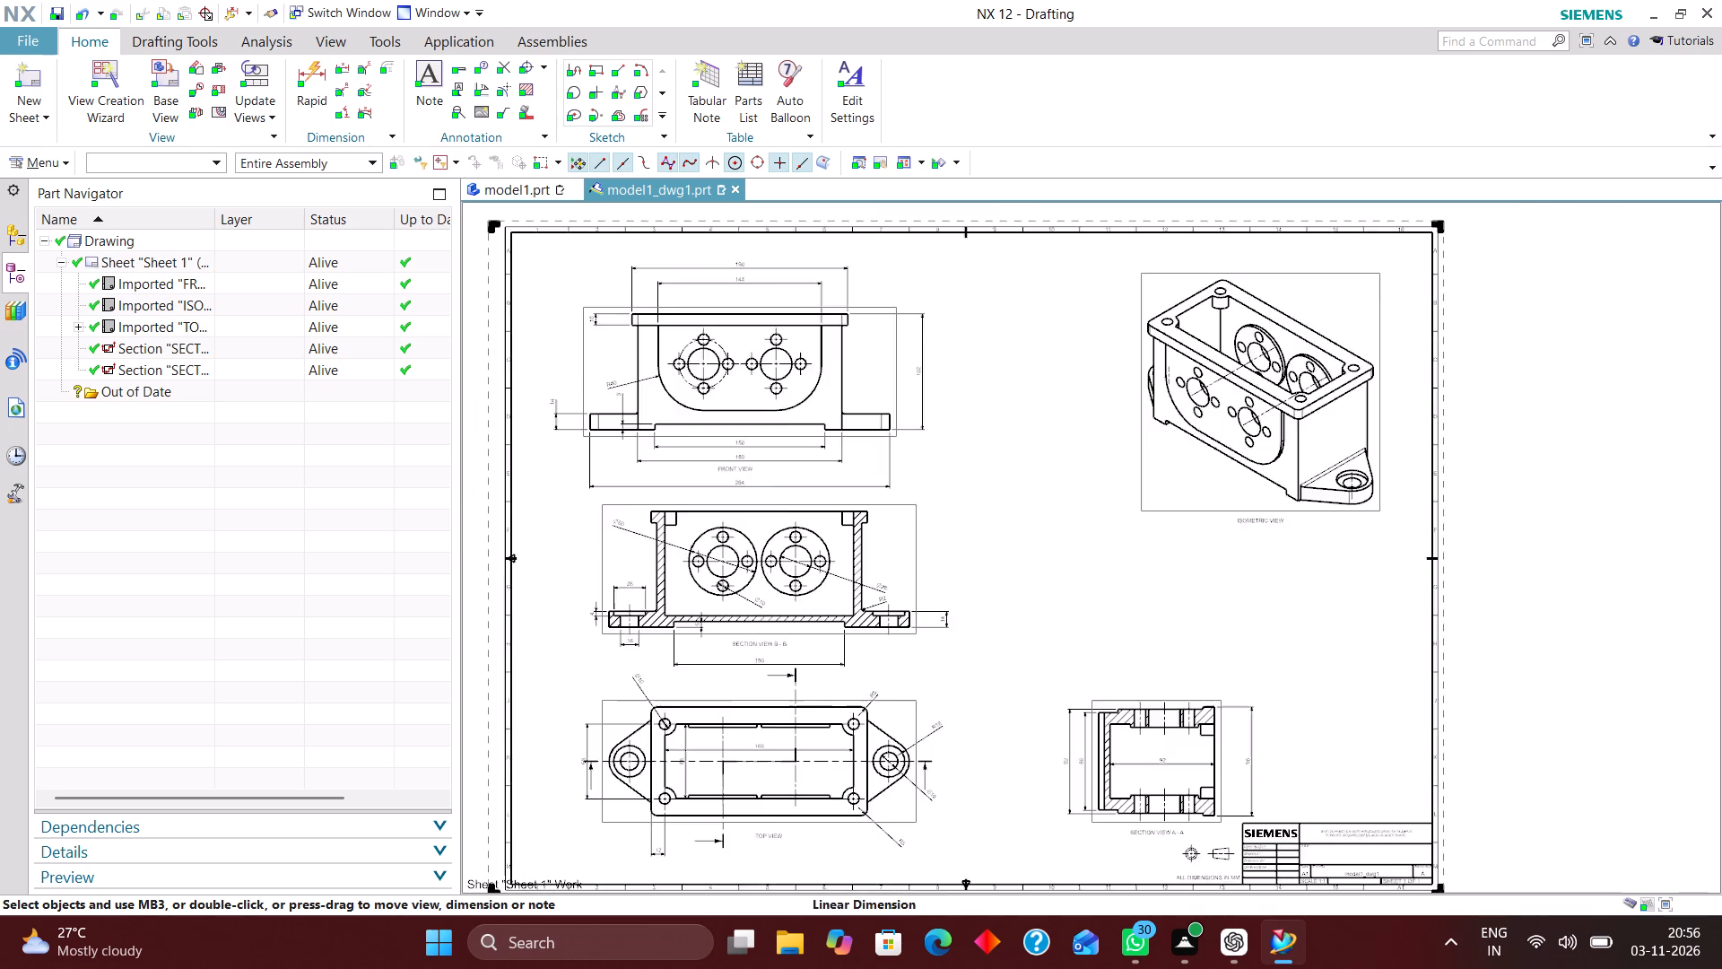
{"action": "scroll", "coordinate": [762, 537], "scroll_direction": "down", "scroll_amount": 1}
{"action": "scroll", "coordinate": [877, 362], "scroll_direction": "up", "scroll_amount": 1}
{"action": "scroll", "coordinate": [981, 531], "scroll_direction": "down", "scroll_amount": 1}
{"action": "scroll", "coordinate": [1072, 700], "scroll_direction": "up", "scroll_amount": 3}
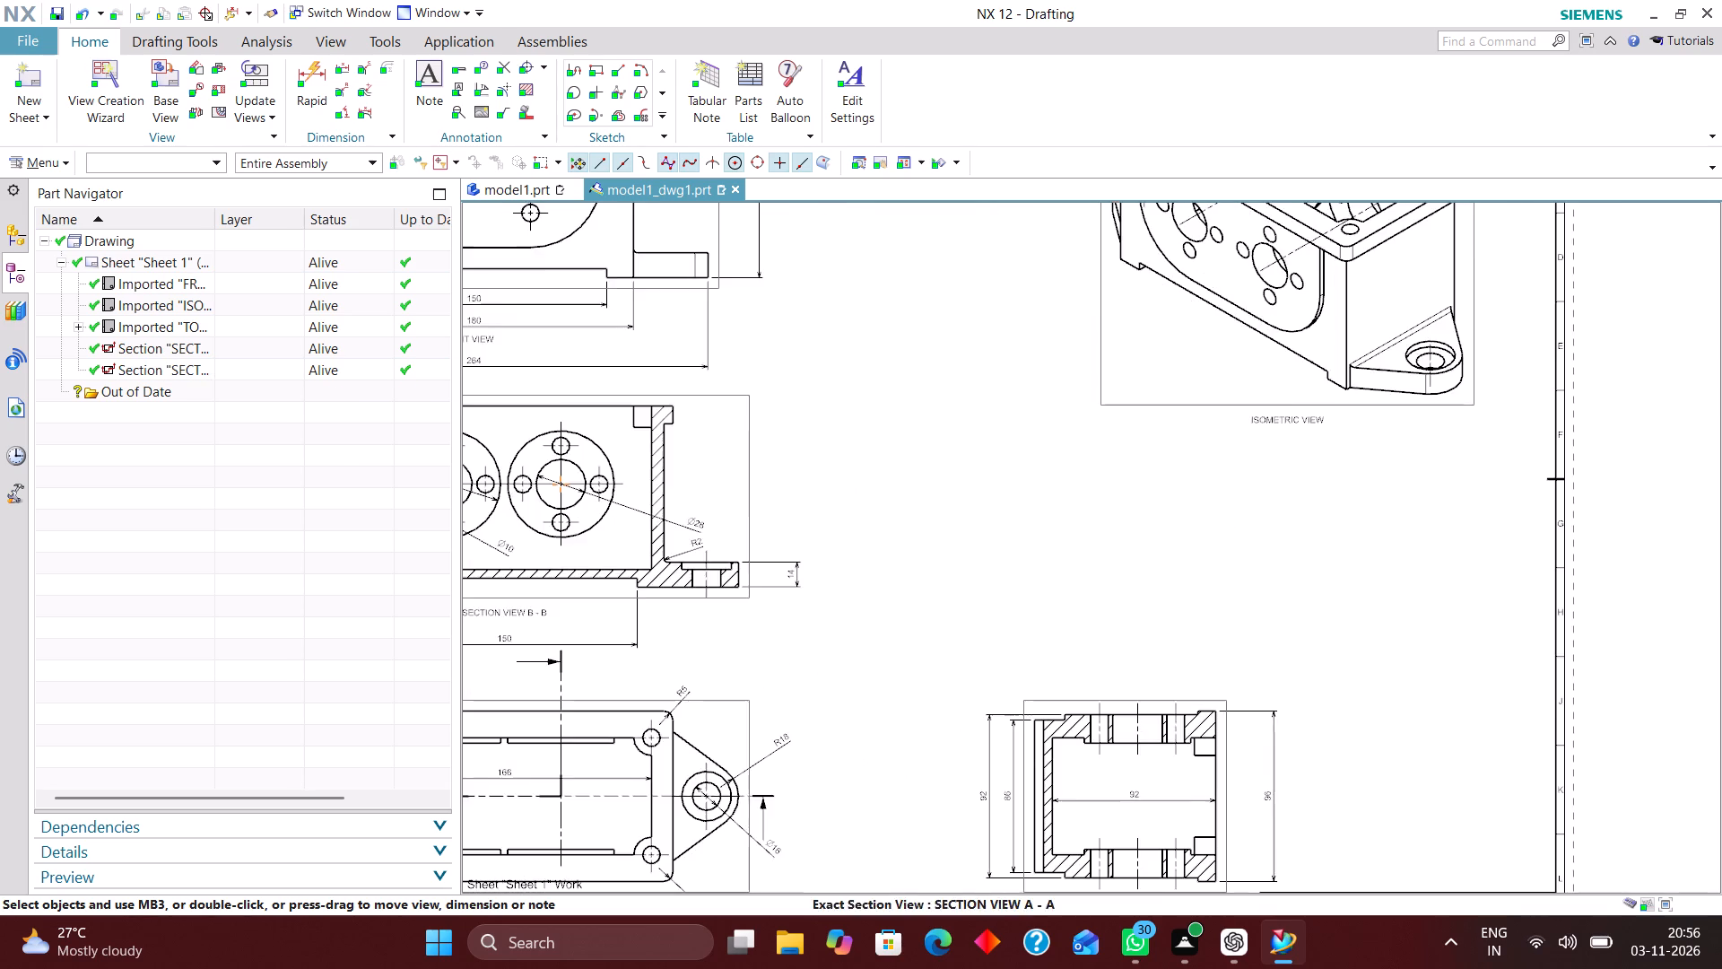
{"action": "scroll", "coordinate": [896, 519], "scroll_direction": "down", "scroll_amount": 2}
{"action": "scroll", "coordinate": [999, 798], "scroll_direction": "up", "scroll_amount": 5}
{"action": "scroll", "coordinate": [1083, 723], "scroll_direction": "down", "scroll_amount": 4}
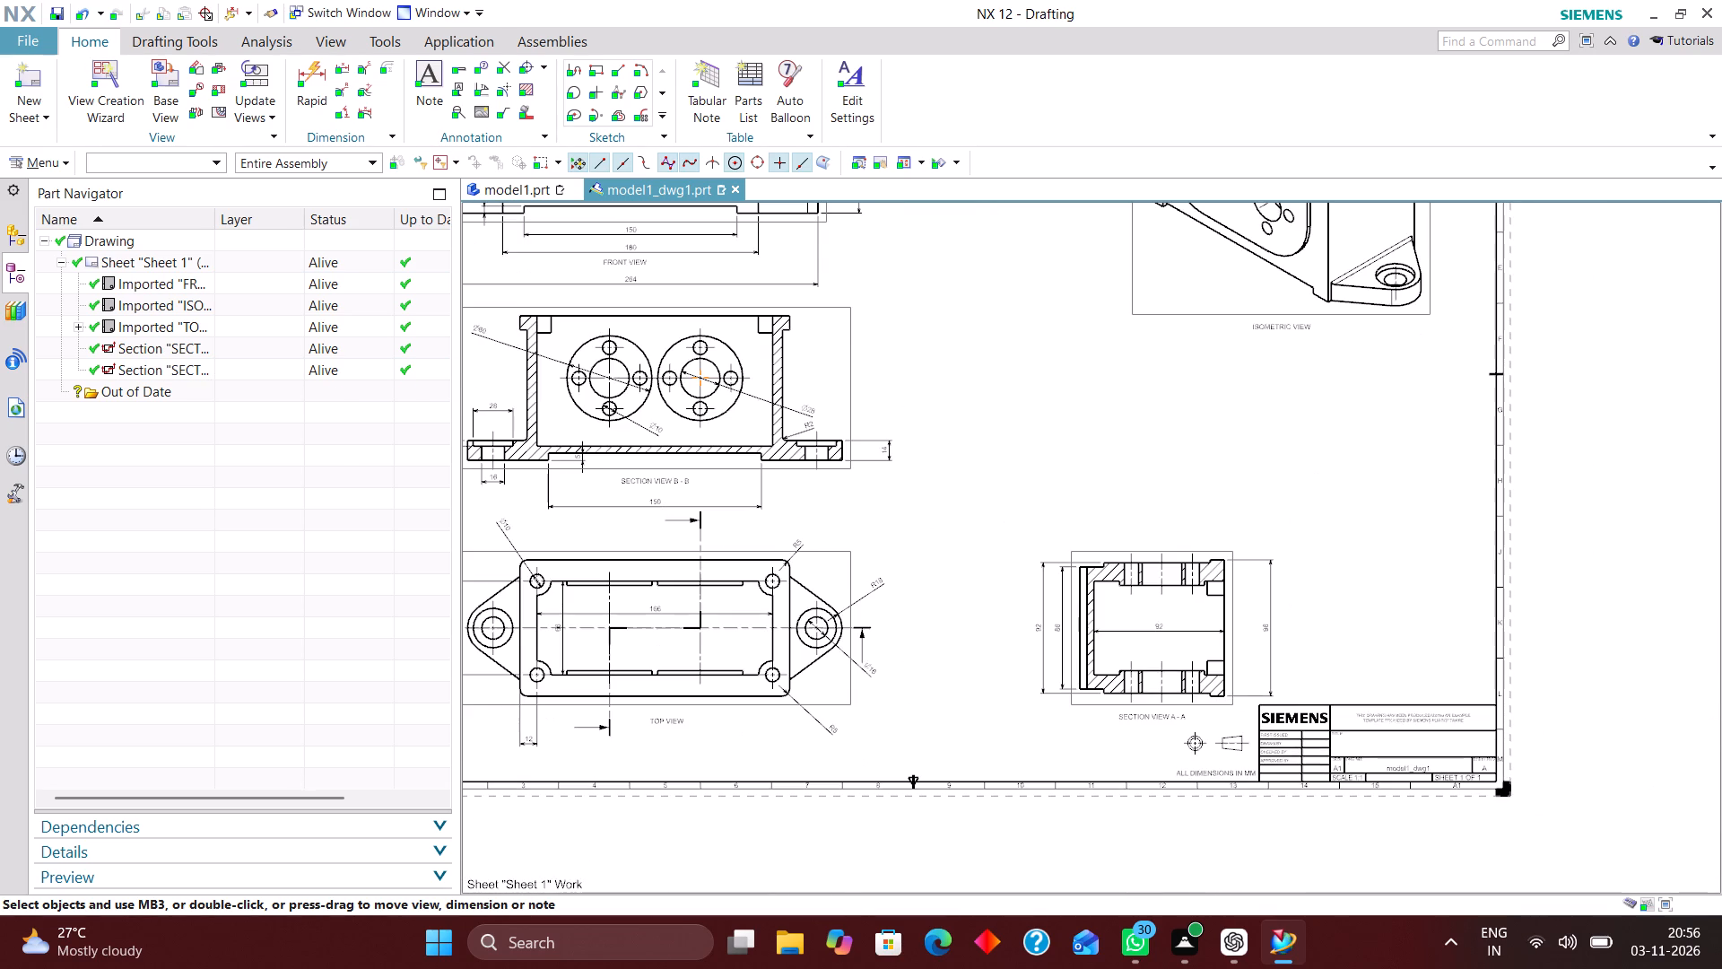
{"action": "right_click_drag", "start_coordinate": [1078, 389], "coordinate": [963, 466]}
Edit Sheet 1 to use first-angle projection.
{"action": "right_click", "coordinate": [610, 642]}
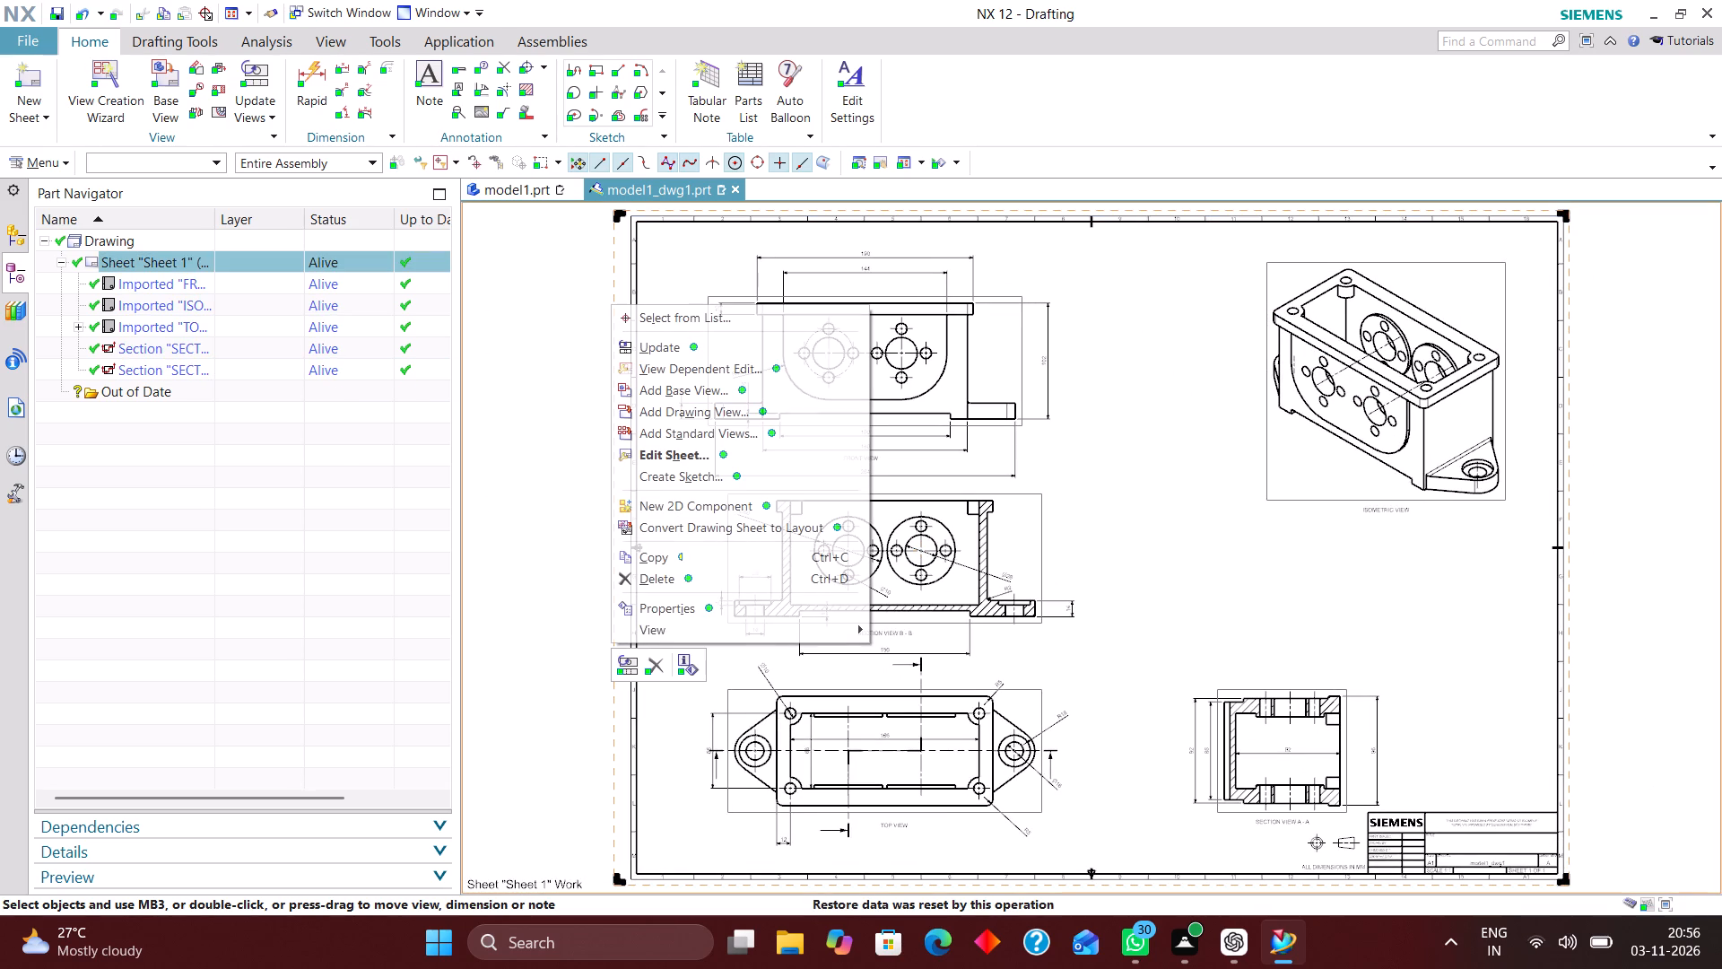
{"action": "left_click", "coordinate": [669, 453]}
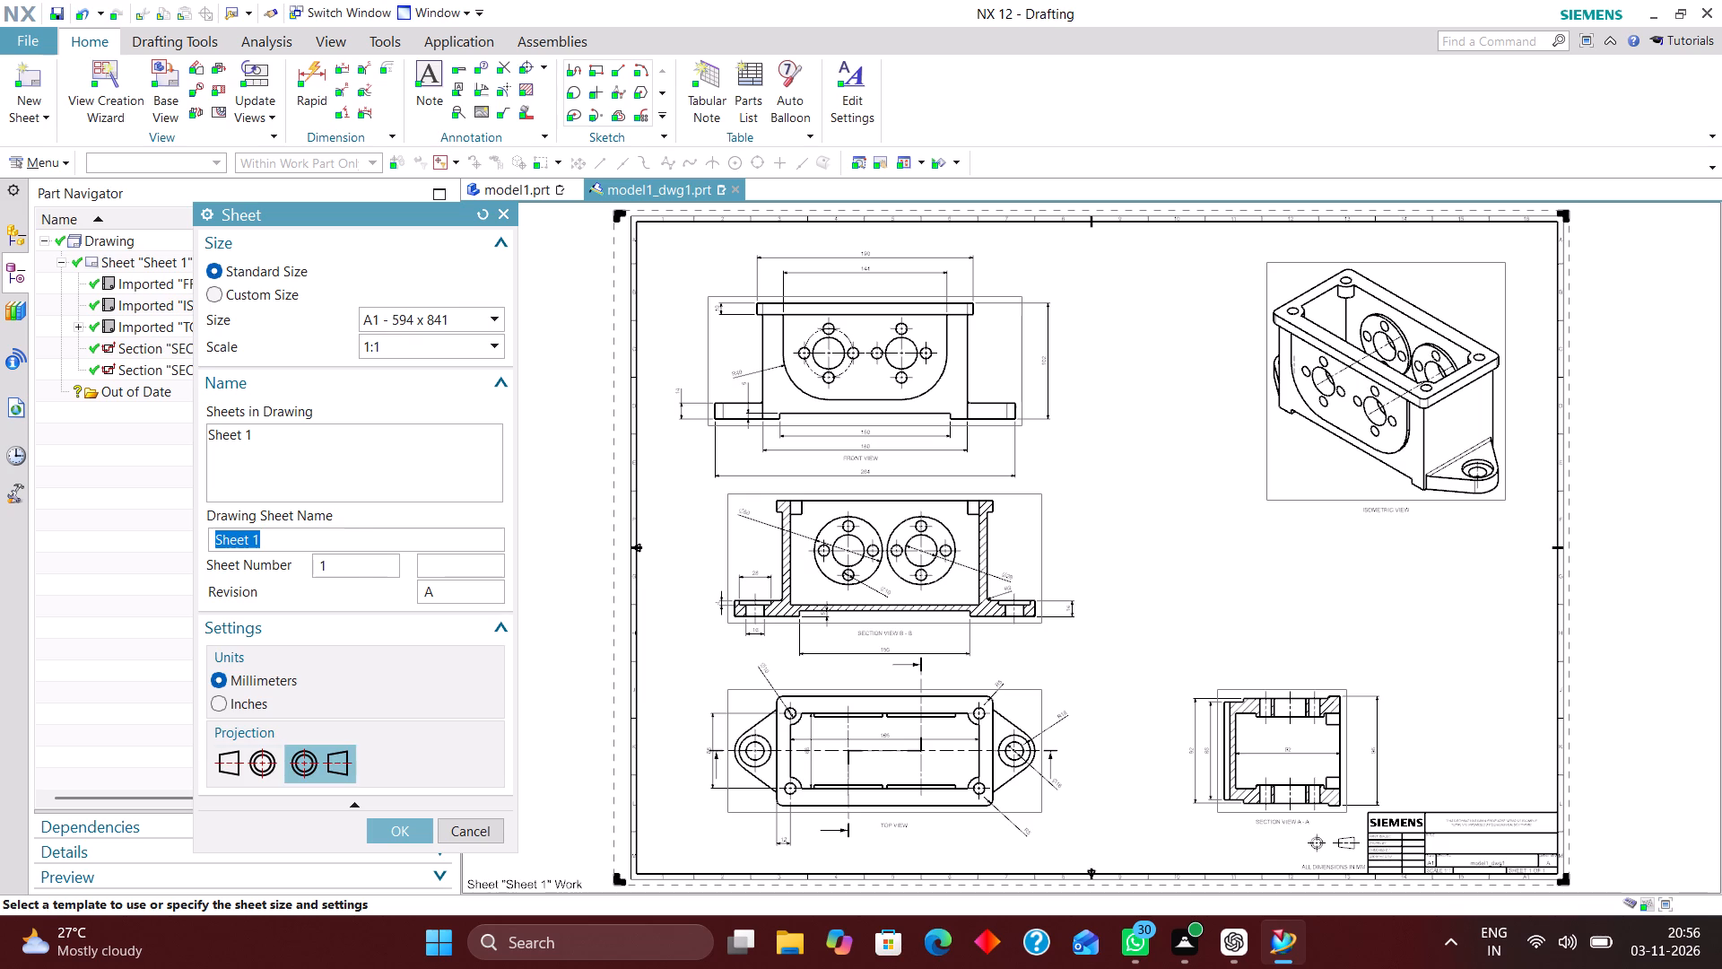
{"action": "left_click", "coordinate": [240, 767]}
{"action": "left_click", "coordinate": [399, 828]}
{"action": "scroll", "coordinate": [700, 587], "scroll_direction": "down", "scroll_amount": 2}
{"action": "scroll", "coordinate": [1010, 572], "scroll_direction": "up", "scroll_amount": 2}
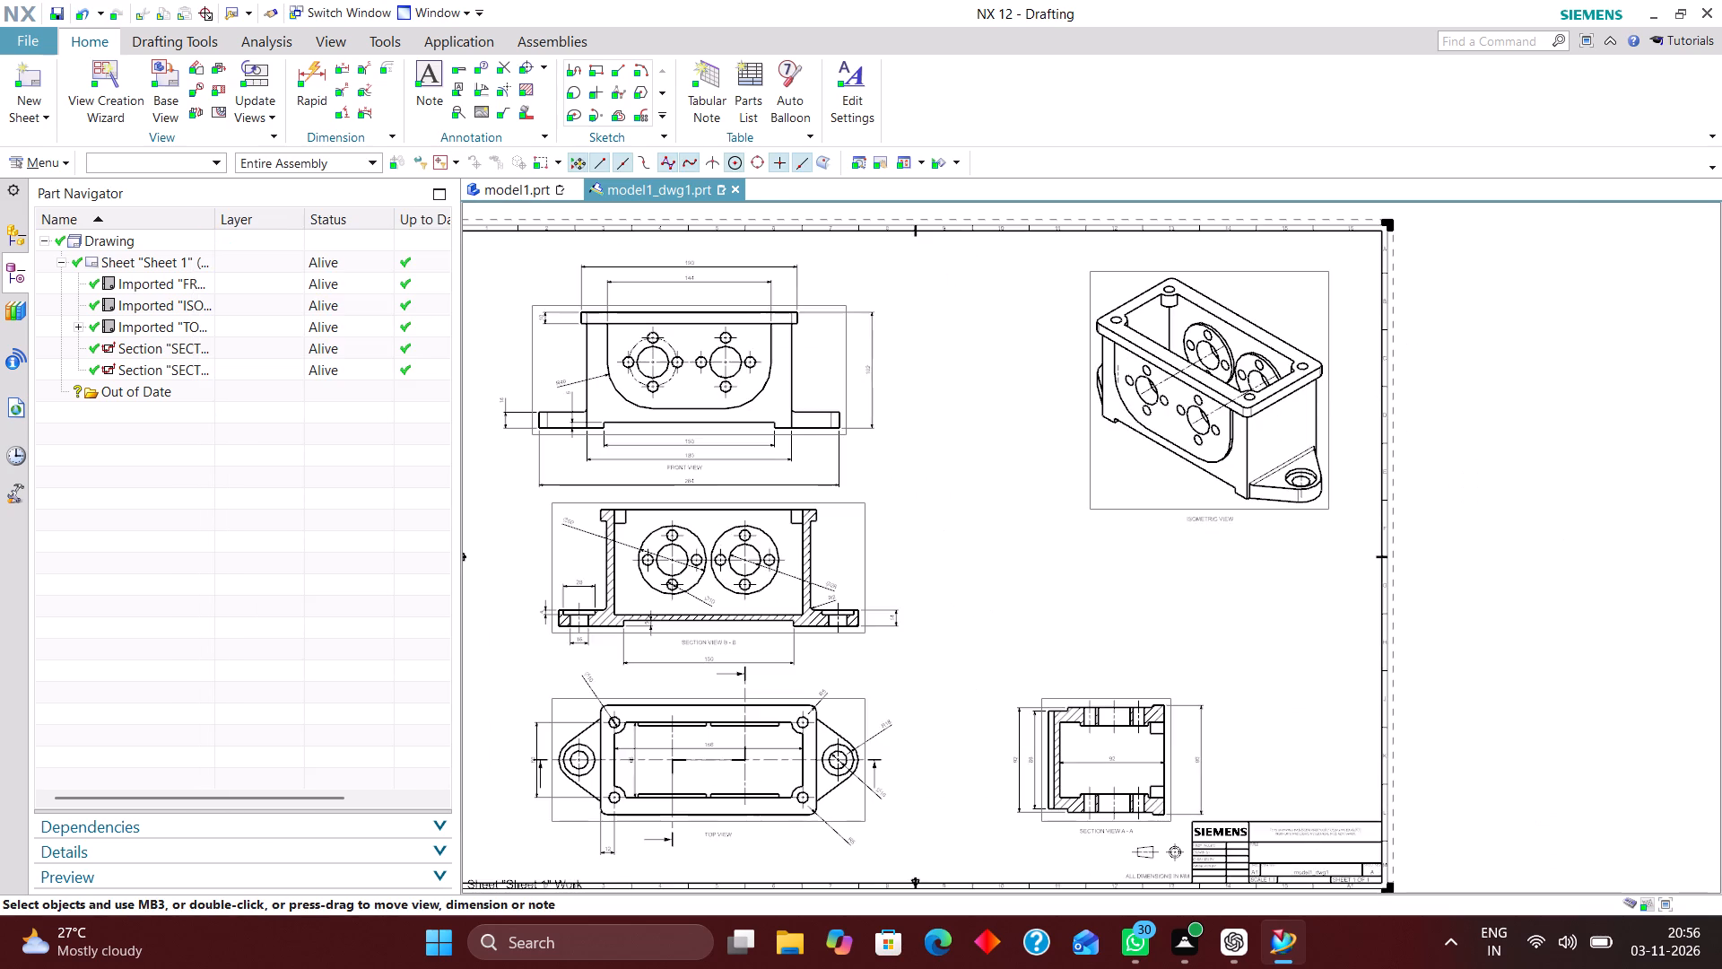
{"action": "right_click_drag", "start_coordinate": [985, 467], "coordinate": [829, 625]}
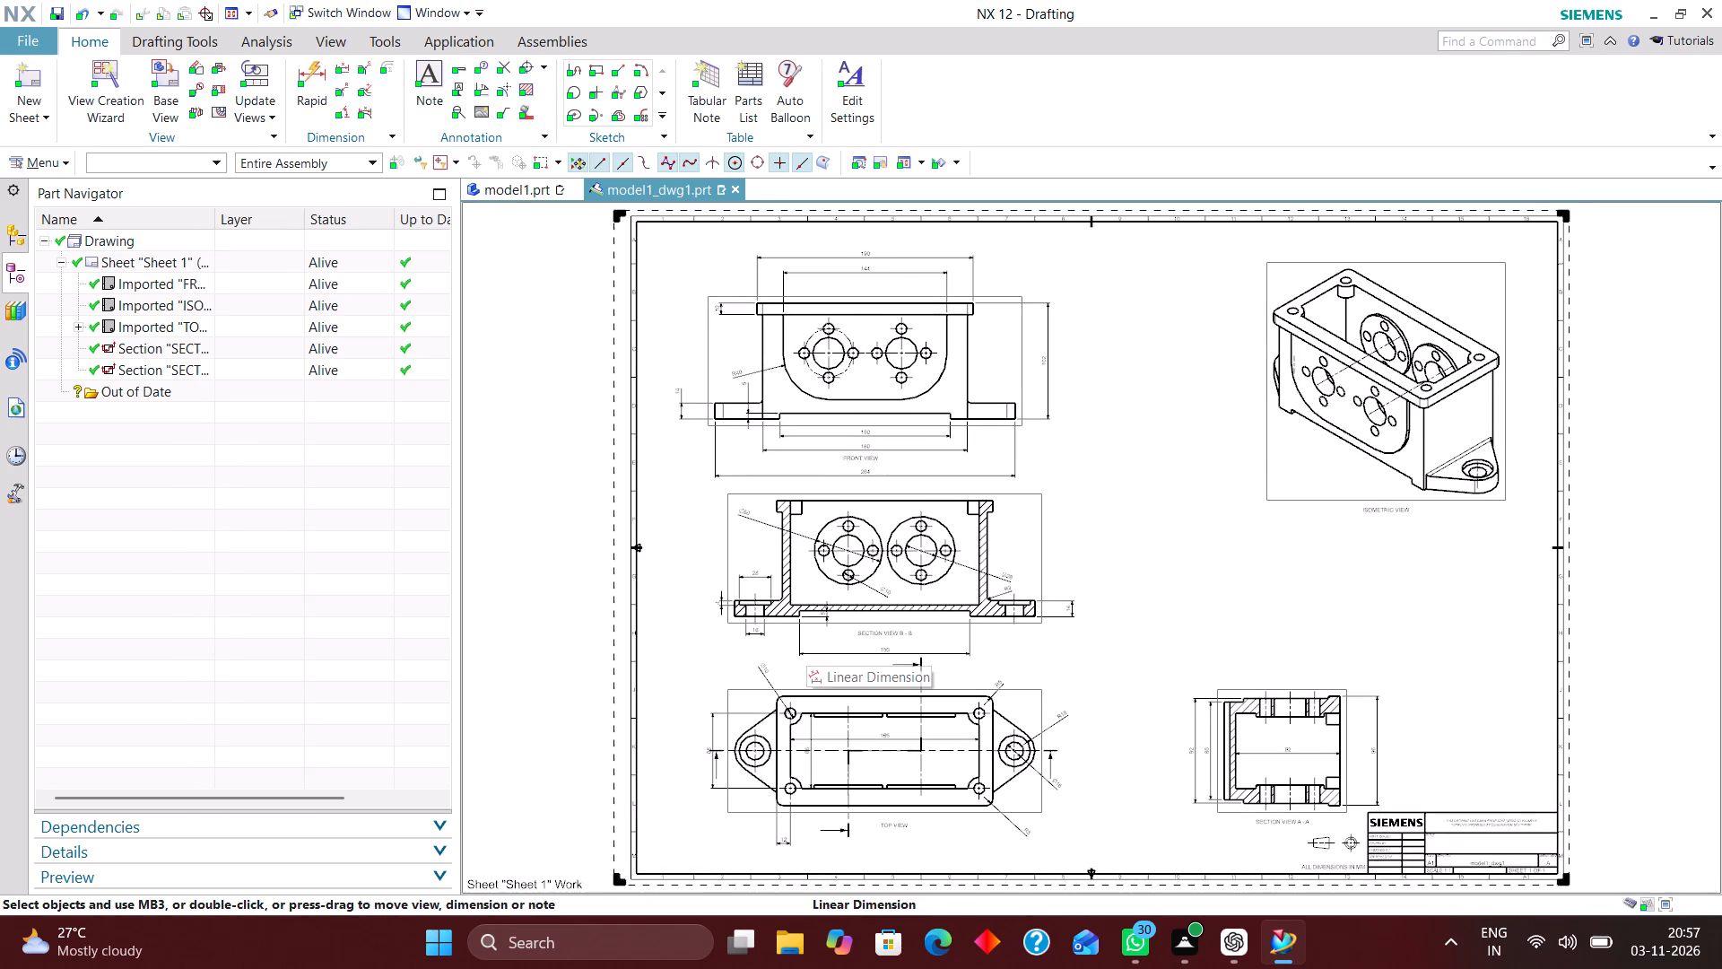
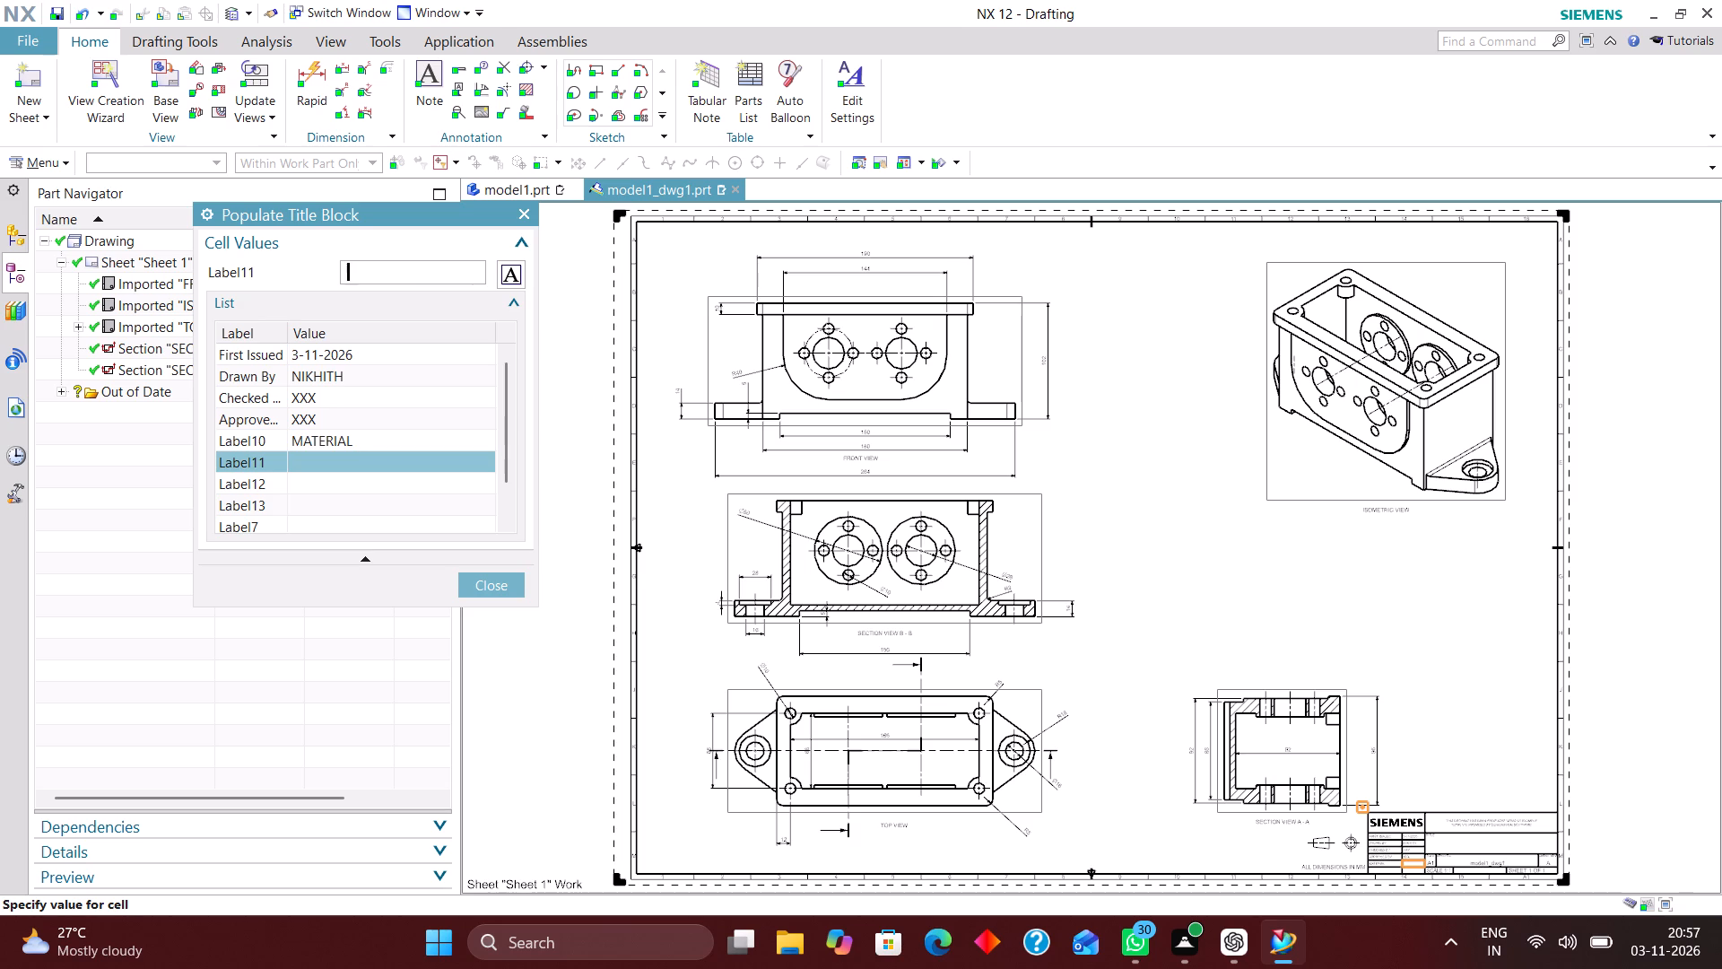
Fill title block cell Label11 with STEEL and cell Label12 with WEIGHT (kg).
{"action": "type", "text": "STEEL"}
{"action": "key", "text": "Return"}
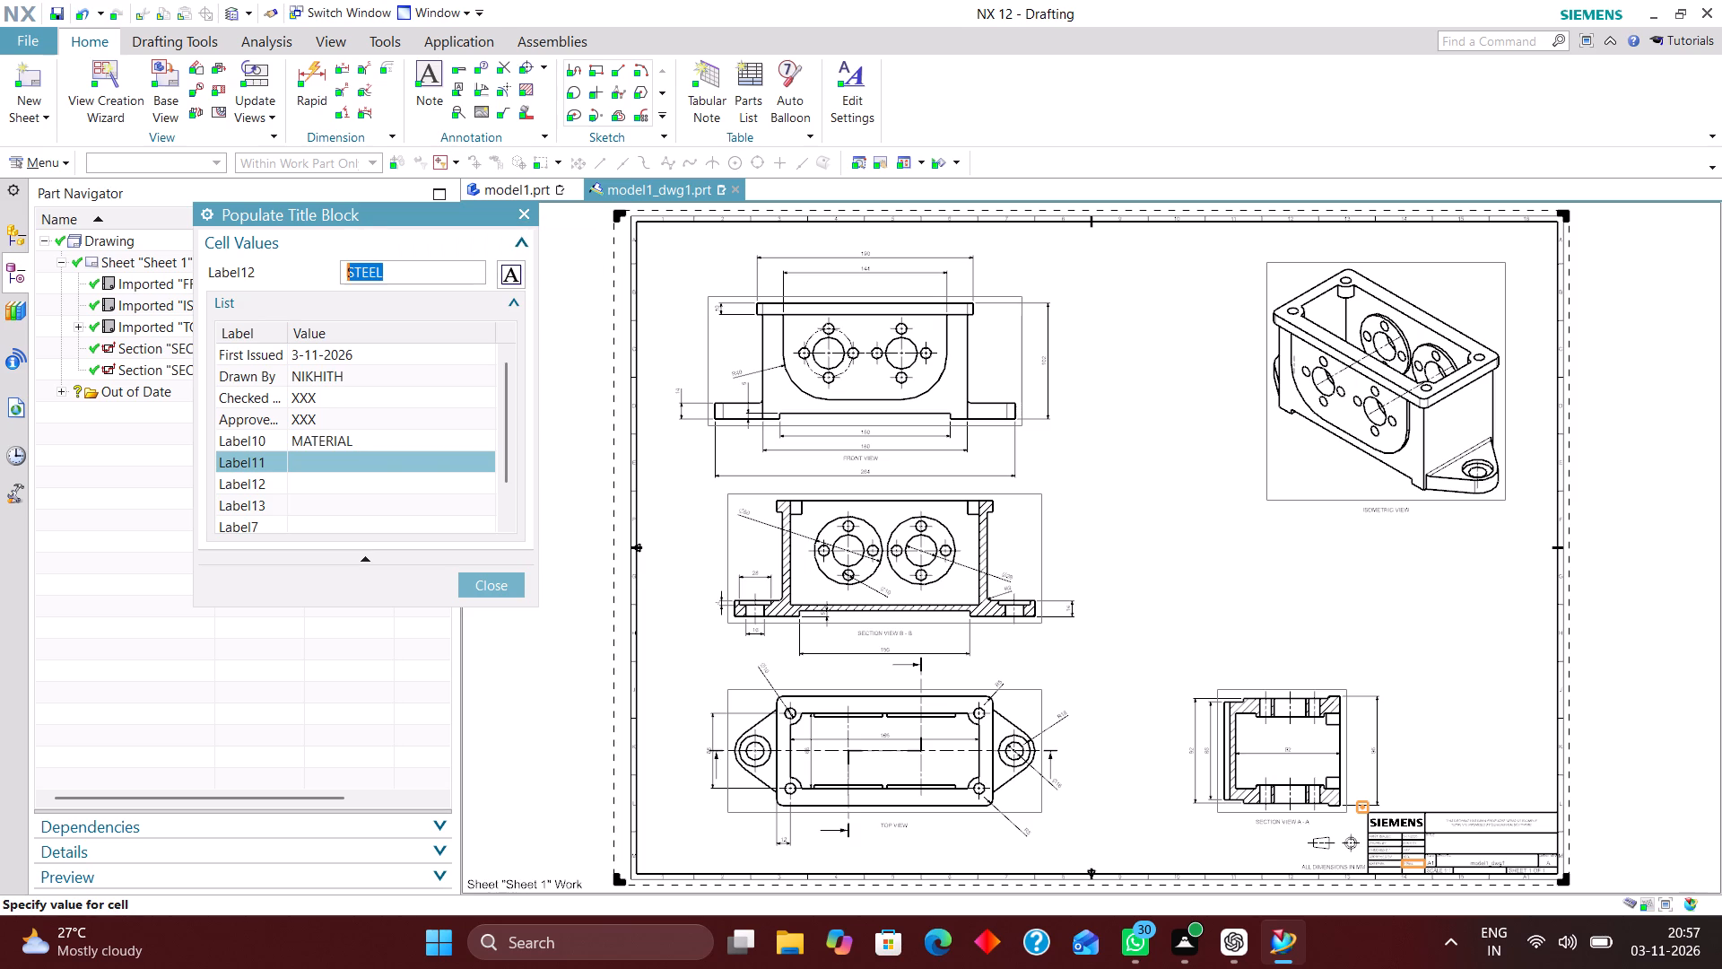
{"action": "type", "text": "WEIGHT"}
{"action": "key", "text": "space"}
{"action": "type", "text": "()"}
{"action": "key", "text": "Left"}
{"action": "type", "text": "kg"}
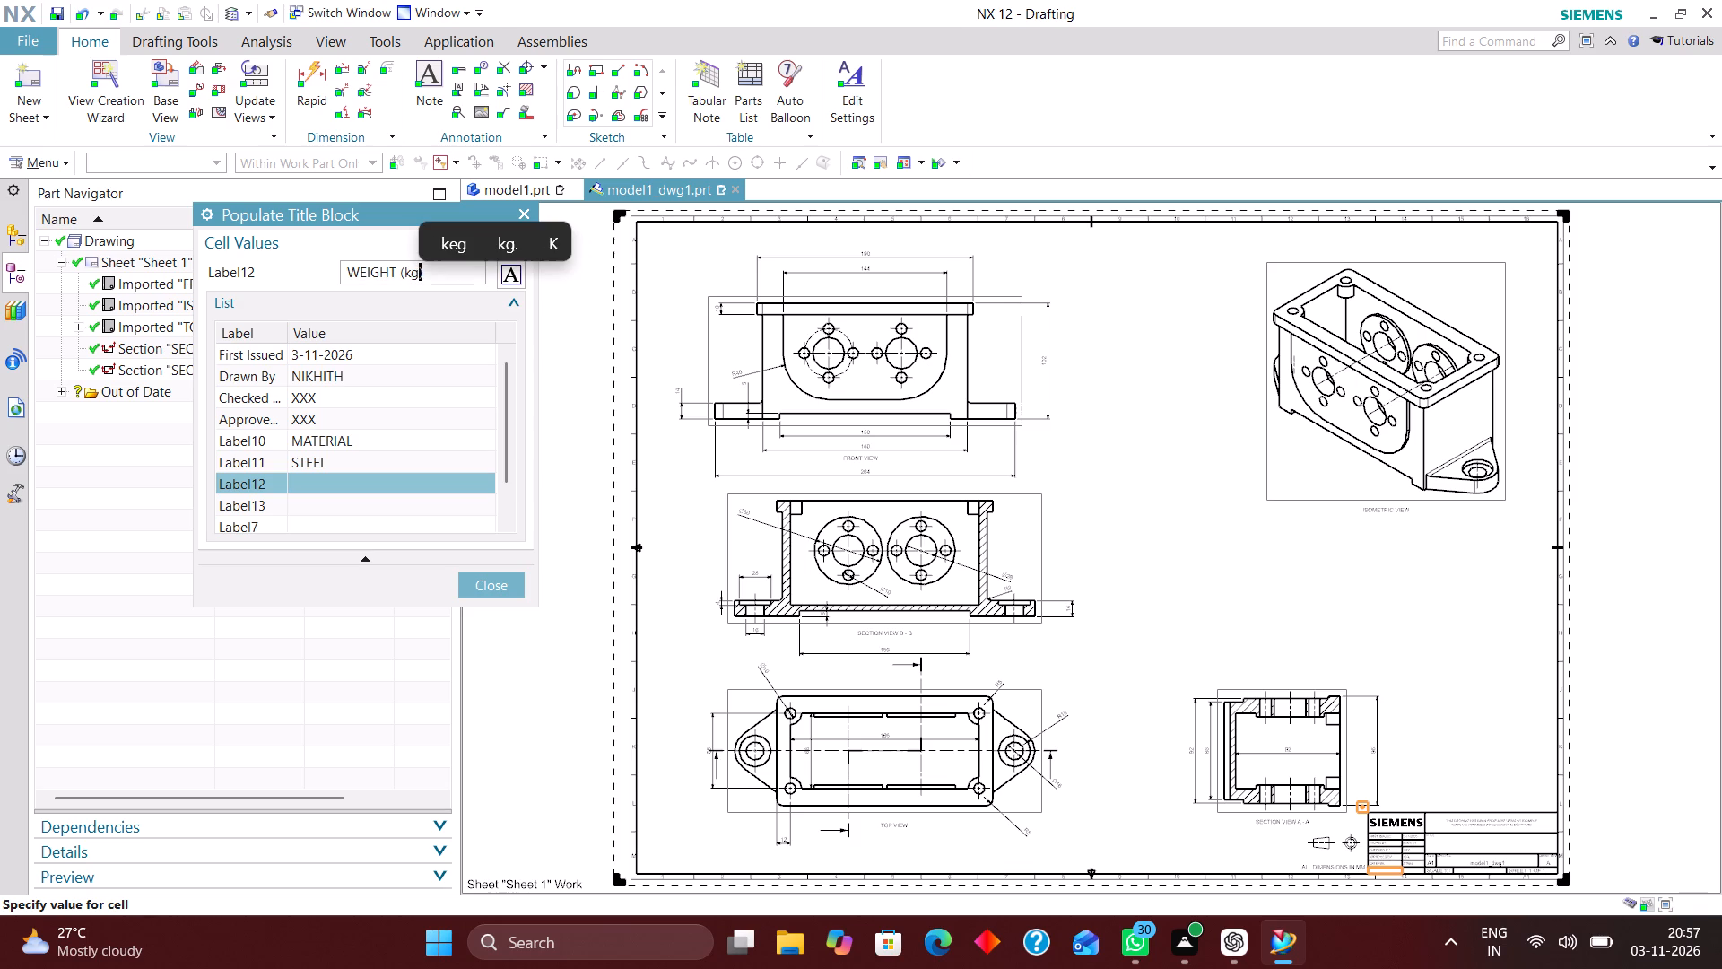
{"action": "key", "text": "Return"}
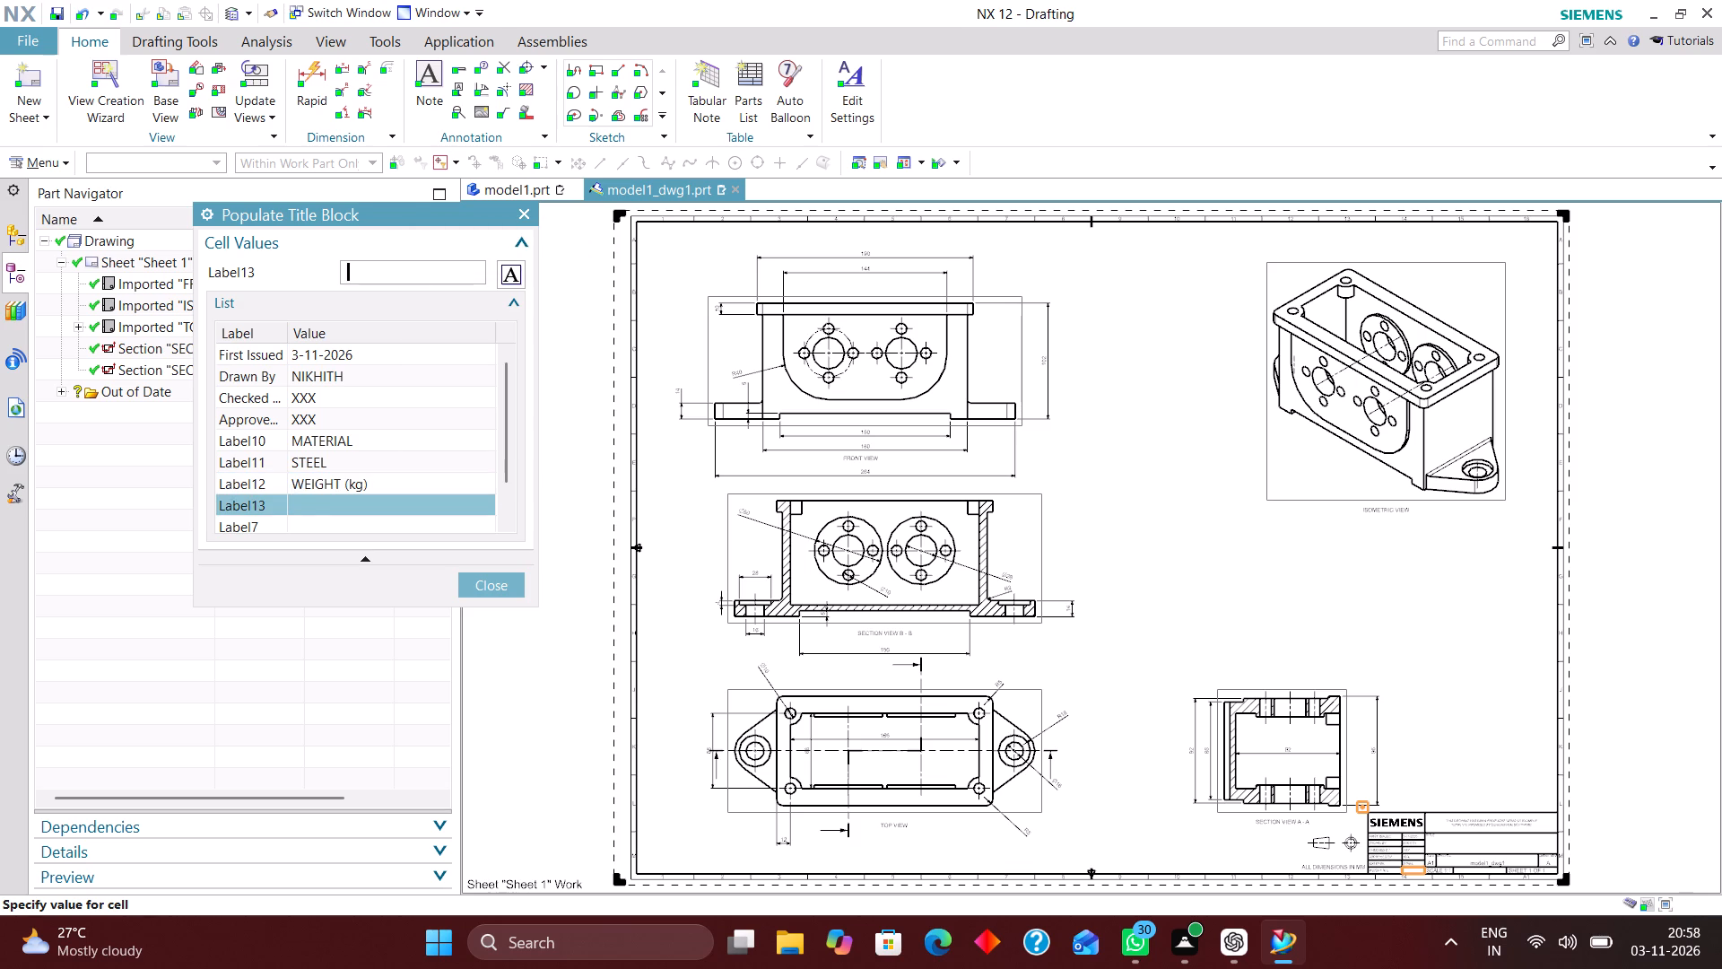
Enter DUAL-PORT VALVE HOUSING, all in capitals, as the title block's Label7 value.
{"action": "scroll", "coordinate": [355, 460], "scroll_direction": "down", "scroll_amount": 2}
{"action": "left_click", "coordinate": [340, 481]}
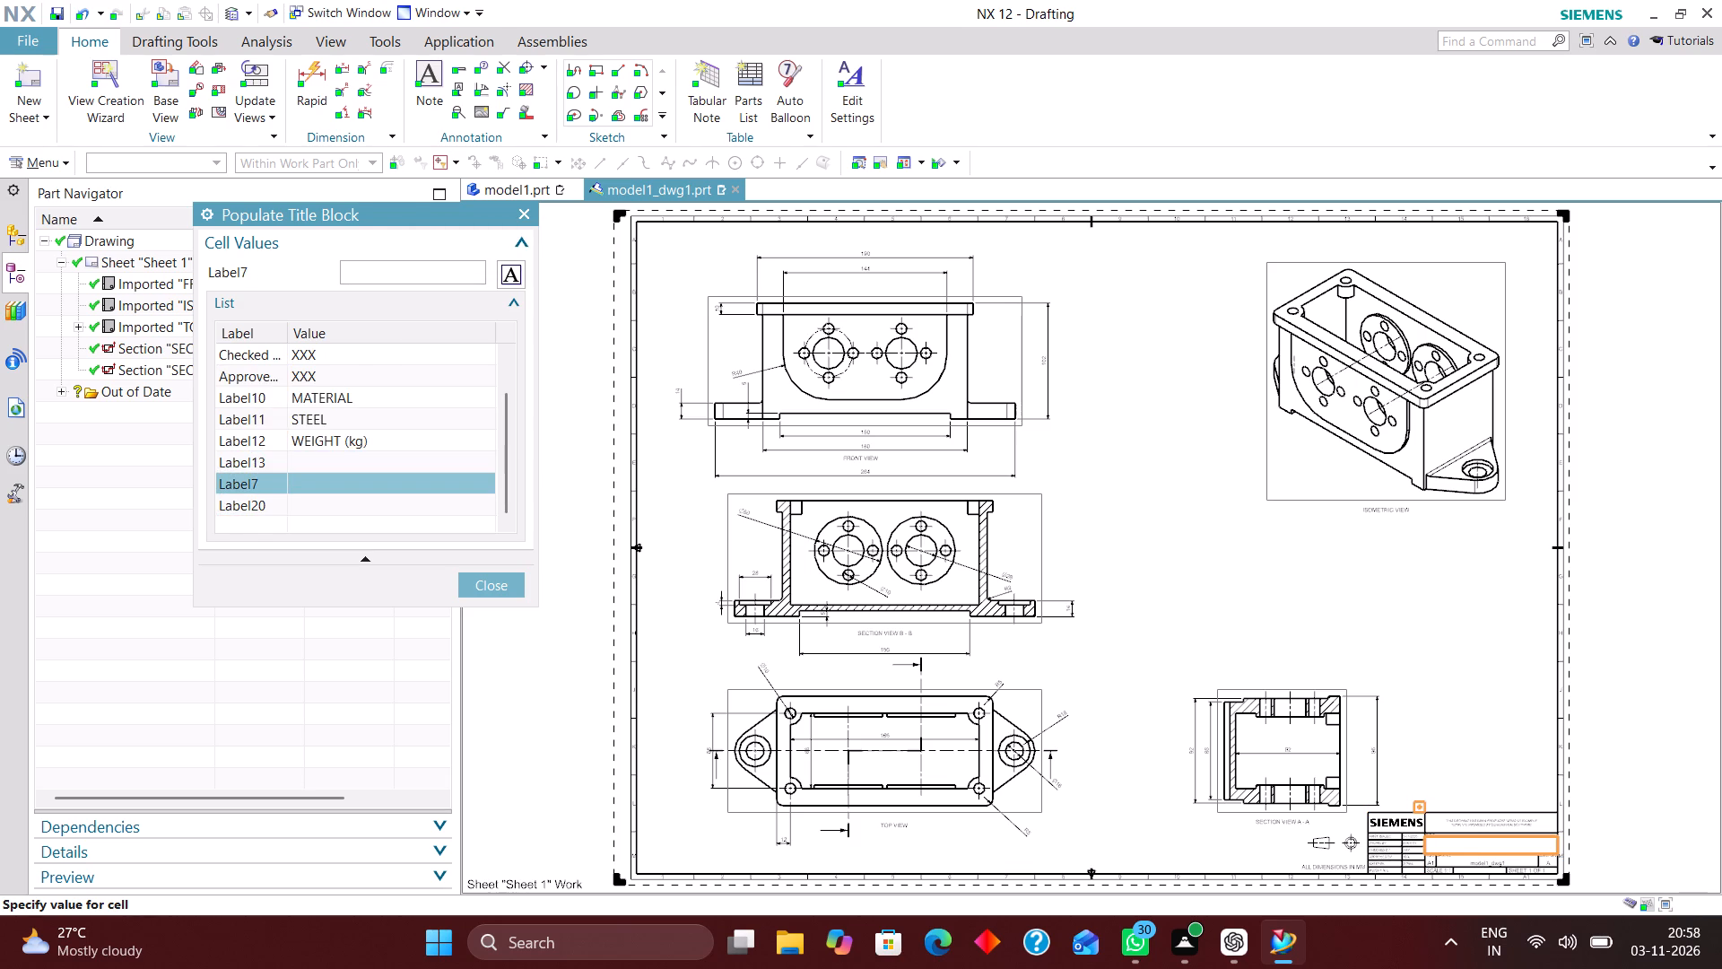
{"action": "key", "text": "ctrl+v"}
{"action": "key", "text": "BackSpace"}
{"action": "key", "text": "BackSpace"}
{"action": "key", "text": "BackSpace"}
{"action": "key", "text": "BackSpace"}
{"action": "key", "text": "BackSpace"}
{"action": "key", "text": "BackSpace"}
{"action": "type", "text": "OUSING"}
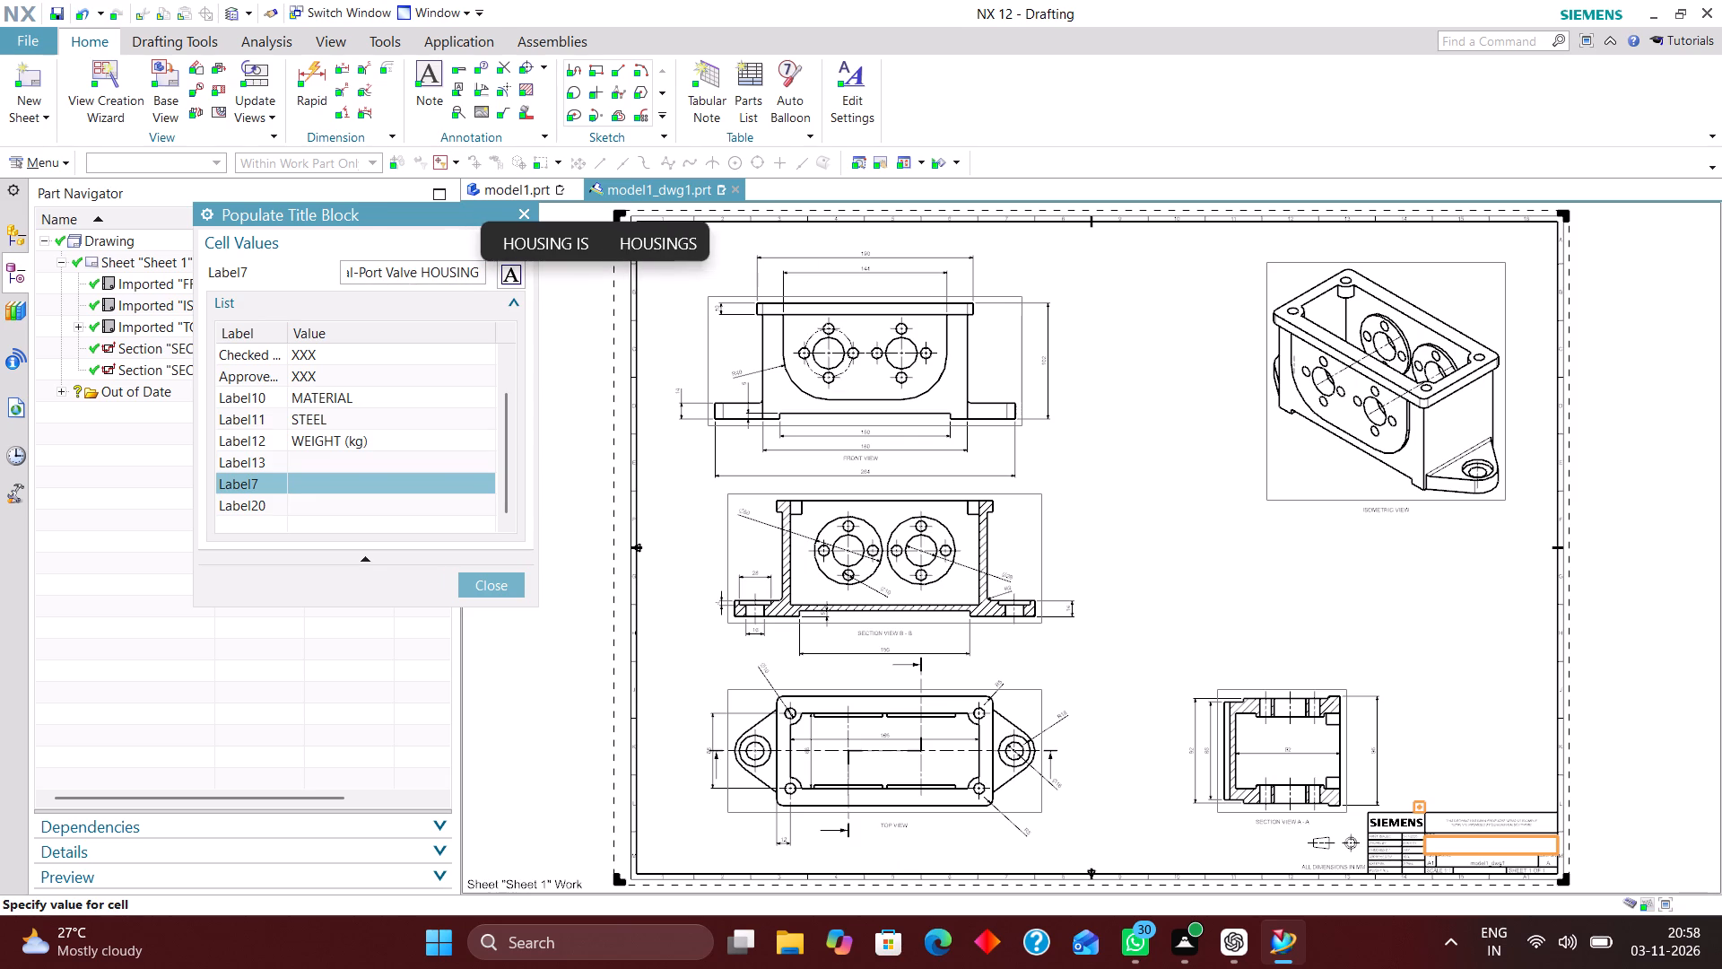
{"action": "key", "text": "Left"}
{"action": "key", "text": "Left"}
{"action": "key", "text": "Left"}
{"action": "key", "text": "Left"}
{"action": "key", "text": "Left"}
{"action": "key", "text": "Left"}
{"action": "key", "text": "Left"}
{"action": "key", "text": "Left"}
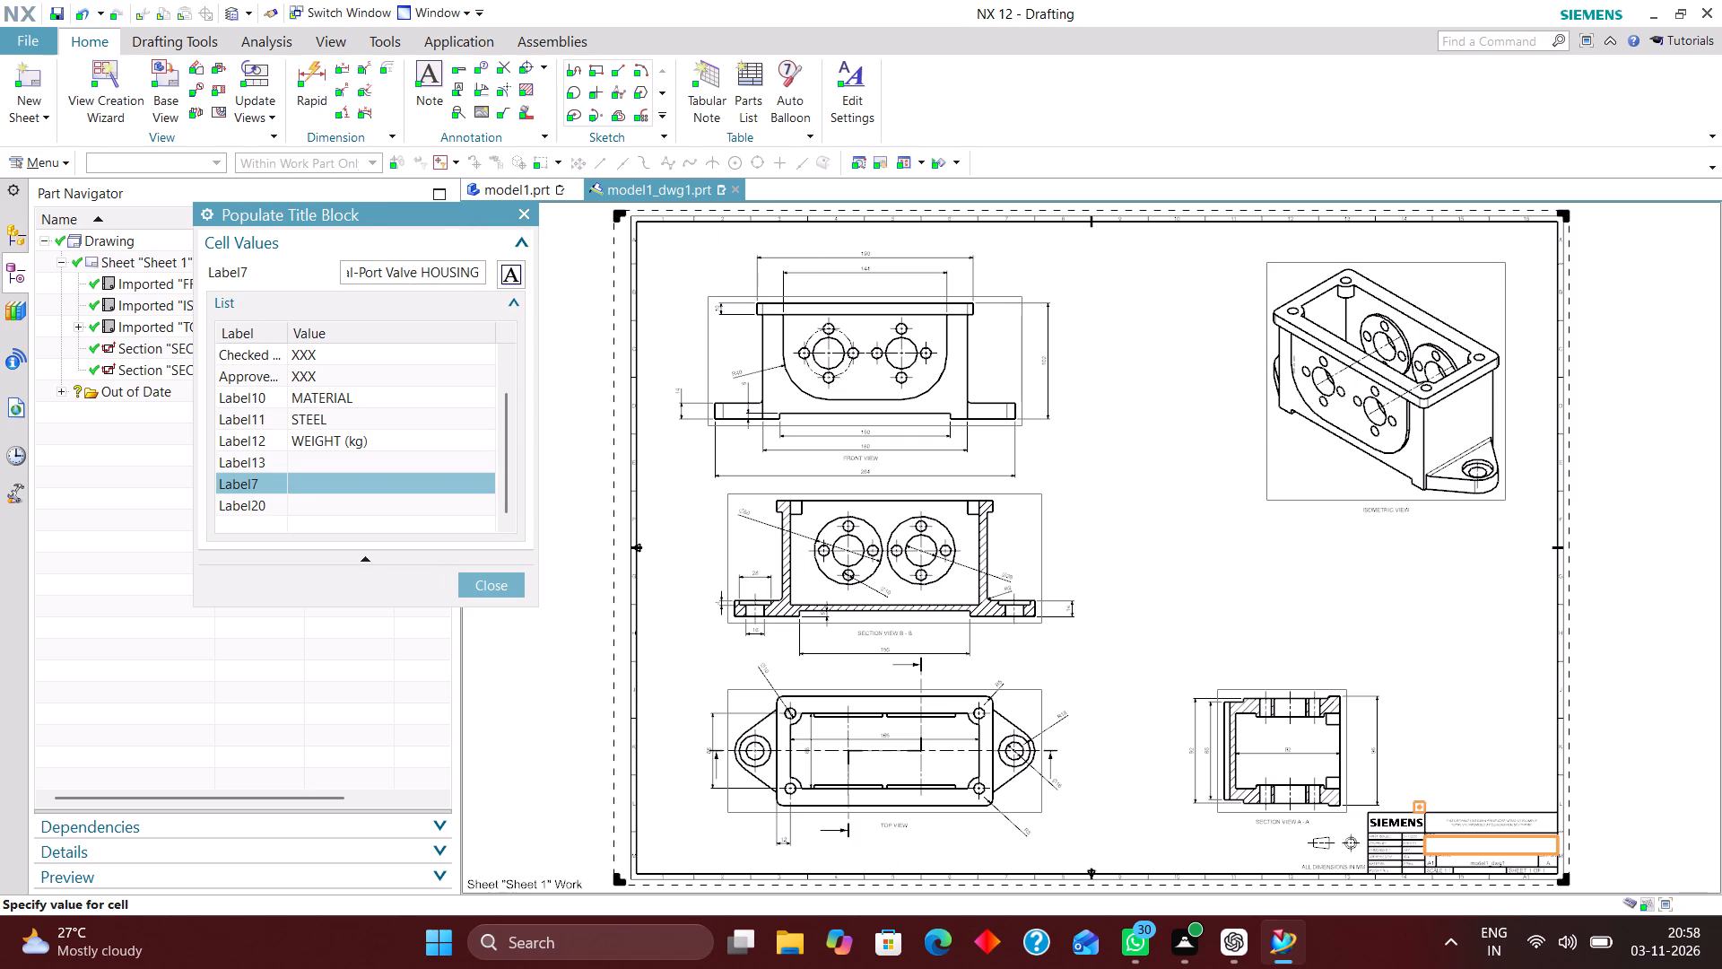
{"action": "key", "text": "BackSpace"}
{"action": "key", "text": "BackSpace"}
{"action": "key", "text": "BackSpace"}
{"action": "key", "text": "BackSpace"}
{"action": "type", "text": "ALVE"}
{"action": "key", "text": "Left"}
{"action": "key", "text": "Left"}
{"action": "key", "text": "Left"}
{"action": "key", "text": "Left"}
{"action": "key", "text": "Left"}
{"action": "key", "text": "Left"}
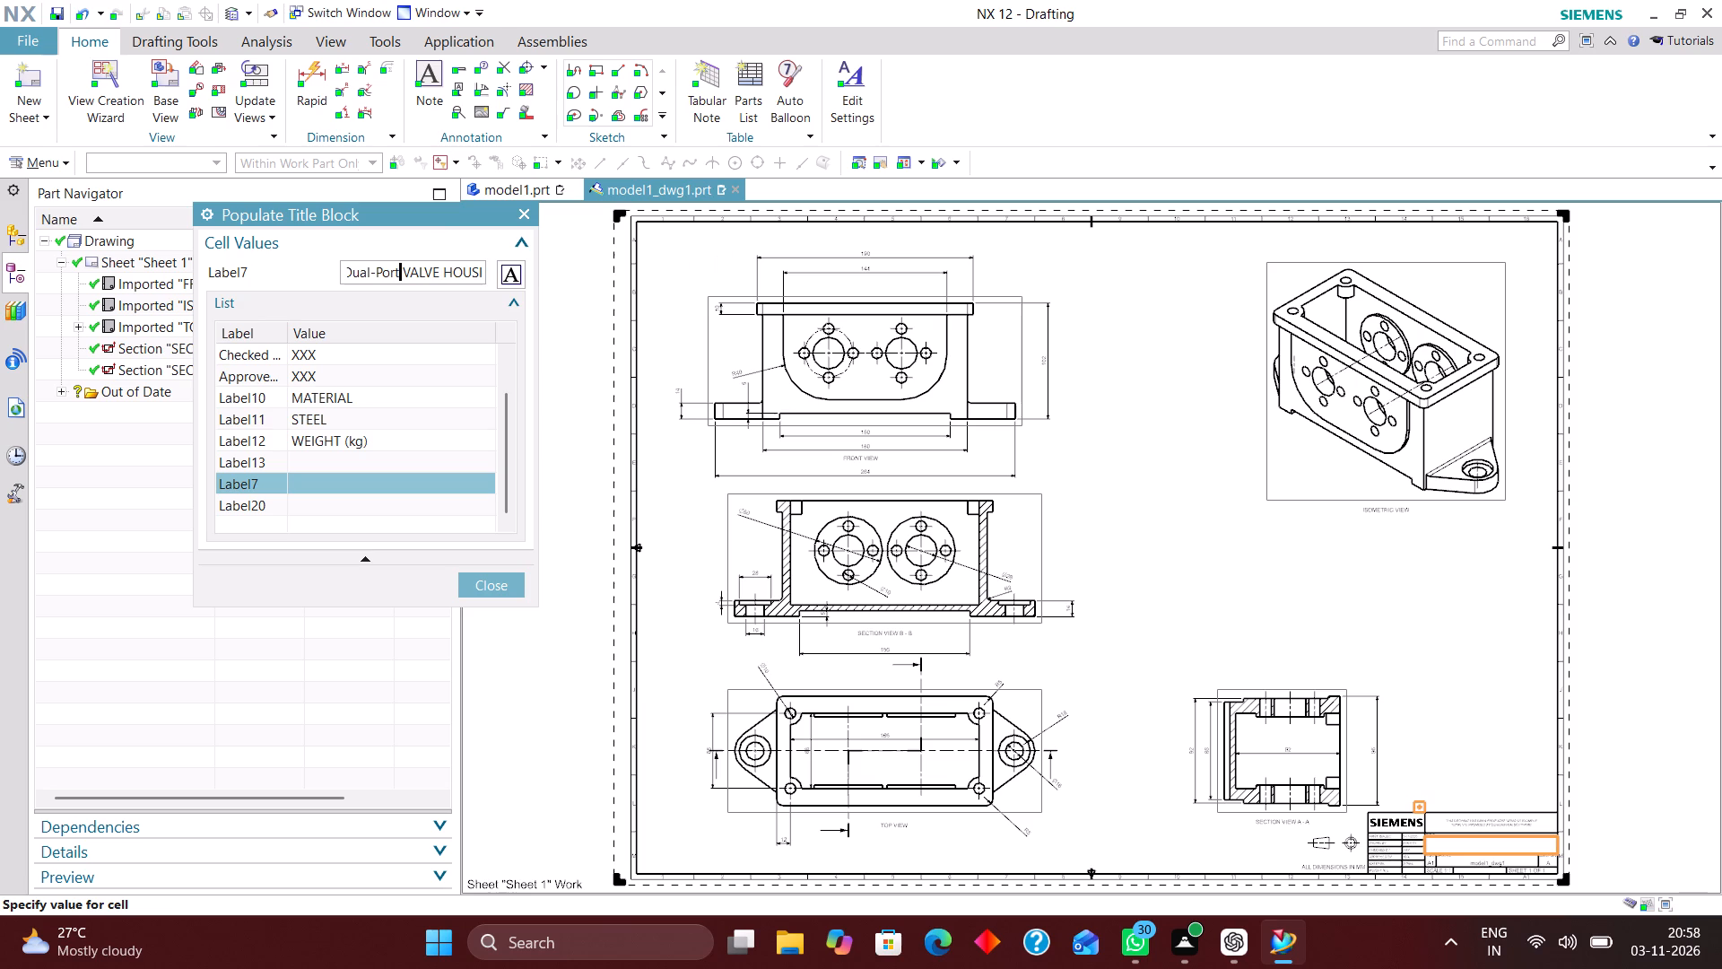
{"action": "key", "text": "BackSpace"}
{"action": "key", "text": "BackSpace"}
{"action": "key", "text": "BackSpace"}
{"action": "type", "text": "ORT"}
{"action": "key", "text": "Left"}
{"action": "key", "text": "Left"}
{"action": "key", "text": "Left"}
{"action": "key", "text": "Left"}
{"action": "key", "text": "Left"}
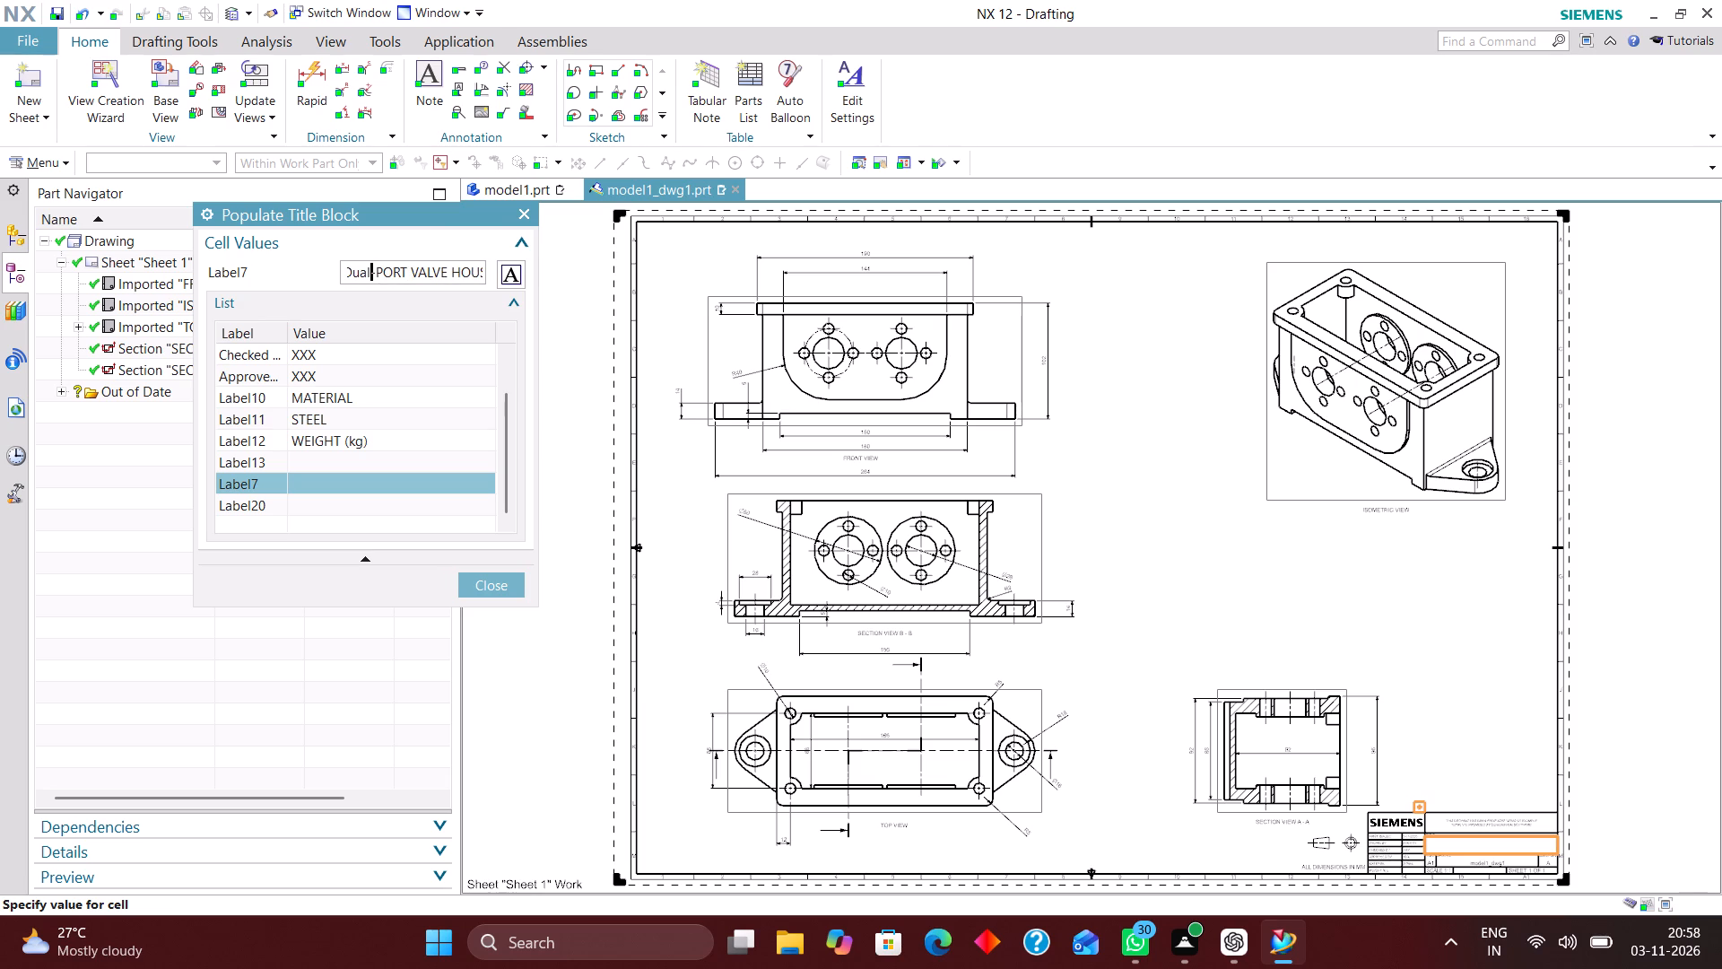
{"action": "key", "text": "BackSpace"}
{"action": "key", "text": "BackSpace"}
{"action": "key", "text": "BackSpace"}
{"action": "type", "text": "UAL"}
{"action": "key", "text": "Return"}
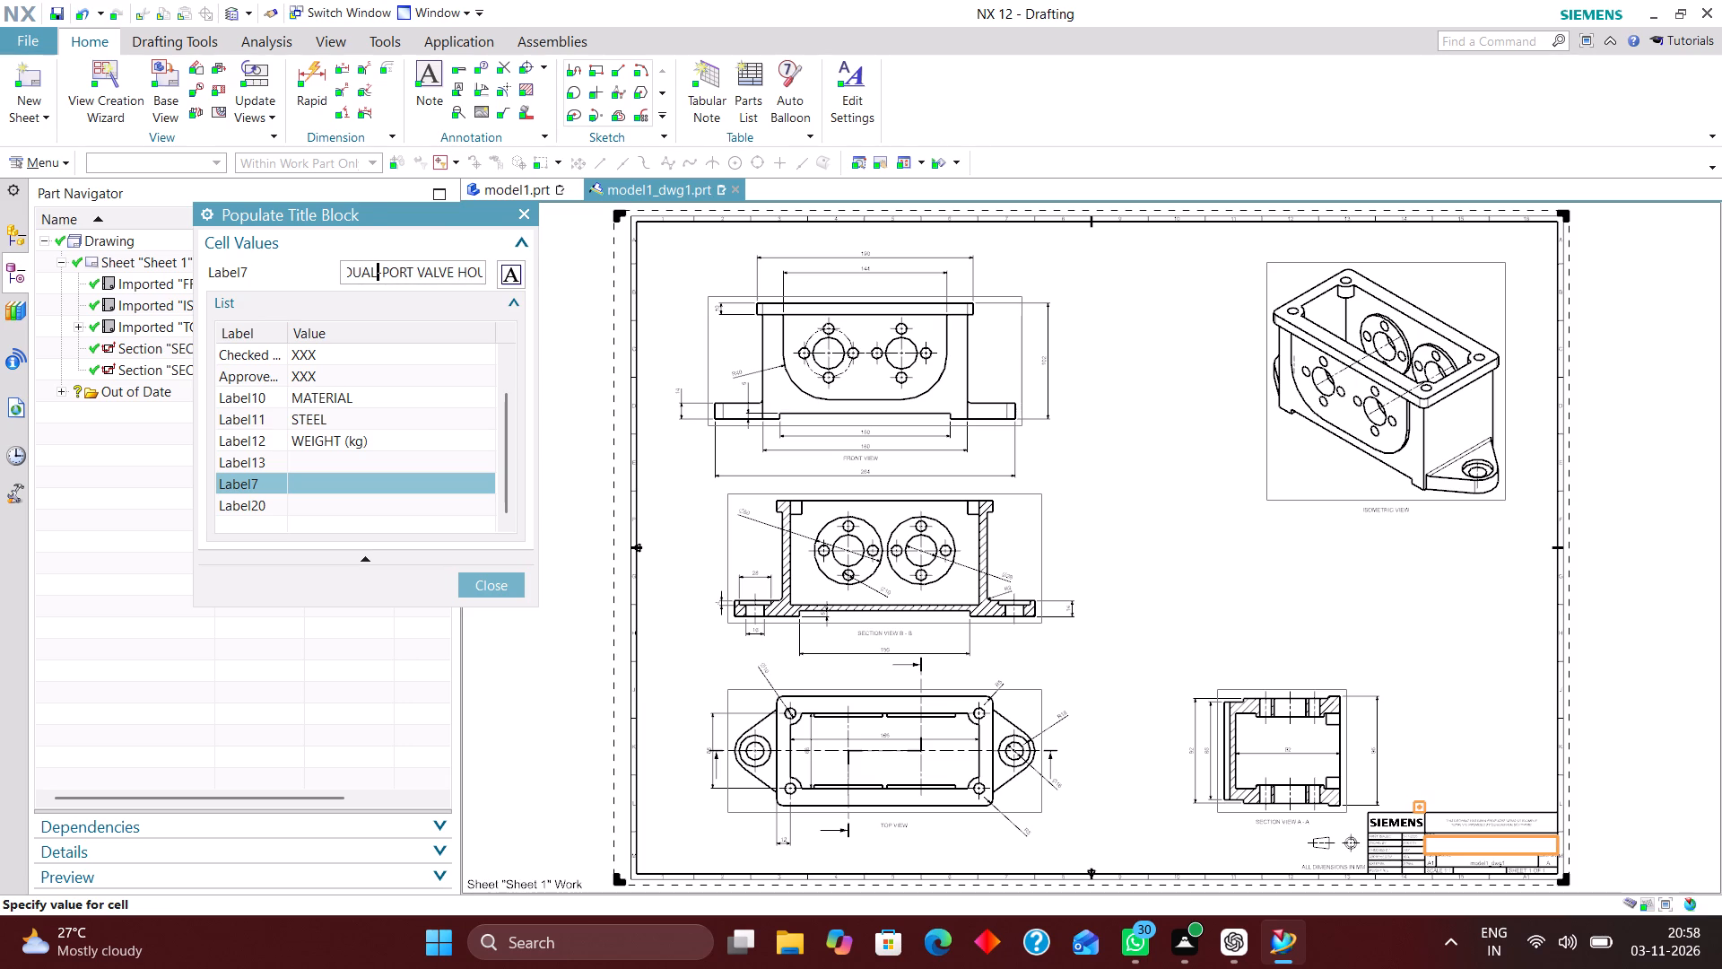
Fill title block cell Label20 with XXX and finish populating the title block.
{"action": "type", "text": "XXX"}
{"action": "key", "text": "Return"}
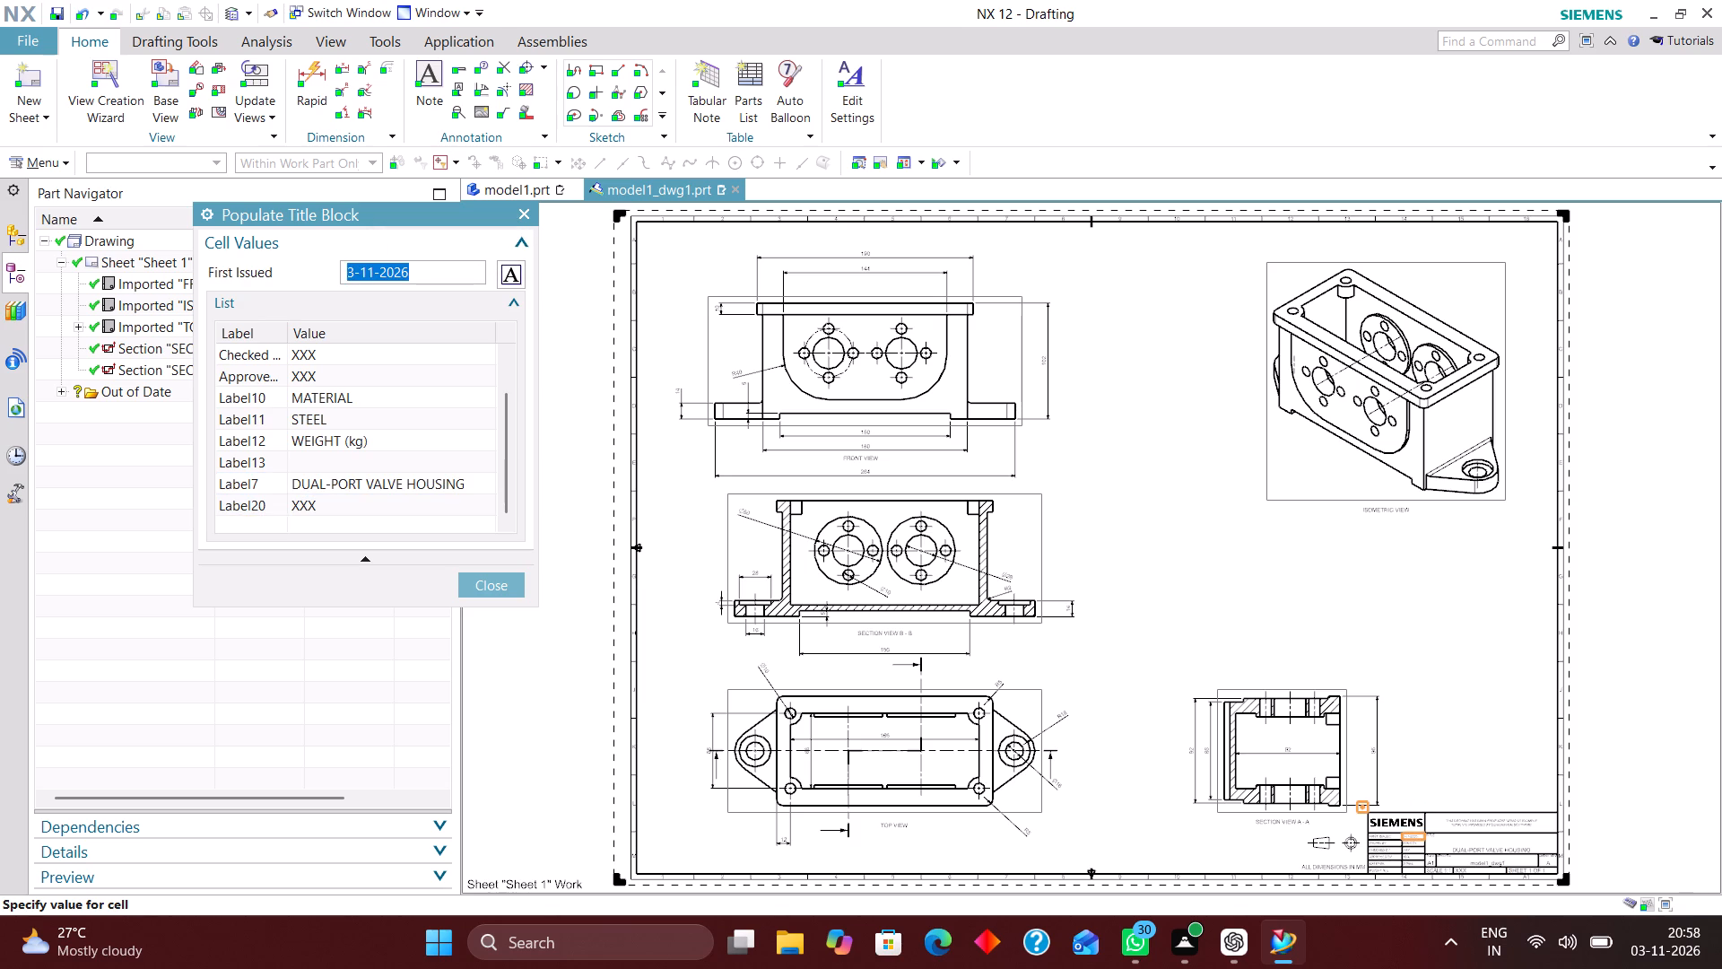
{"action": "left_click", "coordinate": [504, 587]}
In model1.prt, show the housing isometrically and update the weight data in the displayed part's properties.
{"action": "left_click", "coordinate": [523, 187]}
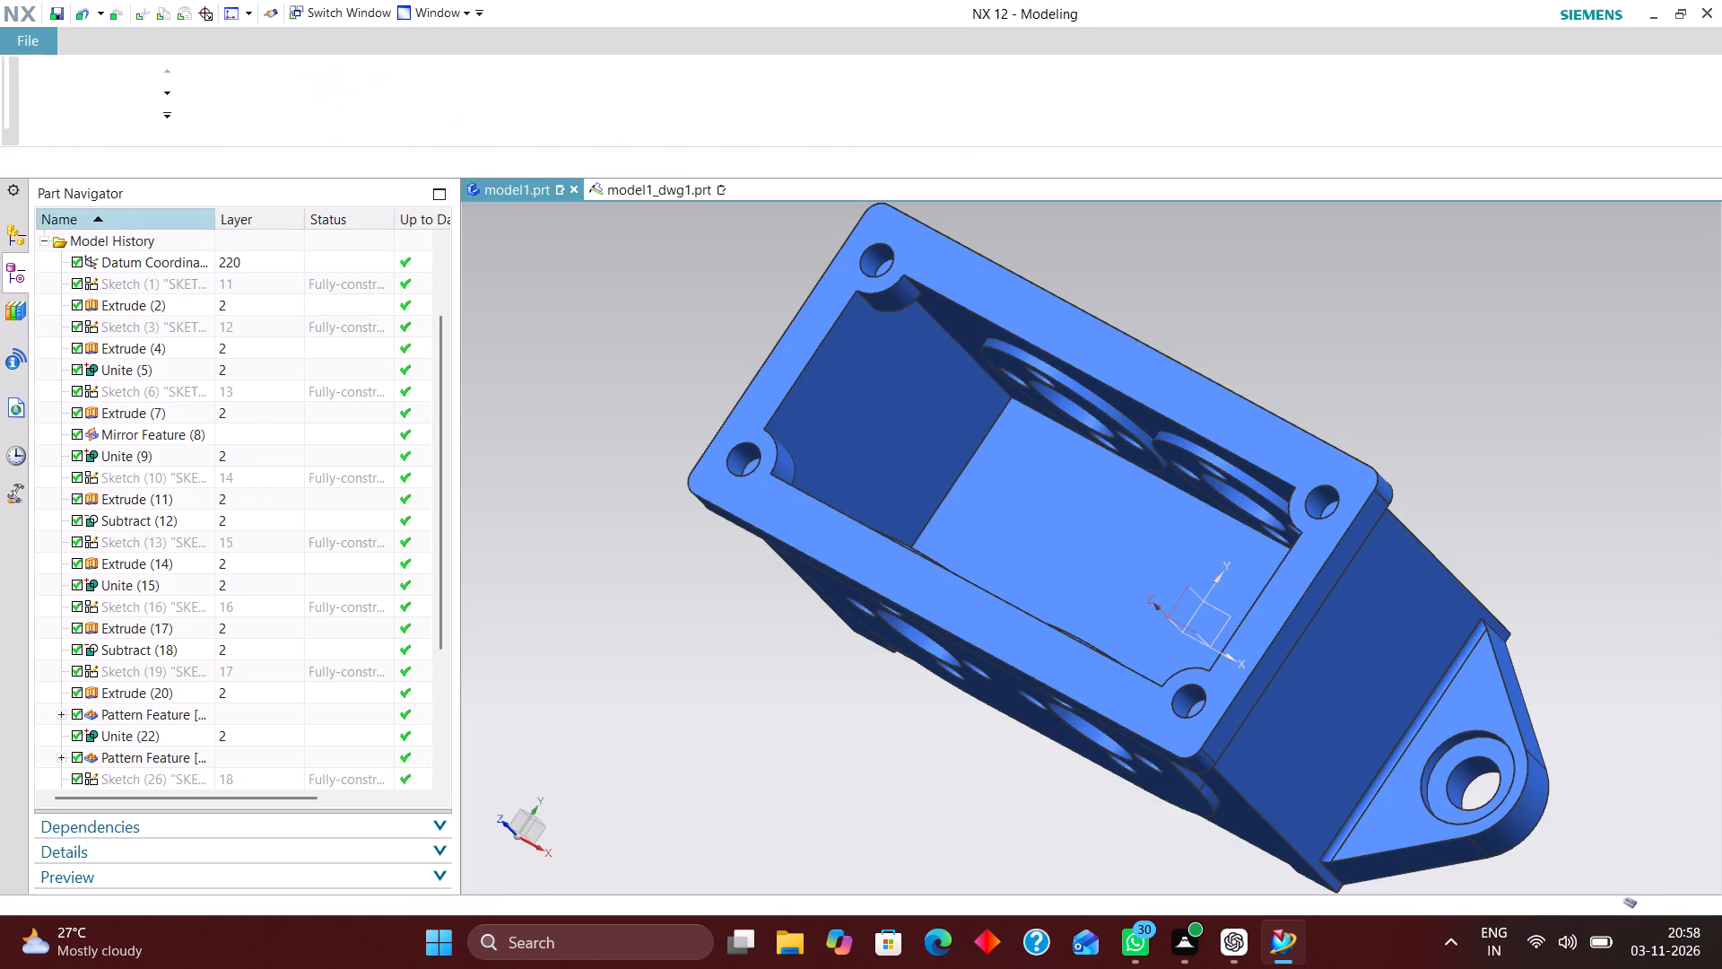
{"action": "left_click", "coordinate": [65, 164]}
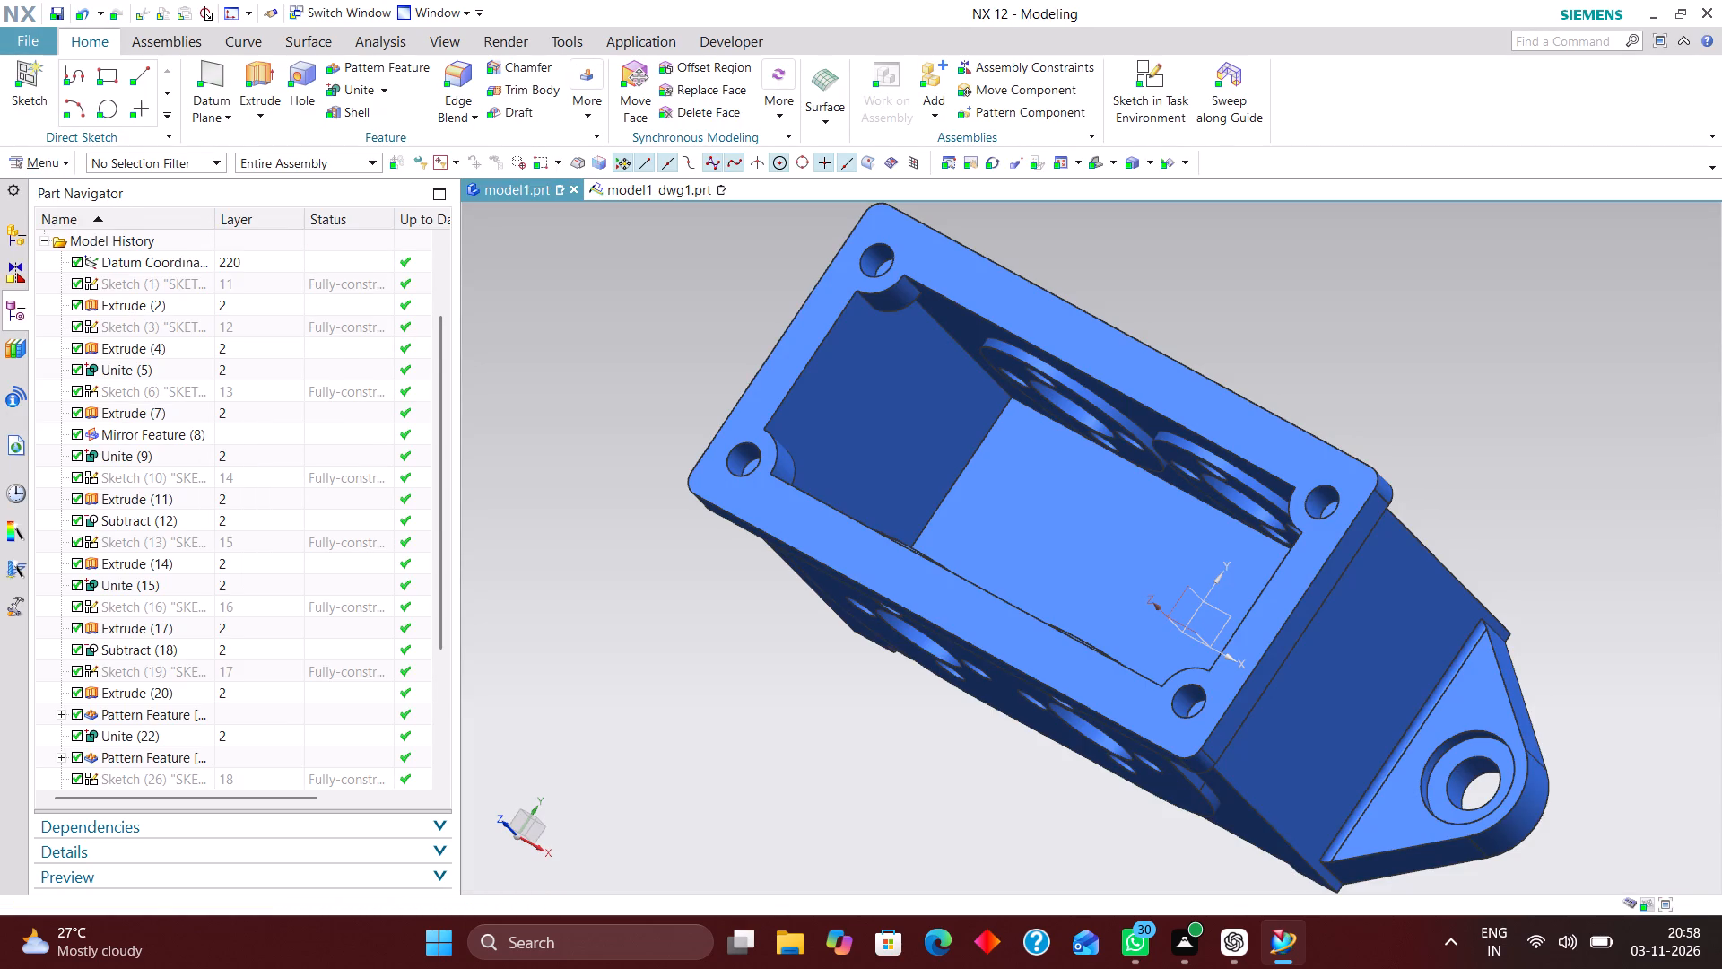
{"action": "left_click", "coordinate": [1100, 162]}
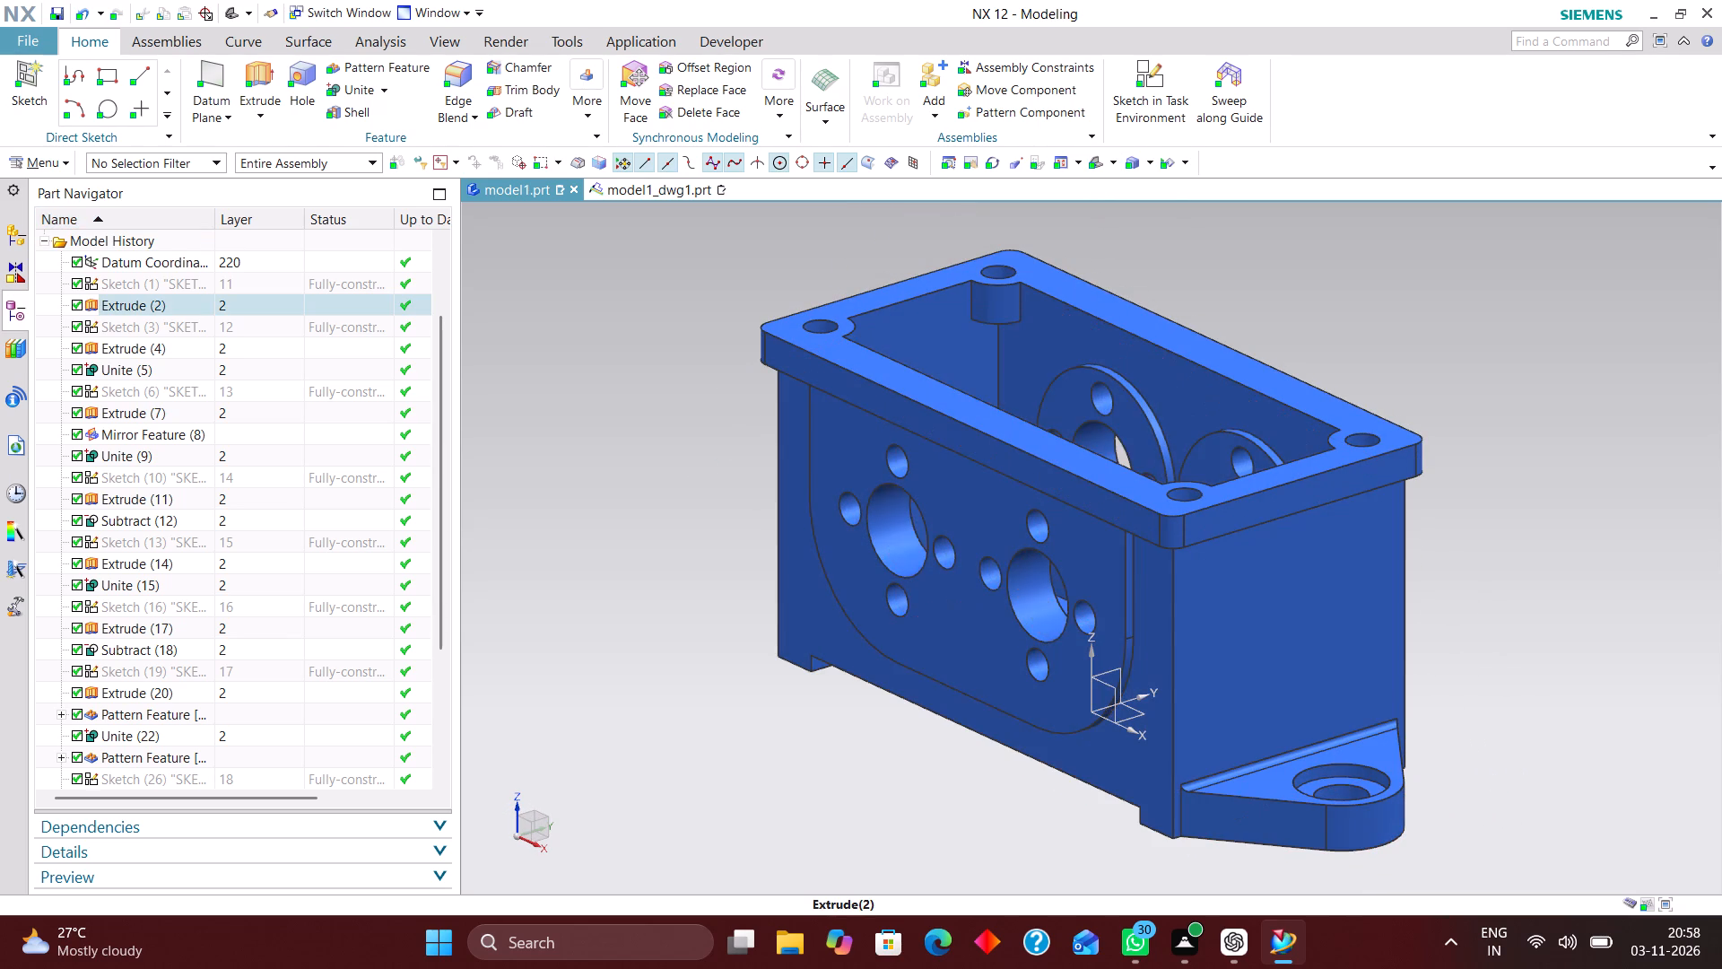
{"action": "left_click", "coordinate": [68, 159]}
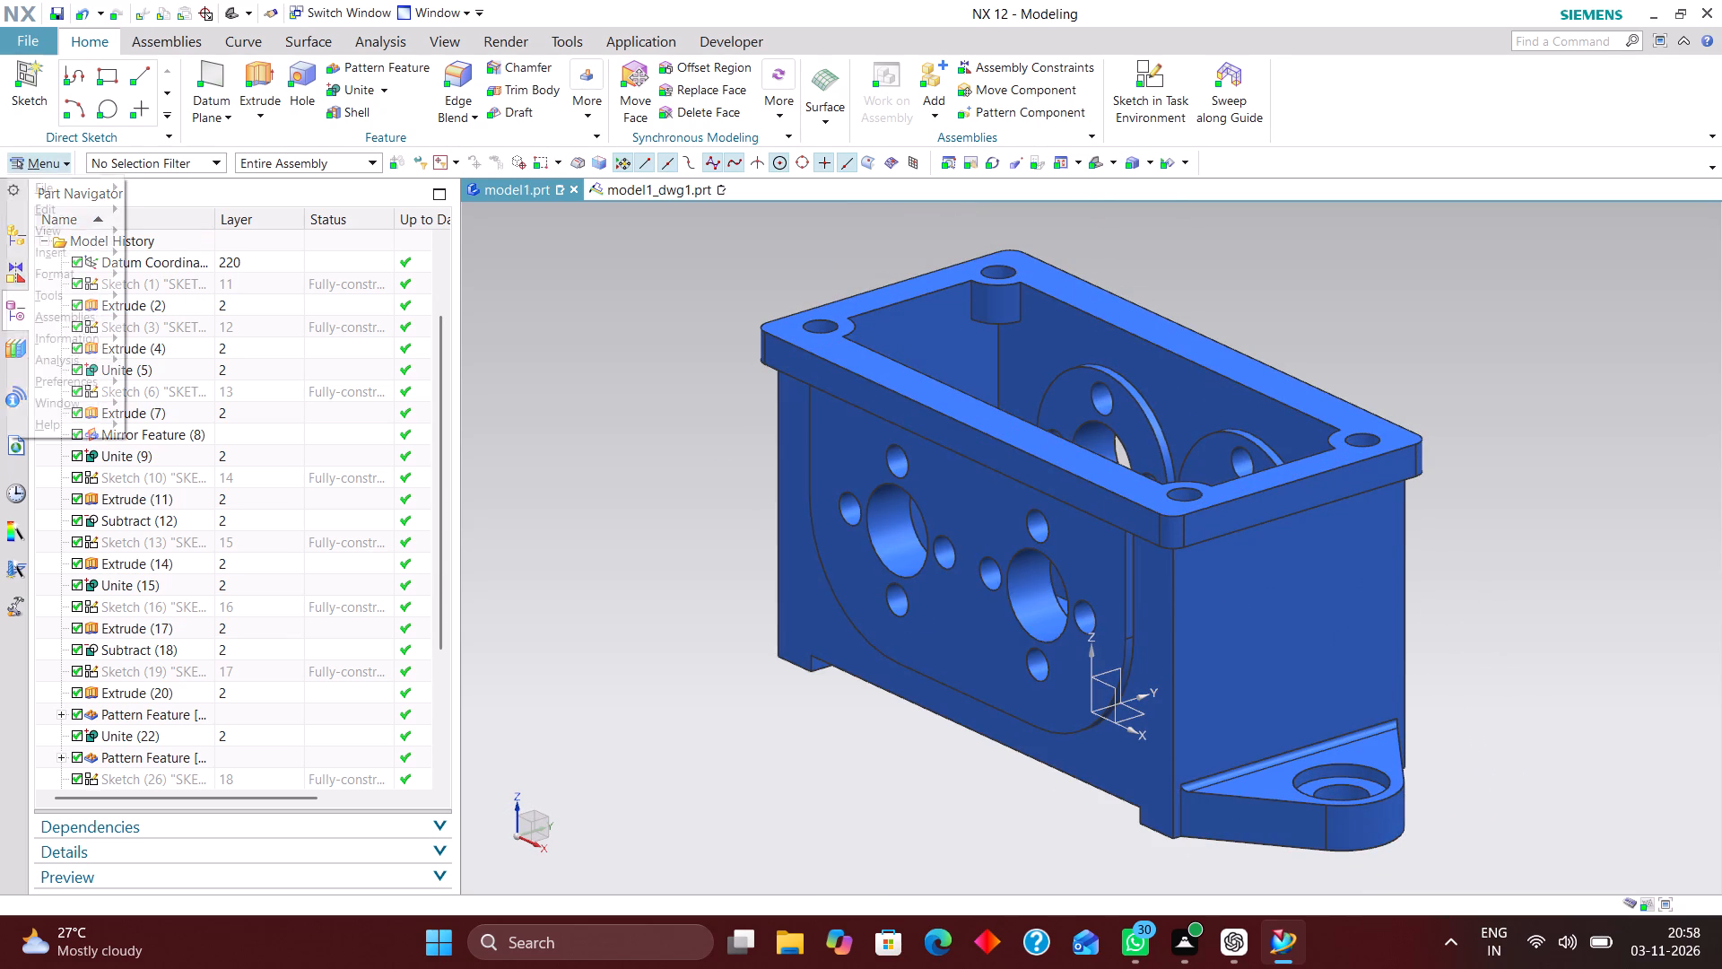
{"action": "left_click", "coordinate": [91, 377]}
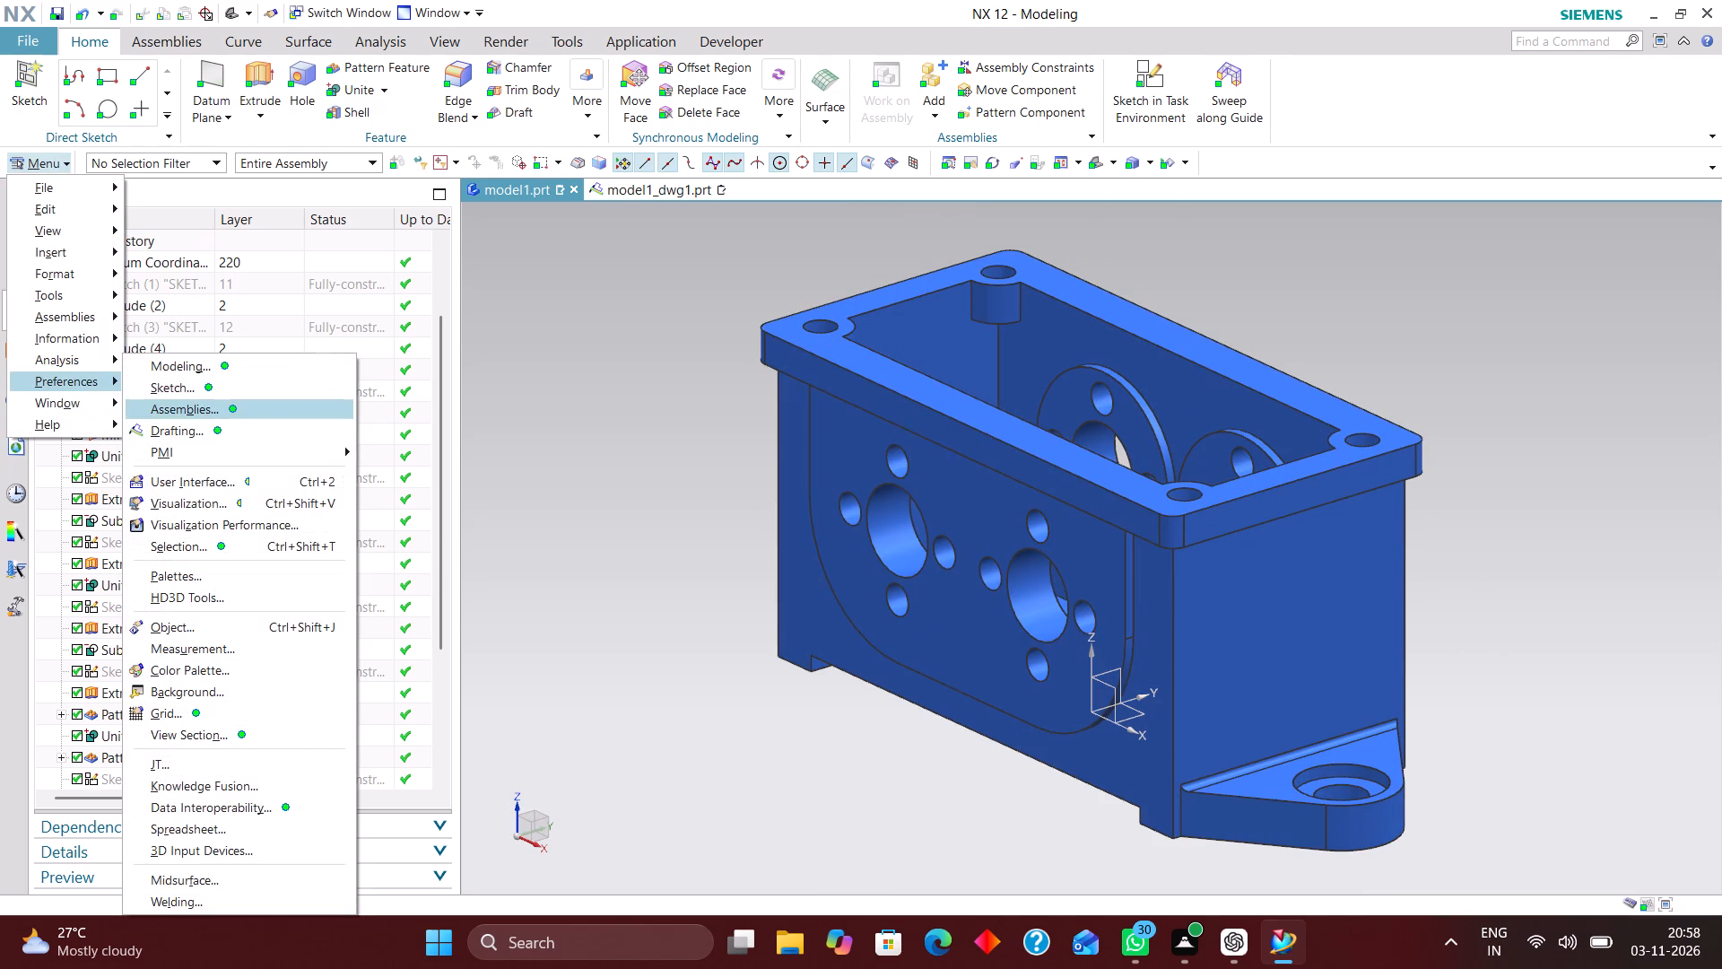
{"action": "left_click", "coordinate": [77, 186]}
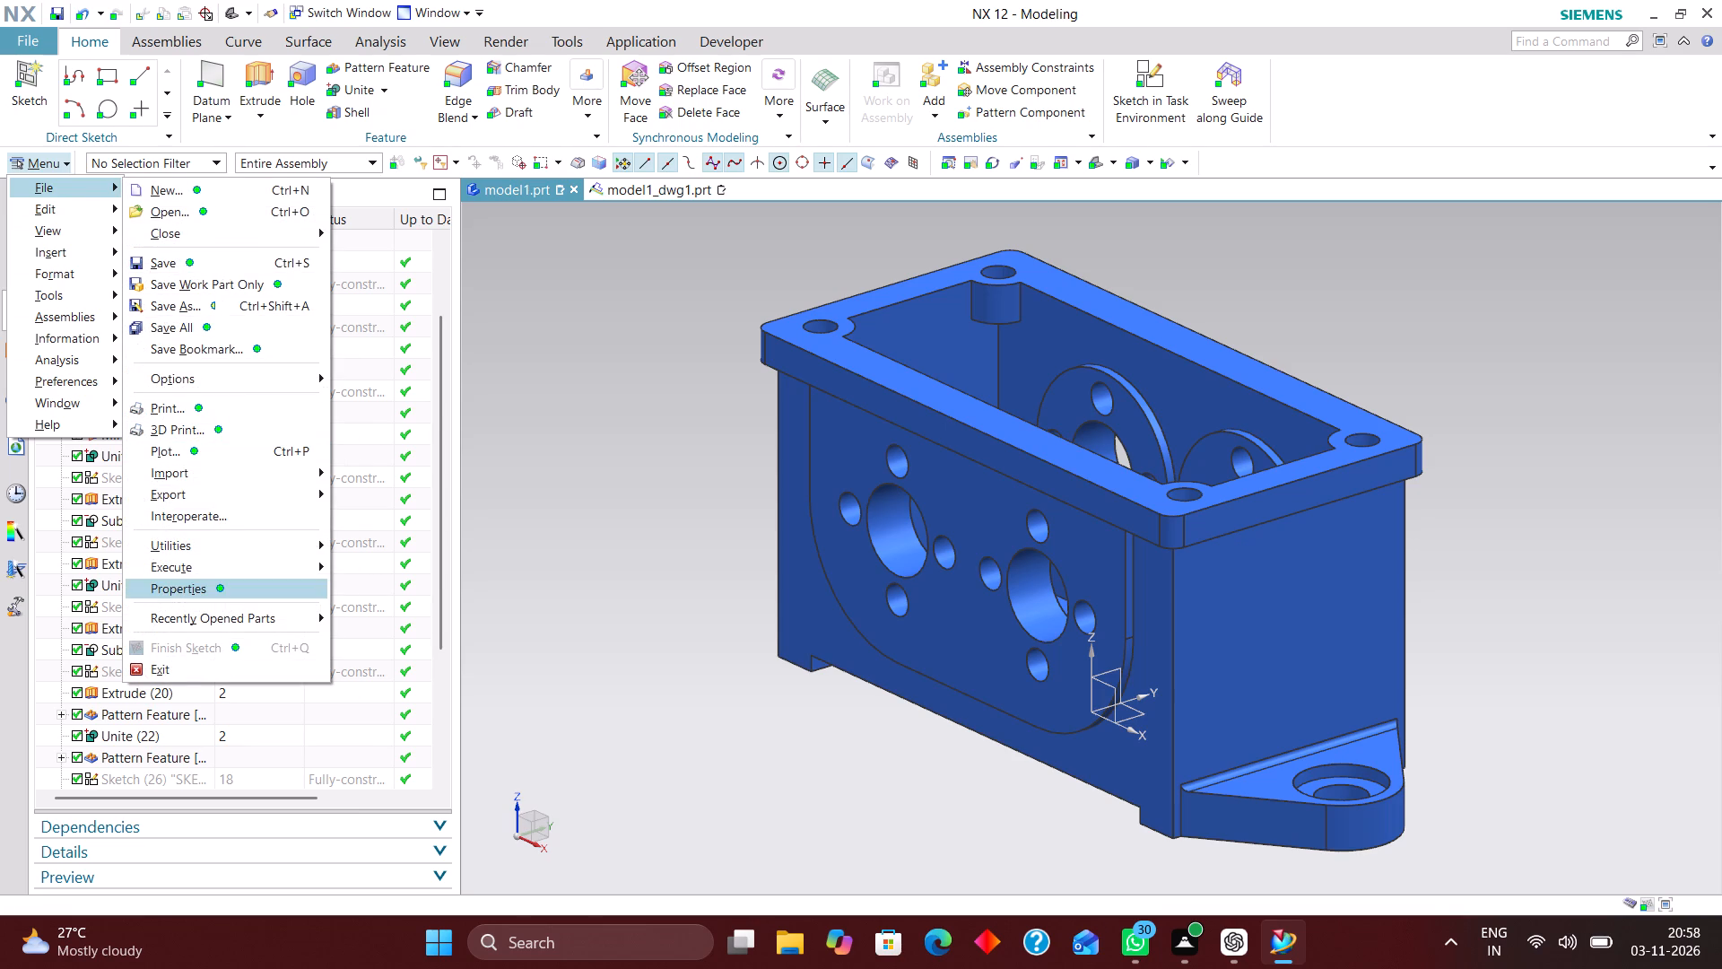
{"action": "left_click", "coordinate": [187, 592]}
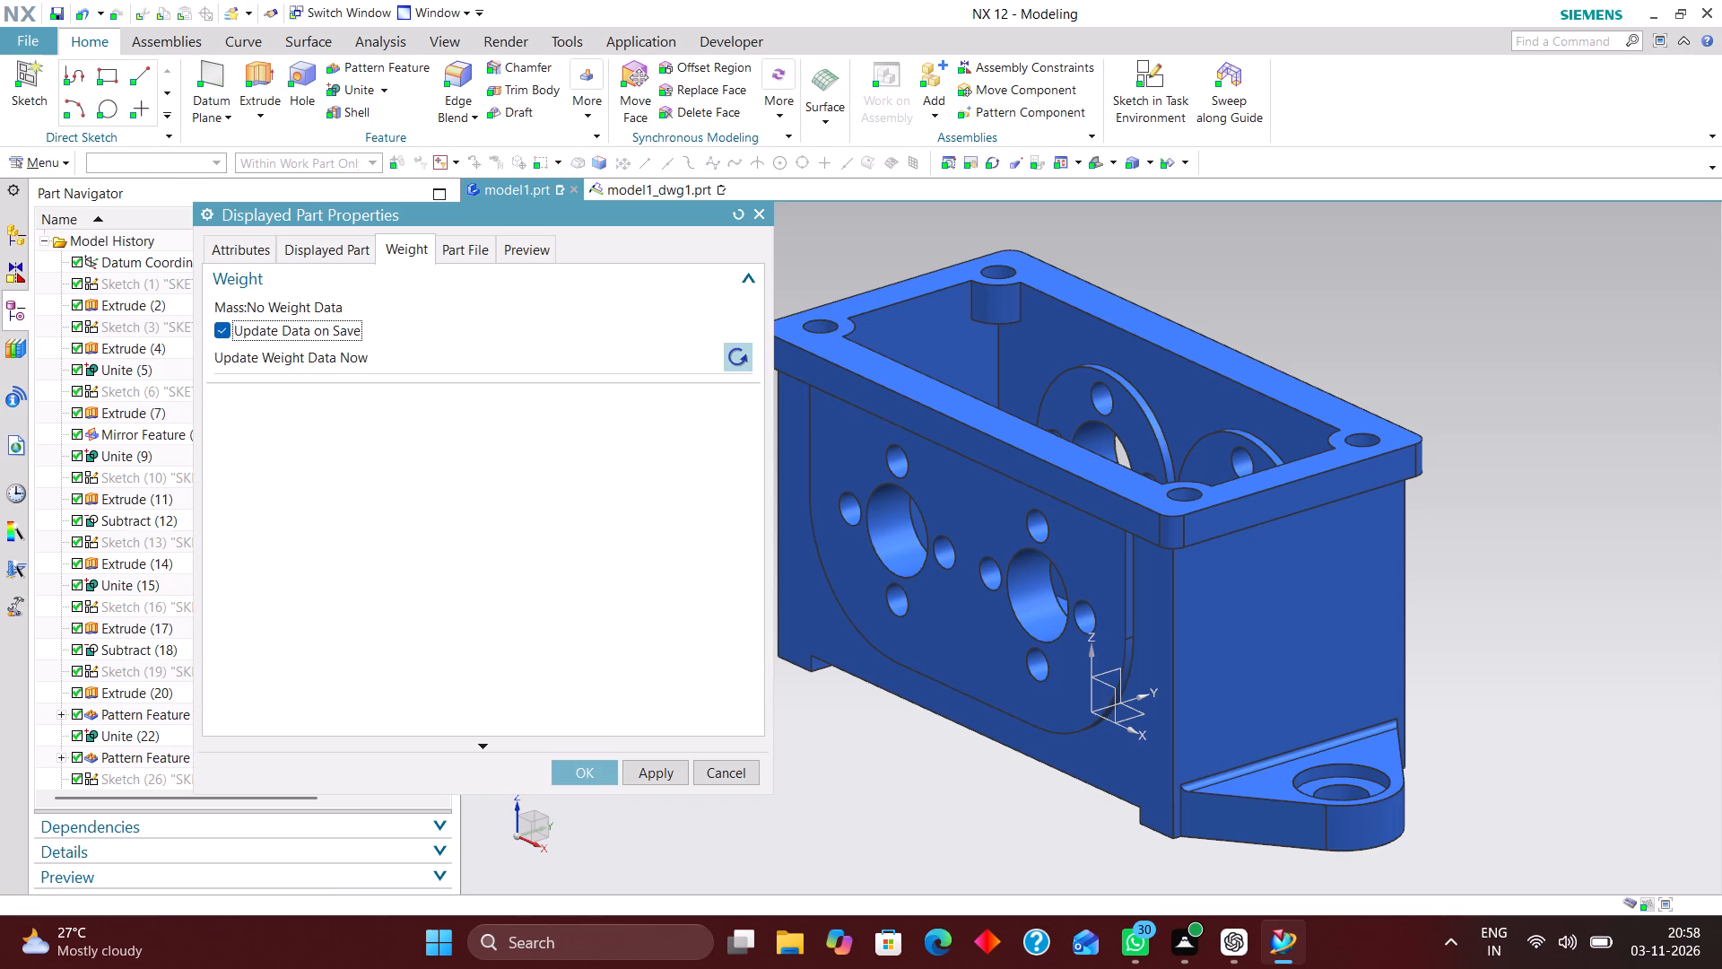
{"action": "left_click", "coordinate": [730, 357]}
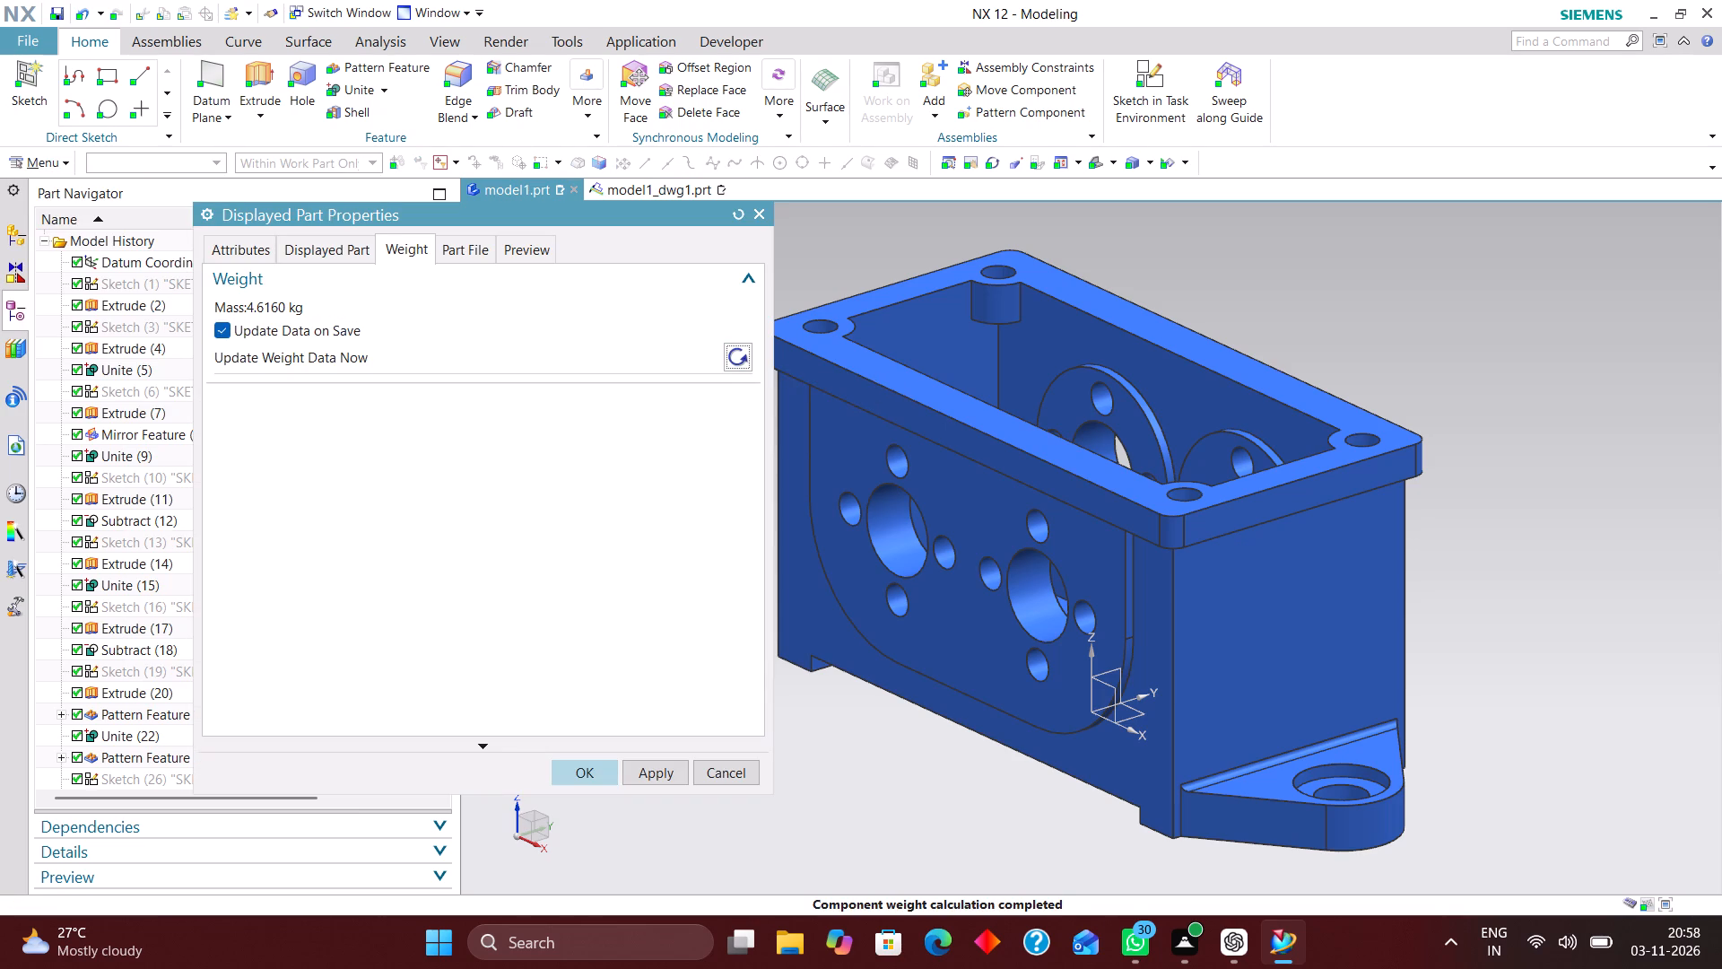
{"action": "left_click", "coordinate": [581, 773]}
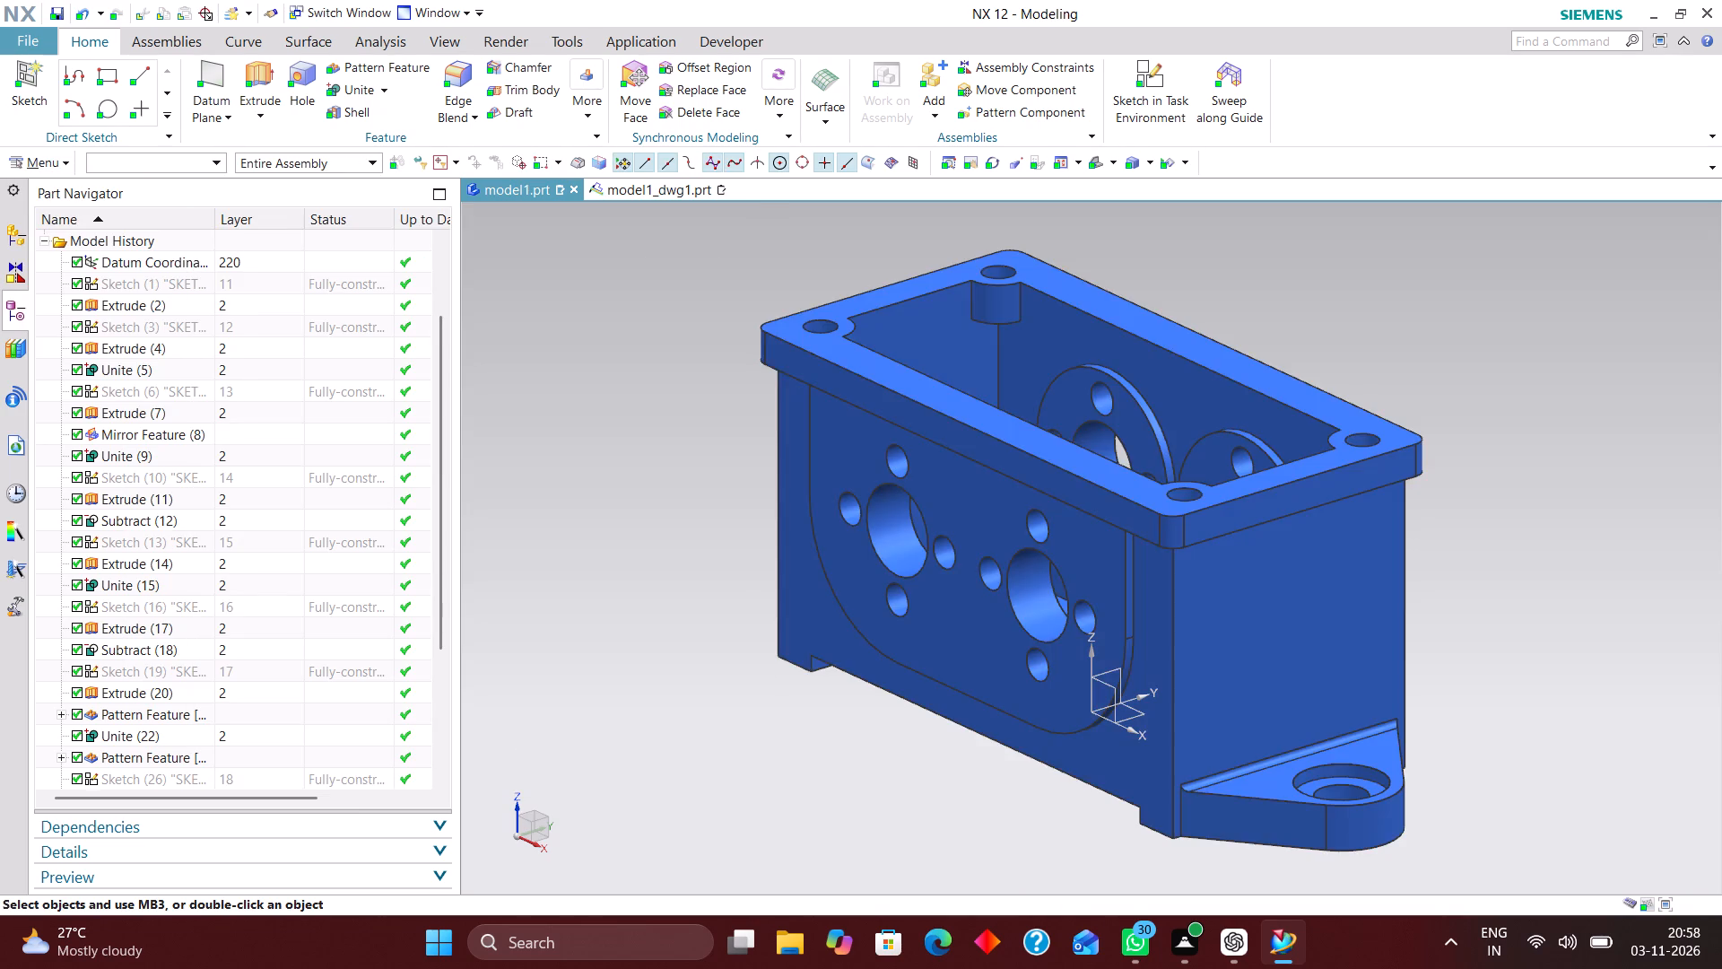
Back in the model1_dwg1 drawing, populate title block cell Label13 with the weight 4.6160.
{"action": "left_click", "coordinate": [653, 192]}
{"action": "right_click", "coordinate": [1359, 832]}
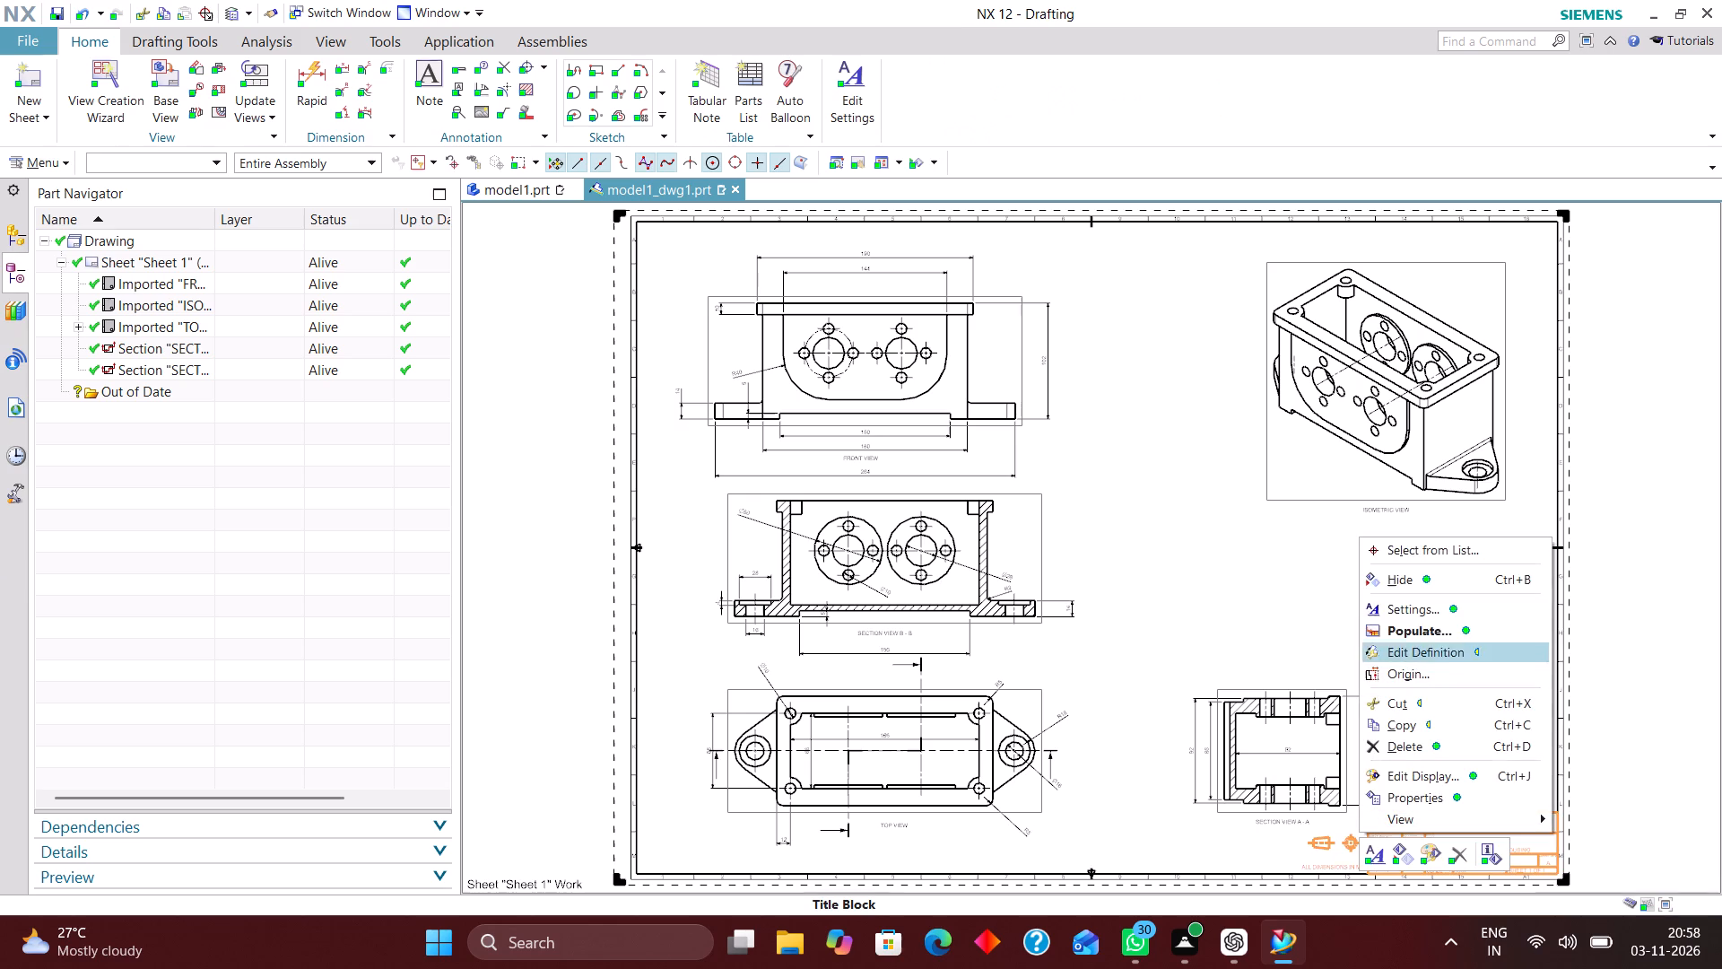
{"action": "left_click", "coordinate": [1414, 629]}
{"action": "scroll", "coordinate": [342, 423], "scroll_direction": "down", "scroll_amount": 3}
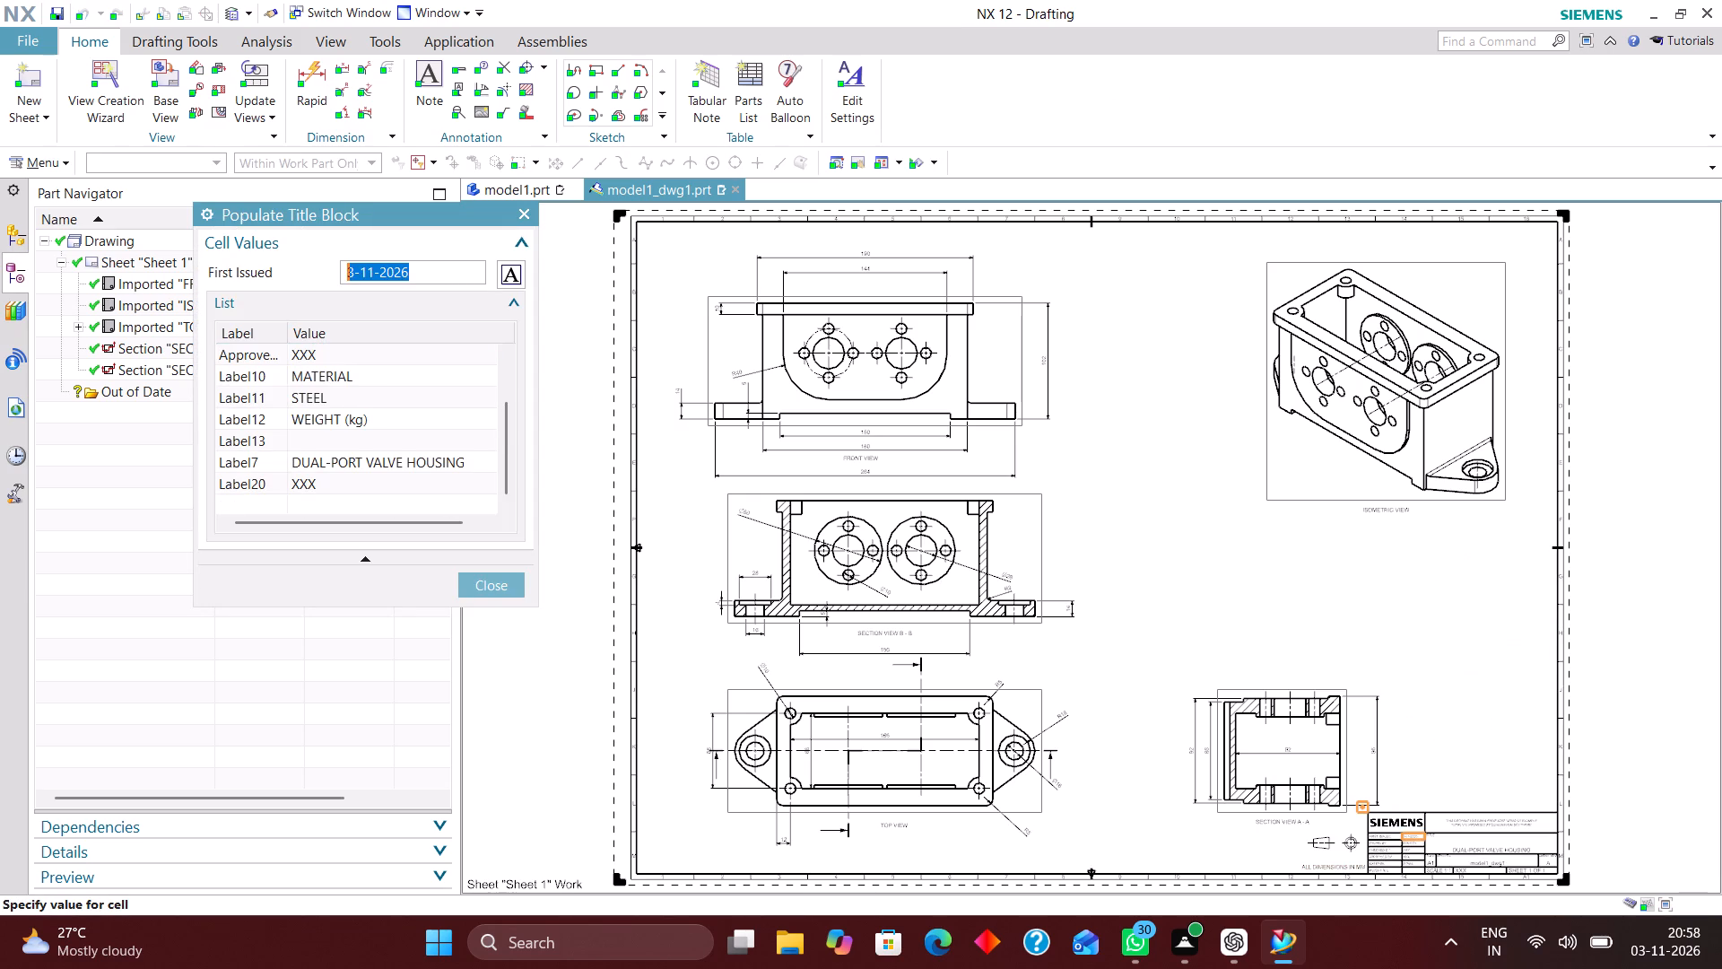
{"action": "left_click", "coordinate": [323, 444]}
{"action": "type", "text": "4.6160"}
{"action": "key", "text": "Return"}
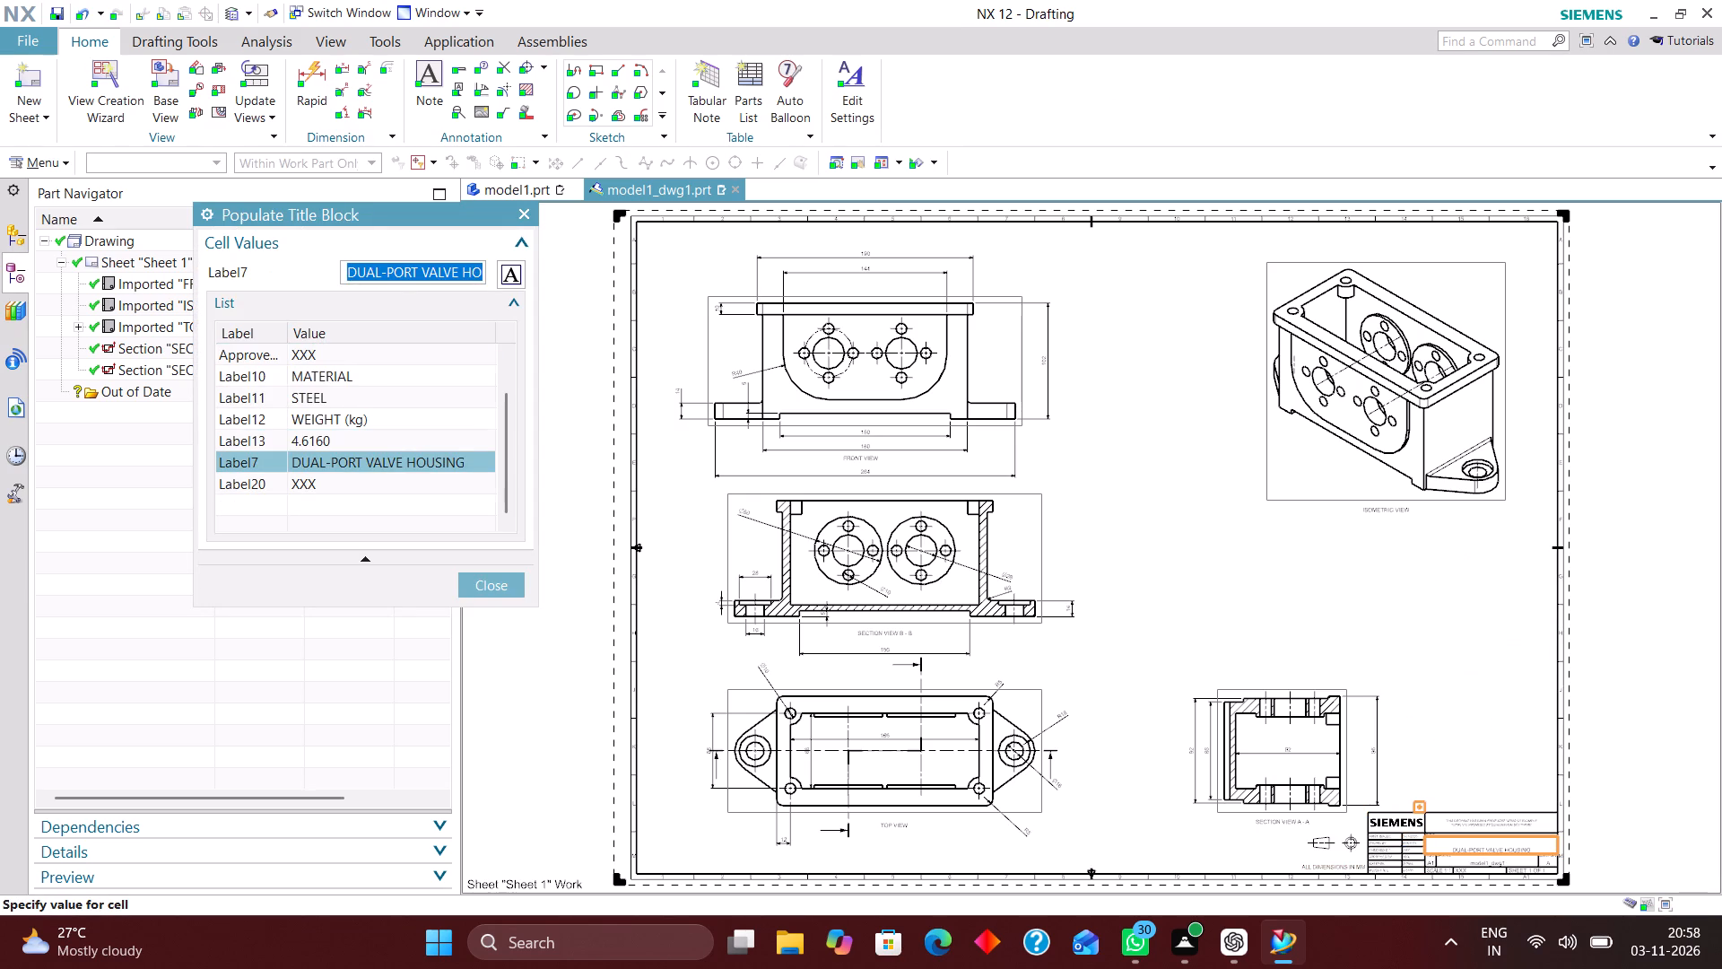
{"action": "left_click", "coordinate": [500, 589]}
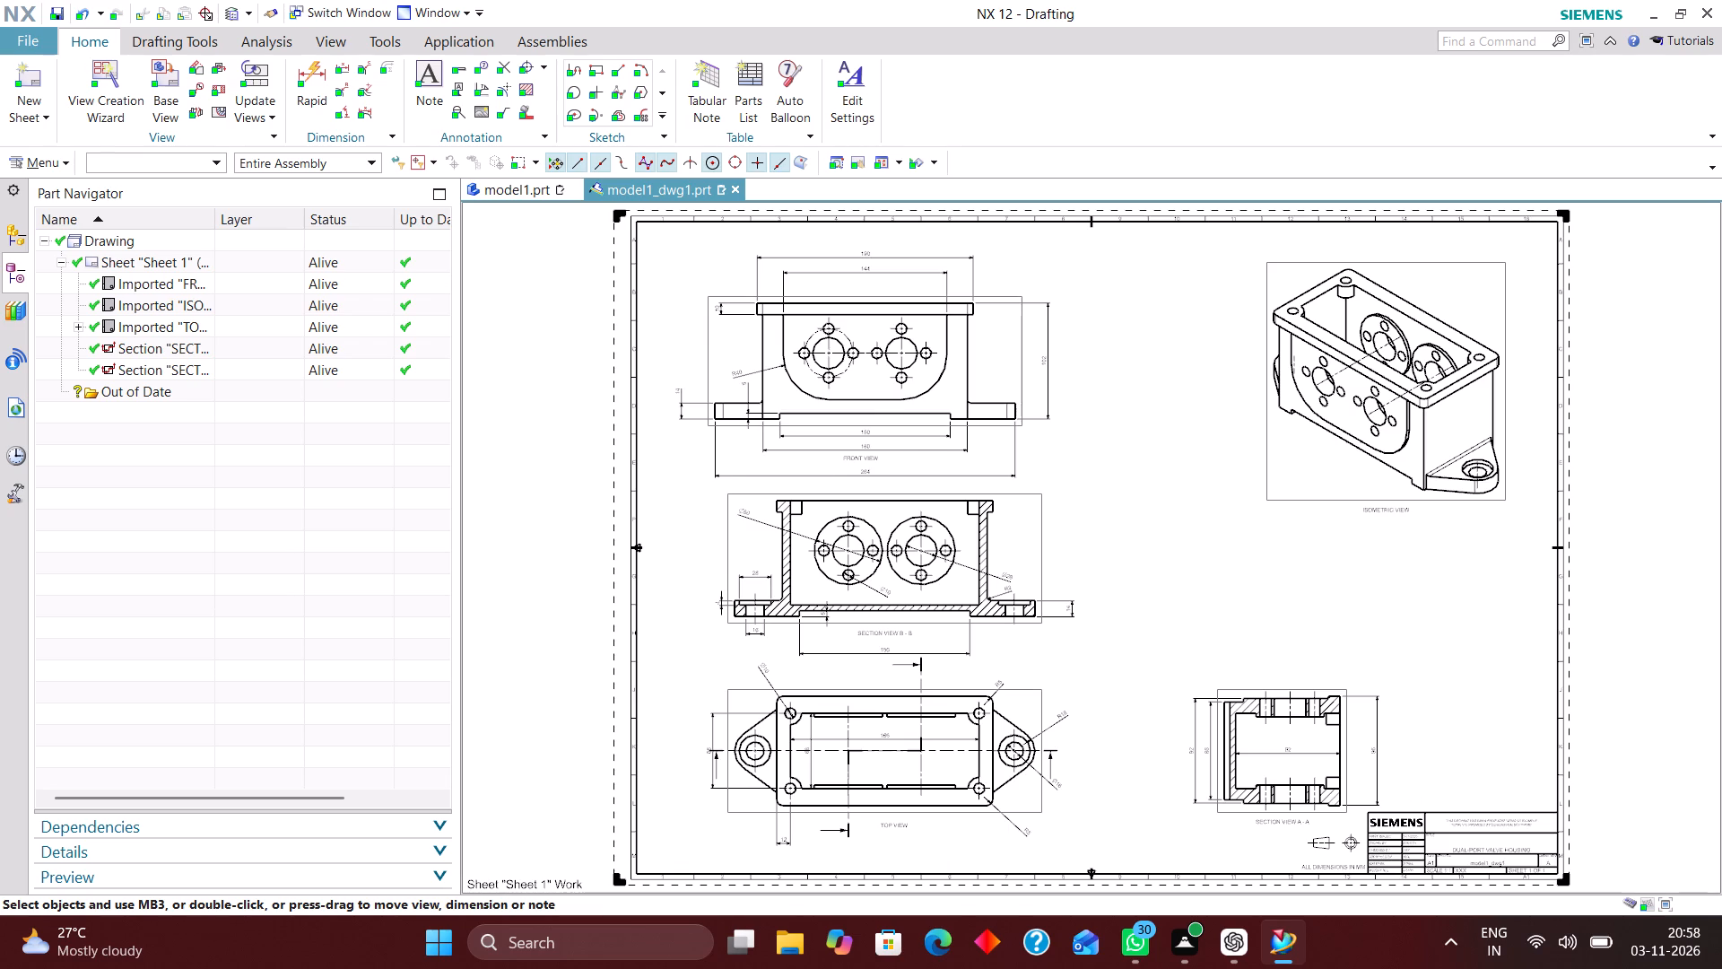
Move the front view horizontally toward the isometric view, keeping it above section view B - B.
{"action": "scroll", "coordinate": [652, 578], "scroll_direction": "down", "scroll_amount": 1}
{"action": "scroll", "coordinate": [954, 593], "scroll_direction": "up", "scroll_amount": 2}
{"action": "right_click_drag", "start_coordinate": [1127, 433], "coordinate": [1058, 561]}
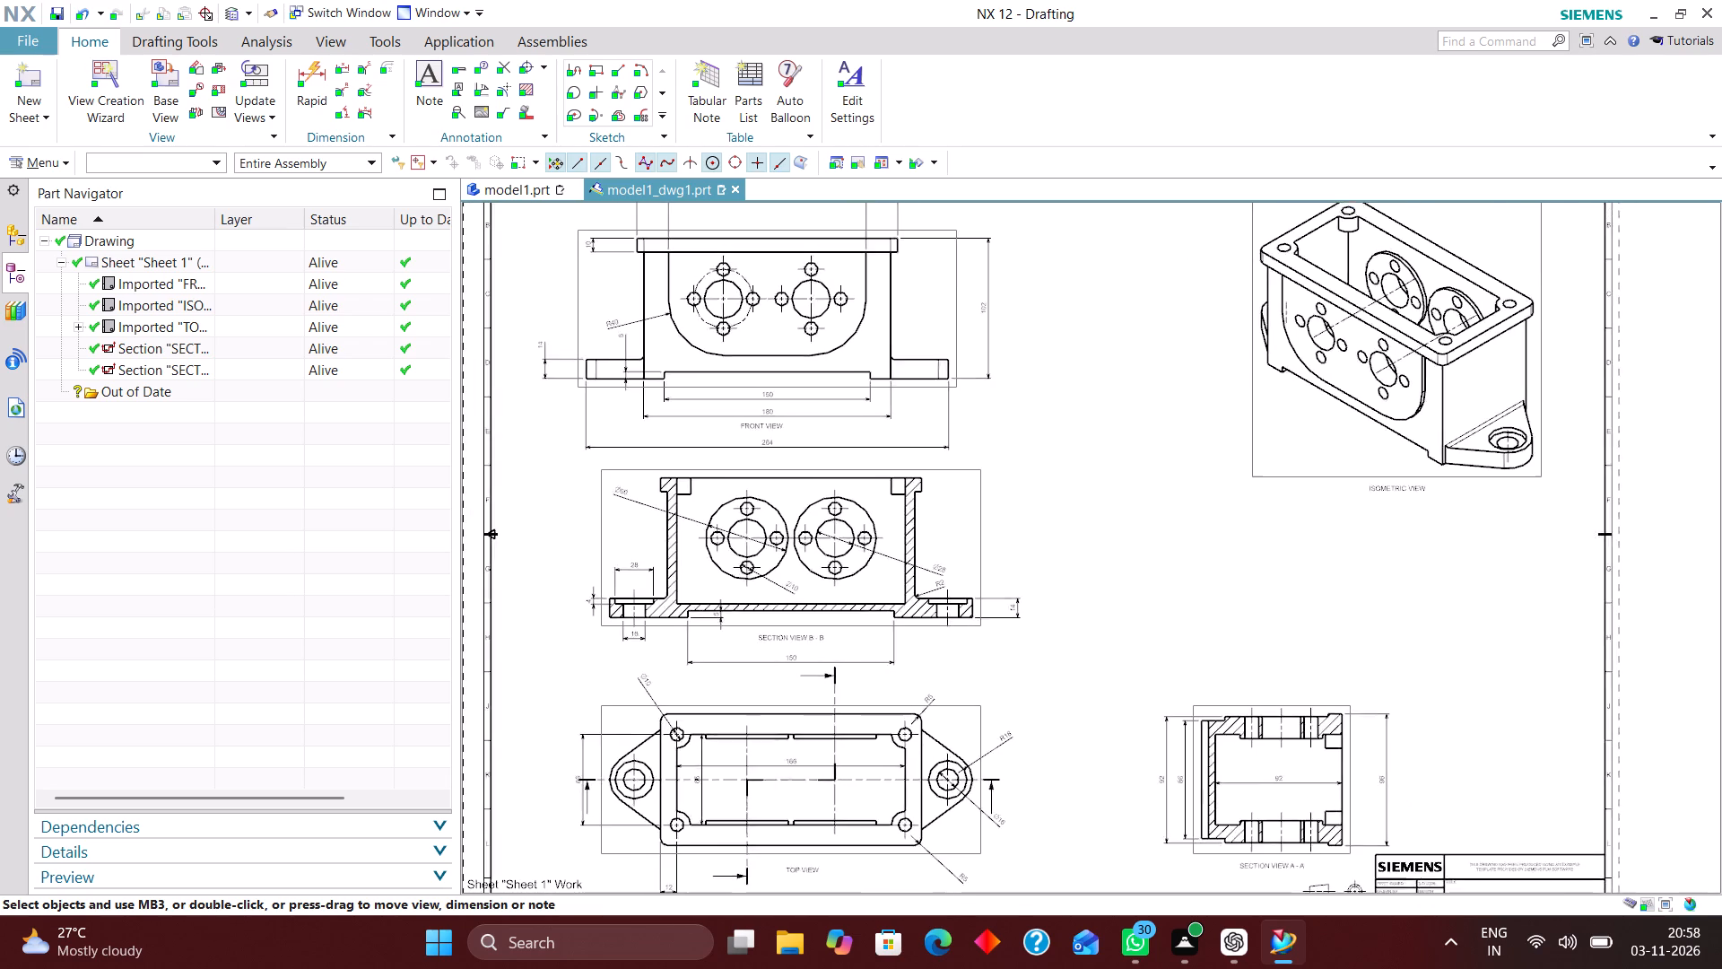
{"action": "left_click_drag", "start_coordinate": [1022, 361], "coordinate": [1203, 356]}
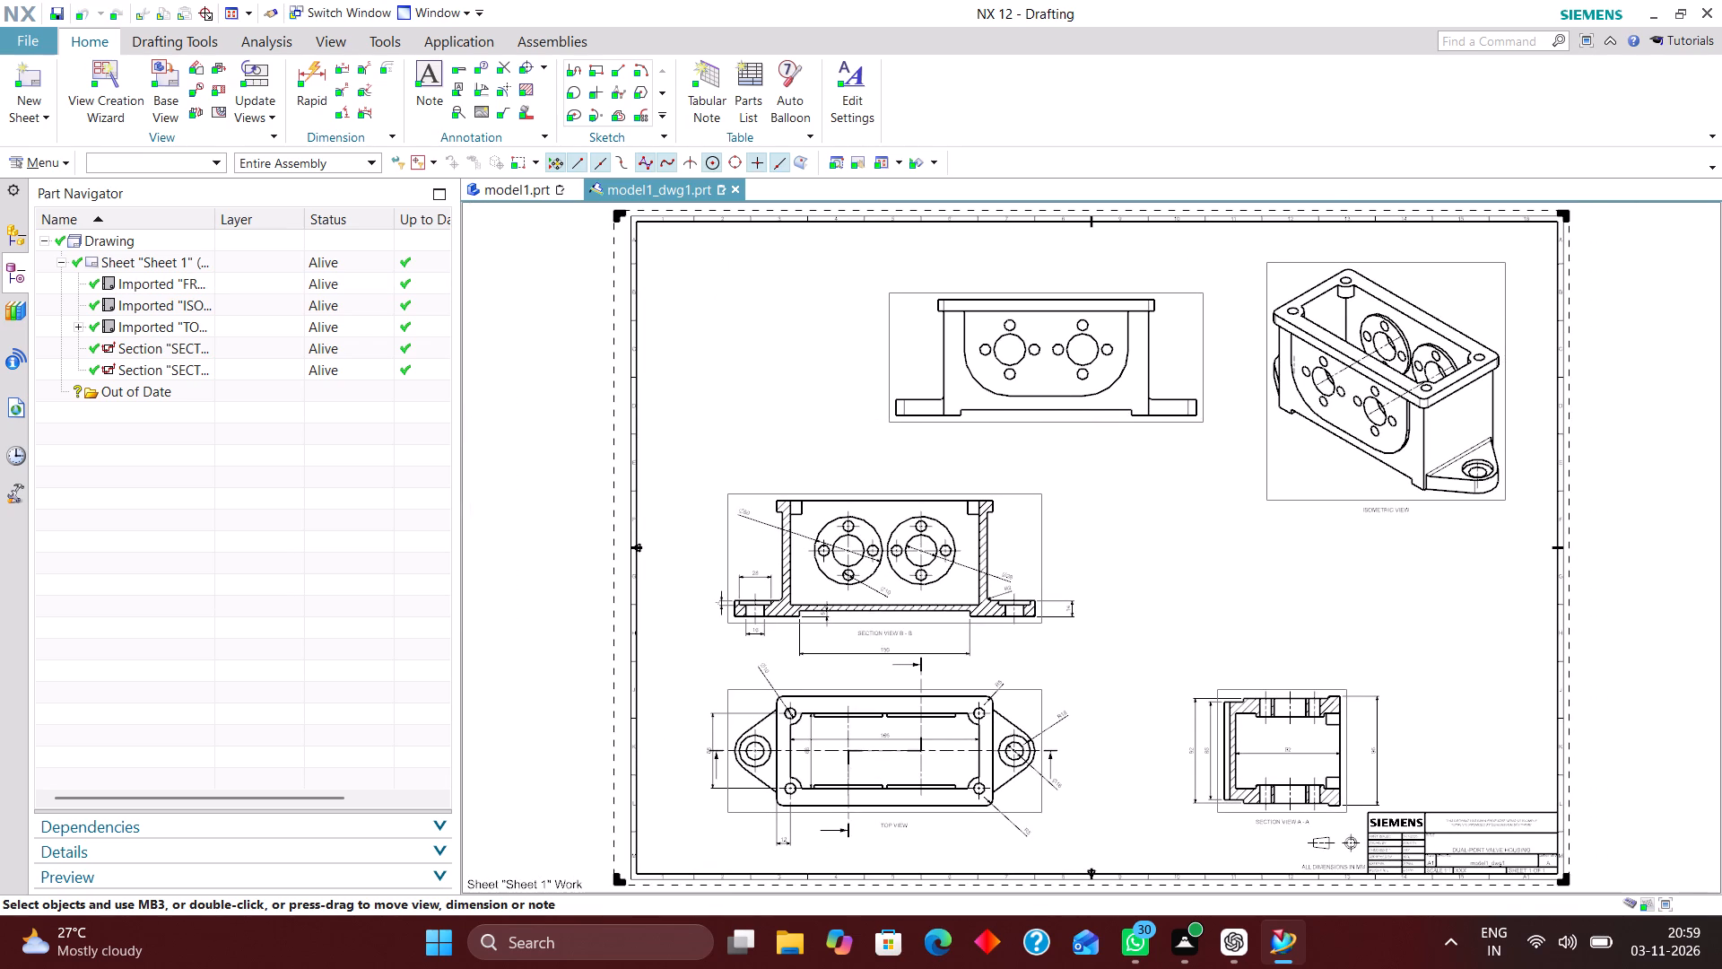
{"action": "left_click_drag", "start_coordinate": [1203, 356], "coordinate": [1203, 357]}
Shift section view B - B slightly up and to the left, taking the aligned top view along.
{"action": "left_click_drag", "start_coordinate": [1013, 496], "coordinate": [1006, 483]}
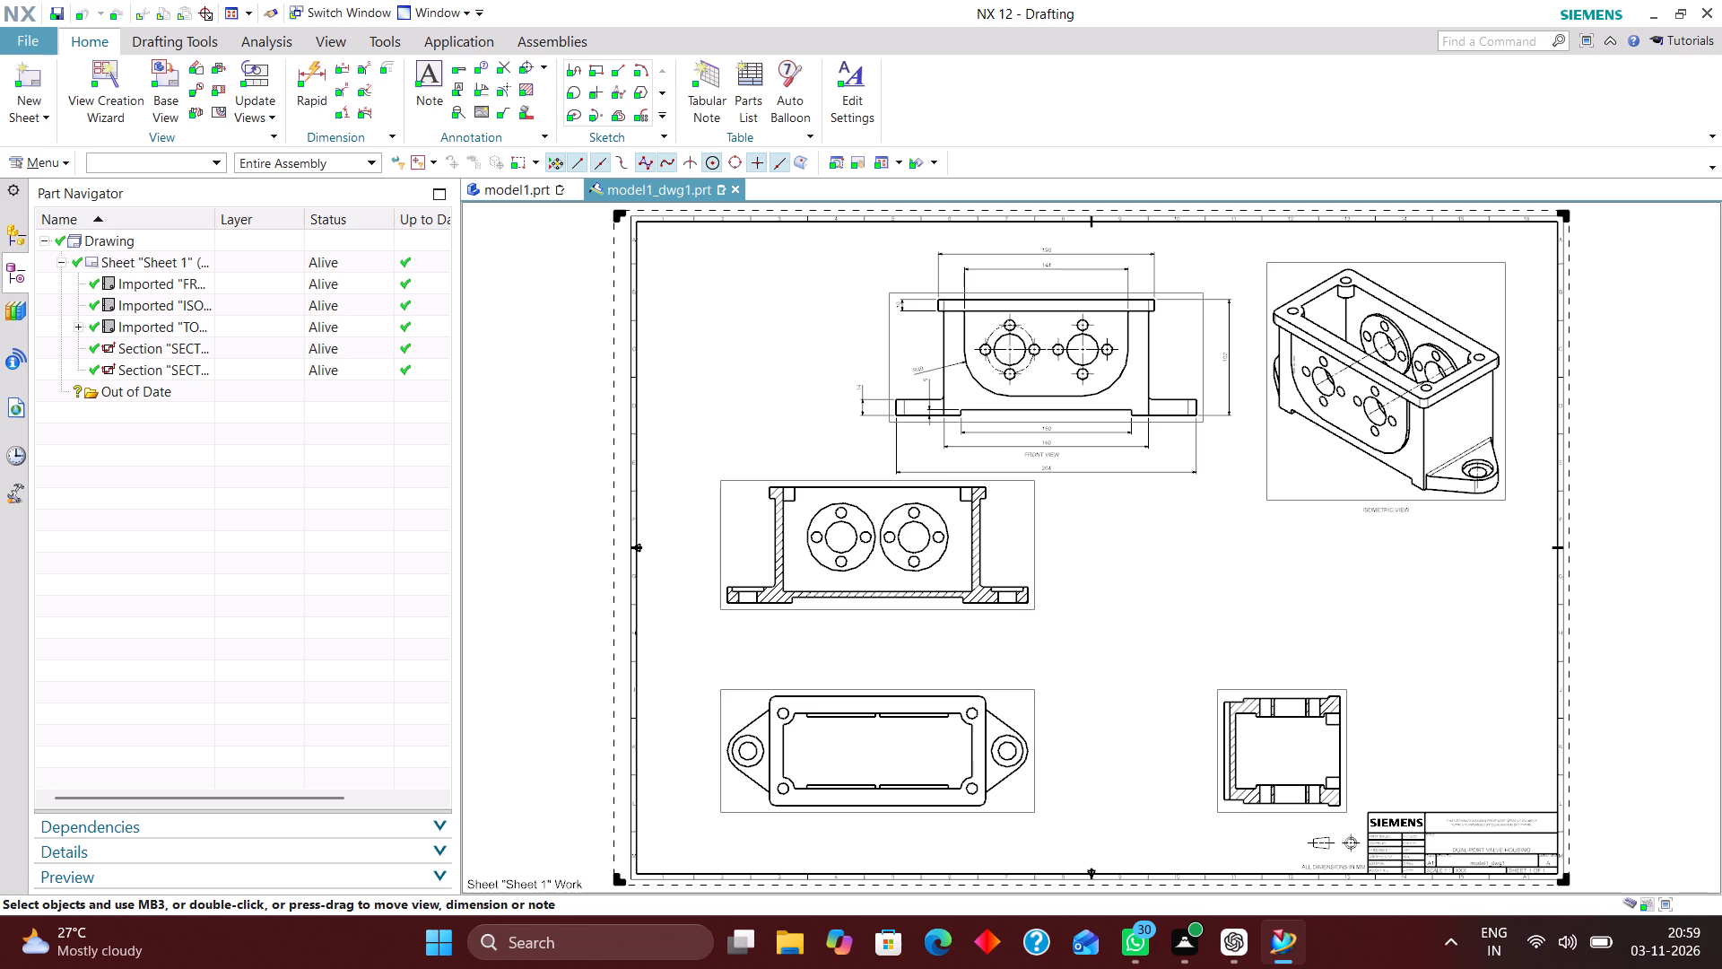
{"action": "left_click_drag", "start_coordinate": [1006, 483], "coordinate": [1005, 485]}
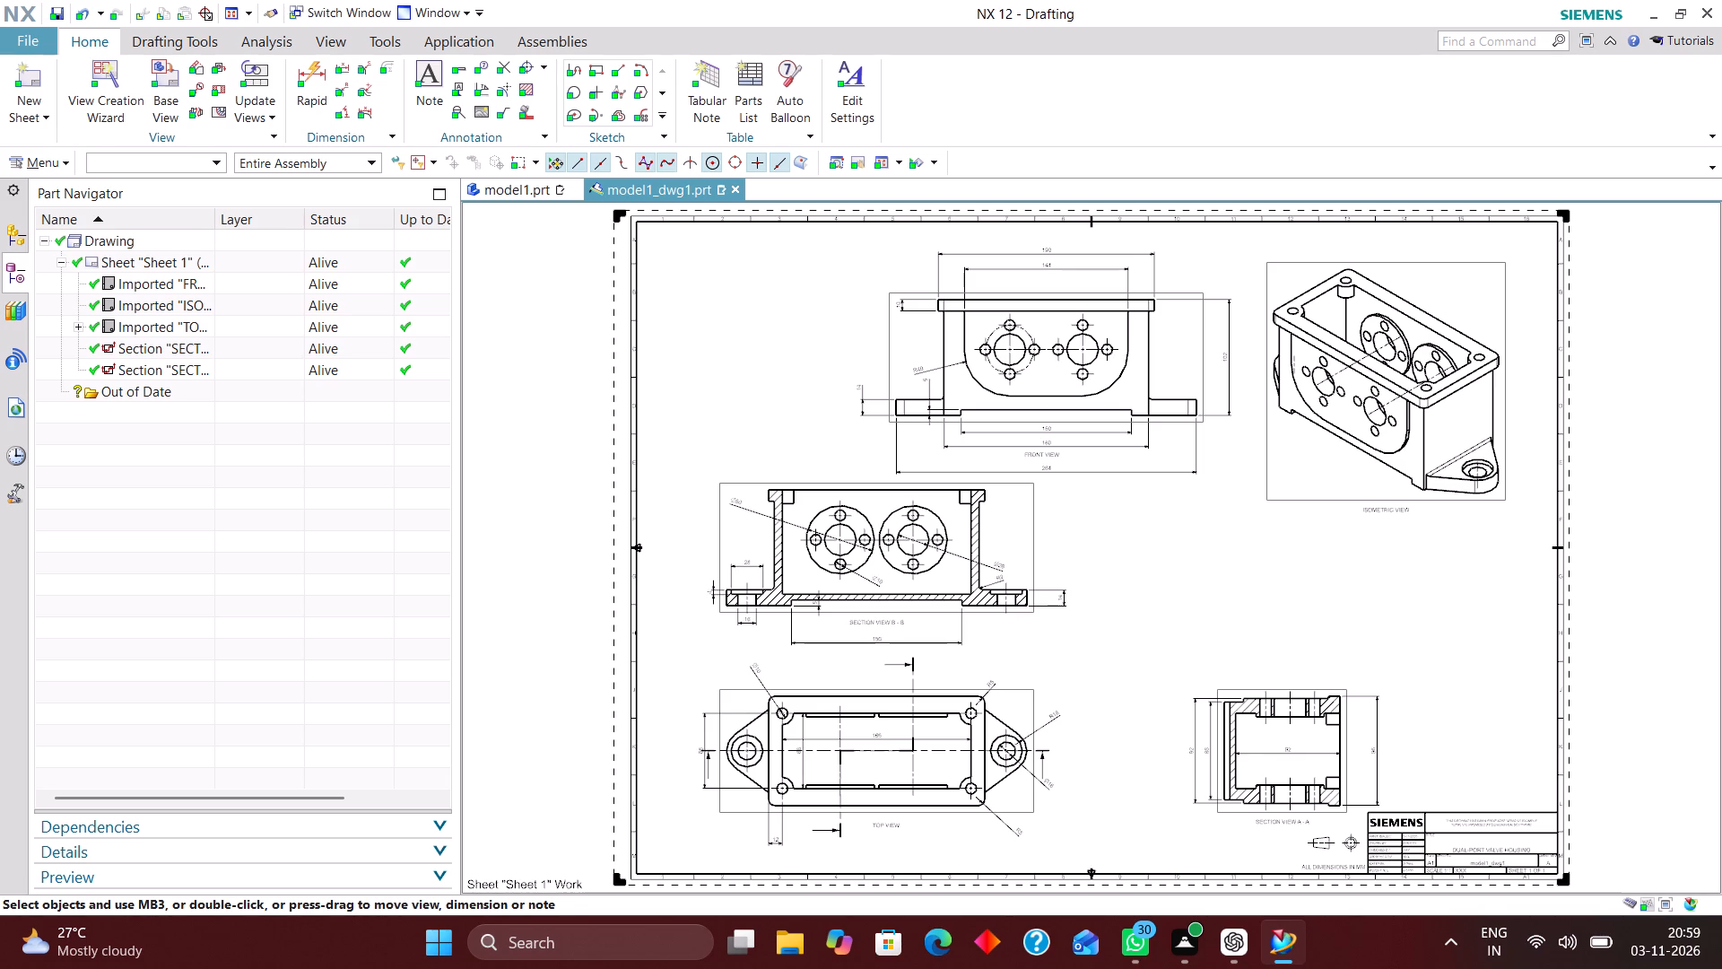
{"action": "scroll", "coordinate": [727, 435], "scroll_direction": "down", "scroll_amount": 2}
{"action": "scroll", "coordinate": [1060, 499], "scroll_direction": "up", "scroll_amount": 2}
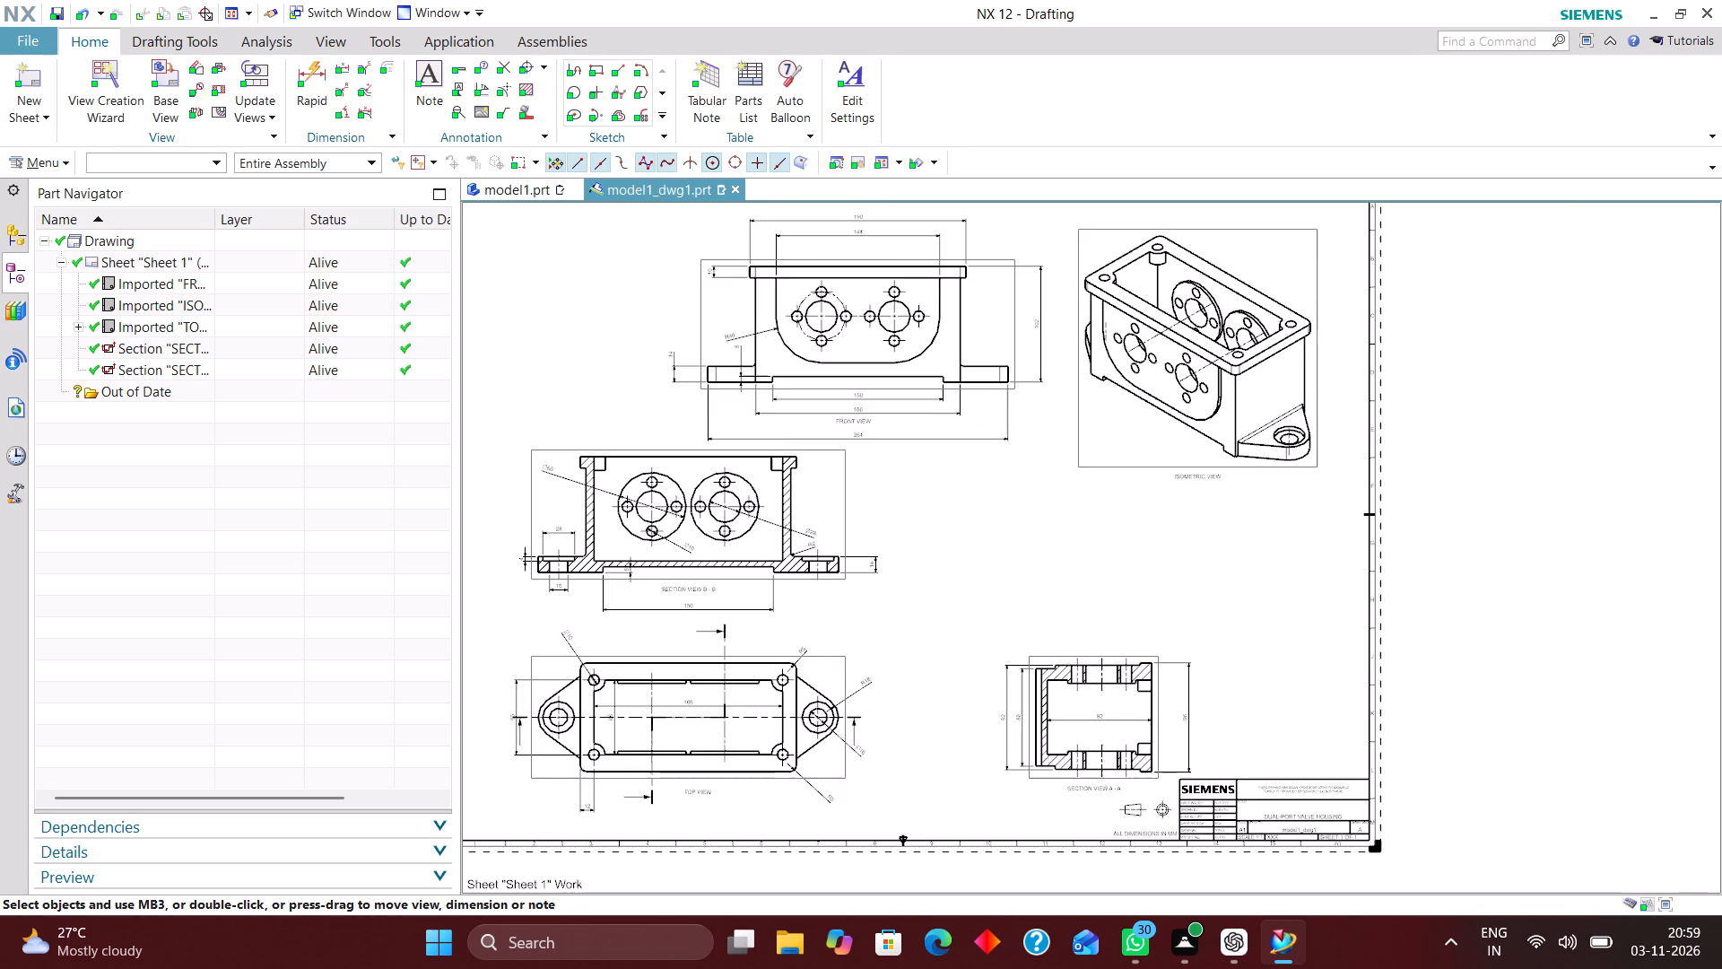
{"action": "right_click_drag", "start_coordinate": [1071, 508], "coordinate": [918, 635]}
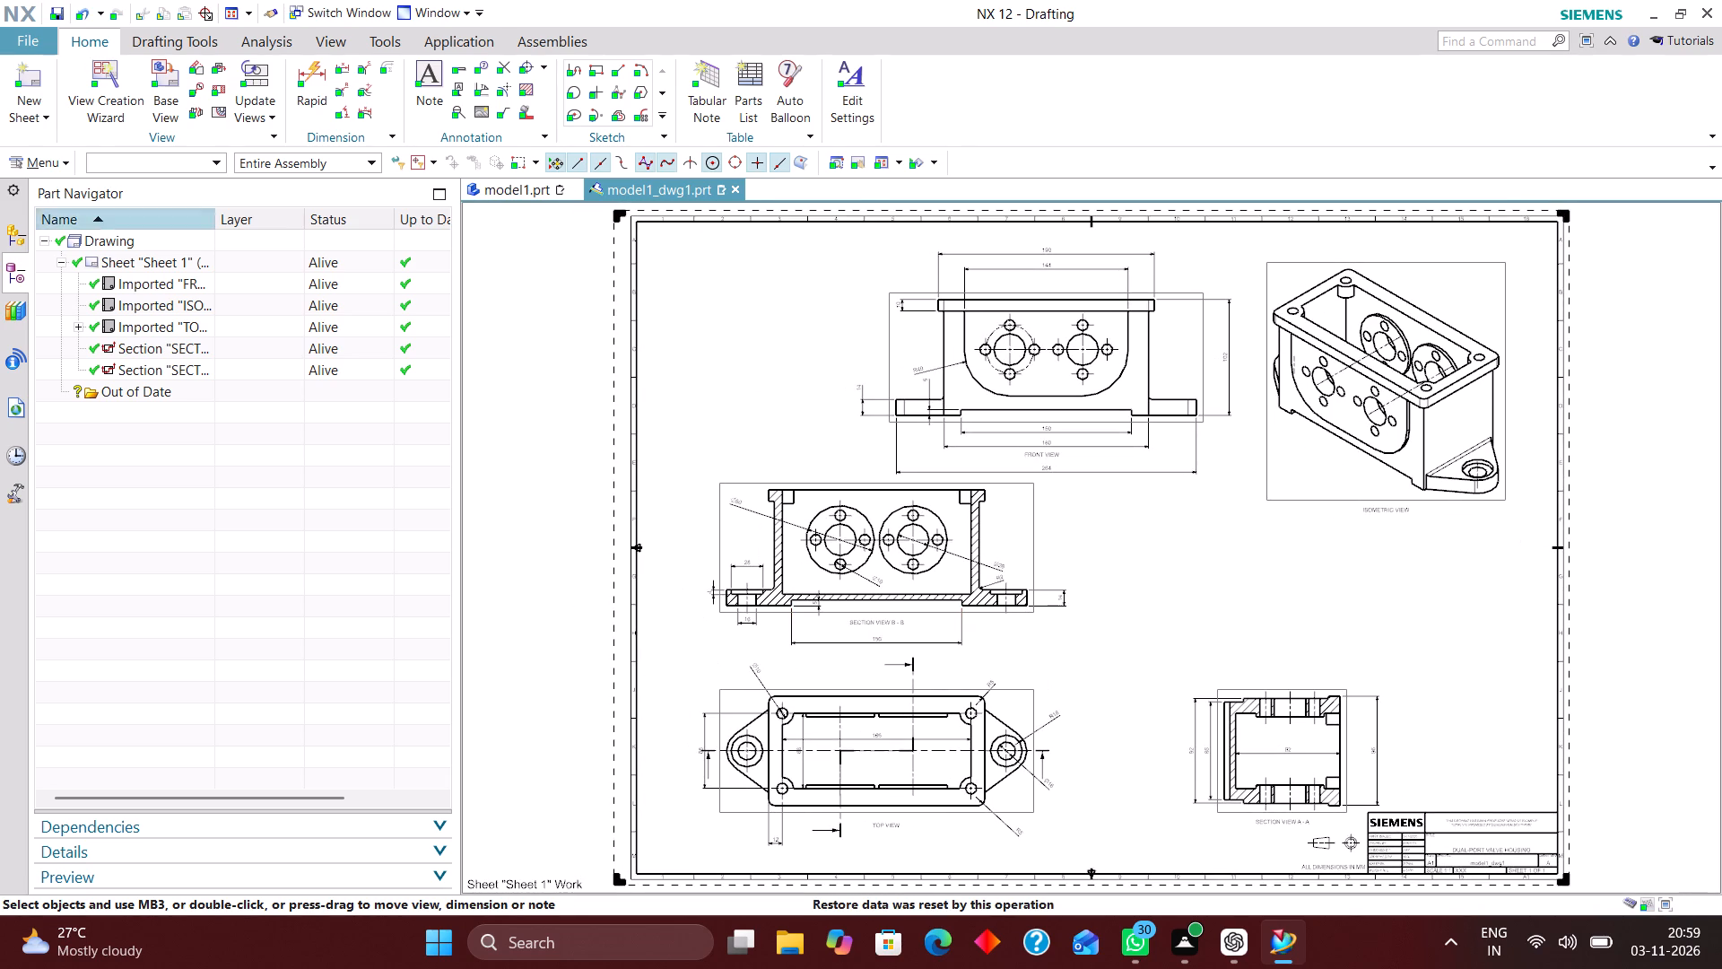
Turn off the view border display in the View Workflow settings of the Drafting Preferences.
{"action": "left_click", "coordinate": [53, 154]}
{"action": "left_click", "coordinate": [97, 383]}
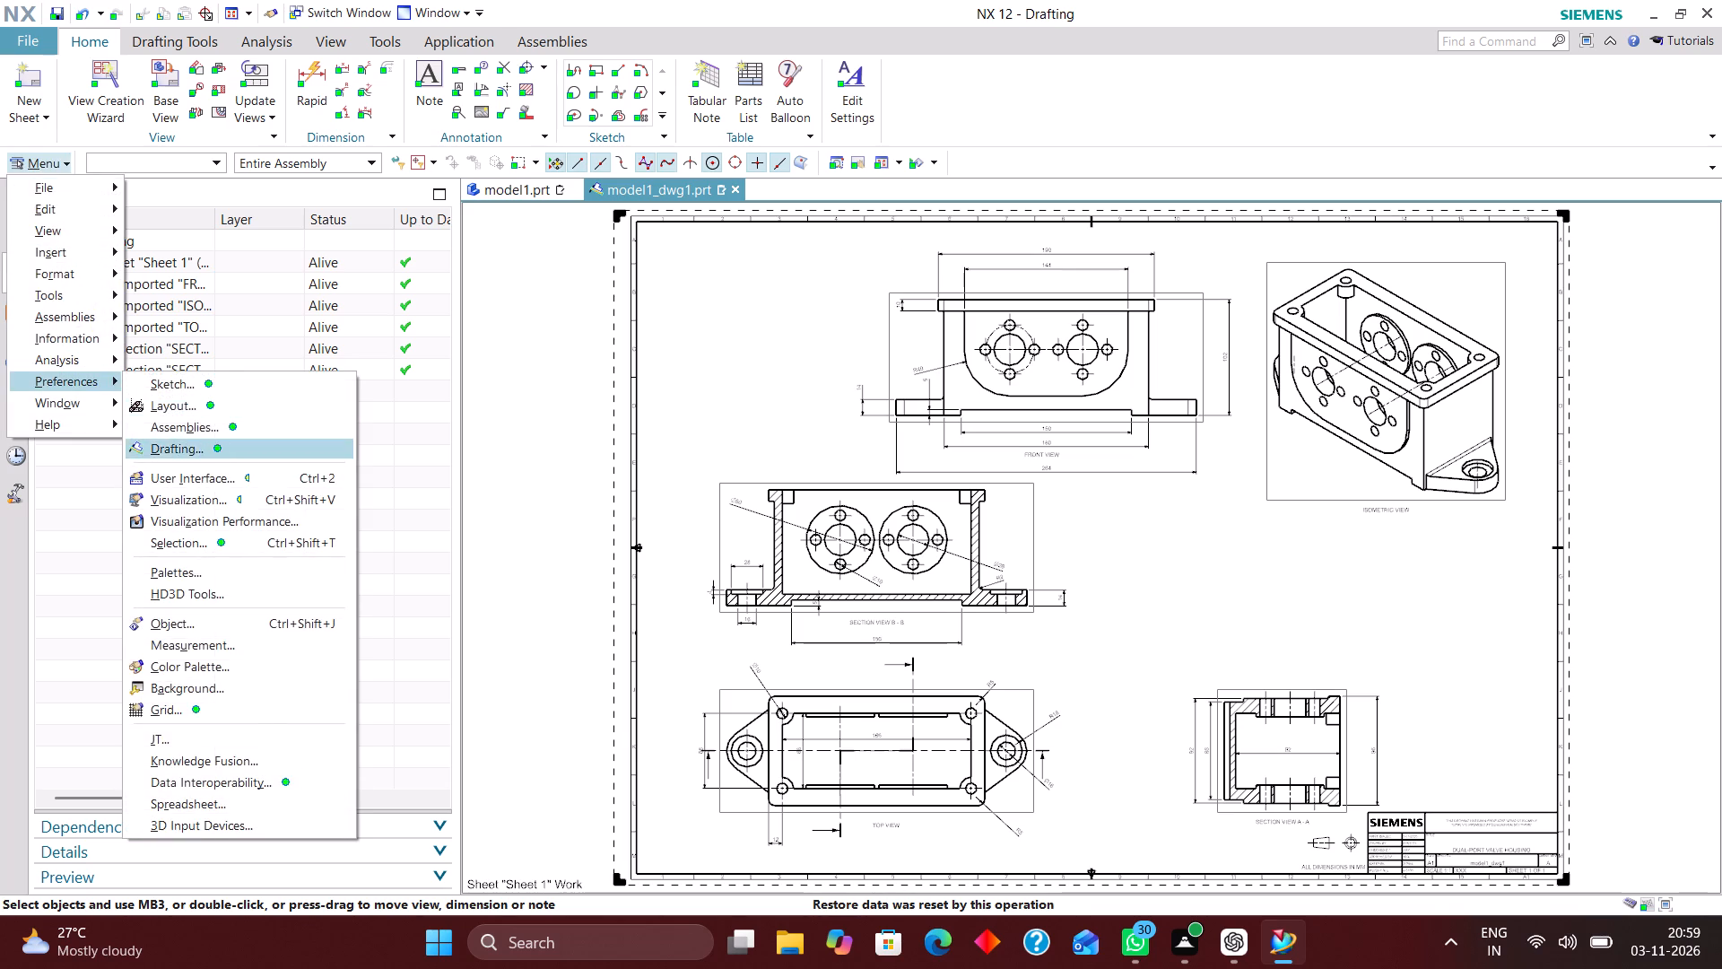
{"action": "left_click", "coordinate": [224, 444]}
{"action": "scroll", "coordinate": [299, 450], "scroll_direction": "down", "scroll_amount": 10}
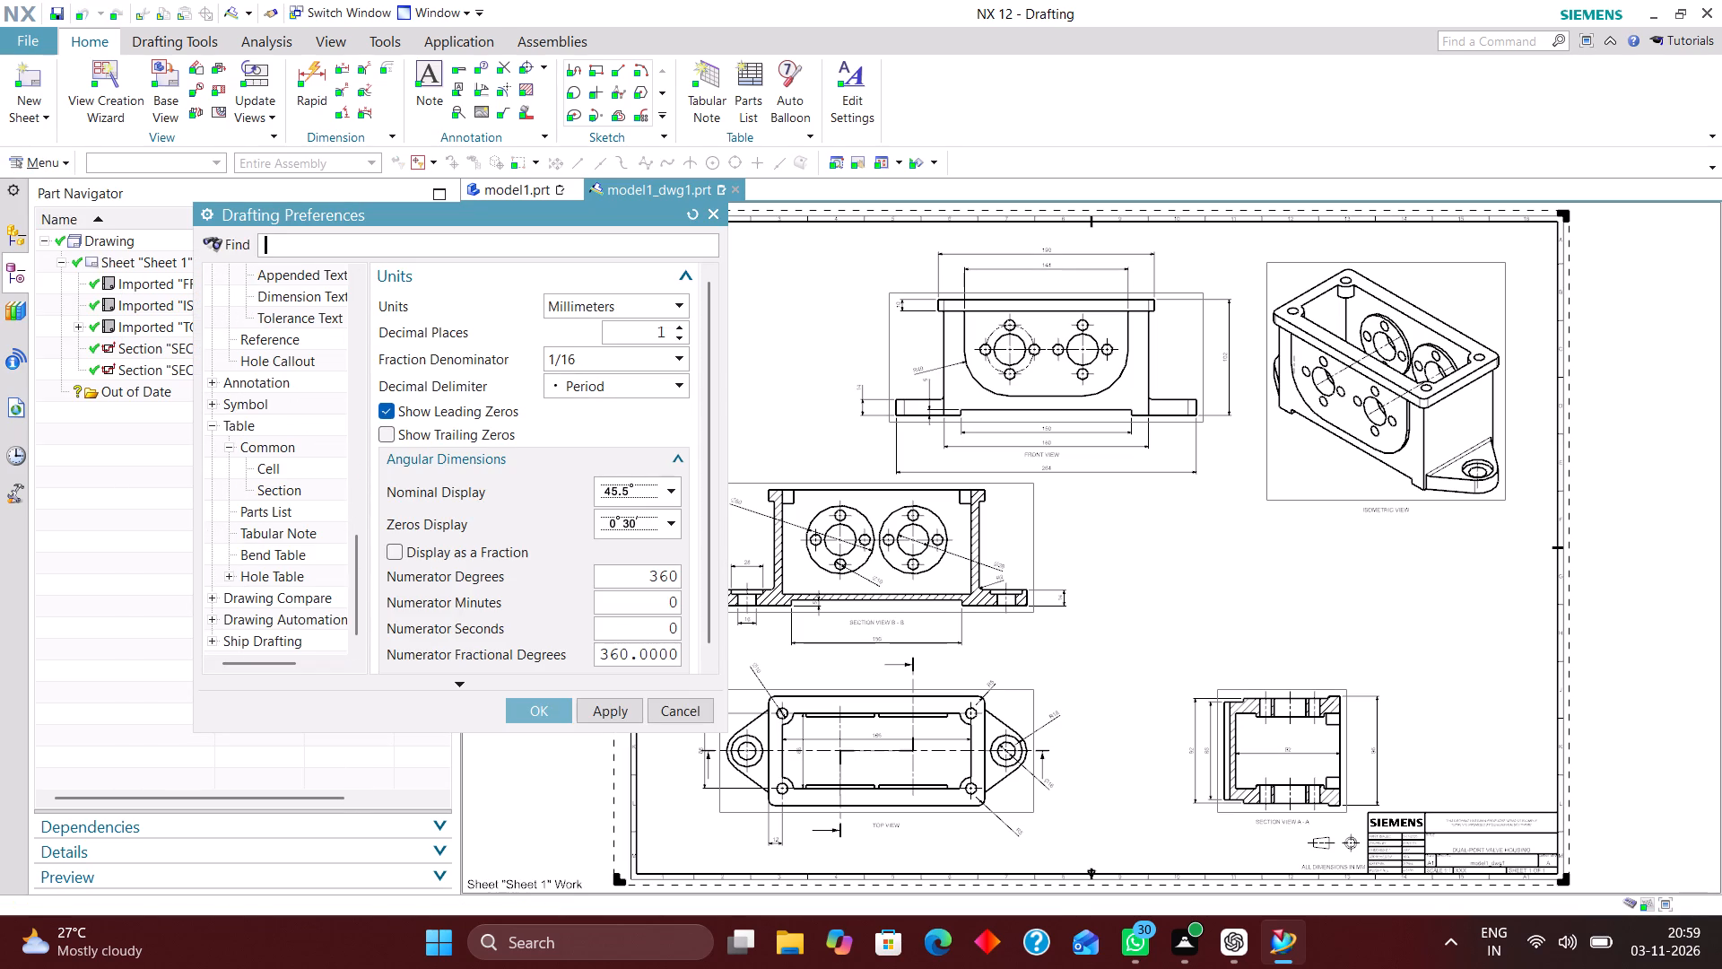
{"action": "scroll", "coordinate": [291, 517], "scroll_direction": "down", "scroll_amount": 5}
{"action": "scroll", "coordinate": [279, 602], "scroll_direction": "up", "scroll_amount": 11}
{"action": "scroll", "coordinate": [273, 502], "scroll_direction": "up", "scroll_amount": 6}
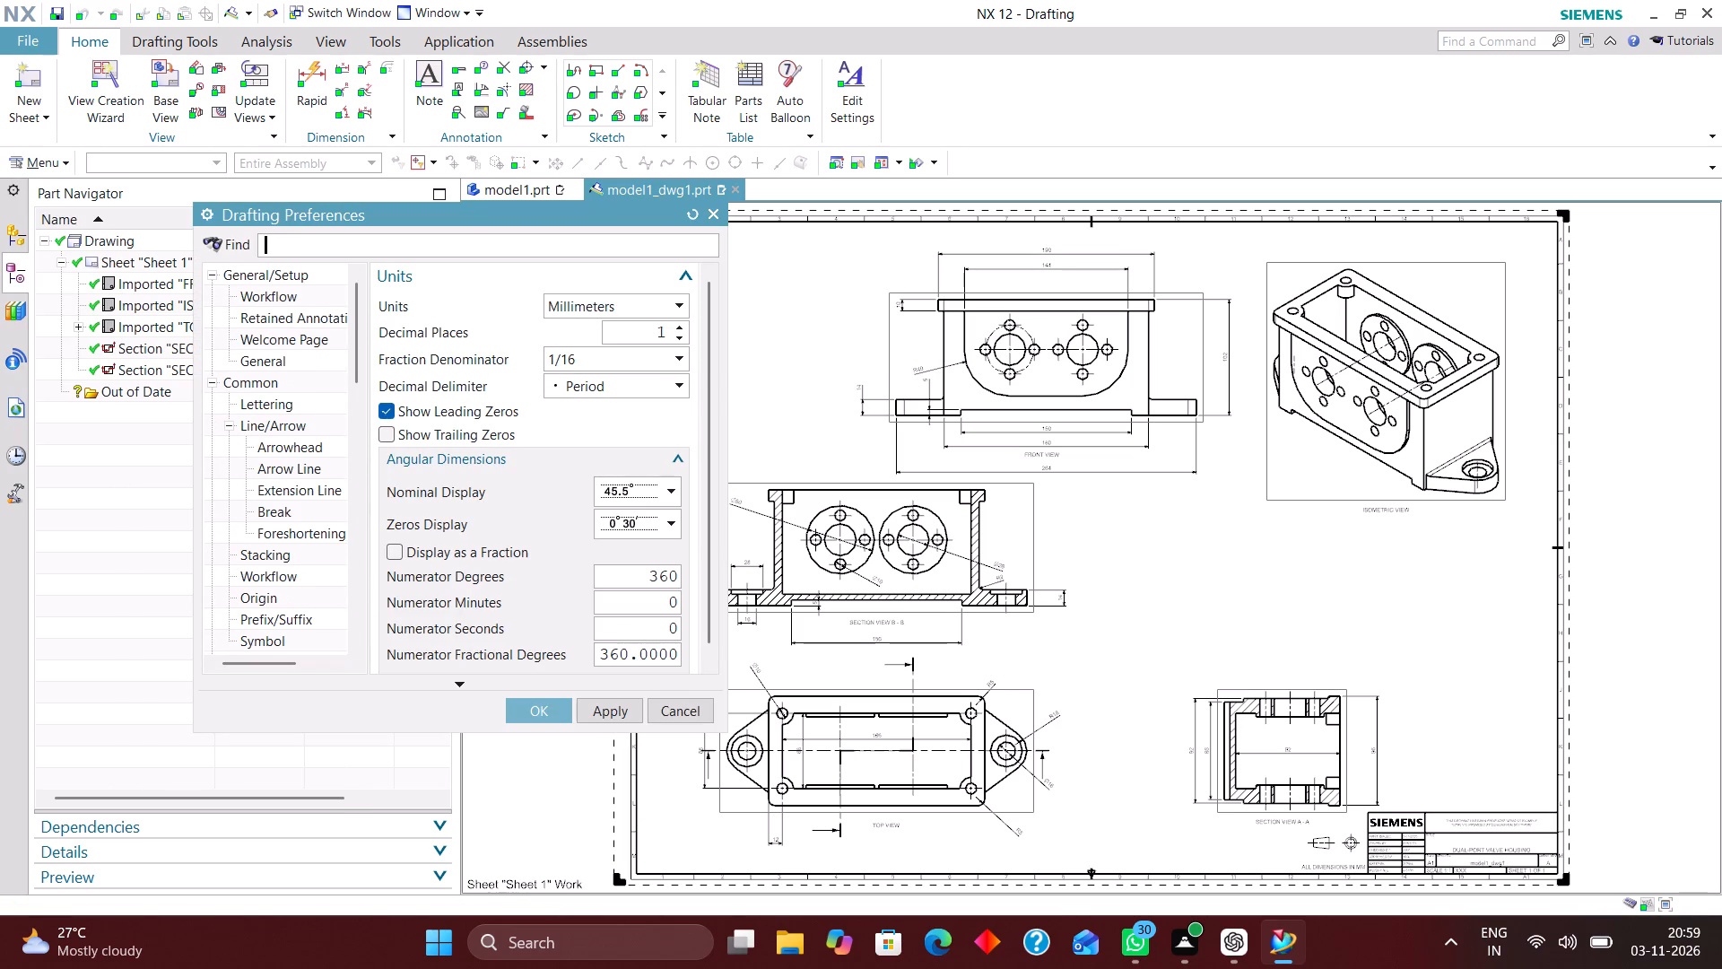
{"action": "scroll", "coordinate": [275, 484], "scroll_direction": "up", "scroll_amount": 1}
{"action": "left_click", "coordinate": [291, 446]}
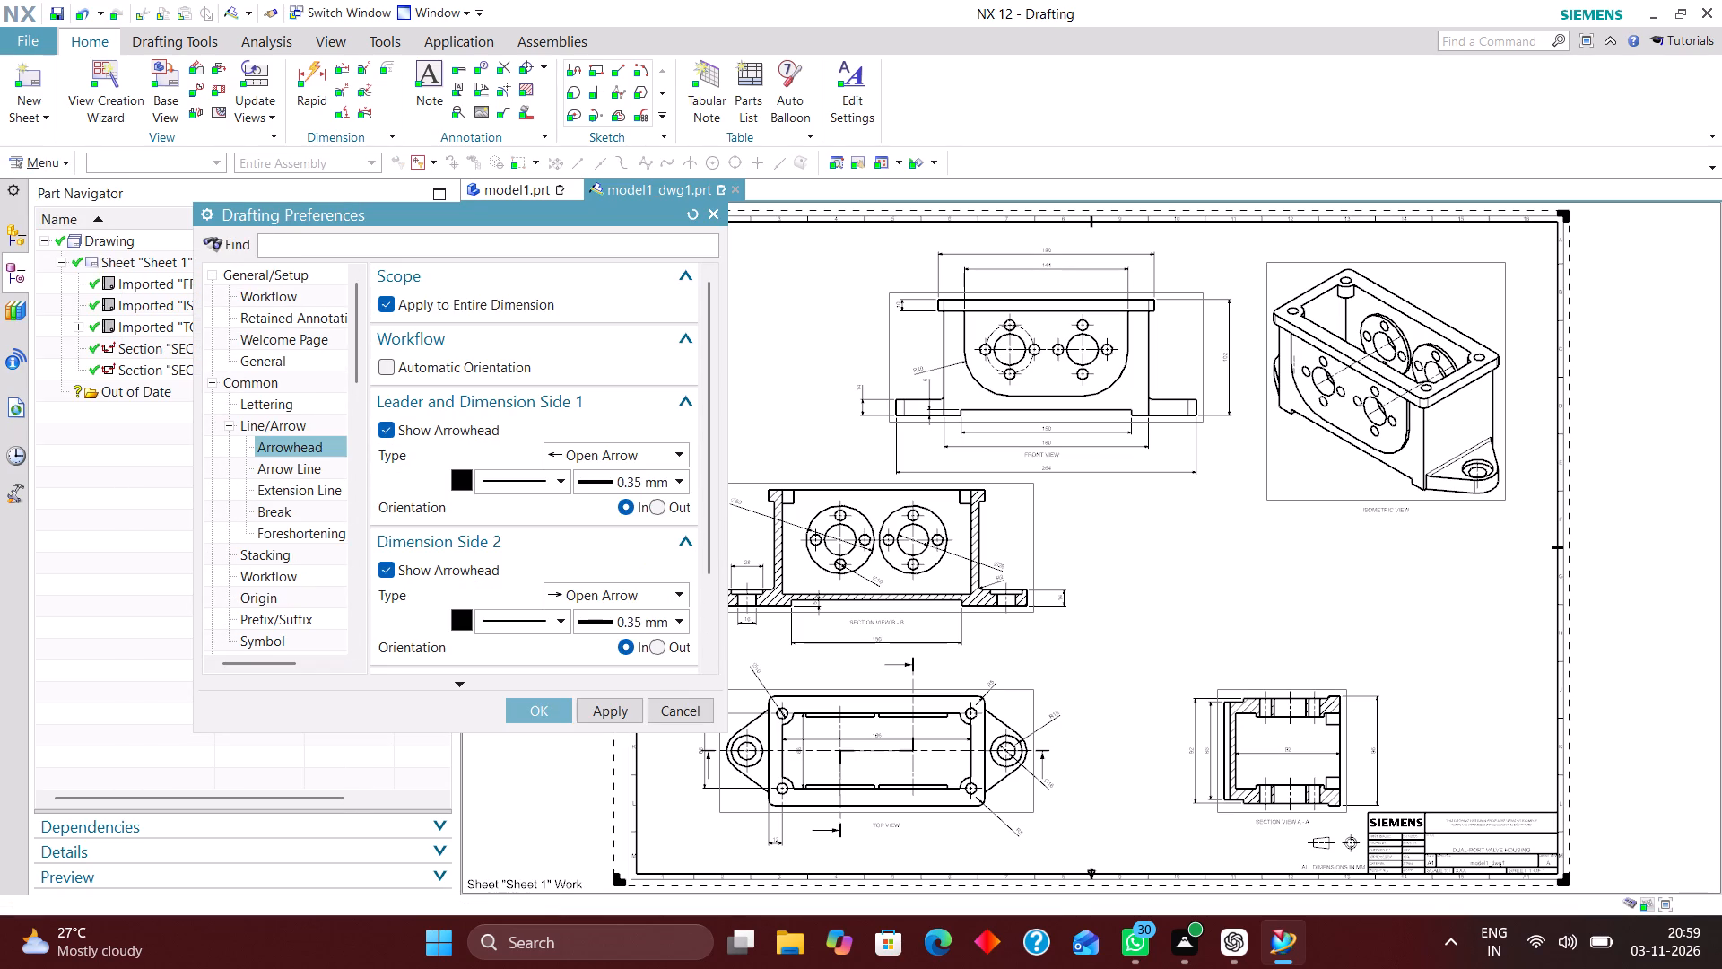
{"action": "scroll", "coordinate": [289, 444], "scroll_direction": "down", "scroll_amount": 7}
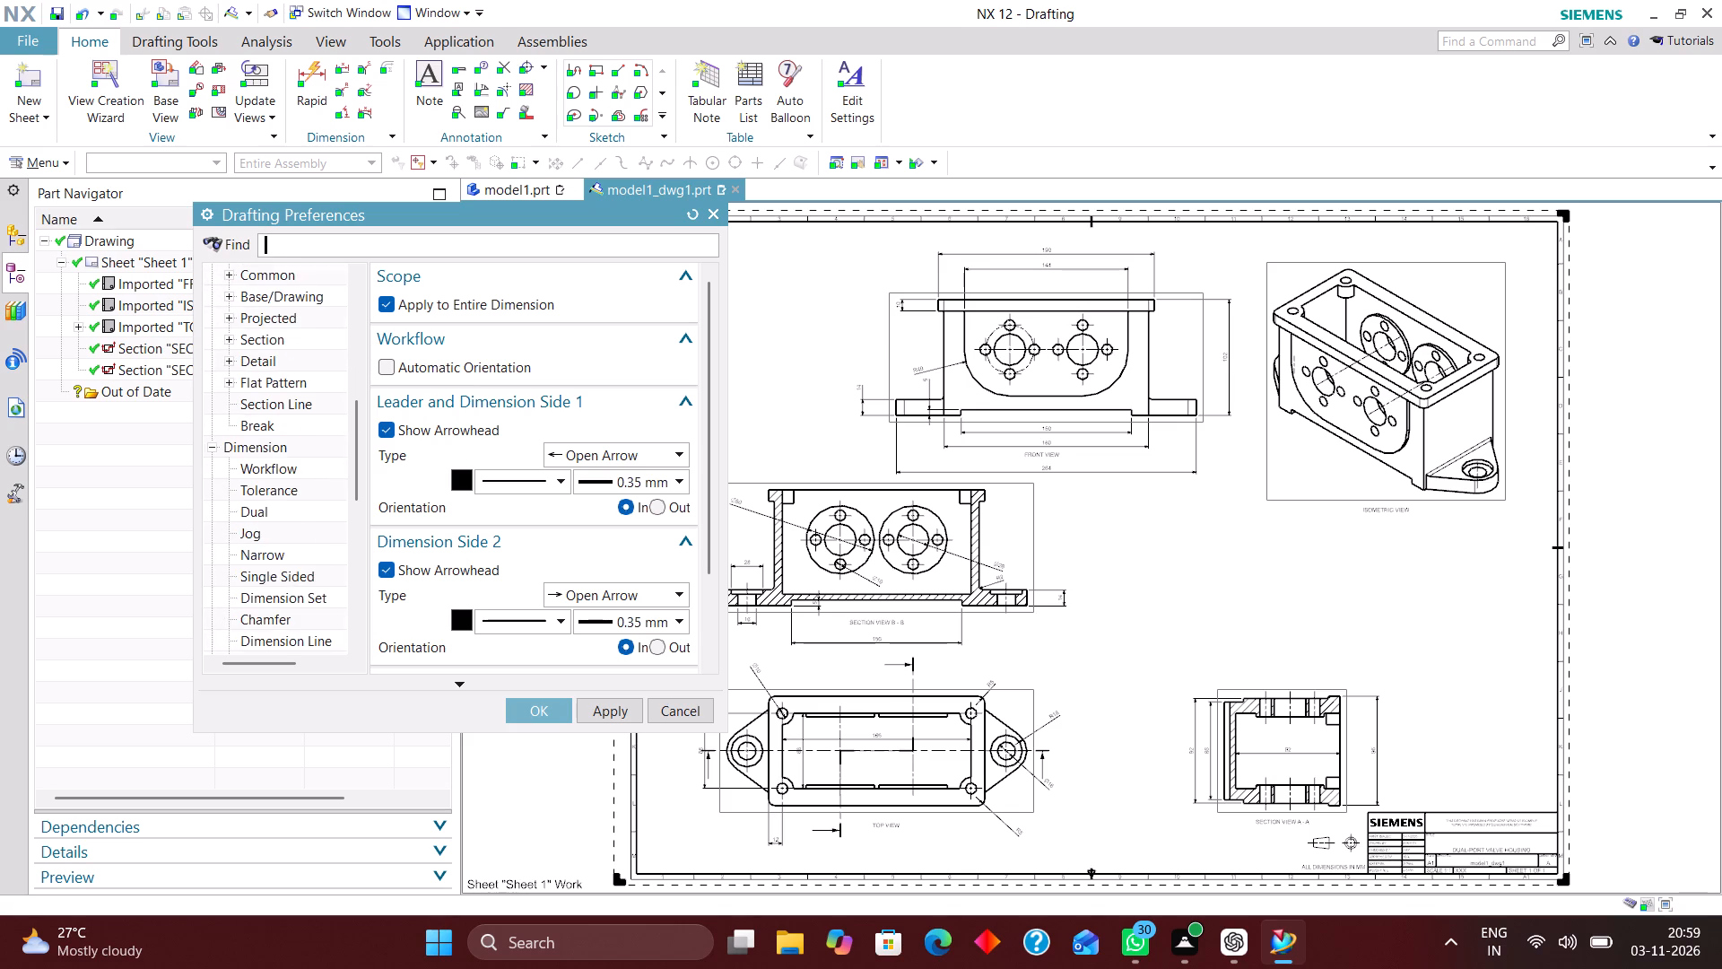
{"action": "scroll", "coordinate": [287, 457], "scroll_direction": "down", "scroll_amount": 9}
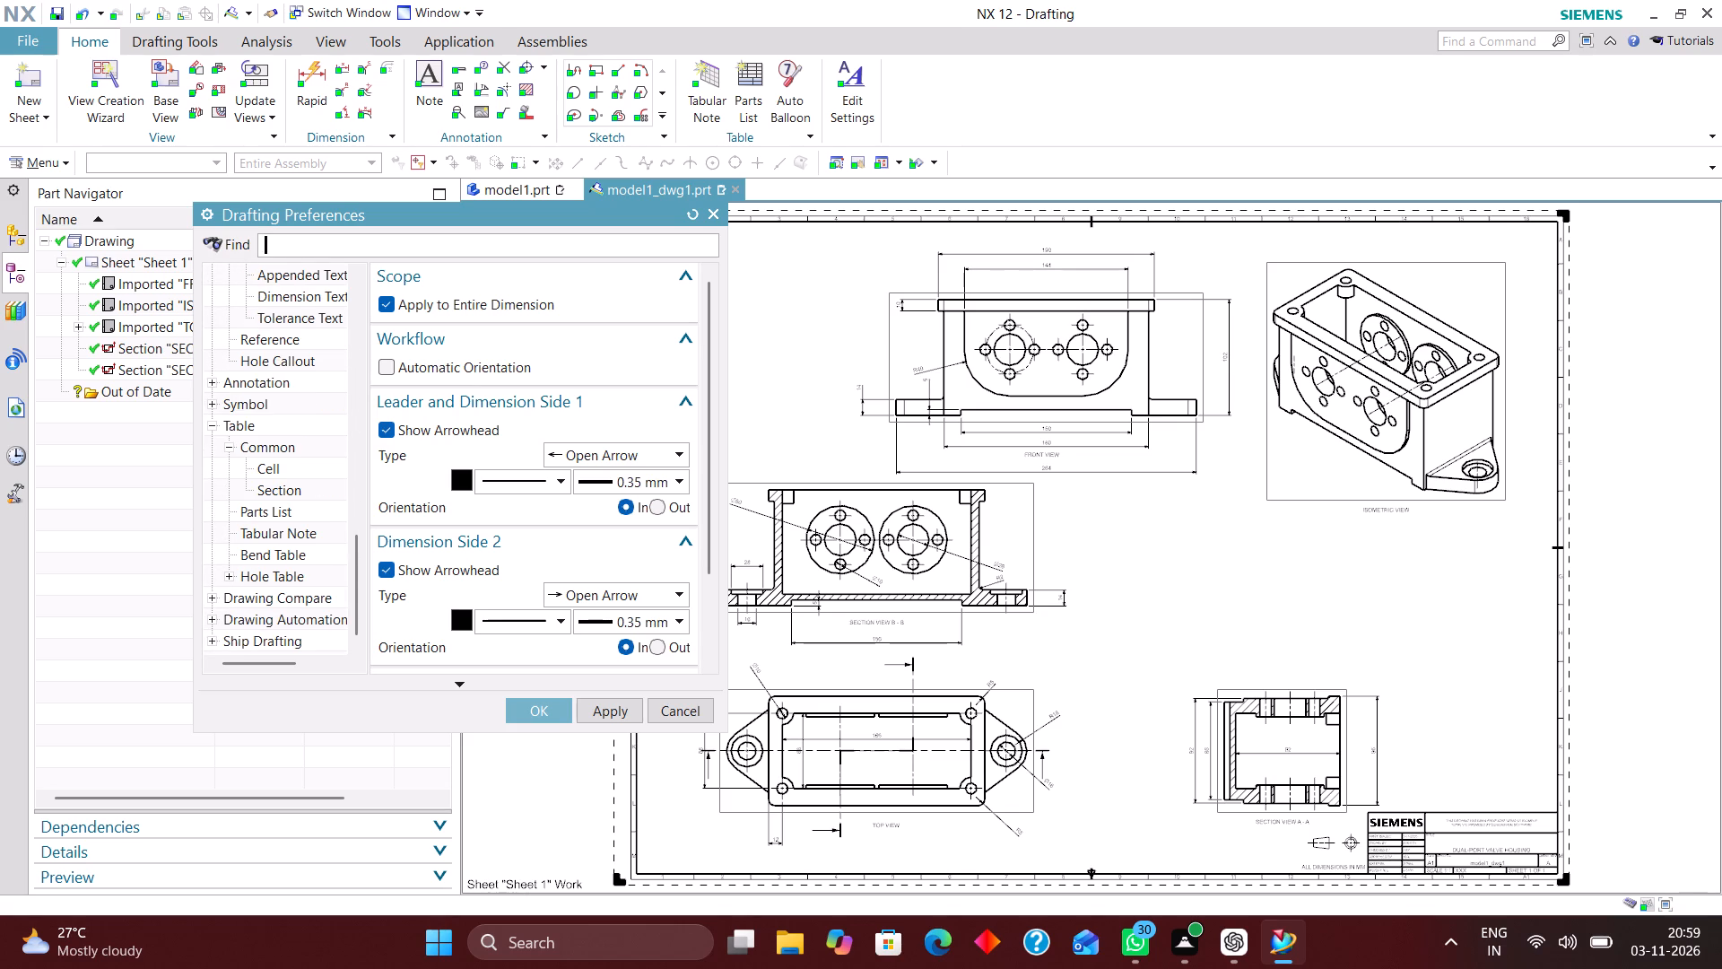
{"action": "scroll", "coordinate": [284, 558], "scroll_direction": "down", "scroll_amount": 5}
{"action": "scroll", "coordinate": [265, 445], "scroll_direction": "up", "scroll_amount": 3}
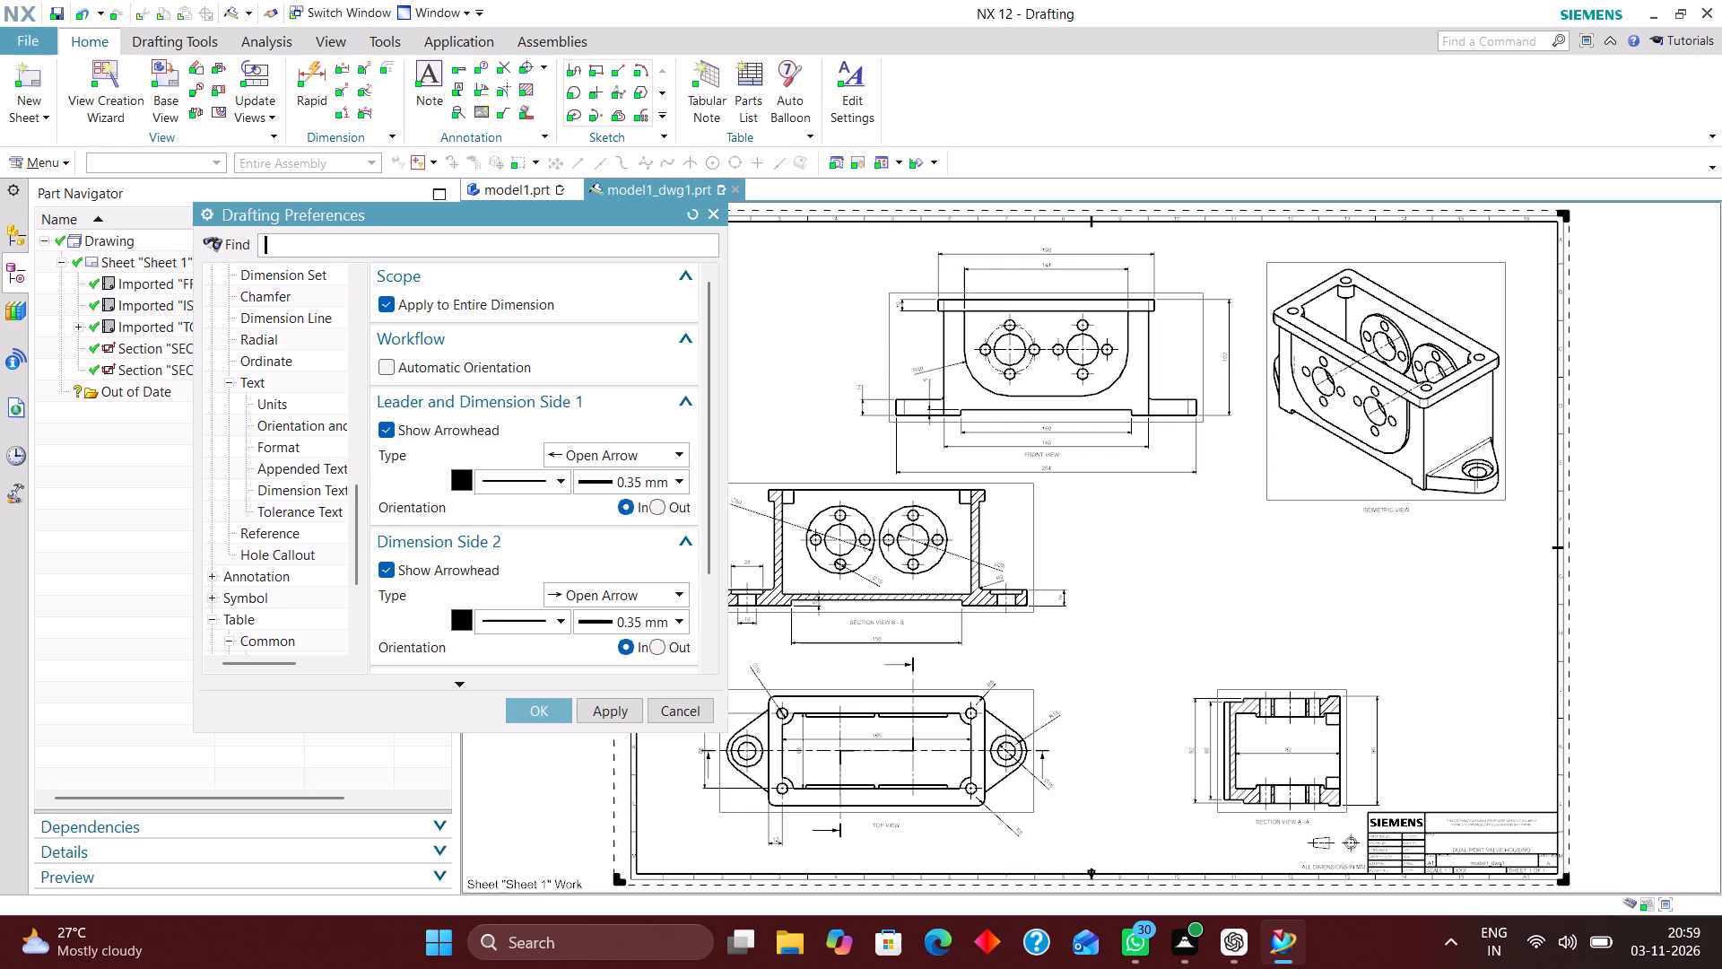
{"action": "scroll", "coordinate": [277, 461], "scroll_direction": "up", "scroll_amount": 4}
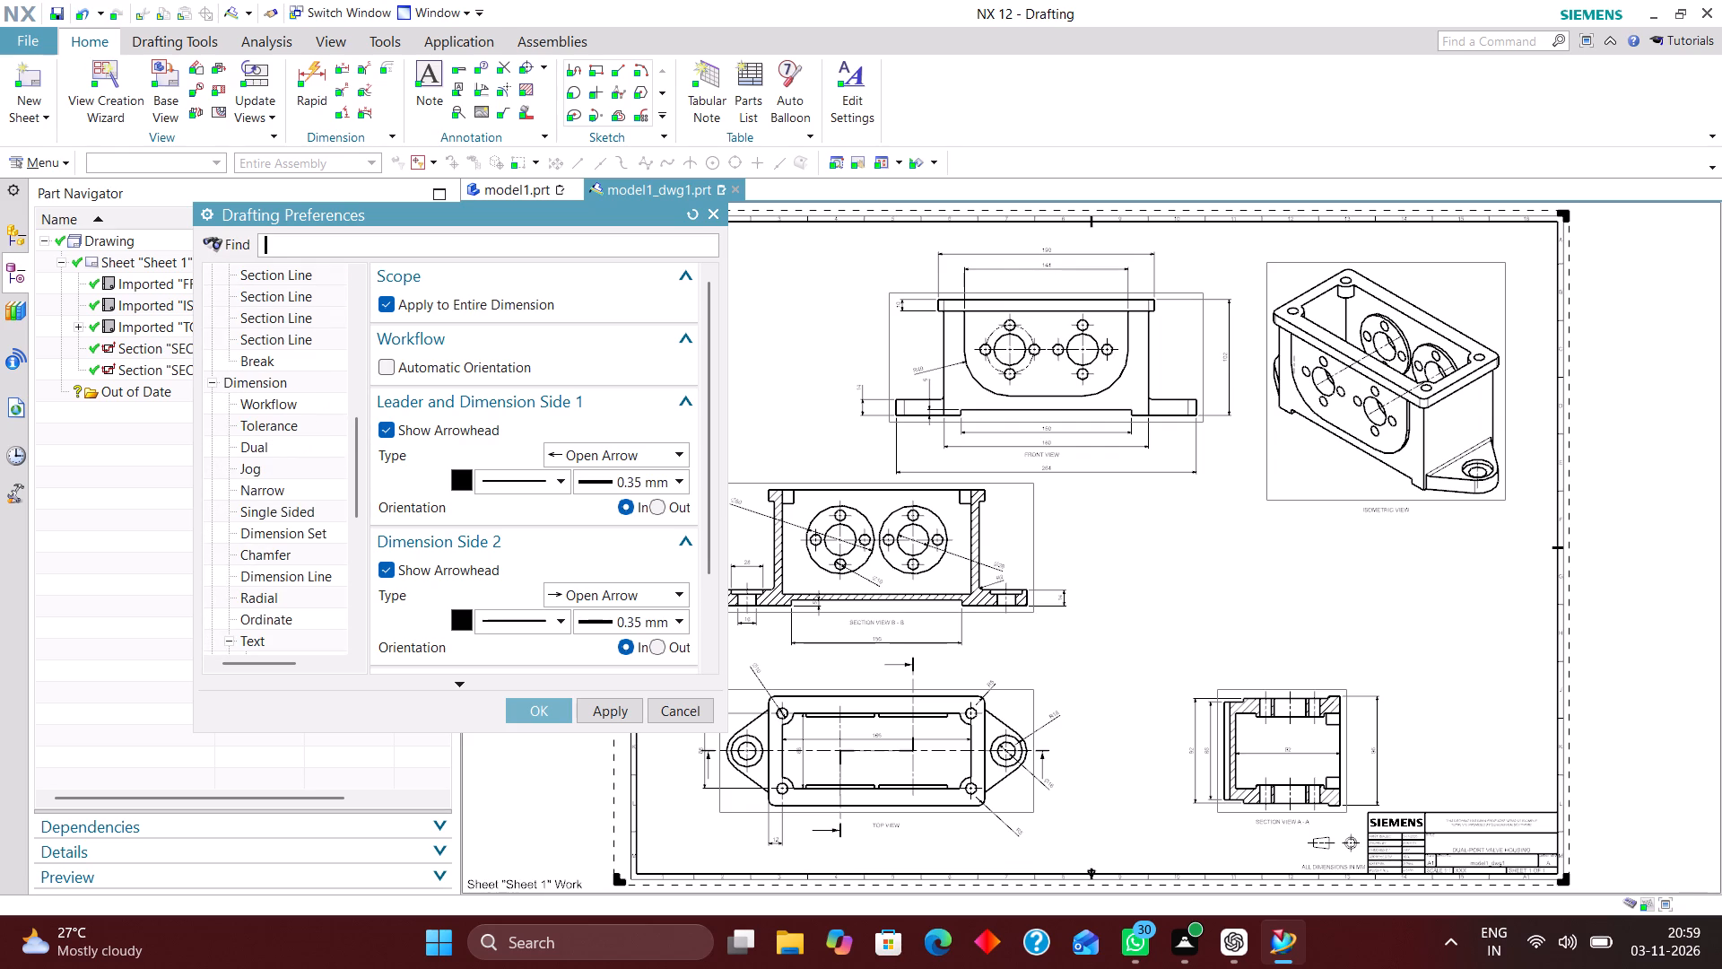
{"action": "scroll", "coordinate": [277, 401], "scroll_direction": "up", "scroll_amount": 3}
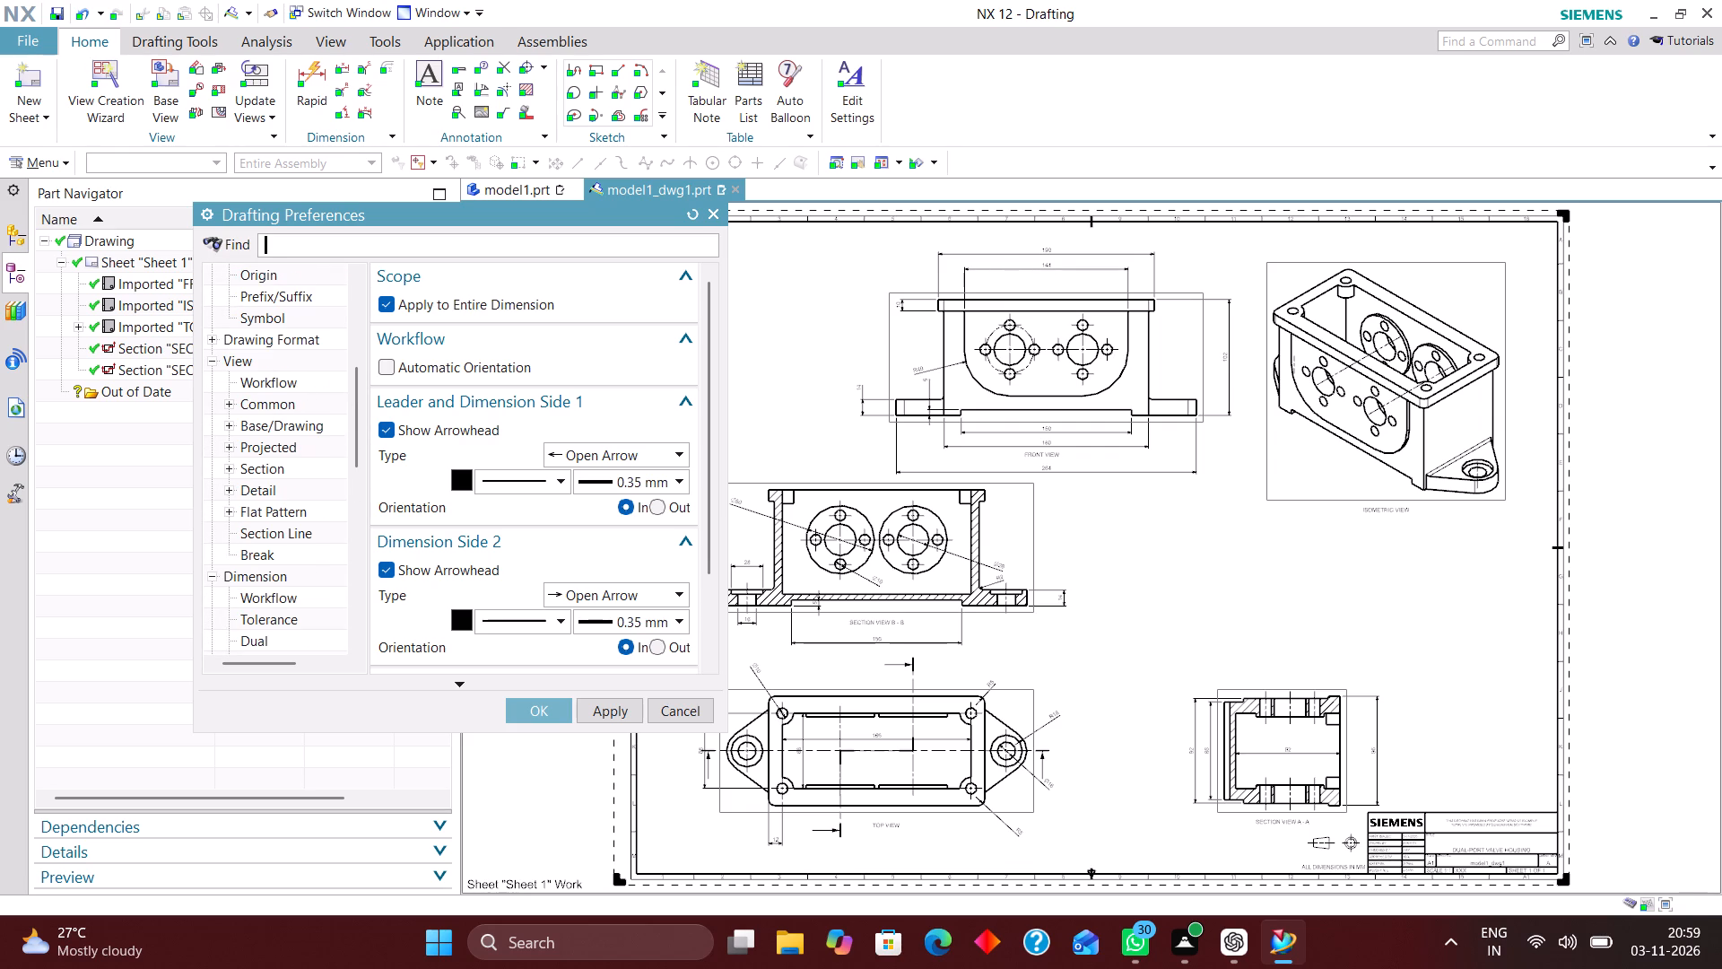
{"action": "left_click", "coordinate": [283, 380]}
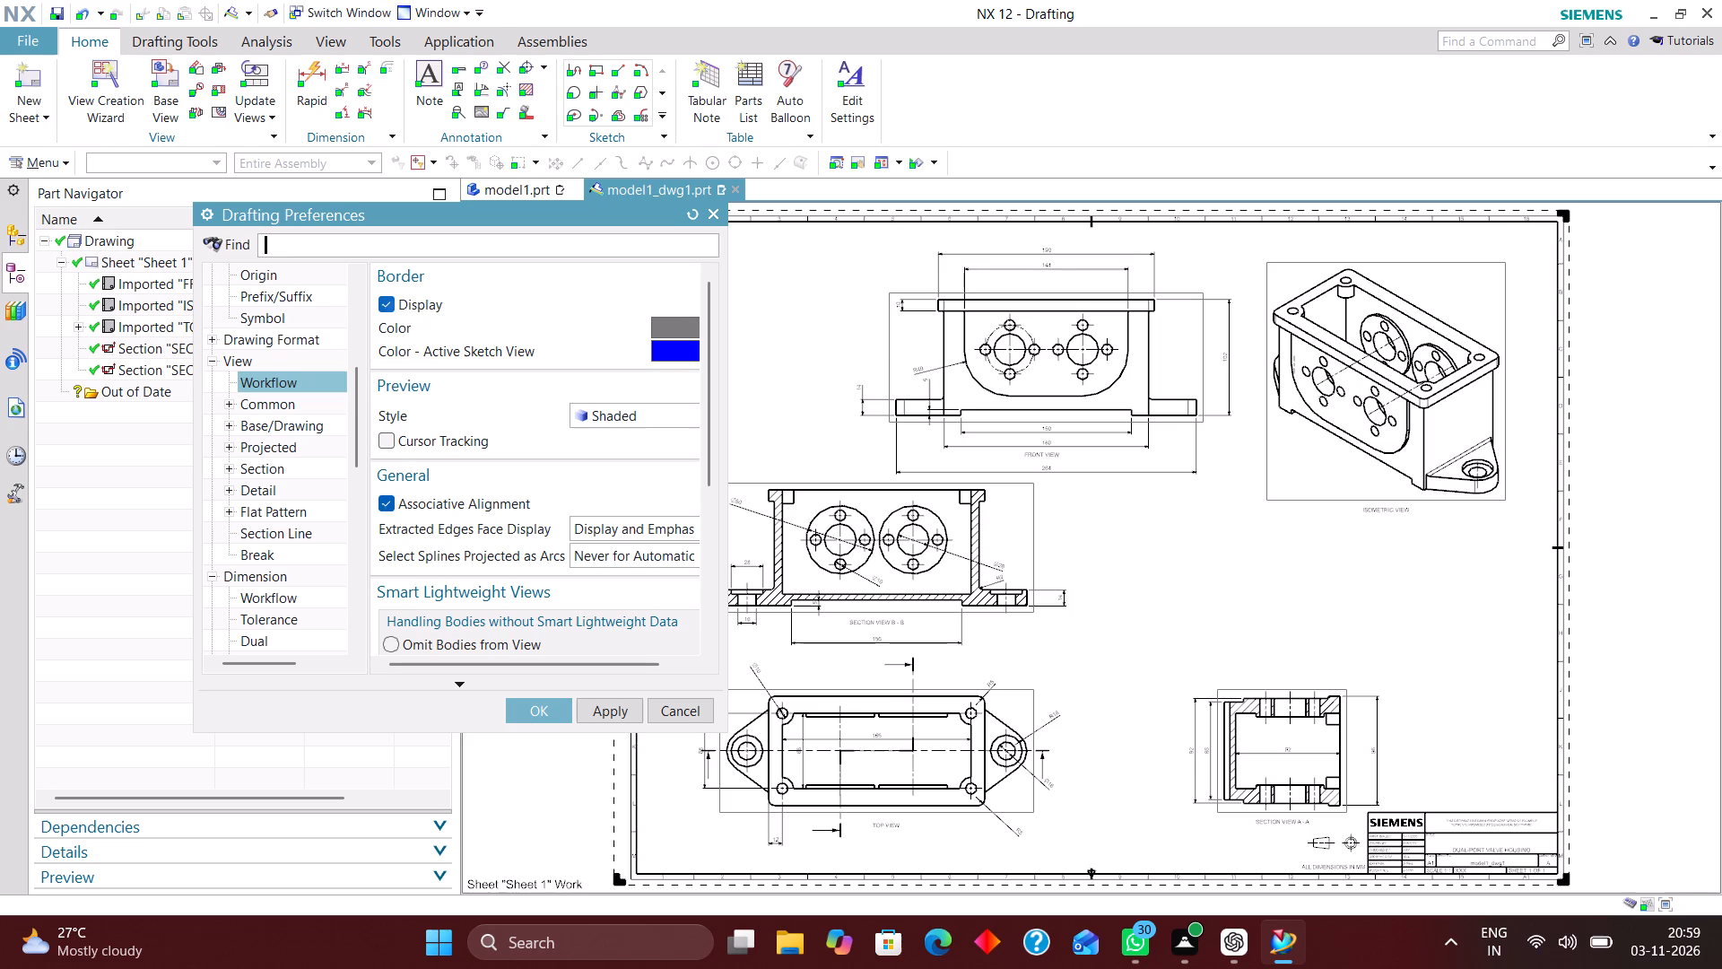
{"action": "left_click", "coordinate": [386, 303]}
{"action": "left_click", "coordinate": [537, 710]}
Move the FRONT VIEW label from among the dimensions below the front view to beside the view's upper left.
{"action": "scroll", "coordinate": [653, 692], "scroll_direction": "down", "scroll_amount": 2}
{"action": "scroll", "coordinate": [1092, 642], "scroll_direction": "up", "scroll_amount": 2}
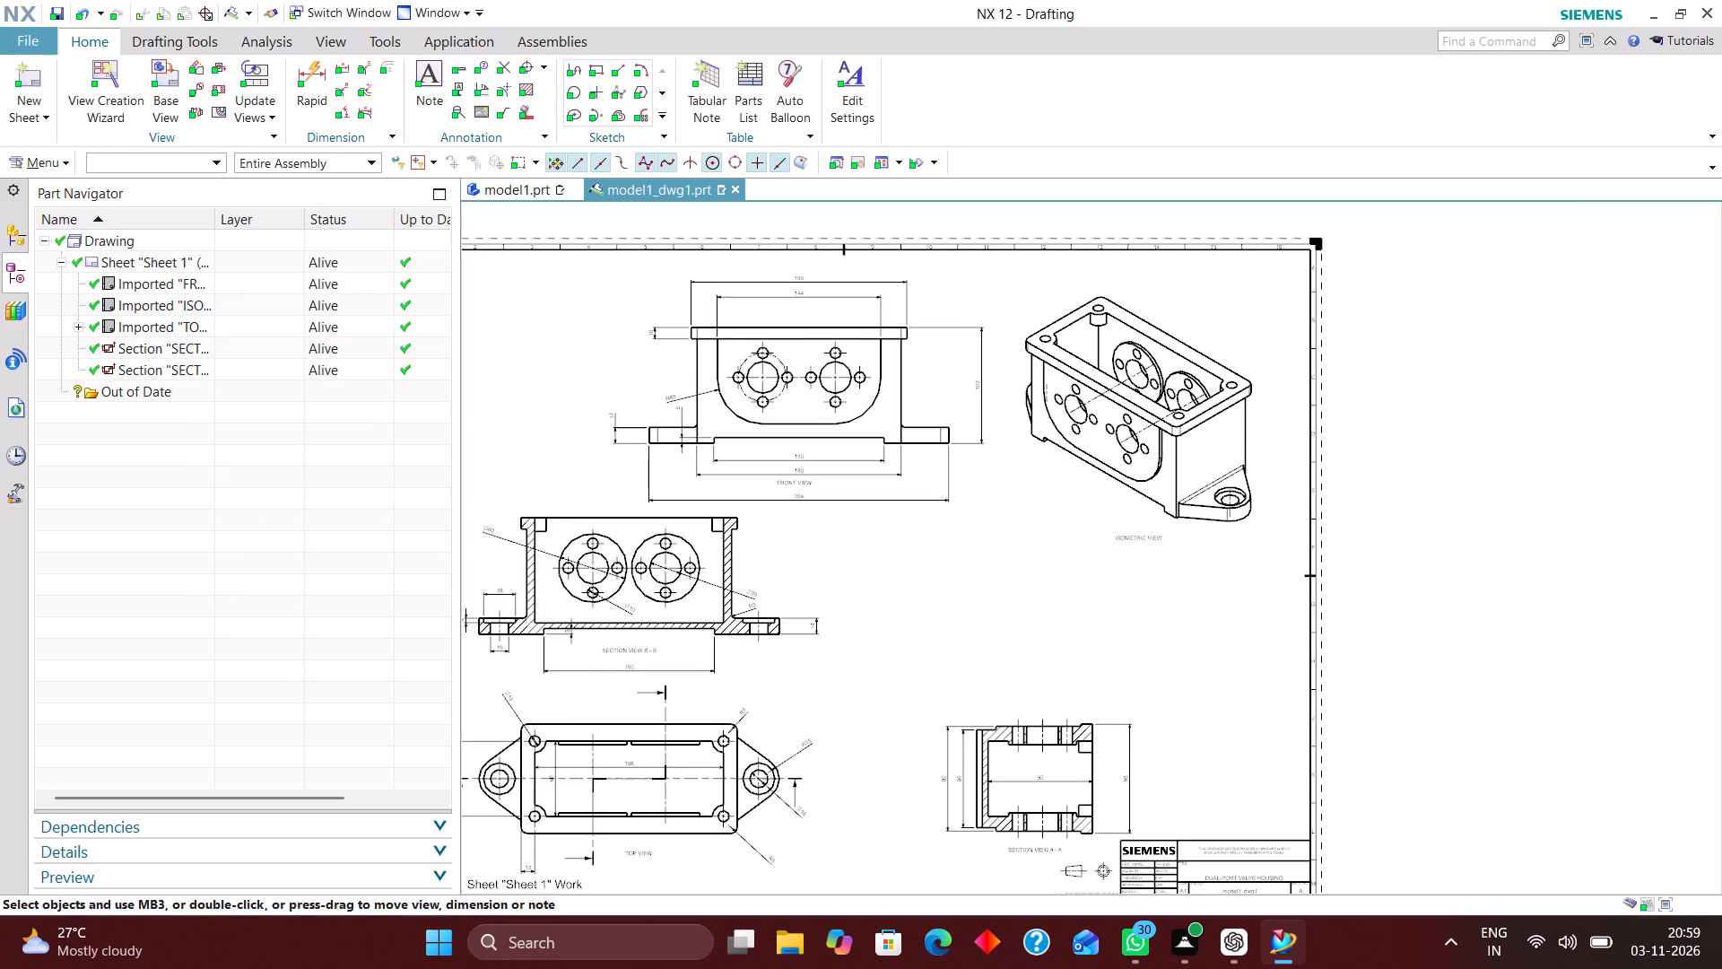
{"action": "right_click_drag", "start_coordinate": [1027, 551], "coordinate": [909, 692]}
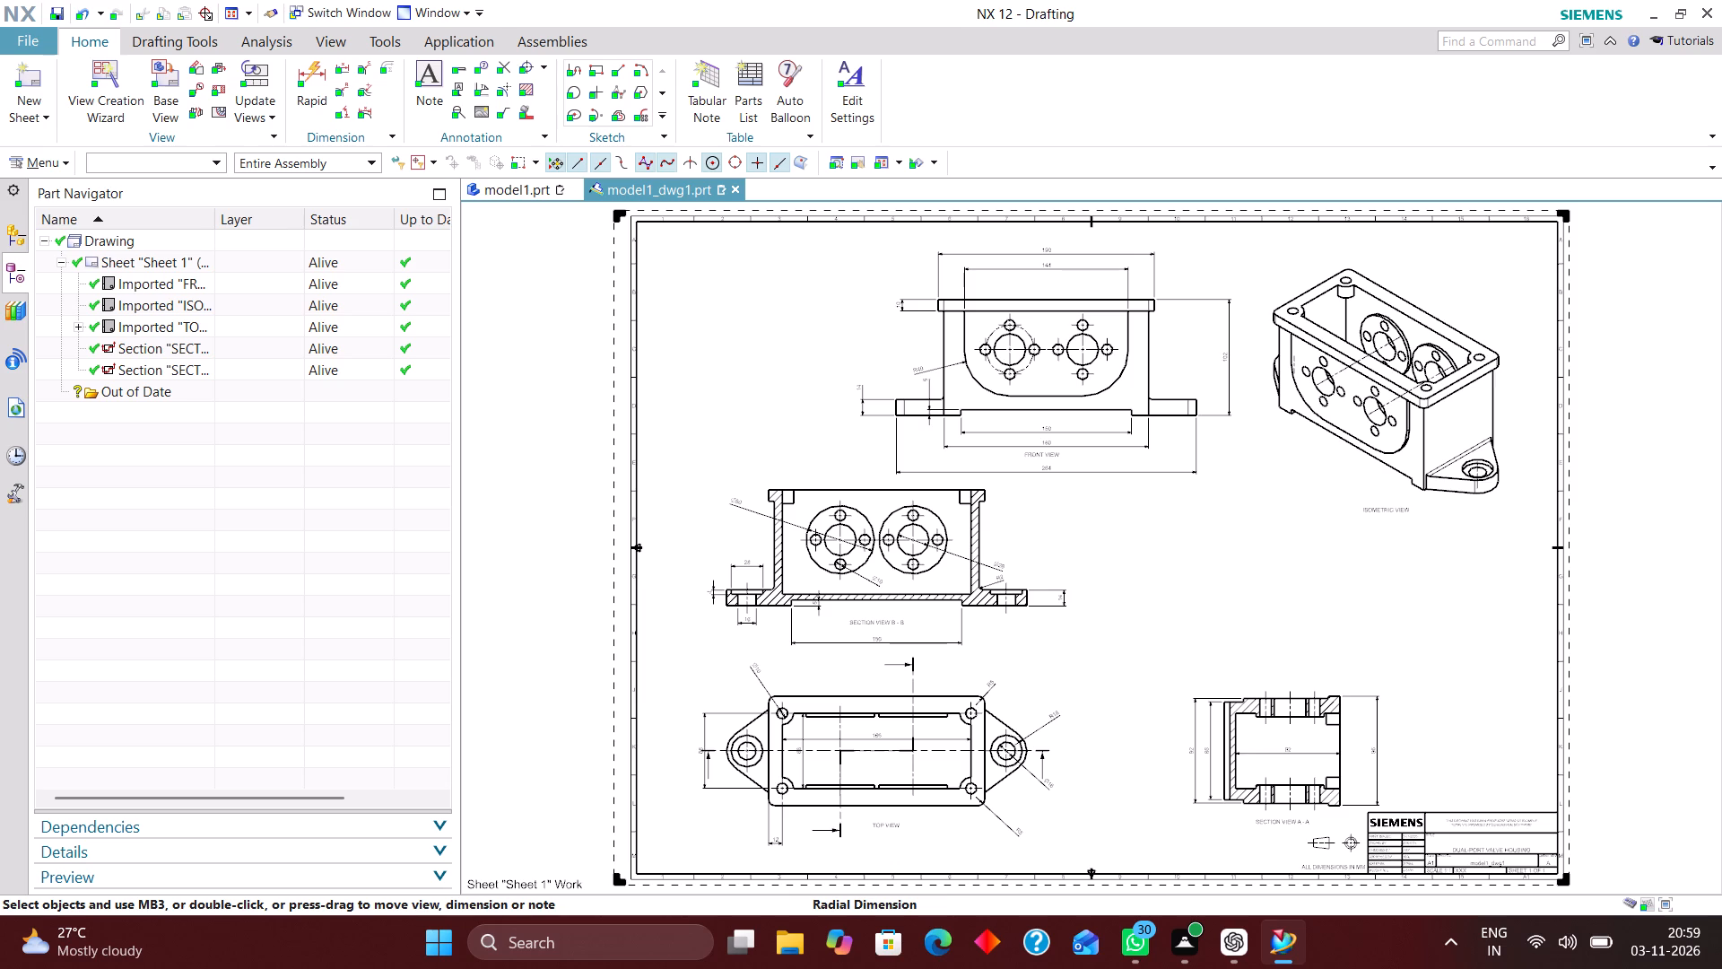
{"action": "scroll", "coordinate": [1395, 842], "scroll_direction": "up", "scroll_amount": 2}
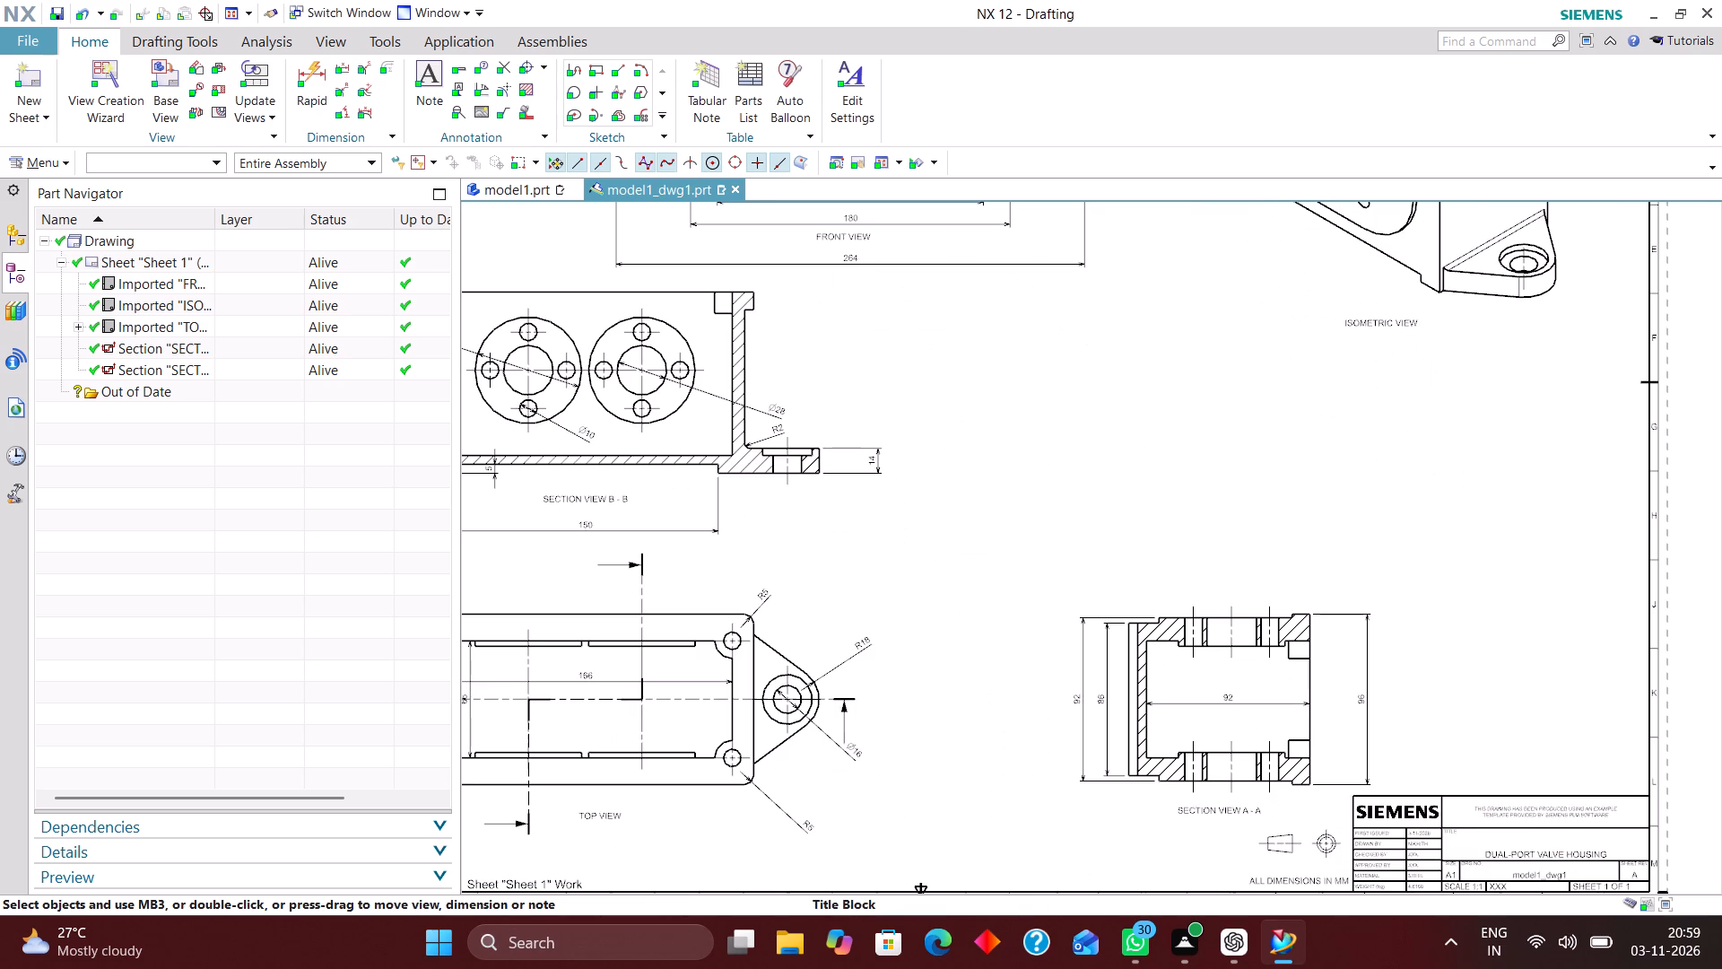
{"action": "scroll", "coordinate": [1242, 816], "scroll_direction": "up", "scroll_amount": 2}
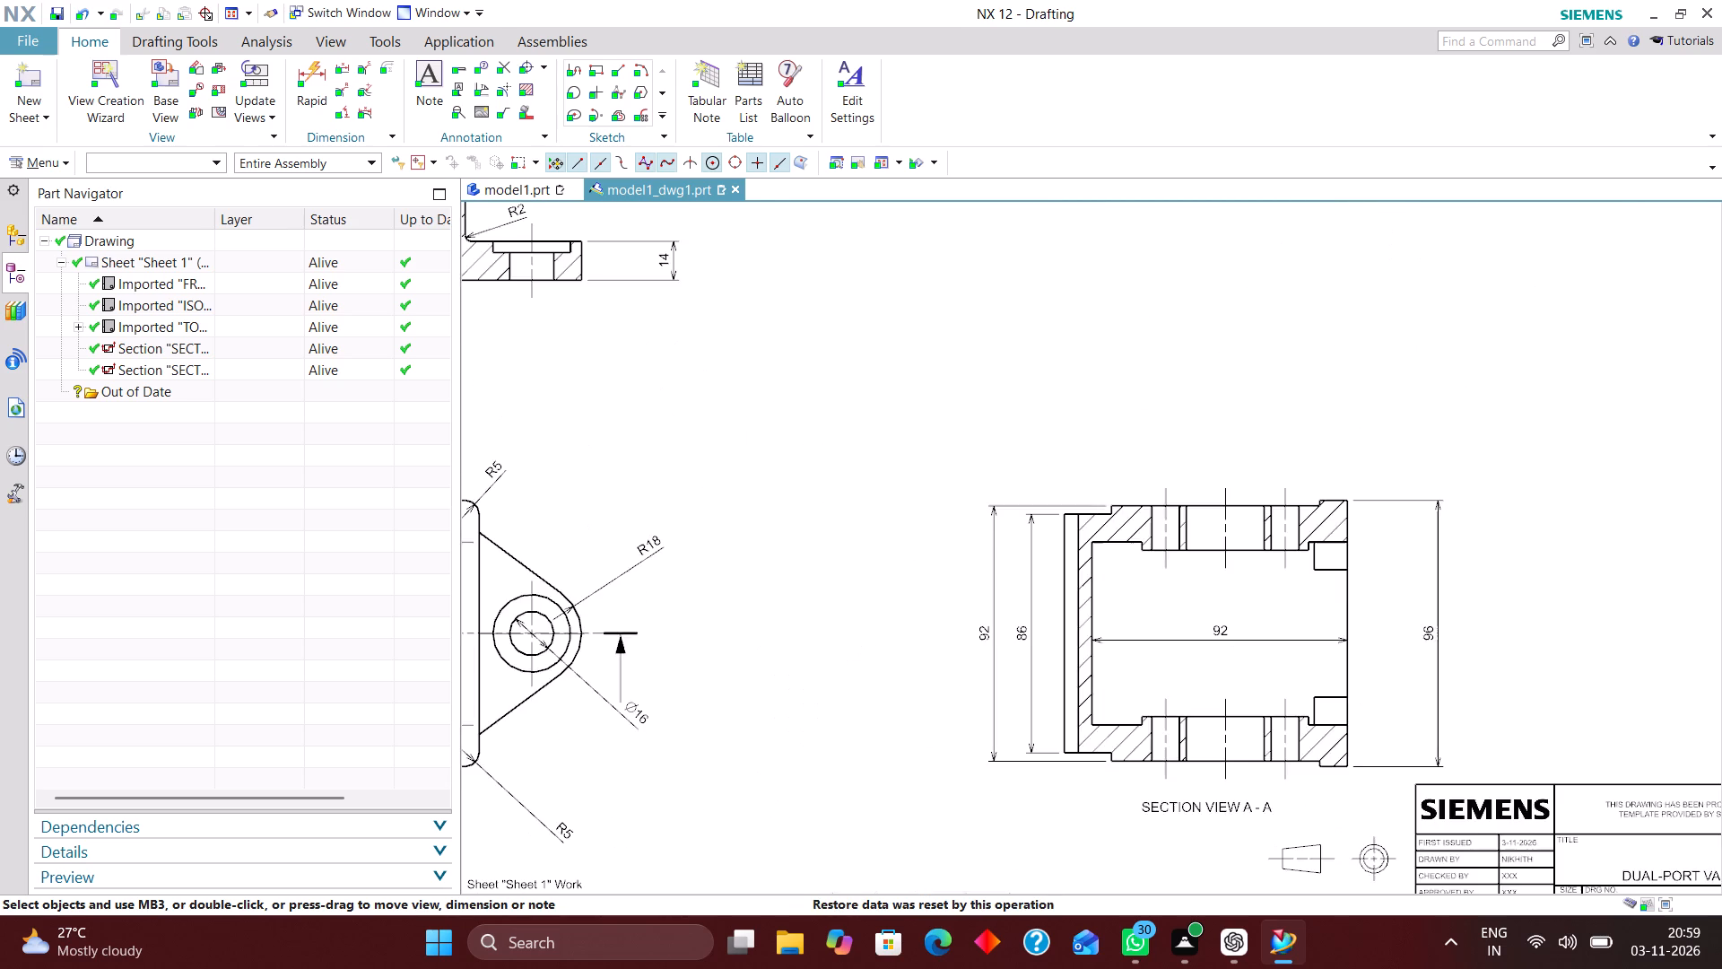
{"action": "scroll", "coordinate": [1255, 802], "scroll_direction": "down", "scroll_amount": 2}
{"action": "right_click_drag", "start_coordinate": [1241, 425], "coordinate": [1118, 496]}
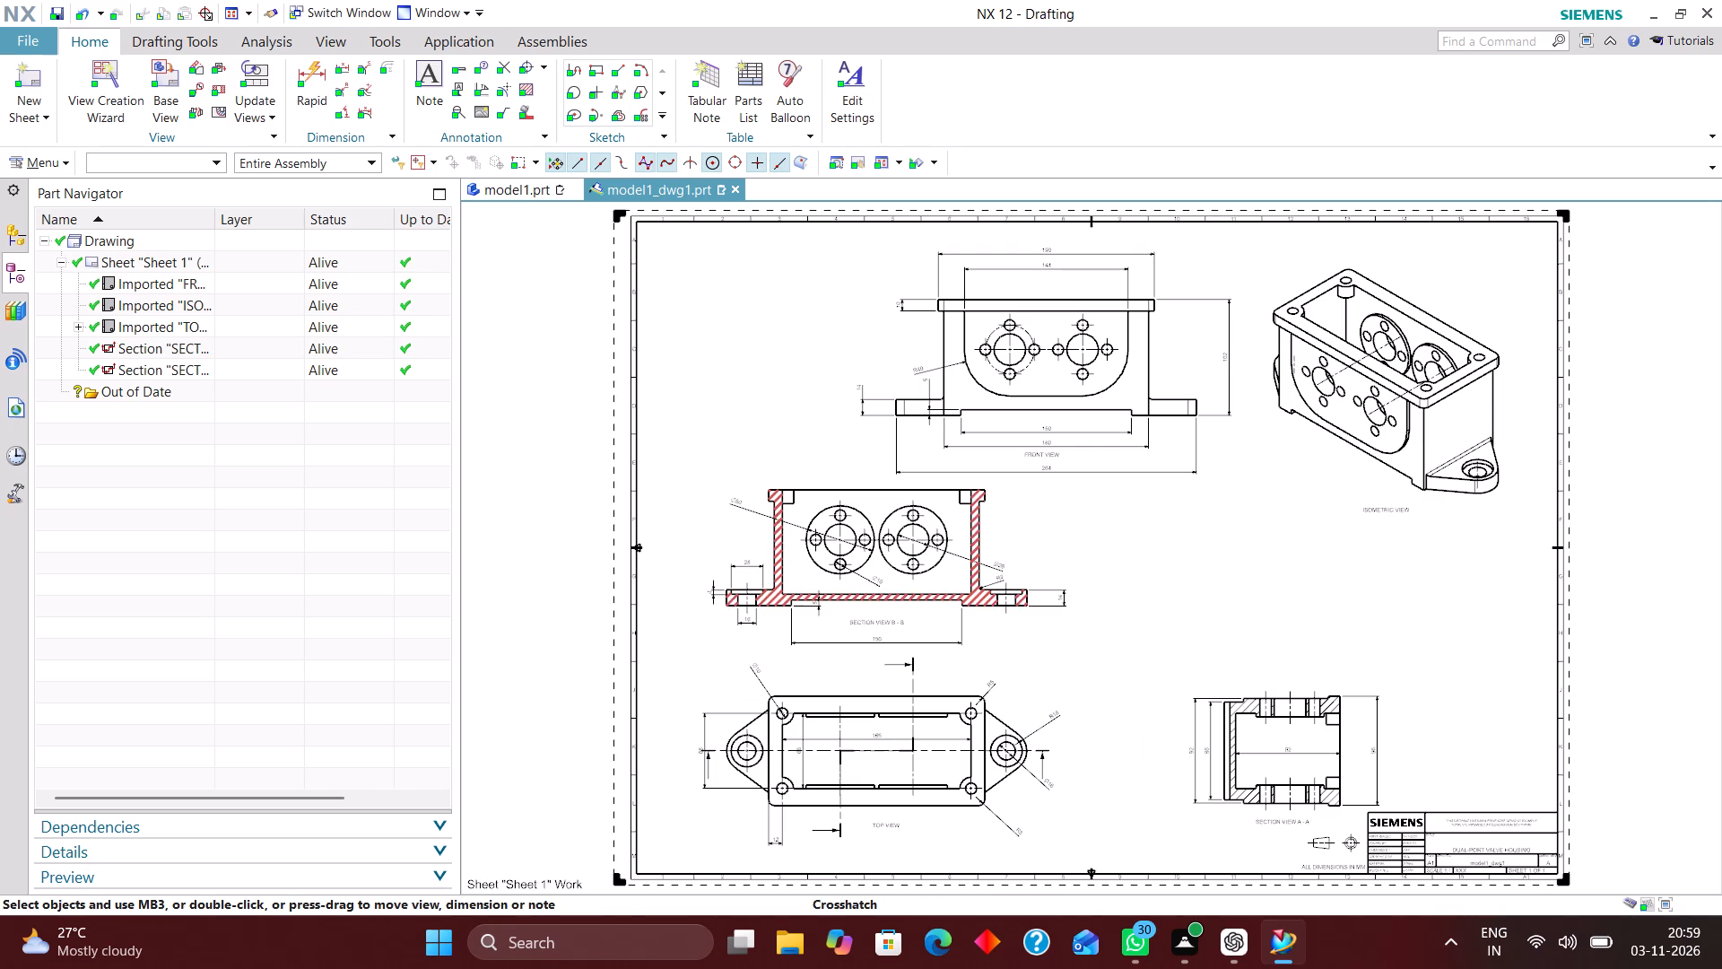
{"action": "scroll", "coordinate": [1039, 398], "scroll_direction": "up", "scroll_amount": 2}
{"action": "left_click_drag", "start_coordinate": [1055, 483], "coordinate": [1016, 456]}
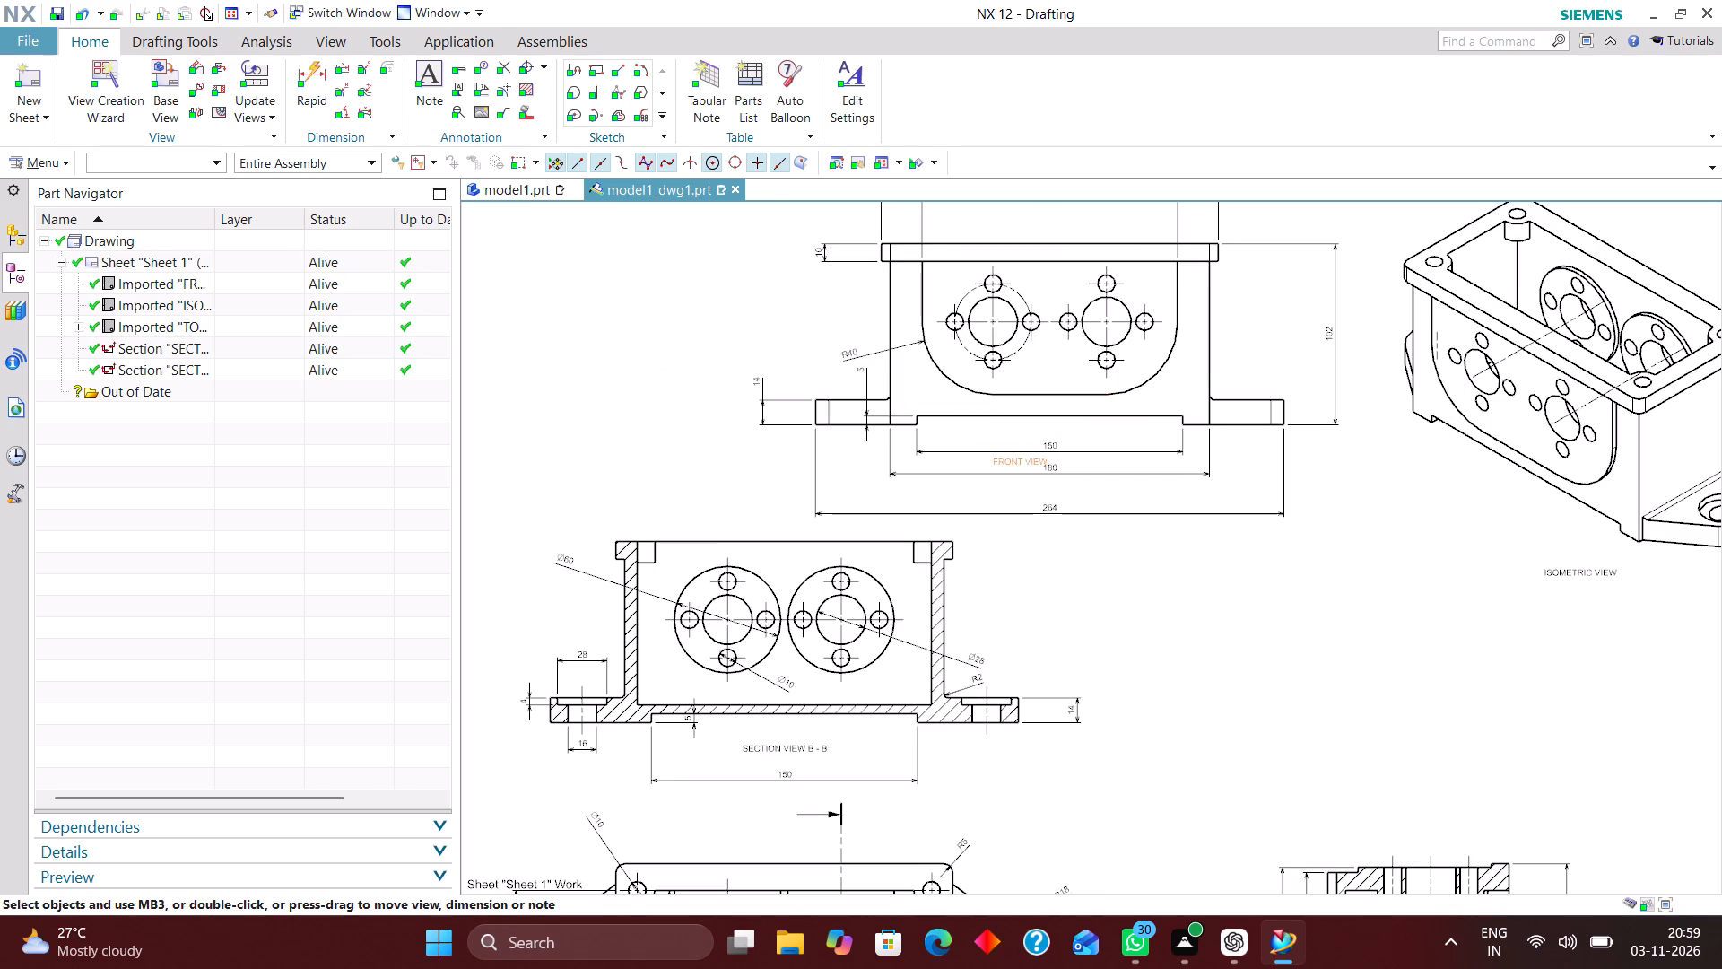
{"action": "left_click_drag", "start_coordinate": [1016, 456], "coordinate": [777, 282]}
{"action": "scroll", "coordinate": [799, 358], "scroll_direction": "down", "scroll_amount": 2}
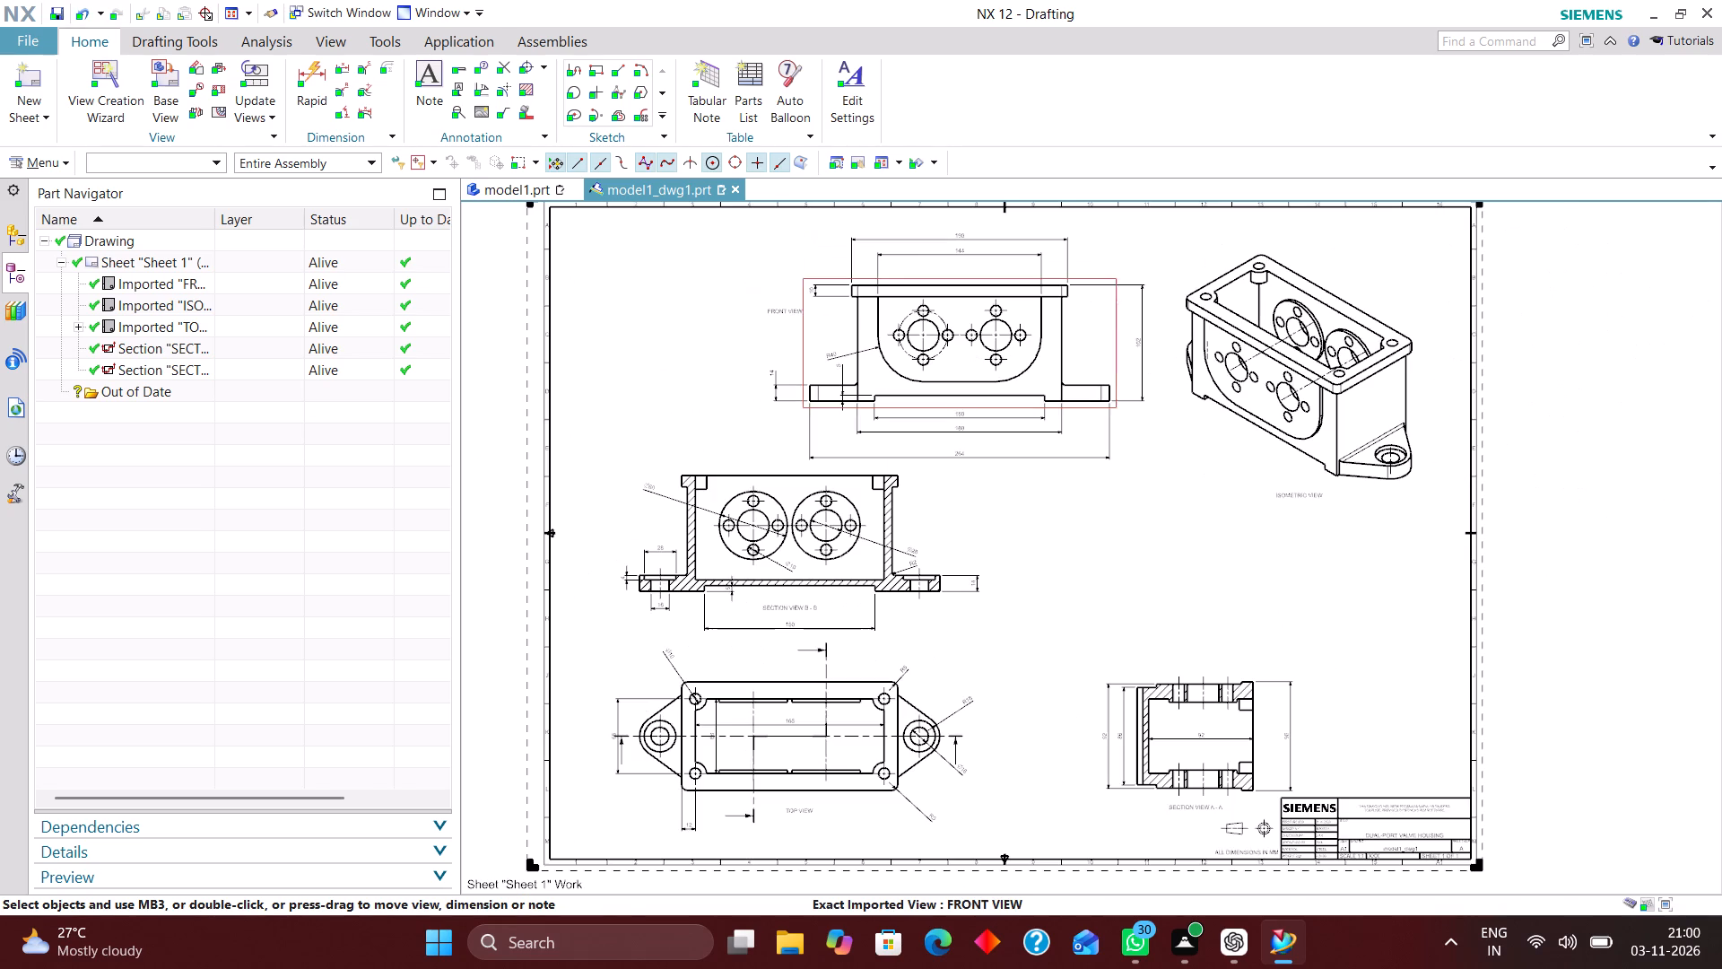
Move the front view down and to the right, beside section view B - B near the sheet's centre.
{"action": "scroll", "coordinate": [1103, 499], "scroll_direction": "up", "scroll_amount": 1}
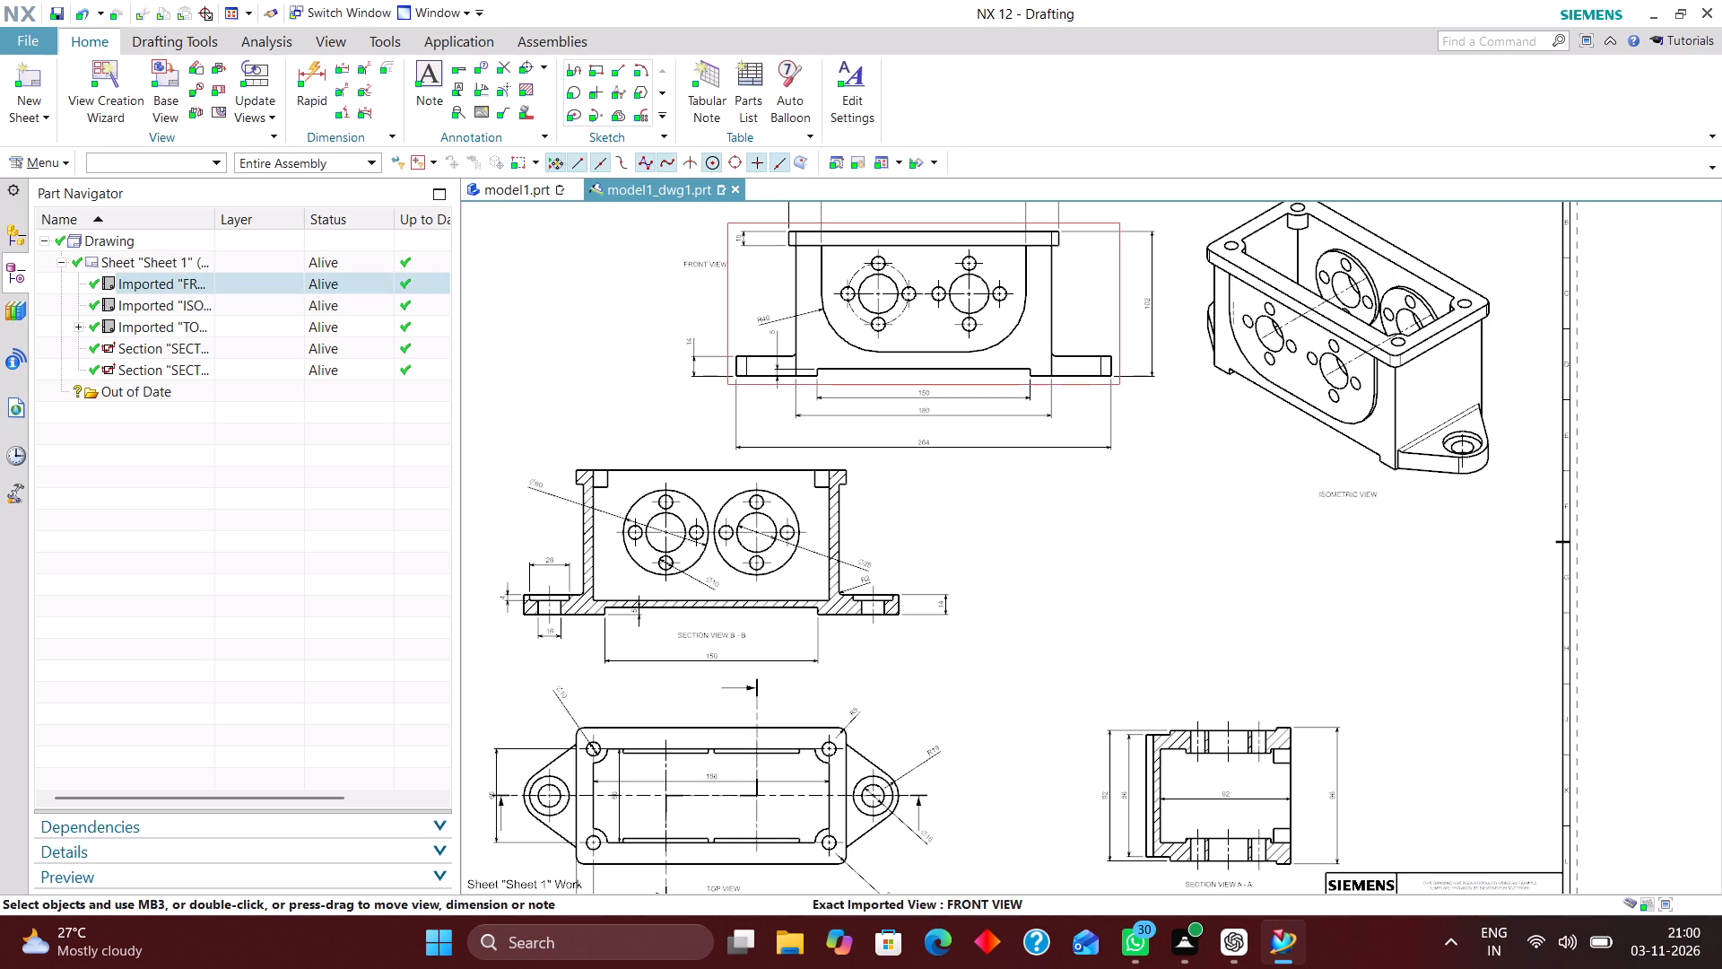
{"action": "left_click_drag", "start_coordinate": [1081, 390], "coordinate": [1291, 597]}
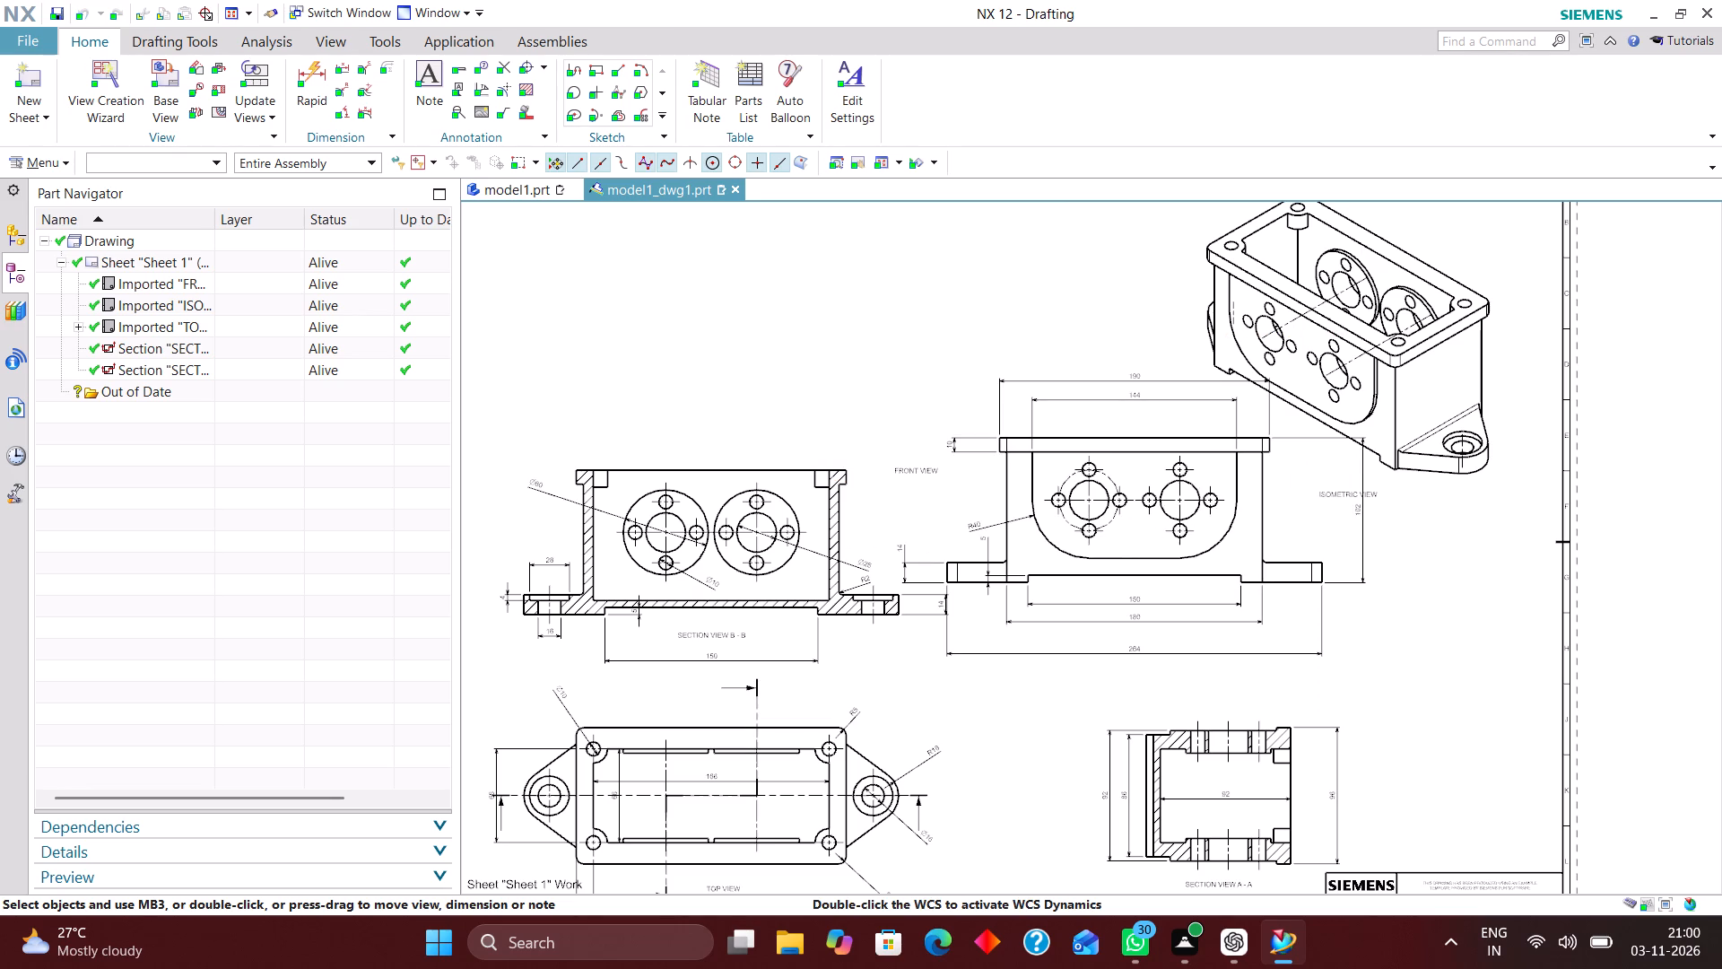
Move section view B - B up and slightly left toward the sheet's upper-left corner, keeping it aligned above the top view.
{"action": "left_click_drag", "start_coordinate": [794, 457], "coordinate": [796, 301]}
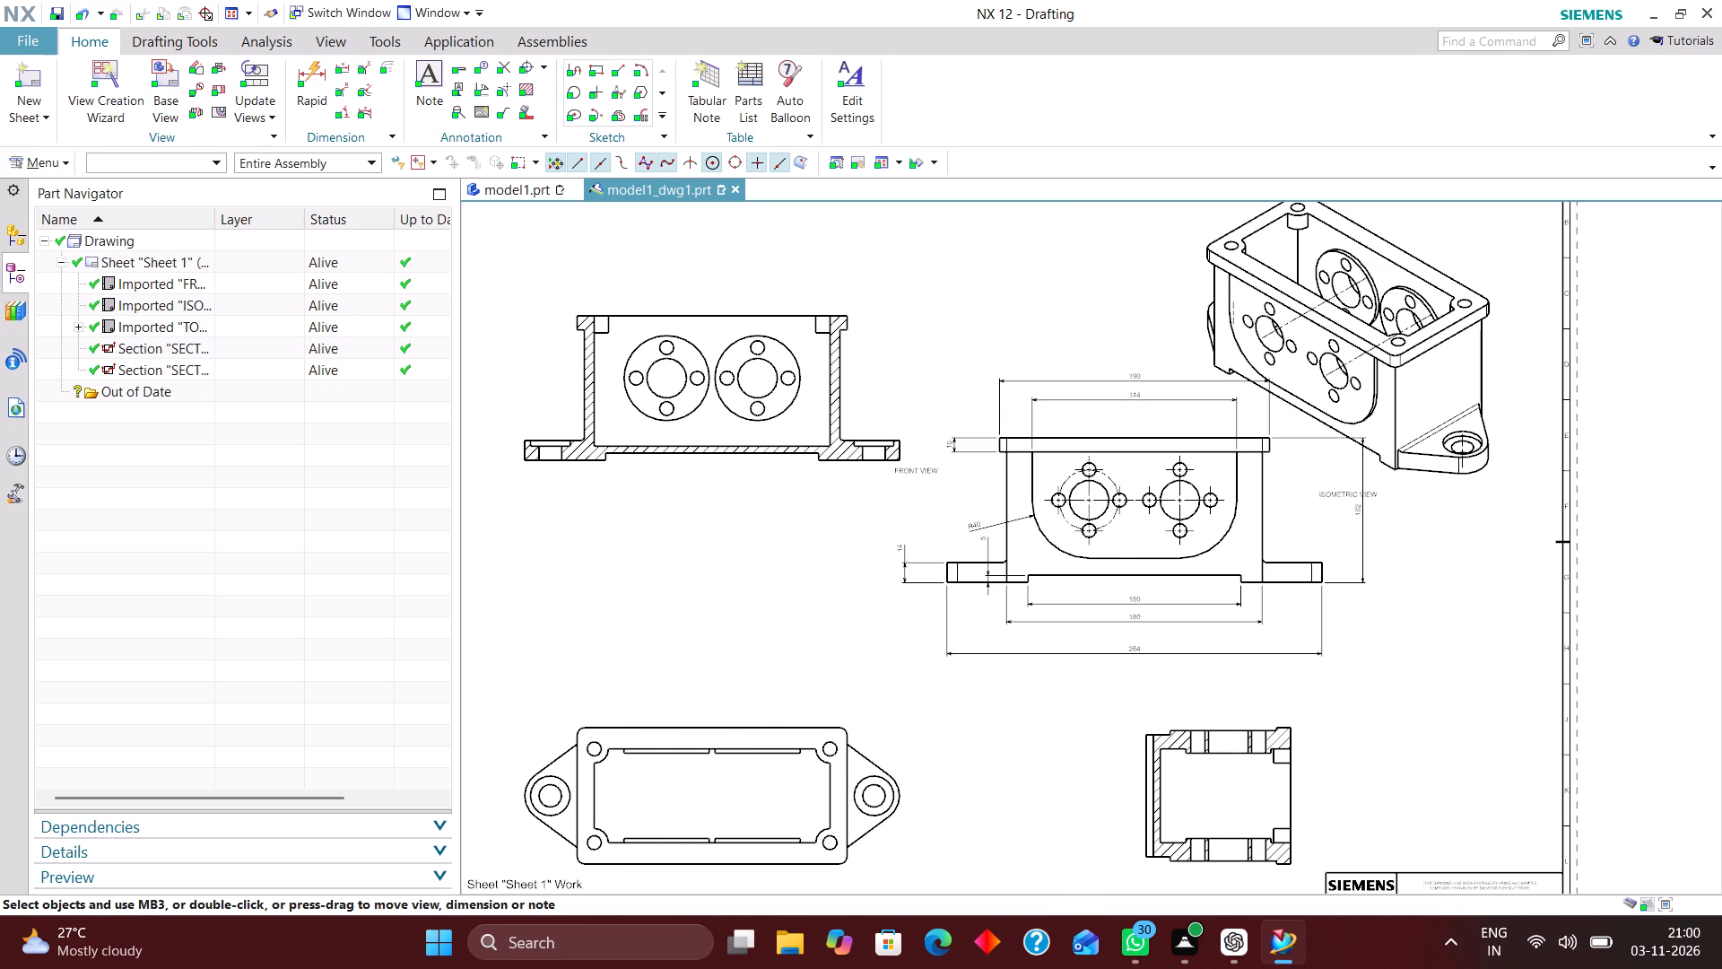
{"action": "left_click_drag", "start_coordinate": [796, 301], "coordinate": [792, 263]}
{"action": "scroll", "coordinate": [1234, 524], "scroll_direction": "down", "scroll_amount": 1}
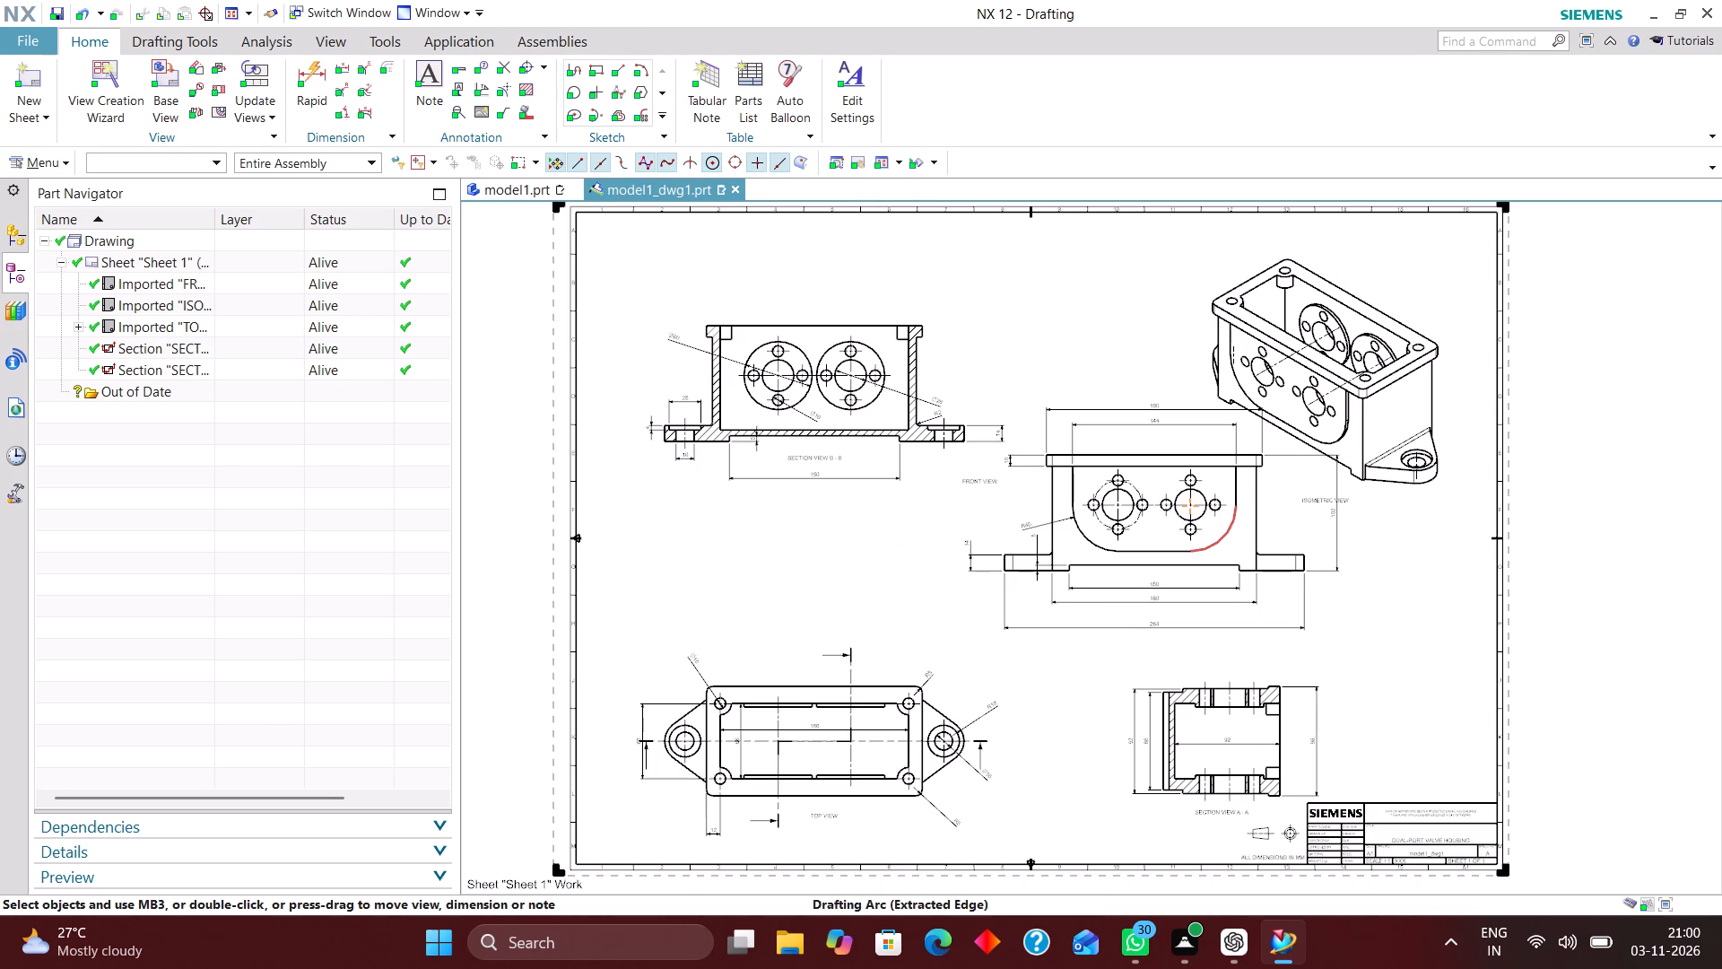
{"action": "left_click_drag", "start_coordinate": [790, 310], "coordinate": [787, 264]}
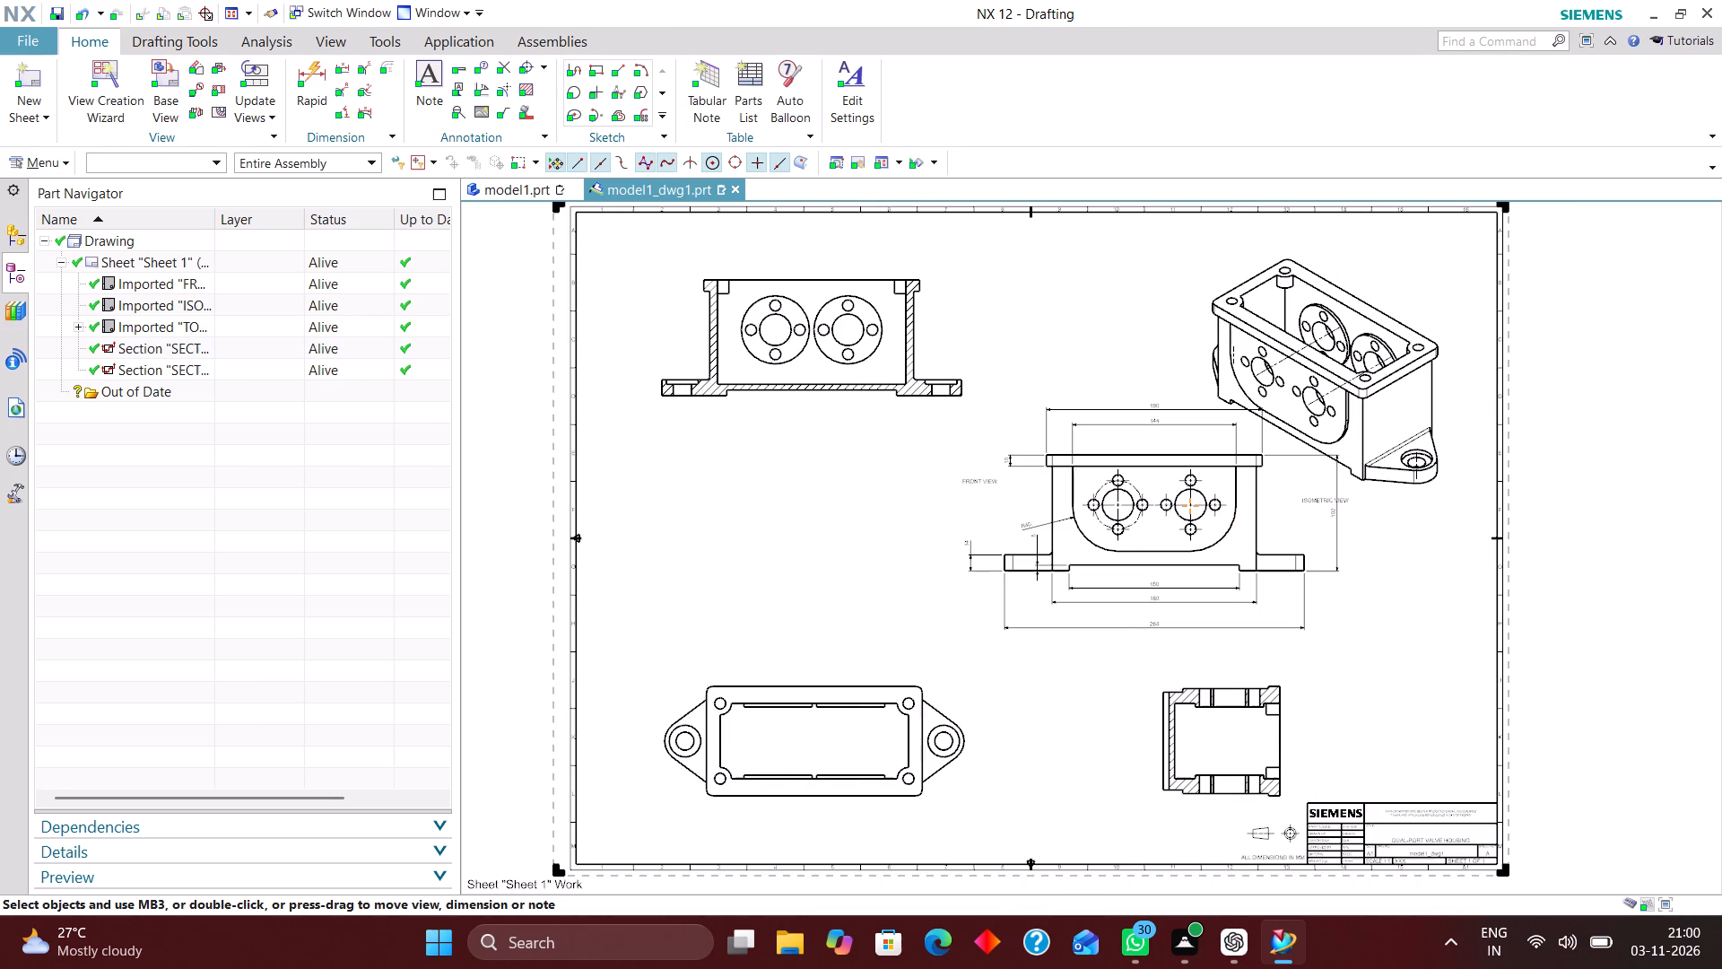
{"action": "left_click_drag", "start_coordinate": [787, 264], "coordinate": [779, 263]}
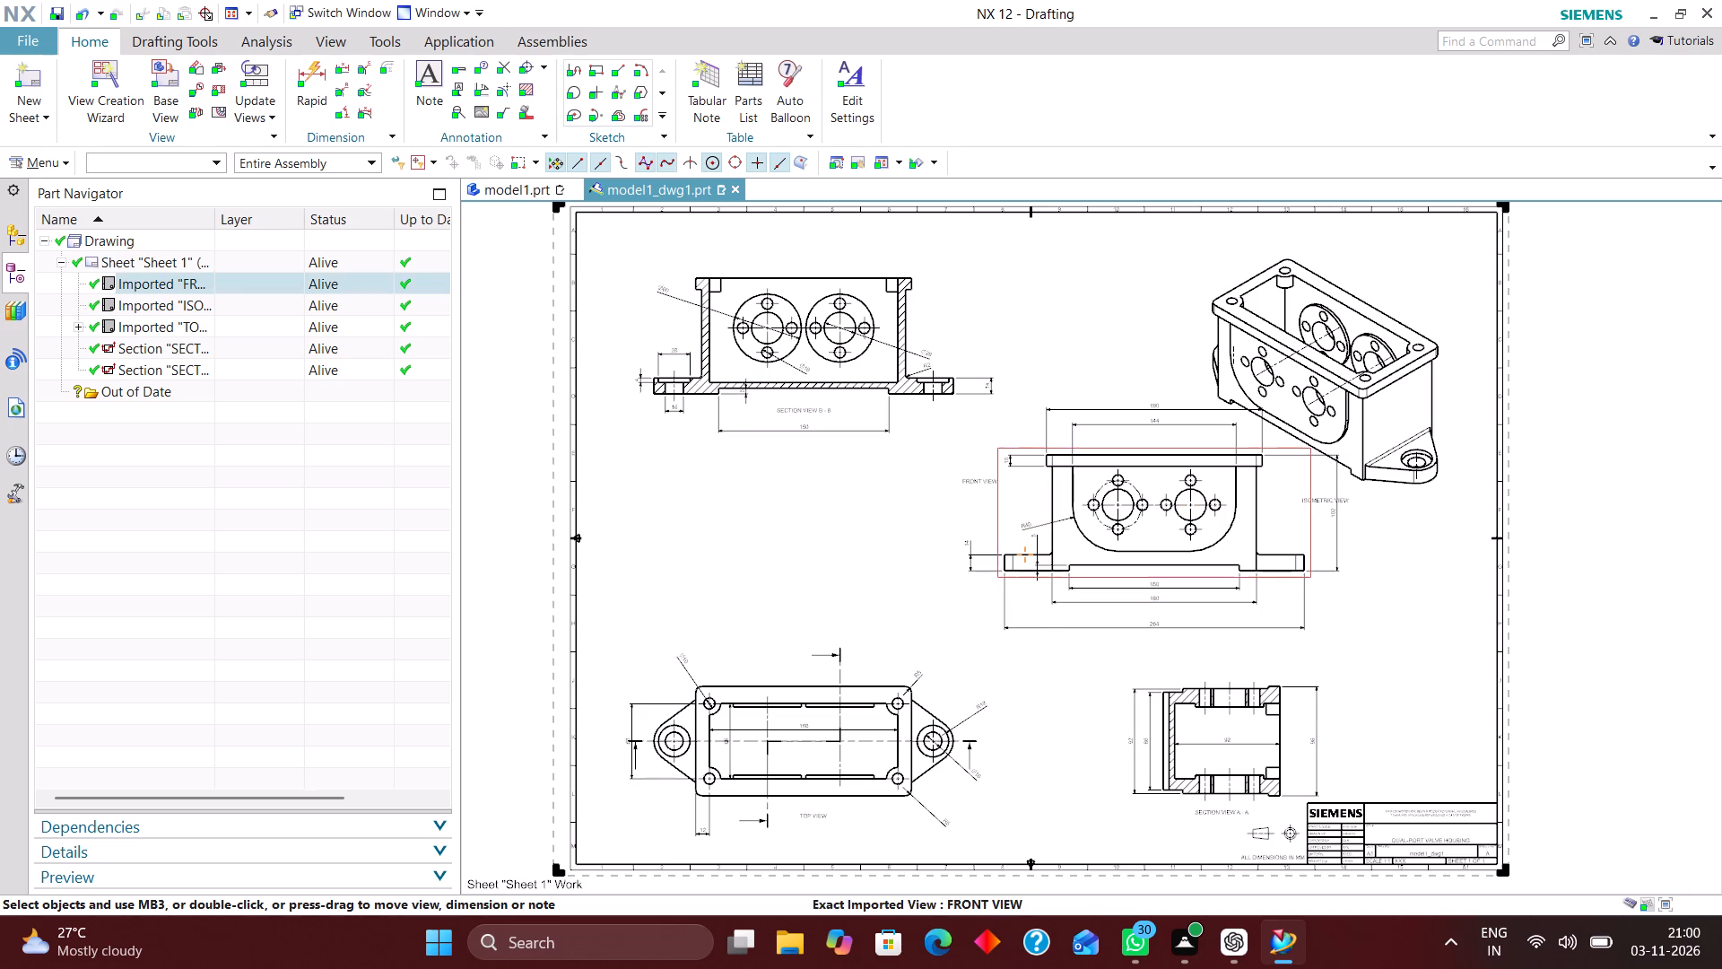
Shift the front view slightly down and to the left, clear of the isometric view and its label.
{"action": "left_click_drag", "start_coordinate": [1283, 581], "coordinate": [1239, 603]}
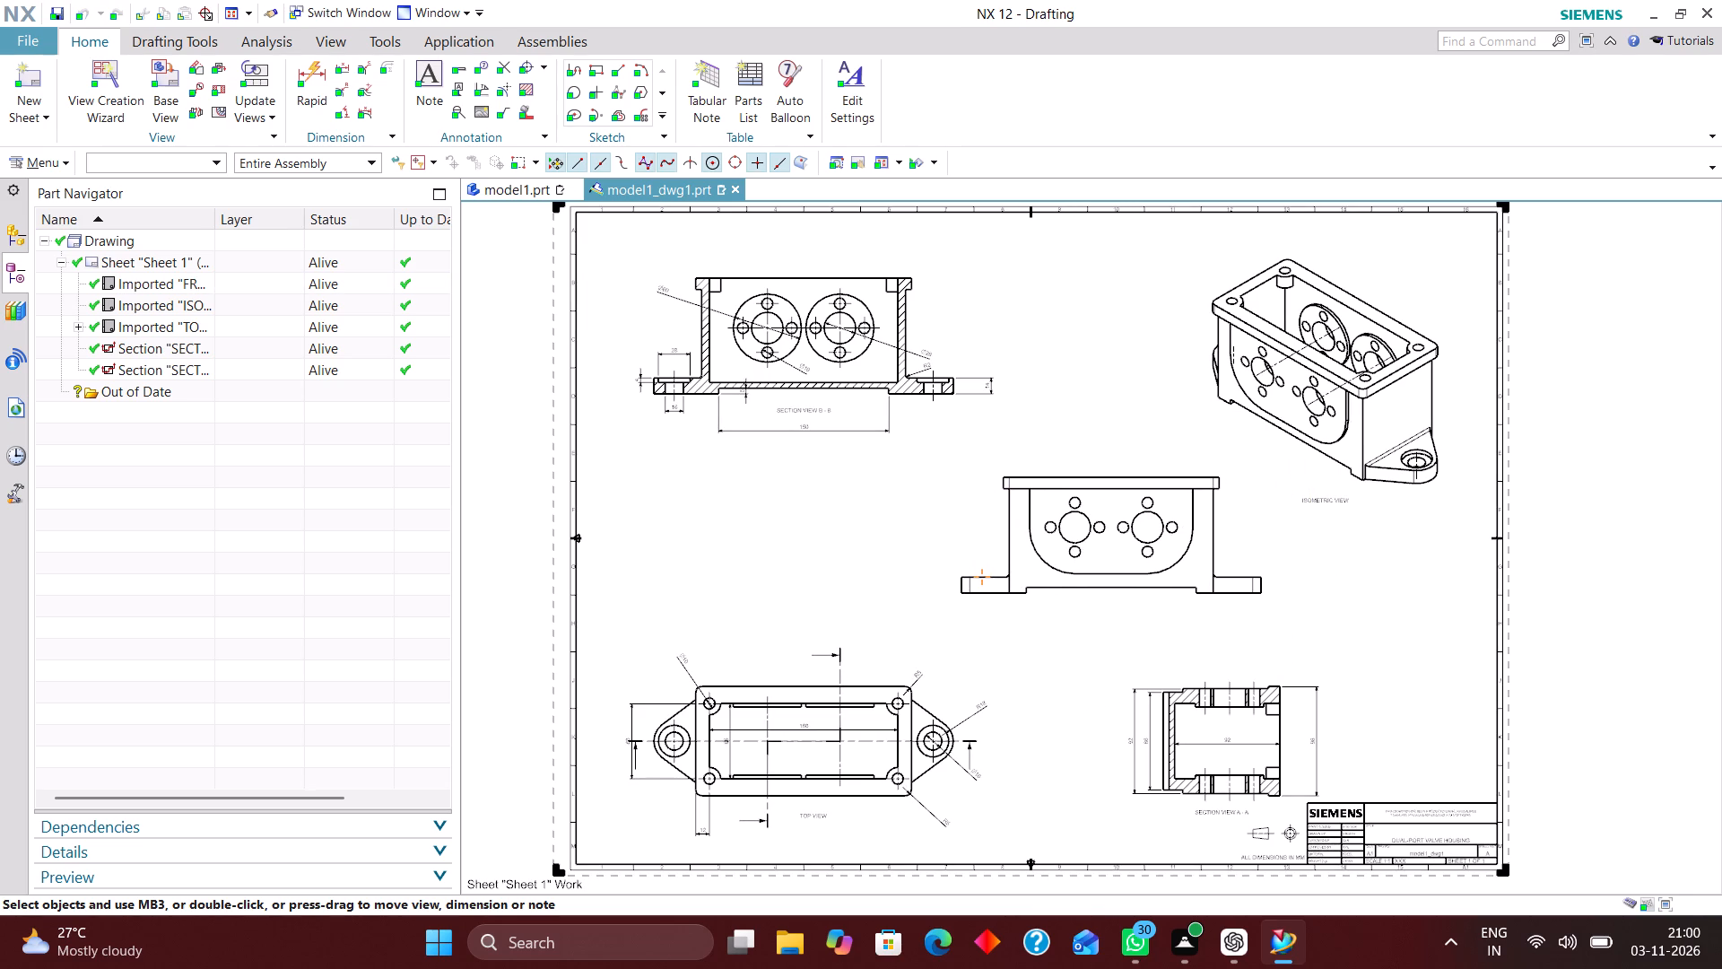
{"action": "left_click_drag", "start_coordinate": [1239, 603], "coordinate": [1223, 602]}
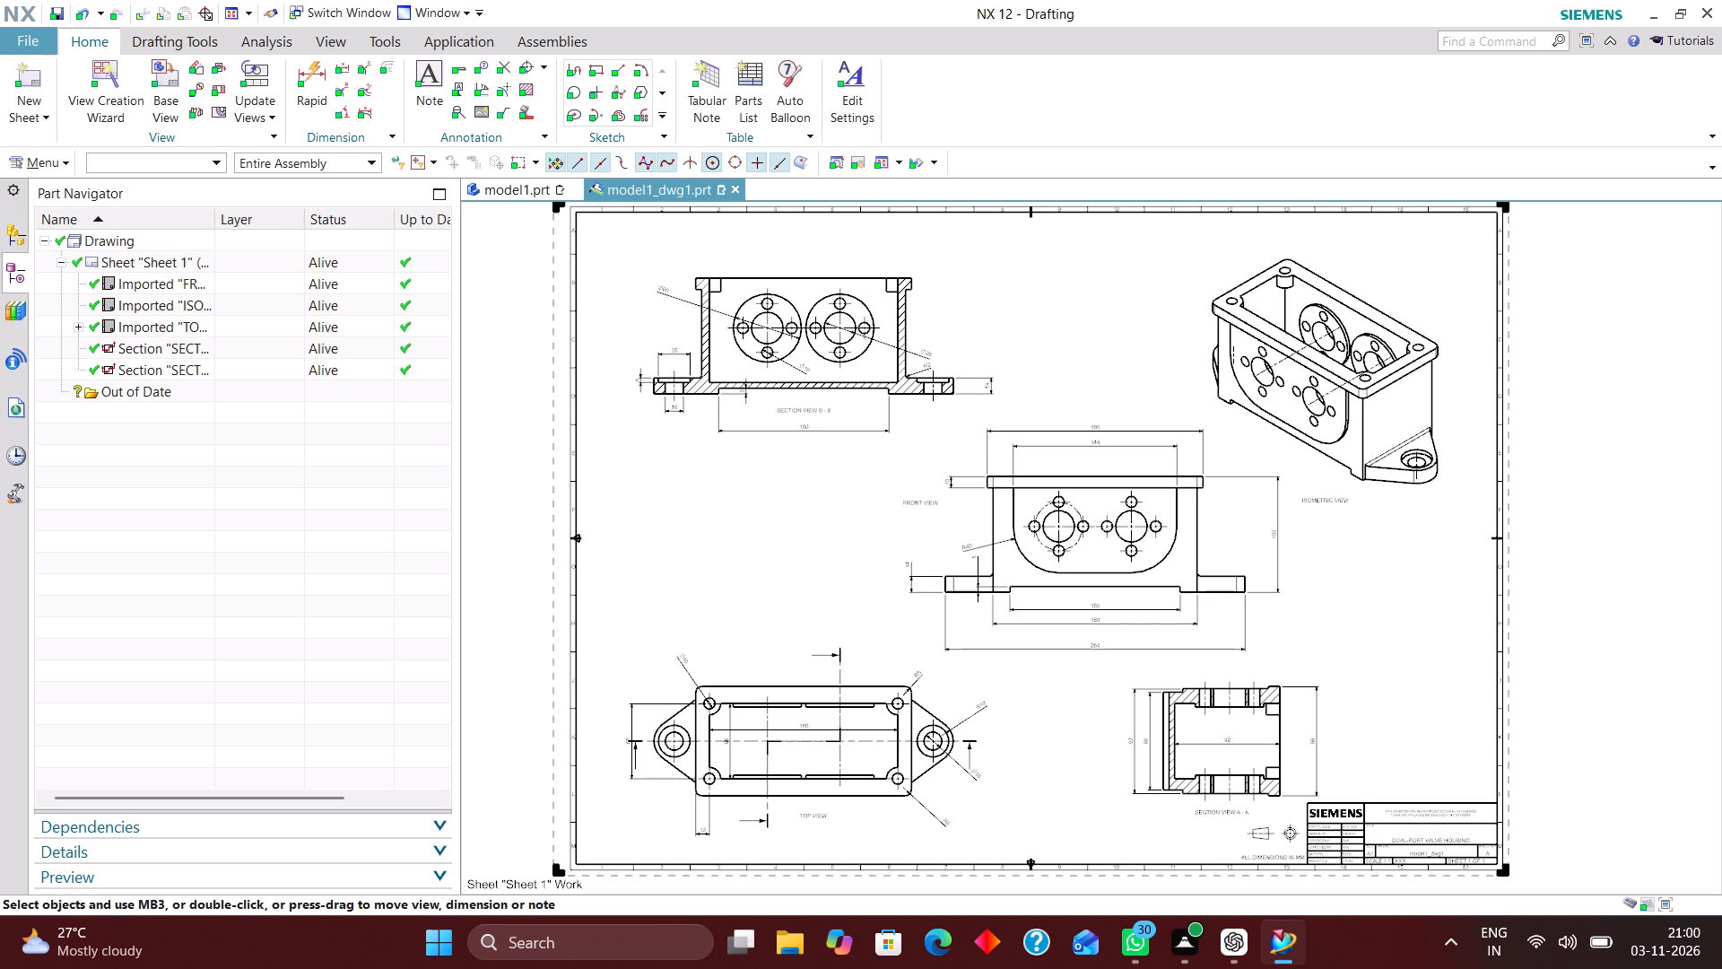
Move the front view's 264 overall width dimension closer to the view and raise its R40 radius dimension slightly.
{"action": "scroll", "coordinate": [1076, 652], "scroll_direction": "up", "scroll_amount": 2}
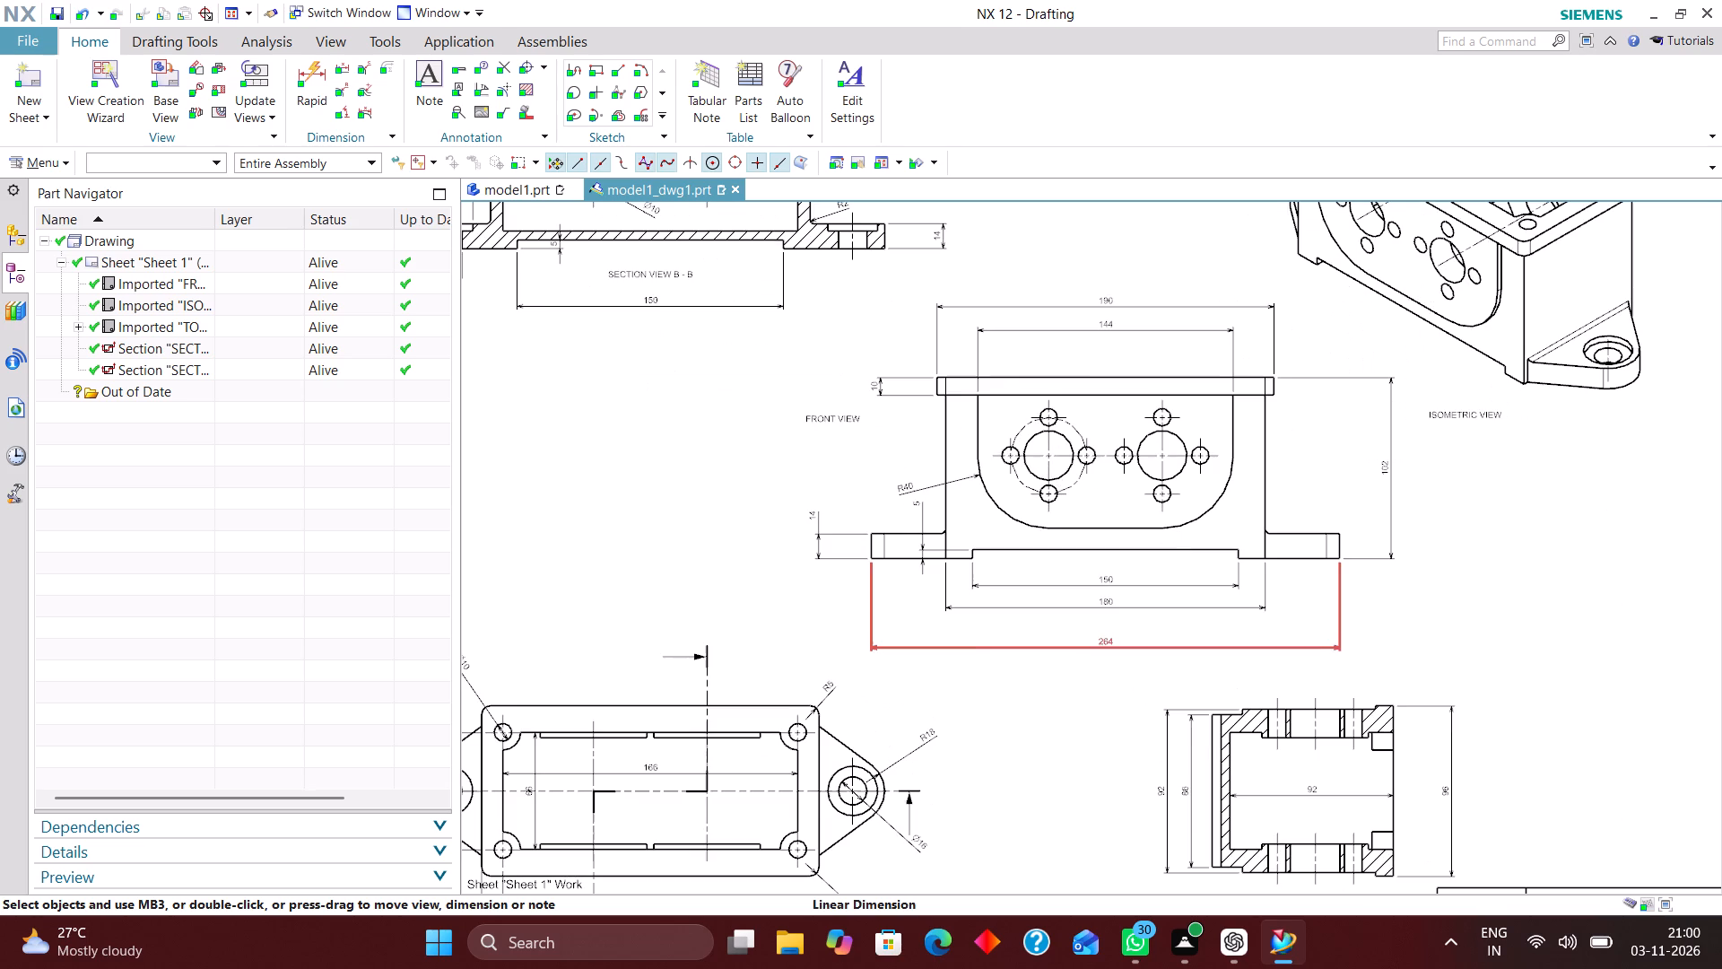
{"action": "left_click_drag", "start_coordinate": [1104, 648], "coordinate": [1106, 624]}
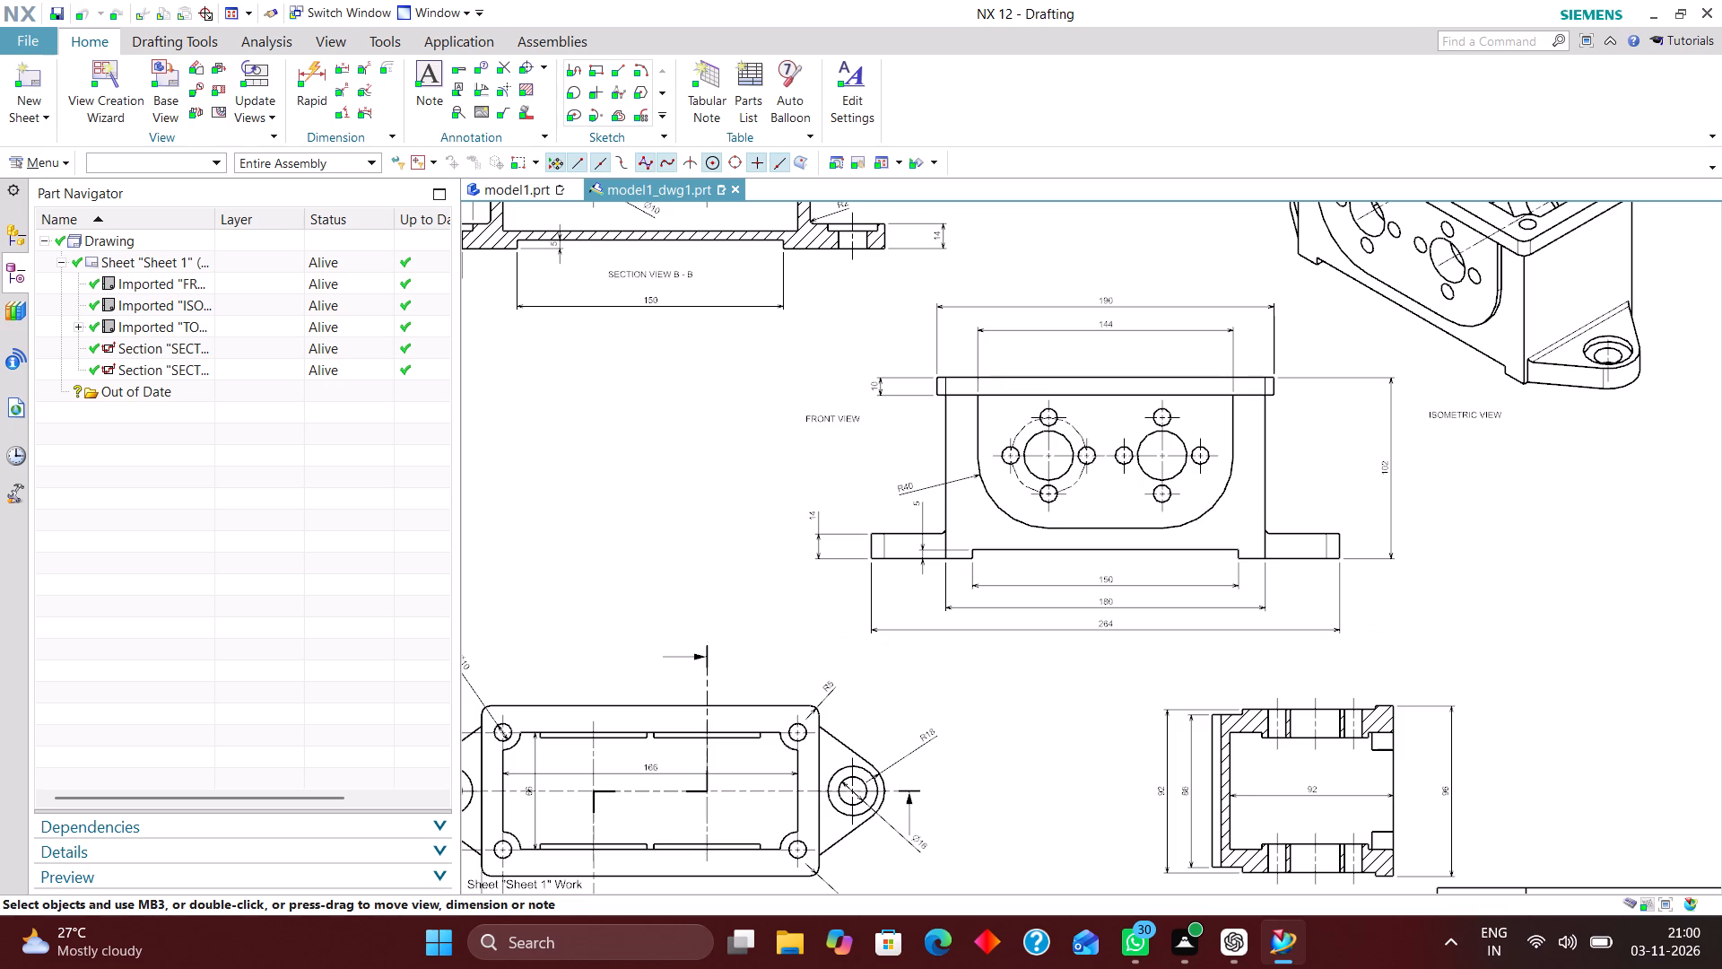
{"action": "left_click_drag", "start_coordinate": [908, 484], "coordinate": [906, 469]}
Examine section view A - A, the title block and the overall arrangement of views on the sheet.
{"action": "scroll", "coordinate": [1153, 487], "scroll_direction": "down", "scroll_amount": 3}
{"action": "scroll", "coordinate": [1247, 650], "scroll_direction": "up", "scroll_amount": 1}
{"action": "right_click_drag", "start_coordinate": [1400, 450], "coordinate": [1298, 528]}
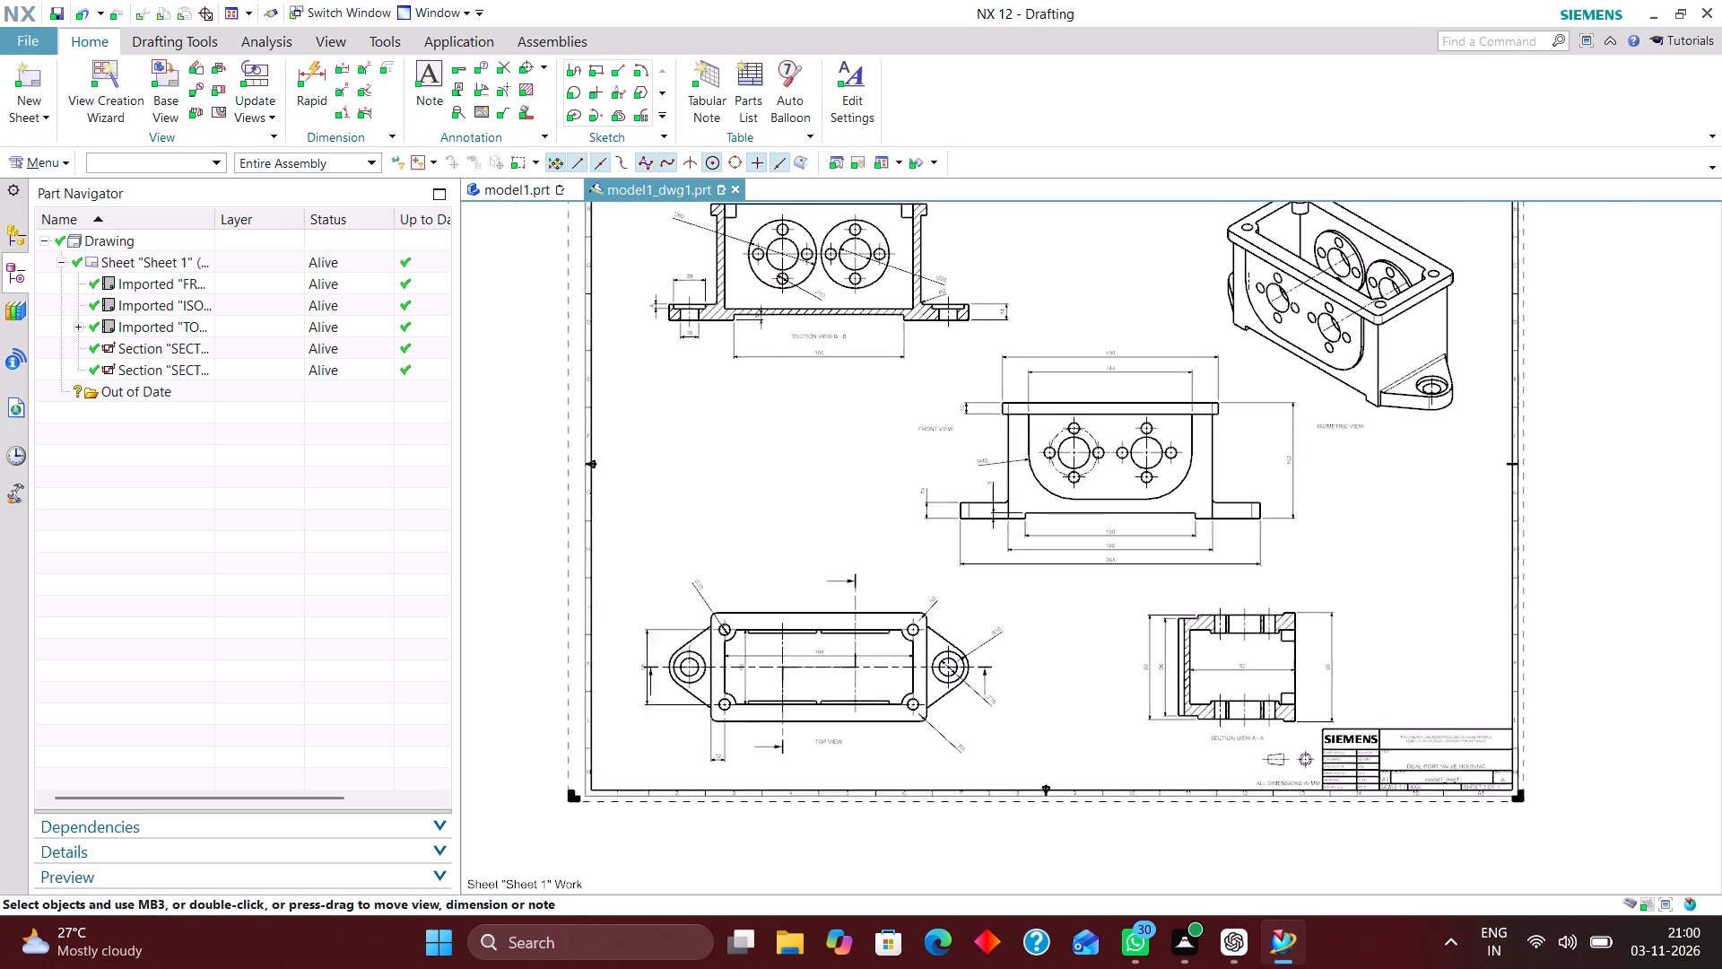
{"action": "scroll", "coordinate": [1339, 863], "scroll_direction": "up", "scroll_amount": 4}
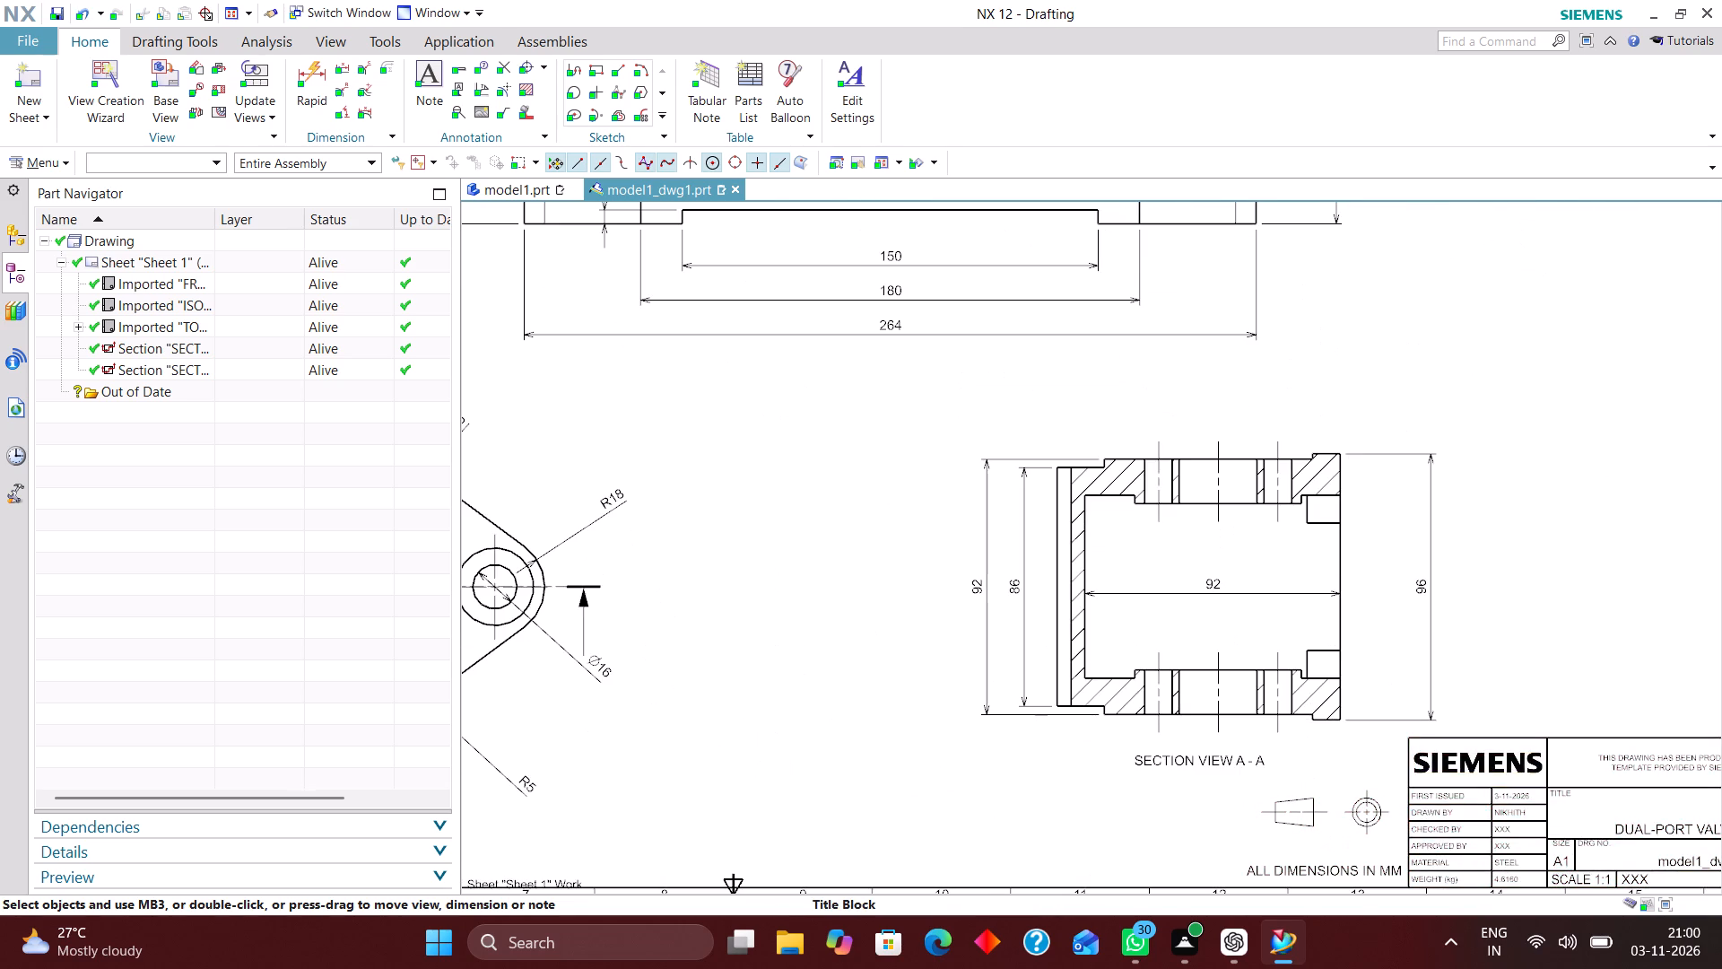
{"action": "scroll", "coordinate": [1158, 714], "scroll_direction": "down", "scroll_amount": 3}
{"action": "scroll", "coordinate": [1054, 725], "scroll_direction": "down", "scroll_amount": 2}
{"action": "scroll", "coordinate": [990, 685], "scroll_direction": "up", "scroll_amount": 2}
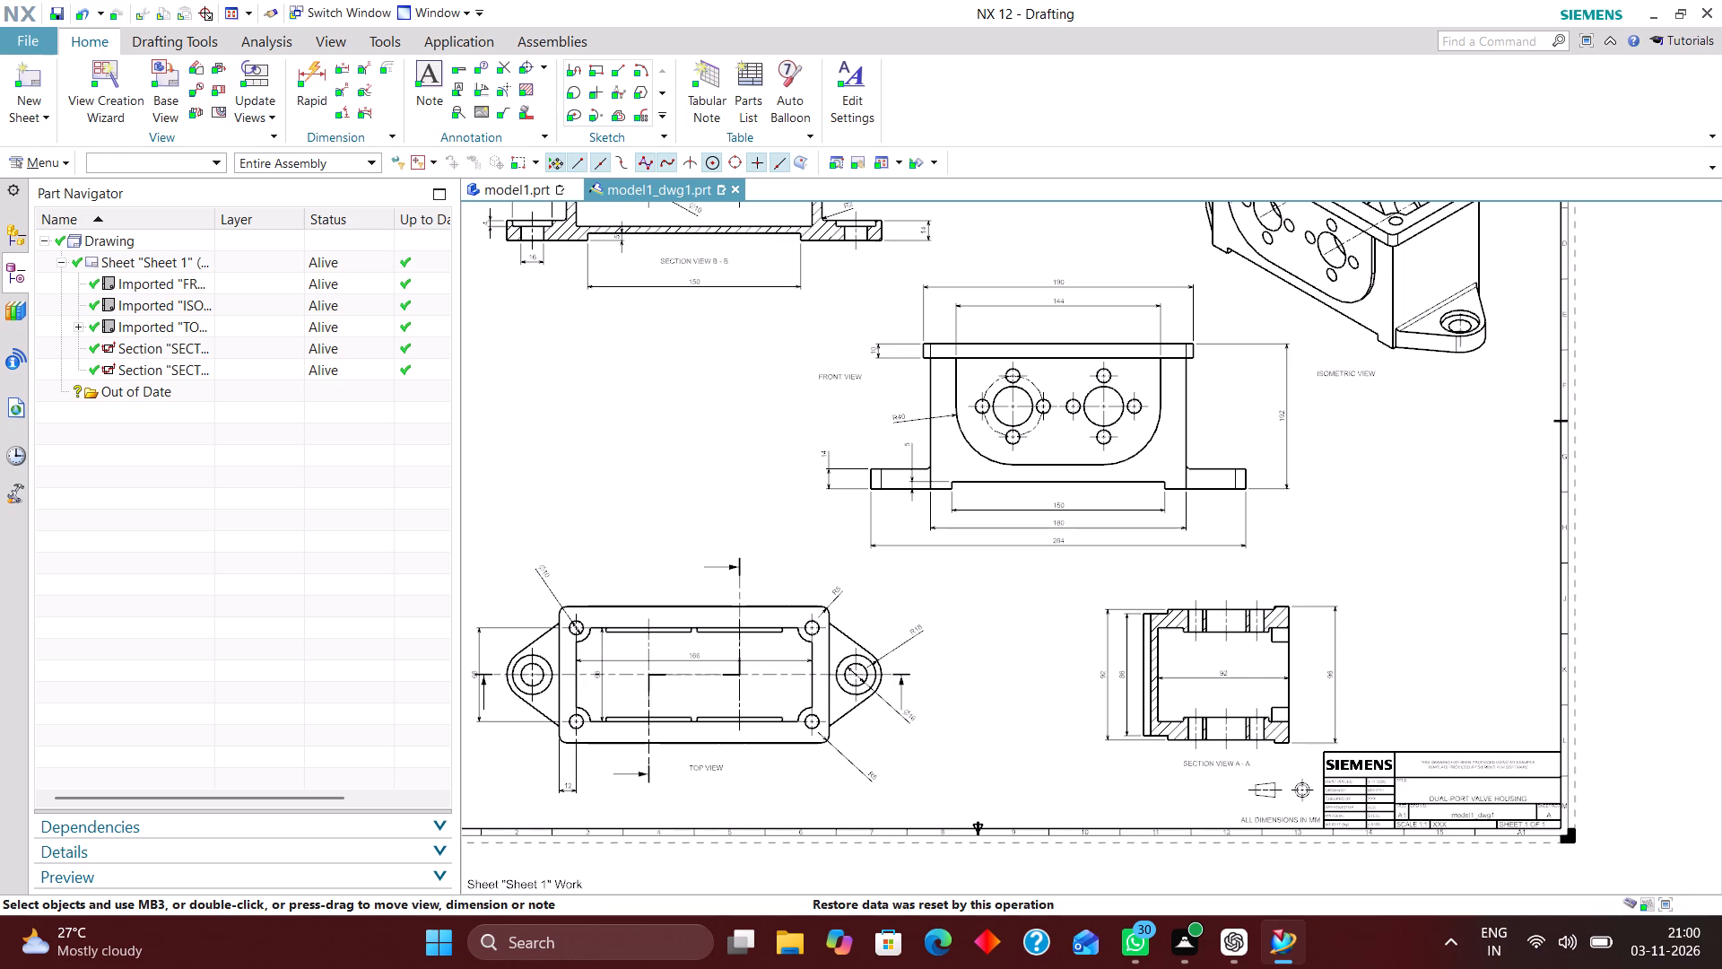
{"action": "right_click_drag", "start_coordinate": [1435, 441], "coordinate": [1302, 479]}
{"action": "right_click_drag", "start_coordinate": [1425, 409], "coordinate": [1360, 517]}
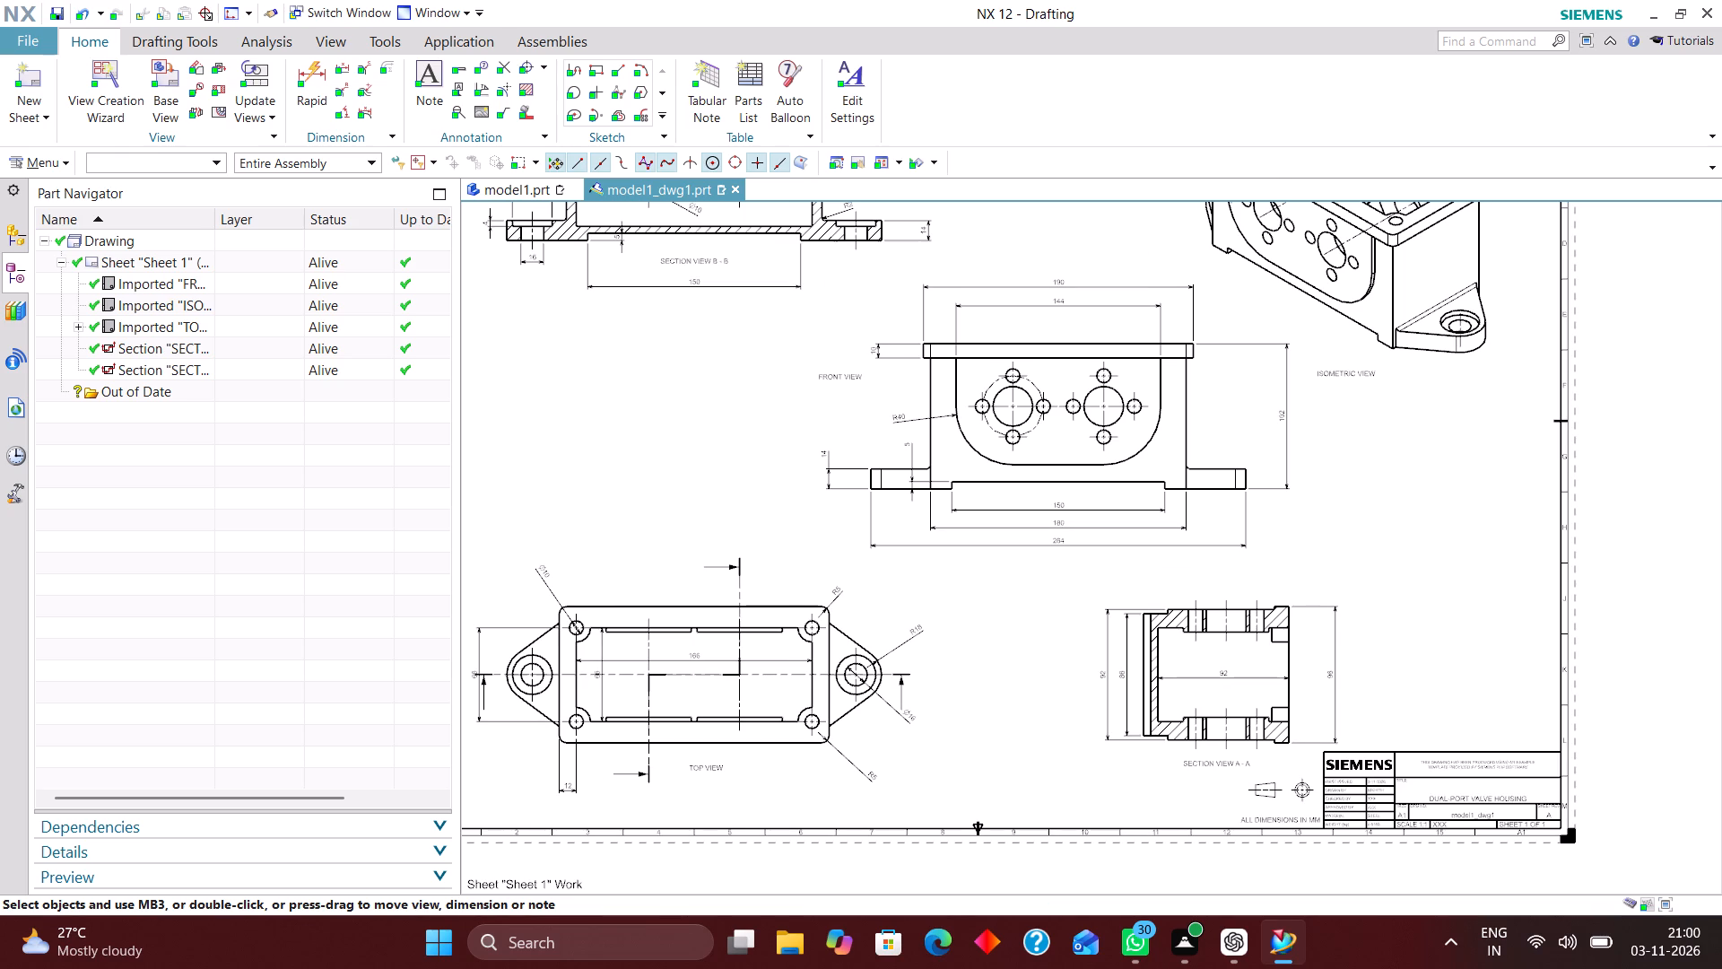
{"action": "right_click_drag", "start_coordinate": [1360, 517], "coordinate": [1352, 524]}
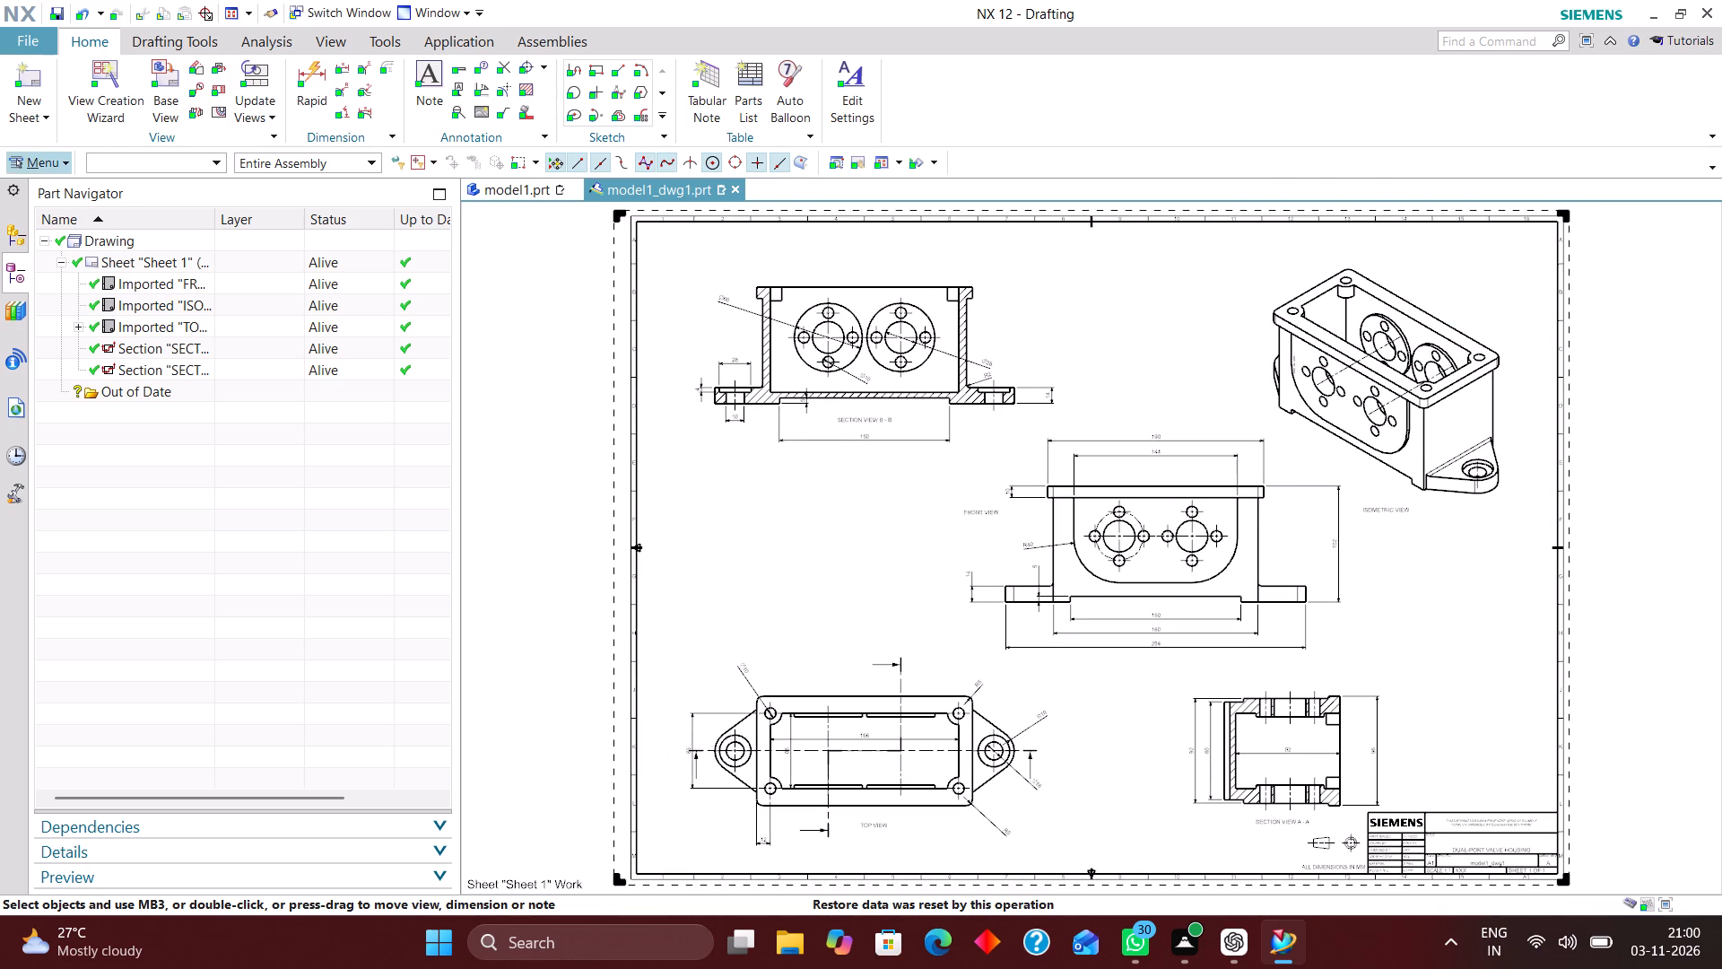
Set the layer visibility of the ISOMETRIC VIEW so that only layers 2, 223, 224, 225, 226 and 256 are visible.
{"action": "left_click", "coordinate": [54, 160]}
{"action": "left_click", "coordinate": [85, 292]}
{"action": "left_click", "coordinate": [83, 273]}
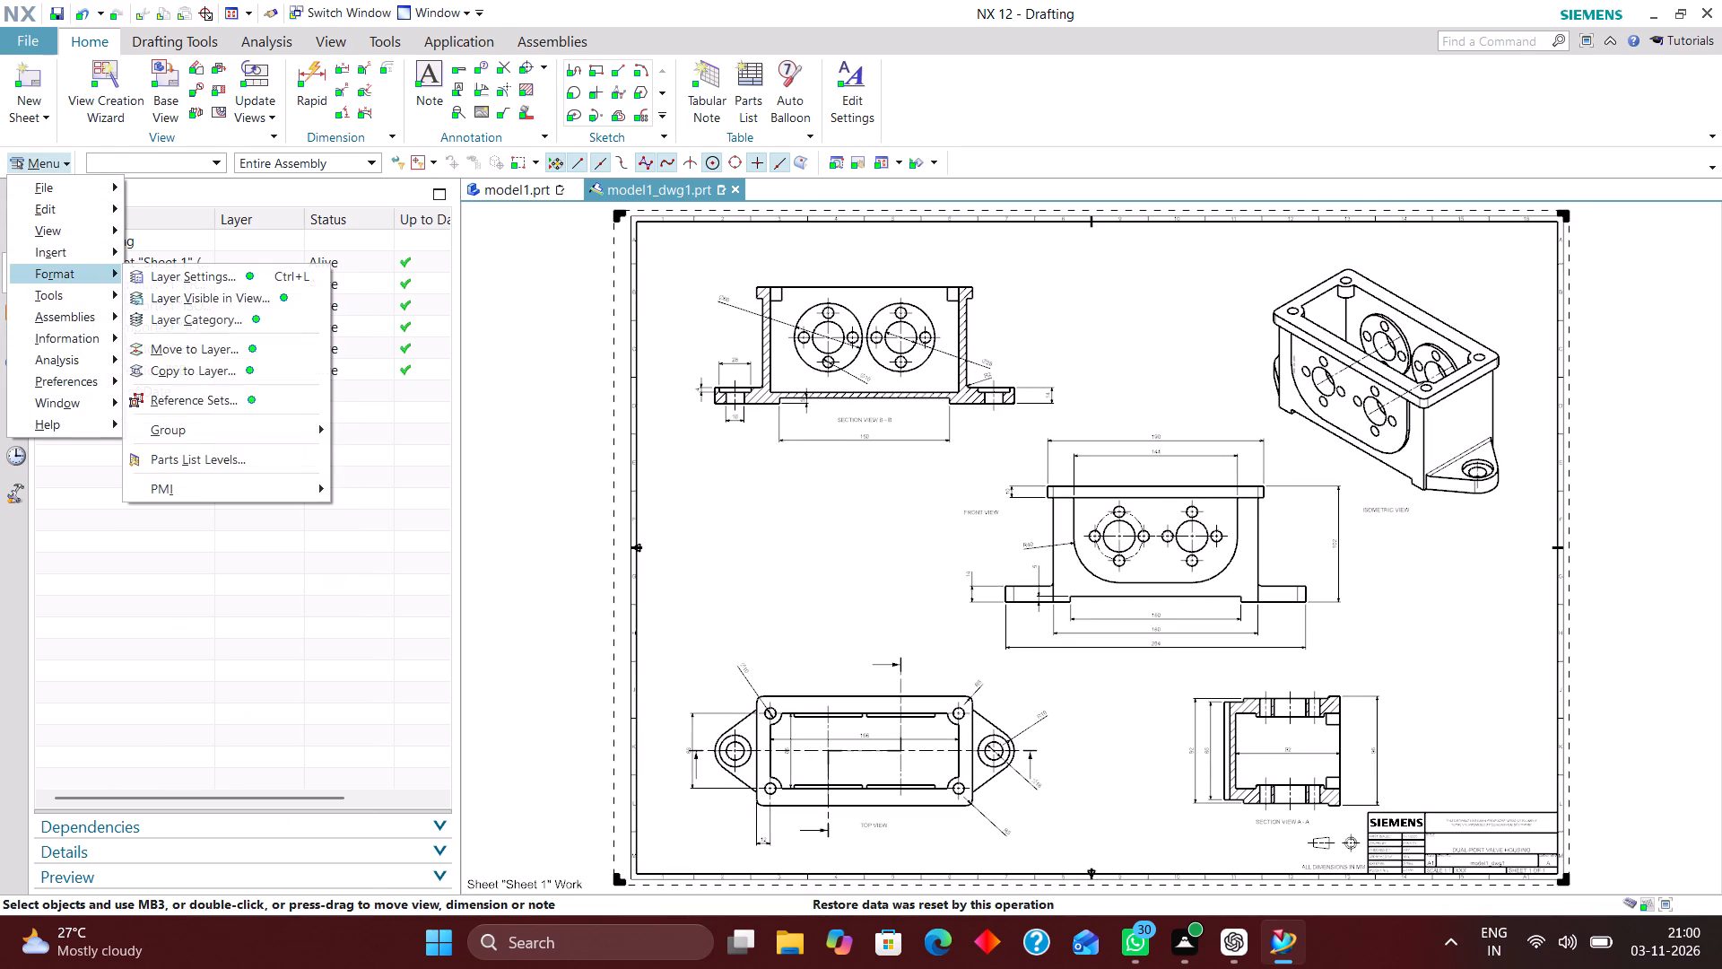
{"action": "left_click", "coordinate": [180, 295]}
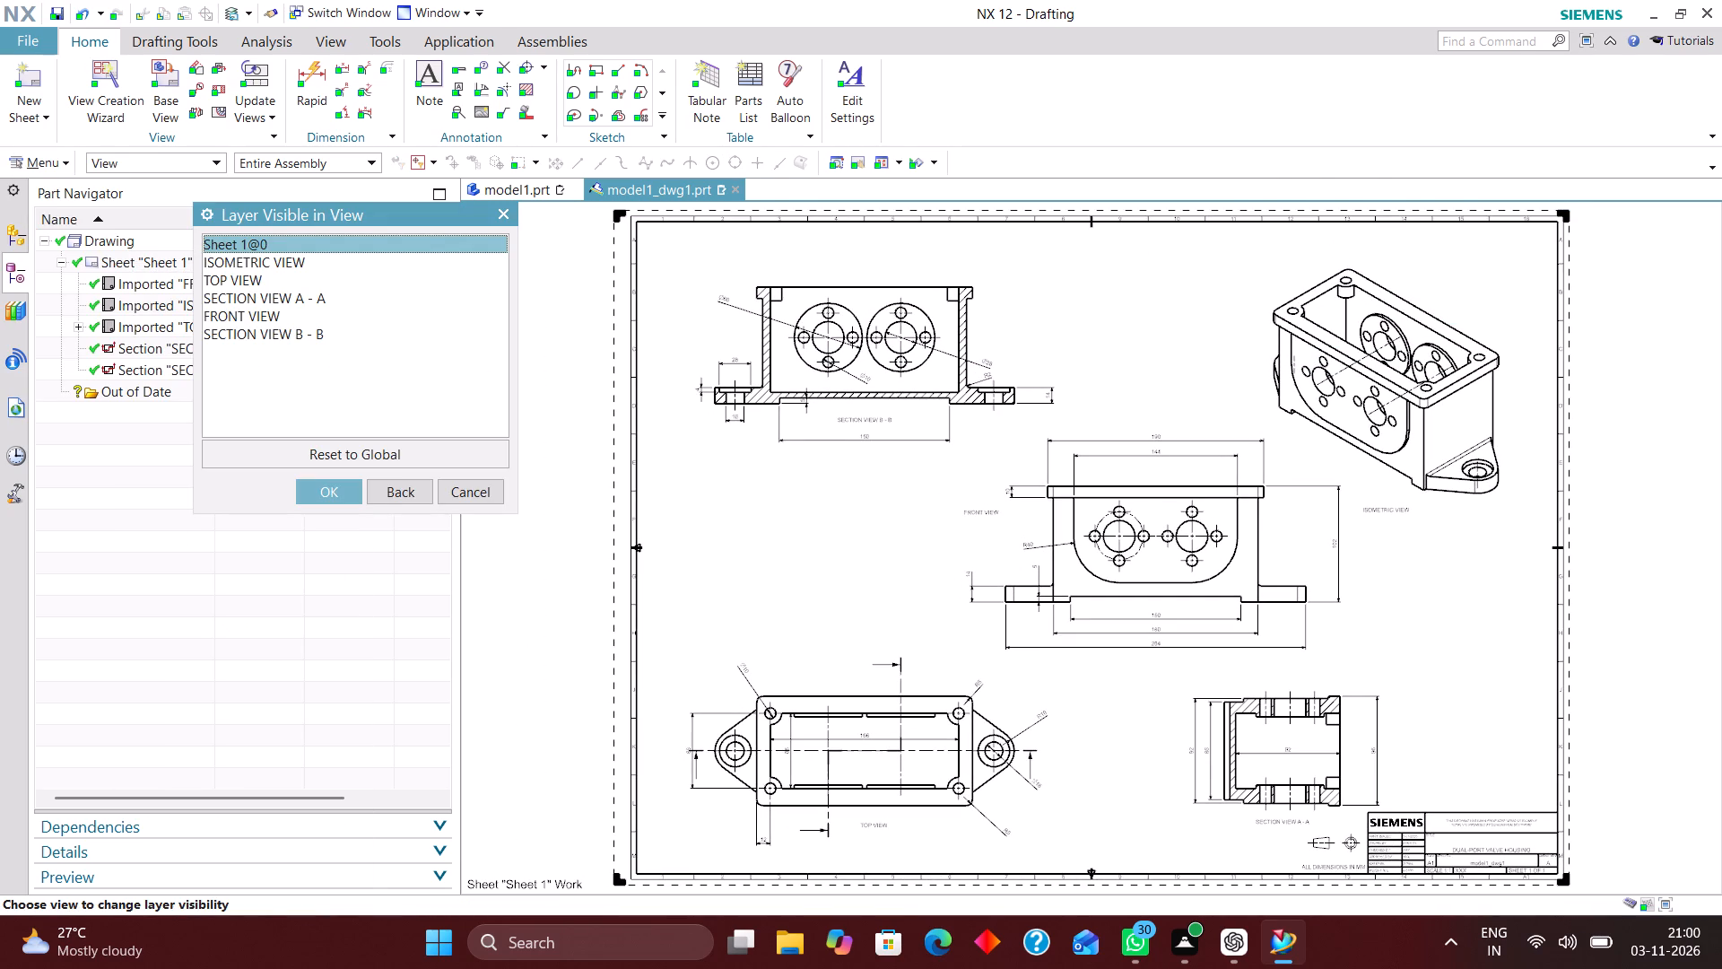
{"action": "left_click", "coordinate": [268, 256]}
{"action": "left_click", "coordinate": [331, 492]}
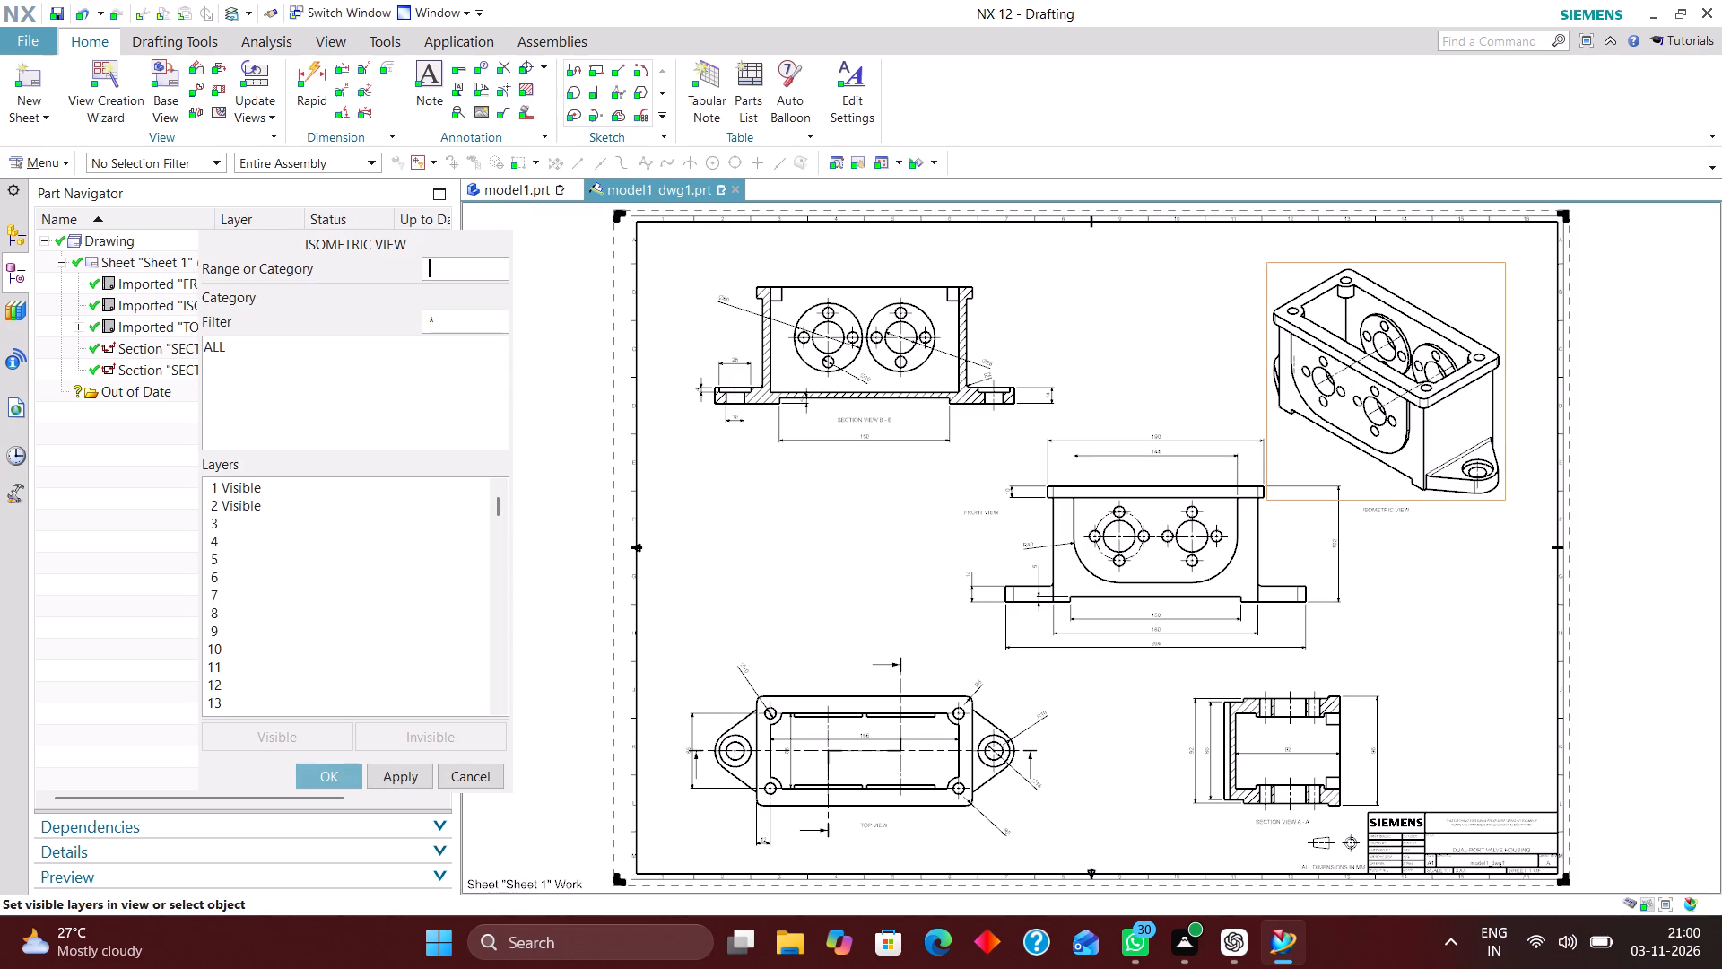
{"action": "left_click", "coordinate": [211, 345]}
{"action": "left_click", "coordinate": [466, 731]}
{"action": "left_click", "coordinate": [448, 272]}
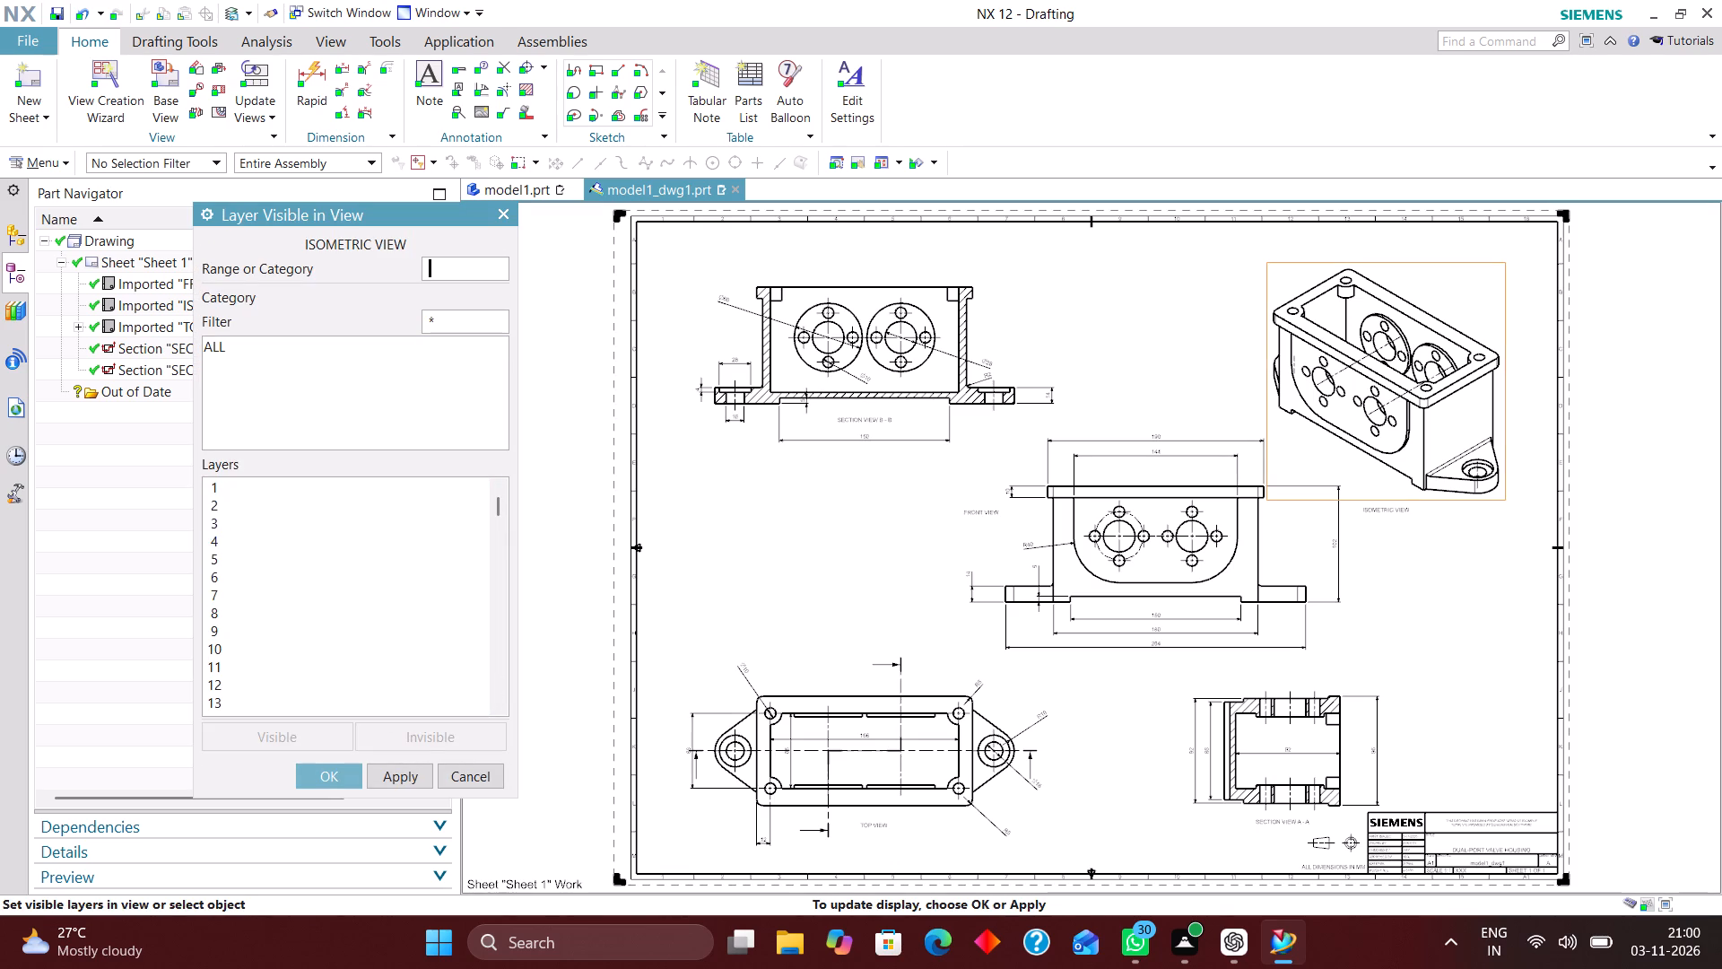
{"action": "key", "text": "2"}
{"action": "key", "text": "Return"}
{"action": "type", "text": "223"}
{"action": "key", "text": "Return"}
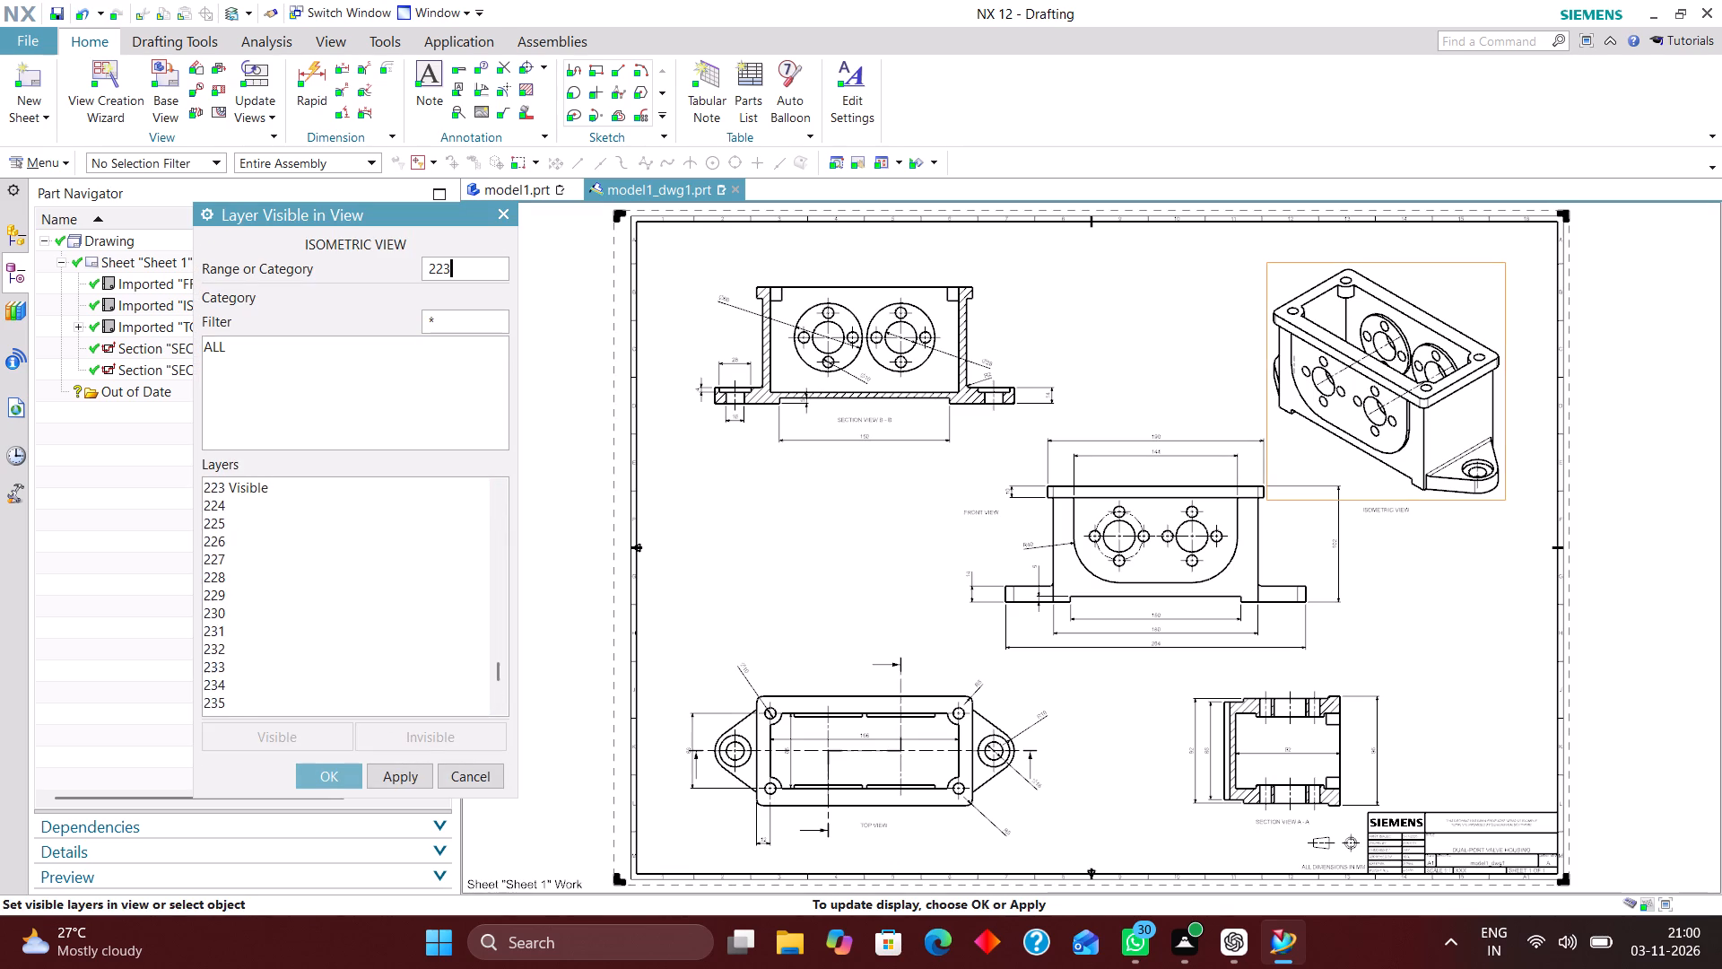
{"action": "type", "text": "224"}
{"action": "key", "text": "Return"}
{"action": "type", "text": "225"}
{"action": "key", "text": "Return"}
{"action": "type", "text": "226"}
{"action": "key", "text": "Return"}
{"action": "type", "text": "256"}
{"action": "key", "text": "Return"}
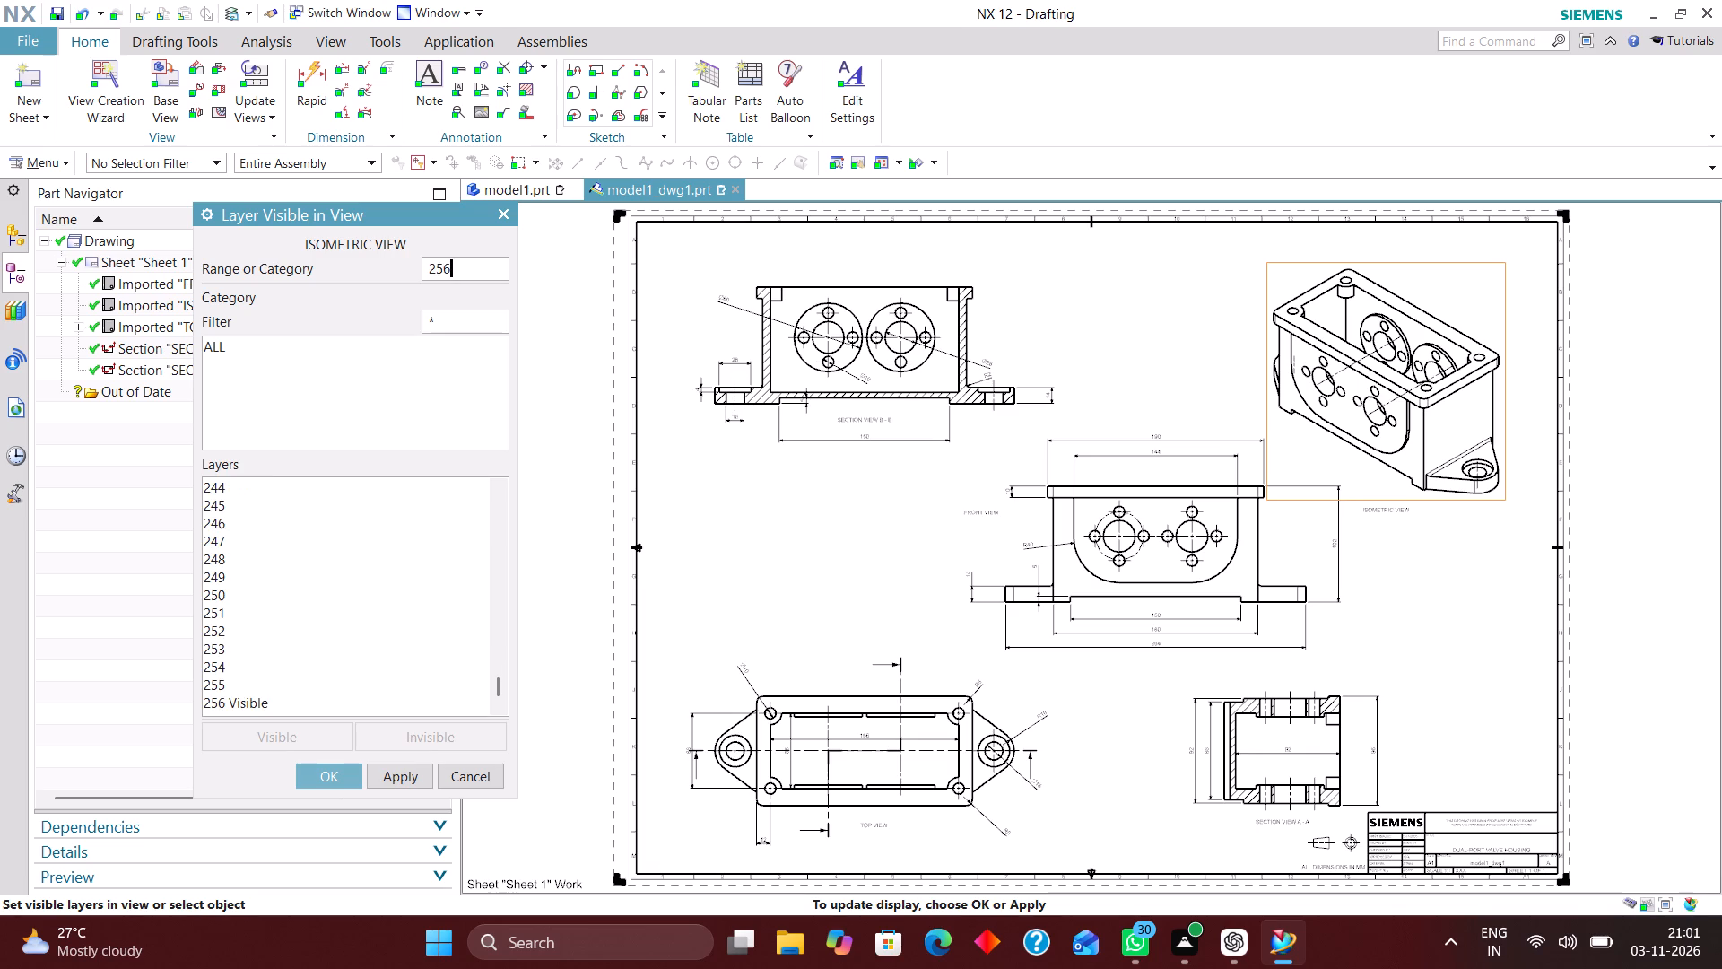
{"action": "left_click", "coordinate": [326, 773]}
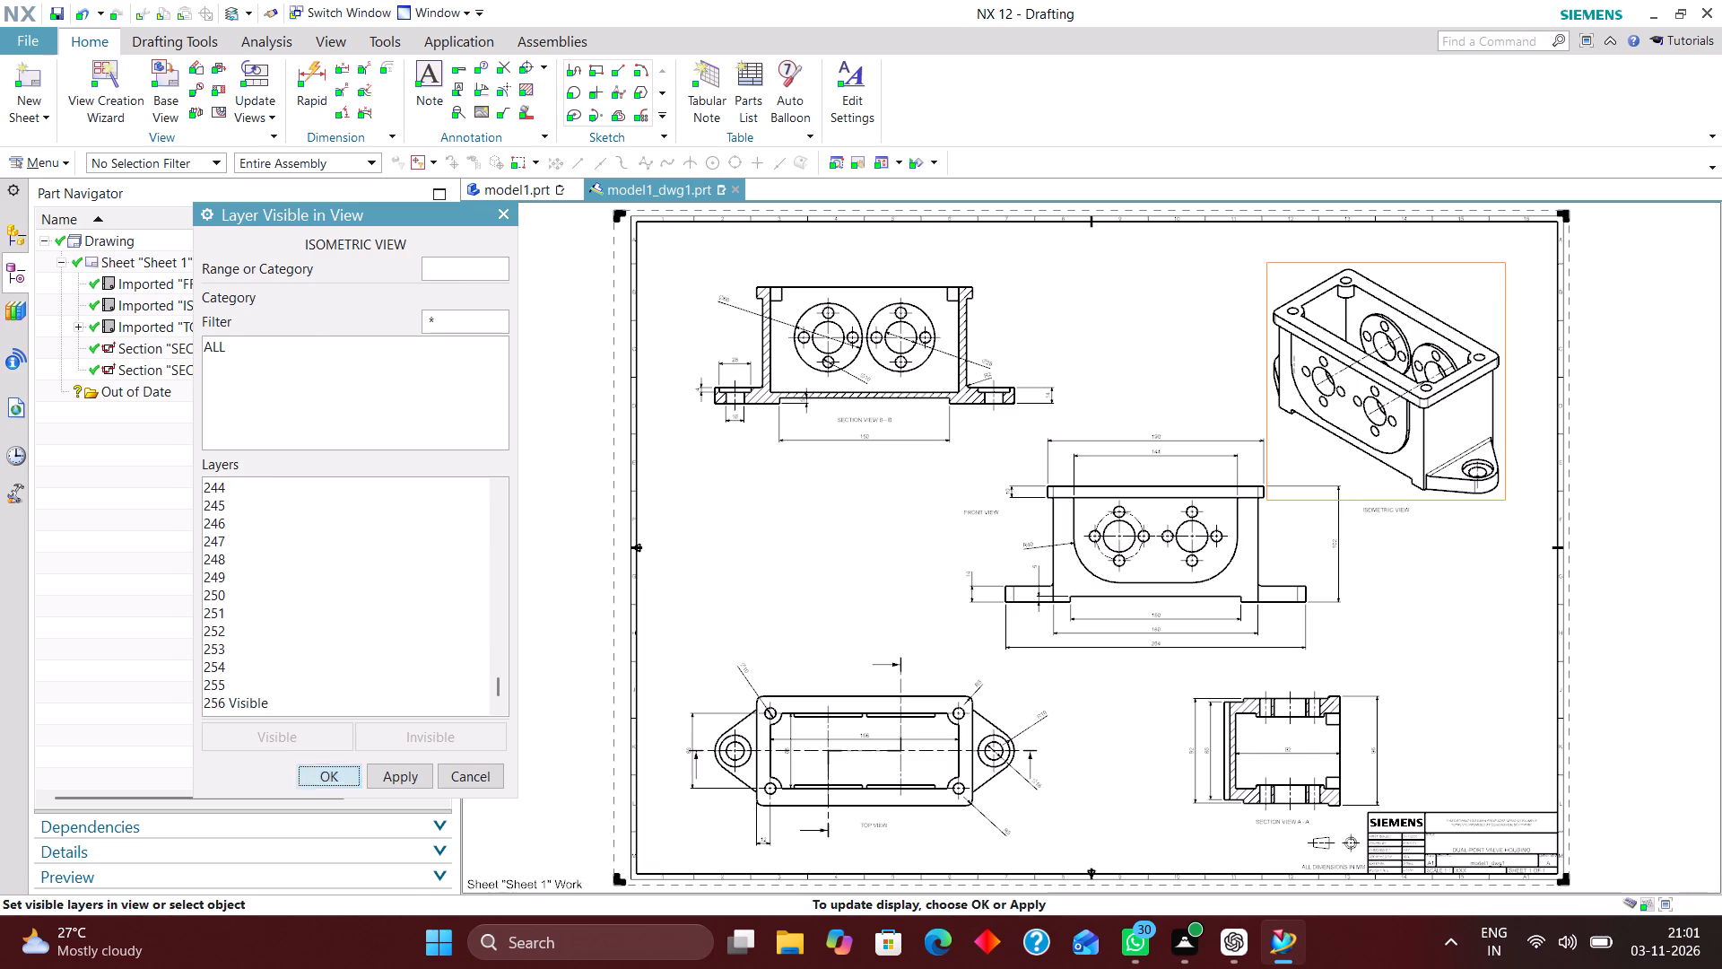
Make all layers invisible in the TOP VIEW except layers 2, 223, 224, 225, 226 and 256.
{"action": "left_click", "coordinate": [241, 271]}
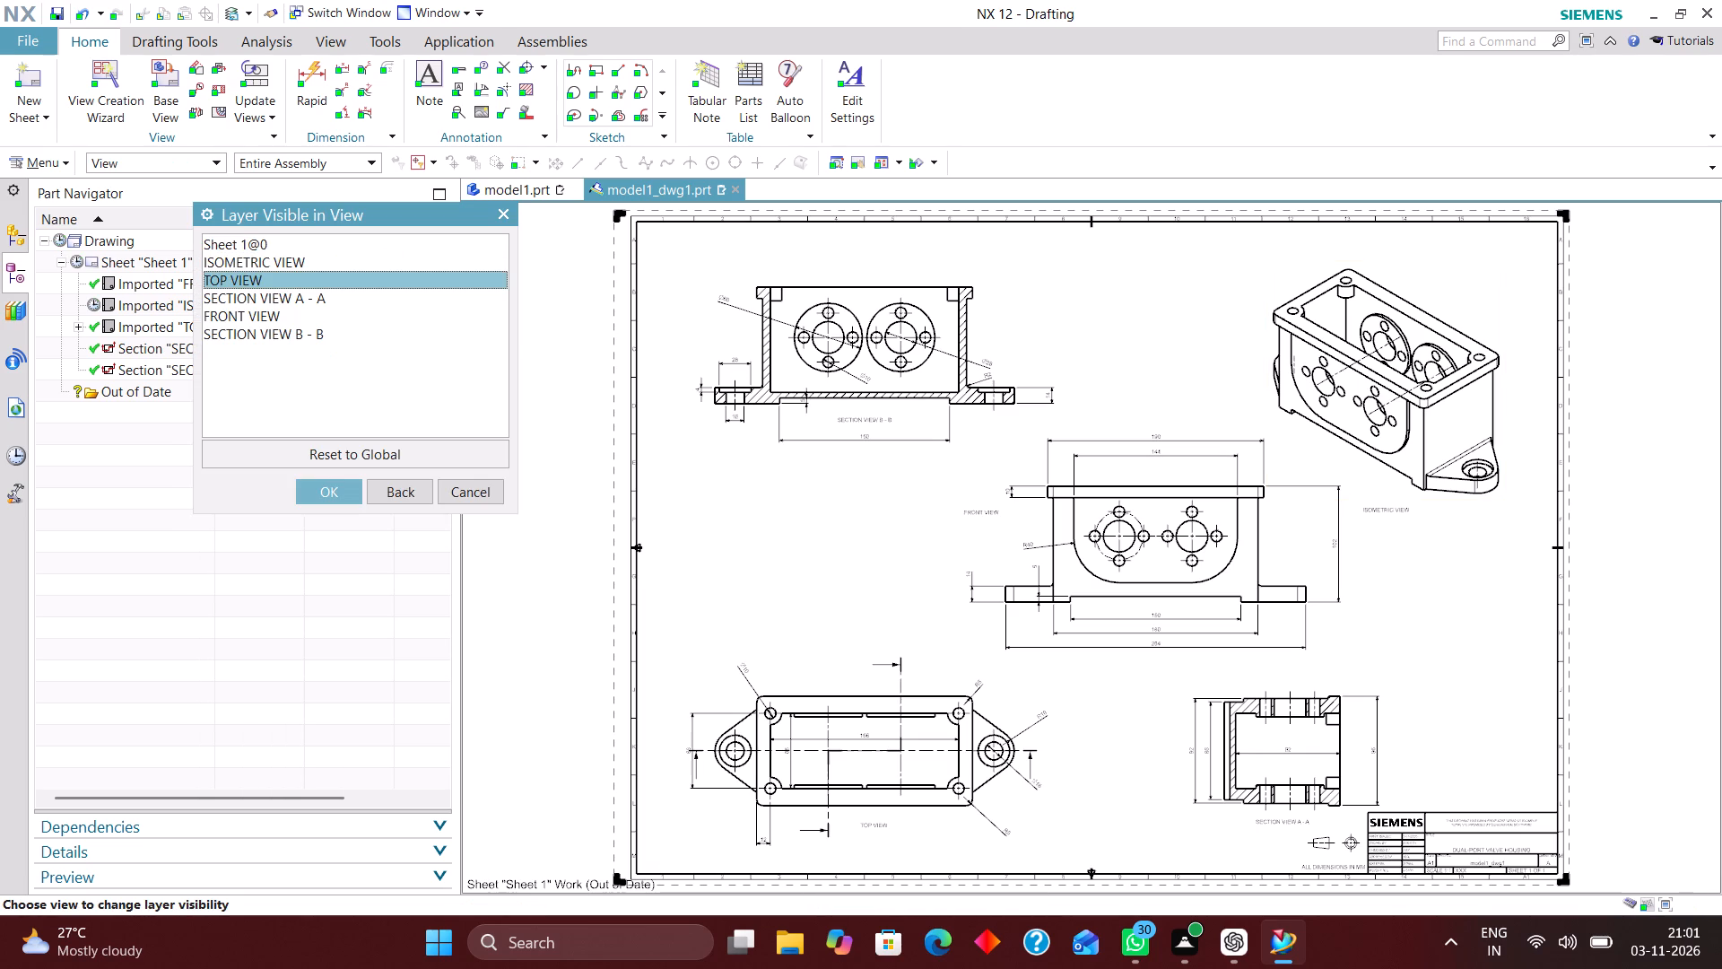
{"action": "left_click", "coordinate": [330, 492]}
{"action": "left_click", "coordinate": [213, 341]}
{"action": "left_click", "coordinate": [440, 734]}
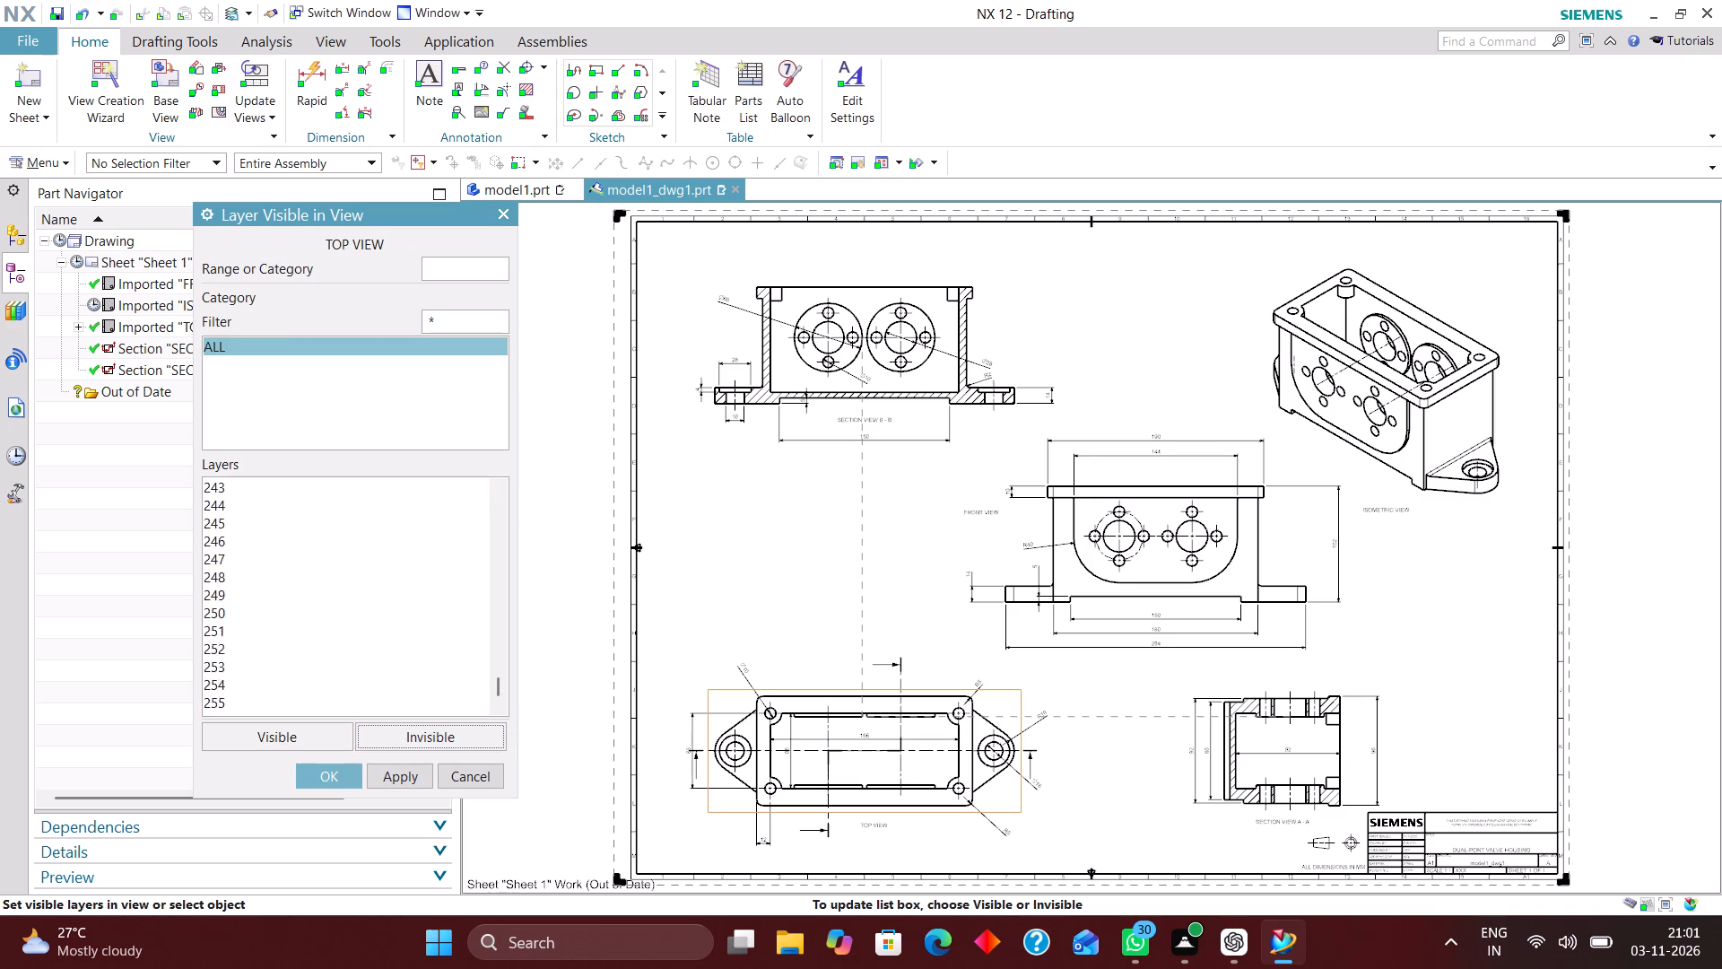
{"action": "left_click", "coordinate": [462, 267]}
{"action": "key", "text": "2"}
{"action": "key", "text": "Return"}
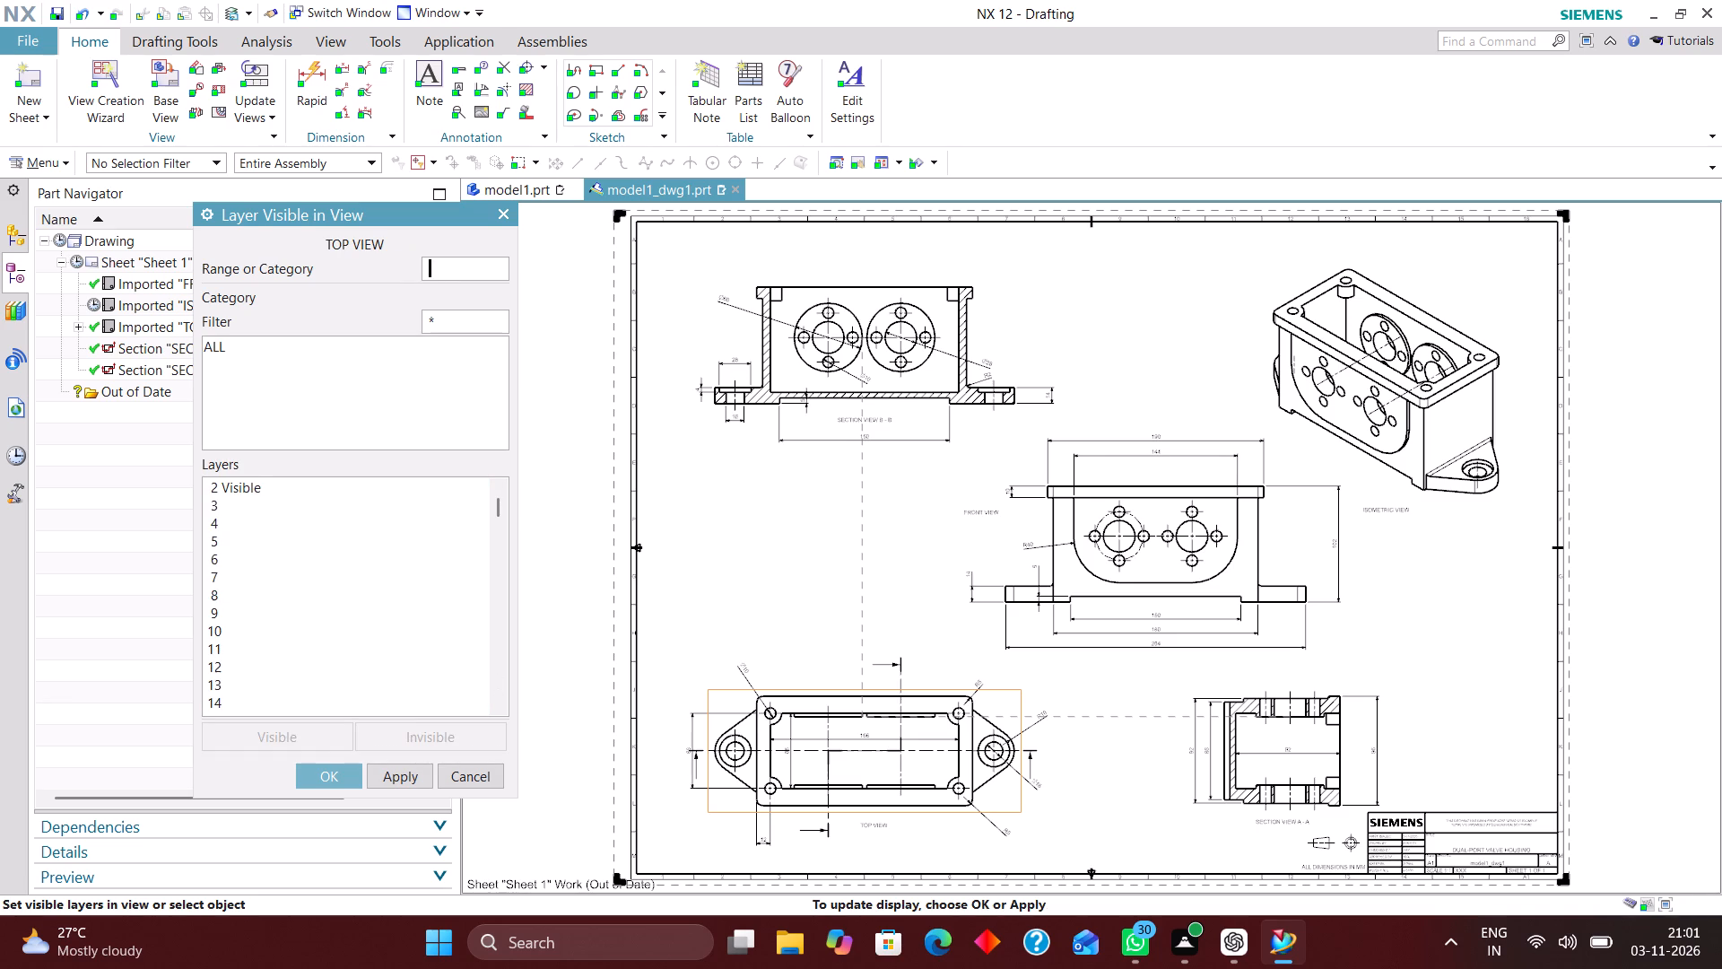
{"action": "type", "text": "22"}
{"action": "key", "text": "3"}
{"action": "key", "text": "Return"}
{"action": "type", "text": "224"}
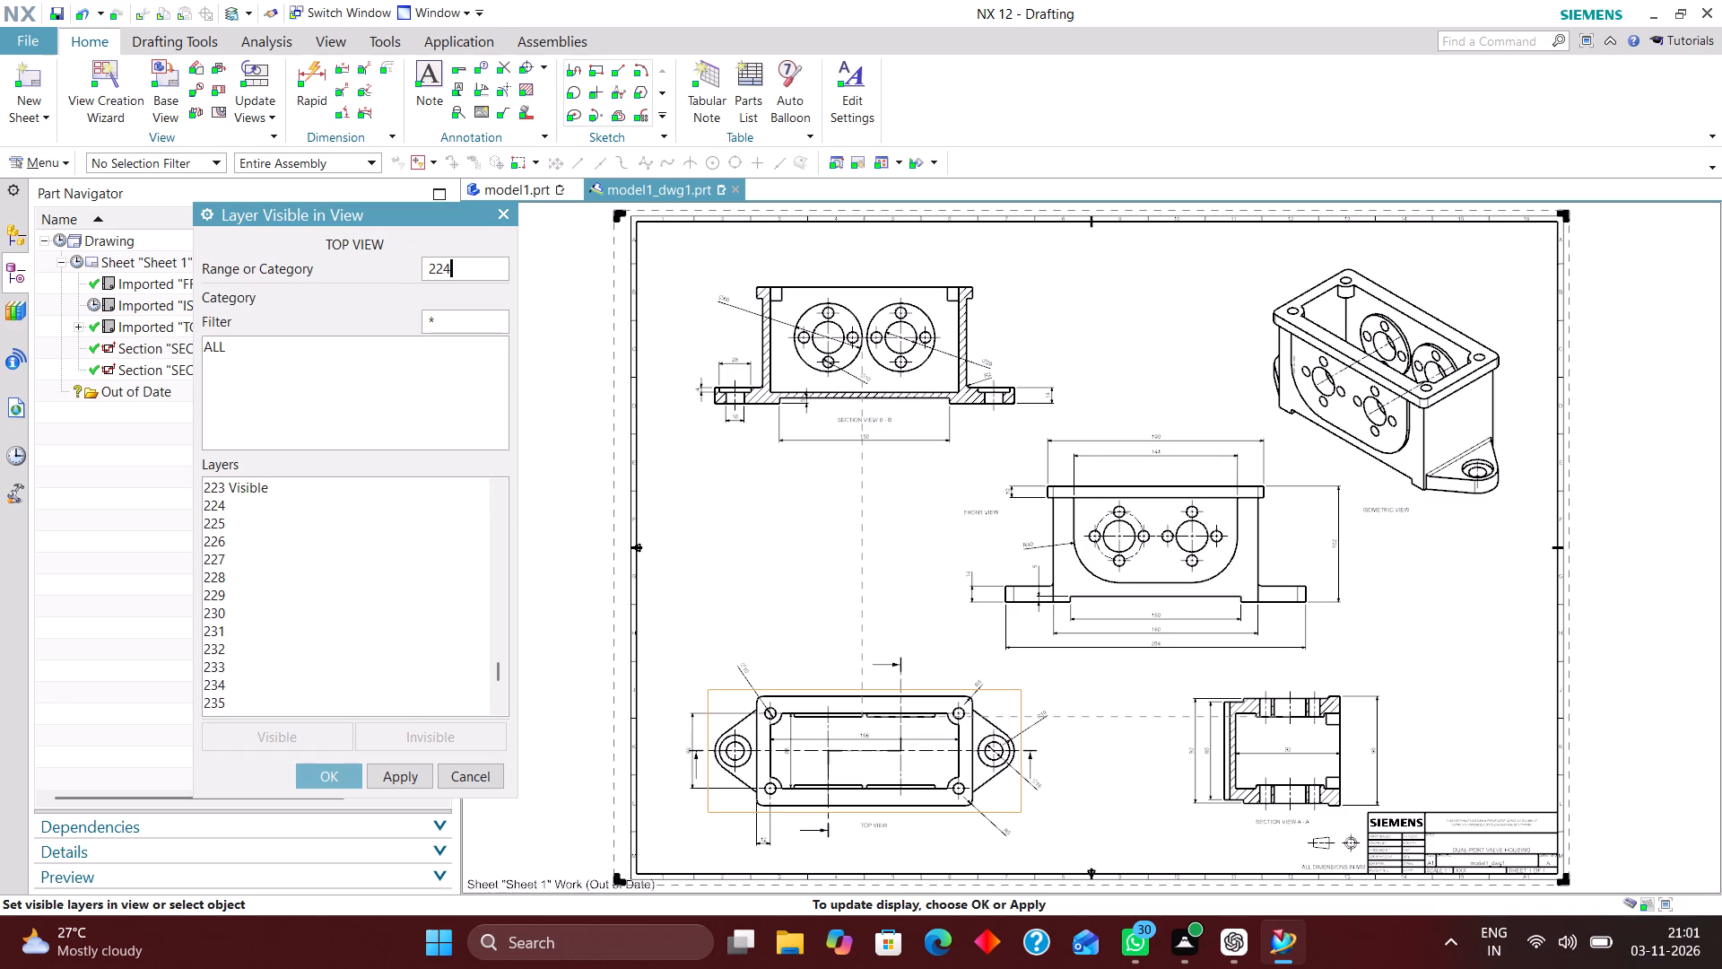
{"action": "key", "text": "Return"}
{"action": "type", "text": "225"}
{"action": "key", "text": "Return"}
{"action": "type", "text": "226"}
{"action": "key", "text": "Return"}
{"action": "type", "text": "256"}
{"action": "key", "text": "Return"}
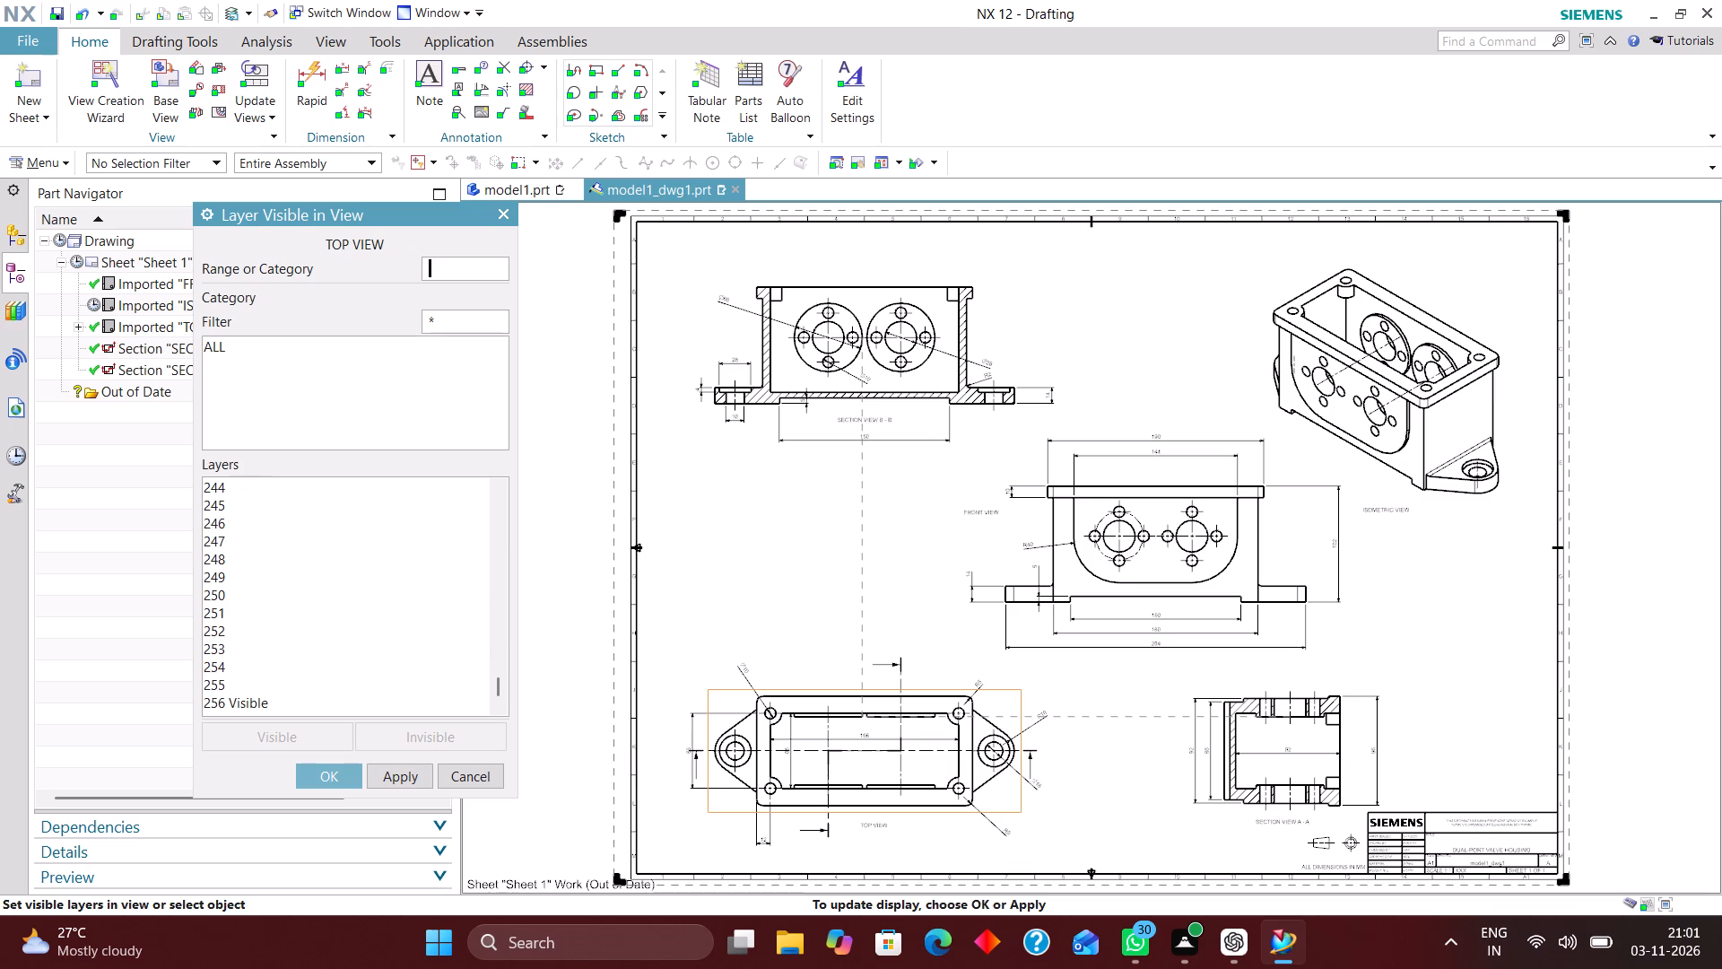
{"action": "left_click", "coordinate": [310, 781]}
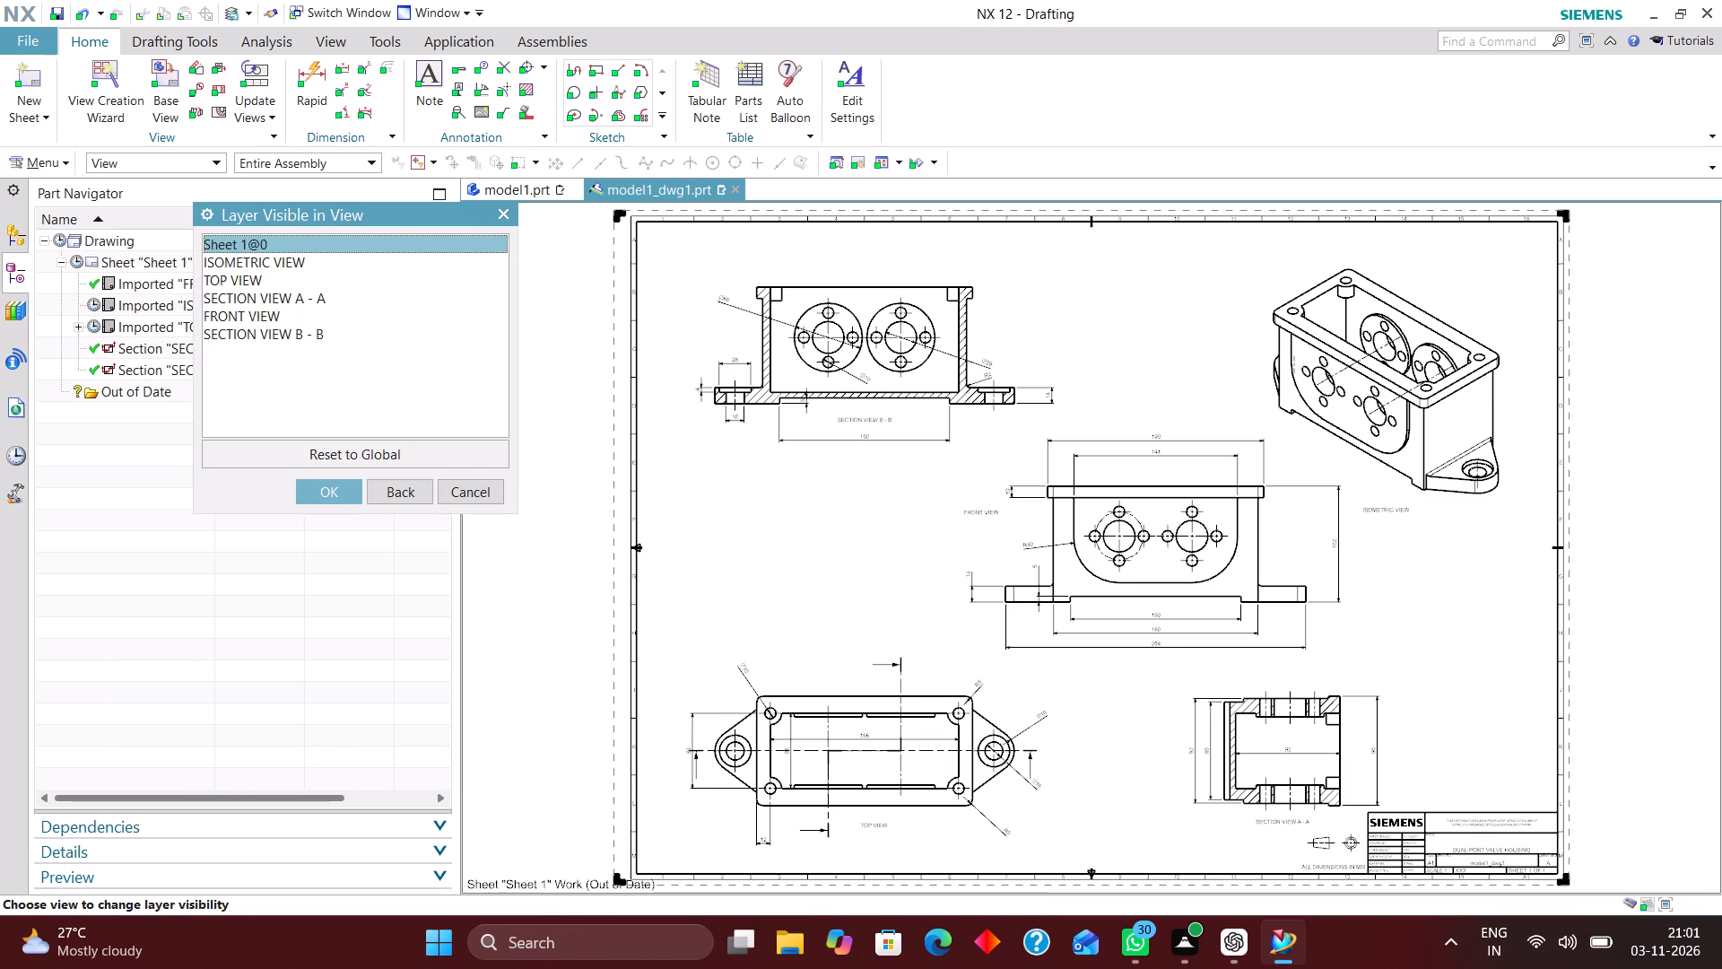
Make all layers invisible in SECTION VIEW A - A except layers 2, 223, 224, 225, 226 and 256.
{"action": "left_click", "coordinate": [251, 297]}
{"action": "left_click", "coordinate": [317, 487]}
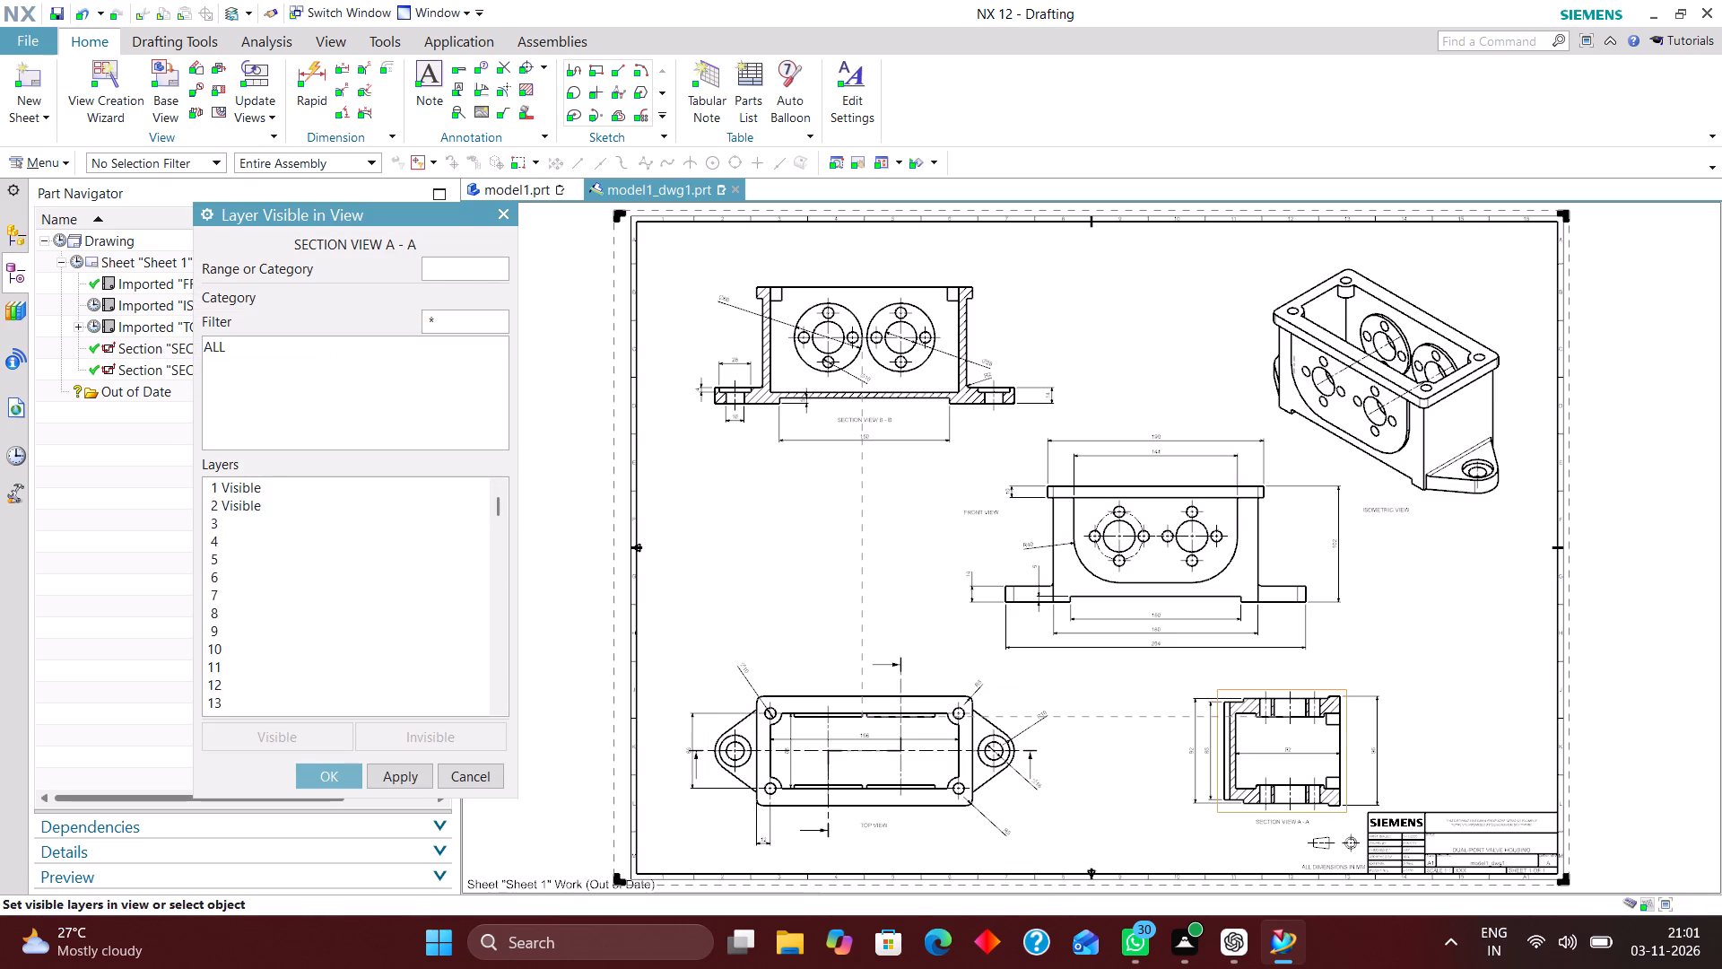
{"action": "left_click", "coordinate": [222, 352]}
{"action": "left_click", "coordinate": [448, 744]}
{"action": "left_click", "coordinate": [462, 268]}
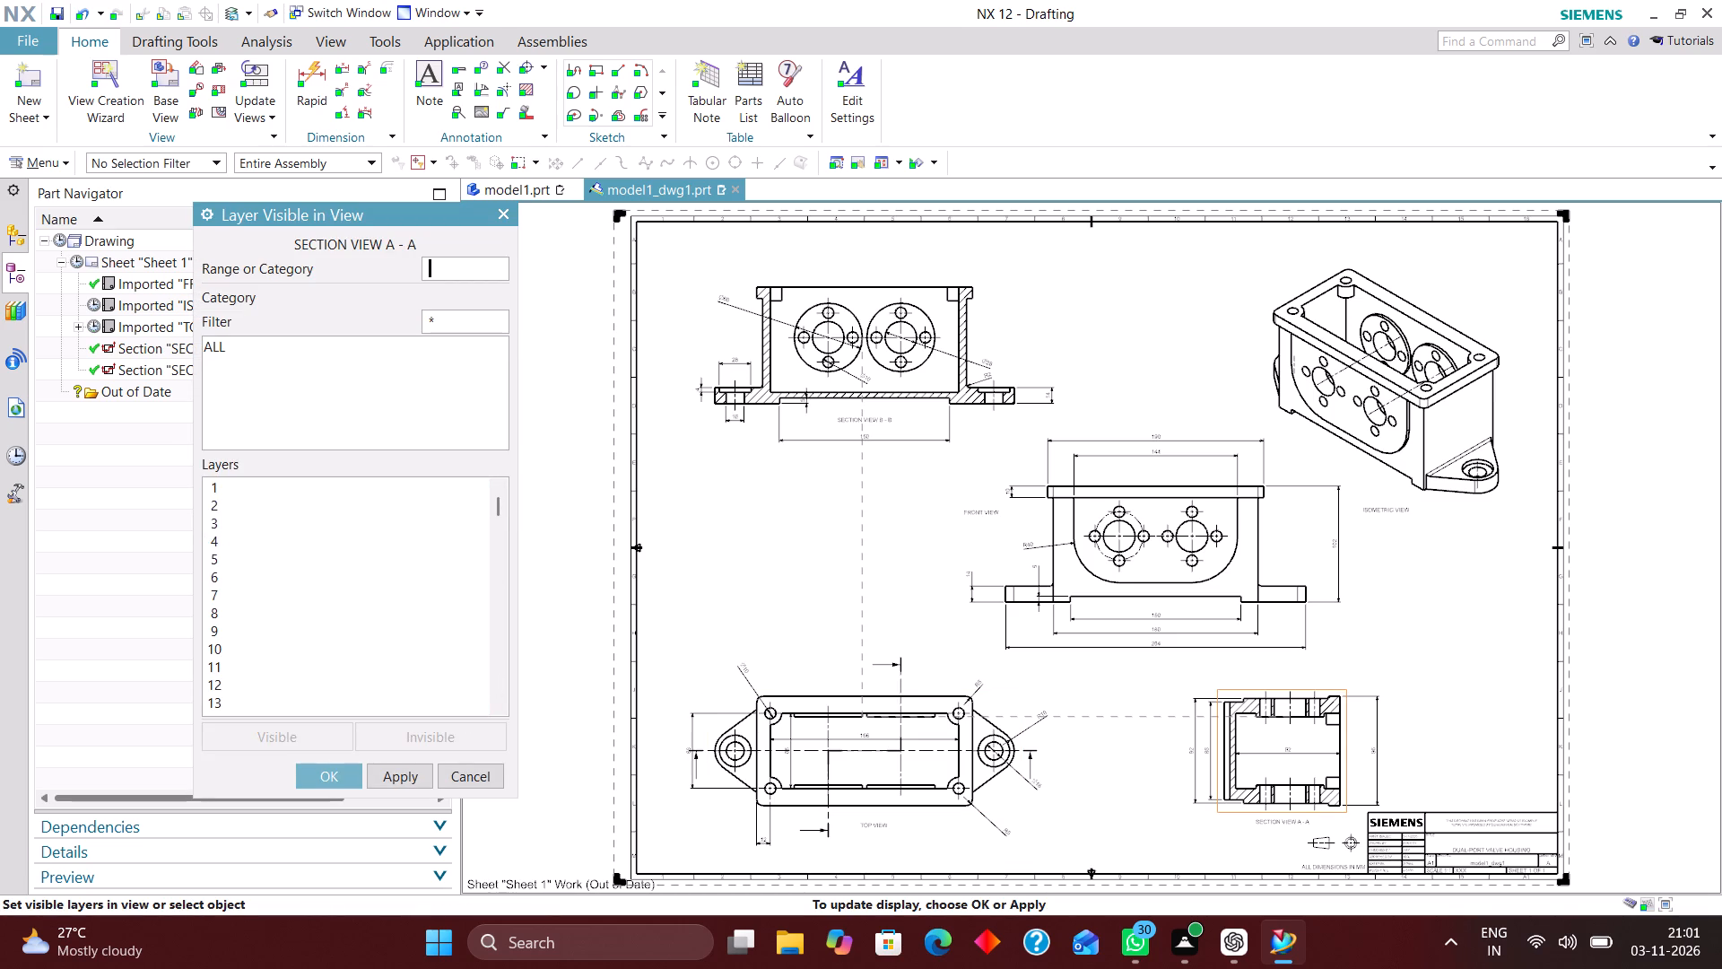
{"action": "key", "text": "2"}
{"action": "key", "text": "Return"}
{"action": "type", "text": "223"}
{"action": "key", "text": "Return"}
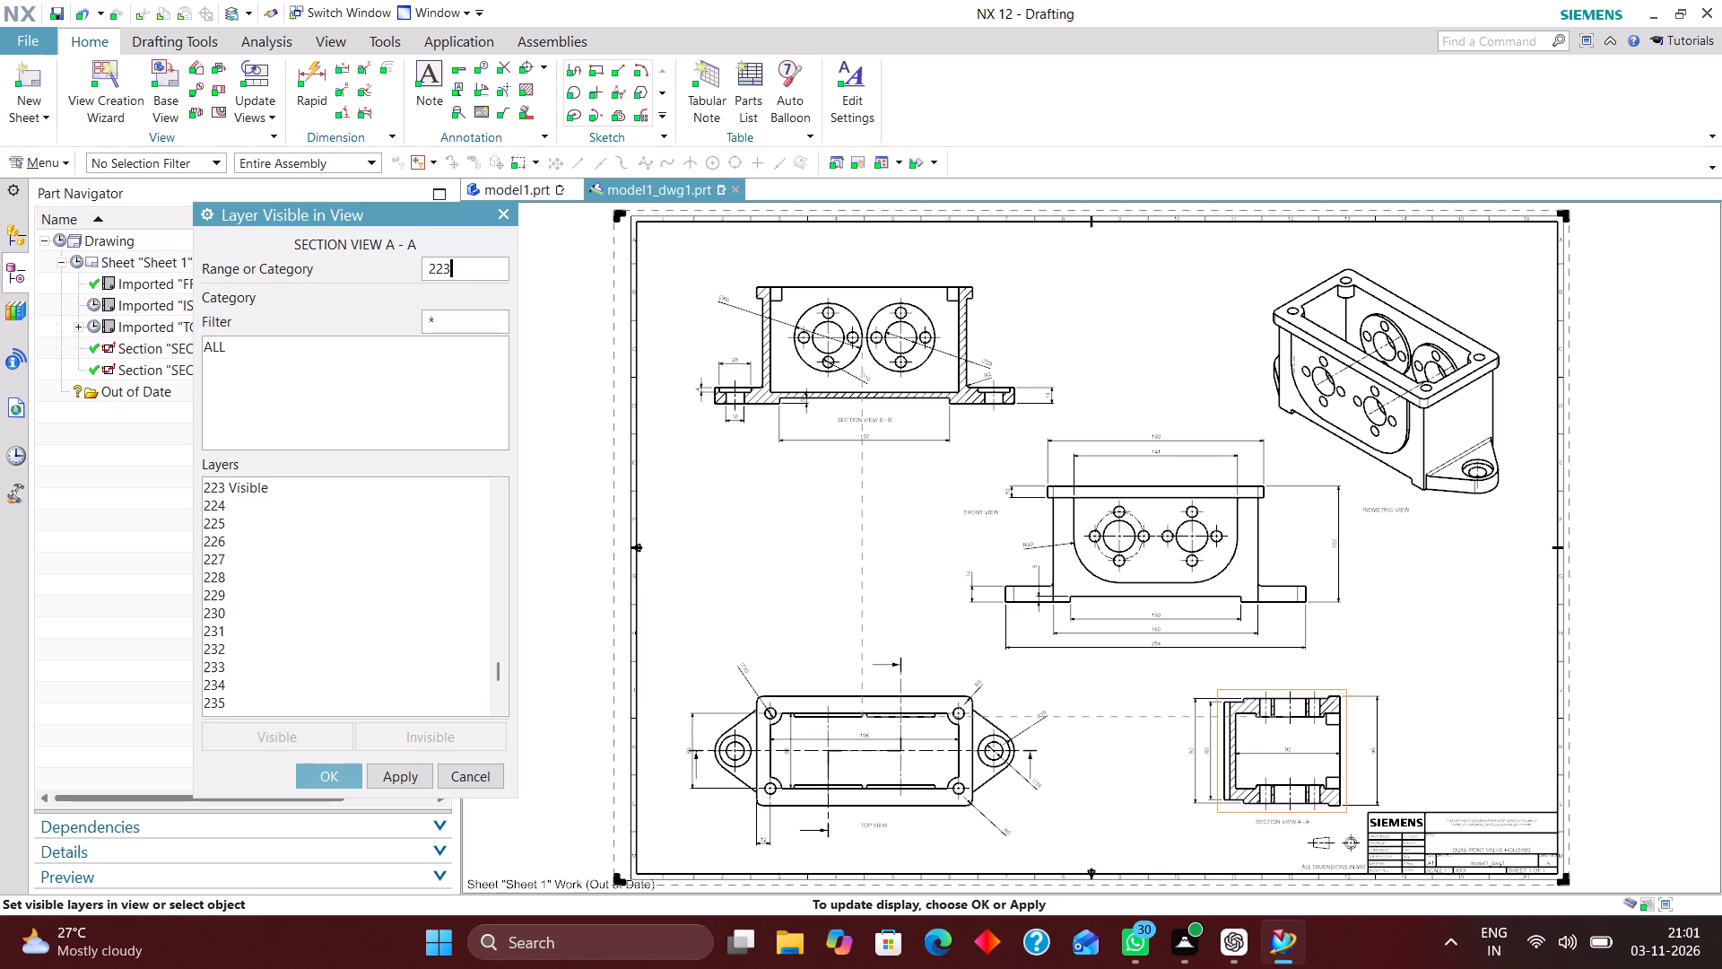
{"action": "type", "text": "224"}
{"action": "key", "text": "Return"}
{"action": "type", "text": "225"}
{"action": "key", "text": "Return"}
{"action": "type", "text": "226"}
{"action": "key", "text": "Return"}
{"action": "type", "text": "256"}
{"action": "key", "text": "Return"}
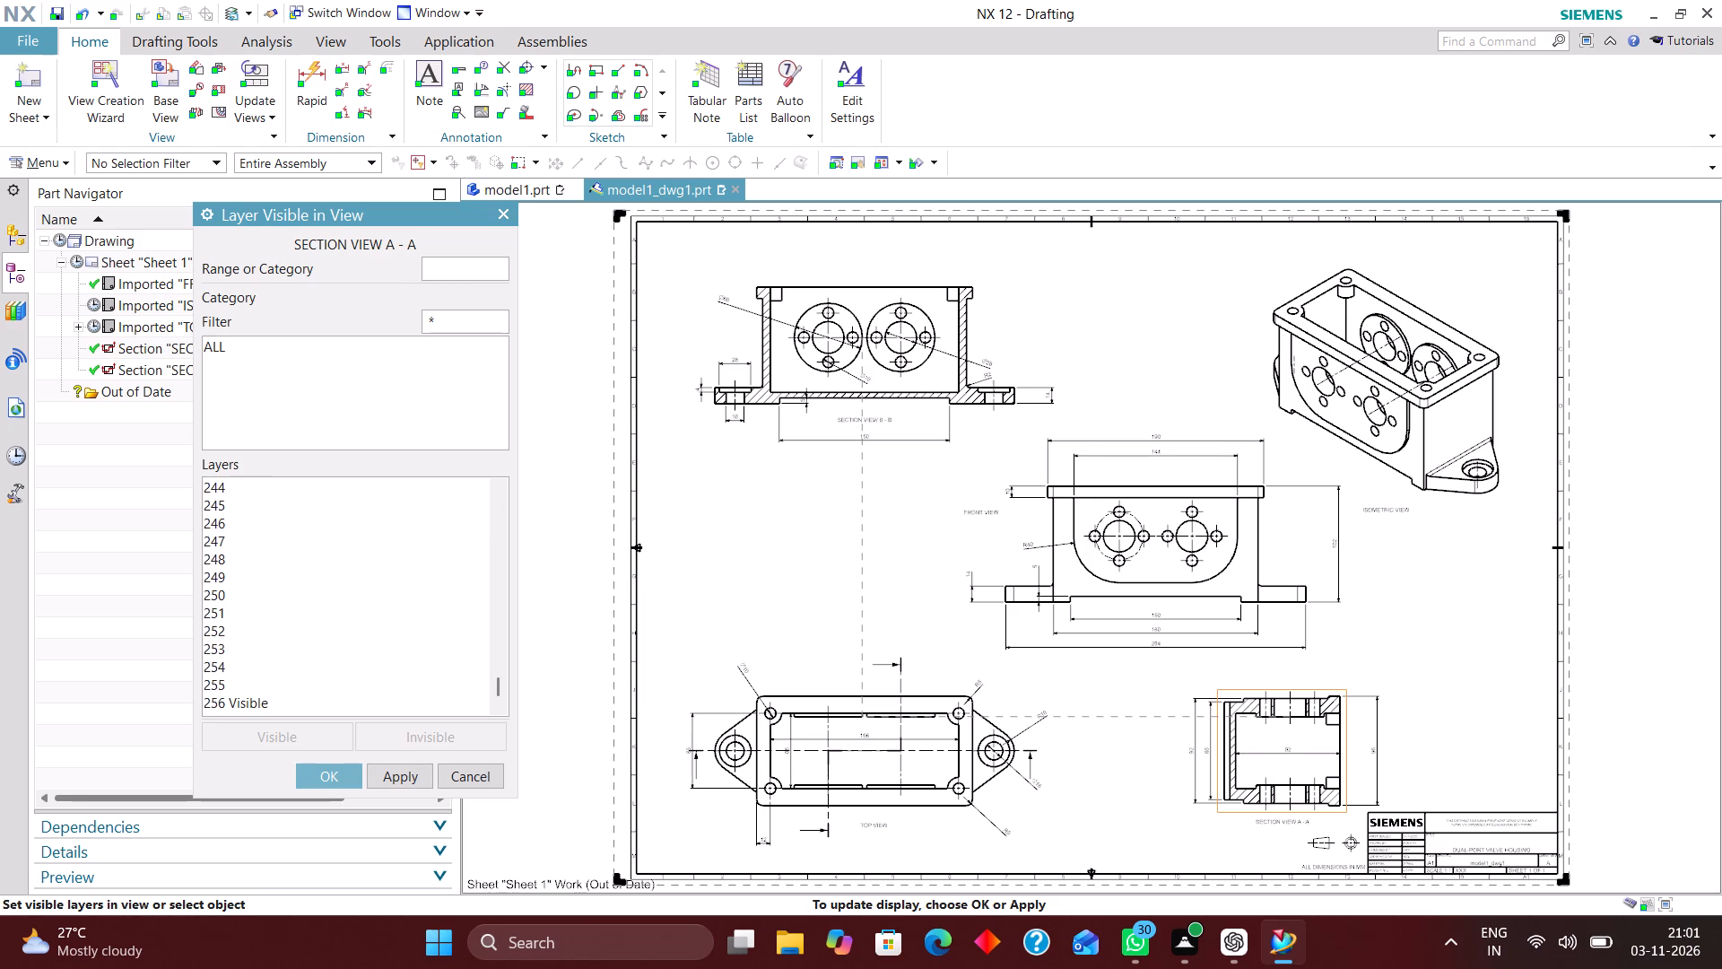
{"action": "left_click", "coordinate": [327, 768]}
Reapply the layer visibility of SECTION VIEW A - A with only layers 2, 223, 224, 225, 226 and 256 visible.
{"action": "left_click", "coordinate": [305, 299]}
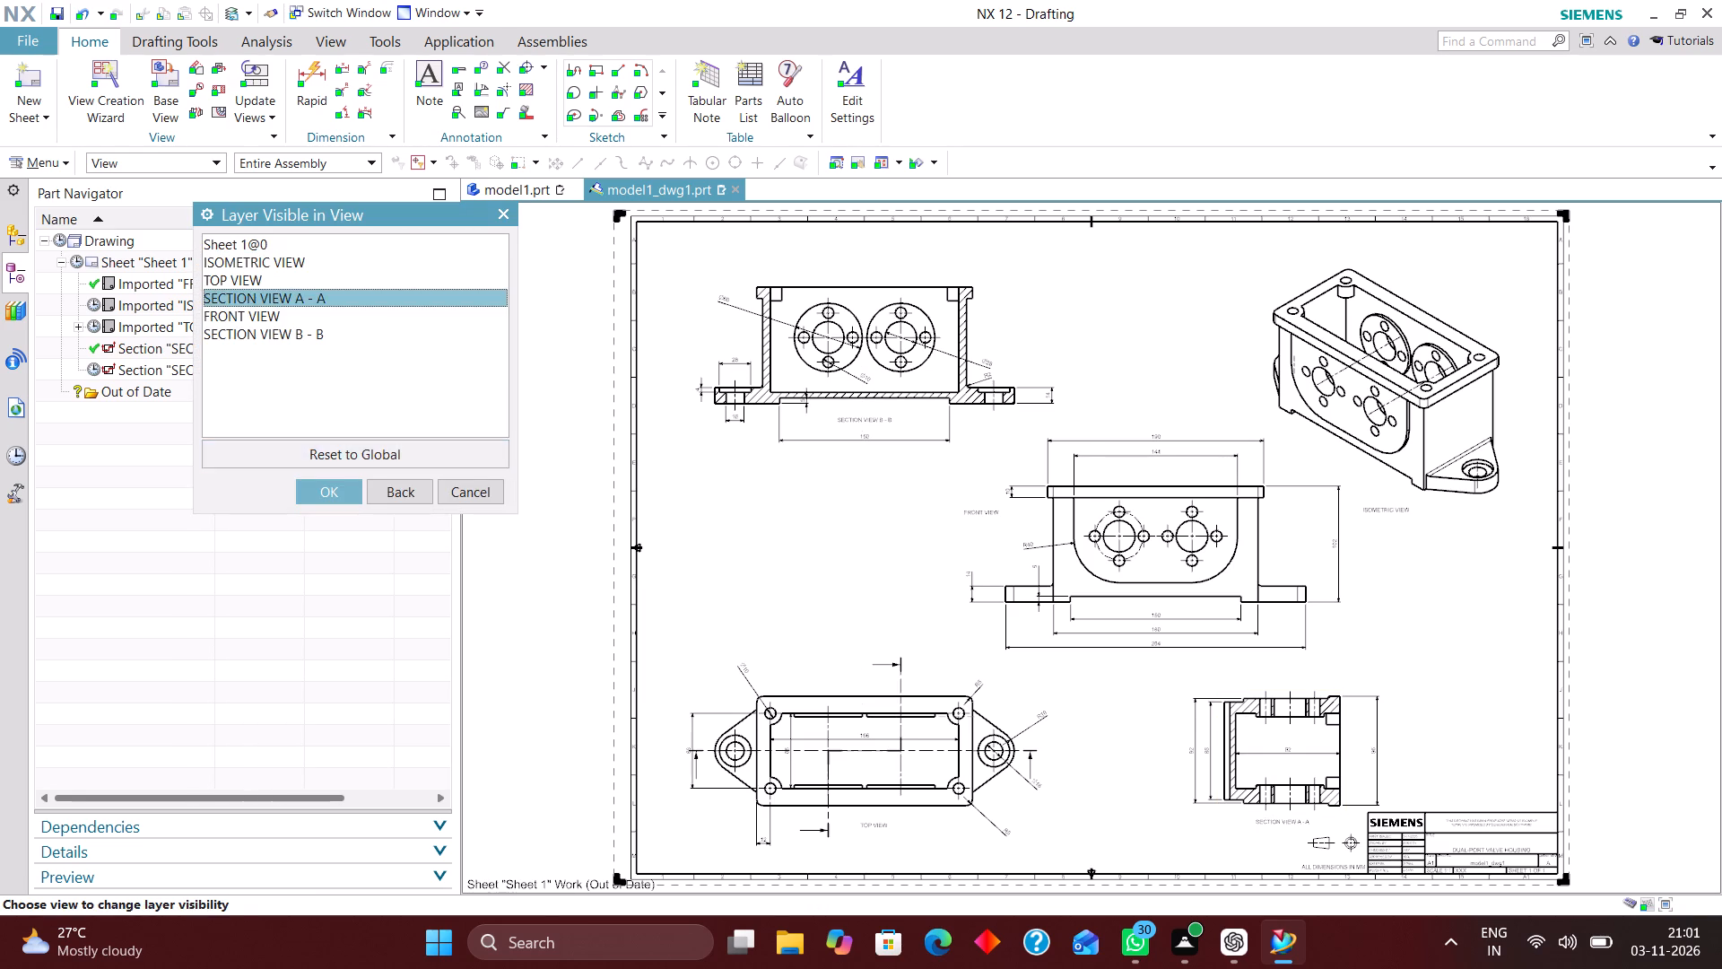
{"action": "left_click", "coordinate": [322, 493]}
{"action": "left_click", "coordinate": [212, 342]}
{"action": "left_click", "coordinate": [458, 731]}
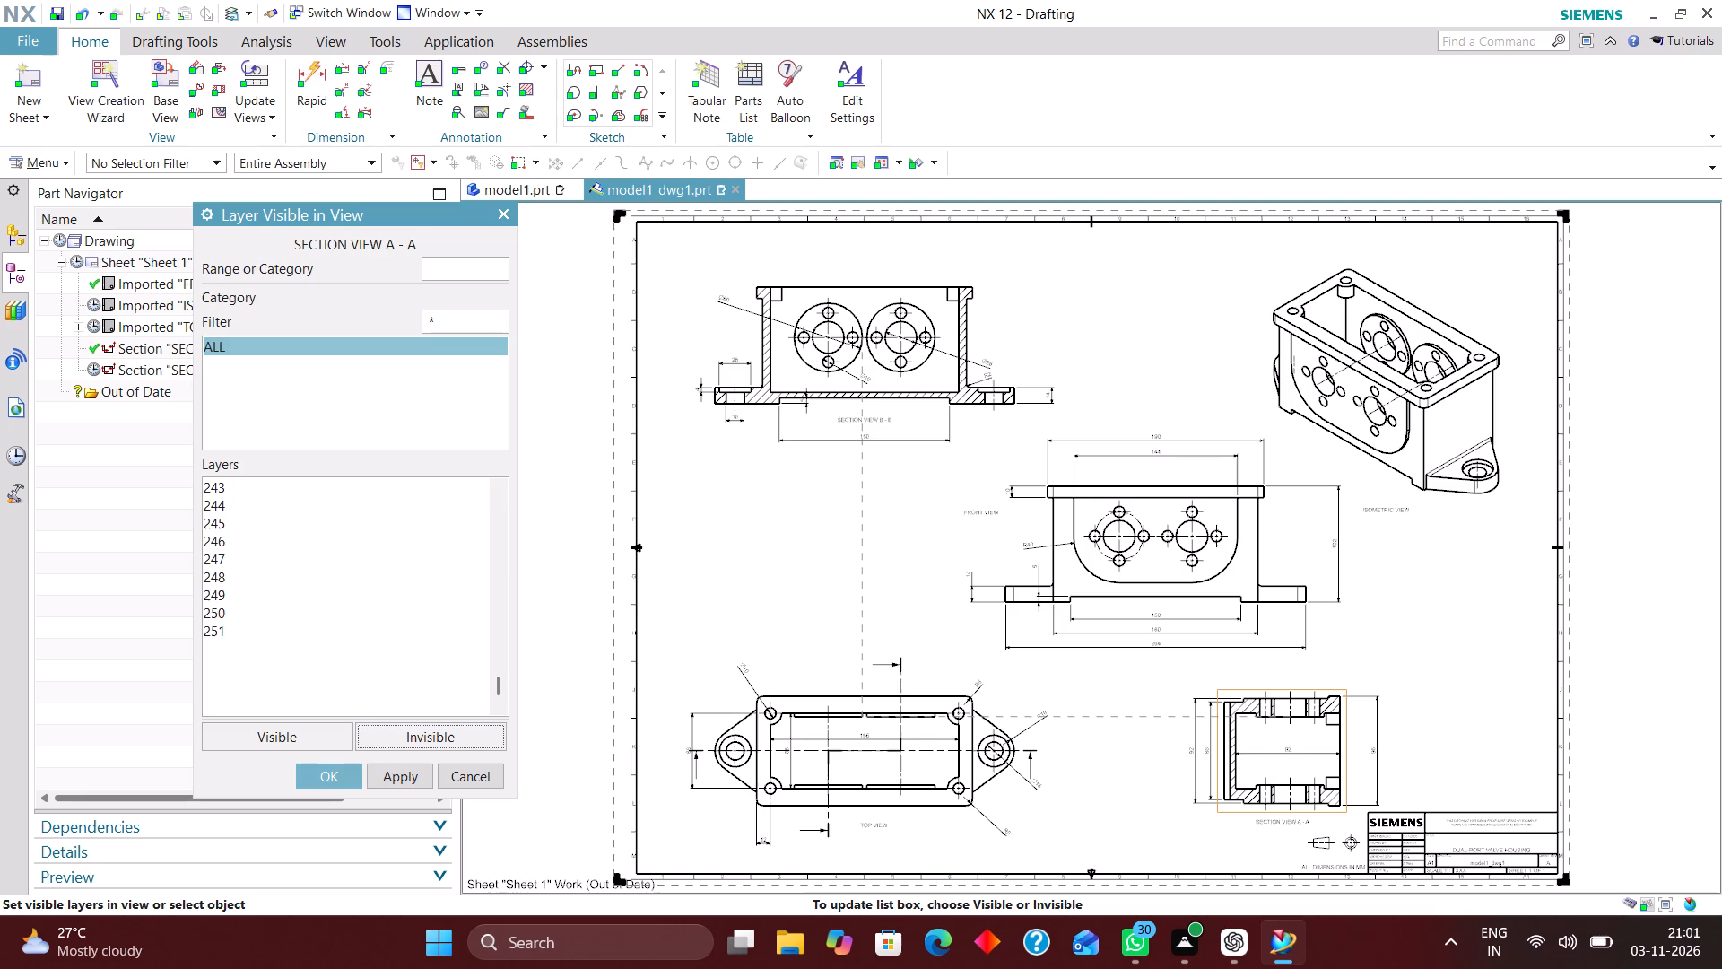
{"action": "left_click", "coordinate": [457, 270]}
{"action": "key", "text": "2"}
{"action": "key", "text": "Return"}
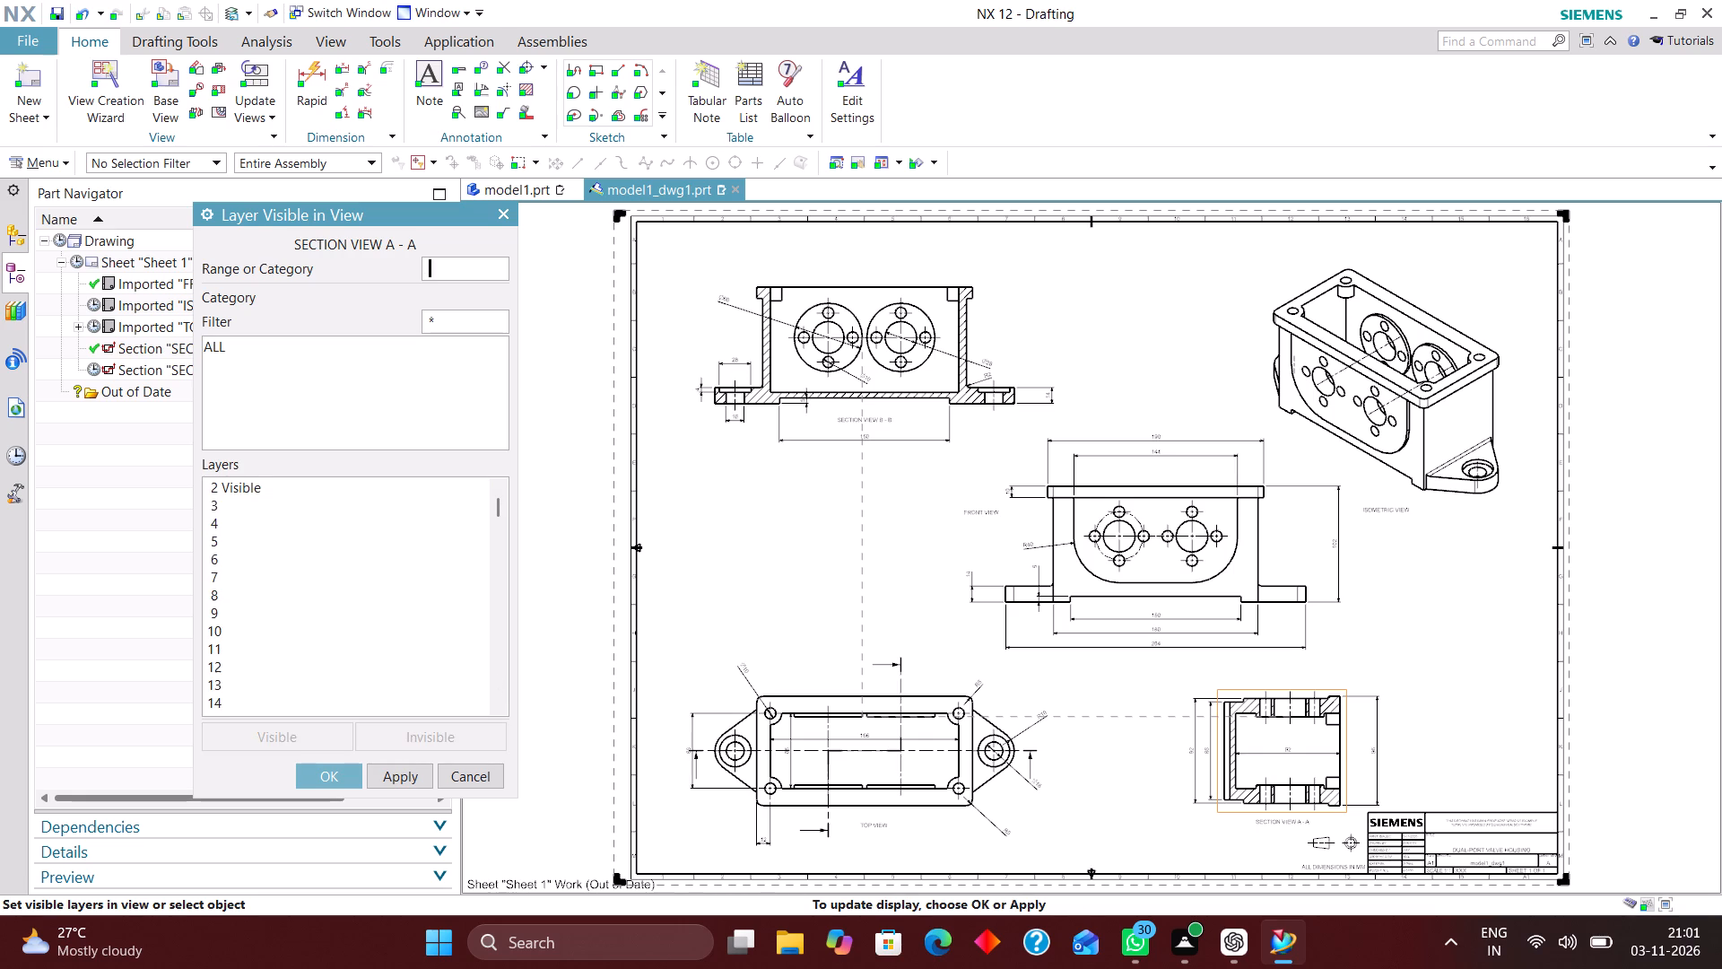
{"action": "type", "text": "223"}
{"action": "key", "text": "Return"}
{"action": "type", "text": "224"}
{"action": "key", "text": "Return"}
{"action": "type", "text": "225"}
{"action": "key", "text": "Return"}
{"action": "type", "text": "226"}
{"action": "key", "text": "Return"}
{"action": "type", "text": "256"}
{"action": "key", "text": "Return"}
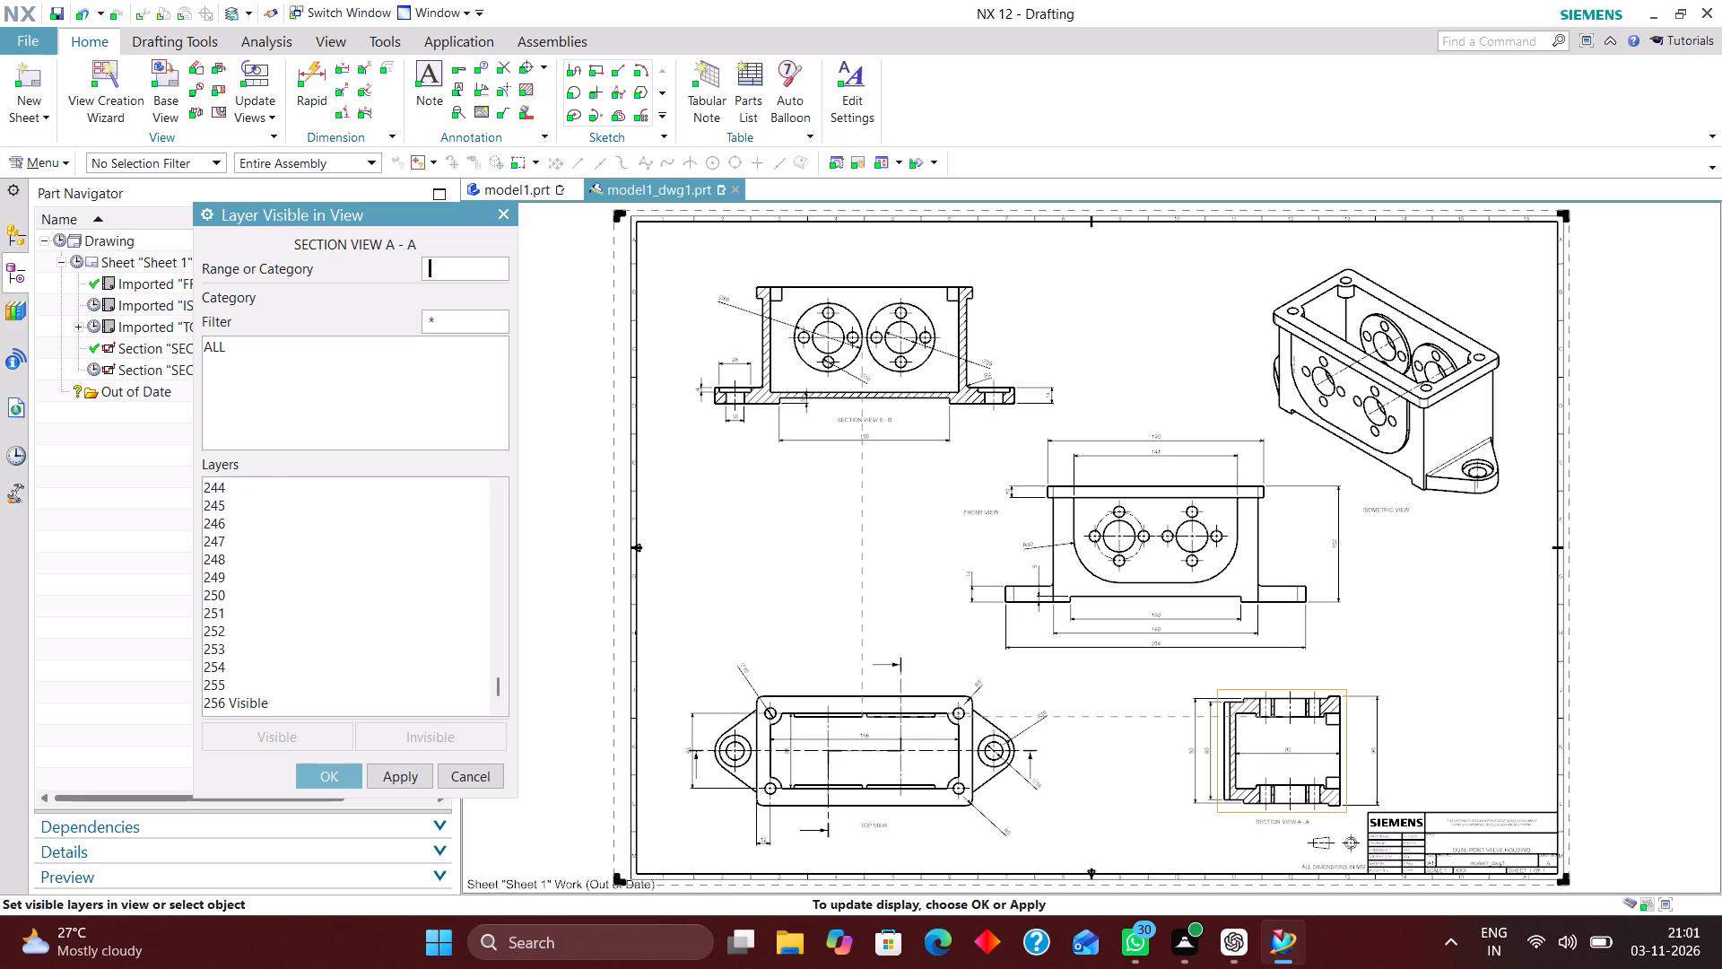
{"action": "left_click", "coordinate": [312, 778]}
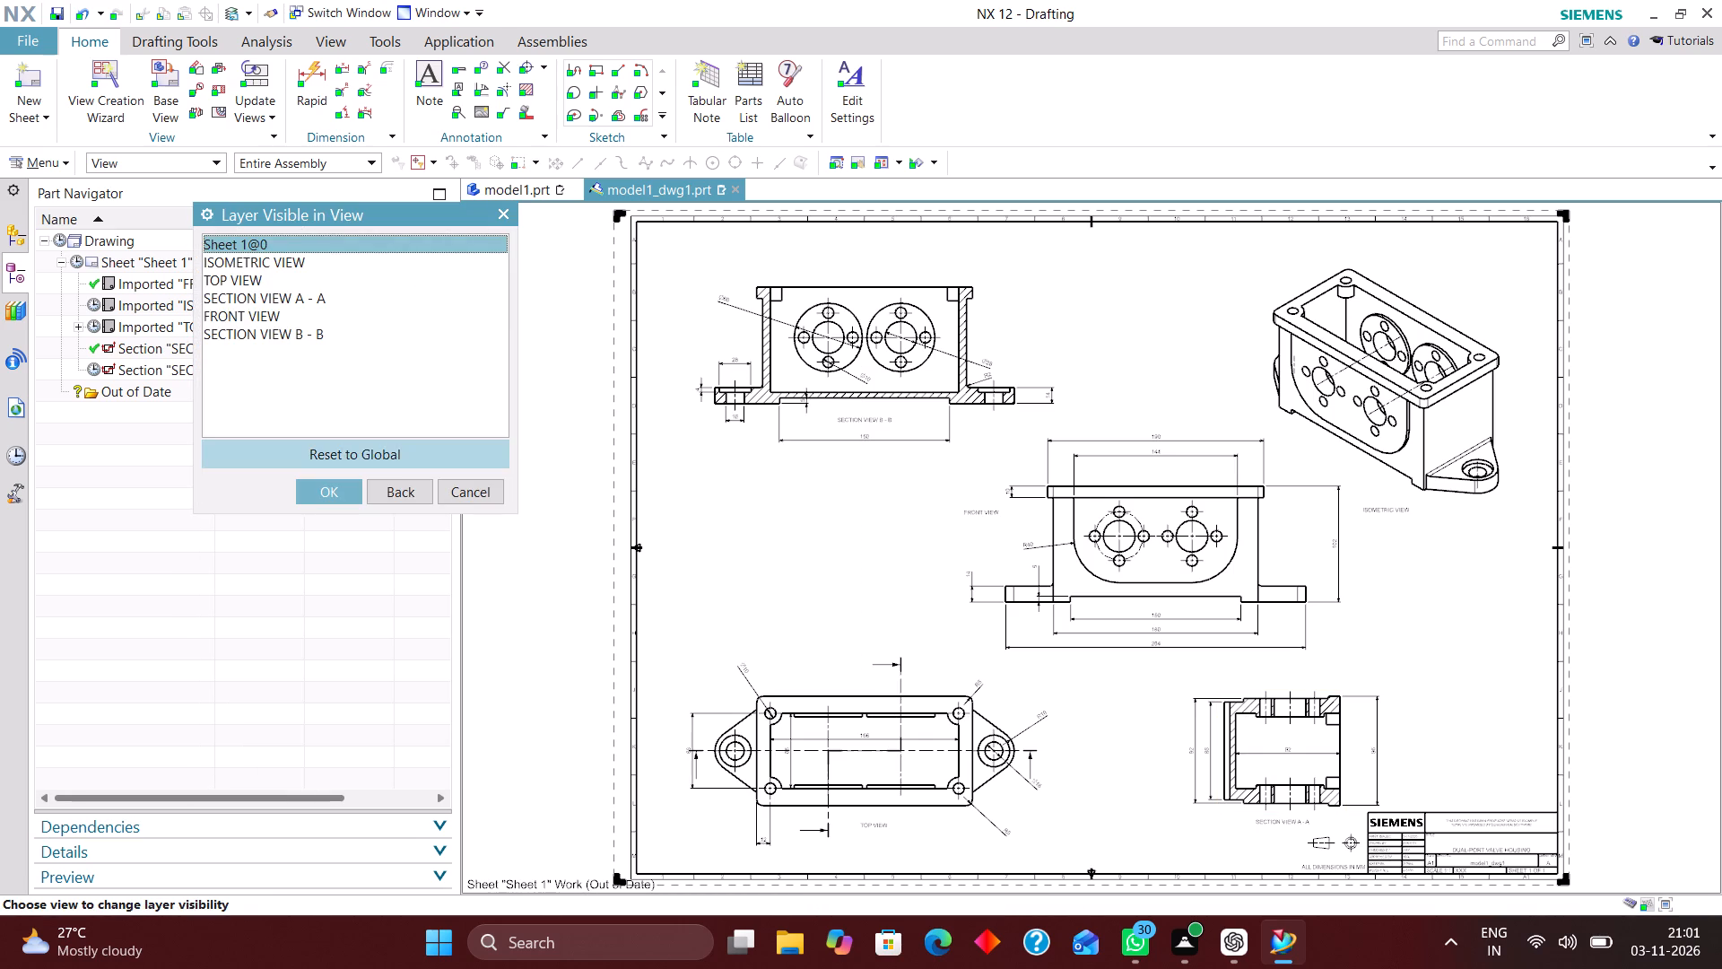
Make all layers invisible in the FRONT VIEW except layers 2, 223, 224, 225, 226 and 256.
{"action": "left_click", "coordinate": [271, 313]}
{"action": "left_click", "coordinate": [339, 489]}
{"action": "left_click", "coordinate": [217, 350]}
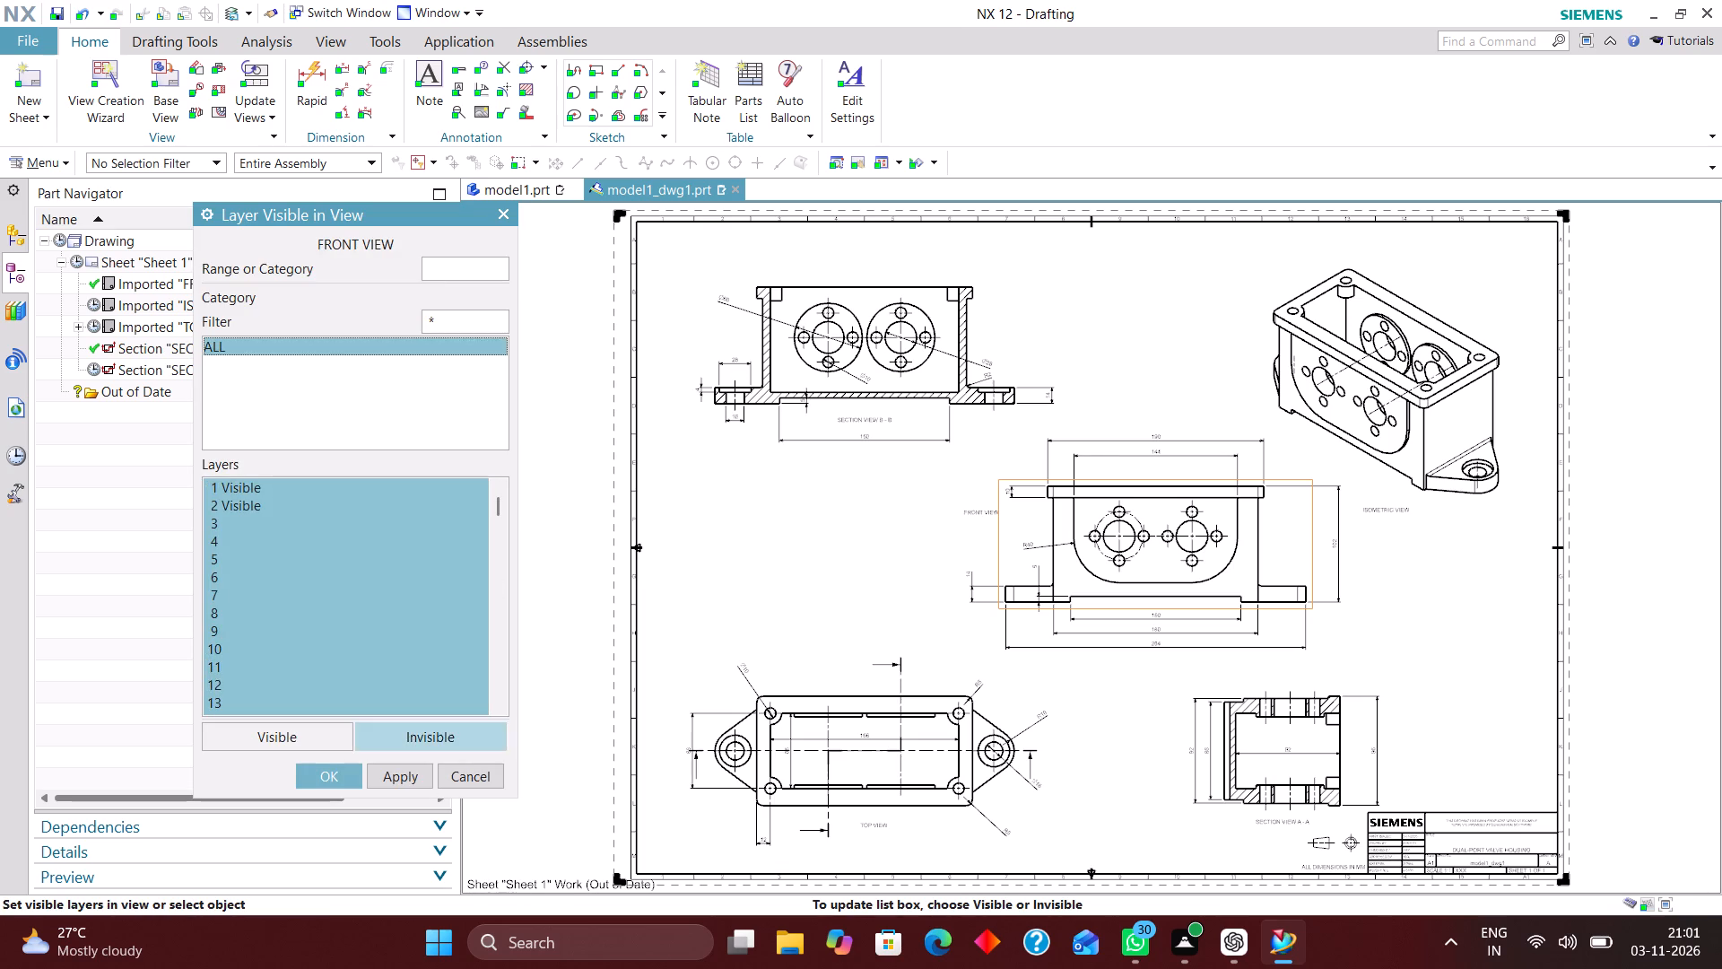
{"action": "left_click", "coordinate": [448, 733]}
{"action": "left_click", "coordinate": [460, 268]}
{"action": "key", "text": "2"}
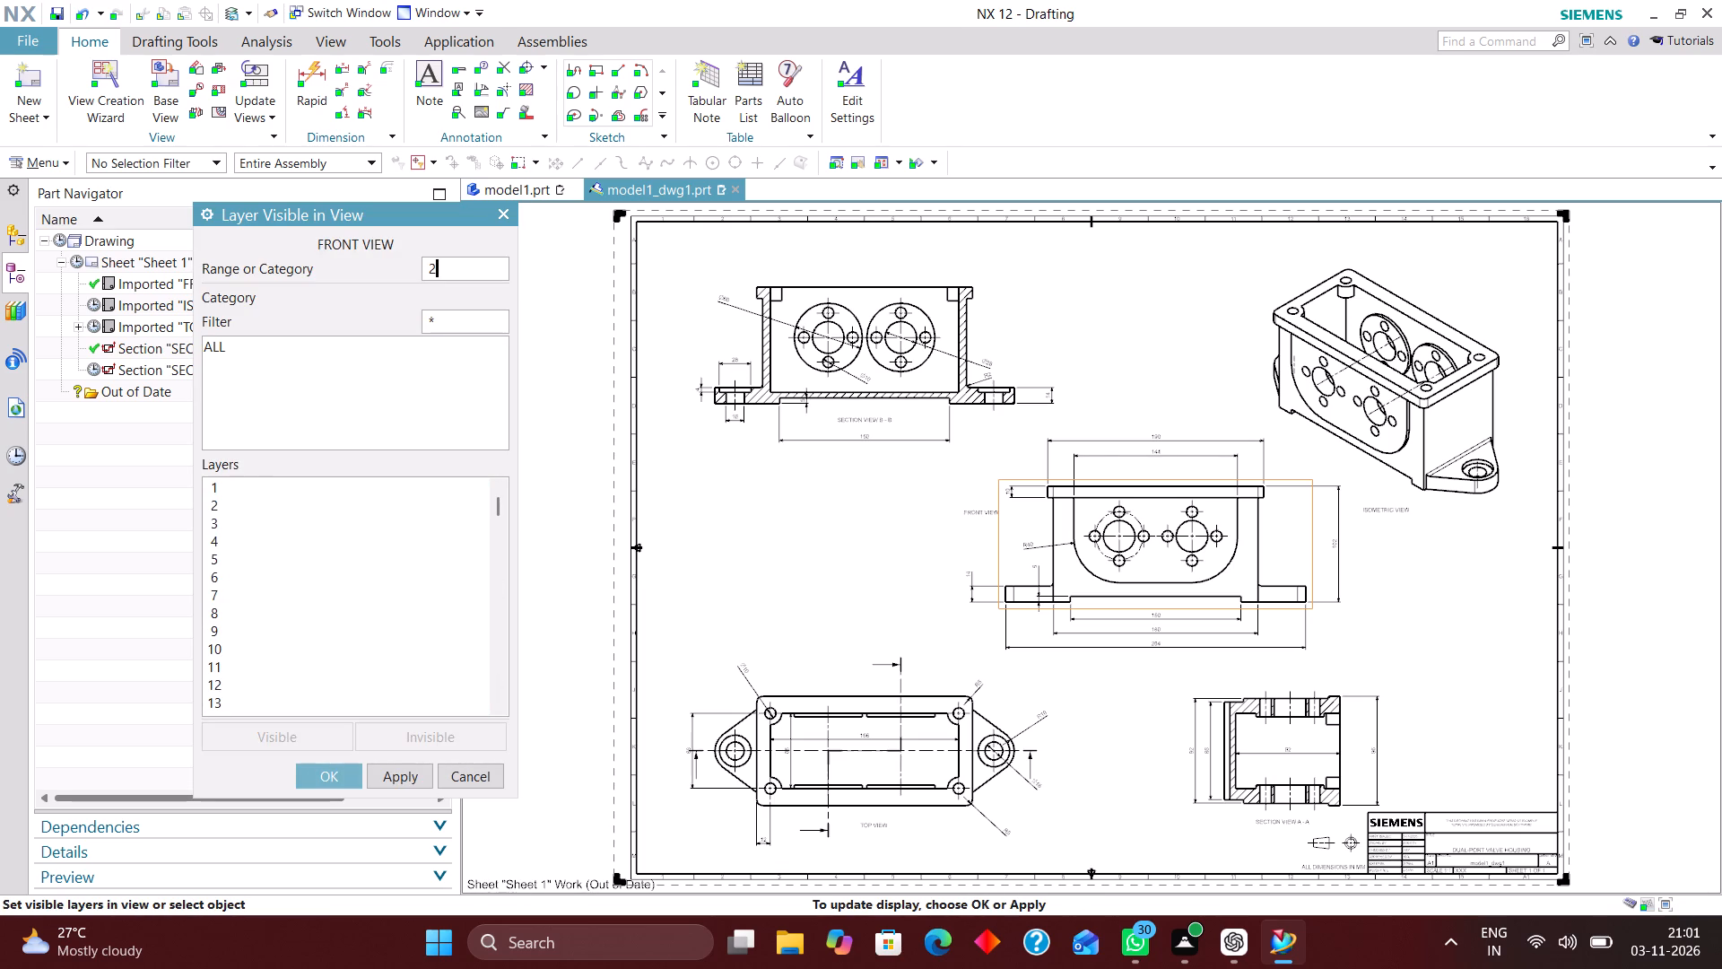
{"action": "key", "text": "Return"}
{"action": "type", "text": "22"}
{"action": "key", "text": "3"}
{"action": "key", "text": "Return"}
{"action": "type", "text": "224"}
{"action": "key", "text": "Return"}
{"action": "type", "text": "225"}
{"action": "key", "text": "Return"}
{"action": "type", "text": "226"}
{"action": "key", "text": "Return"}
{"action": "type", "text": "256"}
{"action": "key", "text": "Return"}
{"action": "left_click", "coordinate": [342, 776]}
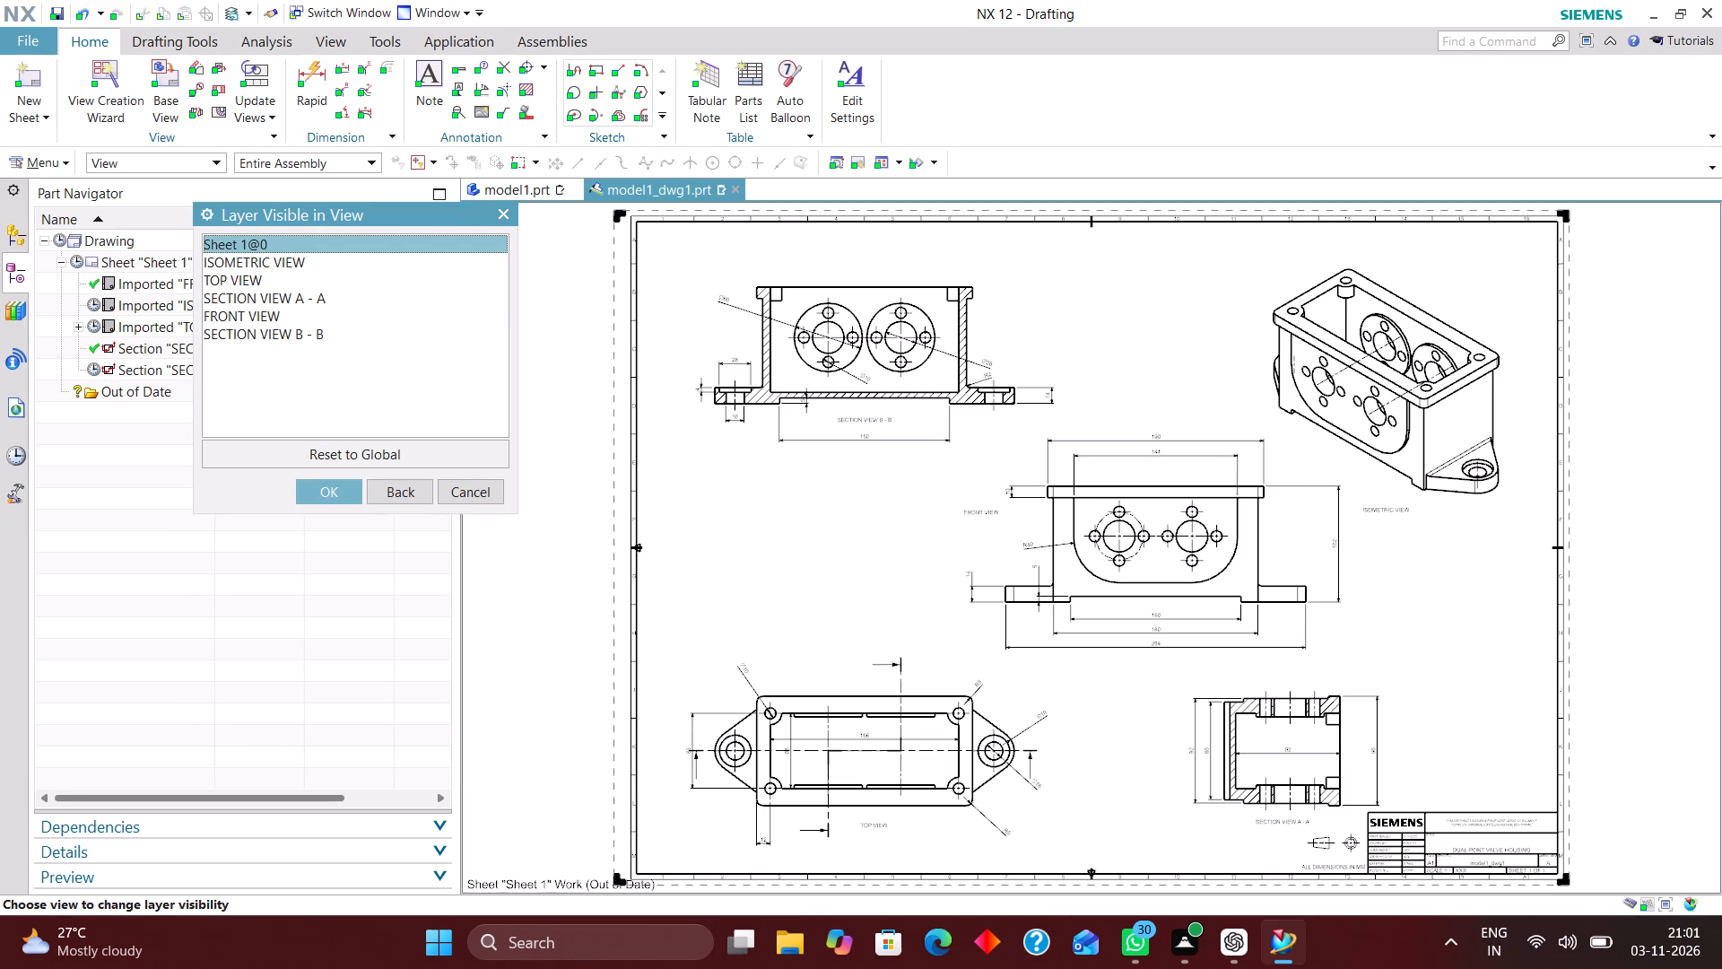
Make all layers invisible in SECTION VIEW B - B except layers 2, 223, 224, 225, 226 and 256, and finish the layer visibility settings.
{"action": "left_click", "coordinate": [318, 335]}
{"action": "left_click", "coordinate": [333, 484]}
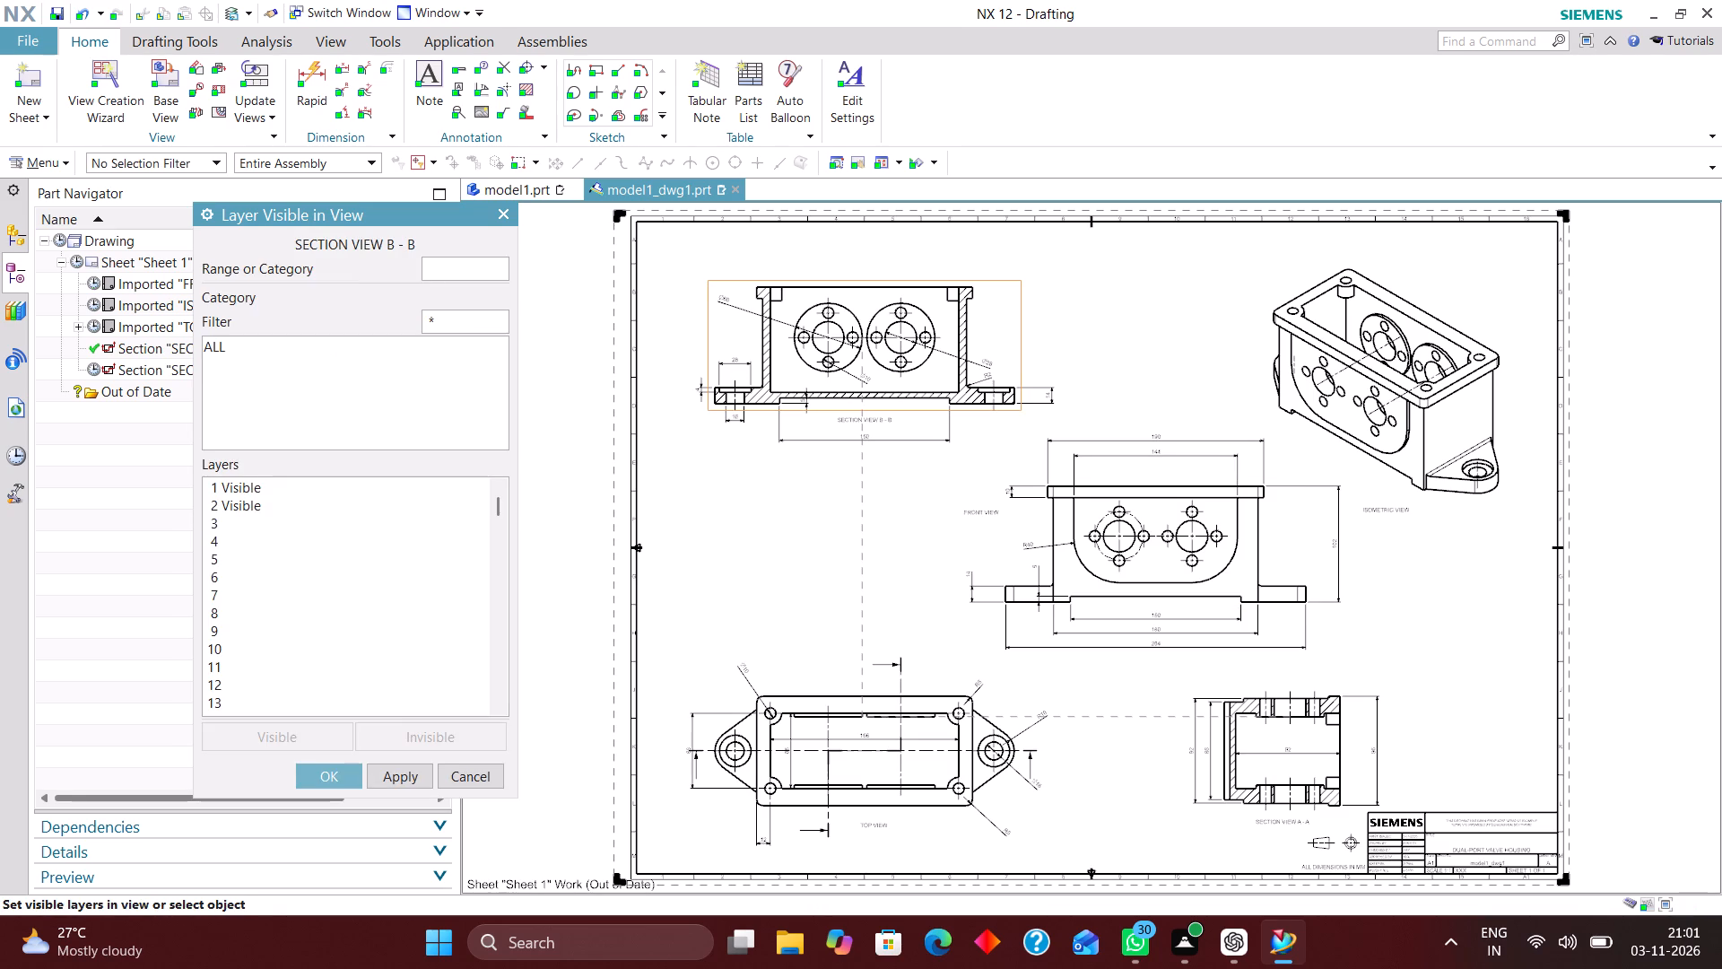
{"action": "left_click", "coordinate": [206, 356]}
{"action": "left_click", "coordinate": [213, 341]}
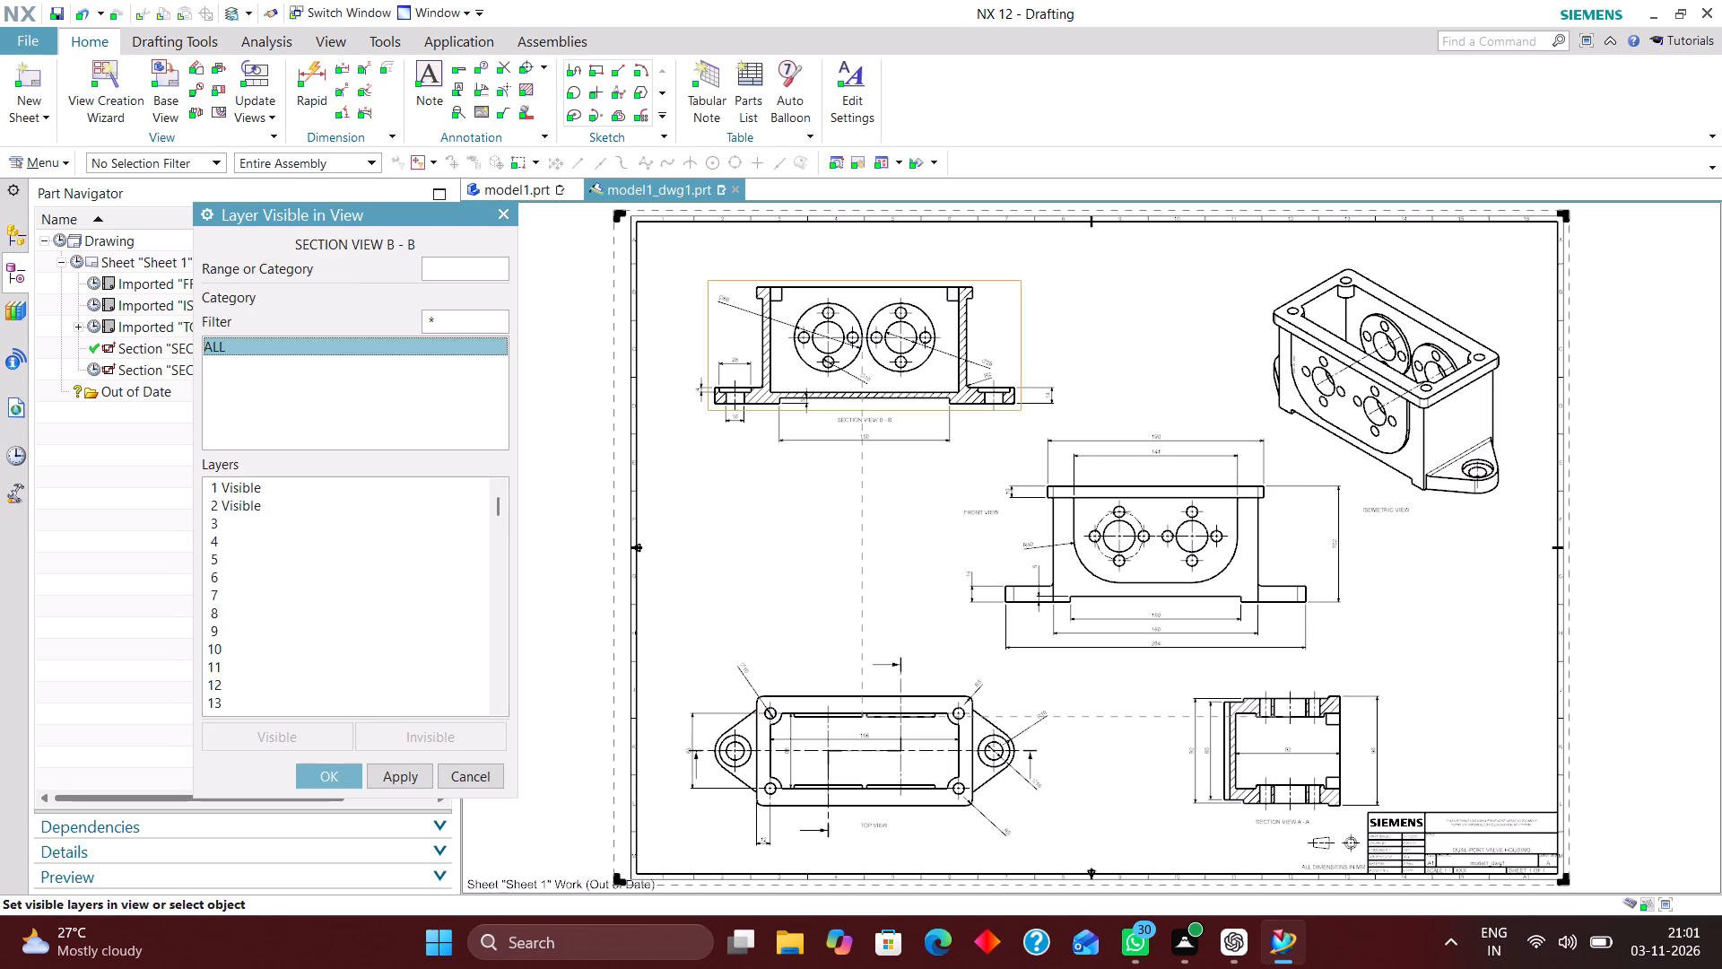
{"action": "left_click", "coordinate": [447, 746]}
{"action": "left_click", "coordinate": [458, 268]}
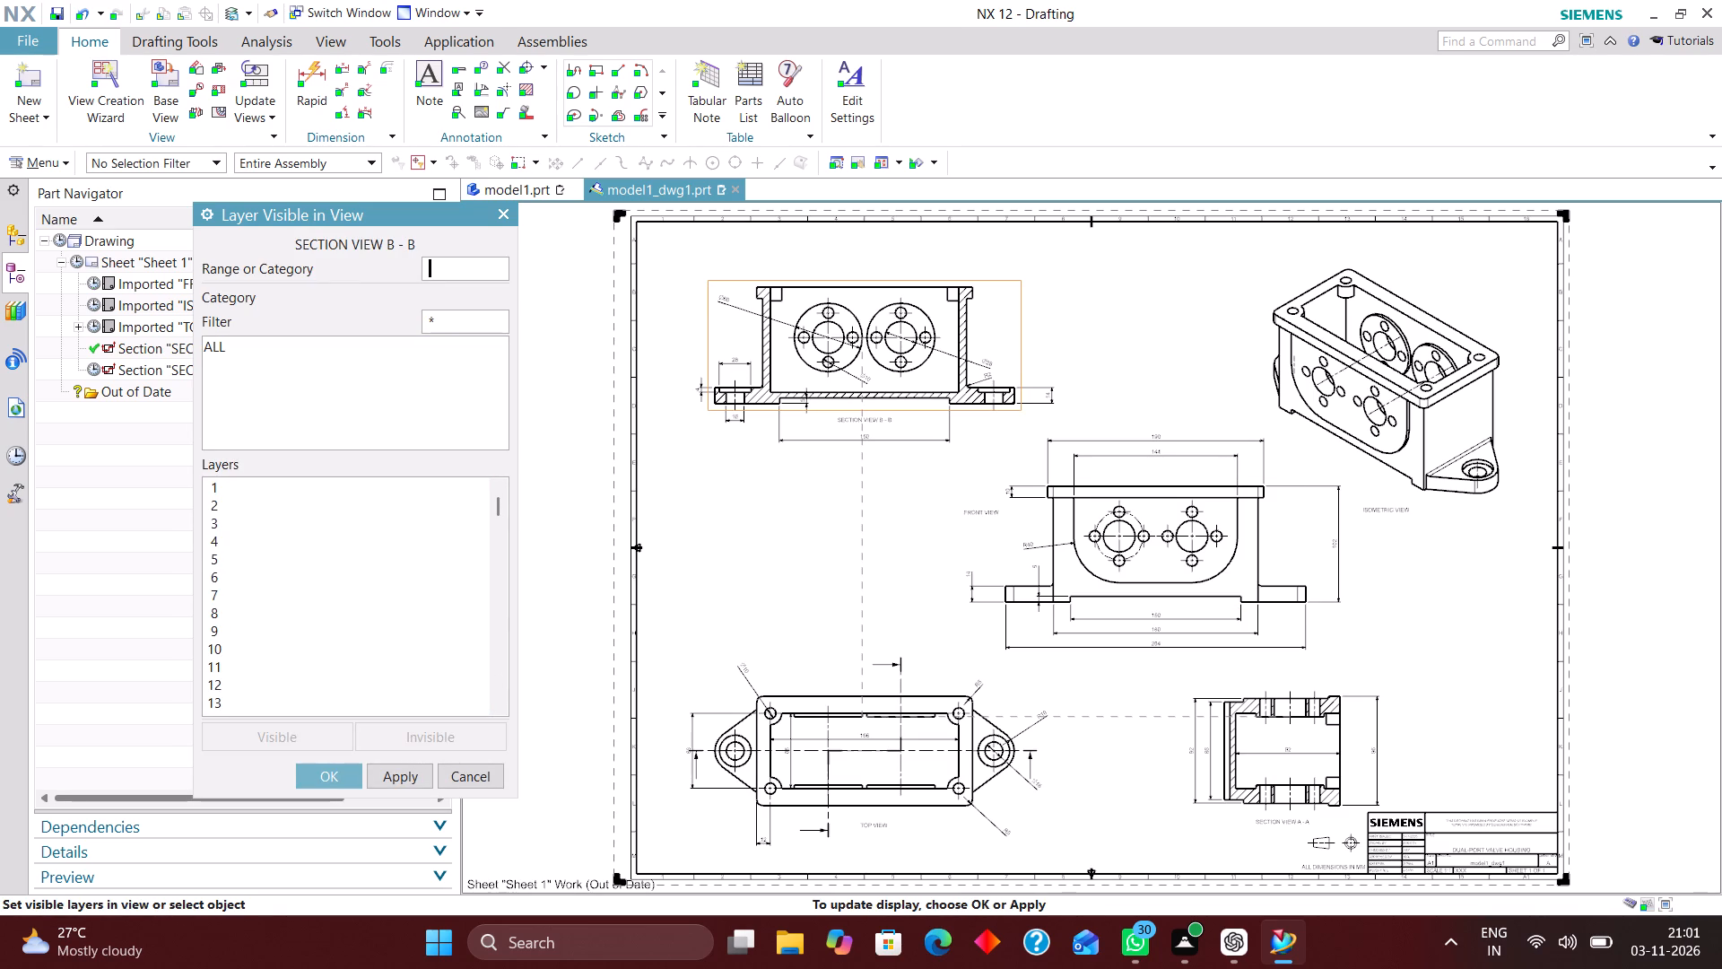
{"action": "key", "text": "2"}
{"action": "key", "text": "Return"}
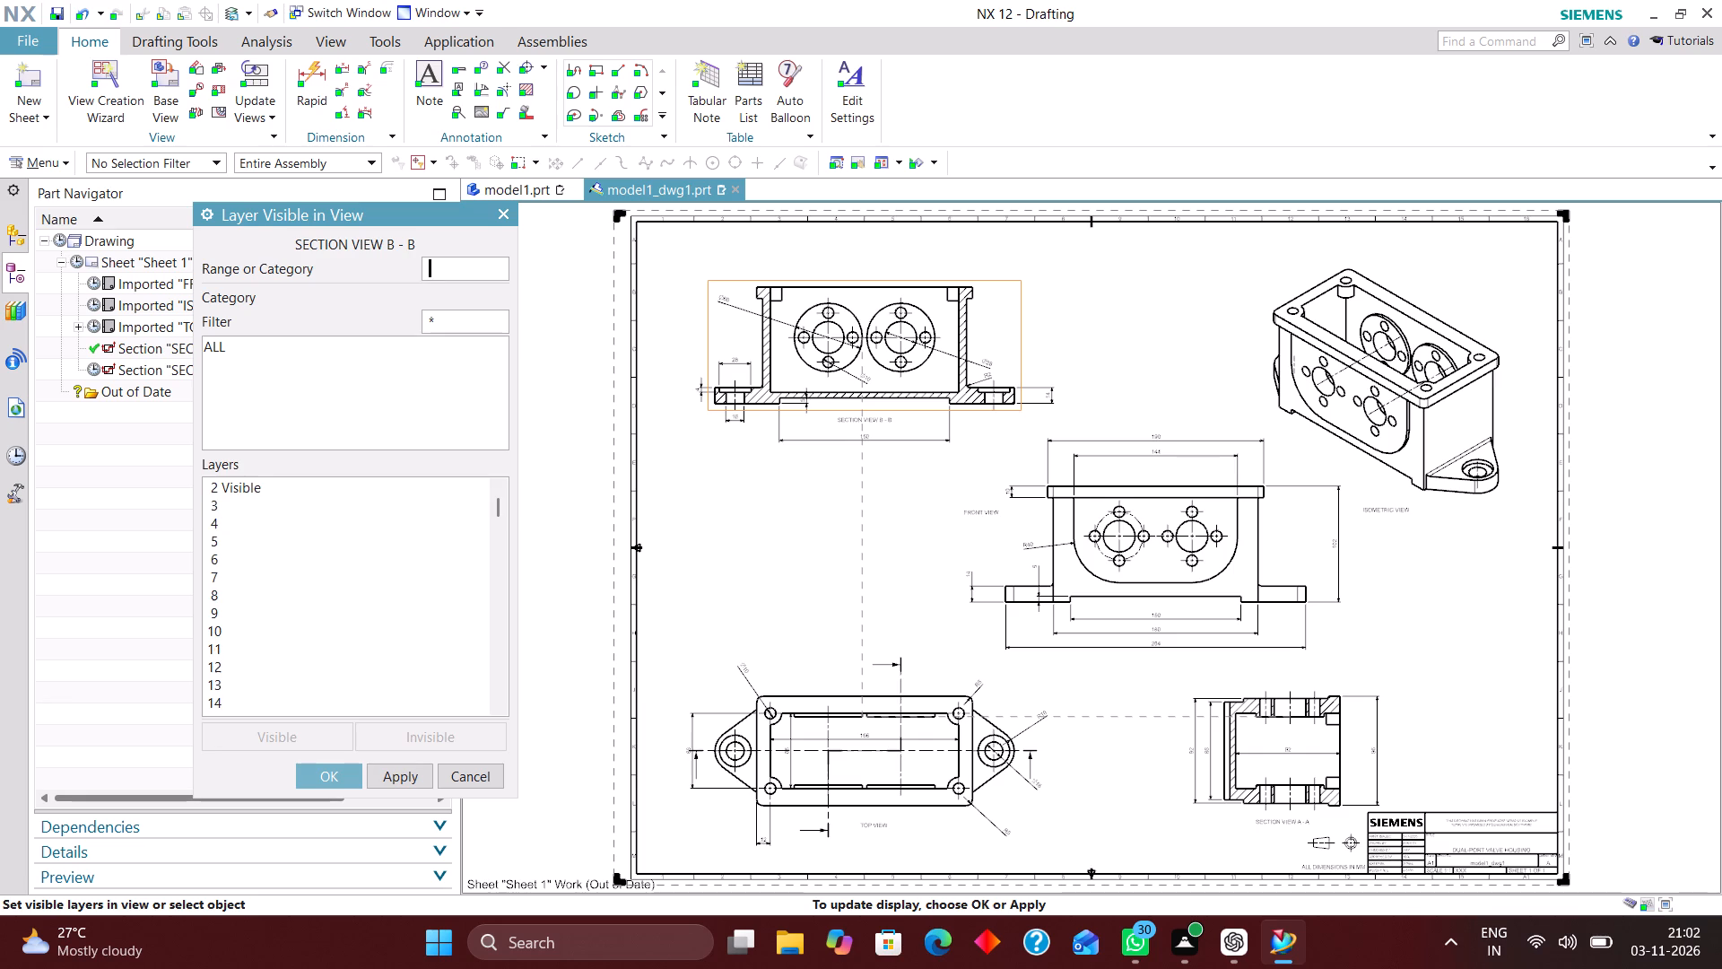
{"action": "type", "text": "223"}
{"action": "key", "text": "Return"}
{"action": "type", "text": "224"}
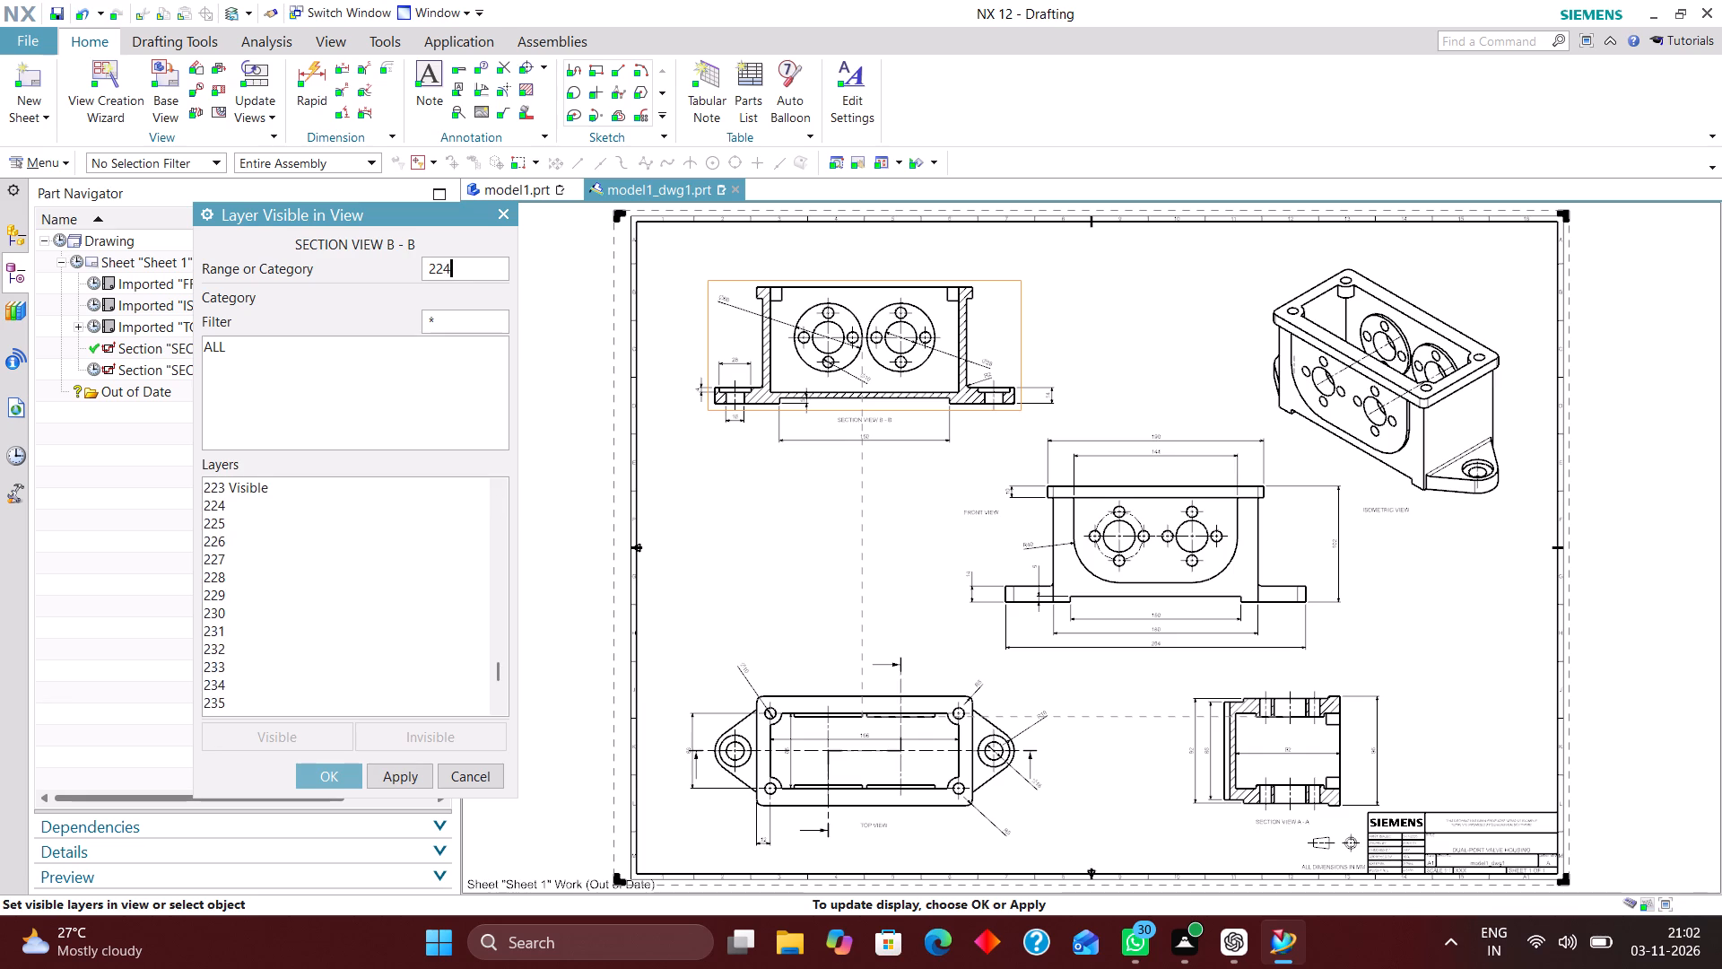
{"action": "key", "text": "Return"}
{"action": "type", "text": "225"}
{"action": "key", "text": "Return"}
{"action": "type", "text": "22"}
{"action": "key", "text": "6"}
{"action": "key", "text": "Return"}
{"action": "type", "text": "256"}
{"action": "key", "text": "Return"}
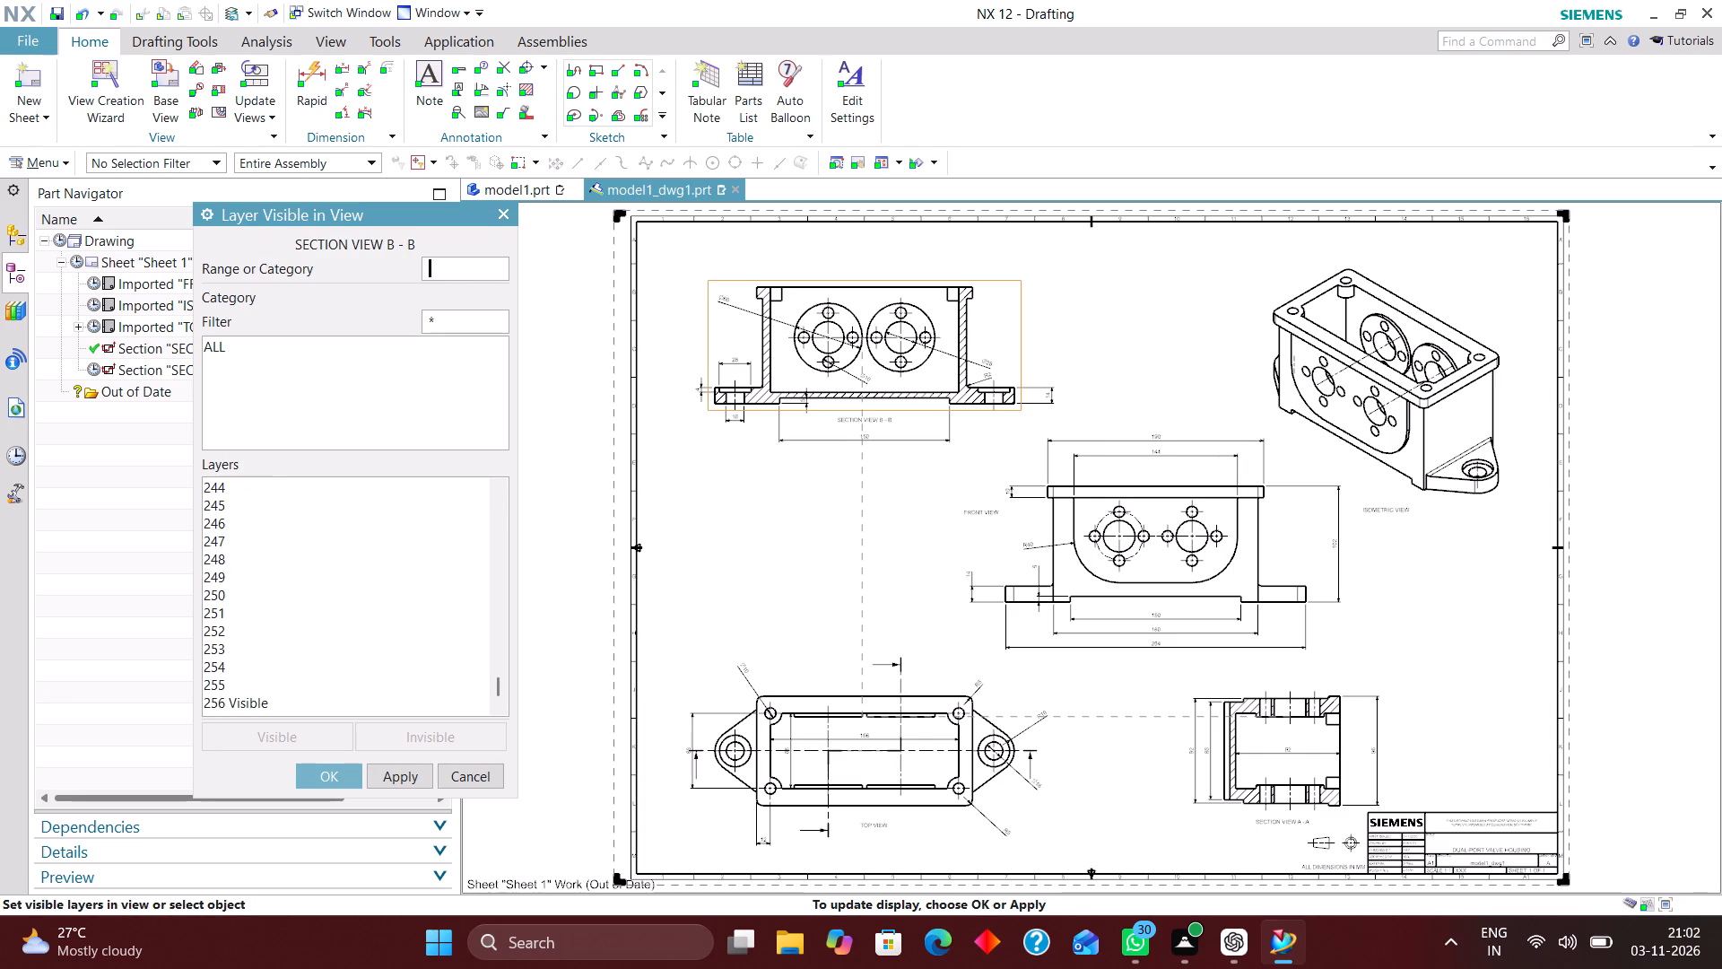
{"action": "left_click", "coordinate": [327, 773]}
{"action": "left_click", "coordinate": [477, 492]}
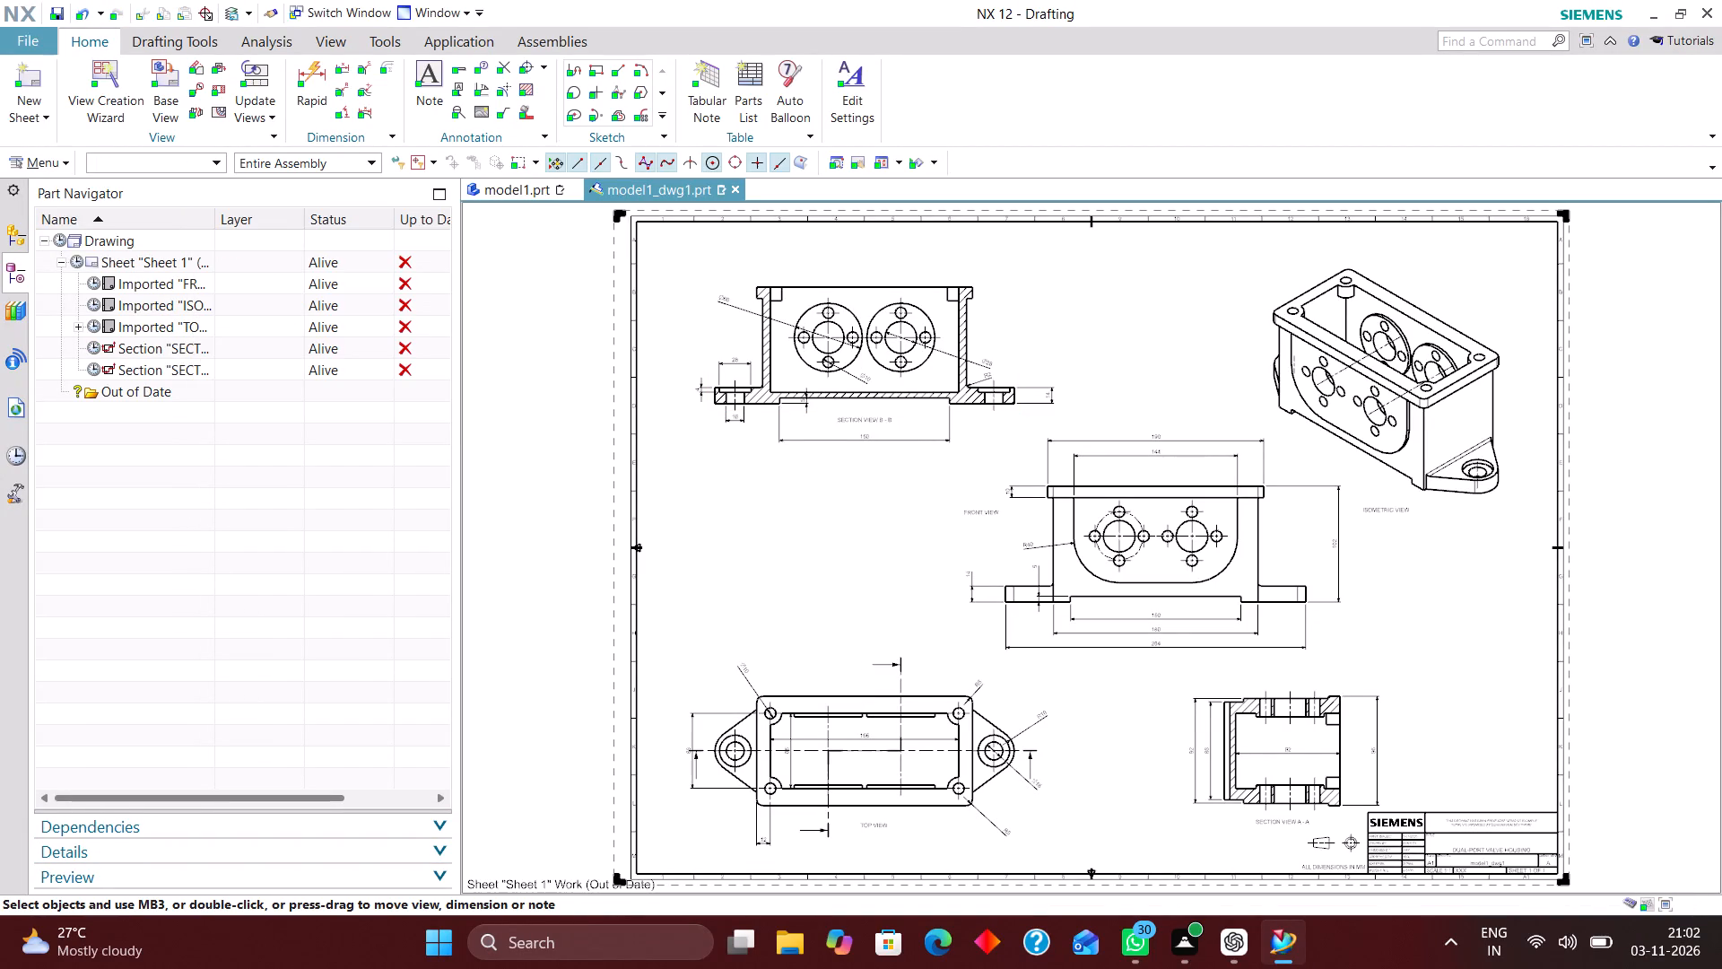
Update all the out-of-date views of the drawing on Sheet 1.
{"action": "left_click", "coordinate": [57, 234]}
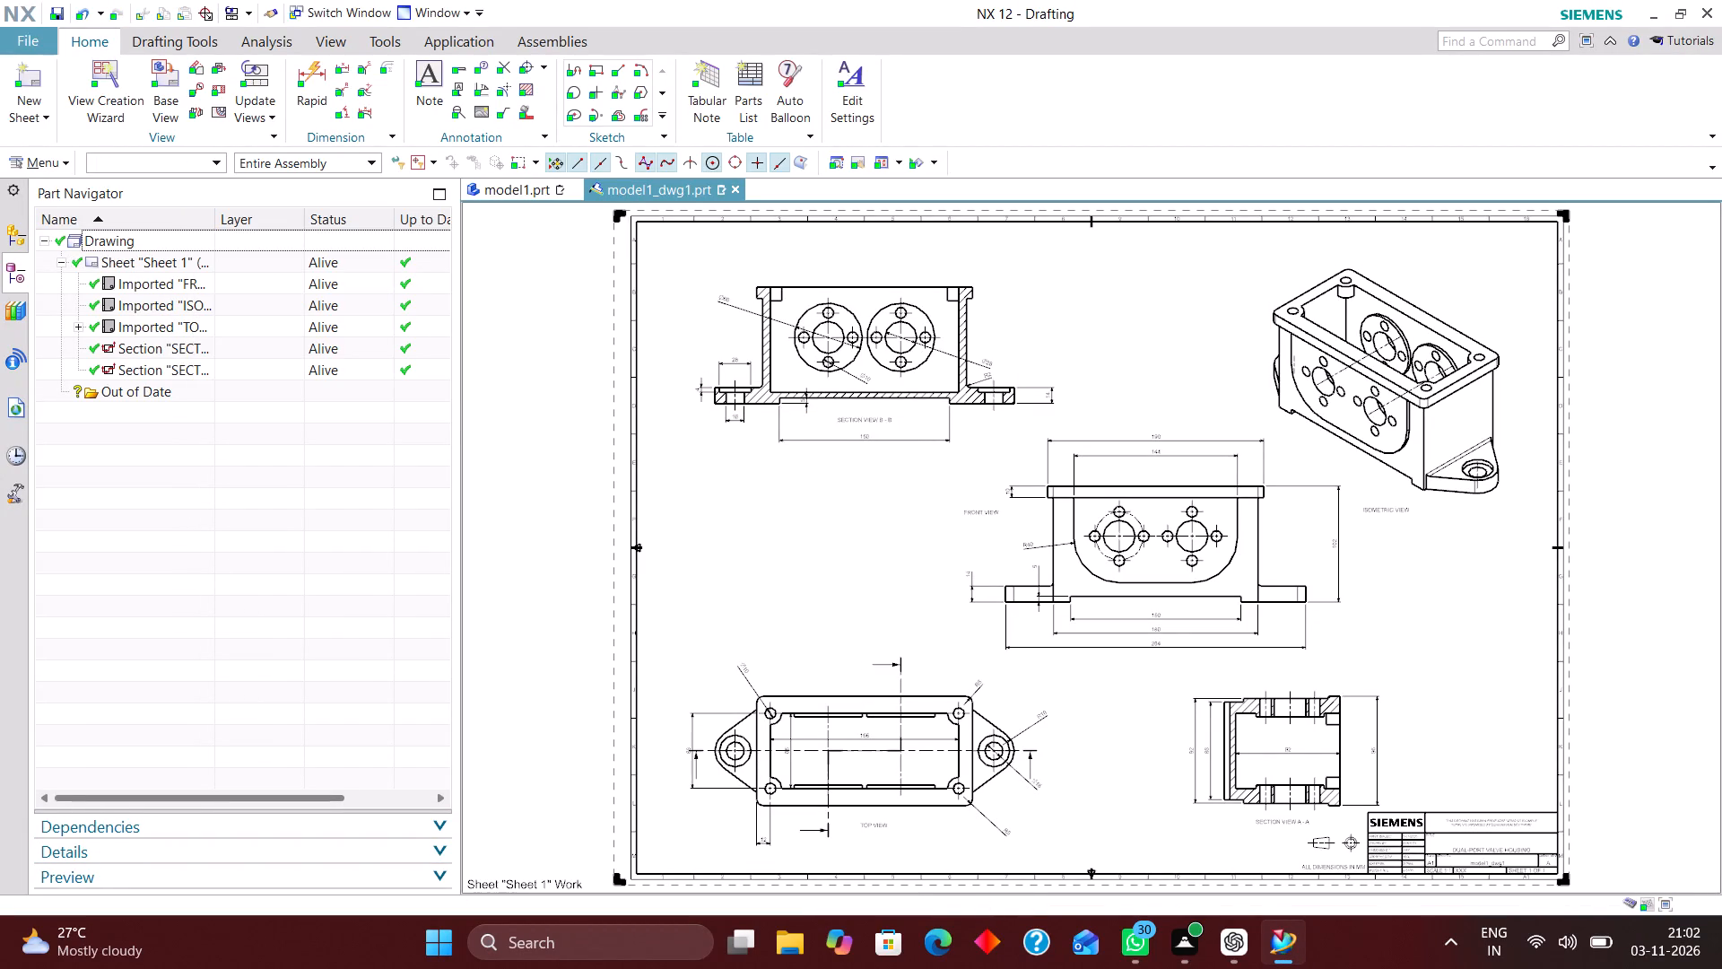
Move the 150 dimension of SECTION VIEW B - B closer to the view and place the view label just below that dimension.
{"action": "scroll", "coordinate": [849, 544], "scroll_direction": "down", "scroll_amount": 2}
{"action": "scroll", "coordinate": [853, 537], "scroll_direction": "up", "scroll_amount": 2}
{"action": "right_click_drag", "start_coordinate": [882, 489], "coordinate": [874, 493]}
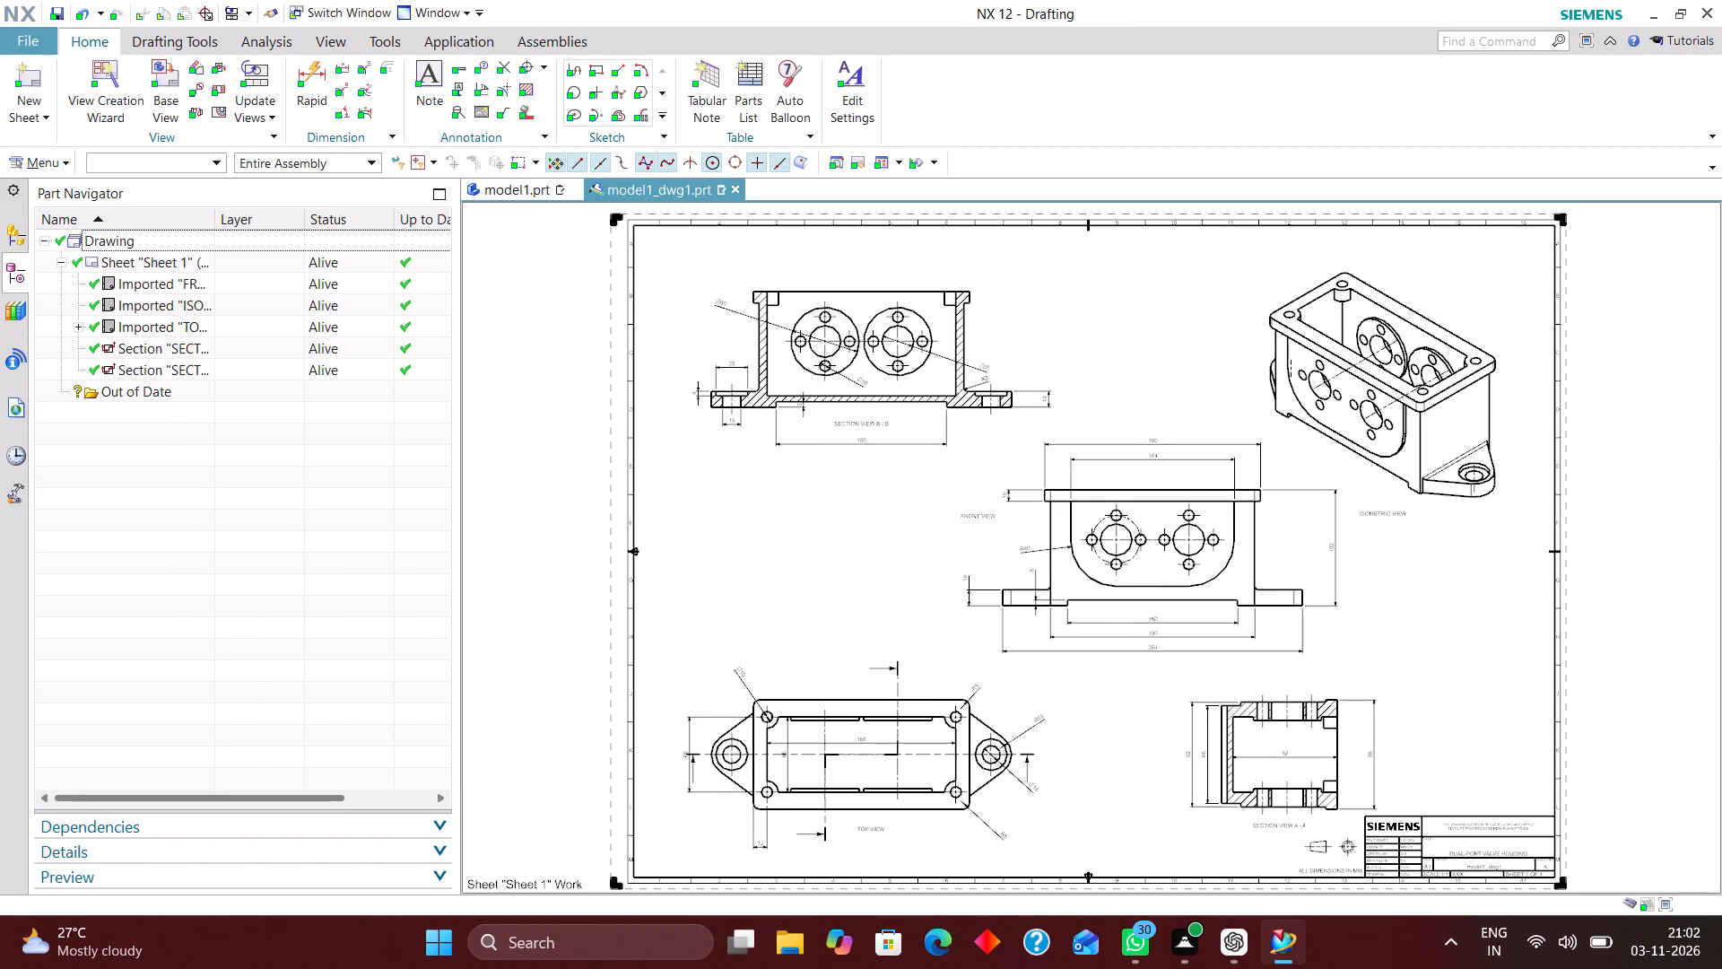
{"action": "right_click_drag", "start_coordinate": [874, 493], "coordinate": [796, 597]}
{"action": "scroll", "coordinate": [870, 436], "scroll_direction": "up", "scroll_amount": 3}
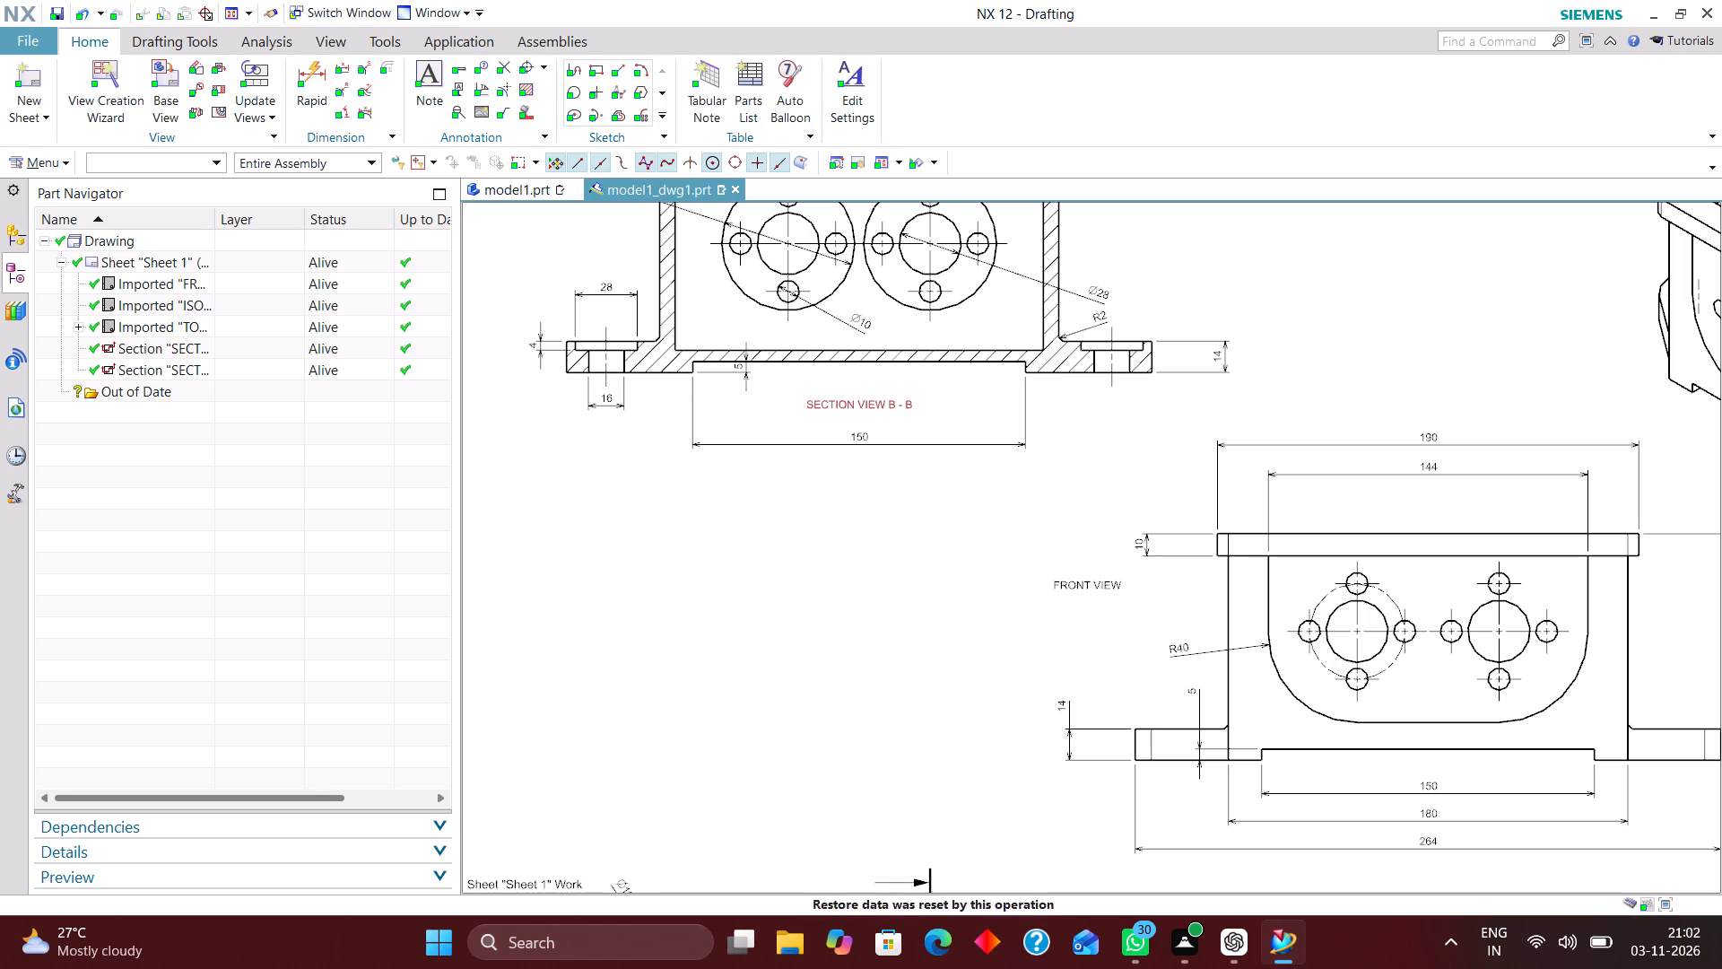
{"action": "left_click_drag", "start_coordinate": [871, 401], "coordinate": [862, 469]}
{"action": "left_click_drag", "start_coordinate": [862, 433], "coordinate": [857, 397]}
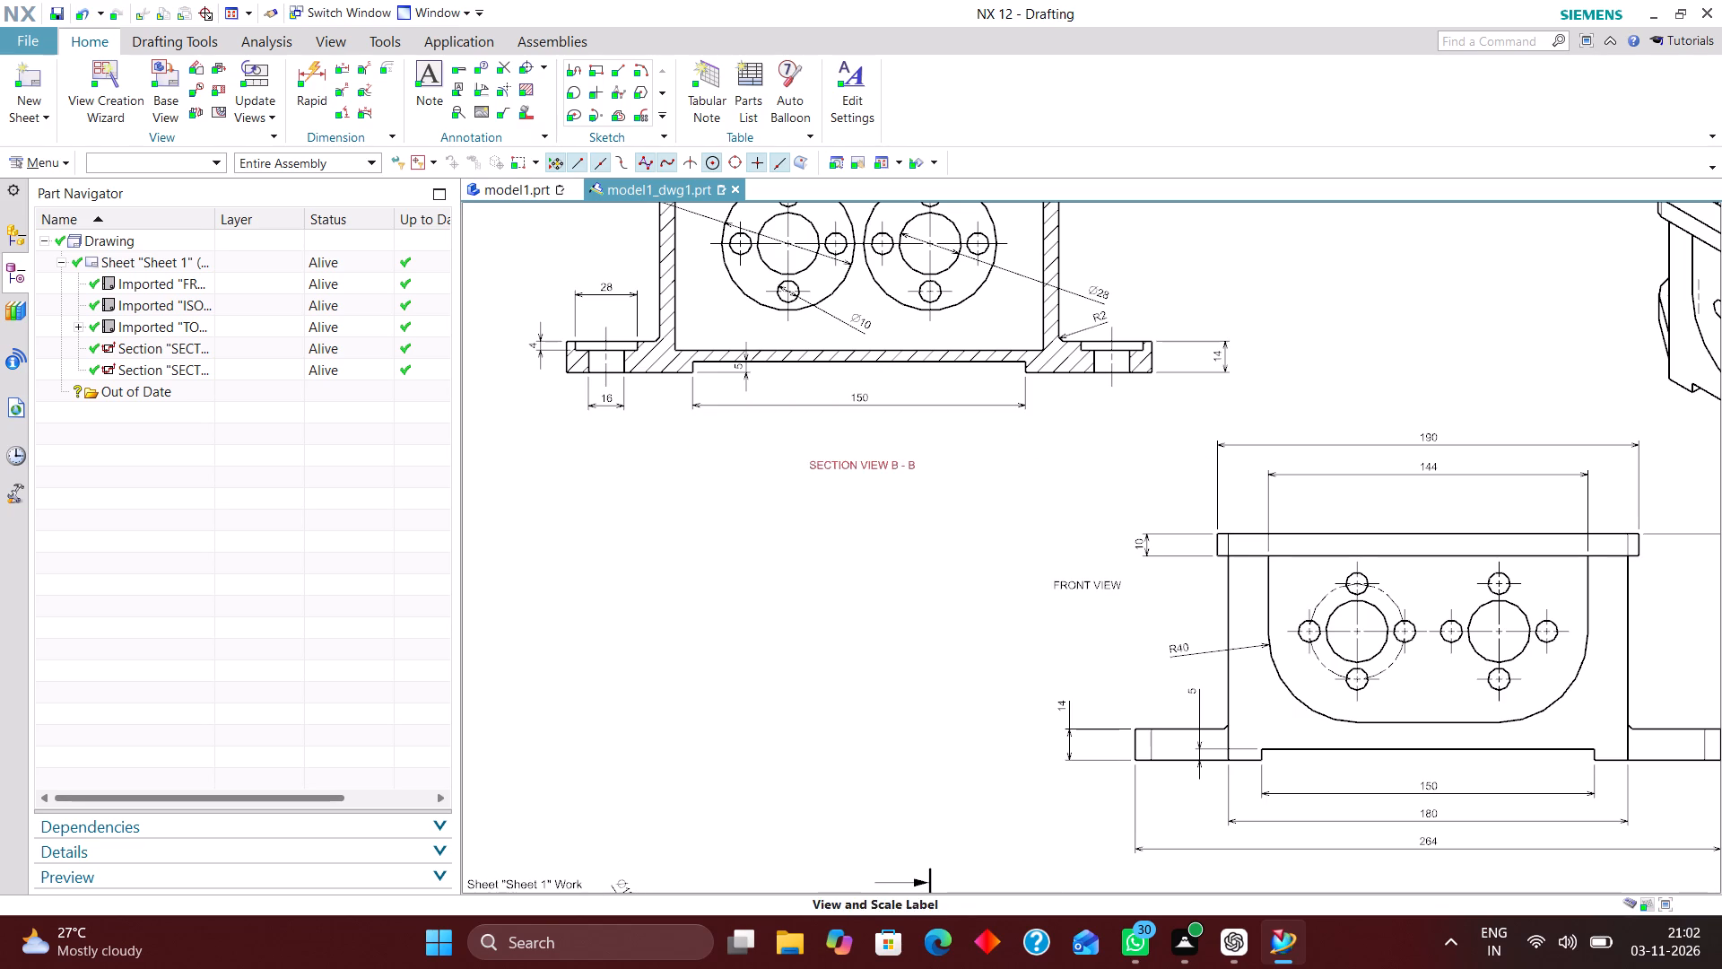
{"action": "left_click_drag", "start_coordinate": [871, 463], "coordinate": [862, 432]}
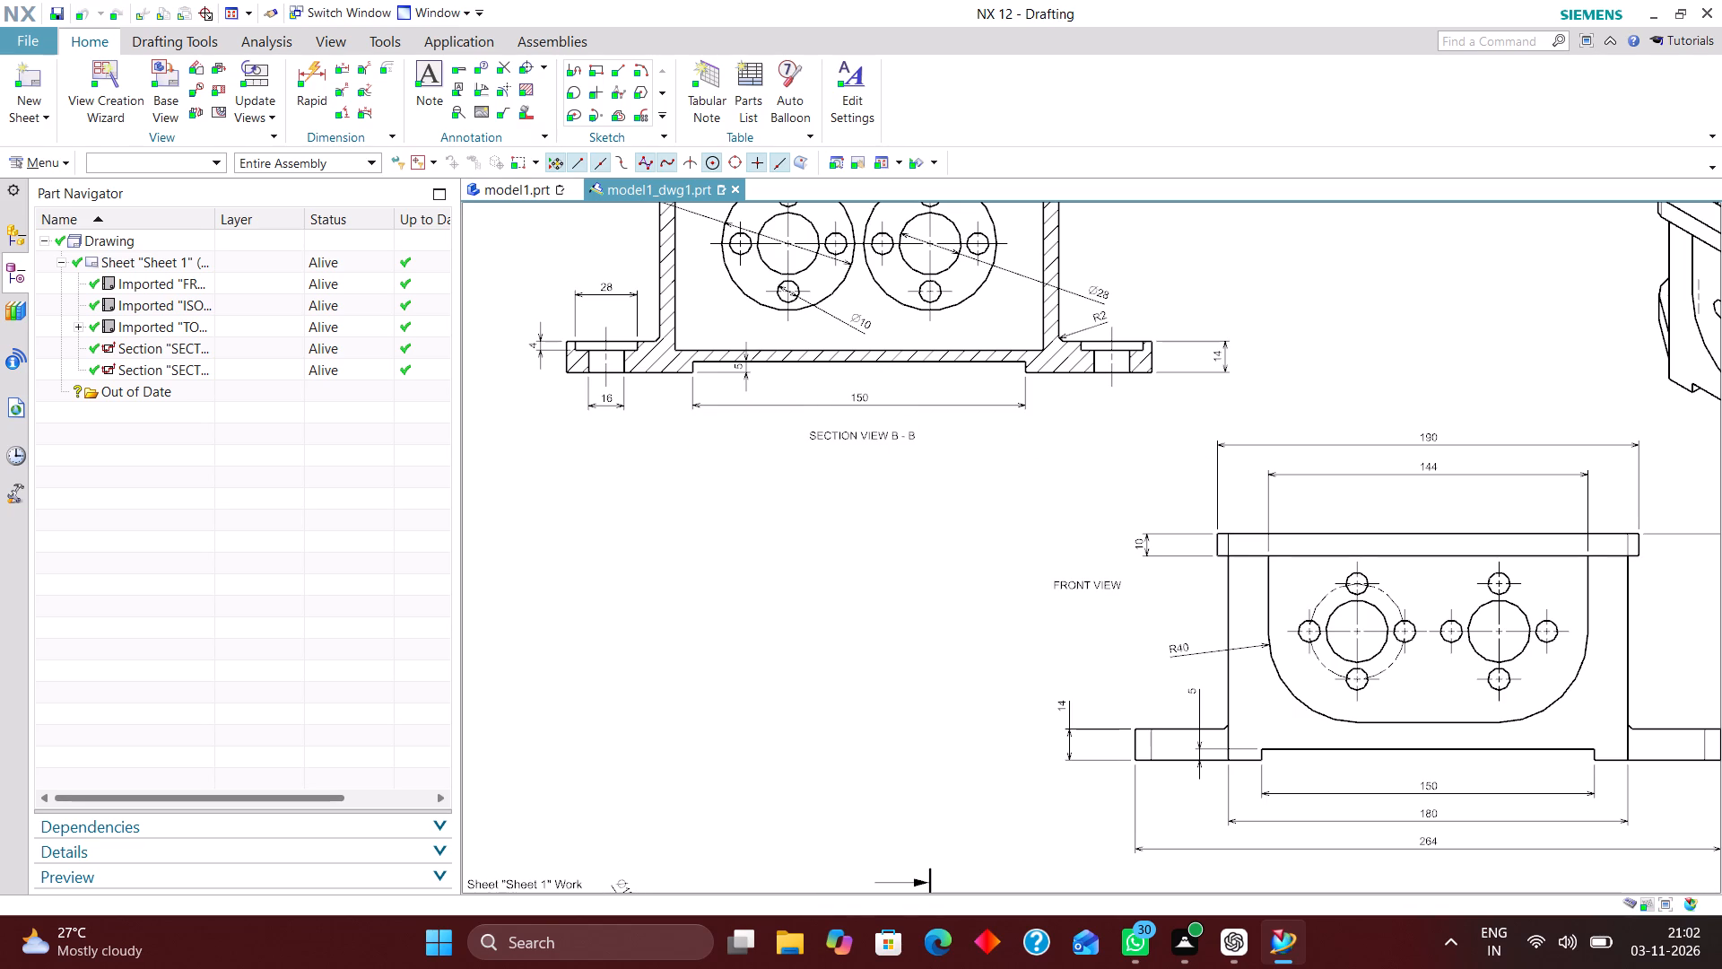
Move the FRONT VIEW label from beside the view to a centred place below its 264 overall width dimension.
{"action": "scroll", "coordinate": [792, 433], "scroll_direction": "down", "scroll_amount": 2}
{"action": "scroll", "coordinate": [929, 567], "scroll_direction": "up", "scroll_amount": 3}
{"action": "scroll", "coordinate": [893, 495], "scroll_direction": "down", "scroll_amount": 2}
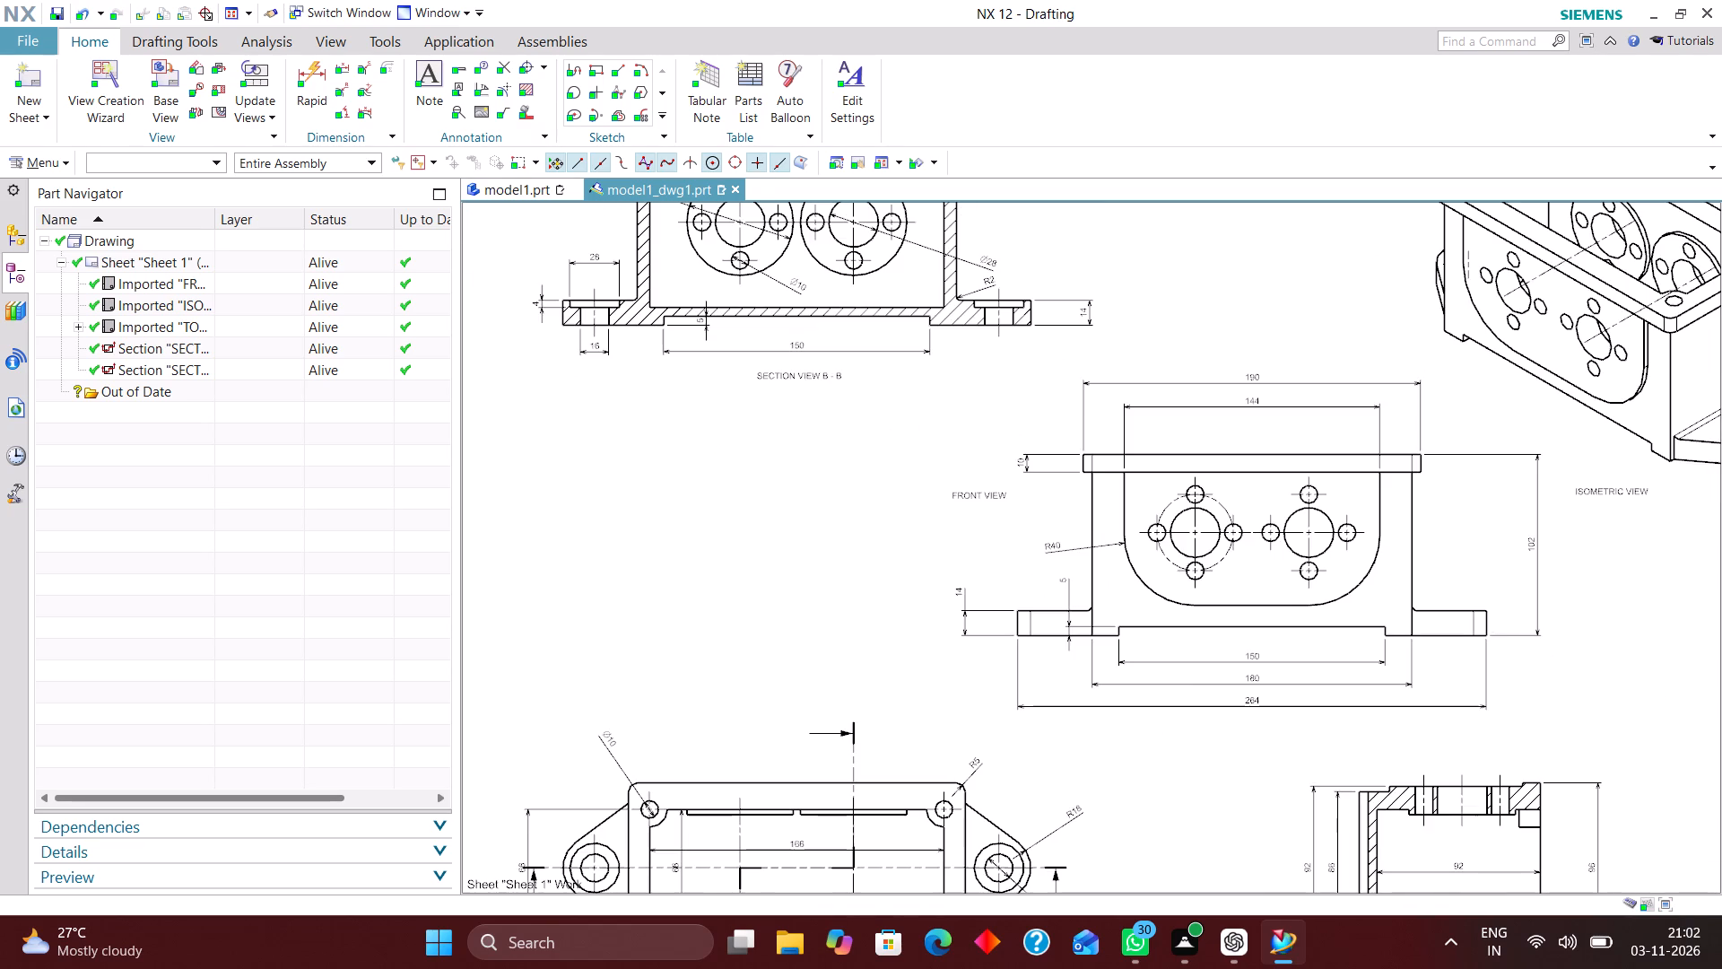
{"action": "scroll", "coordinate": [931, 569], "scroll_direction": "down", "scroll_amount": 2}
{"action": "scroll", "coordinate": [966, 540], "scroll_direction": "up", "scroll_amount": 3}
{"action": "left_click_drag", "start_coordinate": [958, 503], "coordinate": [1092, 639]}
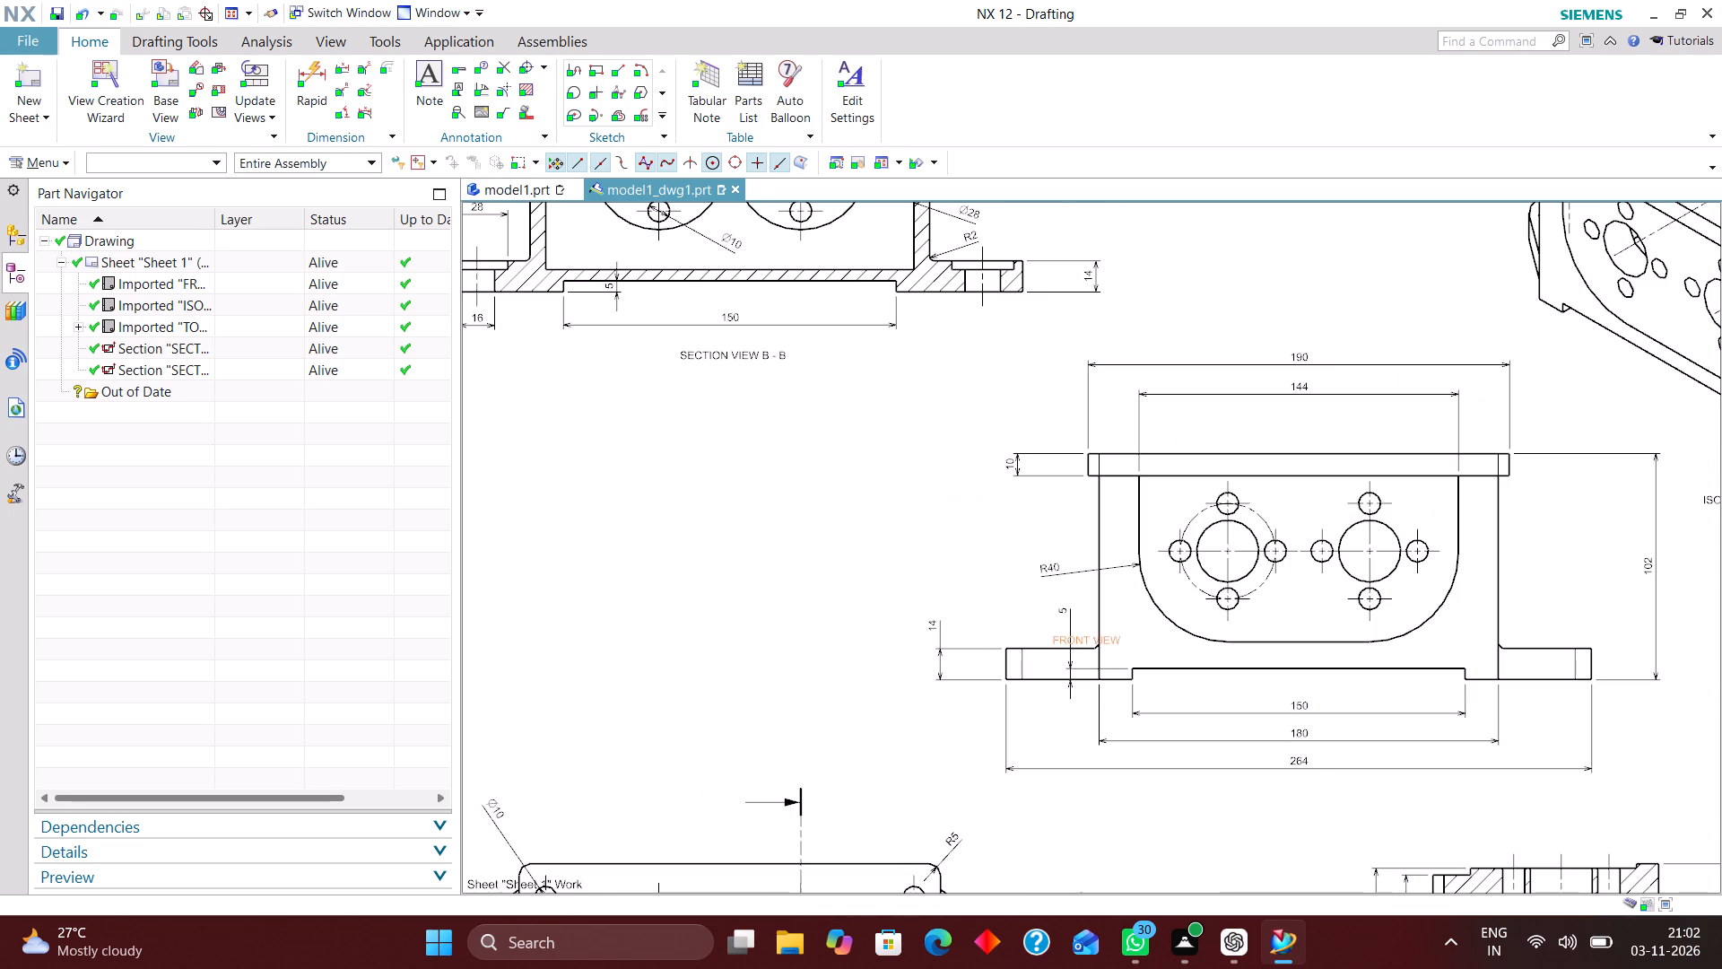
{"action": "left_click_drag", "start_coordinate": [1092, 639], "coordinate": [1257, 790]}
{"action": "scroll", "coordinate": [843, 479], "scroll_direction": "down", "scroll_amount": 2}
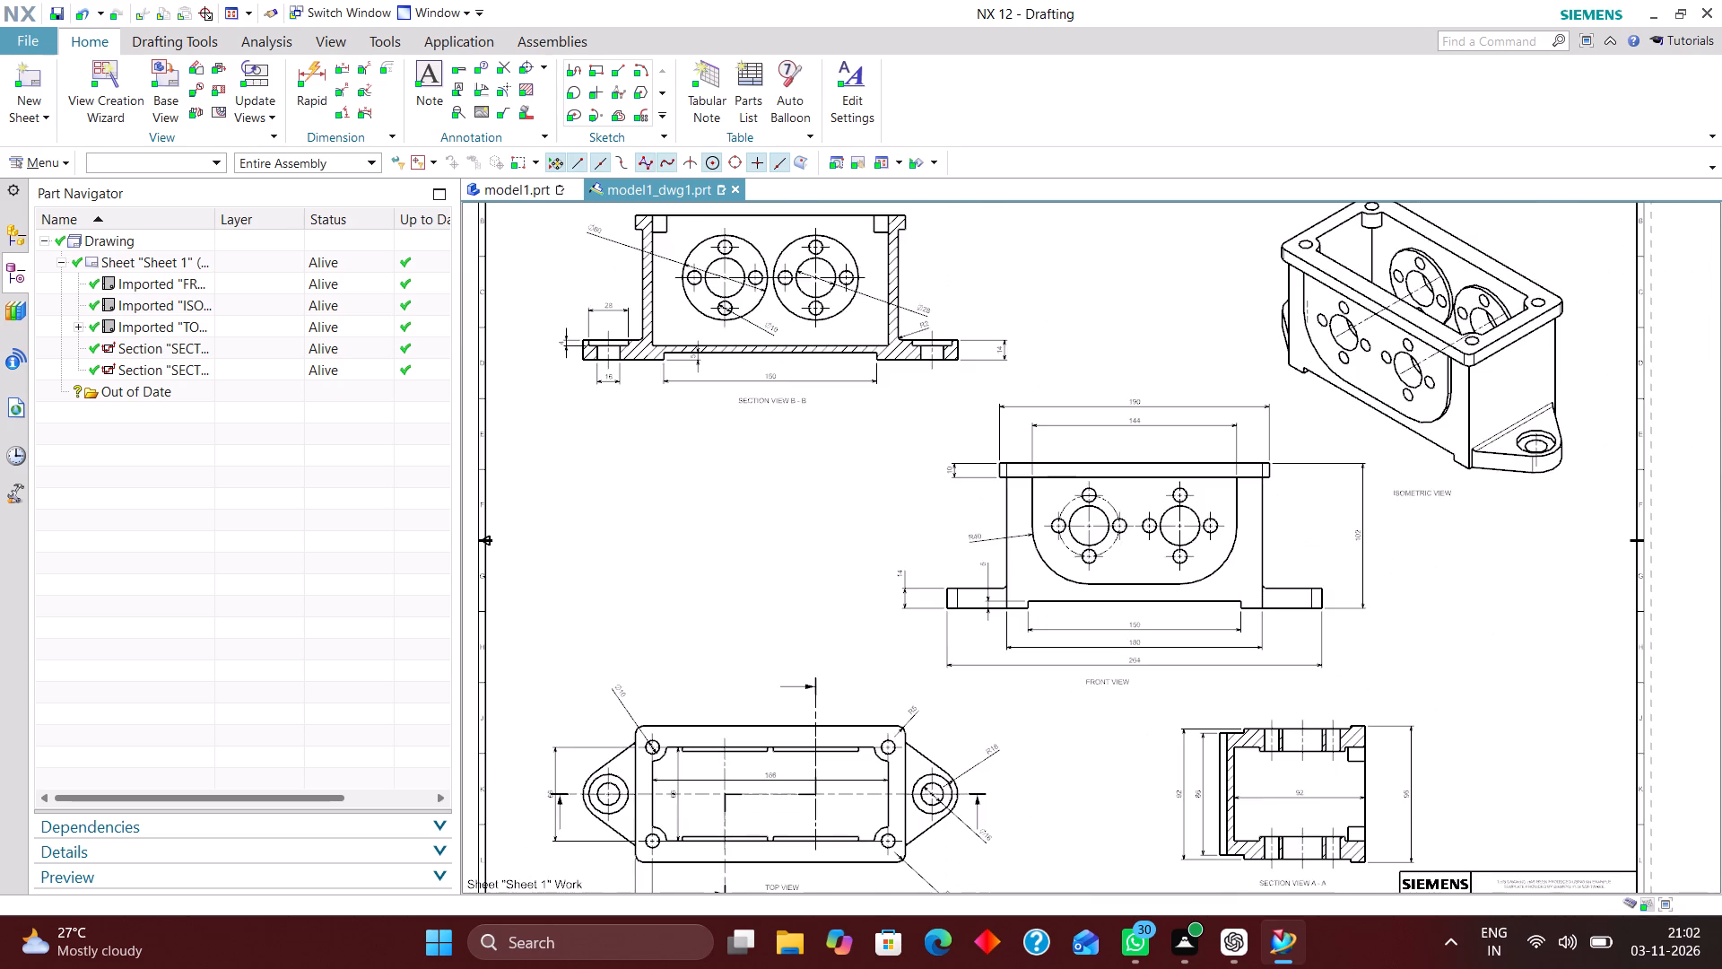
{"action": "scroll", "coordinate": [1231, 751], "scroll_direction": "up", "scroll_amount": 3}
{"action": "left_click_drag", "start_coordinate": [1003, 616], "coordinate": [1062, 605]}
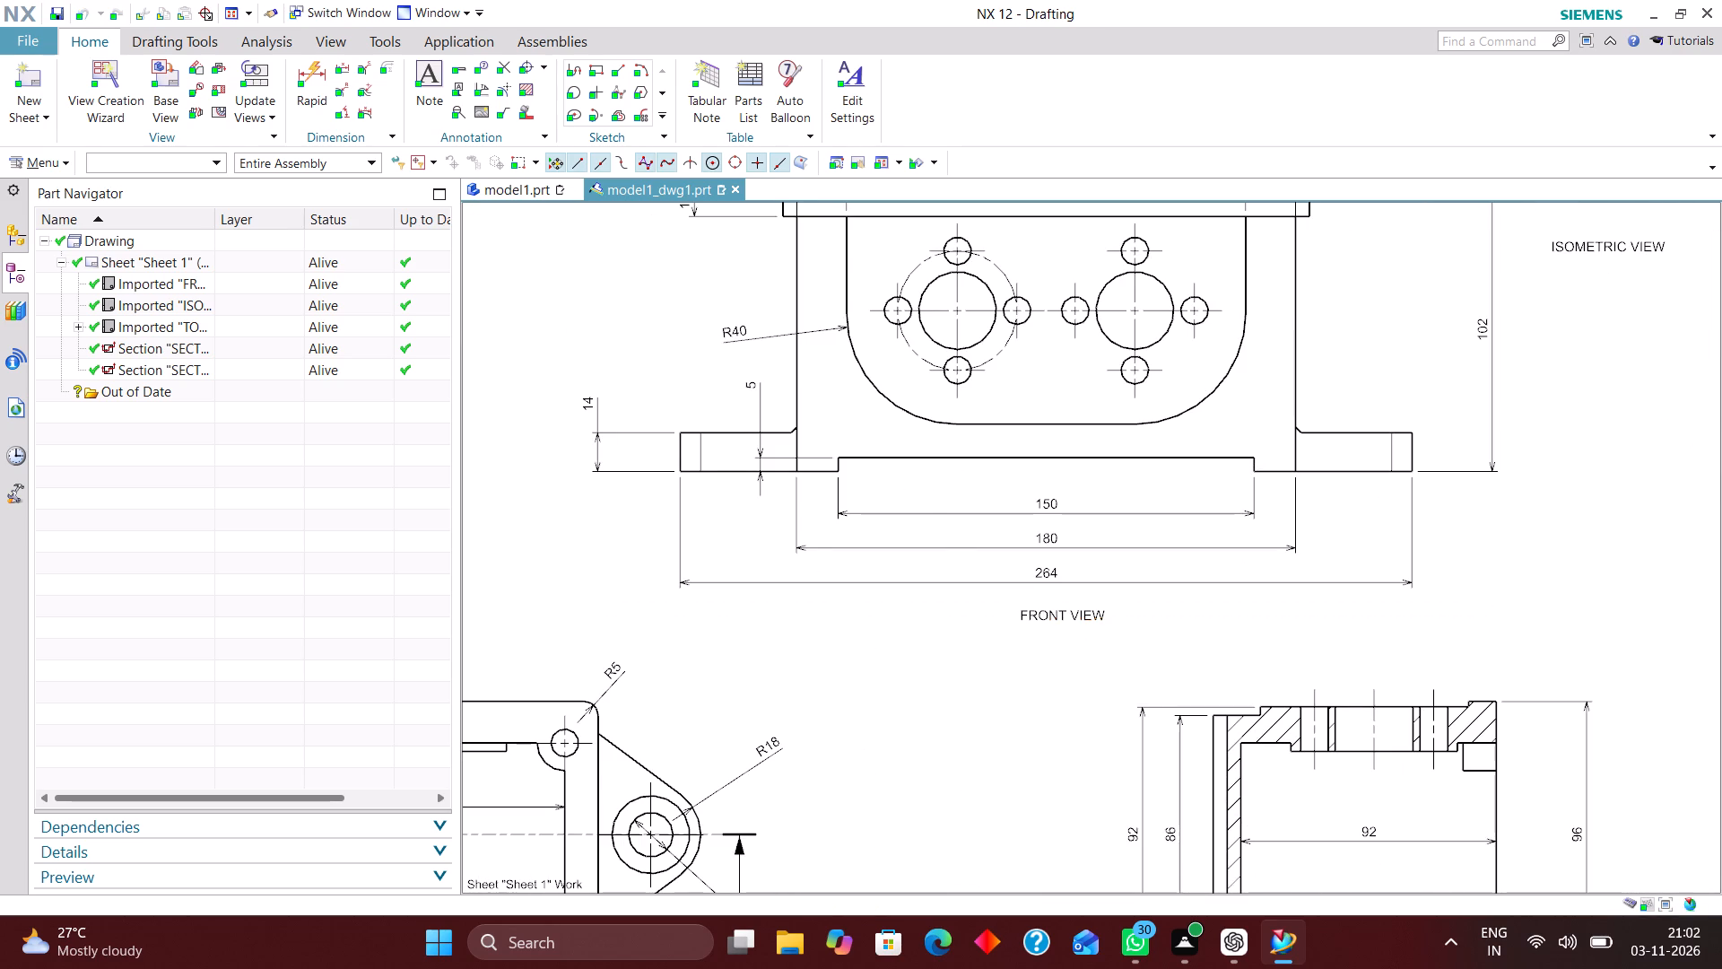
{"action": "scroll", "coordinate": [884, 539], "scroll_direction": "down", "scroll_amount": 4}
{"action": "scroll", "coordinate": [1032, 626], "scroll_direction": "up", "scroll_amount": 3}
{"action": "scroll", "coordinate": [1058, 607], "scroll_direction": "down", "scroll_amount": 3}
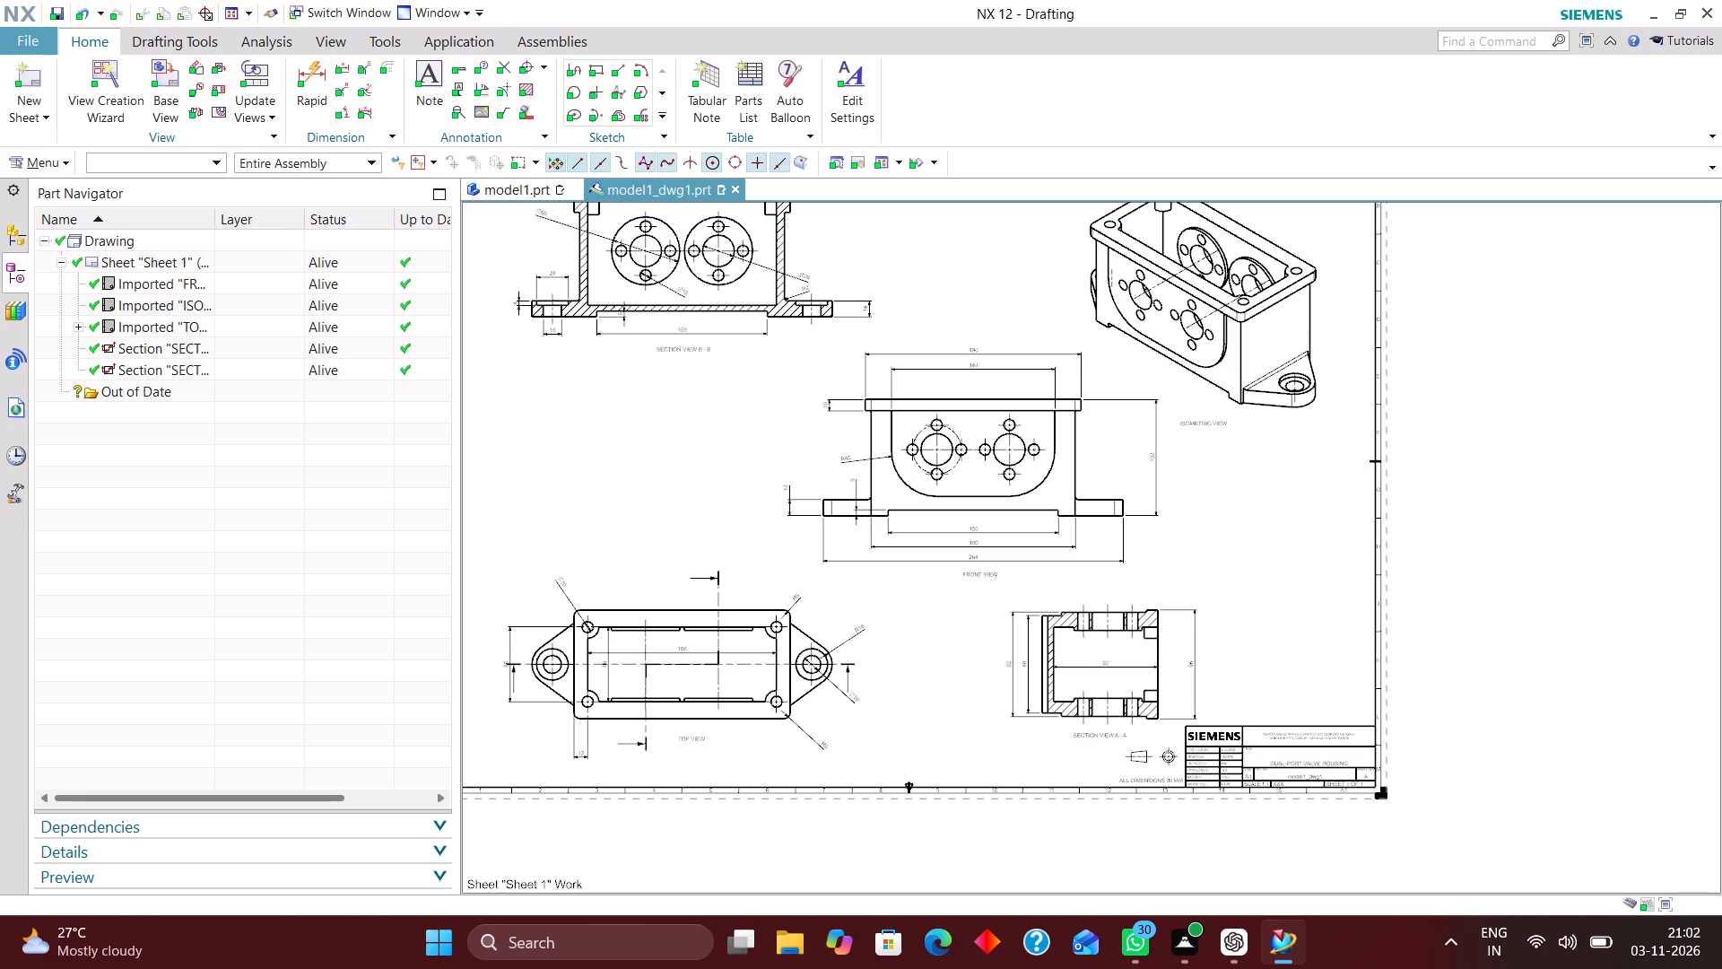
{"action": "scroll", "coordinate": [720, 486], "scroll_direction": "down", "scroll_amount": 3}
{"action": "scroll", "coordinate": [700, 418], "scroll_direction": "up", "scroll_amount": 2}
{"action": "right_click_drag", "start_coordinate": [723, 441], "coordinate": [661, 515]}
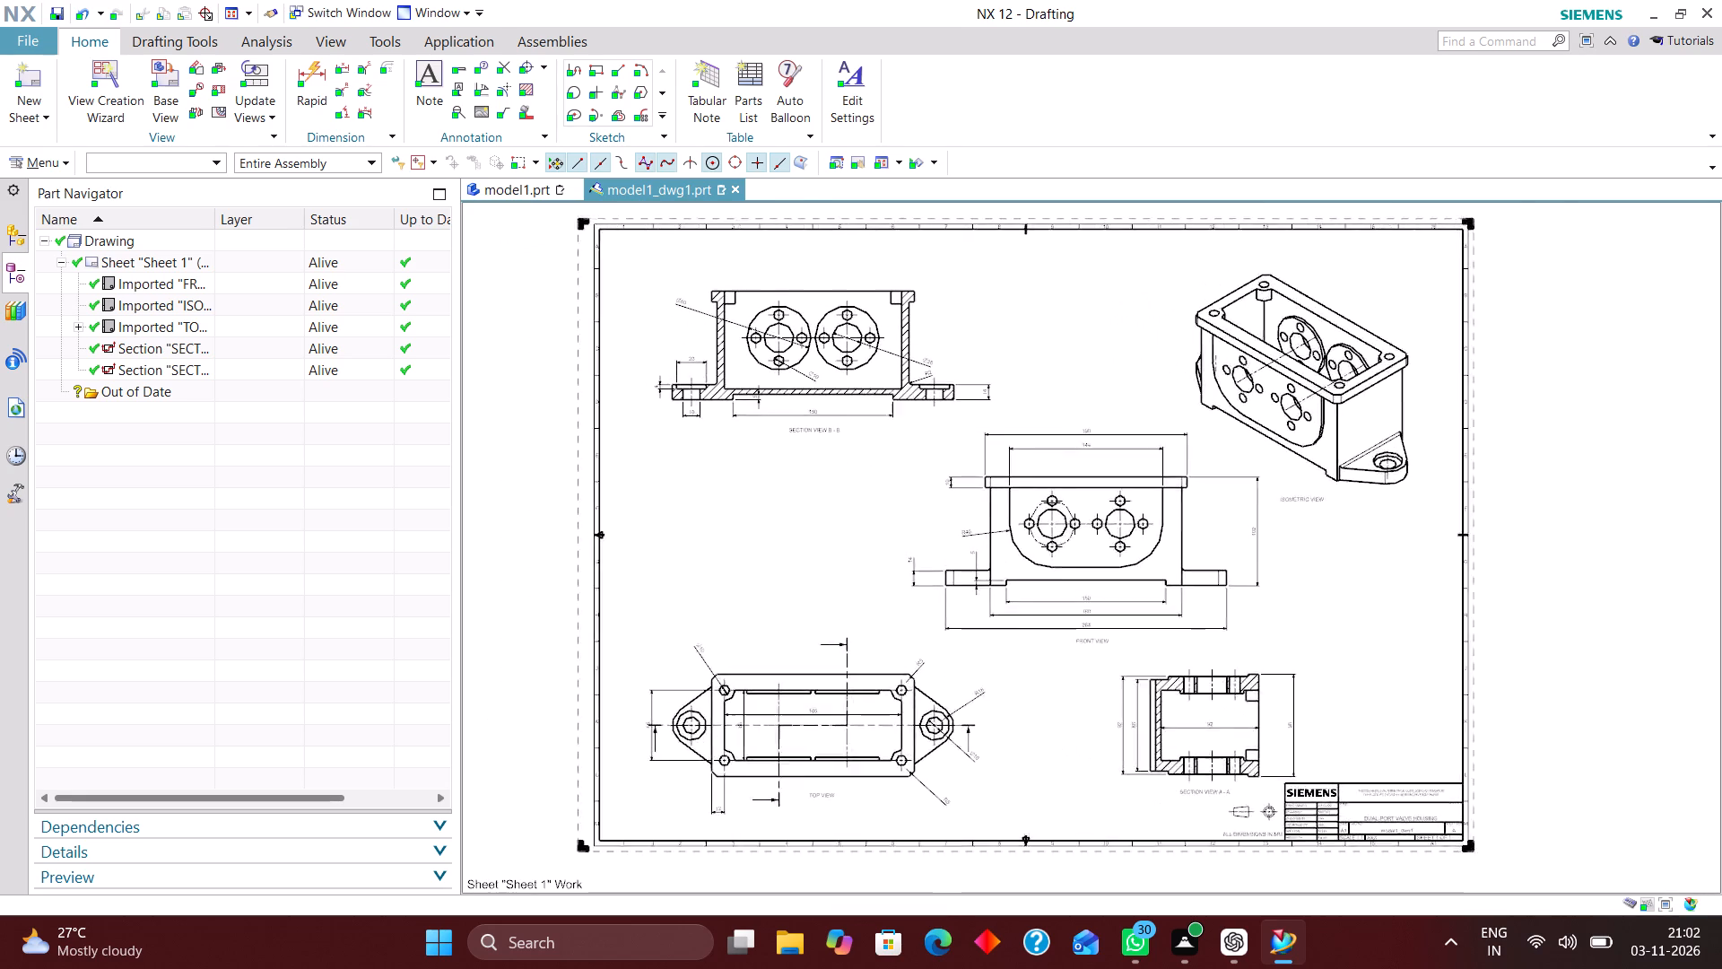
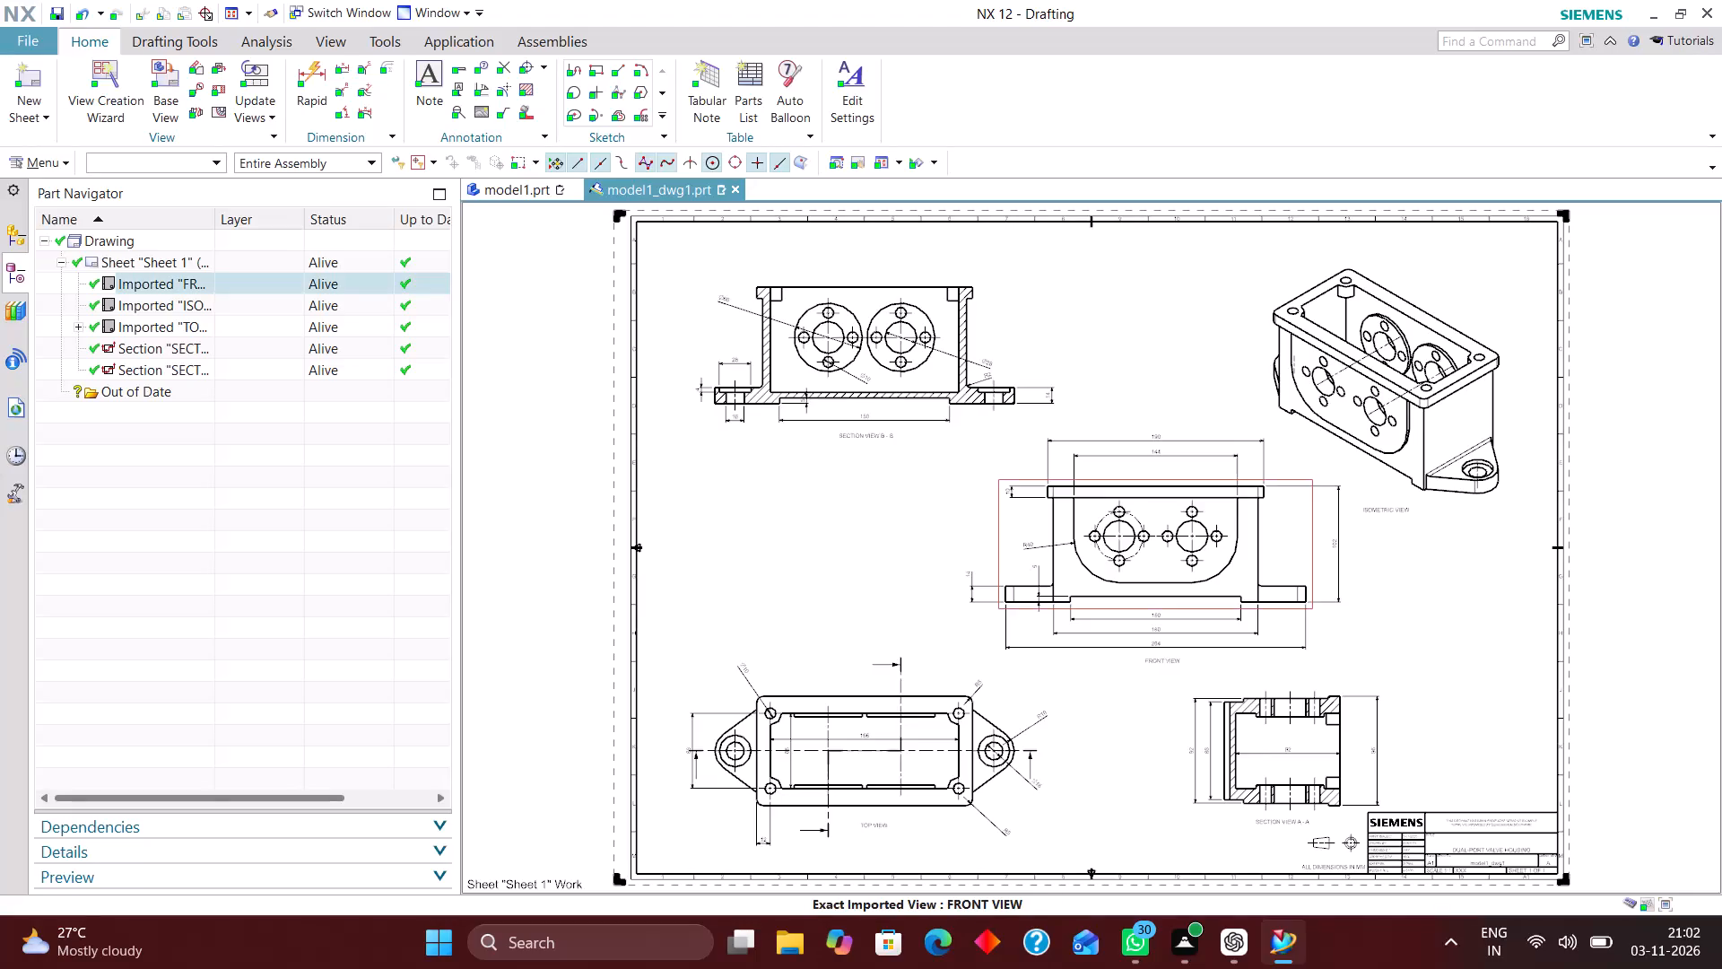
Give the top view's upper-right R5 corner dimension an outside arrowhead and extend its line to the arc centre.
{"action": "scroll", "coordinate": [1294, 442], "scroll_direction": "up", "scroll_amount": 2}
{"action": "scroll", "coordinate": [1074, 496], "scroll_direction": "up", "scroll_amount": 1}
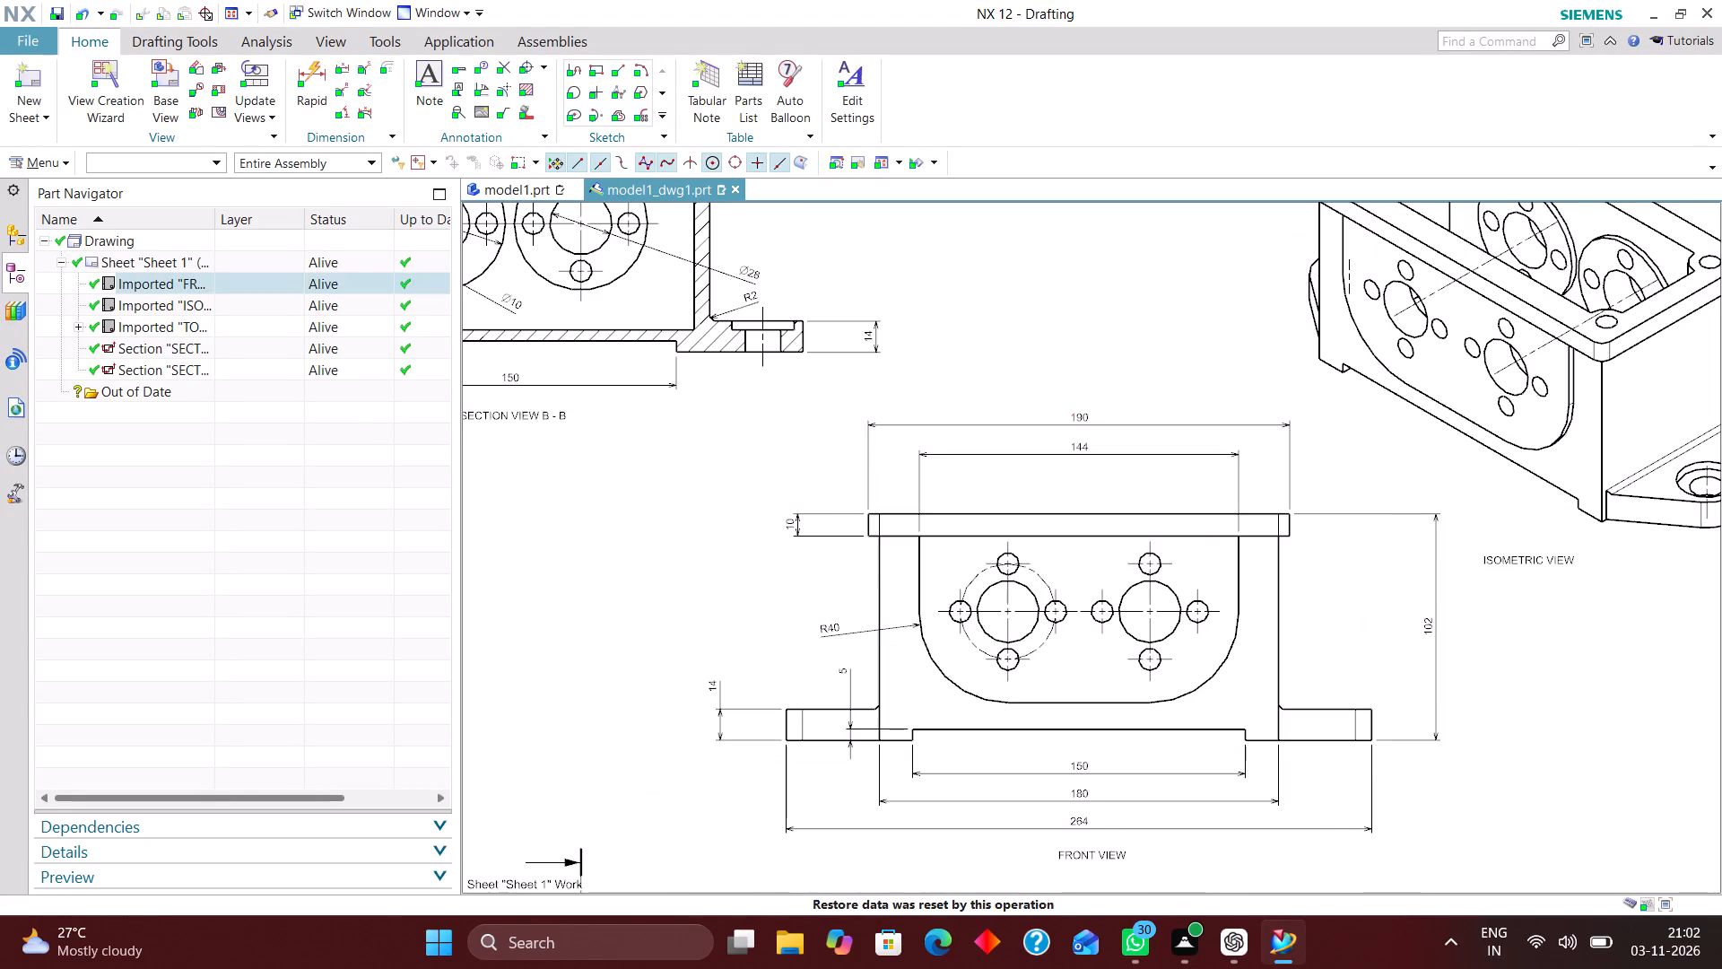
{"action": "scroll", "coordinate": [930, 432], "scroll_direction": "down", "scroll_amount": 3}
{"action": "scroll", "coordinate": [902, 729], "scroll_direction": "up", "scroll_amount": 3}
{"action": "scroll", "coordinate": [915, 626], "scroll_direction": "down", "scroll_amount": 2}
{"action": "scroll", "coordinate": [882, 678], "scroll_direction": "up", "scroll_amount": 3}
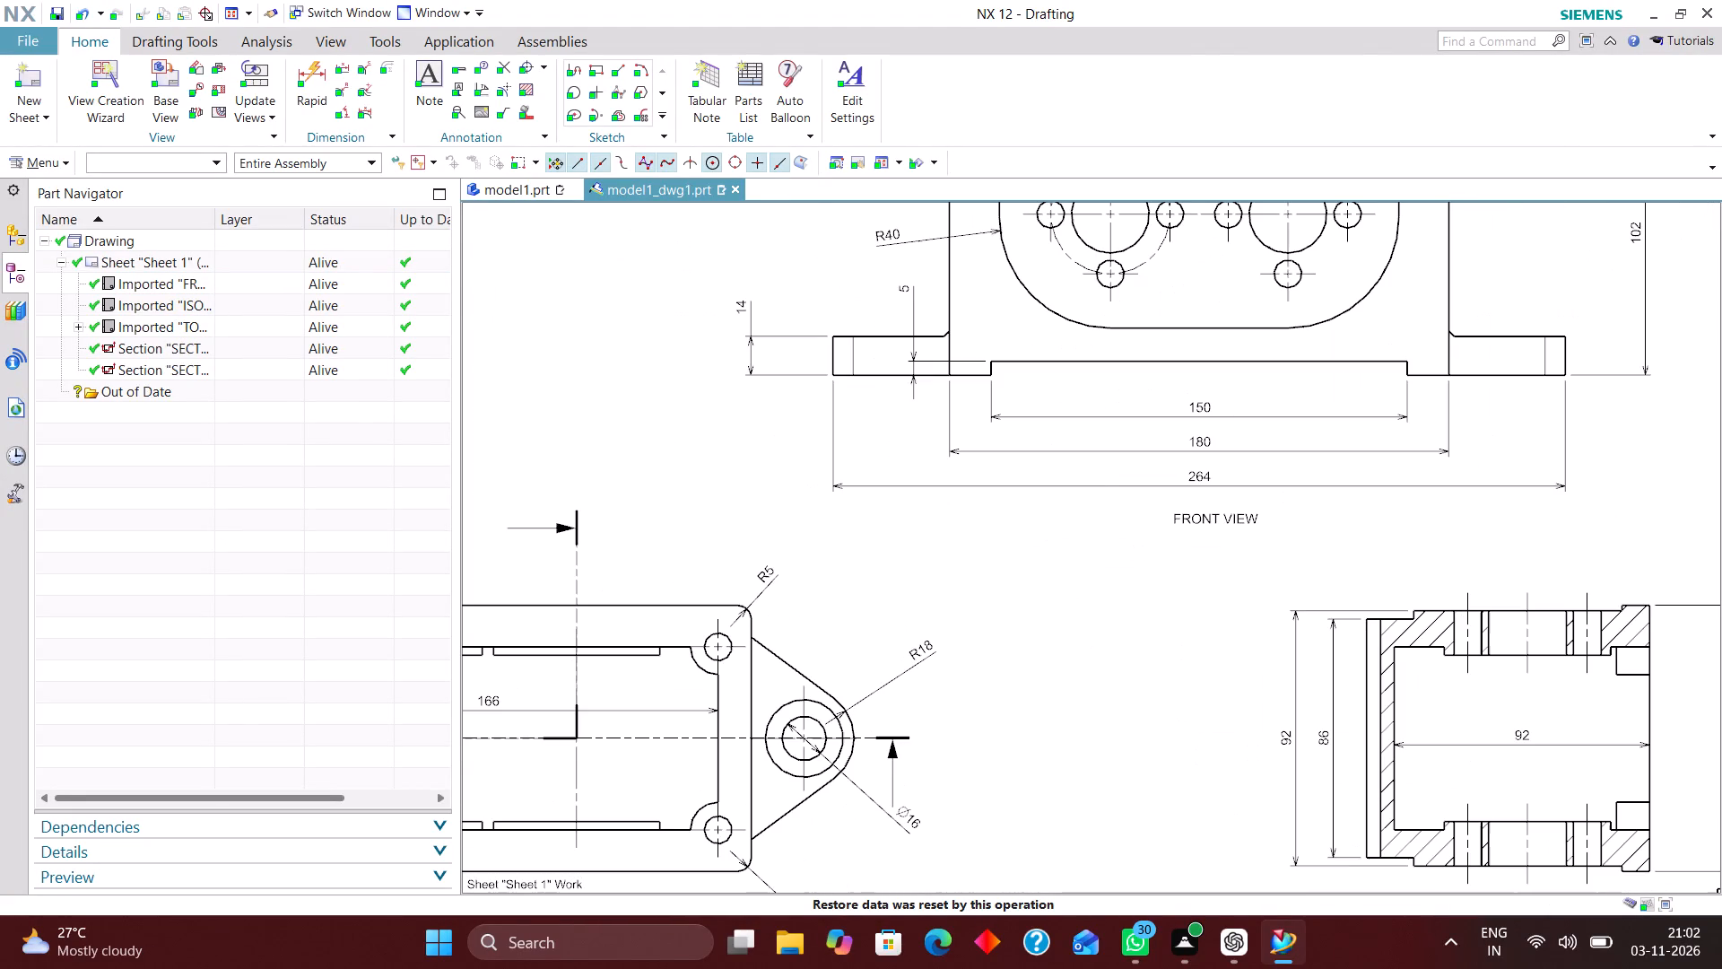
{"action": "double_click", "coordinate": [756, 598]}
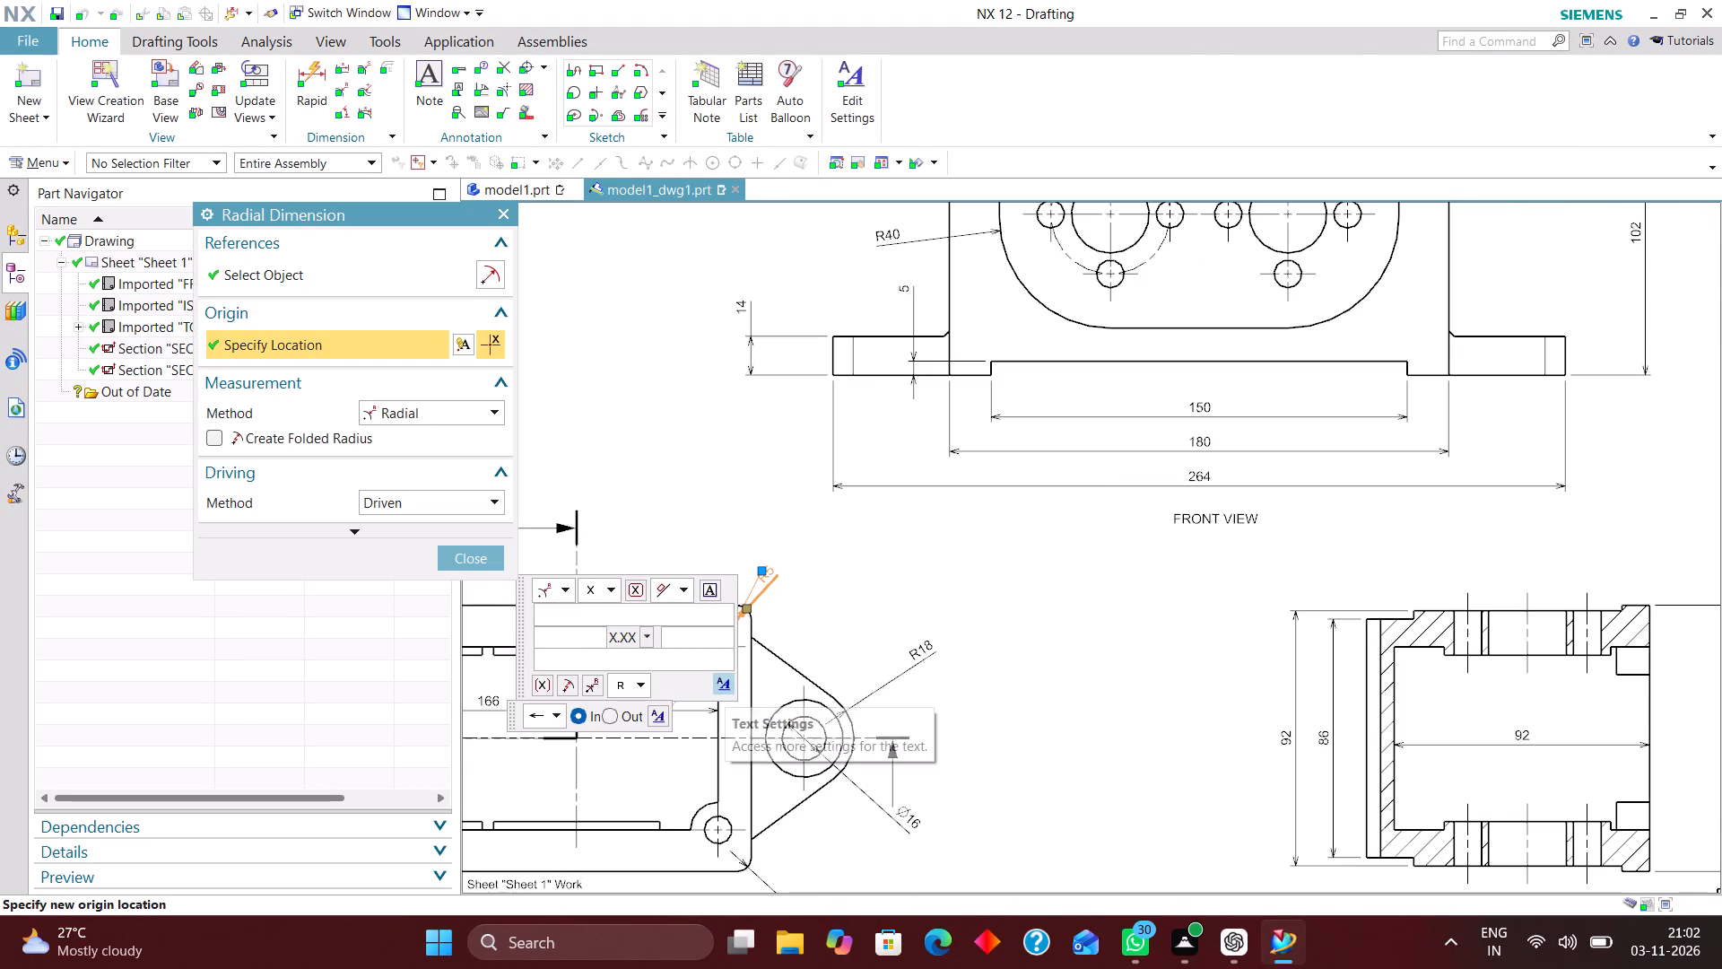
{"action": "left_click", "coordinate": [605, 715]}
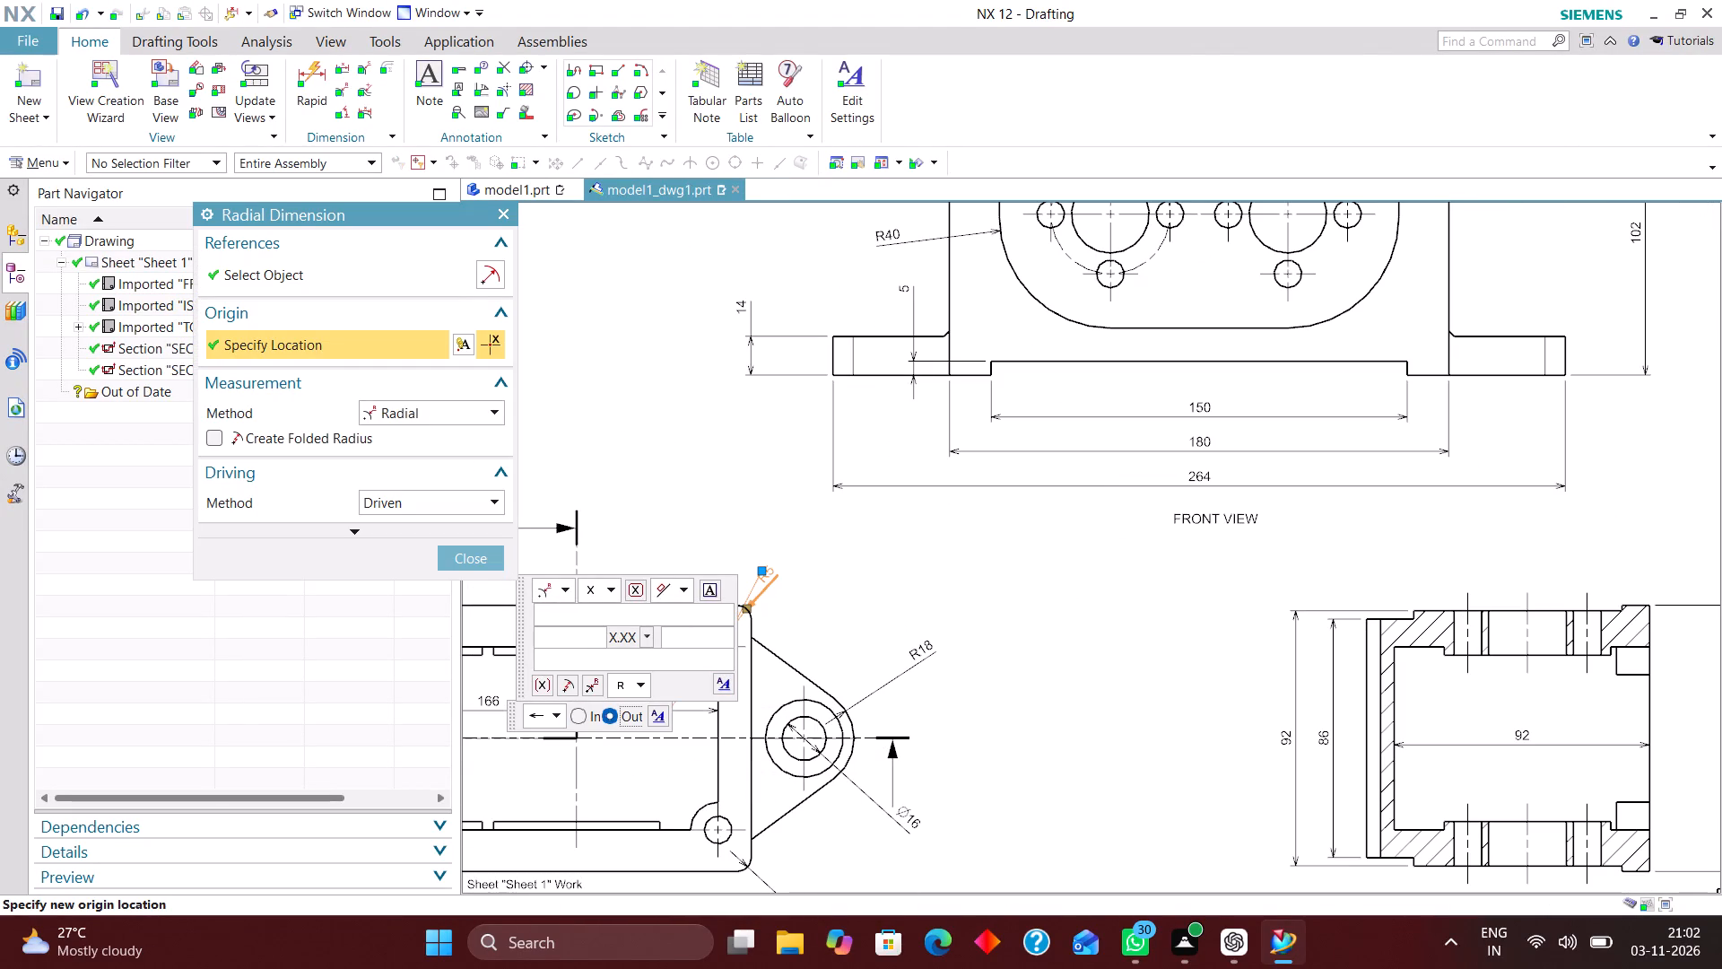
{"action": "left_click", "coordinate": [593, 685]}
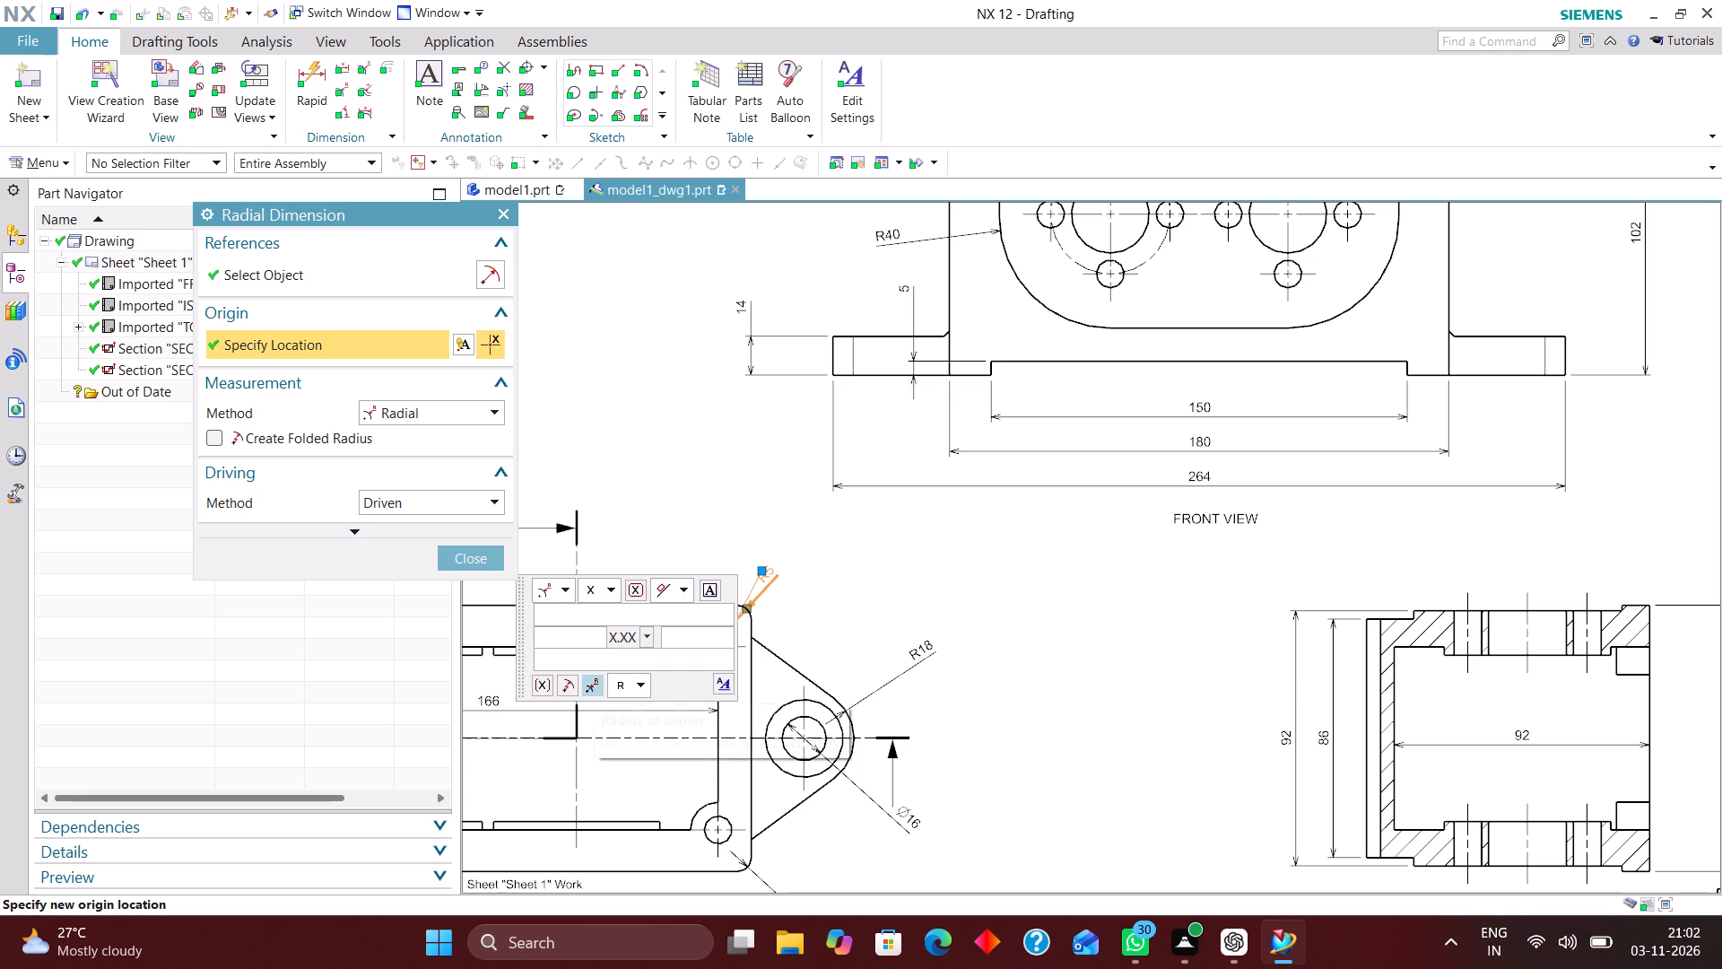
Set the upper-right R5 dimension to Horizontal Text with Text above Stub, and move it beyond the corner to the right.
{"action": "left_click", "coordinate": [721, 680]}
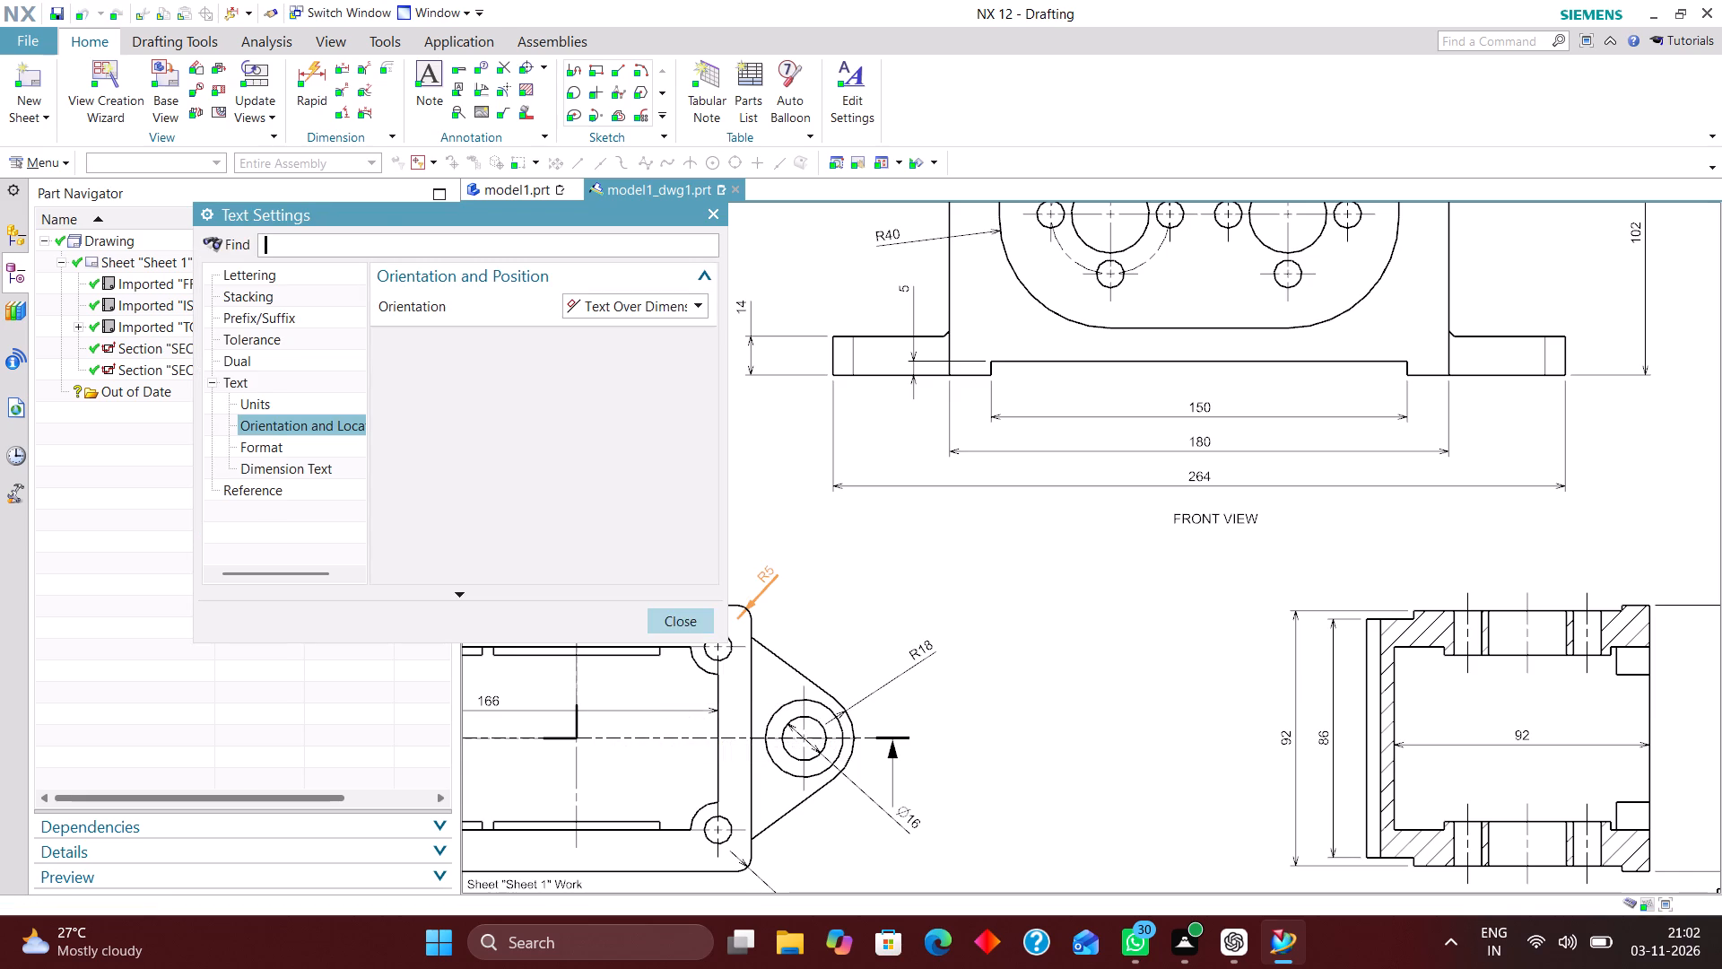
{"action": "left_click", "coordinate": [686, 320]}
{"action": "left_click", "coordinate": [678, 307]}
{"action": "left_click", "coordinate": [674, 327]}
{"action": "left_click", "coordinate": [678, 340]}
{"action": "left_click", "coordinate": [674, 374]}
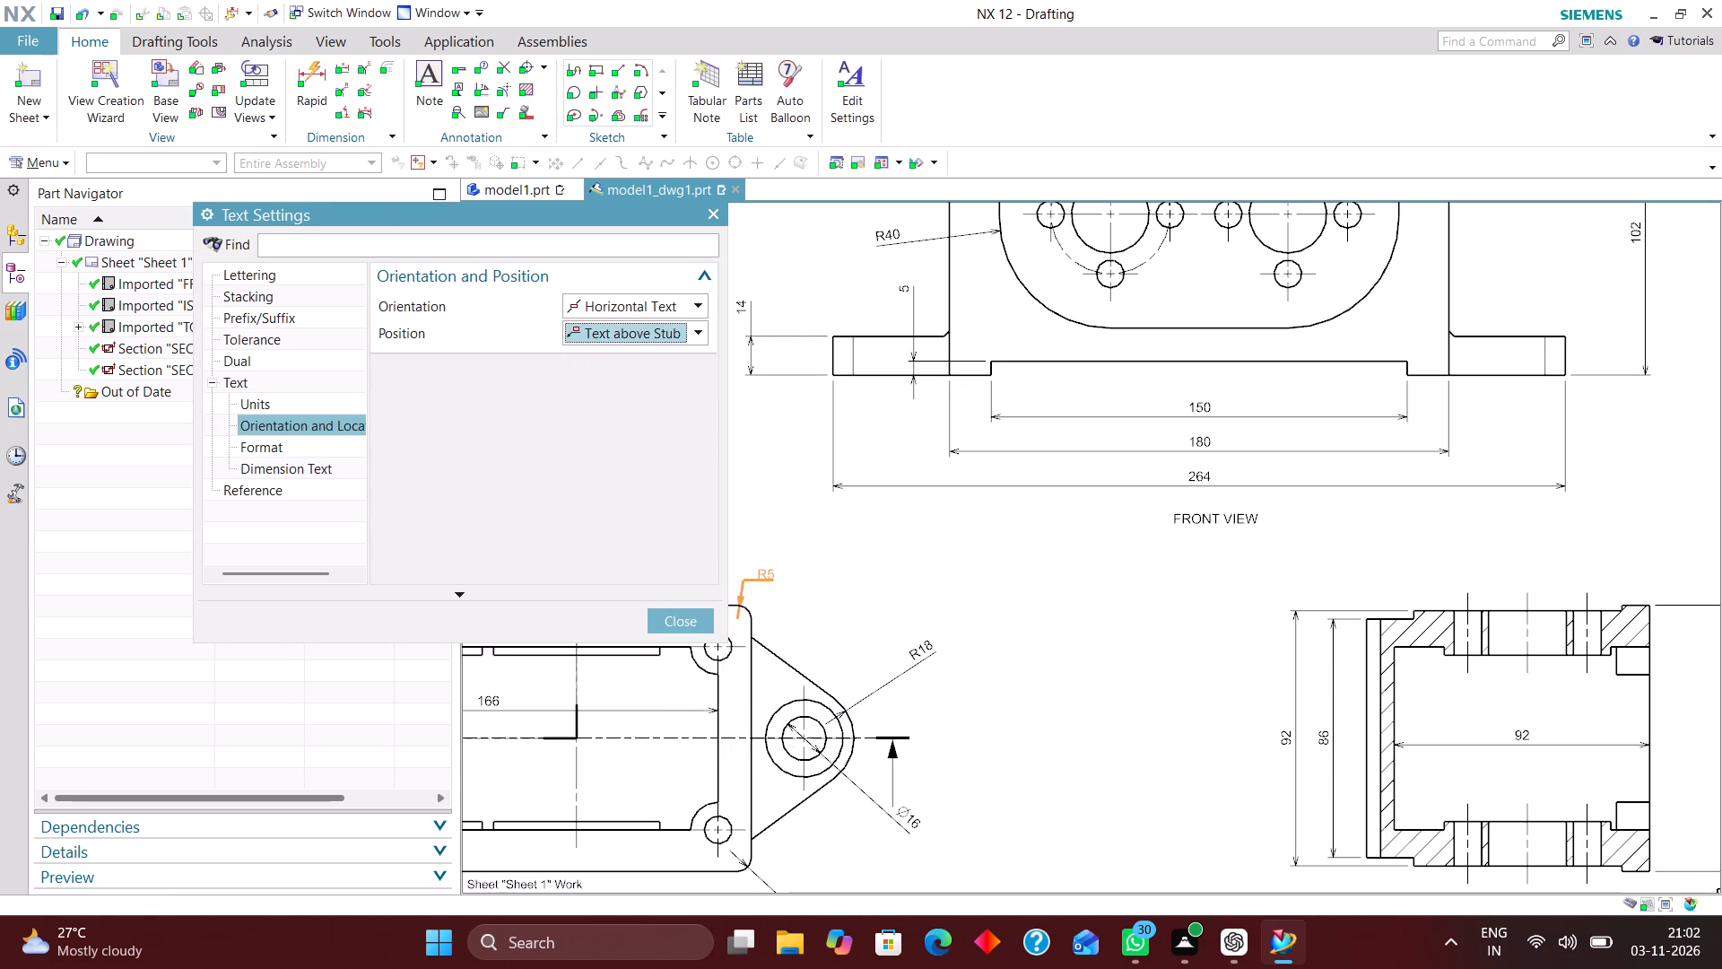
{"action": "left_click", "coordinate": [685, 615]}
{"action": "left_click", "coordinate": [464, 558]}
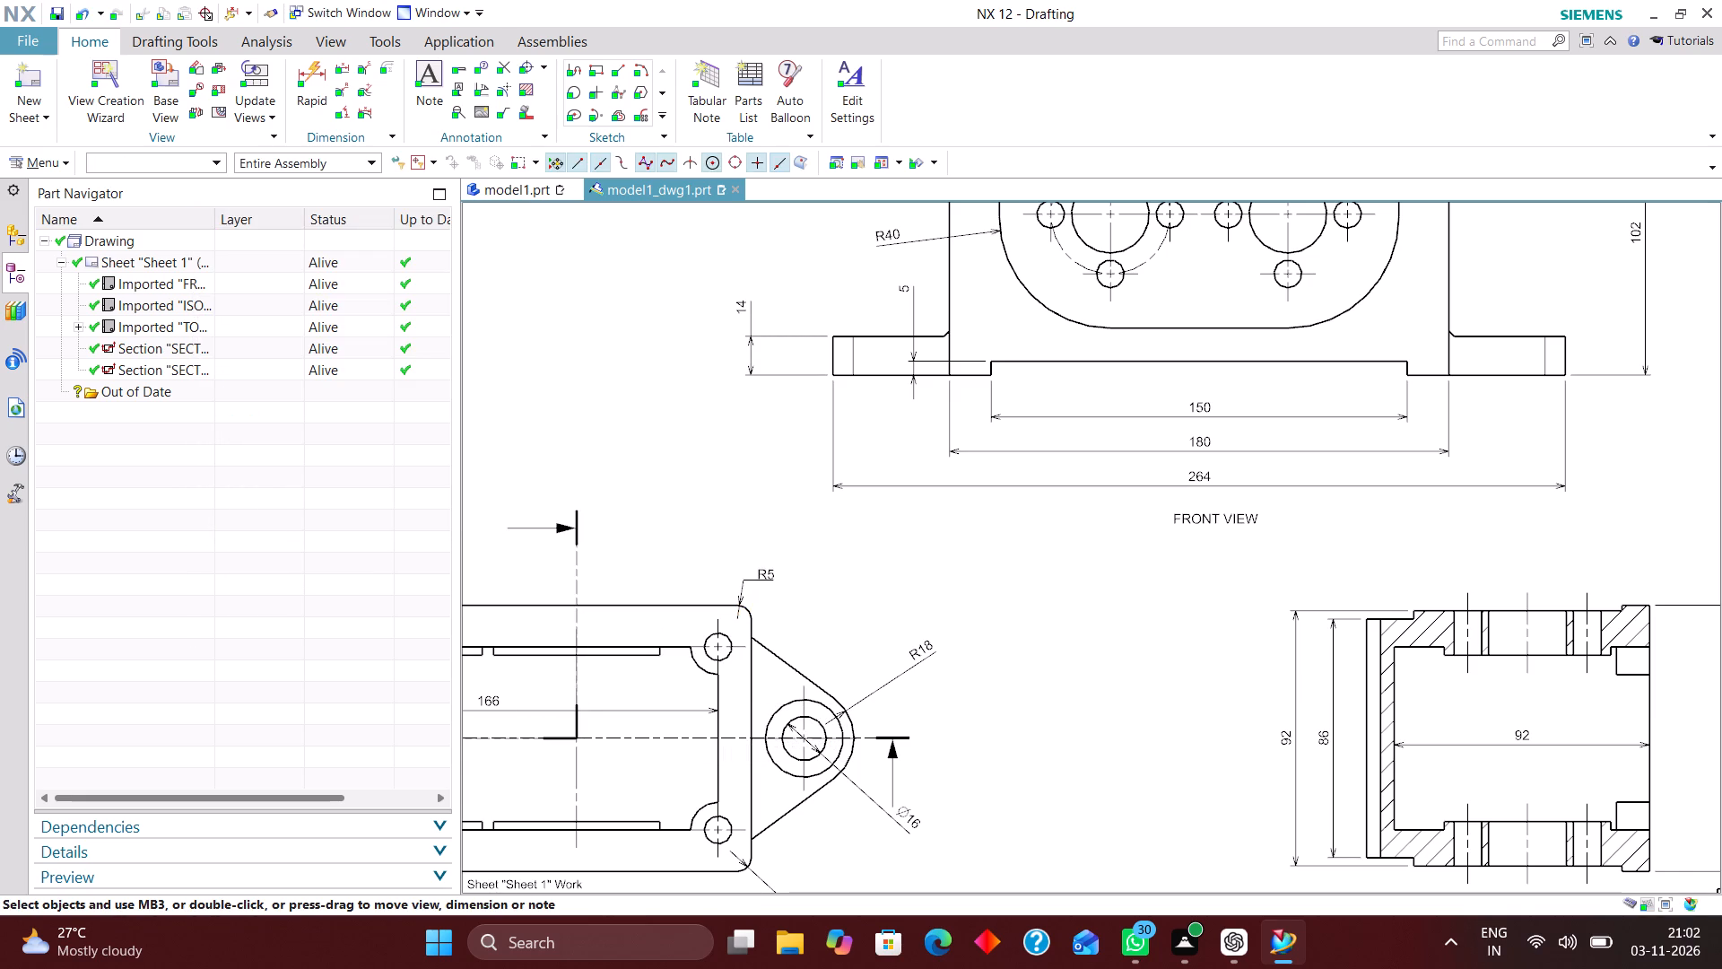
{"action": "left_click_drag", "start_coordinate": [754, 573], "coordinate": [799, 588]}
Extend the R18 lug dimension's line to the arc centre and set its arrowhead to Out.
{"action": "scroll", "coordinate": [885, 525], "scroll_direction": "down", "scroll_amount": 2}
{"action": "scroll", "coordinate": [900, 638], "scroll_direction": "up", "scroll_amount": 2}
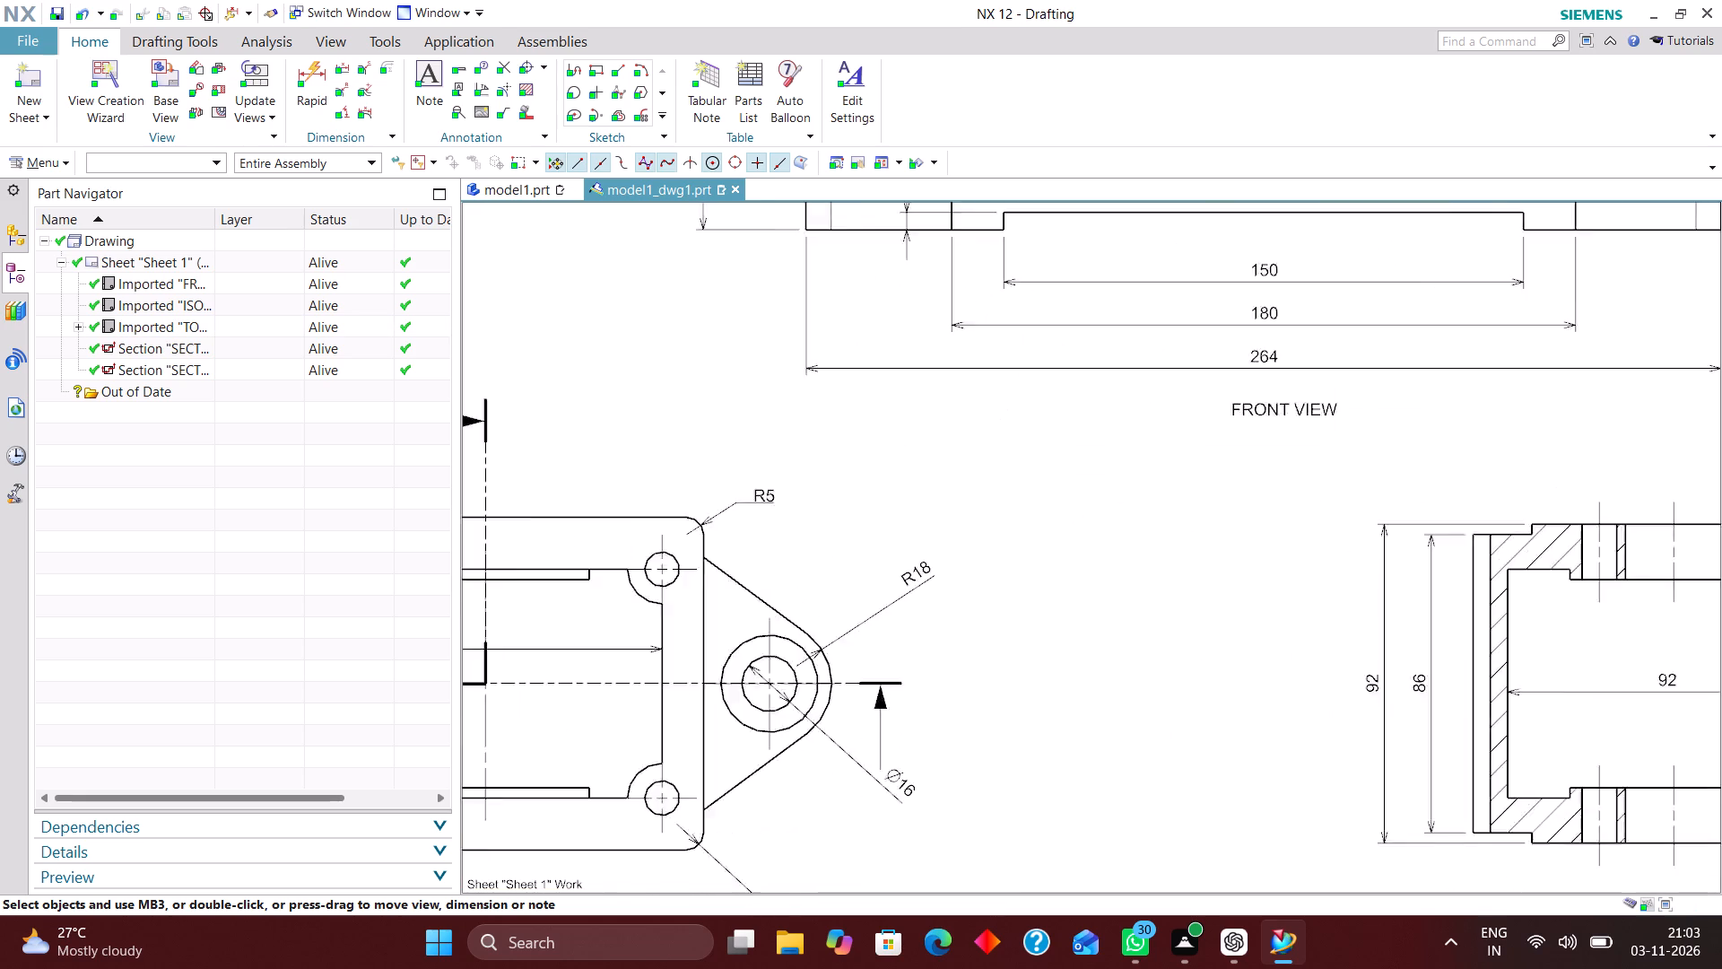
{"action": "scroll", "coordinate": [901, 642], "scroll_direction": "up", "scroll_amount": 3}
{"action": "double_click", "coordinate": [913, 536]}
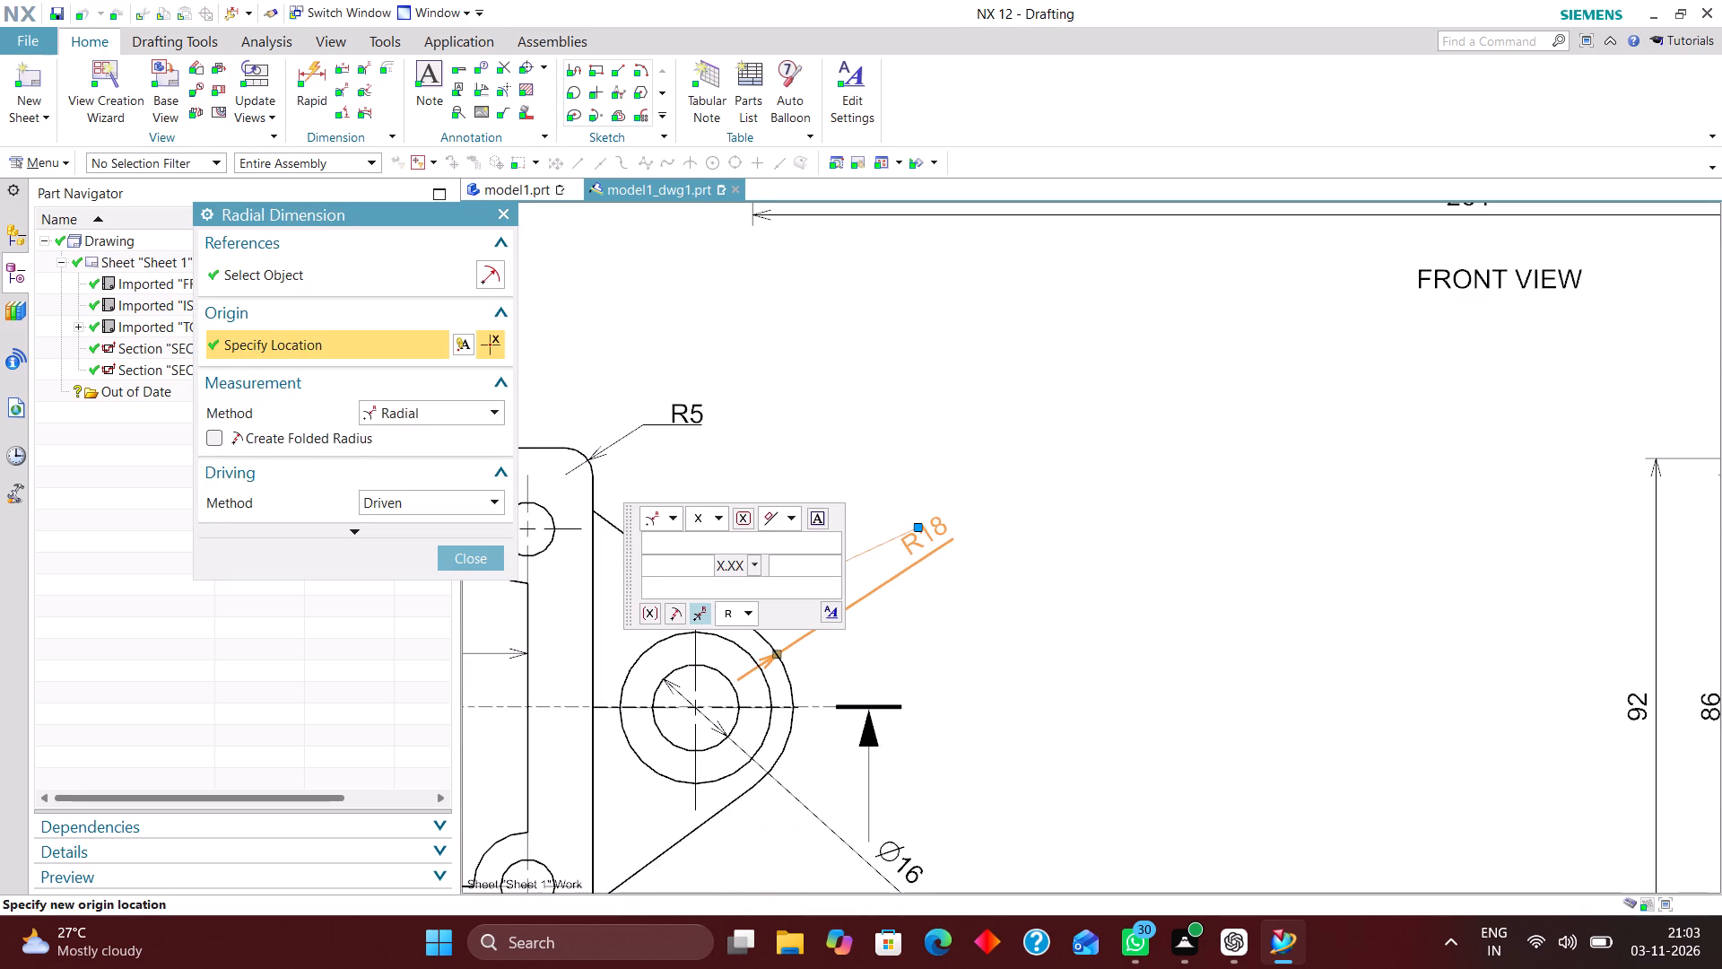
{"action": "left_click", "coordinate": [700, 614]}
{"action": "left_click", "coordinate": [777, 655]}
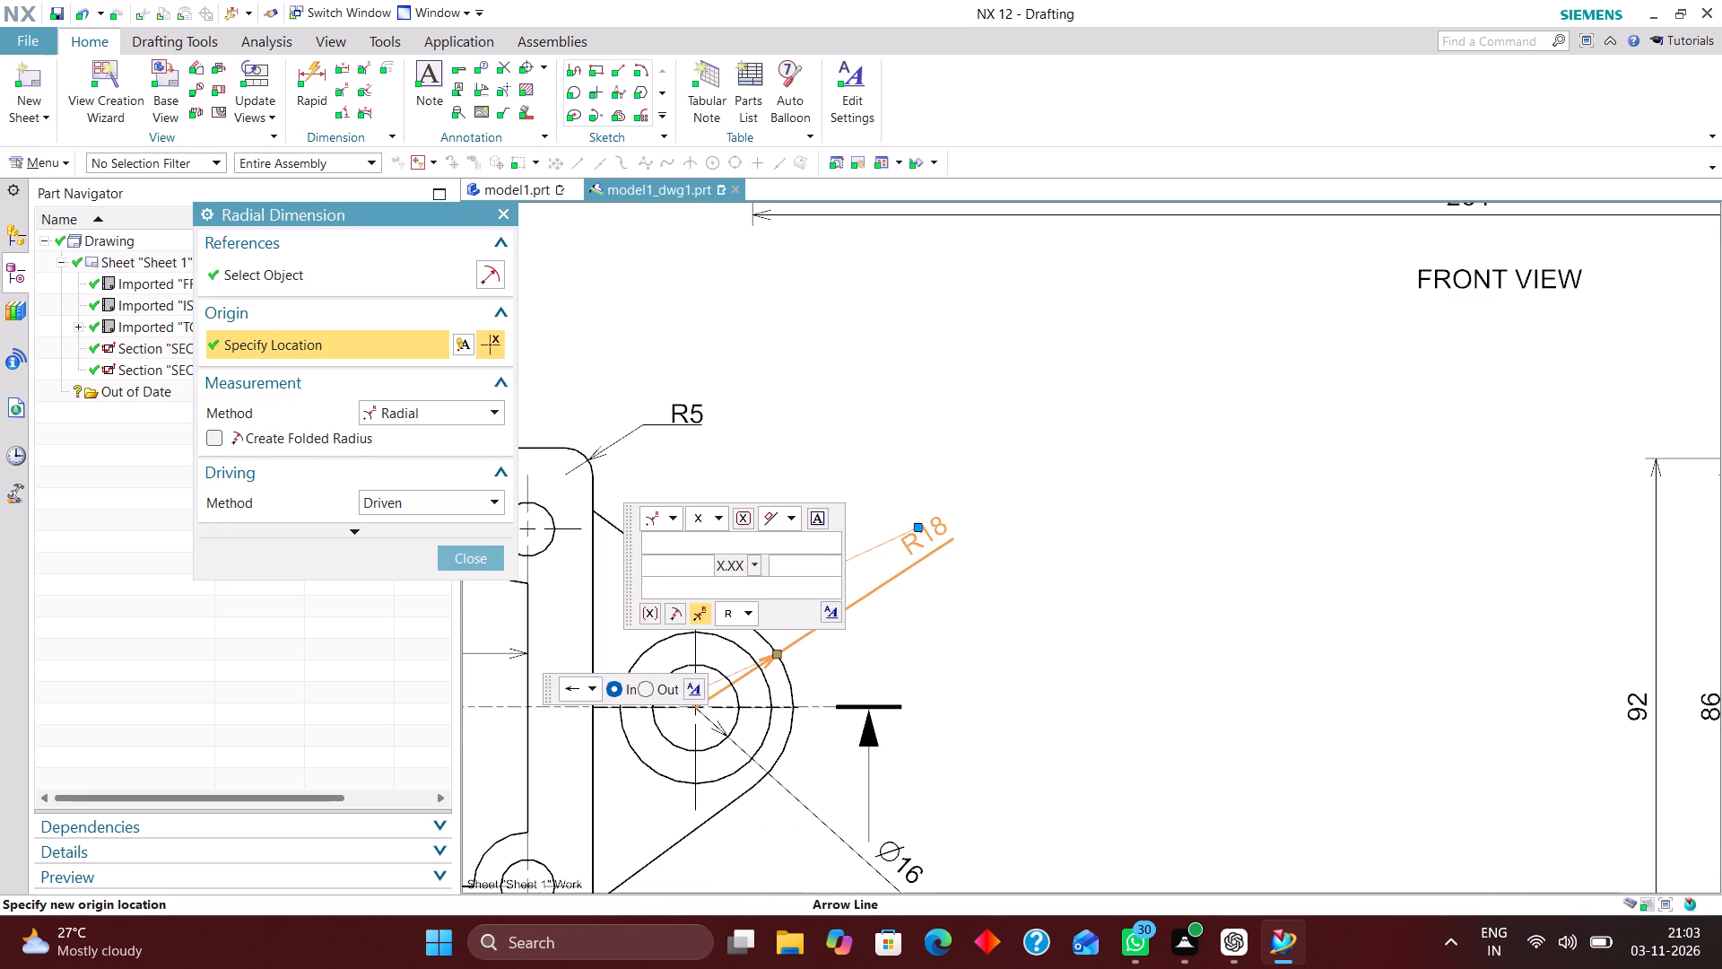
{"action": "left_click", "coordinate": [651, 692]}
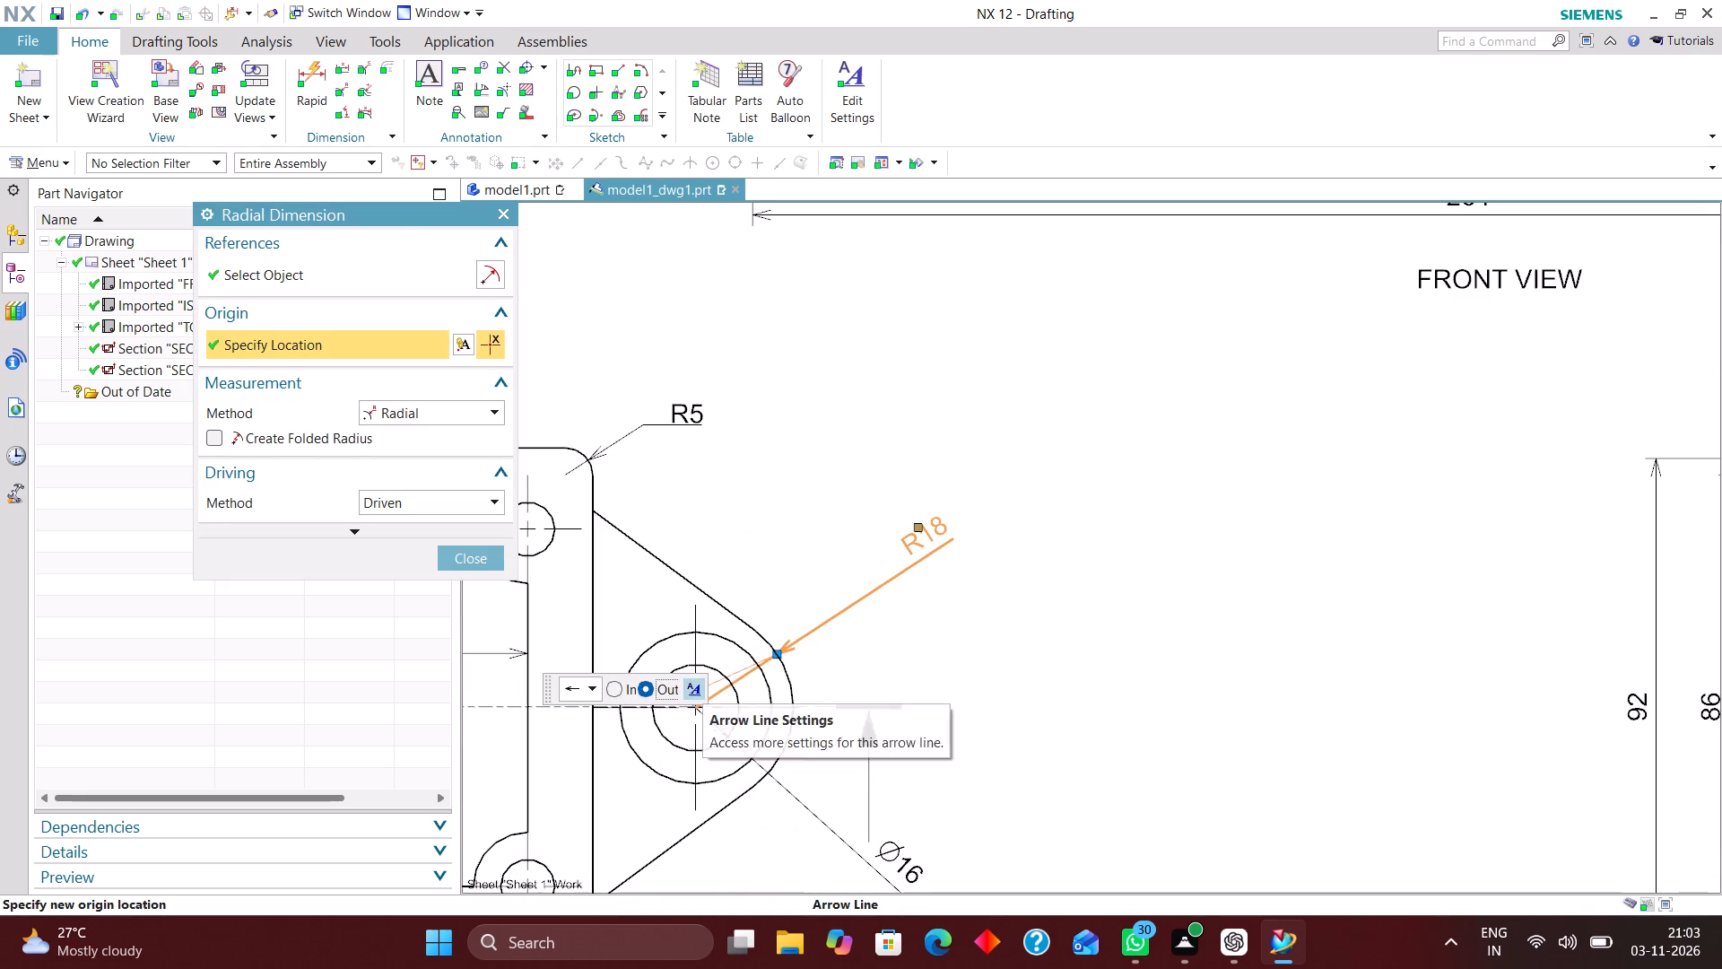
{"action": "left_click", "coordinate": [699, 685]}
{"action": "scroll", "coordinate": [587, 465], "scroll_direction": "down", "scroll_amount": 3}
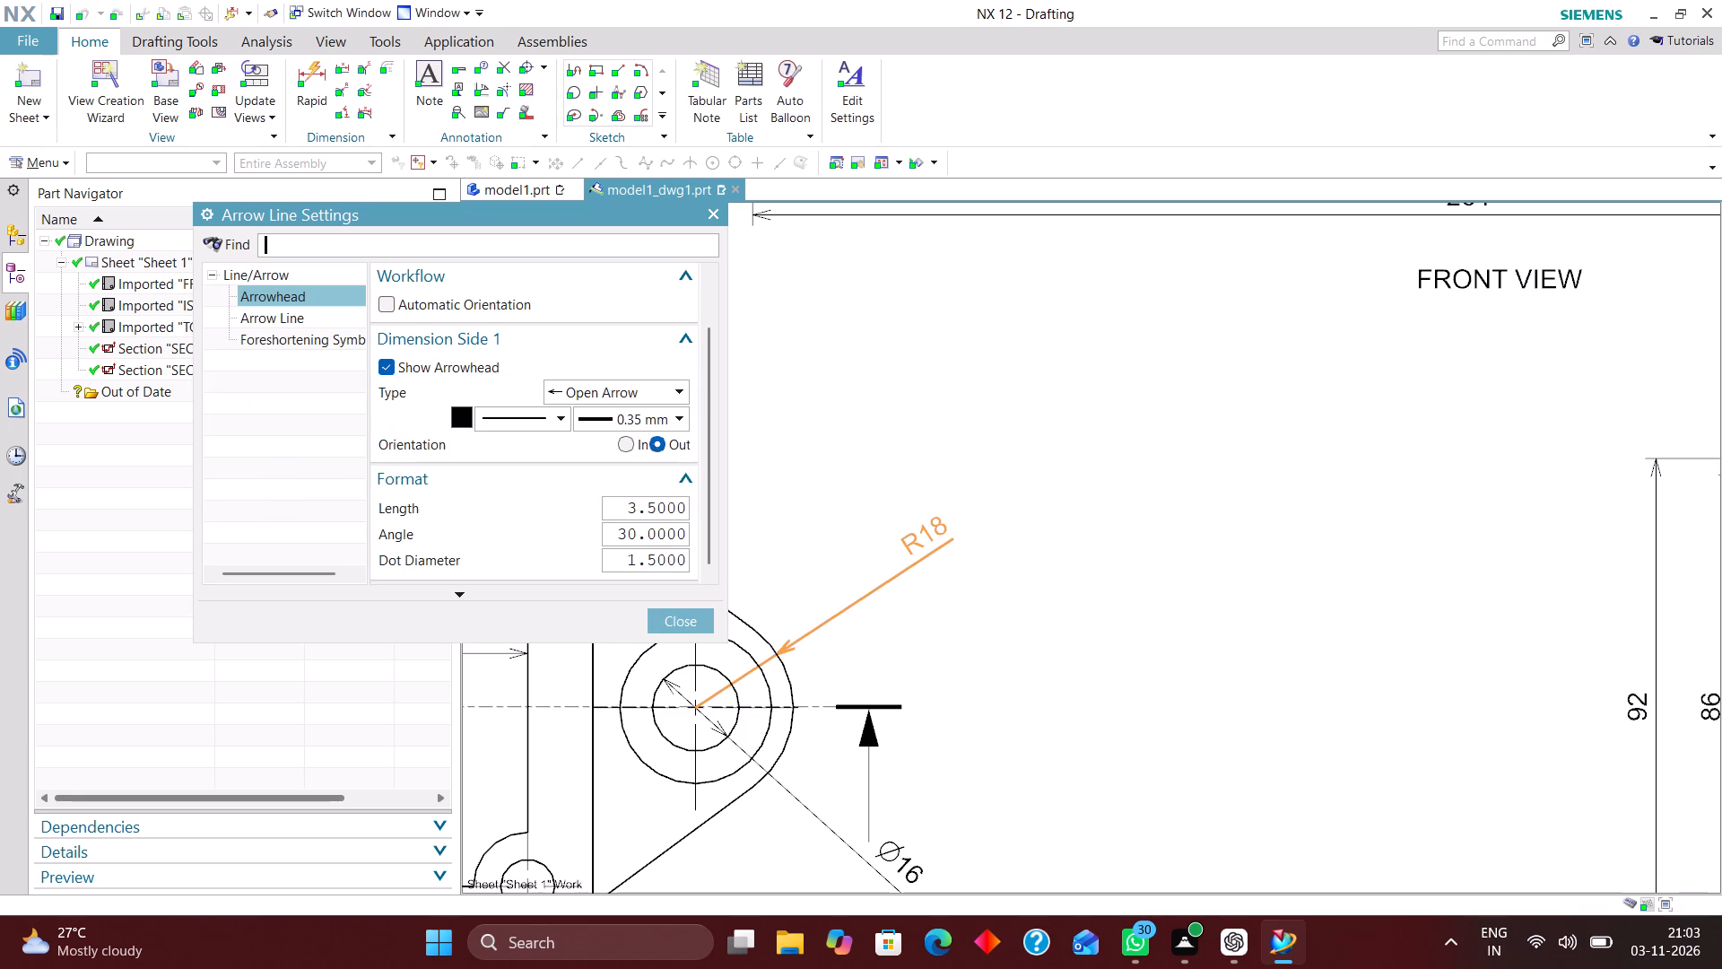
{"action": "scroll", "coordinate": [593, 465], "scroll_direction": "down", "scroll_amount": 3}
{"action": "left_click", "coordinate": [665, 611]}
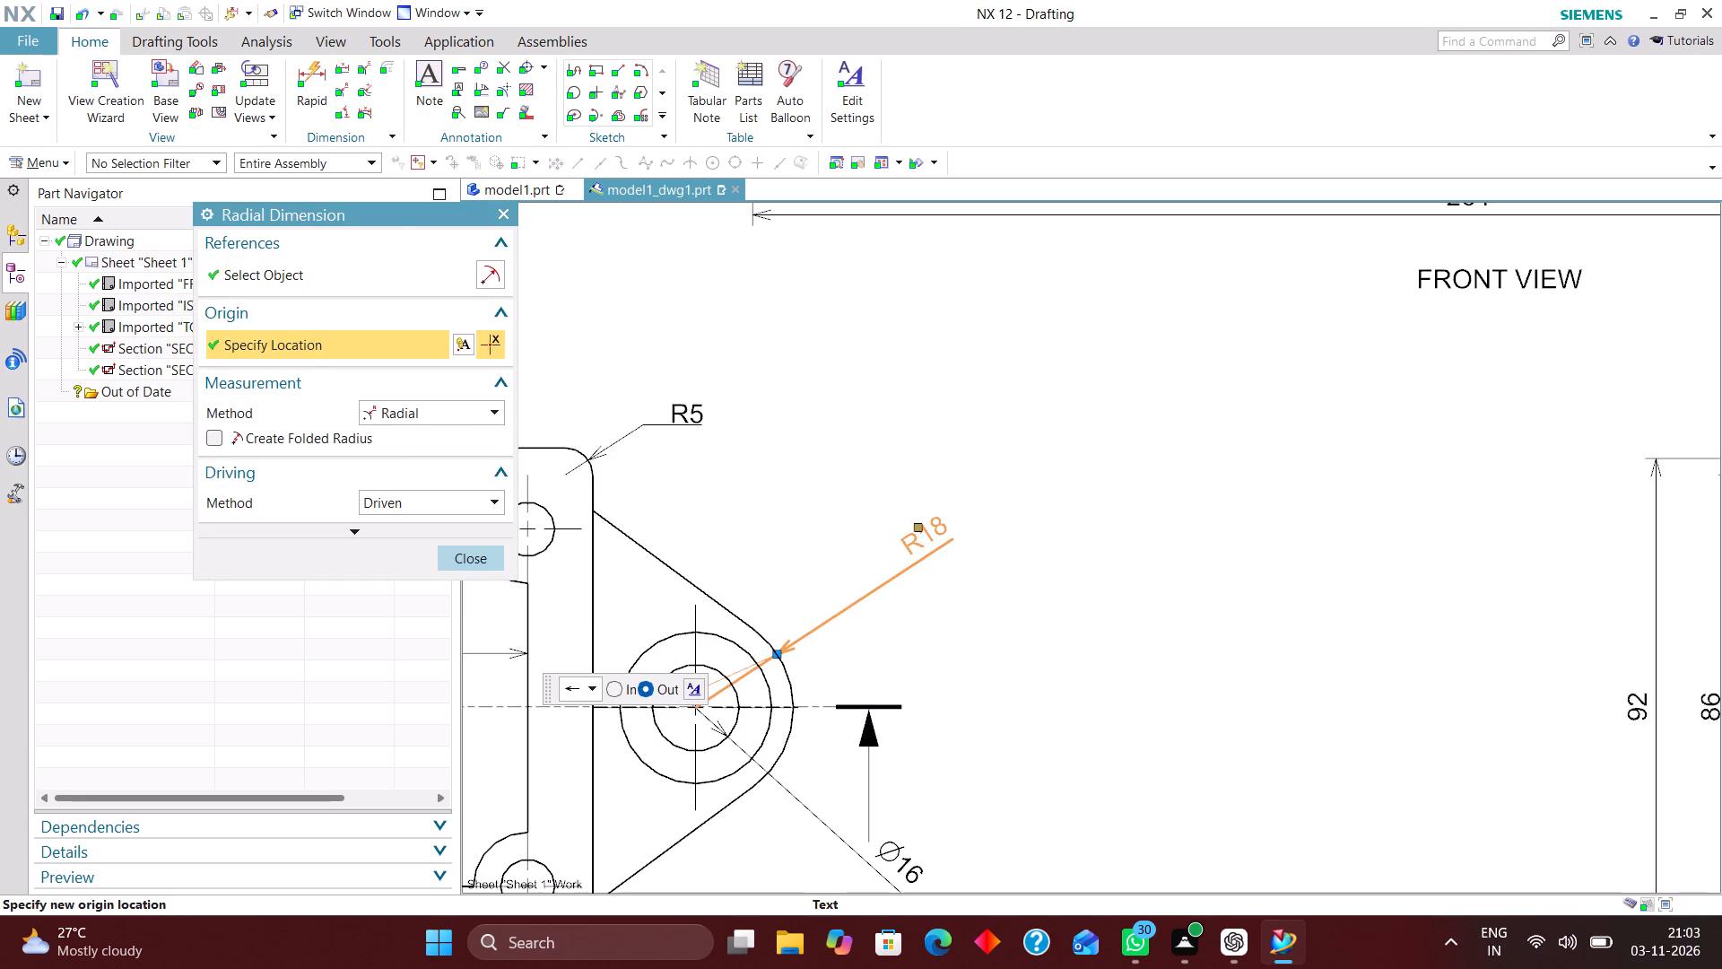
{"action": "left_click", "coordinate": [474, 563]}
Set the R18 lug dimension to Horizontal Text with Text above Stub, and move it closer to the lug.
{"action": "double_click", "coordinate": [933, 535]}
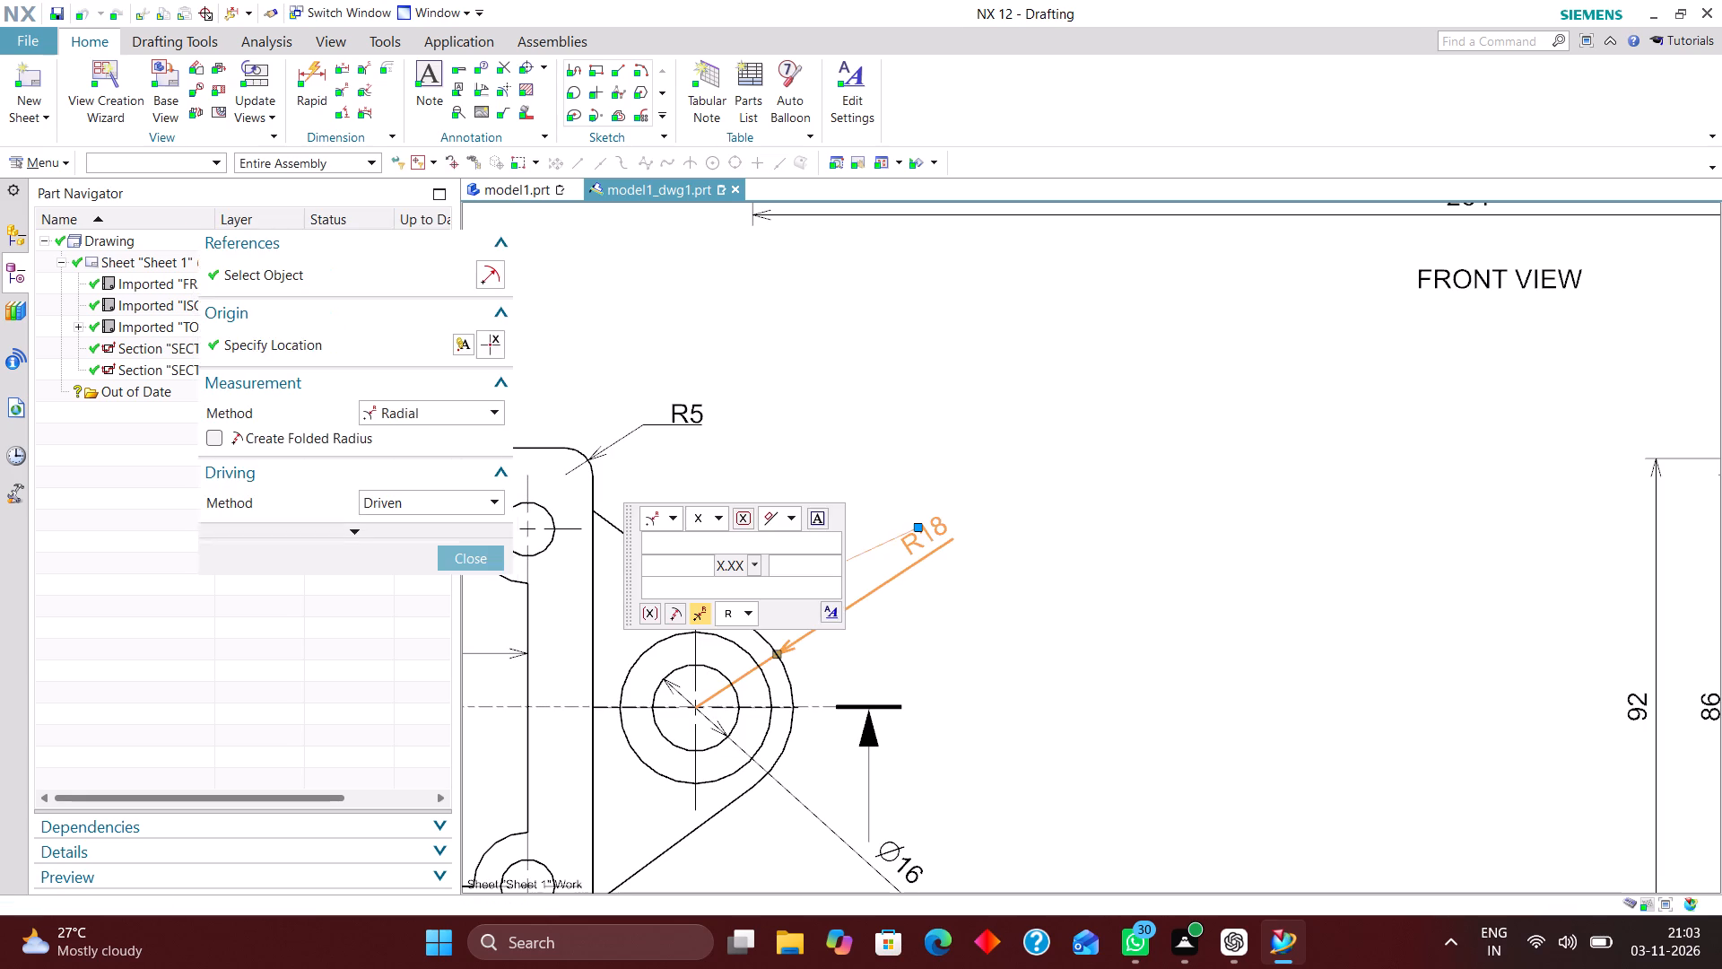
{"action": "left_click", "coordinate": [834, 608]}
{"action": "left_click", "coordinate": [665, 305]}
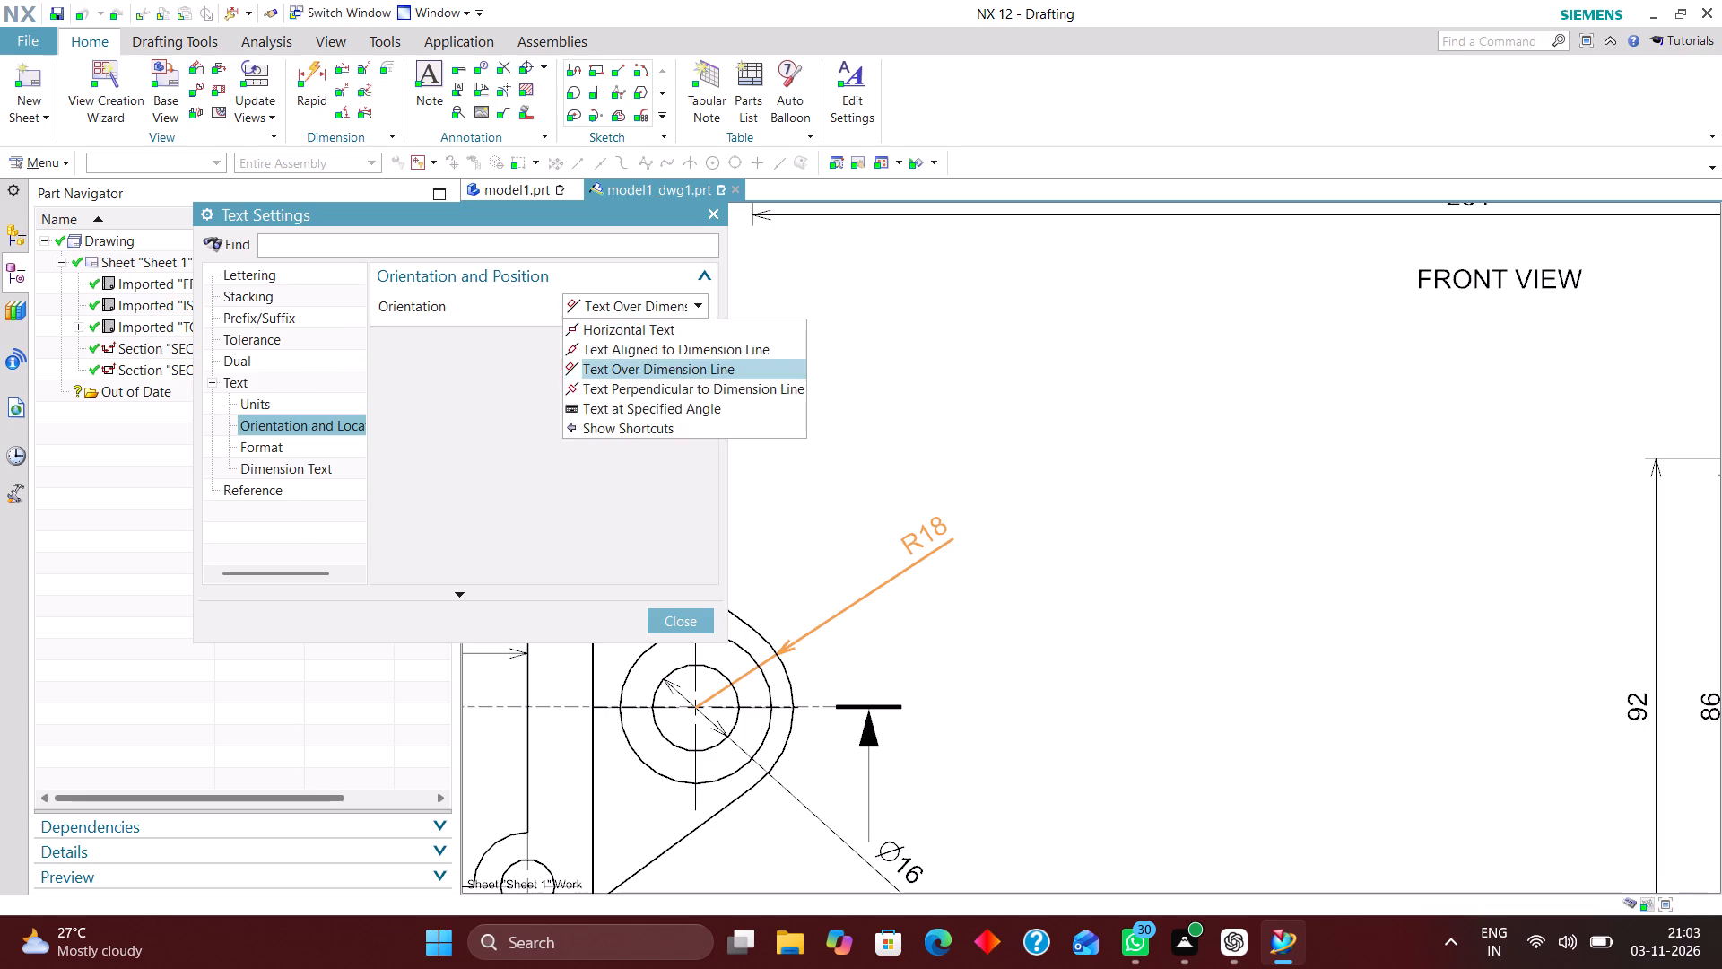
{"action": "left_click", "coordinate": [657, 327]}
{"action": "left_click", "coordinate": [661, 339]}
{"action": "left_click", "coordinate": [660, 376]}
{"action": "left_click", "coordinate": [678, 623]}
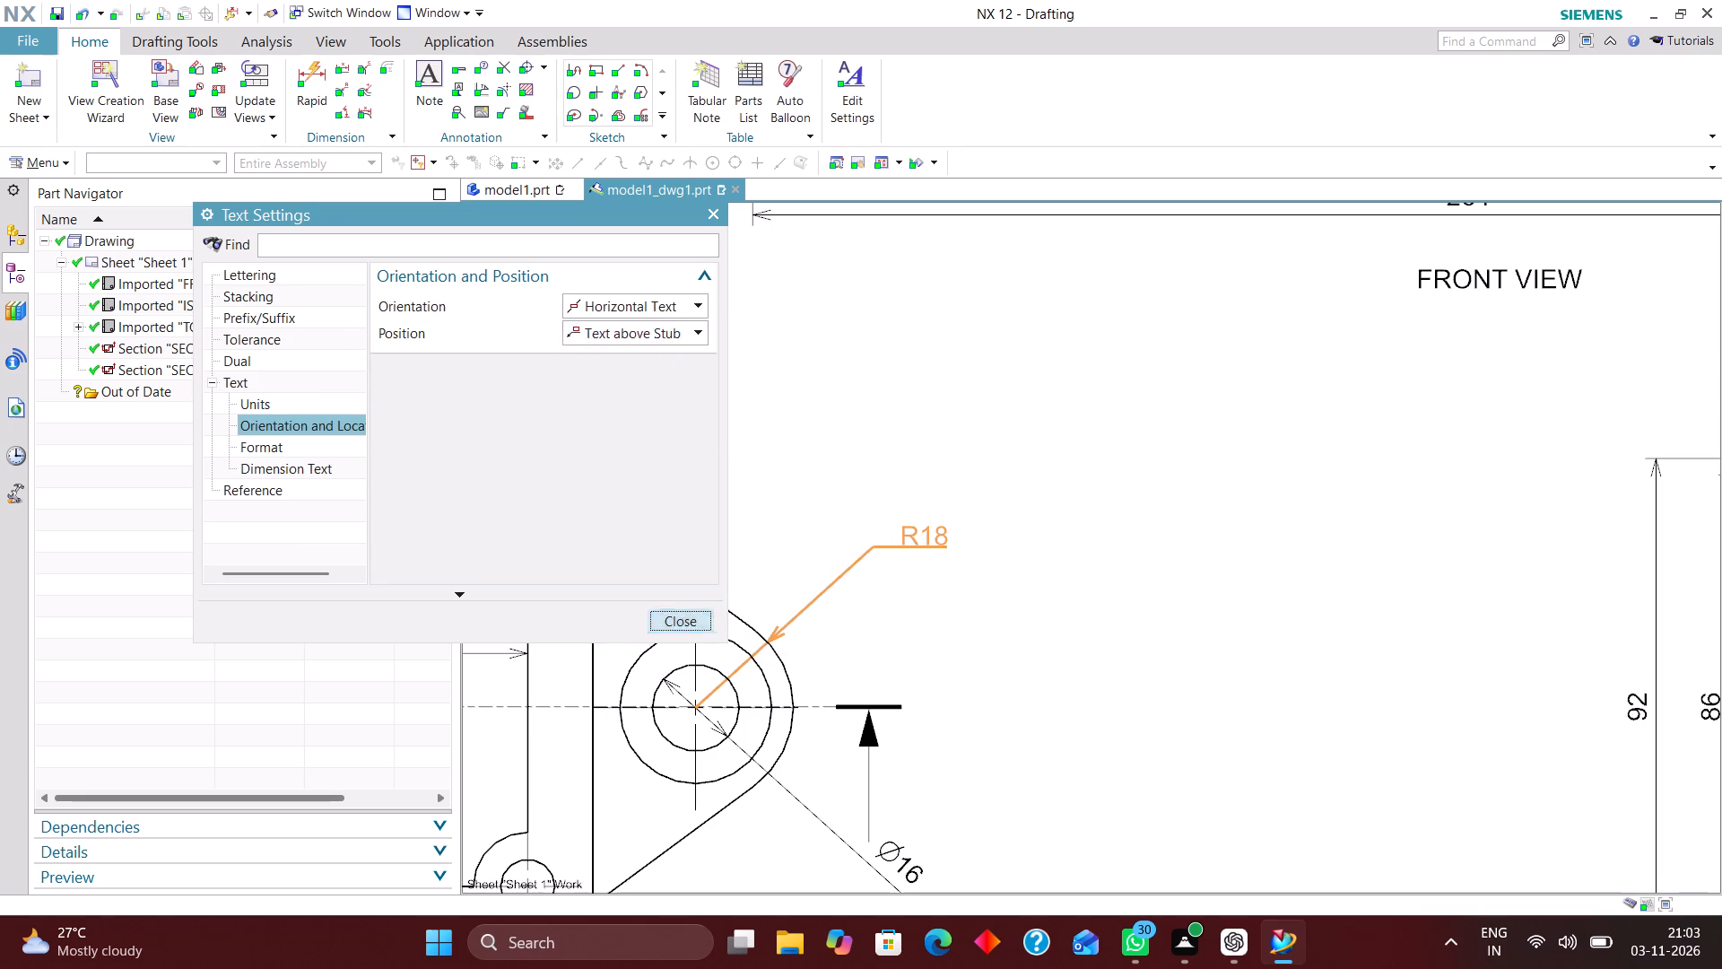
{"action": "left_click", "coordinate": [481, 558]}
{"action": "scroll", "coordinate": [890, 521], "scroll_direction": "down", "scroll_amount": 3}
{"action": "scroll", "coordinate": [906, 524], "scroll_direction": "up", "scroll_amount": 2}
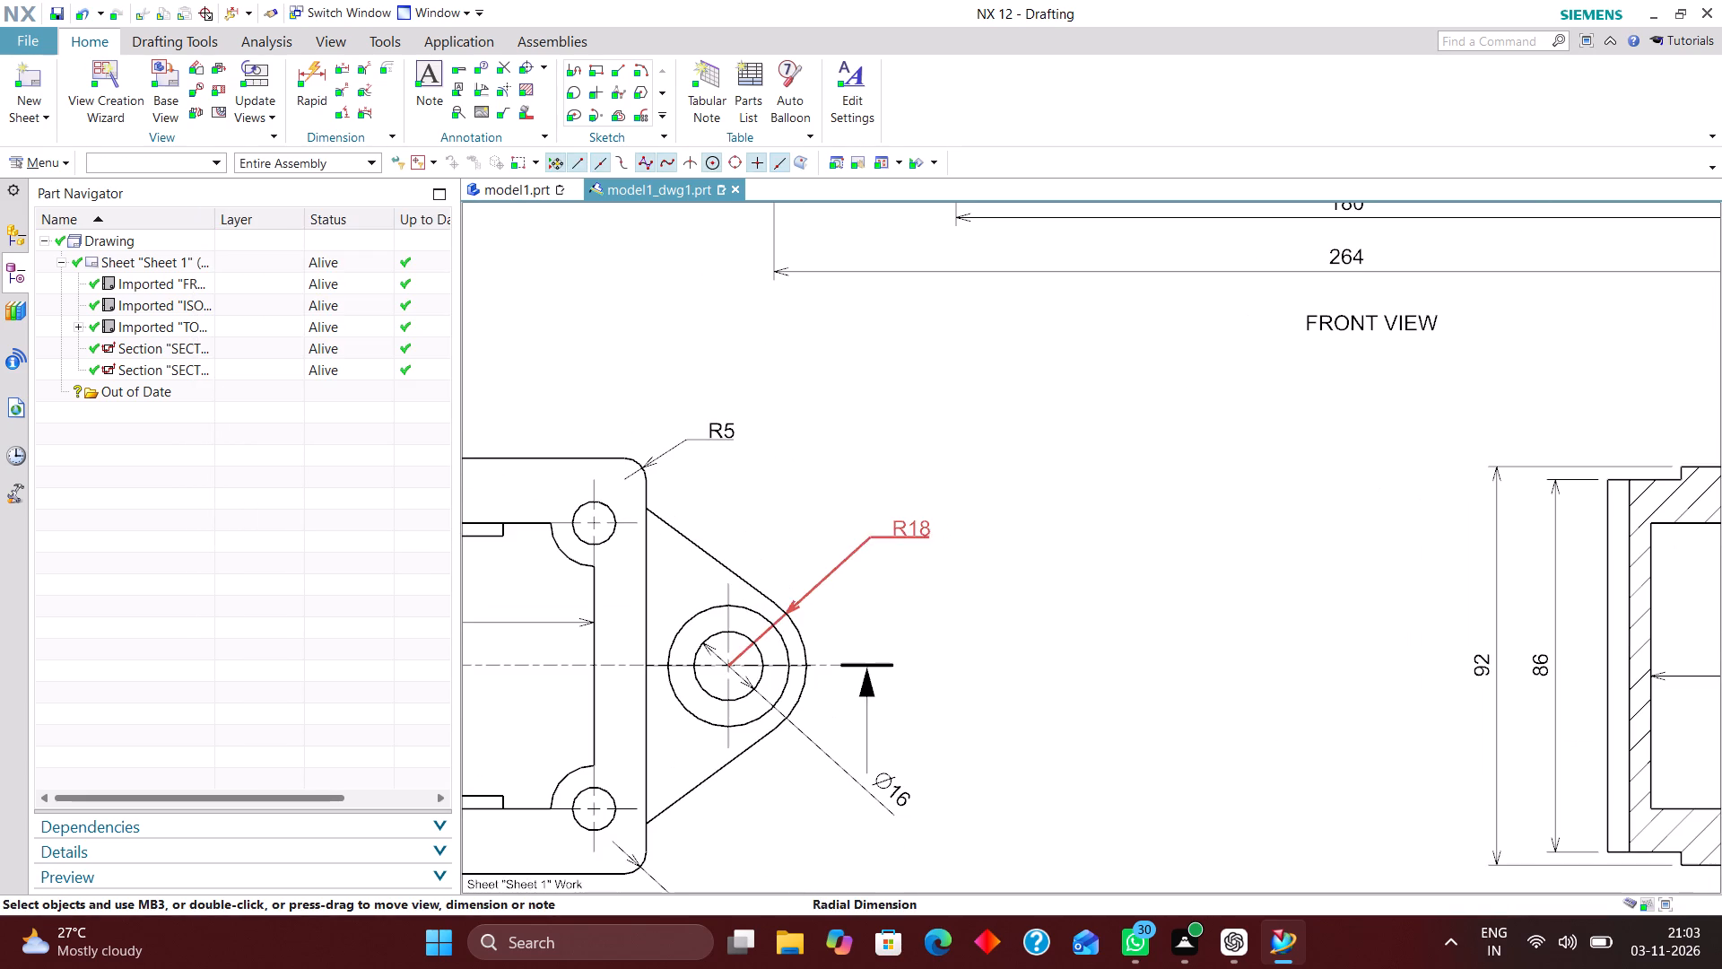
{"action": "left_click_drag", "start_coordinate": [908, 527], "coordinate": [884, 579]}
Set the Ø16 lug hole dimension in the top view to Horizontal Text with Text above Stub.
{"action": "scroll", "coordinate": [877, 450], "scroll_direction": "down", "scroll_amount": 3}
{"action": "scroll", "coordinate": [882, 640], "scroll_direction": "up", "scroll_amount": 3}
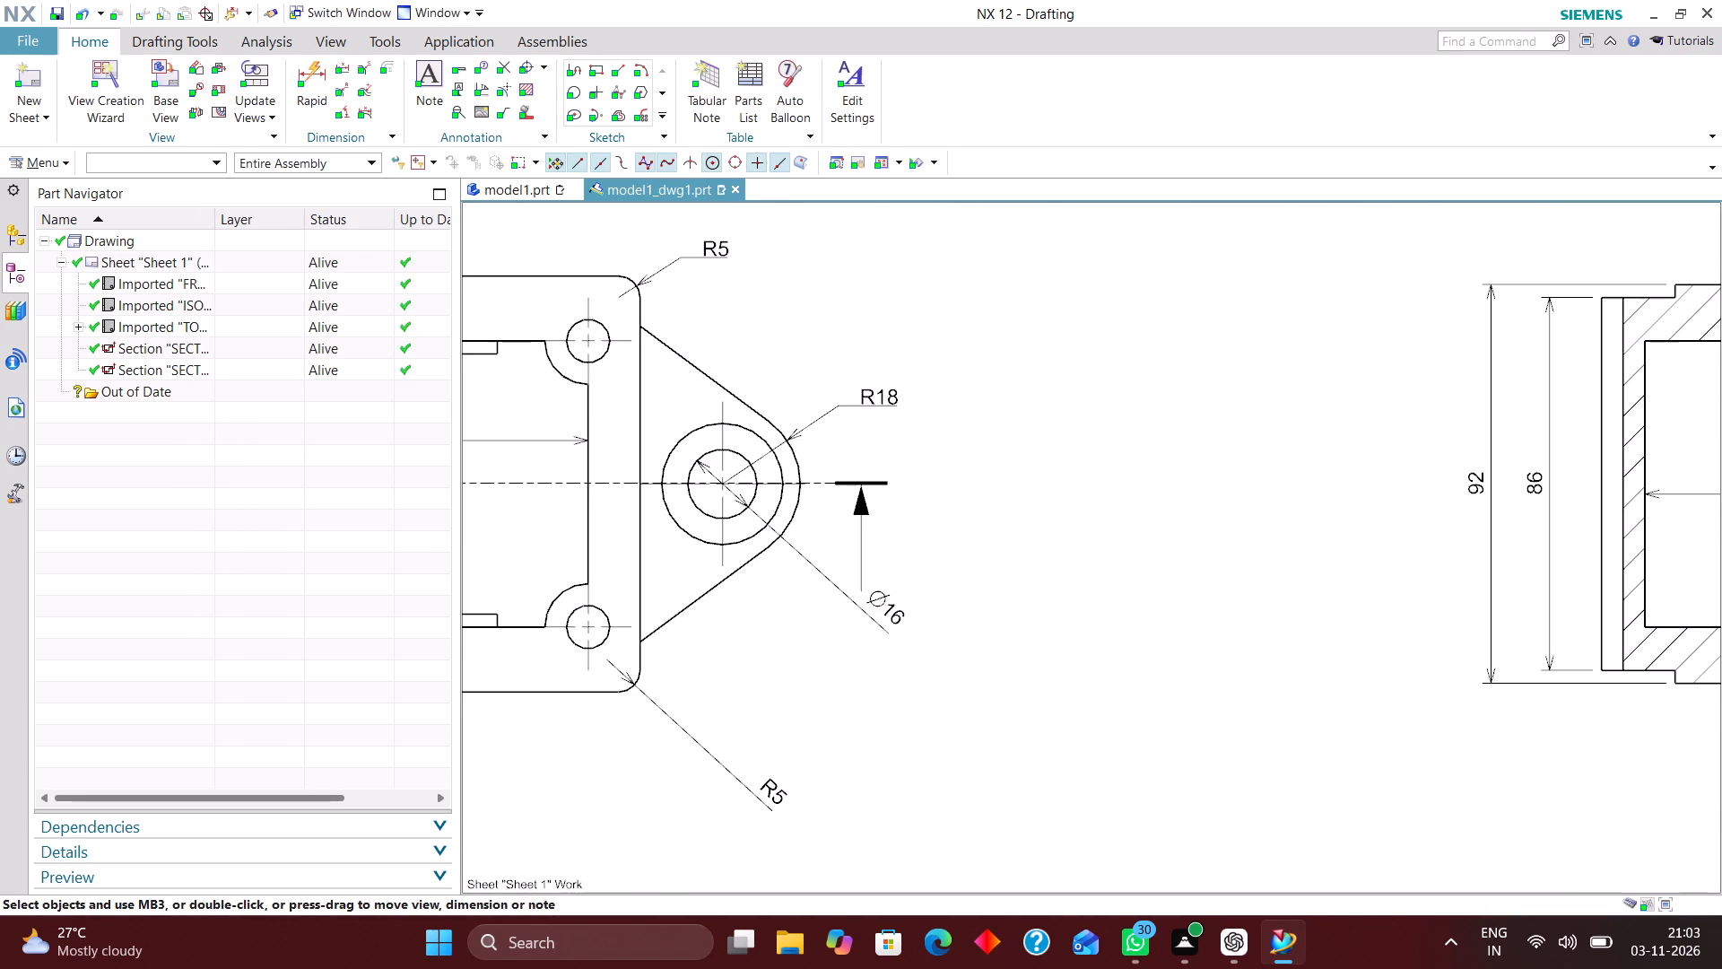
{"action": "double_click", "coordinate": [883, 607]}
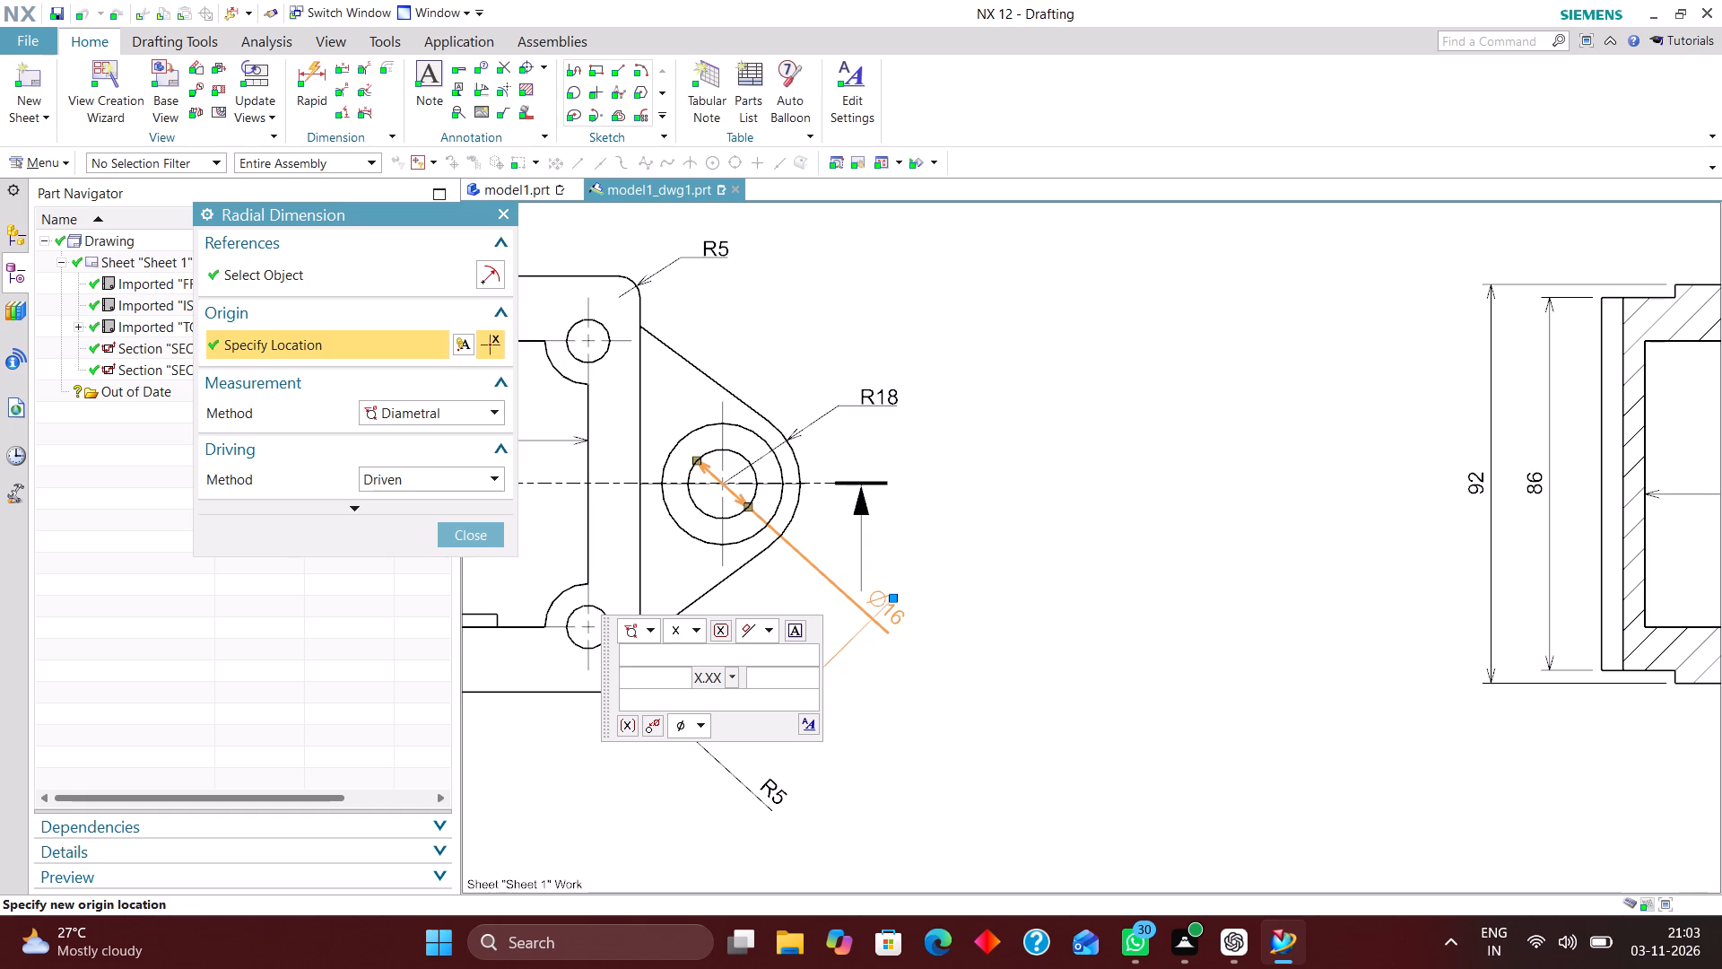
{"action": "left_click", "coordinate": [813, 722]}
{"action": "left_click", "coordinate": [667, 303]}
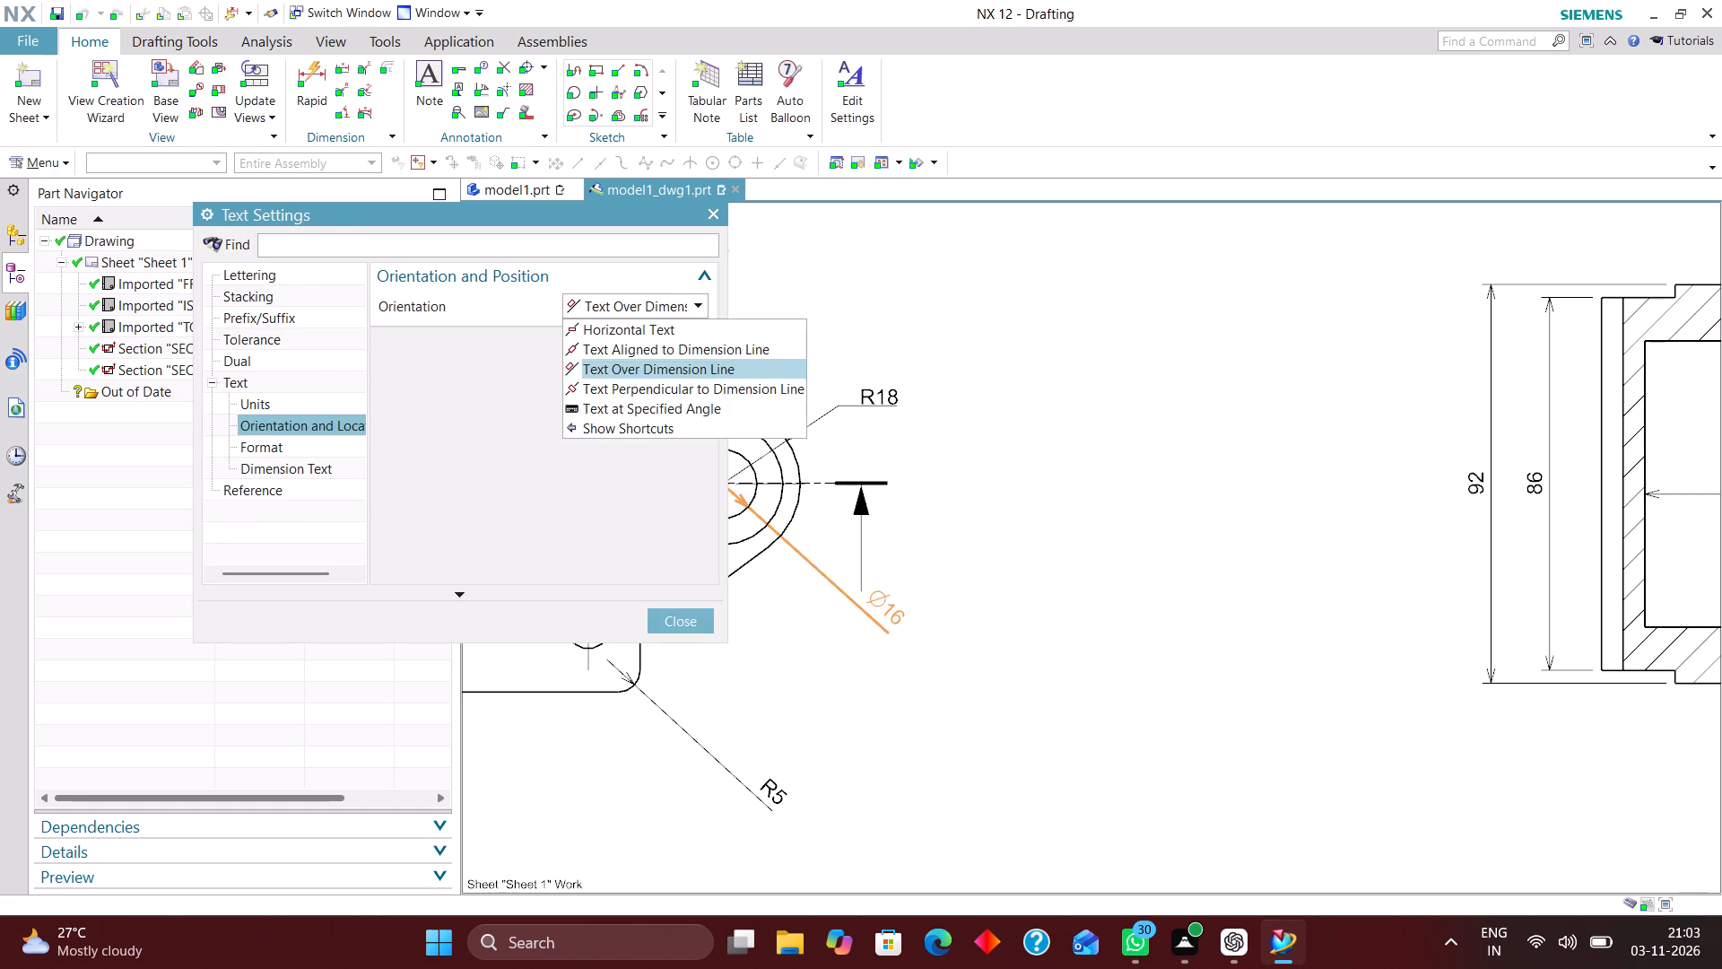
{"action": "left_click", "coordinate": [666, 322]}
{"action": "left_click", "coordinate": [666, 337]}
{"action": "left_click", "coordinate": [665, 381]}
{"action": "left_click", "coordinate": [696, 624]}
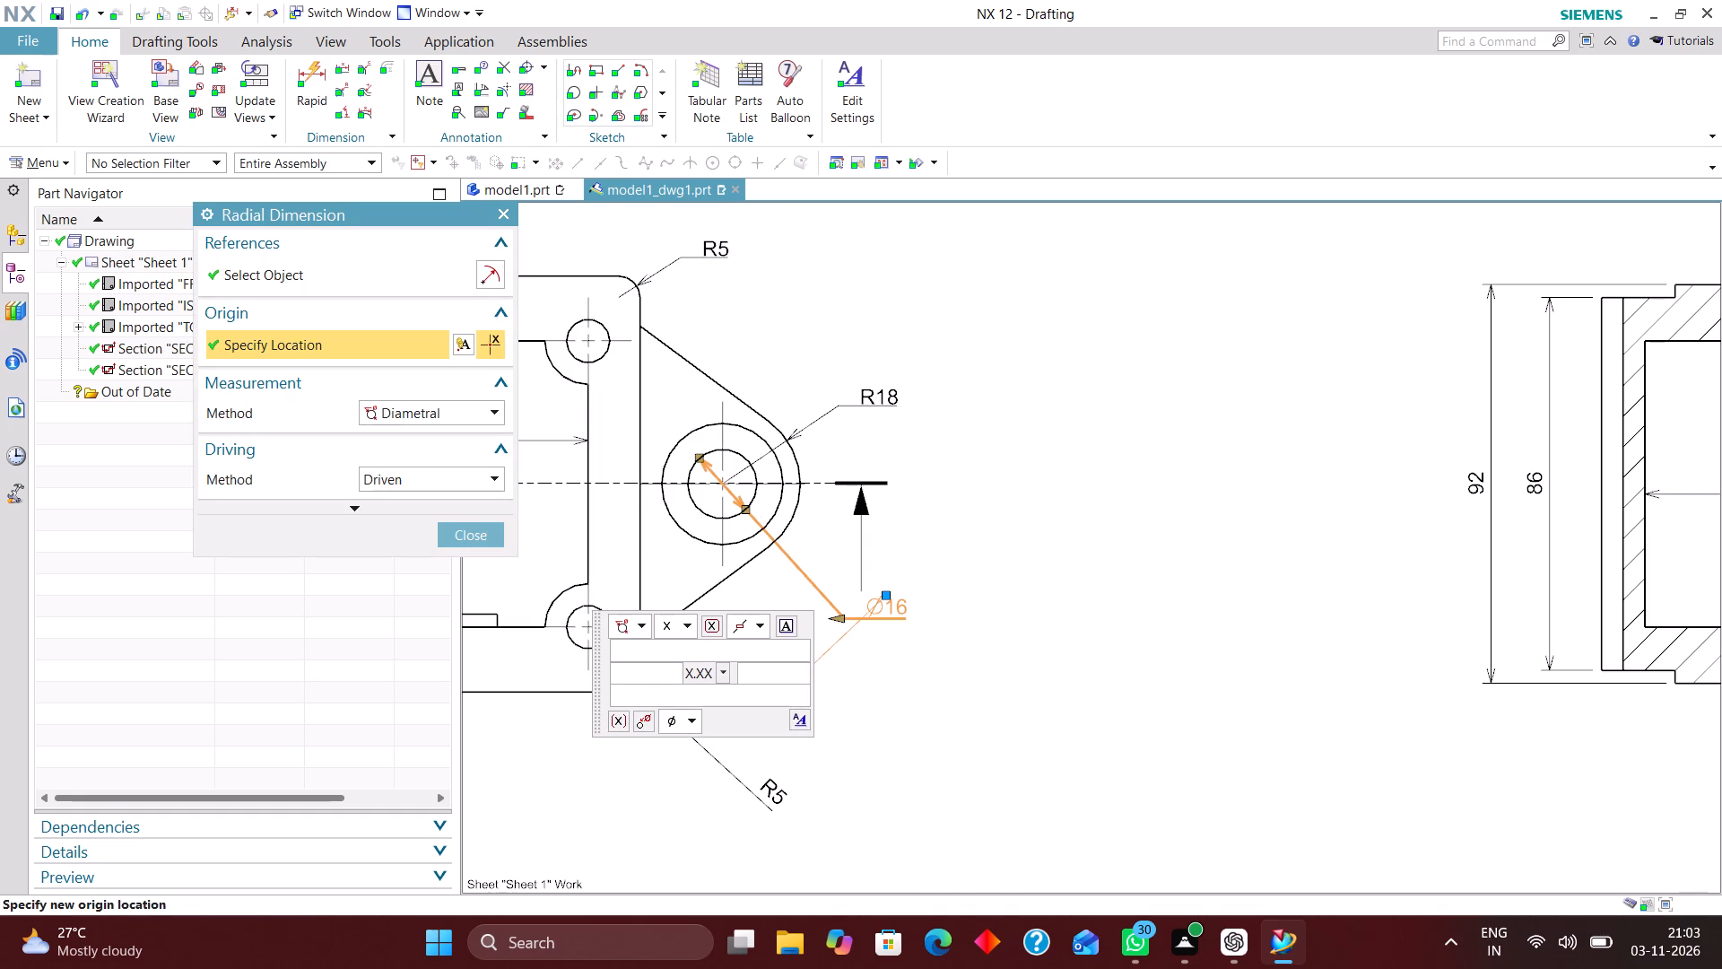
{"action": "left_click", "coordinate": [487, 535]}
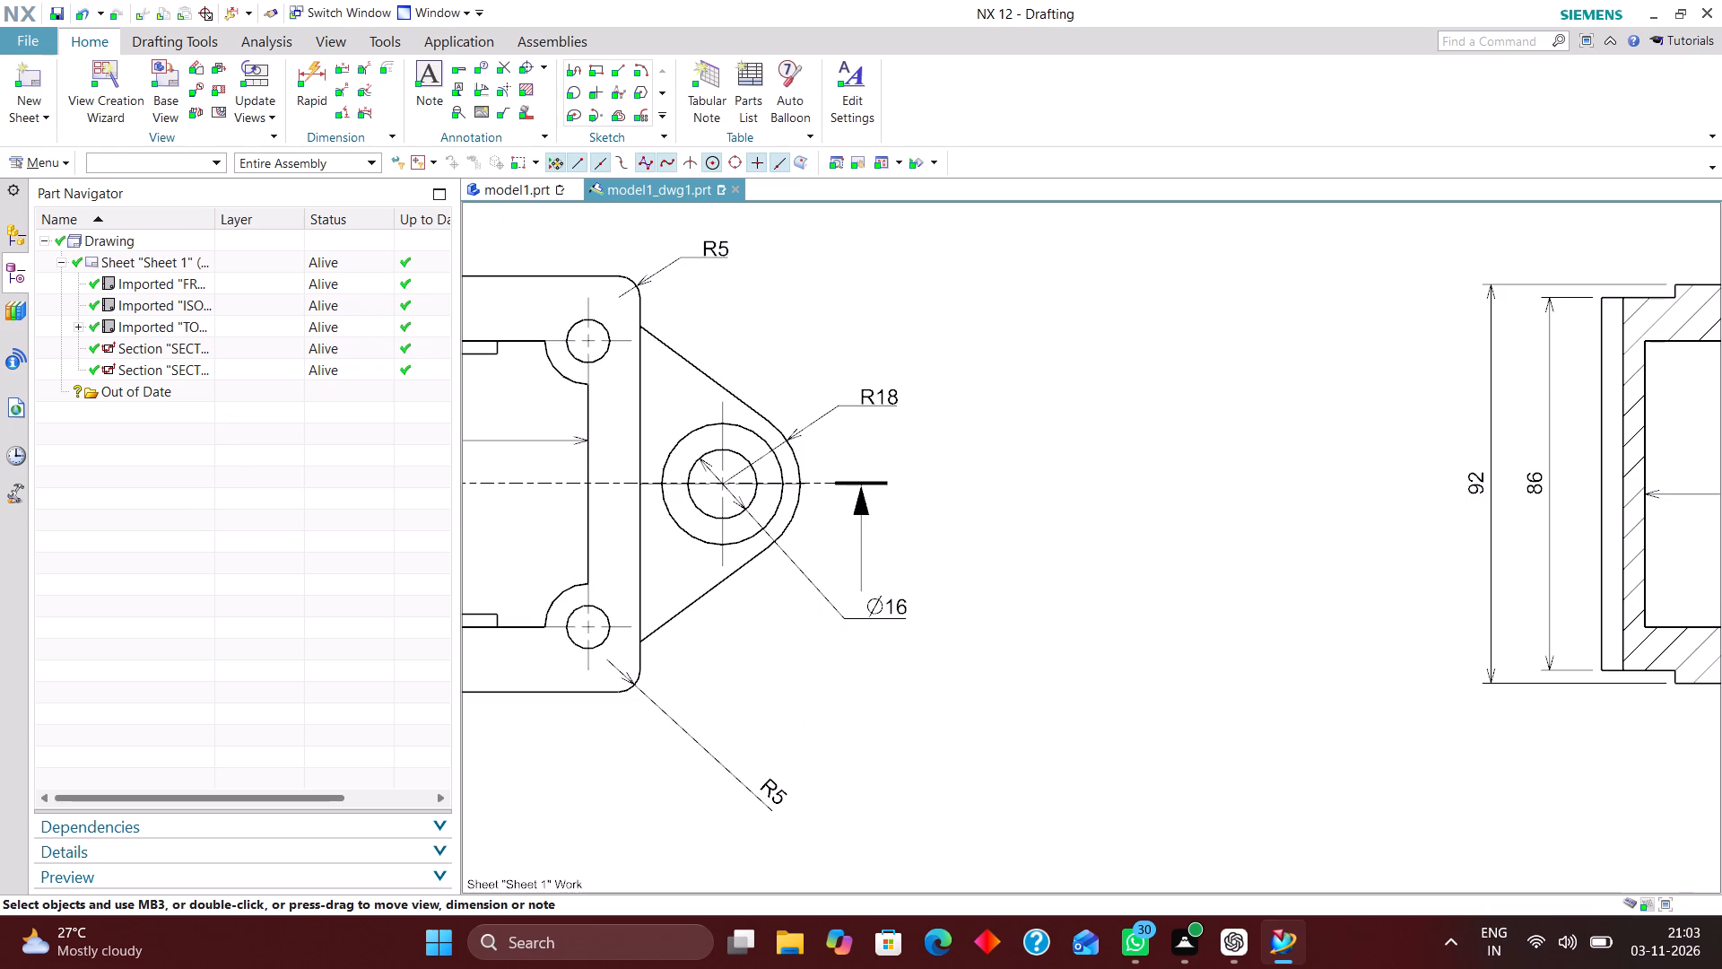
Set the top view's lower-right R5 corner dimension to Horizontal Text with Text above Stub.
{"action": "scroll", "coordinate": [1132, 549], "scroll_direction": "down", "scroll_amount": 2}
{"action": "scroll", "coordinate": [918, 731], "scroll_direction": "up", "scroll_amount": 2}
{"action": "left_click", "coordinate": [883, 687]}
{"action": "left_click", "coordinate": [885, 686]}
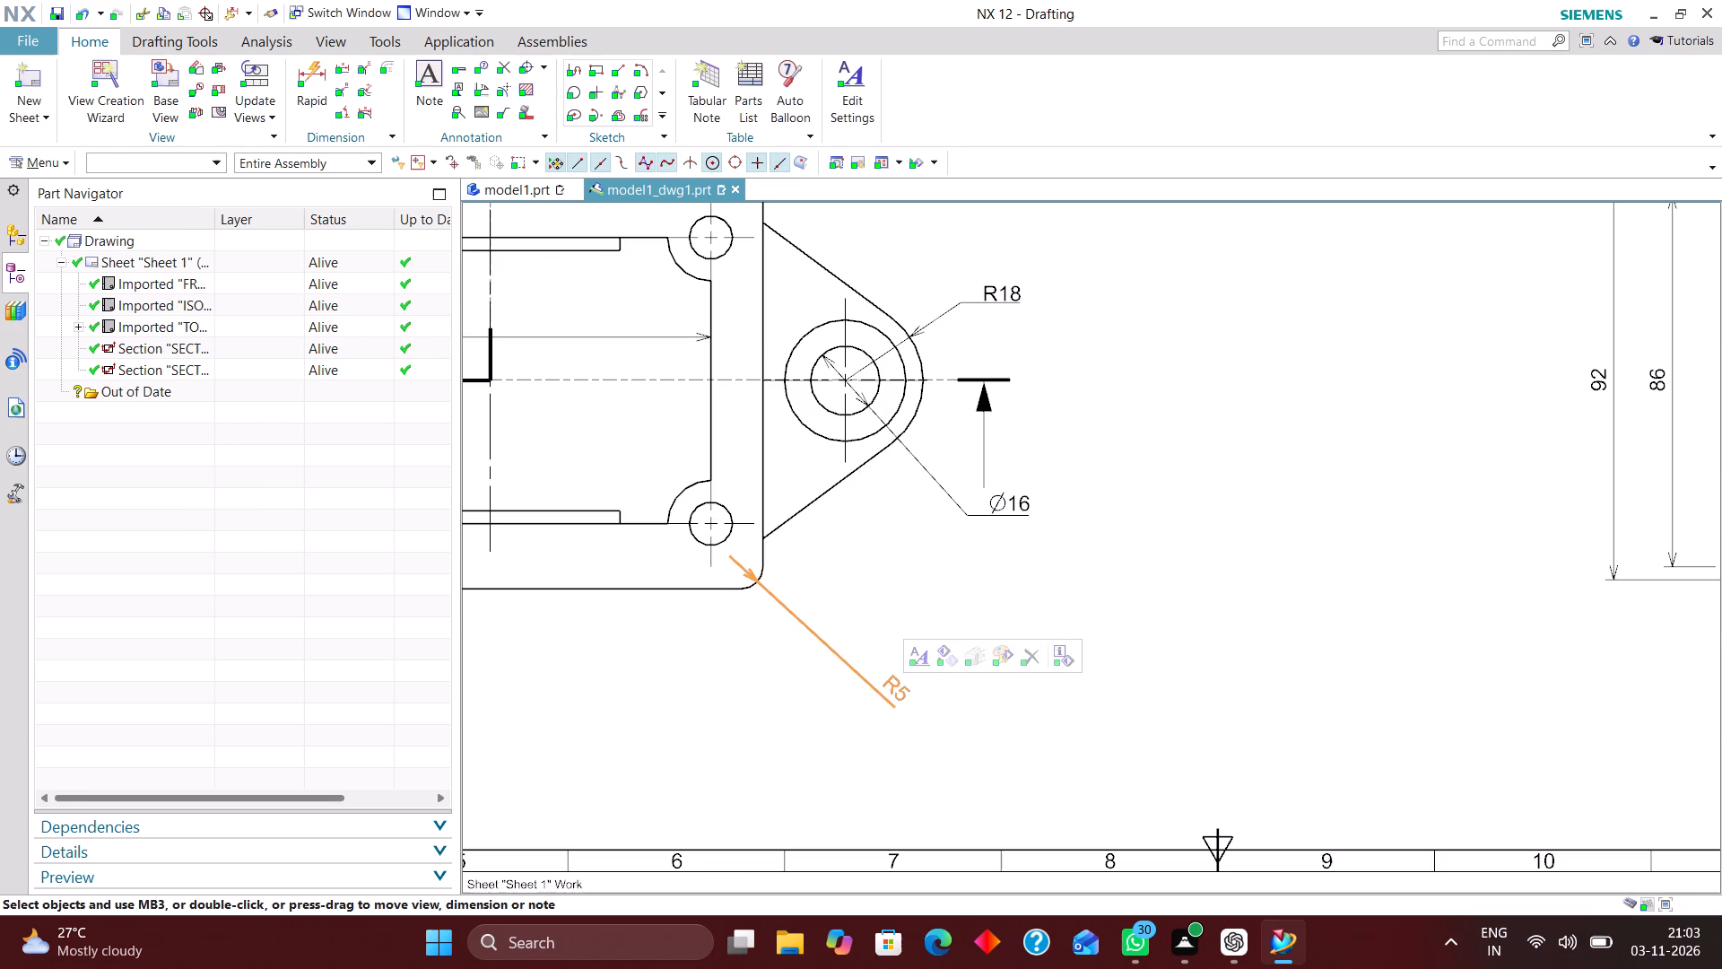
{"action": "left_click", "coordinate": [885, 756]}
{"action": "left_click", "coordinate": [897, 695]}
{"action": "left_click", "coordinate": [911, 759]}
{"action": "double_click", "coordinate": [890, 695]}
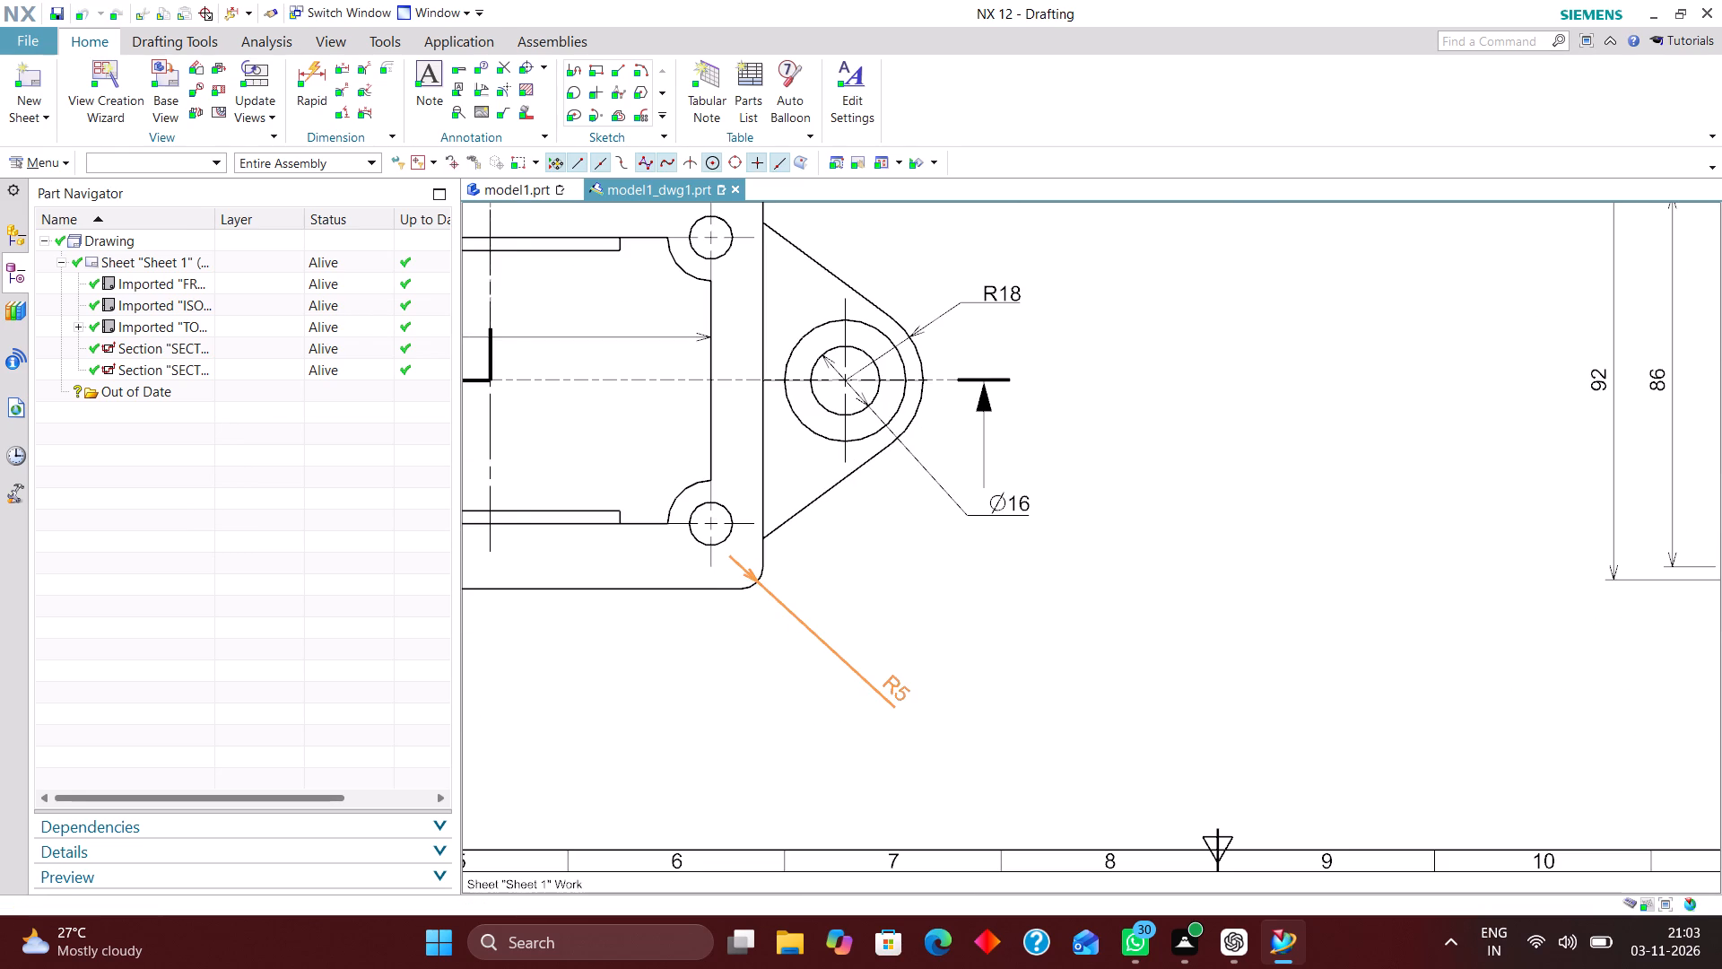
{"action": "left_click", "coordinate": [828, 831]}
{"action": "left_click", "coordinate": [656, 303]}
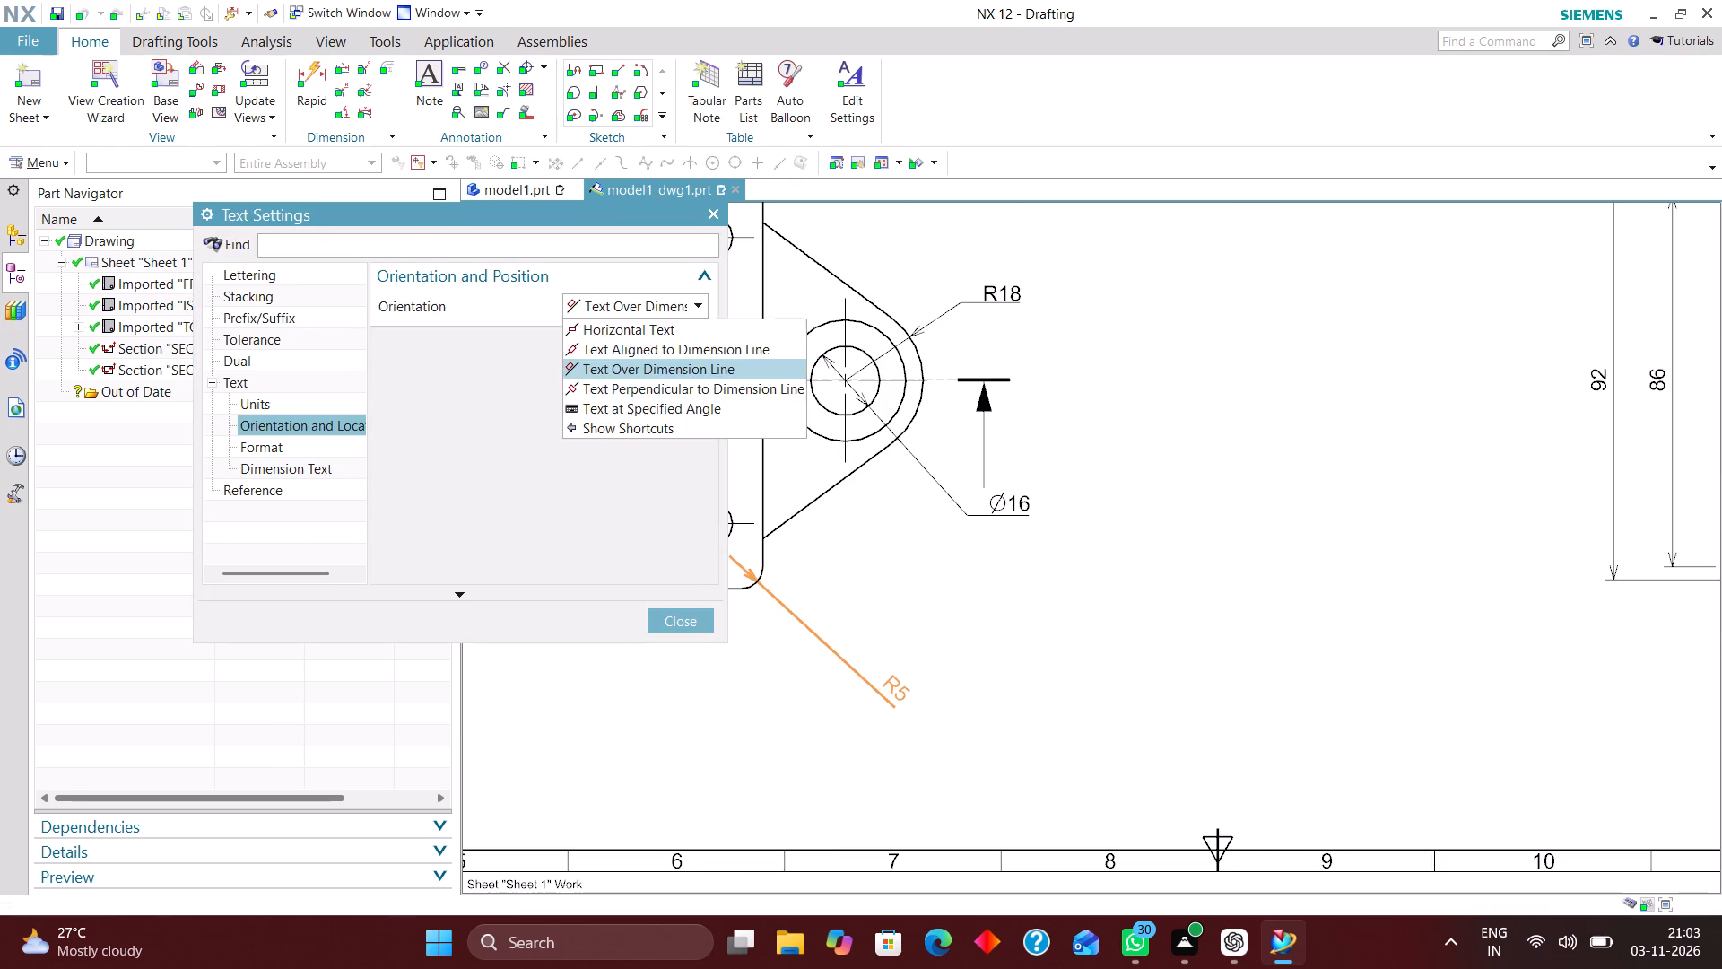
{"action": "left_click", "coordinate": [657, 319]}
{"action": "left_click", "coordinate": [668, 337]}
{"action": "left_click", "coordinate": [668, 373]}
{"action": "left_click", "coordinate": [681, 624]}
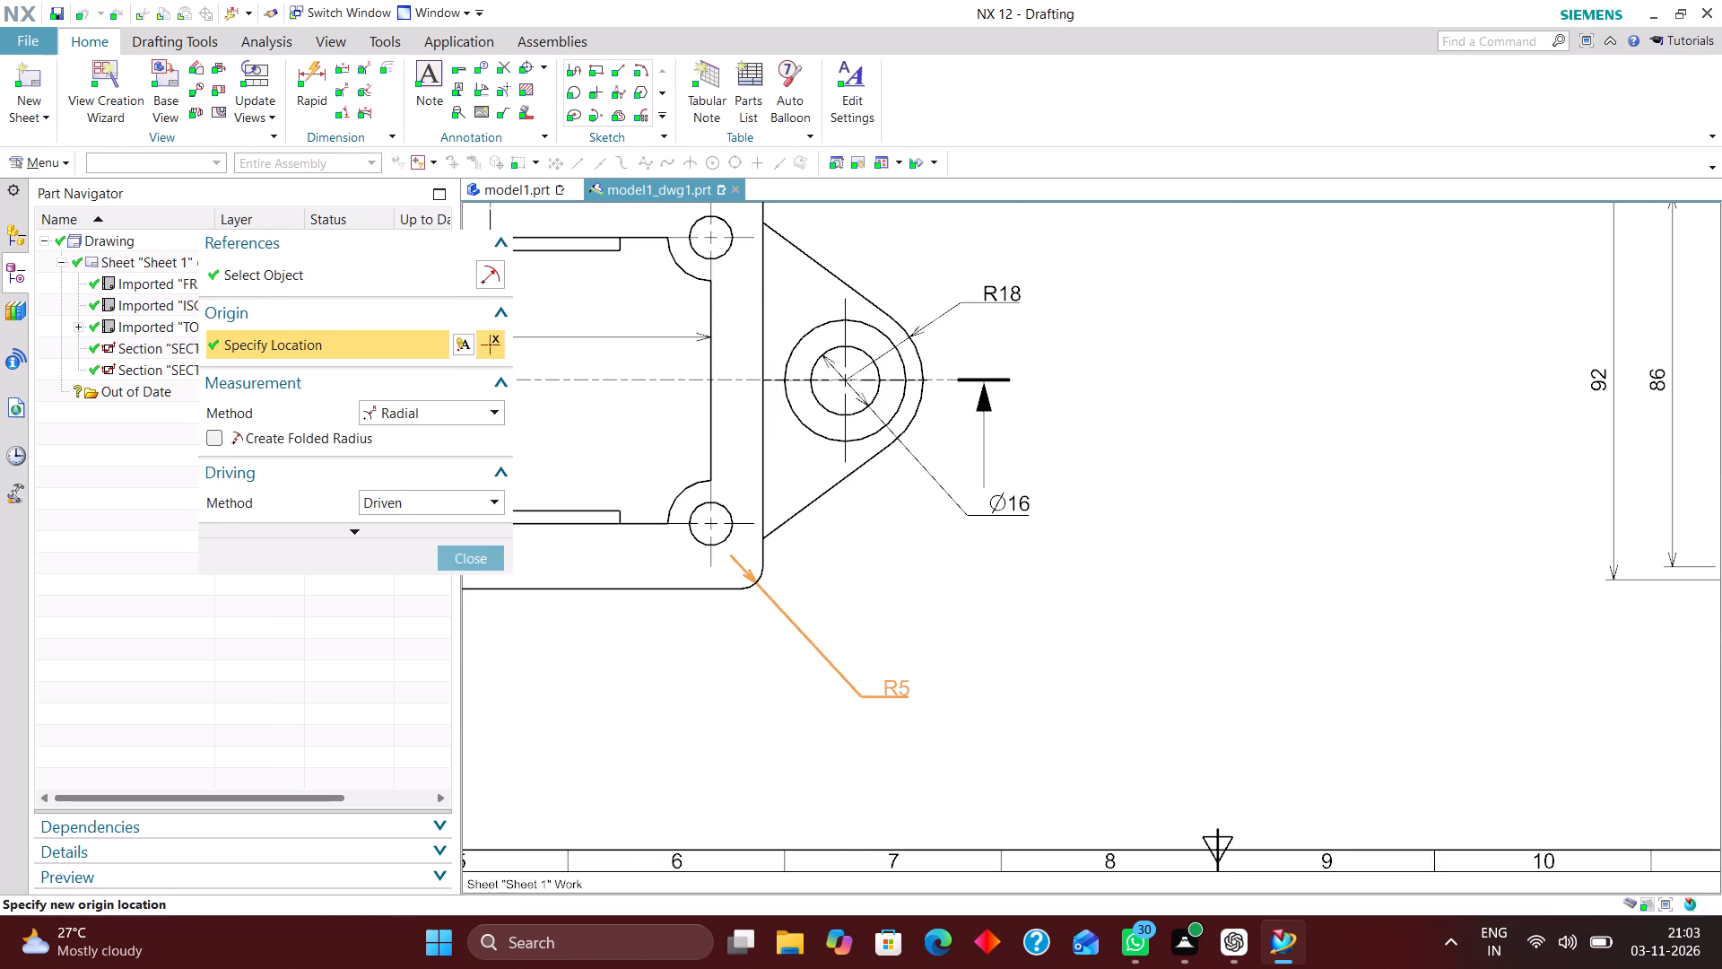
Set the lower-right R5 dimension's arrowhead to Out and move its text closer to the corner.
{"action": "left_click", "coordinate": [686, 832]}
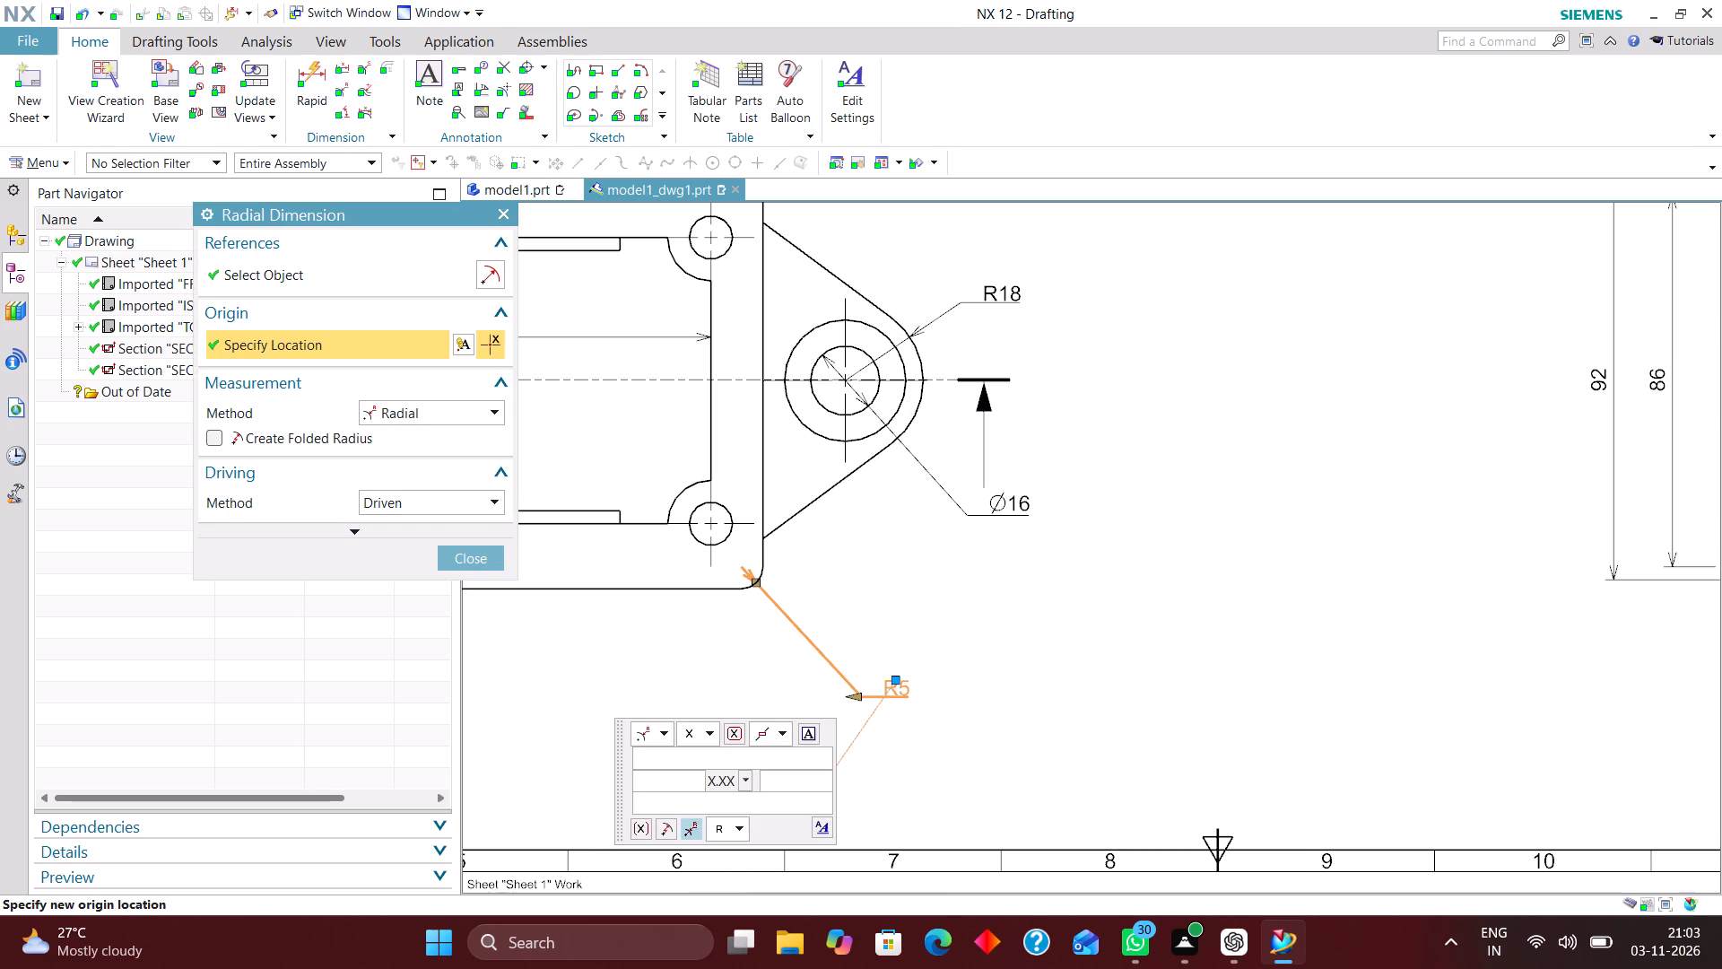
{"action": "left_click", "coordinate": [686, 832]}
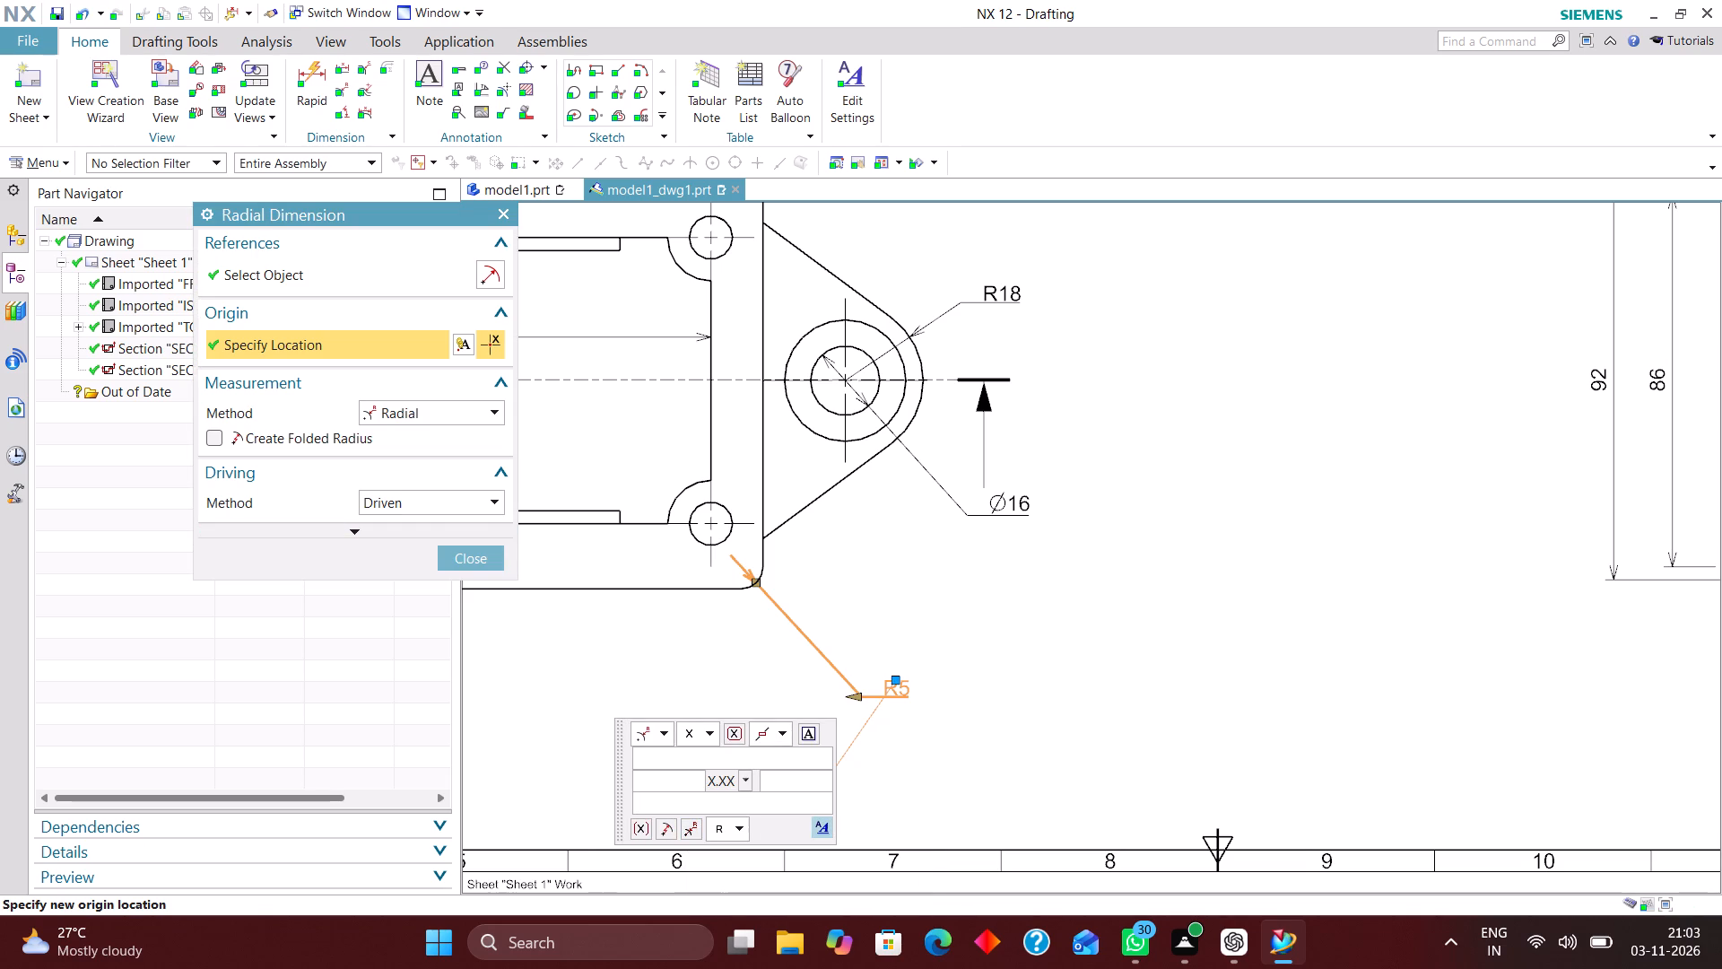
{"action": "left_click", "coordinate": [759, 589]}
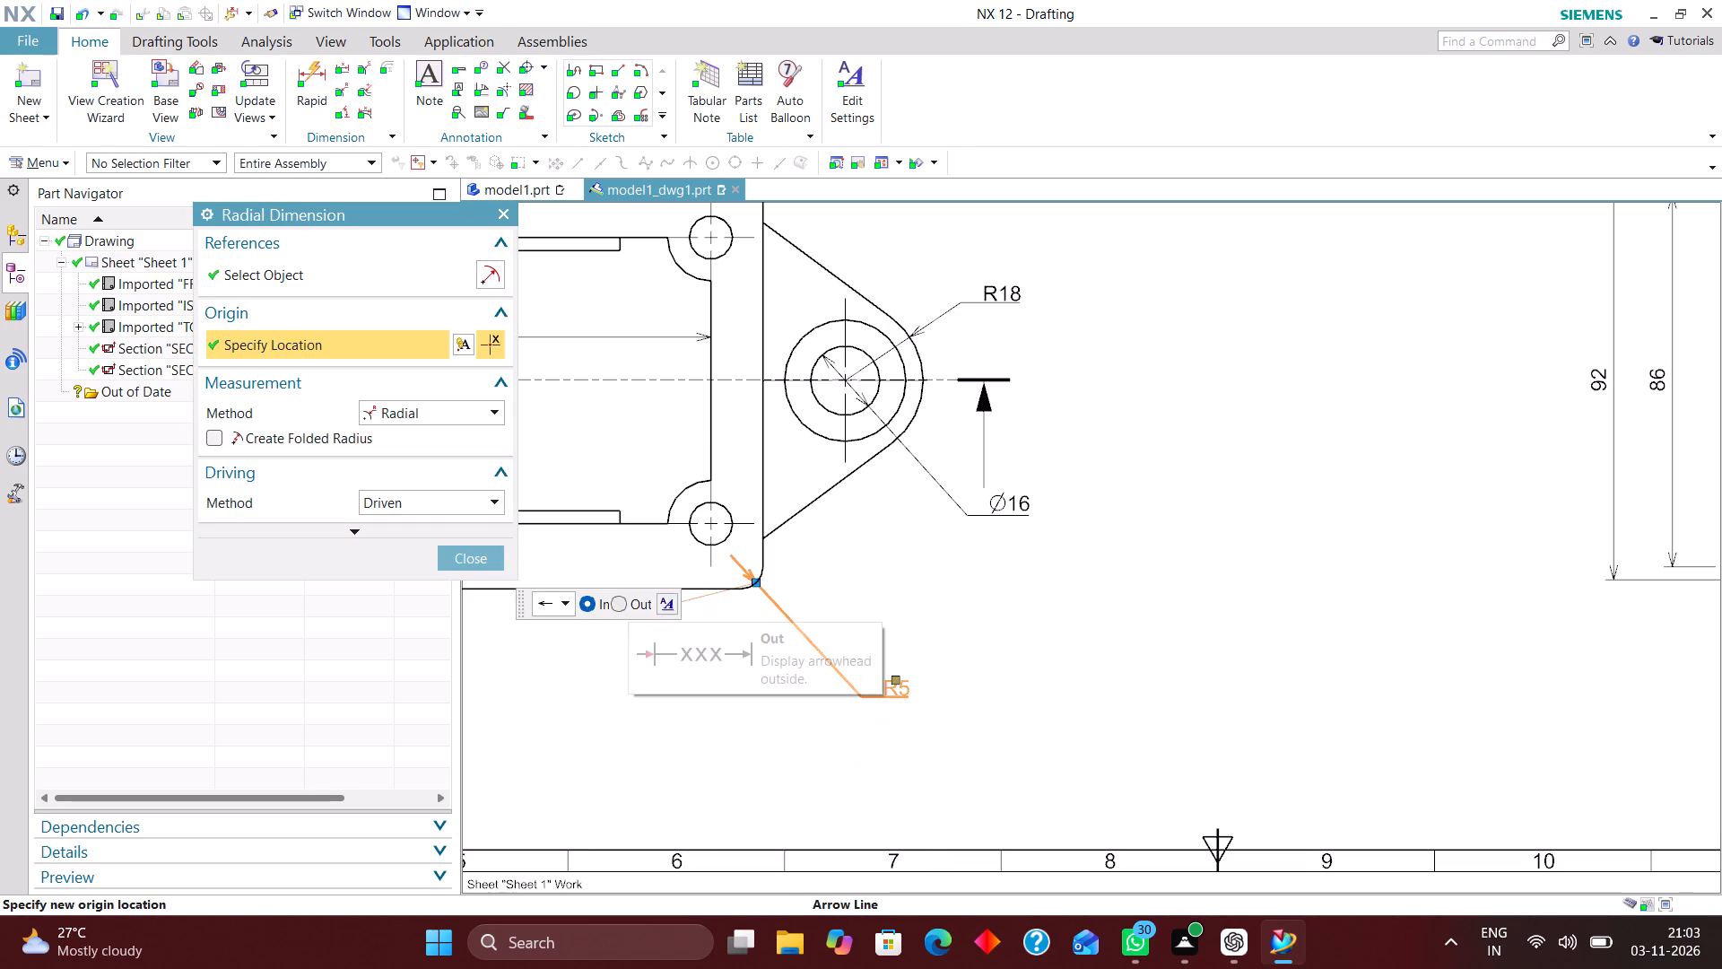
{"action": "left_click", "coordinate": [621, 600]}
{"action": "left_click", "coordinate": [474, 552]}
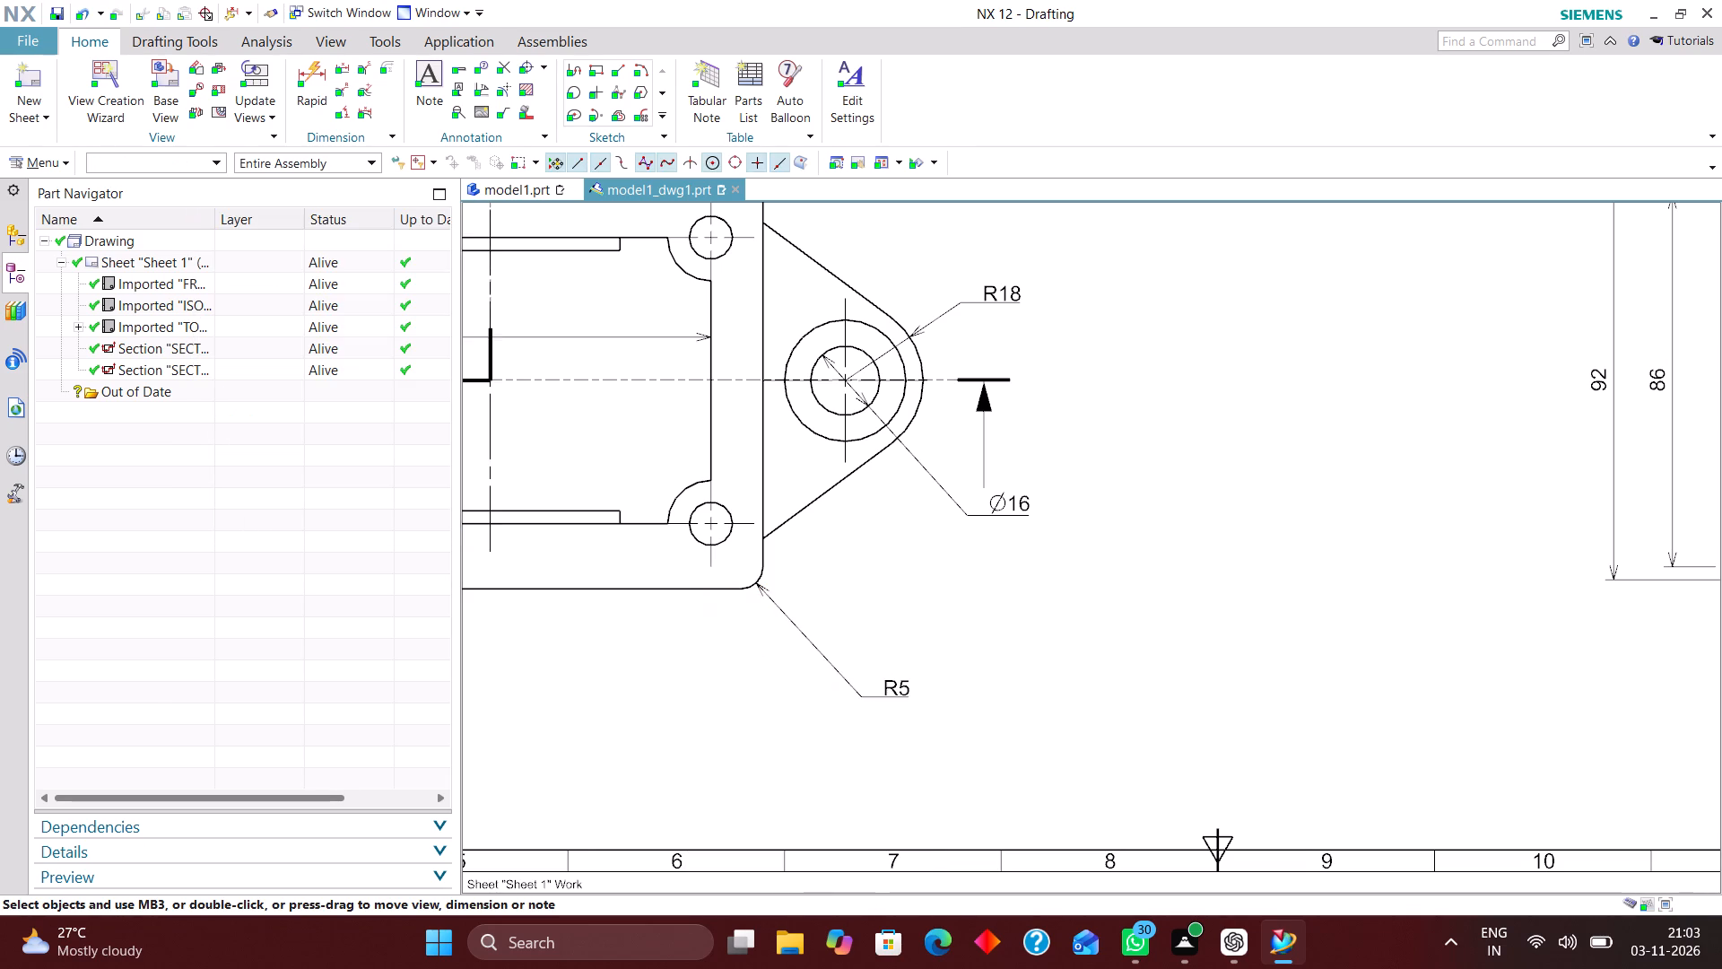
{"action": "scroll", "coordinate": [1028, 672], "scroll_direction": "down", "scroll_amount": 2}
{"action": "scroll", "coordinate": [947, 707], "scroll_direction": "up", "scroll_amount": 2}
{"action": "left_click_drag", "start_coordinate": [944, 677], "coordinate": [881, 599]}
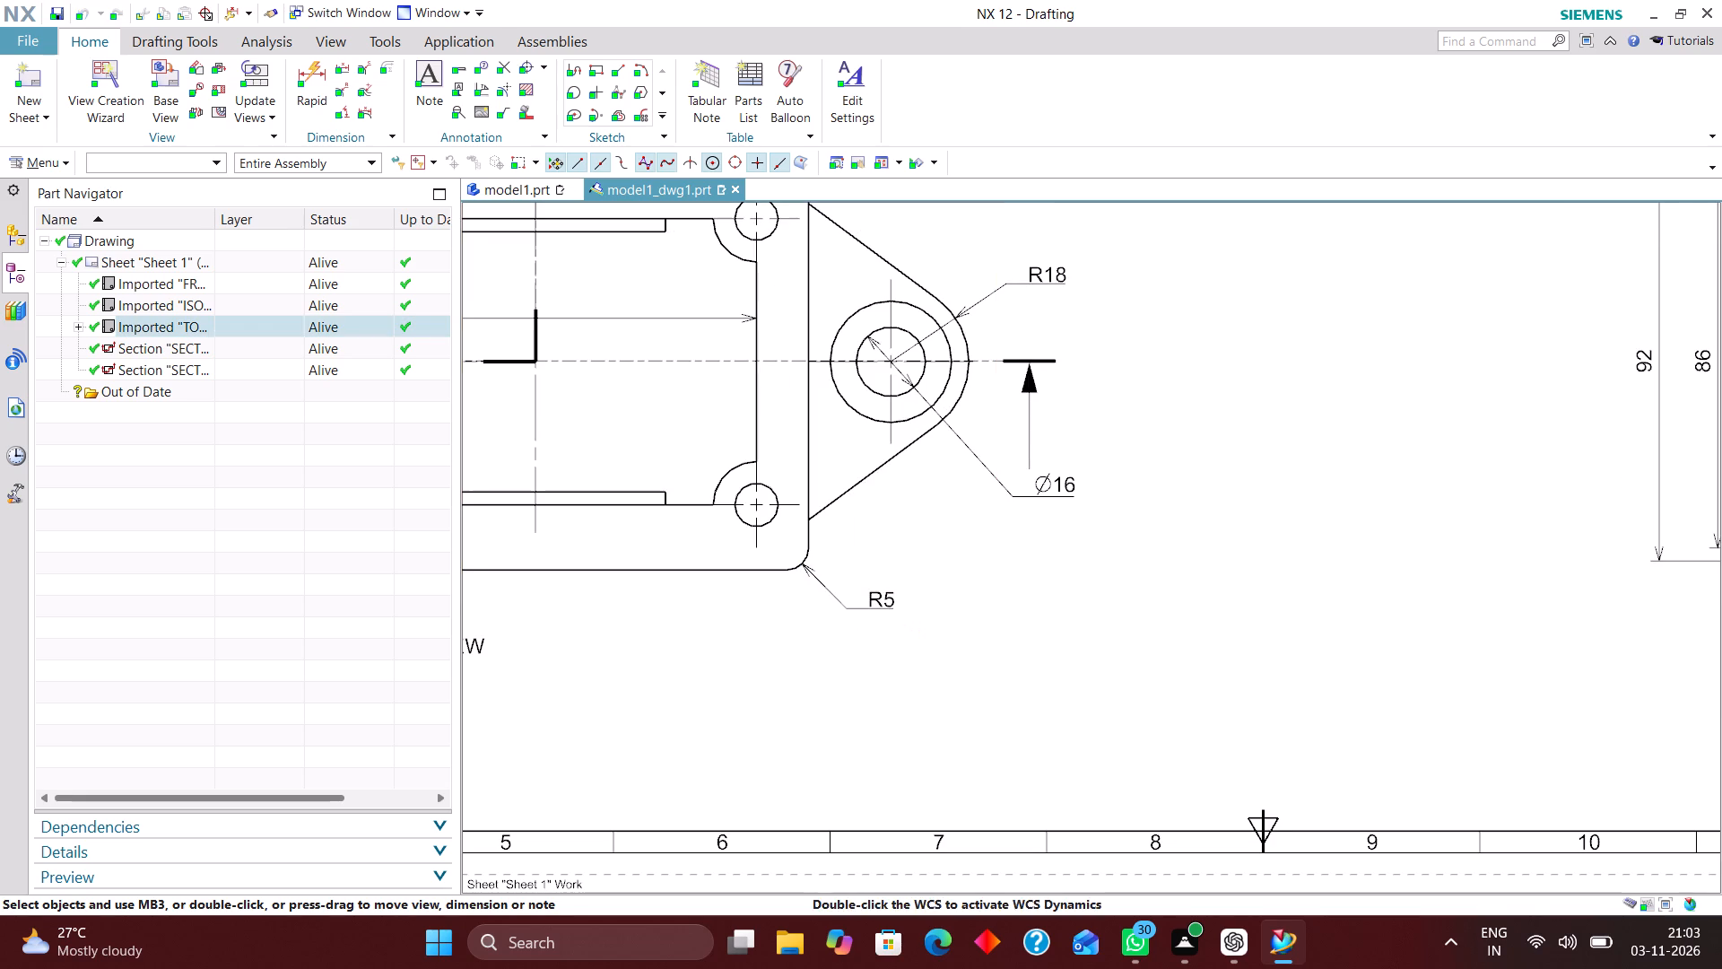
Set the top view's Ø10 corner hole dimension to Horizontal Text with Text above Stub, and place it outside the plate's upper-left corner.
{"action": "scroll", "coordinate": [1129, 726], "scroll_direction": "down", "scroll_amount": 4}
{"action": "scroll", "coordinate": [651, 466], "scroll_direction": "up", "scroll_amount": 3}
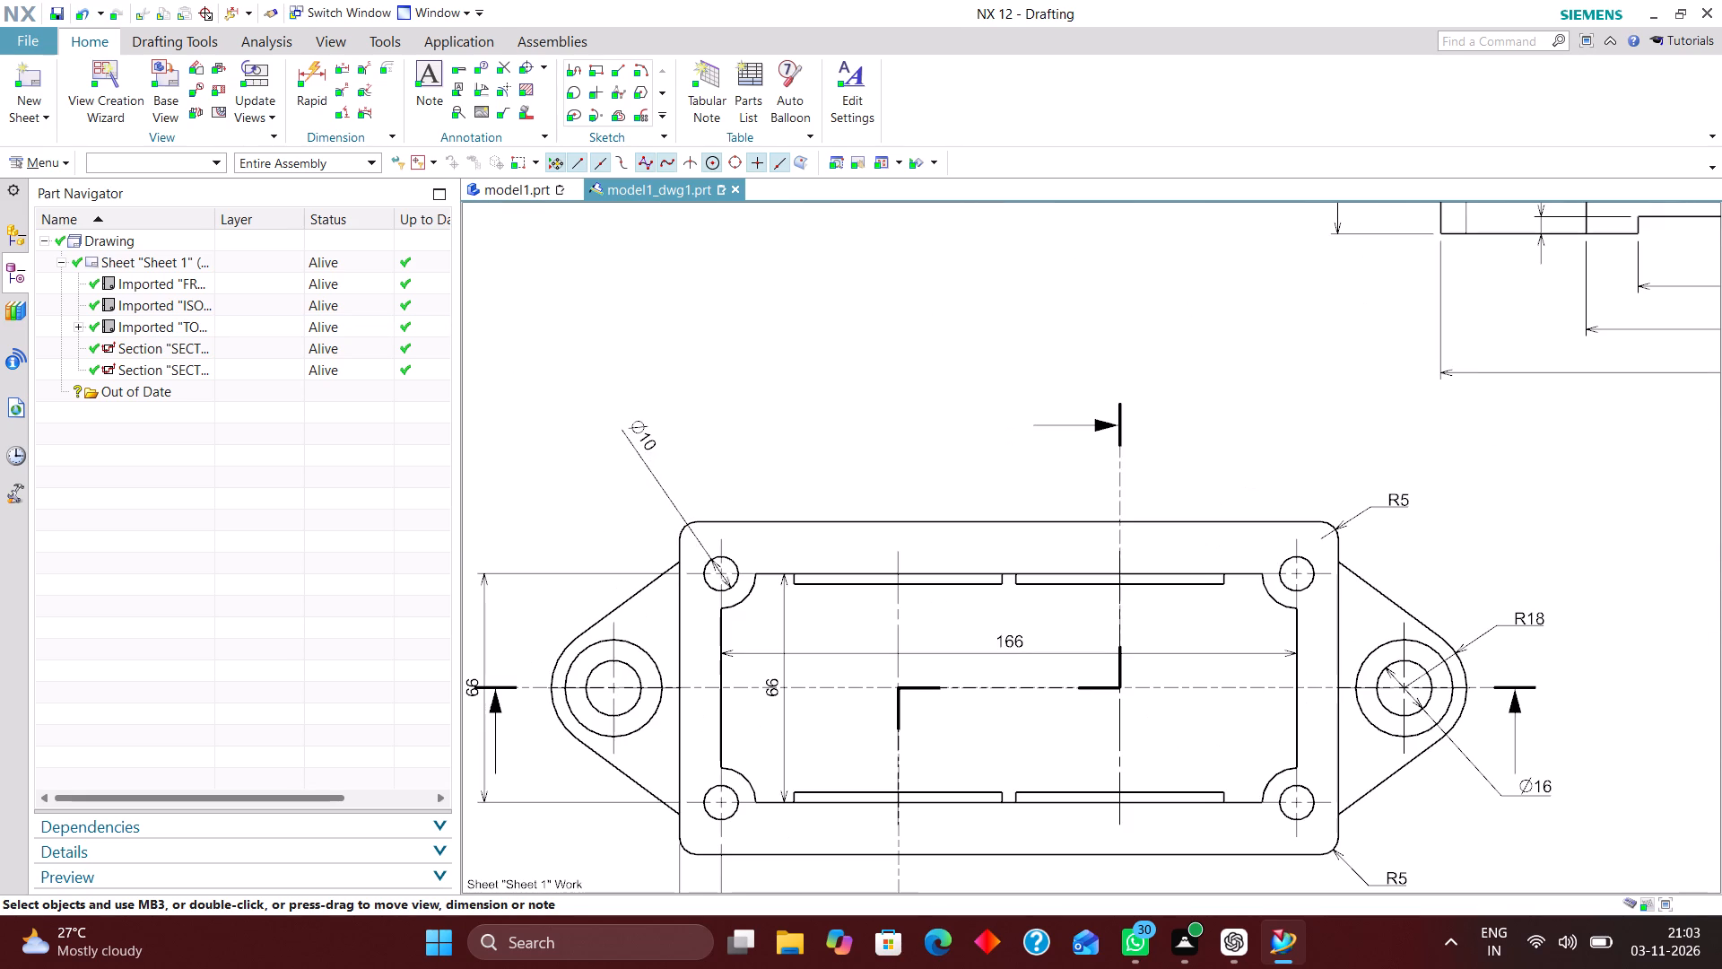
{"action": "double_click", "coordinate": [651, 447]}
{"action": "left_click", "coordinate": [725, 382]}
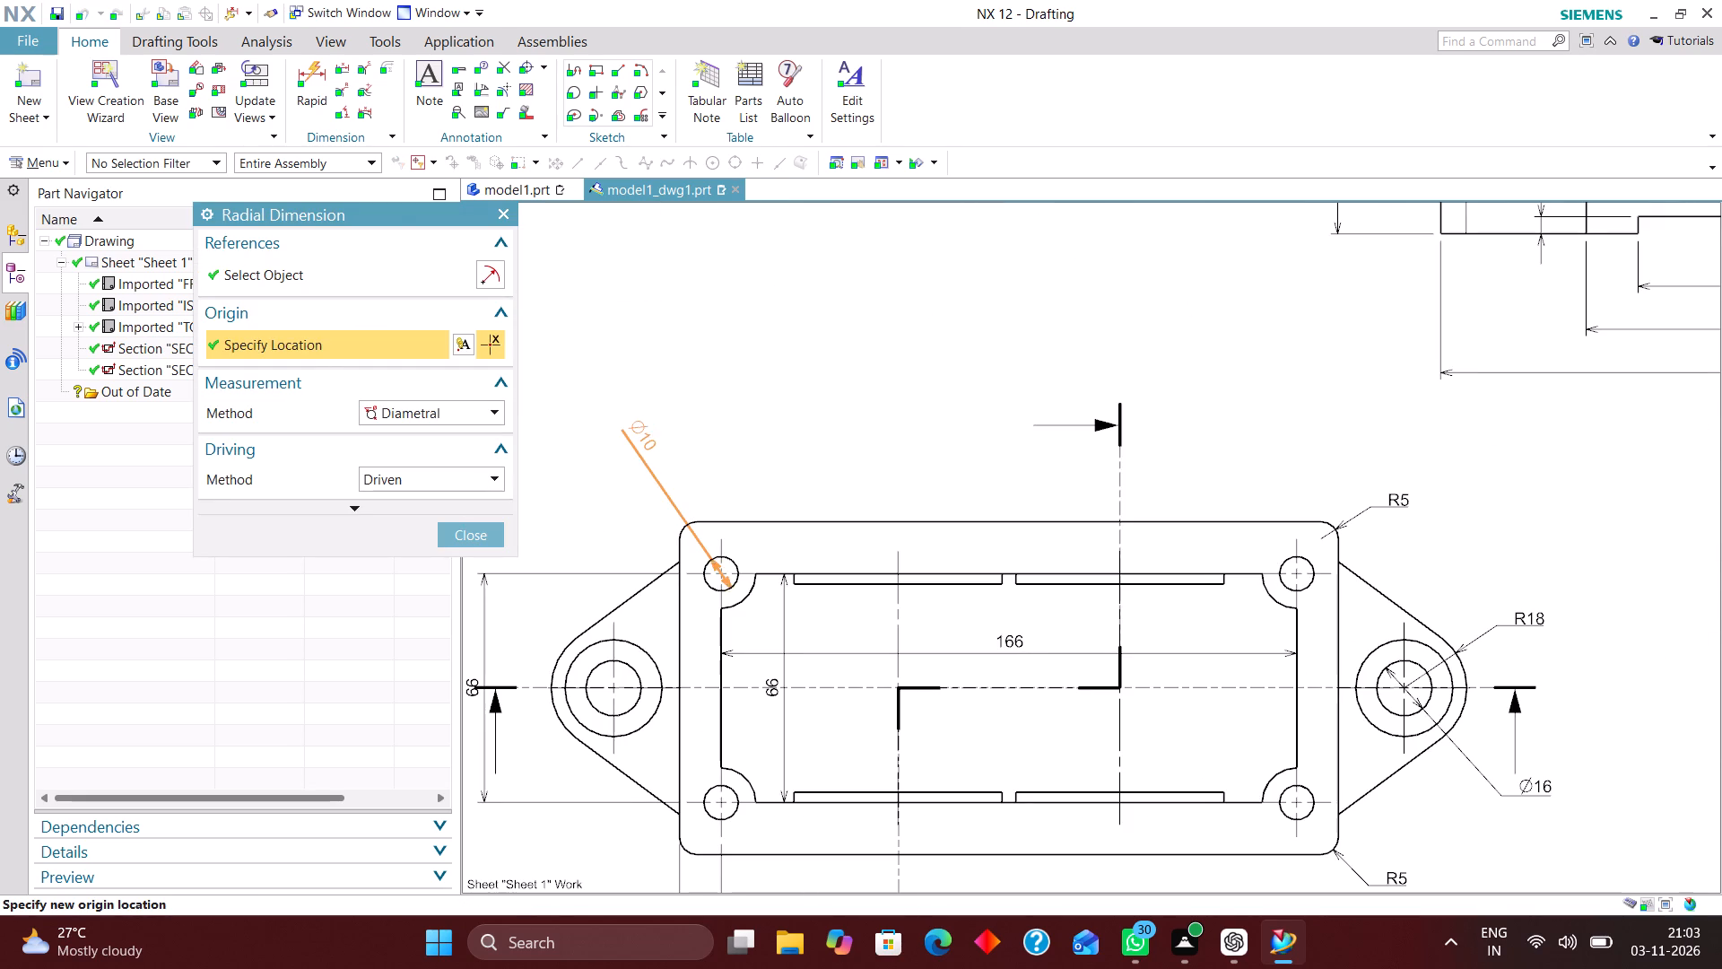
{"action": "left_click", "coordinate": [683, 310]}
{"action": "left_click", "coordinate": [683, 326]}
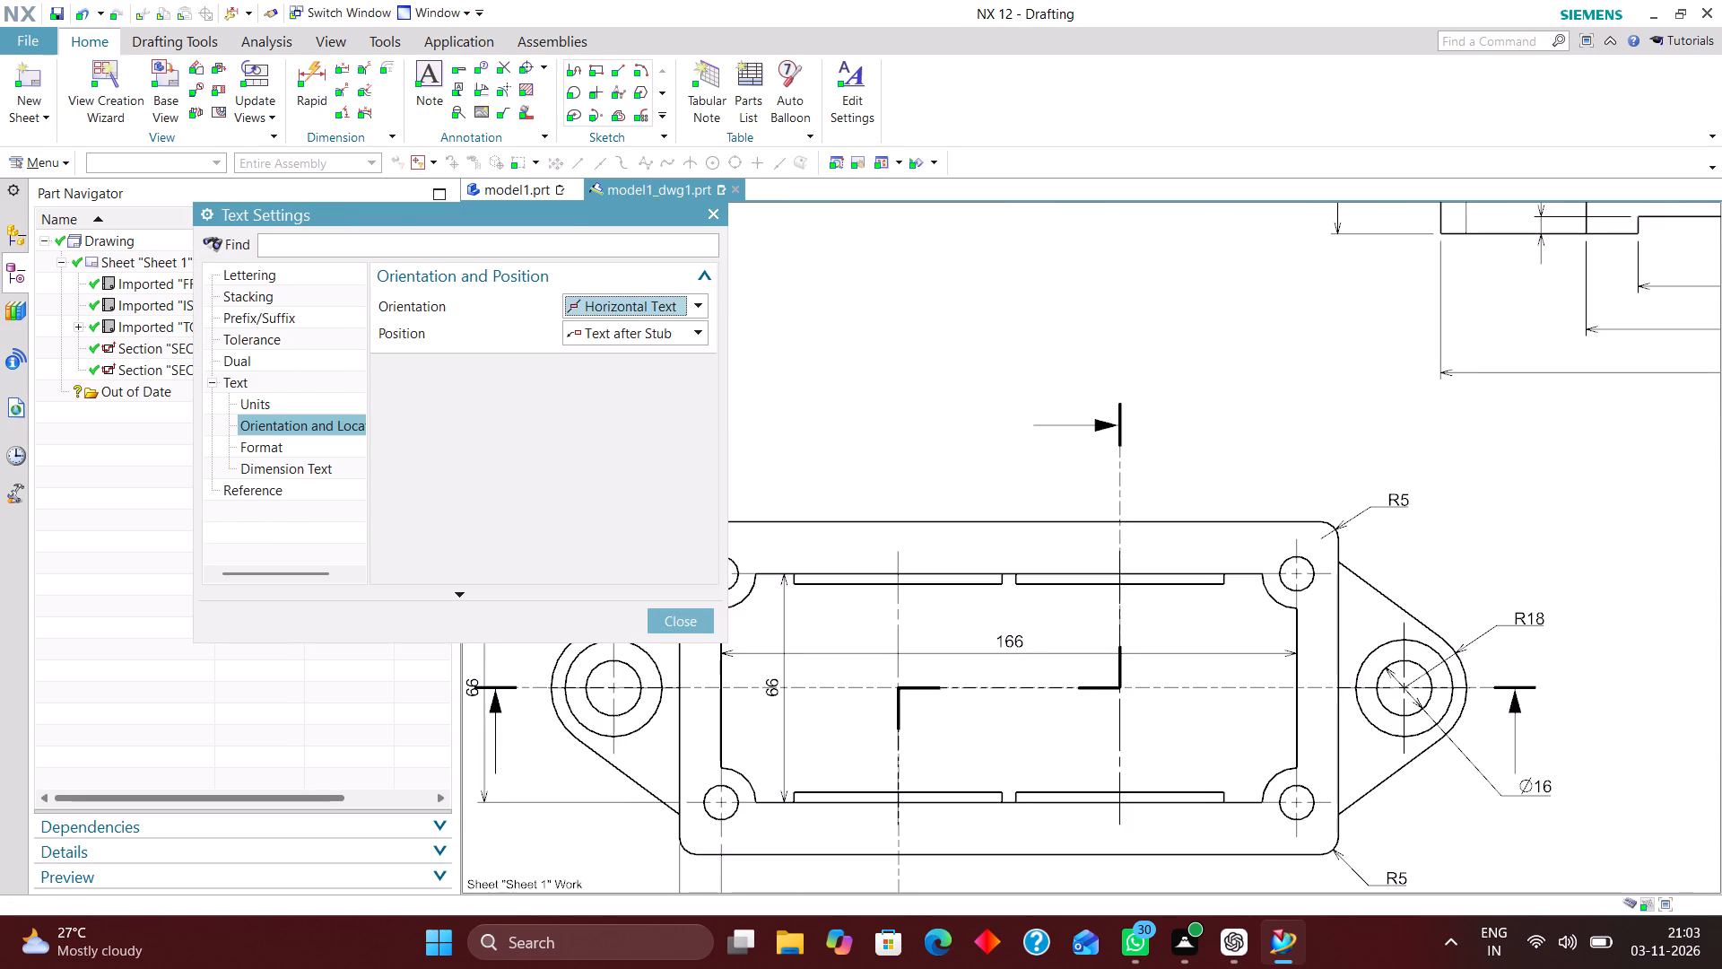
{"action": "left_click", "coordinate": [686, 334]}
{"action": "left_click", "coordinate": [675, 371]}
{"action": "left_click", "coordinate": [687, 623]}
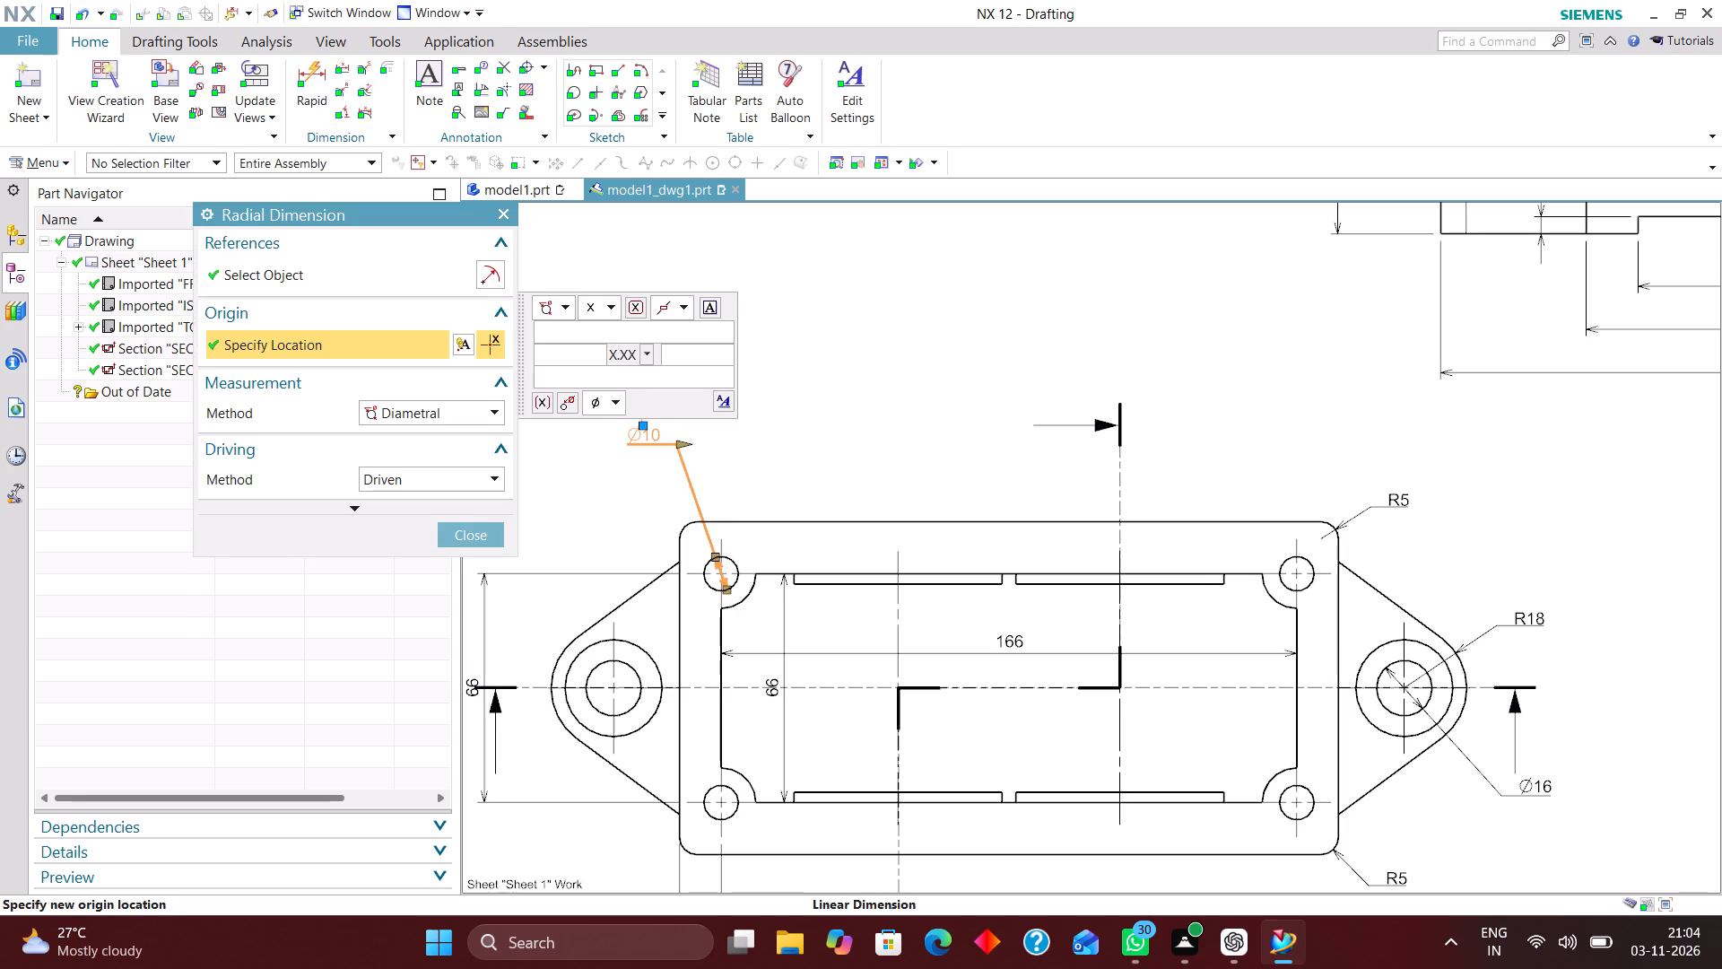
{"action": "left_click", "coordinate": [486, 531]}
{"action": "left_click_drag", "start_coordinate": [657, 432], "coordinate": [580, 467]}
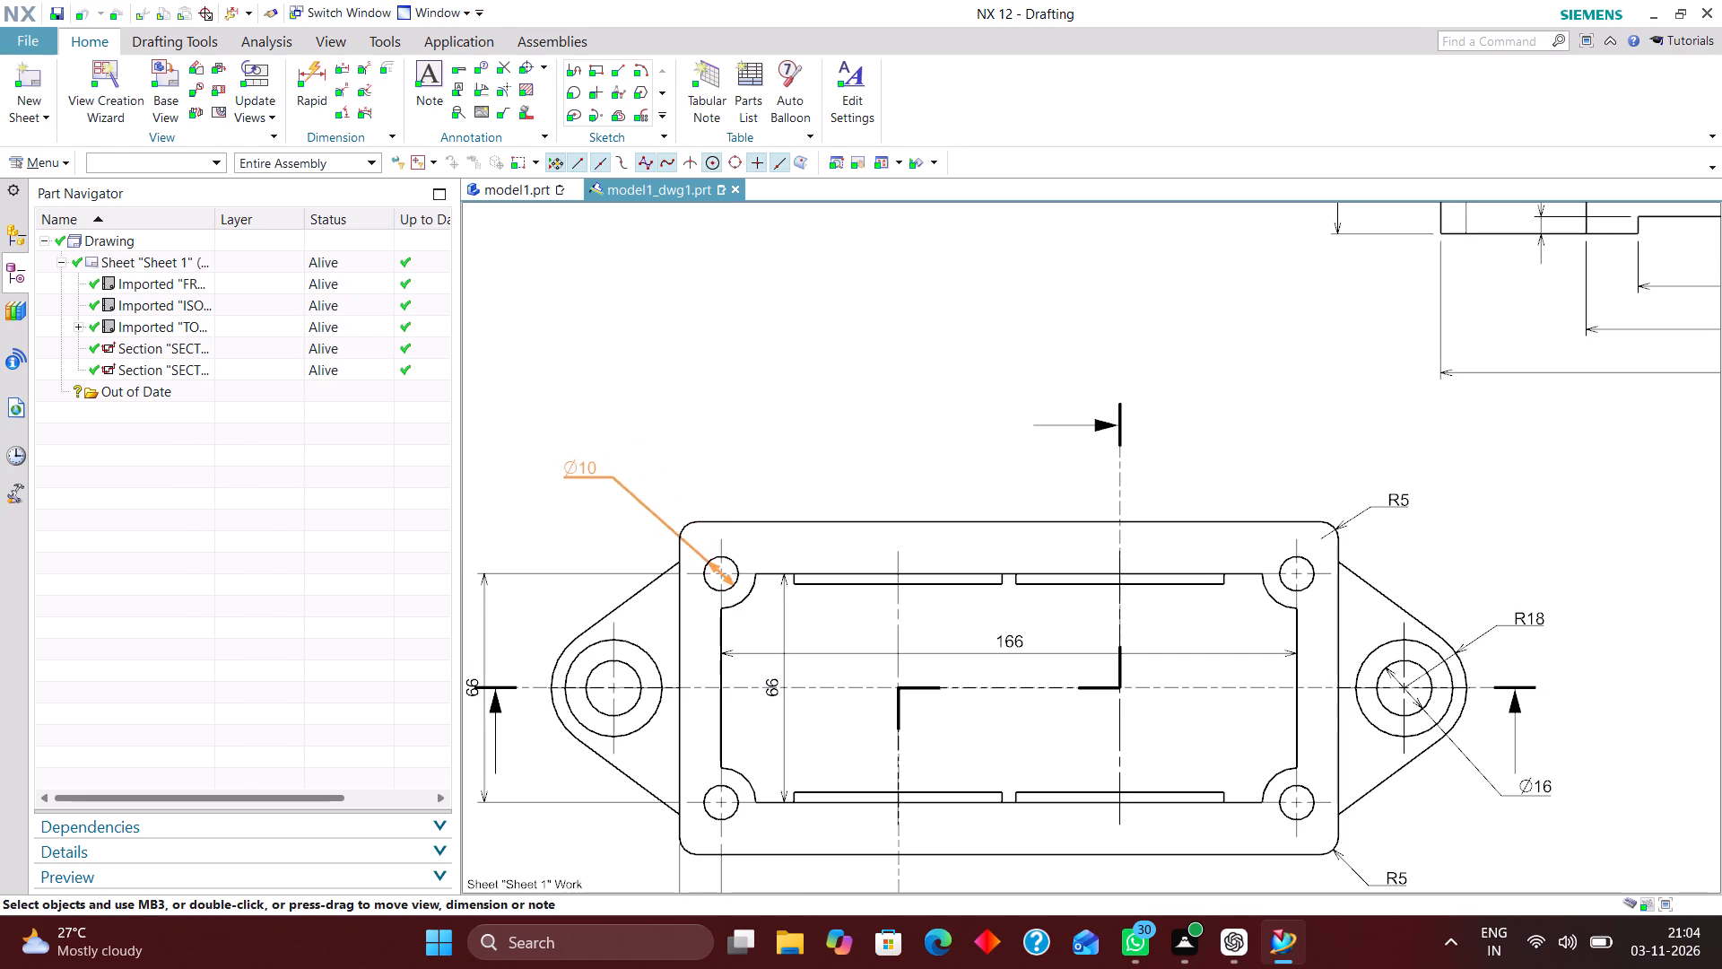
{"action": "left_click_drag", "start_coordinate": [580, 467], "coordinate": [626, 474]}
Move the top view's outer vertical 66 dimension farther left, clear of the section arrow beside the lug.
{"action": "scroll", "coordinate": [714, 418], "scroll_direction": "down", "scroll_amount": 2}
{"action": "scroll", "coordinate": [573, 637], "scroll_direction": "up", "scroll_amount": 3}
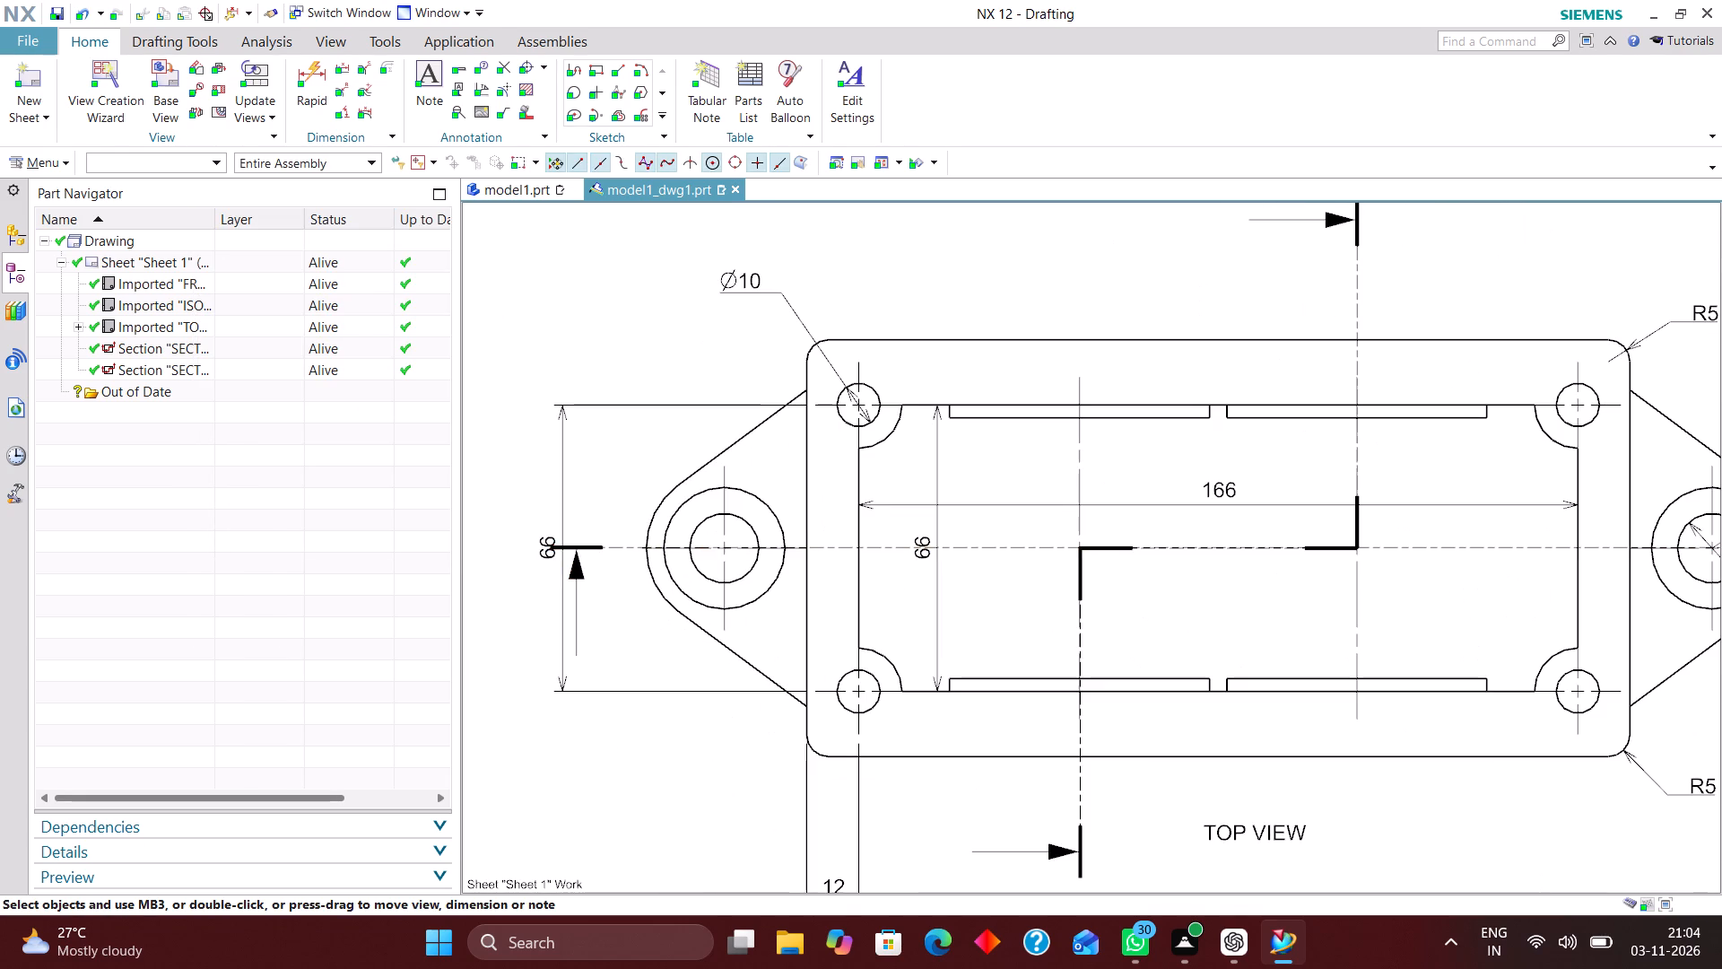
{"action": "left_click_drag", "start_coordinate": [556, 628], "coordinate": [498, 609]}
Edit and accept the horizontal section line in the top view to restore its B labels.
{"action": "scroll", "coordinate": [583, 497], "scroll_direction": "down", "scroll_amount": 3}
{"action": "scroll", "coordinate": [573, 557], "scroll_direction": "up", "scroll_amount": 2}
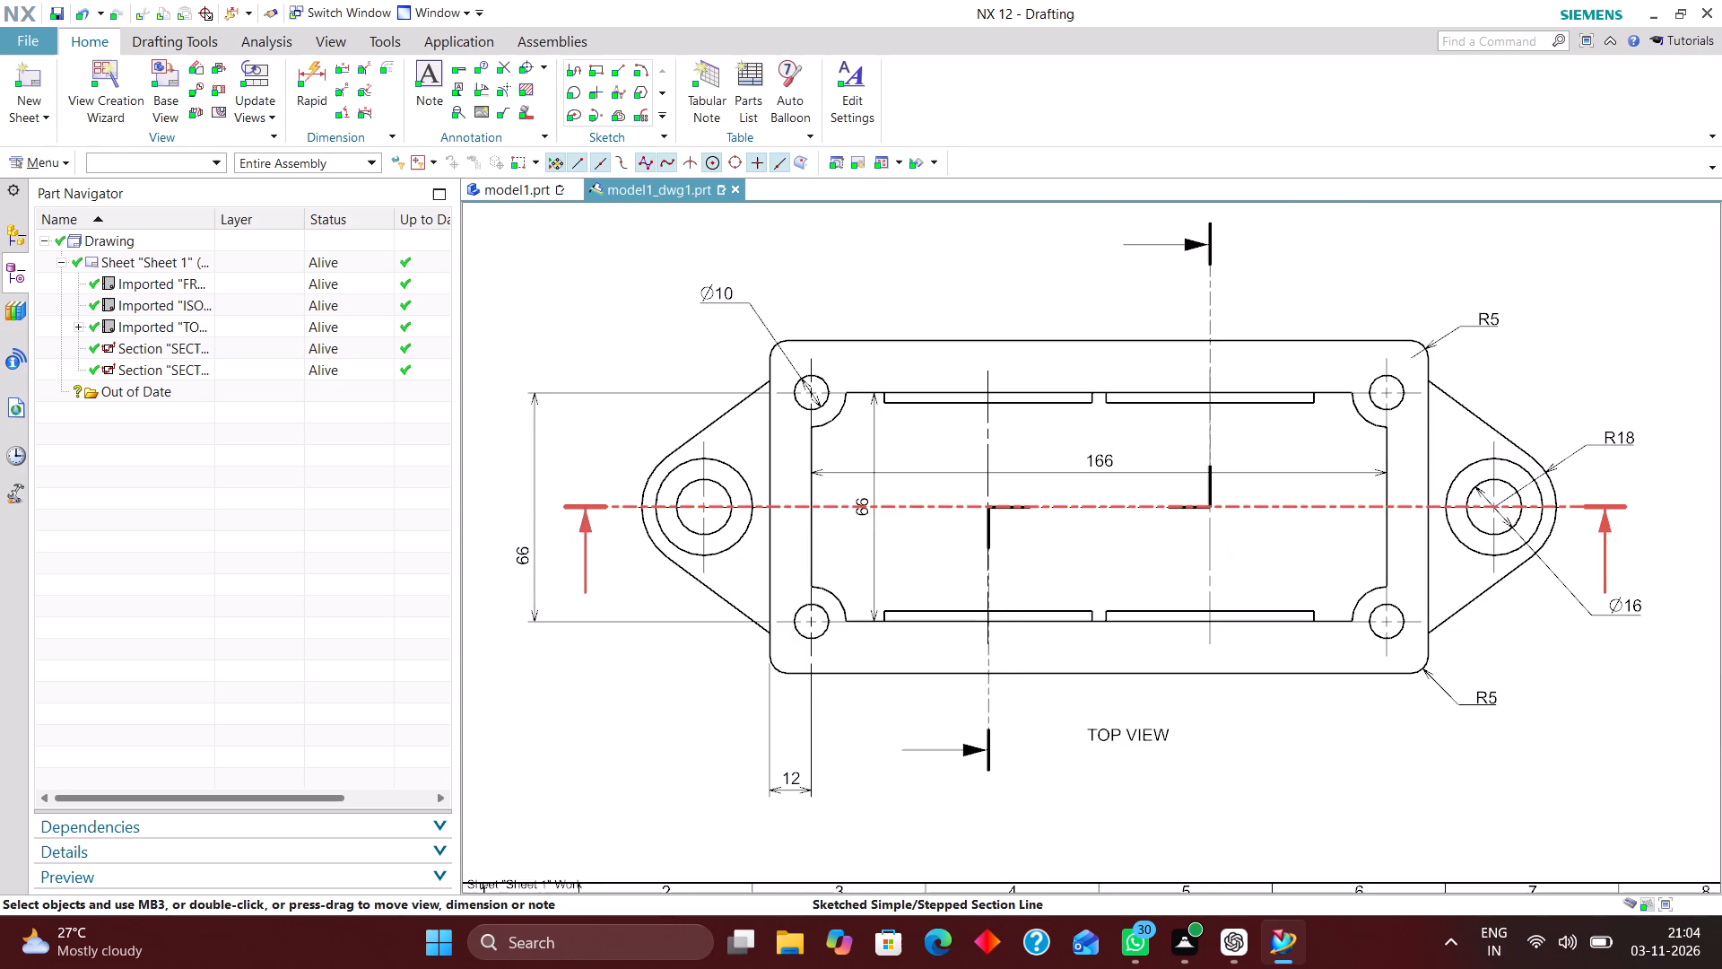
{"action": "double_click", "coordinate": [583, 556]}
{"action": "left_click", "coordinate": [396, 517]}
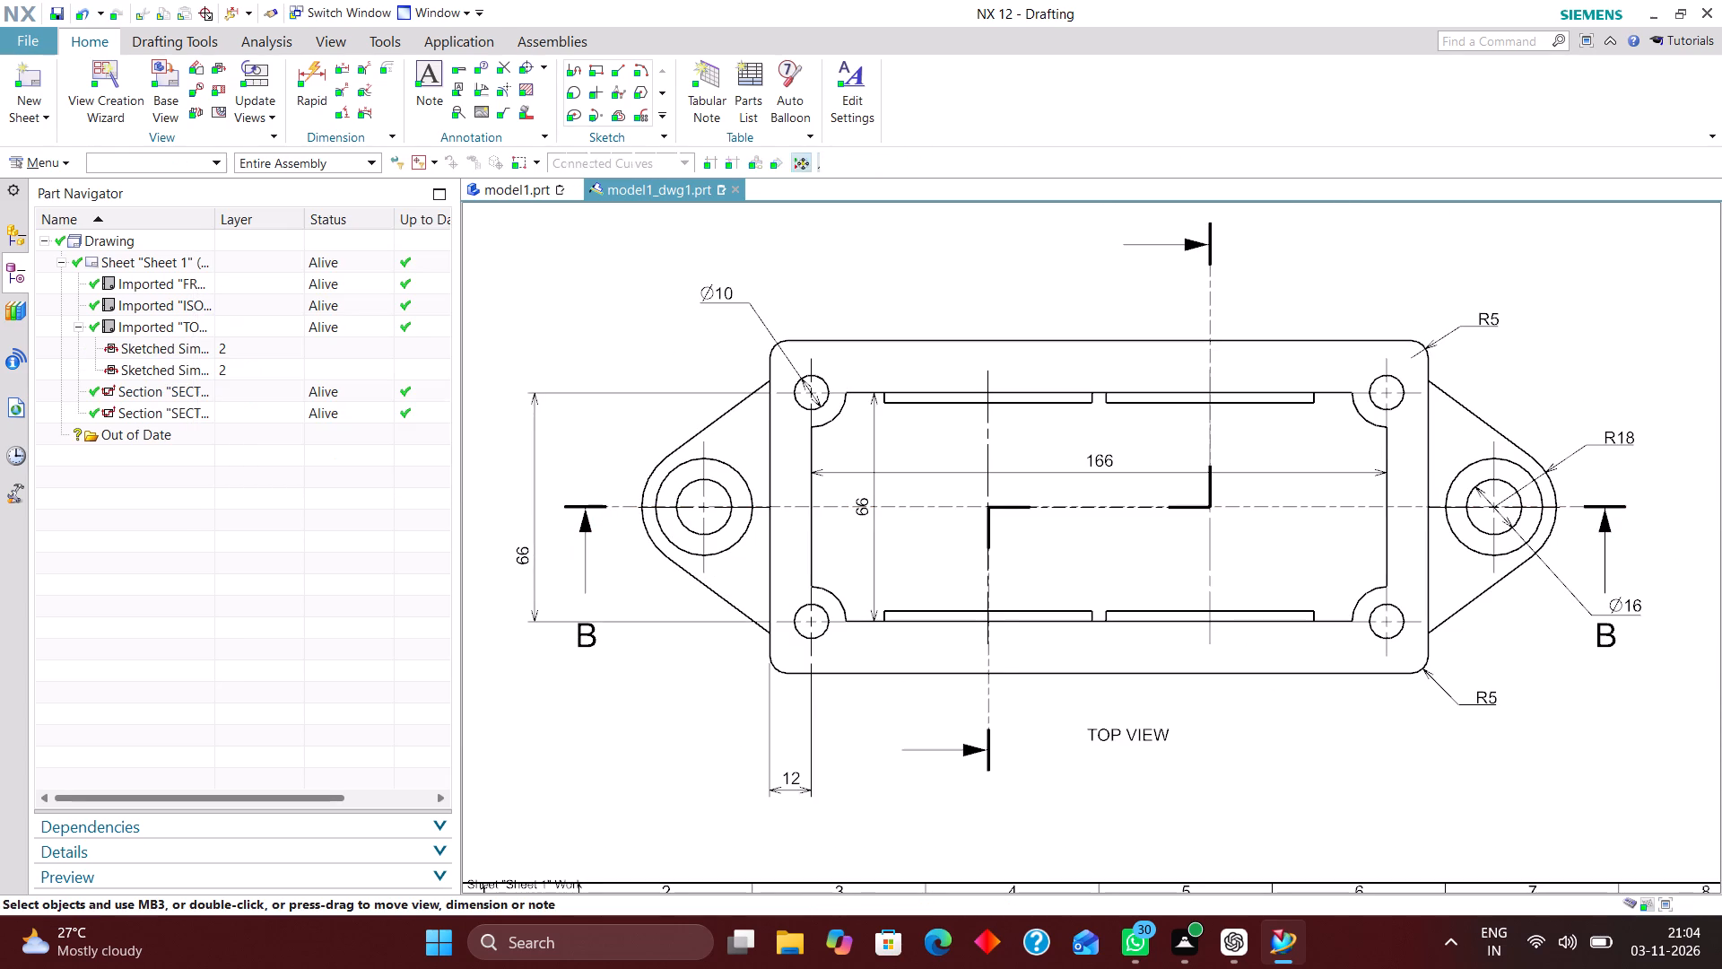
Move both B section labels up beside their arrows at the two ends of the top view's horizontal section line.
{"action": "scroll", "coordinate": [604, 619], "scroll_direction": "up", "scroll_amount": 2}
{"action": "left_click_drag", "start_coordinate": [576, 656], "coordinate": [571, 545]}
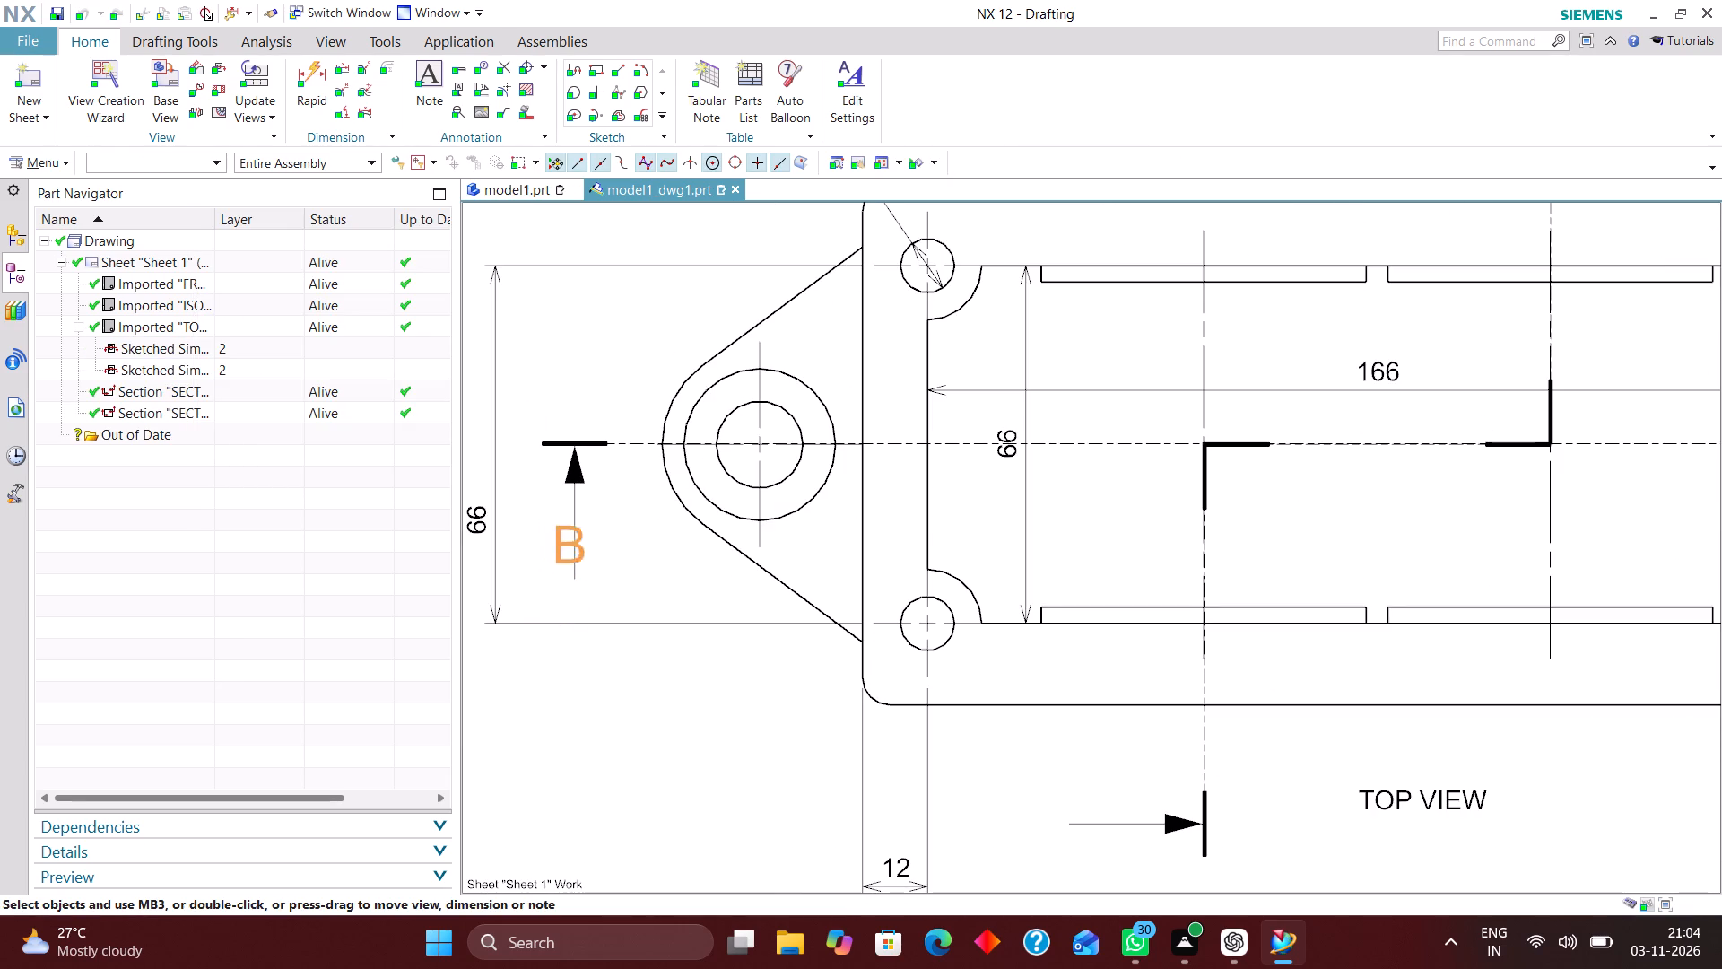
{"action": "left_click_drag", "start_coordinate": [571, 545], "coordinate": [591, 545]}
{"action": "scroll", "coordinate": [549, 526], "scroll_direction": "down", "scroll_amount": 4}
{"action": "scroll", "coordinate": [1104, 533], "scroll_direction": "up", "scroll_amount": 4}
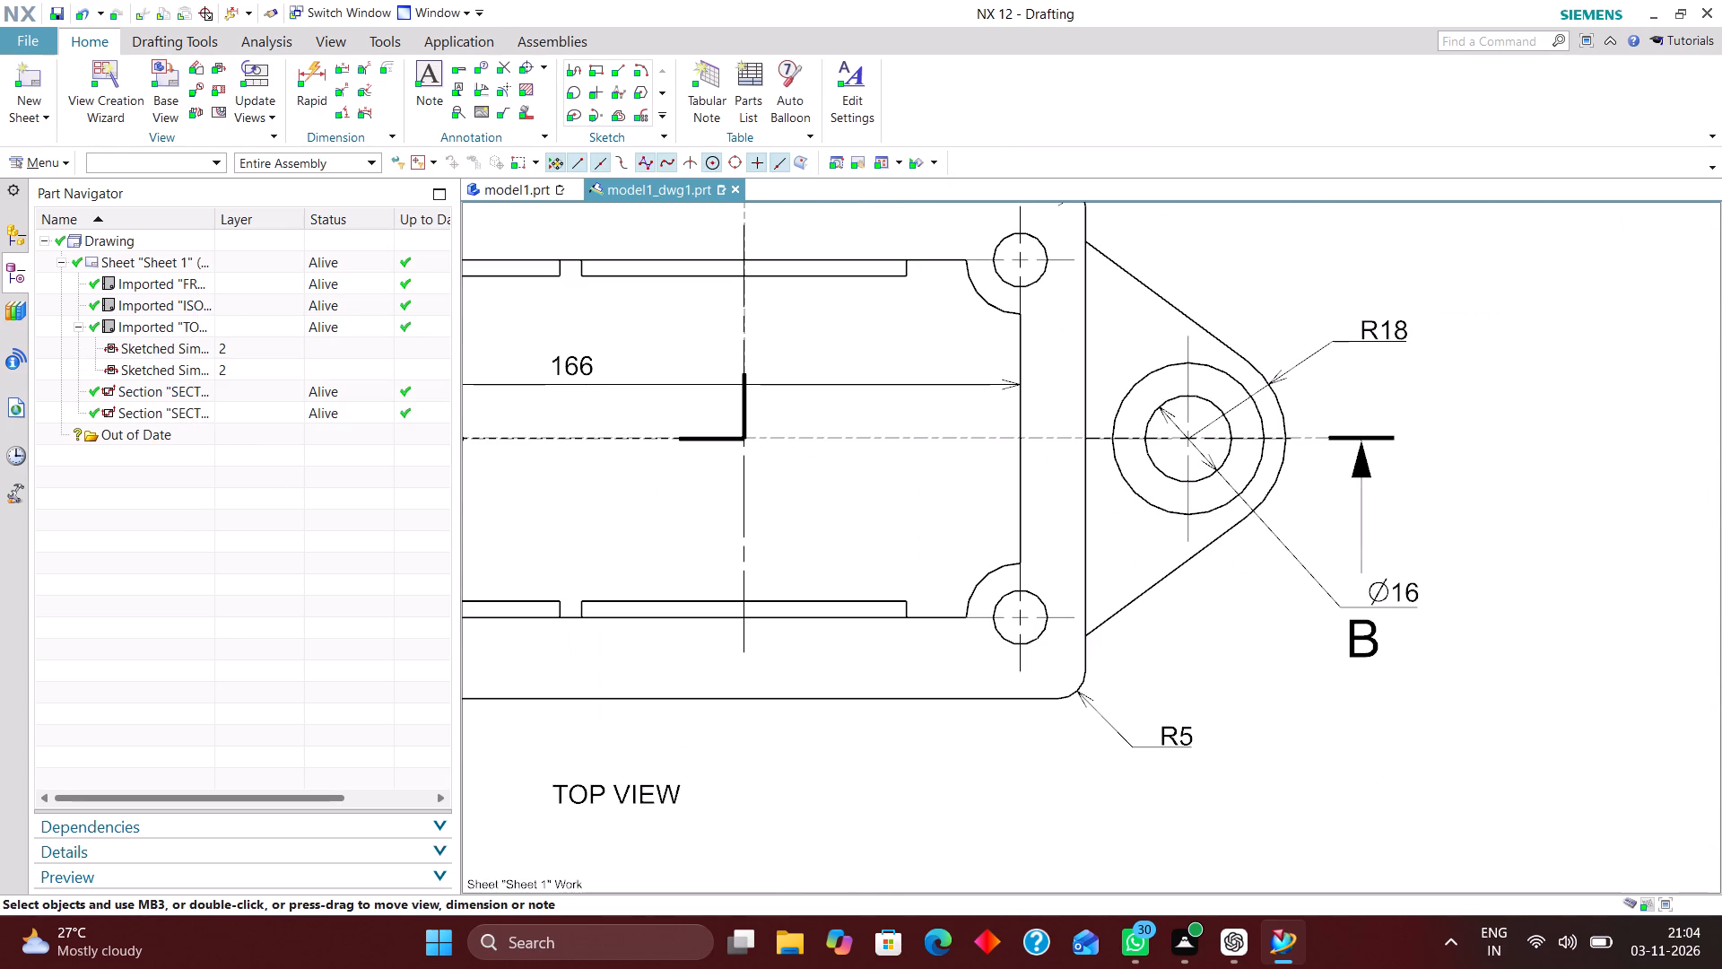
{"action": "left_click_drag", "start_coordinate": [1366, 649], "coordinate": [1385, 536]}
{"action": "scroll", "coordinate": [1217, 556], "scroll_direction": "down", "scroll_amount": 1}
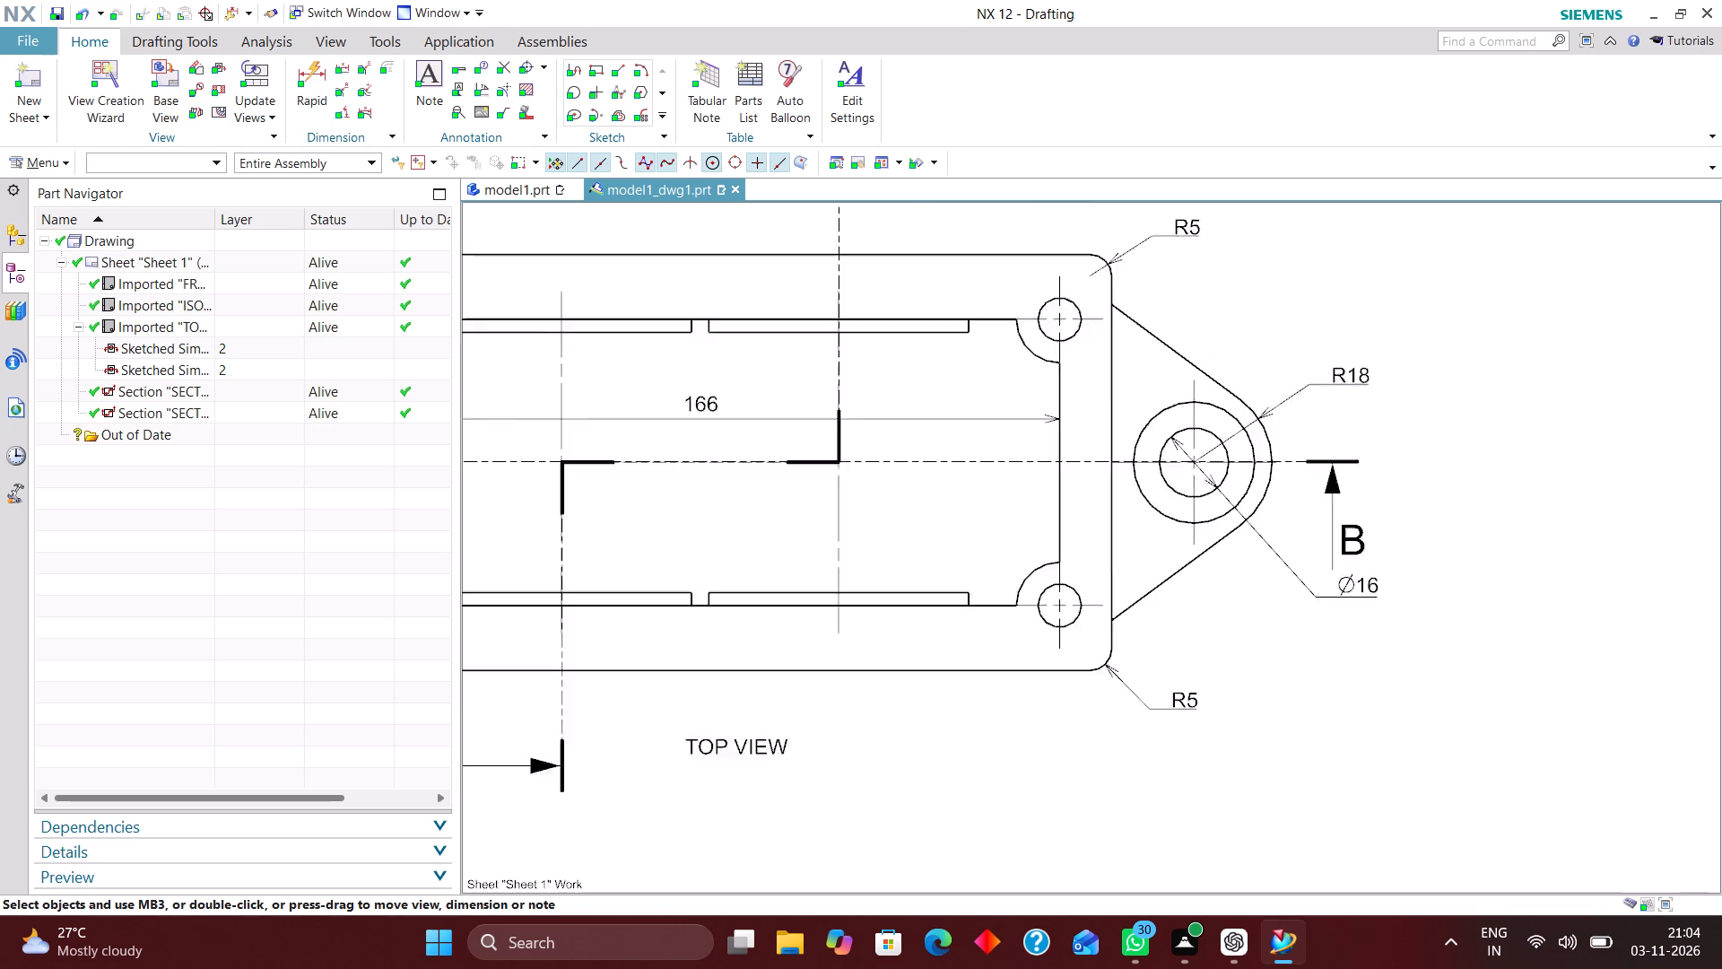
Edit and accept the stepped section line in the top view to restore its A labels.
{"action": "scroll", "coordinate": [1217, 558], "scroll_direction": "down", "scroll_amount": 3}
{"action": "scroll", "coordinate": [855, 648], "scroll_direction": "up", "scroll_amount": 1}
{"action": "double_click", "coordinate": [885, 672]}
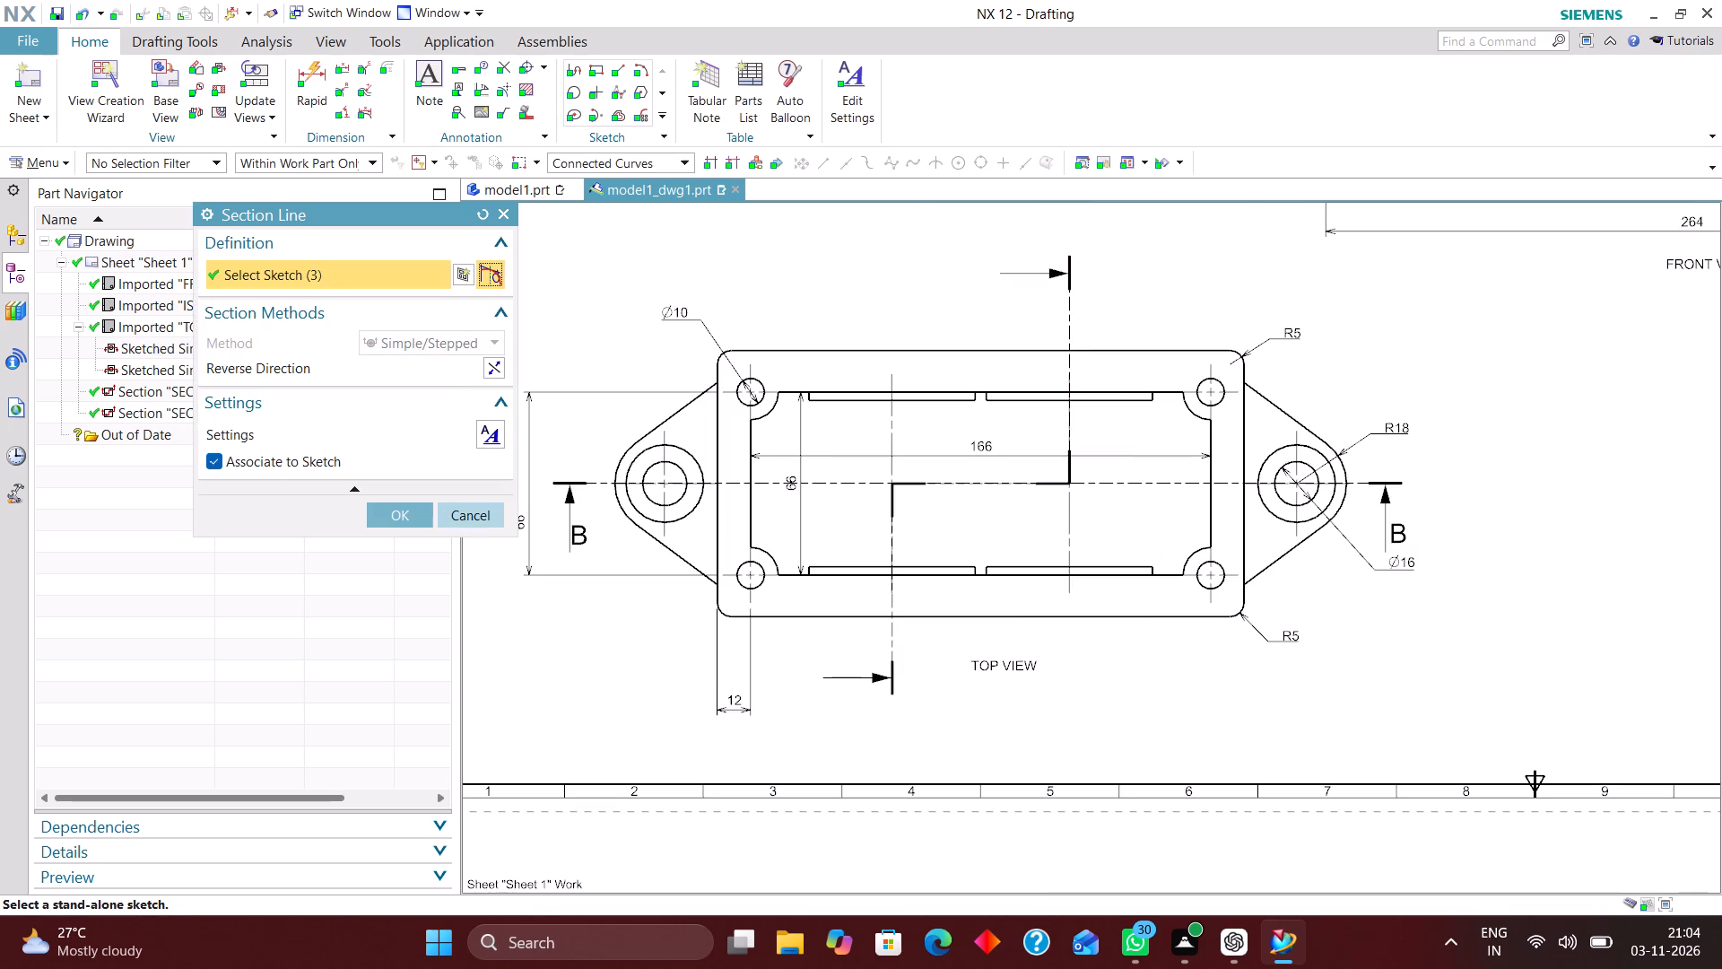
{"action": "left_click", "coordinate": [404, 509]}
Move both A section labels to just above their arrows on the top view's stepped section line.
{"action": "scroll", "coordinate": [776, 685], "scroll_direction": "up", "scroll_amount": 4}
{"action": "left_click_drag", "start_coordinate": [801, 675], "coordinate": [905, 630]}
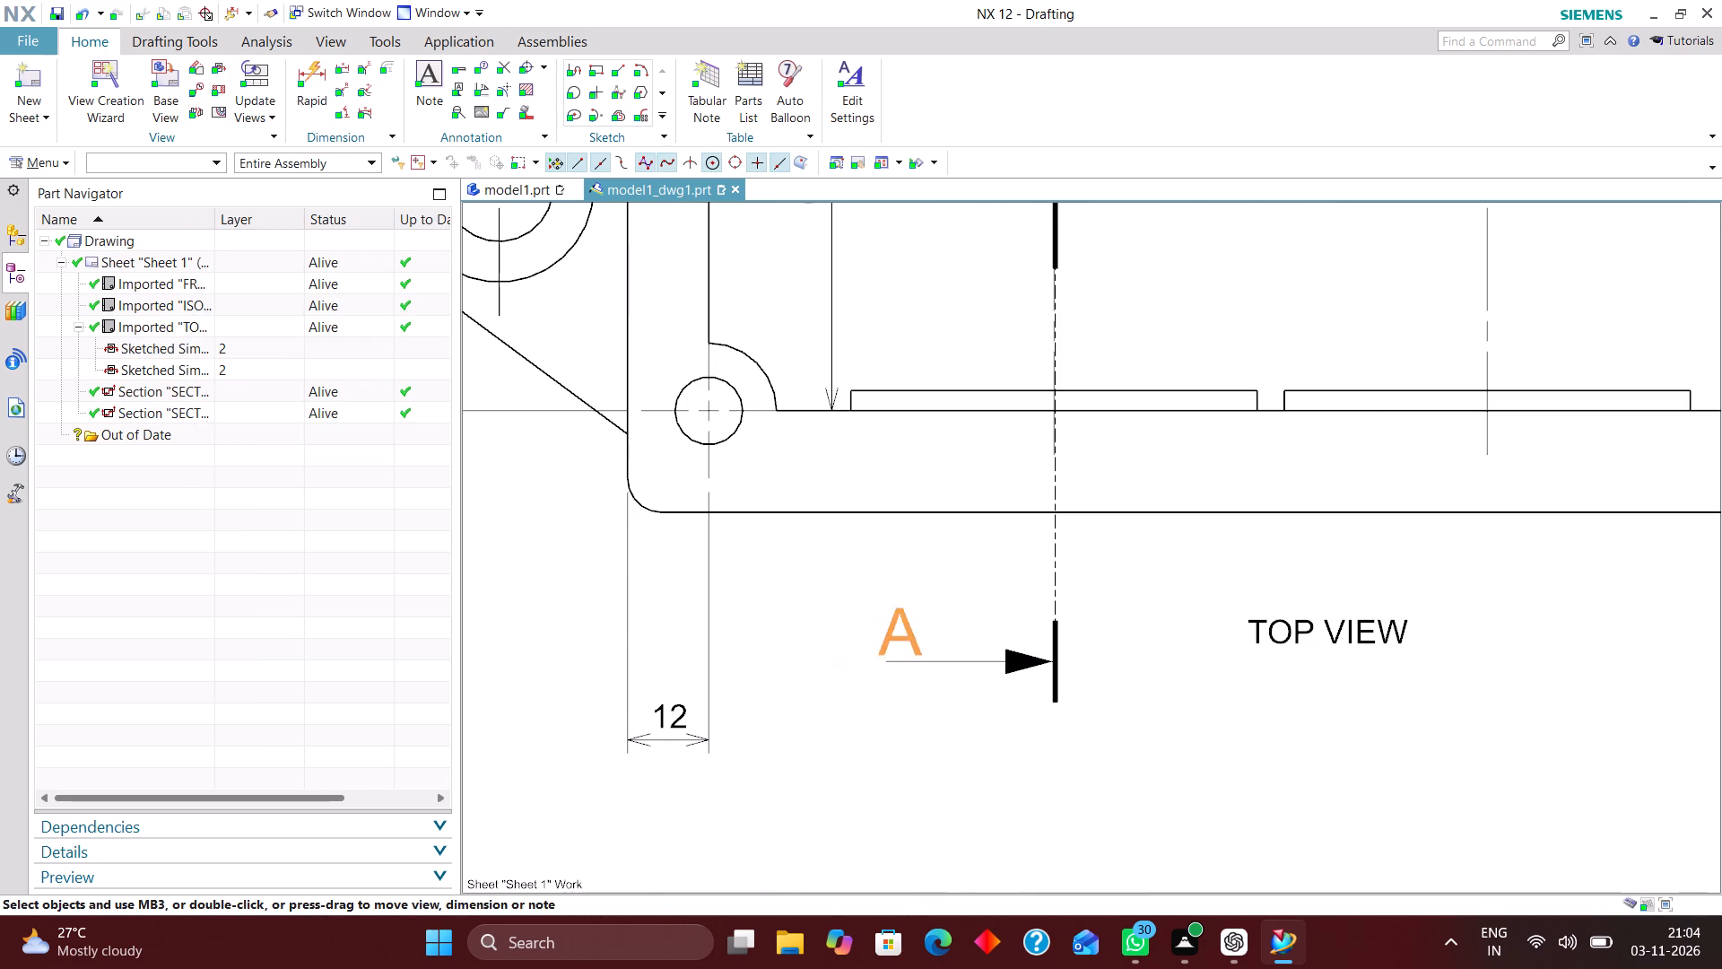
{"action": "left_click_drag", "start_coordinate": [905, 630], "coordinate": [955, 625]}
{"action": "scroll", "coordinate": [888, 695], "scroll_direction": "down", "scroll_amount": 4}
{"action": "scroll", "coordinate": [1092, 292], "scroll_direction": "up", "scroll_amount": 2}
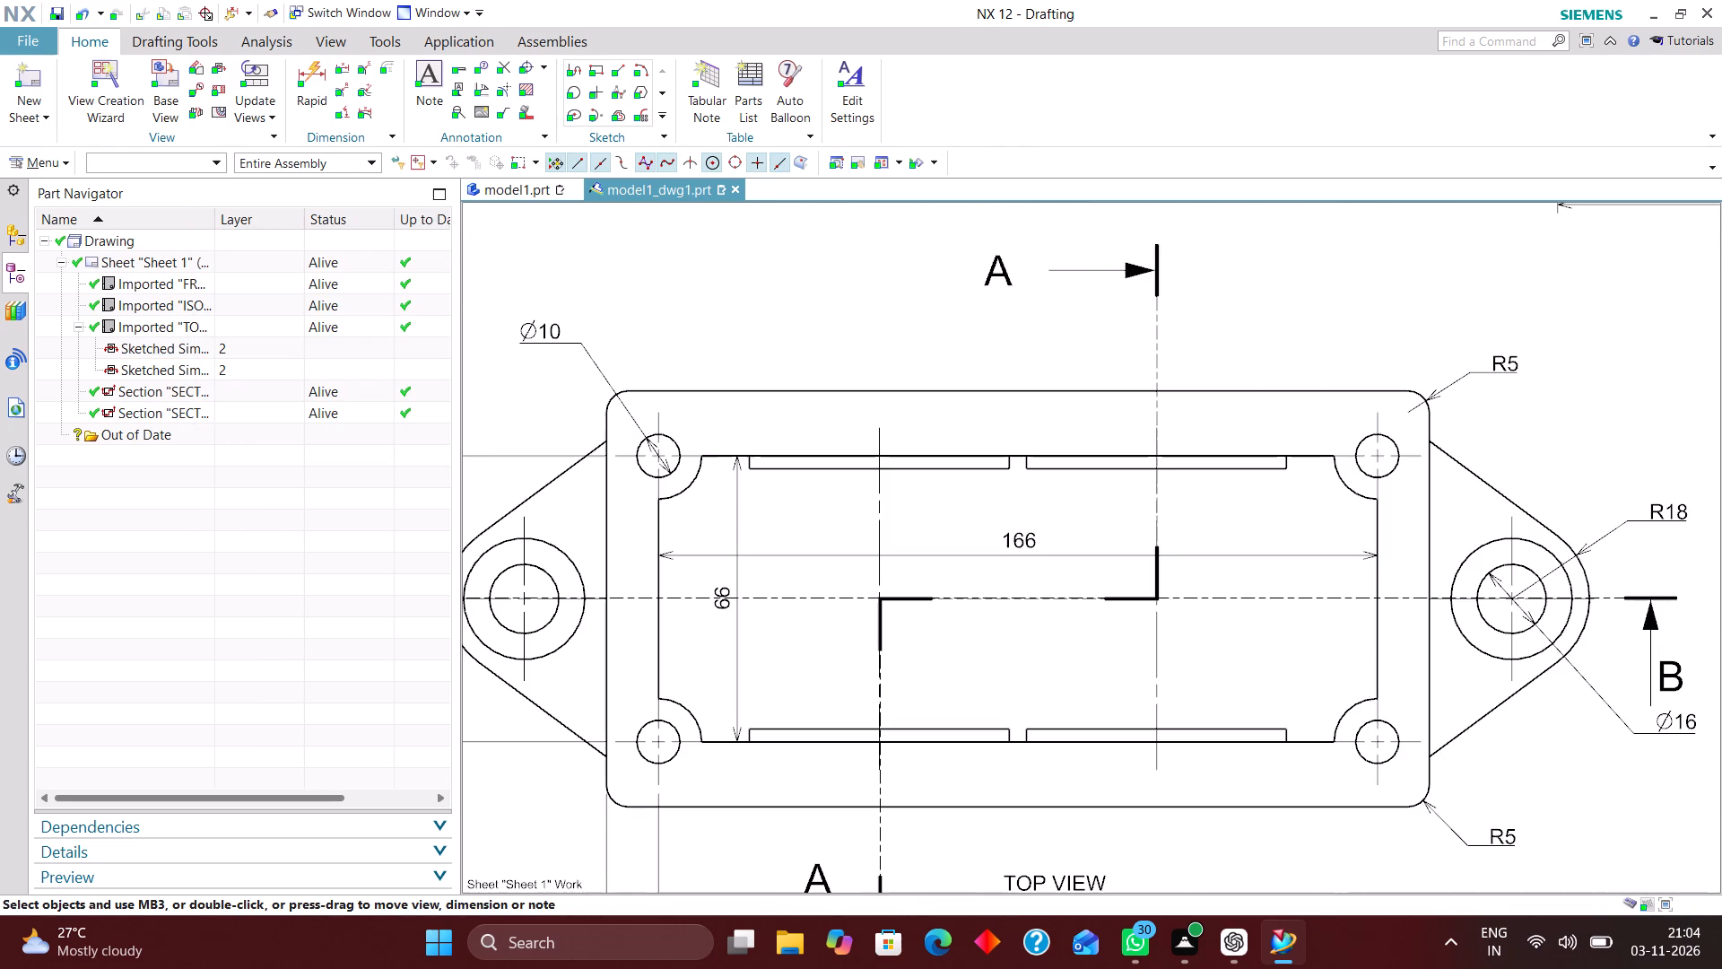
{"action": "left_click_drag", "start_coordinate": [998, 271], "coordinate": [1095, 246]}
{"action": "scroll", "coordinate": [935, 317], "scroll_direction": "down", "scroll_amount": 2}
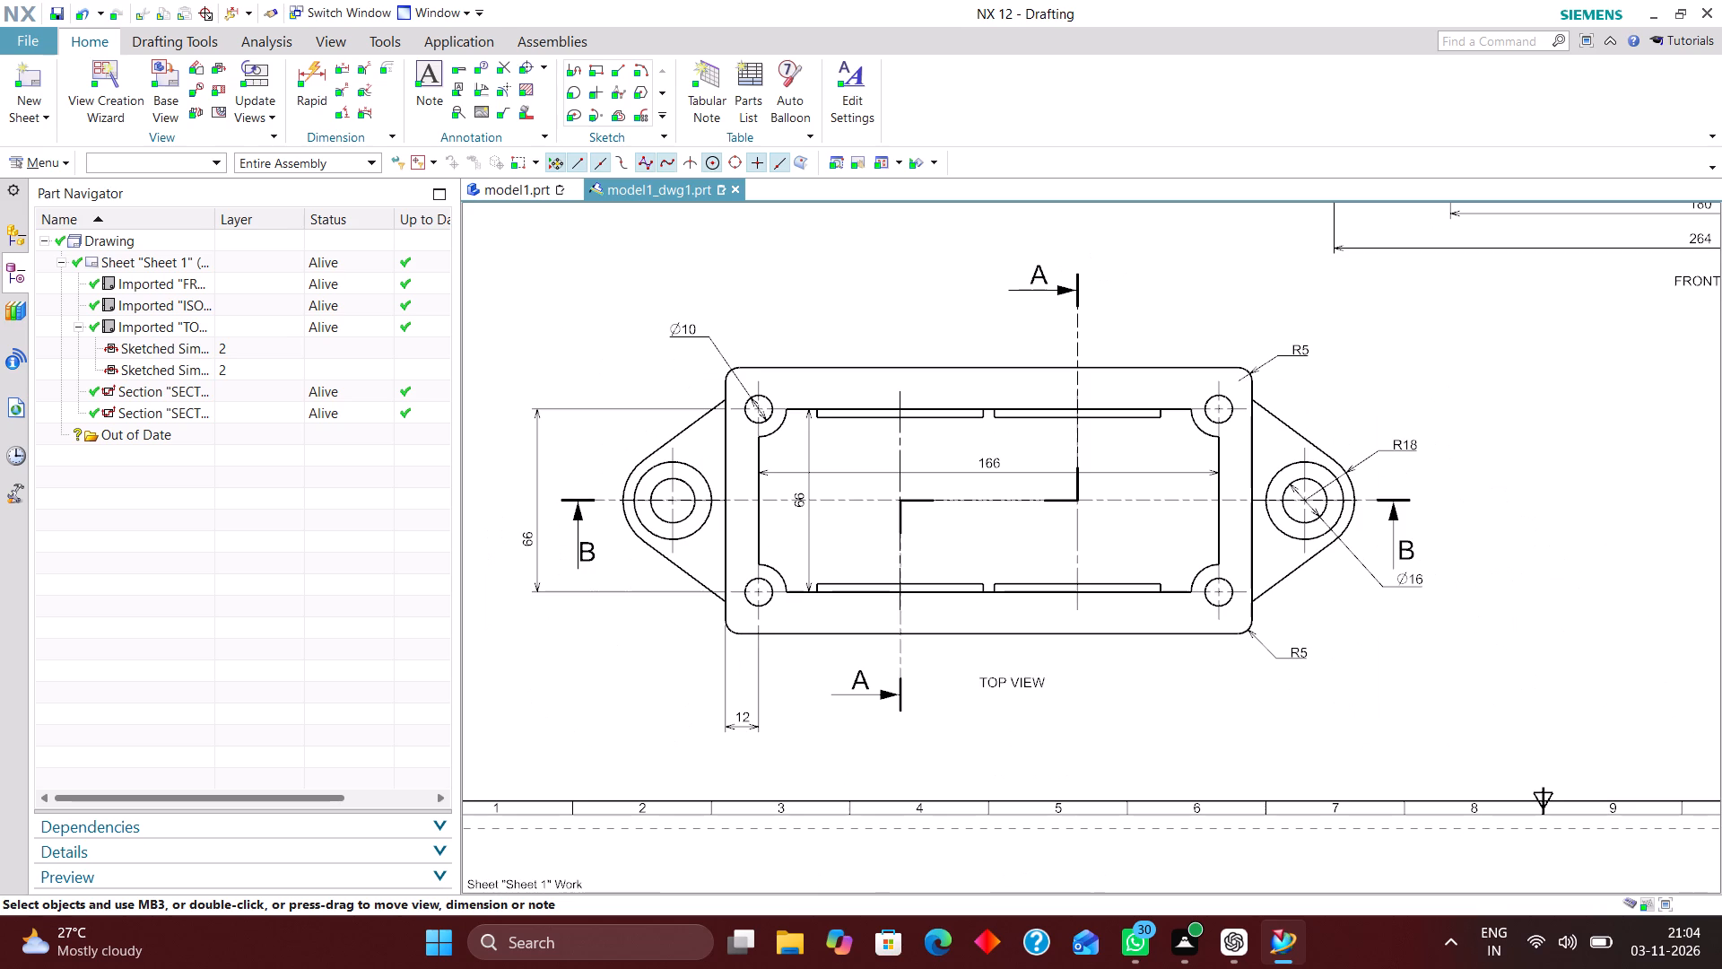
Set the arrowheads of the front view's 10 top flange thickness dimension to Out.
{"action": "scroll", "coordinate": [1135, 685], "scroll_direction": "up", "scroll_amount": 1}
{"action": "scroll", "coordinate": [1036, 679], "scroll_direction": "down", "scroll_amount": 3}
{"action": "scroll", "coordinate": [1322, 650], "scroll_direction": "up", "scroll_amount": 1}
{"action": "right_click_drag", "start_coordinate": [1323, 665], "coordinate": [1284, 728]}
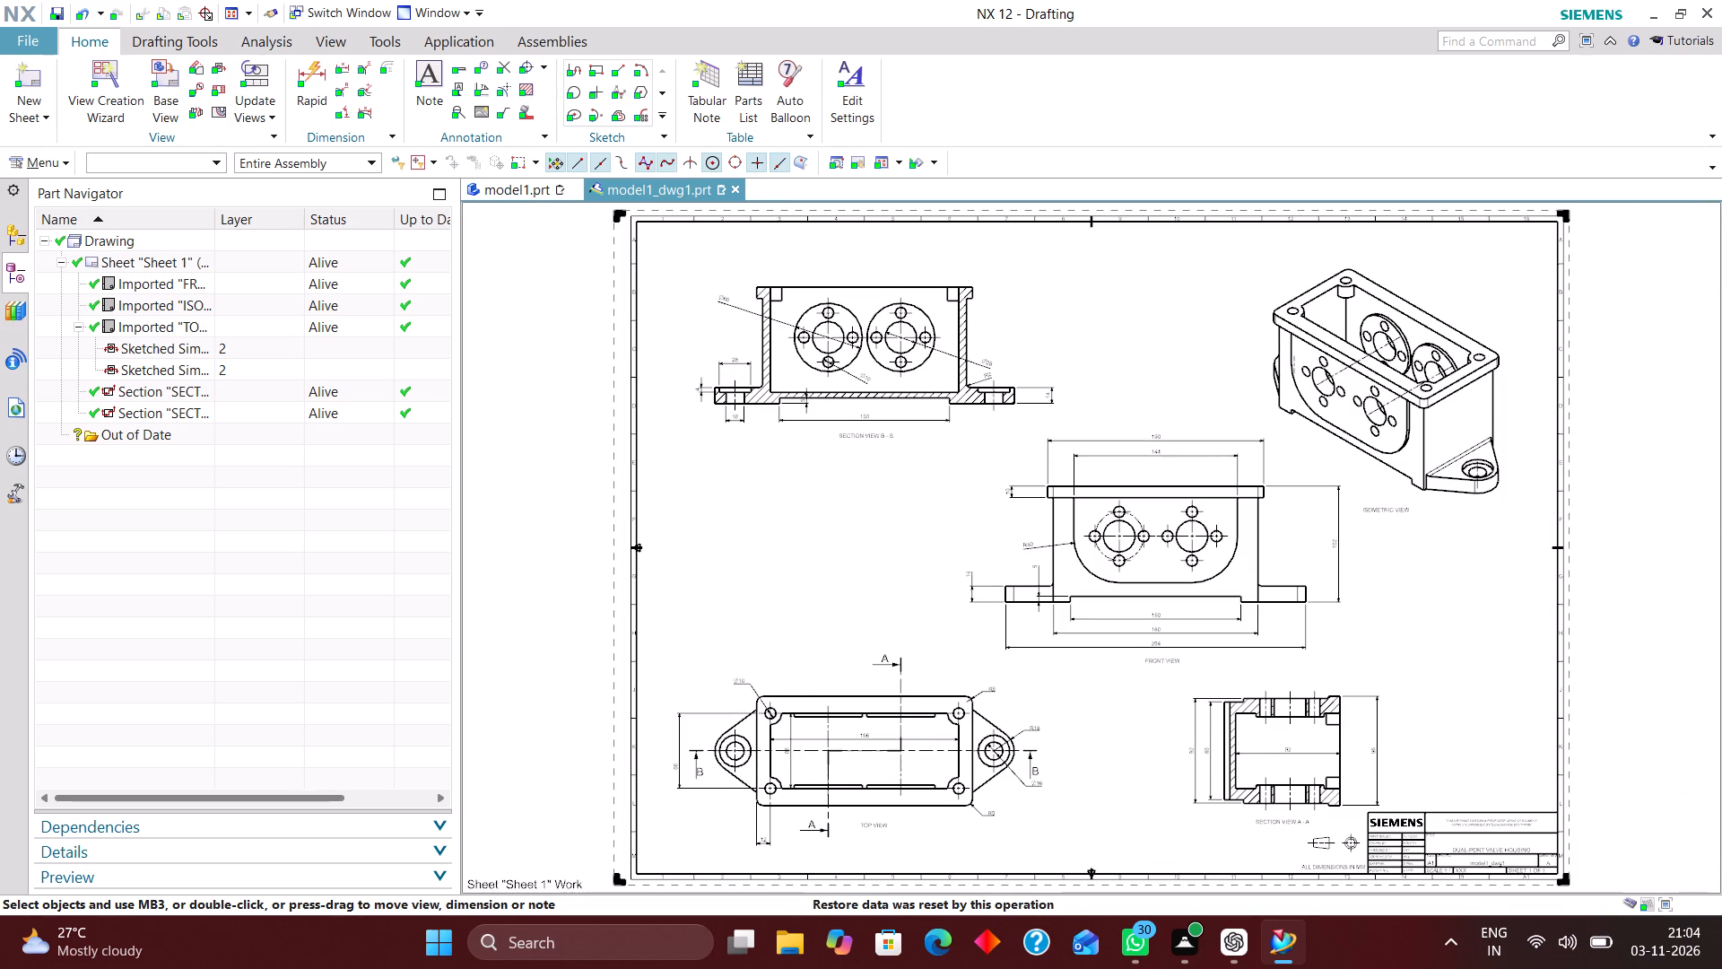
{"action": "scroll", "coordinate": [1235, 824], "scroll_direction": "up", "scroll_amount": 3}
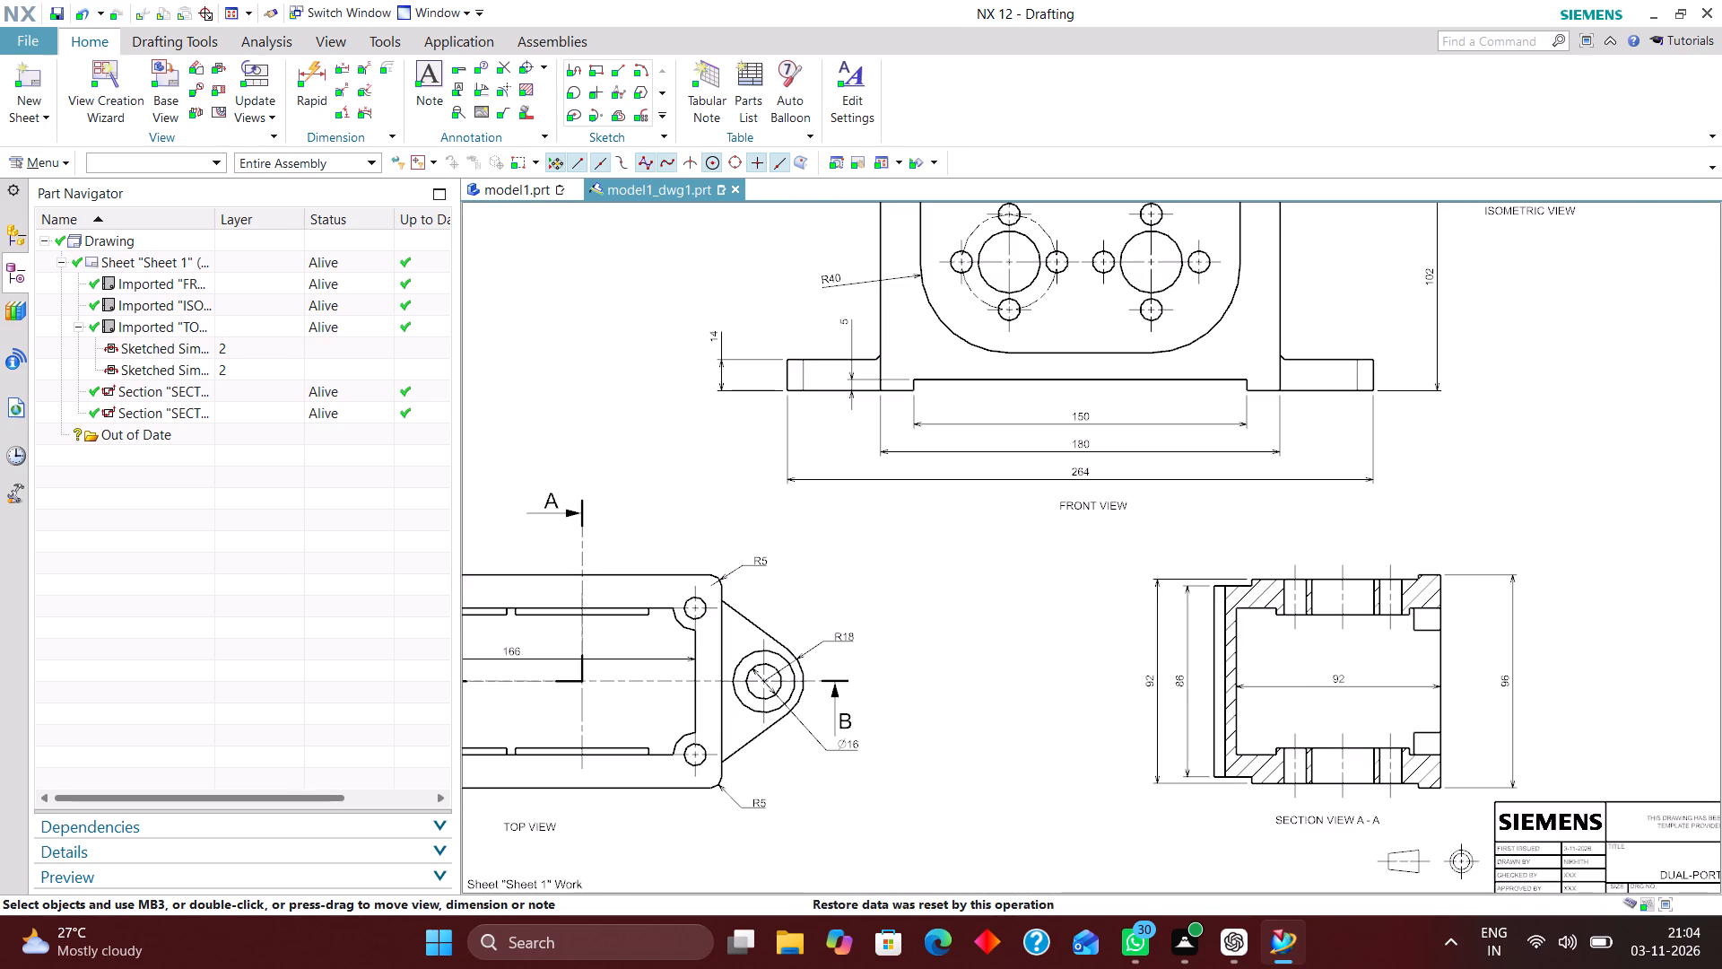
{"action": "scroll", "coordinate": [1273, 772], "scroll_direction": "down", "scroll_amount": 2}
{"action": "scroll", "coordinate": [963, 473], "scroll_direction": "up", "scroll_amount": 3}
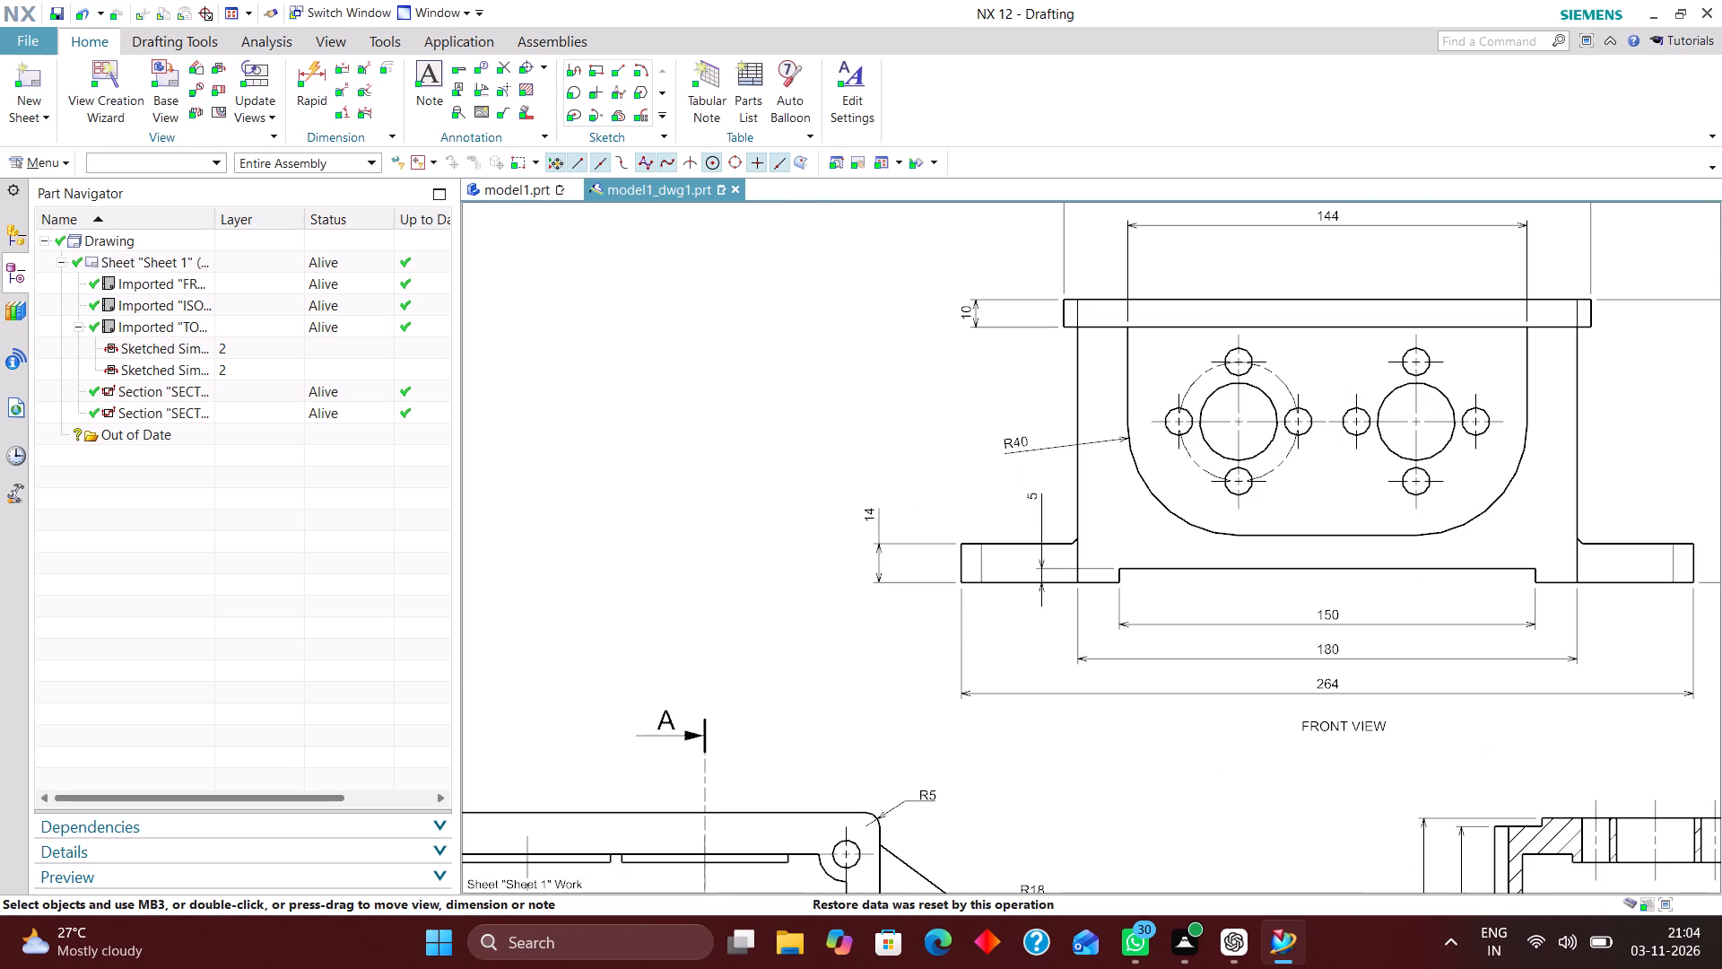
{"action": "scroll", "coordinate": [932, 507], "scroll_direction": "down", "scroll_amount": 2}
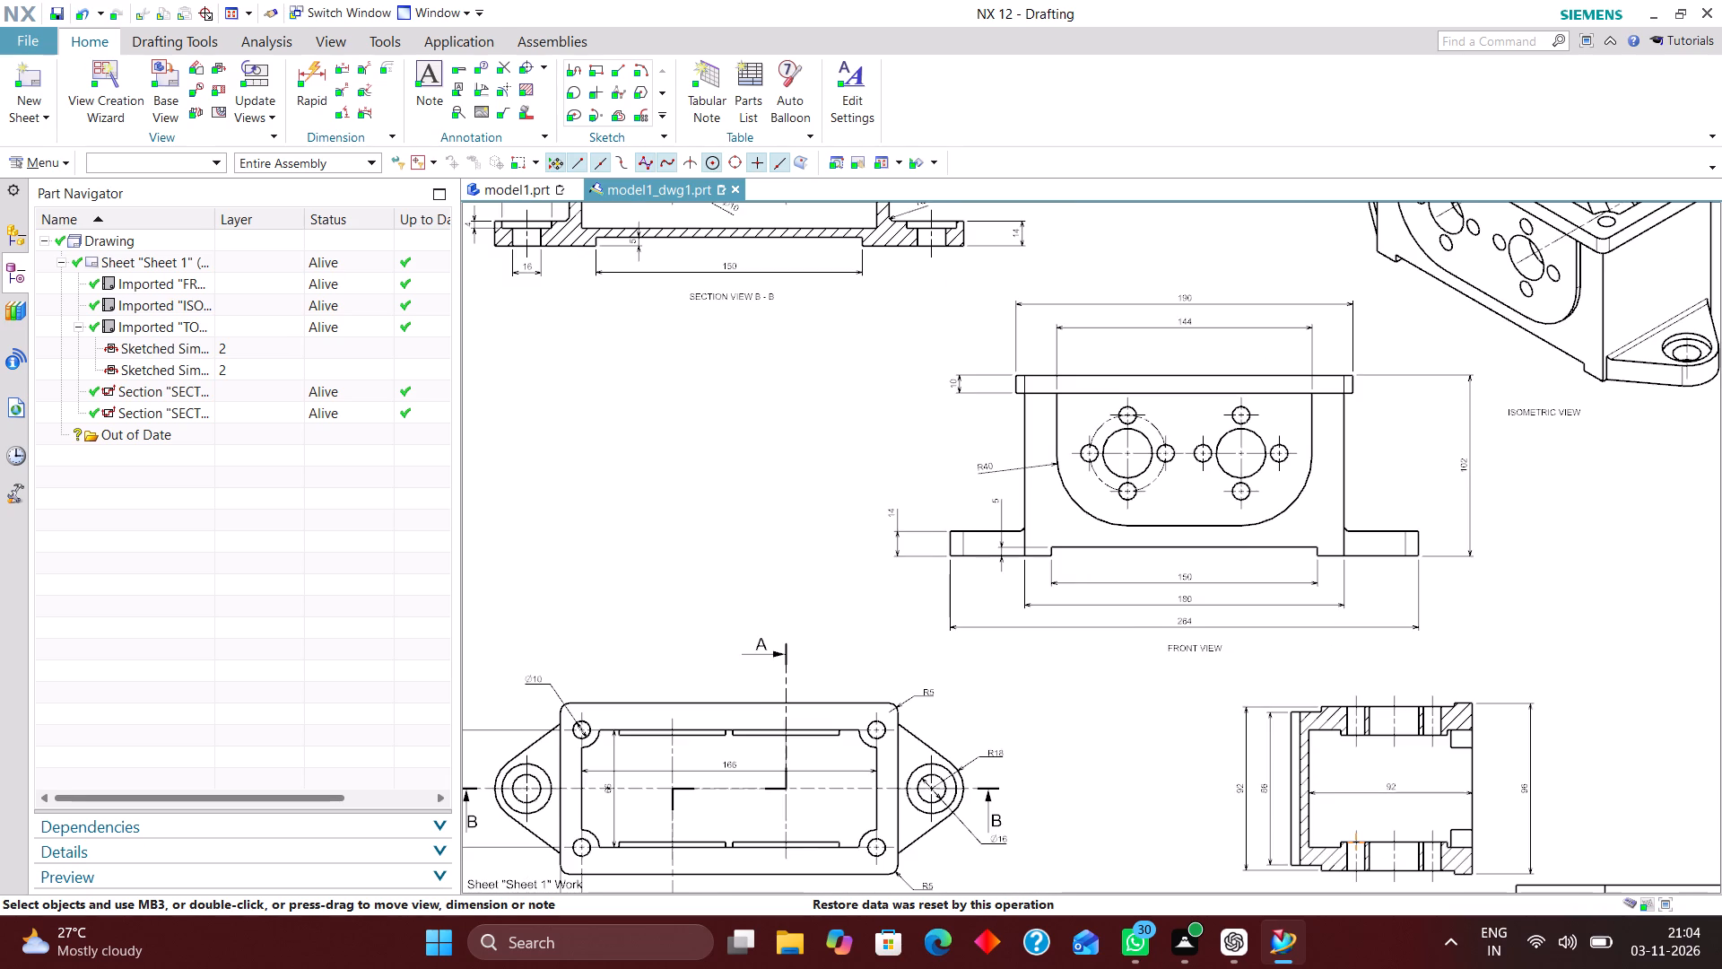
{"action": "scroll", "coordinate": [1489, 516], "scroll_direction": "up", "scroll_amount": 1}
{"action": "scroll", "coordinate": [822, 332], "scroll_direction": "up", "scroll_amount": 4}
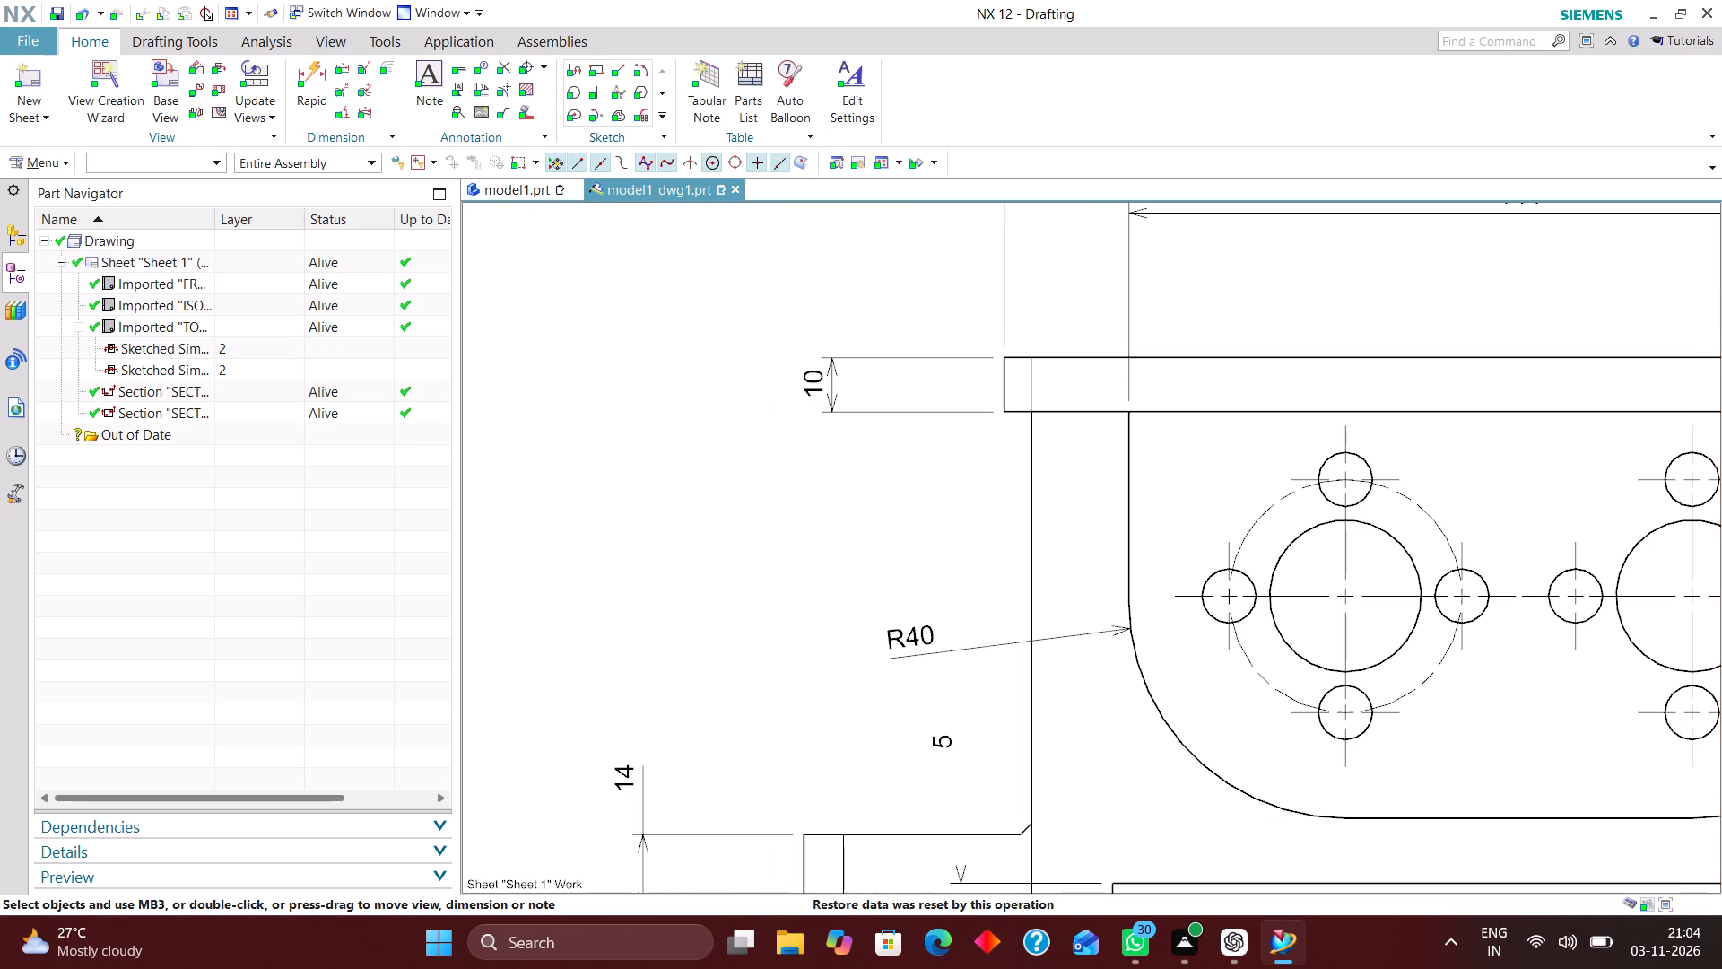
{"action": "double_click", "coordinate": [822, 377]}
{"action": "left_click", "coordinate": [831, 353]}
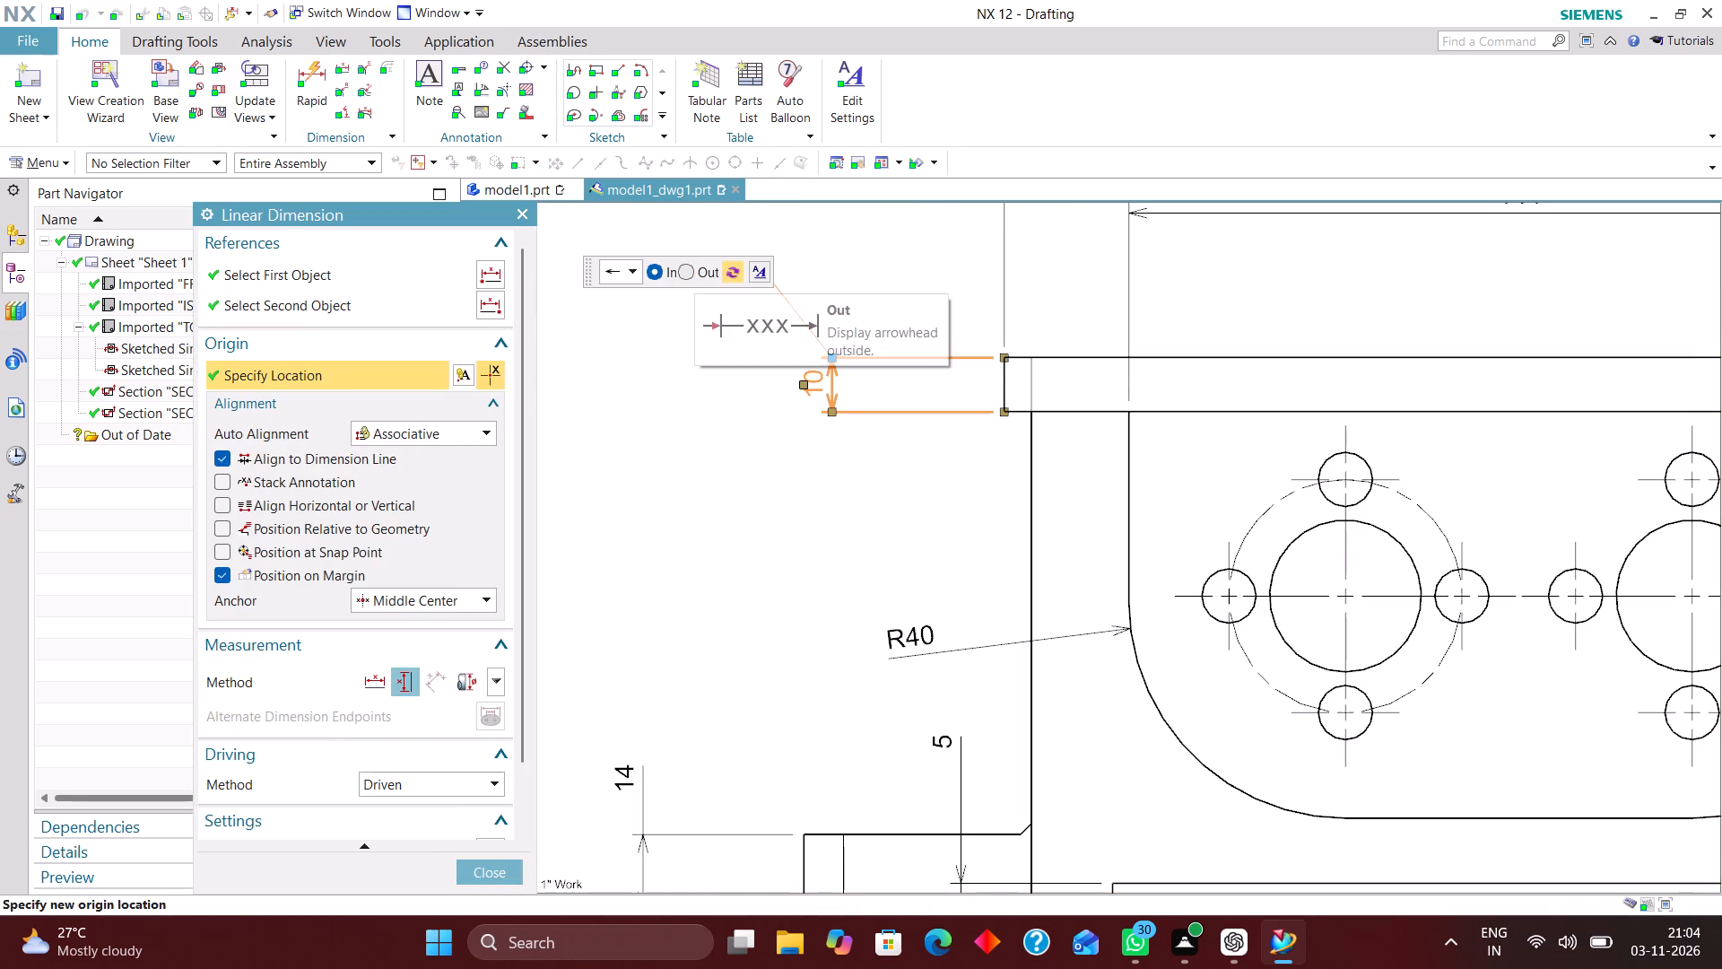
{"action": "left_click", "coordinate": [689, 269]}
{"action": "left_click", "coordinate": [498, 870]}
Move the Ø28 bore dimension in Section View B-B to above the housing's top edge.
{"action": "scroll", "coordinate": [890, 687], "scroll_direction": "down", "scroll_amount": 4}
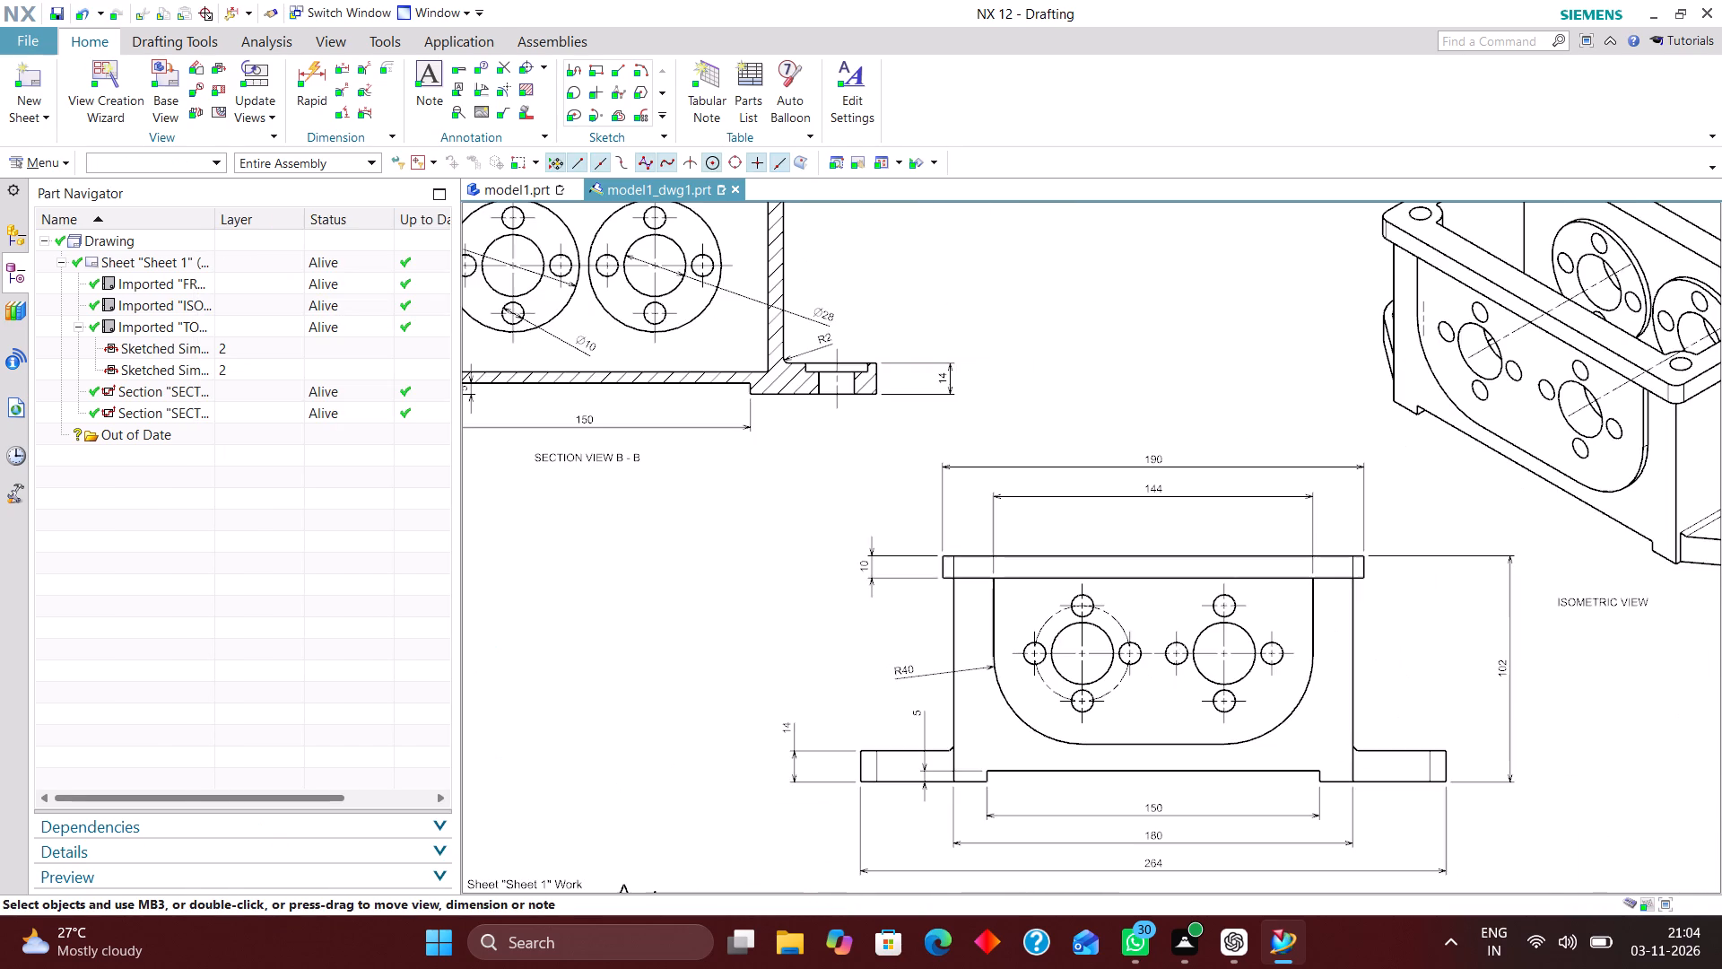
{"action": "scroll", "coordinate": [838, 608], "scroll_direction": "down", "scroll_amount": 2}
{"action": "scroll", "coordinate": [792, 369], "scroll_direction": "up", "scroll_amount": 3}
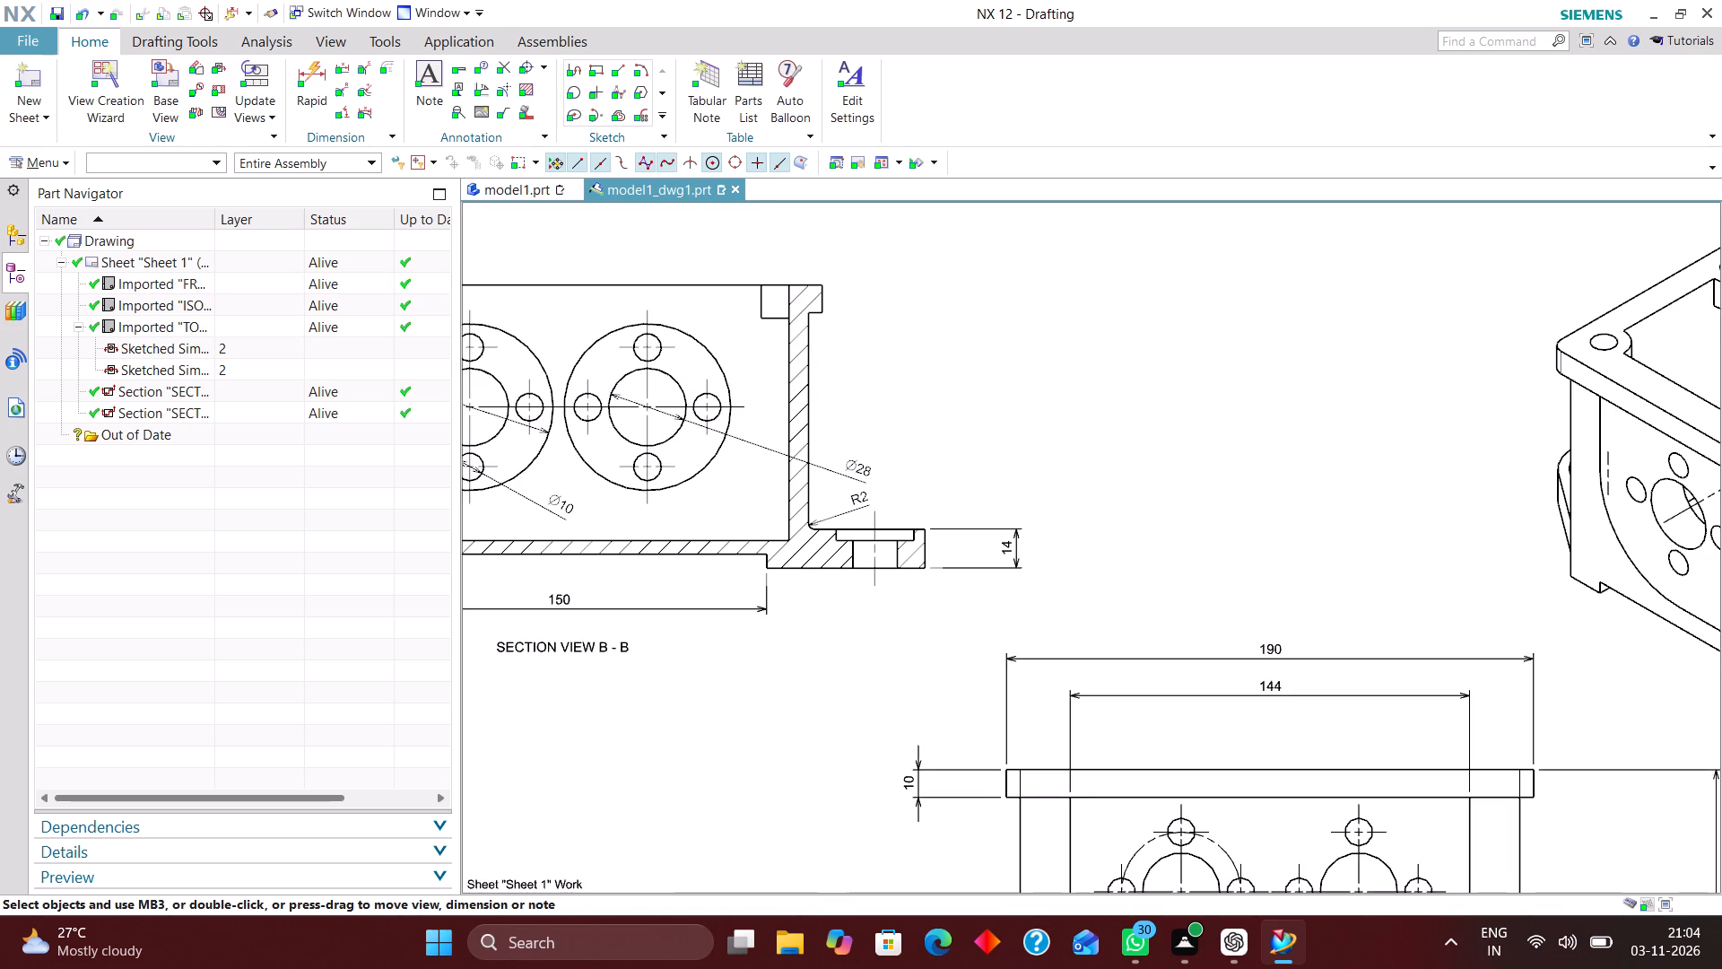
{"action": "scroll", "coordinate": [879, 493], "scroll_direction": "down", "scroll_amount": 2}
{"action": "scroll", "coordinate": [877, 471], "scroll_direction": "up", "scroll_amount": 3}
{"action": "left_click_drag", "start_coordinate": [858, 485], "coordinate": [848, 334]}
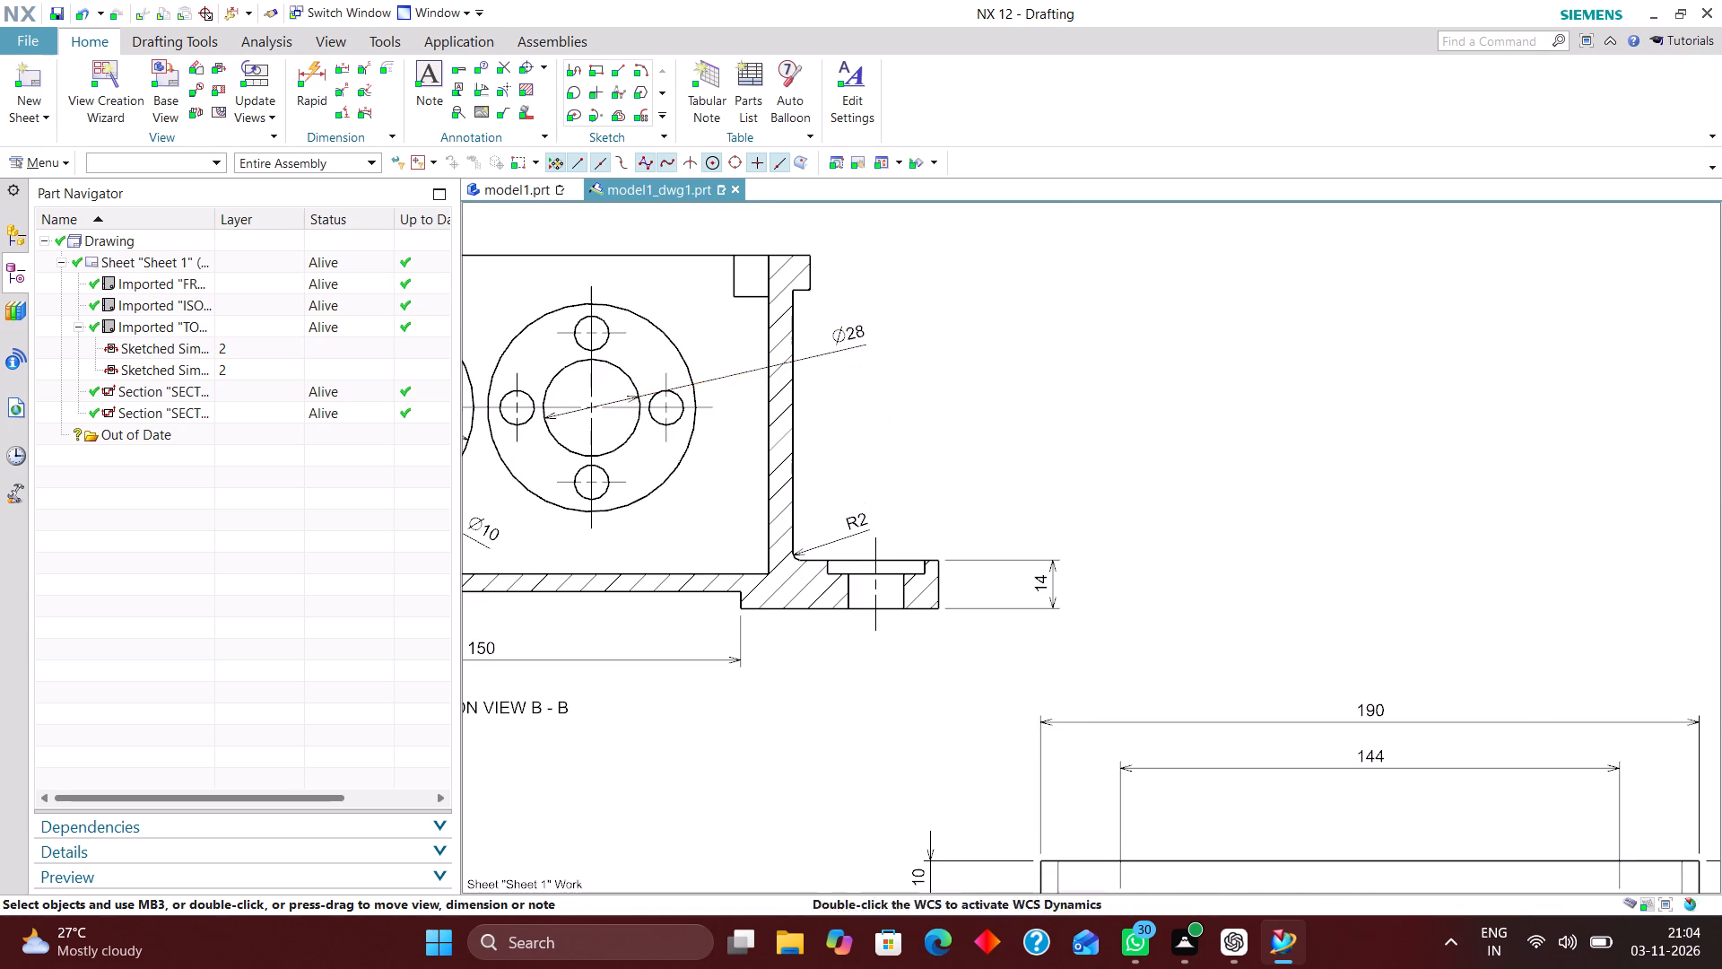
{"action": "scroll", "coordinate": [851, 515], "scroll_direction": "down", "scroll_amount": 3}
{"action": "left_click_drag", "start_coordinate": [855, 420], "coordinate": [774, 334]}
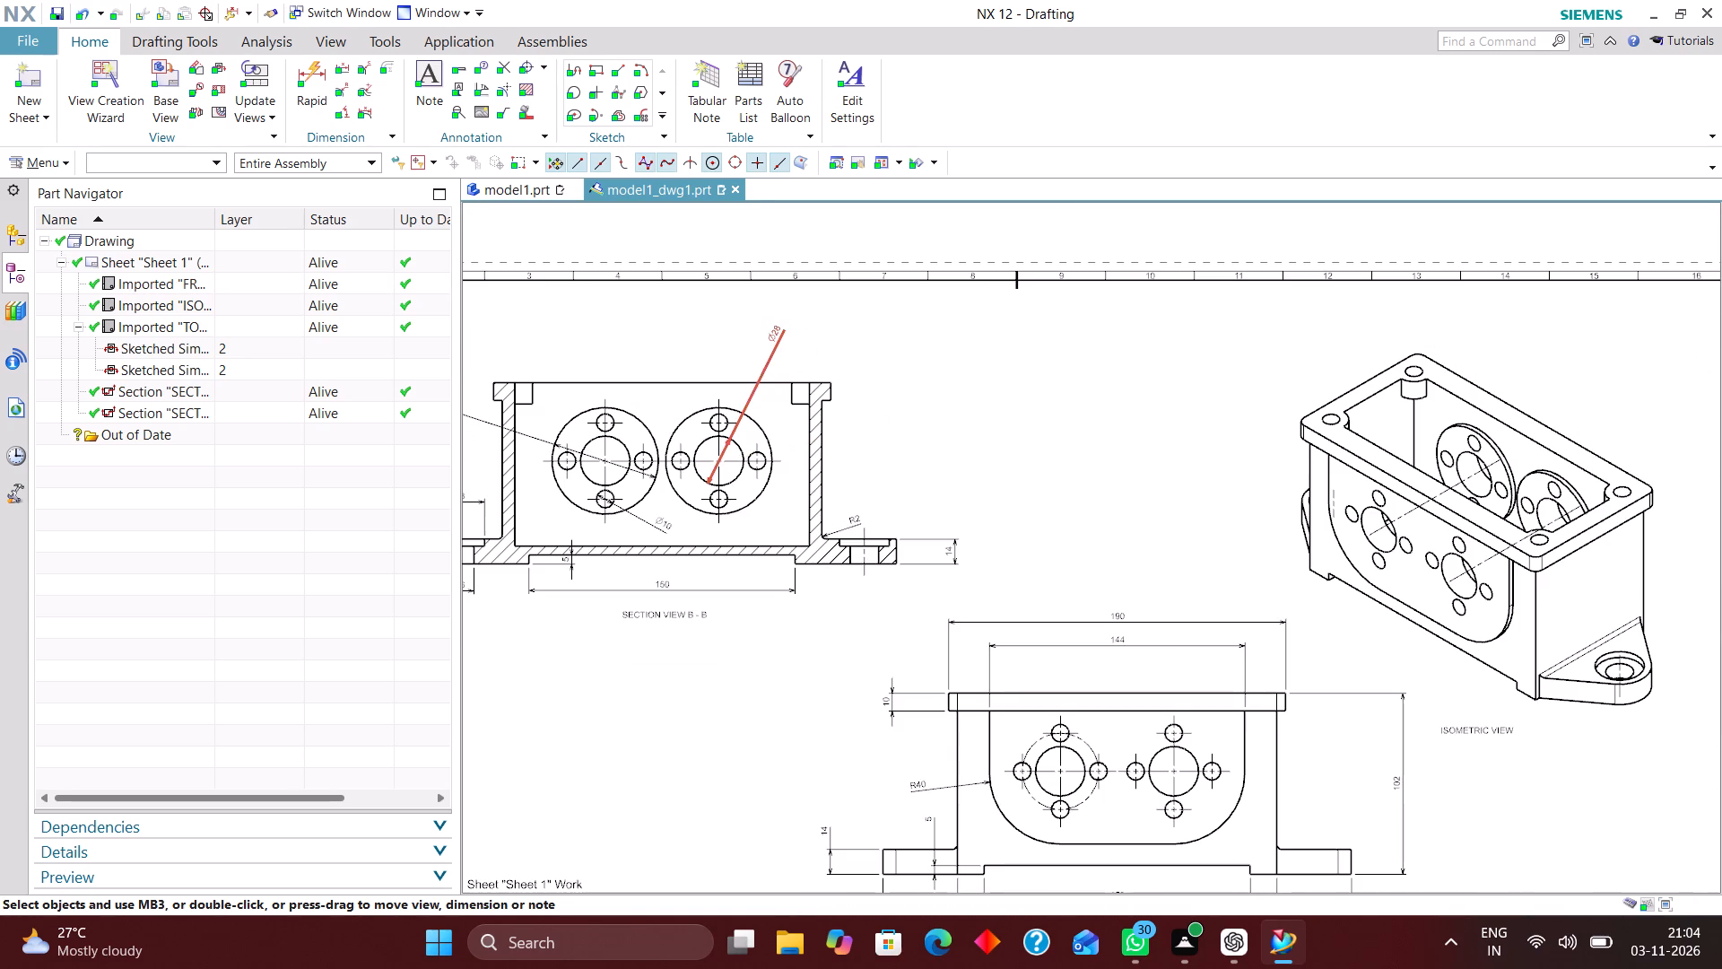
Set the Ø28 bore dimension to Horizontal Text with Text above Stub, and shift it right toward the housing's right wall.
{"action": "scroll", "coordinate": [788, 341], "scroll_direction": "up", "scroll_amount": 2}
{"action": "double_click", "coordinate": [771, 321]}
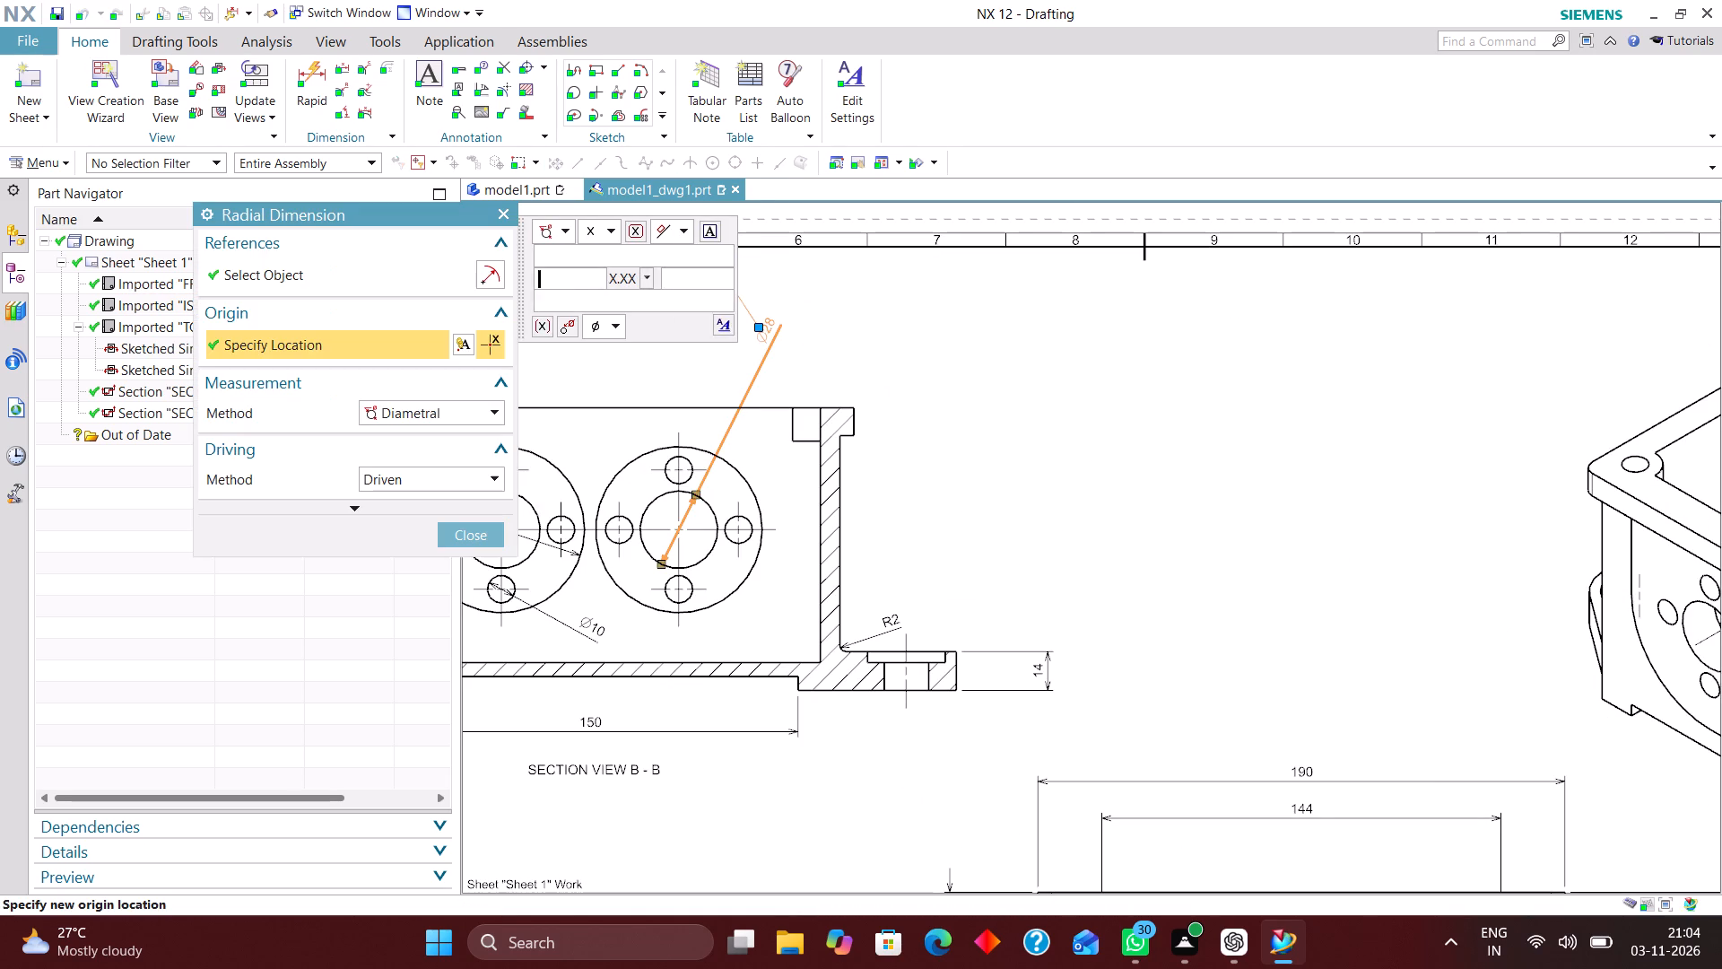
{"action": "left_click", "coordinate": [732, 329]}
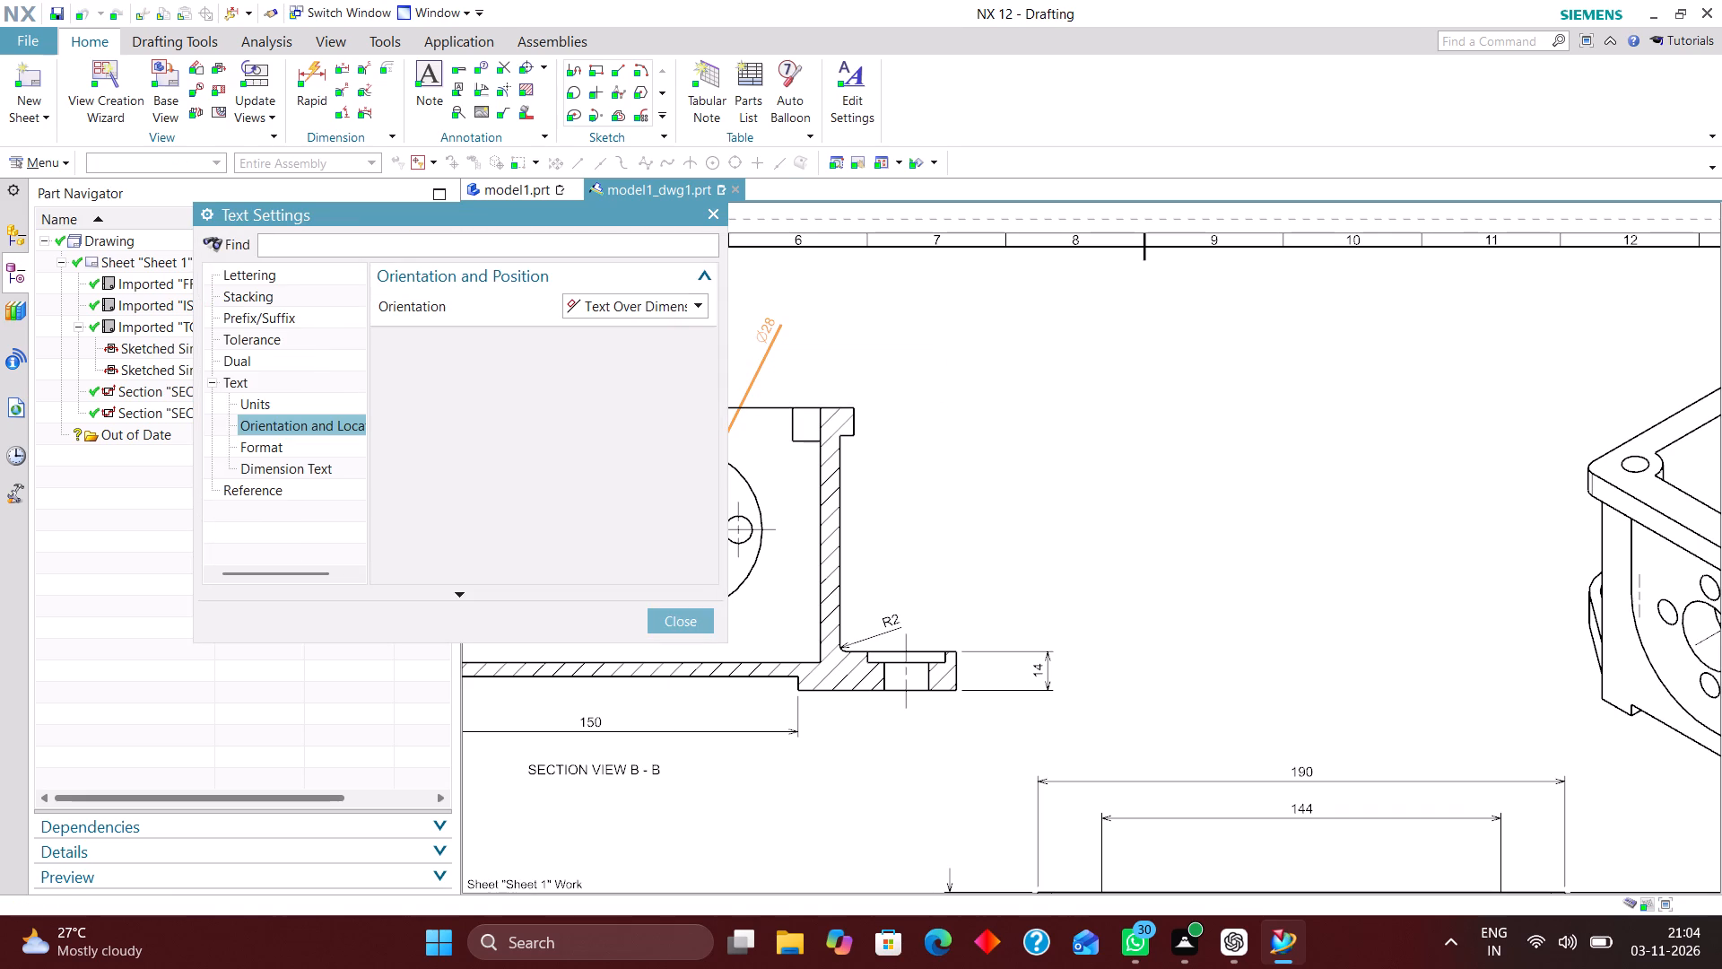
{"action": "left_click", "coordinate": [654, 310]}
{"action": "left_click", "coordinate": [655, 327]}
{"action": "left_click", "coordinate": [662, 337]}
{"action": "left_click", "coordinate": [661, 372]}
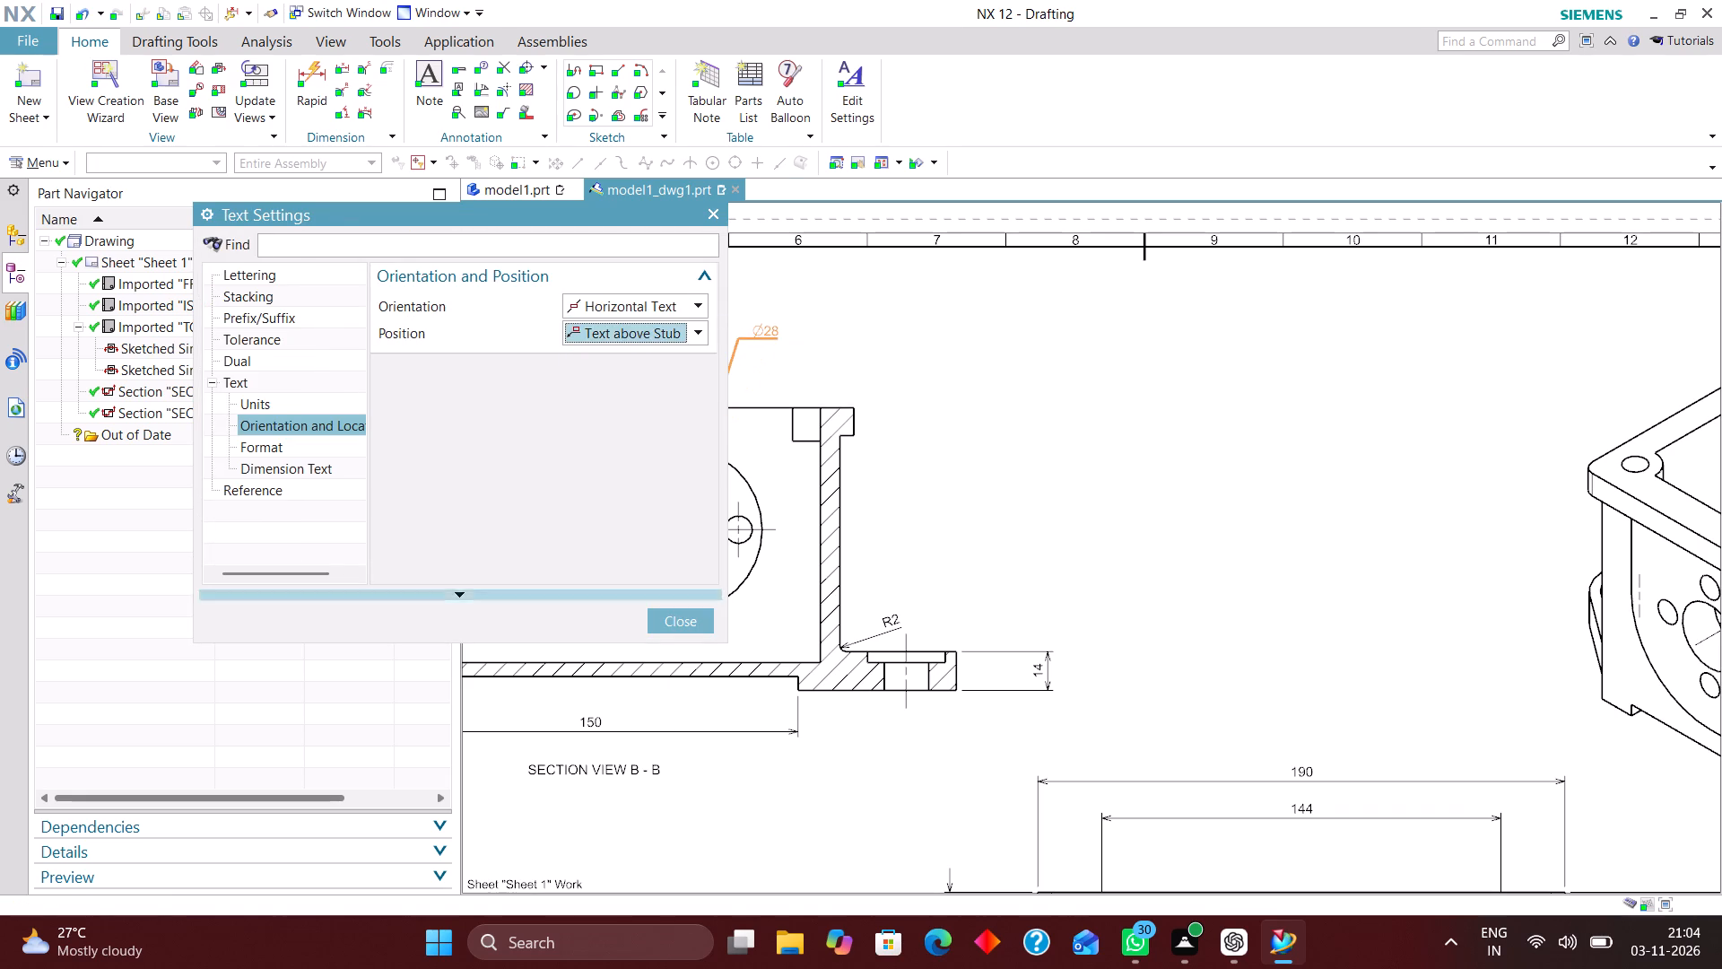
{"action": "left_click", "coordinate": [676, 622]}
{"action": "left_click", "coordinate": [453, 537]}
{"action": "scroll", "coordinate": [926, 512], "scroll_direction": "down", "scroll_amount": 2}
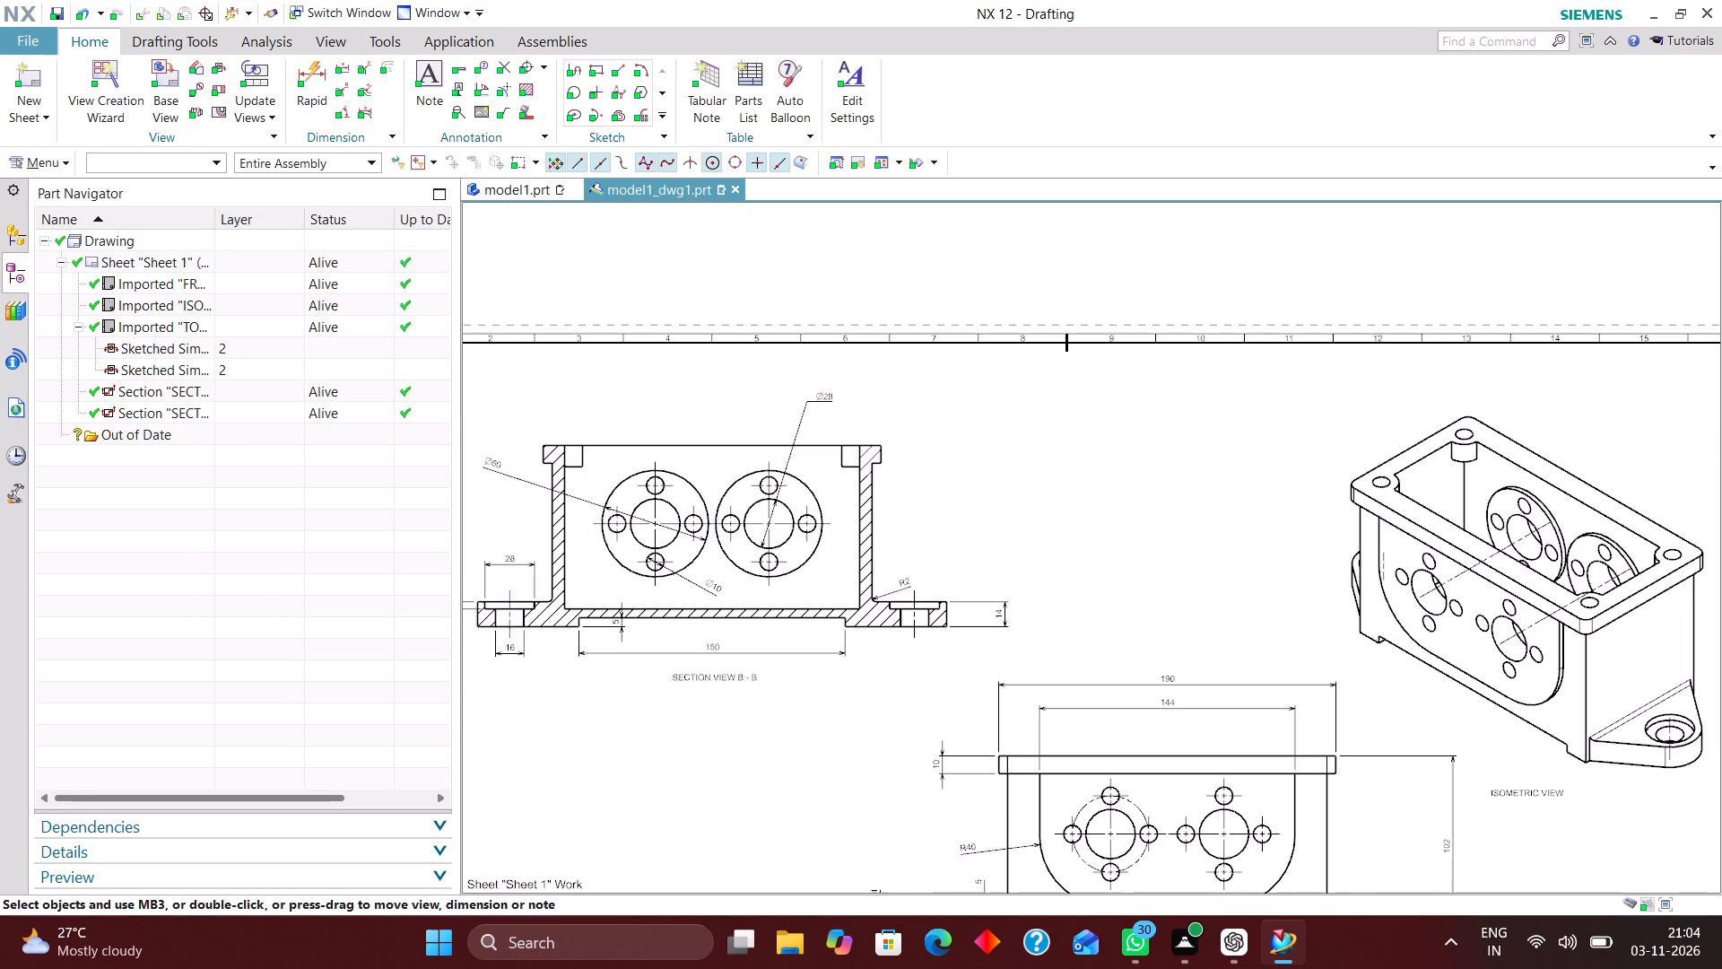
{"action": "left_click_drag", "start_coordinate": [821, 388], "coordinate": [863, 400]}
Move the Ø60 boss dimension in Section View B-B to above the housing's upper-left corner.
{"action": "scroll", "coordinate": [857, 460], "scroll_direction": "down", "scroll_amount": 2}
{"action": "scroll", "coordinate": [659, 470], "scroll_direction": "up", "scroll_amount": 3}
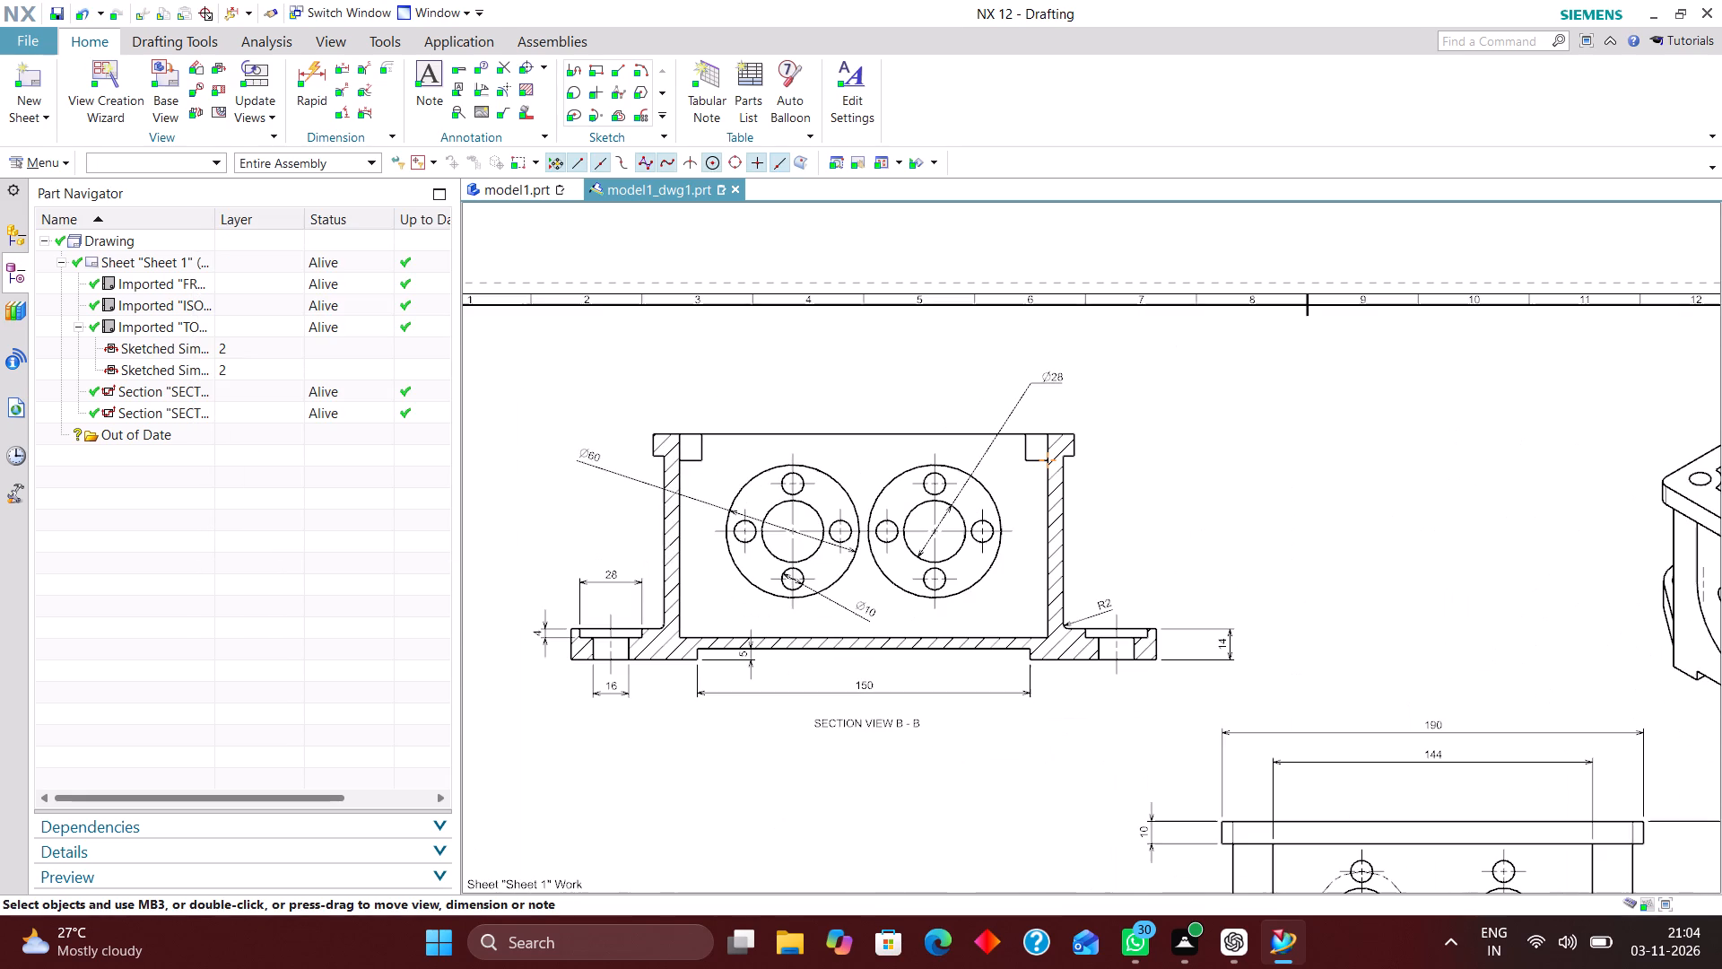
{"action": "left_click_drag", "start_coordinate": [602, 468], "coordinate": [675, 371]}
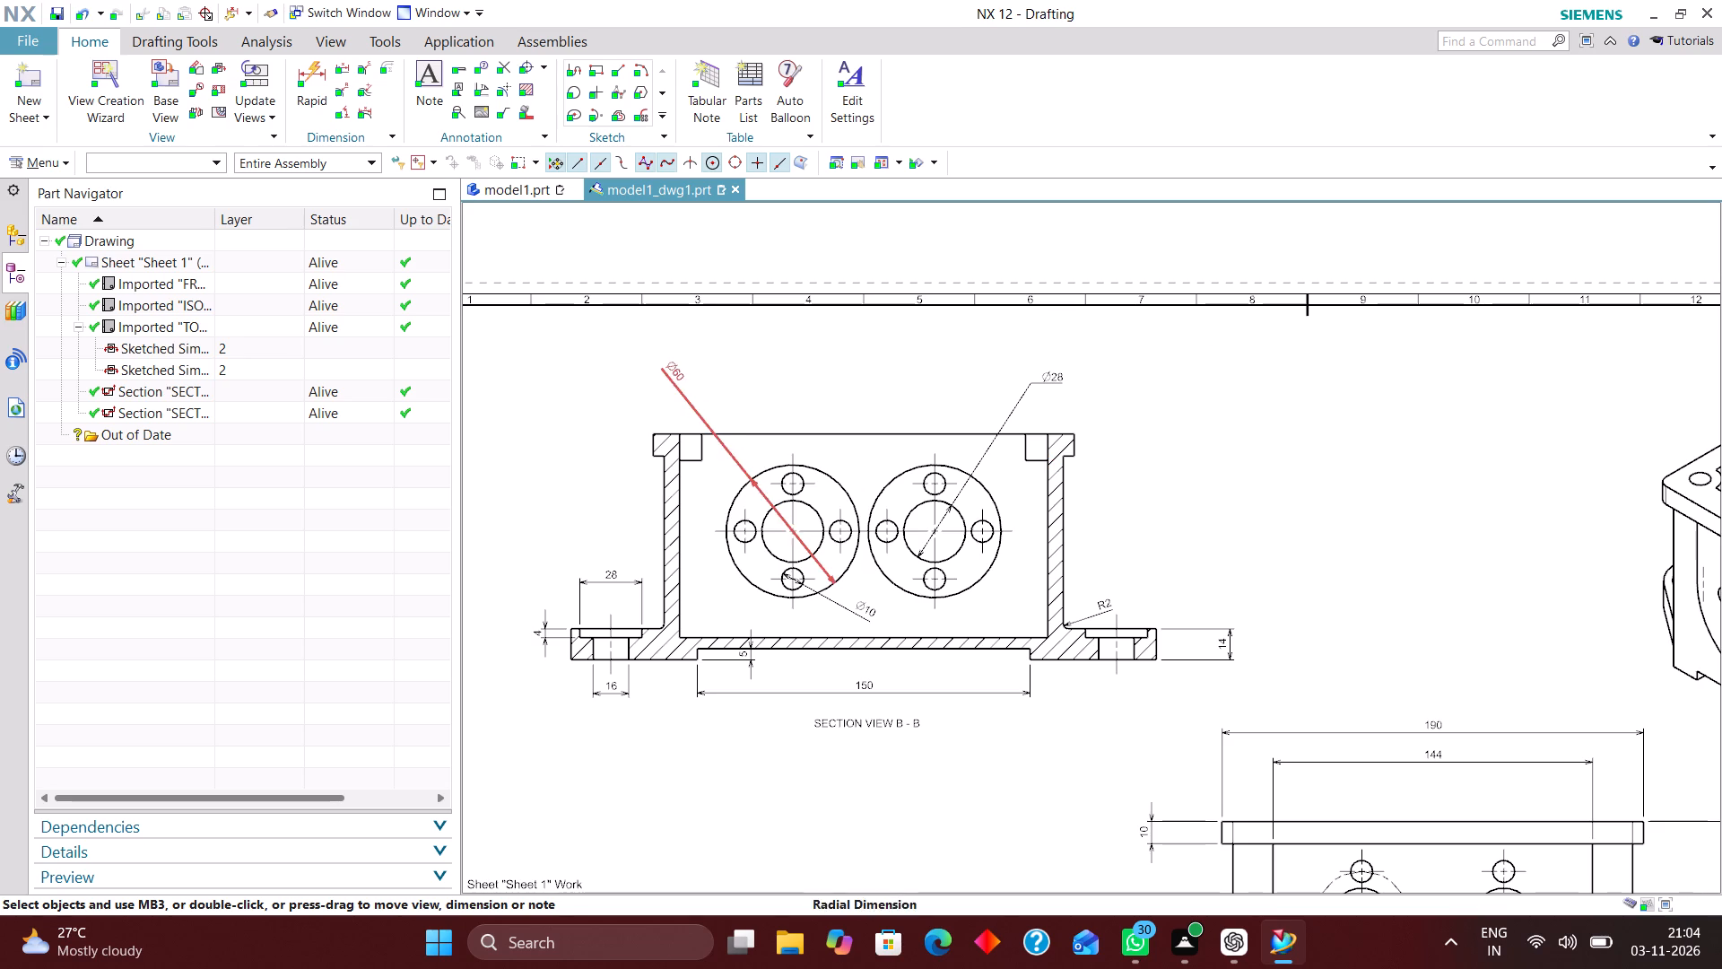
Set the Ø60 boss dimension to Horizontal Text with Text above Stub, and shift it slightly down and left near the housing's corner.
{"action": "double_click", "coordinate": [670, 368]}
{"action": "left_click", "coordinate": [721, 330]}
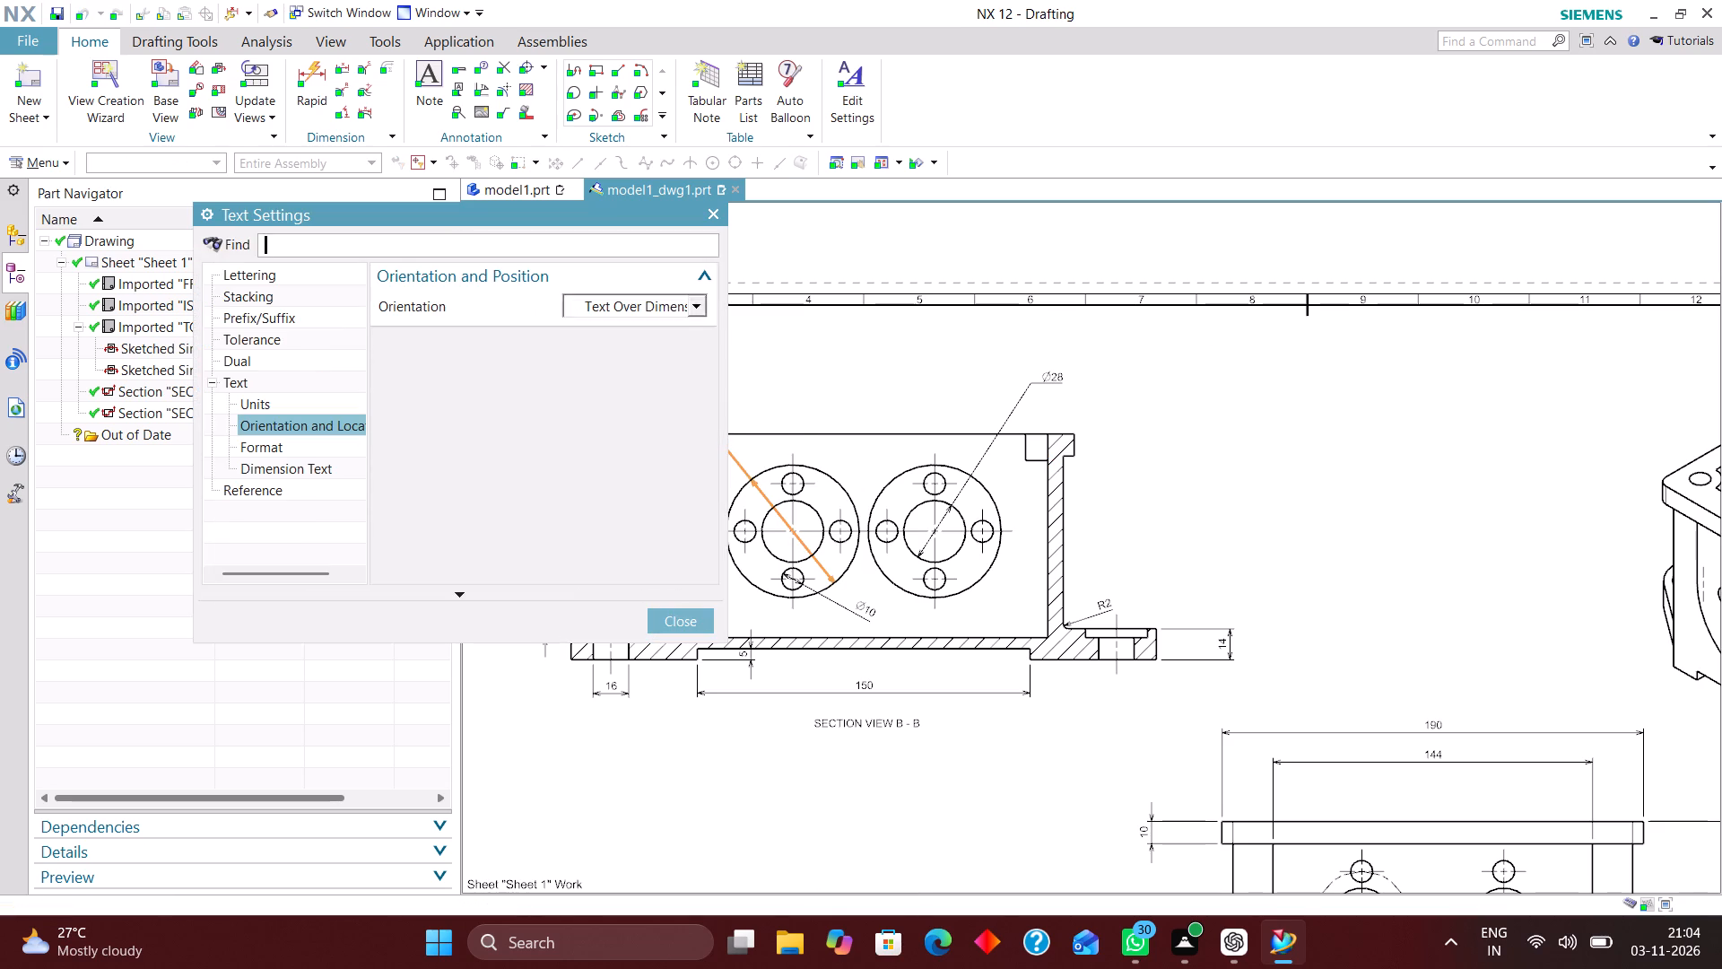
{"action": "left_click", "coordinate": [619, 305]}
{"action": "left_click", "coordinate": [622, 336]}
{"action": "left_click", "coordinate": [631, 344]}
{"action": "left_click", "coordinate": [633, 377]}
{"action": "left_click", "coordinate": [685, 621]}
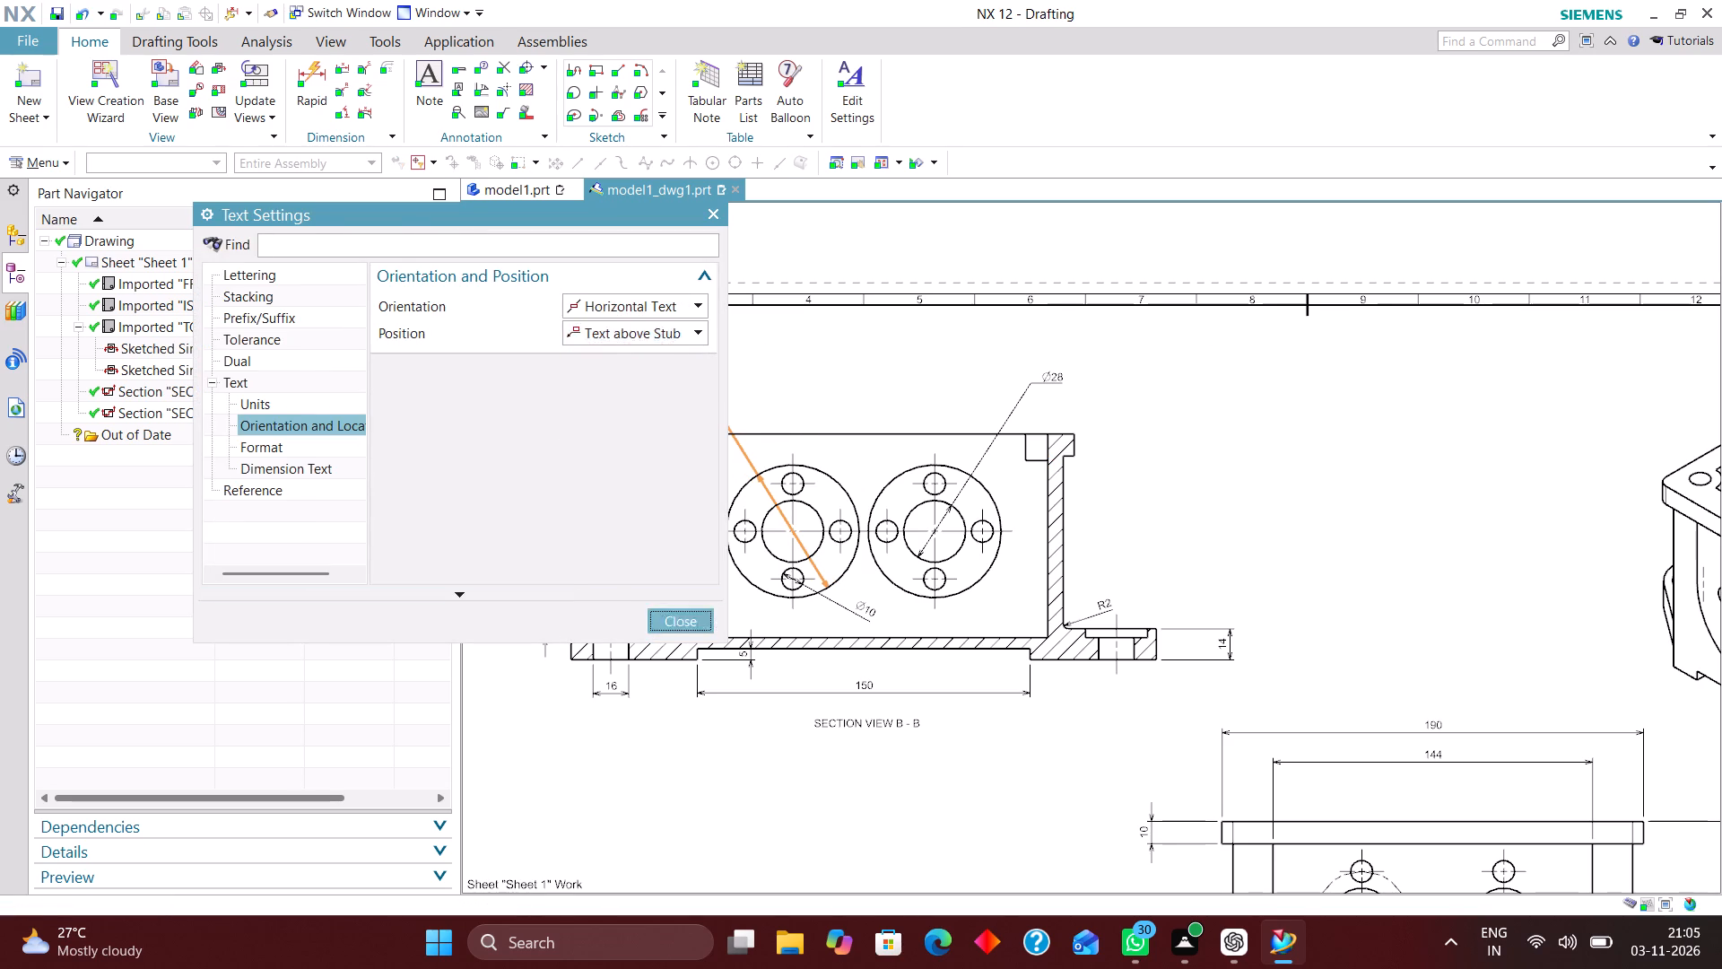
{"action": "left_click", "coordinate": [472, 533]}
{"action": "left_click_drag", "start_coordinate": [680, 371], "coordinate": [668, 375]}
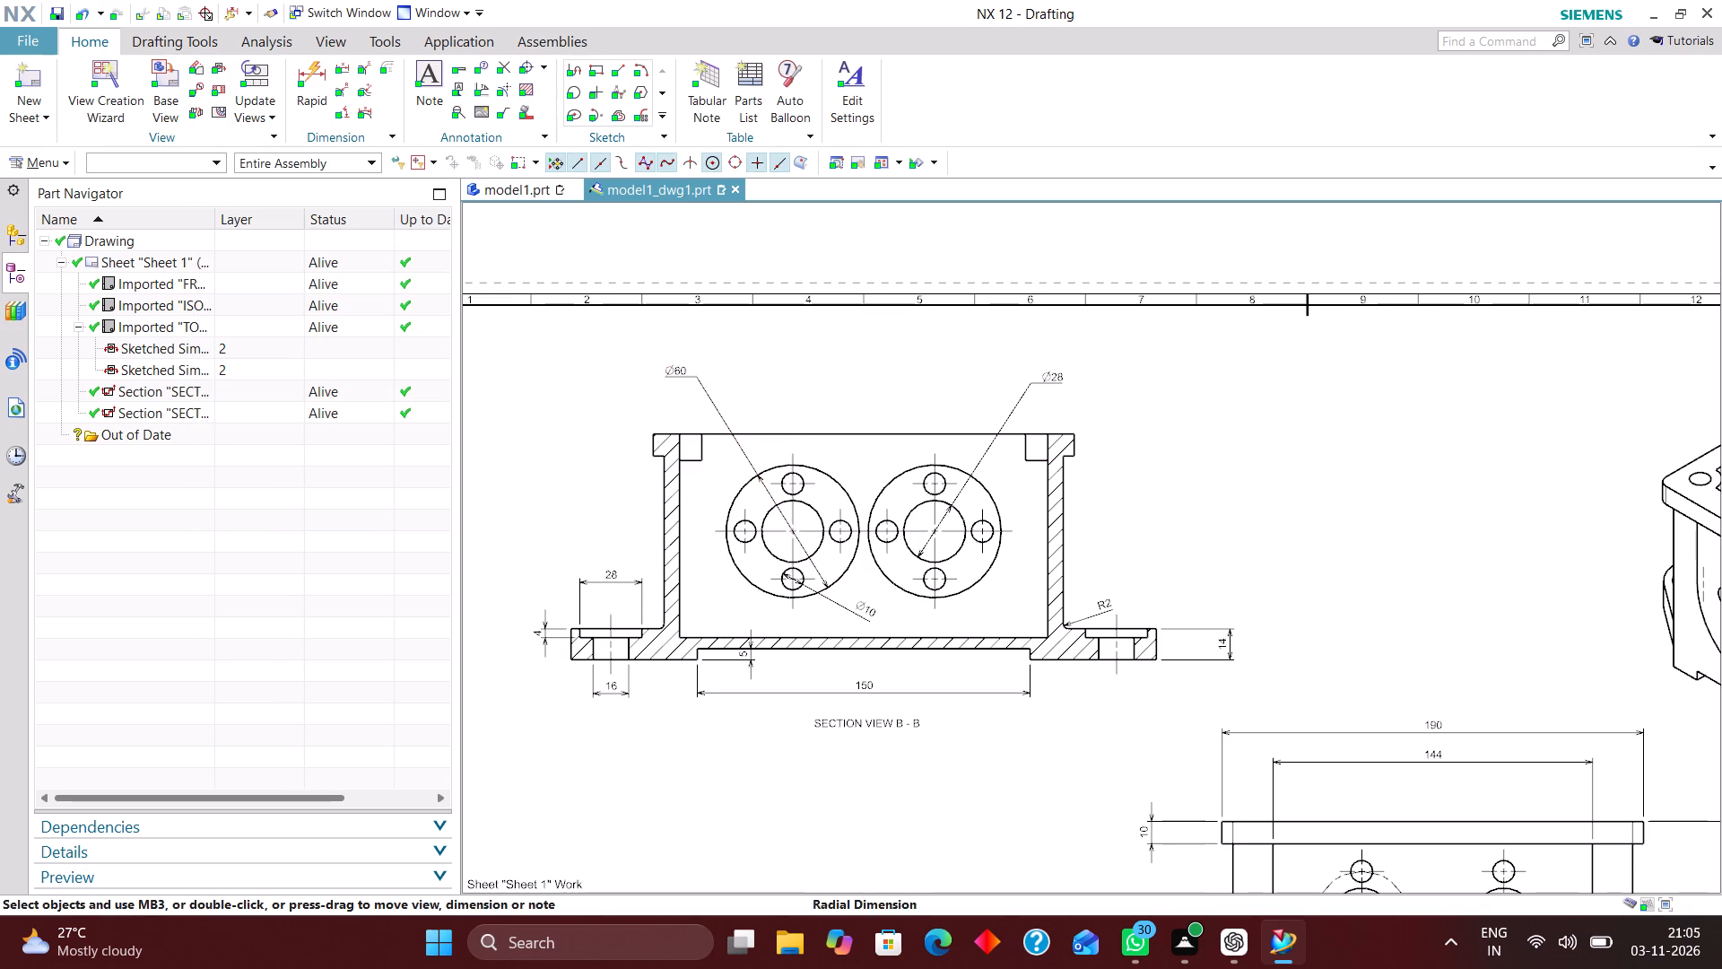
{"action": "left_click_drag", "start_coordinate": [668, 375], "coordinate": [648, 394]}
{"action": "scroll", "coordinate": [533, 651], "scroll_direction": "up", "scroll_amount": 2}
{"action": "scroll", "coordinate": [558, 659], "scroll_direction": "down", "scroll_amount": 2}
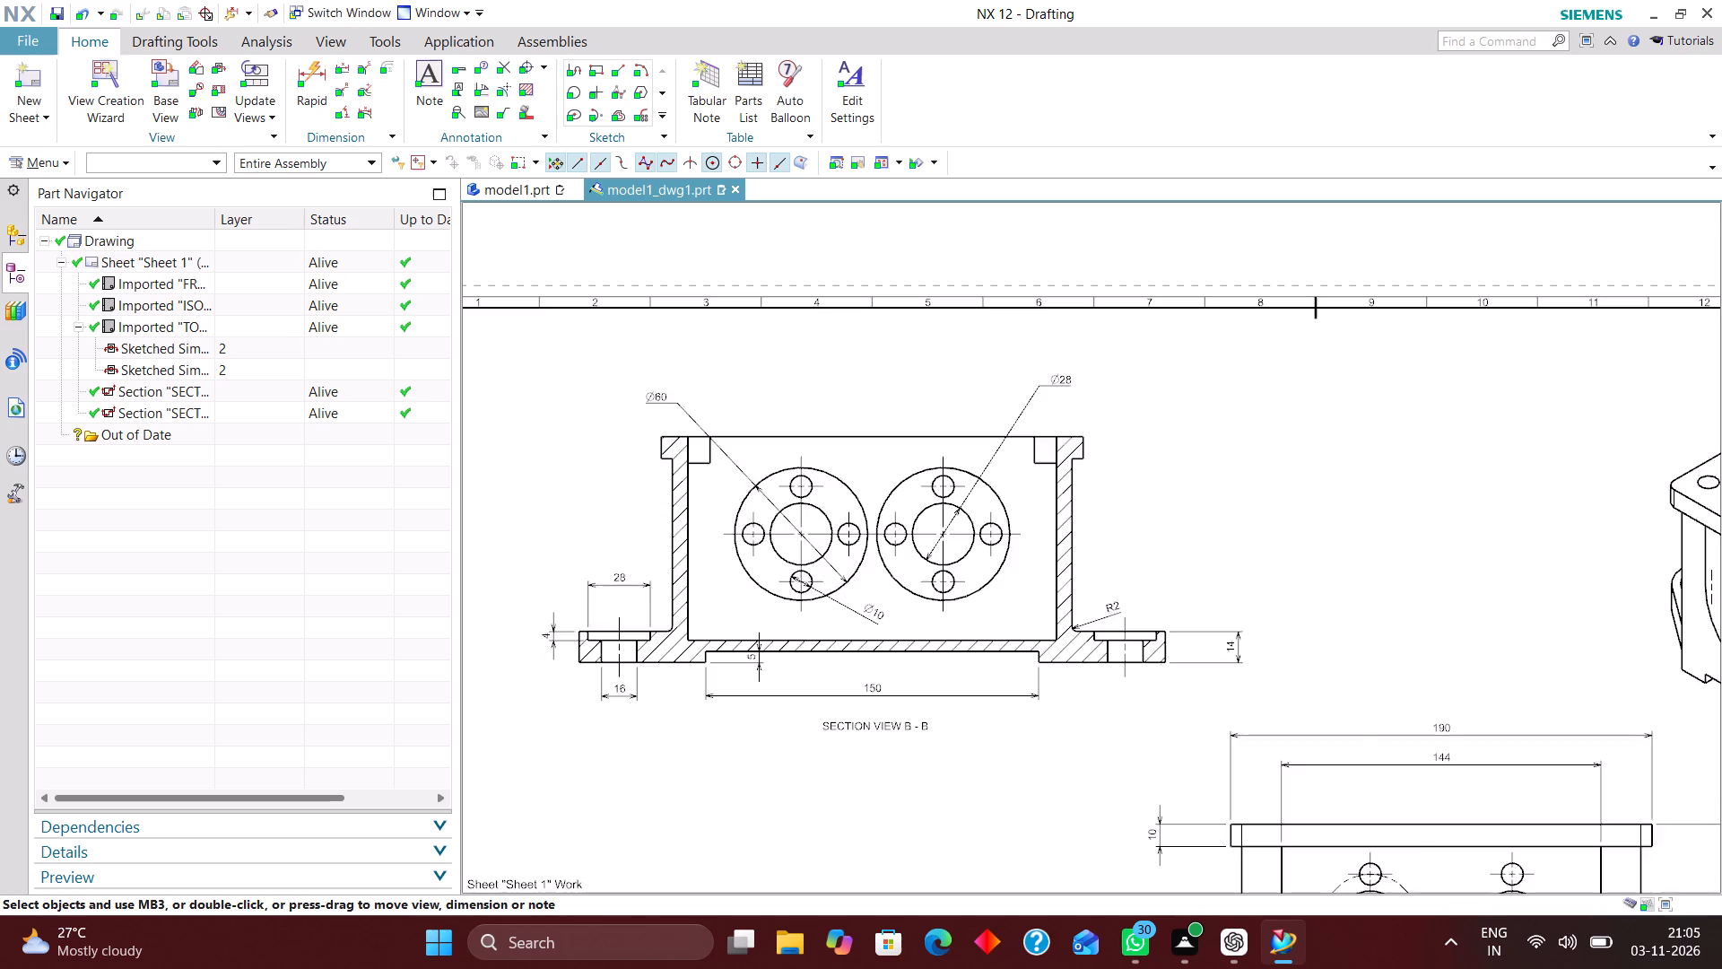
Move the Ø10 hole dimension in Section View B-B to the left of the left boss's lower hole, inside the housing.
{"action": "scroll", "coordinate": [728, 754], "scroll_direction": "up", "scroll_amount": 3}
{"action": "scroll", "coordinate": [622, 659], "scroll_direction": "down", "scroll_amount": 2}
{"action": "scroll", "coordinate": [960, 703], "scroll_direction": "down", "scroll_amount": 1}
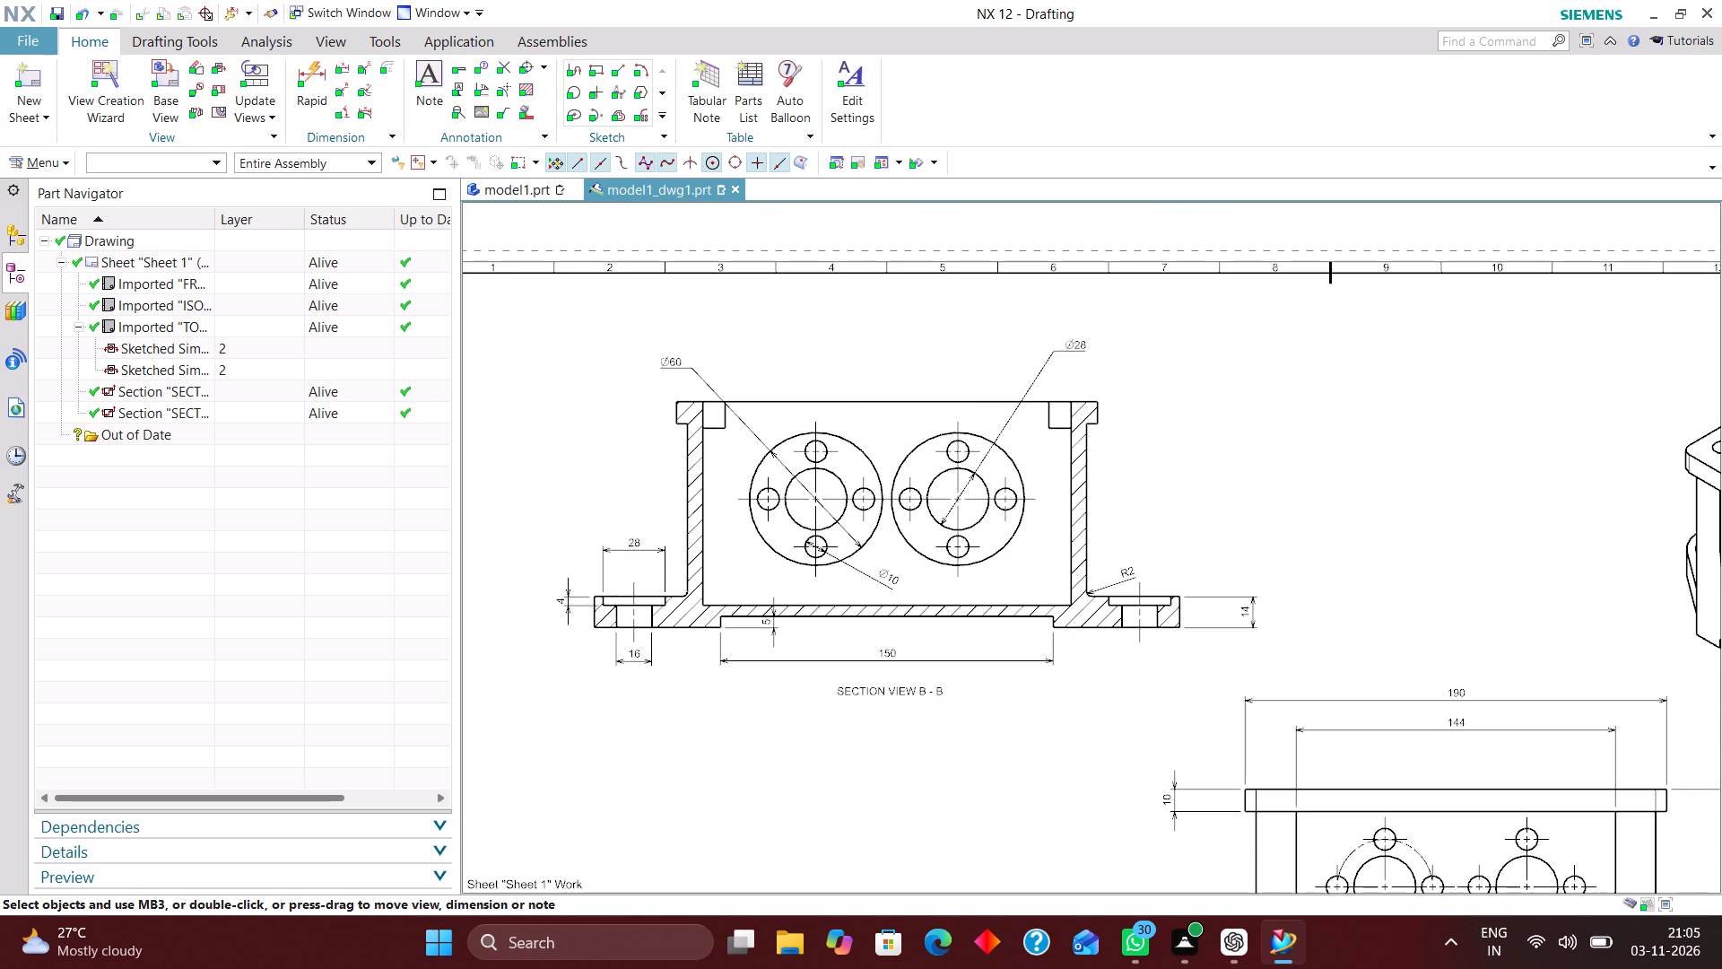
{"action": "scroll", "coordinate": [1036, 500], "scroll_direction": "up", "scroll_amount": 3}
{"action": "scroll", "coordinate": [794, 528], "scroll_direction": "down", "scroll_amount": 2}
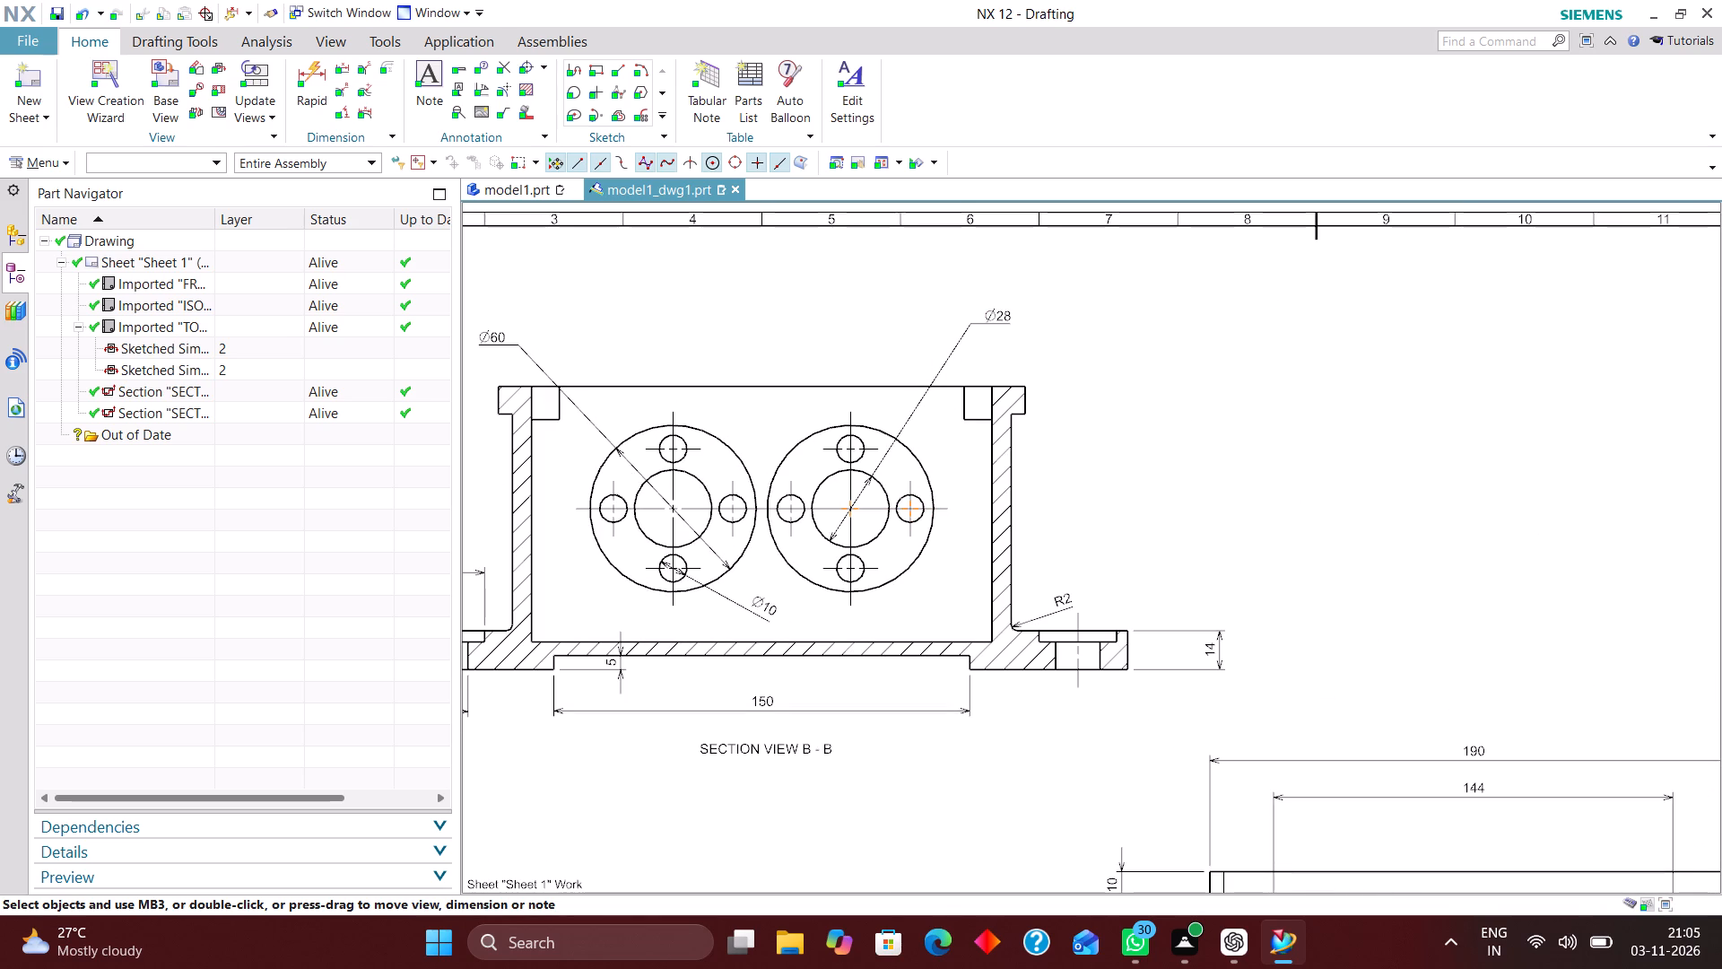
{"action": "scroll", "coordinate": [752, 623], "scroll_direction": "up", "scroll_amount": 2}
{"action": "left_click_drag", "start_coordinate": [765, 604], "coordinate": [642, 623]}
{"action": "scroll", "coordinate": [857, 594], "scroll_direction": "down", "scroll_amount": 3}
{"action": "scroll", "coordinate": [830, 615], "scroll_direction": "up", "scroll_amount": 2}
{"action": "left_click_drag", "start_coordinate": [719, 603], "coordinate": [593, 555]}
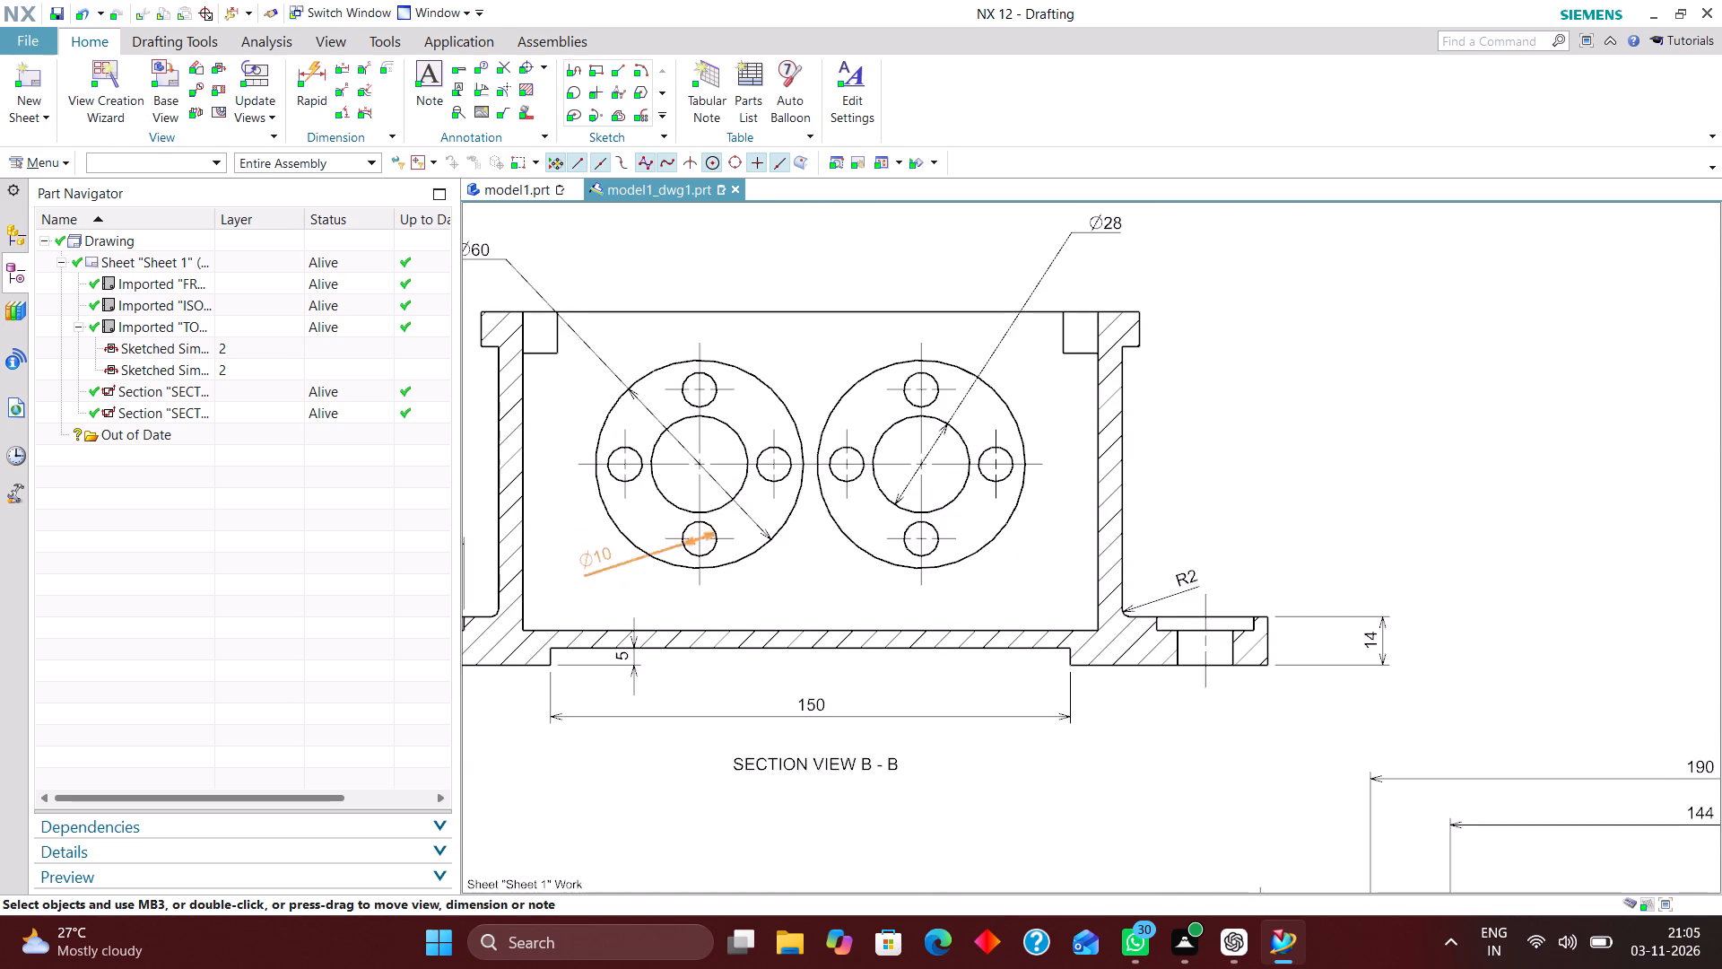
{"action": "left_click_drag", "start_coordinate": [593, 555], "coordinate": [587, 540]}
Set the Ø10 hole dimension to Horizontal Text with Text above Stub, and move it outside the housing's left wall above the flange.
{"action": "double_click", "coordinate": [576, 545]}
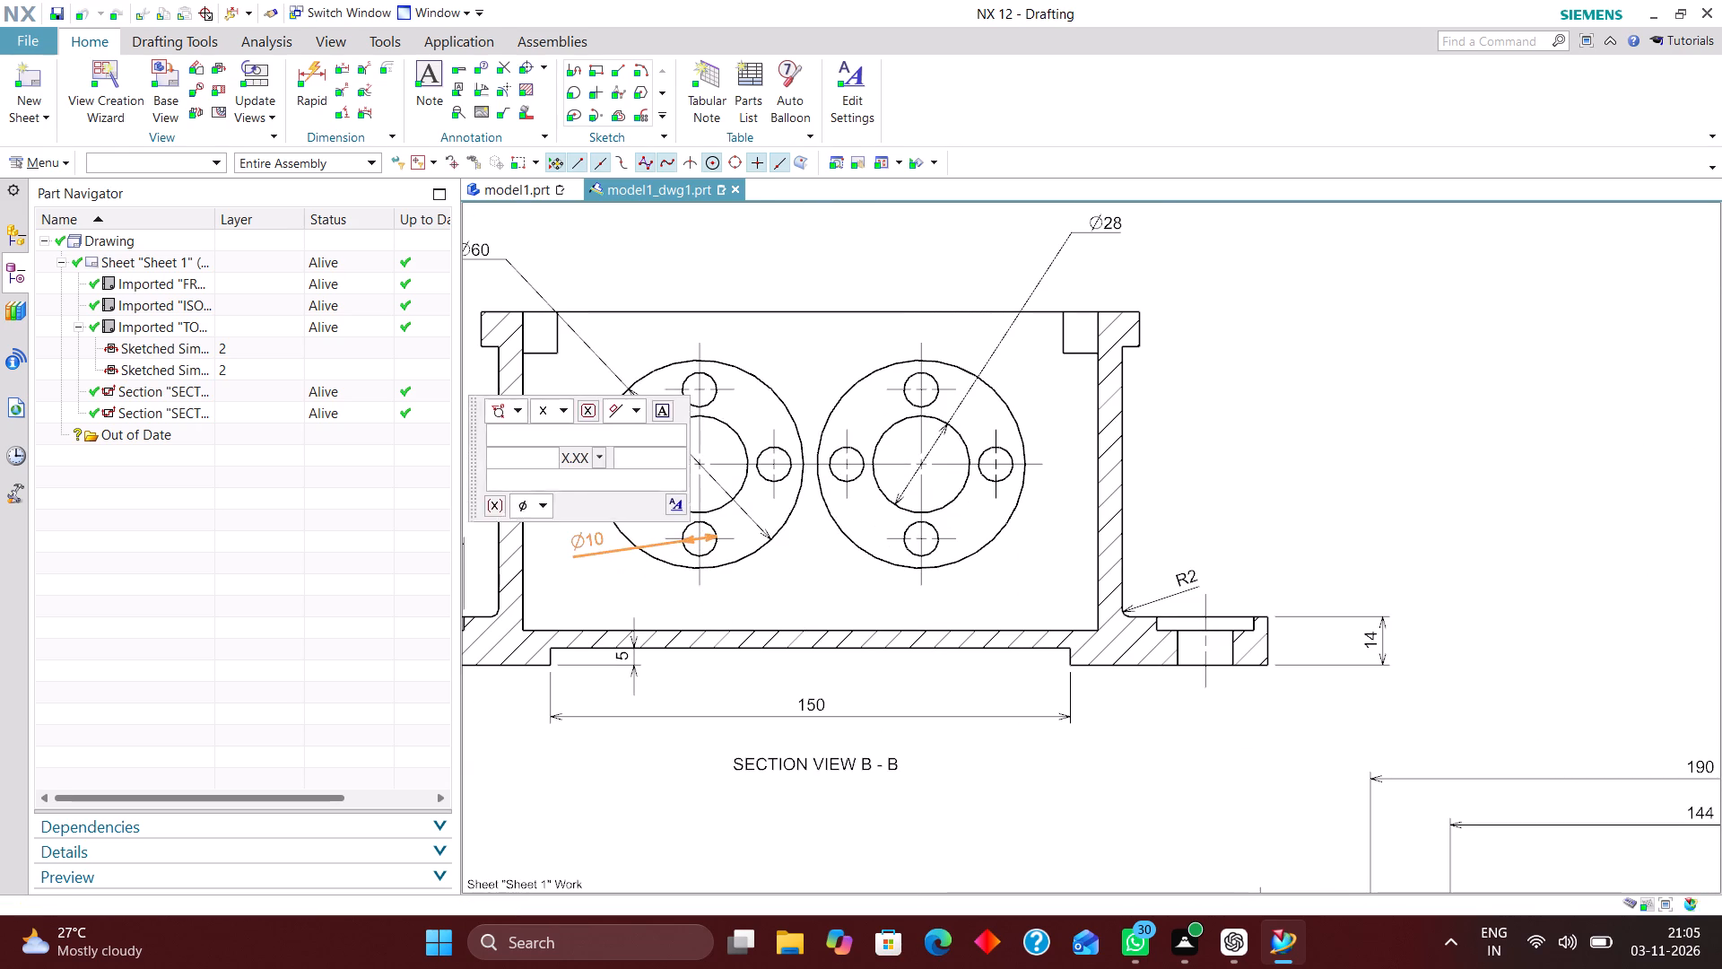
{"action": "left_click", "coordinate": [734, 509]}
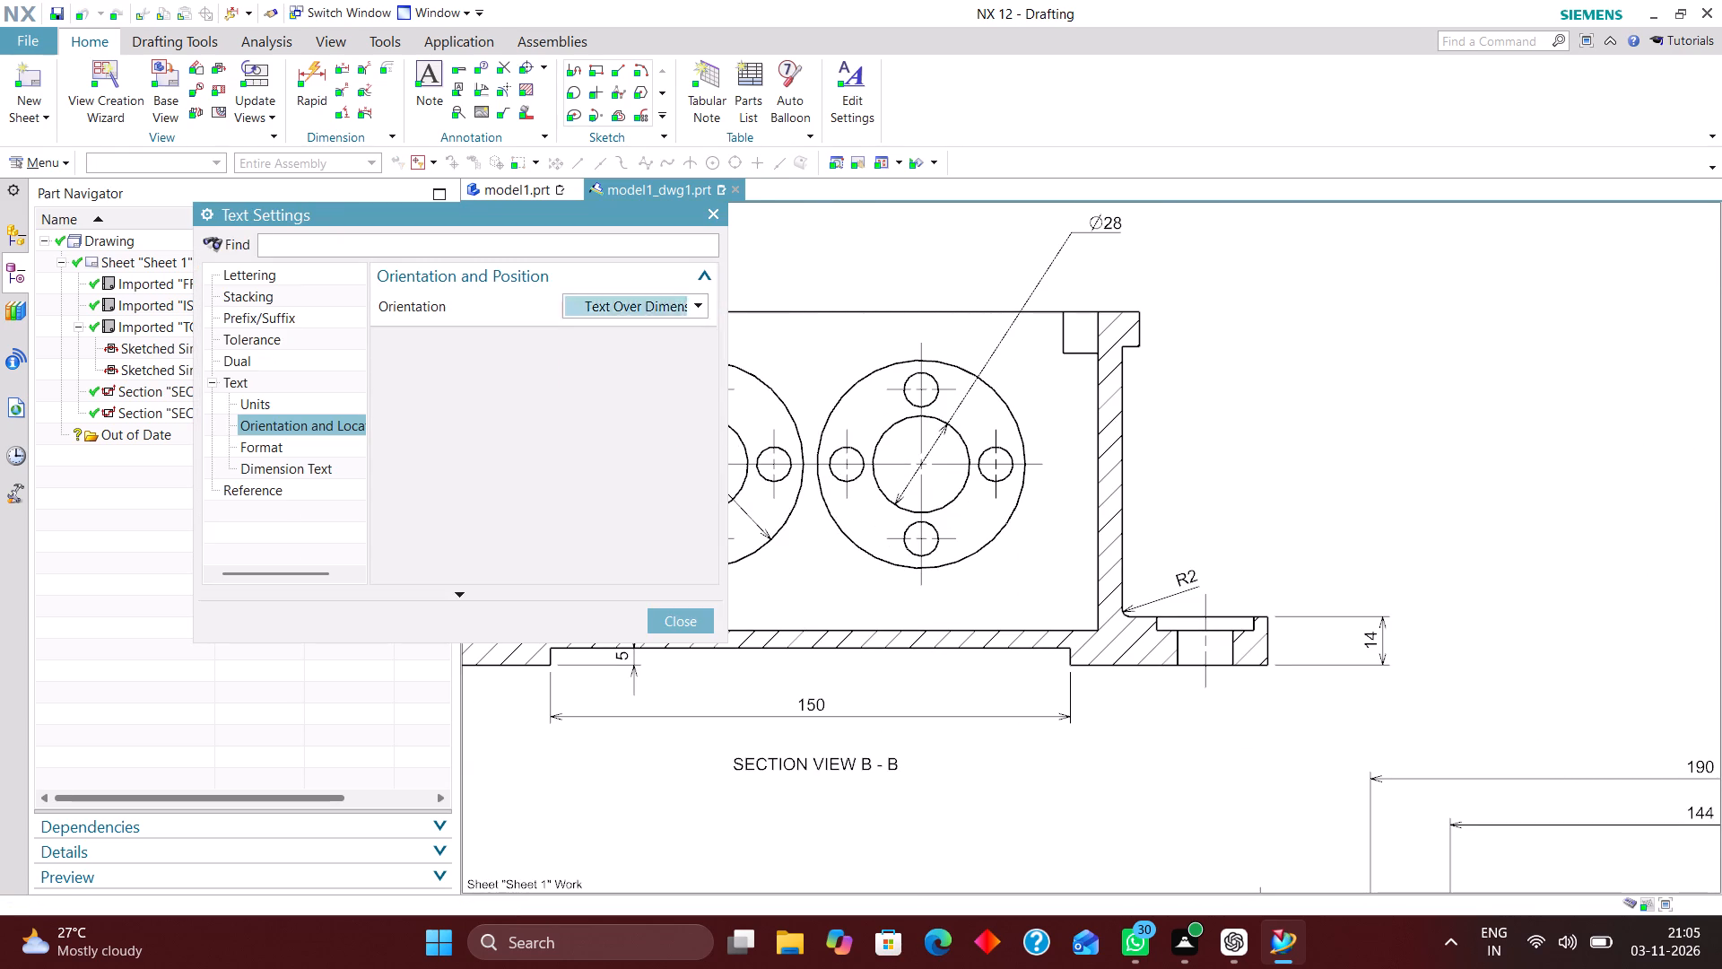
{"action": "left_click", "coordinate": [660, 304]}
{"action": "left_click", "coordinate": [654, 323]}
{"action": "left_click", "coordinate": [658, 341]}
{"action": "left_click", "coordinate": [650, 369]}
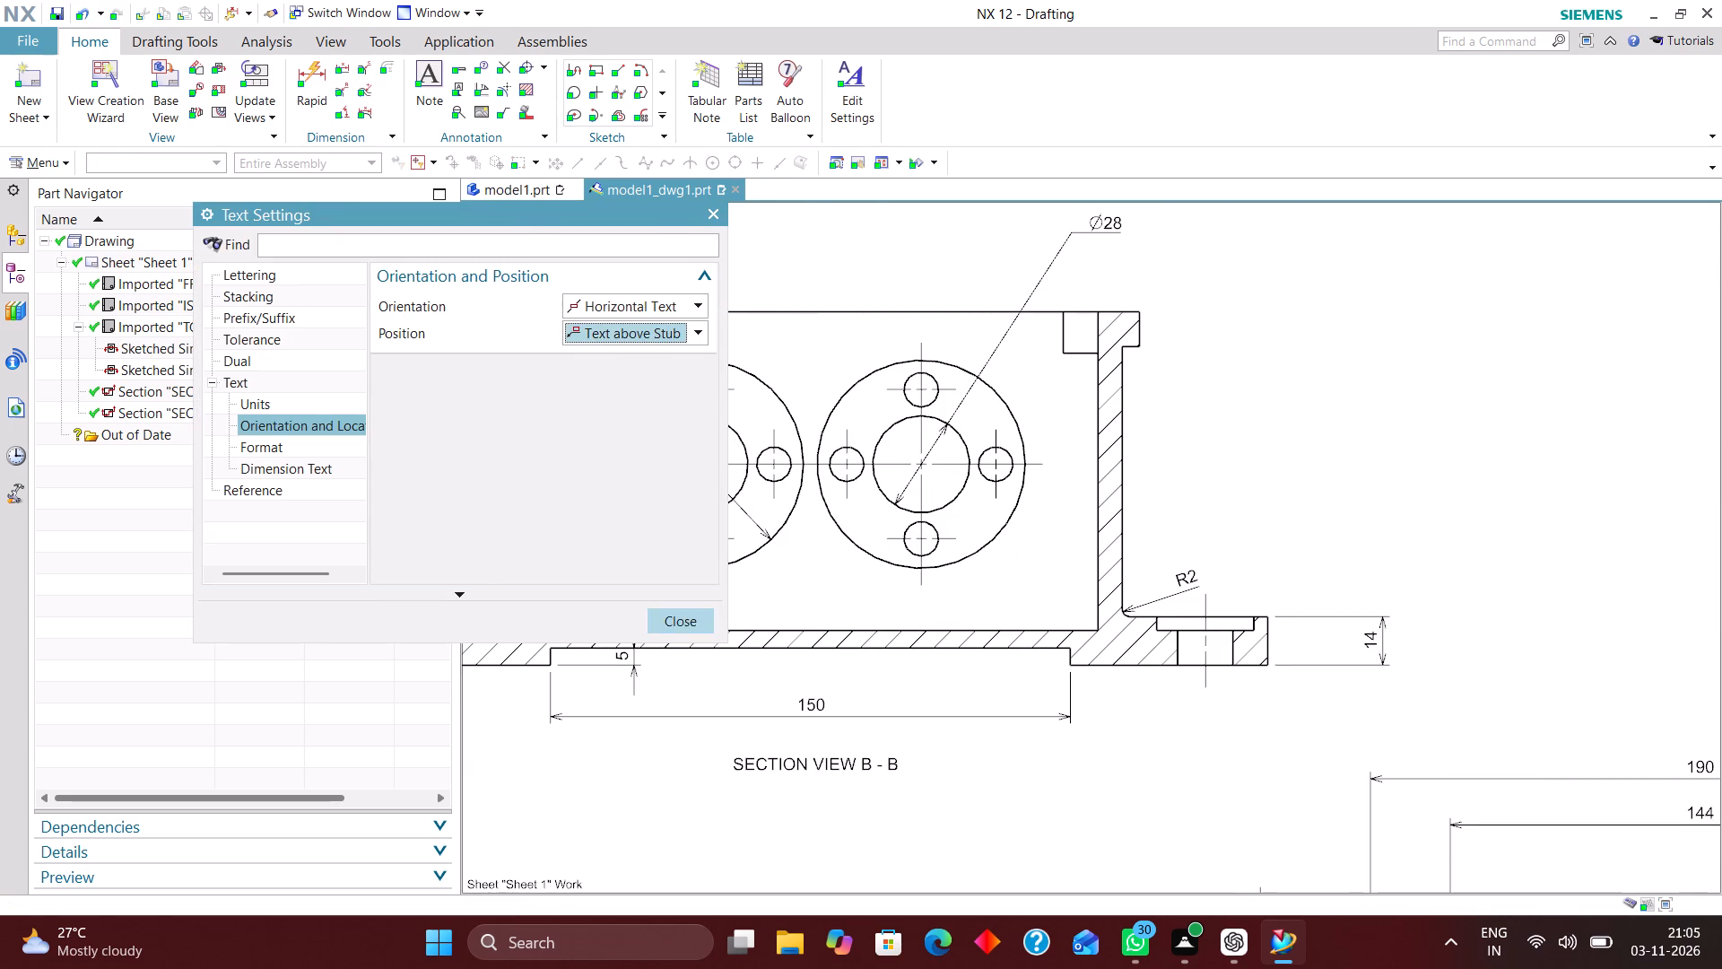
{"action": "left_click", "coordinate": [675, 621]}
{"action": "left_click", "coordinate": [483, 531]}
{"action": "scroll", "coordinate": [857, 567], "scroll_direction": "down", "scroll_amount": 3}
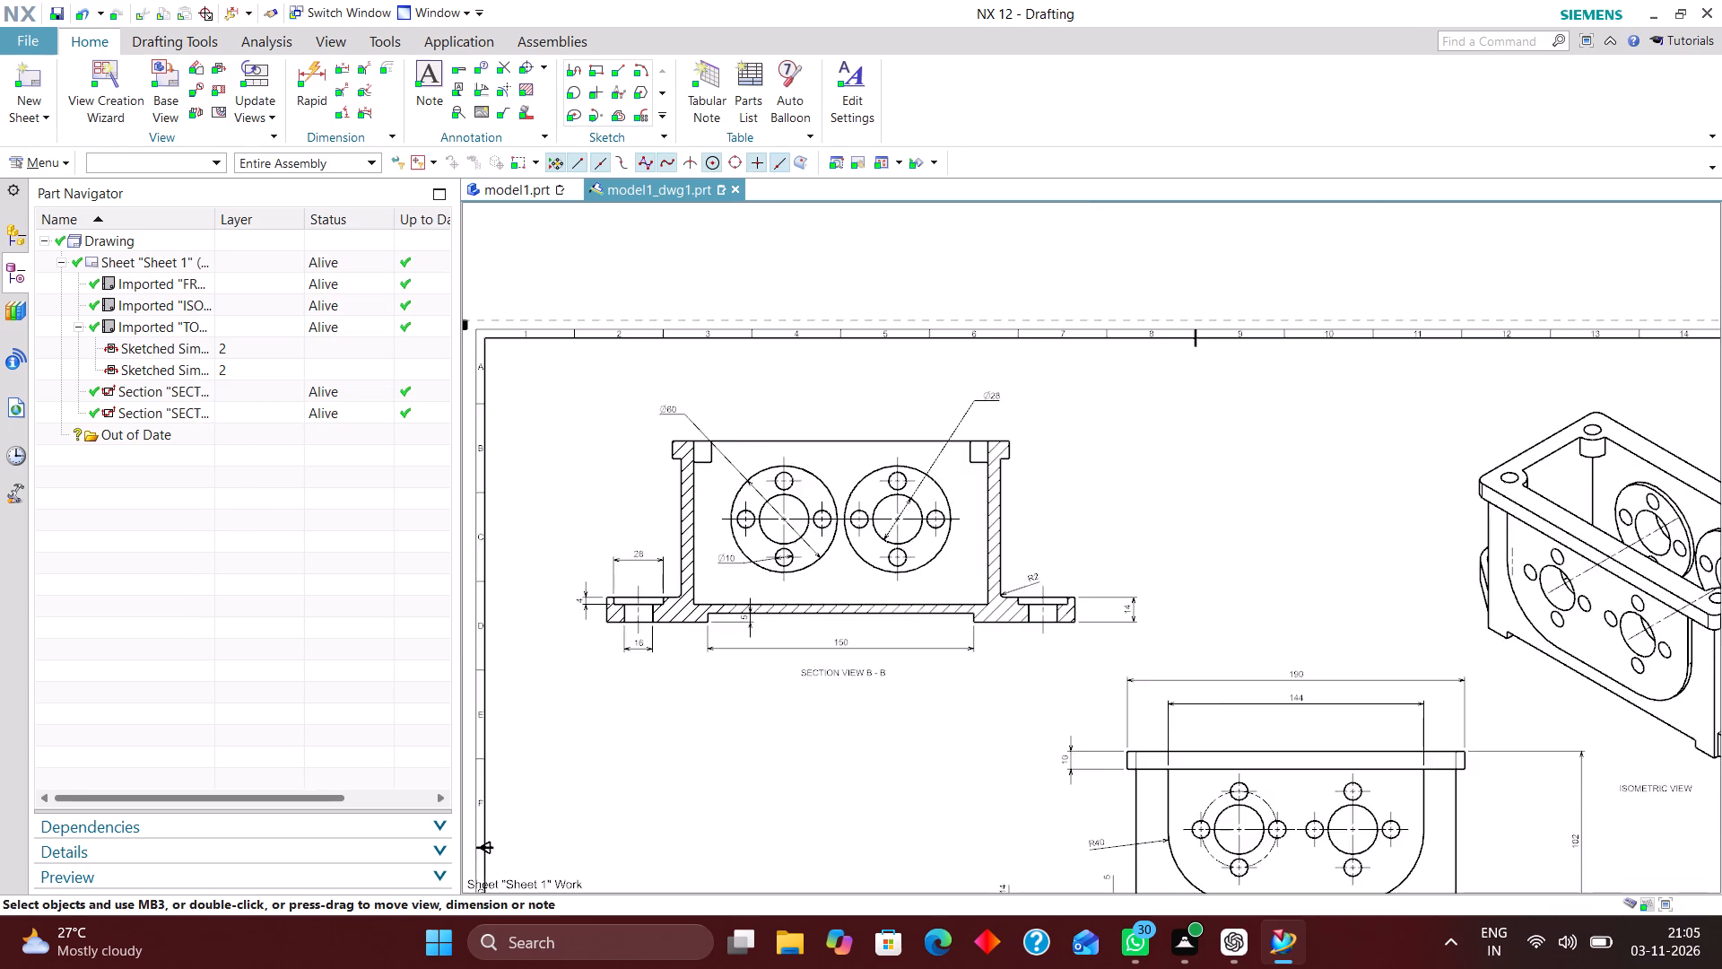
{"action": "scroll", "coordinate": [755, 579], "scroll_direction": "up", "scroll_amount": 2}
{"action": "left_click_drag", "start_coordinate": [711, 544], "coordinate": [531, 461]}
{"action": "scroll", "coordinate": [736, 623], "scroll_direction": "down", "scroll_amount": 2}
{"action": "scroll", "coordinate": [839, 570], "scroll_direction": "up", "scroll_amount": 2}
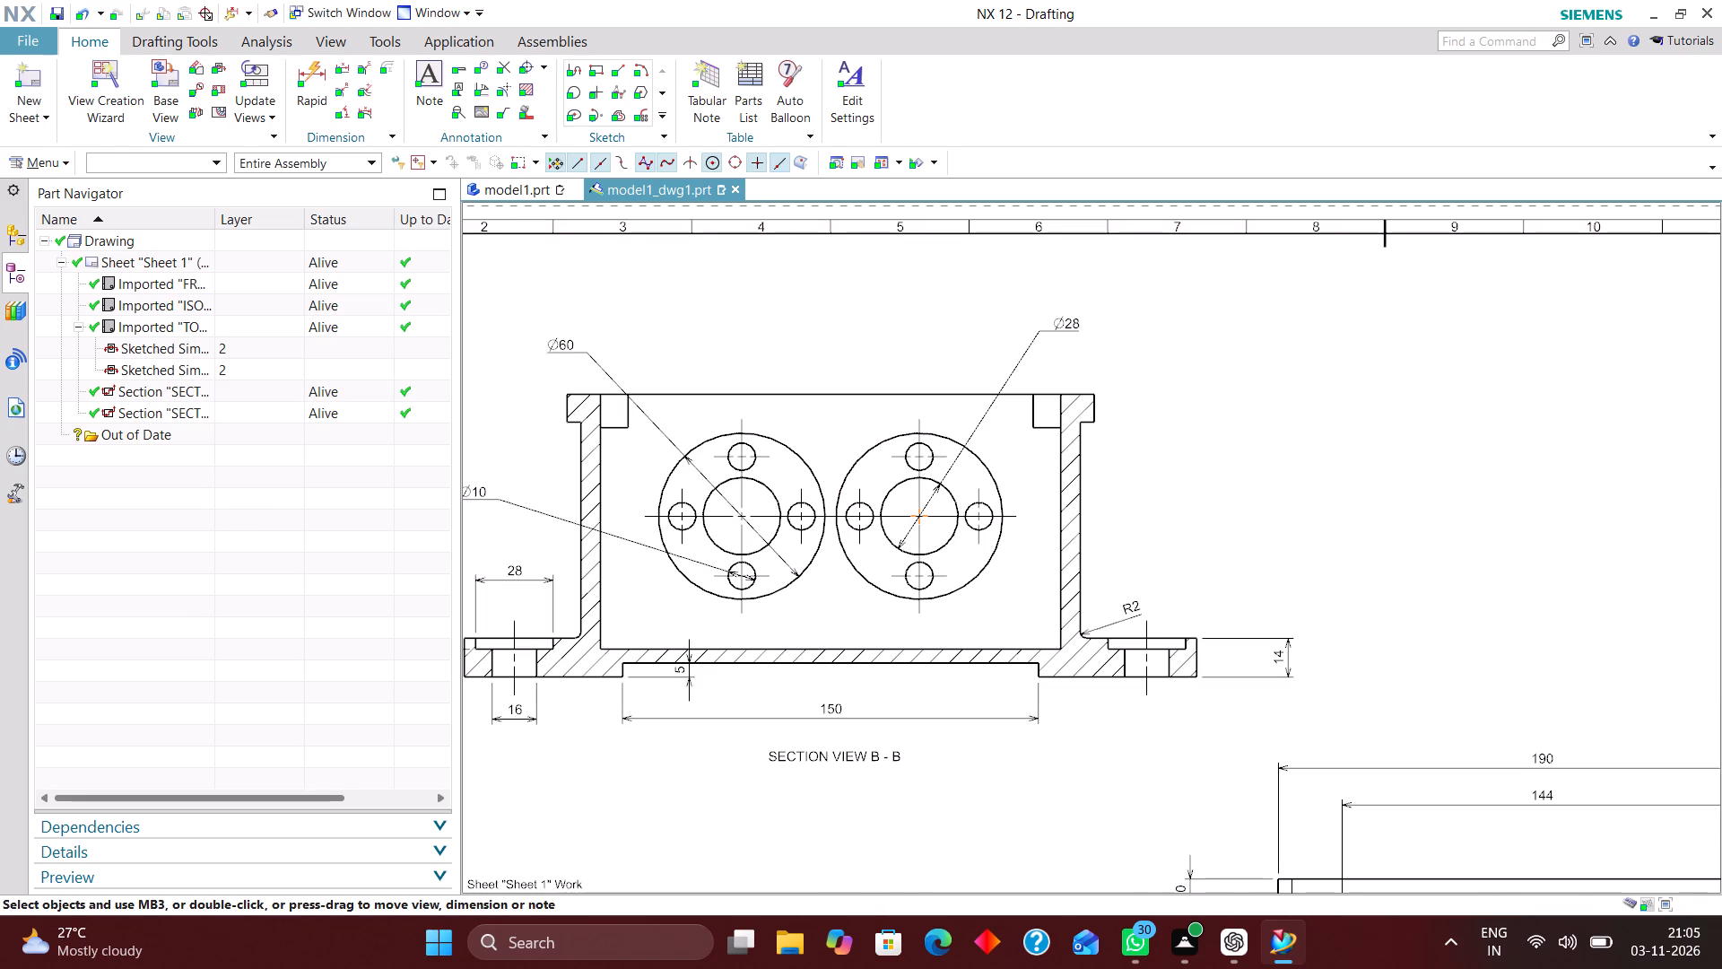
{"action": "scroll", "coordinate": [714, 575], "scroll_direction": "down", "scroll_amount": 3}
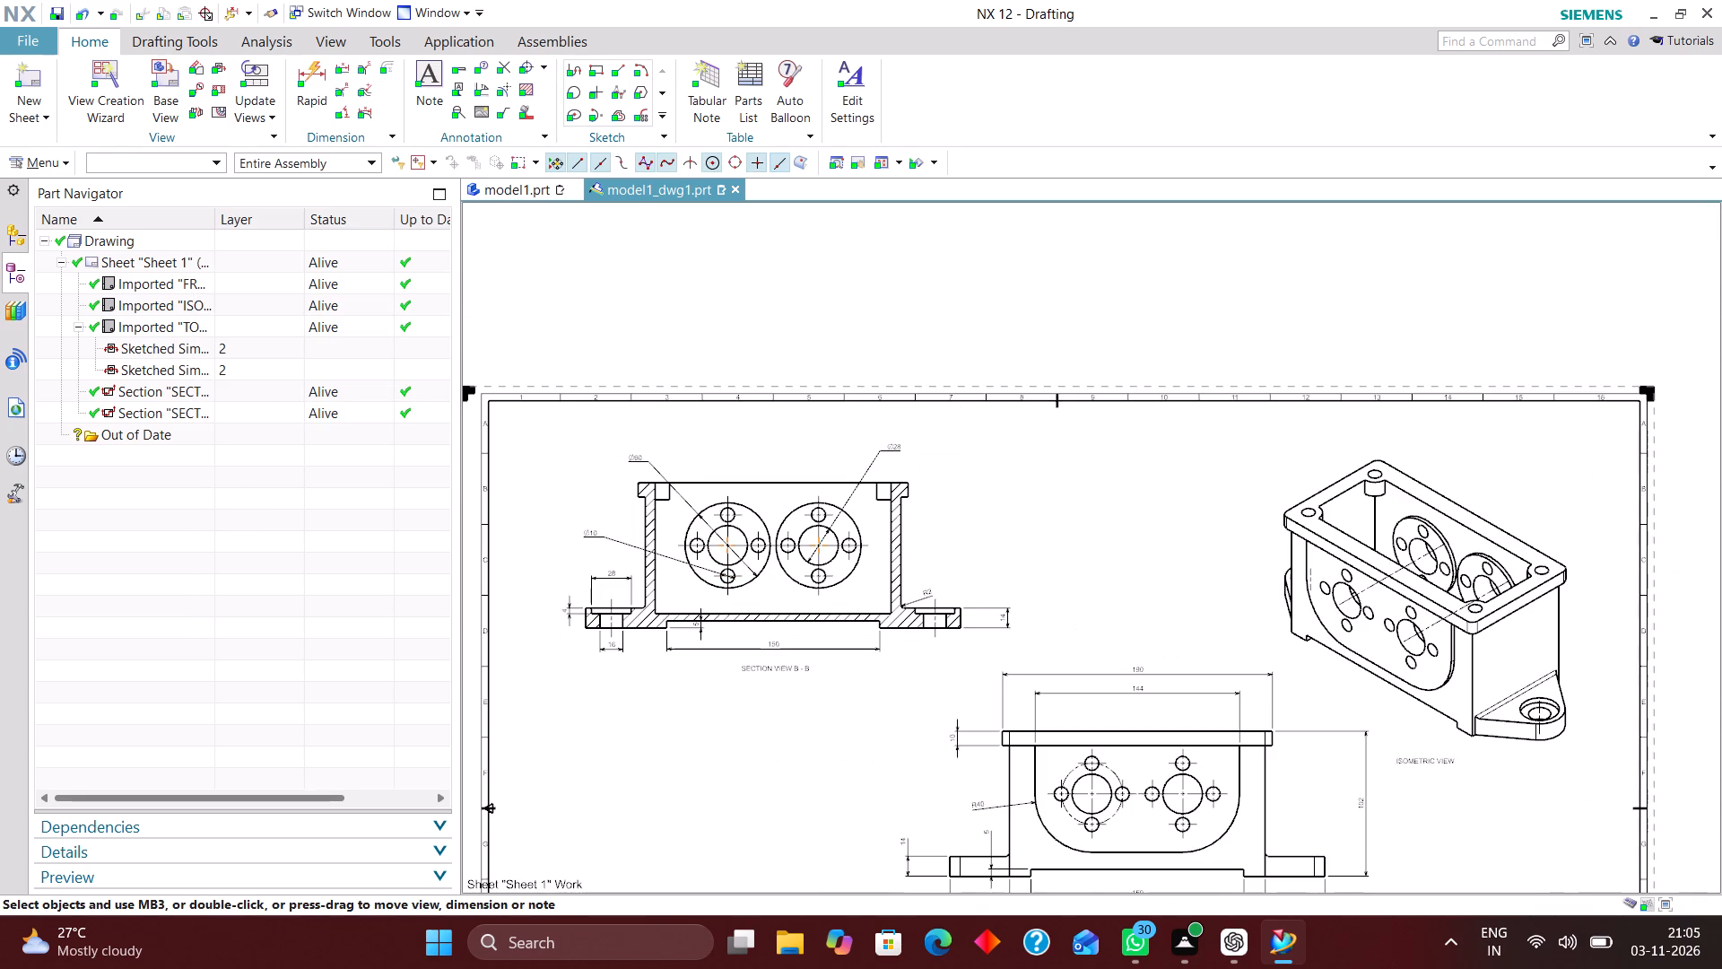
Set the R2 fillet dimension in Section View B-B to Horizontal Text with Text above Stub, and place it above the right flange.
{"action": "scroll", "coordinate": [844, 583], "scroll_direction": "down", "scroll_amount": 2}
{"action": "scroll", "coordinate": [928, 585], "scroll_direction": "up", "scroll_amount": 5}
{"action": "scroll", "coordinate": [848, 597], "scroll_direction": "up", "scroll_amount": 3}
{"action": "left_click_drag", "start_coordinate": [823, 600], "coordinate": [786, 565]}
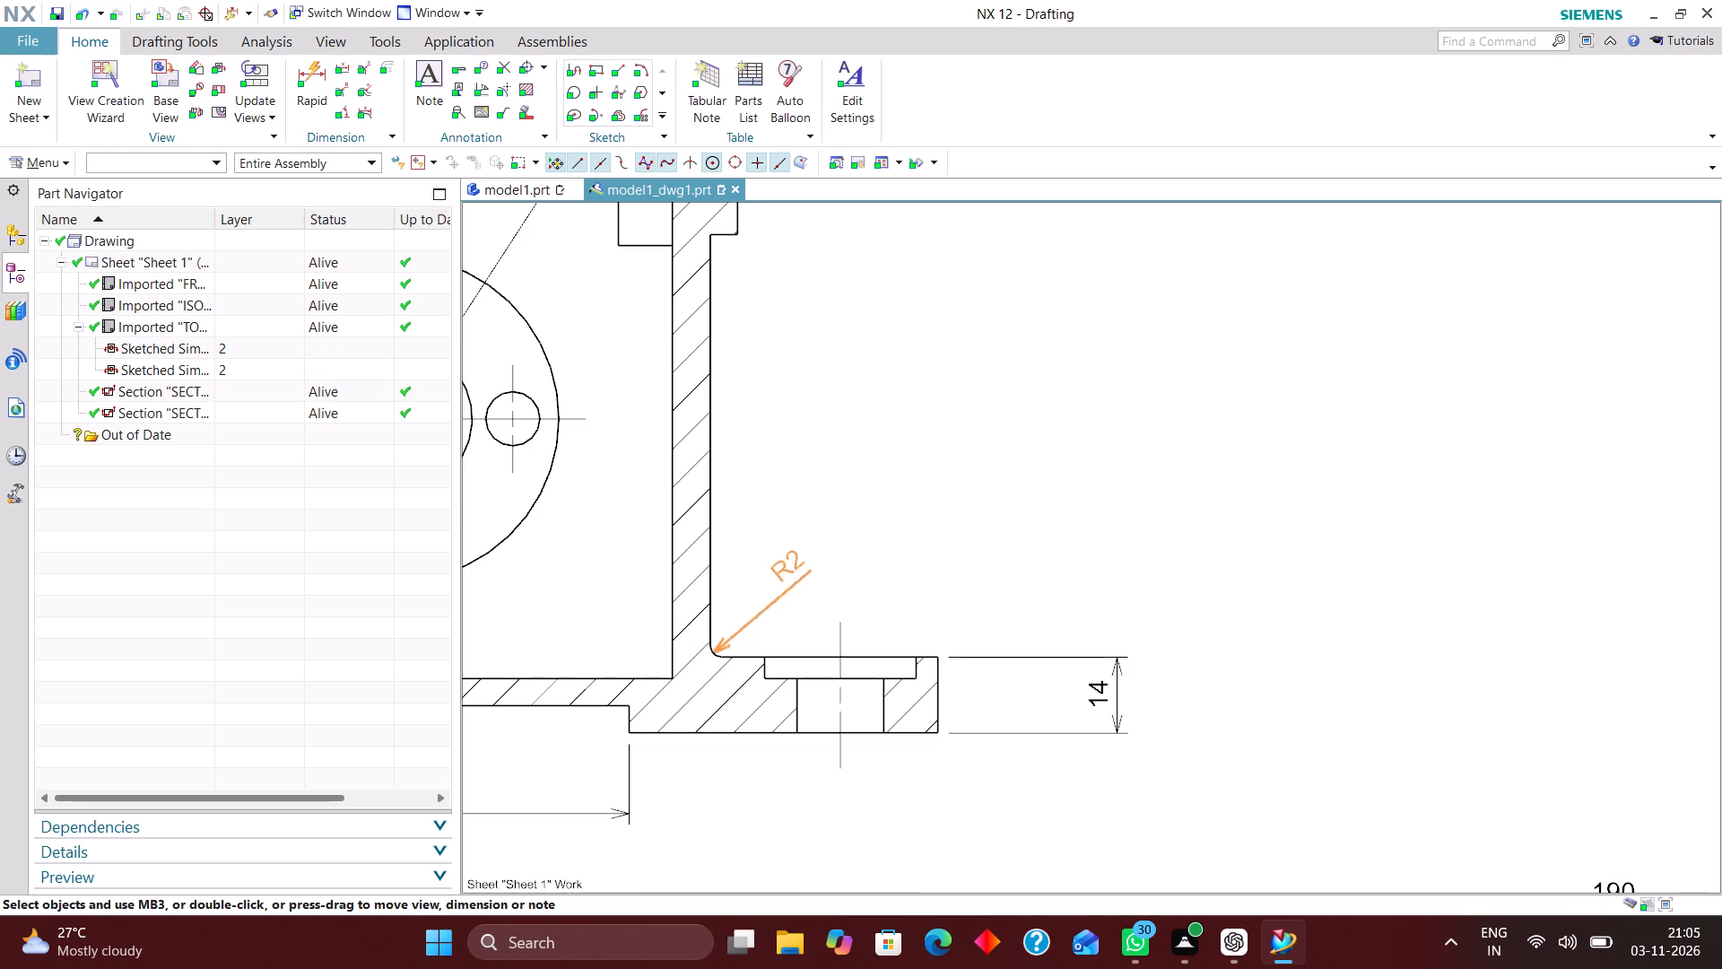
{"action": "left_click_drag", "start_coordinate": [786, 565], "coordinate": [749, 563]}
{"action": "double_click", "coordinate": [755, 560]}
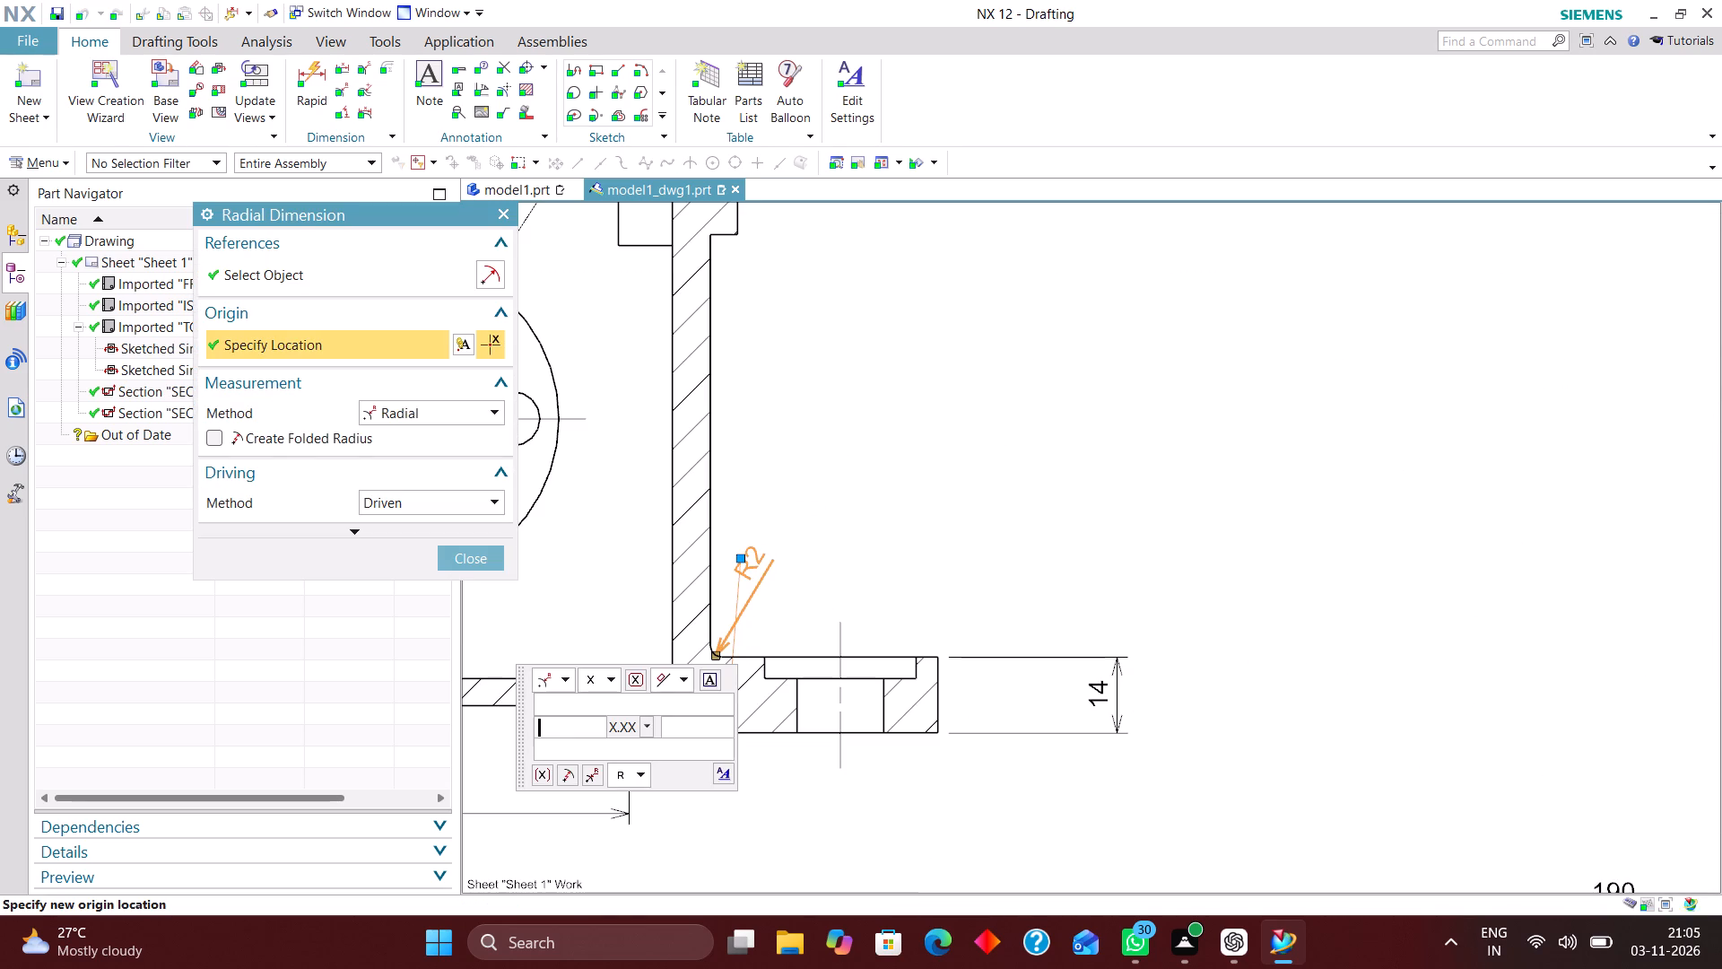
{"action": "left_click", "coordinate": [717, 770]}
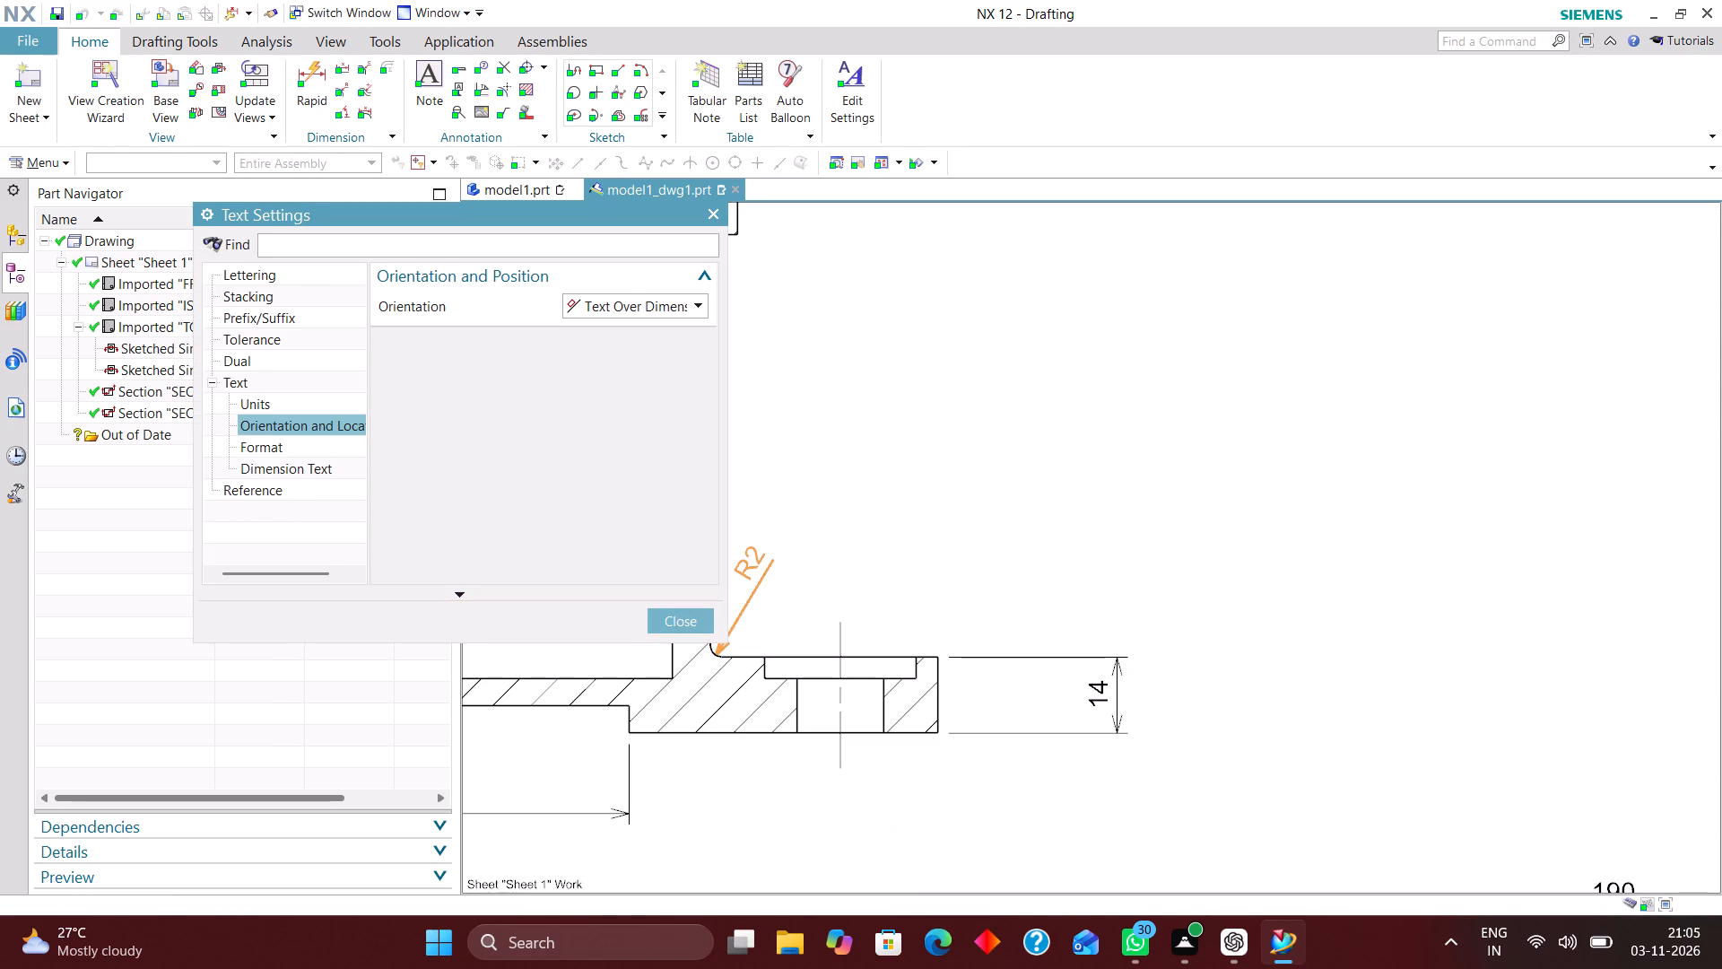
{"action": "left_click", "coordinate": [684, 303]}
{"action": "left_click", "coordinate": [677, 323]}
{"action": "left_click", "coordinate": [683, 336]}
{"action": "left_click", "coordinate": [680, 380]}
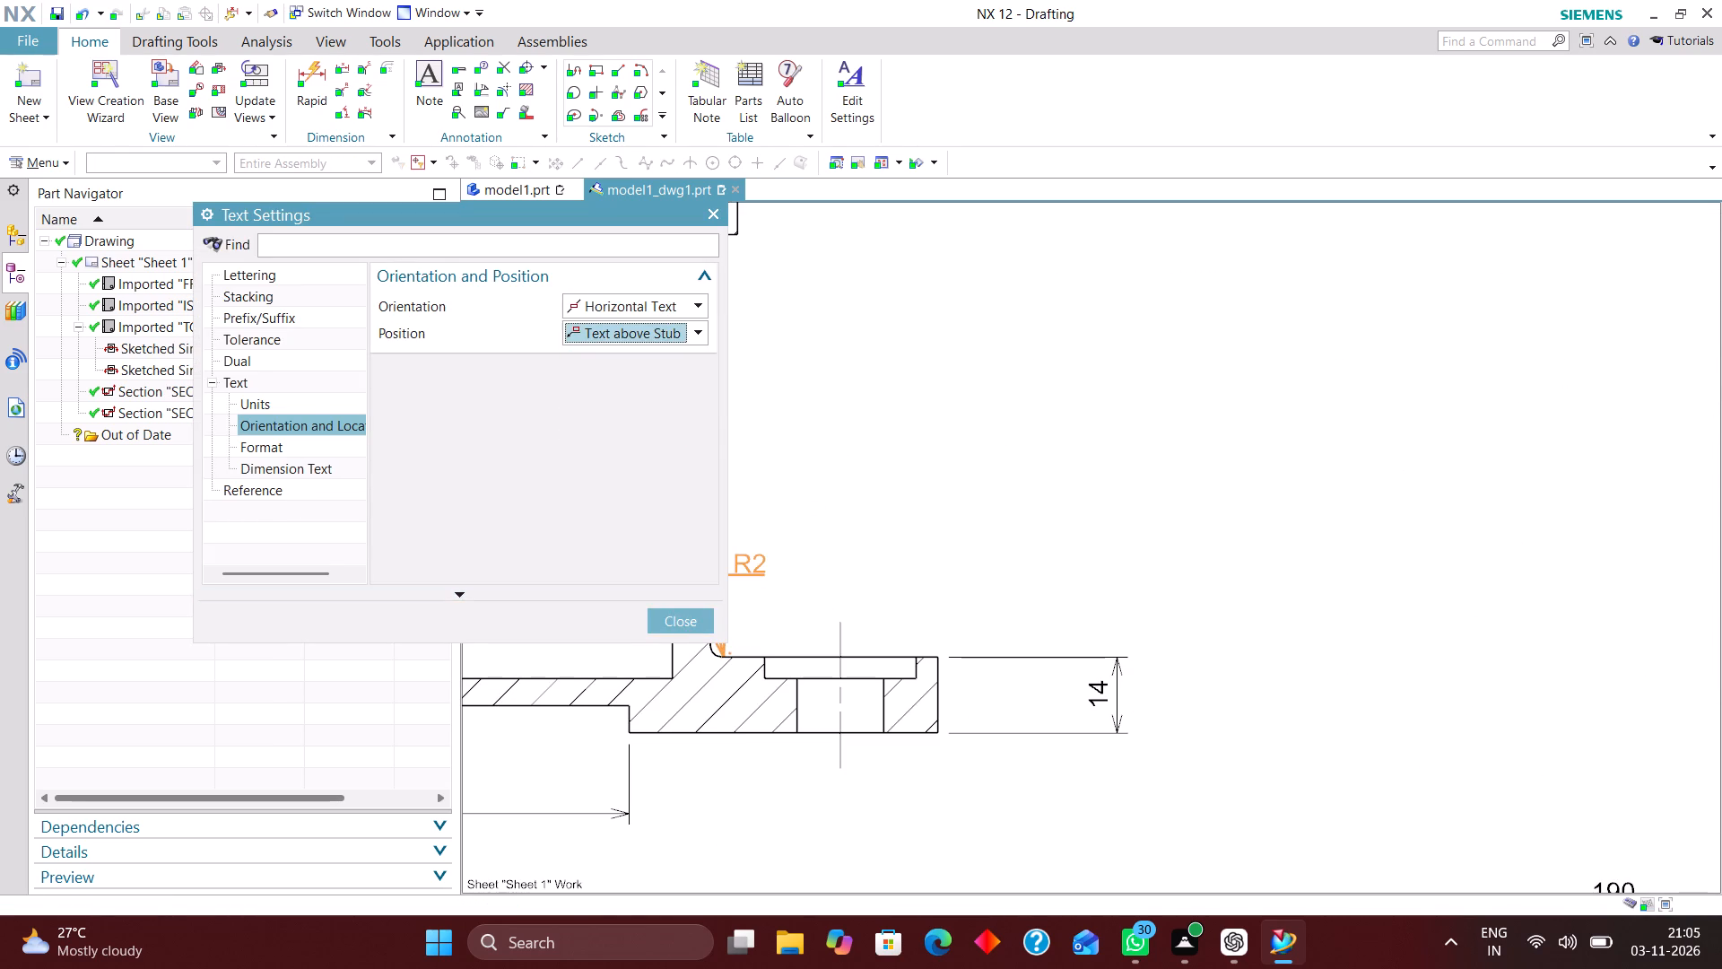
{"action": "left_click", "coordinate": [680, 624]}
{"action": "left_click", "coordinate": [485, 562]}
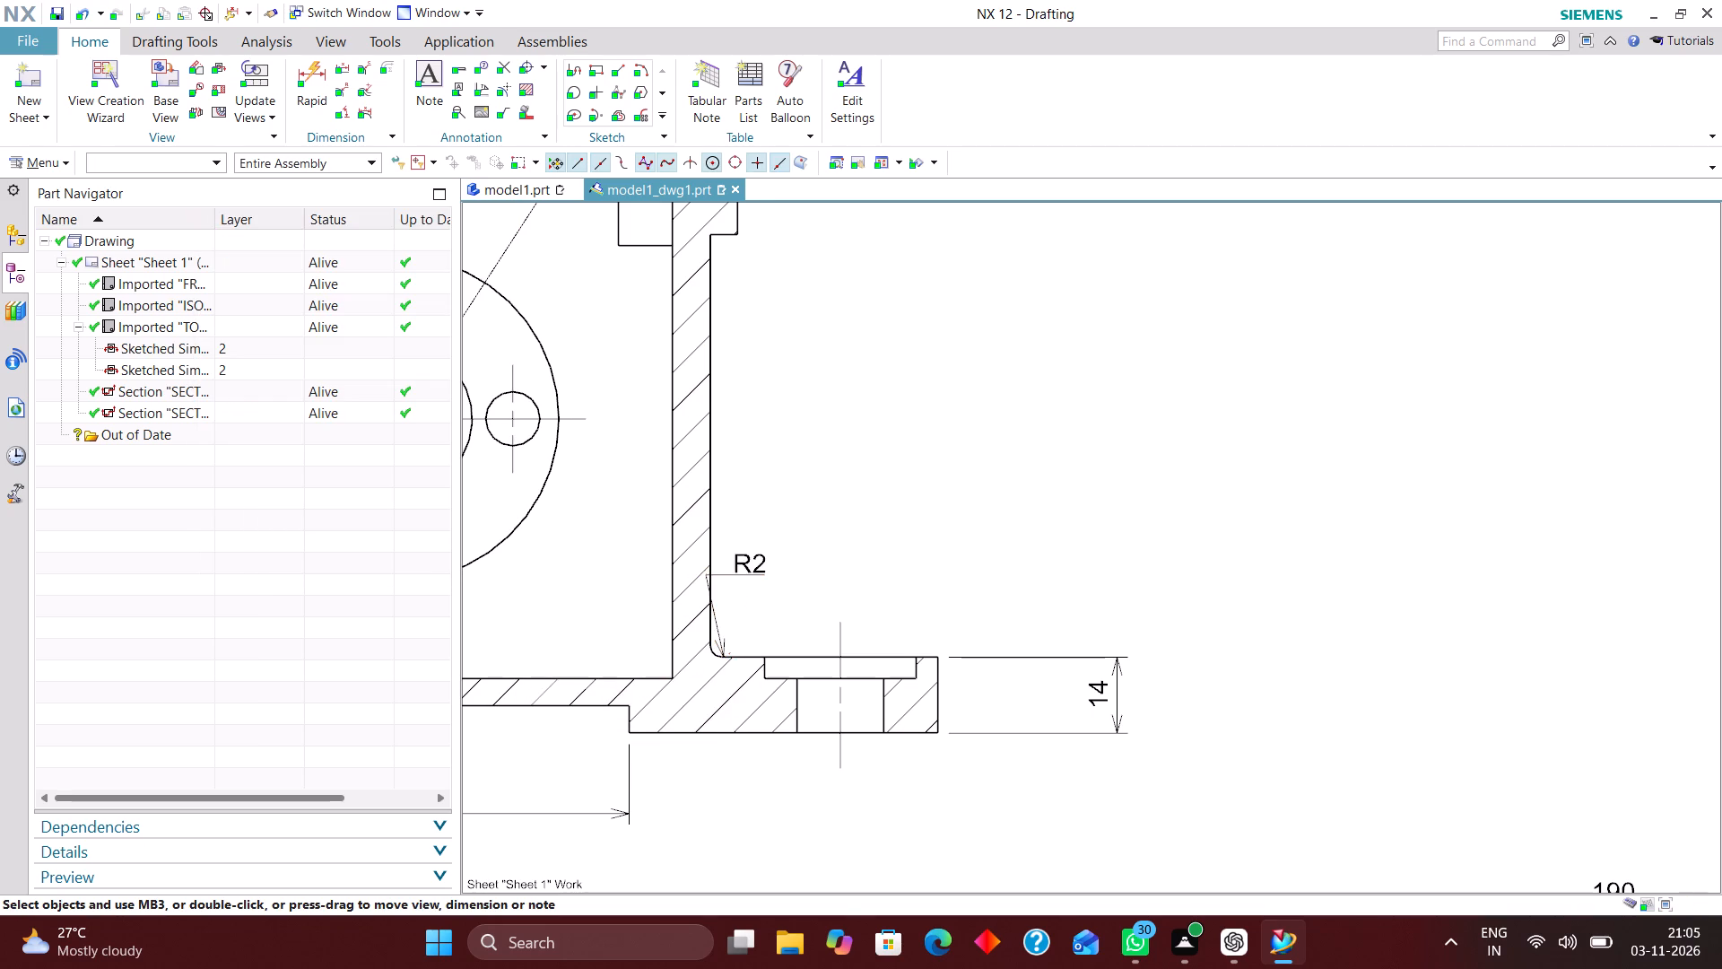
{"action": "left_click_drag", "start_coordinate": [728, 570], "coordinate": [826, 555]}
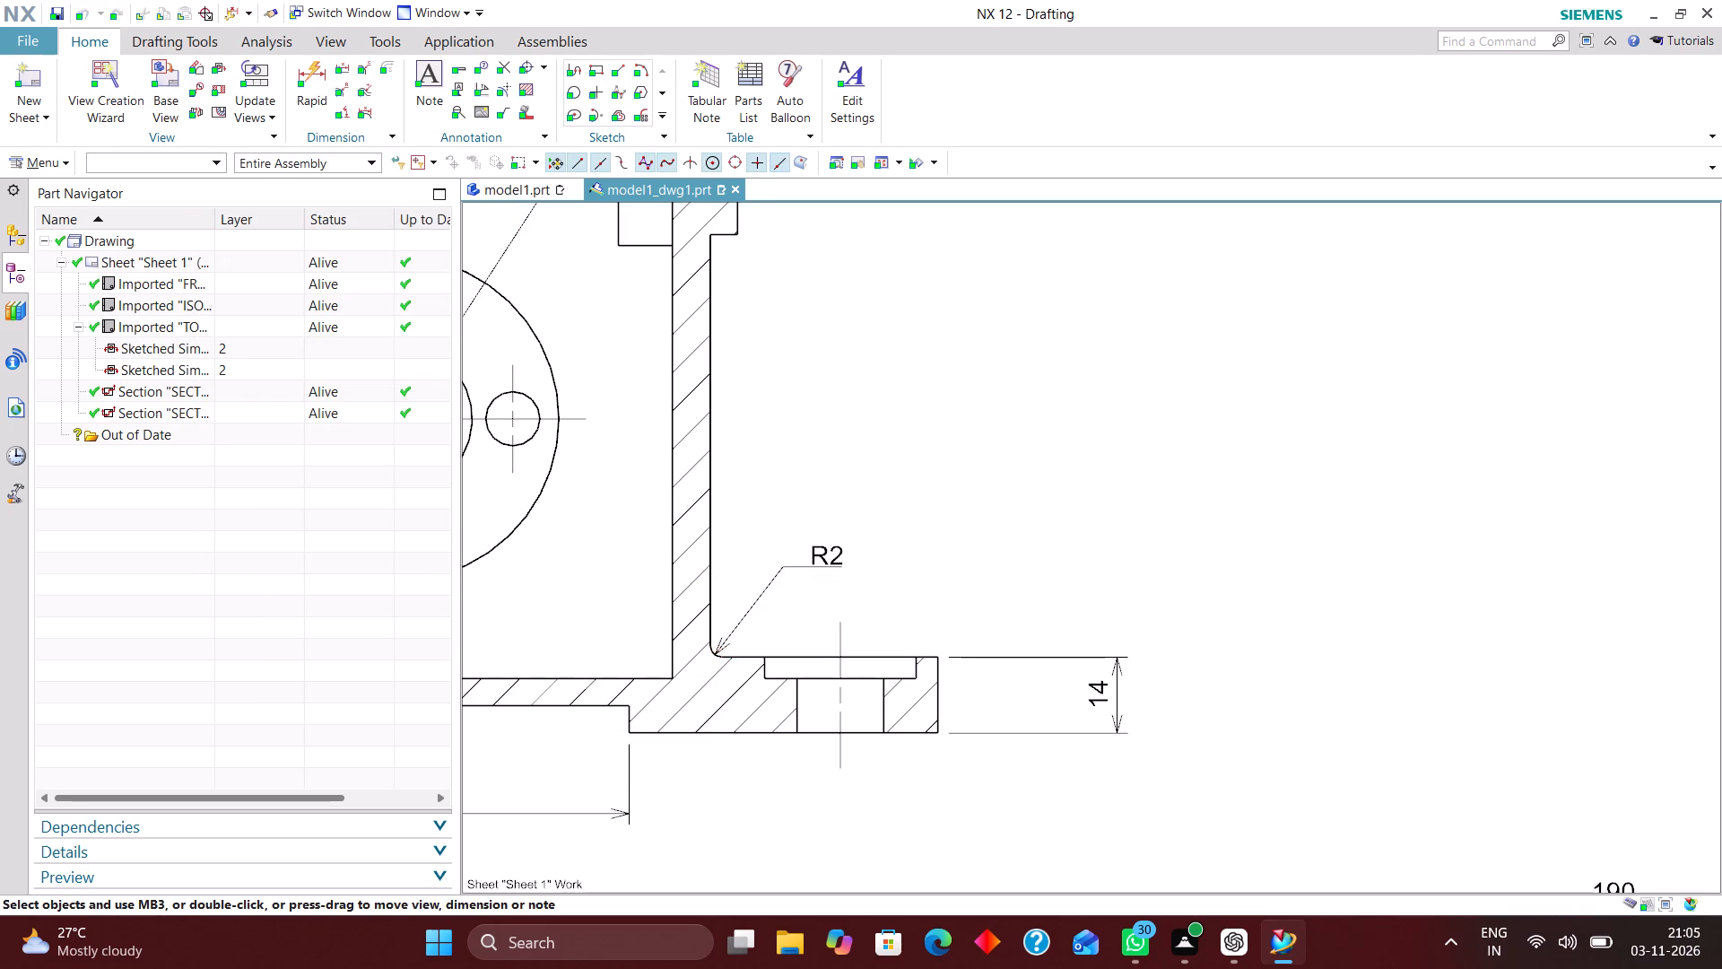
Change the 28 counterbore dimension on the left flange in Section View B-B to the Cylindrical measurement method.
{"action": "scroll", "coordinate": [897, 510], "scroll_direction": "down", "scroll_amount": 4}
{"action": "scroll", "coordinate": [1005, 542], "scroll_direction": "down", "scroll_amount": 3}
{"action": "scroll", "coordinate": [686, 551], "scroll_direction": "up", "scroll_amount": 5}
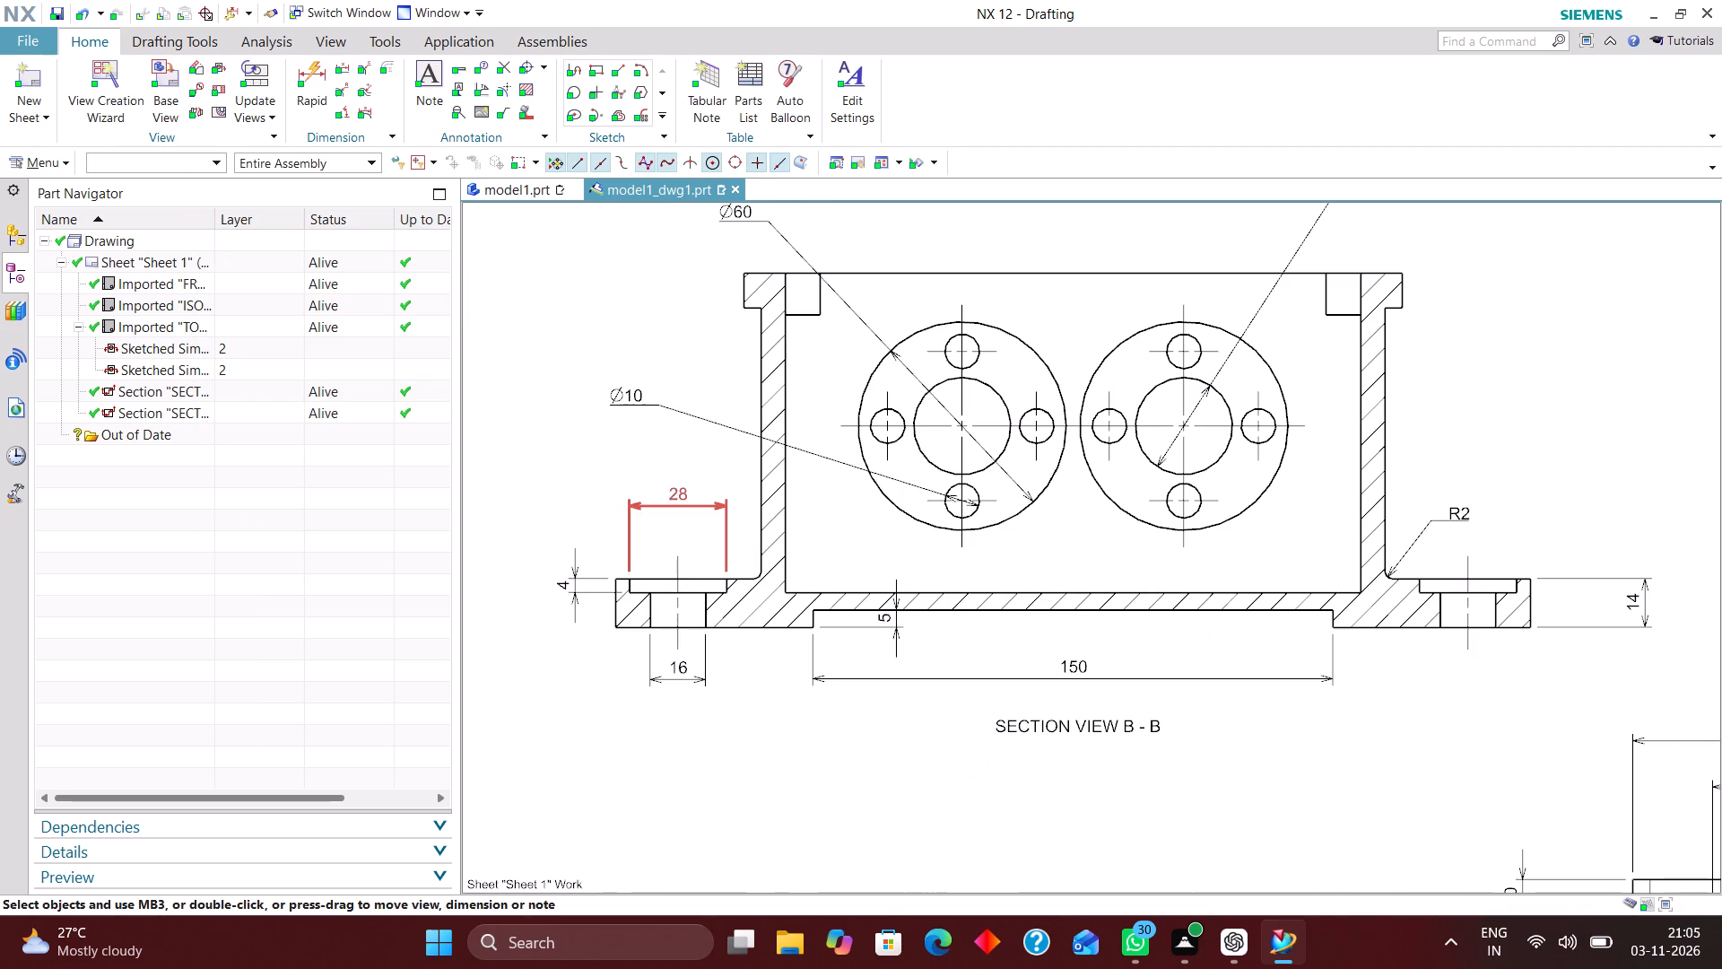
{"action": "double_click", "coordinate": [675, 500]}
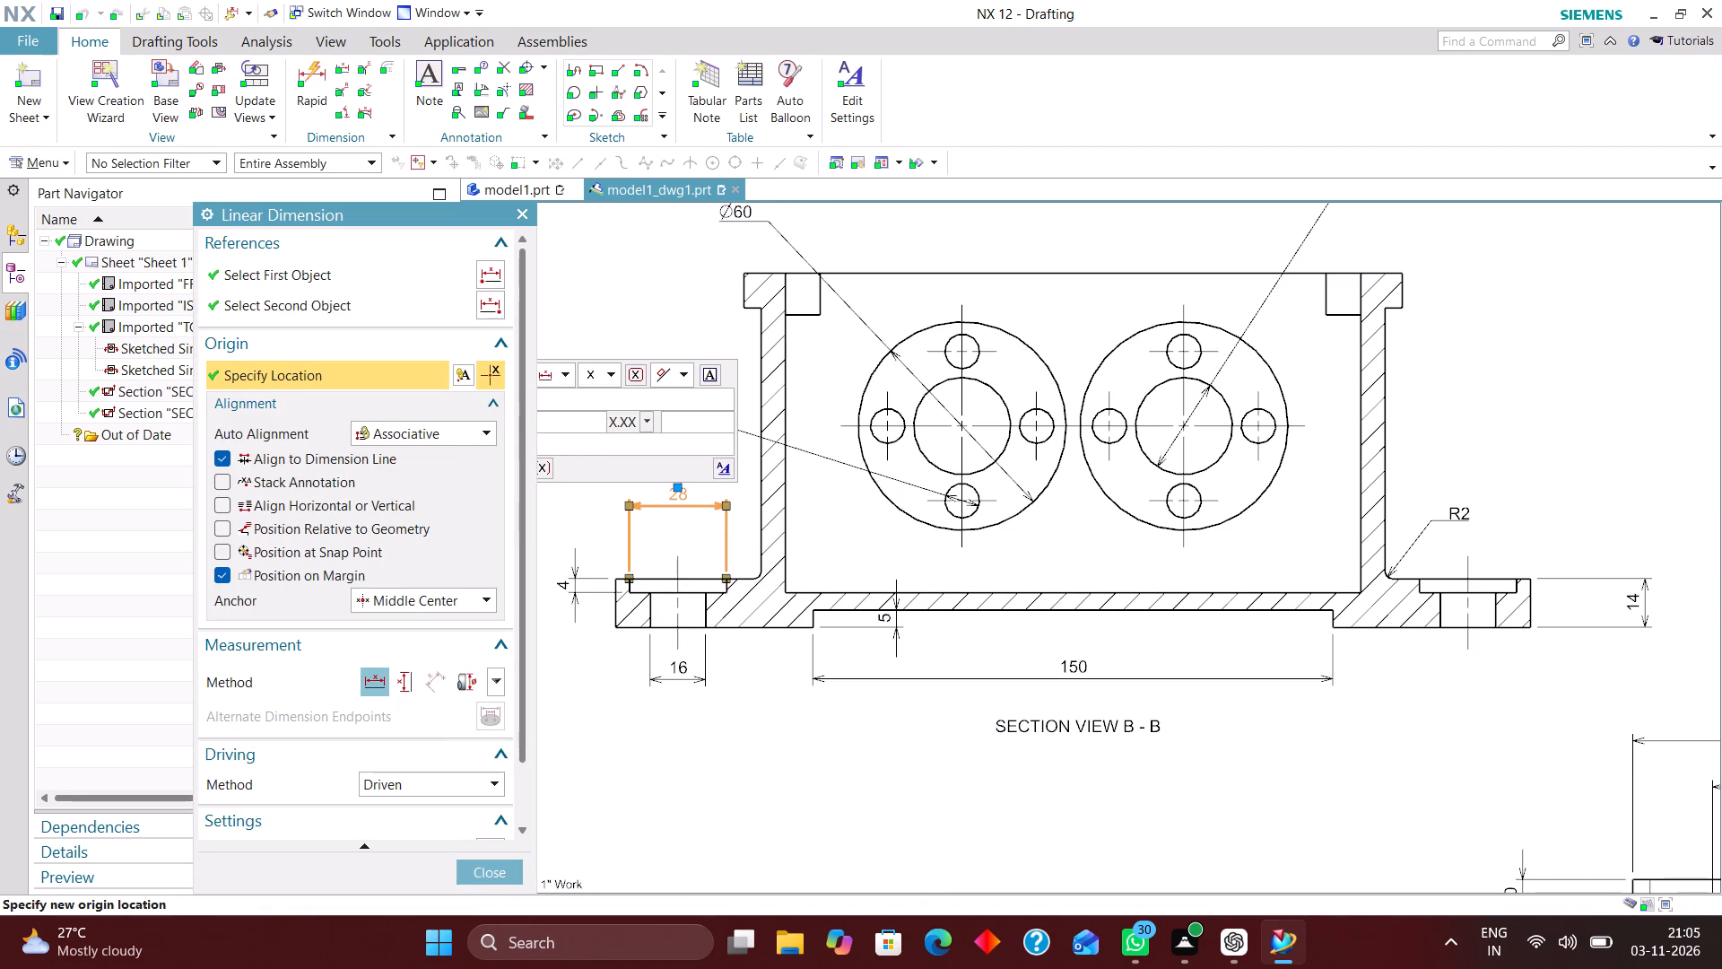
{"action": "scroll", "coordinate": [440, 577], "scroll_direction": "down", "scroll_amount": 2}
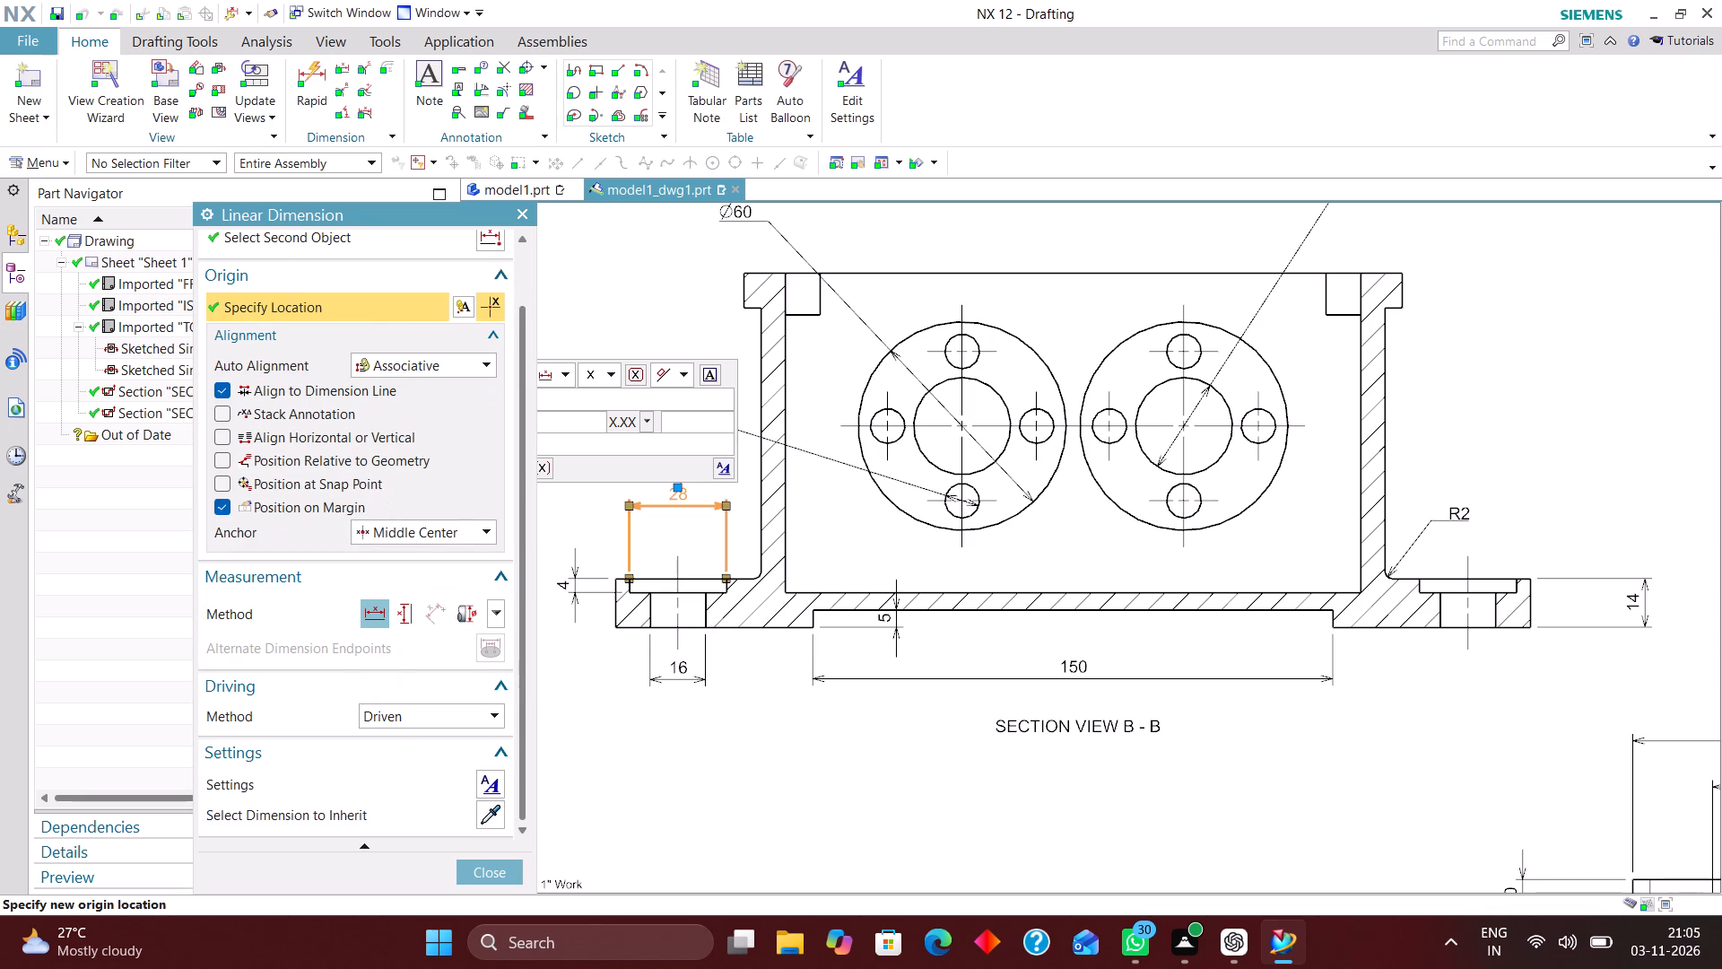
{"action": "left_click", "coordinate": [491, 610]}
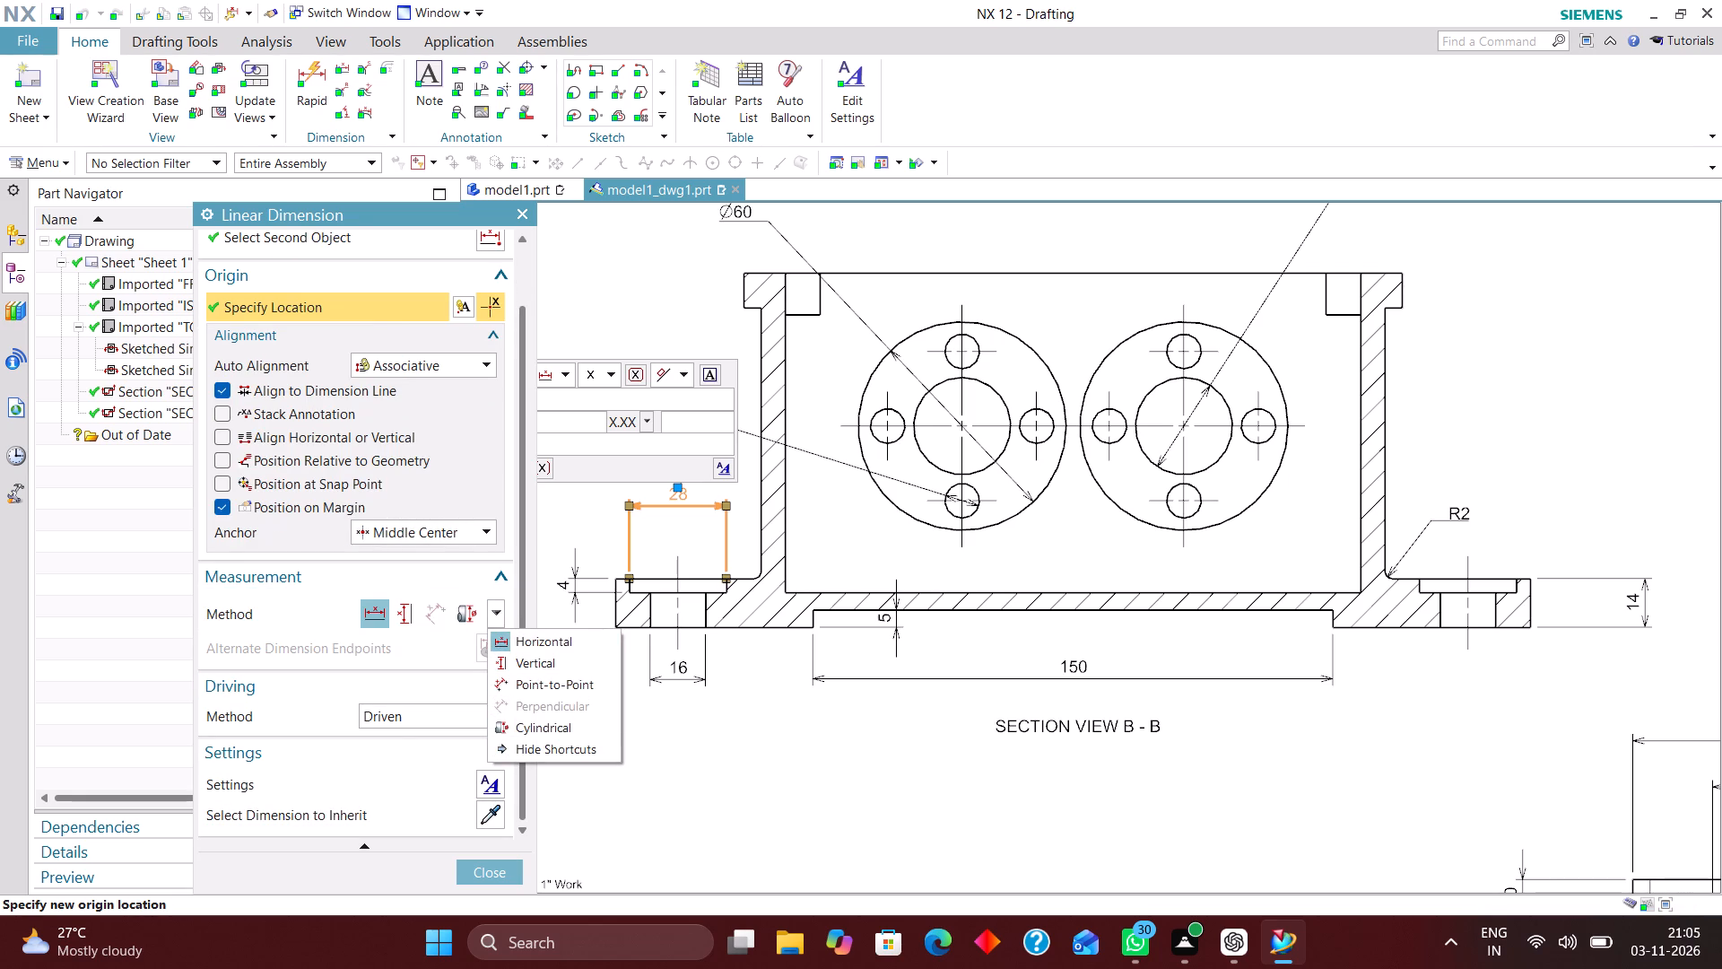
{"action": "left_click", "coordinate": [541, 723]}
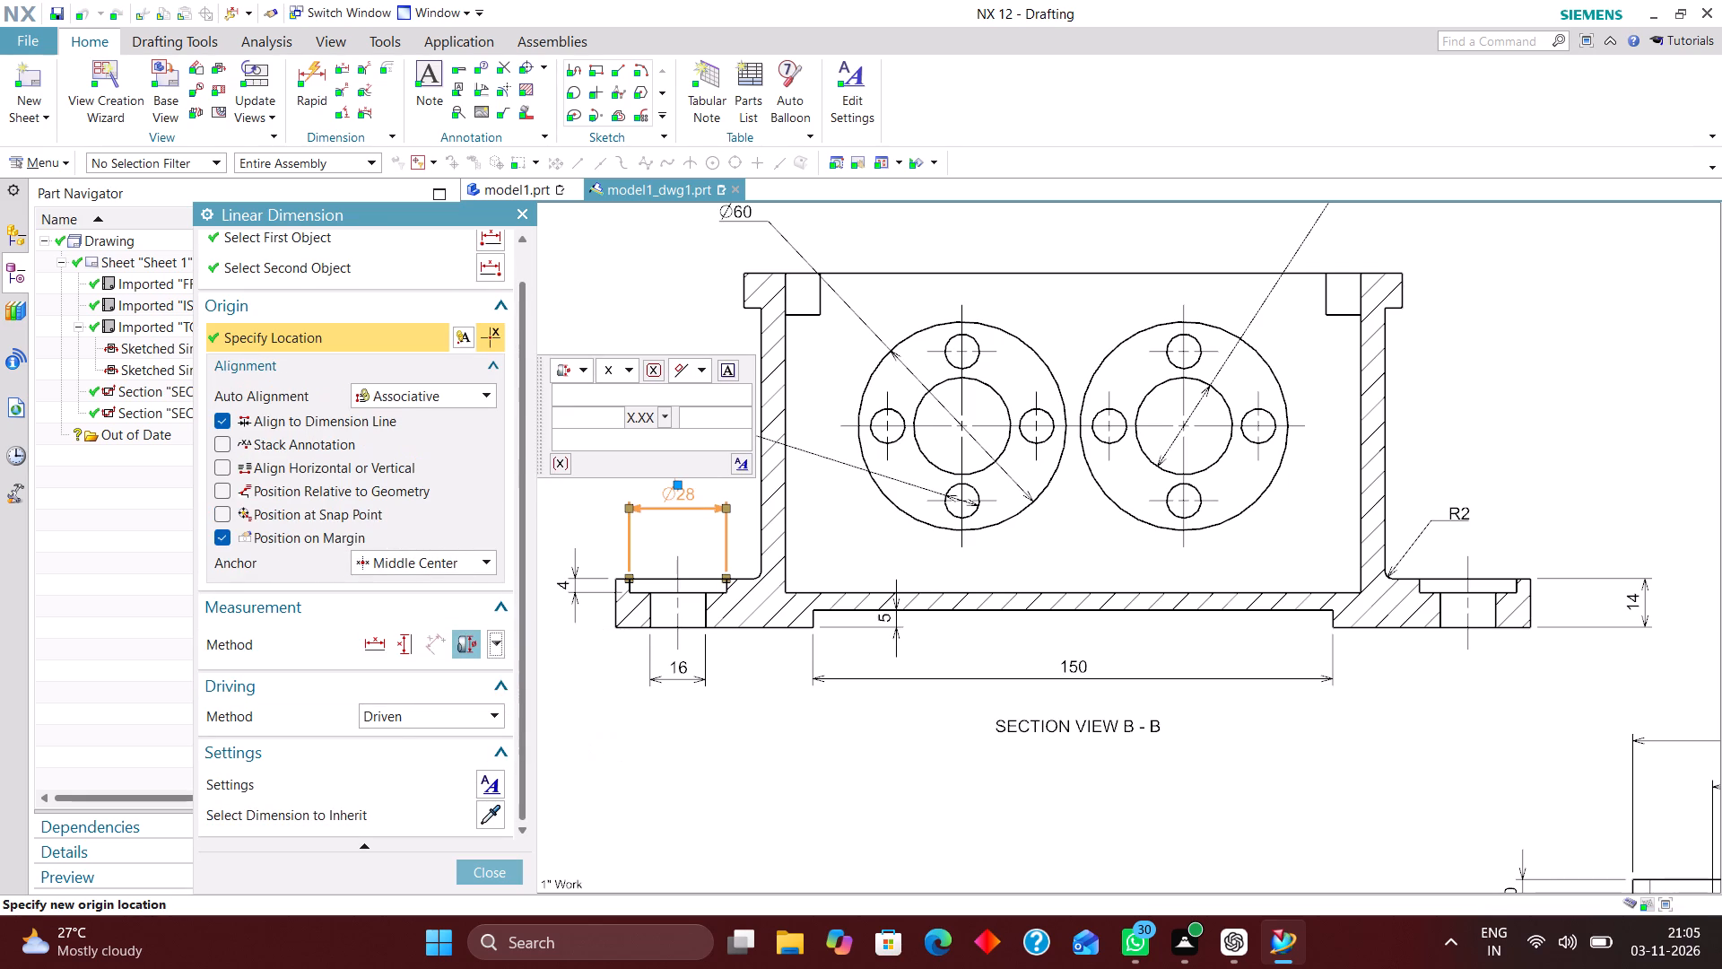
{"action": "left_click", "coordinate": [494, 642]}
{"action": "left_click", "coordinate": [494, 640]}
{"action": "left_click", "coordinate": [501, 610]}
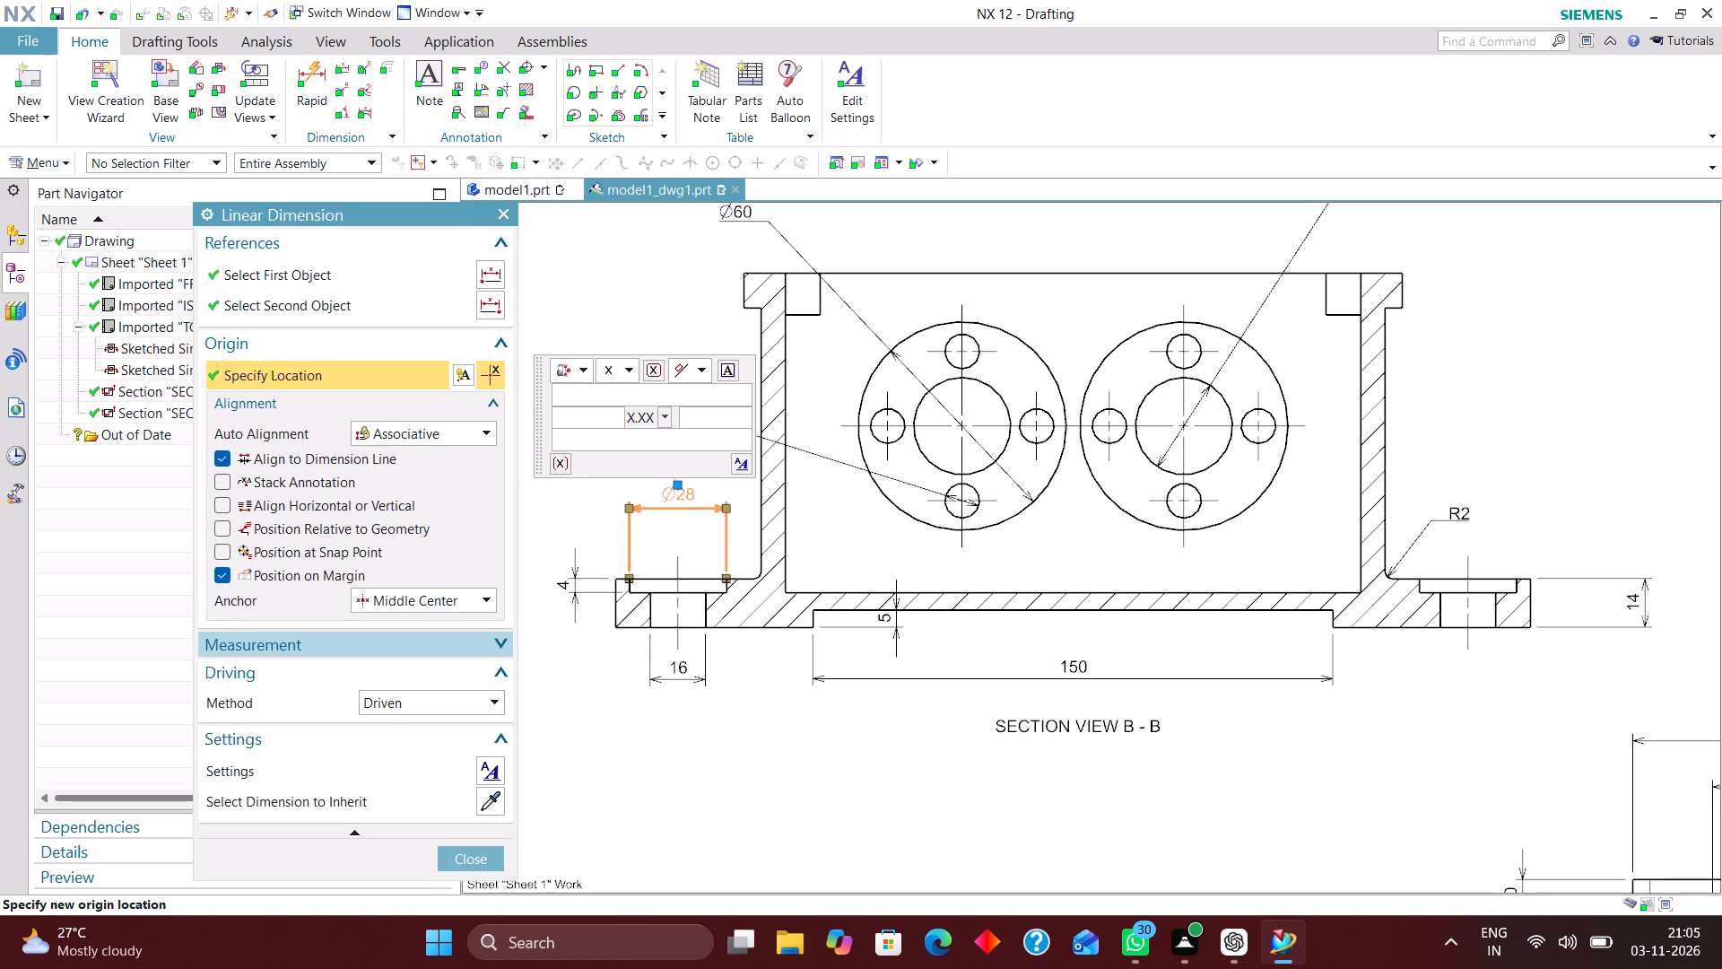
{"action": "left_click", "coordinate": [498, 636]}
{"action": "left_click", "coordinate": [500, 675]}
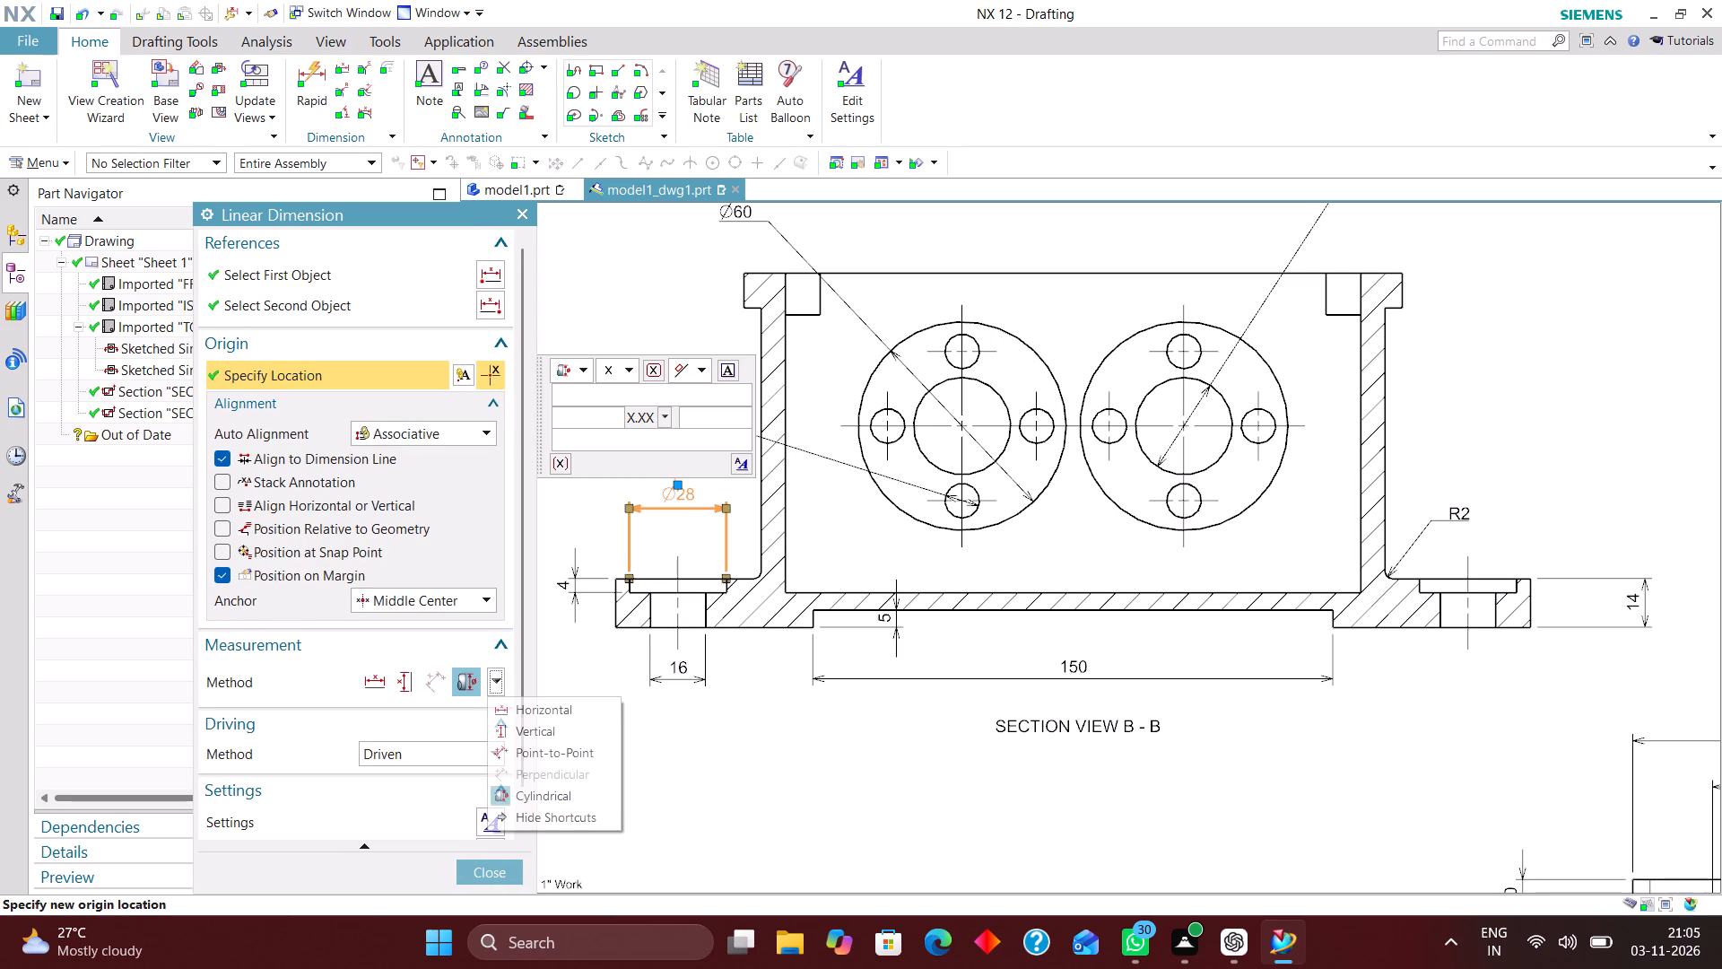
{"action": "left_click", "coordinate": [560, 811]}
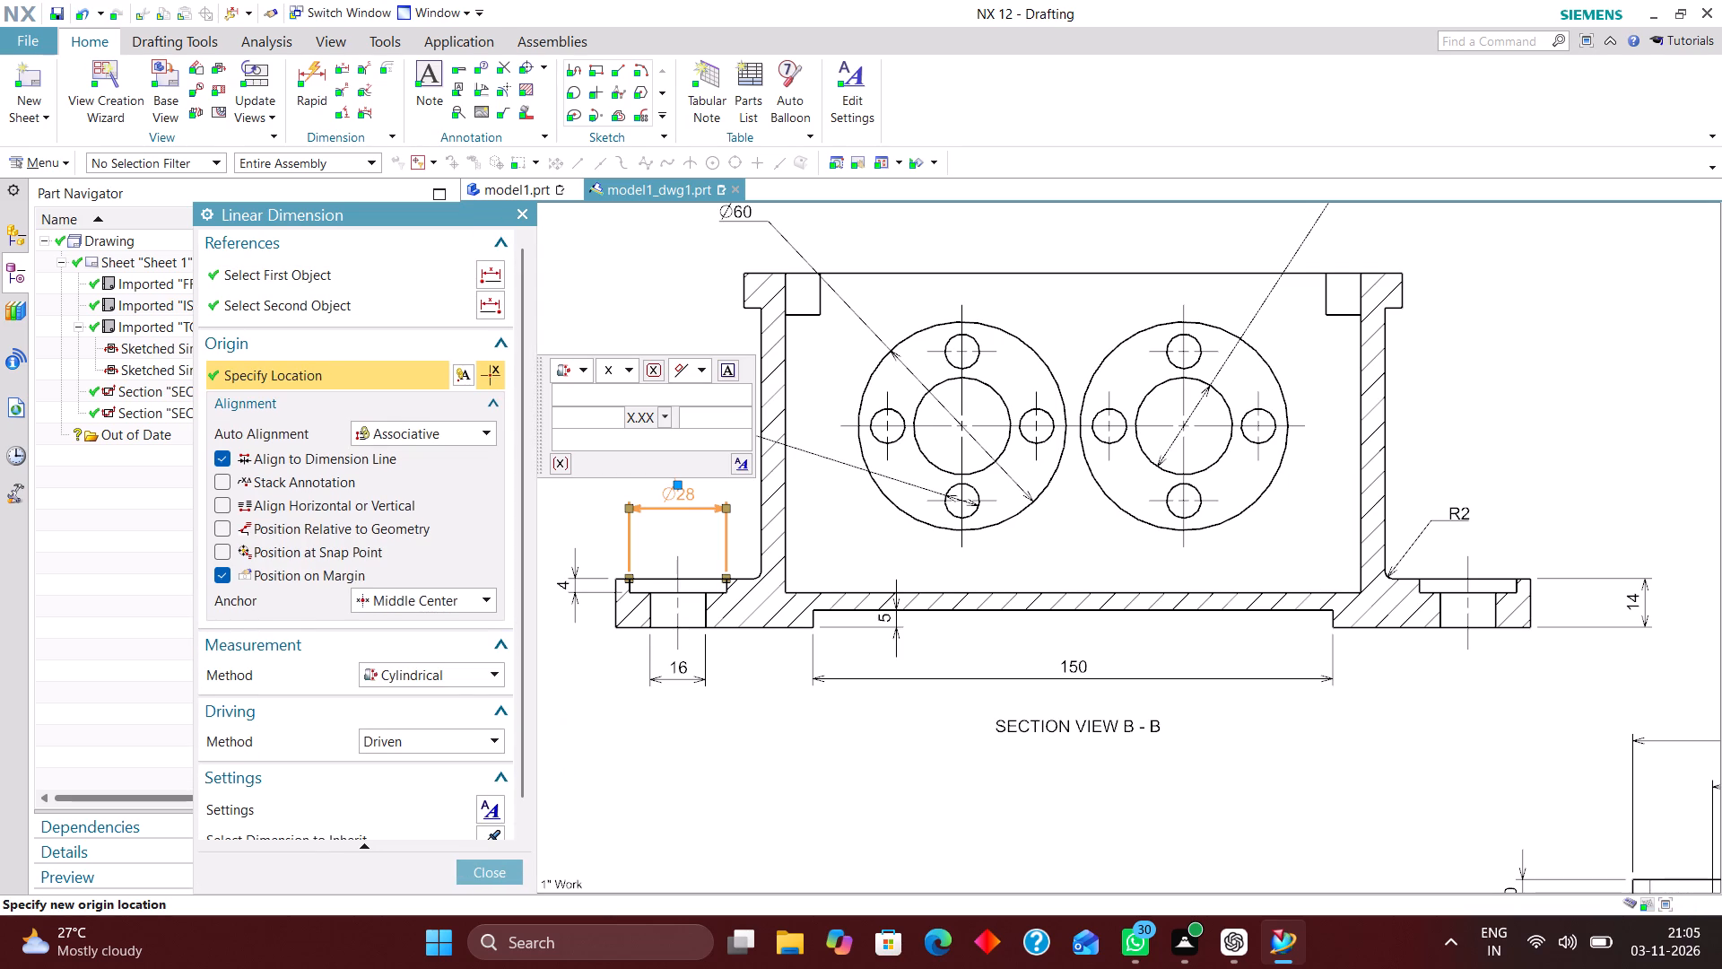
{"action": "left_click", "coordinate": [505, 869]}
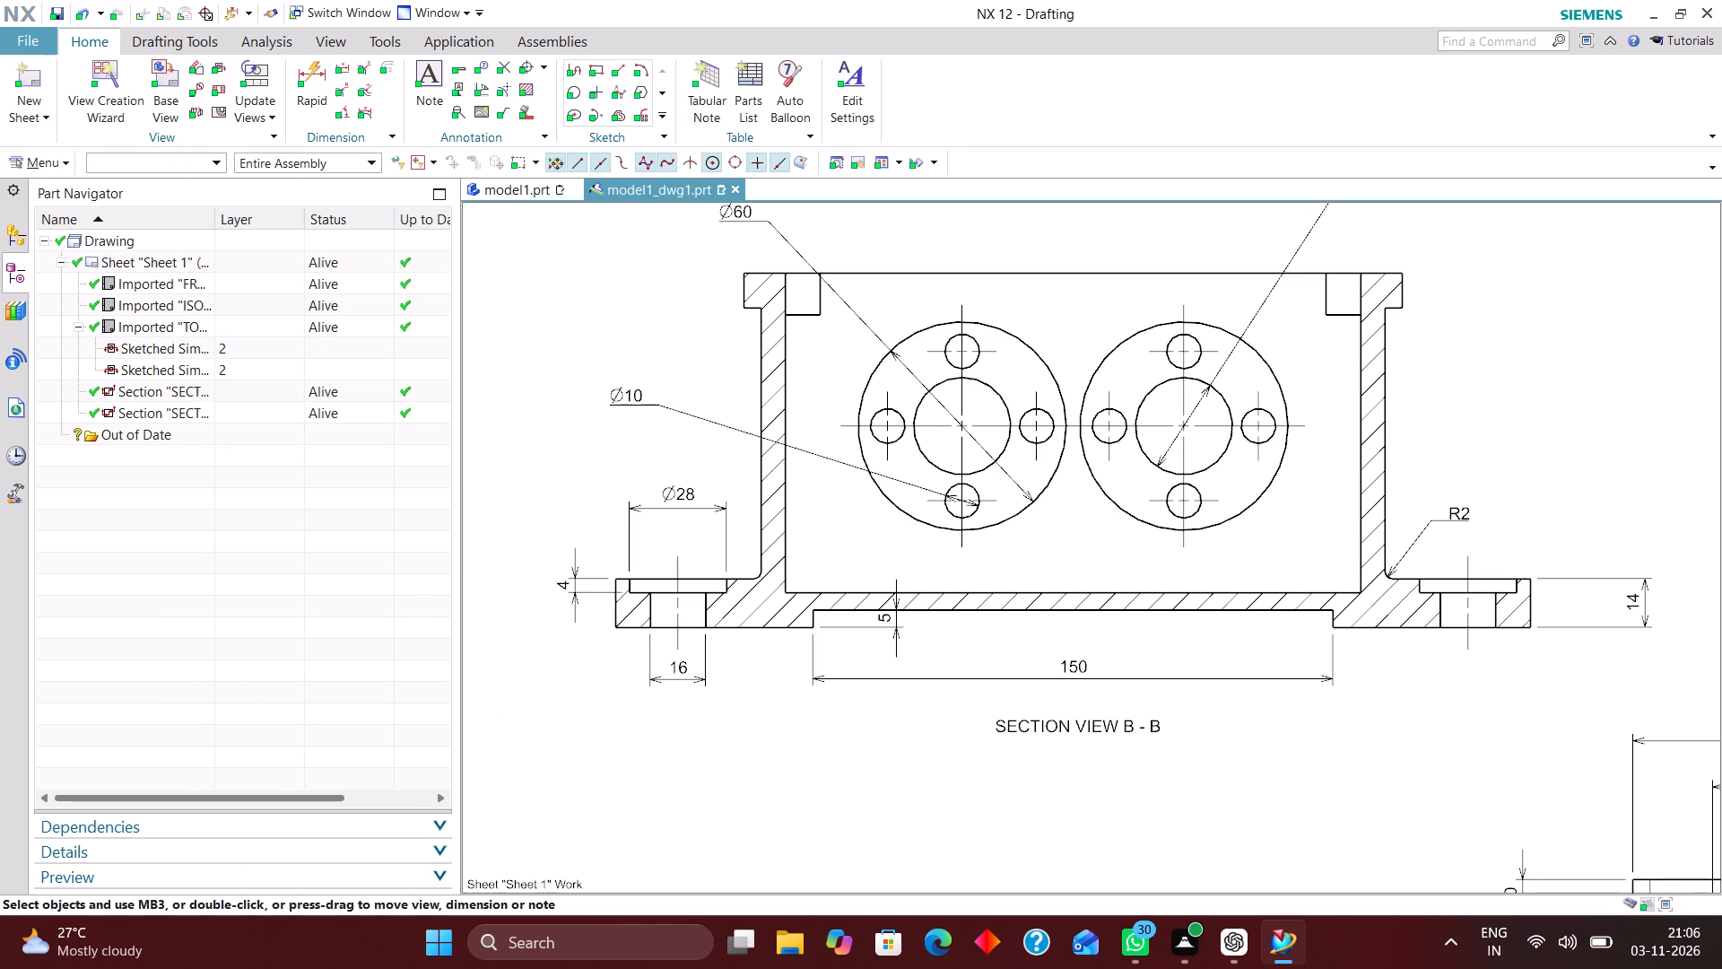
Change the 16 through-hole dimension below the left flange in Section View B-B to the Cylindrical measurement method.
{"action": "double_click", "coordinate": [685, 674]}
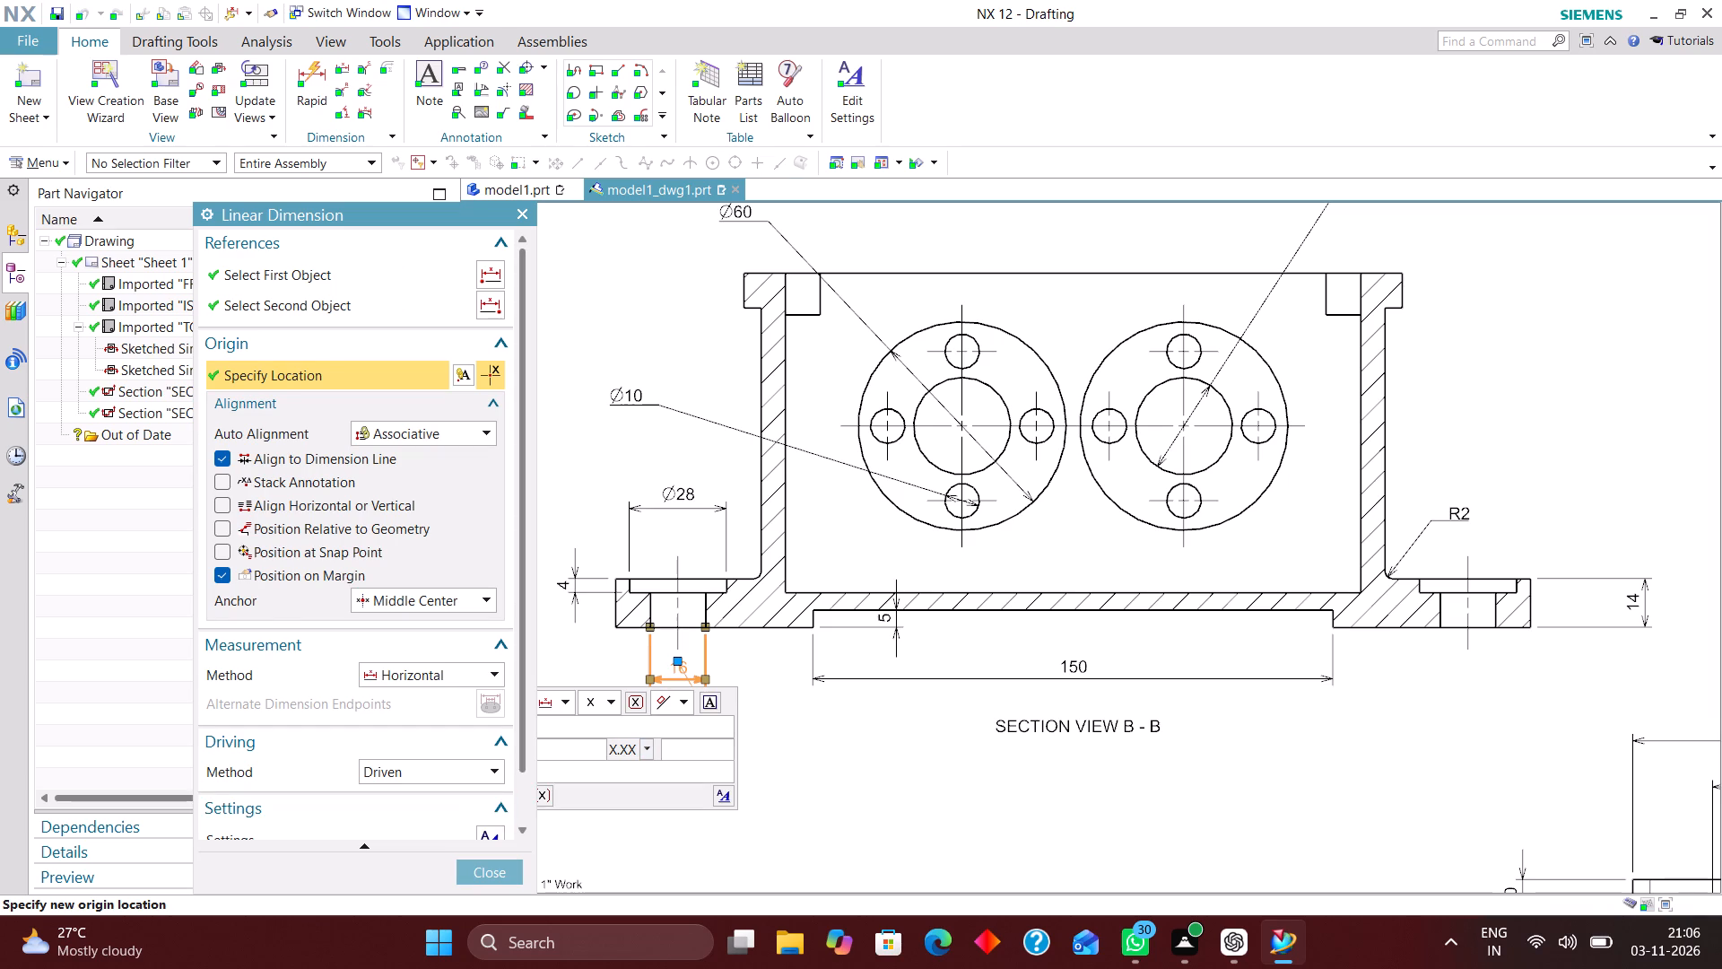
{"action": "left_click", "coordinate": [448, 675]}
{"action": "left_click", "coordinate": [439, 776]}
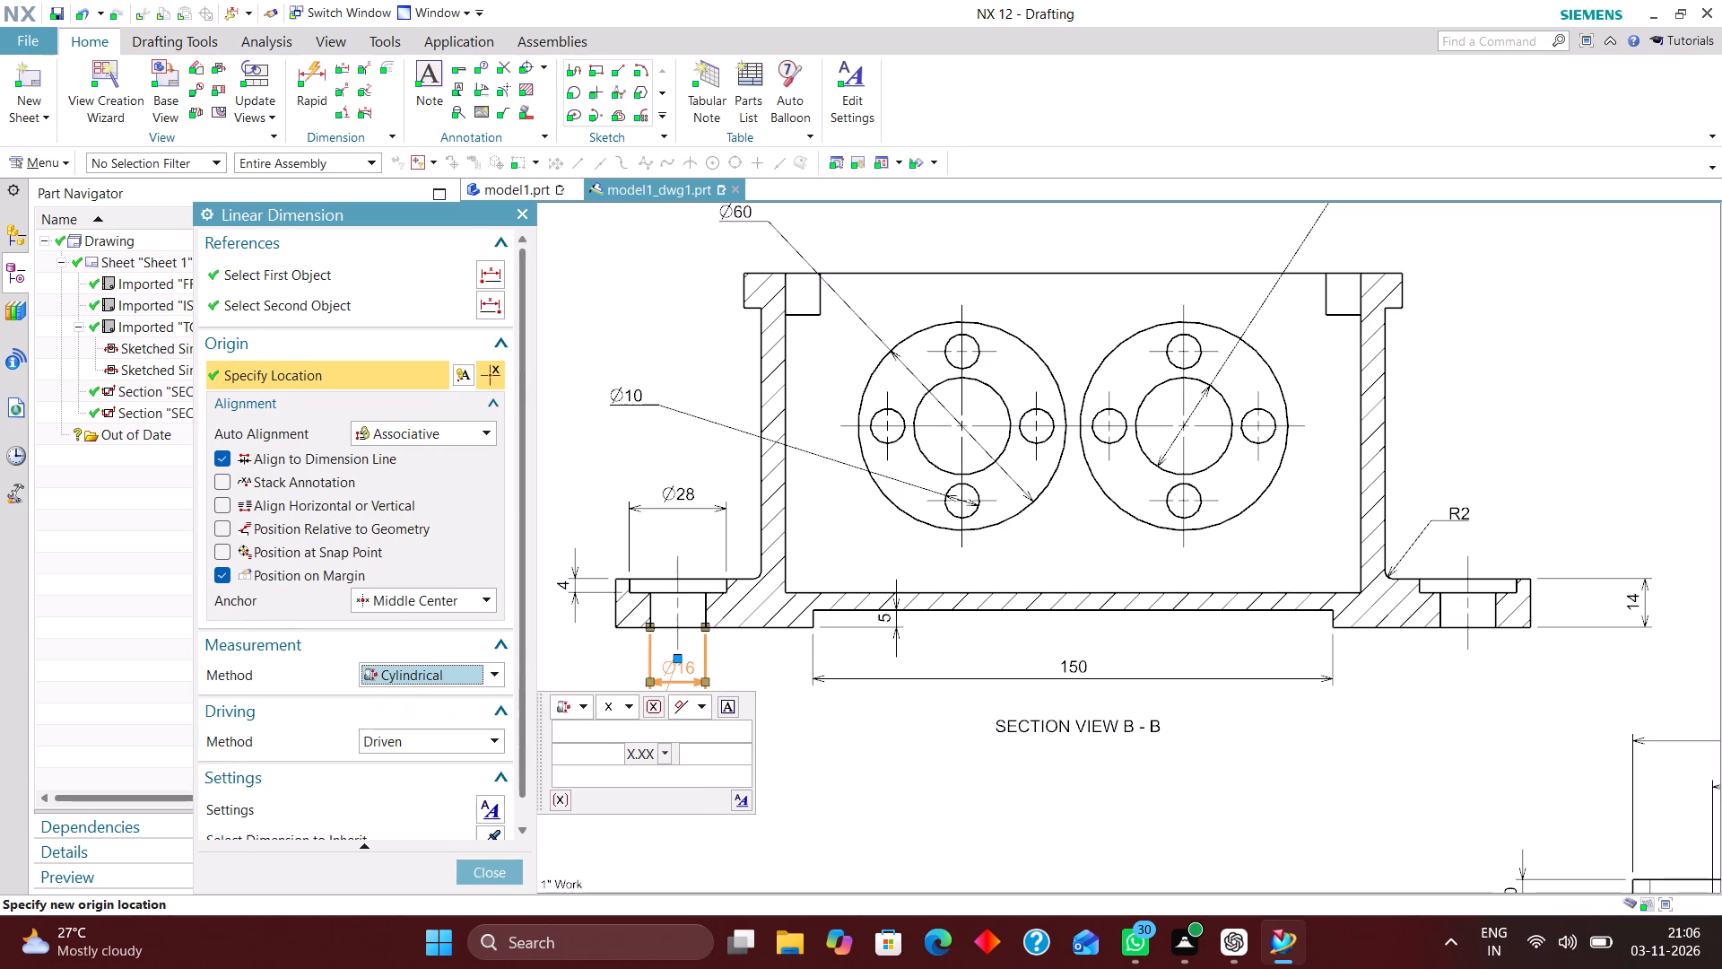
{"action": "left_click", "coordinate": [496, 870]}
Review the dimensions in the front view and the overall layout of all views on the sheet.
{"action": "scroll", "coordinate": [612, 672], "scroll_direction": "down", "scroll_amount": 2}
{"action": "scroll", "coordinate": [667, 721], "scroll_direction": "down", "scroll_amount": 1}
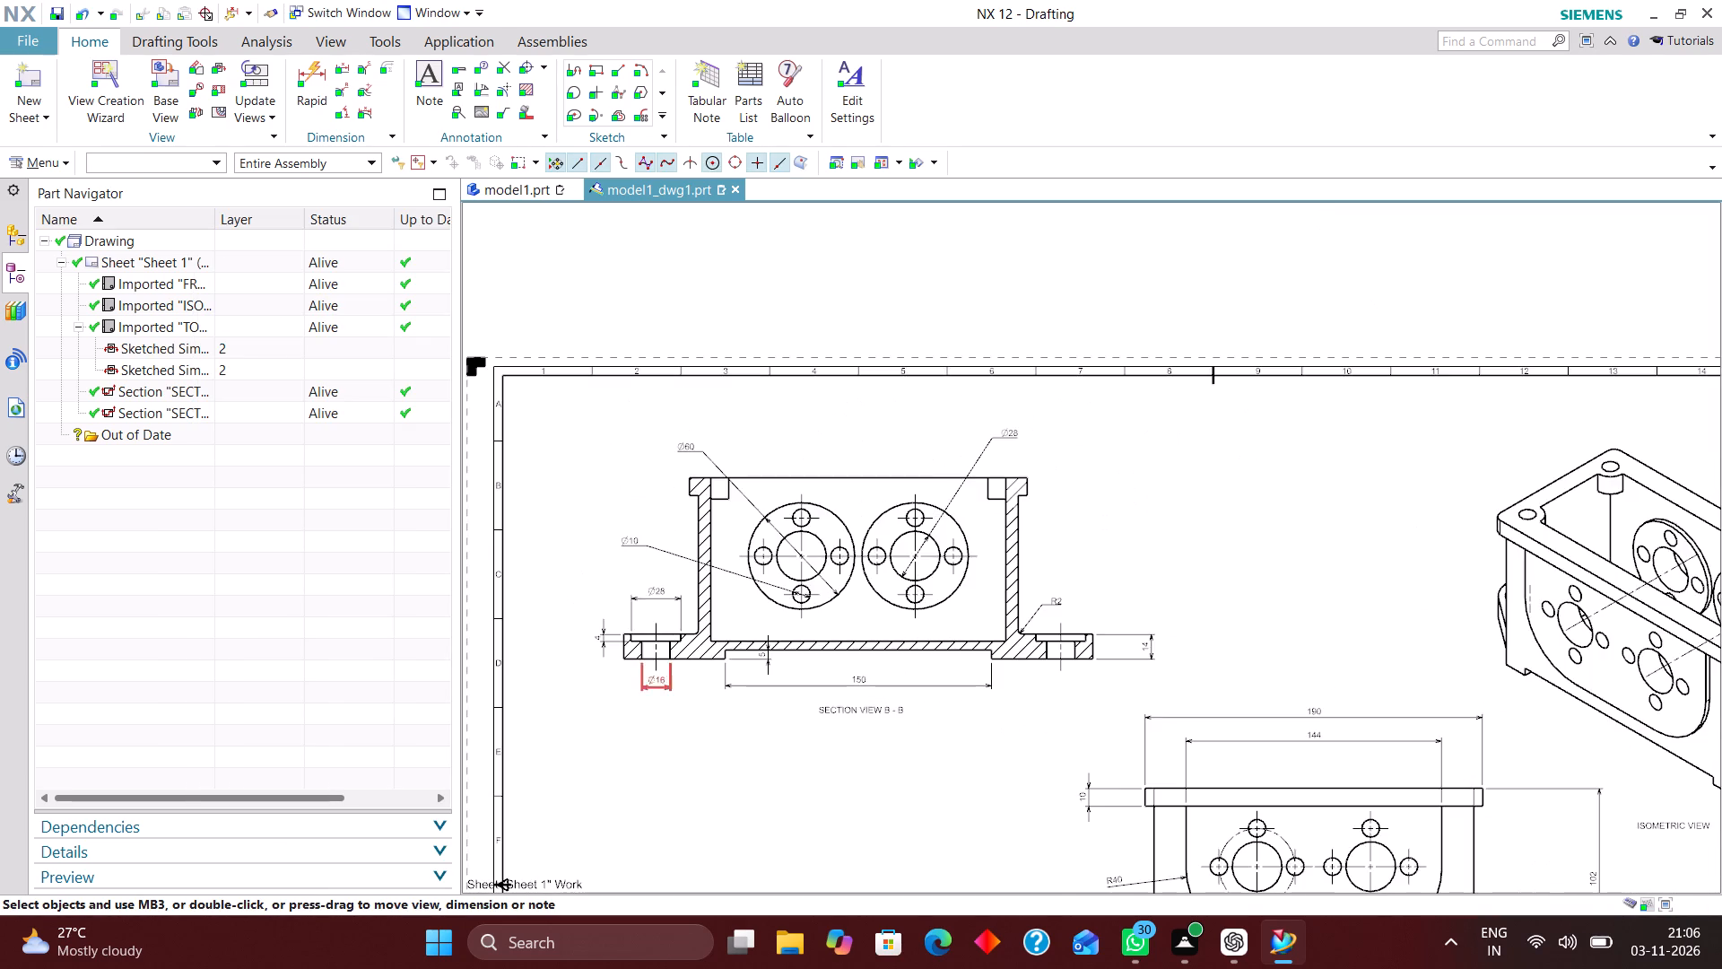
{"action": "scroll", "coordinate": [661, 704], "scroll_direction": "down", "scroll_amount": 3}
{"action": "scroll", "coordinate": [691, 759], "scroll_direction": "up", "scroll_amount": 4}
{"action": "right_click_drag", "start_coordinate": [836, 714], "coordinate": [678, 814]}
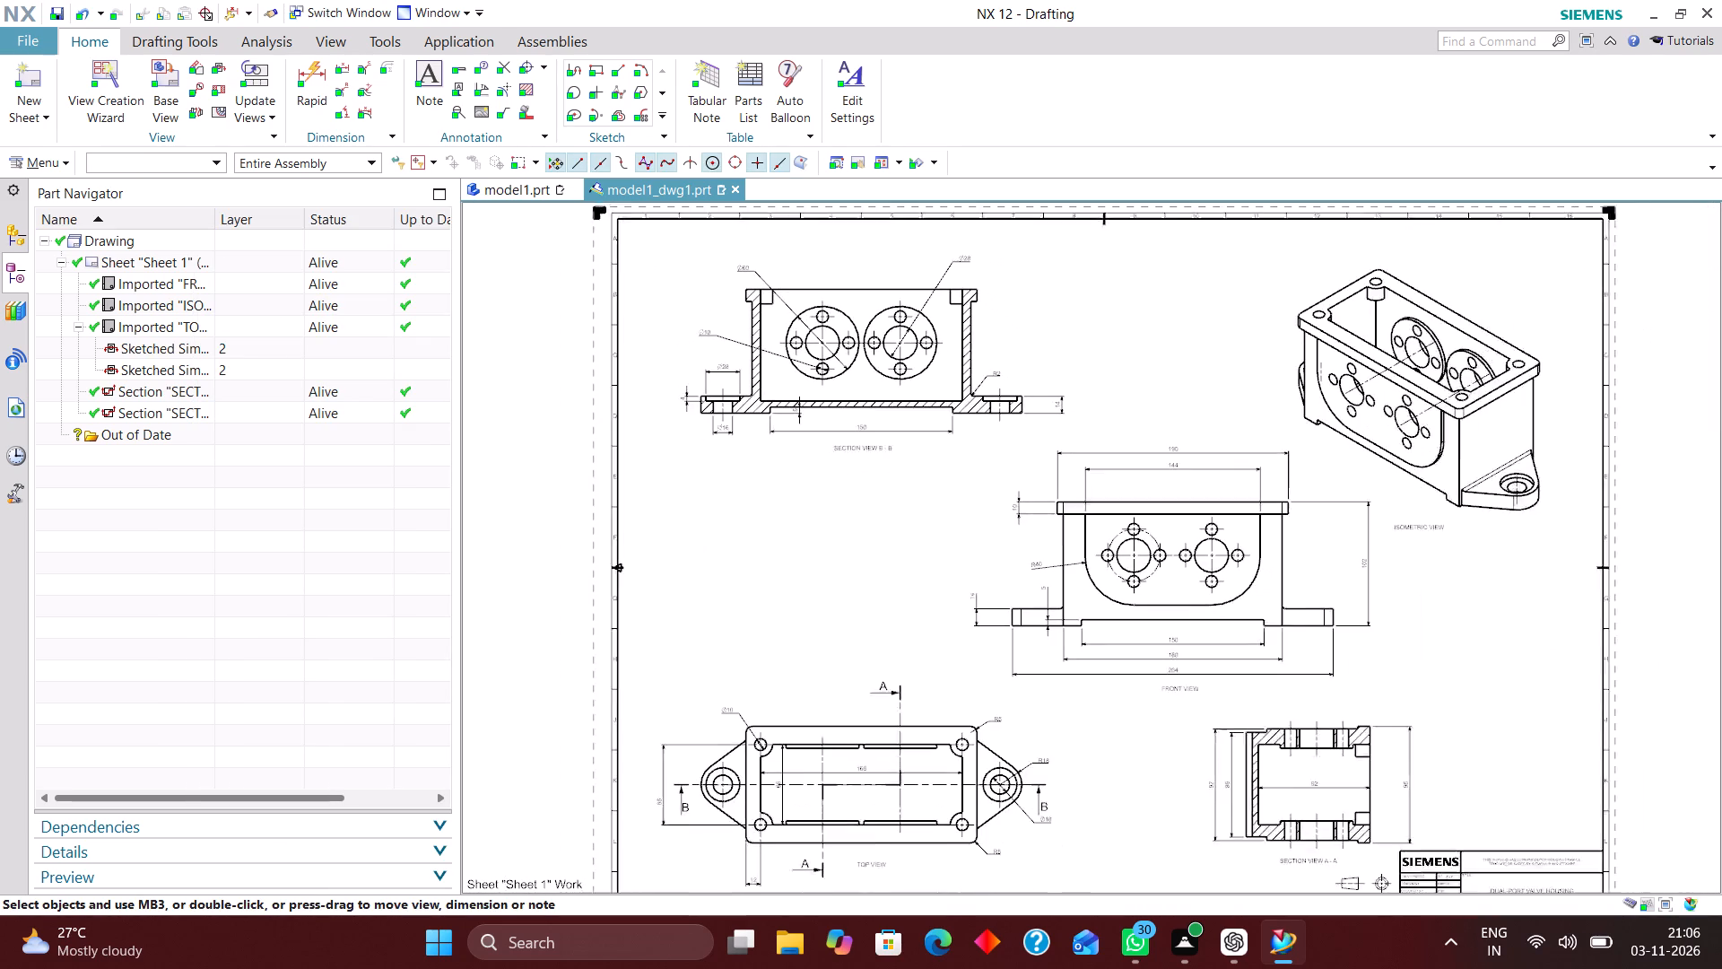
{"action": "scroll", "coordinate": [1343, 734], "scroll_direction": "up", "scroll_amount": 1}
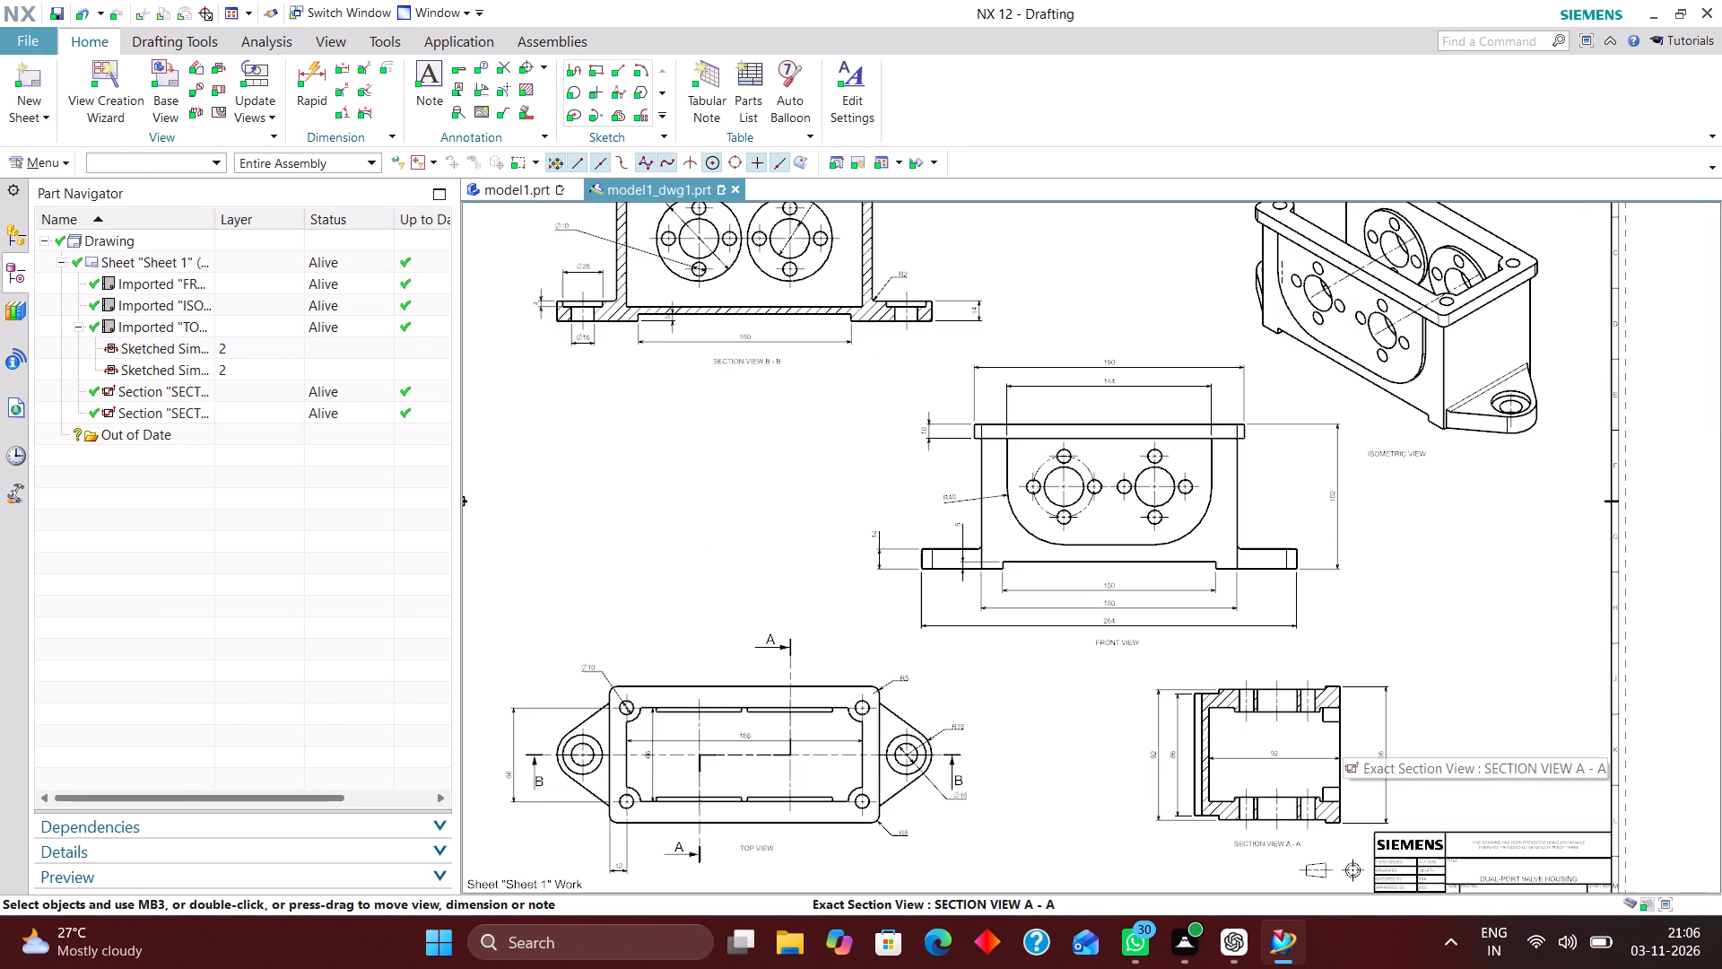
{"action": "scroll", "coordinate": [967, 493], "scroll_direction": "up", "scroll_amount": 4}
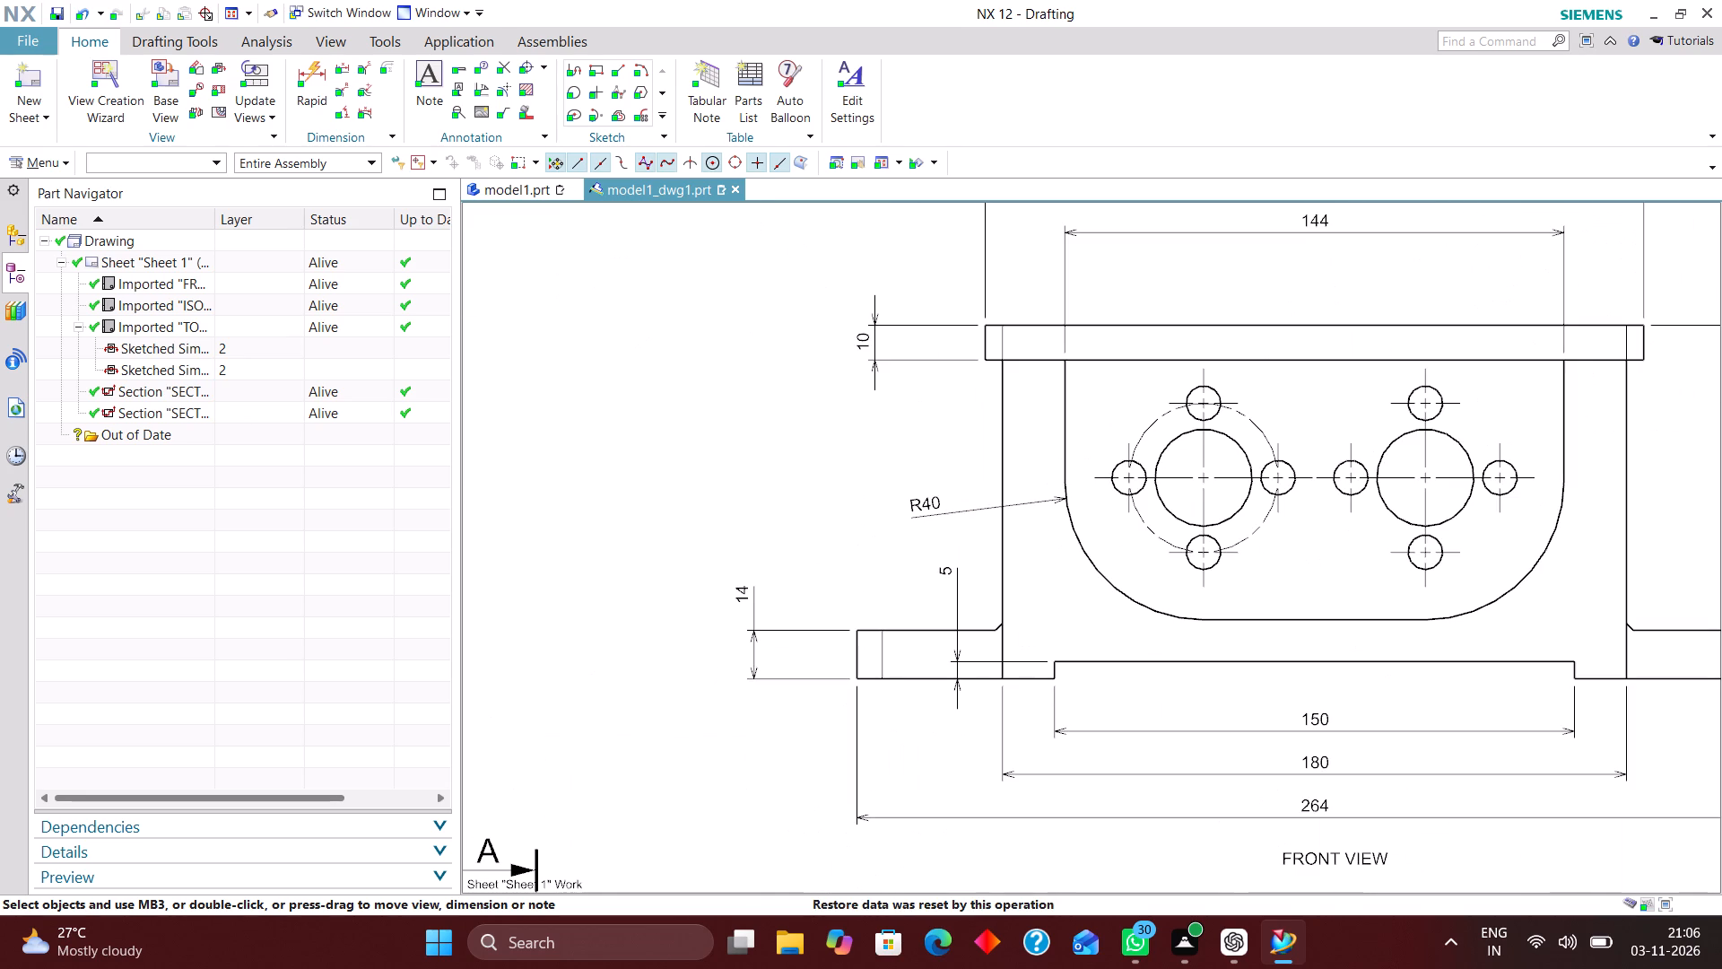
{"action": "scroll", "coordinate": [965, 532], "scroll_direction": "down", "scroll_amount": 5}
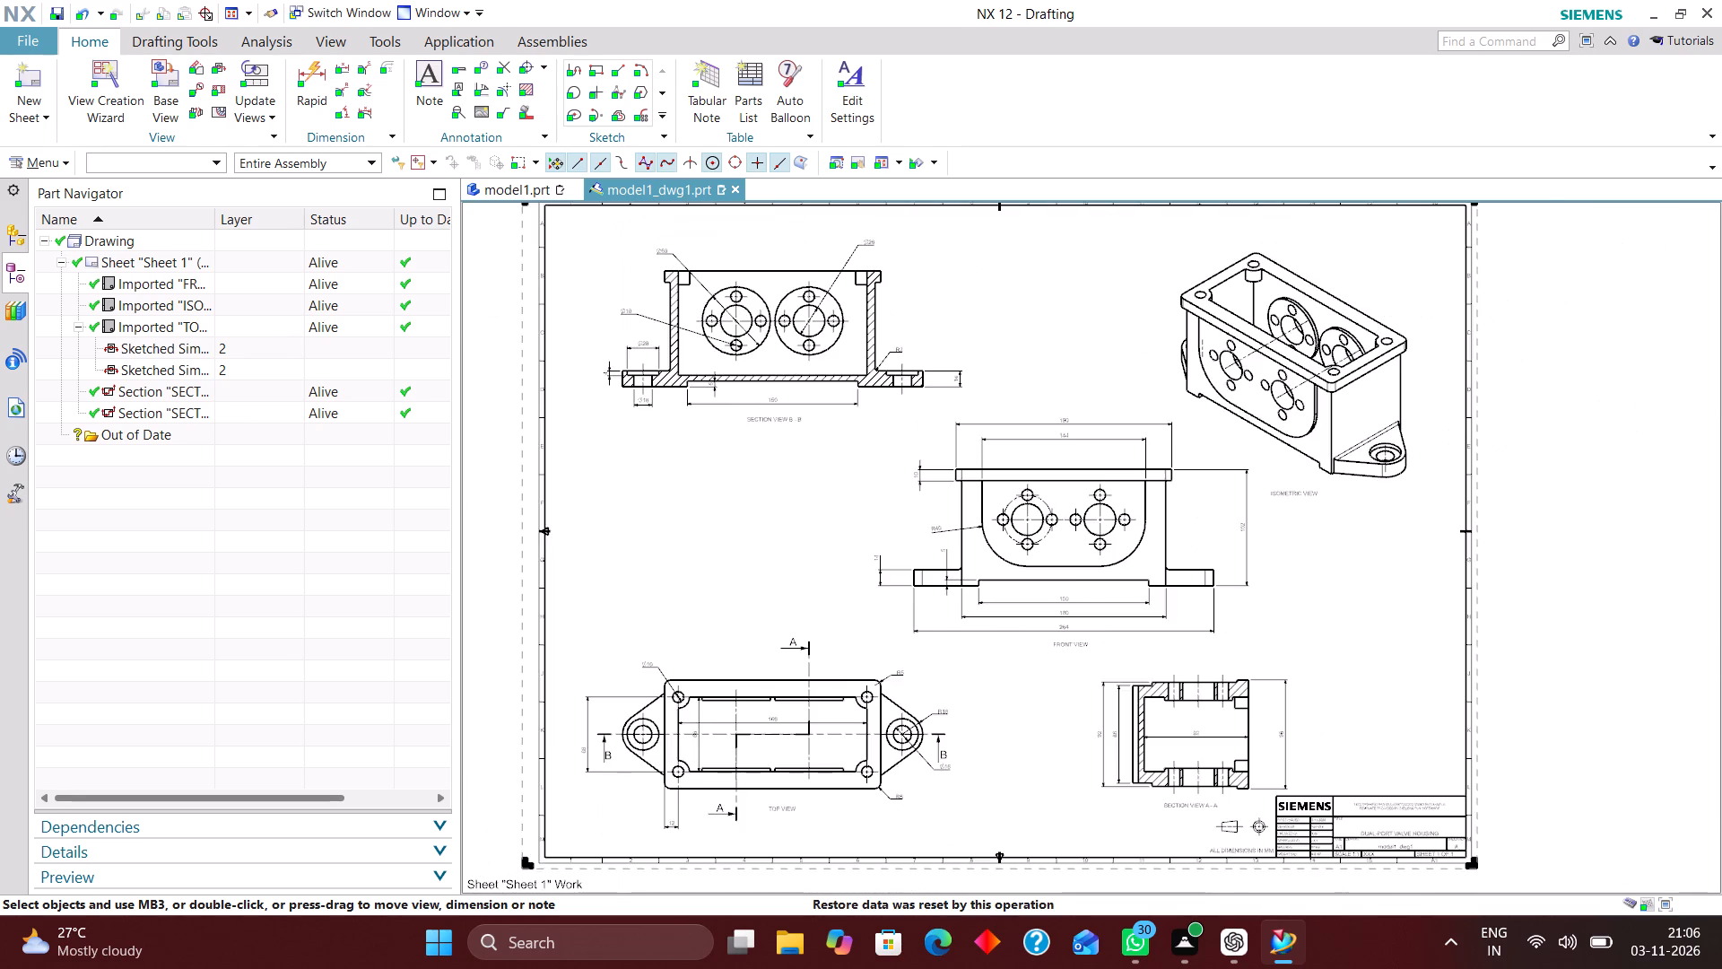
{"action": "scroll", "coordinate": [973, 662], "scroll_direction": "up", "scroll_amount": 1}
{"action": "right_click_drag", "start_coordinate": [1439, 543], "coordinate": [1292, 680]}
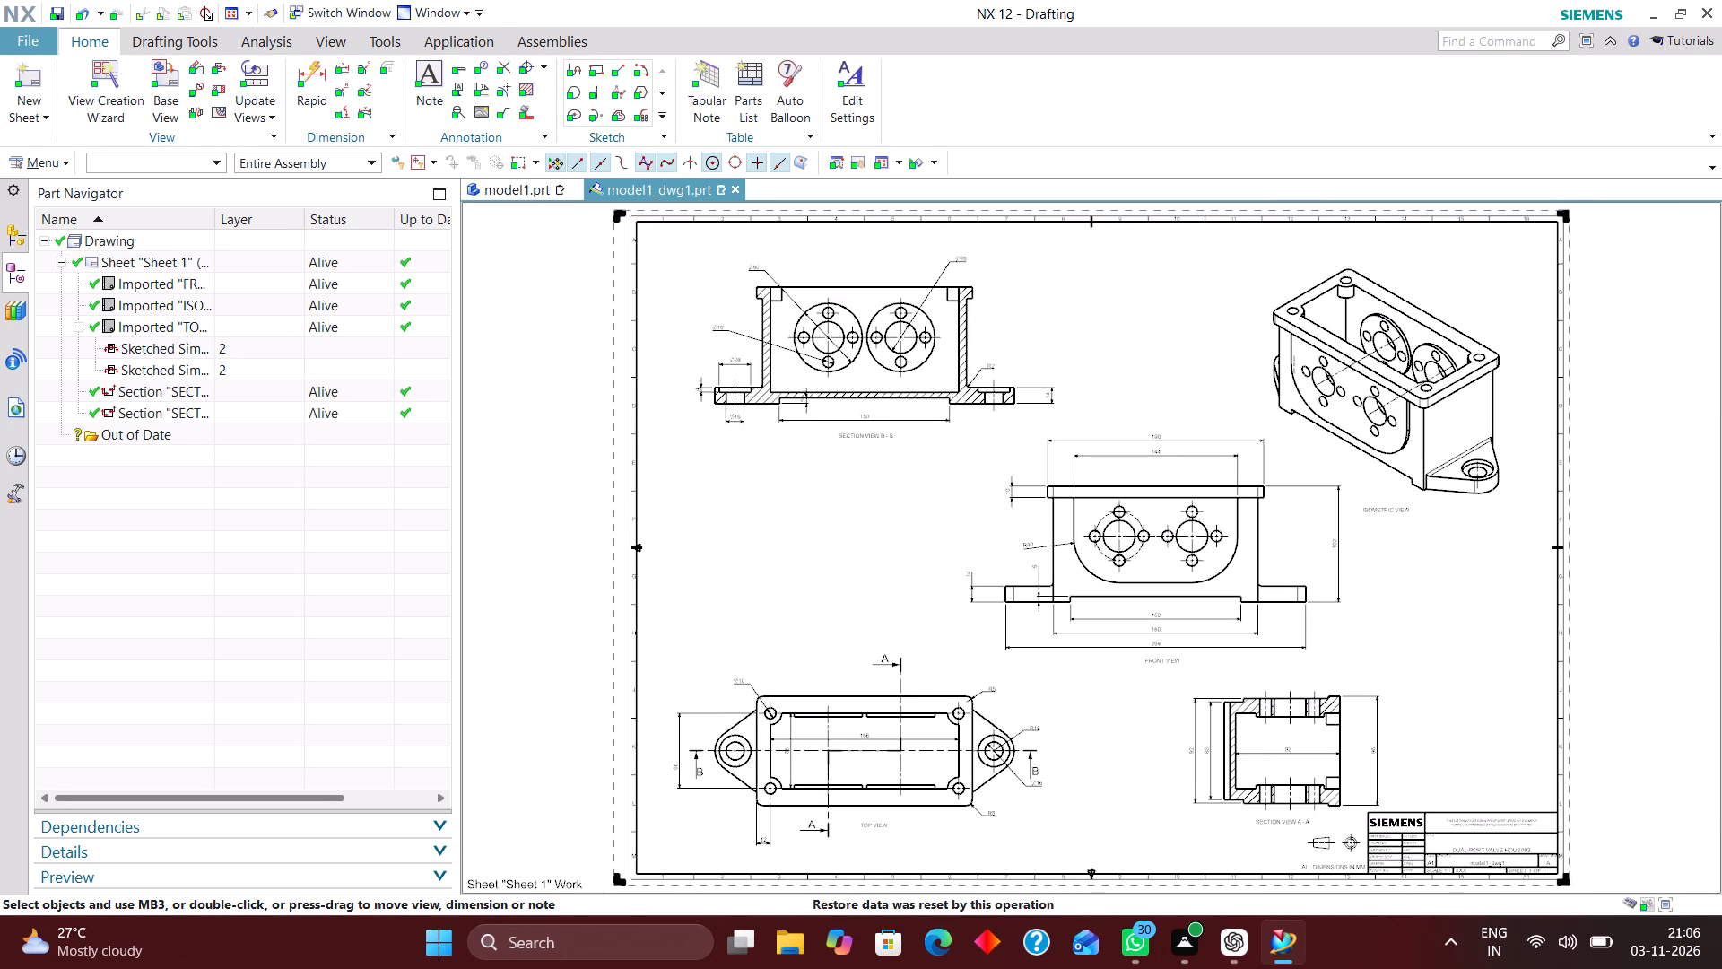
Select all dimensions on the sheet with the Dimension selection filter and move them to layer 223.
{"action": "left_click", "coordinate": [150, 165]}
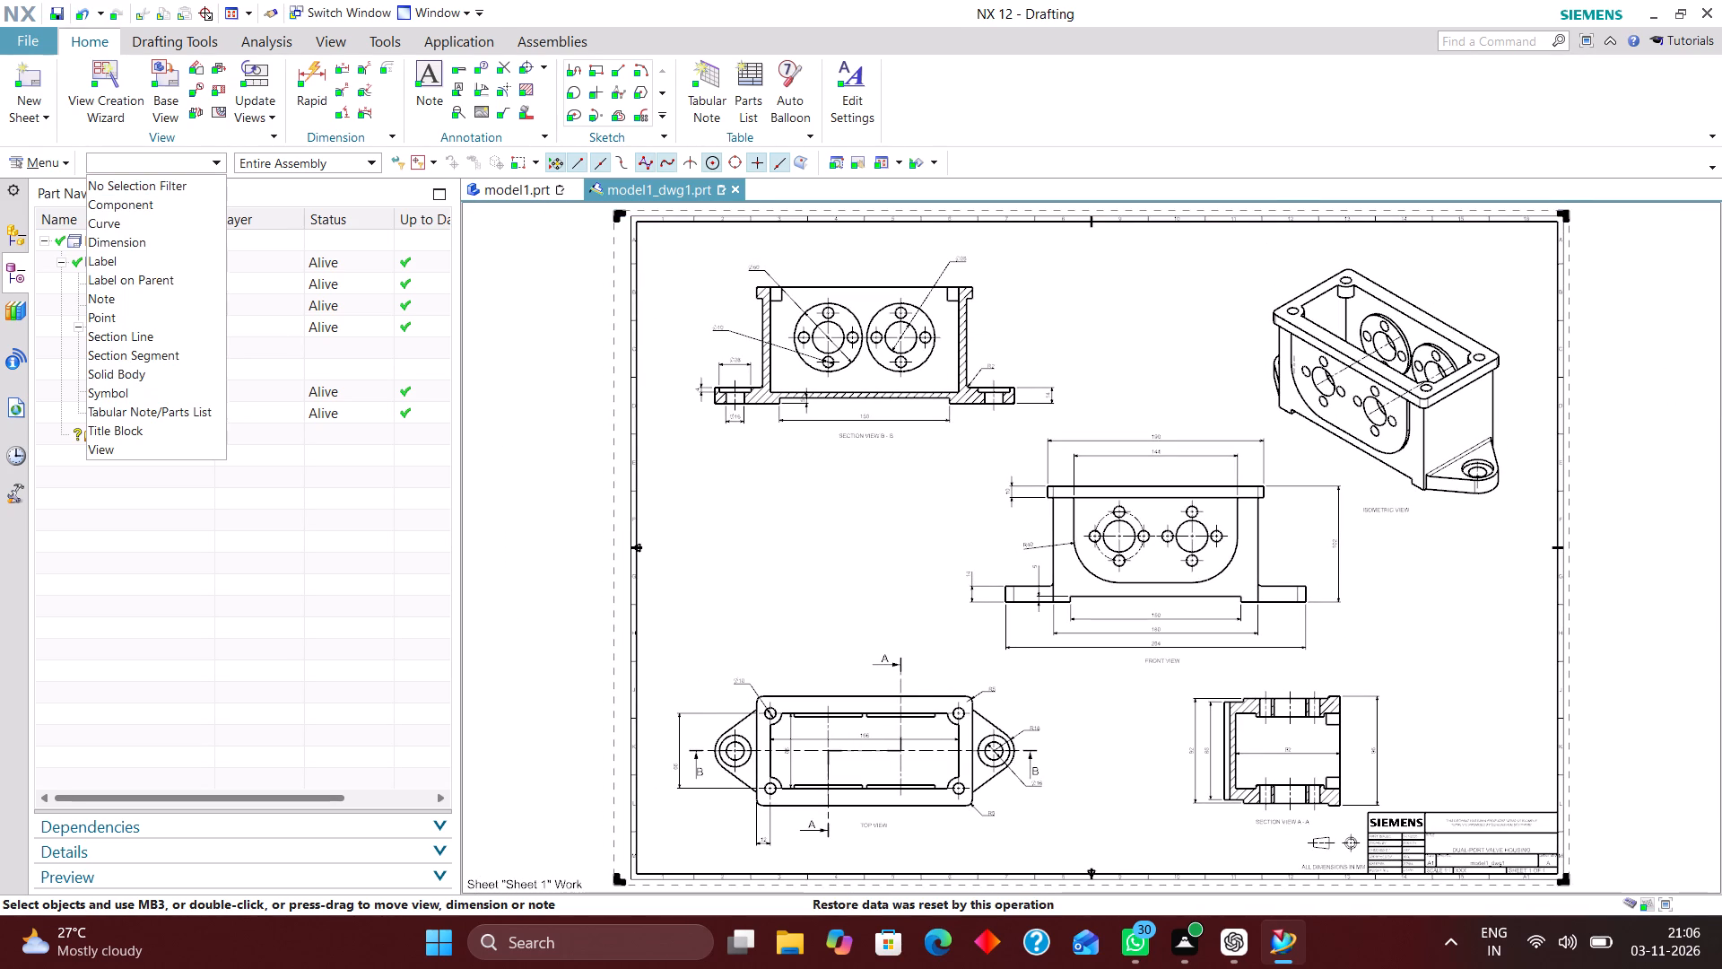
{"action": "left_click", "coordinate": [117, 246]}
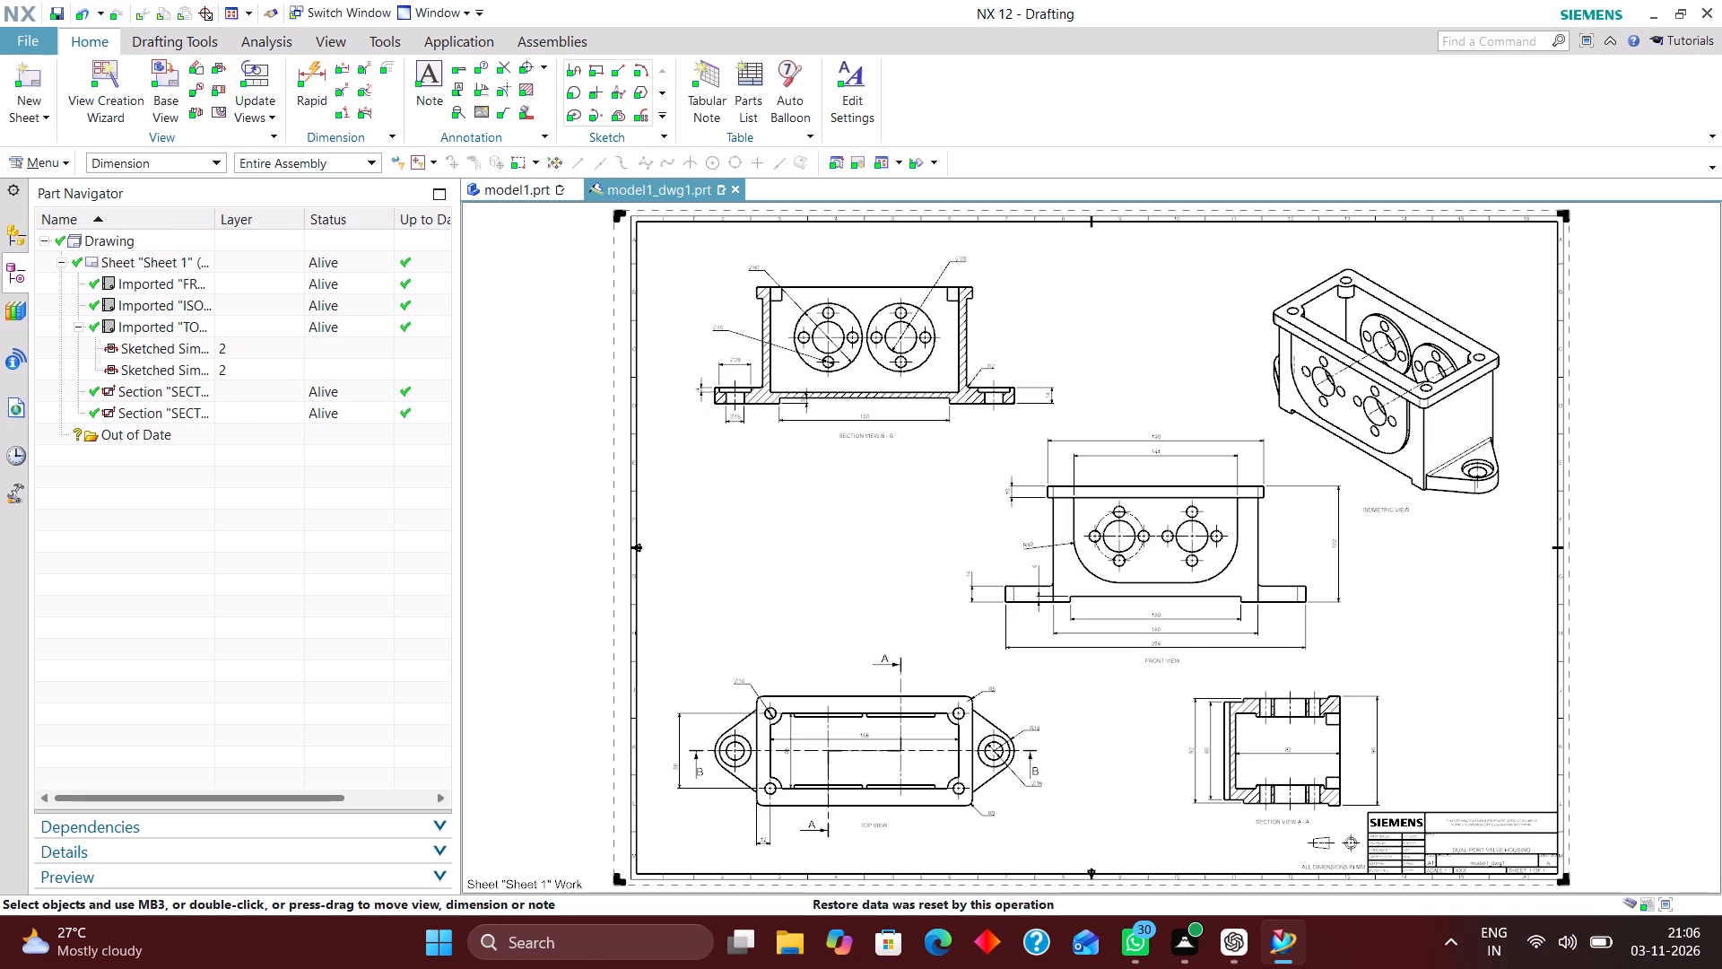
{"action": "key", "text": "ctrl+a"}
{"action": "key", "text": "ctrl+j"}
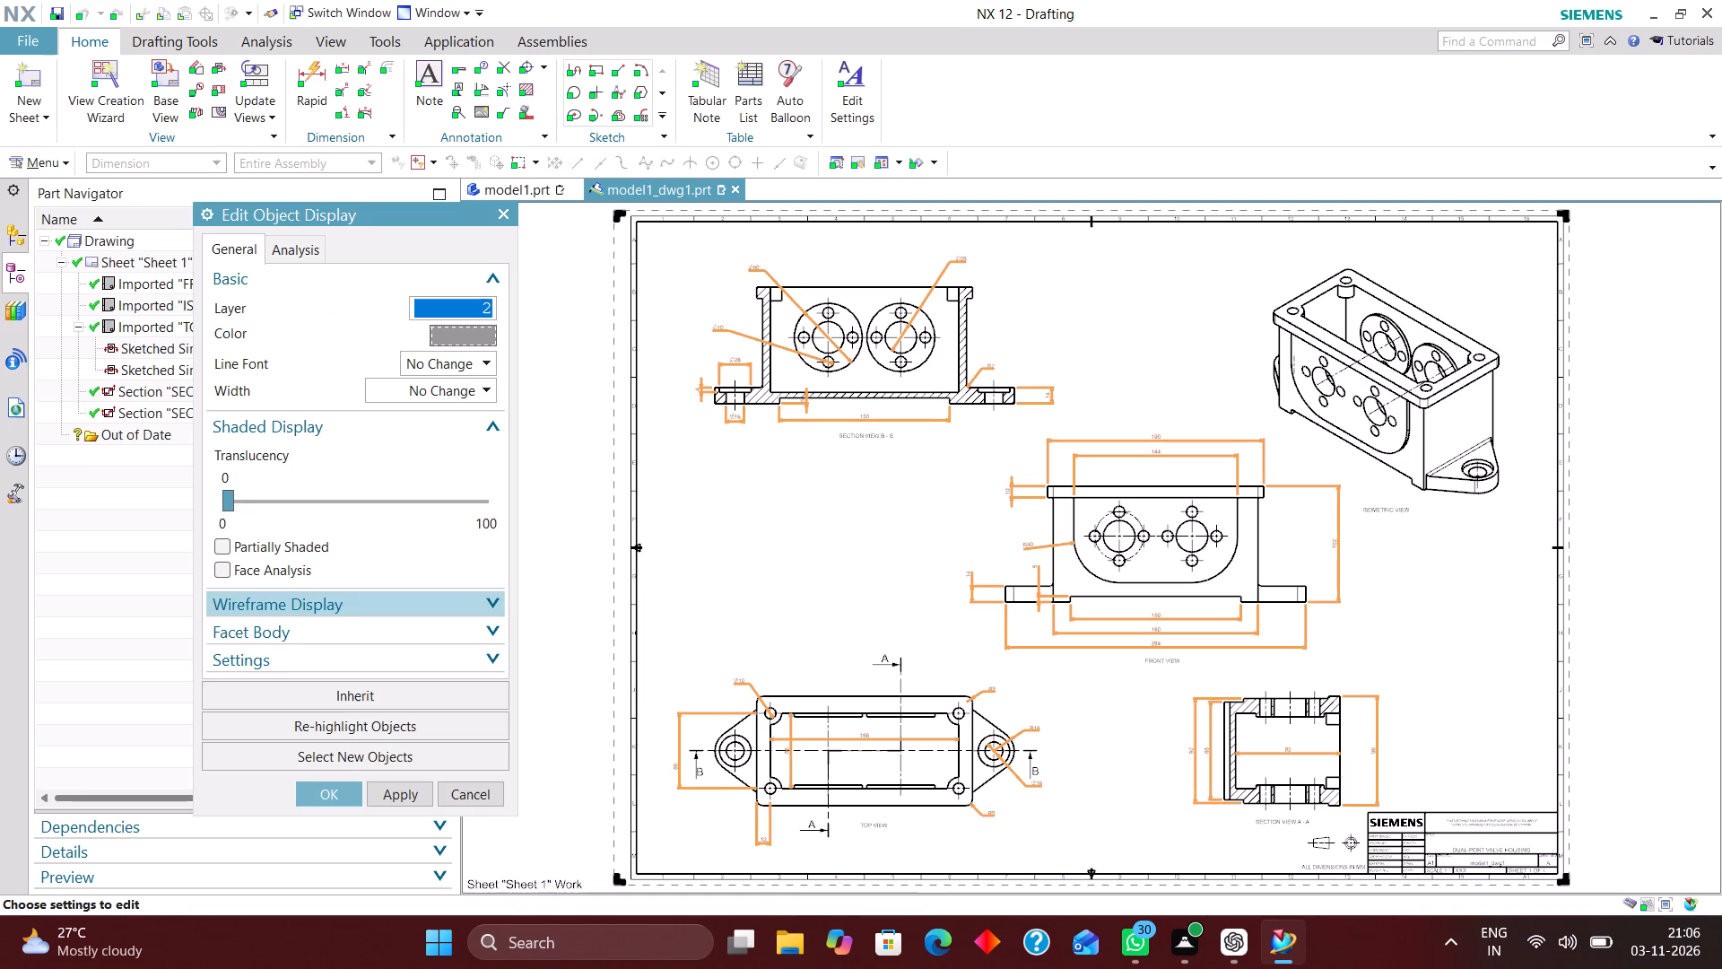
{"action": "type", "text": "220"}
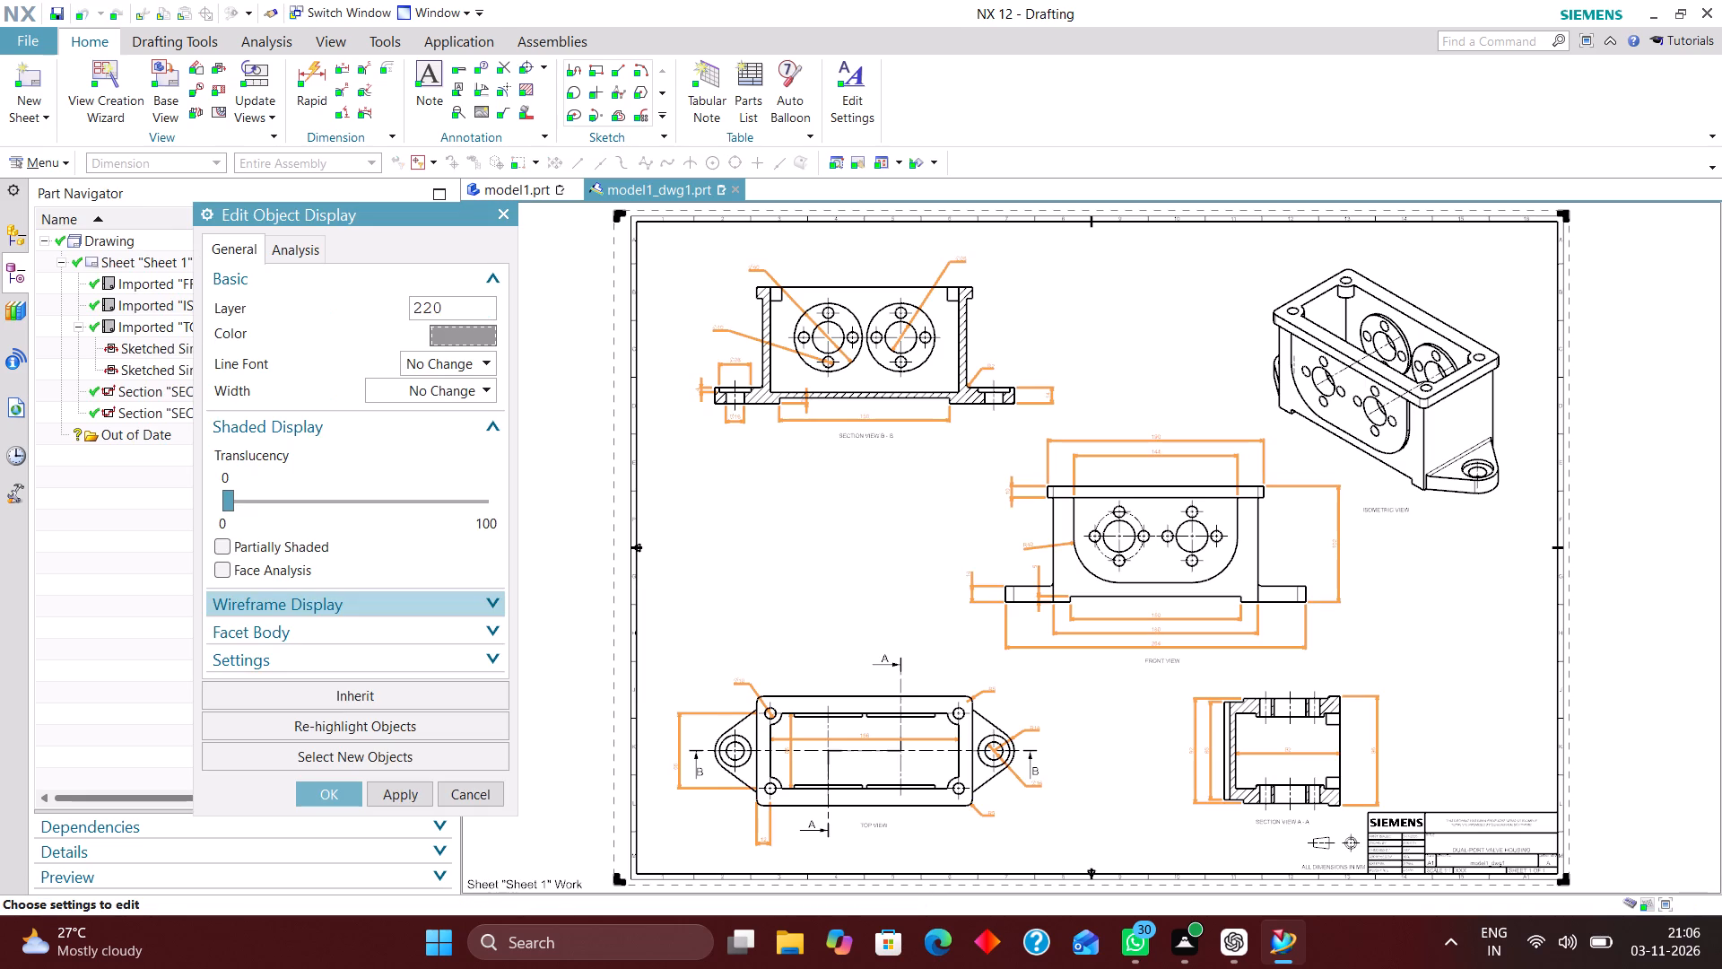
{"action": "key", "text": "BackSpace"}
{"action": "key", "text": "3"}
{"action": "key", "text": "Return"}
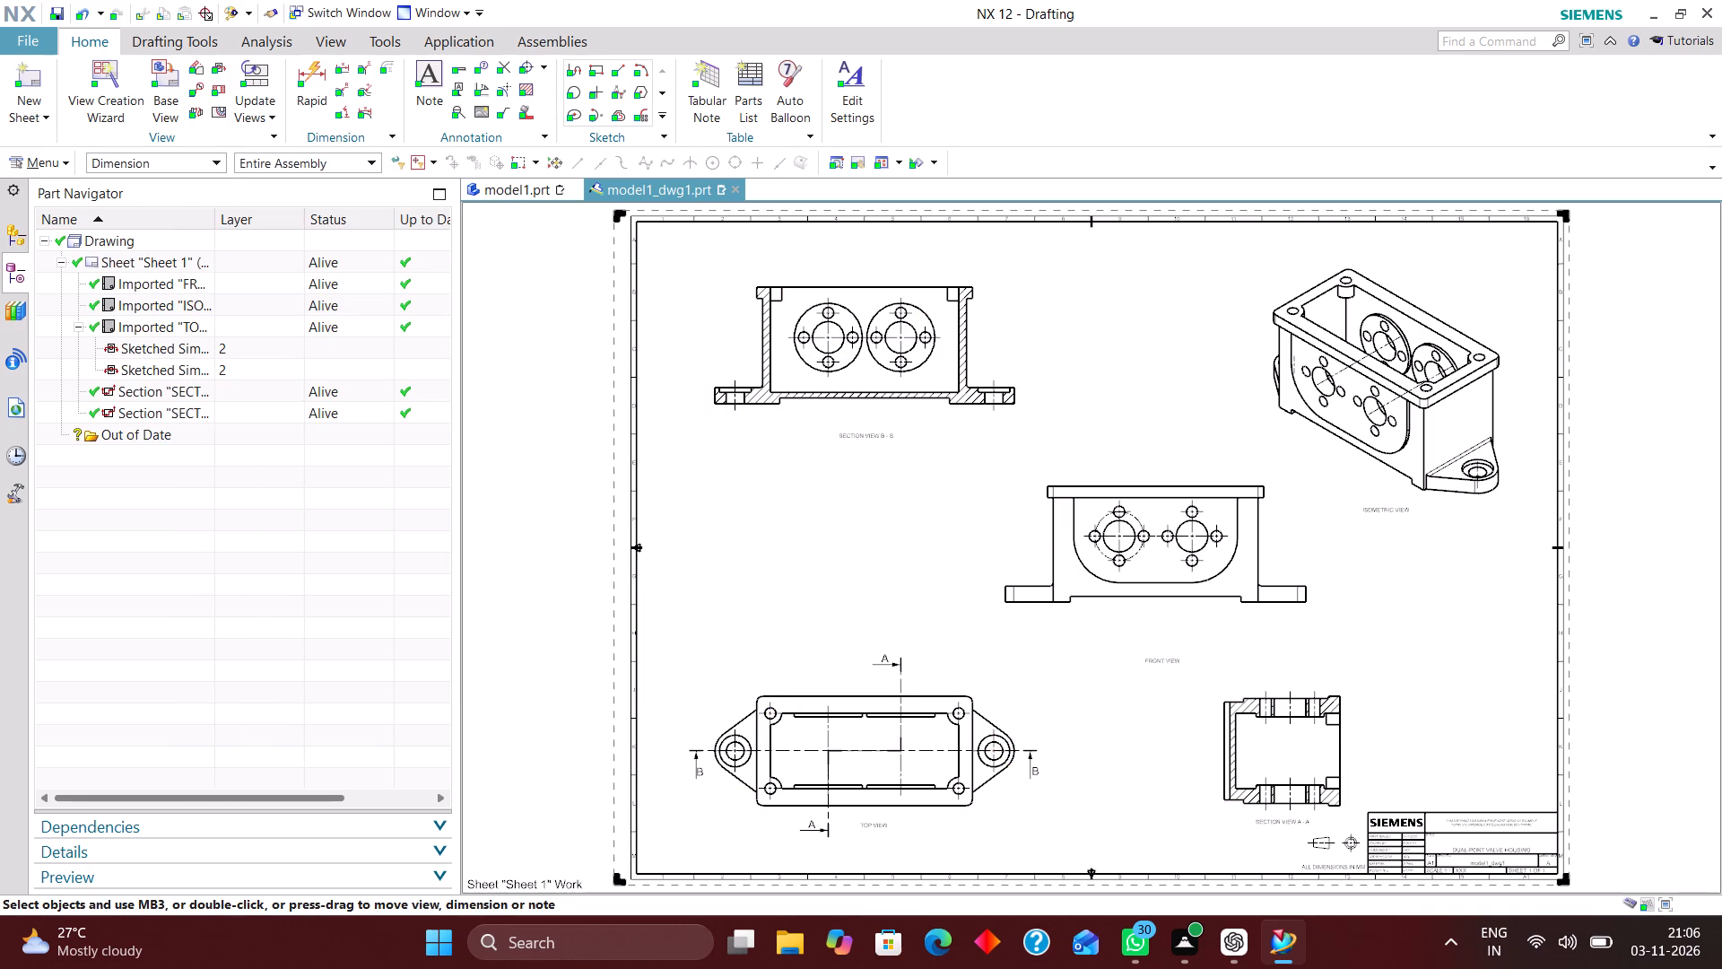
Select all notes on the sheet with the Note selection filter and move them to layer 224.
{"action": "left_click", "coordinate": [187, 155]}
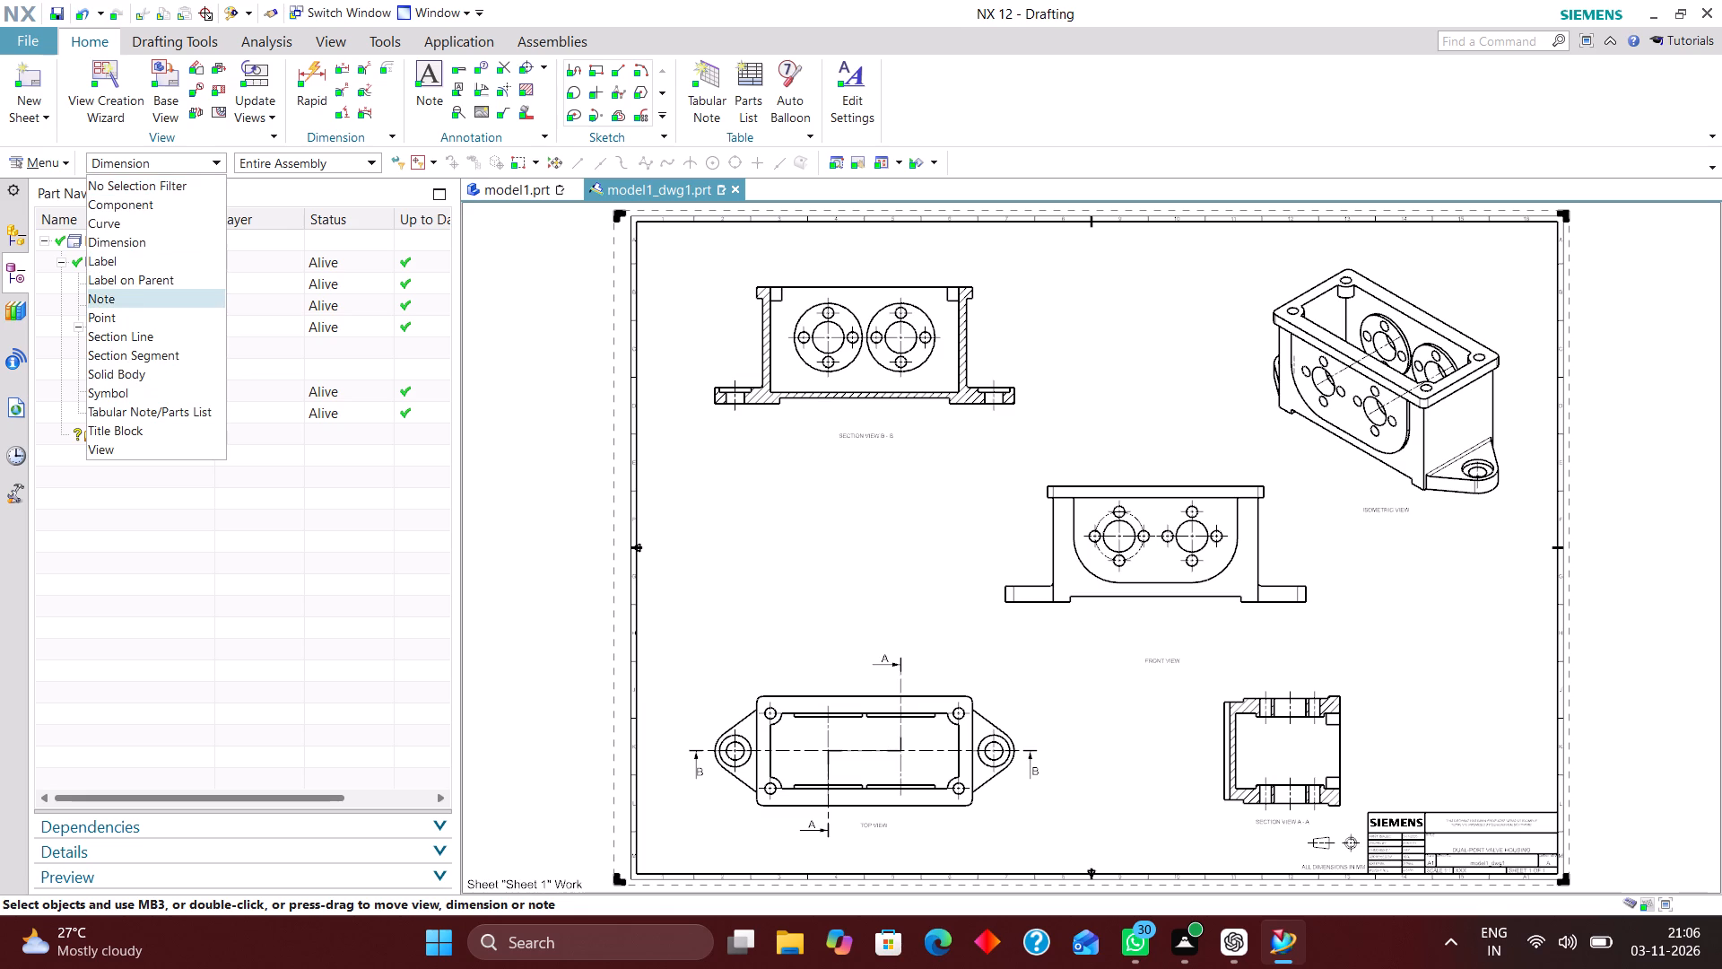
{"action": "left_click", "coordinate": [161, 301]}
{"action": "key", "text": "ctrl+a"}
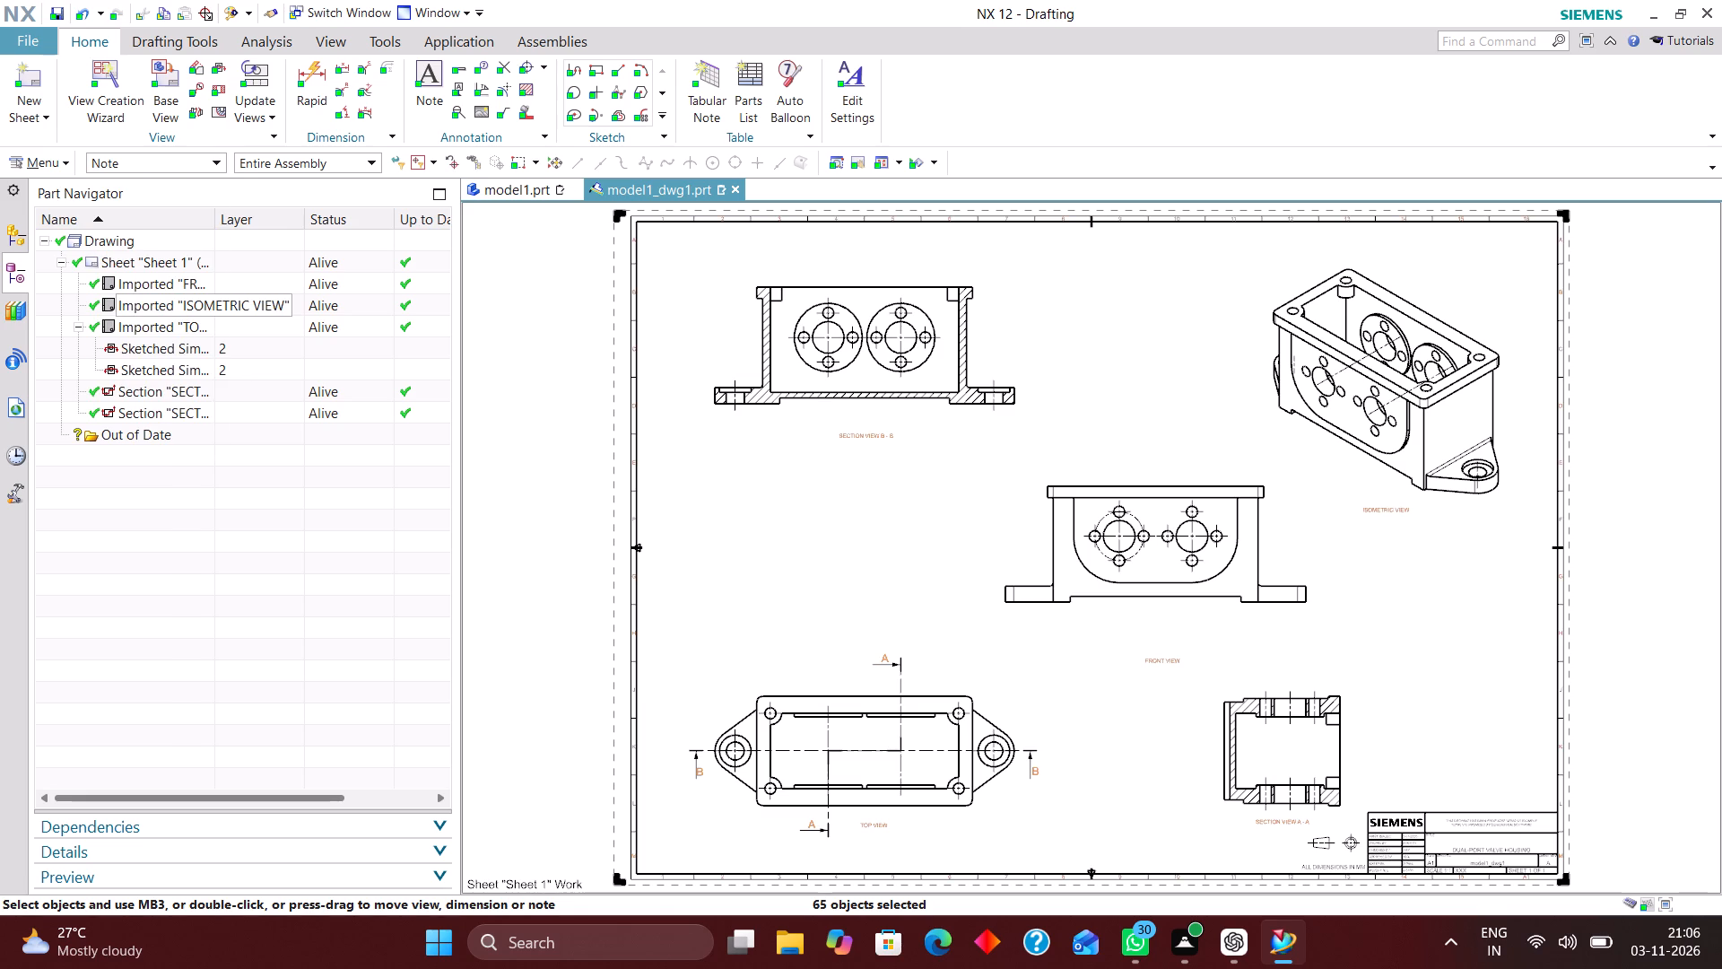
{"action": "key", "text": "ctrl+j"}
{"action": "type", "text": "224"}
{"action": "key", "text": "Return"}
Select all symbols, including centerlines and hatching, with the Symbol selection filter and move them to layer 225.
{"action": "left_click", "coordinate": [202, 162]}
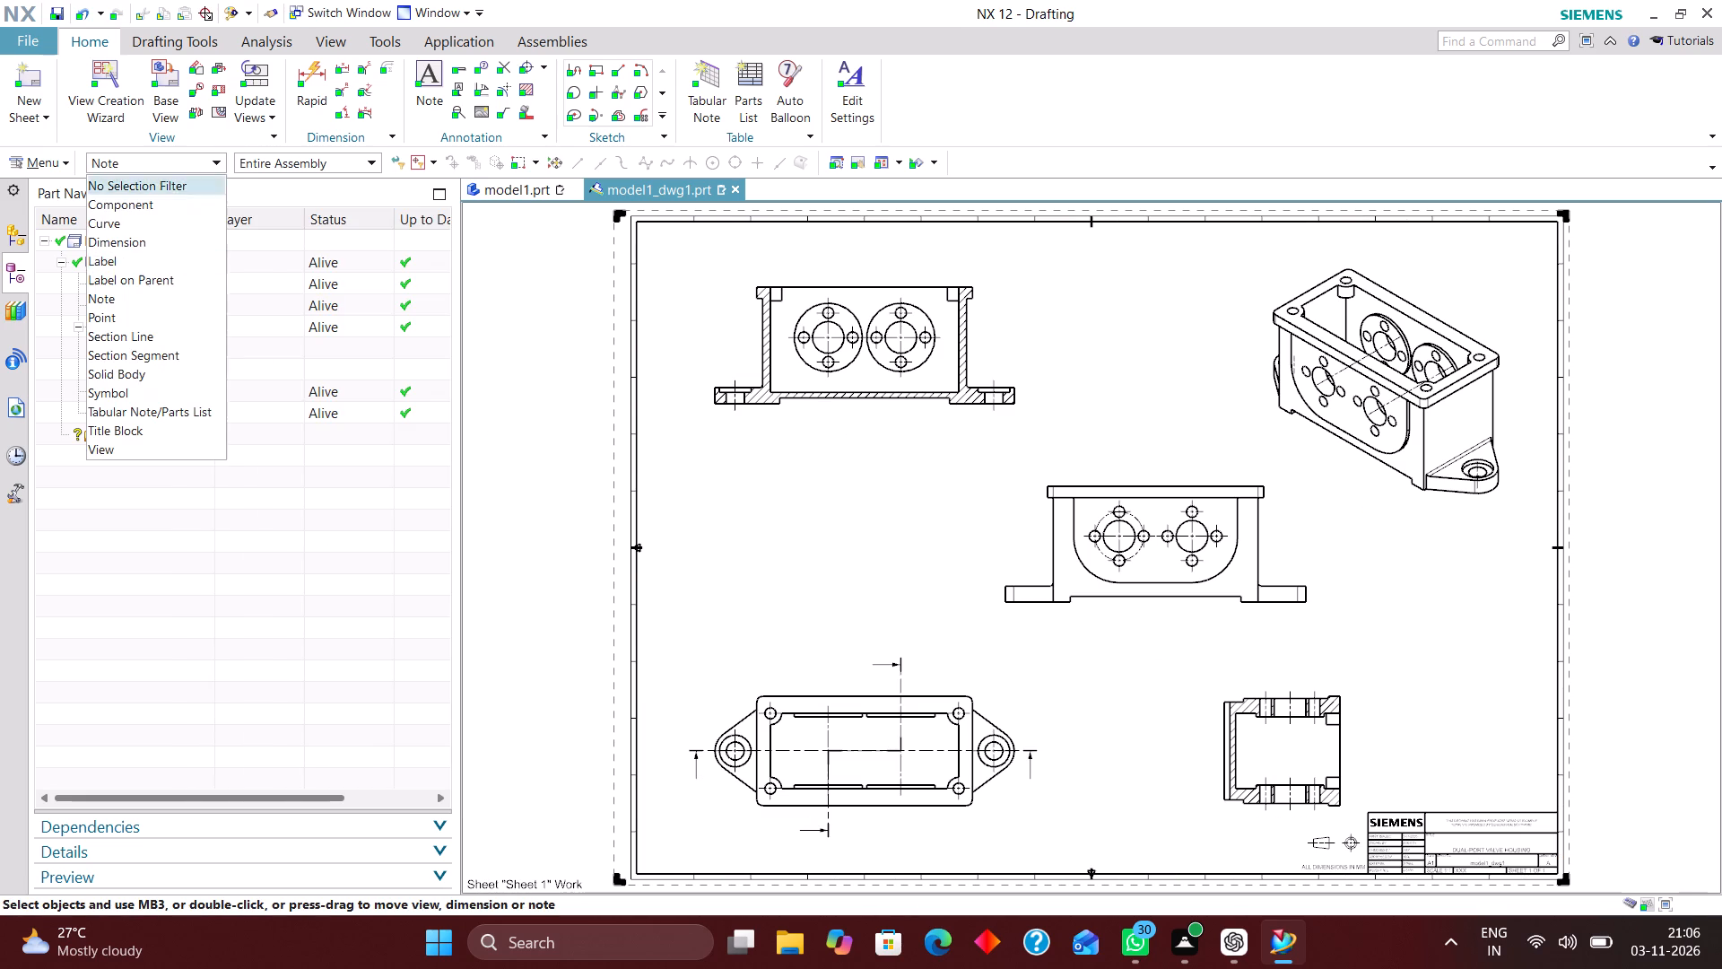
{"action": "left_click", "coordinate": [150, 388]}
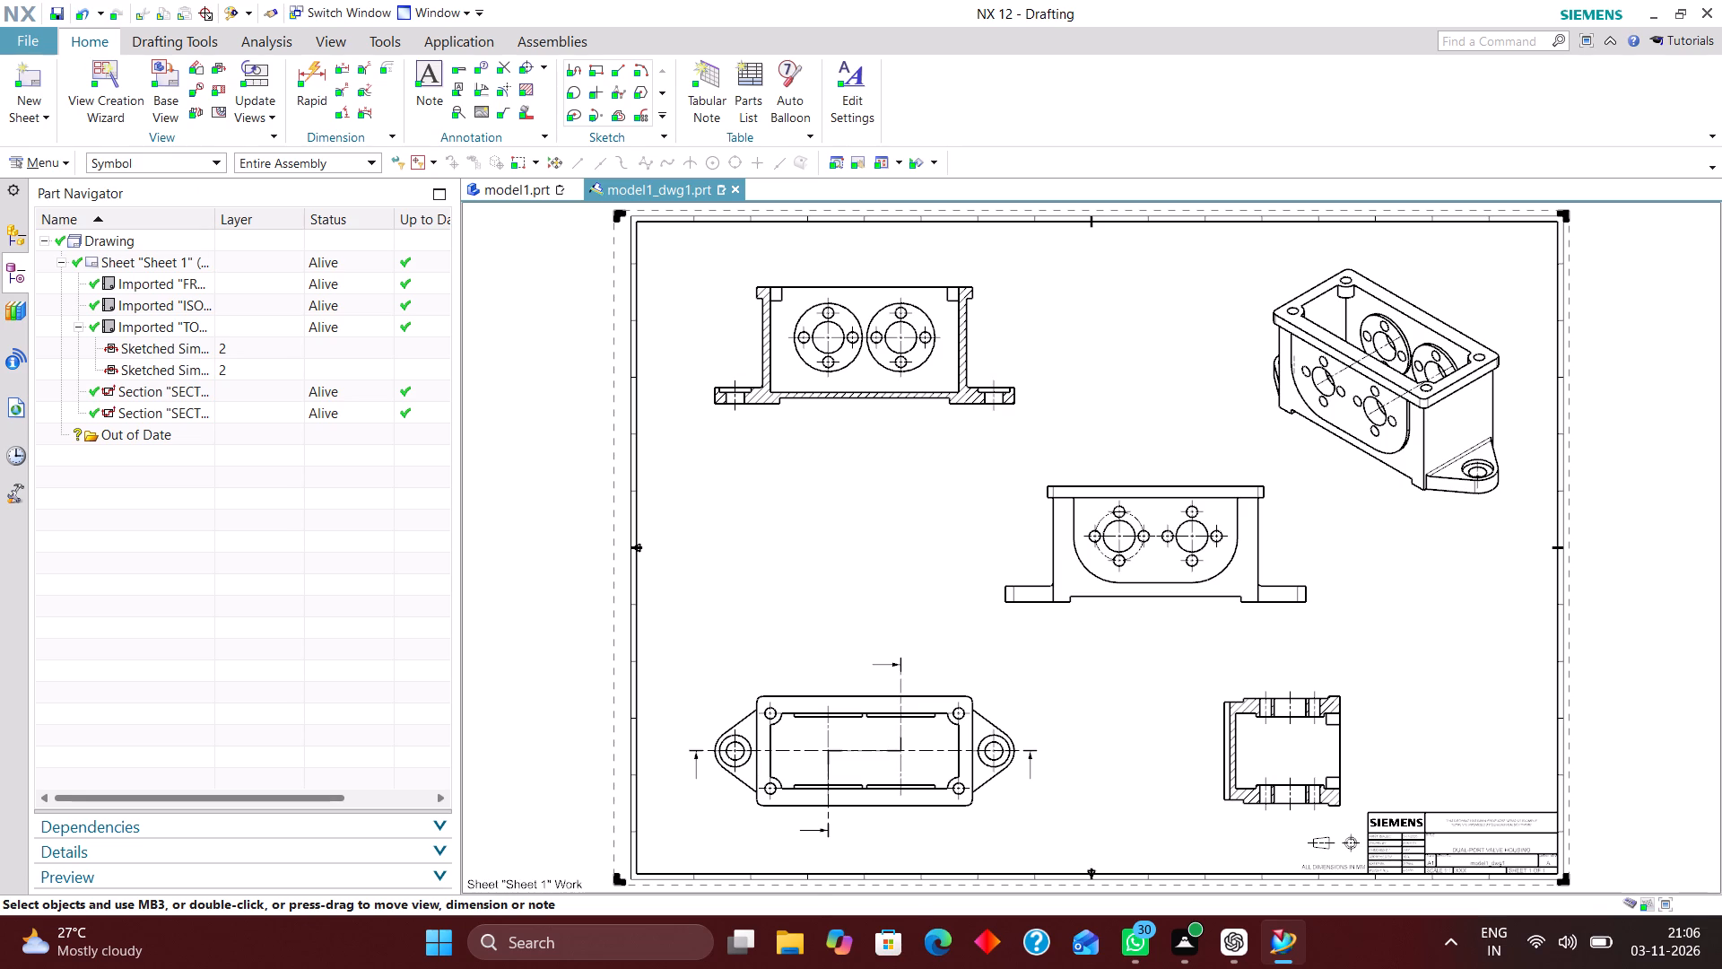
{"action": "key", "text": "ctrl+a"}
{"action": "key", "text": "ctrl+j"}
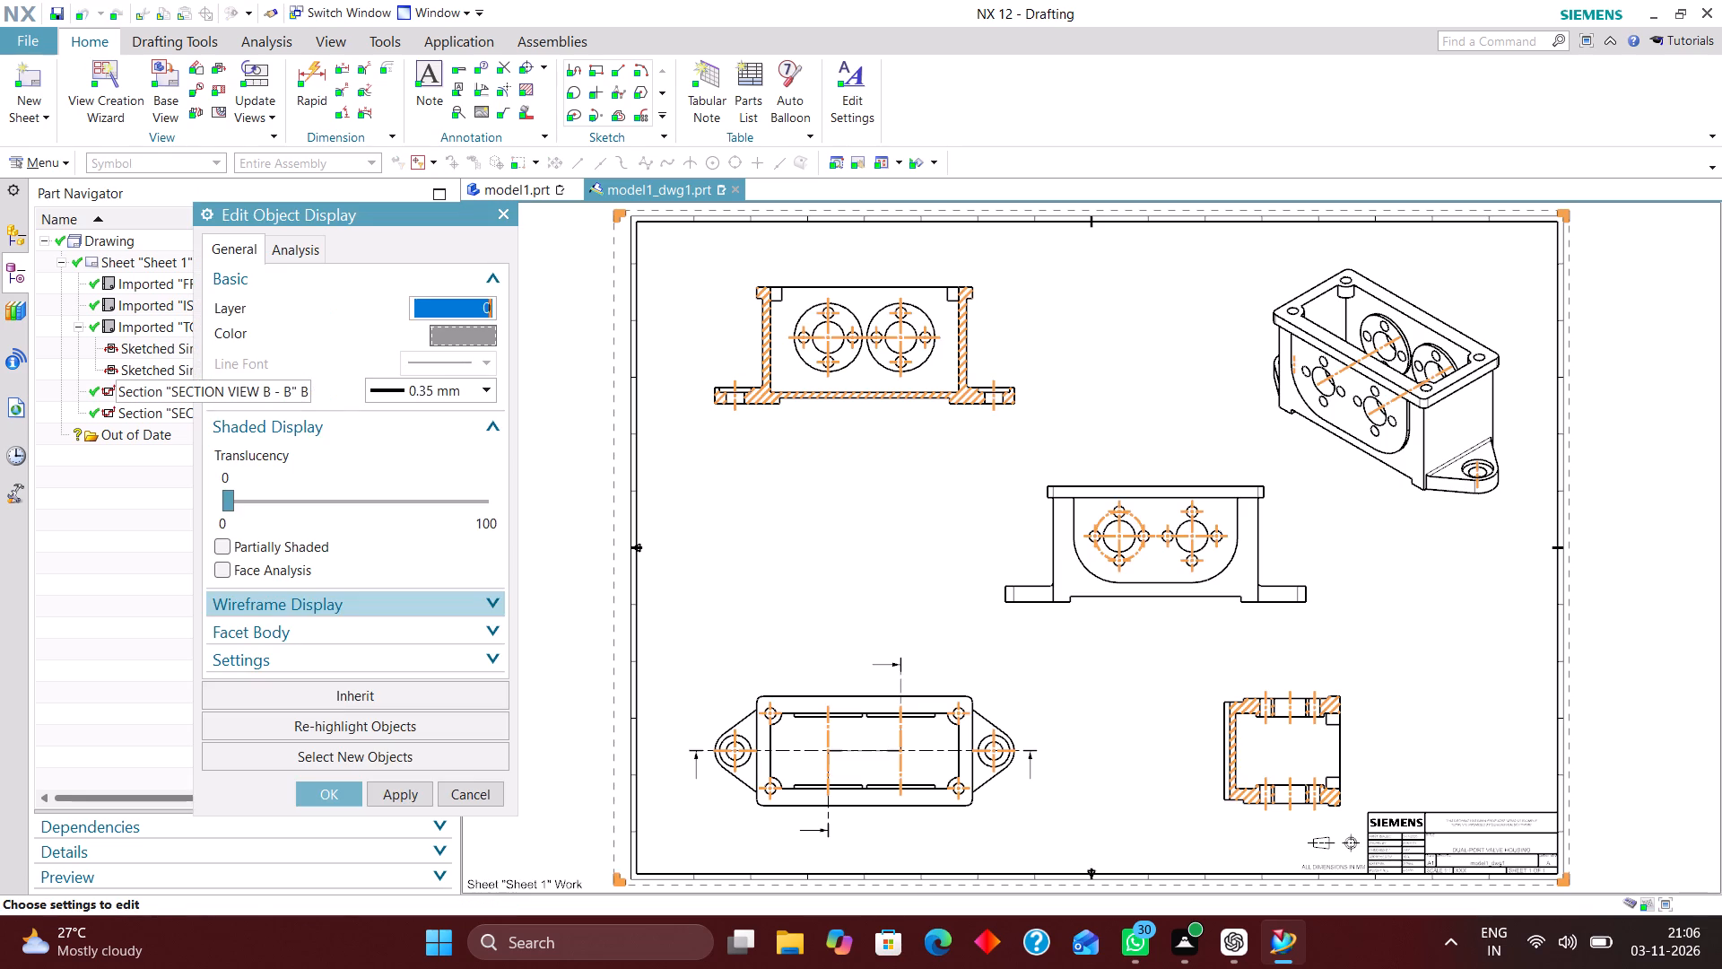
{"action": "type", "text": "22"}
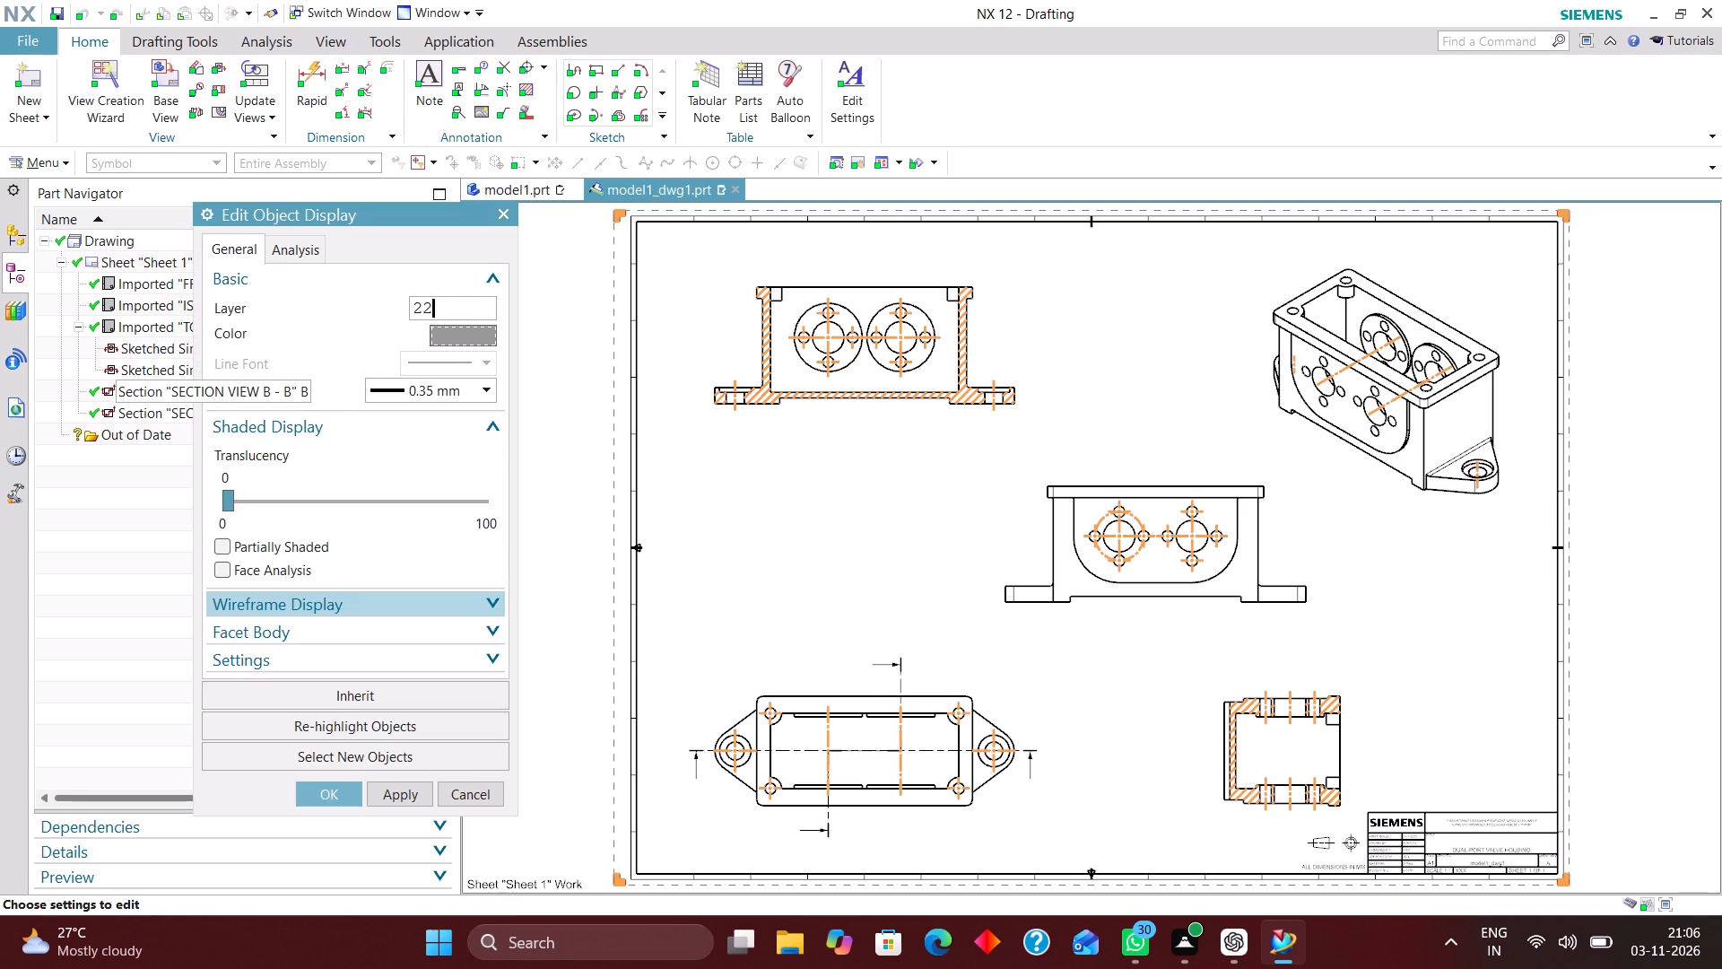
{"action": "key", "text": "5"}
{"action": "key", "text": "Return"}
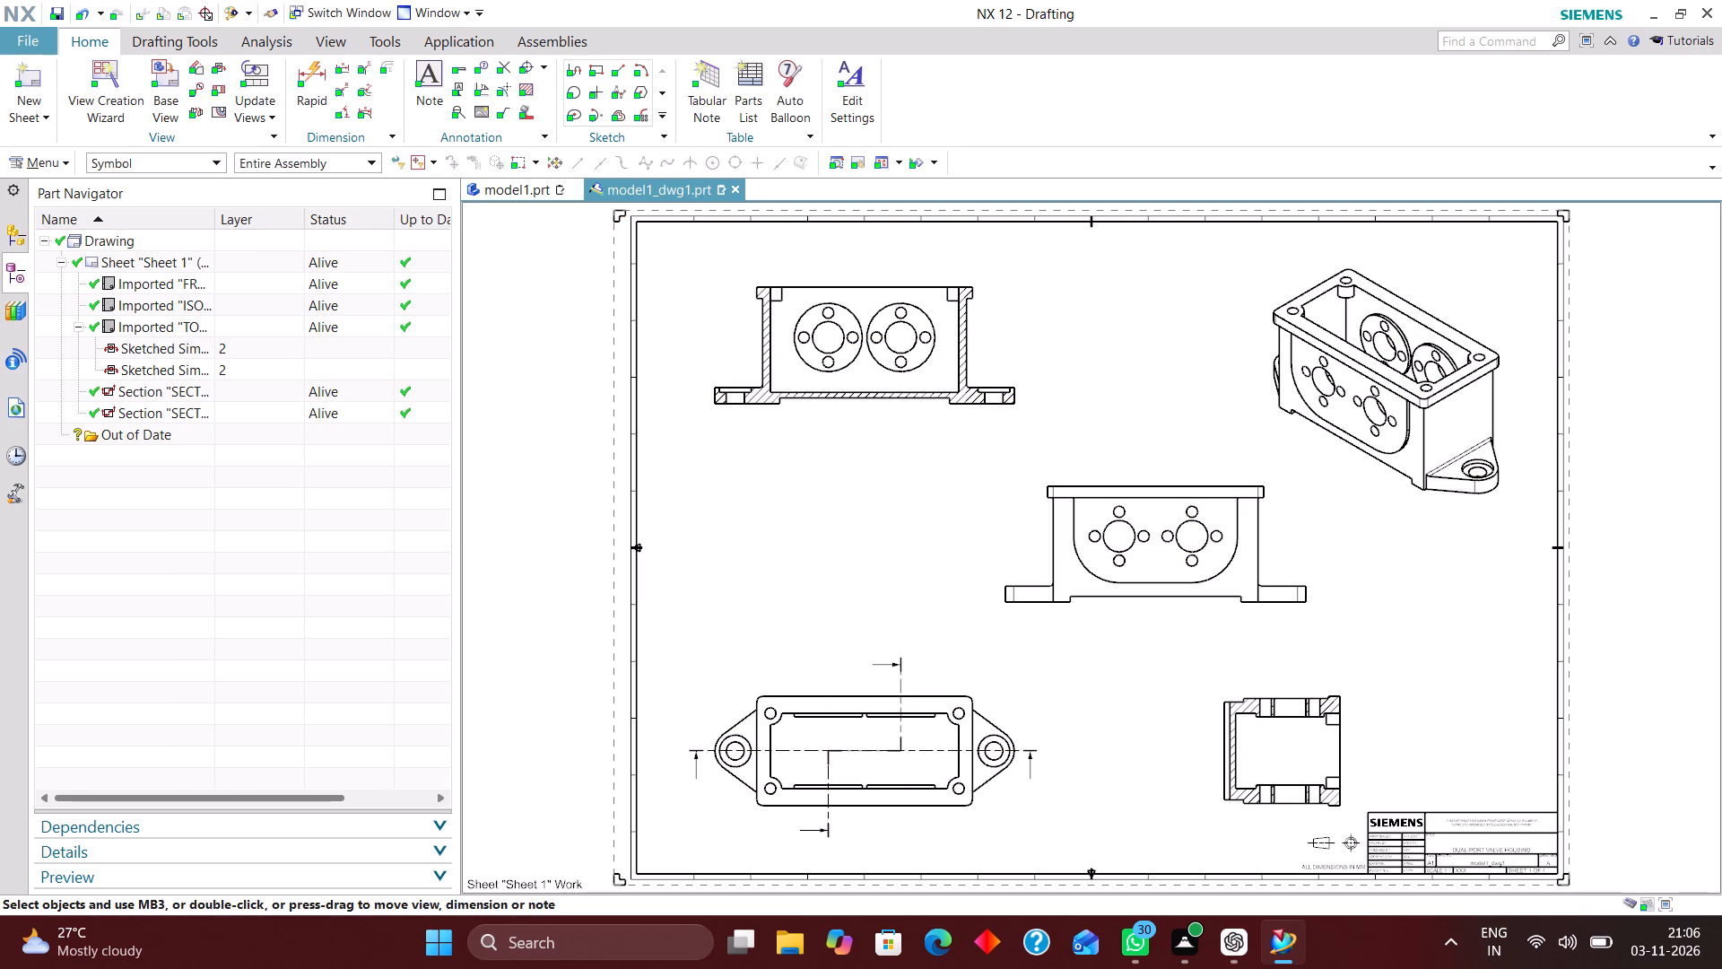
Select both section lines in the top view with the Section Line selection filter and move them to layer 226.
{"action": "left_click", "coordinate": [156, 144]}
{"action": "left_click", "coordinate": [163, 163]}
{"action": "left_click", "coordinate": [155, 334]}
{"action": "key", "text": "ctrl+a"}
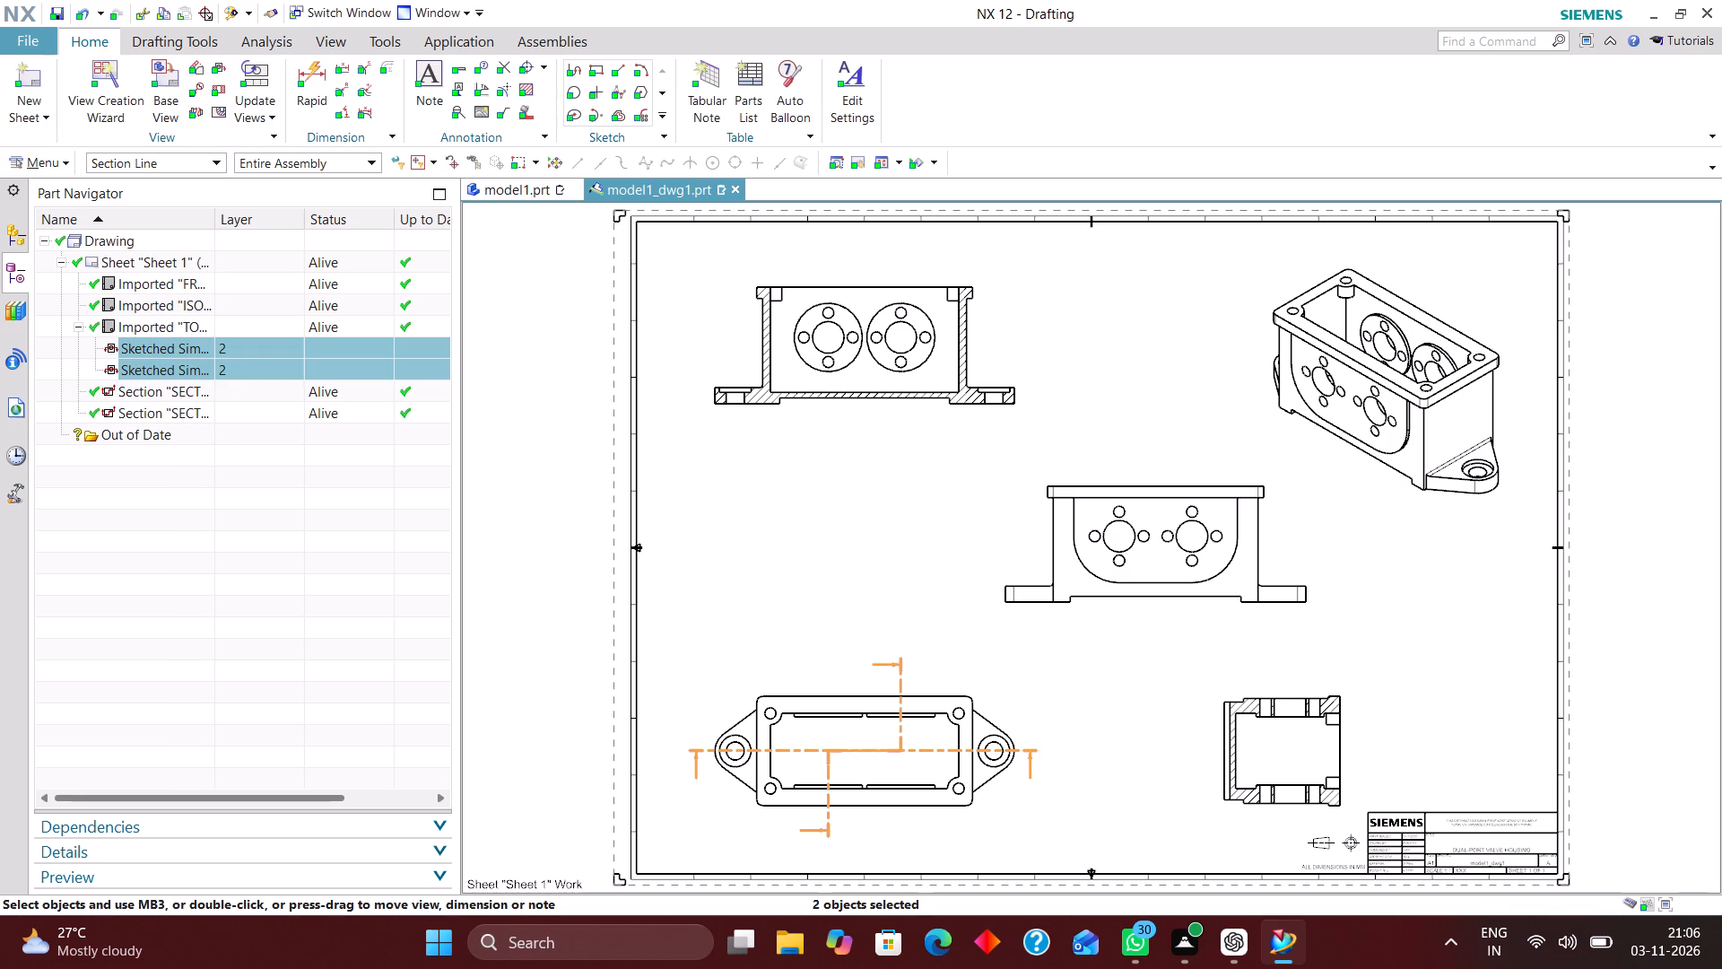
{"action": "key", "text": "ctrl+j"}
{"action": "type", "text": "226"}
{"action": "key", "text": "Return"}
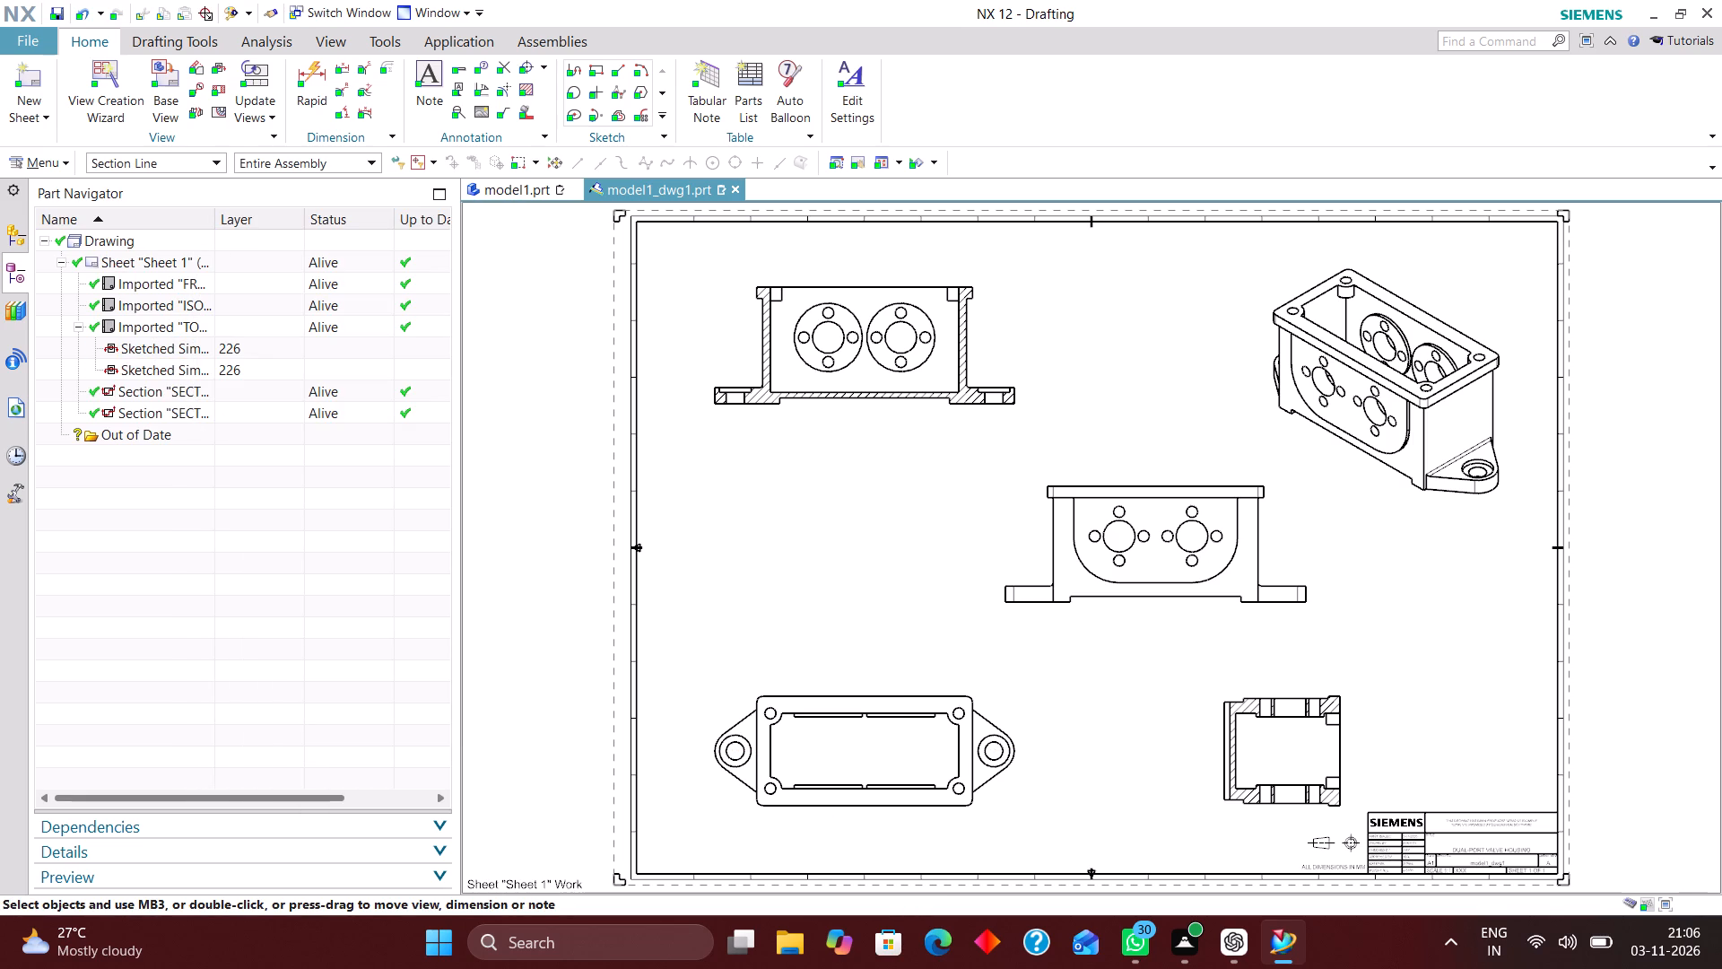
Turn on all layers in the ALL category and set them to Visible Only, and fit the sheet in view.
{"action": "key", "text": "ctrl+l"}
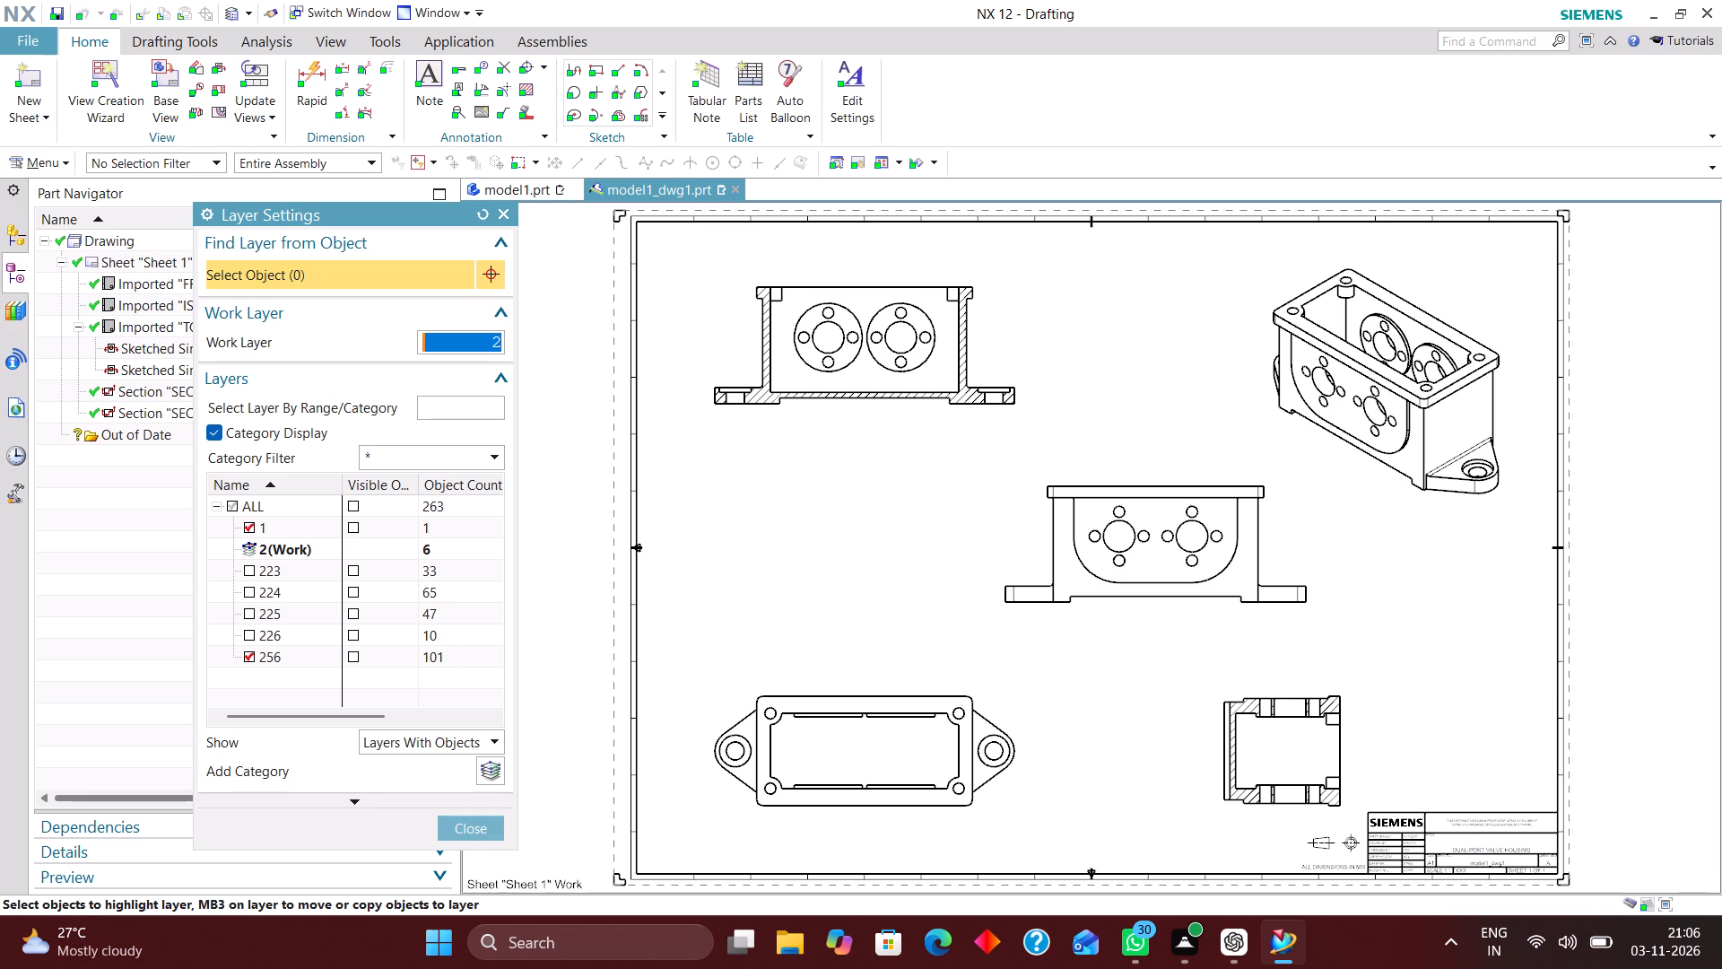
{"action": "left_click", "coordinate": [229, 502]}
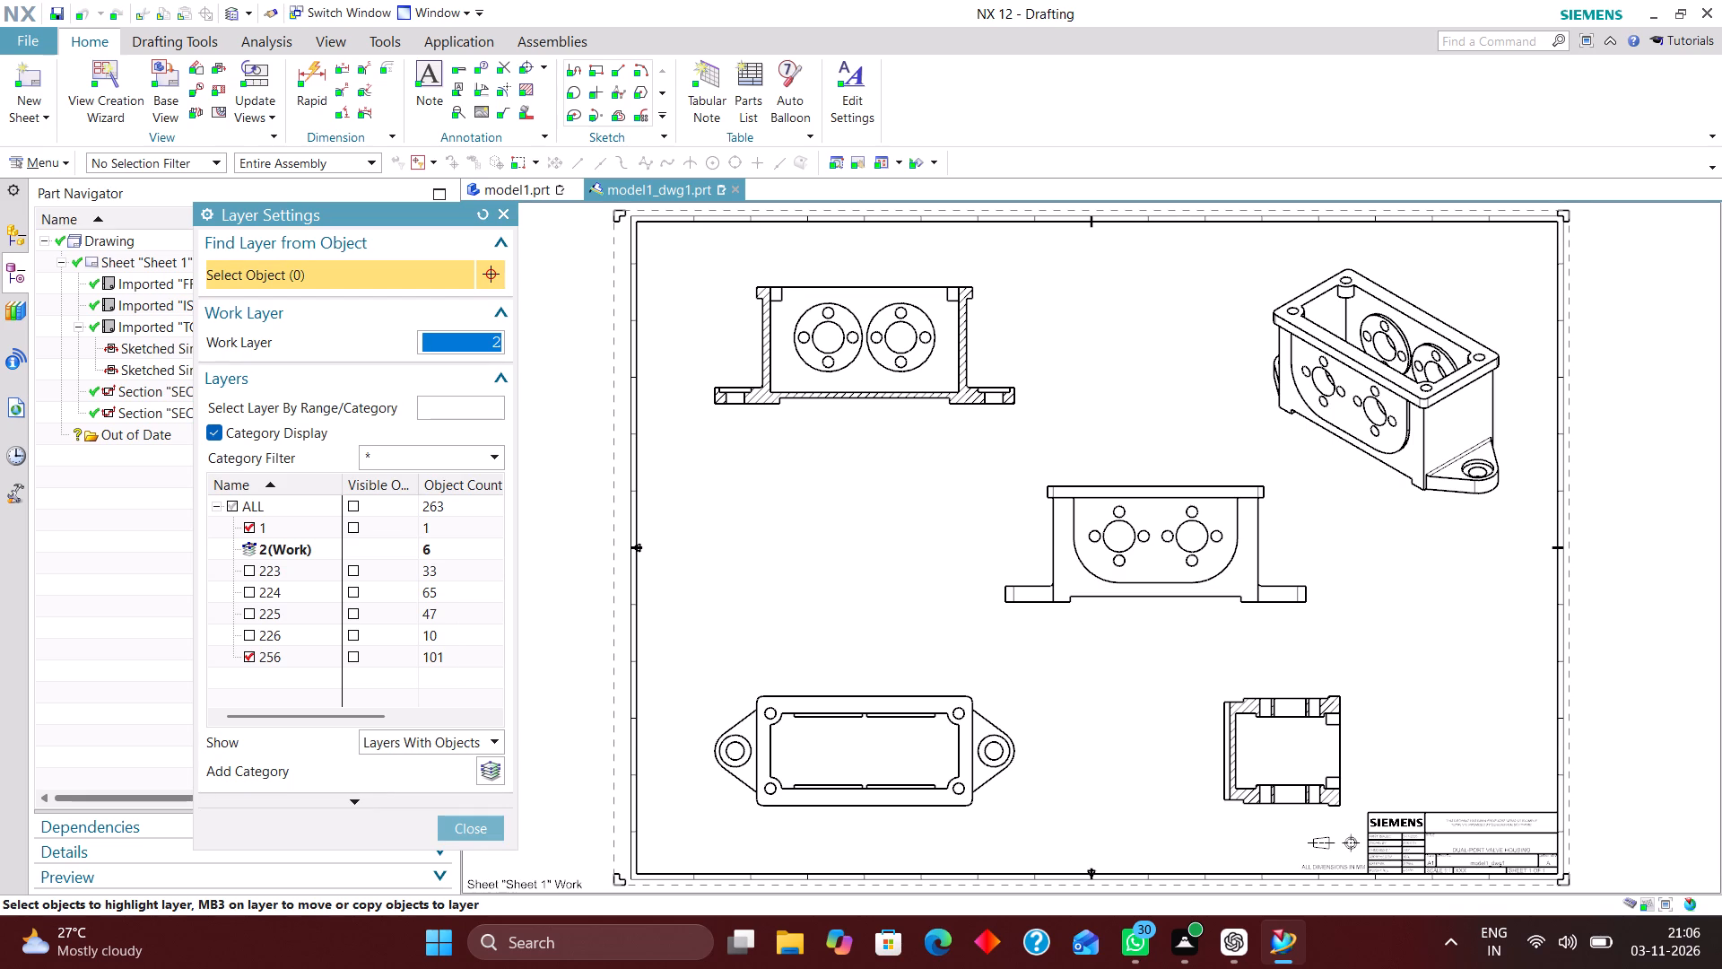
{"action": "left_click", "coordinate": [357, 502]}
{"action": "left_click", "coordinate": [464, 834]}
{"action": "scroll", "coordinate": [774, 606], "scroll_direction": "down", "scroll_amount": 1}
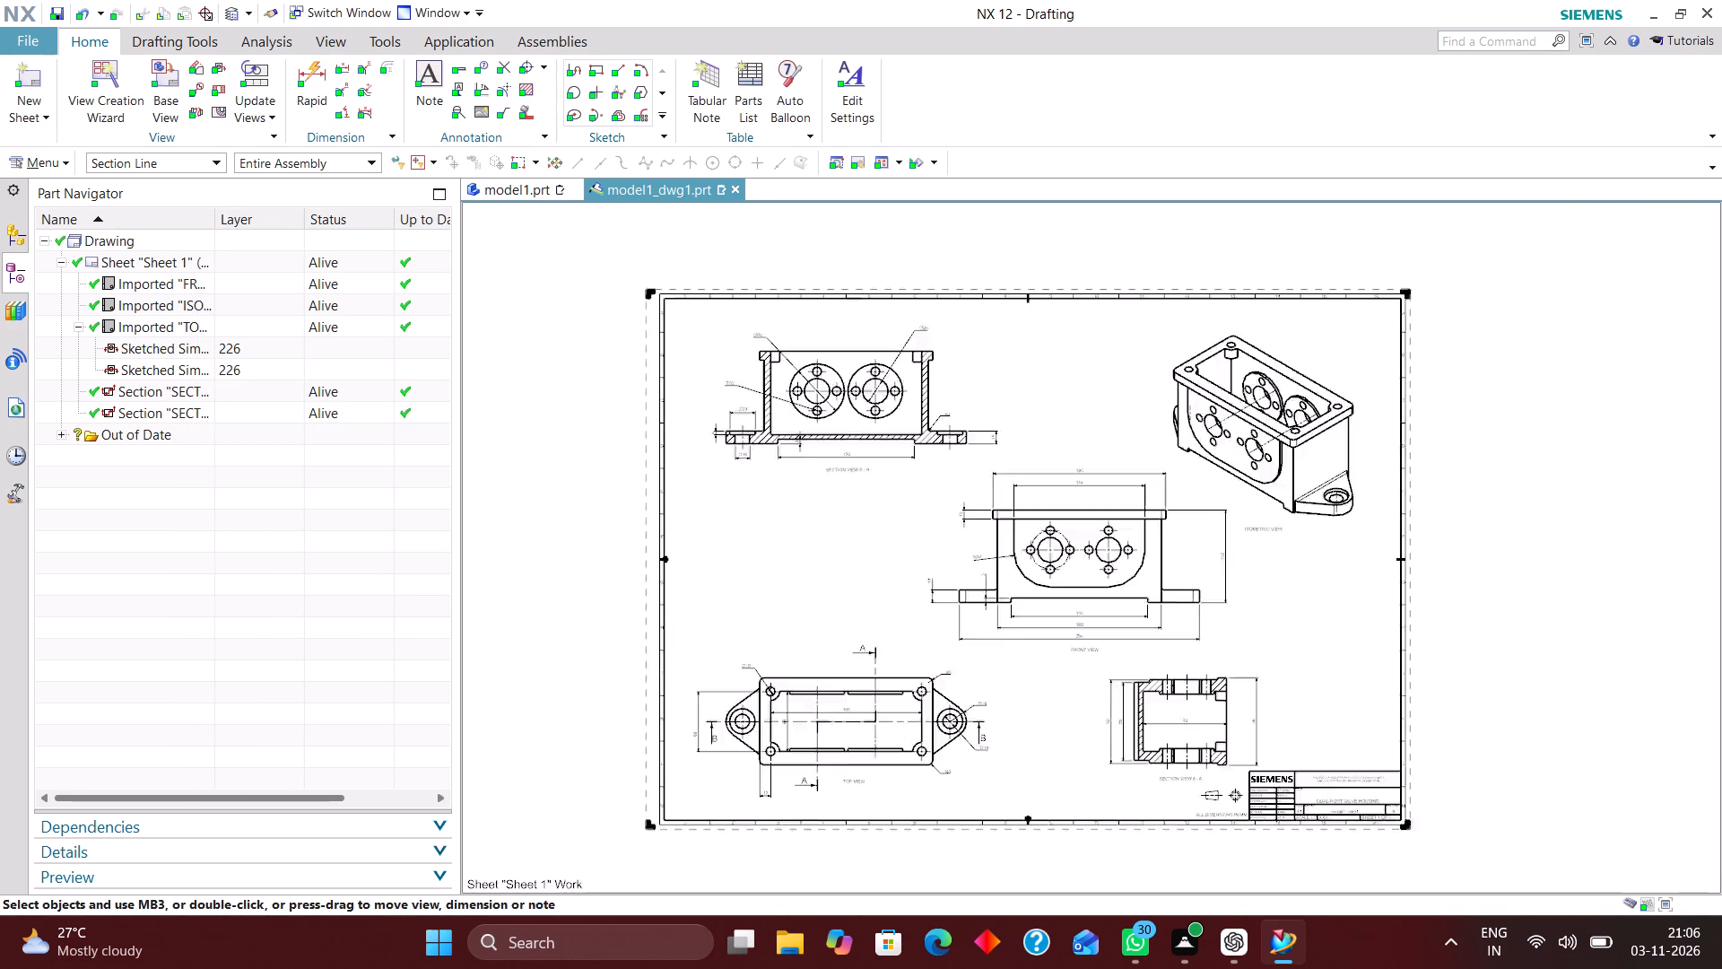
{"action": "scroll", "coordinate": [773, 606], "scroll_direction": "down", "scroll_amount": 1}
{"action": "scroll", "coordinate": [774, 606], "scroll_direction": "up", "scroll_amount": 3}
{"action": "right_click_drag", "start_coordinate": [909, 493], "coordinate": [799, 648]}
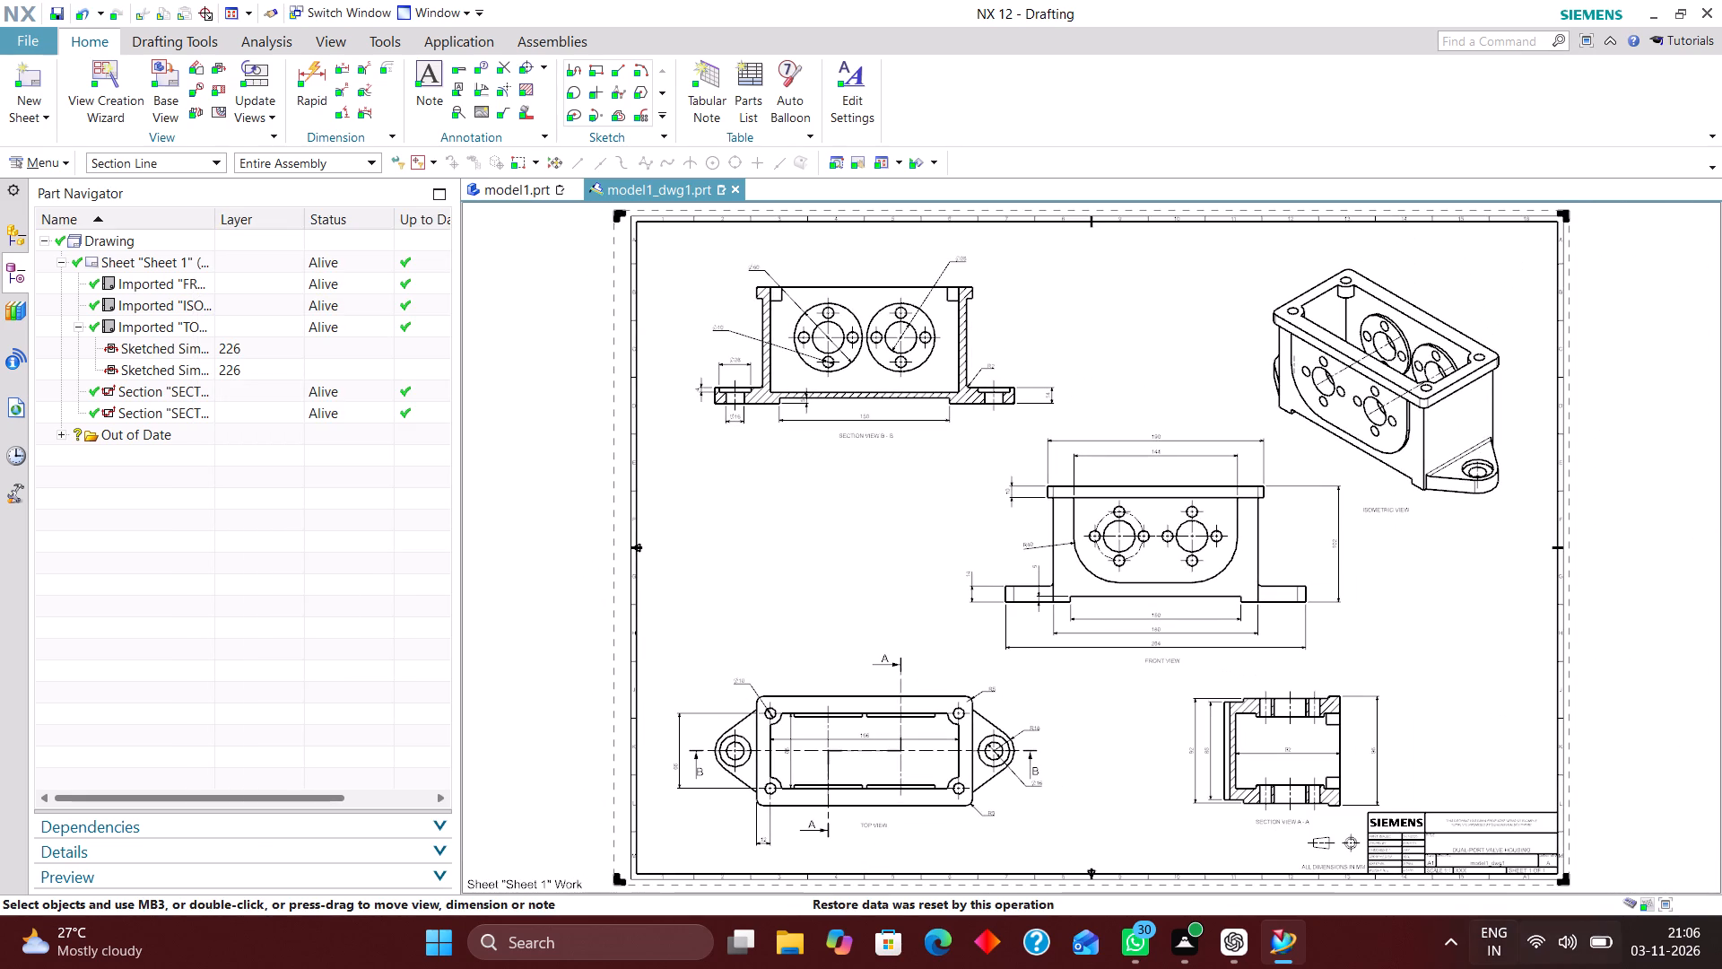
Inspect the housing model in model1.prt from several angles, and return to the model1_dwg1.prt drawing.
{"action": "left_click", "coordinate": [520, 190]}
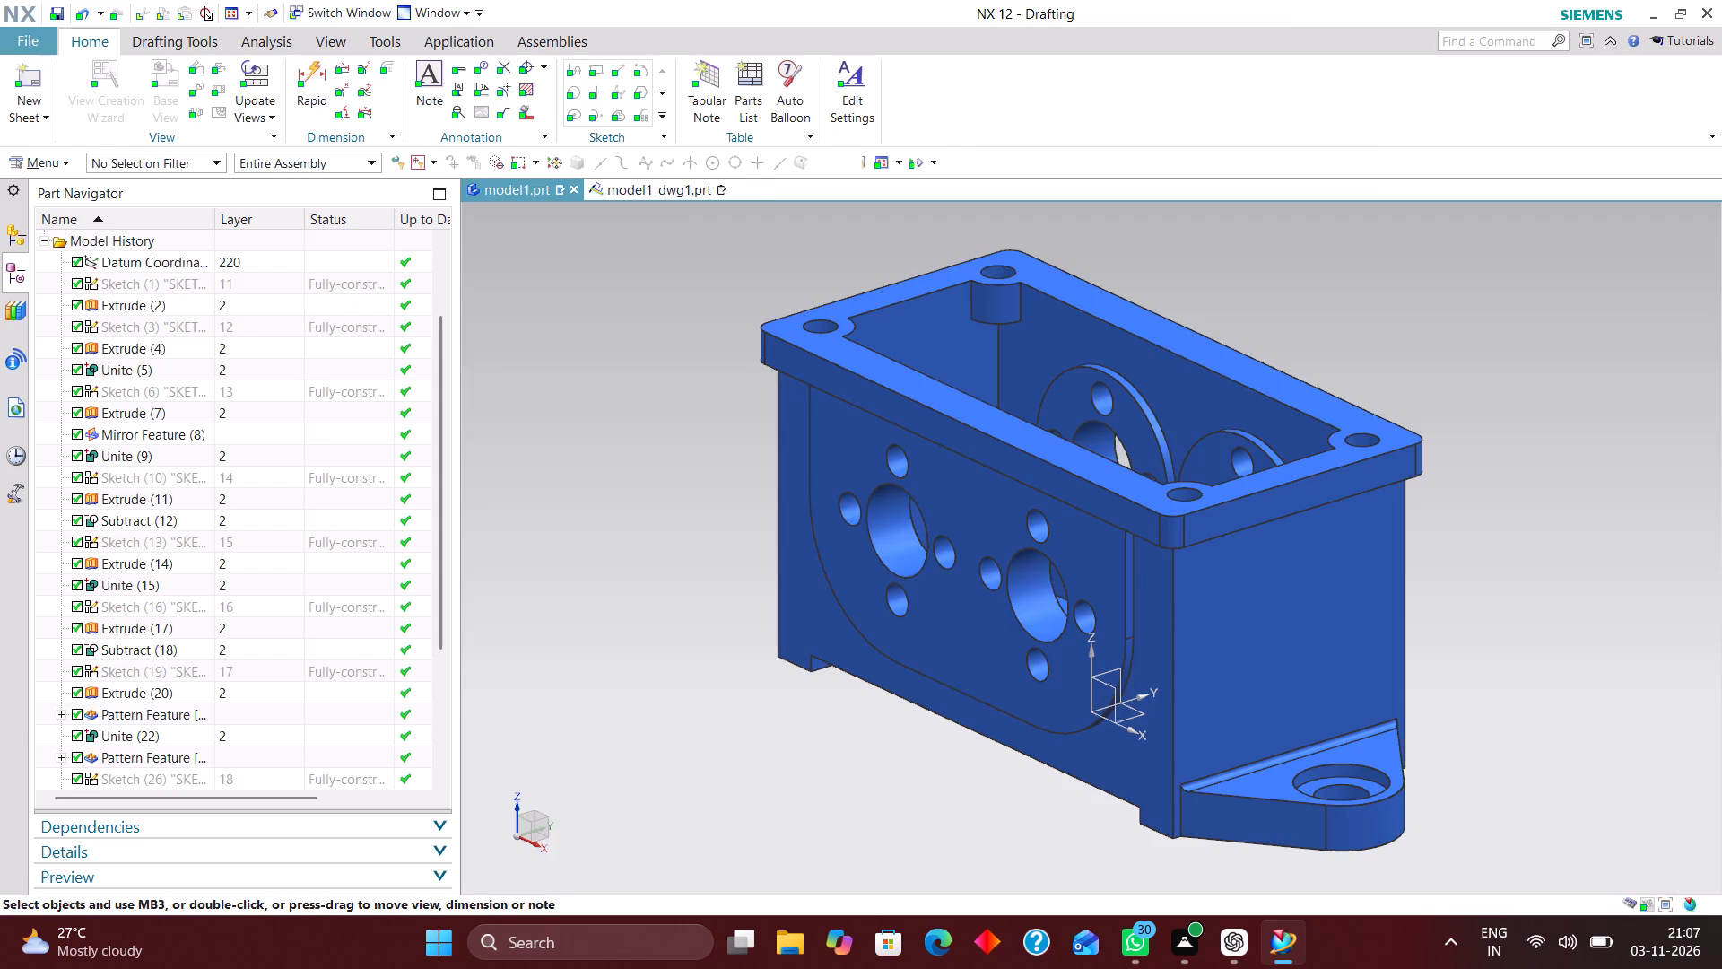
{"action": "scroll", "coordinate": [997, 668], "scroll_direction": "down", "scroll_amount": 4}
{"action": "middle_click_drag", "start_coordinate": [1279, 685], "coordinate": [1308, 624]}
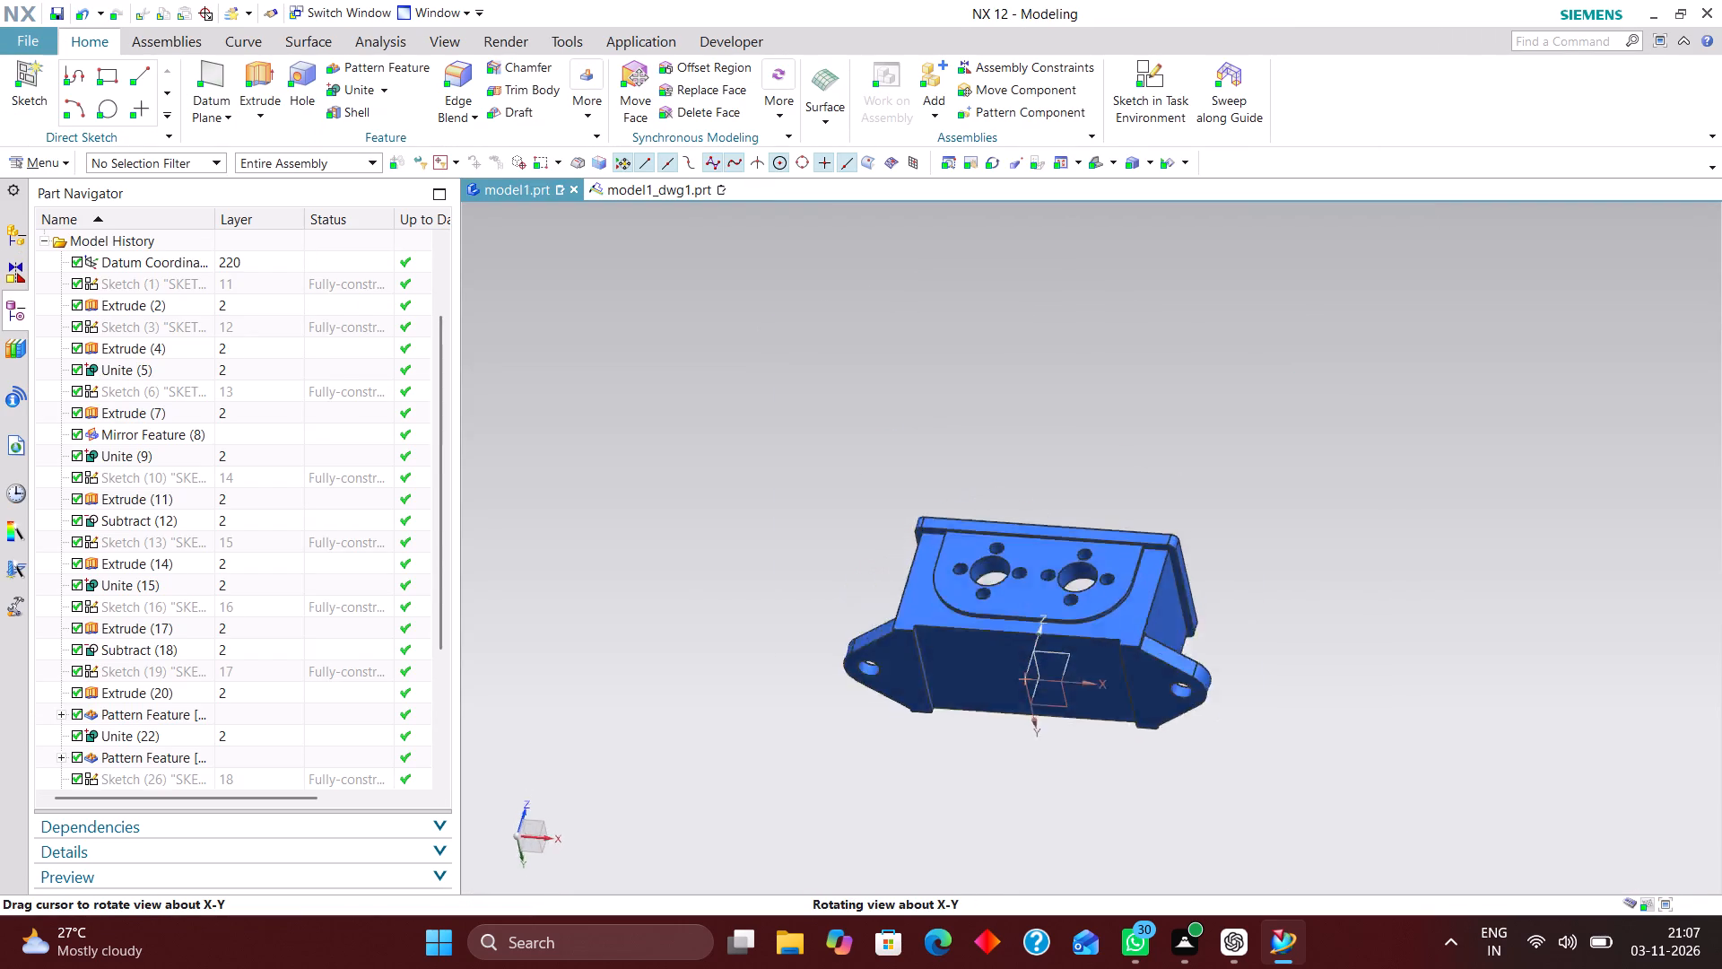
{"action": "middle_click_drag", "start_coordinate": [1308, 624], "coordinate": [1257, 736]}
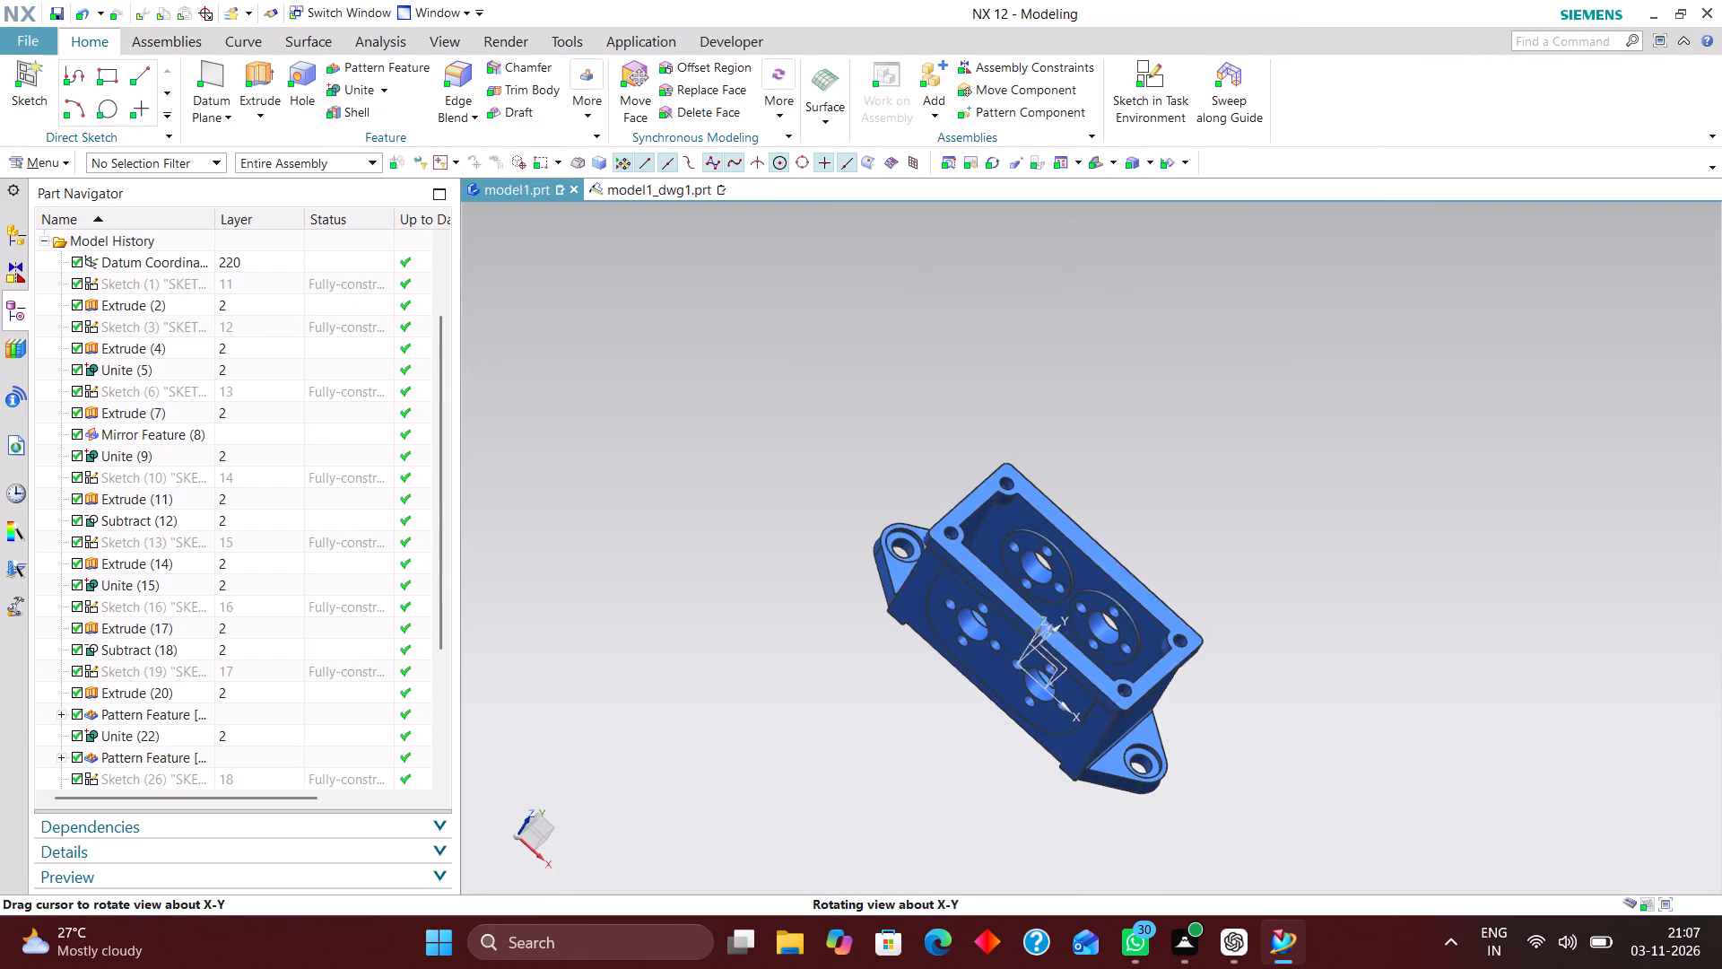
{"action": "middle_click_drag", "start_coordinate": [1257, 736], "coordinate": [1257, 733]}
{"action": "scroll", "coordinate": [657, 193], "scroll_direction": "up", "scroll_amount": 1}
{"action": "left_click", "coordinate": [657, 192]}
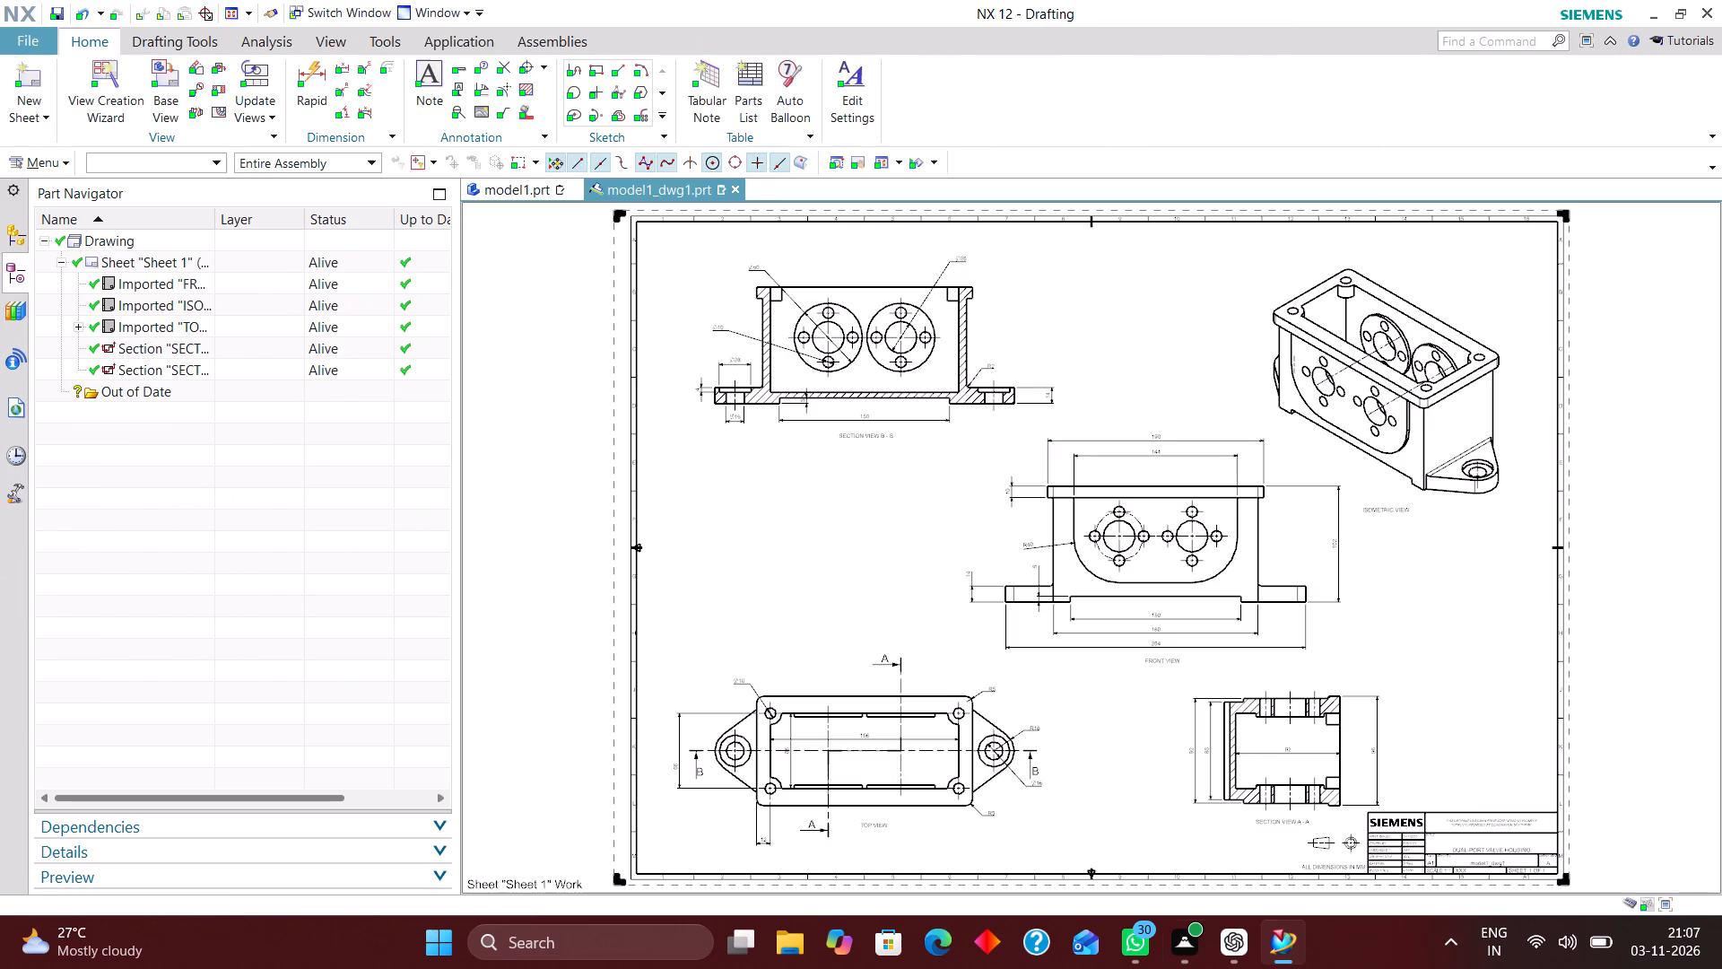